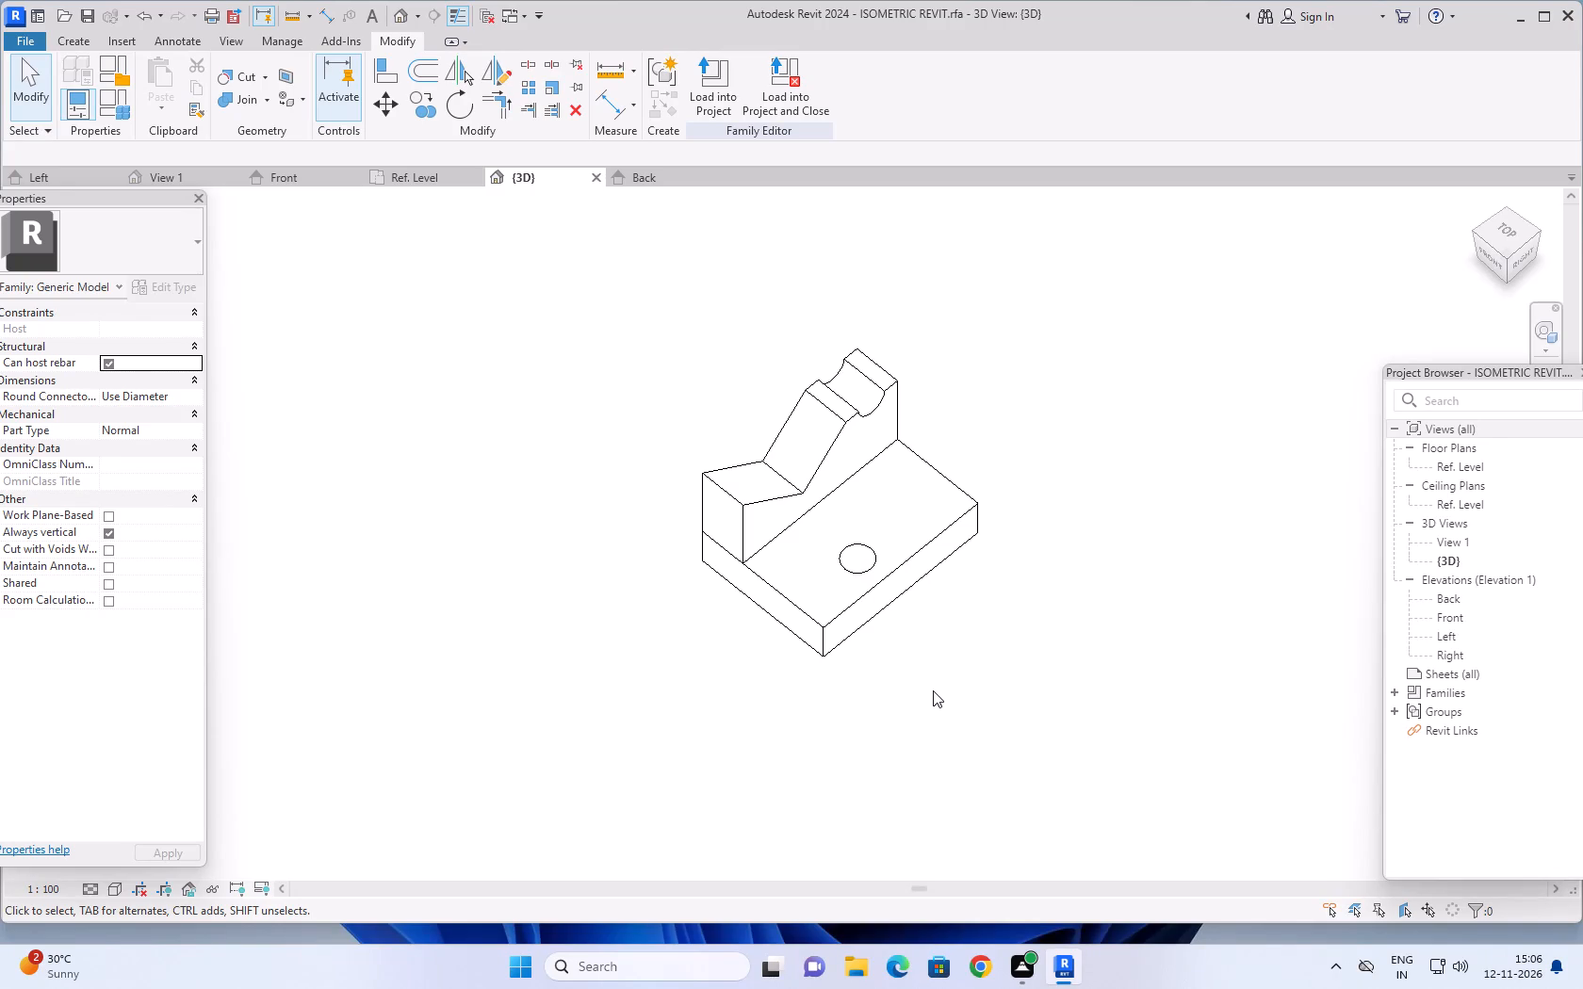
Examine the layout of the practice solids in the Ref. Level plan, looking for free space around them.
{"action": "scroll", "coordinate": [924, 693], "scroll_direction": "down", "scroll_amount": 1}
{"action": "middle_click_drag", "start_coordinate": [950, 679], "coordinate": [931, 670]}
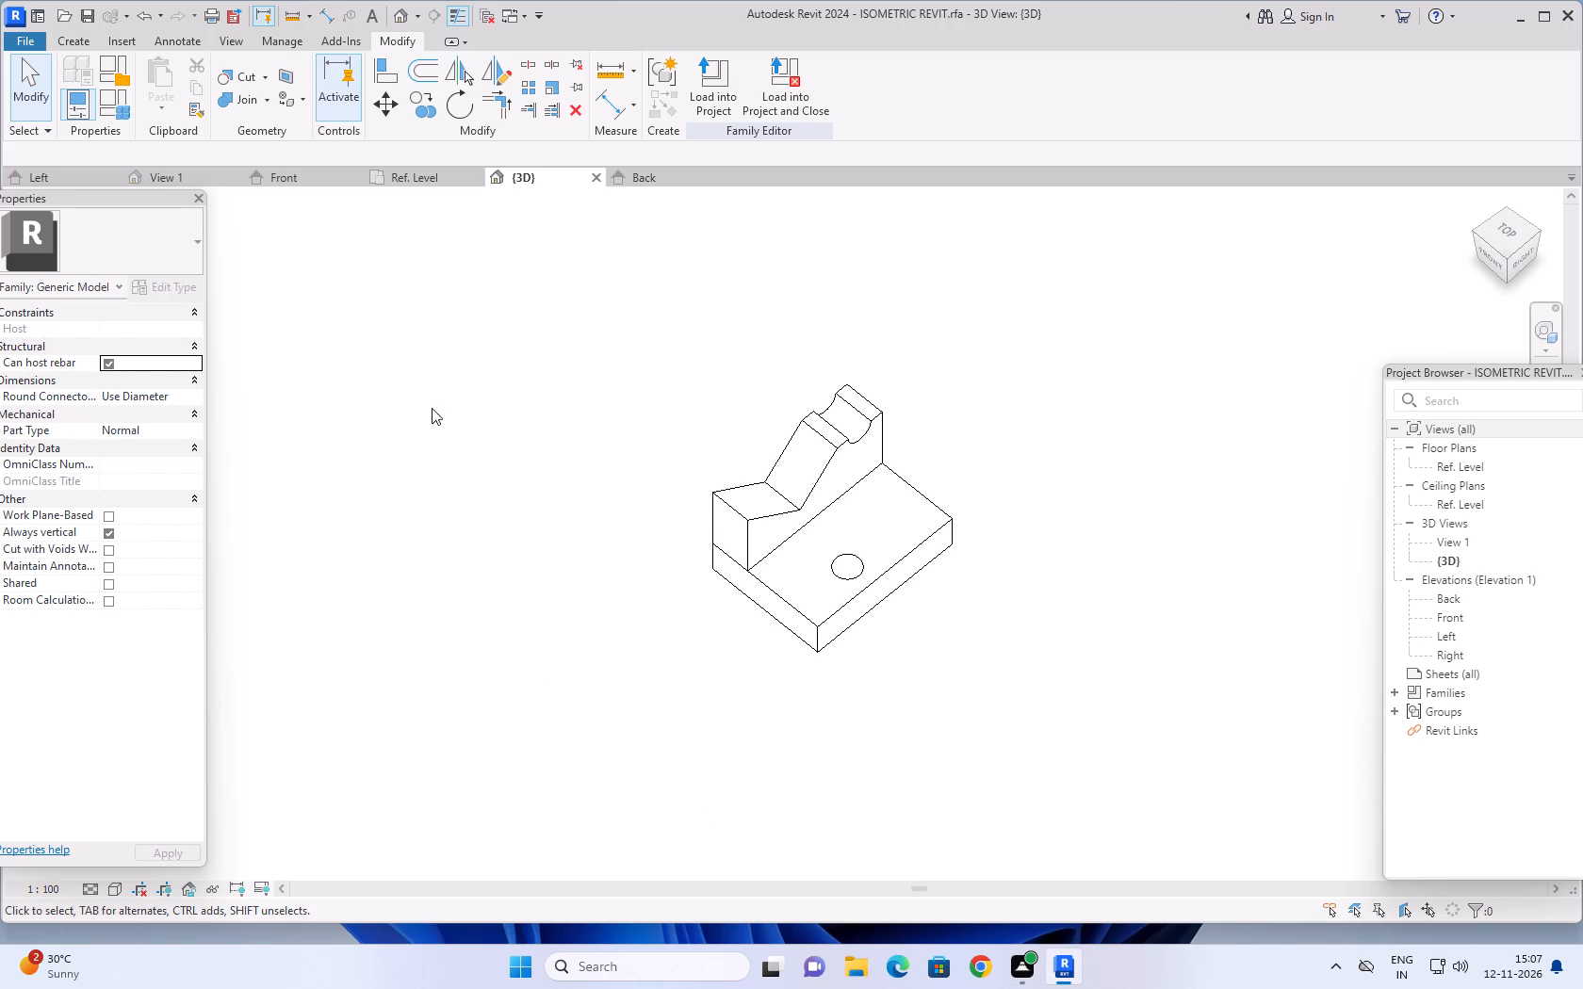
{"action": "left_click", "coordinate": [412, 173]}
{"action": "scroll", "coordinate": [791, 607], "scroll_direction": "down", "scroll_amount": 3}
{"action": "middle_click_drag", "start_coordinate": [936, 678], "coordinate": [805, 685]}
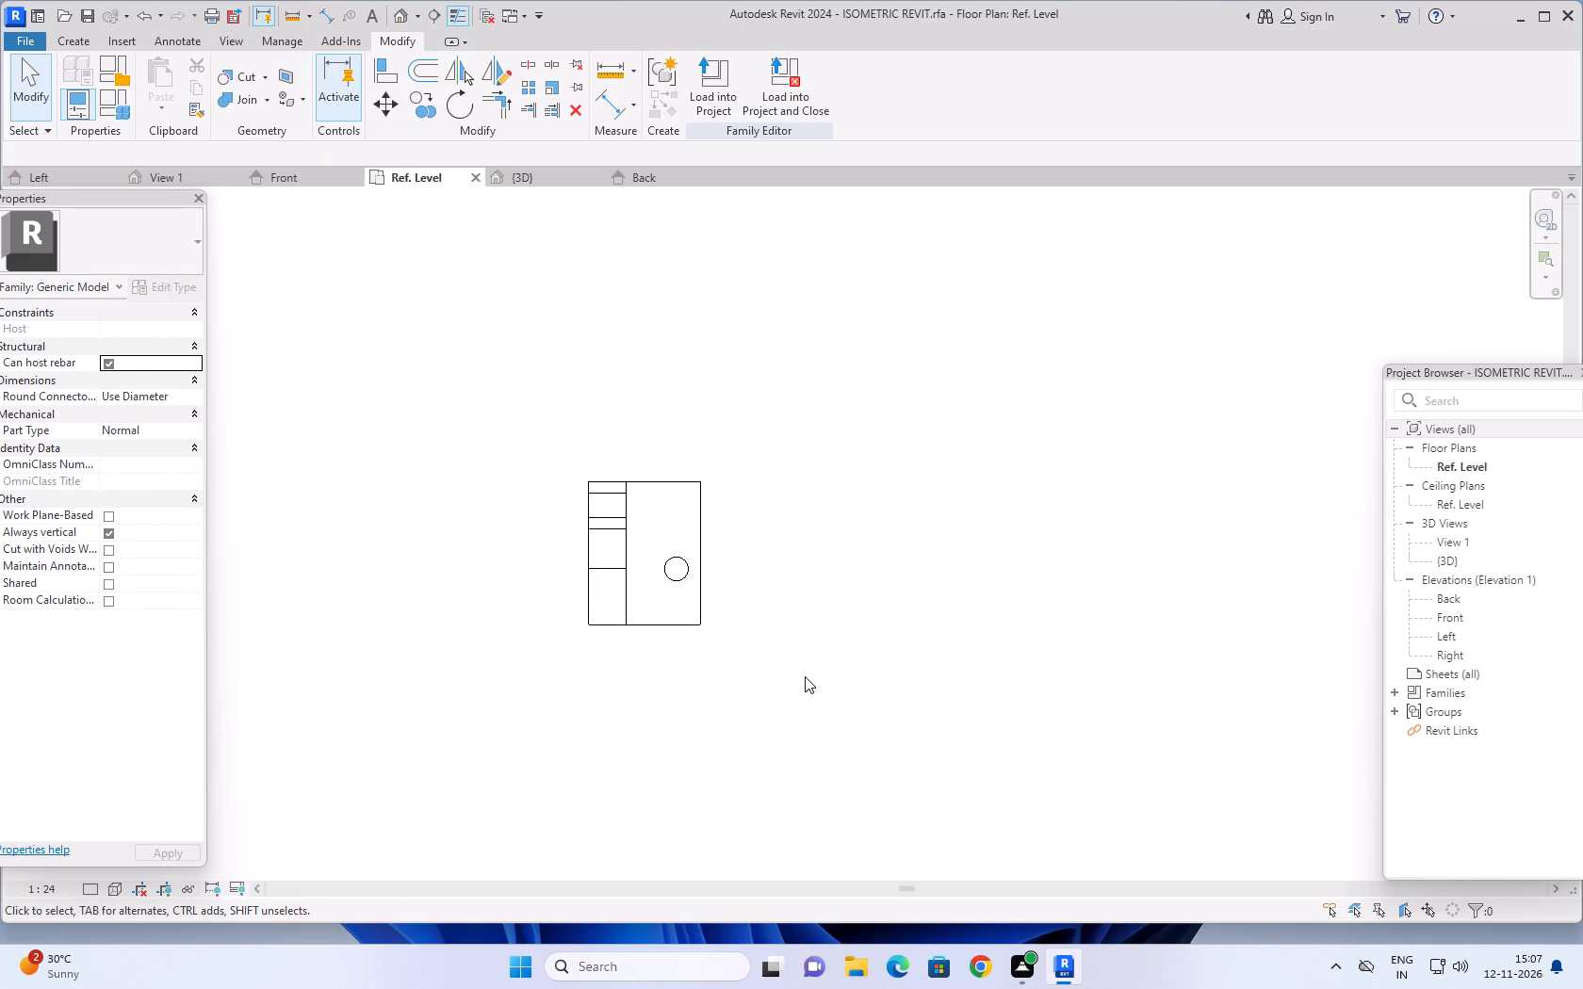
{"action": "scroll", "coordinate": [820, 662], "scroll_direction": "down", "scroll_amount": 9}
{"action": "middle_click_drag", "start_coordinate": [938, 657], "coordinate": [729, 678]}
{"action": "scroll", "coordinate": [775, 667], "scroll_direction": "down", "scroll_amount": 8}
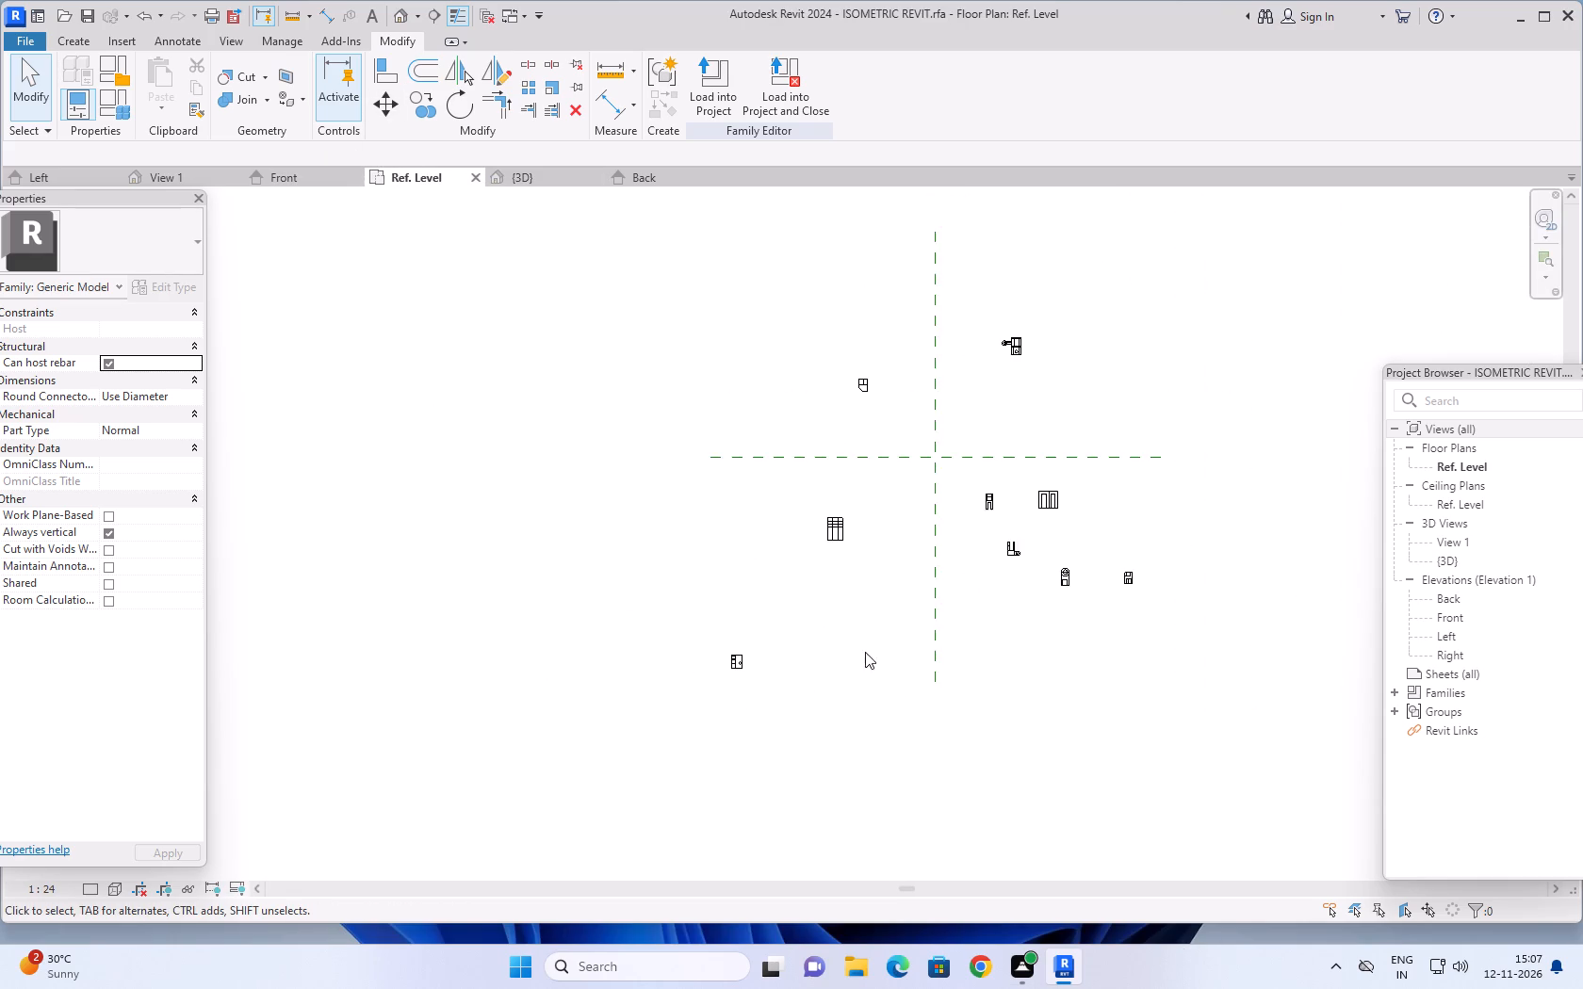
{"action": "middle_click_drag", "start_coordinate": [857, 649], "coordinate": [544, 623]}
{"action": "scroll", "coordinate": [721, 561], "scroll_direction": "up", "scroll_amount": 2}
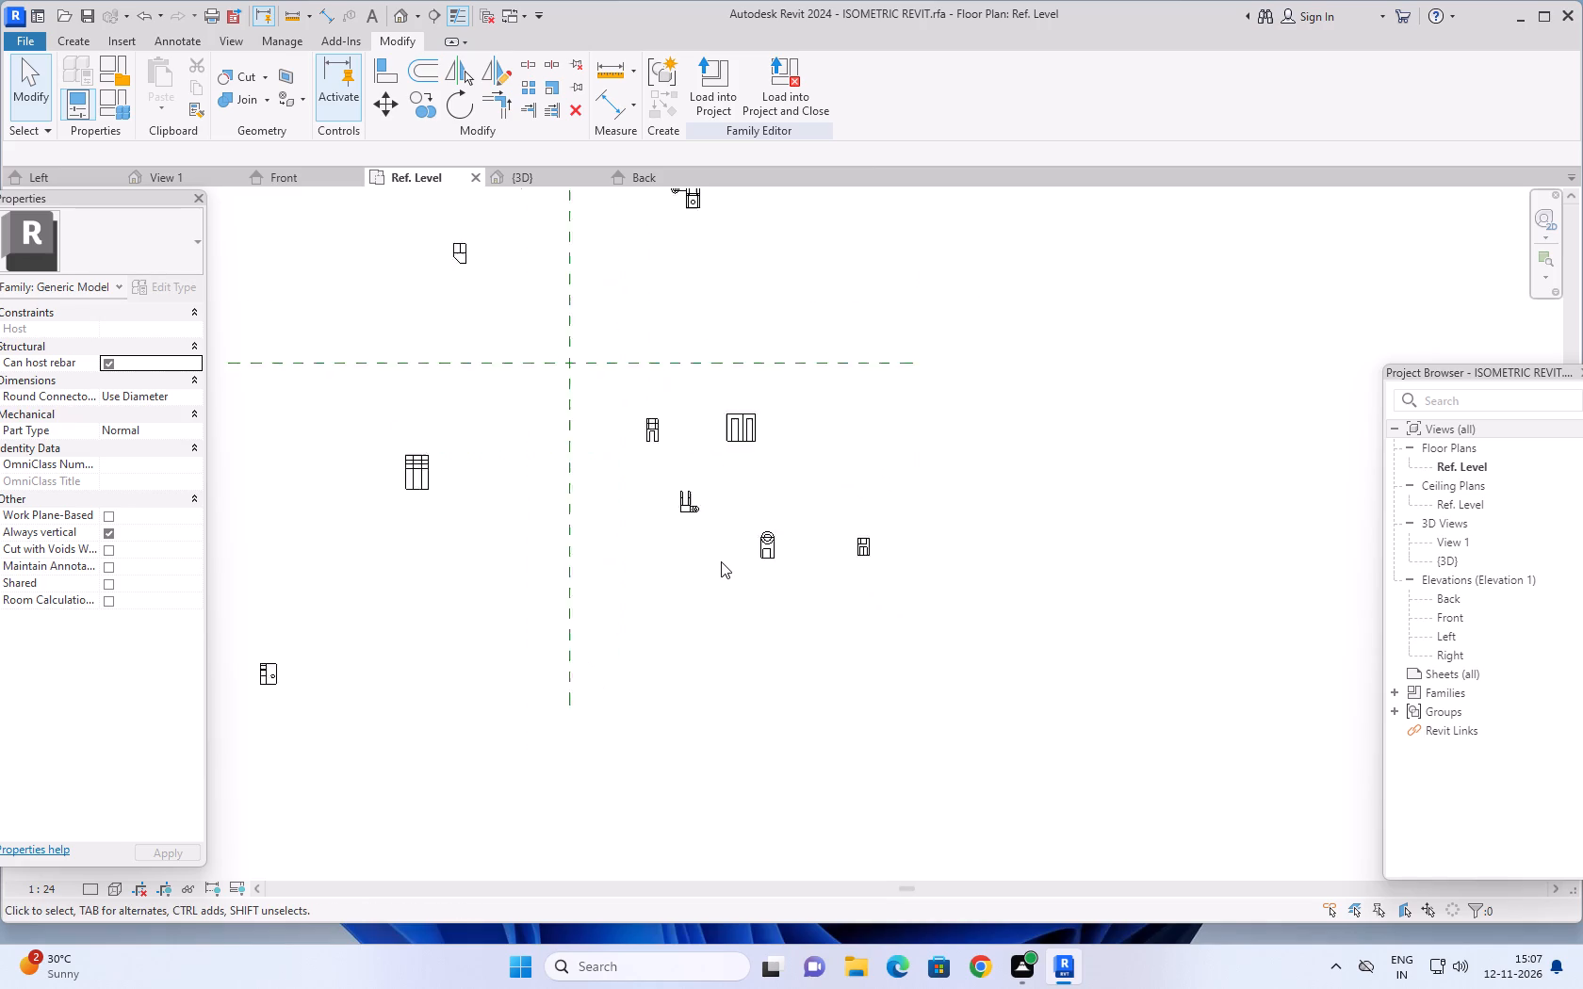
{"action": "scroll", "coordinate": [721, 561], "scroll_direction": "up", "scroll_amount": 8}
{"action": "middle_click_drag", "start_coordinate": [618, 606], "coordinate": [714, 647]}
{"action": "scroll", "coordinate": [714, 647], "scroll_direction": "up", "scroll_amount": 5}
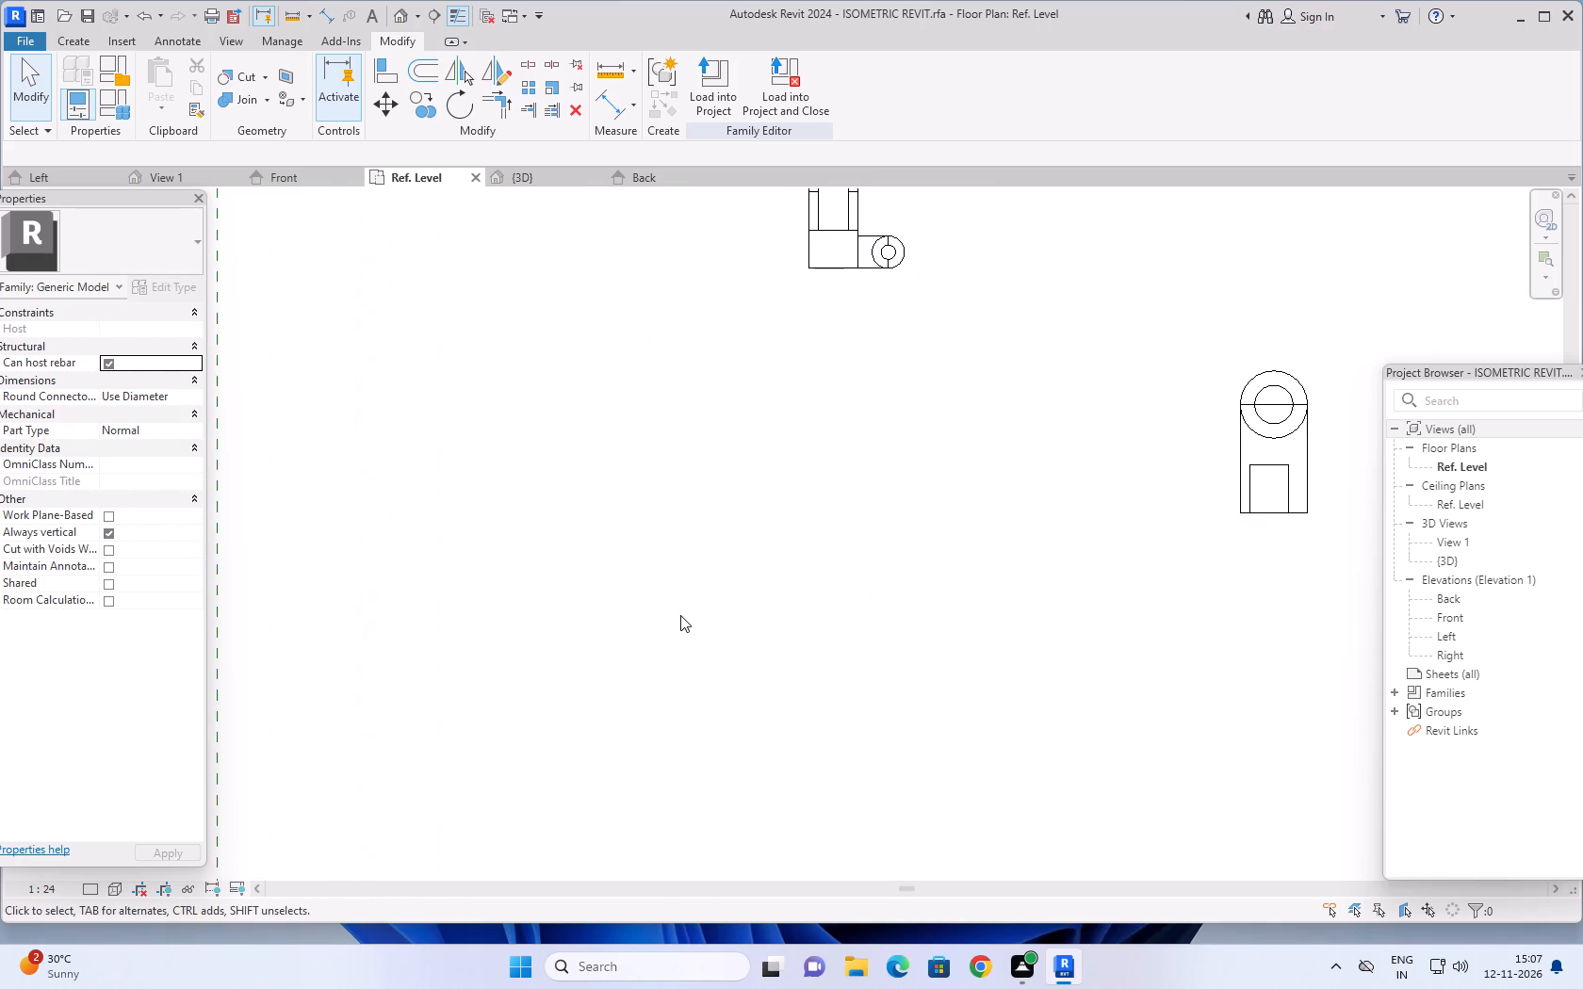
{"action": "middle_click_drag", "start_coordinate": [727, 556], "coordinate": [666, 718]}
{"action": "scroll", "coordinate": [632, 657], "scroll_direction": "down", "scroll_amount": 3}
{"action": "middle_click_drag", "start_coordinate": [657, 657], "coordinate": [641, 592]}
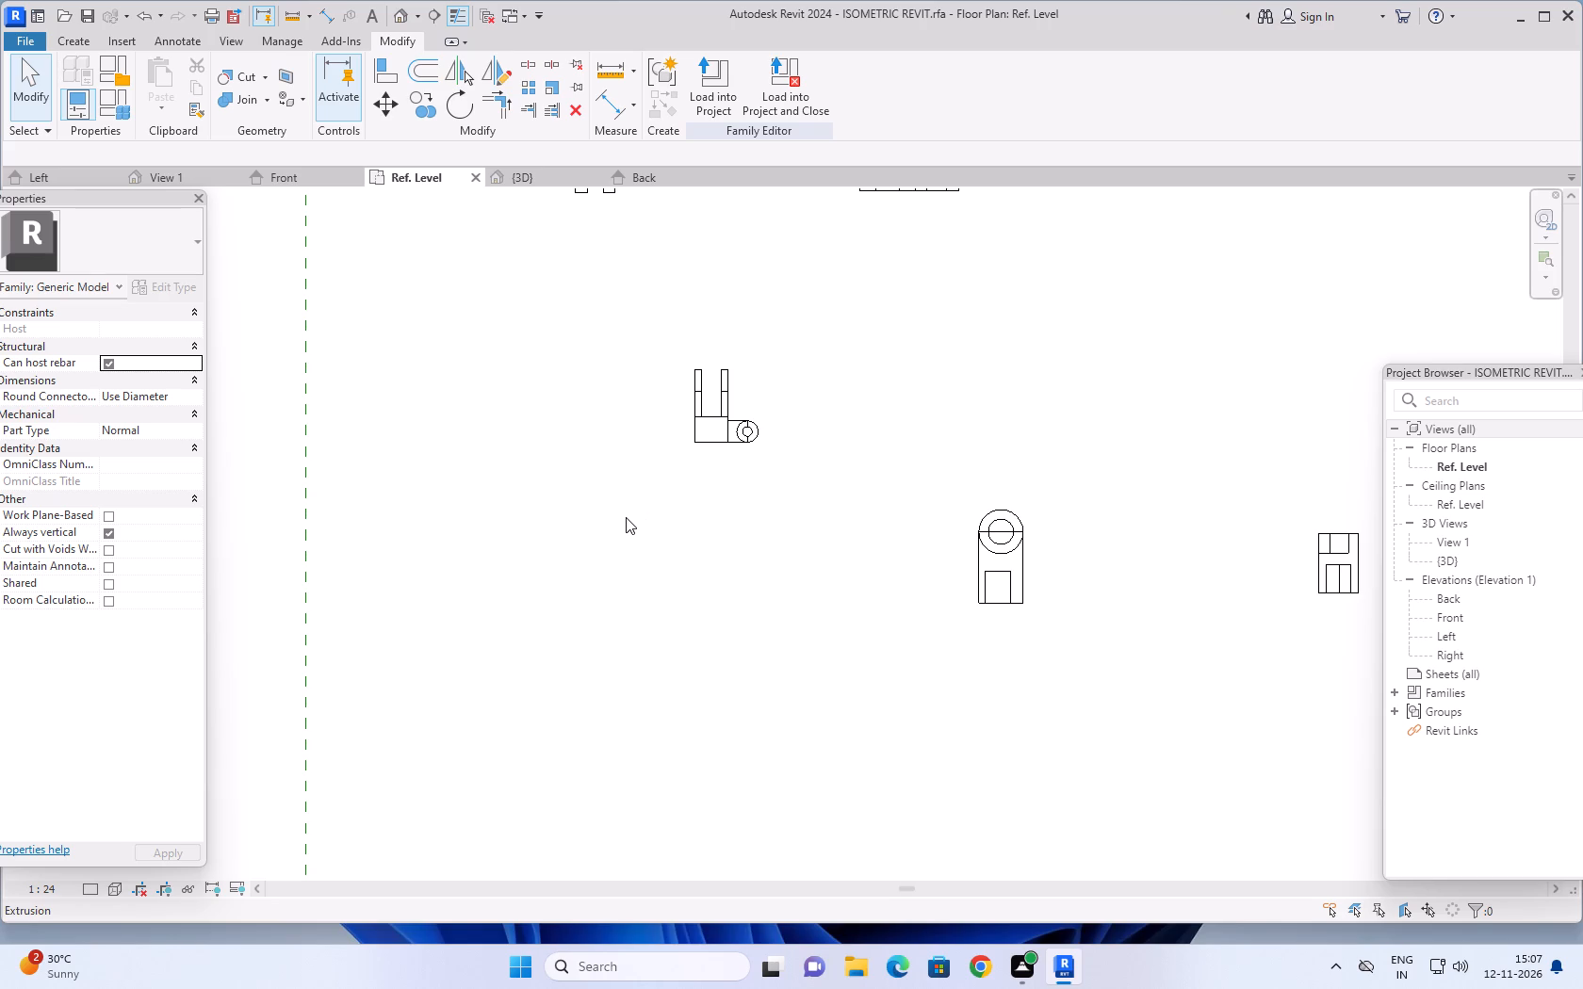
{"action": "scroll", "coordinate": [644, 494], "scroll_direction": "down", "scroll_amount": 2}
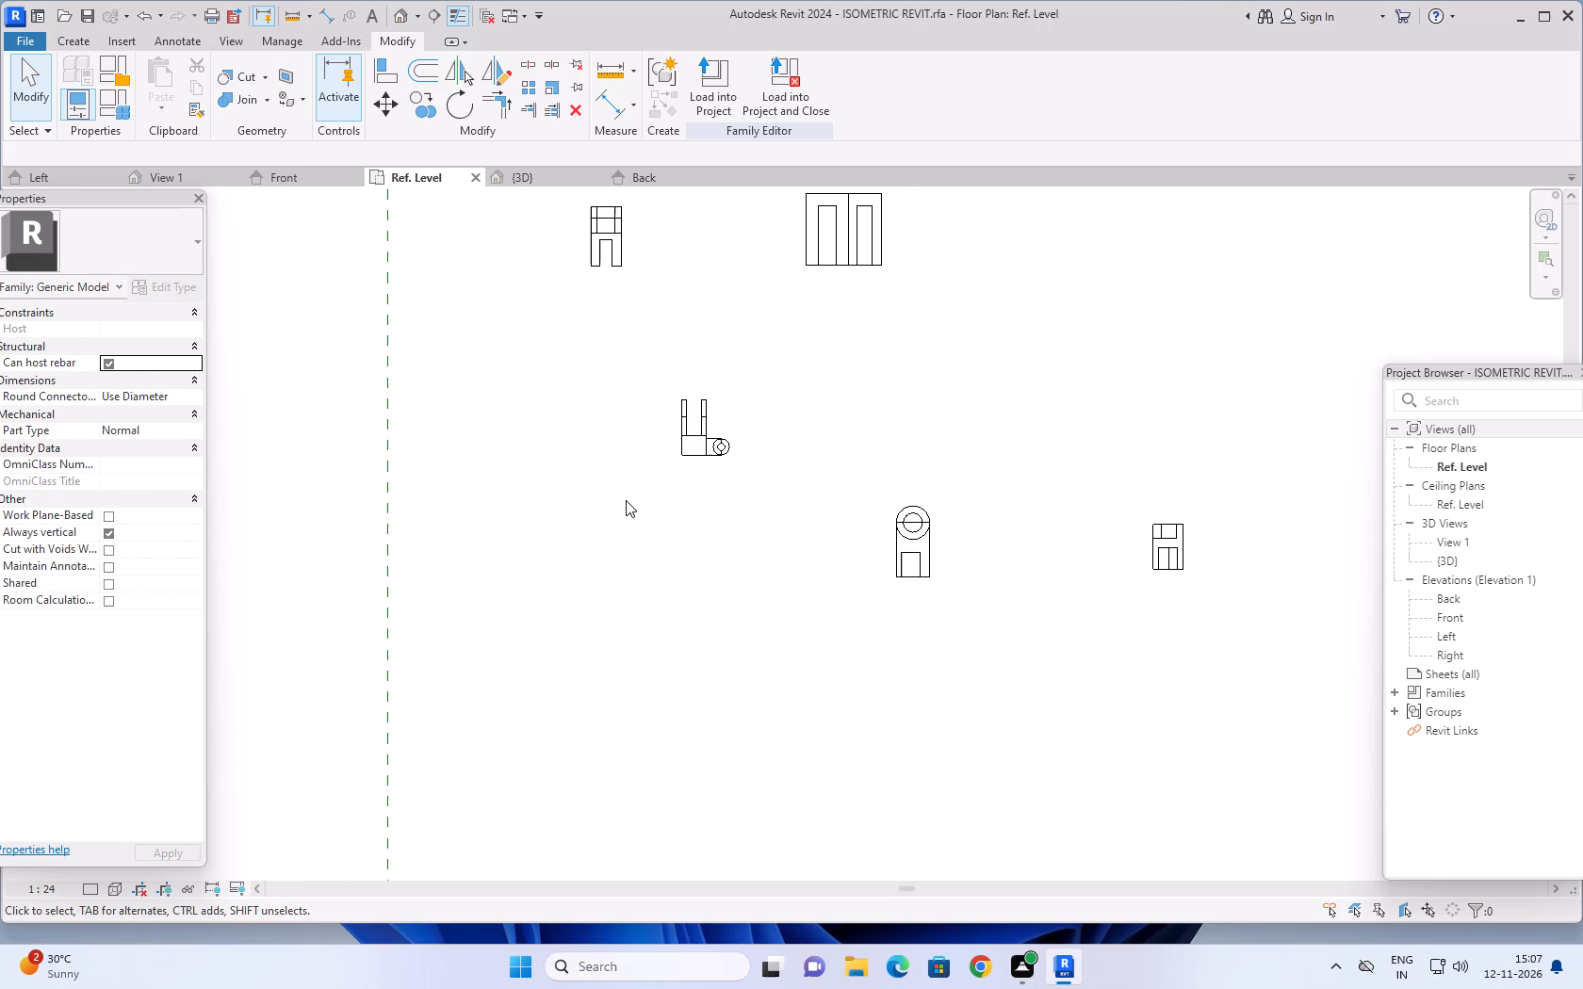
{"action": "scroll", "coordinate": [572, 329], "scroll_direction": "down", "scroll_amount": 5}
{"action": "middle_click_drag", "start_coordinate": [657, 494], "coordinate": [995, 458]}
Start a new extrusion on Ref. Level and sketch a rectangle about 260 by 380 between the holed-base block and the vertical reference plane.
{"action": "left_click", "coordinate": [70, 42]}
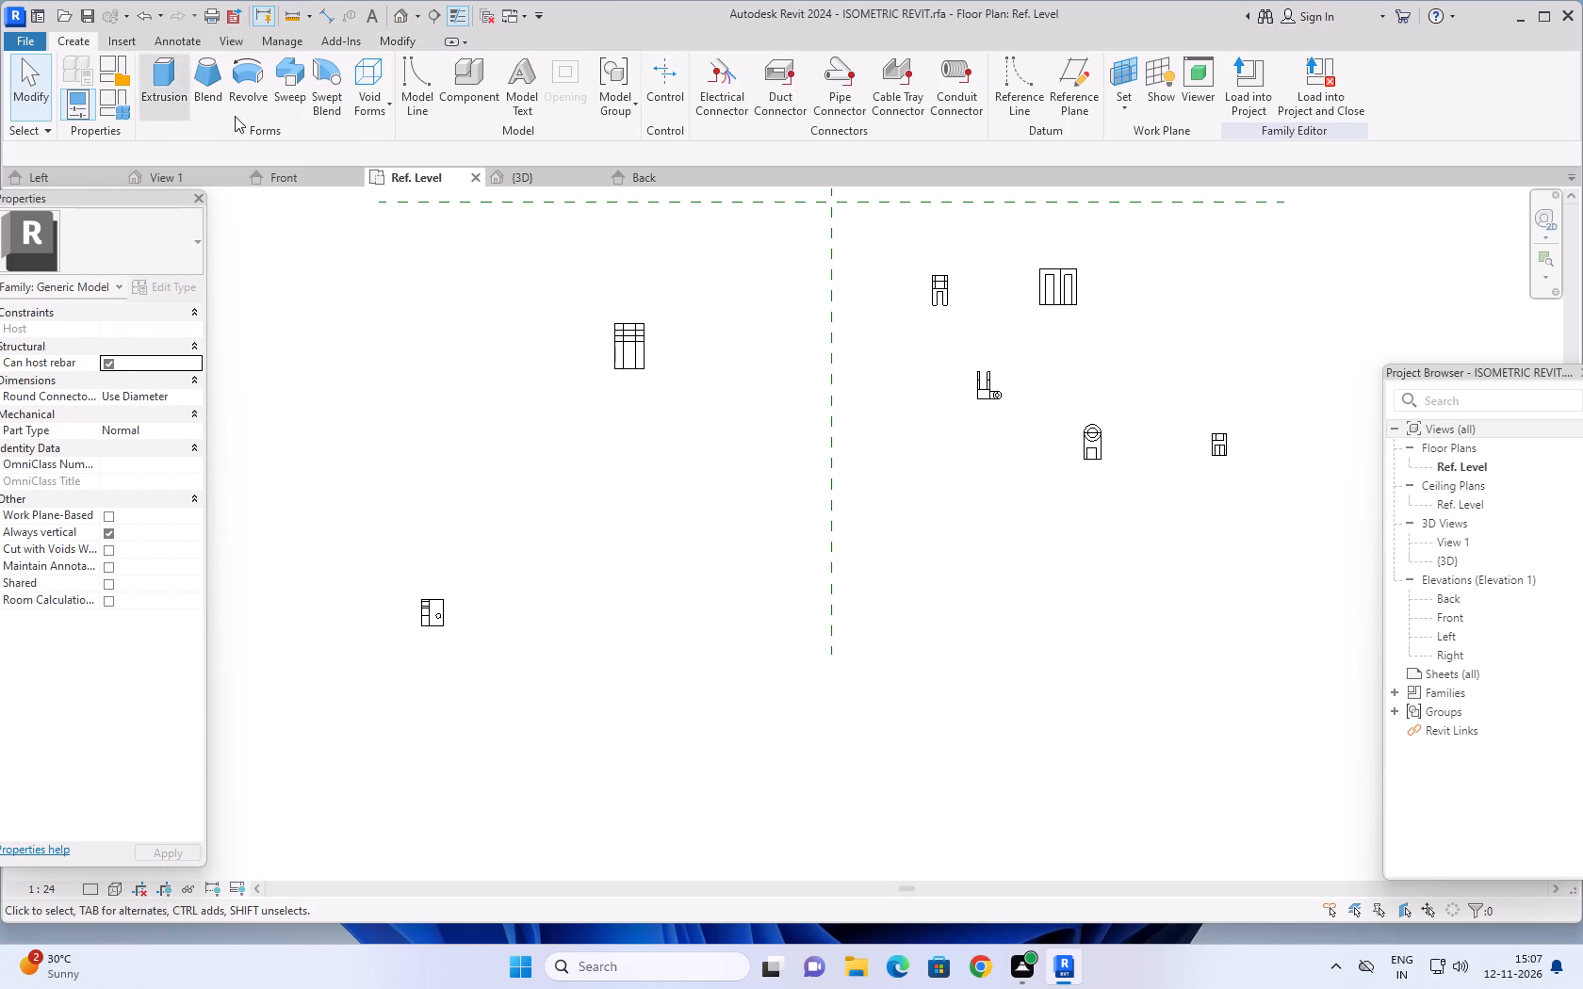
{"action": "left_click", "coordinate": [155, 73]}
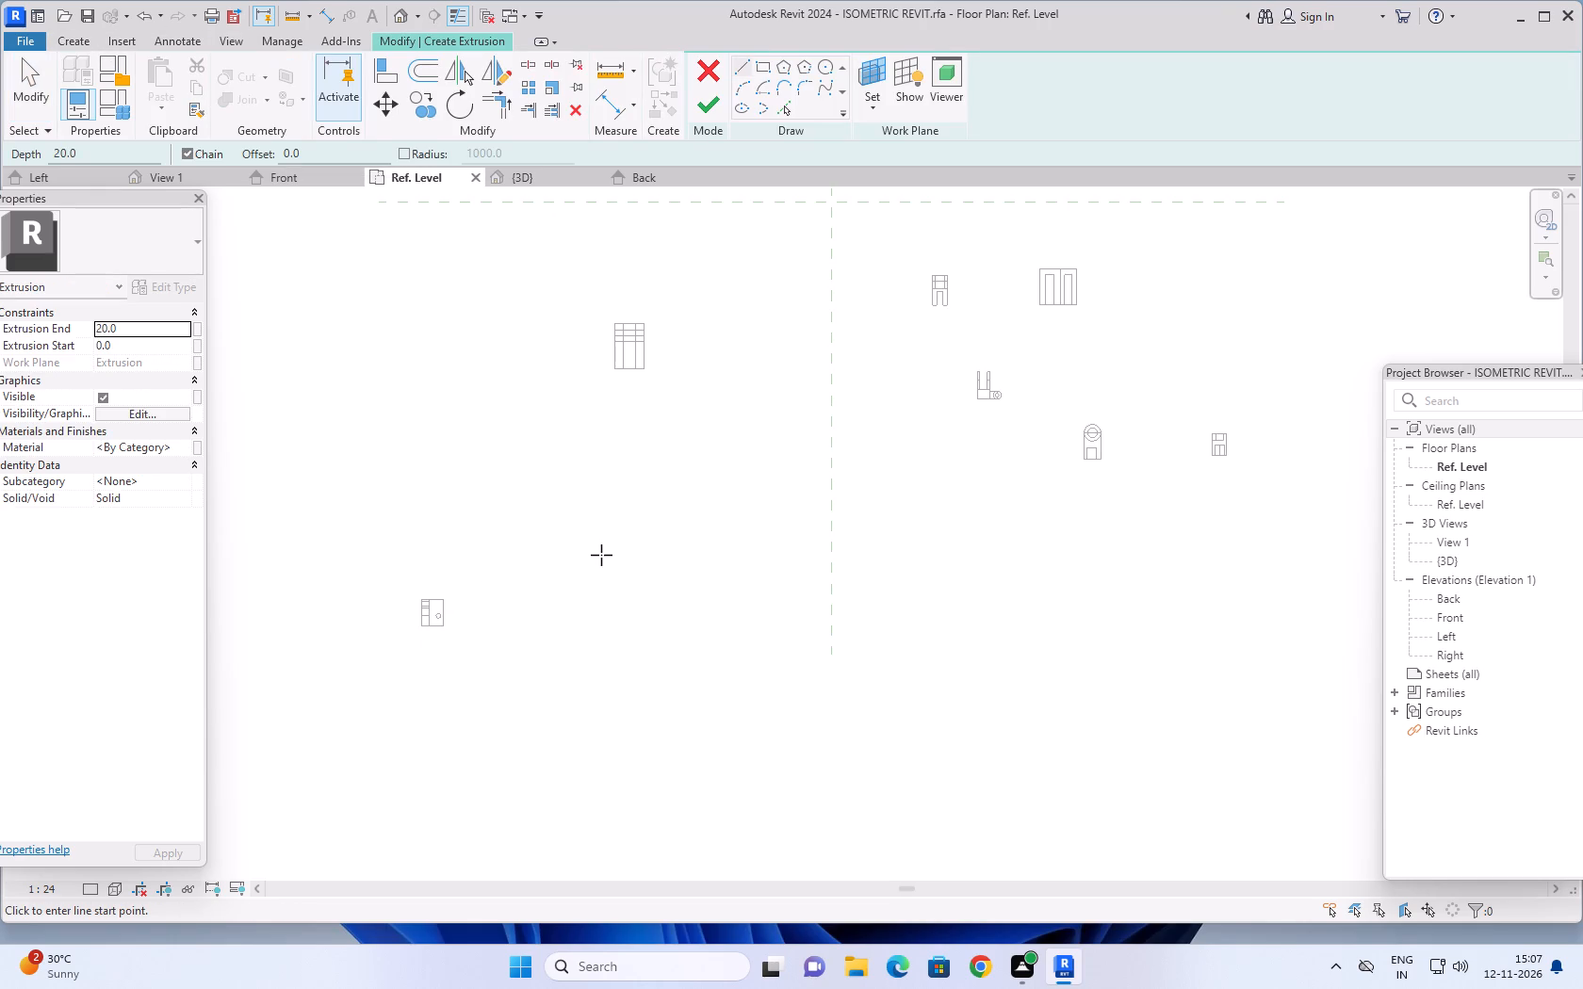
{"action": "left_click", "coordinate": [599, 535]}
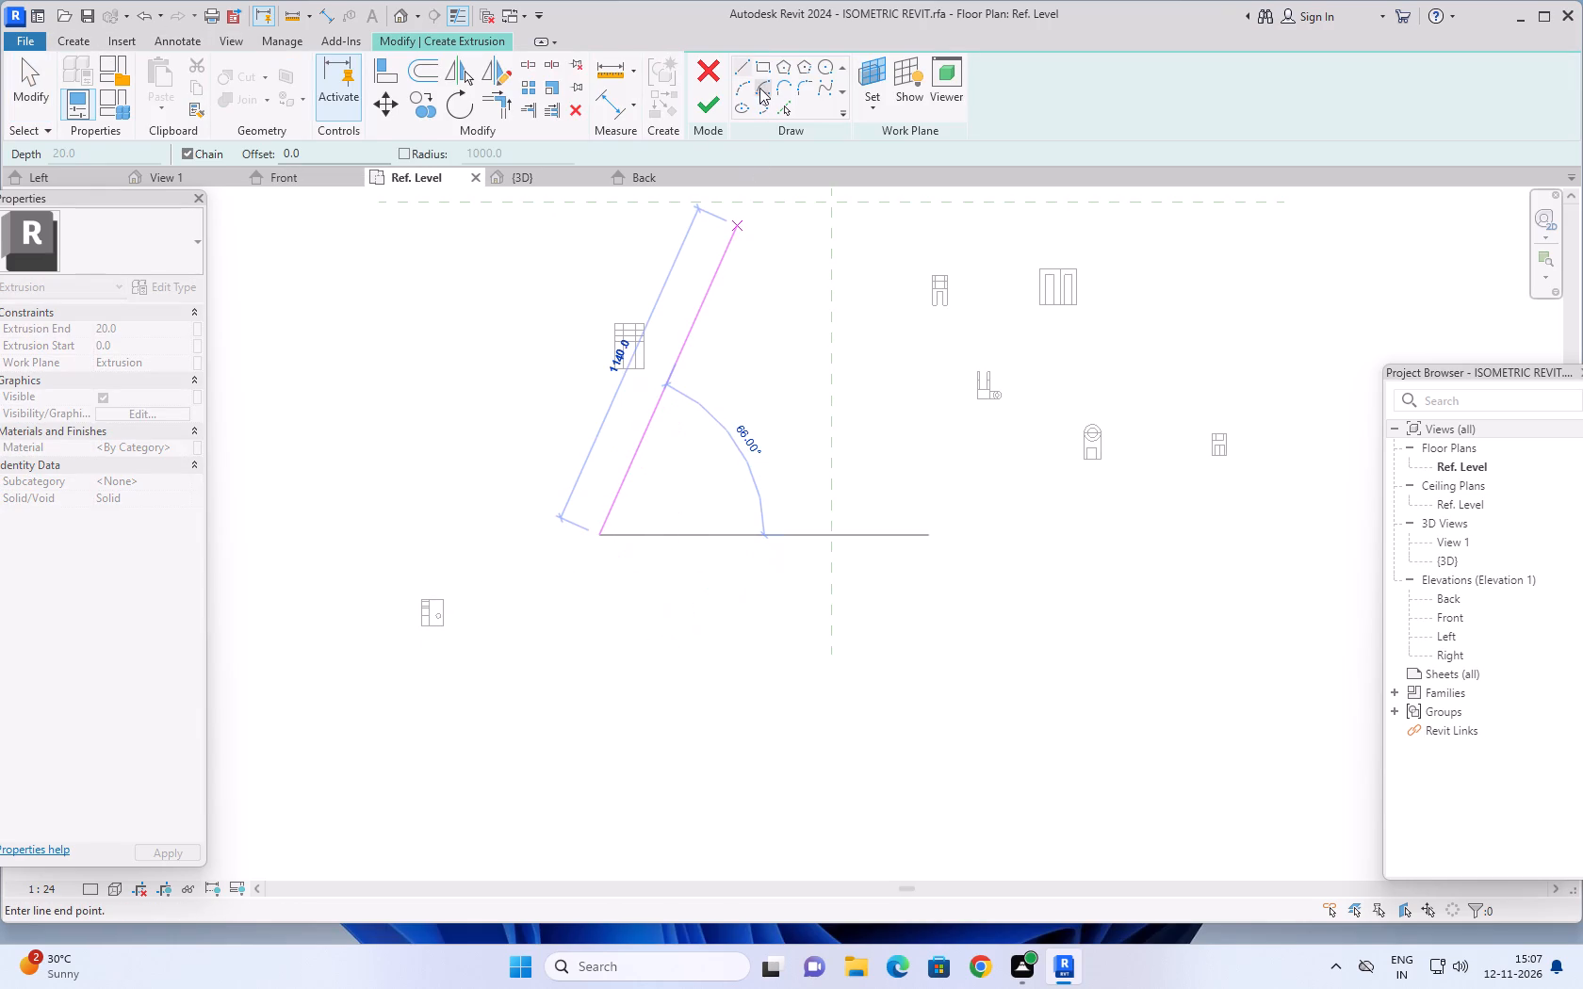
{"action": "left_click", "coordinate": [759, 67]}
{"action": "left_click", "coordinate": [584, 539]}
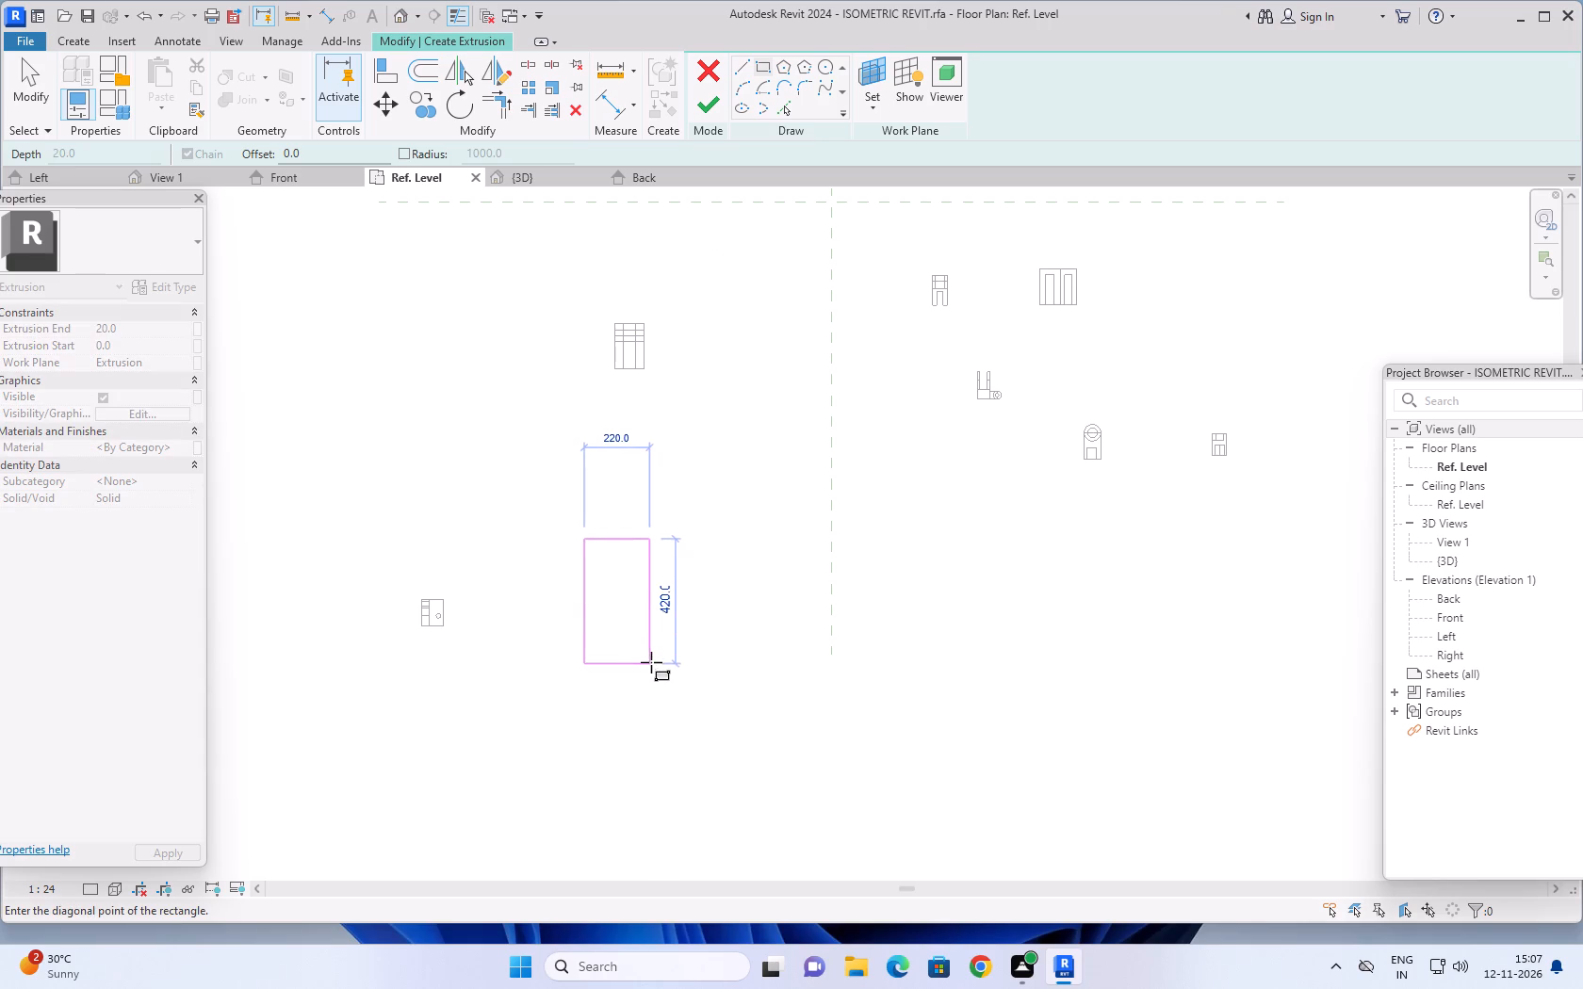
{"action": "left_click", "coordinate": [661, 654]}
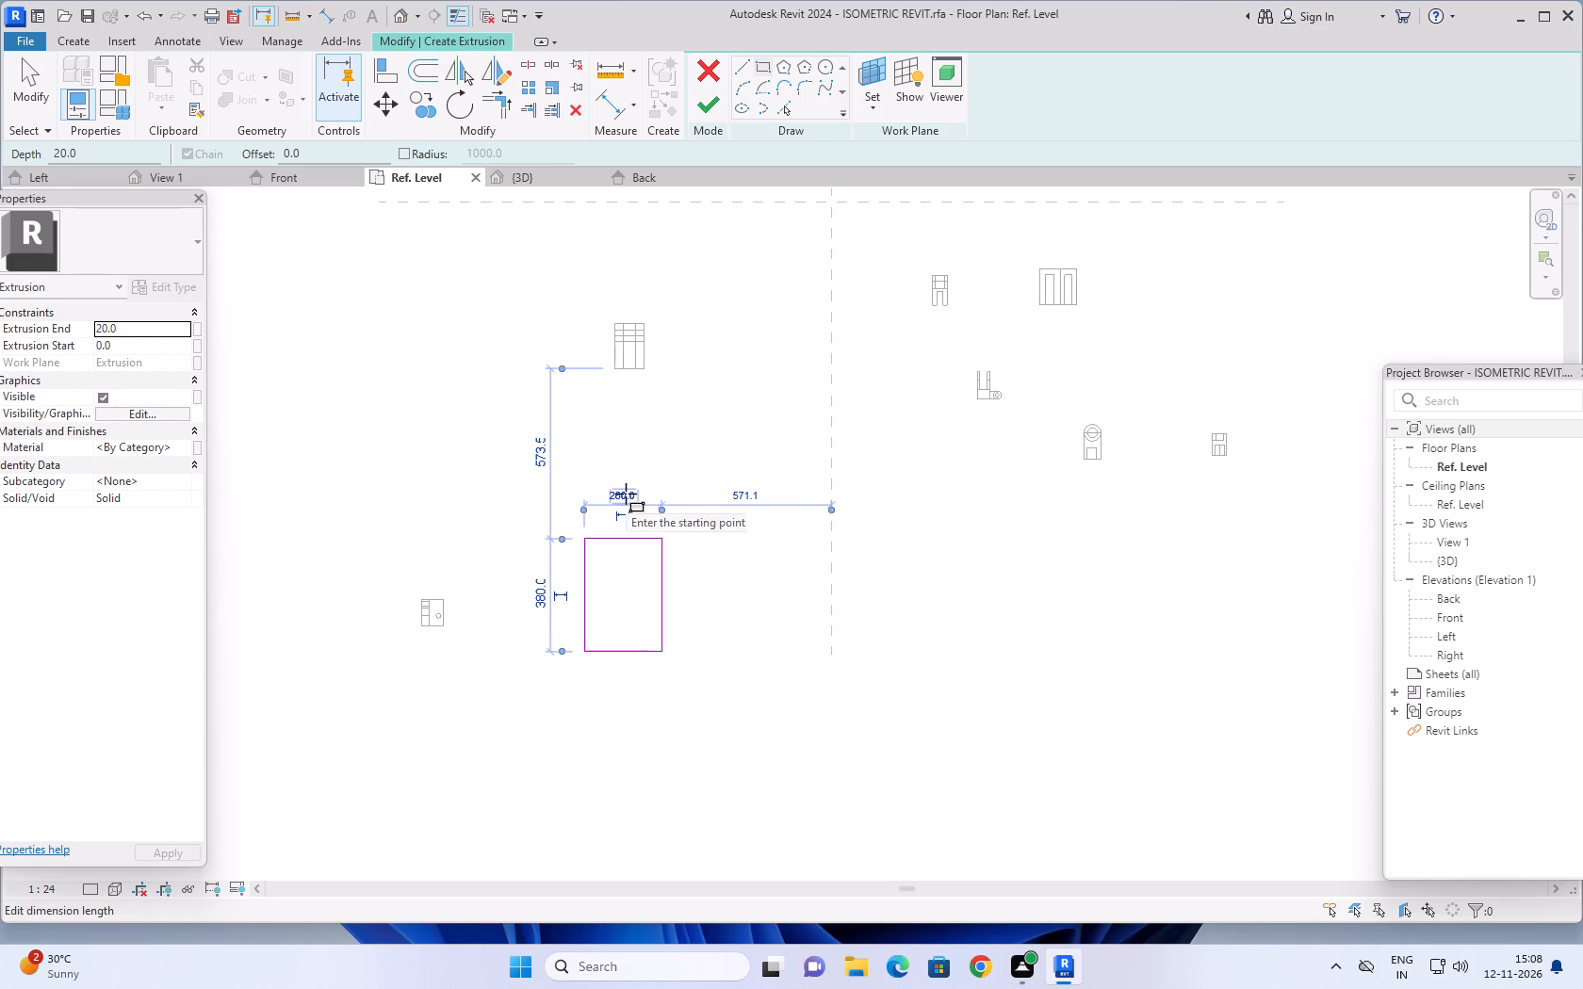
Set the sketched rectangle's width to 25 and its length to 70, and leave the rectangle tool.
{"action": "left_click", "coordinate": [626, 494]}
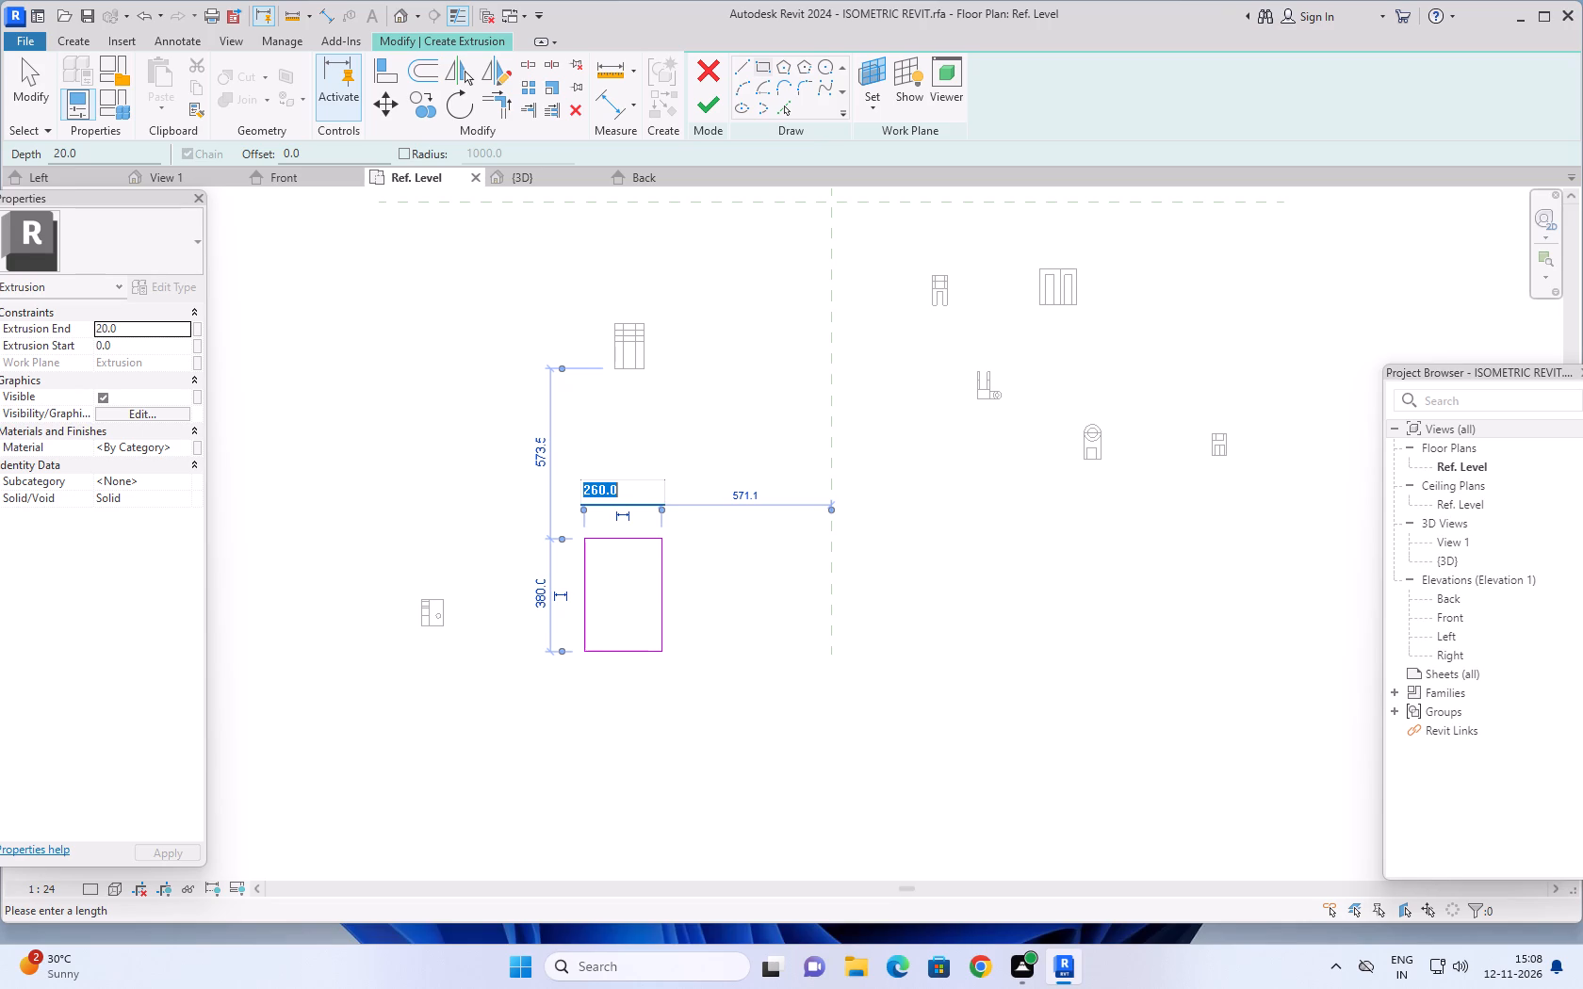
{"action": "type", "text": "25"}
{"action": "key", "text": "Return"}
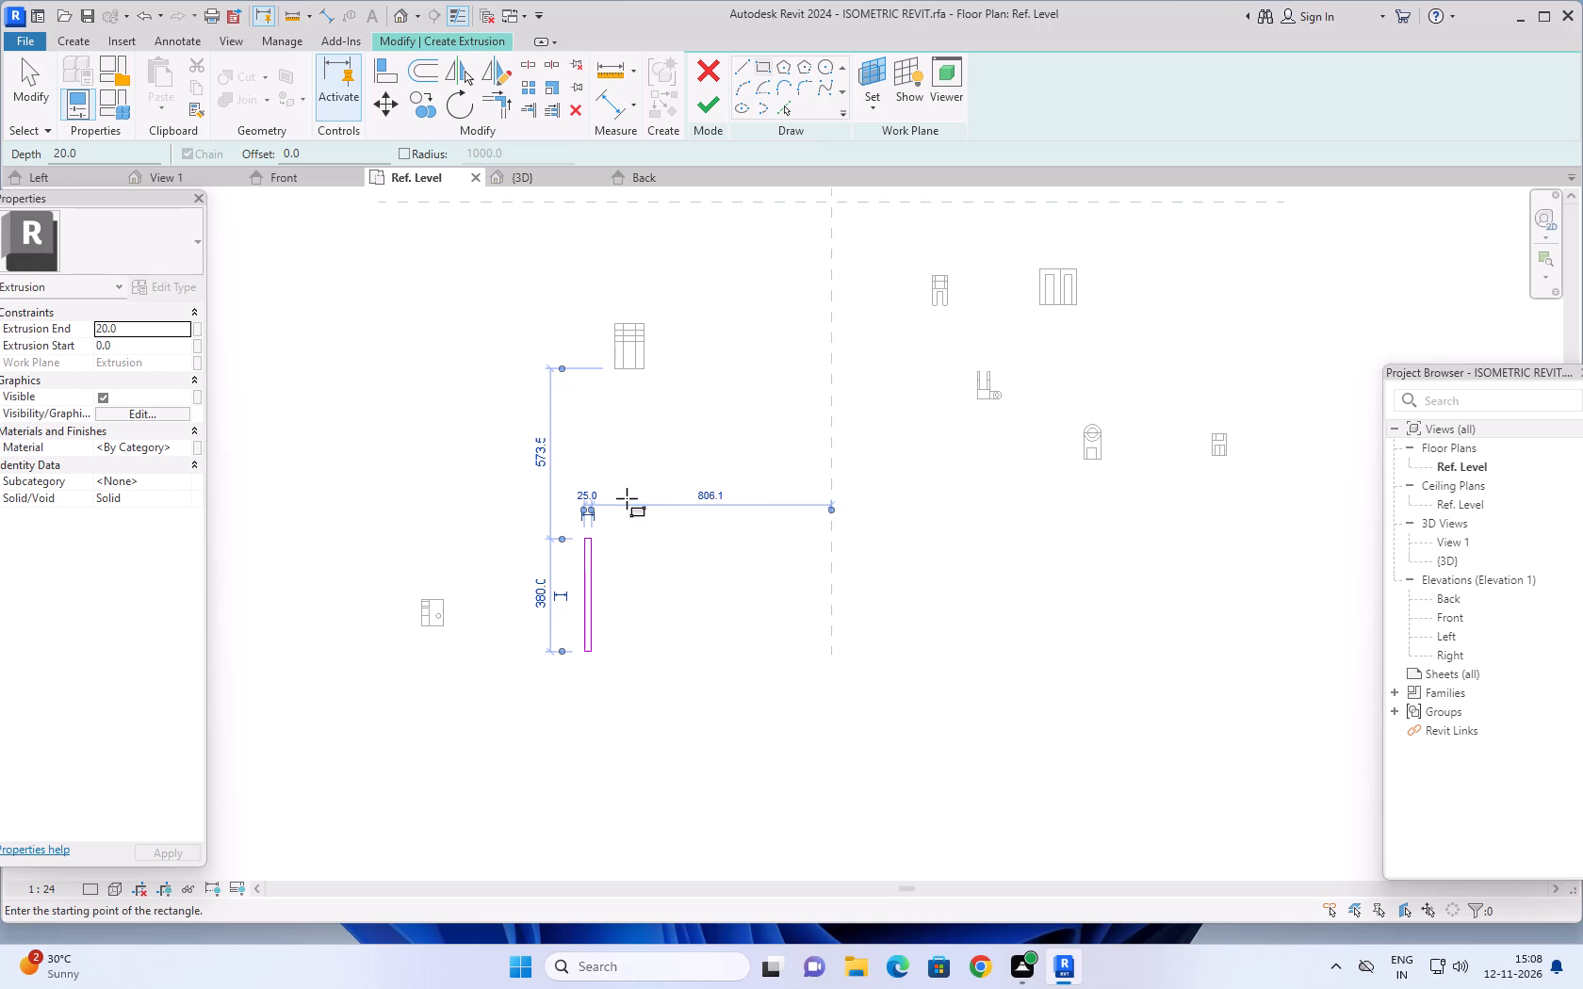
{"action": "scroll", "coordinate": [530, 607], "scroll_direction": "up", "scroll_amount": 7}
{"action": "left_click", "coordinate": [570, 585]}
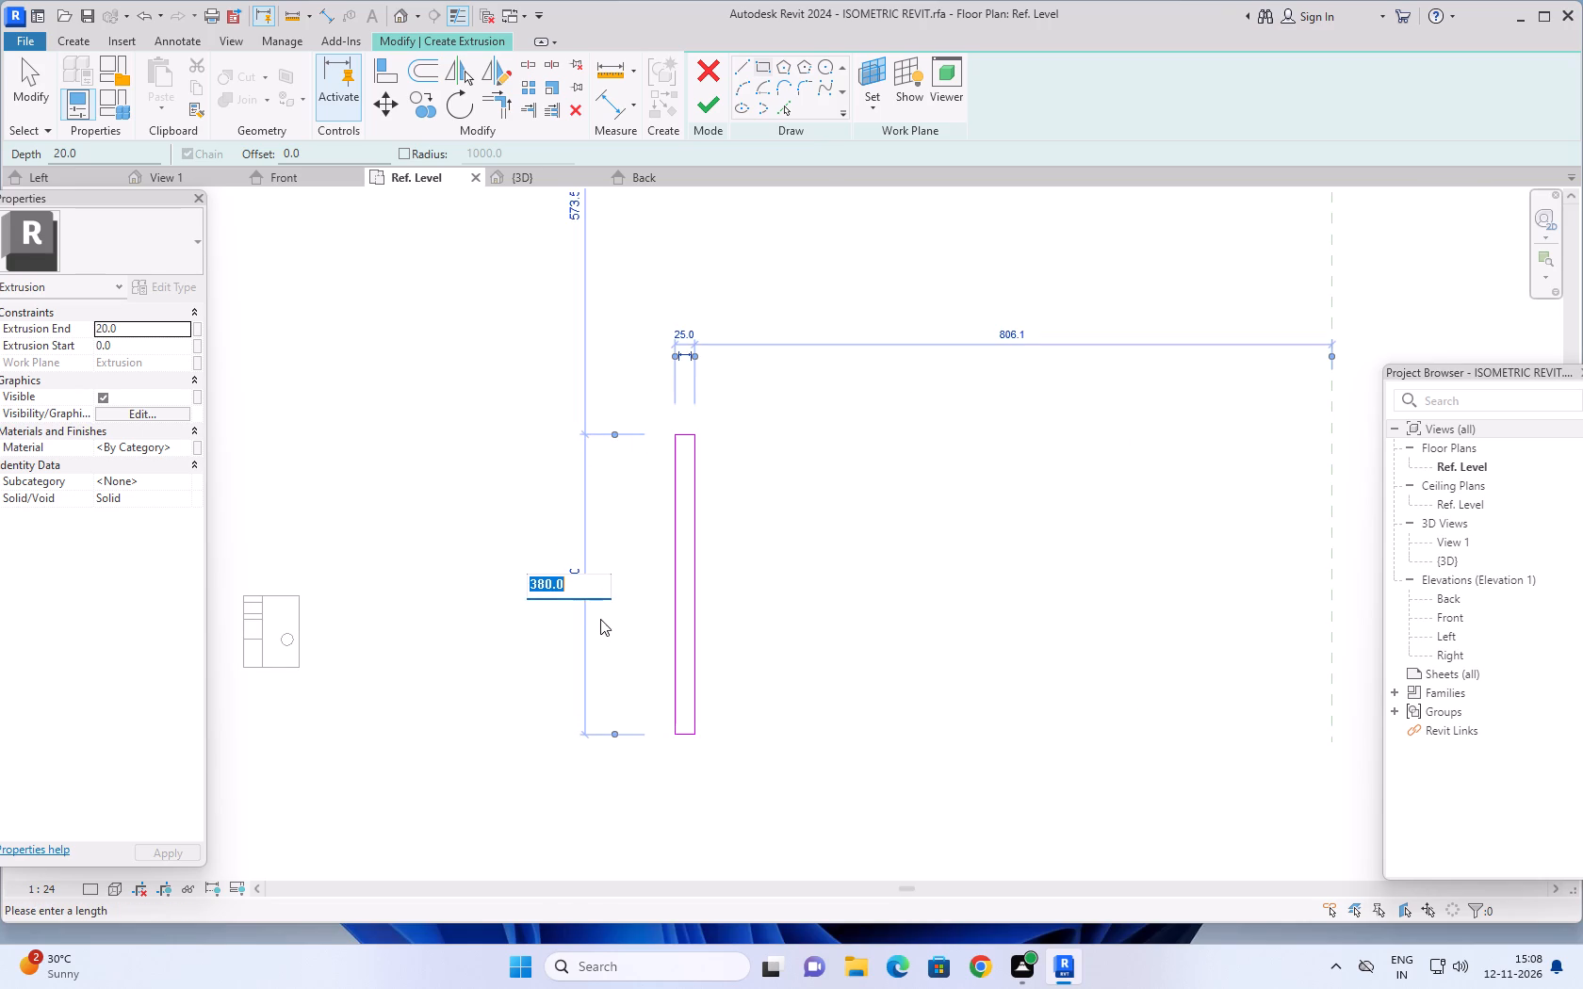
{"action": "type", "text": "70"}
{"action": "key", "text": "Return"}
{"action": "scroll", "coordinate": [650, 735], "scroll_direction": "up", "scroll_amount": 9}
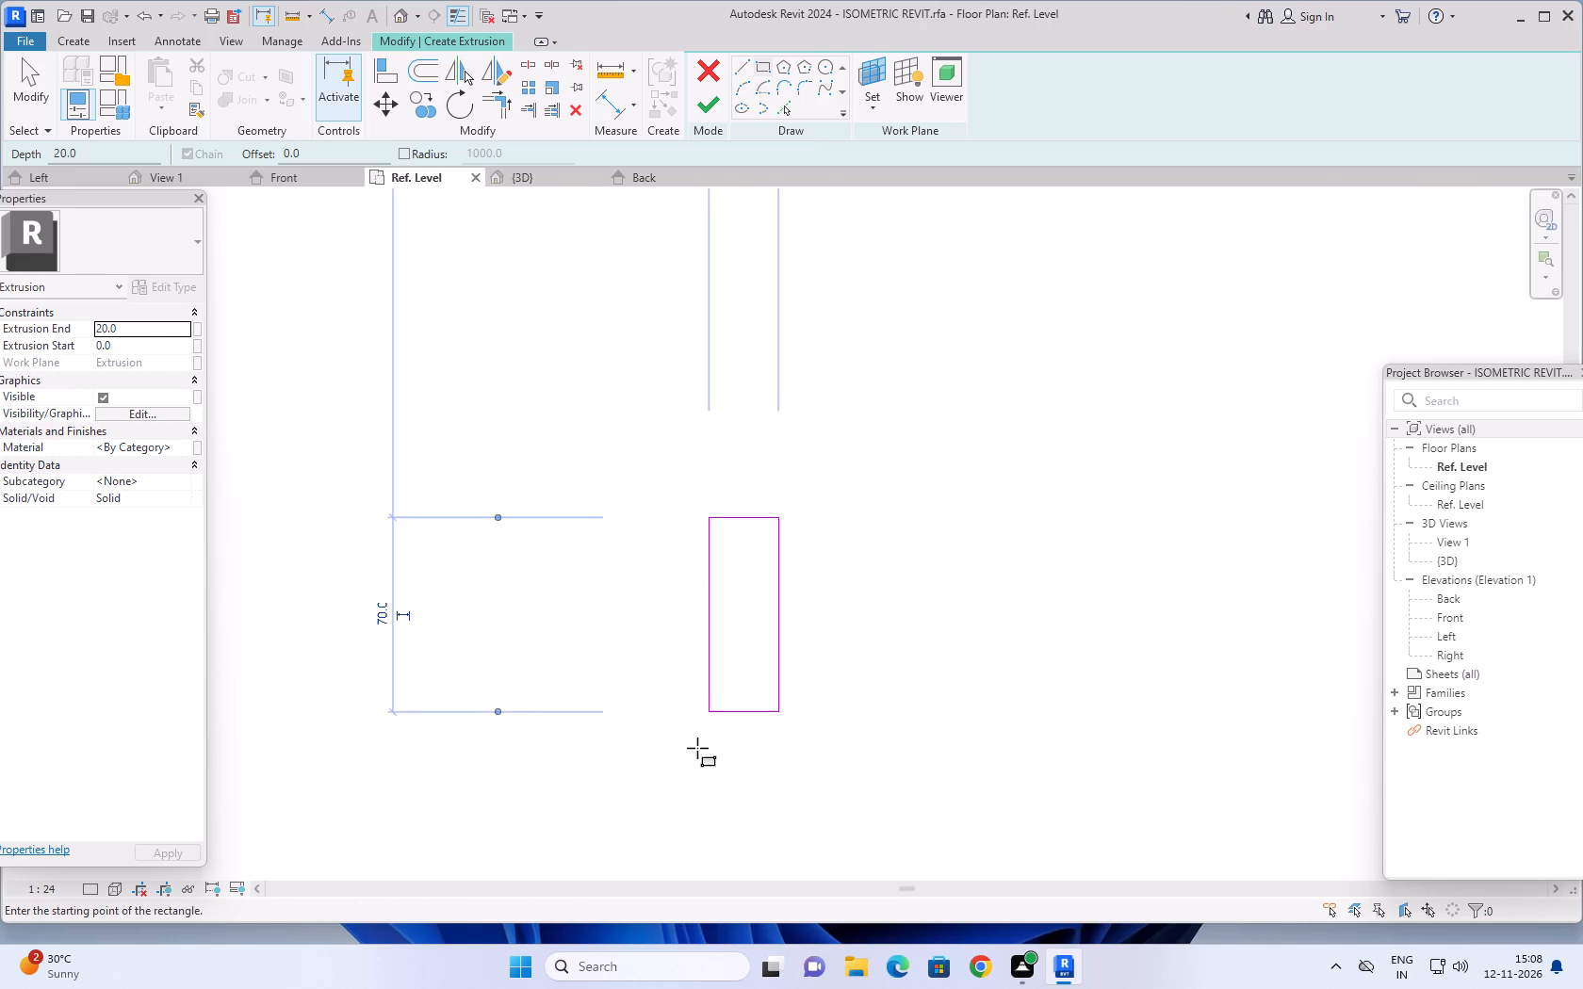
{"action": "middle_click_drag", "start_coordinate": [697, 747], "coordinate": [694, 630]}
{"action": "key", "text": "Escape"}
{"action": "key", "text": "Escape"}
{"action": "key", "text": "Escape"}
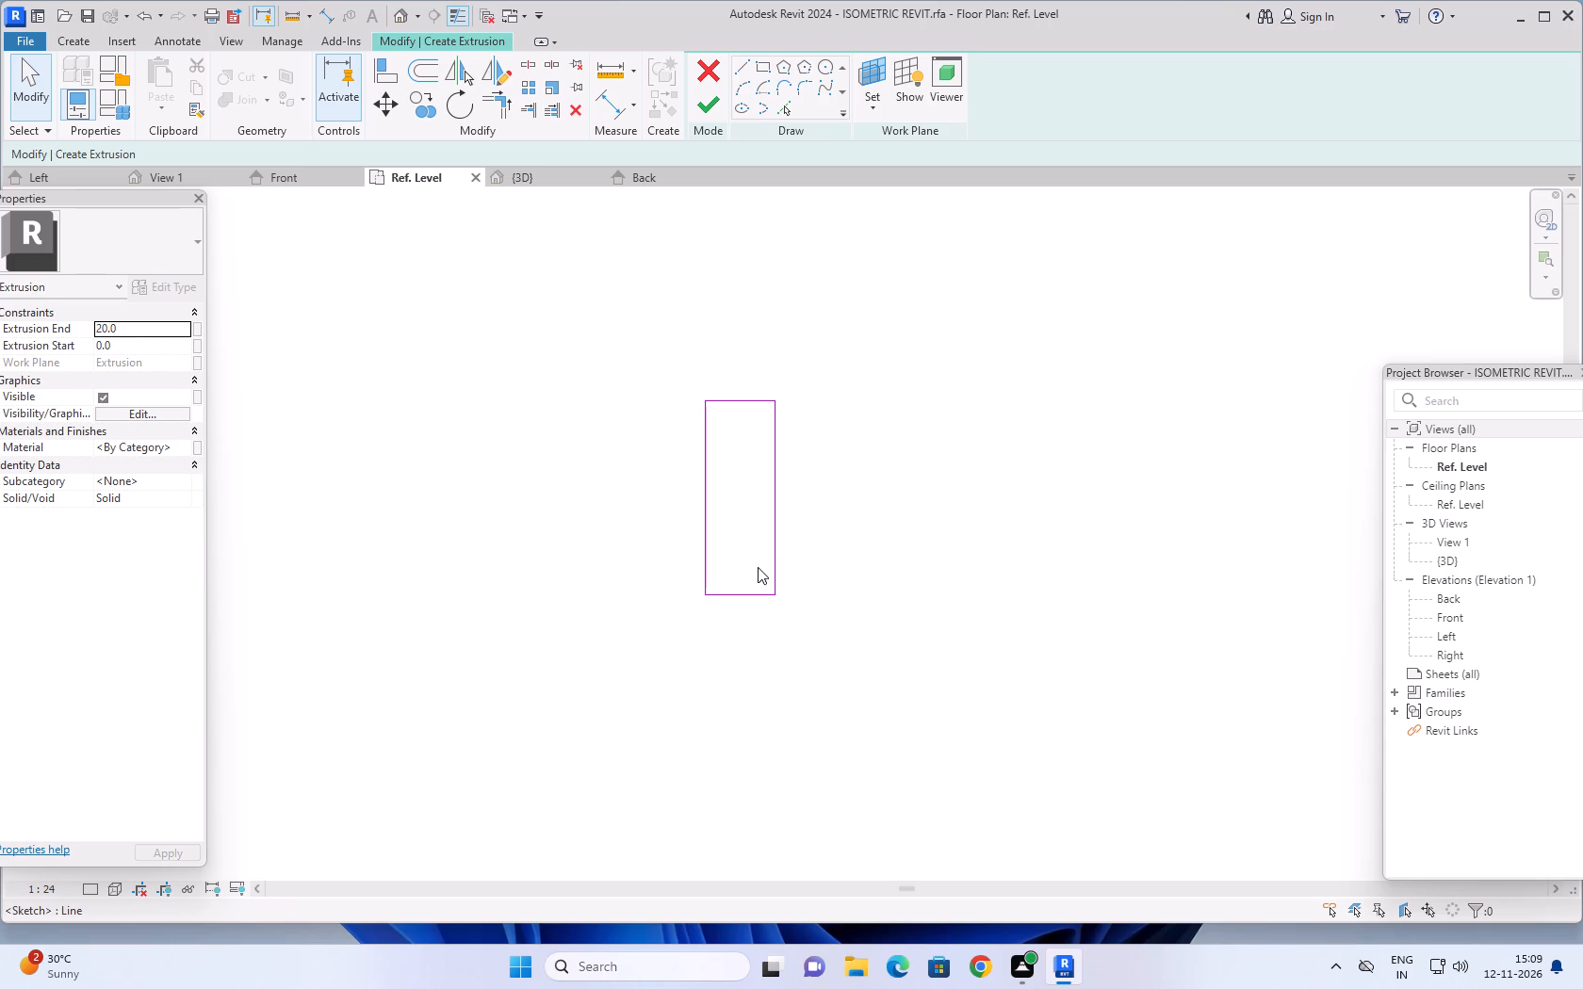
Set the Extrusion End to 10 and finish the rectangular extrusion.
{"action": "left_click", "coordinate": [136, 323]}
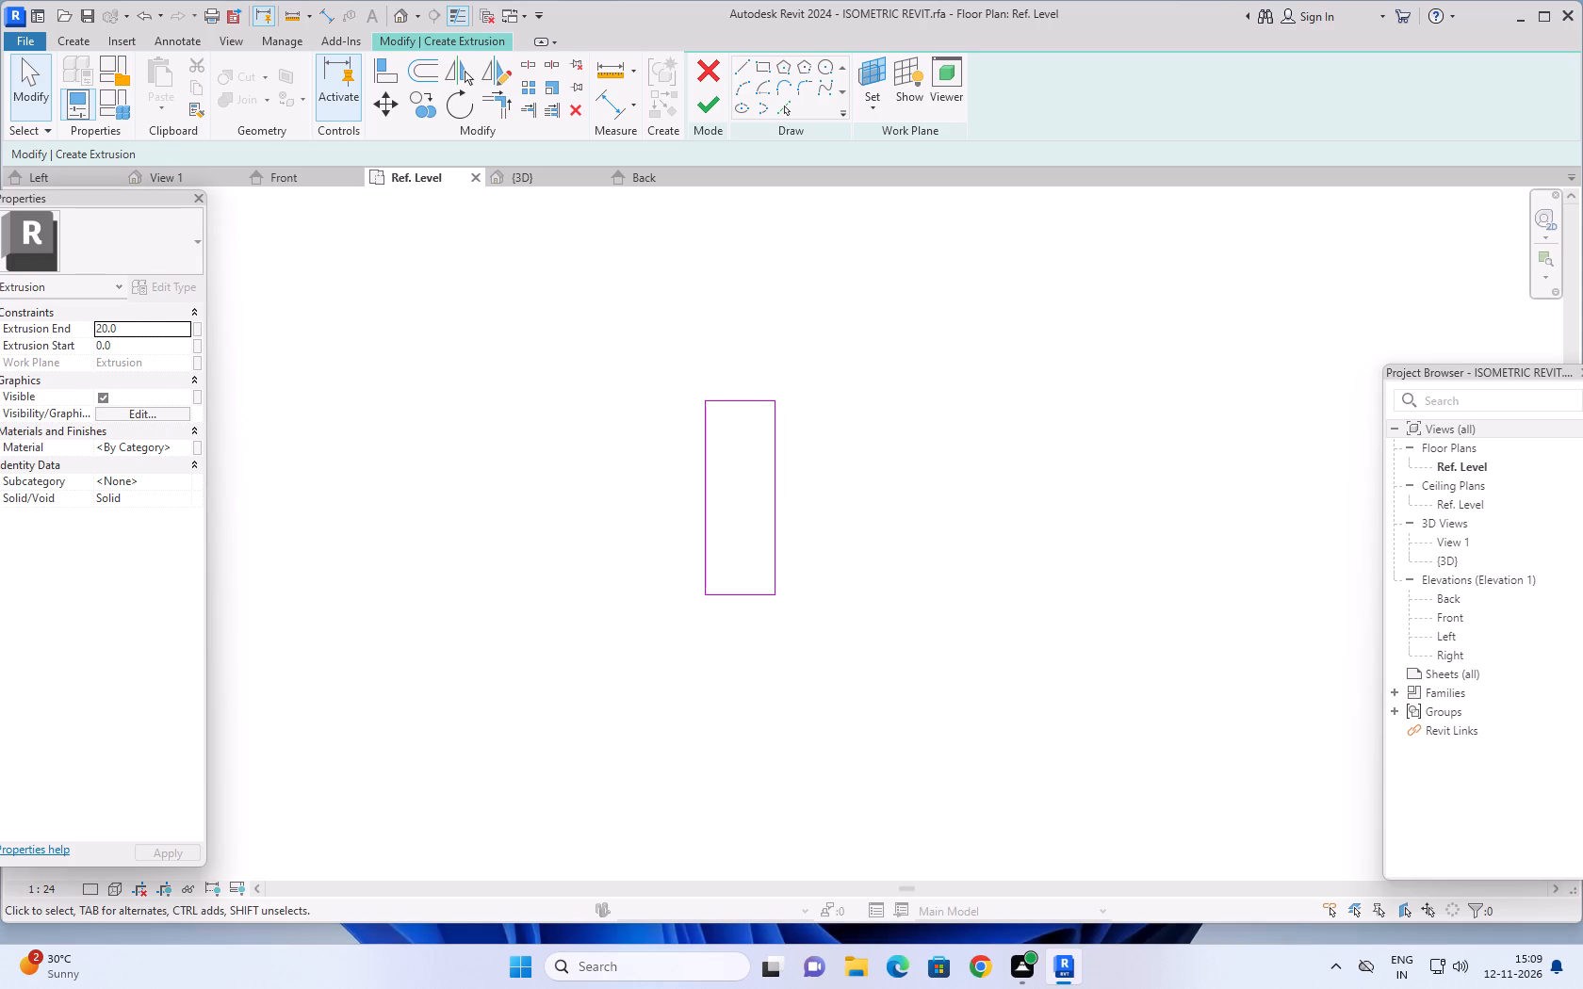
{"action": "type", "text": "10"}
{"action": "key", "text": "Return"}
{"action": "left_click", "coordinate": [707, 106]}
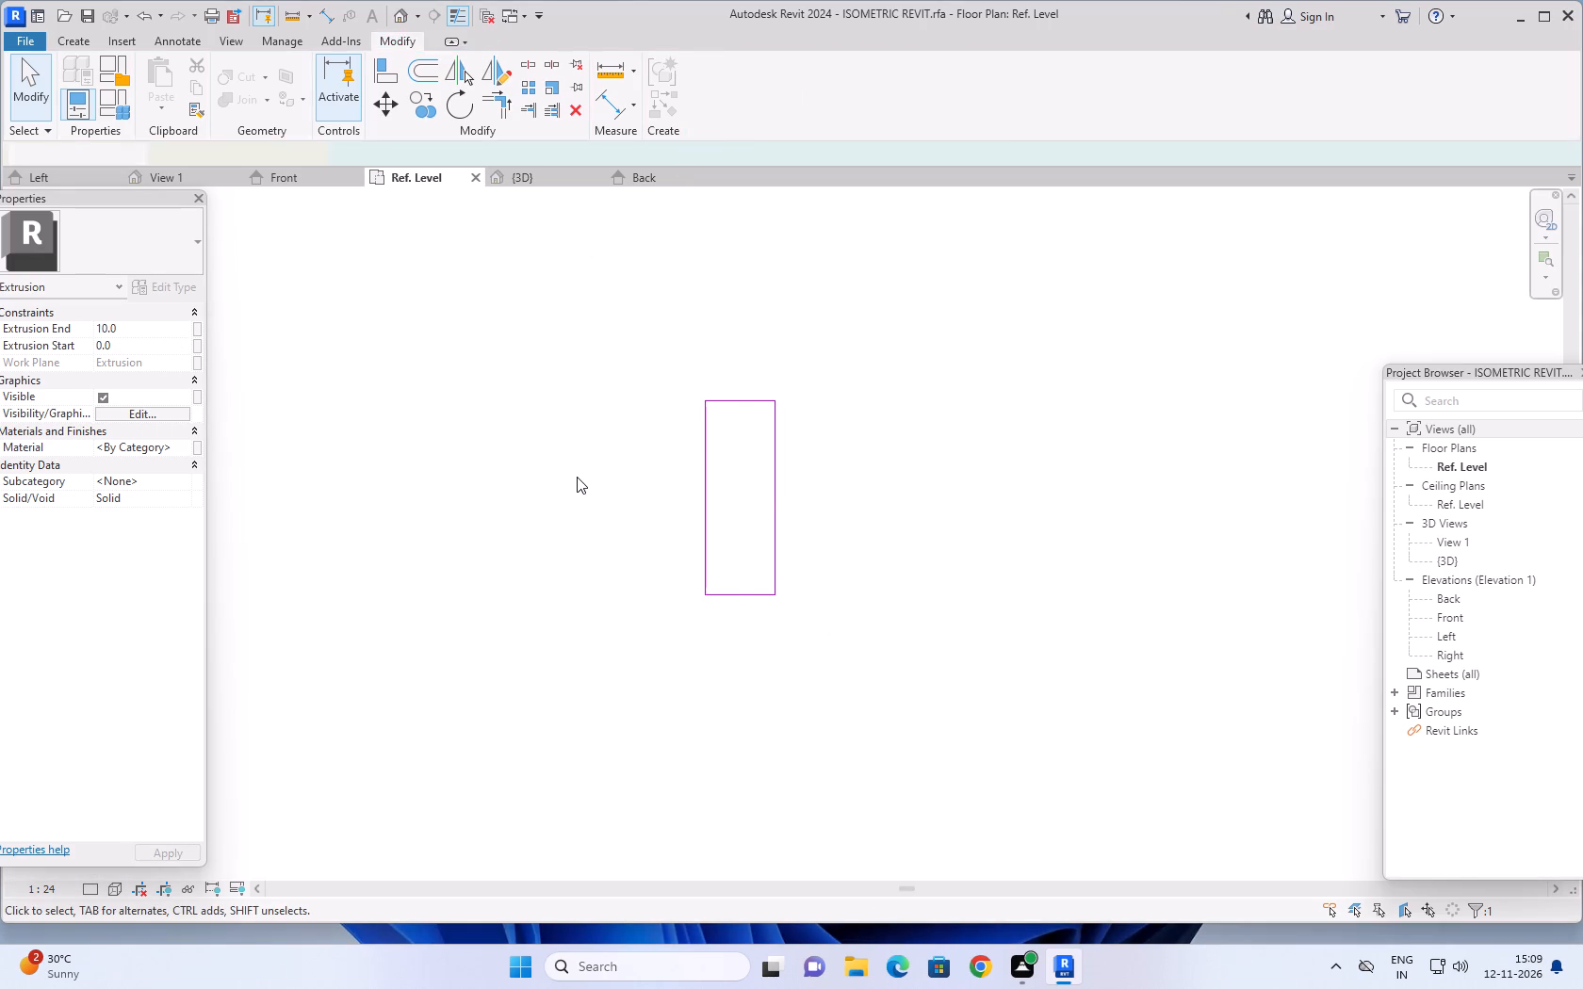
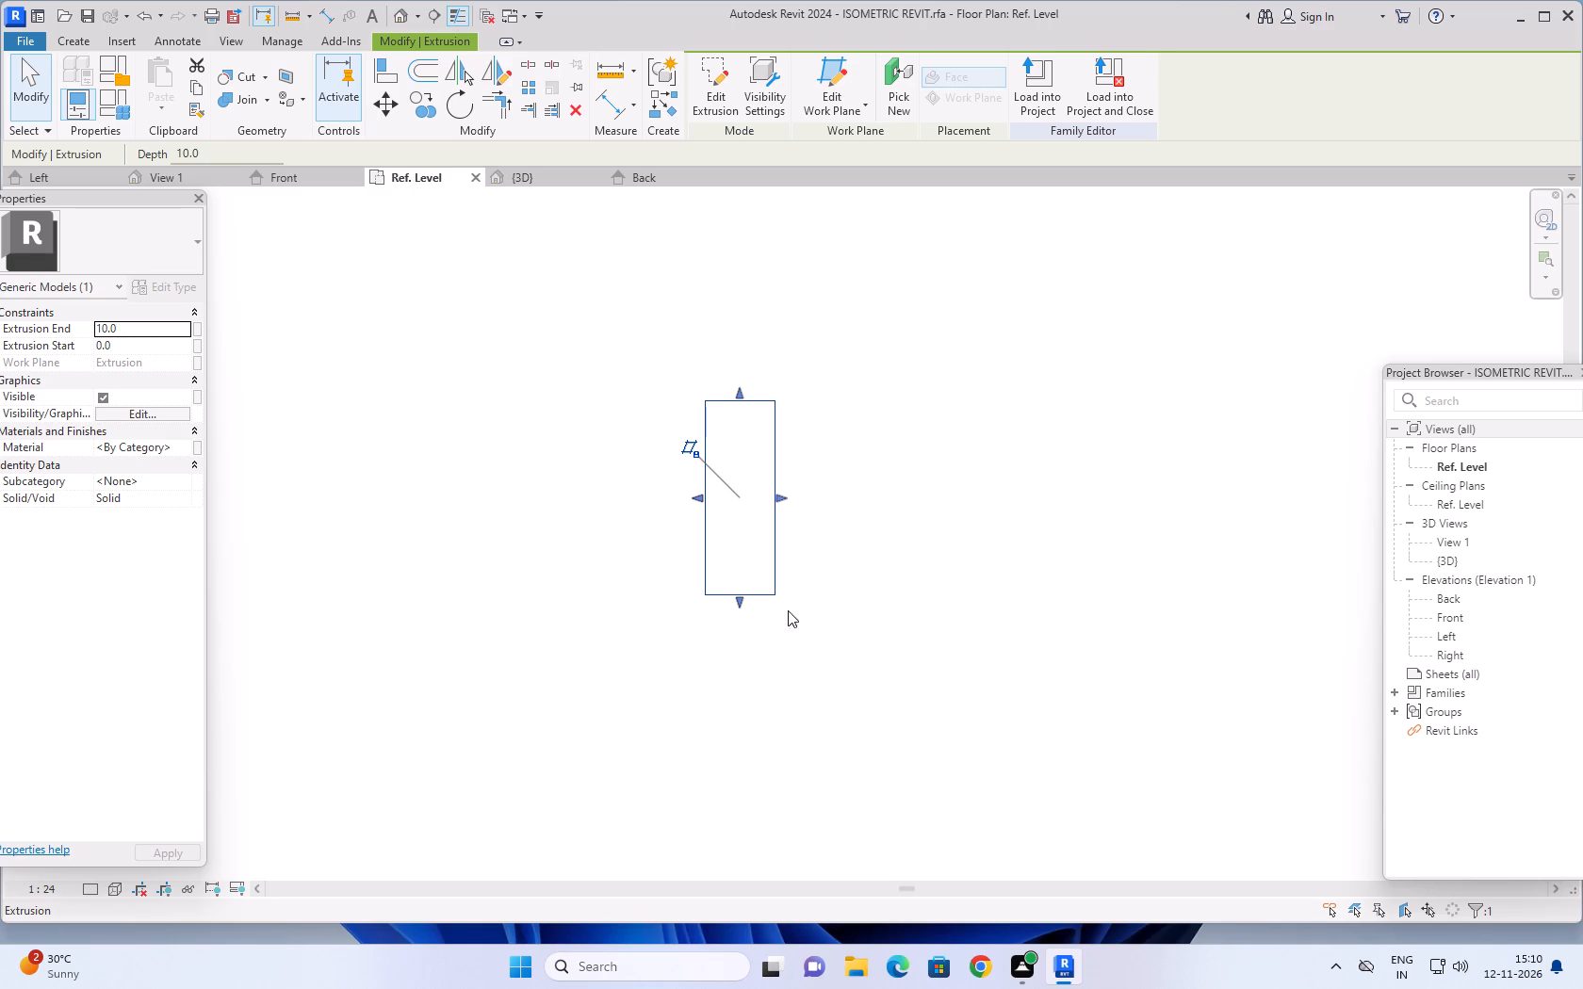
Set the Extrusion End of the new rectangular base to 5.
{"action": "scroll", "coordinate": [793, 614], "scroll_direction": "up", "scroll_amount": 2}
{"action": "middle_click_drag", "start_coordinate": [850, 608], "coordinate": [844, 665]}
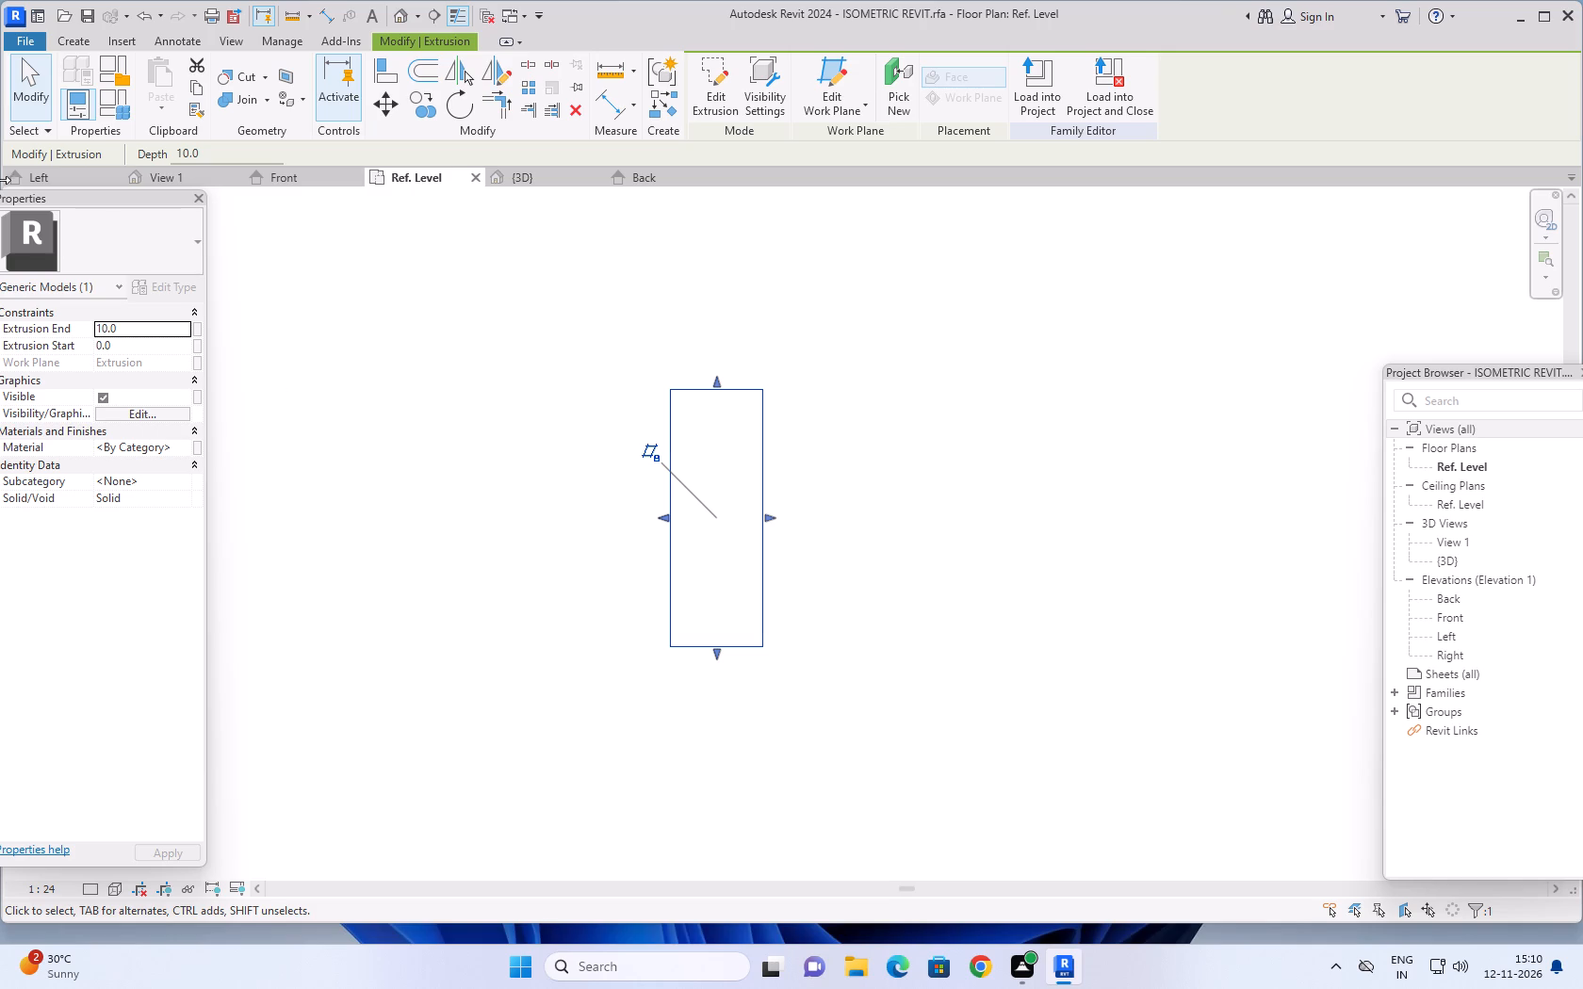
{"action": "left_click", "coordinate": [133, 328]}
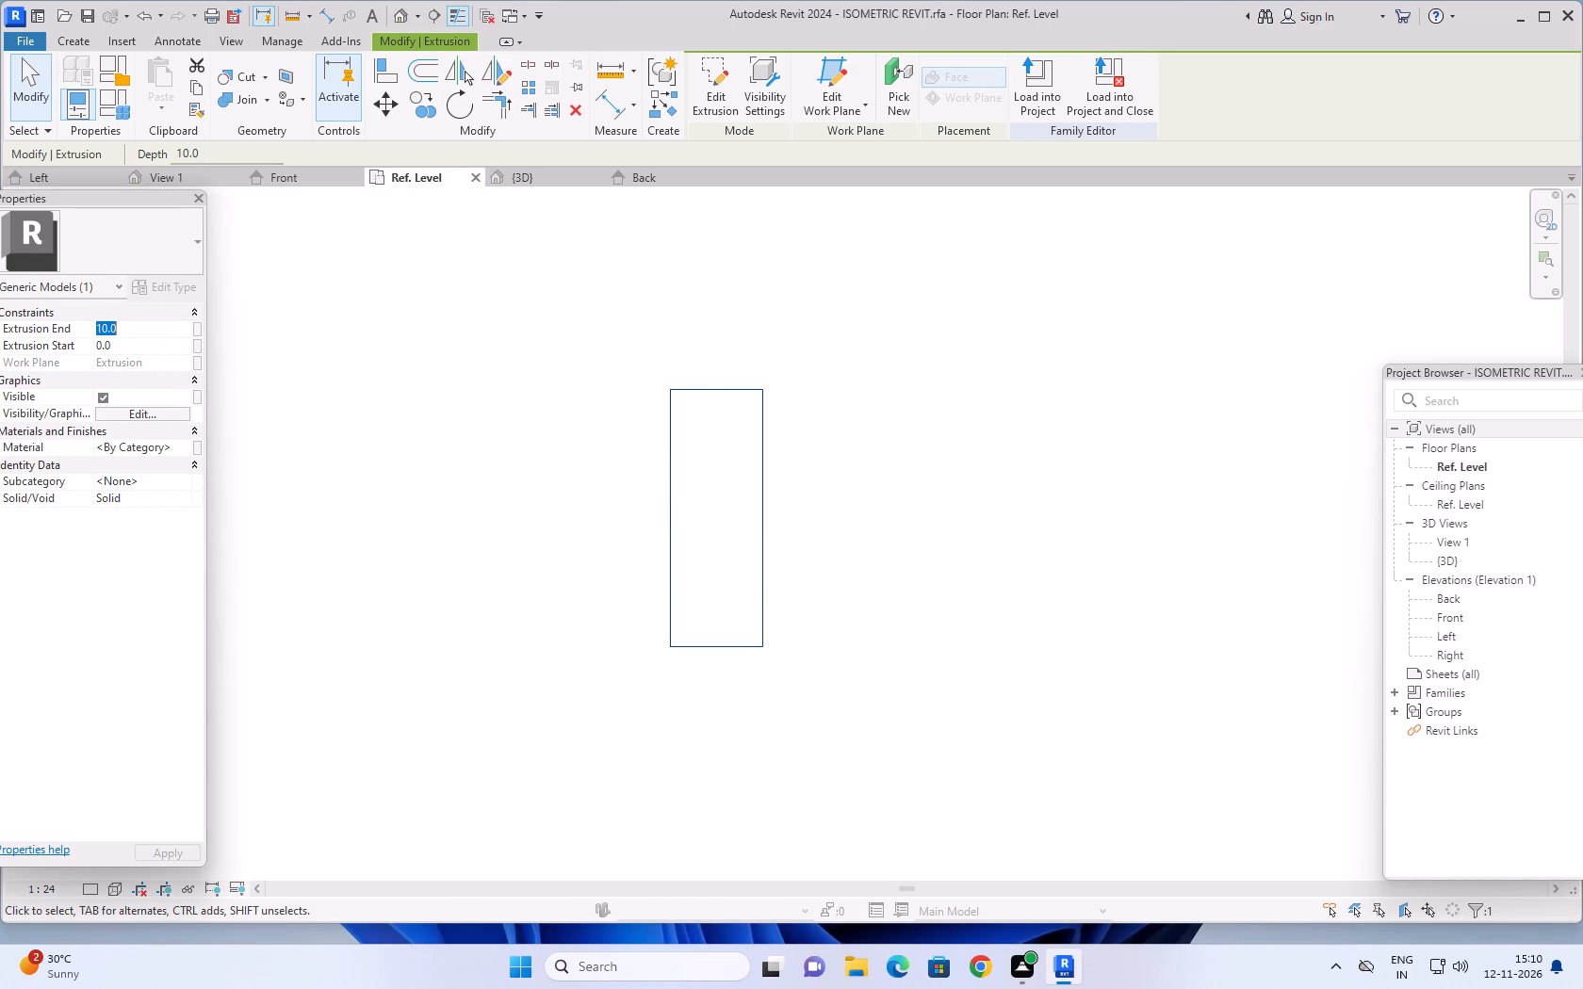
{"action": "key", "text": "5"}
{"action": "key", "text": "Return"}
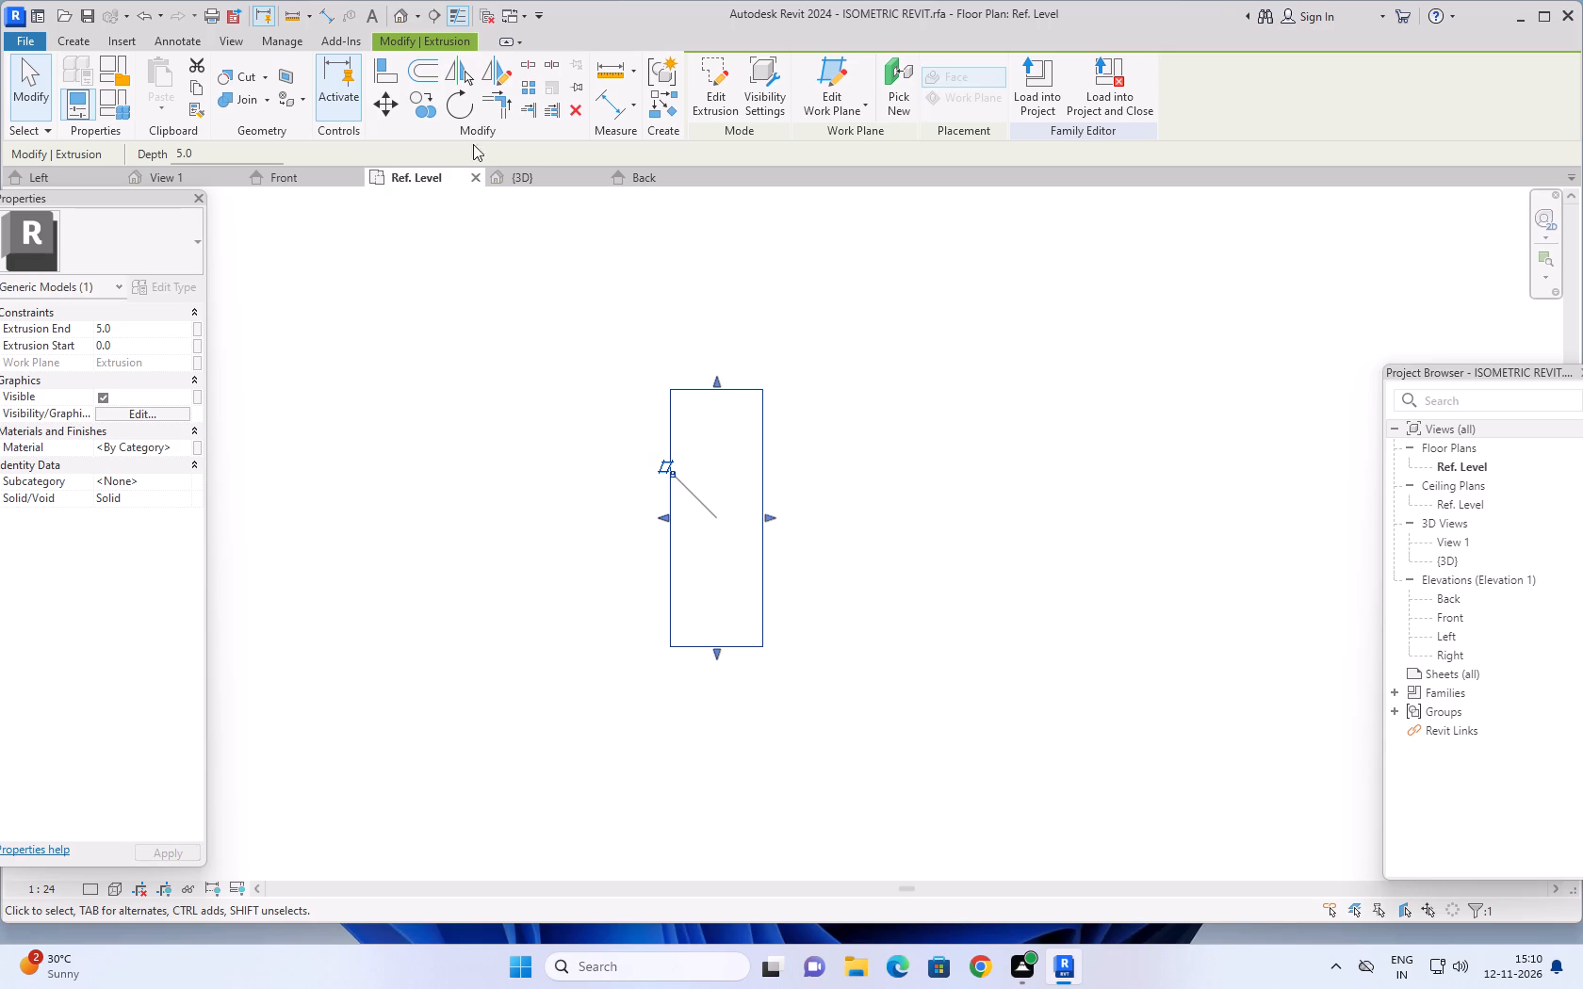
{"action": "left_click", "coordinate": [395, 41]}
Examine the thinned rectangular base in the {3D} view and its placement among the other practice solids.
{"action": "left_click", "coordinate": [538, 178]}
{"action": "middle_click_drag", "start_coordinate": [780, 658], "coordinate": [772, 535]}
{"action": "scroll", "coordinate": [775, 647], "scroll_direction": "down", "scroll_amount": 1}
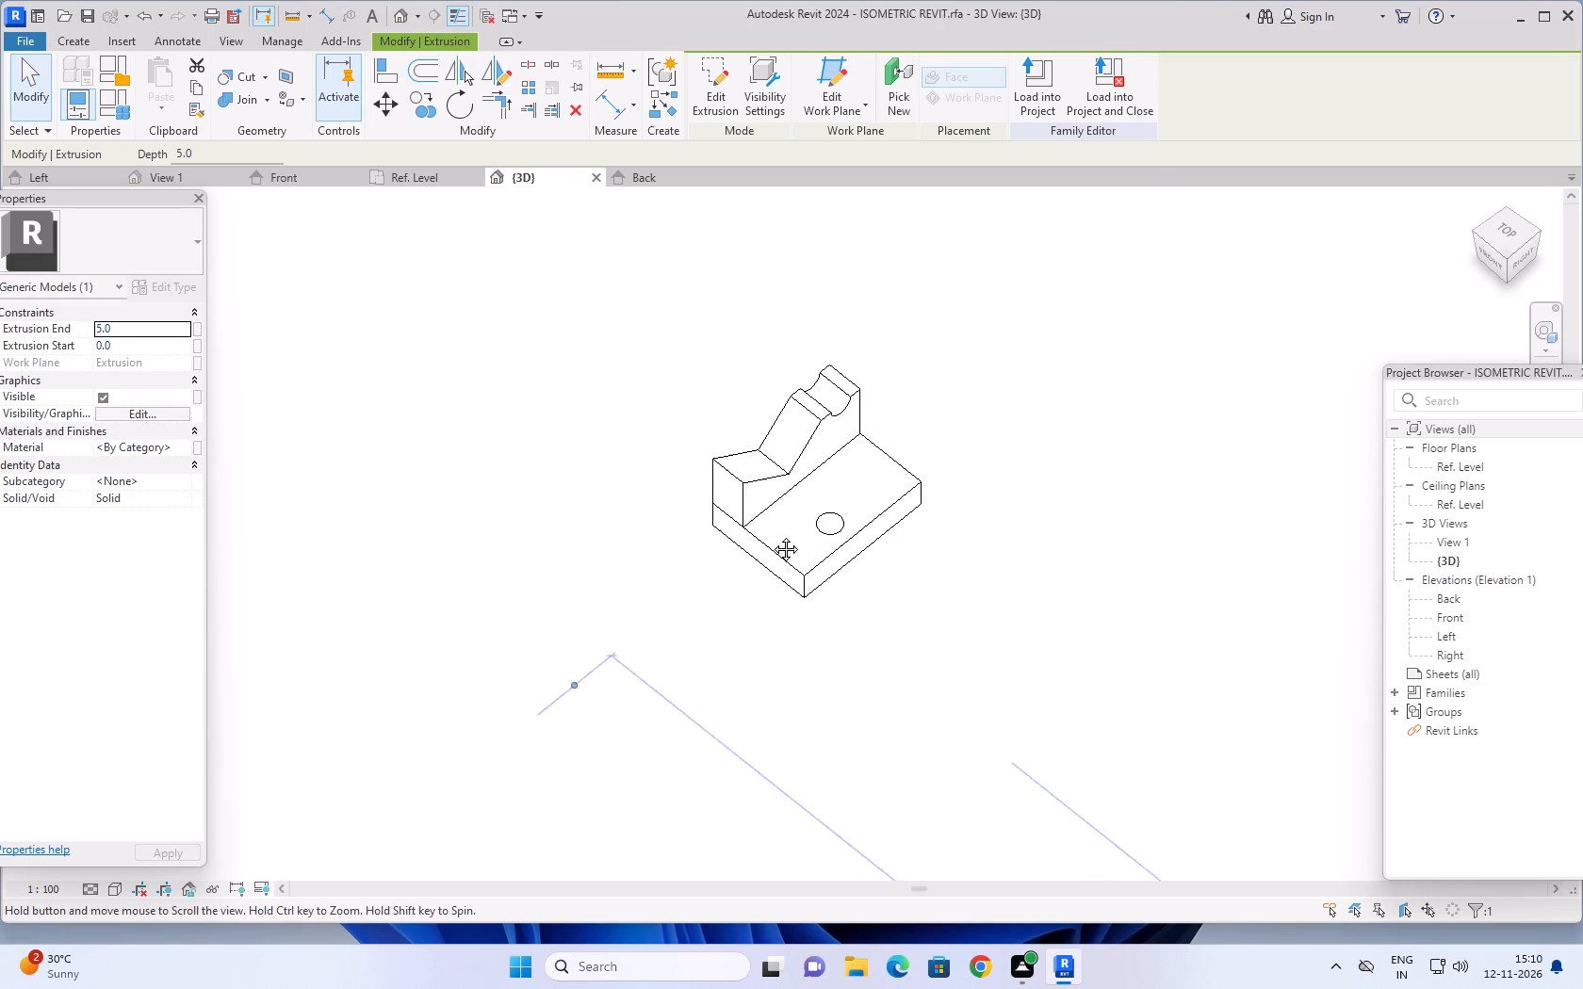
{"action": "middle_click_drag", "start_coordinate": [772, 535], "coordinate": [769, 449]}
{"action": "scroll", "coordinate": [772, 505], "scroll_direction": "down", "scroll_amount": 3}
{"action": "key", "text": "Escape"}
{"action": "middle_click_drag", "start_coordinate": [1035, 560], "coordinate": [940, 456]}
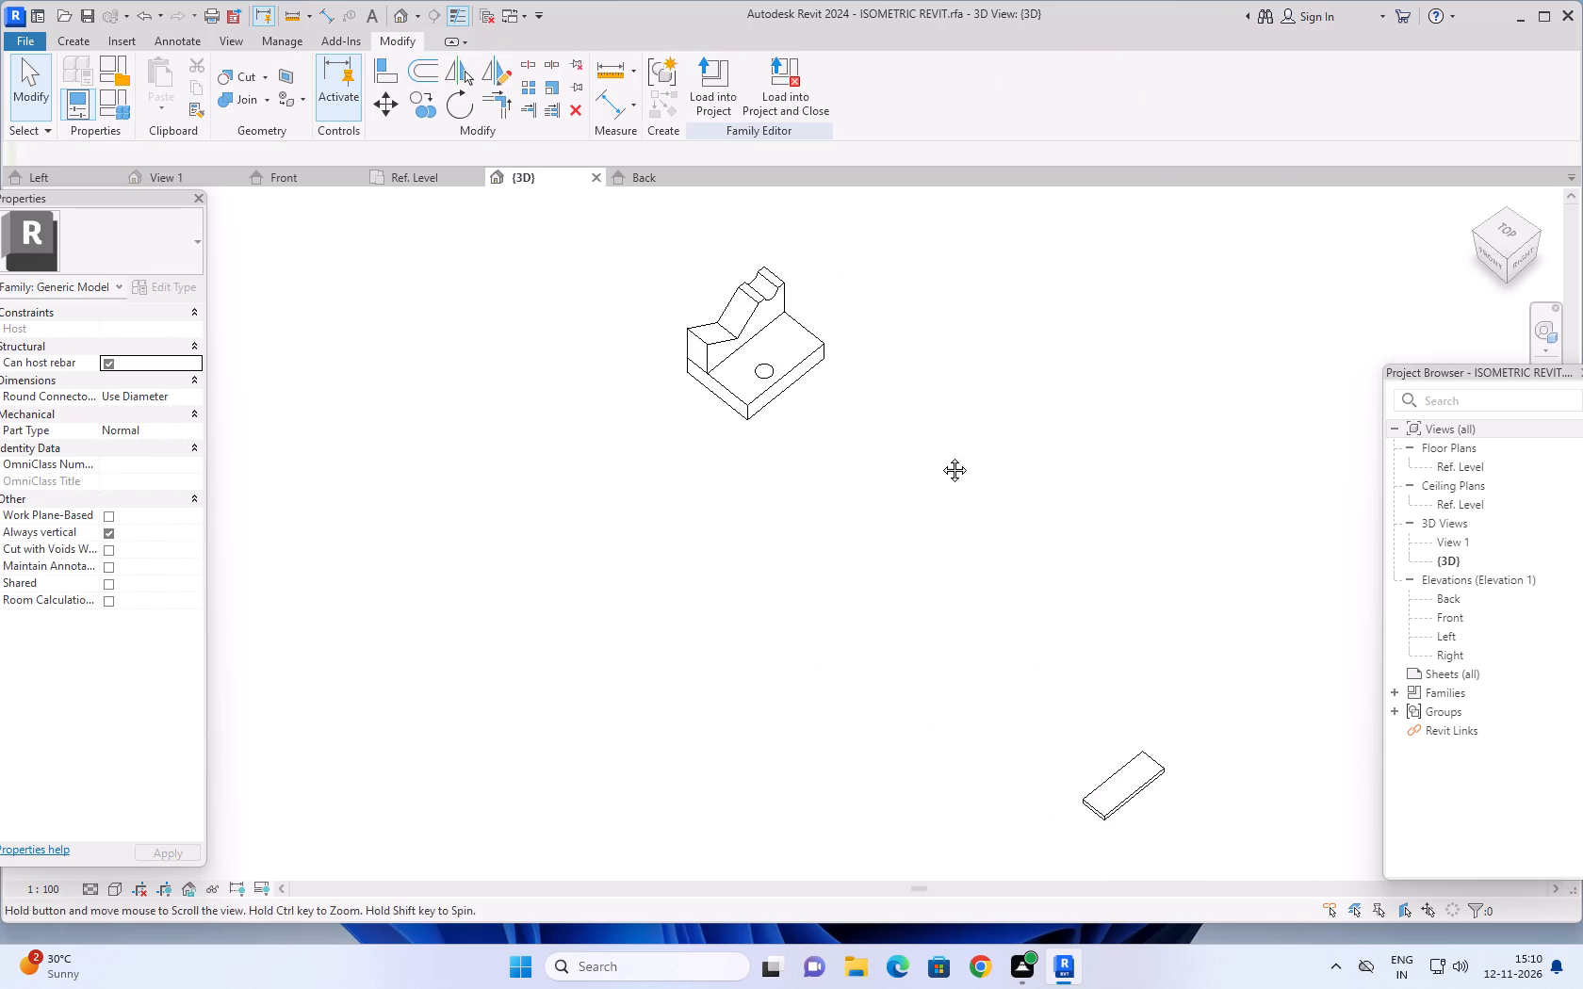
{"action": "middle_click_drag", "start_coordinate": [940, 456], "coordinate": [894, 412]}
{"action": "scroll", "coordinate": [1018, 768], "scroll_direction": "up", "scroll_amount": 4}
{"action": "middle_click_drag", "start_coordinate": [1032, 686], "coordinate": [961, 738]}
{"action": "scroll", "coordinate": [972, 724], "scroll_direction": "up", "scroll_amount": 5}
{"action": "middle_click_drag", "start_coordinate": [985, 713], "coordinate": [973, 692]}
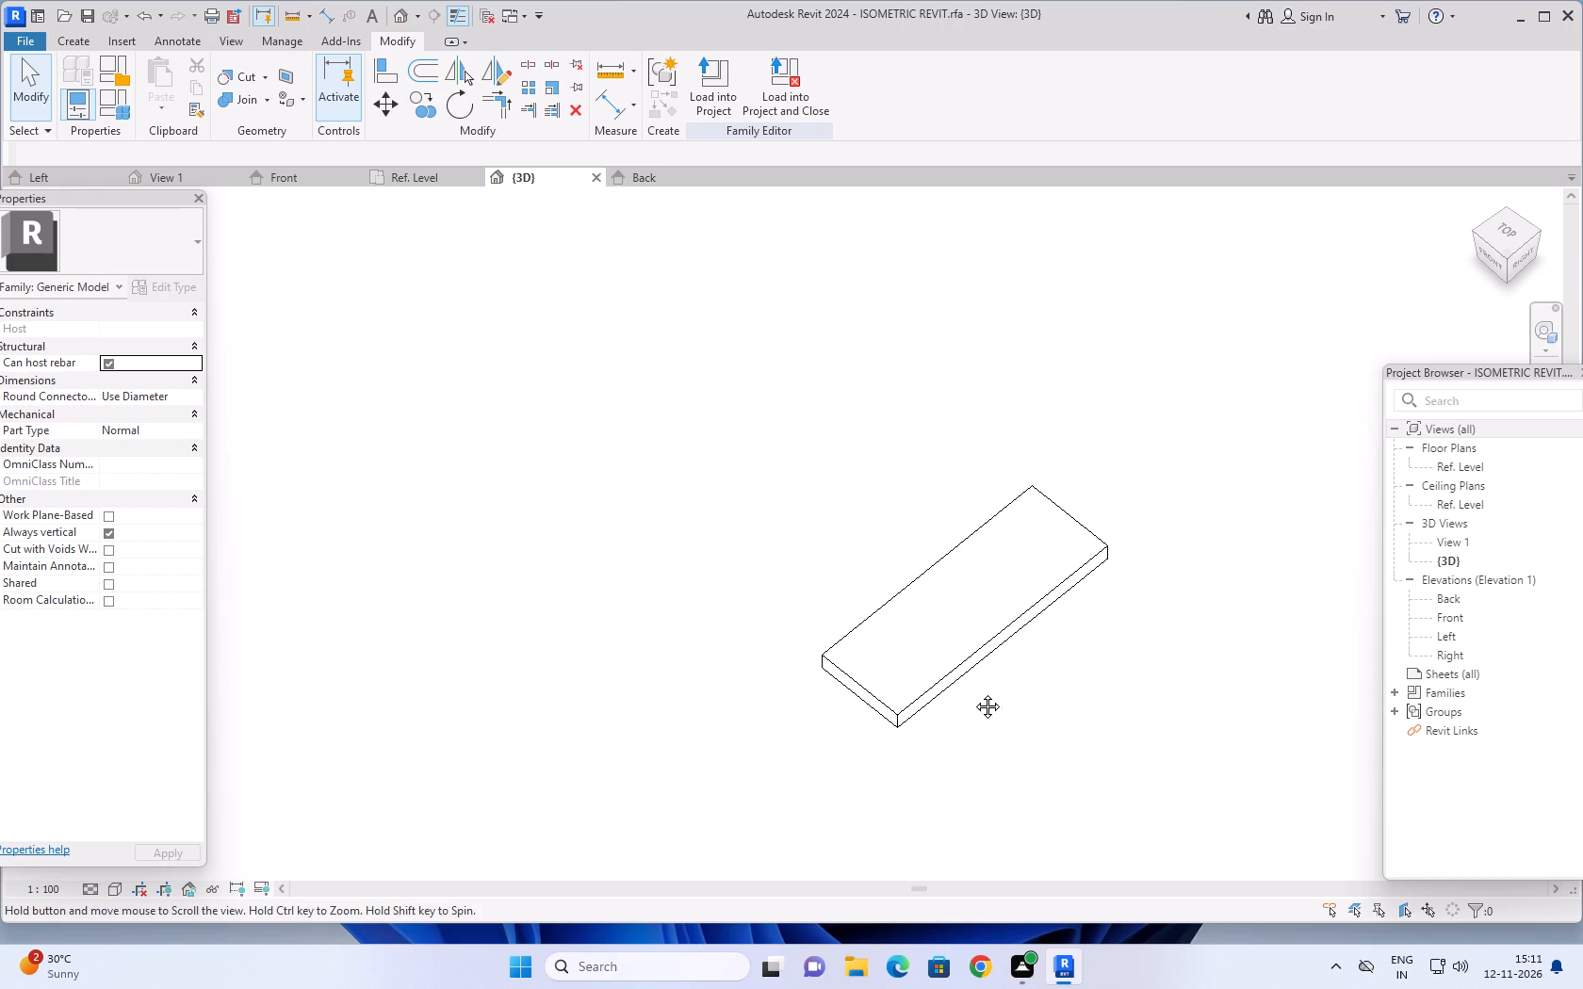
{"action": "middle_click_drag", "start_coordinate": [973, 692], "coordinate": [940, 648]}
{"action": "scroll", "coordinate": [938, 661], "scroll_direction": "up", "scroll_amount": 2}
{"action": "middle_click_drag", "start_coordinate": [961, 698], "coordinate": [962, 665], "text": "shift"}
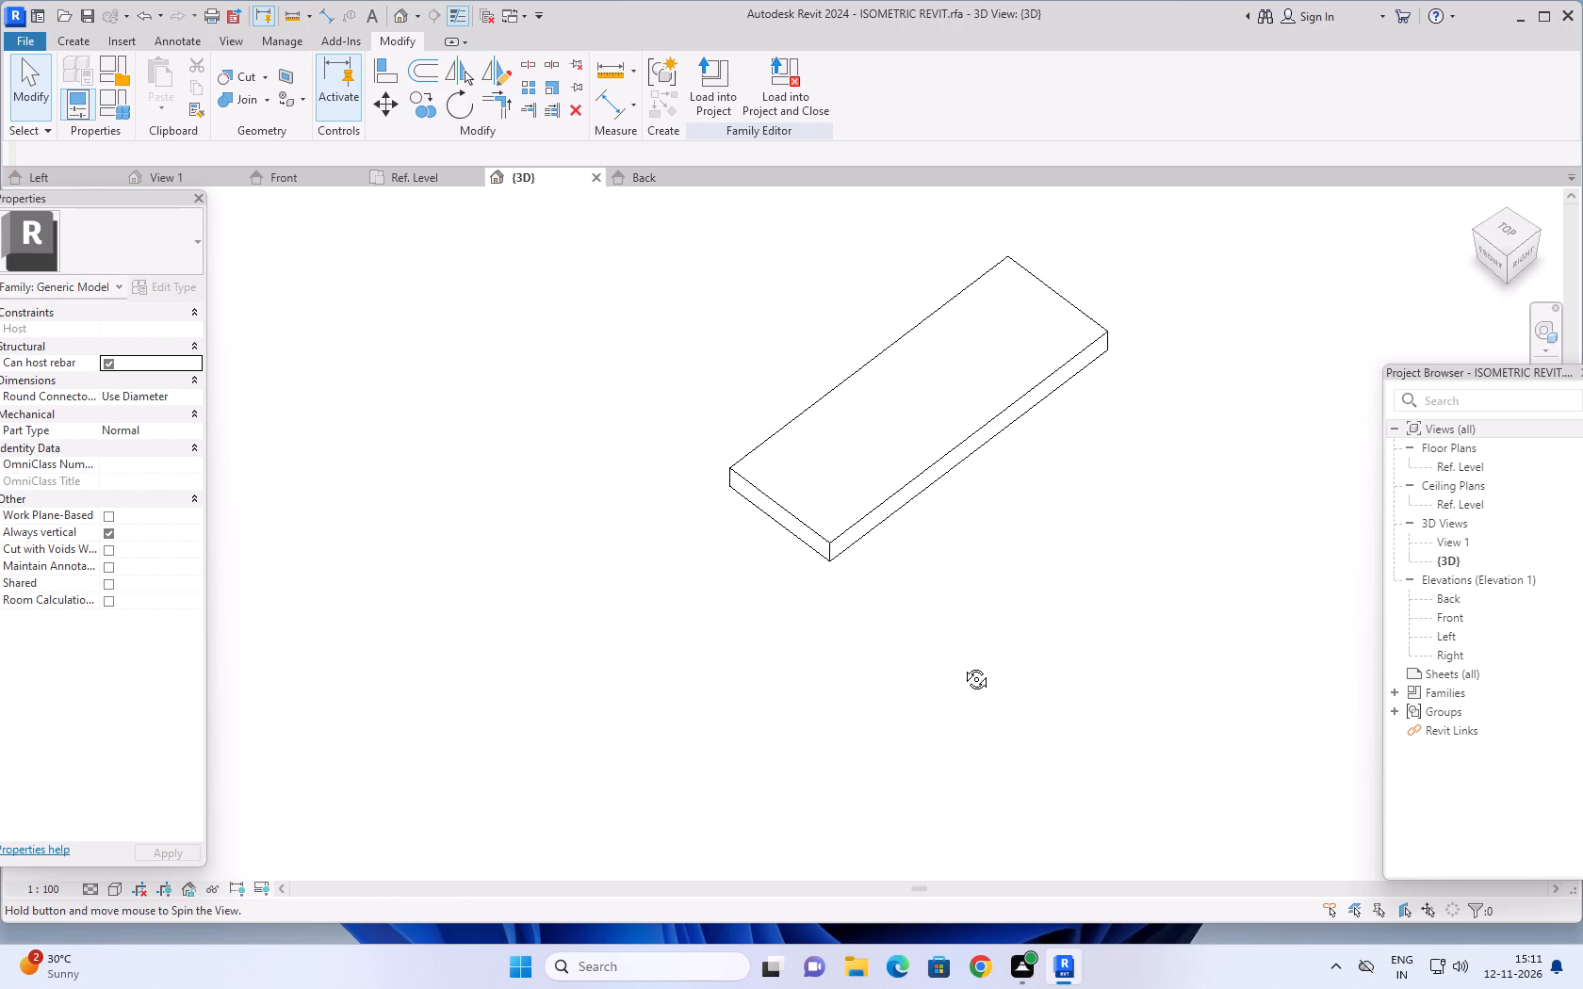
{"action": "middle_click_drag", "start_coordinate": [962, 665], "coordinate": [947, 712], "text": "shift"}
{"action": "scroll", "coordinate": [947, 712], "scroll_direction": "up", "scroll_amount": 1}
{"action": "scroll", "coordinate": [975, 662], "scroll_direction": "down", "scroll_amount": 16}
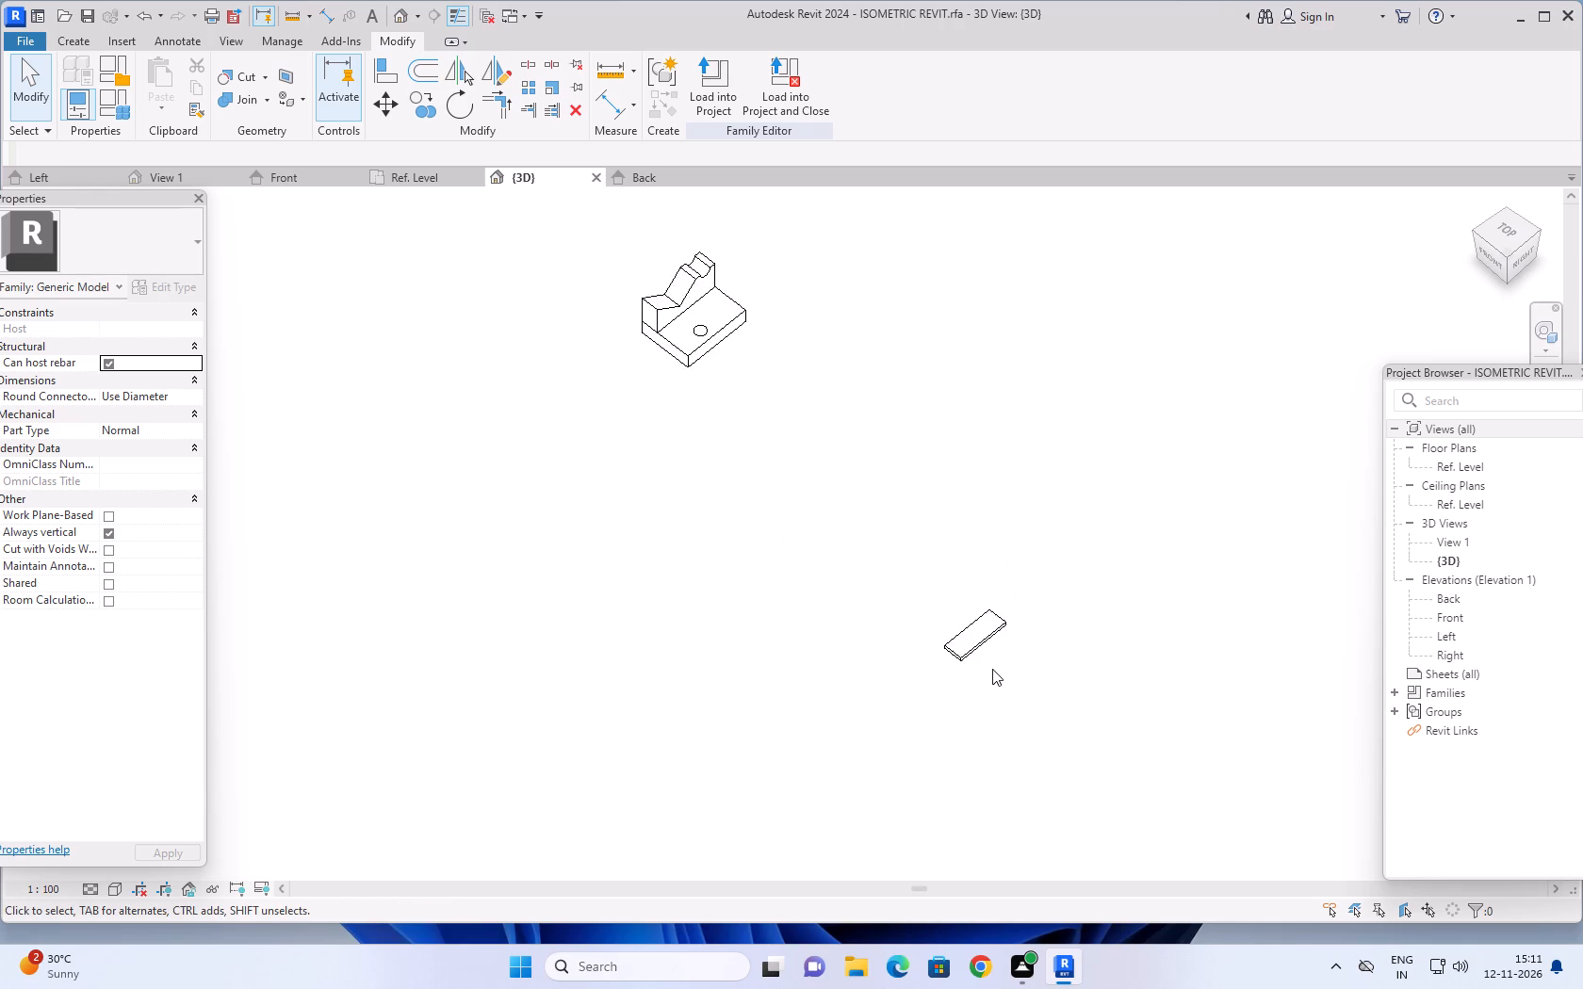
{"action": "scroll", "coordinate": [992, 669], "scroll_direction": "down", "scroll_amount": 6}
{"action": "scroll", "coordinate": [1019, 672], "scroll_direction": "up", "scroll_amount": 1}
{"action": "scroll", "coordinate": [1021, 672], "scroll_direction": "down", "scroll_amount": 4}
{"action": "middle_click_drag", "start_coordinate": [1010, 688], "coordinate": [626, 551]}
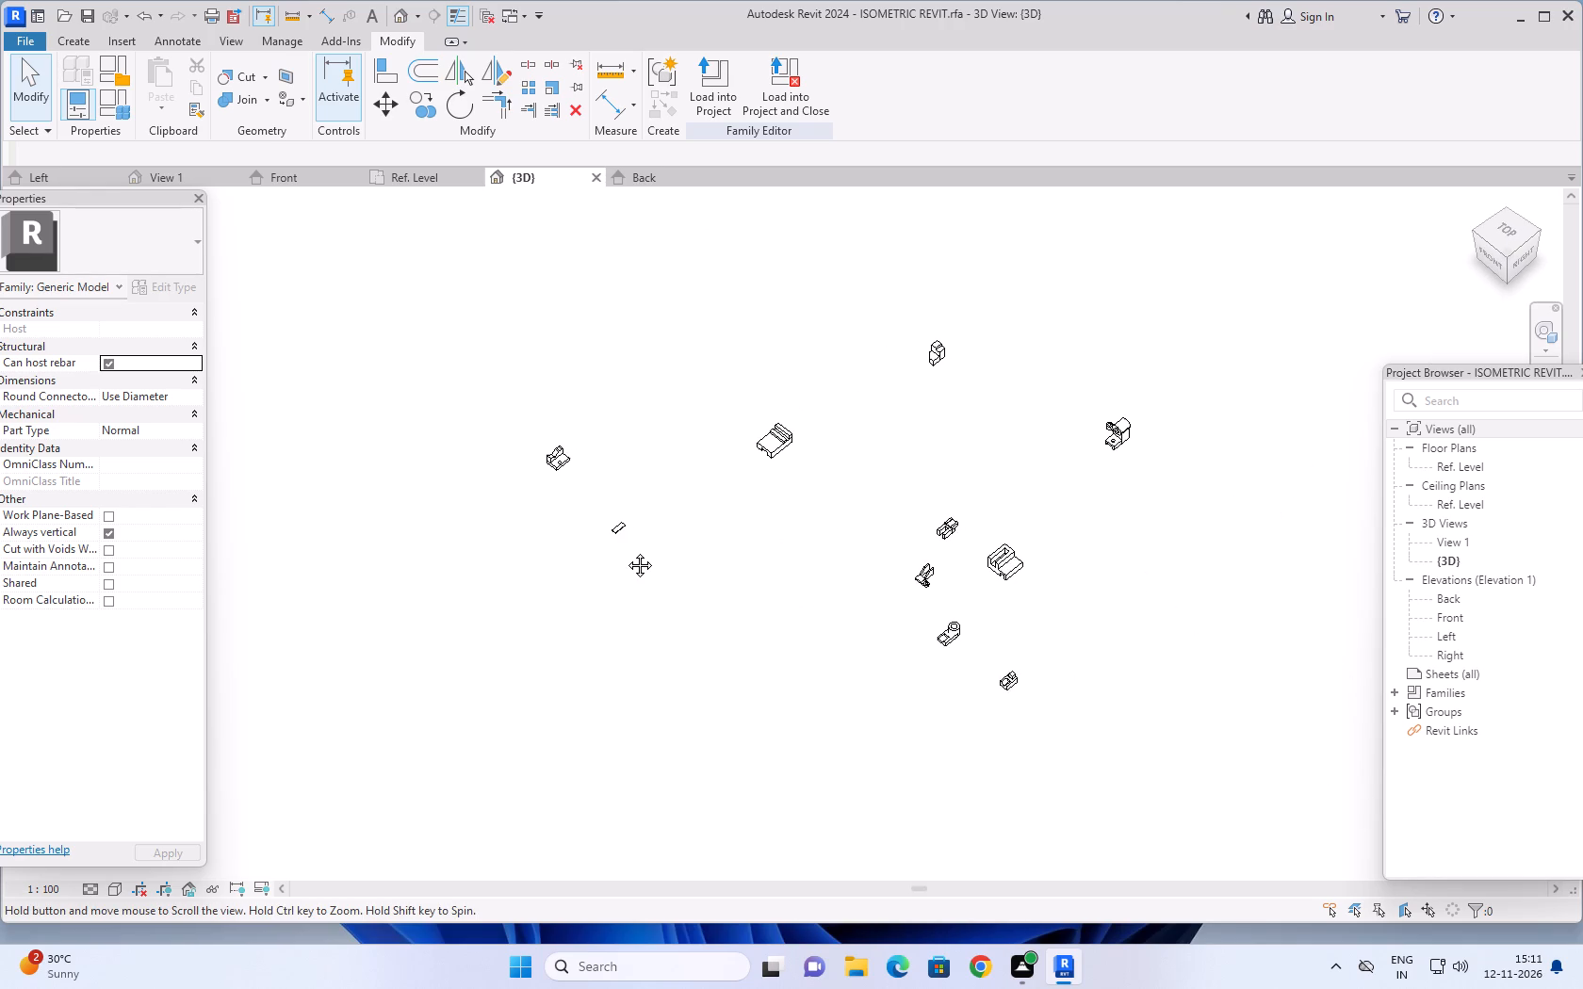
{"action": "middle_click_drag", "start_coordinate": [626, 551], "coordinate": [710, 586]}
{"action": "middle_click", "coordinate": [710, 586]}
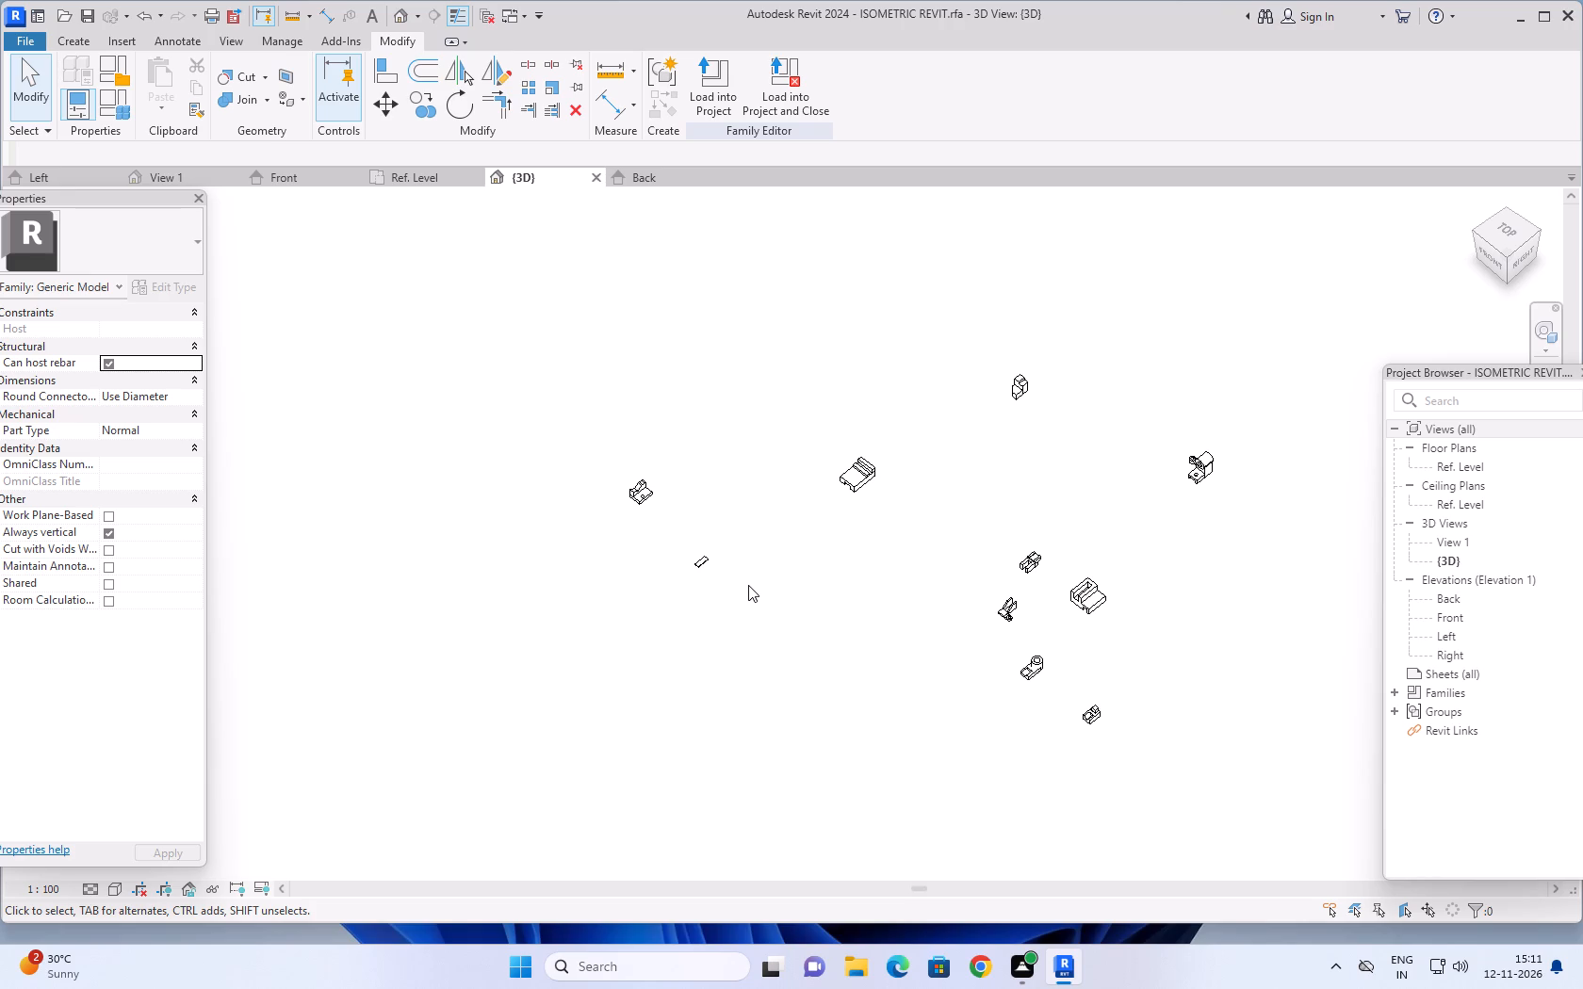
Inspect the rectangular base from several angles, ending with its long left side and front end in view.
{"action": "scroll", "coordinate": [642, 565], "scroll_direction": "up", "scroll_amount": 11}
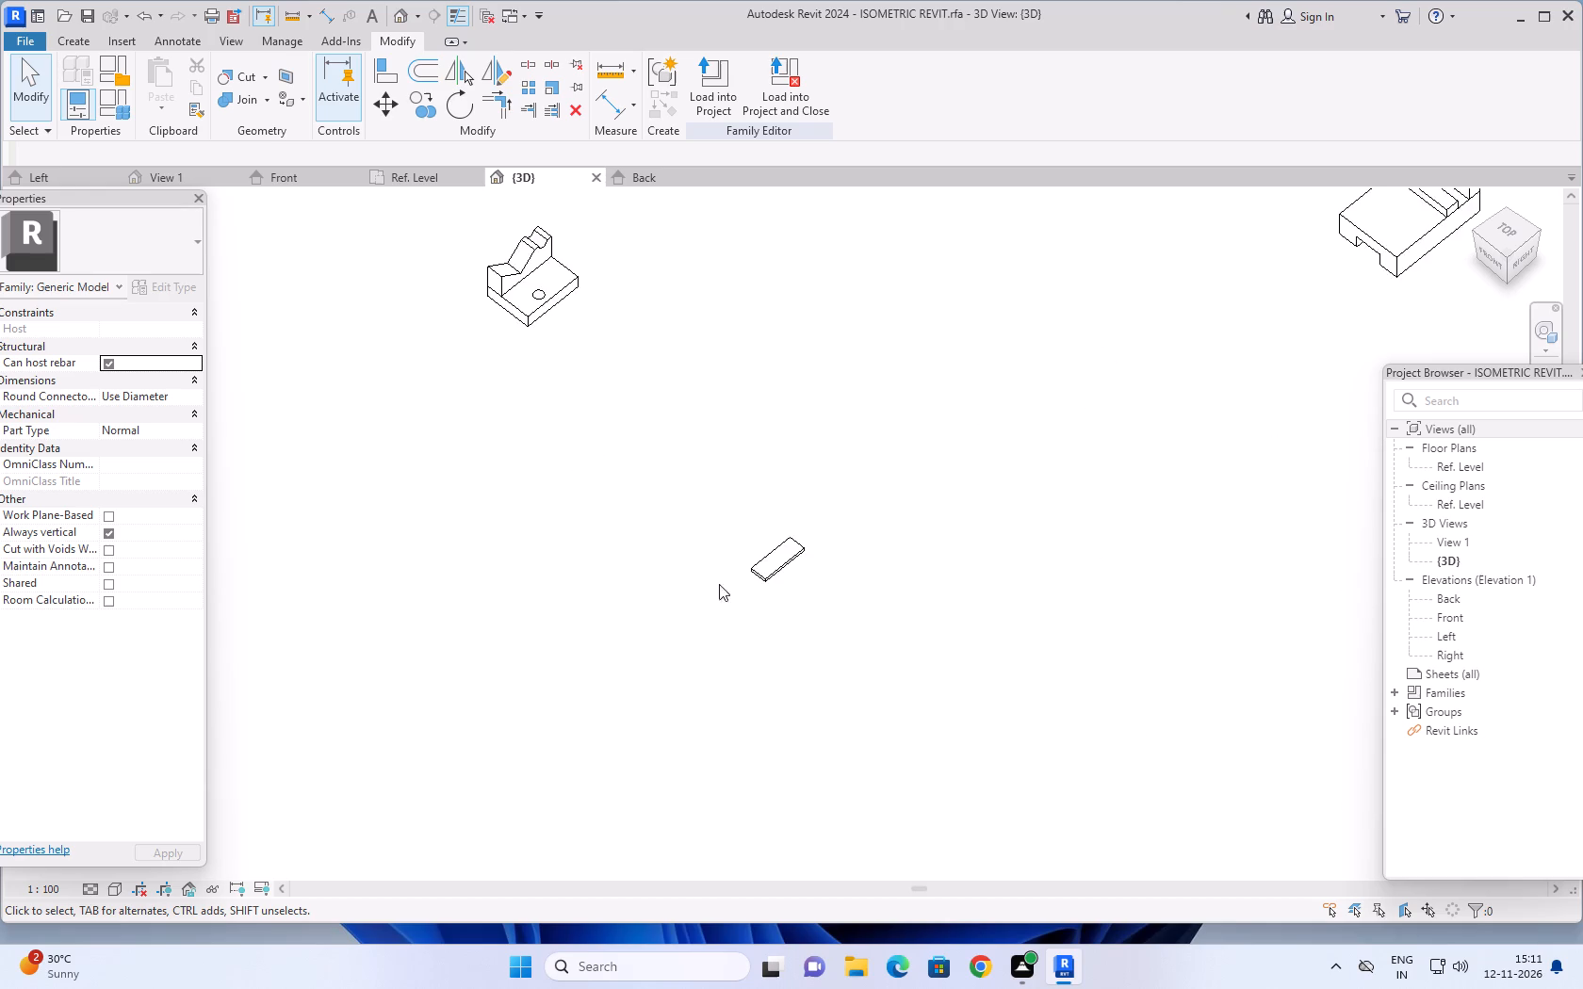
{"action": "scroll", "coordinate": [731, 562], "scroll_direction": "up", "scroll_amount": 6}
{"action": "middle_click_drag", "start_coordinate": [740, 595], "coordinate": [883, 627], "text": "shift"}
{"action": "middle_click_drag", "start_coordinate": [1064, 381], "coordinate": [875, 714]}
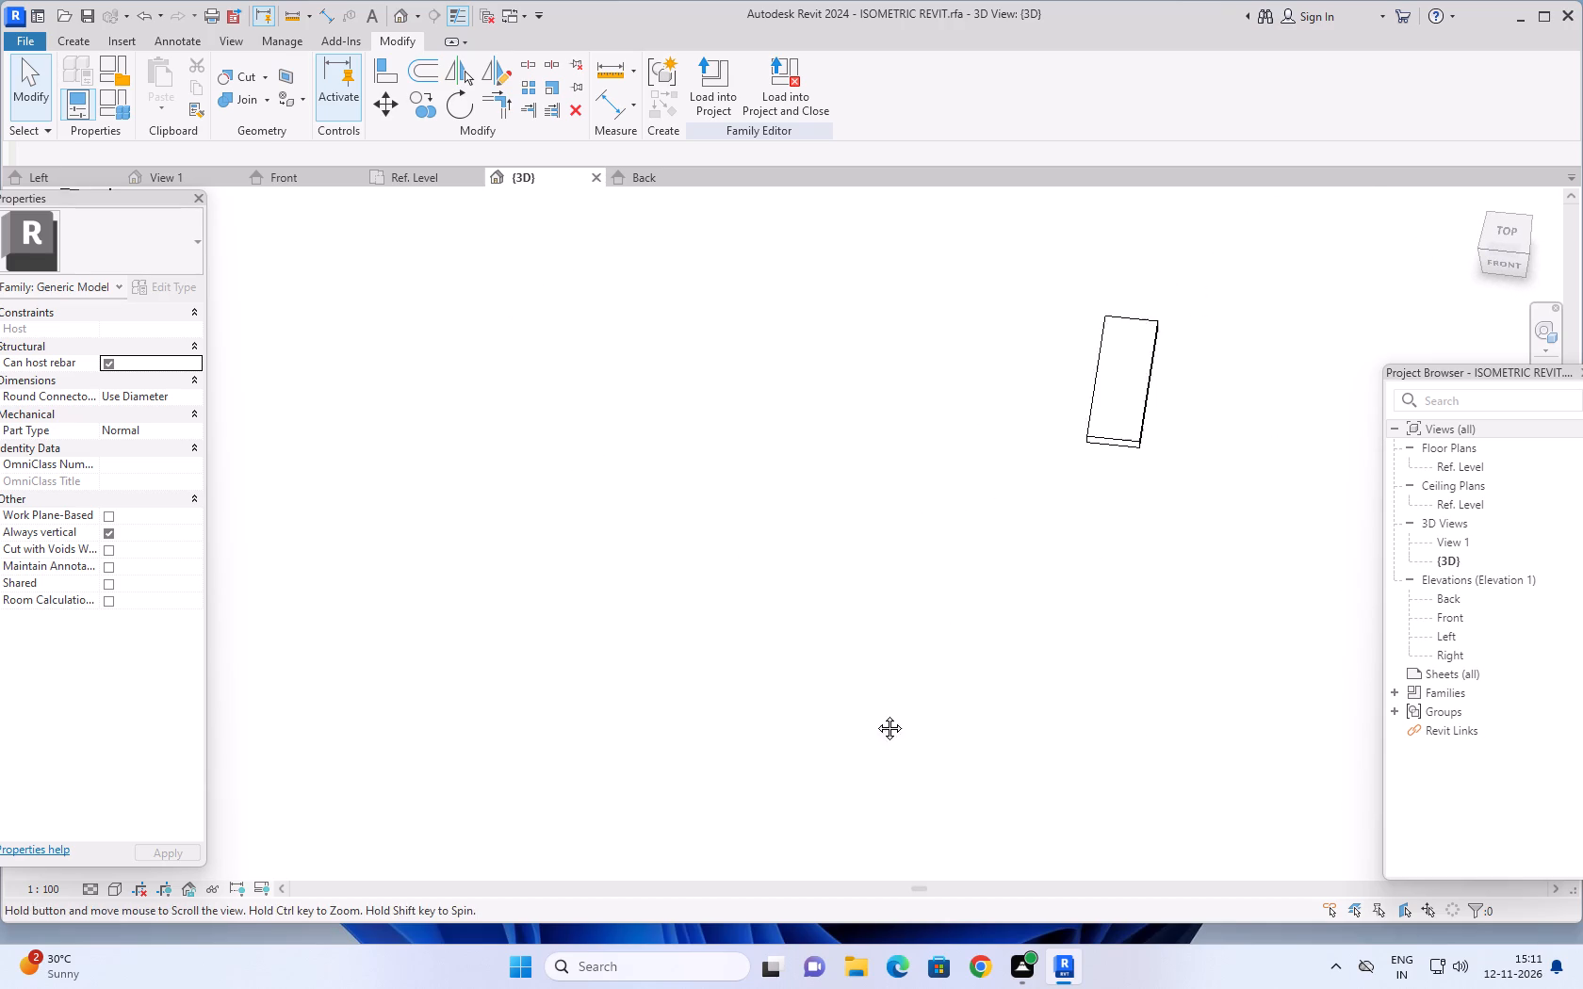
{"action": "middle_click_drag", "start_coordinate": [875, 714], "coordinate": [870, 752]}
{"action": "middle_click_drag", "start_coordinate": [1107, 596], "coordinate": [1240, 568], "text": "shift"}
{"action": "scroll", "coordinate": [1213, 576], "scroll_direction": "up", "scroll_amount": 1, "text": "shift"}
{"action": "middle_click_drag", "start_coordinate": [1047, 347], "coordinate": [966, 712]}
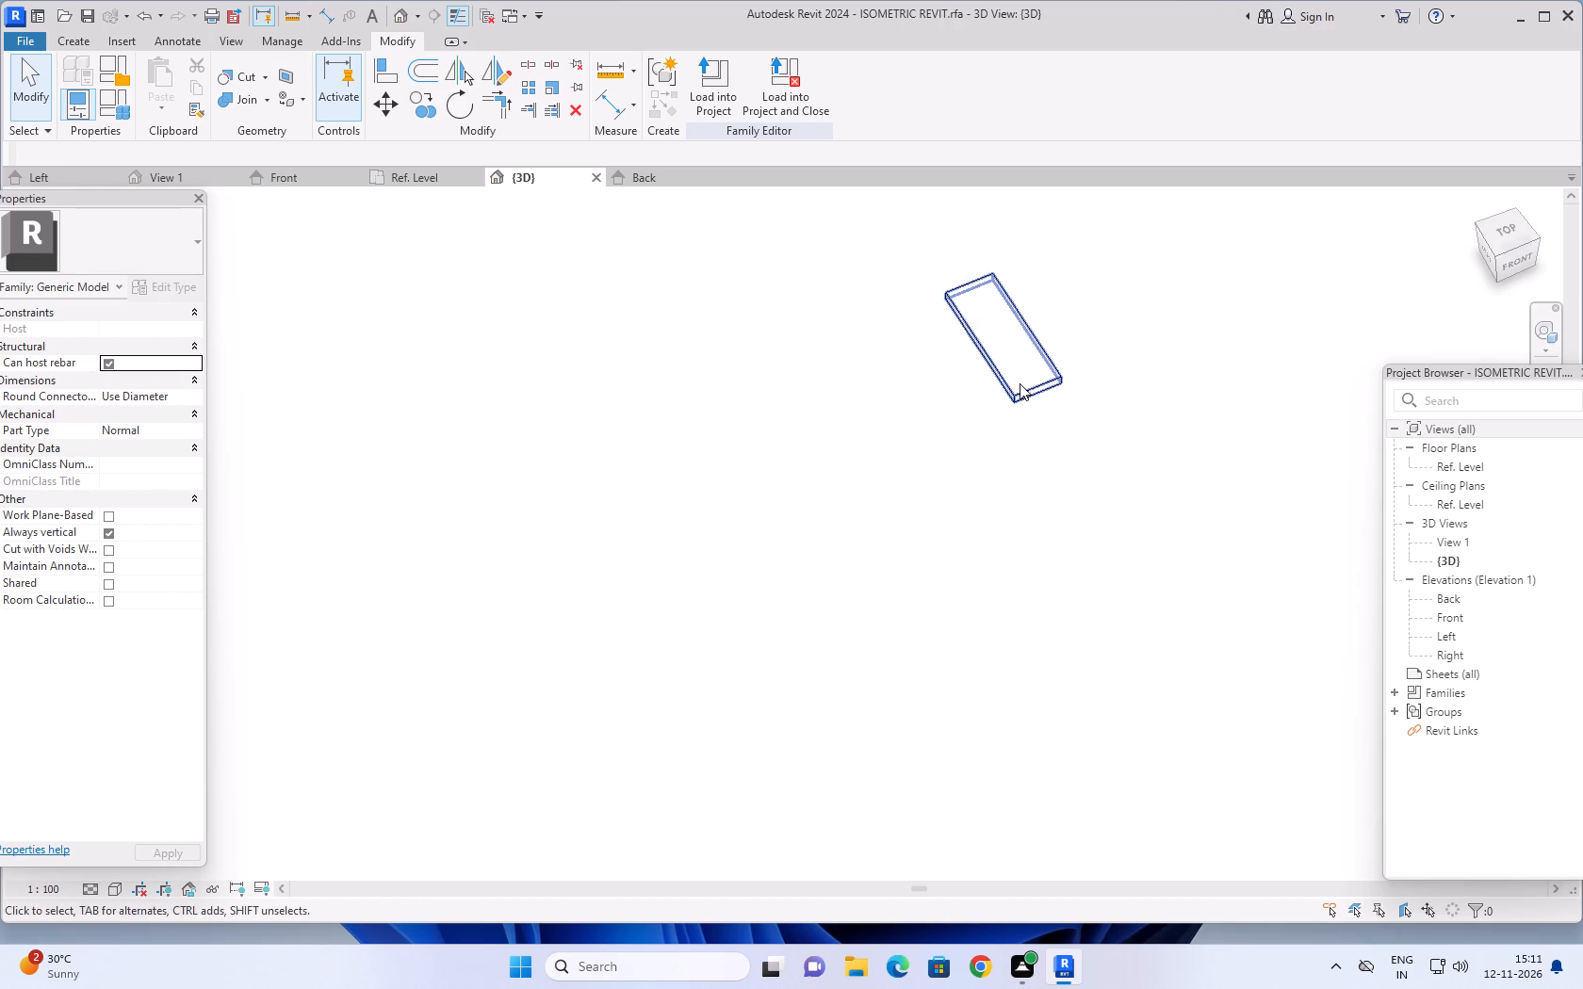
{"action": "middle_click_drag", "start_coordinate": [996, 424], "coordinate": [925, 670]}
{"action": "middle_click_drag", "start_coordinate": [1069, 557], "coordinate": [1148, 481], "text": "shift"}
{"action": "middle_click_drag", "start_coordinate": [966, 449], "coordinate": [1057, 504]}
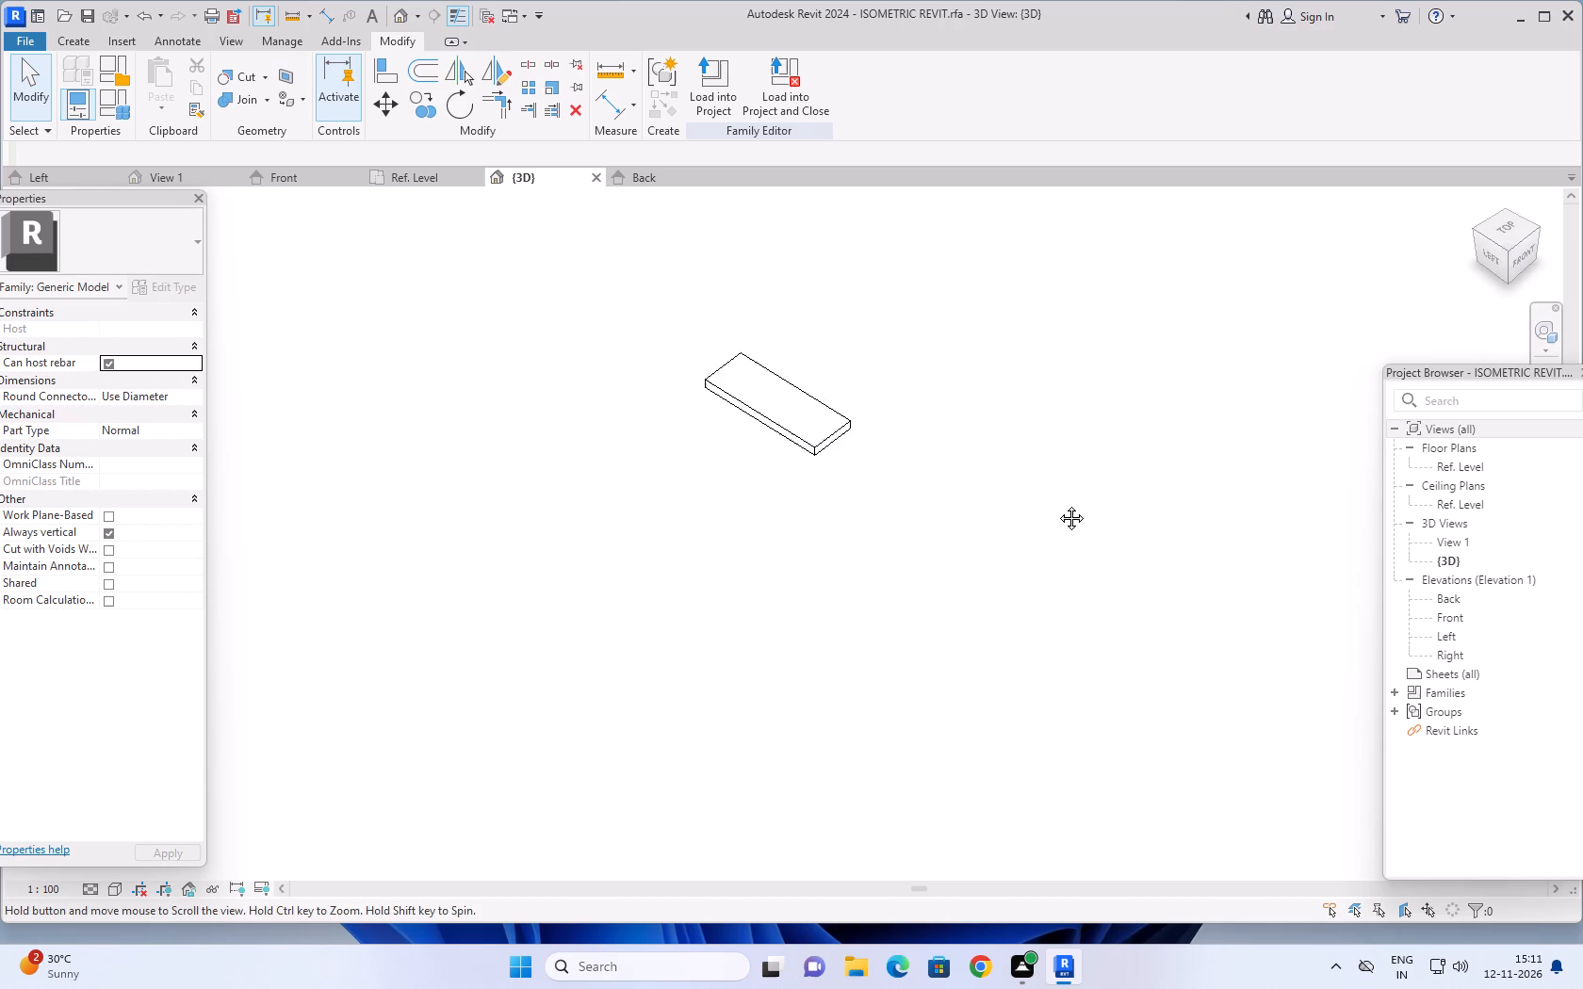
{"action": "middle_click_drag", "start_coordinate": [1057, 504], "coordinate": [1148, 619]}
{"action": "middle_click_drag", "start_coordinate": [1092, 636], "coordinate": [1036, 590], "text": "shift"}
{"action": "middle_click_drag", "start_coordinate": [1066, 622], "coordinate": [878, 511]}
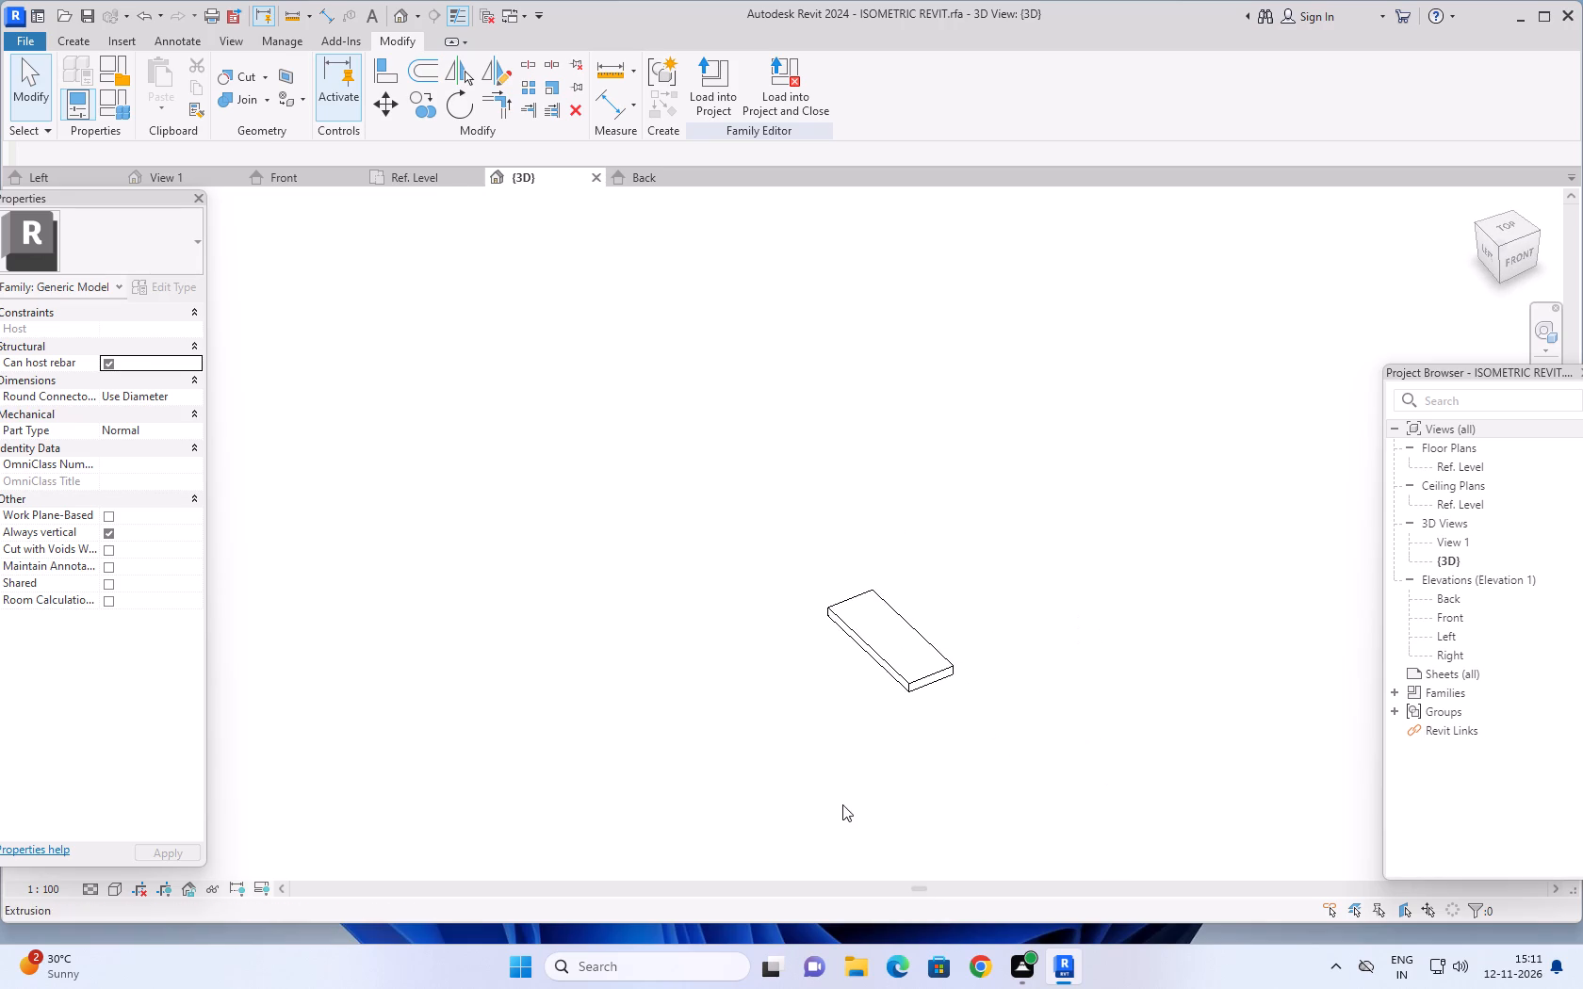
{"action": "scroll", "coordinate": [842, 804], "scroll_direction": "up", "scroll_amount": 4}
{"action": "scroll", "coordinate": [912, 582], "scroll_direction": "up", "scroll_amount": 3}
{"action": "middle_click_drag", "start_coordinate": [853, 610], "coordinate": [810, 698]}
{"action": "middle_click_drag", "start_coordinate": [831, 719], "coordinate": [871, 670]}
{"action": "scroll", "coordinate": [831, 719], "scroll_direction": "up", "scroll_amount": 1}
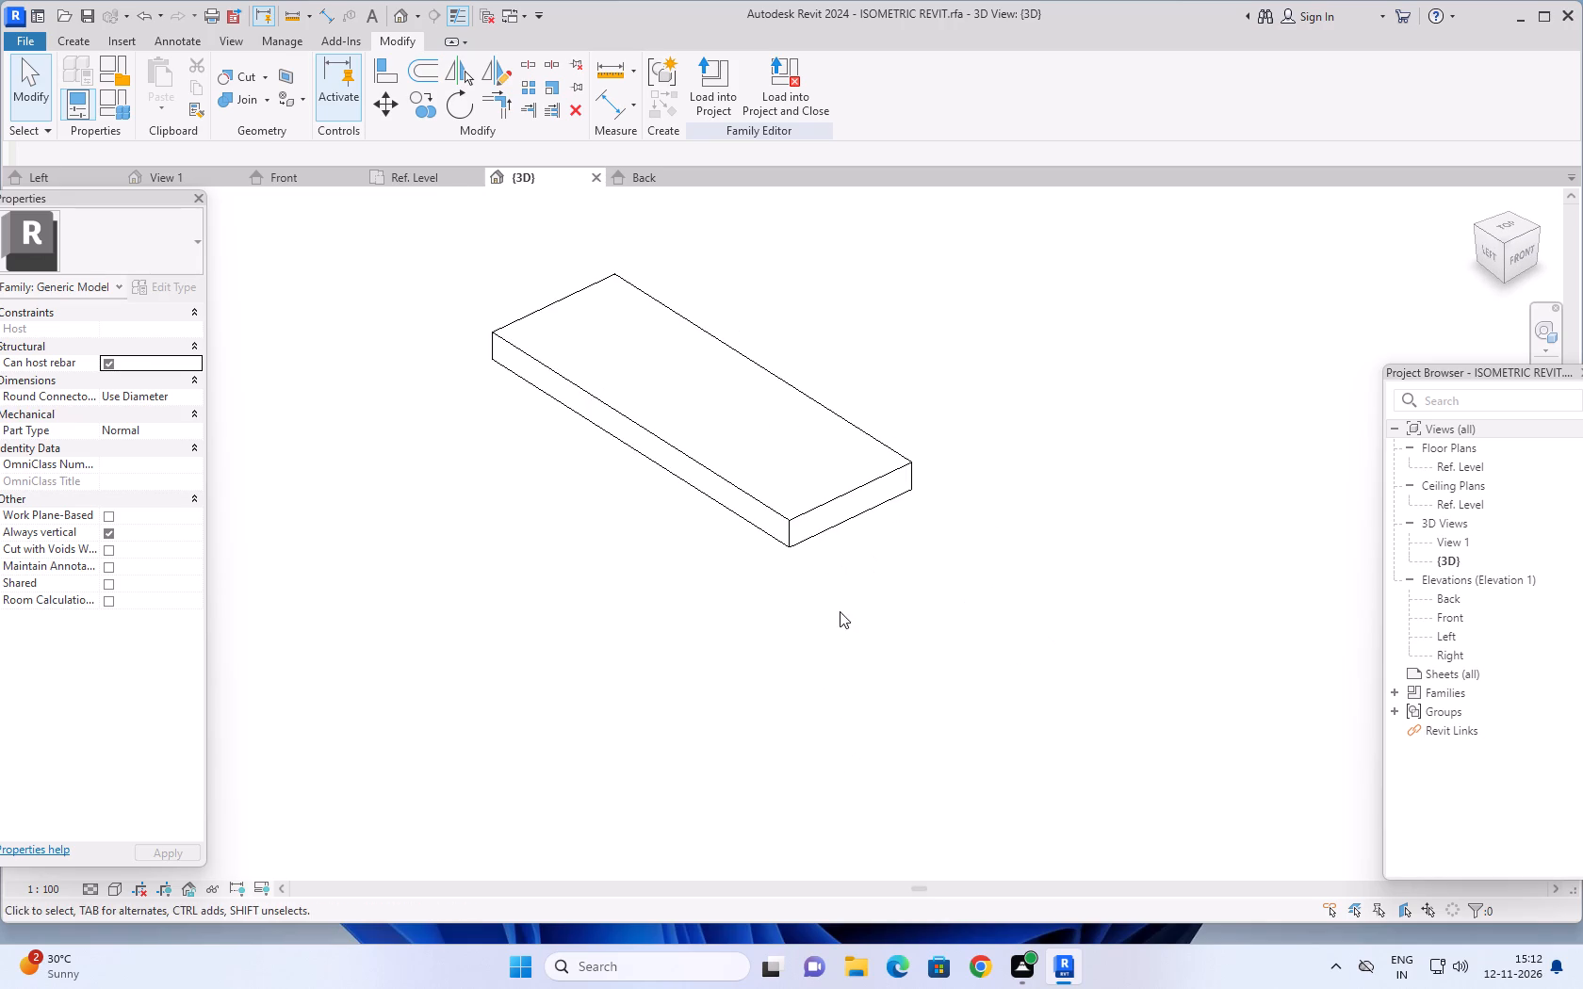
{"action": "middle_click_drag", "start_coordinate": [846, 609], "coordinate": [1013, 705]}
{"action": "middle_click_drag", "start_coordinate": [901, 671], "coordinate": [955, 690]}
{"action": "middle_click_drag", "start_coordinate": [858, 542], "coordinate": [988, 802]}
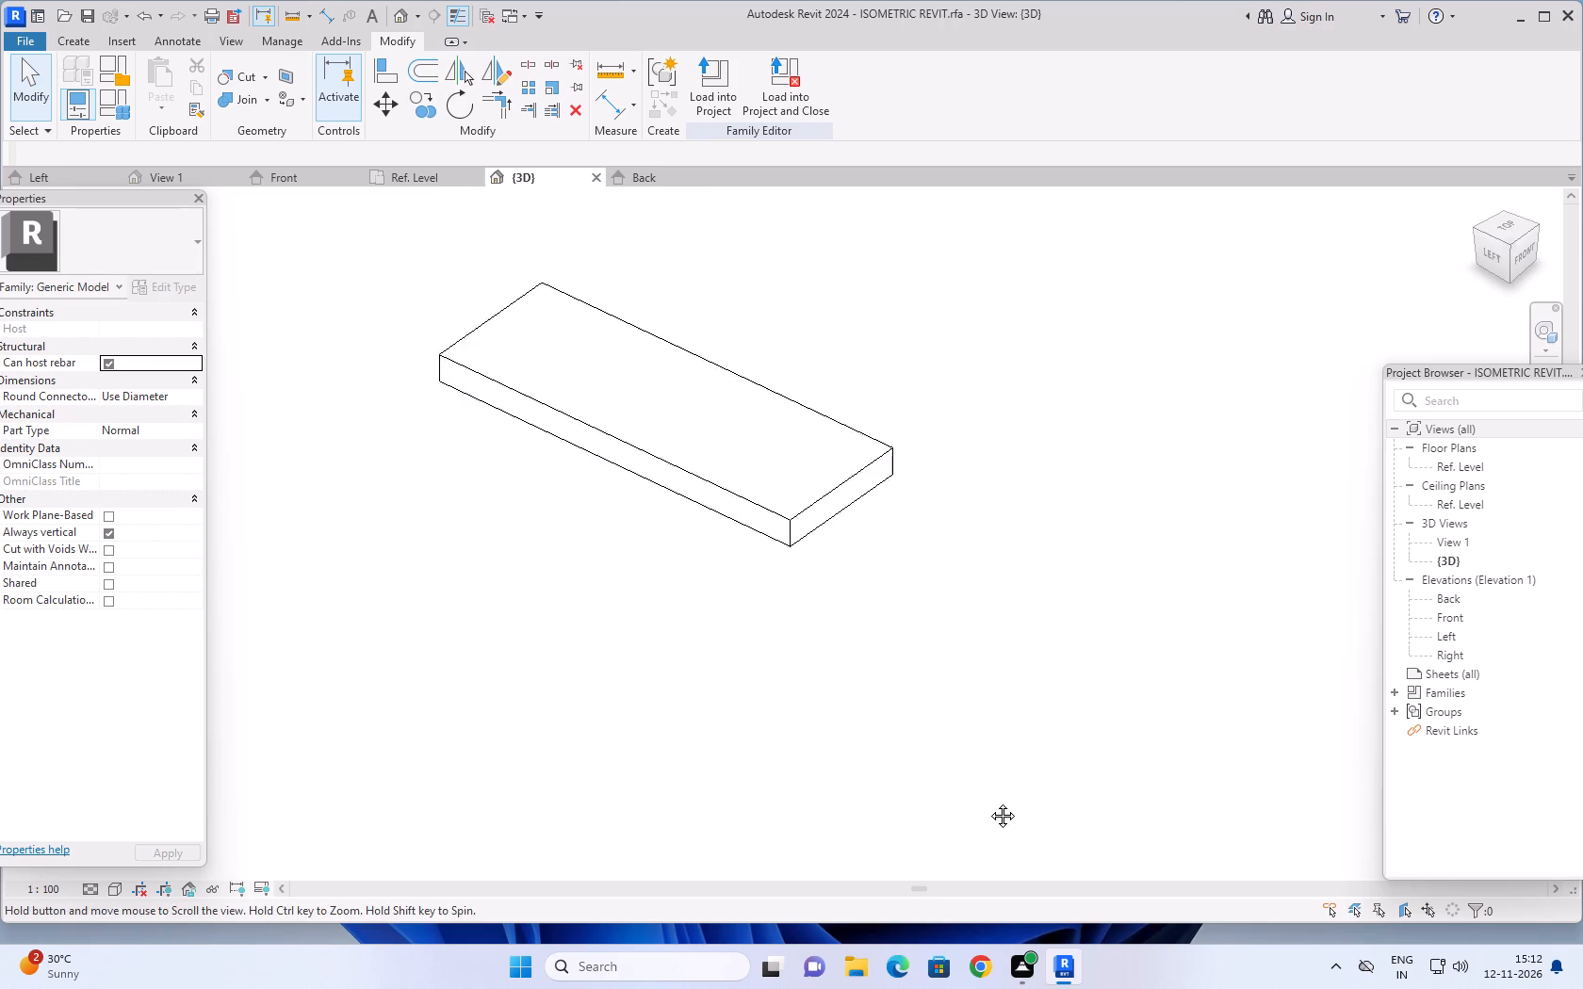
{"action": "middle_click_drag", "start_coordinate": [988, 802], "coordinate": [989, 809]}
{"action": "middle_click_drag", "start_coordinate": [973, 692], "coordinate": [962, 705]}
{"action": "middle_click_drag", "start_coordinate": [915, 706], "coordinate": [875, 711]}
{"action": "middle_click_drag", "start_coordinate": [821, 694], "coordinate": [801, 629]}
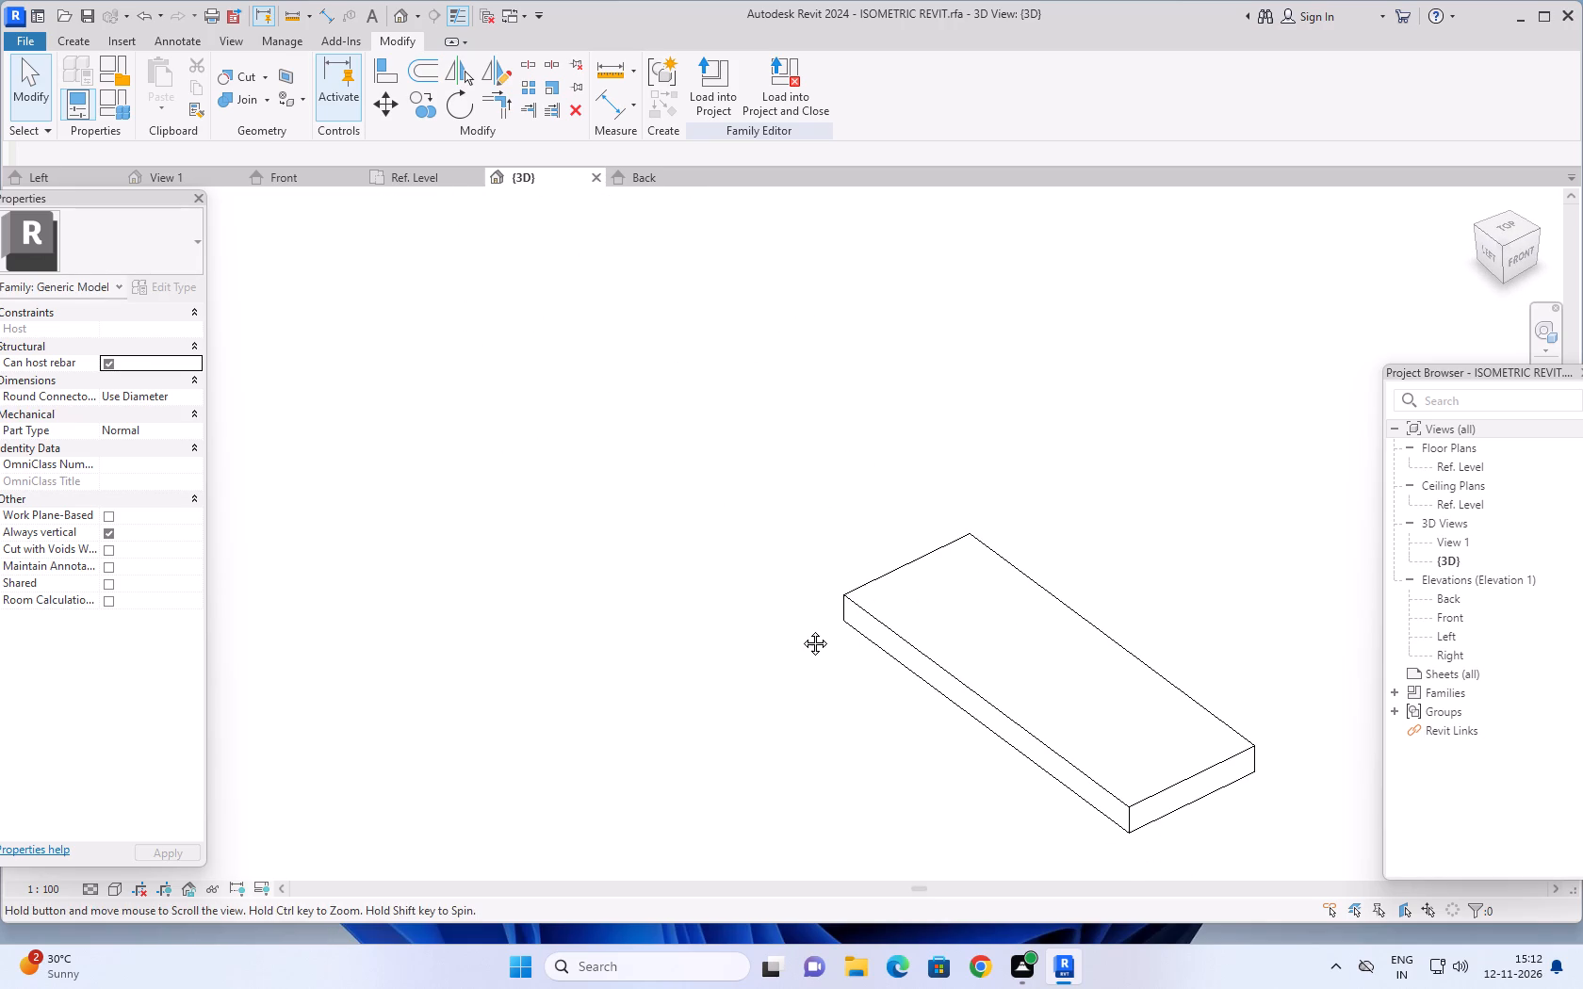
{"action": "middle_click_drag", "start_coordinate": [801, 629], "coordinate": [801, 628]}
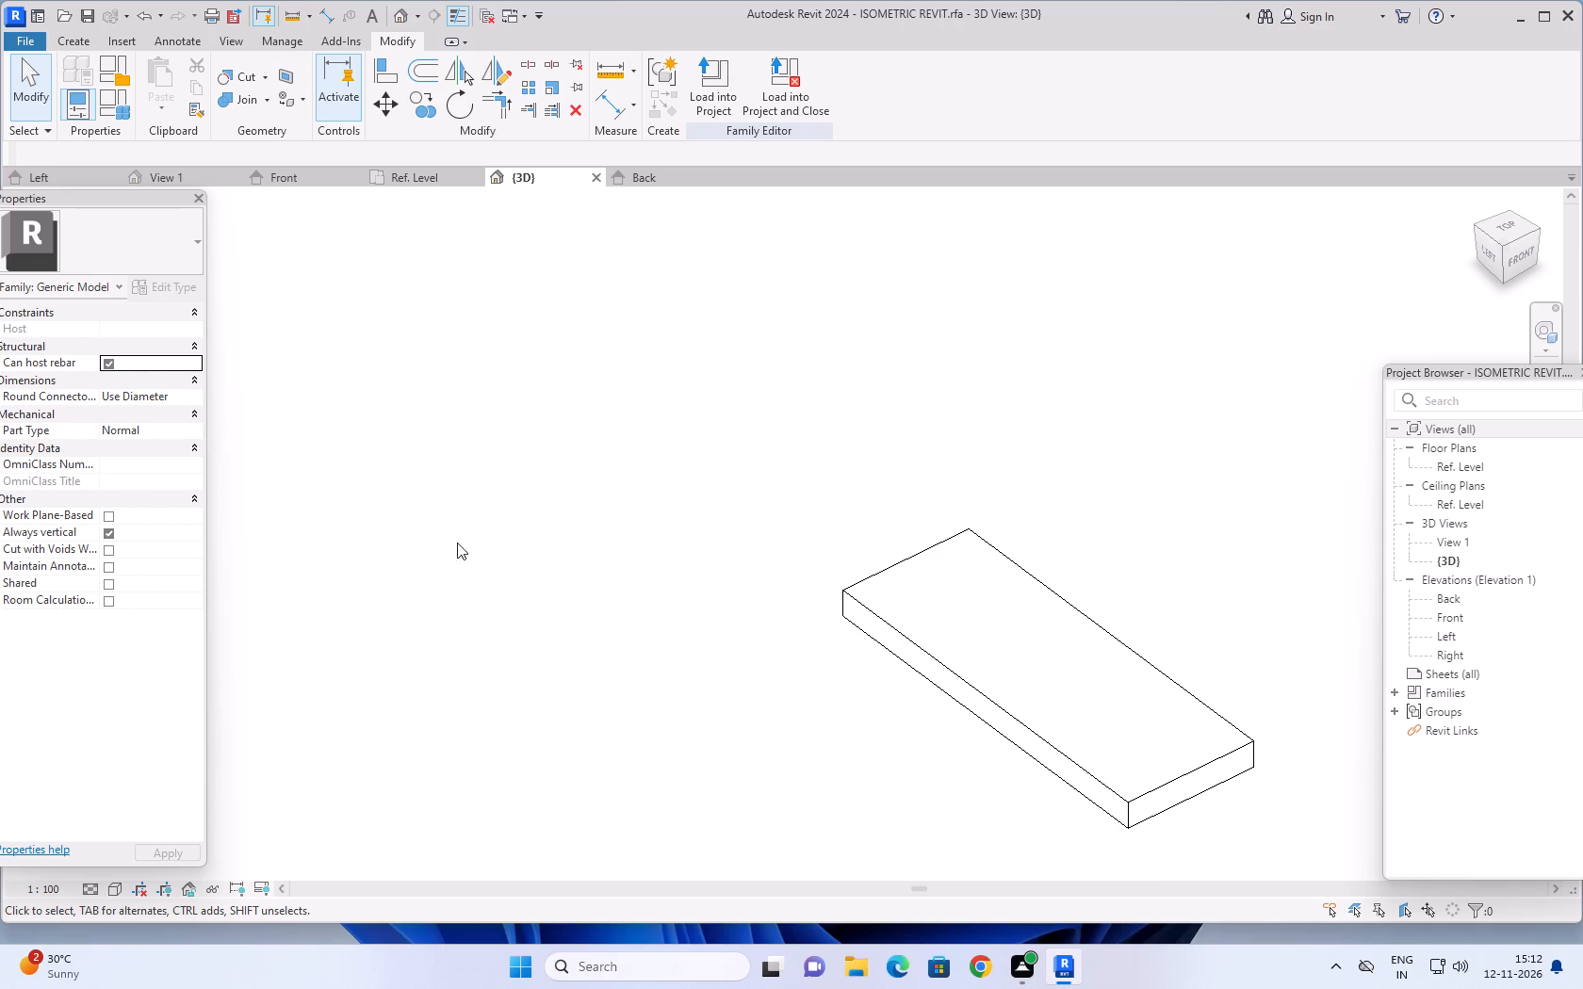
Start a void extrusion, dismiss the save reminder and save the family.
{"action": "left_click", "coordinate": [81, 42]}
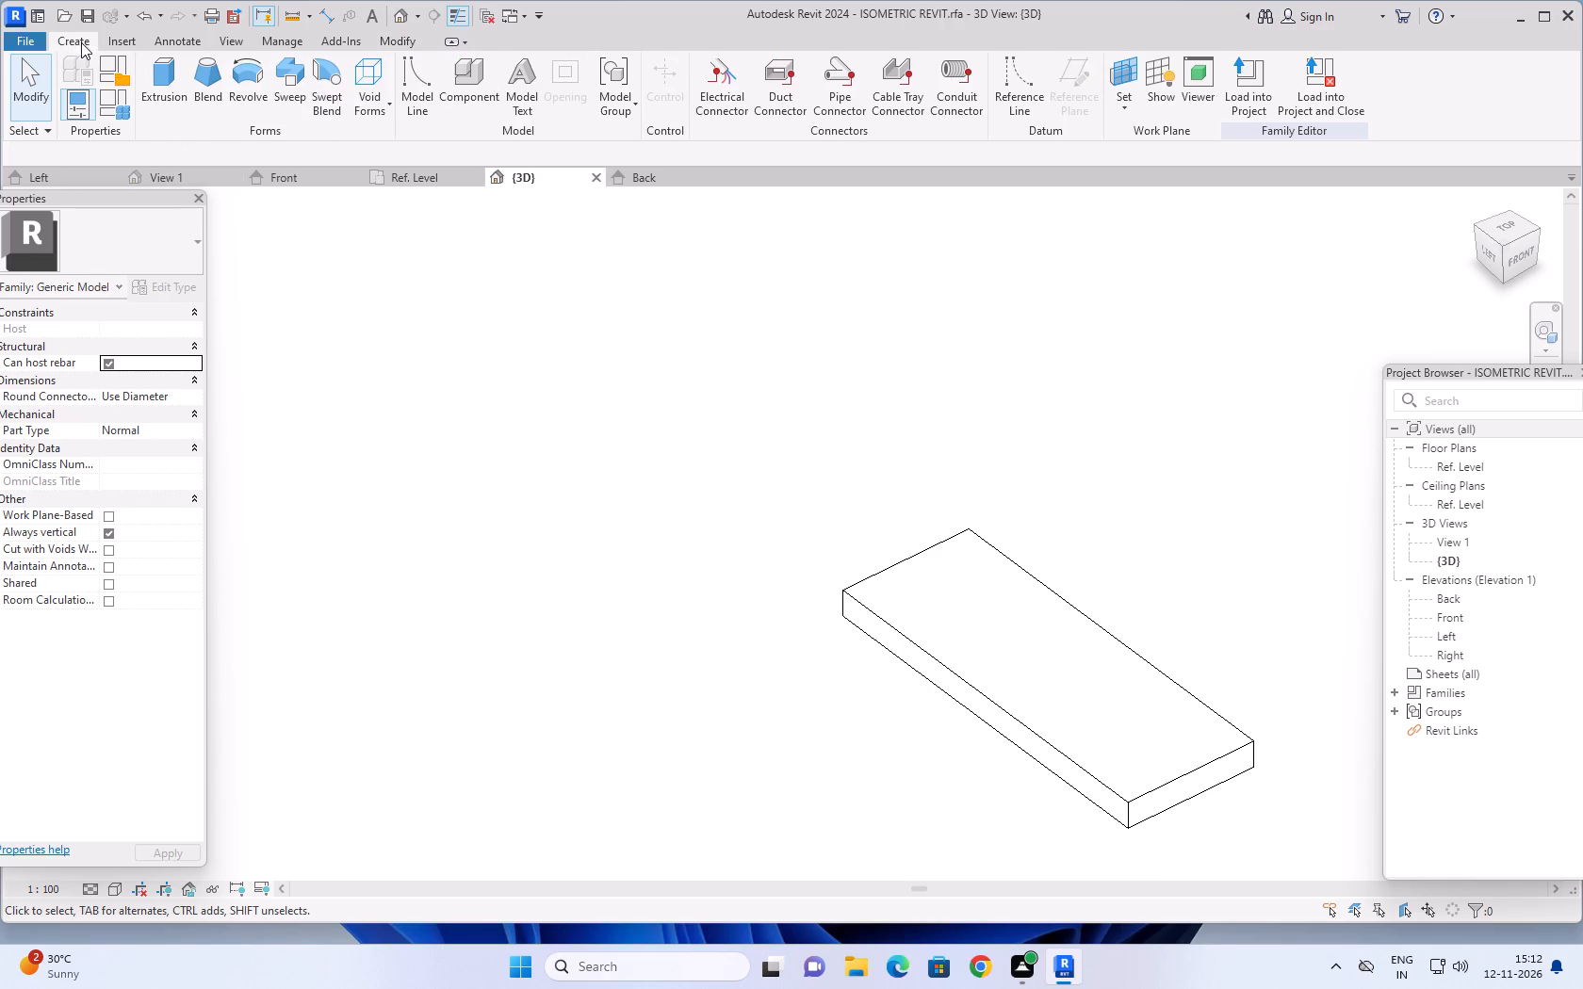
{"action": "left_click", "coordinate": [389, 106]}
{"action": "left_click", "coordinate": [409, 142]}
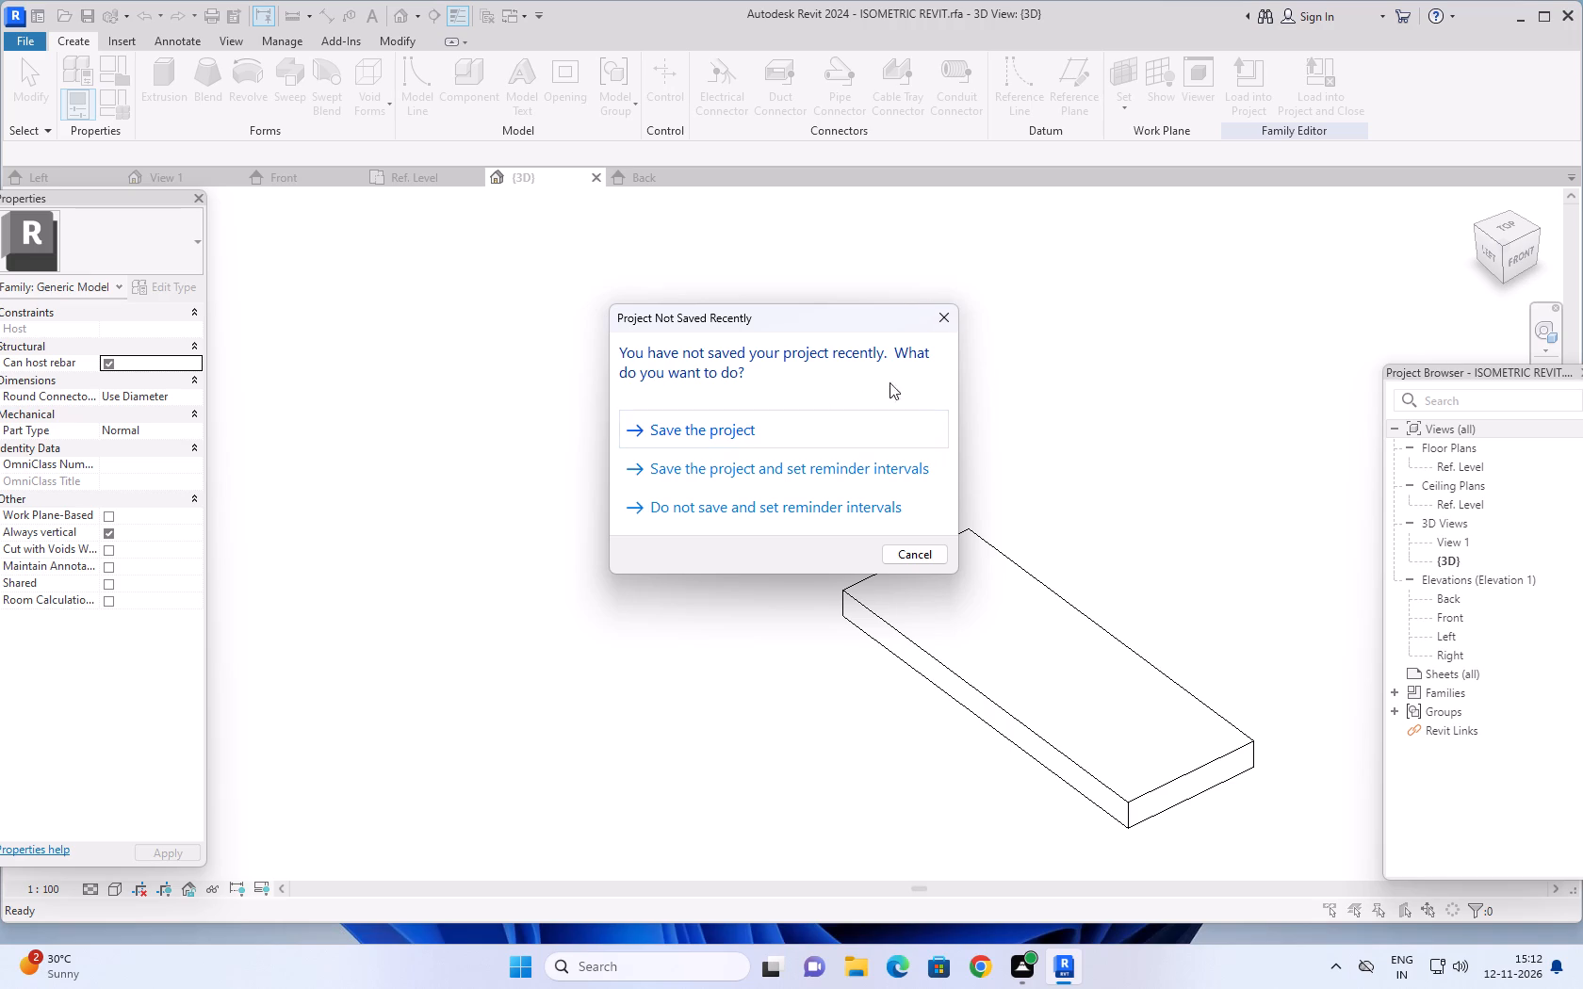
{"action": "left_click", "coordinate": [950, 316]}
{"action": "key", "text": "ctrl+s"}
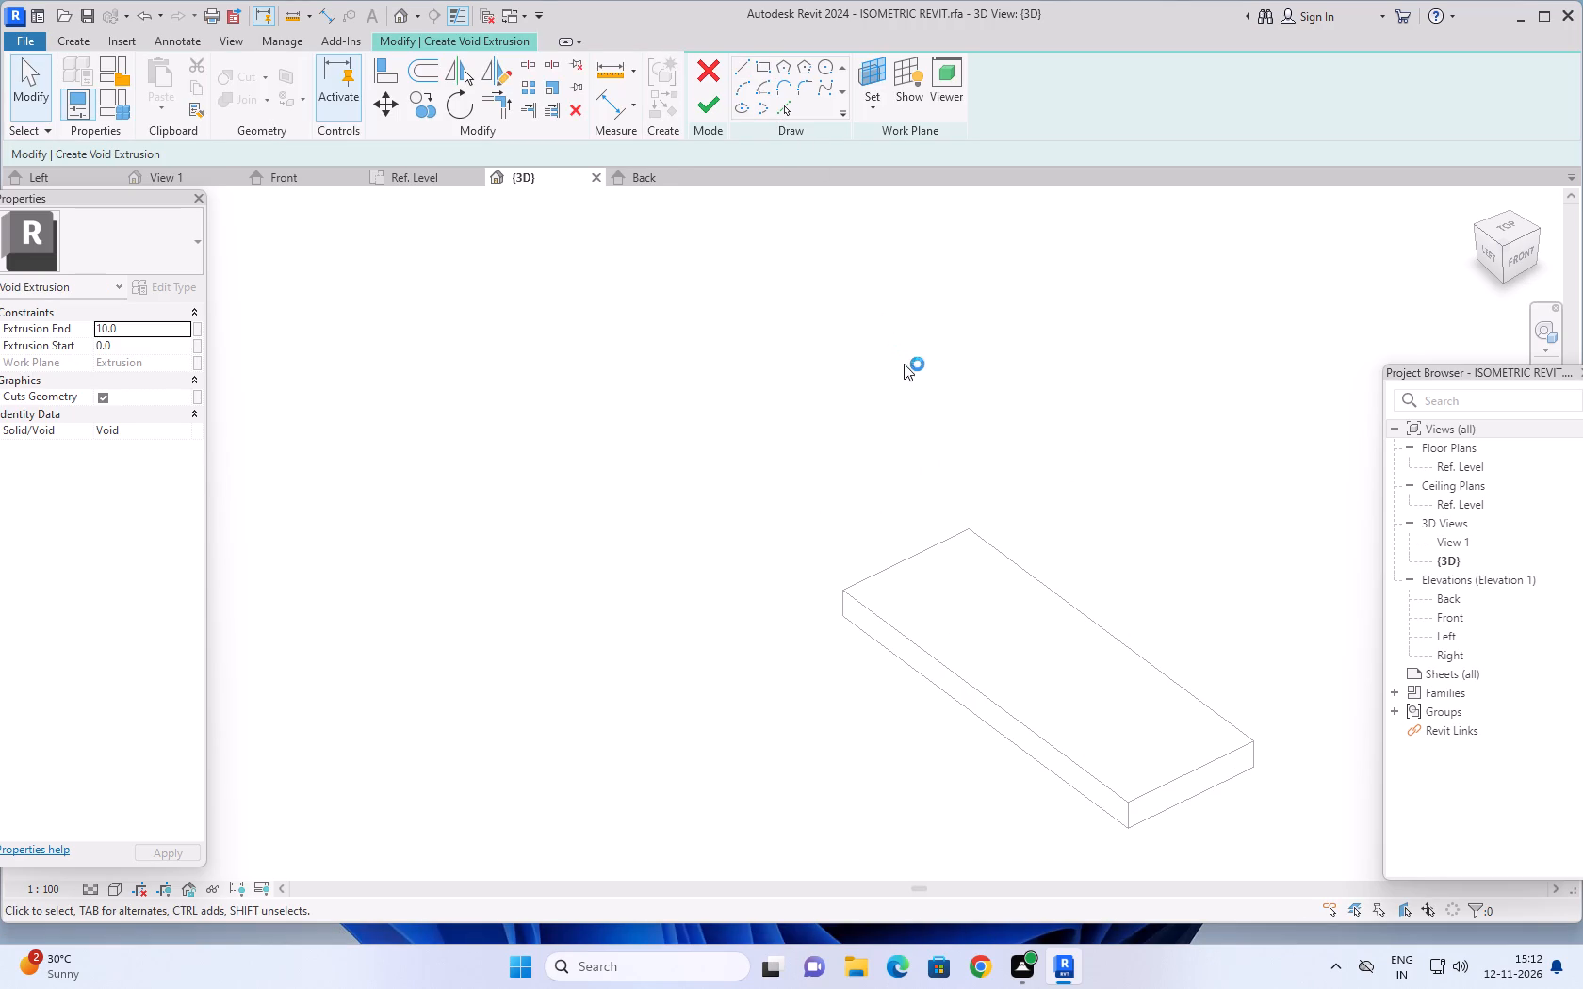
Set the void extrusion's work plane to the long left side face of the rectangular base.
{"action": "scroll", "coordinate": [929, 365], "scroll_direction": "down", "scroll_amount": 1}
{"action": "middle_click_drag", "start_coordinate": [949, 365], "coordinate": [893, 365]}
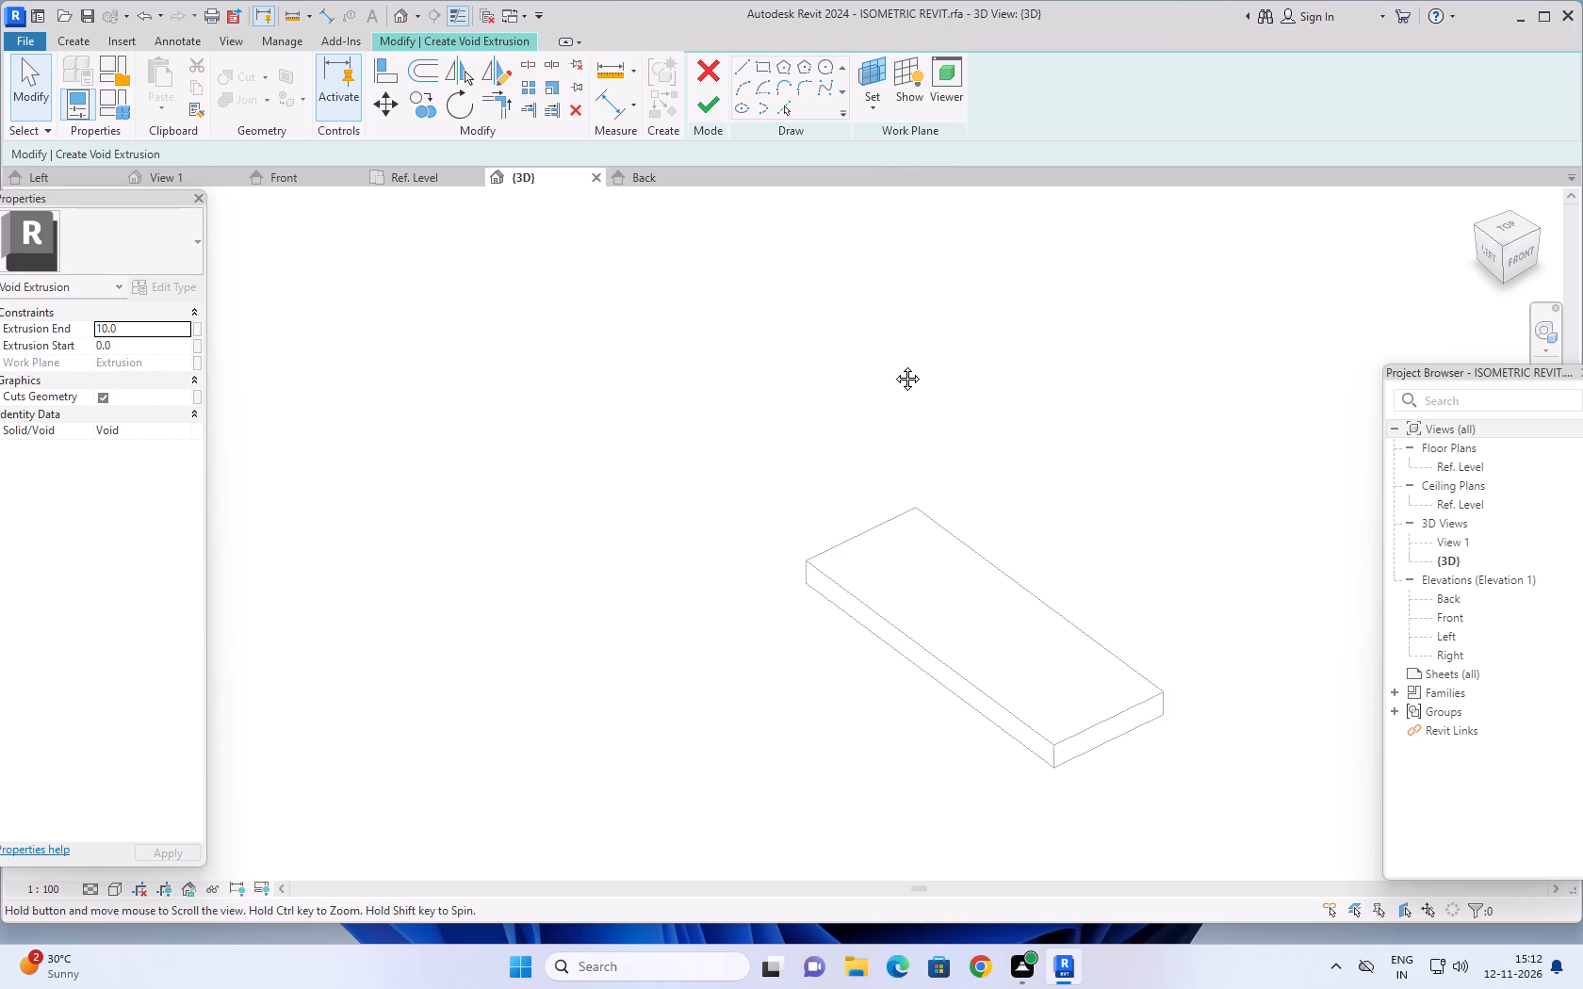
{"action": "middle_click_drag", "start_coordinate": [893, 365], "coordinate": [889, 365]}
{"action": "scroll", "coordinate": [899, 369], "scroll_direction": "down", "scroll_amount": 1}
{"action": "middle_click_drag", "start_coordinate": [929, 368], "coordinate": [855, 374]}
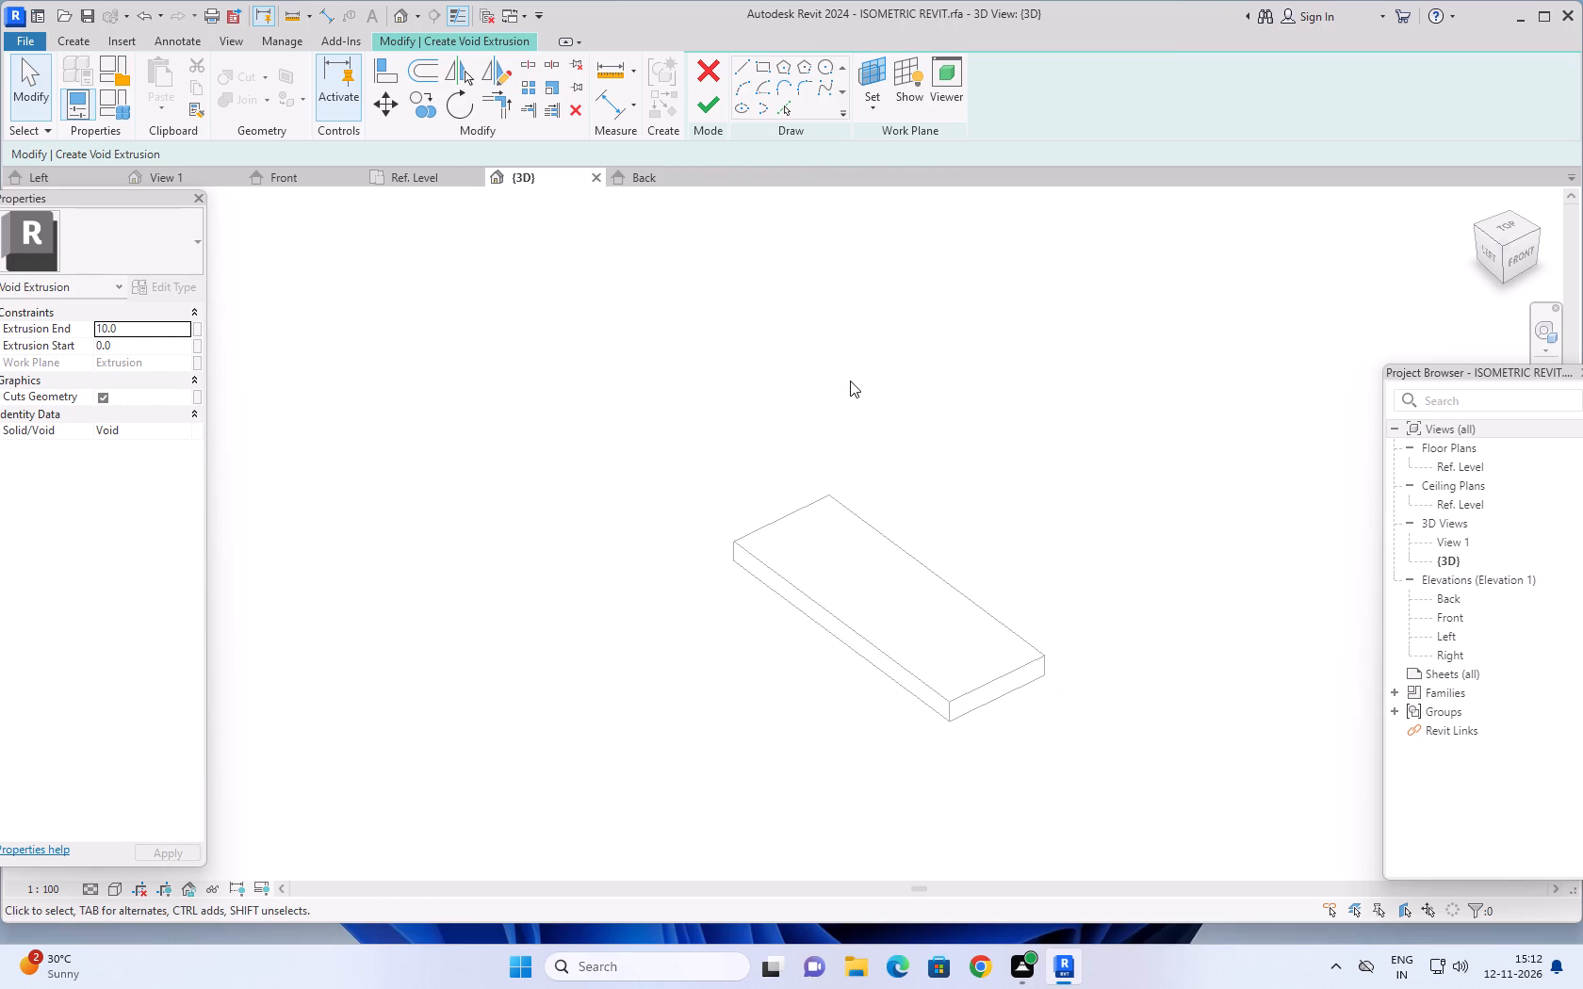
{"action": "scroll", "coordinate": [851, 382], "scroll_direction": "down", "scroll_amount": 1}
{"action": "middle_click_drag", "start_coordinate": [858, 381], "coordinate": [841, 374]}
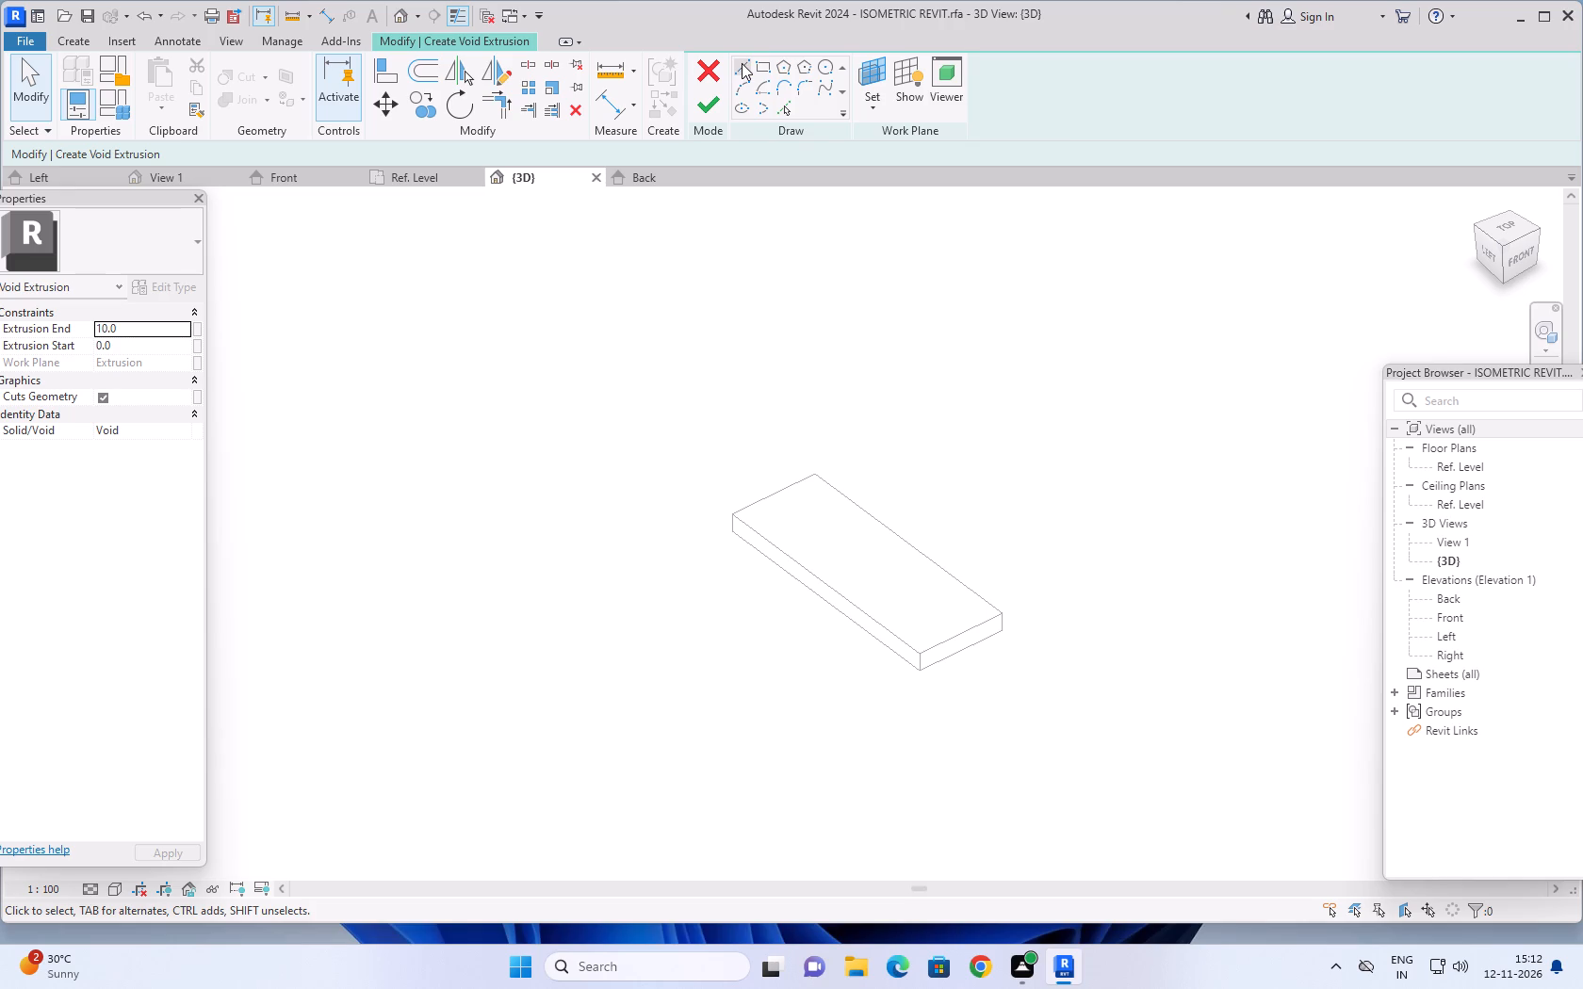
{"action": "left_click", "coordinate": [873, 93]}
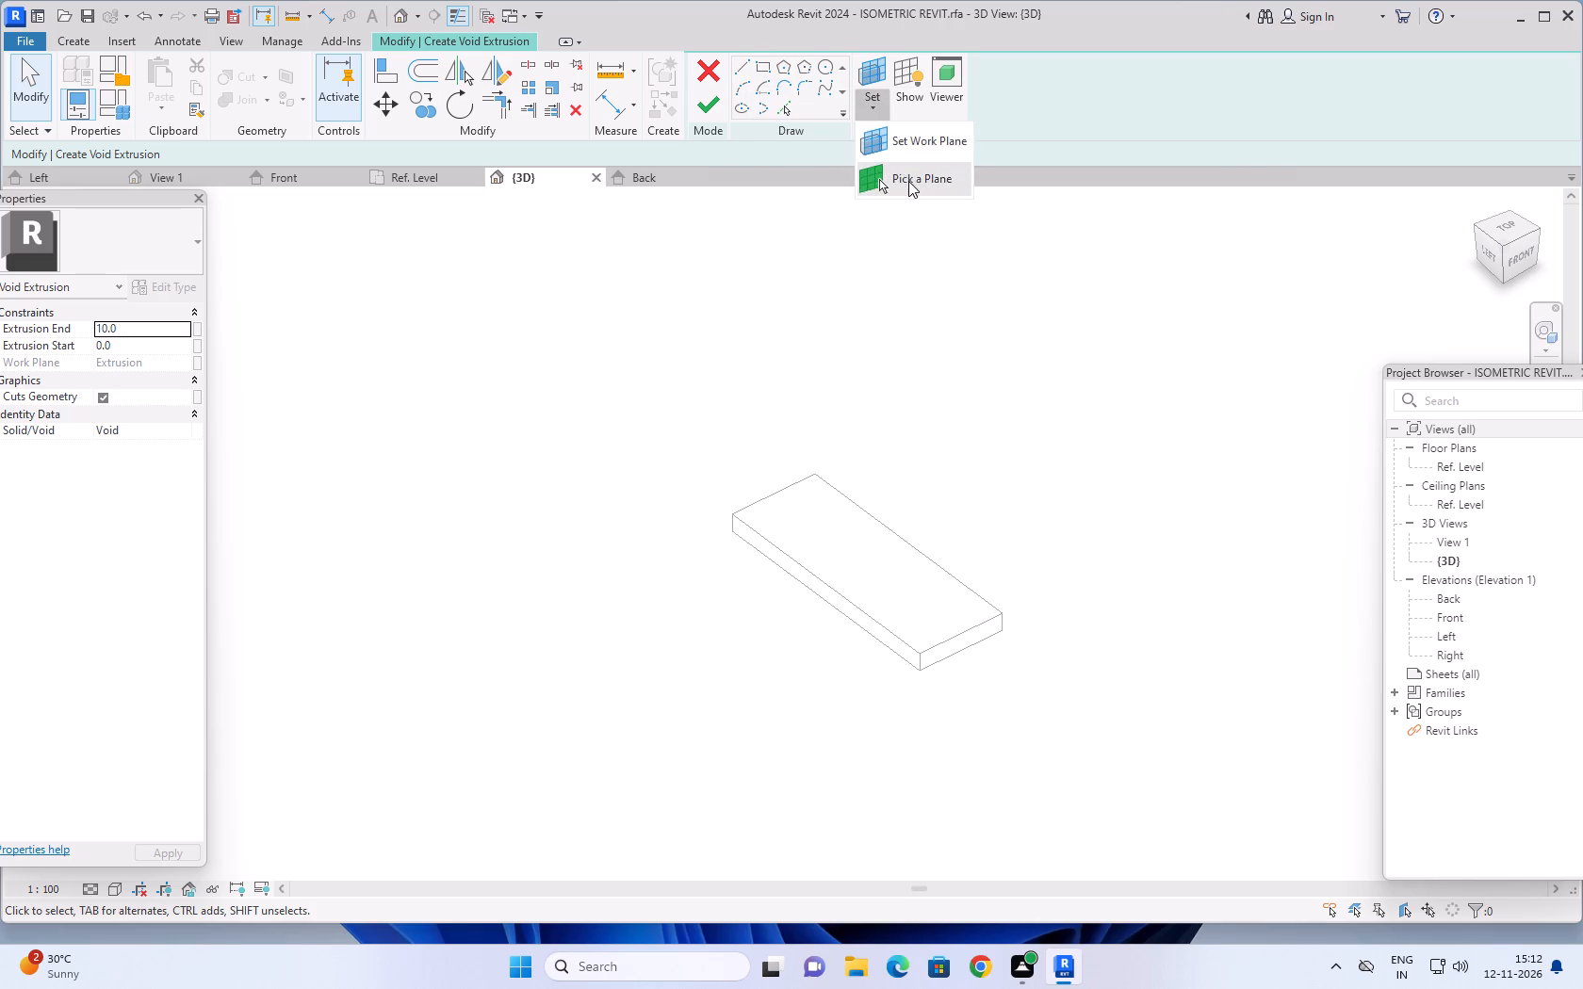
{"action": "left_click", "coordinate": [908, 181]}
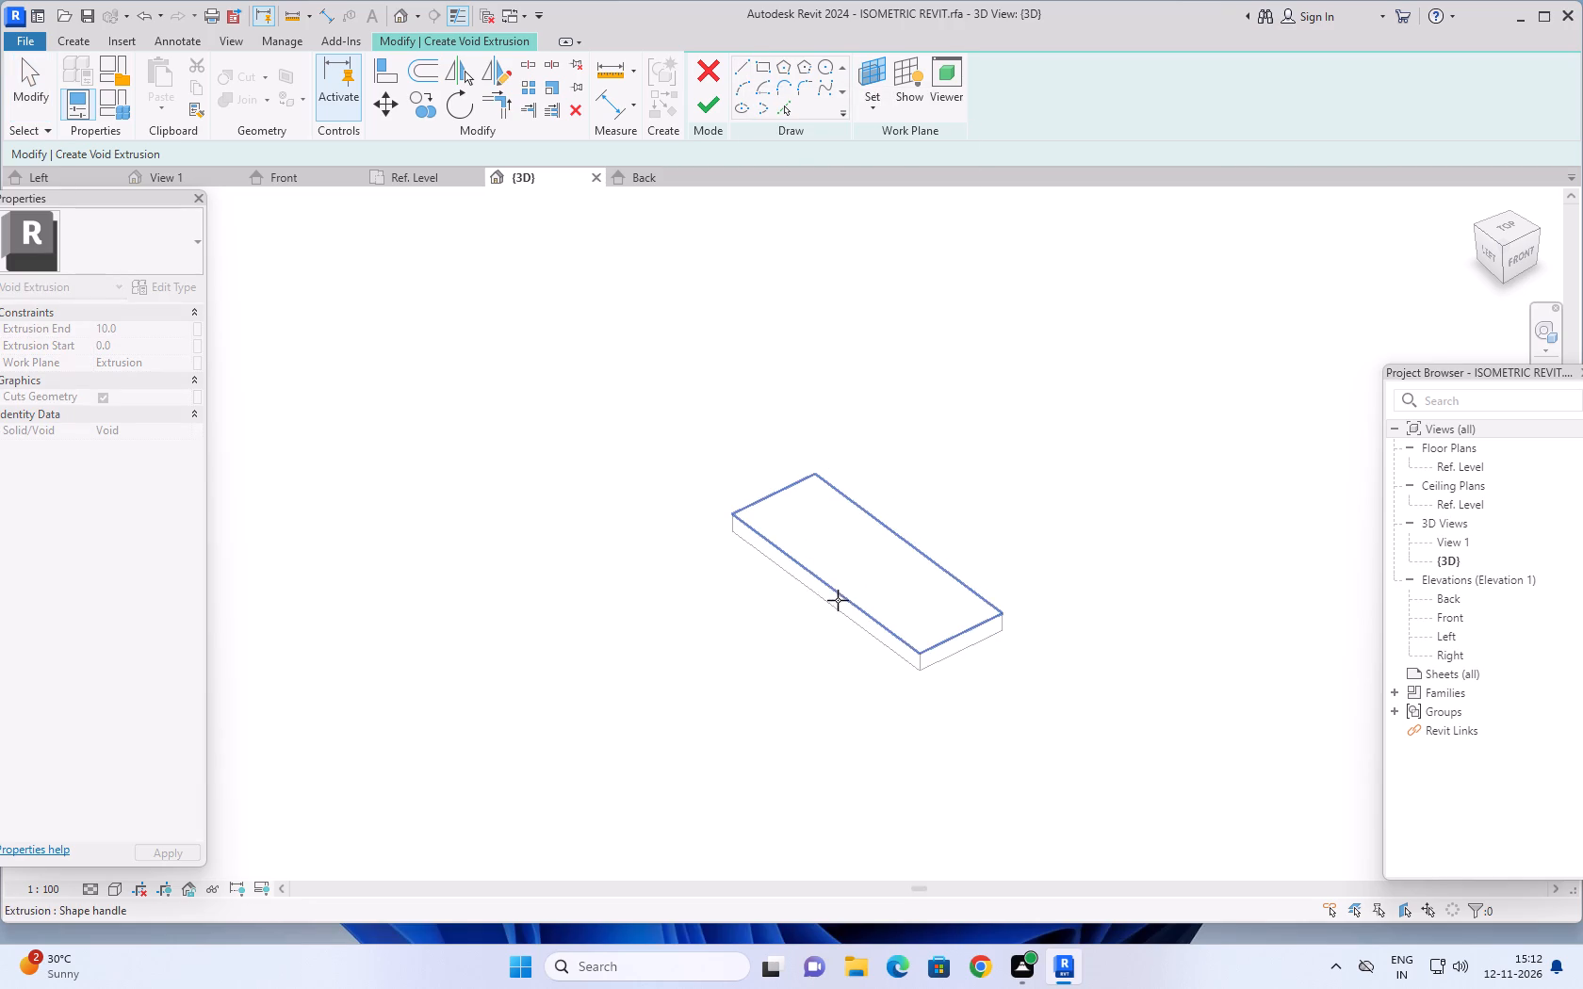
{"action": "scroll", "coordinate": [833, 603], "scroll_direction": "up", "scroll_amount": 6}
{"action": "left_click", "coordinate": [905, 637]}
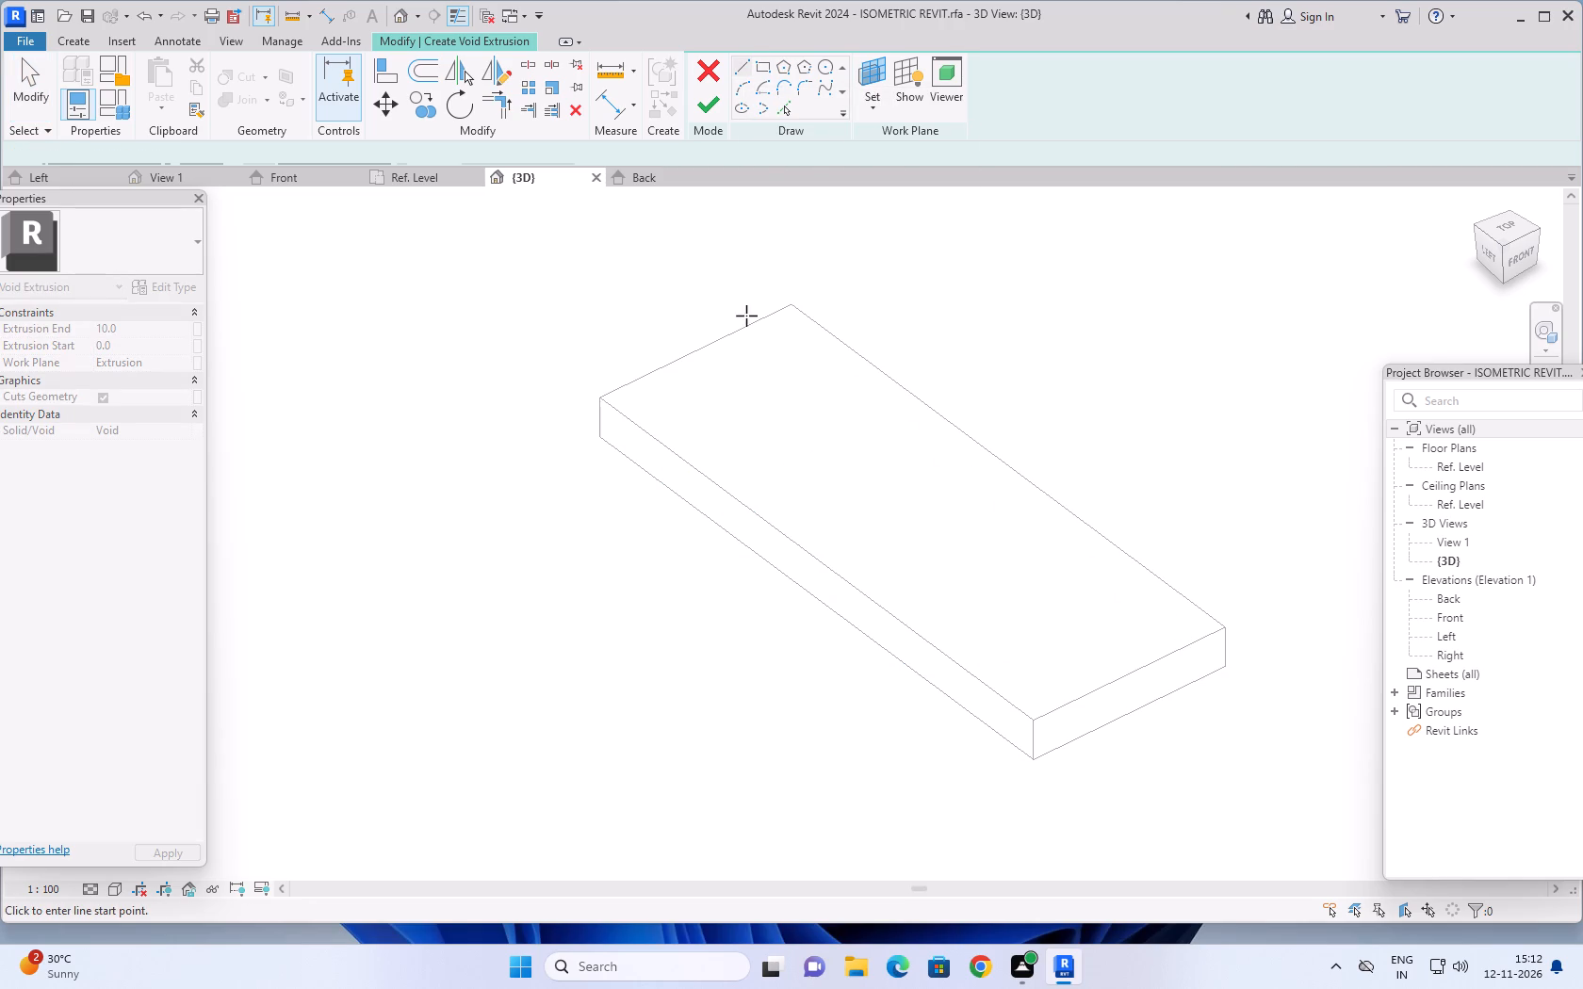
Sketch a closed 10 by 2 rectangle on the side face's bottom edge, located by a 30 guide line from the front bottom corner.
{"action": "left_click", "coordinate": [738, 62]}
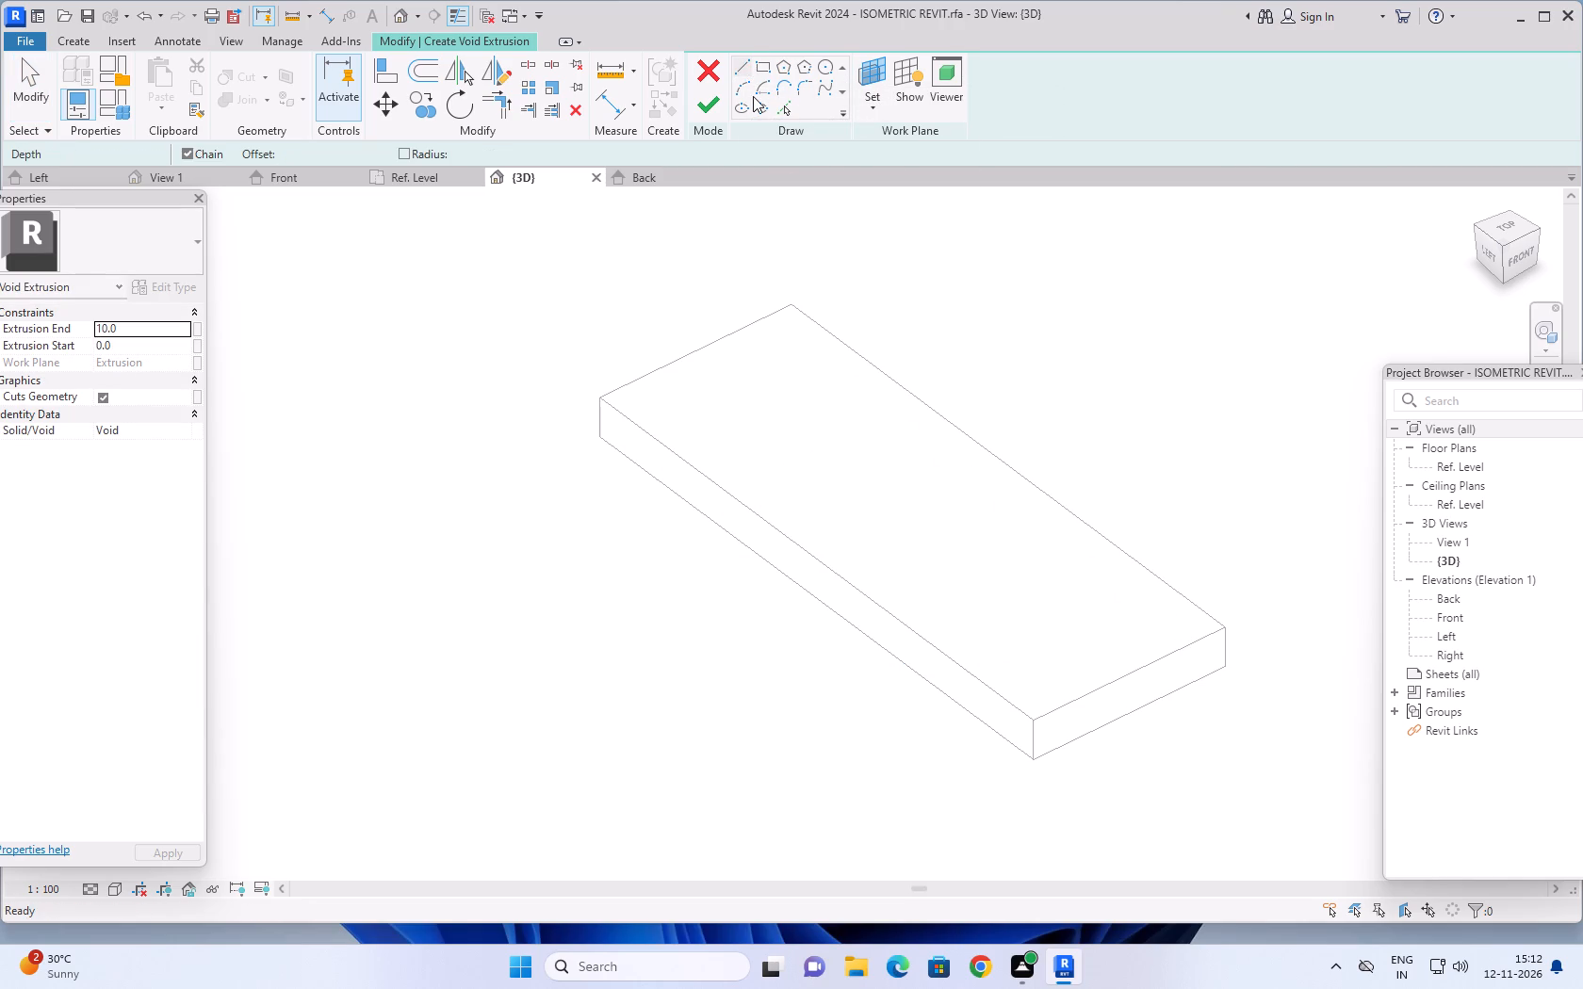
{"action": "left_click", "coordinate": [1033, 759]}
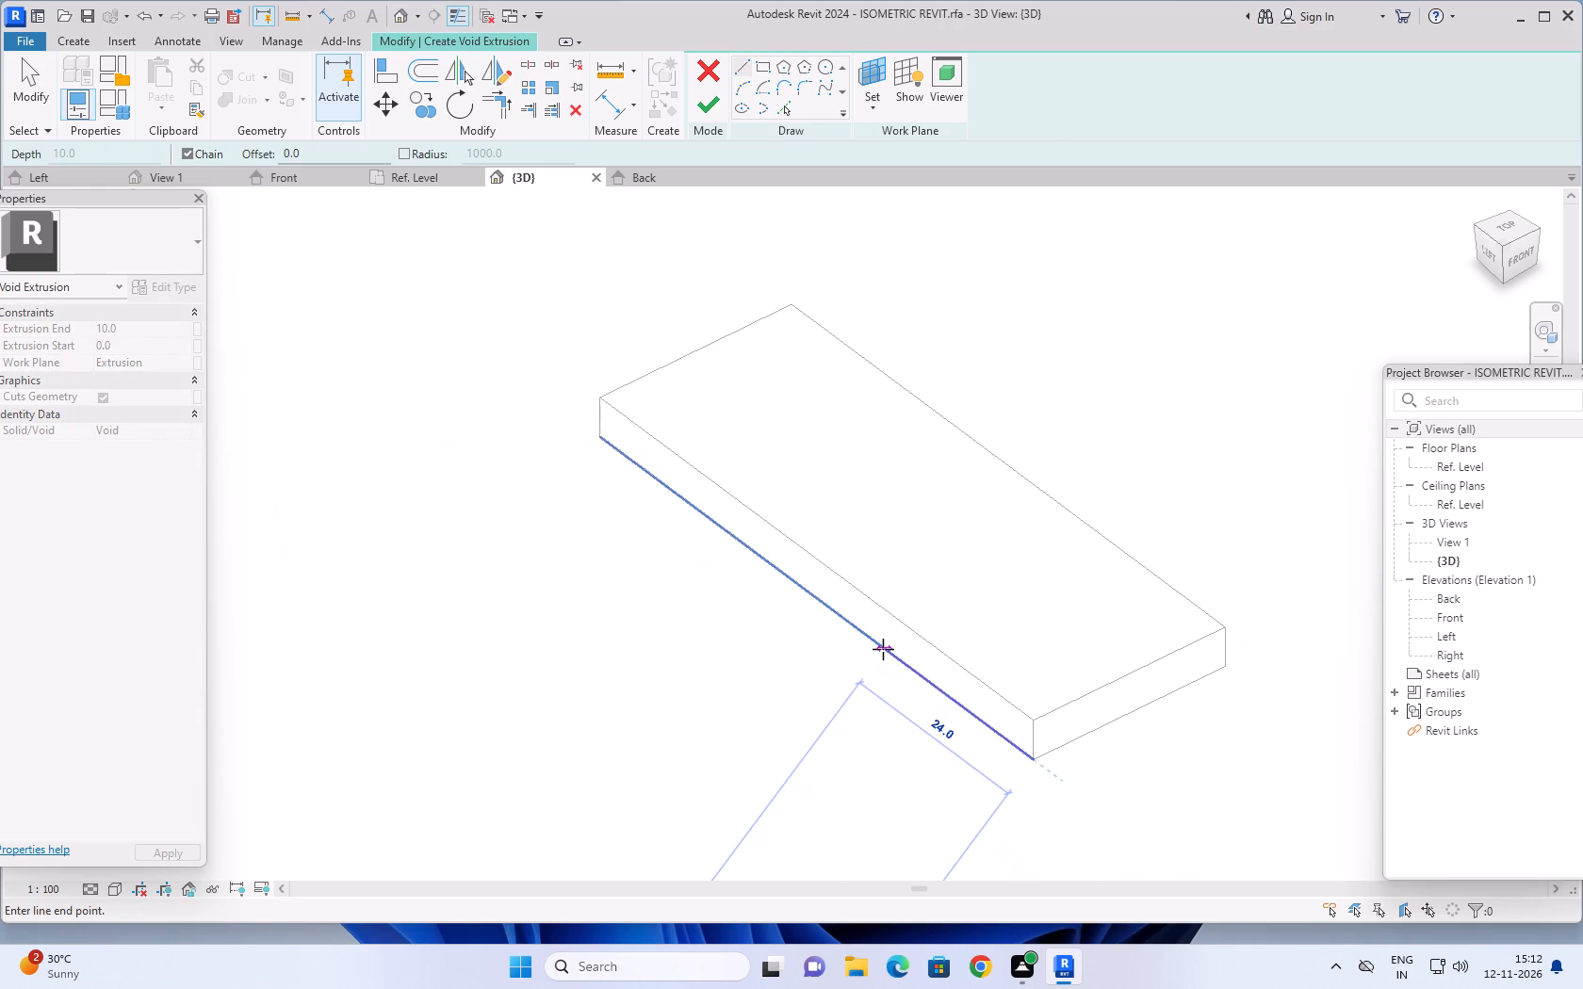
{"action": "type", "text": "30"}
{"action": "key", "text": "Return"}
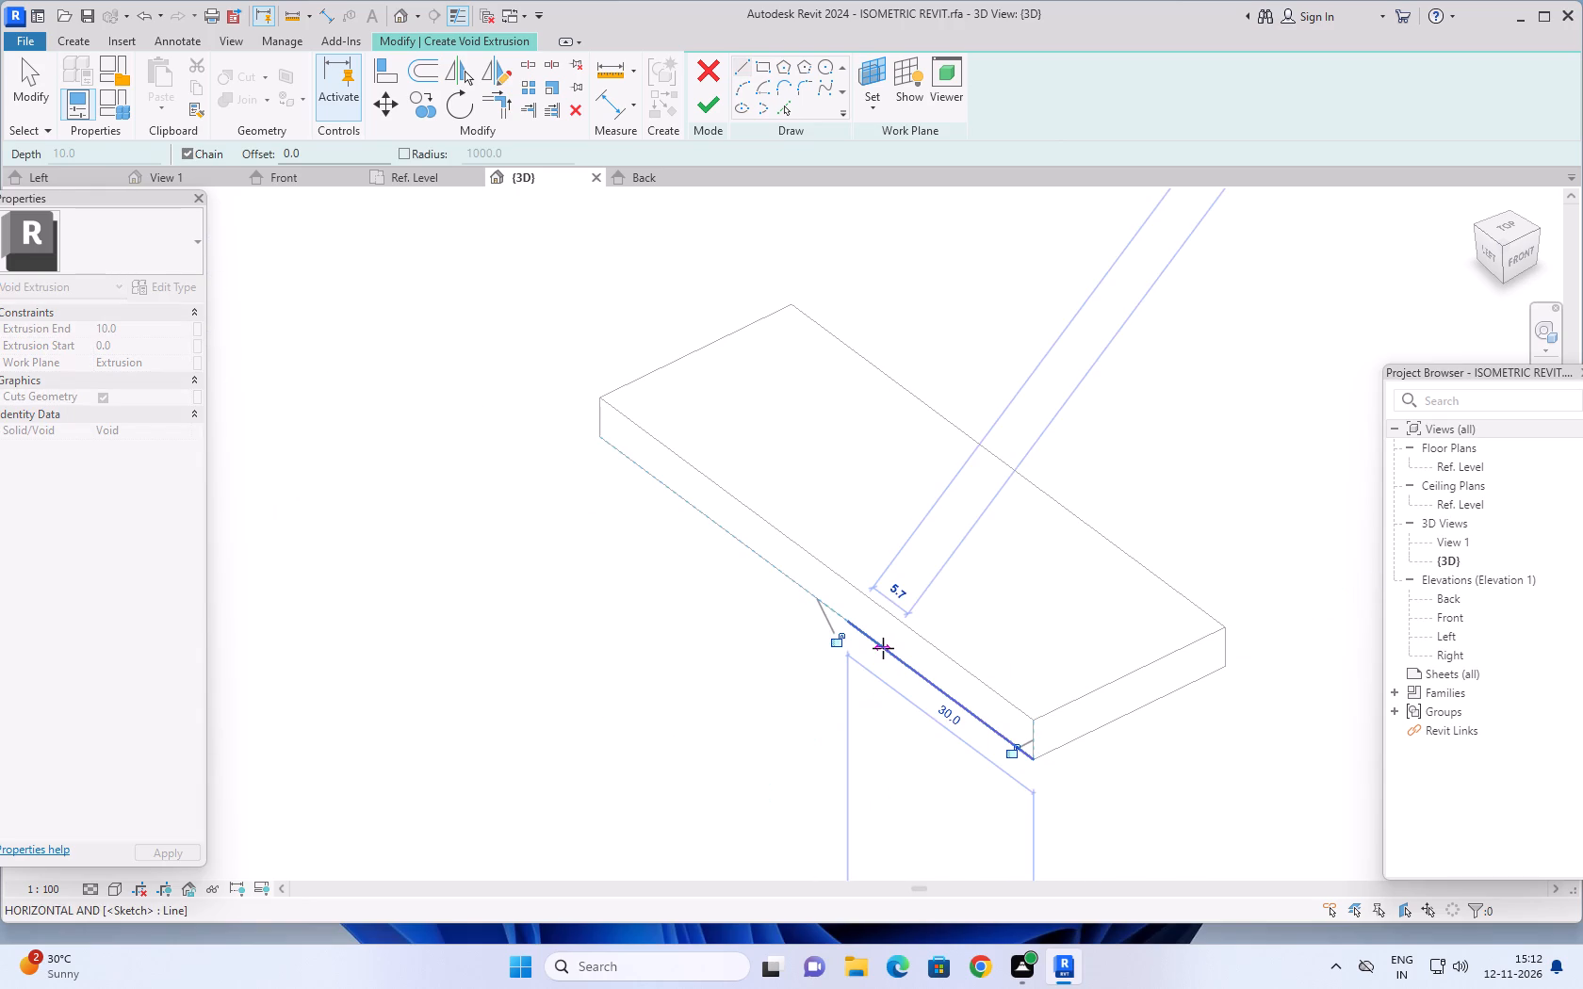
{"action": "scroll", "coordinate": [828, 607], "scroll_direction": "up", "scroll_amount": 6}
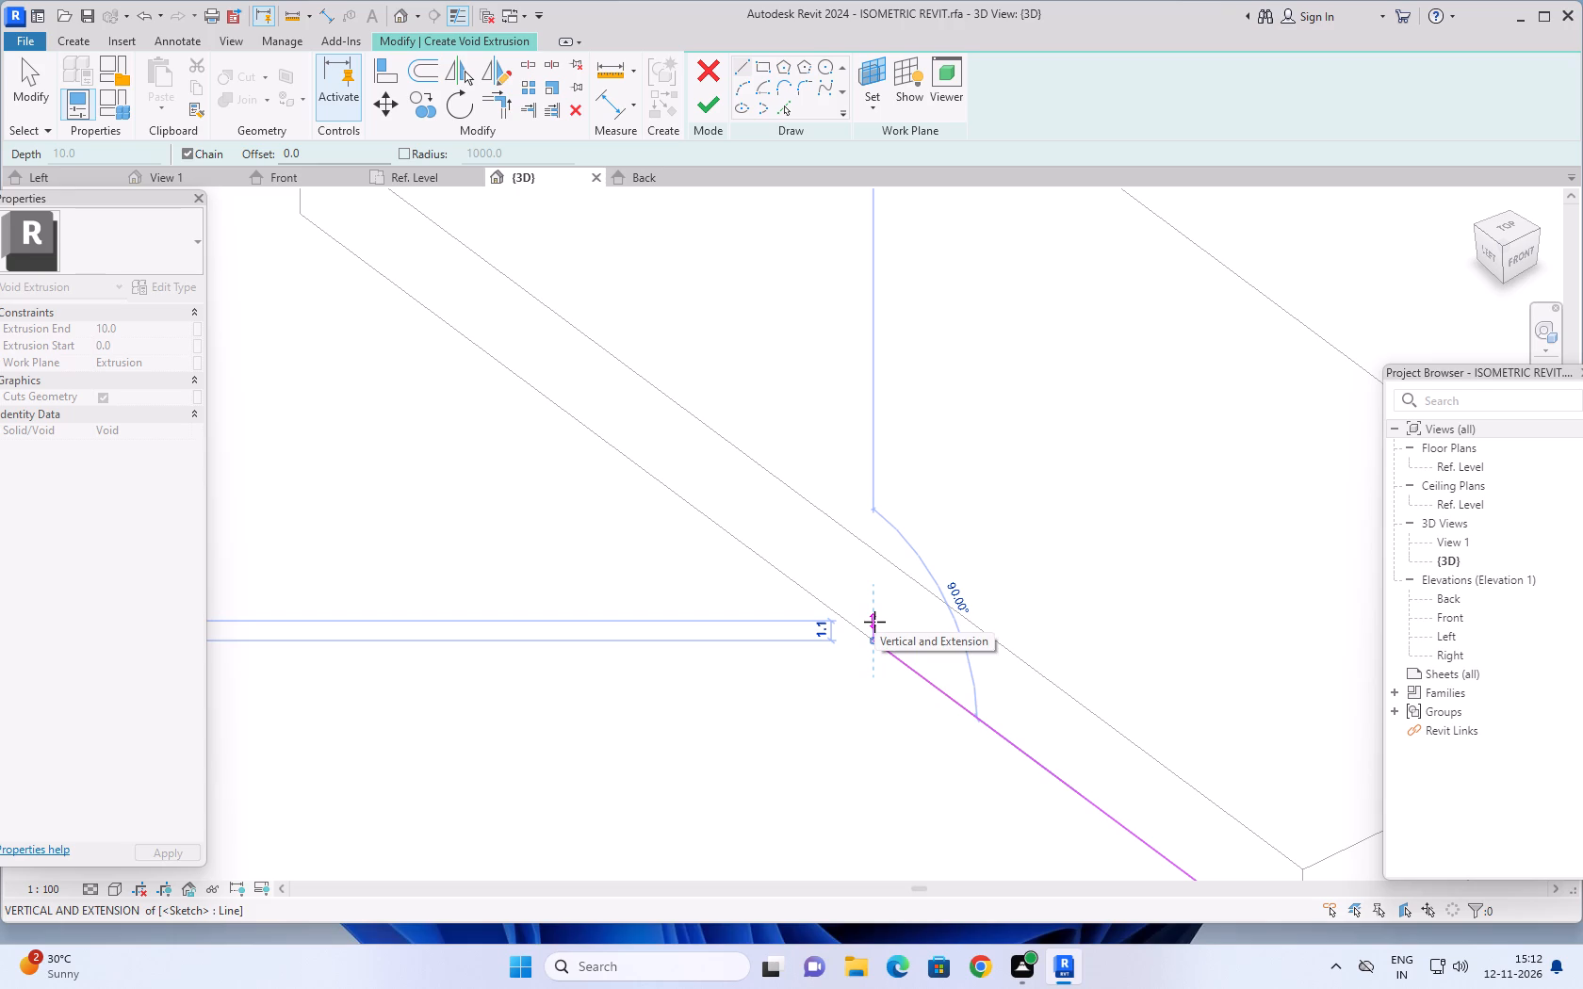
{"action": "key", "text": "2"}
{"action": "key", "text": "Return"}
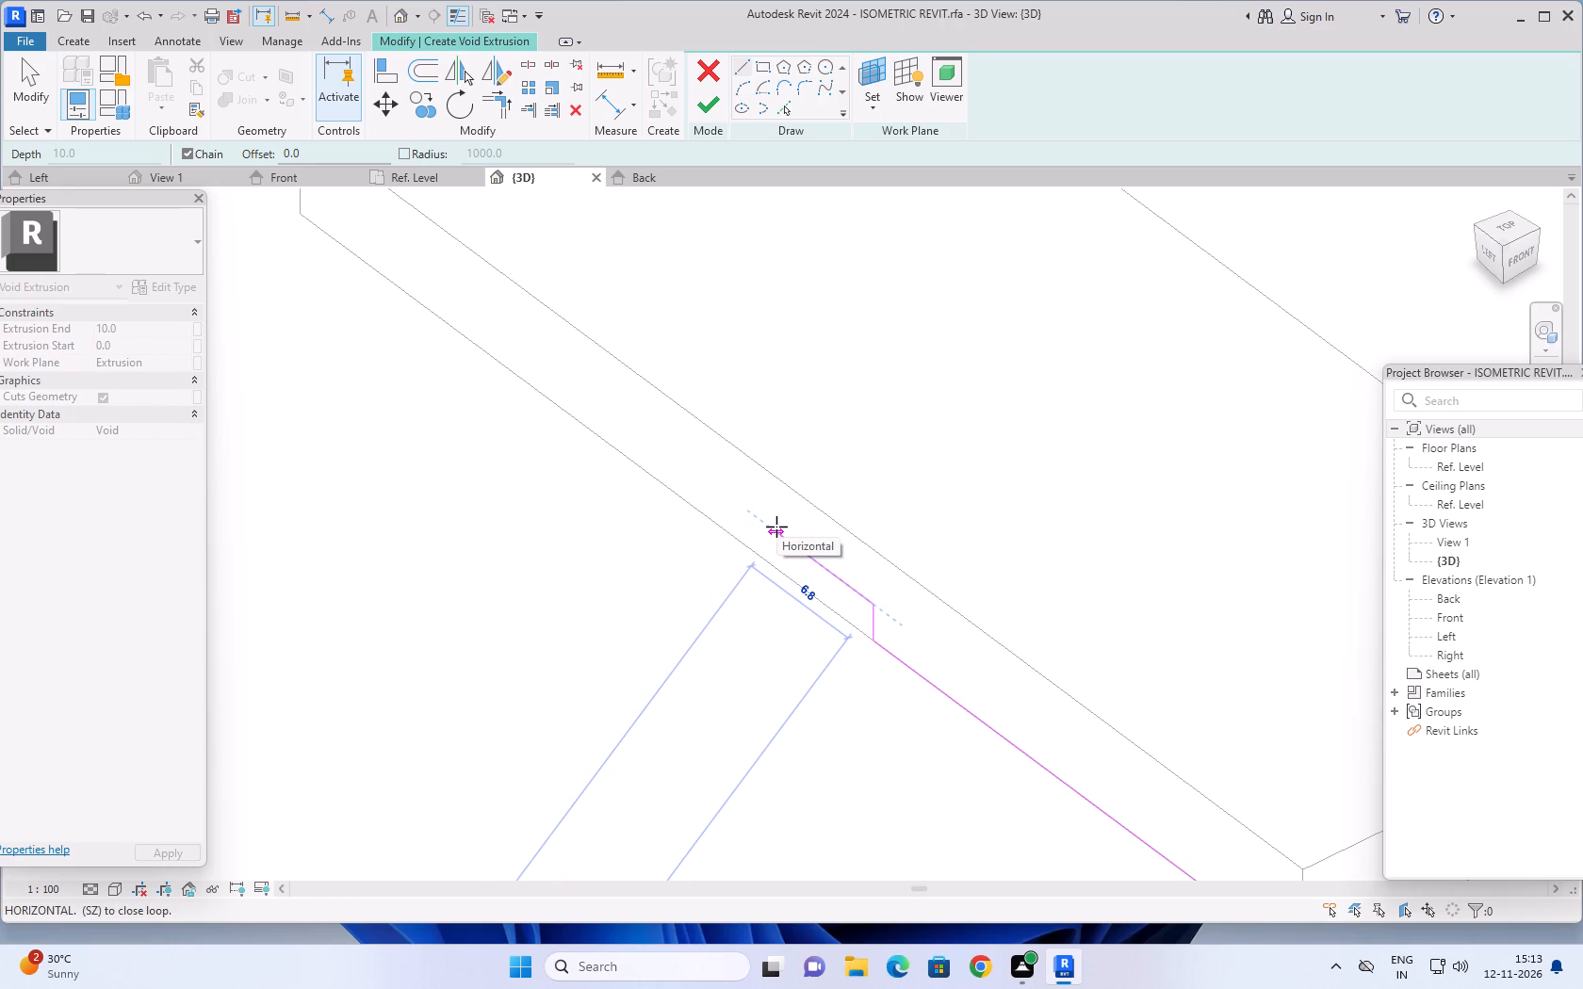
{"action": "type", "text": "10"}
{"action": "key", "text": "Return"}
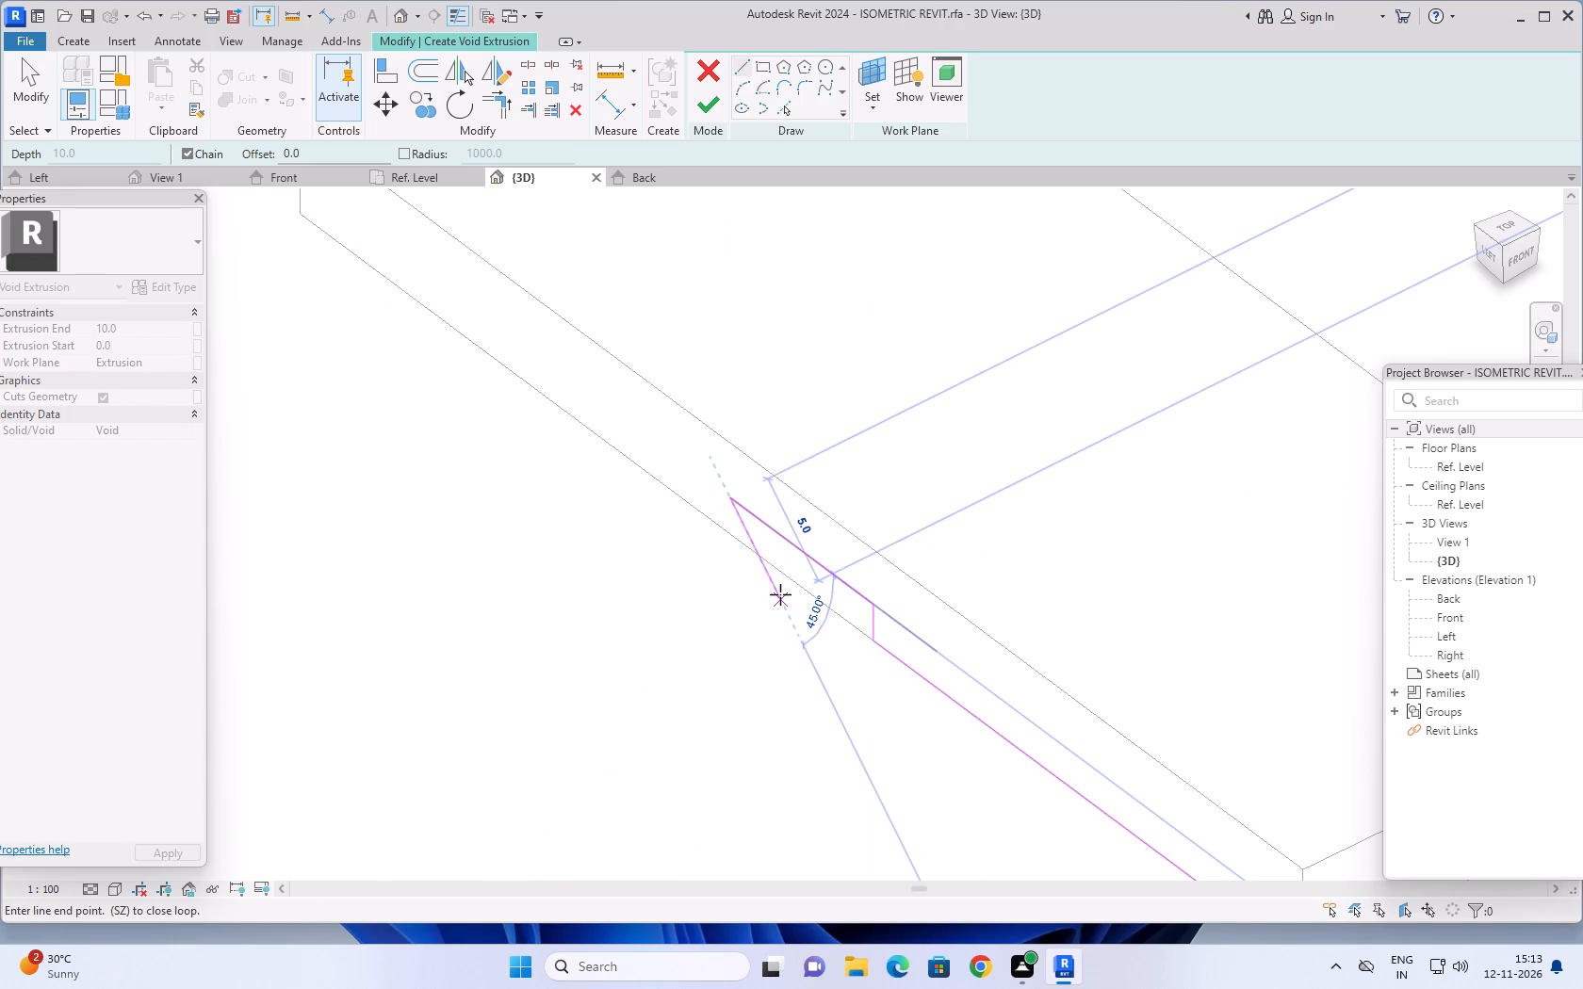
{"action": "left_click", "coordinate": [727, 537]}
{"action": "left_click", "coordinate": [873, 644]}
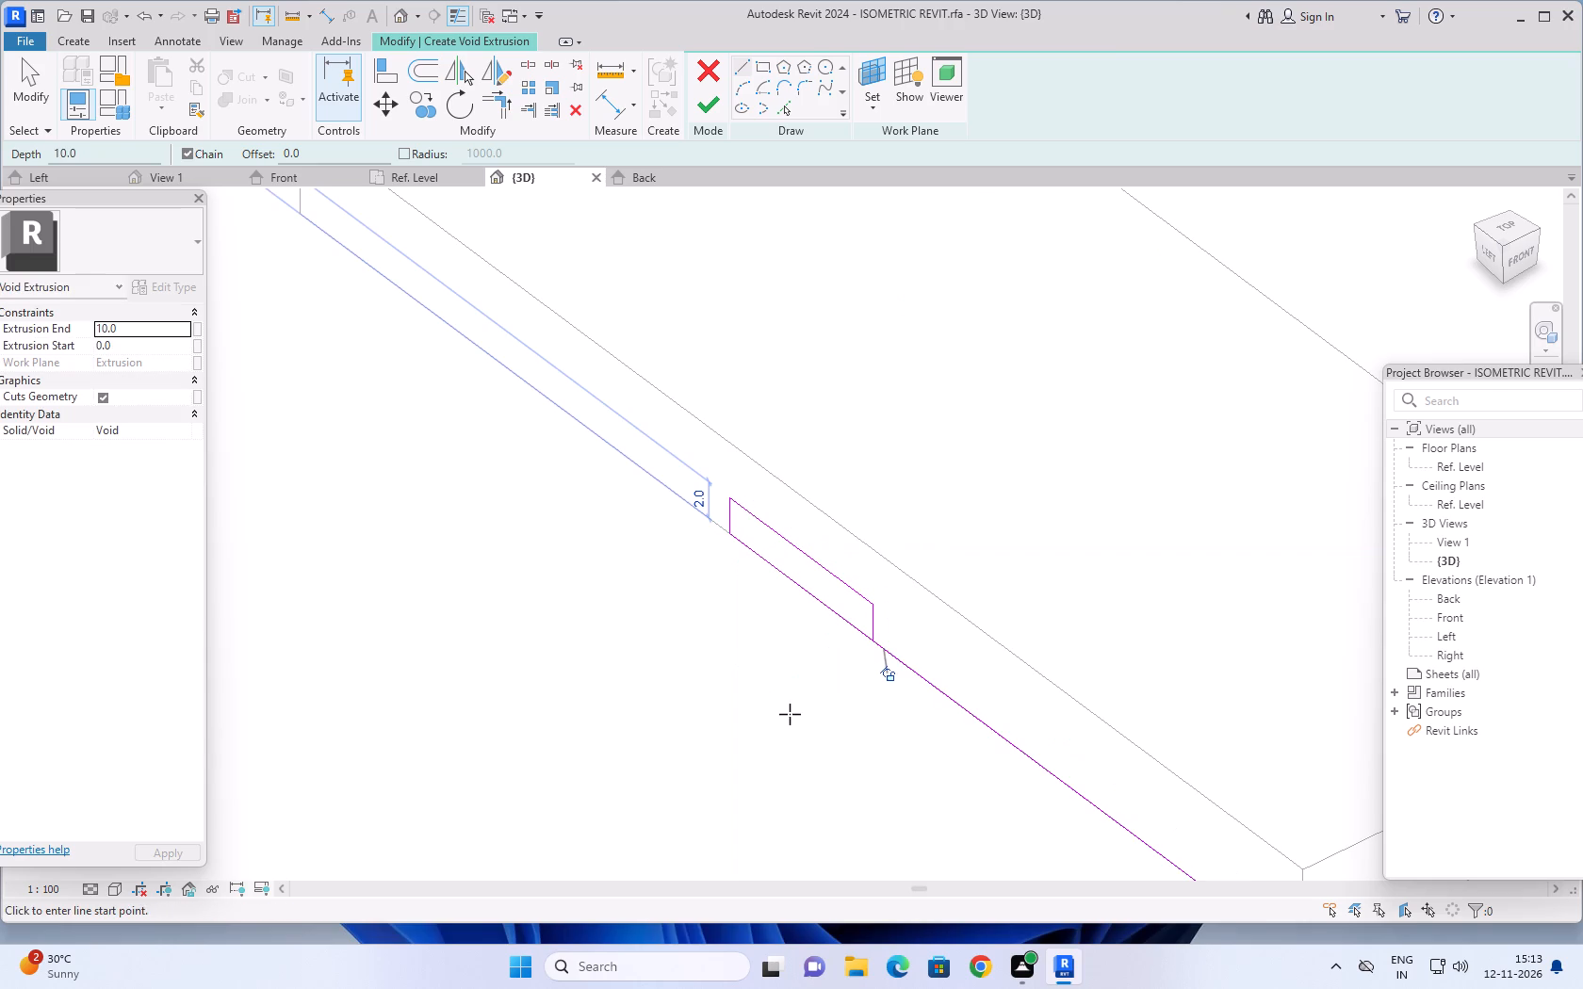
{"action": "key", "text": "Escape"}
{"action": "key", "text": "Escape"}
{"action": "key", "text": "Escape"}
Delete the 30 guide line between the front corner and the rectangle from the void sketch.
{"action": "left_click", "coordinate": [976, 719]}
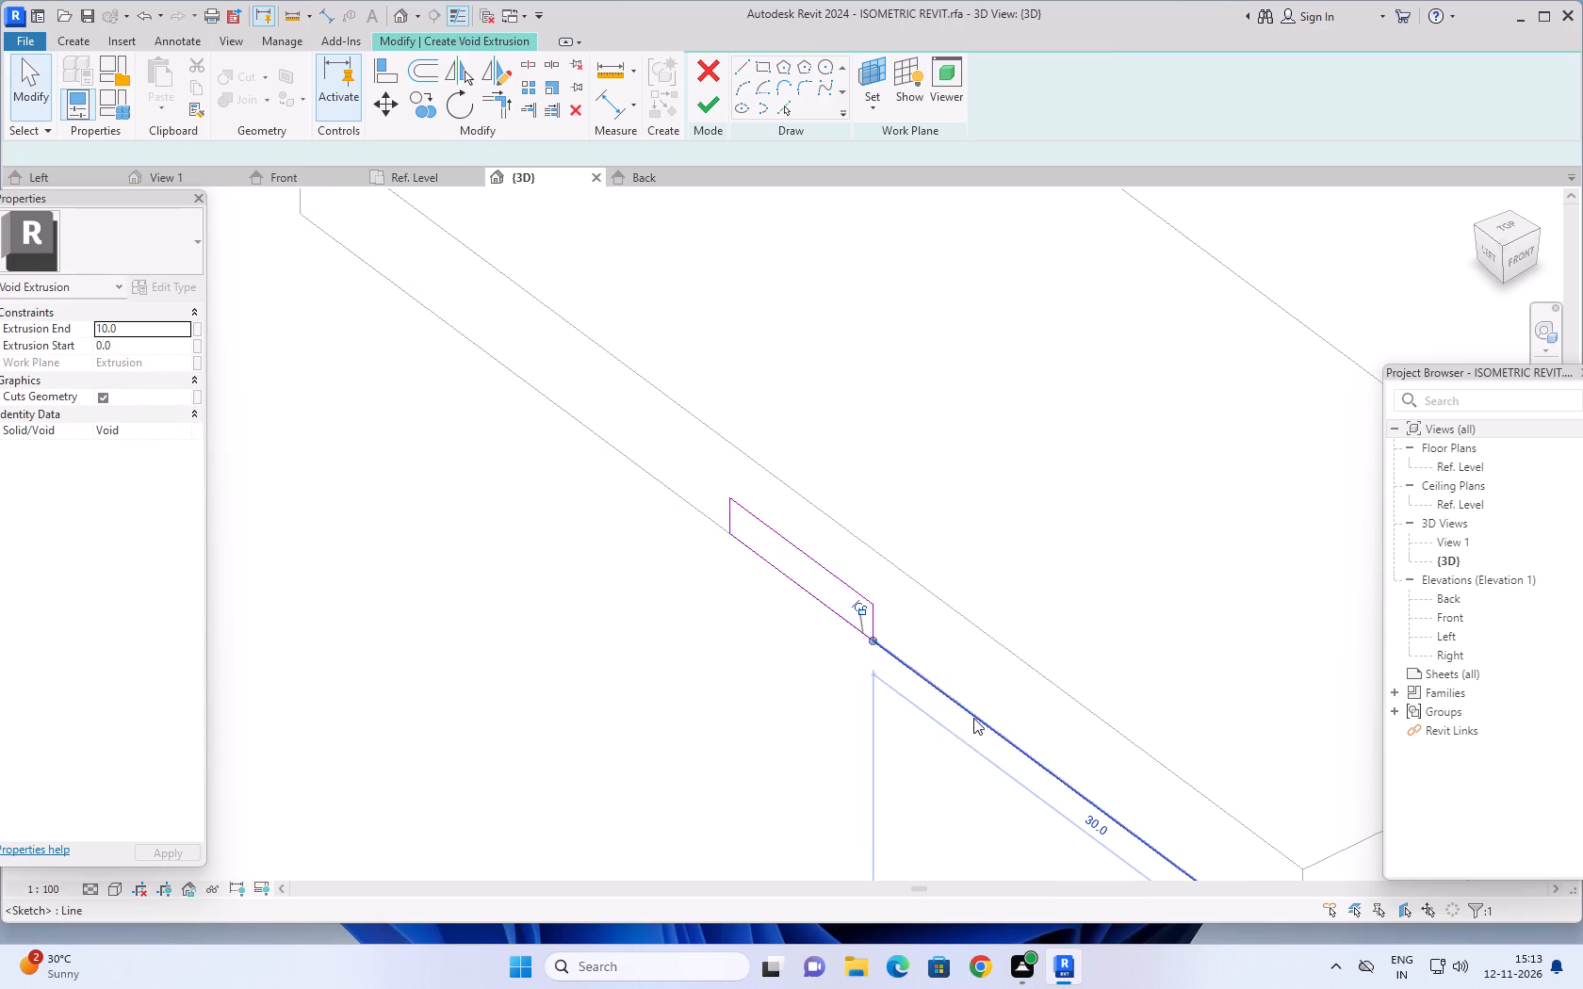
{"action": "key", "text": "Delete"}
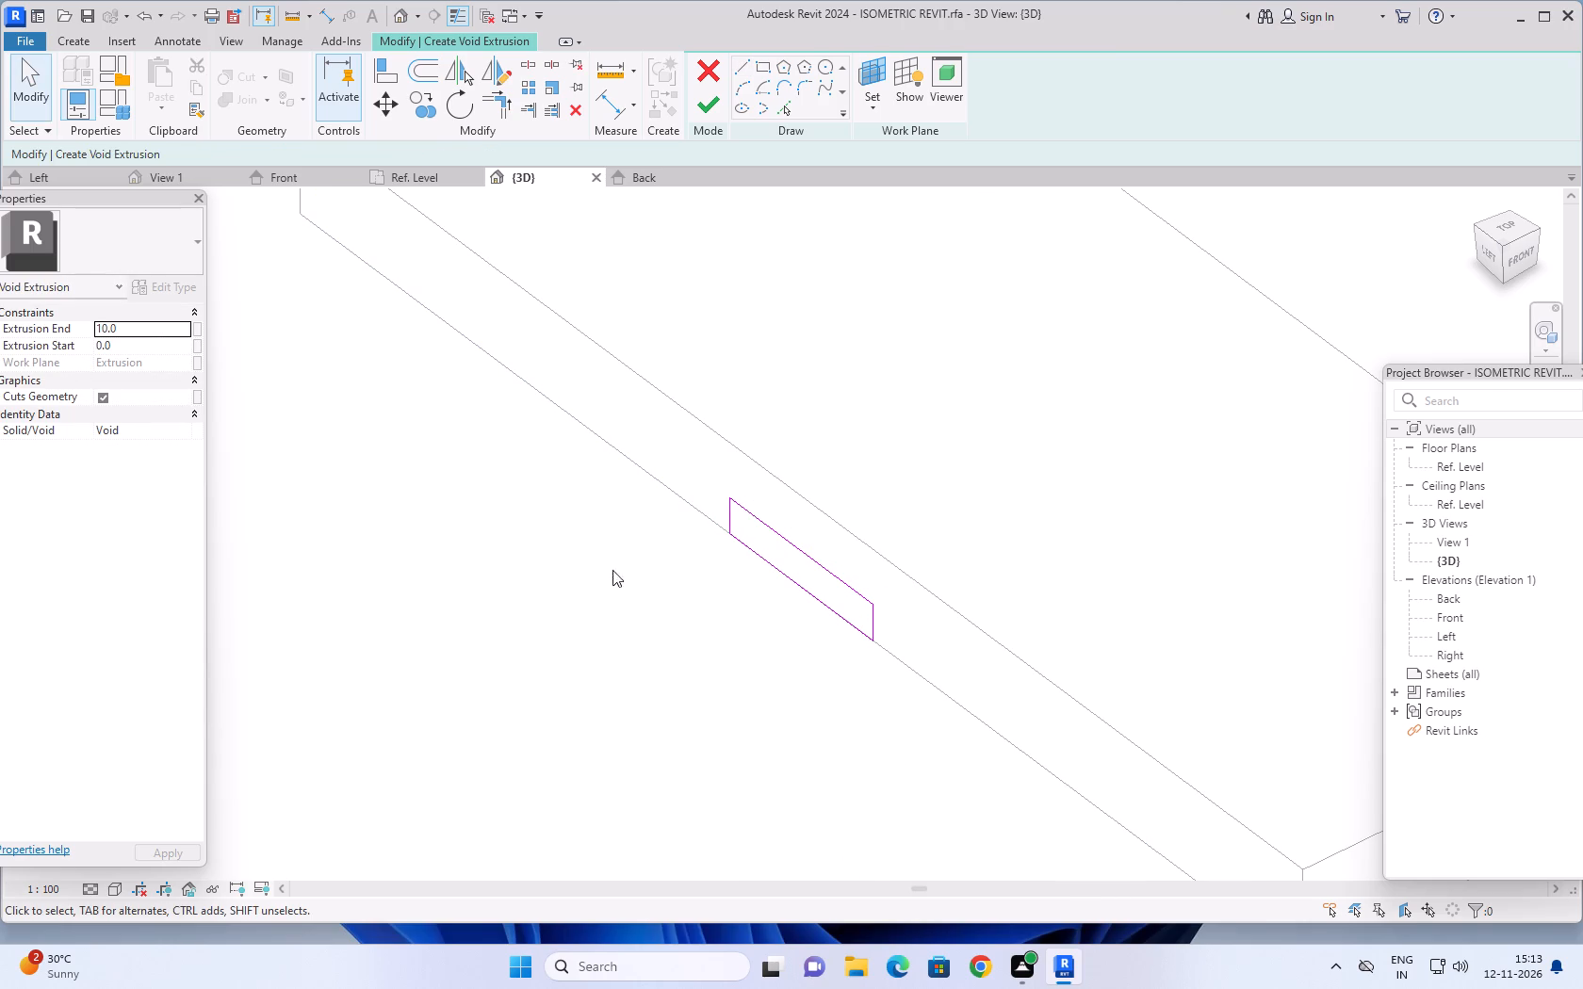
Set the void's extrusion end to 25 and finish the void extrusion through the base's full width.
{"action": "scroll", "coordinate": [608, 551], "scroll_direction": "down", "scroll_amount": 7}
{"action": "middle_click_drag", "start_coordinate": [623, 589], "coordinate": [663, 613]}
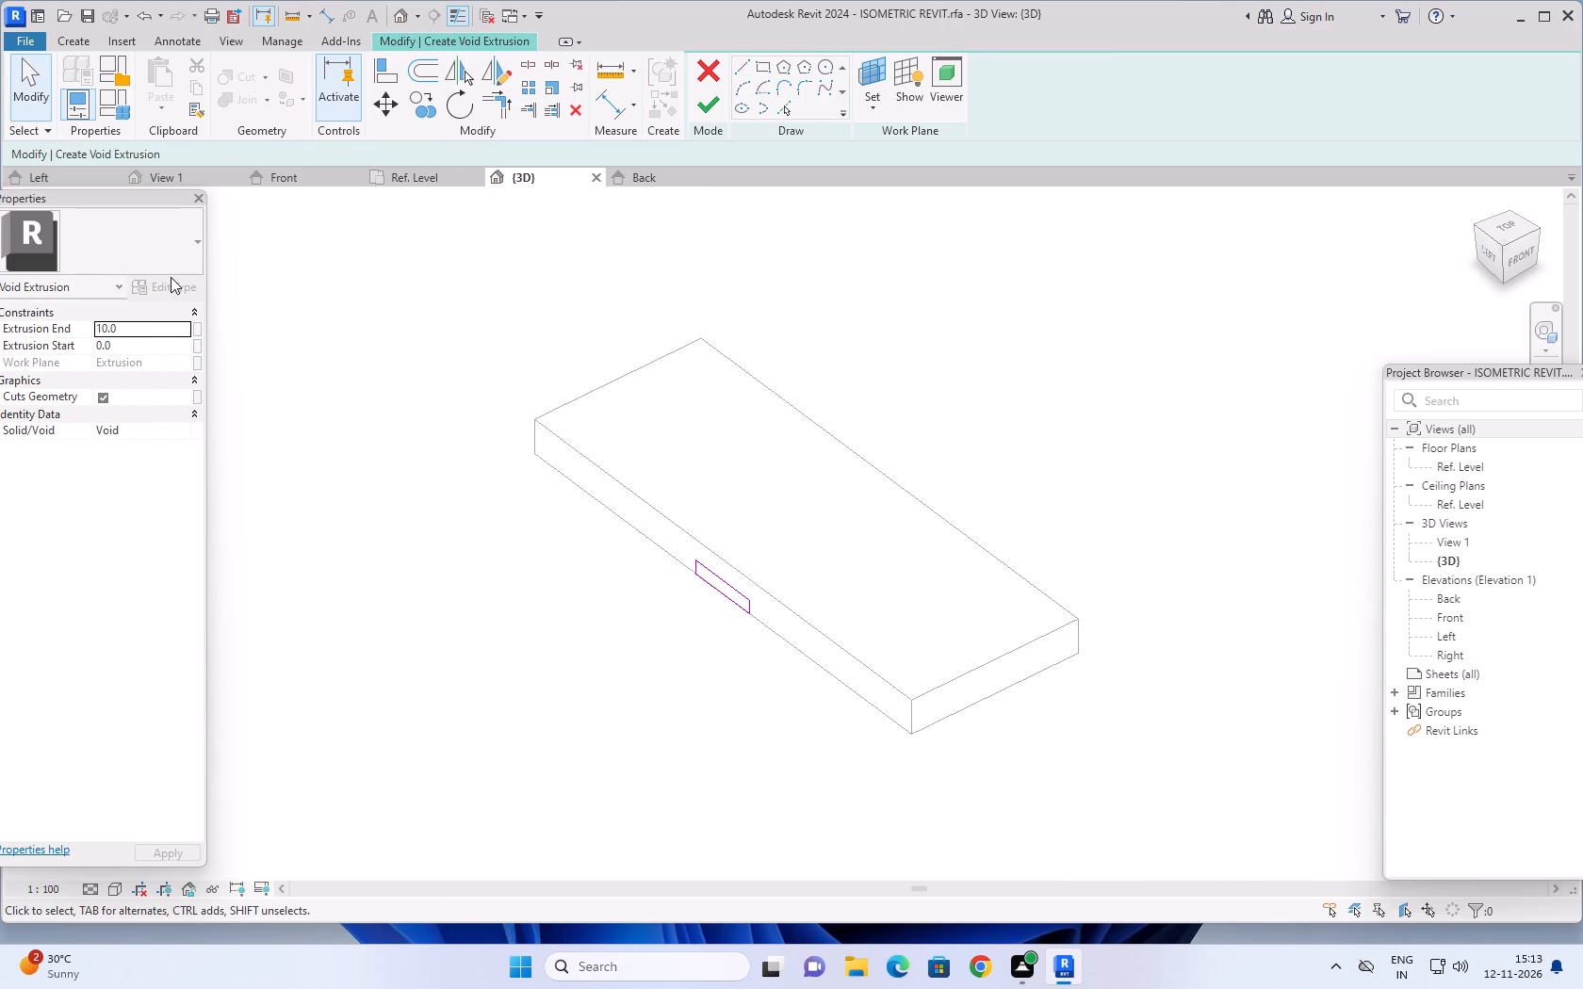
{"action": "left_click", "coordinate": [146, 324]}
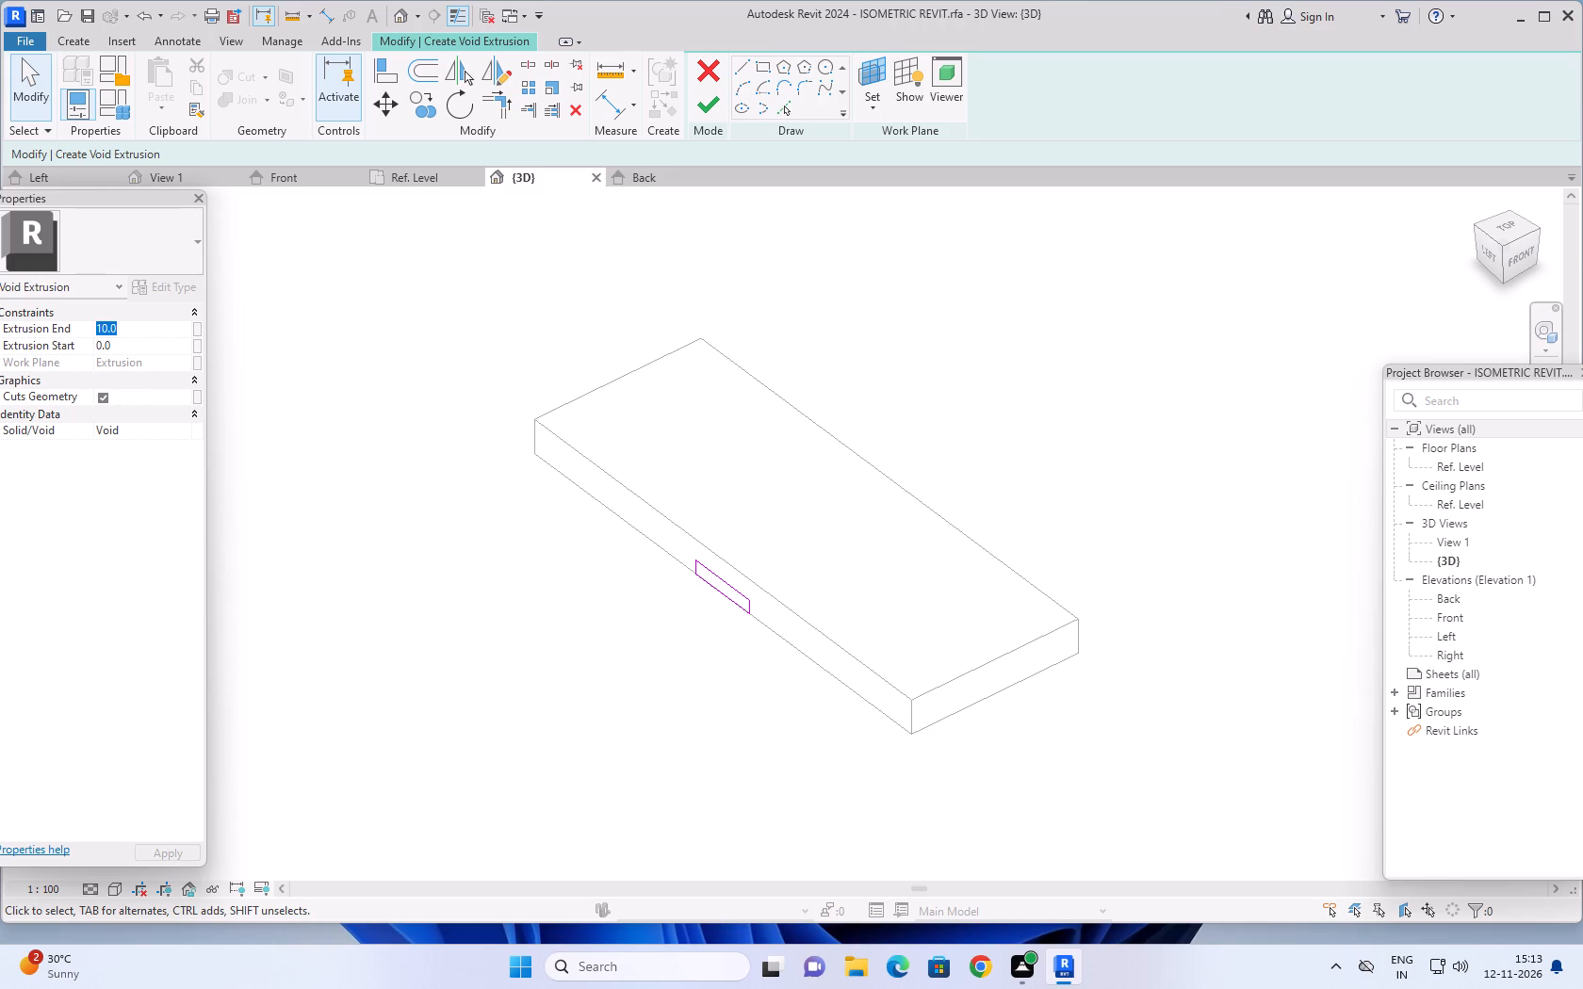
{"action": "type", "text": "25"}
{"action": "key", "text": "Return"}
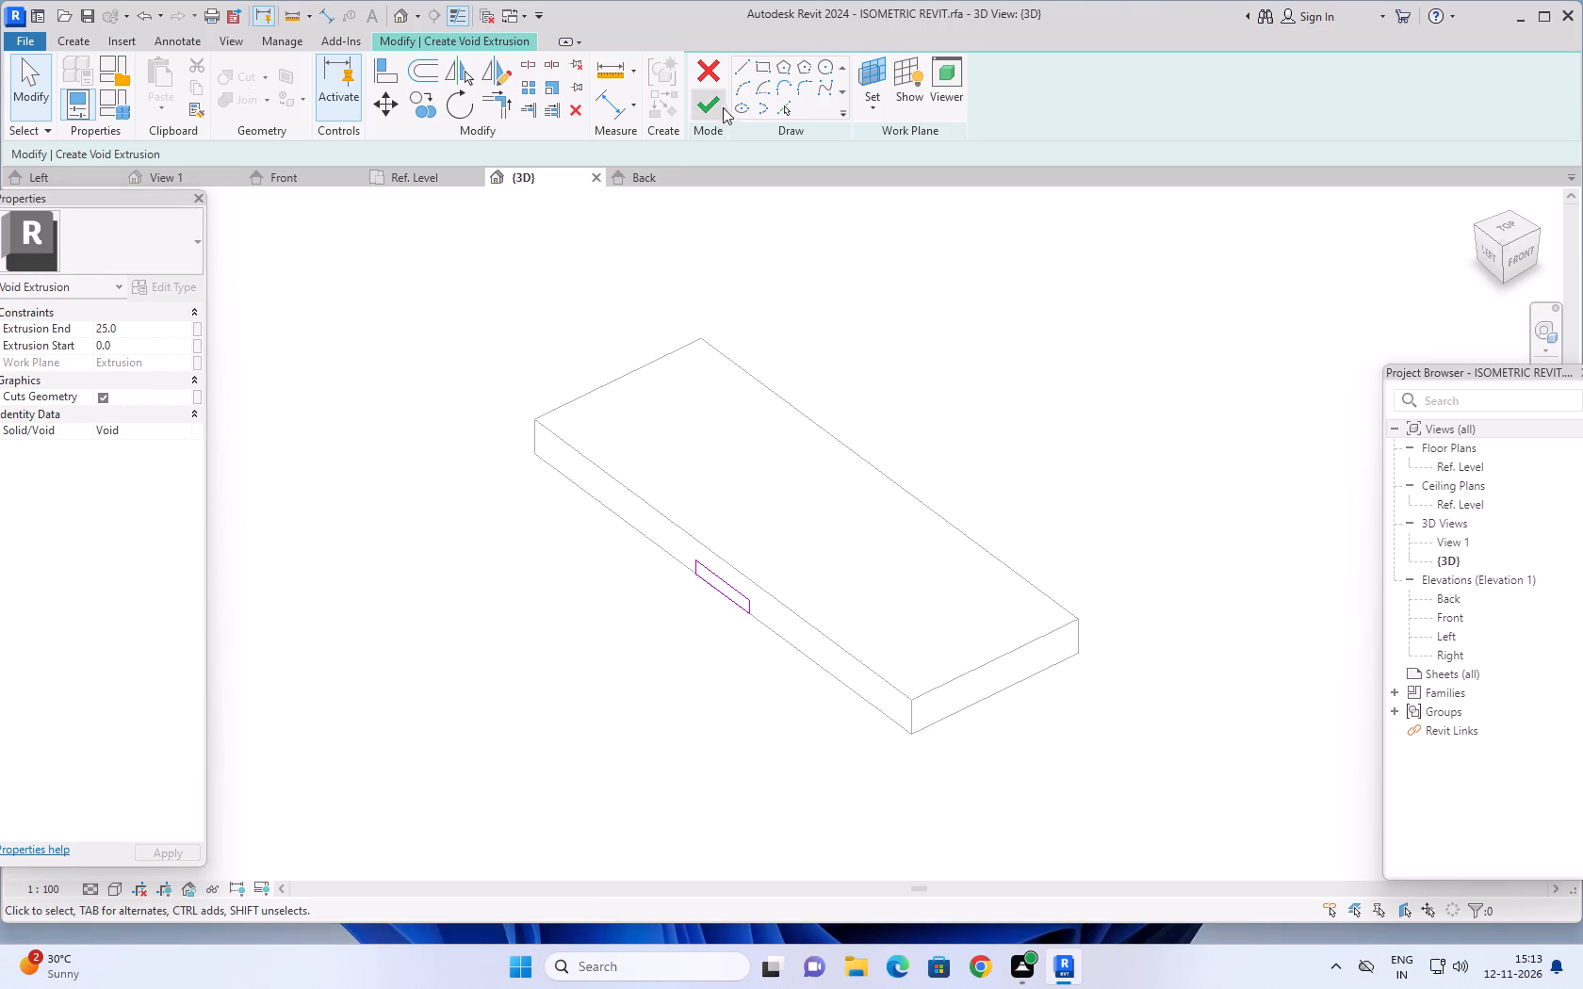
{"action": "left_click", "coordinate": [717, 105]}
{"action": "left_click", "coordinate": [614, 693]}
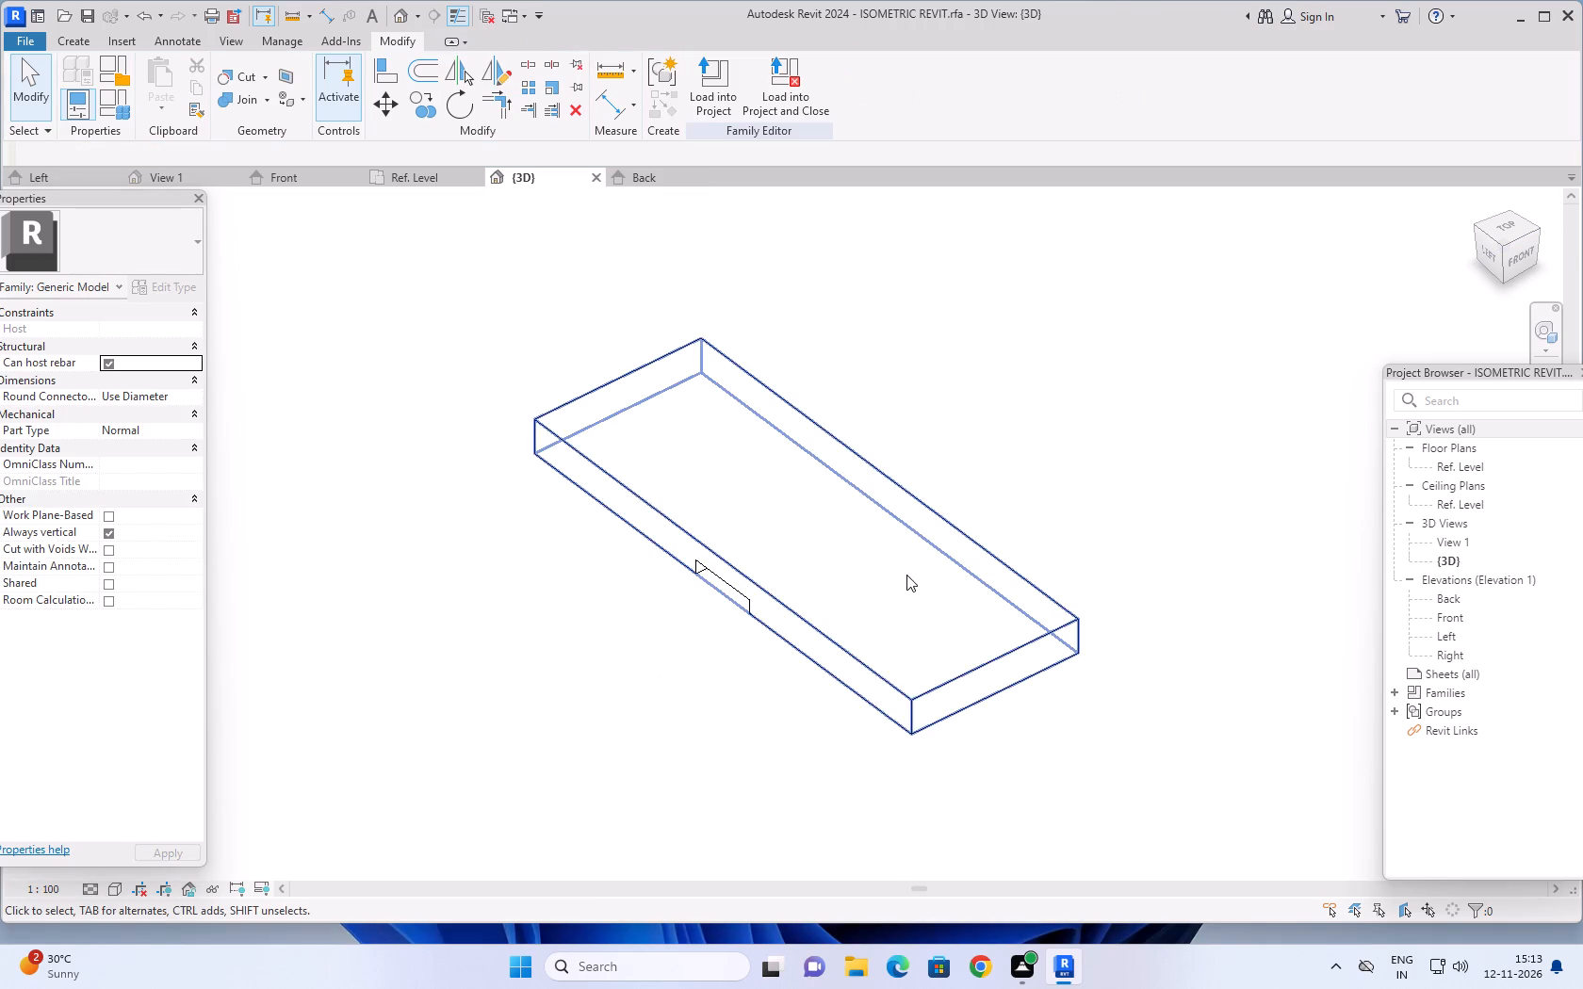
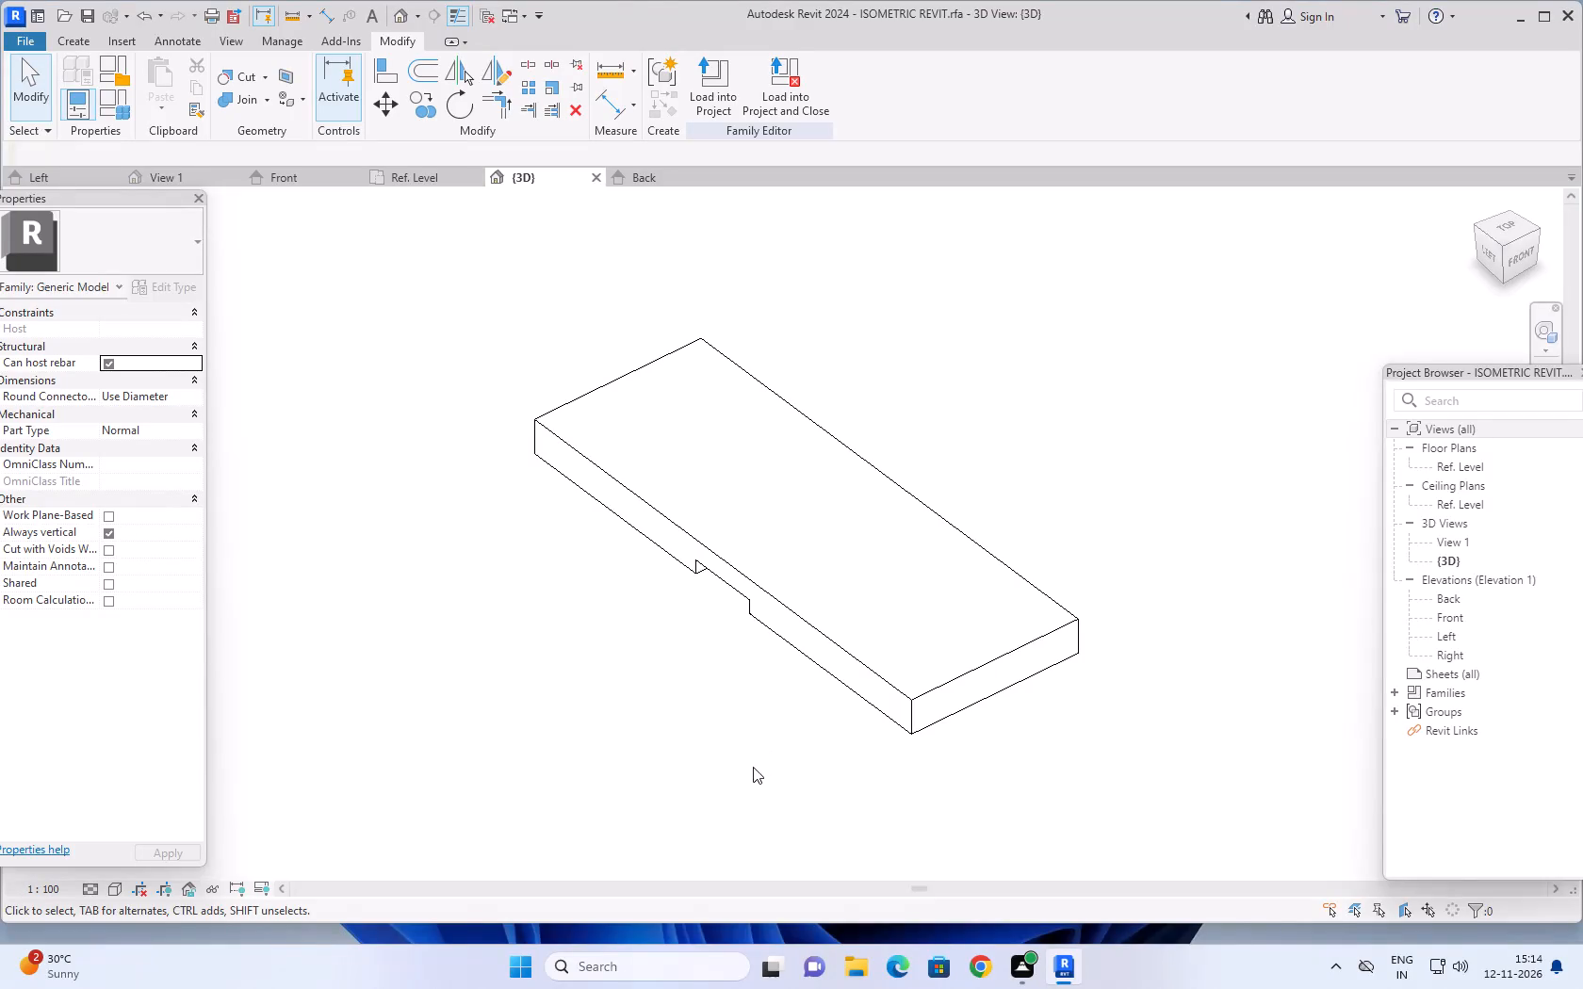
Start a new solid extrusion and set its work plane to the top face of the rectangular base.
{"action": "middle_click_drag", "start_coordinate": [560, 657], "coordinate": [570, 746]}
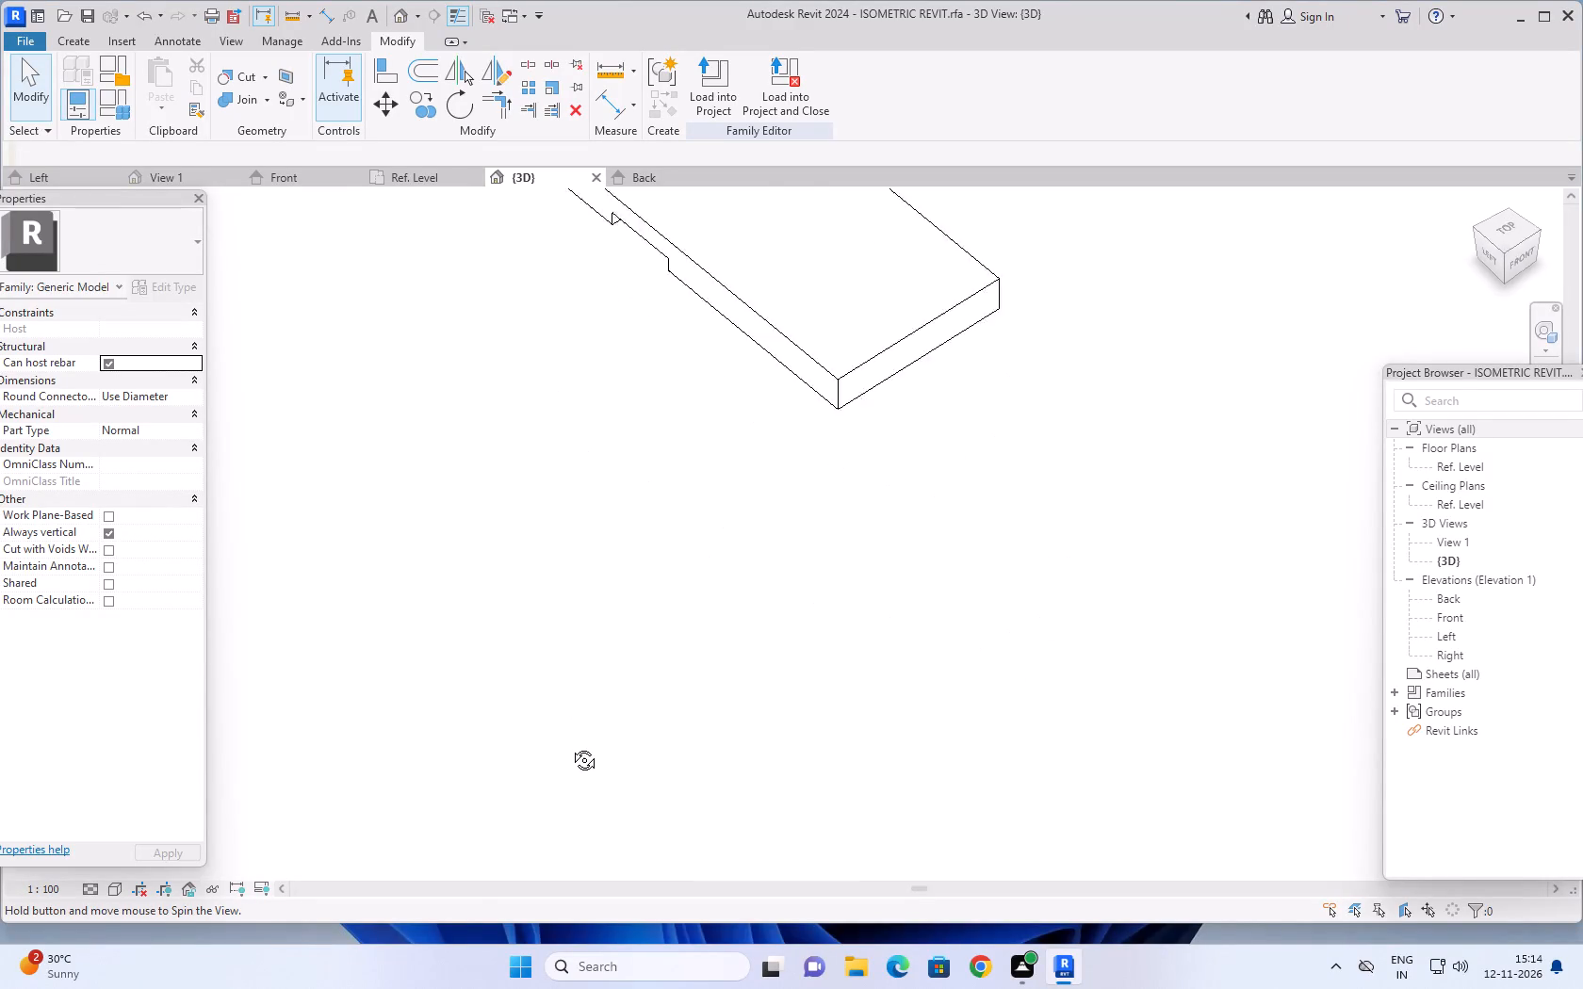
{"action": "middle_click_drag", "start_coordinate": [570, 746], "coordinate": [576, 764]}
{"action": "middle_click_drag", "start_coordinate": [643, 588], "coordinate": [761, 835]}
{"action": "middle_click_drag", "start_coordinate": [644, 573], "coordinate": [696, 622]}
{"action": "middle_click_drag", "start_coordinate": [676, 551], "coordinate": [724, 619]}
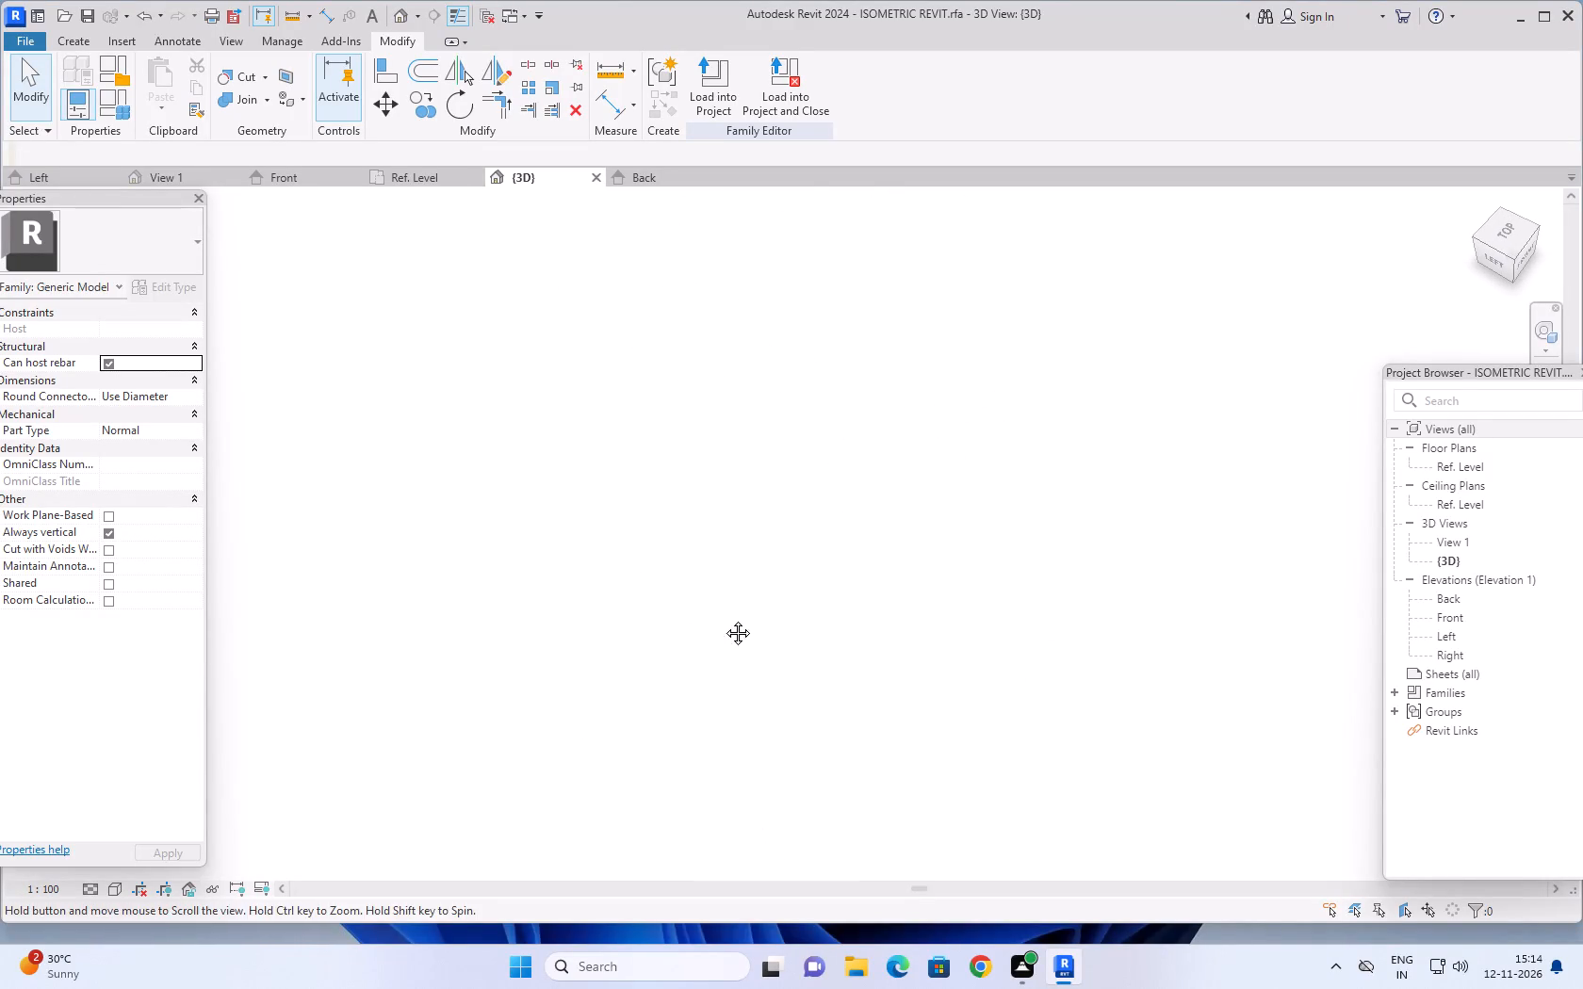
{"action": "middle_click_drag", "start_coordinate": [724, 619], "coordinate": [966, 755]}
{"action": "scroll", "coordinate": [831, 555], "scroll_direction": "down", "scroll_amount": 3}
{"action": "scroll", "coordinate": [905, 577], "scroll_direction": "down", "scroll_amount": 8}
{"action": "middle_click_drag", "start_coordinate": [715, 516], "coordinate": [728, 593]}
{"action": "middle_click_drag", "start_coordinate": [728, 593], "coordinate": [754, 645]}
{"action": "middle_click_drag", "start_coordinate": [739, 561], "coordinate": [750, 591], "text": "shift"}
{"action": "middle_click_drag", "start_coordinate": [733, 534], "coordinate": [749, 587]}
{"action": "middle_click_drag", "start_coordinate": [743, 556], "coordinate": [758, 583]}
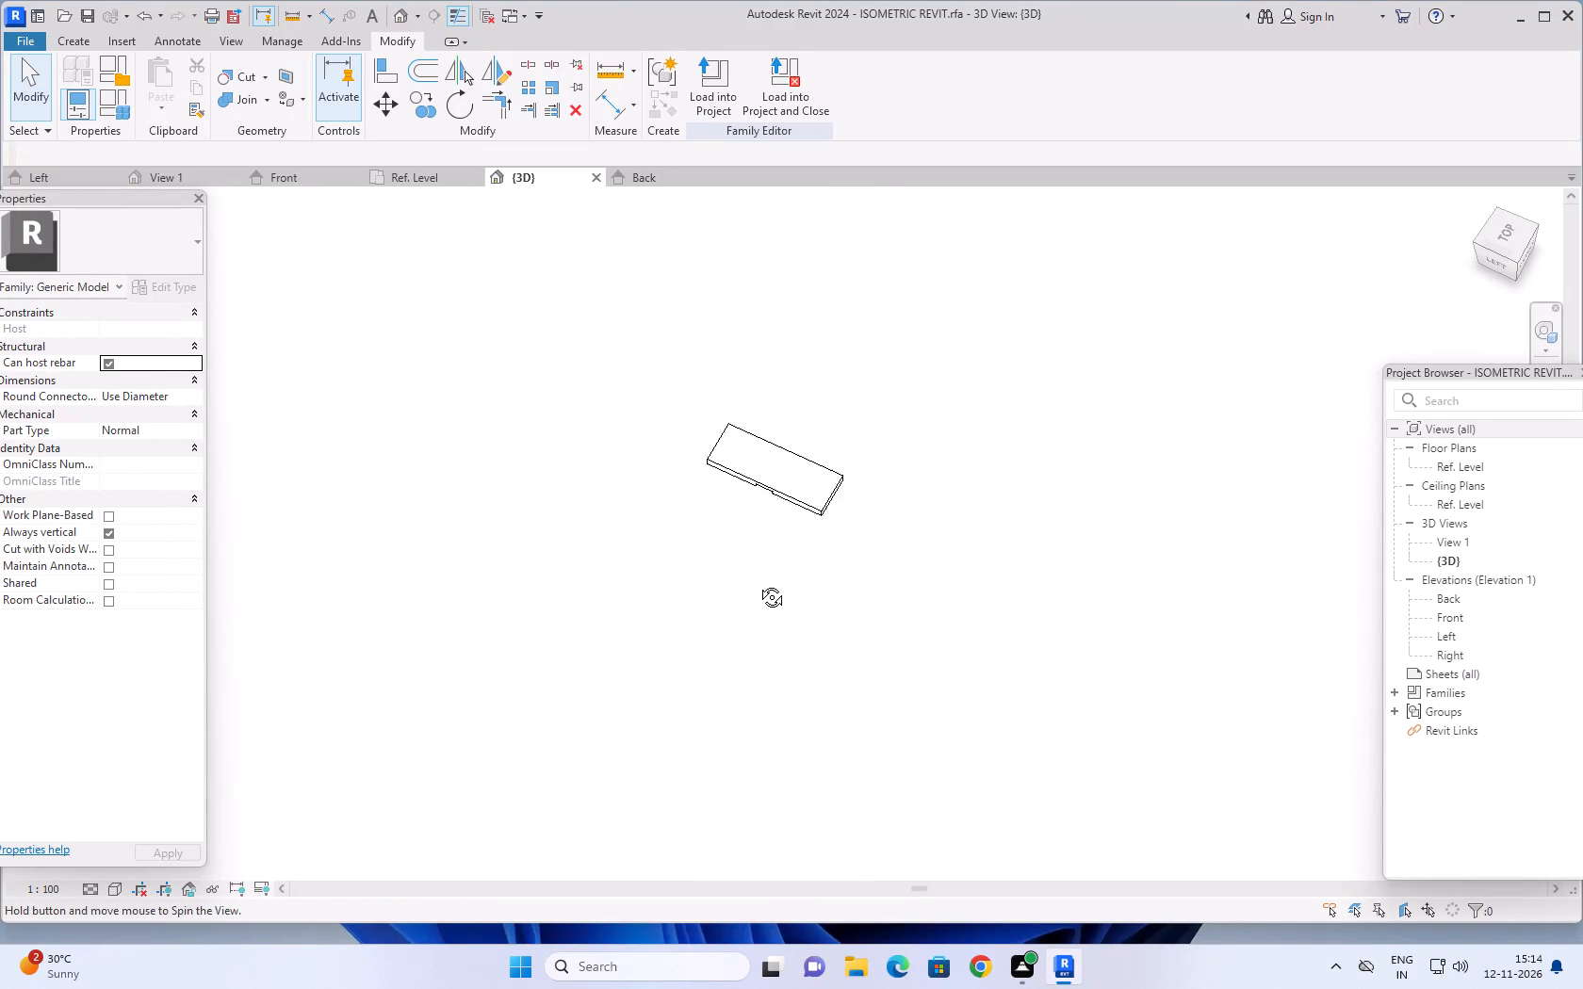
{"action": "middle_click_drag", "start_coordinate": [758, 583], "coordinate": [765, 592]}
{"action": "middle_click_drag", "start_coordinate": [719, 526], "coordinate": [757, 595]}
{"action": "middle_click_drag", "start_coordinate": [678, 504], "coordinate": [873, 711]}
{"action": "middle_click_drag", "start_coordinate": [744, 602], "coordinate": [790, 655], "text": "shift"}
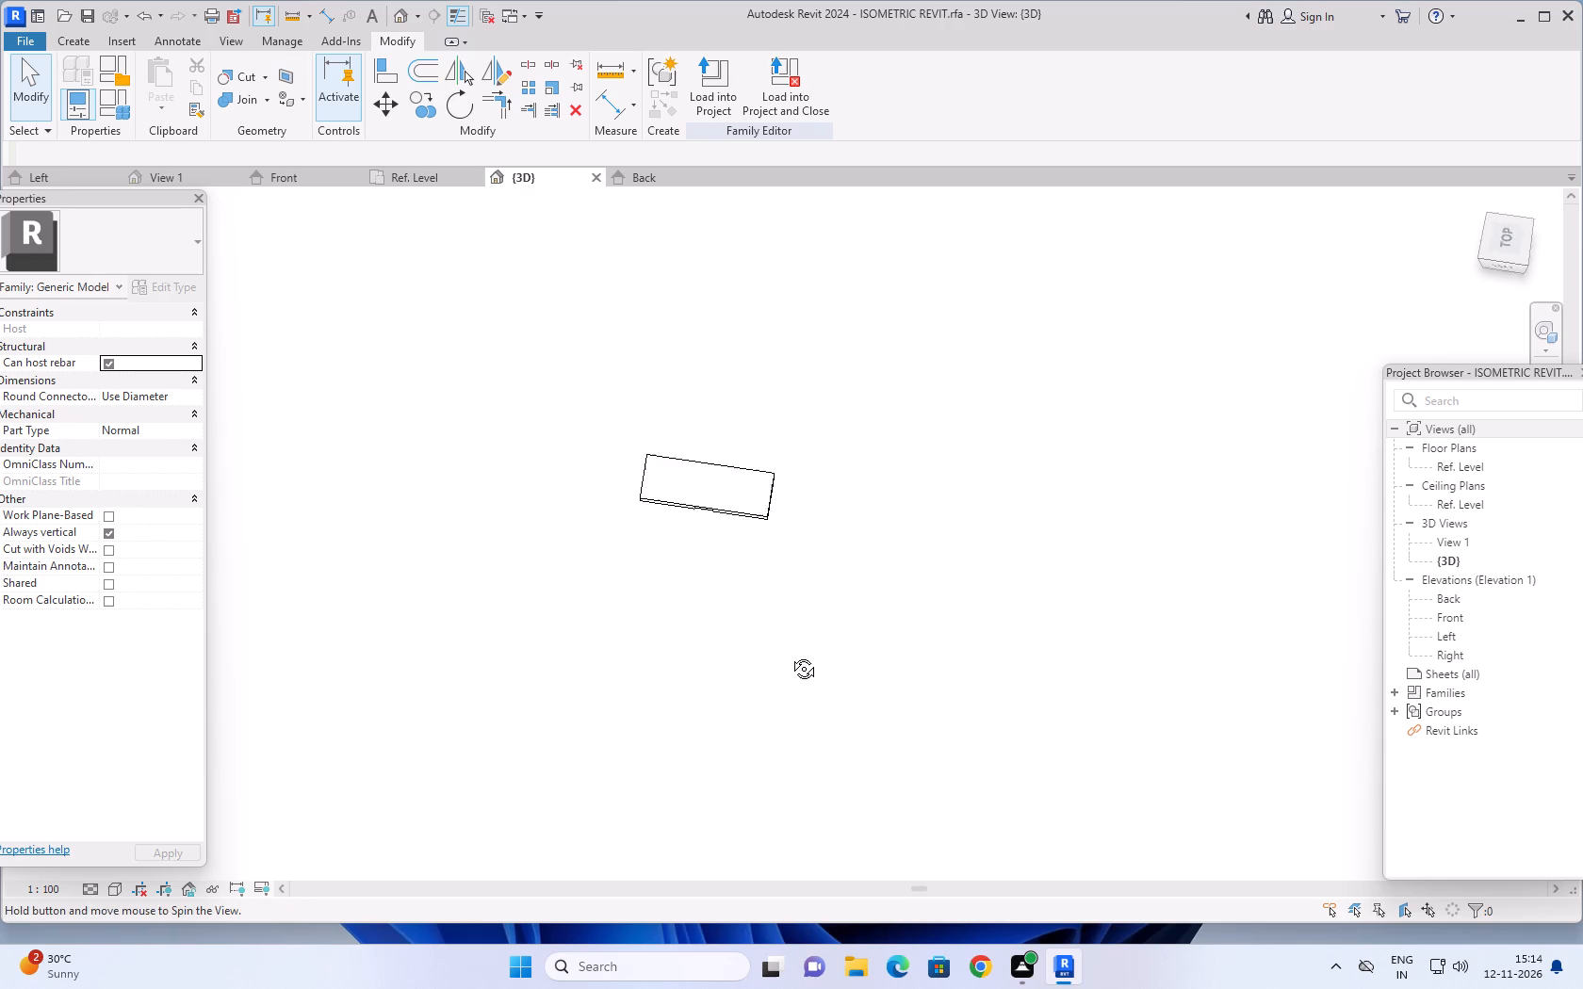
{"action": "middle_click_drag", "start_coordinate": [790, 655], "coordinate": [808, 669], "text": "shift"}
{"action": "middle_click_drag", "start_coordinate": [638, 536], "coordinate": [826, 681]}
{"action": "middle_click_drag", "start_coordinate": [760, 636], "coordinate": [768, 654], "text": "shift"}
{"action": "middle_click_drag", "start_coordinate": [743, 629], "coordinate": [744, 695]}
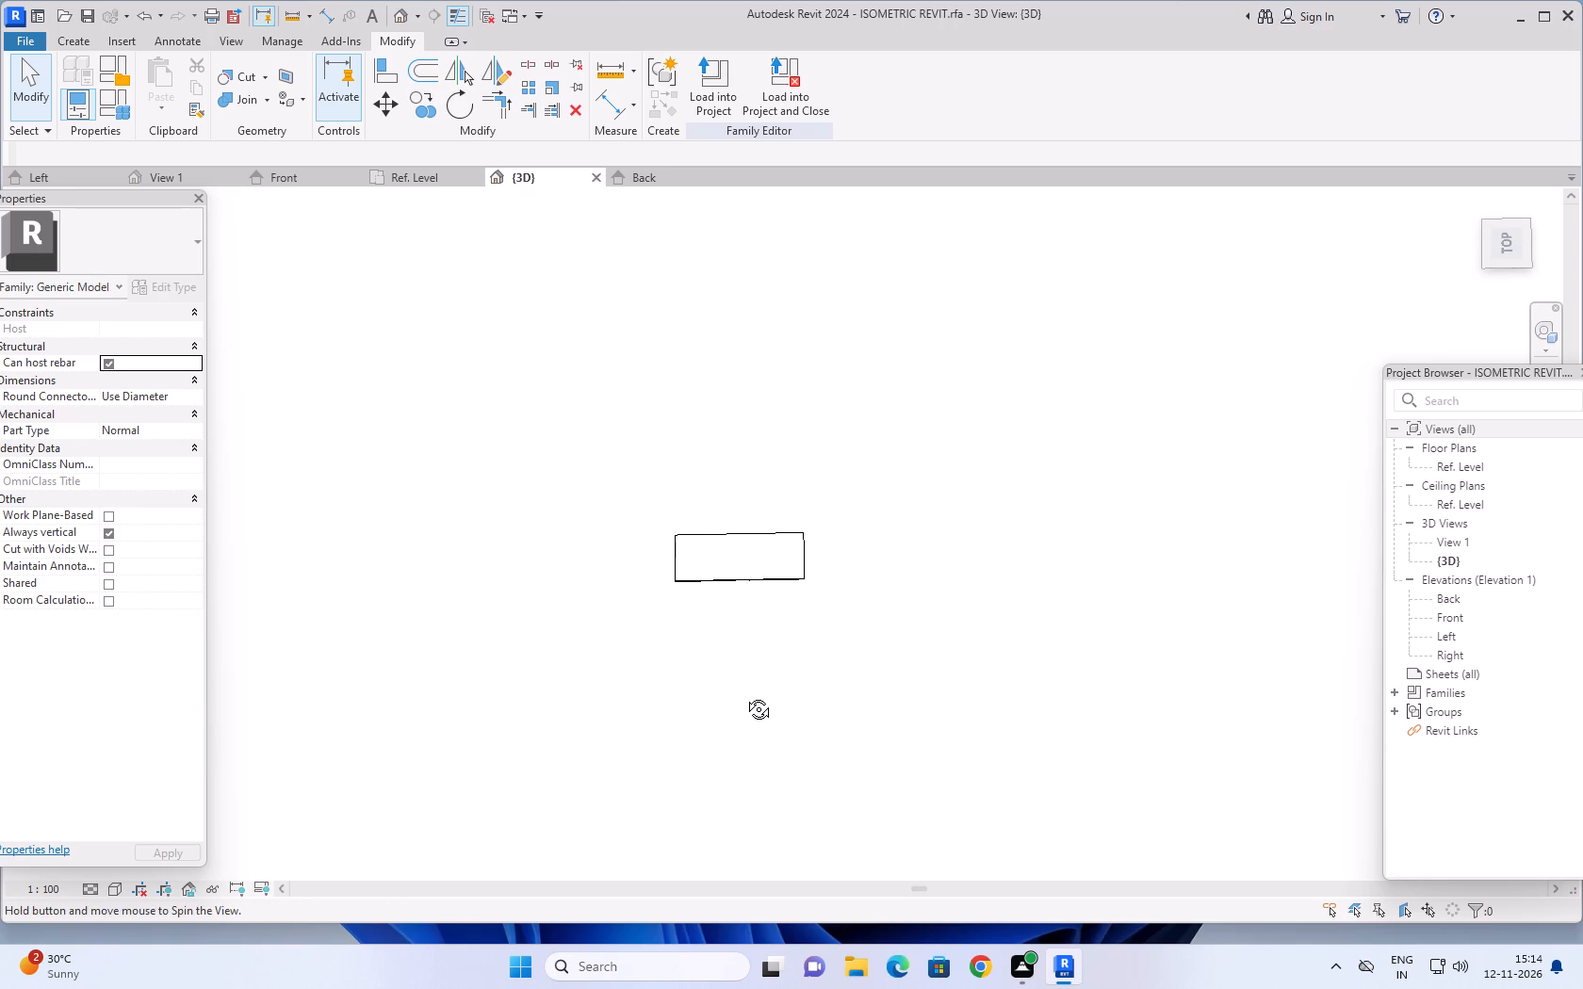
{"action": "middle_click_drag", "start_coordinate": [744, 695], "coordinate": [744, 696]}
{"action": "middle_click_drag", "start_coordinate": [719, 598], "coordinate": [720, 657]}
{"action": "scroll", "coordinate": [694, 606], "scroll_direction": "up", "scroll_amount": 10}
{"action": "middle_click_drag", "start_coordinate": [808, 566], "coordinate": [791, 558]}
{"action": "middle_click_drag", "start_coordinate": [921, 579], "coordinate": [908, 579]}
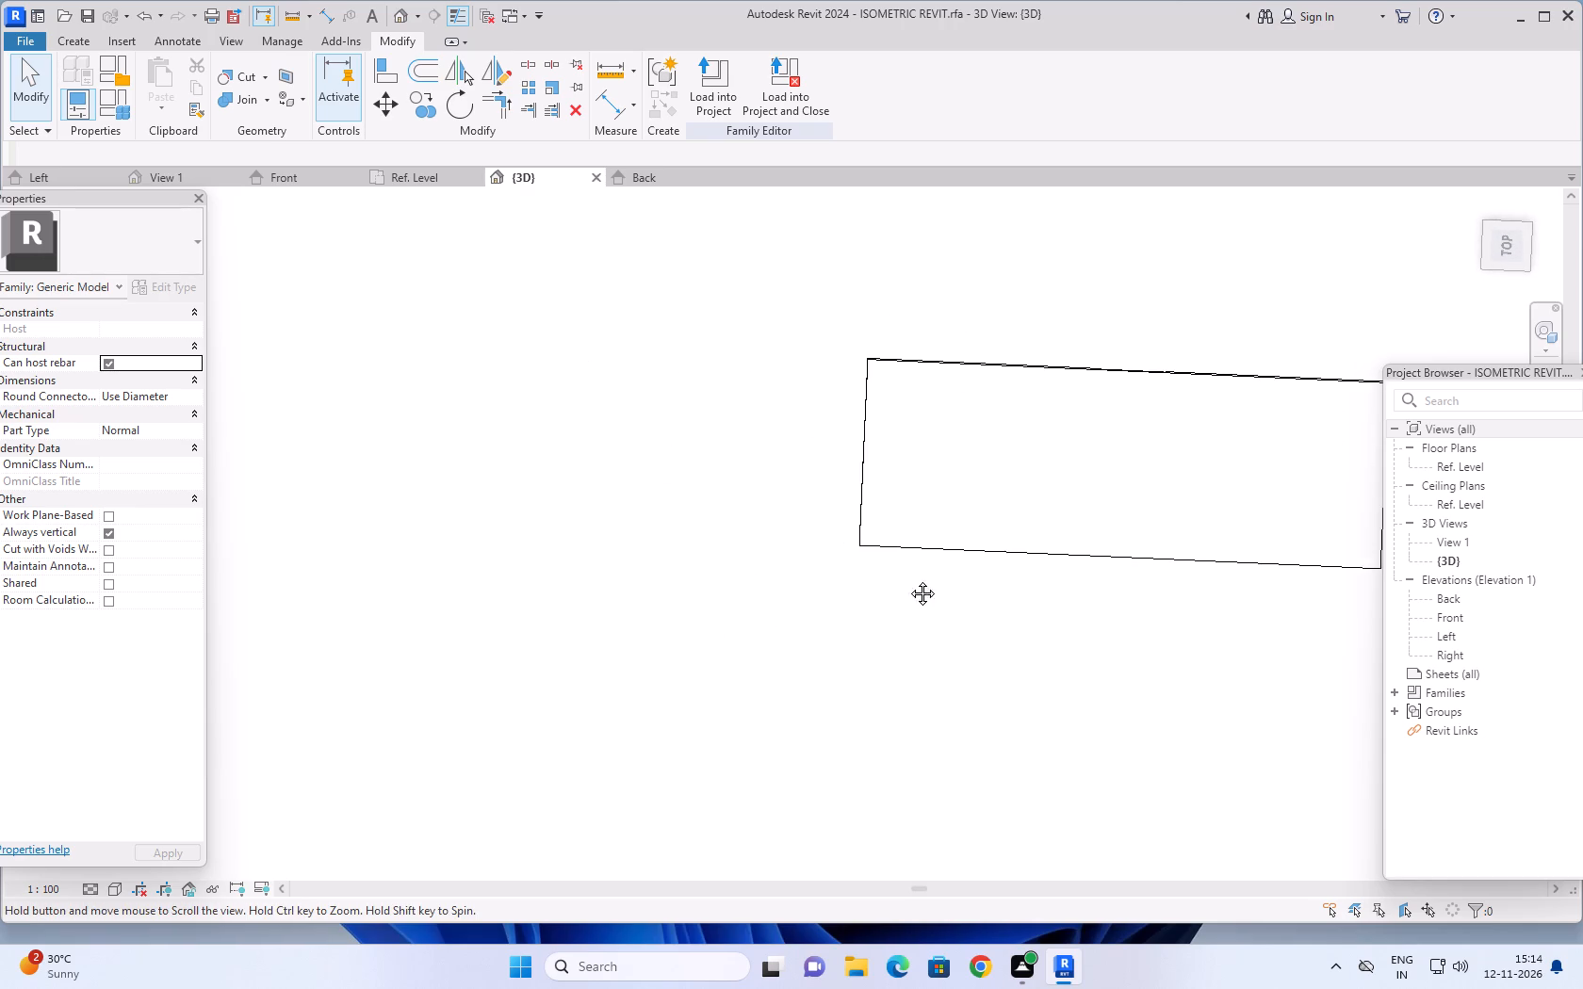
{"action": "middle_click_drag", "start_coordinate": [908, 579], "coordinate": [615, 646]}
{"action": "left_click", "coordinate": [76, 33]}
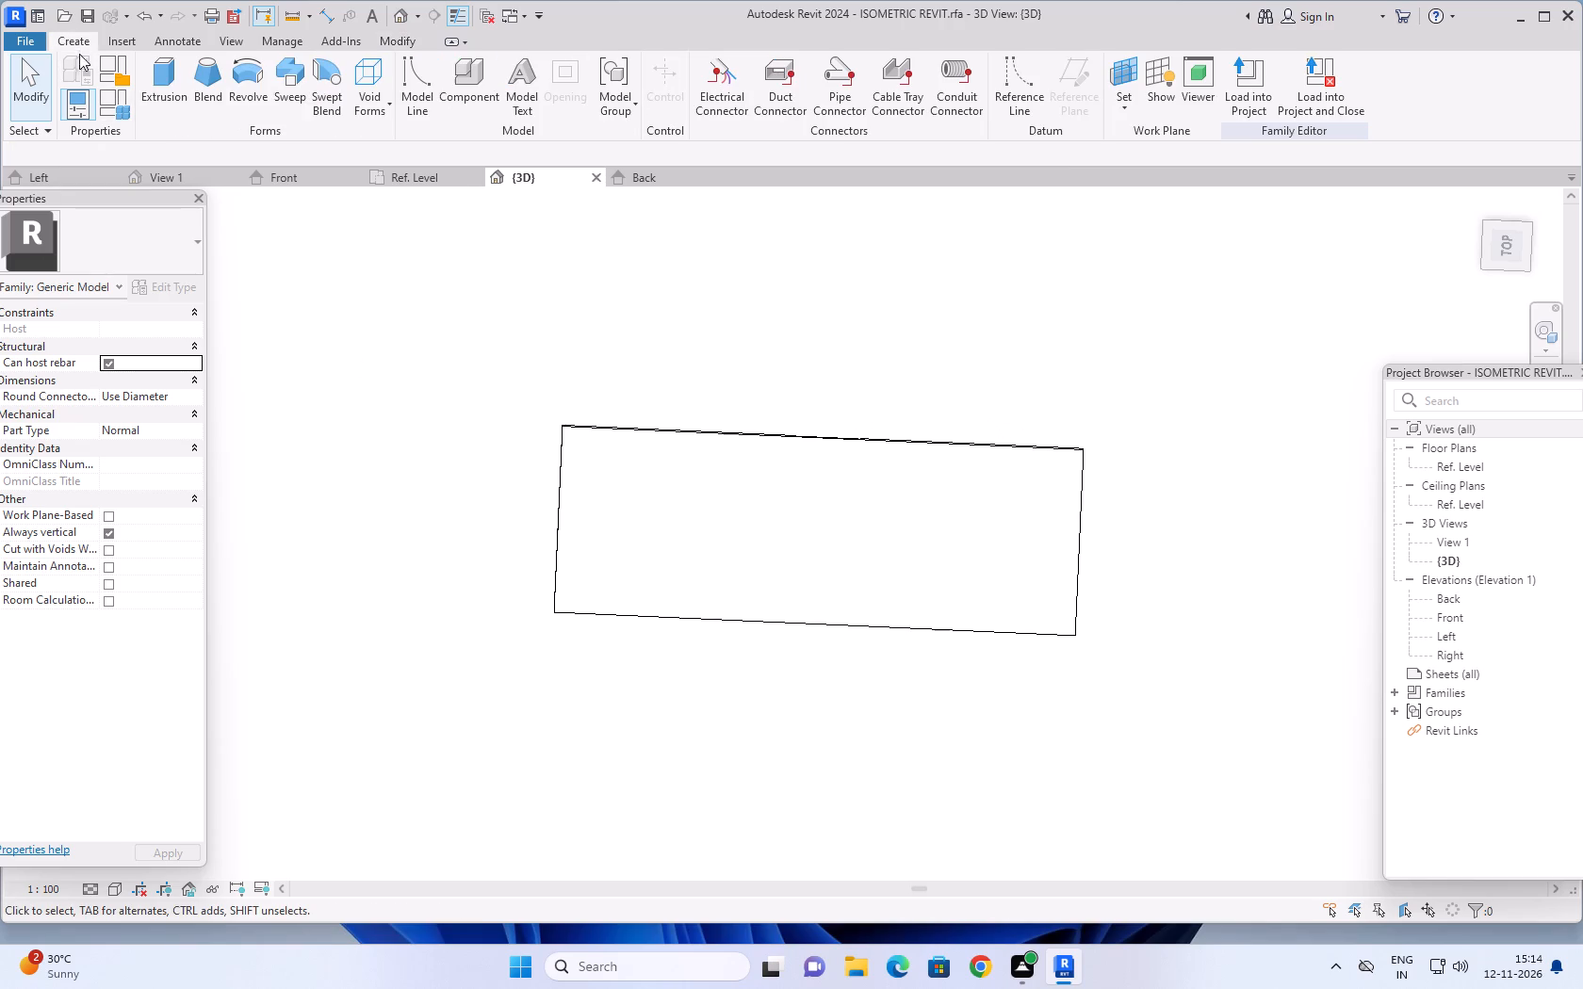
{"action": "left_click", "coordinate": [159, 85]}
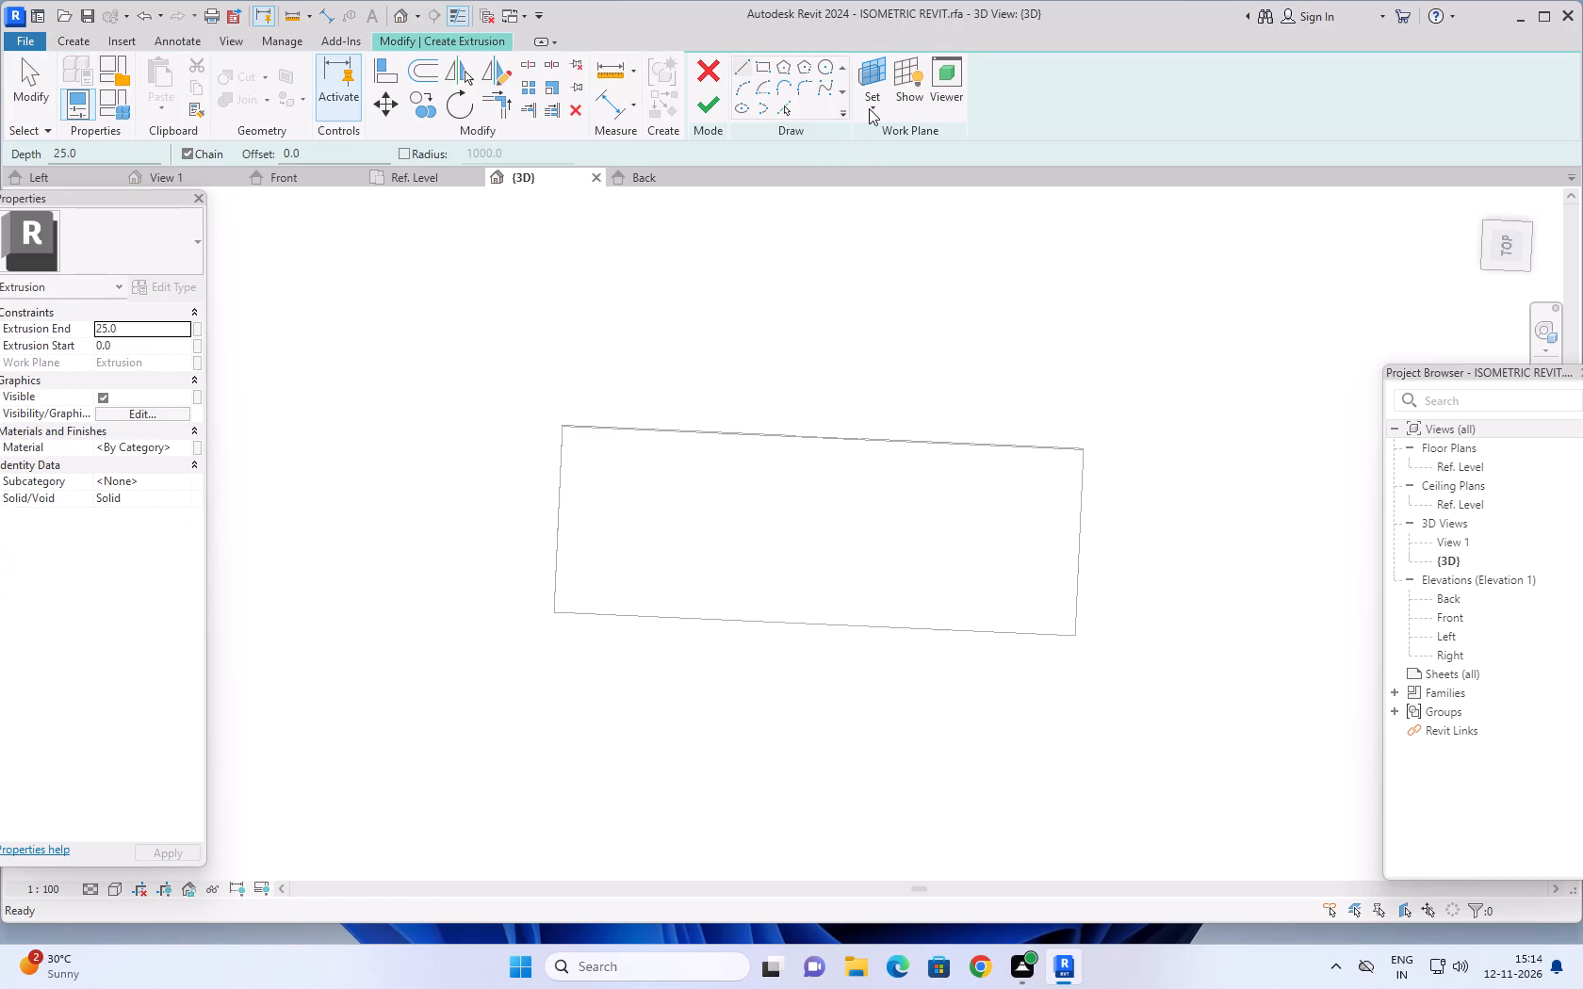
{"action": "left_click", "coordinate": [870, 108]}
{"action": "left_click", "coordinate": [892, 178]}
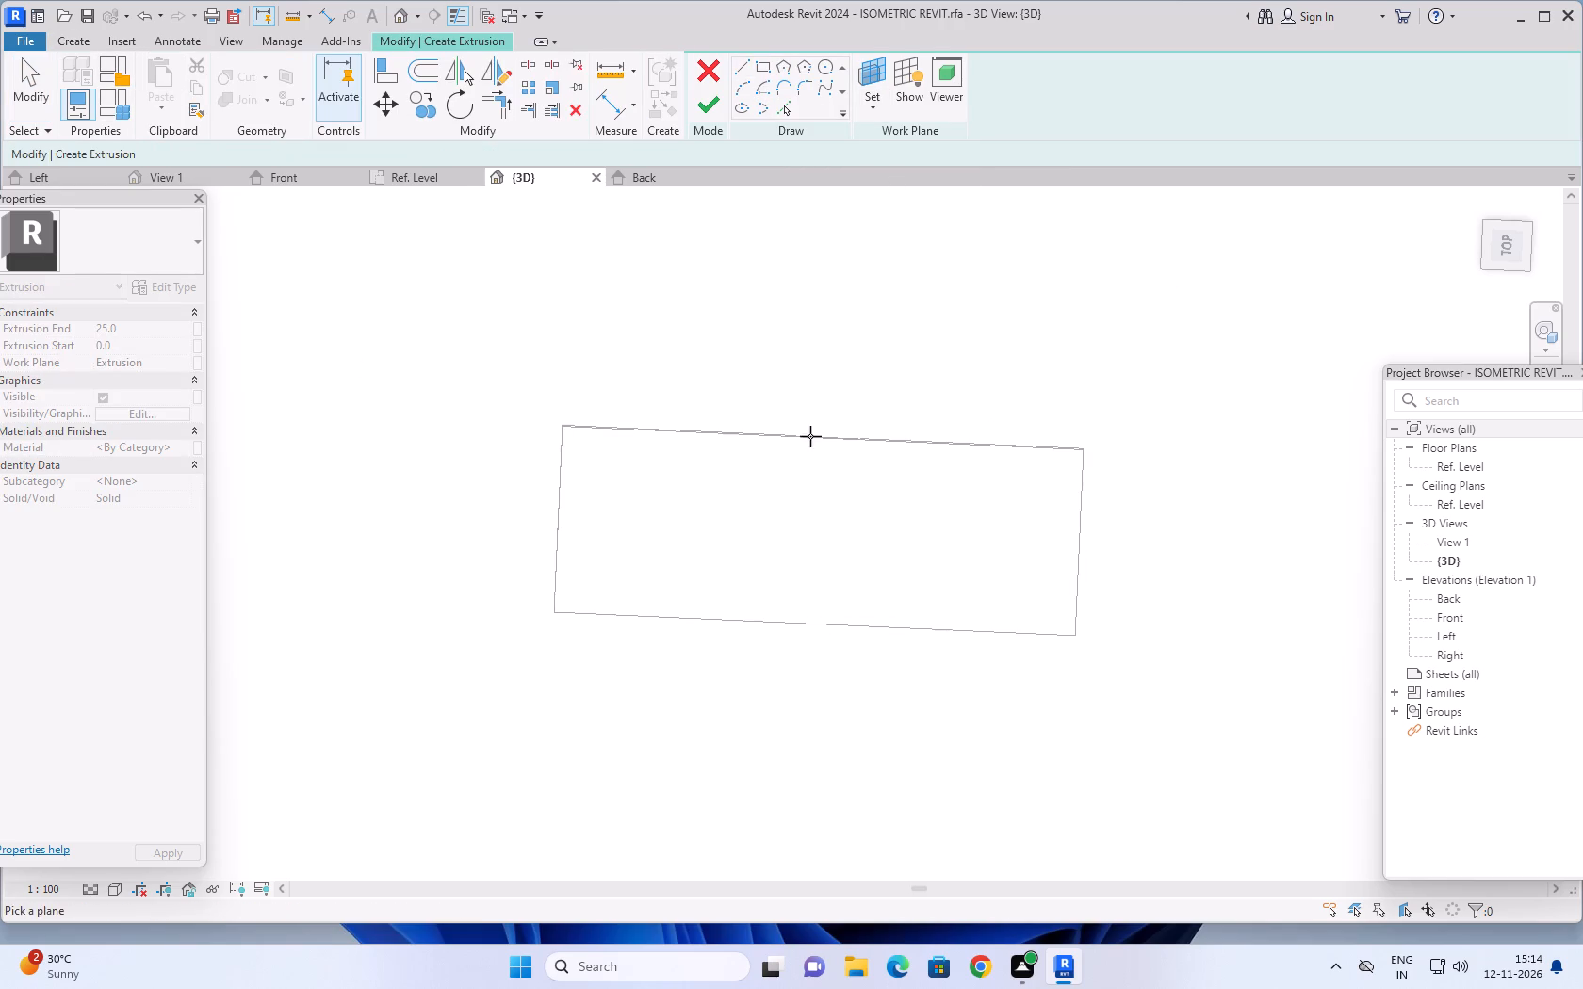
{"action": "left_click", "coordinate": [802, 505]}
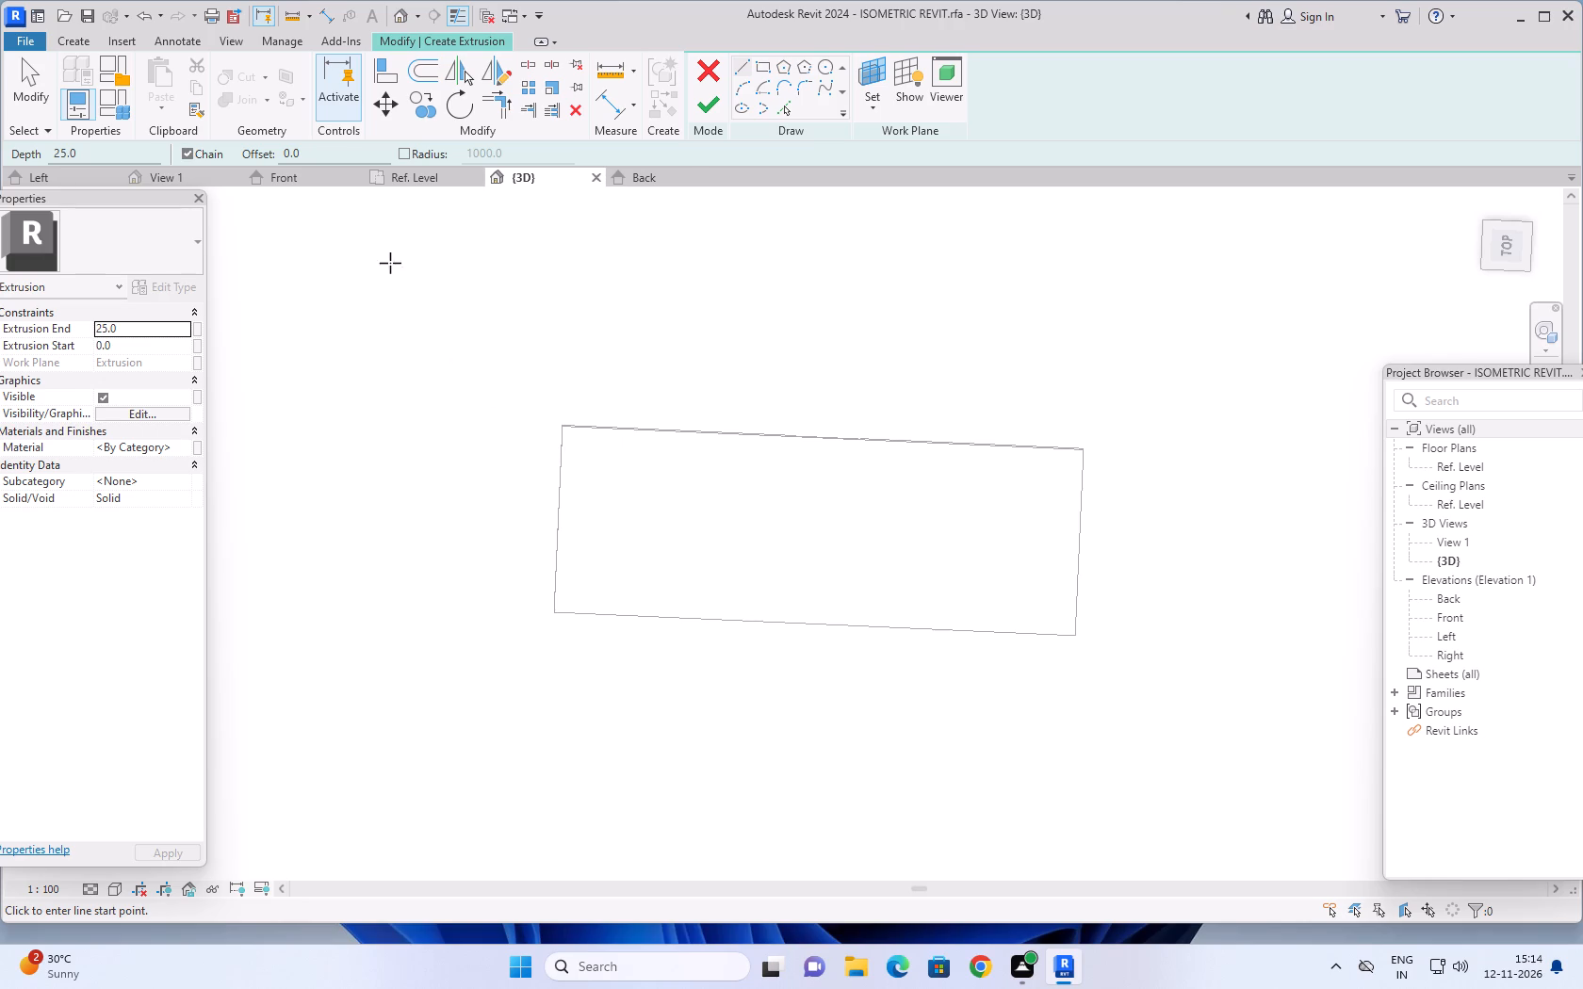
{"action": "left_click", "coordinate": [870, 103]}
{"action": "left_click", "coordinate": [899, 178]}
{"action": "left_click", "coordinate": [824, 491]}
Sketch a 9 guide line along the top face's left long edge from the back corner and a 25 line across the face.
{"action": "left_click", "coordinate": [743, 61]}
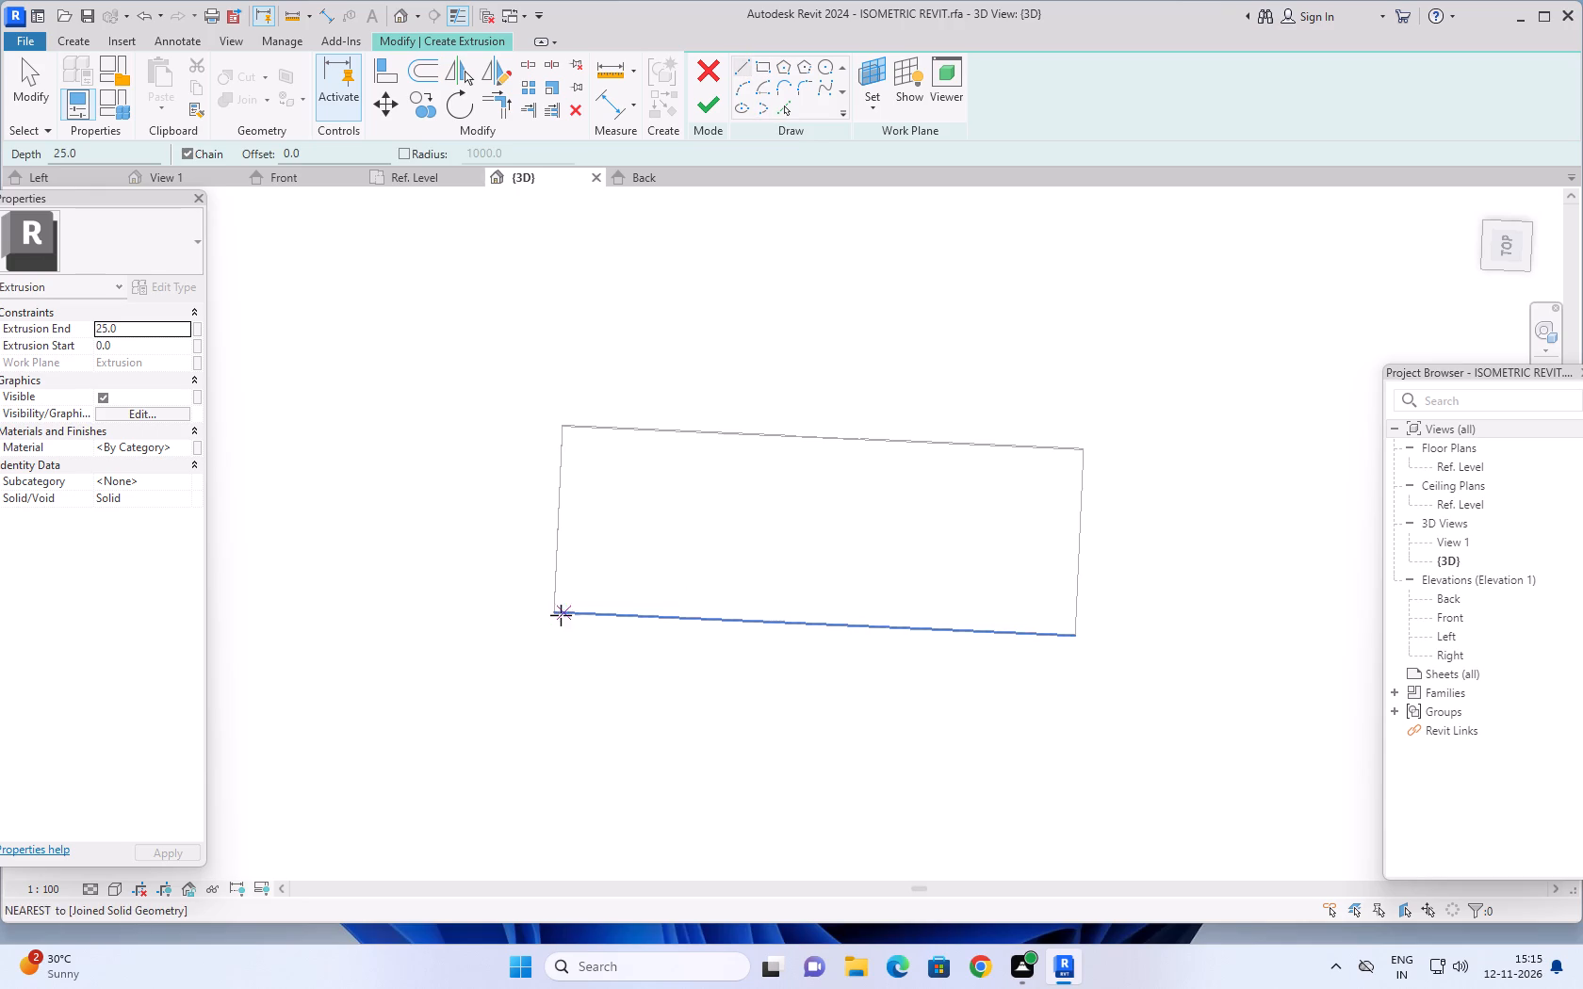
{"action": "left_click", "coordinate": [551, 609]}
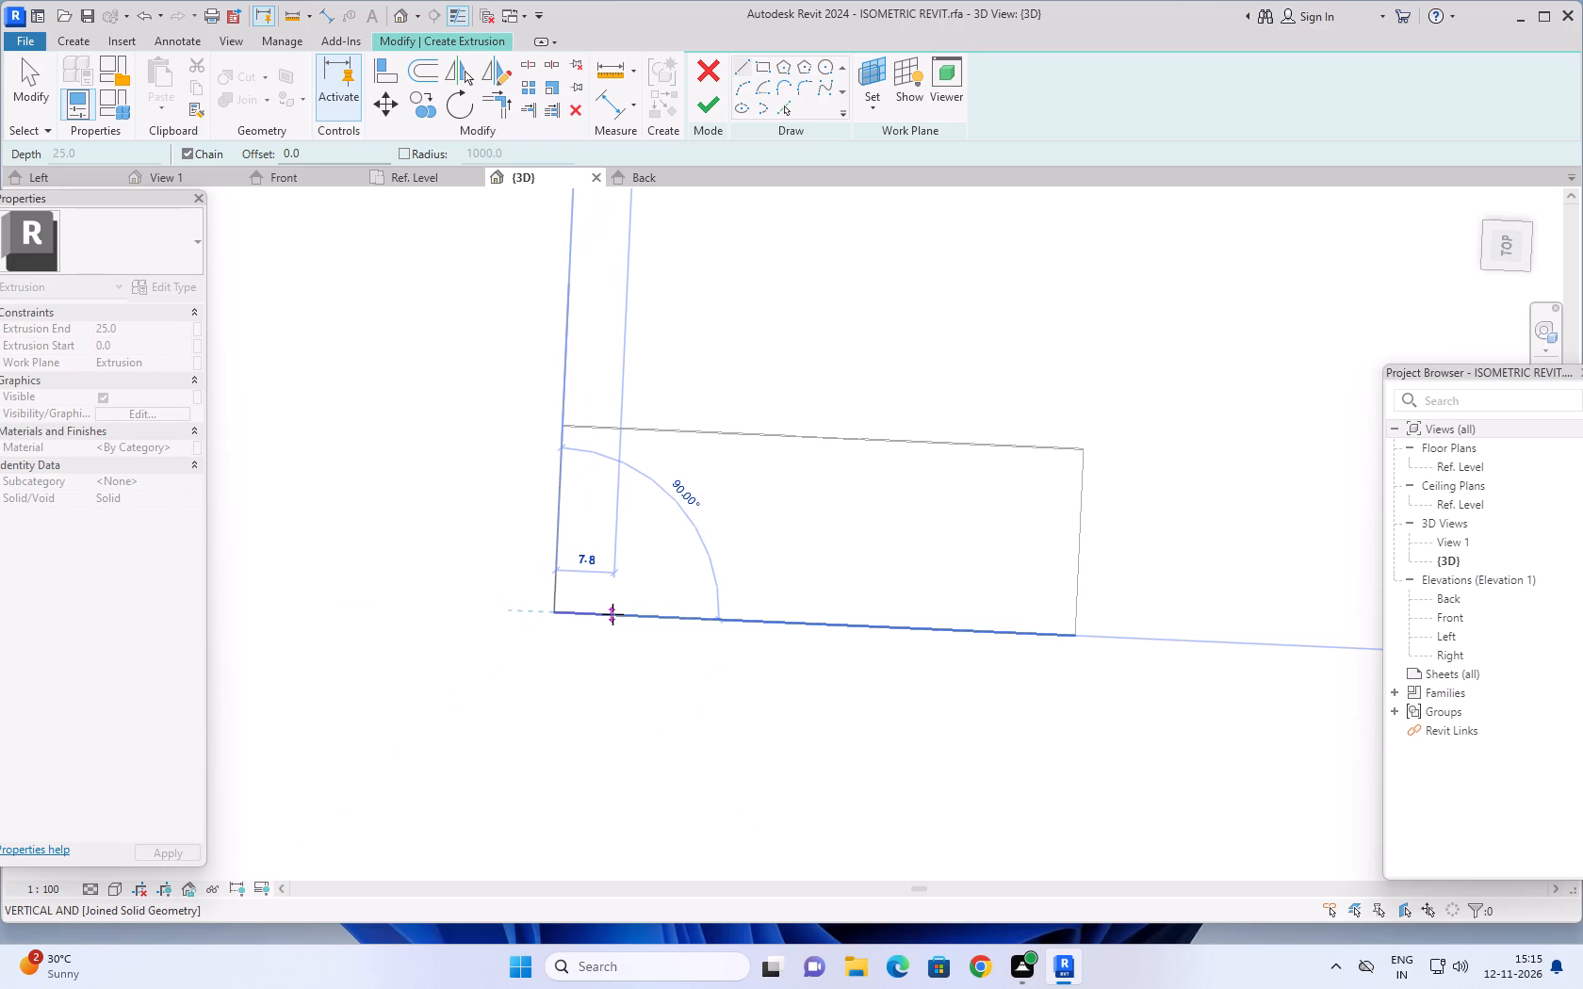
{"action": "key", "text": "9"}
{"action": "key", "text": "Return"}
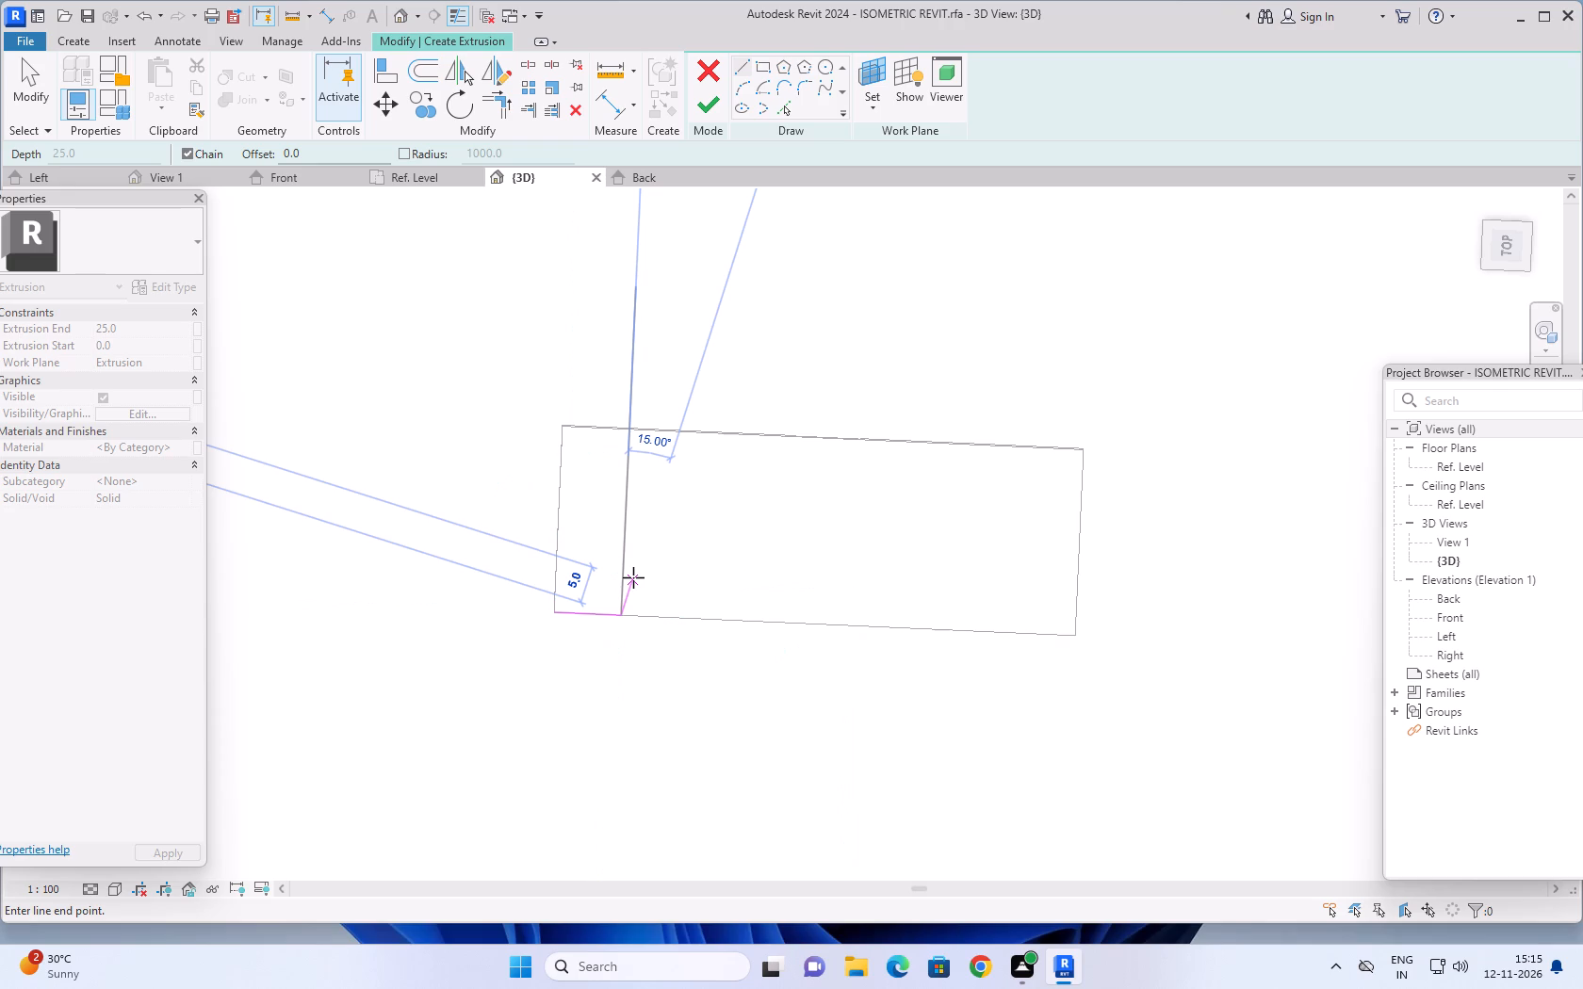
{"action": "left_click", "coordinate": [628, 428]}
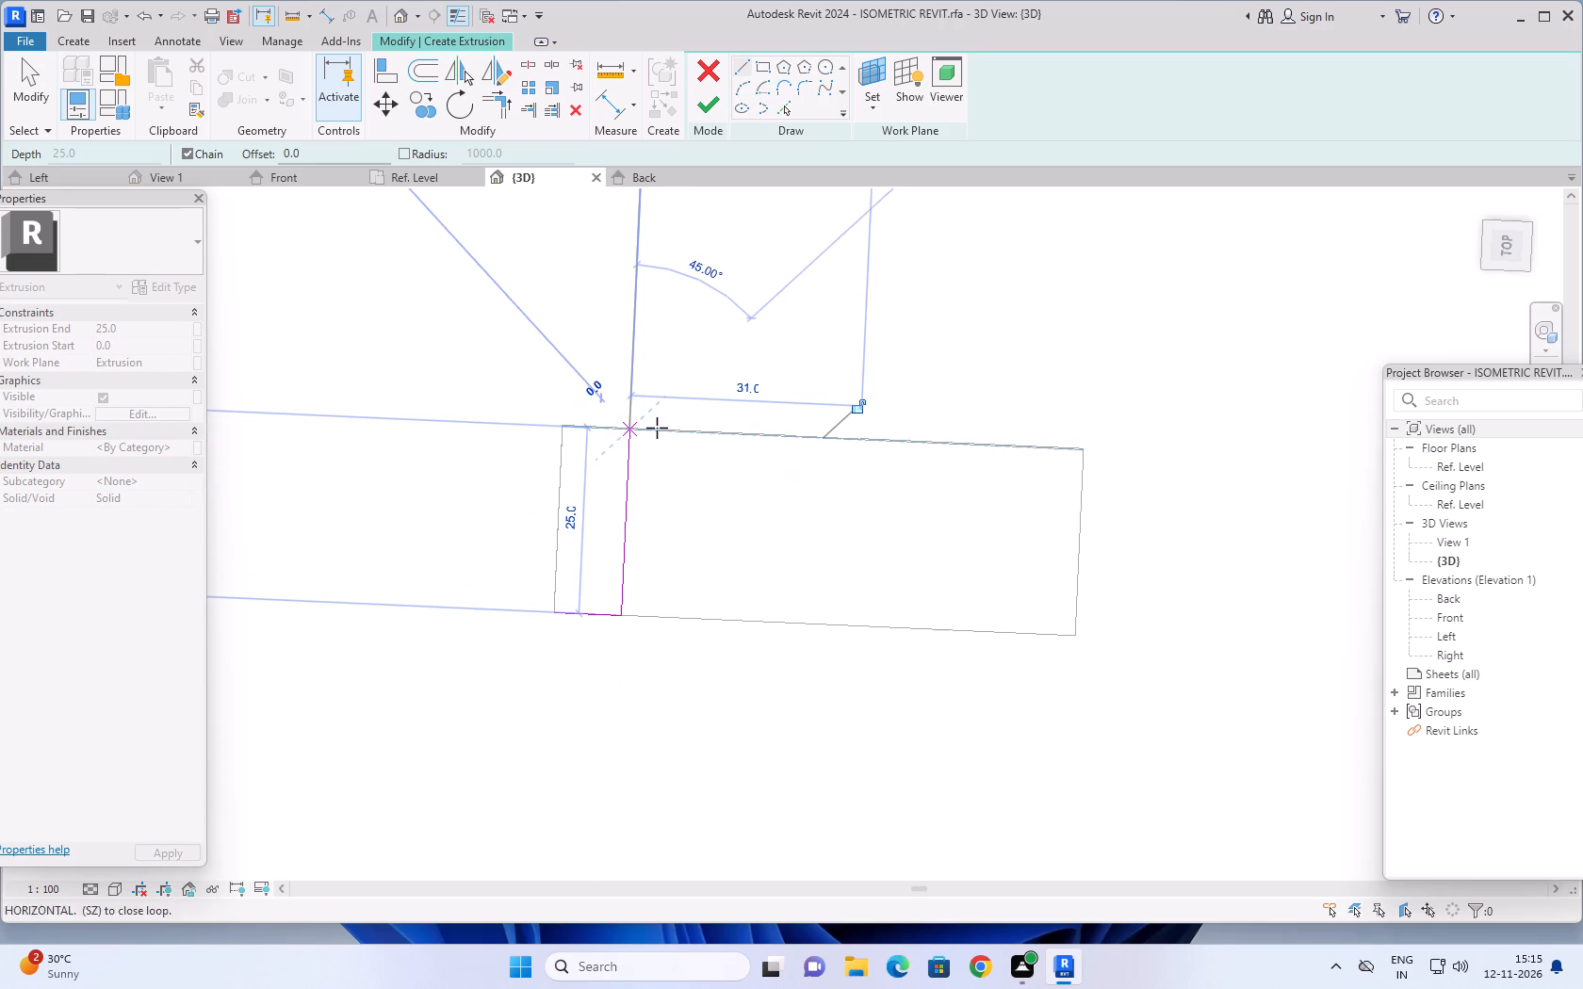
{"action": "key", "text": "Escape"}
{"action": "key", "text": "Escape"}
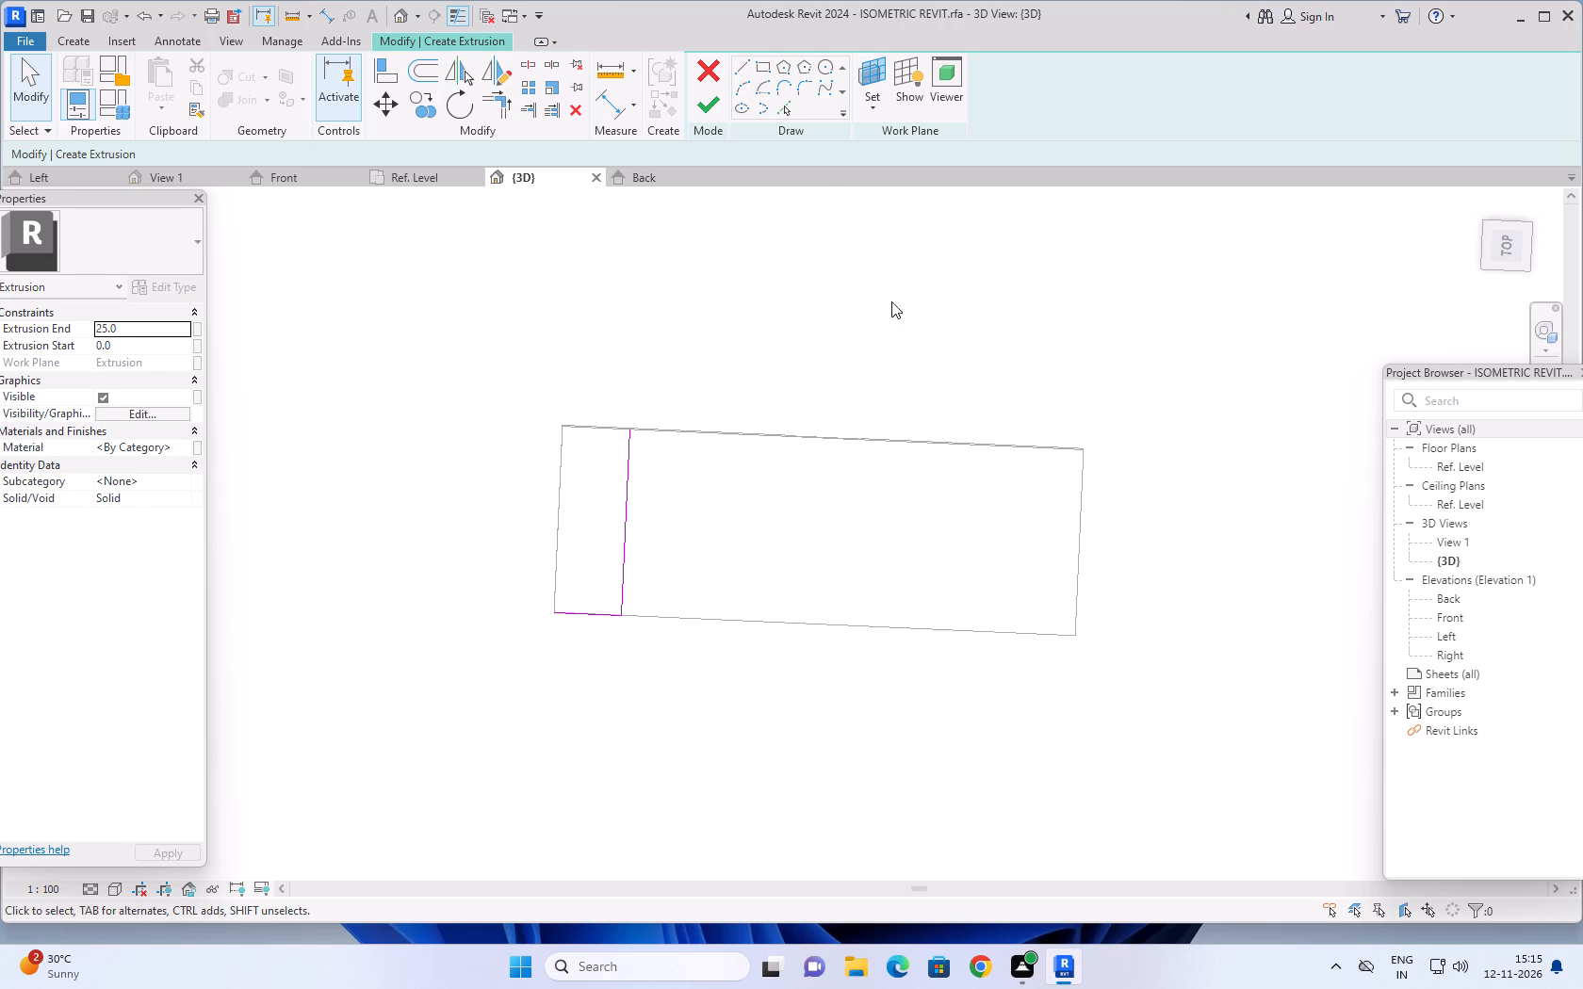
Sketch a 9 guide line from the front corner of the same edge and close a 52 by 25 rectangle between the two offsets.
{"action": "left_click", "coordinate": [743, 64]}
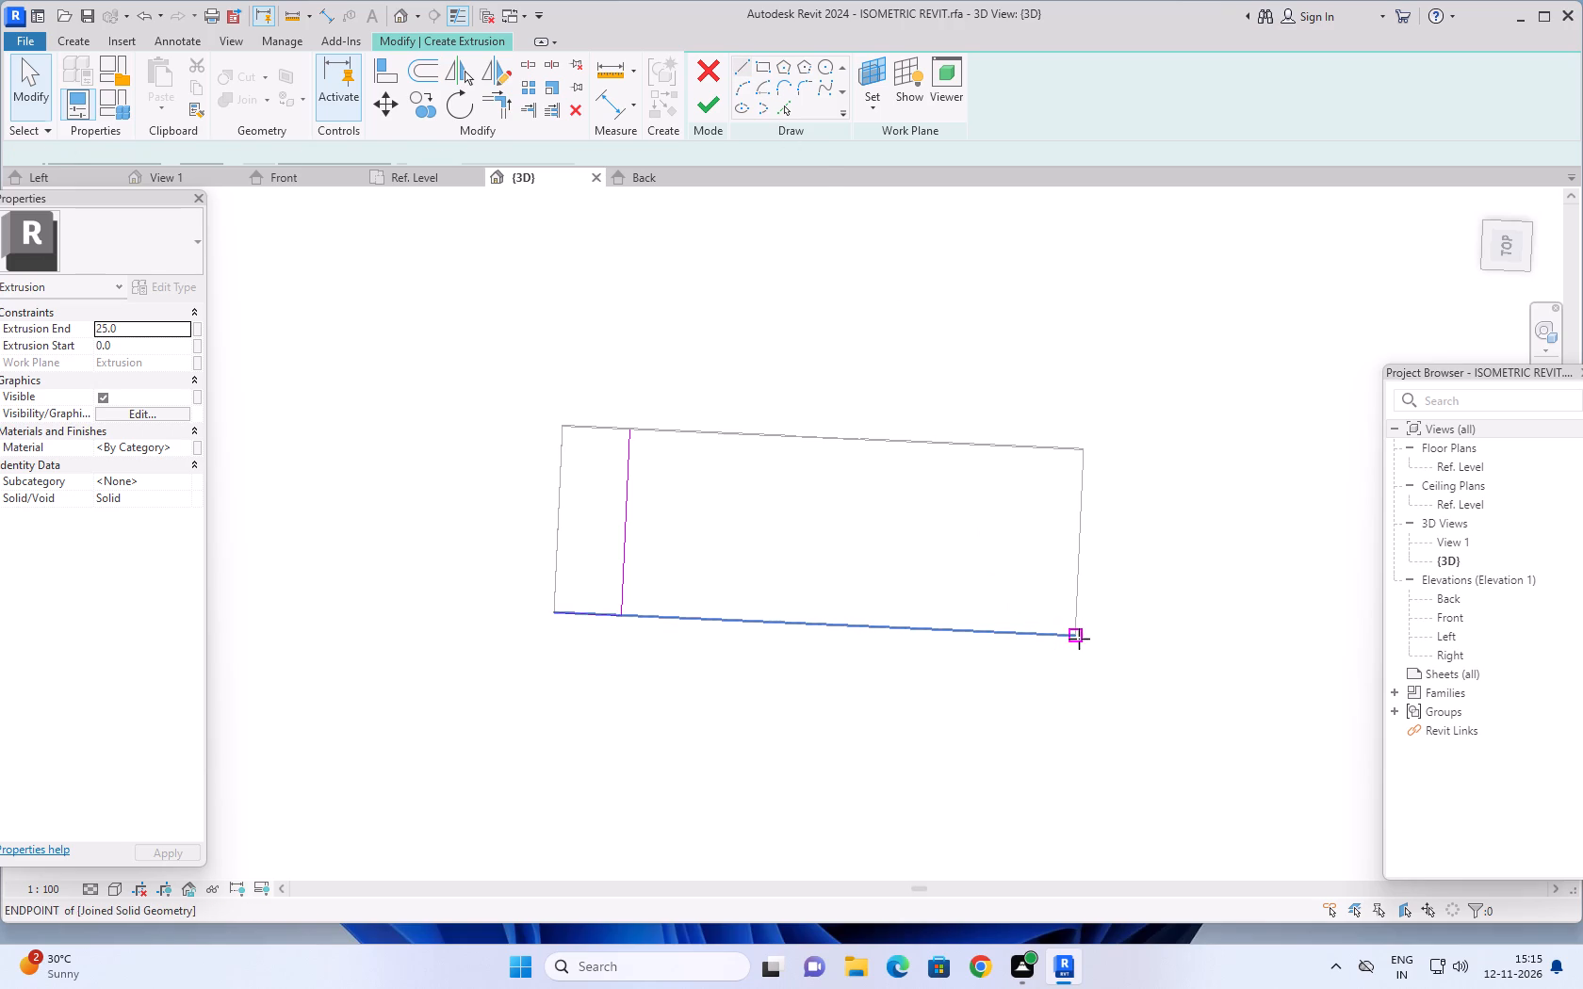
{"action": "left_click", "coordinate": [1079, 635]}
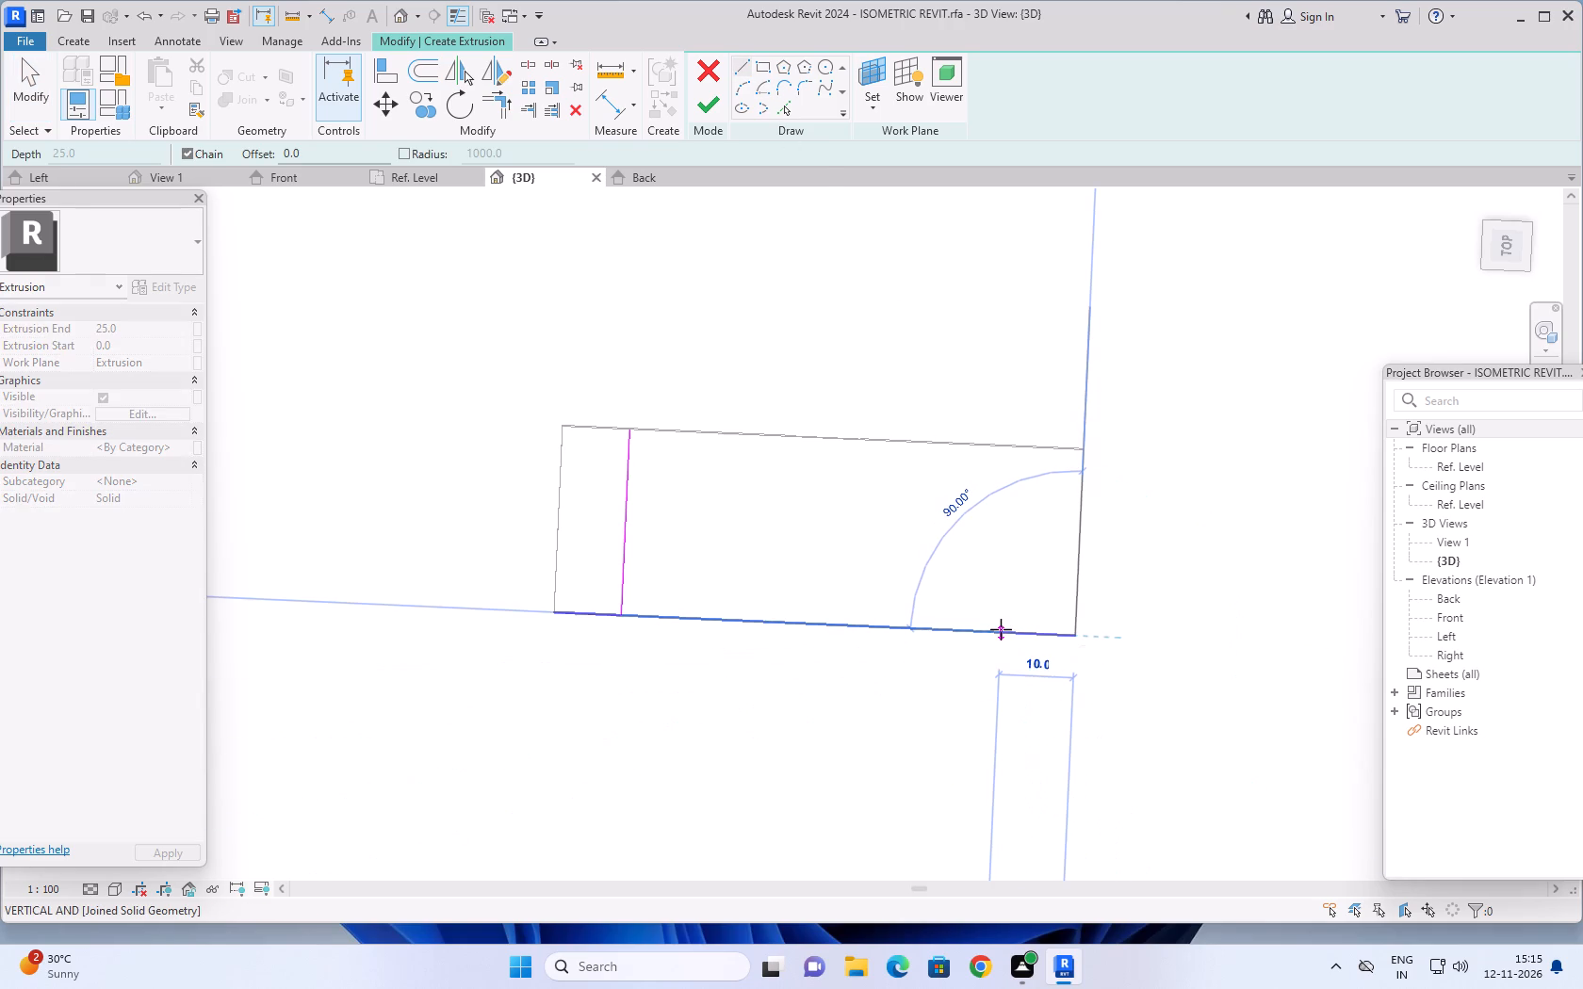
{"action": "key", "text": "9"}
{"action": "key", "text": "Return"}
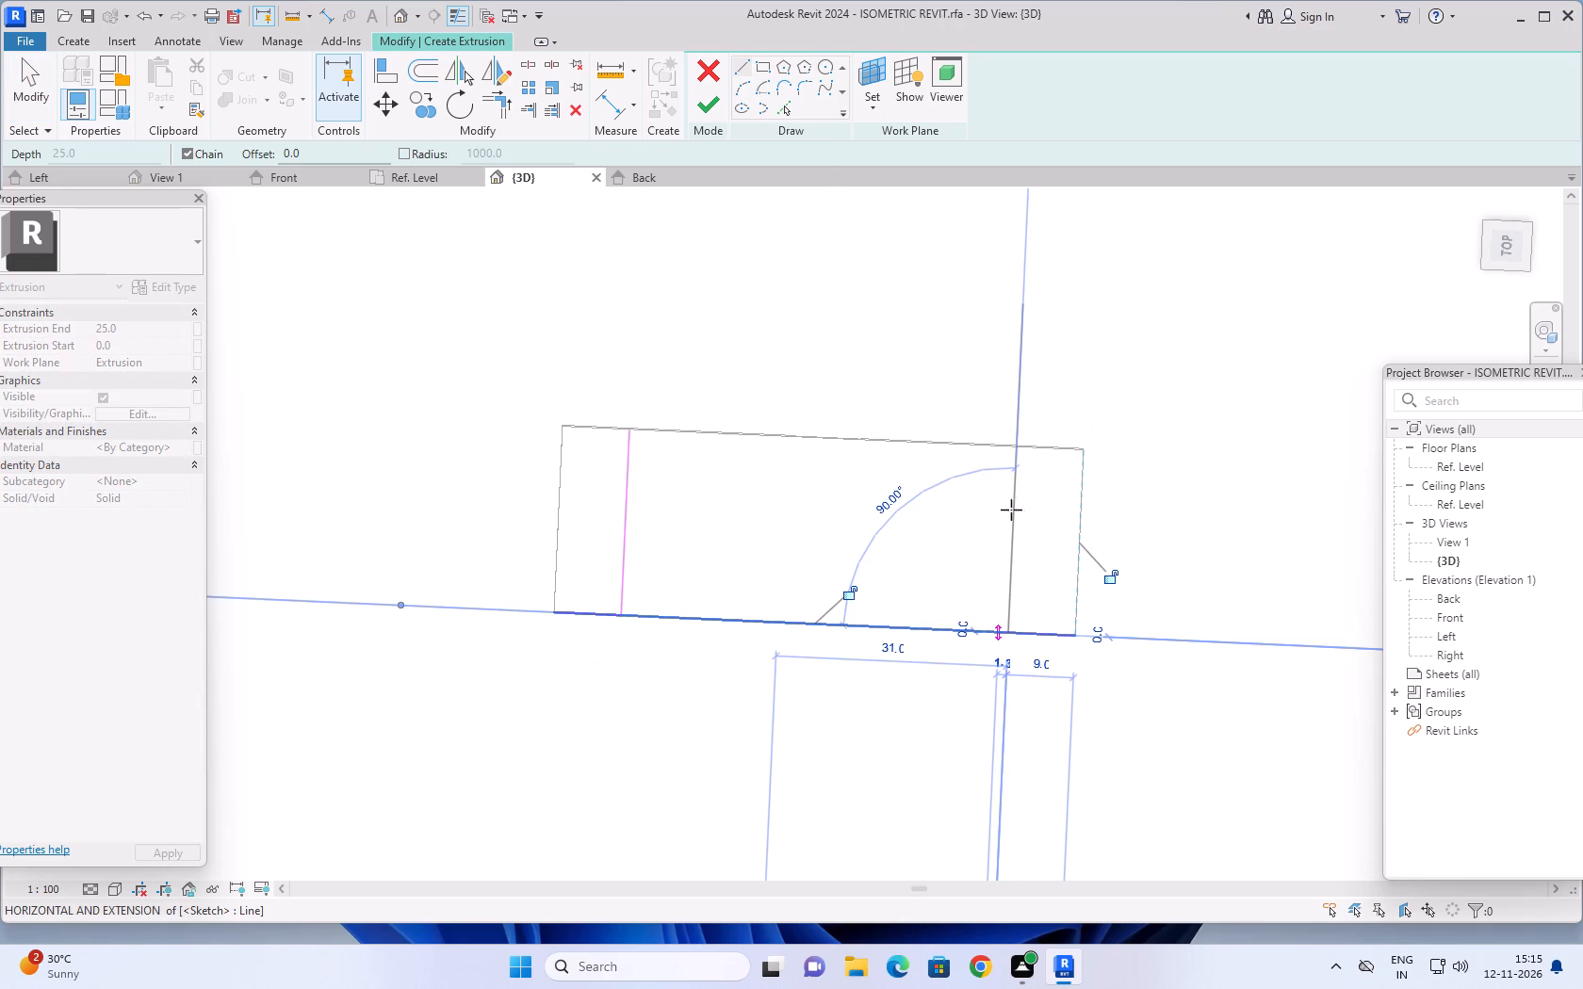
{"action": "left_click", "coordinate": [1020, 449]}
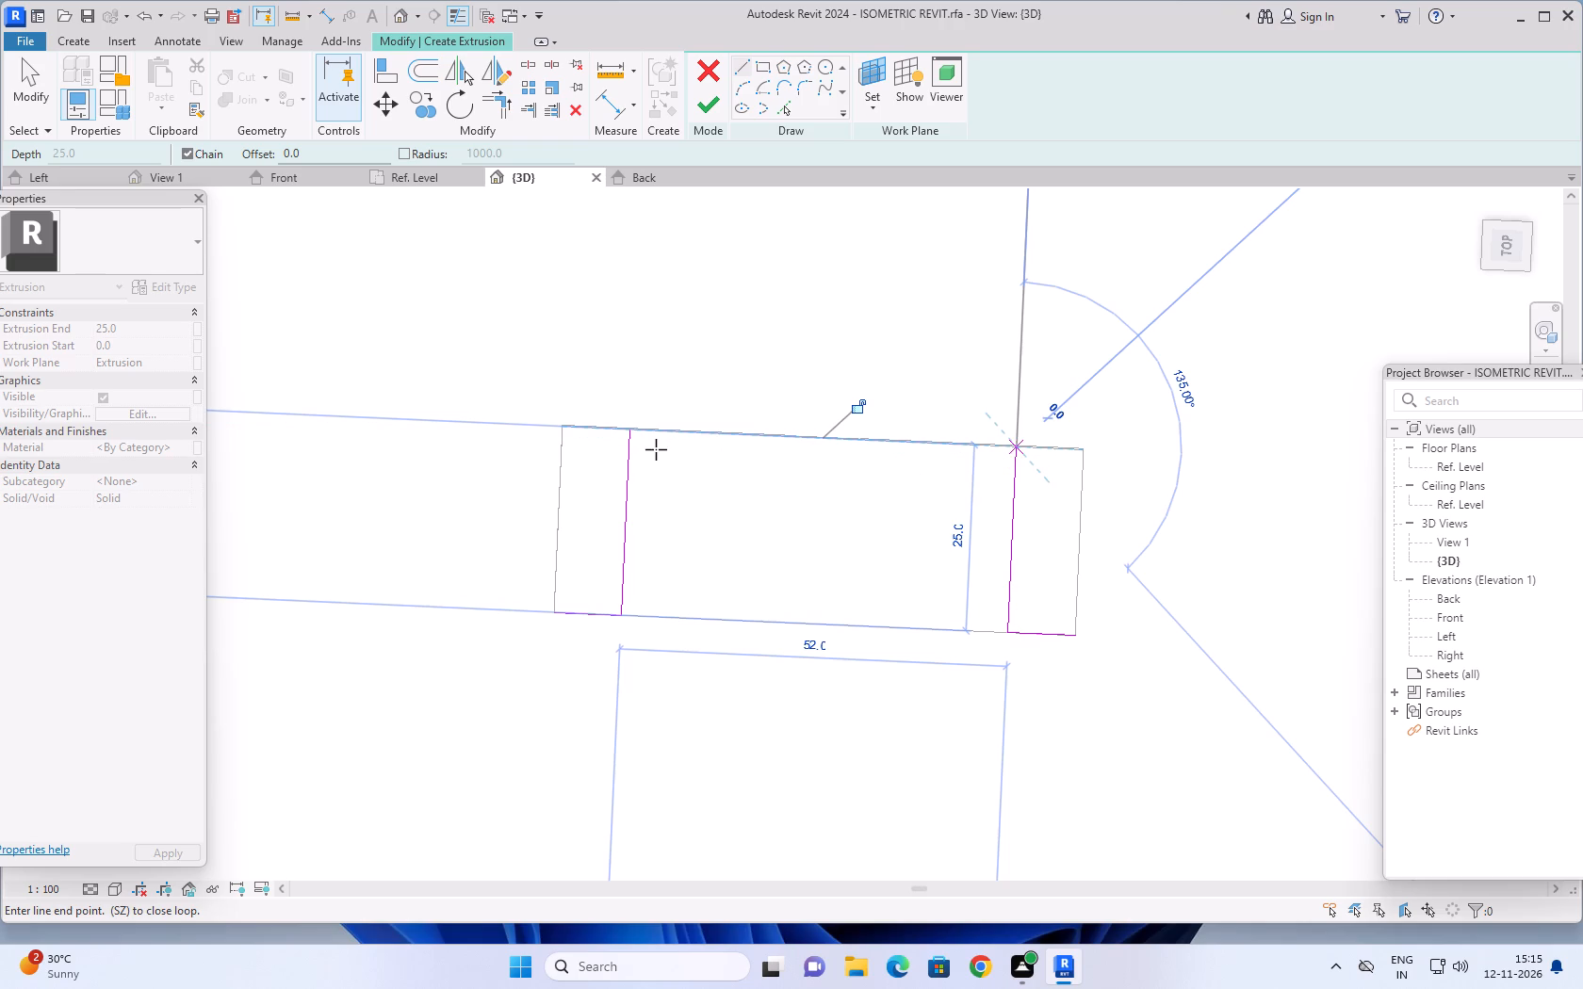
{"action": "left_click", "coordinate": [627, 434]}
{"action": "key", "text": "Escape"}
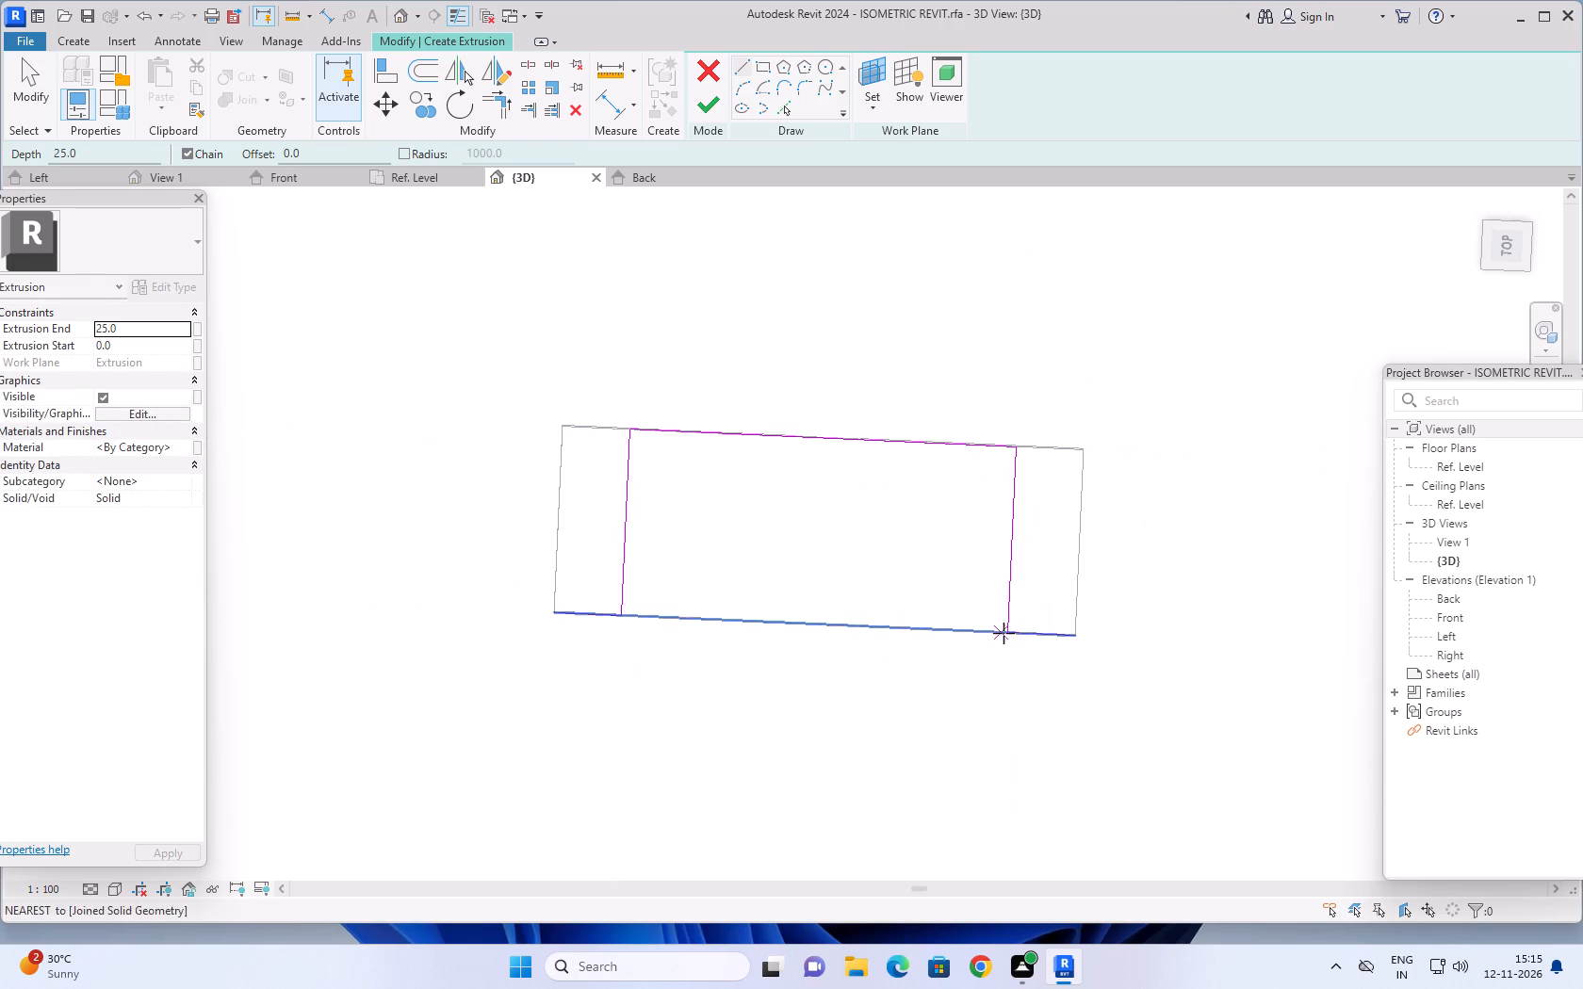
{"action": "left_click", "coordinate": [1008, 632]}
{"action": "left_click", "coordinate": [619, 614]}
{"action": "key", "text": "Escape"}
{"action": "scroll", "coordinate": [719, 722], "scroll_direction": "down", "scroll_amount": 1}
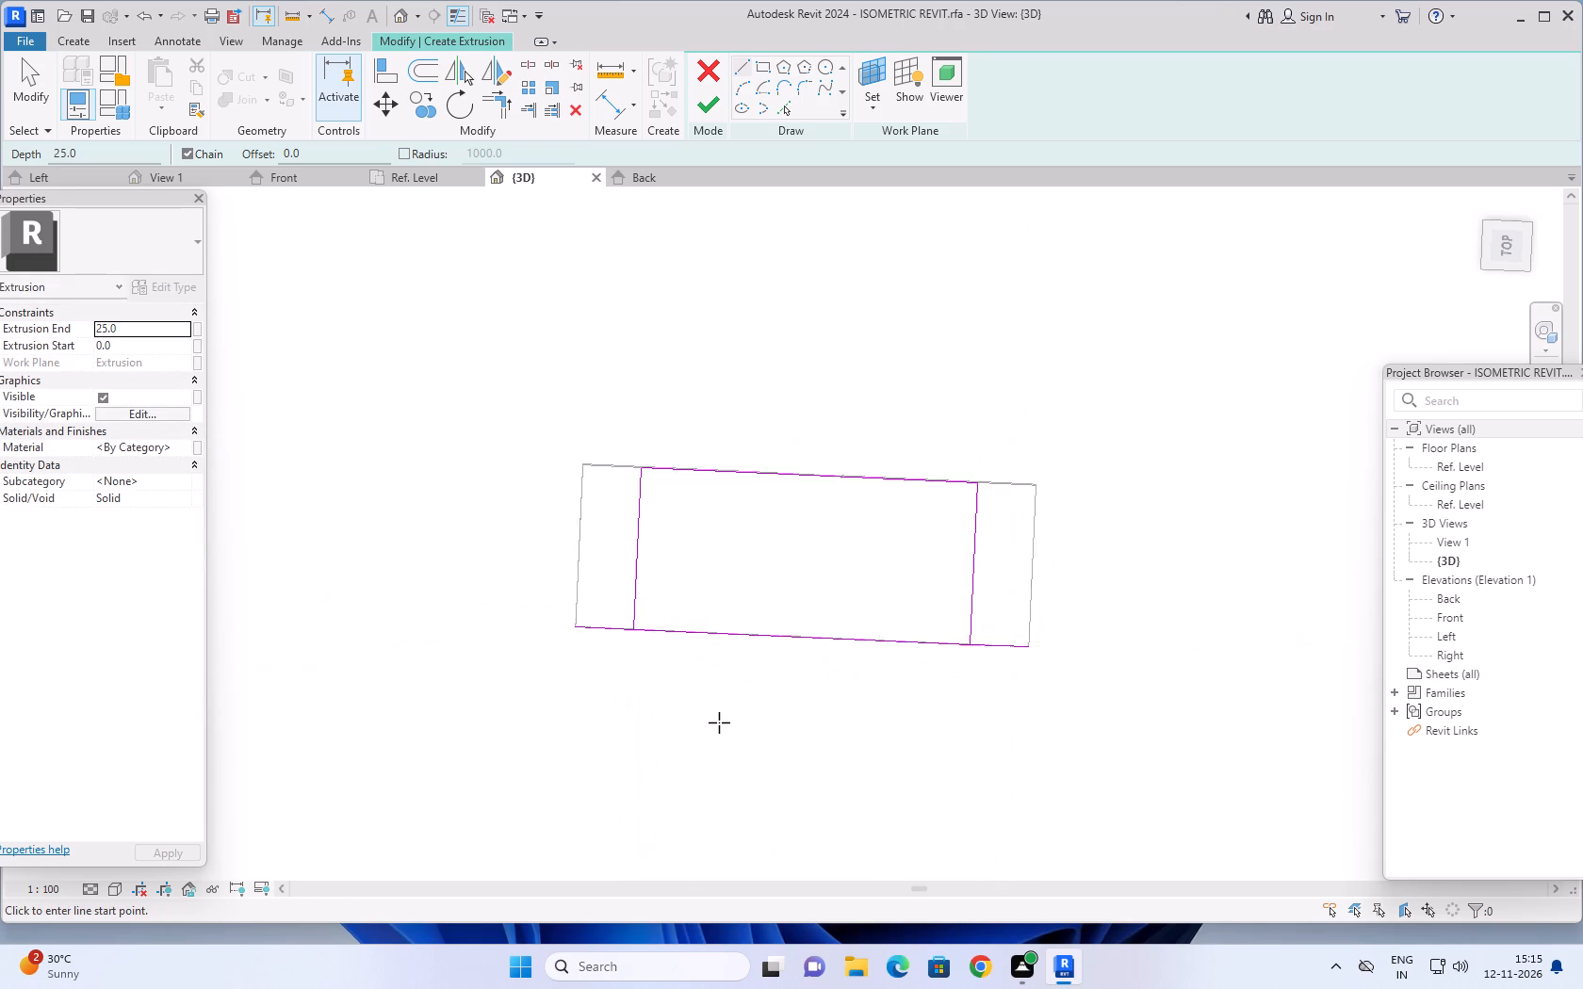
{"action": "scroll", "coordinate": [719, 722], "scroll_direction": "down", "scroll_amount": 2}
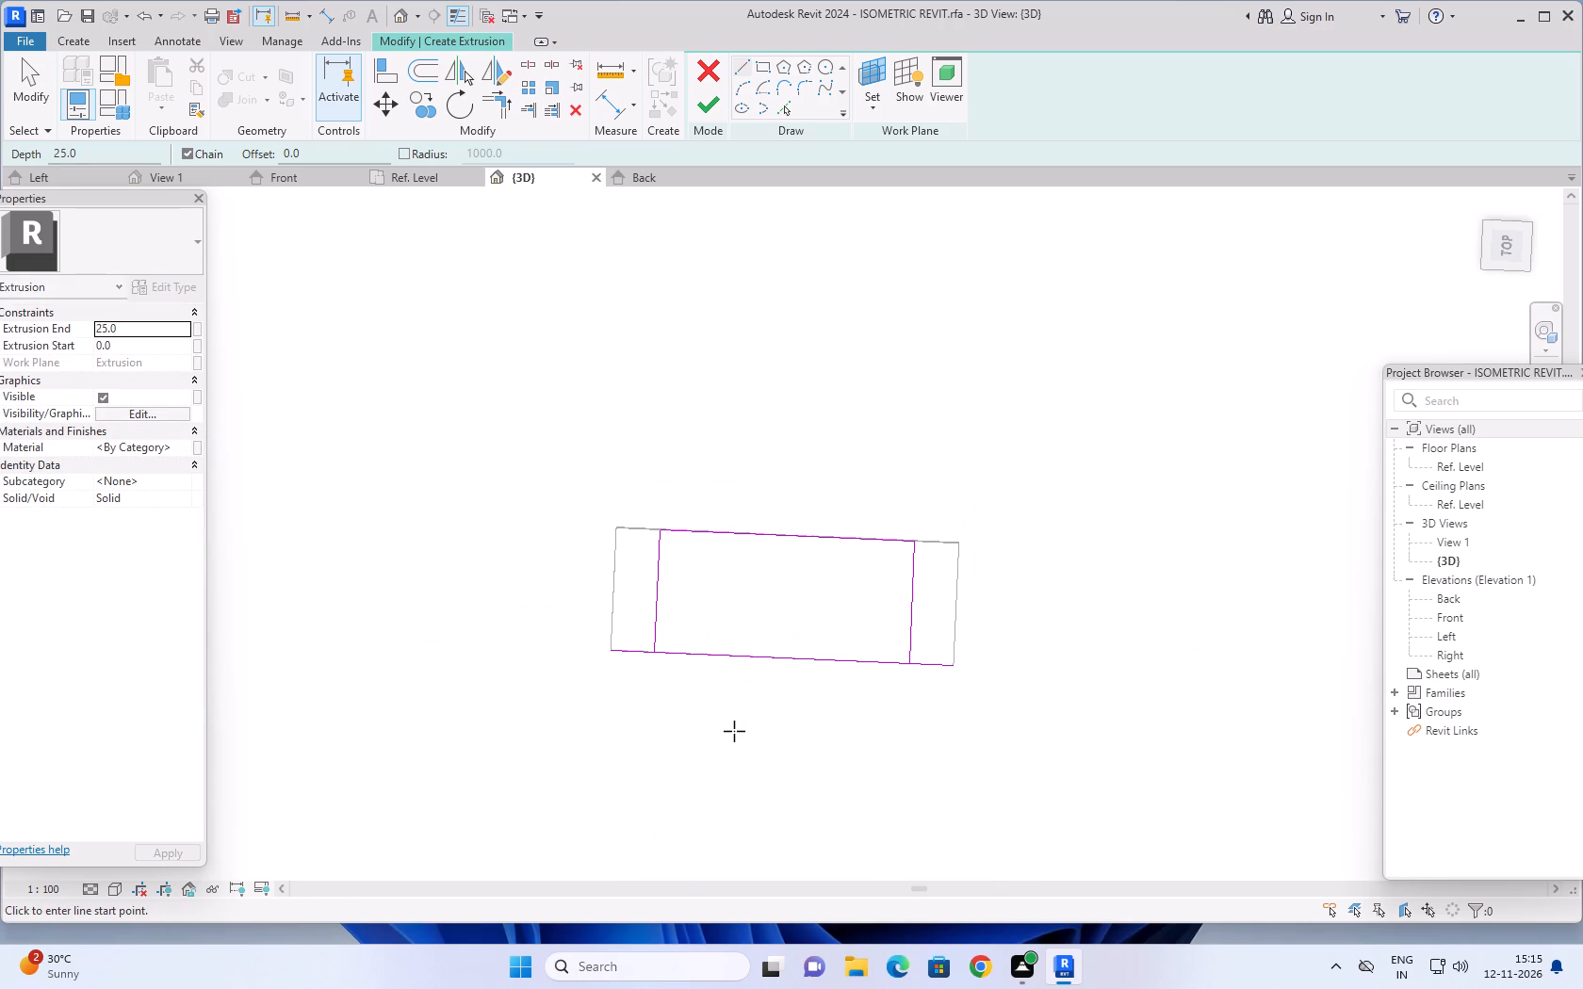
{"action": "key", "text": "Escape"}
{"action": "key", "text": "Escape"}
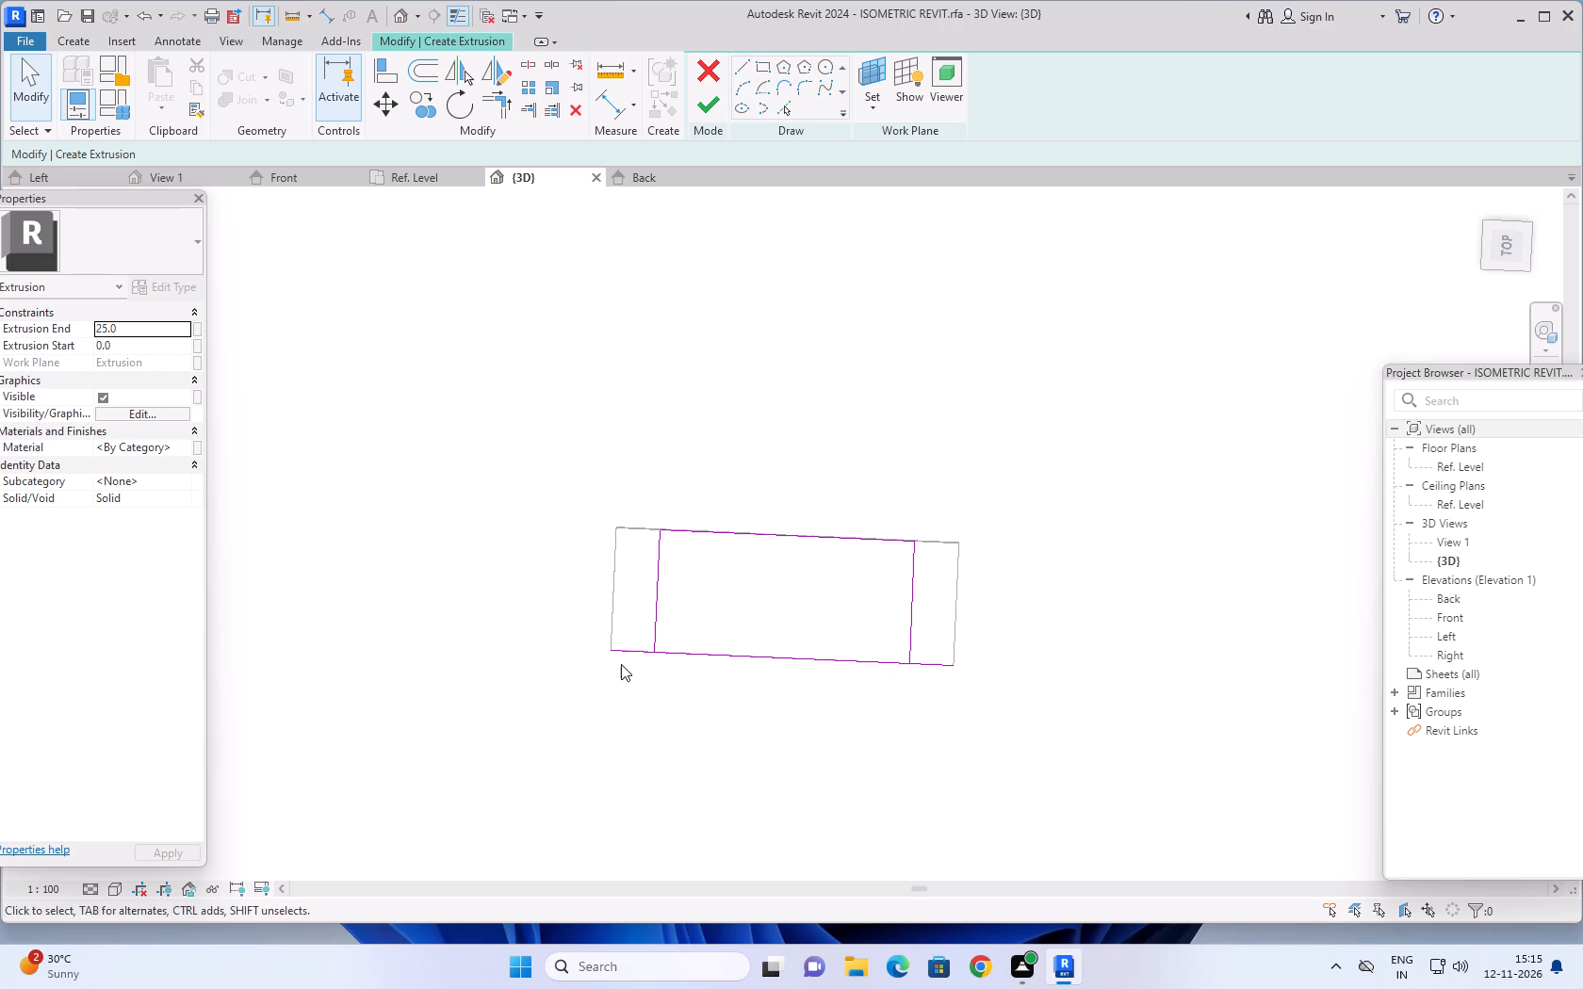
{"action": "key", "text": "Escape"}
Delete the two 9 guide lines at the ends of the rectangle from the extrusion sketch.
{"action": "left_click", "coordinate": [626, 652]}
{"action": "key", "text": "Delete"}
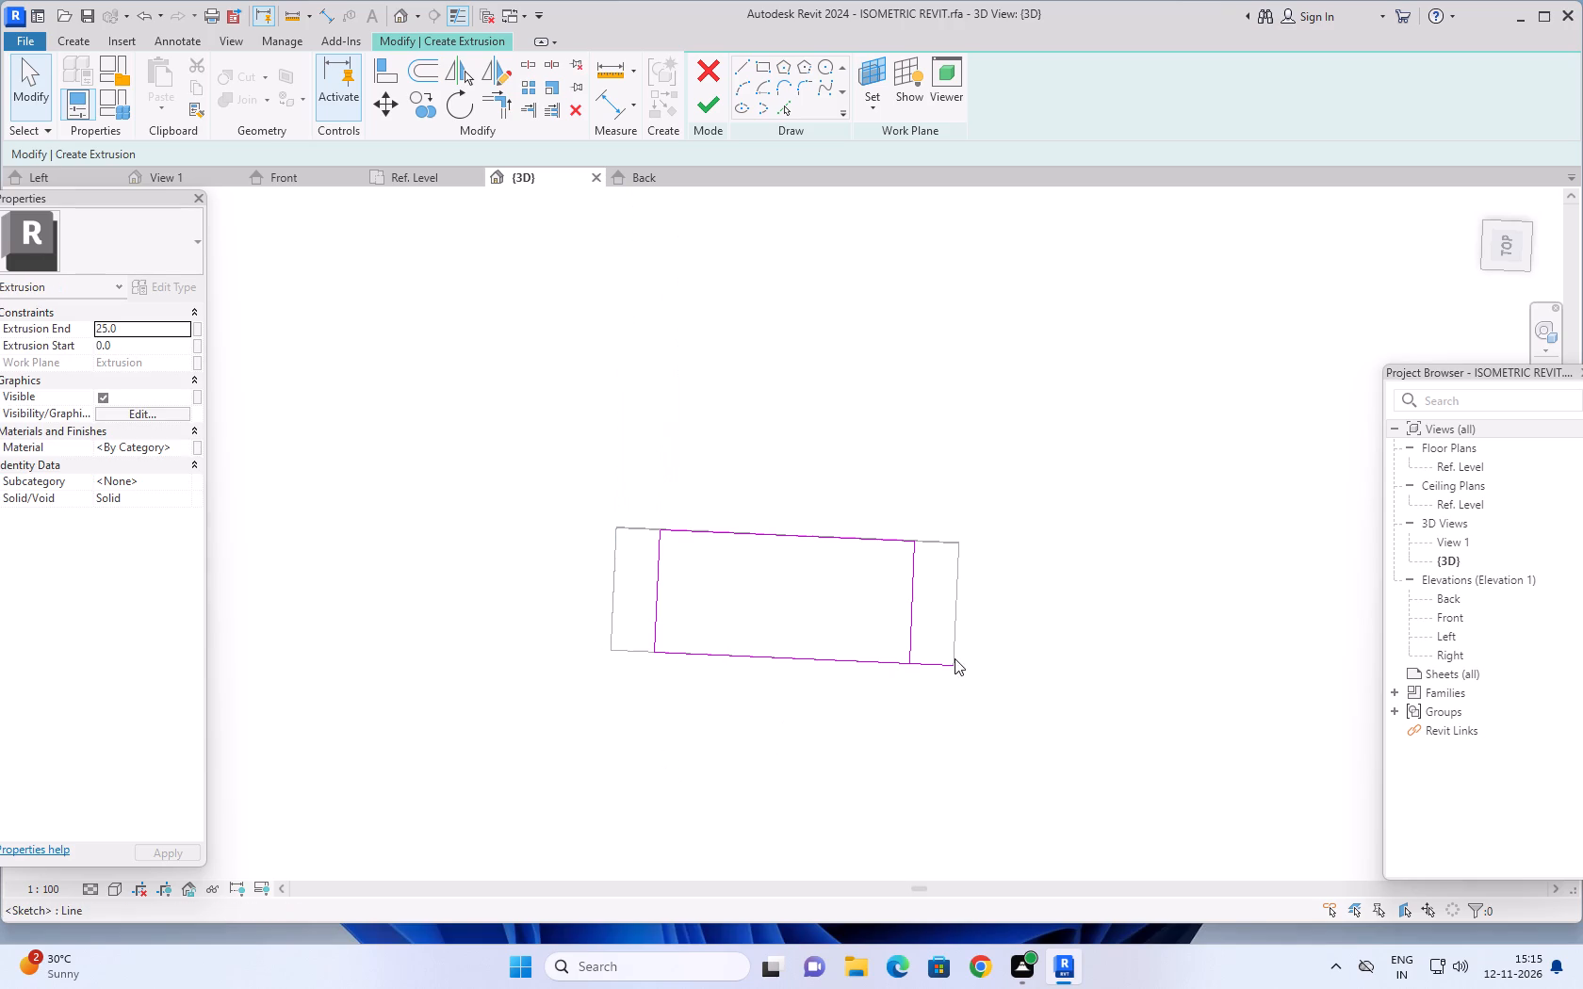
{"action": "left_click", "coordinate": [946, 661]}
{"action": "key", "text": "Delete"}
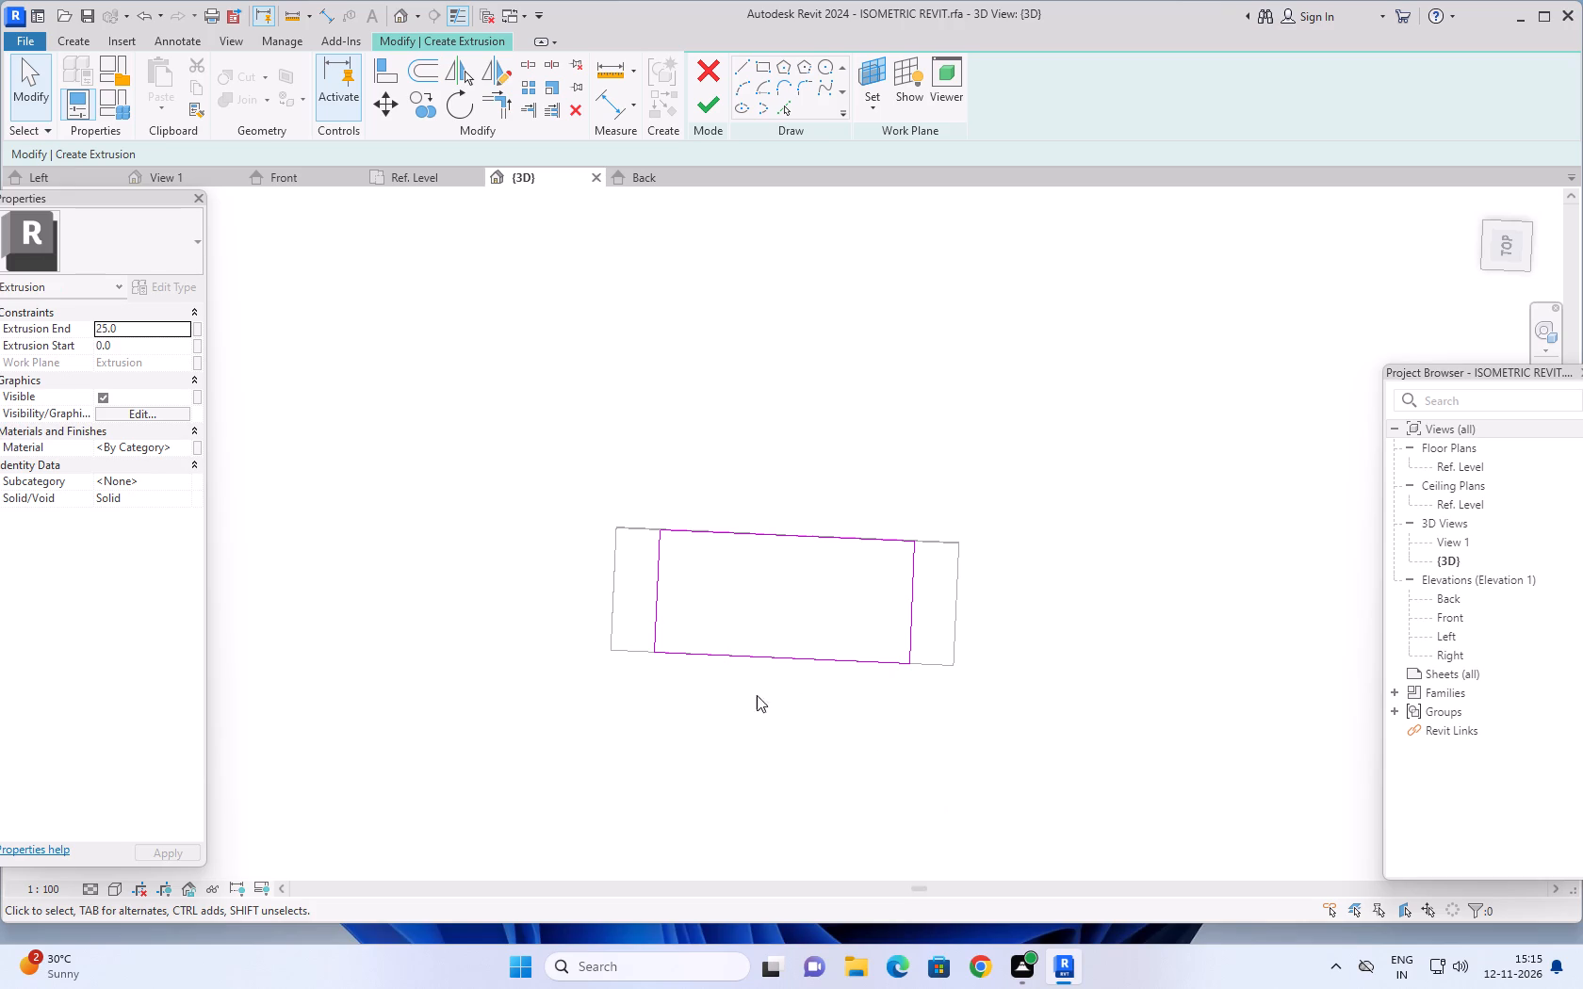
Set the extrusion end to 36 and finish the solid block on top of the base.
{"action": "left_click", "coordinate": [127, 329]}
{"action": "type", "text": "36"}
{"action": "key", "text": "Return"}
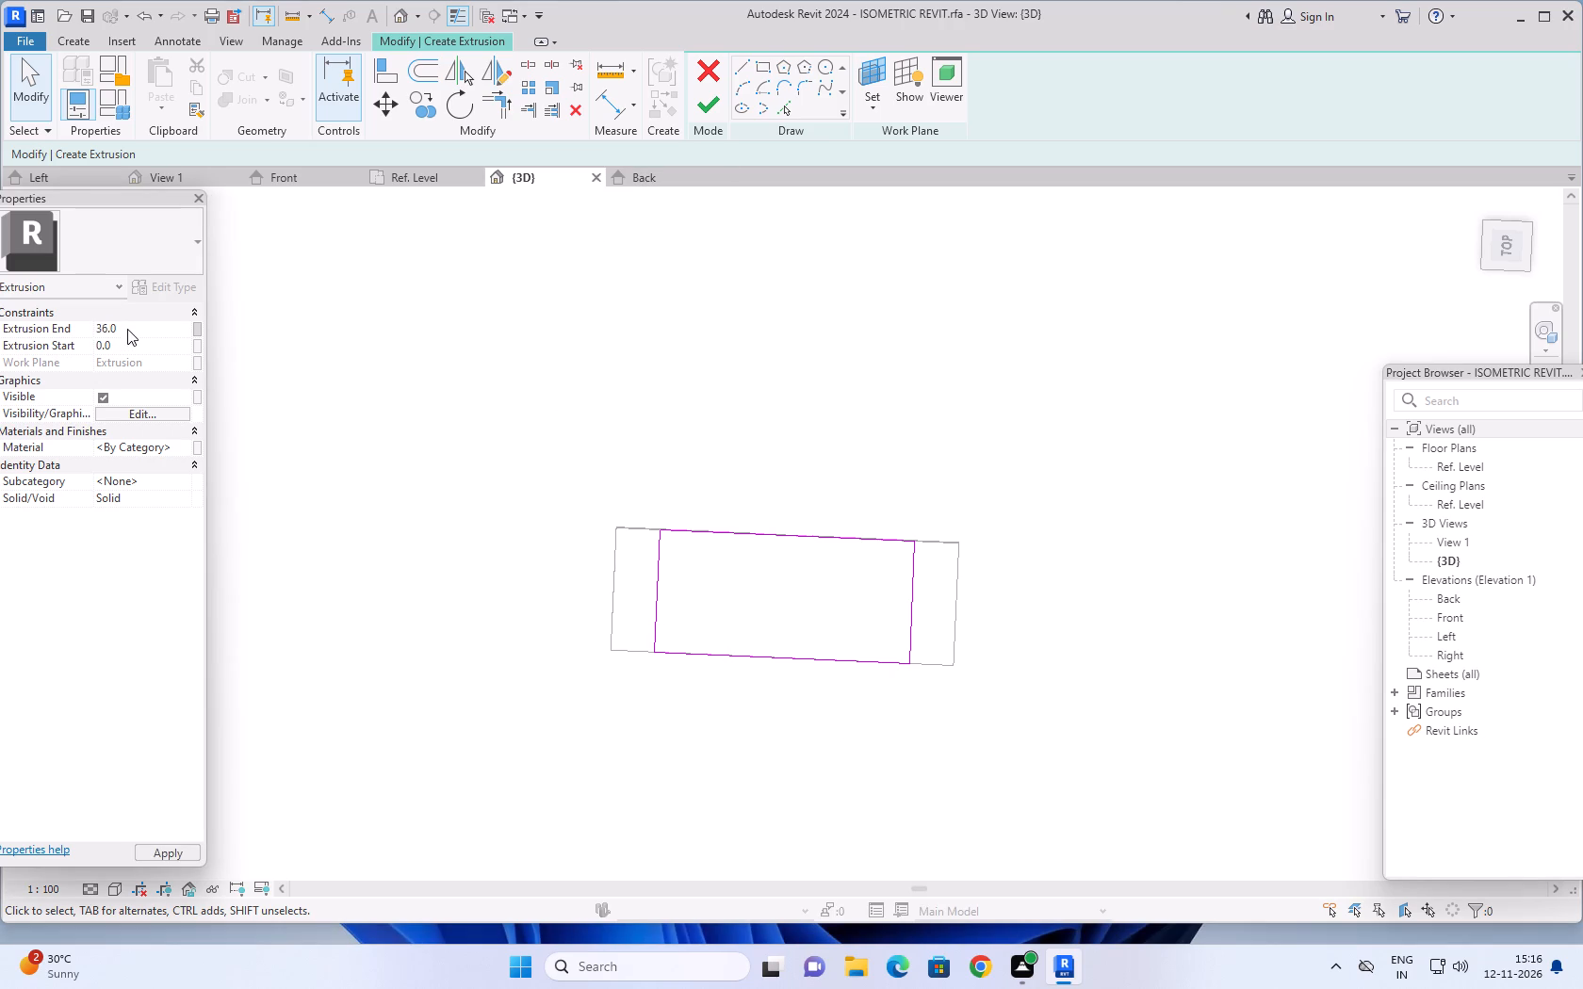
{"action": "left_click", "coordinate": [709, 105]}
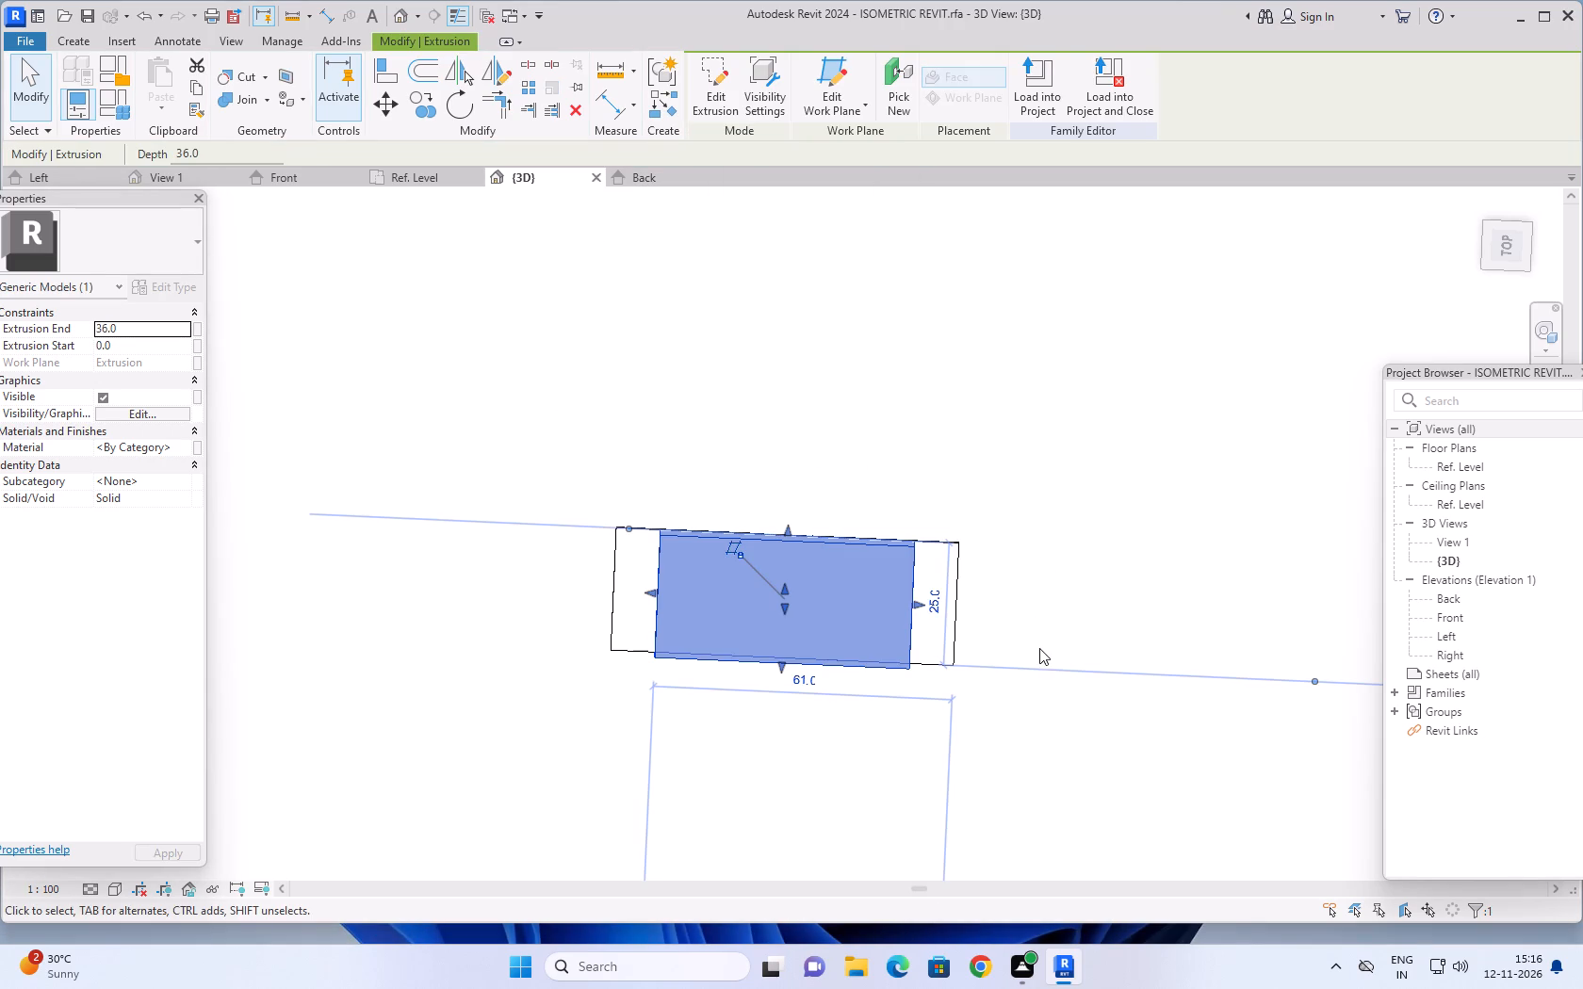
Examine the block and the notched base from the left side.
{"action": "middle_click_drag", "start_coordinate": [1039, 639], "coordinate": [1084, 376], "text": "shift"}
{"action": "middle_click_drag", "start_coordinate": [1073, 551], "coordinate": [1019, 303]}
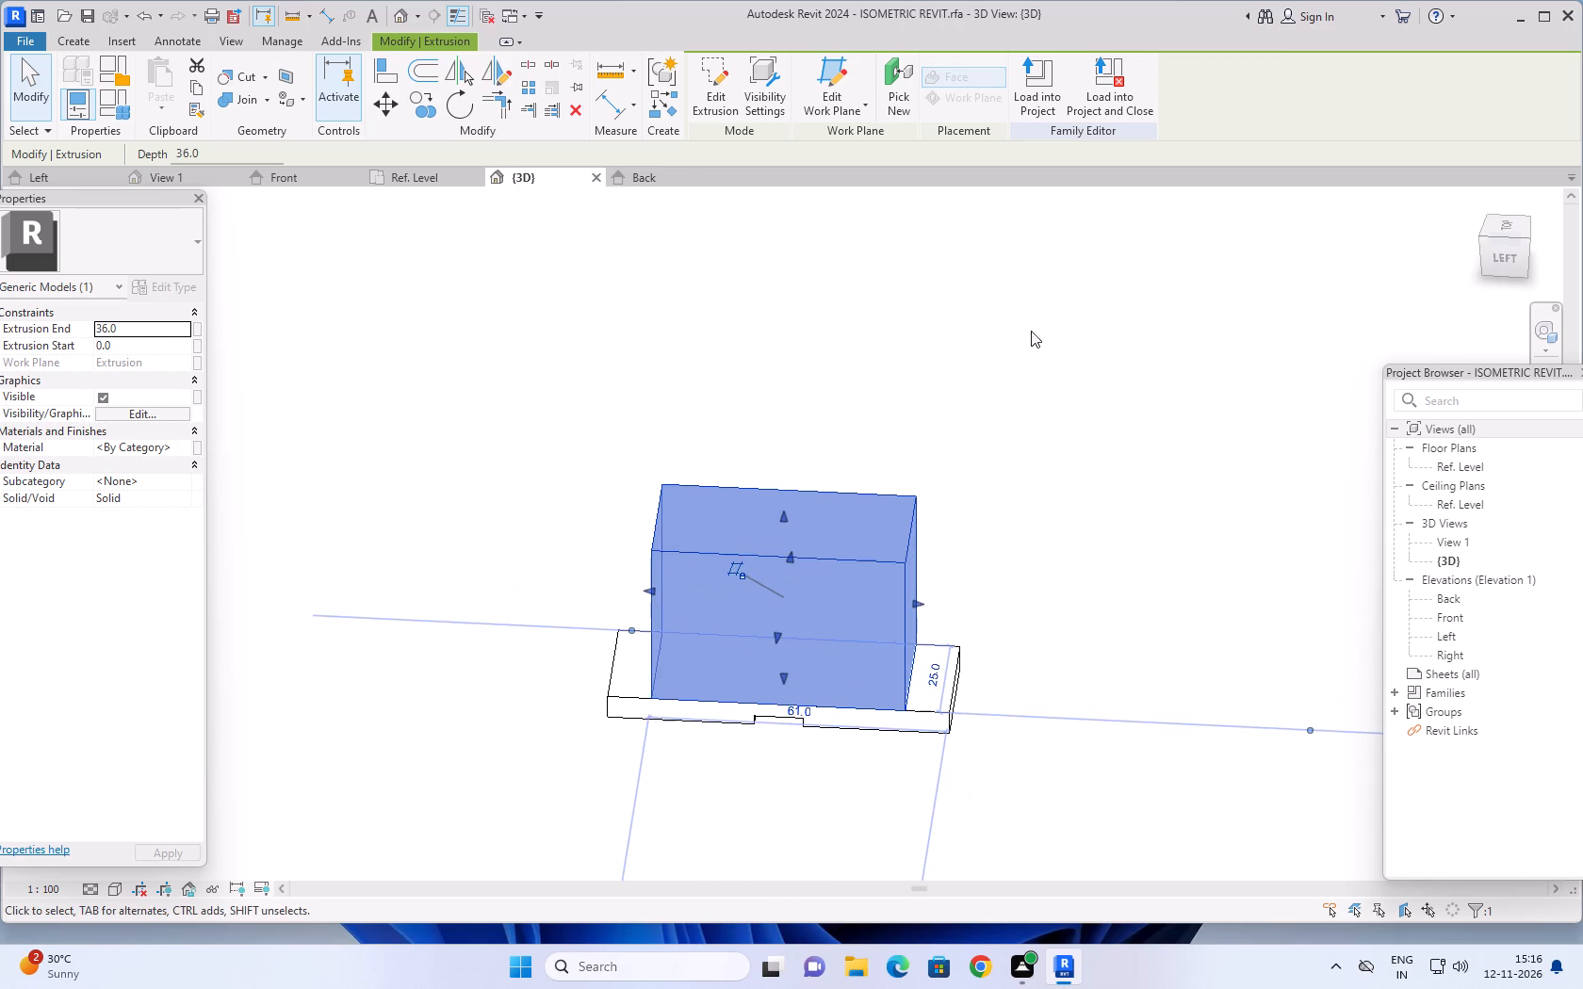
{"action": "middle_click_drag", "start_coordinate": [1054, 486], "coordinate": [1075, 337], "text": "shift"}
{"action": "key", "text": "Escape"}
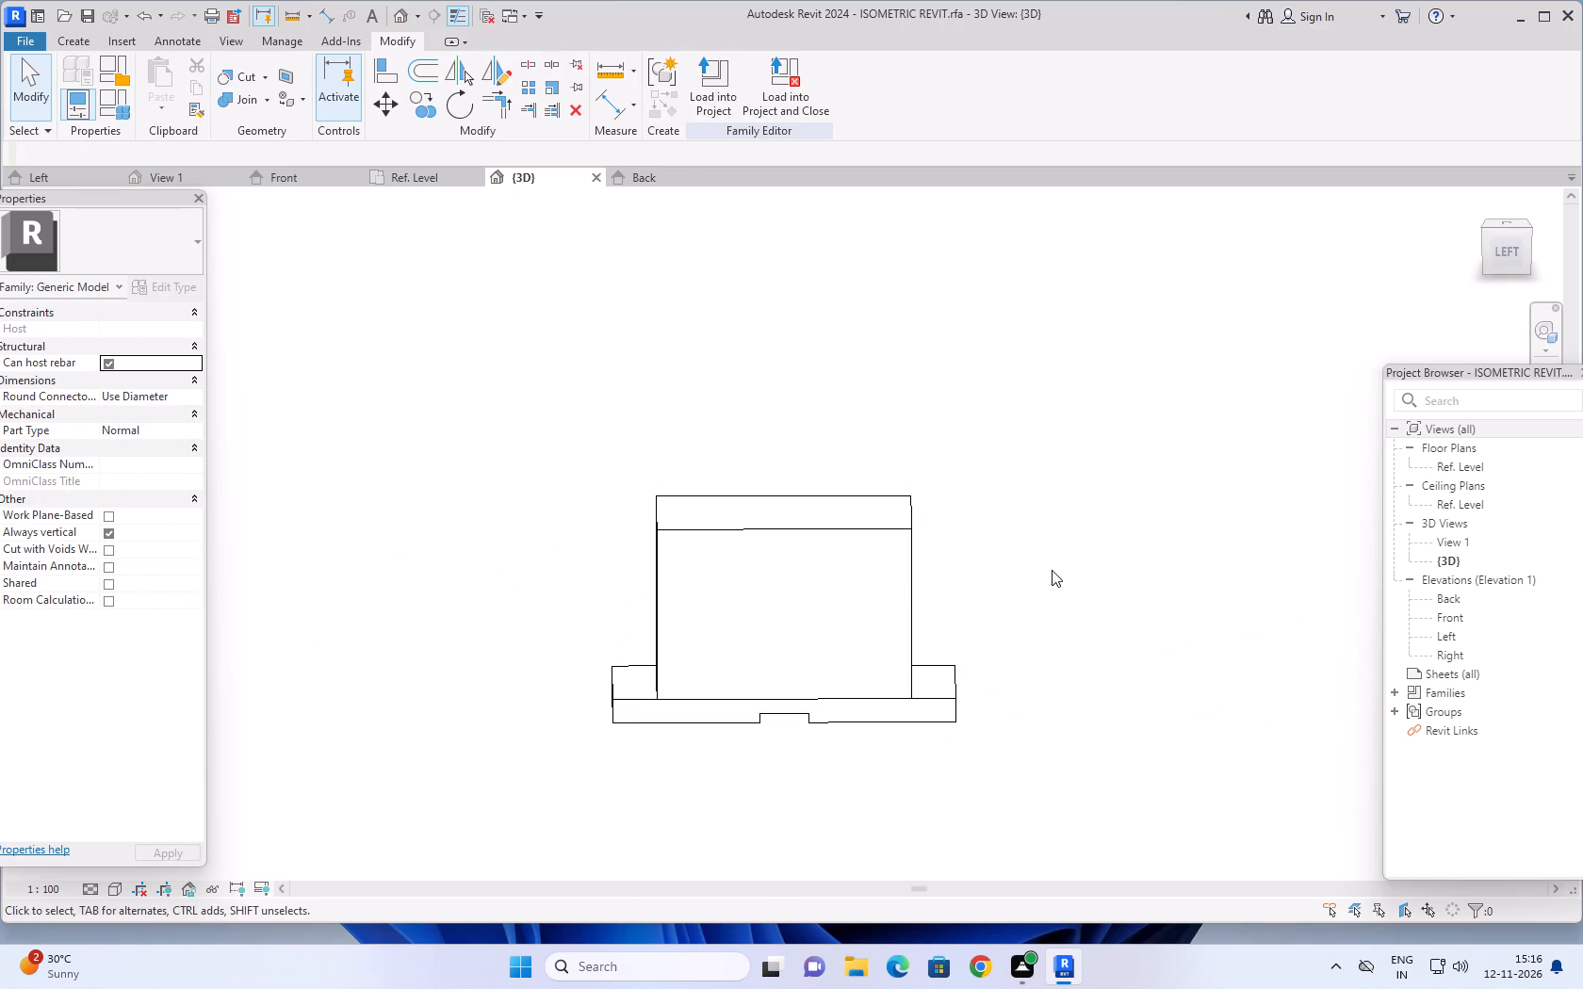
{"action": "scroll", "coordinate": [1055, 578], "scroll_direction": "up", "scroll_amount": 1}
{"action": "middle_click_drag", "start_coordinate": [1027, 558], "coordinate": [1039, 447], "text": "shift"}
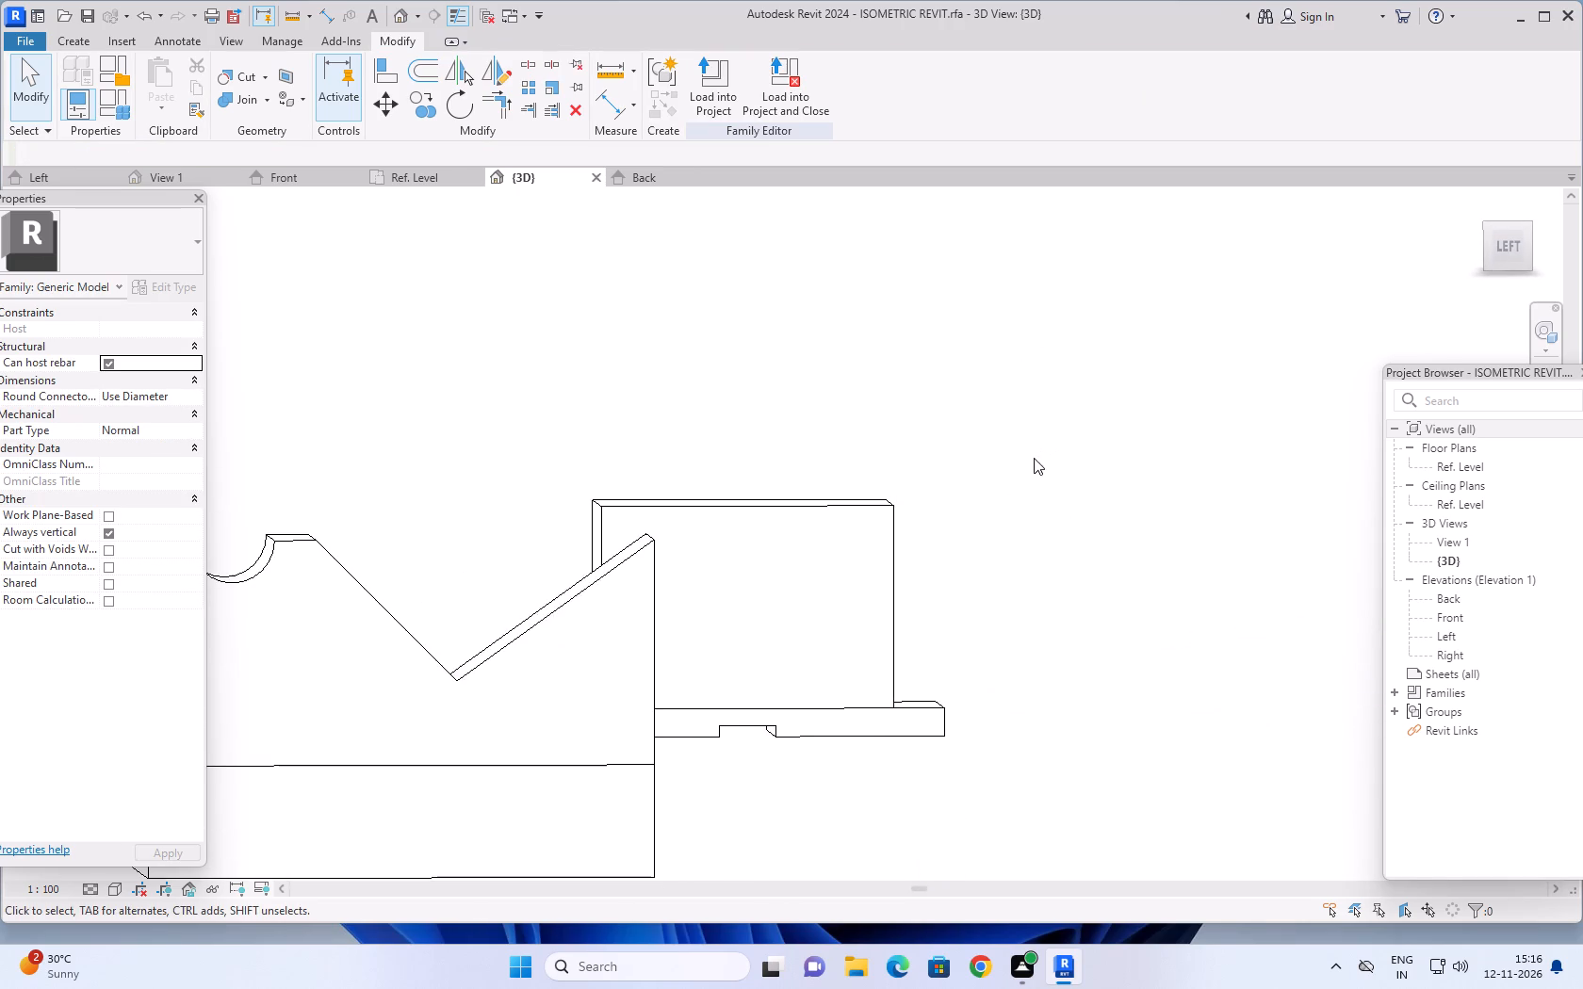
{"action": "middle_click_drag", "start_coordinate": [1015, 470], "coordinate": [984, 471], "text": "shift"}
{"action": "scroll", "coordinate": [611, 666], "scroll_direction": "up", "scroll_amount": 3}
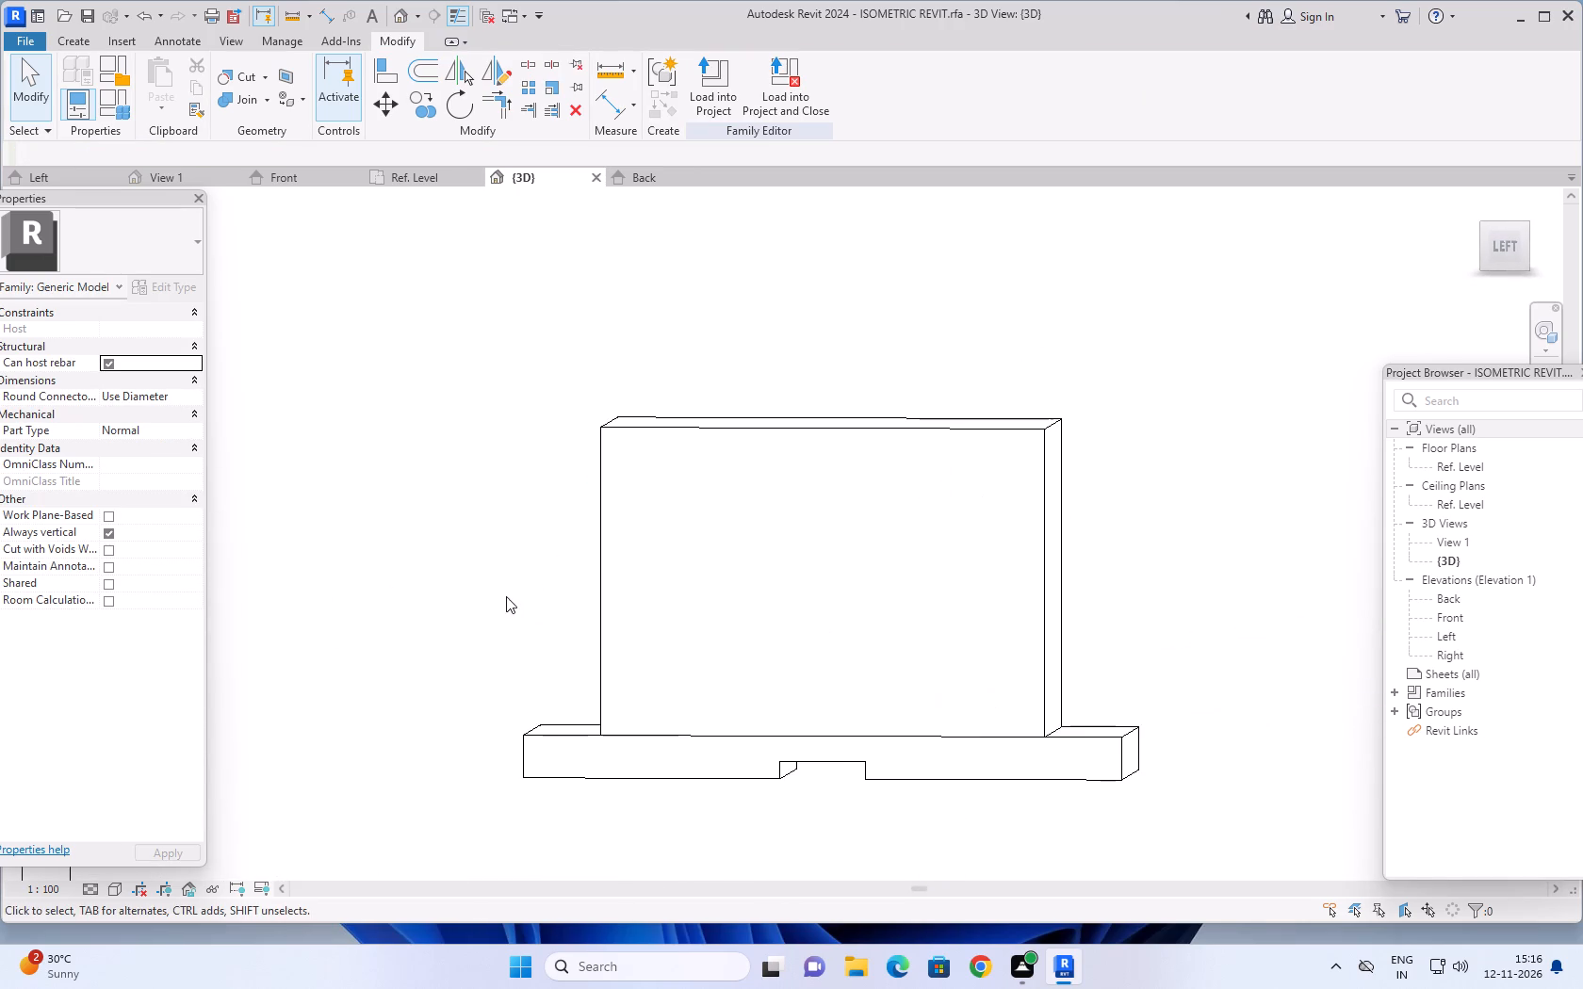
{"action": "middle_click_drag", "start_coordinate": [507, 595], "coordinate": [526, 587], "text": "shift"}
{"action": "scroll", "coordinate": [508, 587], "scroll_direction": "up", "scroll_amount": 1}
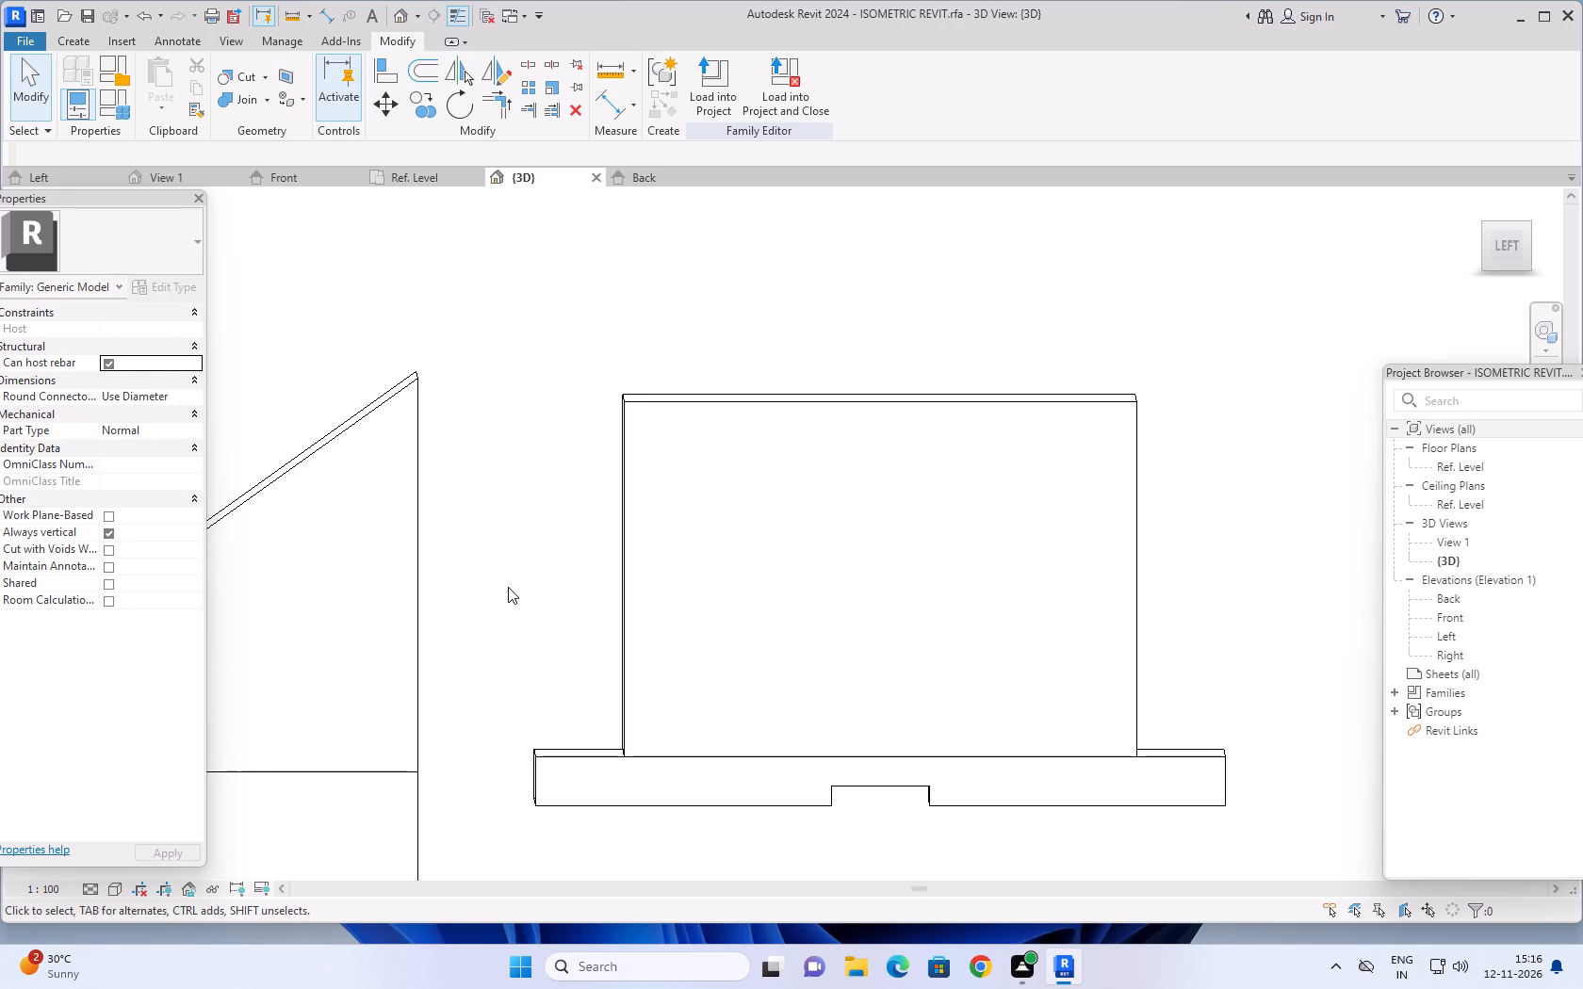
{"action": "middle_click", "coordinate": [497, 587], "text": "shift"}
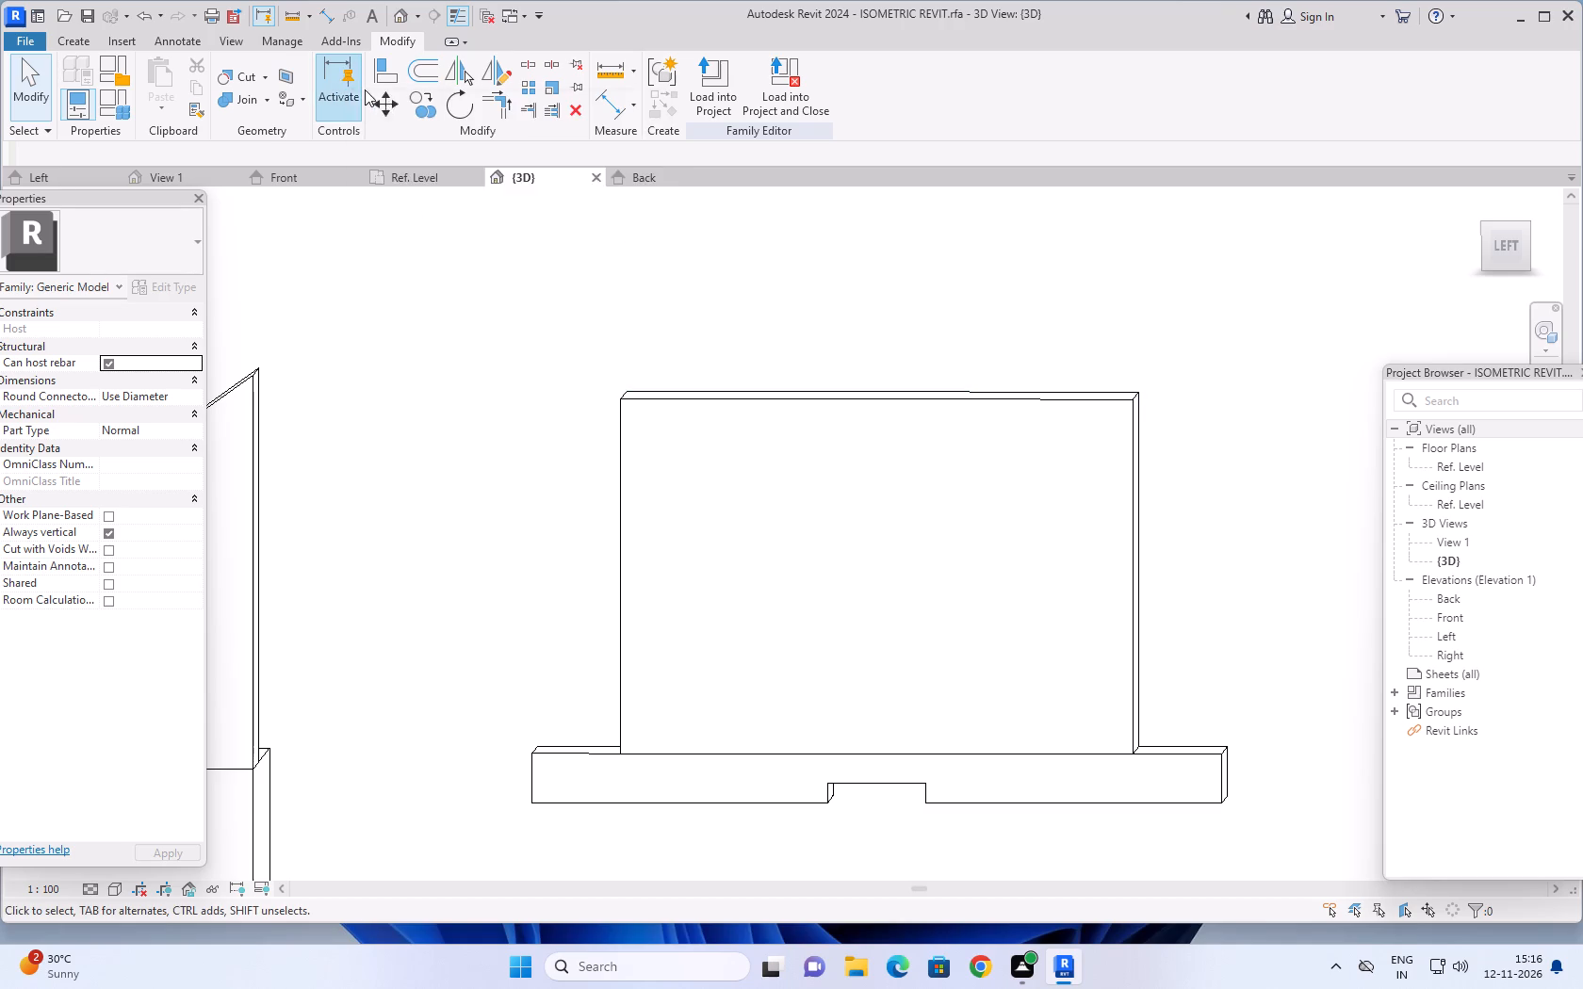
Start a void extrusion using the block's large vertical face on the left side of the model as its work plane.
{"action": "left_click", "coordinate": [82, 39]}
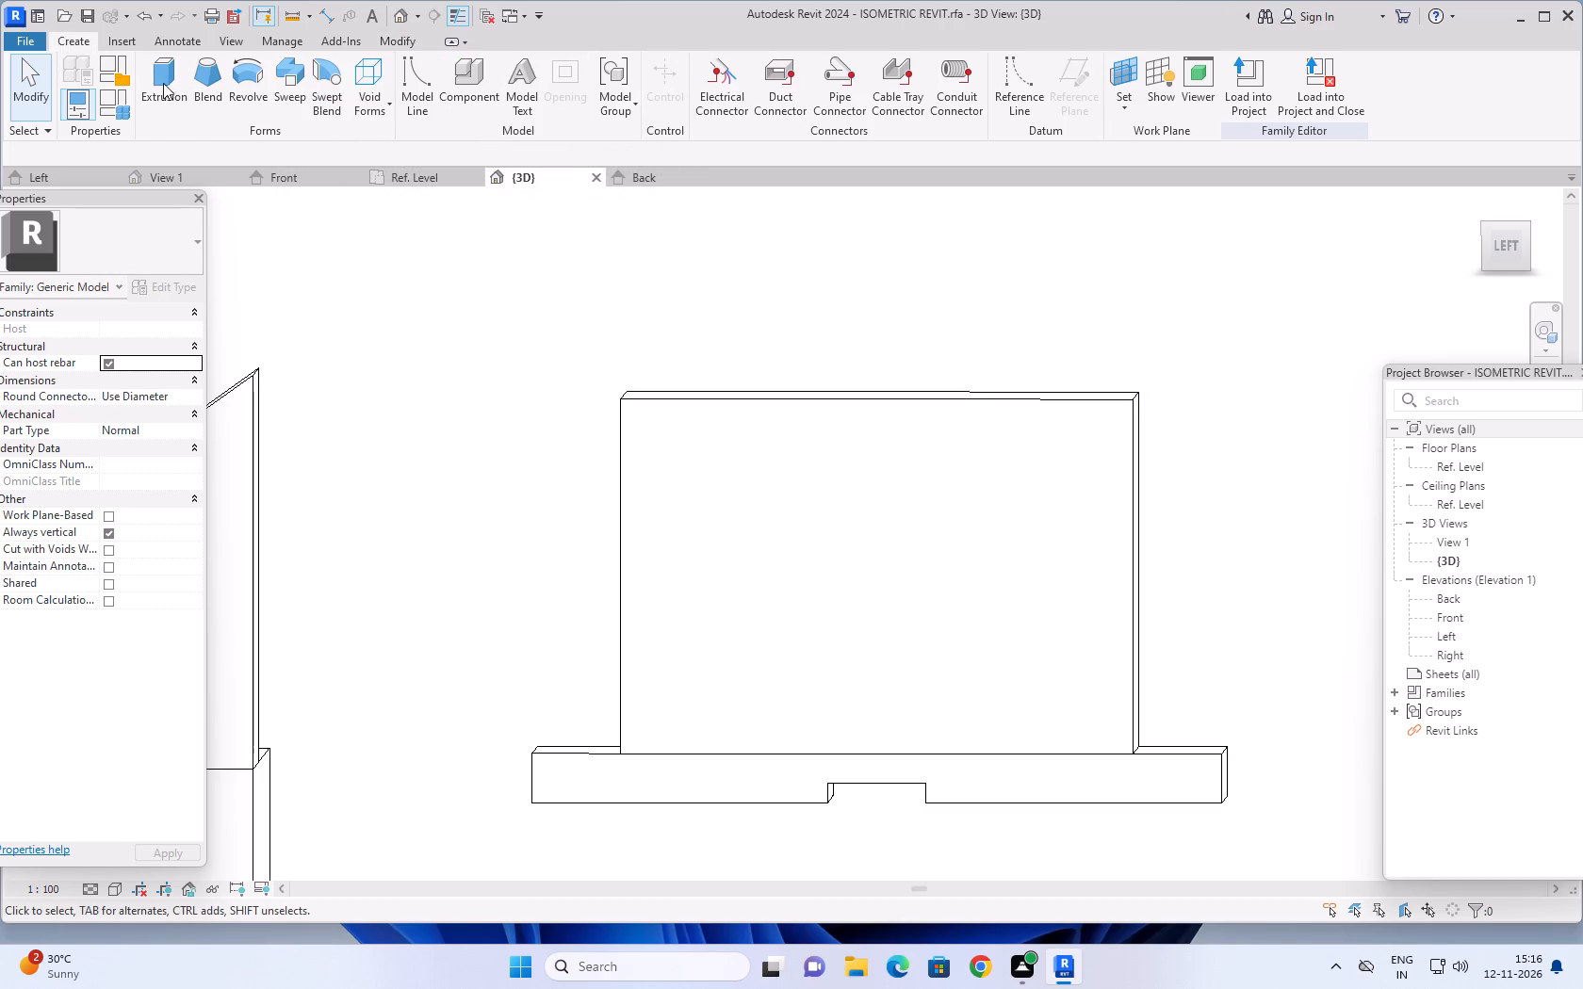
{"action": "left_click", "coordinate": [386, 95]}
{"action": "left_click", "coordinate": [407, 148]}
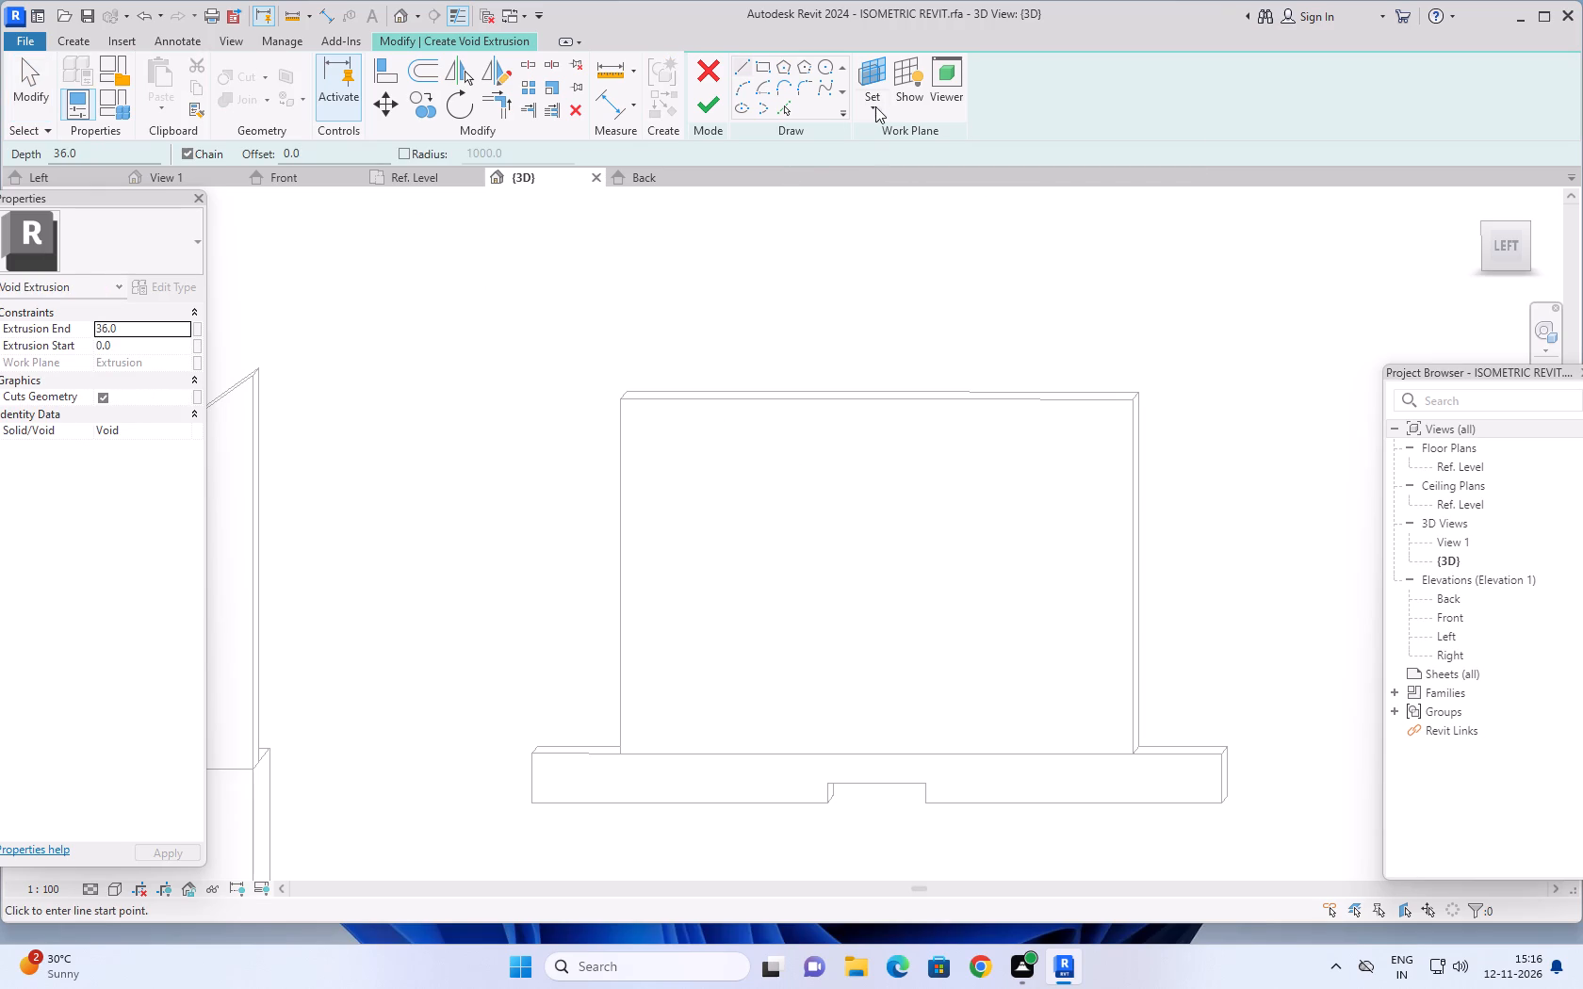
{"action": "left_click", "coordinate": [874, 109]}
{"action": "left_click", "coordinate": [895, 182]}
{"action": "left_click", "coordinate": [862, 532]}
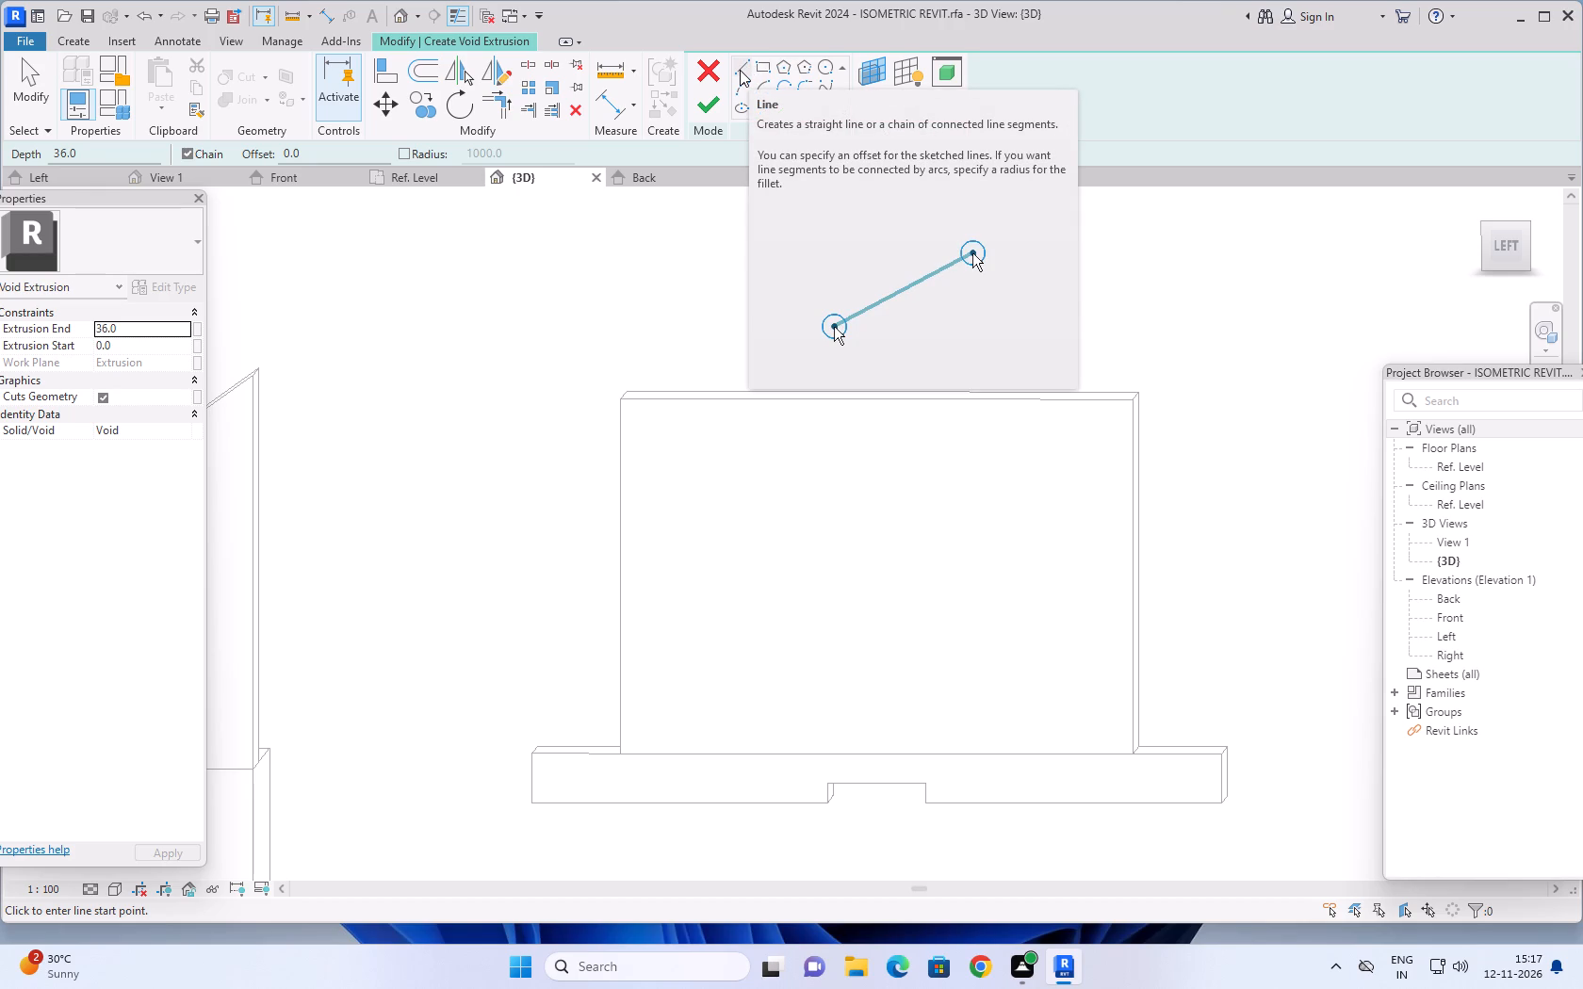
{"action": "left_click", "coordinate": [740, 70]}
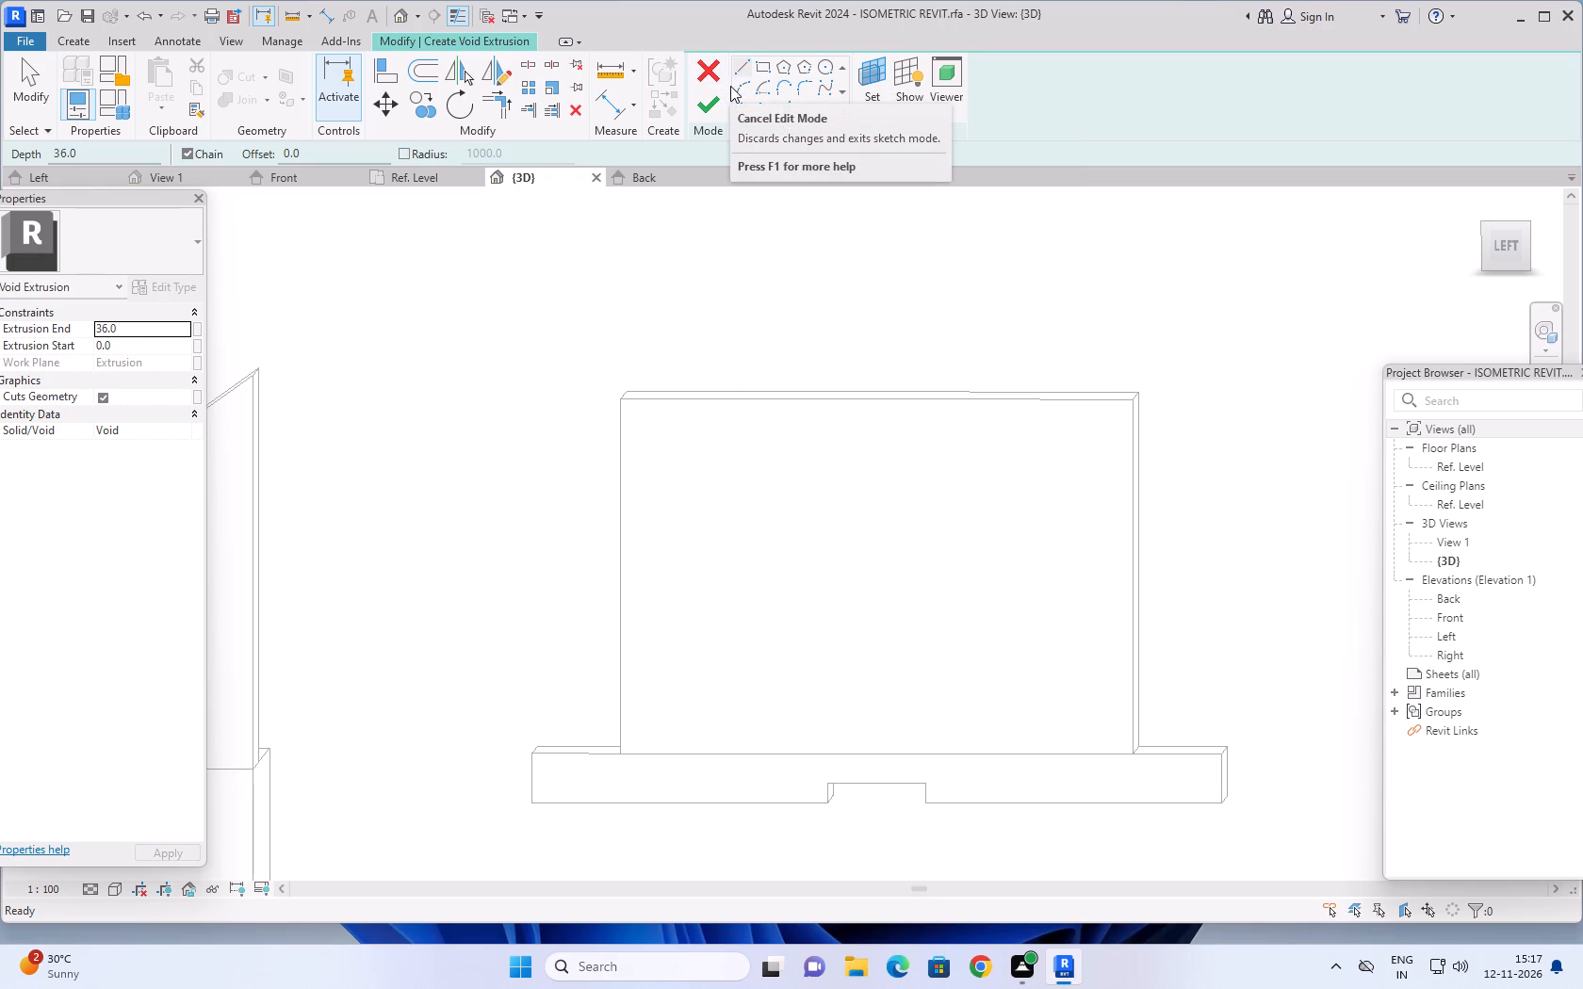
{"action": "left_click", "coordinate": [871, 116]}
{"action": "left_click", "coordinate": [883, 173]}
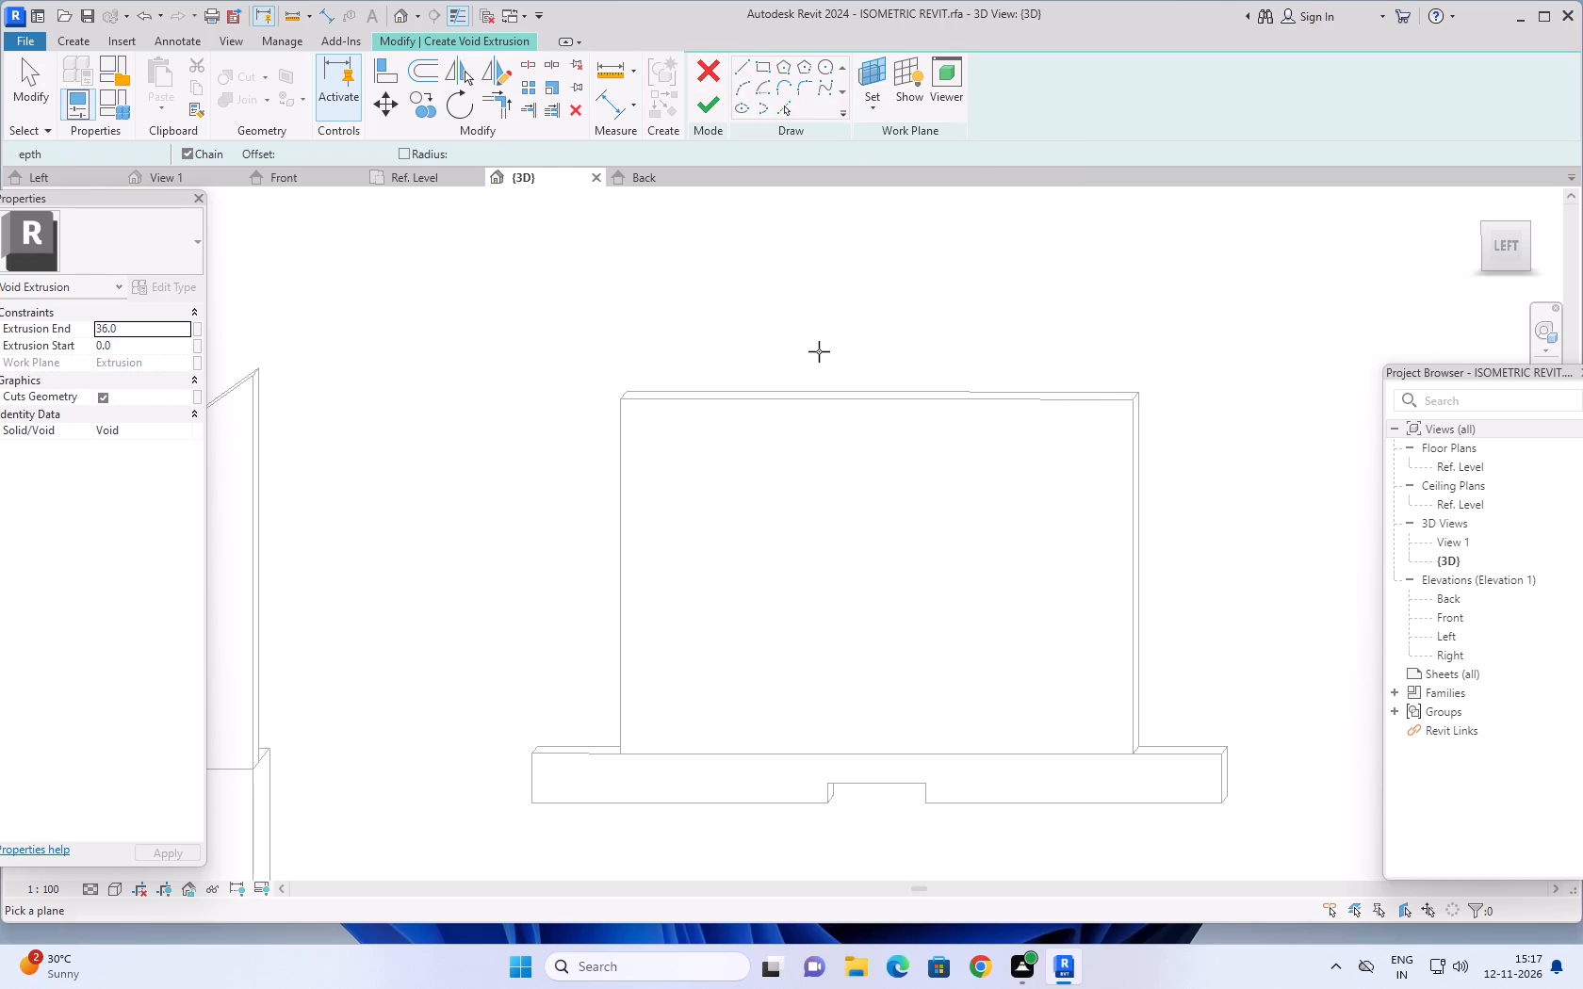
{"action": "left_click", "coordinate": [815, 501]}
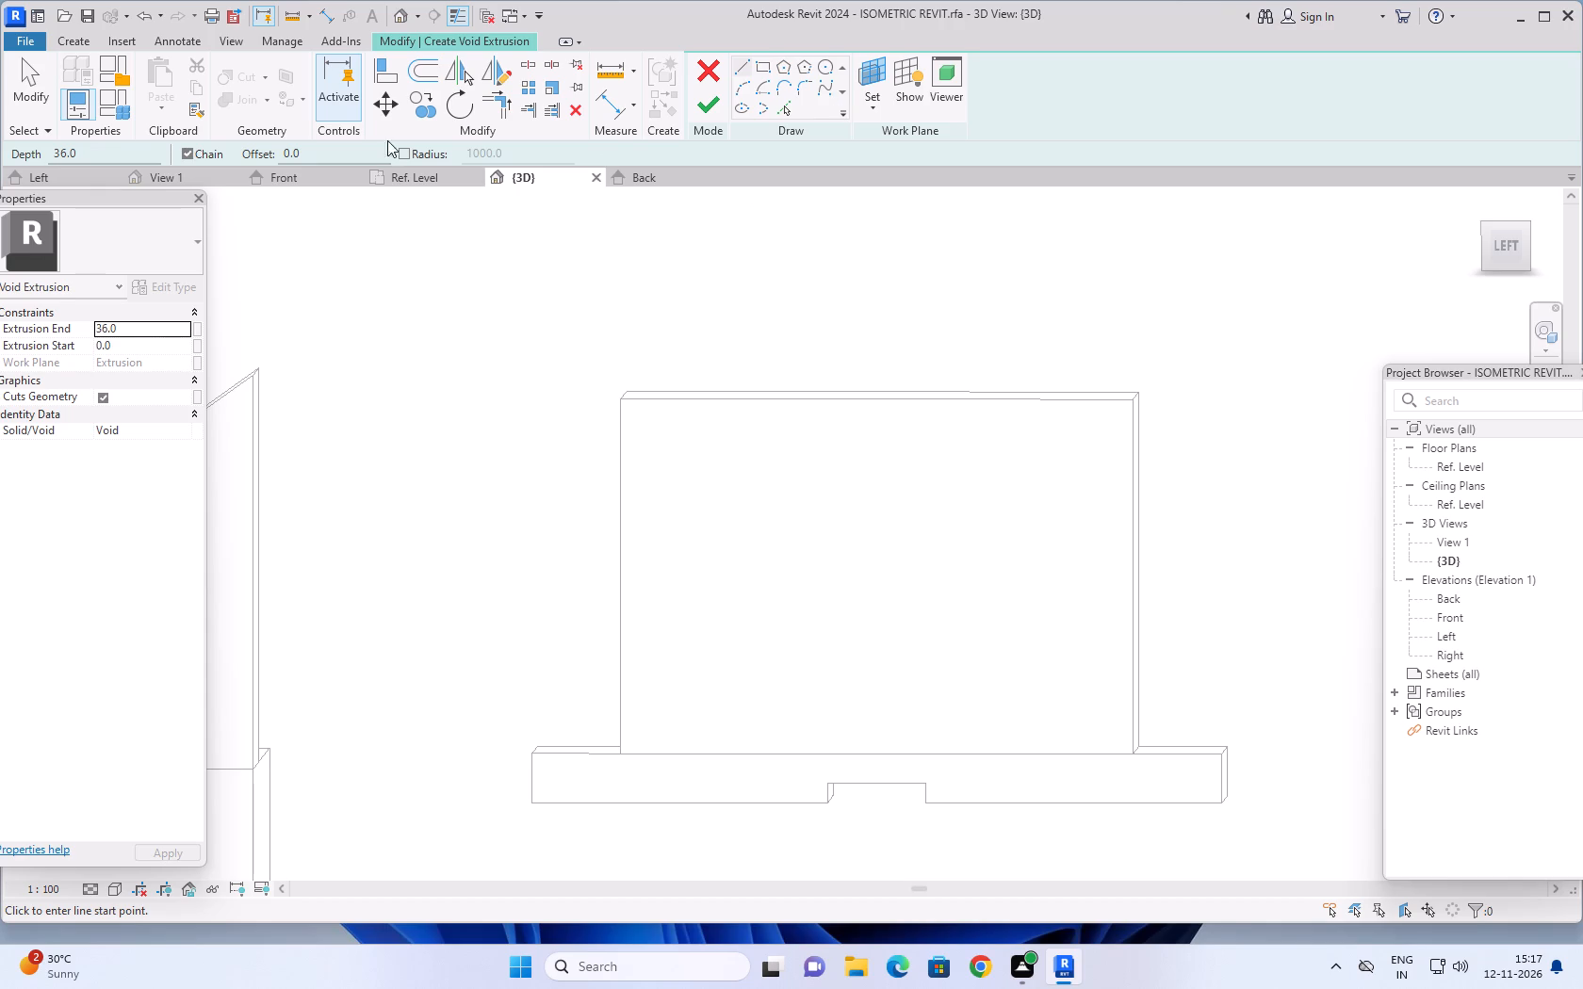
{"action": "left_click", "coordinate": [66, 33]}
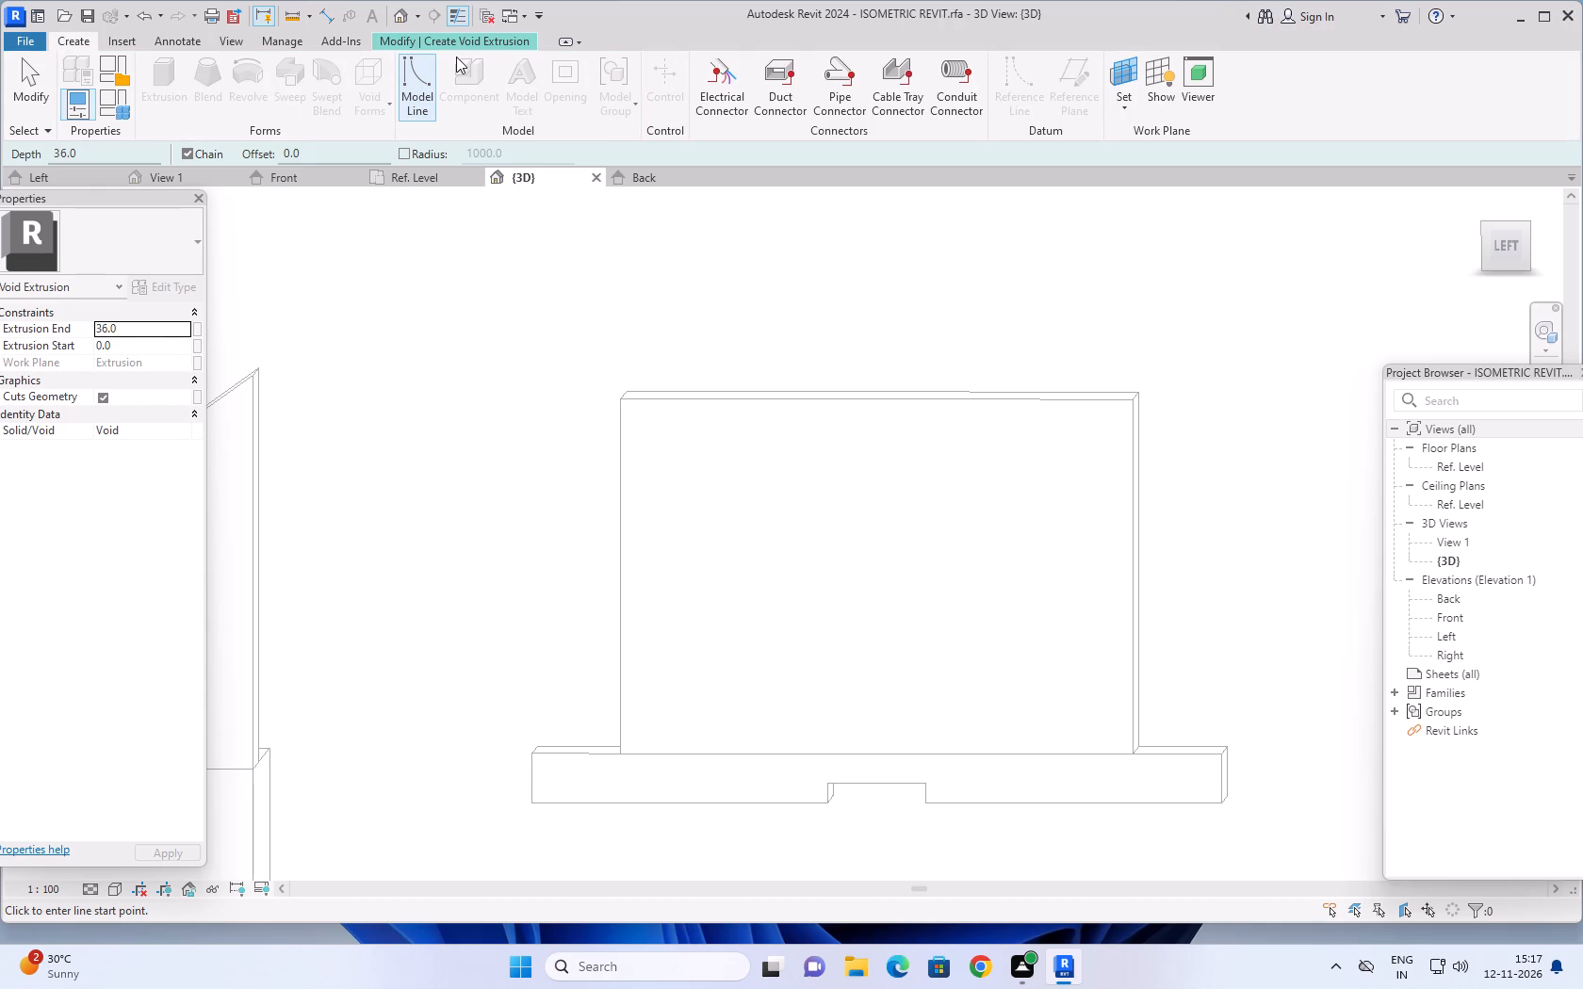
{"action": "left_click", "coordinate": [472, 39]}
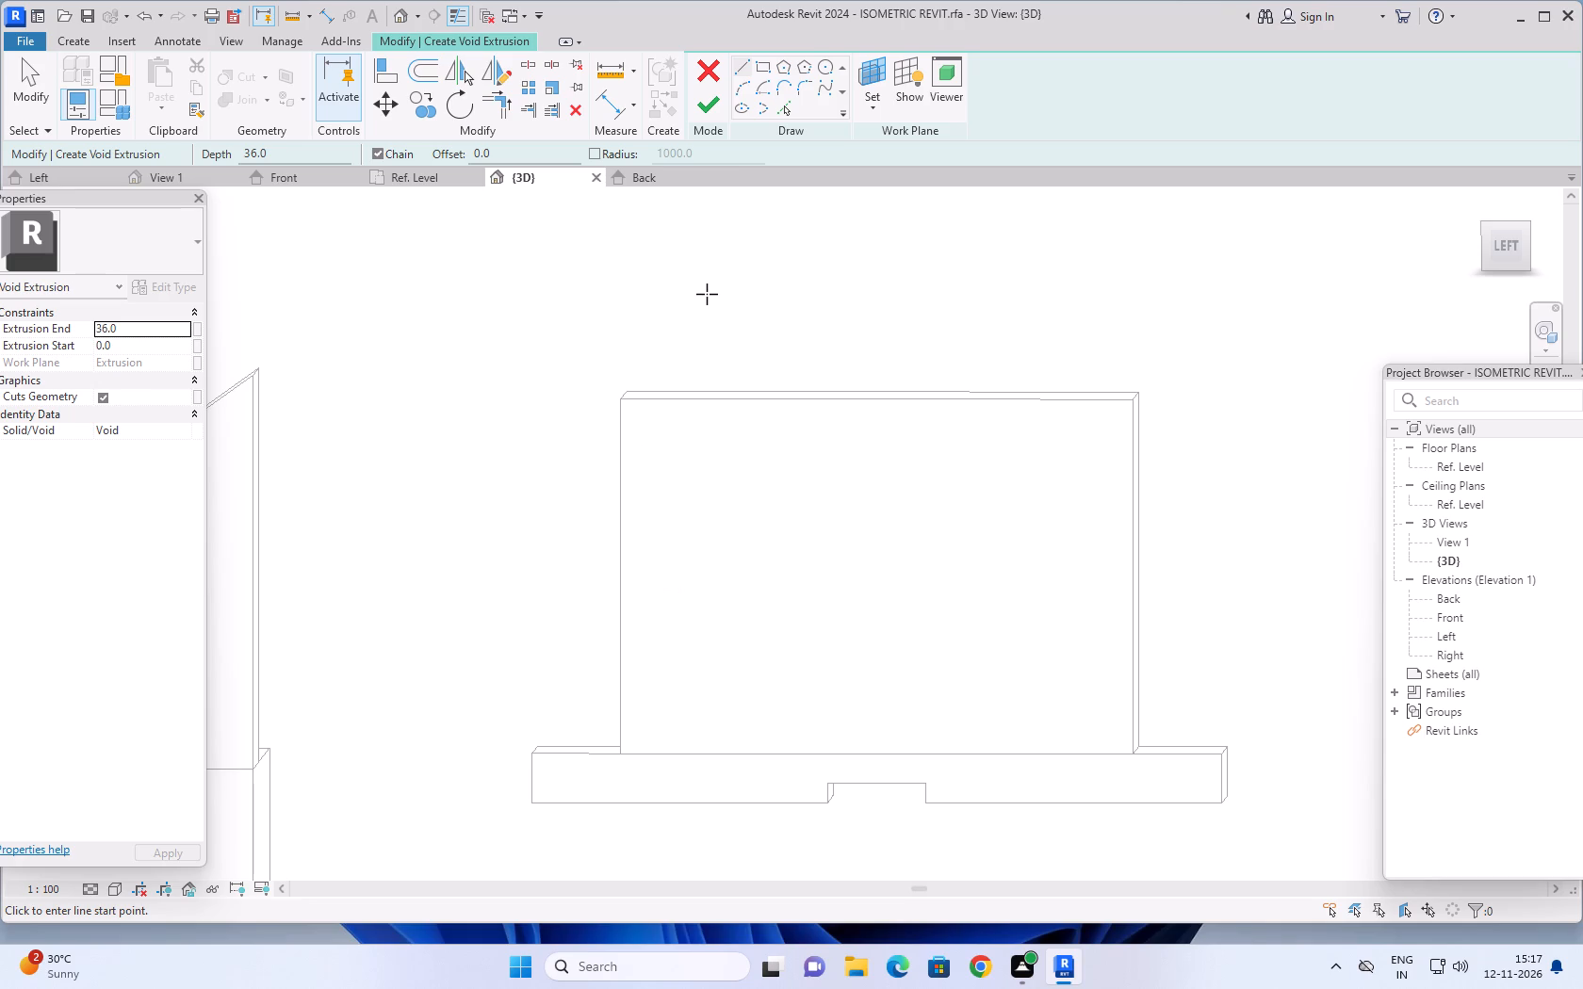
Sketch an 18 vertical guide line from the face's lower-left corner up to the midpoint of its left edge.
{"action": "left_click", "coordinate": [740, 65]}
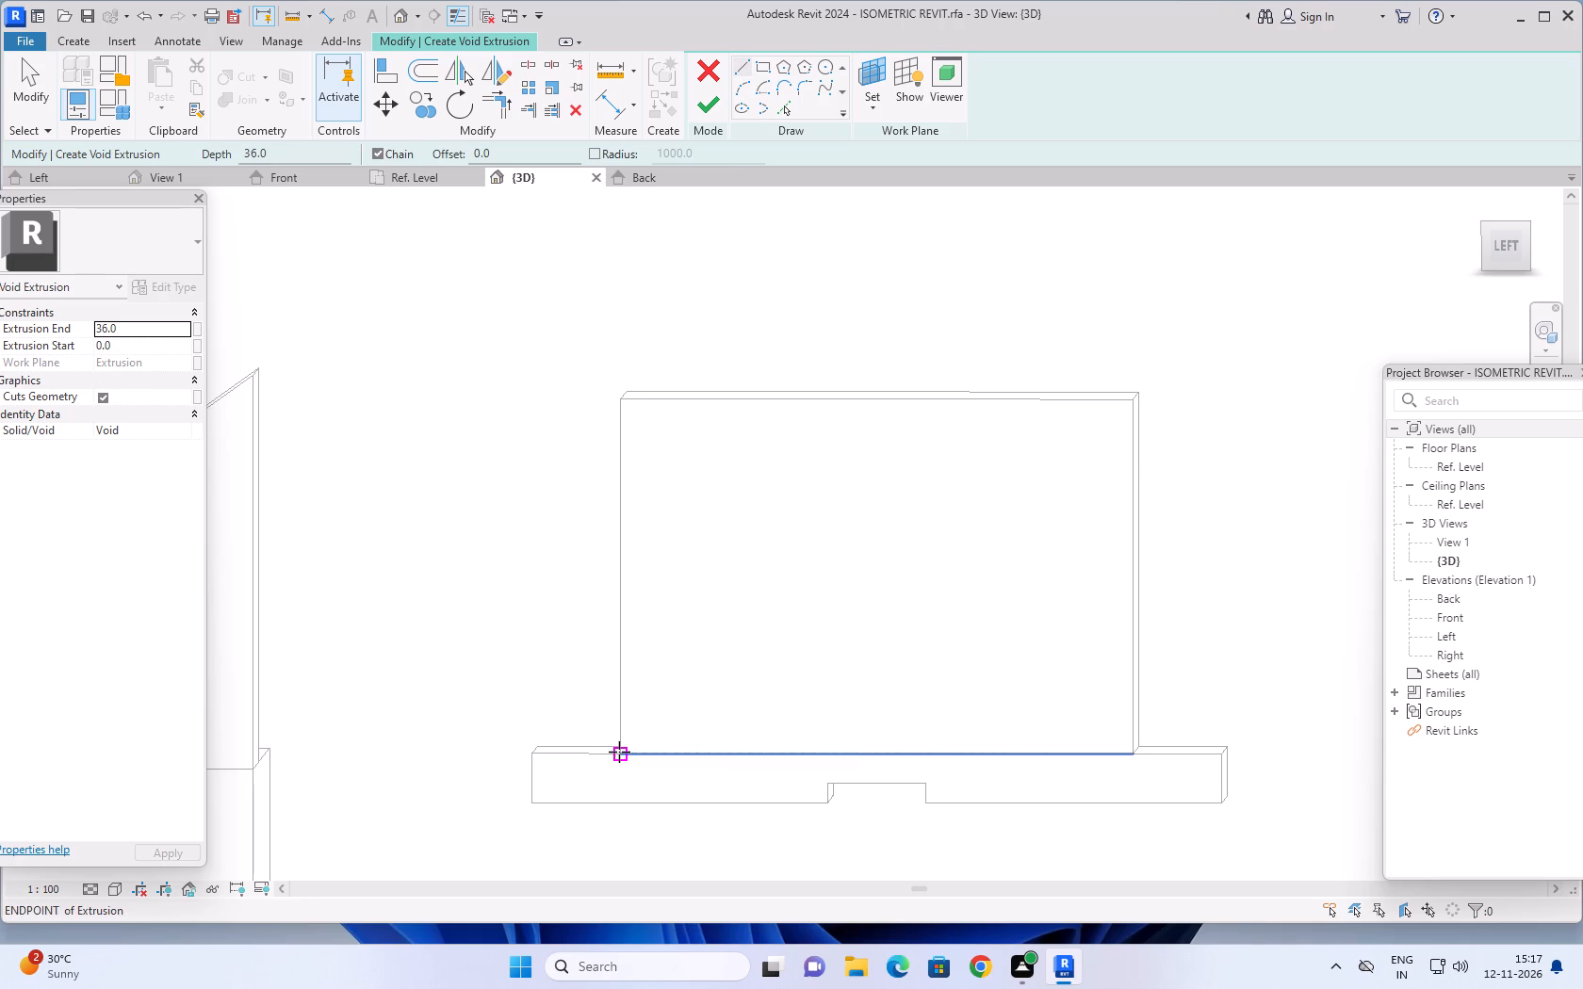
{"action": "left_click", "coordinate": [619, 753]}
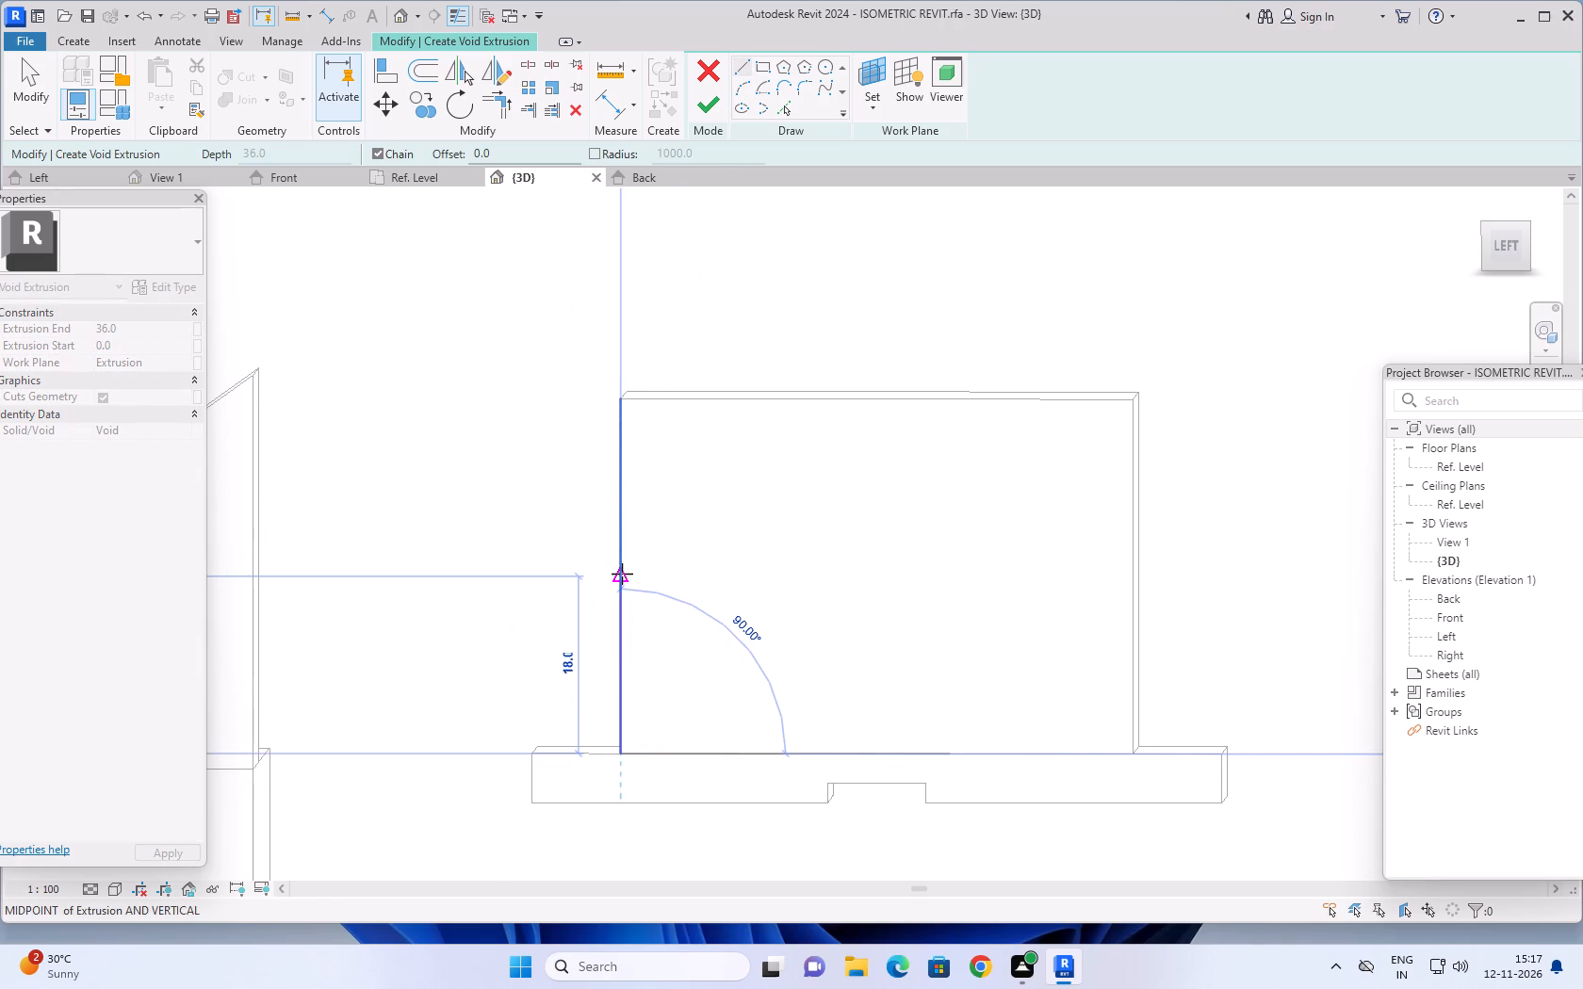
{"action": "left_click", "coordinate": [622, 575]}
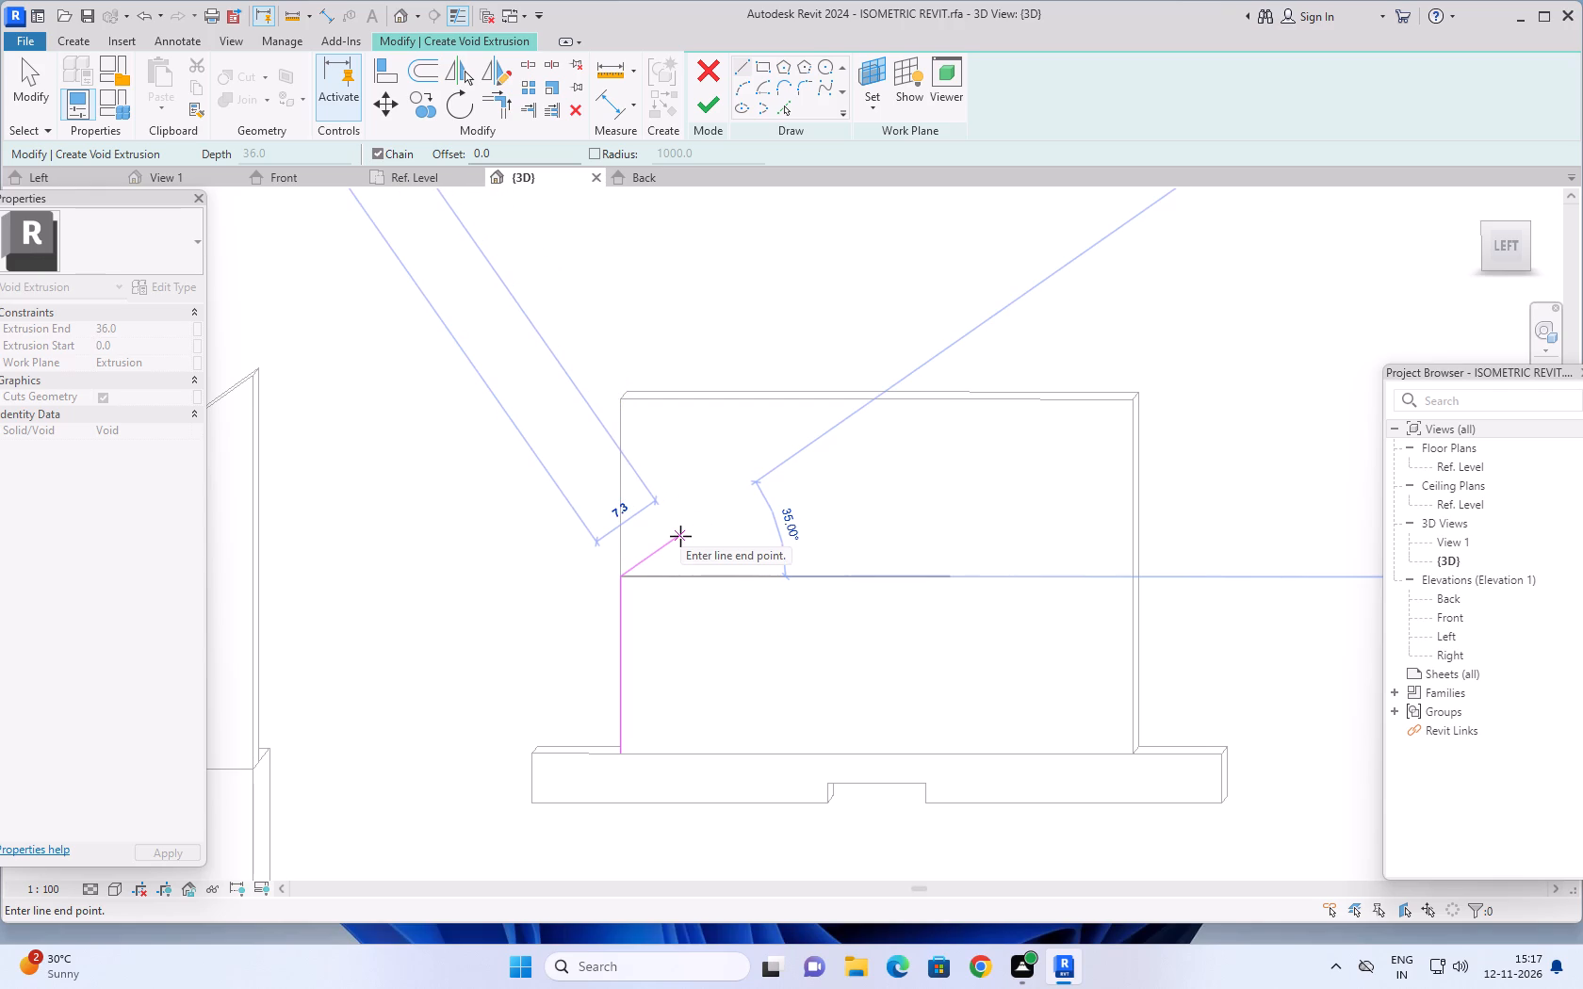
{"action": "key", "text": "Escape"}
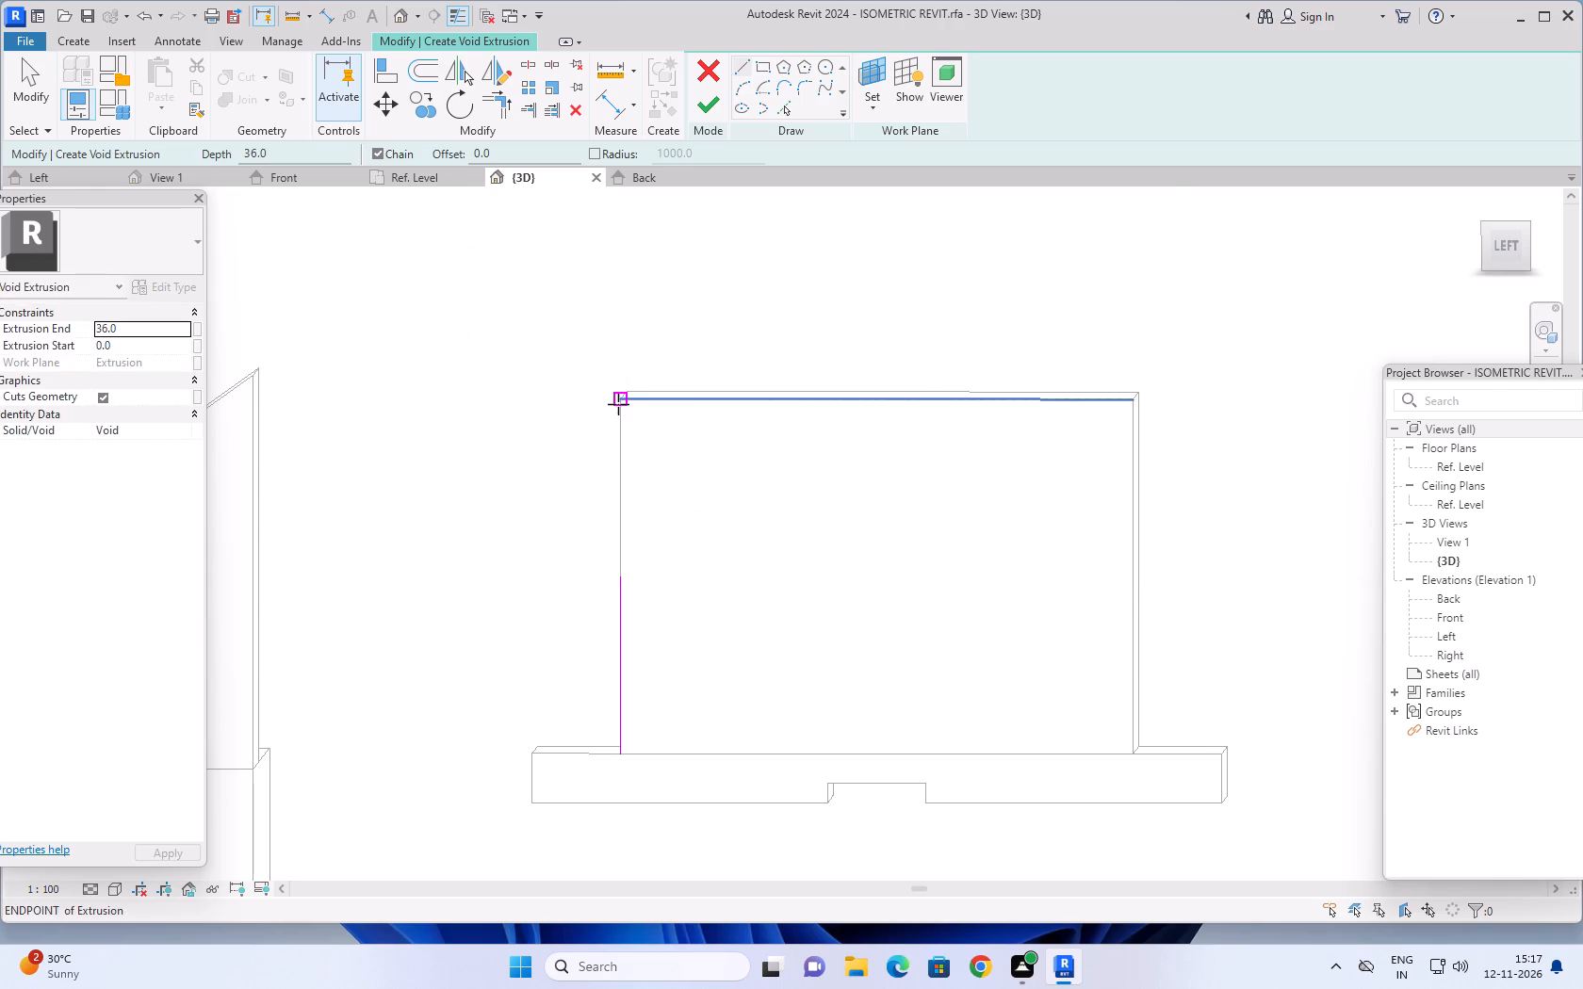
Sketch a closed triangle at the face's upper-left corner, 12.5 along the top edge and sloping down to the guide line's upper end.
{"action": "left_click", "coordinate": [619, 403]}
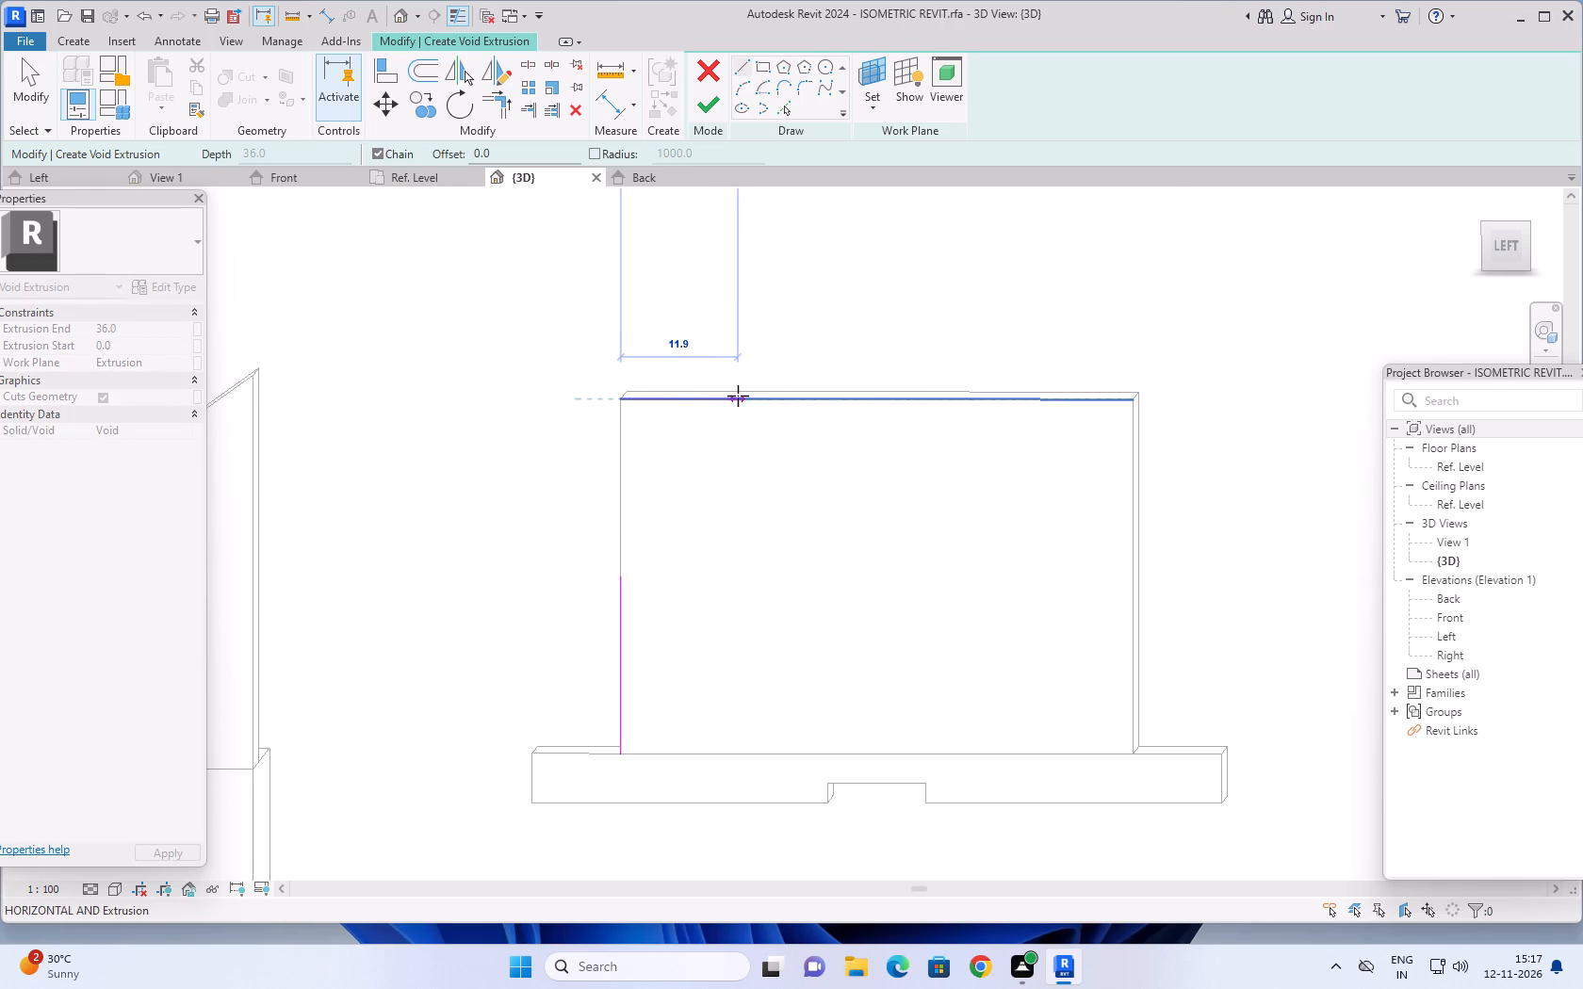
{"action": "type", "text": "12.5"}
{"action": "key", "text": "Return"}
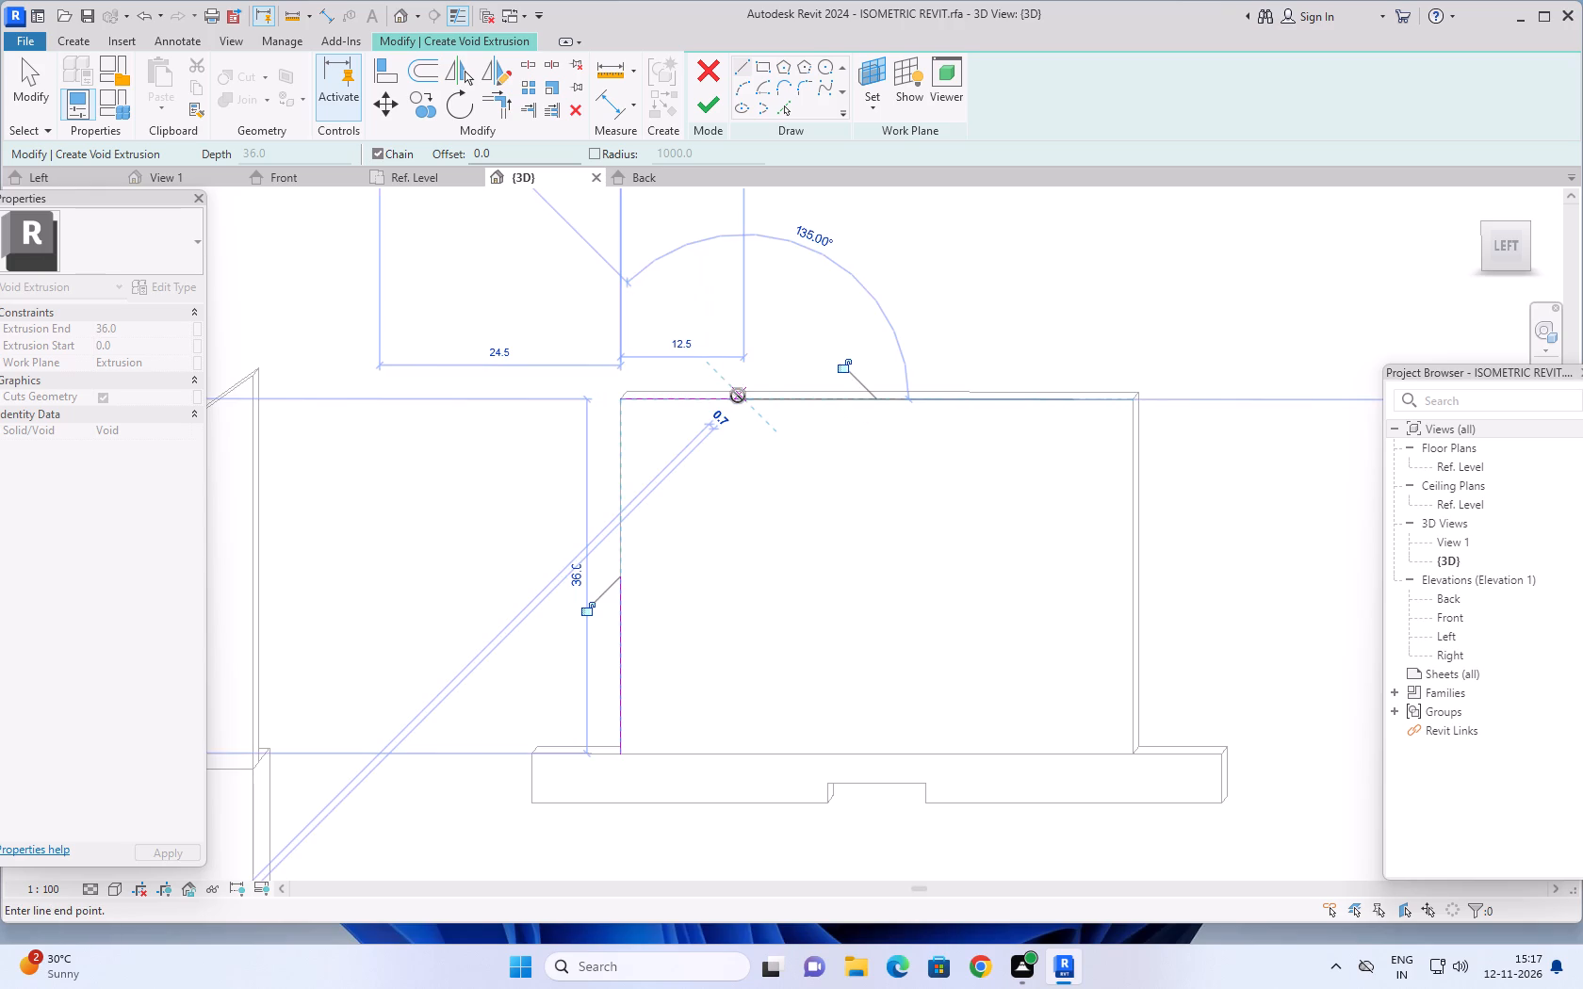
{"action": "left_click", "coordinate": [622, 576]}
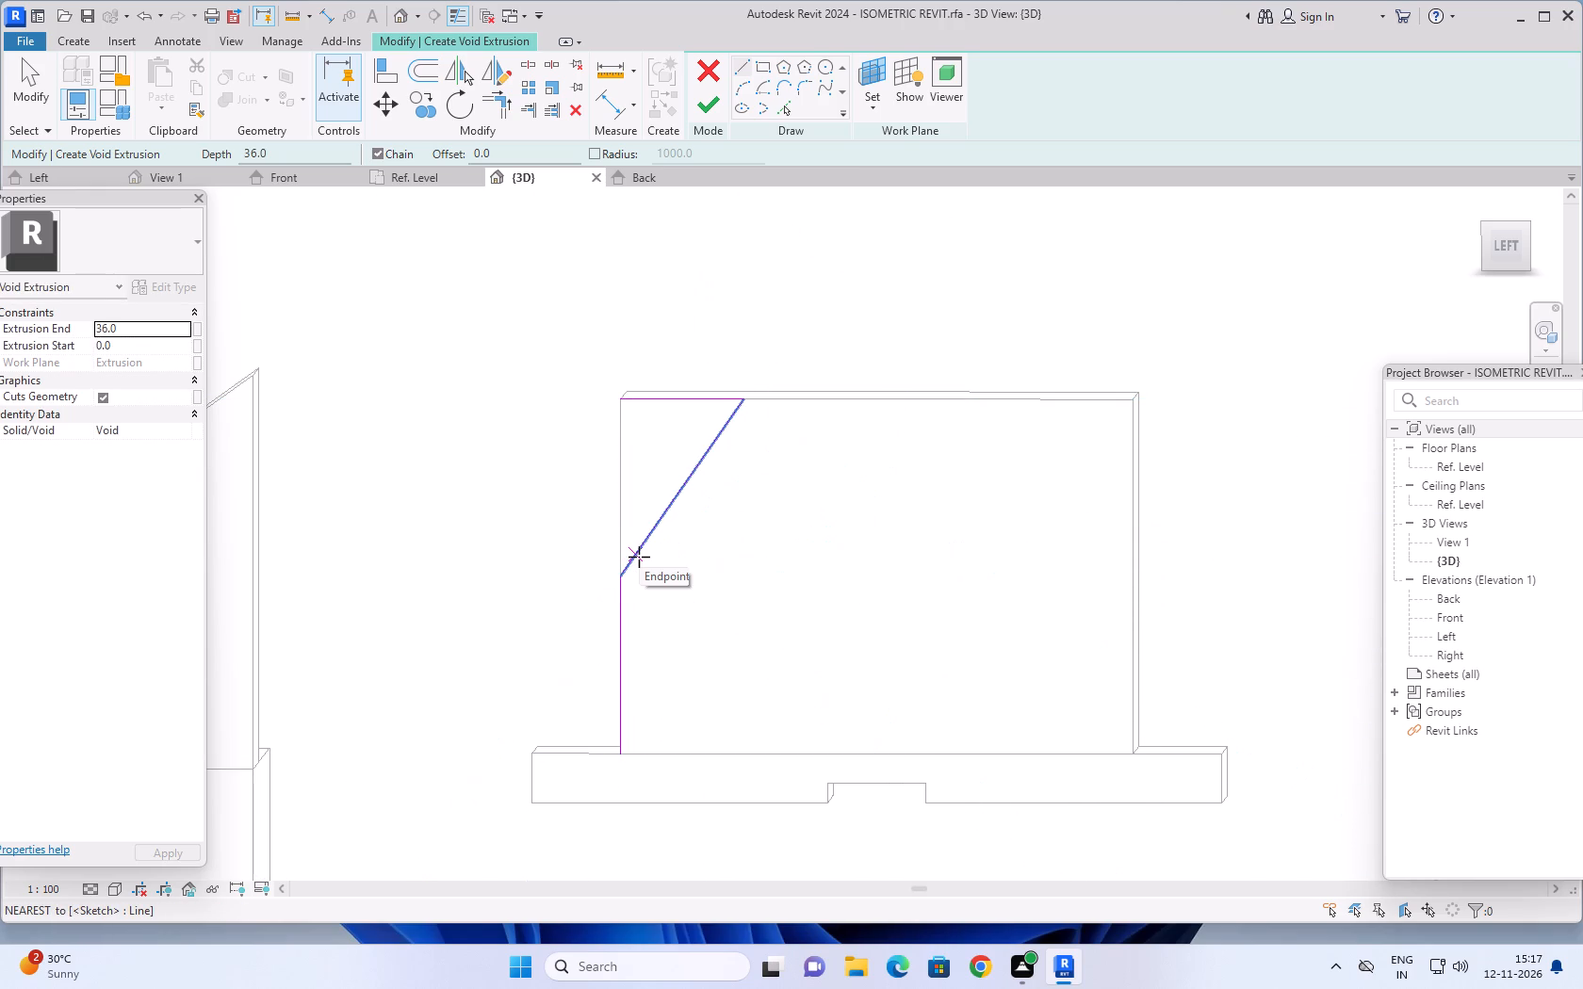
{"action": "left_click", "coordinate": [619, 399]}
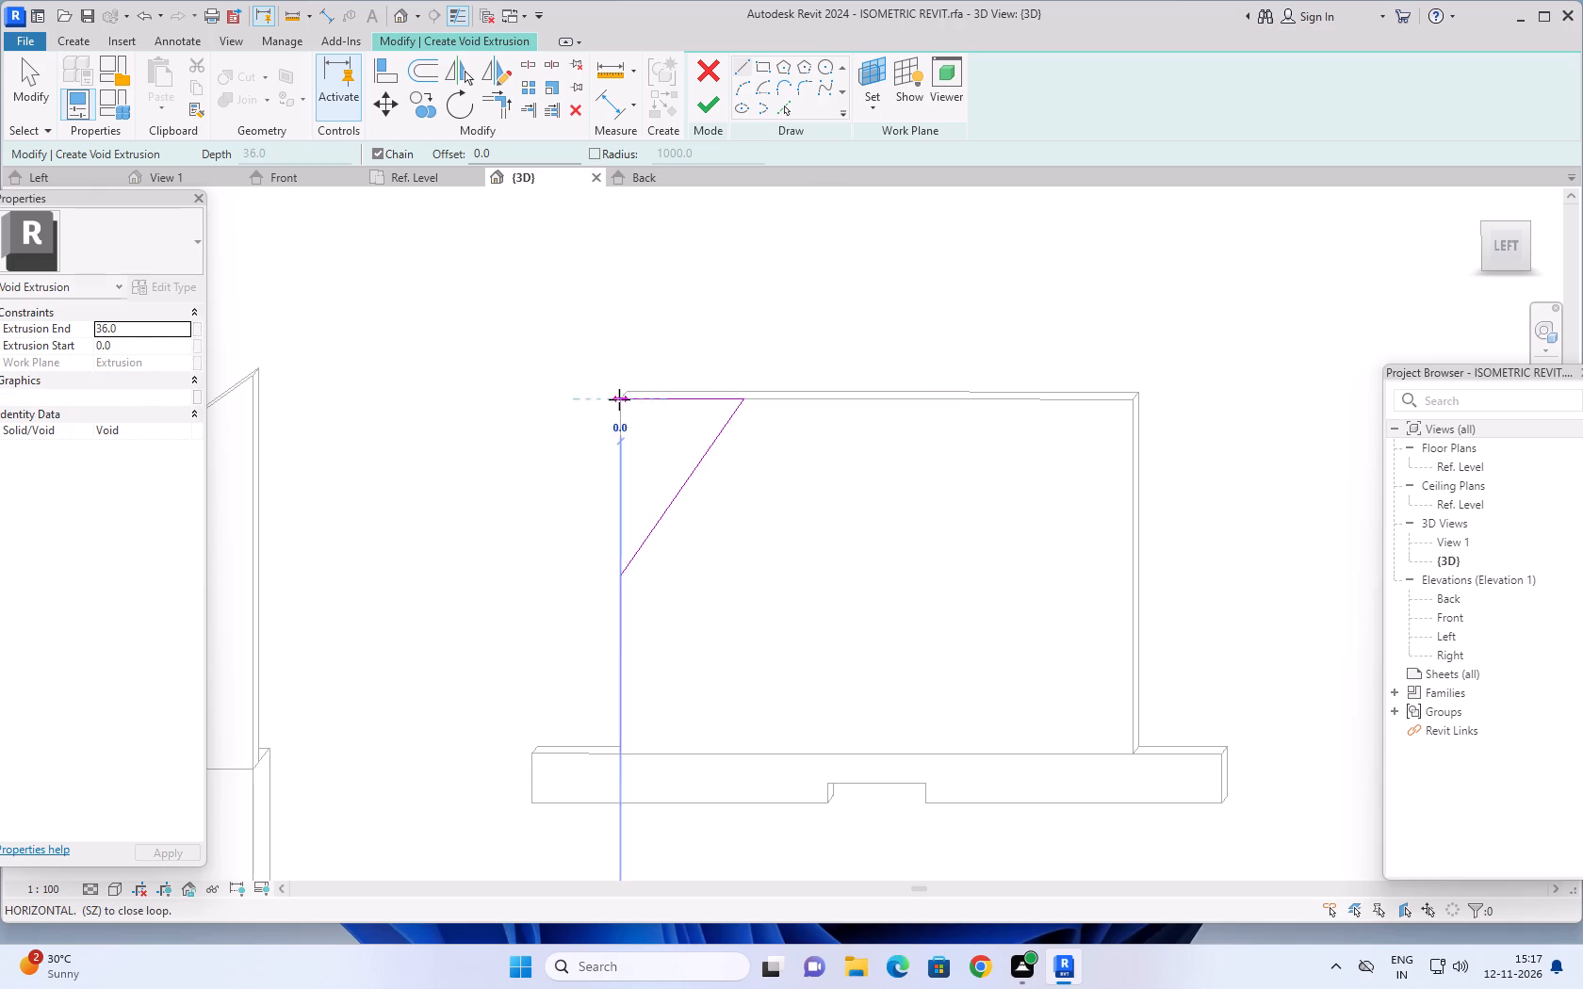
{"action": "left_click", "coordinate": [618, 578]}
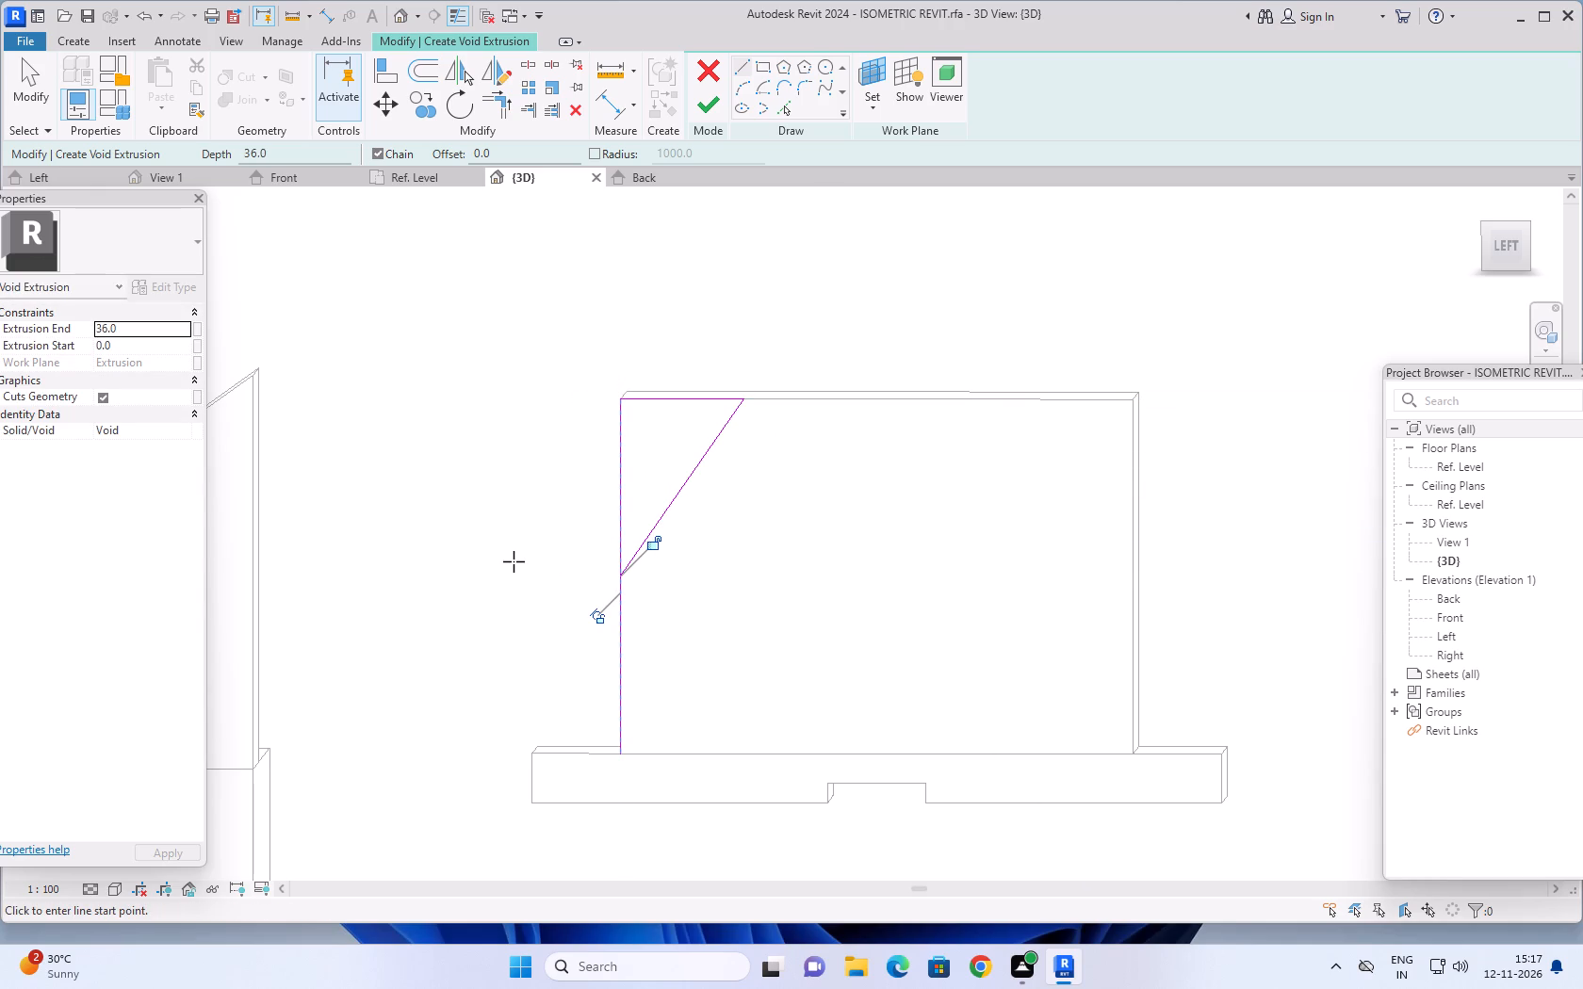
{"action": "key", "text": "Escape"}
Sketch a 12.5 guide line along the top edge from the triangle and a closed 2 by 2 square below the edge at its end.
{"action": "left_click", "coordinate": [743, 404]}
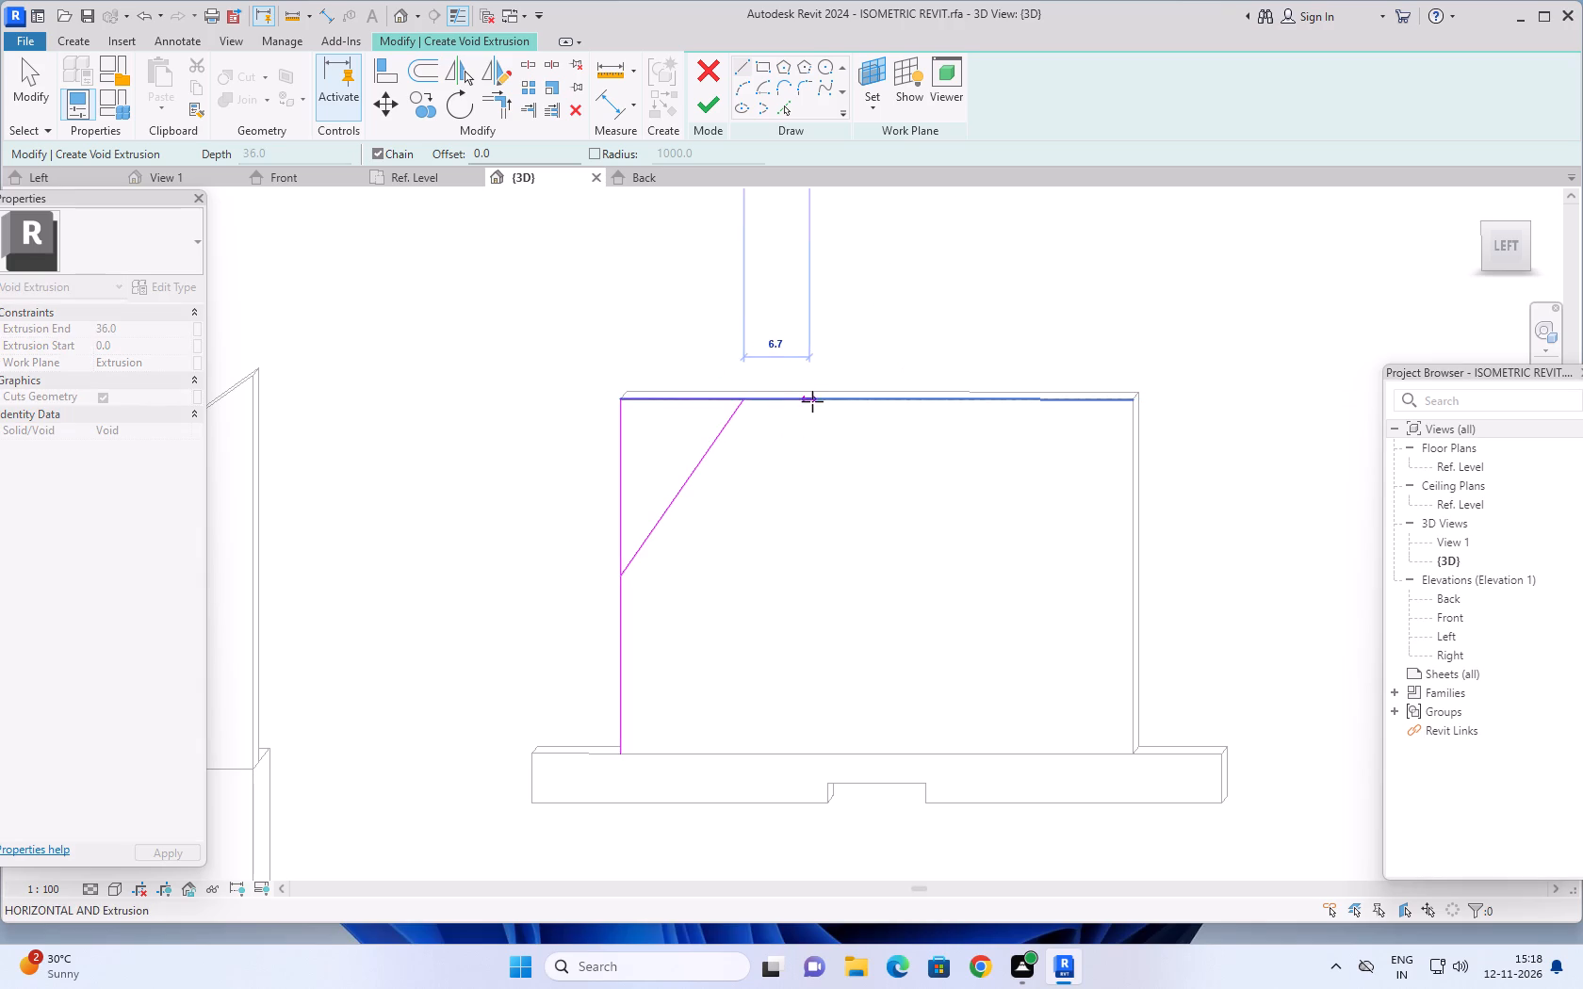
{"action": "type", "text": "12.5"}
{"action": "key", "text": "Return"}
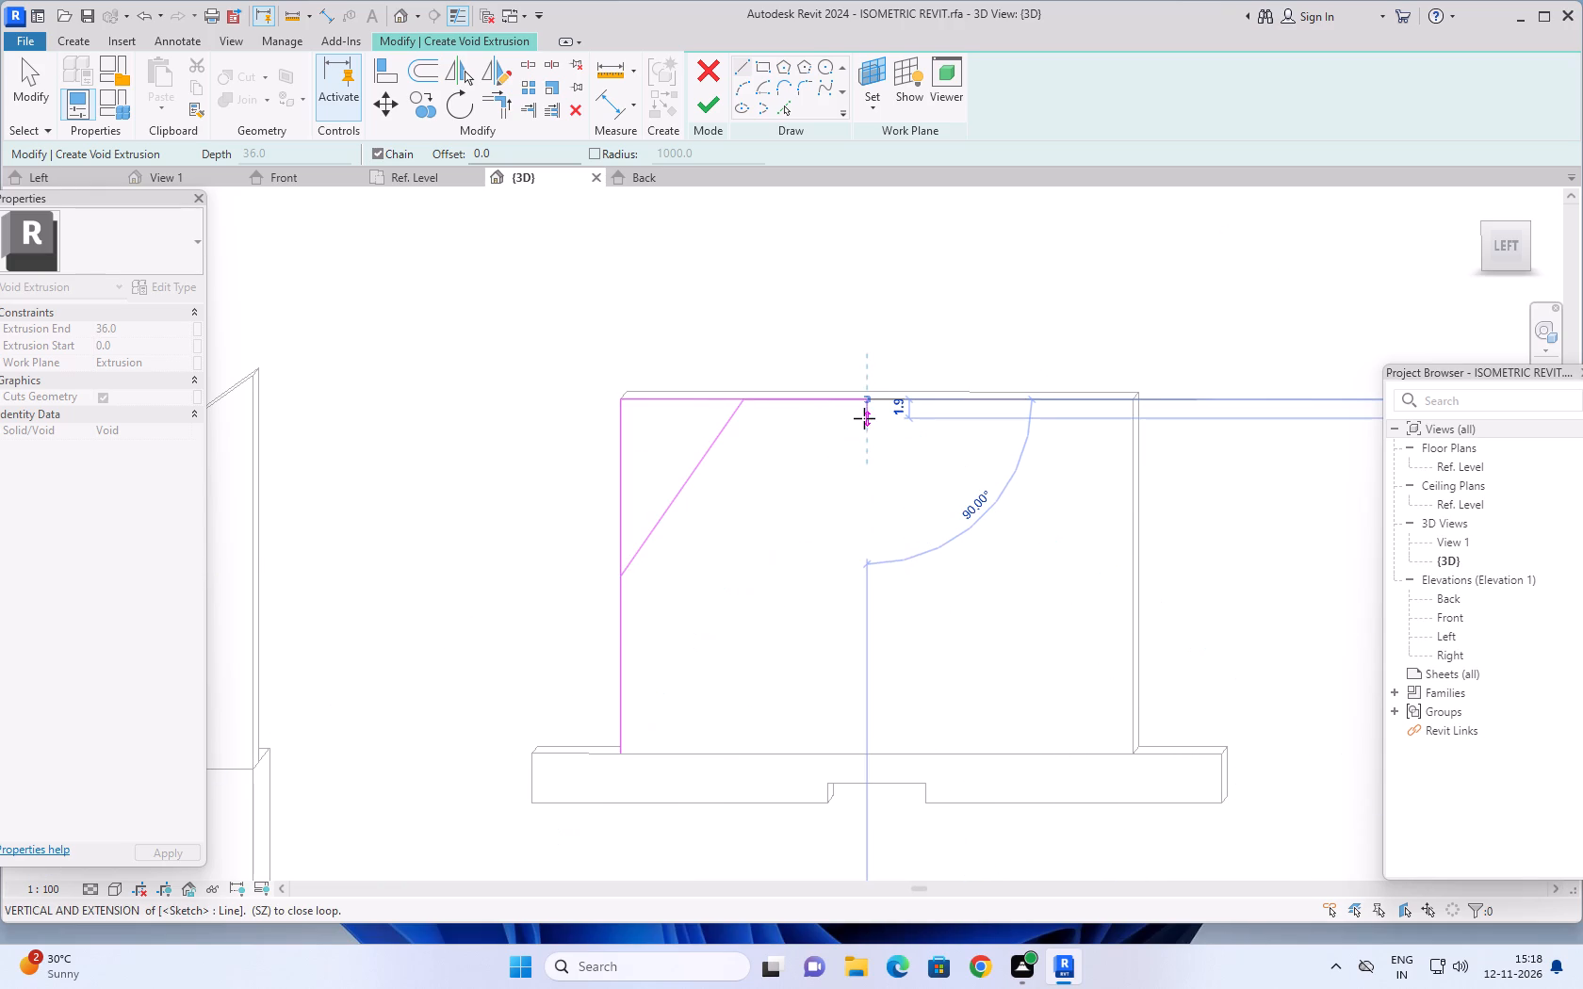
{"action": "scroll", "coordinate": [864, 418], "scroll_direction": "up", "scroll_amount": 4}
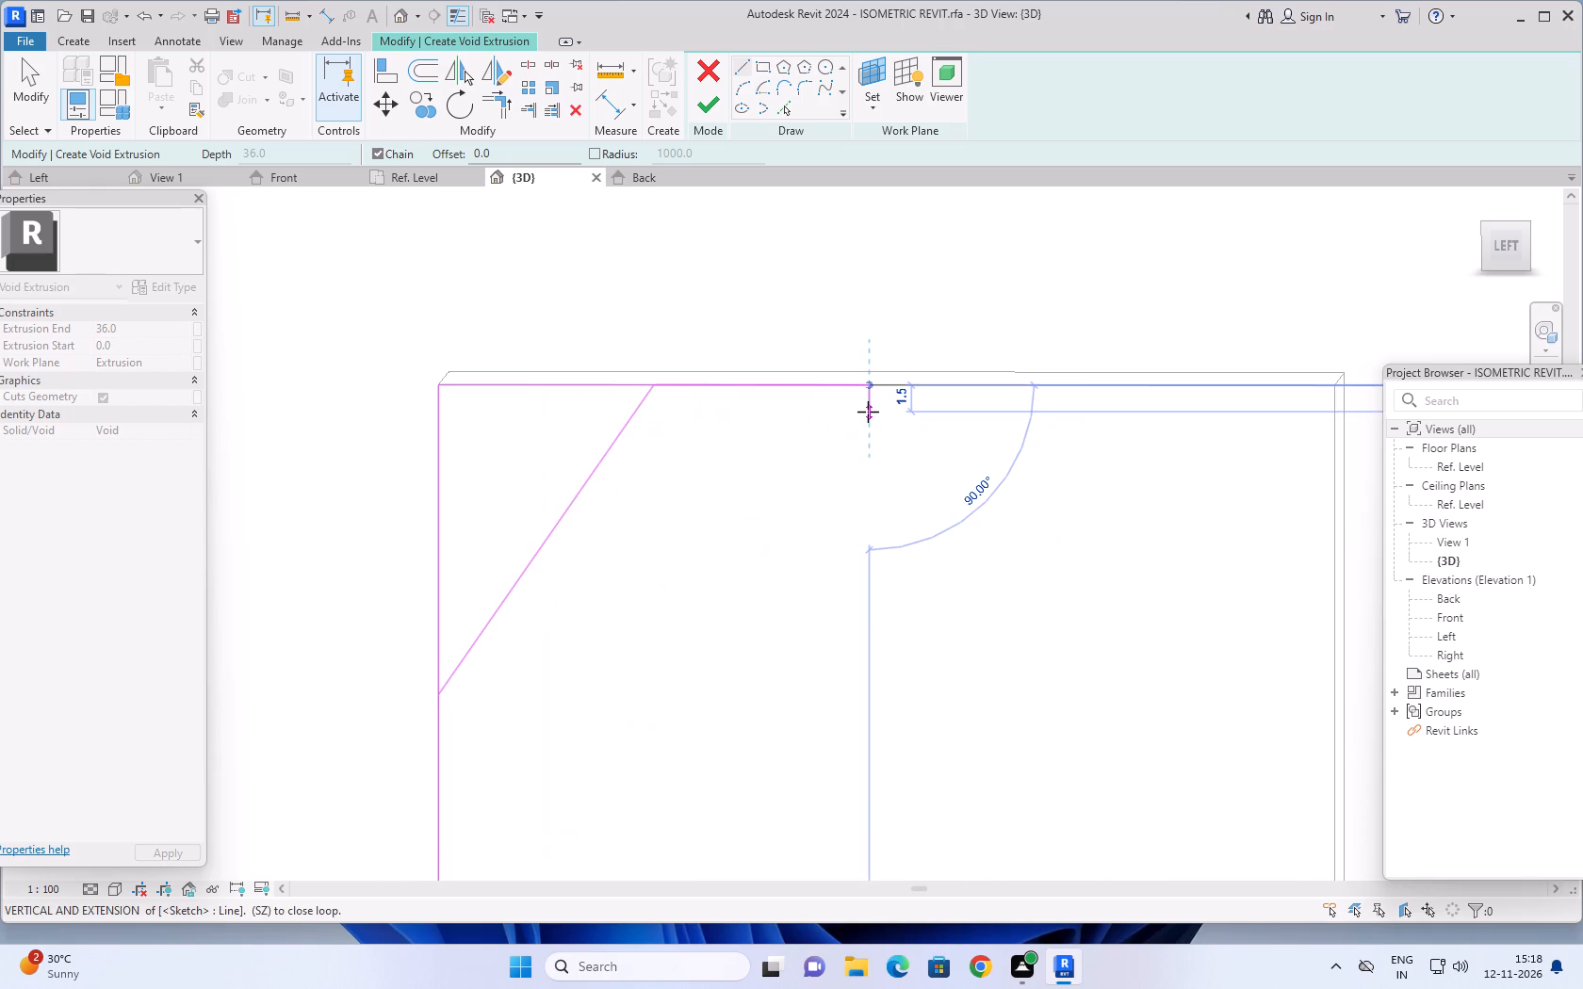
{"action": "key", "text": "2"}
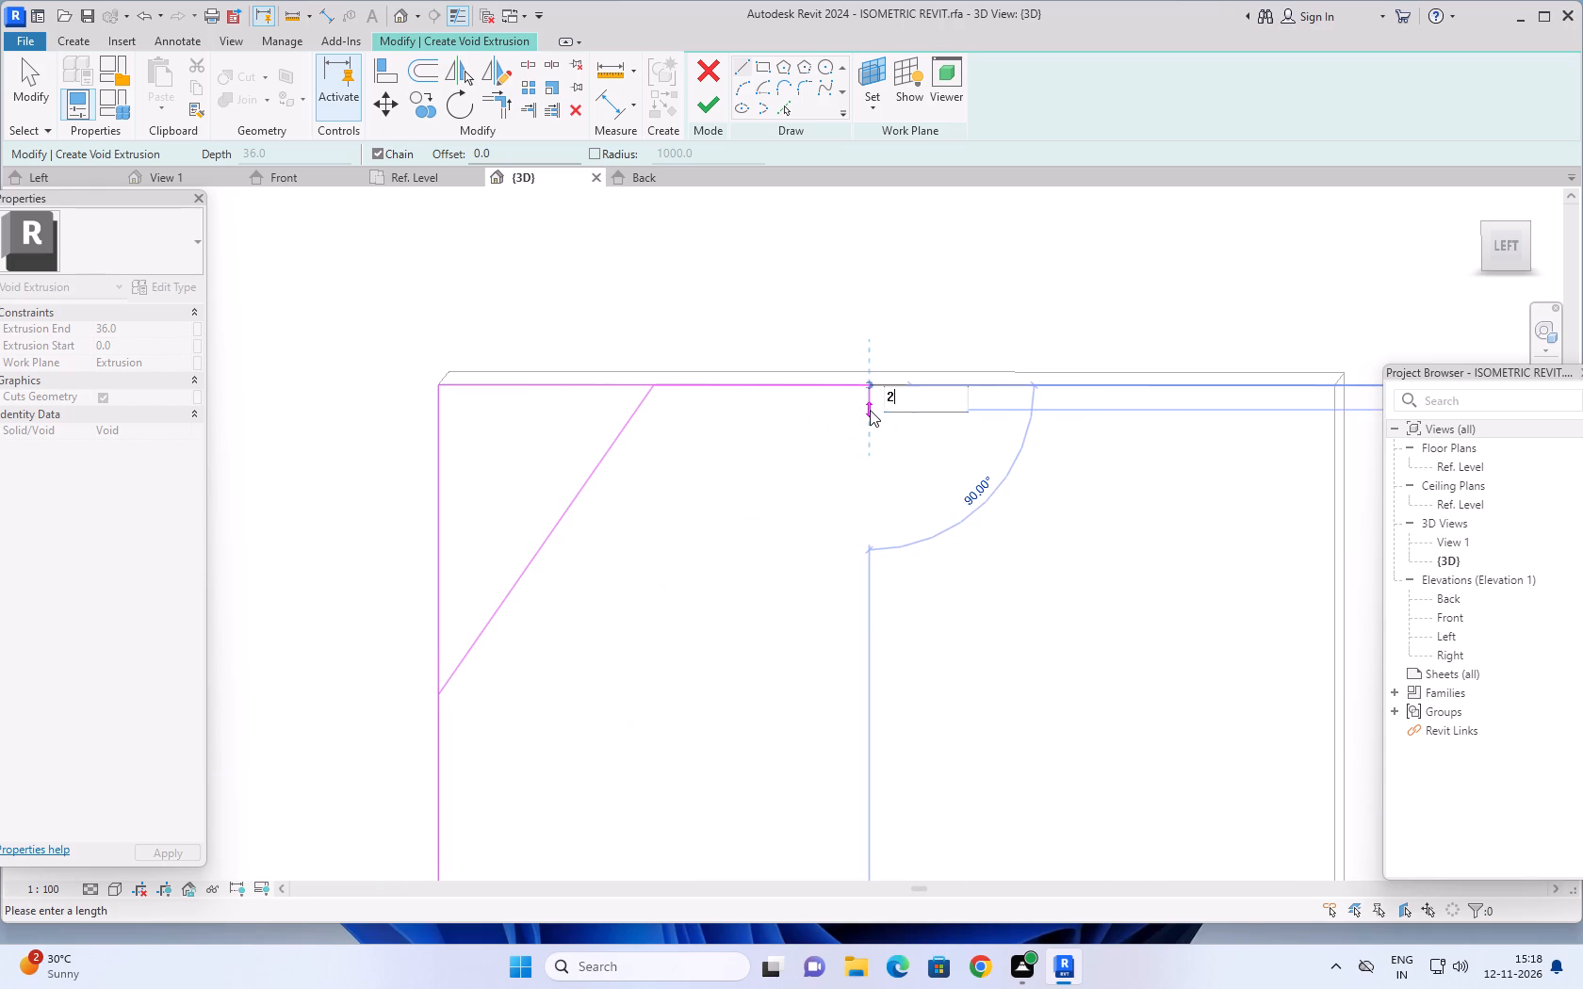
{"action": "key", "text": "Return"}
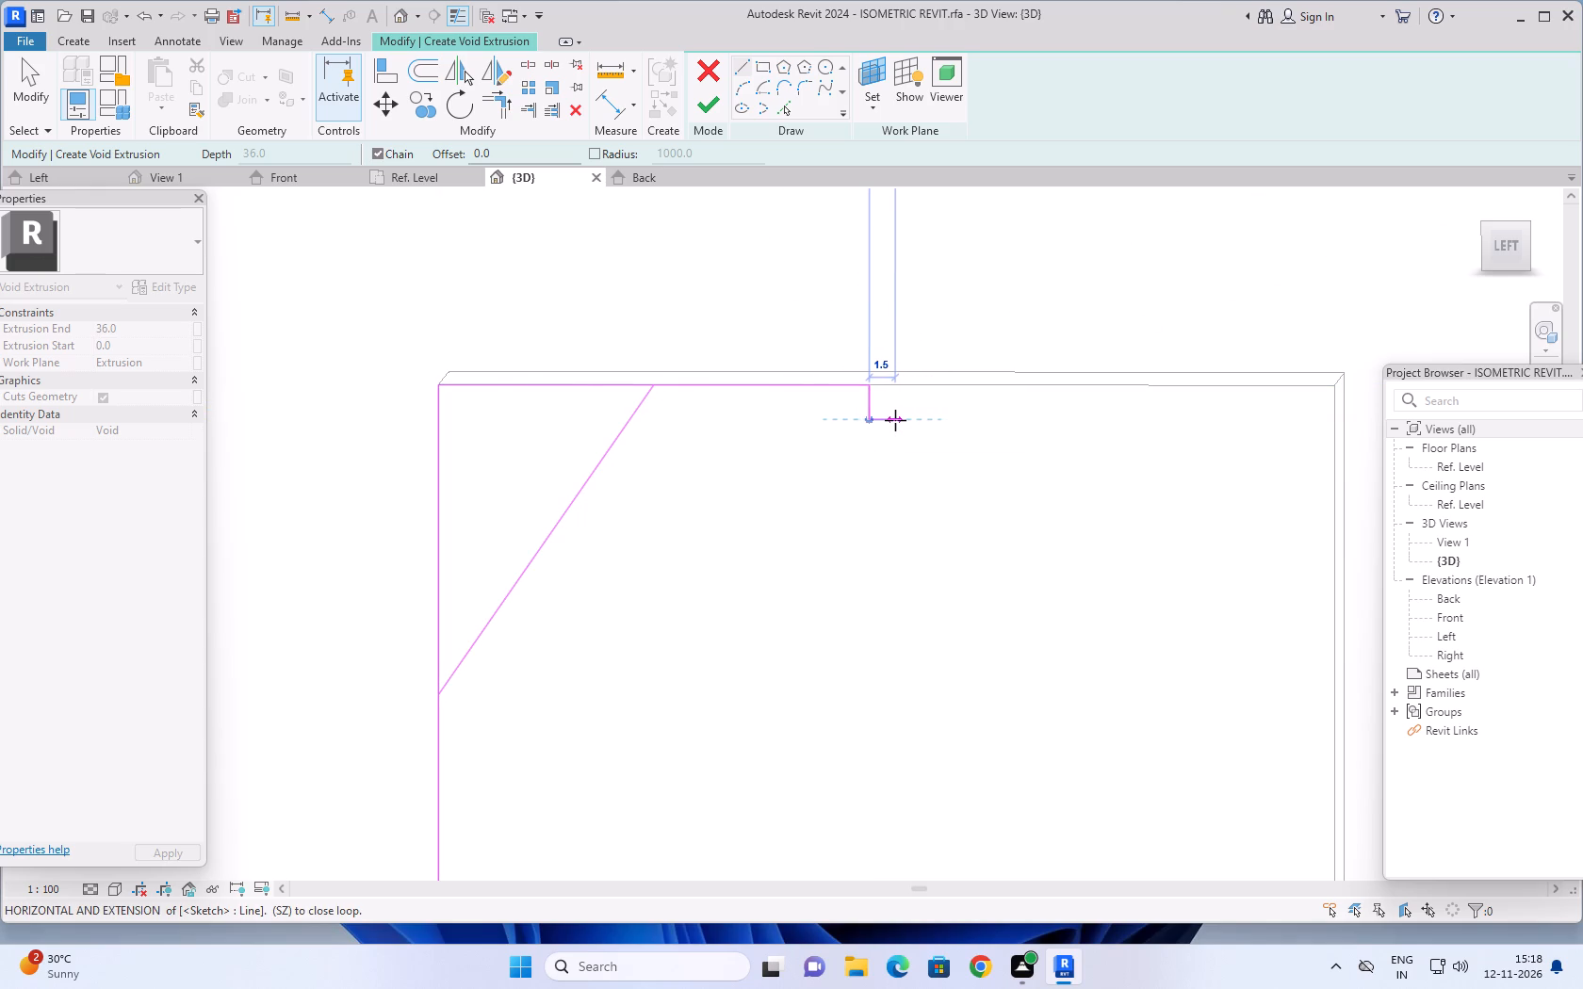
{"action": "key", "text": "2"}
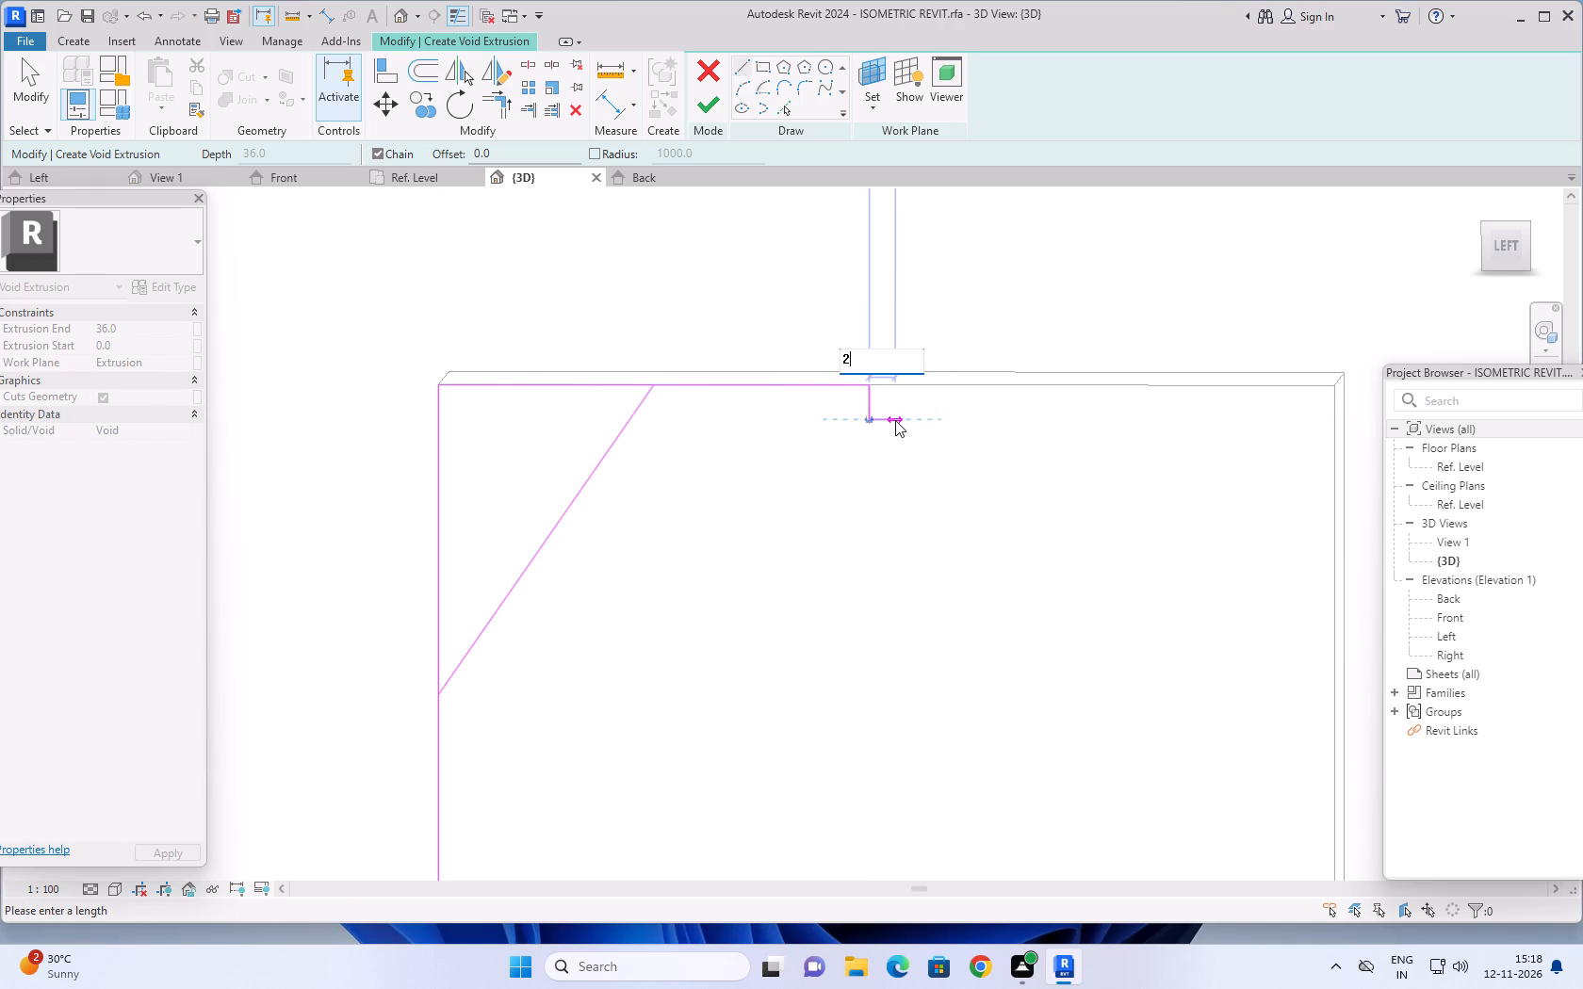
{"action": "key", "text": "Return"}
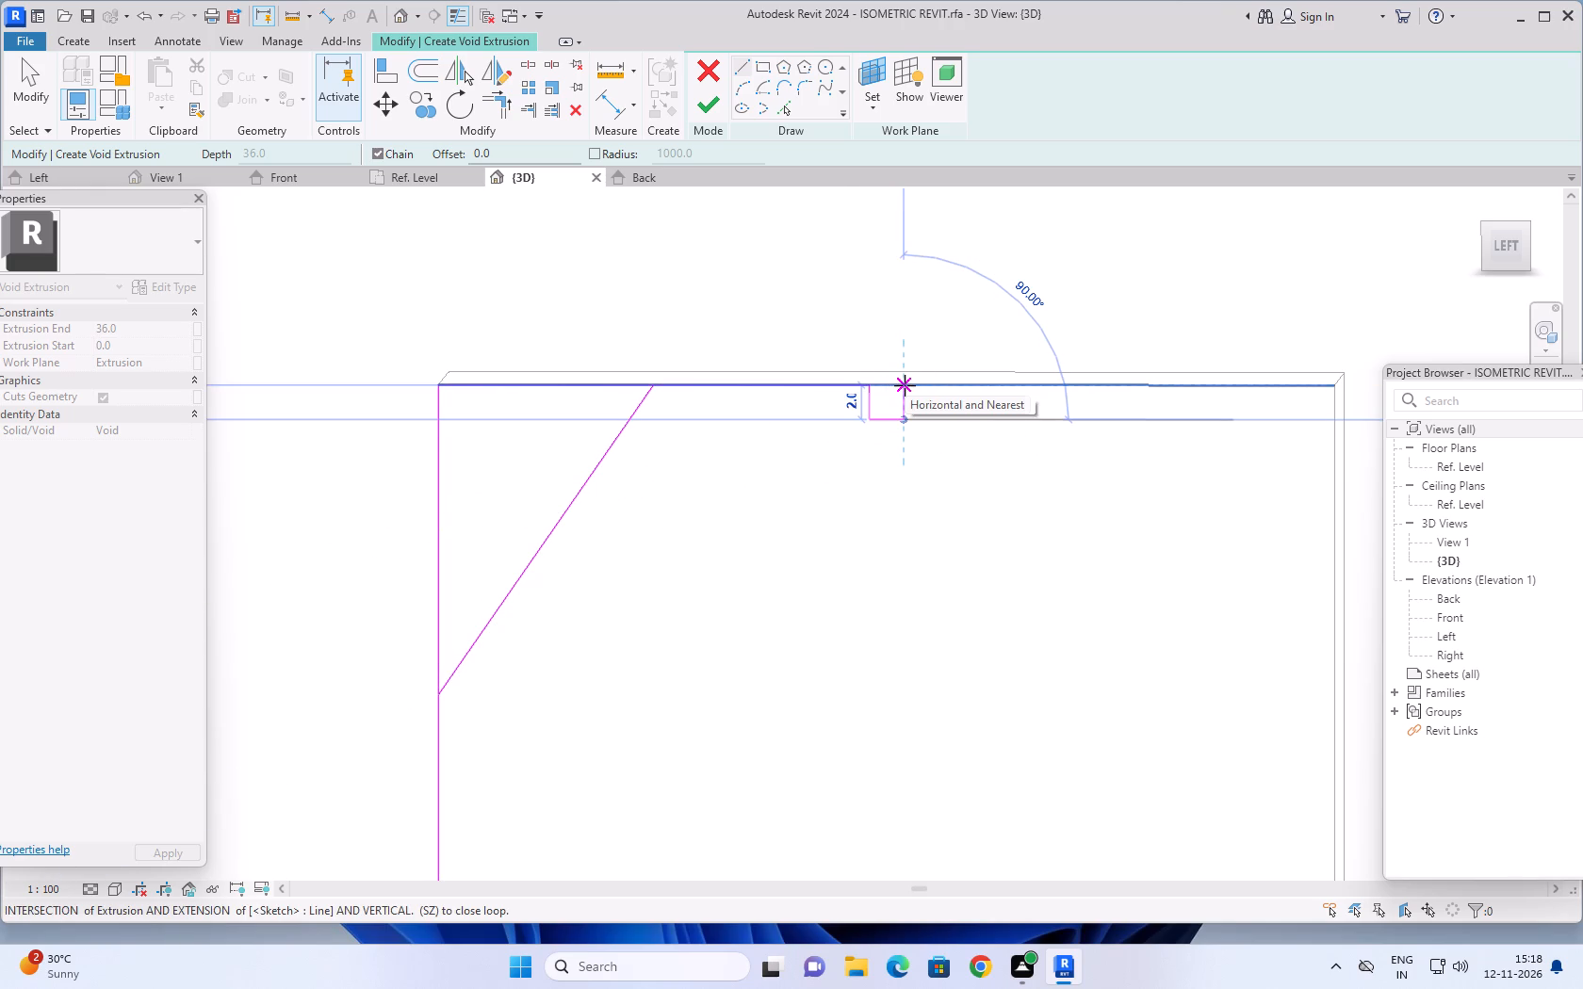
{"action": "left_click", "coordinate": [905, 385]}
{"action": "left_click", "coordinate": [870, 387]}
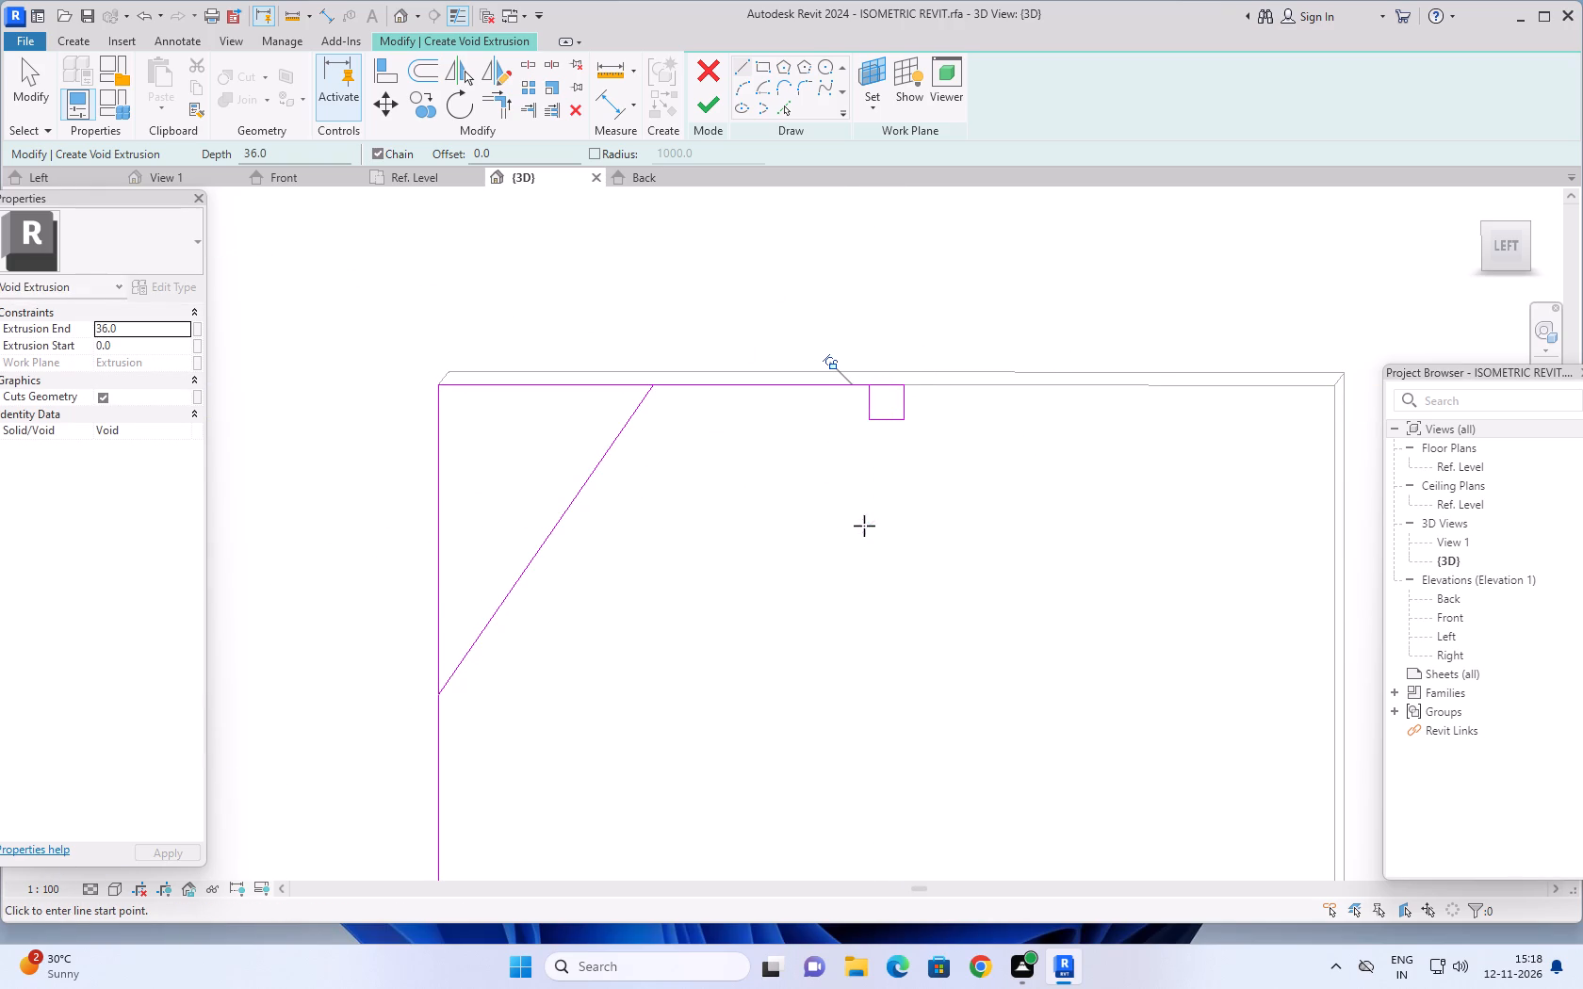
Sketch another 12.5 guide line along the top edge from the square's upper-right corner towards the opposite end of the face.
{"action": "scroll", "coordinate": [882, 531], "scroll_direction": "down", "scroll_amount": 5}
{"action": "middle_click_drag", "start_coordinate": [957, 551], "coordinate": [867, 536]}
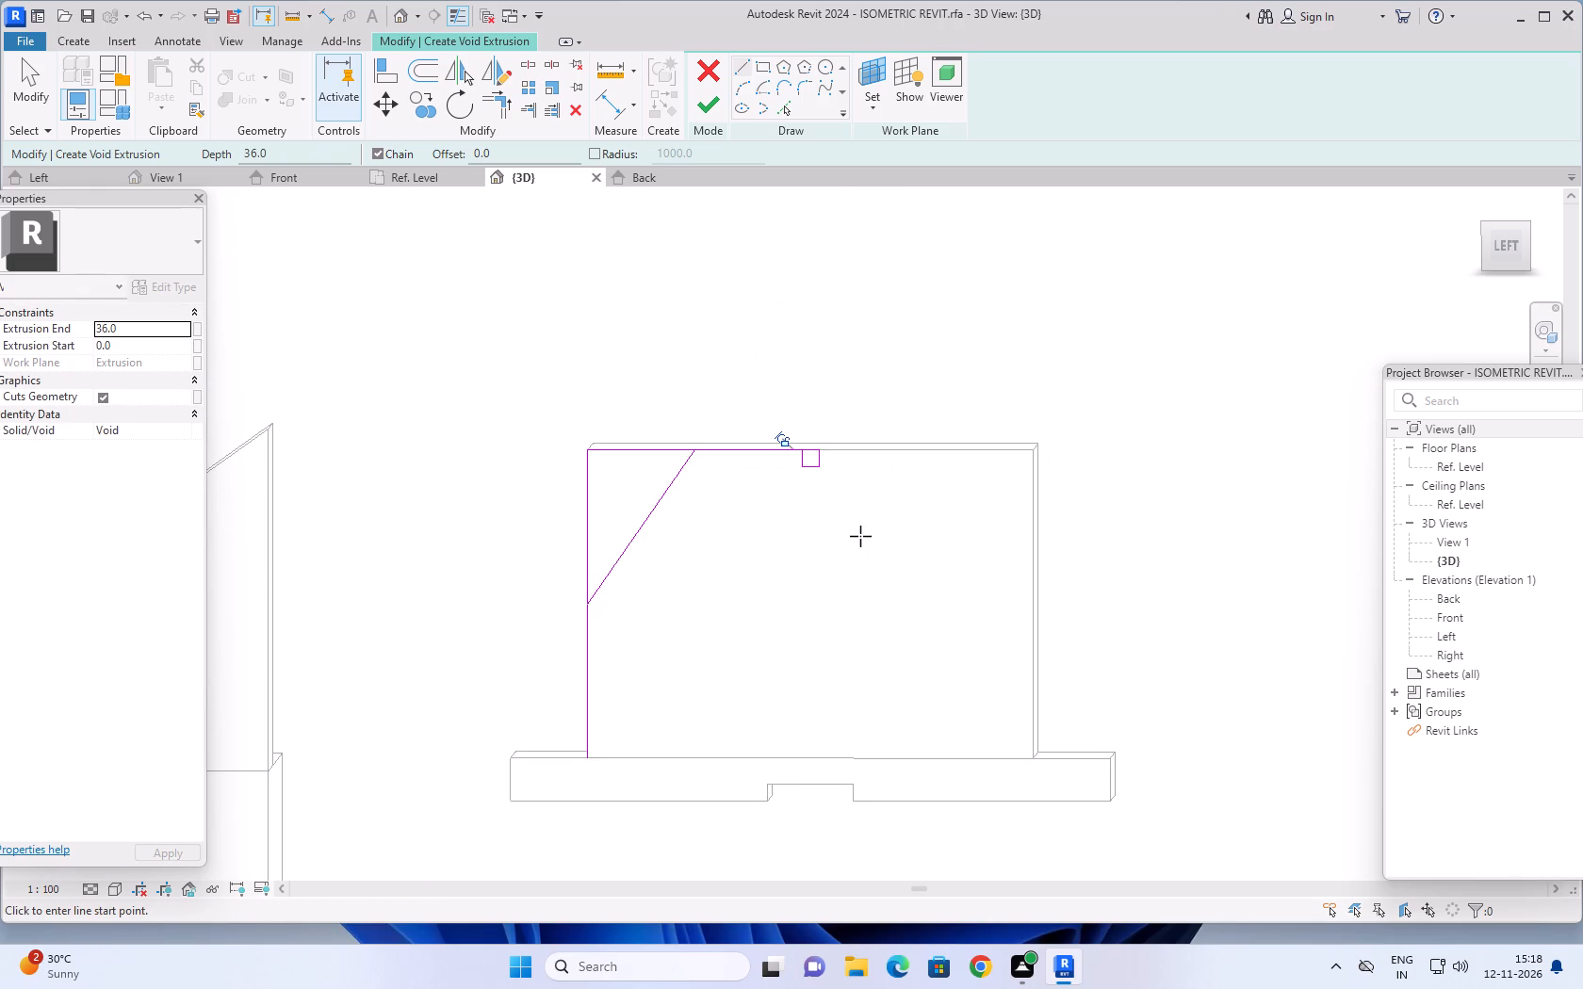
{"action": "scroll", "coordinate": [868, 520], "scroll_direction": "up", "scroll_amount": 1}
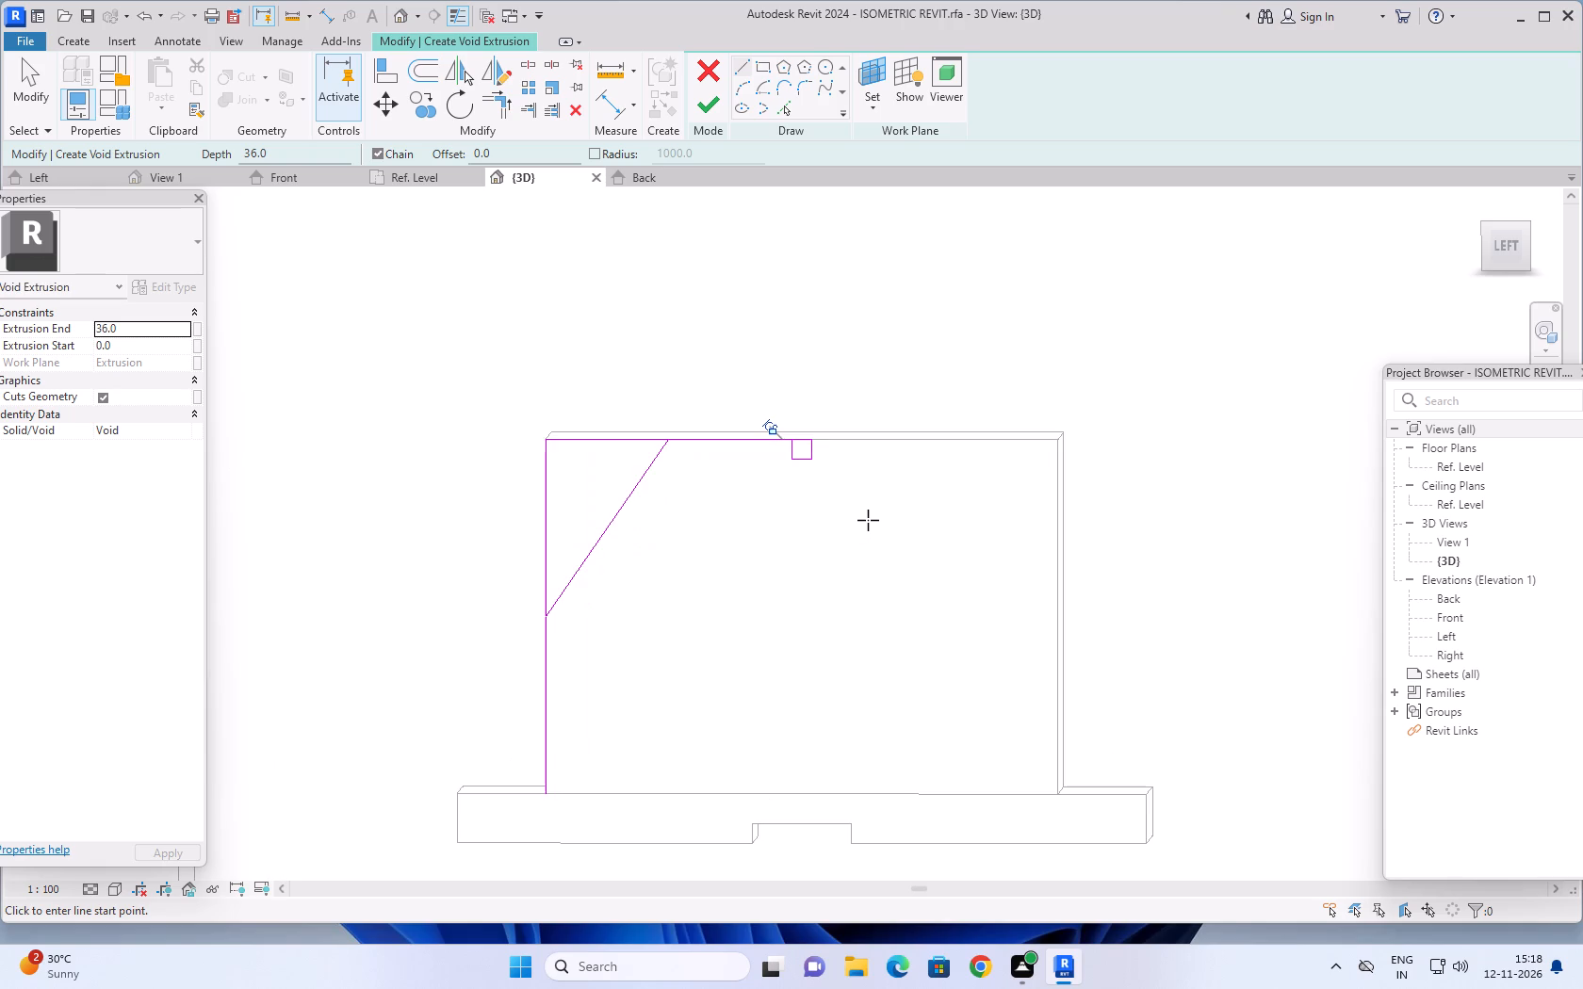
{"action": "scroll", "coordinate": [868, 520], "scroll_direction": "up", "scroll_amount": 1}
{"action": "scroll", "coordinate": [830, 454], "scroll_direction": "up", "scroll_amount": 2}
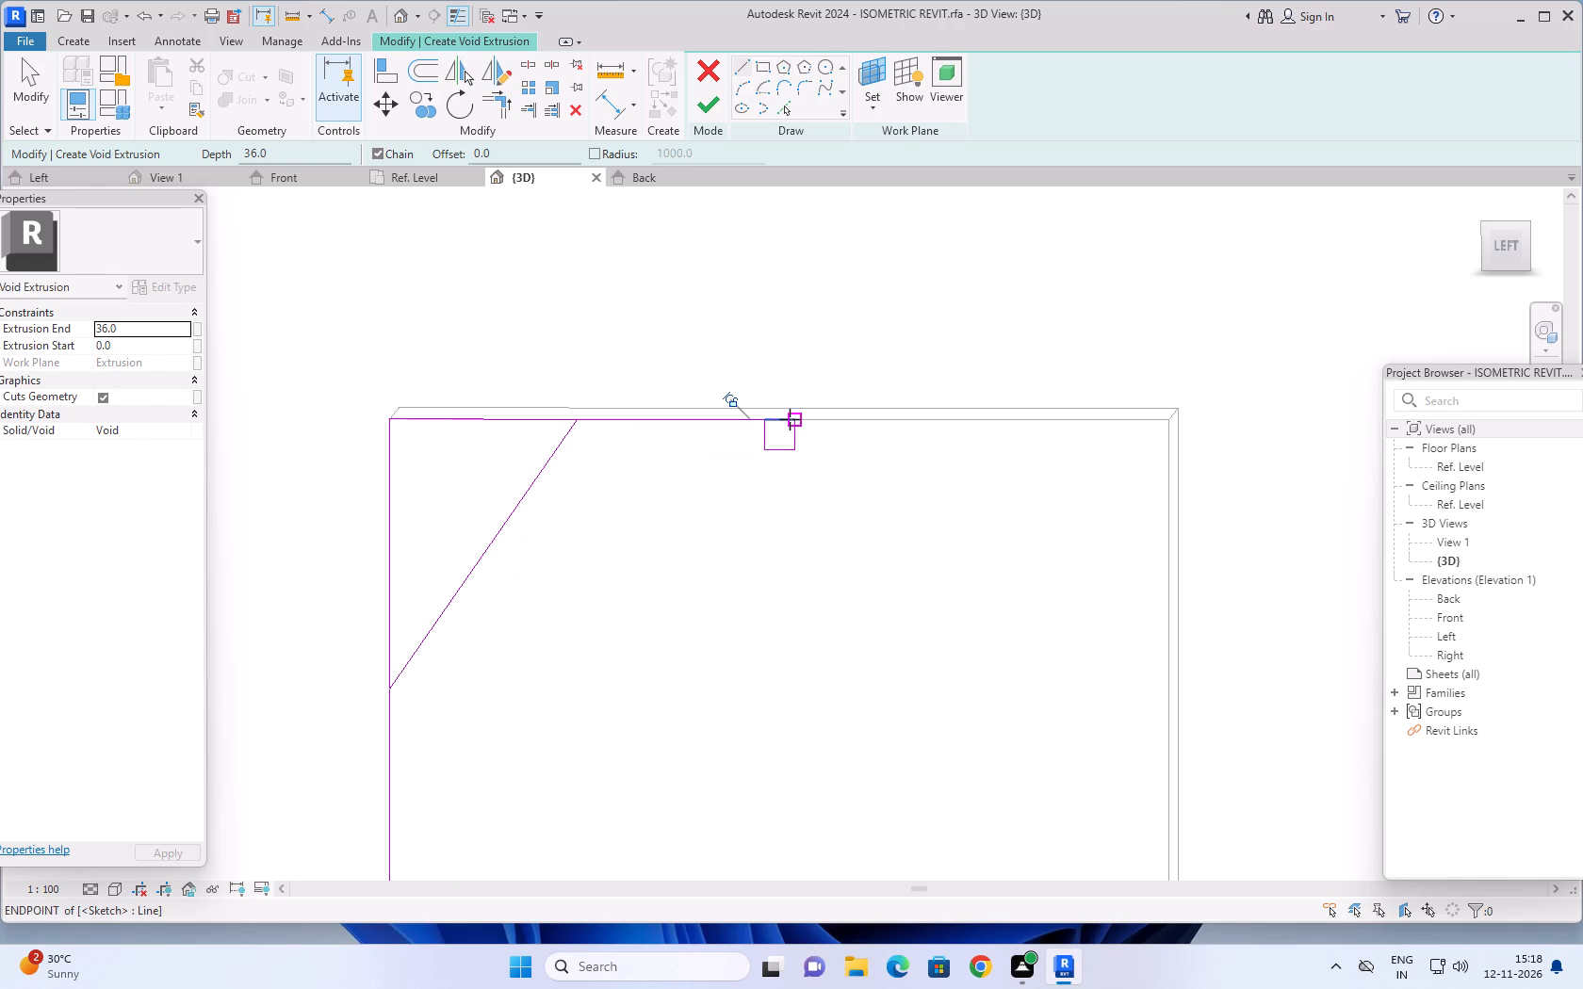
{"action": "left_click", "coordinate": [797, 419]}
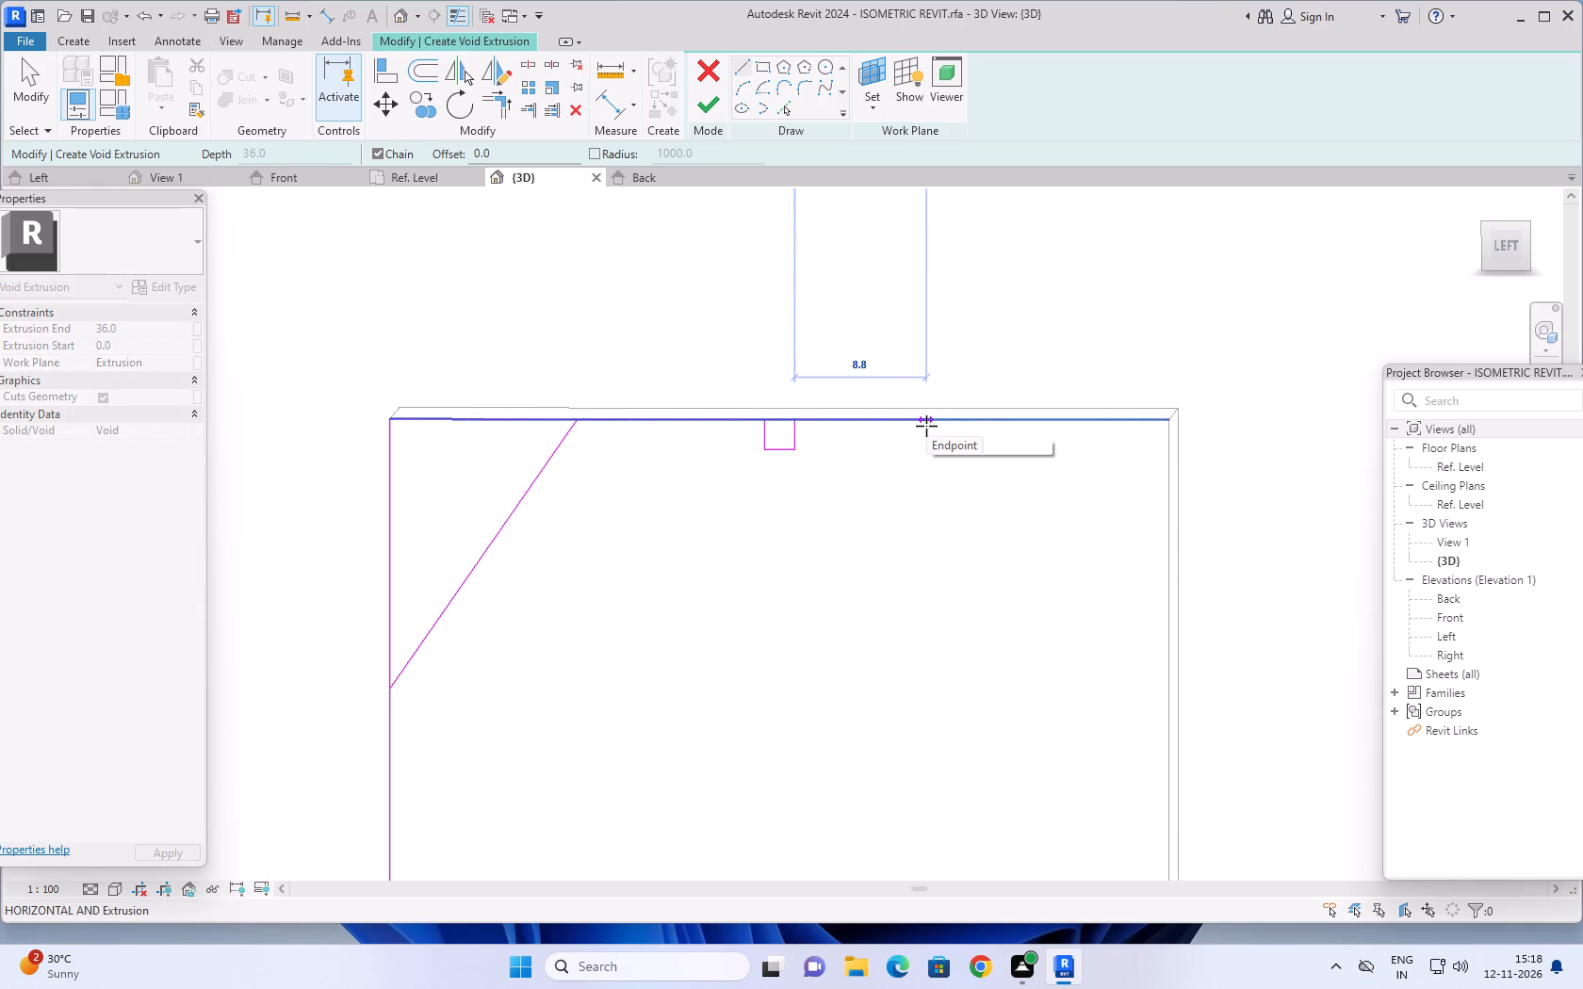
{"action": "type", "text": "12.5"}
{"action": "key", "text": "Return"}
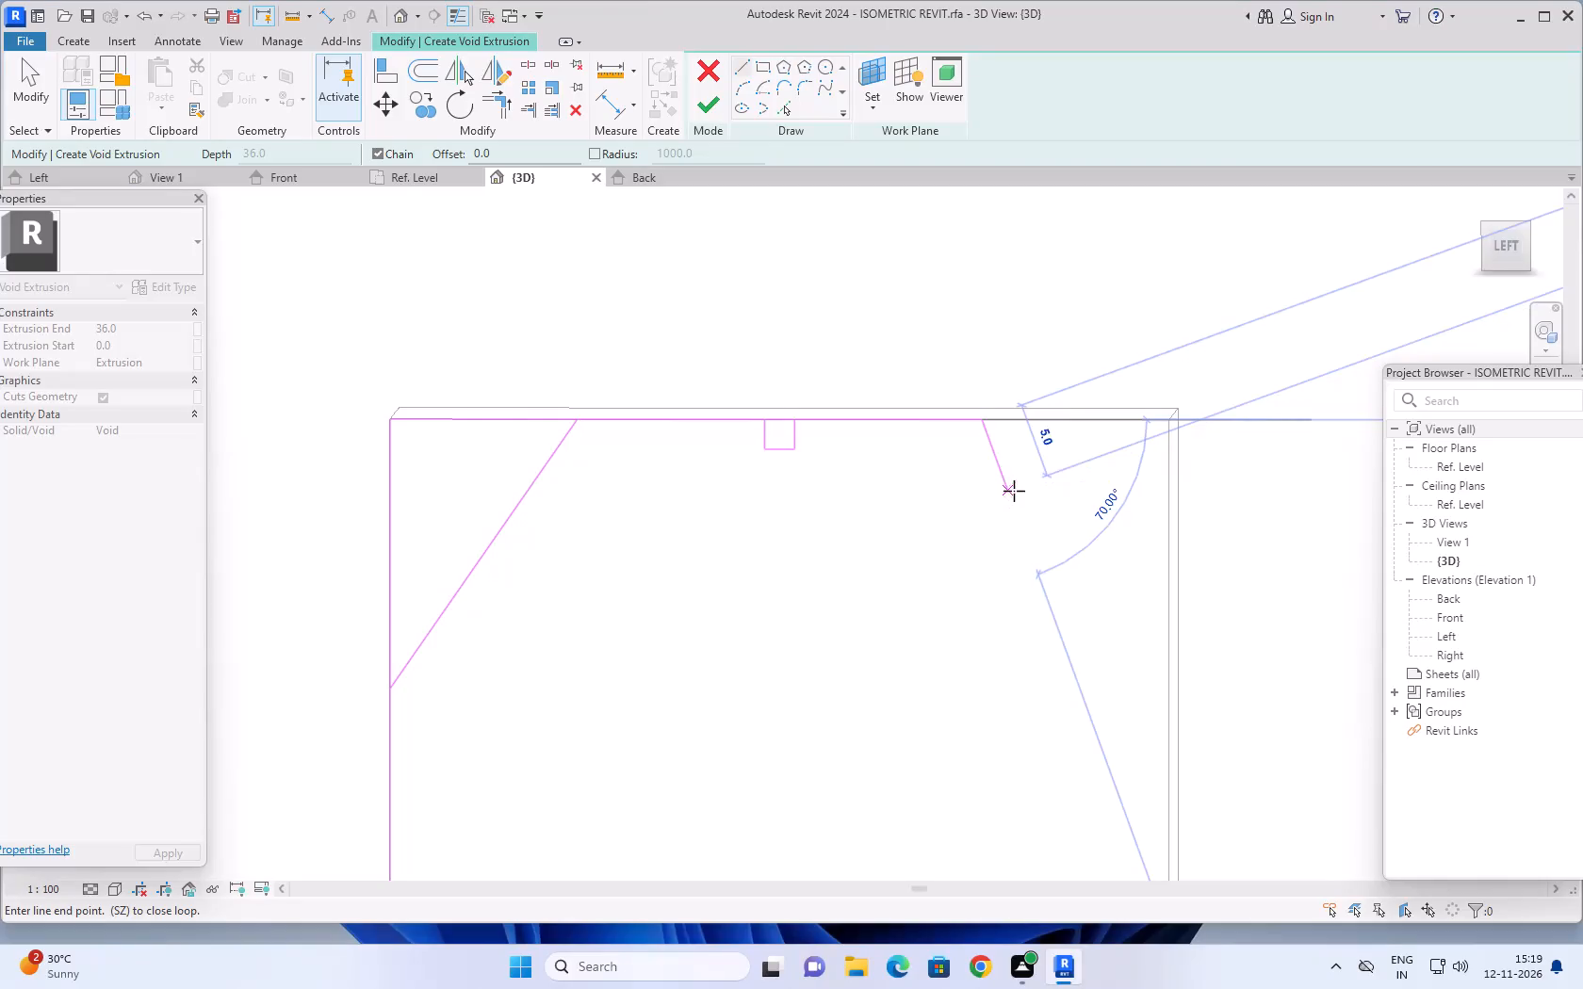
{"action": "key", "text": "Escape"}
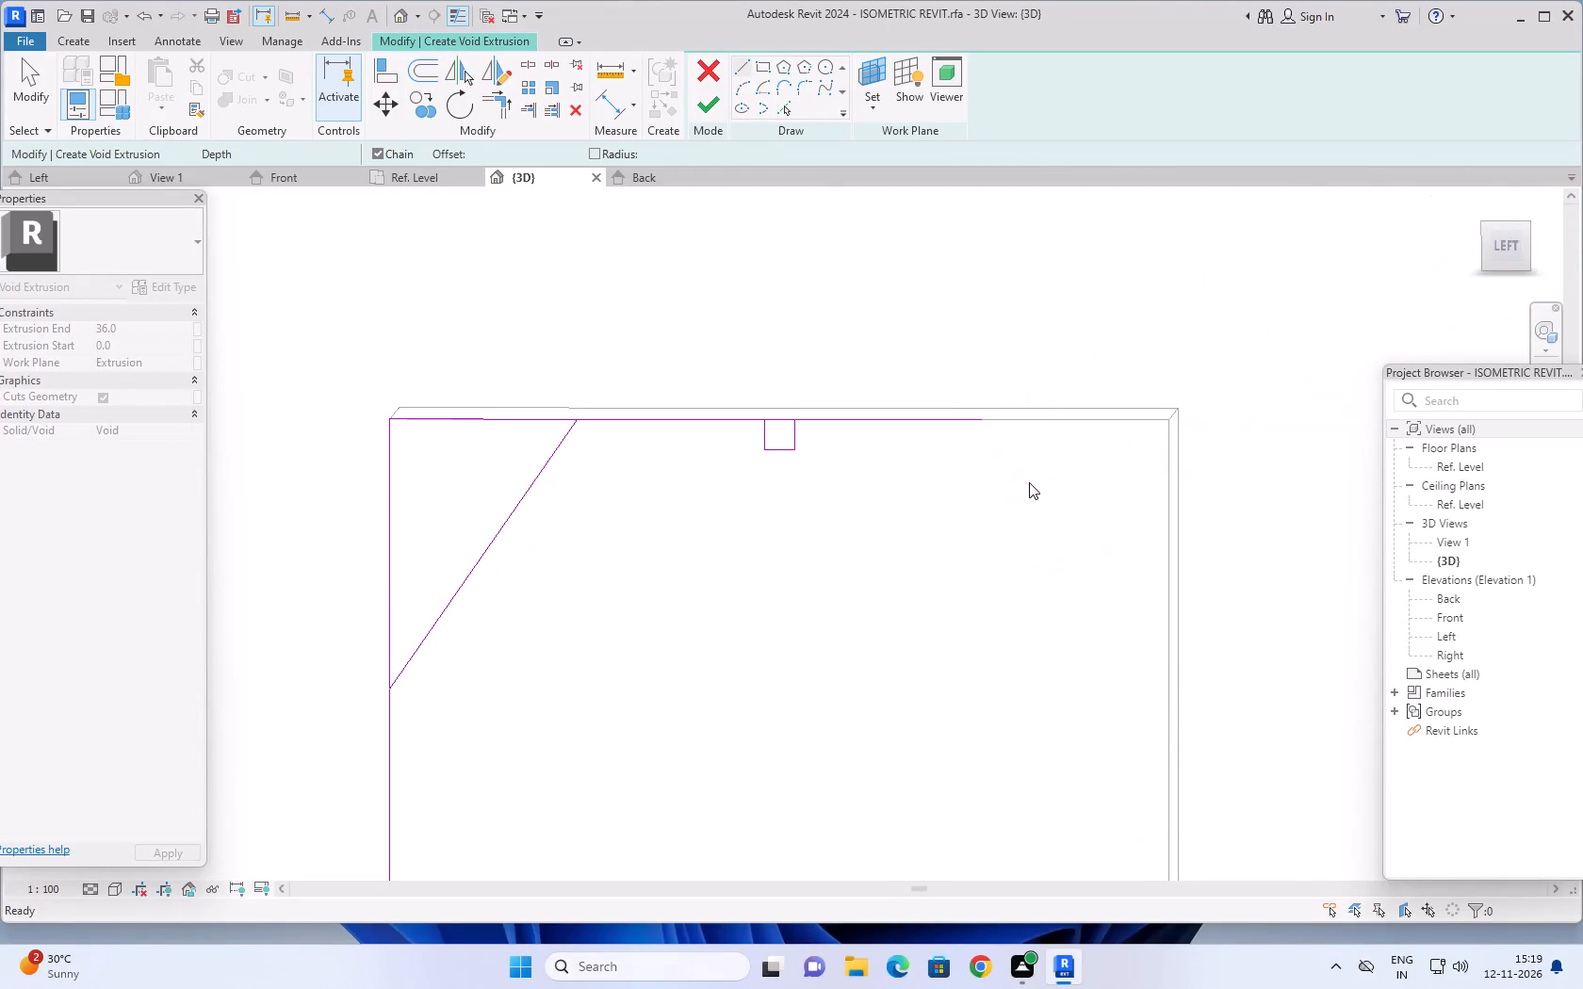
Sketch an 18 vertical guide line from the face's lower-right corner up along its right edge.
{"action": "scroll", "coordinate": [1028, 543], "scroll_direction": "down", "scroll_amount": 4}
{"action": "middle_click_drag", "start_coordinate": [1036, 575], "coordinate": [1009, 476]}
{"action": "scroll", "coordinate": [1013, 500], "scroll_direction": "up", "scroll_amount": 1}
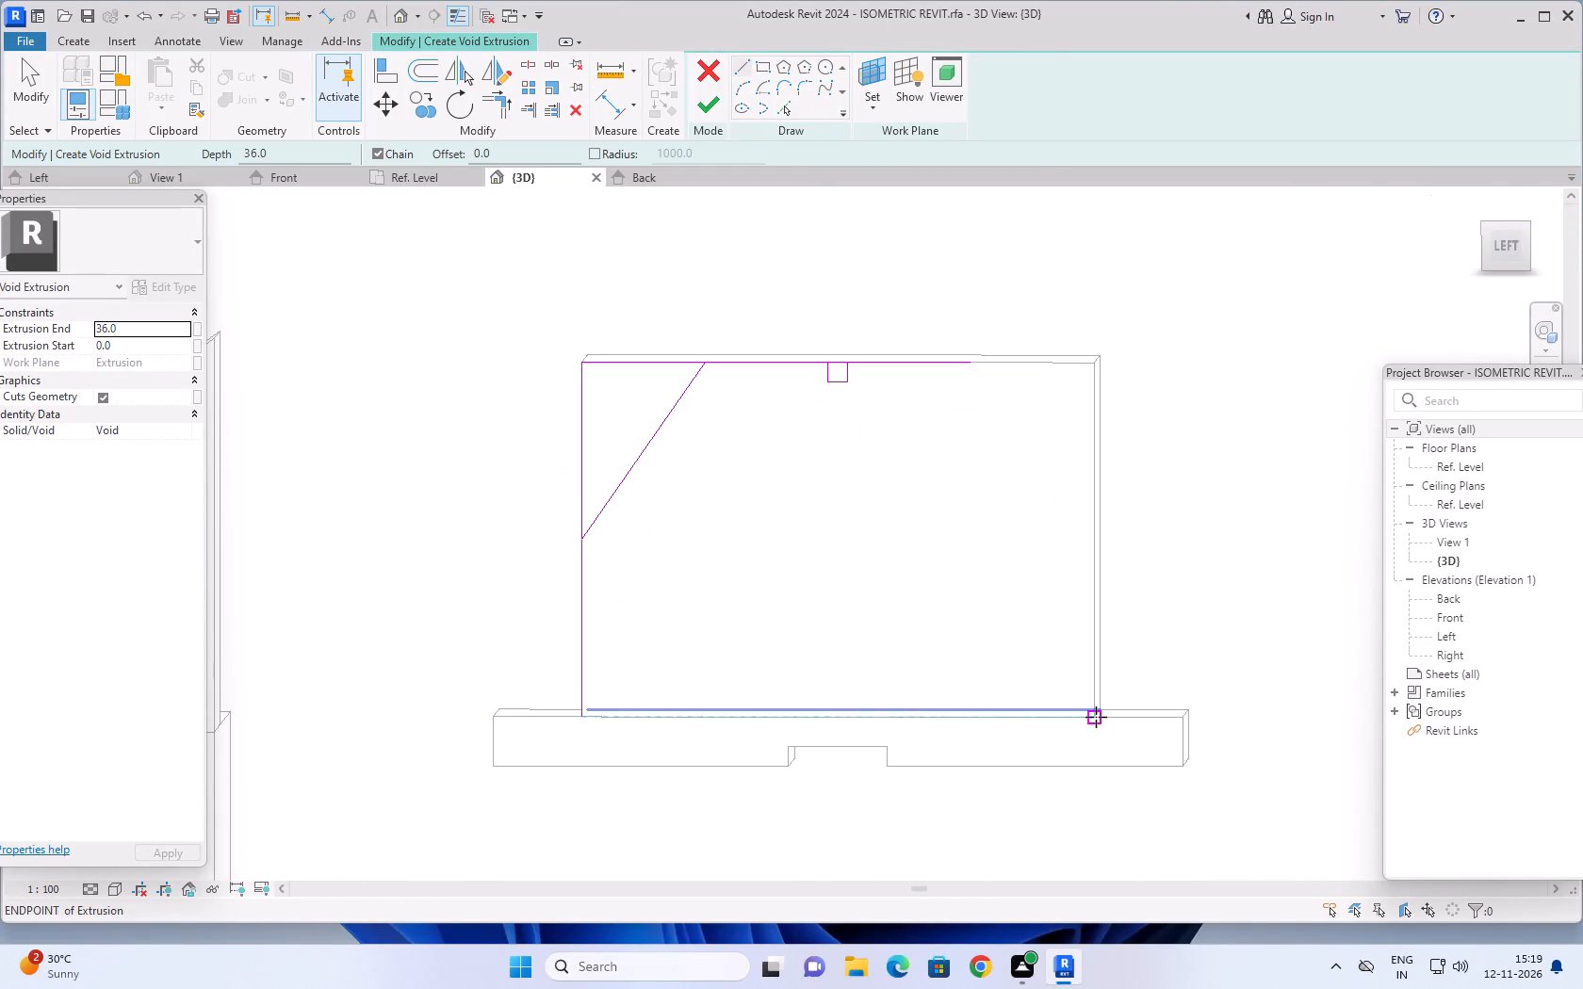
{"action": "left_click", "coordinate": [1094, 717]}
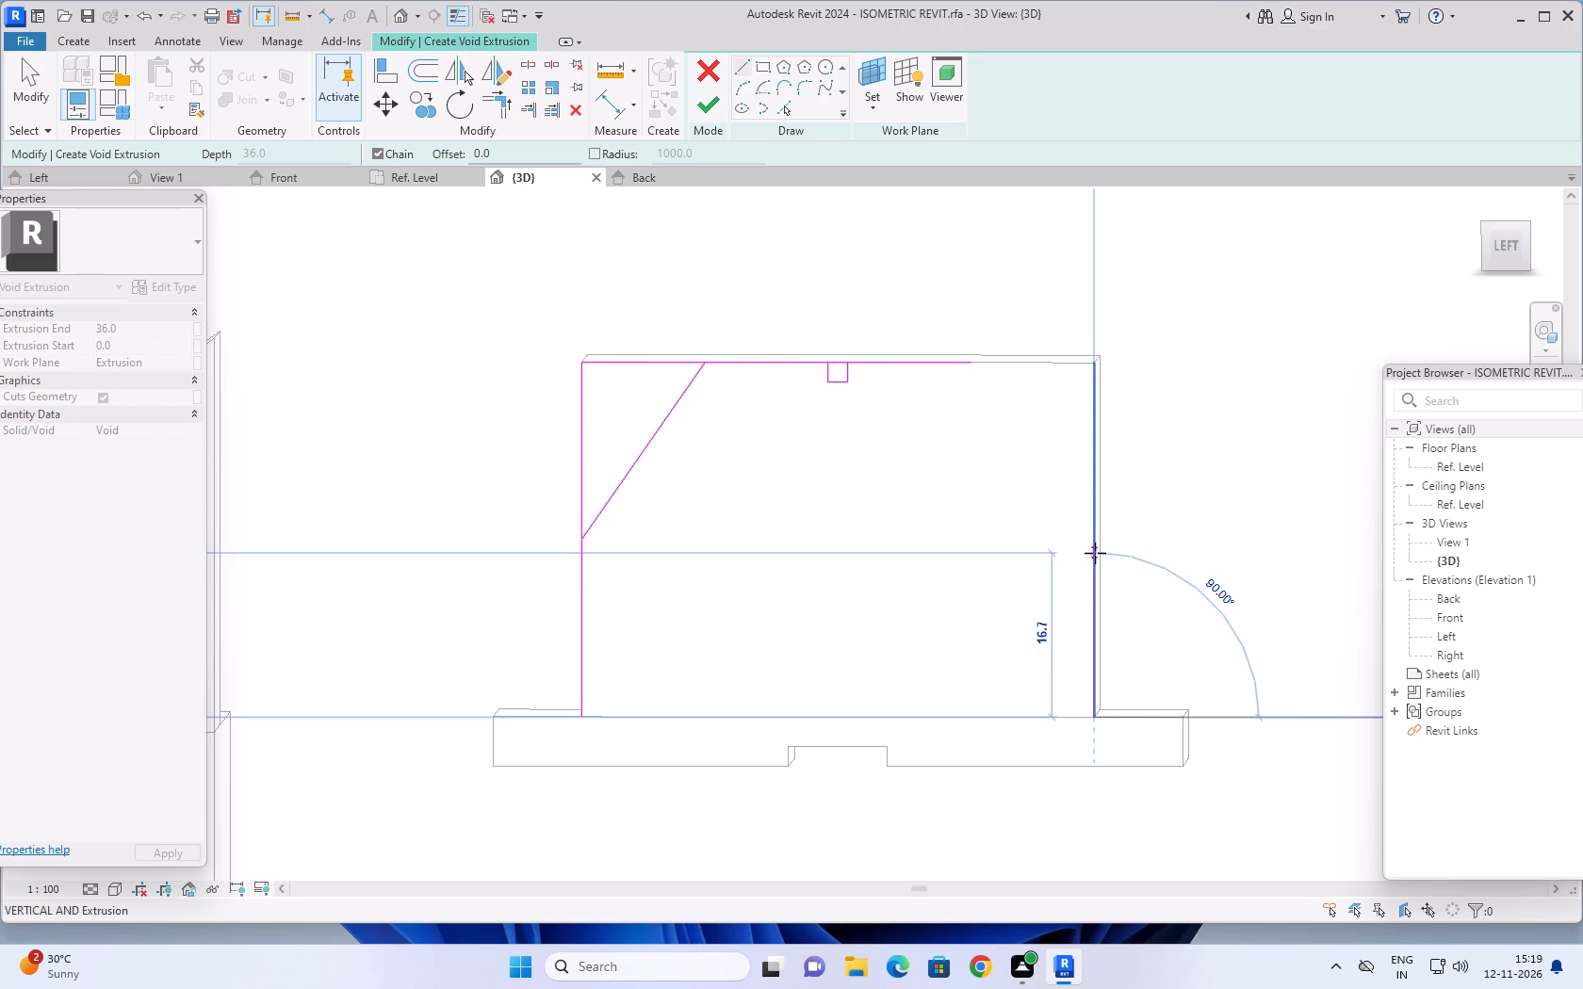
{"action": "type", "text": "18"}
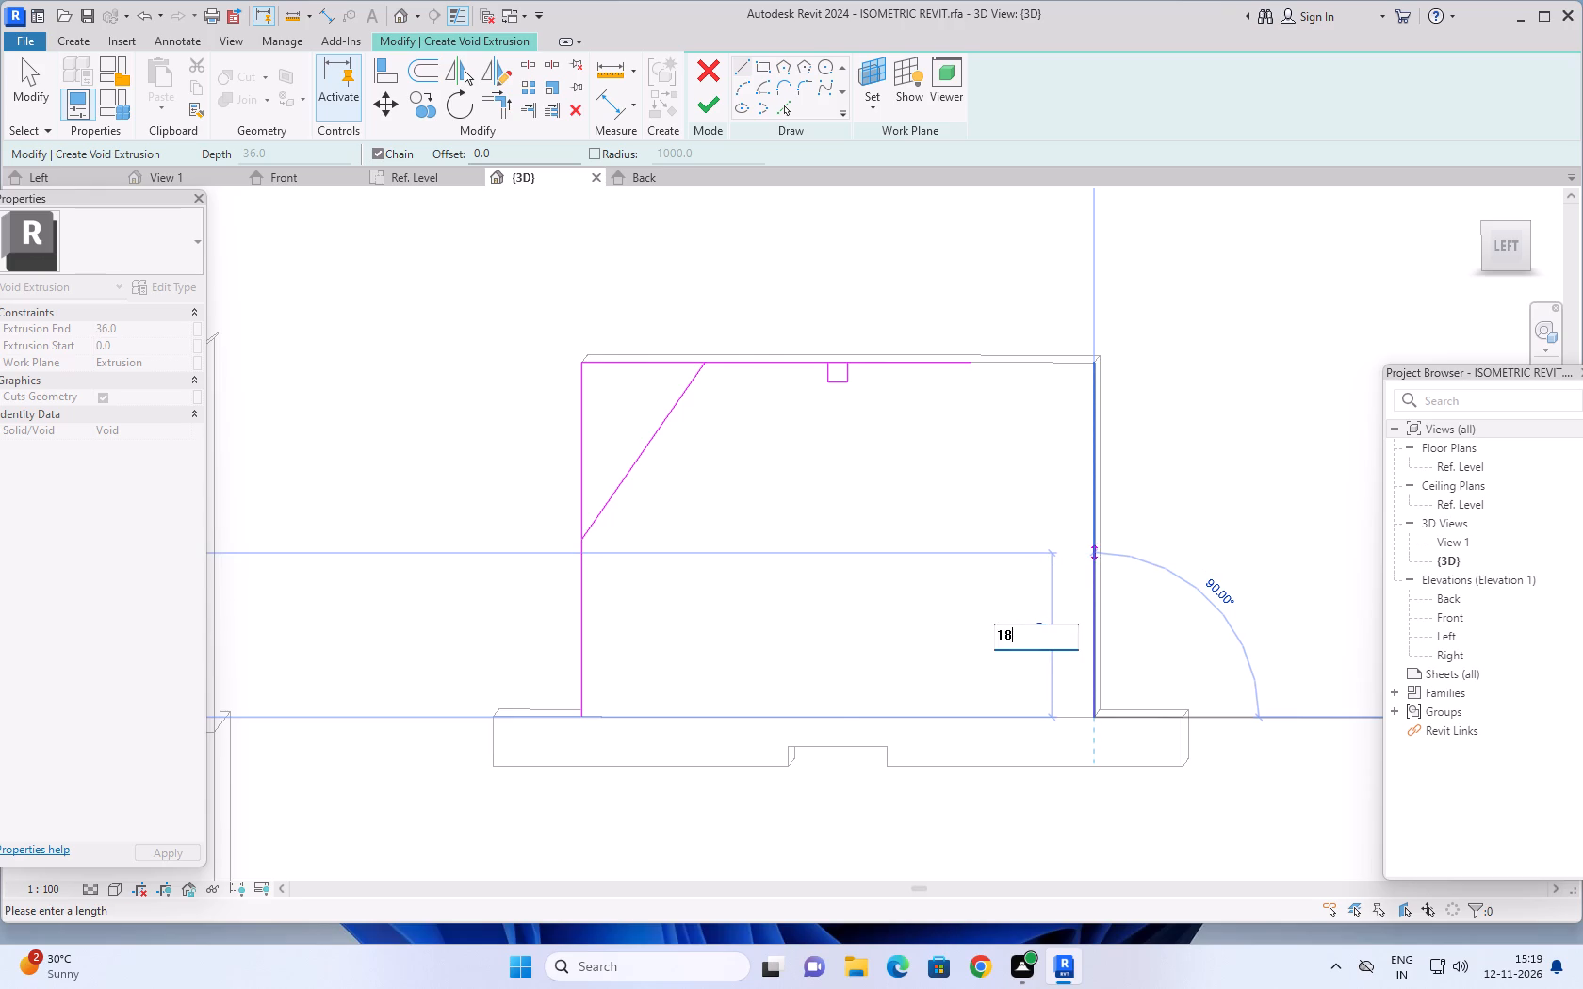
{"action": "key", "text": "Return"}
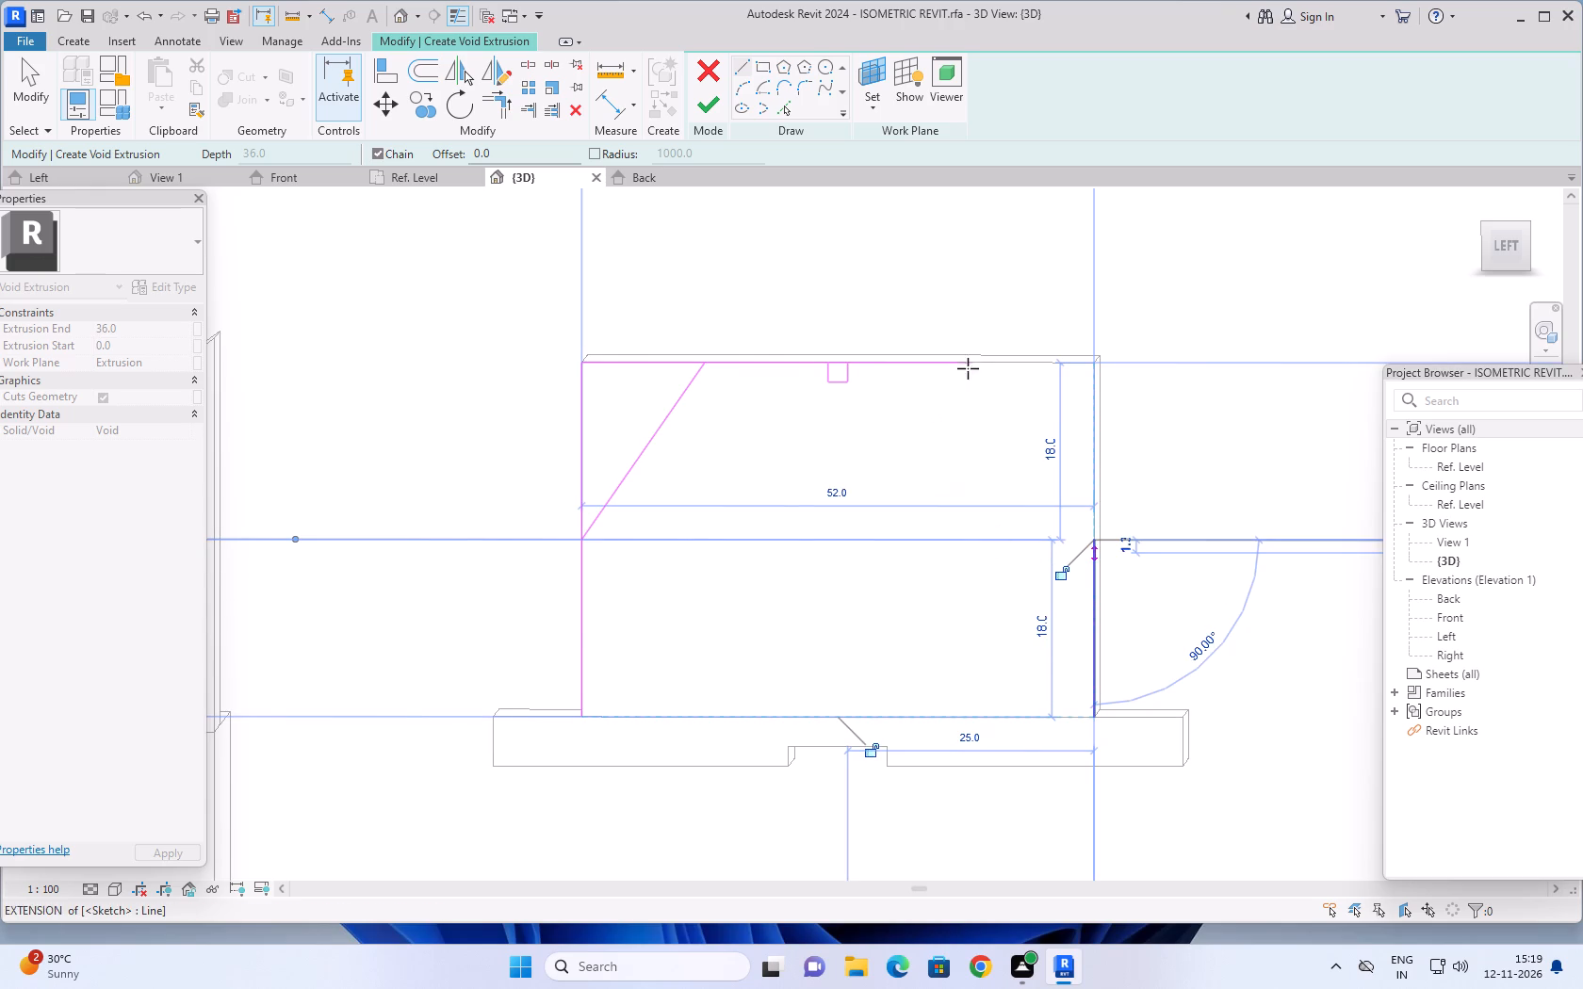
Sketch a closed triangle at the face's upper-right corner, sloping from the right guide line's upper end to the end of the top guide line.
{"action": "left_click", "coordinate": [968, 365]}
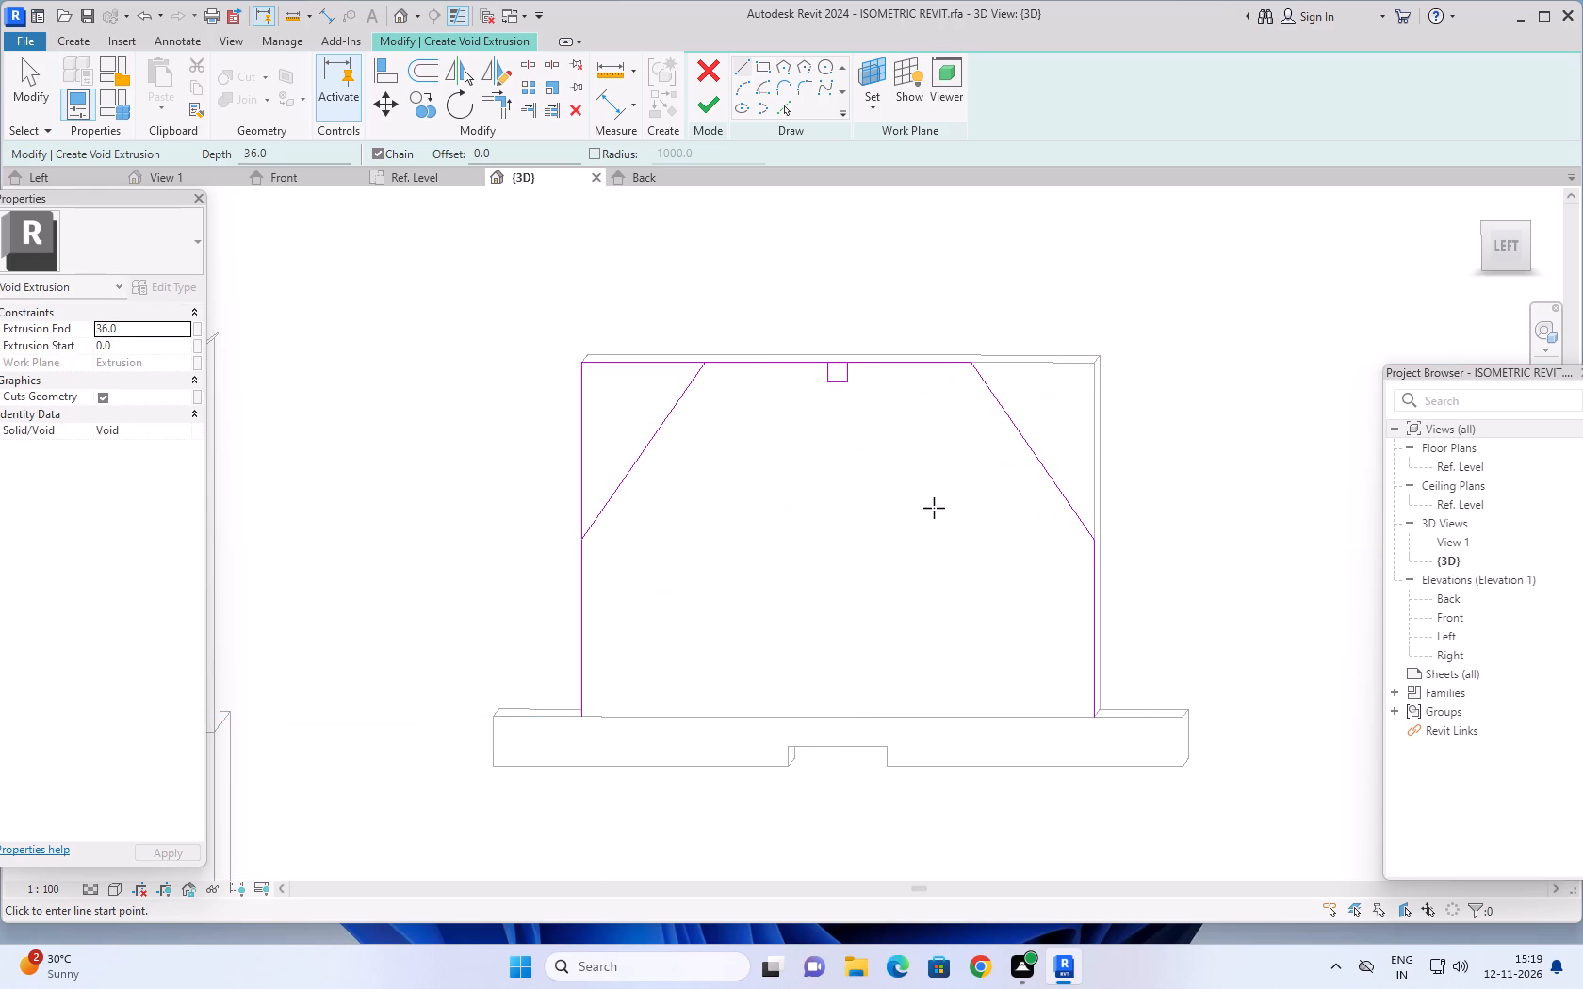
{"action": "scroll", "coordinate": [1000, 394], "scroll_direction": "up", "scroll_amount": 2}
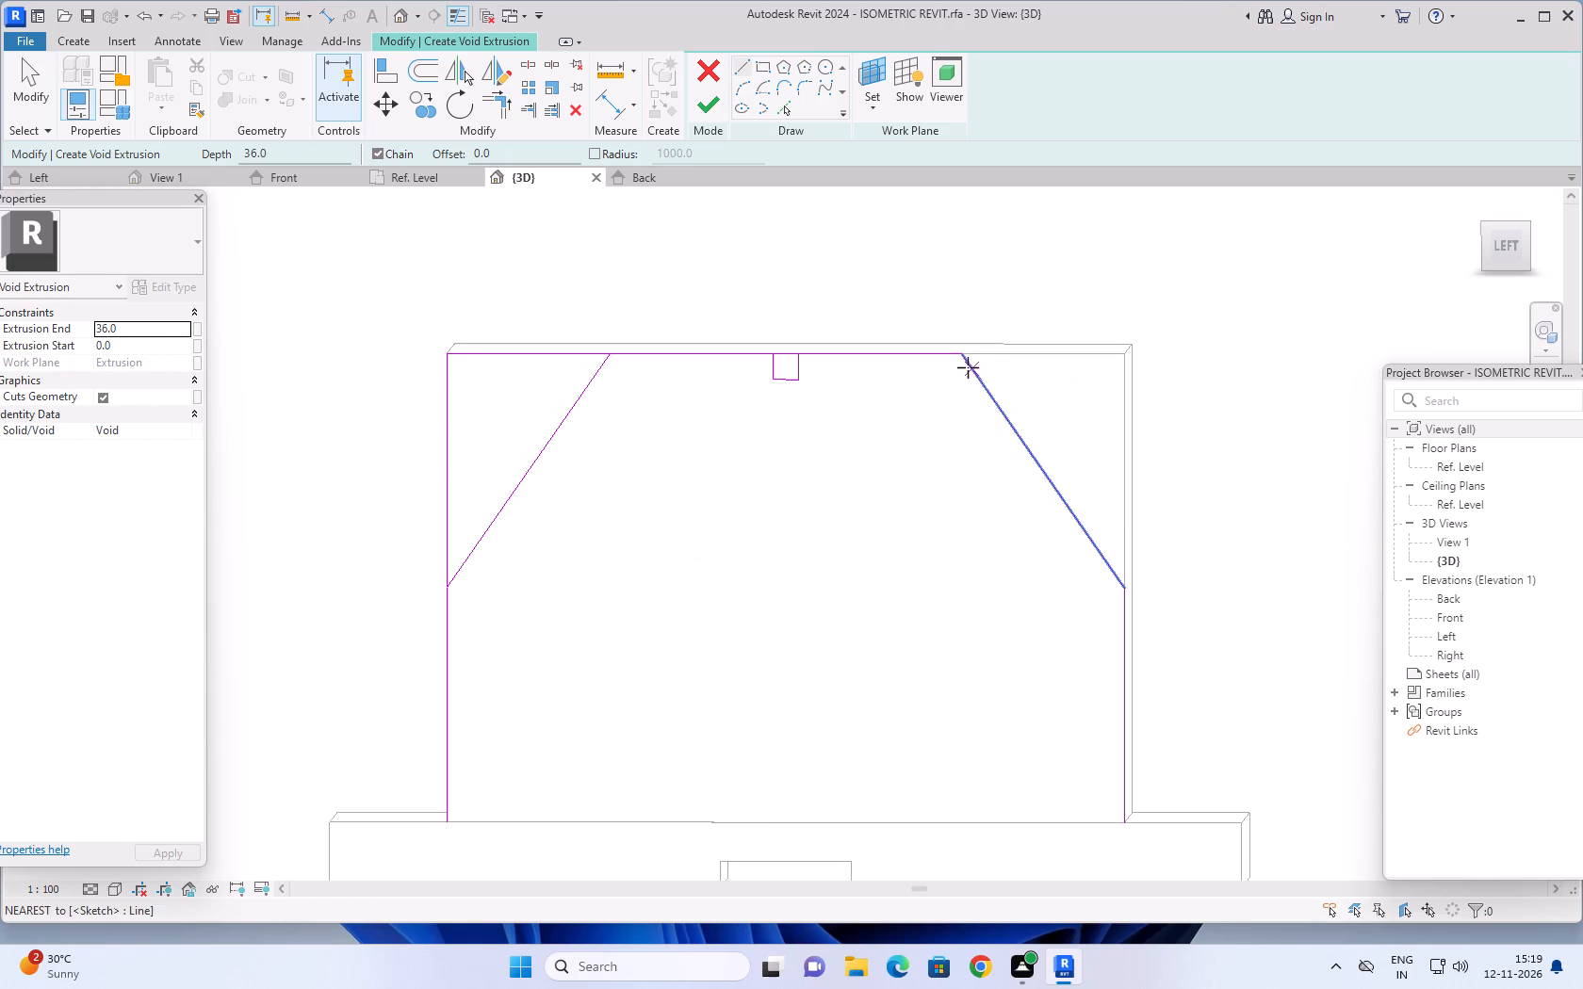
{"action": "left_click", "coordinate": [961, 355]}
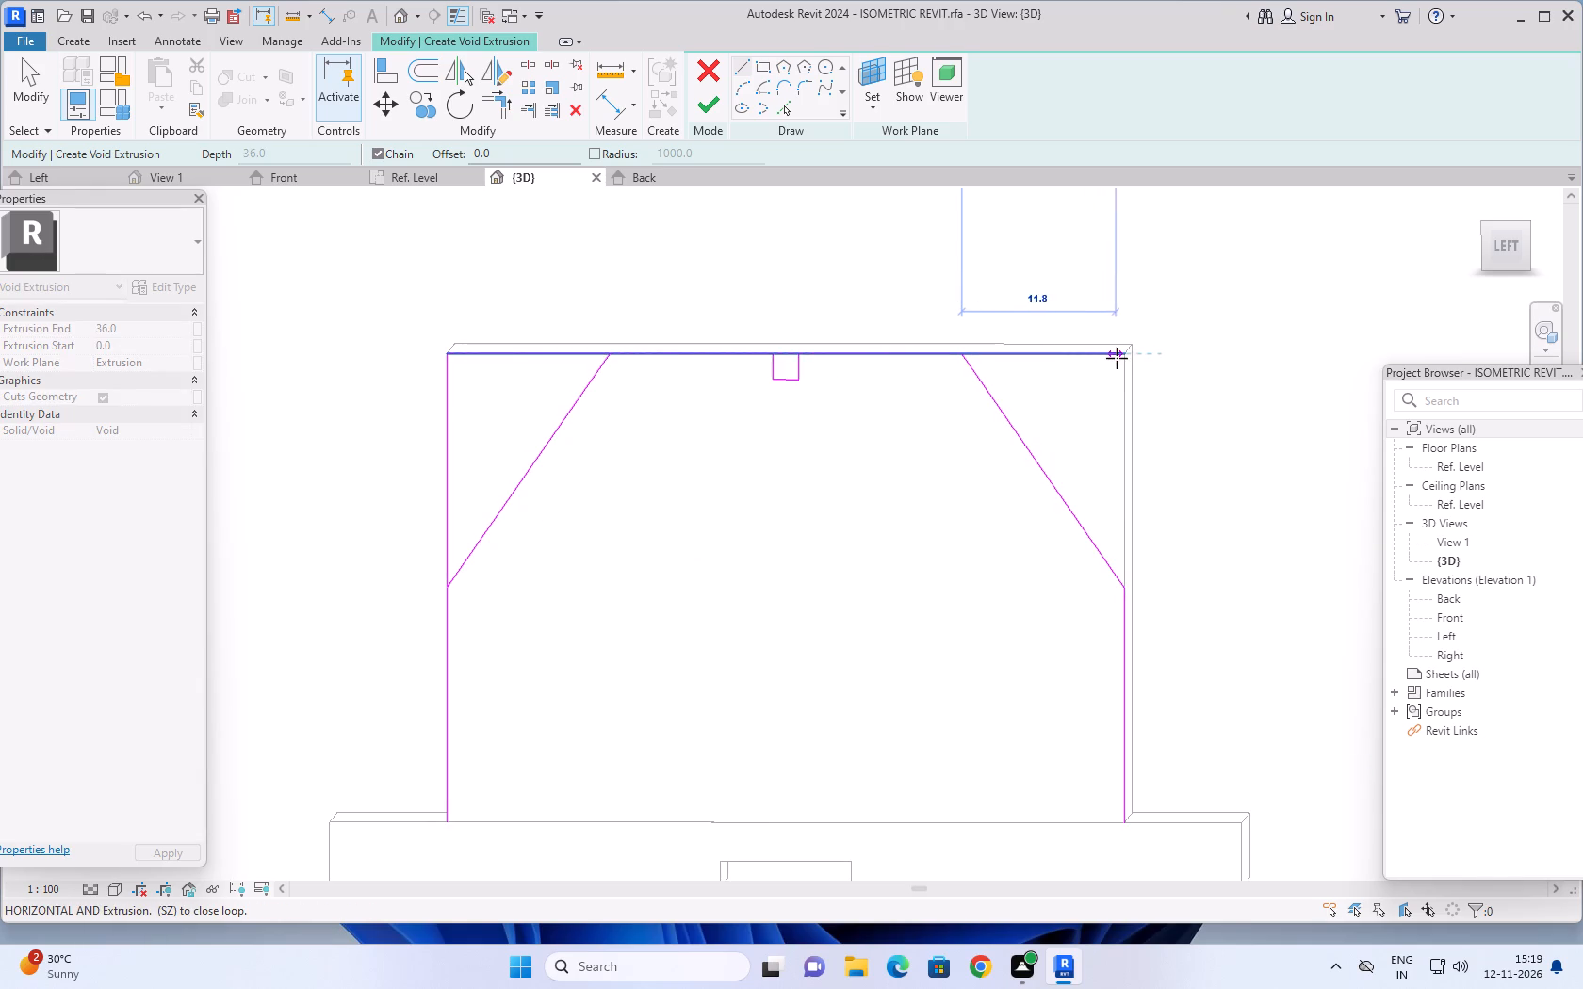
{"action": "left_click", "coordinate": [1123, 358]}
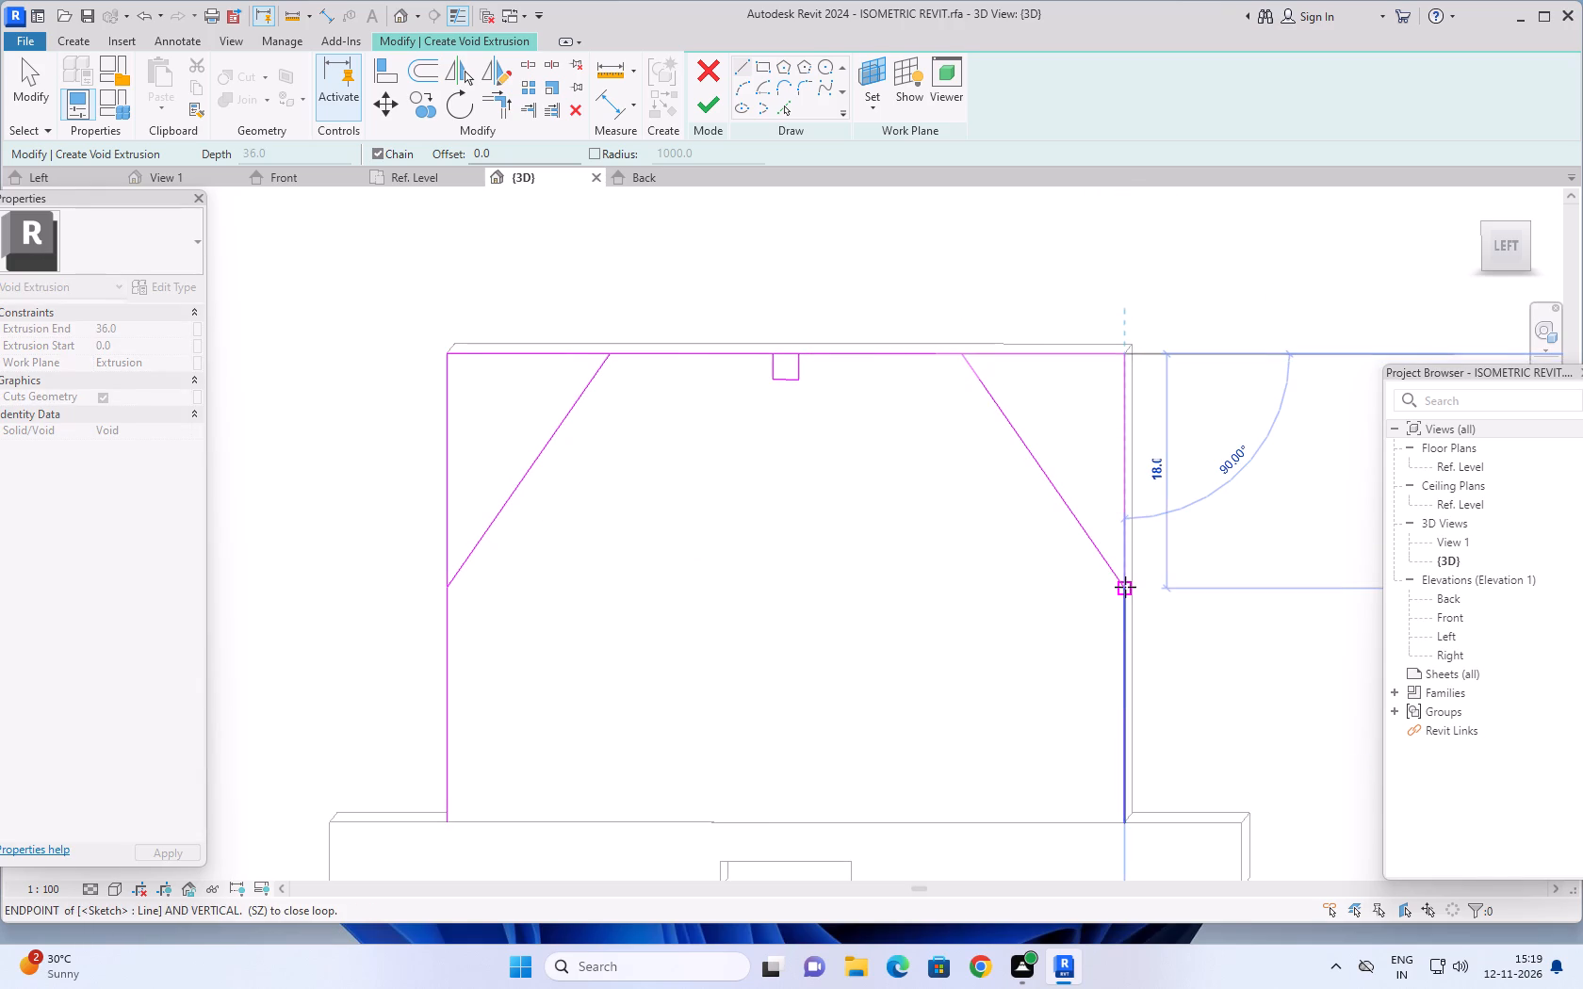
{"action": "left_click", "coordinate": [1125, 587]}
{"action": "key", "text": "Escape"}
{"action": "scroll", "coordinate": [986, 648], "scroll_direction": "down", "scroll_amount": 2}
{"action": "key", "text": "Escape"}
{"action": "middle_click_drag", "start_coordinate": [956, 663], "coordinate": [1027, 617]}
{"action": "key", "text": "Escape"}
{"action": "key", "text": "Escape"}
{"action": "key", "text": "Escape"}
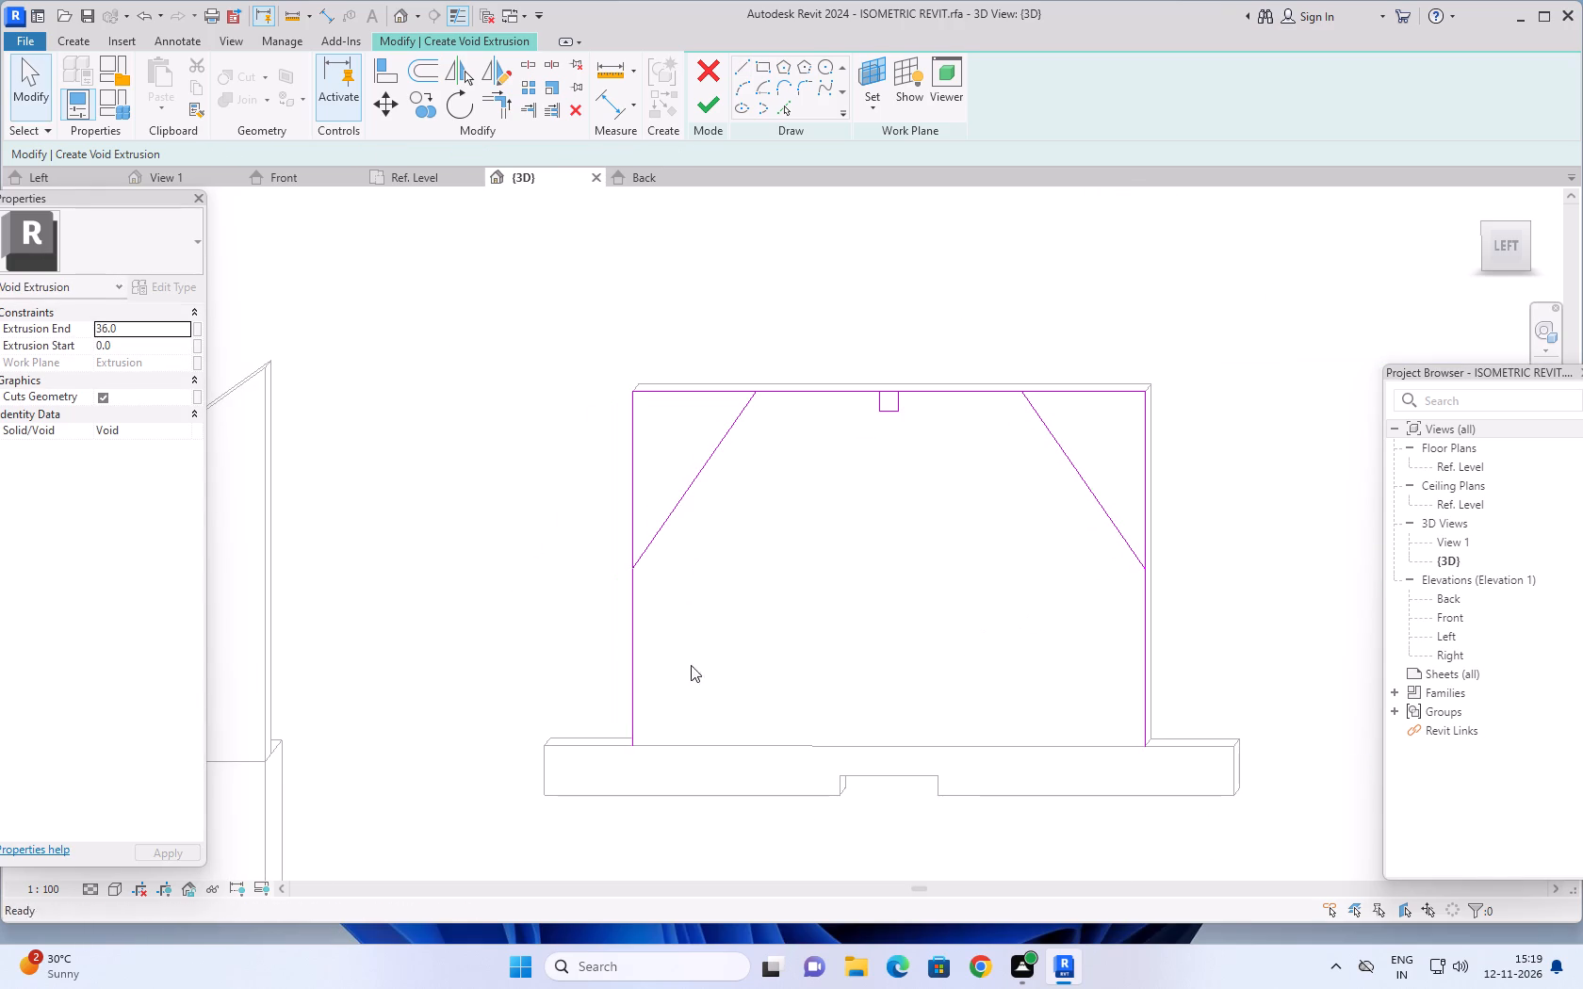
Delete the four guide lines: the lower halves of both side edges and the two top-edge segments beside the small square.
{"action": "left_click", "coordinate": [639, 669]}
{"action": "key", "text": "Delete"}
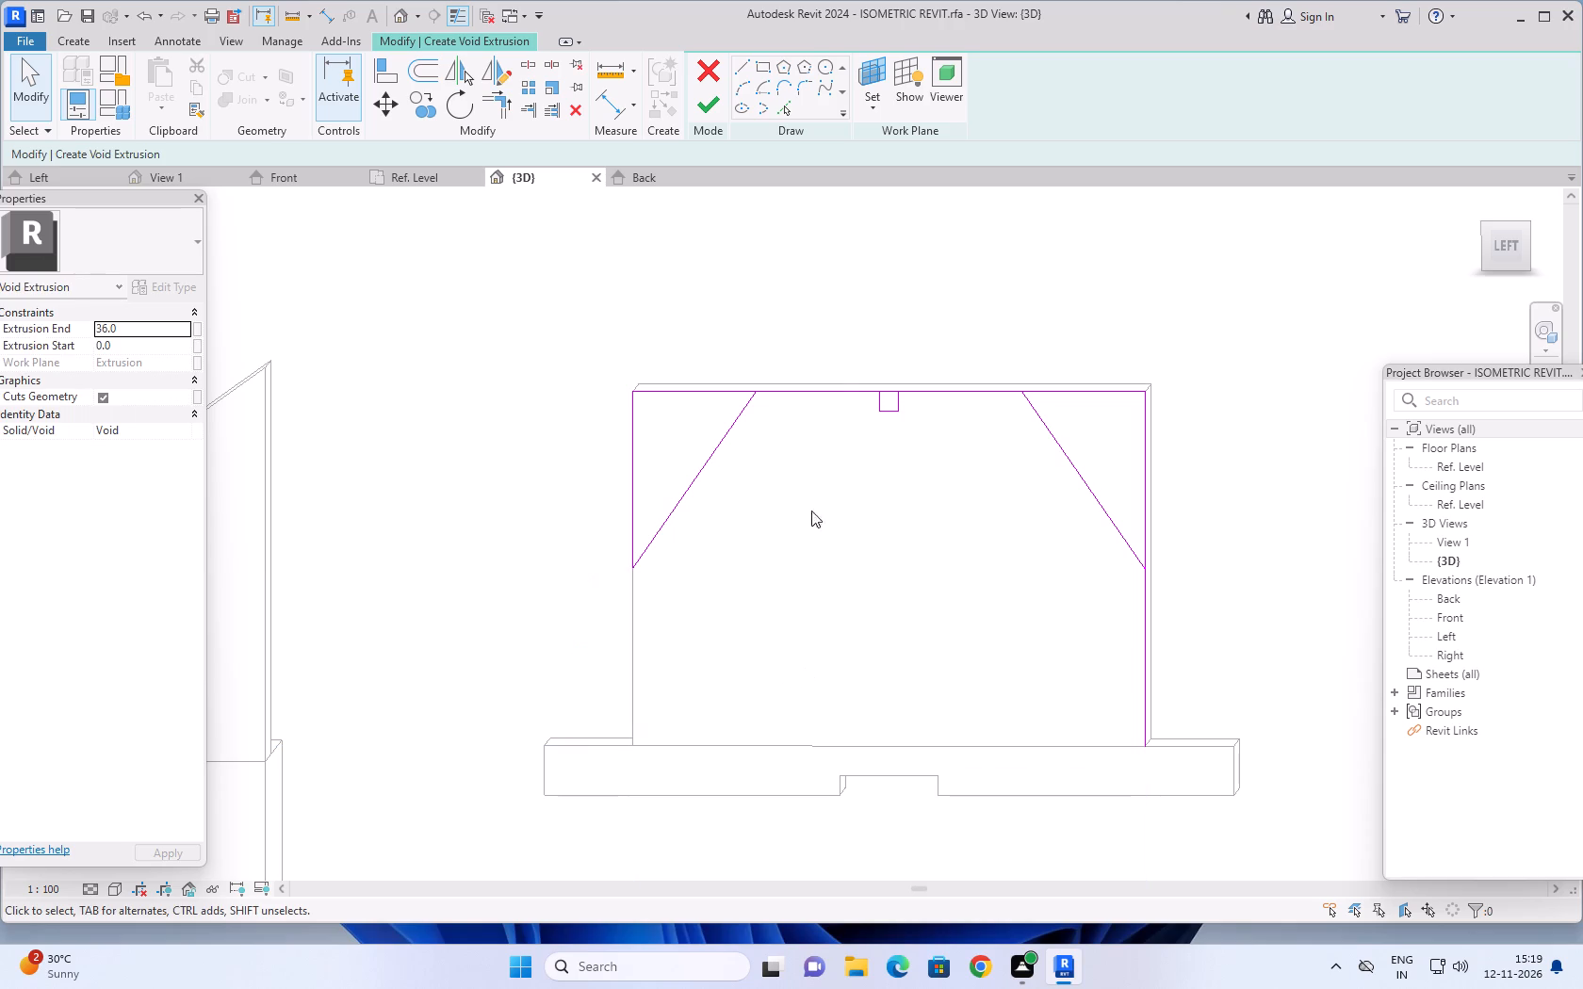
{"action": "left_click", "coordinate": [825, 389]}
{"action": "key", "text": "Delete"}
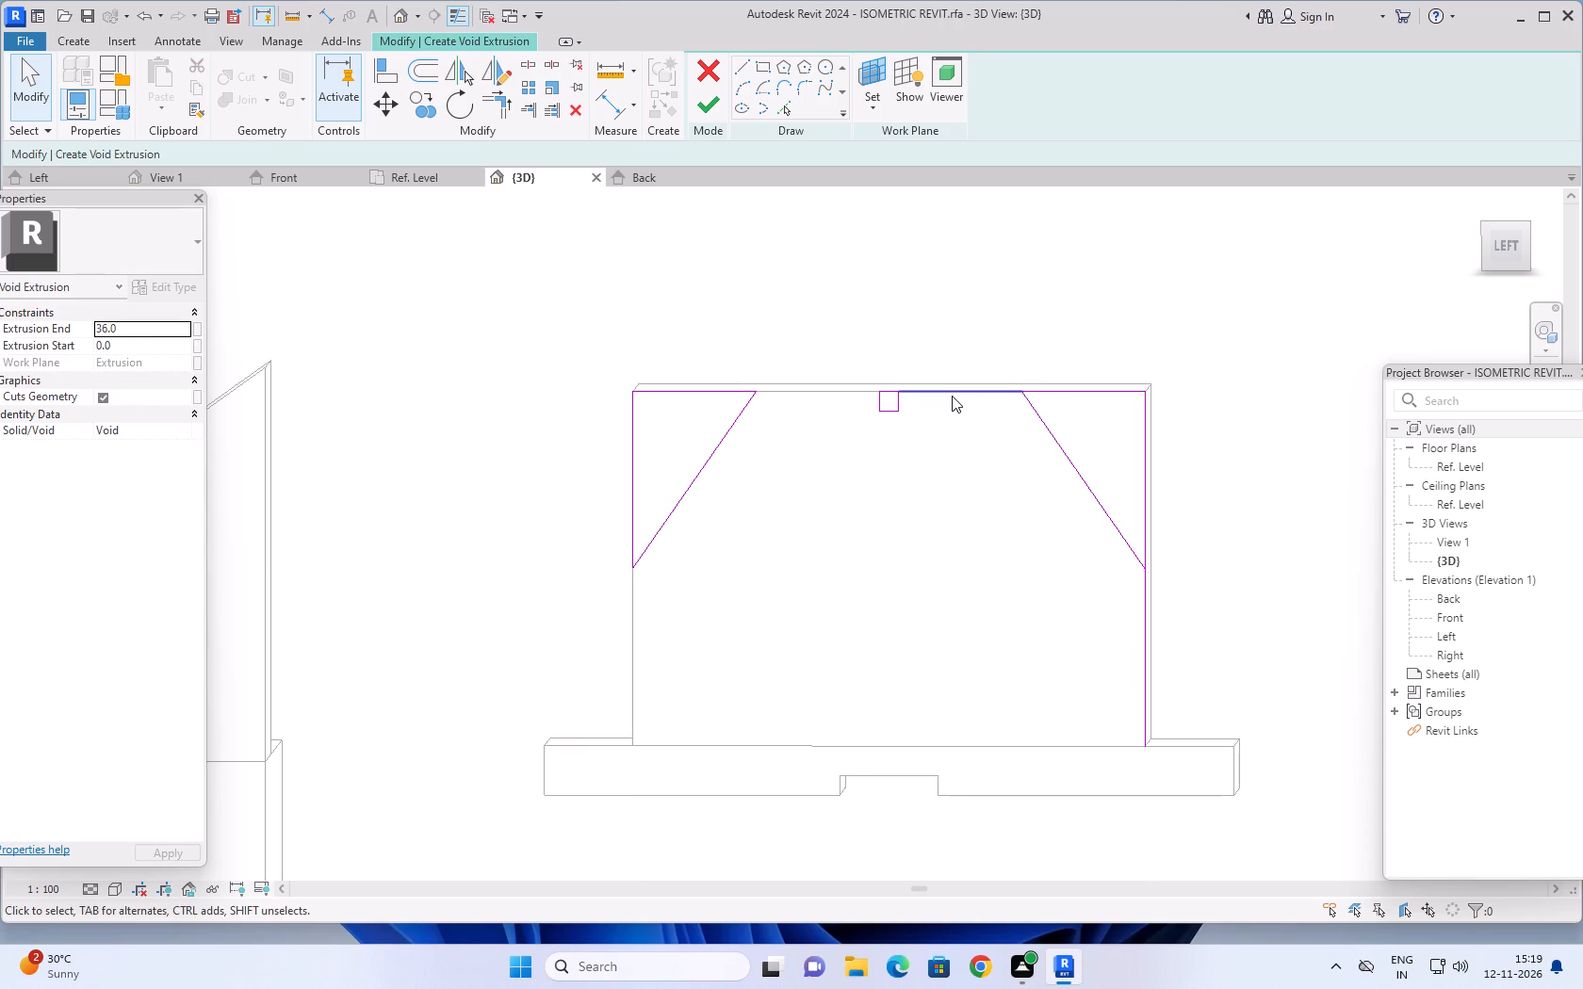
{"action": "left_click", "coordinate": [952, 395]}
{"action": "key", "text": "Delete"}
{"action": "left_click", "coordinate": [1150, 618]}
{"action": "key", "text": "Delete"}
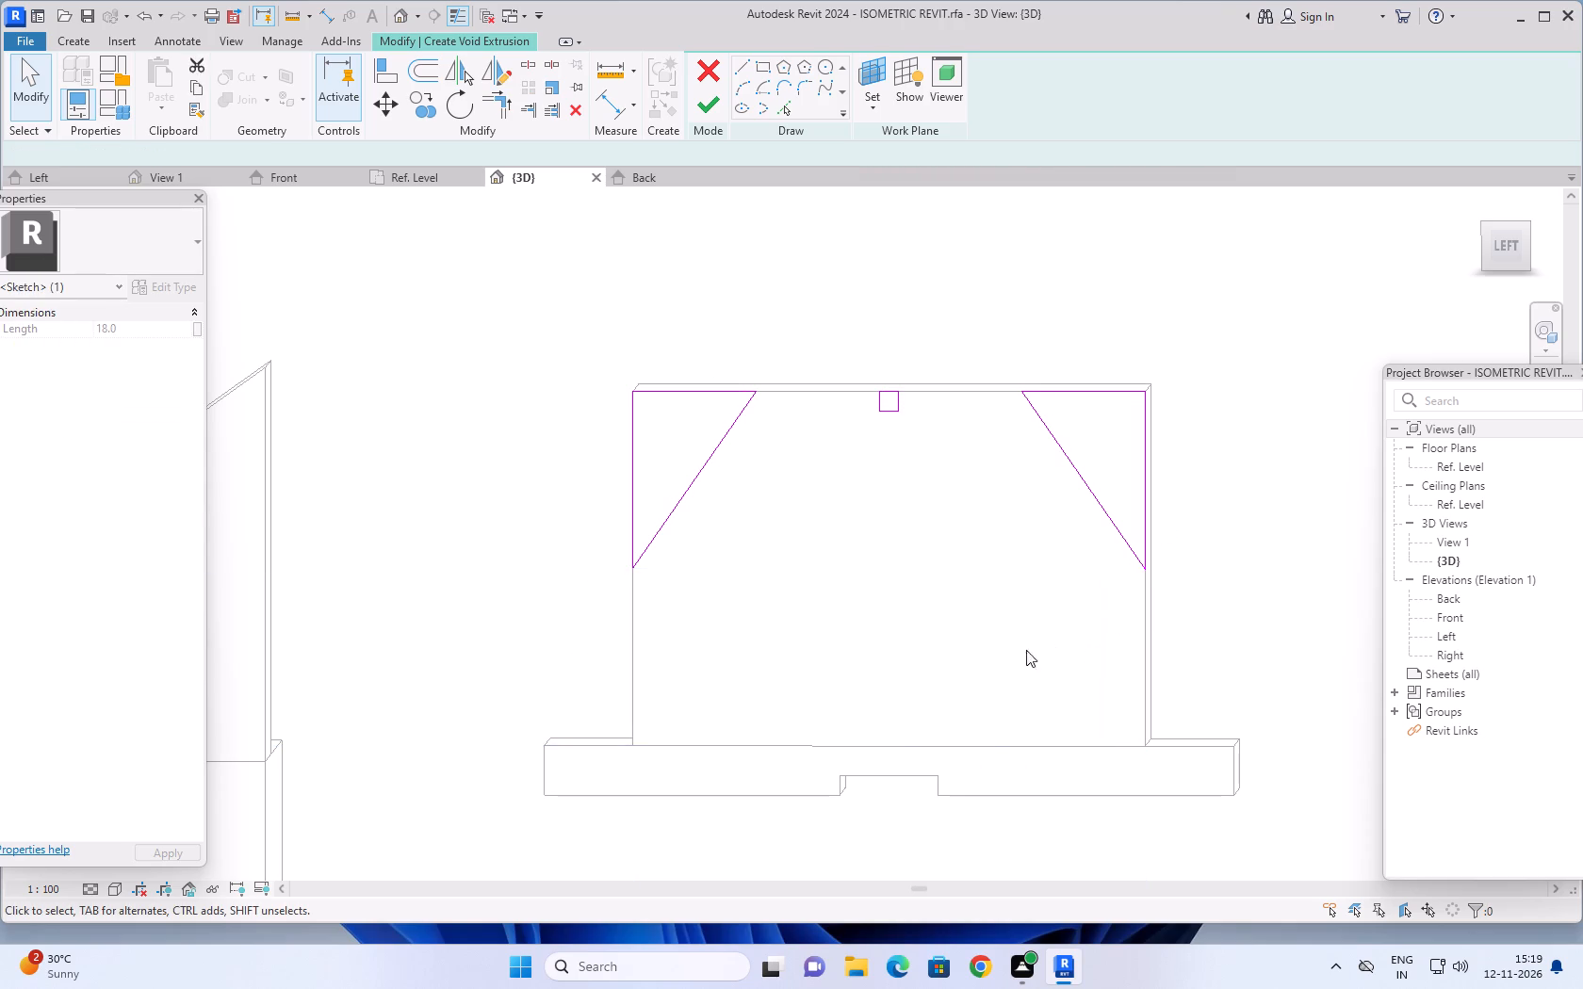
Set the void extrusion's end to 25.
{"action": "scroll", "coordinate": [962, 630], "scroll_direction": "down", "scroll_amount": 3}
{"action": "middle_click_drag", "start_coordinate": [964, 628], "coordinate": [920, 646]}
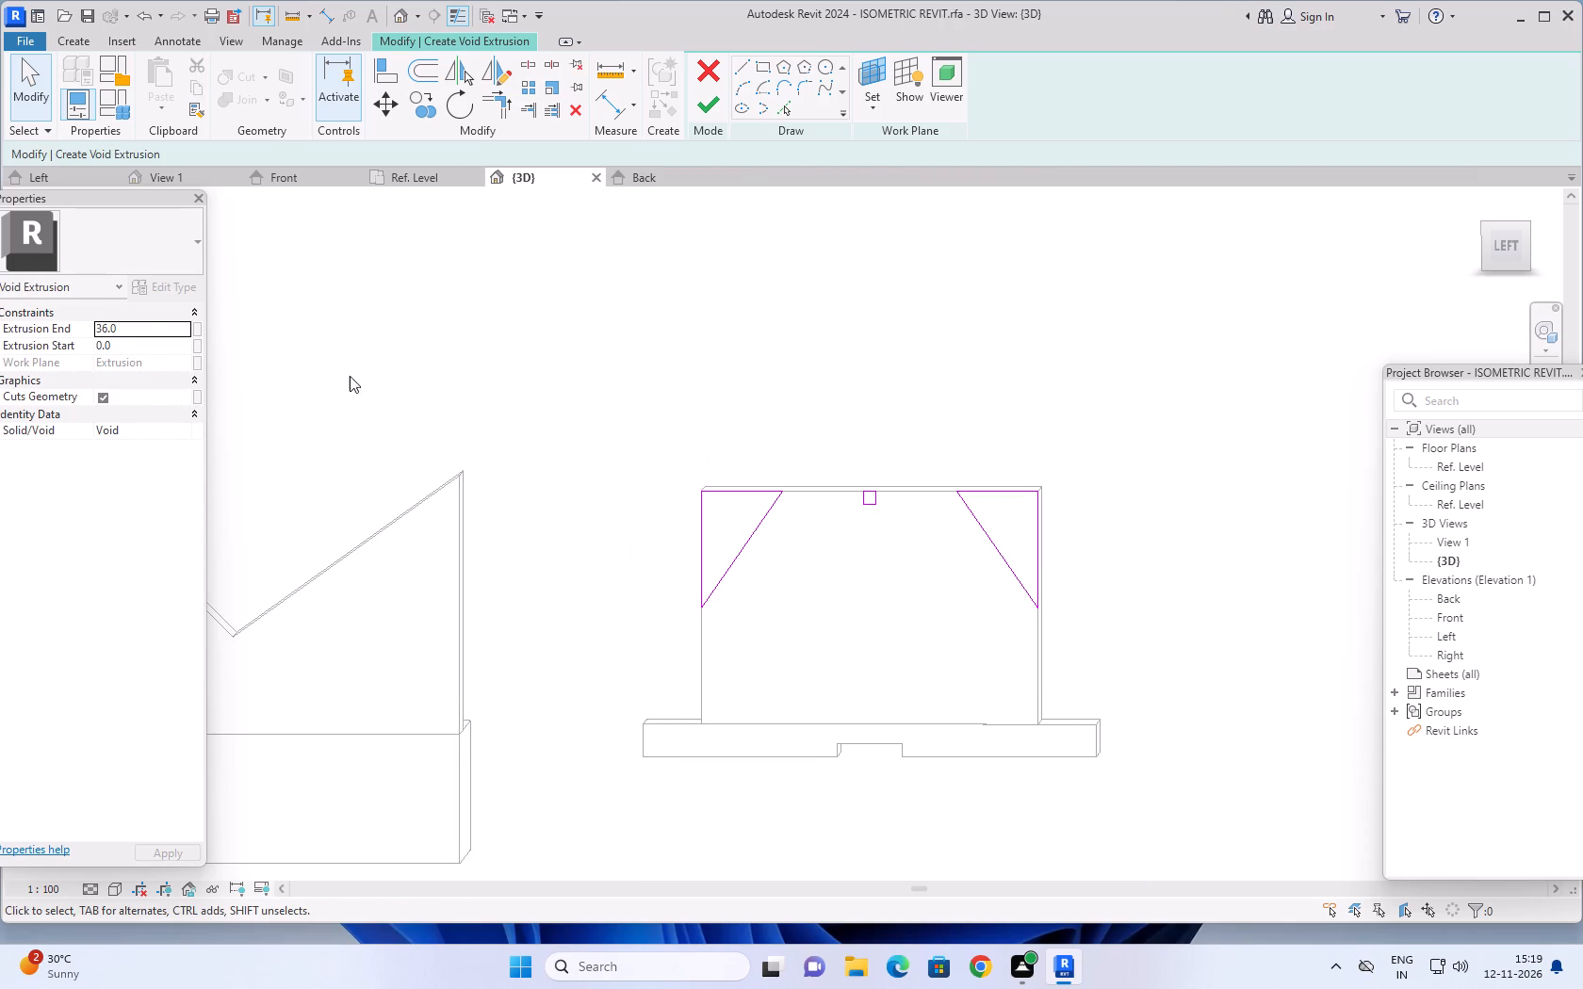
{"action": "left_click", "coordinate": [127, 325]}
{"action": "type", "text": "25"}
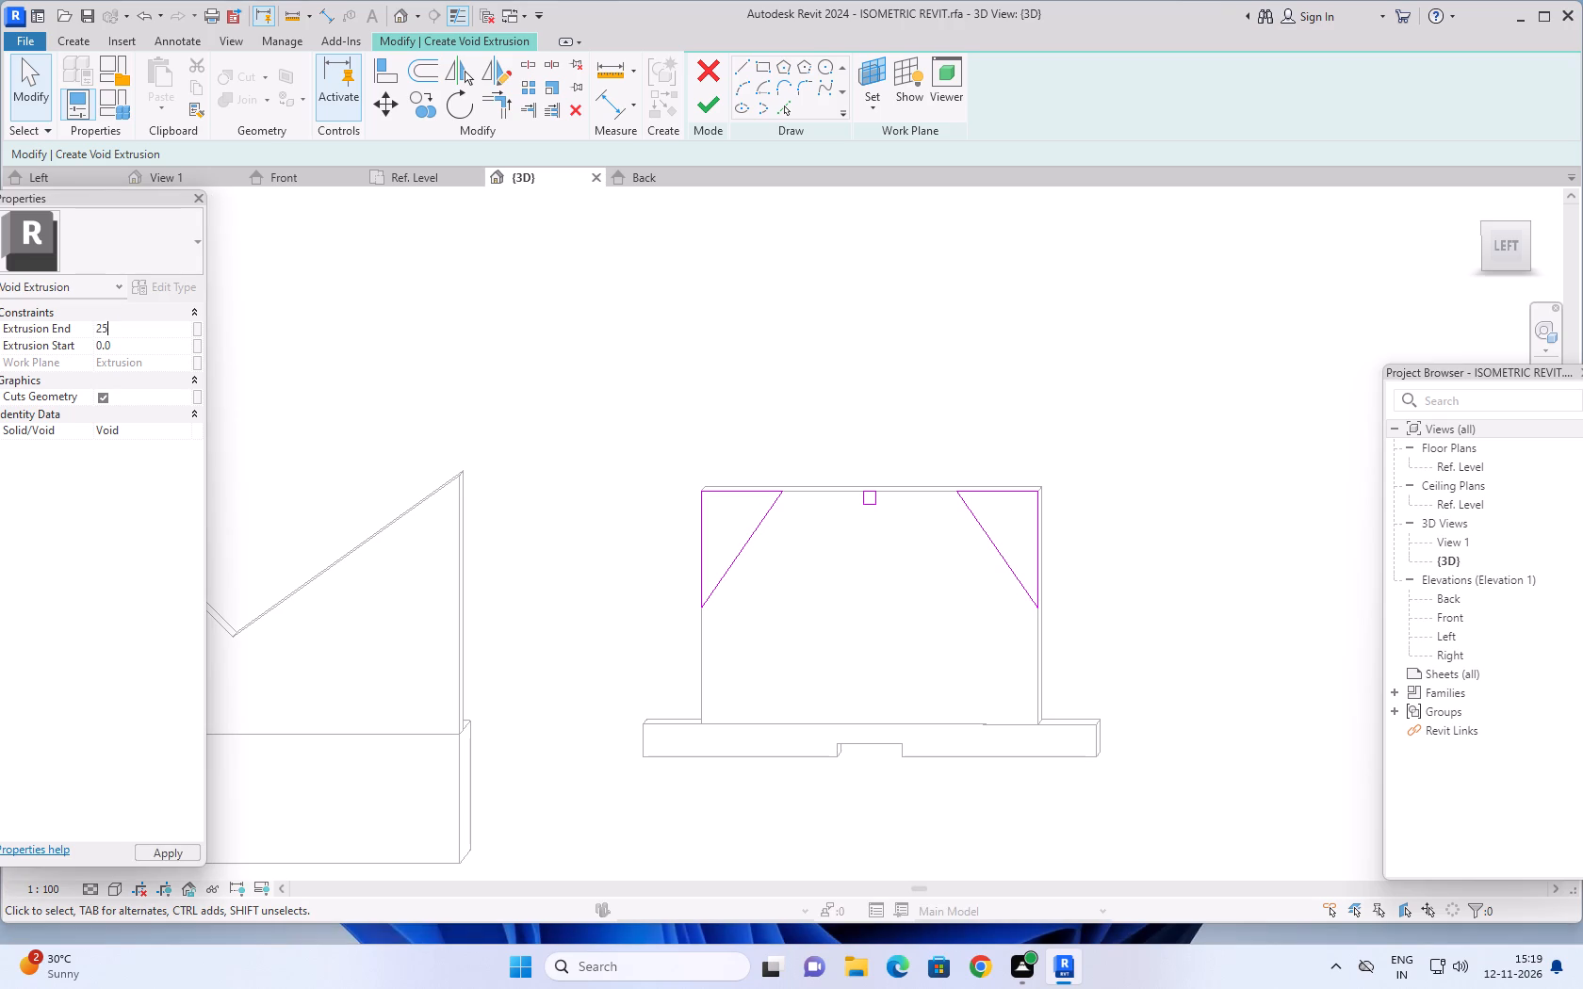
{"action": "key", "text": "Return"}
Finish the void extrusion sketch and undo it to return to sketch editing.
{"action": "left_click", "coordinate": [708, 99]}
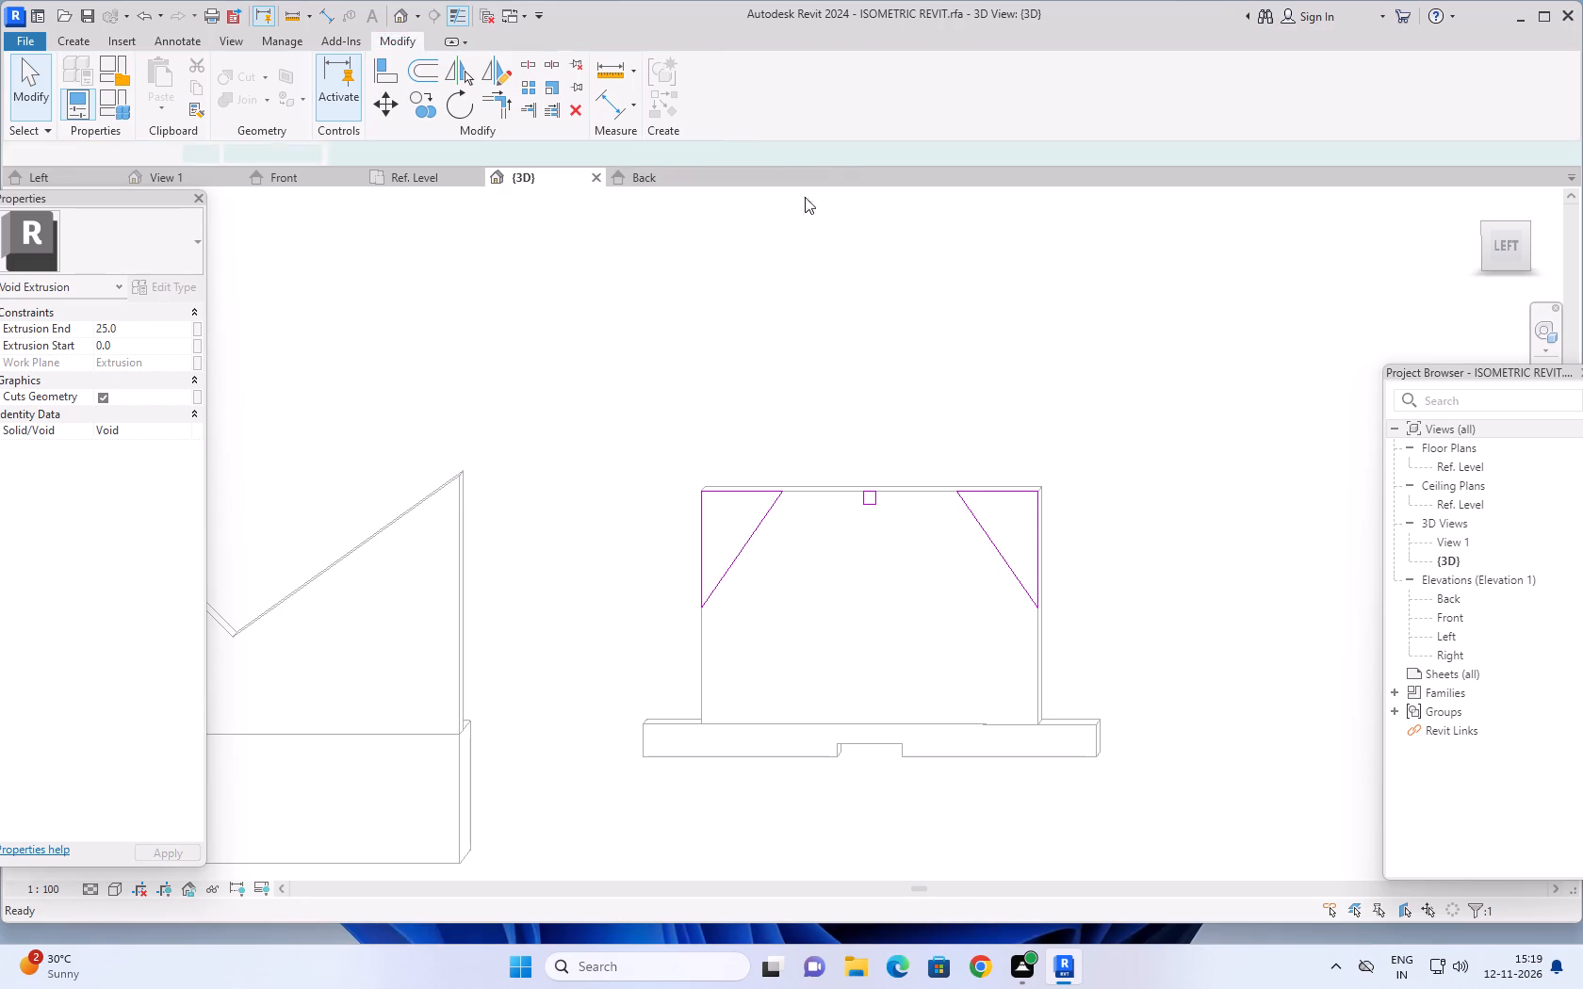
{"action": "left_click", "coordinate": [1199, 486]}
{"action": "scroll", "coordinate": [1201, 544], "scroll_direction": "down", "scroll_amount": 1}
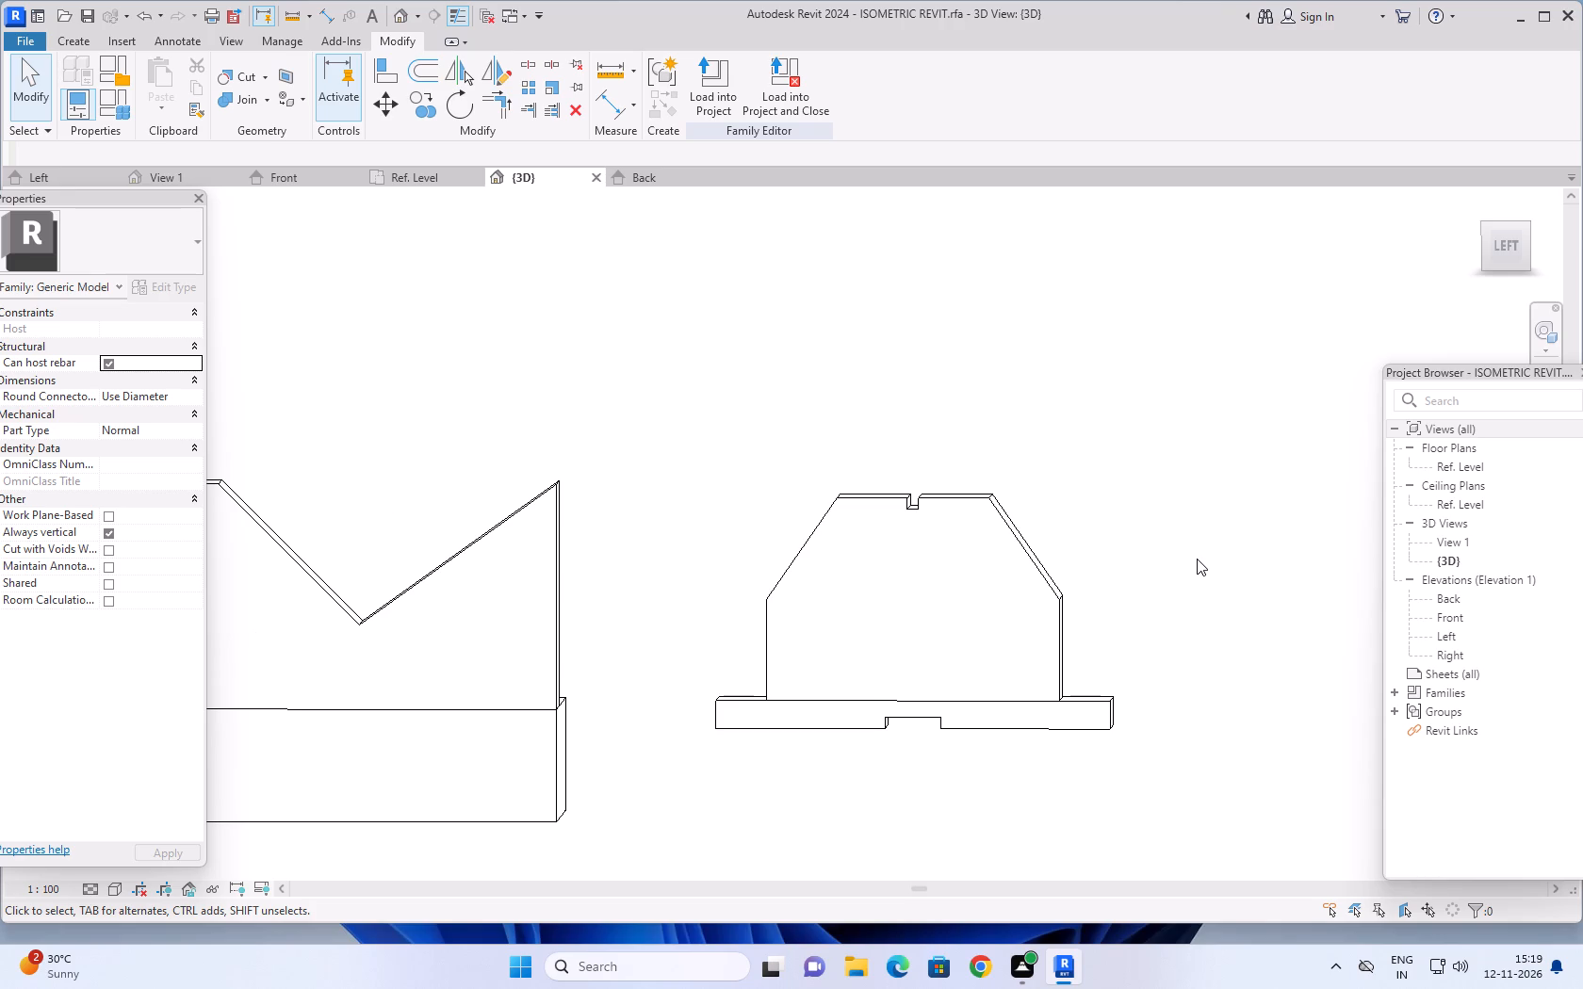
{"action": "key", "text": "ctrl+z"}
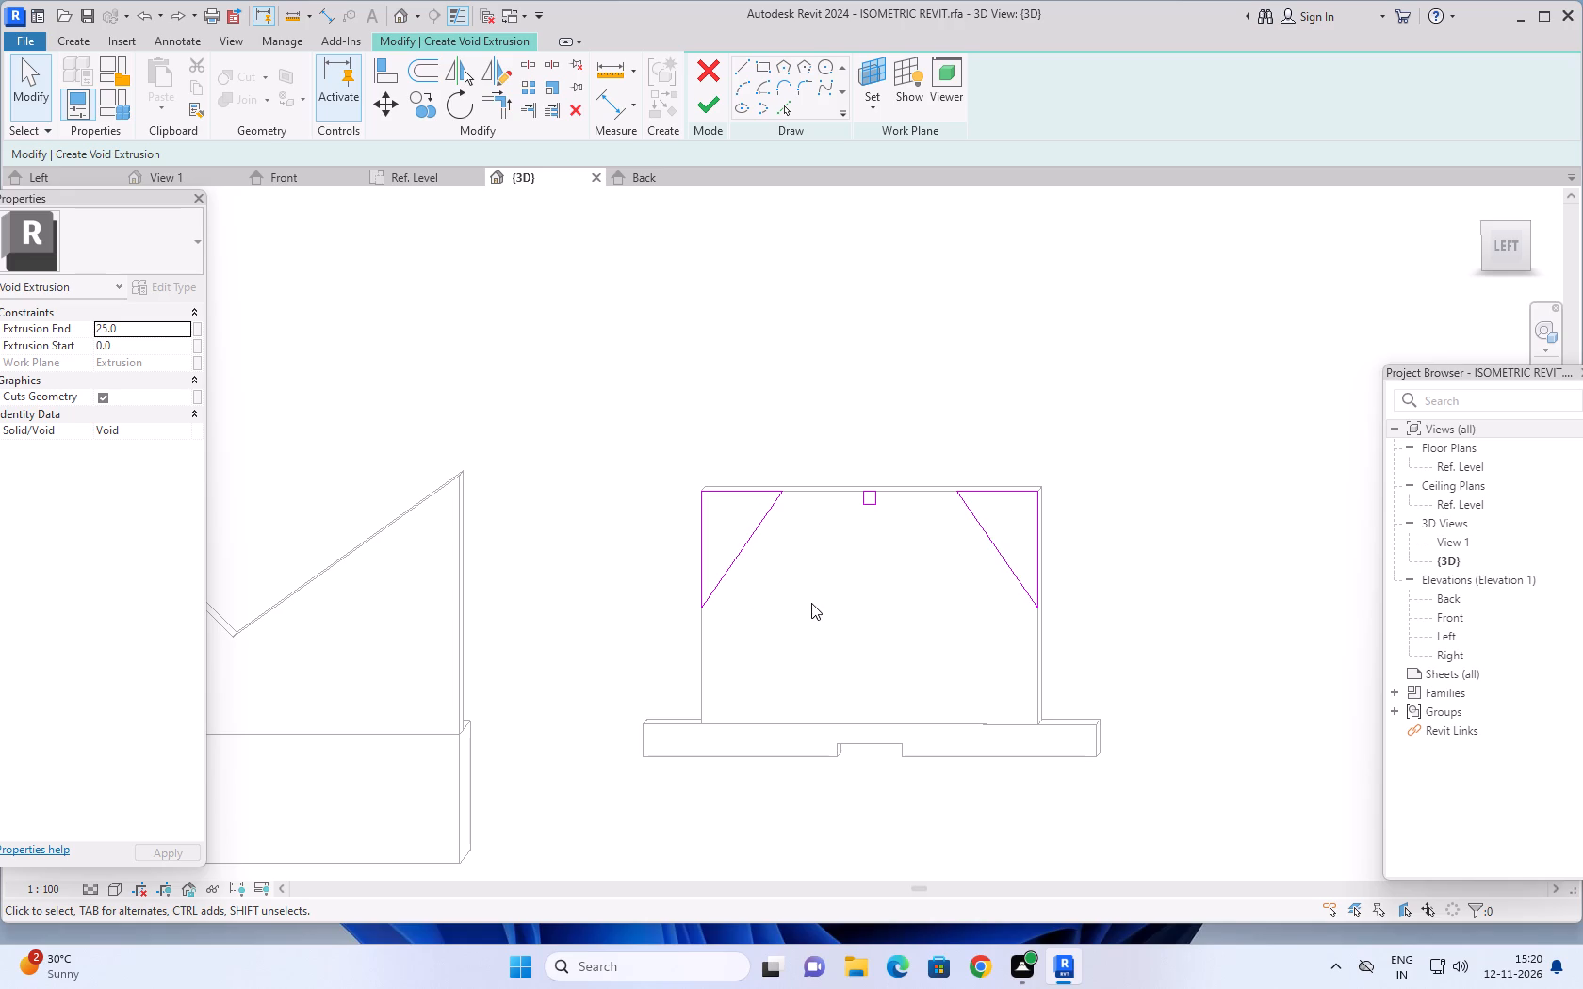
Sketch a 25 horizontal guide line inward from the left triangle's lower corner and a line sloping from its end up to the triangle's top-edge corner.
{"action": "left_click", "coordinate": [740, 59]}
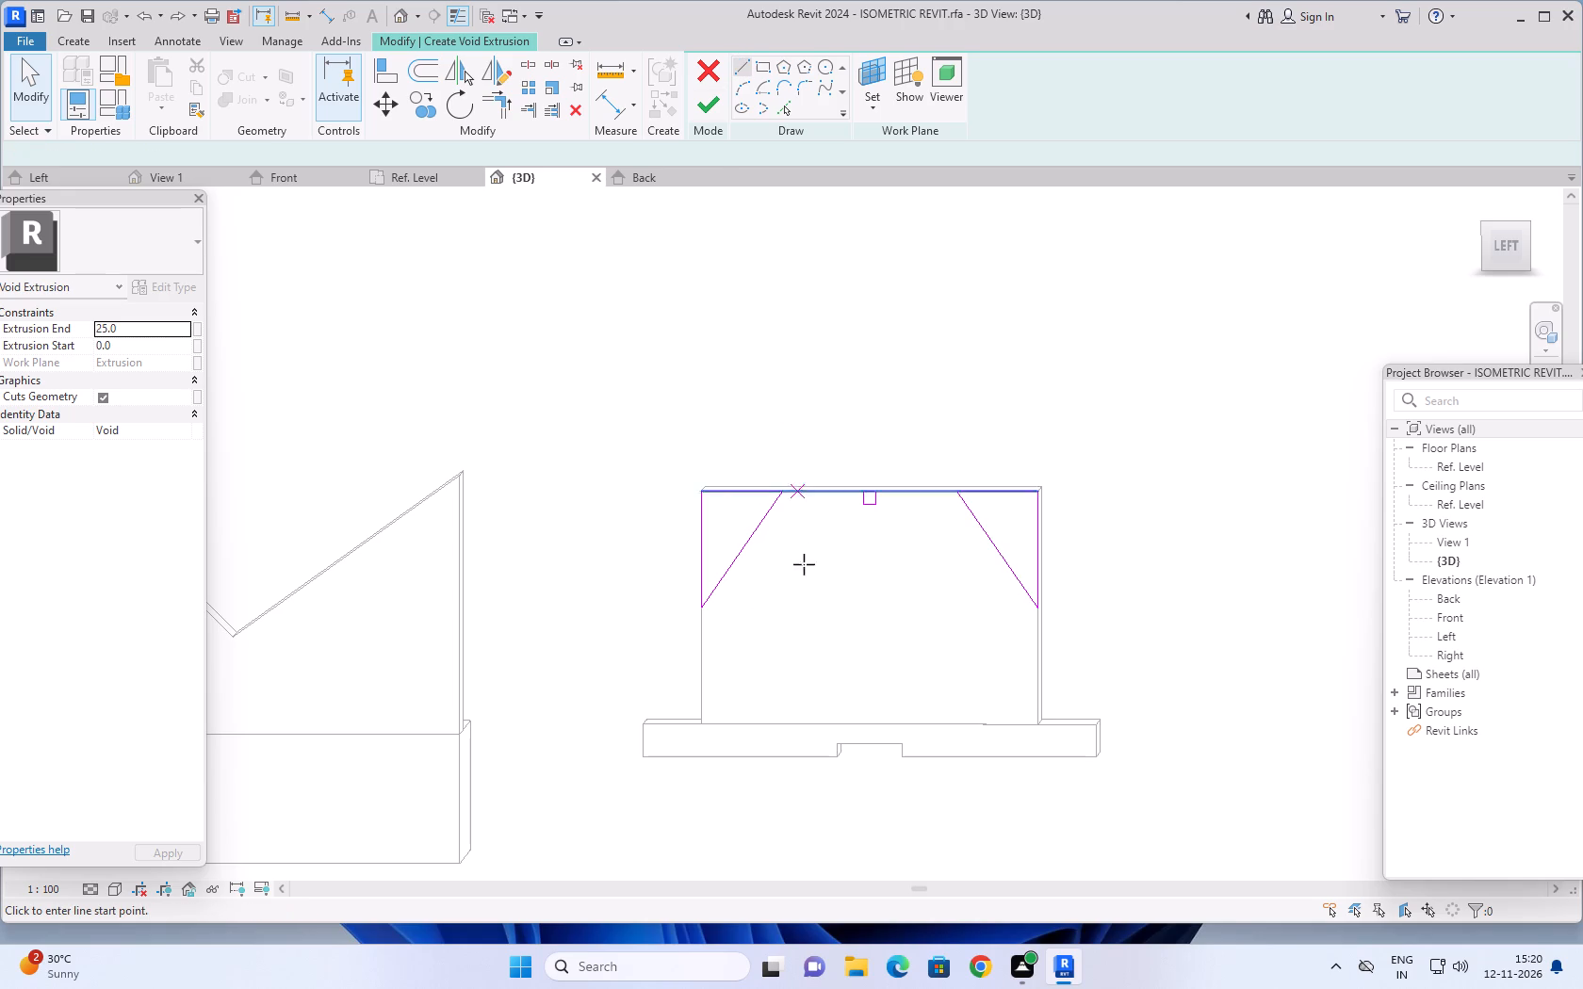
{"action": "left_click", "coordinate": [701, 607]}
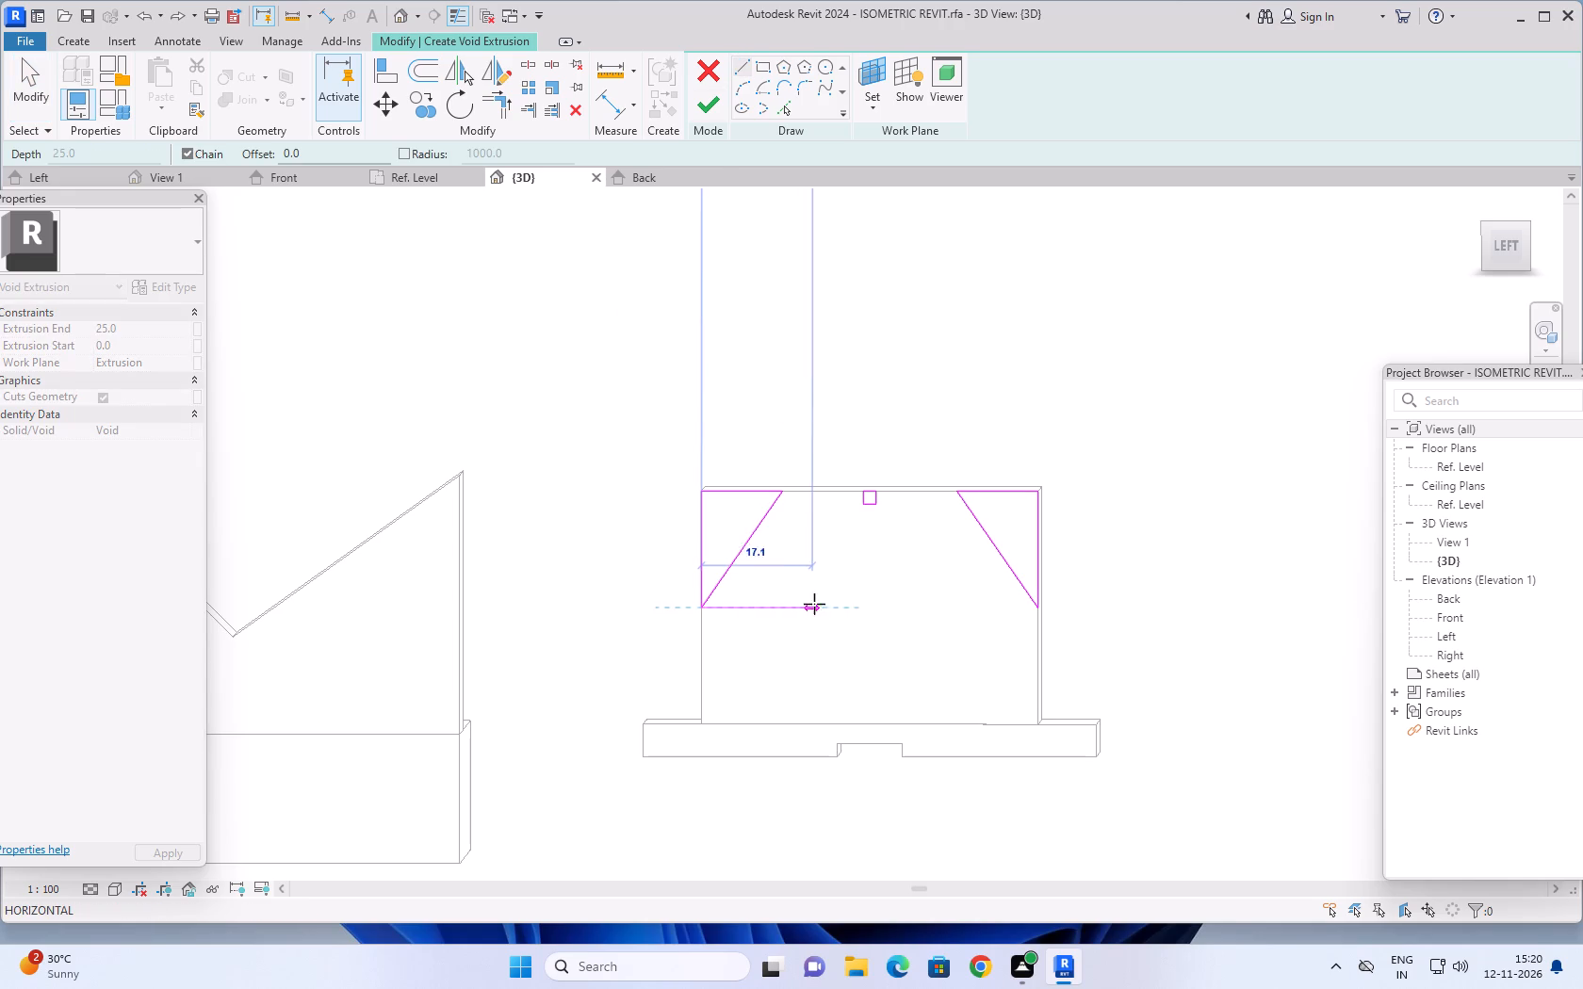
{"action": "scroll", "coordinate": [828, 607], "scroll_direction": "up", "scroll_amount": 1}
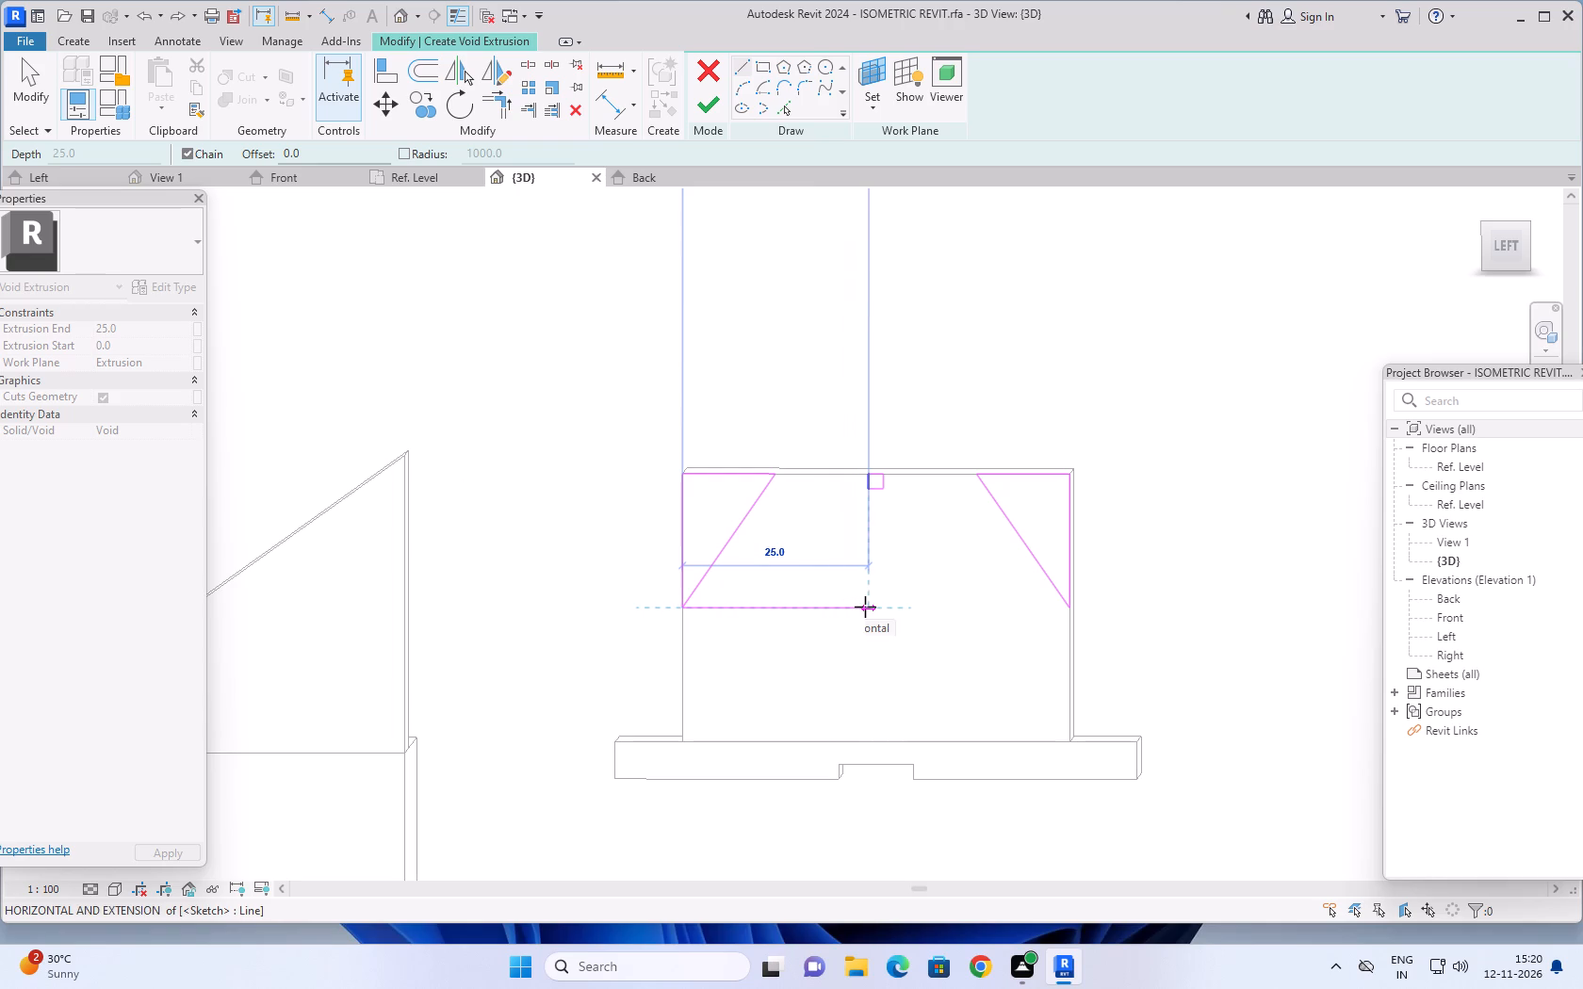
{"action": "scroll", "coordinate": [865, 607], "scroll_direction": "up", "scroll_amount": 4}
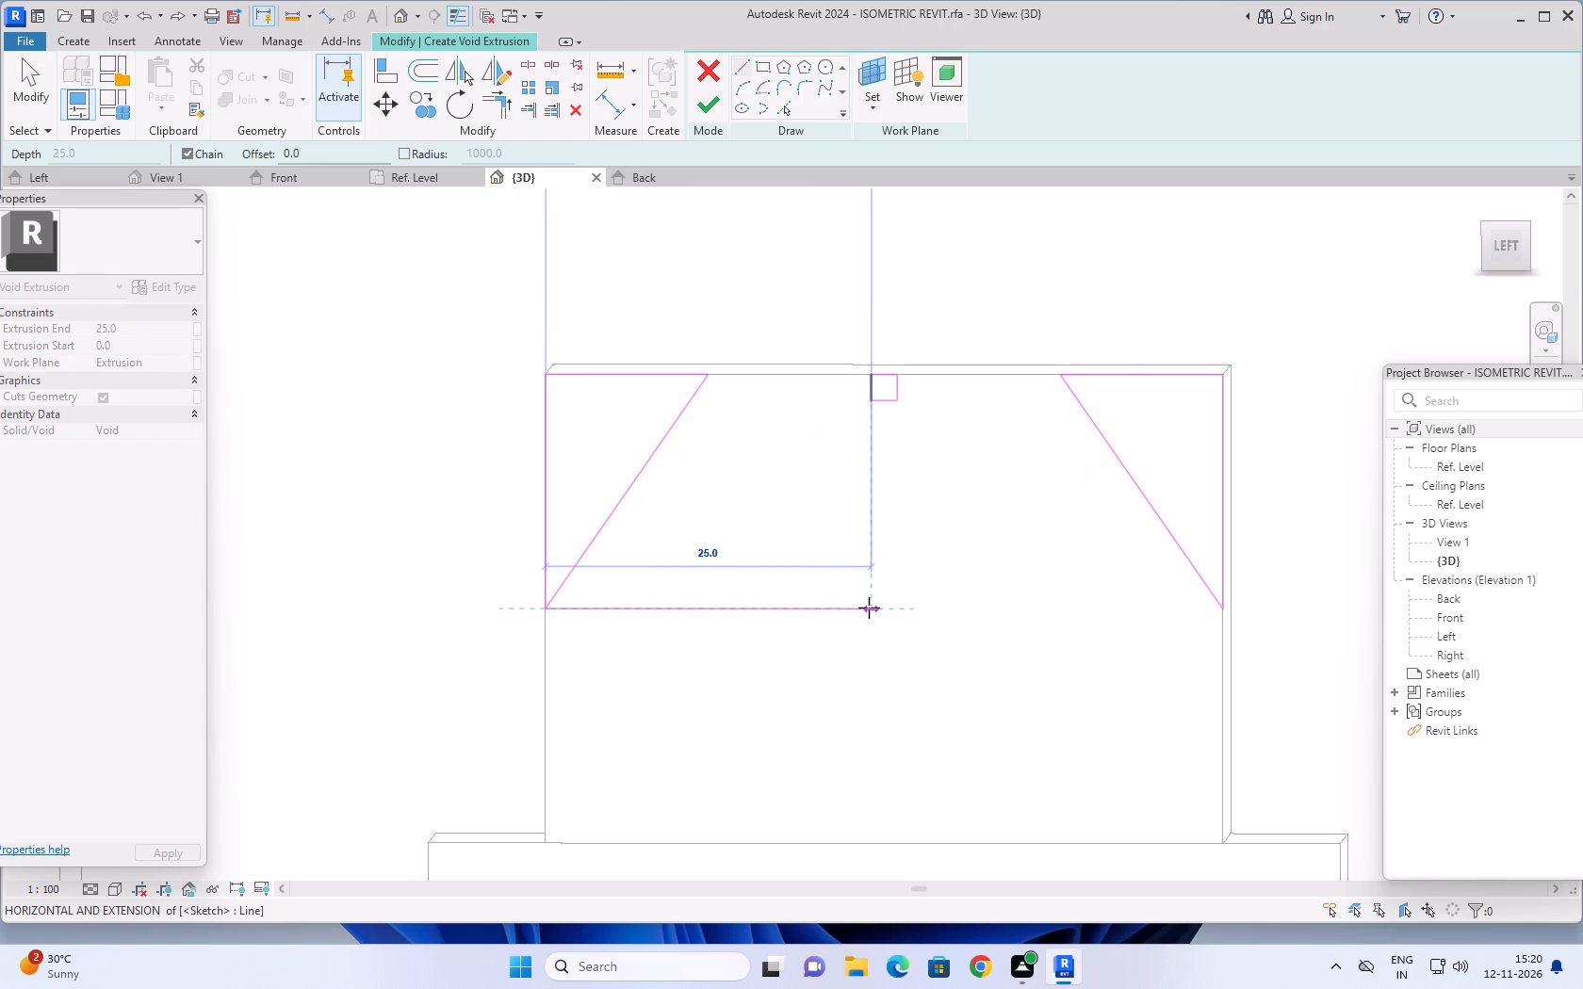
{"action": "left_click", "coordinate": [869, 608]}
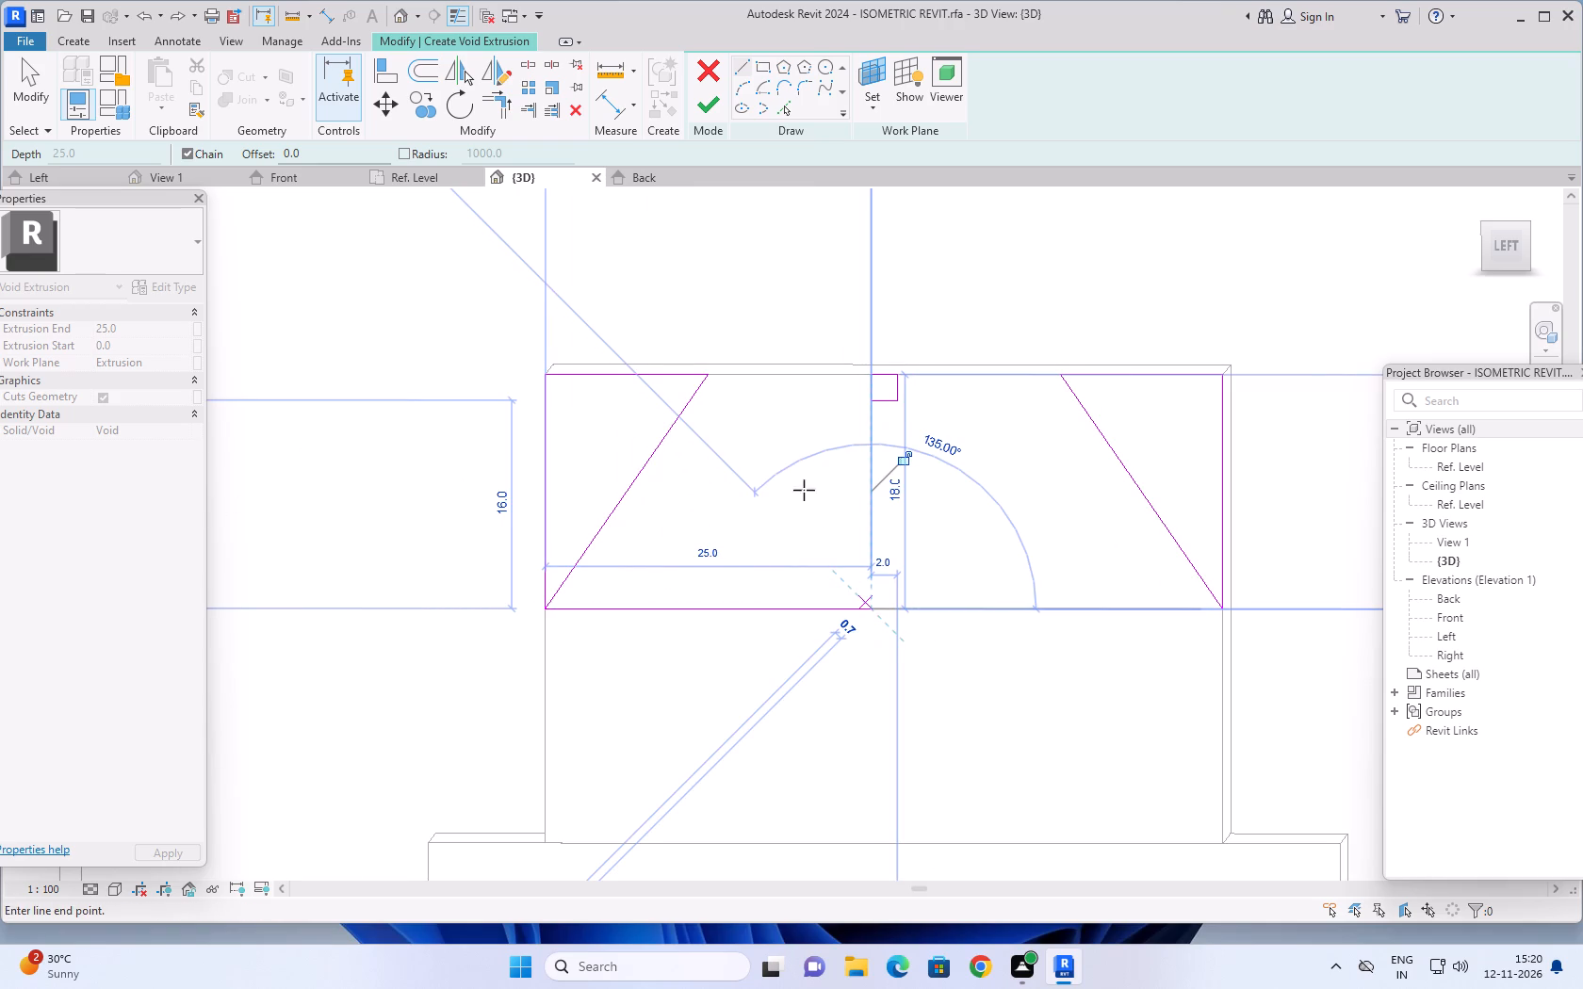
{"action": "left_click", "coordinate": [706, 378]}
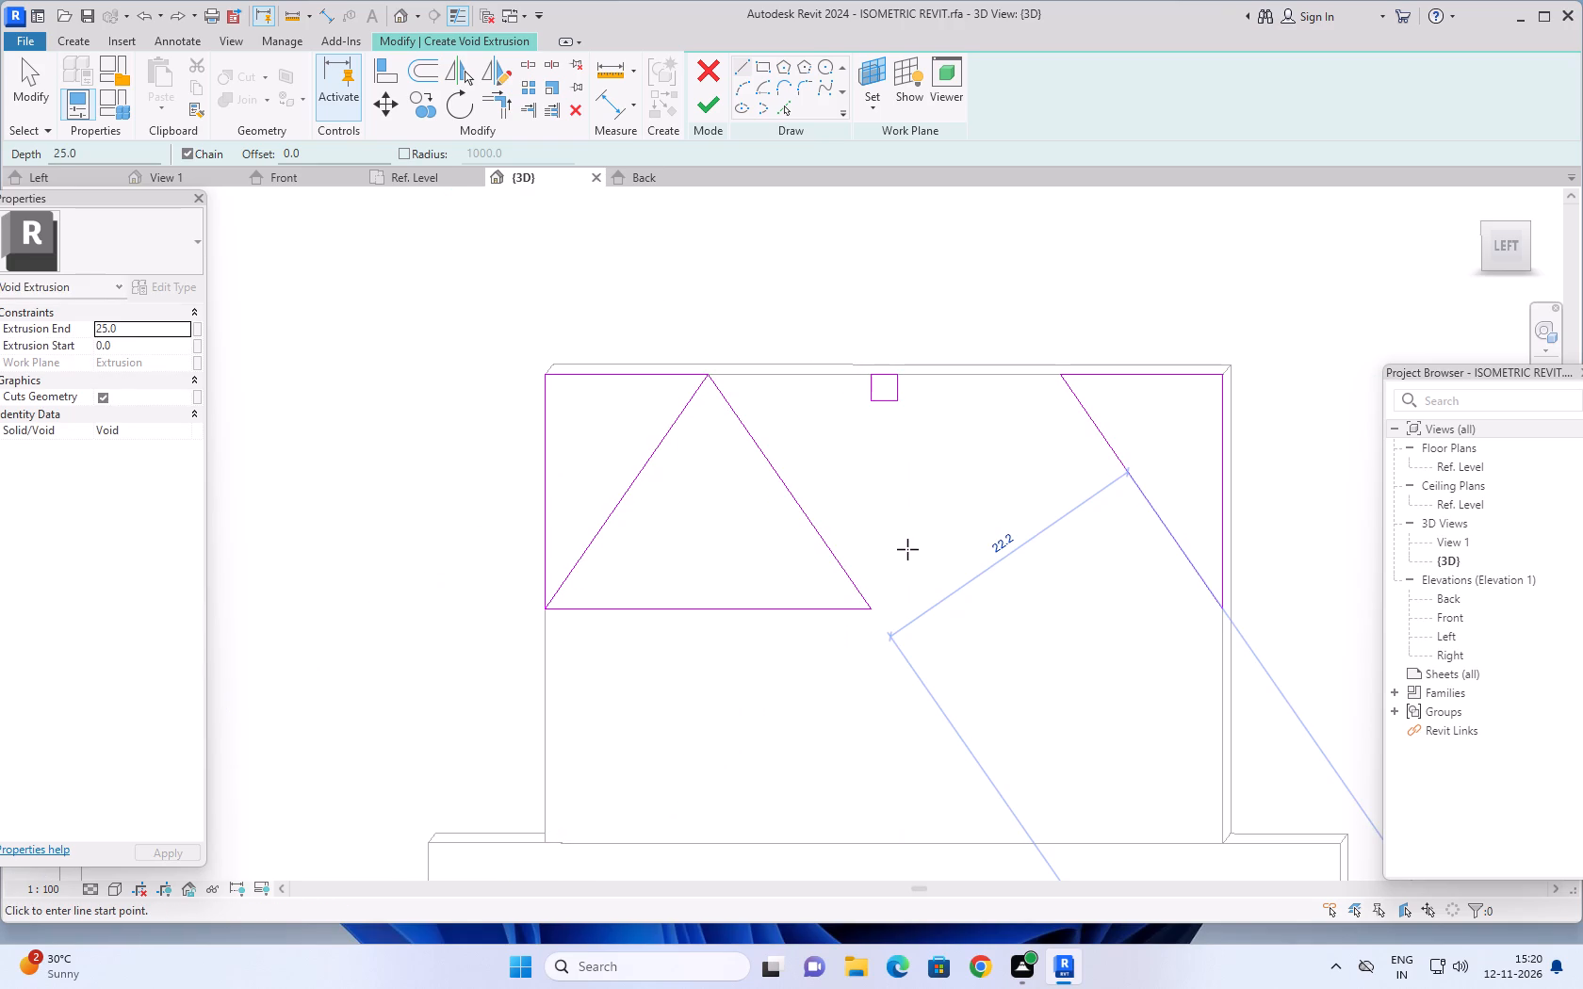
Sketch a 12.5 line along the top edge from the left triangle's corner to the small square's upper-left corner.
{"action": "left_click", "coordinate": [710, 377]}
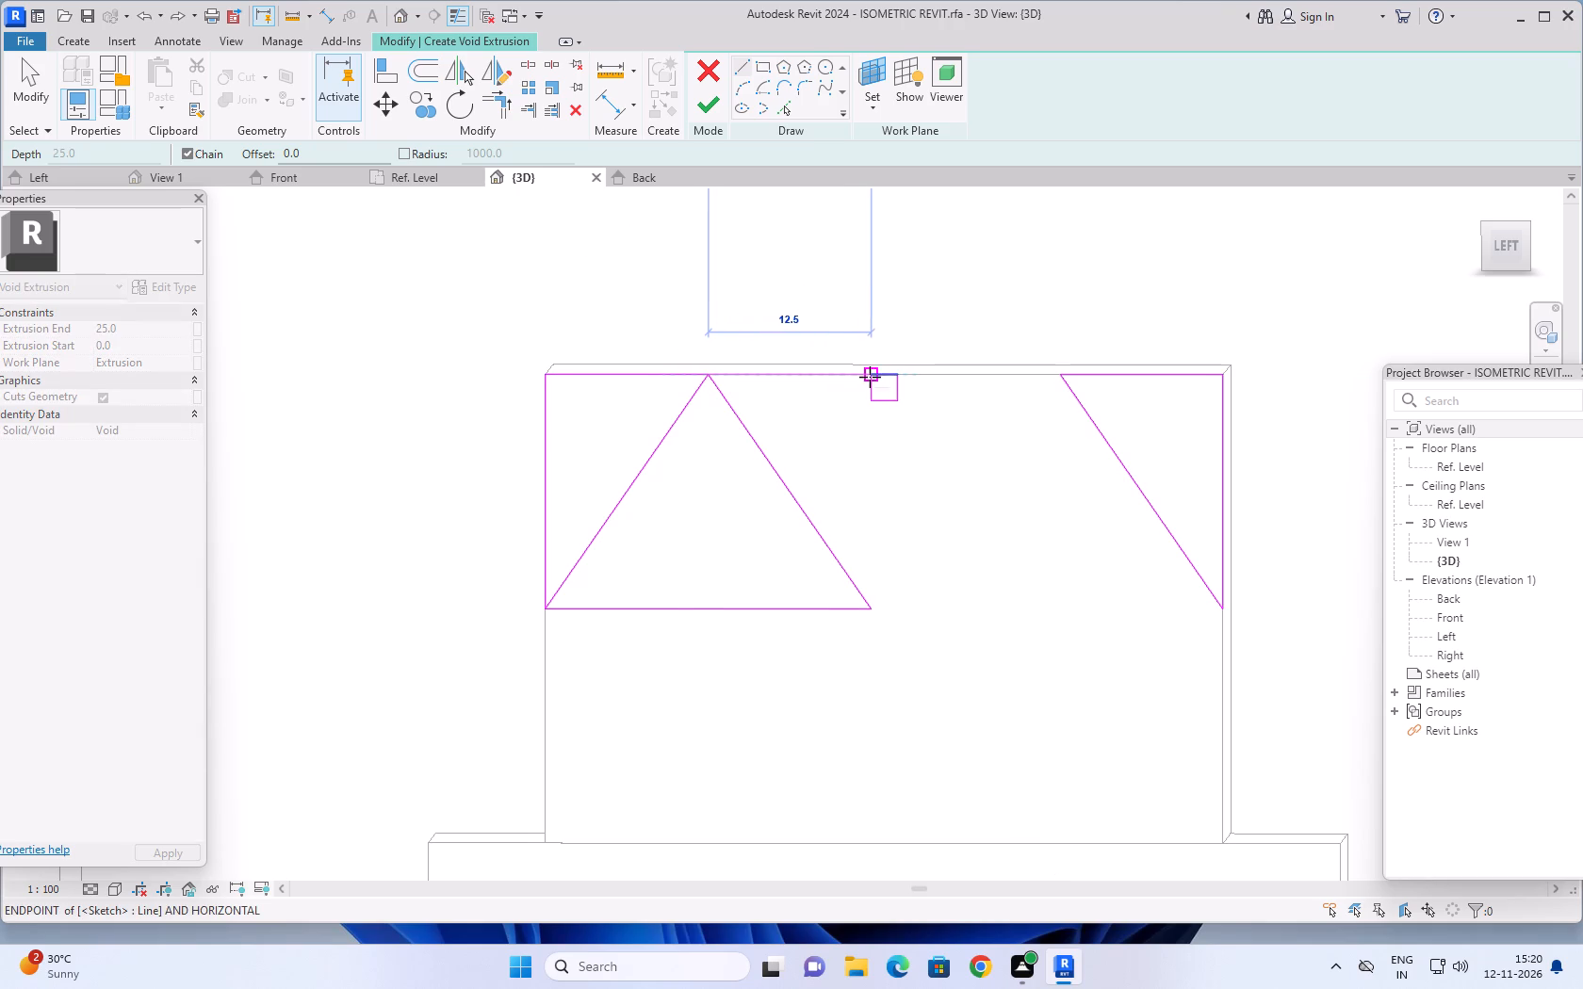
{"action": "left_click", "coordinate": [870, 377]}
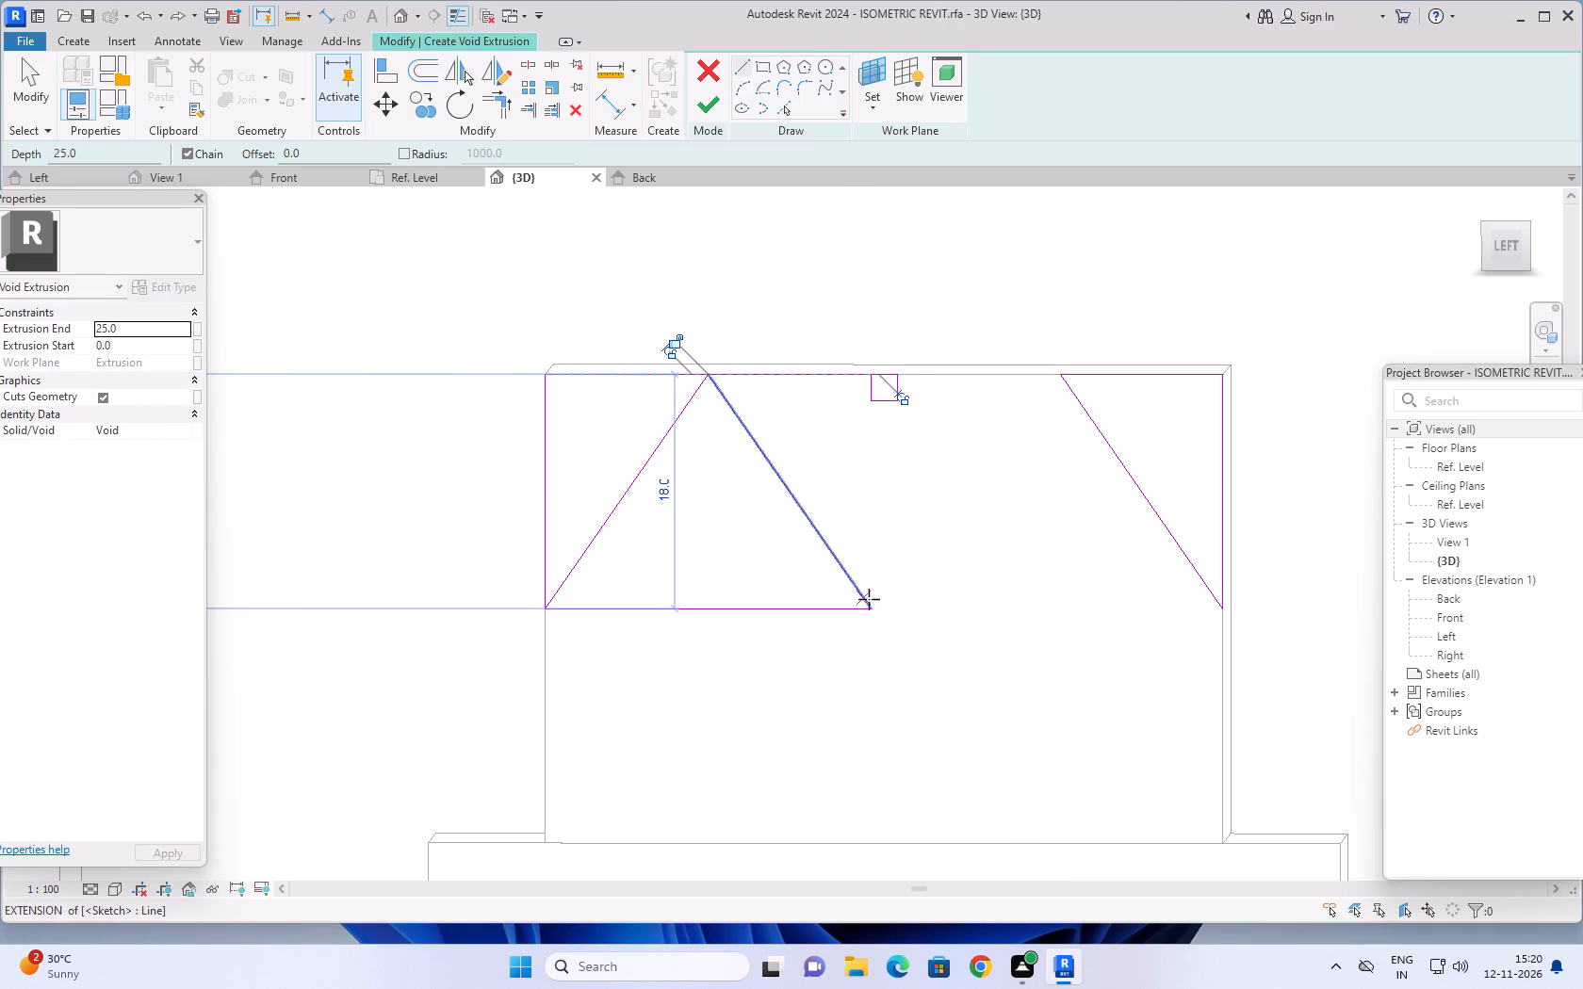
{"action": "key", "text": "Escape"}
{"action": "key", "text": "Escape"}
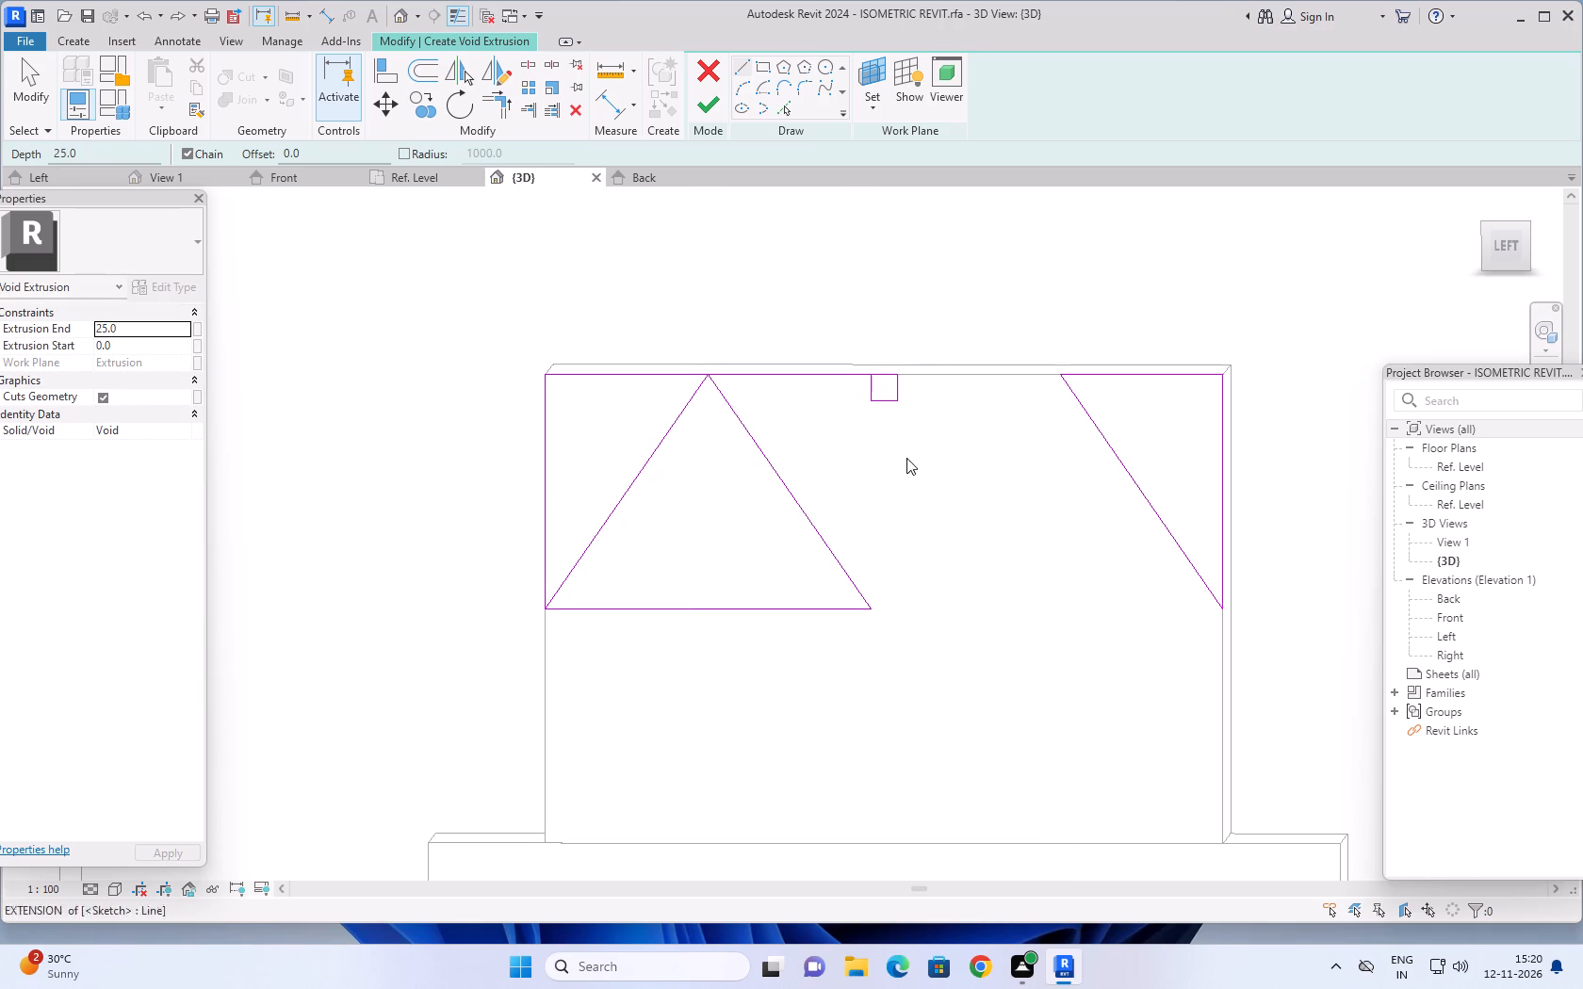
{"action": "key", "text": "Escape"}
{"action": "key", "text": "Escape"}
Delete all four sides of the 2 by 2 square at the middle of the face's top edge.
{"action": "left_click", "coordinate": [873, 387]}
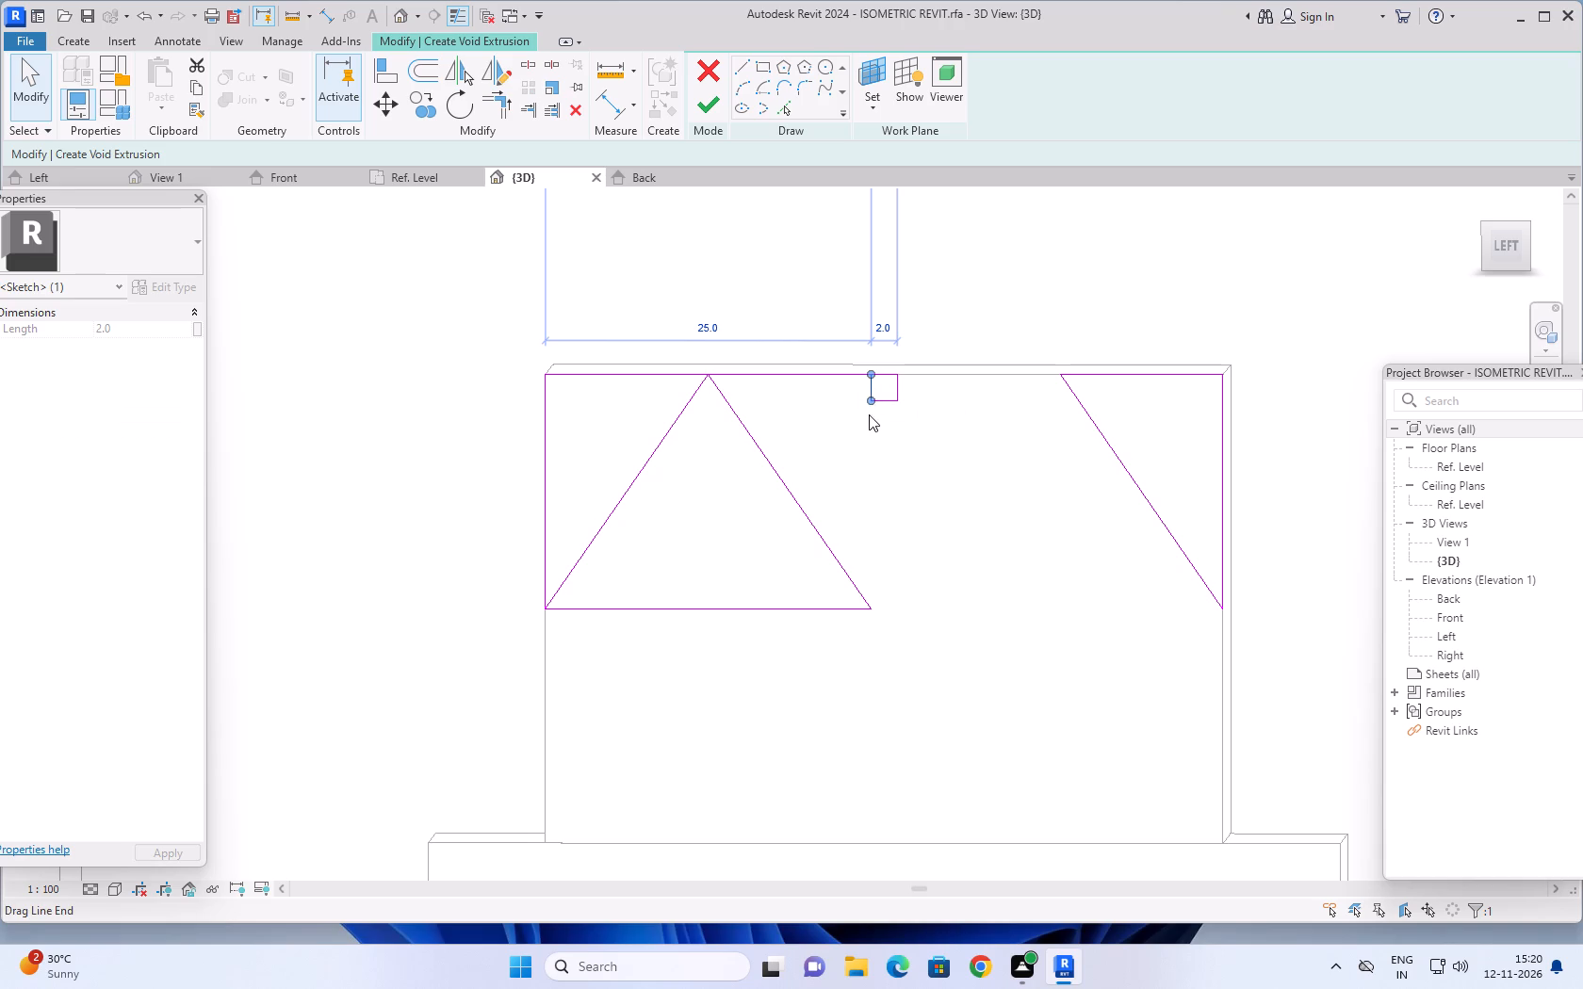
{"action": "key", "text": "Delete"}
{"action": "left_click", "coordinate": [900, 384]}
{"action": "key", "text": "Delete"}
{"action": "left_click", "coordinate": [889, 400]}
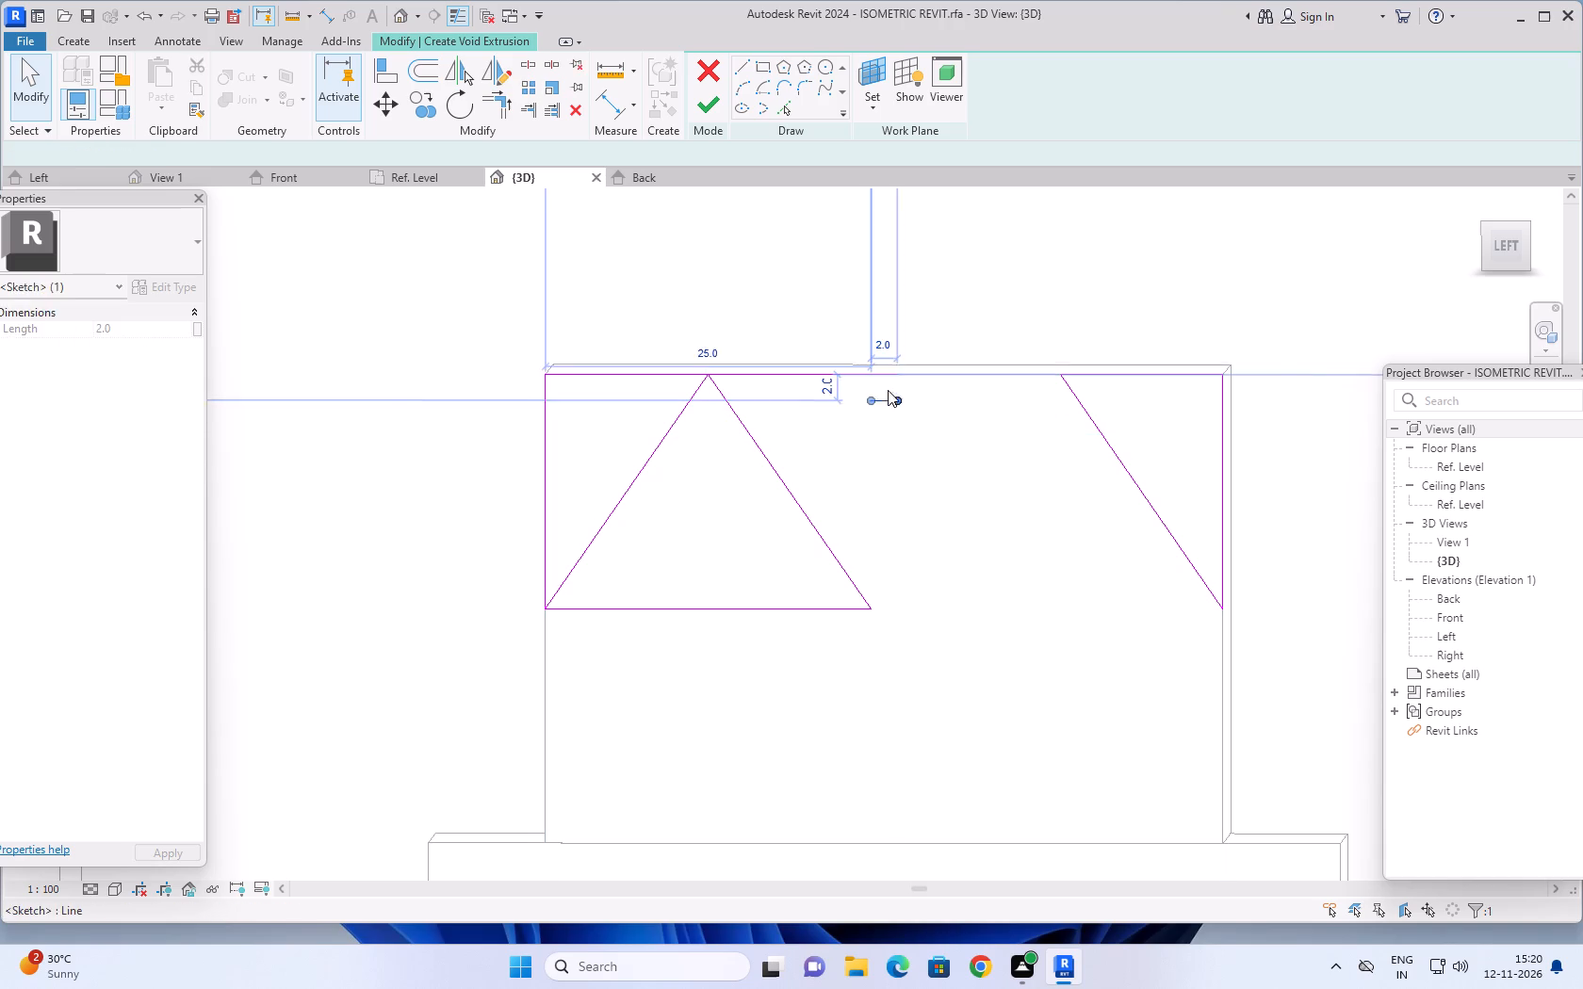
{"action": "key", "text": "Delete"}
{"action": "left_click", "coordinate": [891, 374]}
{"action": "key", "text": "Delete"}
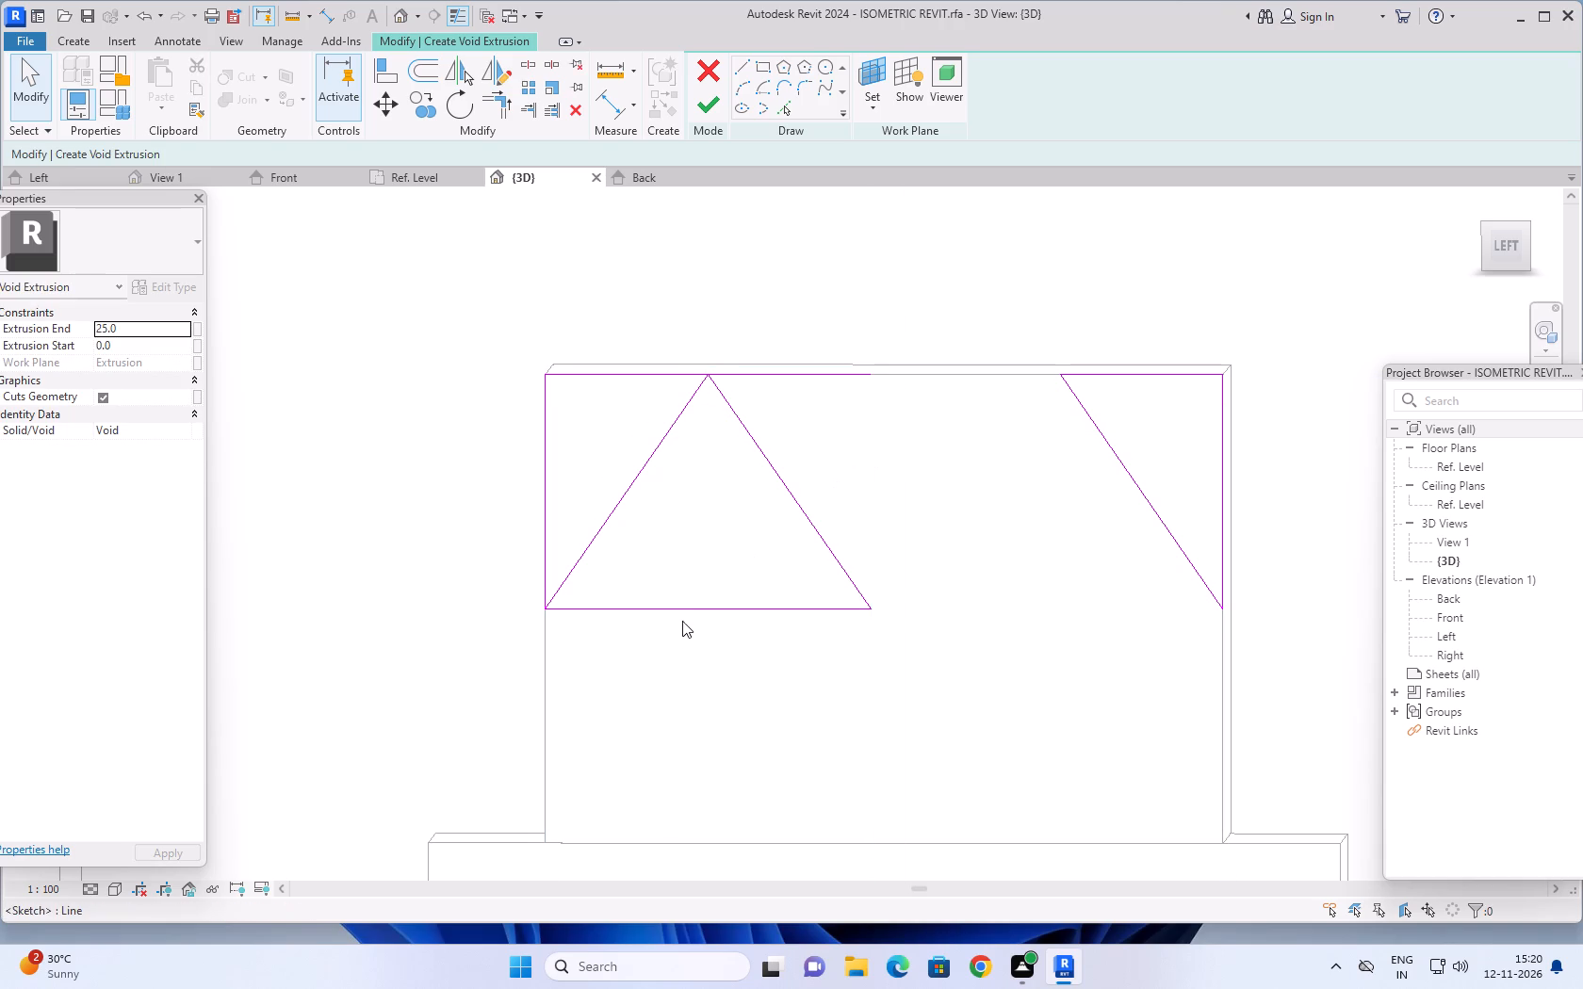
Delete the 25 horizontal guide line below the left triangle.
{"action": "left_click", "coordinate": [693, 608]}
{"action": "key", "text": "Delete"}
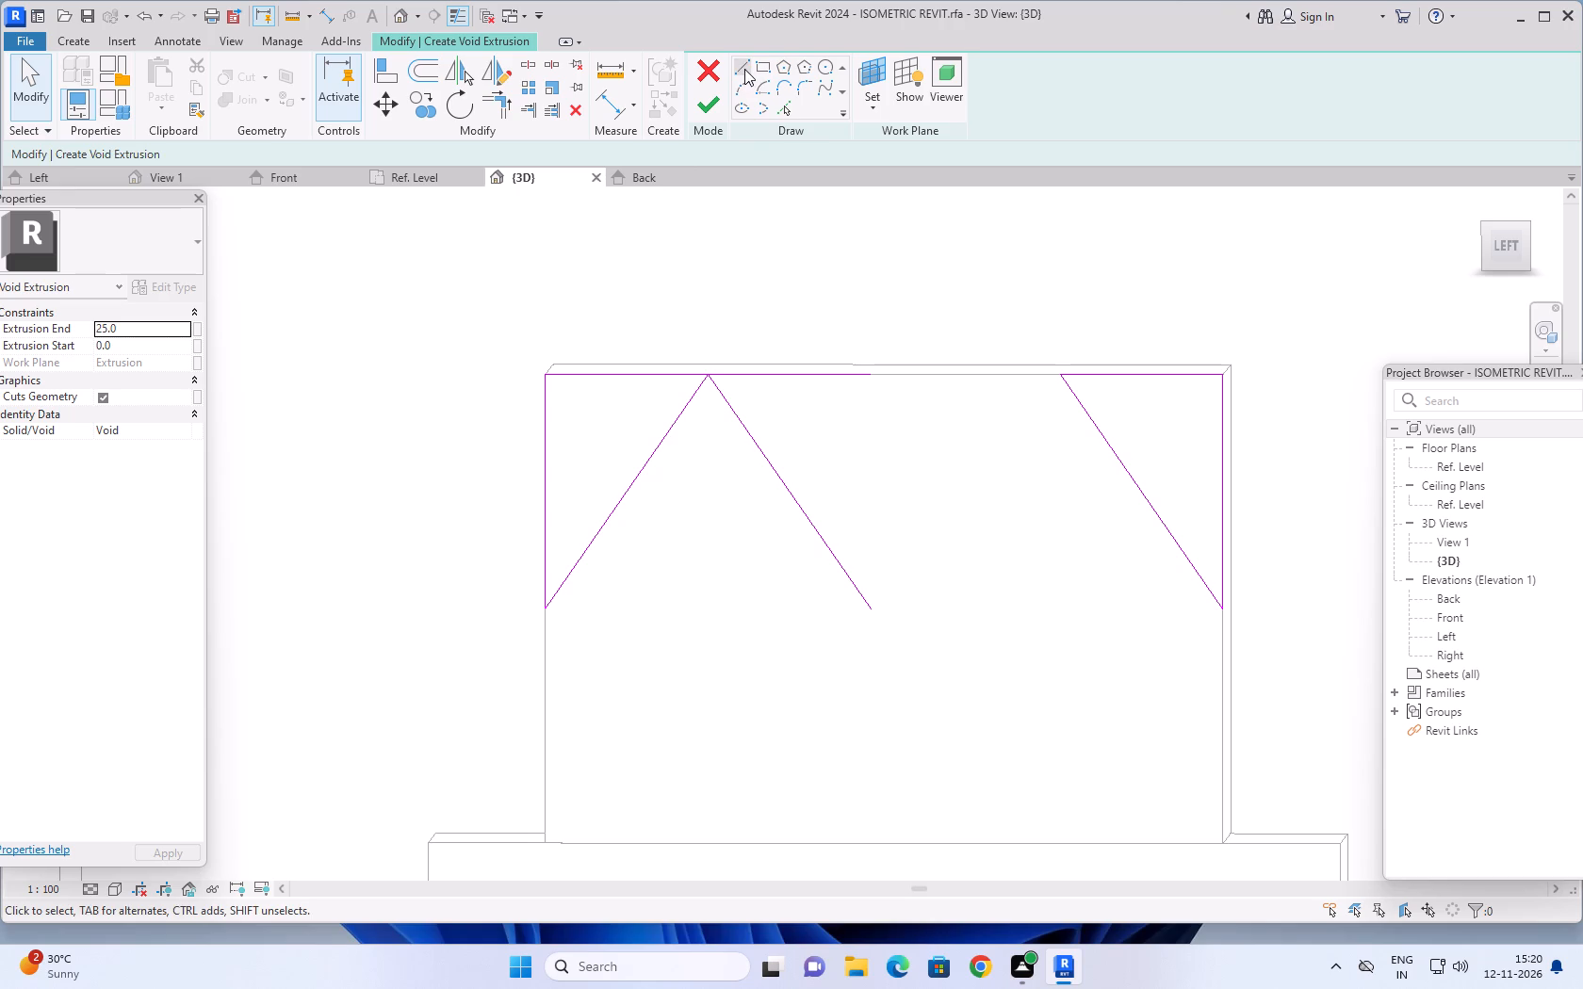
Close the second triangle with a vertical line from the 12.5 top-edge line's end down to the sloping line's lower end.
{"action": "left_click", "coordinate": [744, 69]}
{"action": "left_click", "coordinate": [872, 375]}
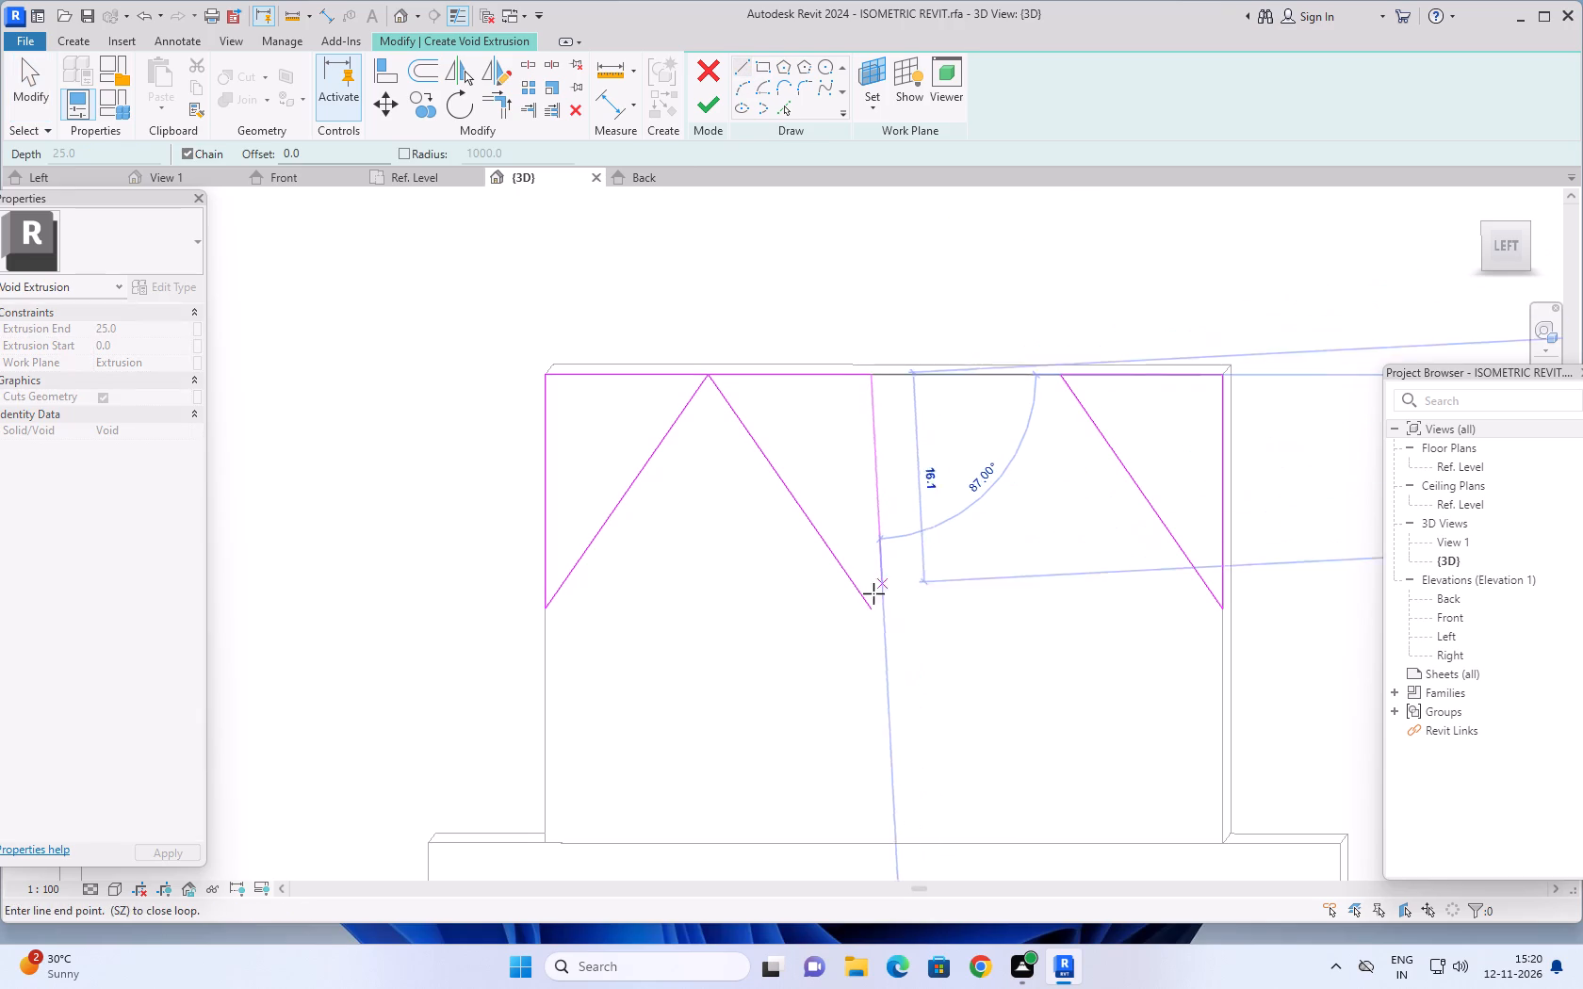
{"action": "left_click", "coordinate": [867, 610]}
{"action": "key", "text": "Escape"}
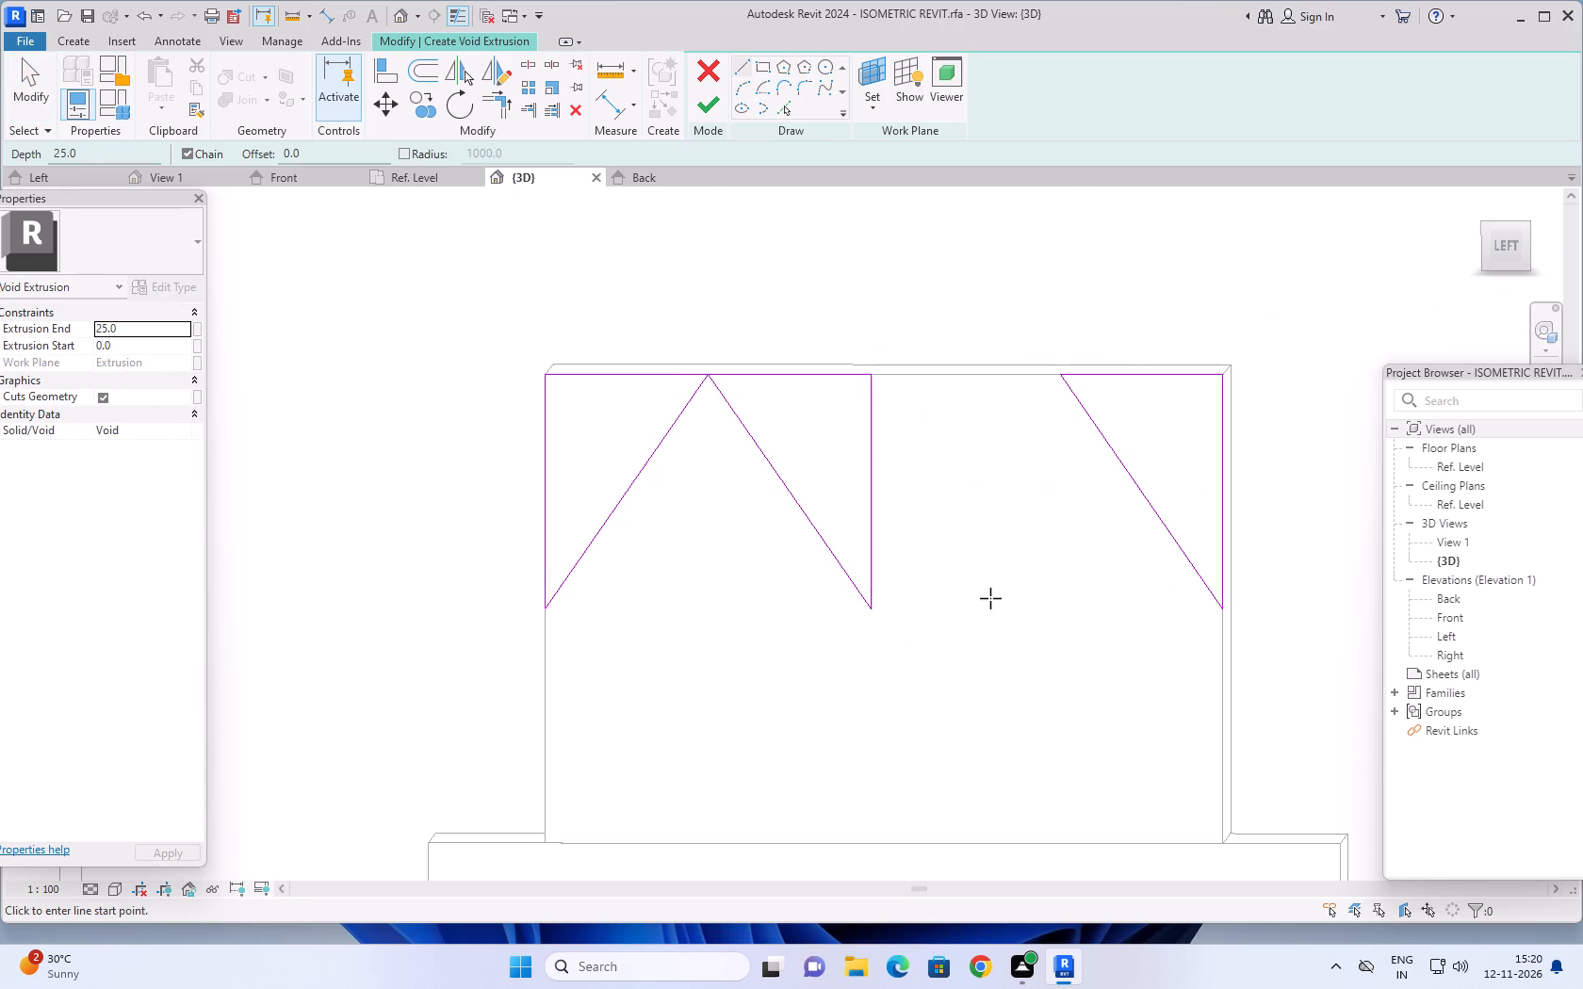
Sketch a 25 horizontal line inward from the rightmost triangle's lower corner, followed by a sloping line up to that triangle's apex on the top edge.
{"action": "scroll", "coordinate": [990, 598], "scroll_direction": "down", "scroll_amount": 2}
{"action": "middle_click_drag", "start_coordinate": [1029, 593], "coordinate": [947, 592]}
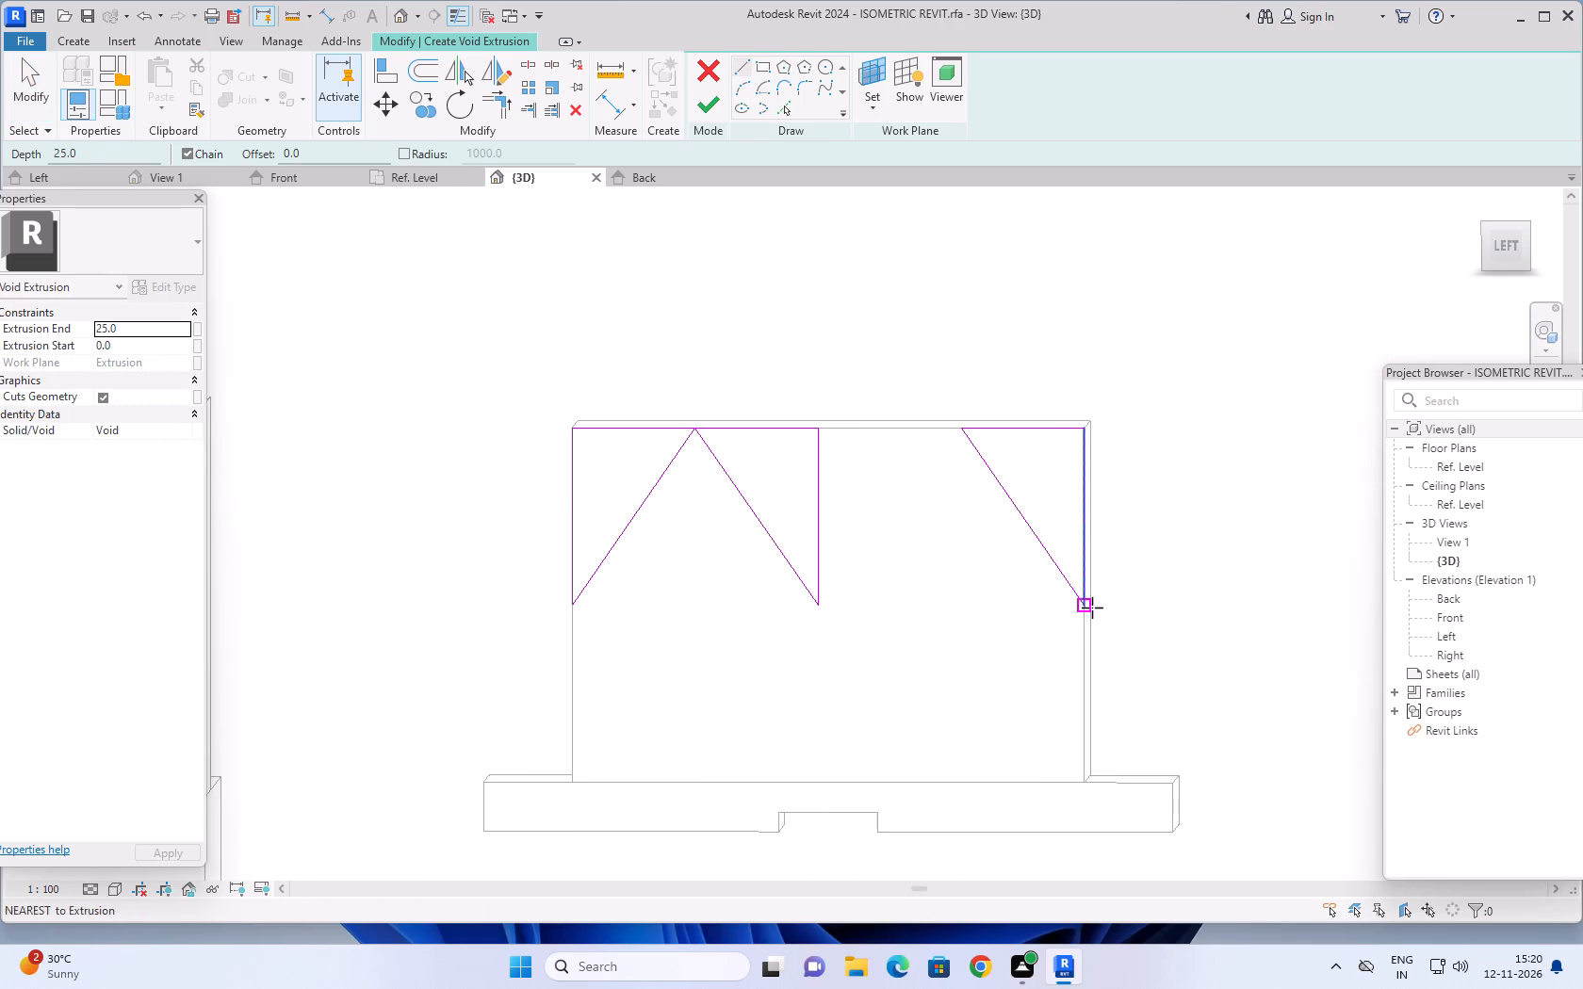
{"action": "left_click", "coordinate": [1080, 606]}
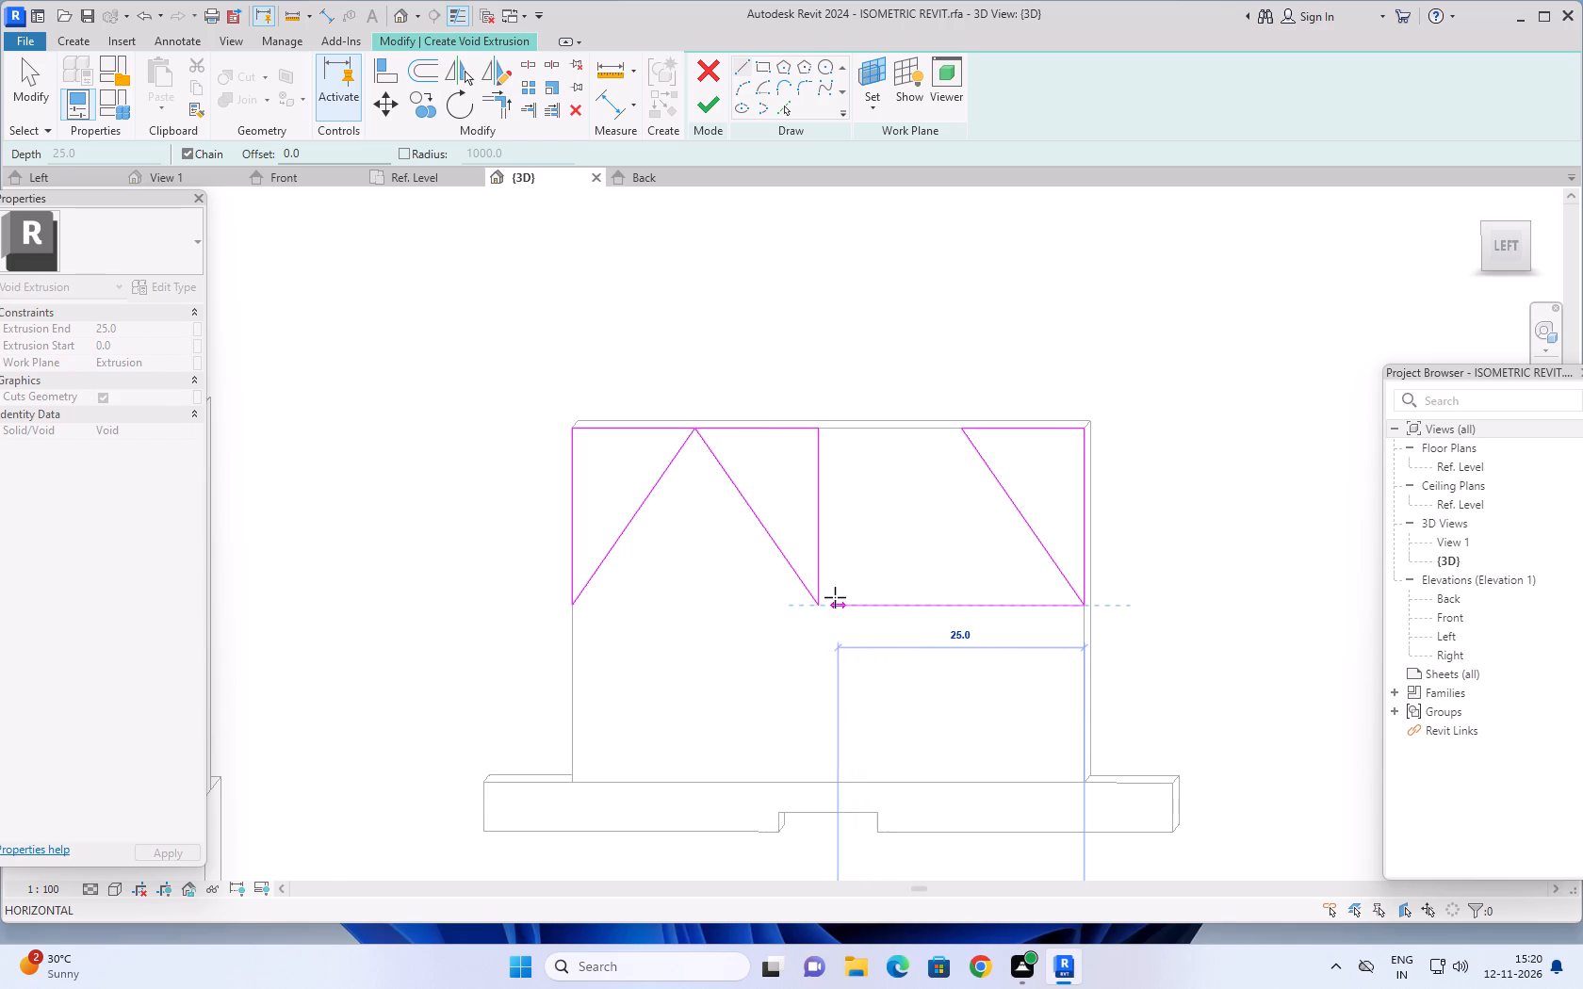
{"action": "left_click", "coordinate": [835, 597]}
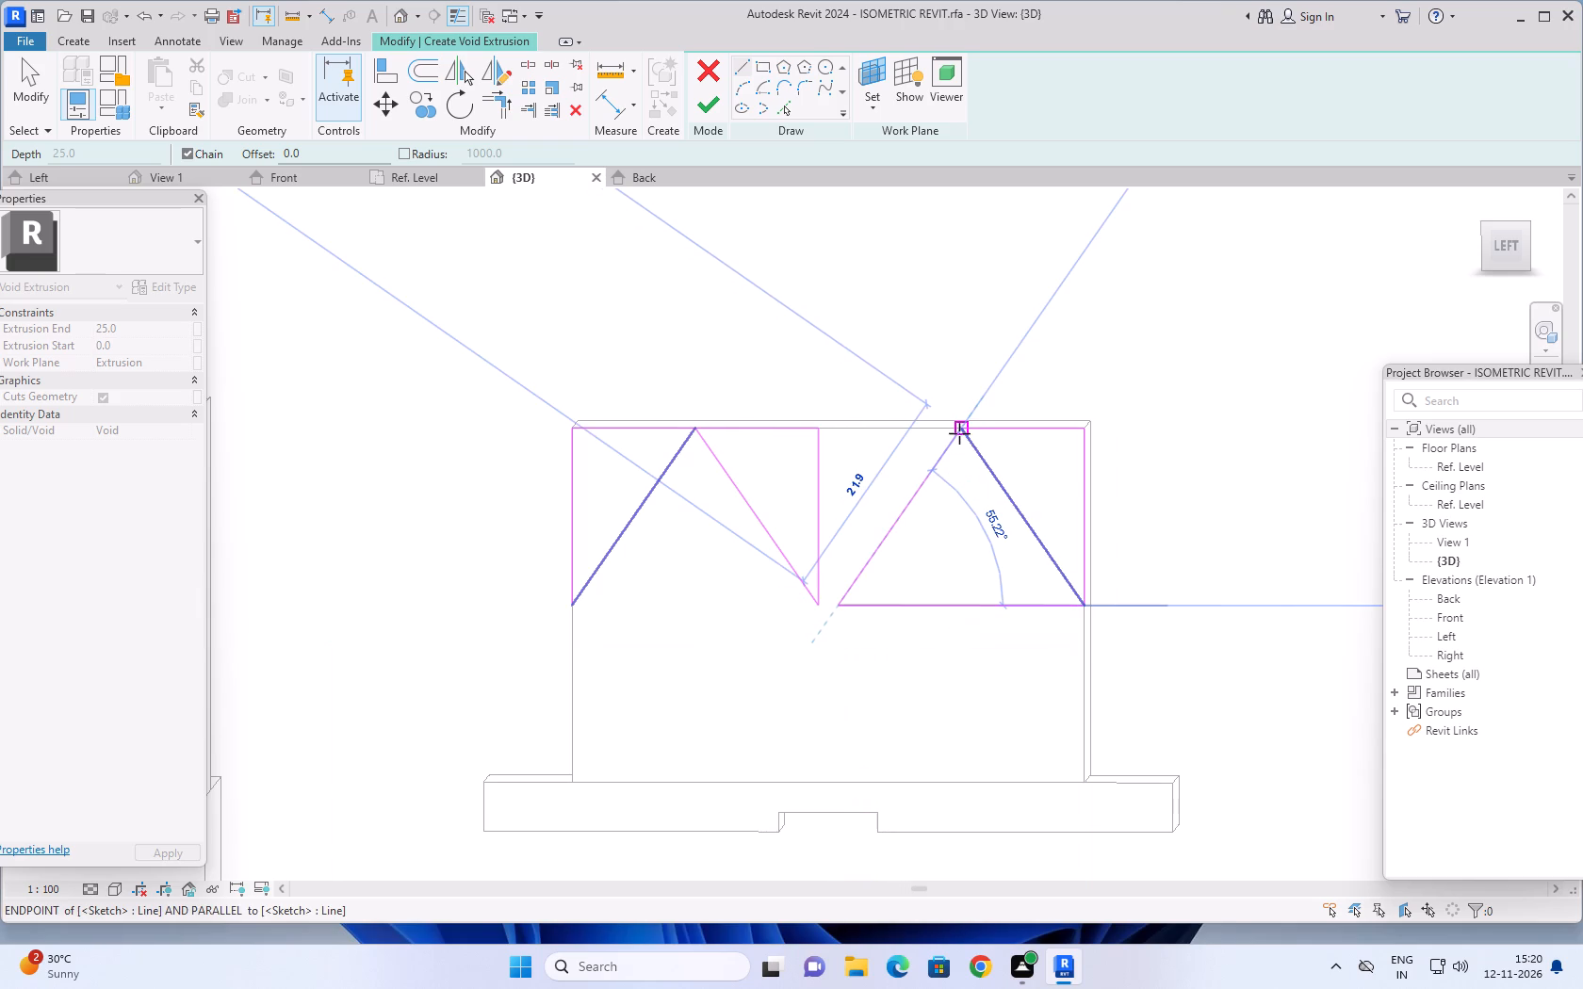
{"action": "left_click", "coordinate": [960, 429]}
{"action": "key", "text": "Escape"}
{"action": "key", "text": "Escape"}
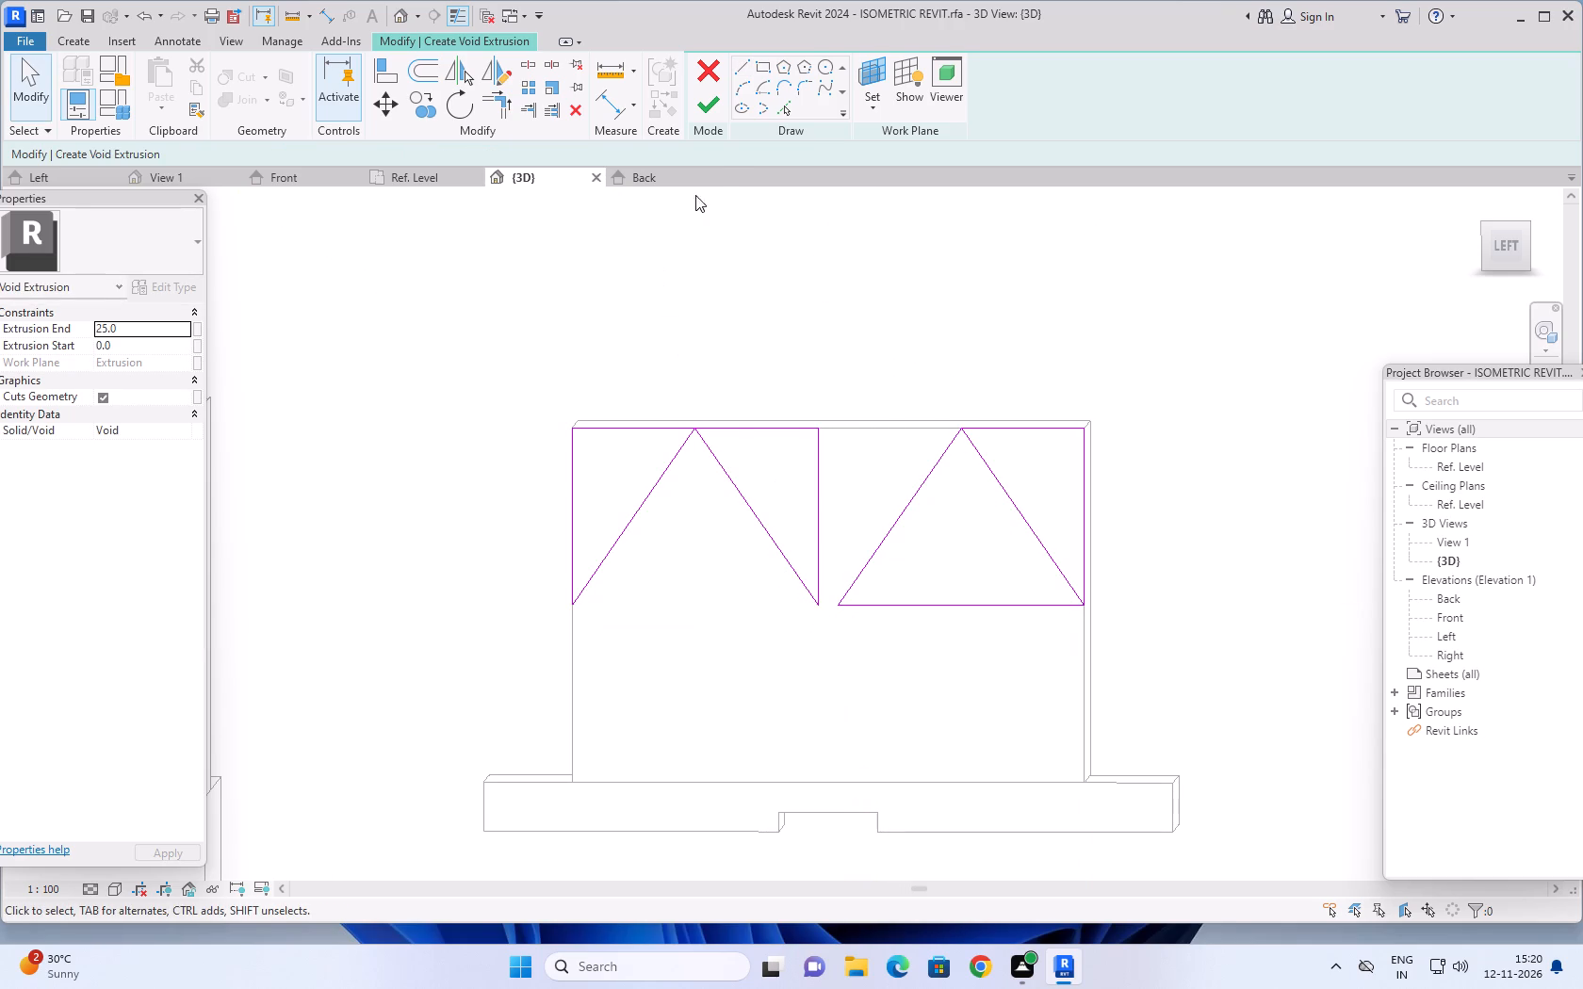
Close the third triangle with an 18 vertical line up to the top edge and a 12.5 line along it to the apex.
{"action": "left_click", "coordinate": [742, 65]}
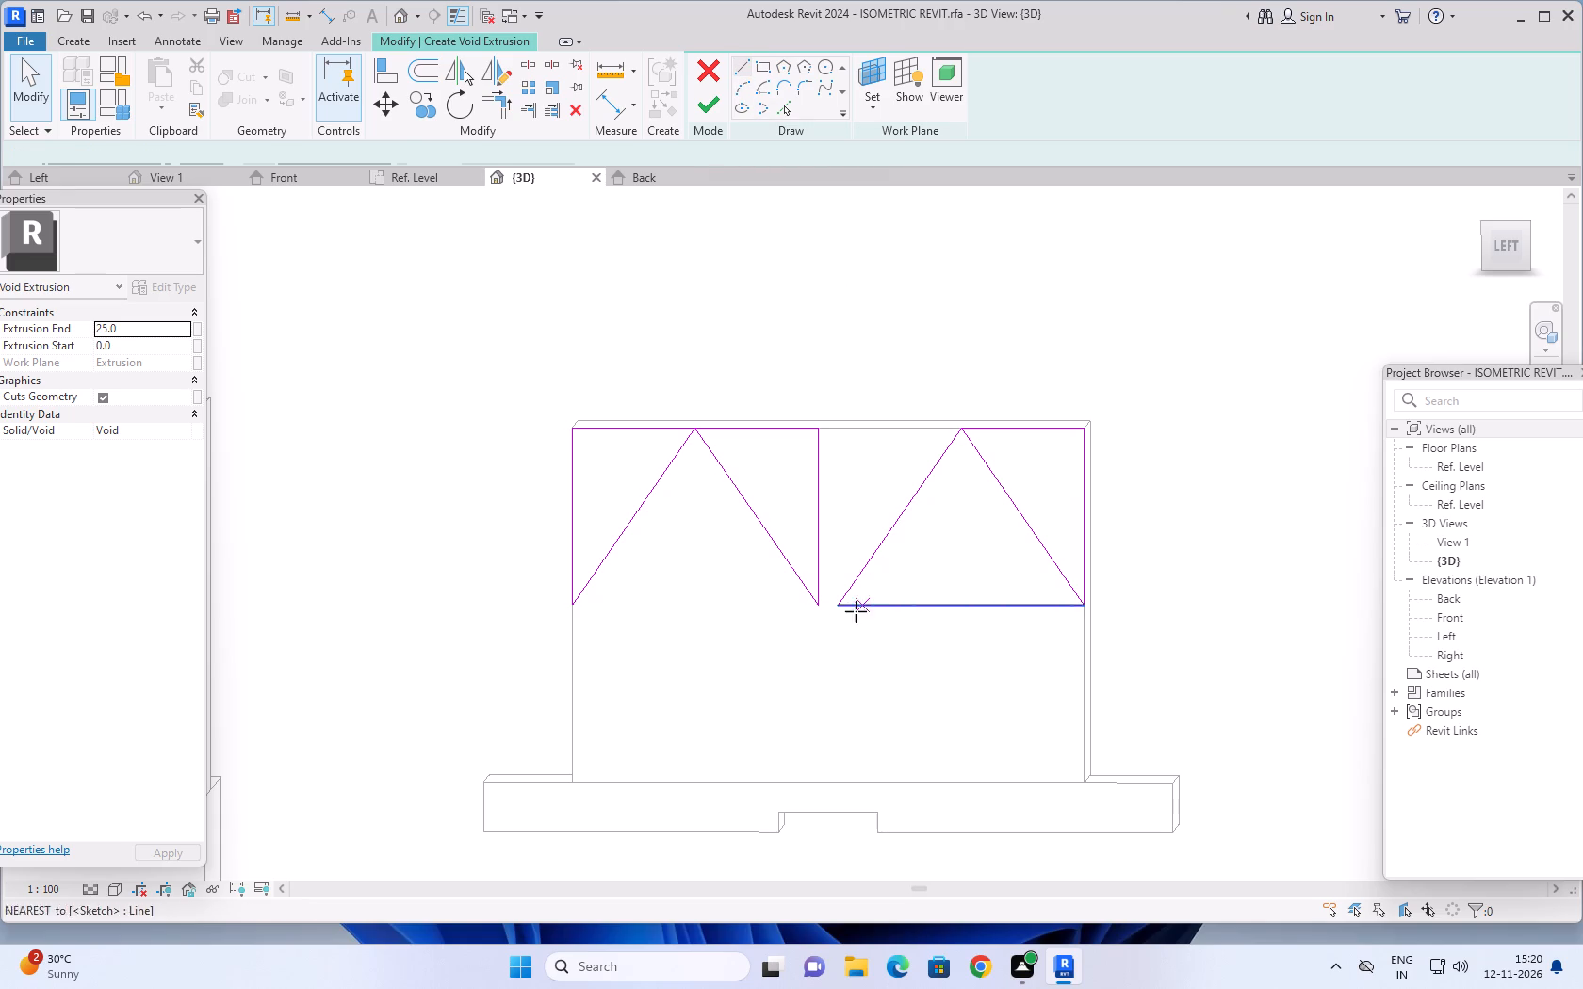
{"action": "left_click", "coordinate": [839, 603]}
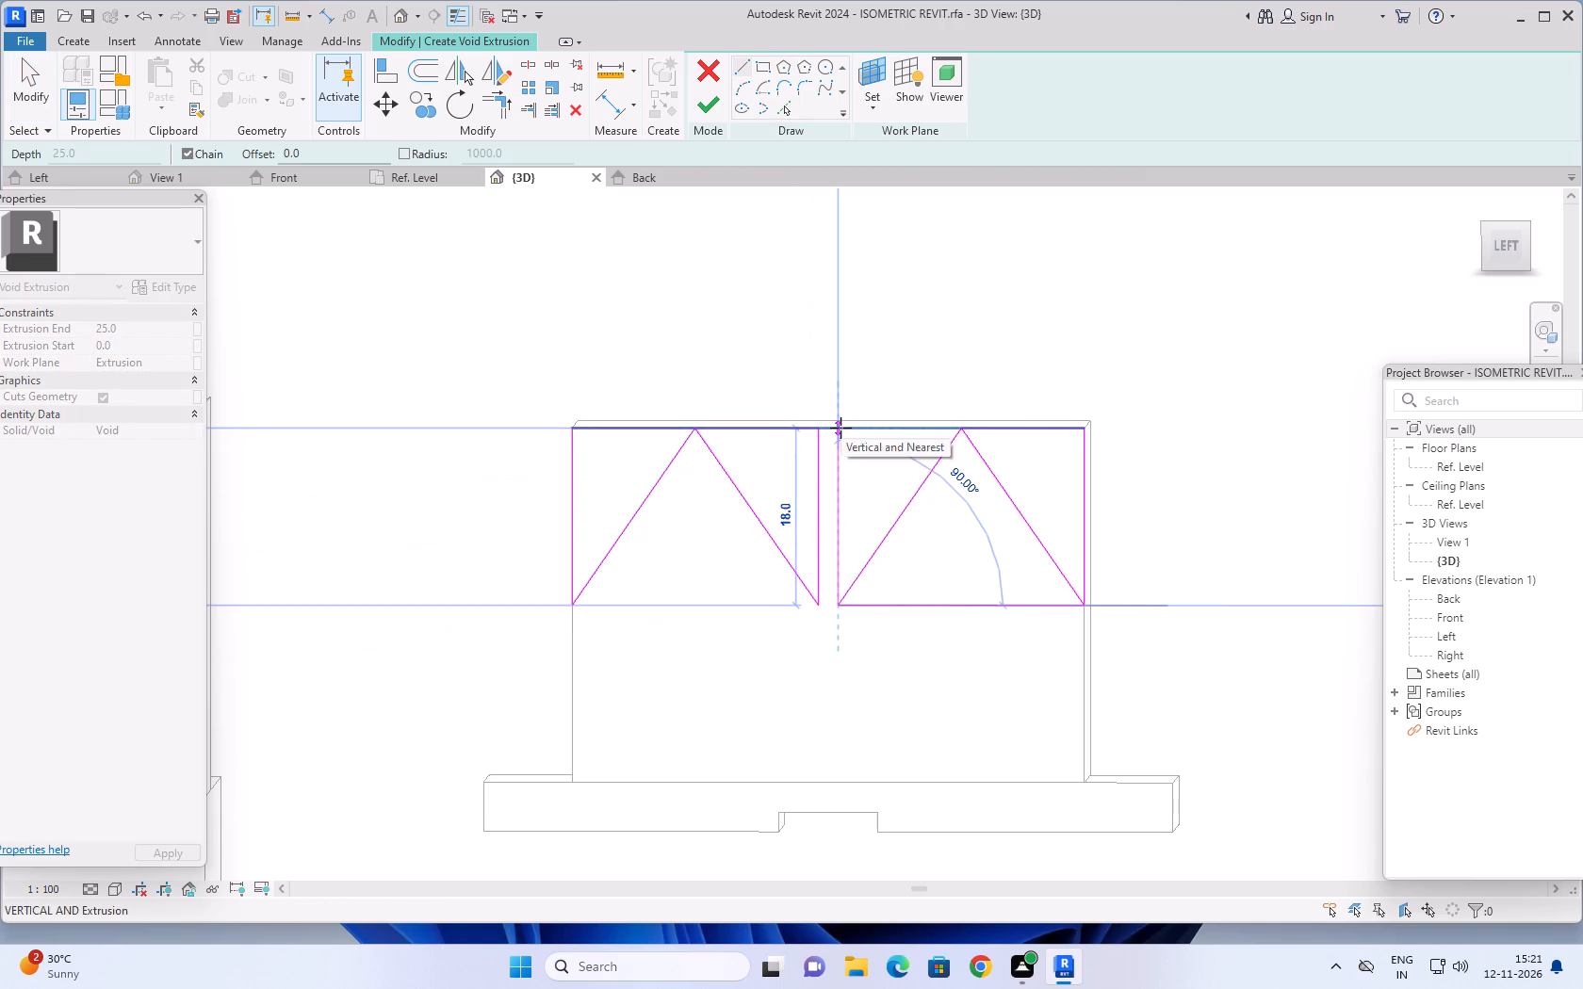
{"action": "left_click", "coordinate": [840, 431]}
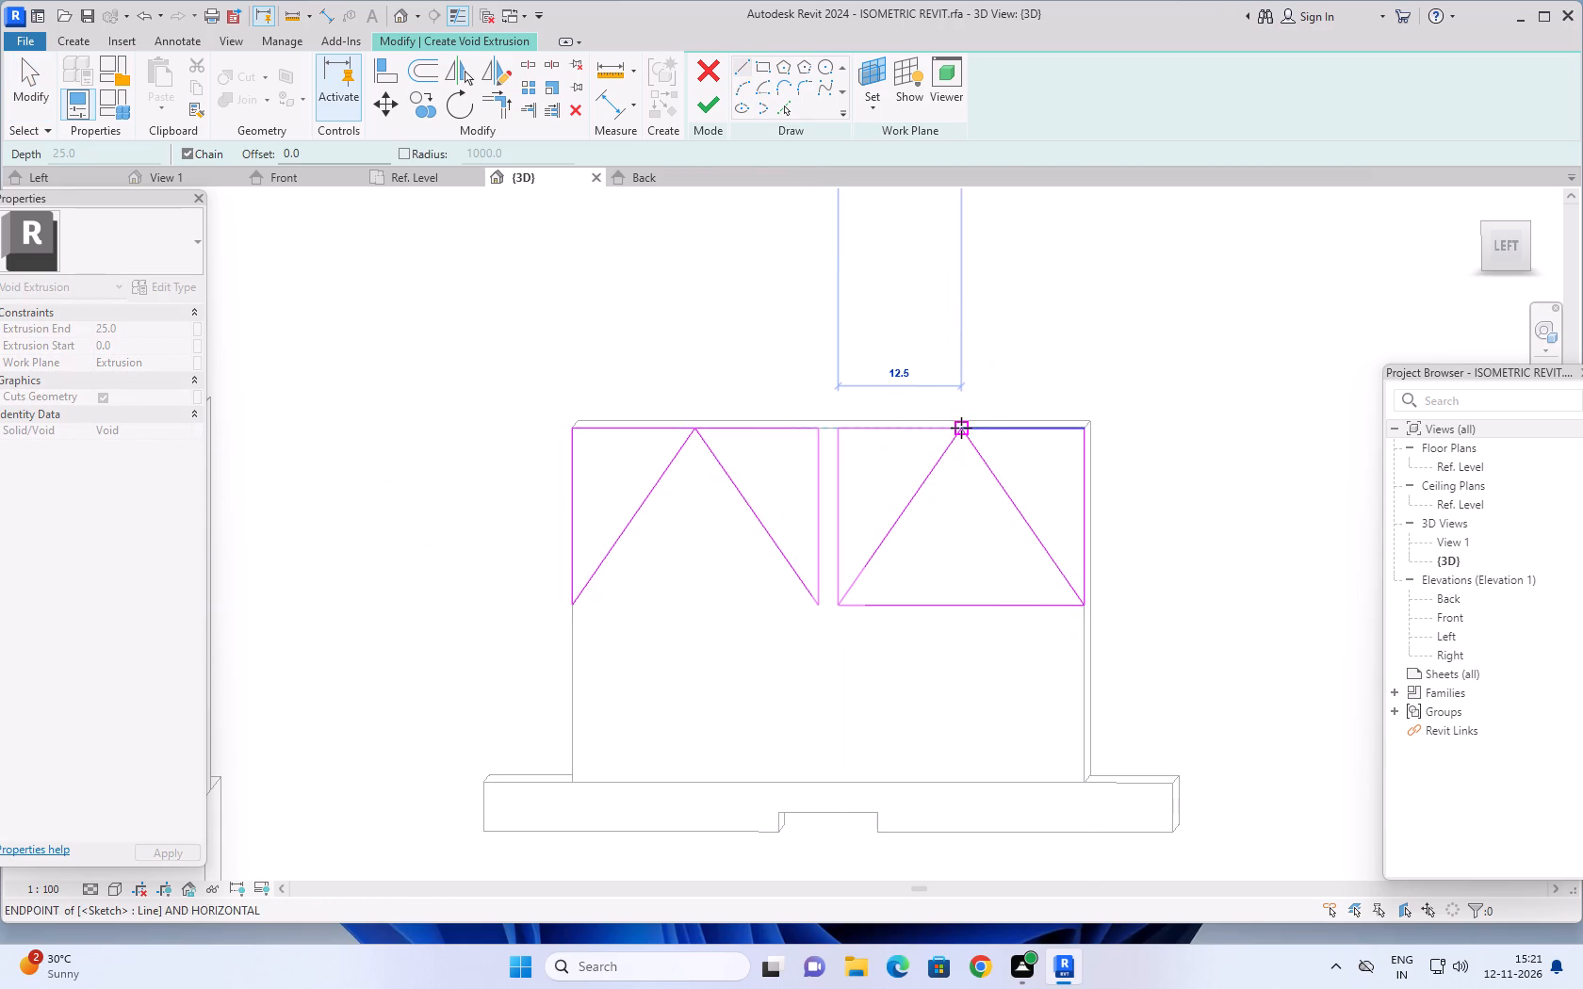
{"action": "left_click", "coordinate": [962, 428]}
{"action": "key", "text": "Escape"}
{"action": "key", "text": "Escape"}
Delete the 25 horizontal guide line beneath the right-hand pair of triangles.
{"action": "left_click", "coordinate": [972, 602]}
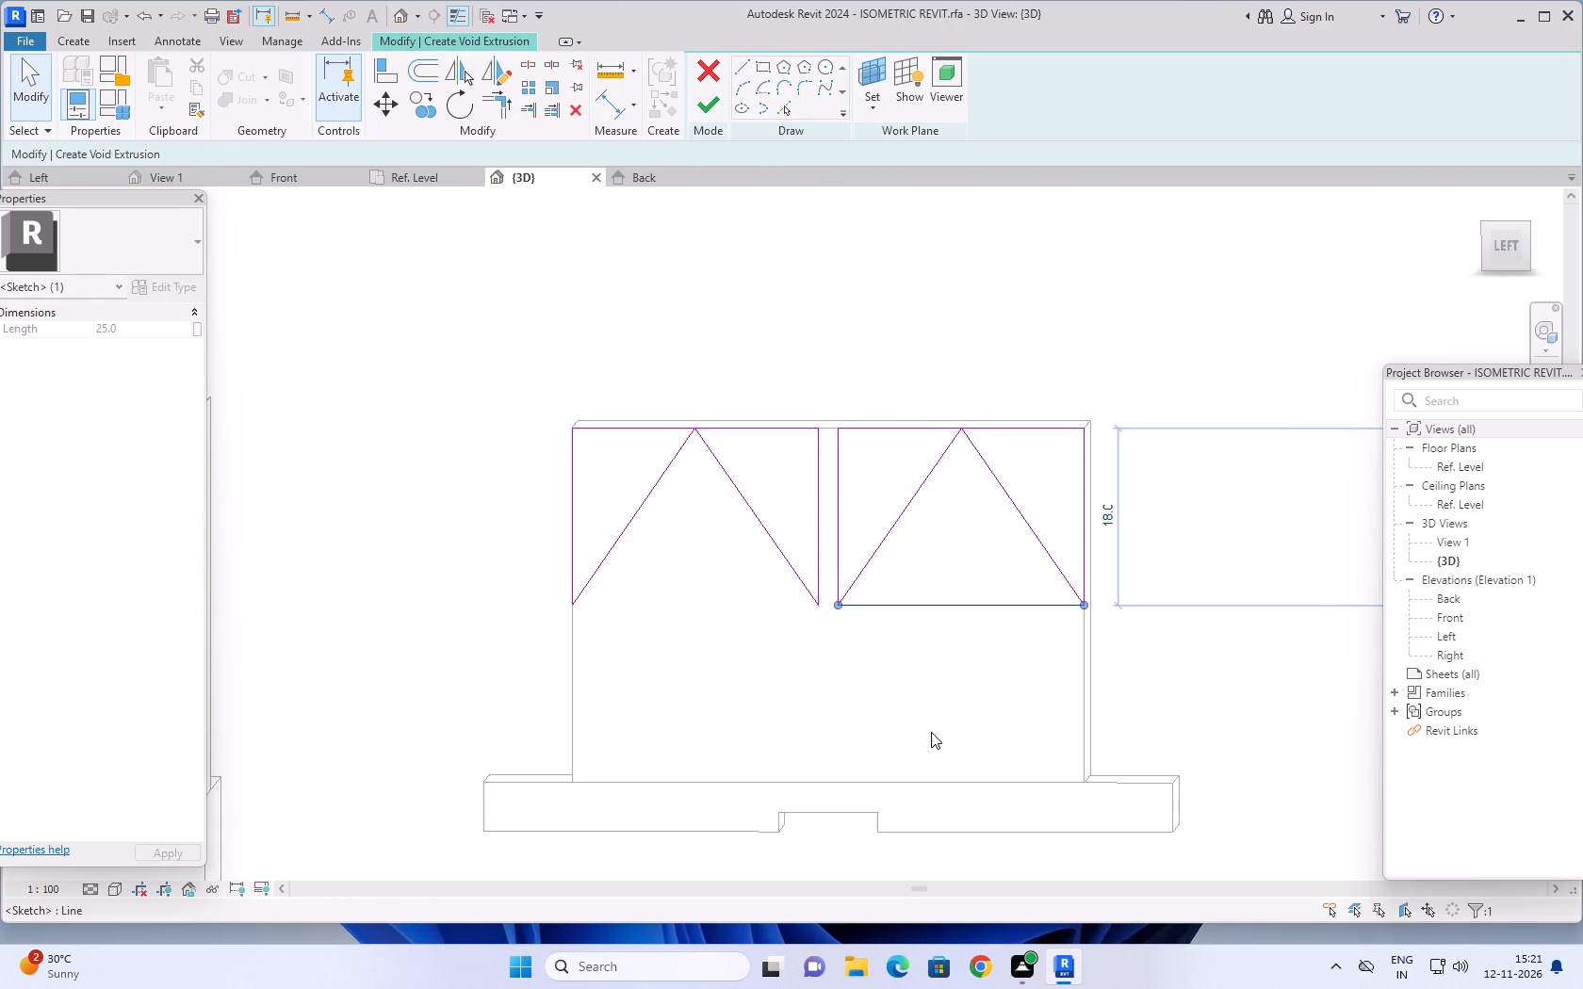
{"action": "key", "text": "Delete"}
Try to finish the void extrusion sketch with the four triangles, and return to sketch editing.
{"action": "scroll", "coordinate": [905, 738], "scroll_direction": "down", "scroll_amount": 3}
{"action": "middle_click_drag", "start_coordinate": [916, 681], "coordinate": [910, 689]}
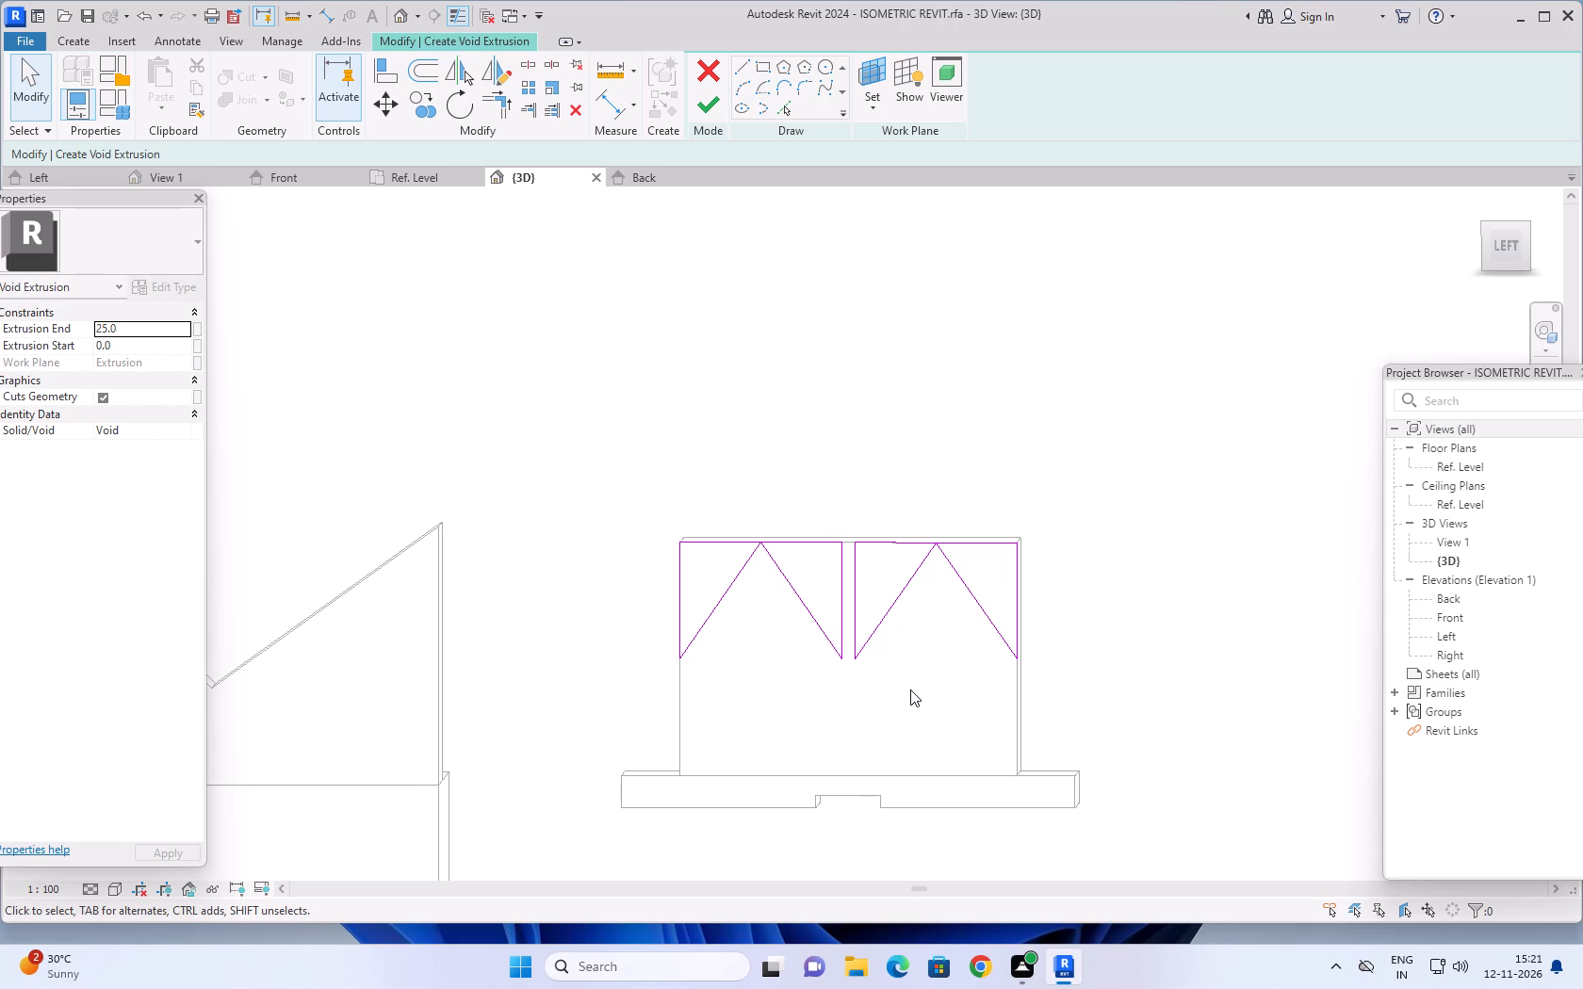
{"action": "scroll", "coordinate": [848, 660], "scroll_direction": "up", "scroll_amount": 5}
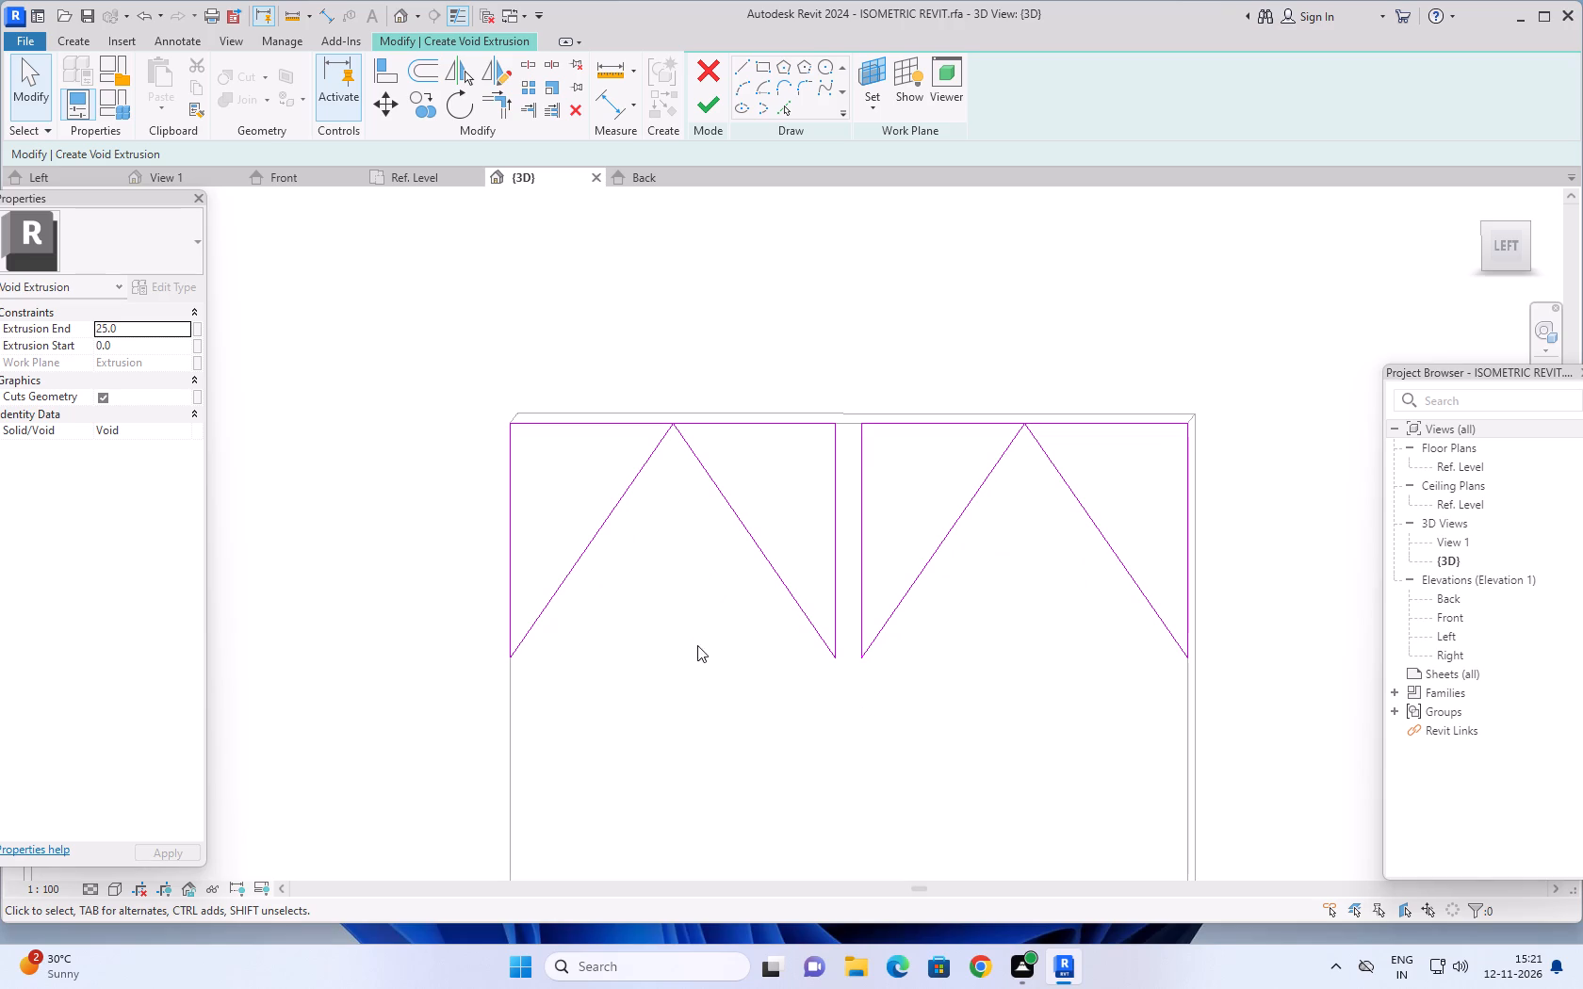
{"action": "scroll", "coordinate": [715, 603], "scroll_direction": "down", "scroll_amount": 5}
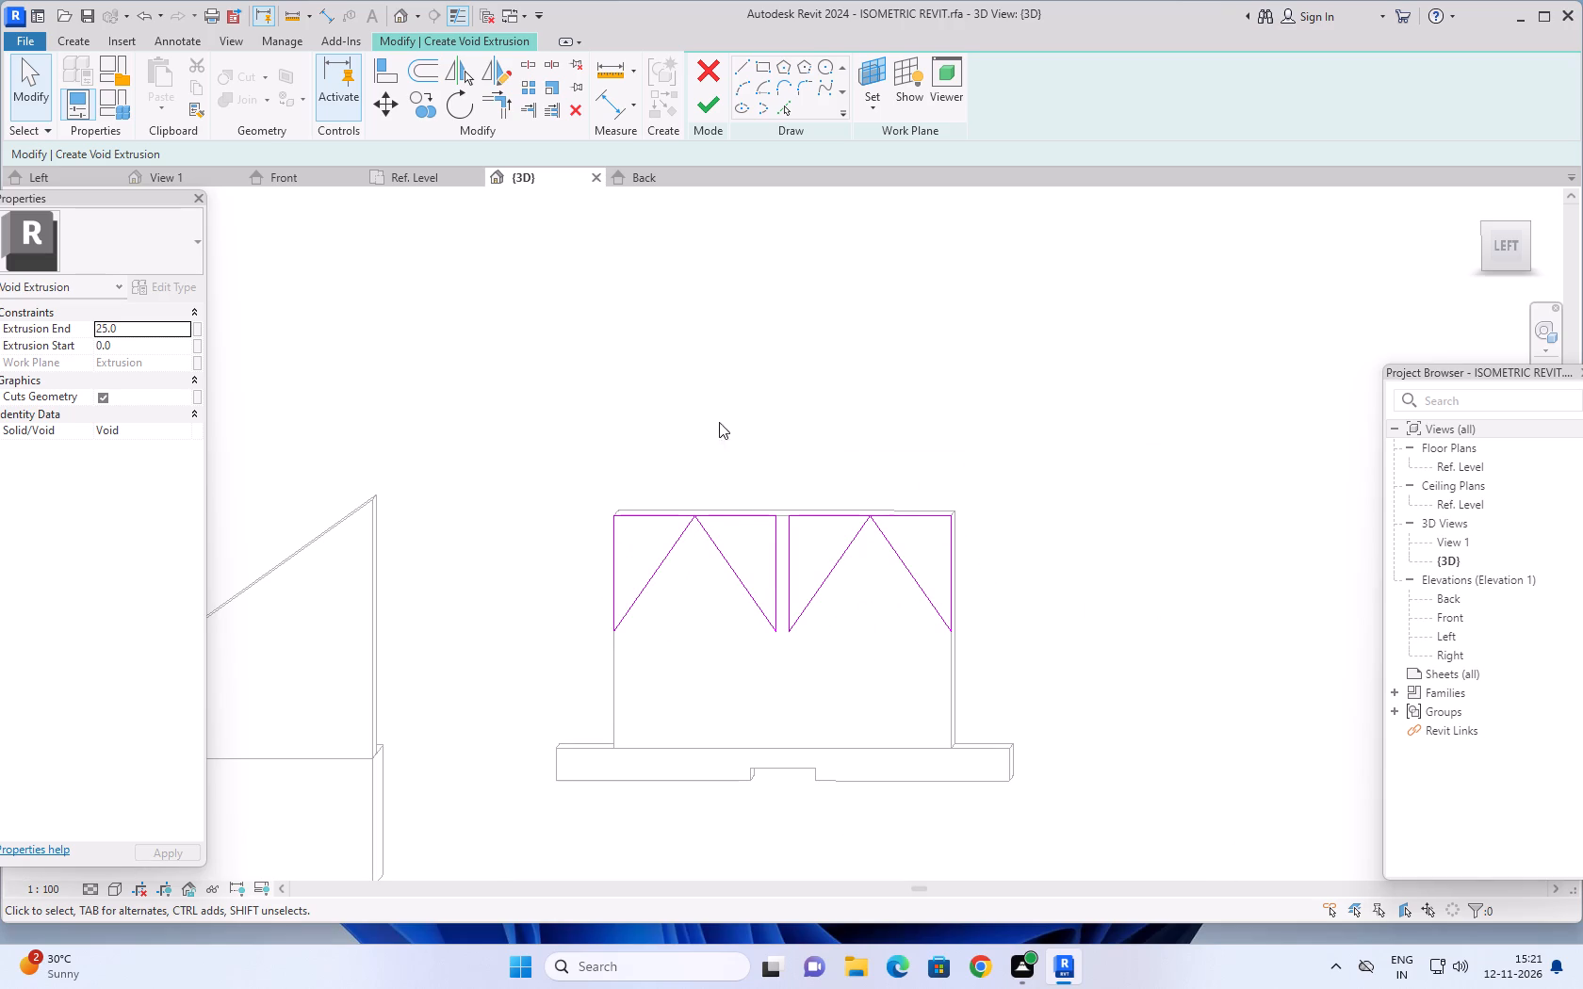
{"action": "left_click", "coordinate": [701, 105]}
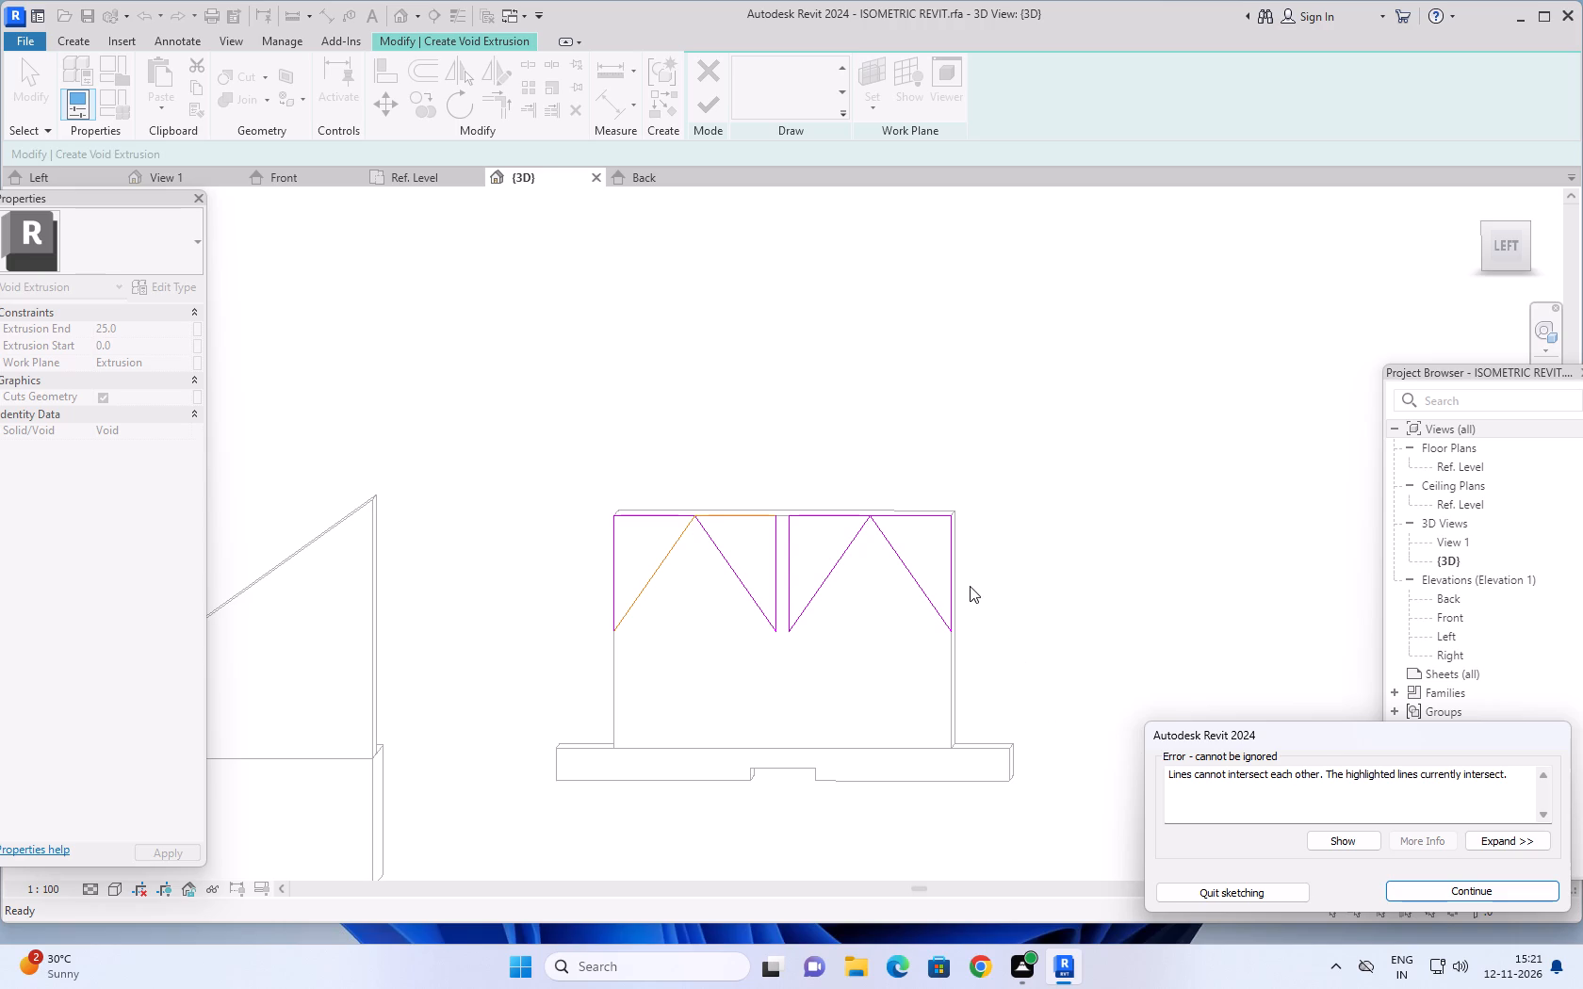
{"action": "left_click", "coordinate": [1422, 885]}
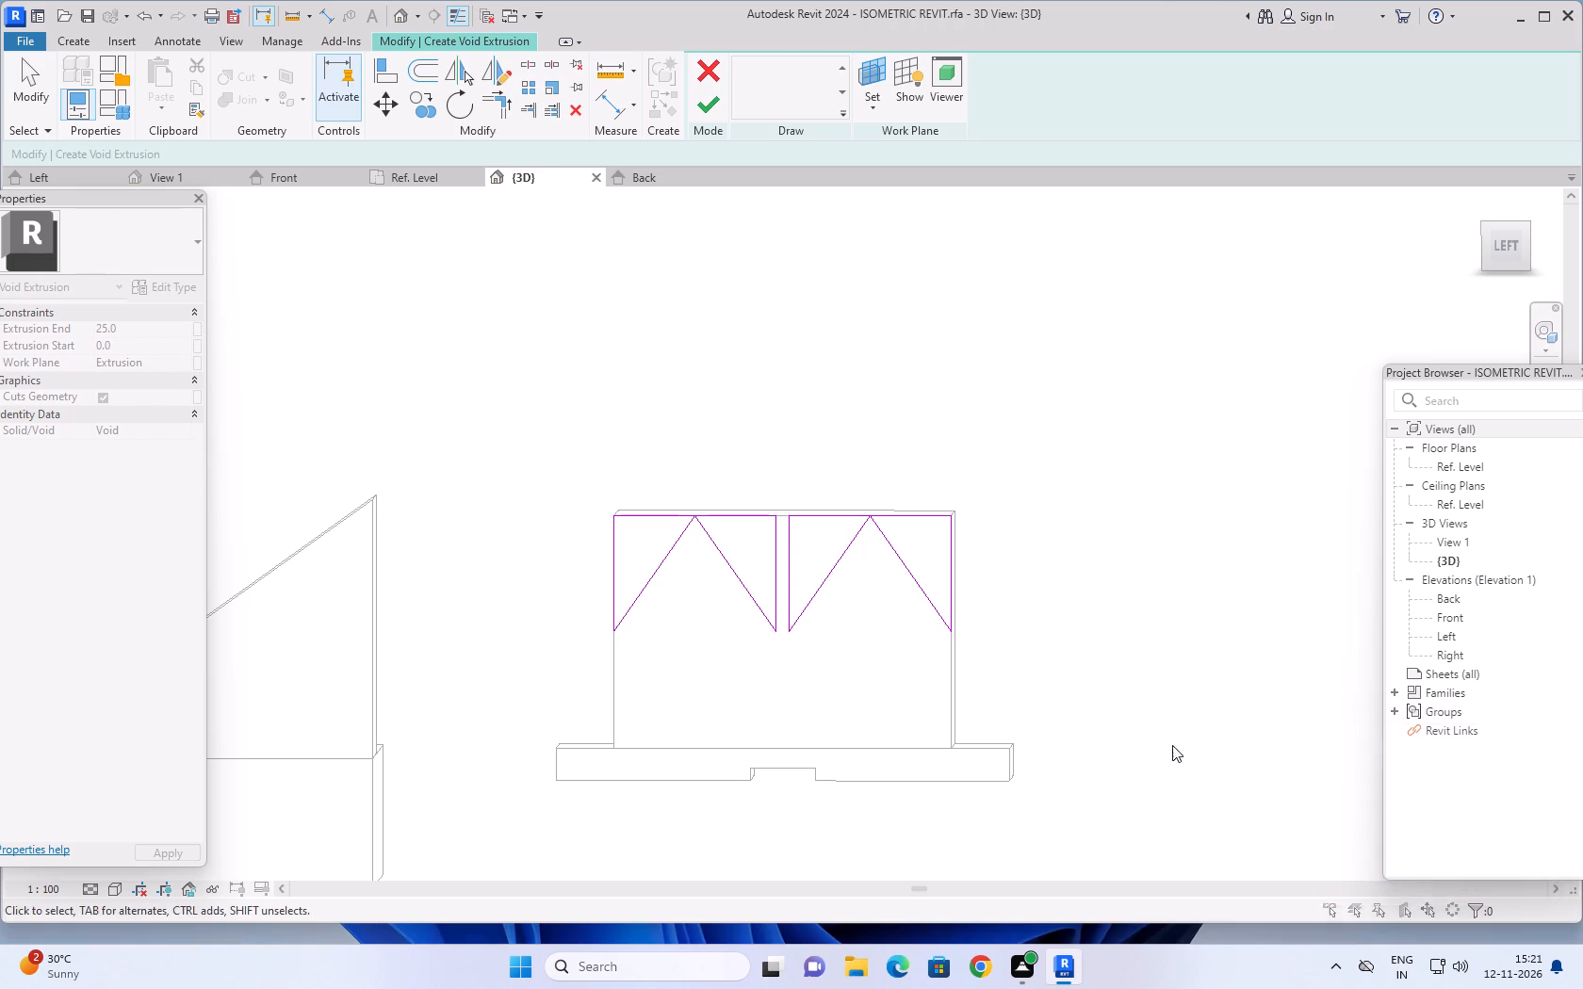
Examine where the sketch lines meet at the apex shared by the left-hand pair of triangles.
{"action": "scroll", "coordinate": [656, 552], "scroll_direction": "up", "scroll_amount": 5}
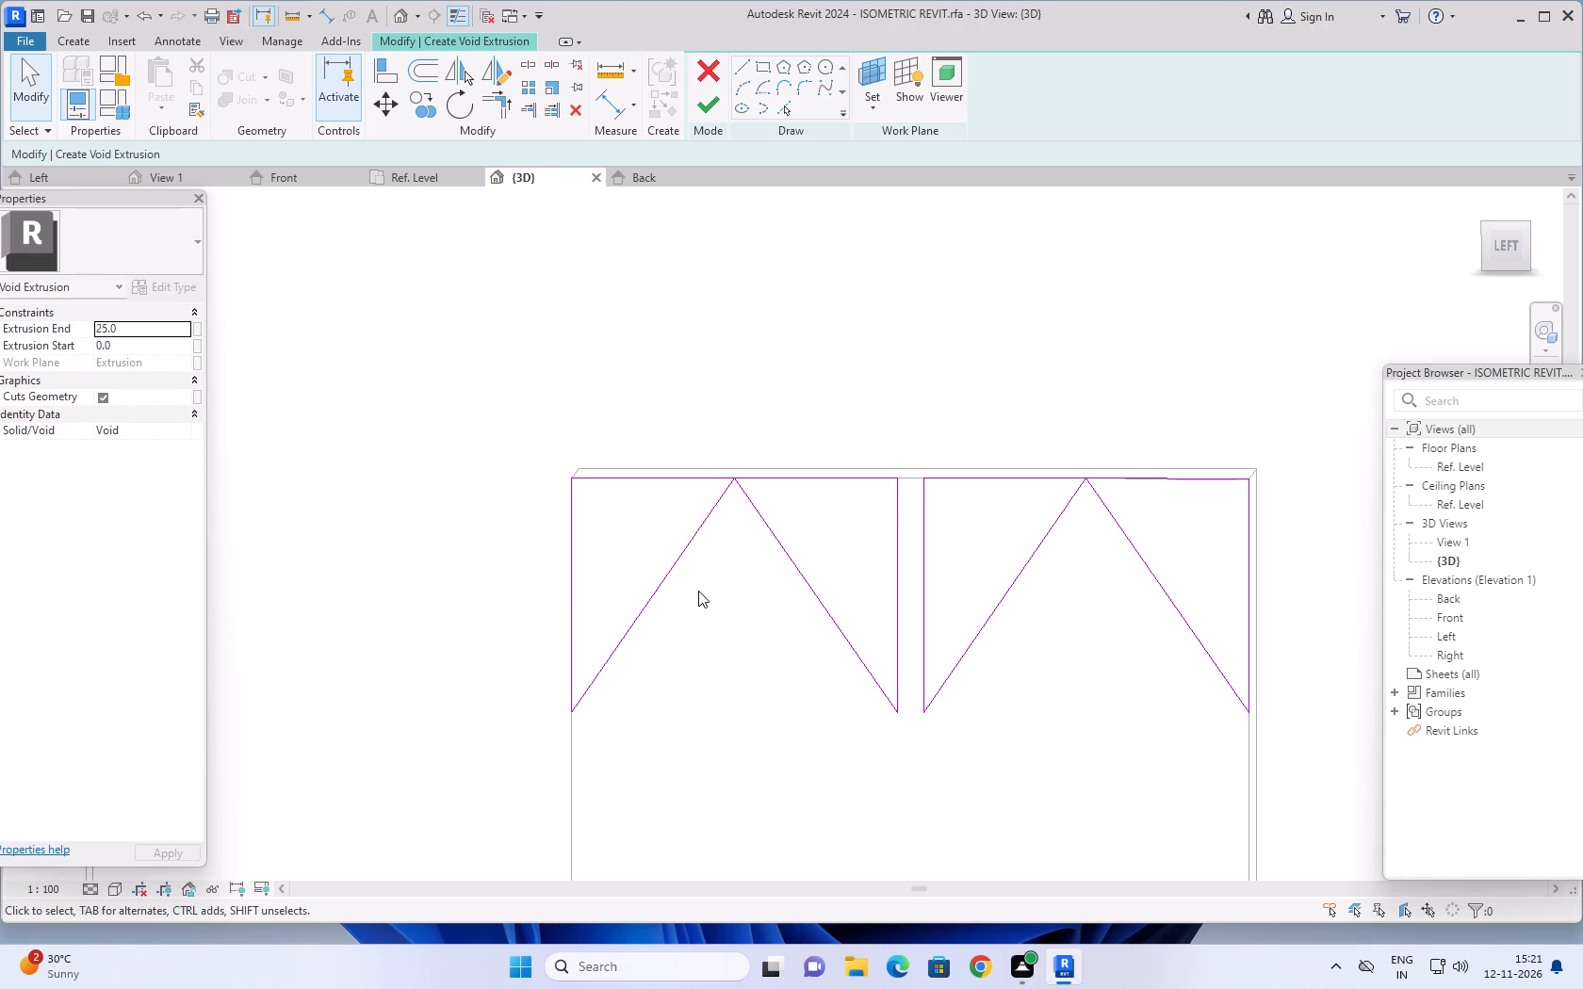
{"action": "scroll", "coordinate": [697, 590], "scroll_direction": "up", "scroll_amount": 3}
{"action": "scroll", "coordinate": [743, 417], "scroll_direction": "up", "scroll_amount": 12}
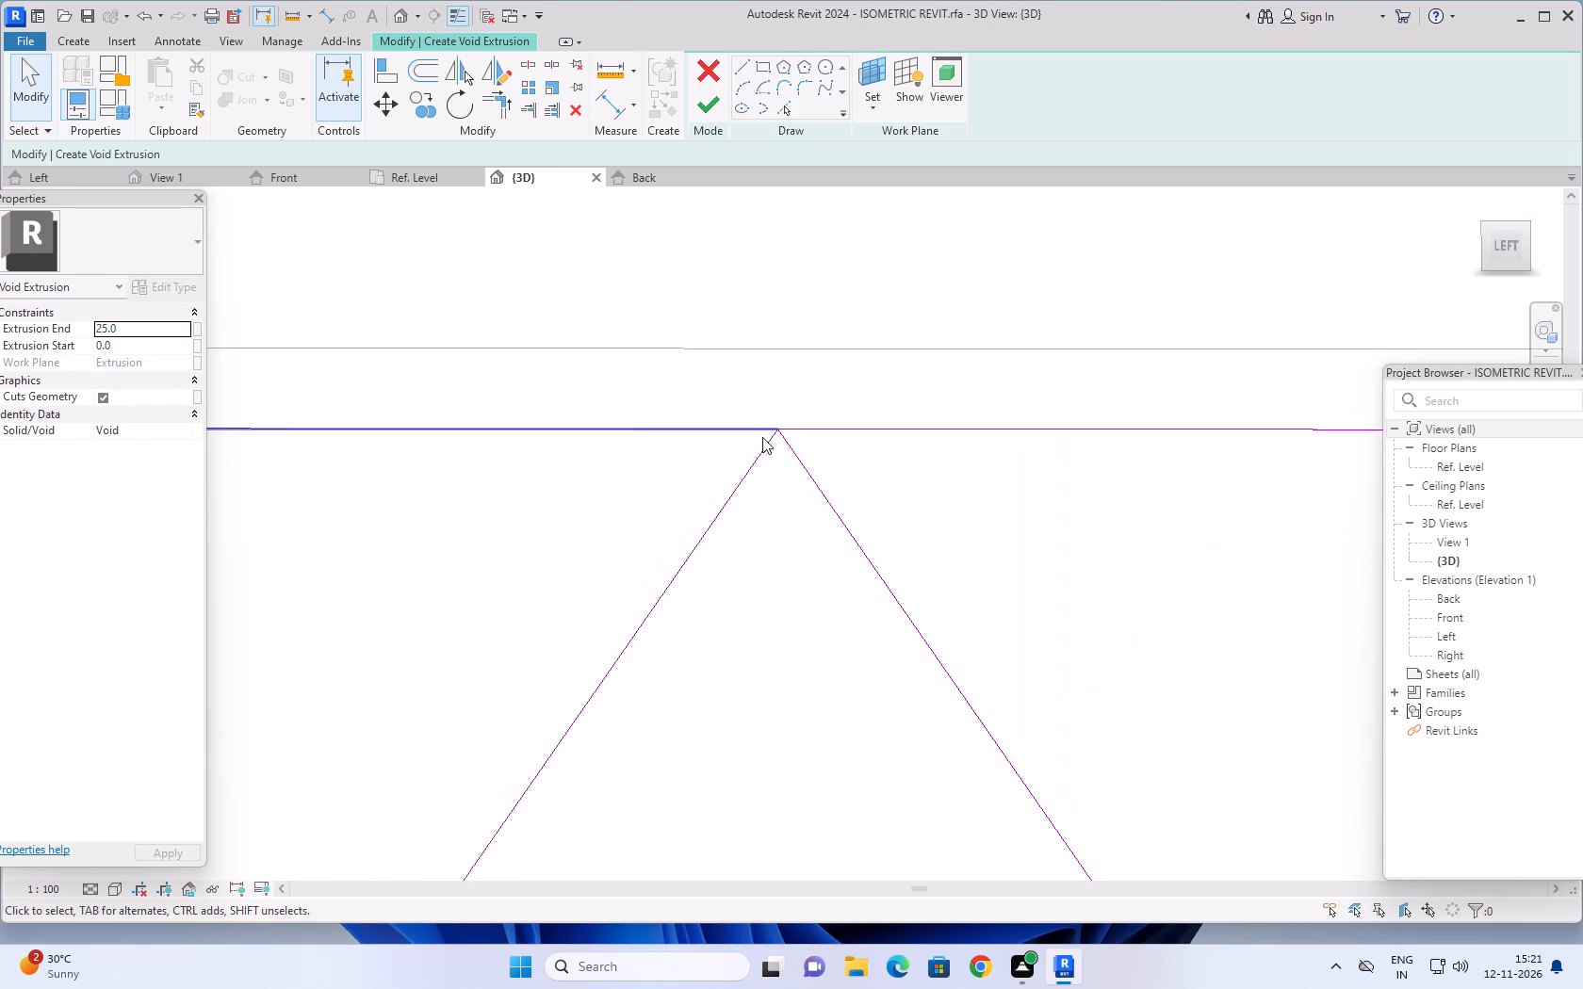
{"action": "scroll", "coordinate": [765, 443], "scroll_direction": "up", "scroll_amount": 5}
{"action": "scroll", "coordinate": [783, 430], "scroll_direction": "down", "scroll_amount": 18}
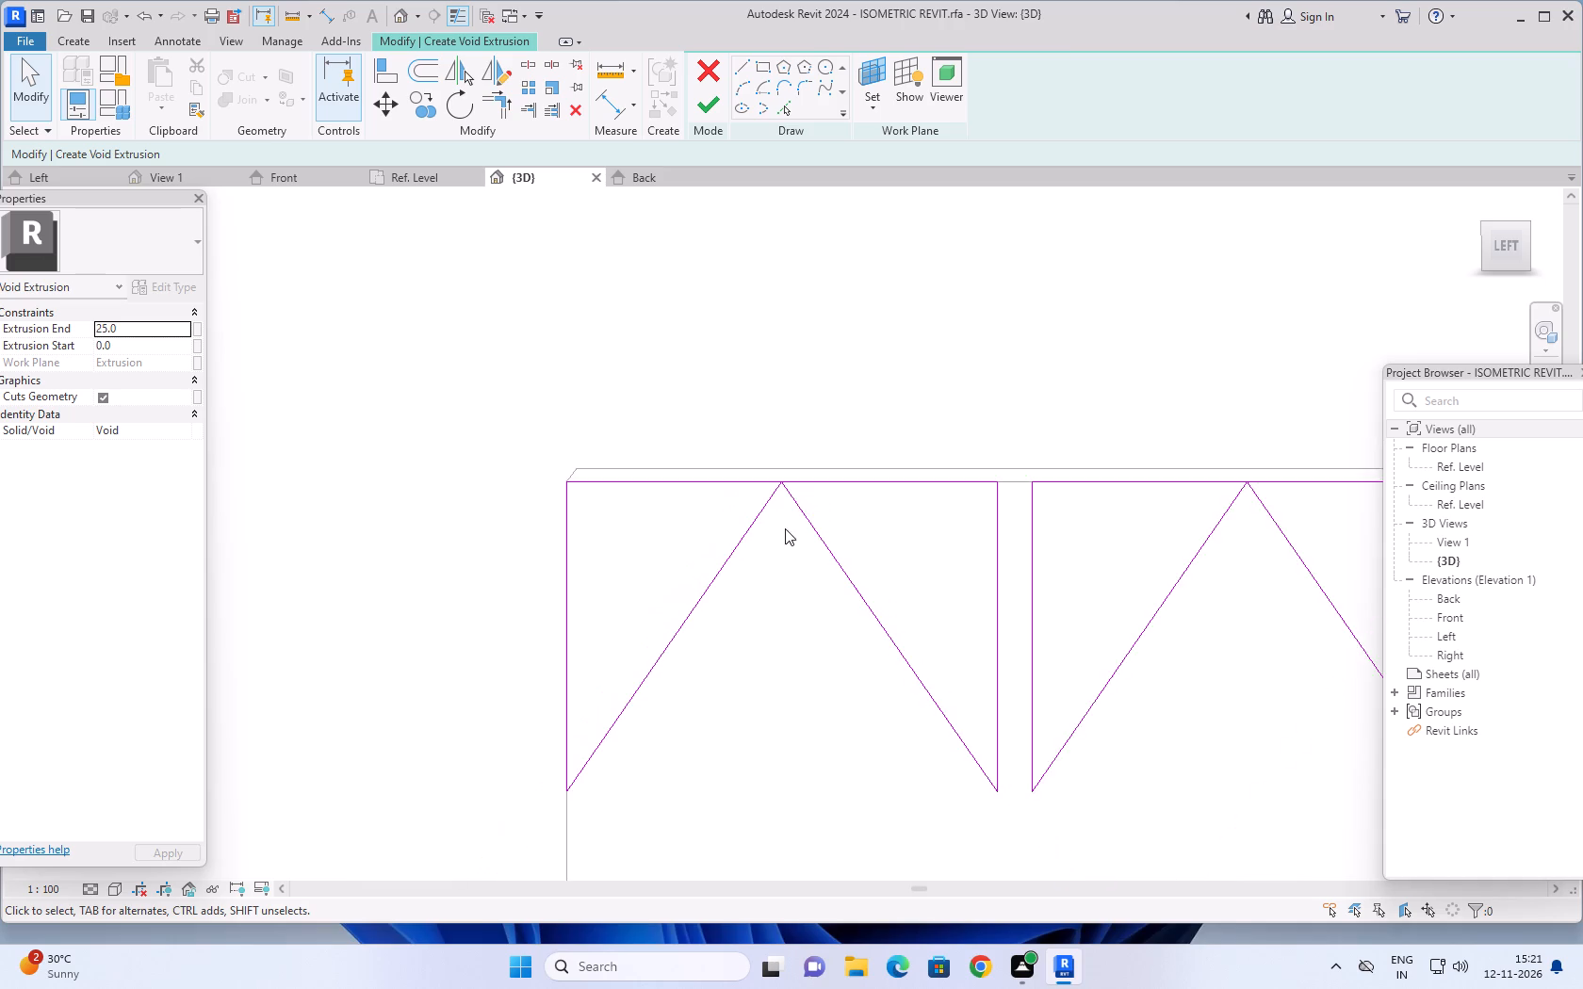
{"action": "scroll", "coordinate": [787, 535], "scroll_direction": "down", "scroll_amount": 4}
{"action": "middle_click_drag", "start_coordinate": [790, 573], "coordinate": [771, 566]}
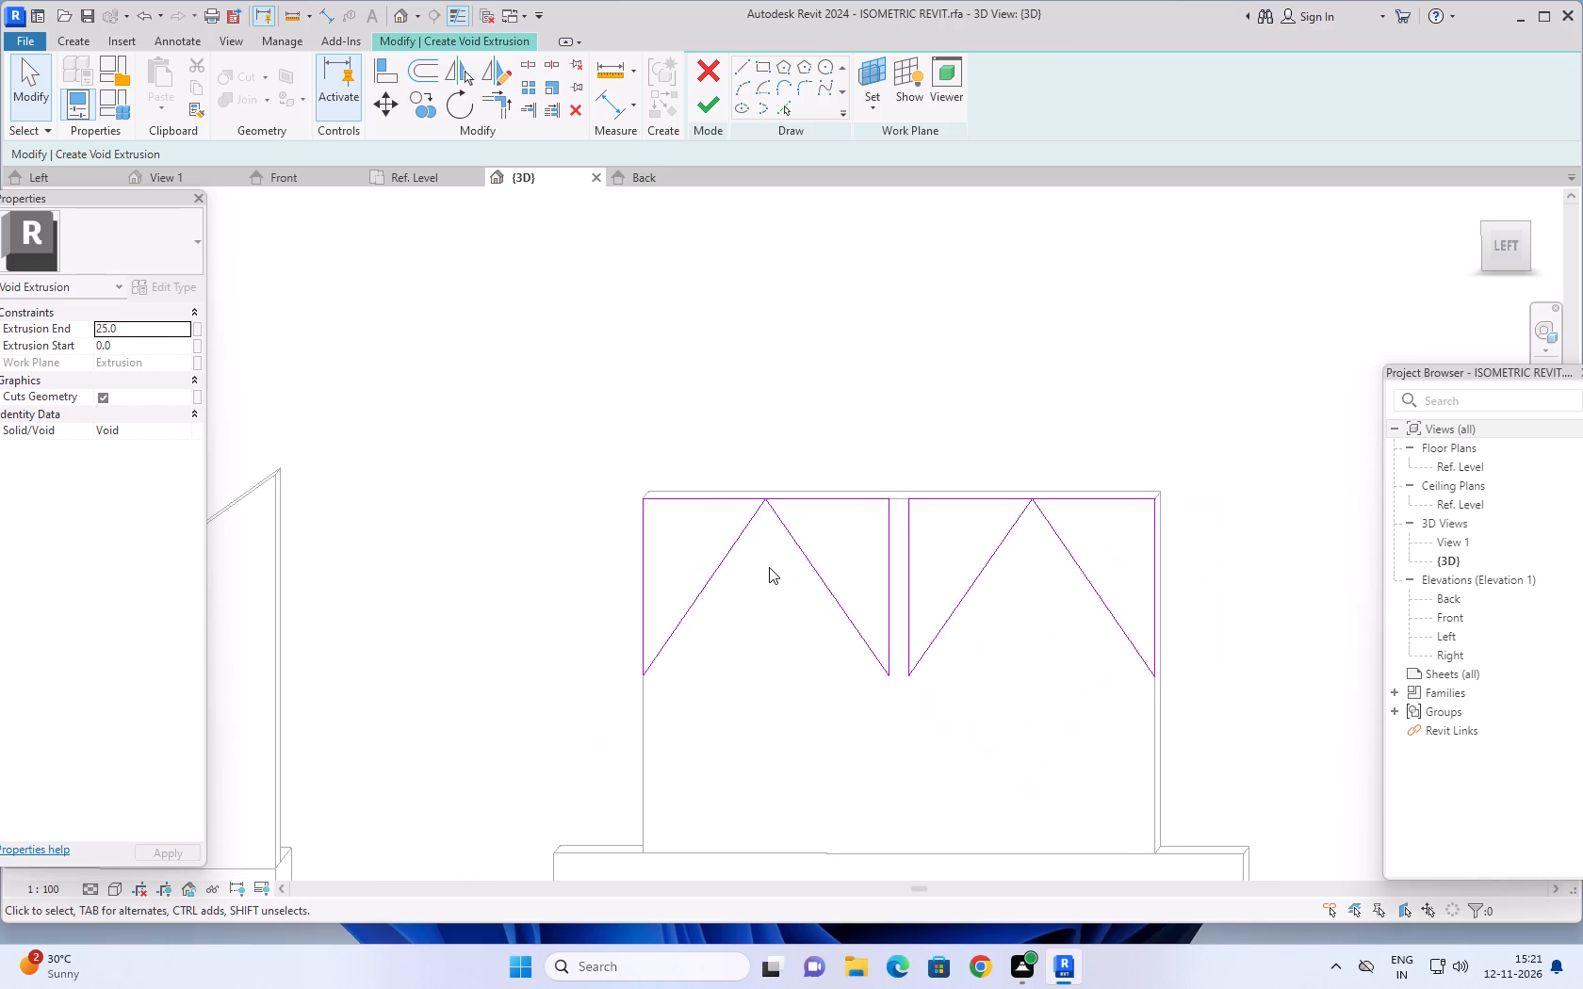
{"action": "scroll", "coordinate": [769, 567], "scroll_direction": "down", "scroll_amount": 2}
{"action": "middle_click_drag", "start_coordinate": [772, 579], "coordinate": [759, 571]}
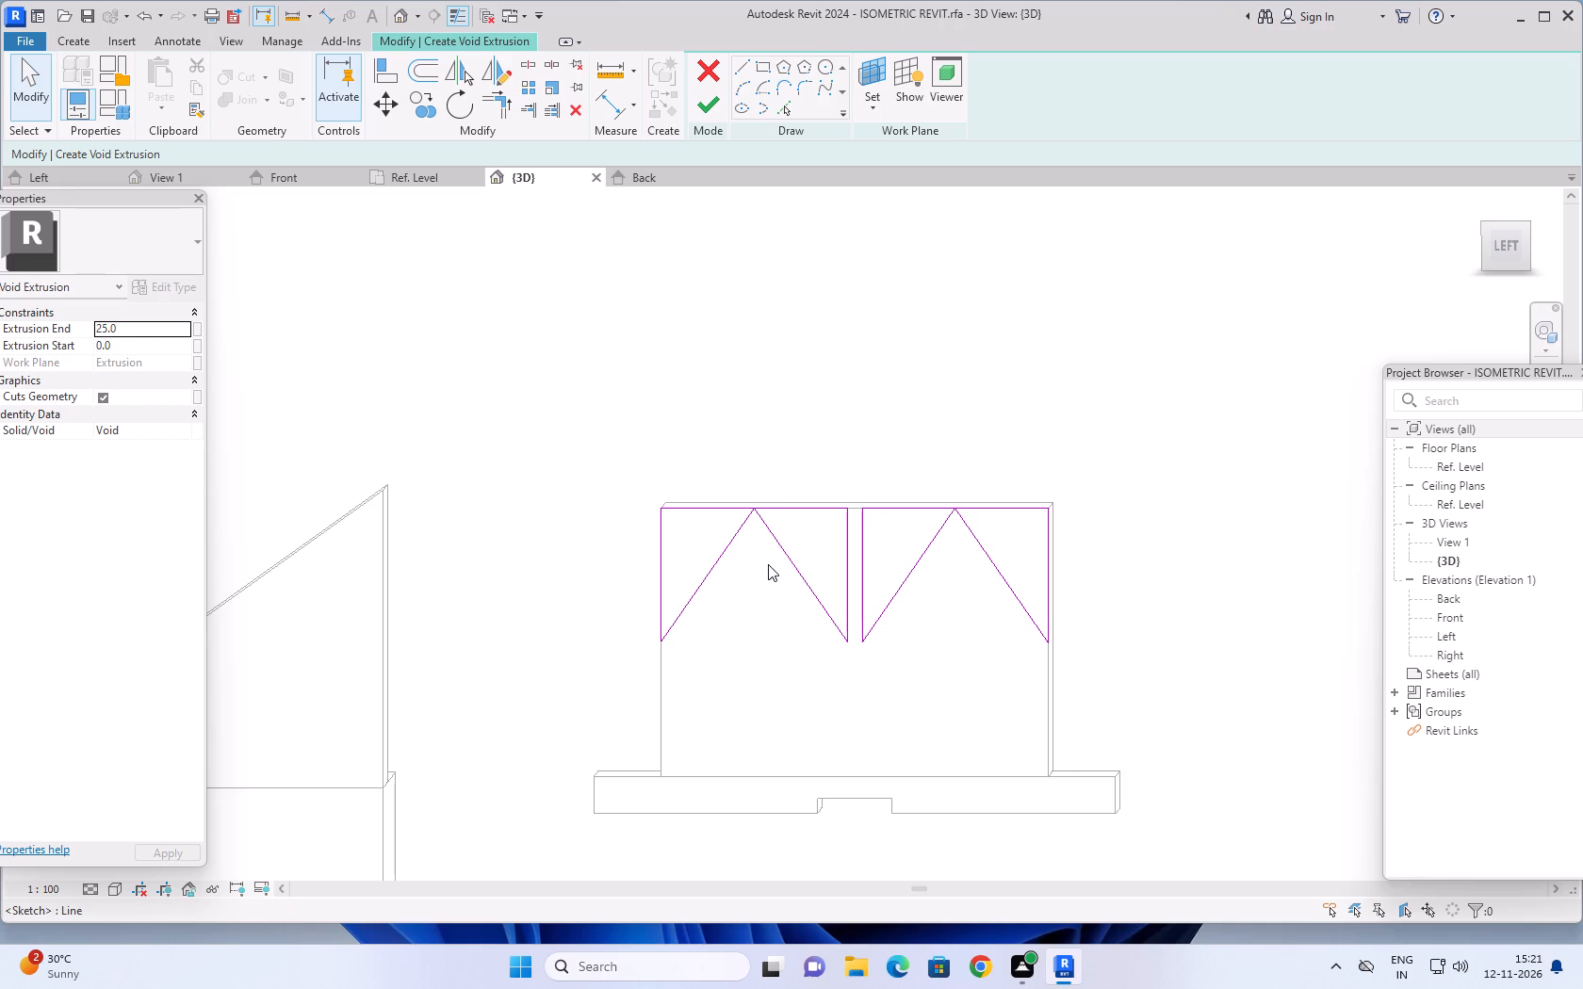
{"action": "scroll", "coordinate": [762, 534], "scroll_direction": "up", "scroll_amount": 14}
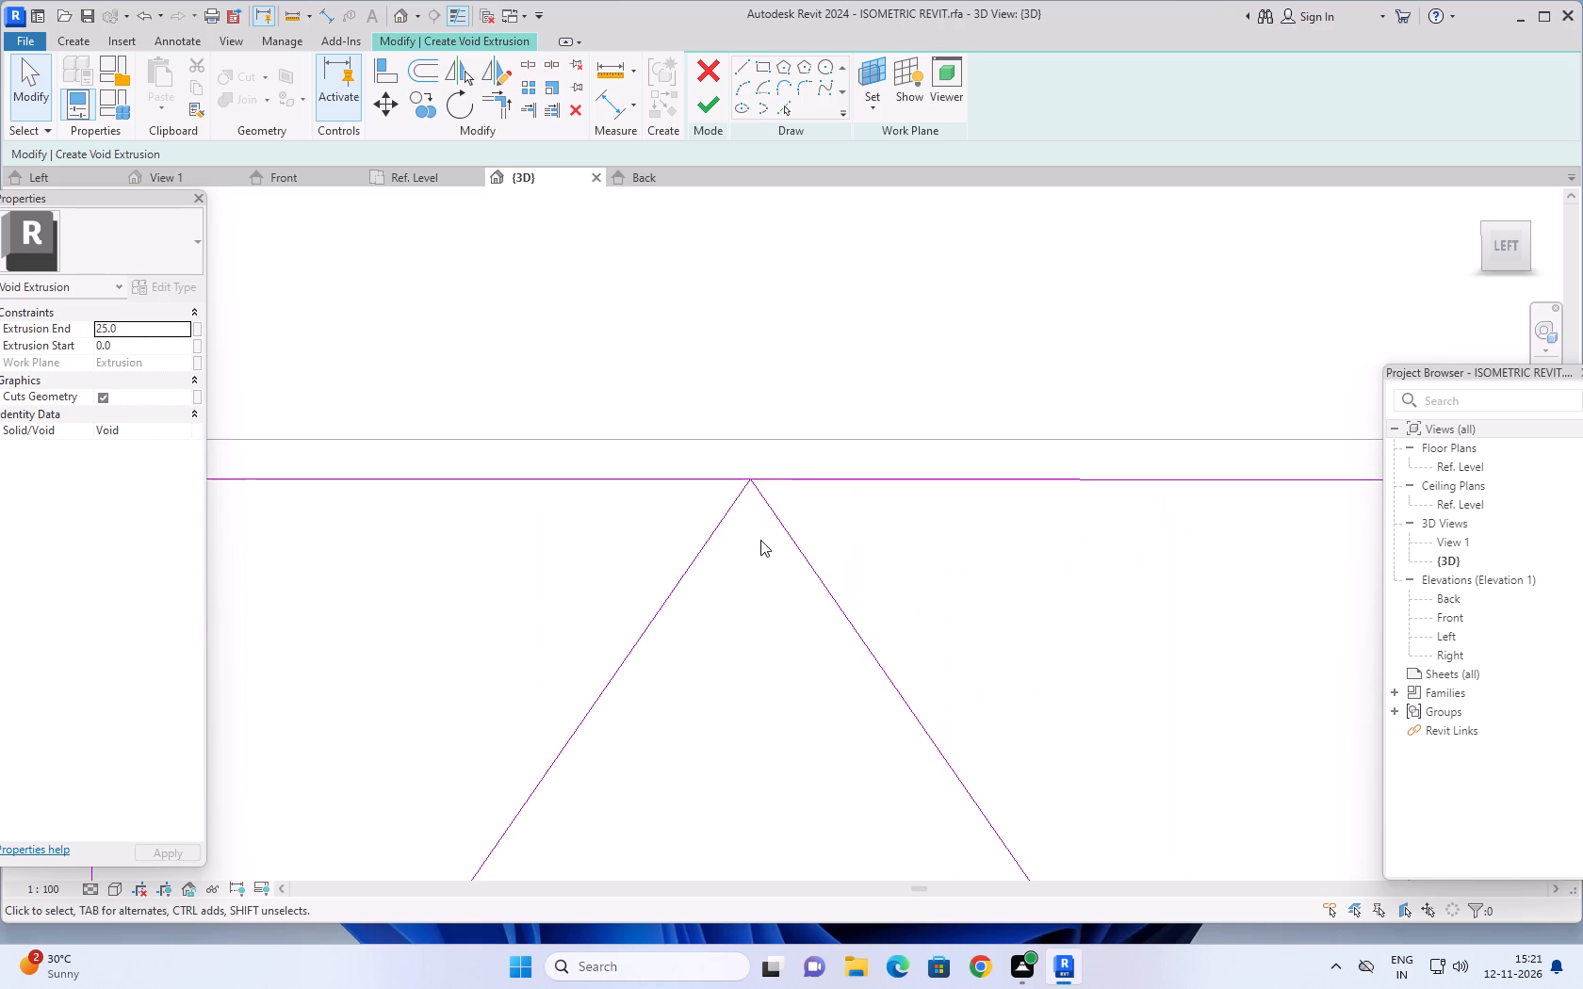
{"action": "scroll", "coordinate": [760, 540], "scroll_direction": "down", "scroll_amount": 12}
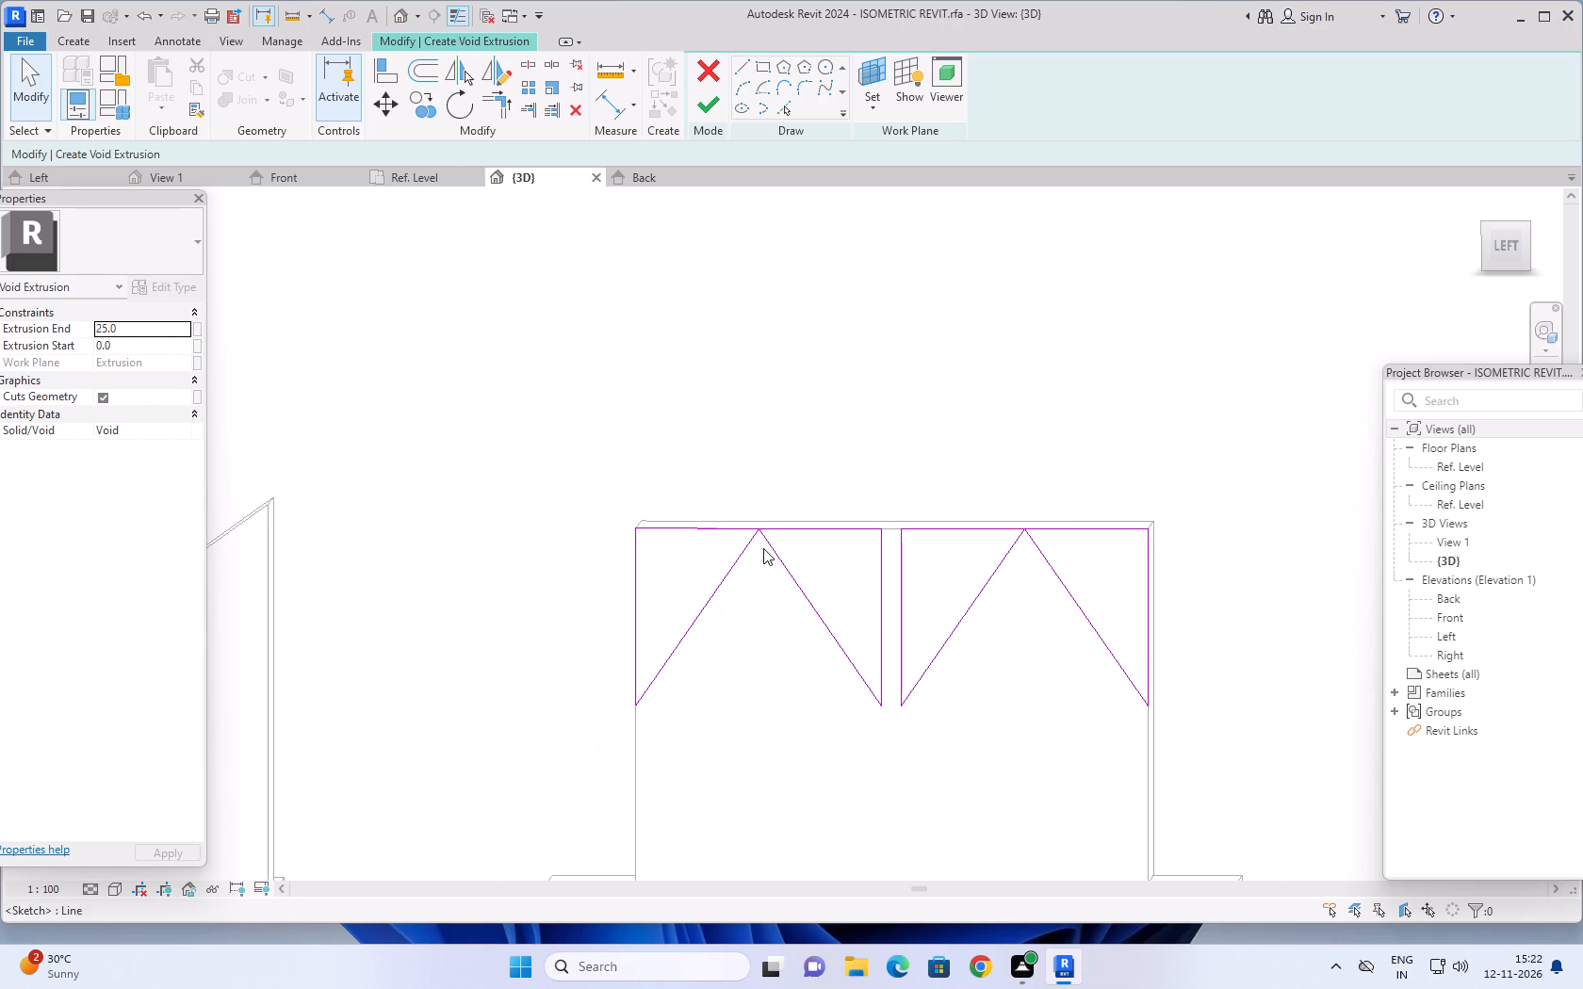
{"action": "scroll", "coordinate": [768, 548], "scroll_direction": "up", "scroll_amount": 3}
Delete the second triangle's top-edge line, between the left pair's apex and the vertical line.
{"action": "key", "text": "Escape"}
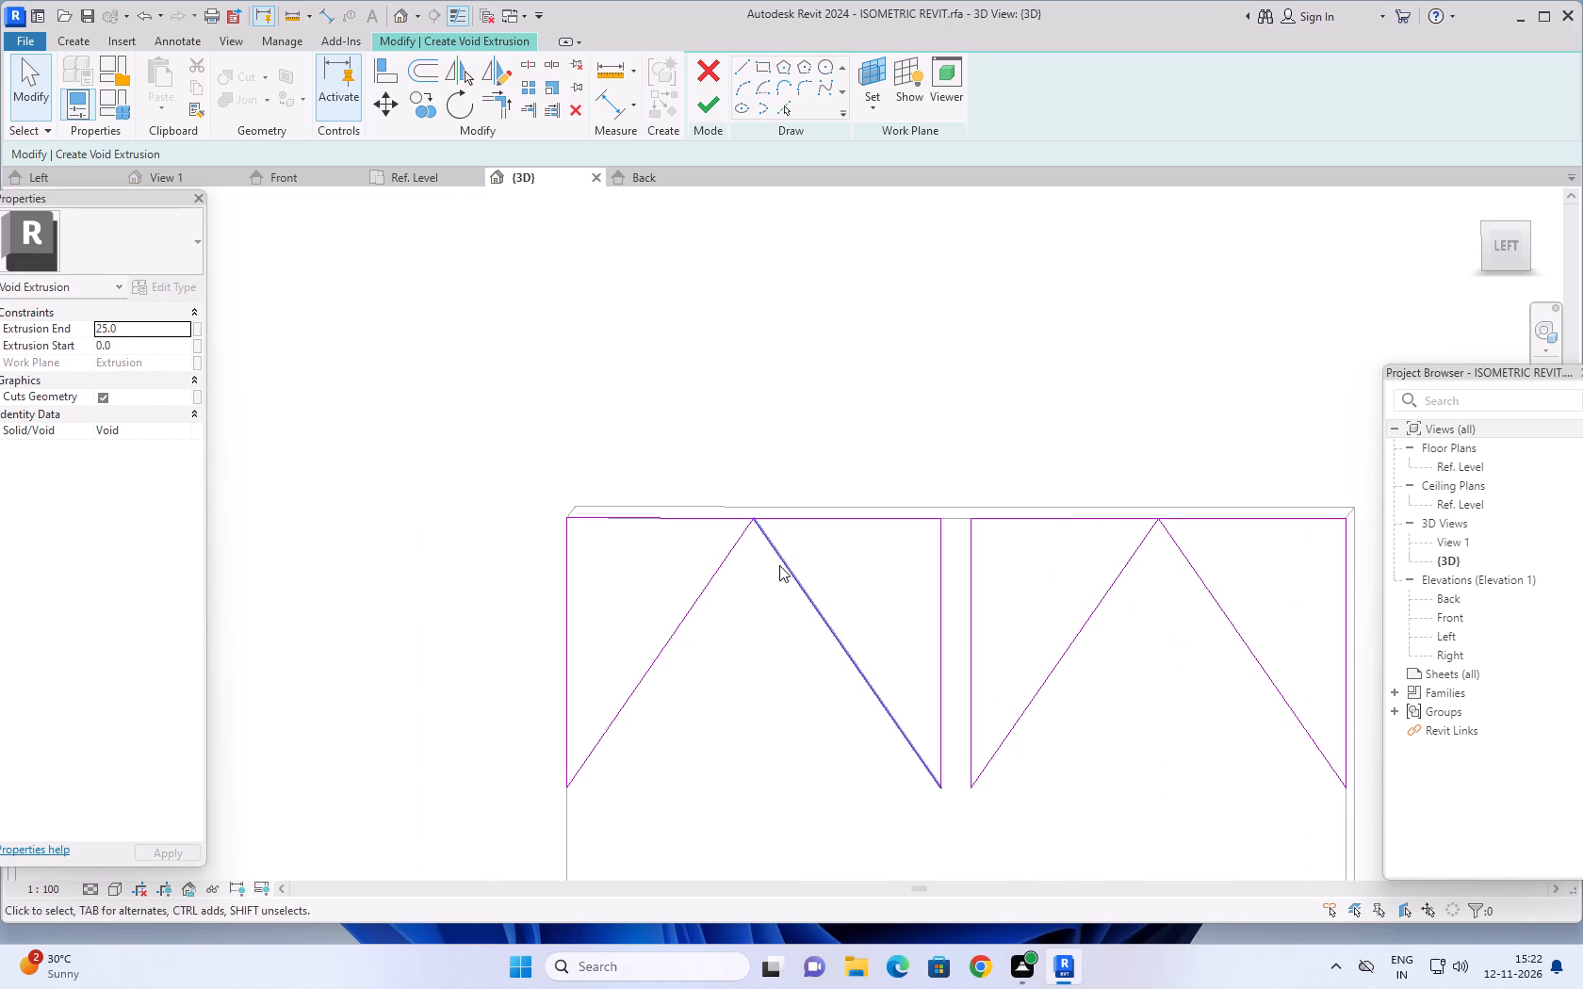
{"action": "left_click", "coordinate": [779, 561]}
{"action": "key", "text": "Escape"}
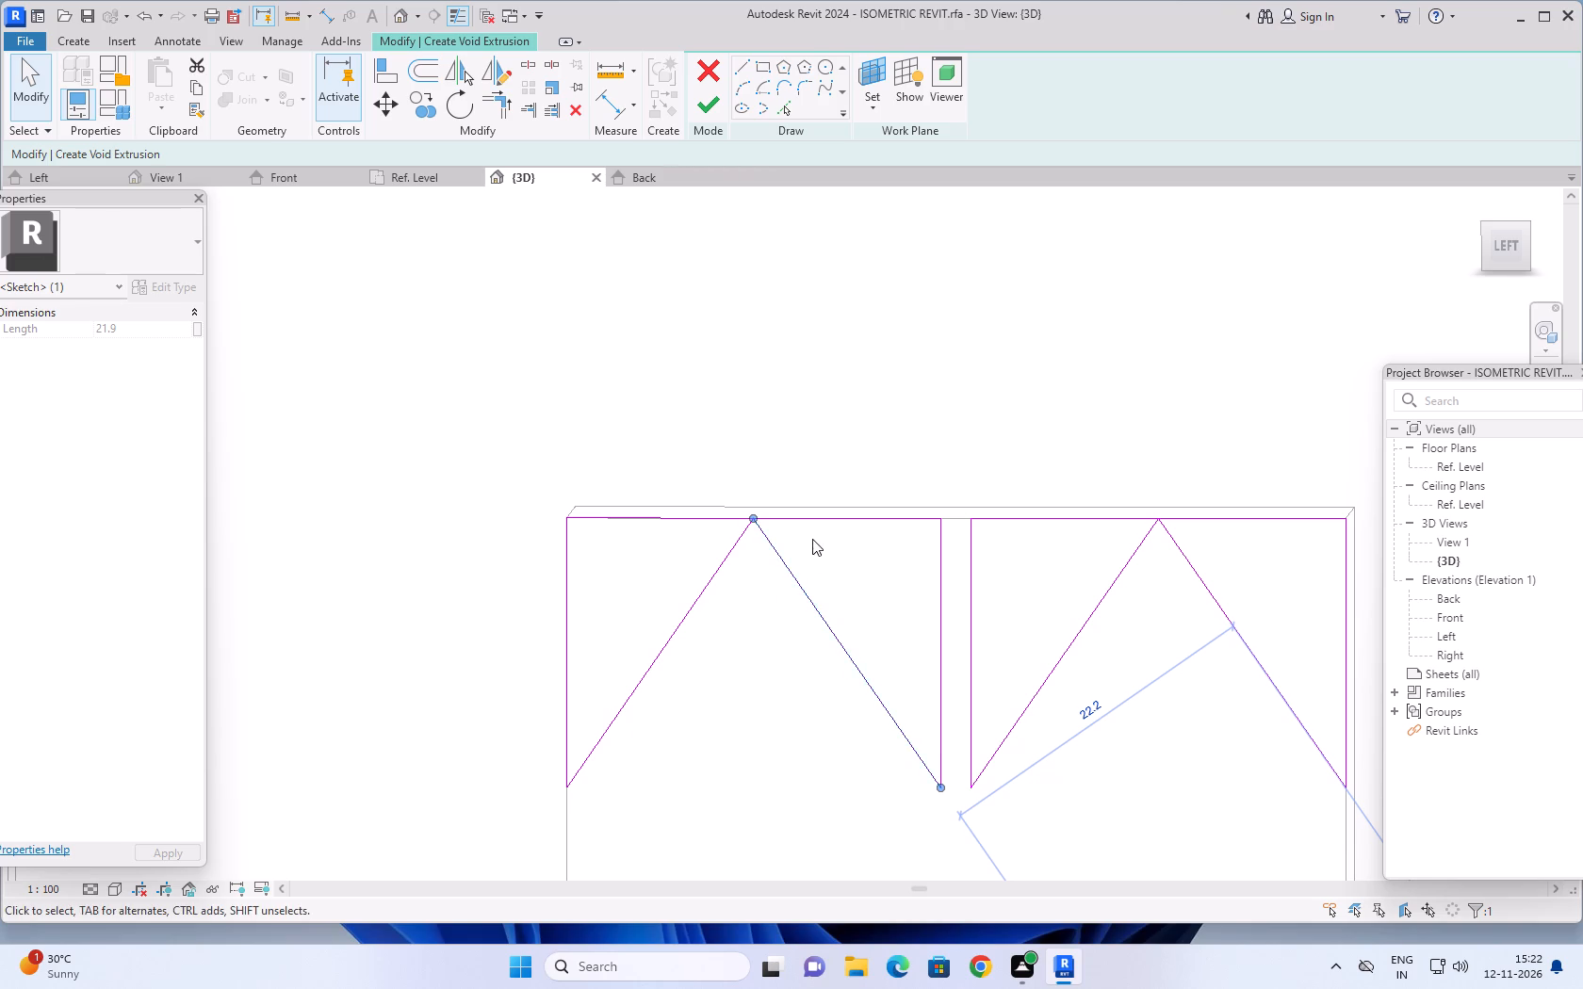
{"action": "left_click", "coordinate": [819, 519]}
{"action": "key", "text": "Delete"}
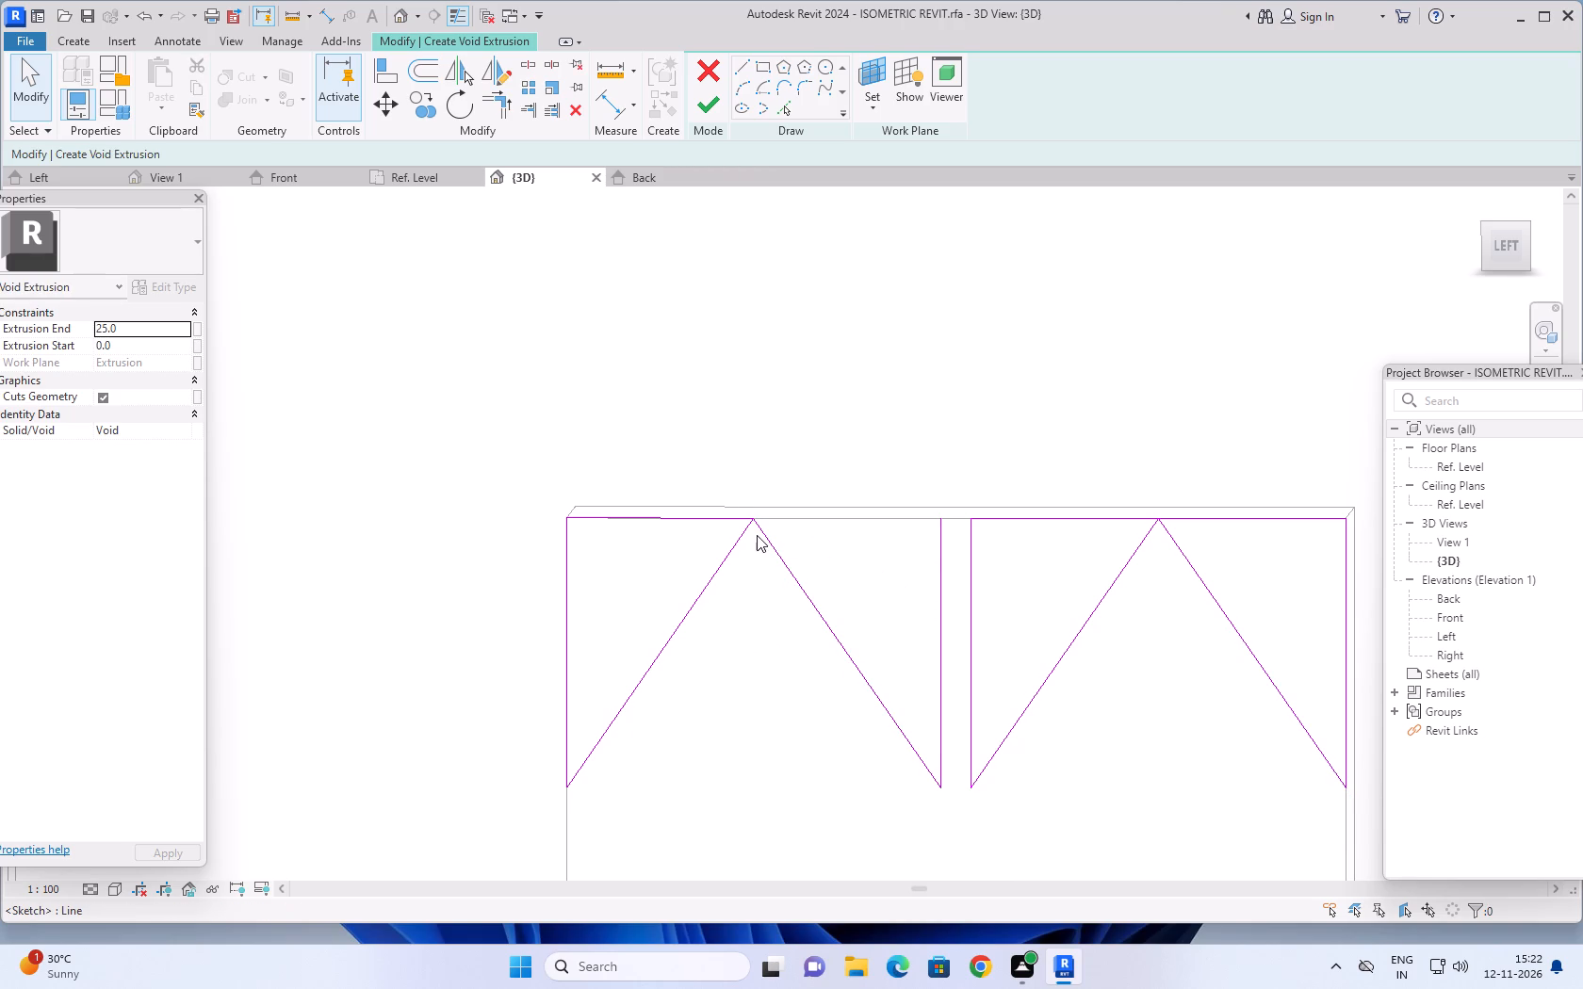
Redraw the second triangle's top line from the sloping line's endpoint at the left pair's apex to the vertical line's upper end.
{"action": "scroll", "coordinate": [752, 531], "scroll_direction": "up", "scroll_amount": 12}
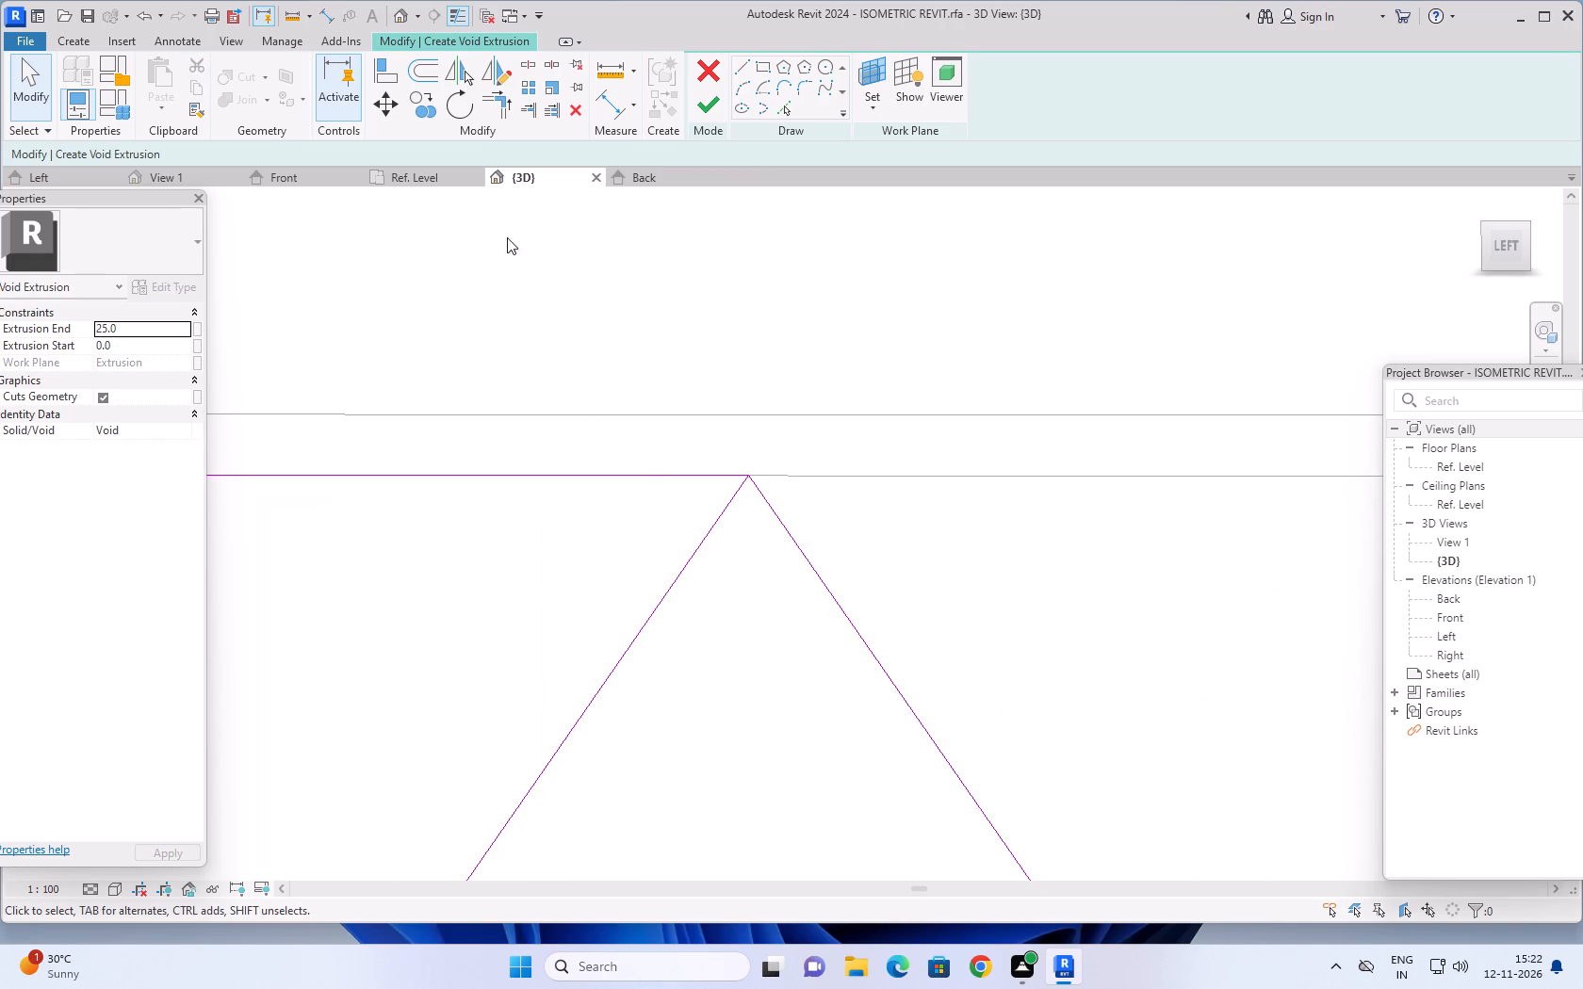
{"action": "left_click", "coordinate": [749, 61]}
{"action": "scroll", "coordinate": [997, 667], "scroll_direction": "down", "scroll_amount": 2}
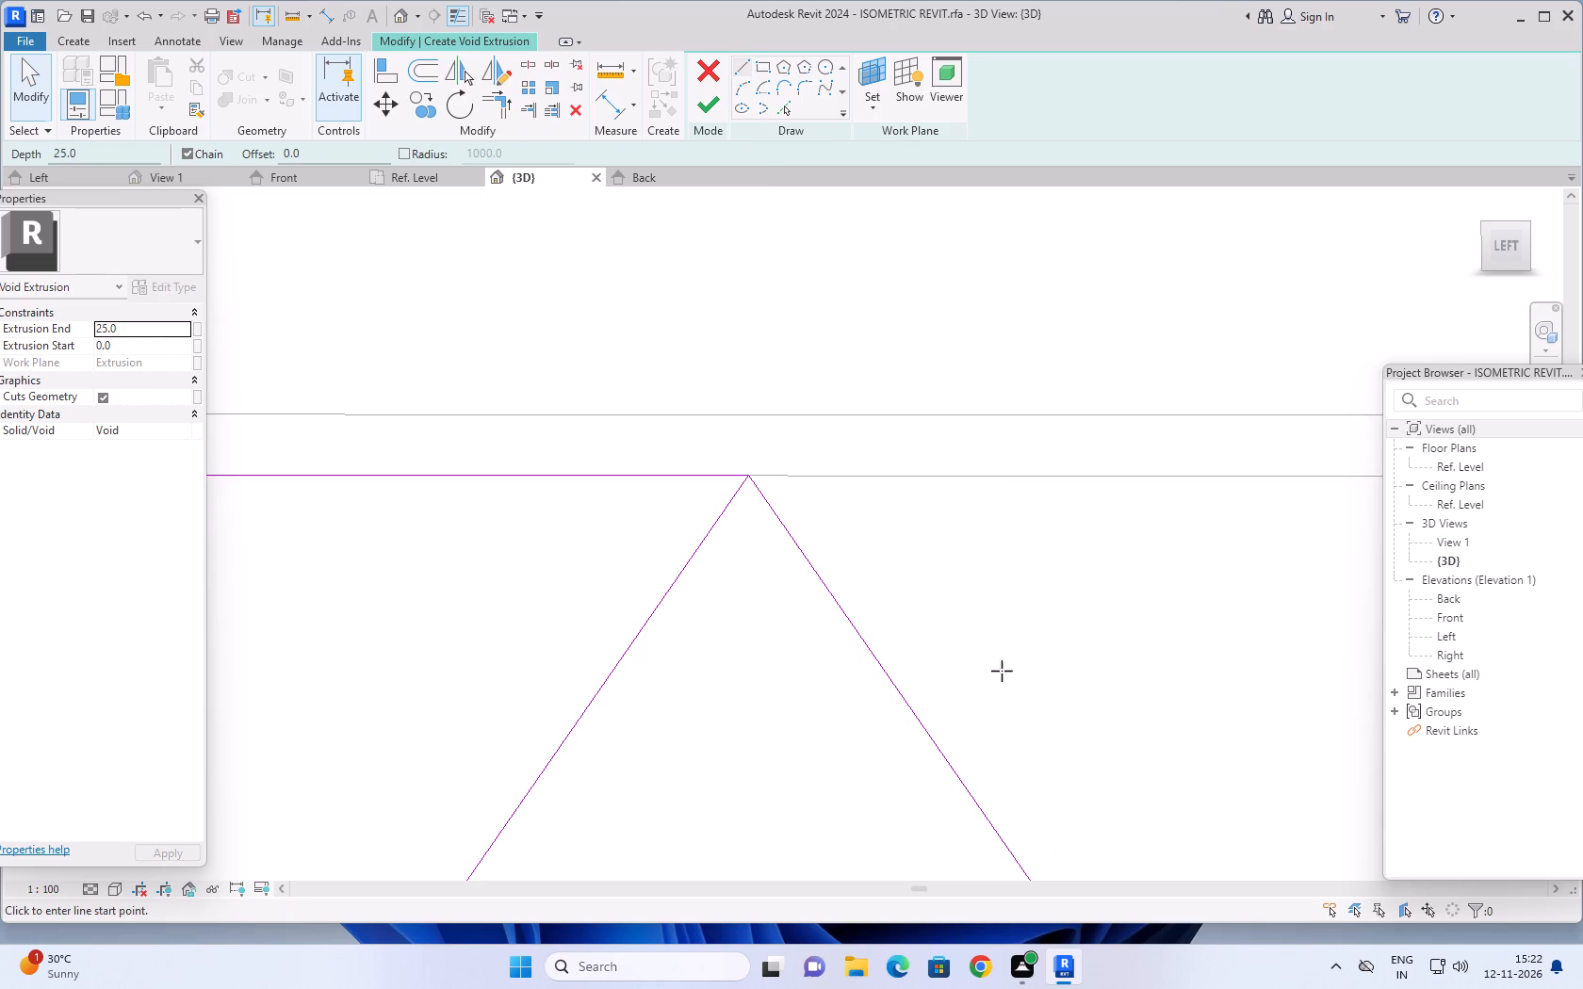
{"action": "scroll", "coordinate": [1002, 671], "scroll_direction": "down", "scroll_amount": 3}
{"action": "middle_click_drag", "start_coordinate": [1071, 624], "coordinate": [778, 603]}
{"action": "scroll", "coordinate": [578, 547], "scroll_direction": "up", "scroll_amount": 8}
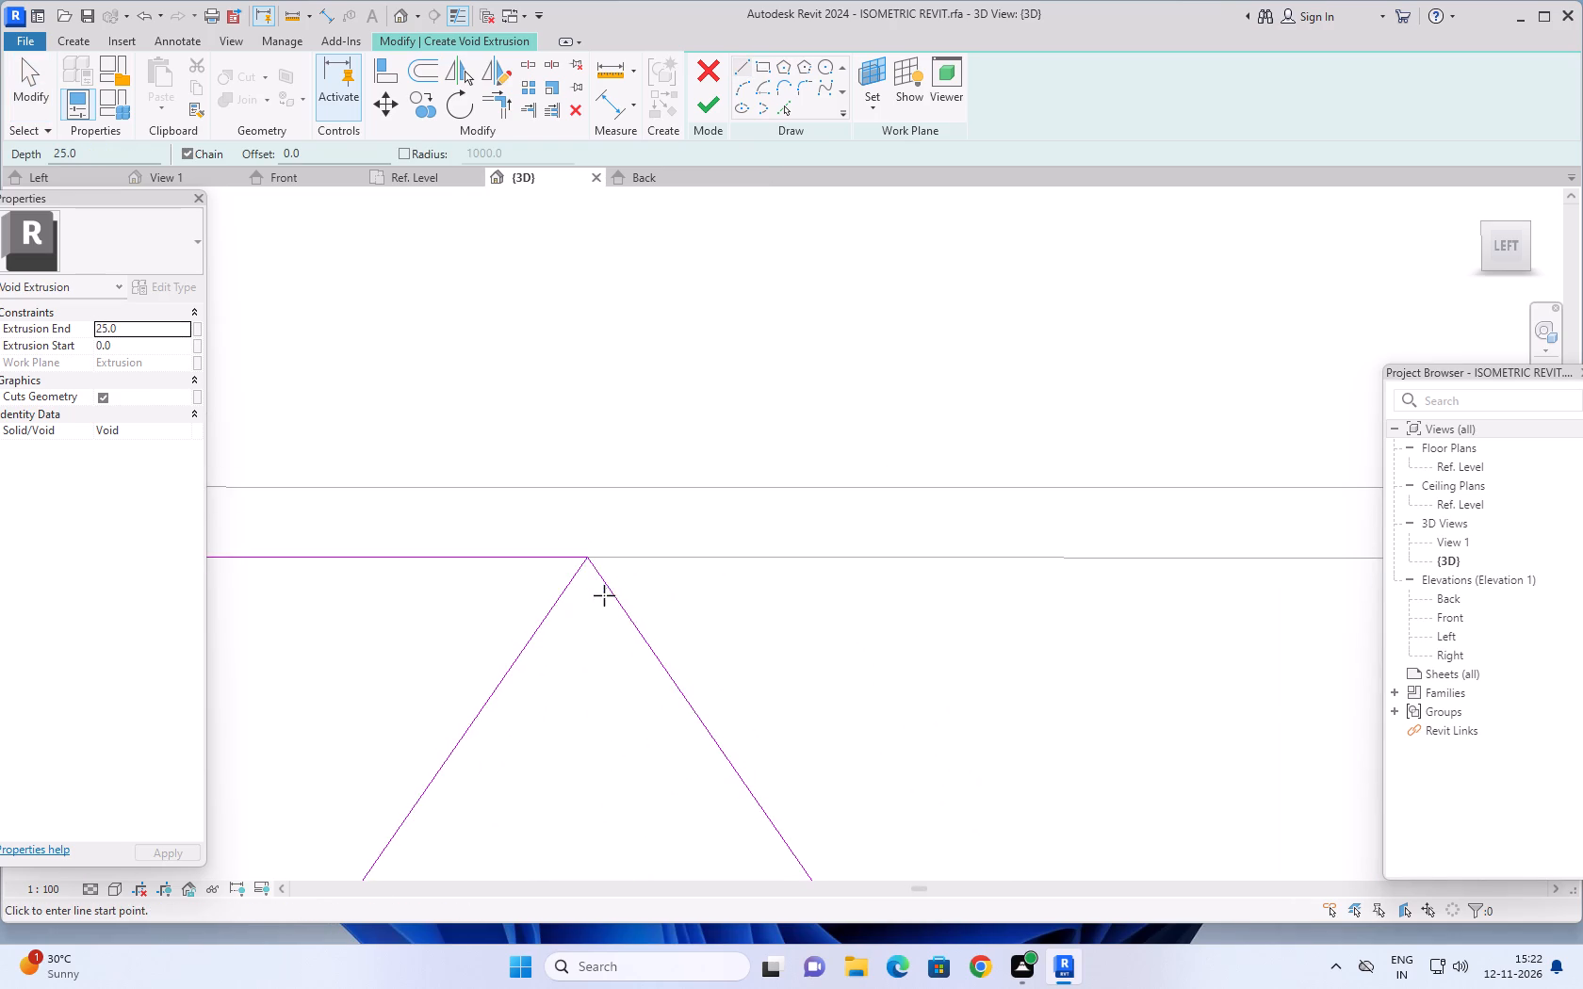
{"action": "scroll", "coordinate": [604, 595], "scroll_direction": "up", "scroll_amount": 11}
{"action": "scroll", "coordinate": [534, 478], "scroll_direction": "up", "scroll_amount": 7}
{"action": "middle_click_drag", "start_coordinate": [538, 478], "coordinate": [514, 734]}
{"action": "scroll", "coordinate": [523, 651], "scroll_direction": "up", "scroll_amount": 6}
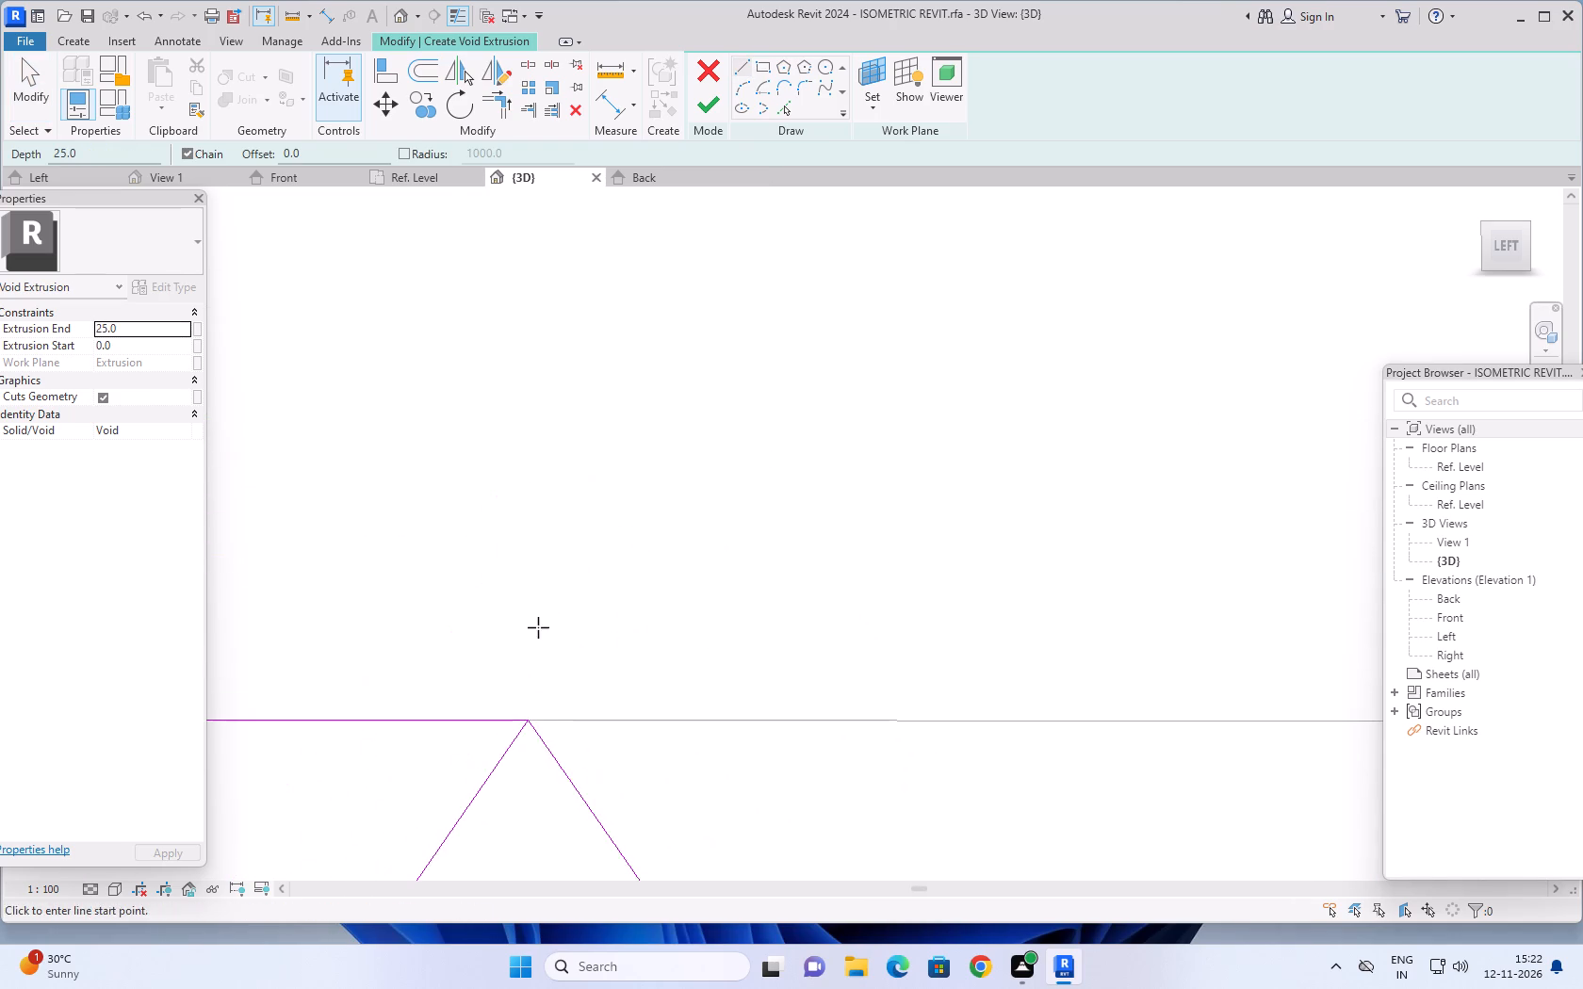
{"action": "scroll", "coordinate": [539, 750], "scroll_direction": "up", "scroll_amount": 13}
{"action": "scroll", "coordinate": [520, 659], "scroll_direction": "up", "scroll_amount": 14}
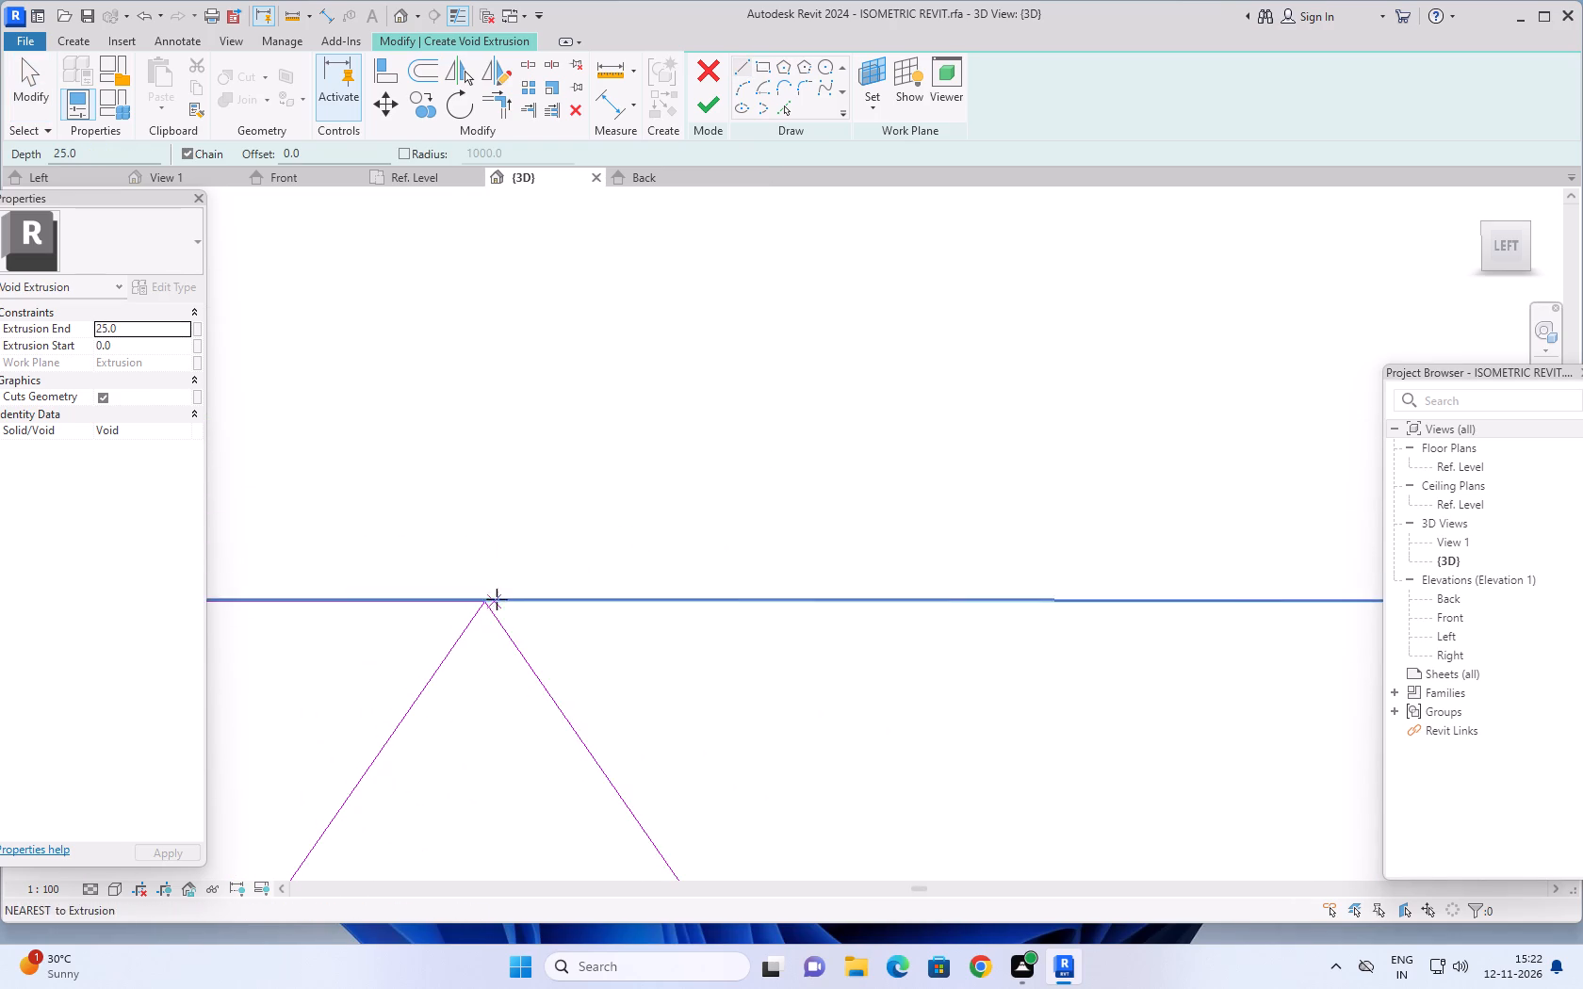
{"action": "scroll", "coordinate": [489, 624], "scroll_direction": "up", "scroll_amount": 12}
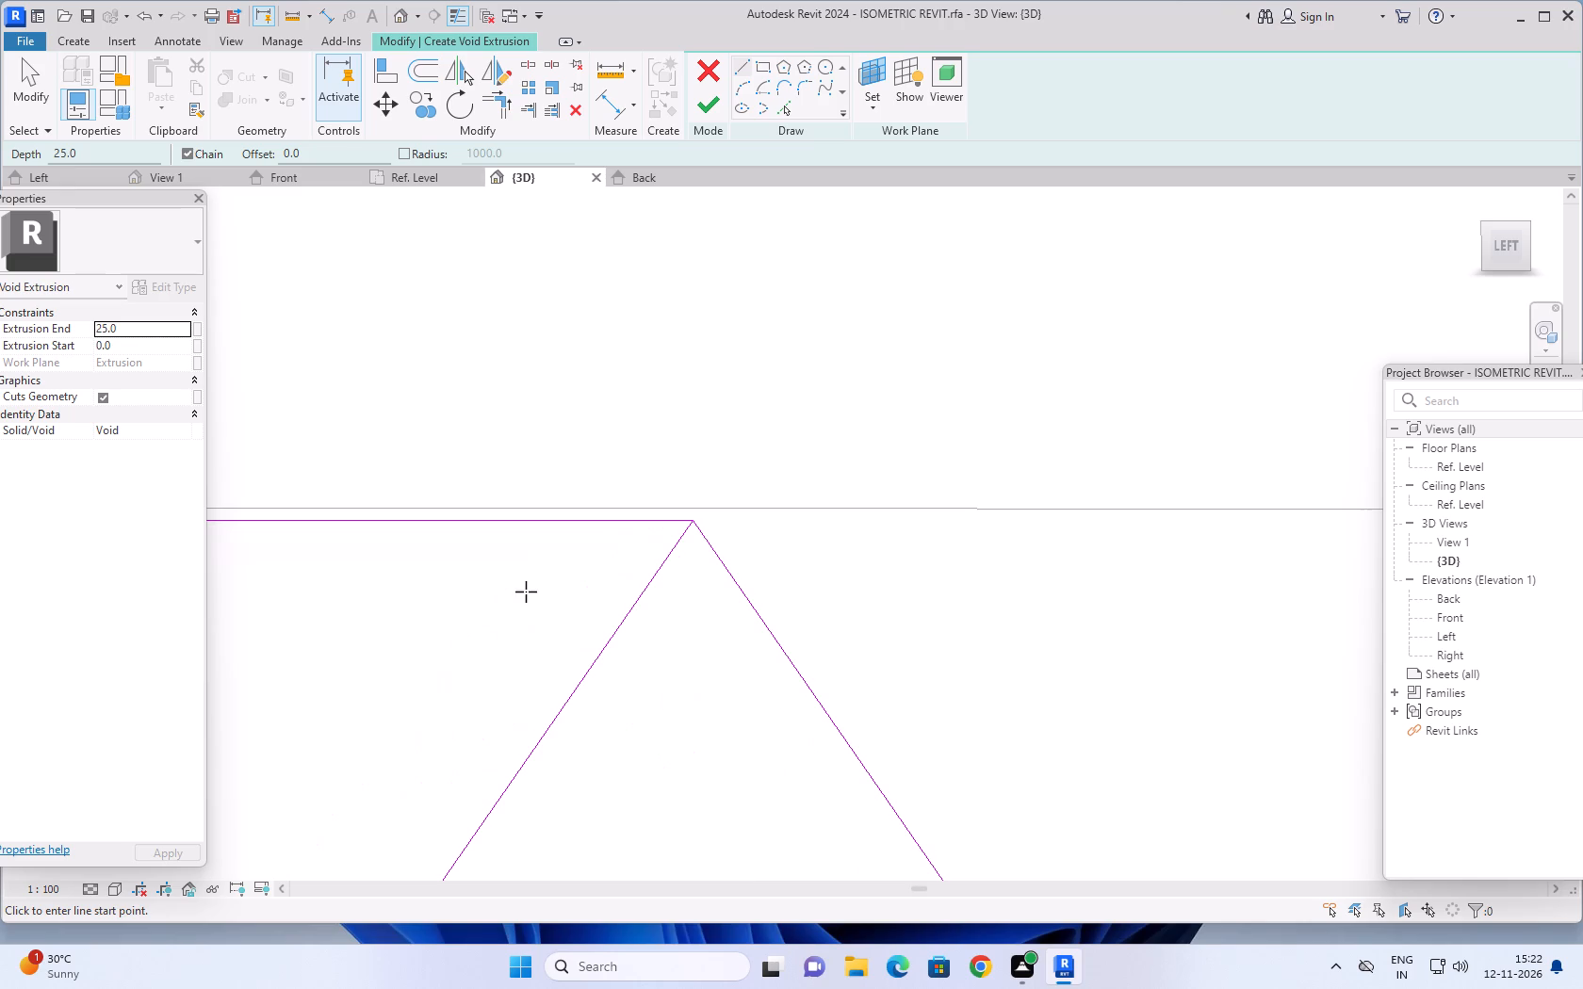
{"action": "left_click", "coordinate": [697, 525]}
{"action": "scroll", "coordinate": [975, 552], "scroll_direction": "down", "scroll_amount": 17}
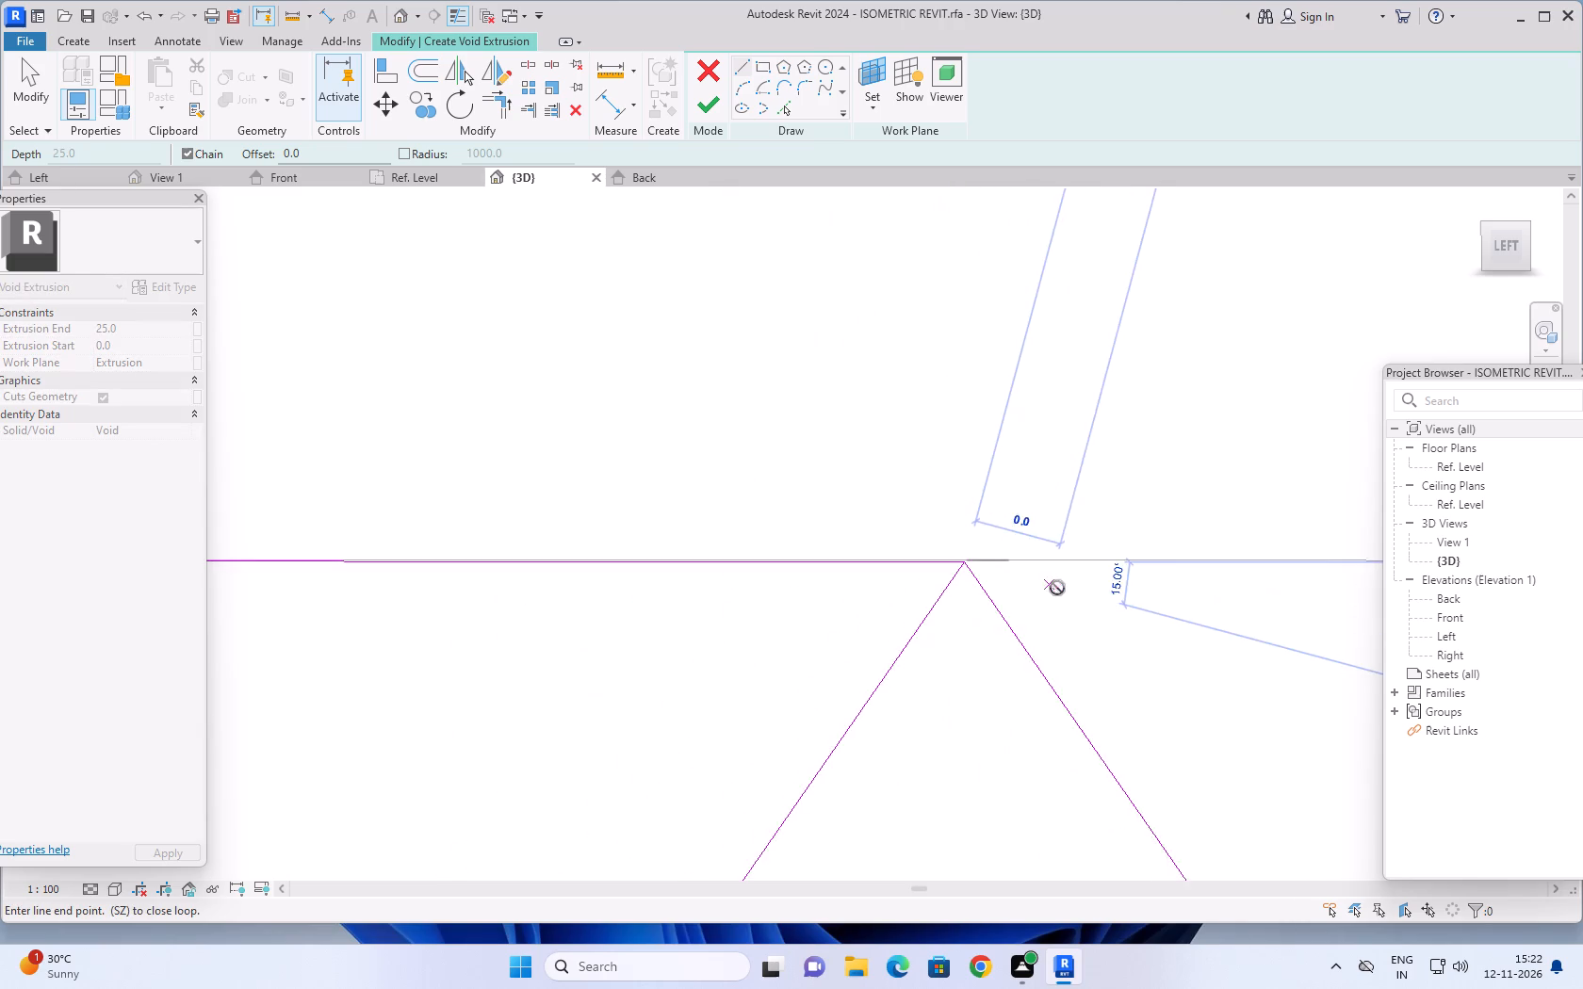
{"action": "scroll", "coordinate": [1057, 588], "scroll_direction": "down", "scroll_amount": 2}
{"action": "scroll", "coordinate": [1138, 587], "scroll_direction": "down", "scroll_amount": 5}
{"action": "middle_click_drag", "start_coordinate": [1151, 605], "coordinate": [266, 596]}
{"action": "scroll", "coordinate": [266, 596], "scroll_direction": "down", "scroll_amount": 1}
{"action": "scroll", "coordinate": [605, 627], "scroll_direction": "down", "scroll_amount": 8}
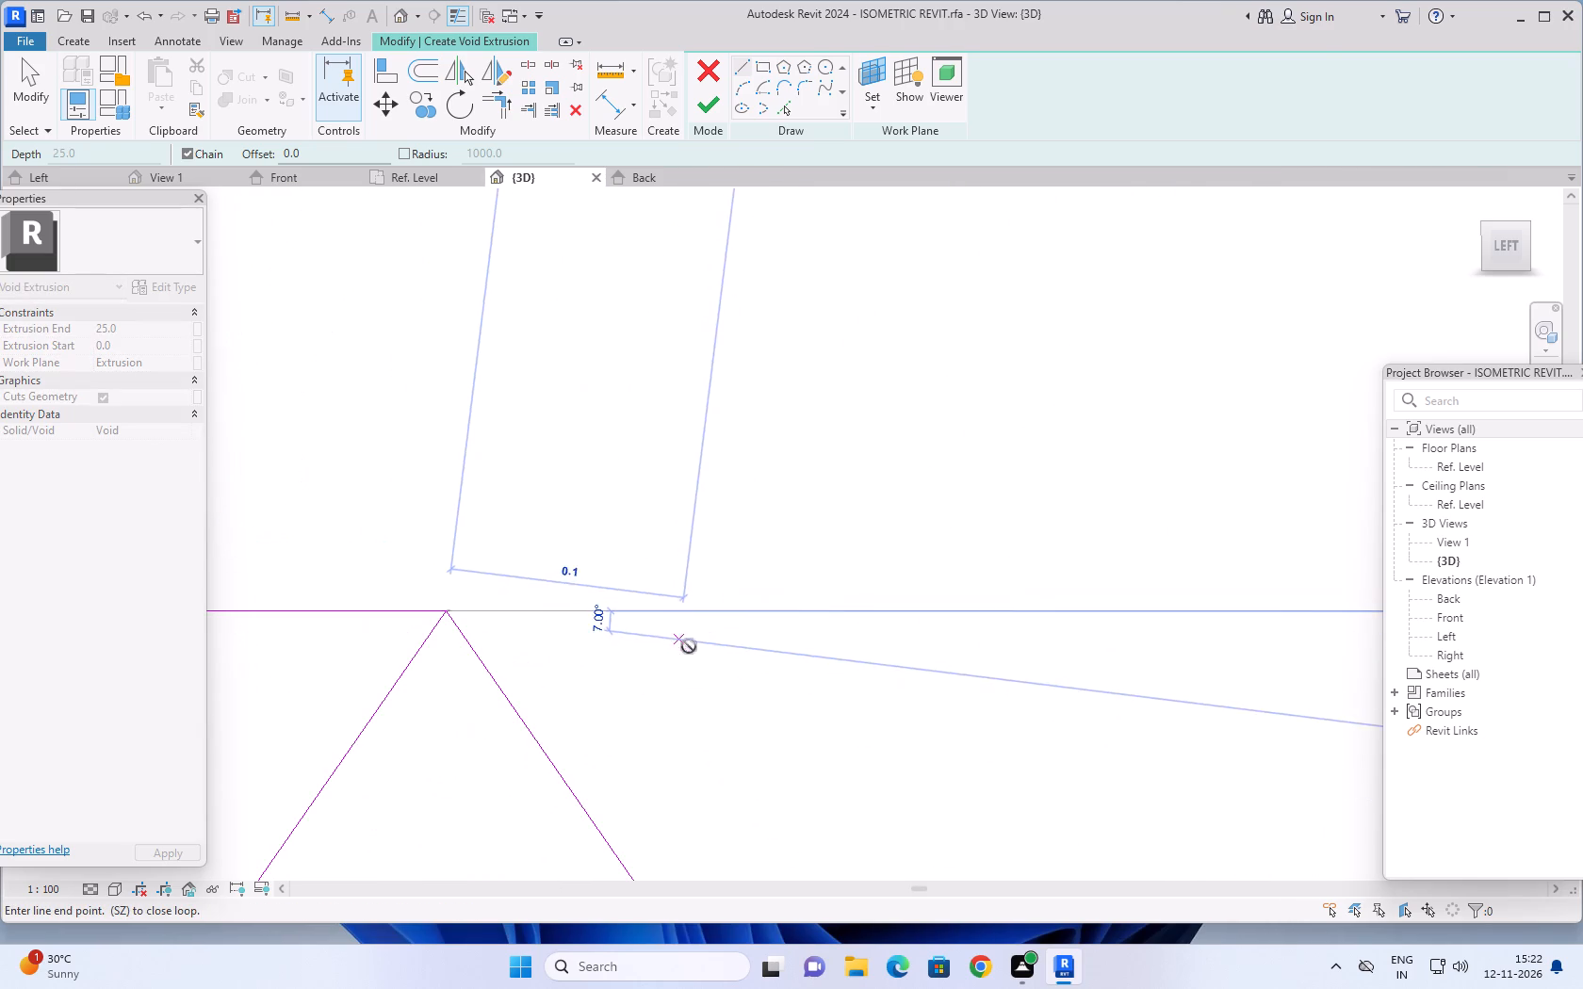
{"action": "scroll", "coordinate": [689, 646], "scroll_direction": "down", "scroll_amount": 20}
{"action": "scroll", "coordinate": [689, 646], "scroll_direction": "down", "scroll_amount": 14}
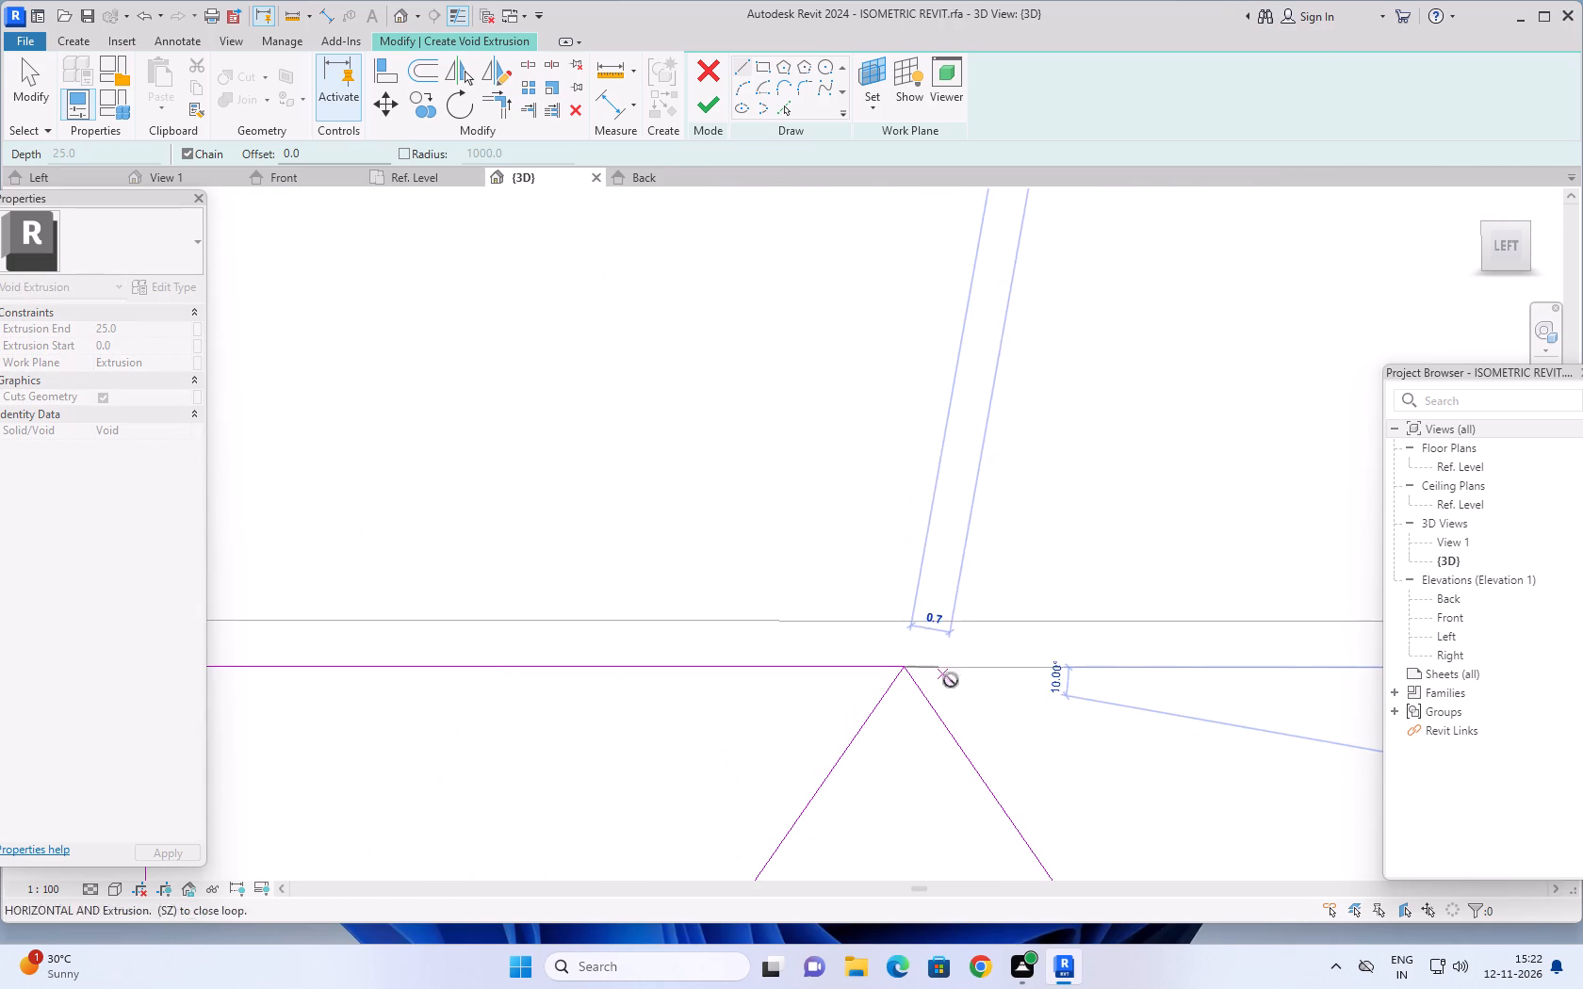
{"action": "scroll", "coordinate": [951, 680], "scroll_direction": "down", "scroll_amount": 6}
{"action": "middle_click_drag", "start_coordinate": [1040, 692], "coordinate": [549, 626]}
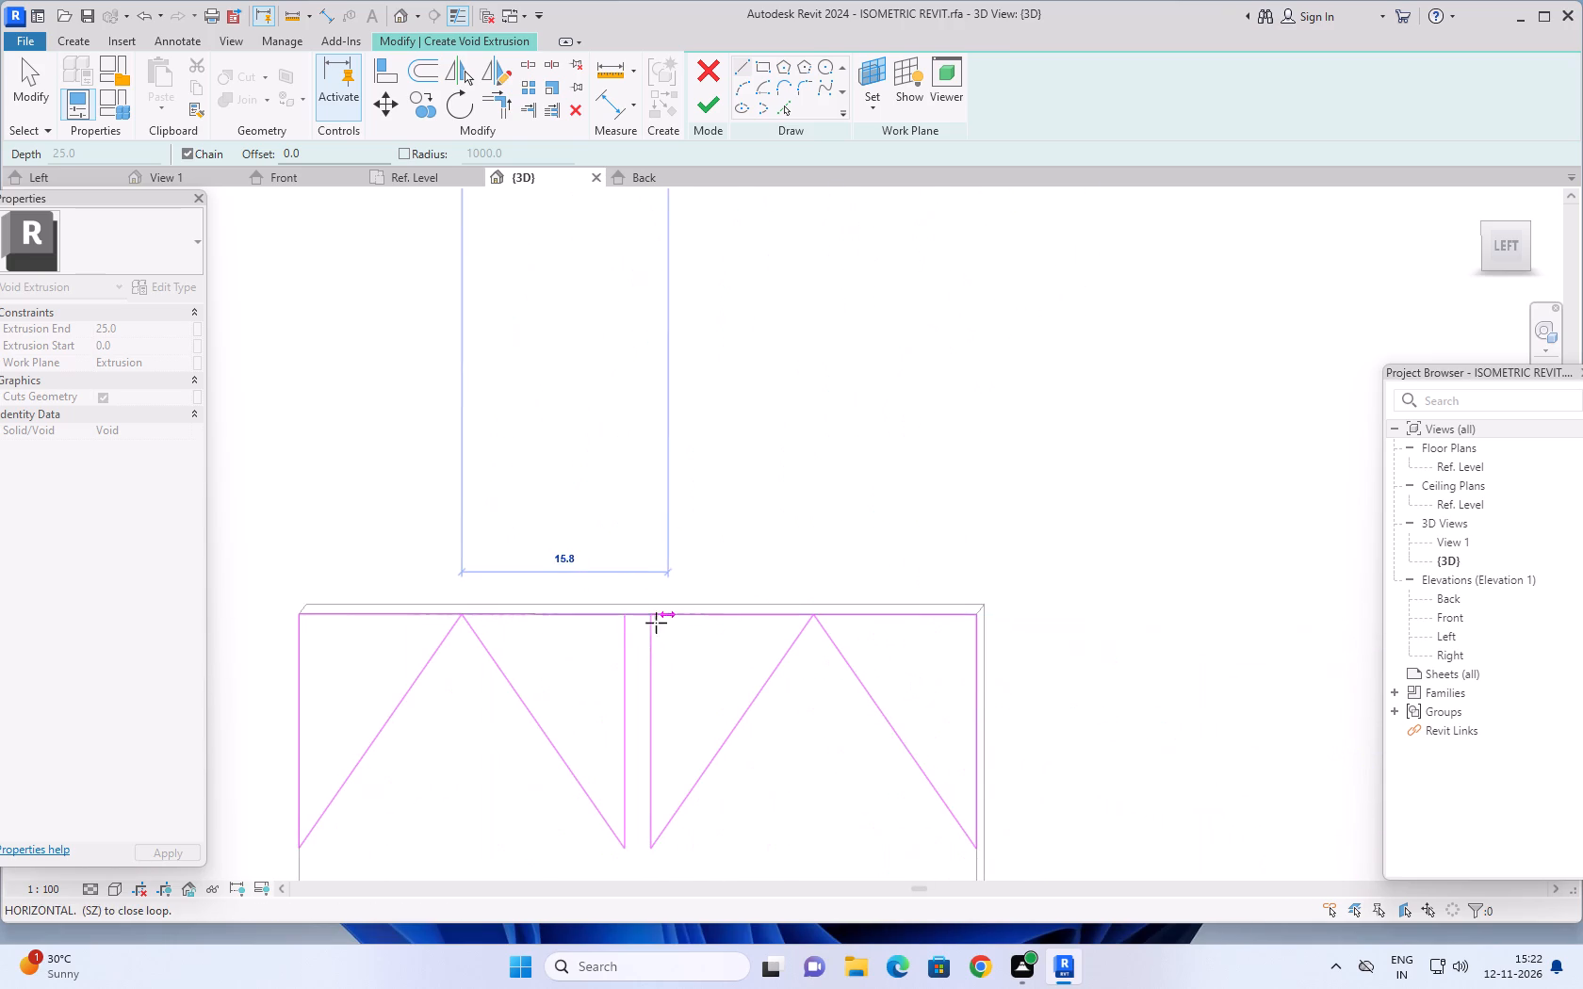
{"action": "left_click", "coordinate": [624, 615]}
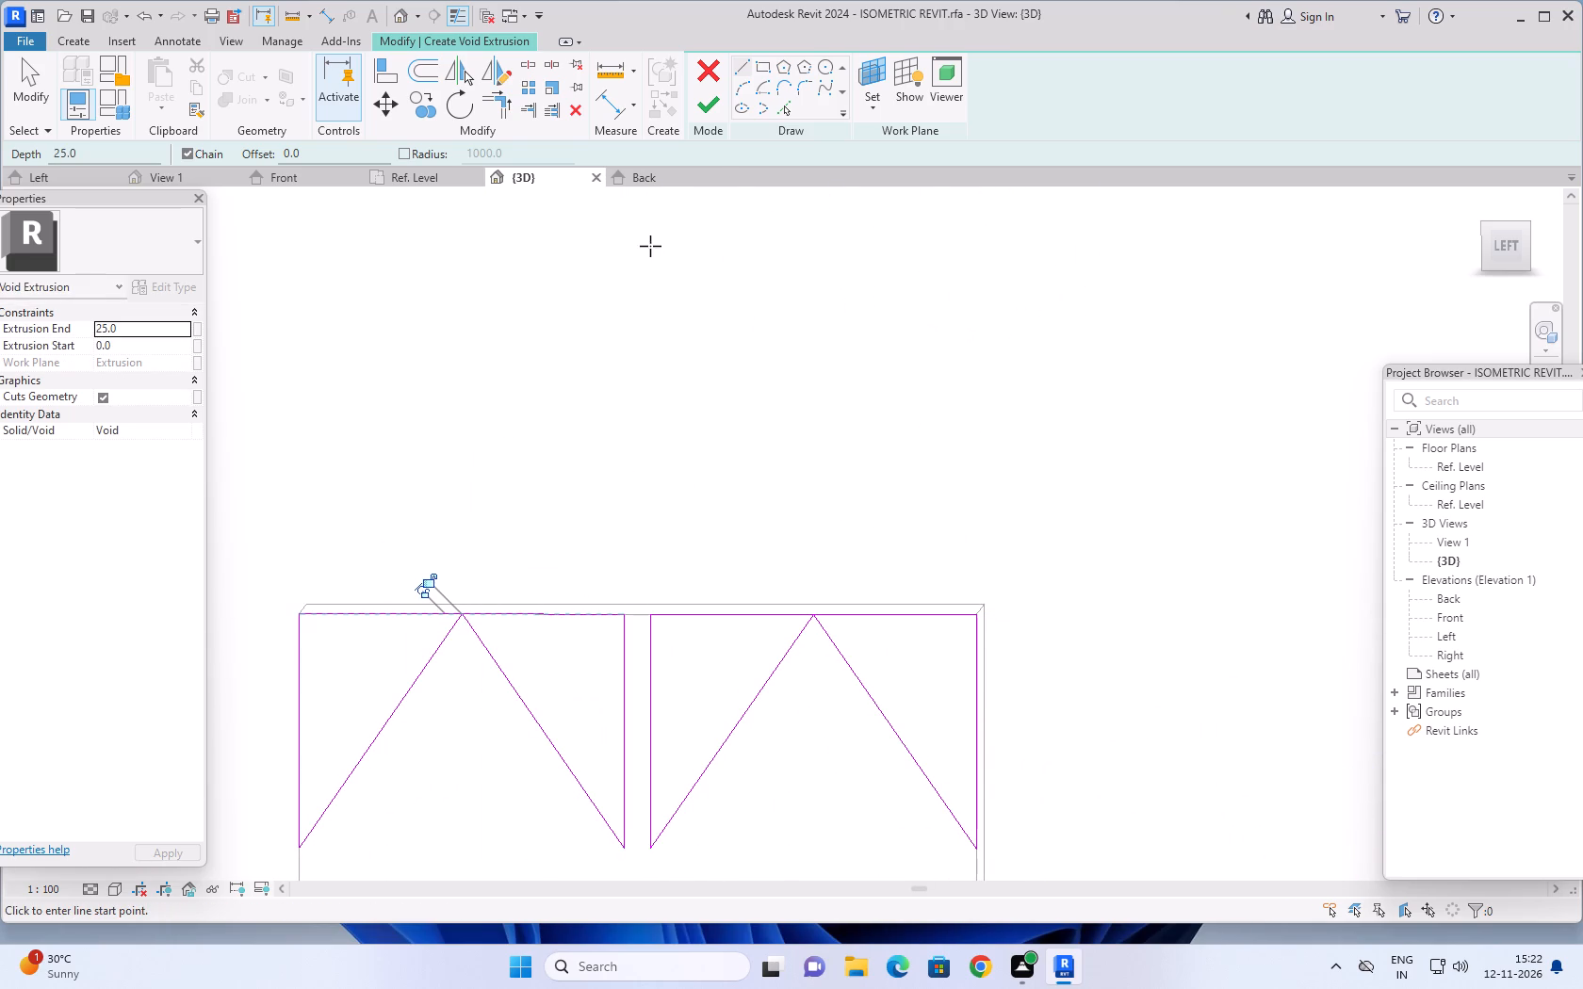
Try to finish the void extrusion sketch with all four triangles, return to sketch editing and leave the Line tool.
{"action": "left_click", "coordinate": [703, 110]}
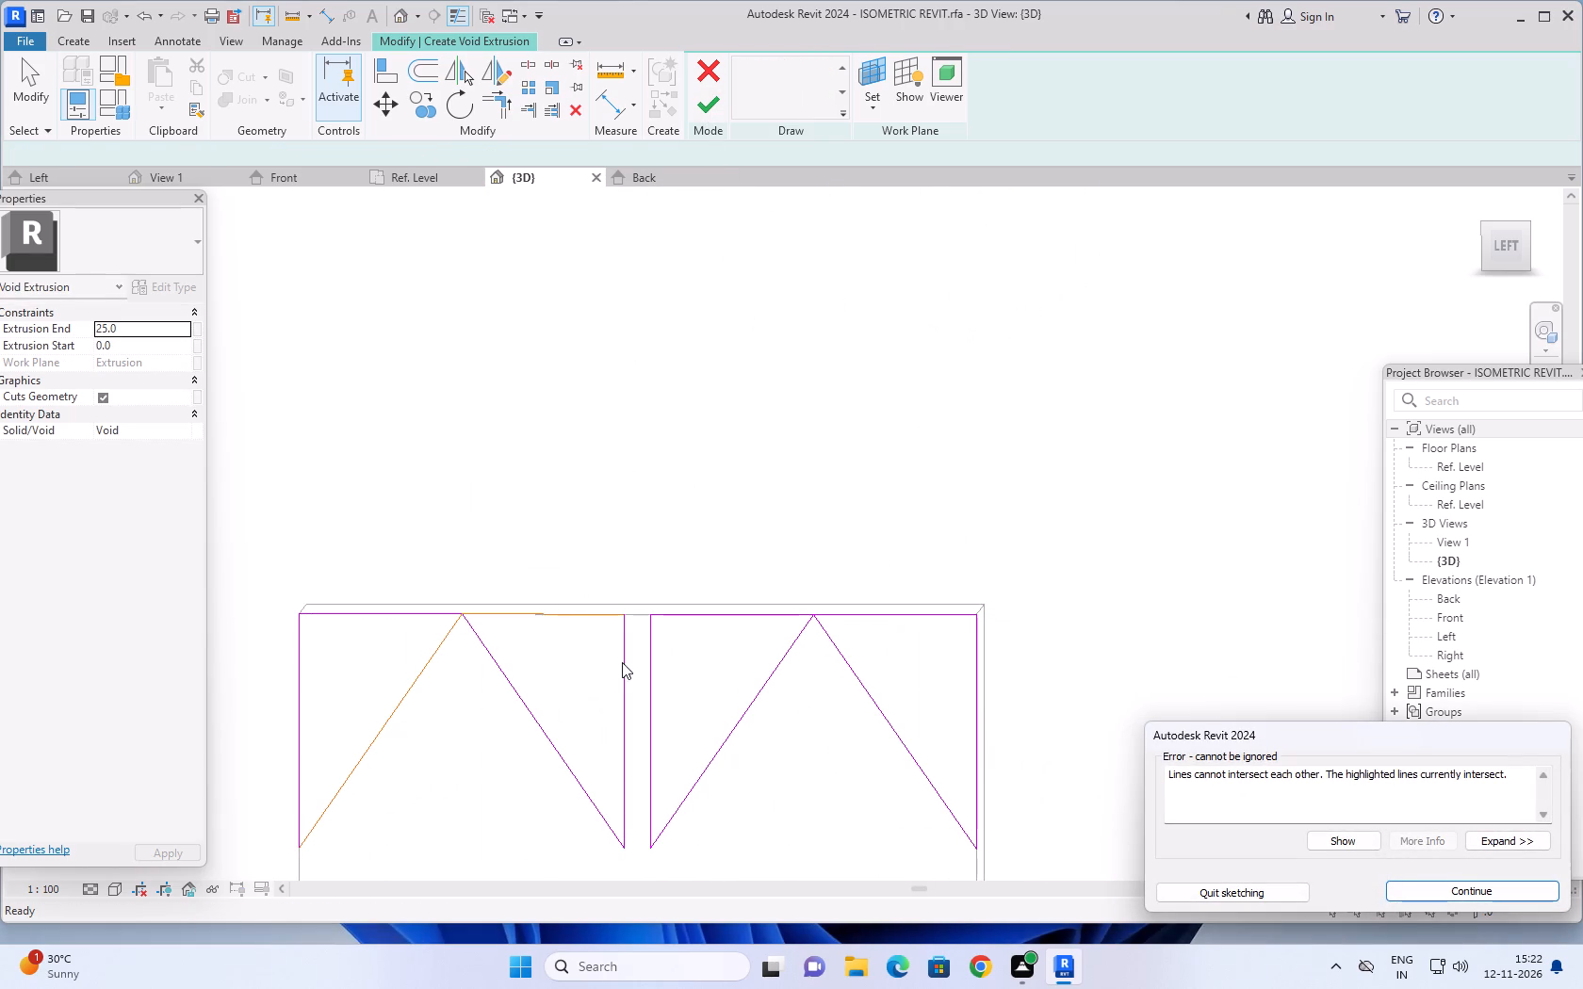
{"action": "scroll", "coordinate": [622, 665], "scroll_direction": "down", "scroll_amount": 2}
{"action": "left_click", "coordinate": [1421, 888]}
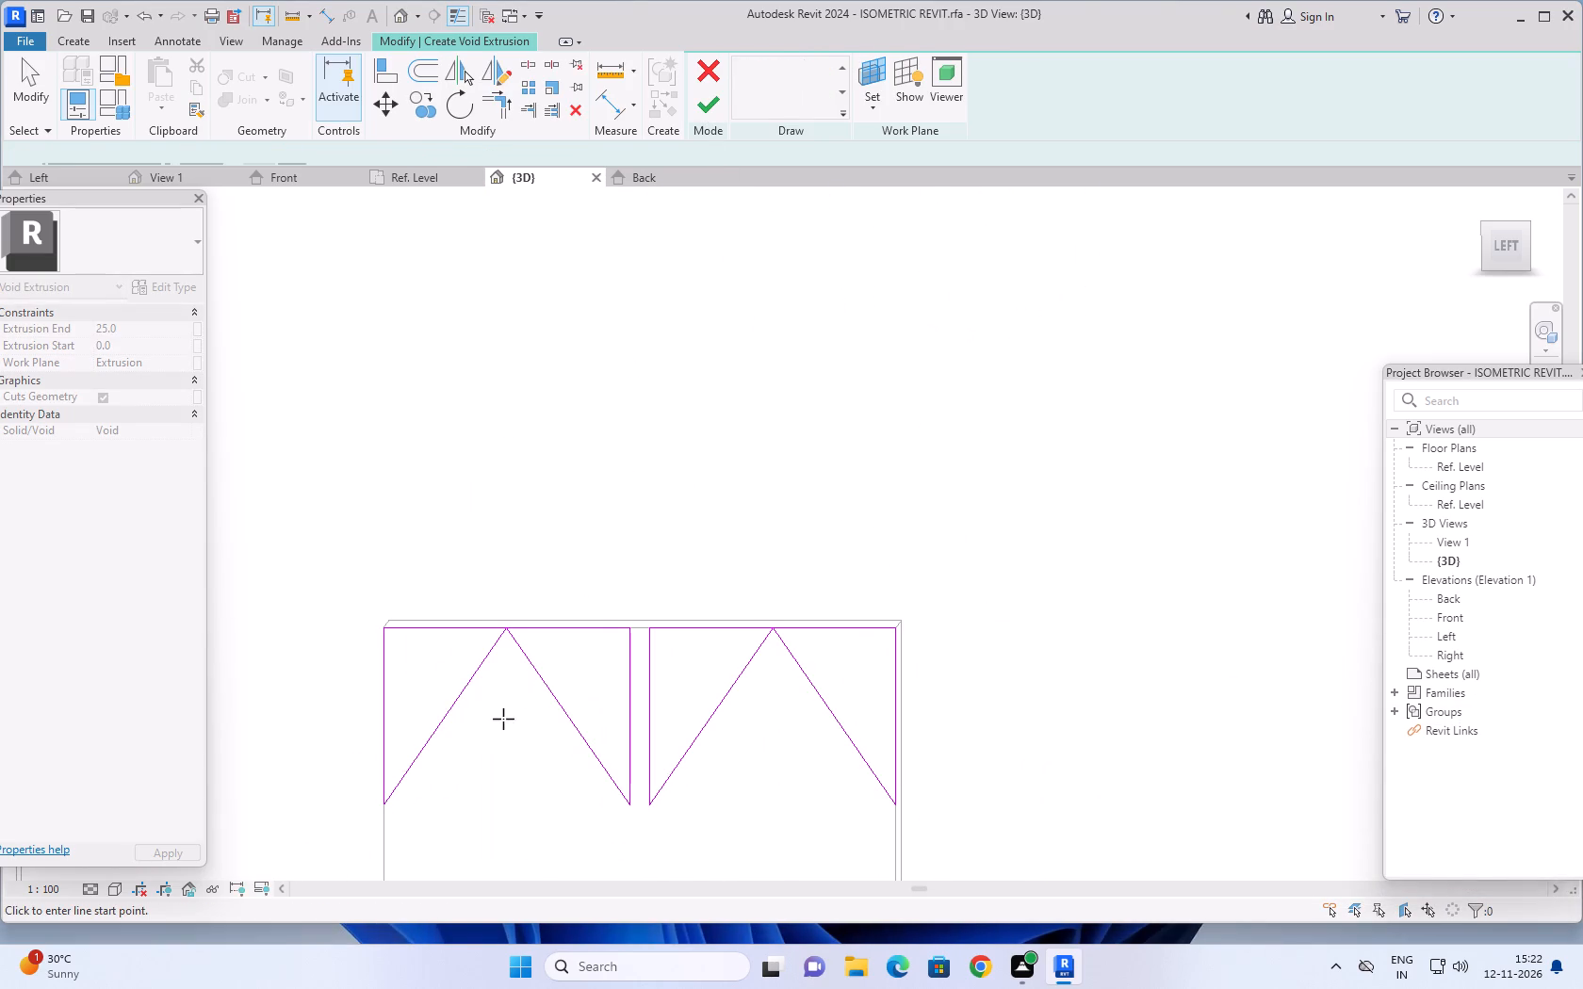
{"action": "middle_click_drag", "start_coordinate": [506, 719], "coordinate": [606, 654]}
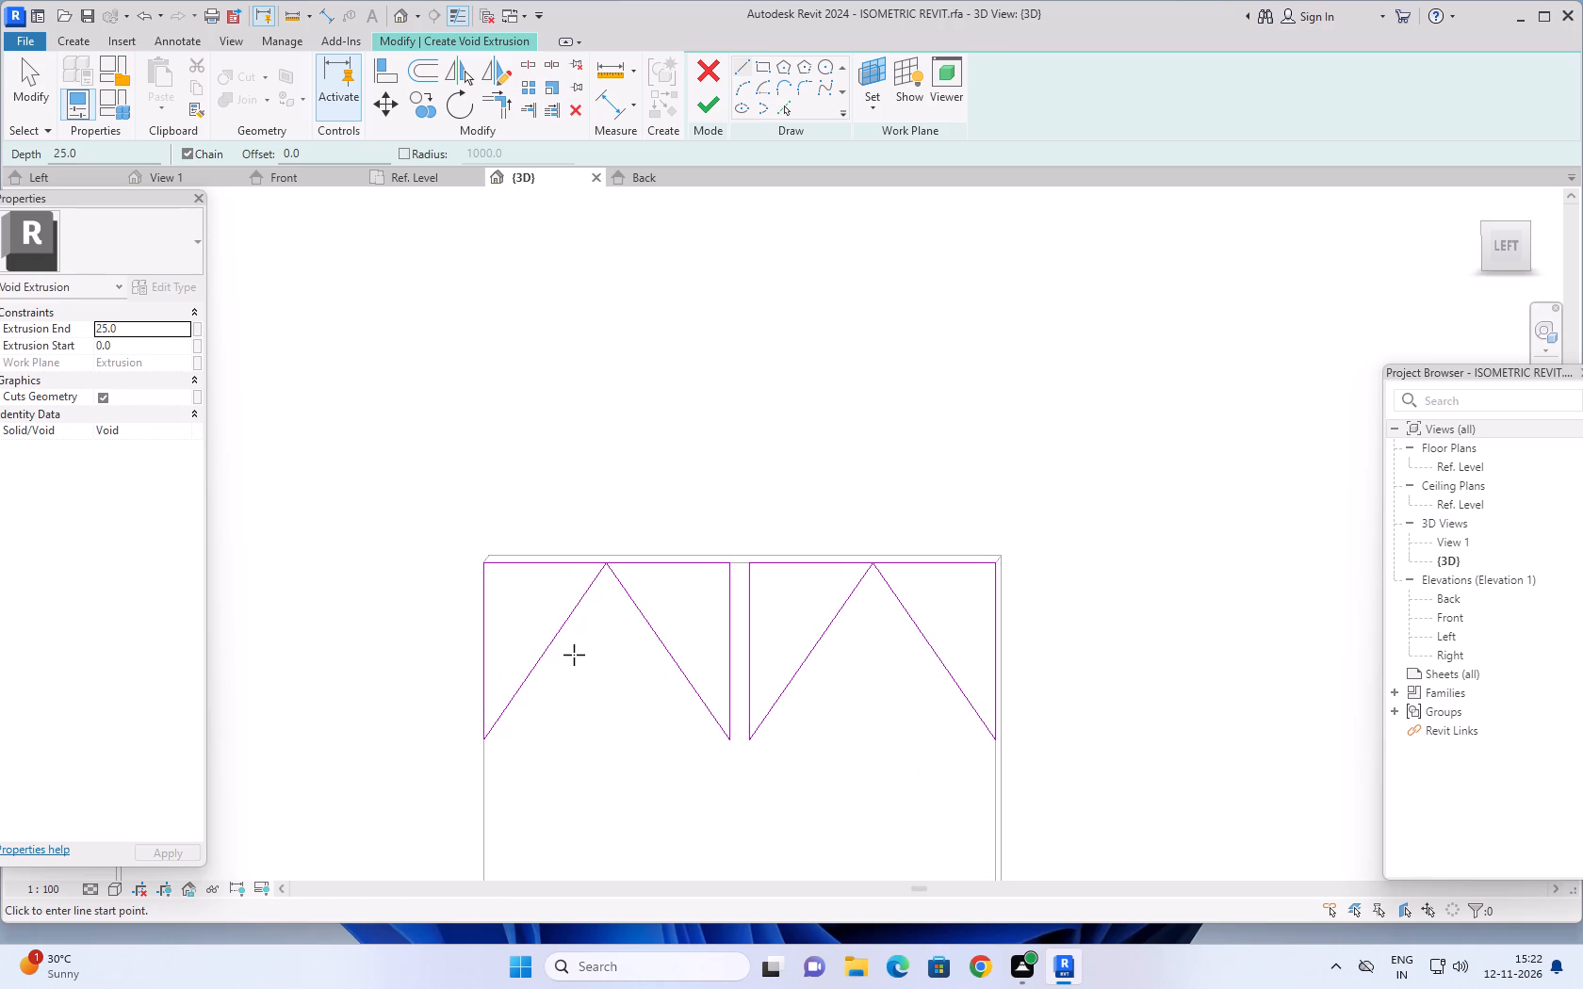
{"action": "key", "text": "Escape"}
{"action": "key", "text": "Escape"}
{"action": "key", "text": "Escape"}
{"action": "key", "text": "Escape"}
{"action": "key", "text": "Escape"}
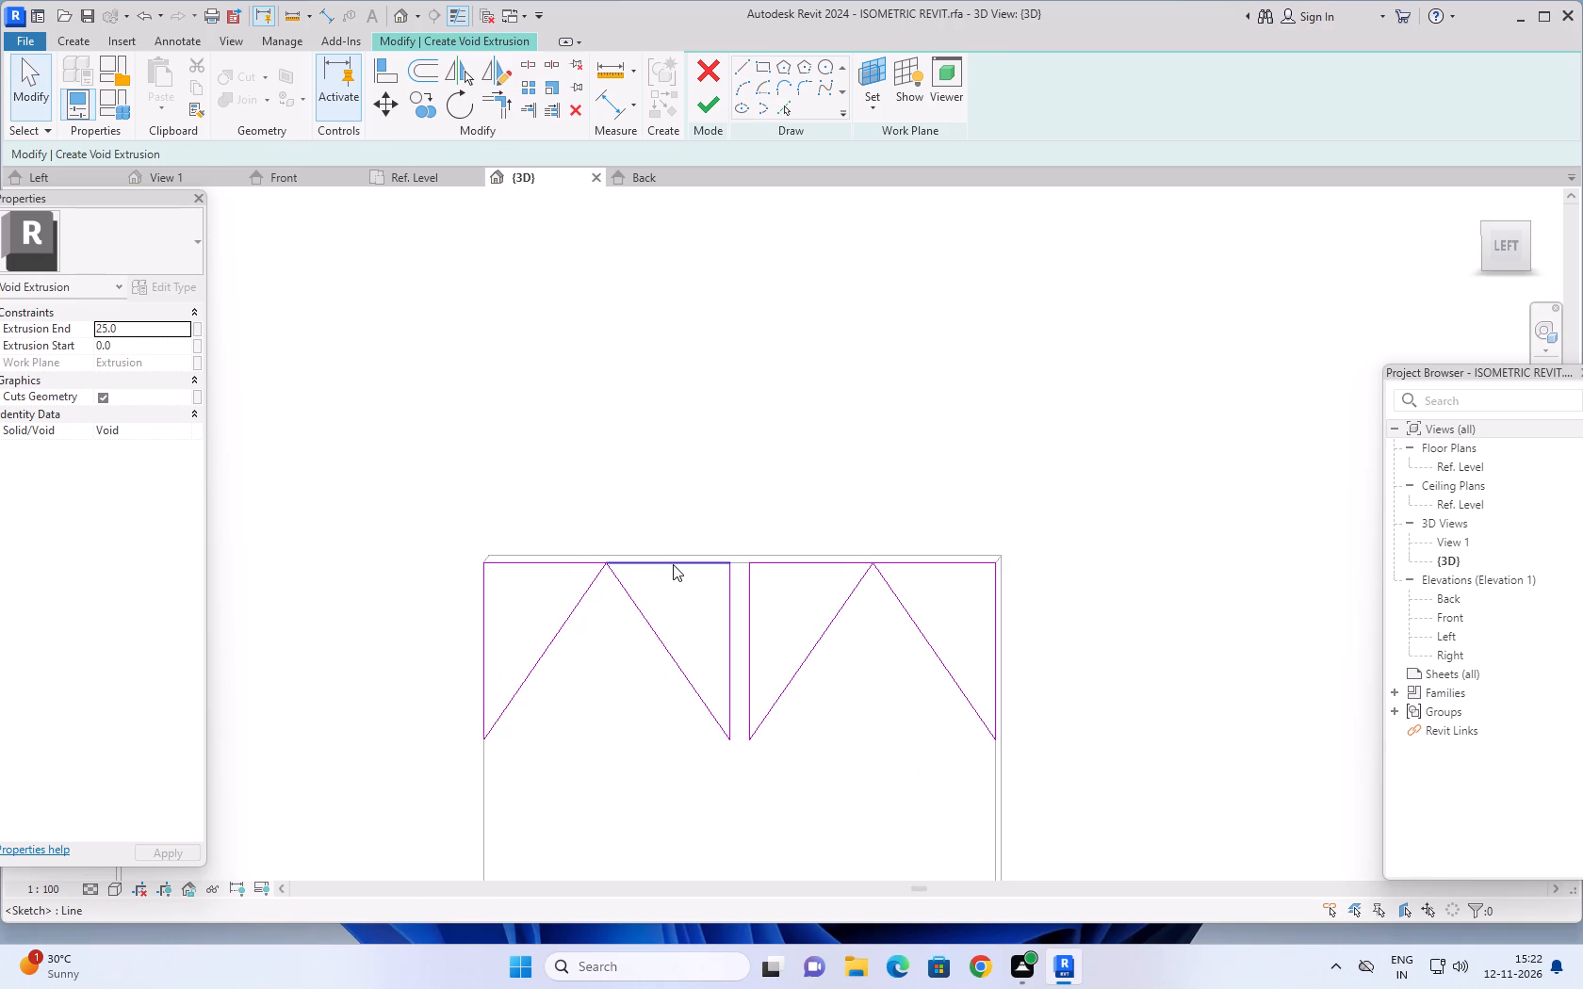
Delete the second triangle's top, sloping and vertical lines, keeping the first triangle of the left-hand pair.
{"action": "left_click", "coordinate": [673, 564]}
{"action": "key", "text": "Delete"}
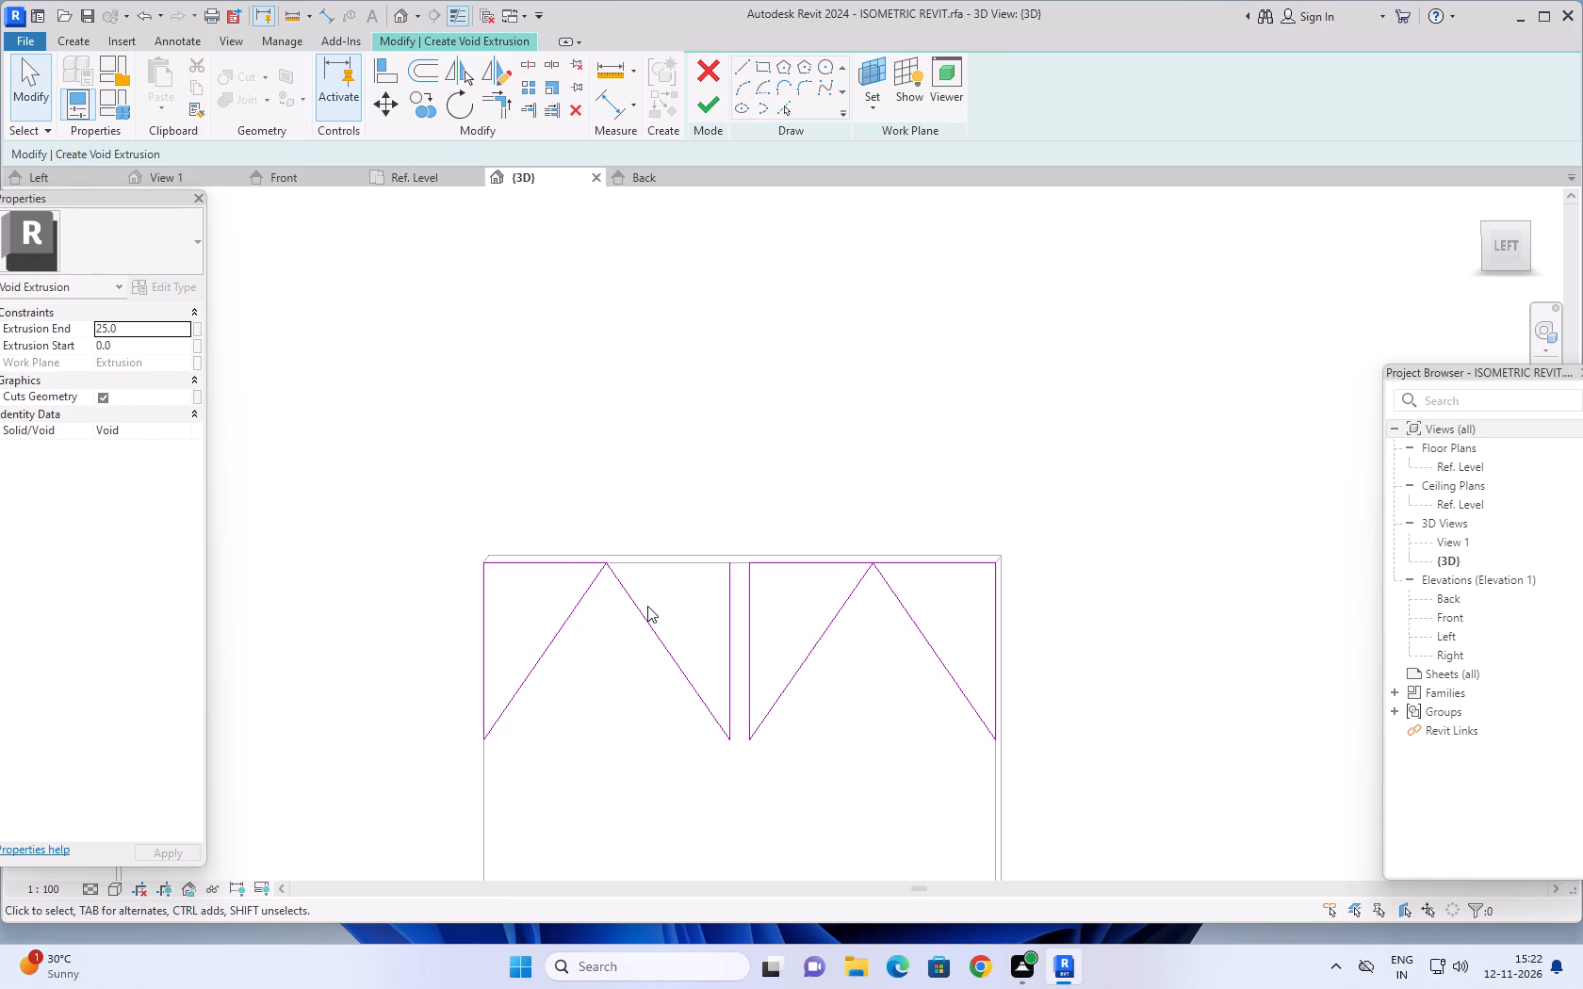
{"action": "left_click", "coordinate": [645, 608]}
{"action": "key", "text": "Delete"}
{"action": "left_click", "coordinate": [726, 592]}
{"action": "key", "text": "Delete"}
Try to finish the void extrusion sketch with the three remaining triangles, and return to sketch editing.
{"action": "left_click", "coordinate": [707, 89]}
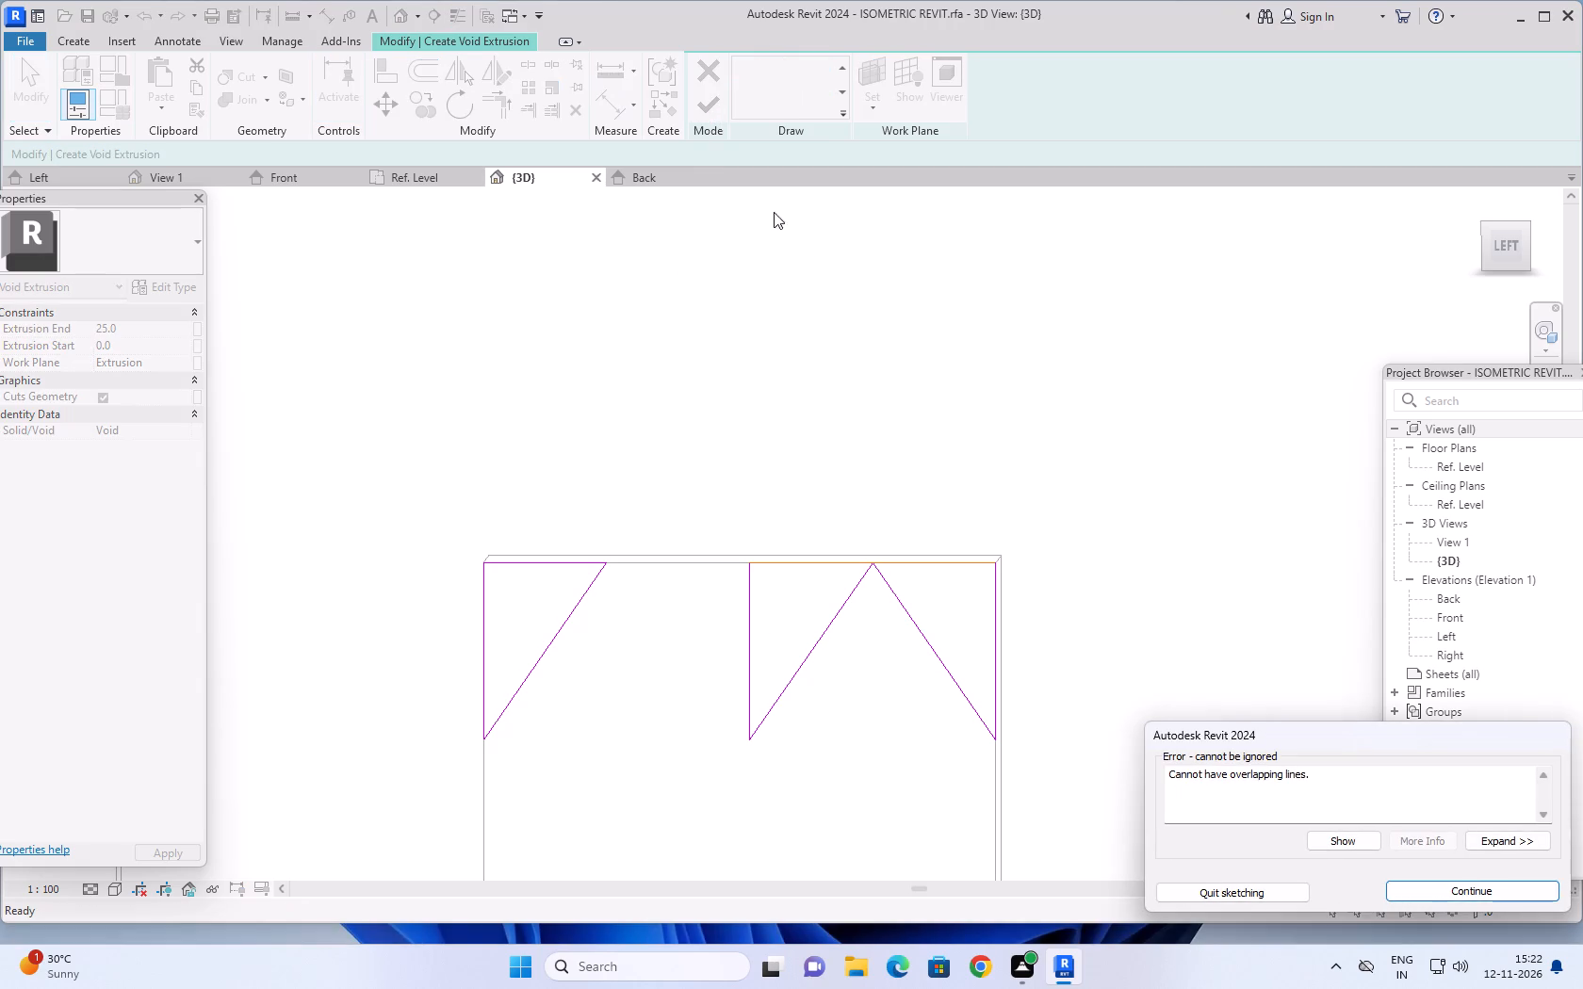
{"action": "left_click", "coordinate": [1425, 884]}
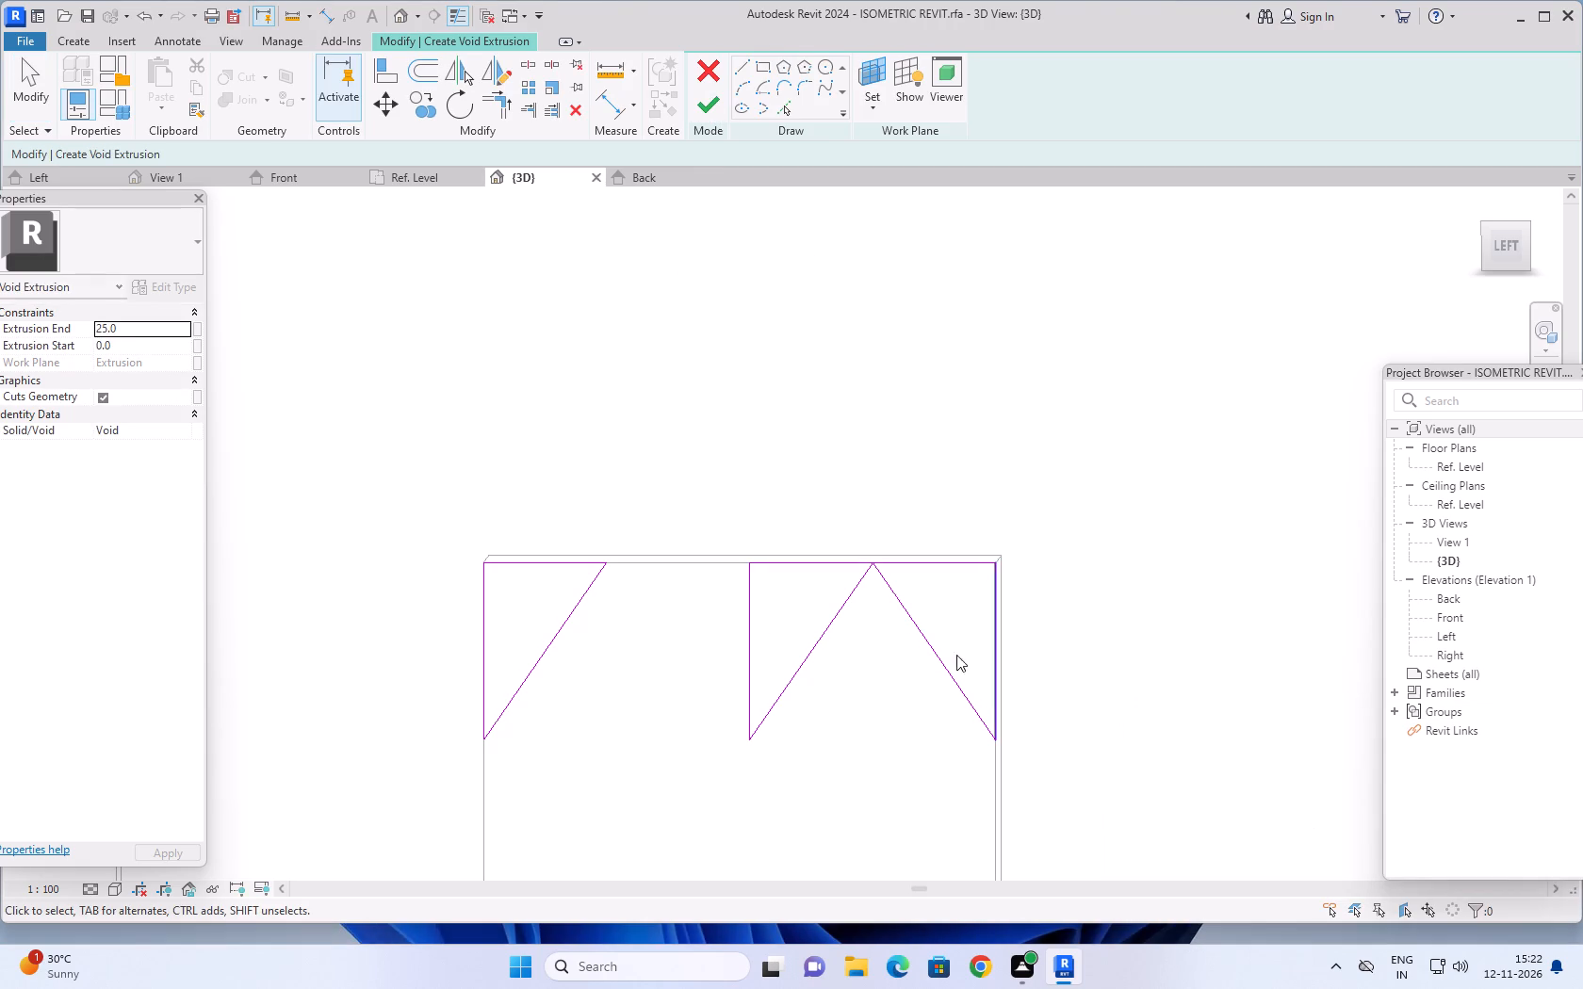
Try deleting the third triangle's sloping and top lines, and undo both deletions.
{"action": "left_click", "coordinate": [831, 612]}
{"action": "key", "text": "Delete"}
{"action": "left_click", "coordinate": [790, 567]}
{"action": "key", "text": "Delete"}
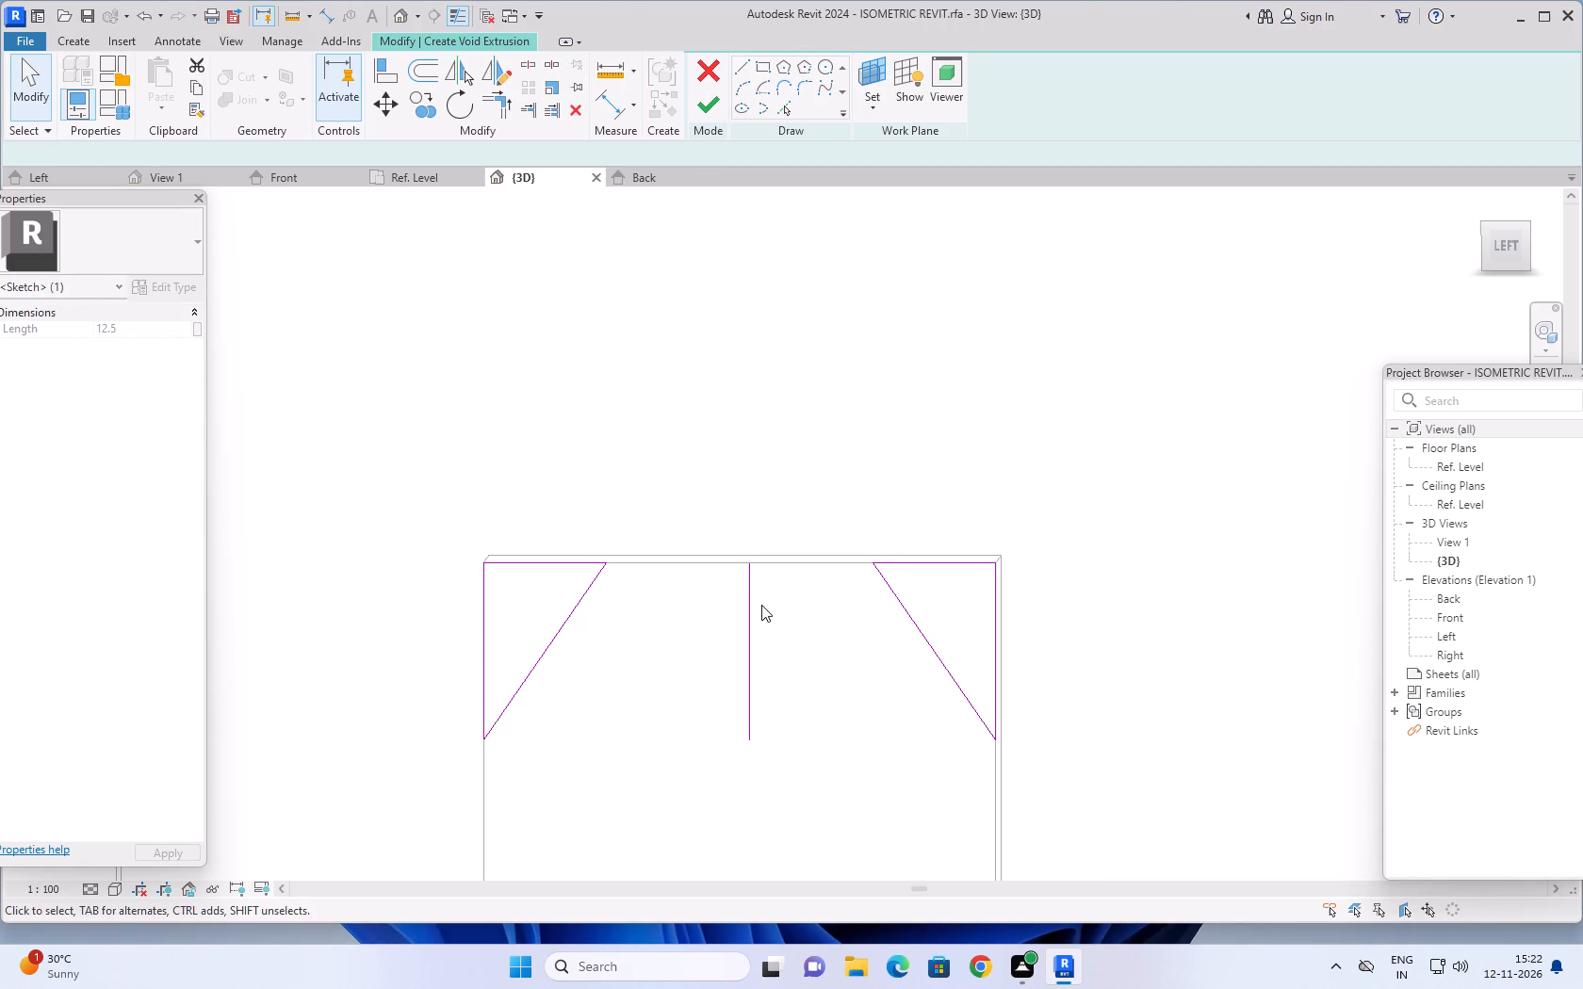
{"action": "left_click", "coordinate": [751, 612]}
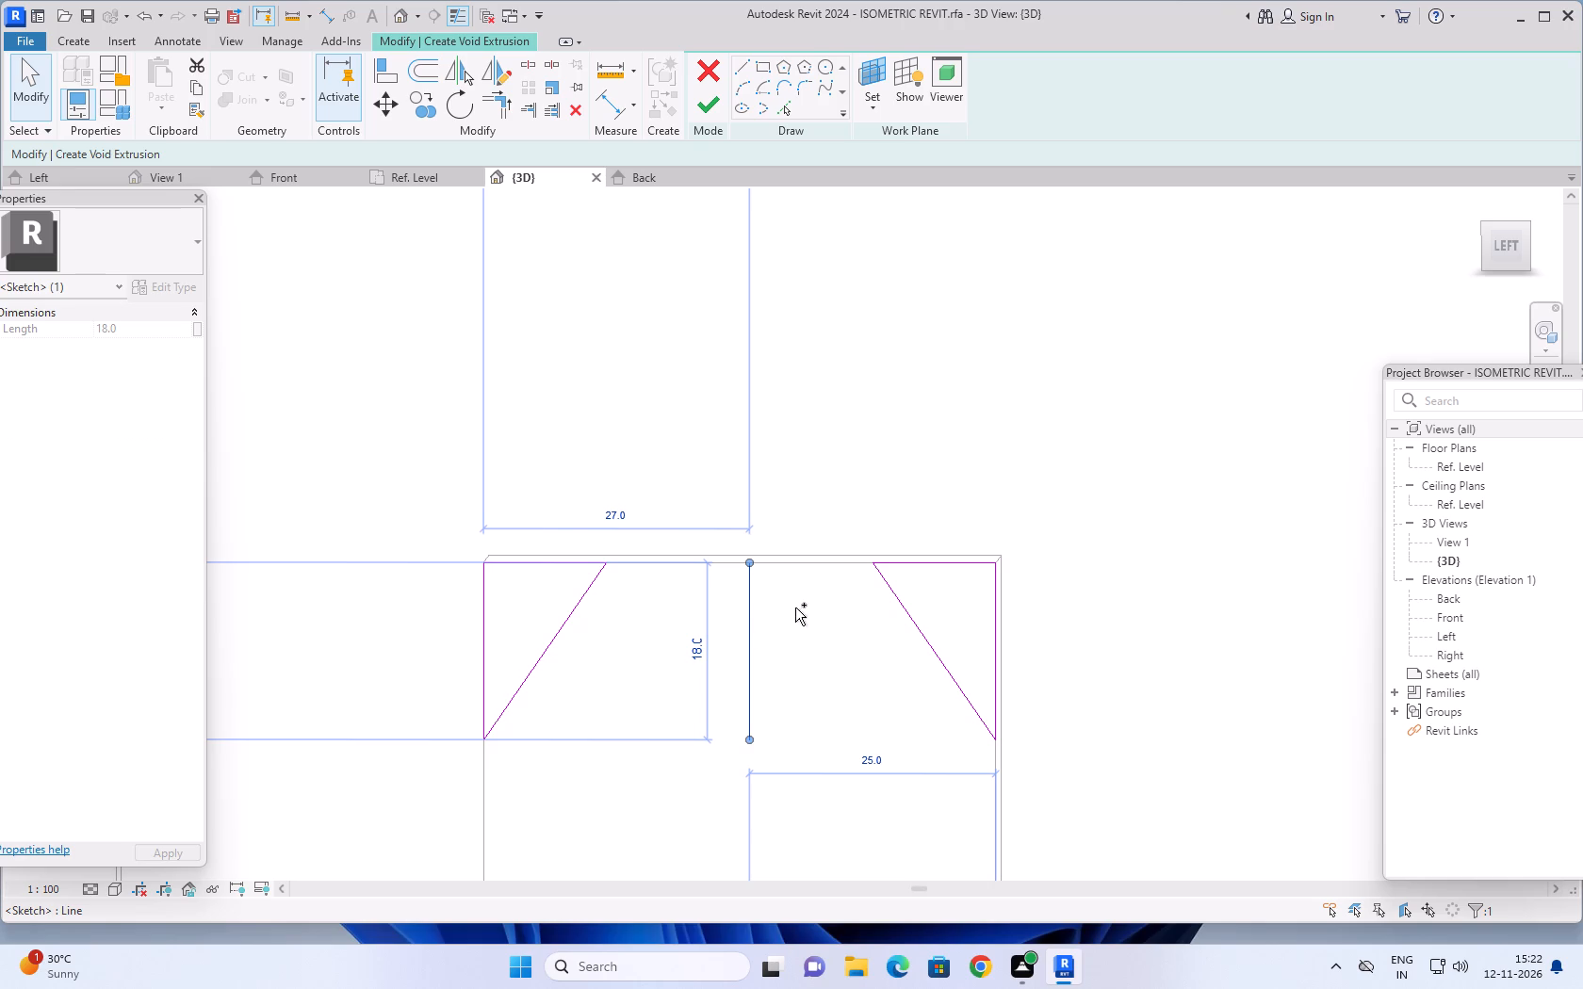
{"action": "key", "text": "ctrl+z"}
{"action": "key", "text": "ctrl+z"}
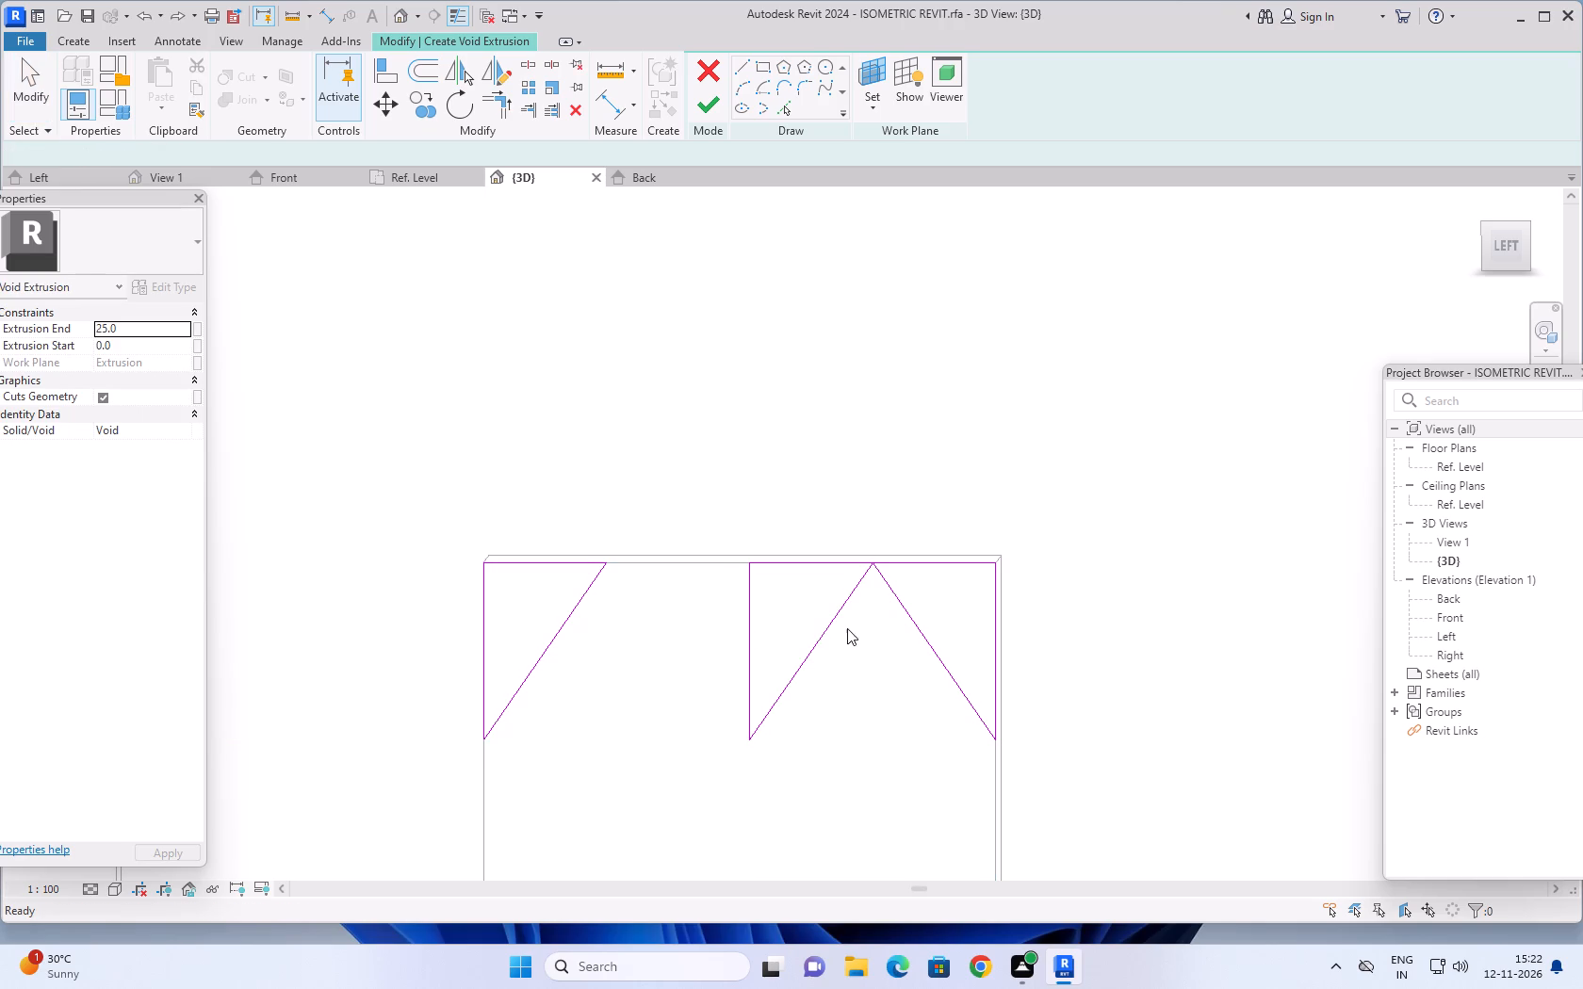
Delete the sloping, top and vertical lines of the fourth triangle, at the upright plate's right end.
{"action": "left_click", "coordinate": [912, 623]}
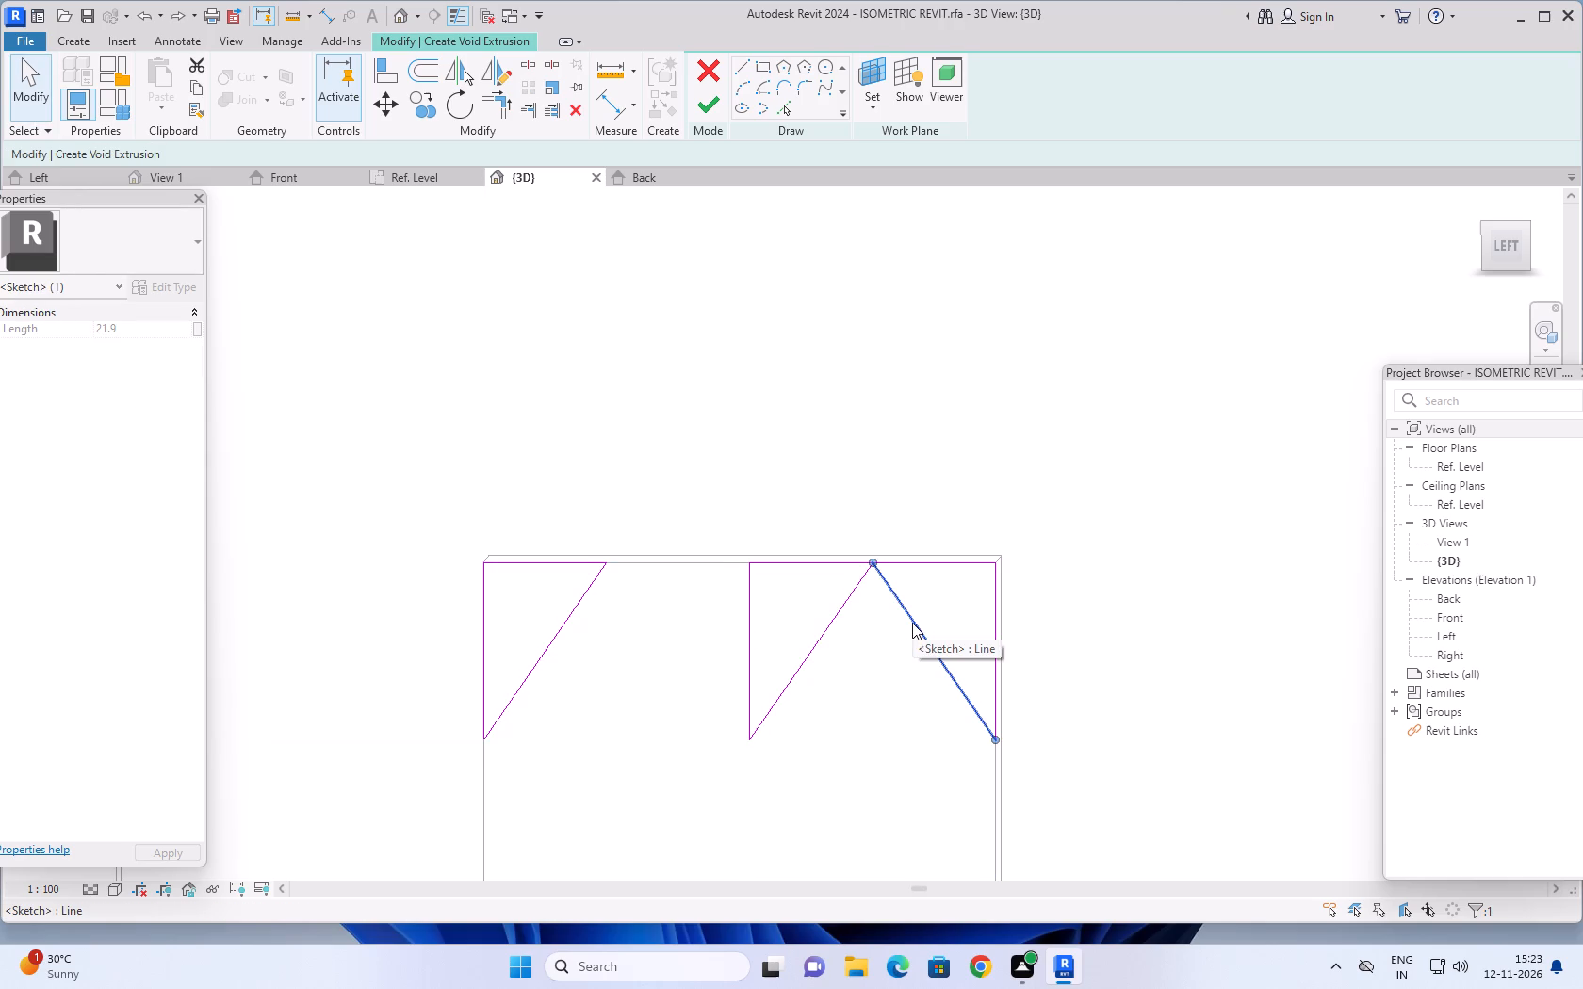
{"action": "key", "text": "Delete"}
{"action": "left_click", "coordinate": [953, 566]}
{"action": "key", "text": "Delete"}
{"action": "left_click", "coordinate": [993, 611]}
{"action": "key", "text": "Delete"}
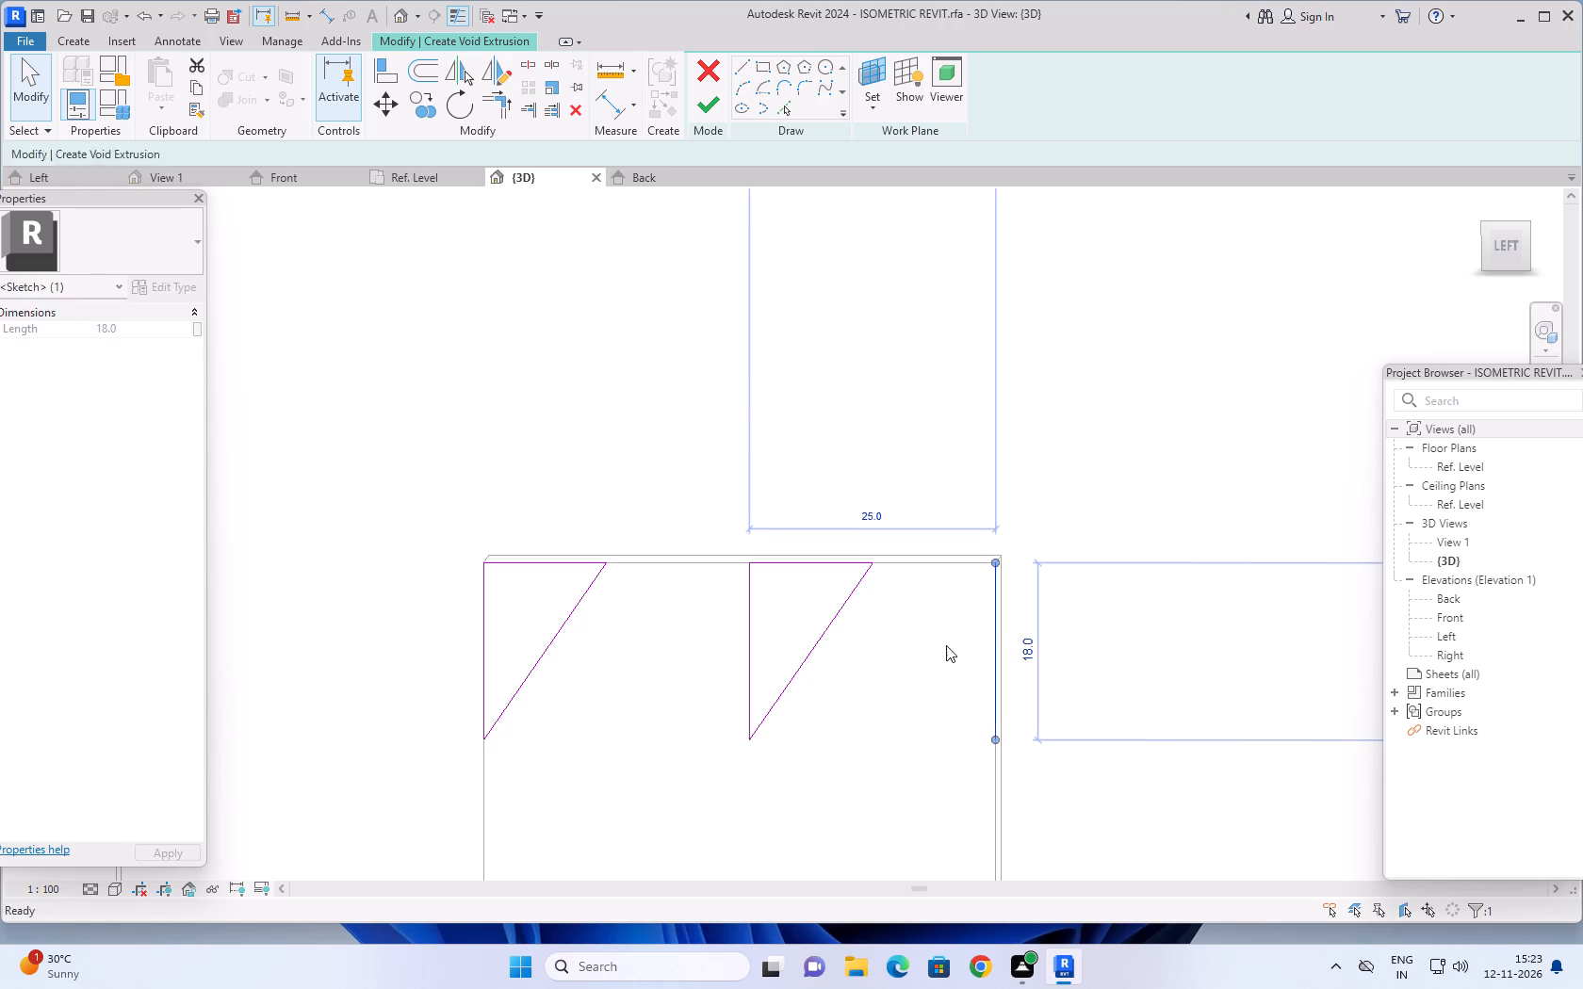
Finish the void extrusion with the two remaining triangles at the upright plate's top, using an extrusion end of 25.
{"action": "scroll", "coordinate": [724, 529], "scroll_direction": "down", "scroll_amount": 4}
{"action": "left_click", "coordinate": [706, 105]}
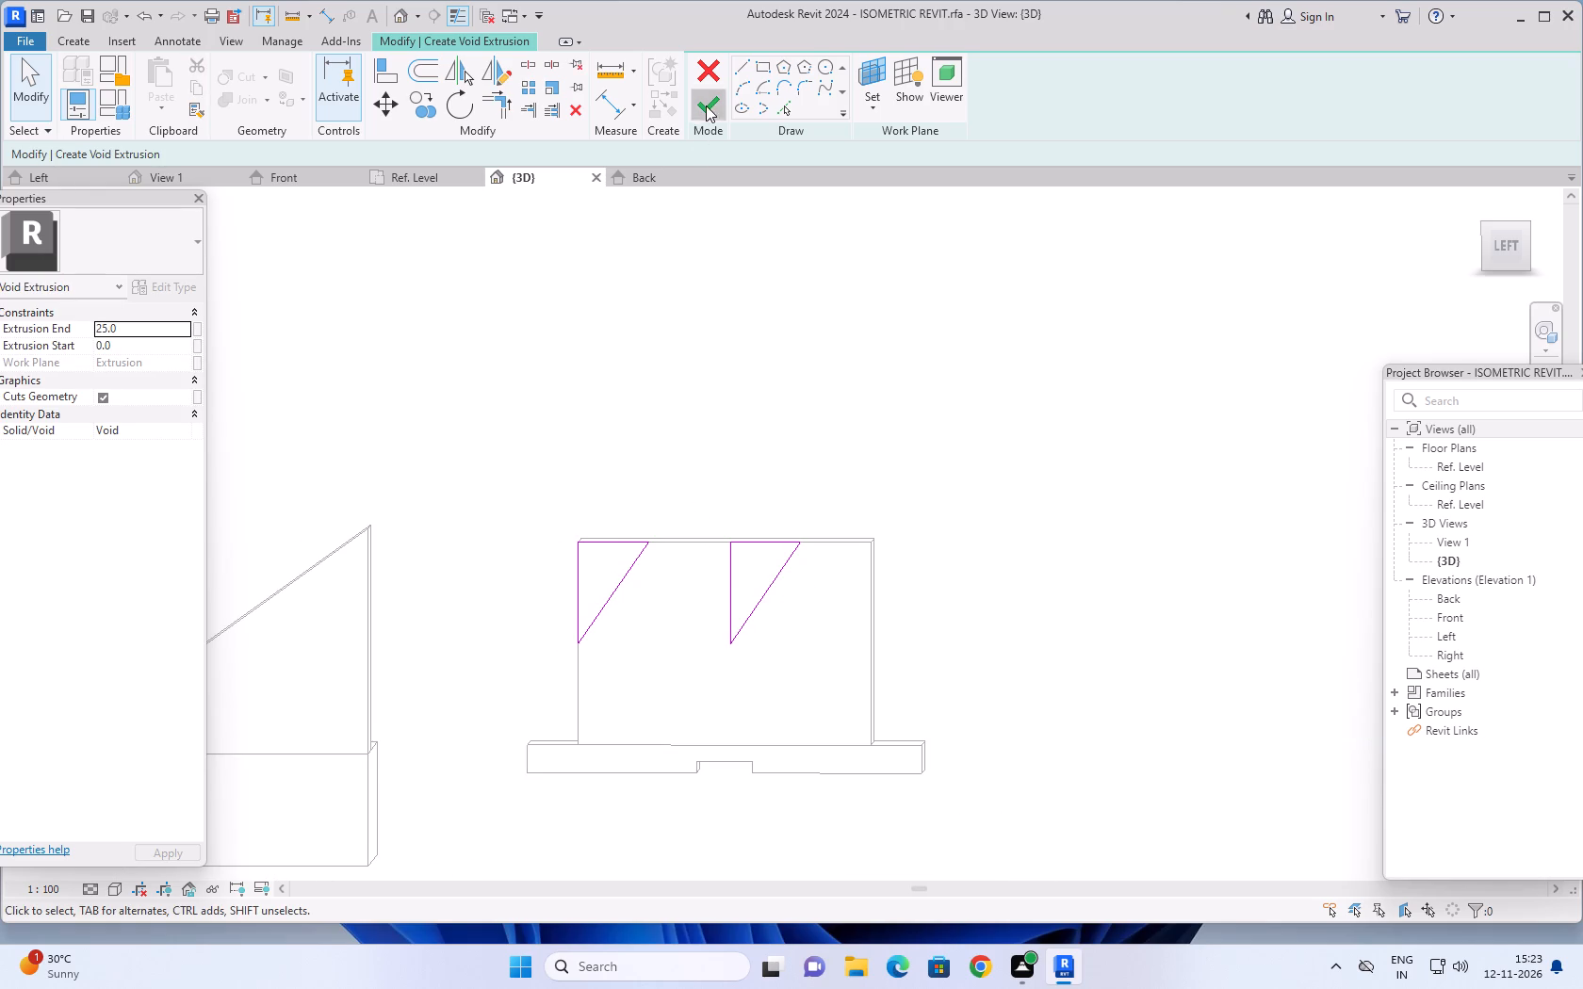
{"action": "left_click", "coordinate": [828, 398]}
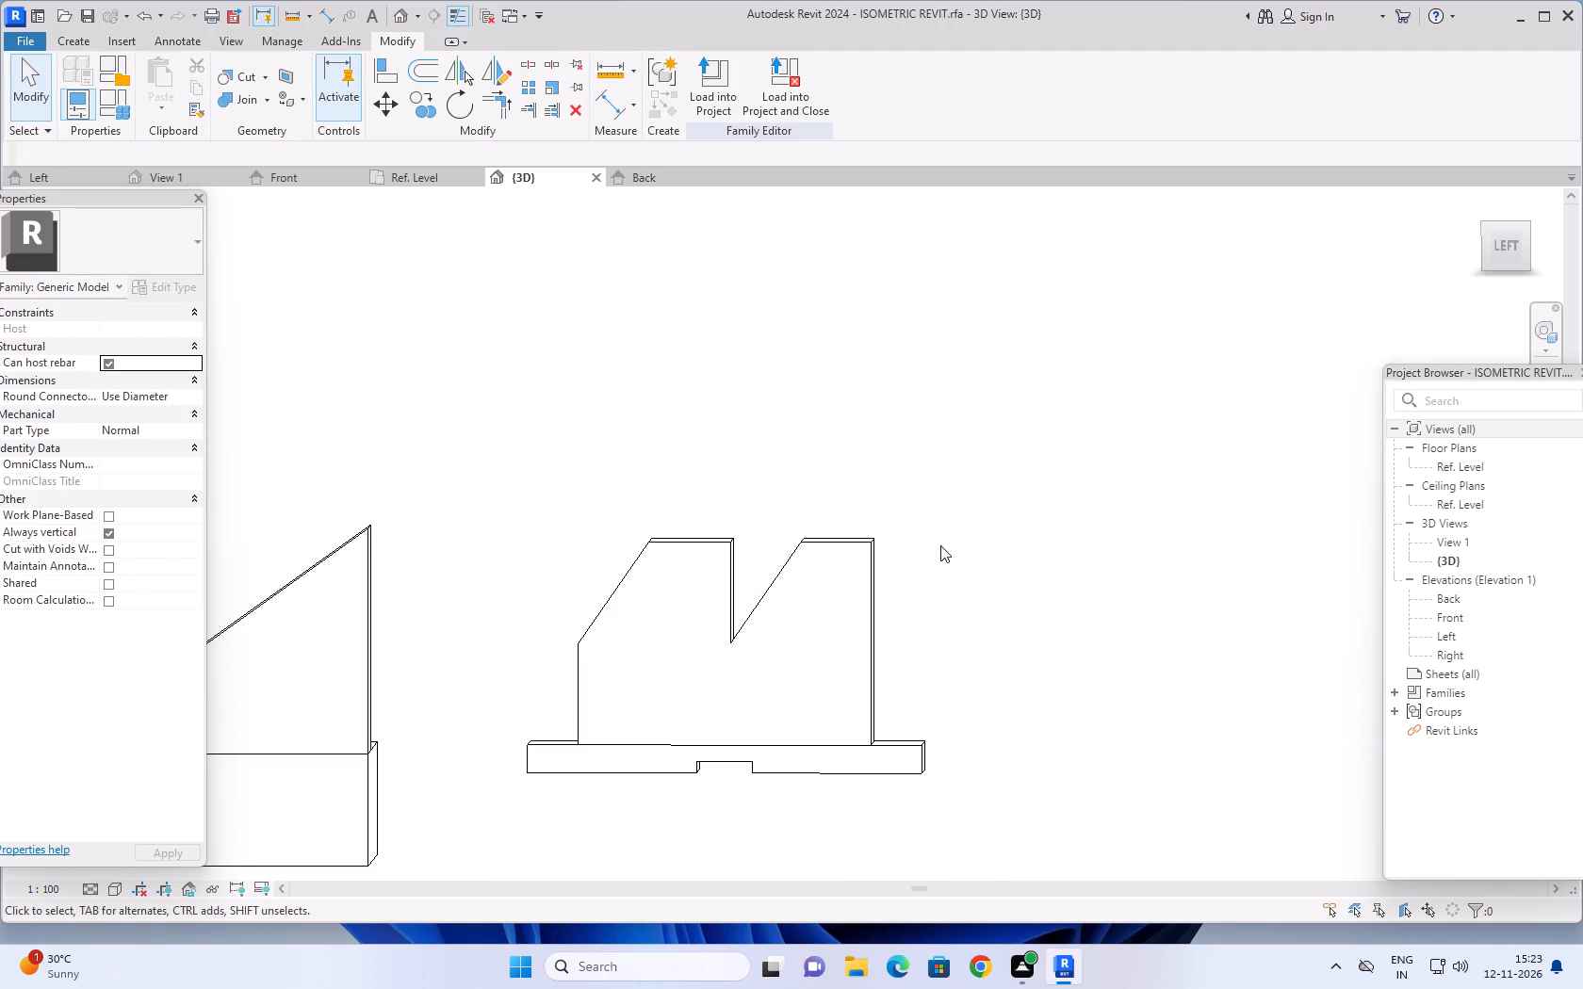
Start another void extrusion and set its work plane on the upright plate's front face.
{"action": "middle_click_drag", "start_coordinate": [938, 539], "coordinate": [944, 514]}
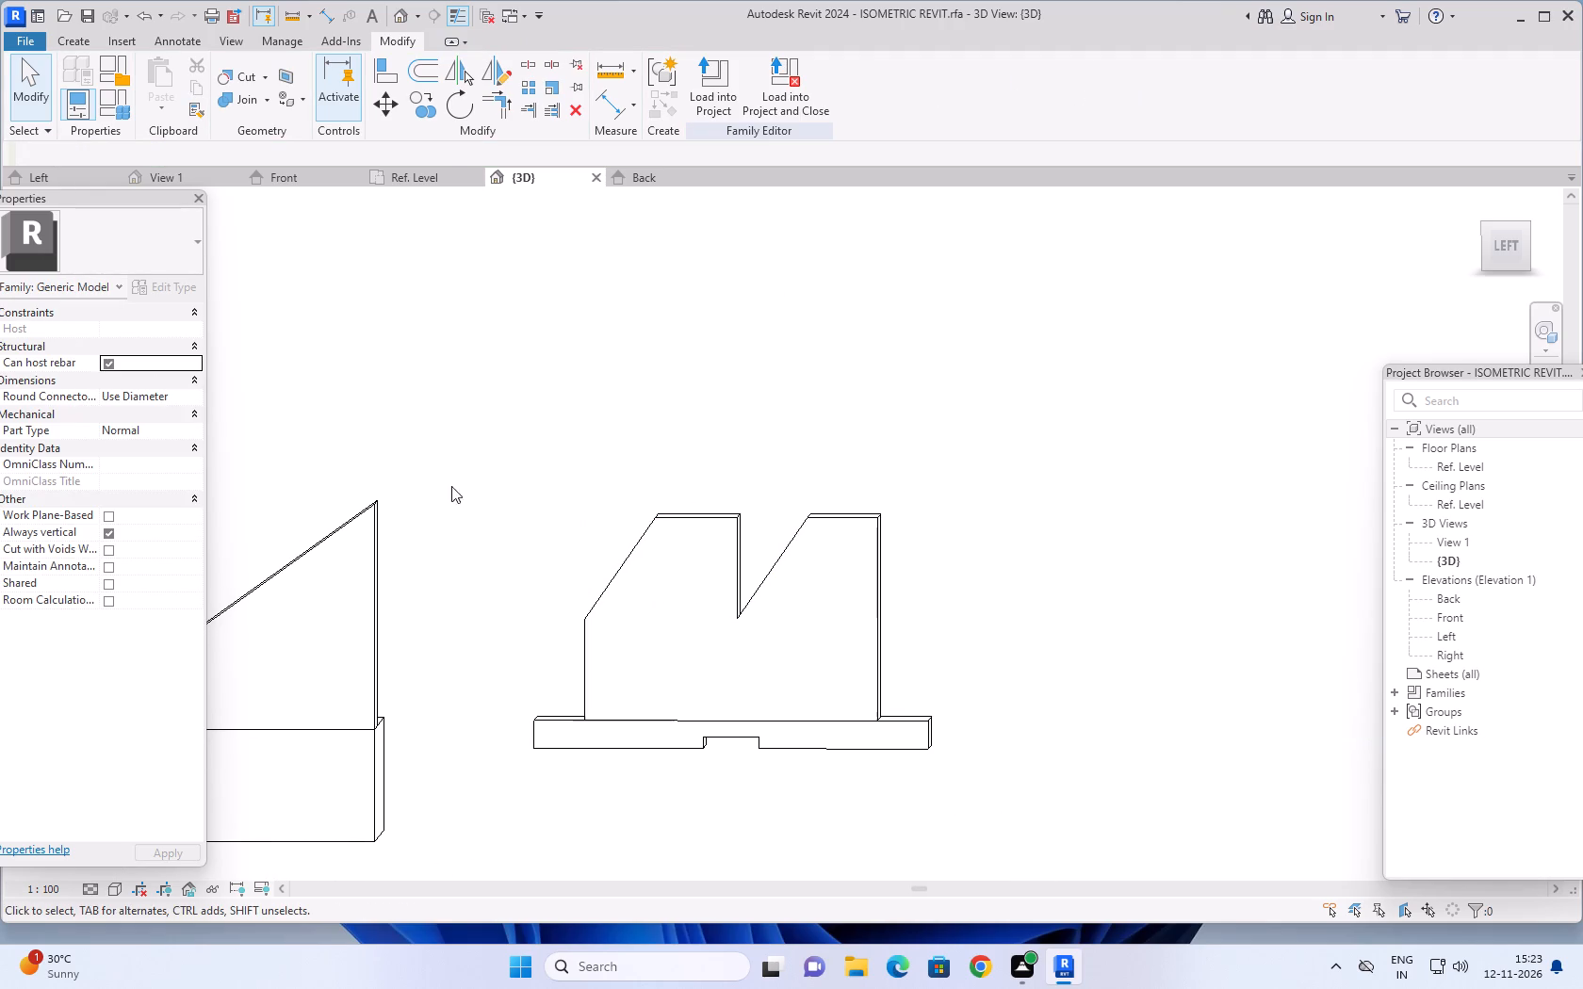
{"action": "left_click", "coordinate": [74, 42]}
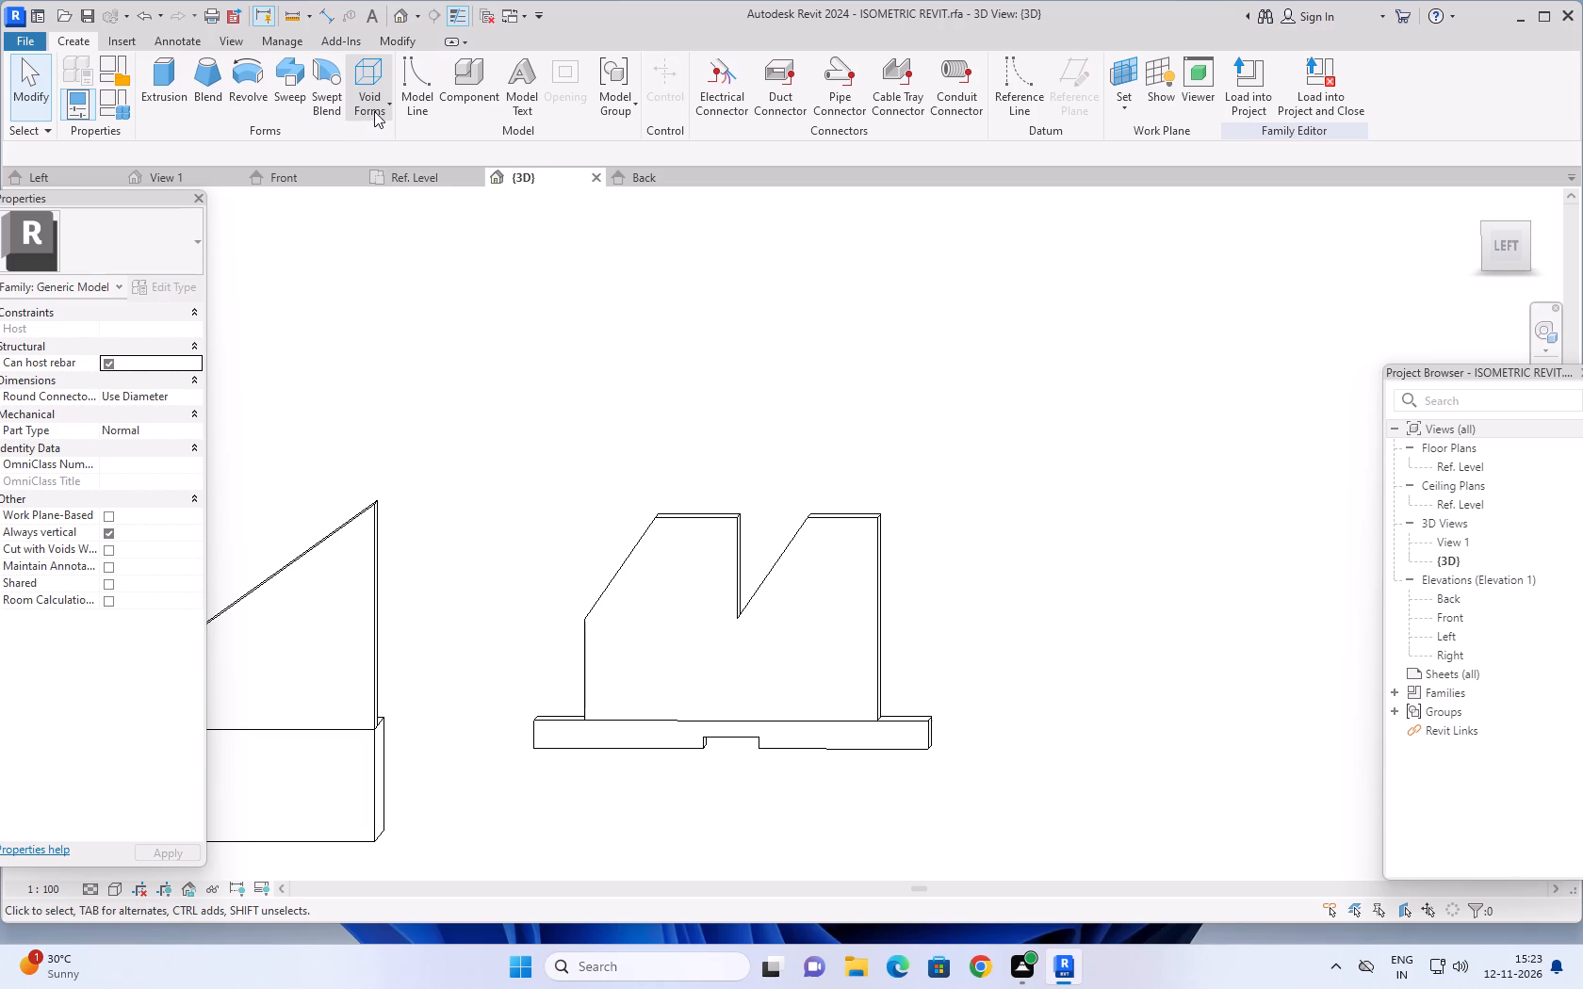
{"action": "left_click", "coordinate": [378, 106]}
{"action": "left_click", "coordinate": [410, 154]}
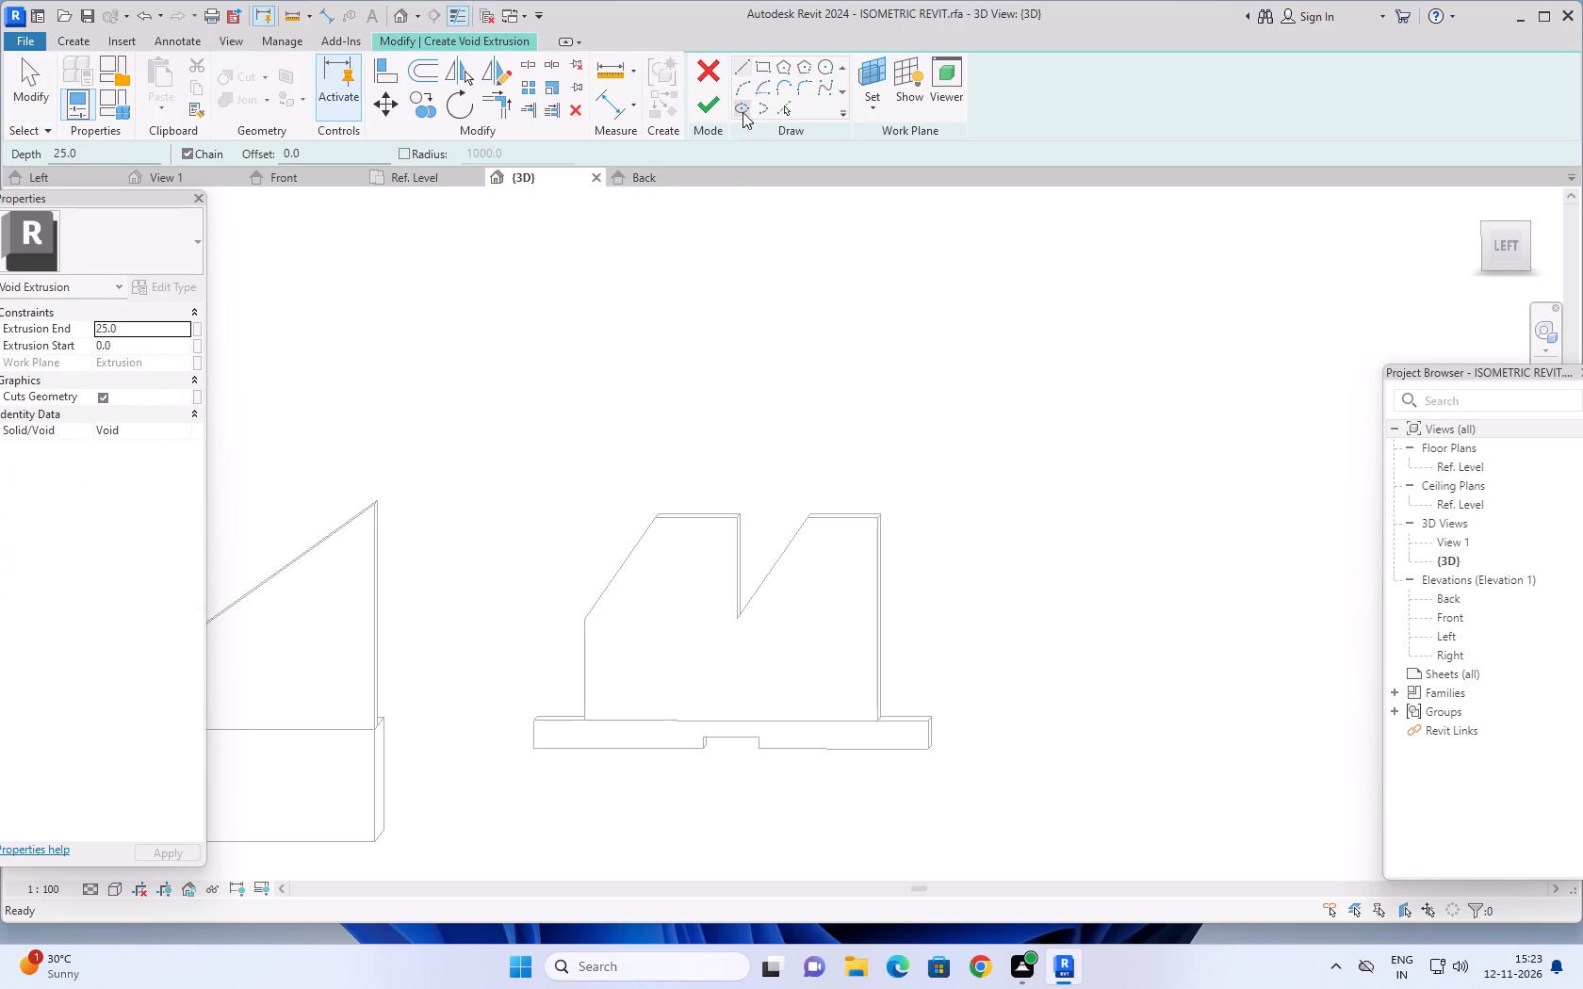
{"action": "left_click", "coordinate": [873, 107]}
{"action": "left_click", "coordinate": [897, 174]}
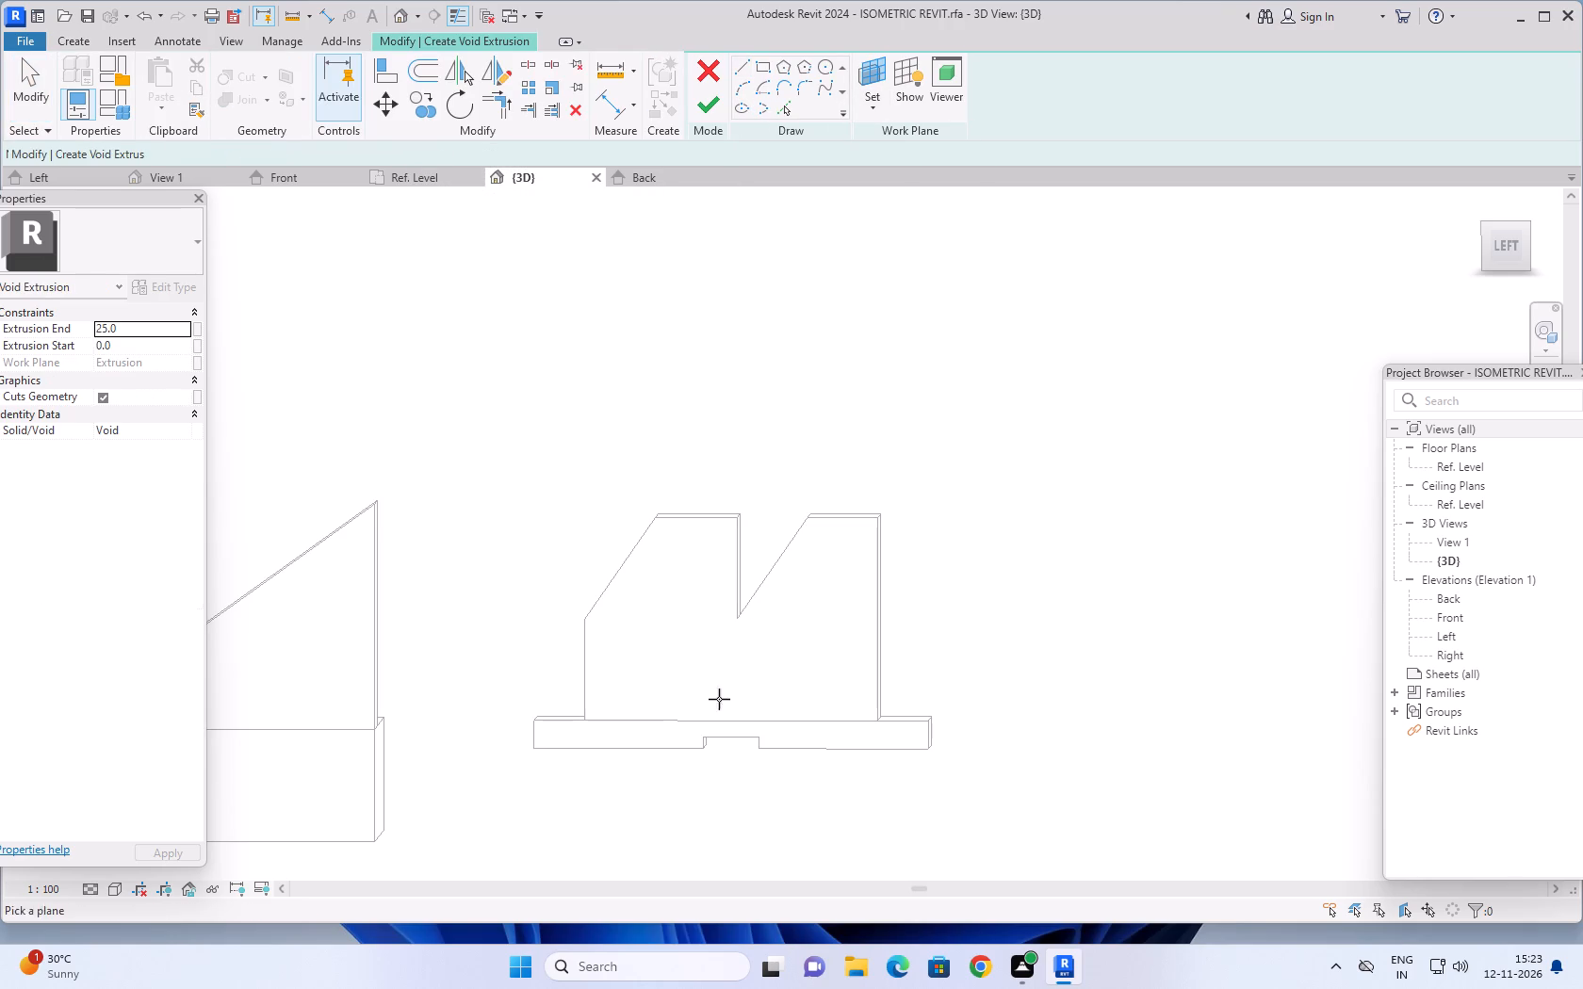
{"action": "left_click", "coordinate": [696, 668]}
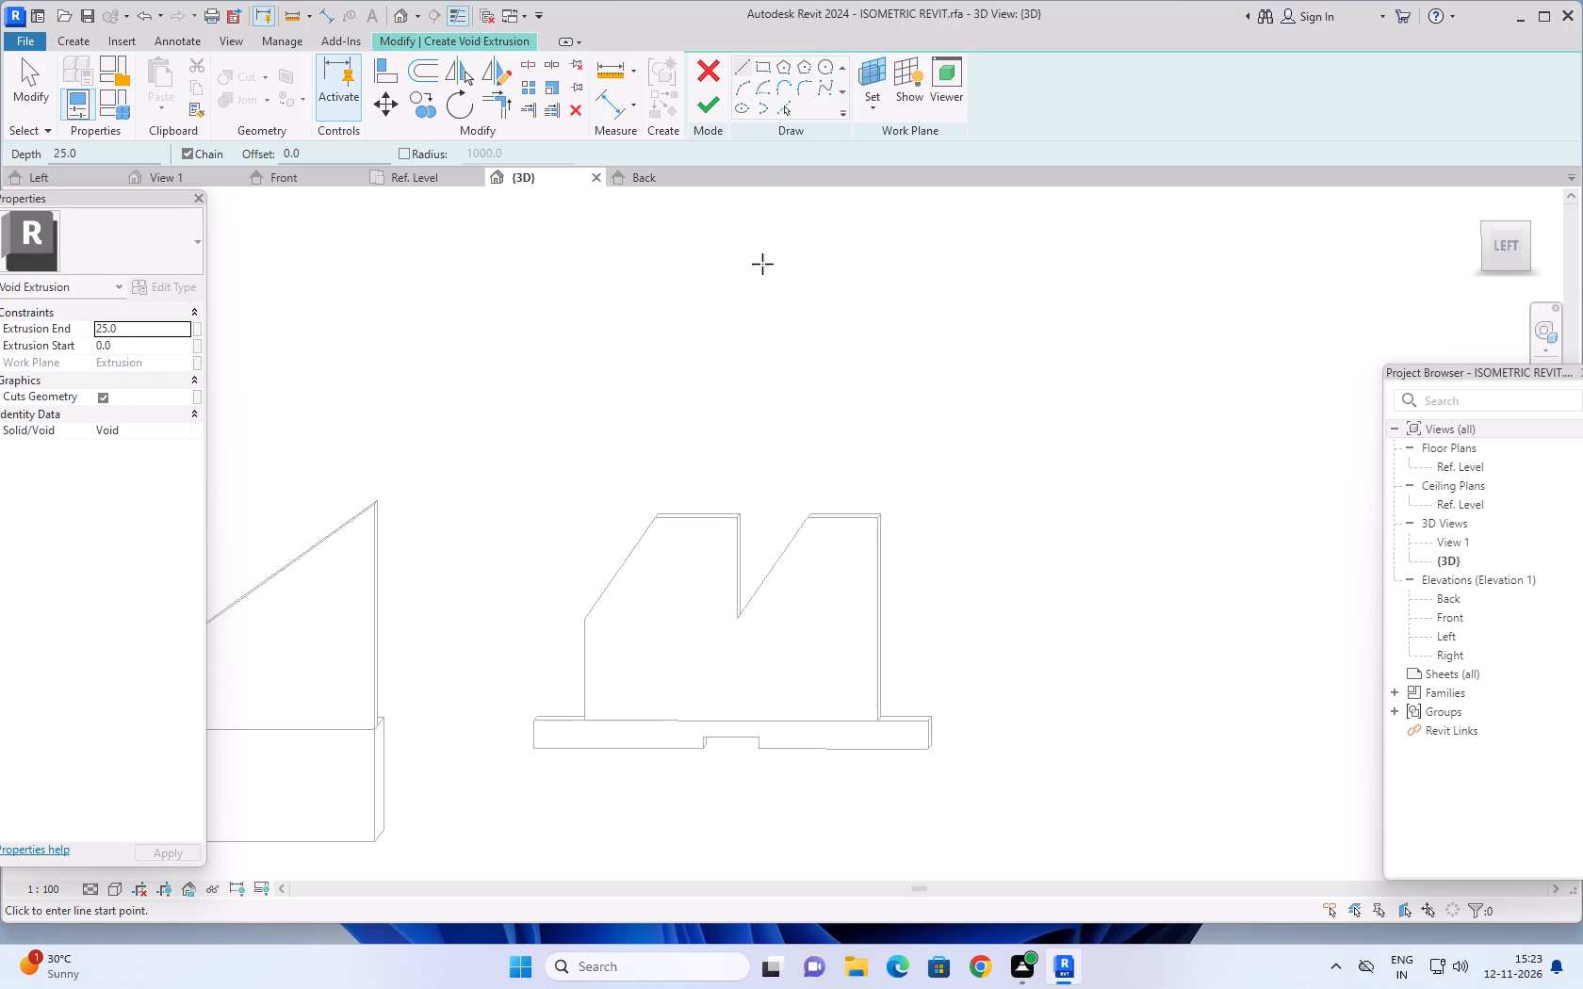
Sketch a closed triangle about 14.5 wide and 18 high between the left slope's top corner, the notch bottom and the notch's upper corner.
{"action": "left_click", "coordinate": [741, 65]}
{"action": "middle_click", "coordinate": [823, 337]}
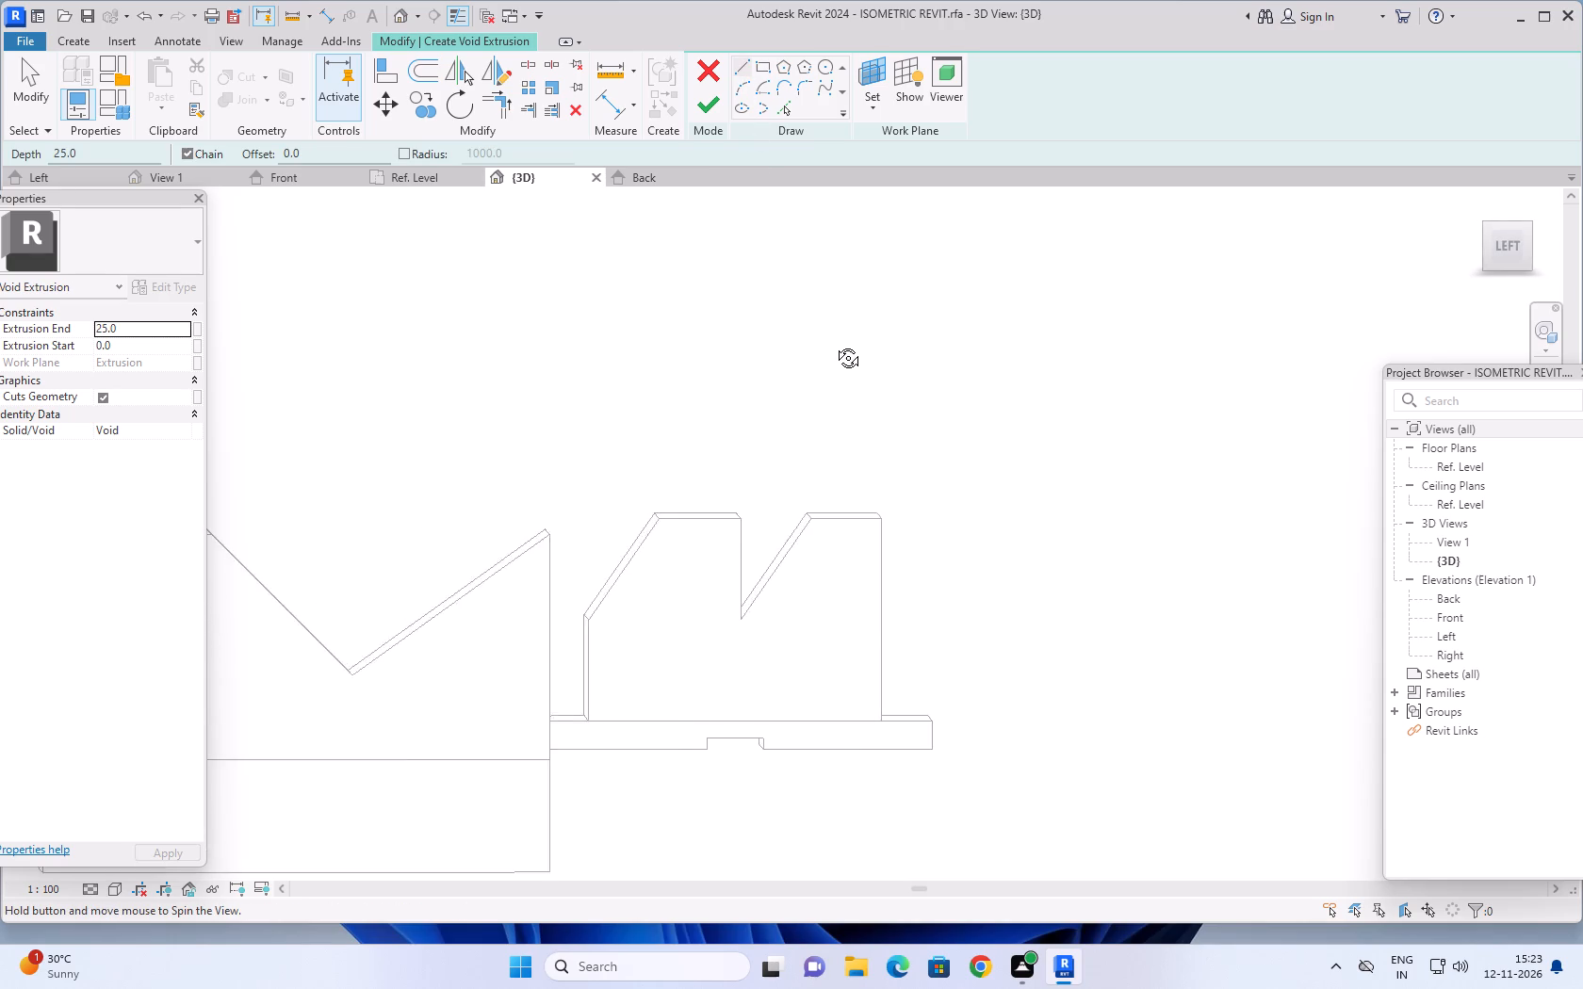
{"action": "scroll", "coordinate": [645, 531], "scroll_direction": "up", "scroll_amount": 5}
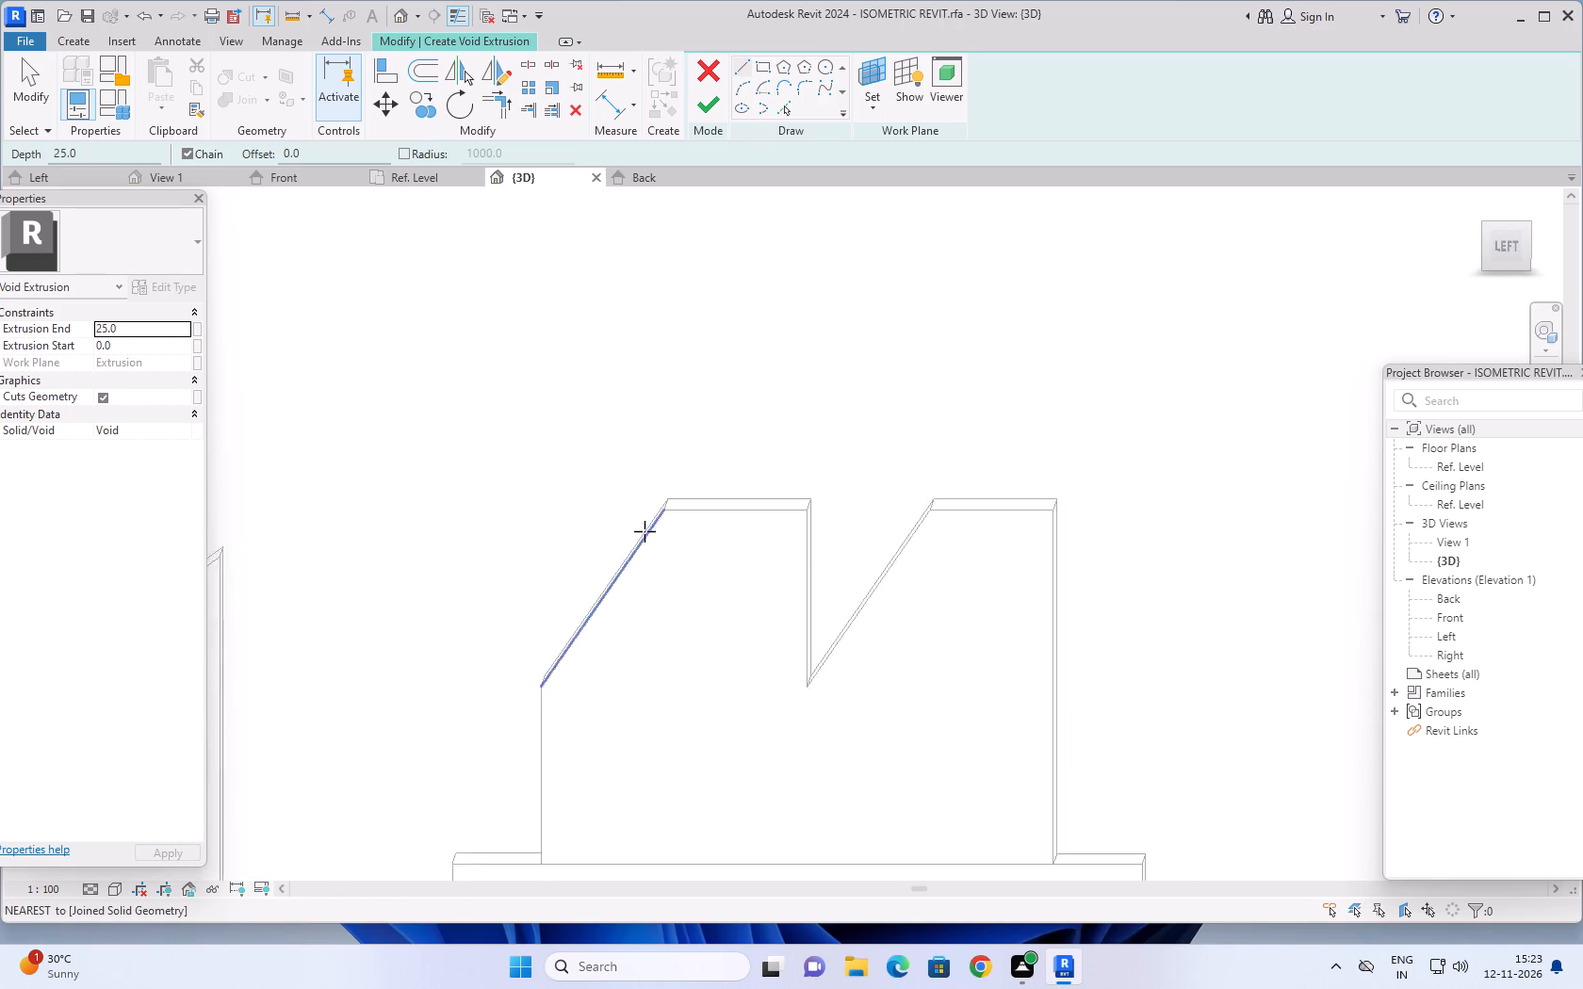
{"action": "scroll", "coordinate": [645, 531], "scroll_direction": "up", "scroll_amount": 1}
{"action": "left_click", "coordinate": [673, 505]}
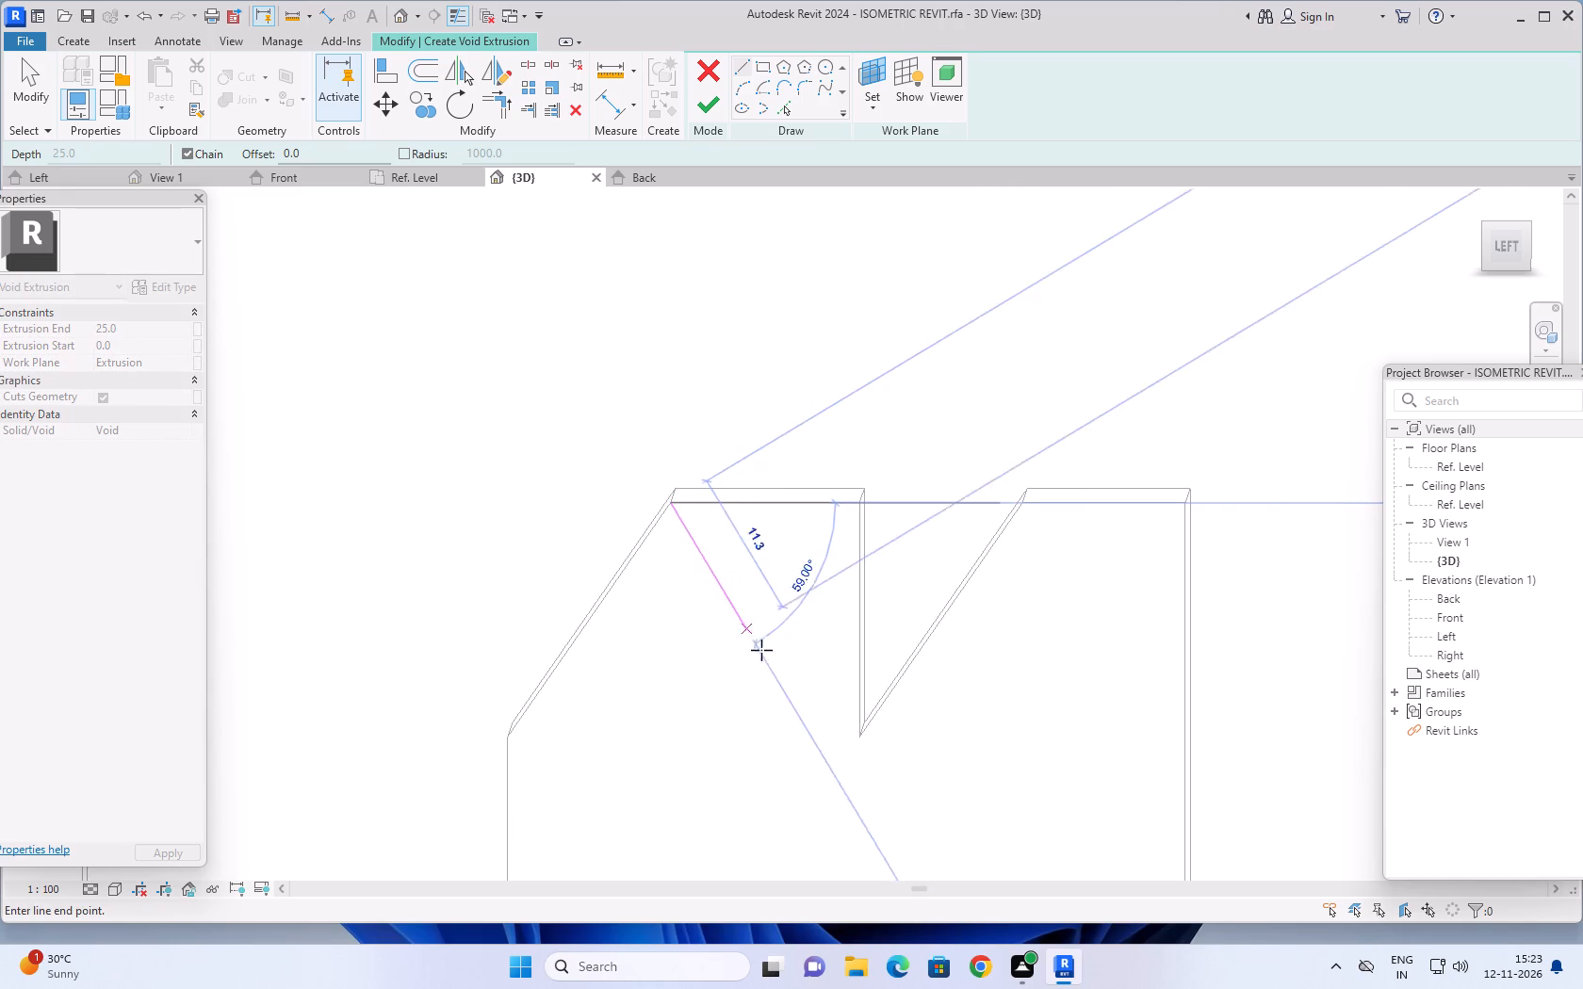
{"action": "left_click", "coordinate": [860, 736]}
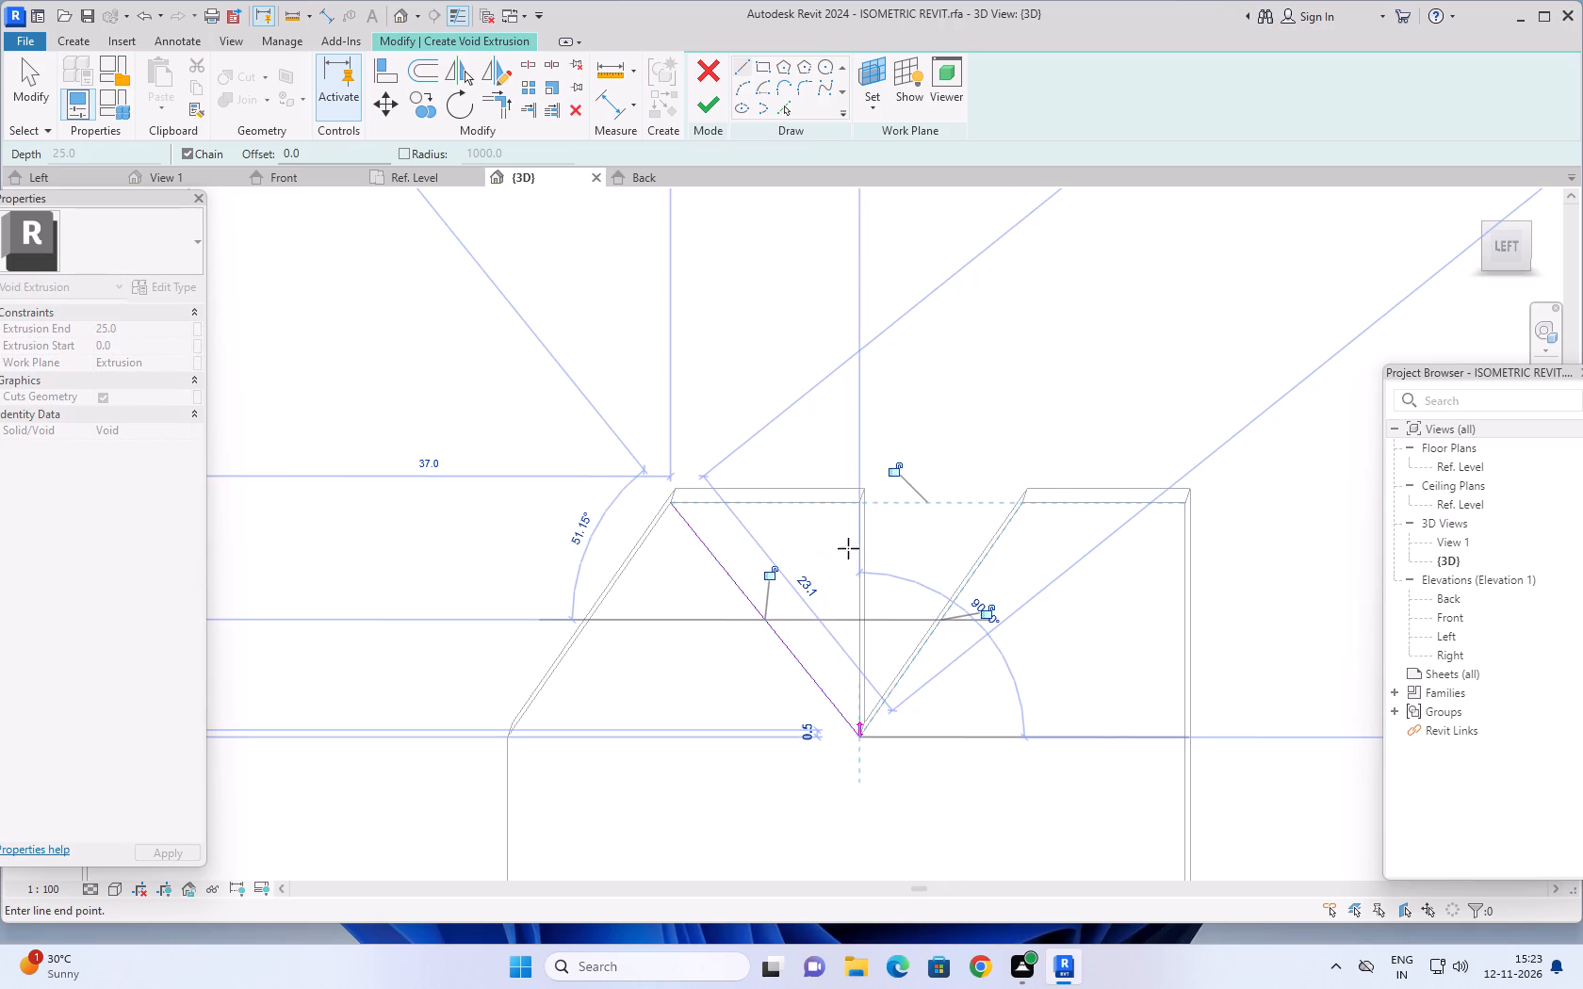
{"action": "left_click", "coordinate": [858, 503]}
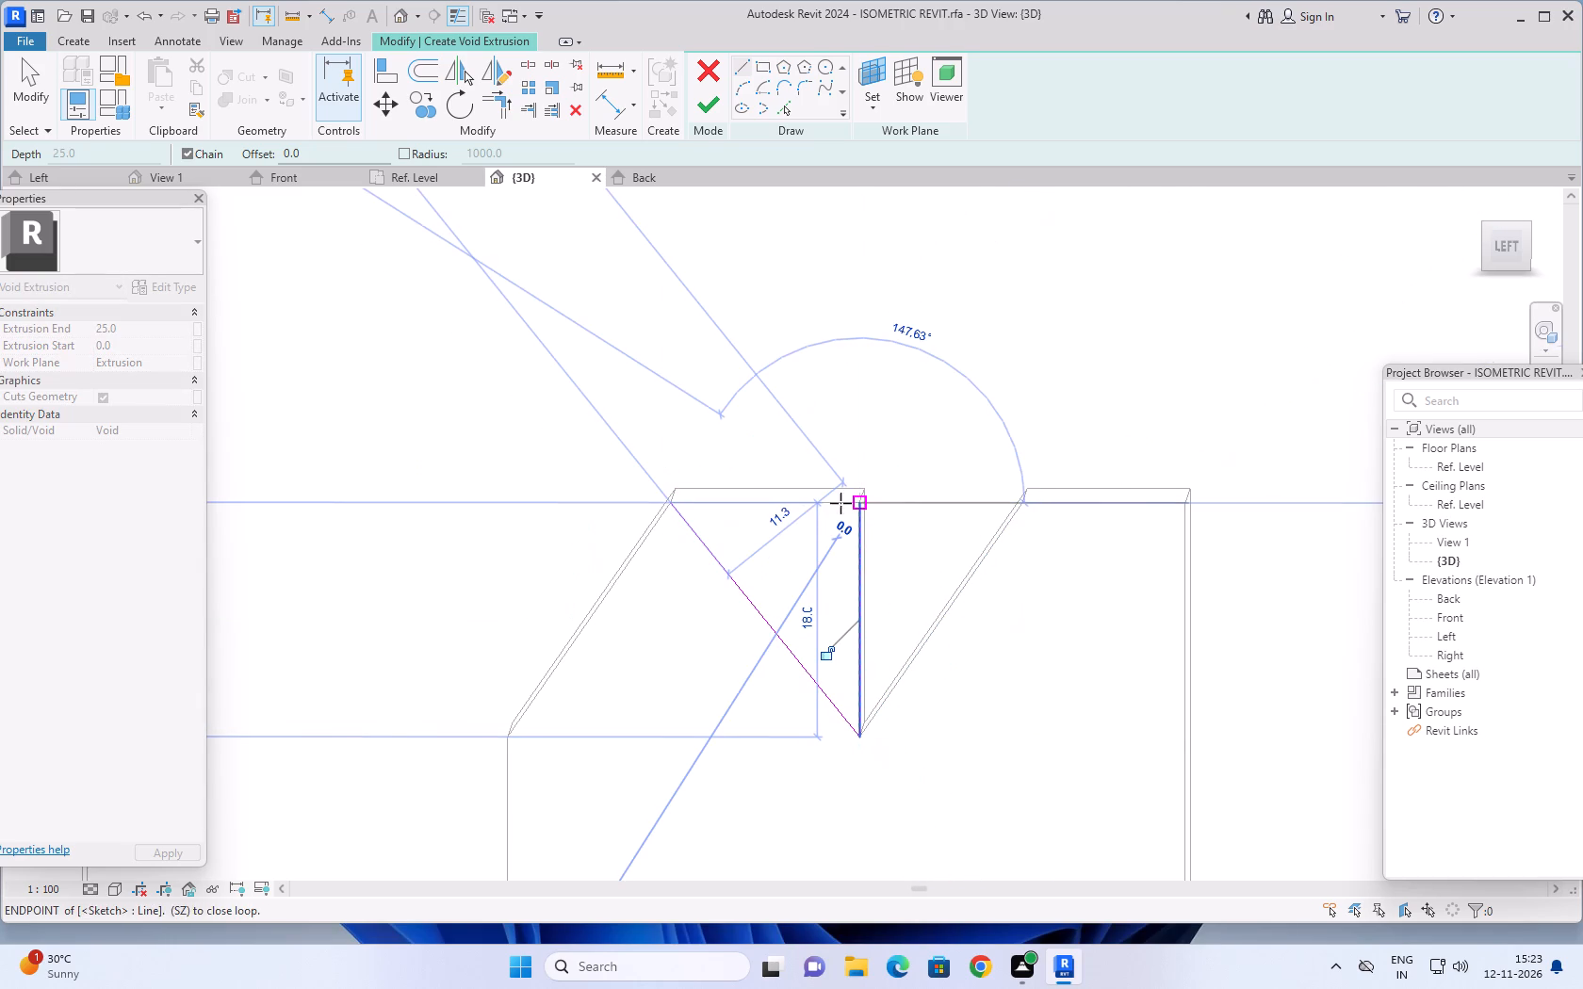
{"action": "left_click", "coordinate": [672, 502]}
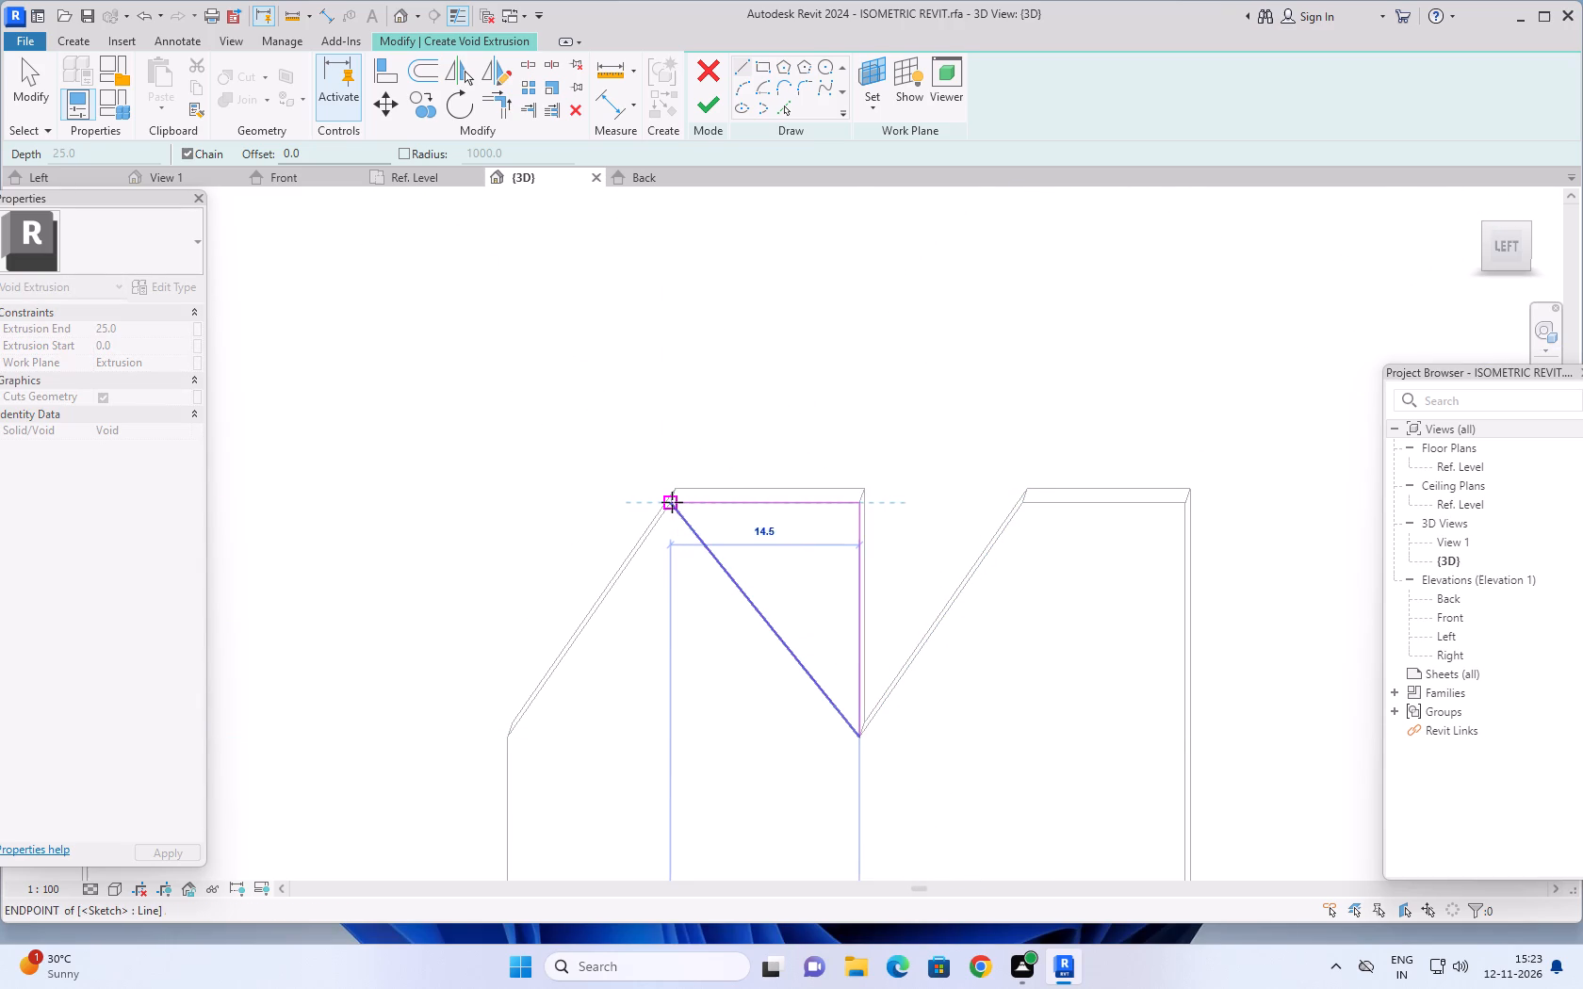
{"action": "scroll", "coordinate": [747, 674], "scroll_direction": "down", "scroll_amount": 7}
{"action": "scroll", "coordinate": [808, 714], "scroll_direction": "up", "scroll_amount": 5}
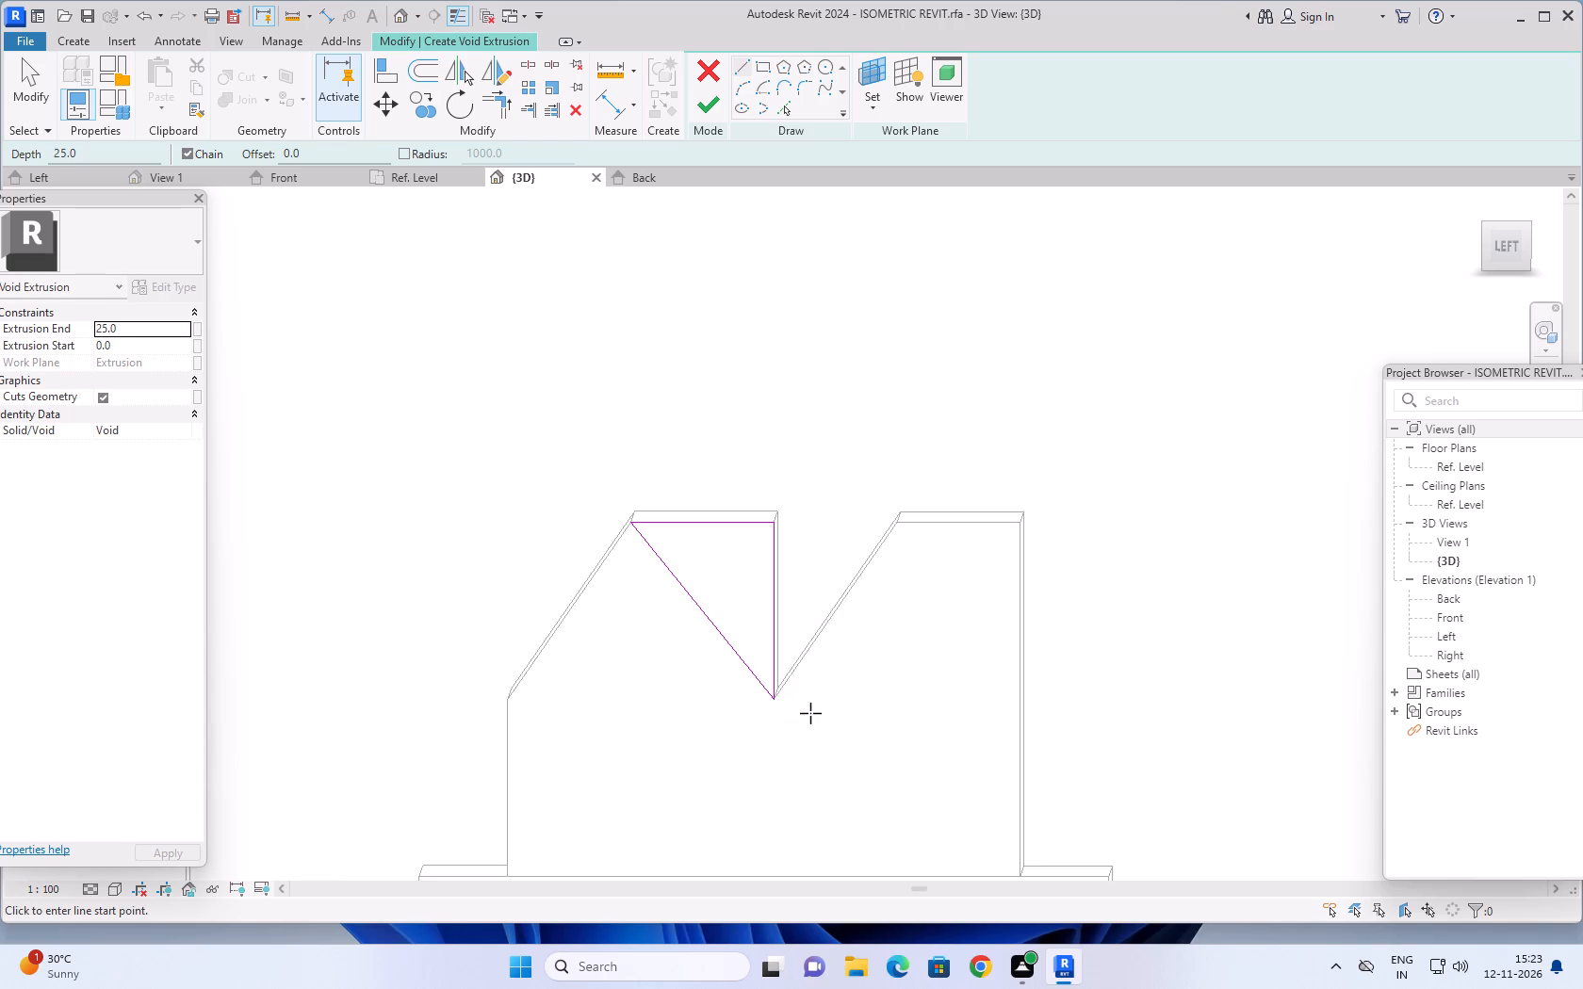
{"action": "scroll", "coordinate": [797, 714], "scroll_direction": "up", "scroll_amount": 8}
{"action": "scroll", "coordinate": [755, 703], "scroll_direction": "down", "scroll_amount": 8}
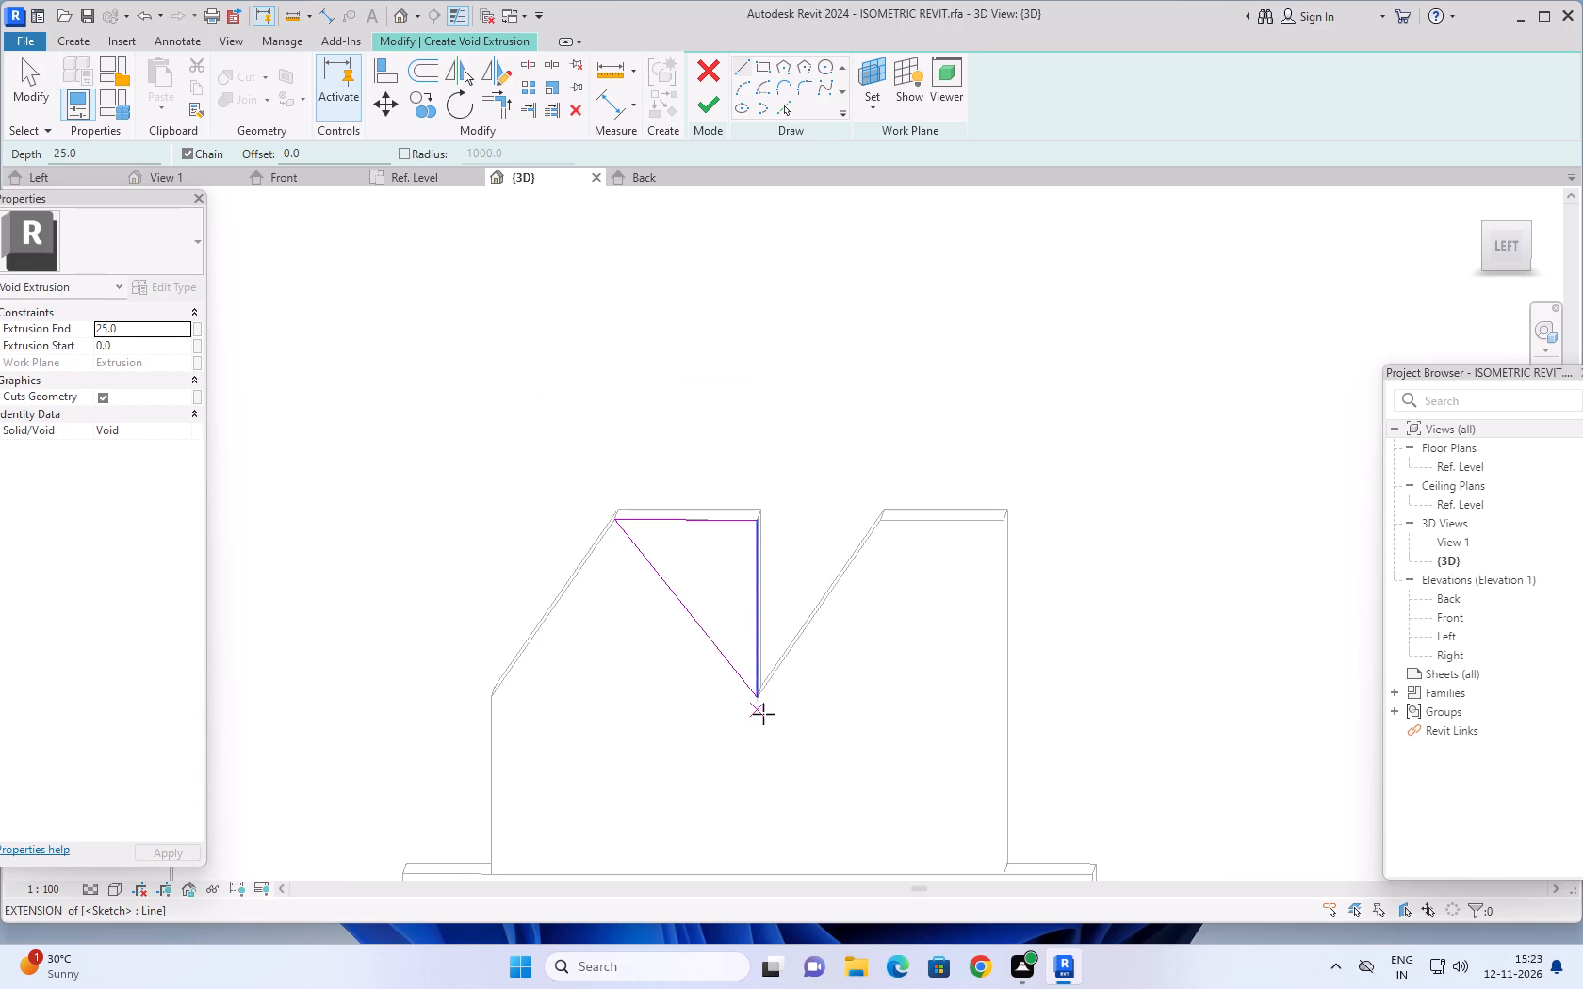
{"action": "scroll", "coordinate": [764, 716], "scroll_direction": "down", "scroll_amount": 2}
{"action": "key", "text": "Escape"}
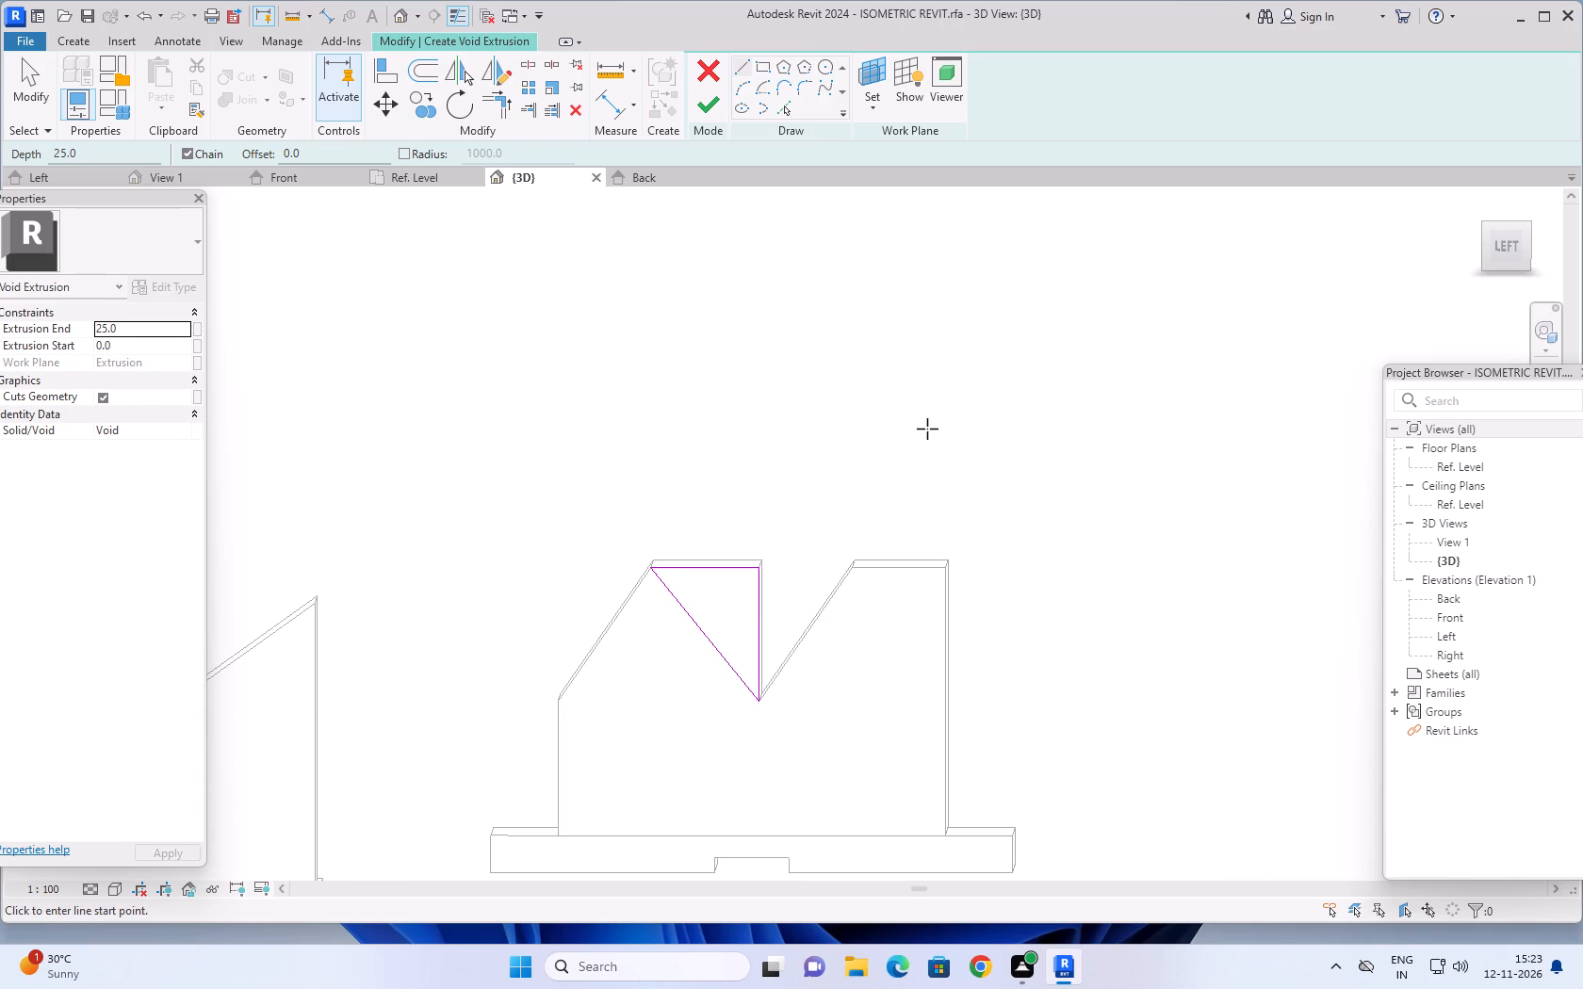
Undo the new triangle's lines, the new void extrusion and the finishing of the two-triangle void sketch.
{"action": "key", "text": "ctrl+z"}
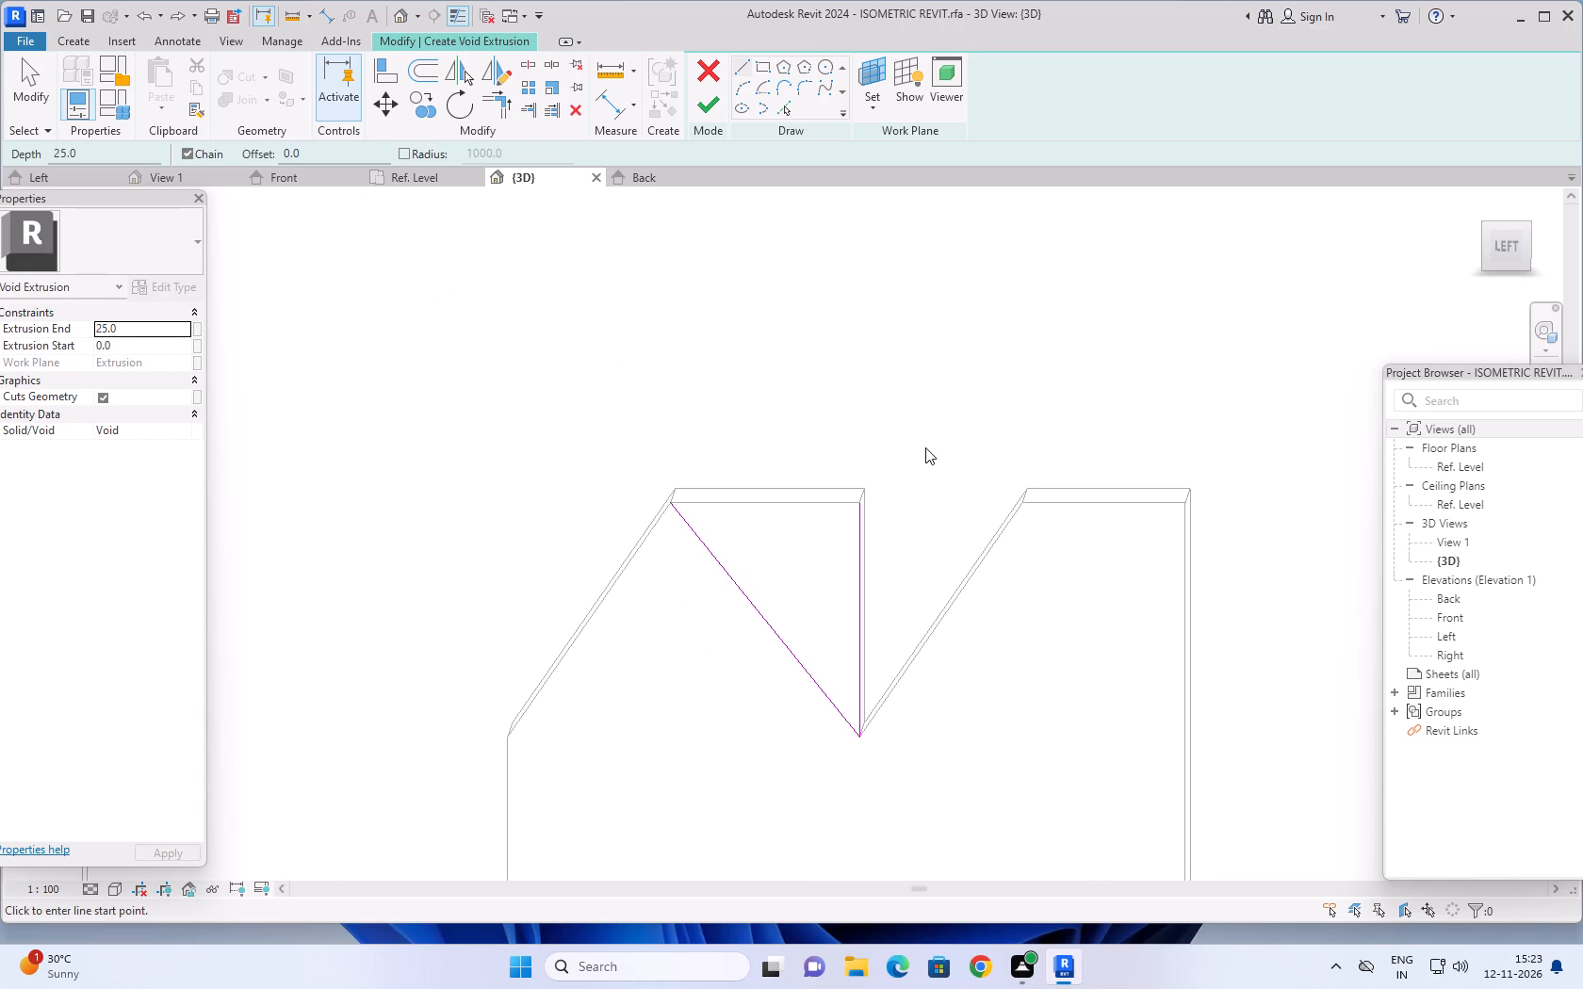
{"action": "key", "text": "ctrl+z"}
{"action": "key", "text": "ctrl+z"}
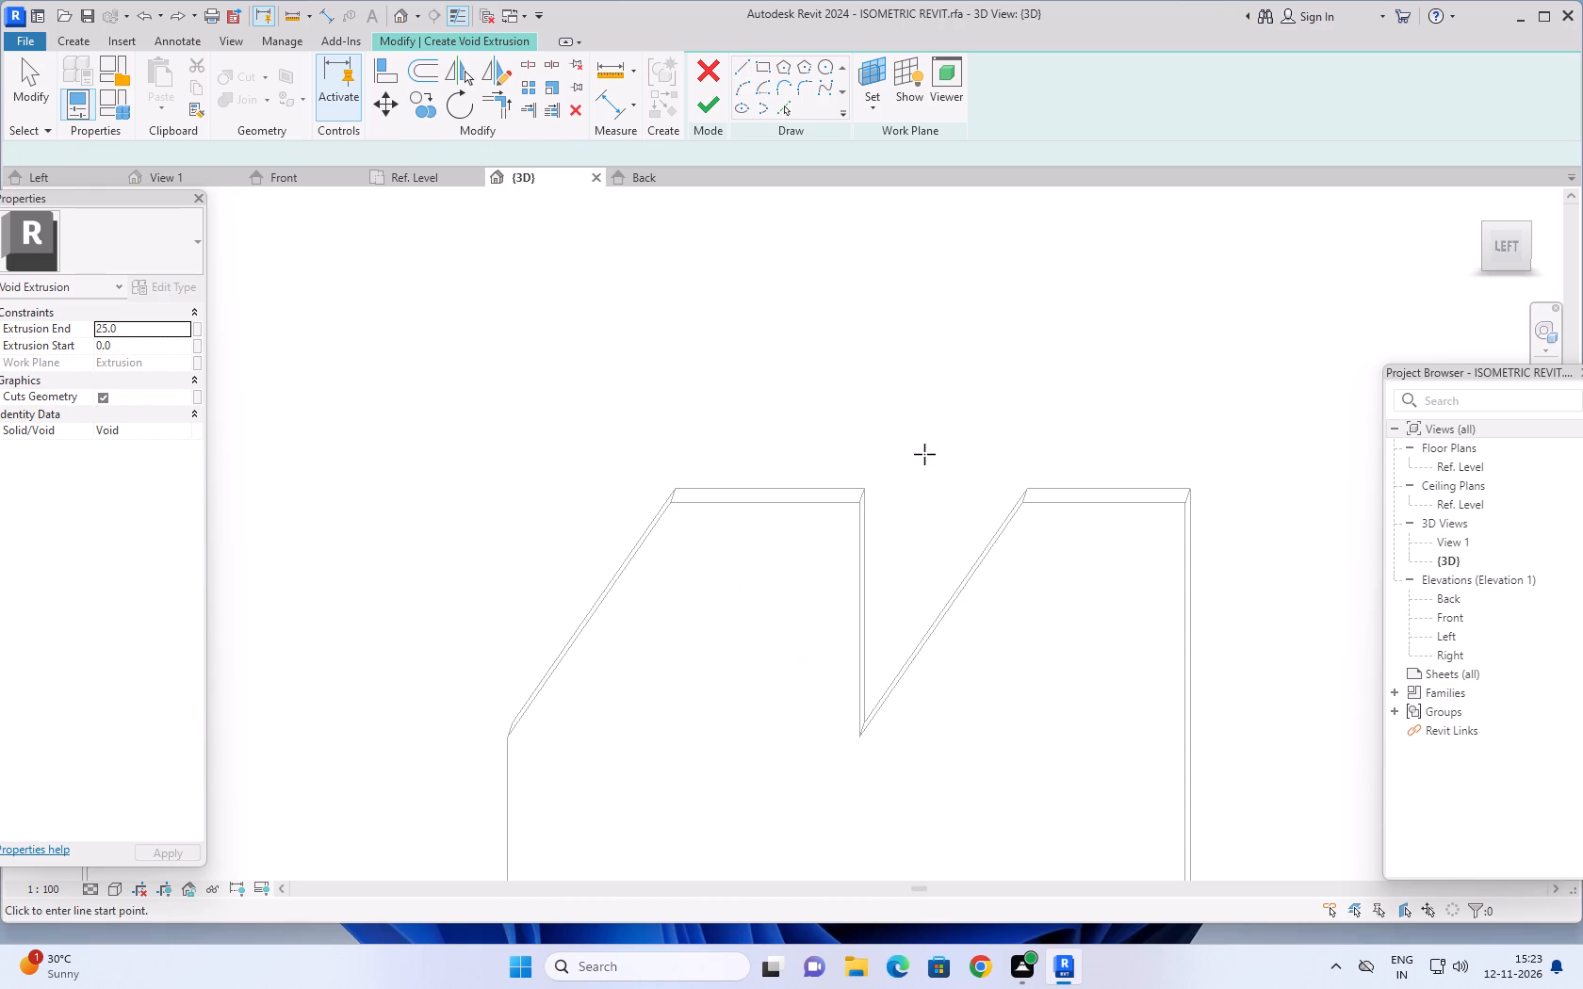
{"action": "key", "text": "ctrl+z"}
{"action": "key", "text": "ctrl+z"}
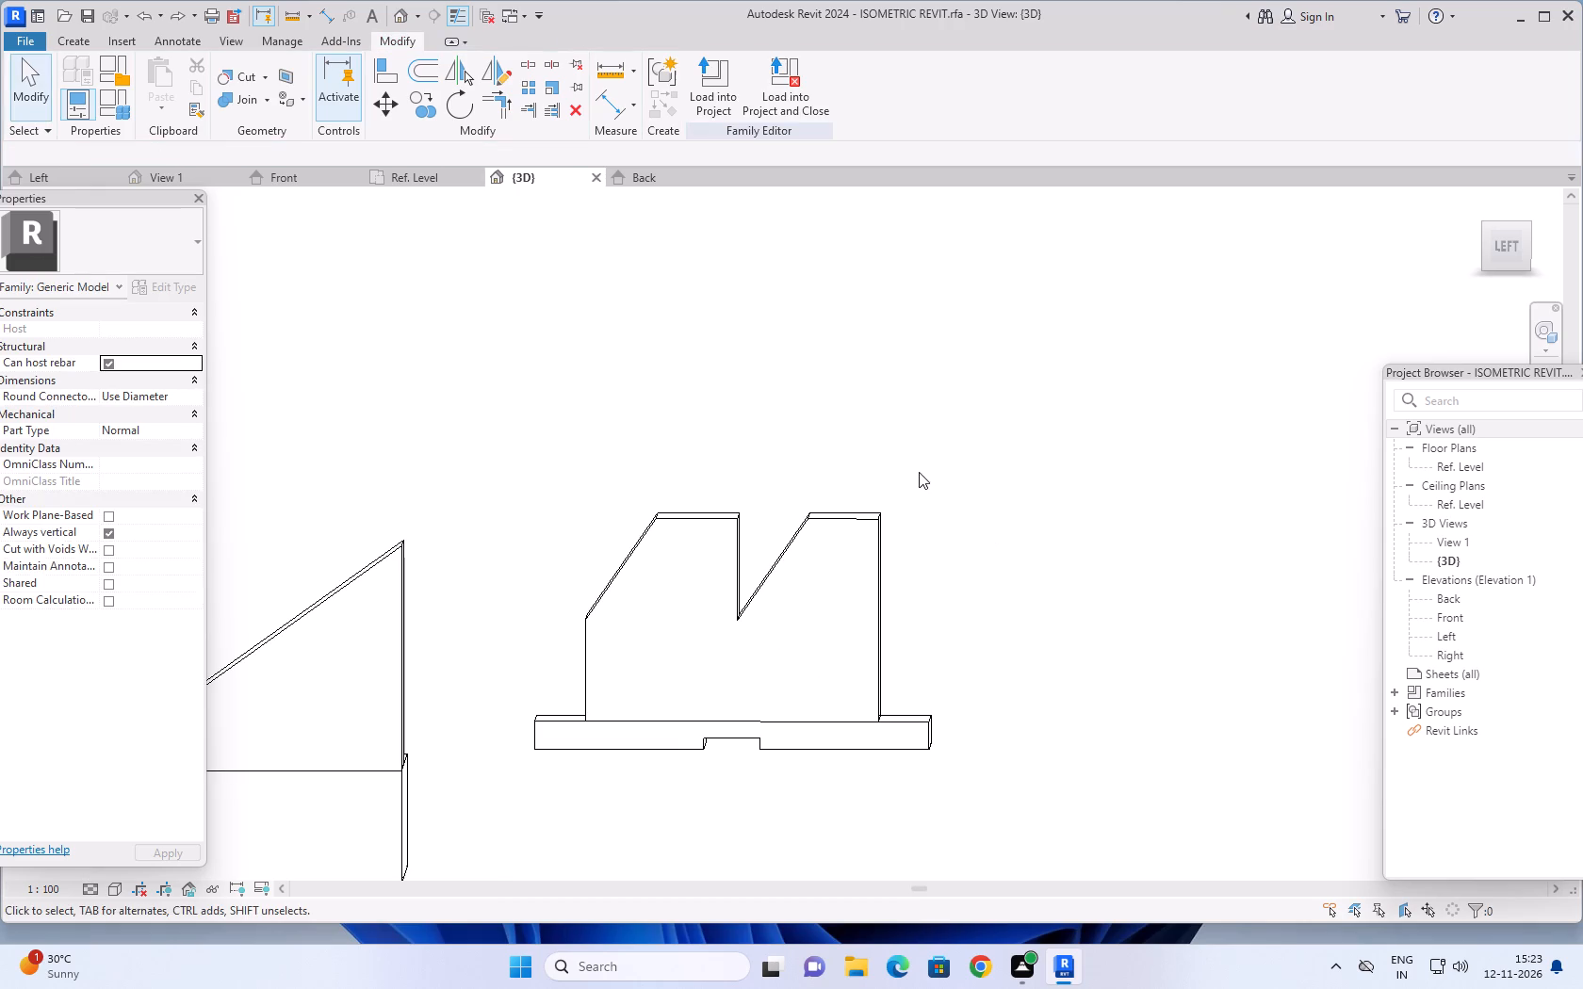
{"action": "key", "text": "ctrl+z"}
Undo the removal of the sketch triangle at the upright plate's upper right corner in the void extrusion sketch.
{"action": "scroll", "coordinate": [705, 667], "scroll_direction": "up", "scroll_amount": 4}
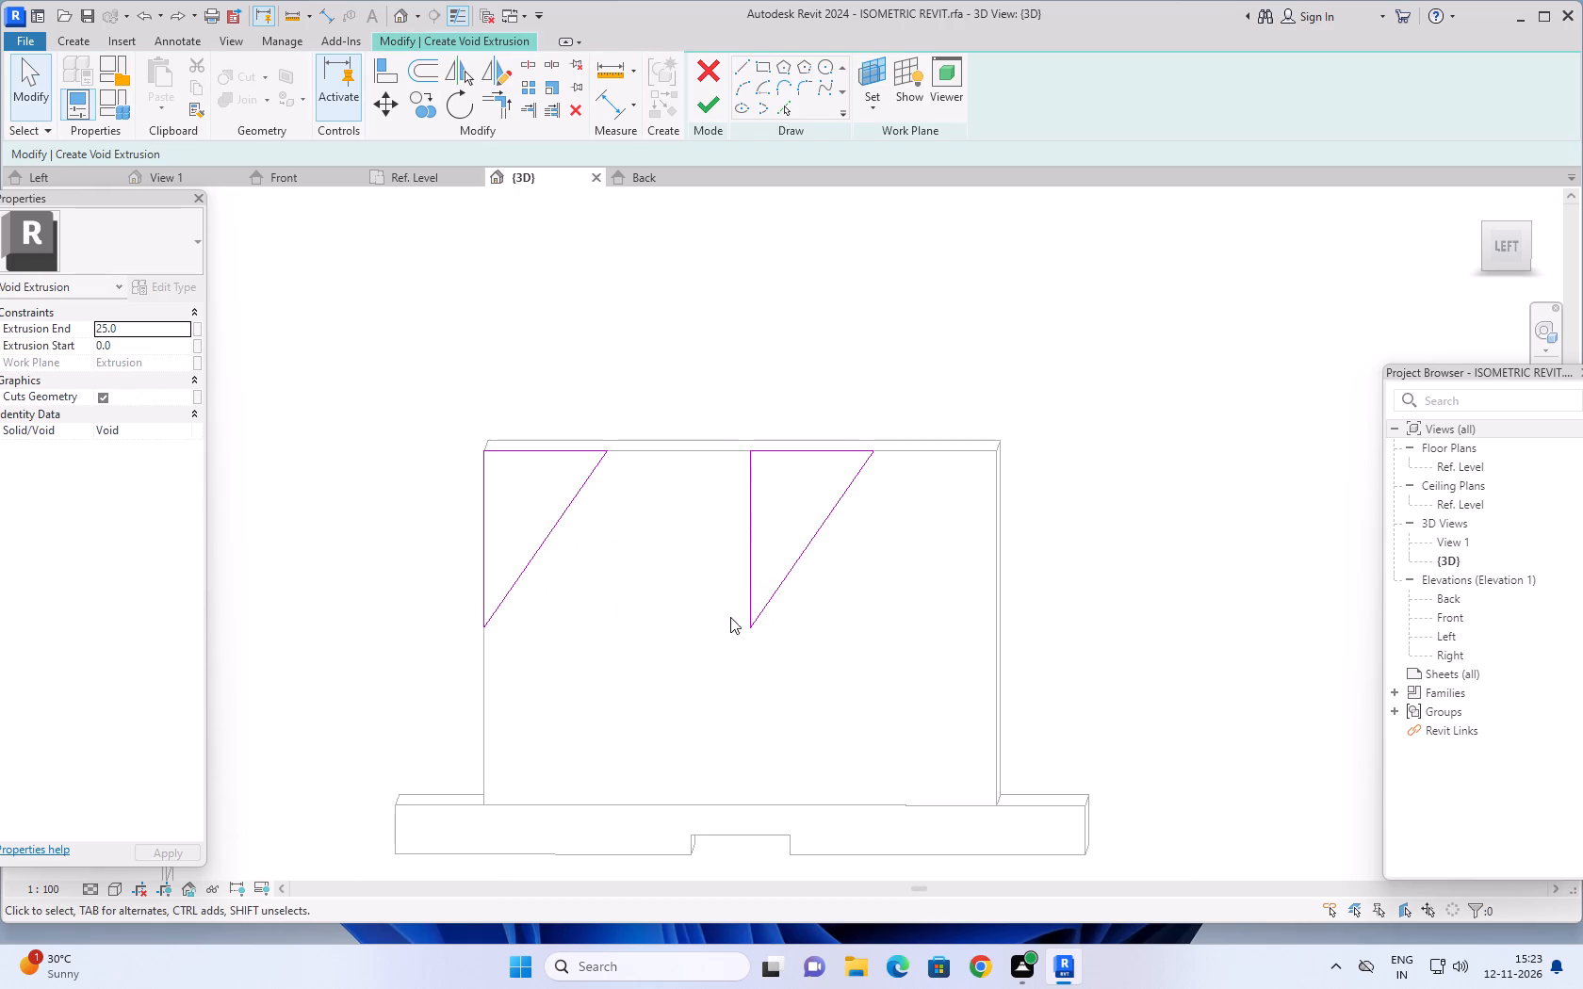
{"action": "scroll", "coordinate": [736, 634], "scroll_direction": "up", "scroll_amount": 2}
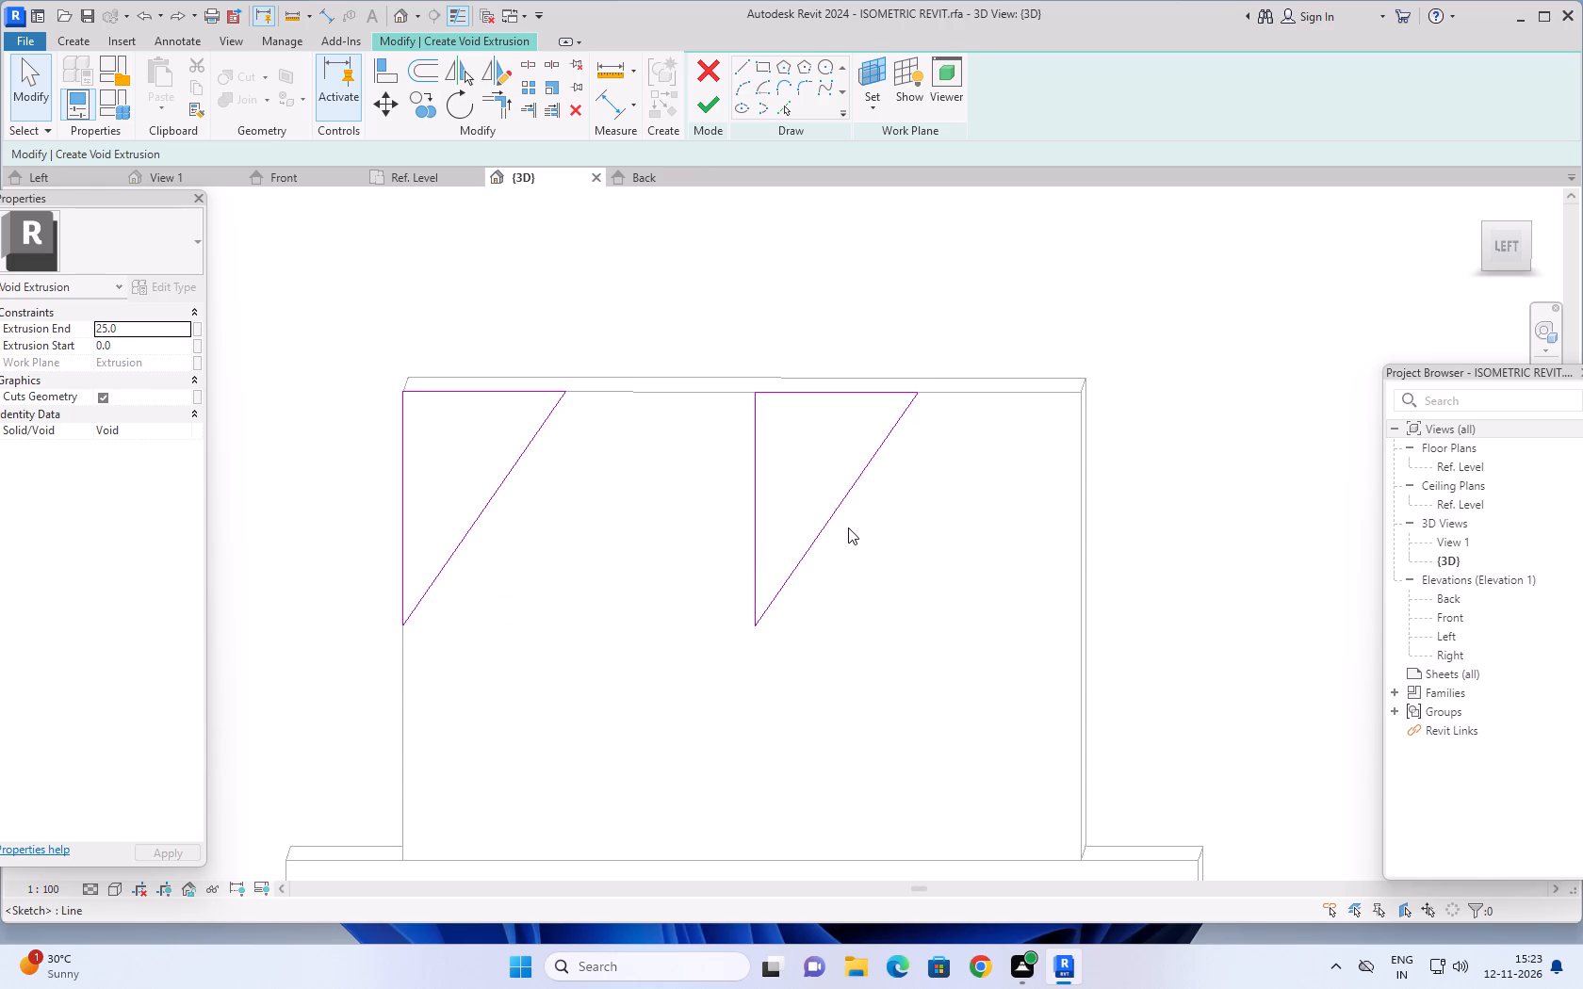
{"action": "key", "text": "ctrl+z"}
{"action": "key", "text": "ctrl+z"}
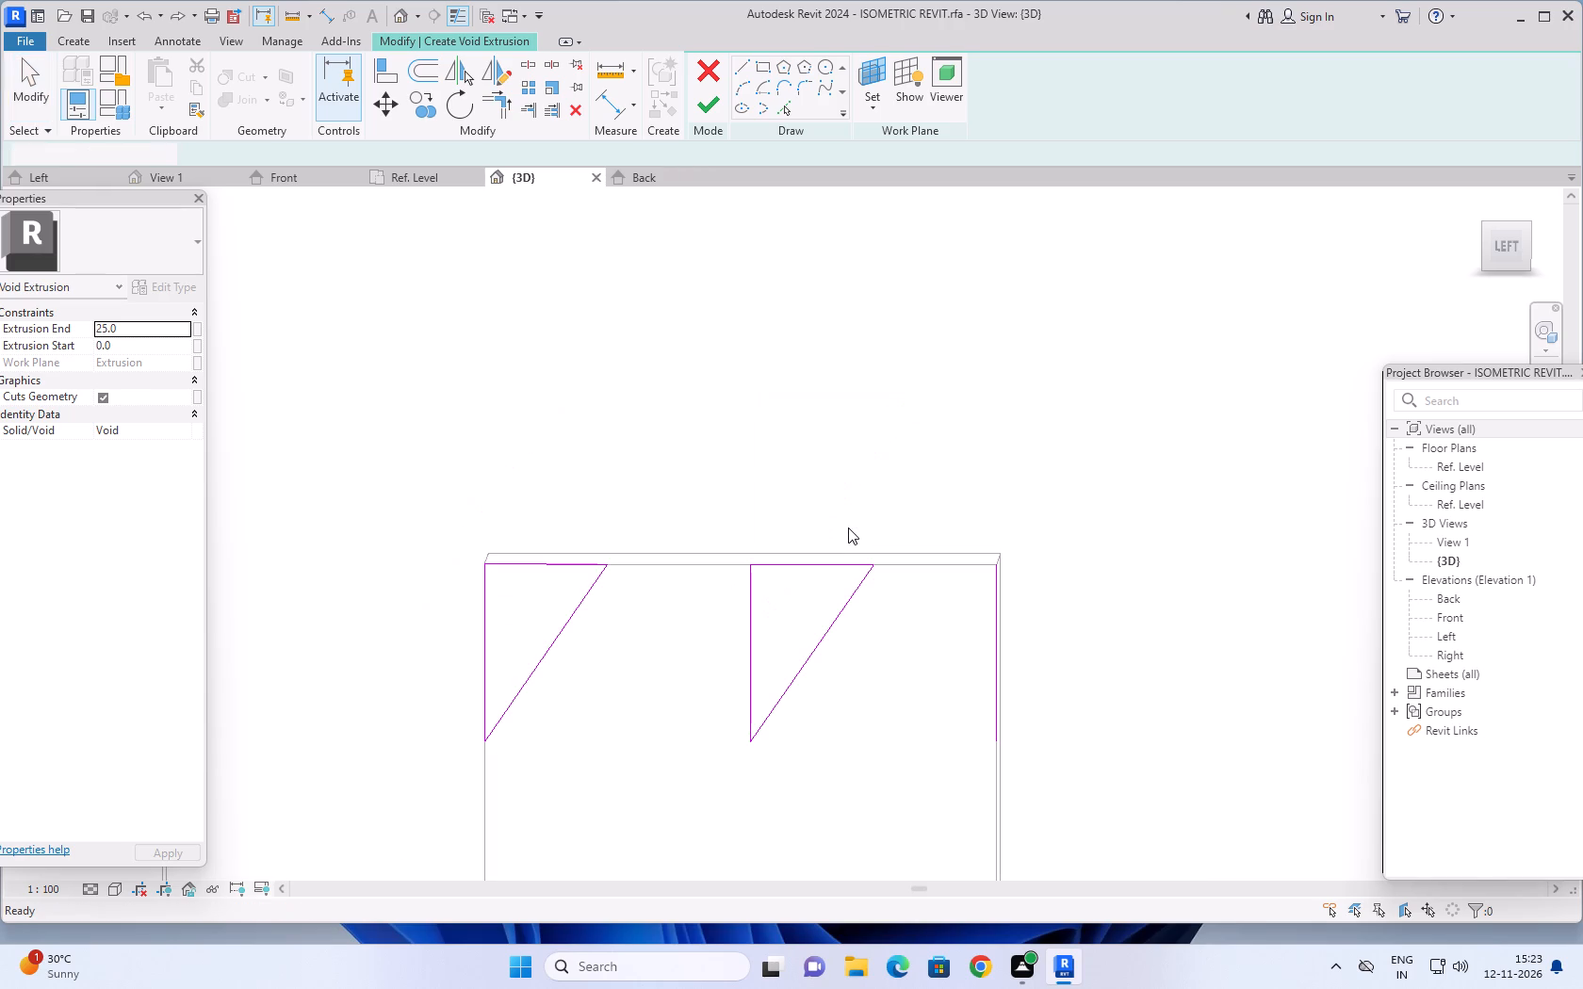
{"action": "key", "text": "ctrl+z"}
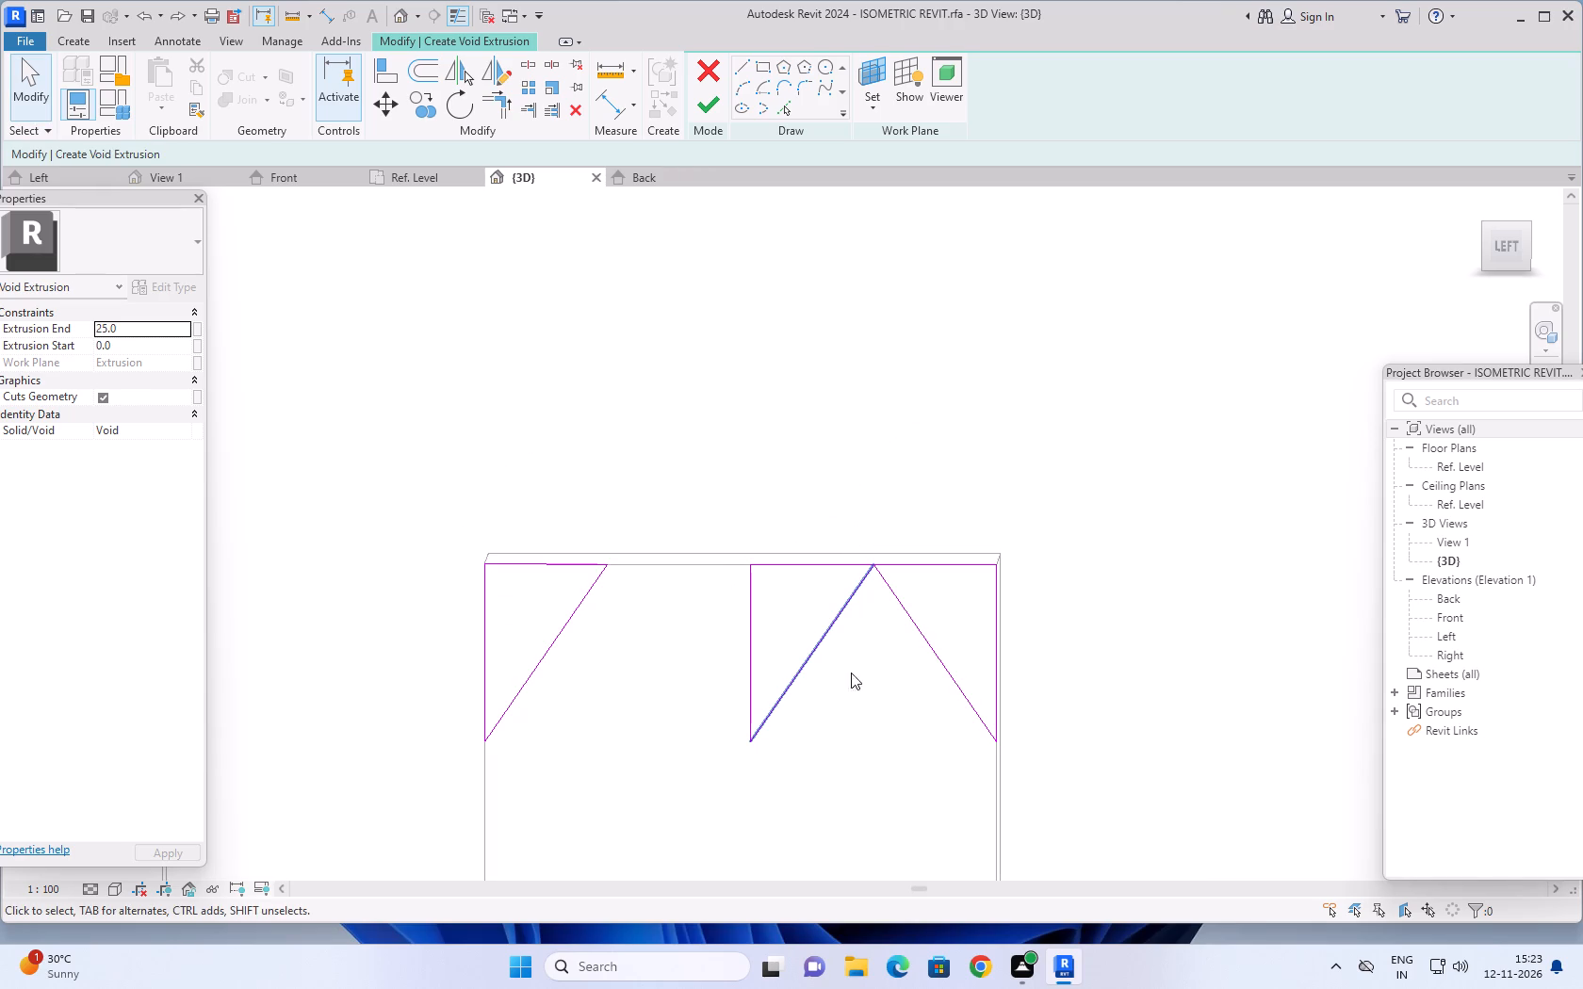
{"action": "key", "text": "Escape"}
Delete the three lines of the middle triangle, leaving only the two corner triangles in the void sketch.
{"action": "left_click", "coordinate": [815, 657]}
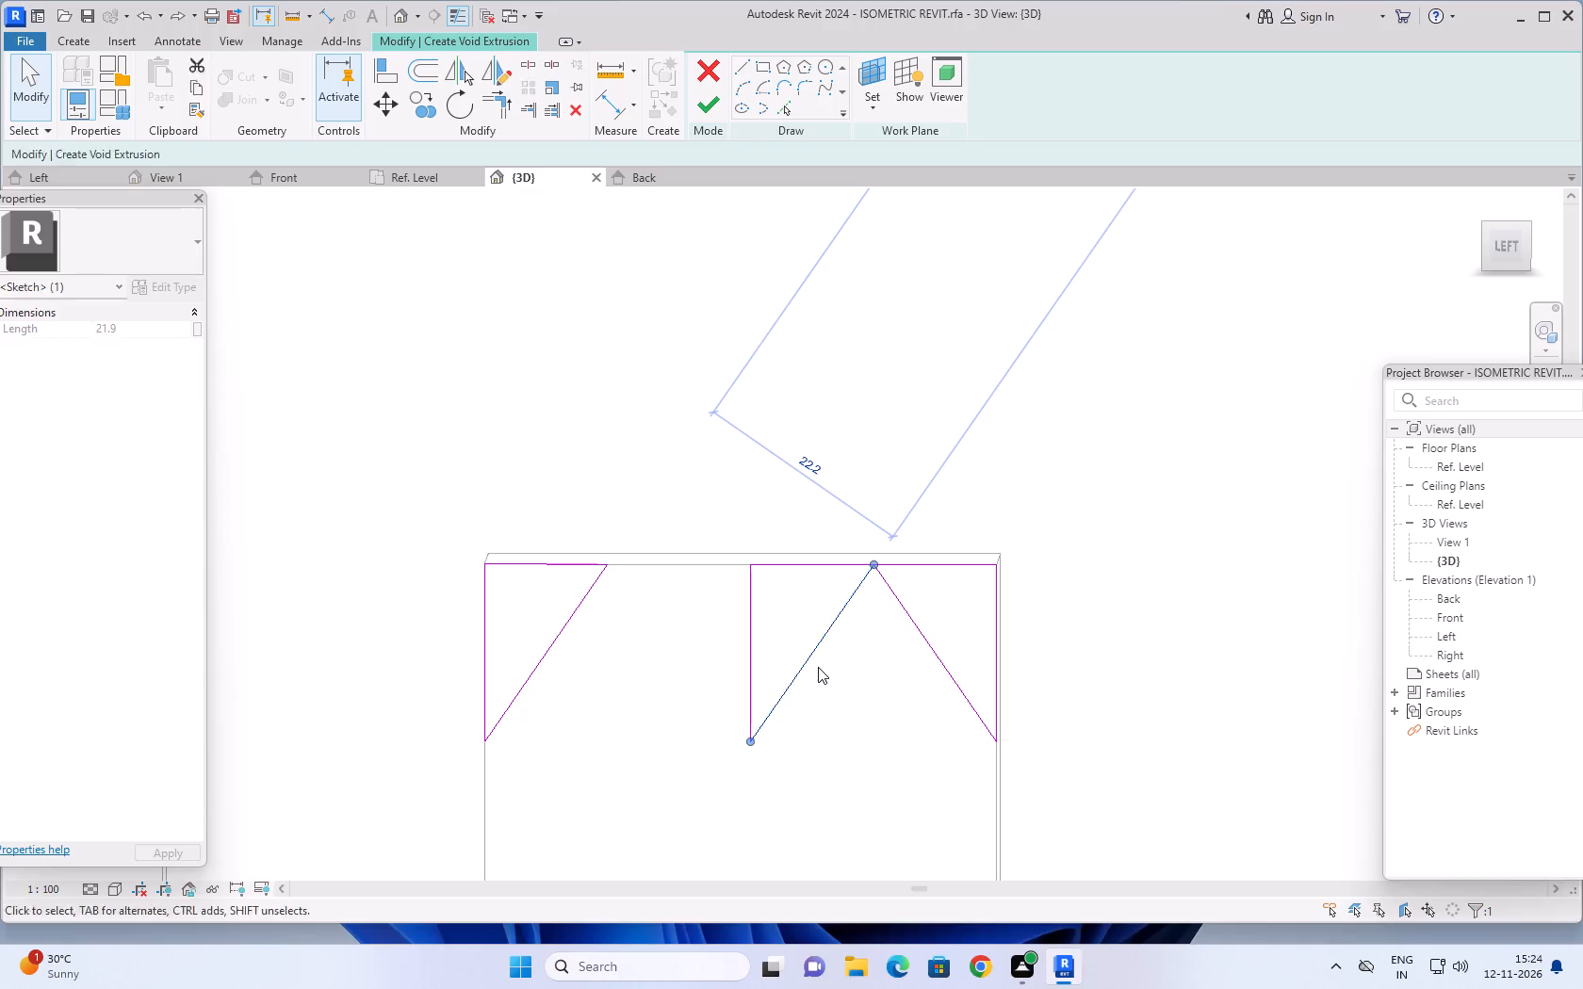
{"action": "key", "text": "Delete"}
{"action": "left_click", "coordinate": [784, 566]}
{"action": "key", "text": "Delete"}
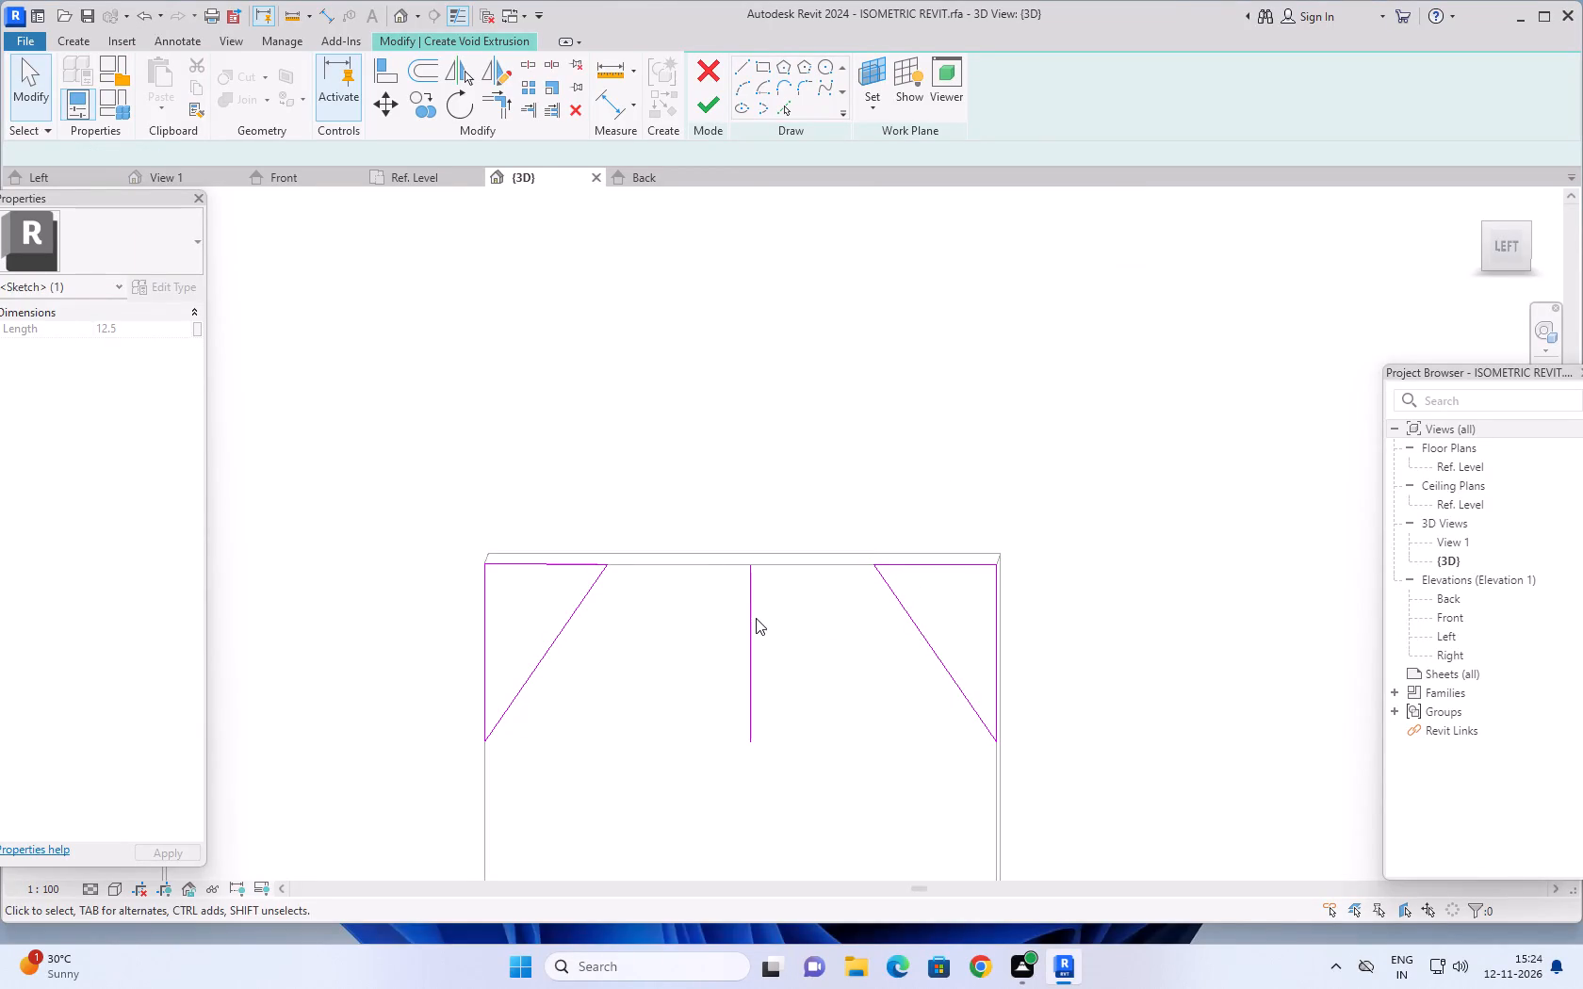
{"action": "left_click", "coordinate": [755, 619]}
{"action": "key", "text": "Delete"}
Finish the void extrusion of the two corner triangles with an extrusion end of 25.
{"action": "scroll", "coordinate": [803, 478], "scroll_direction": "down", "scroll_amount": 2}
{"action": "middle_click_drag", "start_coordinate": [824, 463], "coordinate": [798, 421]}
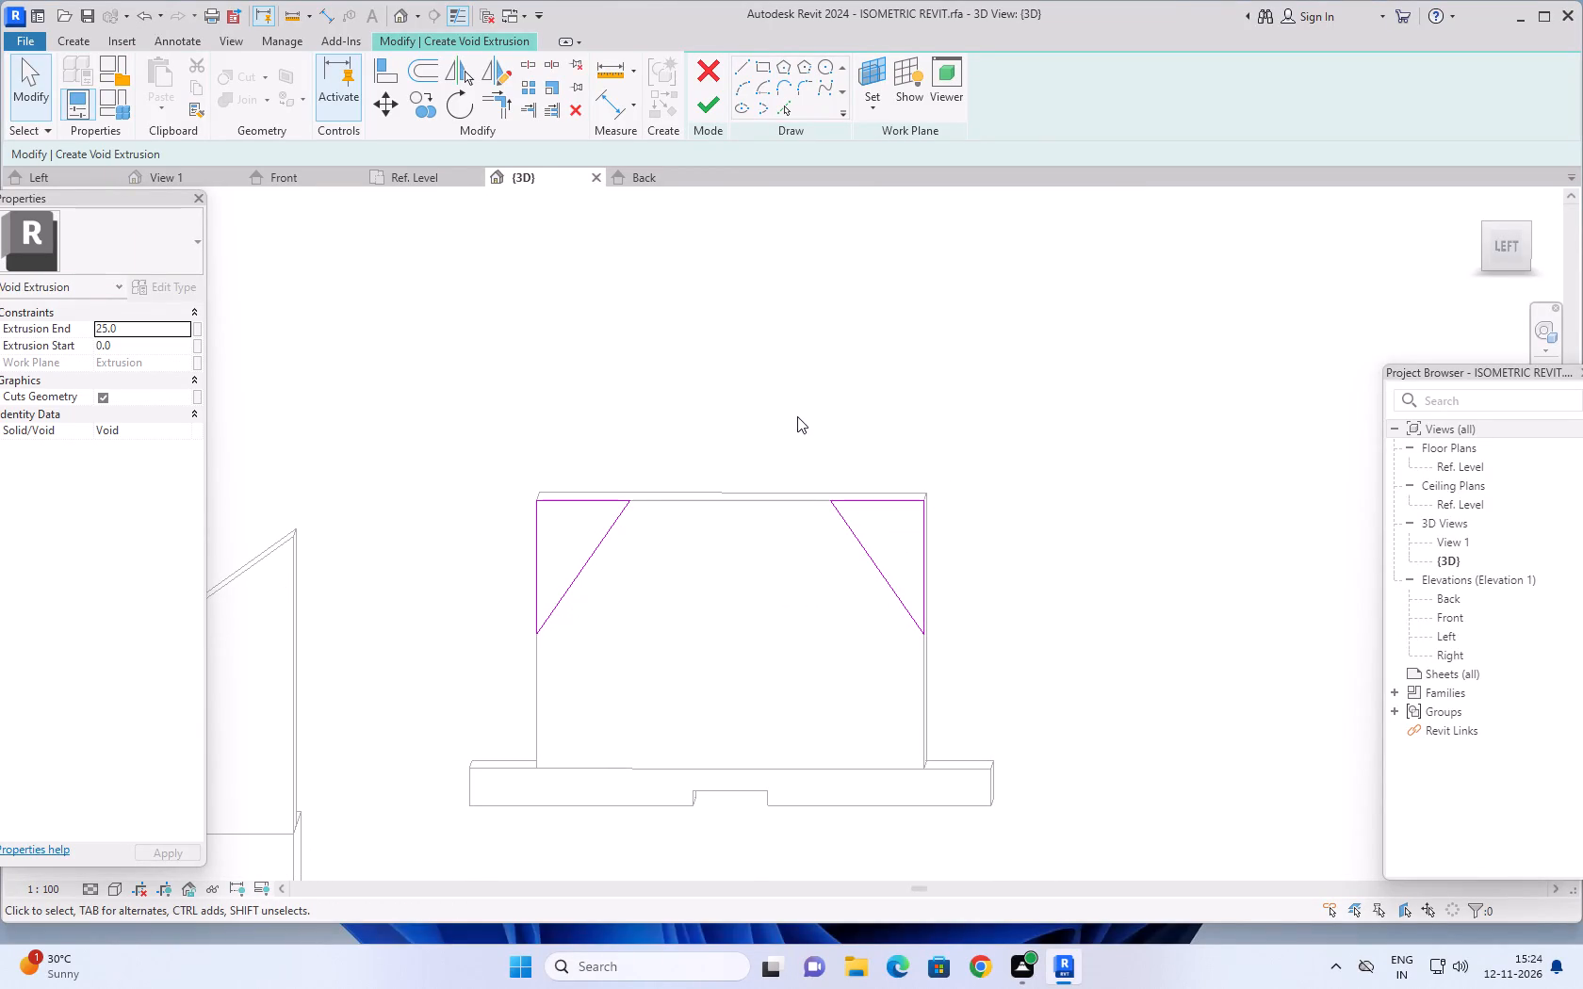
{"action": "left_click", "coordinate": [709, 104]}
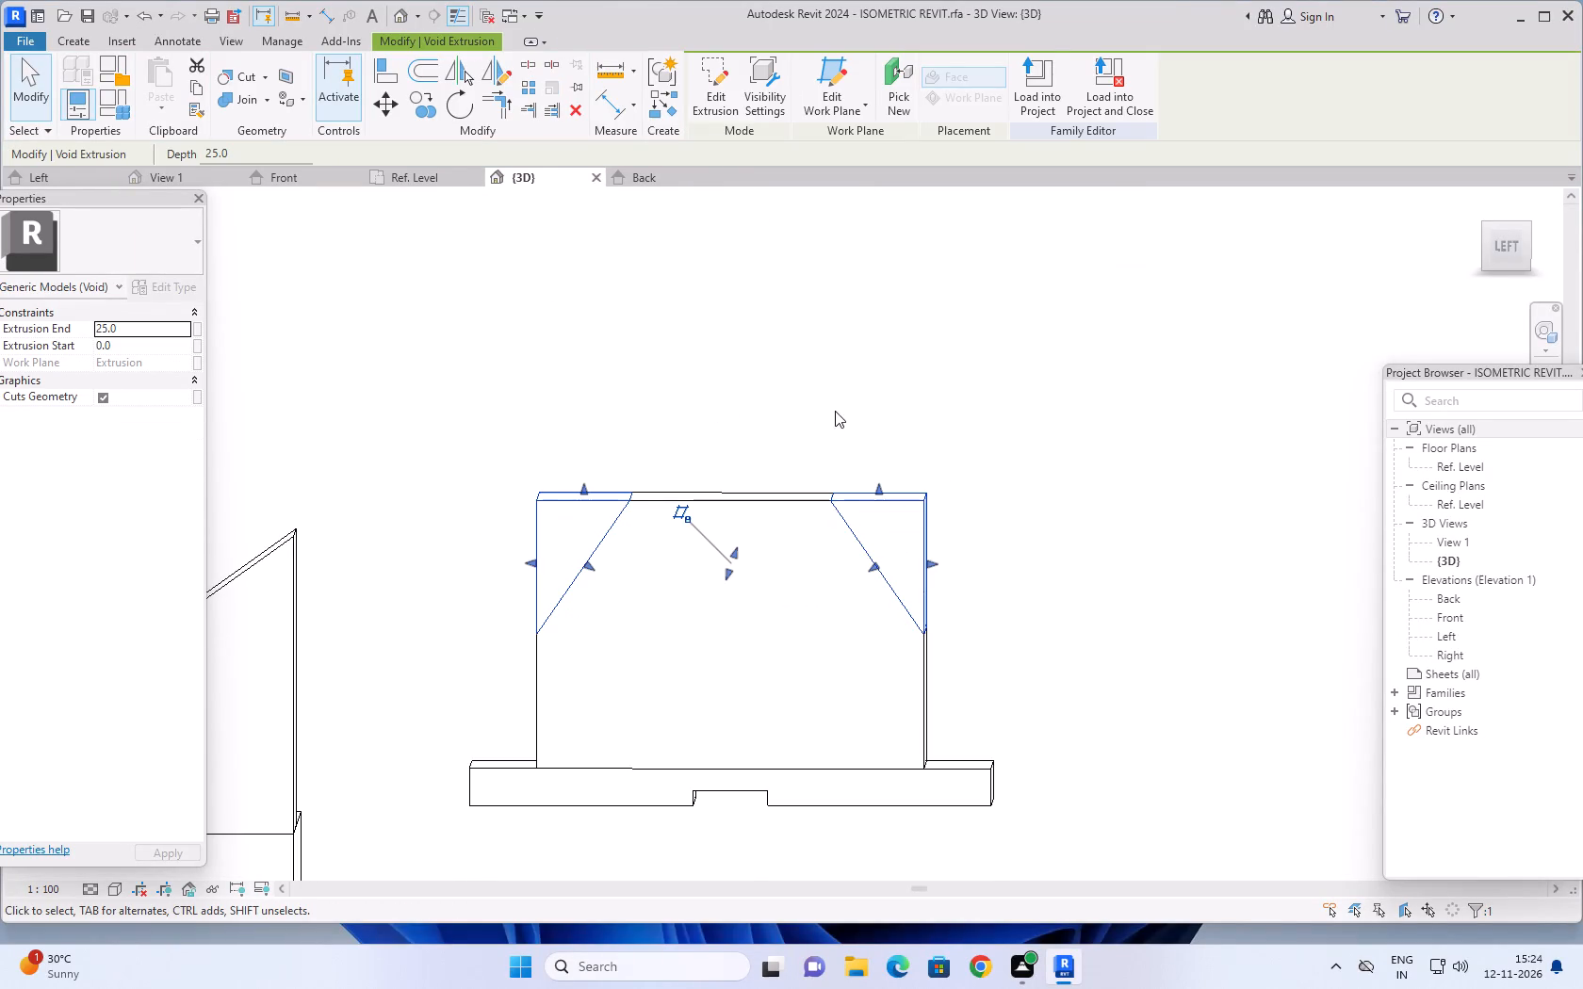
{"action": "left_click", "coordinate": [814, 410]}
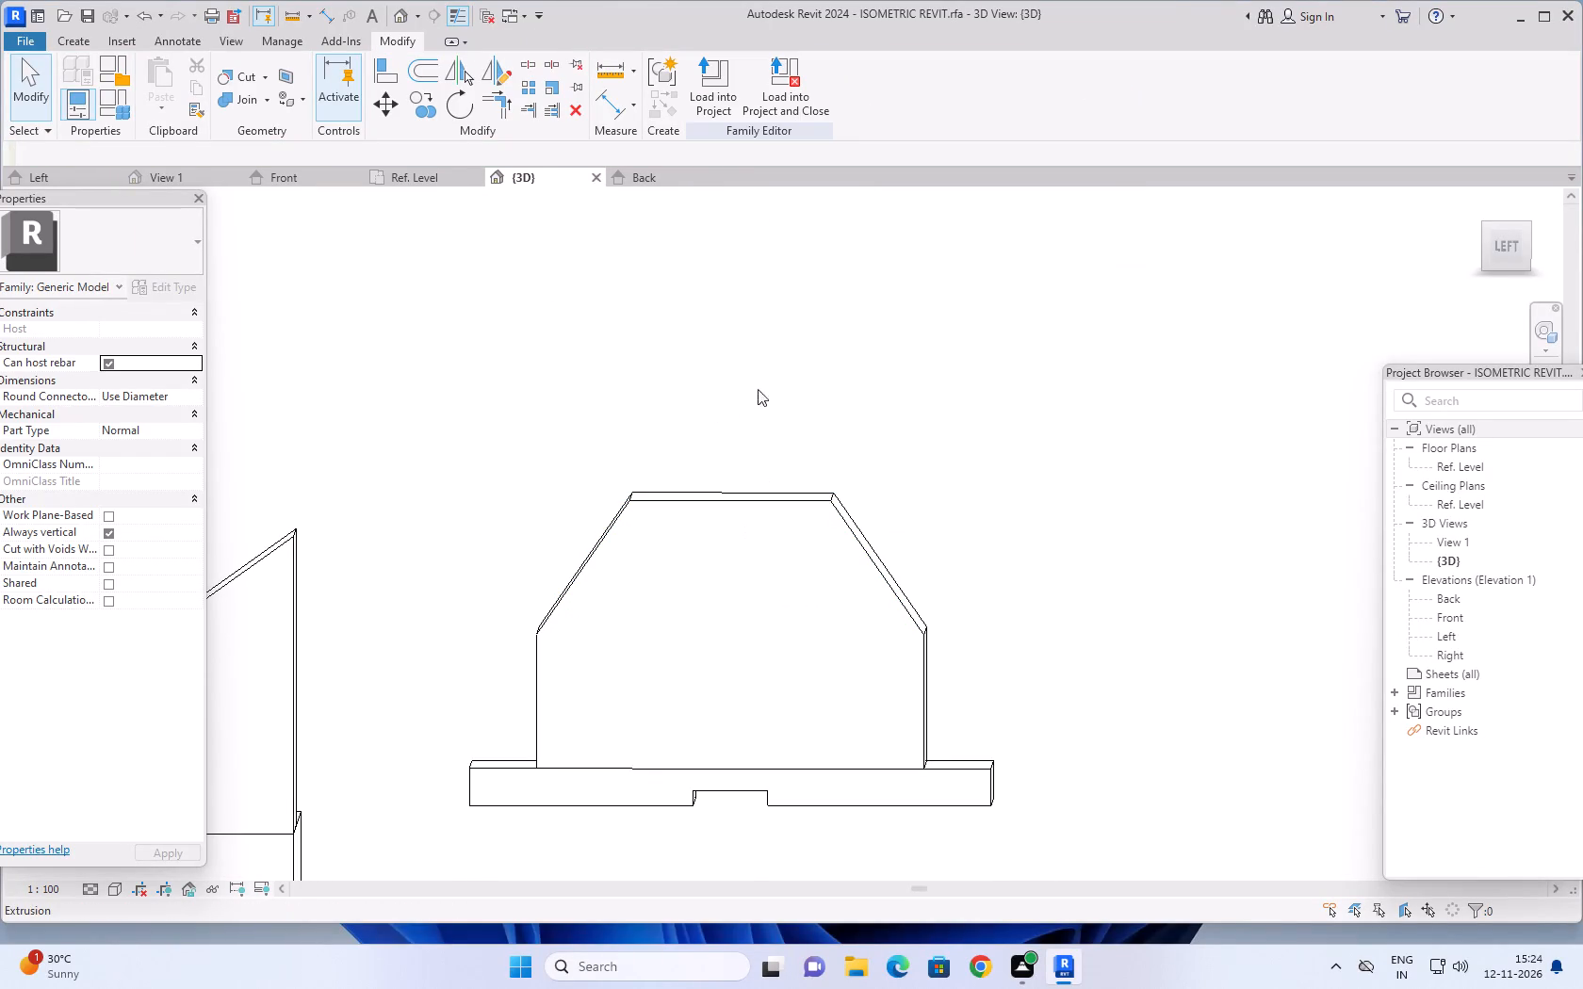
{"action": "middle_click_drag", "start_coordinate": [744, 365], "coordinate": [756, 335]}
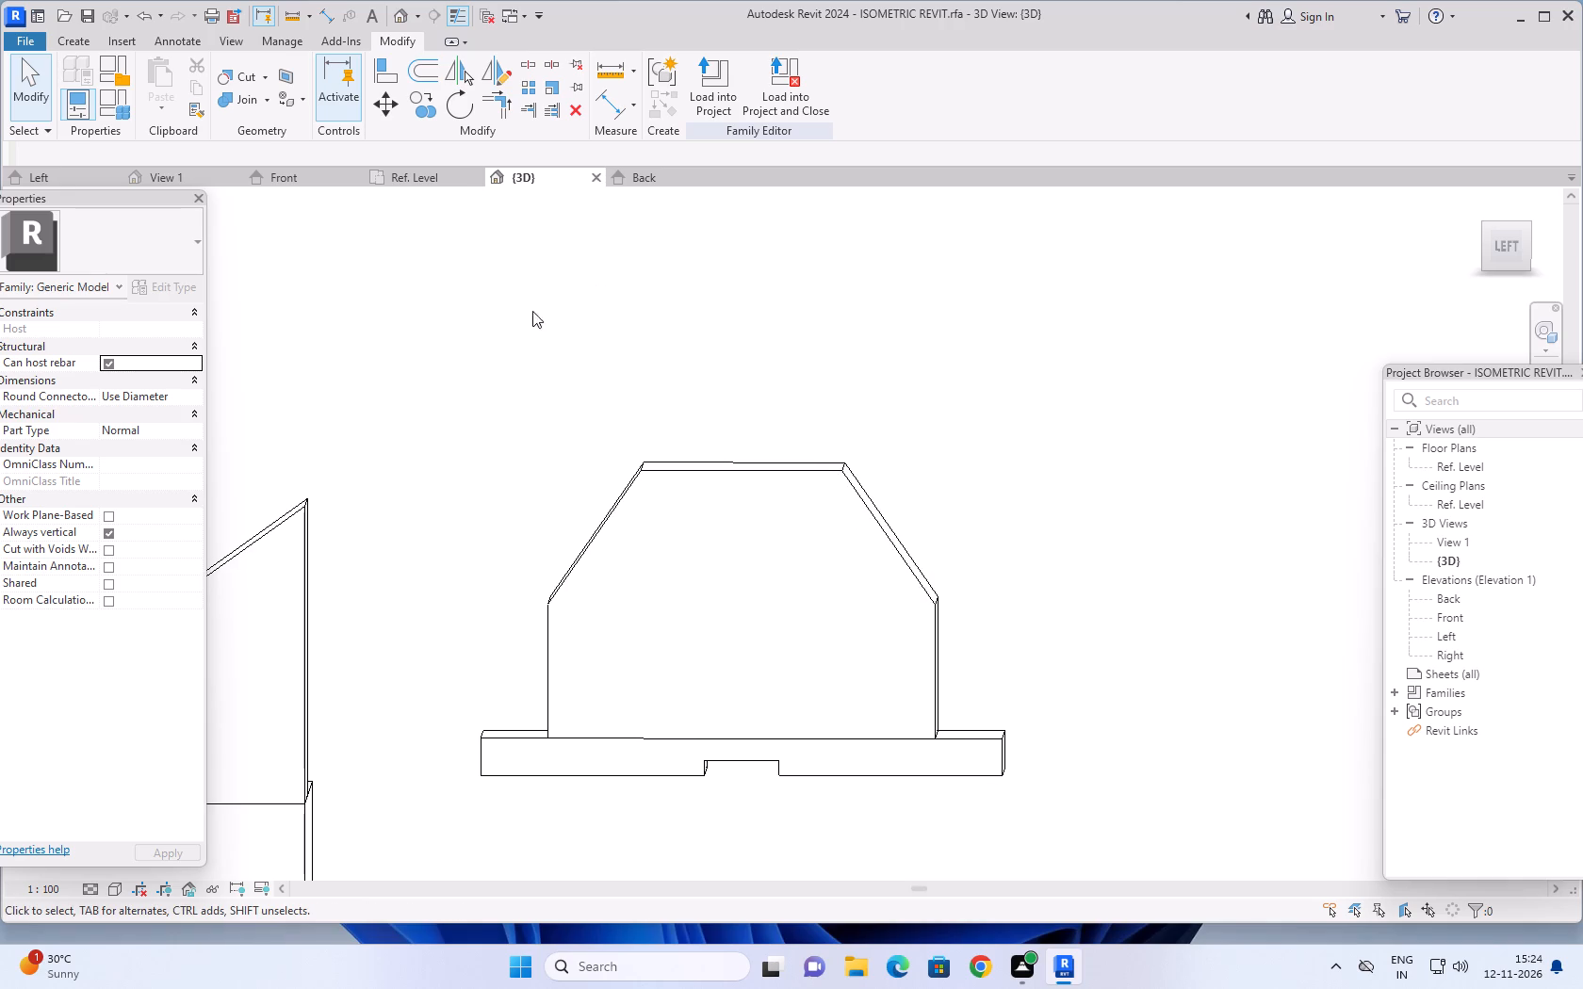
Start a new void extrusion and set its work plane on the upright plate's front face.
{"action": "left_click", "coordinate": [77, 37]}
{"action": "left_click", "coordinate": [384, 104]}
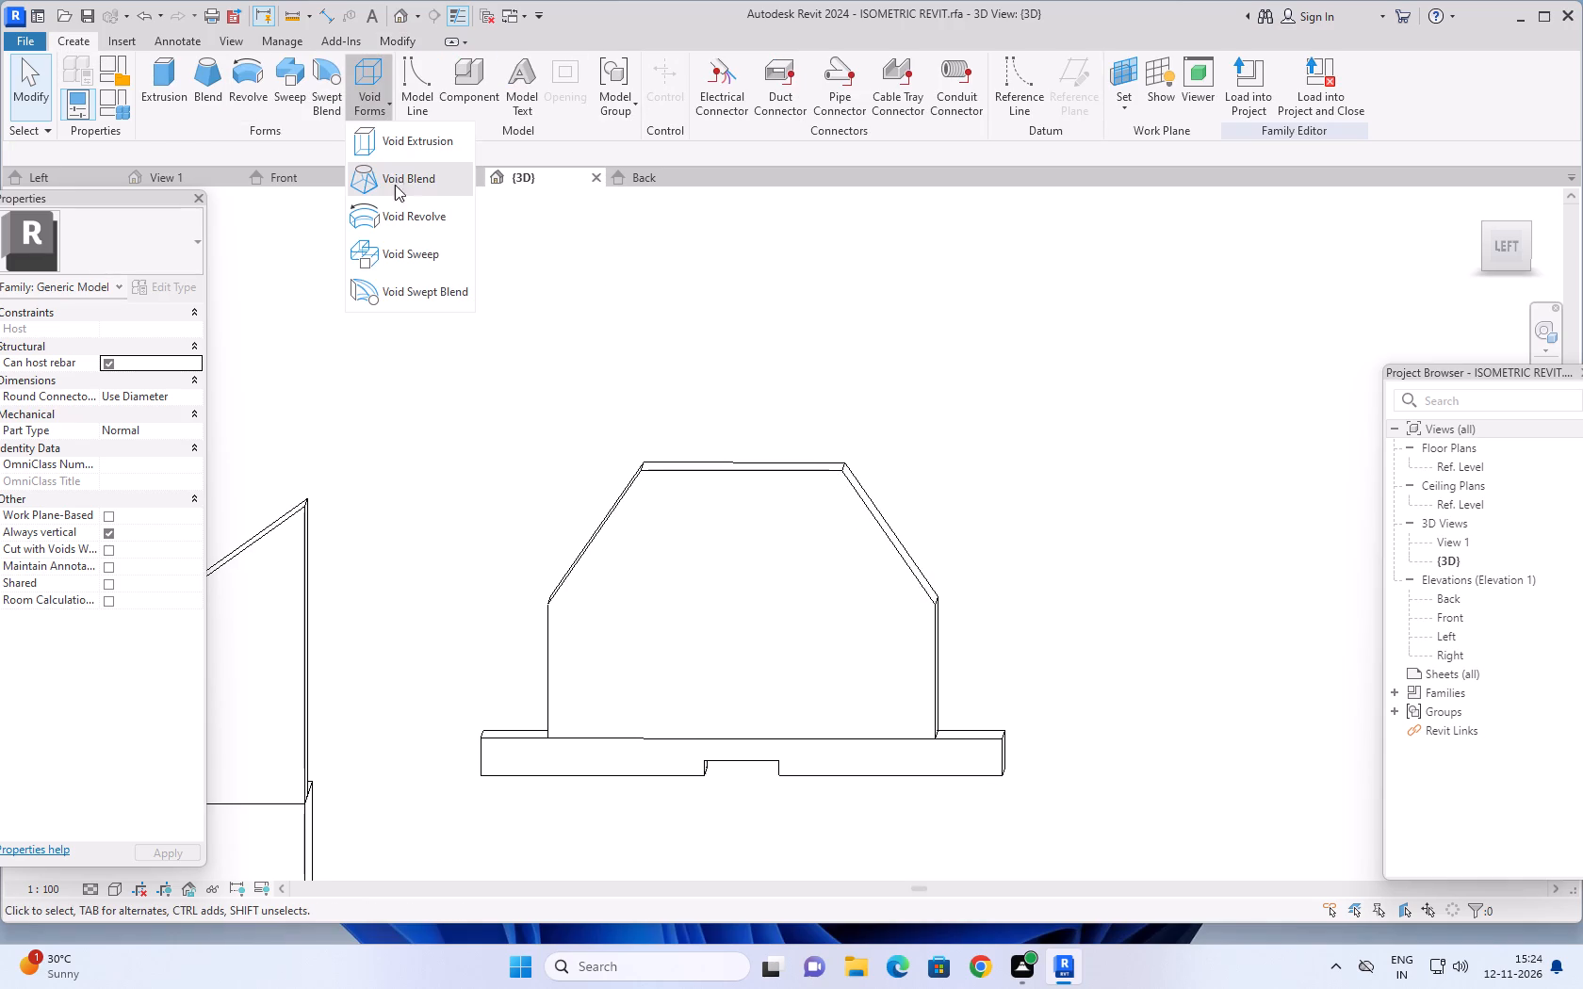
{"action": "left_click", "coordinate": [414, 143]}
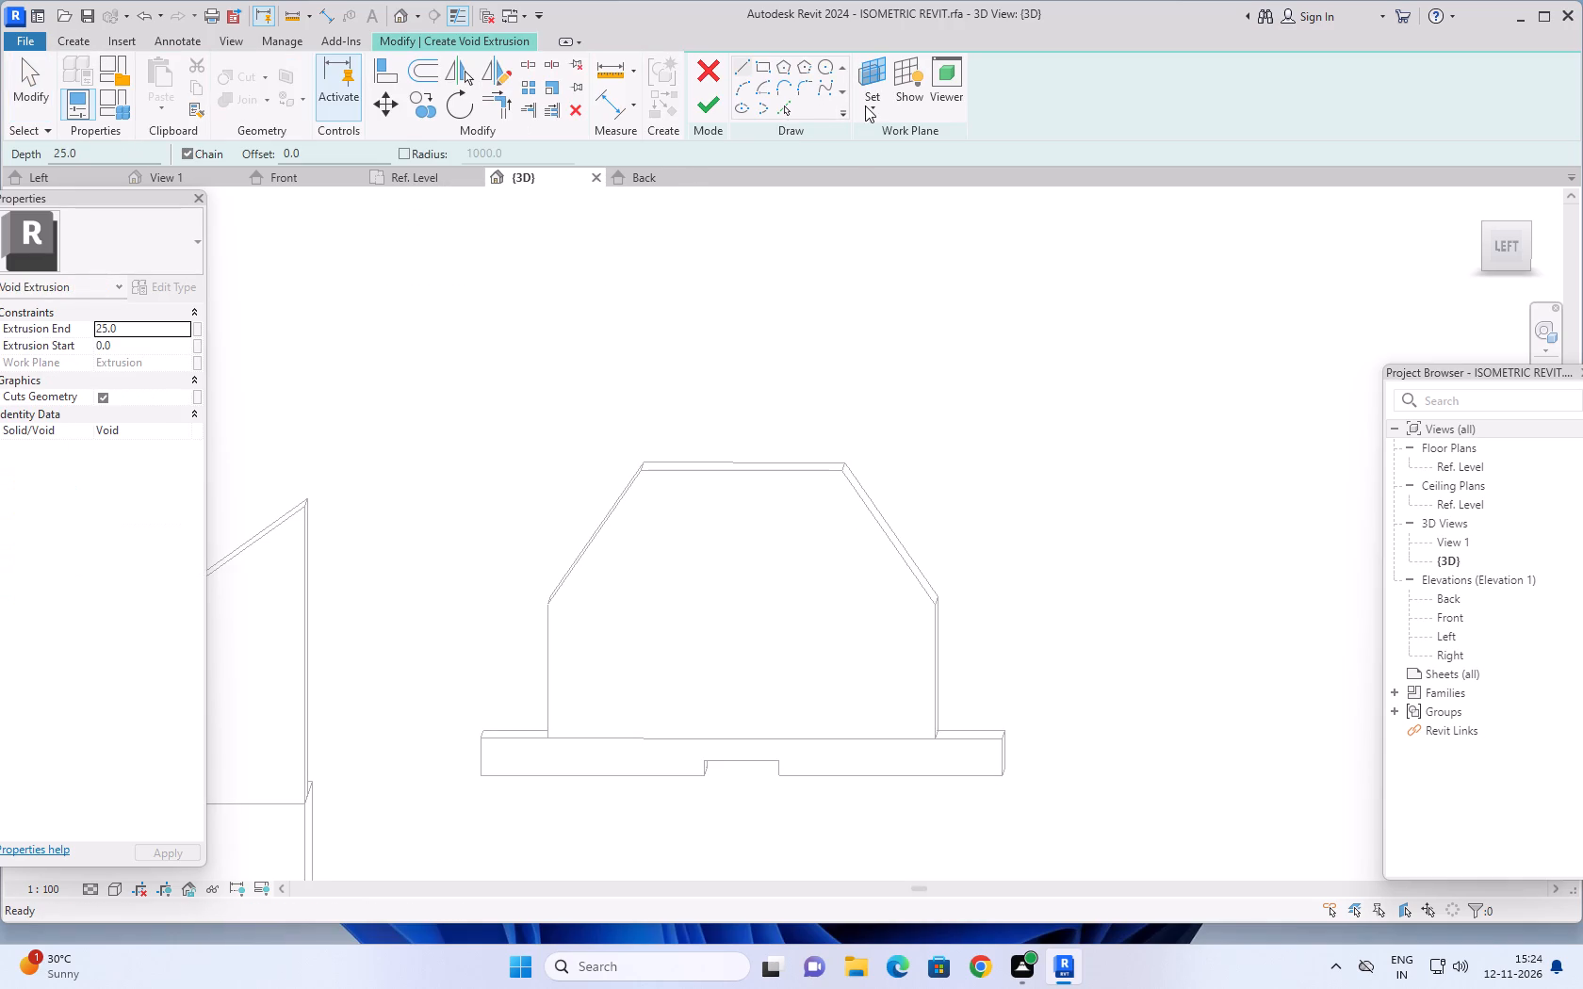
{"action": "left_click", "coordinate": [865, 105]}
{"action": "left_click", "coordinate": [893, 170]}
{"action": "left_click", "coordinate": [736, 673]}
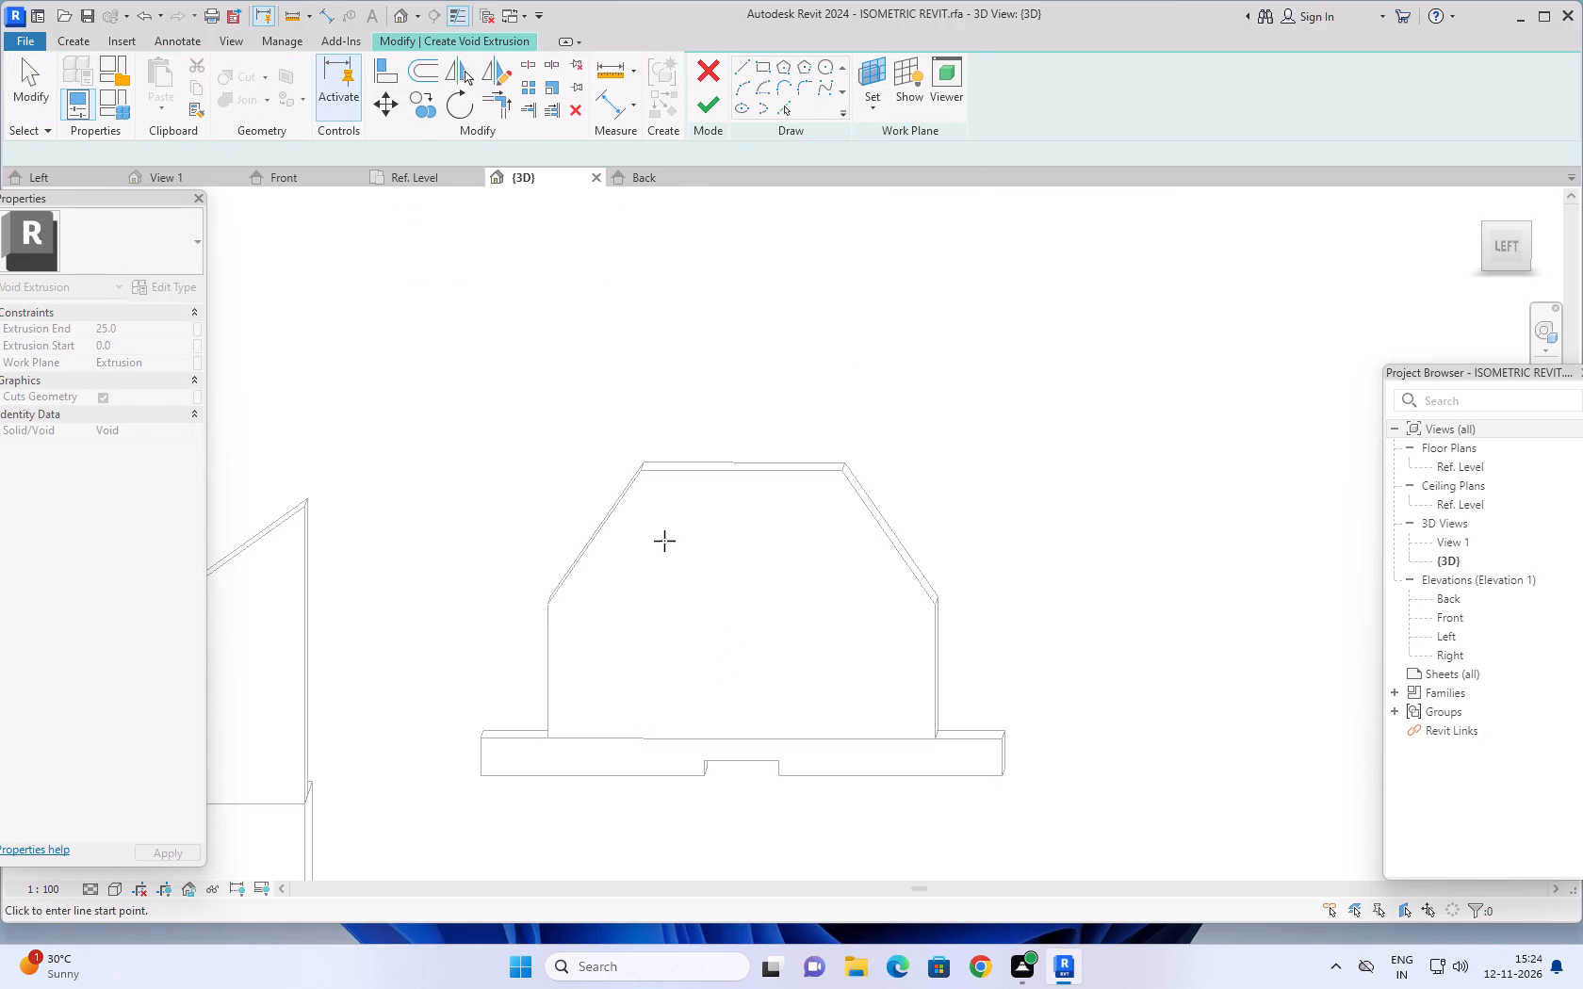
Sketch a right triangle 12.5 wide and 18 high from the left slope's top corner, using a 25-long horizontal guide line, and delete the guide.
{"action": "left_click", "coordinate": [743, 68]}
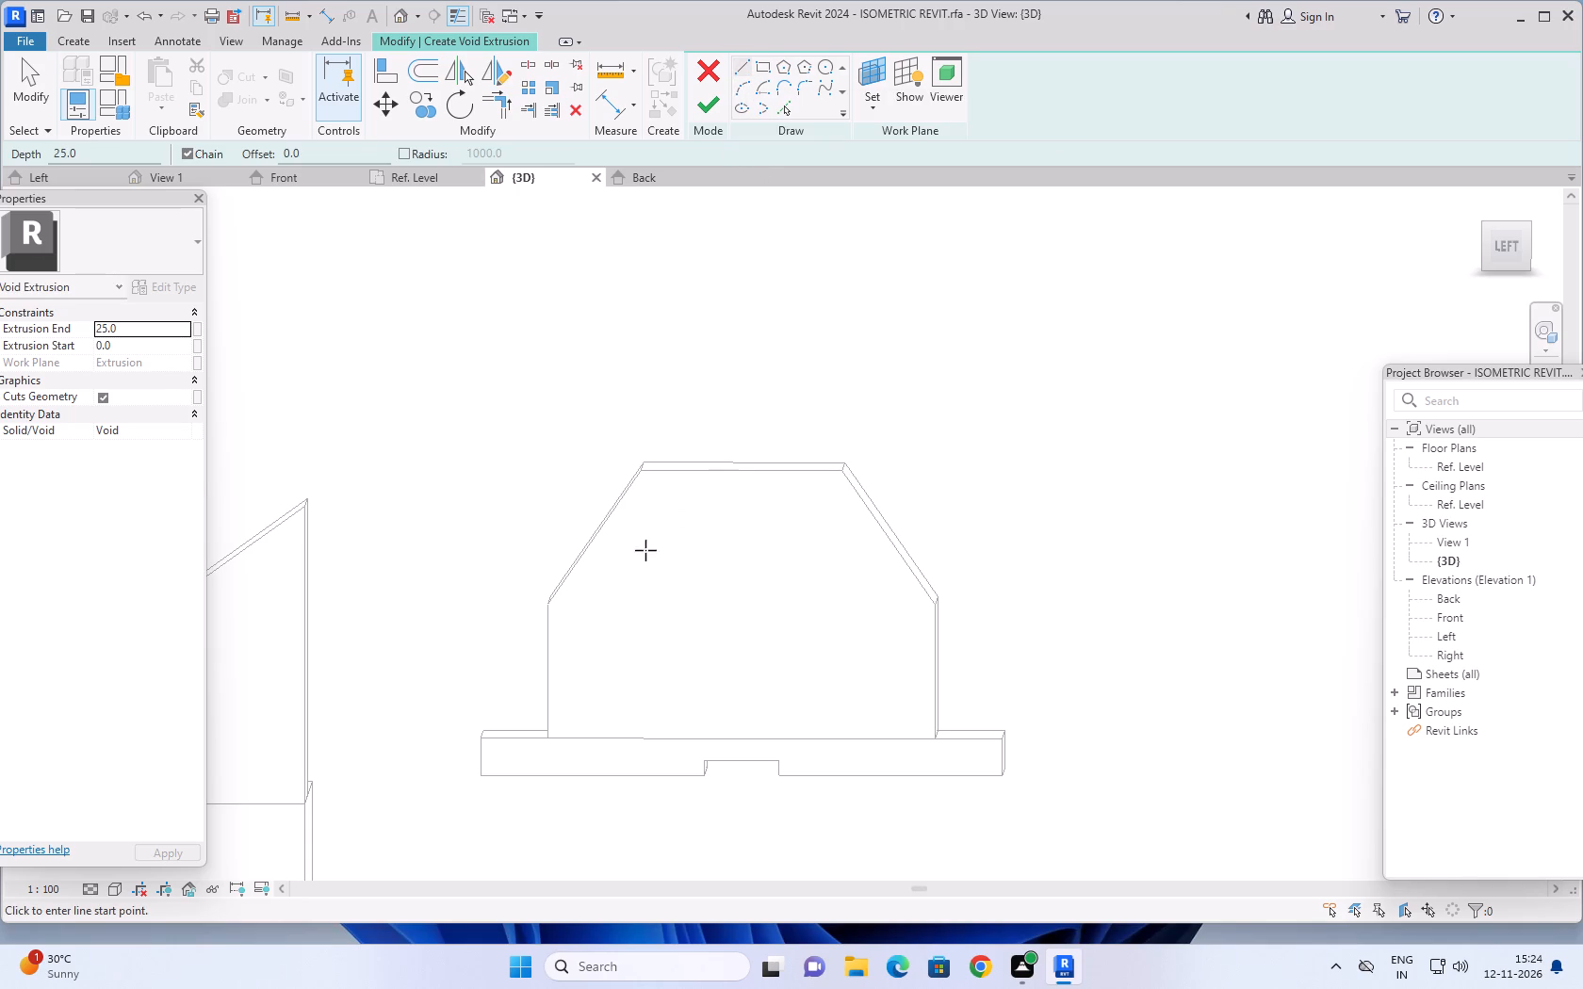
{"action": "left_click", "coordinate": [548, 601]}
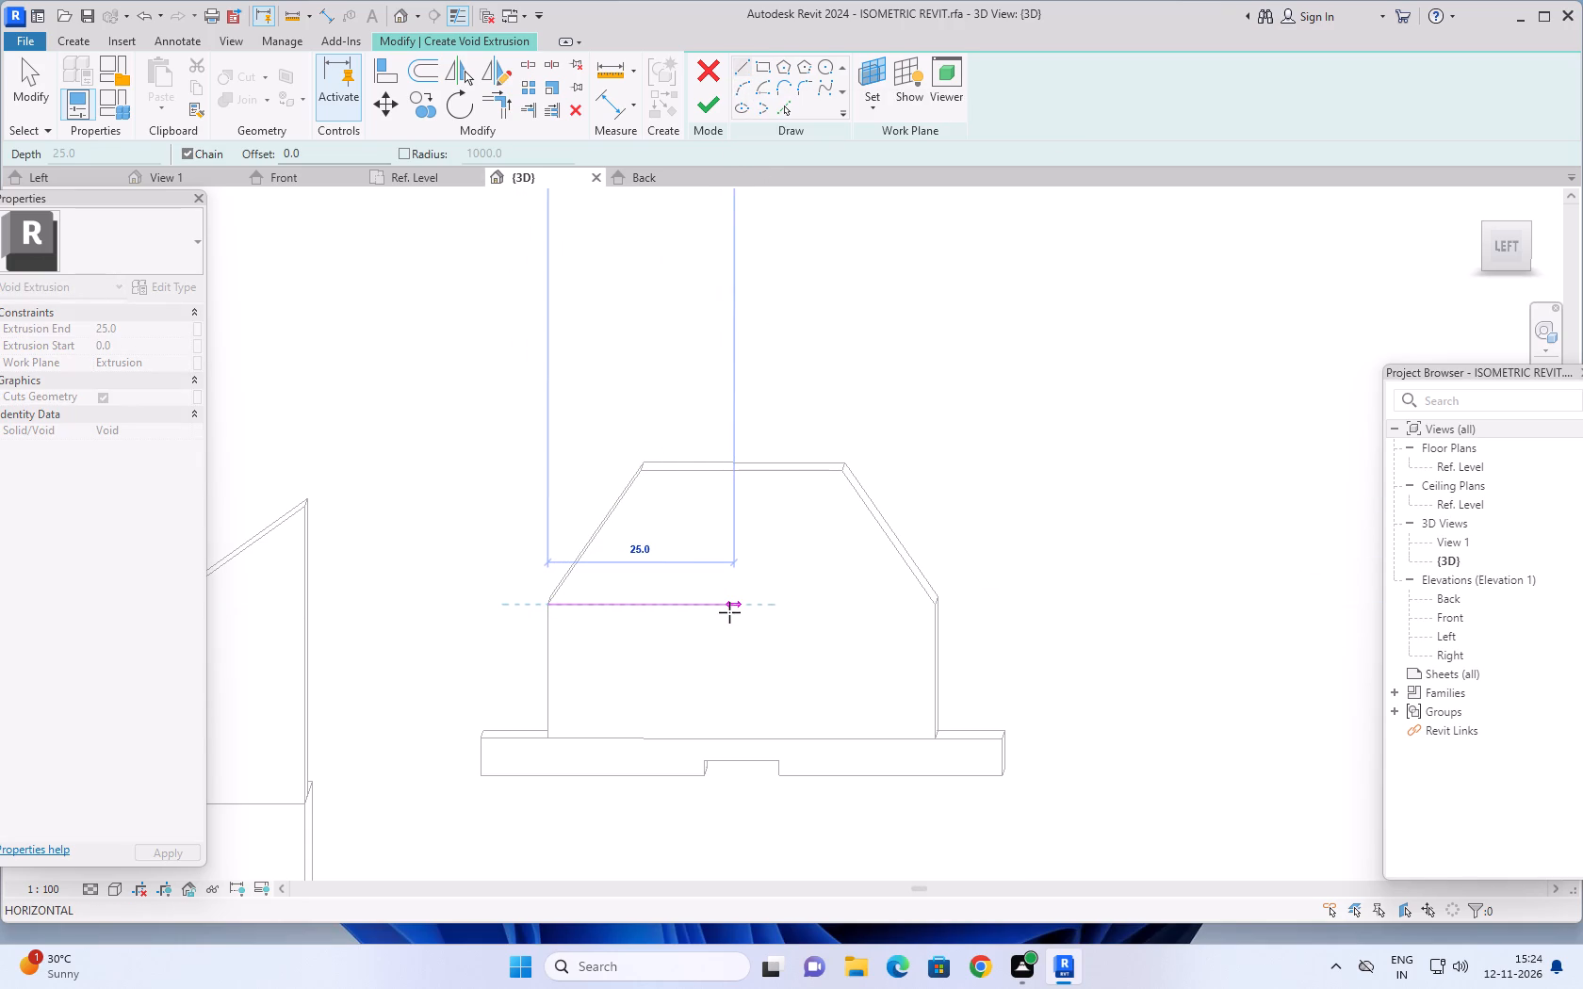
{"action": "left_click", "coordinate": [729, 612]}
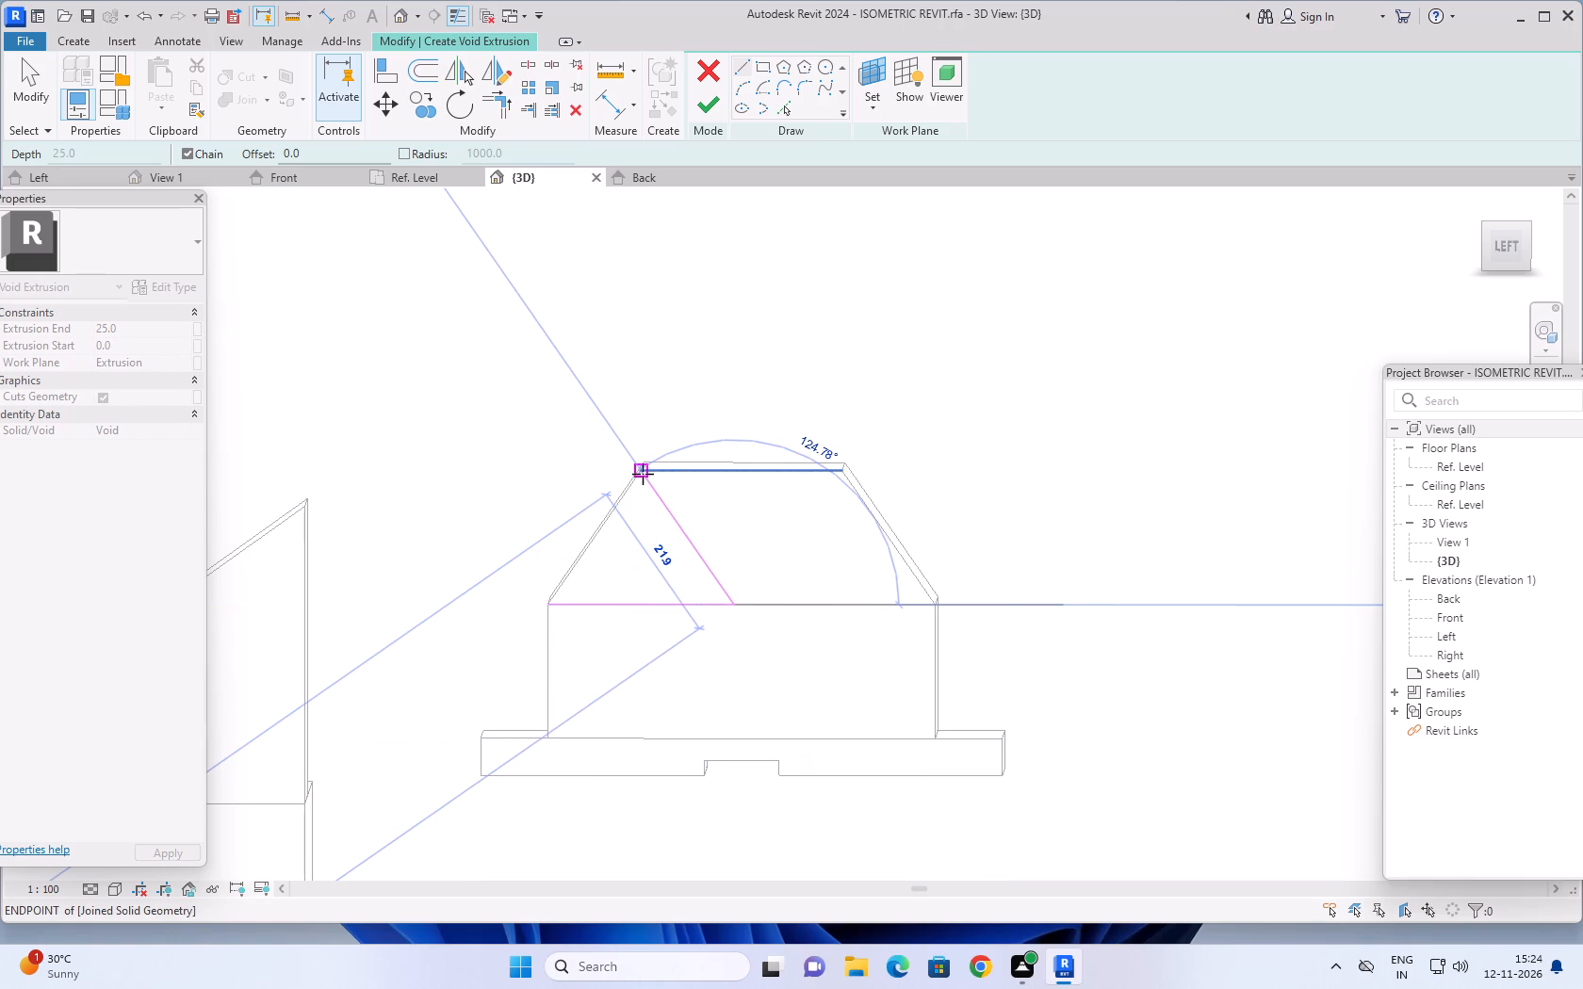
{"action": "scroll", "coordinate": [643, 474], "scroll_direction": "up", "scroll_amount": 4}
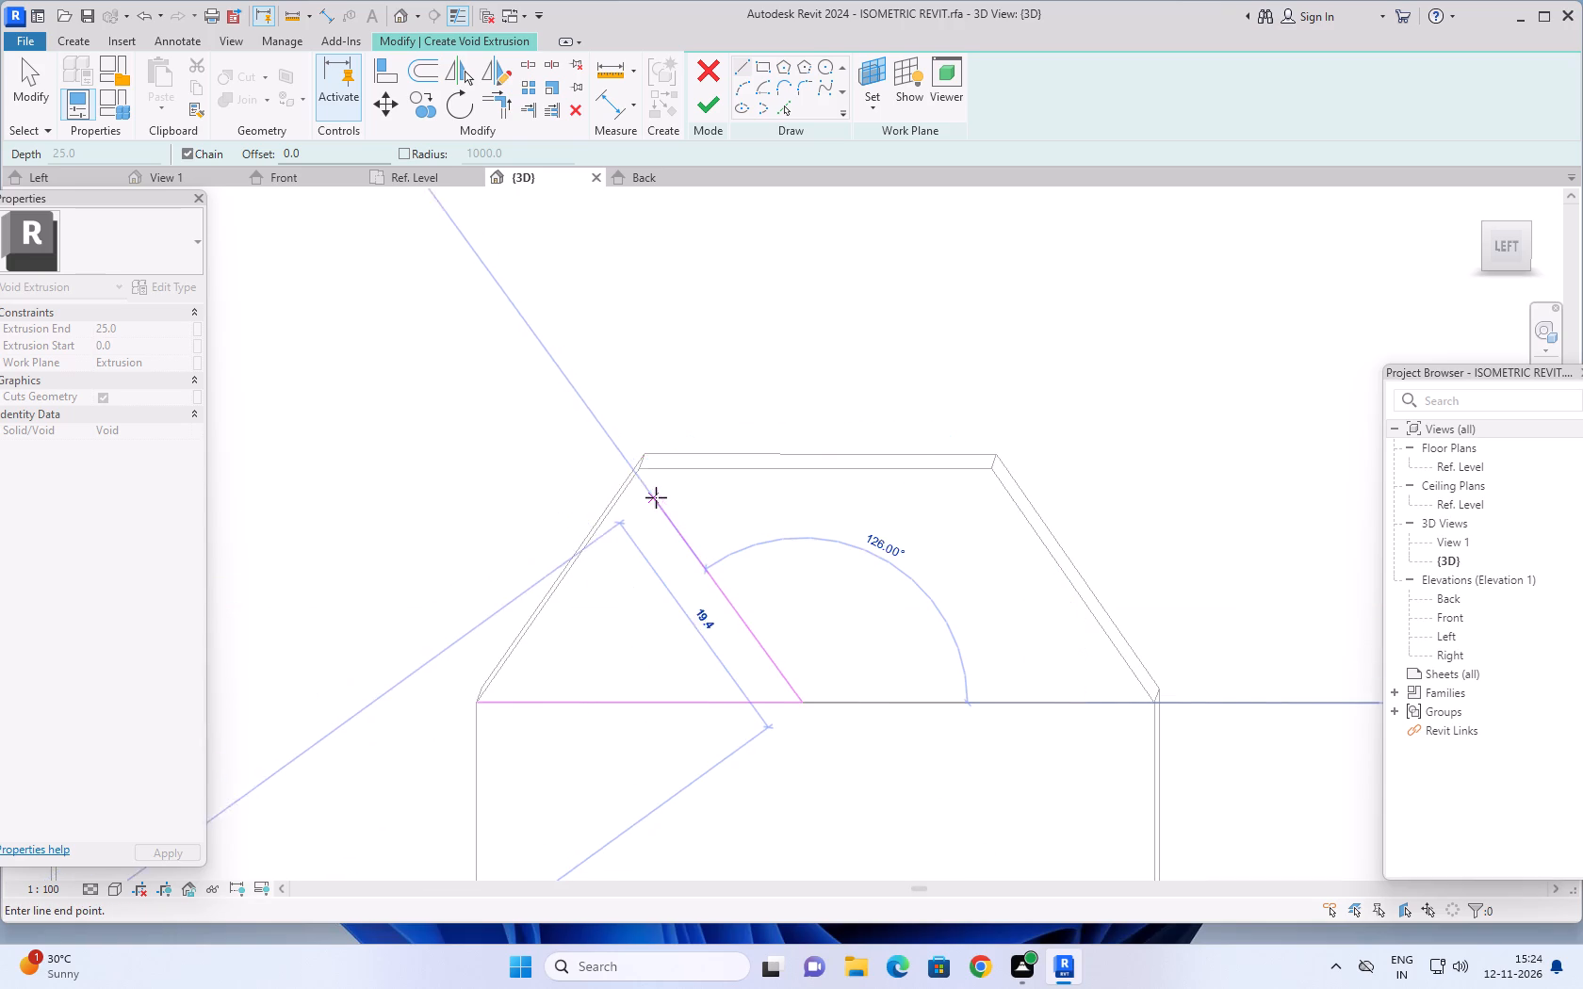
{"action": "left_click", "coordinate": [637, 469]}
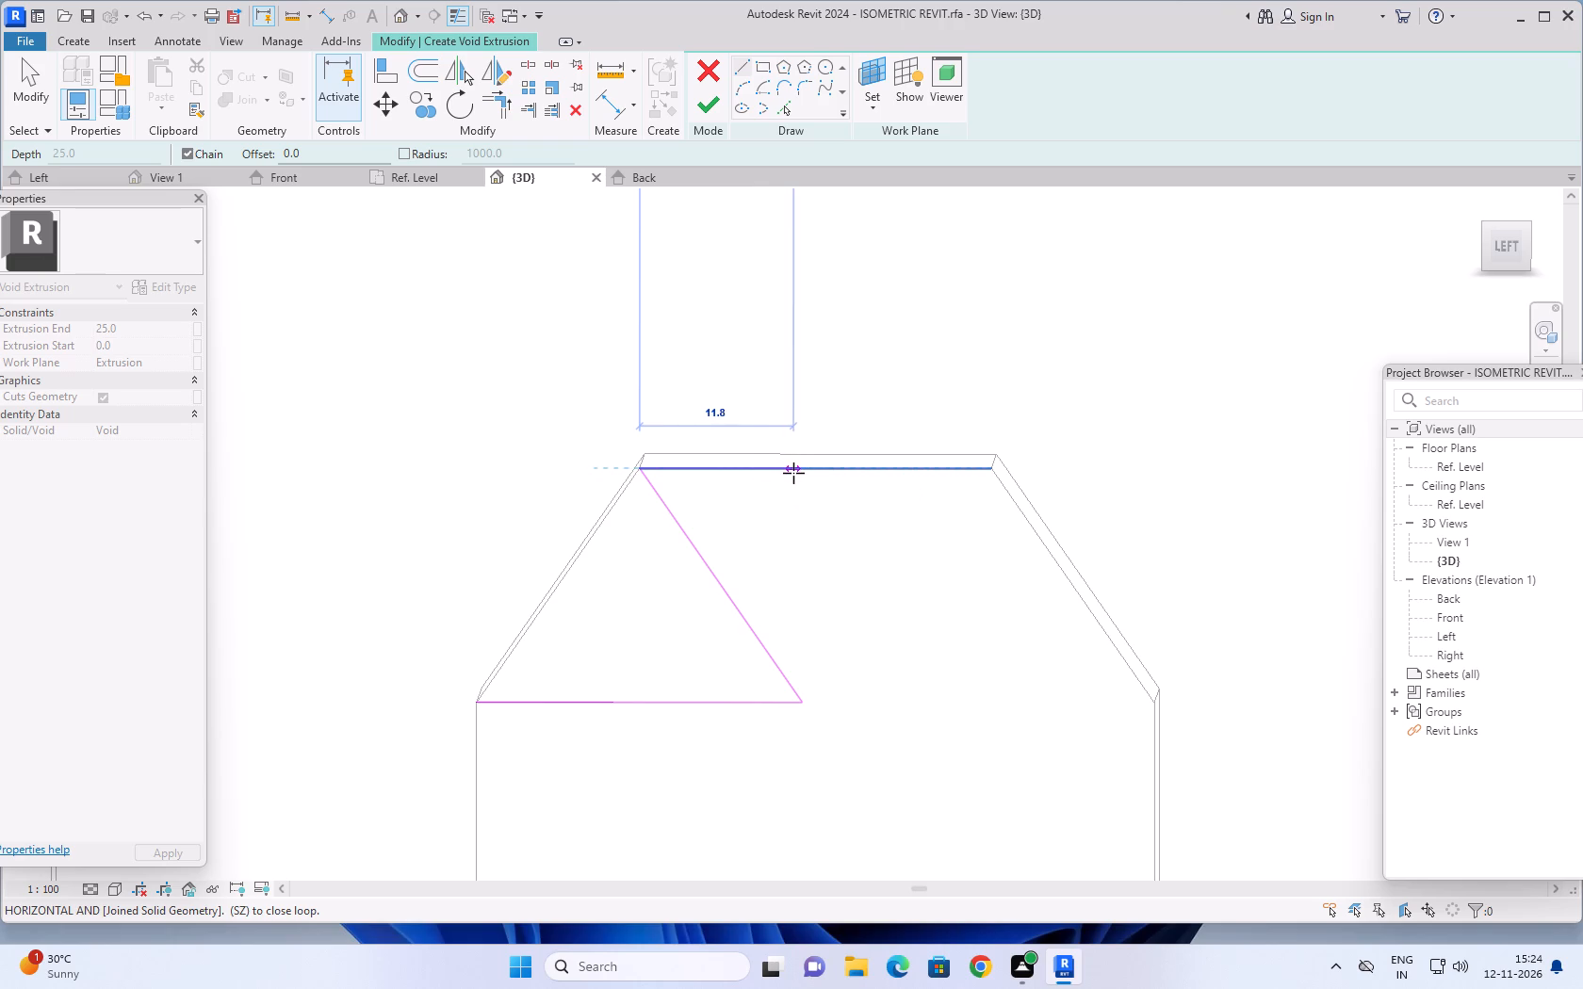
{"action": "type", "text": "1."}
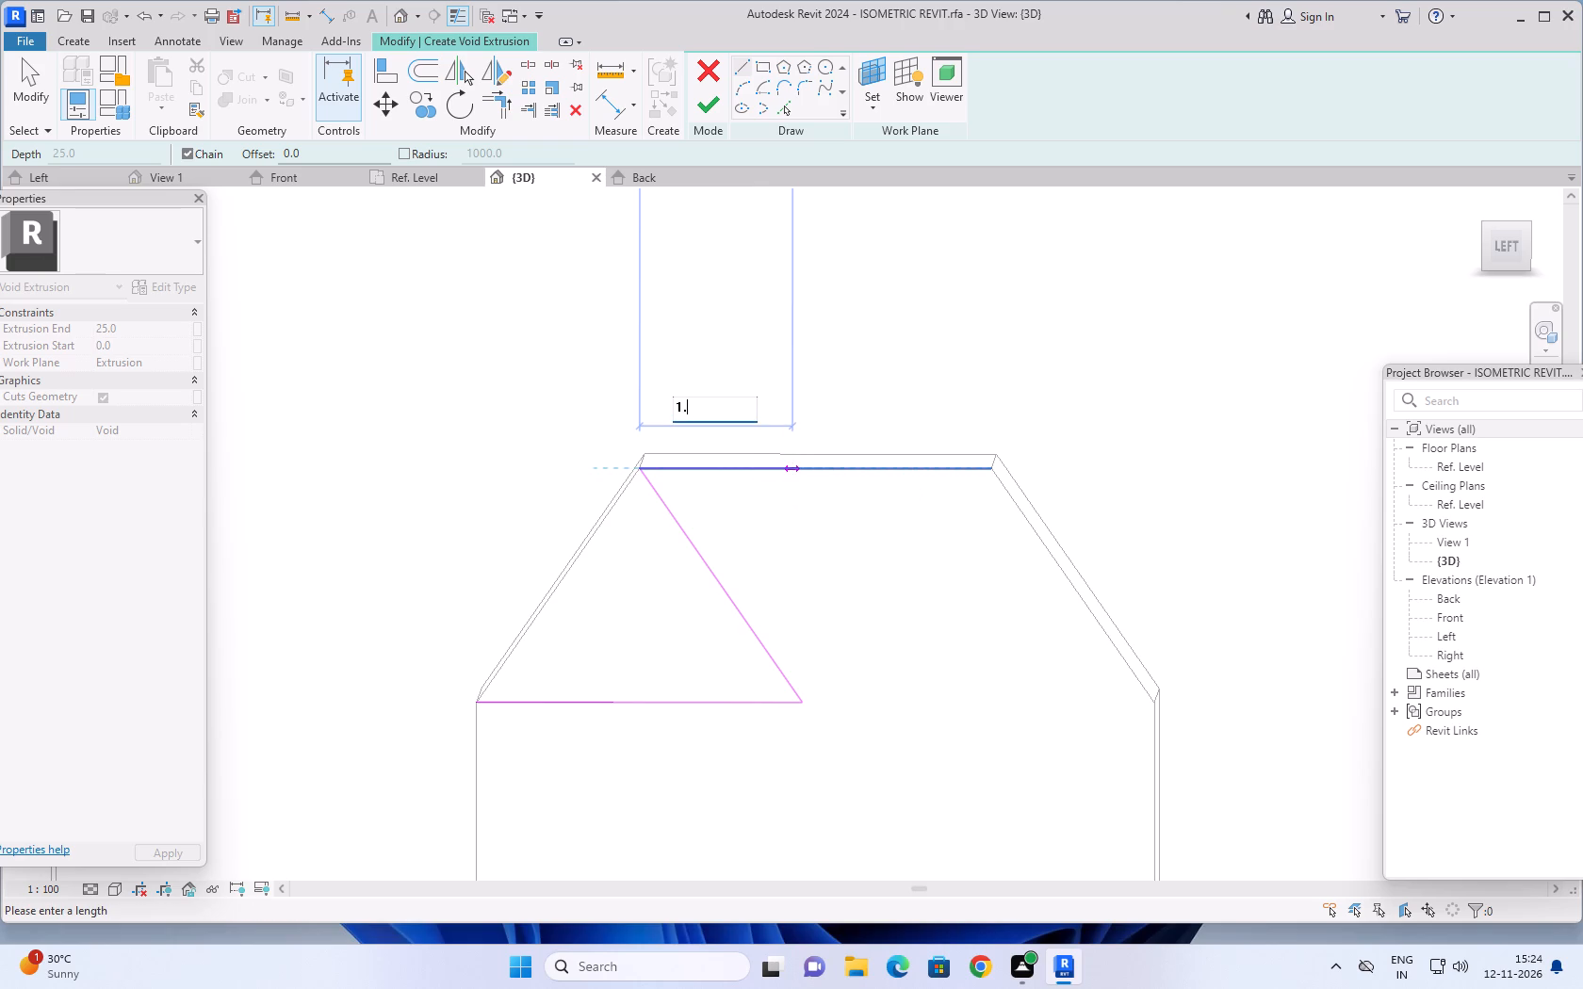
{"action": "key", "text": "BackSpace"}
{"action": "key", "text": "BackSpace"}
{"action": "type", "text": "12.5"}
{"action": "key", "text": "Return"}
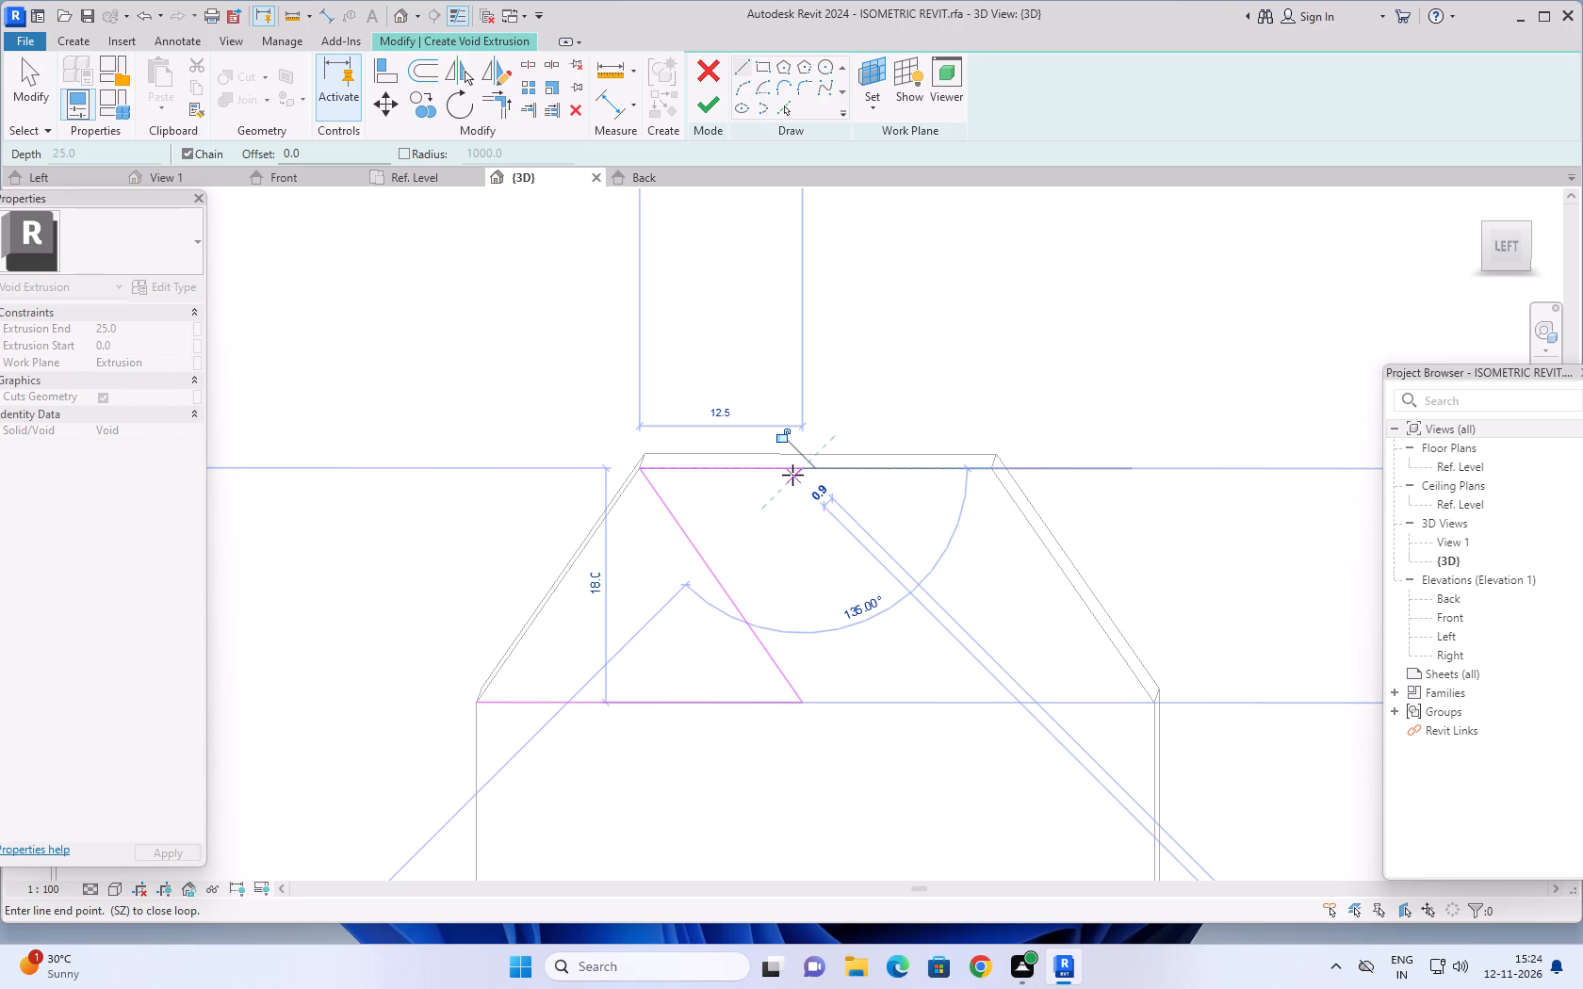
{"action": "left_click", "coordinate": [807, 702]}
{"action": "key", "text": "Escape"}
{"action": "key", "text": "Escape"}
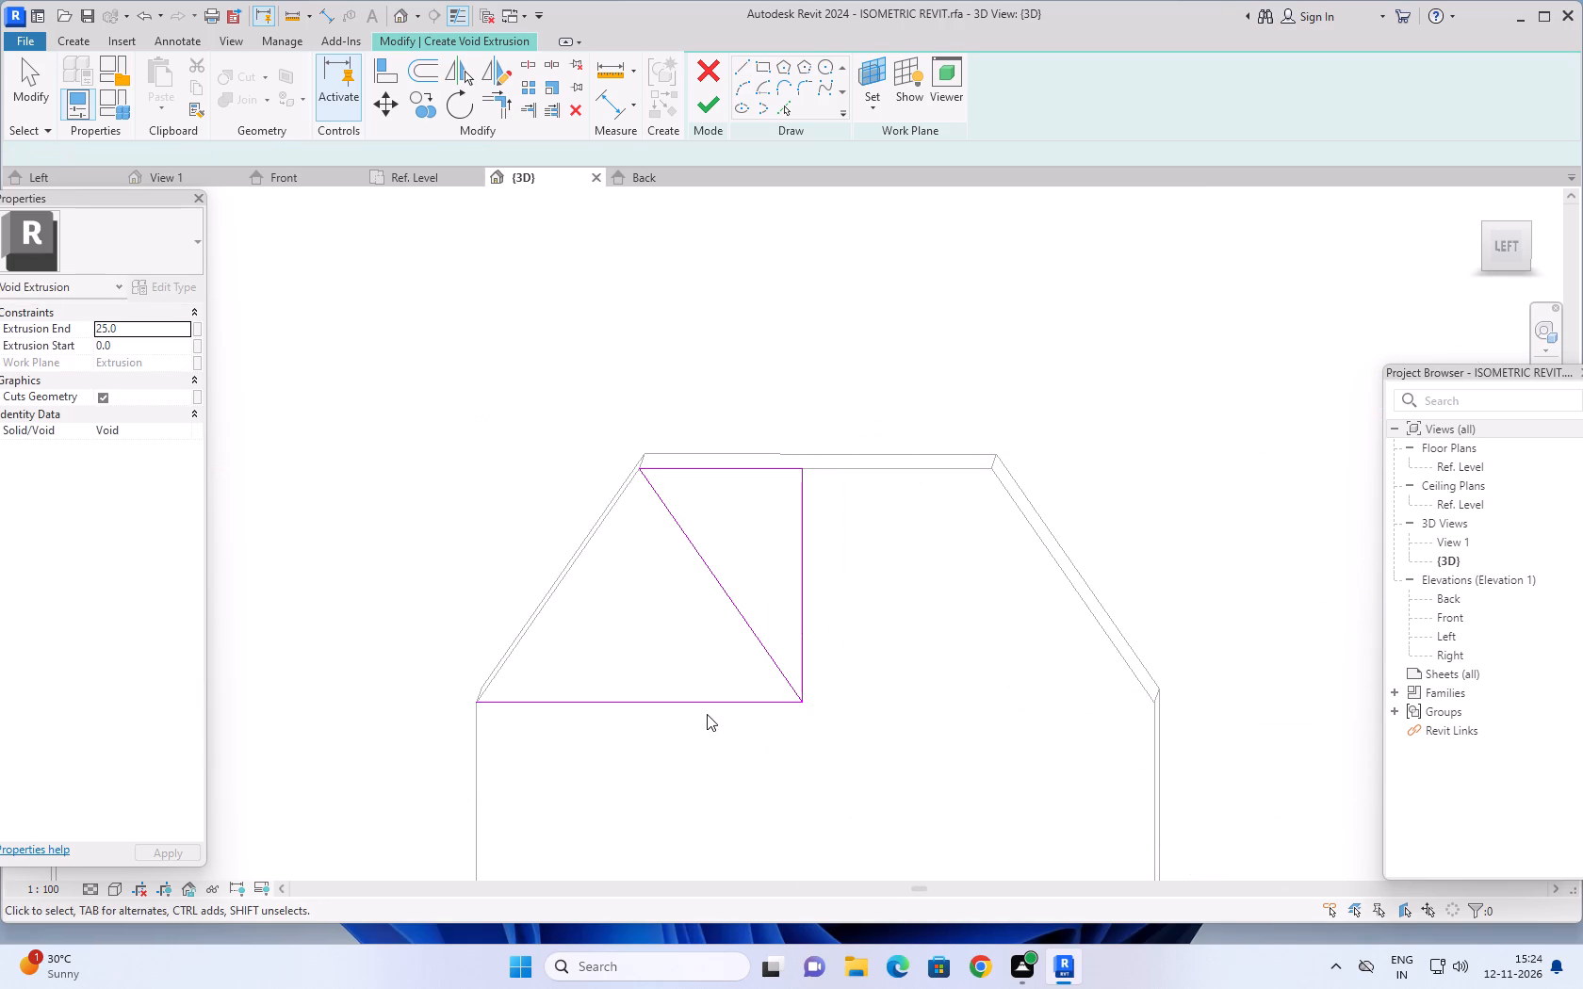
{"action": "left_click", "coordinate": [710, 704]}
{"action": "key", "text": "Delete"}
Sketch the mirrored right triangle, 12.5 wide and 18 high, from the right slope's top corner with a 25-long guide line, and delete the guide.
{"action": "scroll", "coordinate": [833, 832], "scroll_direction": "down", "scroll_amount": 2}
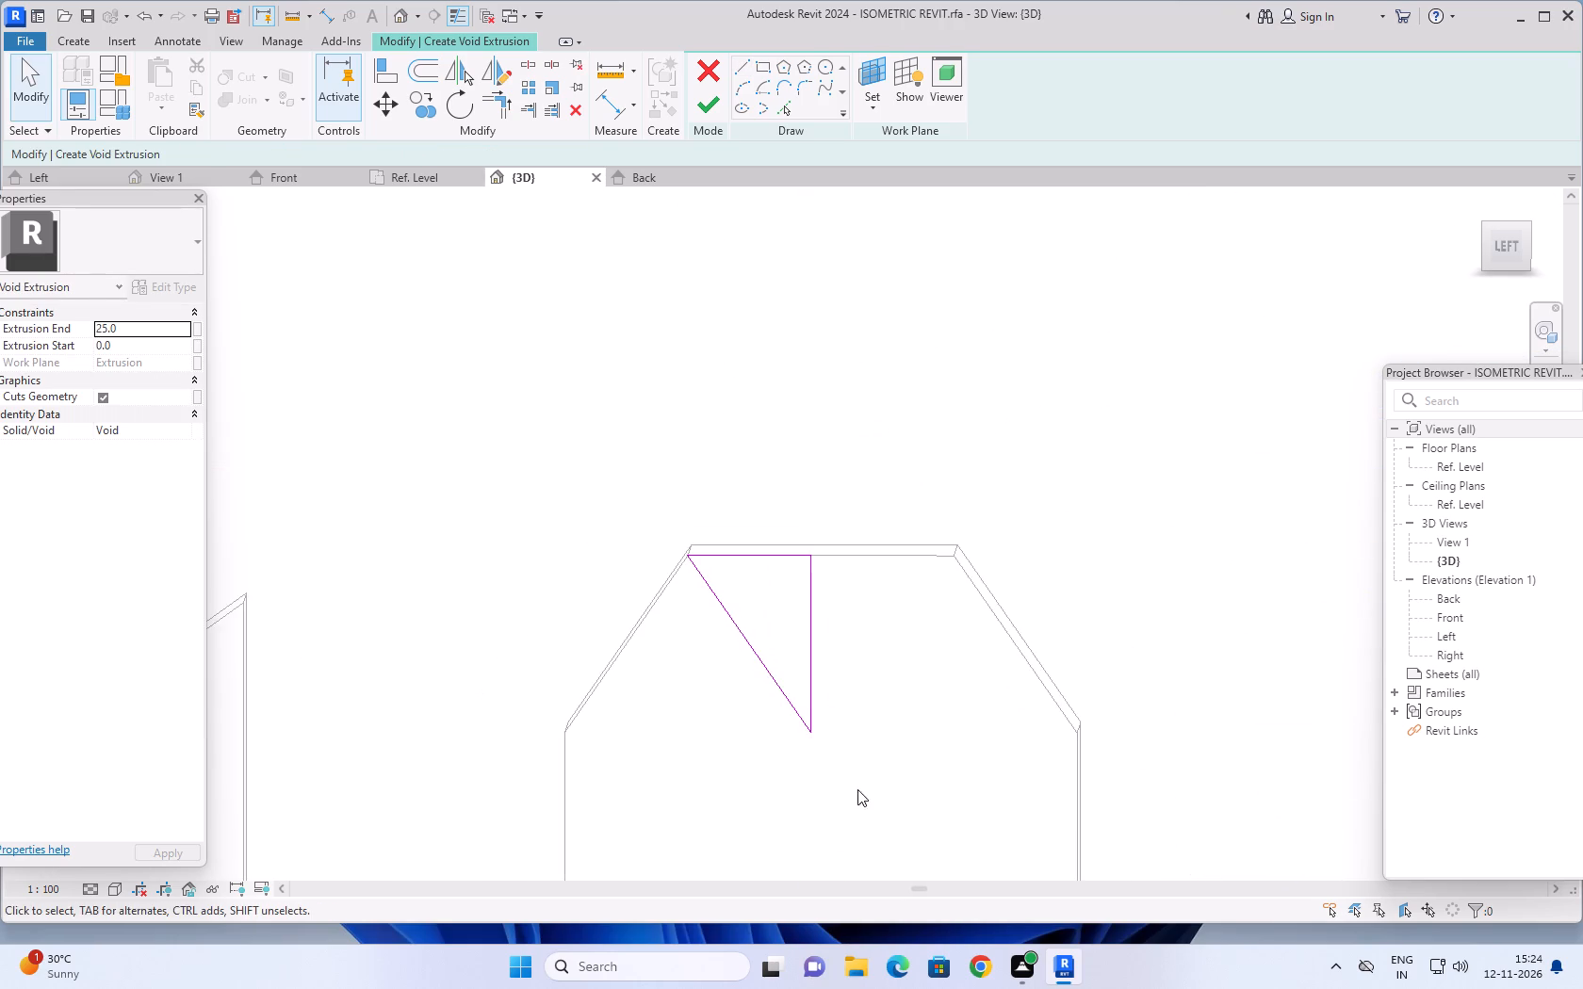
{"action": "middle_click_drag", "start_coordinate": [879, 729], "coordinate": [800, 732]}
{"action": "scroll", "coordinate": [855, 605], "scroll_direction": "up", "scroll_amount": 1}
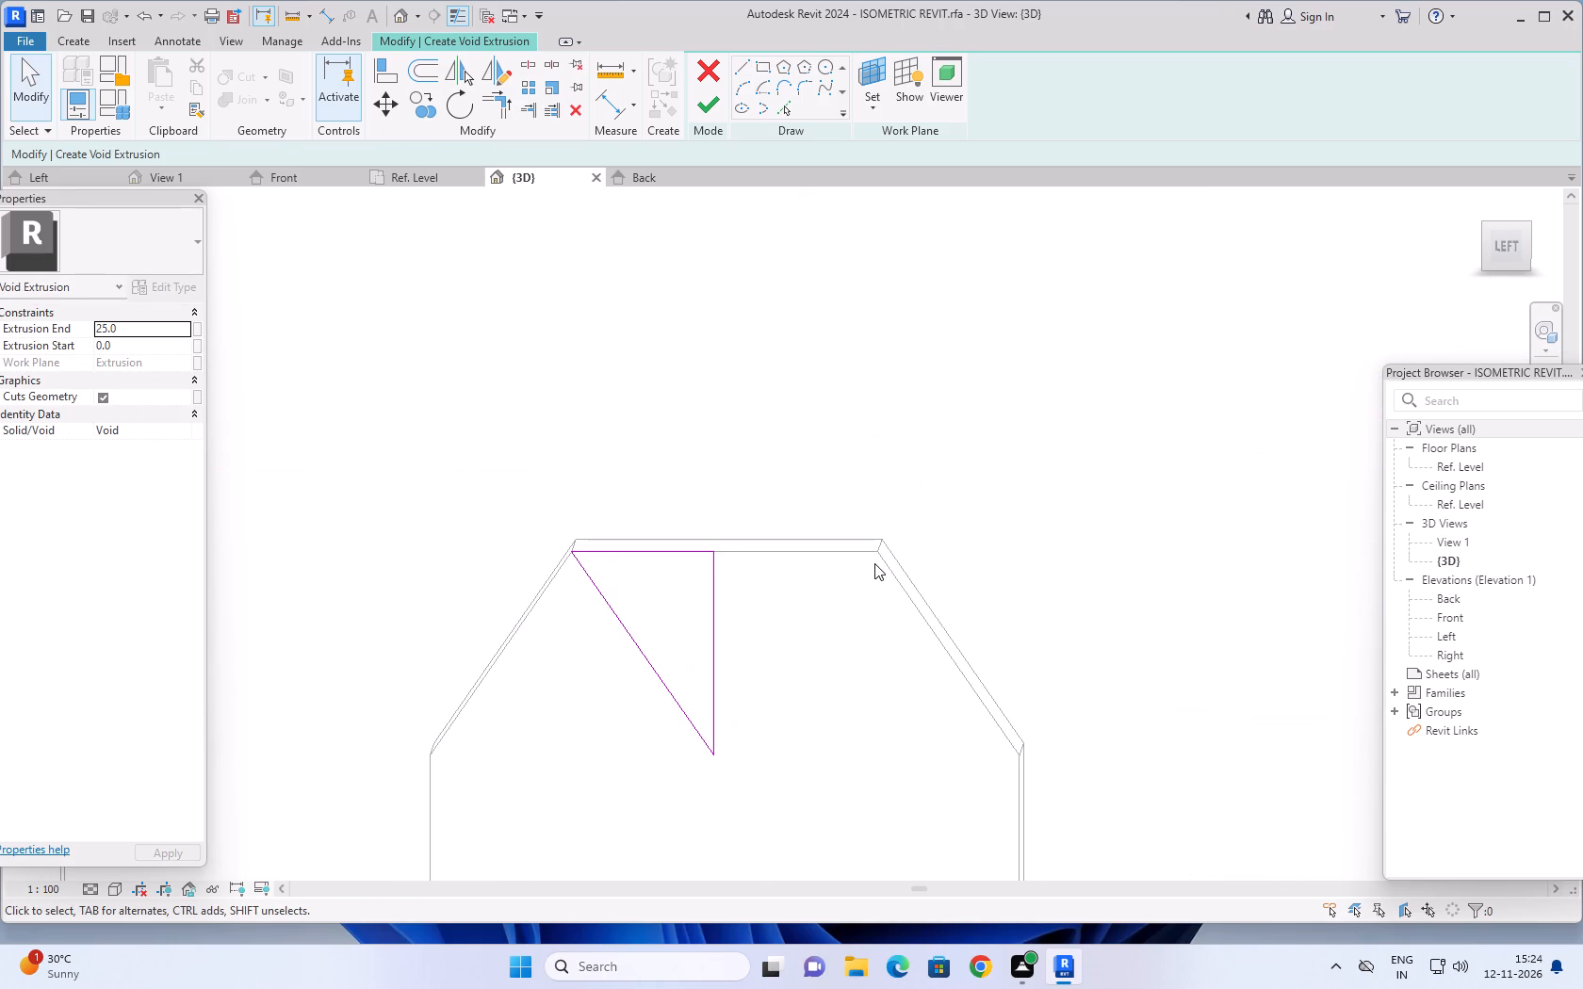
{"action": "scroll", "coordinate": [875, 560], "scroll_direction": "up", "scroll_amount": 3}
{"action": "scroll", "coordinate": [869, 626], "scroll_direction": "down", "scroll_amount": 4}
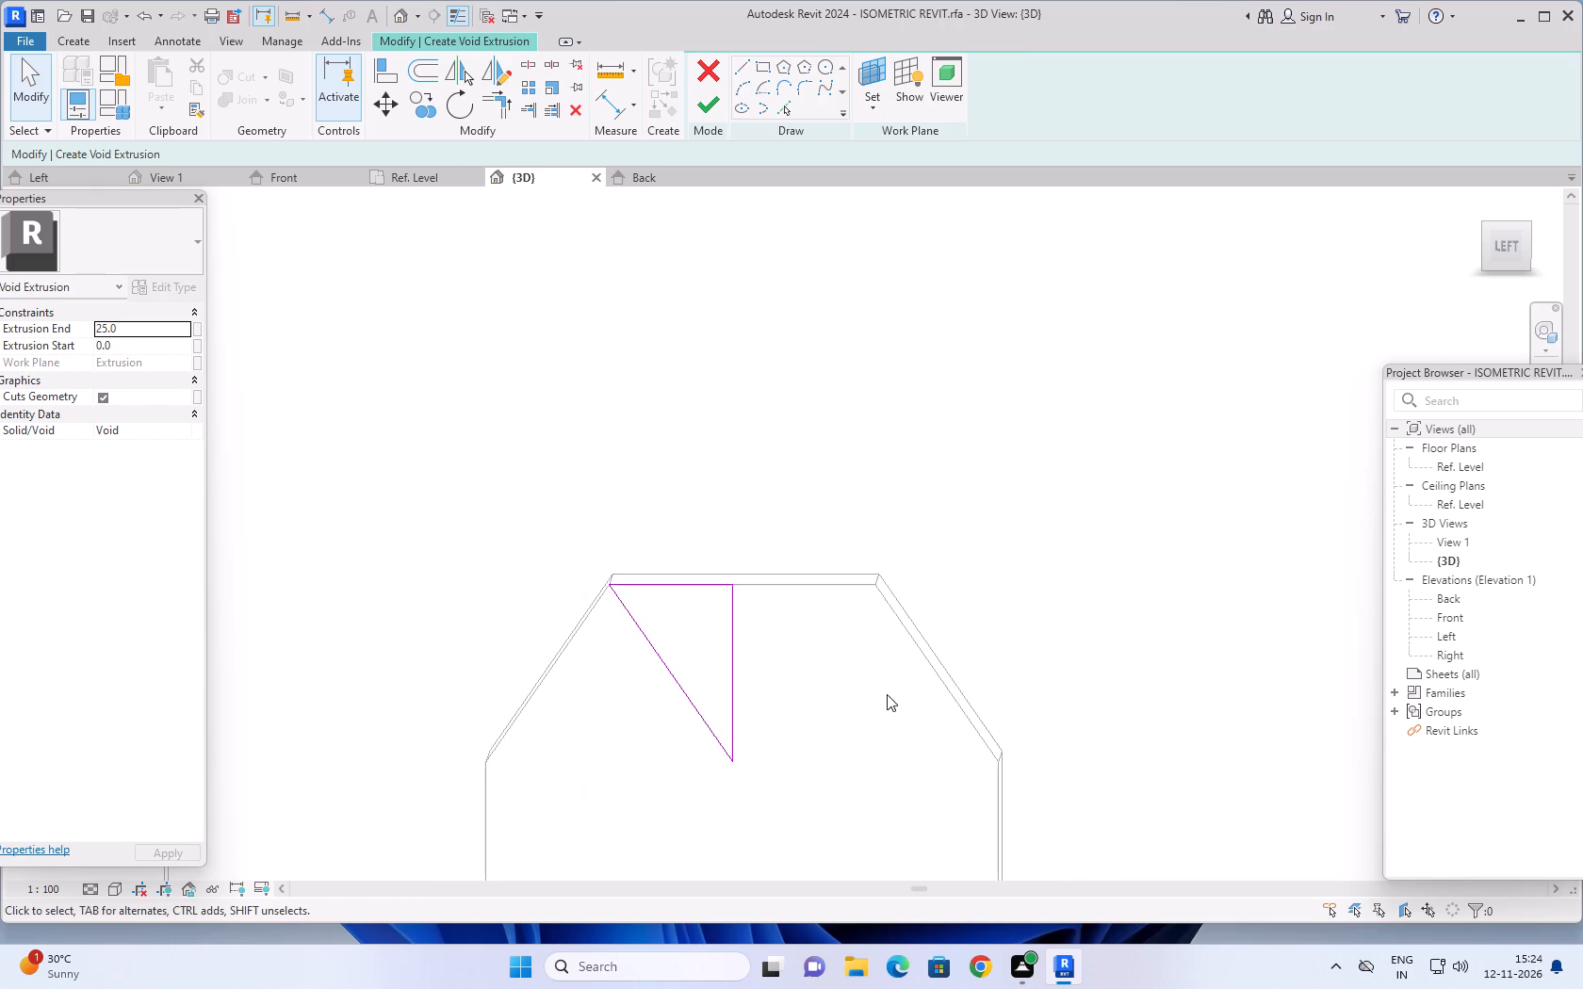
{"action": "middle_click_drag", "start_coordinate": [887, 694], "coordinate": [869, 640]}
{"action": "left_click", "coordinate": [741, 64]}
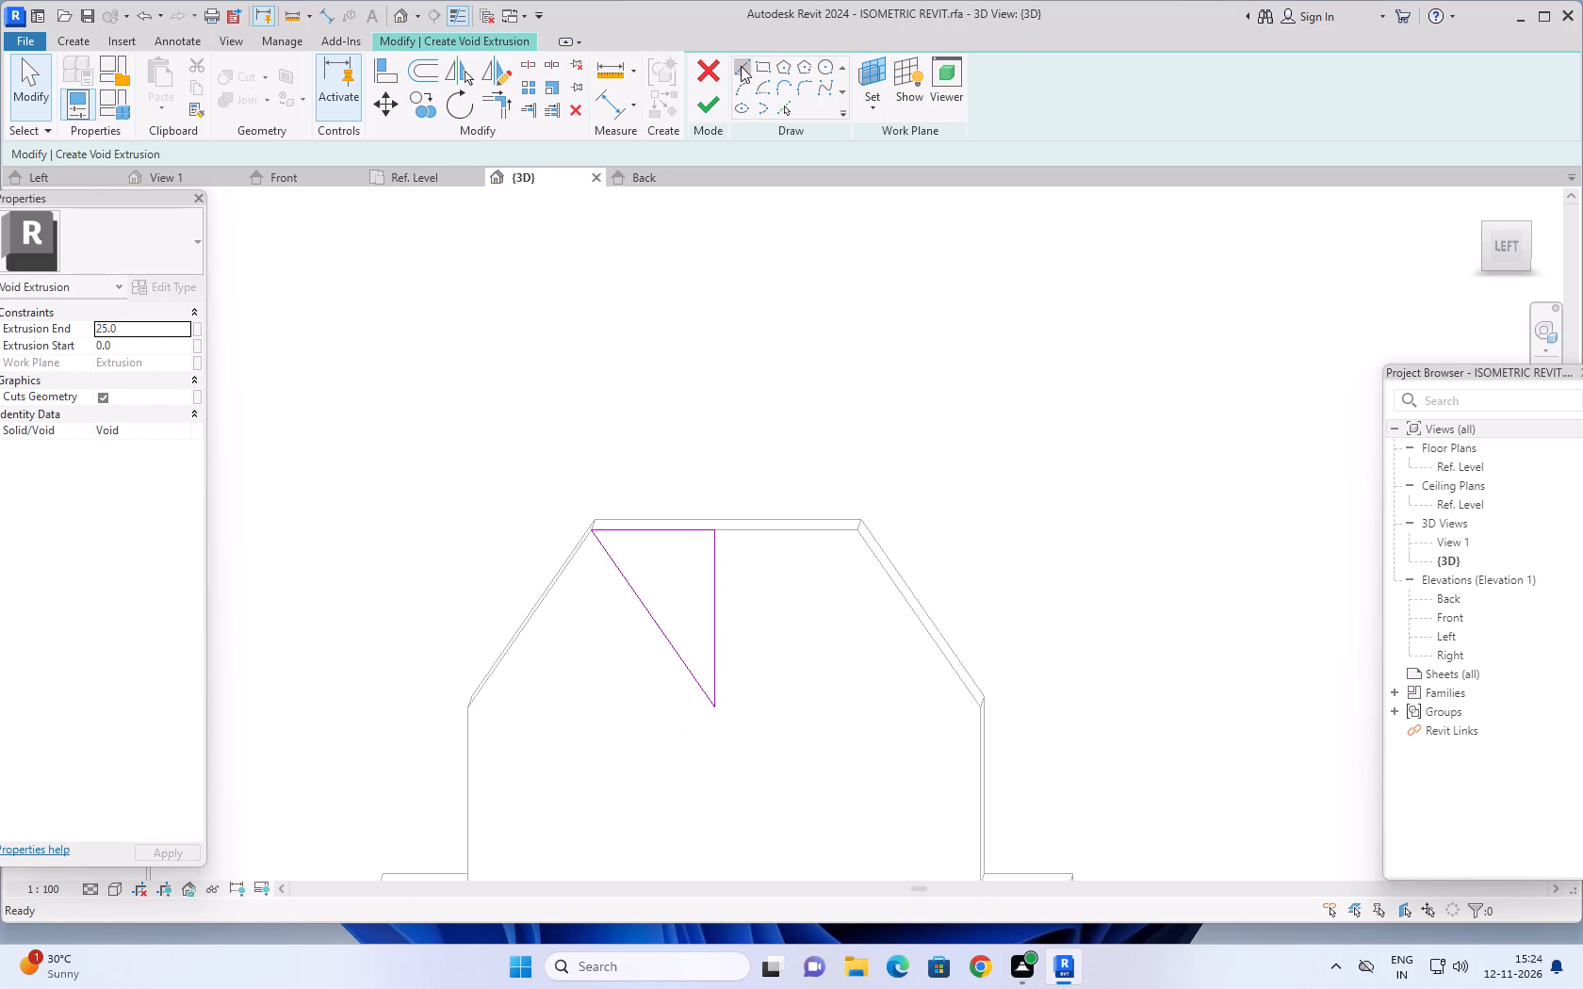
{"action": "left_click", "coordinate": [981, 708]}
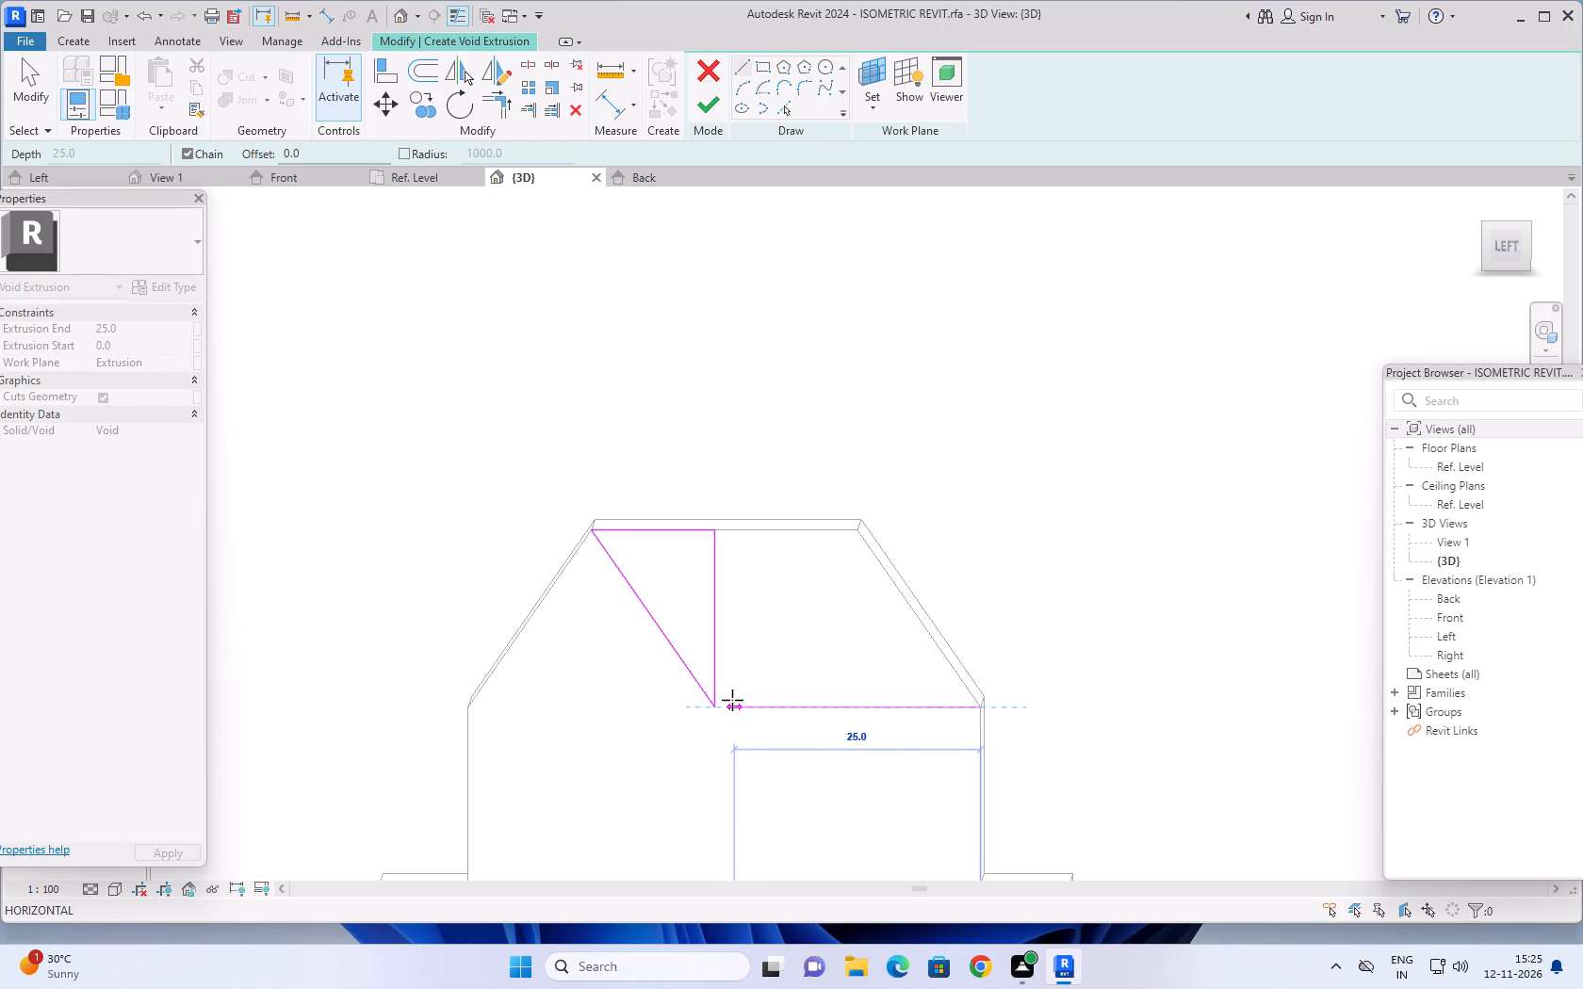
{"action": "left_click", "coordinate": [732, 700]}
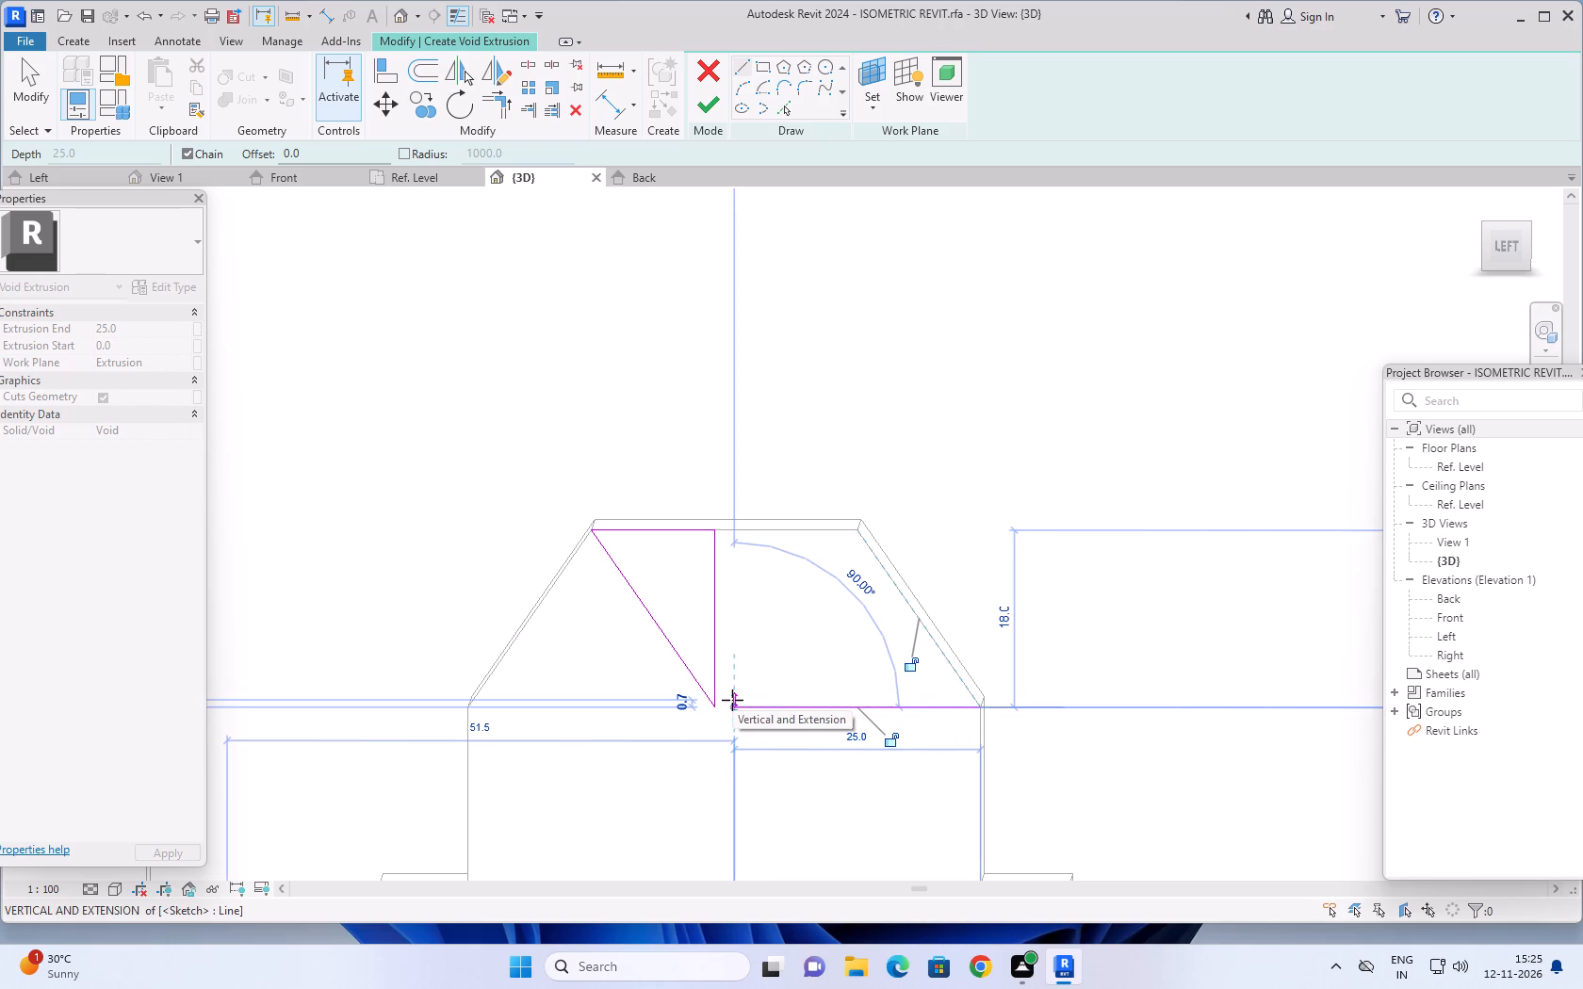
{"action": "left_click", "coordinate": [857, 533]}
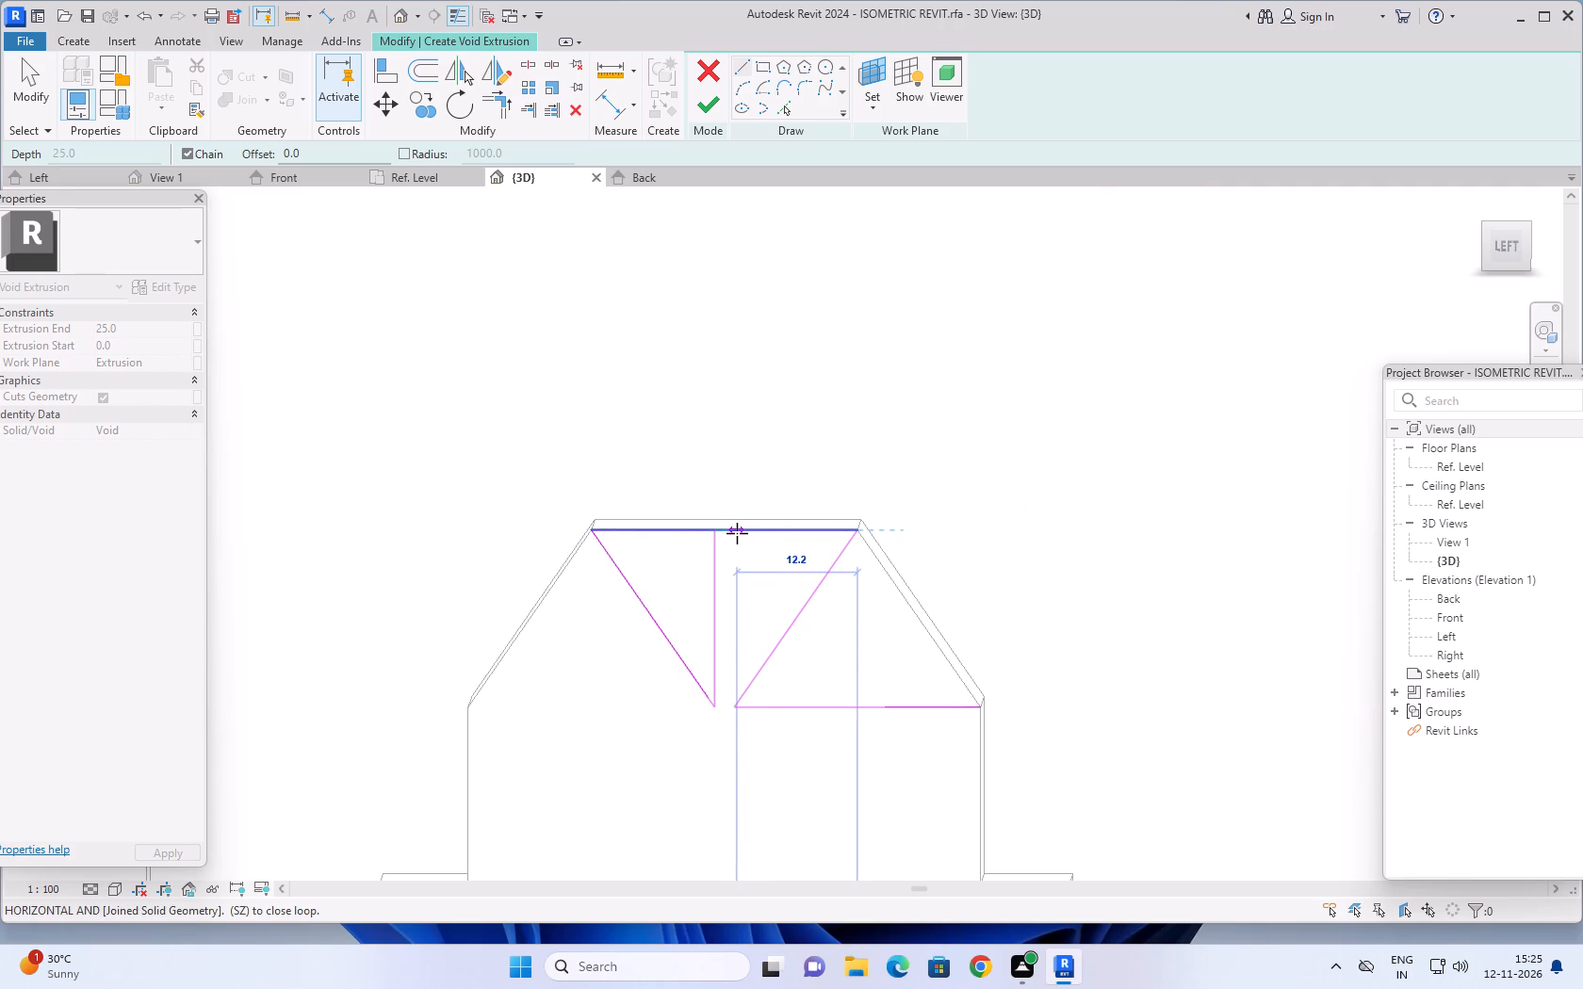
{"action": "type", "text": "12.5"}
{"action": "key", "text": "Return"}
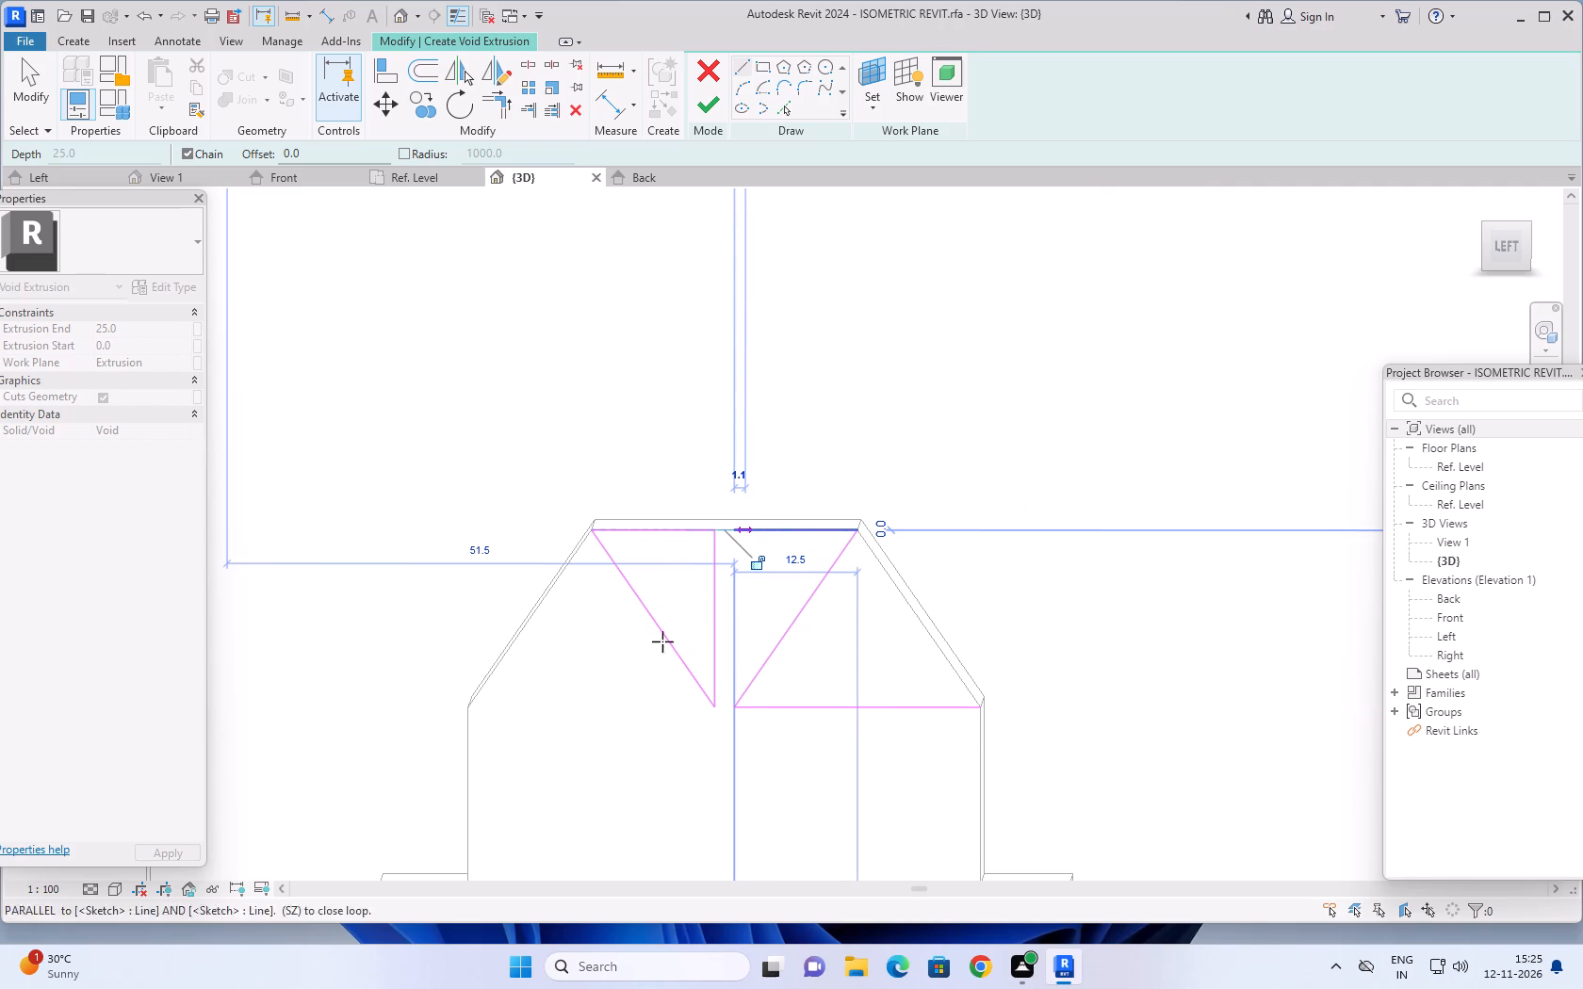
{"action": "left_click", "coordinate": [734, 705]}
{"action": "scroll", "coordinate": [690, 743], "scroll_direction": "down", "scroll_amount": 2}
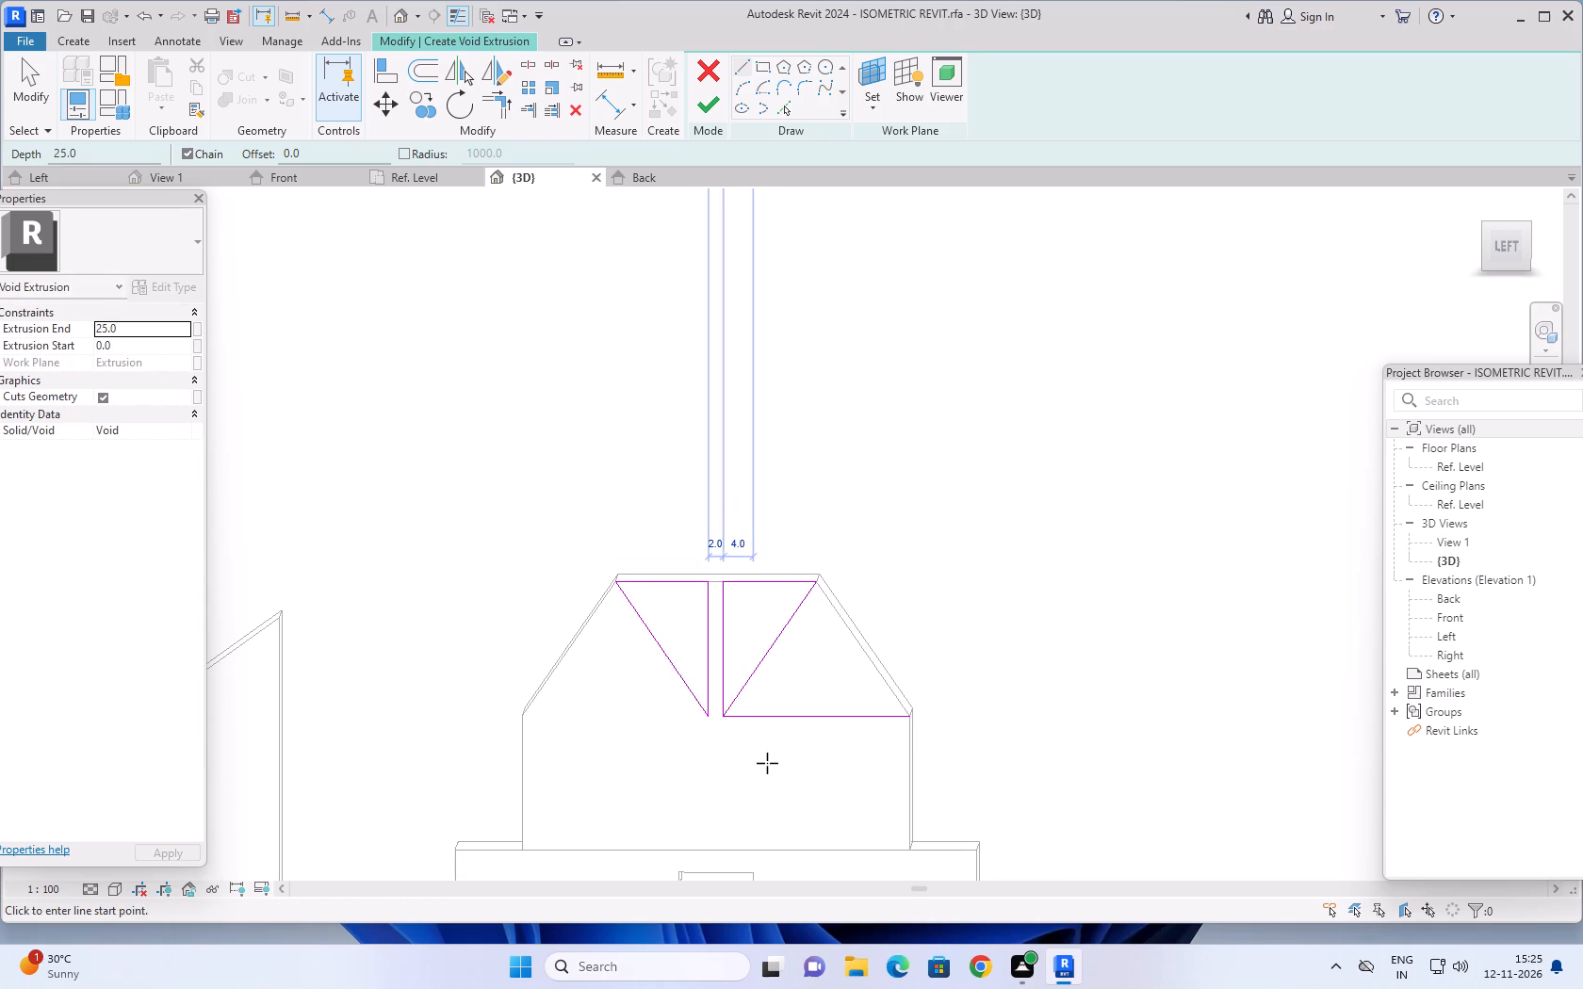
{"action": "key", "text": "Escape"}
{"action": "key", "text": "Escape"}
{"action": "left_click", "coordinate": [833, 721]}
{"action": "key", "text": "Delete"}
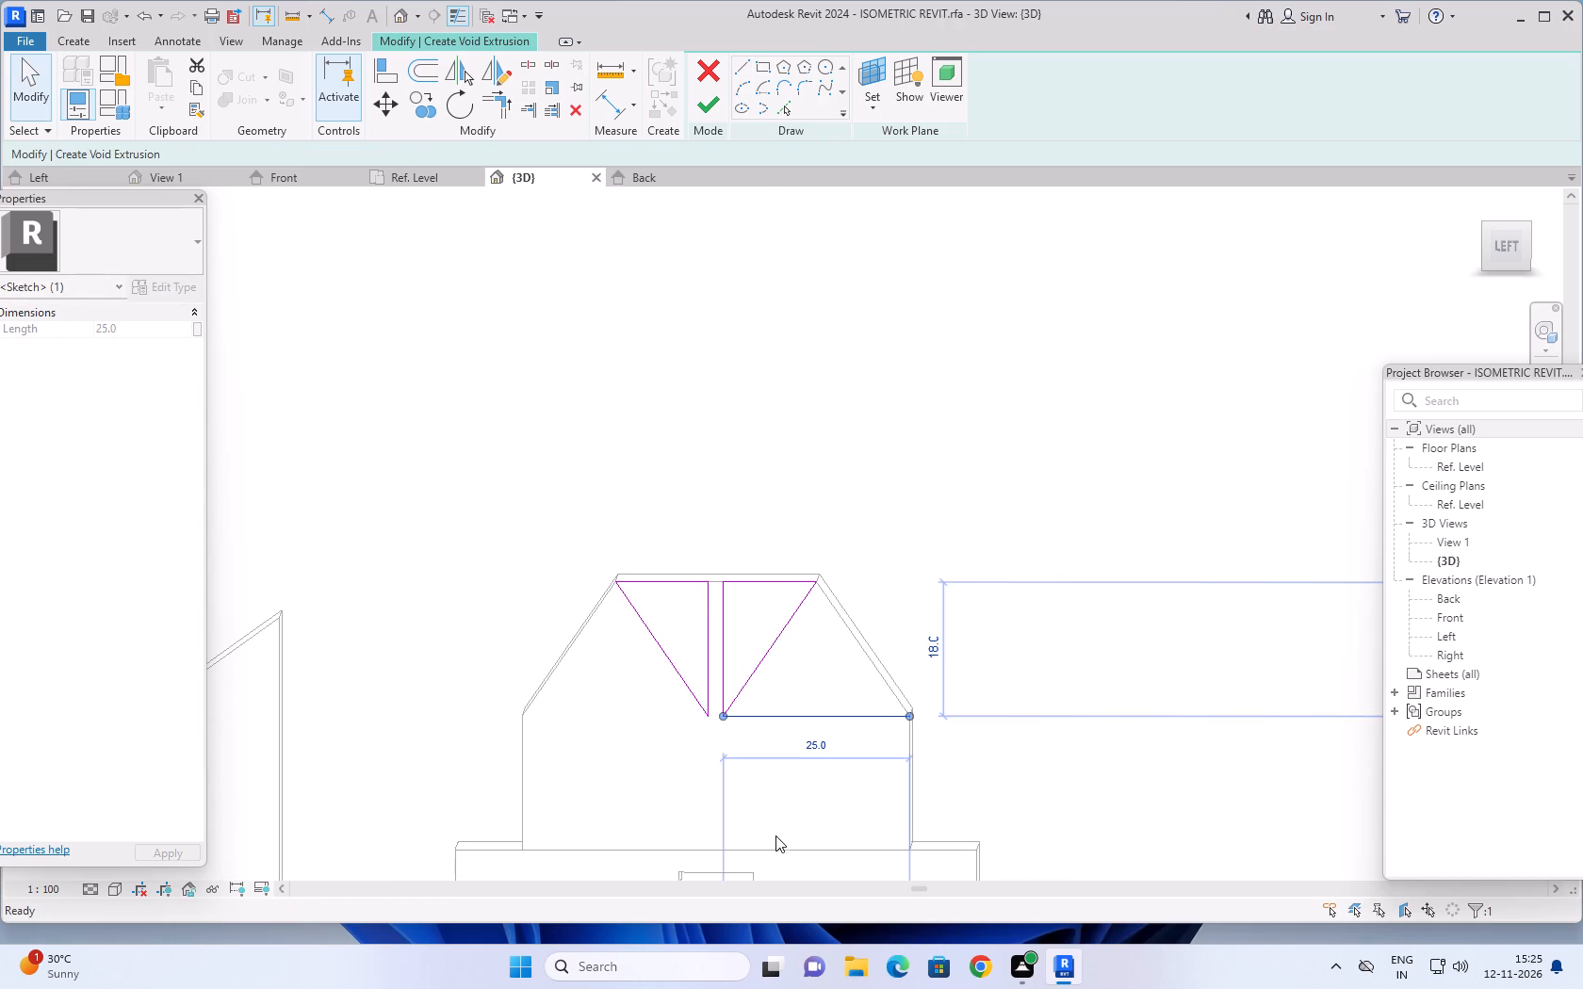
Finish the void extrusion of the two inner triangles with an extrusion end of 25.
{"action": "scroll", "coordinate": [475, 490], "scroll_direction": "down", "scroll_amount": 2}
{"action": "middle_click_drag", "start_coordinate": [519, 481], "coordinate": [592, 490]}
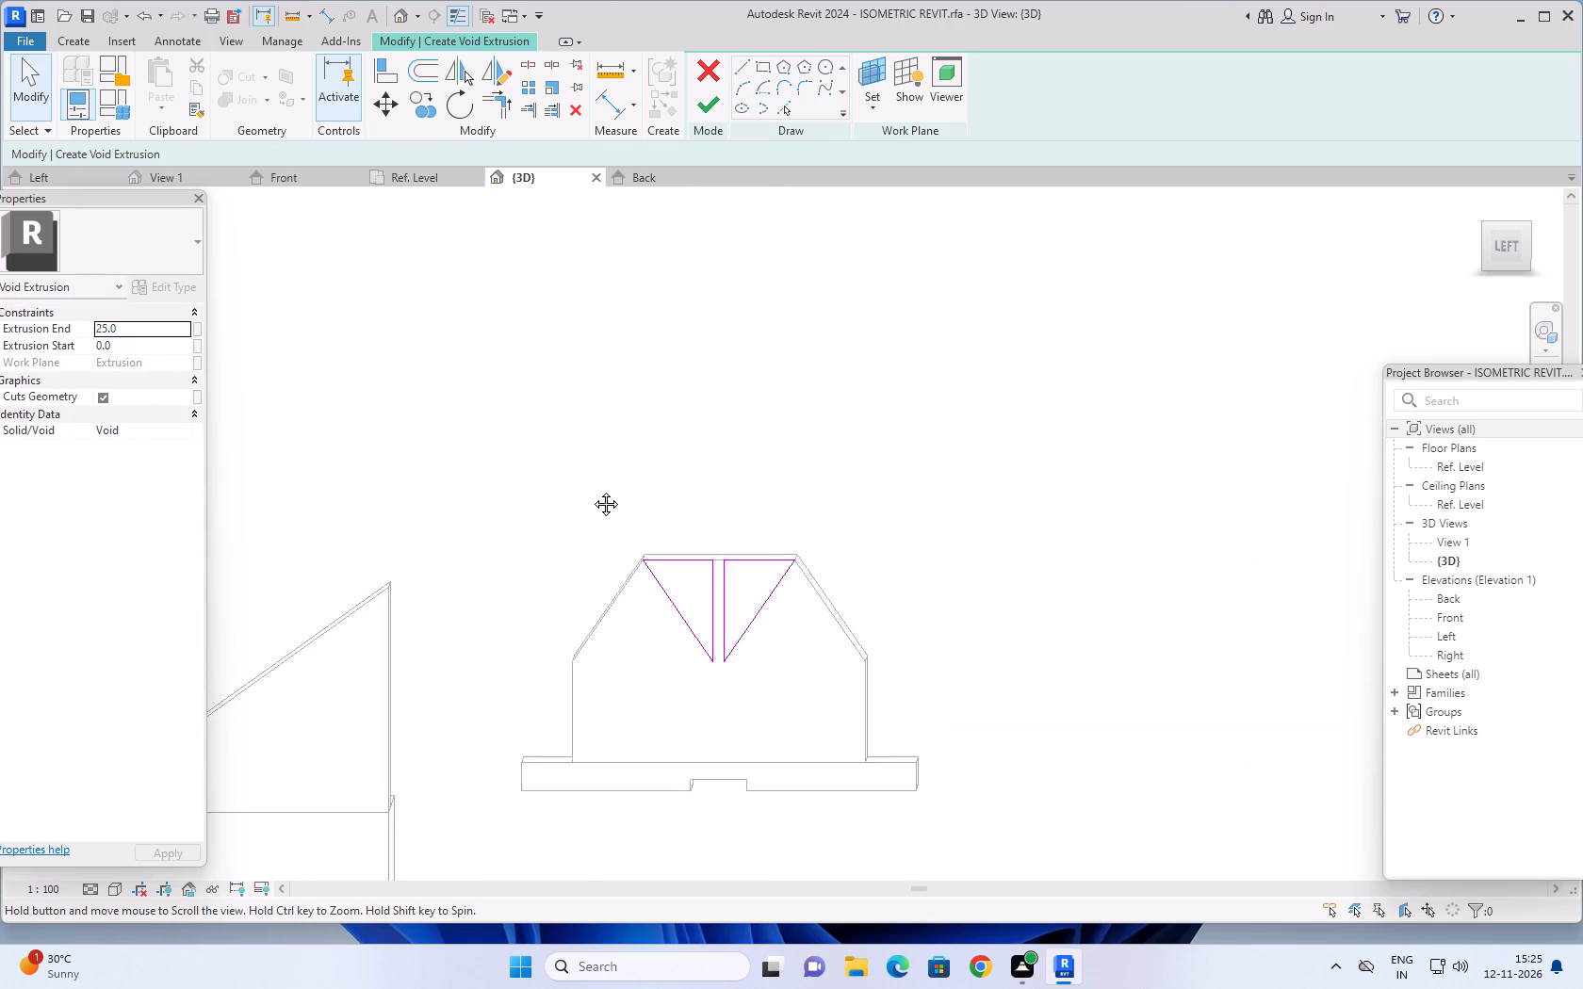
{"action": "middle_click_drag", "start_coordinate": [592, 490], "coordinate": [592, 491]}
{"action": "left_click", "coordinate": [709, 105]}
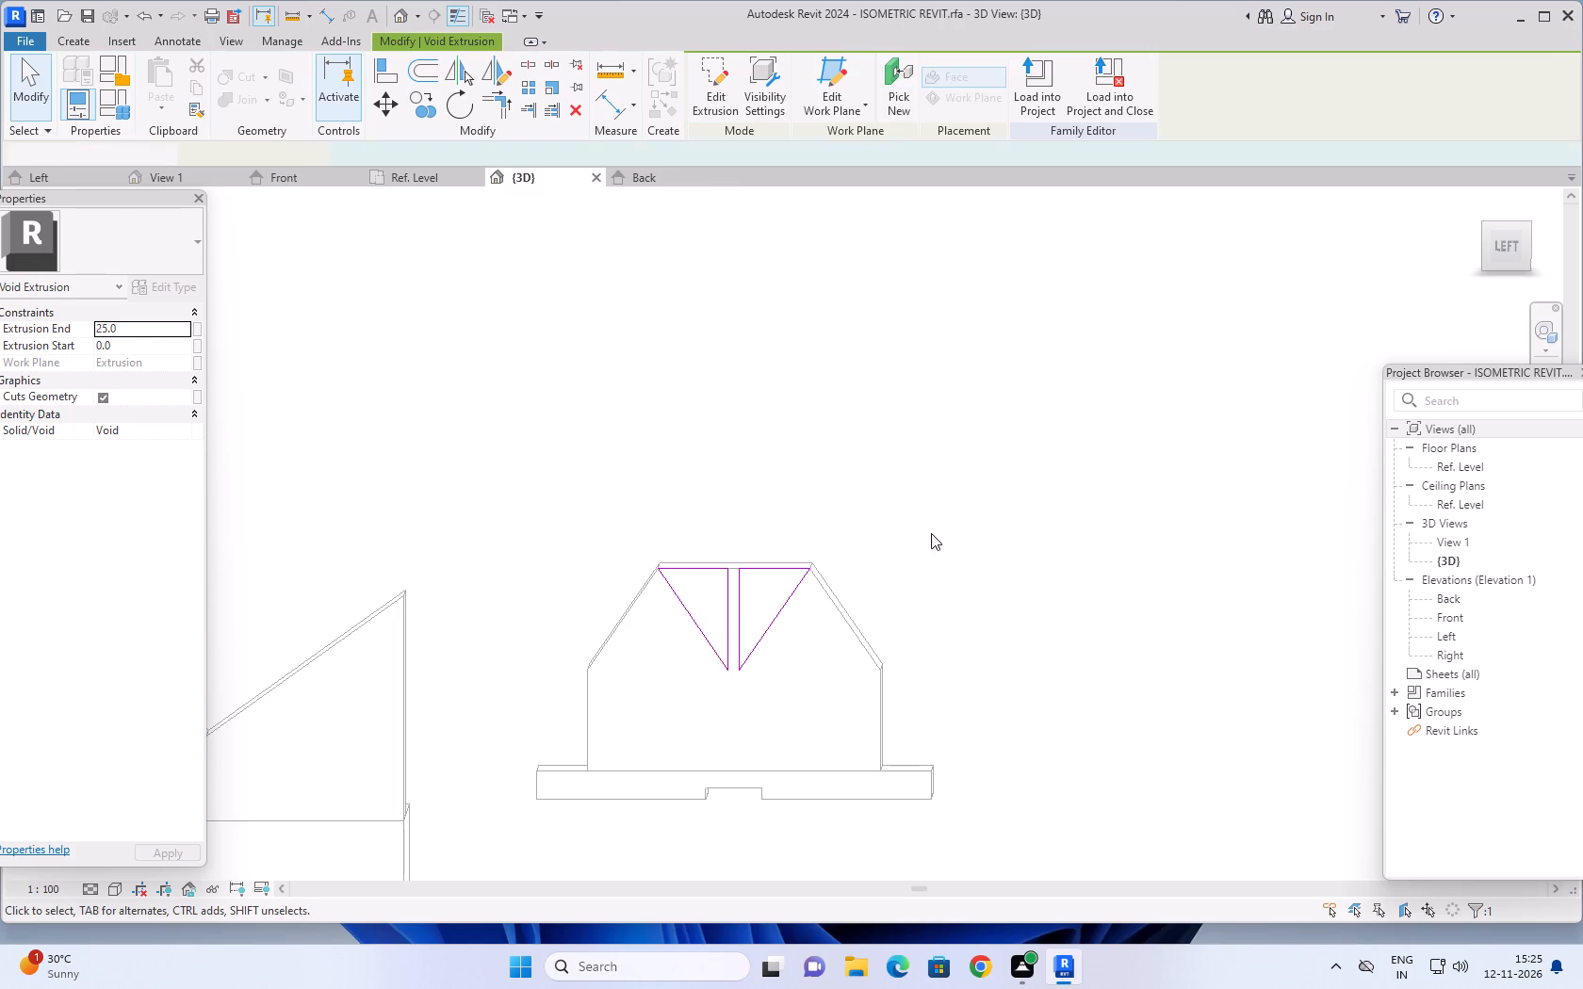
{"action": "left_click", "coordinate": [1004, 562]}
{"action": "scroll", "coordinate": [1031, 679], "scroll_direction": "down", "scroll_amount": 1}
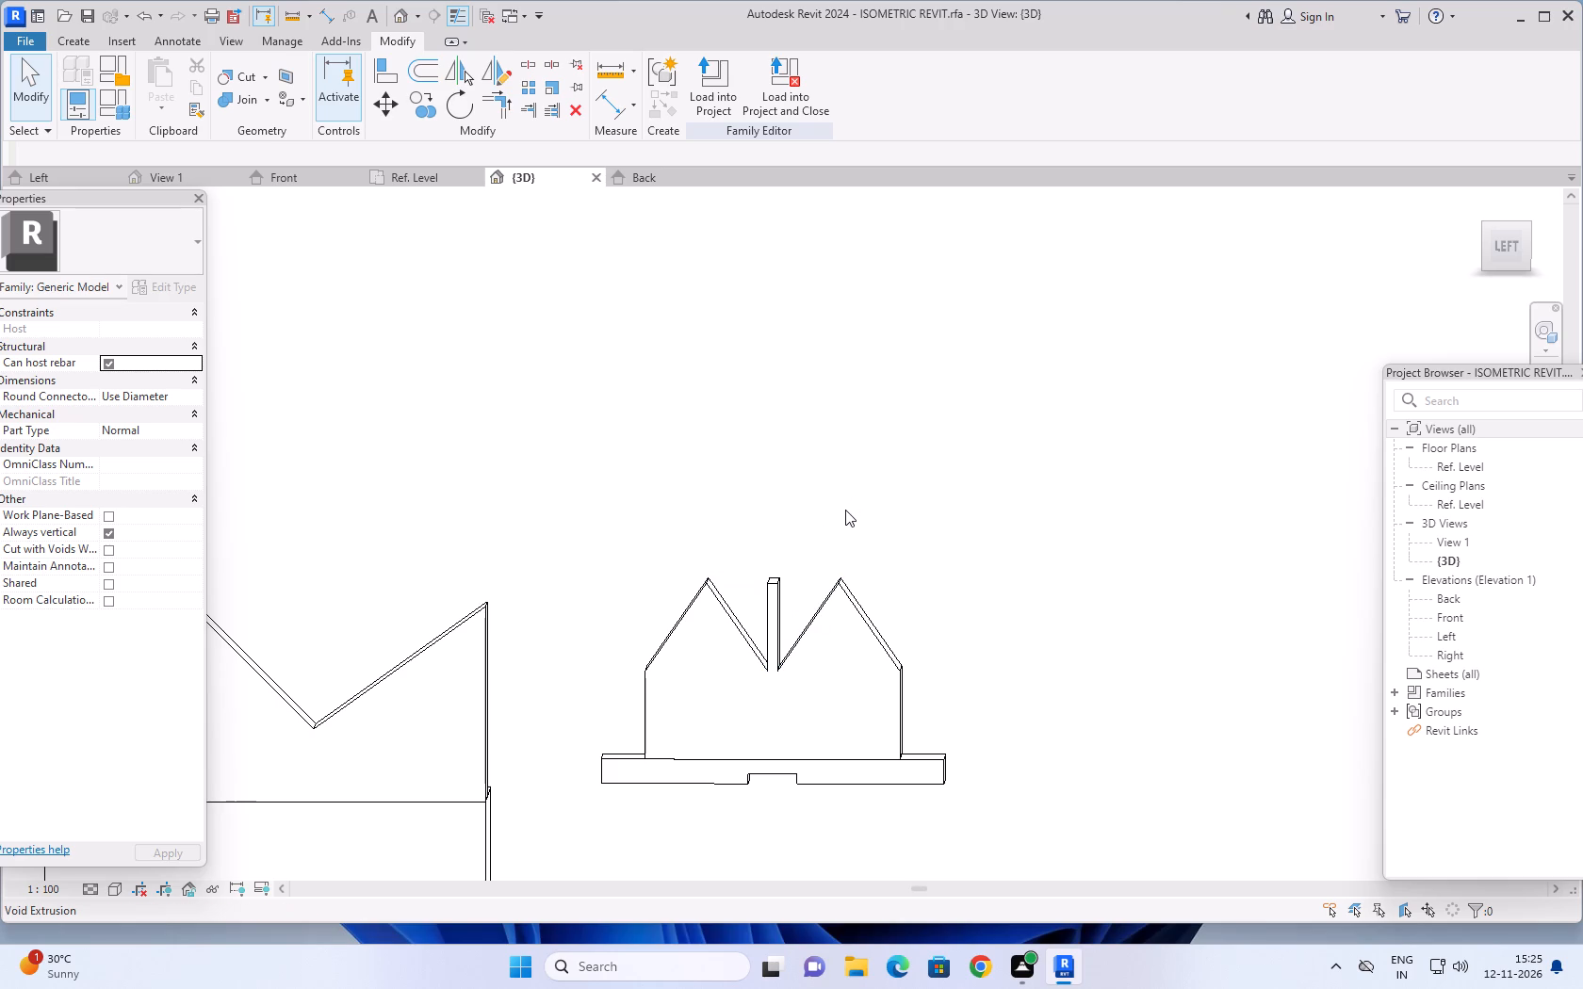
Examine the cut upright plate and the thin strip left between its two peaks from the front and above.
{"action": "scroll", "coordinate": [836, 530], "scroll_direction": "up", "scroll_amount": 2}
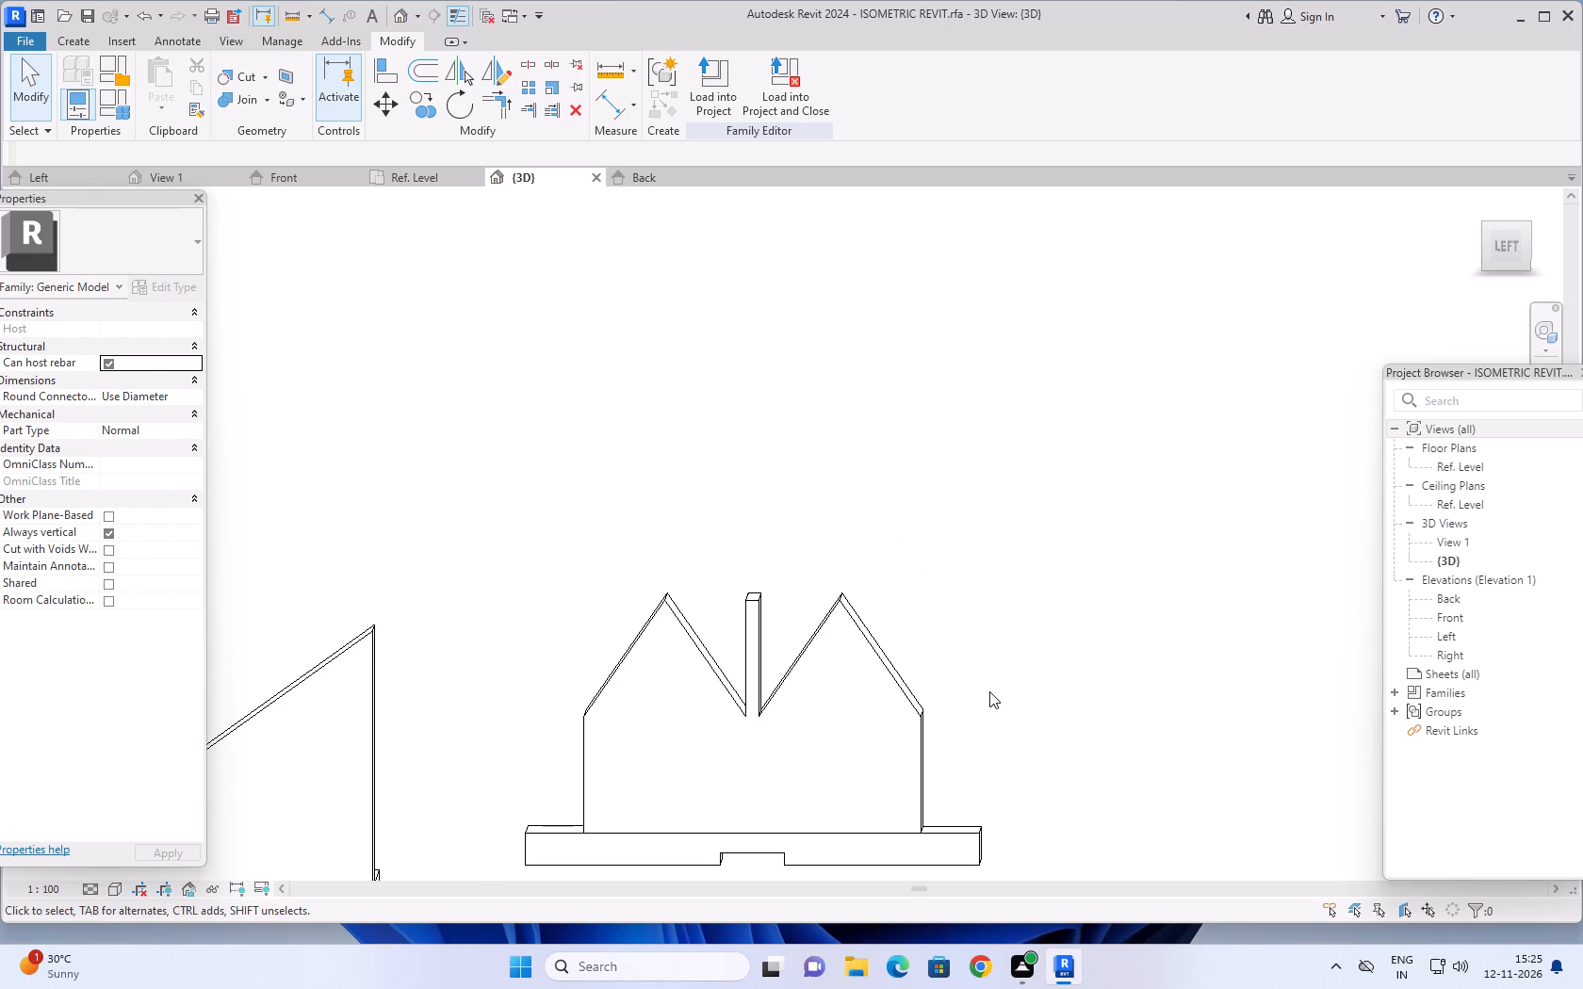
{"action": "middle_click_drag", "start_coordinate": [988, 725], "coordinate": [898, 776], "text": "shift"}
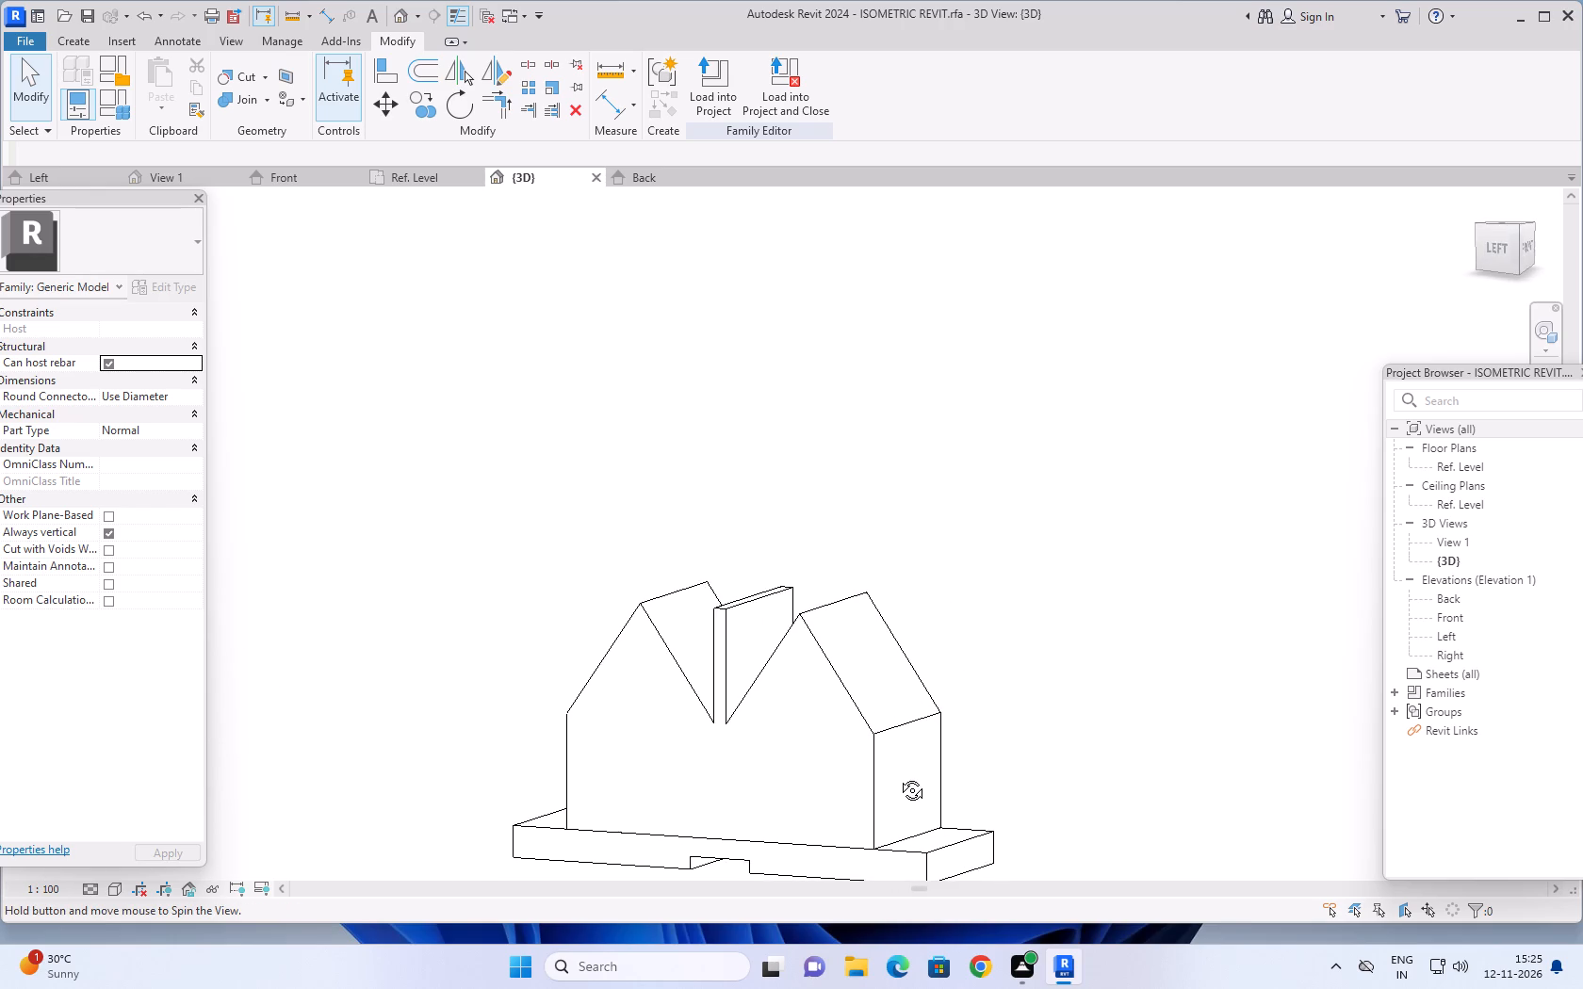
{"action": "middle_click_drag", "start_coordinate": [898, 776], "coordinate": [903, 796], "text": "shift"}
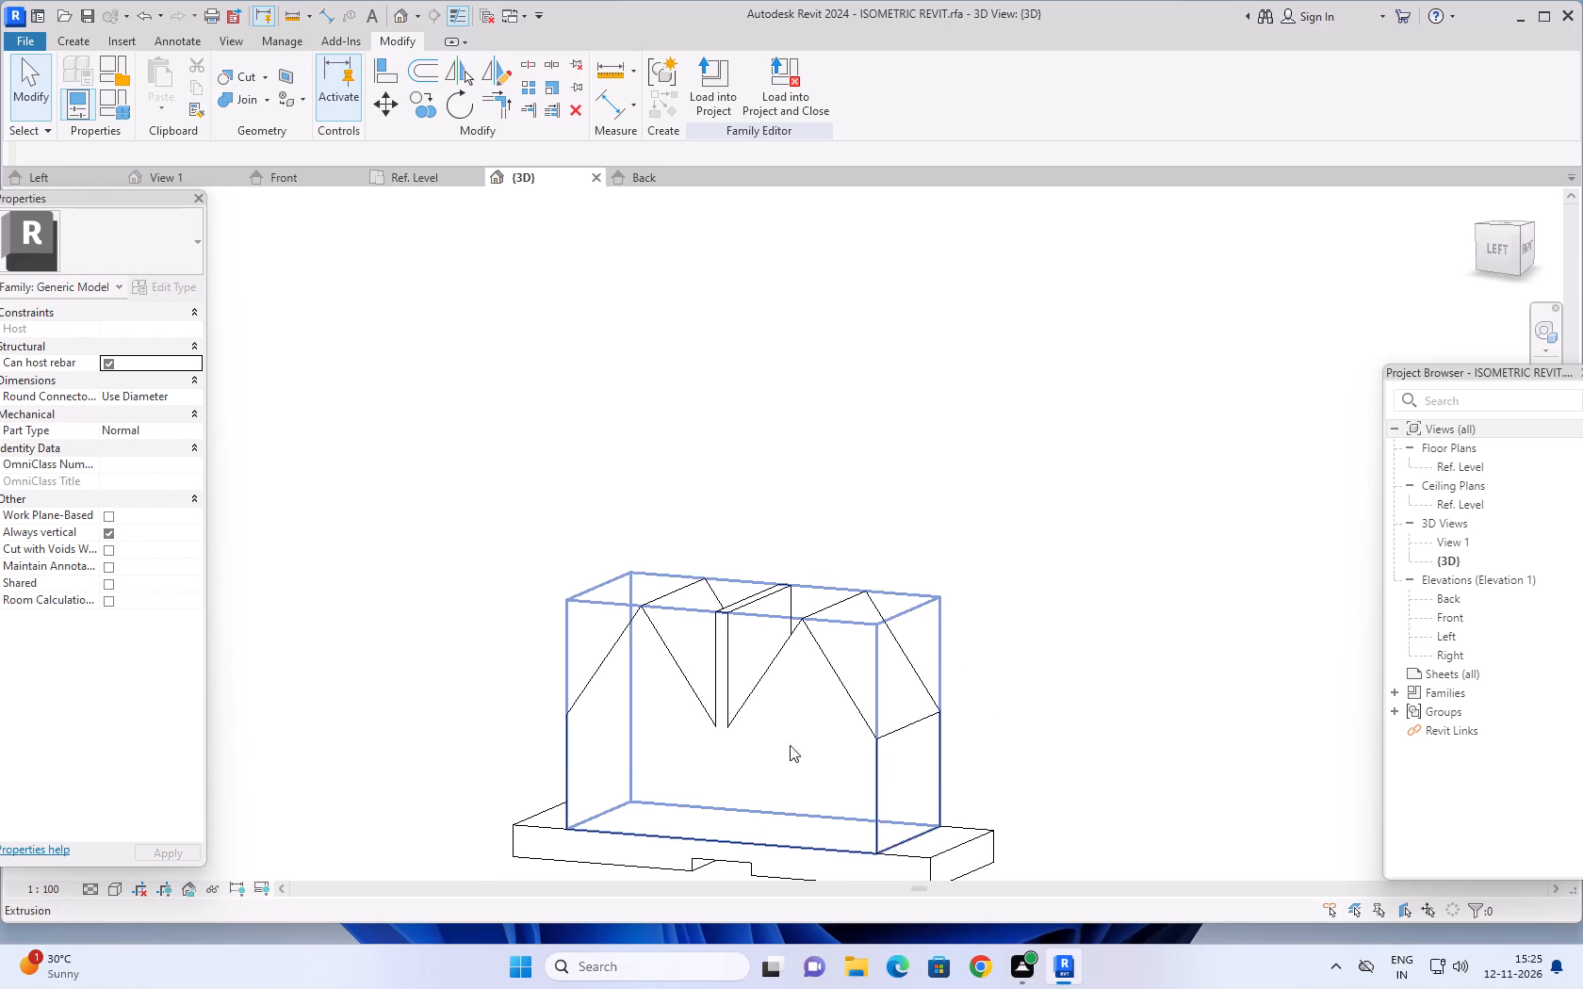
{"action": "middle_click_drag", "start_coordinate": [1000, 570], "coordinate": [1030, 629]}
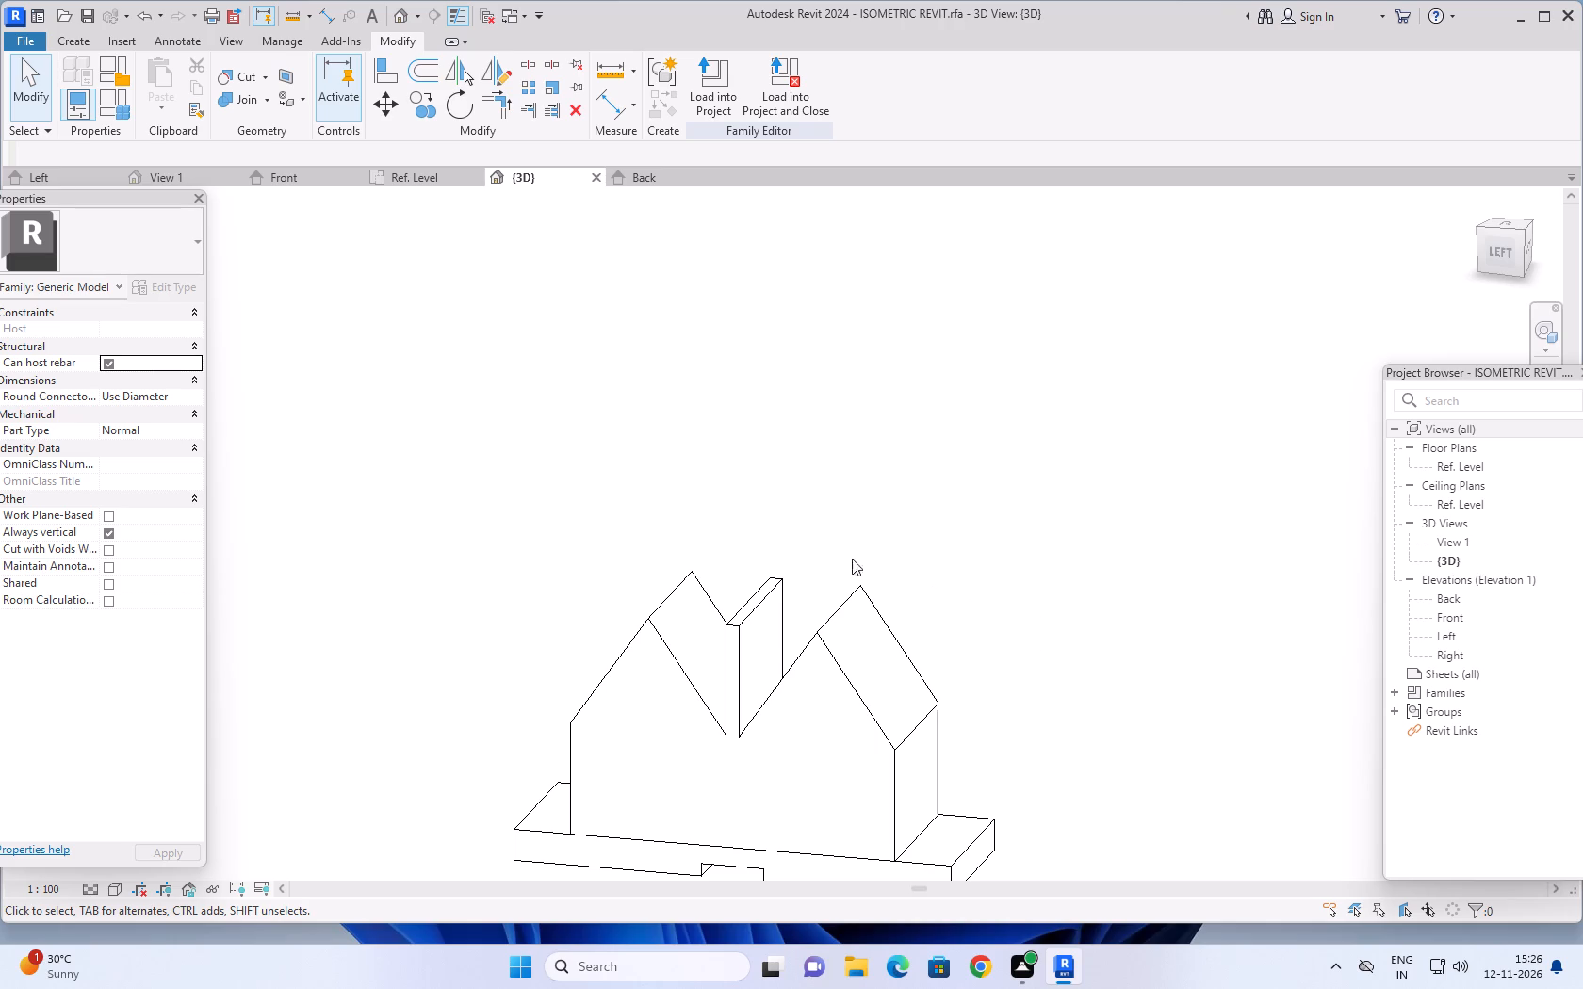
{"action": "middle_click_drag", "start_coordinate": [775, 498], "coordinate": [821, 717], "text": "shift"}
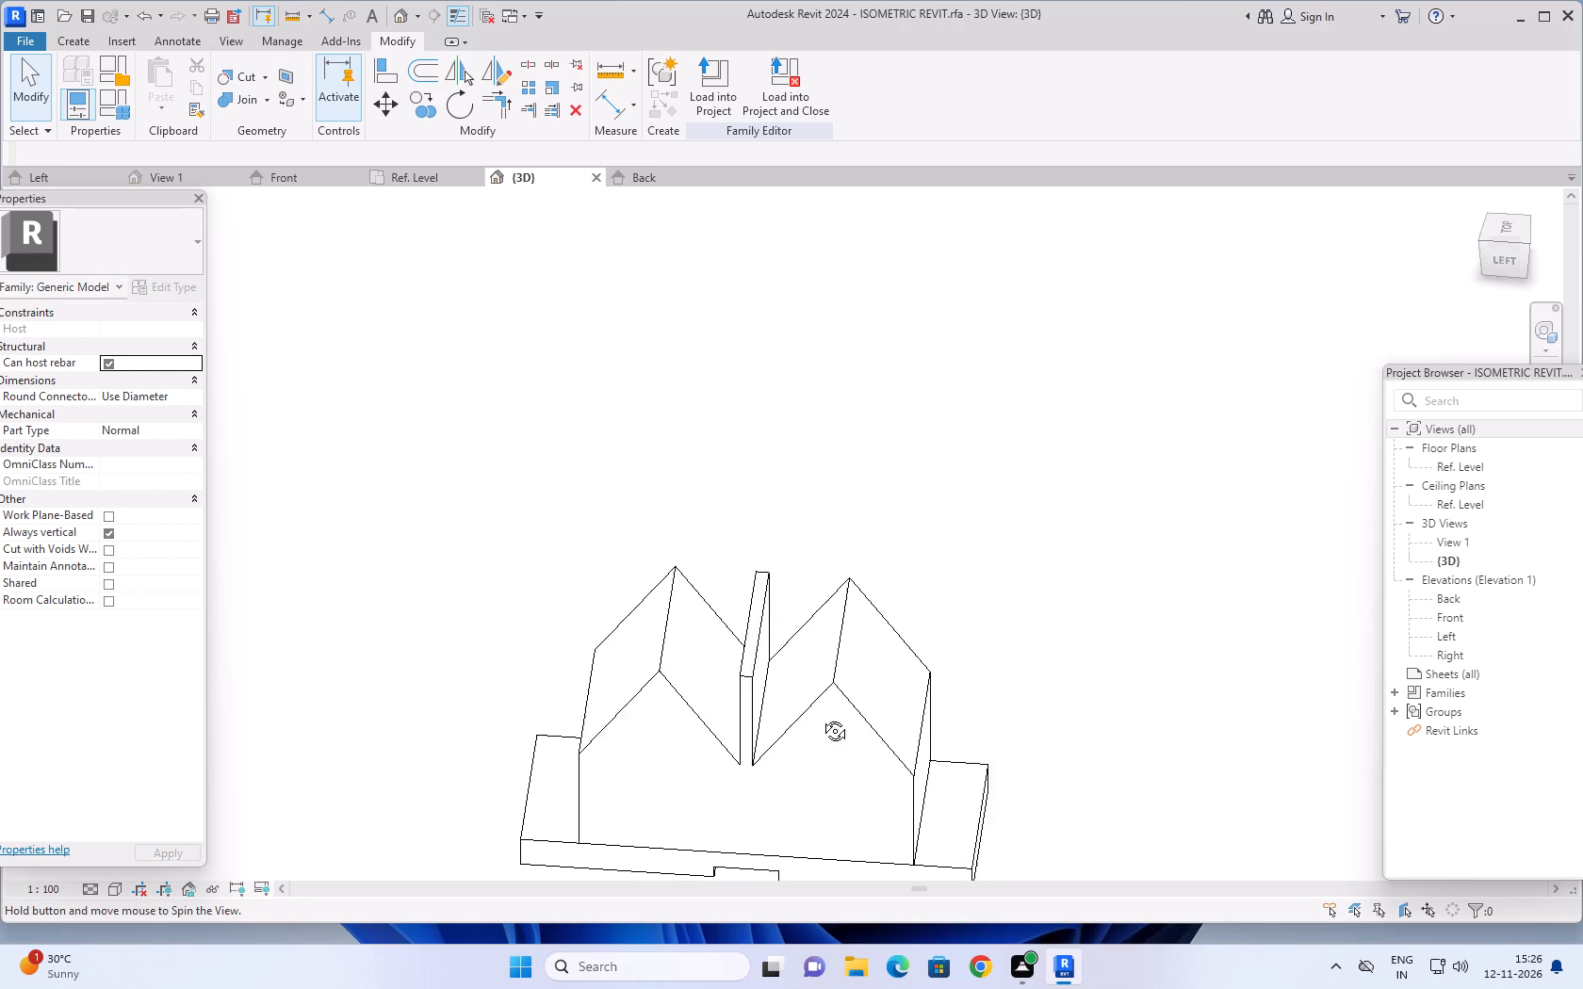
{"action": "middle_click_drag", "start_coordinate": [821, 717], "coordinate": [834, 770], "text": "shift"}
{"action": "middle_click_drag", "start_coordinate": [797, 441], "coordinate": [816, 735], "text": "shift"}
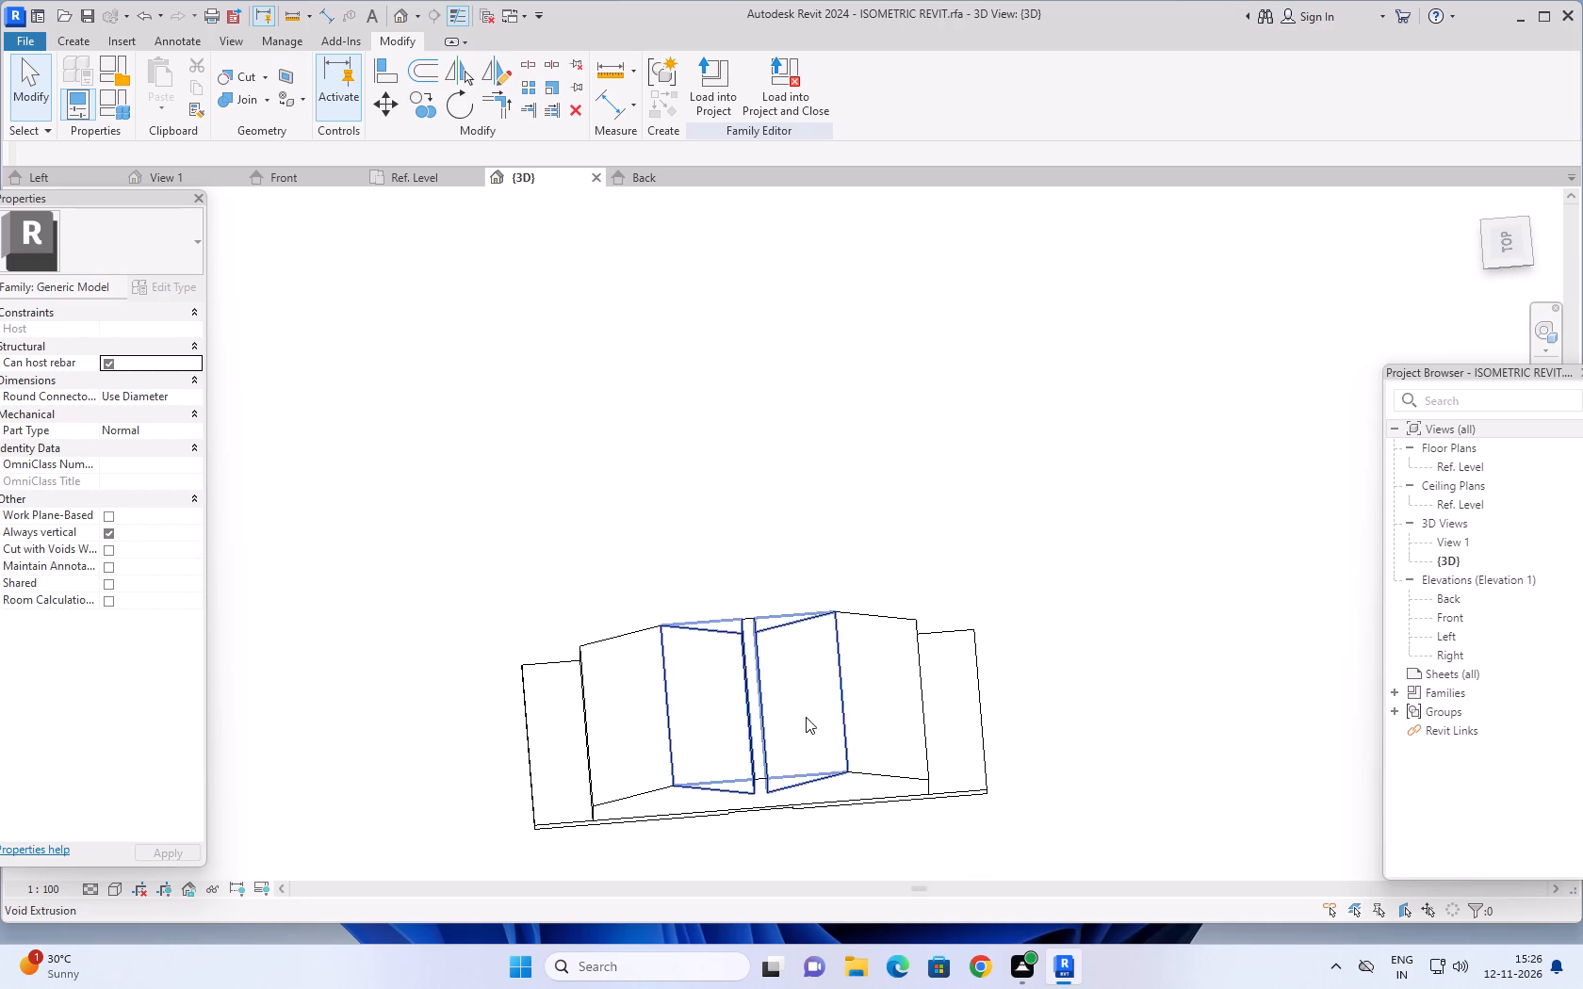
{"action": "middle_click_drag", "start_coordinate": [750, 538], "coordinate": [742, 569]}
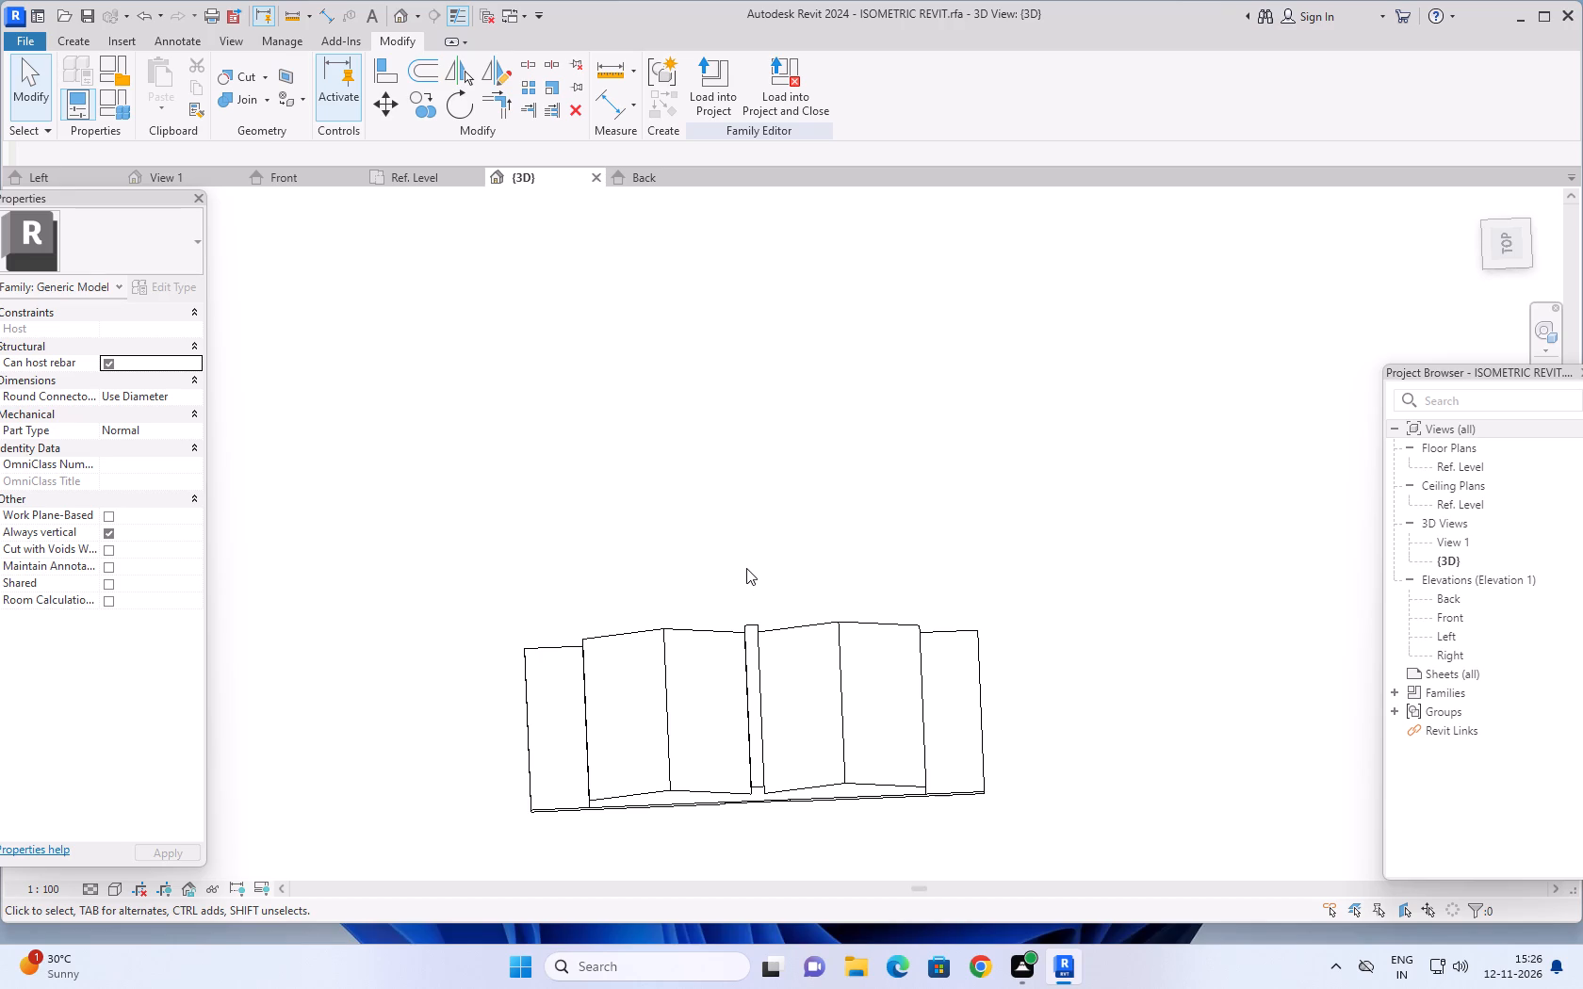
{"action": "middle_click_drag", "start_coordinate": [743, 570], "coordinate": [743, 319]}
{"action": "middle_click_drag", "start_coordinate": [724, 464], "coordinate": [721, 392], "text": "shift"}
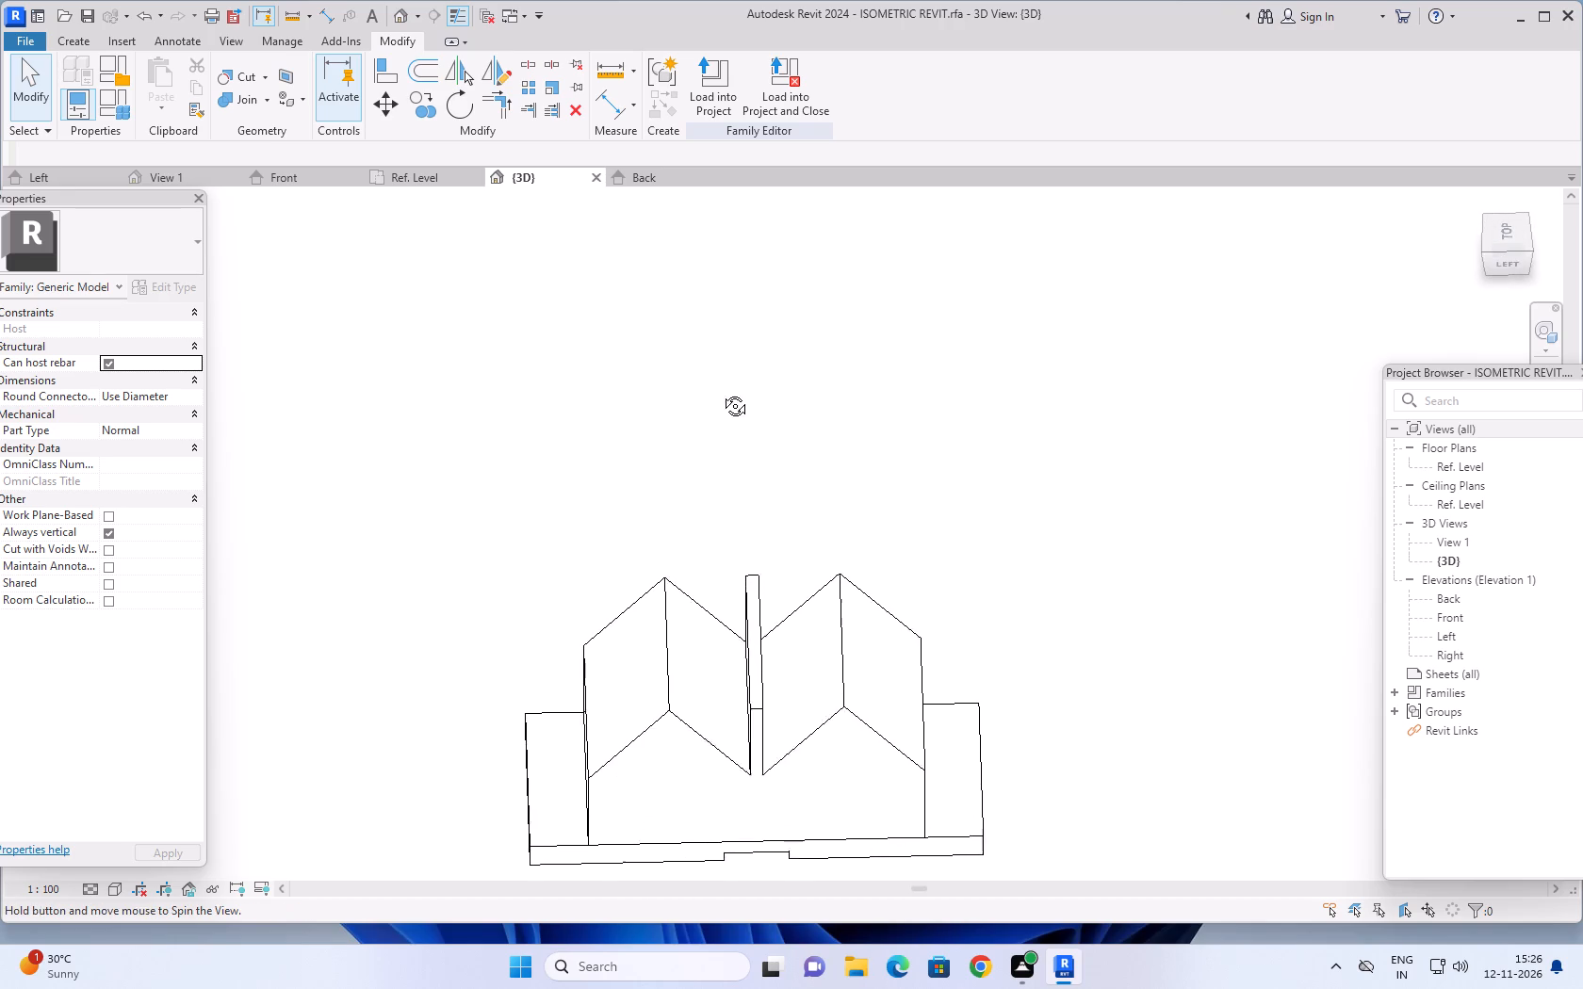
{"action": "middle_click_drag", "start_coordinate": [721, 392], "coordinate": [721, 297], "text": "shift"}
{"action": "middle_click_drag", "start_coordinate": [700, 383], "coordinate": [709, 269]}
{"action": "middle_click_drag", "start_coordinate": [688, 331], "coordinate": [679, 320]}
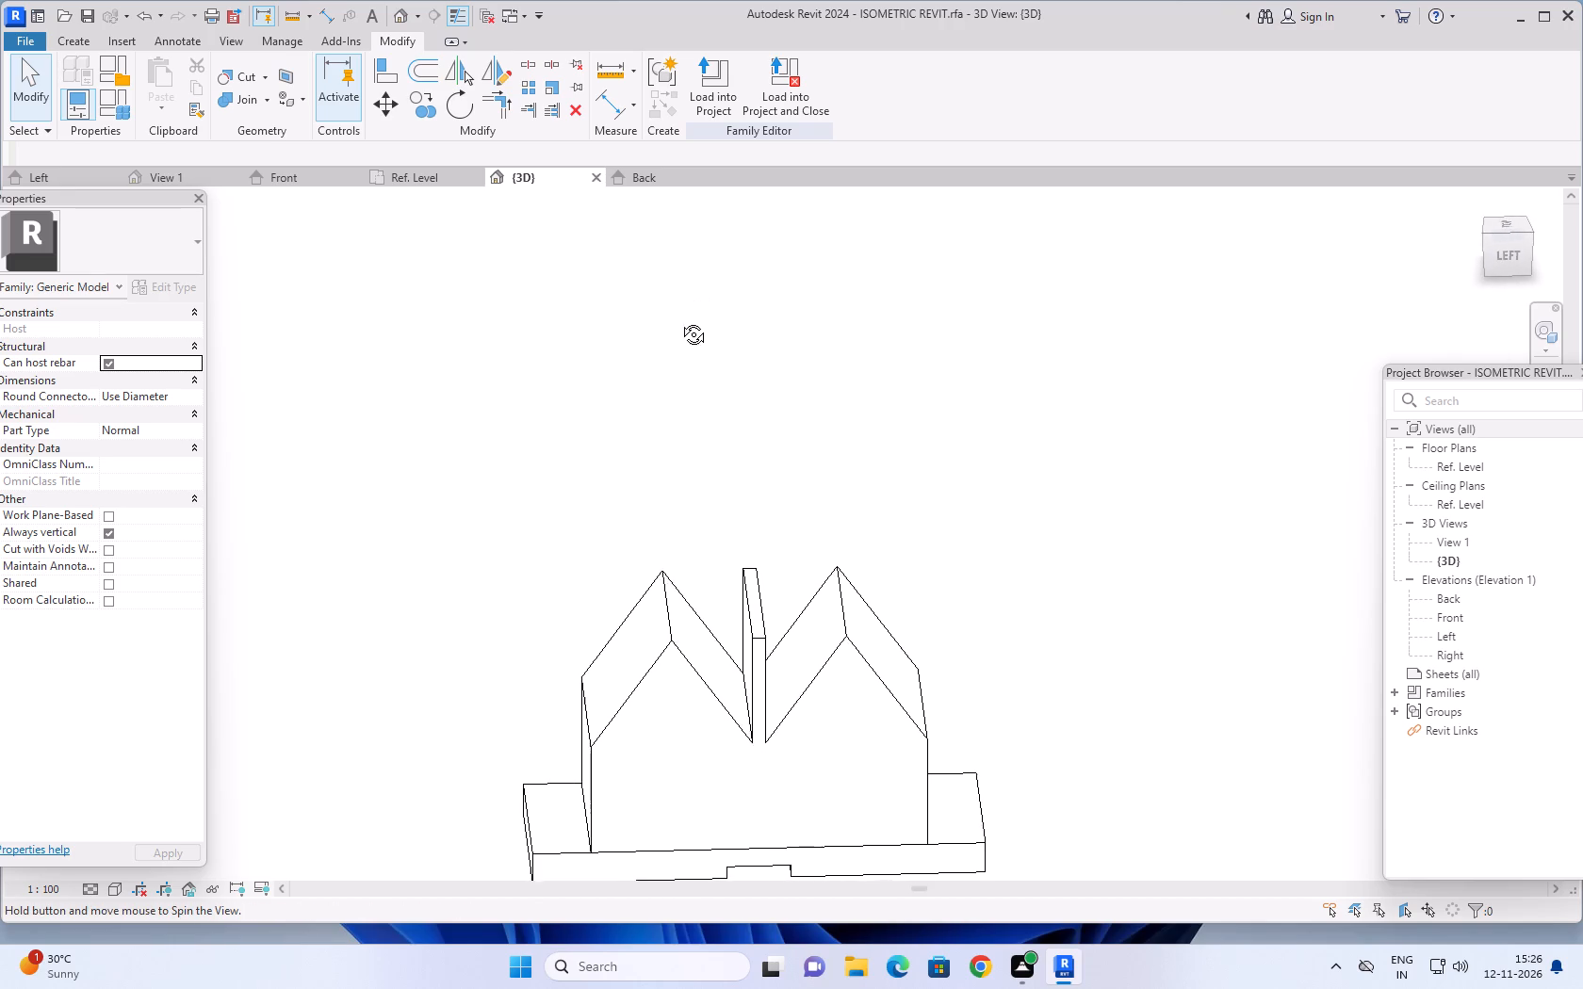
{"action": "middle_click_drag", "start_coordinate": [679, 320], "coordinate": [667, 294]}
{"action": "middle_click_drag", "start_coordinate": [667, 294], "coordinate": [642, 306], "text": "shift"}
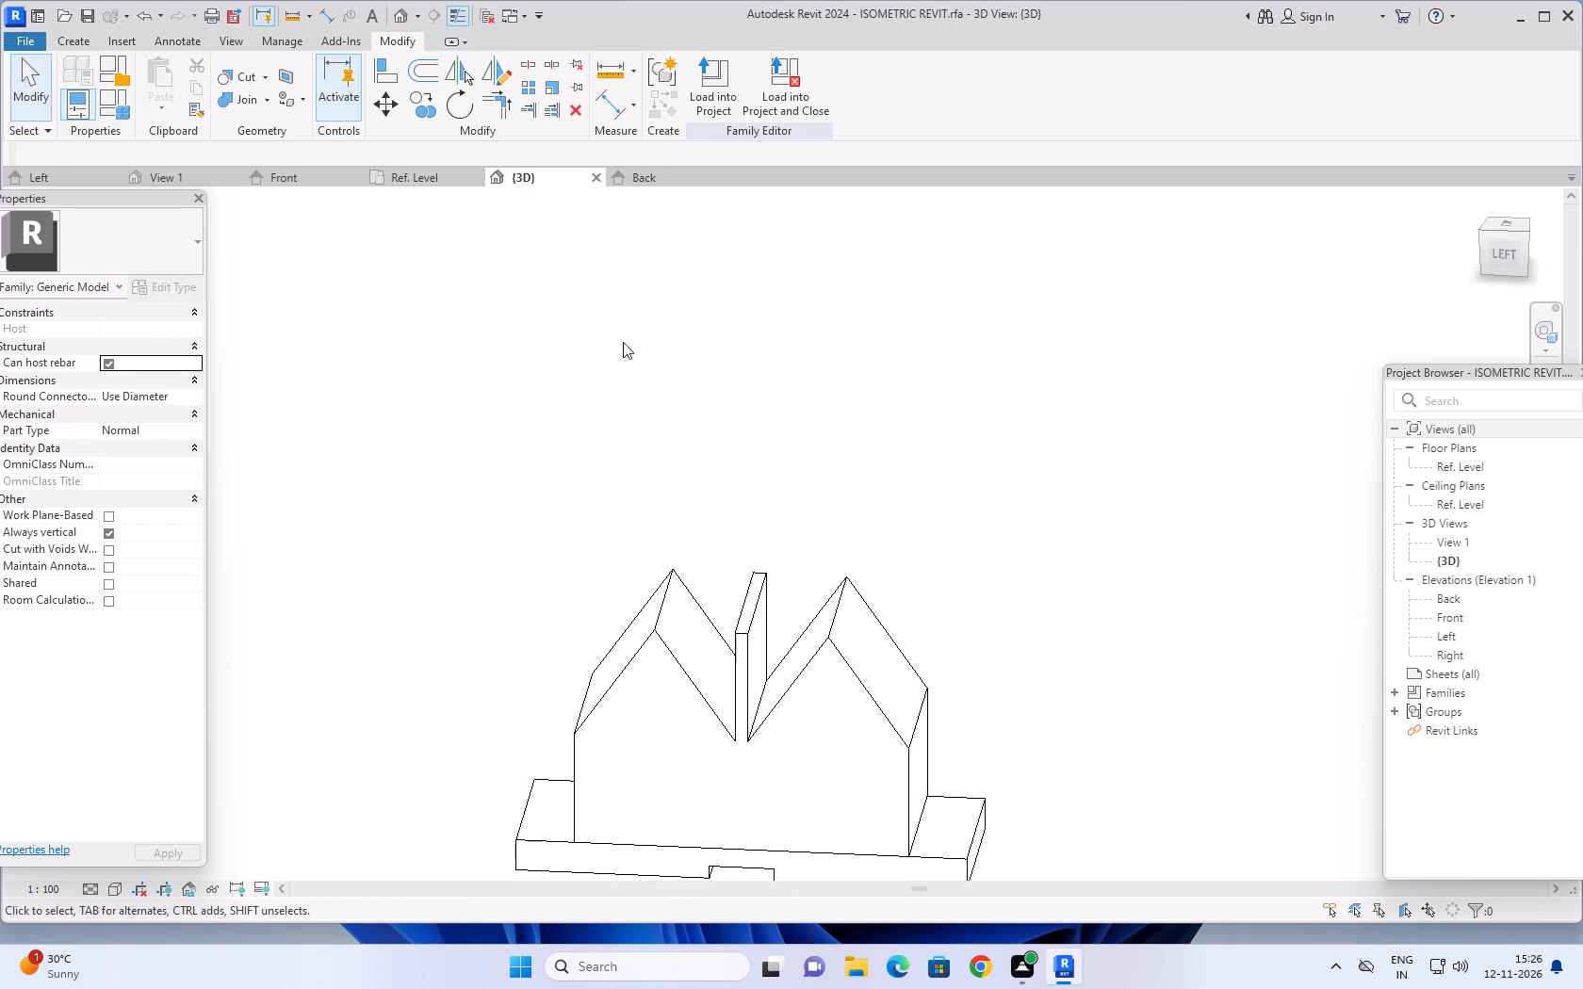
{"action": "middle_click_drag", "start_coordinate": [595, 394], "coordinate": [612, 283]}
{"action": "middle_click_drag", "start_coordinate": [577, 374], "coordinate": [565, 370]}
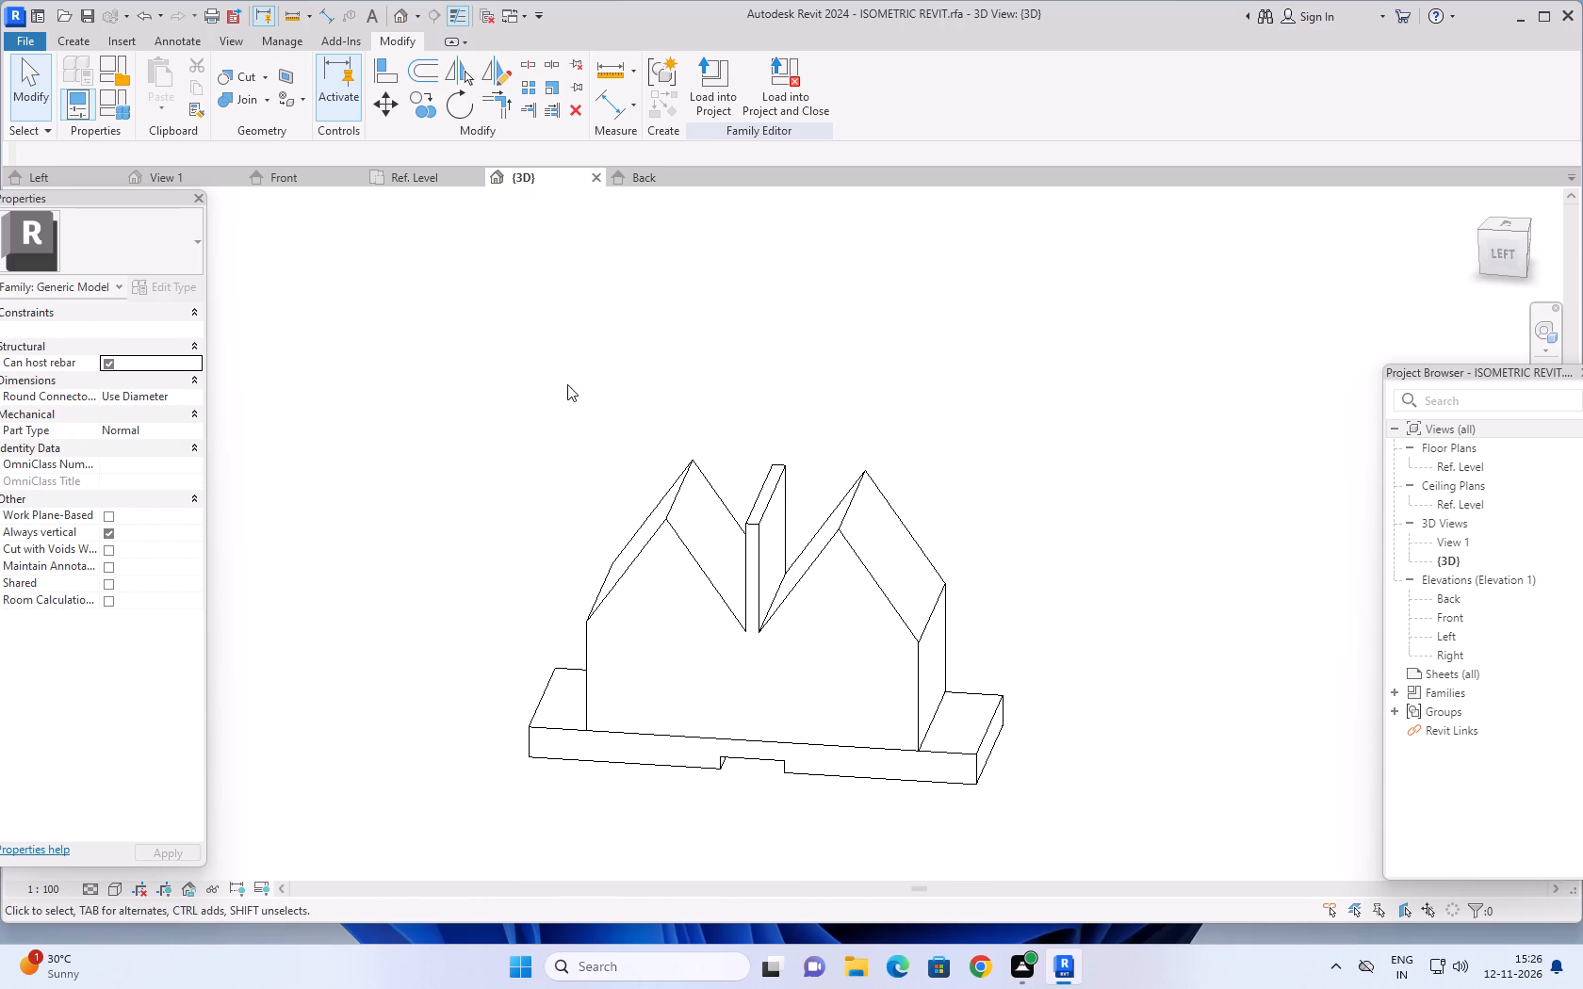
{"action": "middle_click_drag", "start_coordinate": [531, 509], "coordinate": [547, 440]}
{"action": "scroll", "coordinate": [662, 624], "scroll_direction": "up", "scroll_amount": 4}
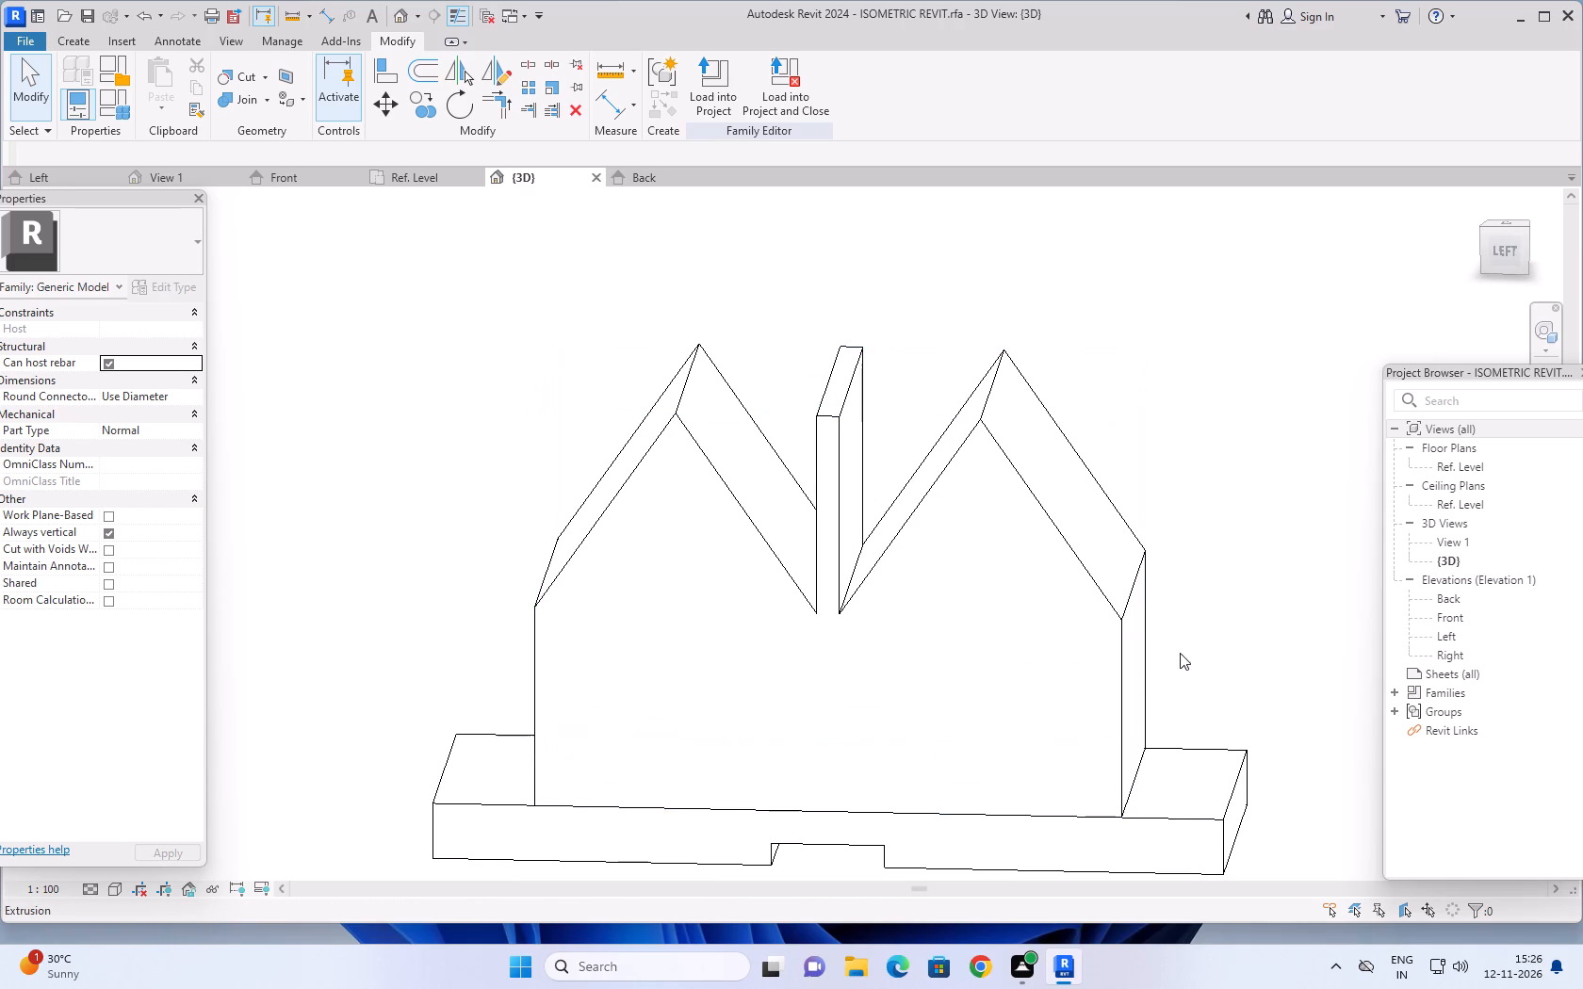
{"action": "middle_click_drag", "start_coordinate": [1196, 646], "coordinate": [1211, 581], "text": "shift"}
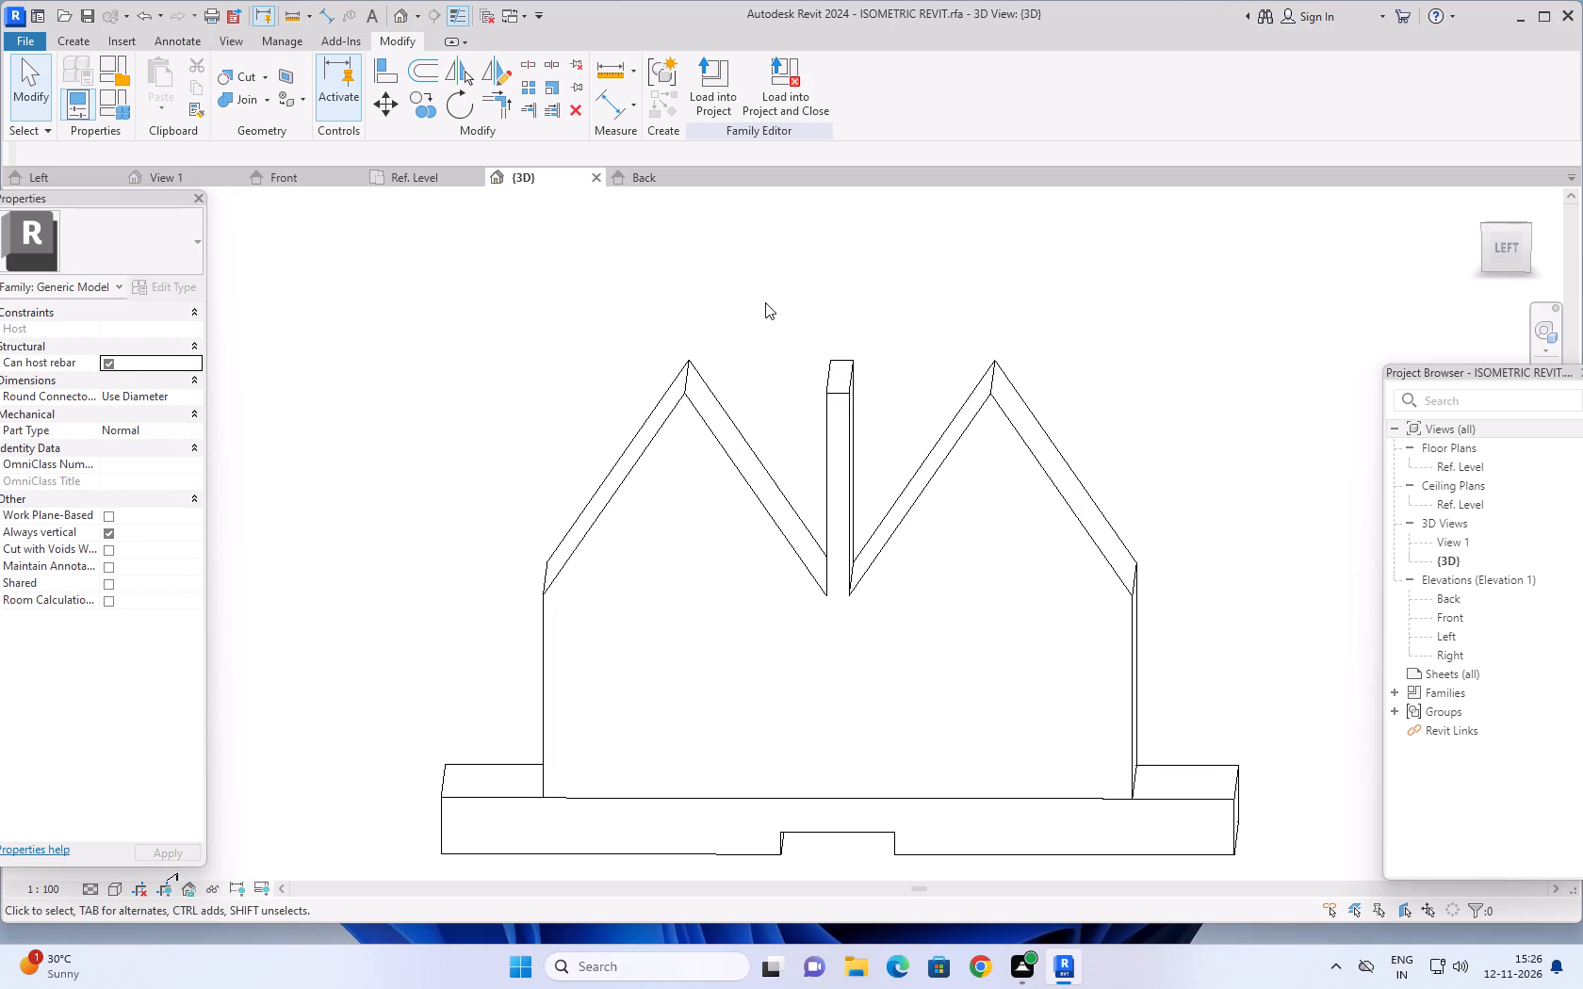
{"action": "middle_click_drag", "start_coordinate": [765, 302], "coordinate": [710, 375]}
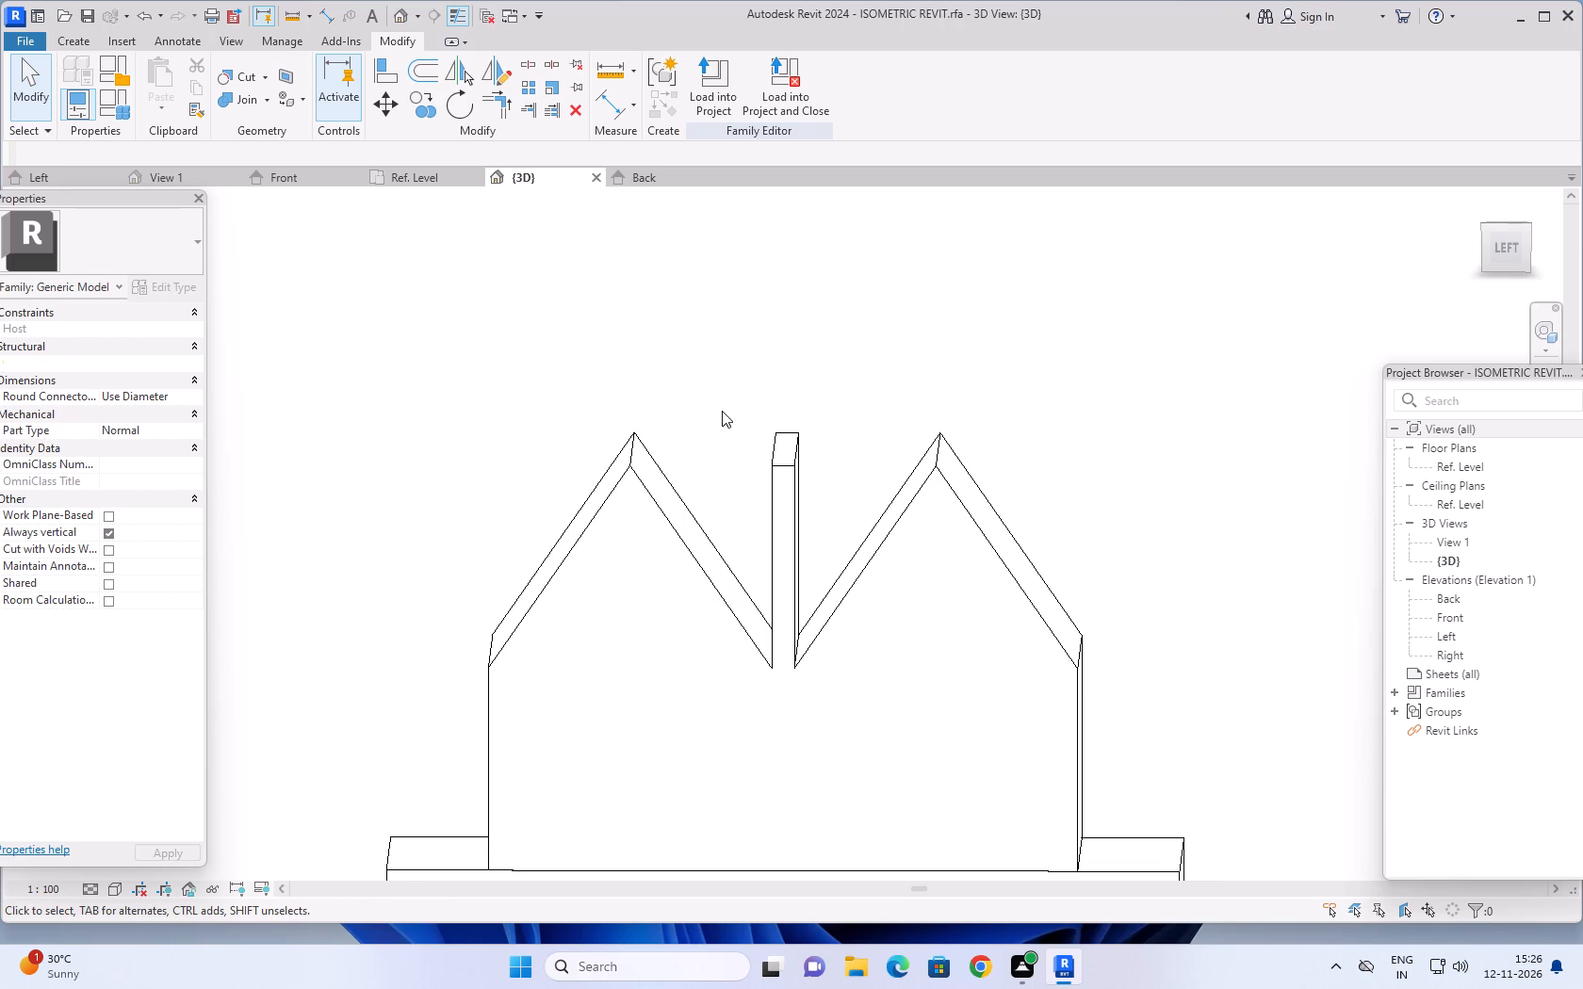
{"action": "middle_click_drag", "start_coordinate": [726, 413], "coordinate": [728, 358], "text": "shift"}
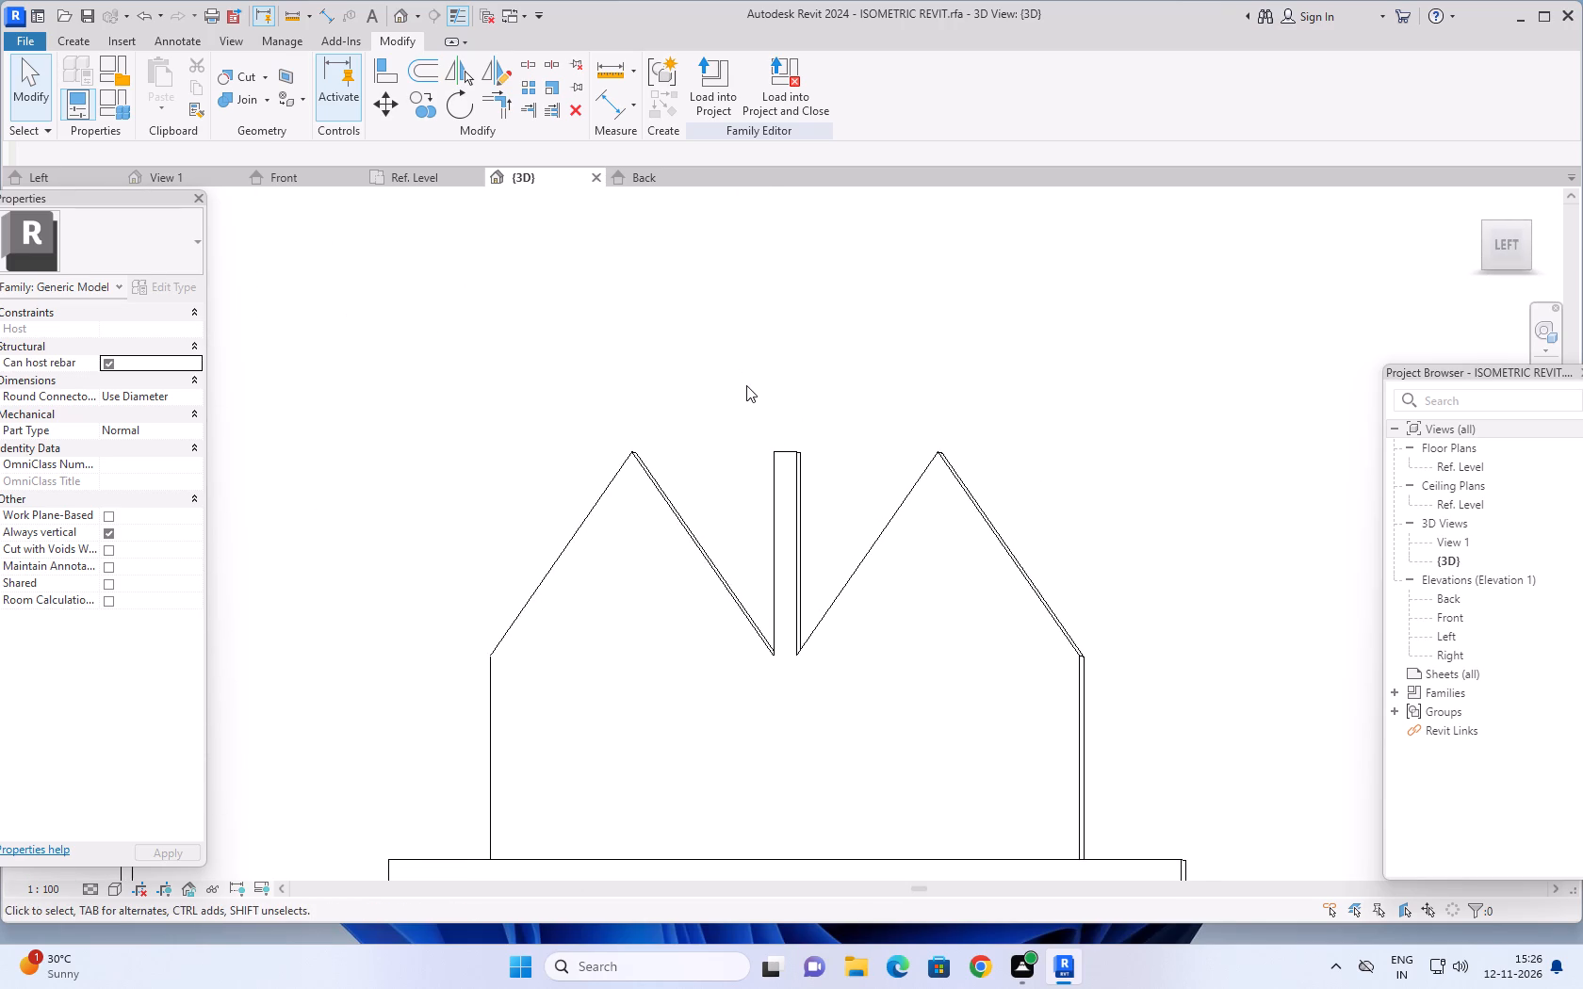
{"action": "middle_click_drag", "start_coordinate": [746, 385], "coordinate": [747, 416]}
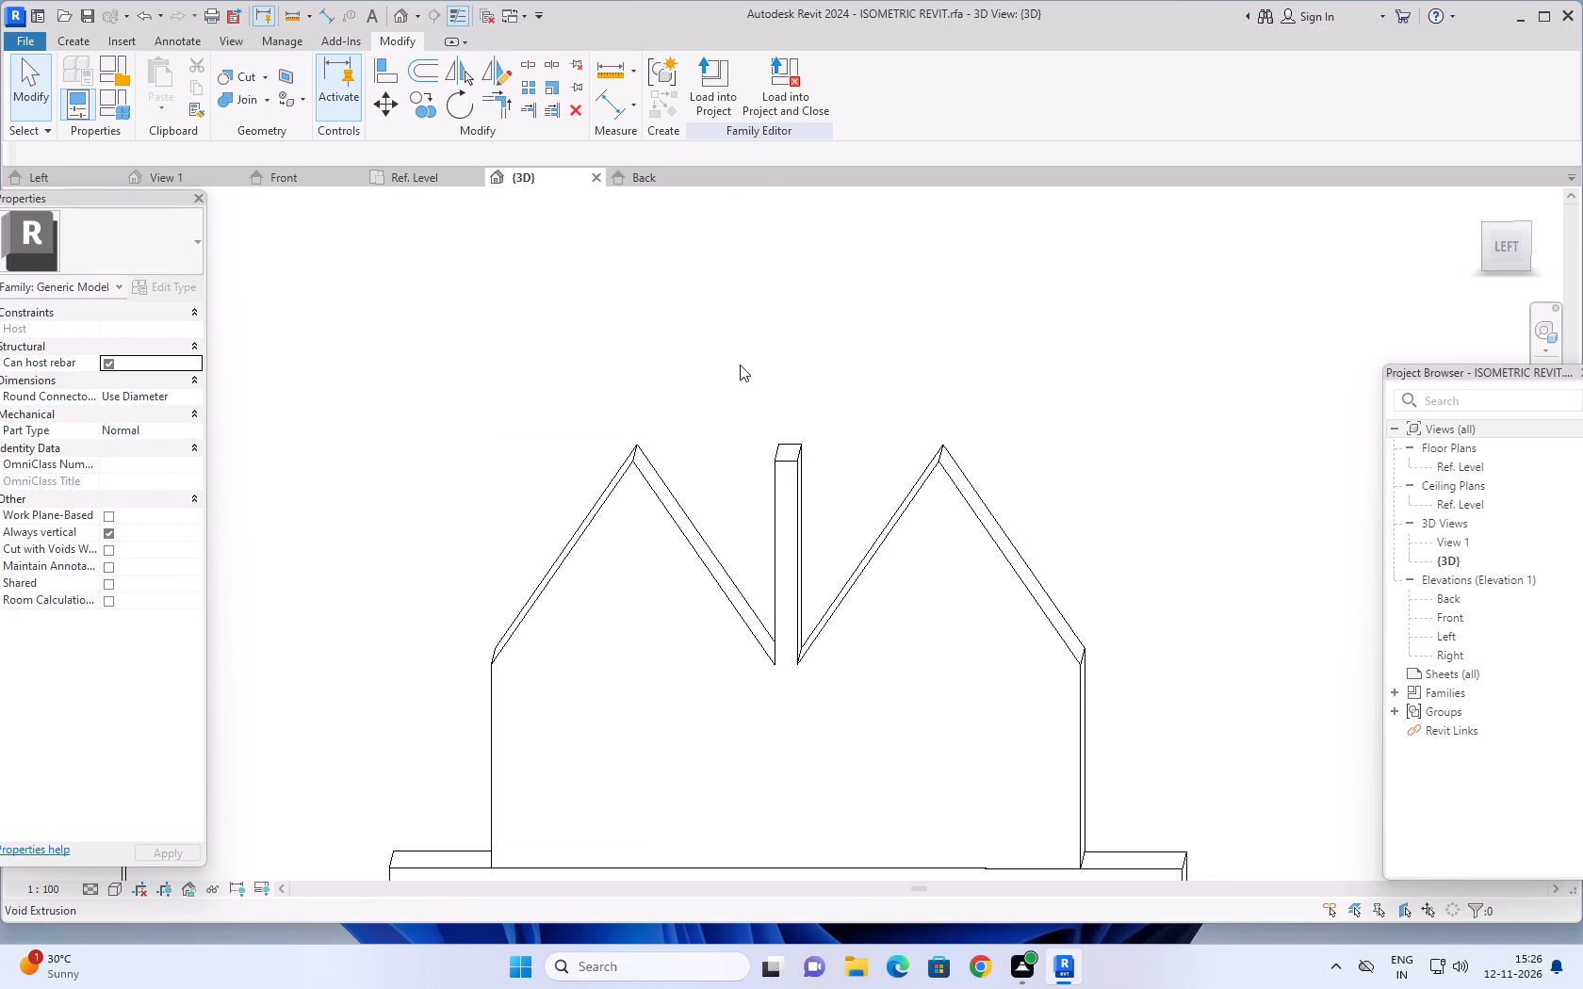
Start a new void extrusion and set its work plane on the top face of the thin centre strip.
{"action": "middle_click_drag", "start_coordinate": [743, 361], "coordinate": [769, 556], "text": "shift"}
{"action": "middle_click_drag", "start_coordinate": [804, 322], "coordinate": [773, 487], "text": "shift"}
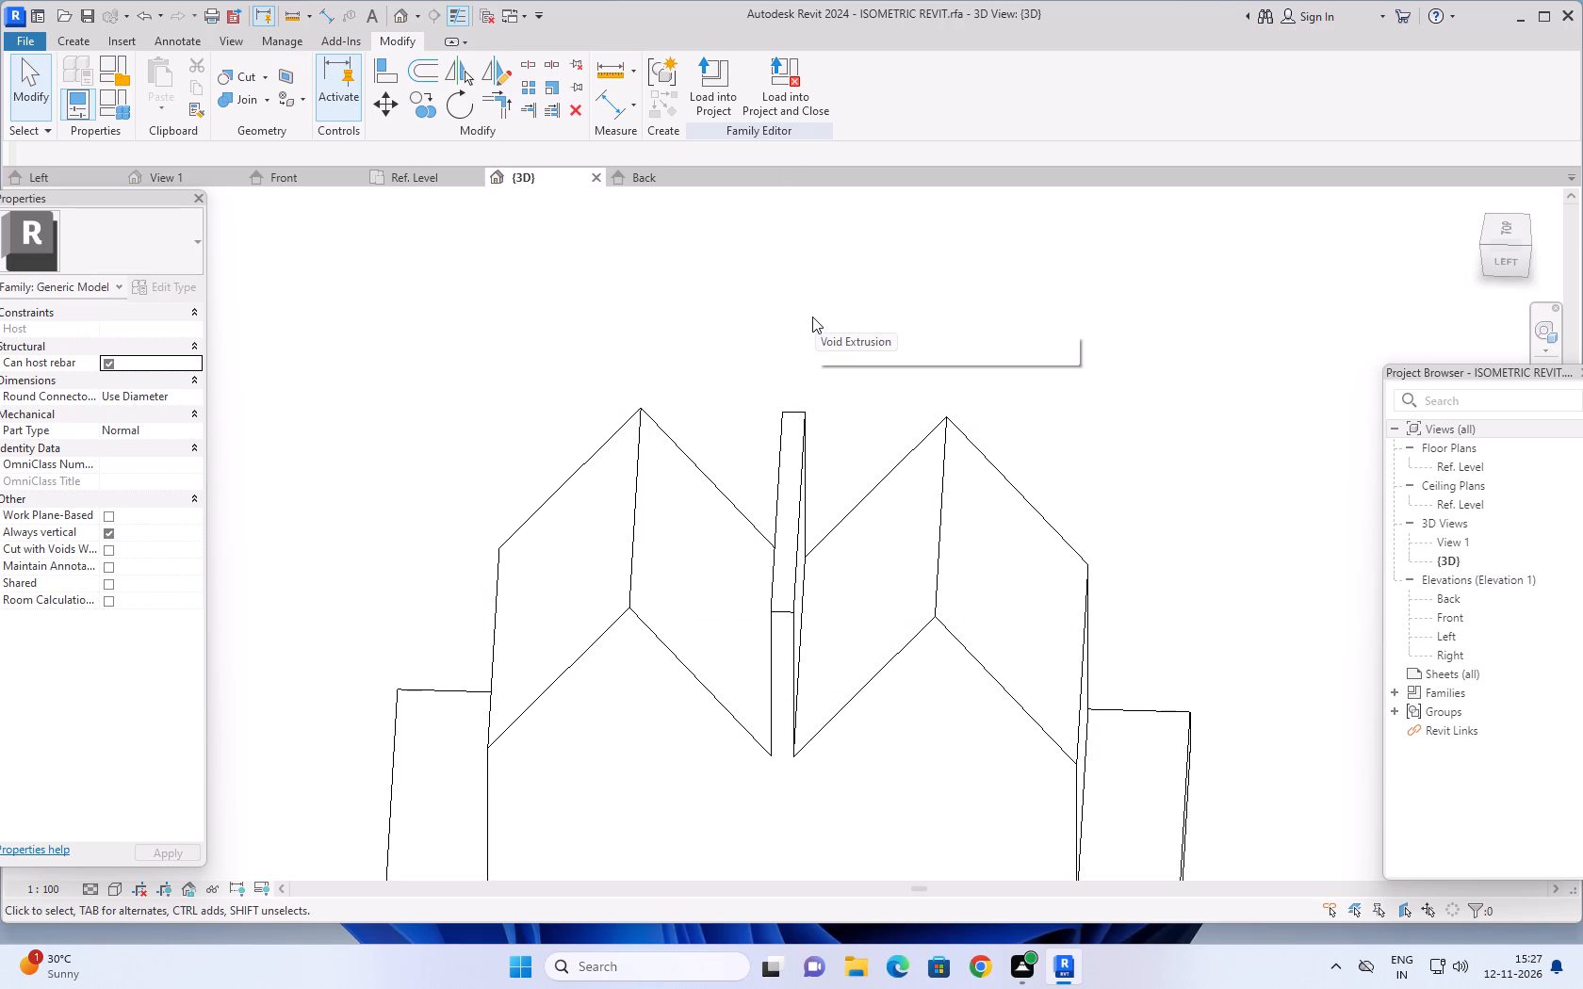
{"action": "middle_click_drag", "start_coordinate": [812, 316], "coordinate": [812, 531], "text": "shift"}
{"action": "middle_click_drag", "start_coordinate": [829, 375], "coordinate": [845, 534], "text": "shift"}
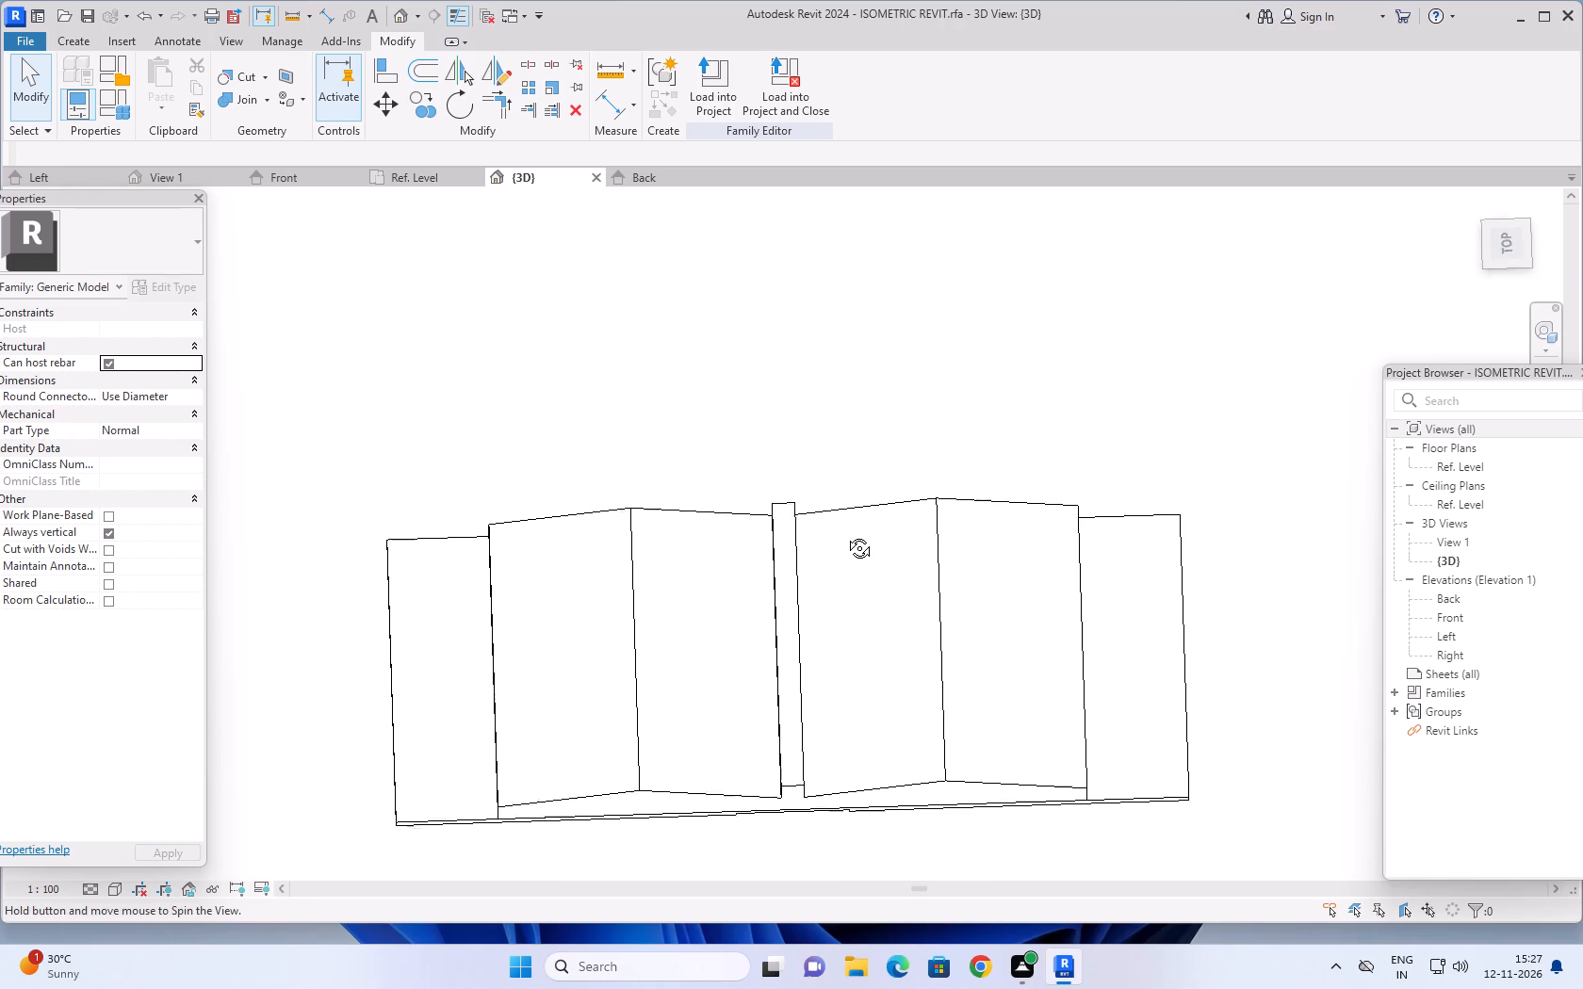
{"action": "middle_click_drag", "start_coordinate": [845, 534], "coordinate": [845, 535], "text": "shift"}
{"action": "middle_click_drag", "start_coordinate": [760, 385], "coordinate": [799, 265]}
{"action": "middle_click_drag", "start_coordinate": [796, 308], "coordinate": [784, 319], "text": "shift"}
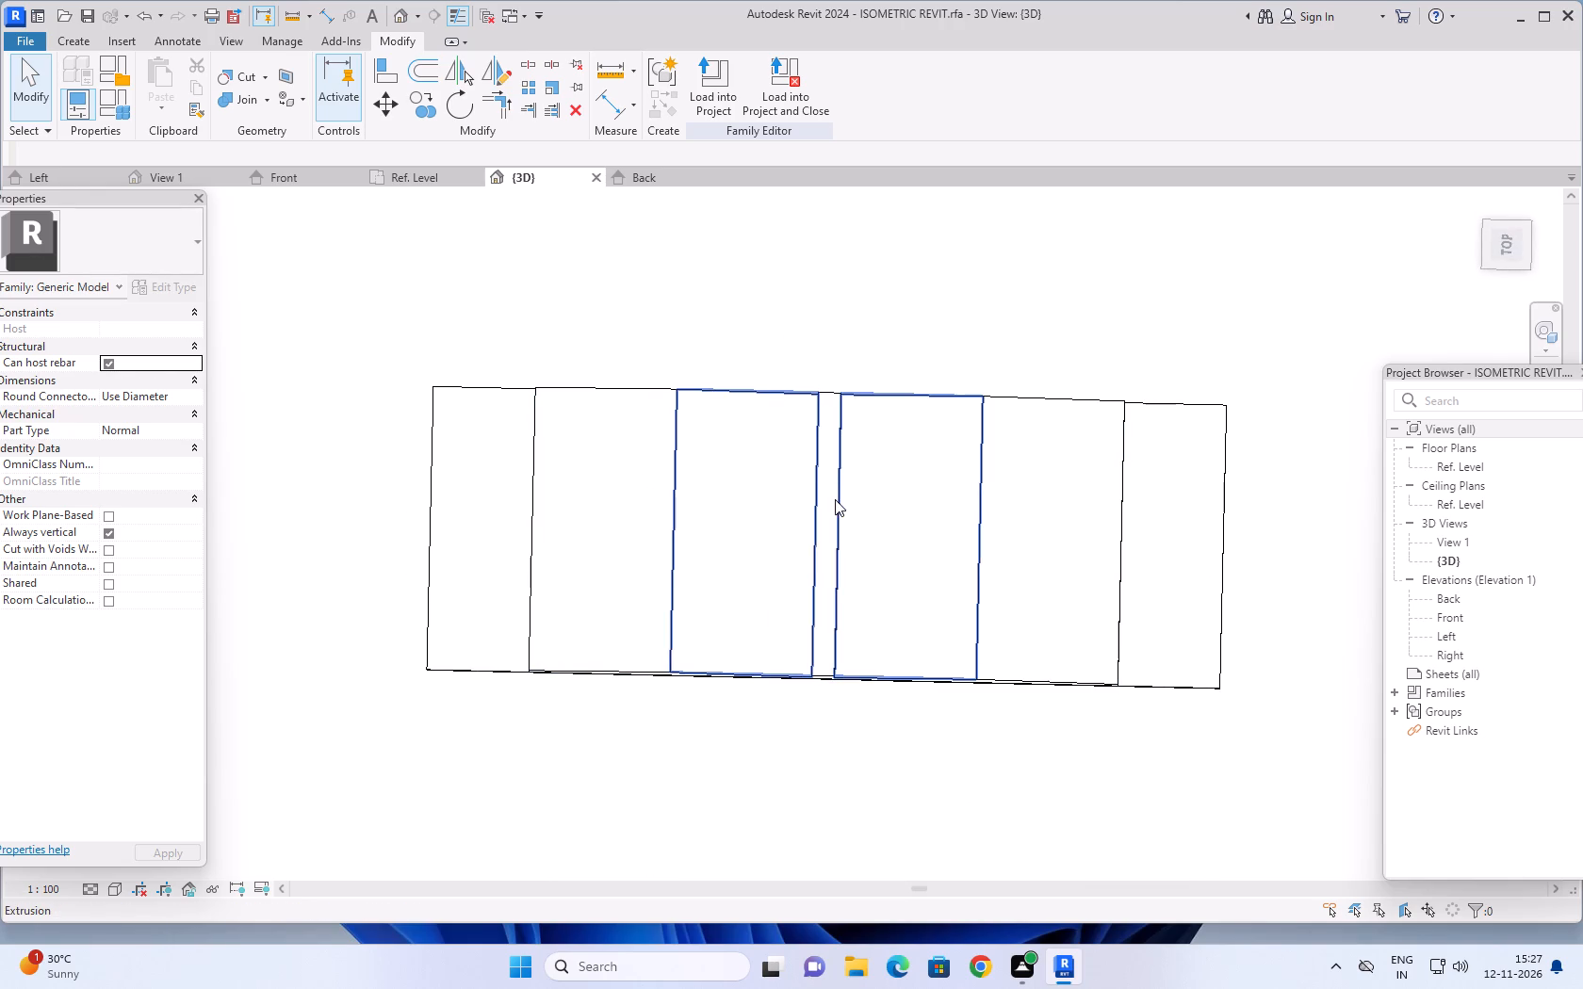
{"action": "left_click", "coordinate": [81, 41]}
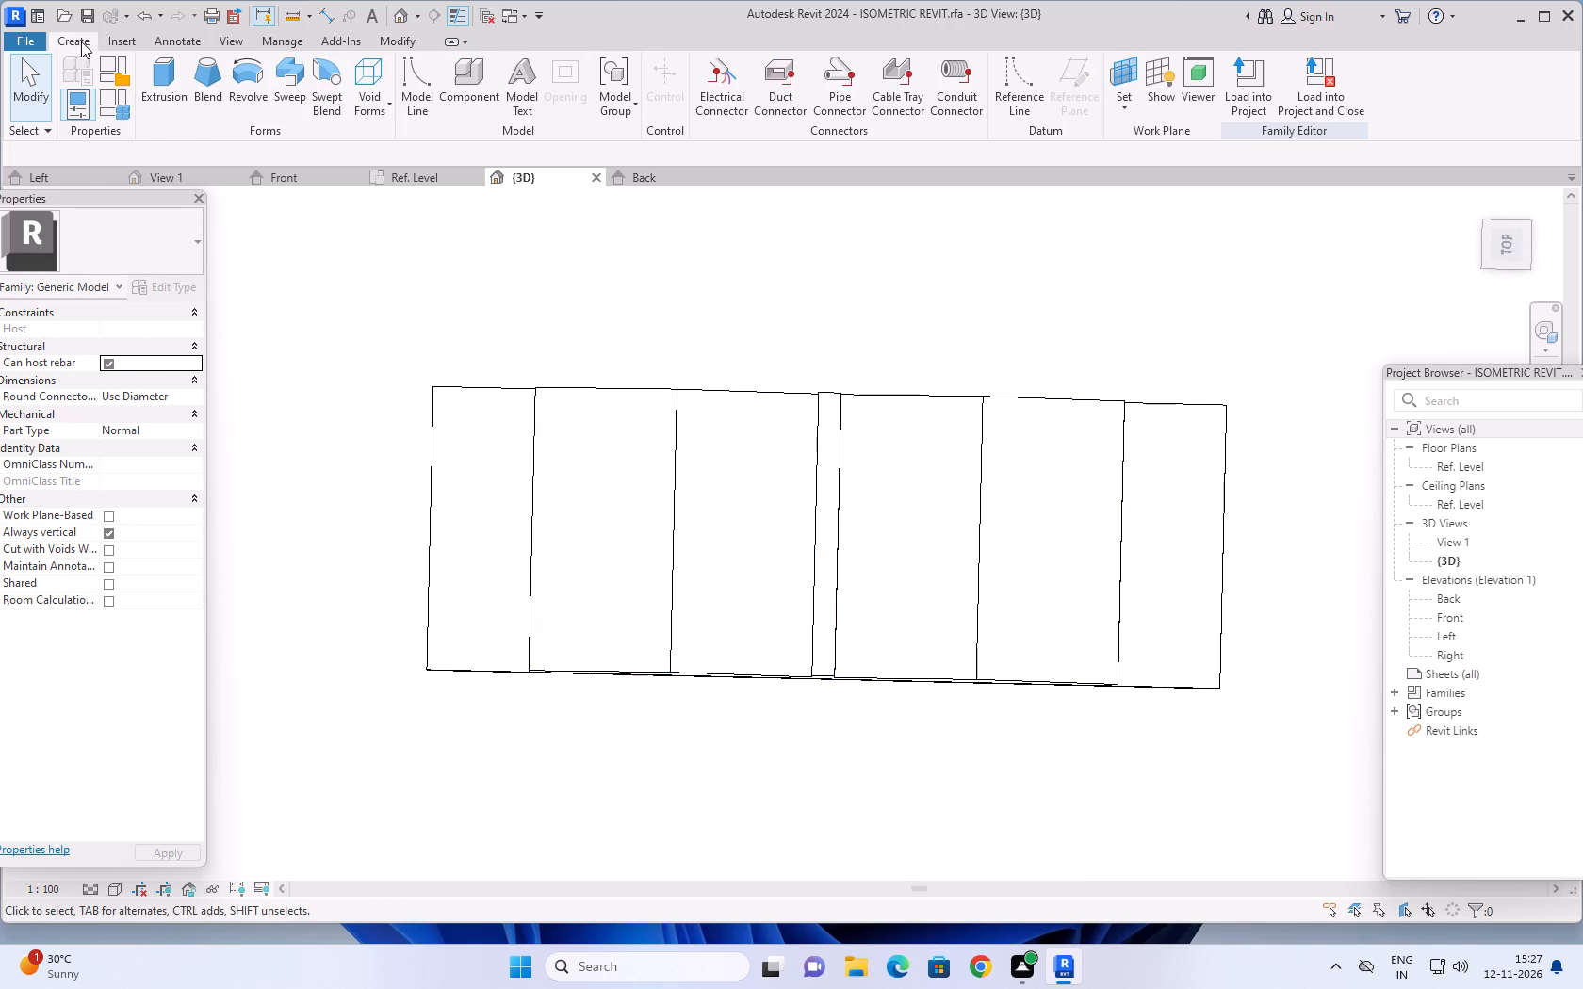
{"action": "left_click", "coordinate": [385, 103]}
{"action": "left_click", "coordinate": [407, 147]}
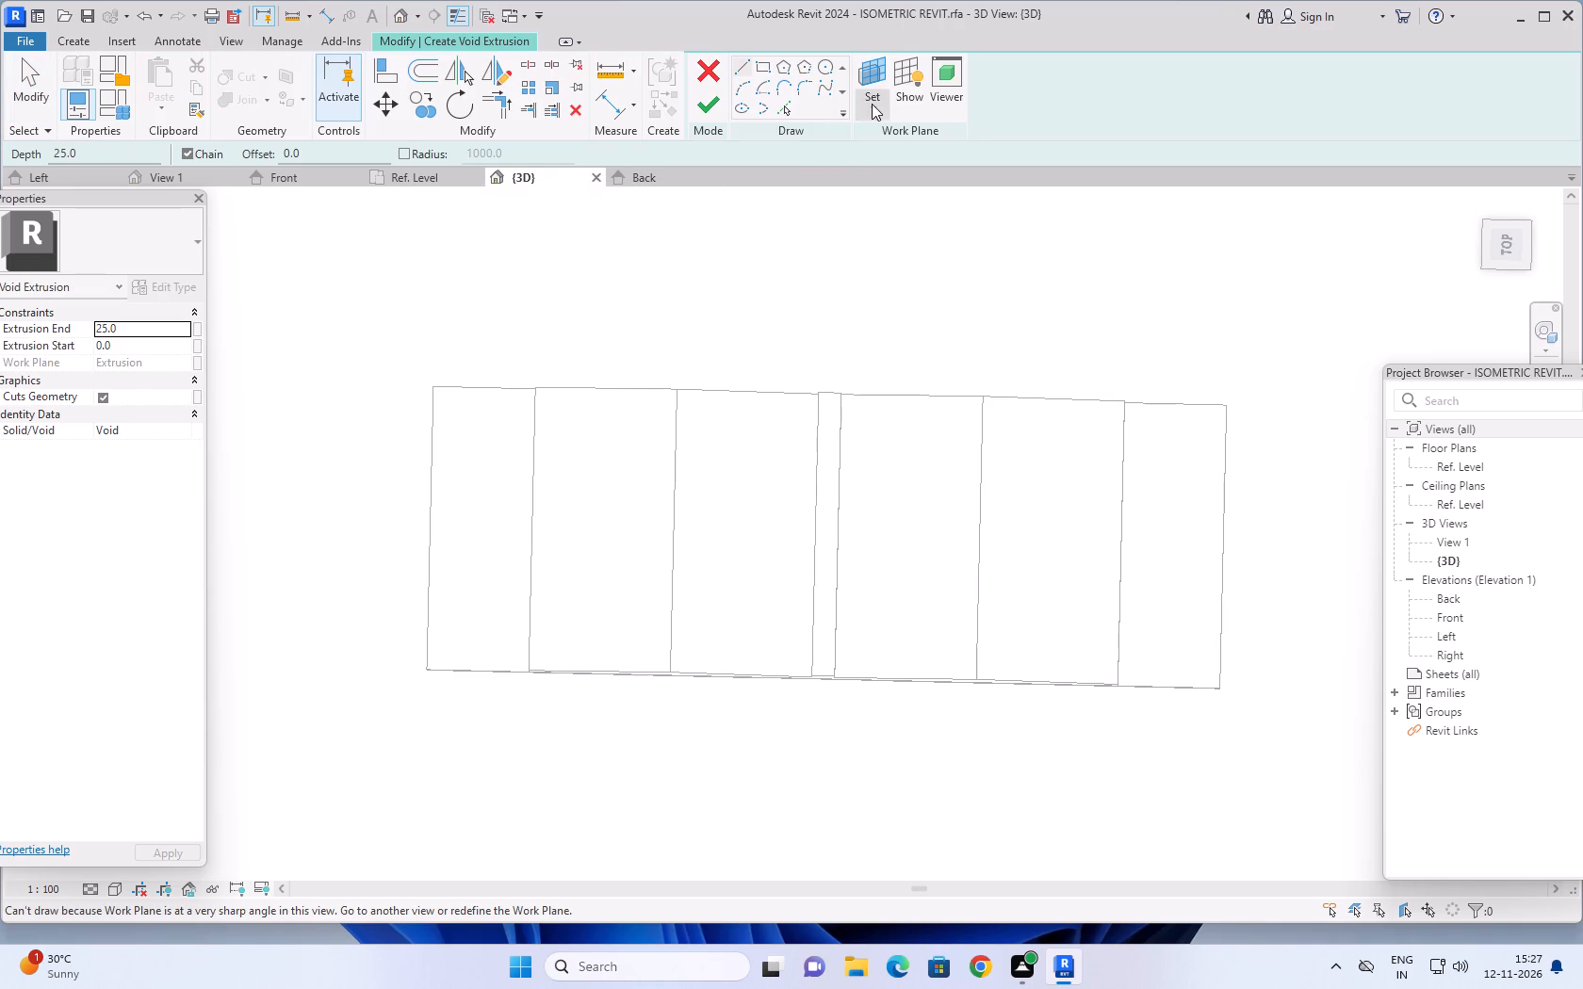
{"action": "left_click", "coordinate": [872, 104]}
{"action": "left_click", "coordinate": [886, 190]}
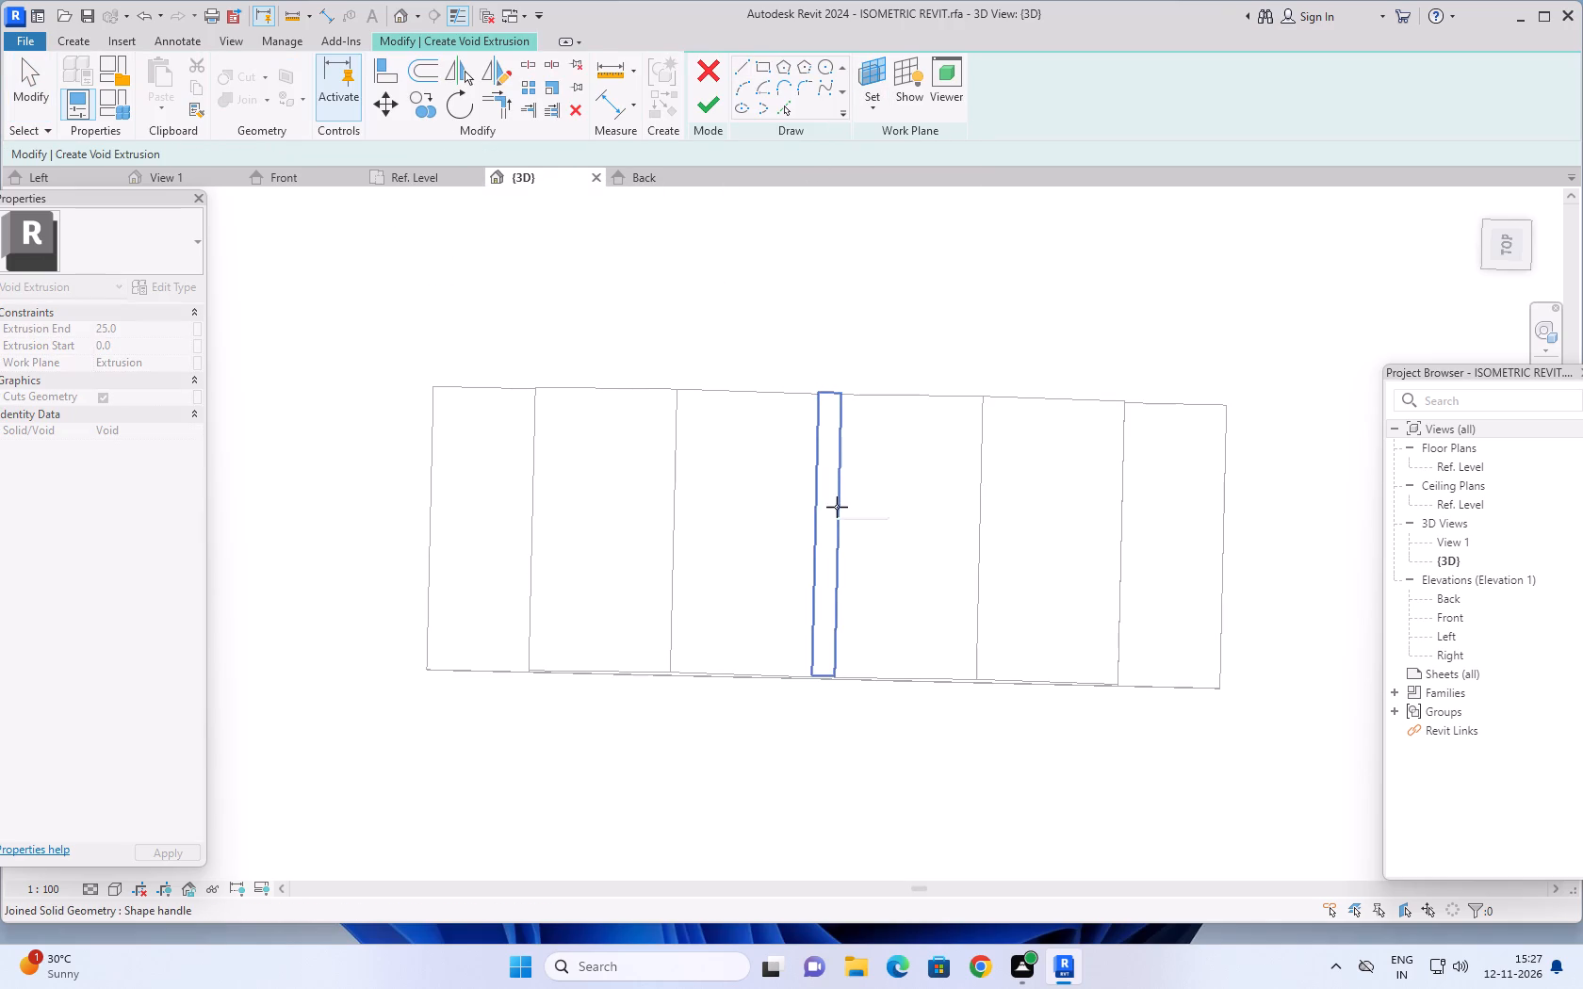
{"action": "left_click", "coordinate": [831, 507]}
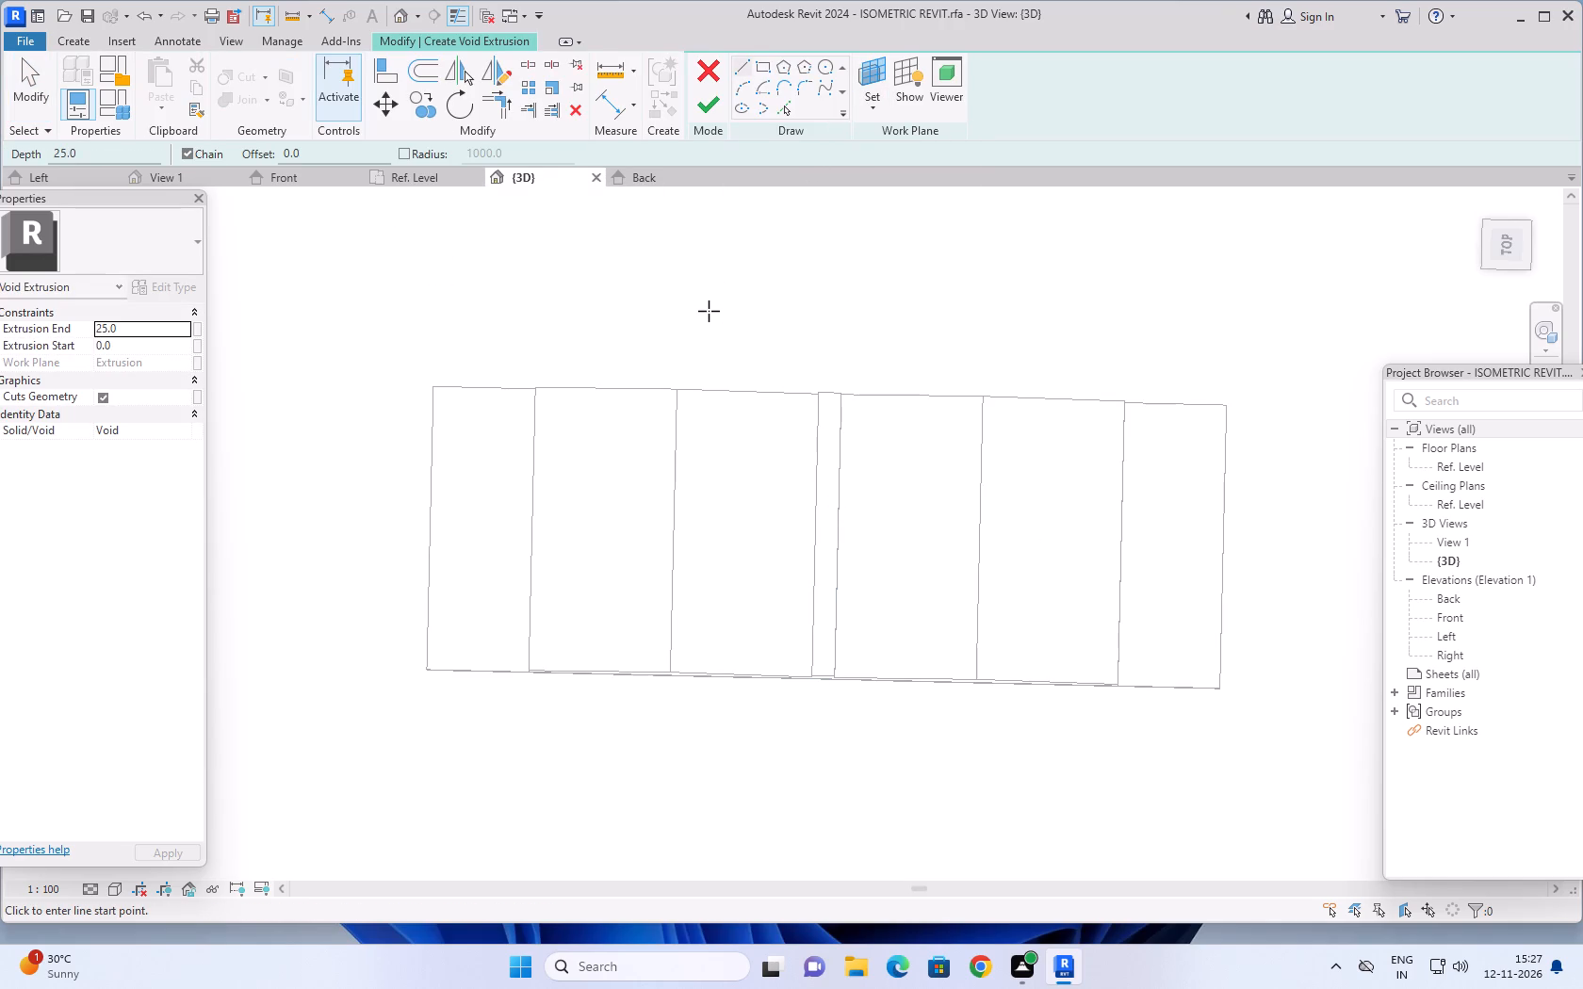
Sketch a 2 by 25 rectangle over the centre strip's top face and finish the void with an extrusion end of 18.
{"action": "middle_click_drag", "start_coordinate": [709, 311], "coordinate": [721, 319], "text": "shift"}
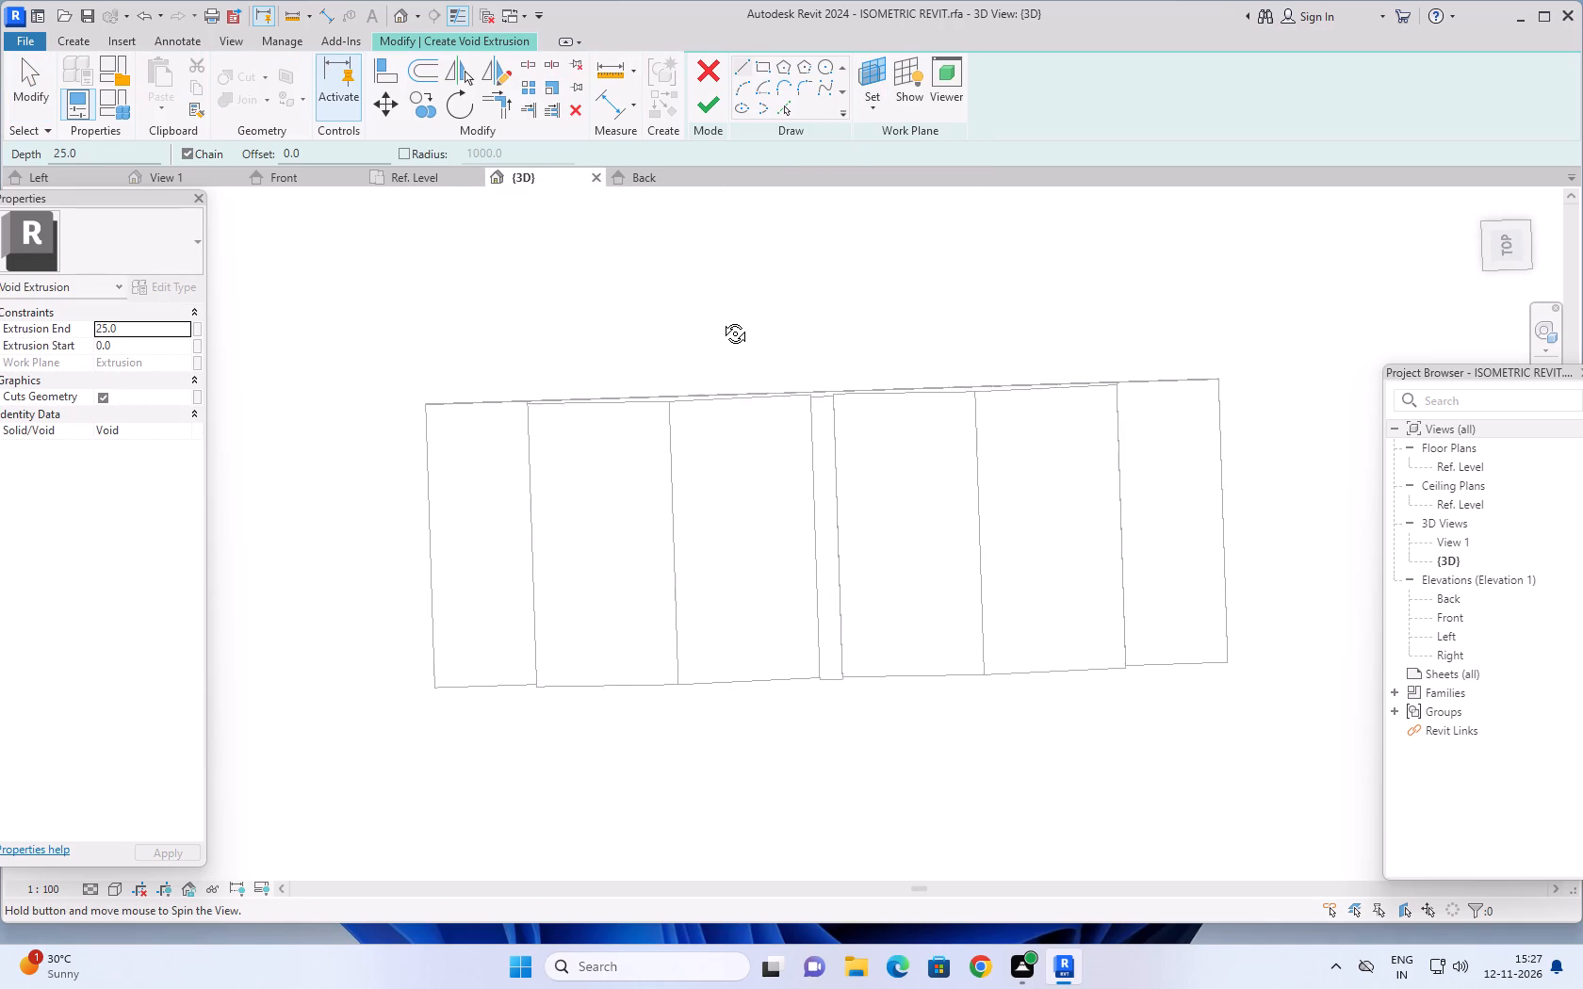
{"action": "middle_click_drag", "start_coordinate": [721, 319], "coordinate": [721, 304], "text": "shift"}
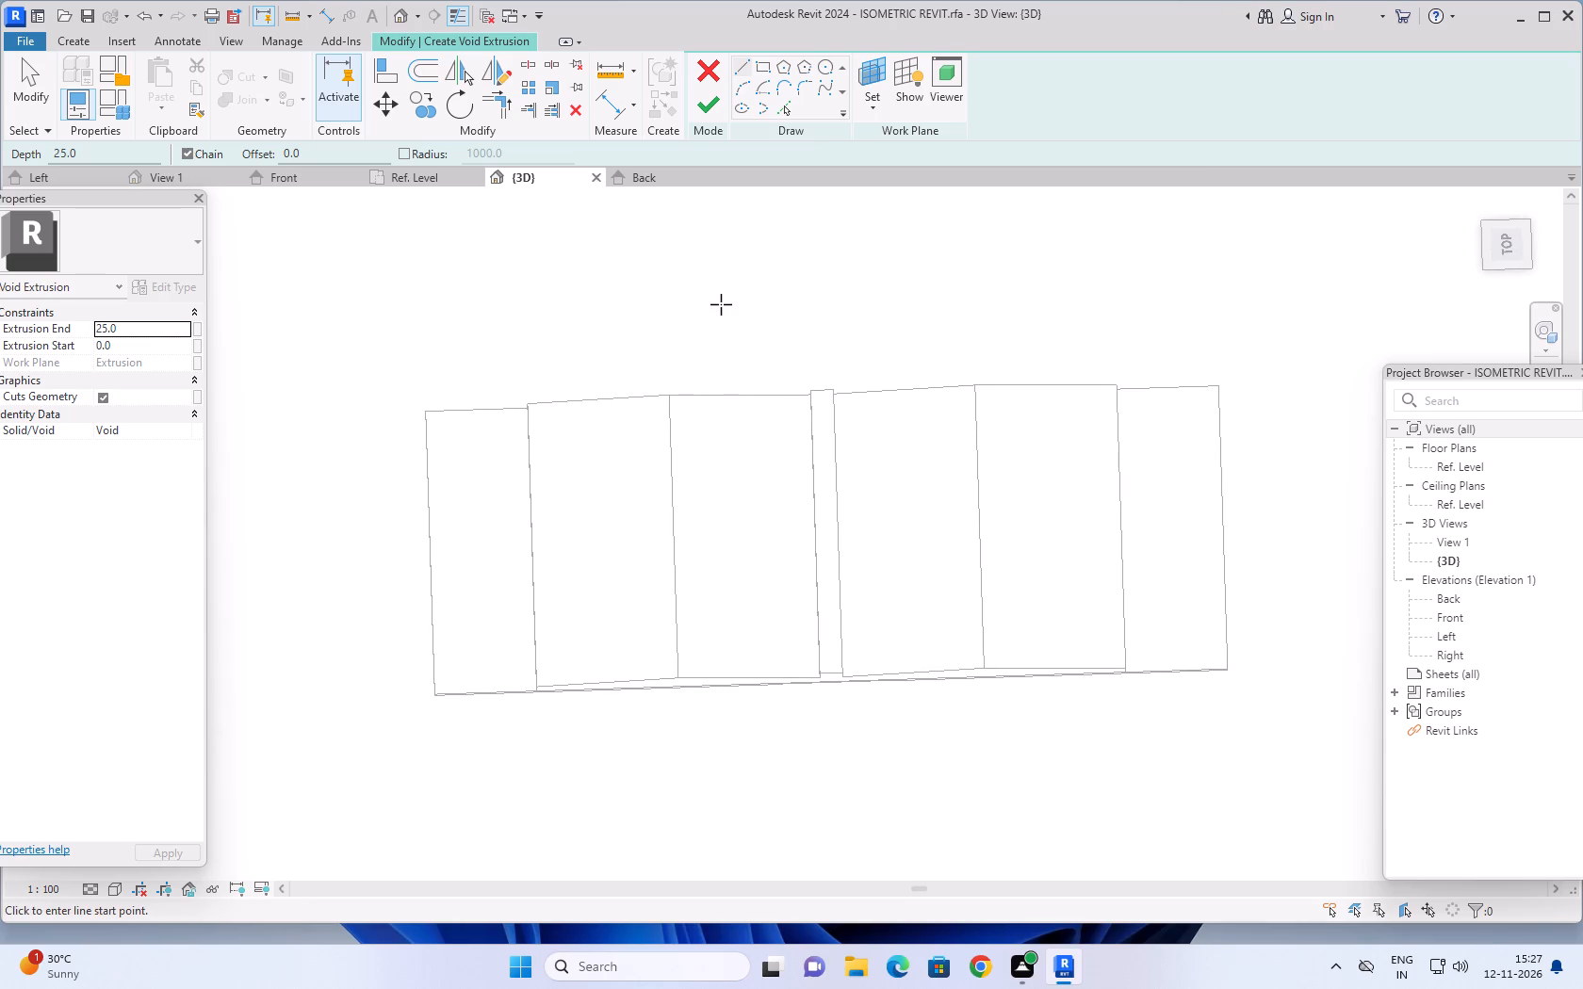
{"action": "left_click", "coordinate": [767, 71]}
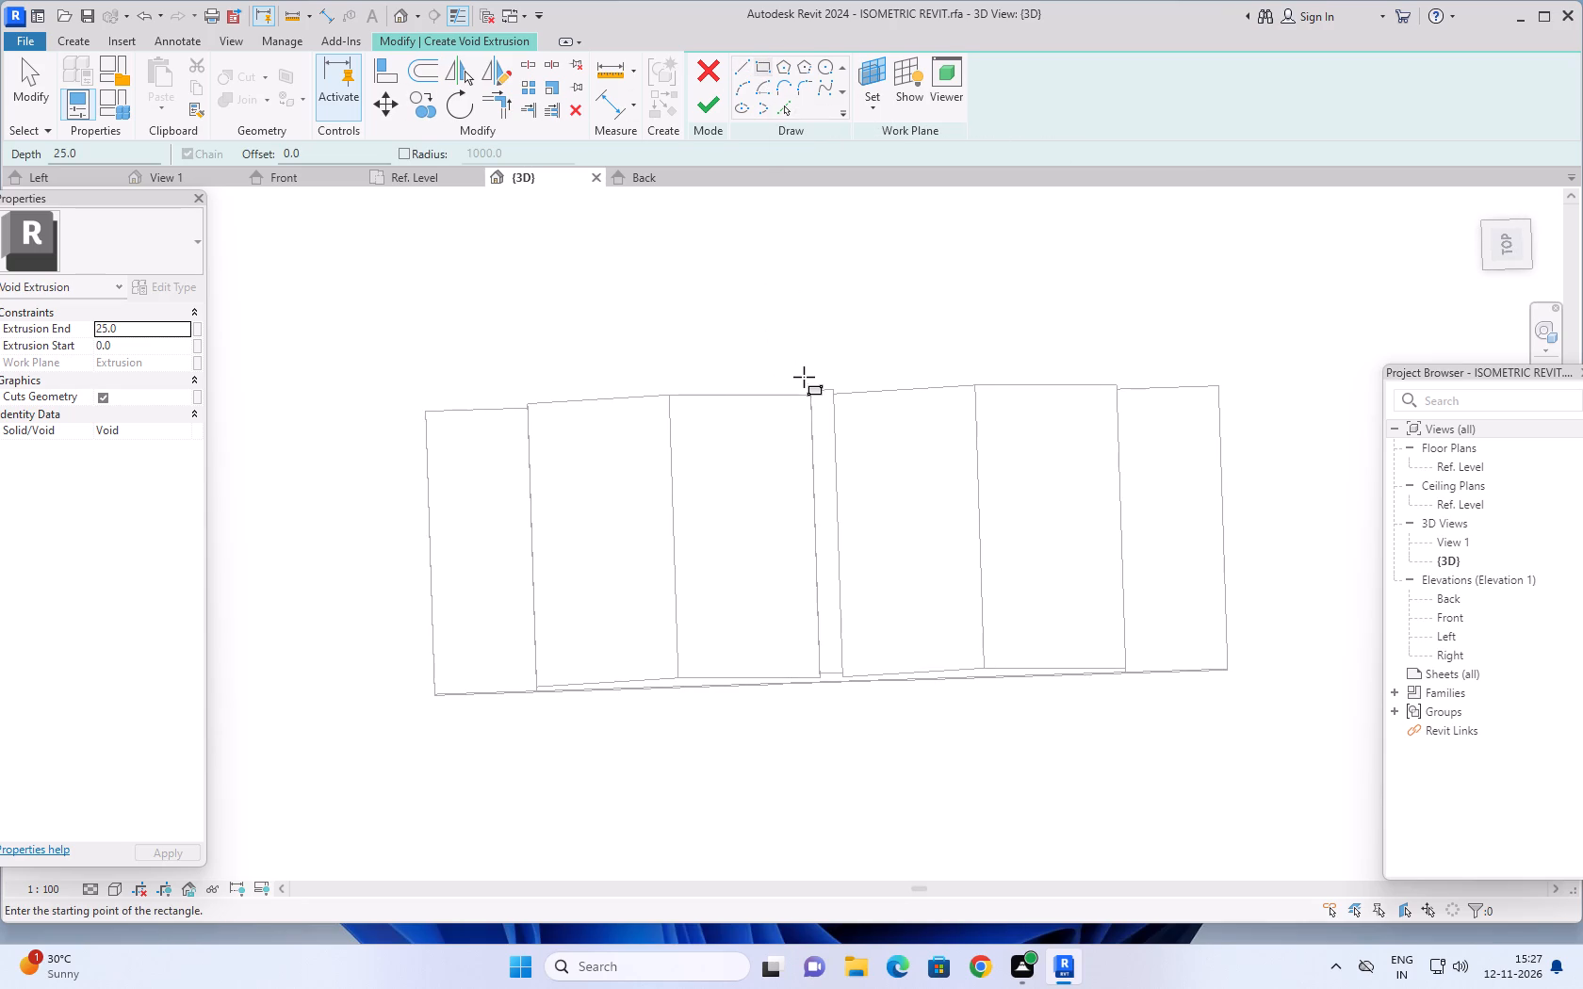
{"action": "left_click", "coordinate": [809, 389]}
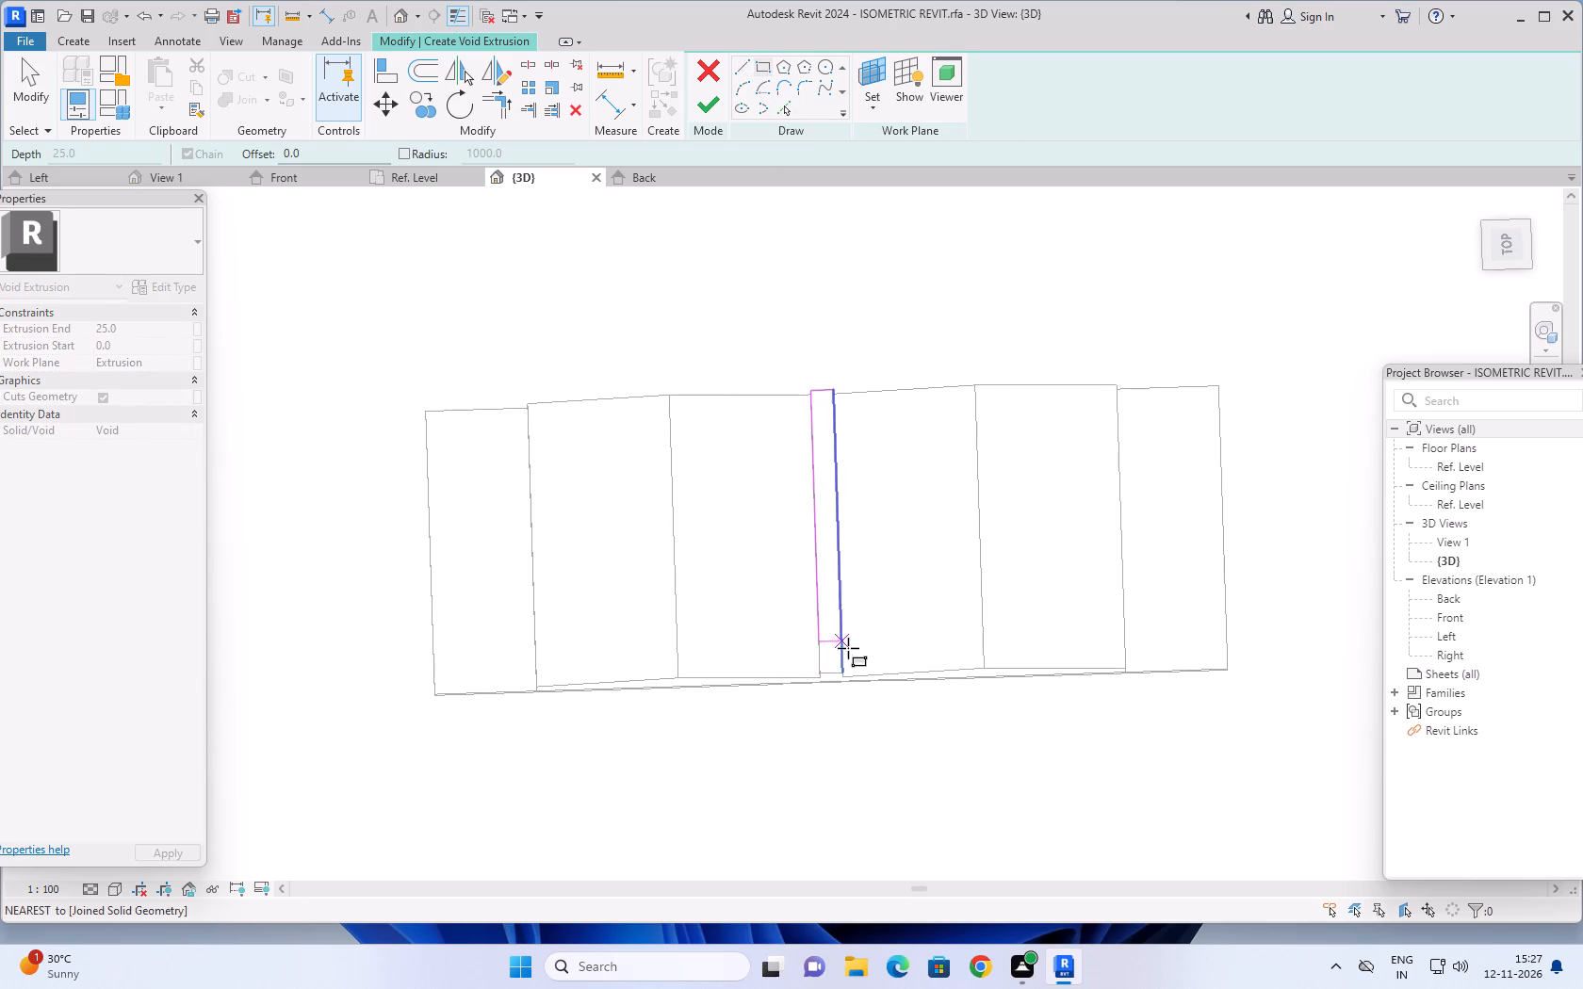
{"action": "left_click", "coordinate": [845, 672]}
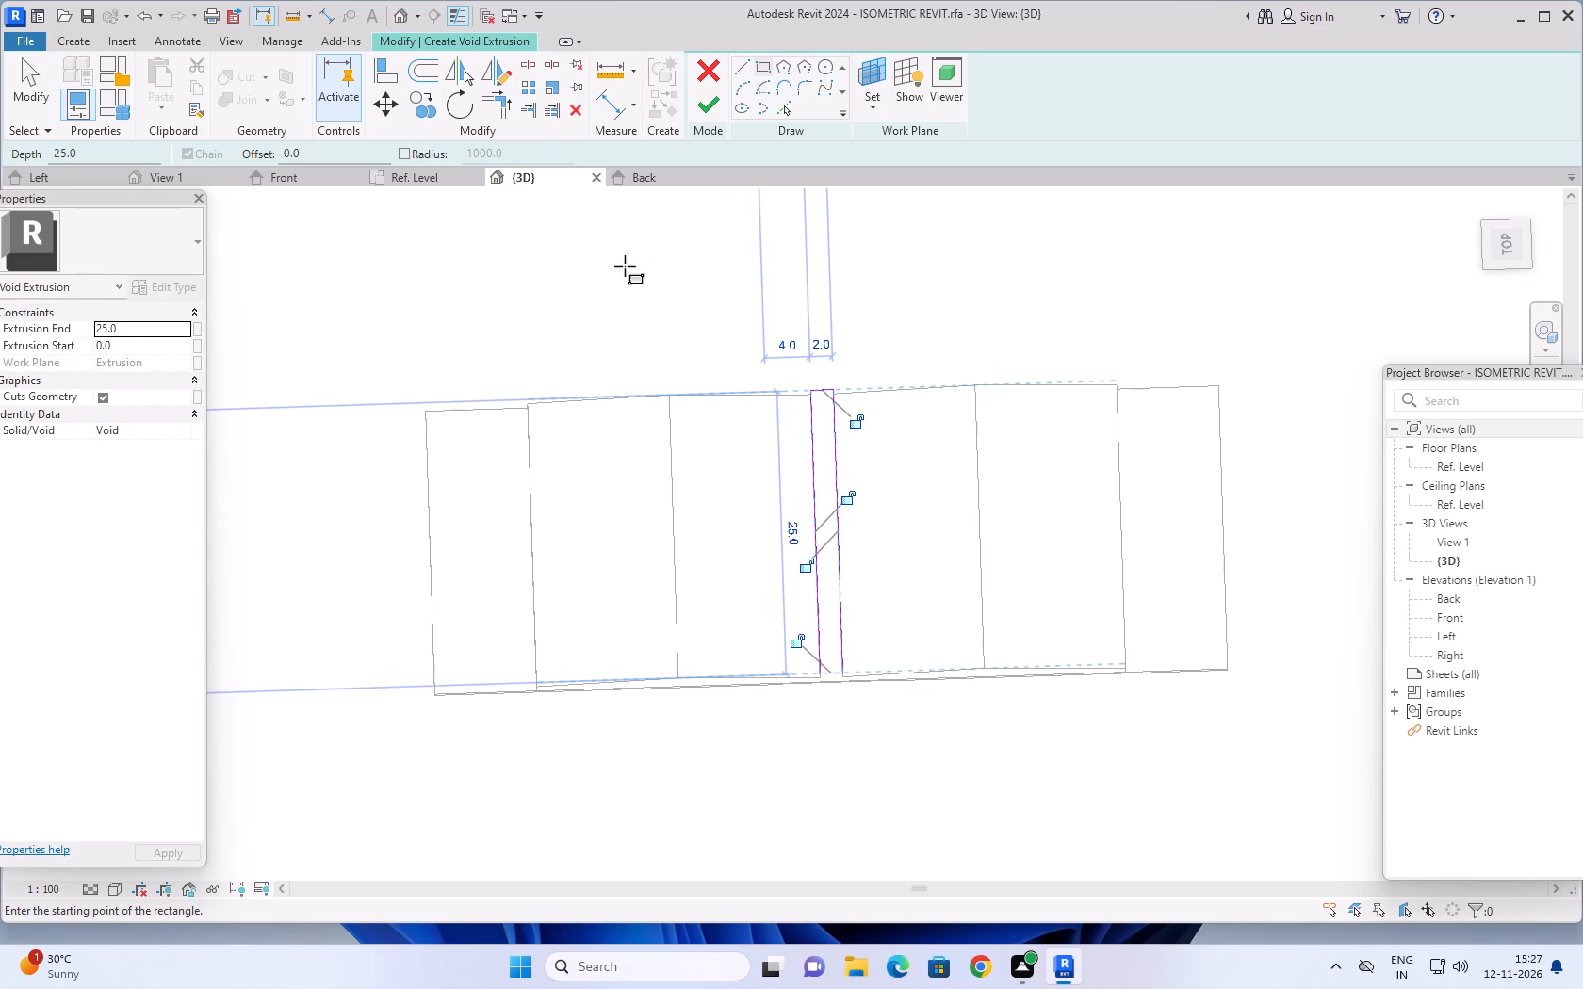
{"action": "left_click", "coordinate": [153, 331]}
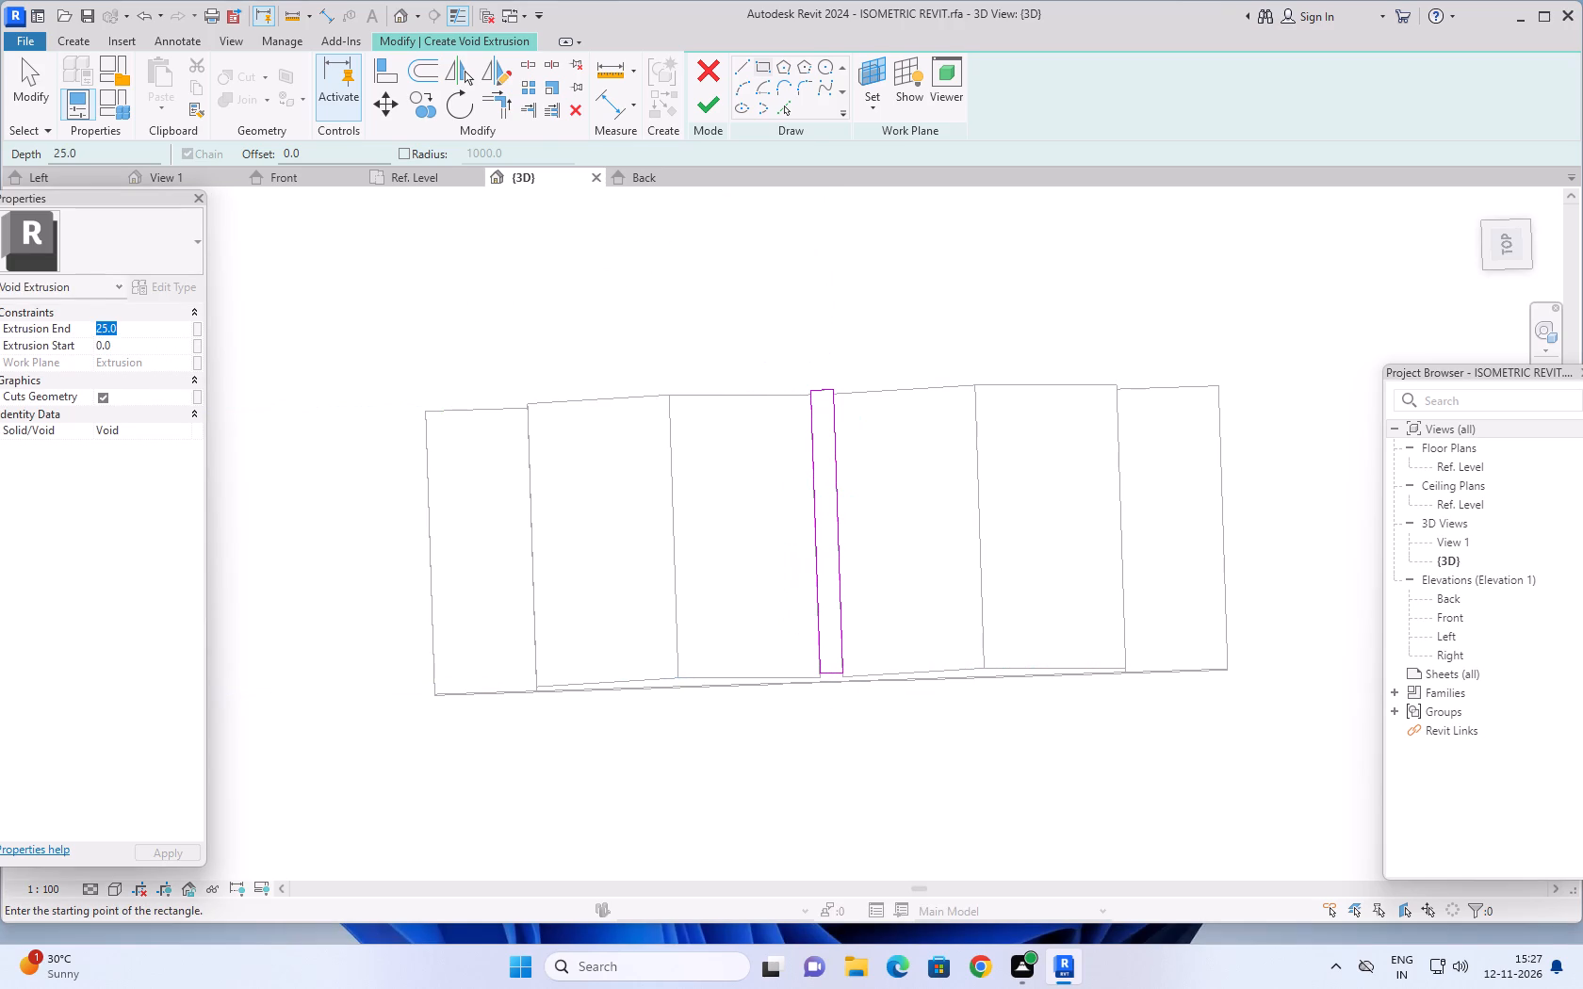
{"action": "type", "text": "18"}
{"action": "key", "text": "Return"}
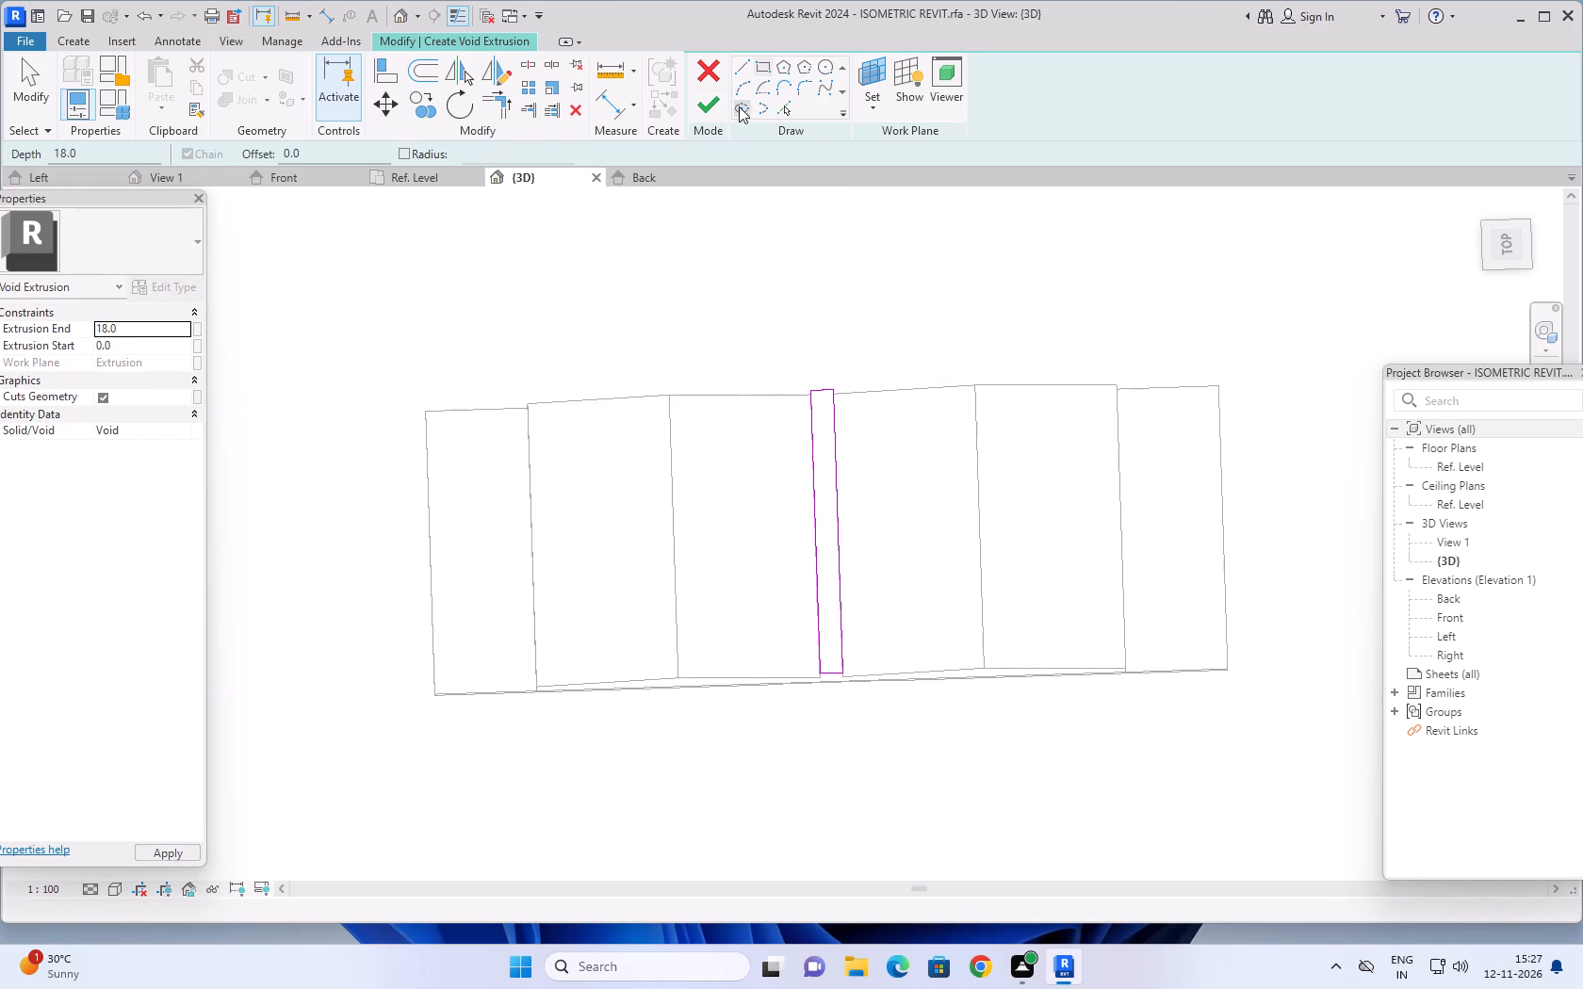
{"action": "left_click", "coordinate": [702, 110]}
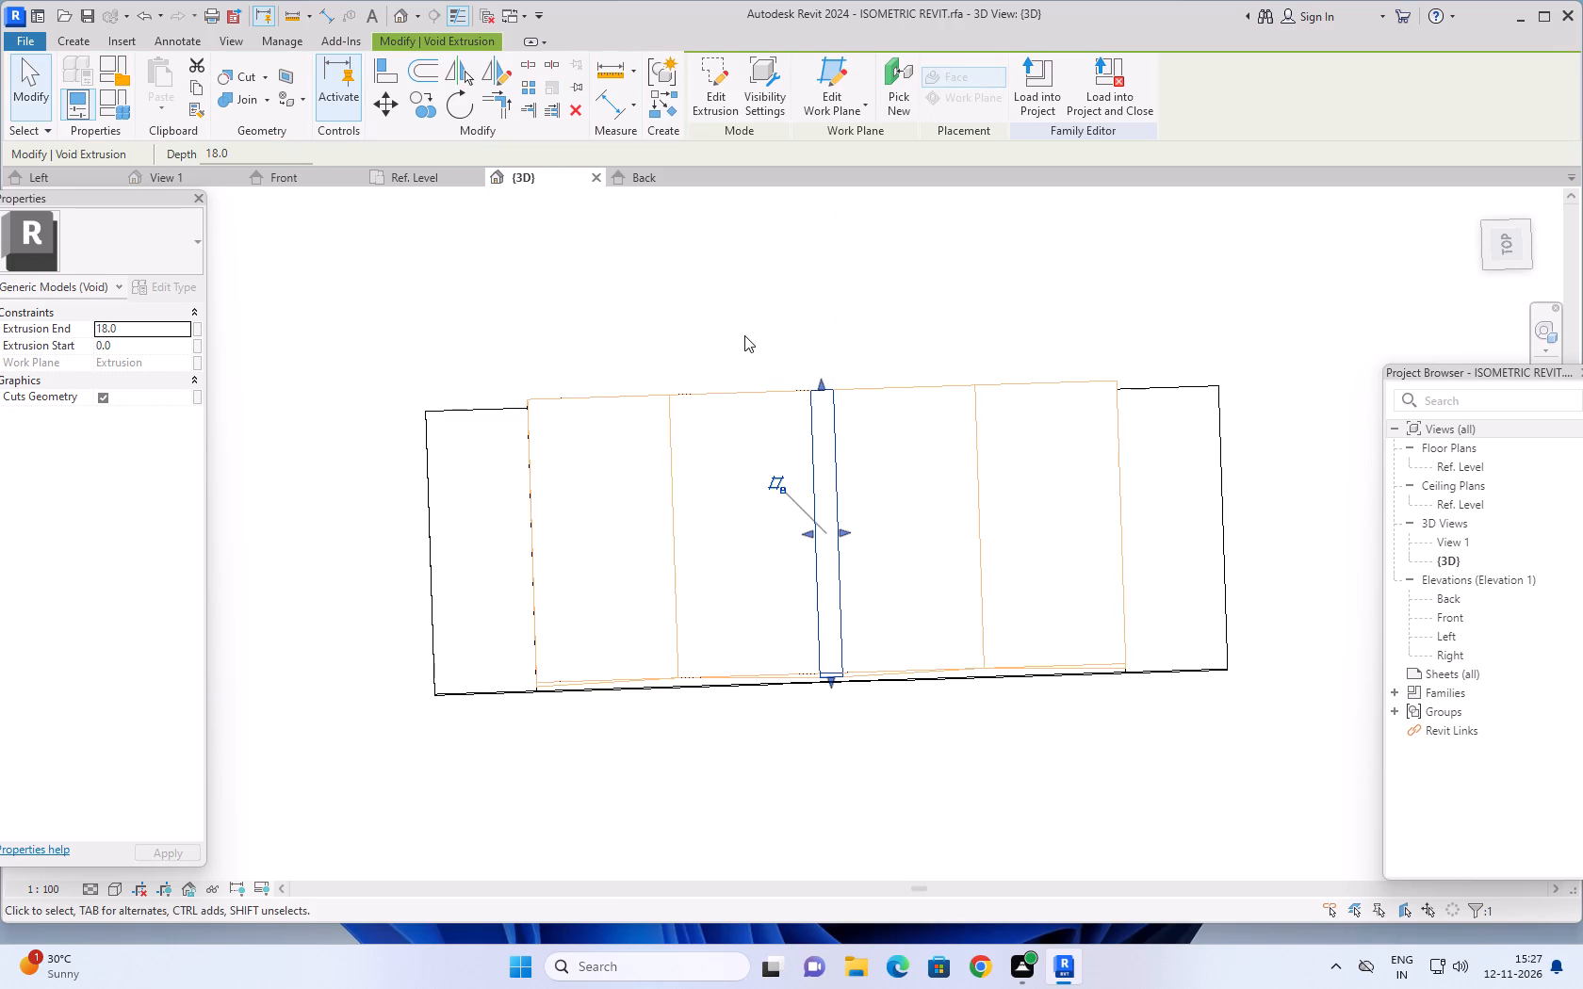
Examine the upright plate's two peaks and the flat-bottomed valley between them from several angles.
{"action": "middle_click_drag", "start_coordinate": [715, 350], "coordinate": [766, 182], "text": "shift"}
{"action": "middle_click_drag", "start_coordinate": [764, 296], "coordinate": [723, 249], "text": "shift"}
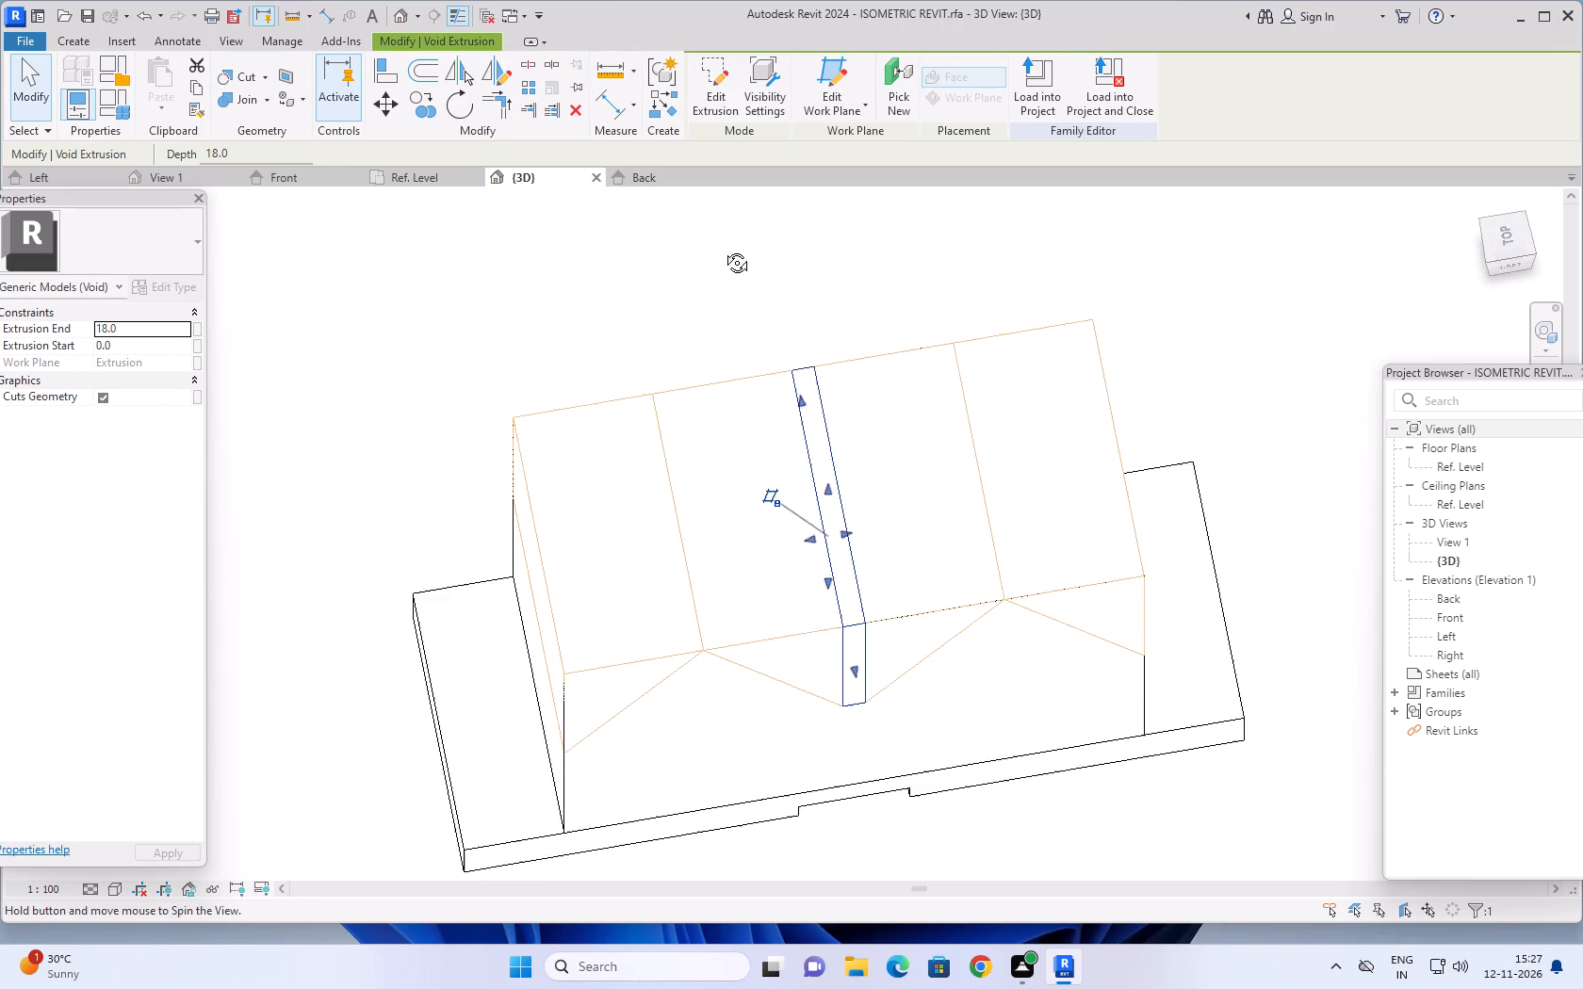
{"action": "middle_click_drag", "start_coordinate": [723, 249], "coordinate": [713, 235], "text": "shift"}
{"action": "left_click", "coordinate": [688, 249]}
{"action": "middle_click_drag", "start_coordinate": [590, 352], "coordinate": [601, 225]}
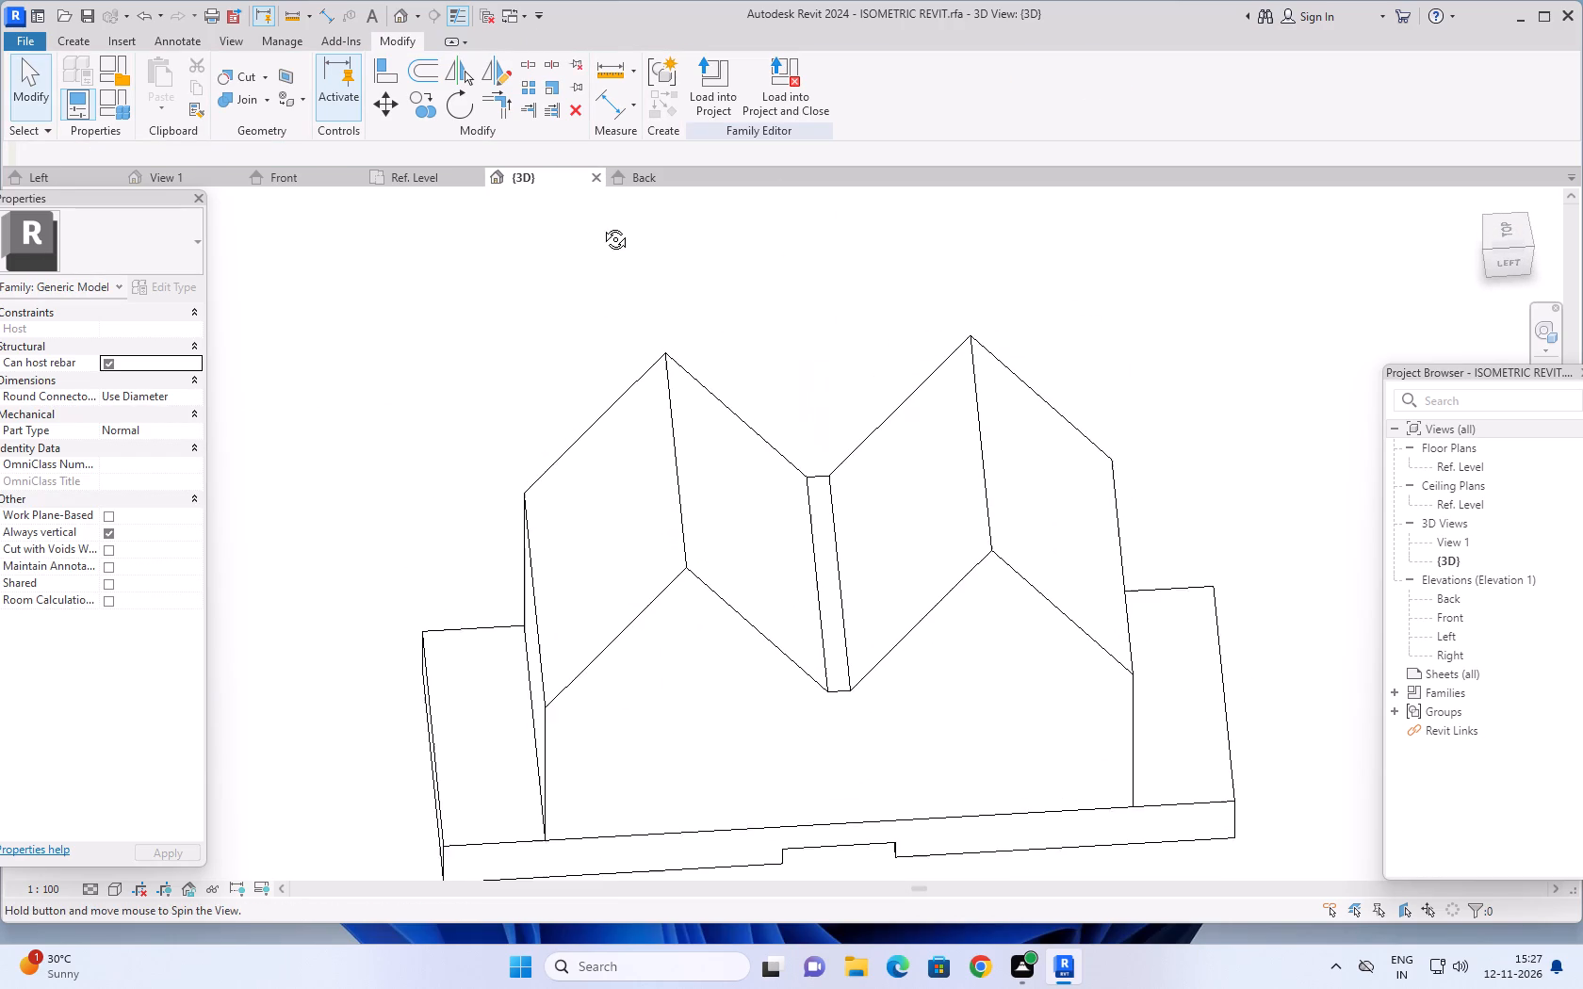
{"action": "middle_click_drag", "start_coordinate": [601, 225], "coordinate": [601, 235]}
{"action": "middle_click_drag", "start_coordinate": [446, 424], "coordinate": [479, 291]}
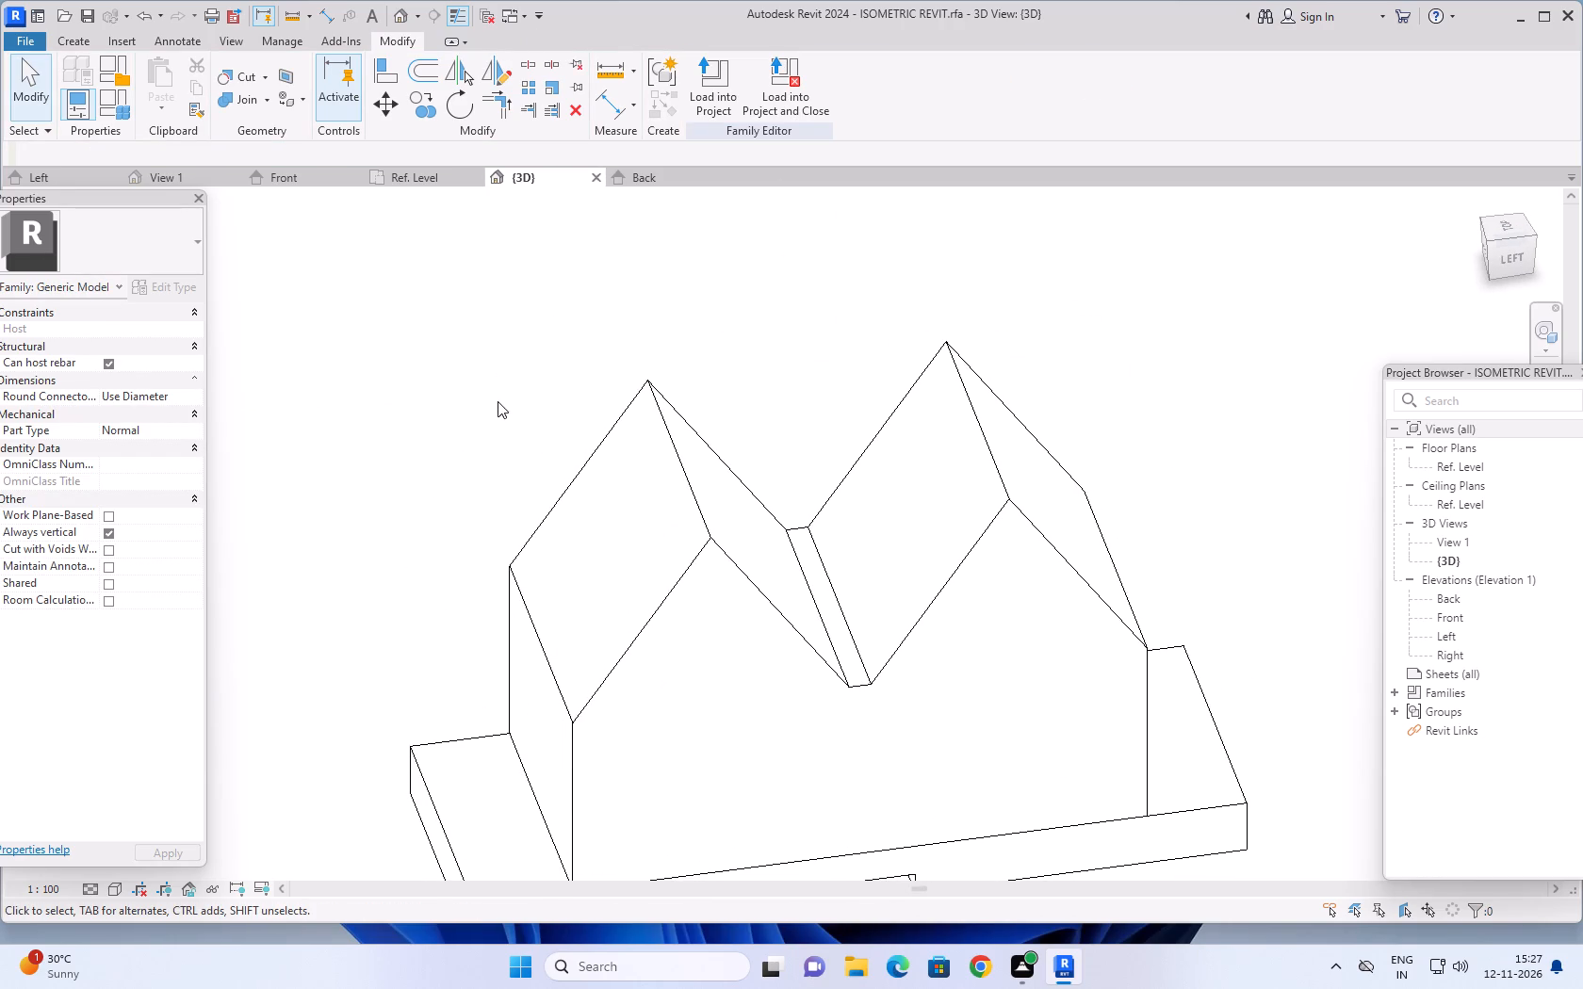
{"action": "middle_click_drag", "start_coordinate": [498, 398], "coordinate": [494, 420], "text": "shift"}
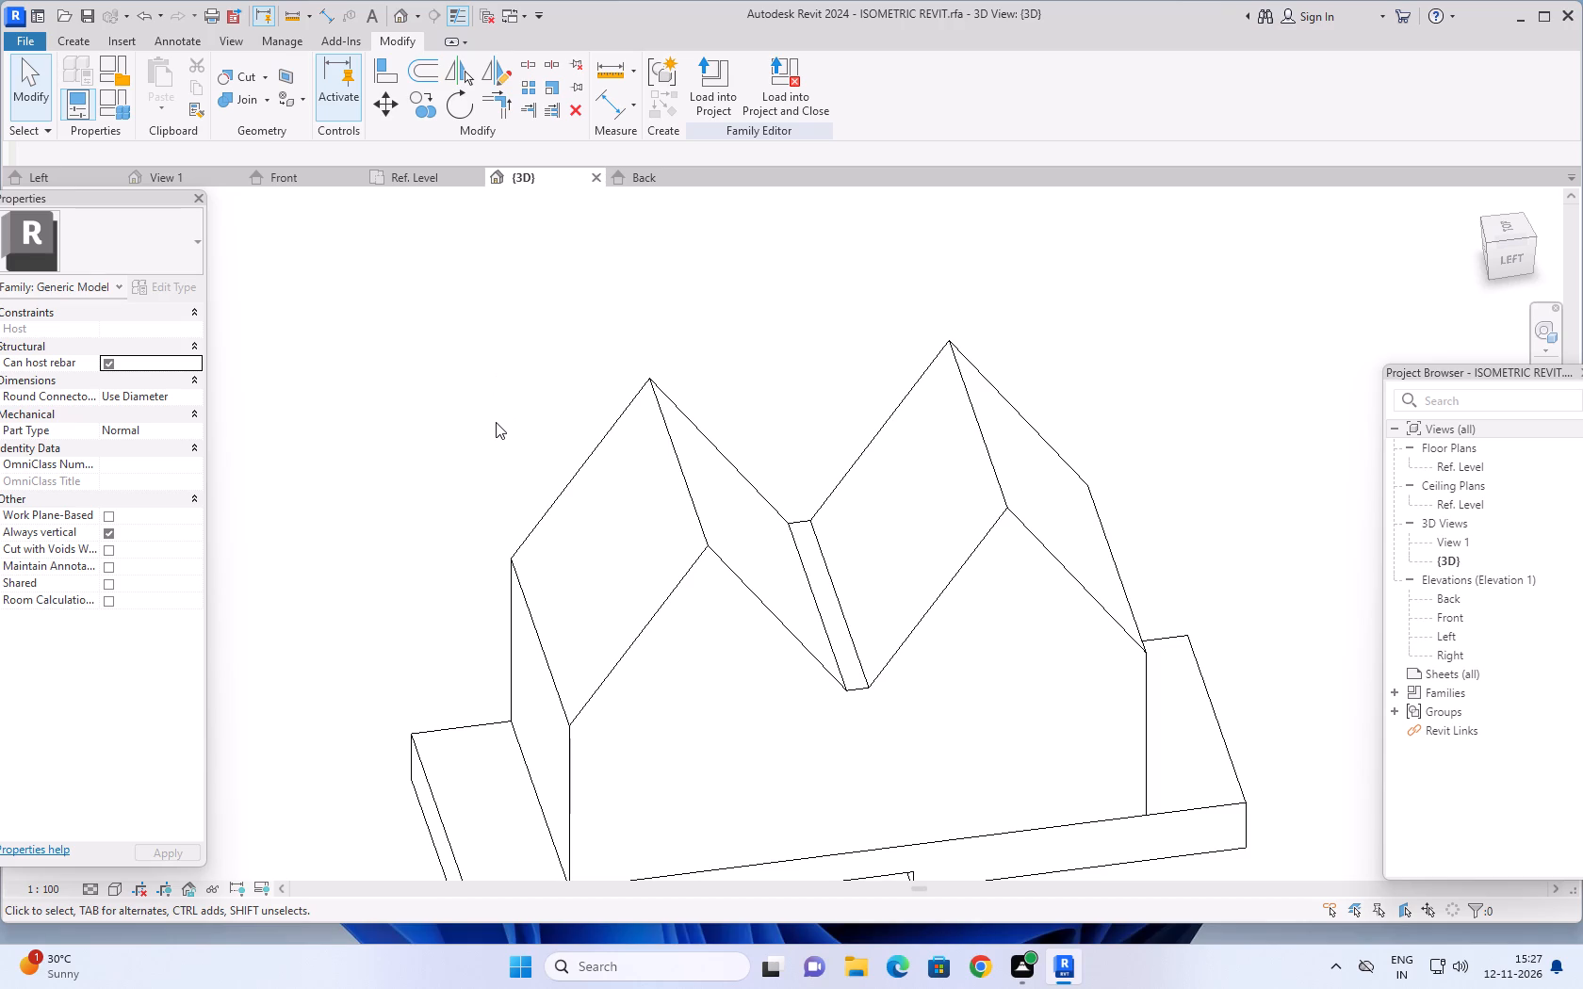
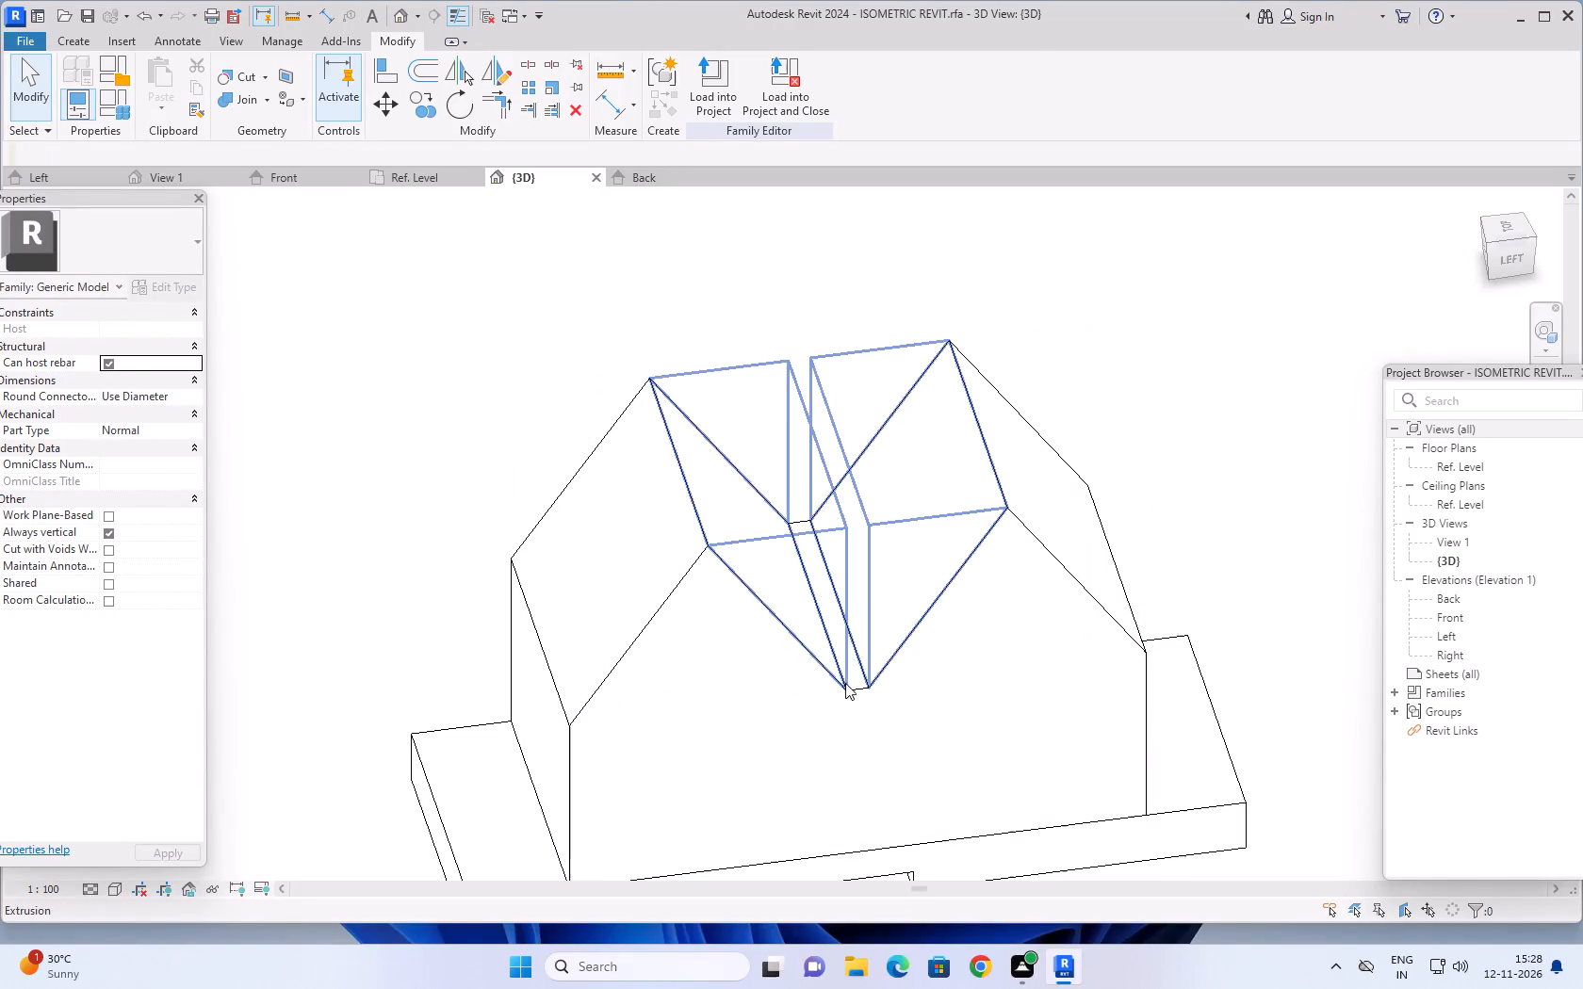
Set the extrusion end of the centre strip void between the two peaks to 20.
{"action": "left_click", "coordinate": [850, 668]}
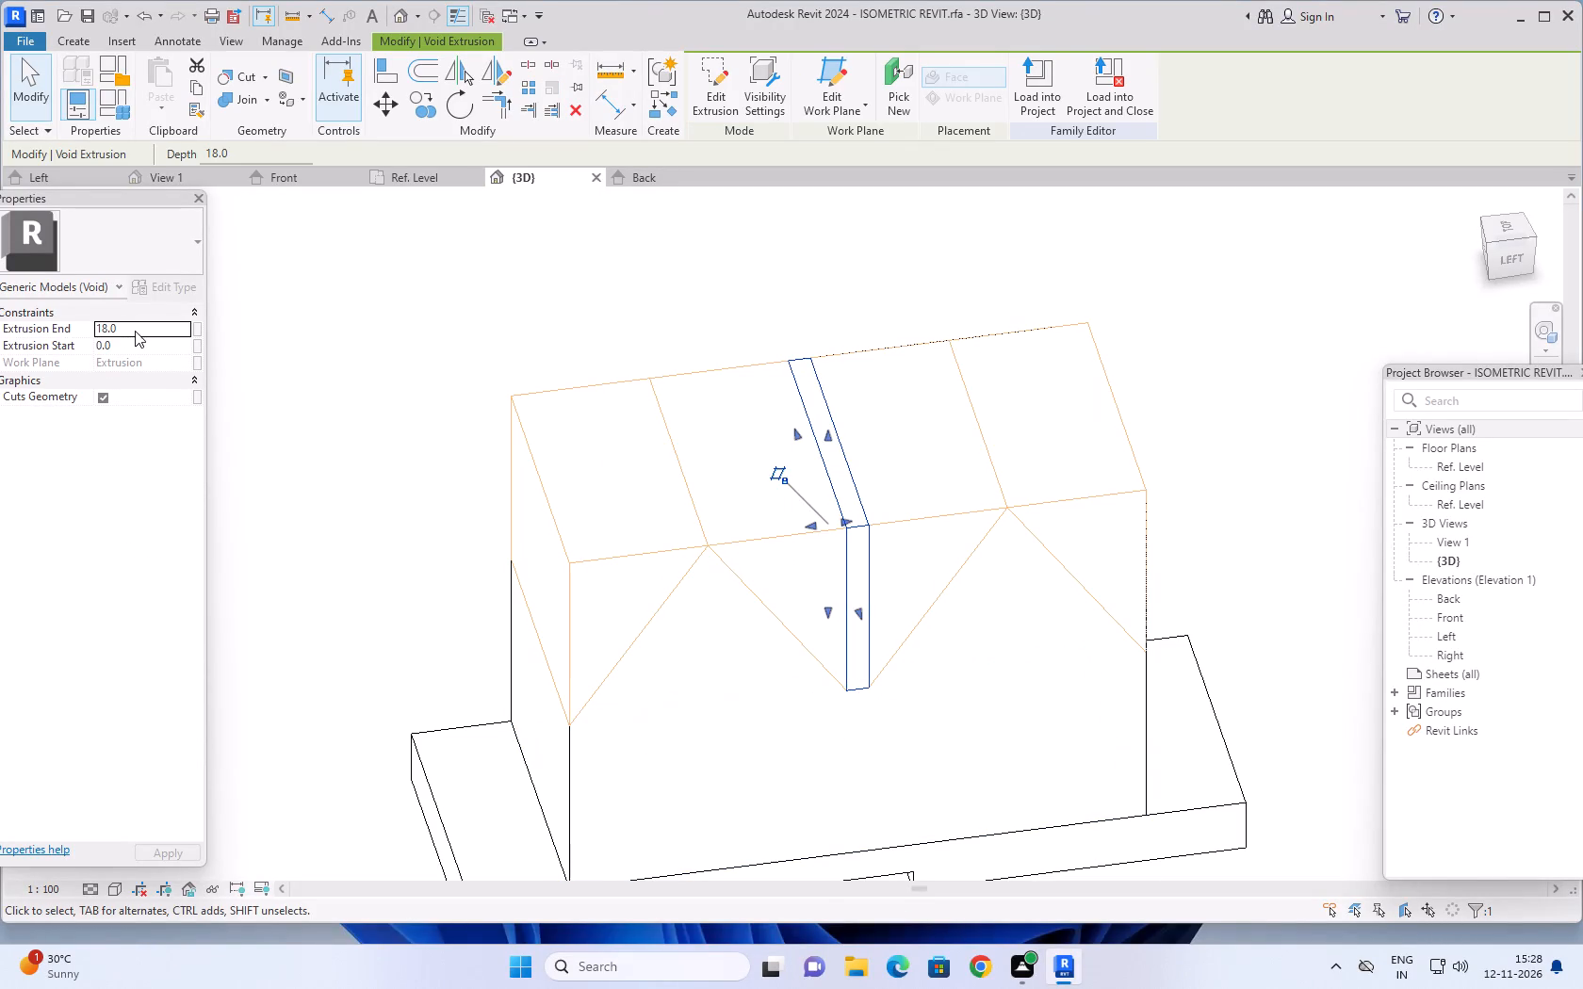
{"action": "left_click", "coordinate": [136, 331]}
{"action": "type", "text": "20"}
{"action": "key", "text": "Return"}
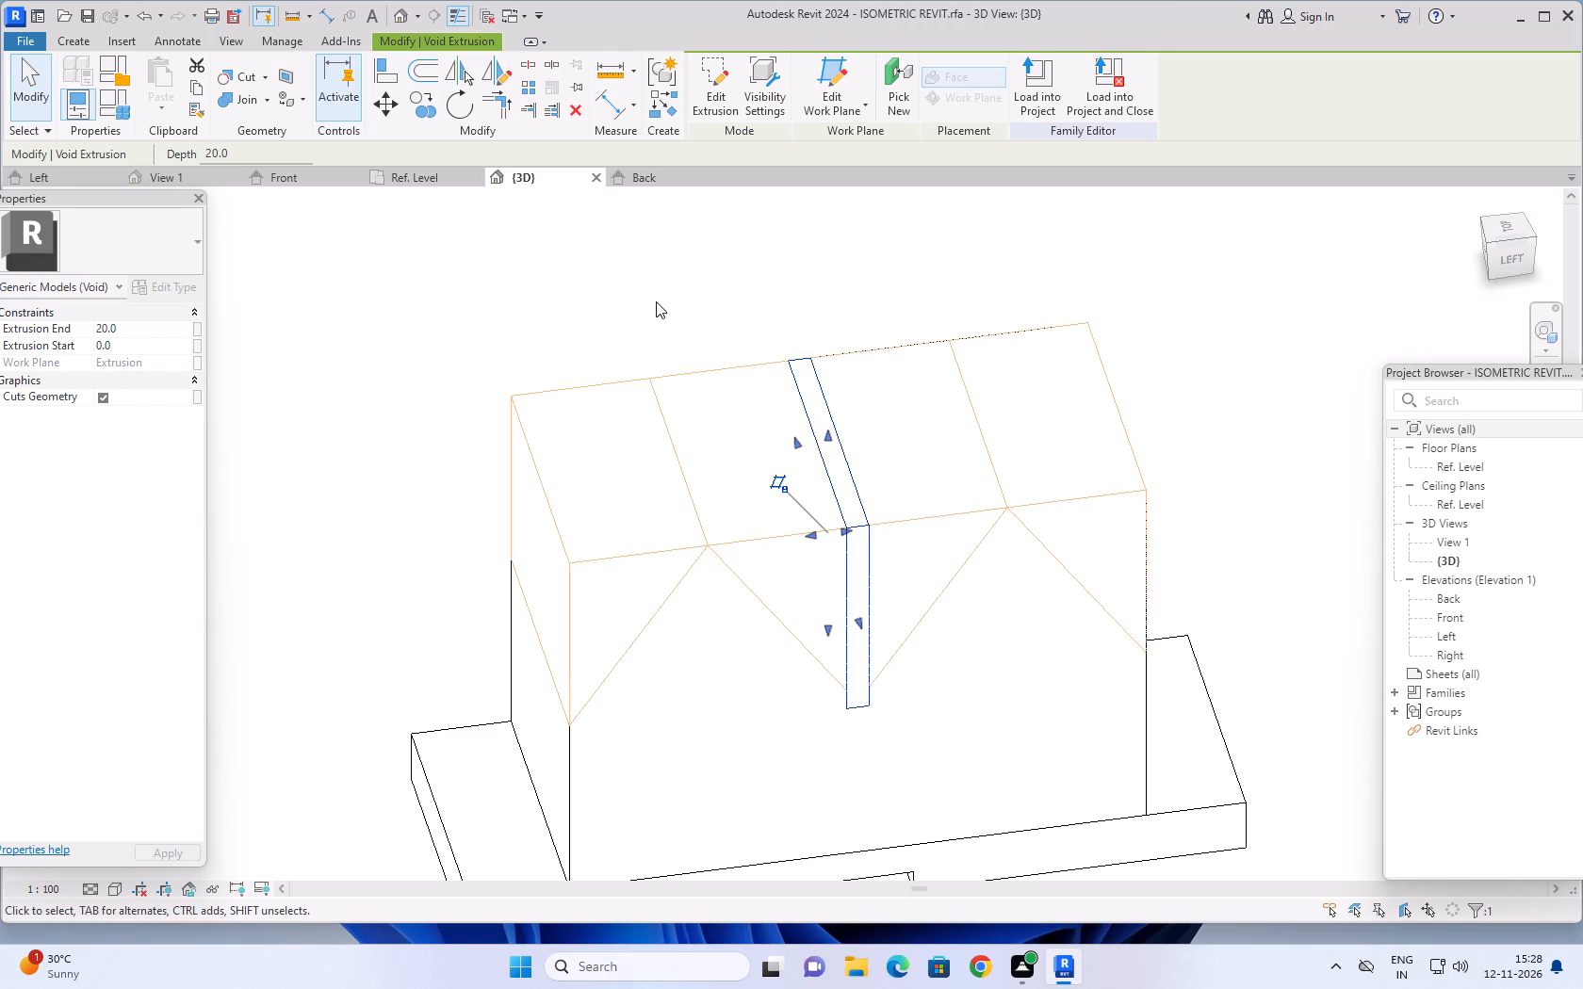
{"action": "left_click", "coordinate": [678, 286]}
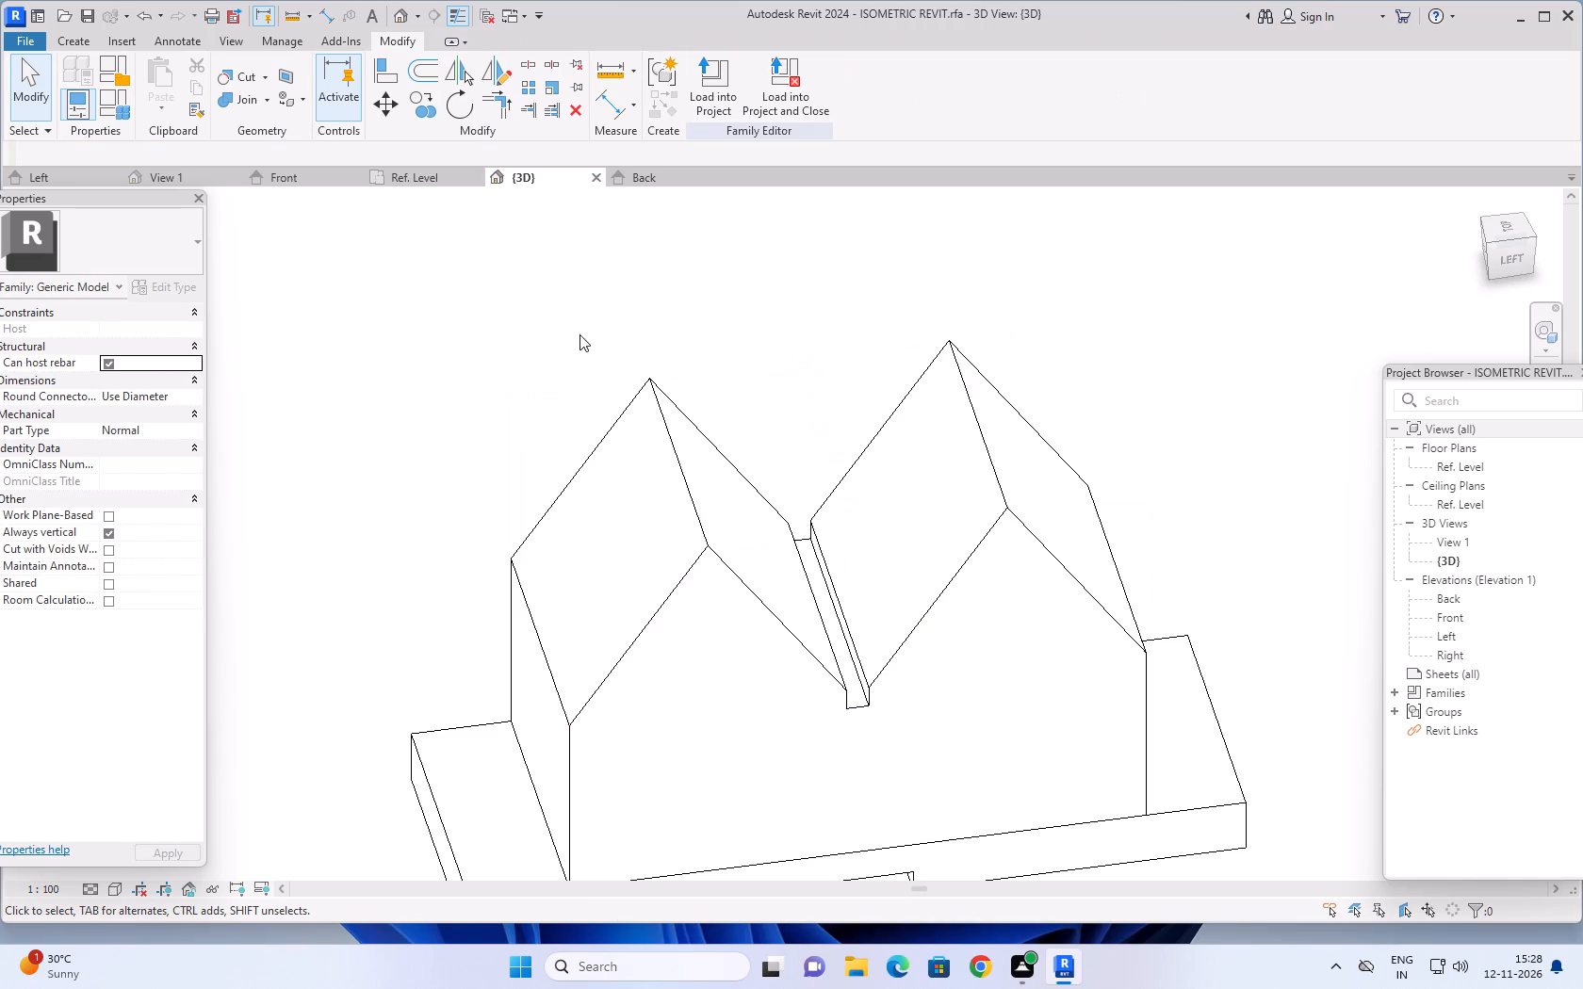
Examine the deepened slot between the two peaks and the whole plate-and-base solid from several angles.
{"action": "scroll", "coordinate": [522, 322], "scroll_direction": "down", "scroll_amount": 5}
{"action": "middle_click_drag", "start_coordinate": [1145, 621], "coordinate": [1103, 637], "text": "shift"}
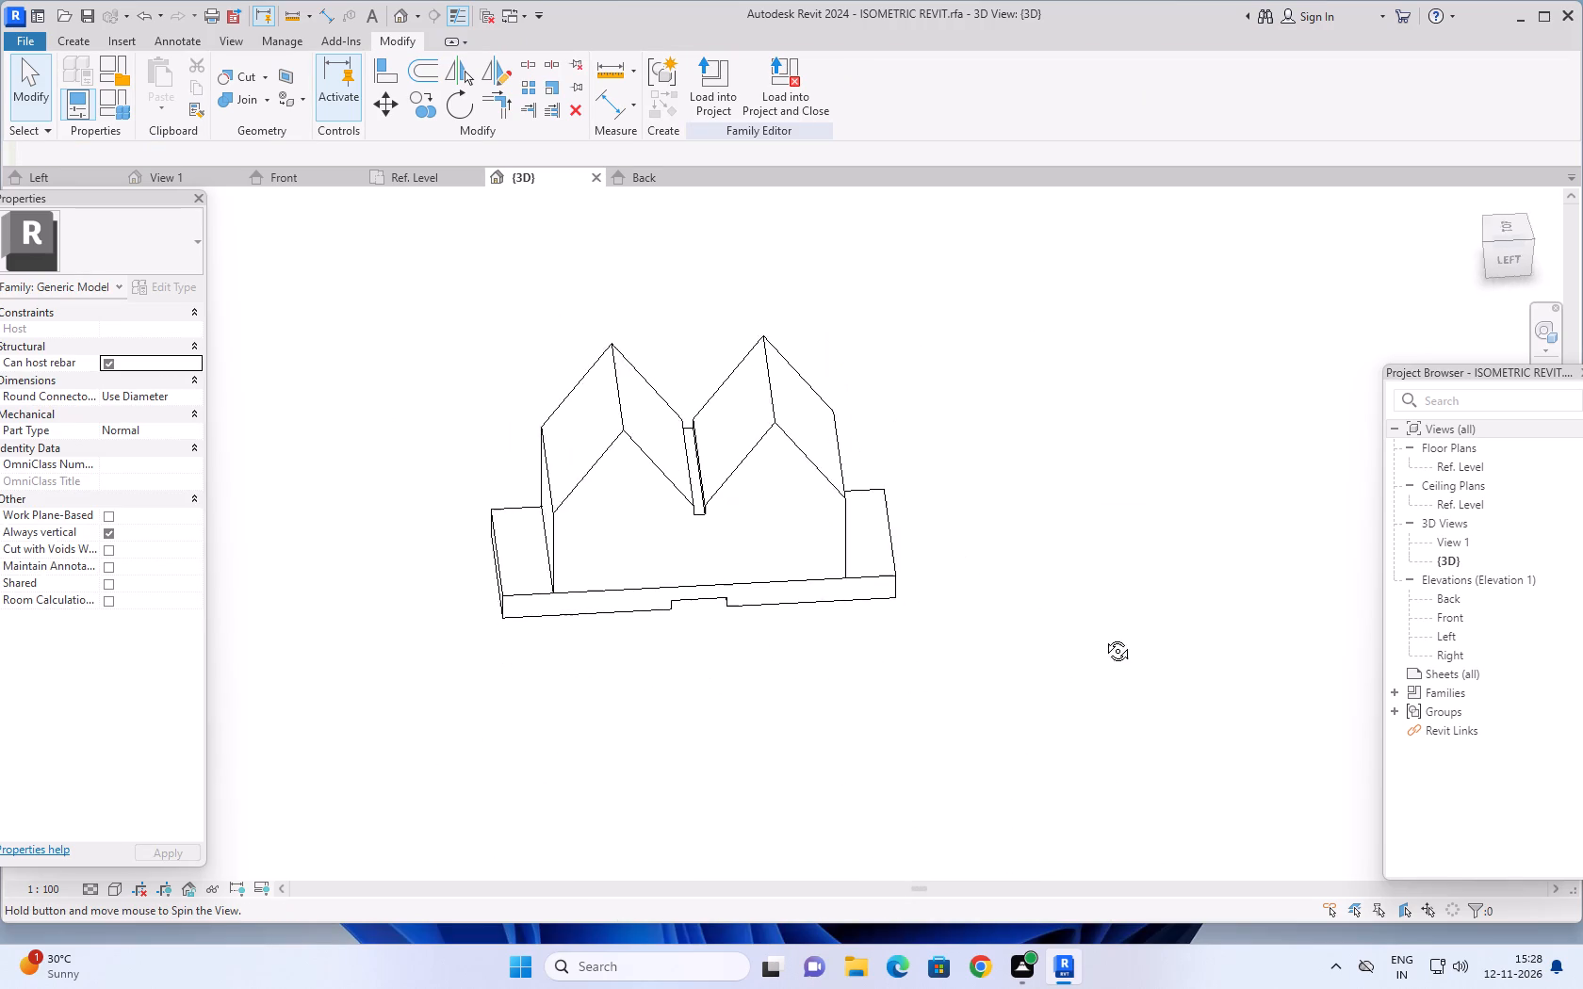
{"action": "middle_click_drag", "start_coordinate": [1103, 637], "coordinate": [968, 533], "text": "shift"}
{"action": "key", "text": "Escape"}
{"action": "middle_click_drag", "start_coordinate": [1007, 619], "coordinate": [1019, 619]}
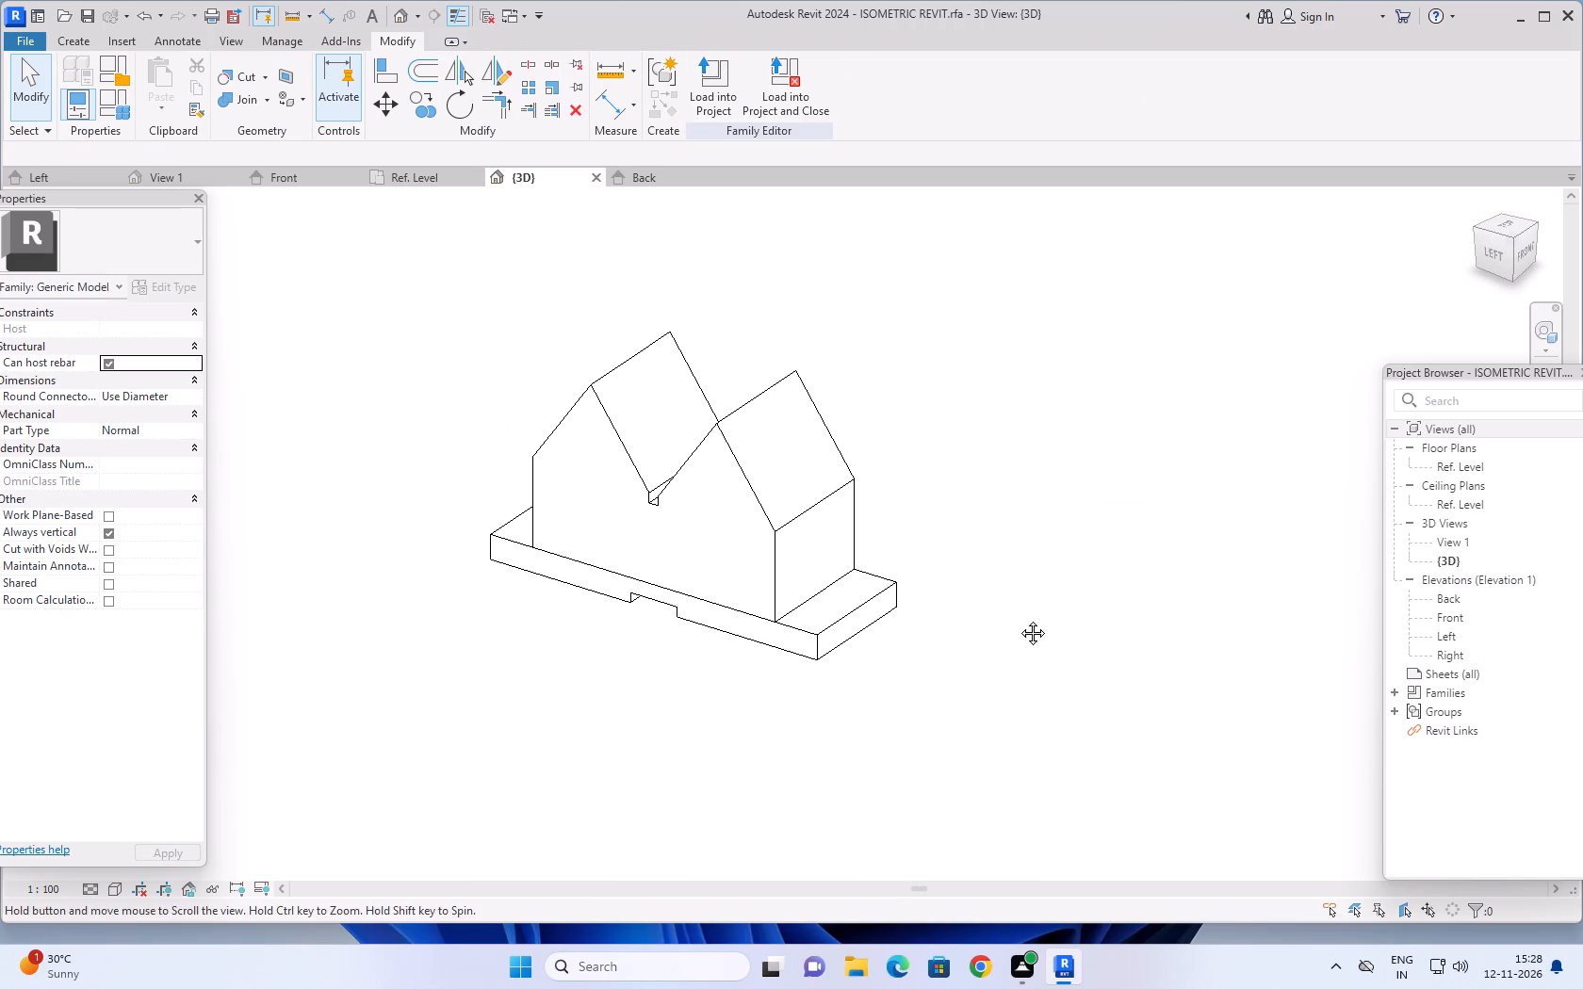
{"action": "middle_click_drag", "start_coordinate": [1019, 619], "coordinate": [1062, 619]}
{"action": "middle_click_drag", "start_coordinate": [1066, 649], "coordinate": [1111, 495]}
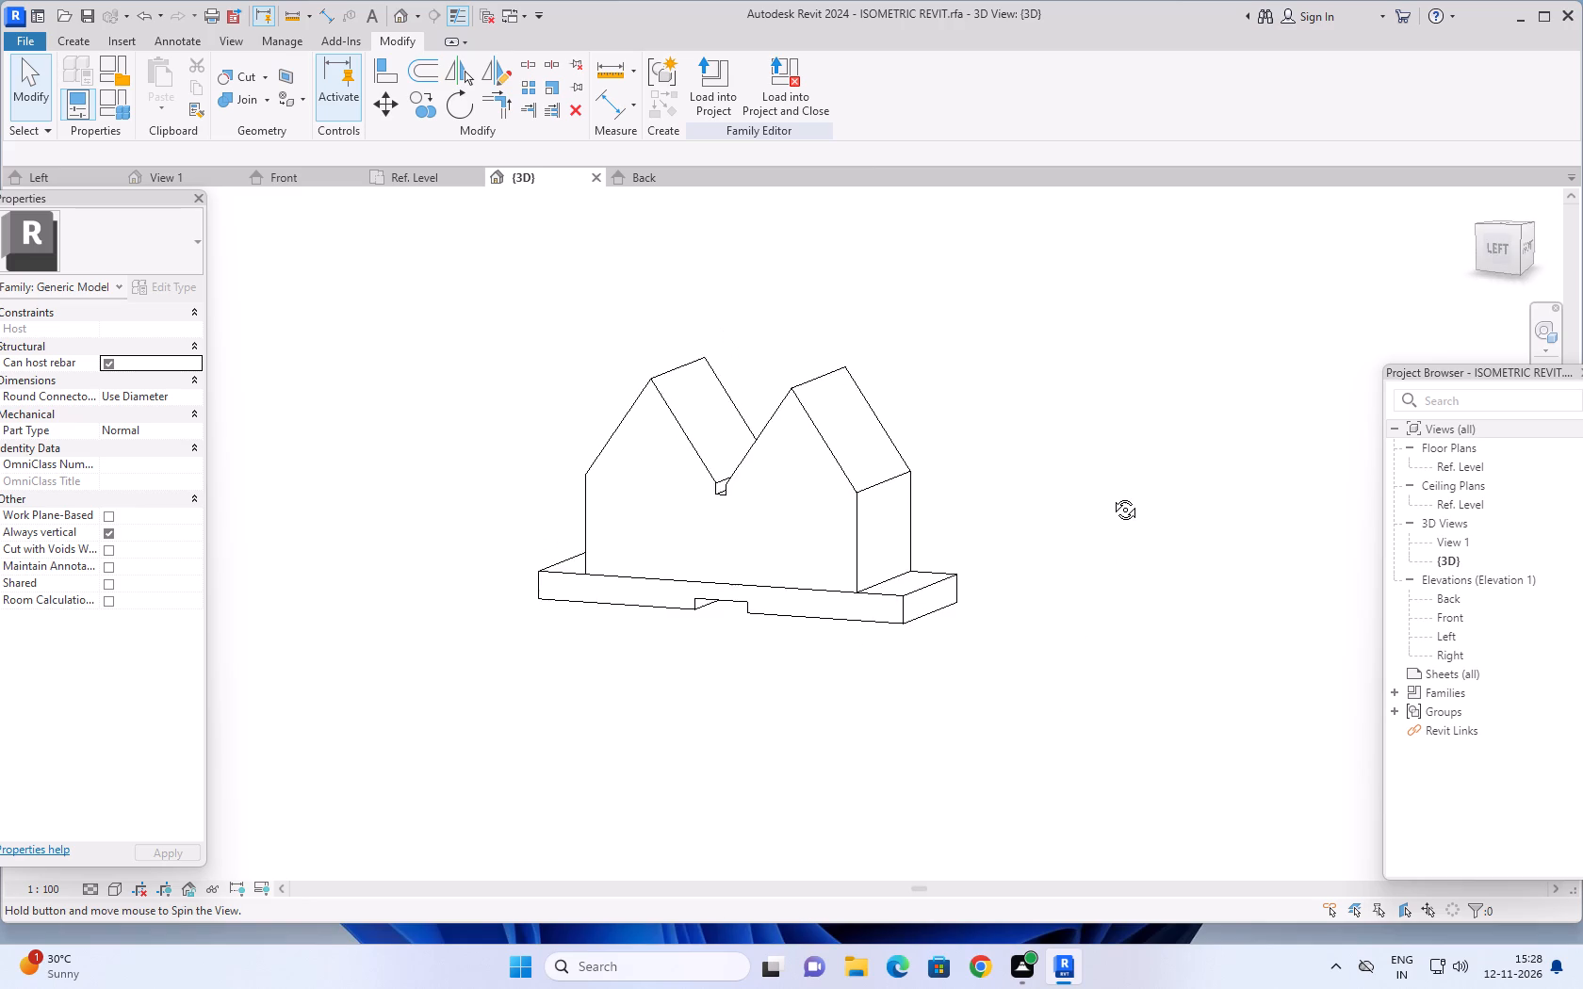
{"action": "middle_click_drag", "start_coordinate": [1111, 495], "coordinate": [1010, 525]}
{"action": "scroll", "coordinate": [1029, 549], "scroll_direction": "down", "scroll_amount": 1}
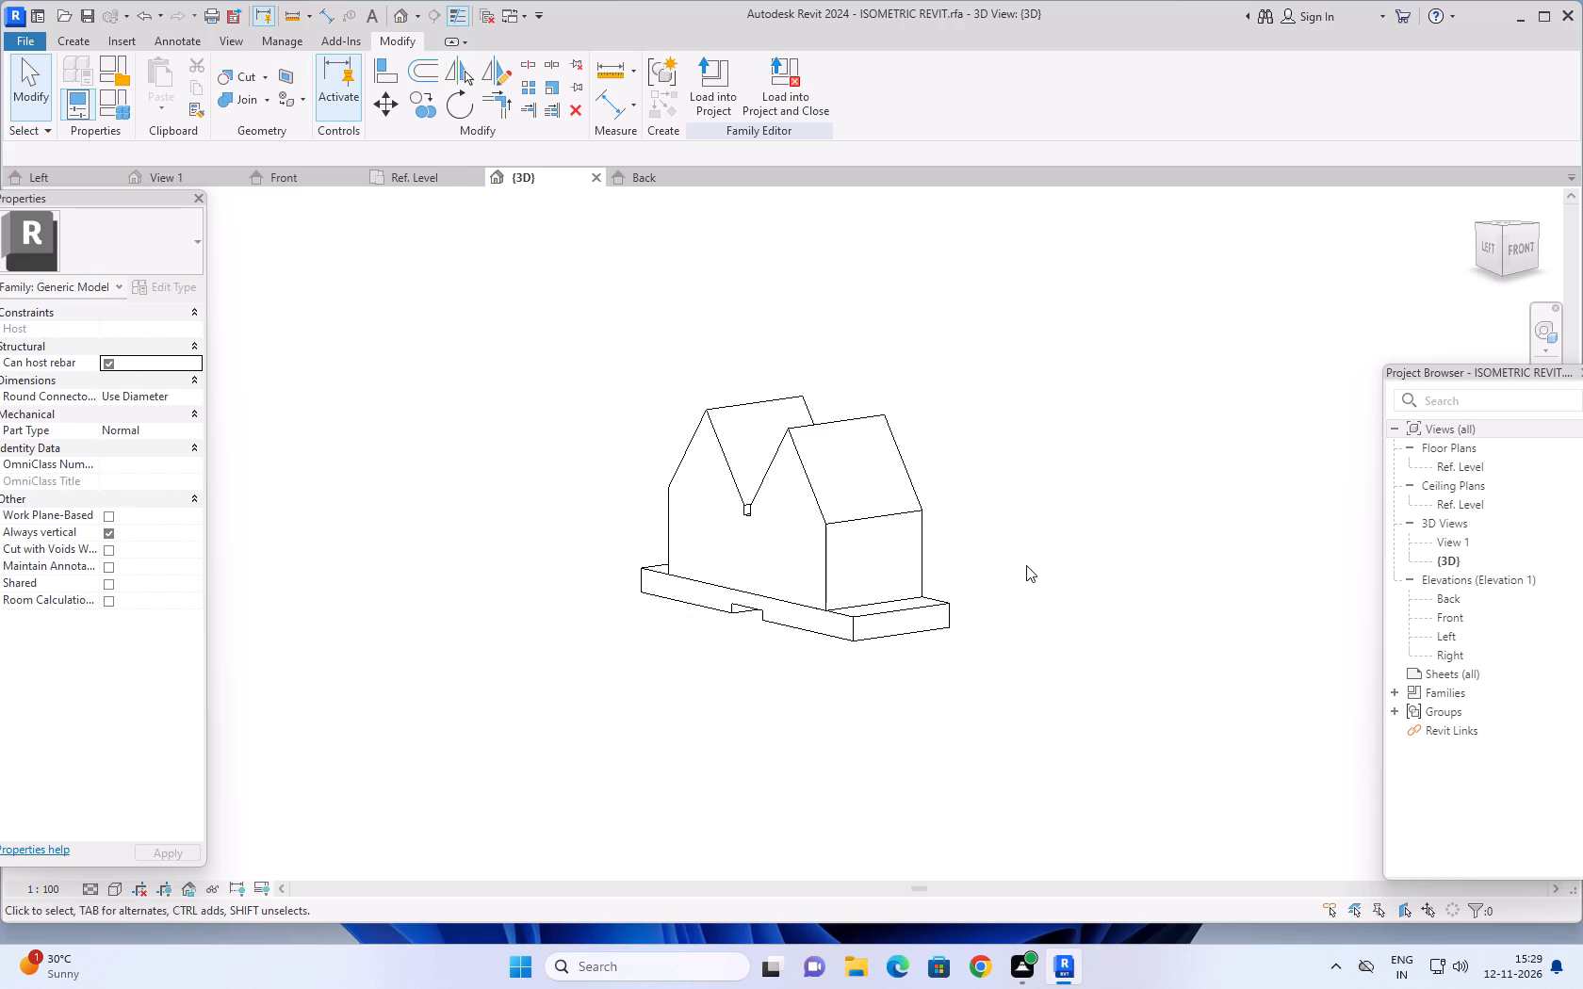
{"action": "middle_click", "coordinate": [1017, 563], "text": "shift"}
{"action": "scroll", "coordinate": [1015, 564], "scroll_direction": "up", "scroll_amount": 1}
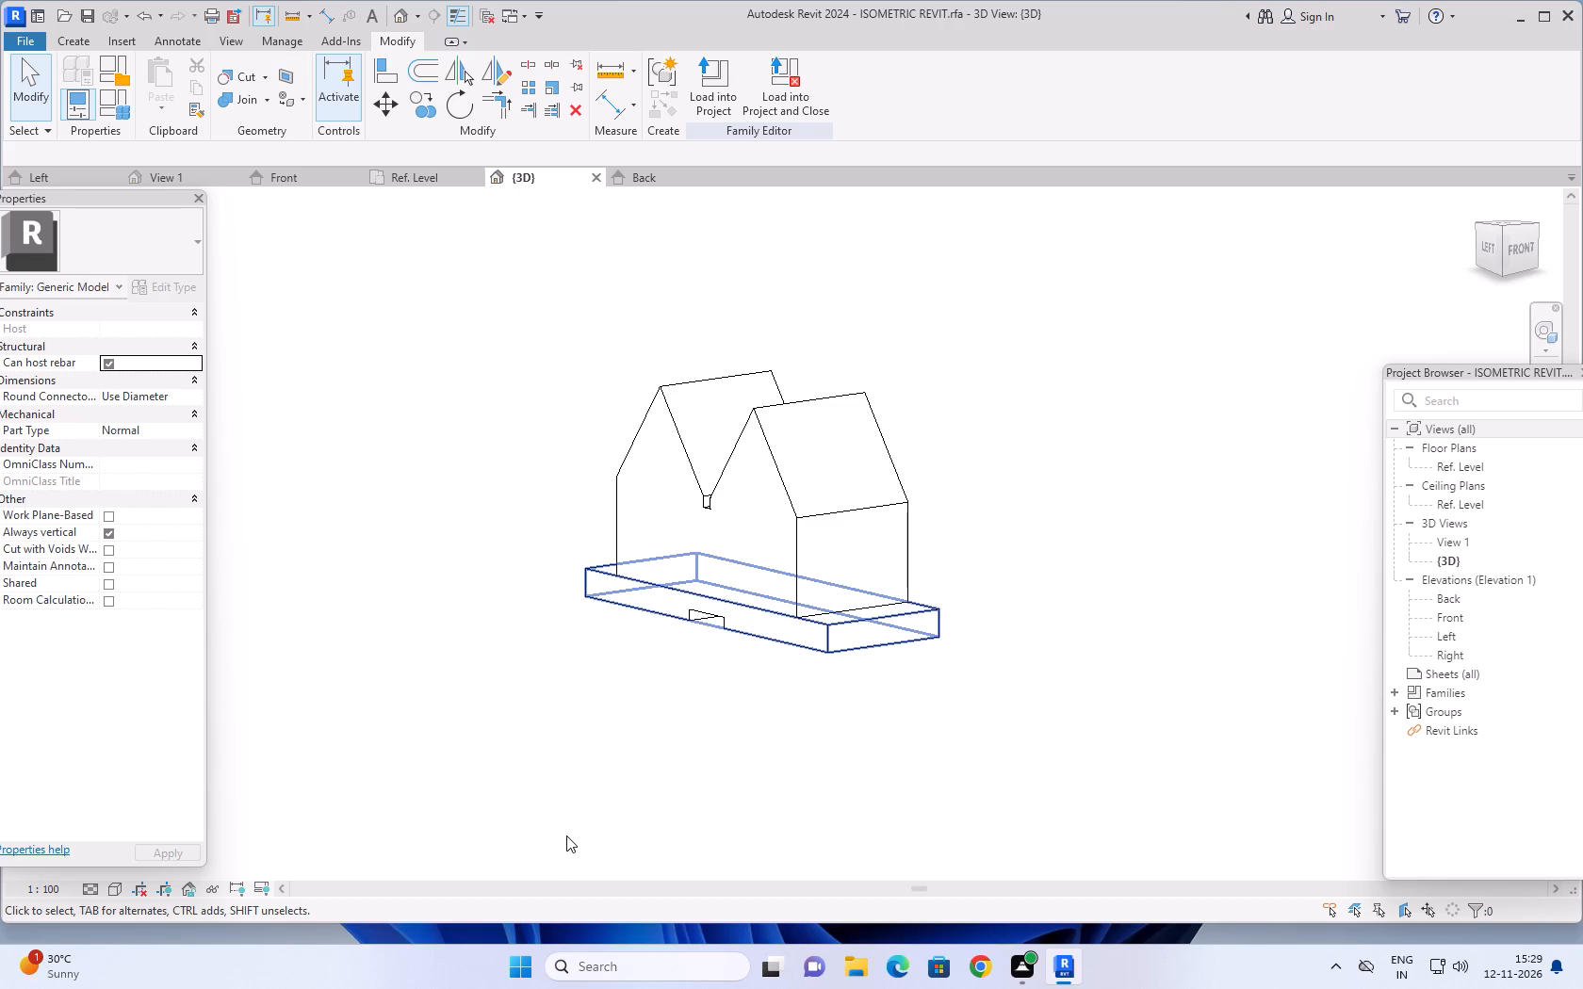
{"action": "middle_click_drag", "start_coordinate": [585, 841], "coordinate": [627, 854]}
{"action": "middle_click_drag", "start_coordinate": [654, 675], "coordinate": [719, 759]}
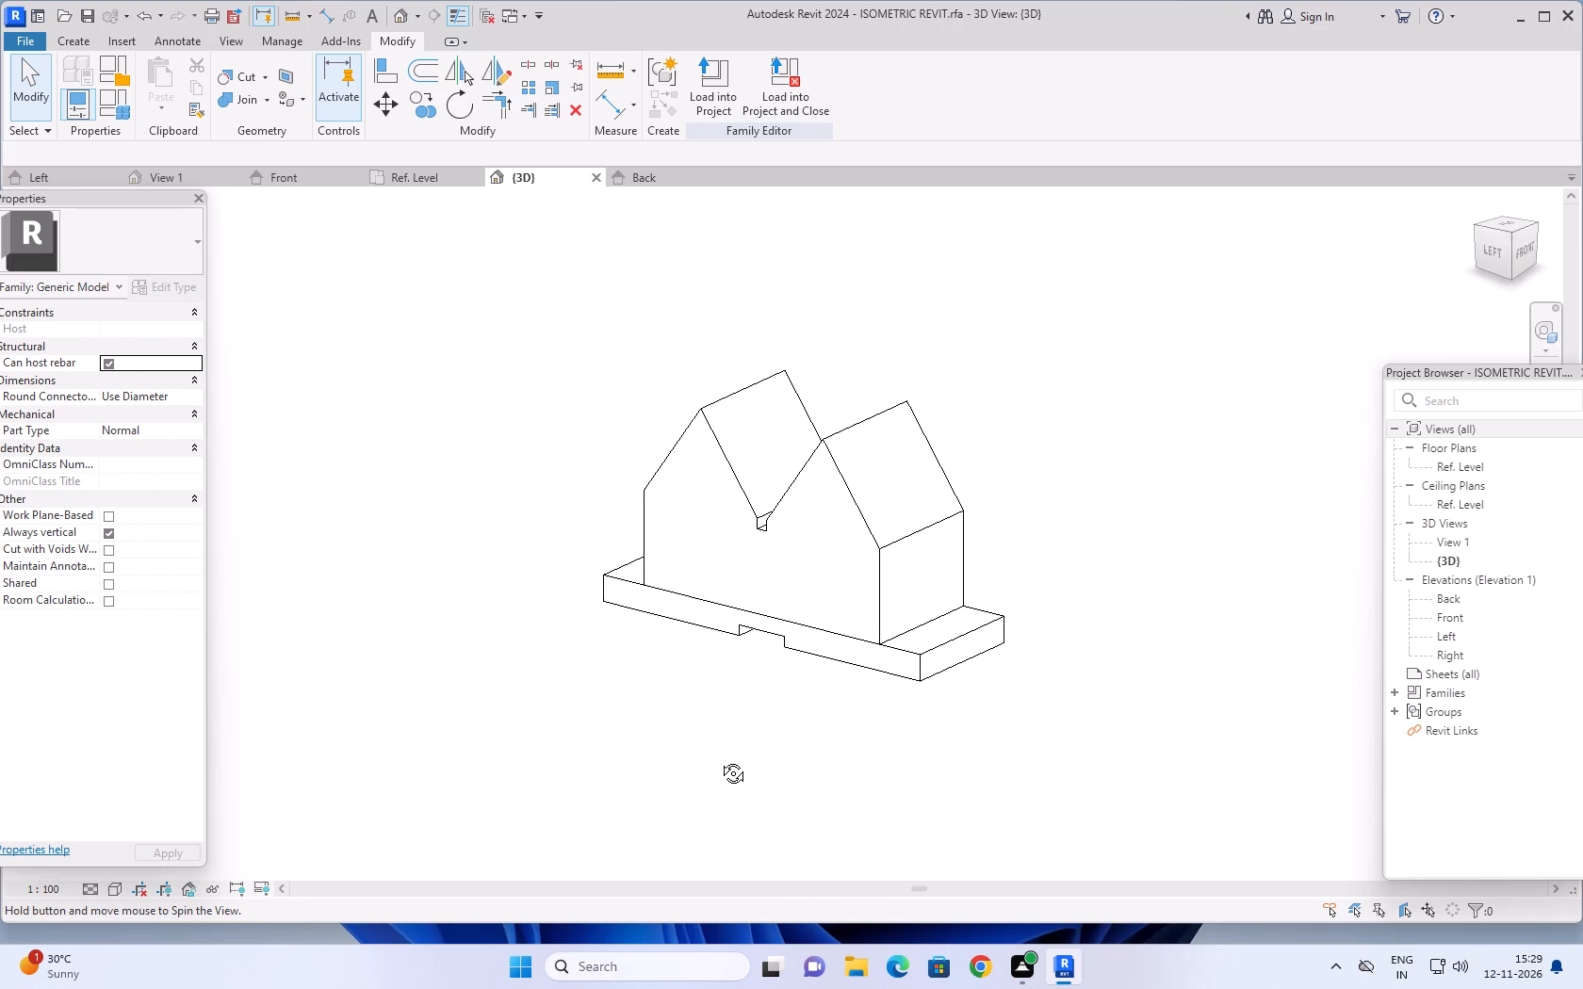
{"action": "middle_click_drag", "start_coordinate": [719, 759], "coordinate": [740, 760]}
{"action": "scroll", "coordinate": [773, 721], "scroll_direction": "up", "scroll_amount": 3}
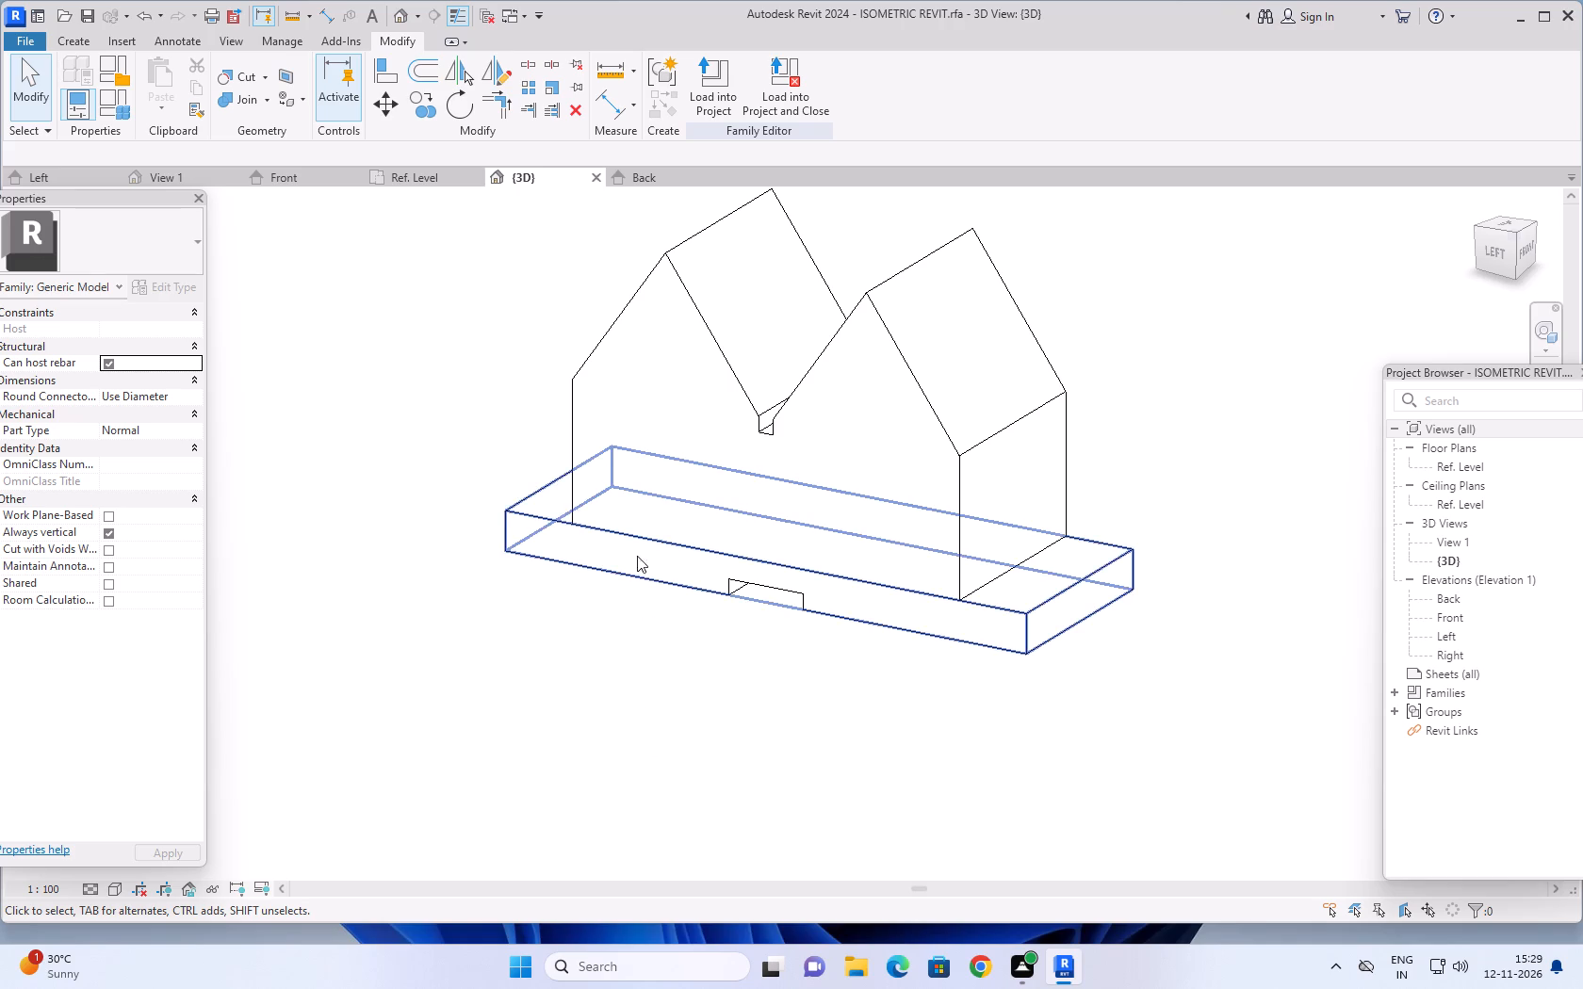
{"action": "scroll", "coordinate": [680, 680], "scroll_direction": "down", "scroll_amount": 1}
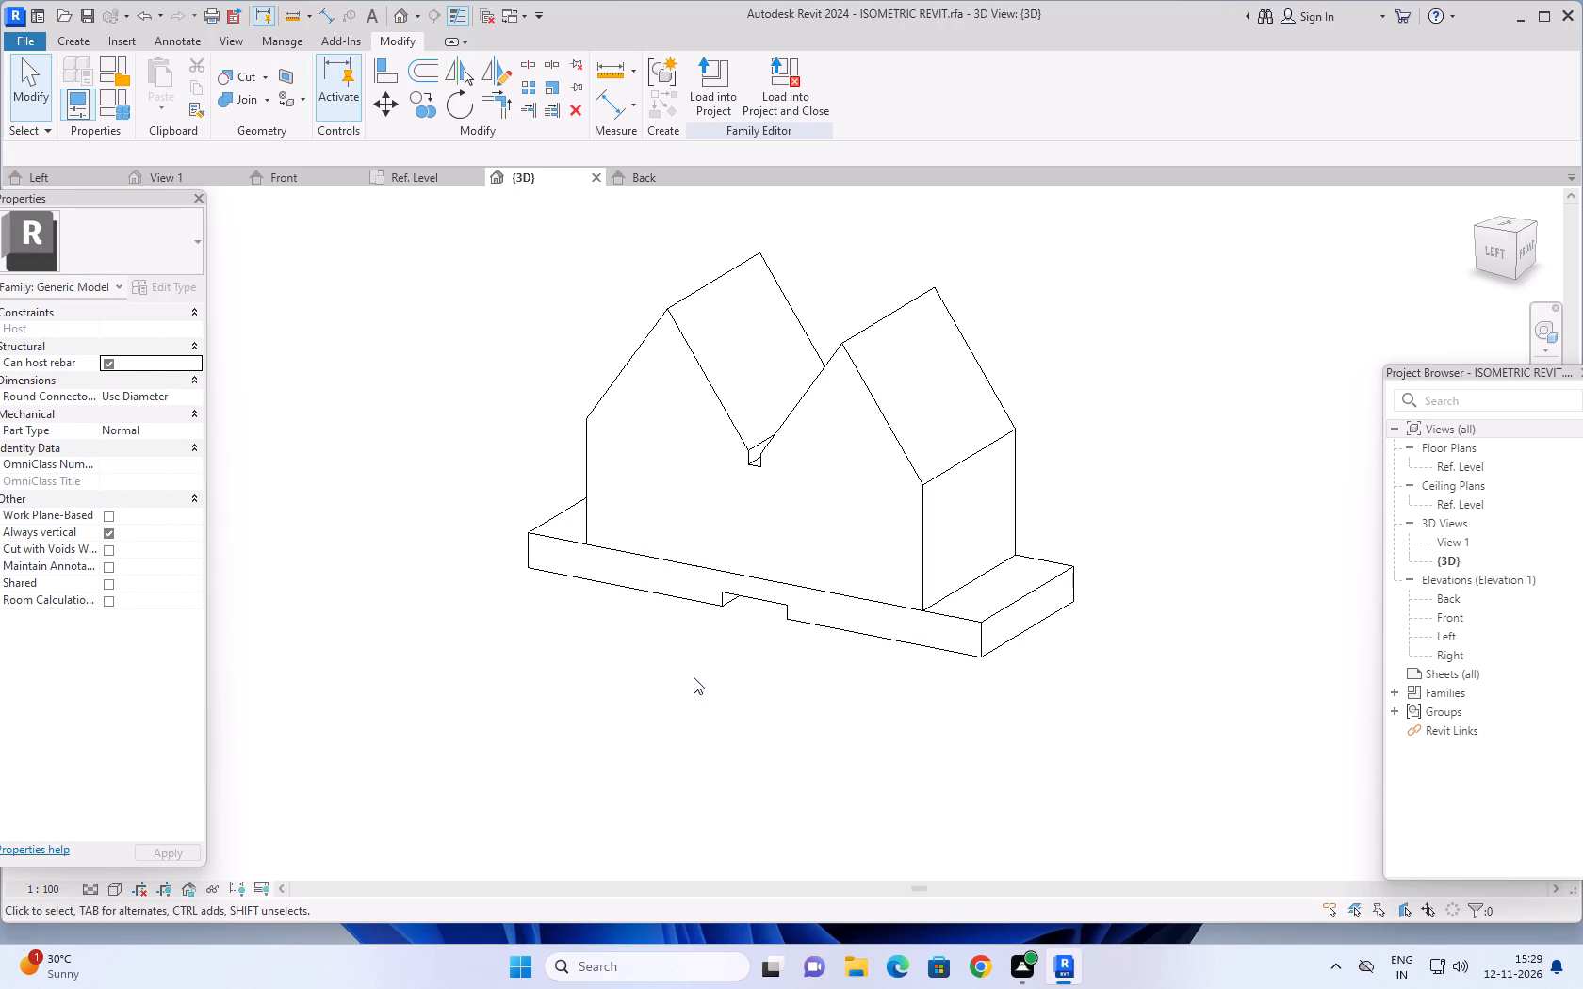
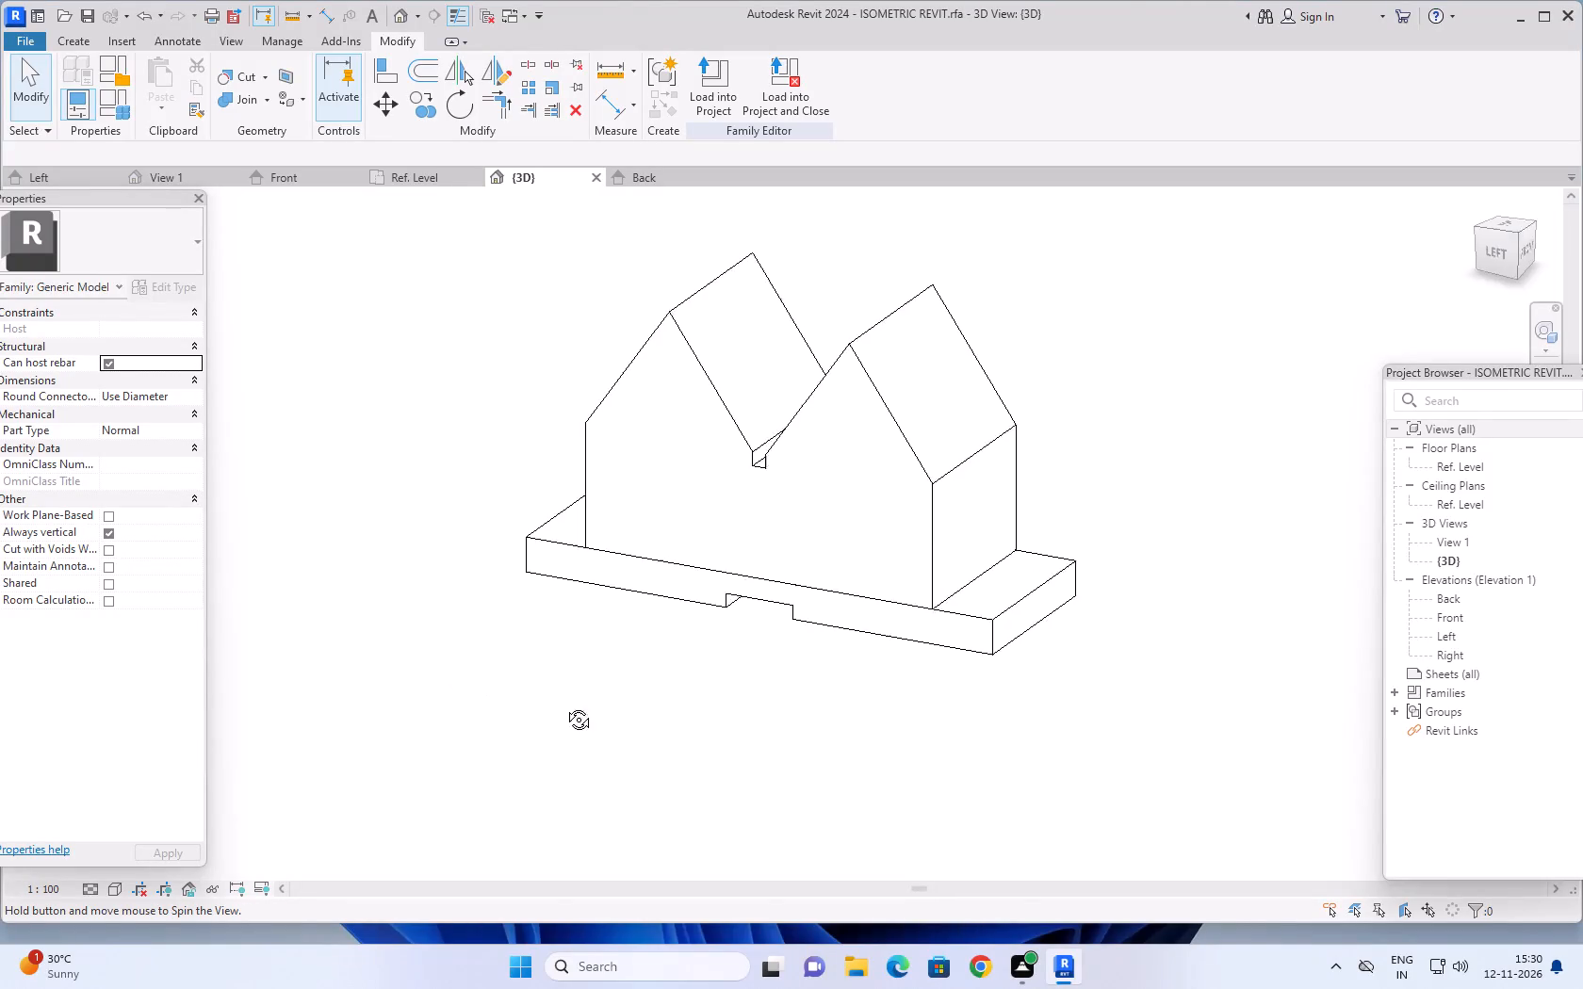
Examine the two-peaked plate, its centre slot and the notched base from several angles.
{"action": "middle_click_drag", "start_coordinate": [775, 708], "coordinate": [715, 755]}
{"action": "middle_click_drag", "start_coordinate": [710, 754], "coordinate": [690, 638]}
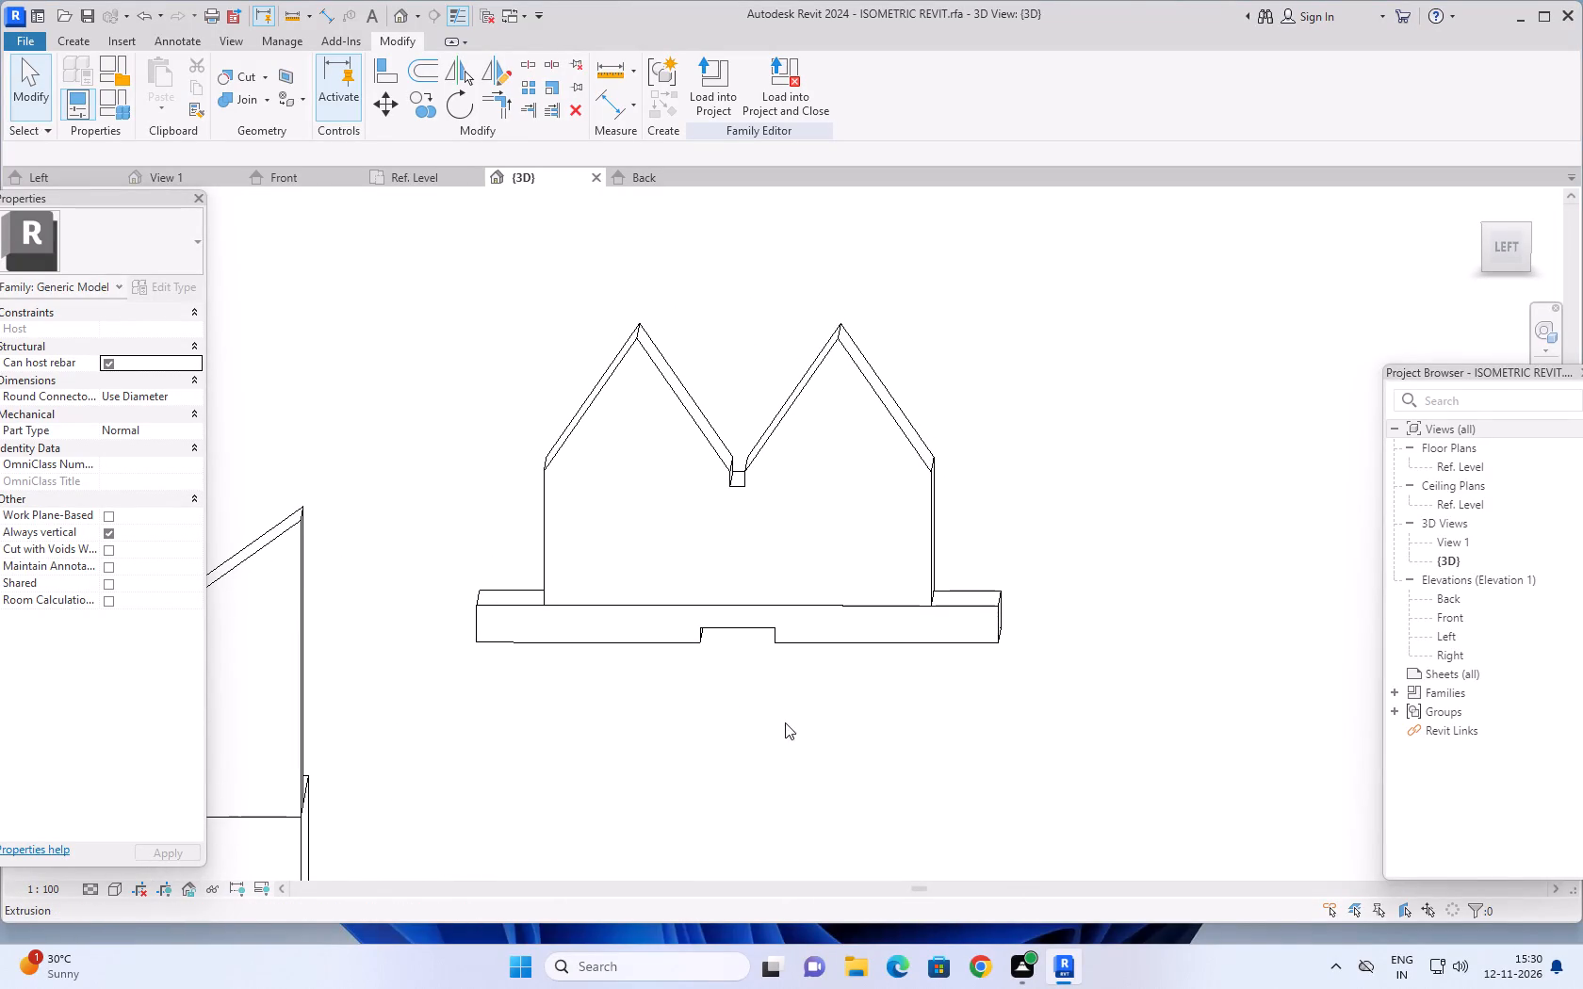
{"action": "middle_click_drag", "start_coordinate": [788, 722], "coordinate": [794, 761]}
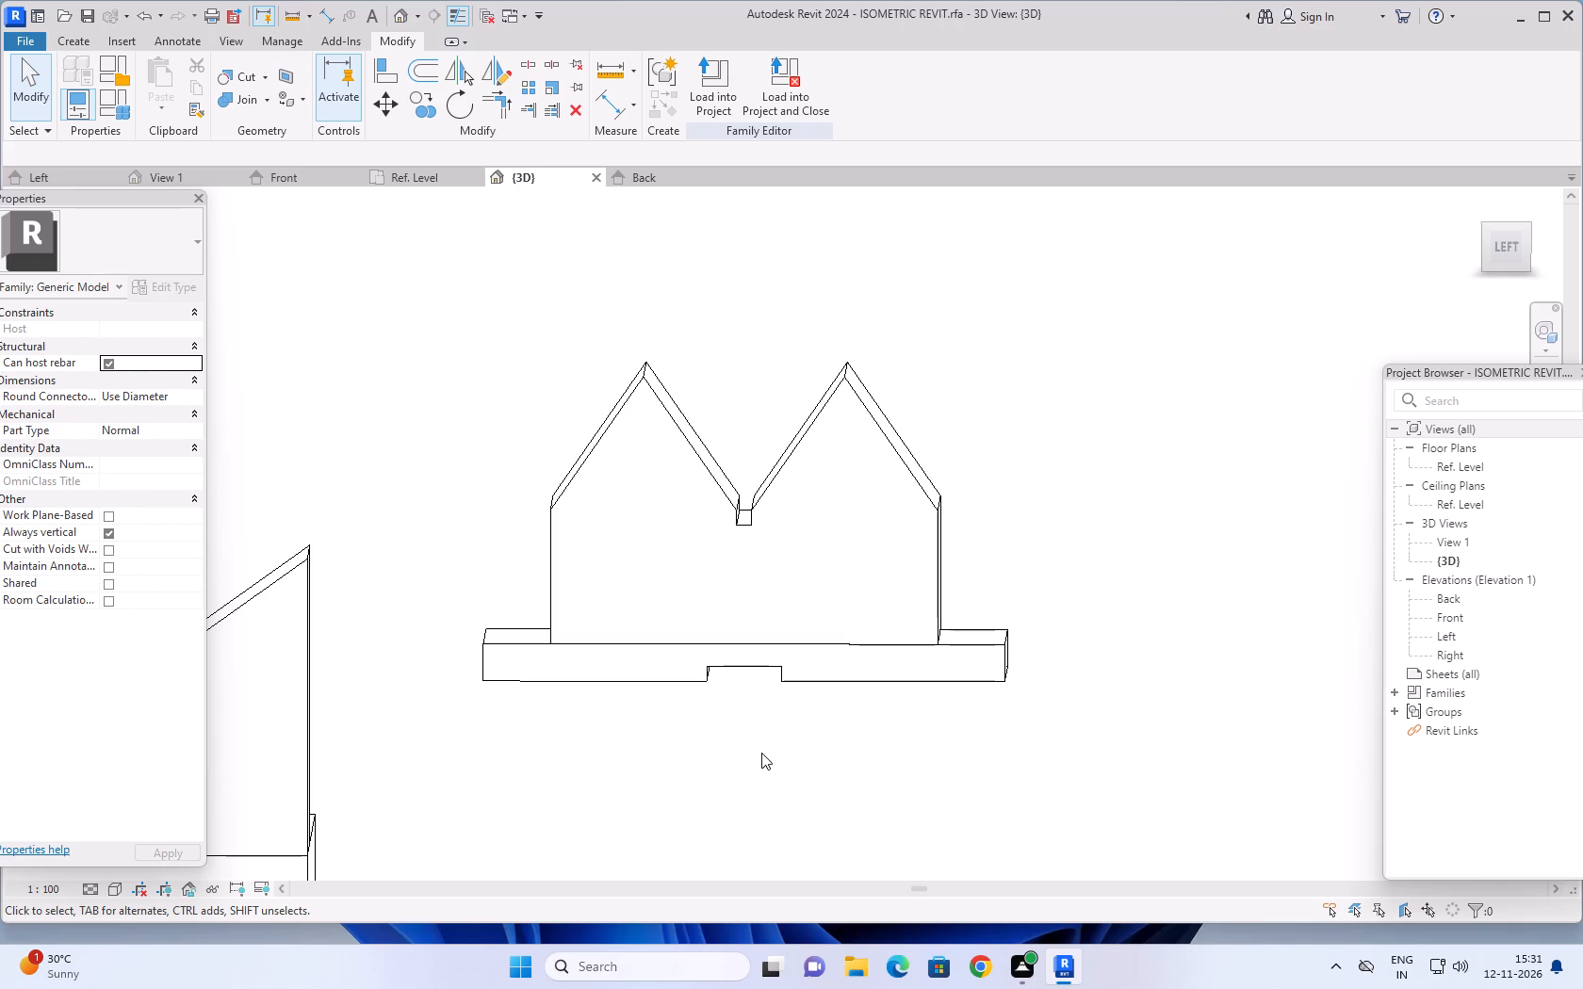
{"action": "middle_click_drag", "start_coordinate": [775, 744], "coordinate": [743, 745], "text": "shift"}
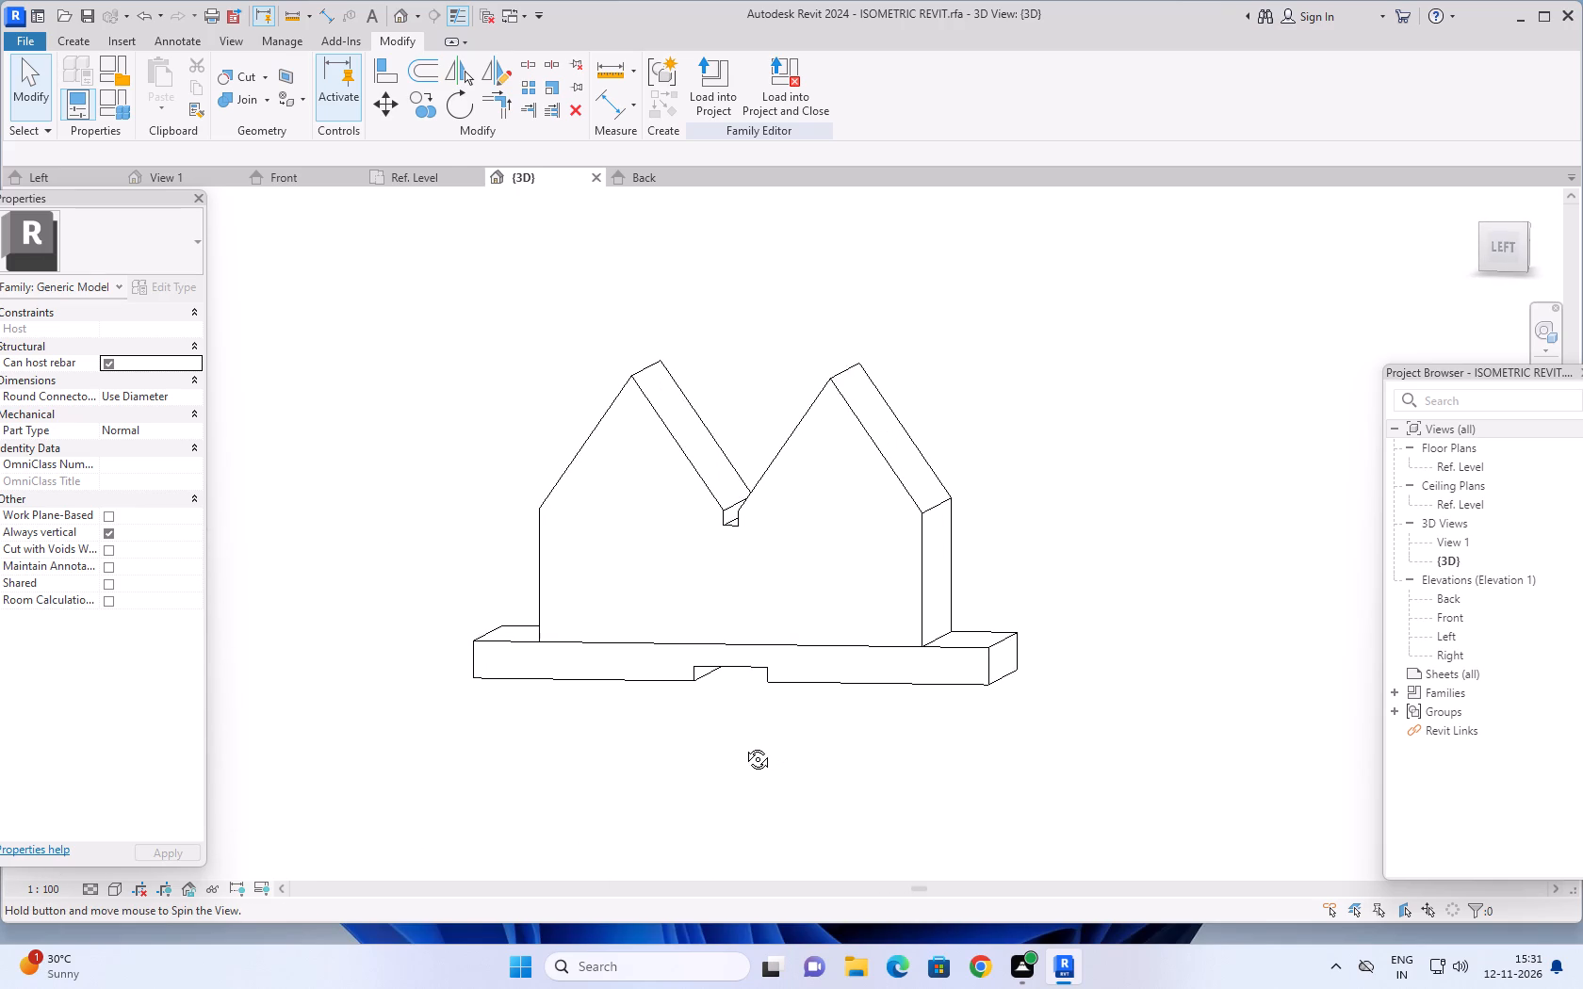
{"action": "middle_click_drag", "start_coordinate": [743, 745], "coordinate": [713, 779], "text": "shift"}
{"action": "scroll", "coordinate": [736, 746], "scroll_direction": "down", "scroll_amount": 1, "text": "shift"}
{"action": "middle_click_drag", "start_coordinate": [721, 727], "coordinate": [689, 780]}
{"action": "middle_click_drag", "start_coordinate": [704, 720], "coordinate": [693, 778], "text": "shift"}
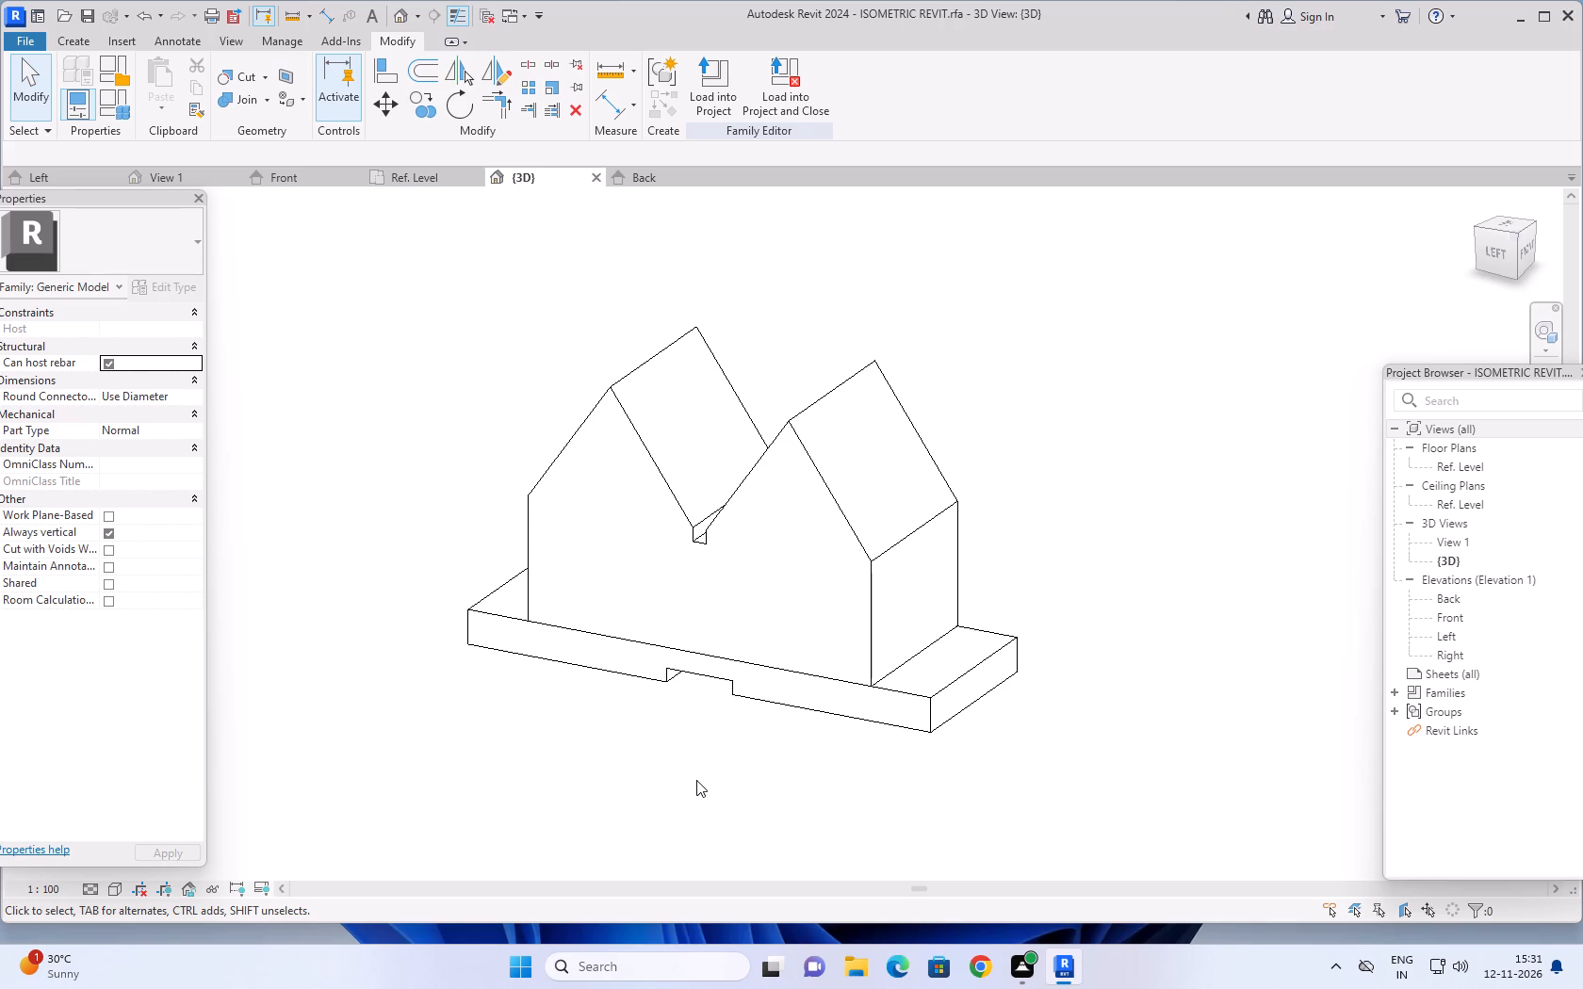
{"action": "middle_click_drag", "start_coordinate": [702, 775], "coordinate": [740, 778]}
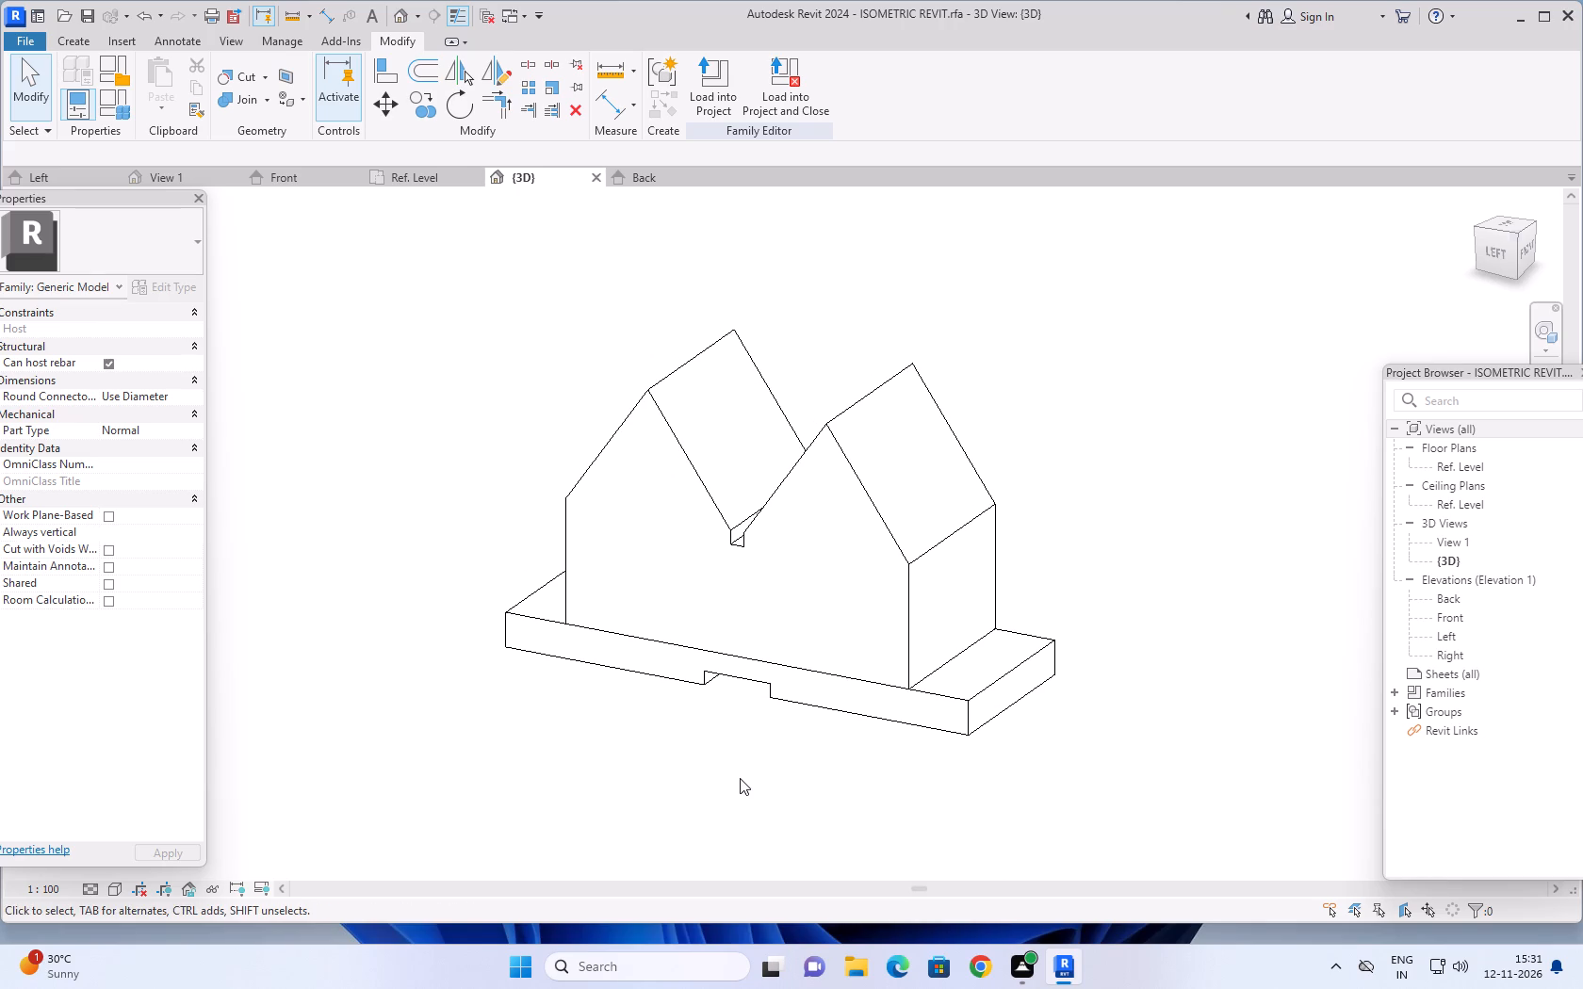
{"action": "scroll", "coordinate": [740, 774], "scroll_direction": "up", "scroll_amount": 1}
{"action": "middle_click_drag", "start_coordinate": [753, 745], "coordinate": [744, 760]}
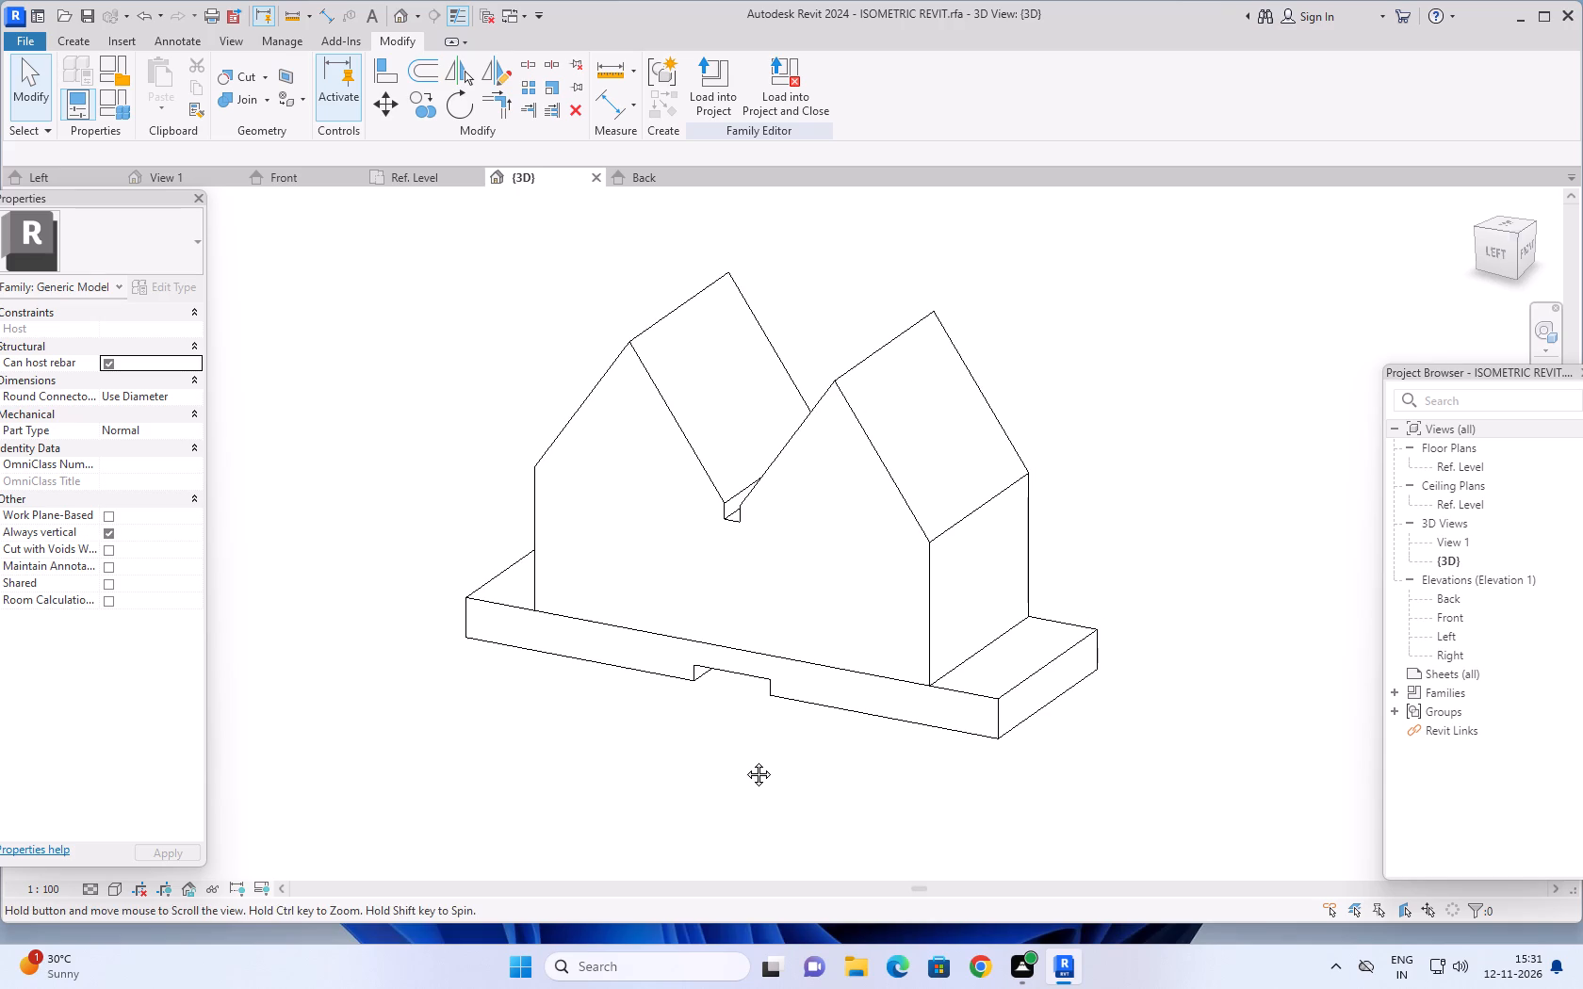
{"action": "middle_click_drag", "start_coordinate": [744, 760], "coordinate": [741, 768]}
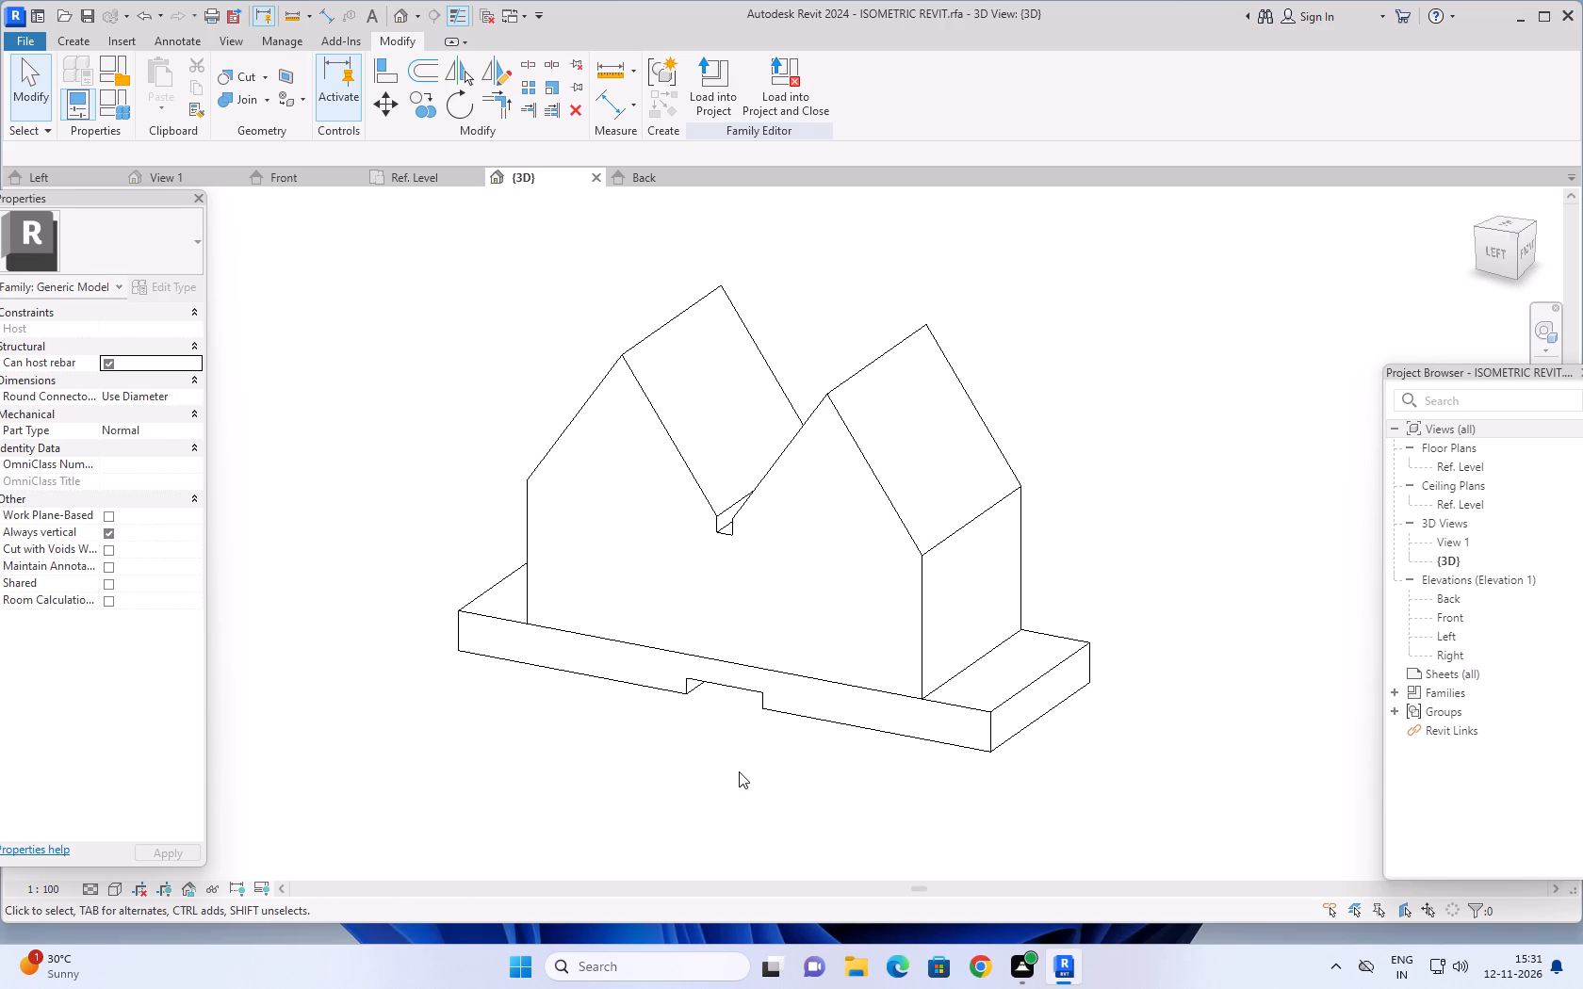
{"action": "scroll", "coordinate": [829, 594], "scroll_direction": "up", "scroll_amount": 2}
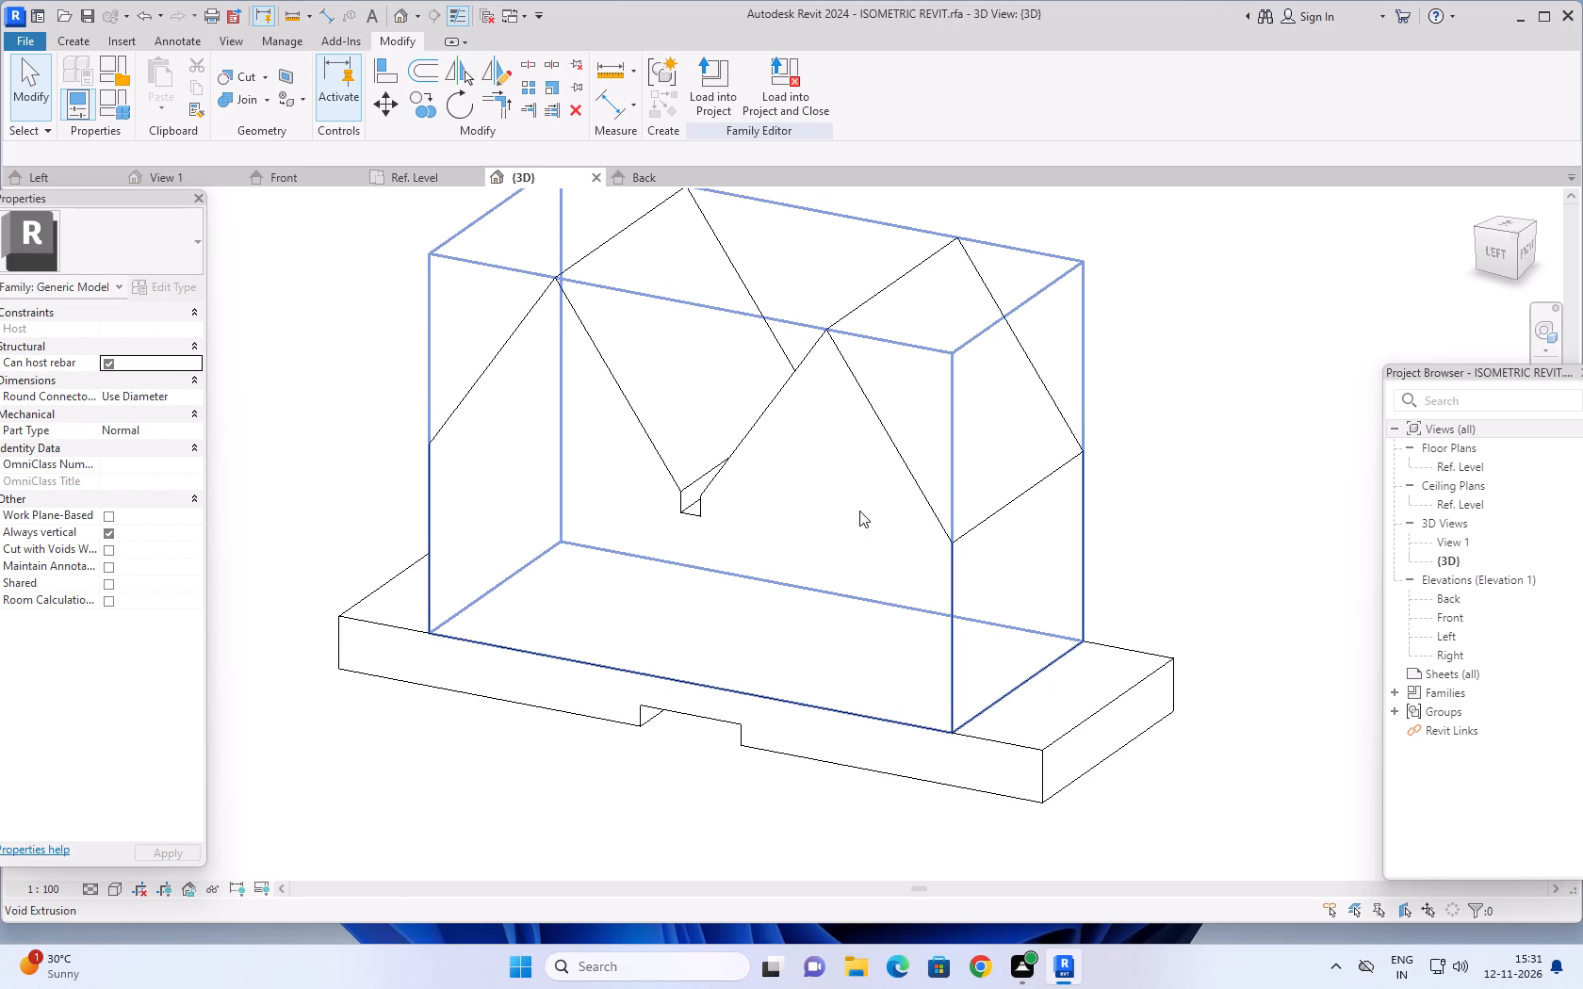
{"action": "middle_click_drag", "start_coordinate": [594, 816], "coordinate": [612, 813]}
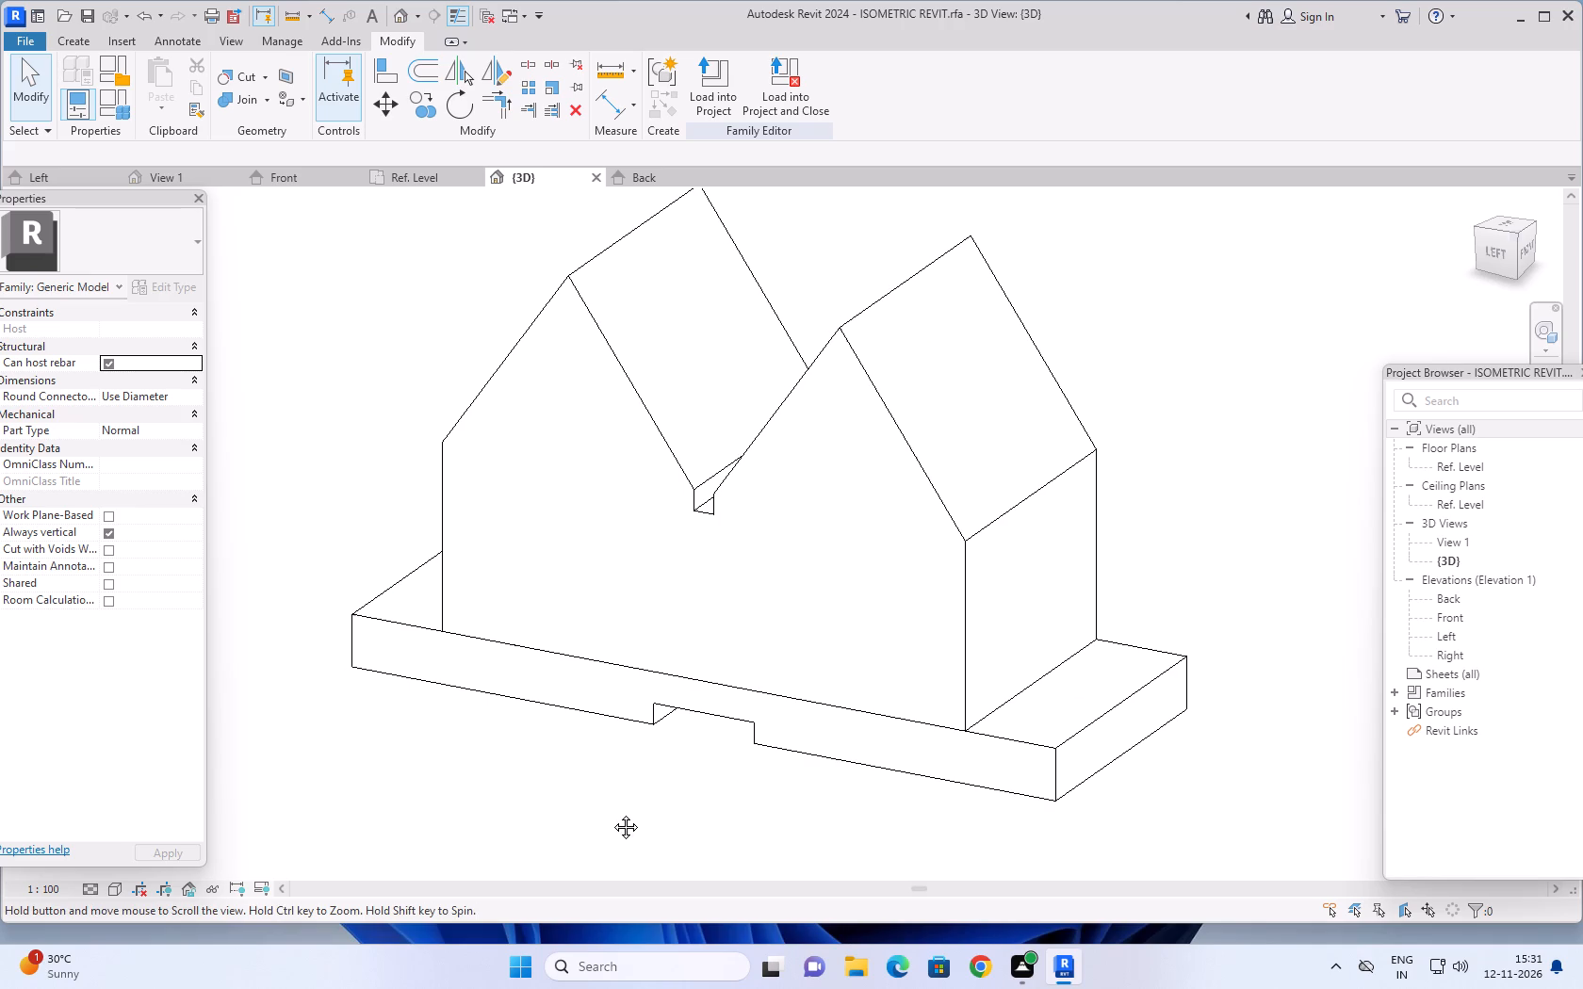
{"action": "middle_click_drag", "start_coordinate": [612, 813], "coordinate": [628, 815]}
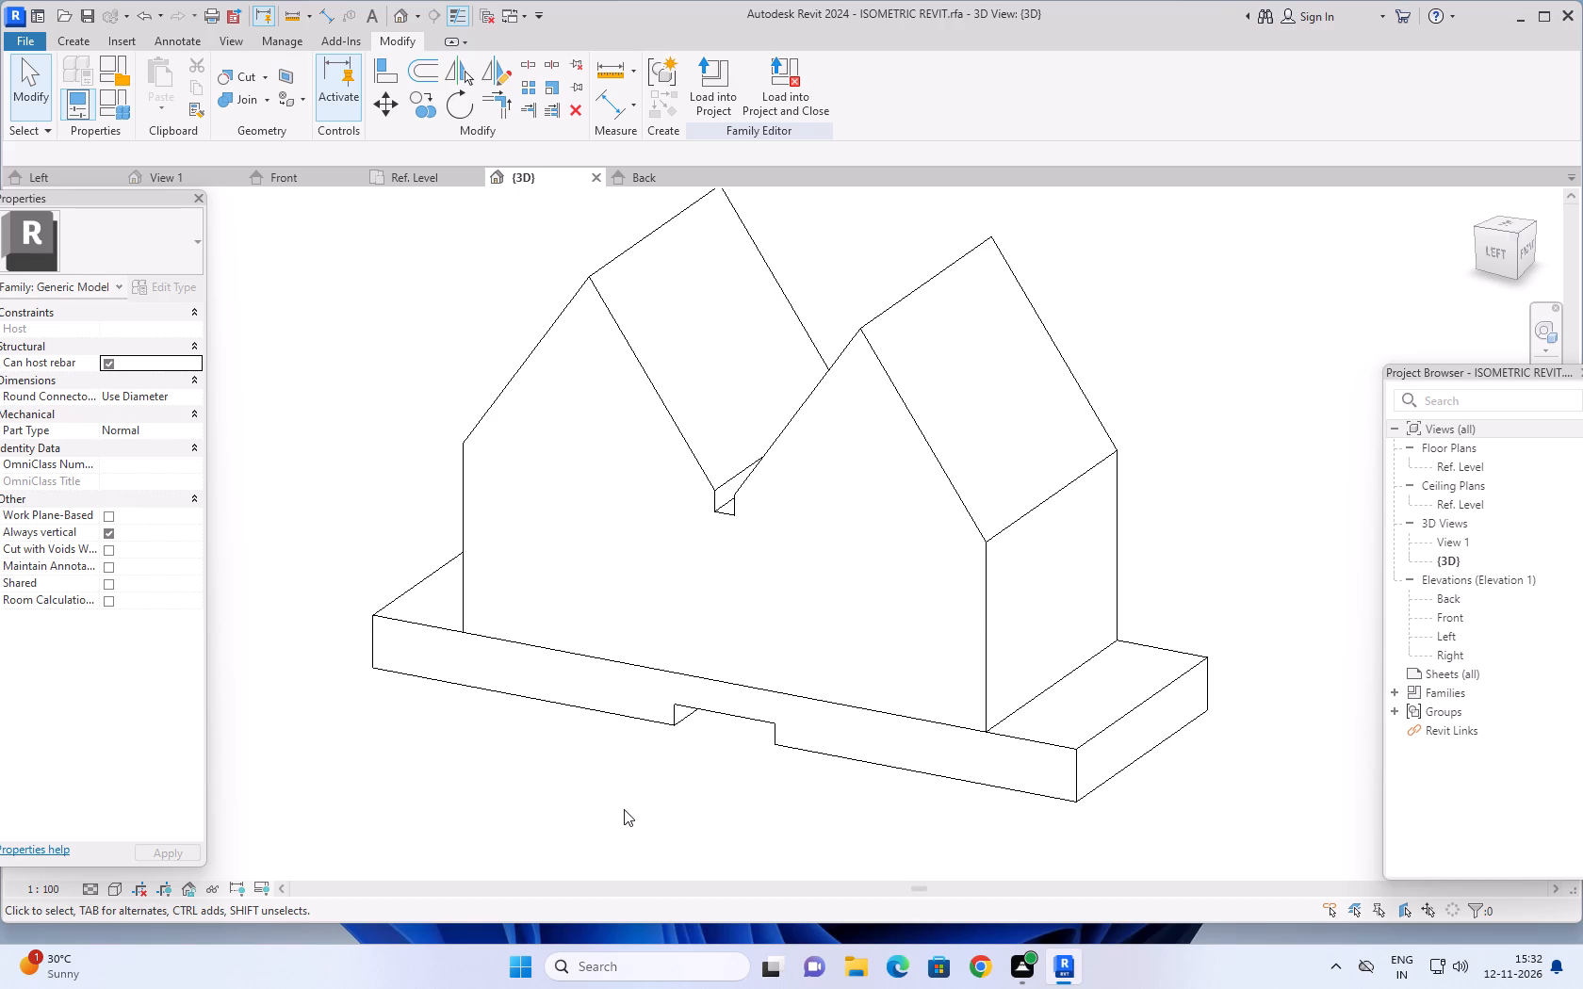
{"action": "scroll", "coordinate": [721, 625], "scroll_direction": "up", "scroll_amount": 1}
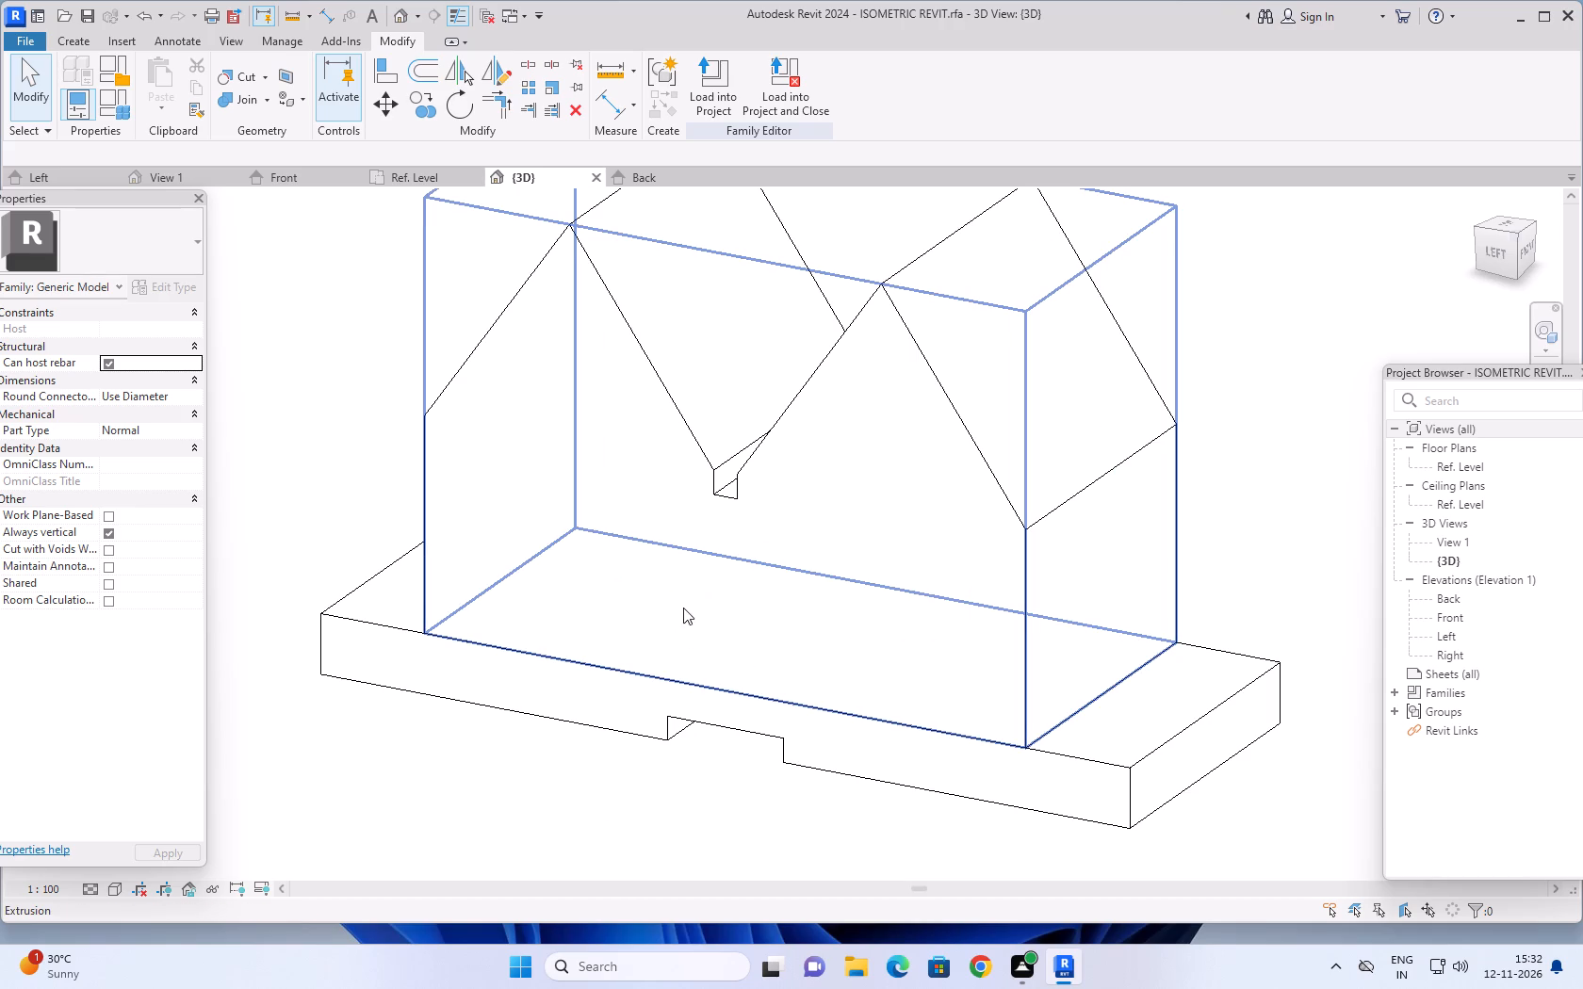
Start a void extrusion with the broad face of the two-peaked upright plate as its work plane.
{"action": "middle_click_drag", "start_coordinate": [688, 605], "coordinate": [804, 504], "text": "shift"}
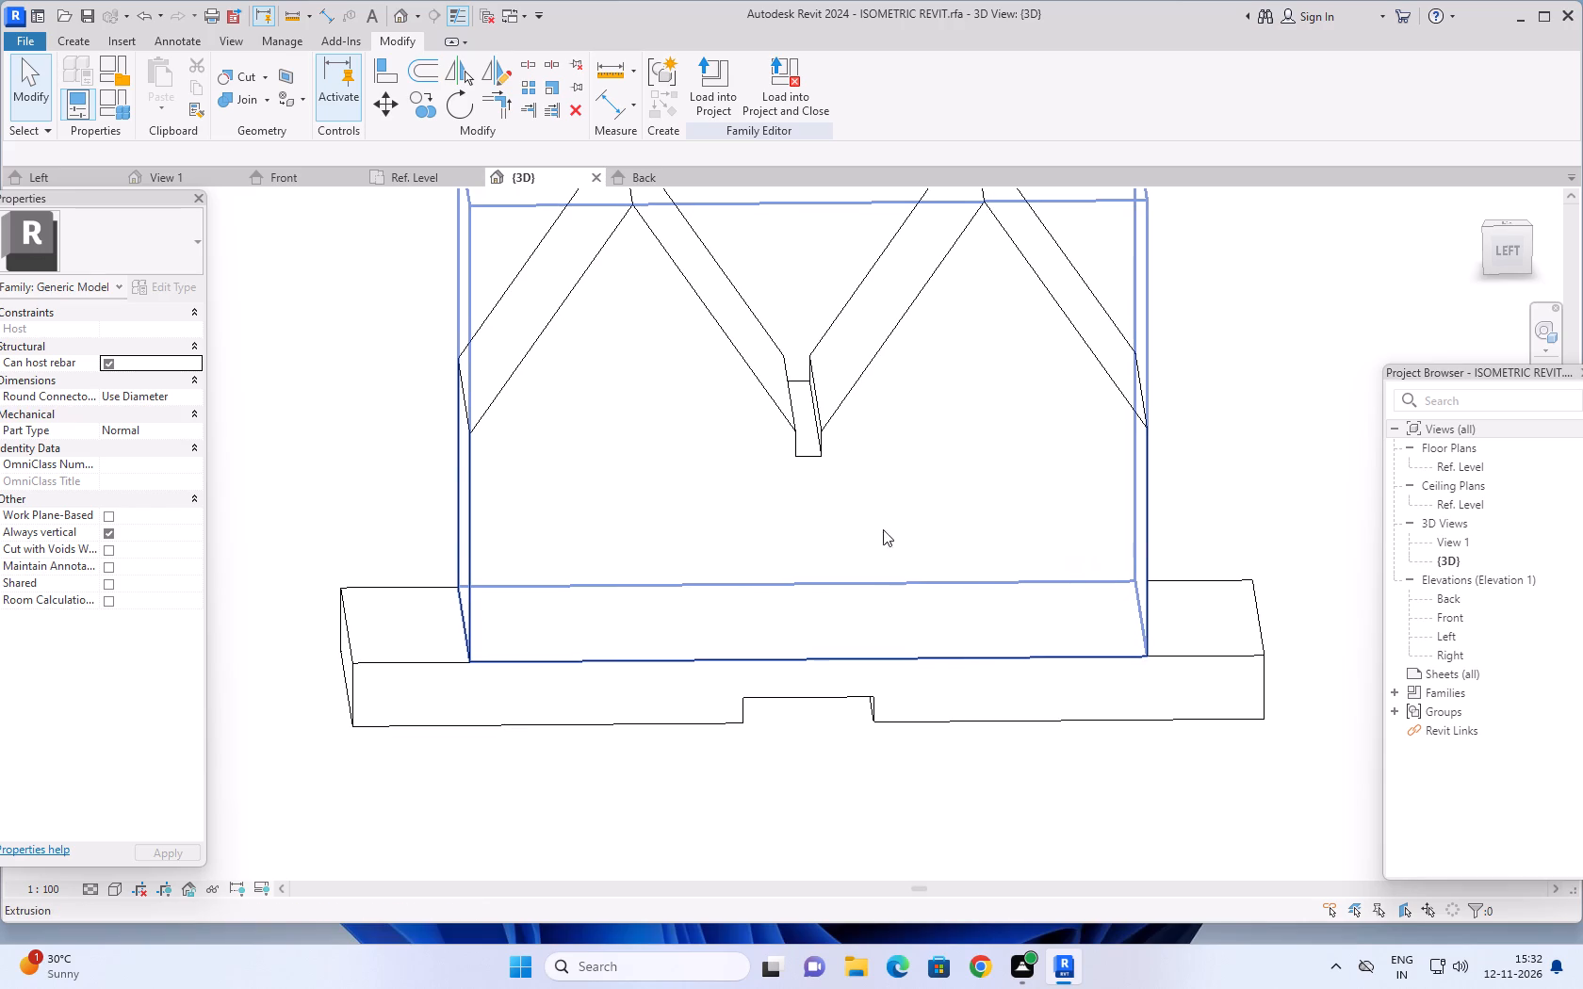
{"action": "middle_click_drag", "start_coordinate": [887, 530], "coordinate": [898, 689]}
{"action": "middle_click_drag", "start_coordinate": [880, 669], "coordinate": [869, 558], "text": "shift"}
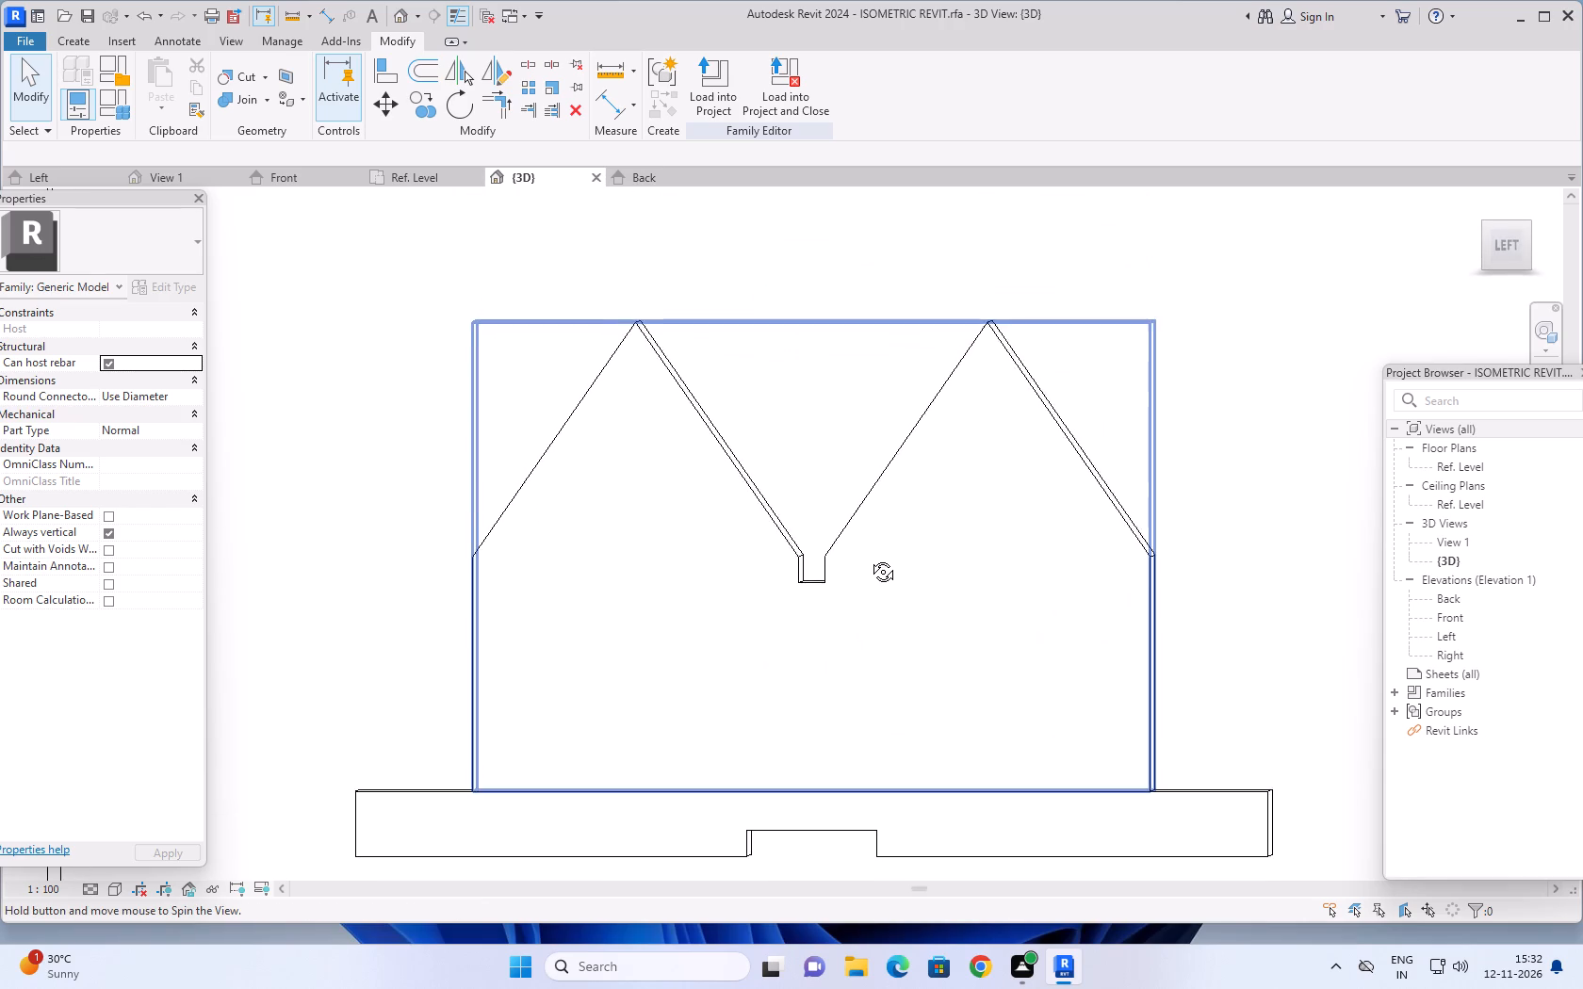
{"action": "middle_click_drag", "start_coordinate": [869, 558], "coordinate": [873, 549], "text": "shift"}
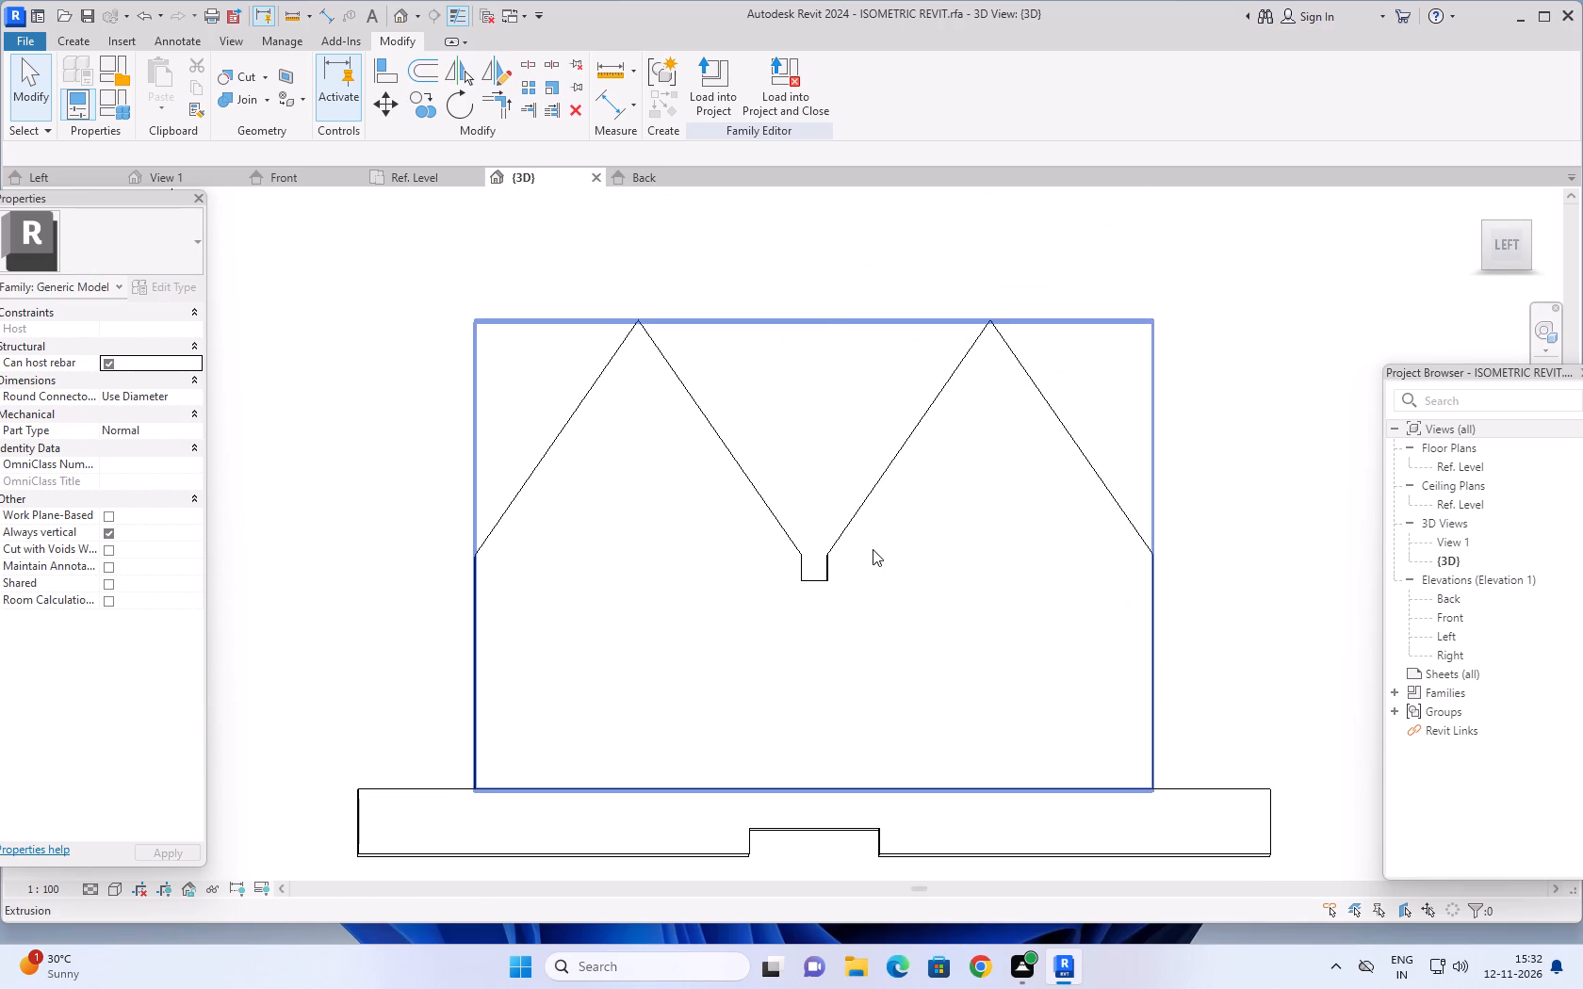
{"action": "scroll", "coordinate": [803, 556], "scroll_direction": "down", "scroll_amount": 2}
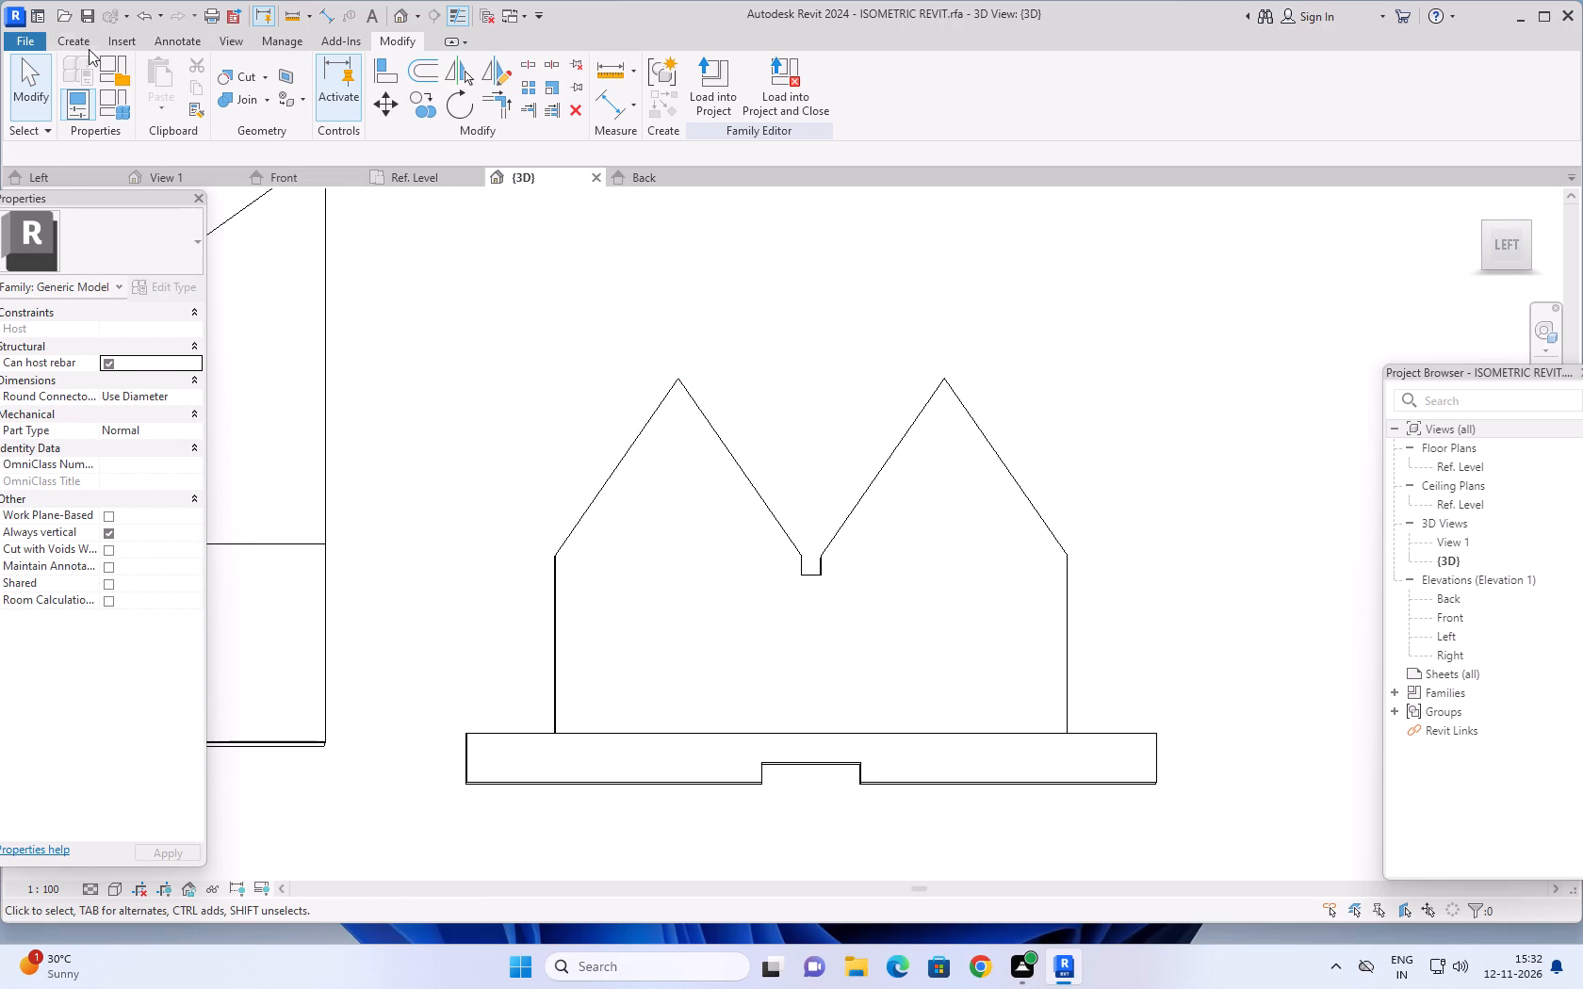
{"action": "left_click", "coordinate": [77, 35]}
{"action": "left_click", "coordinate": [385, 104]}
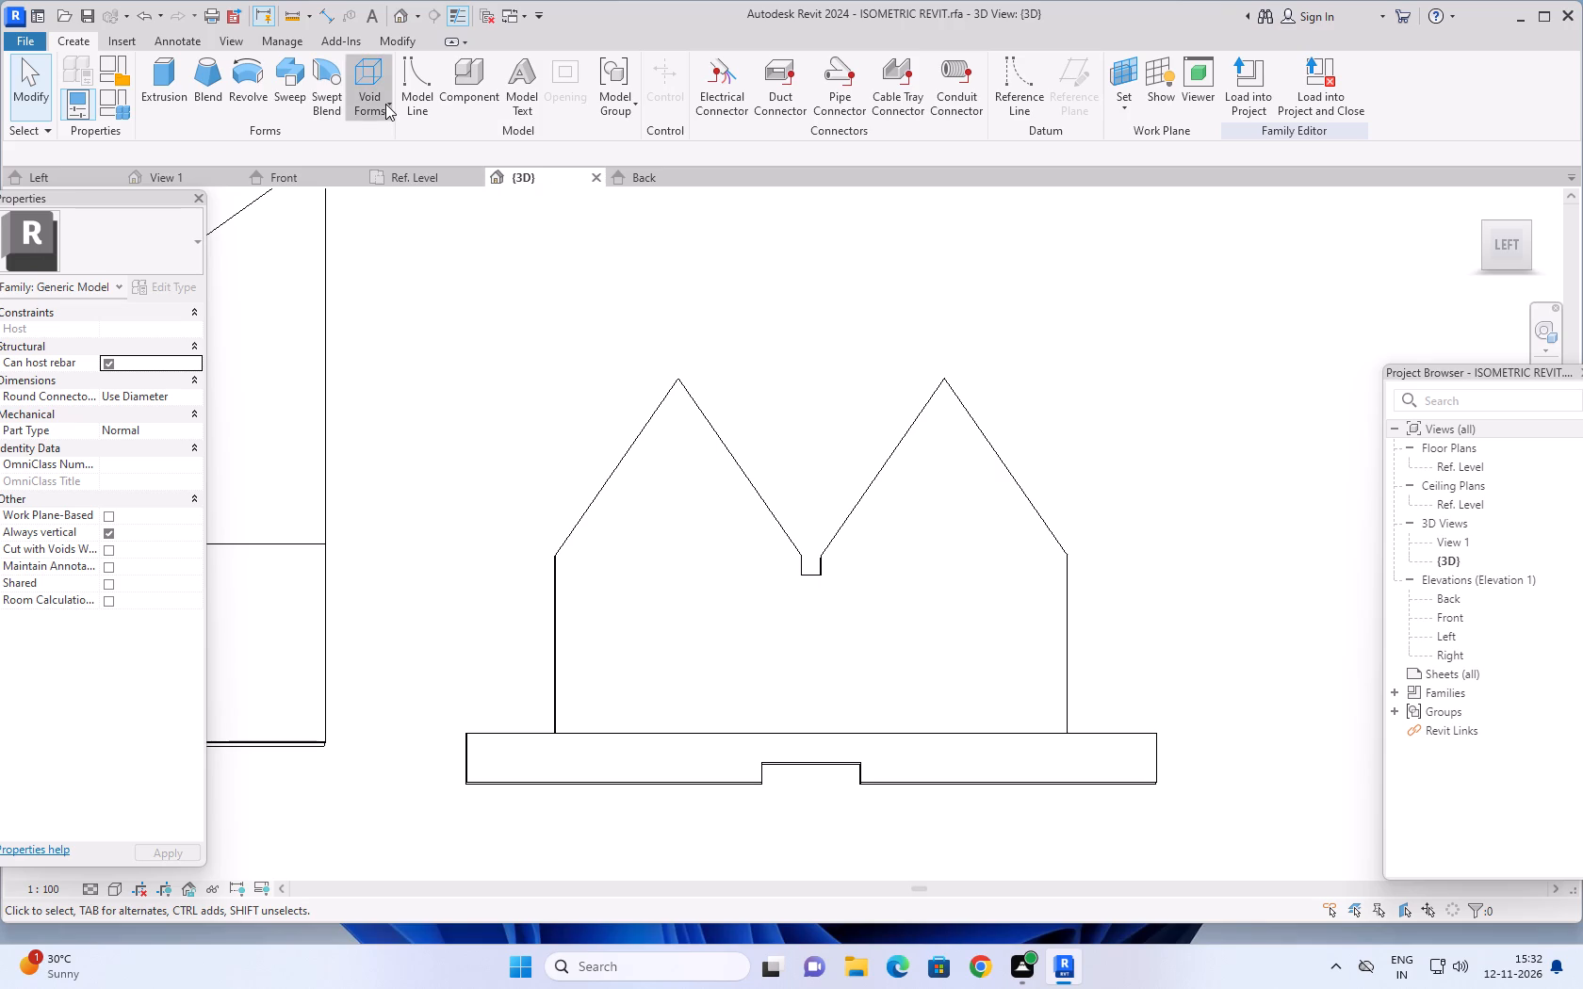
{"action": "left_click", "coordinate": [415, 146]}
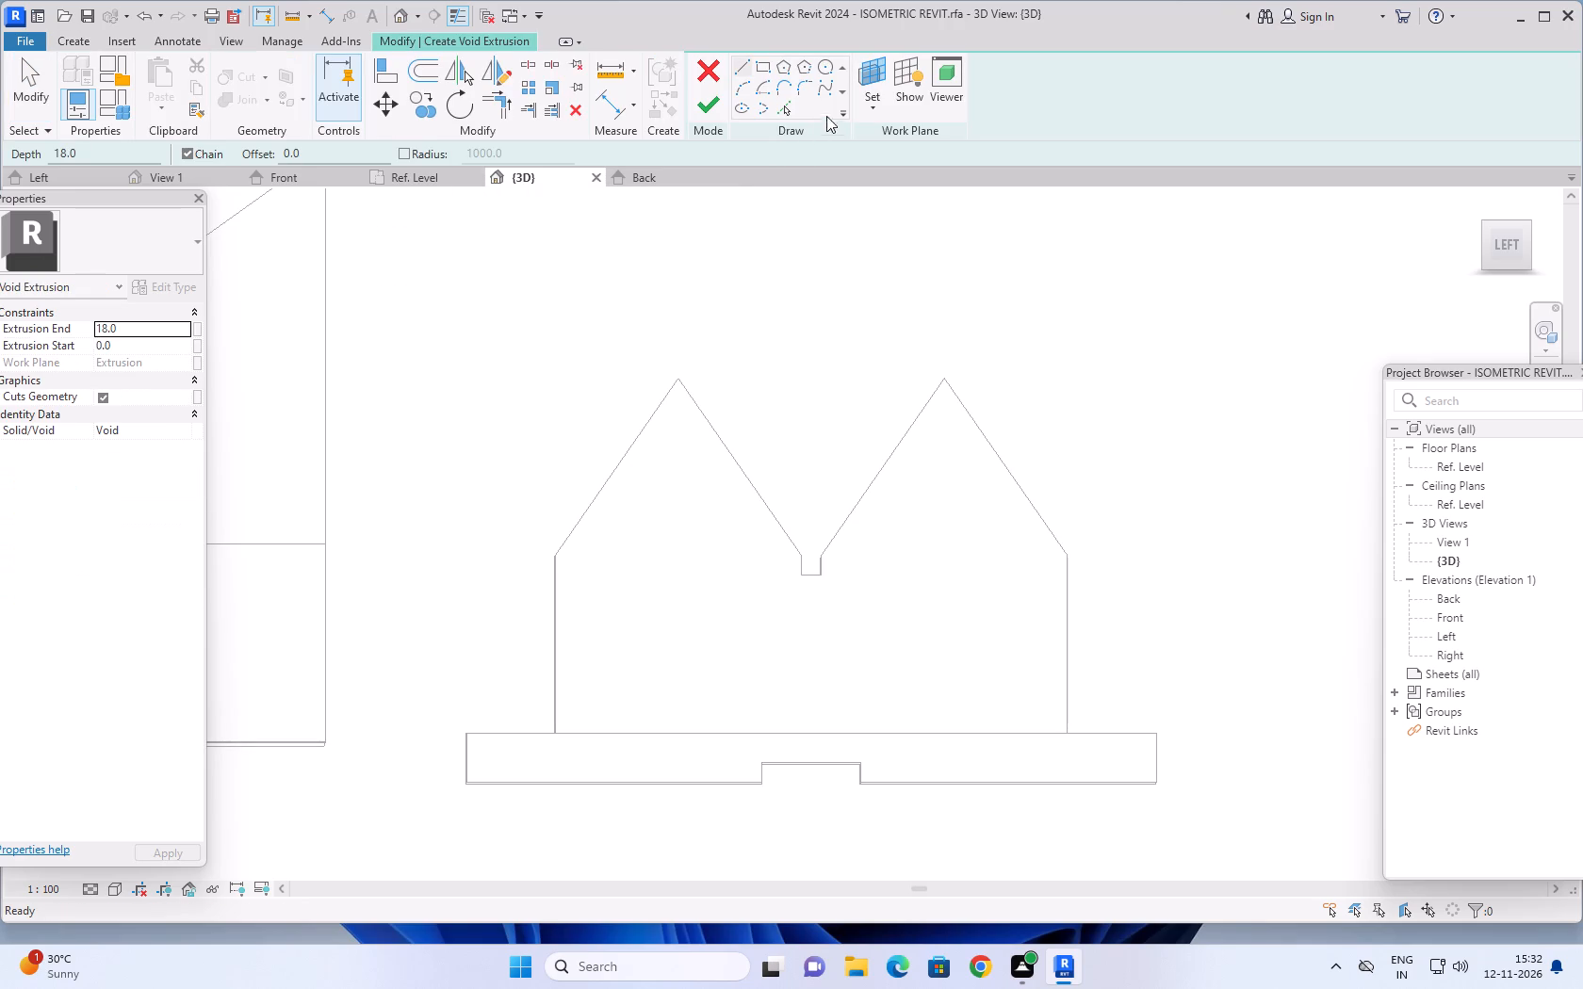
{"action": "left_click", "coordinate": [865, 106]}
{"action": "left_click", "coordinate": [915, 182]}
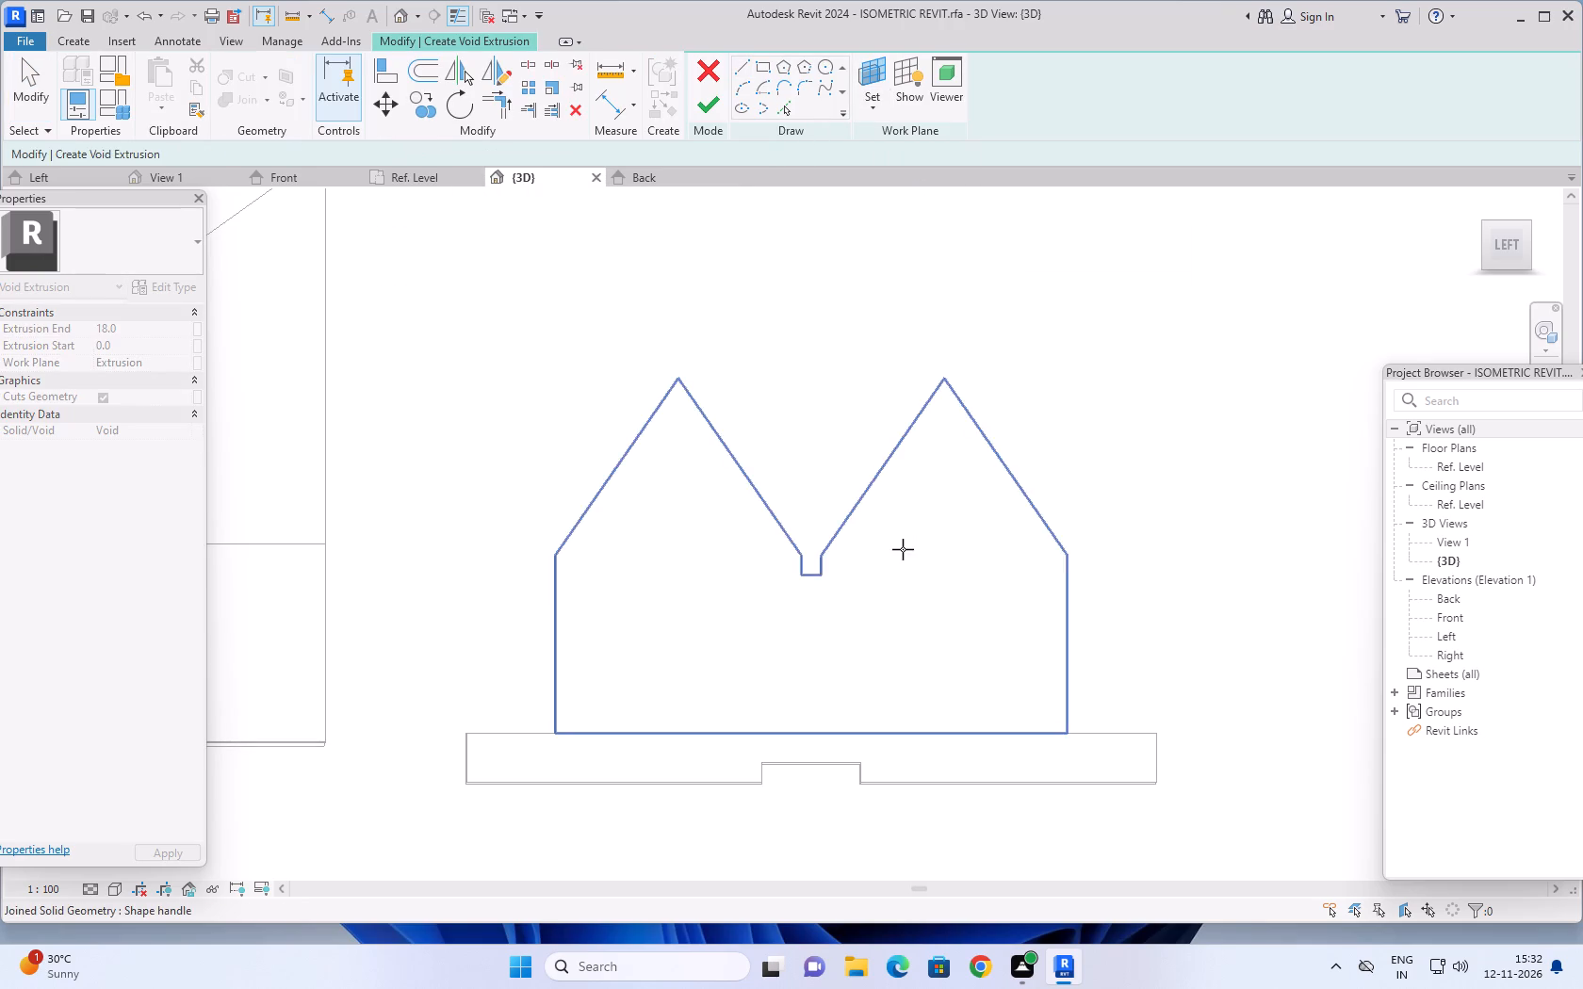
{"action": "left_click", "coordinate": [904, 553]}
Sketch guide lines from the centre slot's two bottom corners, each 2 downward and 12.5 outward beneath a peak.
{"action": "left_click", "coordinate": [740, 69]}
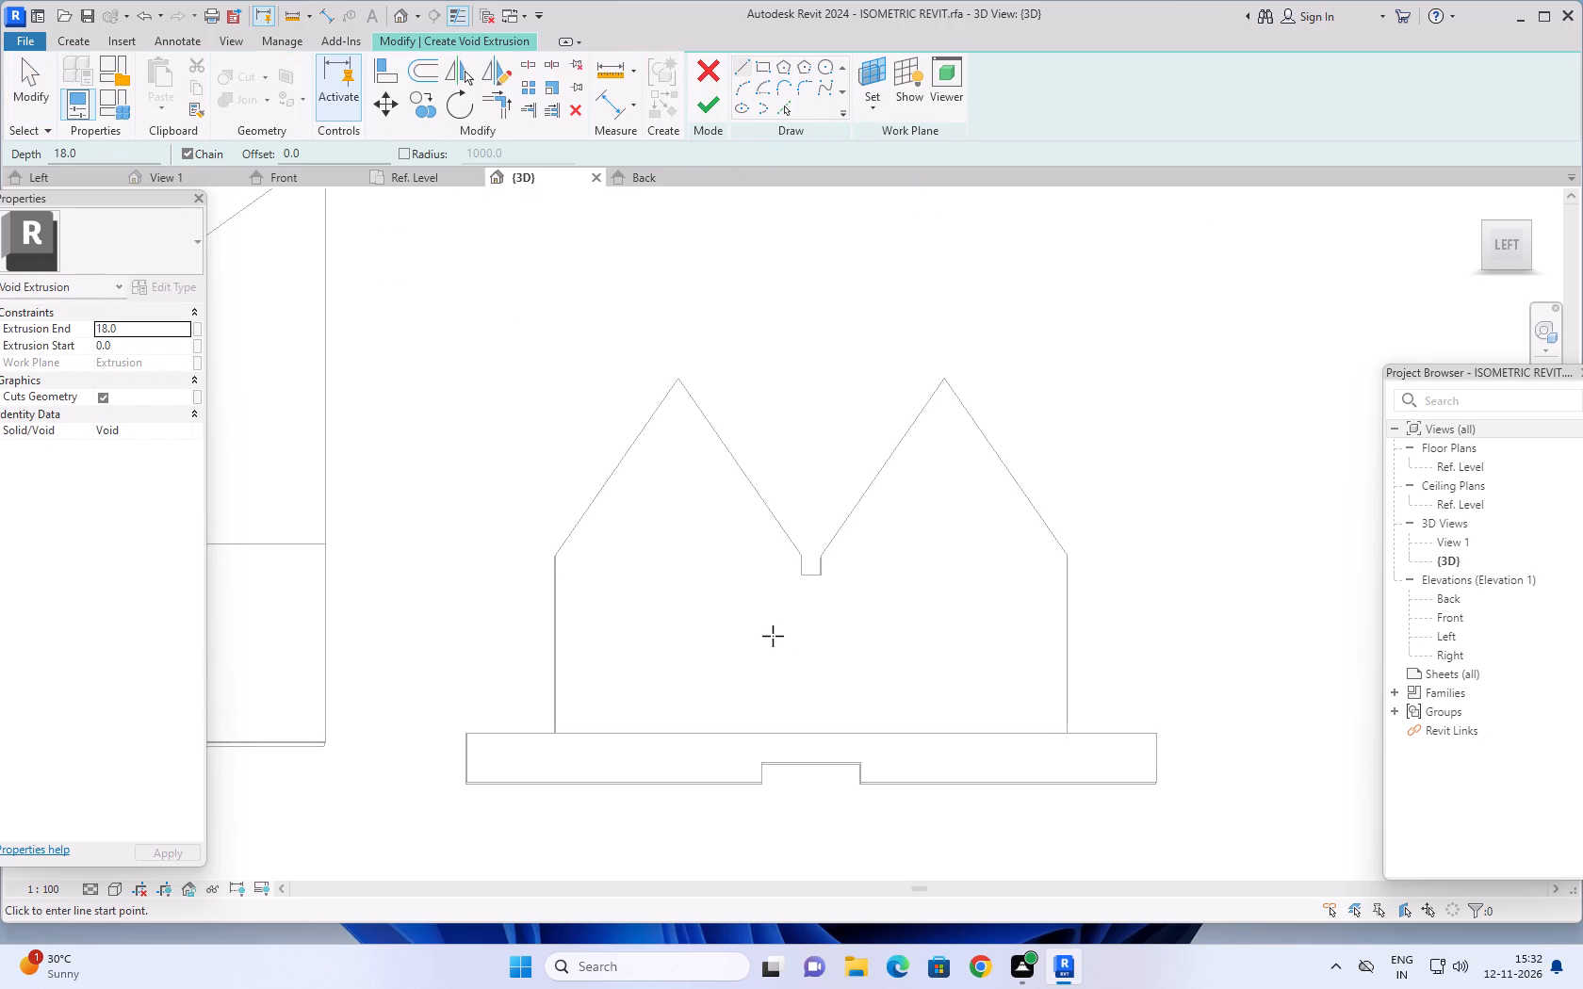
{"action": "scroll", "coordinate": [802, 625], "scroll_direction": "up", "scroll_amount": 2}
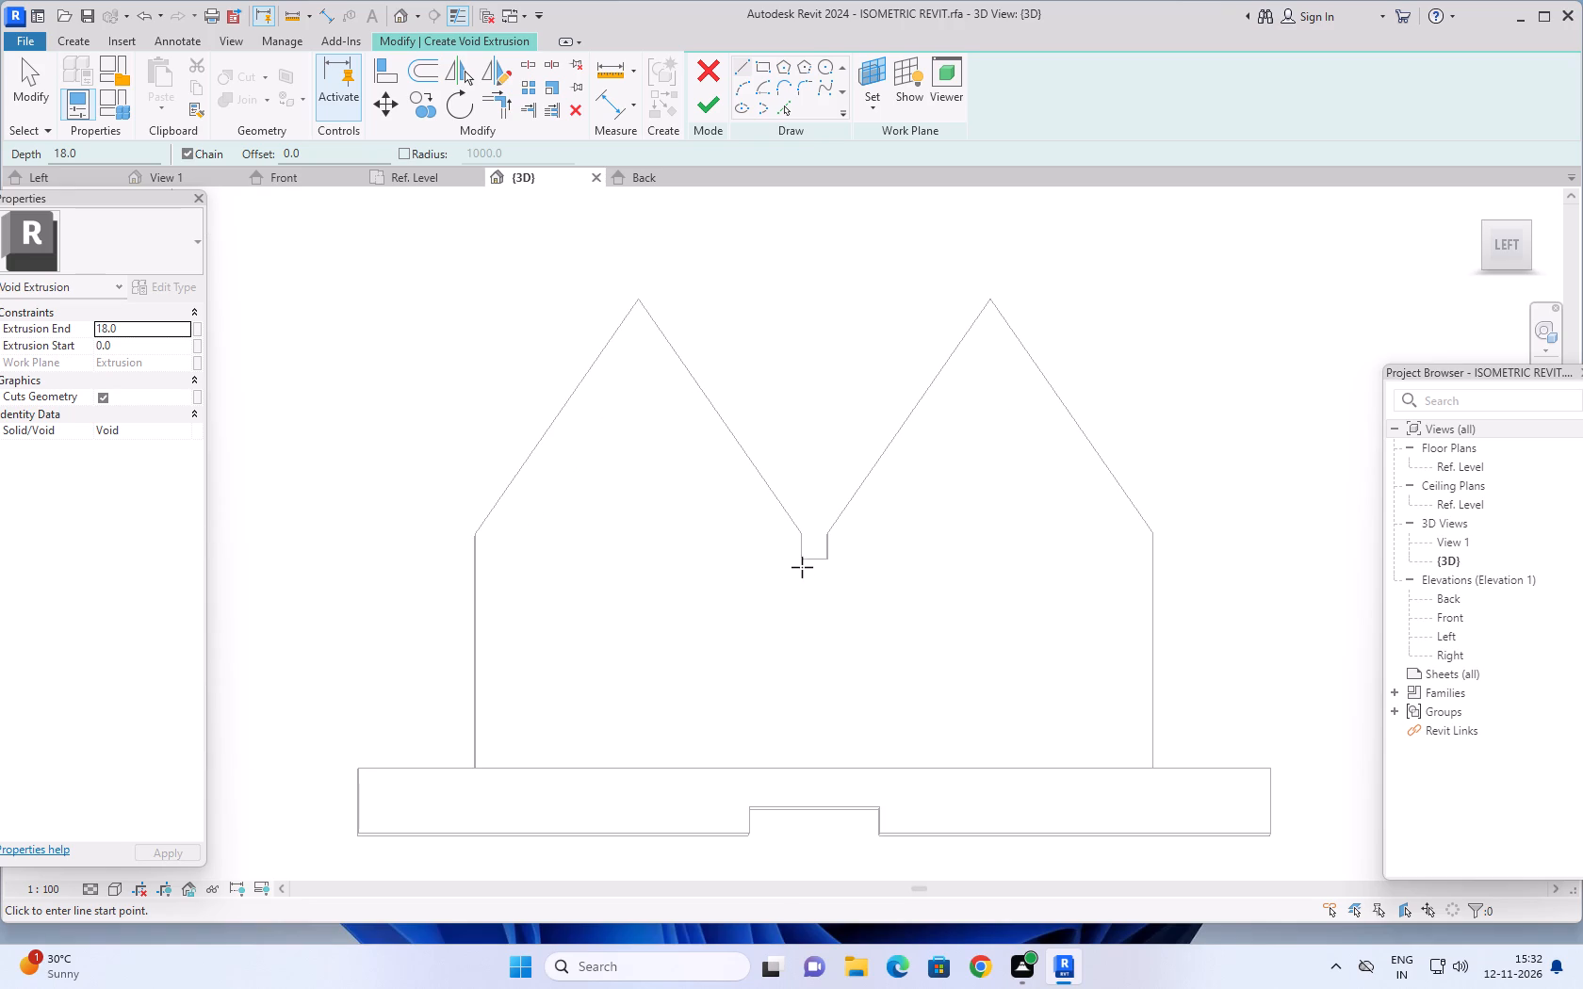
{"action": "left_click", "coordinate": [803, 559]}
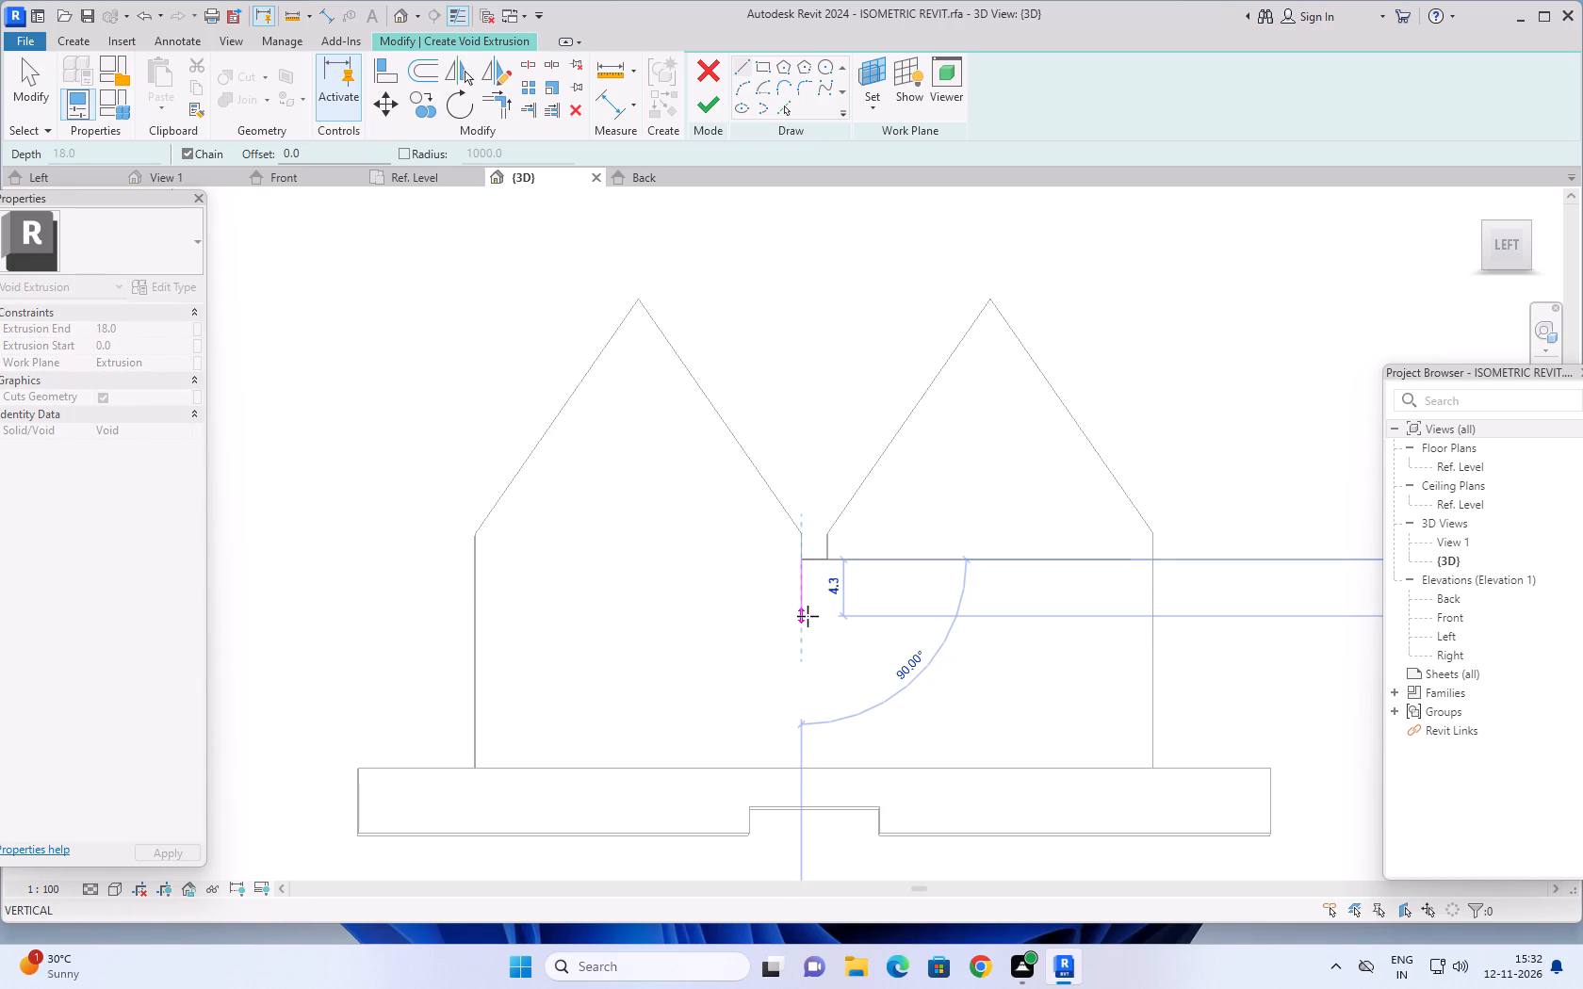
{"action": "key", "text": "2"}
{"action": "key", "text": "Return"}
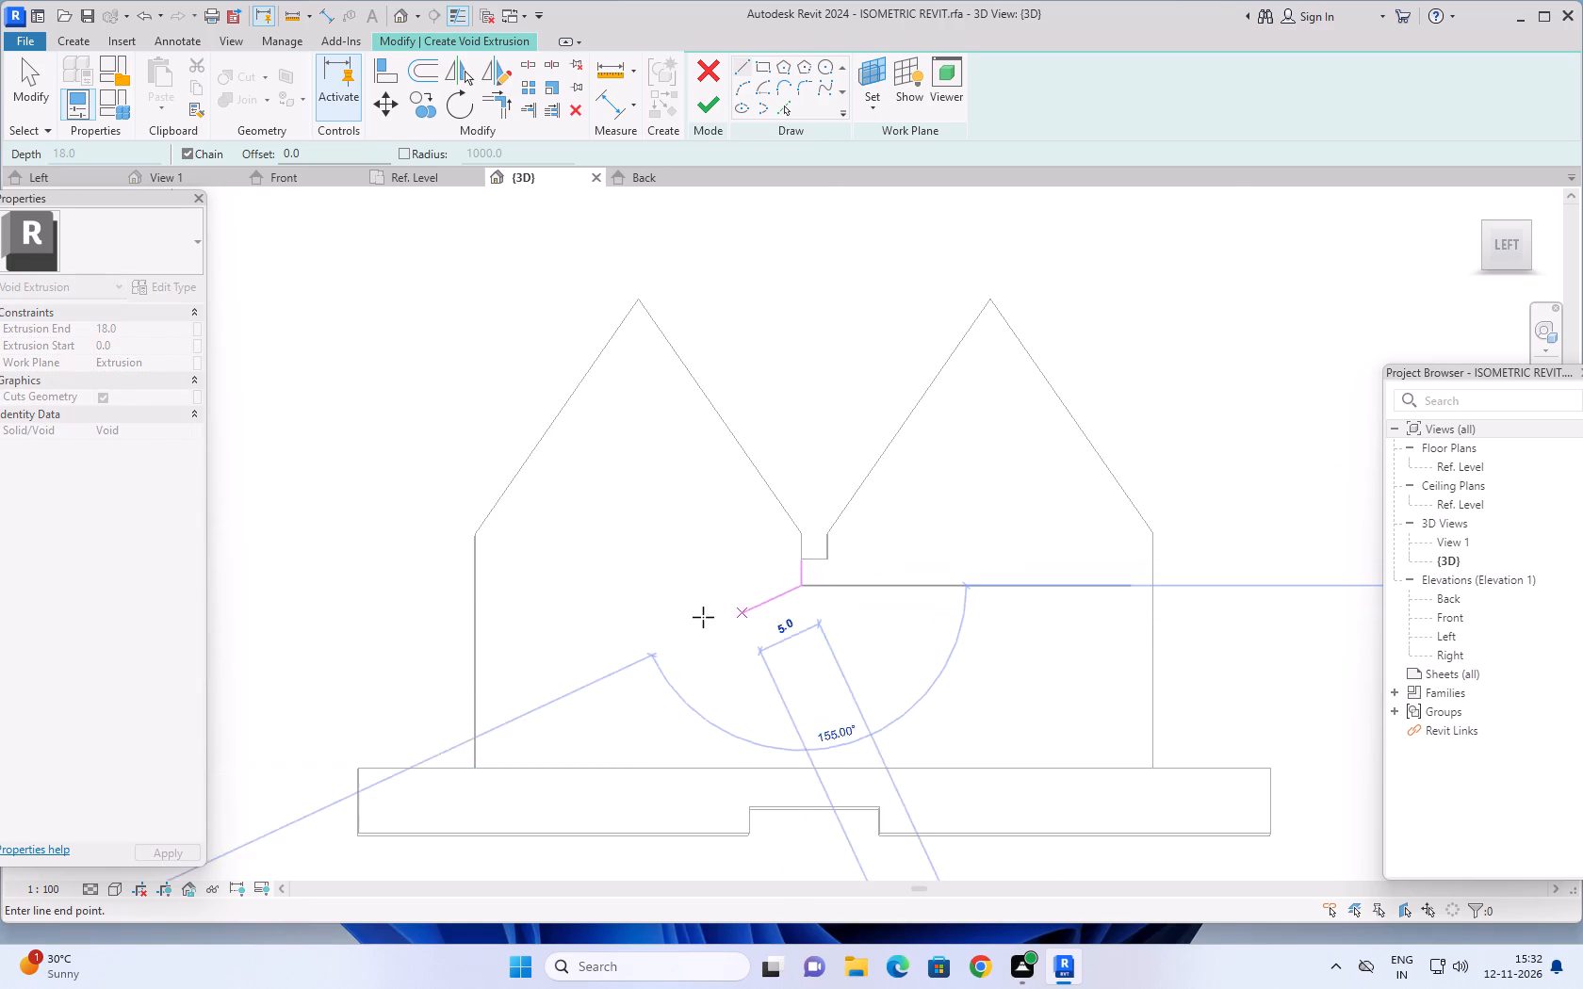
{"action": "type", "text": "12.5"}
{"action": "key", "text": "Return"}
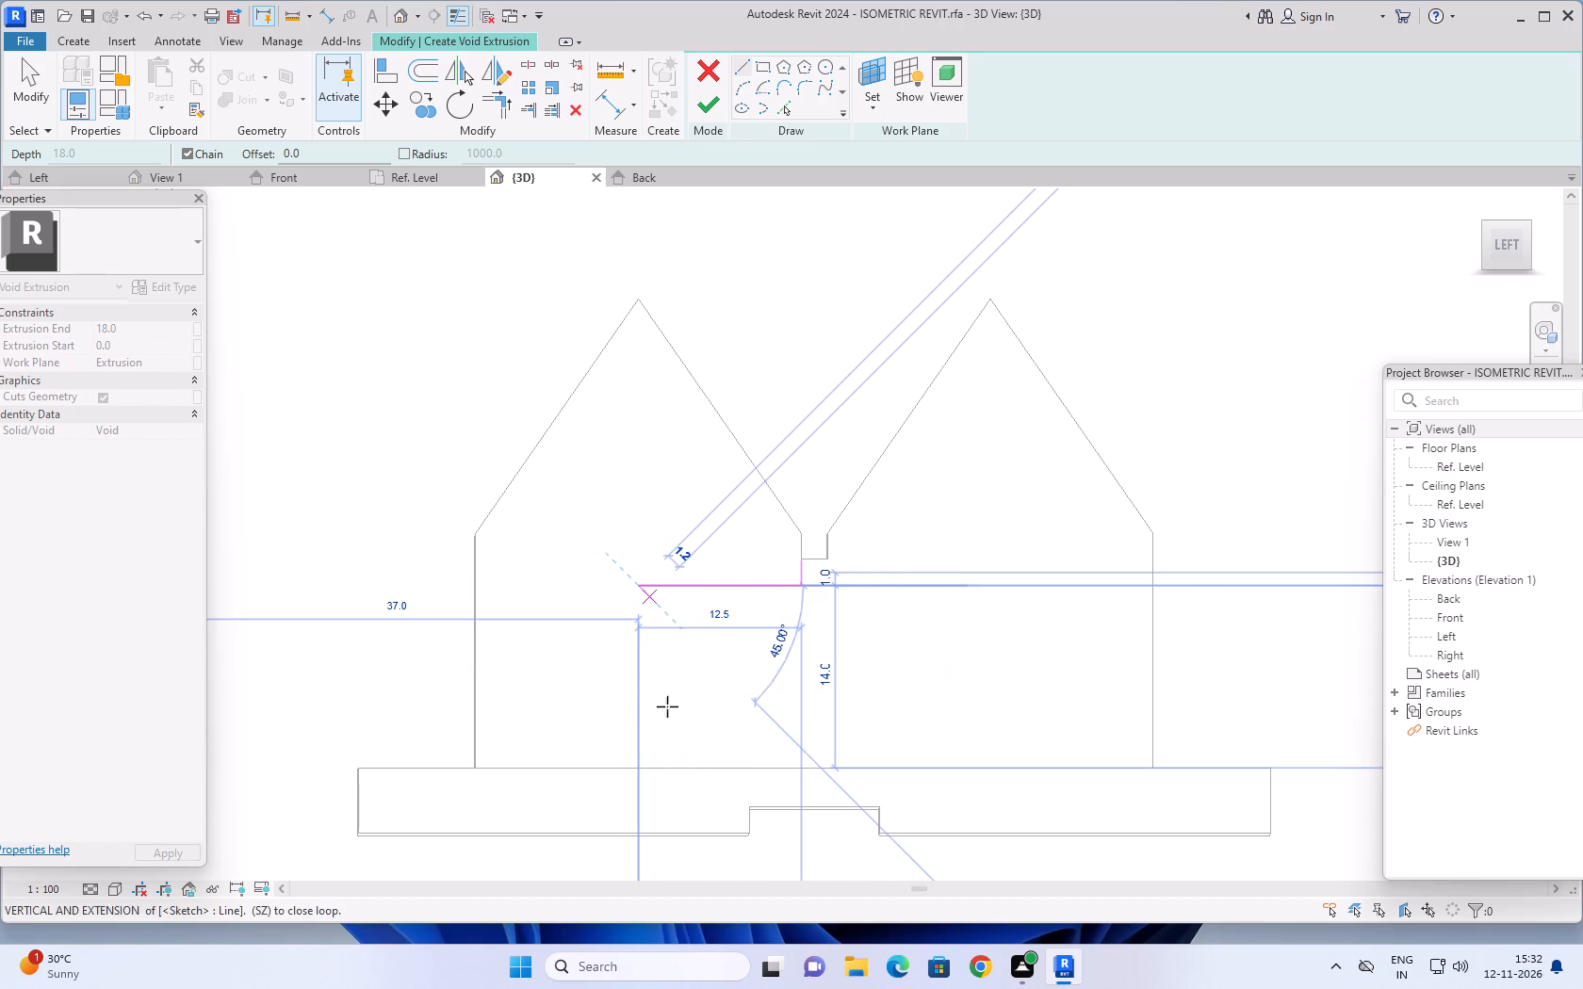
{"action": "key", "text": "Escape"}
{"action": "left_click", "coordinate": [824, 563]}
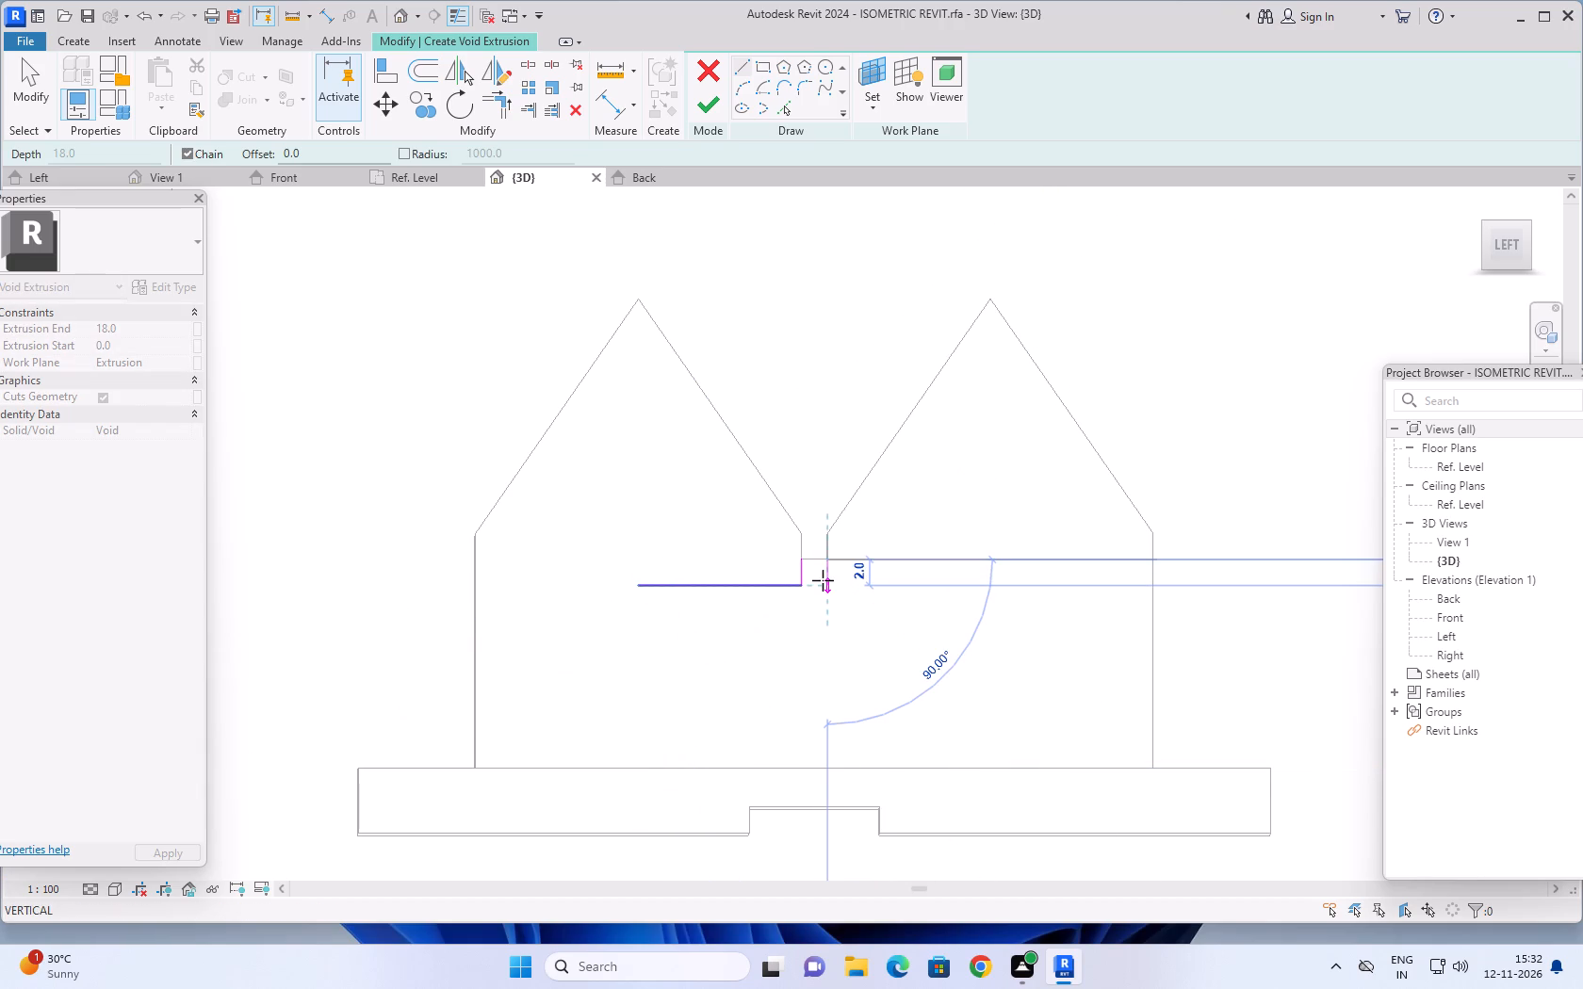
{"action": "left_click", "coordinate": [823, 582]}
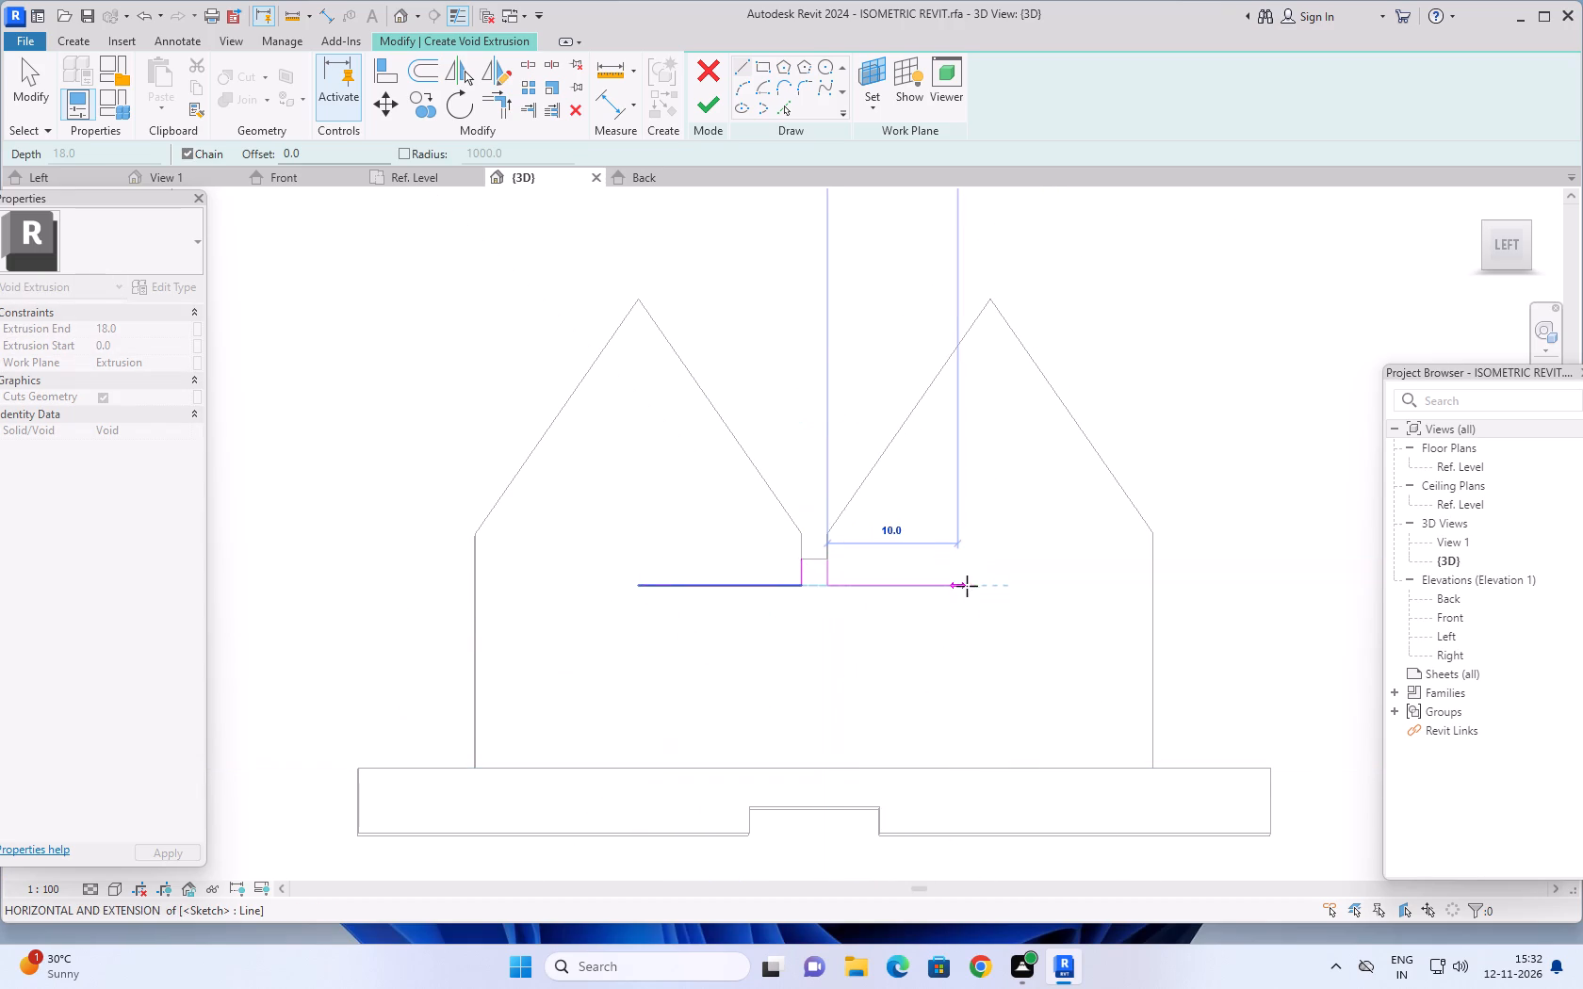
{"action": "type", "text": "12.5"}
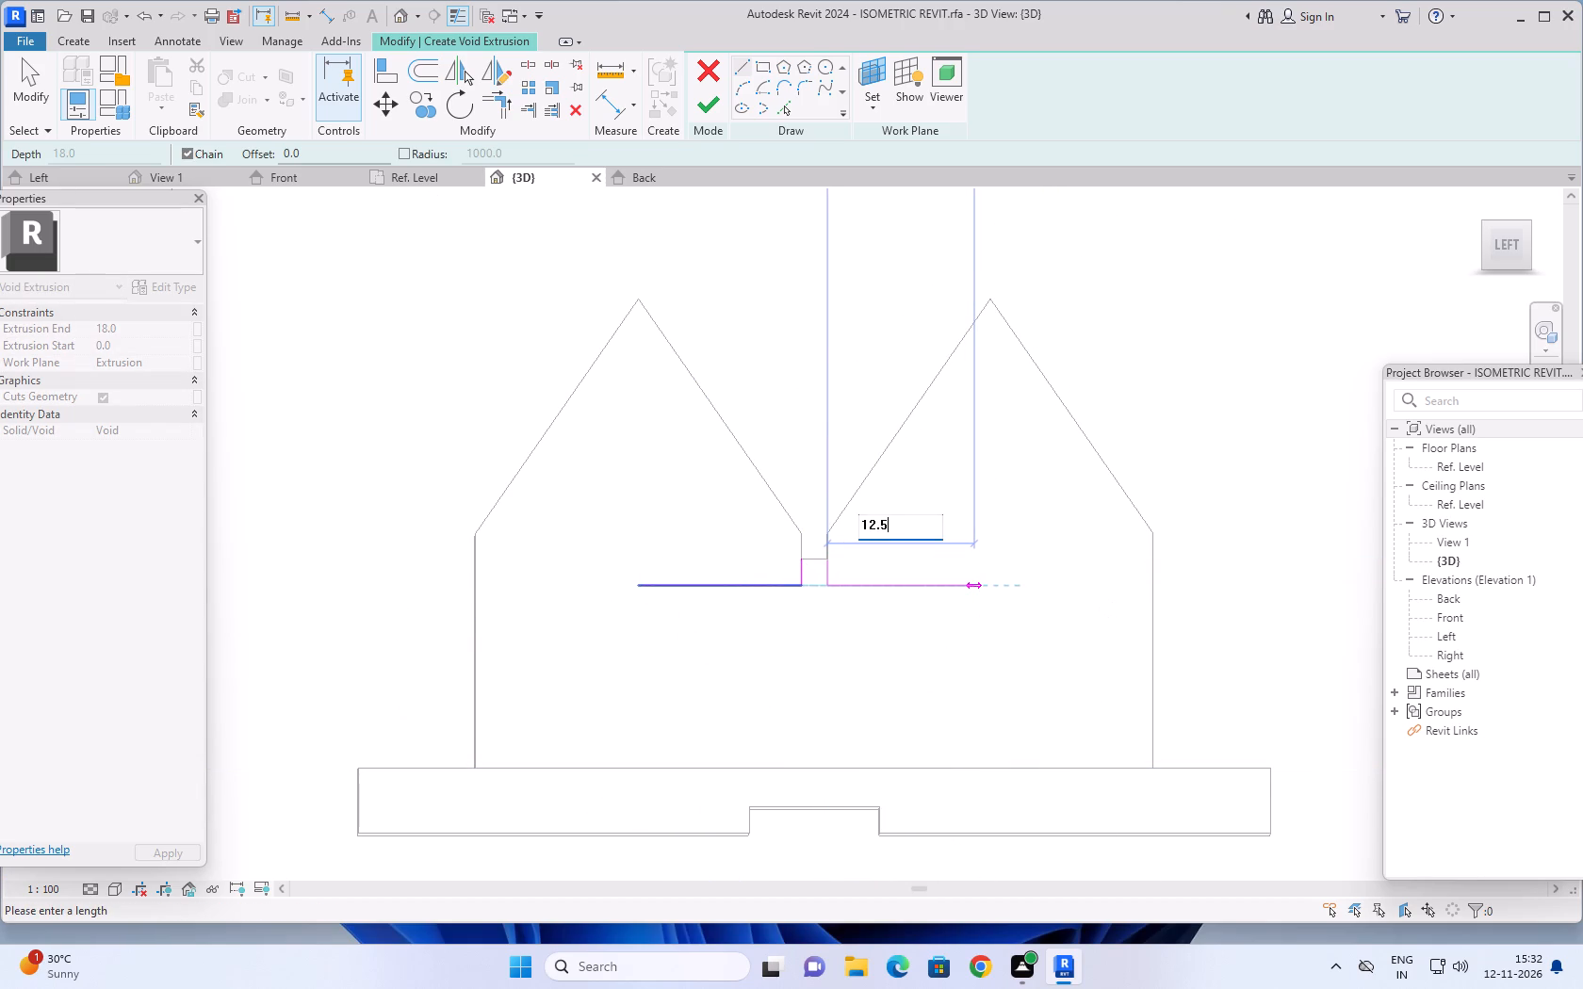
{"action": "key", "text": "Return"}
{"action": "key", "text": "Escape"}
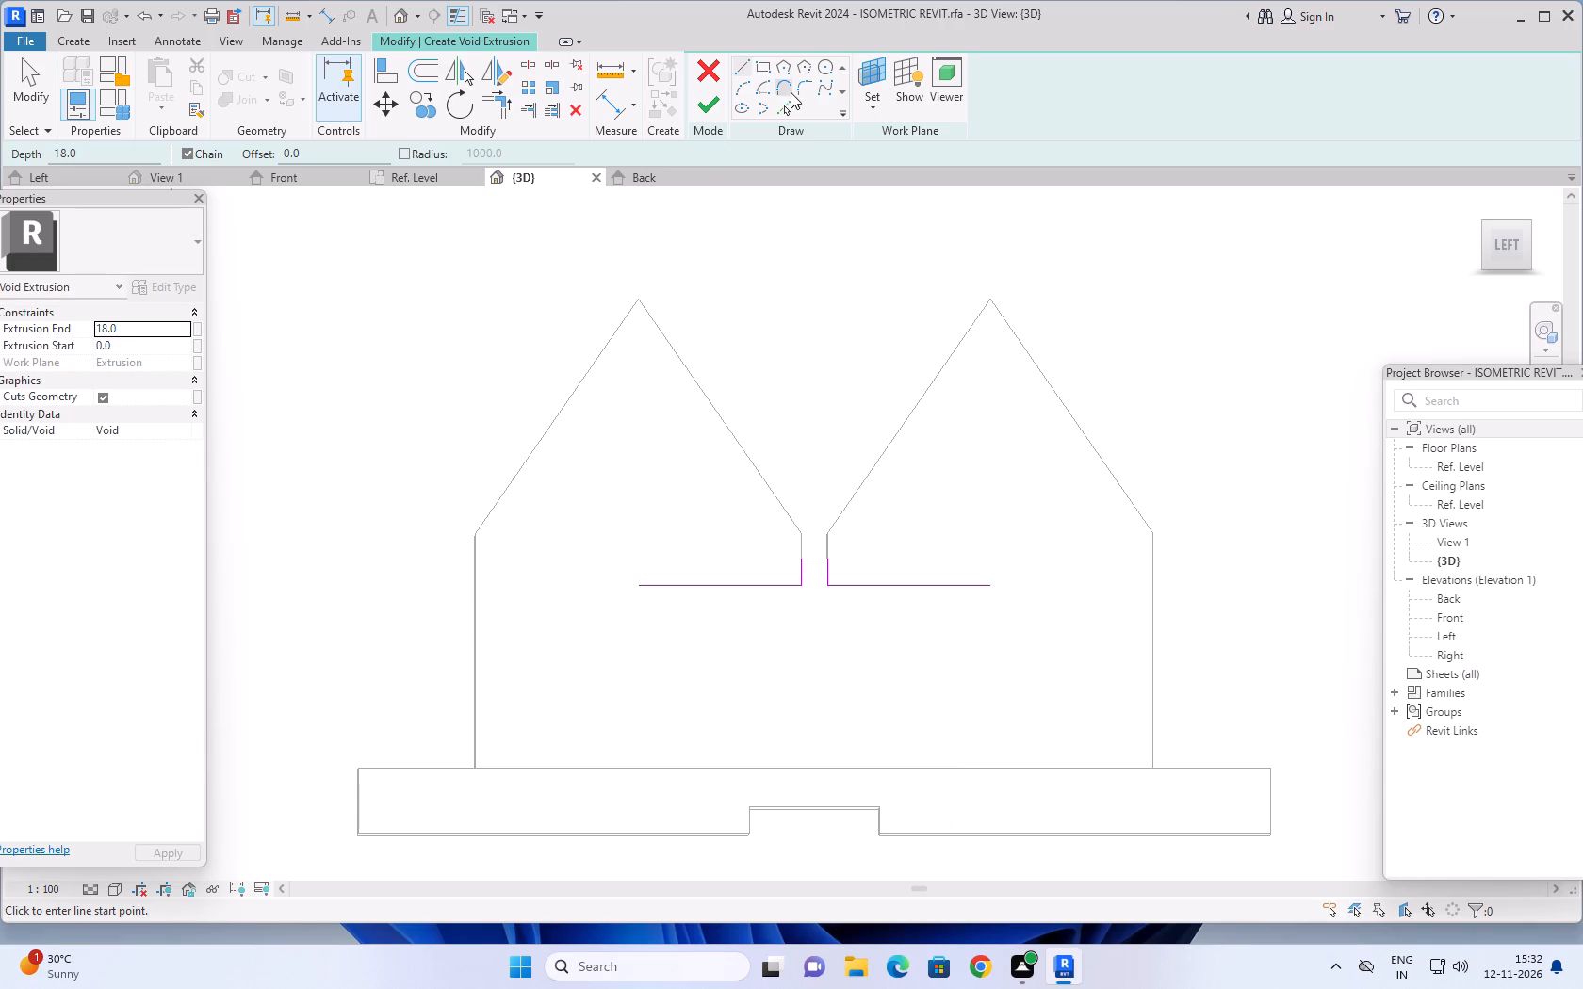
Sketch a circle of radius 4 centred on the outer end of each horizontal guide line.
{"action": "left_click", "coordinate": [824, 68]}
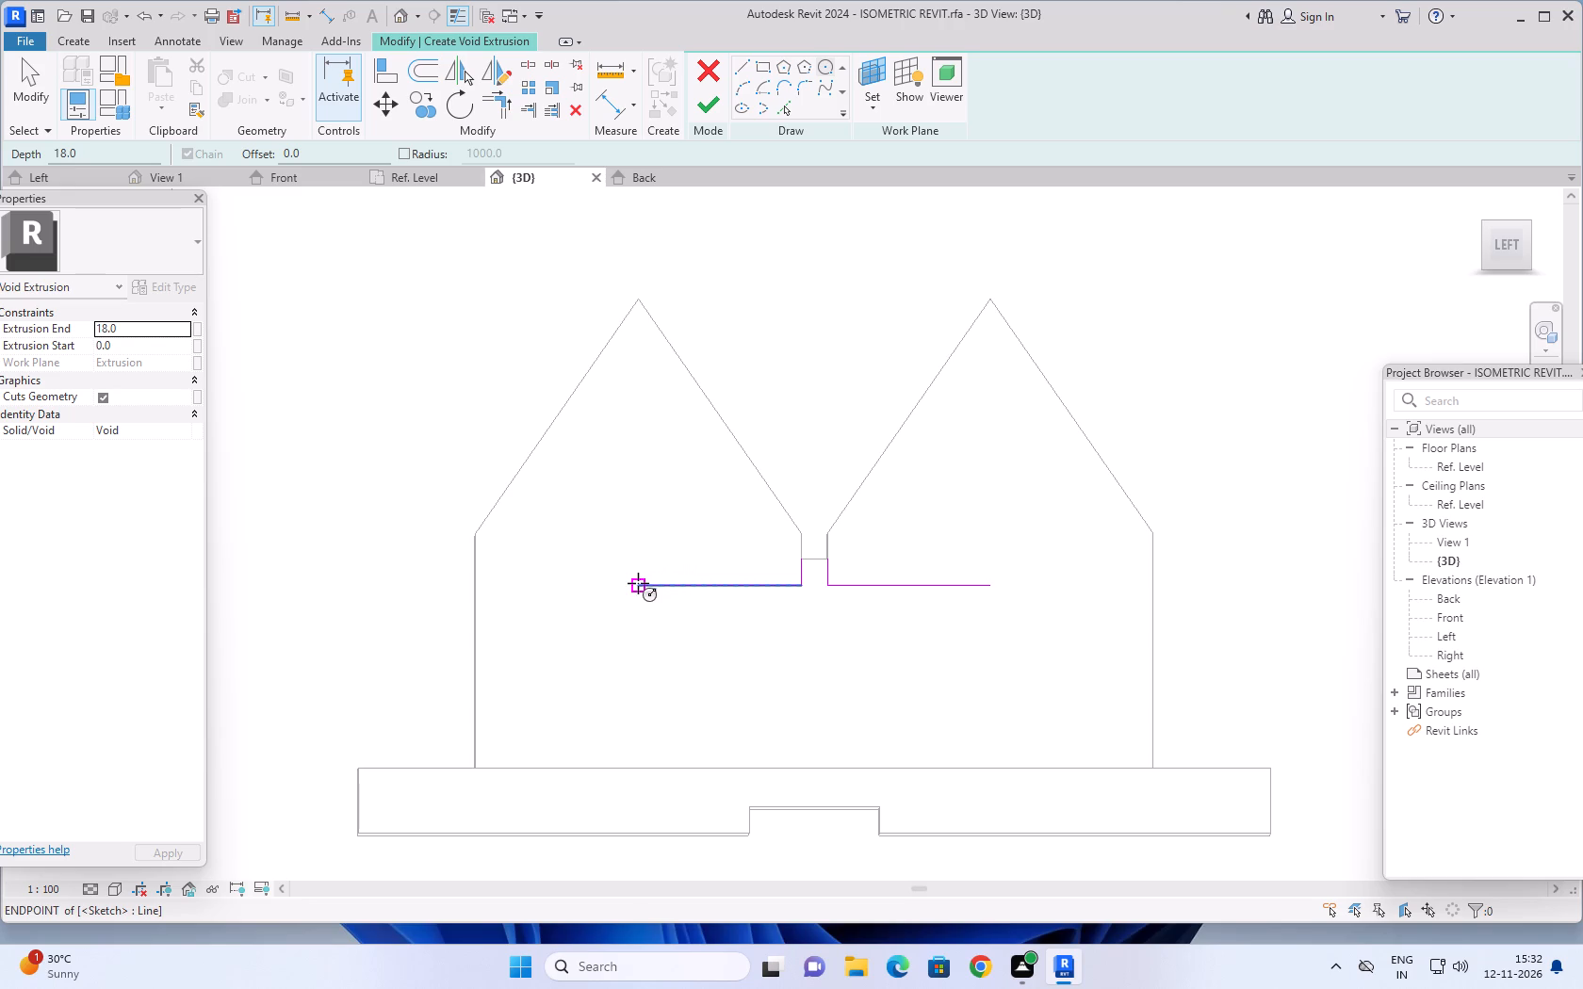
{"action": "left_click", "coordinate": [638, 583]}
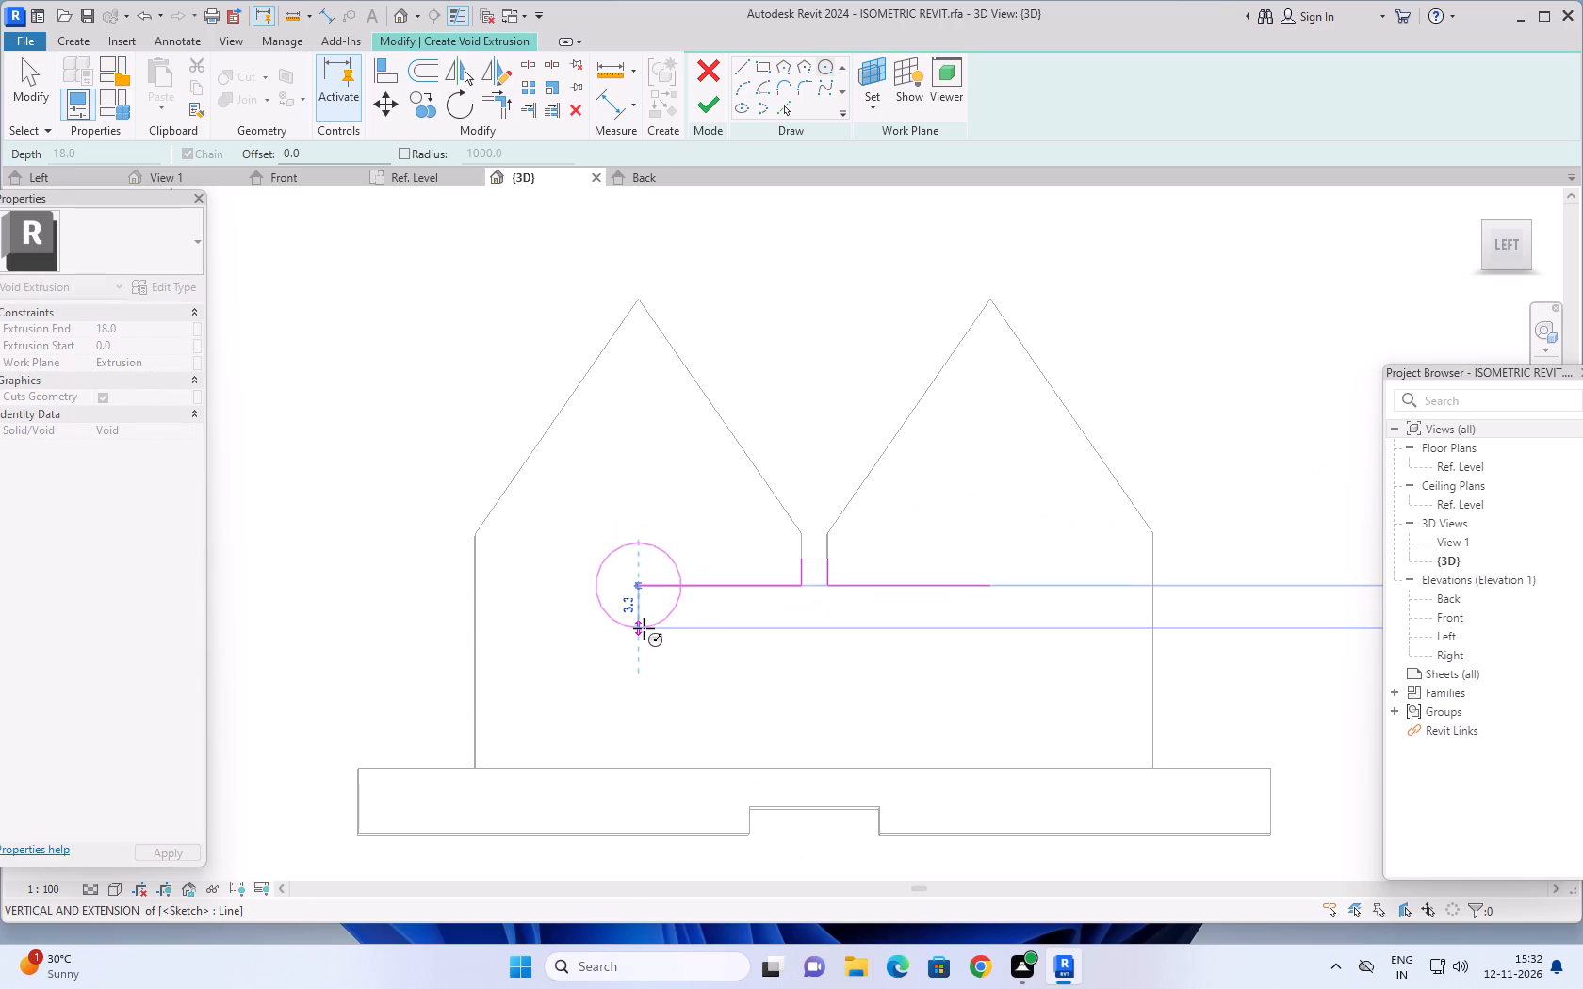
{"action": "key", "text": "4"}
{"action": "key", "text": "Return"}
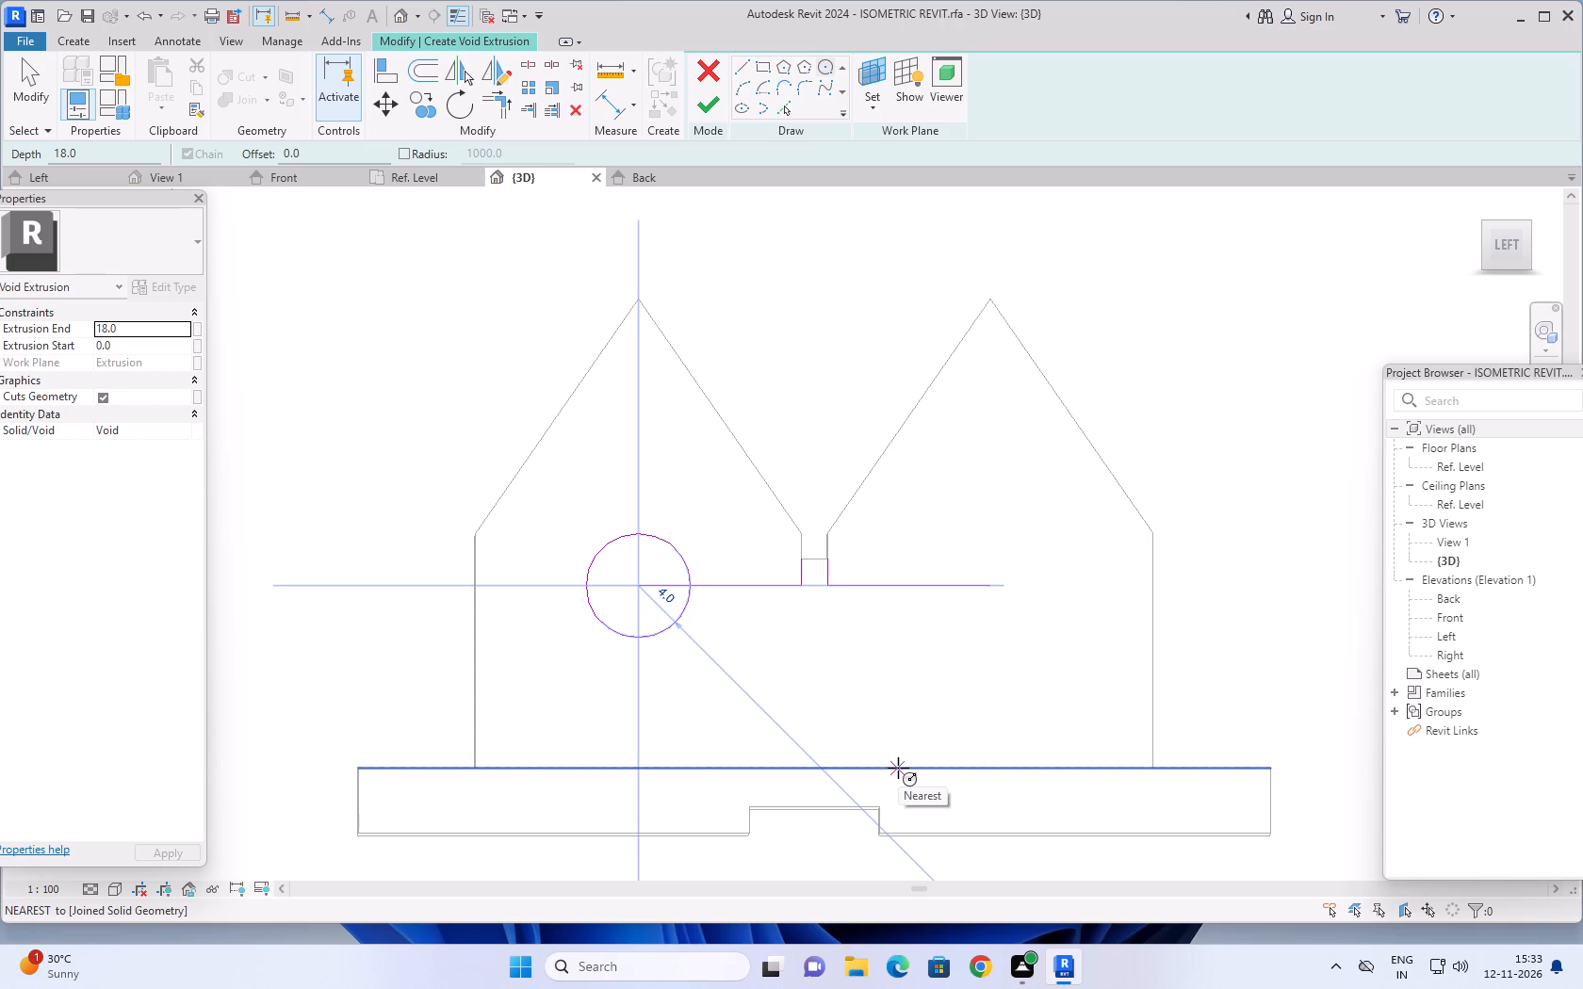
{"action": "scroll", "coordinate": [857, 686], "scroll_direction": "down", "scroll_amount": 2}
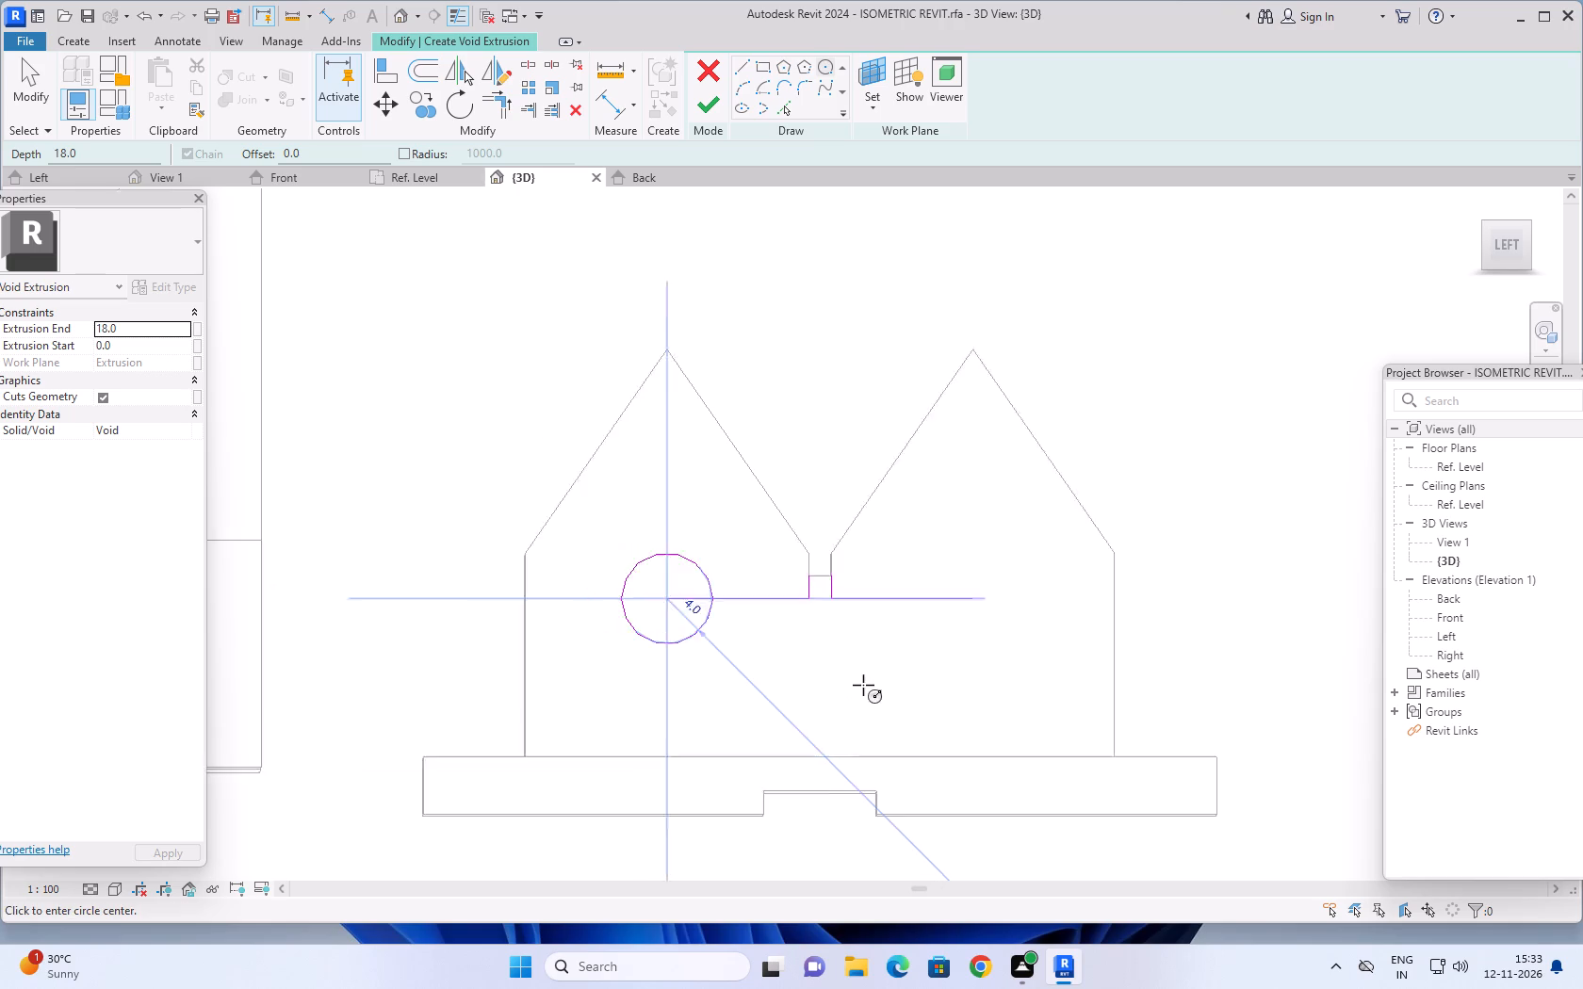
{"action": "scroll", "coordinate": [863, 685], "scroll_direction": "down", "scroll_amount": 1}
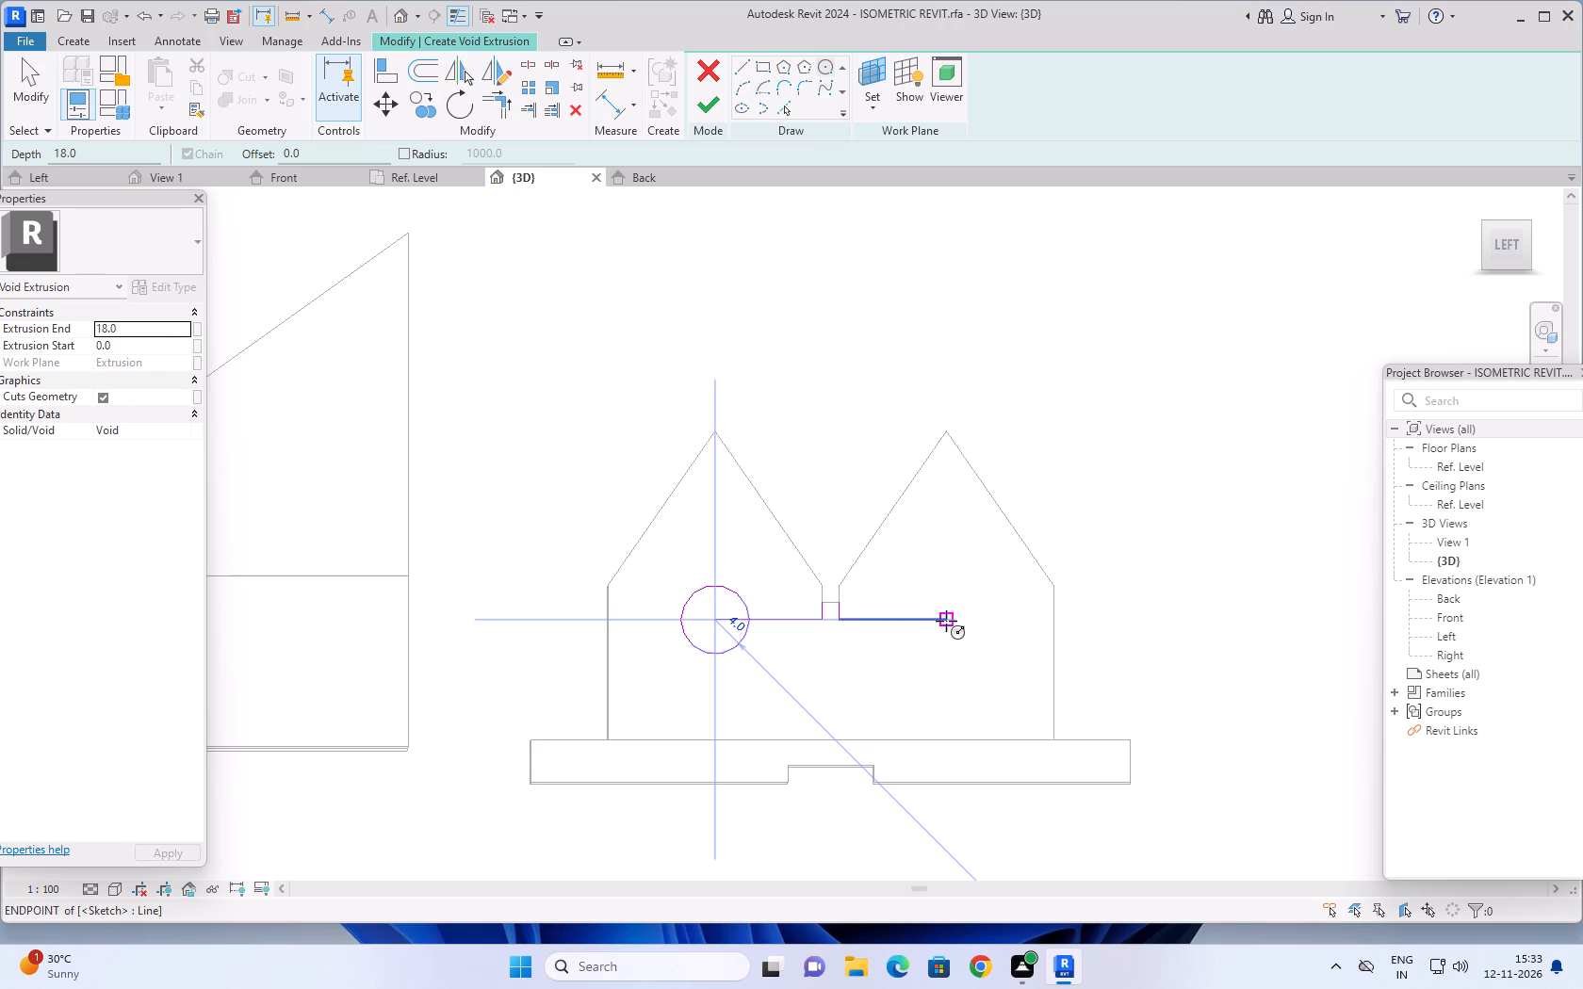
{"action": "left_click", "coordinate": [946, 621]}
{"action": "key", "text": "4"}
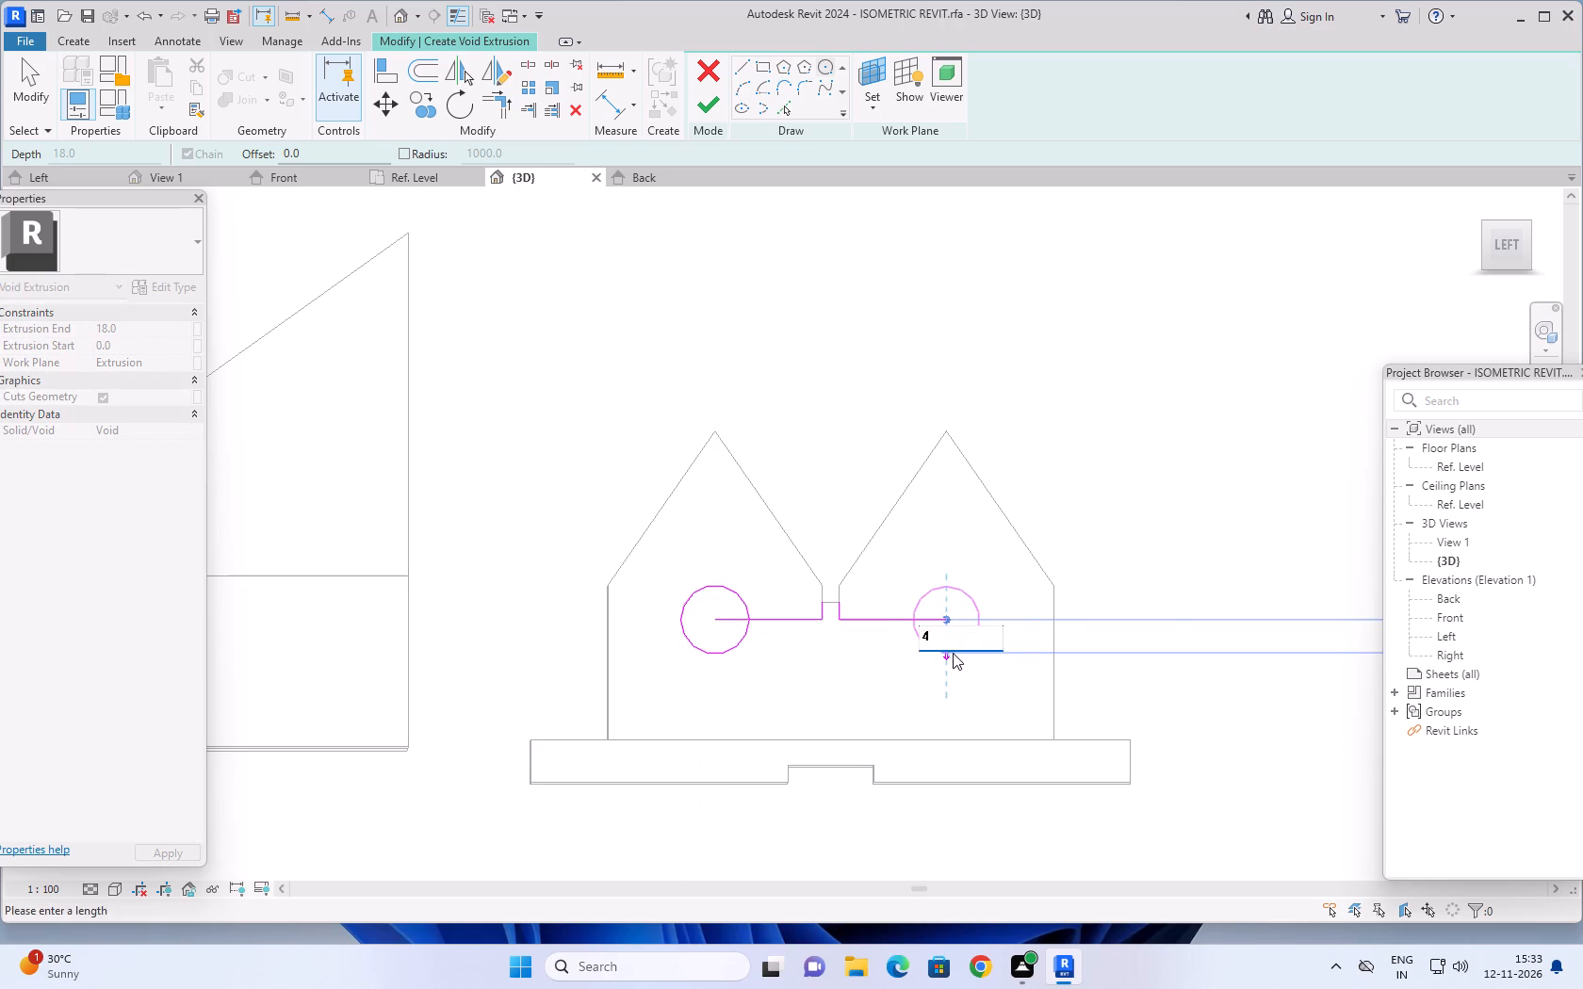
{"action": "key", "text": "Return"}
{"action": "key", "text": "Escape"}
{"action": "key", "text": "Escape"}
{"action": "key", "text": "Escape"}
Delete the four horizontal and vertical guide lines from the void sketch, leaving only the two circles.
{"action": "left_click", "coordinate": [872, 620]}
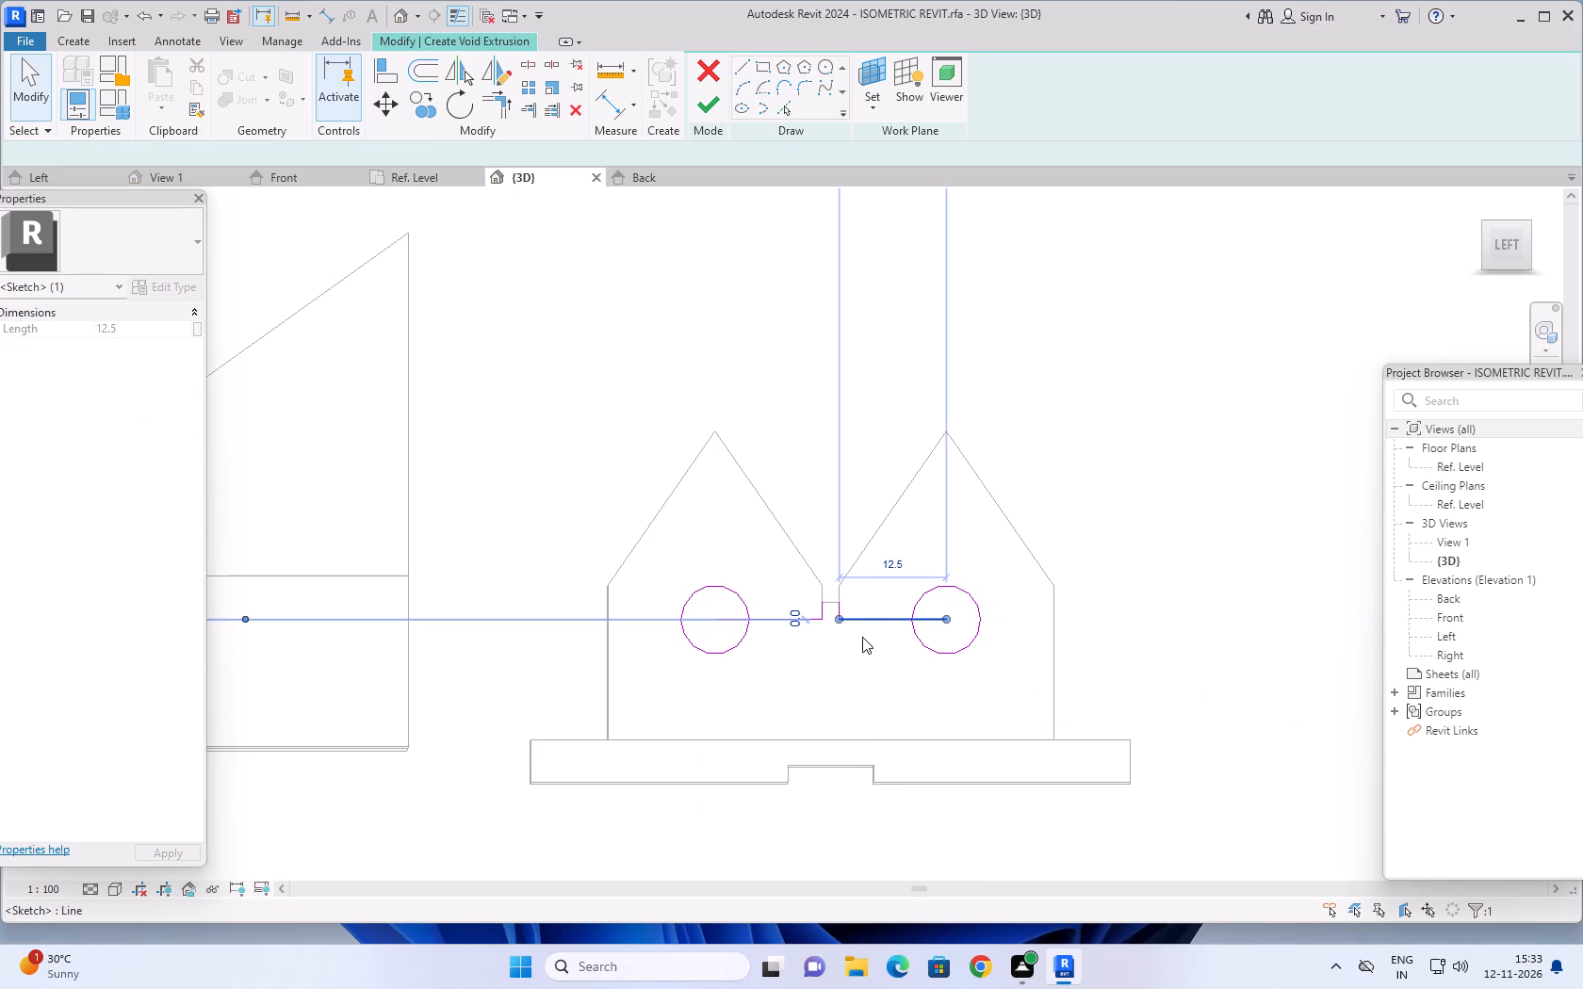
{"action": "key", "text": "Delete"}
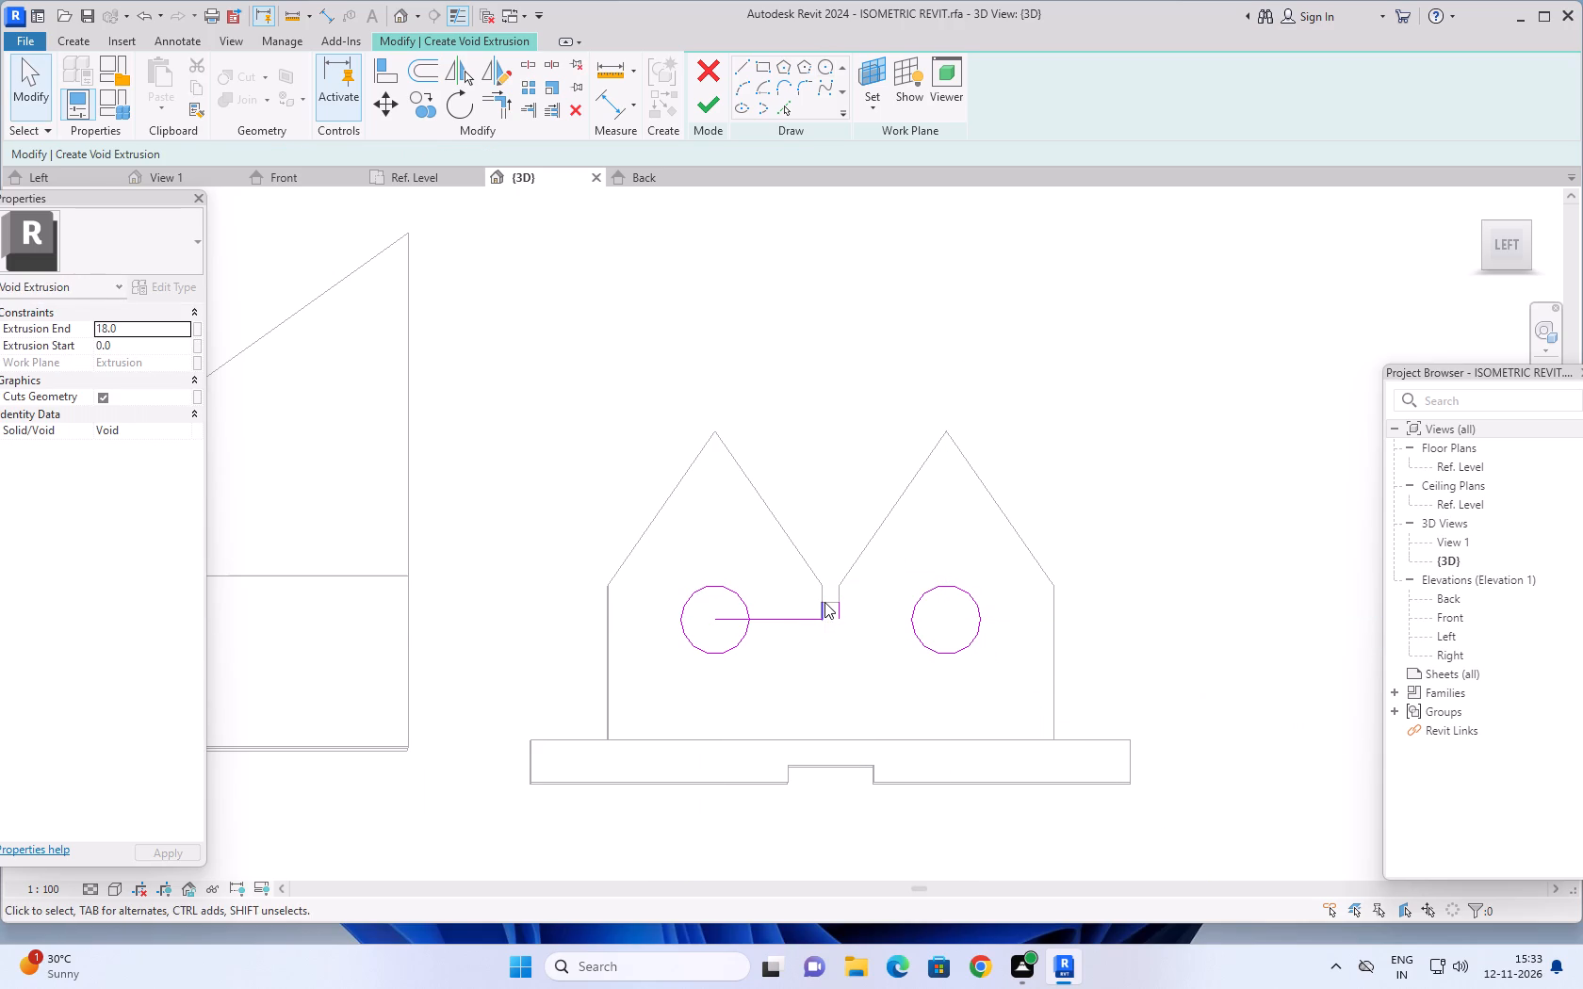
{"action": "left_click", "coordinate": [795, 619]}
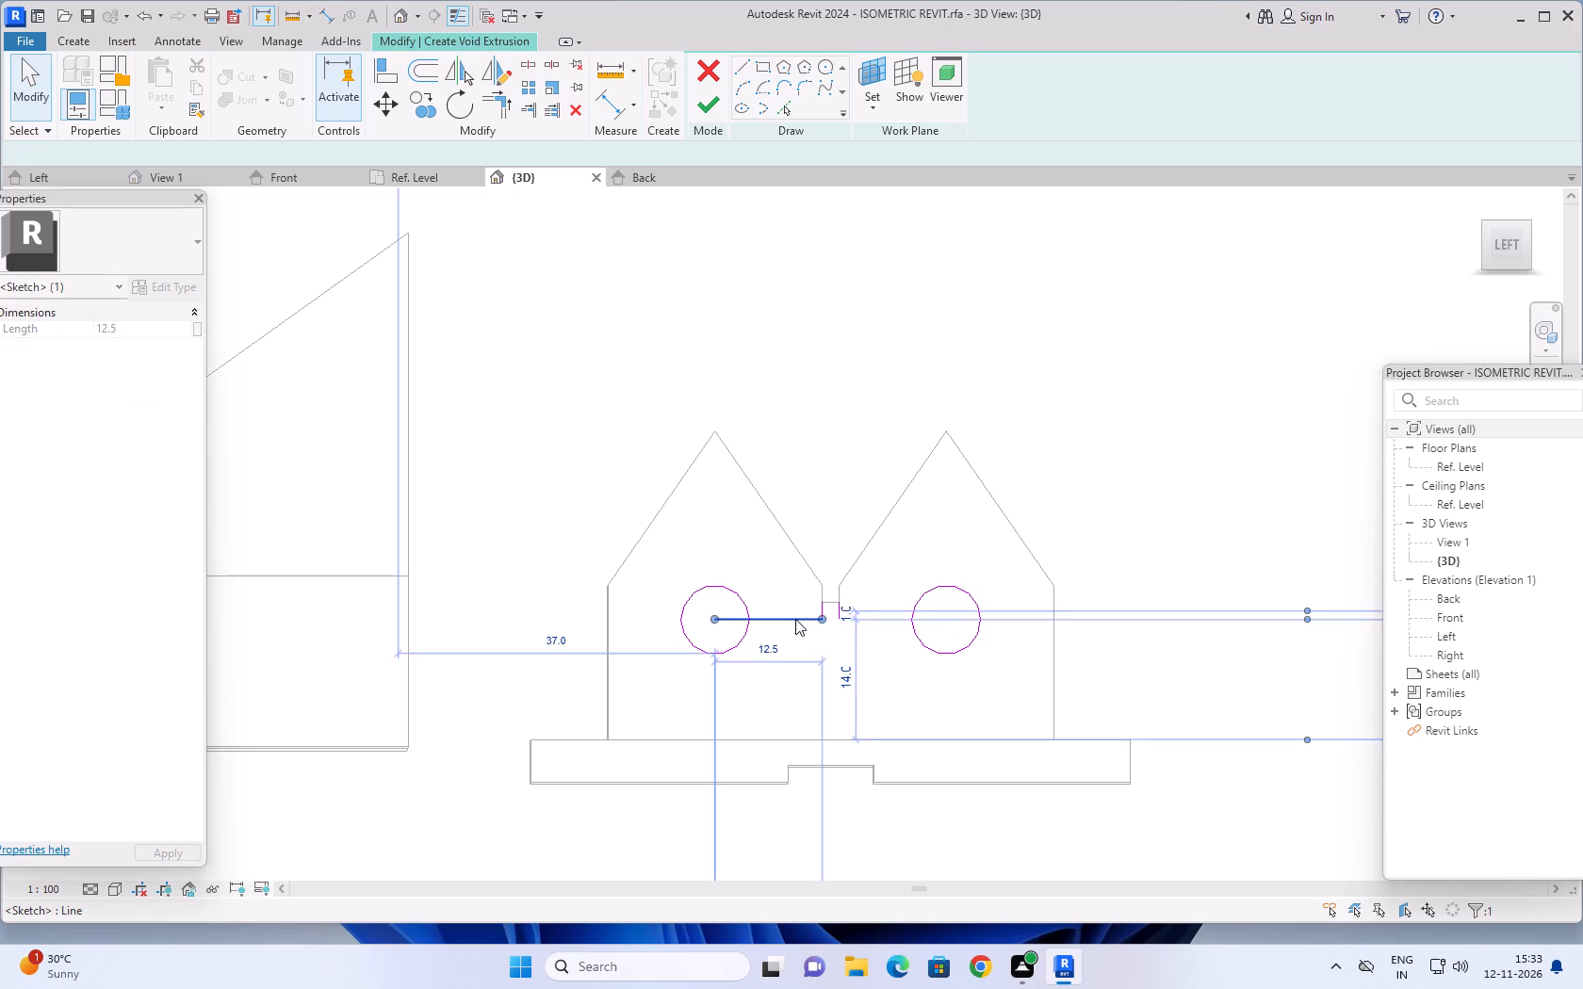
{"action": "key", "text": "Delete"}
{"action": "left_click", "coordinate": [818, 609]}
{"action": "key", "text": "Delete"}
{"action": "left_click", "coordinate": [840, 613]}
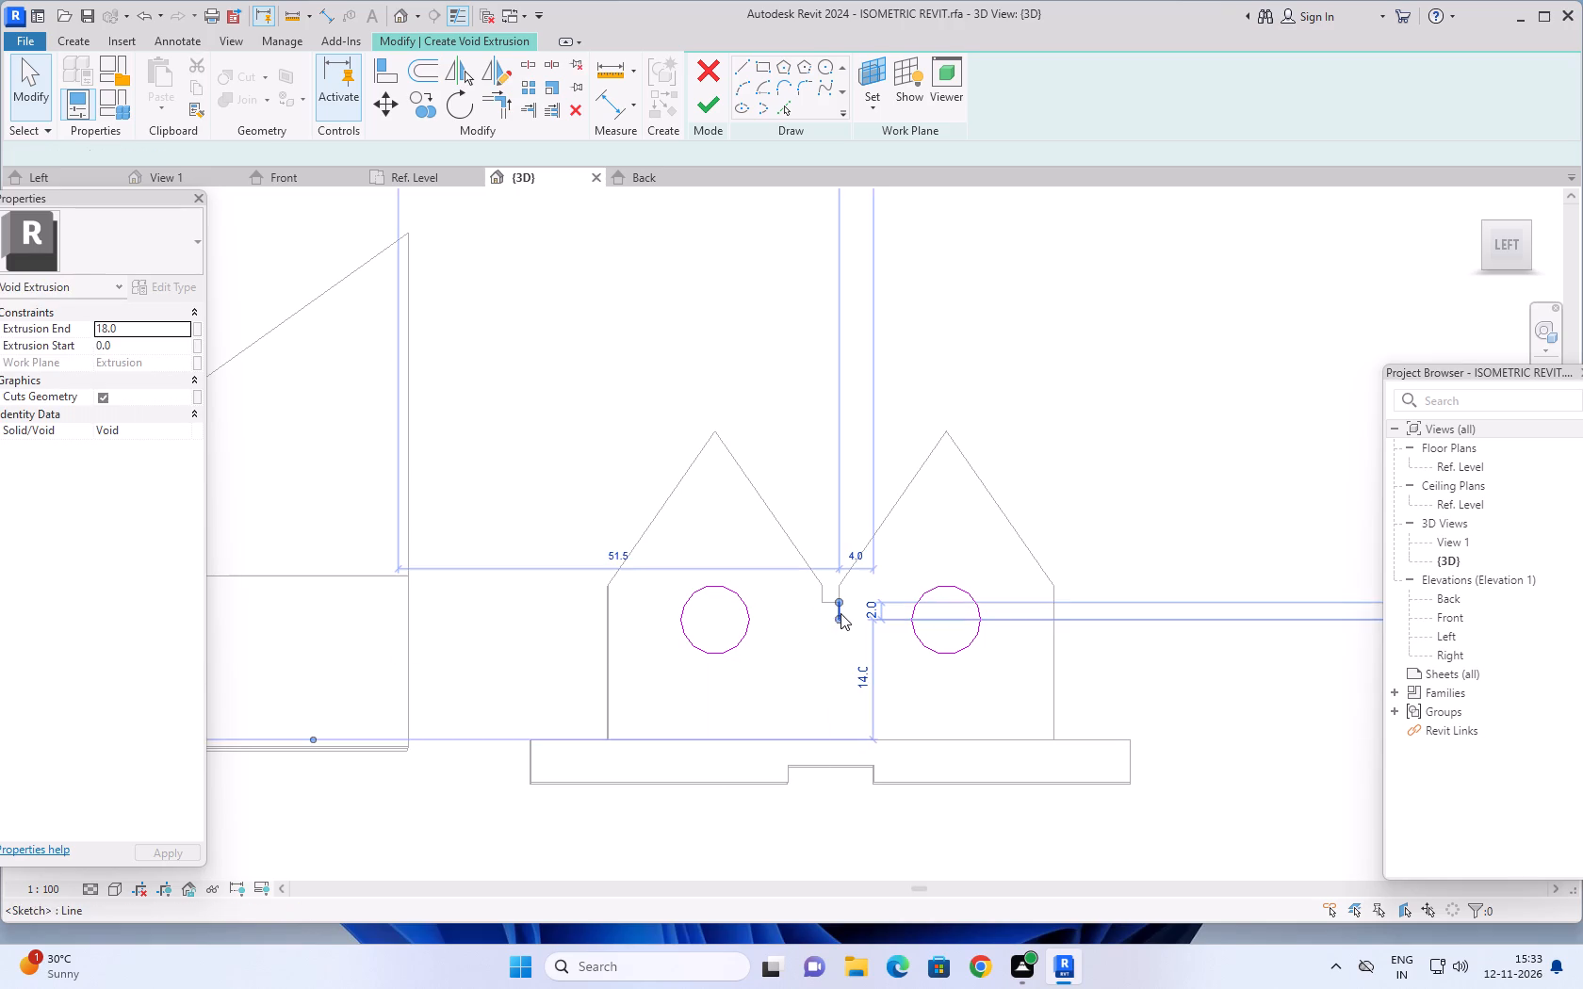
{"action": "scroll", "coordinate": [845, 647], "scroll_direction": "down", "scroll_amount": 1}
{"action": "key", "text": "Delete"}
Set the void's extrusion end to 25 and finish it to cut both circular holes through the upright plate.
{"action": "scroll", "coordinate": [922, 654], "scroll_direction": "down", "scroll_amount": 3}
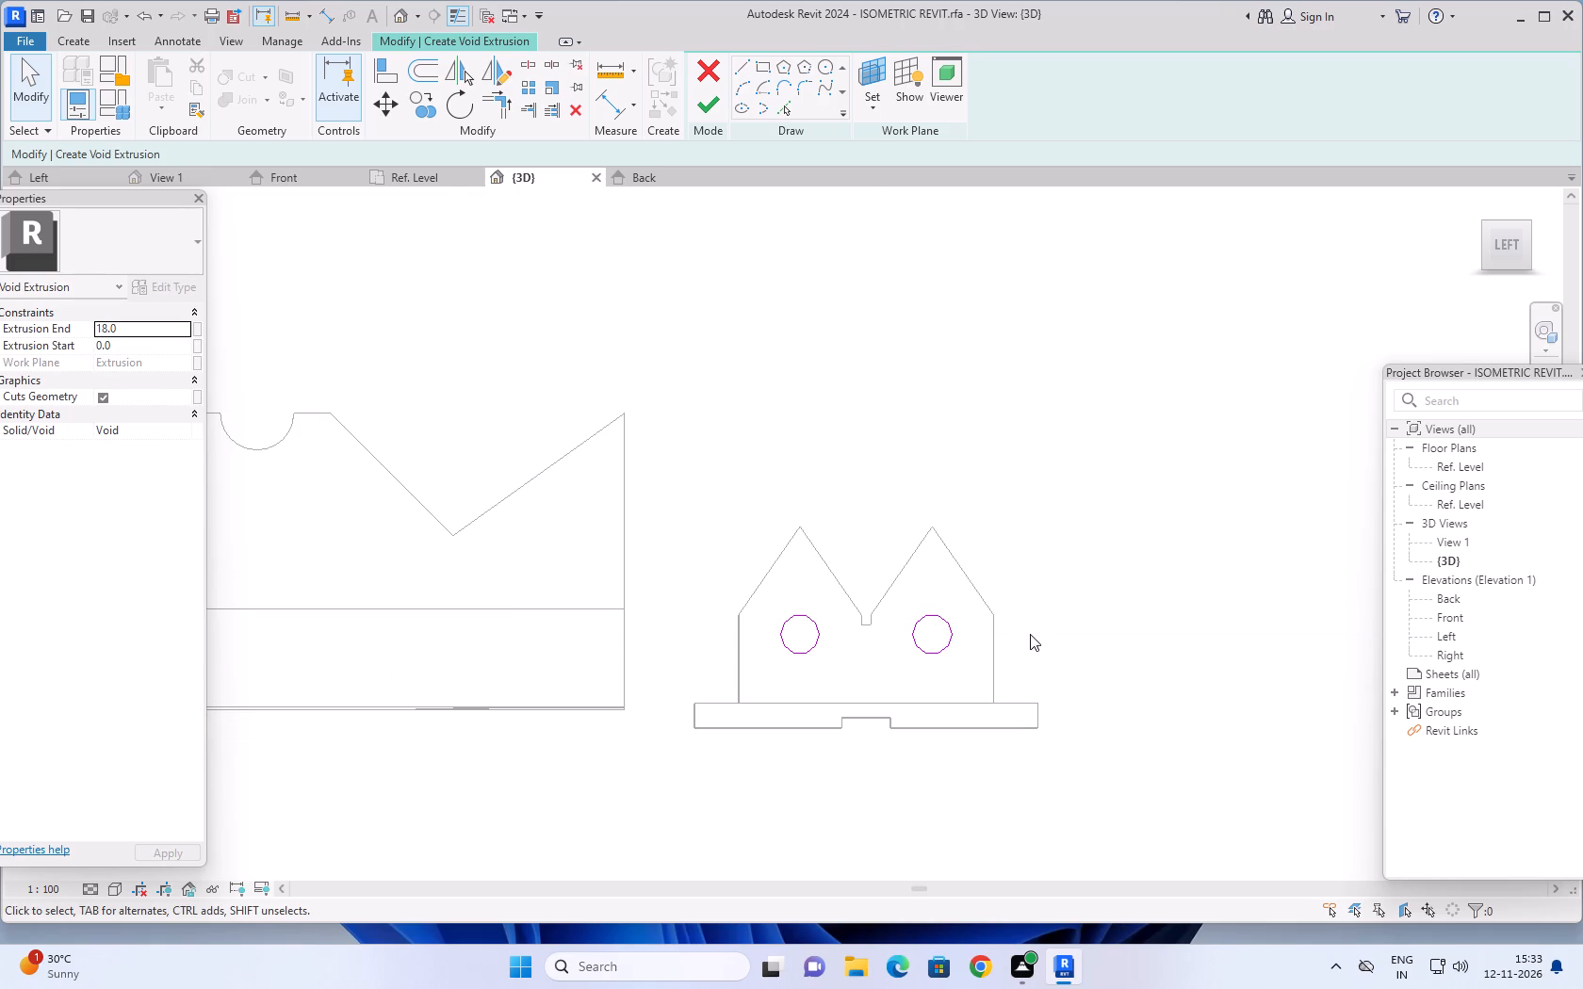
{"action": "left_click", "coordinate": [152, 332]}
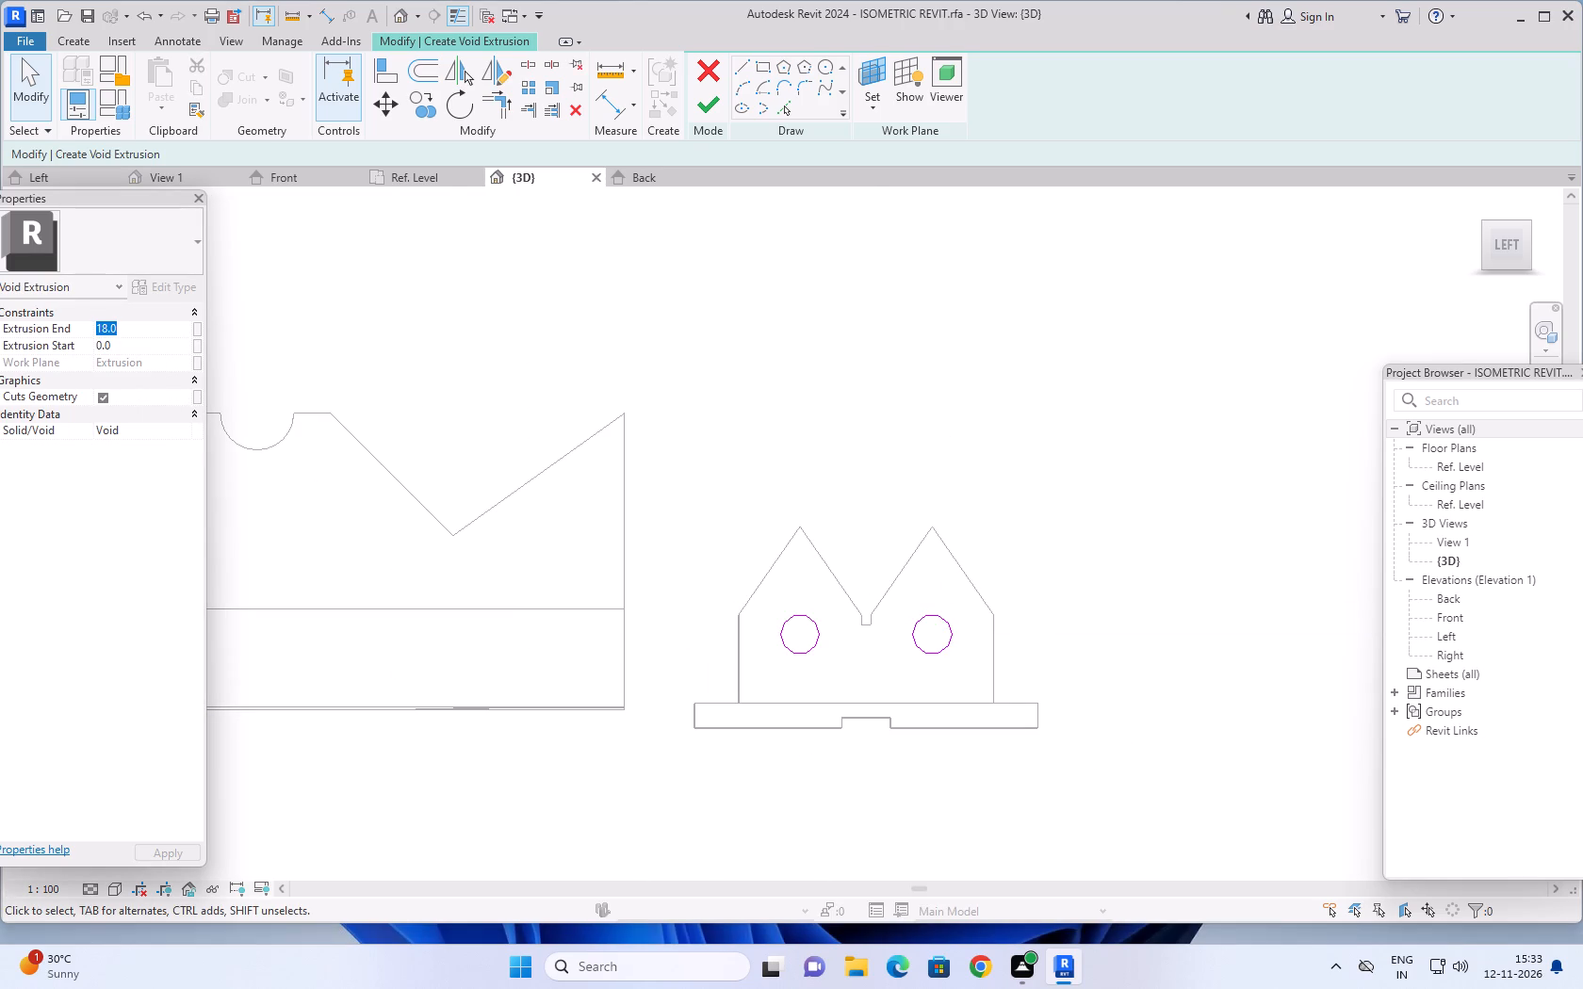
{"action": "type", "text": "25"}
{"action": "key", "text": "Return"}
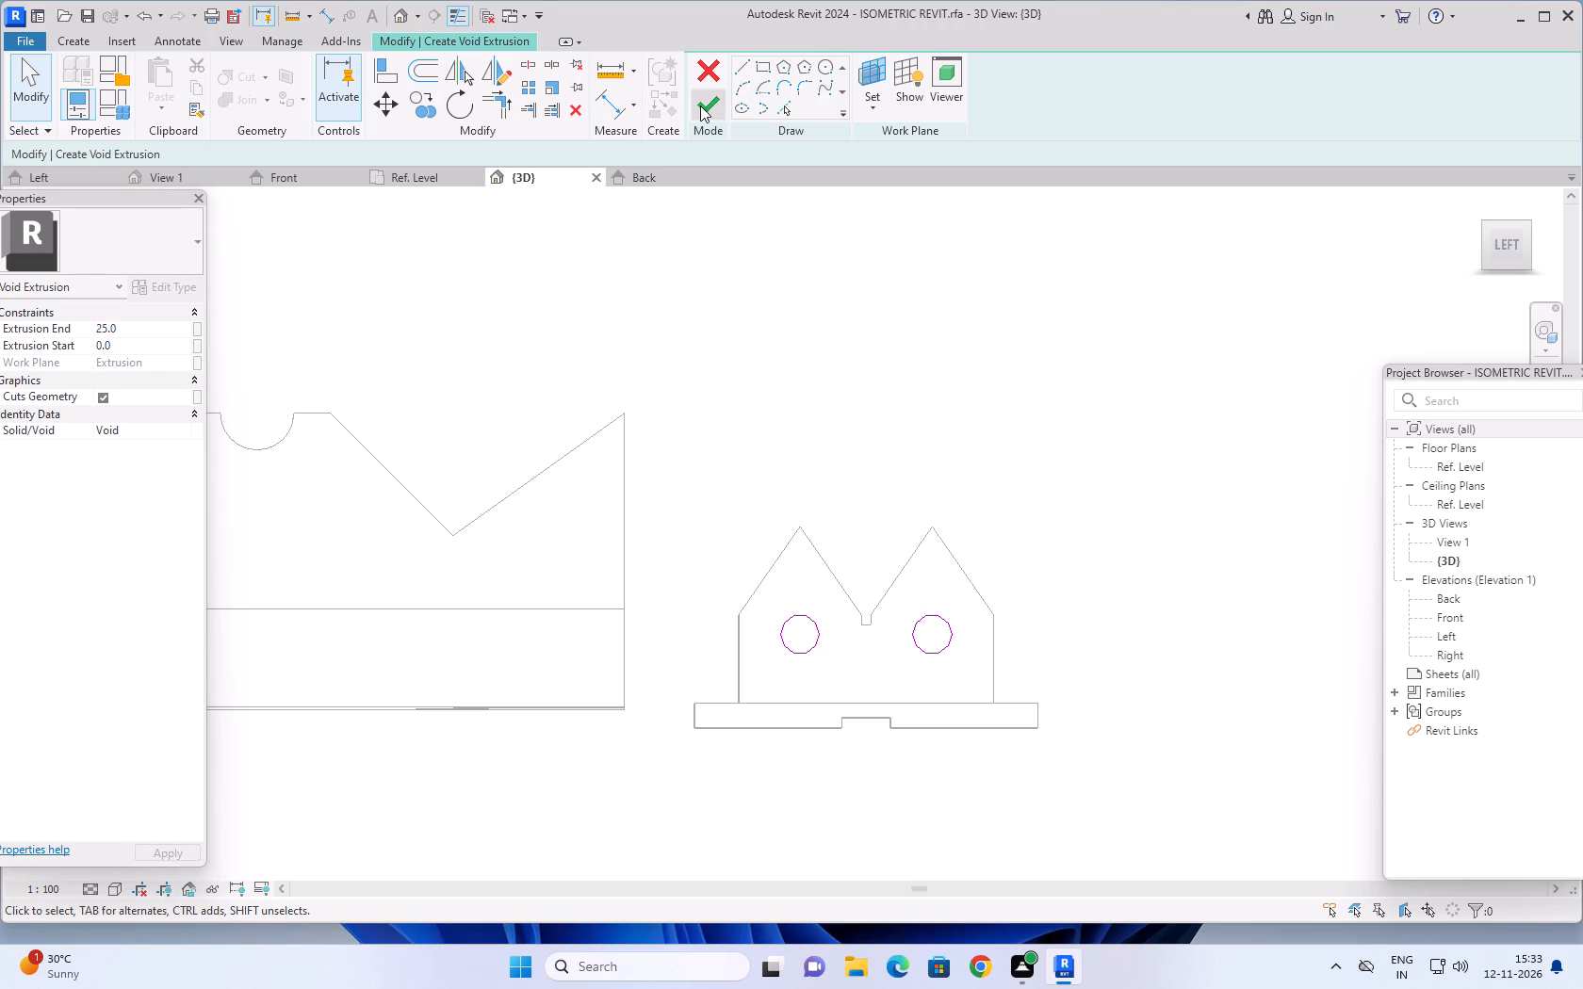
{"action": "left_click", "coordinate": [700, 105]}
{"action": "left_click", "coordinate": [1100, 574]}
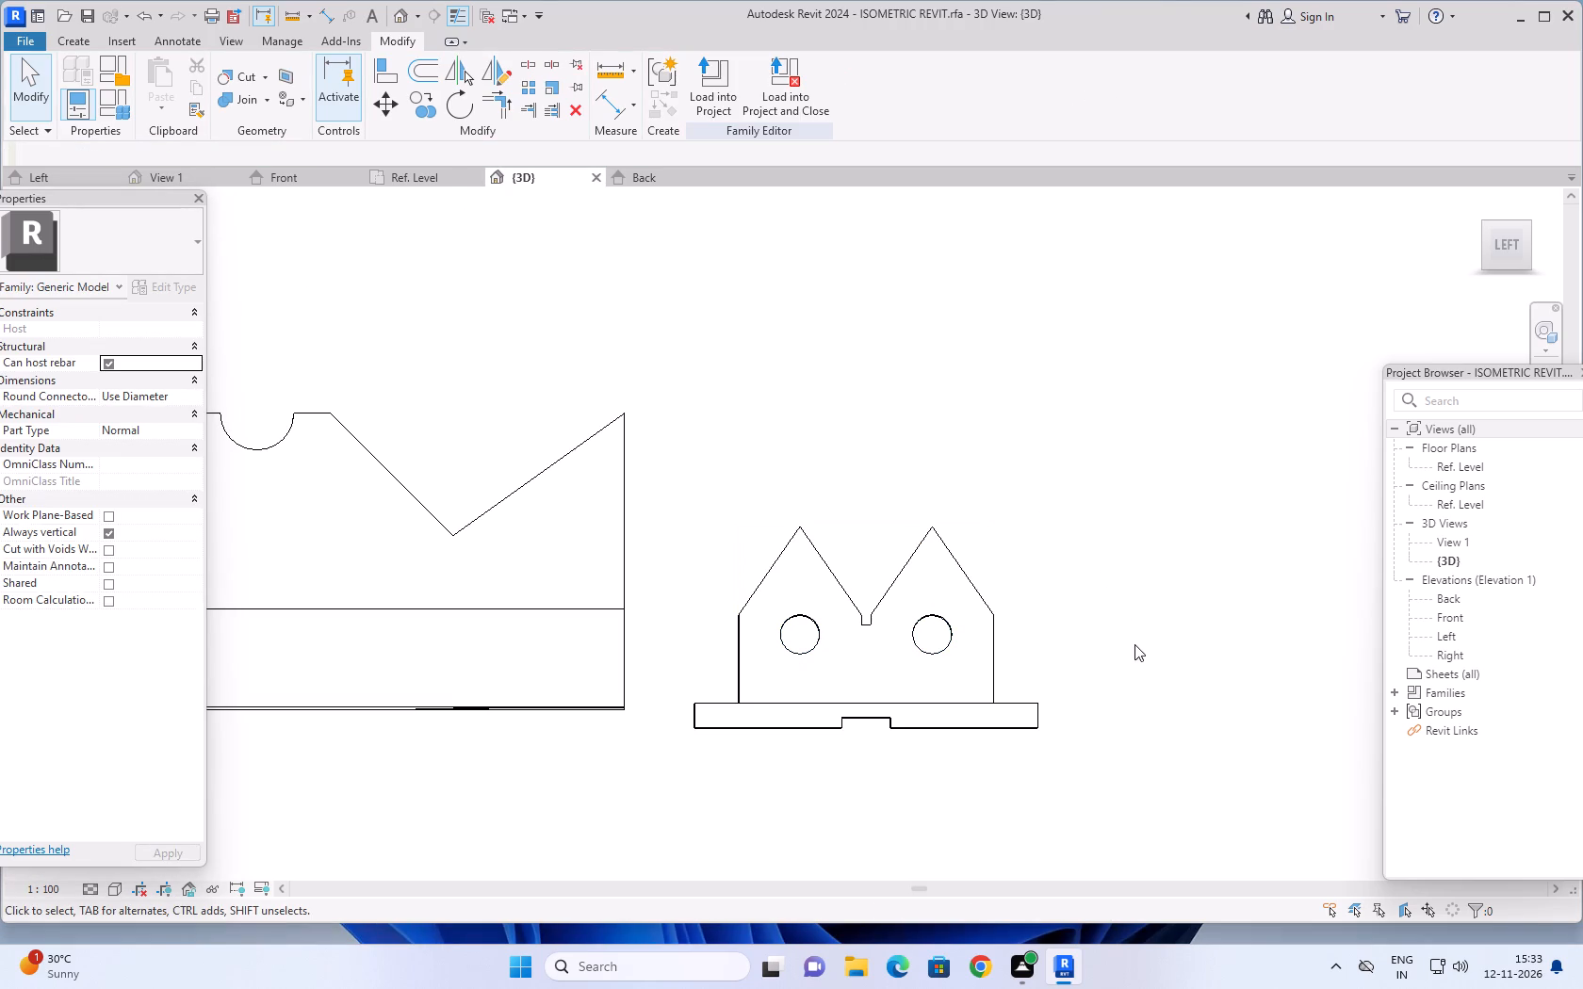
Examine the two circular holes in the two-peaked plate from several angles, along with the surrounding practice solids.
{"action": "middle_click_drag", "start_coordinate": [1120, 682], "coordinate": [972, 803], "text": "shift"}
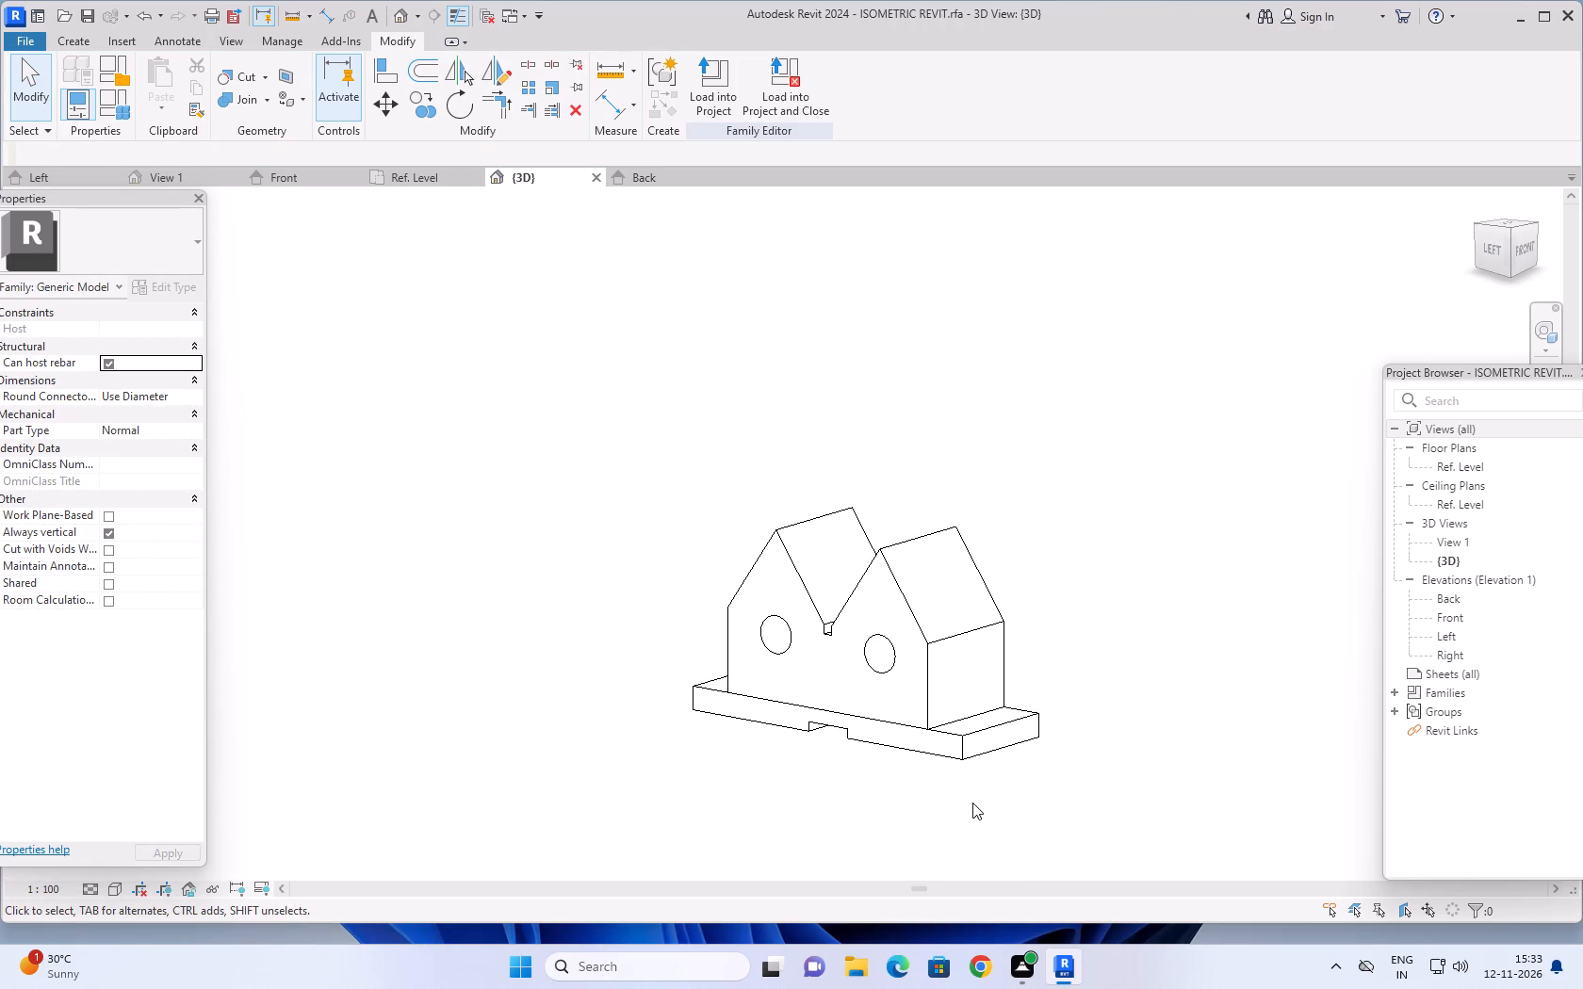
{"action": "scroll", "coordinate": [755, 823], "scroll_direction": "down", "scroll_amount": 2}
{"action": "middle_click_drag", "start_coordinate": [781, 817], "coordinate": [756, 808]}
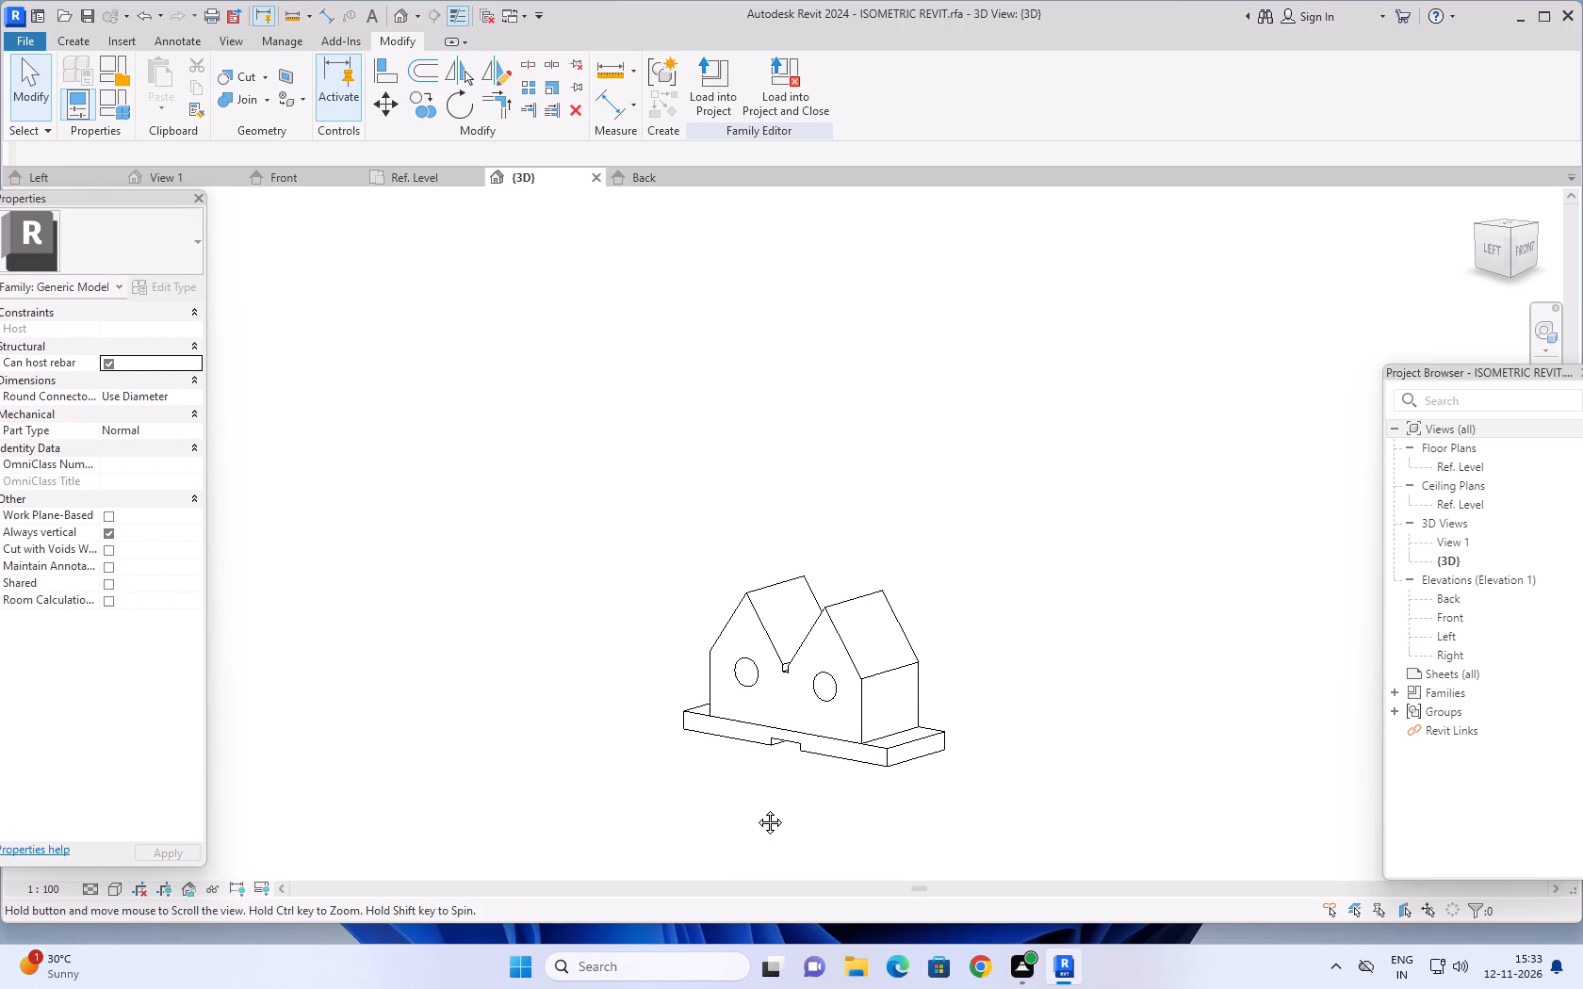
{"action": "middle_click_drag", "start_coordinate": [756, 808], "coordinate": [751, 814]}
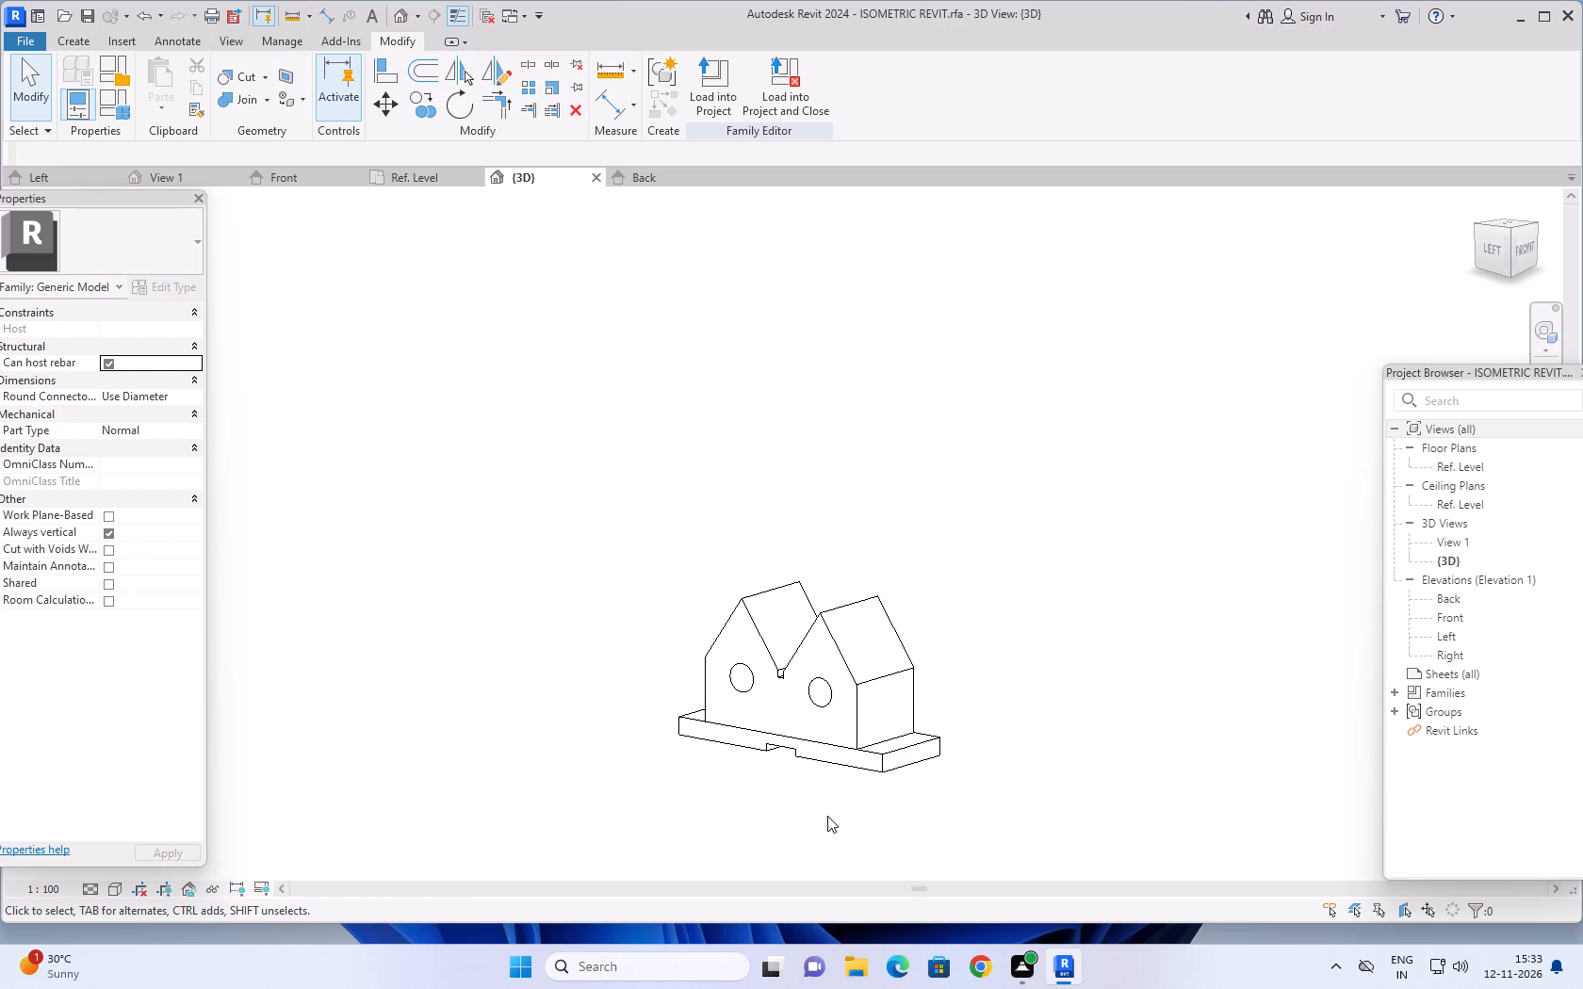
{"action": "scroll", "coordinate": [799, 806], "scroll_direction": "up", "scroll_amount": 4}
{"action": "middle_click_drag", "start_coordinate": [825, 779], "coordinate": [819, 779]}
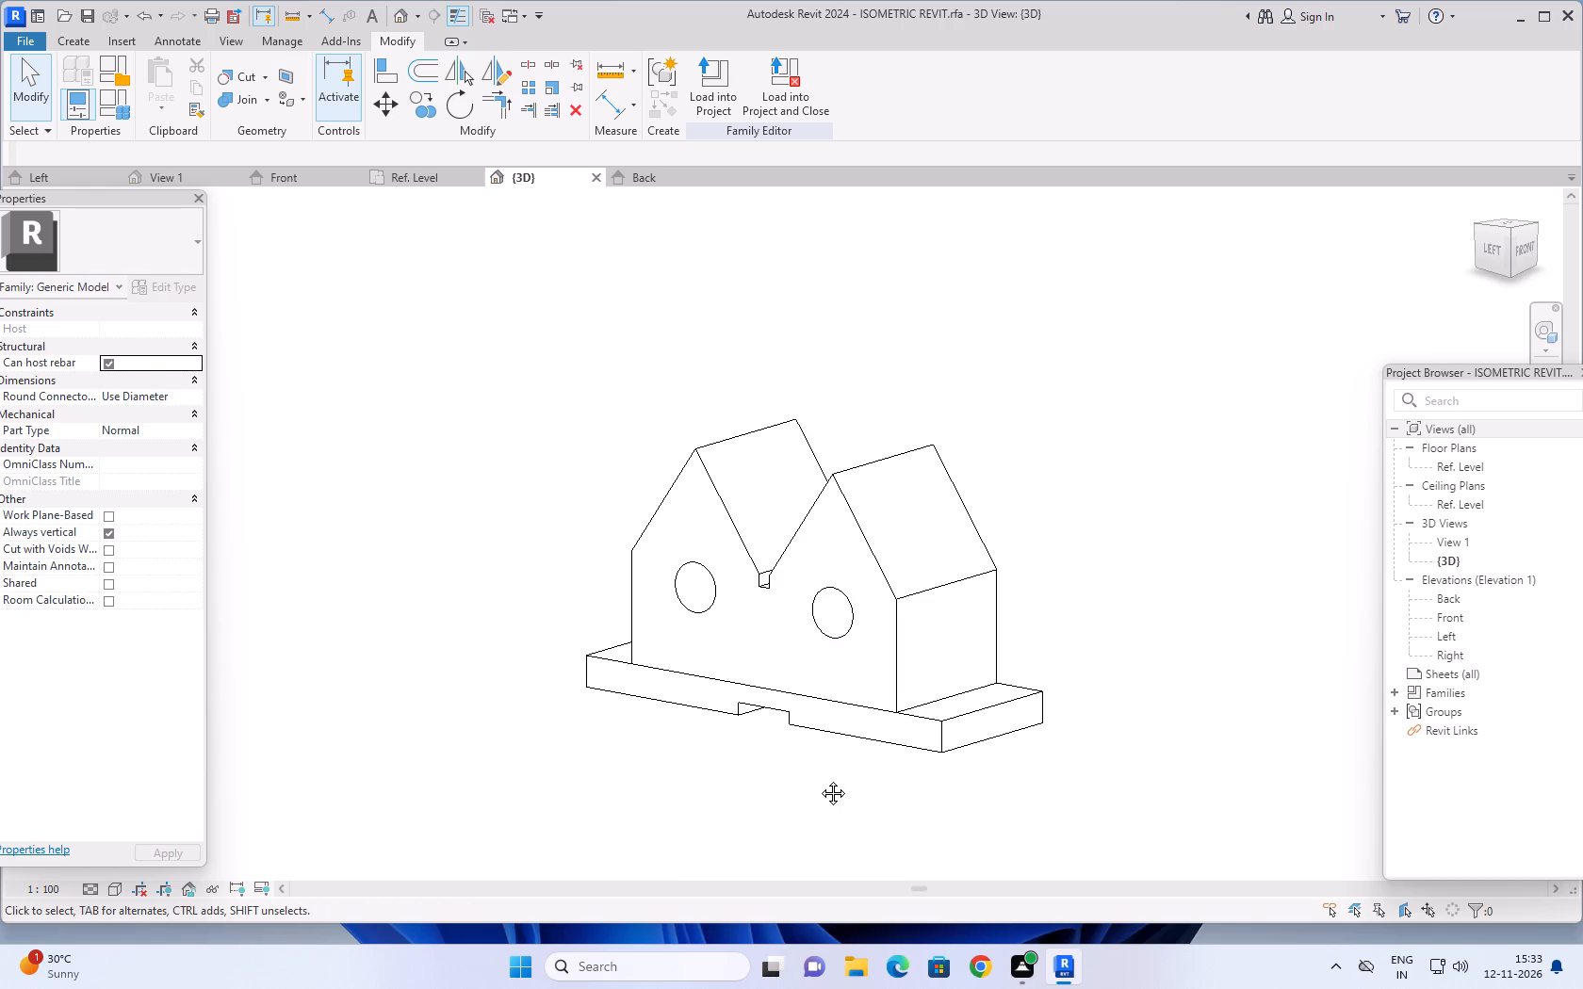
{"action": "middle_click_drag", "start_coordinate": [819, 779], "coordinate": [804, 786]}
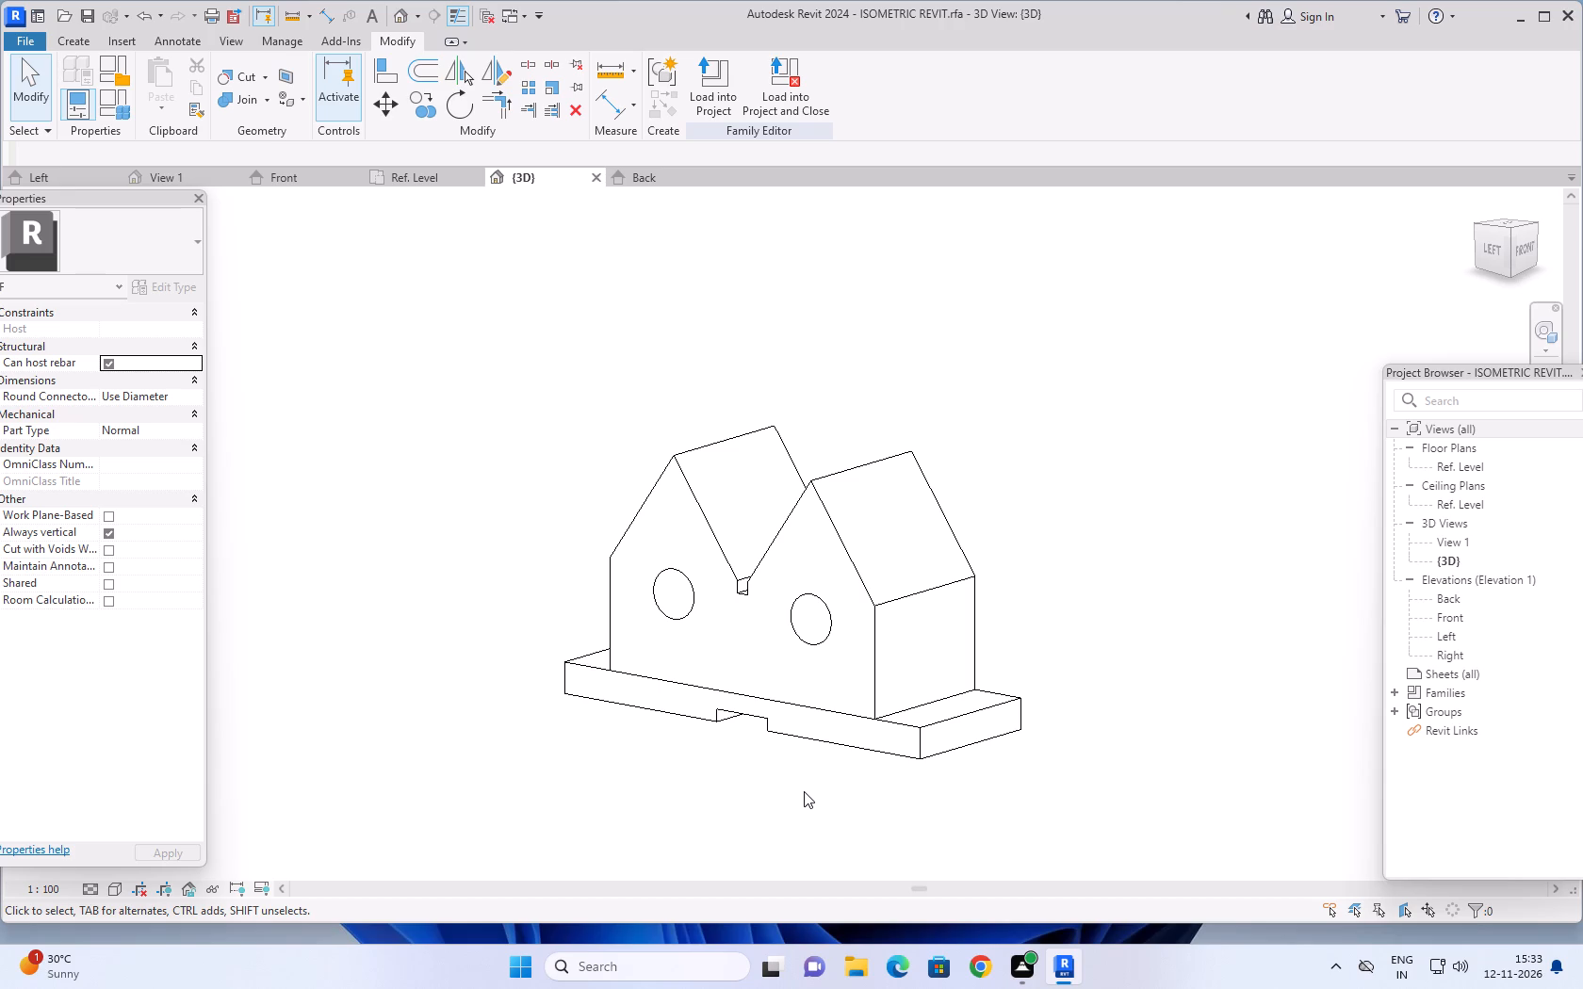
{"action": "scroll", "coordinate": [997, 578], "scroll_direction": "down", "scroll_amount": 3}
{"action": "middle_click_drag", "start_coordinate": [1090, 647], "coordinate": [1057, 622]}
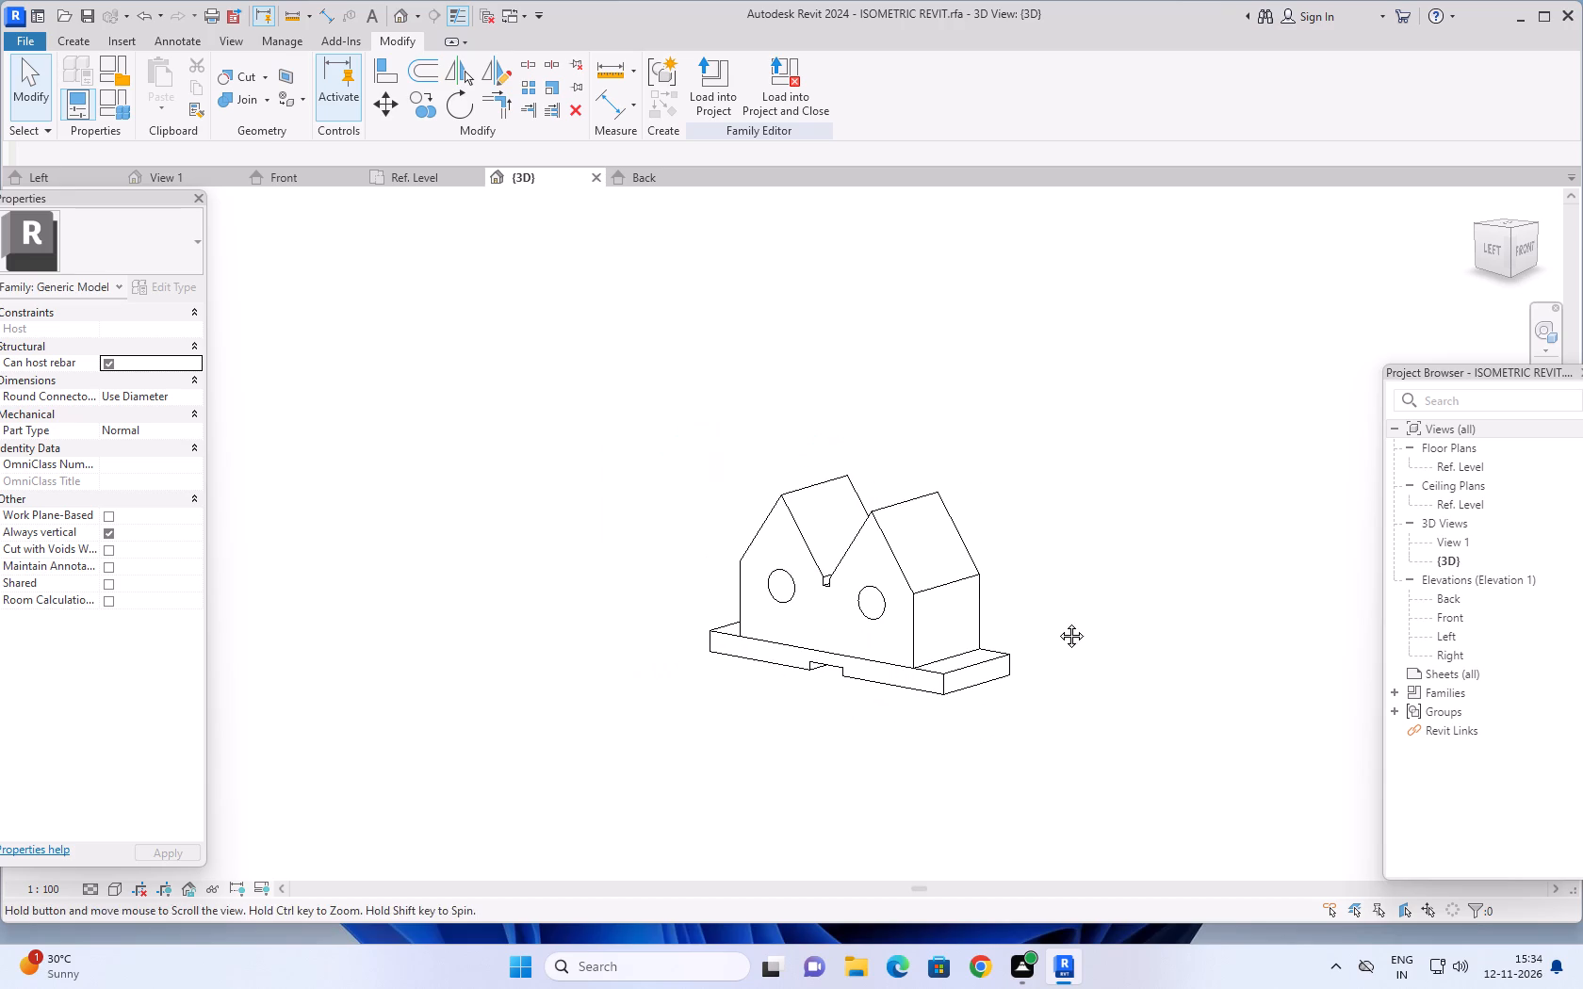
{"action": "middle_click_drag", "start_coordinate": [1057, 622], "coordinate": [1047, 608]}
{"action": "middle_click_drag", "start_coordinate": [897, 721], "coordinate": [1069, 679], "text": "shift"}
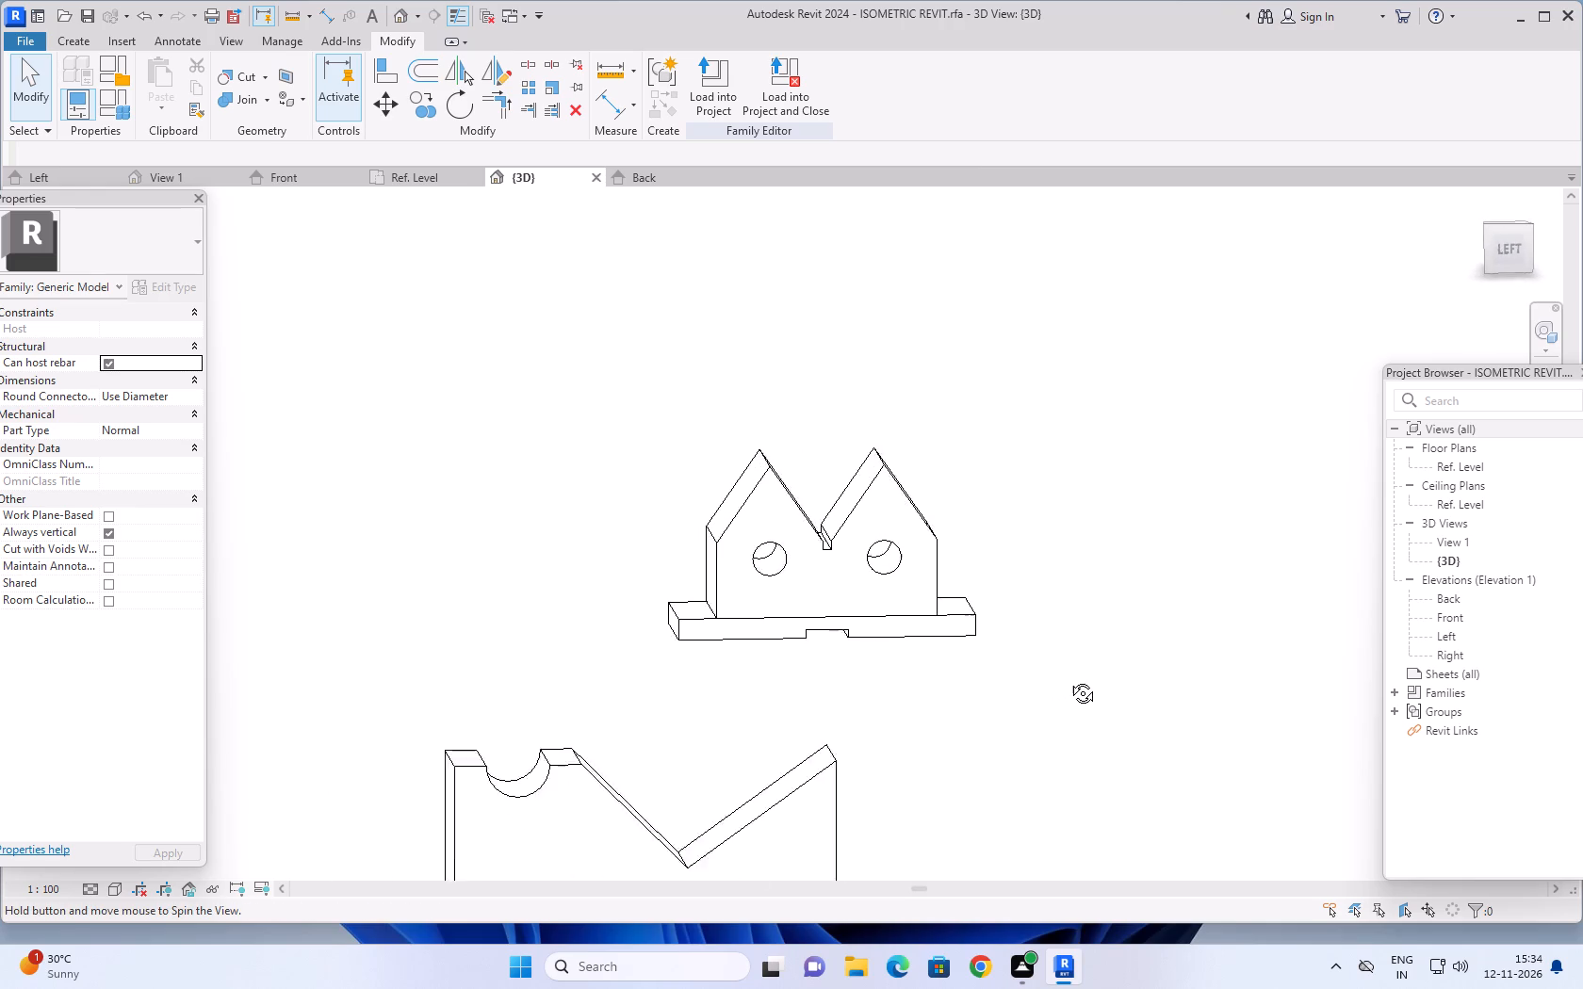
{"action": "middle_click_drag", "start_coordinate": [1069, 679], "coordinate": [1042, 622], "text": "shift"}
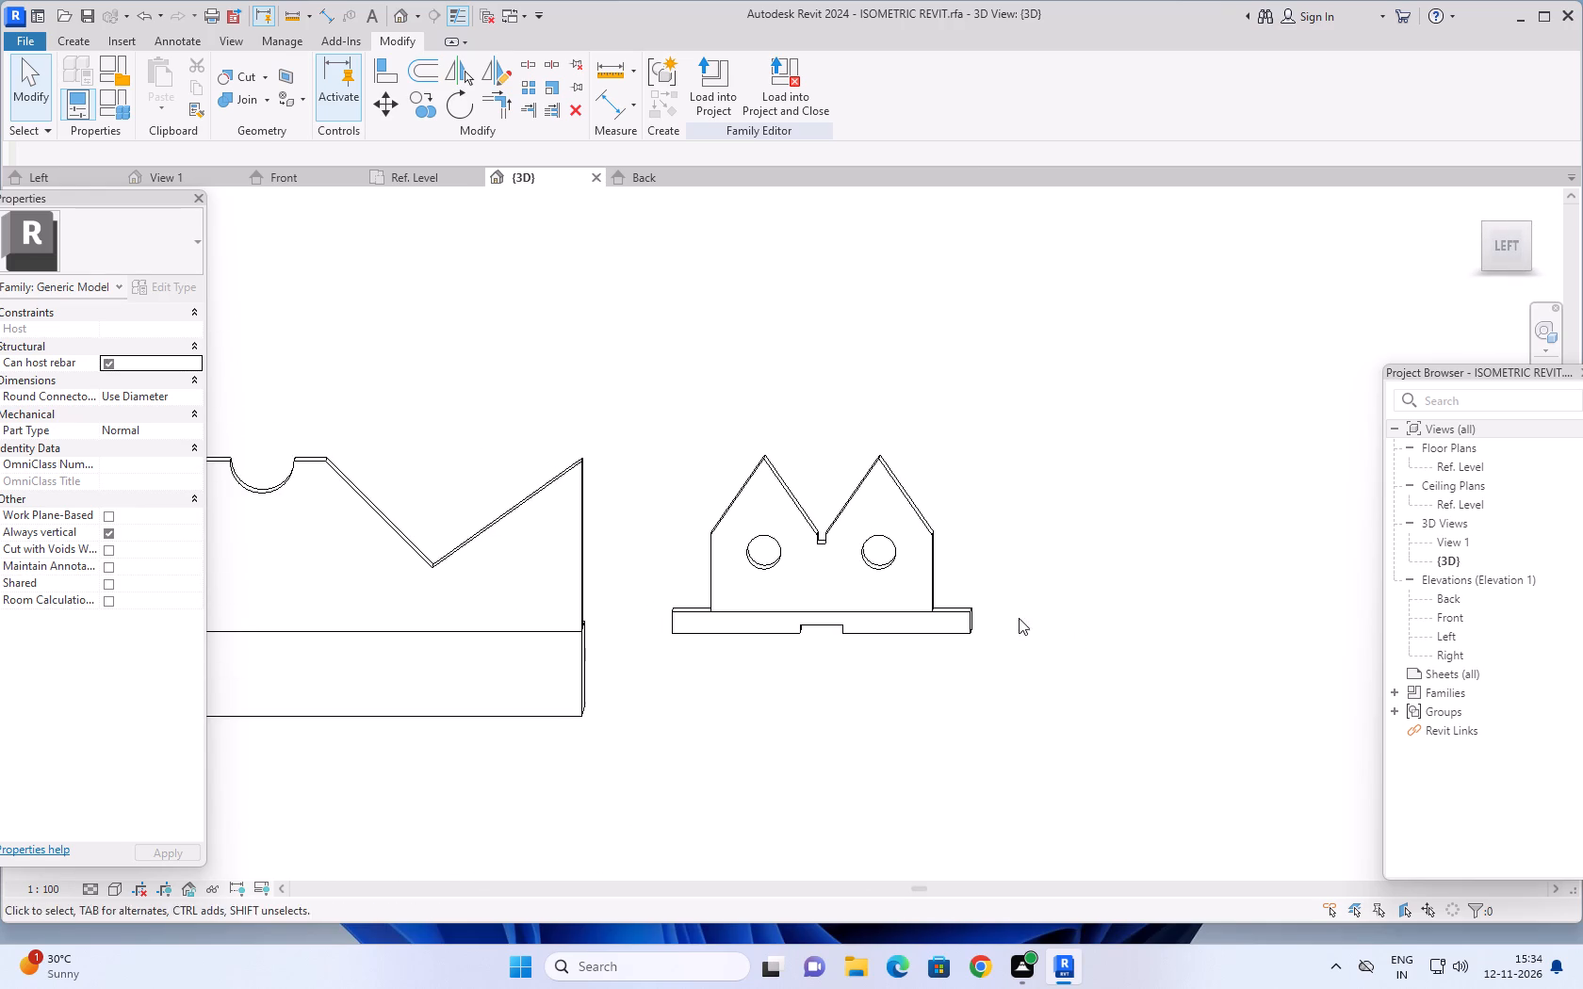
{"action": "scroll", "coordinate": [758, 546], "scroll_direction": "up", "scroll_amount": 6}
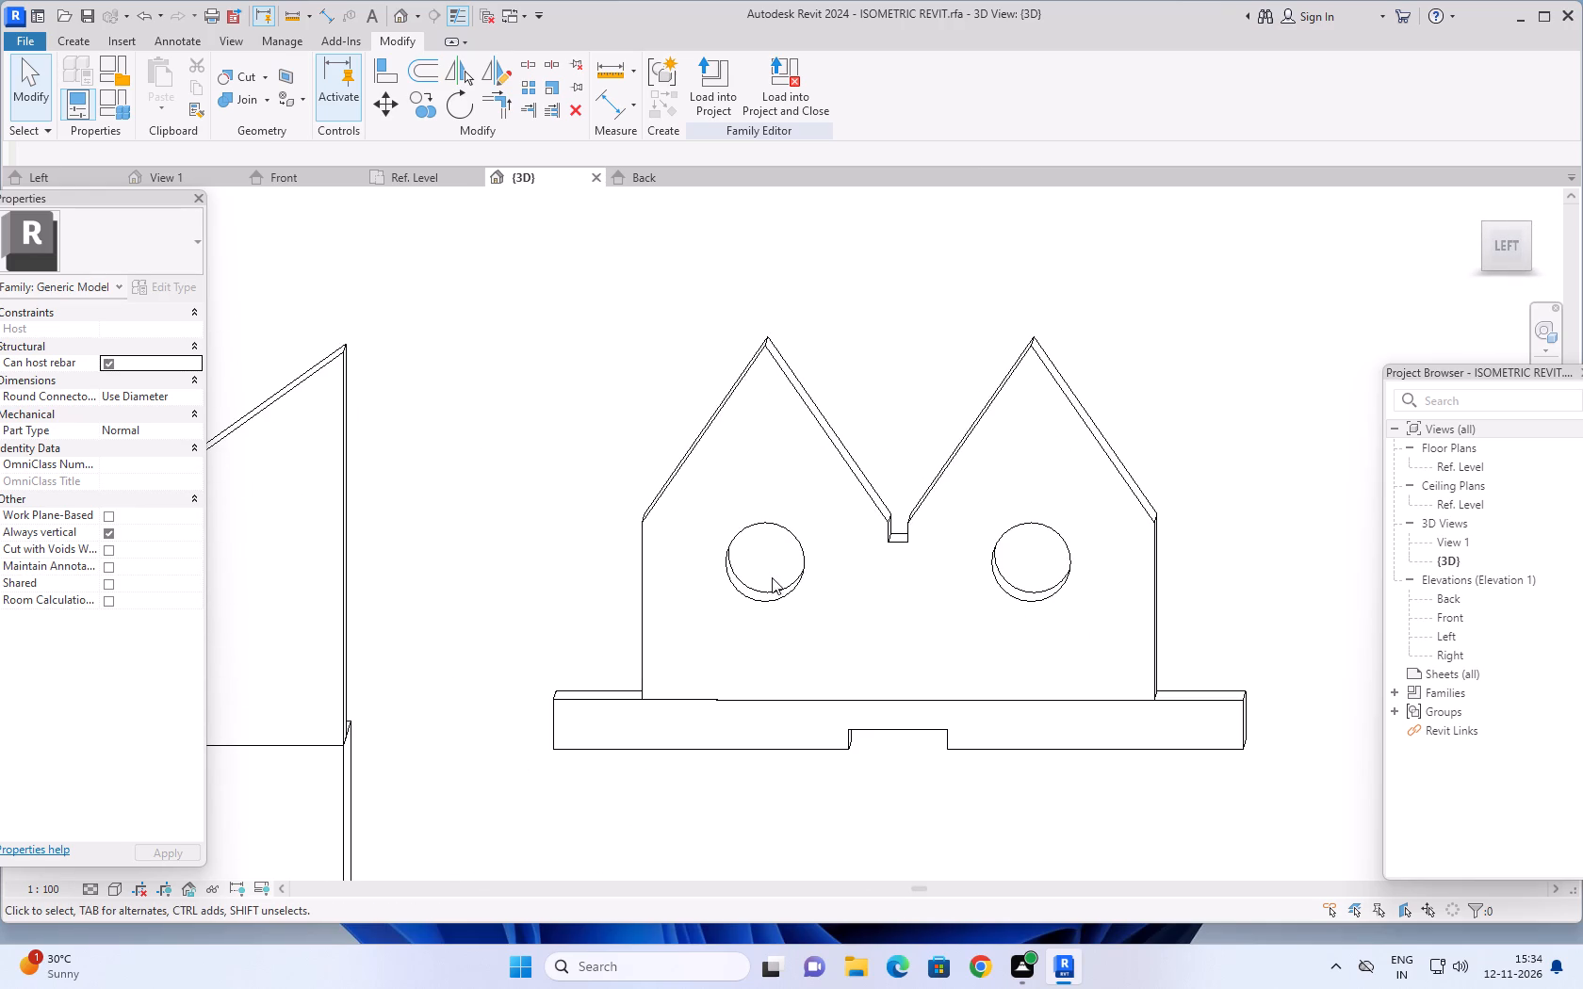
{"action": "scroll", "coordinate": [775, 592], "scroll_direction": "down", "scroll_amount": 6}
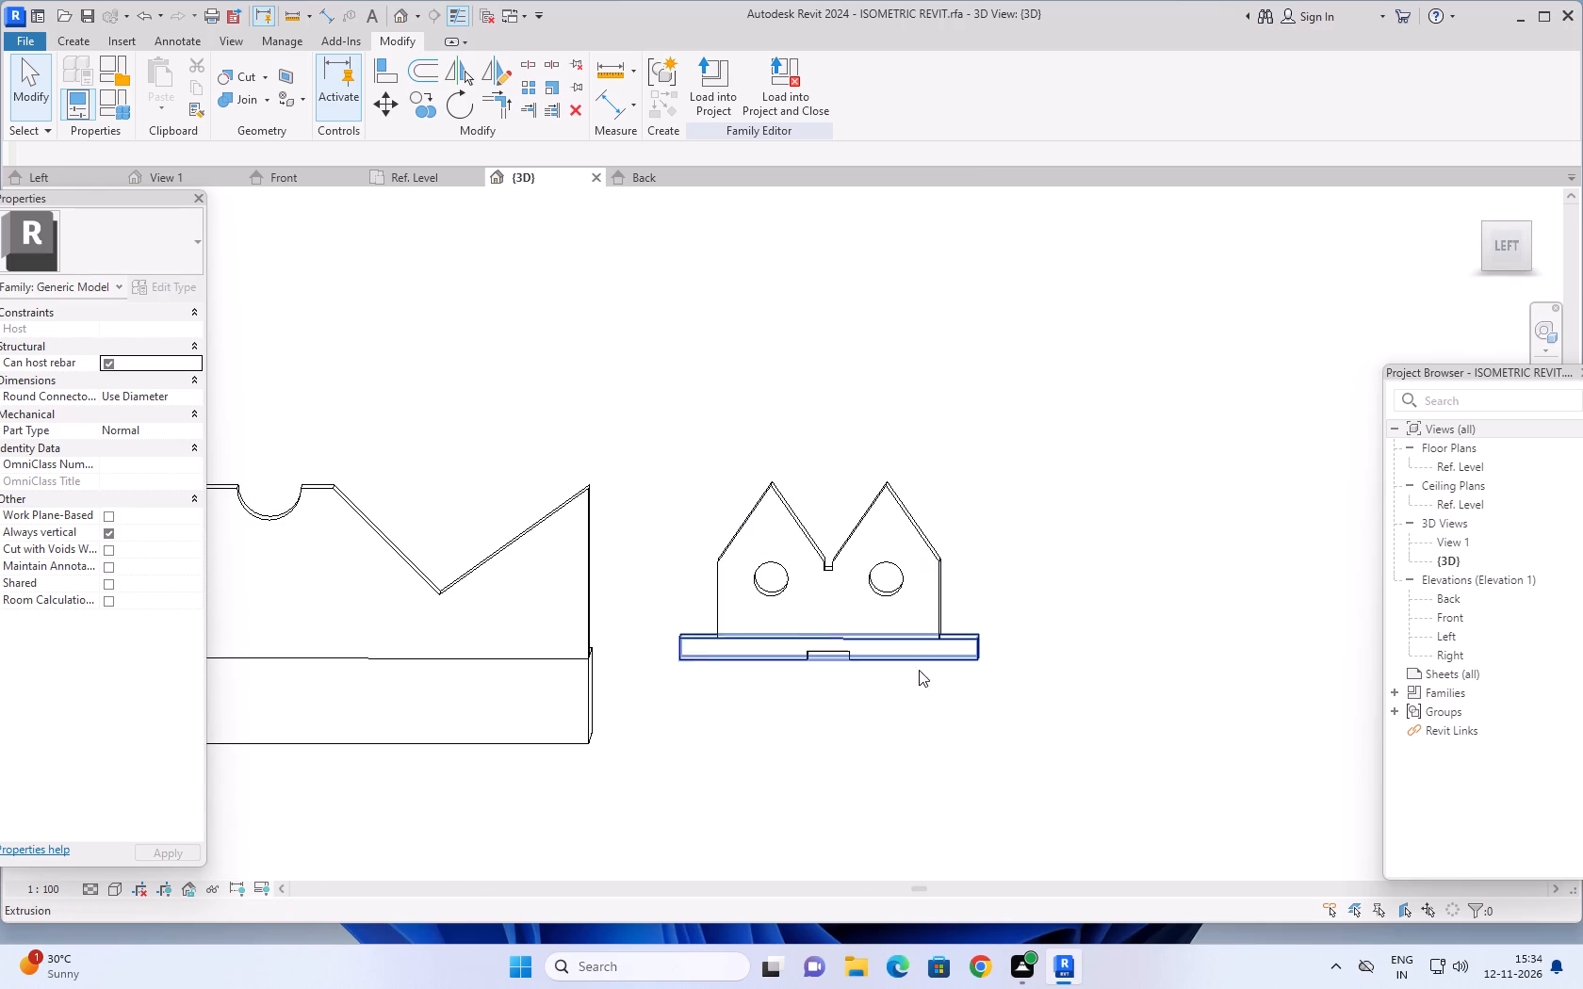
{"action": "middle_click_drag", "start_coordinate": [961, 688], "coordinate": [851, 750], "text": "shift"}
{"action": "scroll", "coordinate": [851, 750], "scroll_direction": "down", "scroll_amount": 1}
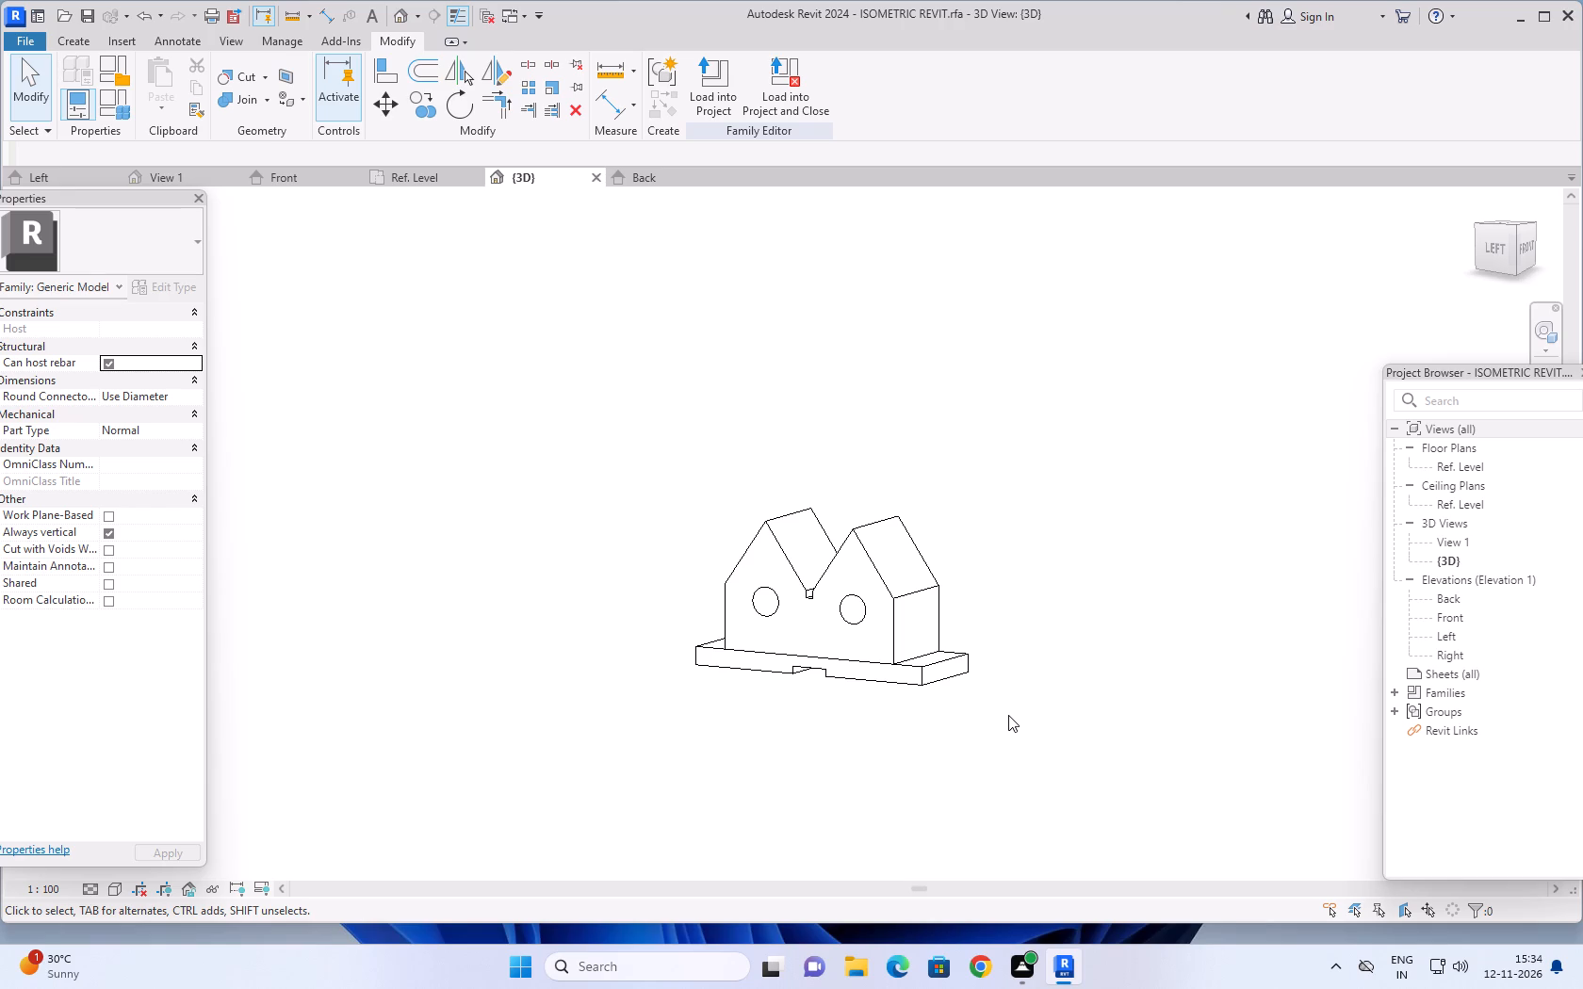
{"action": "scroll", "coordinate": [1028, 703], "scroll_direction": "down", "scroll_amount": 9}
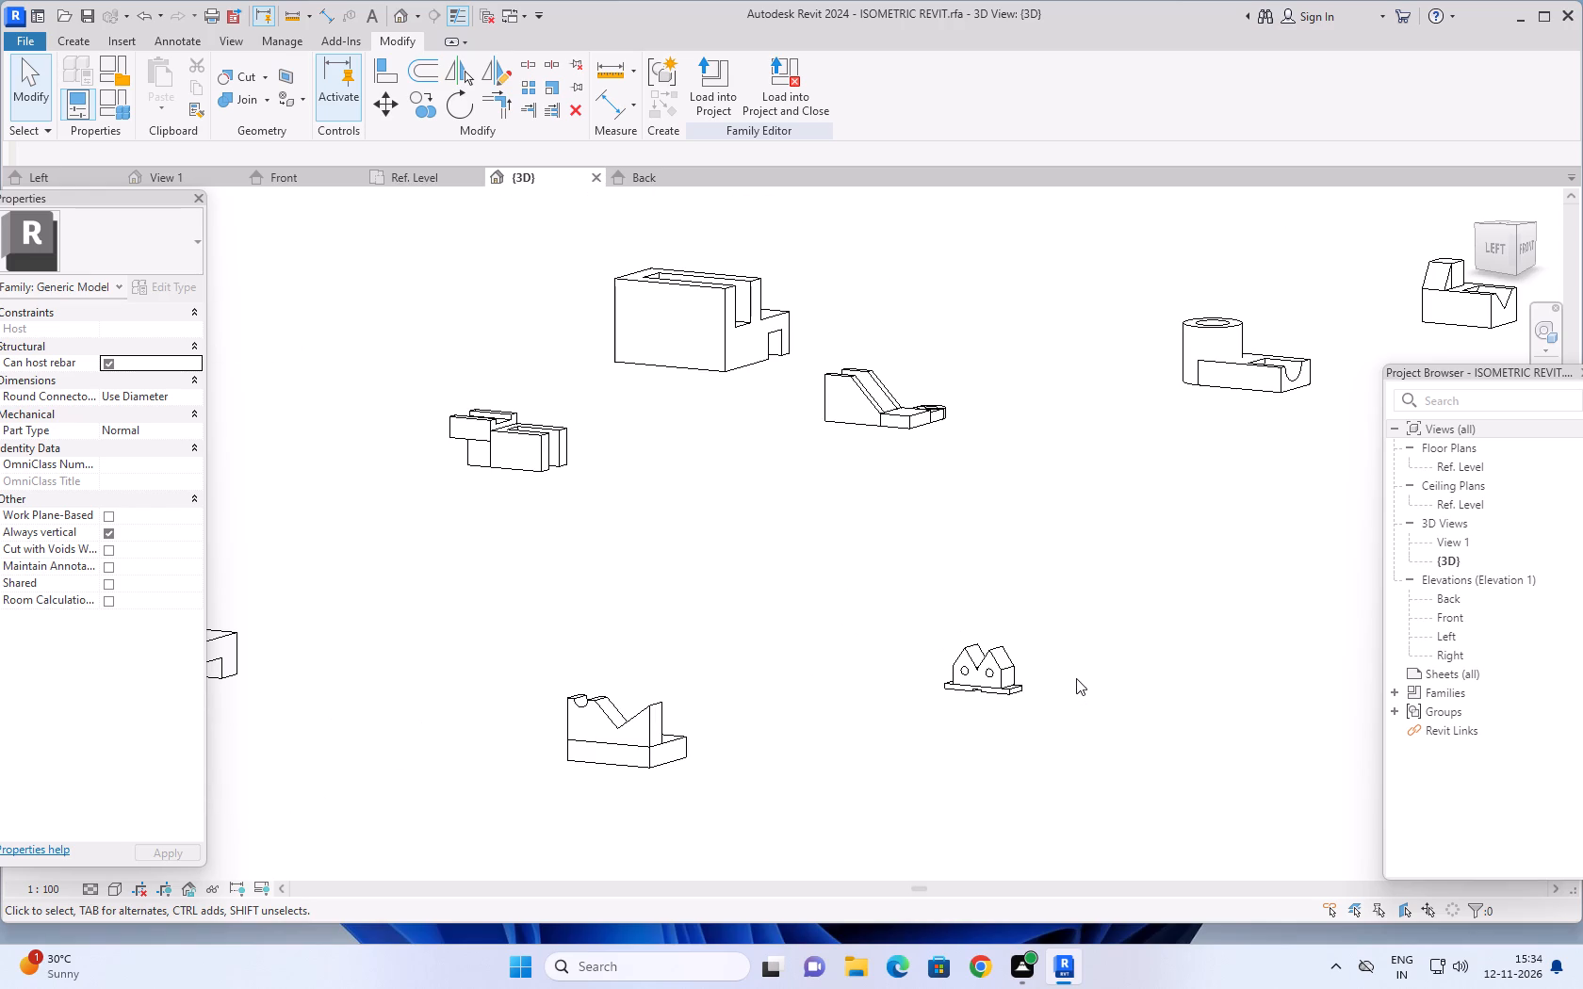
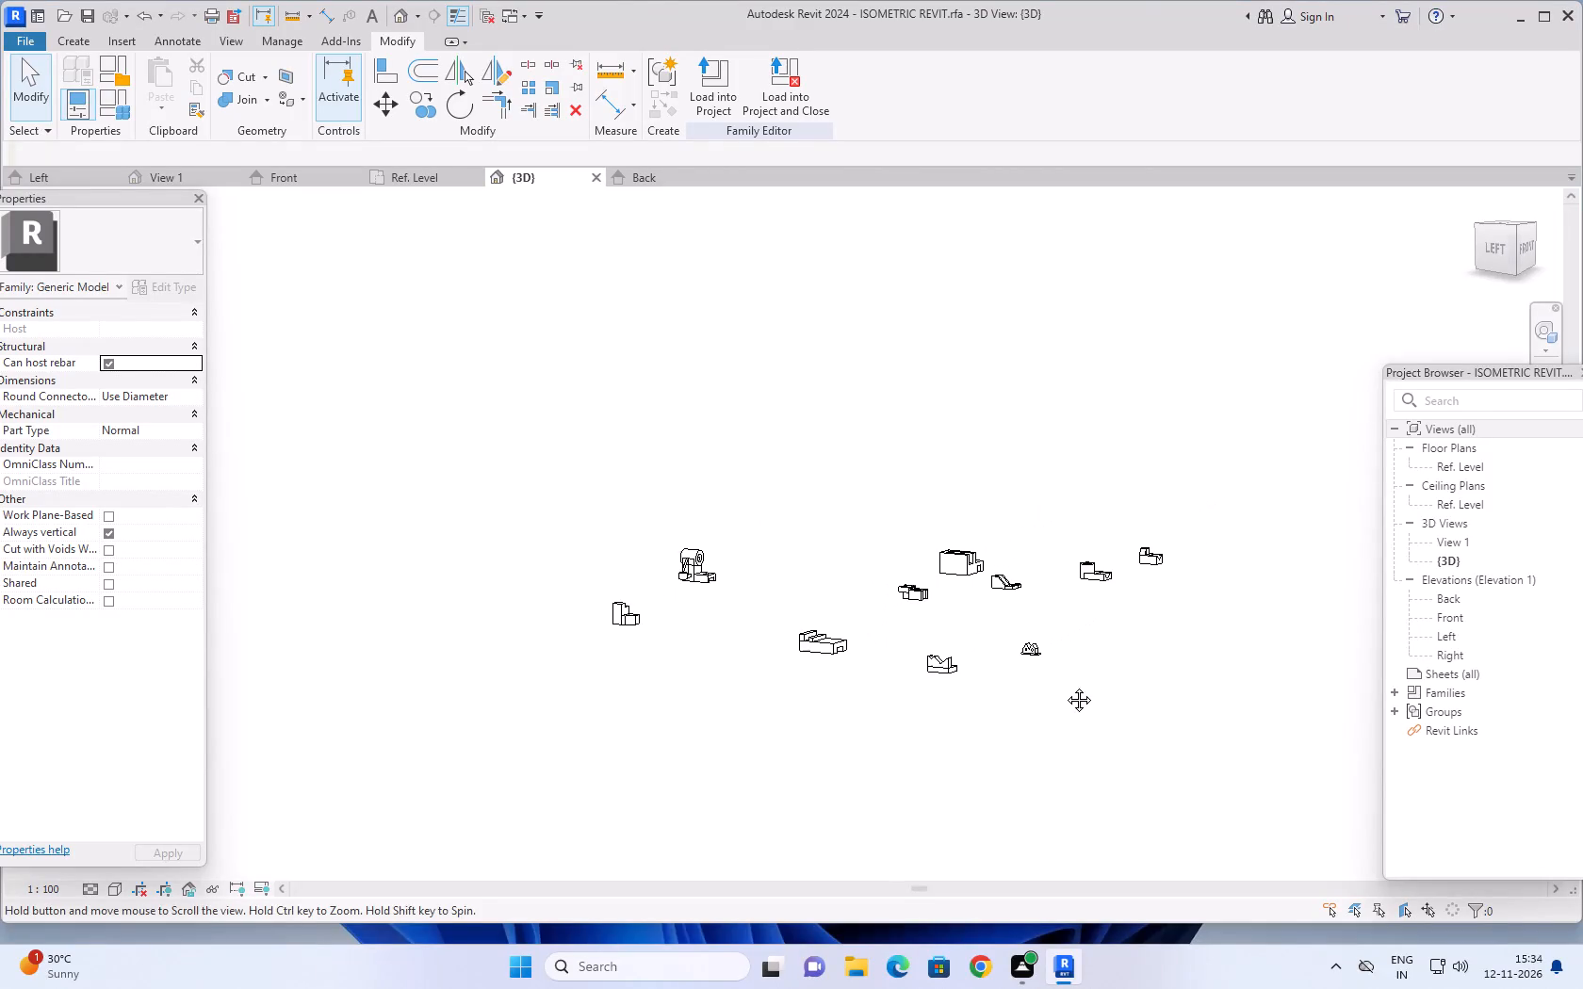
In the Ref. Level plan, start a solid extrusion and sketch a rectangle about 320 by 380 in the empty area below the existing solids.
{"action": "left_click", "coordinate": [415, 177]}
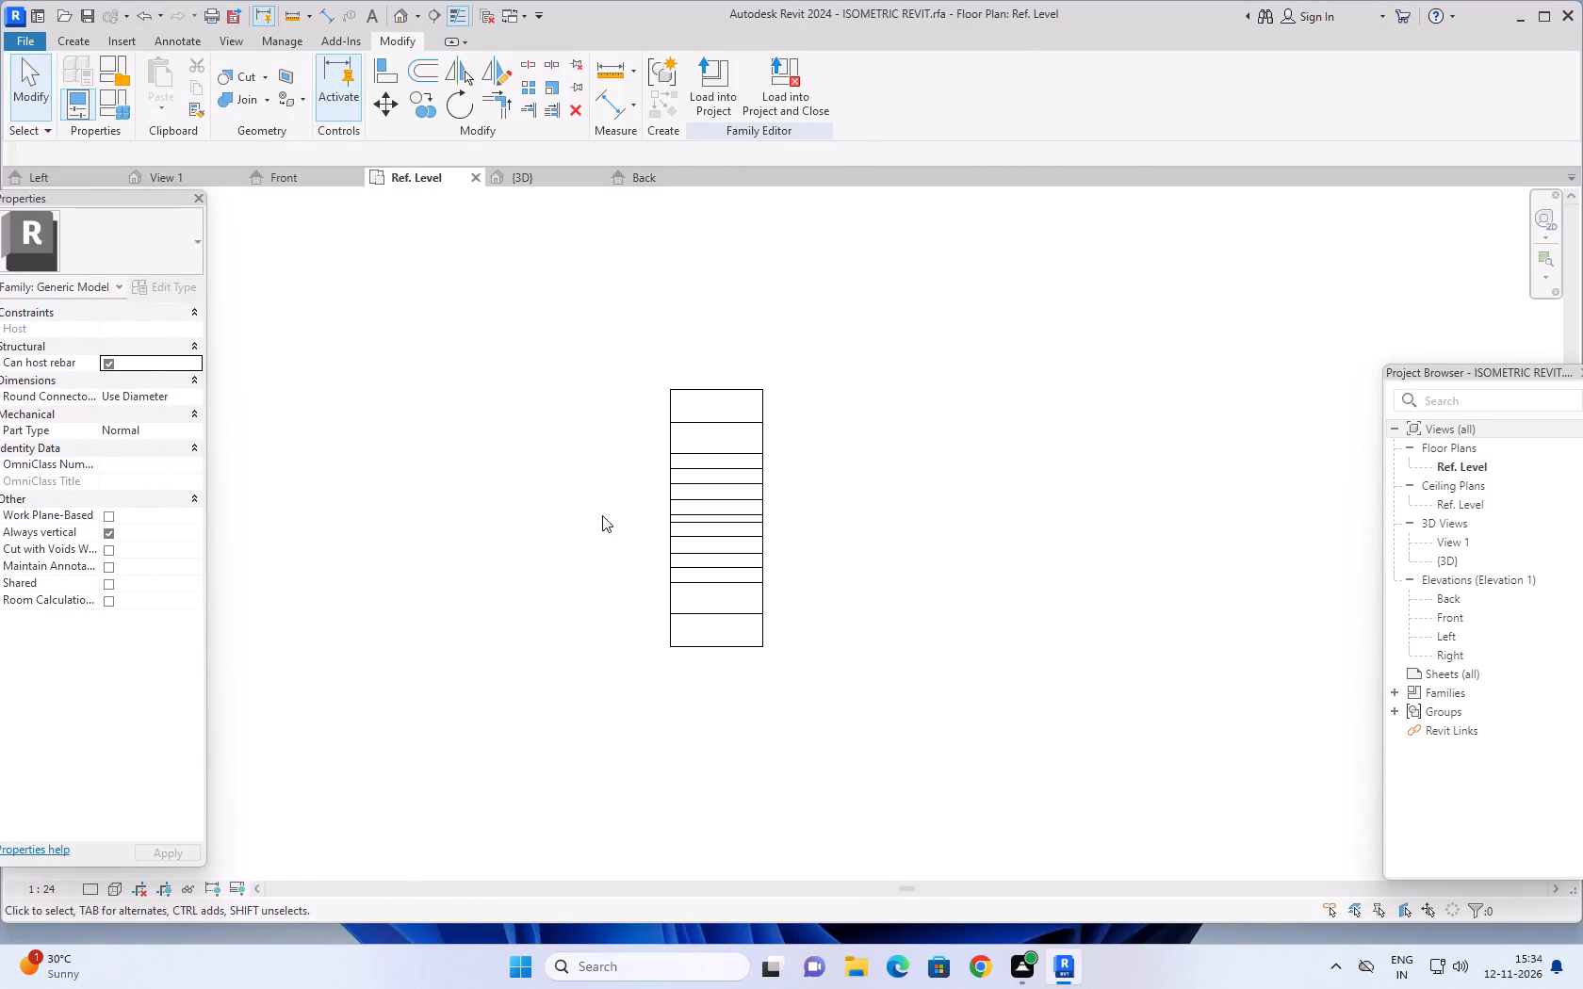
{"action": "scroll", "coordinate": [642, 555], "scroll_direction": "down", "scroll_amount": 4}
{"action": "scroll", "coordinate": [840, 627], "scroll_direction": "down", "scroll_amount": 18}
{"action": "middle_click_drag", "start_coordinate": [918, 666], "coordinate": [877, 711]}
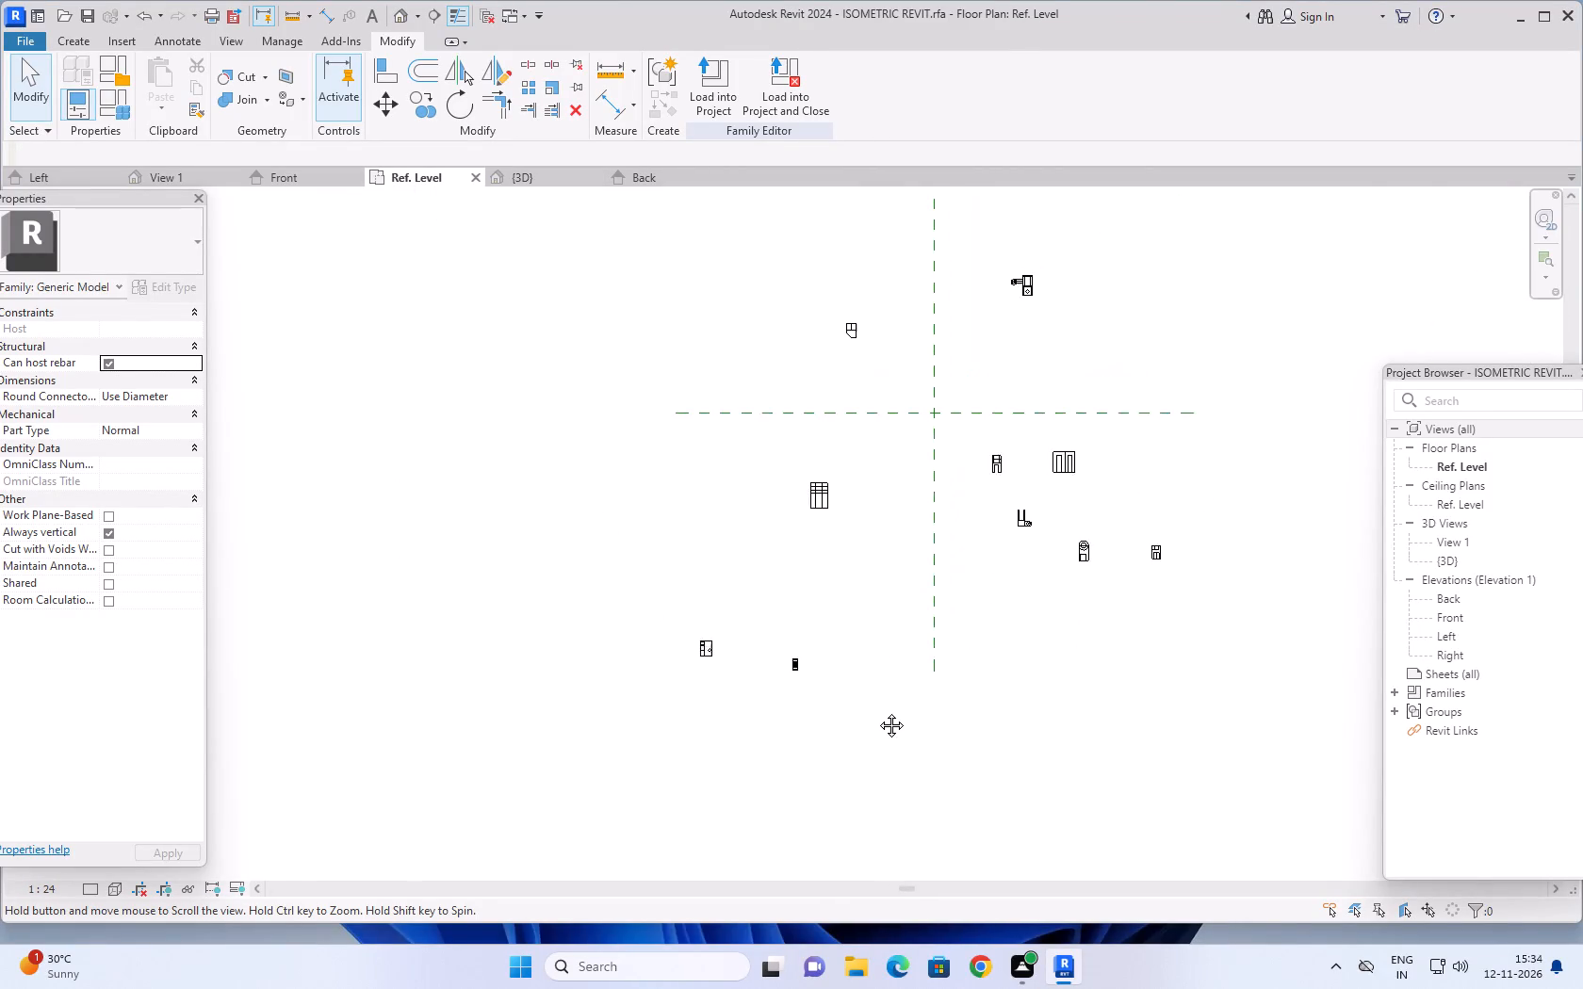
{"action": "middle_click_drag", "start_coordinate": [877, 711], "coordinate": [798, 642]}
{"action": "scroll", "coordinate": [756, 567], "scroll_direction": "up", "scroll_amount": 4}
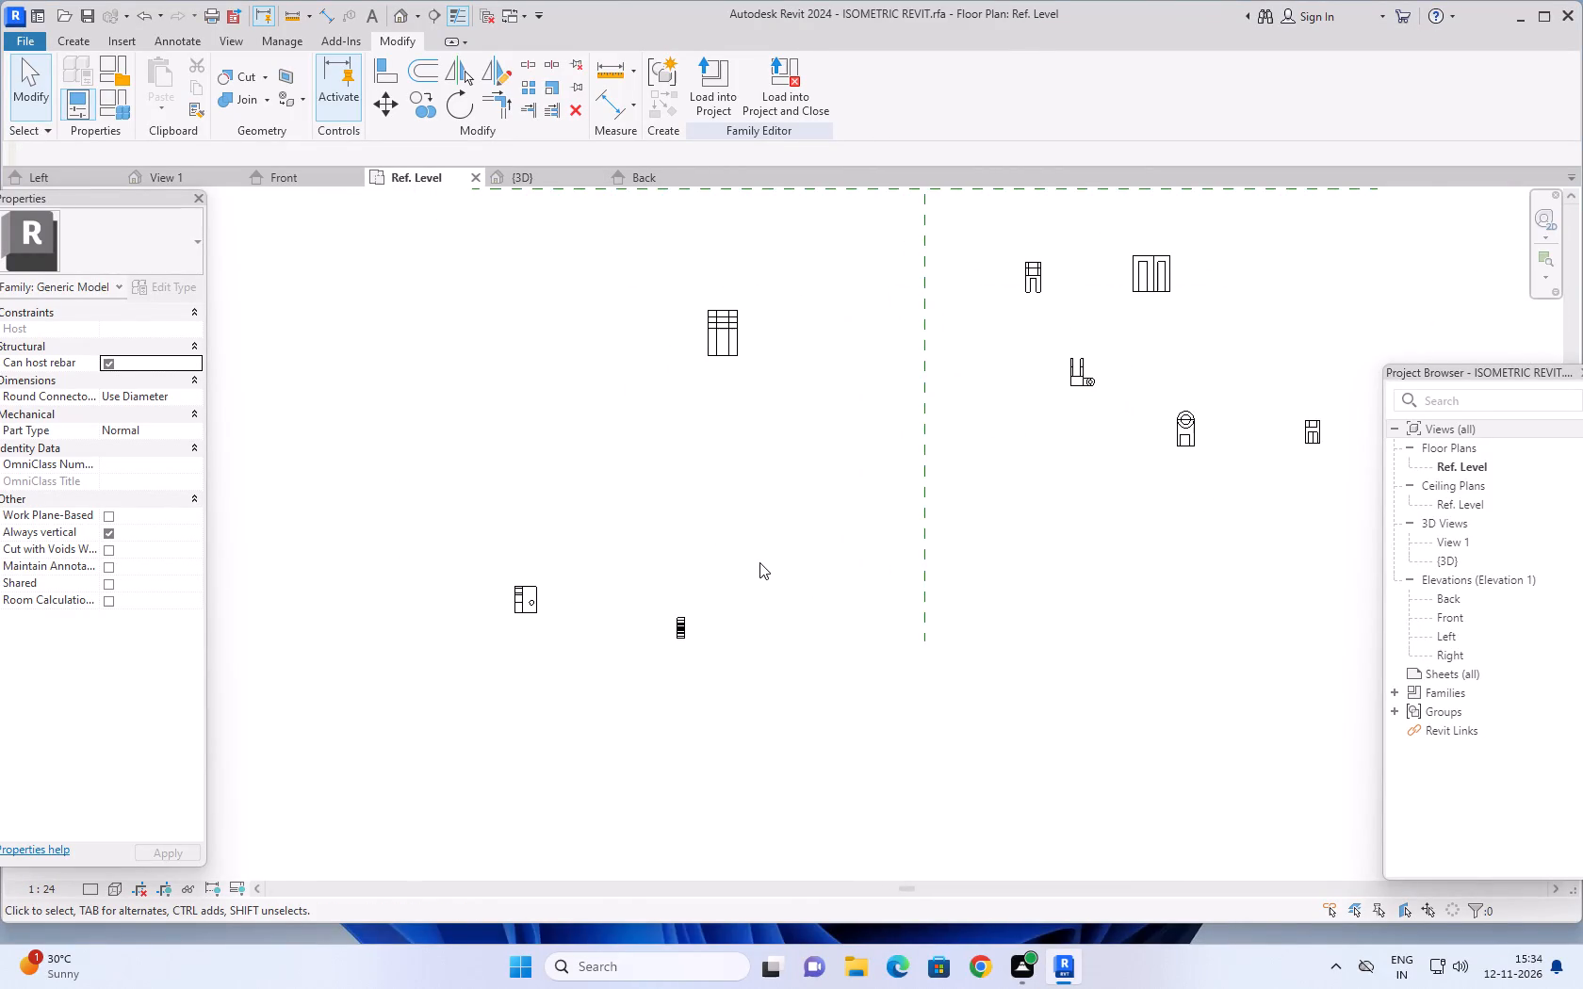
{"action": "middle_click_drag", "start_coordinate": [804, 514], "coordinate": [747, 558]}
{"action": "scroll", "coordinate": [745, 553], "scroll_direction": "up", "scroll_amount": 1}
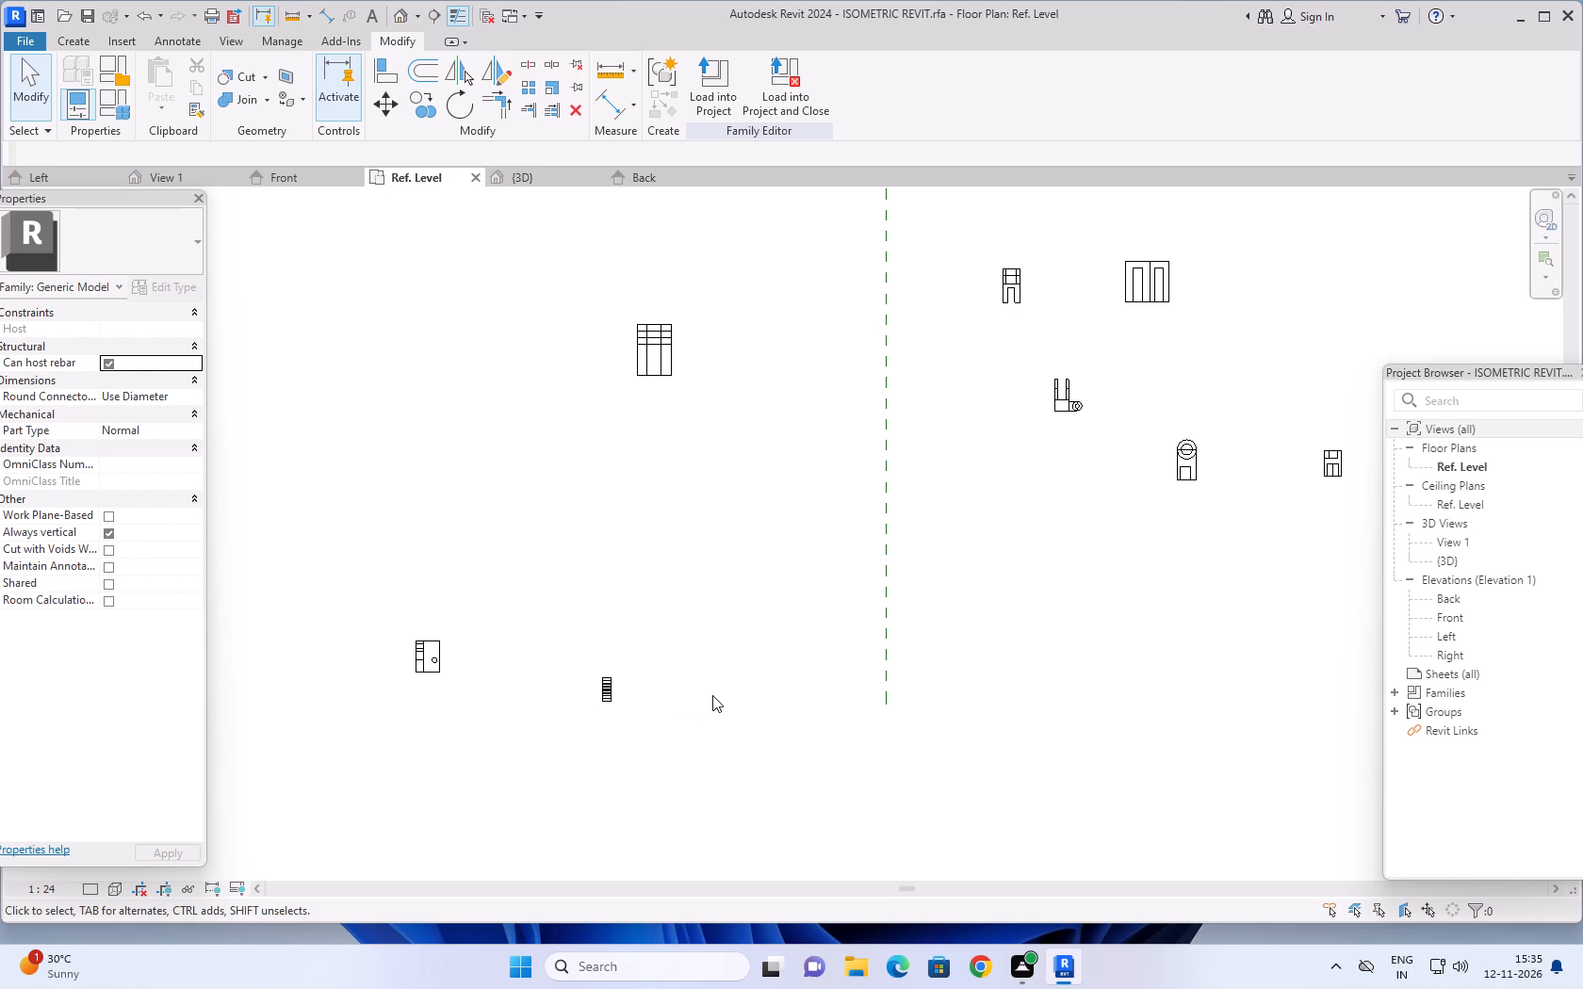
{"action": "scroll", "coordinate": [714, 695], "scroll_direction": "down", "scroll_amount": 1}
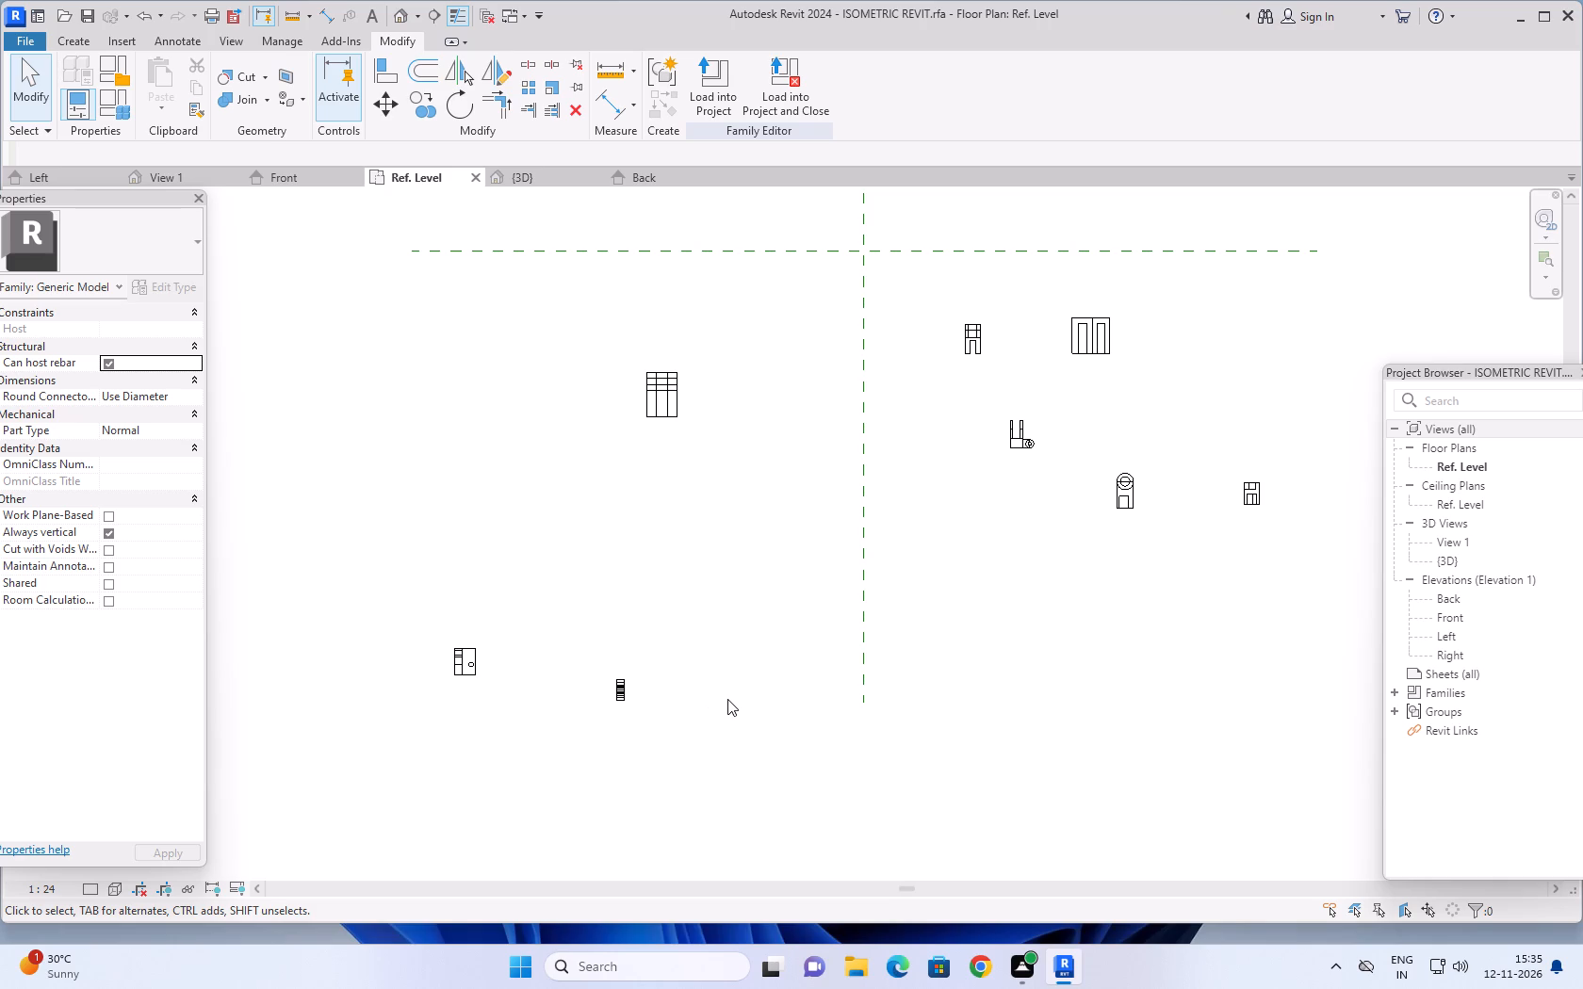
{"action": "scroll", "coordinate": [731, 696], "scroll_direction": "down", "scroll_amount": 6}
{"action": "middle_click_drag", "start_coordinate": [855, 711], "coordinate": [759, 638]}
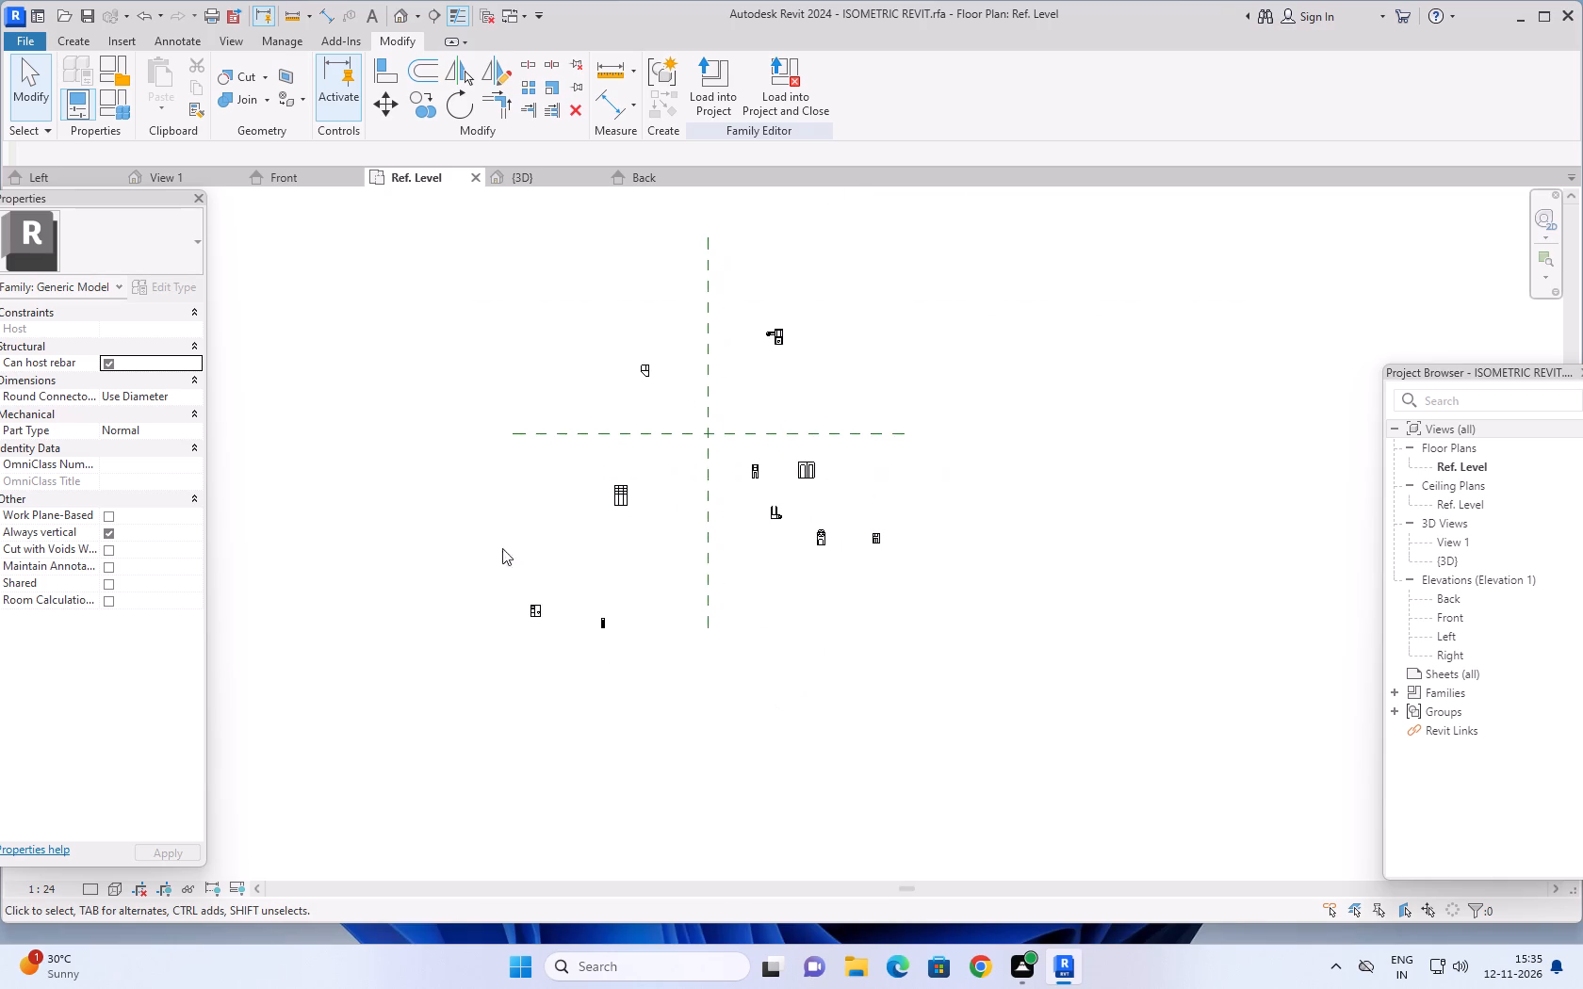
{"action": "scroll", "coordinate": [481, 532], "scroll_direction": "up", "scroll_amount": 5}
{"action": "left_click", "coordinate": [76, 40]}
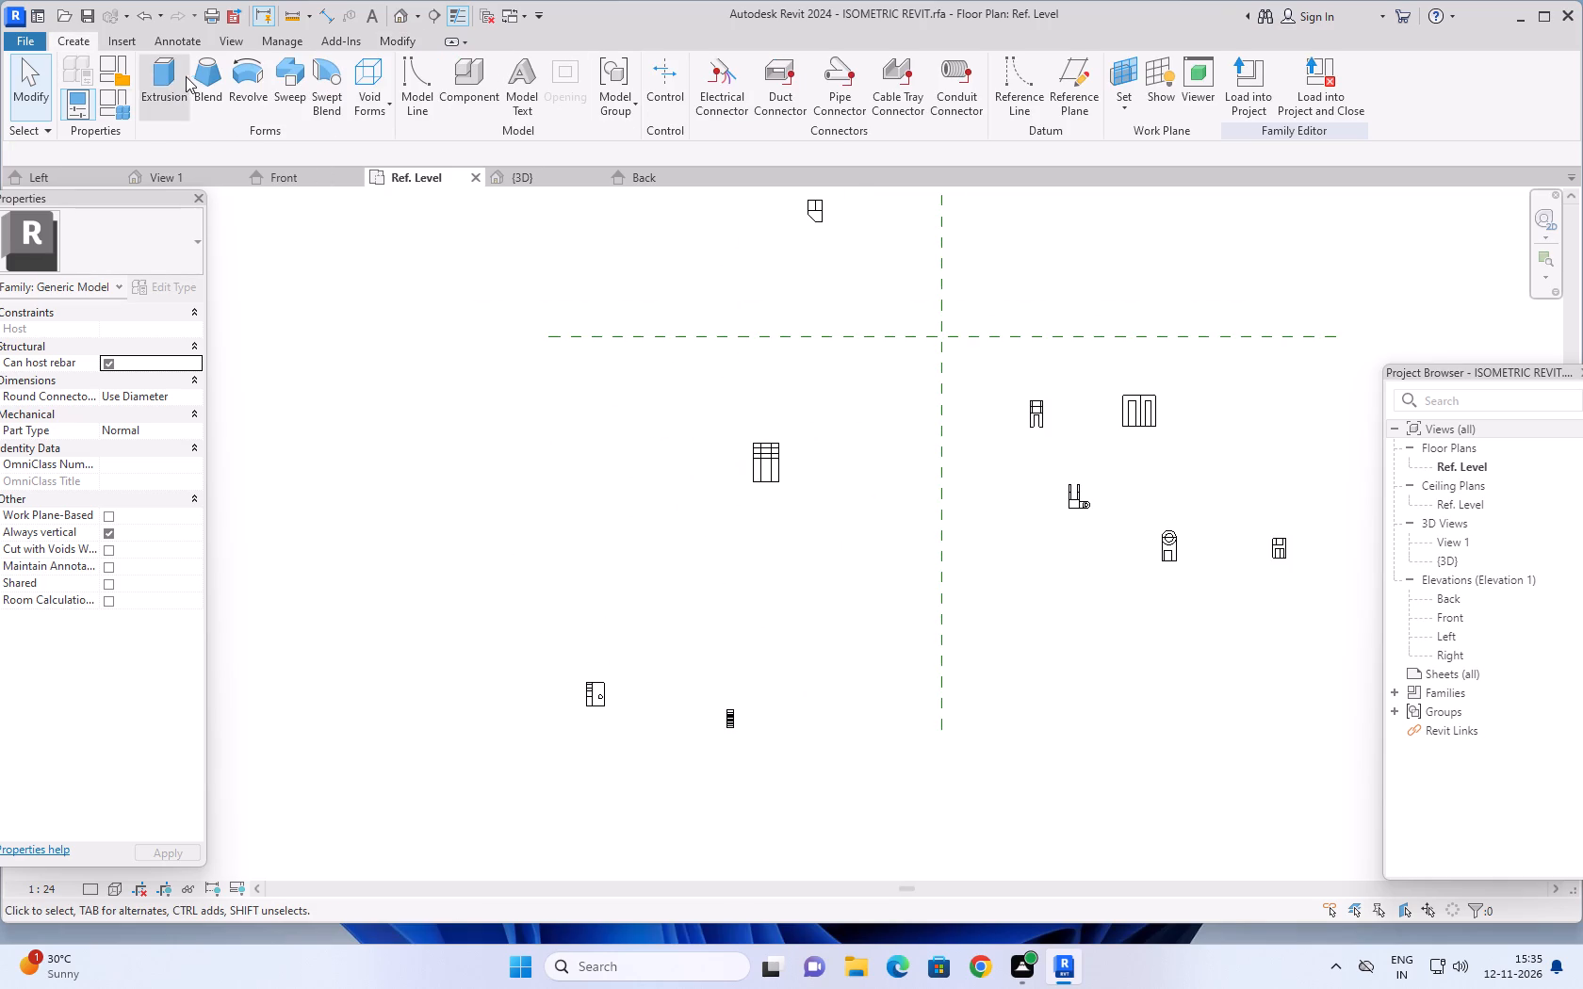
{"action": "left_click", "coordinate": [152, 62]}
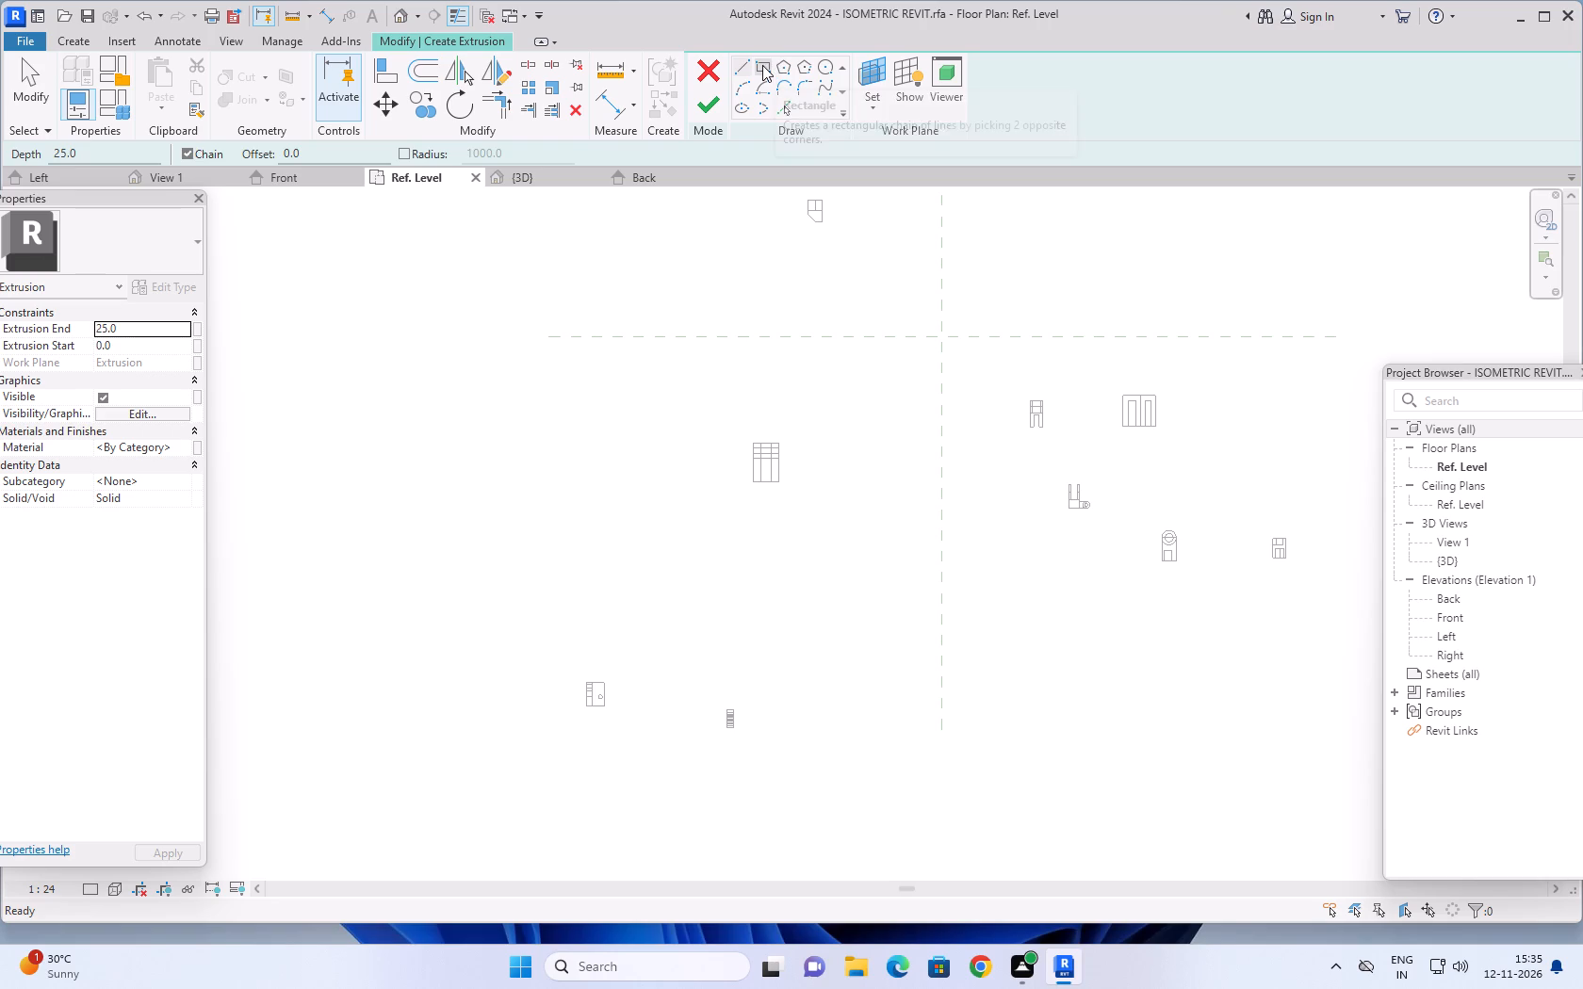
{"action": "left_click", "coordinate": [762, 65]}
{"action": "left_click", "coordinate": [803, 585]}
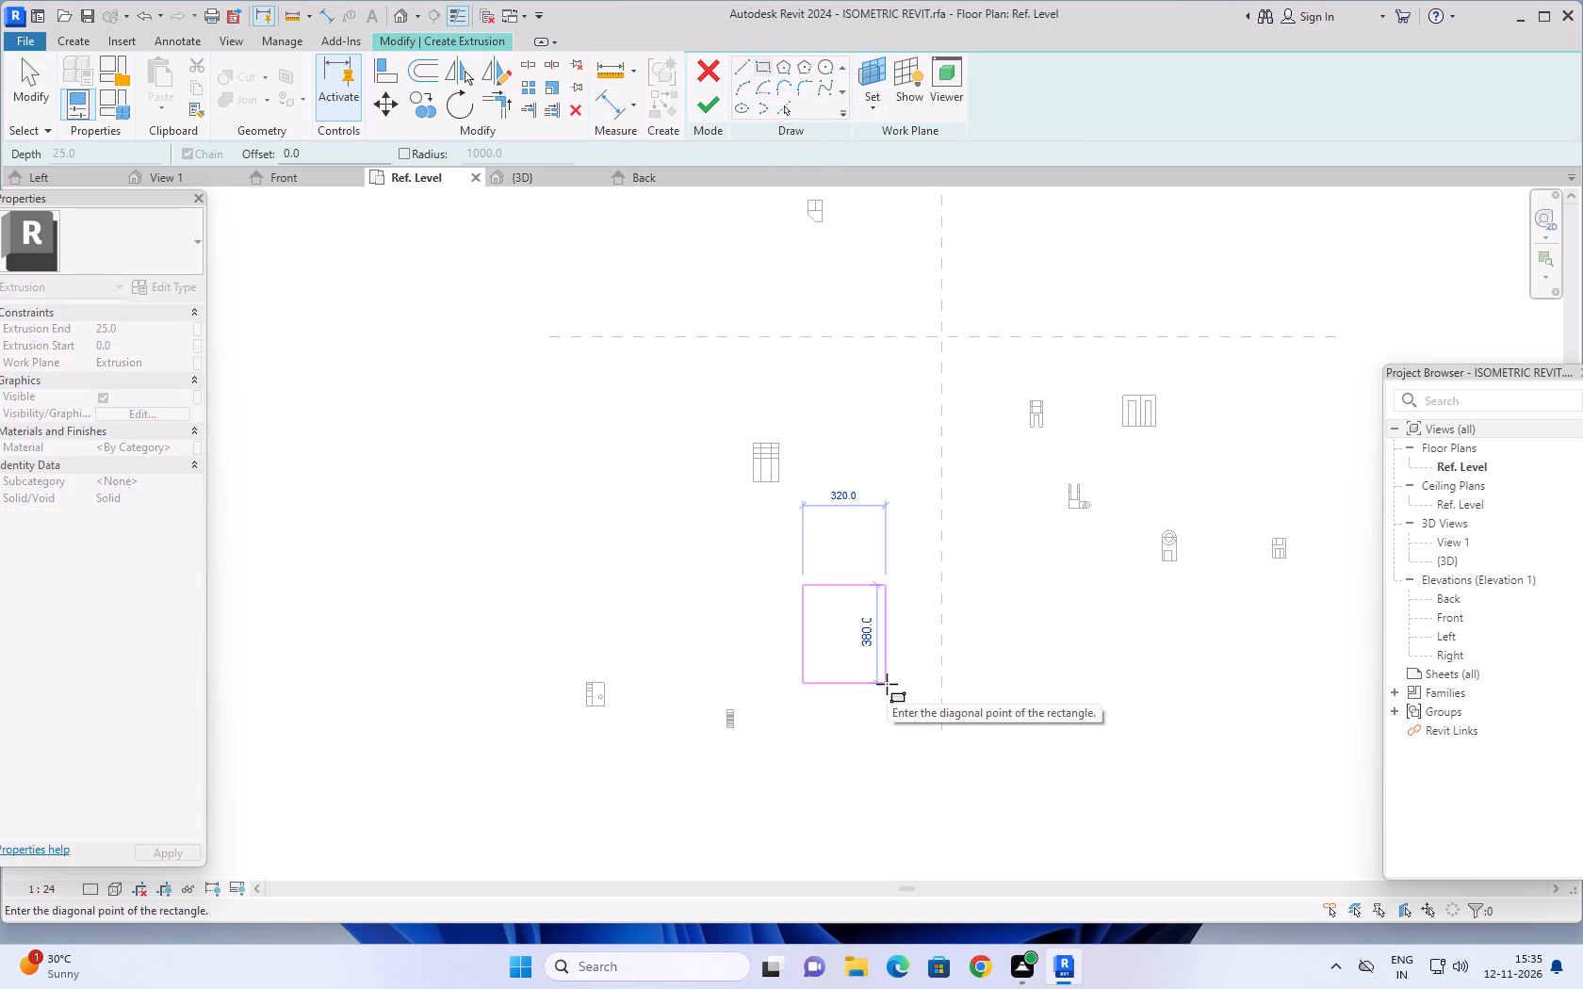
{"action": "left_click", "coordinate": [887, 684]}
Set the sketched rectangle's width and height to 60 each.
{"action": "left_click", "coordinate": [843, 543]}
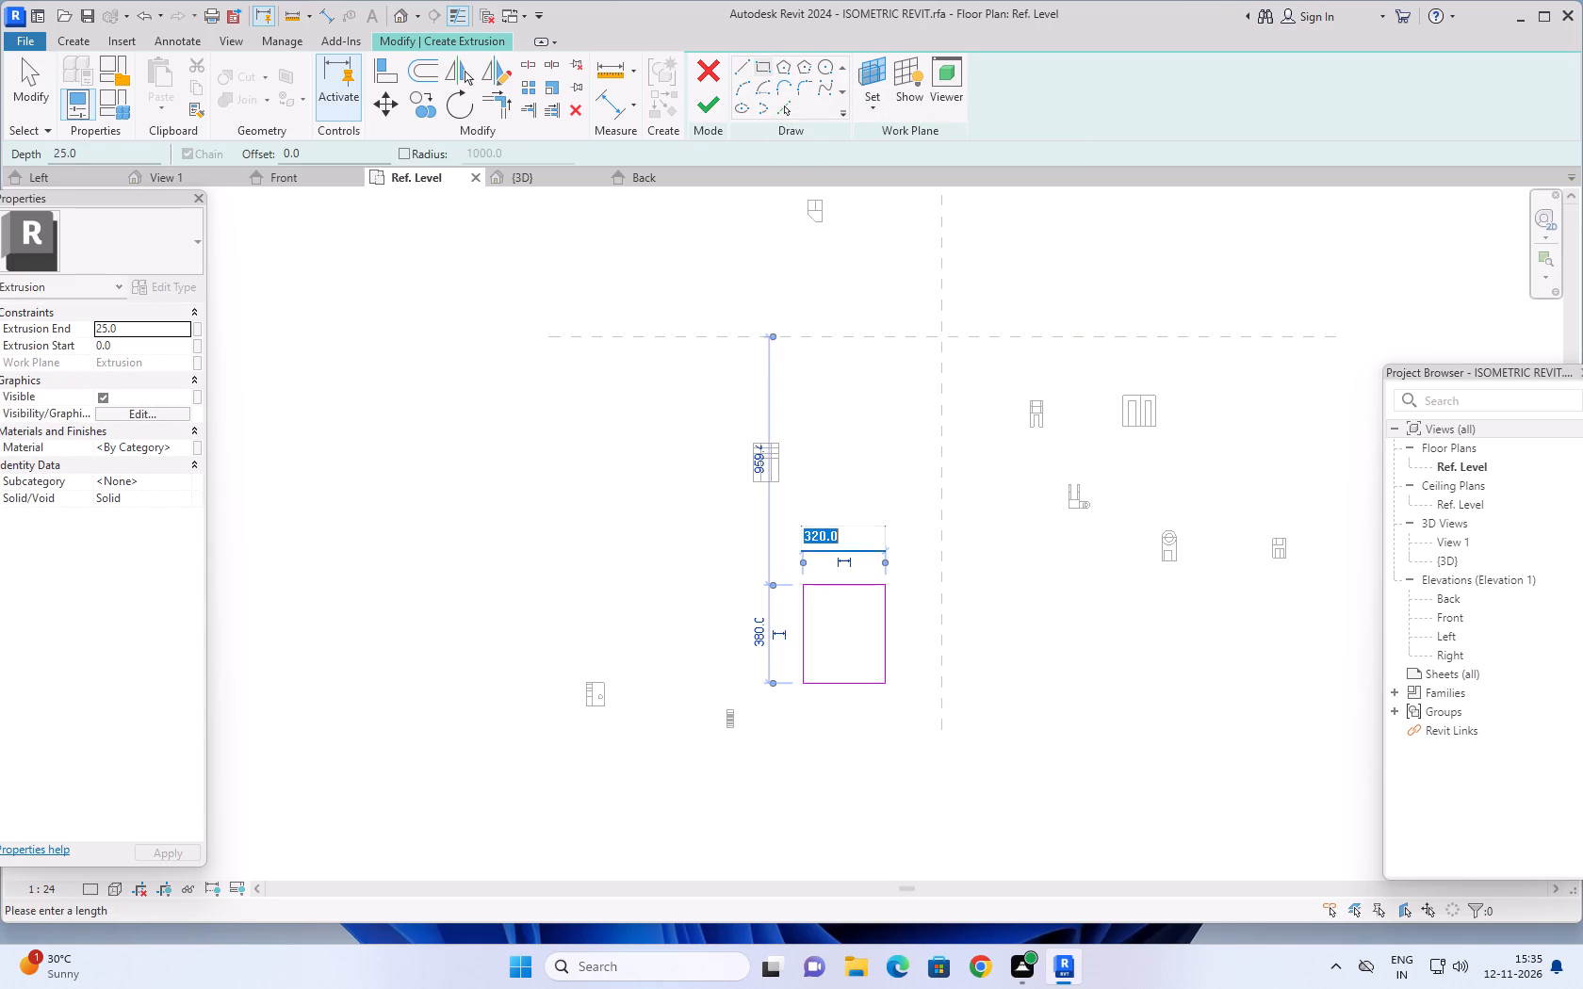
{"action": "type", "text": "60"}
{"action": "left_click", "coordinate": [755, 630]}
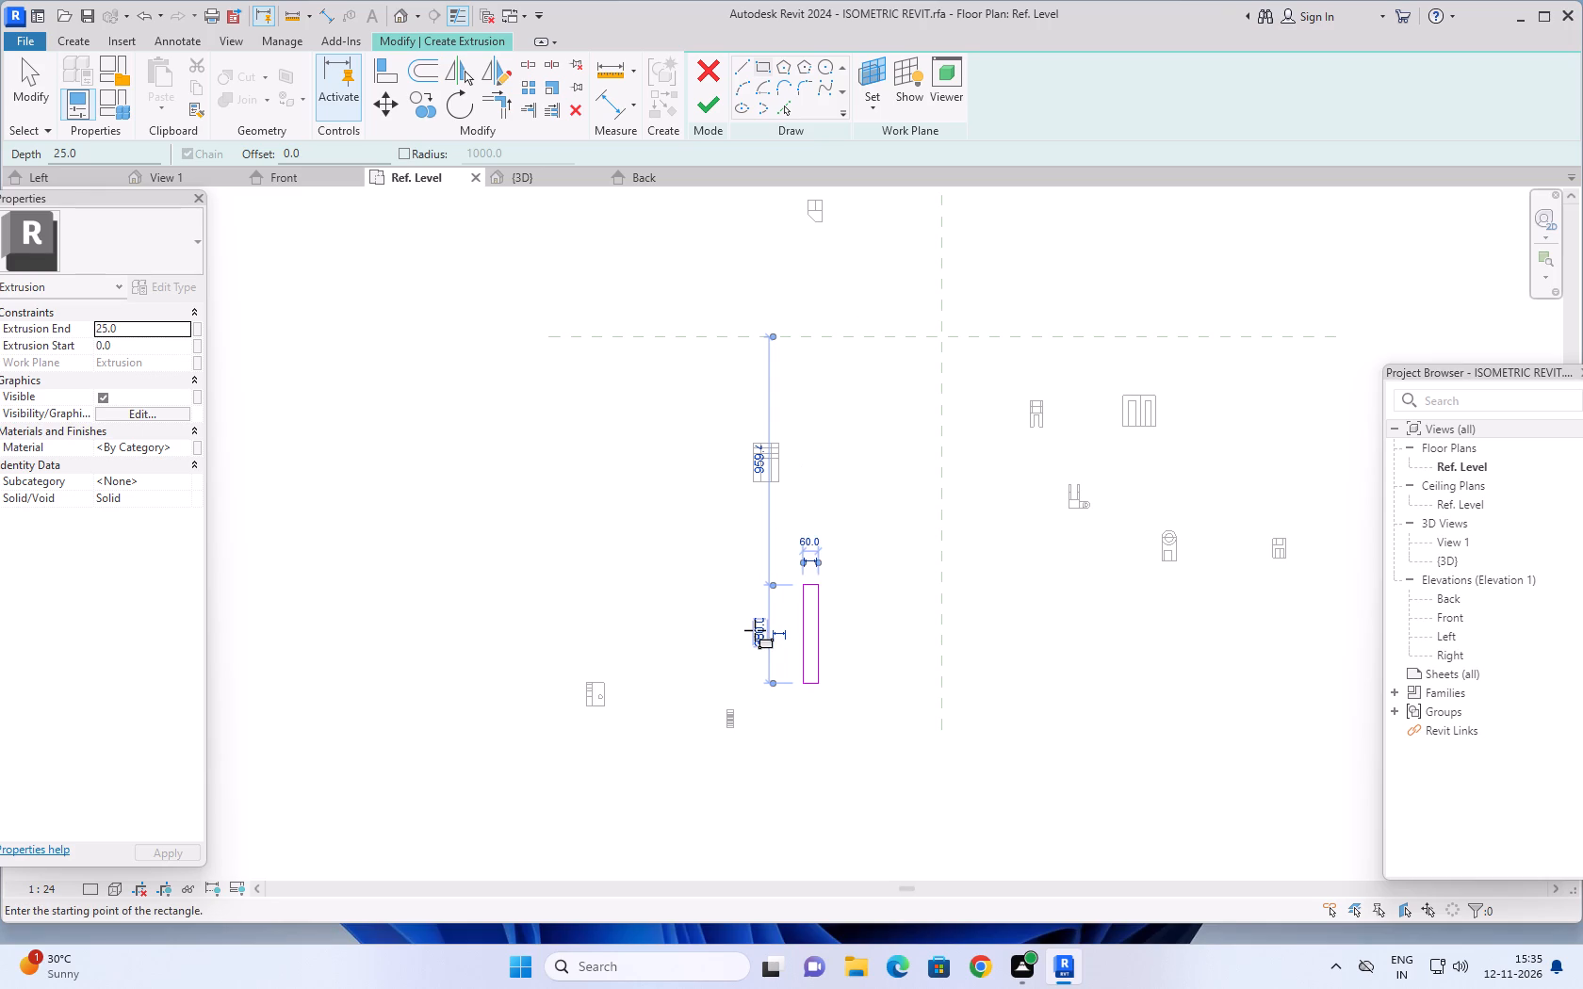
{"action": "left_click", "coordinate": [755, 630]}
{"action": "type", "text": "60"}
{"action": "key", "text": "Return"}
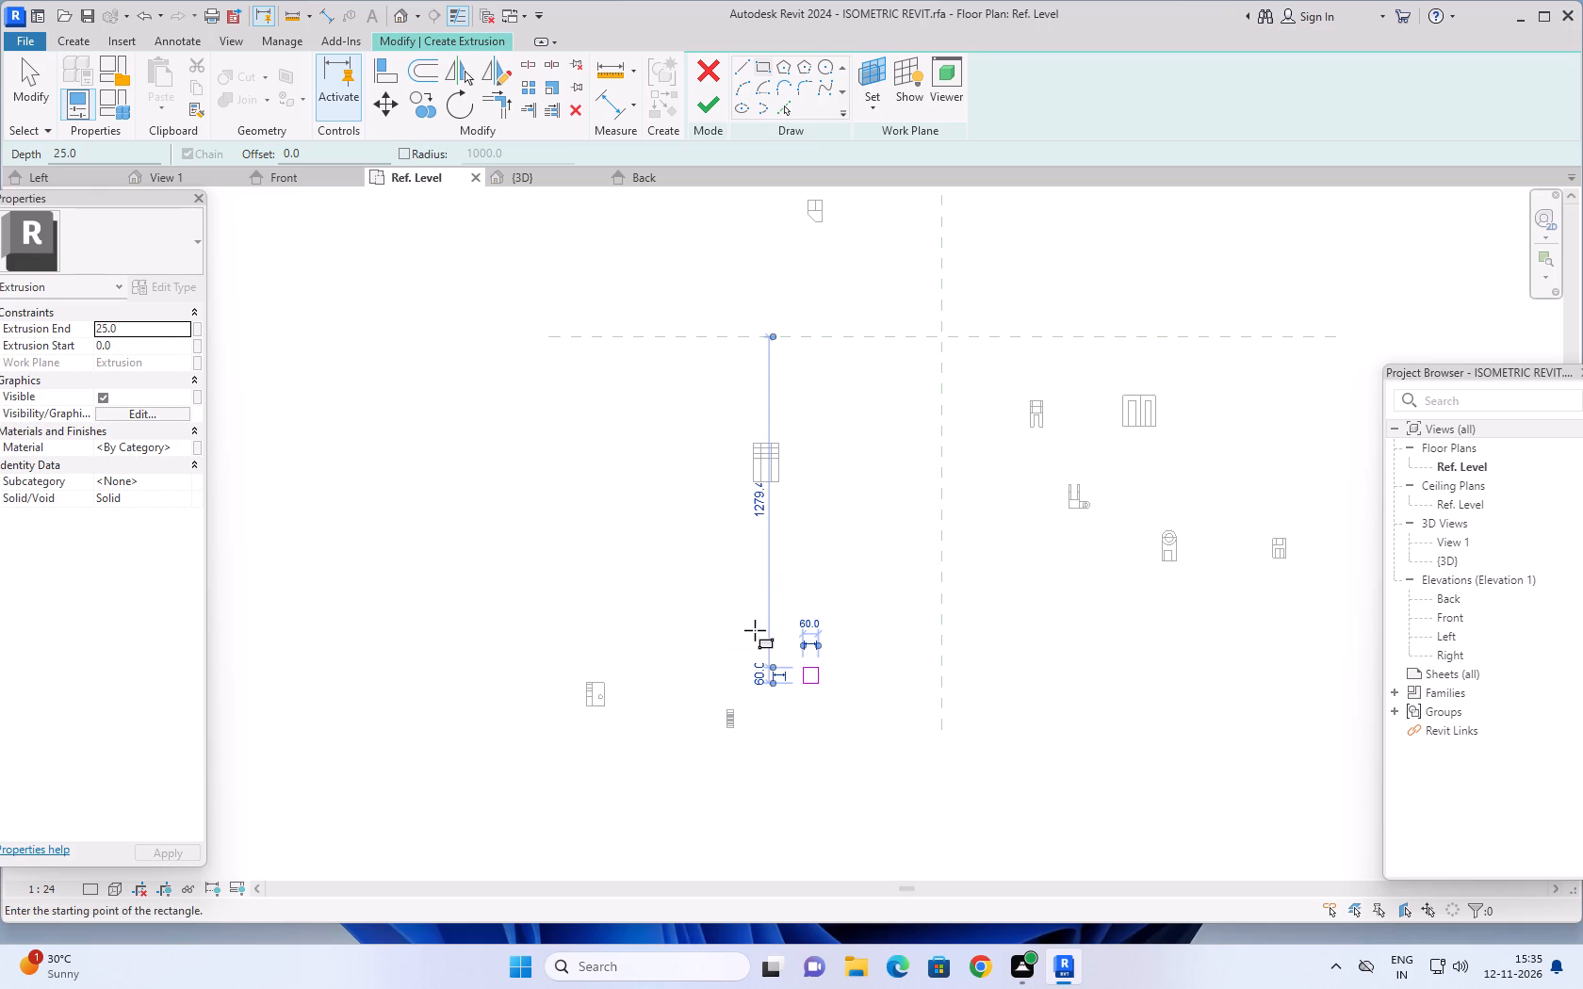
{"action": "scroll", "coordinate": [784, 629], "scroll_direction": "up", "scroll_amount": 10}
{"action": "middle_click_drag", "start_coordinate": [928, 737], "coordinate": [921, 682]}
{"action": "scroll", "coordinate": [928, 737], "scroll_direction": "up", "scroll_amount": 7}
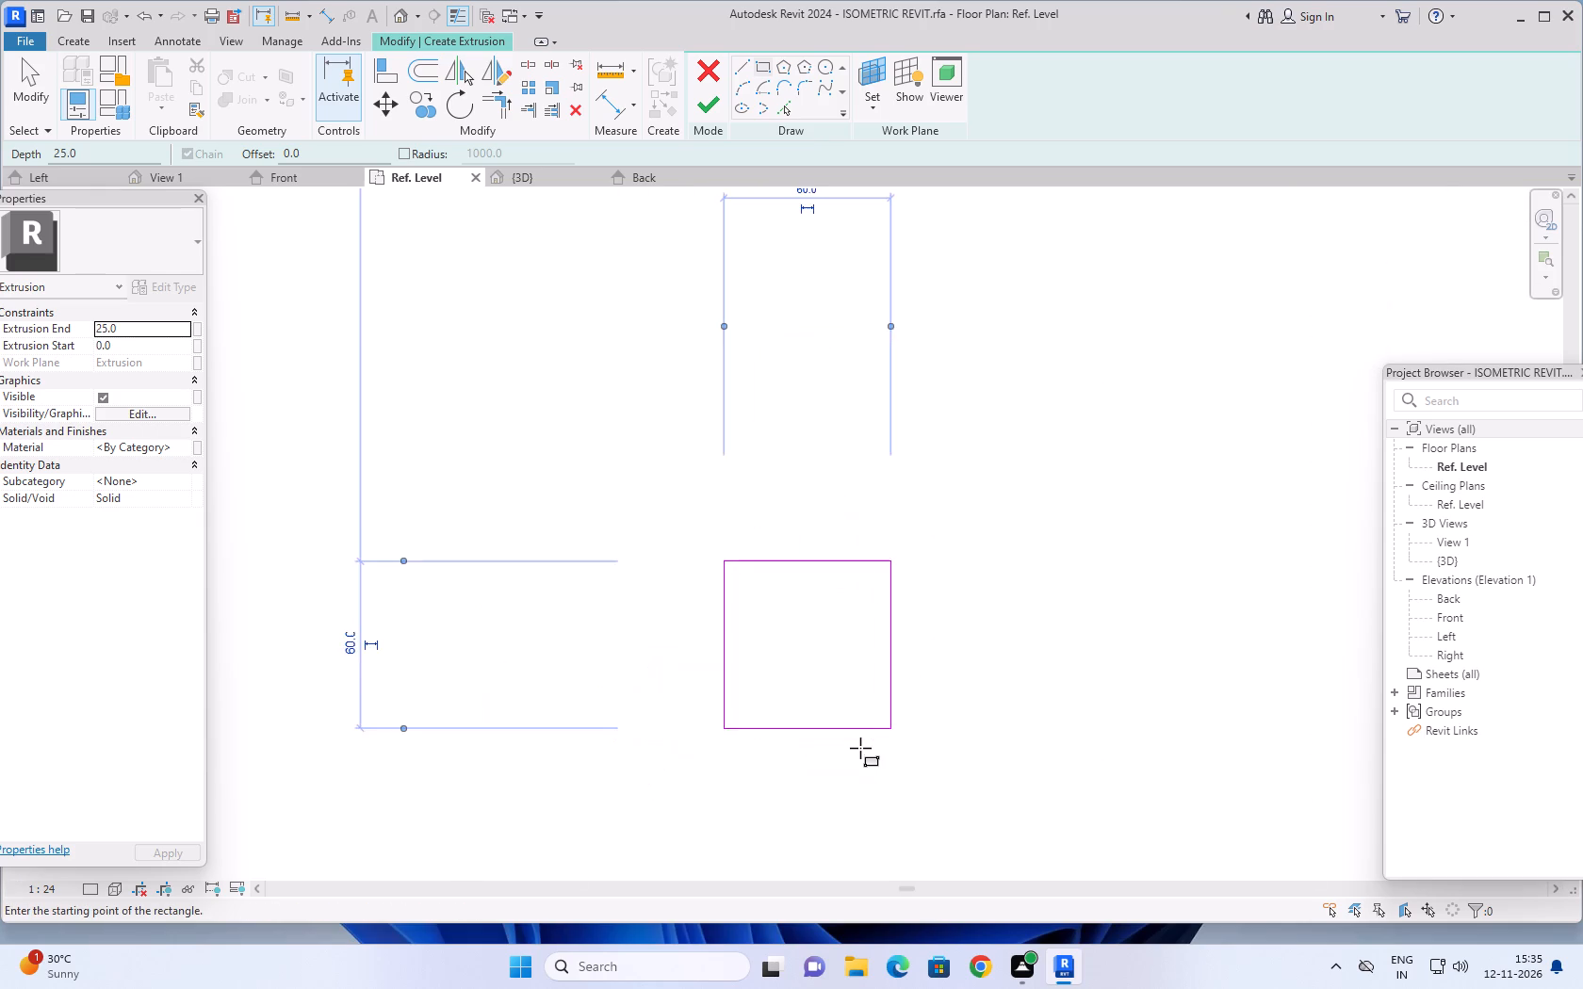
{"action": "scroll", "coordinate": [860, 748], "scroll_direction": "up", "scroll_amount": 3}
{"action": "key", "text": "Escape"}
{"action": "key", "text": "Escape"}
{"action": "scroll", "coordinate": [860, 748], "scroll_direction": "up", "scroll_amount": 1}
{"action": "key", "text": "Escape"}
Set the extrusion end to 70 and finish the square block.
{"action": "scroll", "coordinate": [859, 748], "scroll_direction": "down", "scroll_amount": 9}
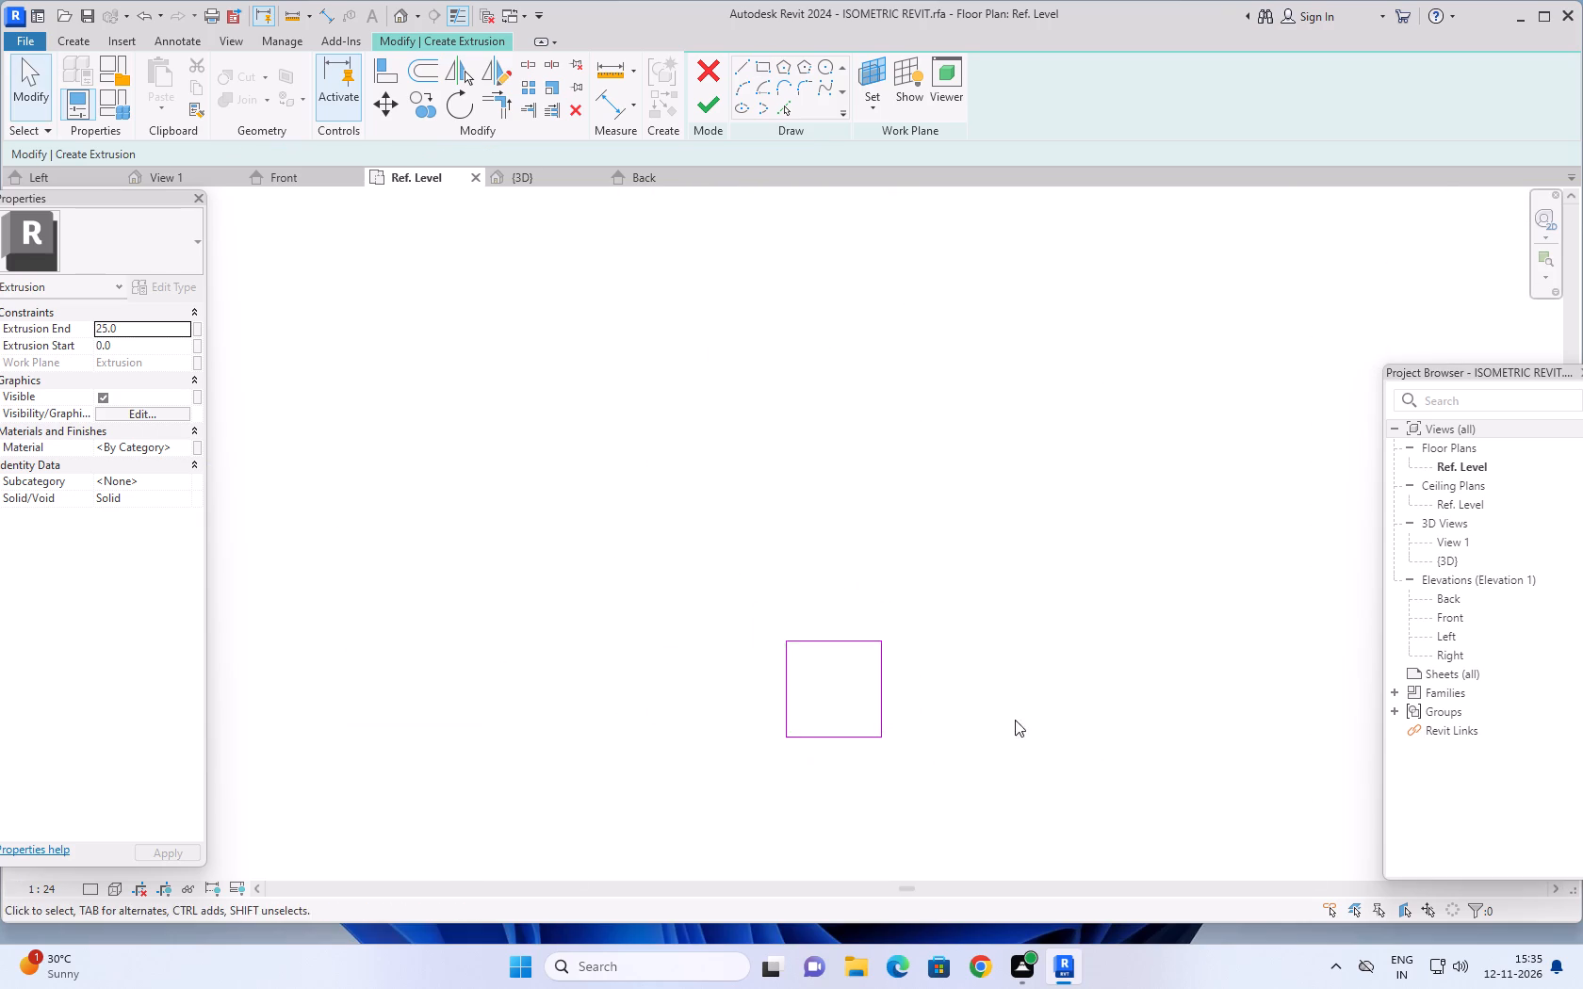
{"action": "middle_click_drag", "start_coordinate": [1007, 706], "coordinate": [1005, 669]}
{"action": "scroll", "coordinate": [1005, 669], "scroll_direction": "up", "scroll_amount": 1}
{"action": "left_click", "coordinate": [155, 331]}
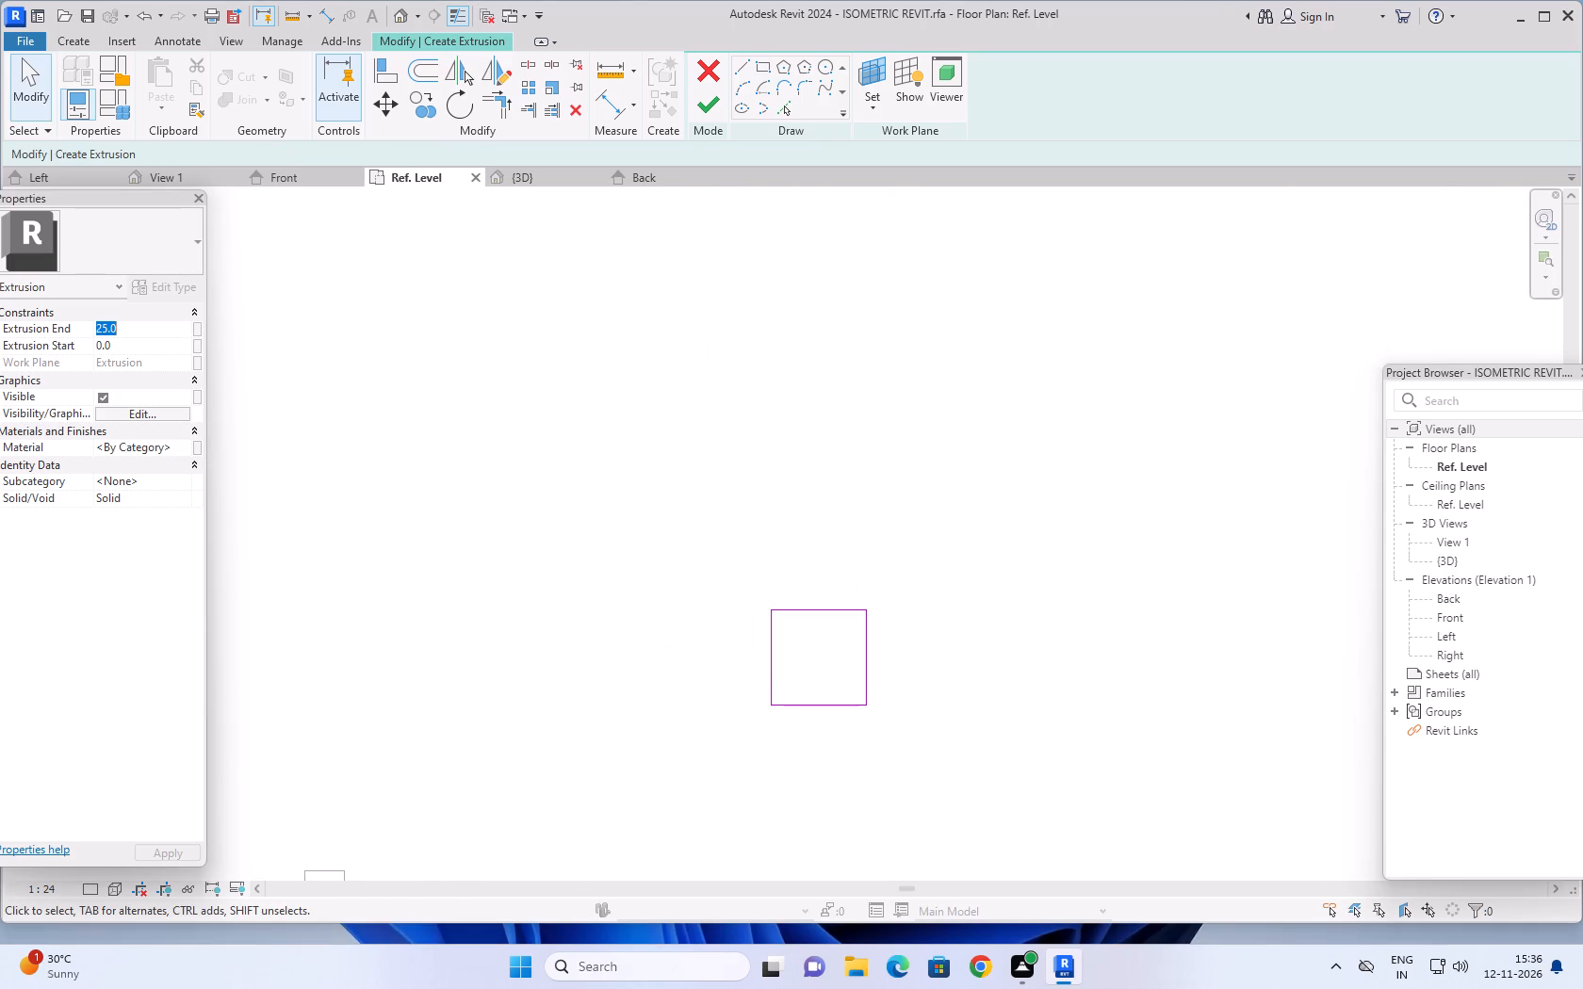
{"action": "type", "text": "70"}
{"action": "key", "text": "Return"}
{"action": "left_click", "coordinate": [706, 110]}
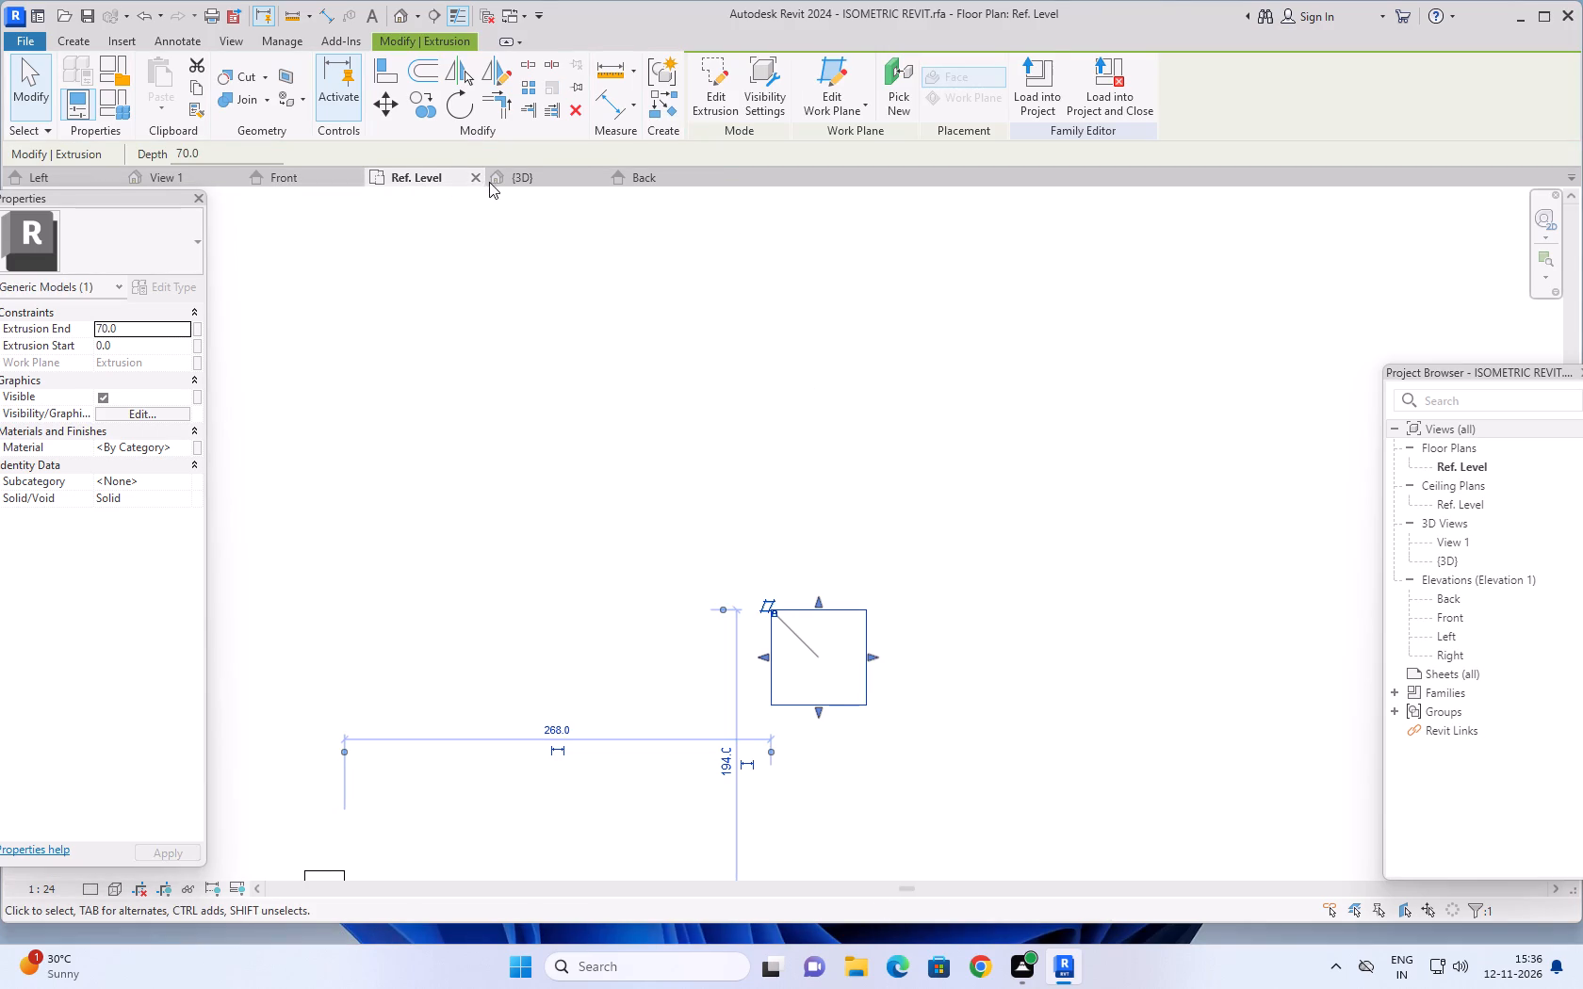
Examine the new square block in the 3D view, next to the two-peaked plate and the other practice solids.
{"action": "left_click", "coordinate": [533, 186]}
{"action": "scroll", "coordinate": [770, 555], "scroll_direction": "down", "scroll_amount": 1}
{"action": "scroll", "coordinate": [985, 601], "scroll_direction": "up", "scroll_amount": 6}
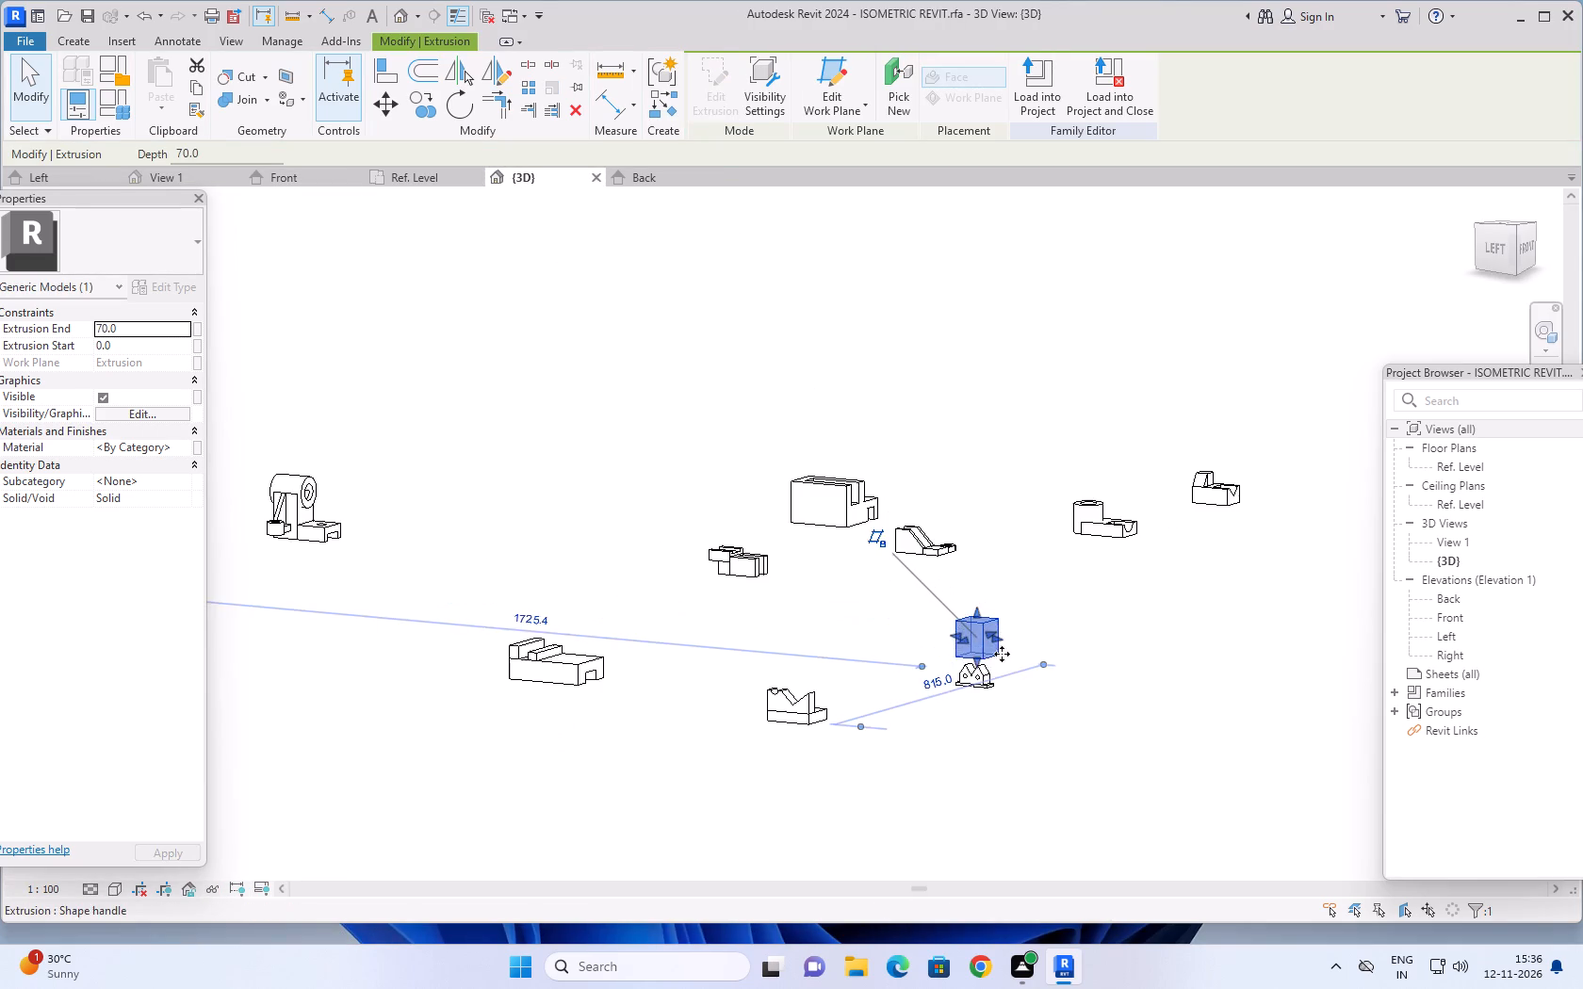
{"action": "scroll", "coordinate": [1010, 667], "scroll_direction": "up", "scroll_amount": 6}
{"action": "middle_click_drag", "start_coordinate": [990, 685], "coordinate": [954, 693], "text": "shift"}
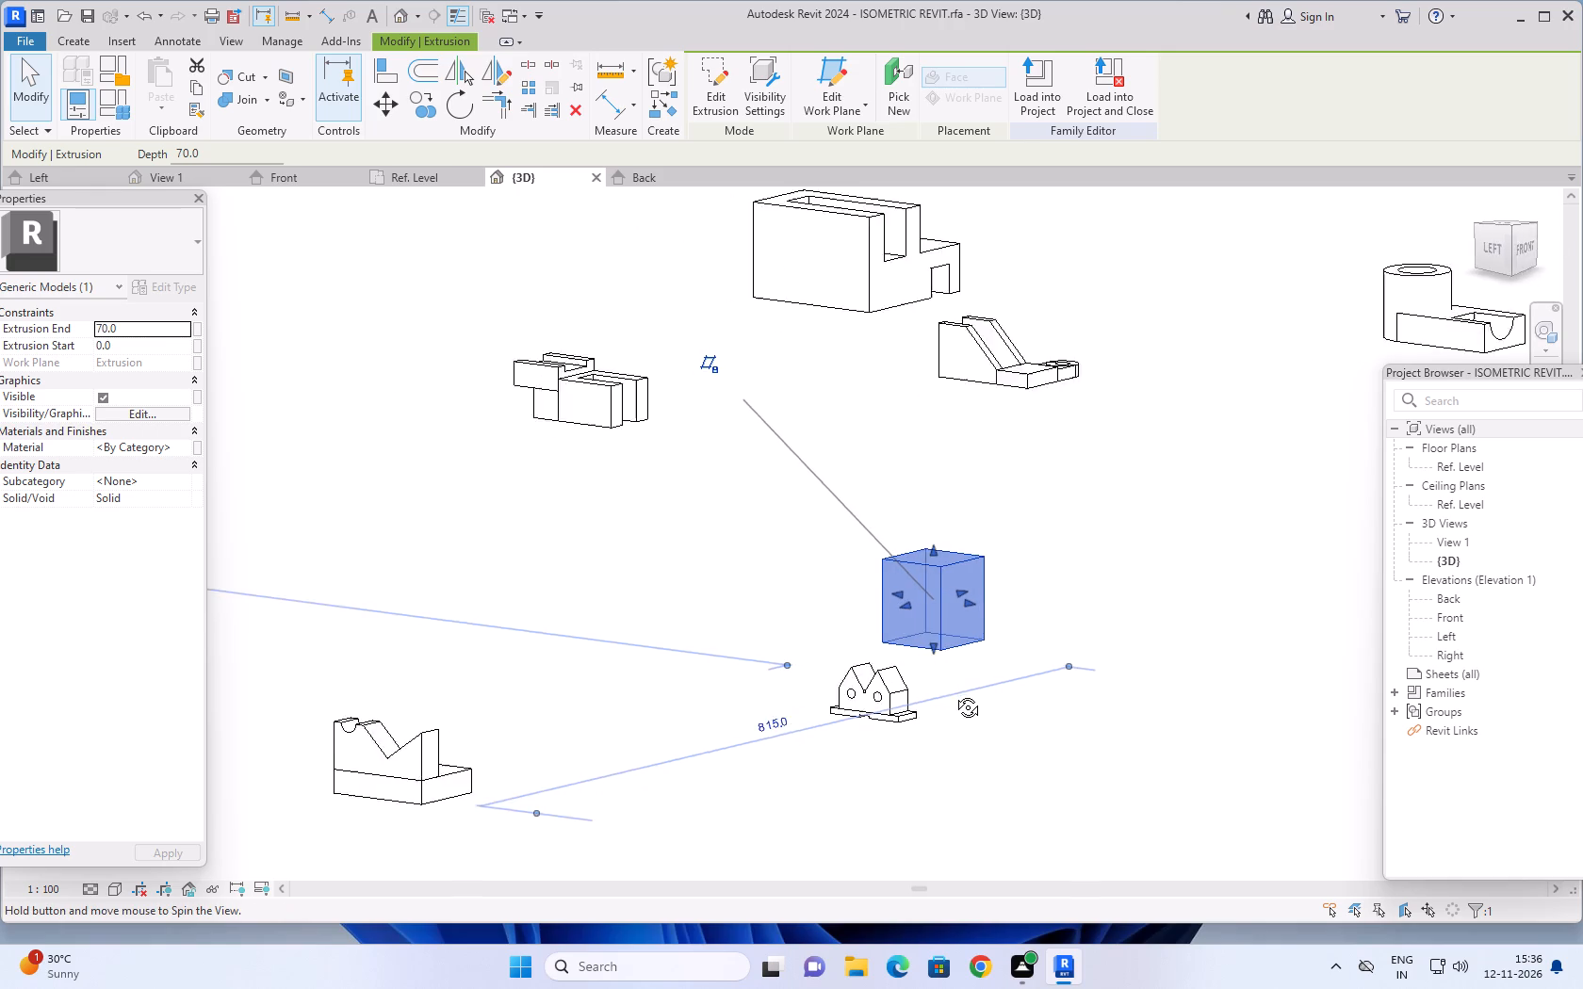
{"action": "middle_click_drag", "start_coordinate": [954, 693], "coordinate": [898, 690], "text": "shift"}
{"action": "scroll", "coordinate": [892, 656], "scroll_direction": "up", "scroll_amount": 4}
{"action": "scroll", "coordinate": [735, 730], "scroll_direction": "up", "scroll_amount": 3}
{"action": "middle_click_drag", "start_coordinate": [810, 705], "coordinate": [778, 720], "text": "shift"}
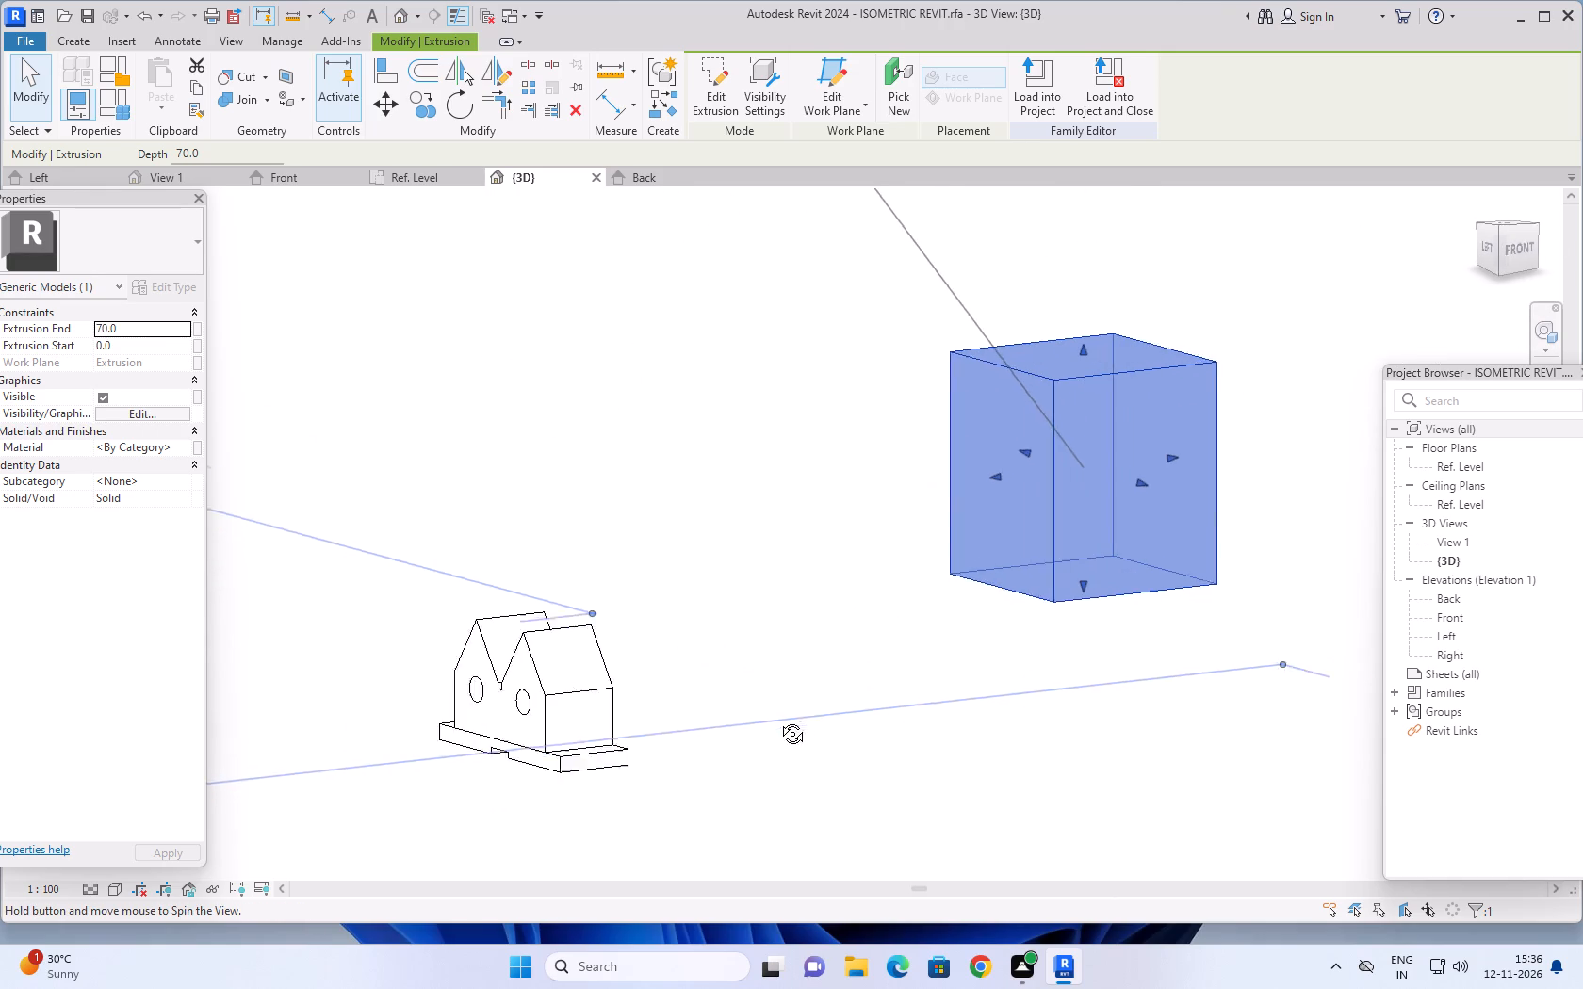
{"action": "middle_click_drag", "start_coordinate": [778, 720], "coordinate": [779, 765], "text": "shift"}
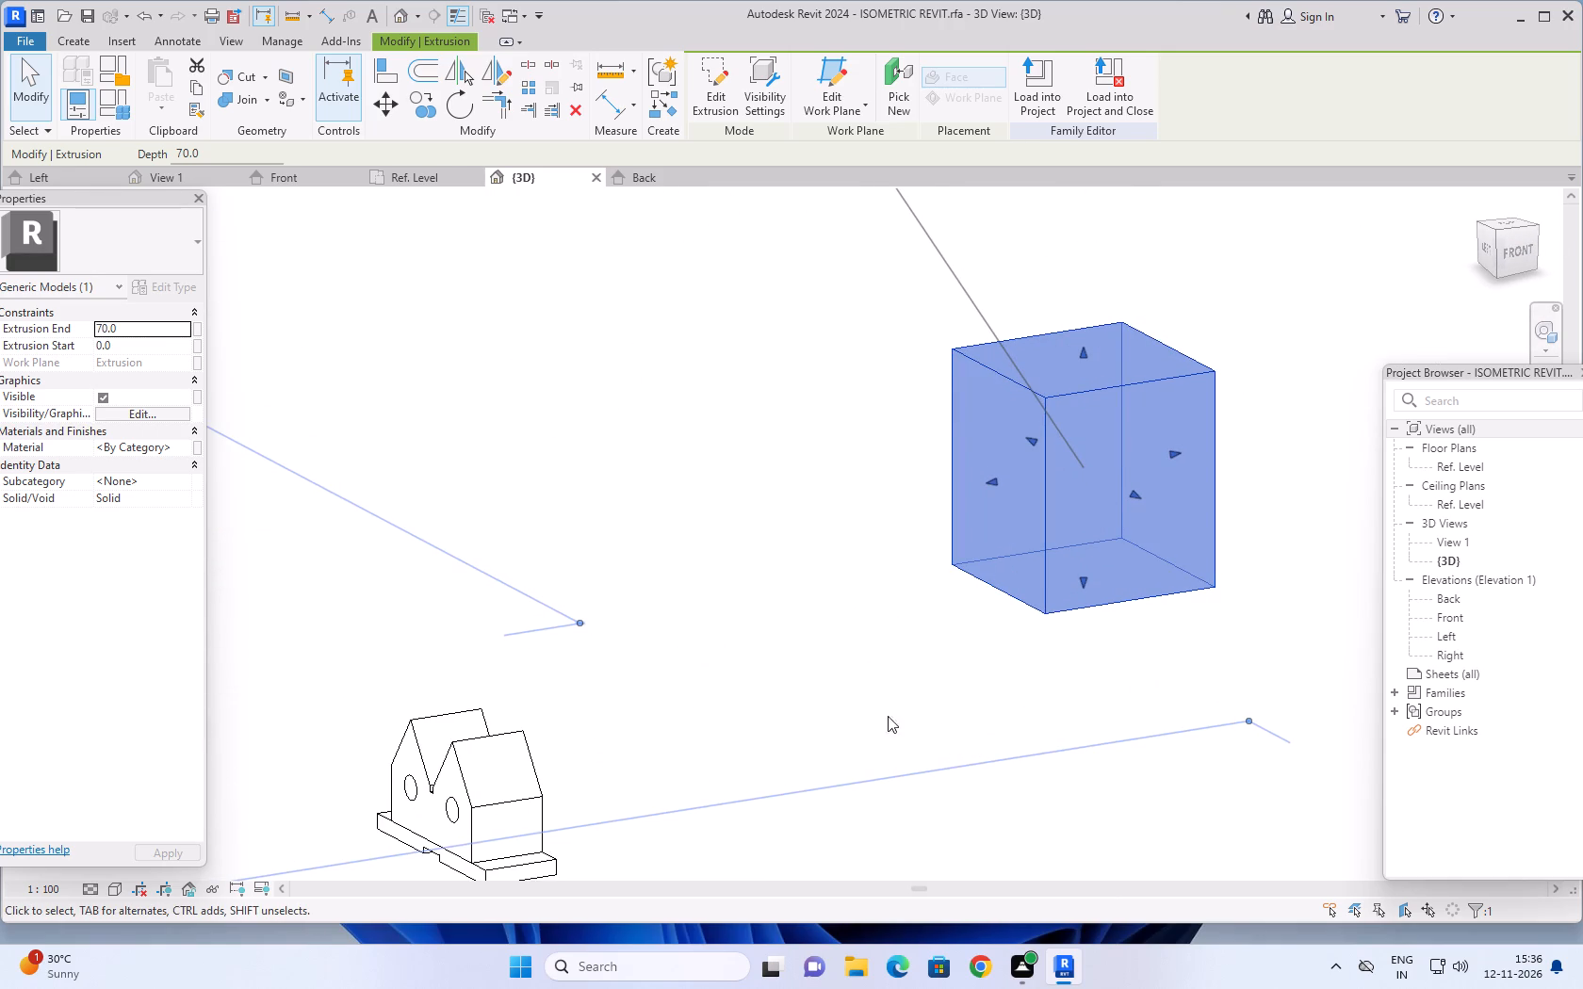
{"action": "middle_click_drag", "start_coordinate": [872, 679], "coordinate": [766, 789]}
{"action": "scroll", "coordinate": [899, 764], "scroll_direction": "up", "scroll_amount": 1}
{"action": "key", "text": "Escape"}
{"action": "middle_click_drag", "start_coordinate": [1023, 767], "coordinate": [987, 805]}
{"action": "middle_click_drag", "start_coordinate": [1034, 783], "coordinate": [1051, 789]}
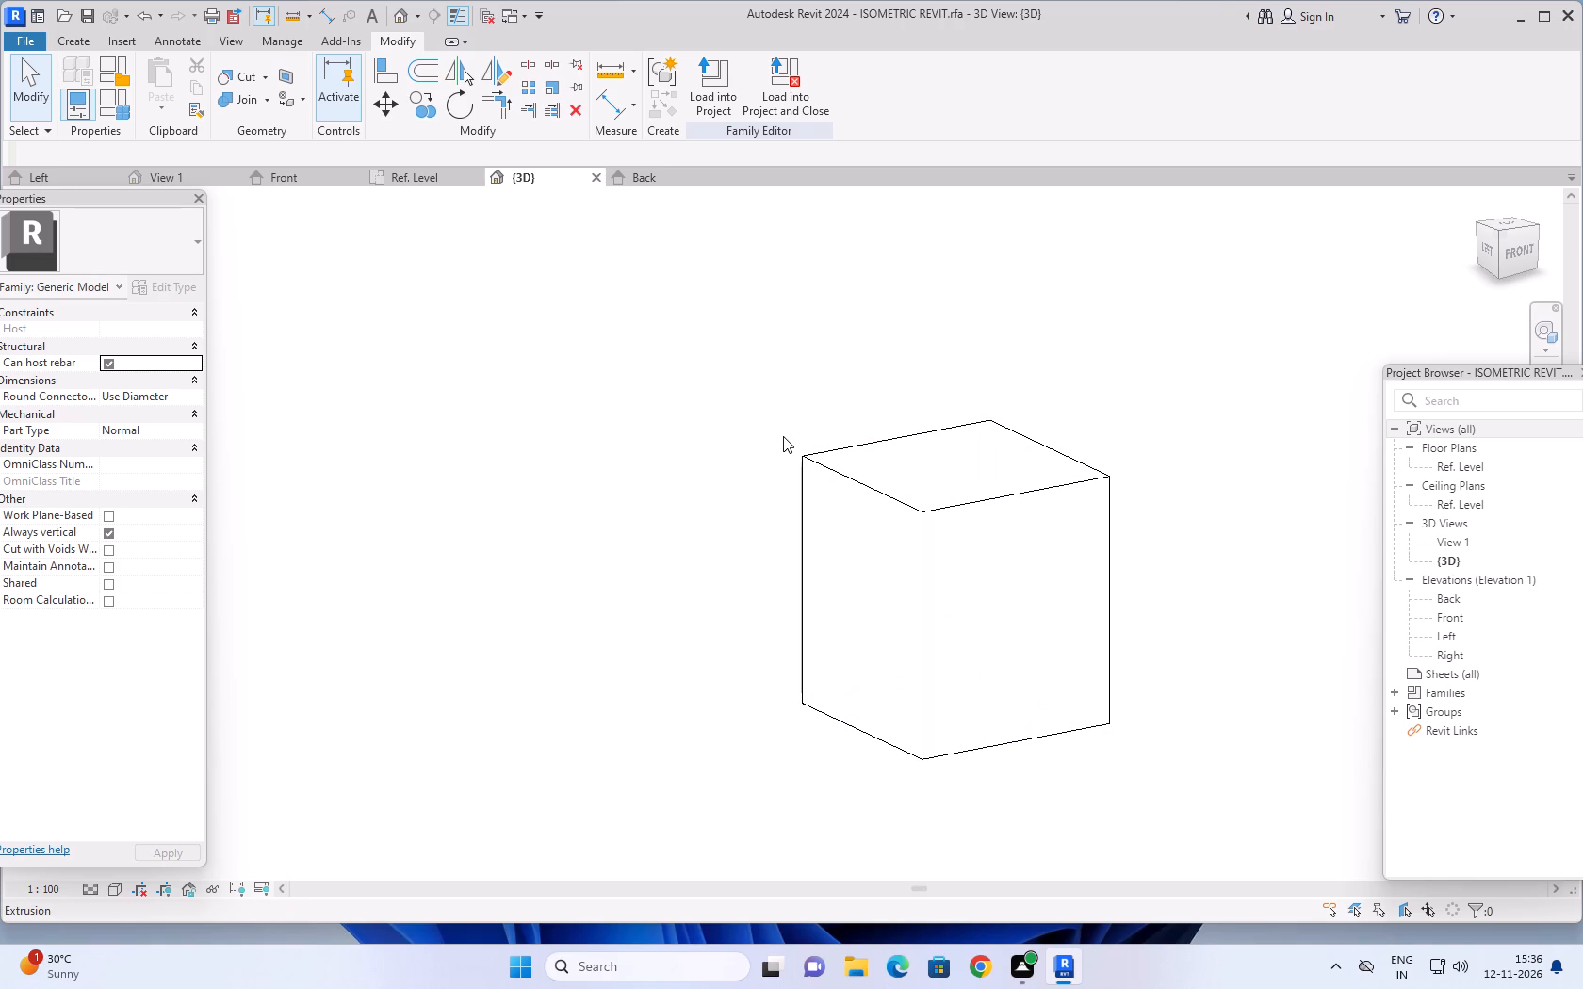
Start a void extrusion and set its work plane to the top face of the square block.
{"action": "middle_click_drag", "start_coordinate": [779, 410], "coordinate": [786, 689], "text": "shift"}
{"action": "middle_click_drag", "start_coordinate": [757, 374], "coordinate": [684, 662], "text": "shift"}
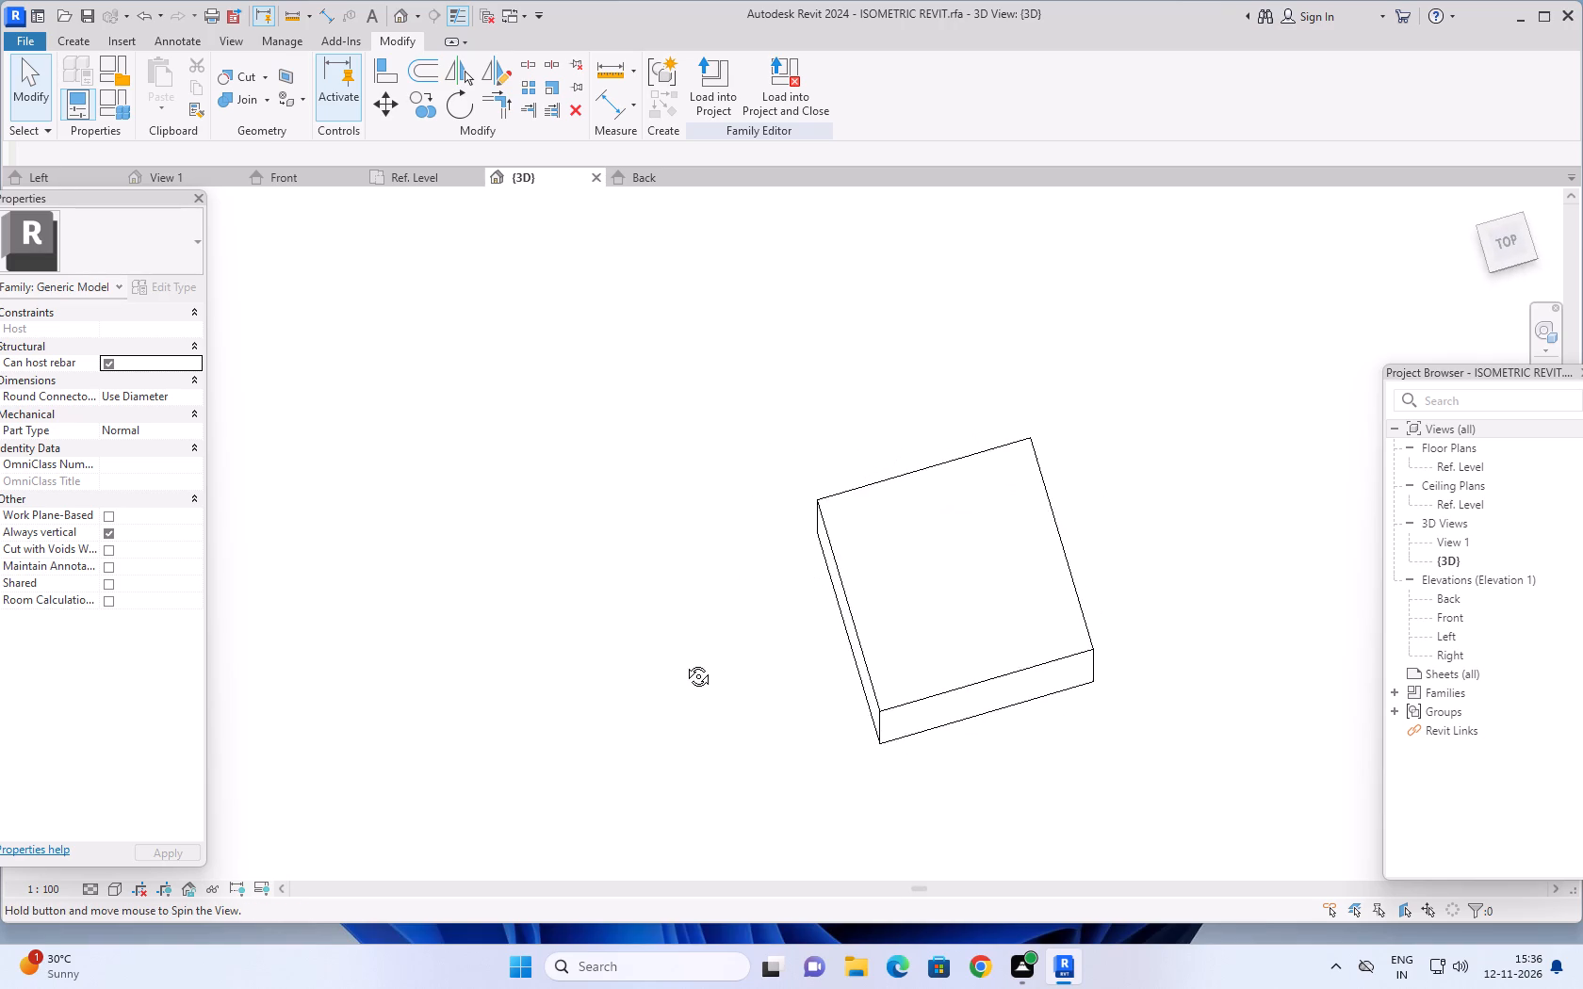
{"action": "middle_click_drag", "start_coordinate": [684, 662], "coordinate": [672, 665], "text": "shift"}
{"action": "middle_click_drag", "start_coordinate": [730, 497], "coordinate": [666, 547]}
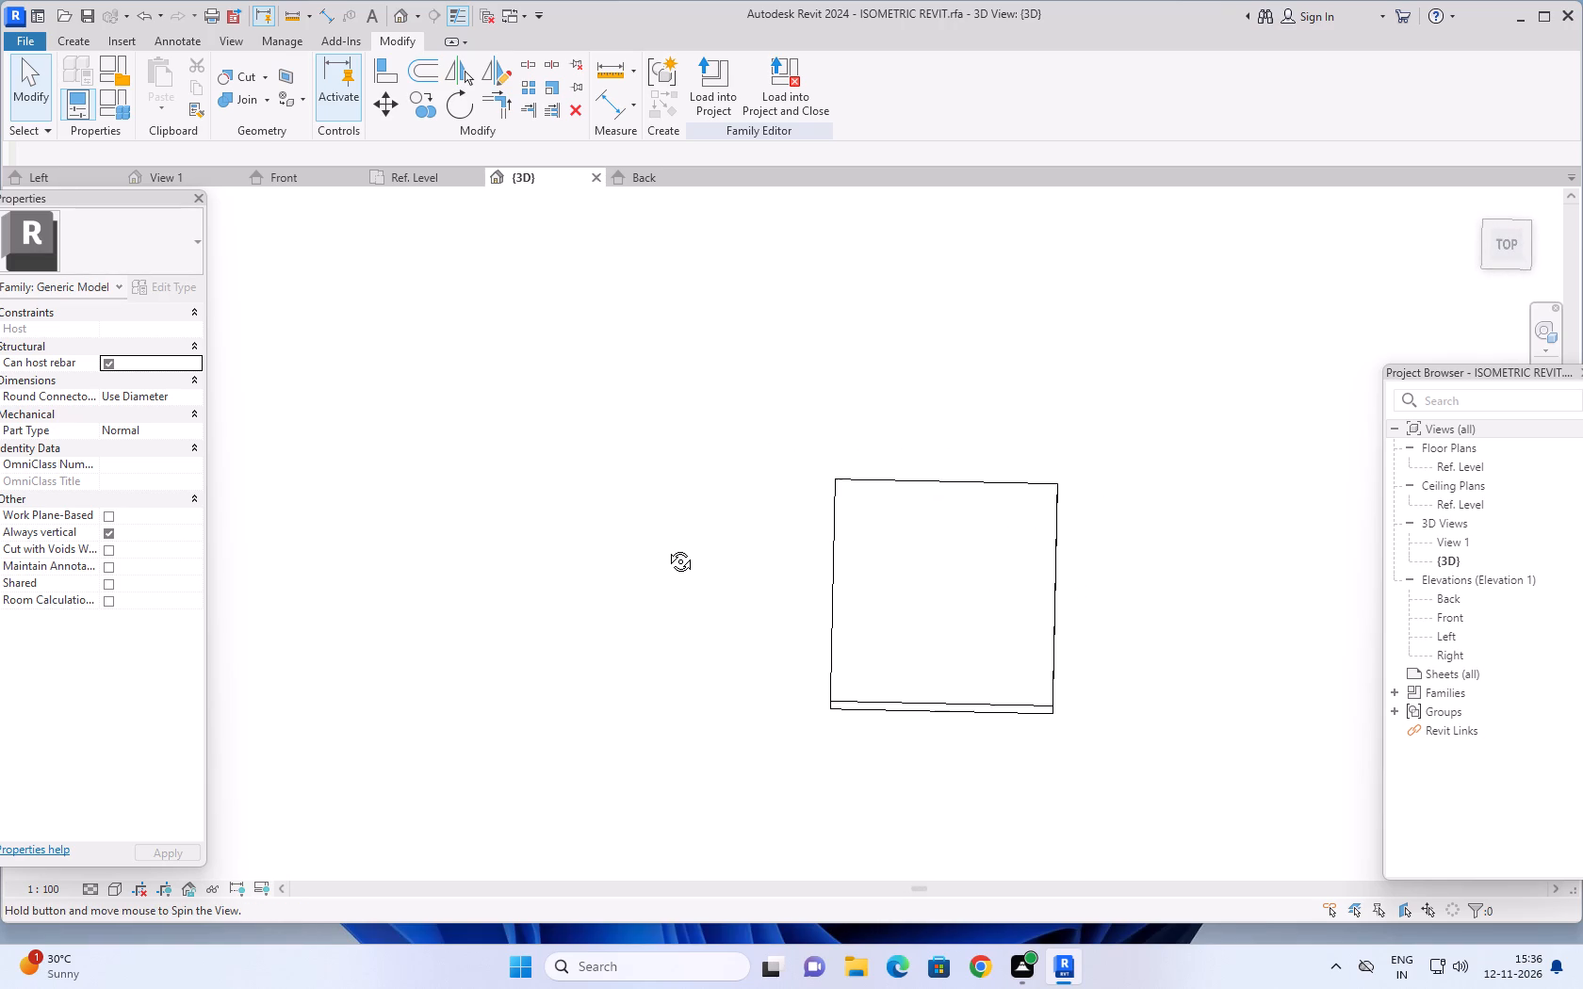
{"action": "middle_click_drag", "start_coordinate": [666, 547], "coordinate": [679, 569]}
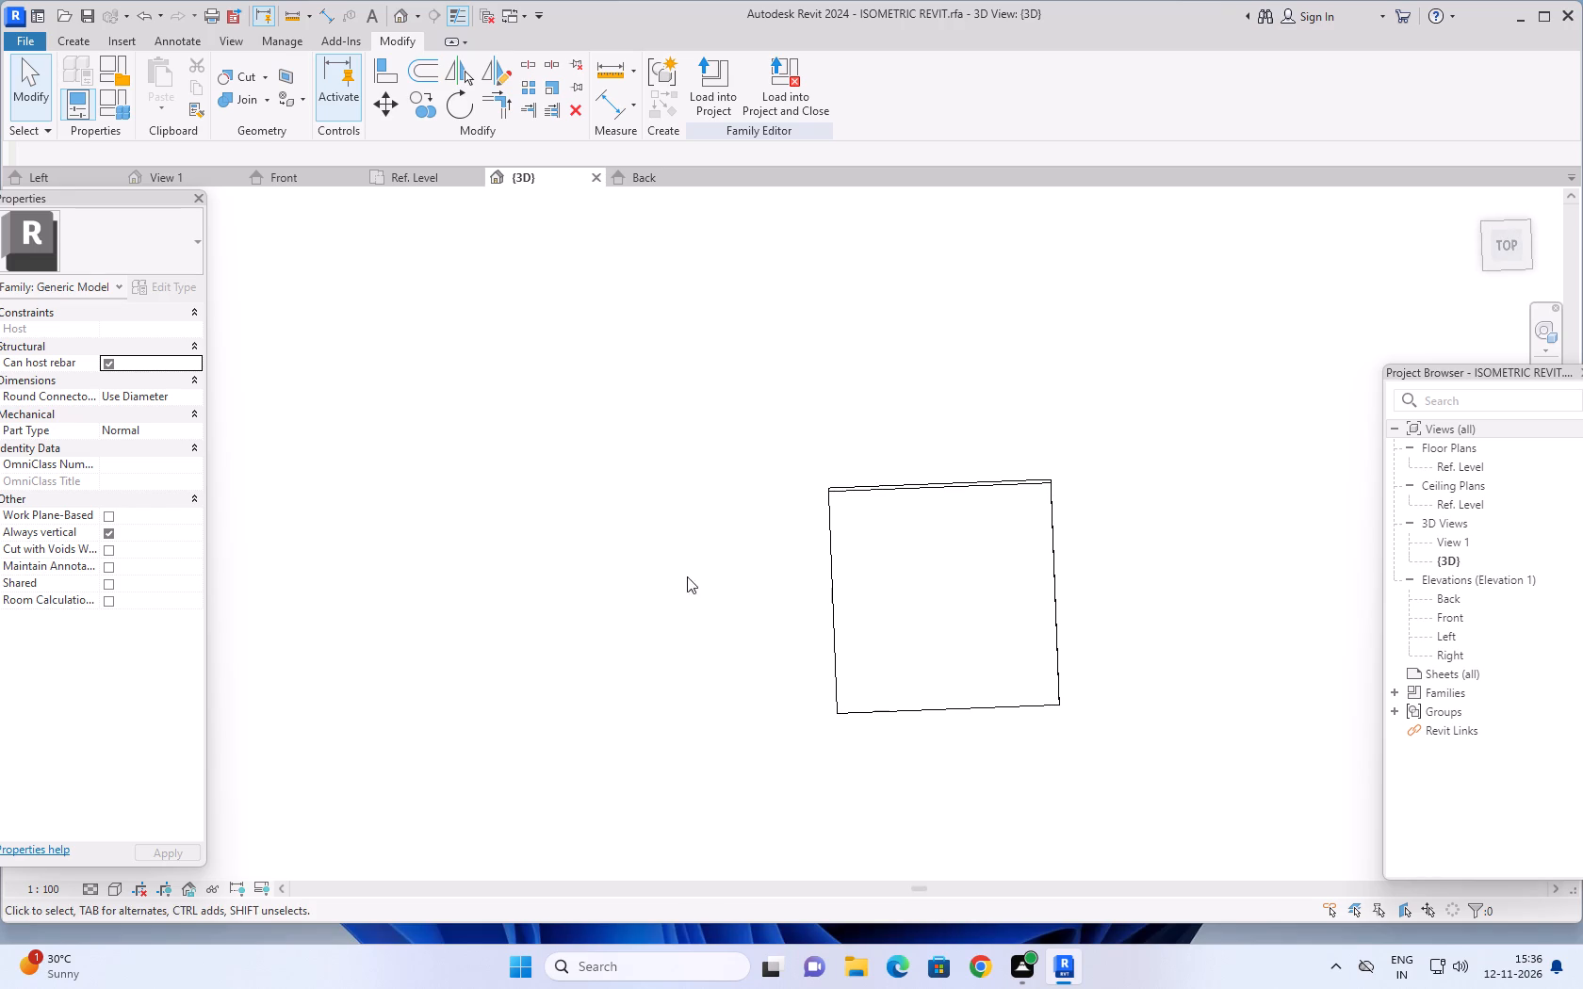
{"action": "left_click", "coordinate": [70, 46]}
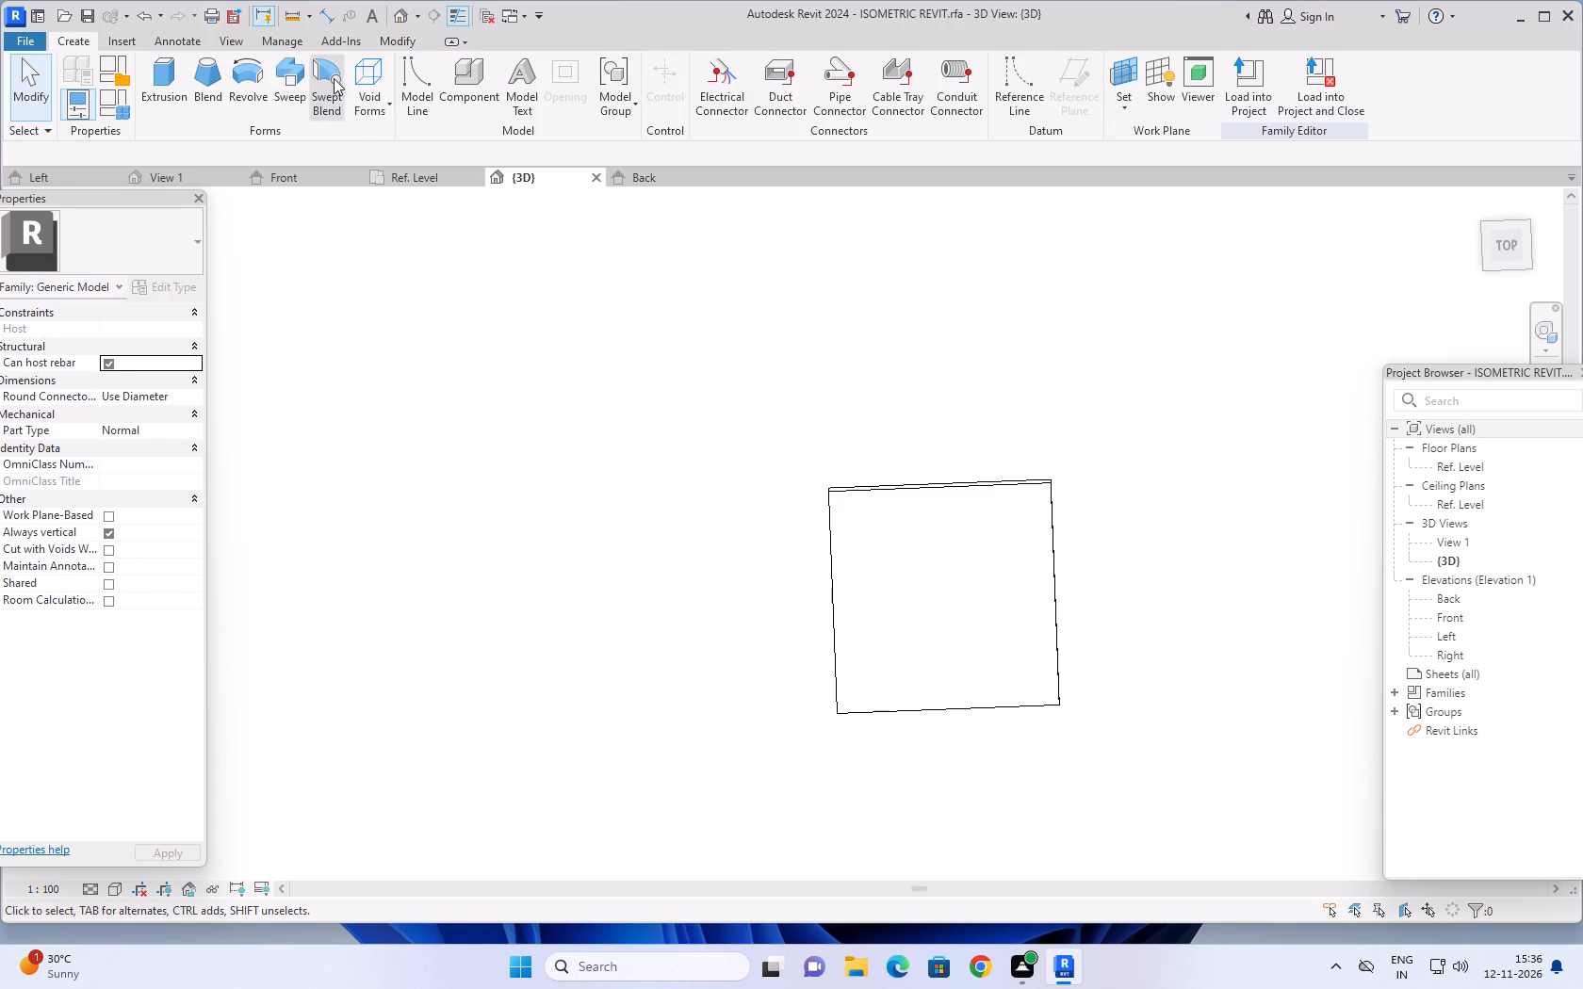
{"action": "left_click", "coordinate": [380, 103]}
{"action": "left_click", "coordinate": [413, 144]}
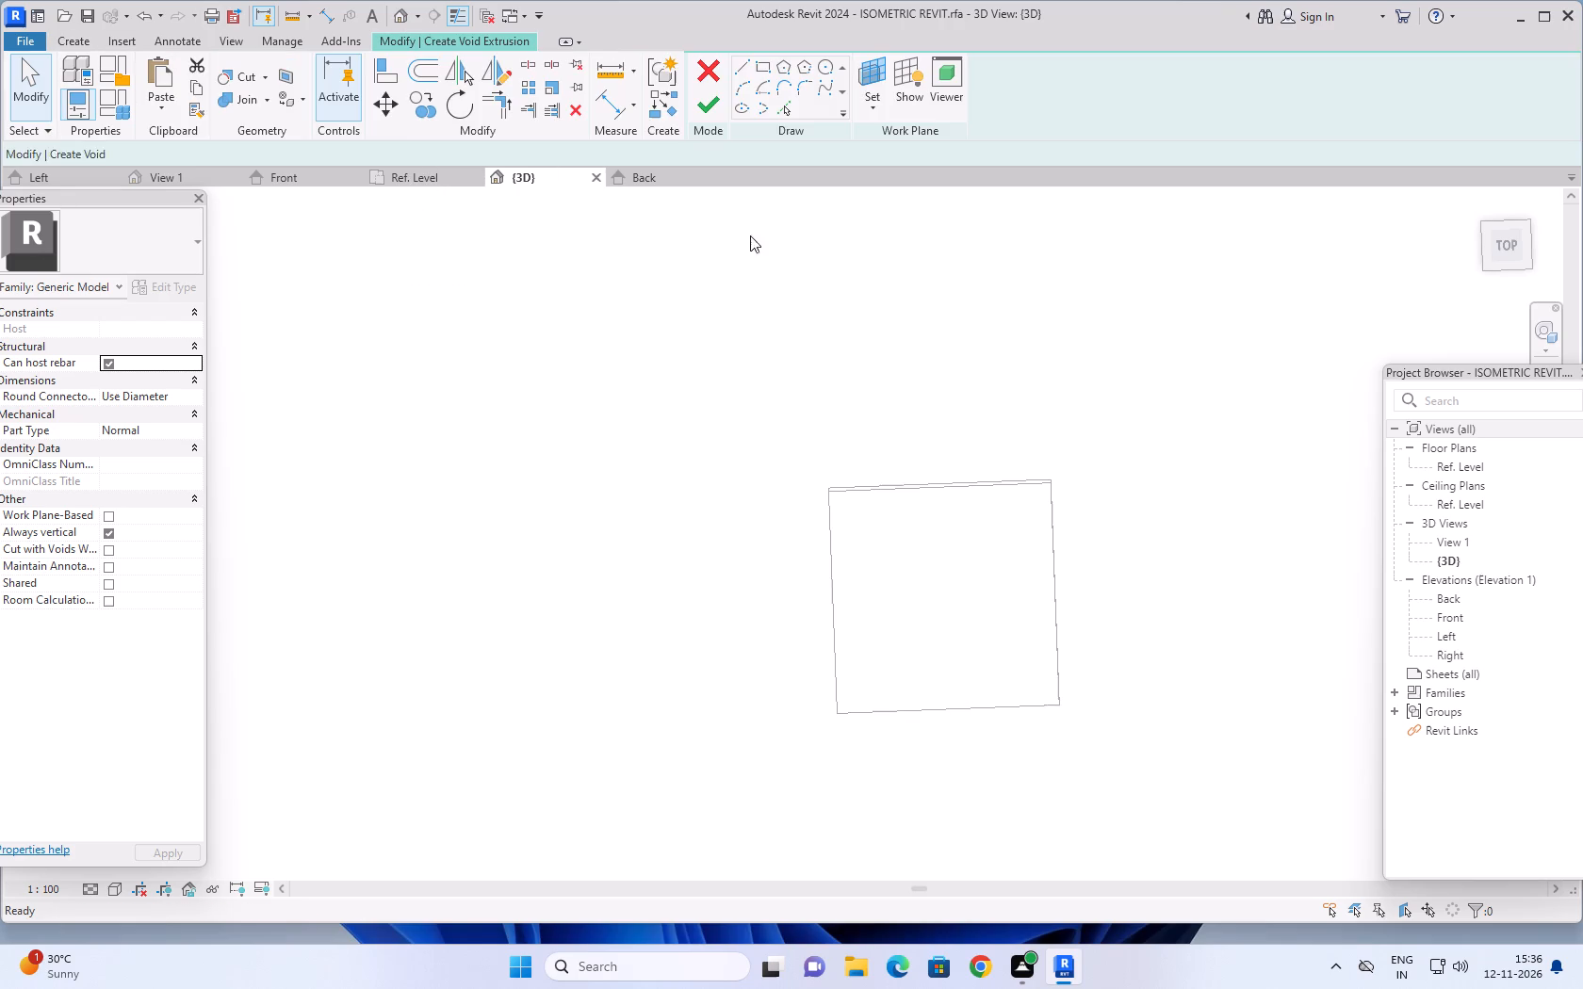
{"action": "left_click", "coordinate": [880, 104]}
{"action": "left_click", "coordinate": [914, 170]}
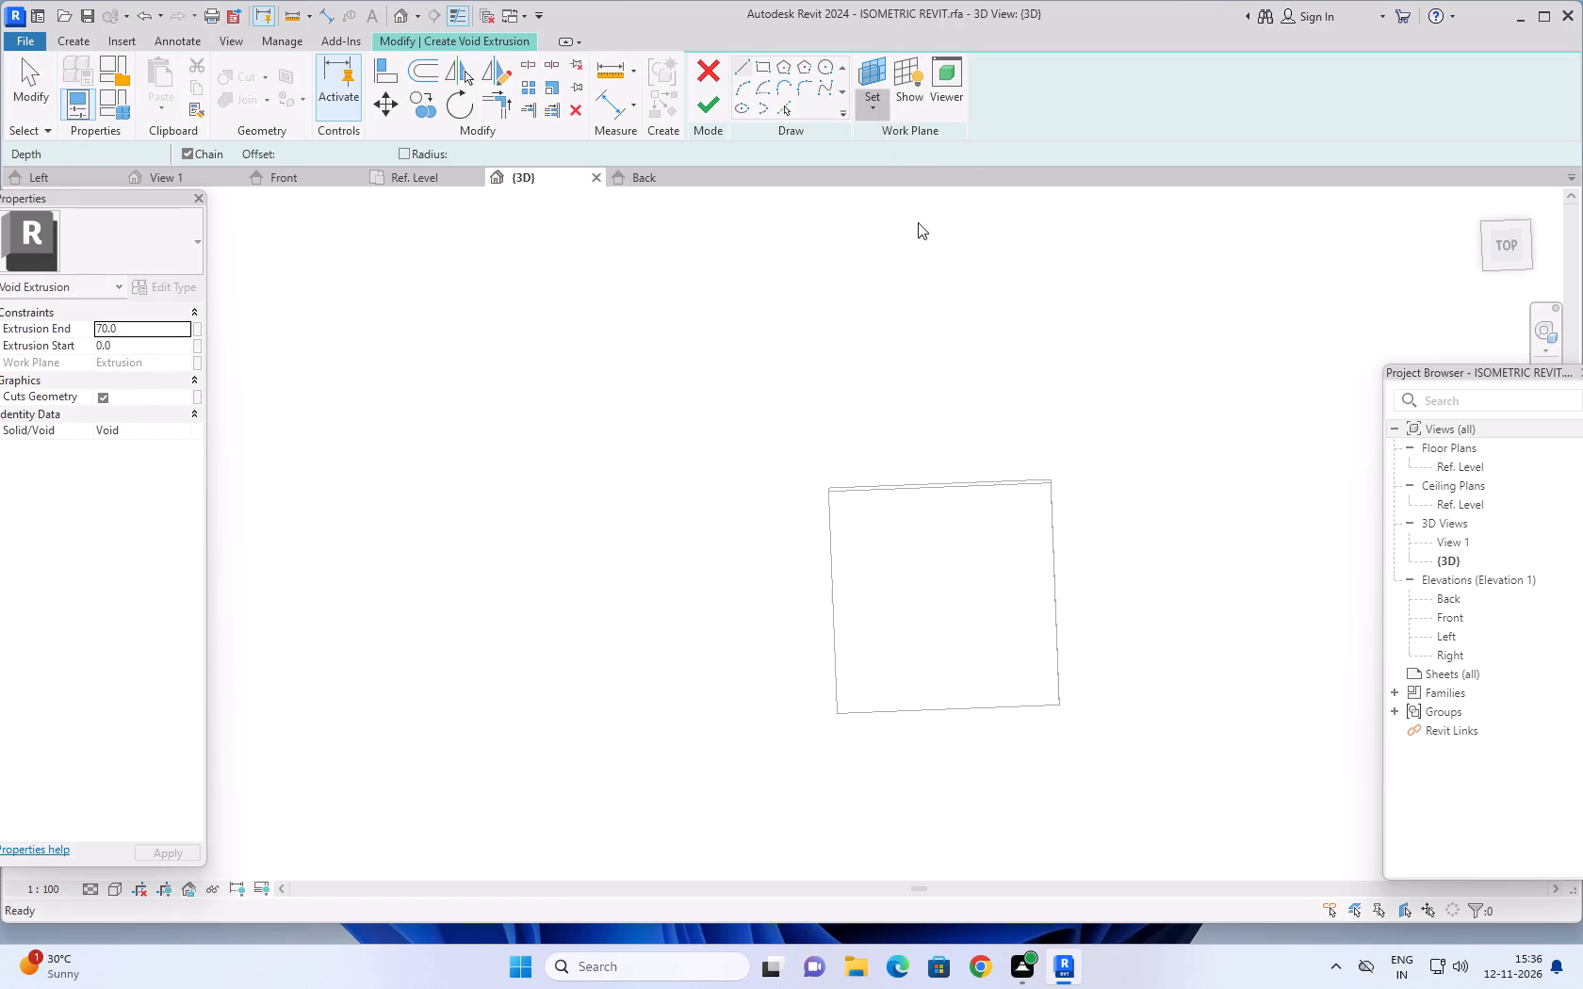
{"action": "left_click", "coordinate": [949, 593]}
Sketch a 40 by 60 rectangular void profile on the top face, 10 in from the left edge and running front to back.
{"action": "left_click", "coordinate": [741, 68]}
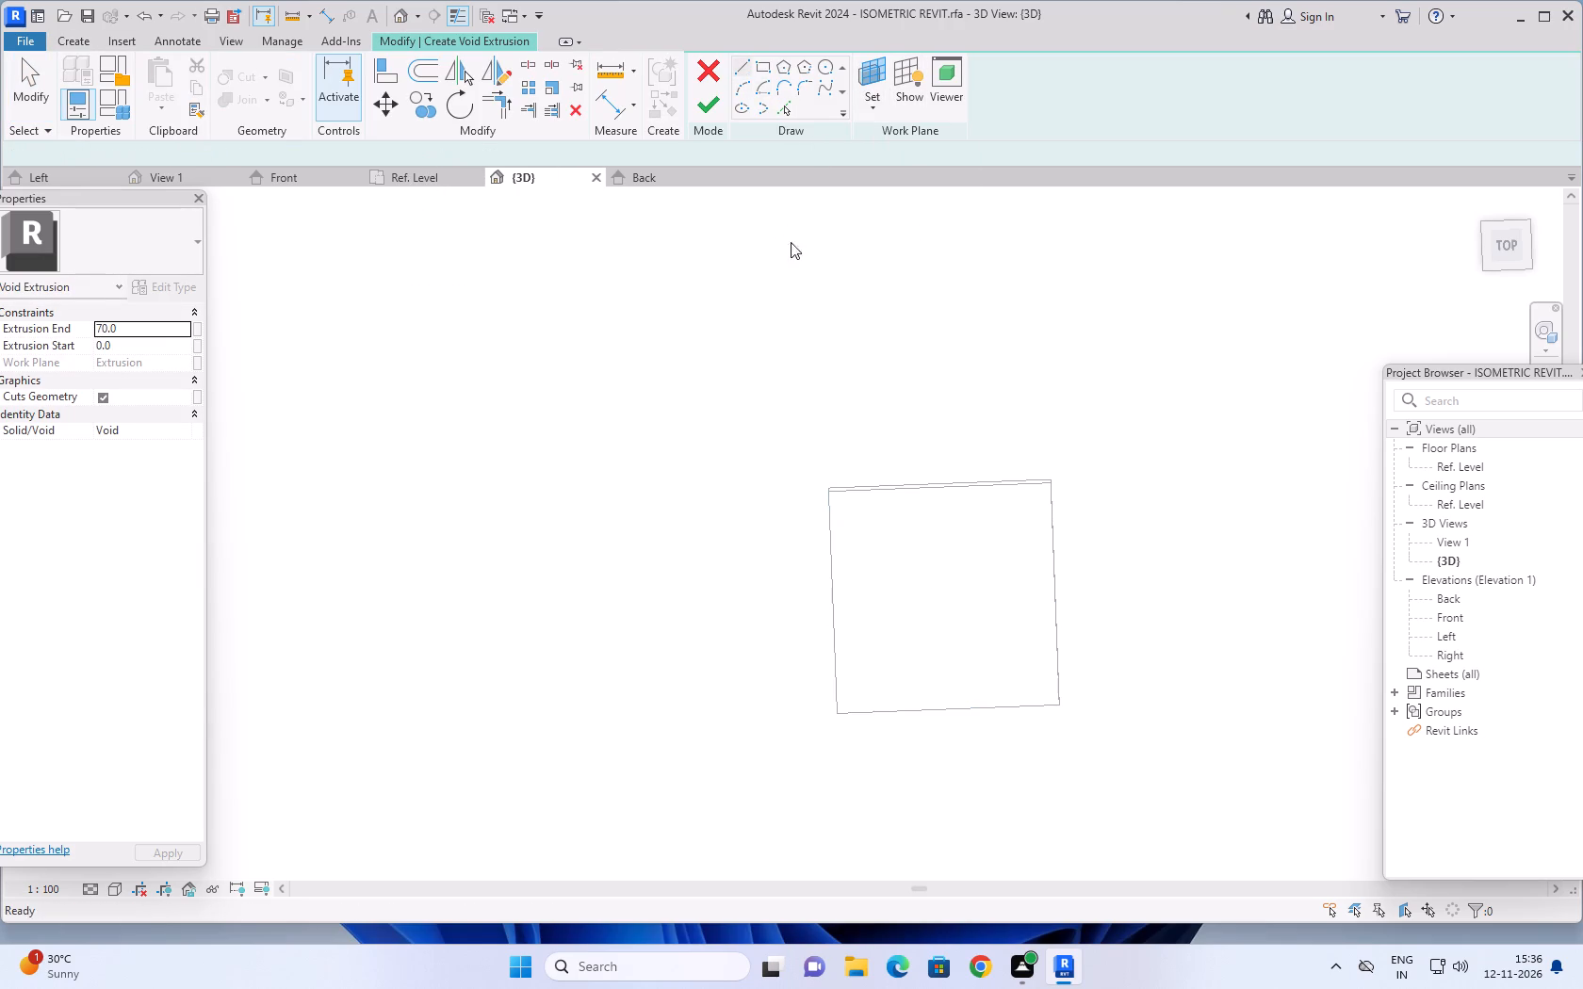
{"action": "left_click", "coordinate": [830, 494]}
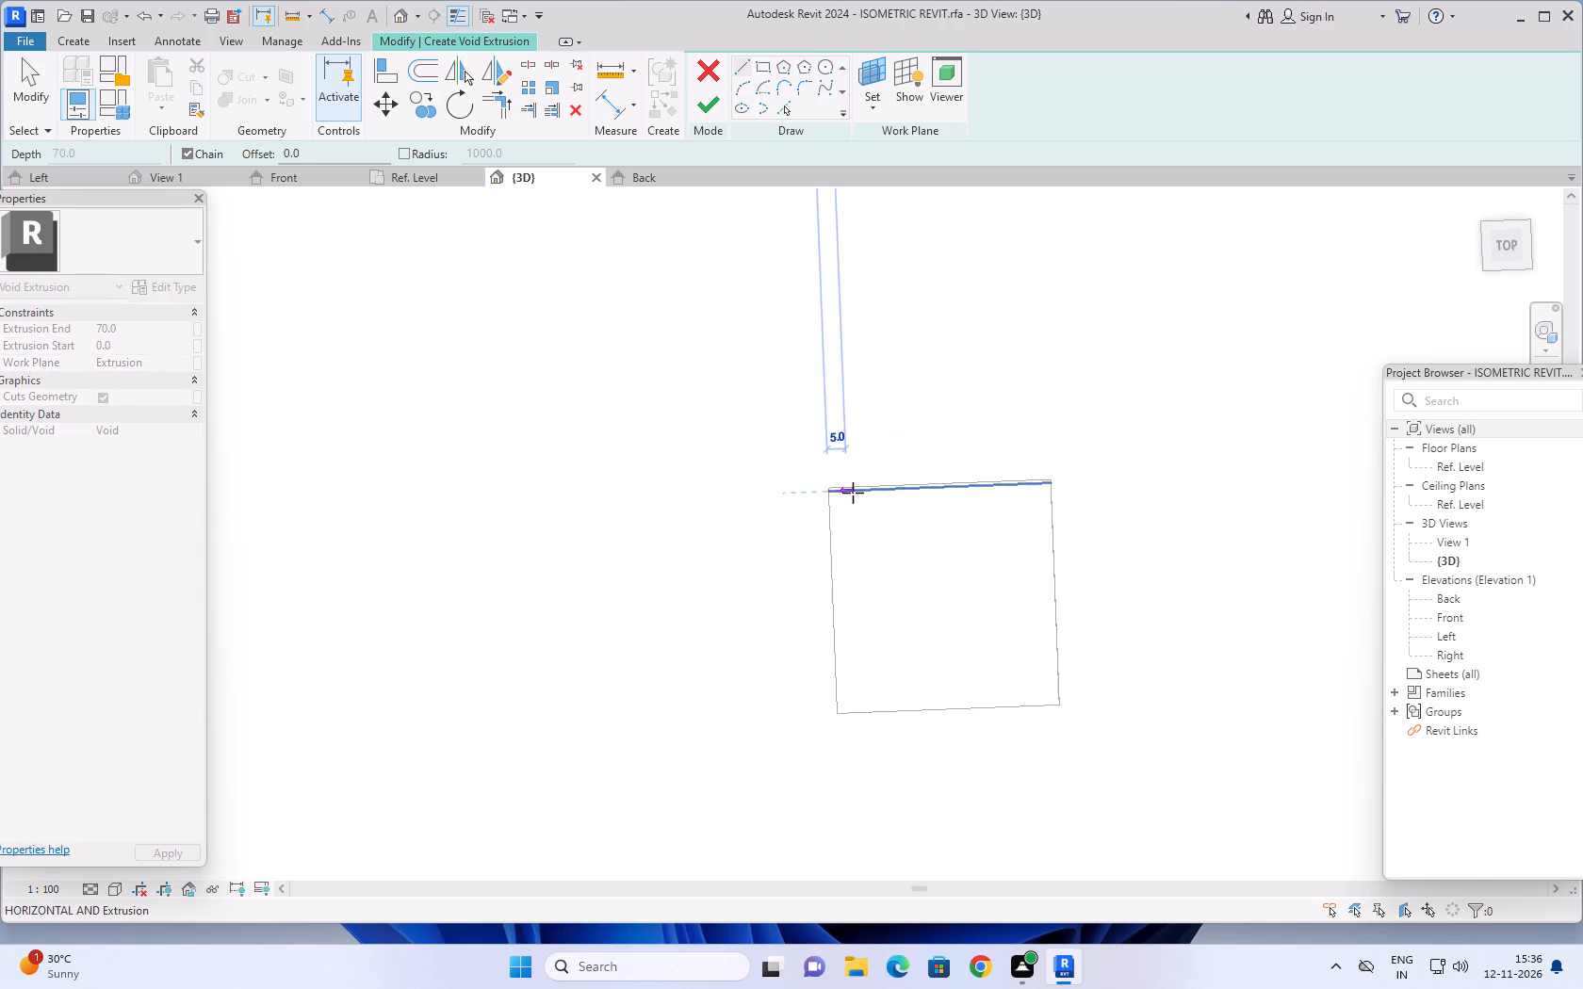
{"action": "scroll", "coordinate": [853, 493], "scroll_direction": "up", "scroll_amount": 1}
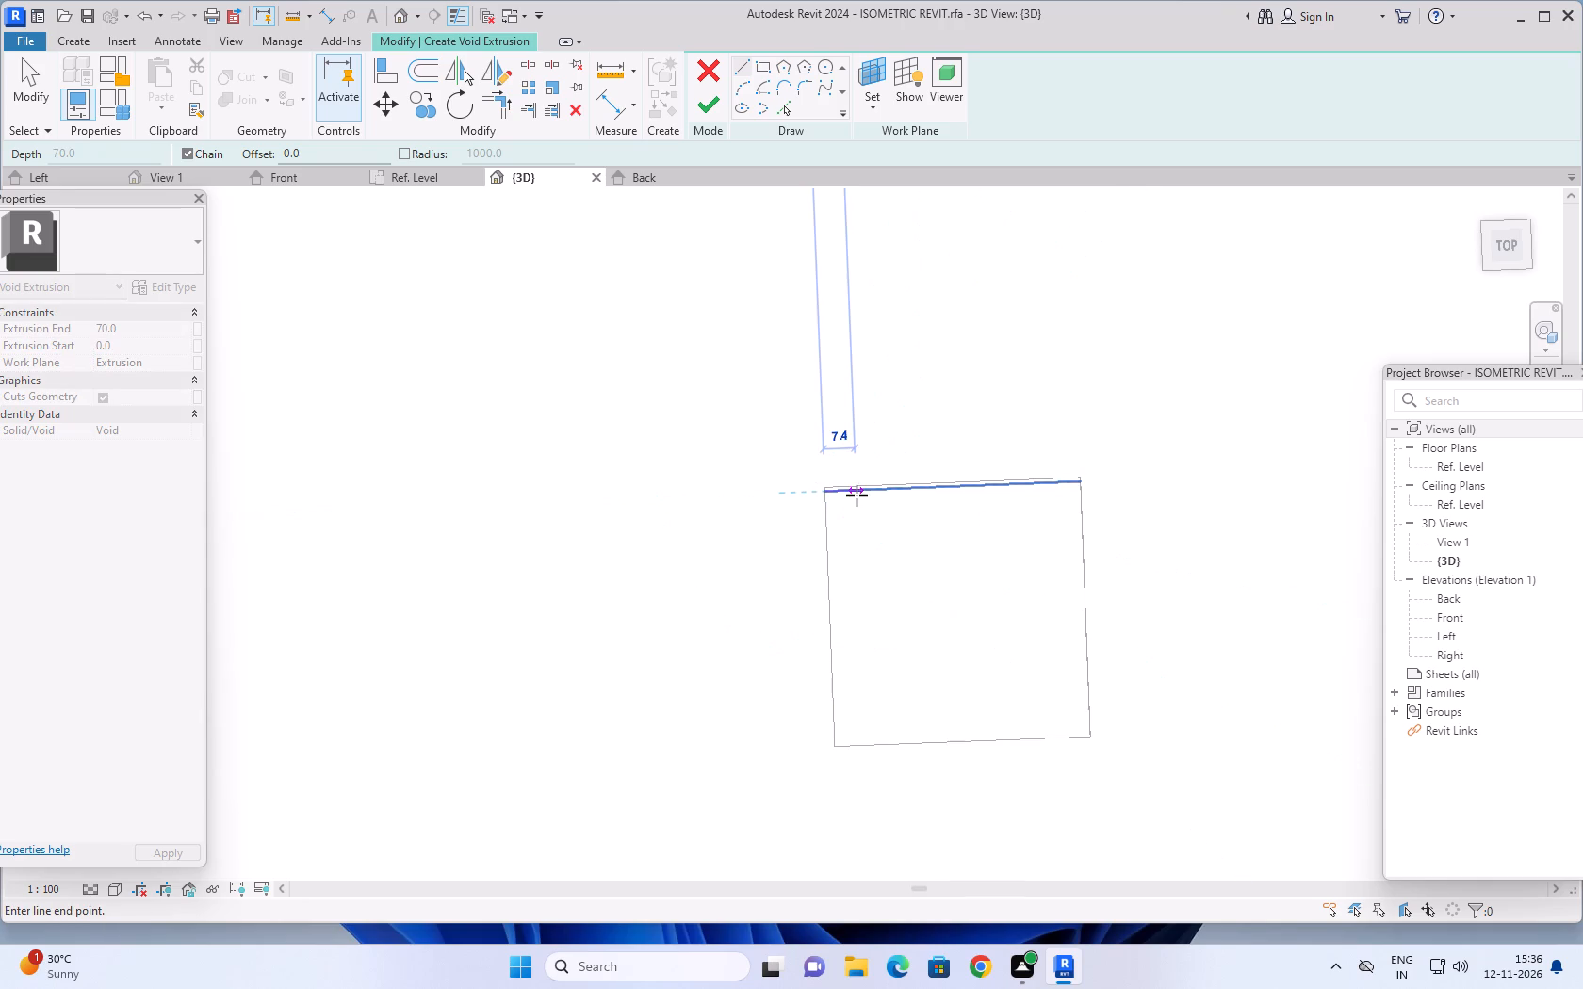
{"action": "type", "text": "10"}
{"action": "key", "text": "Return"}
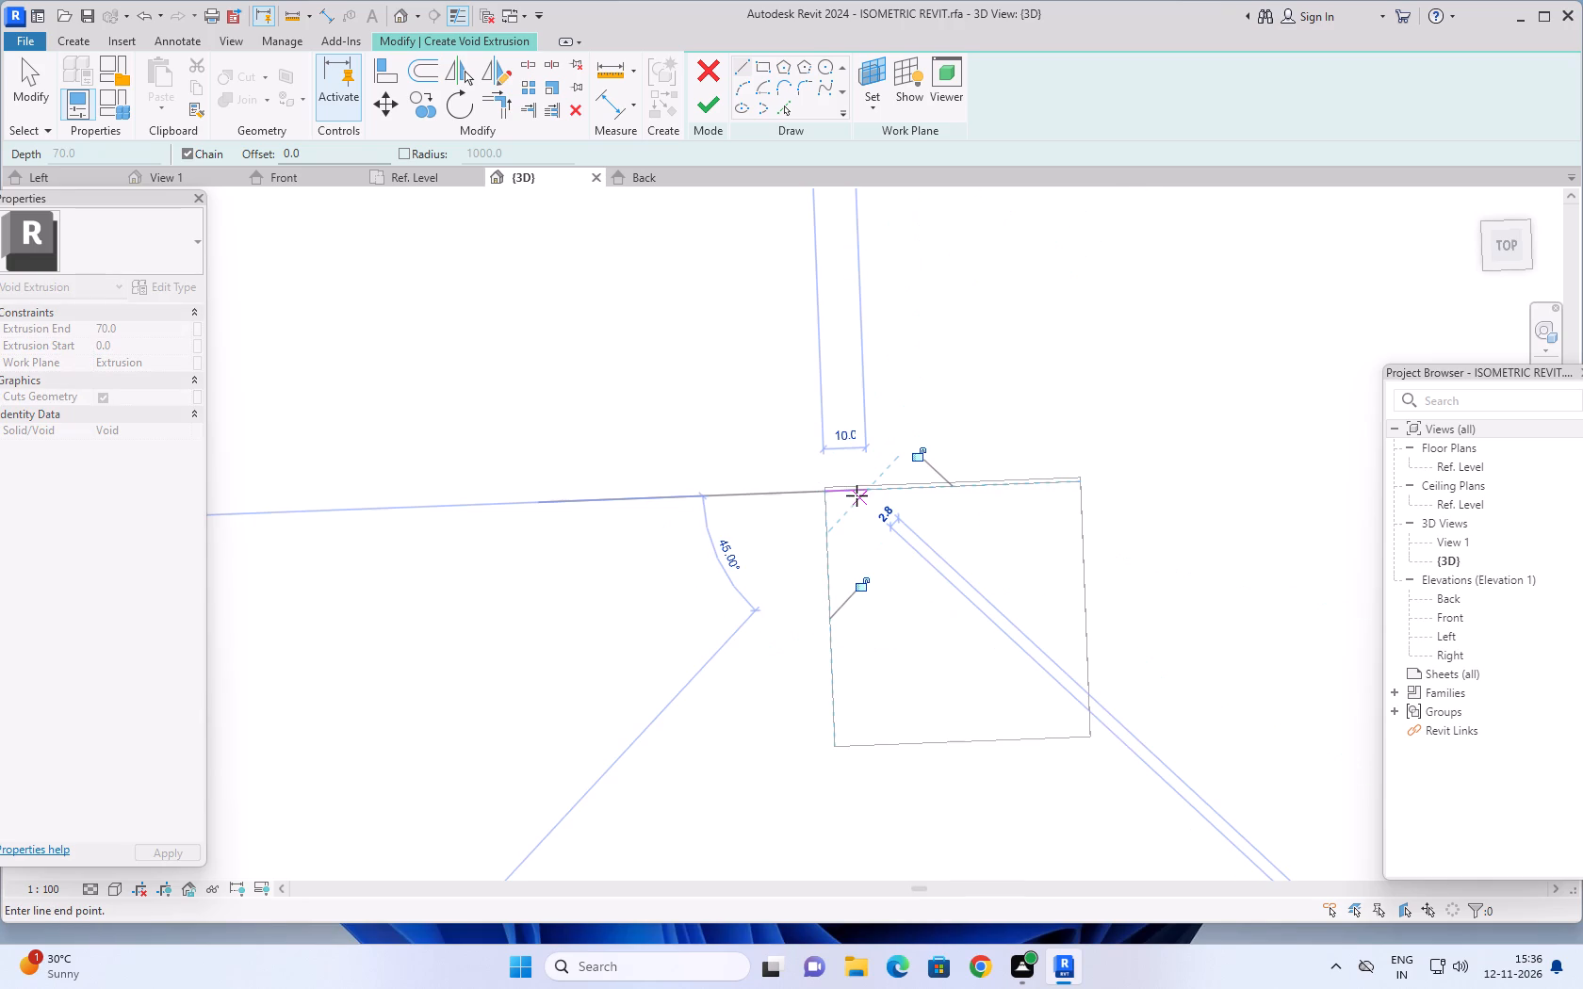
{"action": "left_click", "coordinate": [877, 746]}
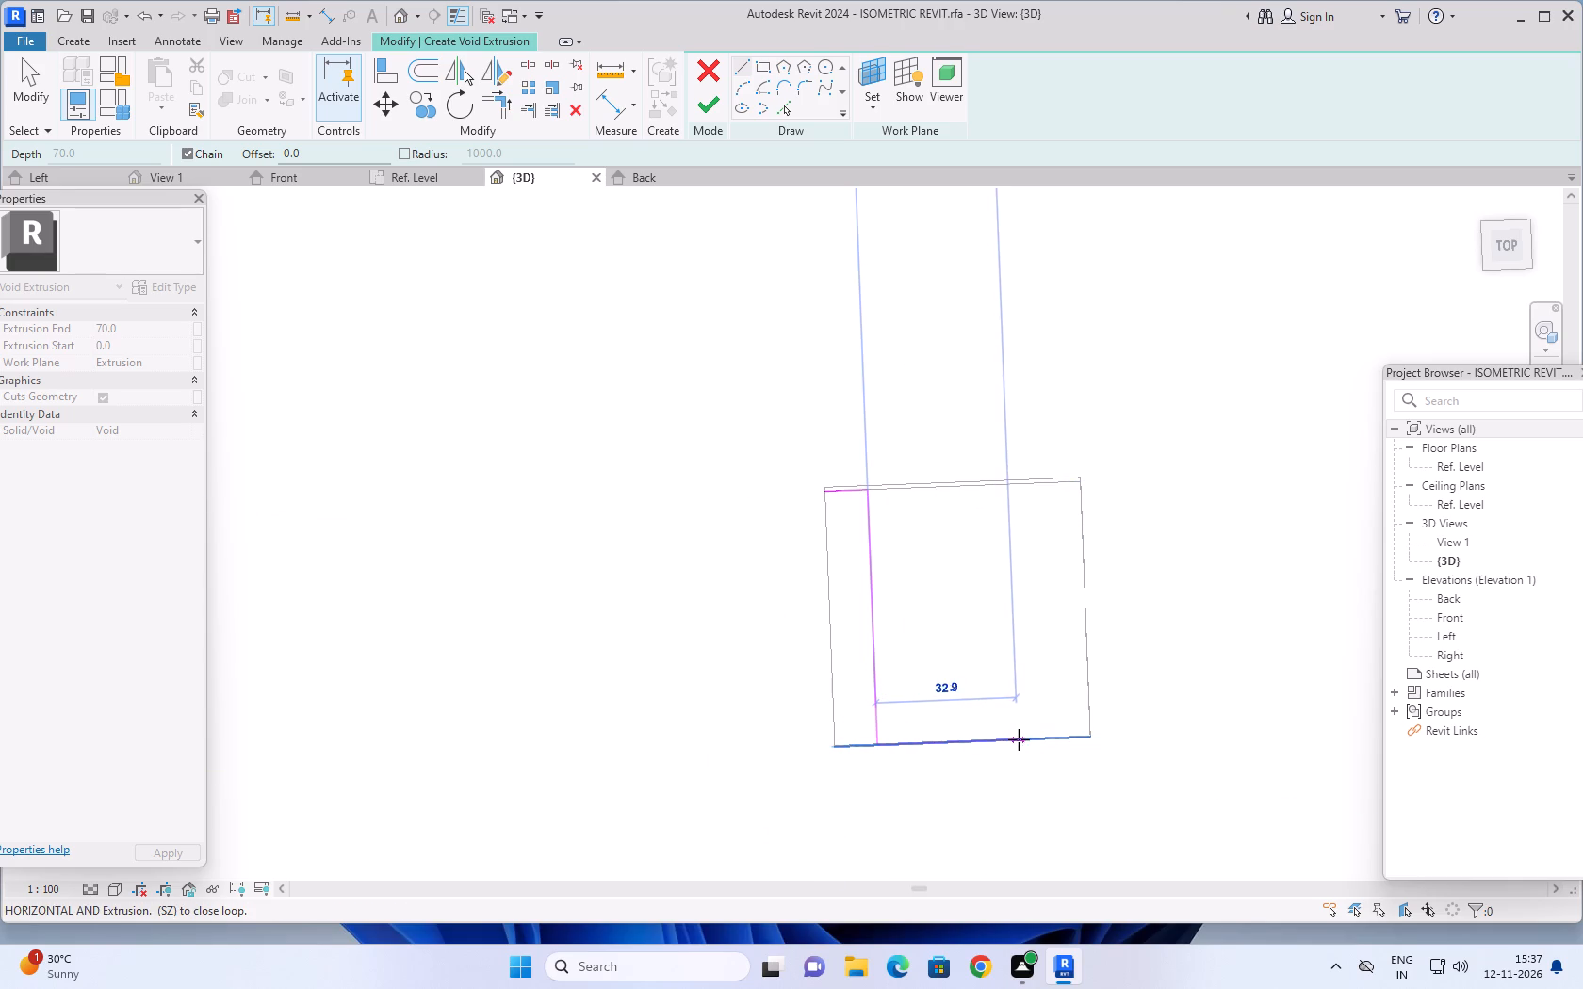
{"action": "type", "text": "40"}
{"action": "key", "text": "Return"}
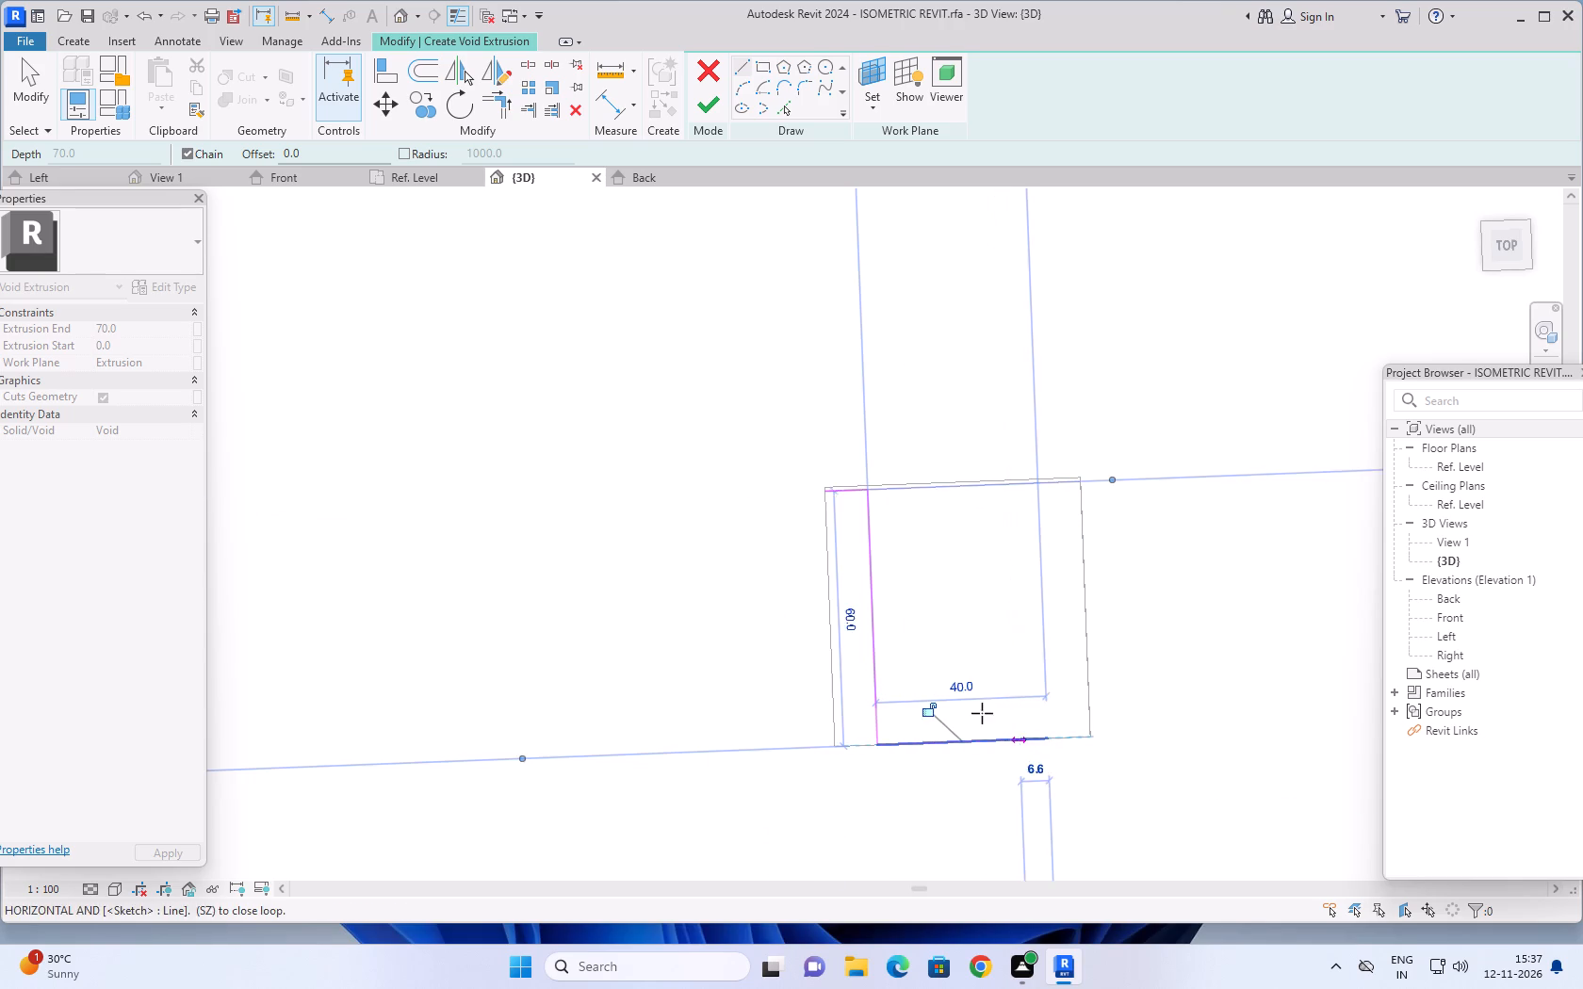
{"action": "left_click", "coordinate": [1032, 487]}
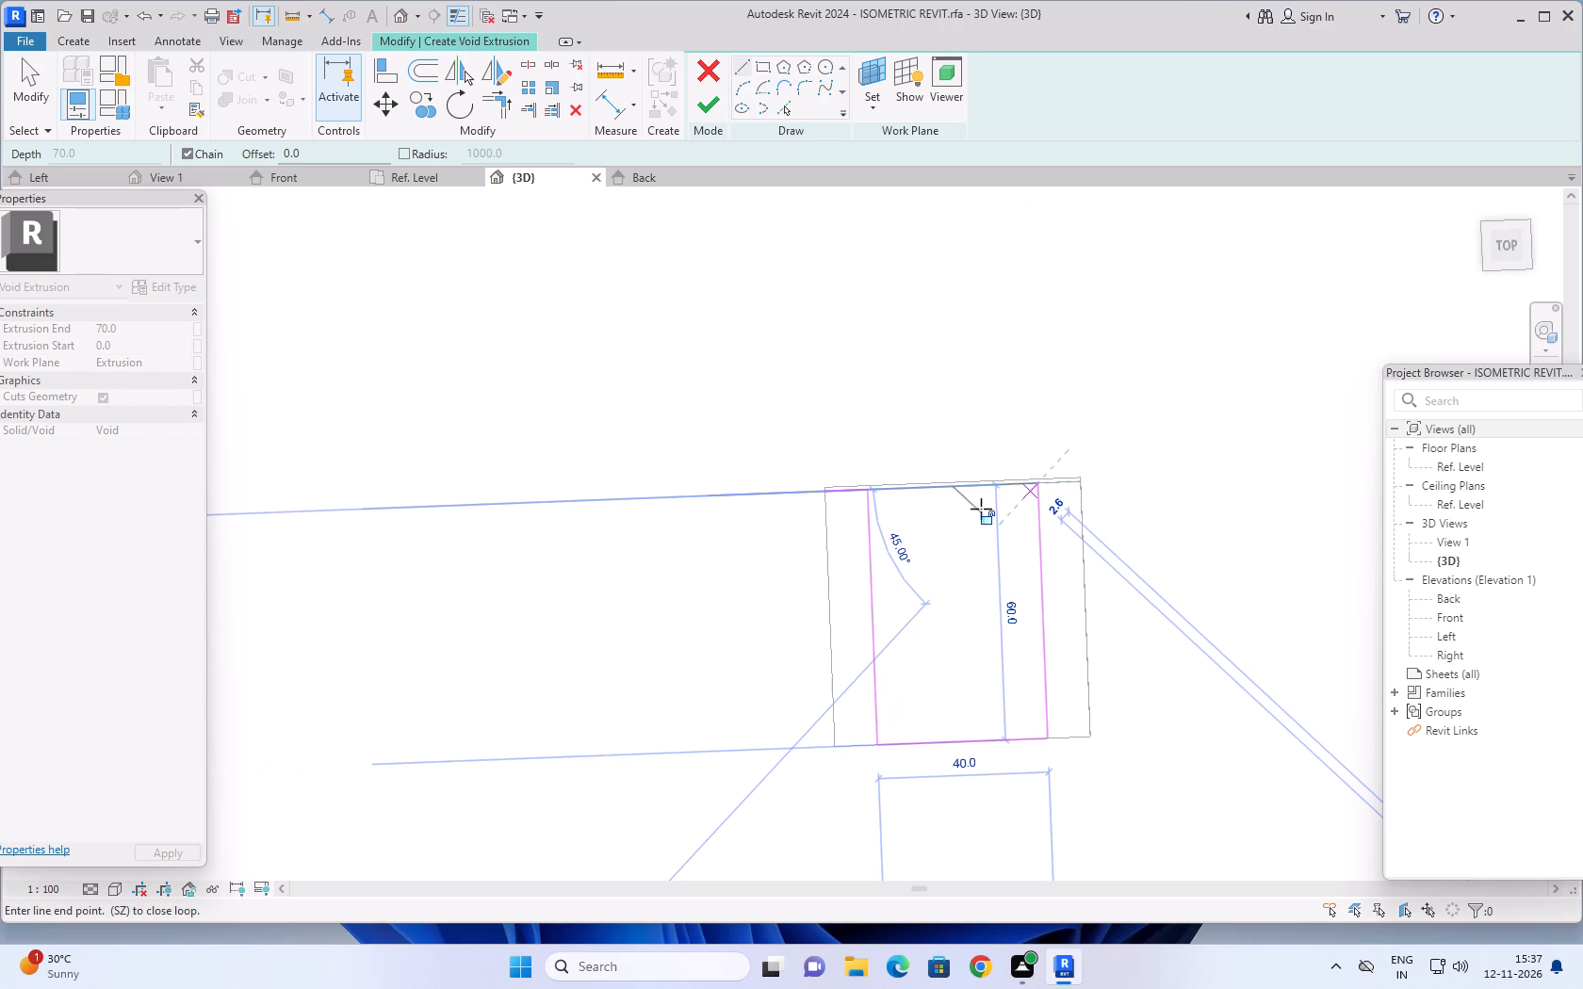
{"action": "left_click", "coordinate": [867, 493]}
{"action": "key", "text": "Escape"}
{"action": "key", "text": "Escape"}
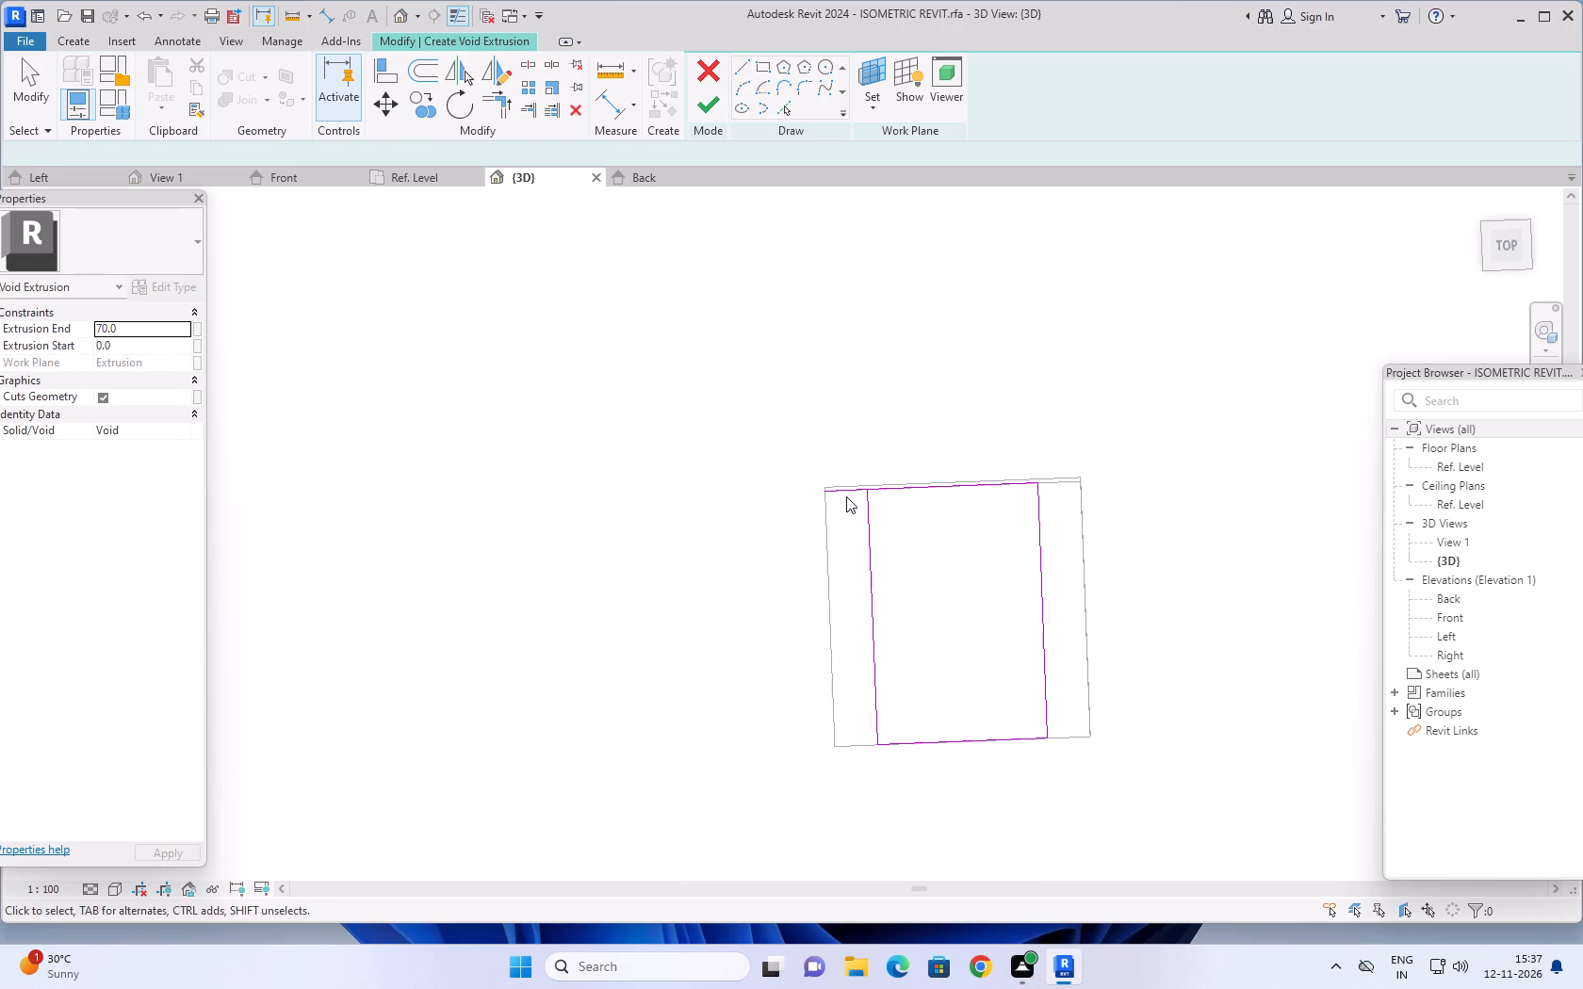
{"action": "key", "text": "Escape"}
Delete the leftover 10-long offset line beside the void profile.
{"action": "left_click", "coordinate": [846, 491]}
{"action": "key", "text": "Delete"}
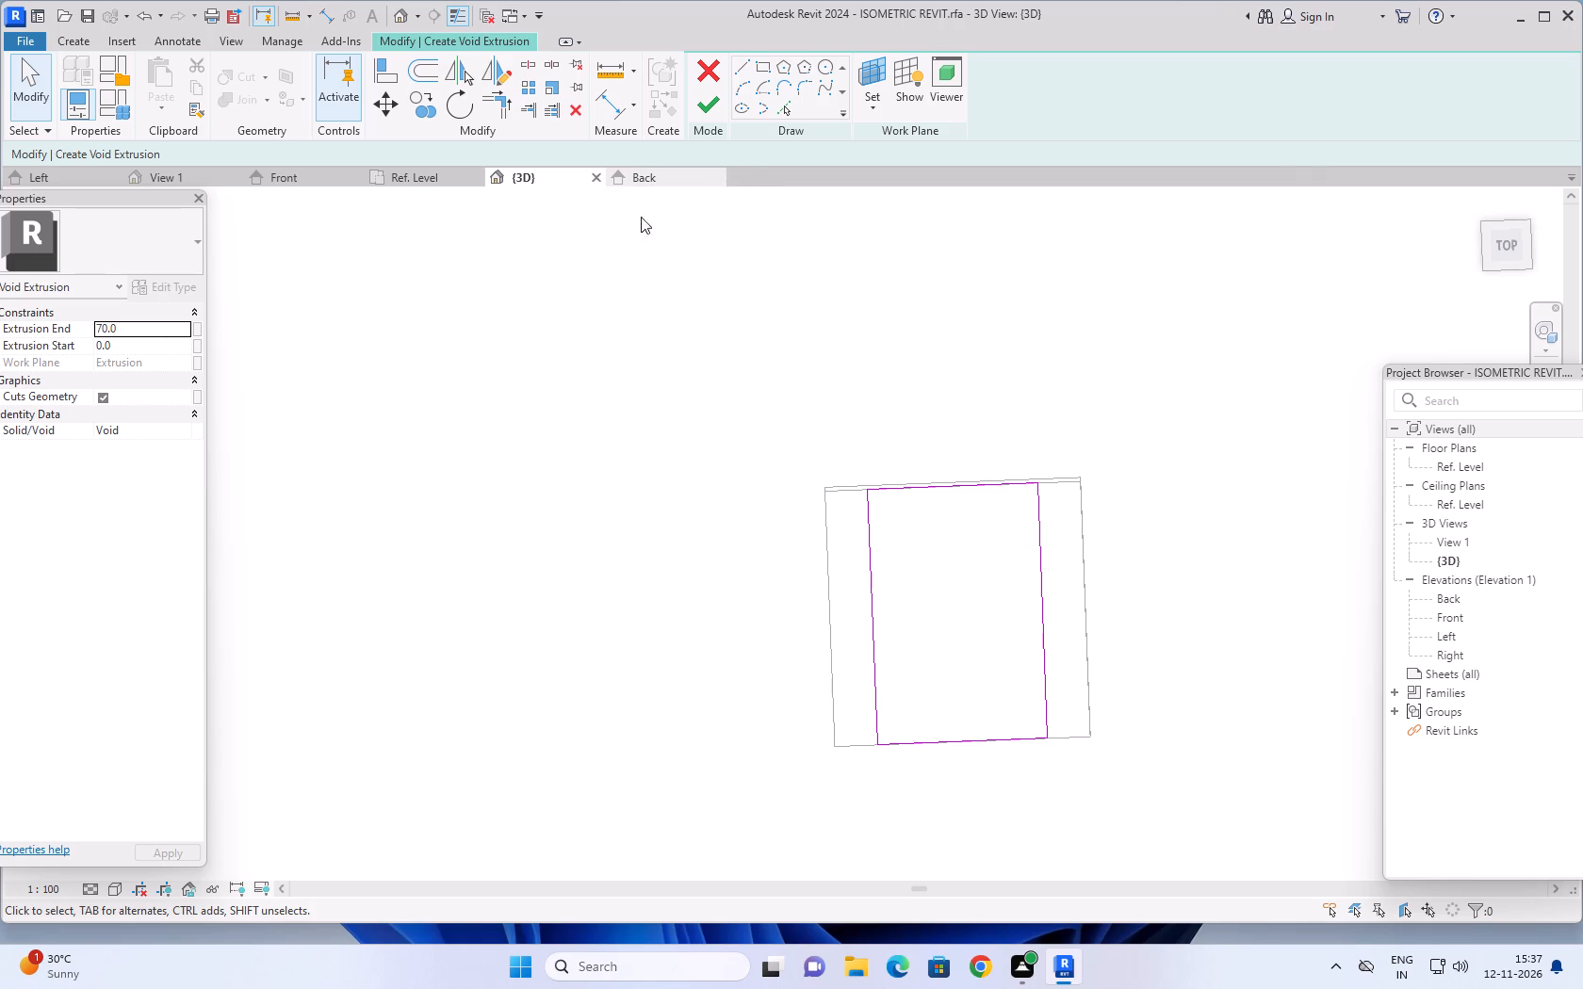
Set the void's extrusion end to 10 and finish it to cut the channel through the block's top.
{"action": "left_click", "coordinate": [156, 325]}
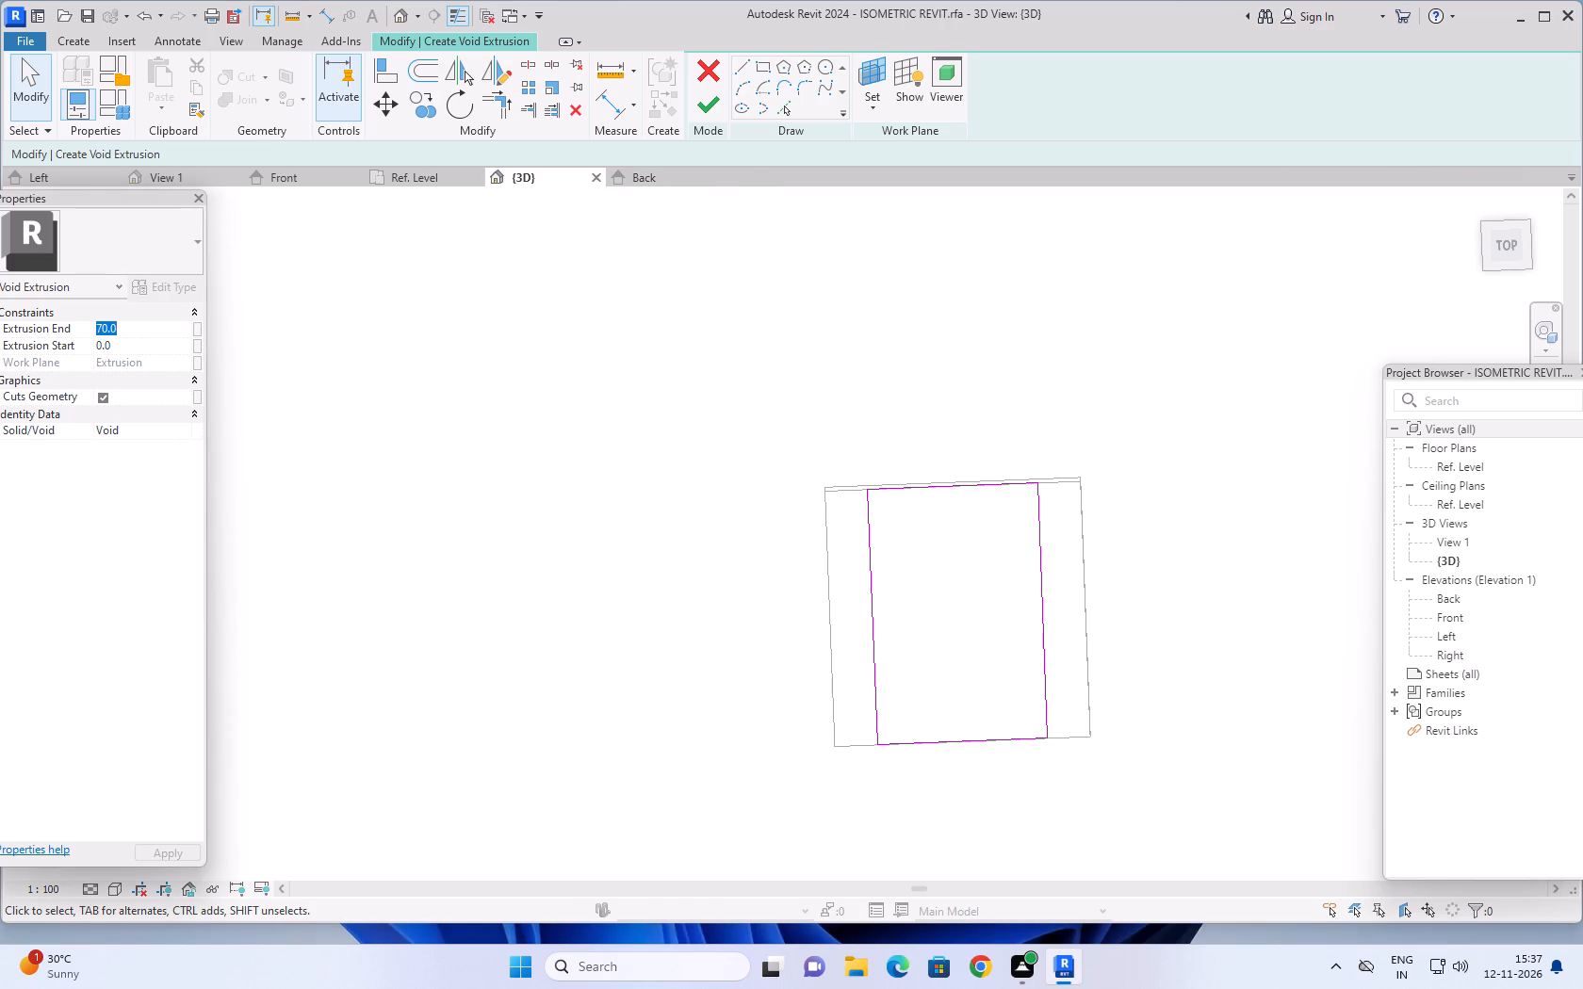
{"action": "type", "text": "10"}
{"action": "key", "text": "Return"}
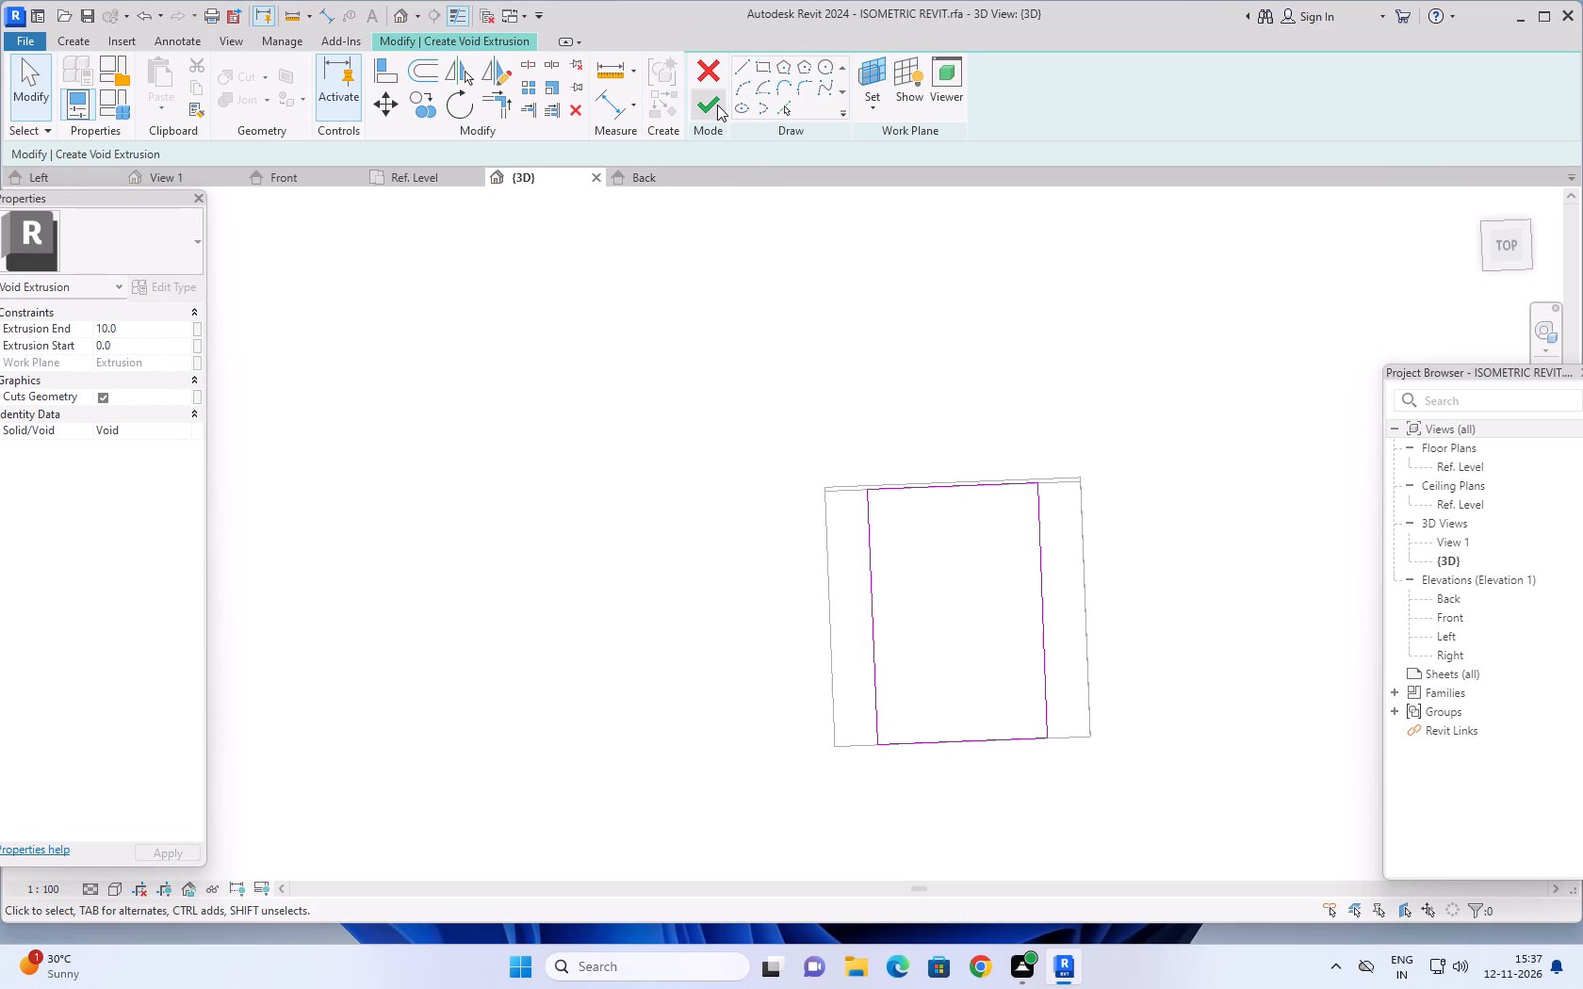
{"action": "left_click", "coordinate": [717, 103]}
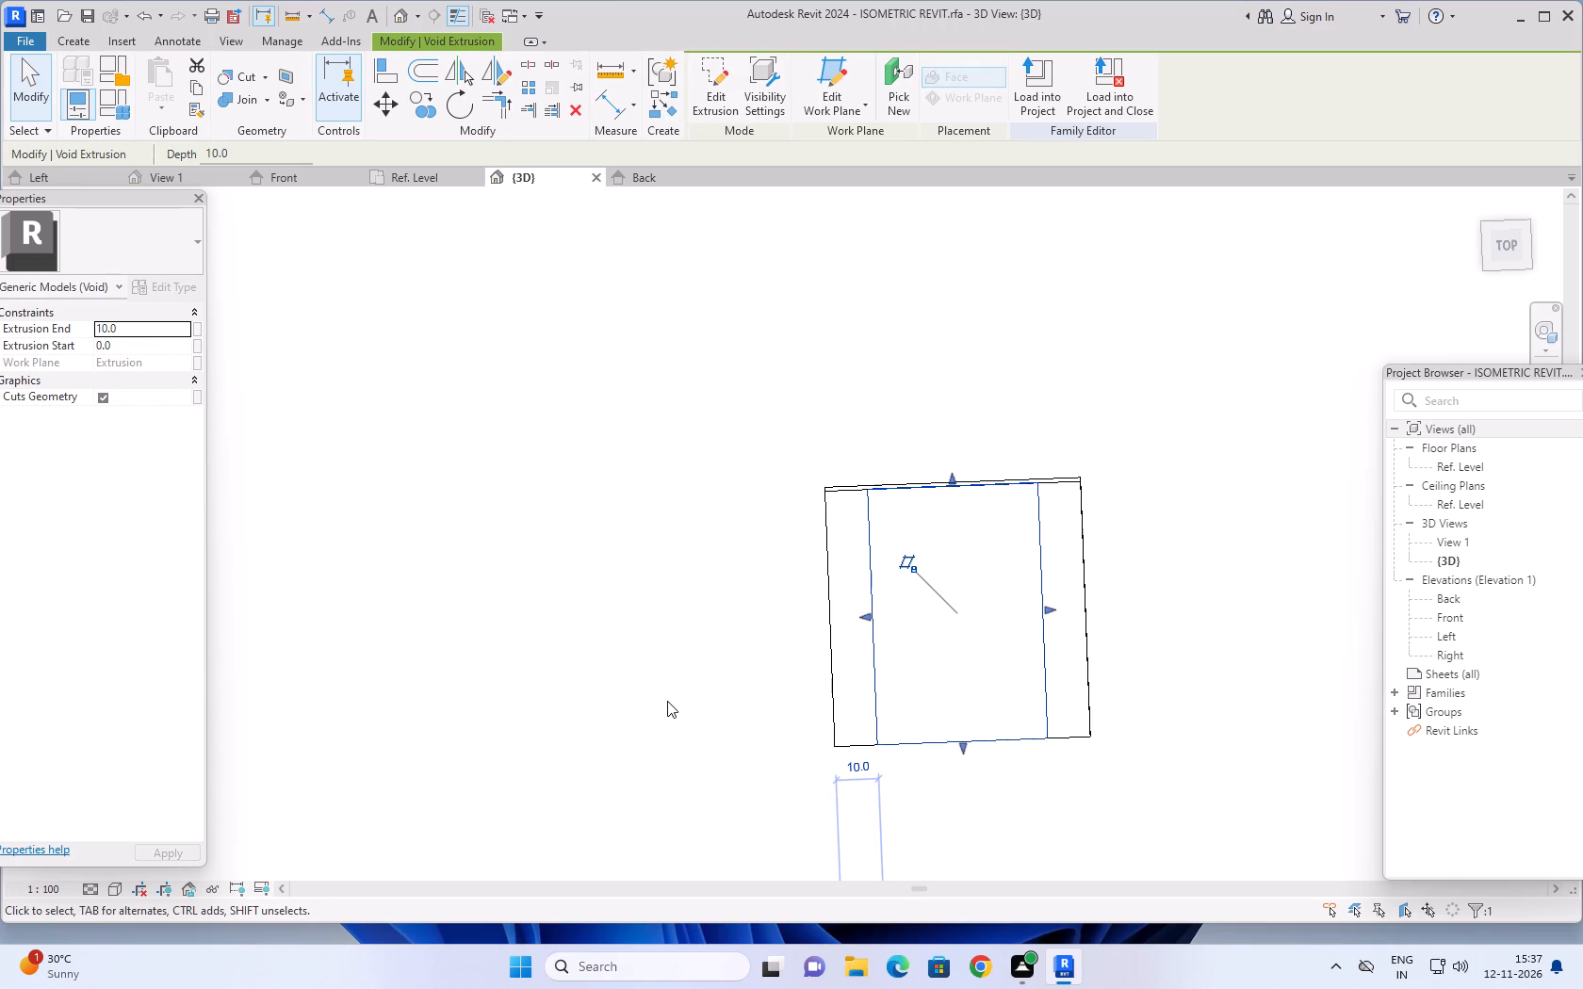
Examine the channel cut in the top of the block from the left and front sides.
{"action": "middle_click_drag", "start_coordinate": [668, 696], "coordinate": [850, 389], "text": "shift"}
{"action": "left_click", "coordinate": [730, 478]}
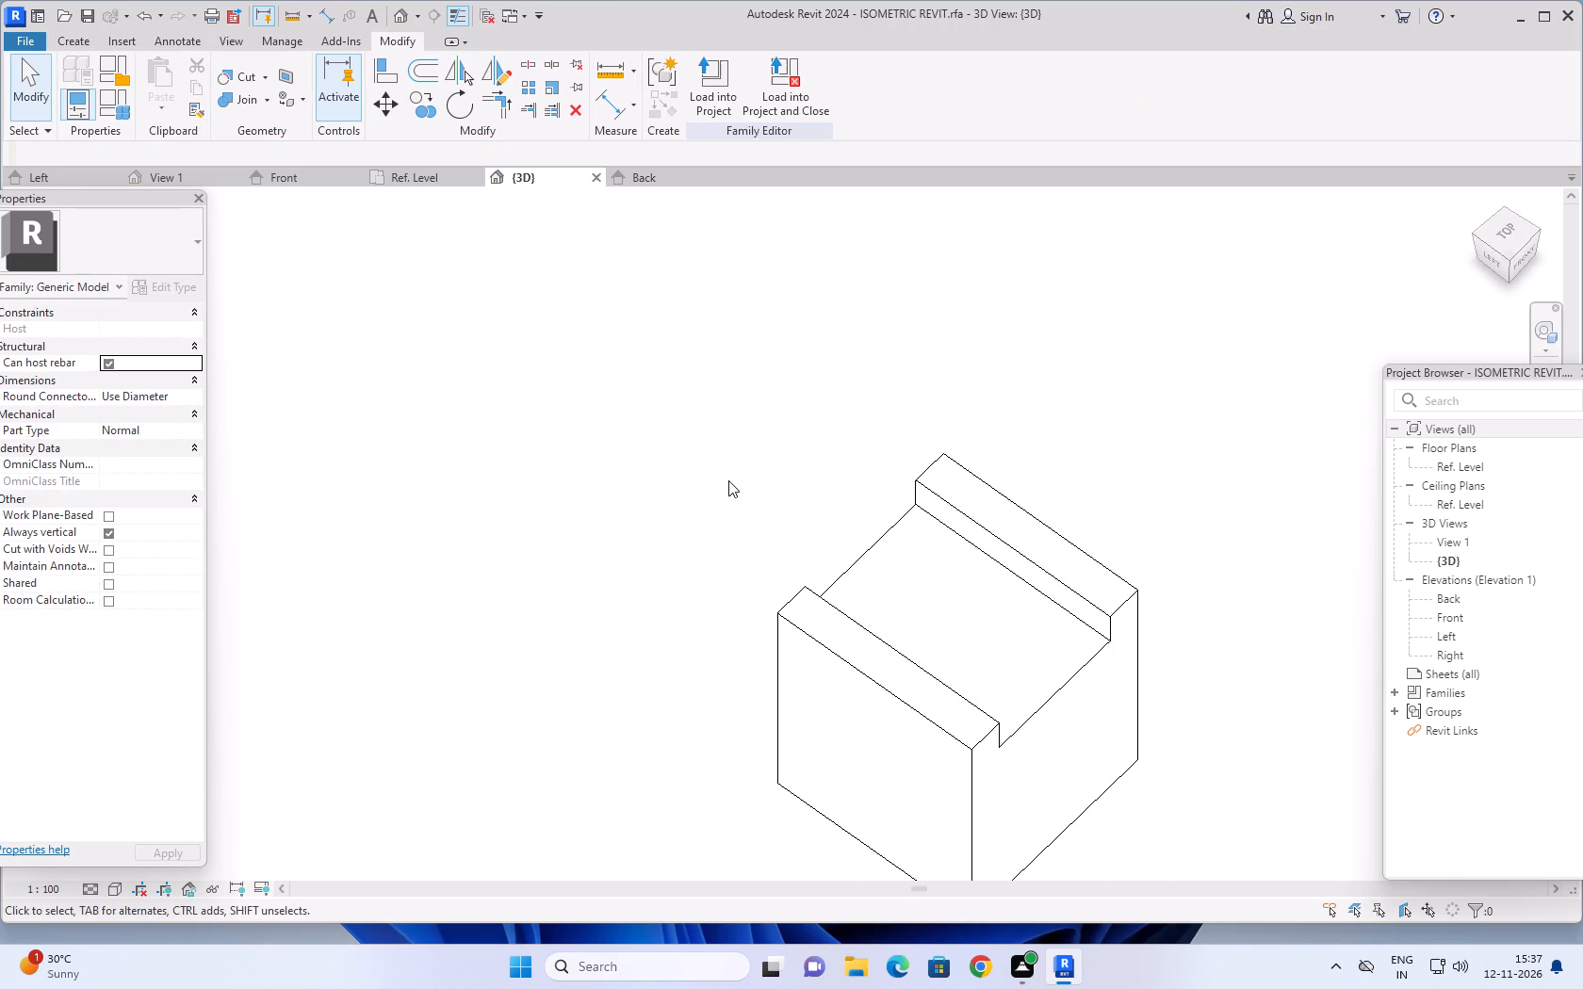
{"action": "middle_click_drag", "start_coordinate": [687, 574], "coordinate": [681, 473]}
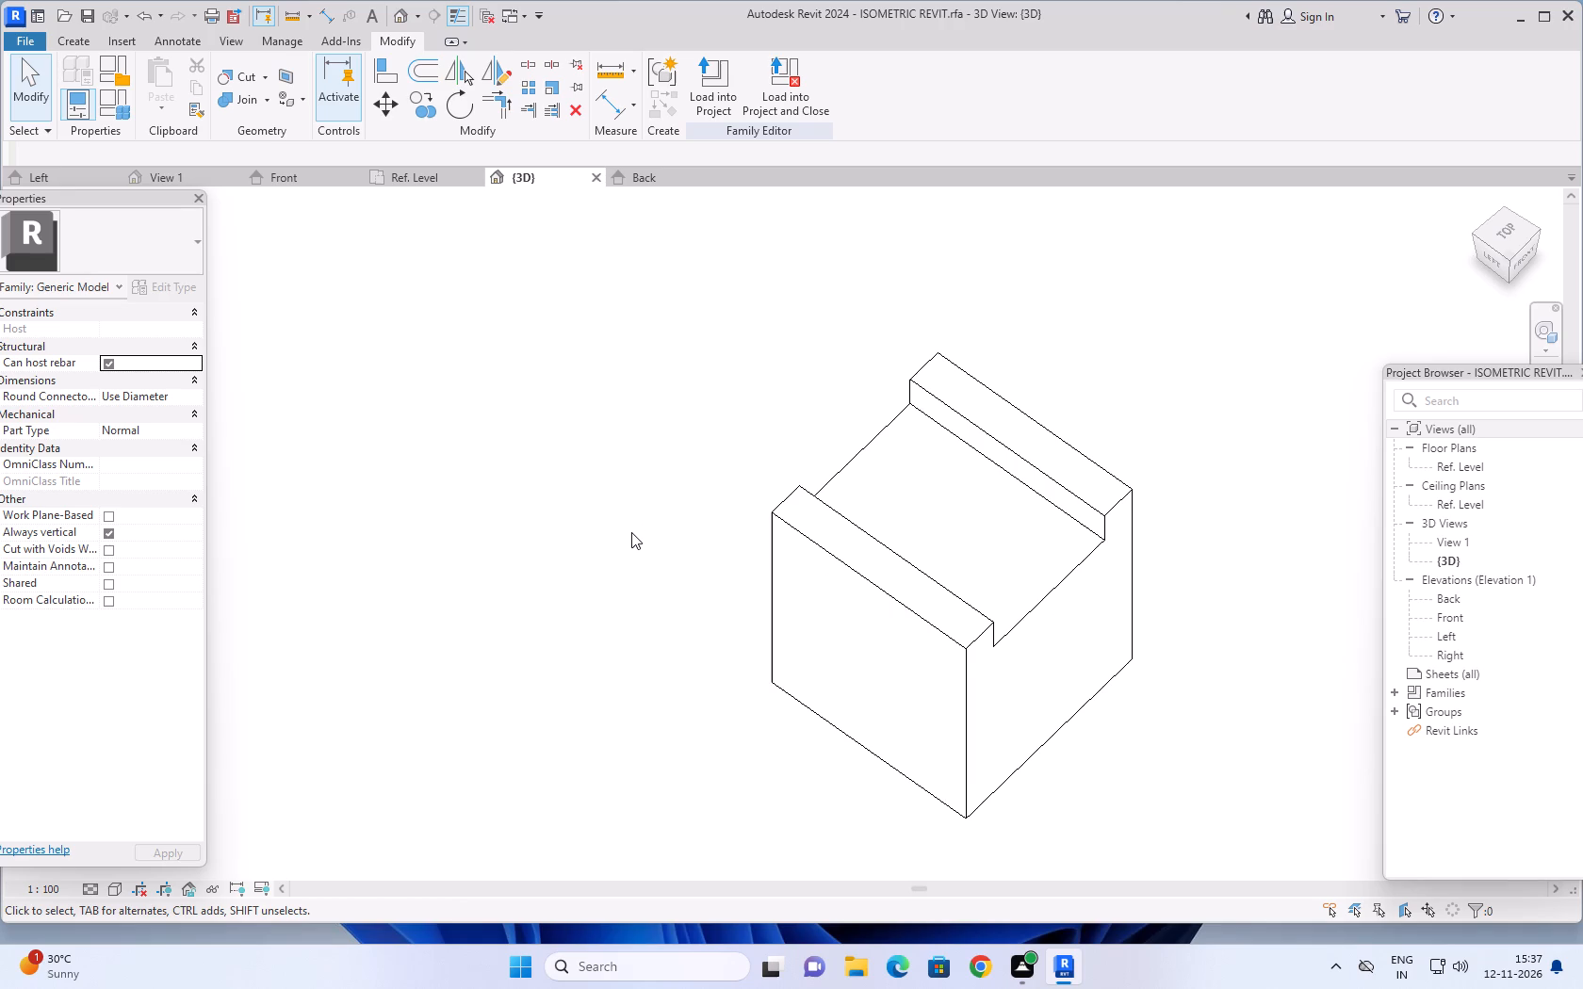
{"action": "middle_click_drag", "start_coordinate": [653, 529], "coordinate": [706, 496]}
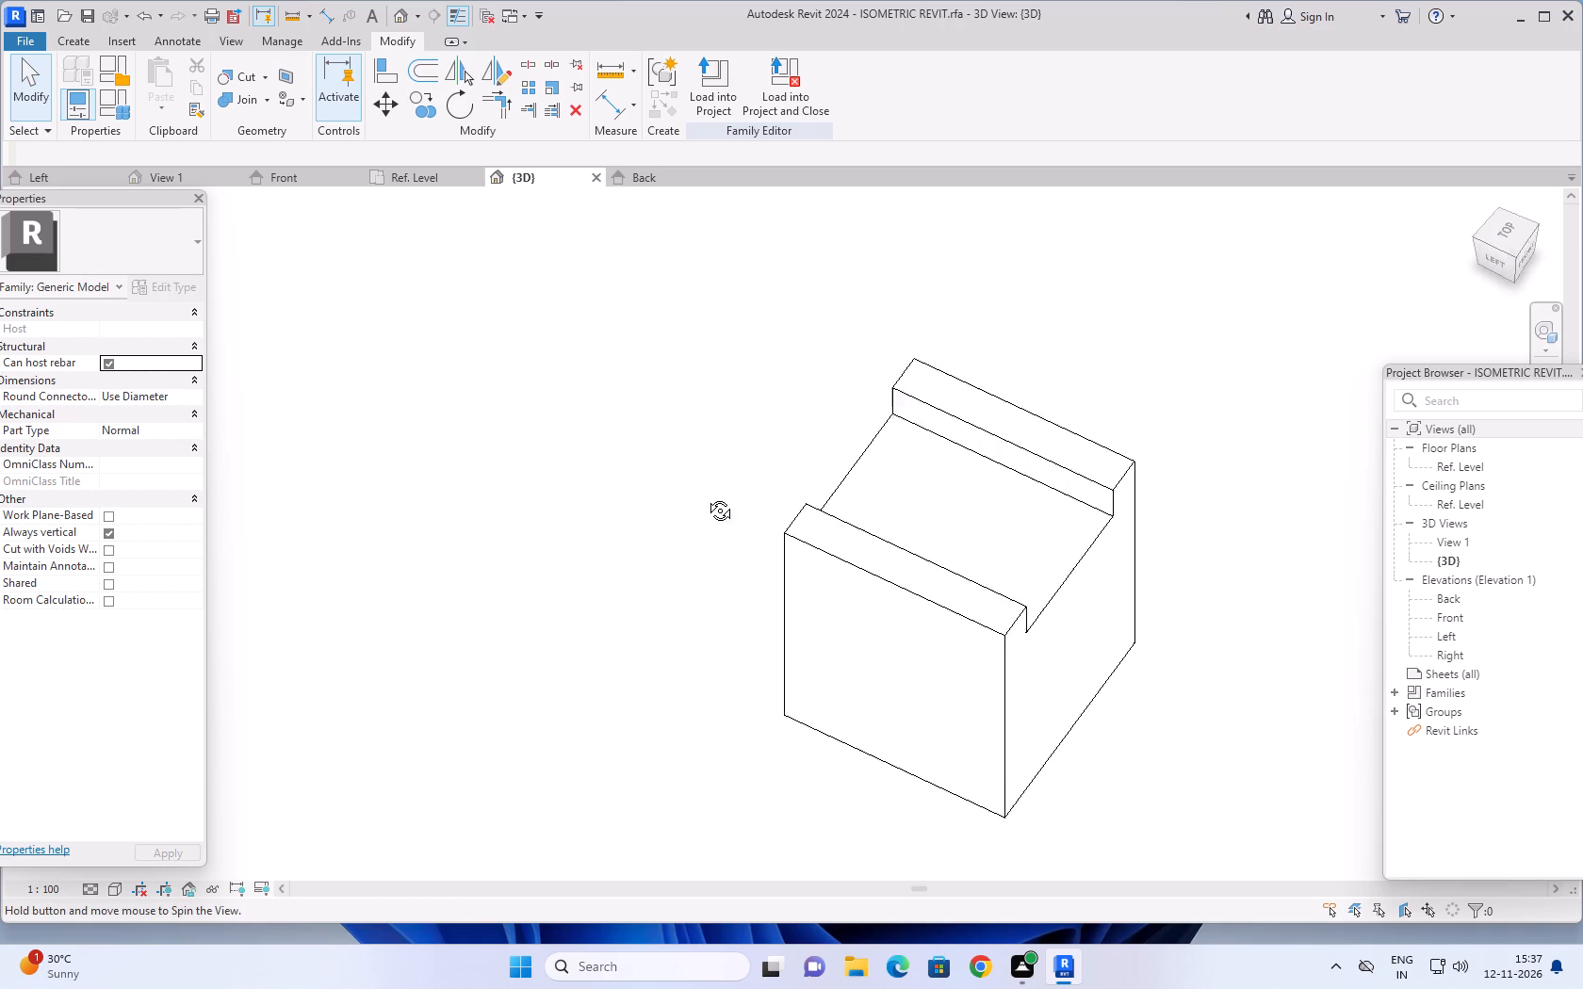
{"action": "middle_click_drag", "start_coordinate": [706, 496], "coordinate": [765, 407]}
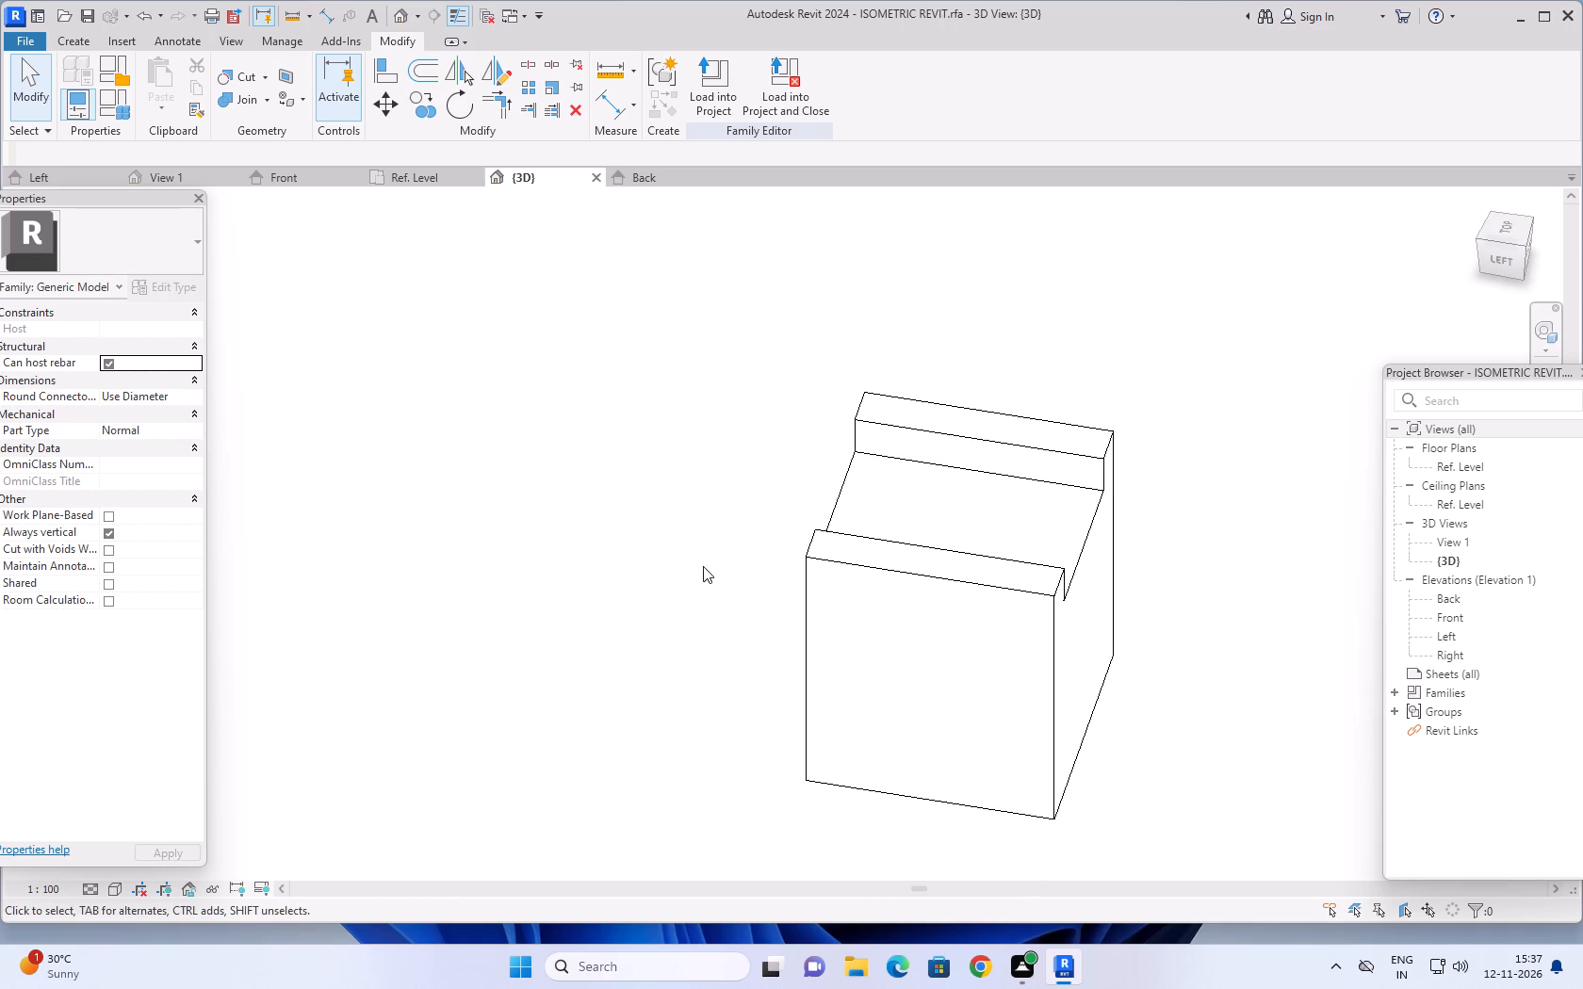
{"action": "middle_click_drag", "start_coordinate": [708, 554], "coordinate": [750, 407]}
{"action": "middle_click_drag", "start_coordinate": [731, 522], "coordinate": [759, 440]}
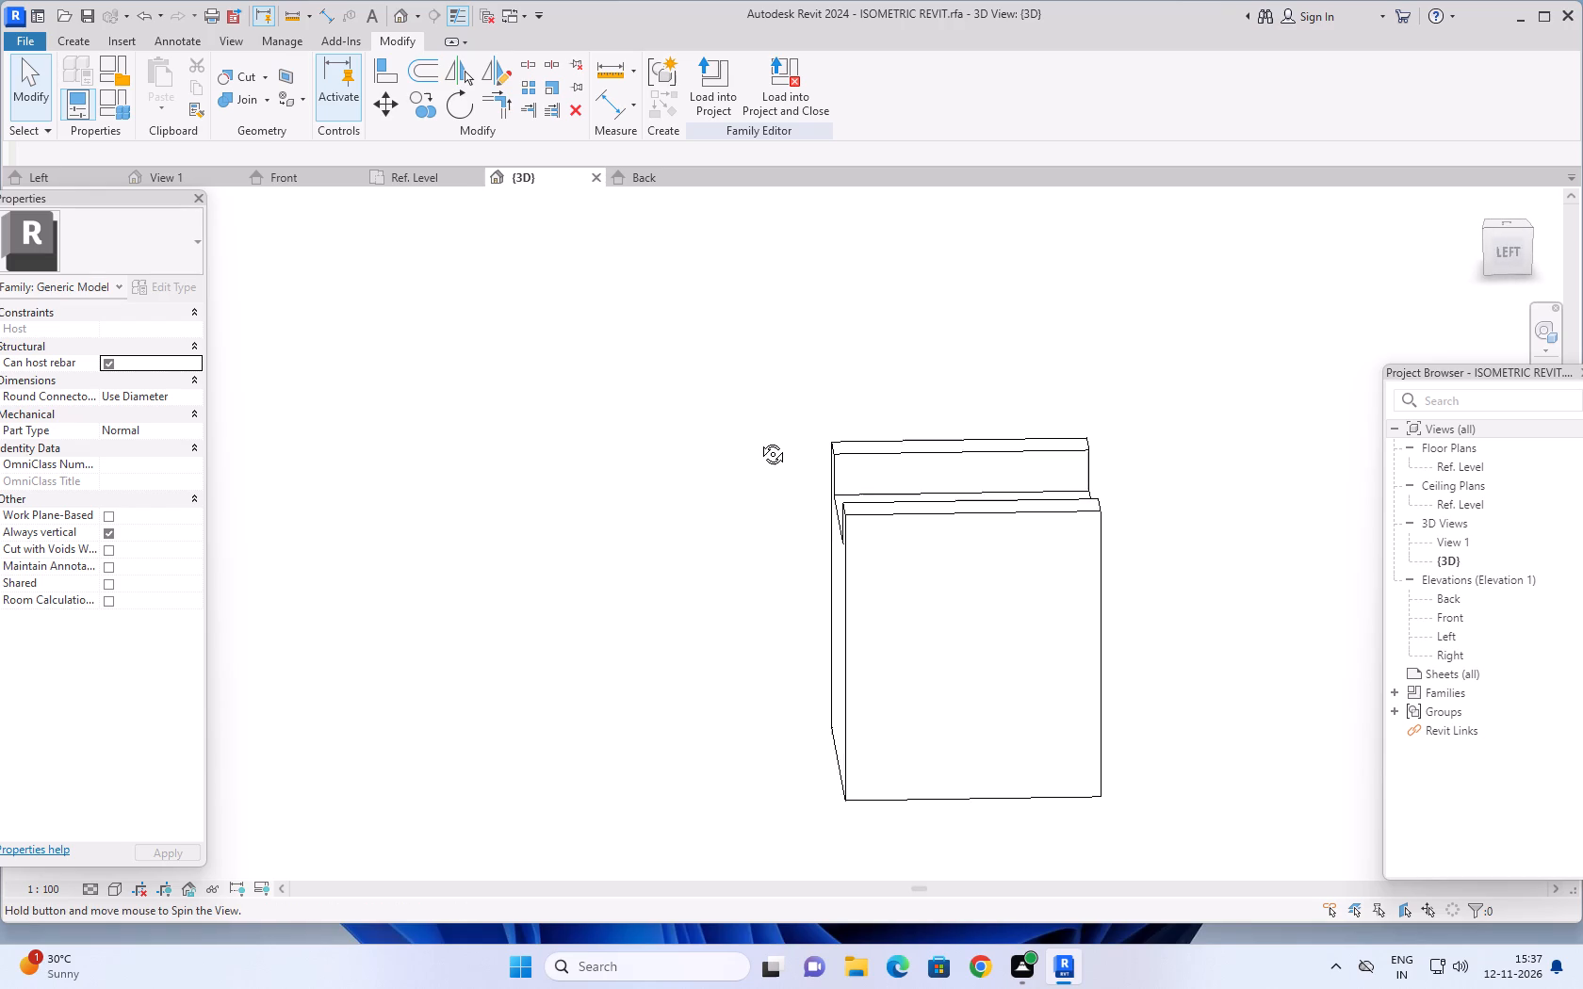
{"action": "middle_click_drag", "start_coordinate": [759, 440], "coordinate": [749, 436]}
{"action": "middle_click_drag", "start_coordinate": [714, 534], "coordinate": [698, 450]}
{"action": "middle_click_drag", "start_coordinate": [694, 525], "coordinate": [686, 506]}
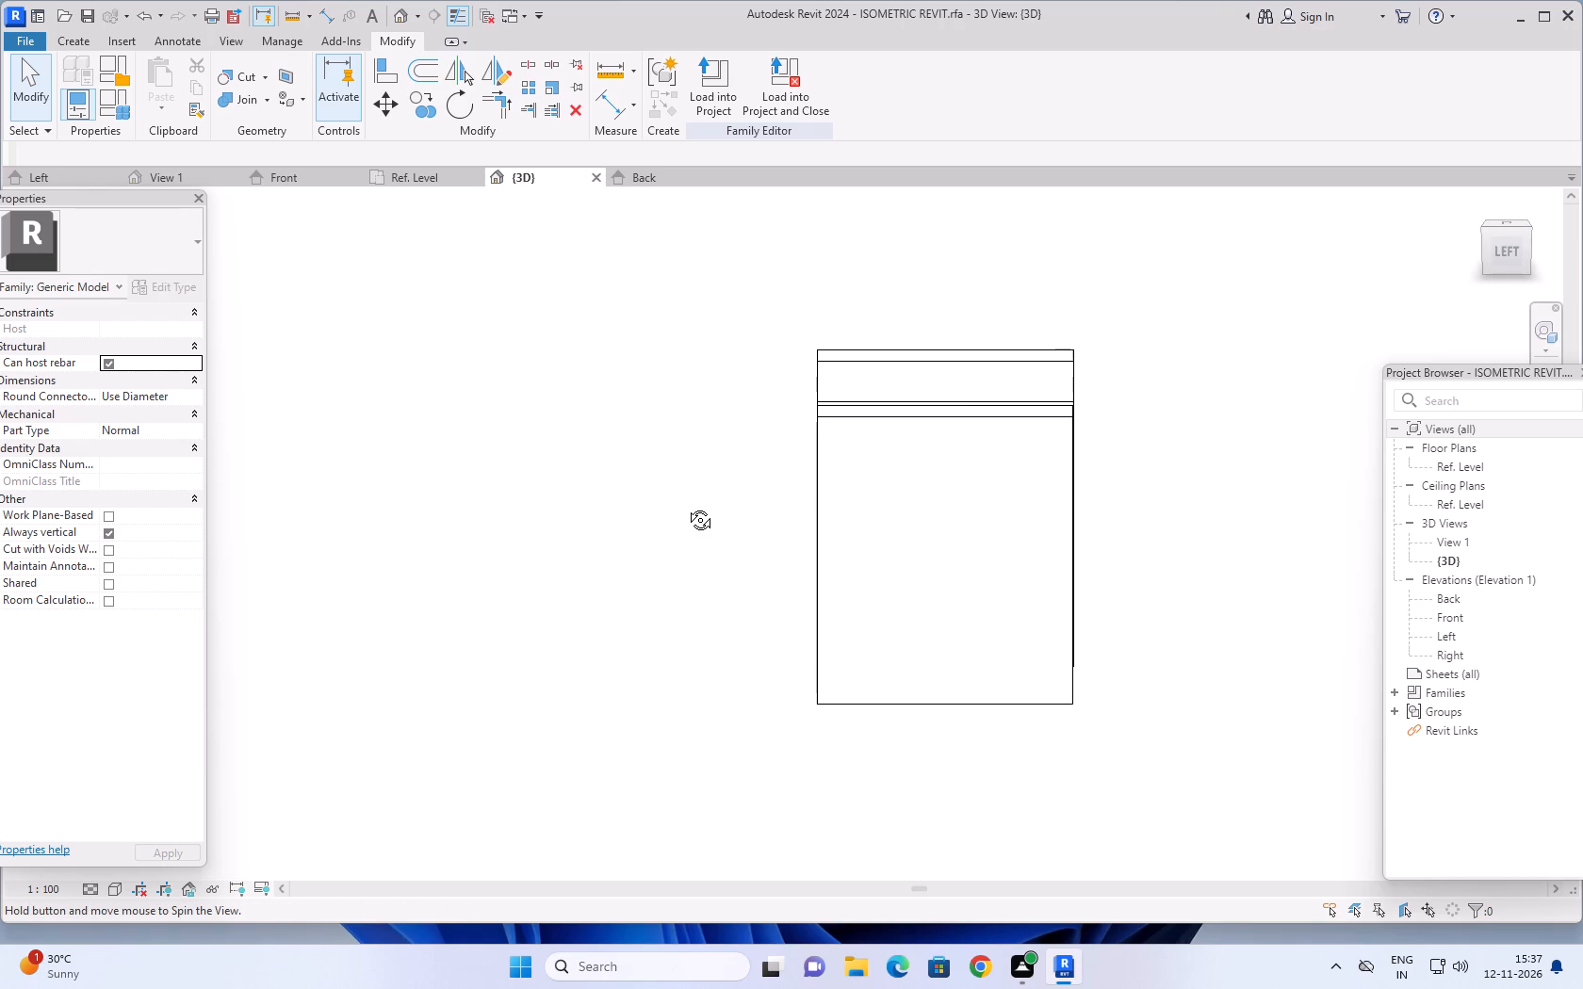
{"action": "middle_click_drag", "start_coordinate": [686, 506], "coordinate": [685, 494]}
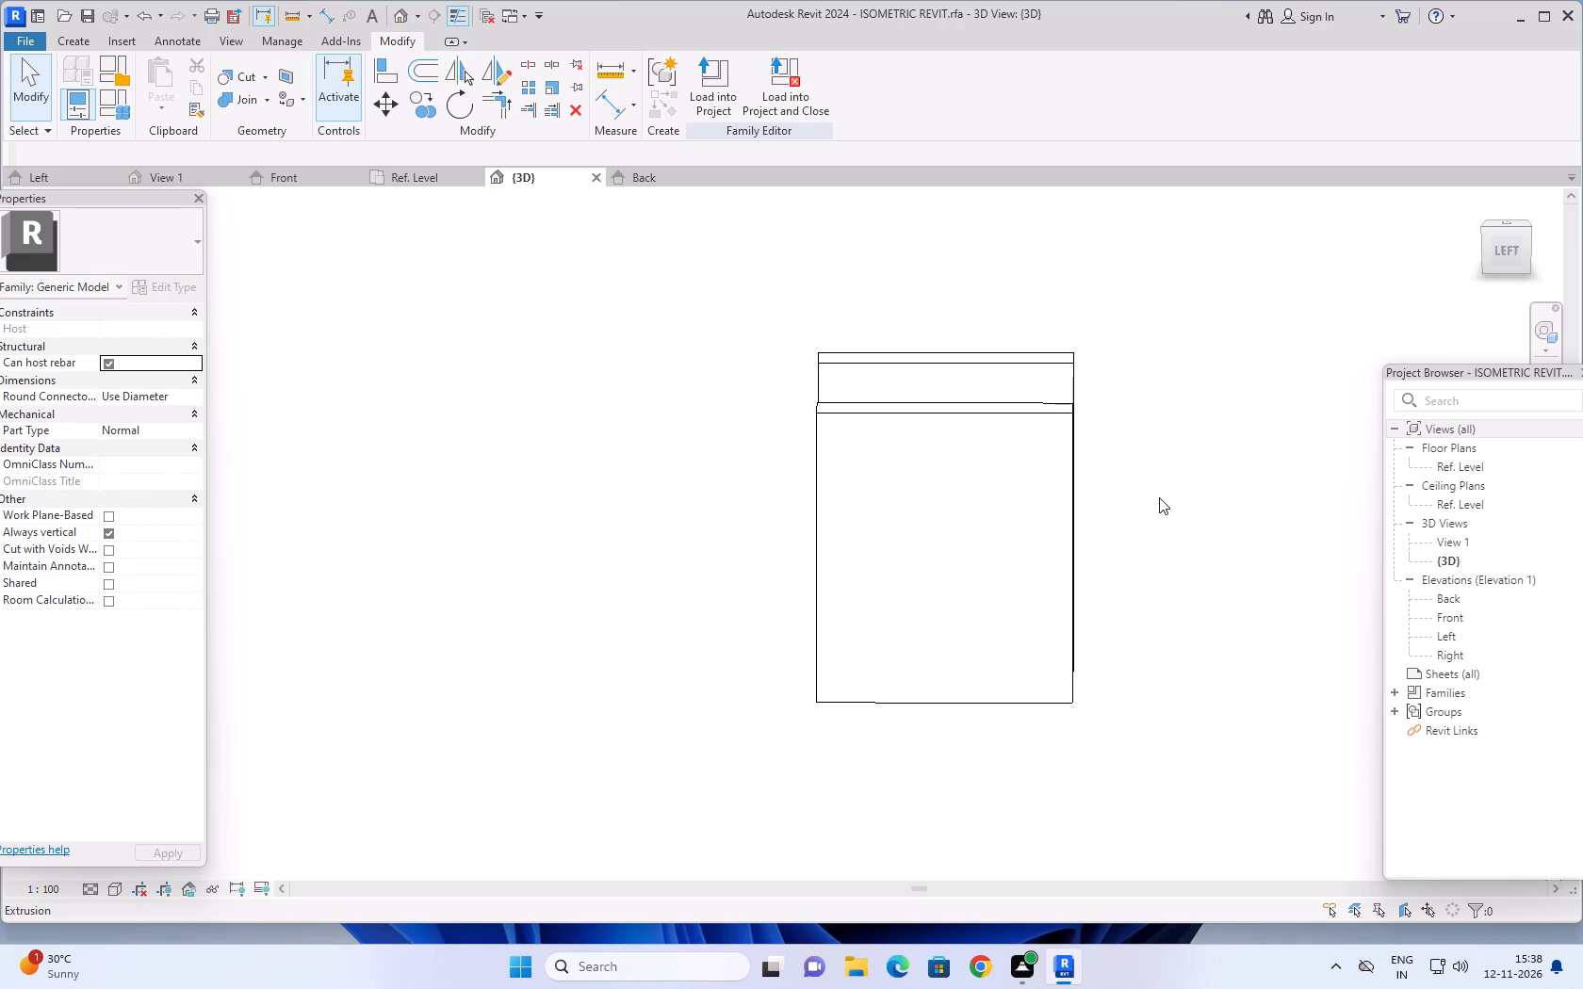
{"action": "middle_click_drag", "start_coordinate": [1151, 500], "coordinate": [1001, 507], "text": "shift"}
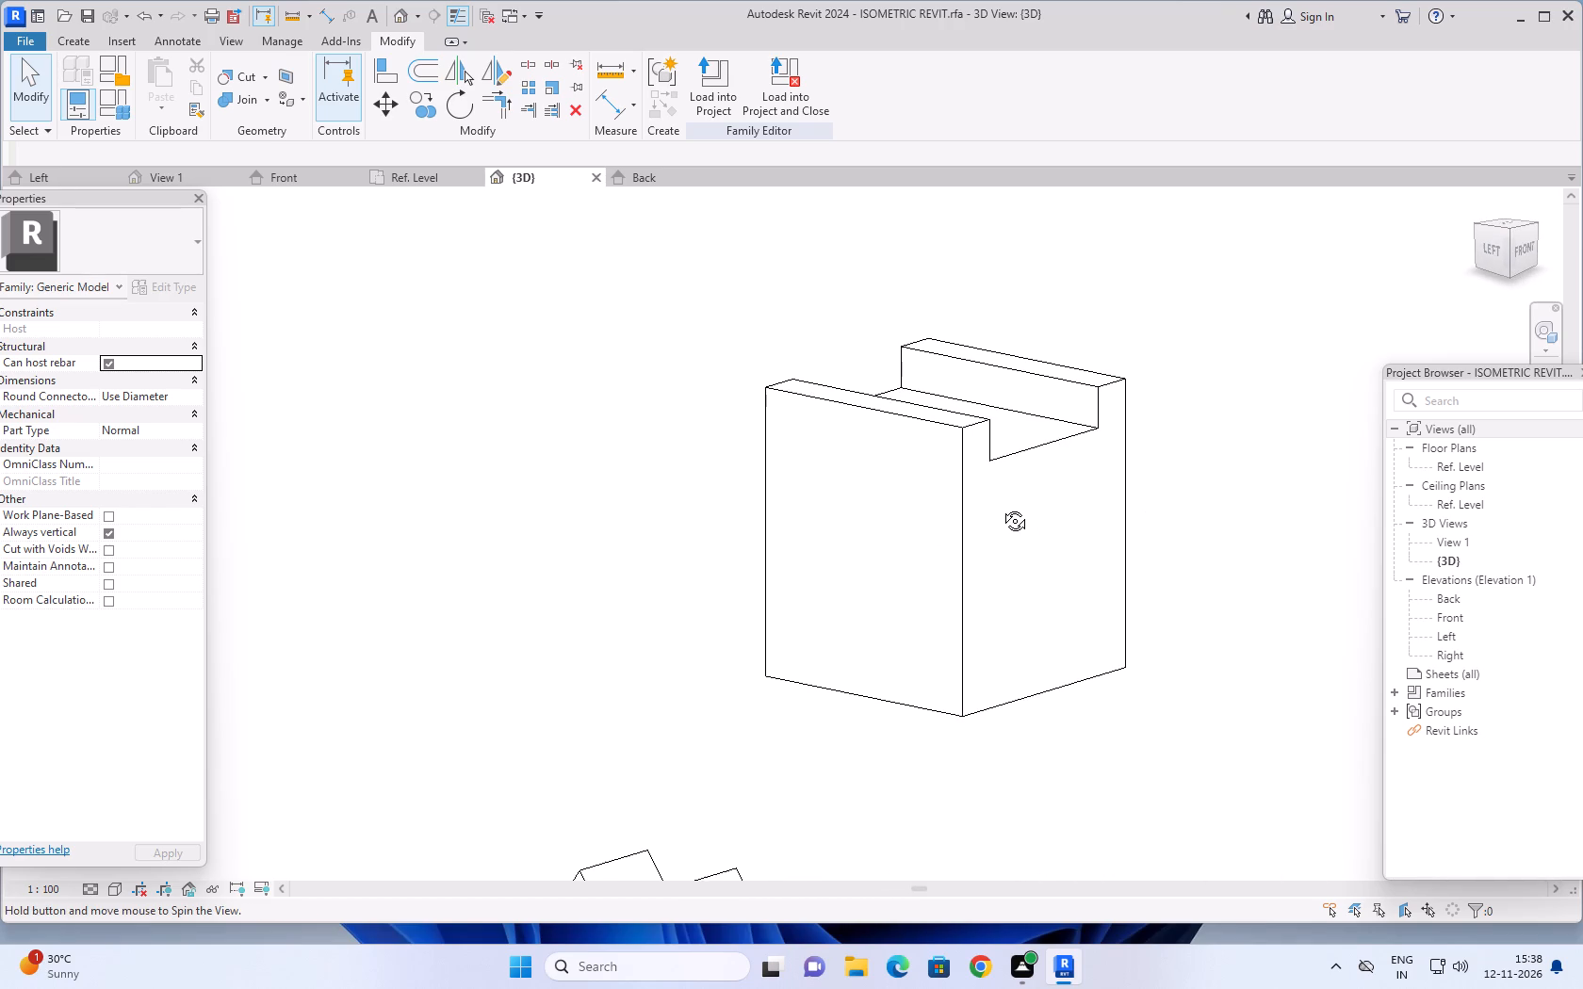
{"action": "middle_click_drag", "start_coordinate": [1001, 507], "coordinate": [1000, 505], "text": "shift"}
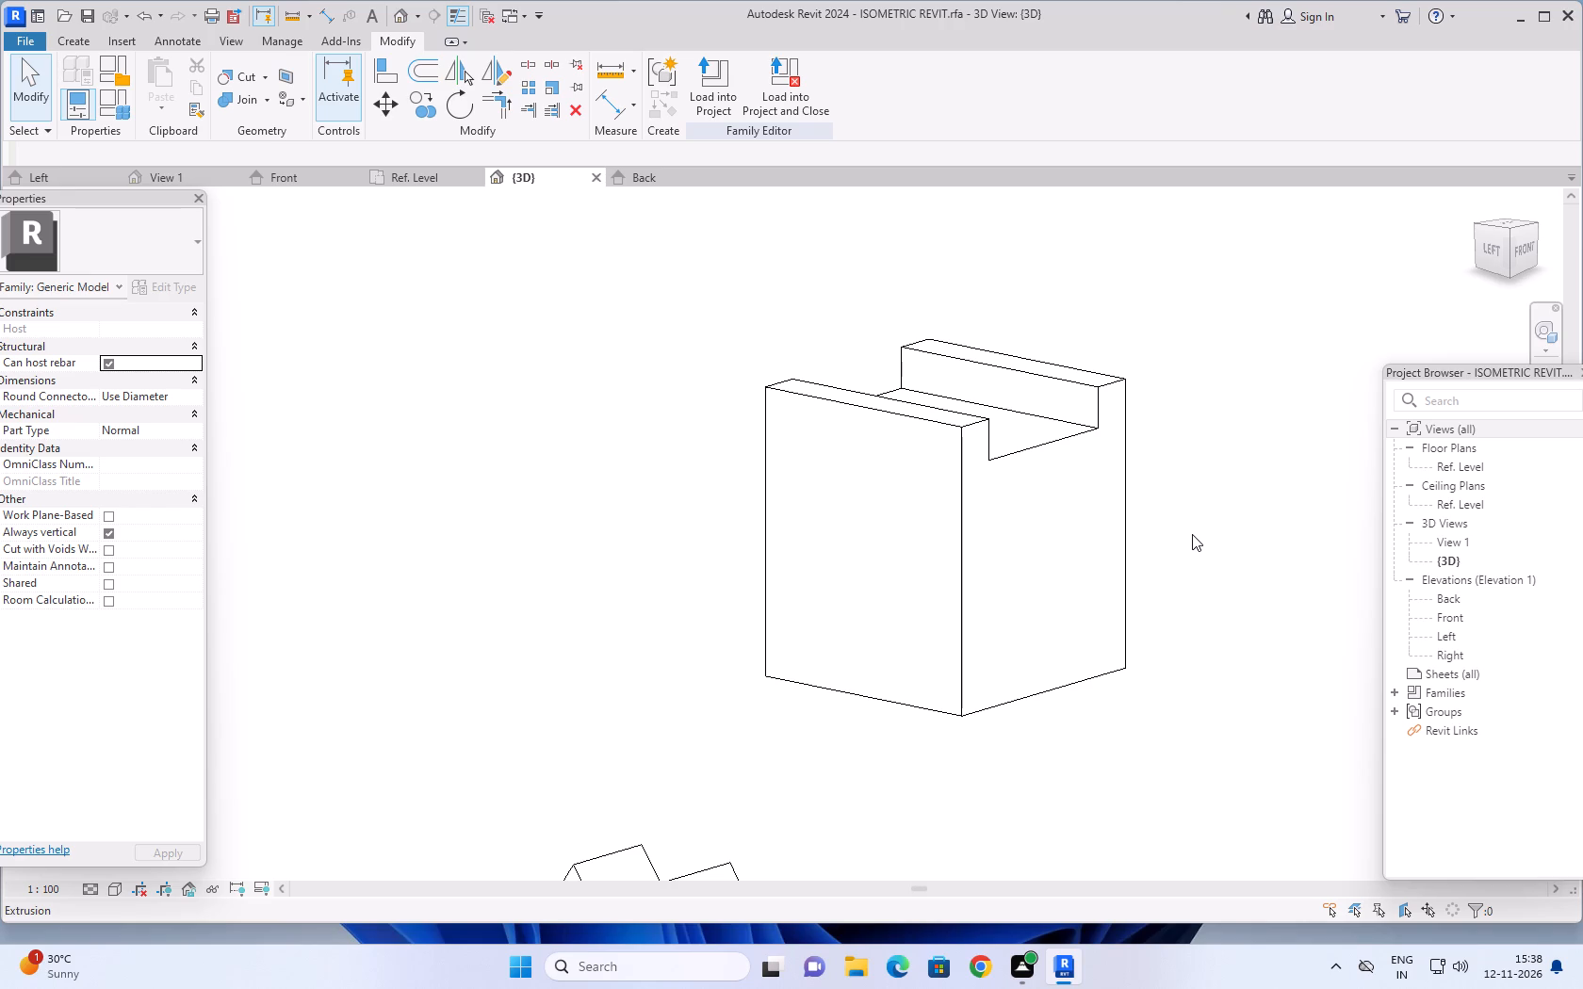
Set the extrusion end of the top channel void to 8.
{"action": "left_click", "coordinate": [1053, 413]}
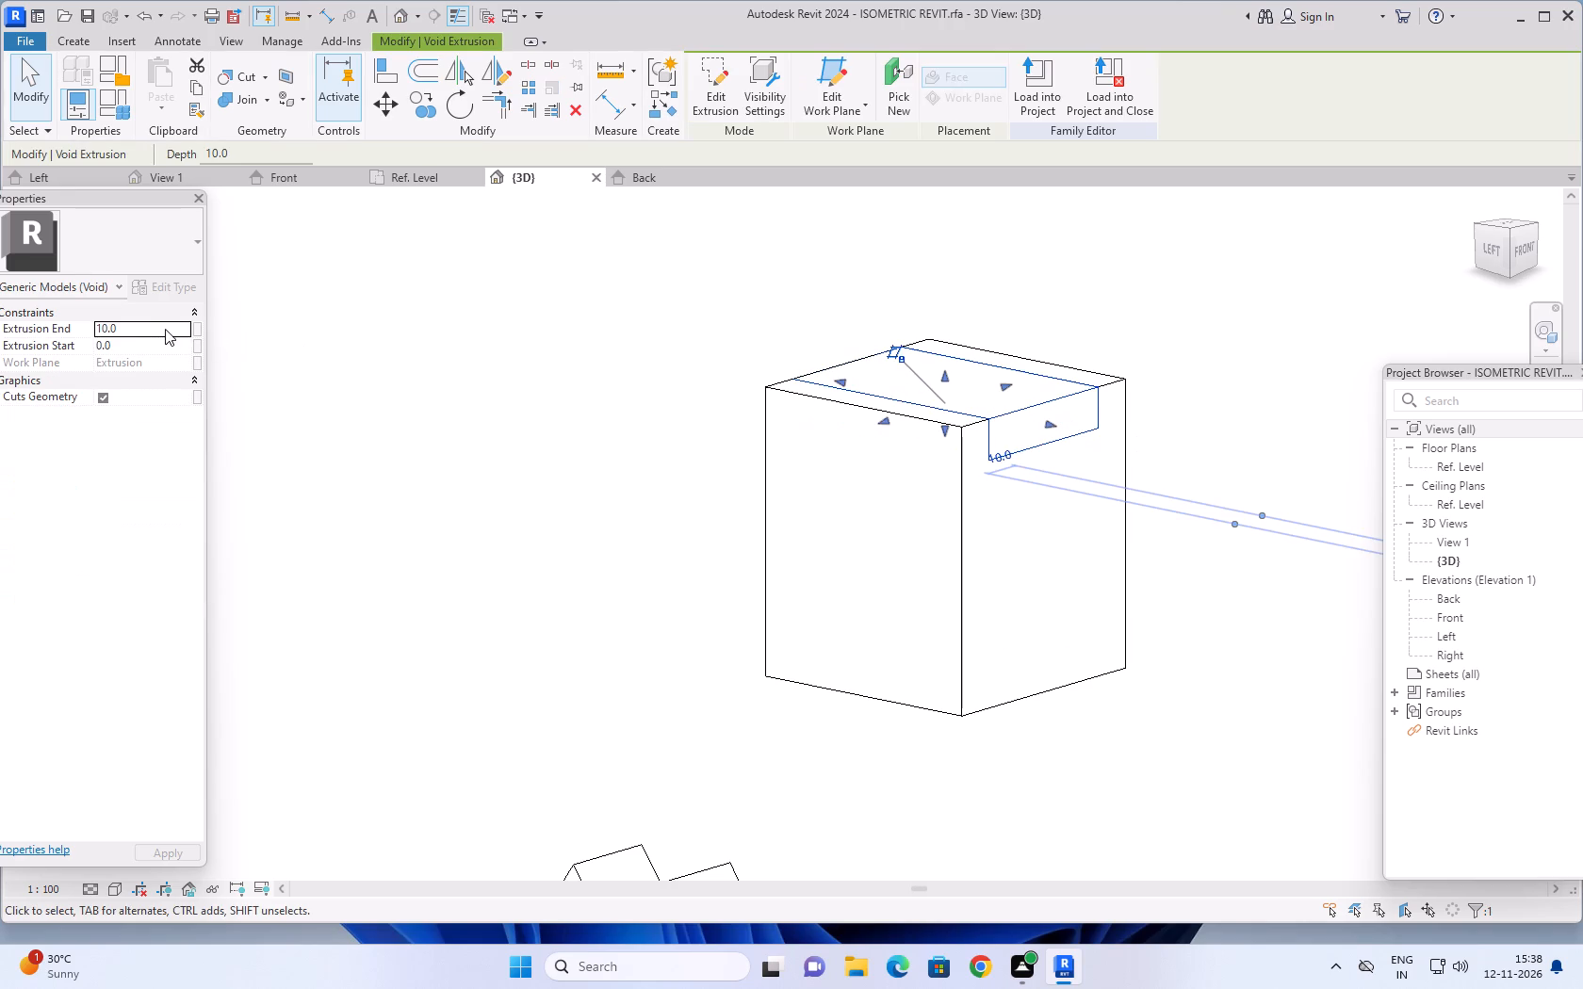
{"action": "left_click", "coordinate": [165, 329]}
{"action": "key", "text": "8"}
{"action": "key", "text": "Return"}
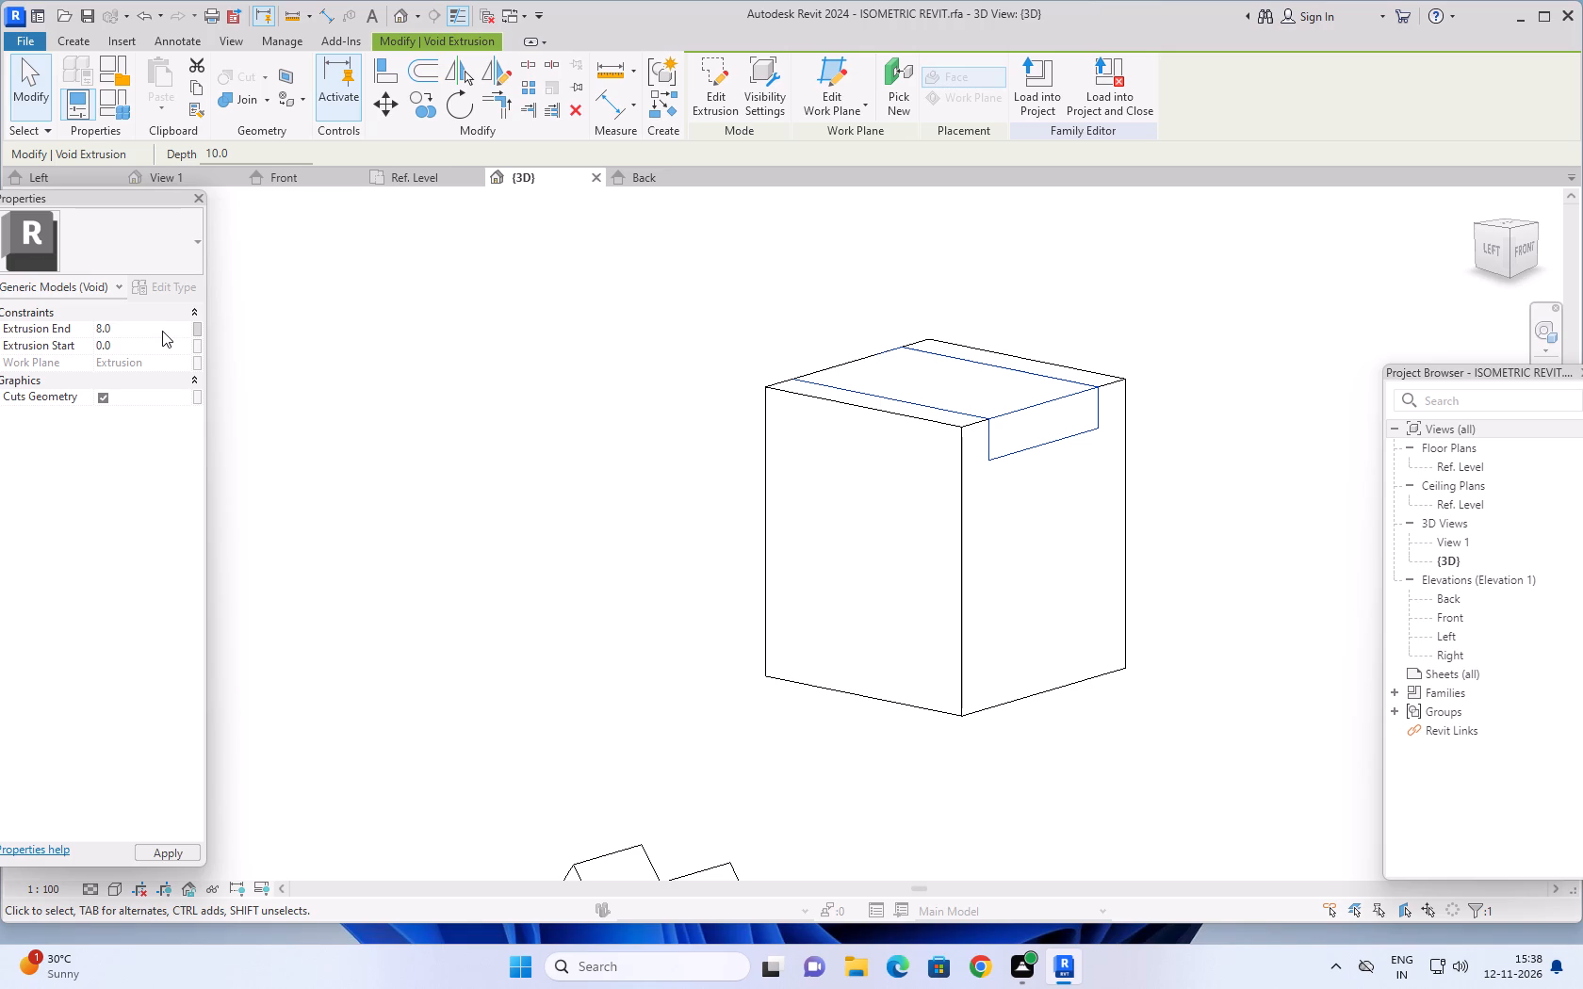
{"action": "left_click", "coordinate": [504, 565]}
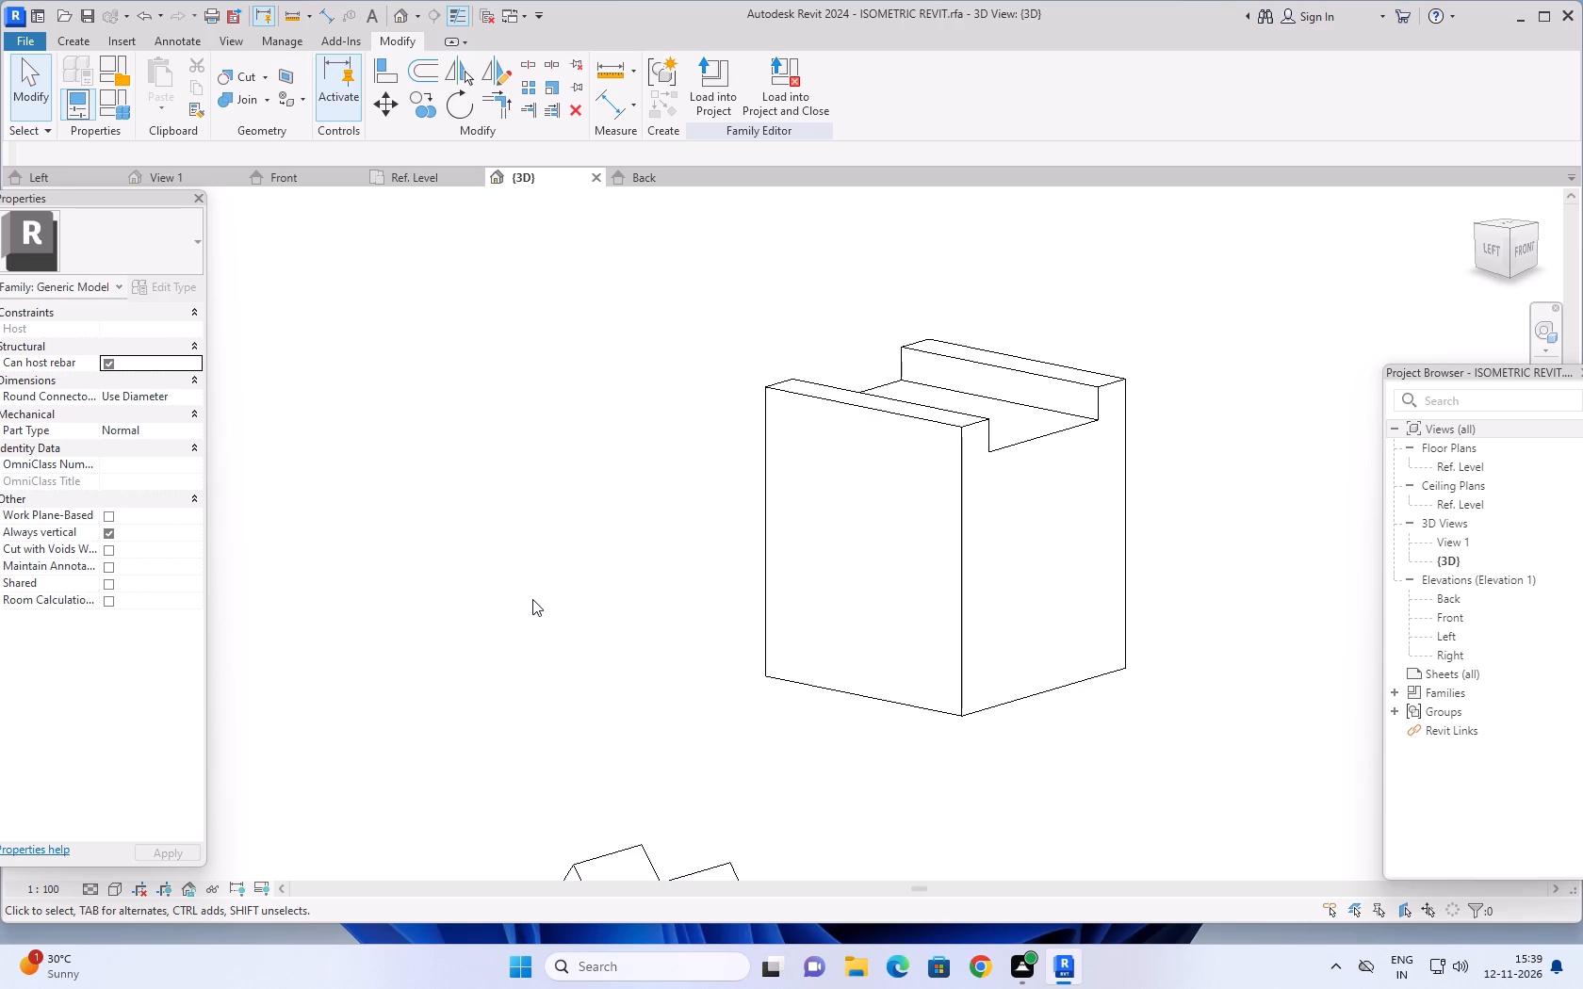
Start another void extrusion and set its work plane to the left face of the block.
{"action": "middle_click_drag", "start_coordinate": [597, 707], "coordinate": [631, 707], "text": "shift"}
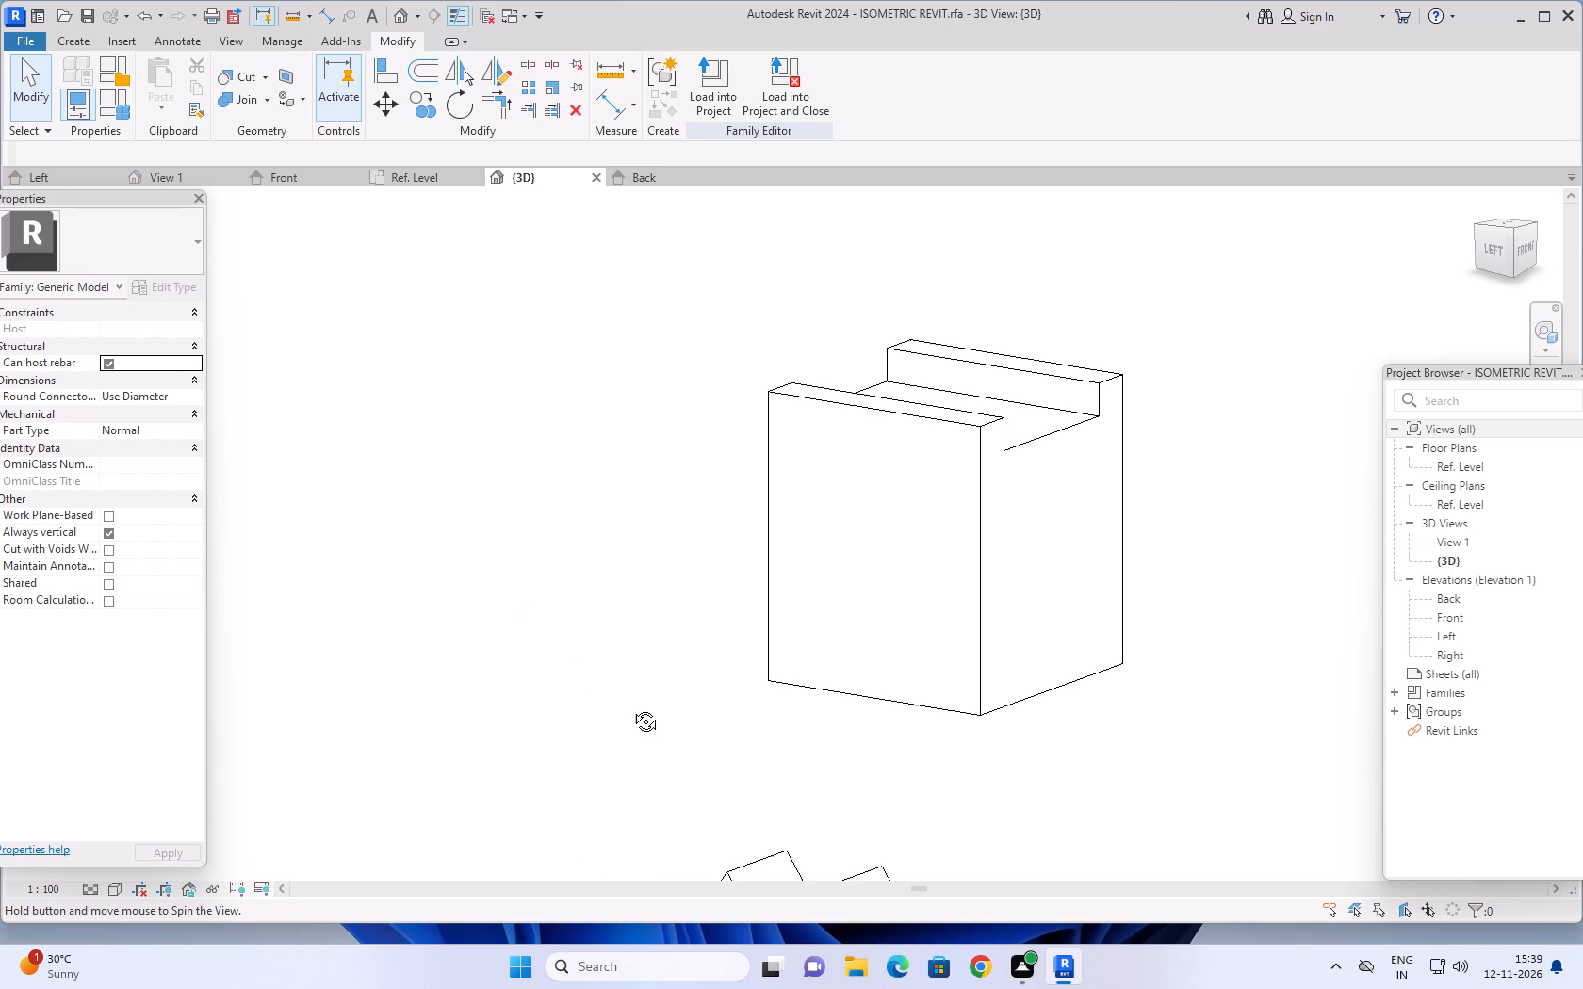
{"action": "middle_click_drag", "start_coordinate": [631, 707], "coordinate": [753, 685], "text": "shift"}
{"action": "middle_click", "coordinate": [746, 670]}
{"action": "left_click", "coordinate": [66, 34]}
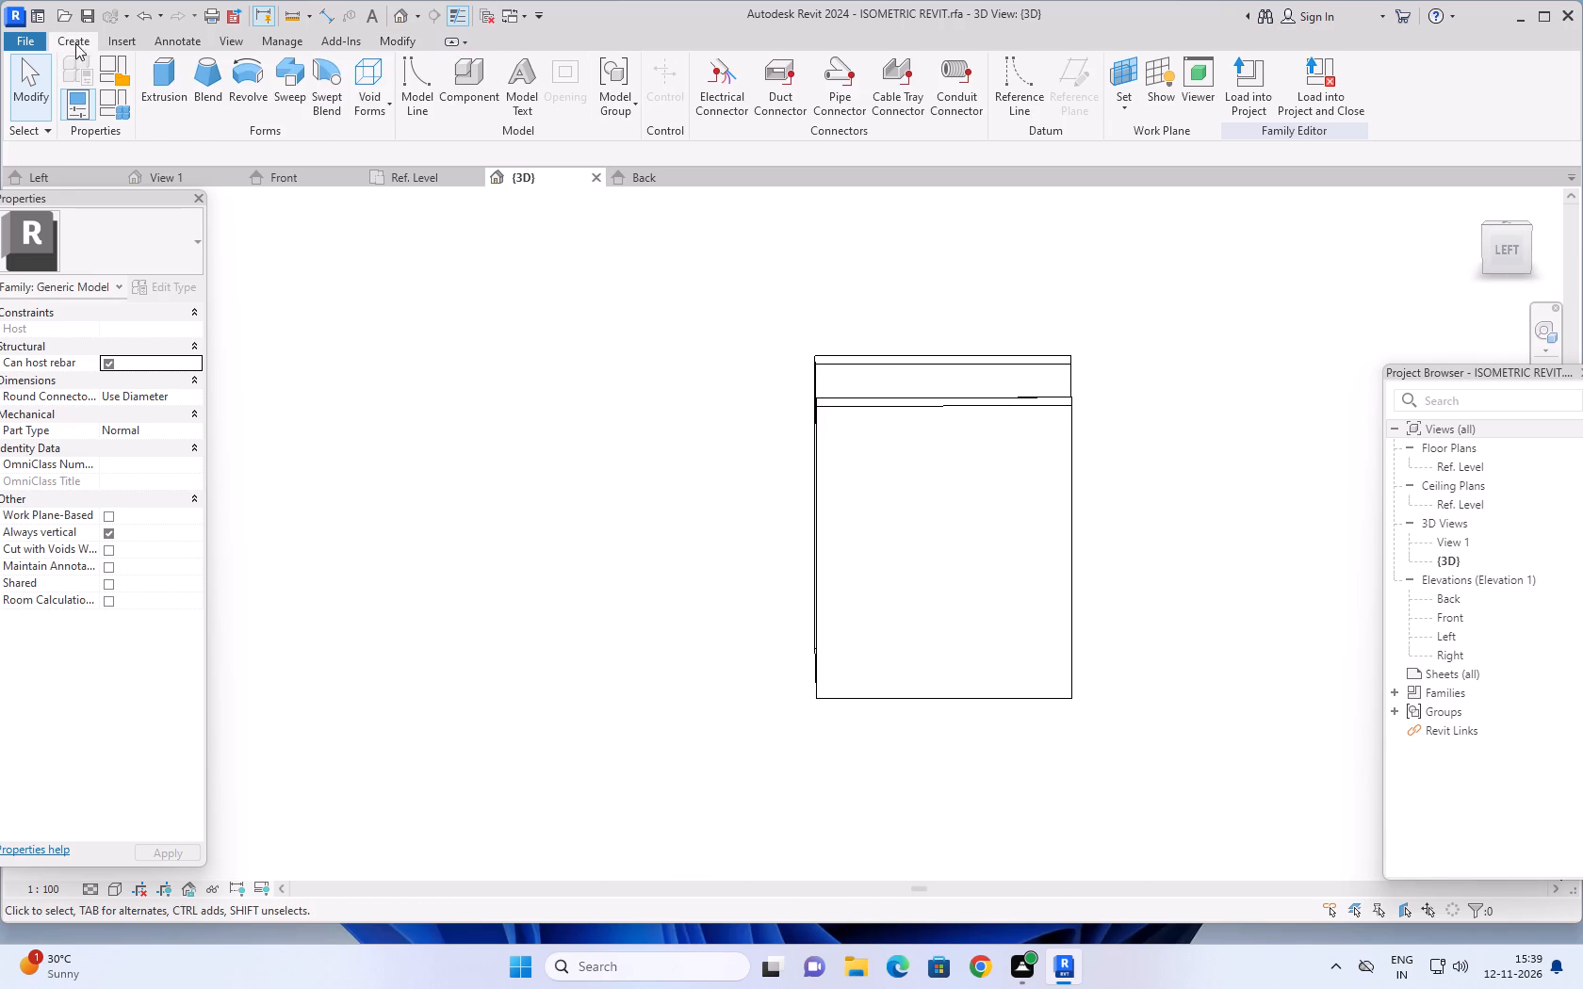
{"action": "left_click", "coordinate": [383, 103]}
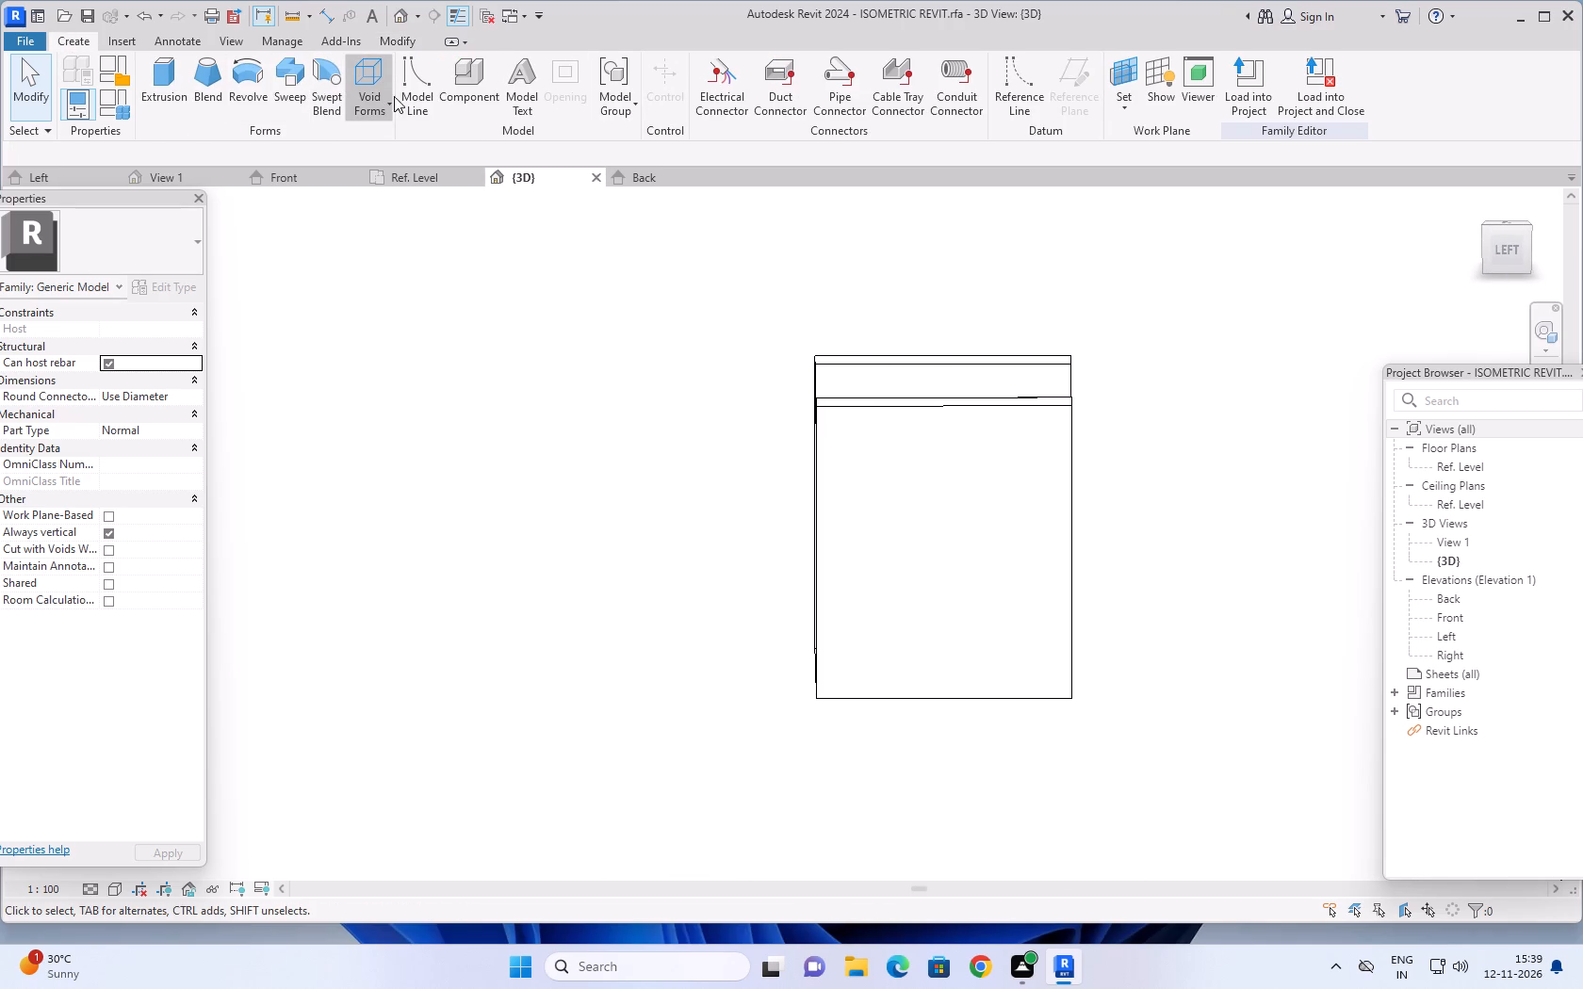
{"action": "left_click", "coordinate": [400, 139]}
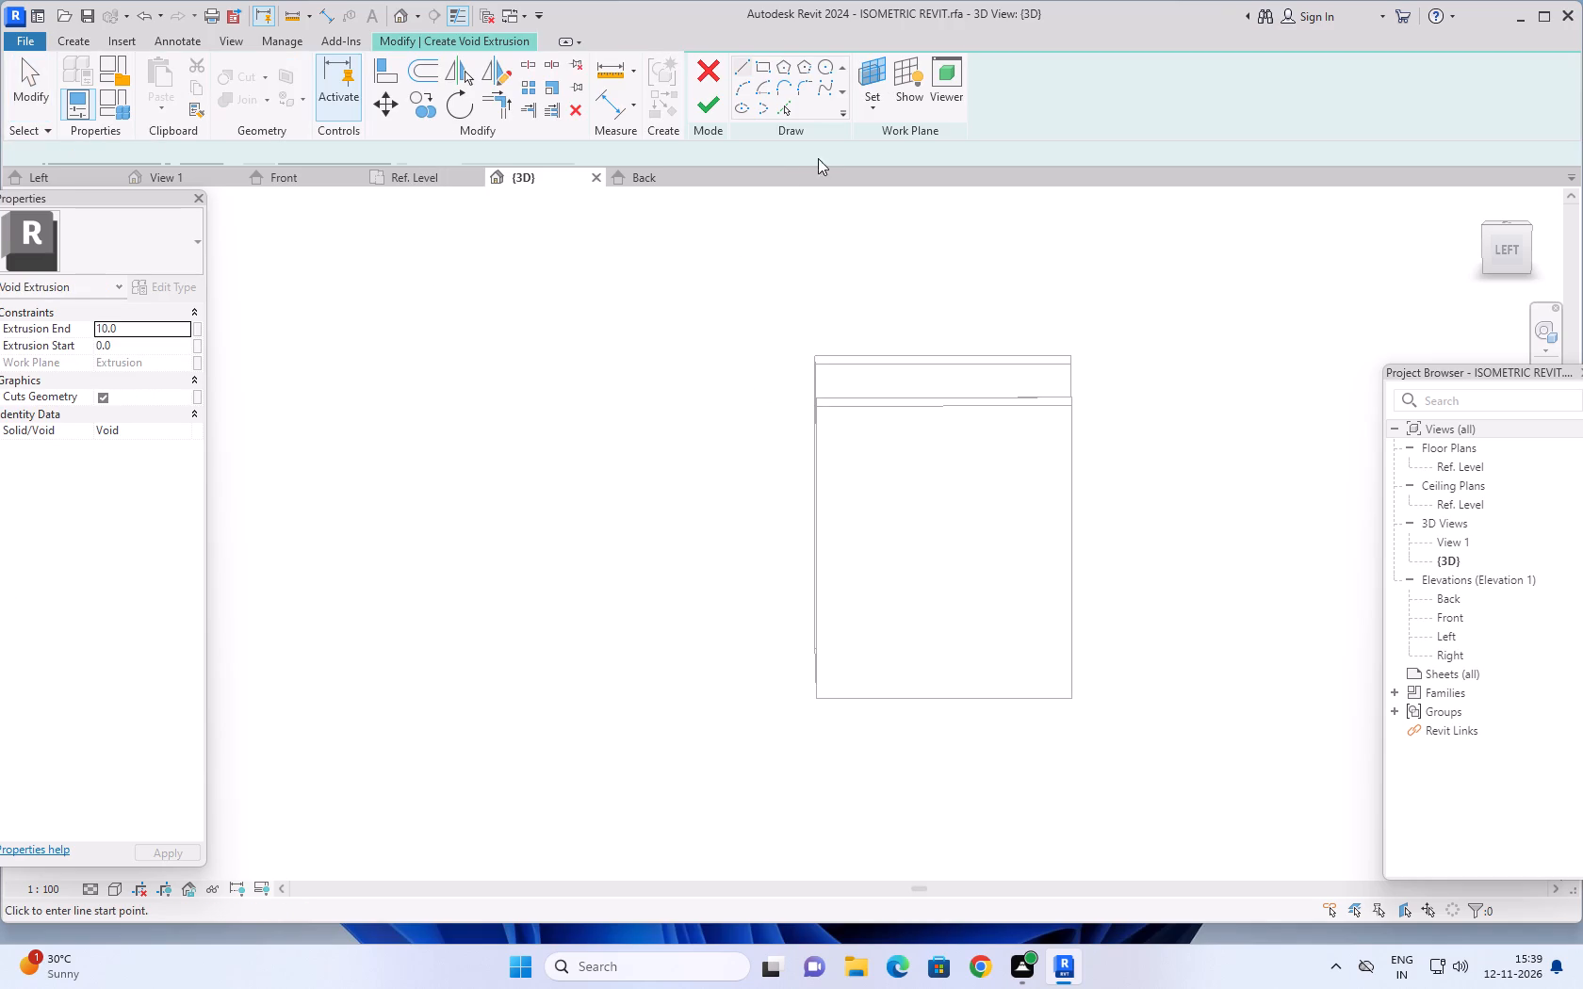
{"action": "left_click", "coordinate": [872, 106]}
{"action": "left_click", "coordinate": [906, 185]}
{"action": "left_click", "coordinate": [903, 578]}
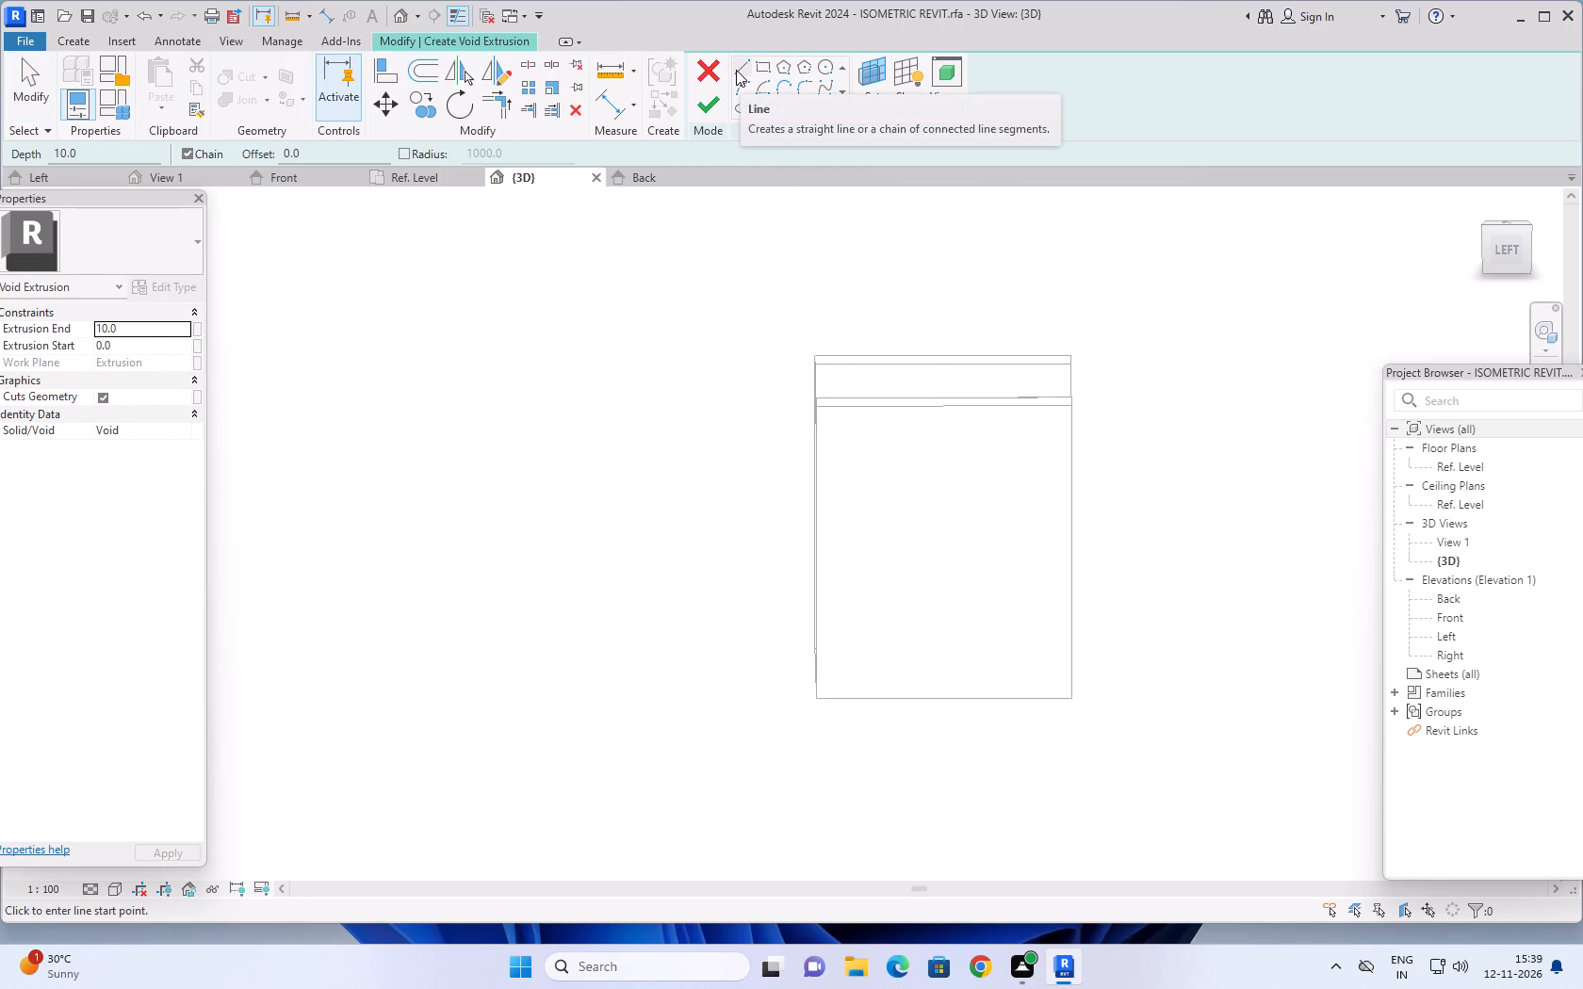
Sketch a guide chain from the face's lower-left corner: 30 up the edge, 25 horizontally inward, and 10 up.
{"action": "middle_click_drag", "start_coordinate": [681, 462], "coordinate": [674, 406], "text": "shift"}
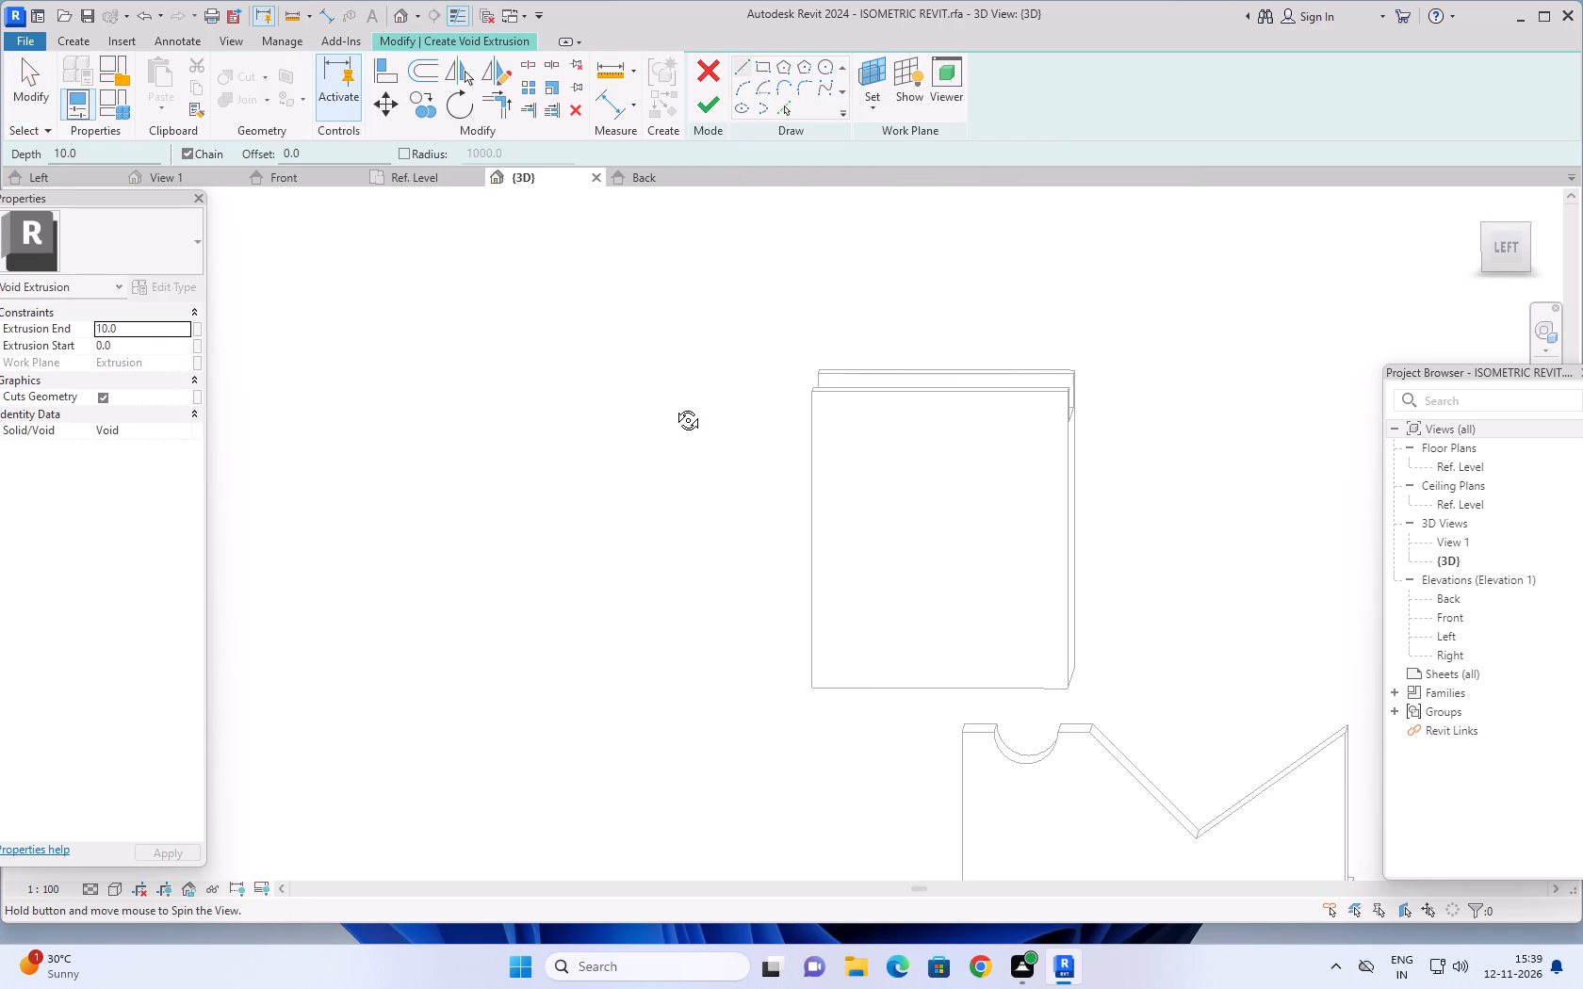
{"action": "middle_click_drag", "start_coordinate": [674, 406], "coordinate": [680, 408], "text": "shift"}
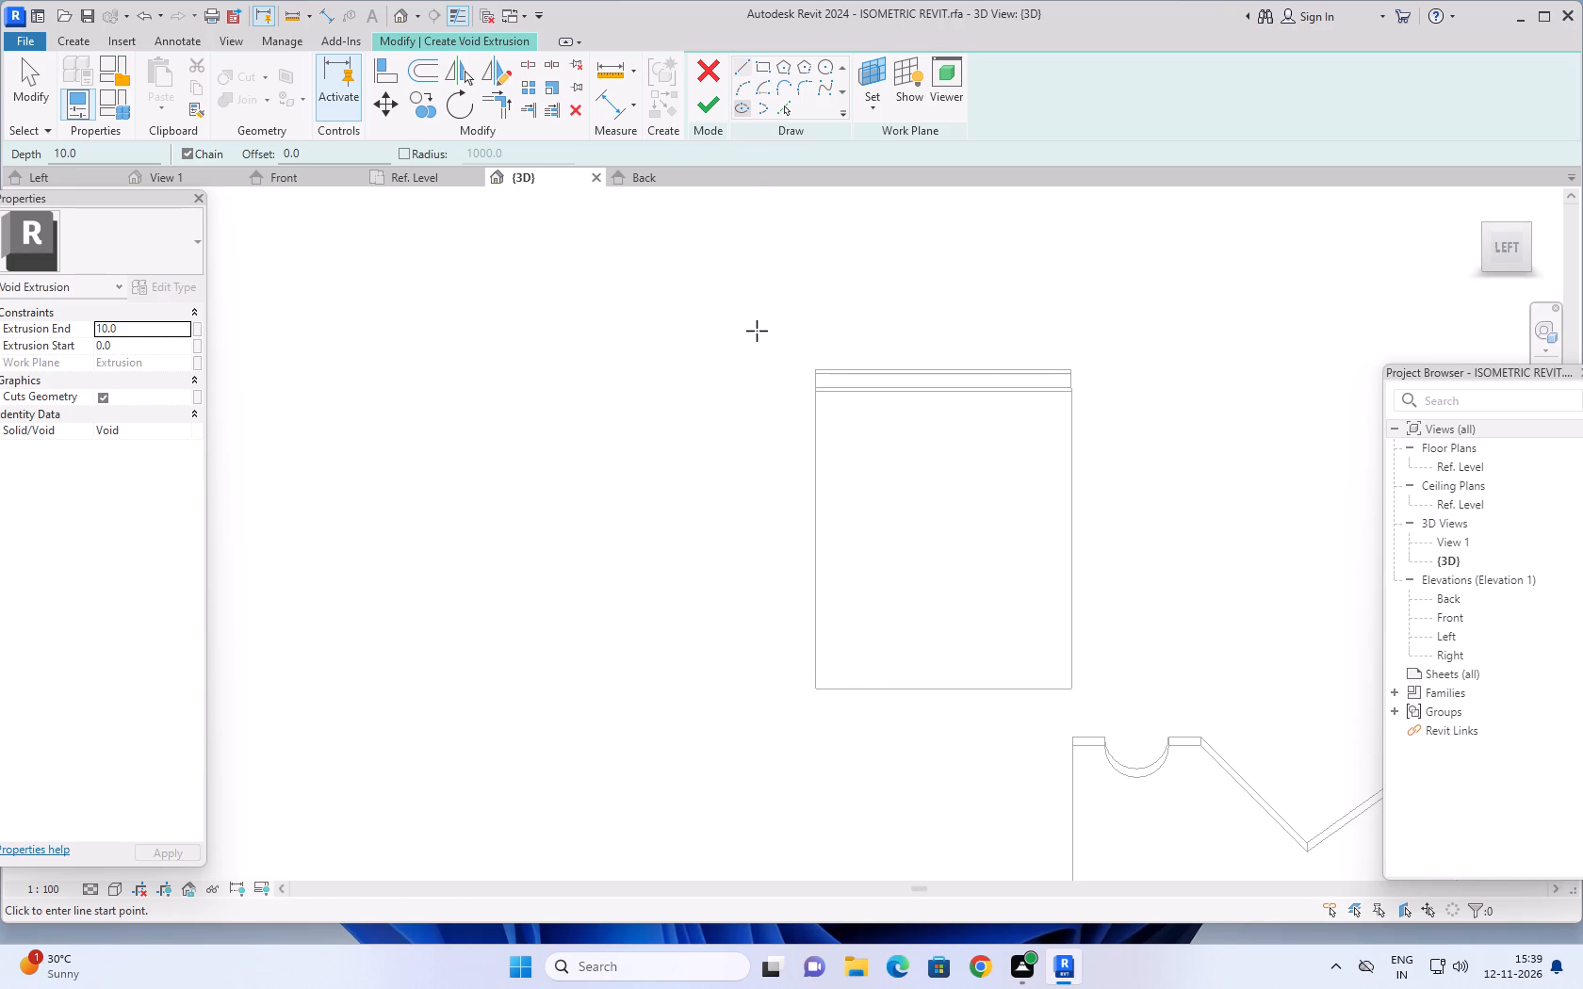
{"action": "left_click", "coordinate": [745, 62]}
{"action": "left_click", "coordinate": [817, 689]}
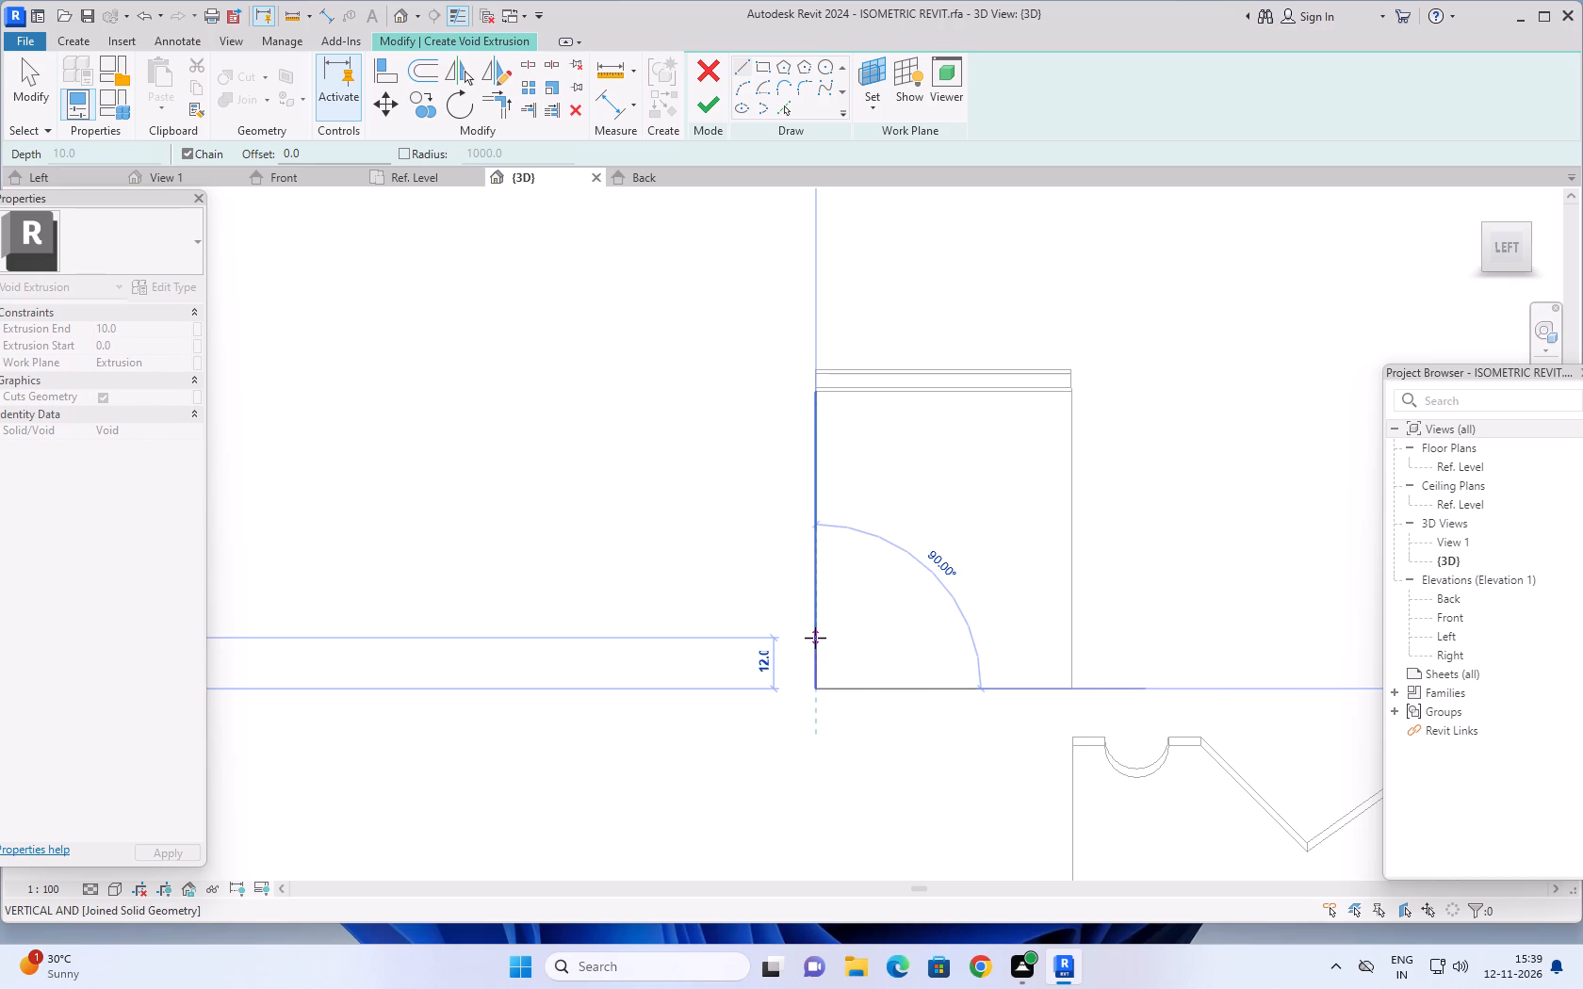
{"action": "type", "text": "30"}
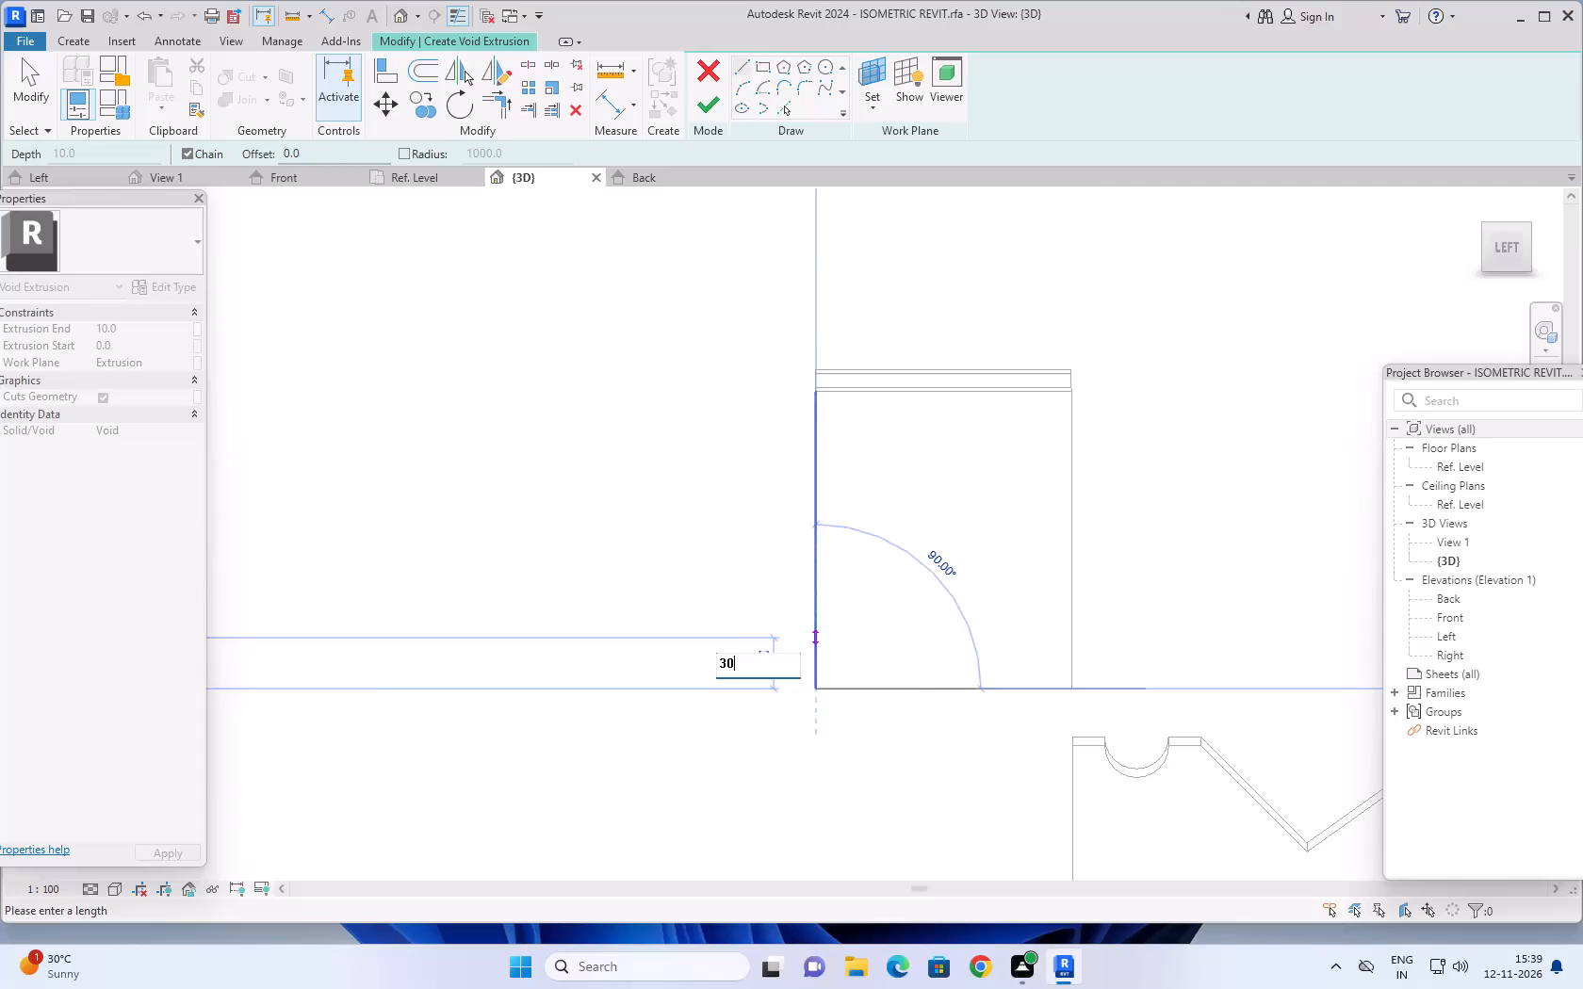
{"action": "key", "text": "Return"}
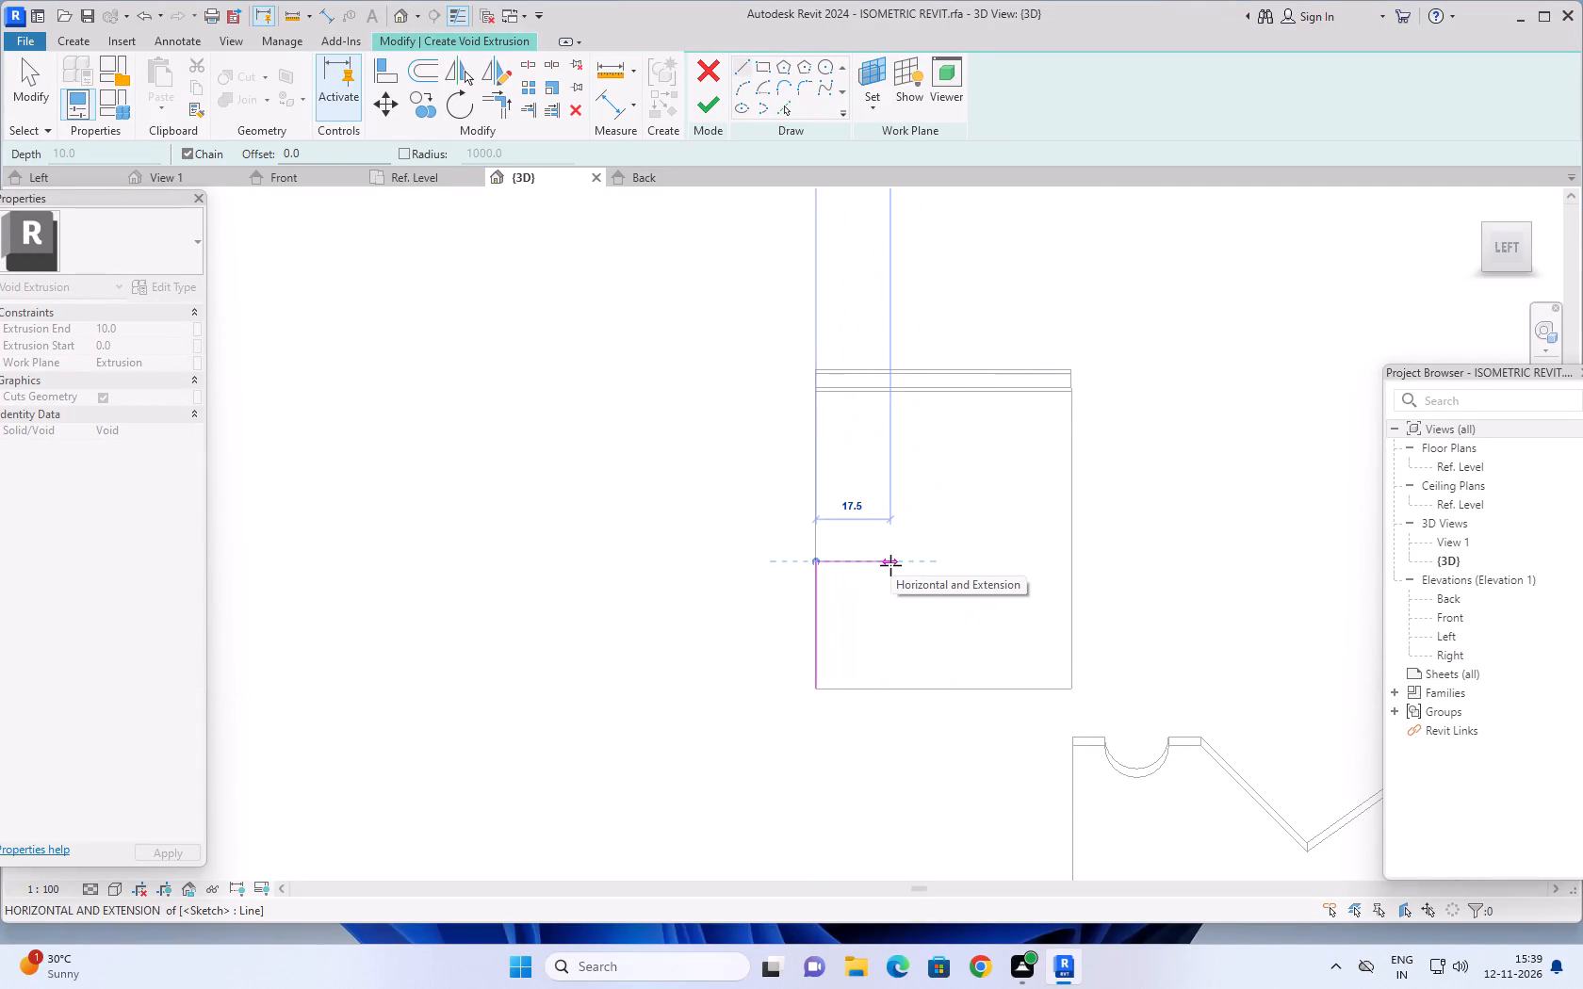
{"action": "type", "text": "25"}
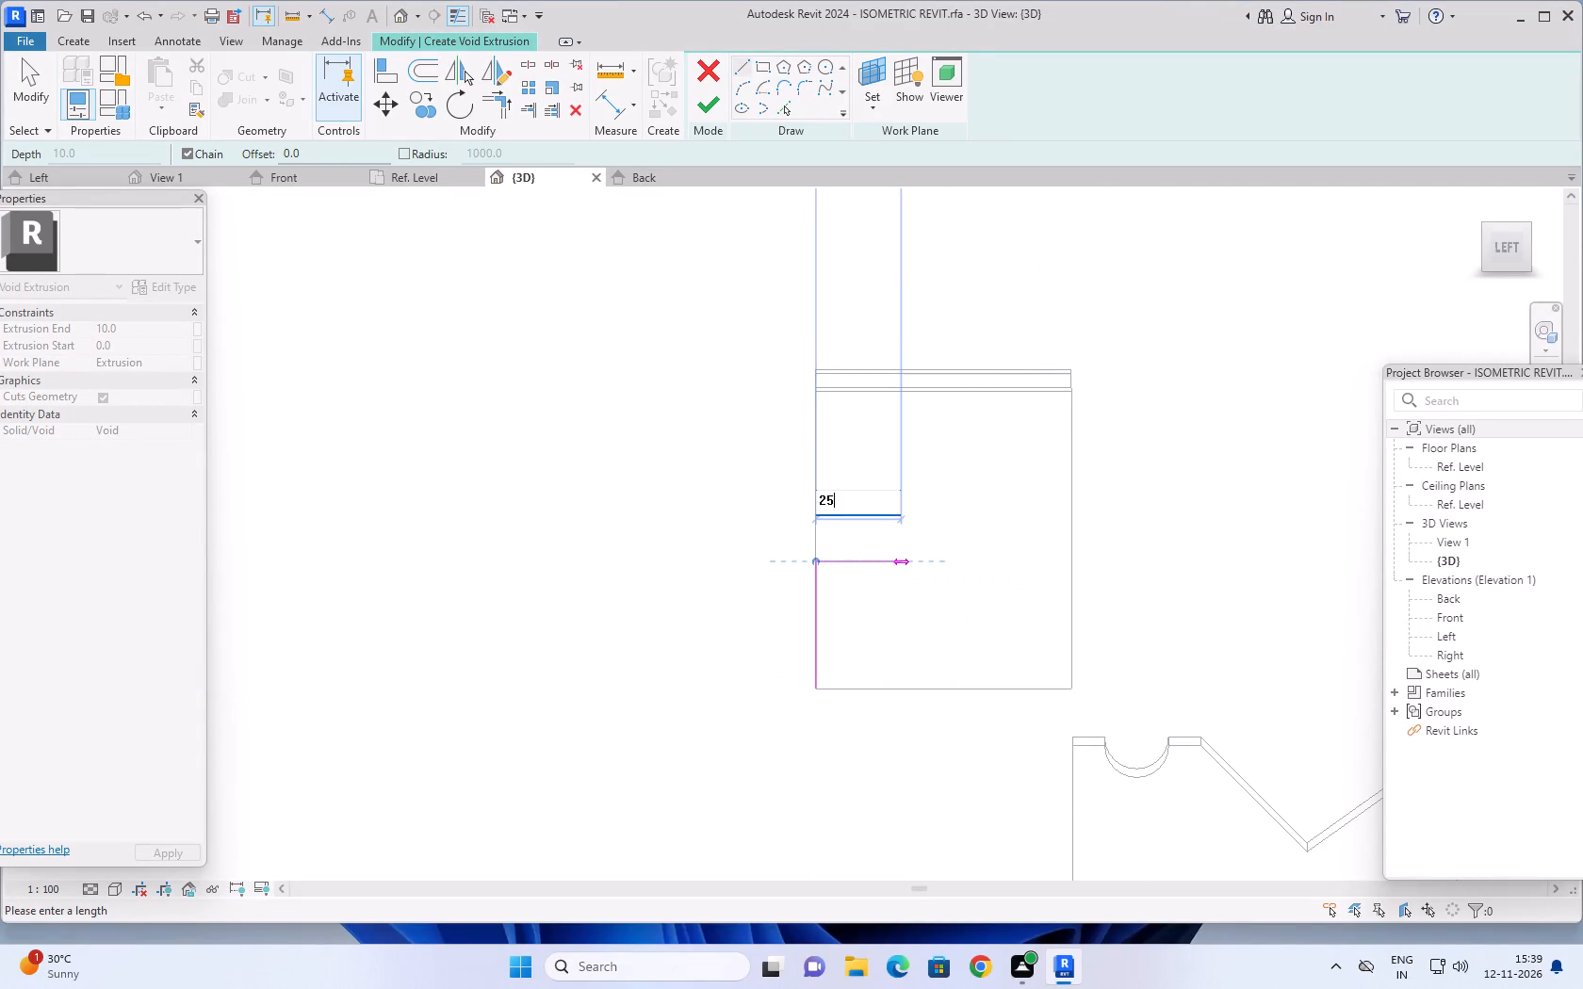
{"action": "key", "text": "Return"}
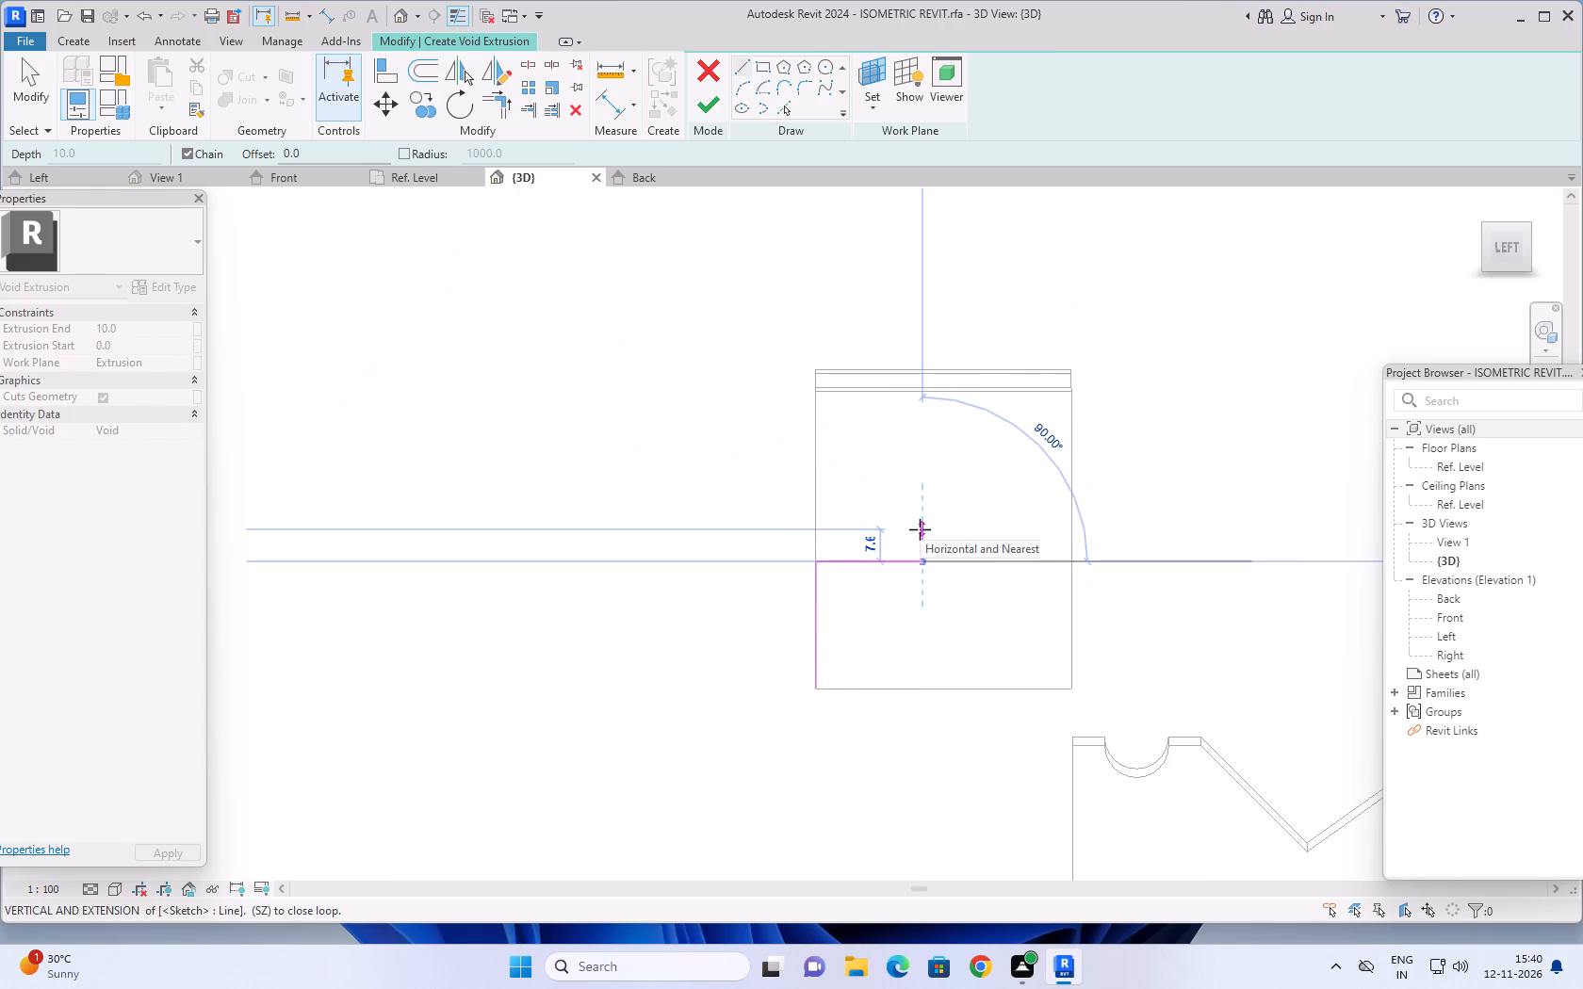
{"action": "type", "text": "10"}
{"action": "key", "text": "Return"}
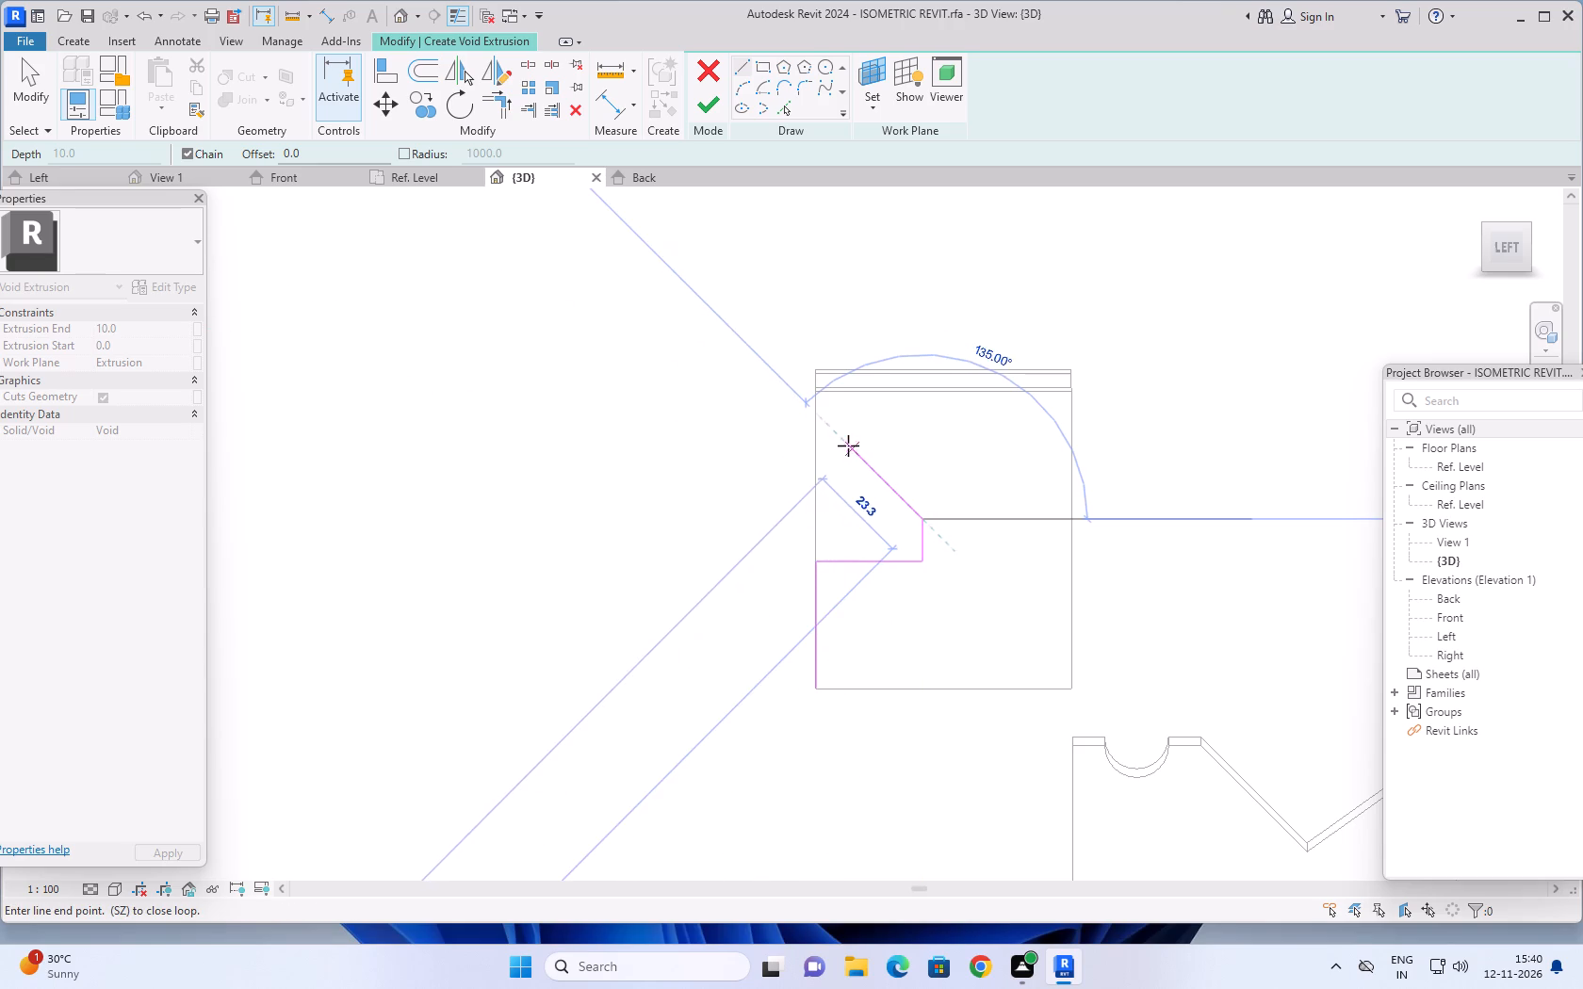
{"action": "key", "text": "Escape"}
Draw a 10 line down from the face's upper-left corner and a sloping line to the top of the inner vertical line.
{"action": "scroll", "coordinate": [831, 415], "scroll_direction": "up", "scroll_amount": 2}
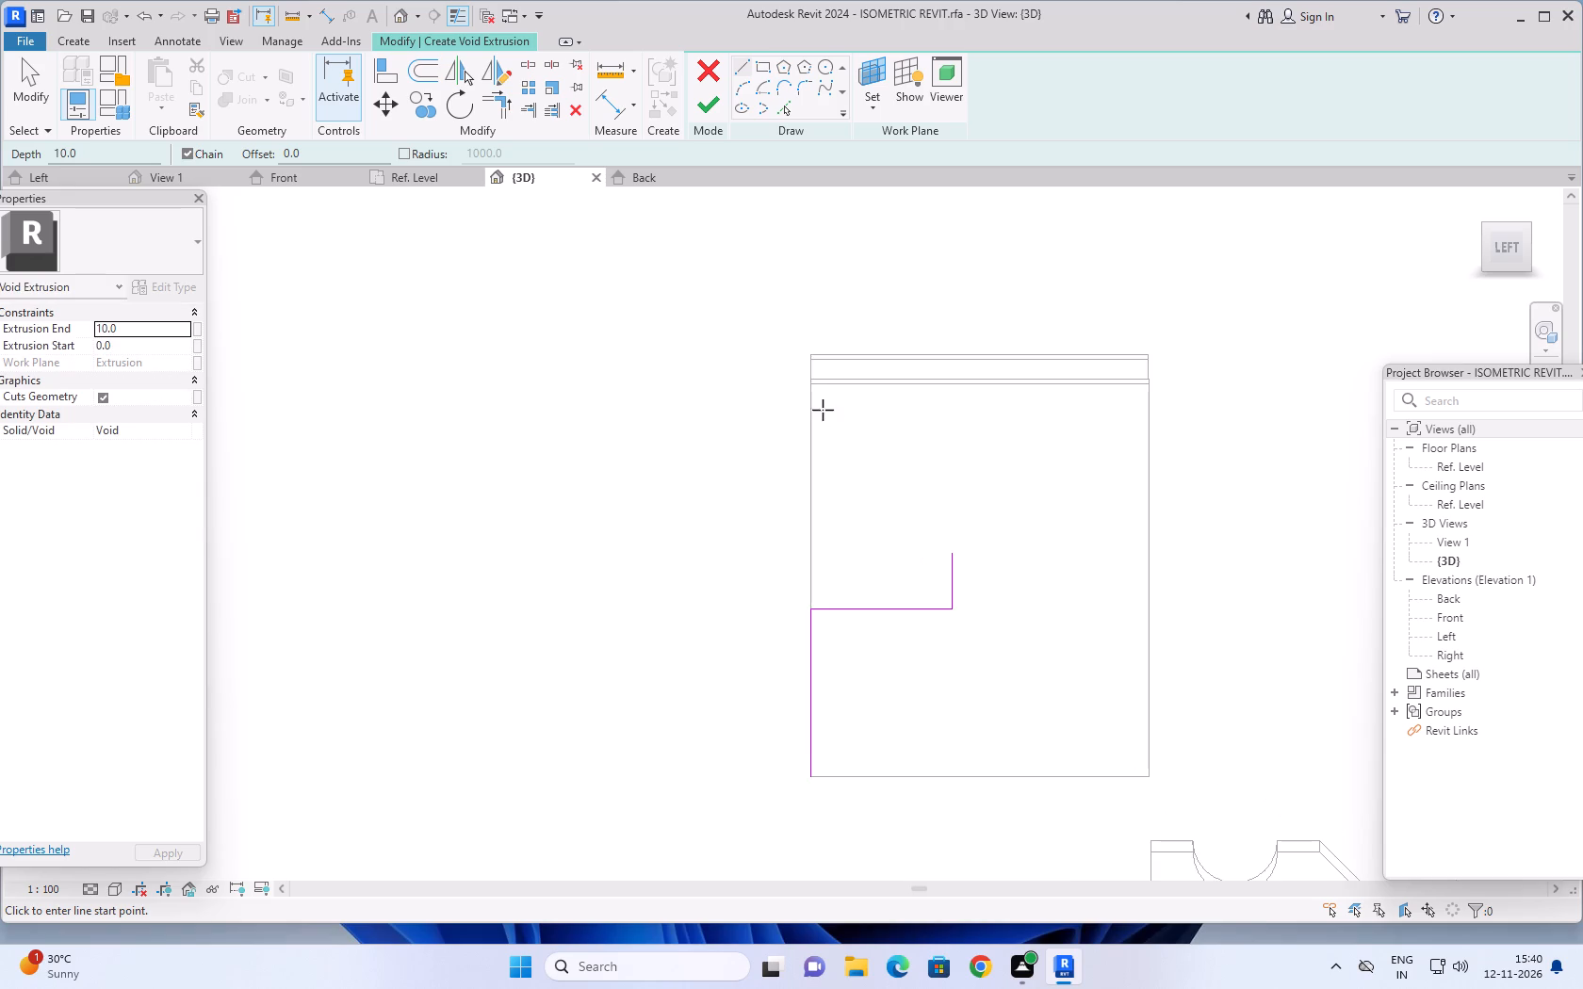
{"action": "left_click", "coordinate": [809, 386]}
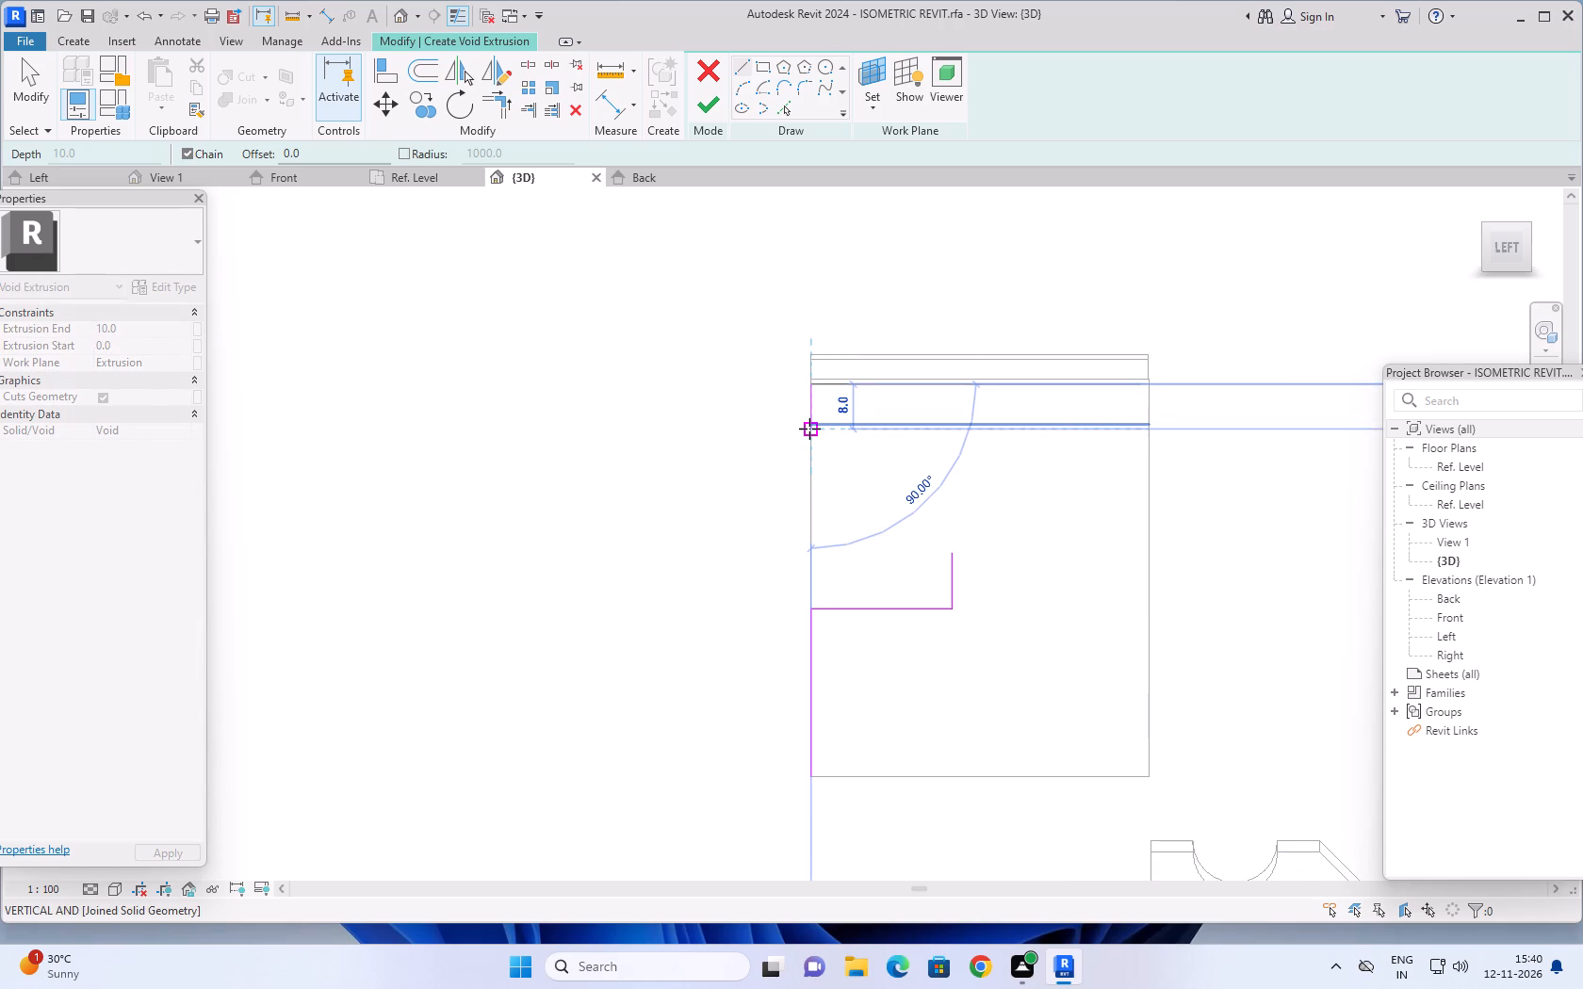
{"action": "type", "text": "10"}
{"action": "key", "text": "Return"}
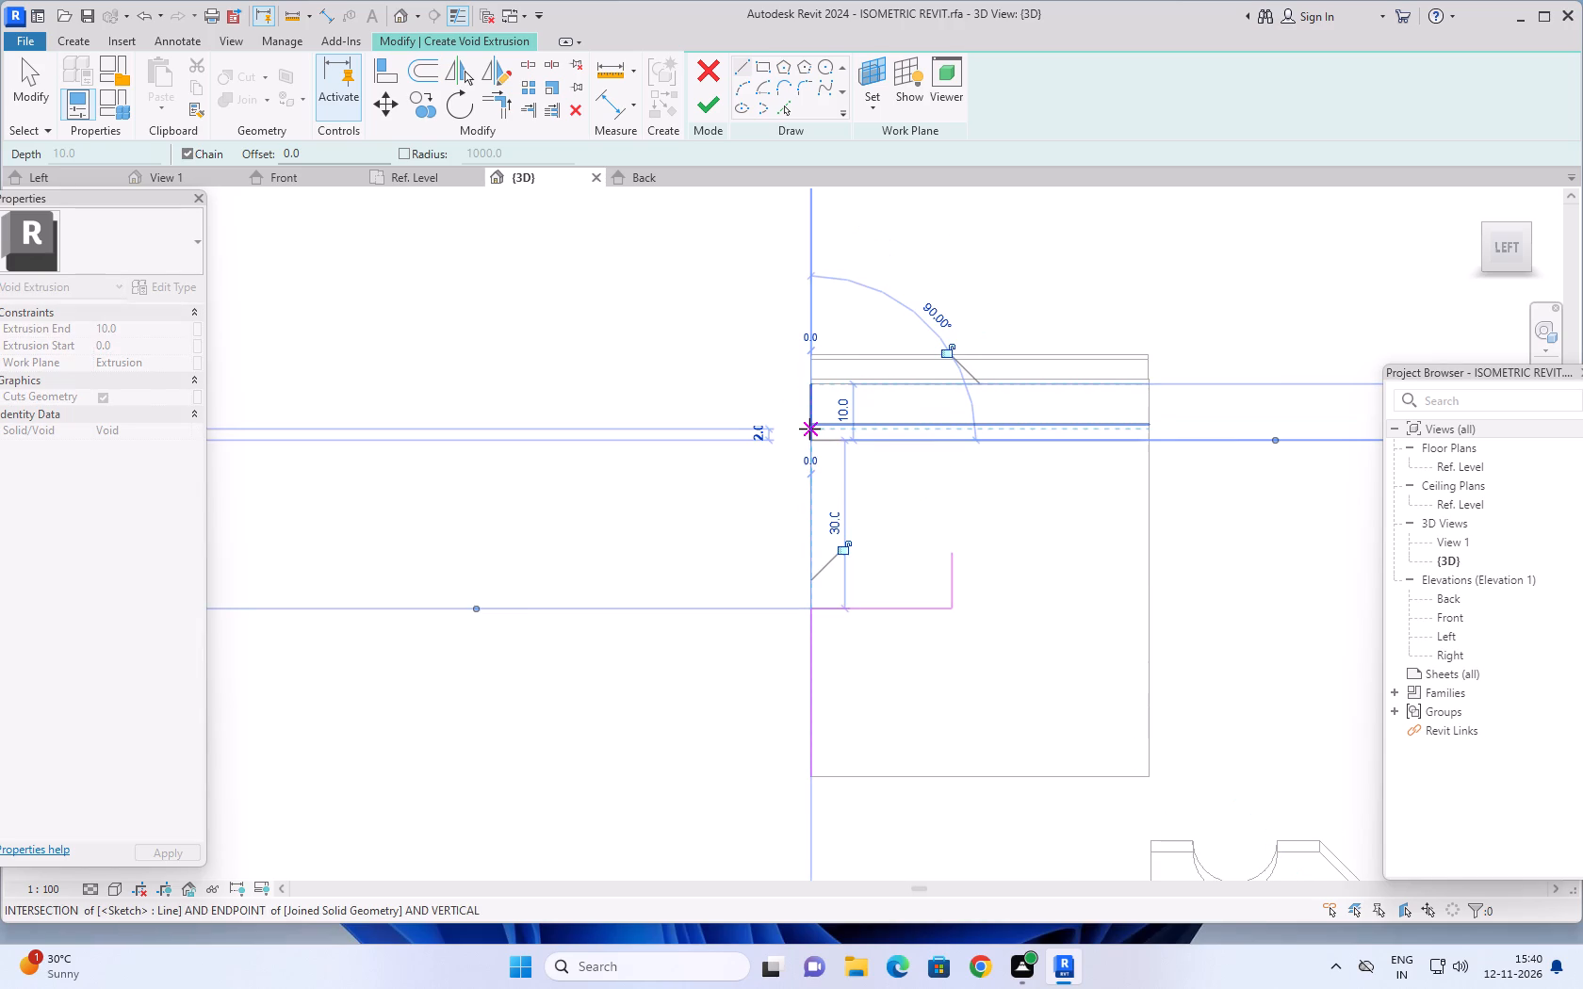
{"action": "left_click", "coordinate": [950, 553]}
Delete the 30 guide line along the lower part of the face's left edge.
{"action": "scroll", "coordinate": [833, 560], "scroll_direction": "down", "scroll_amount": 2}
{"action": "middle_click_drag", "start_coordinate": [837, 555], "coordinate": [831, 543]}
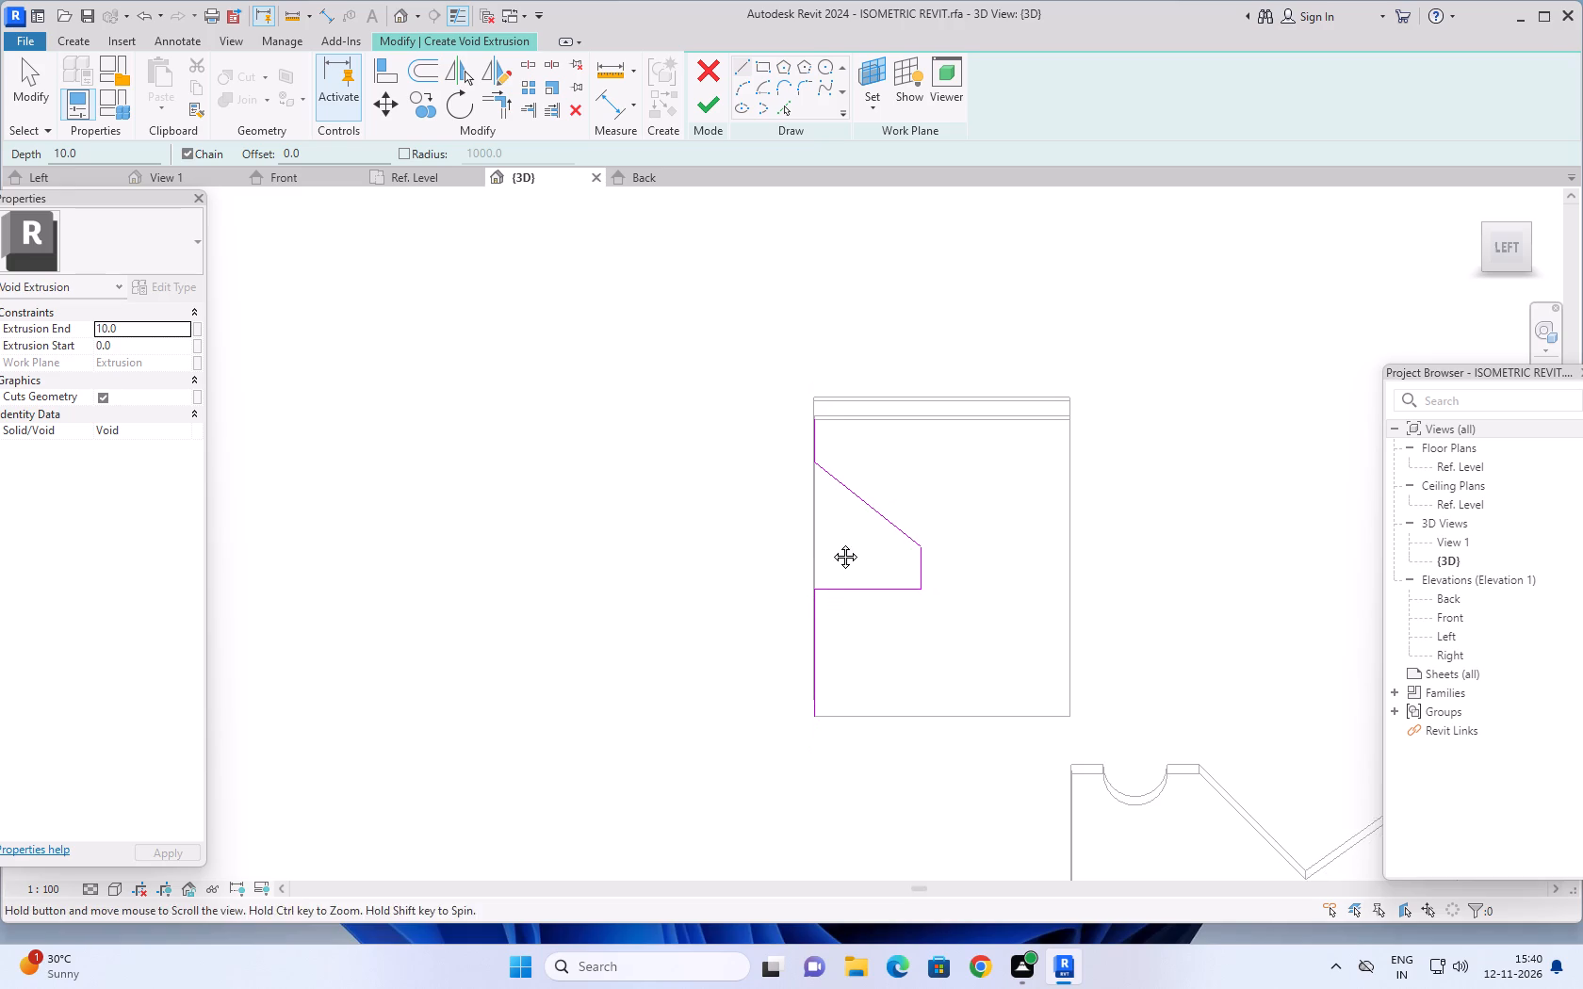
{"action": "middle_click_drag", "start_coordinate": [831, 543], "coordinate": [824, 533]}
{"action": "scroll", "coordinate": [802, 701], "scroll_direction": "up", "scroll_amount": 3}
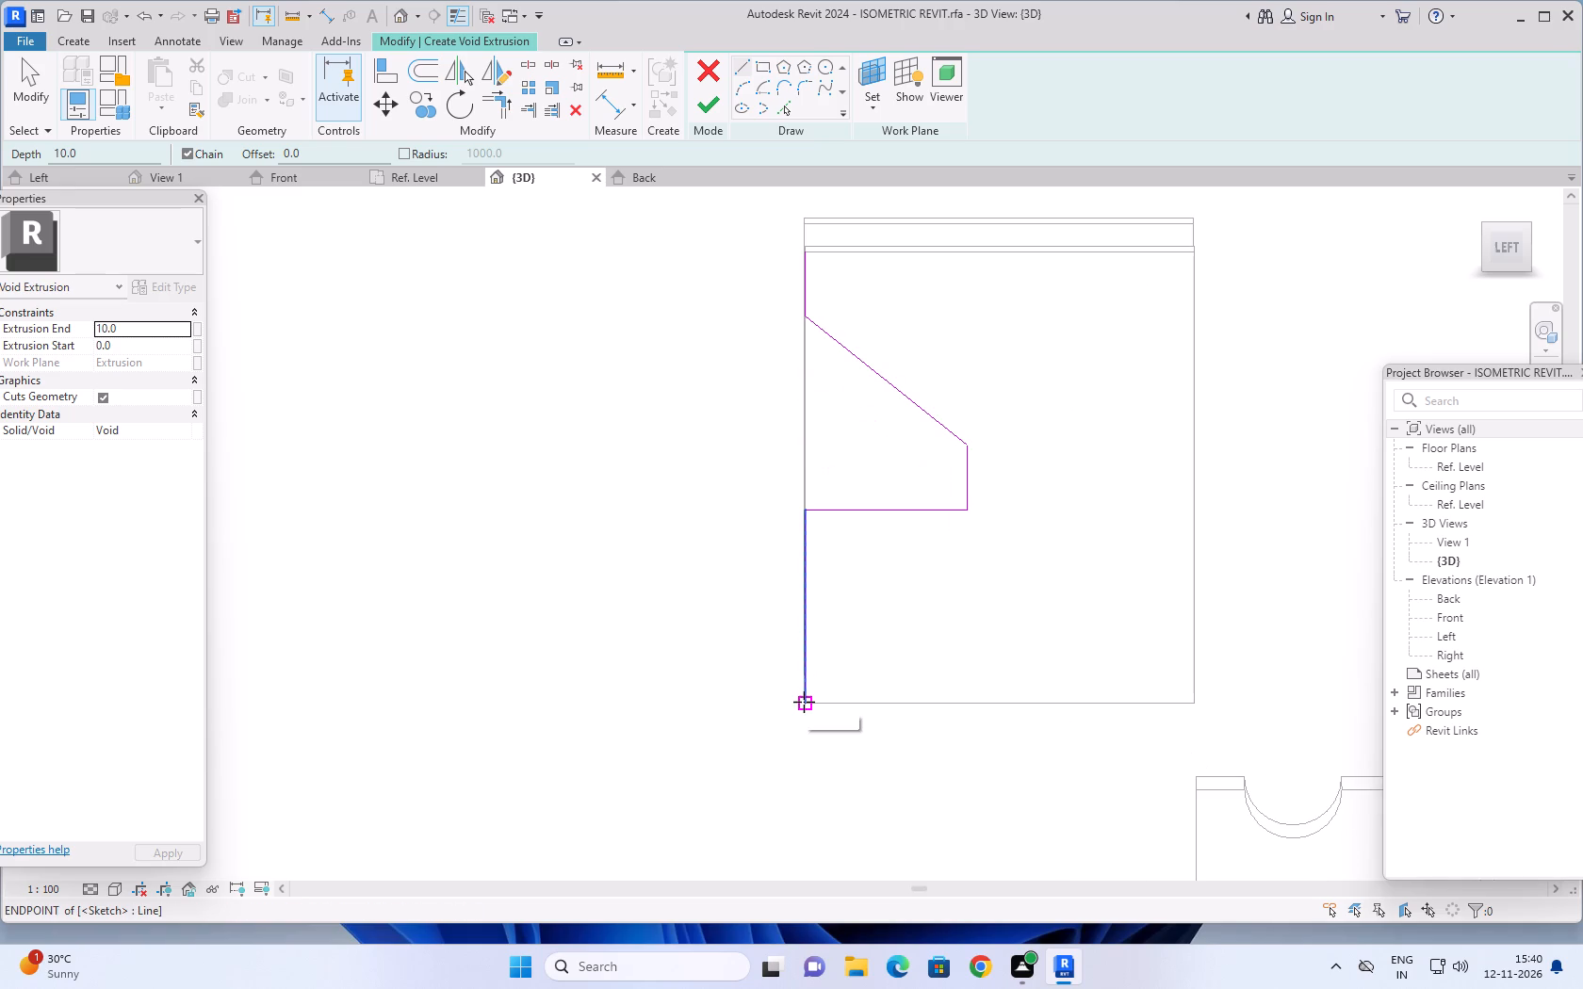
{"action": "key", "text": "Escape"}
{"action": "key", "text": "Escape"}
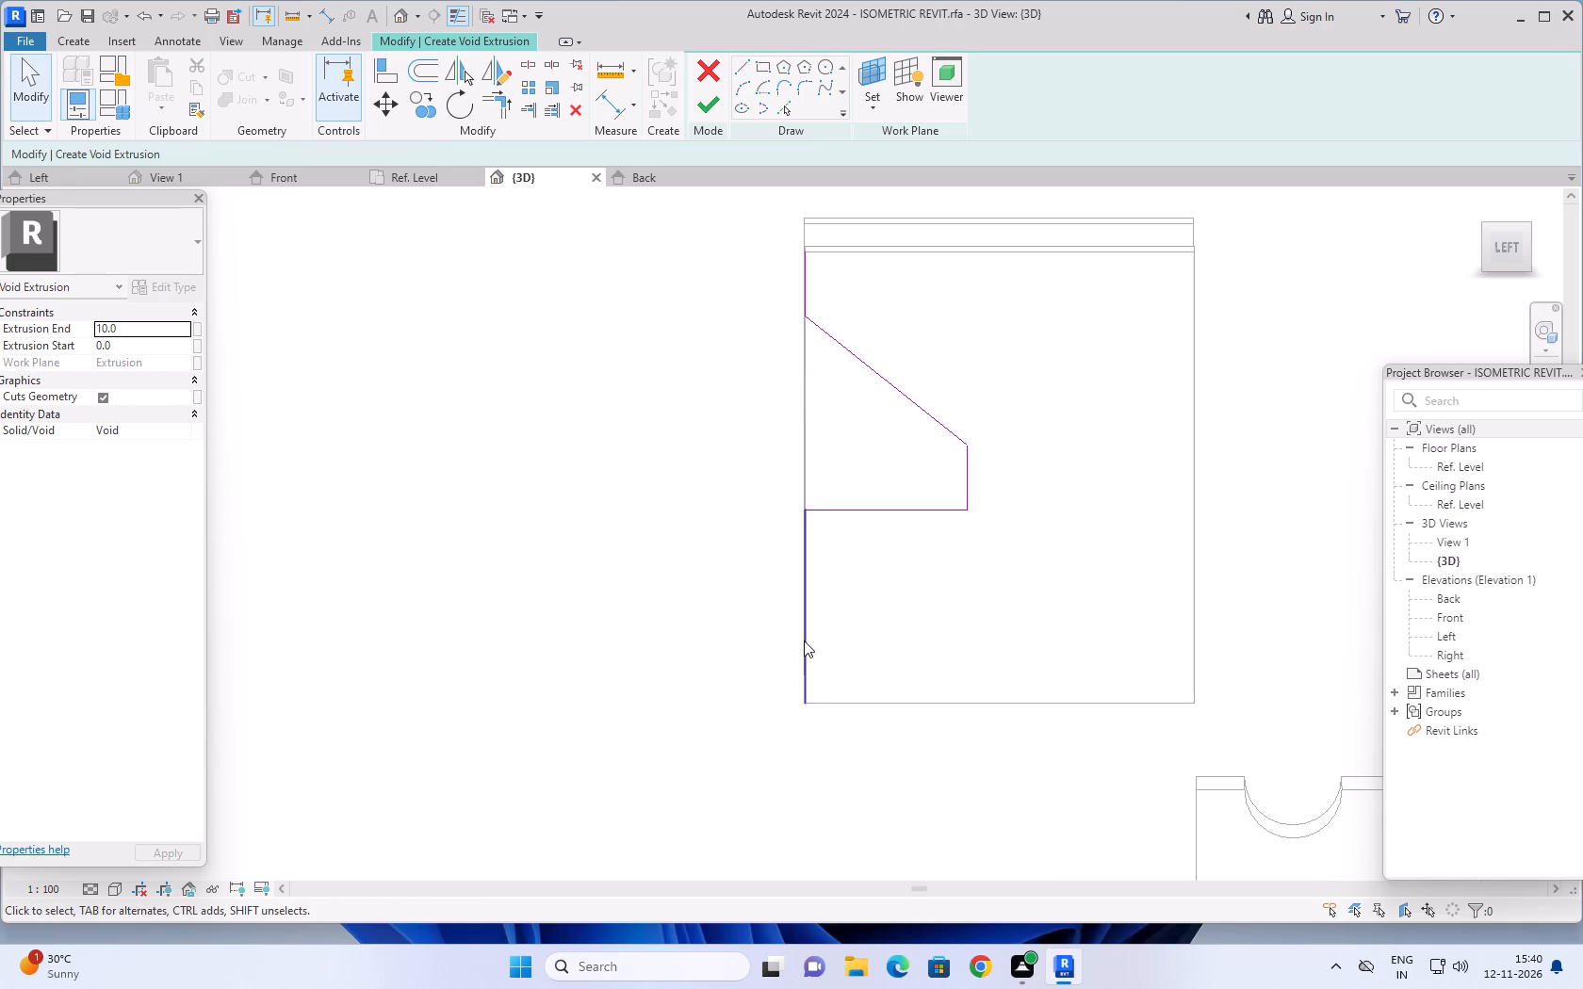
{"action": "left_click", "coordinate": [804, 640]}
{"action": "key", "text": "Delete"}
Draw a 10 line up from the face's lower-left corner and a sloping line to the bottom of the inner vertical line.
{"action": "left_click", "coordinate": [746, 60]}
{"action": "left_click", "coordinate": [805, 709]}
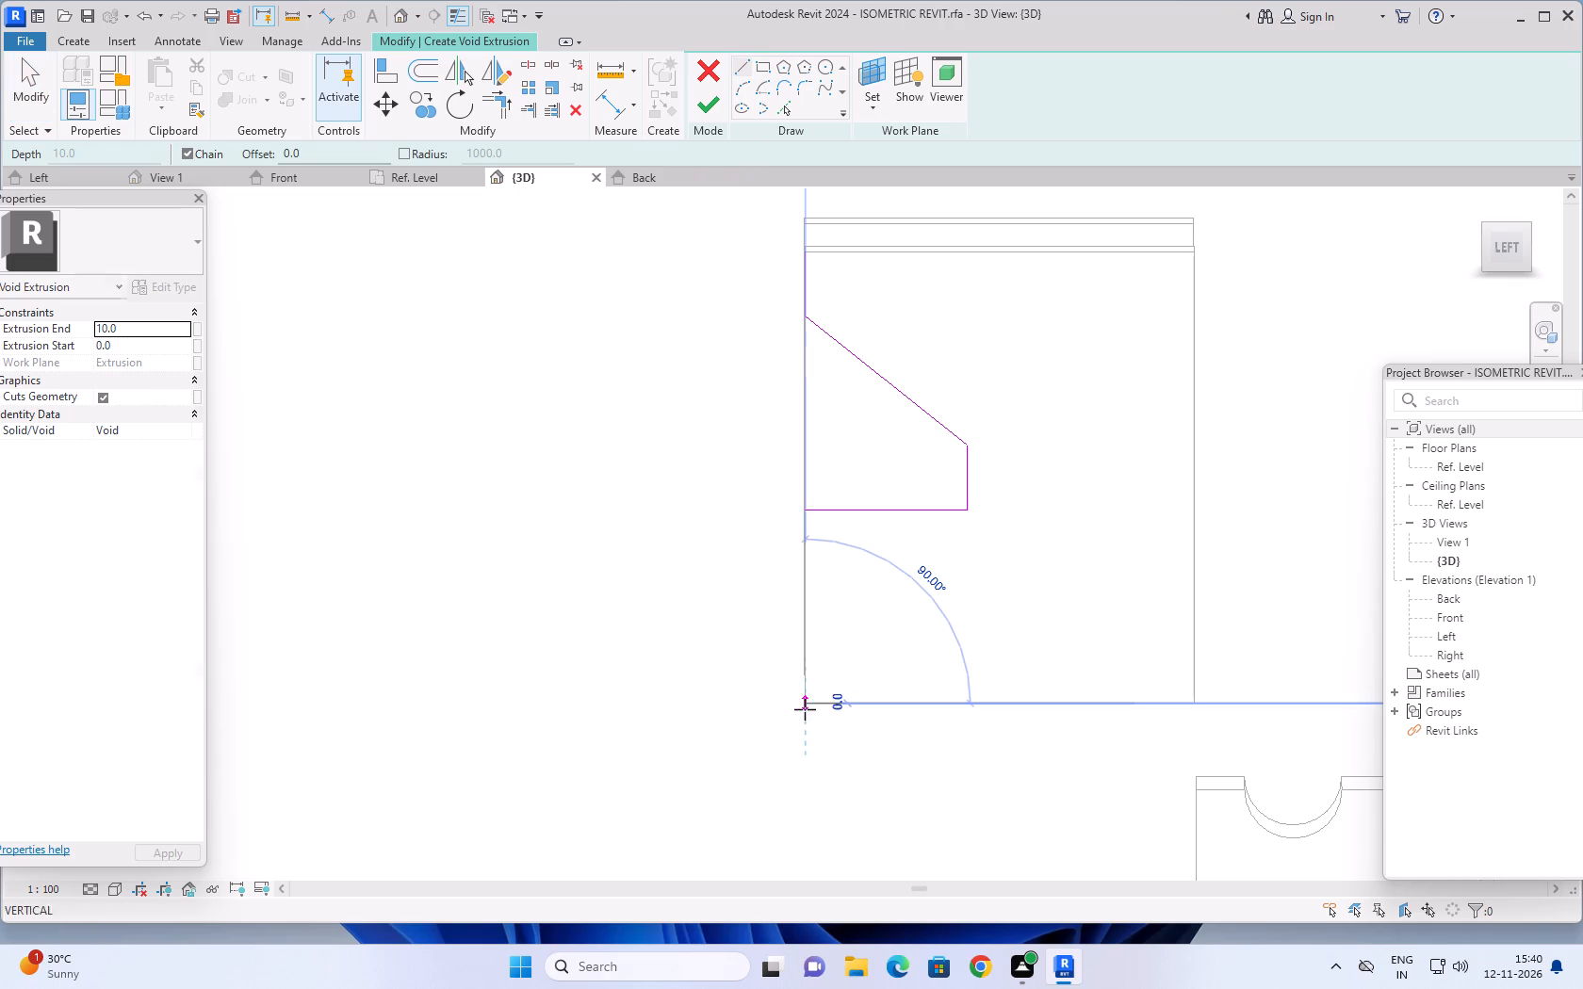
{"action": "type", "text": "10"}
{"action": "key", "text": "Return"}
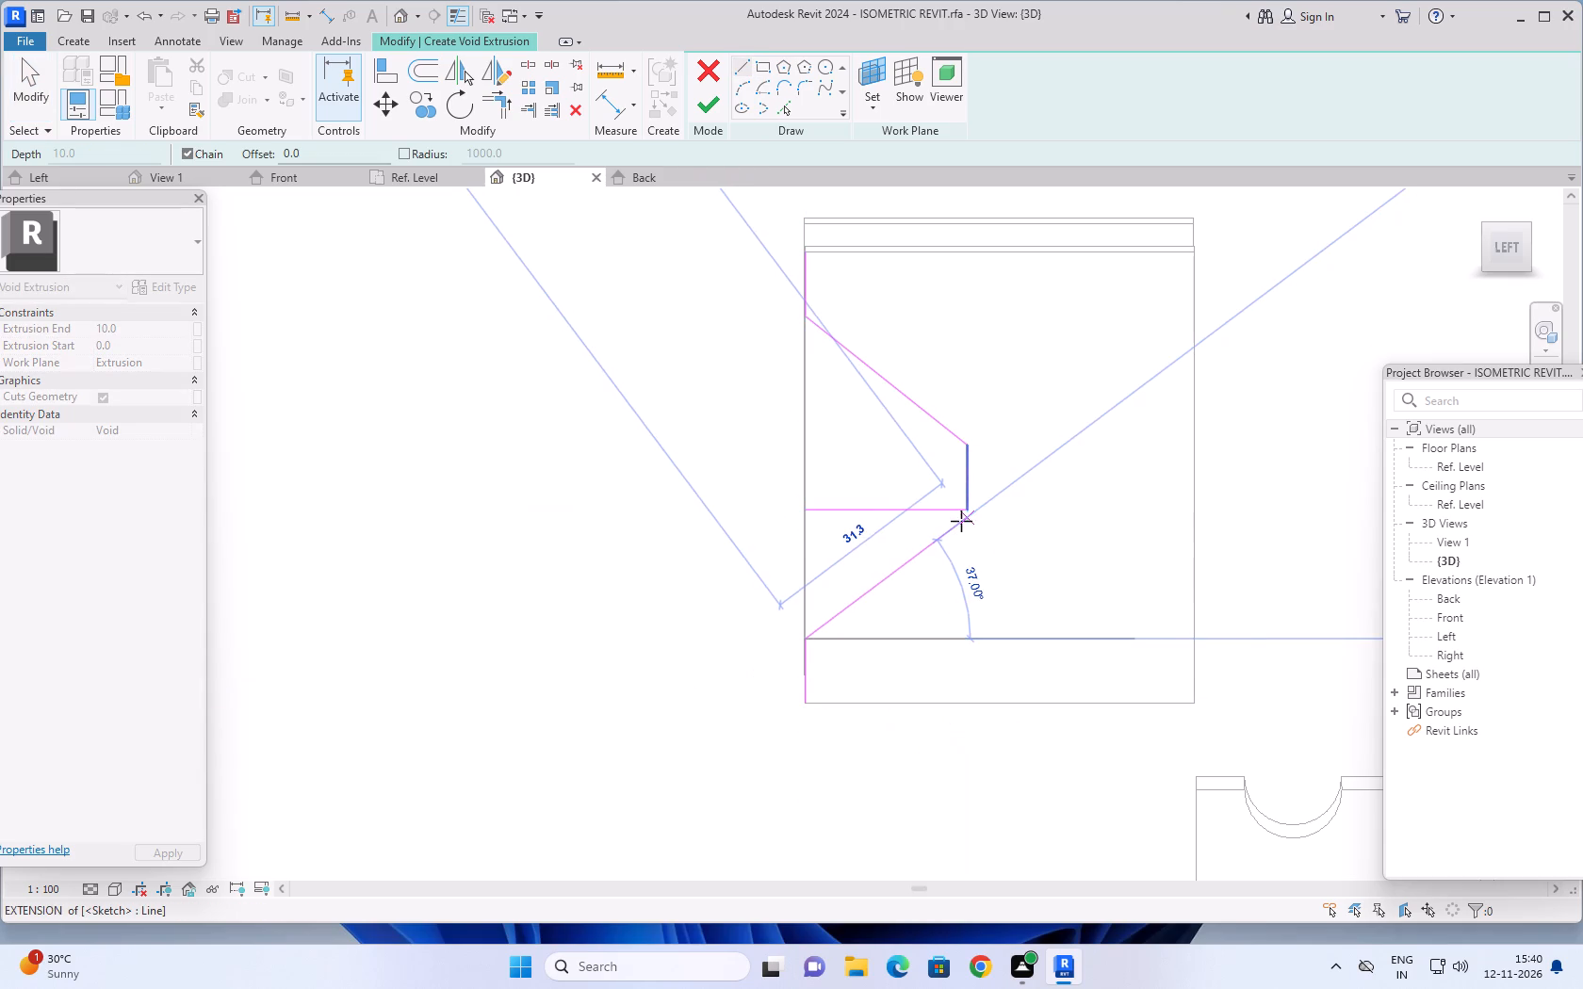
{"action": "left_click", "coordinate": [964, 508]}
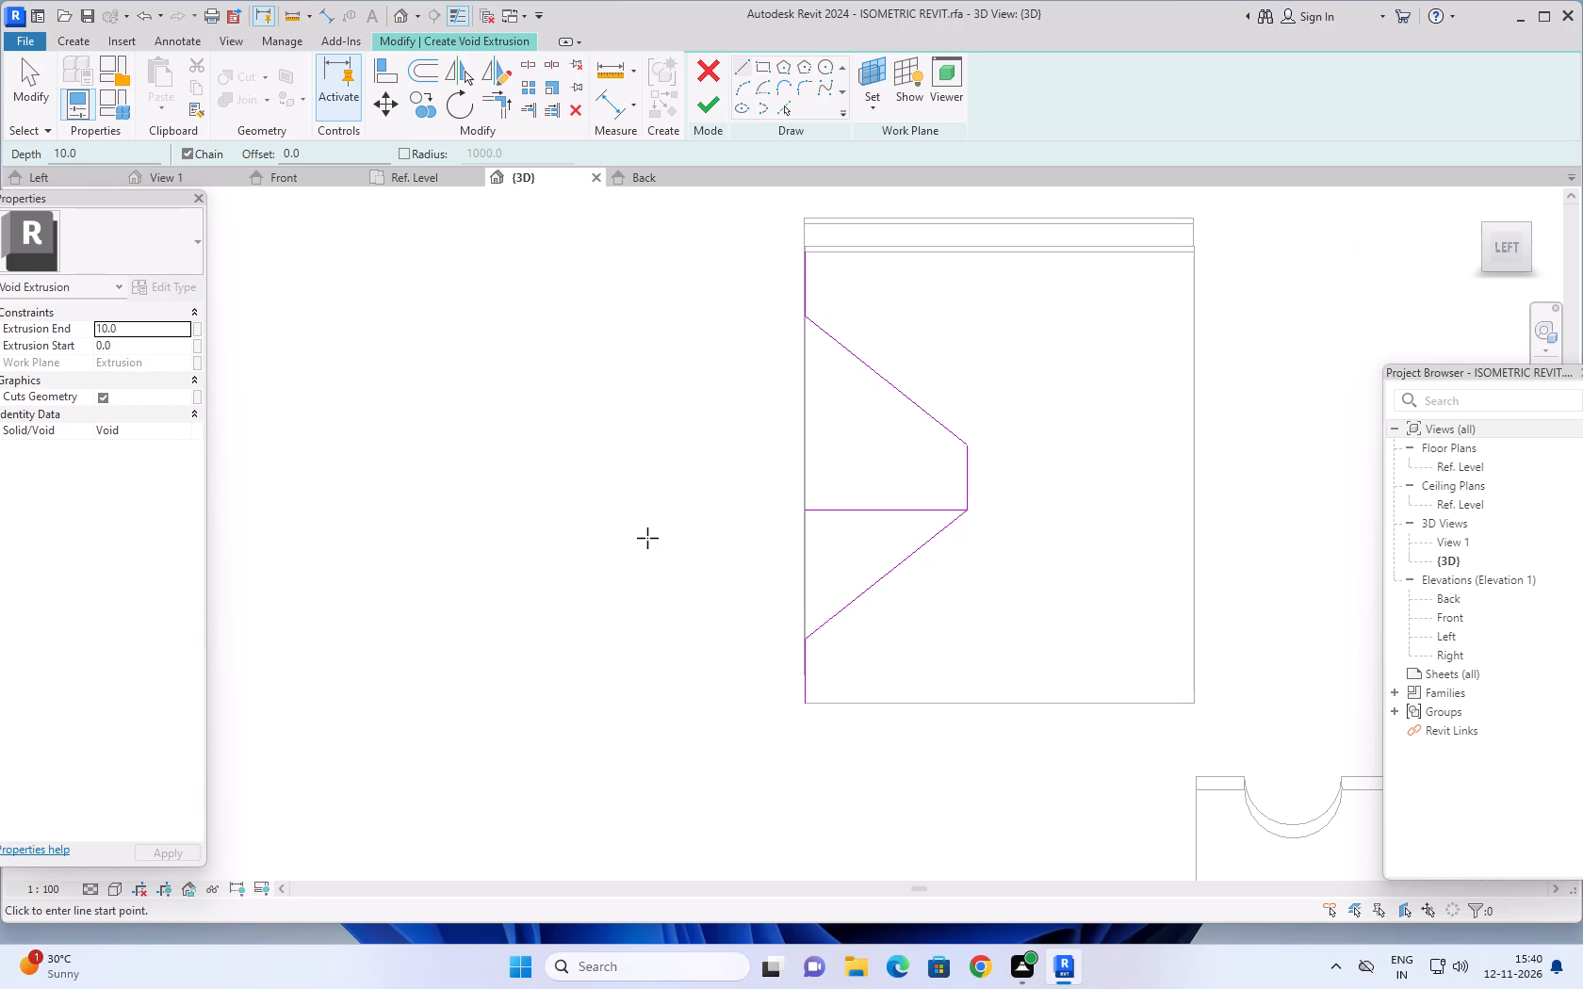
{"action": "key", "text": "Escape"}
{"action": "key", "text": "Escape"}
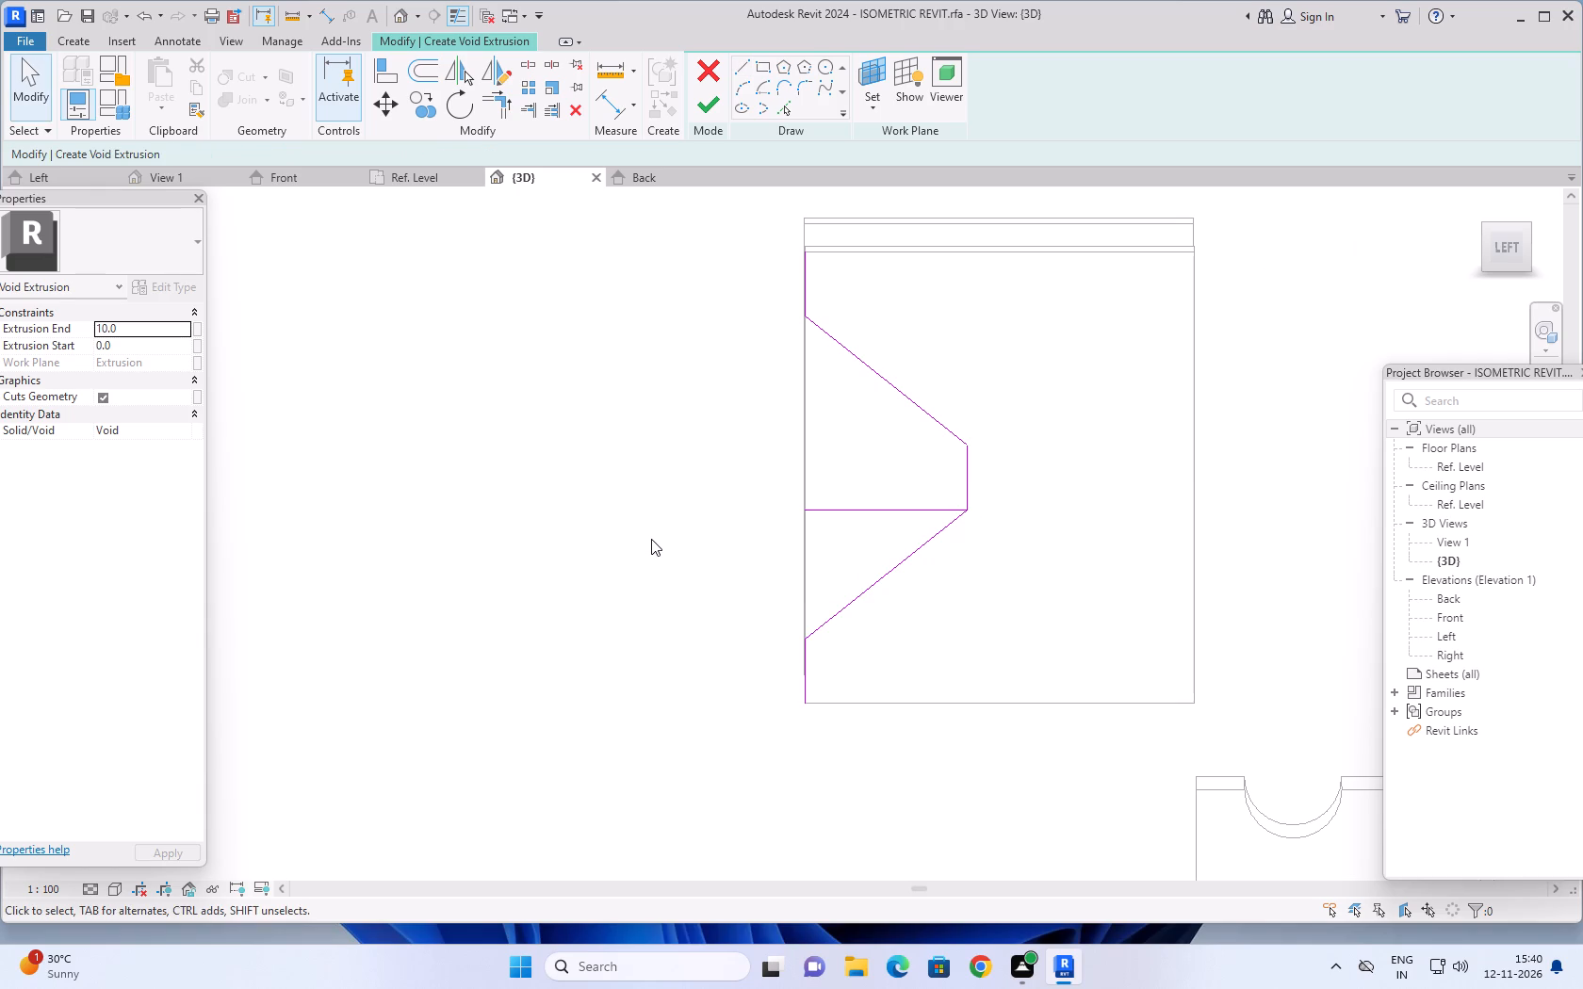
{"action": "key", "text": "Escape"}
{"action": "key", "text": "Escape"}
{"action": "key", "text": "Escape"}
{"action": "key", "text": "Escape"}
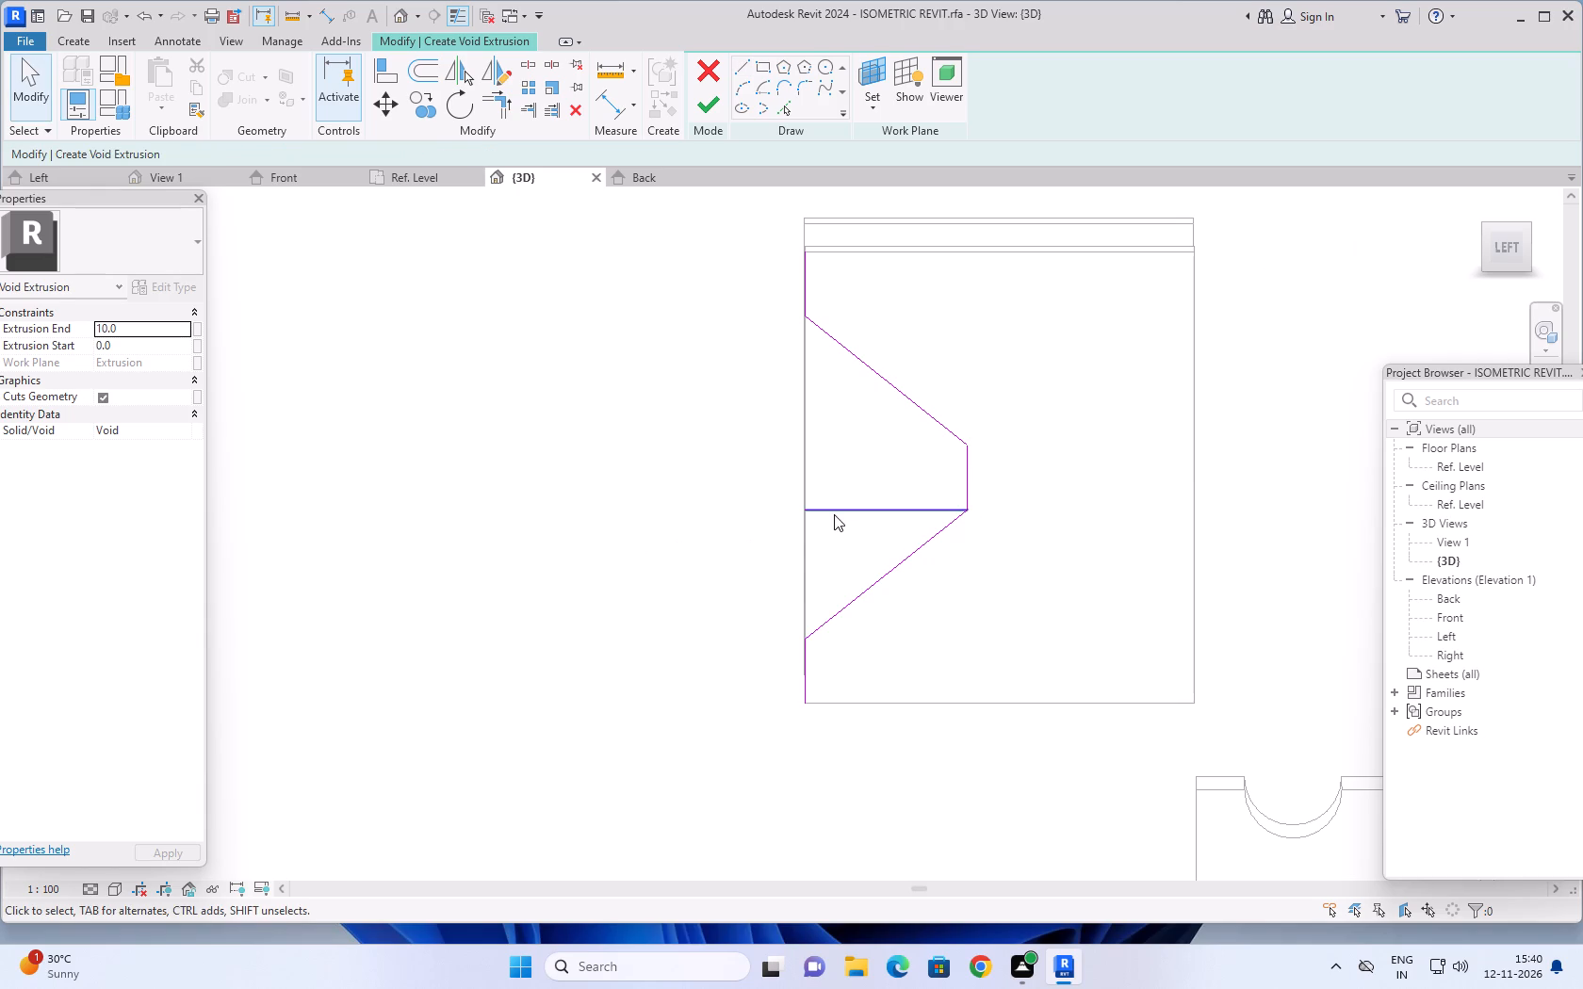
Delete the 25 horizontal guide line and the two 10 guide lines at the ends of the left edge.
{"action": "left_click", "coordinate": [837, 511]}
{"action": "key", "text": "Delete"}
{"action": "scroll", "coordinate": [446, 574], "scroll_direction": "down", "scroll_amount": 3}
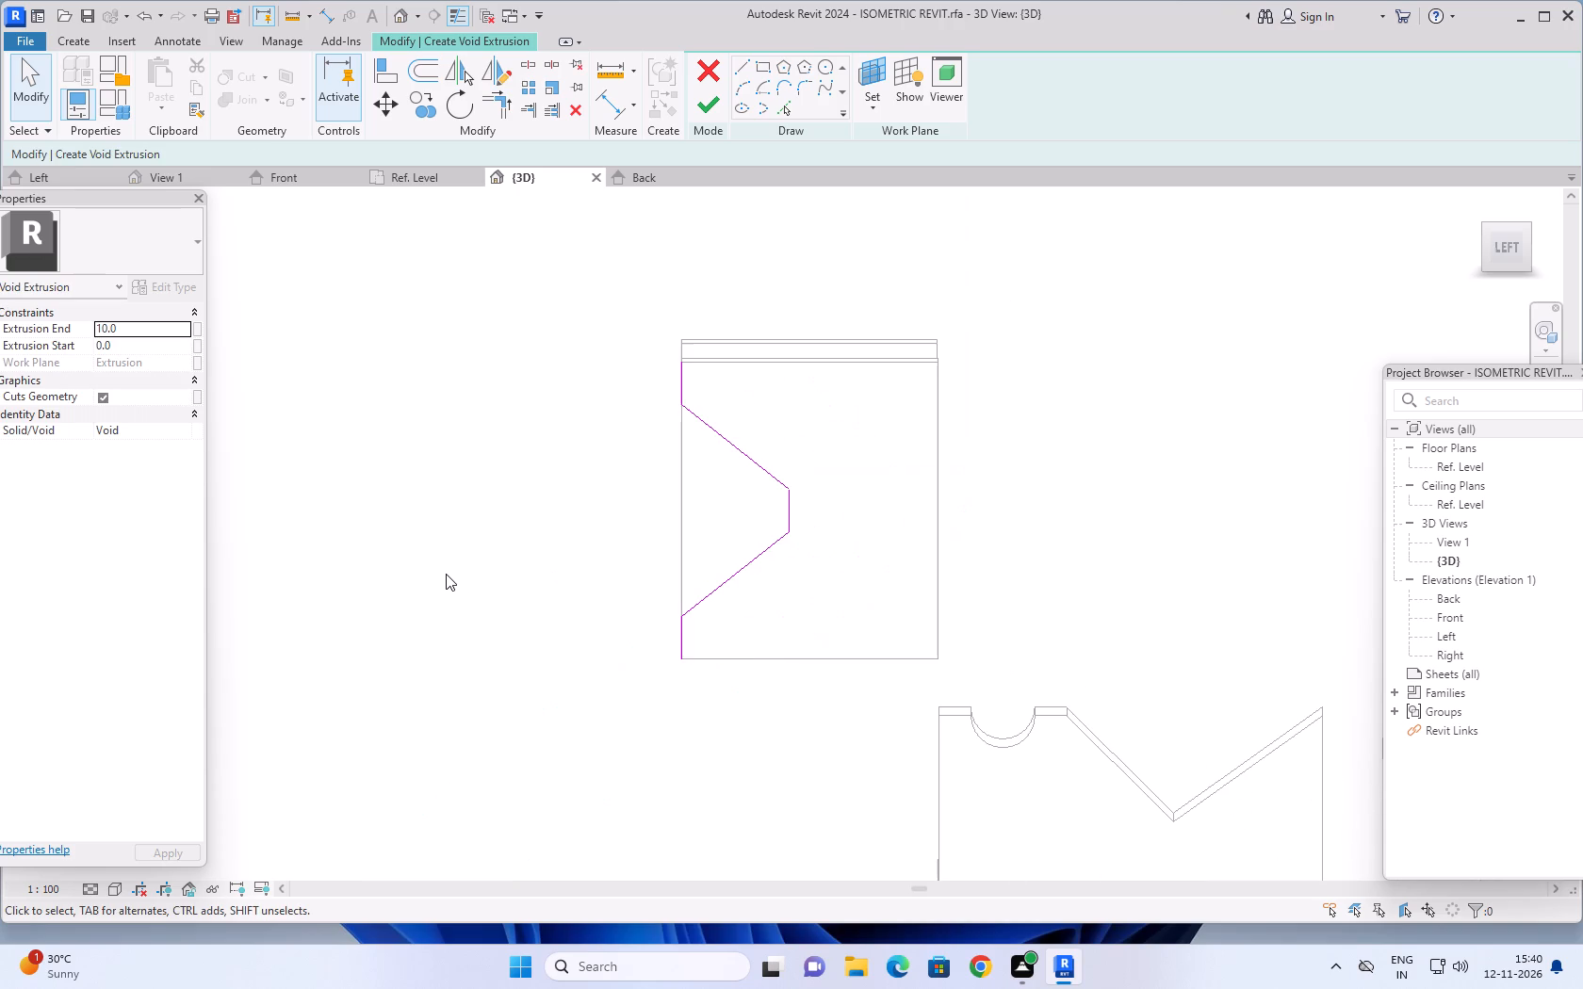
{"action": "left_click", "coordinate": [682, 377]}
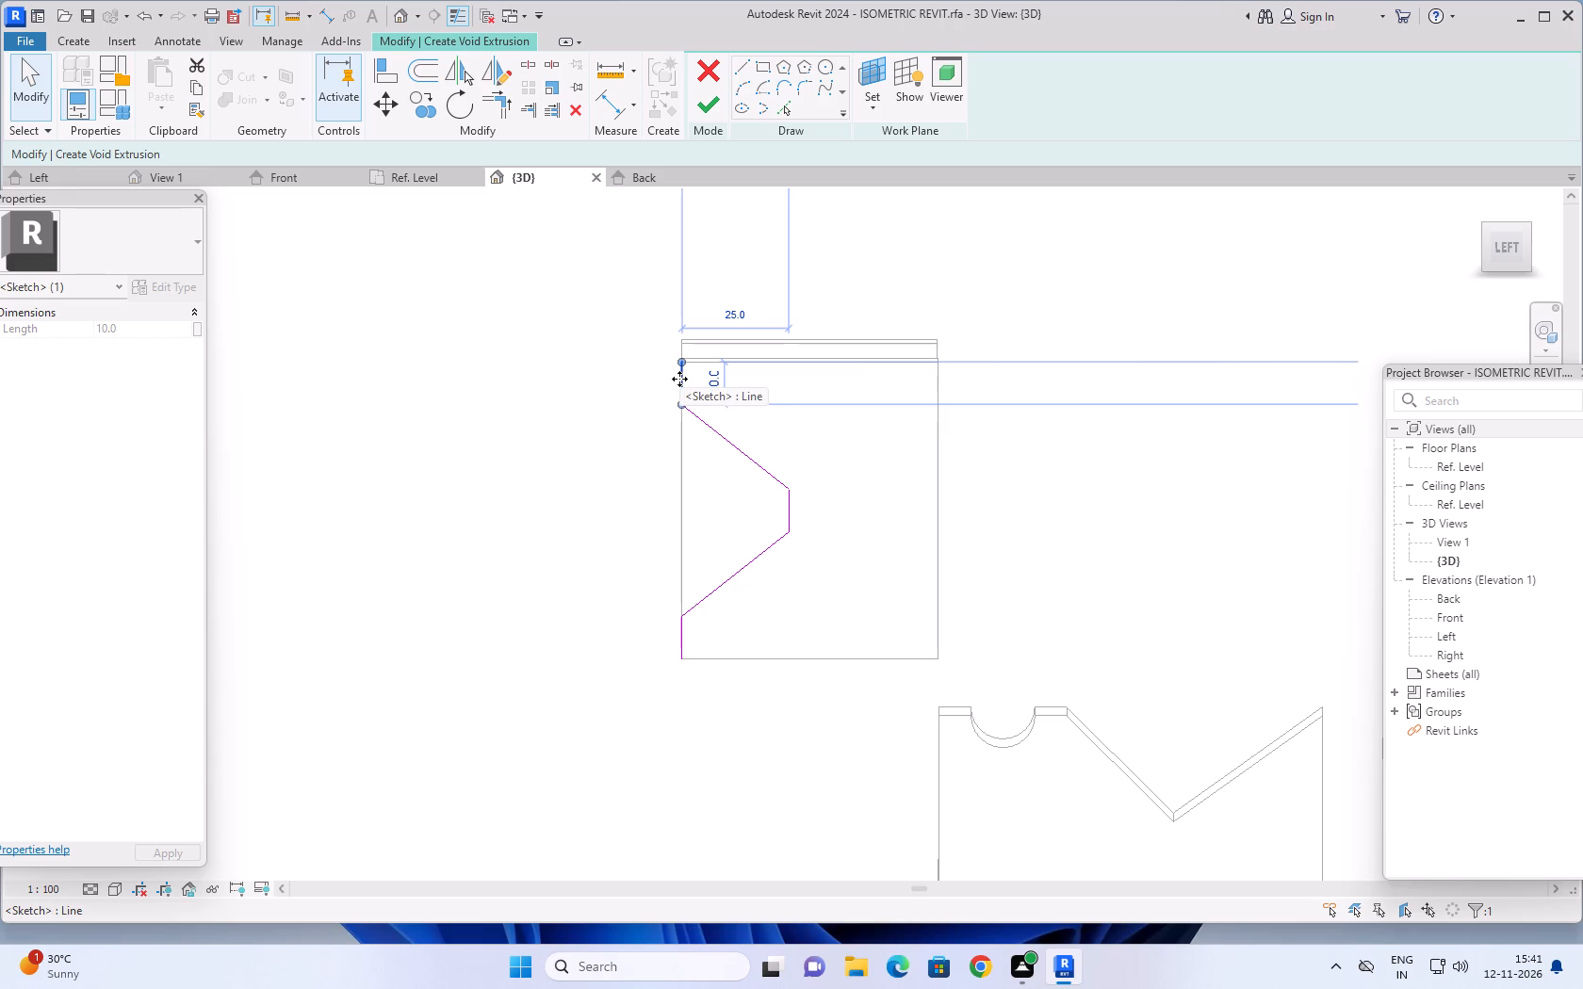
{"action": "key", "text": "Delete"}
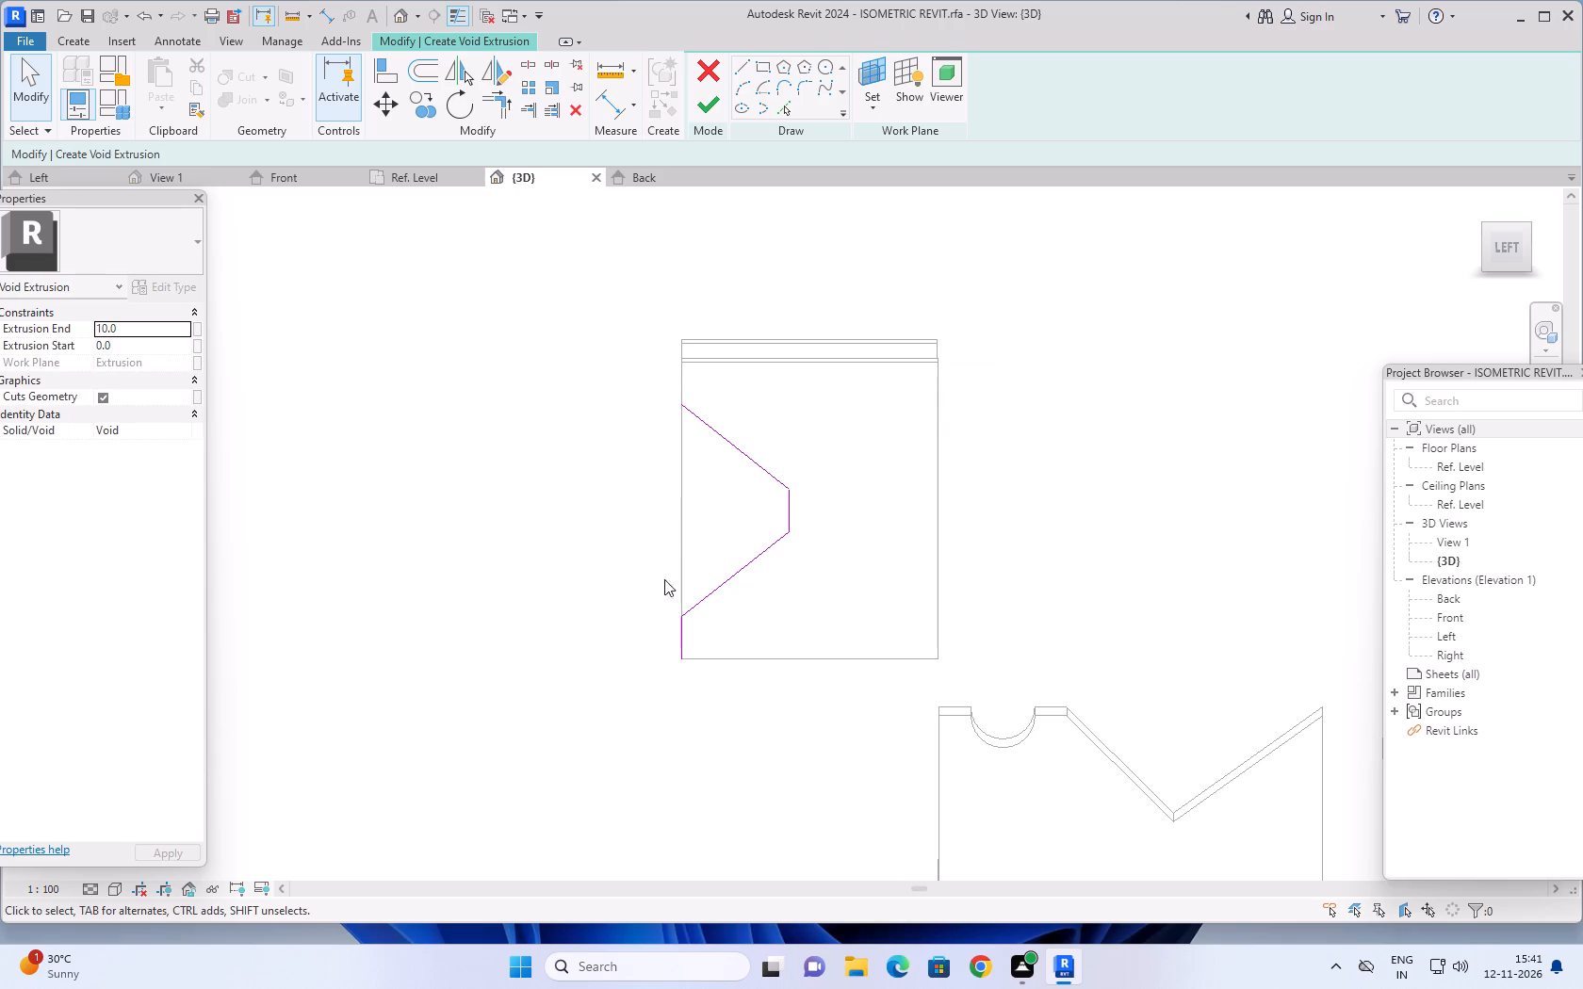
{"action": "left_click", "coordinate": [678, 629]}
{"action": "key", "text": "Delete"}
Close the trapezoidal profile with a vertical line along the left edge between the ends of the two sloping lines.
{"action": "scroll", "coordinate": [615, 567], "scroll_direction": "down", "scroll_amount": 1}
{"action": "scroll", "coordinate": [575, 399], "scroll_direction": "up", "scroll_amount": 2}
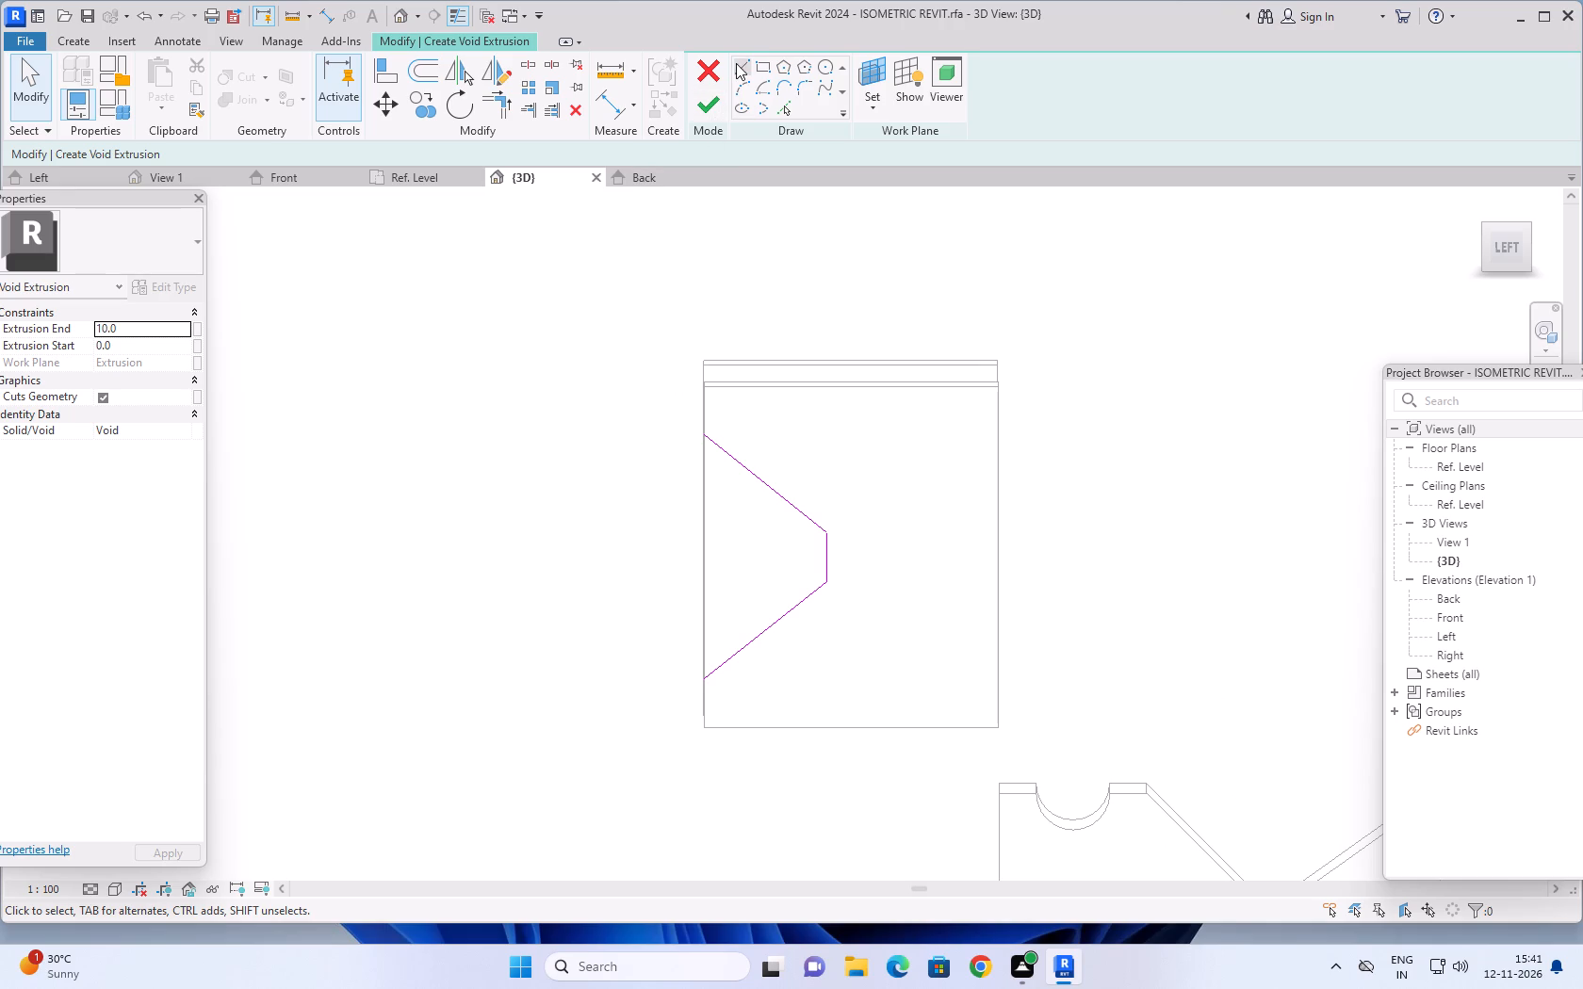
{"action": "left_click", "coordinate": [736, 63]}
{"action": "left_click", "coordinate": [705, 438]}
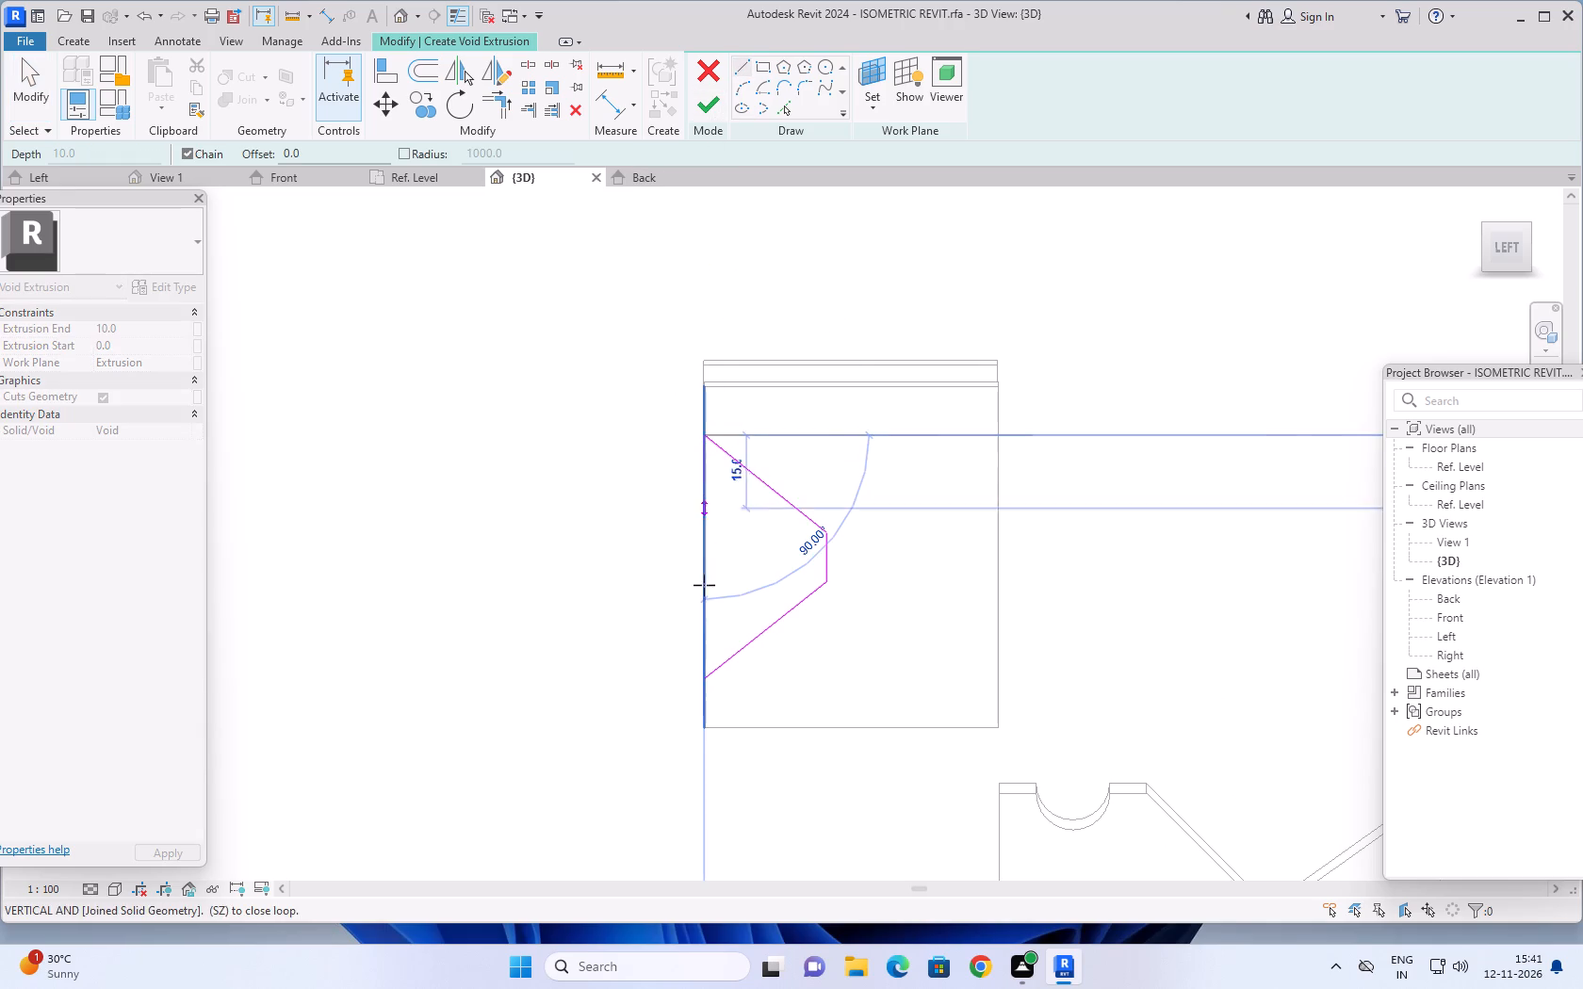
{"action": "left_click", "coordinate": [705, 677]}
{"action": "key", "text": "Escape"}
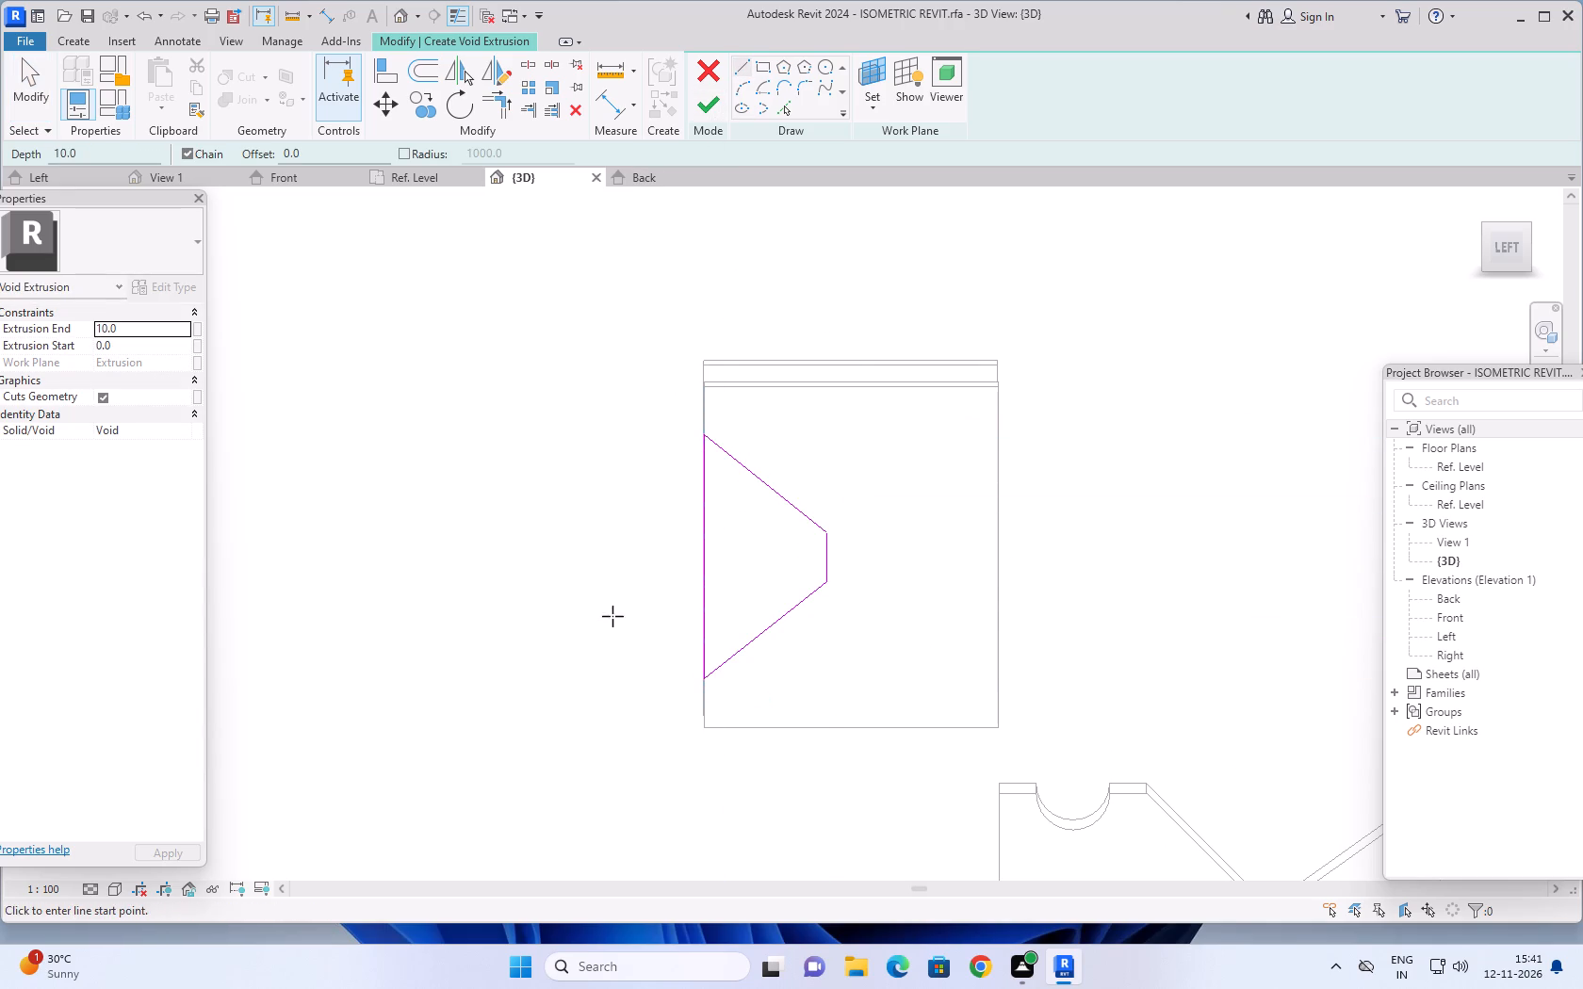
{"action": "key", "text": "Escape"}
{"action": "key", "text": "Escape"}
{"action": "key", "text": "Escape"}
{"action": "key", "text": "Escape"}
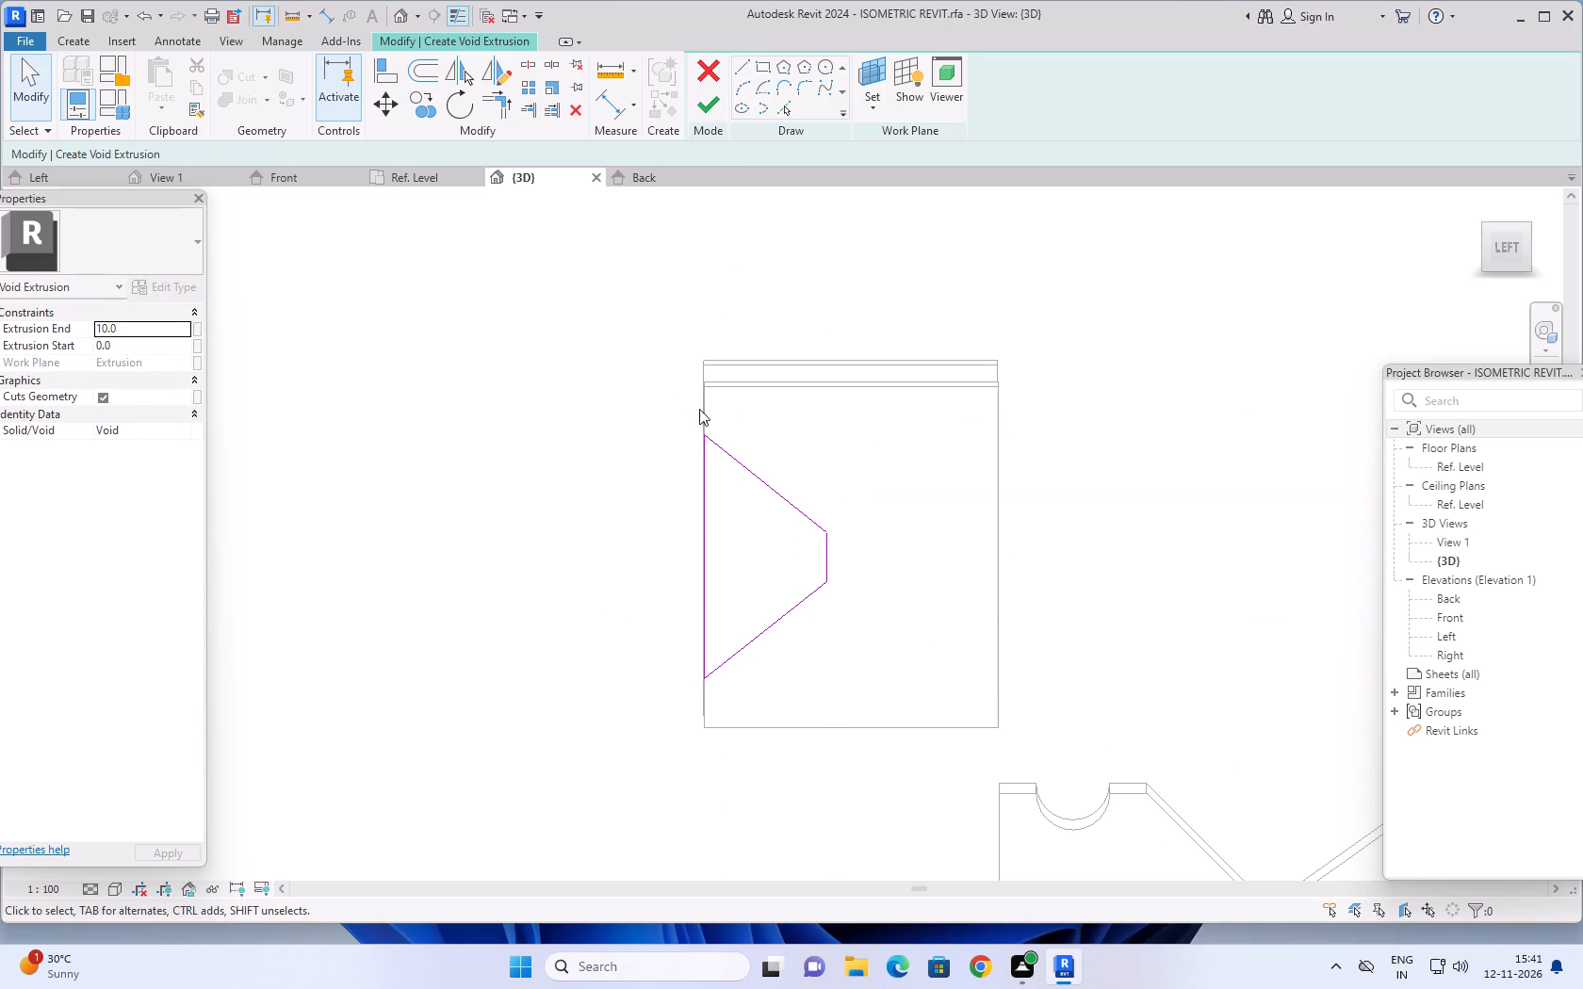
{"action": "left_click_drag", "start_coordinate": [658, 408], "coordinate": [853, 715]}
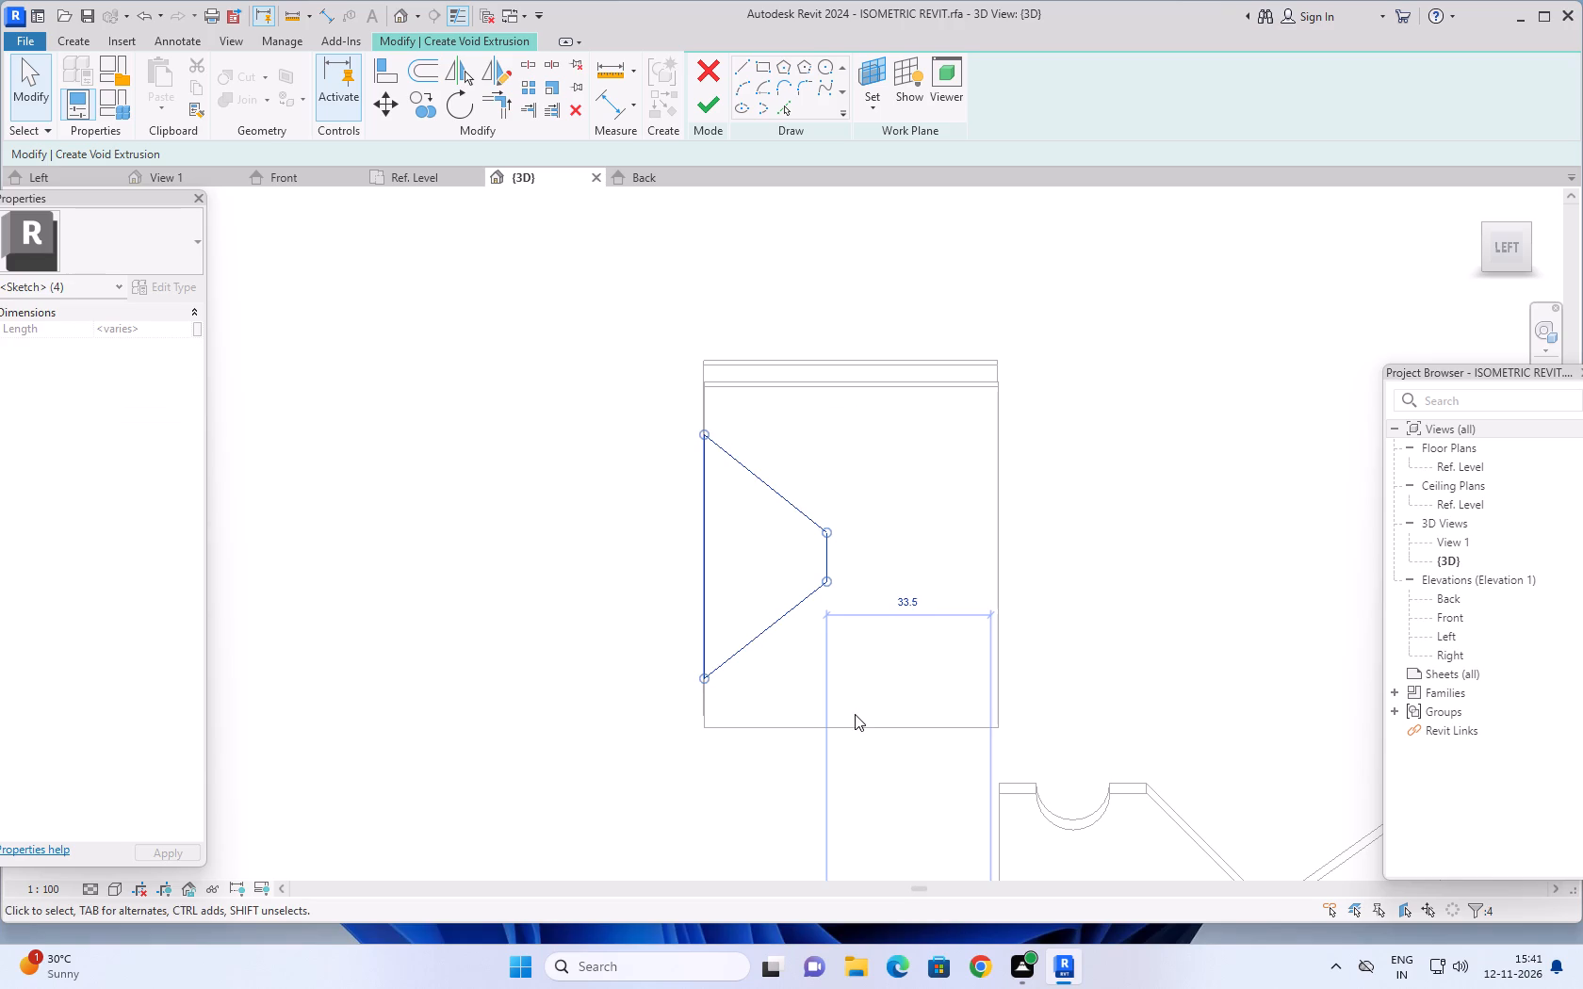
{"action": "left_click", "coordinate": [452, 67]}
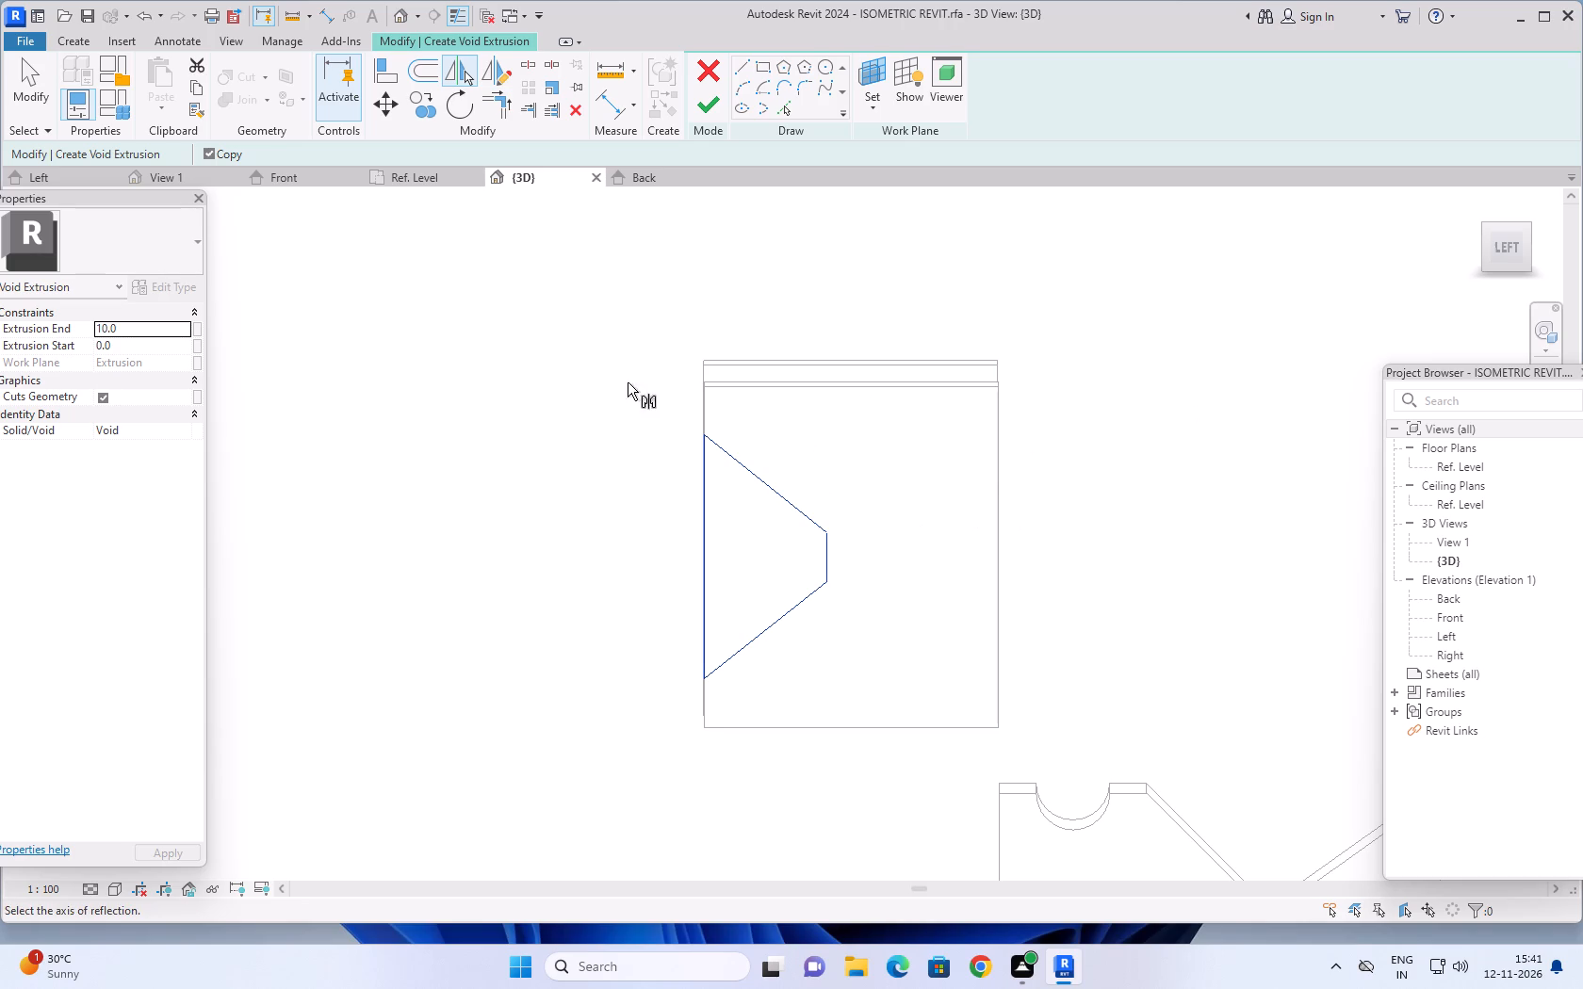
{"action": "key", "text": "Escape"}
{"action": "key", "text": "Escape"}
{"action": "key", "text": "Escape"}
Draw chained lines from the face's lower-right corner: 10 up, 20 up, 25 horizontally inward, and 10 up.
{"action": "scroll", "coordinate": [512, 486], "scroll_direction": "down", "scroll_amount": 1}
{"action": "middle_click", "coordinate": [522, 509]}
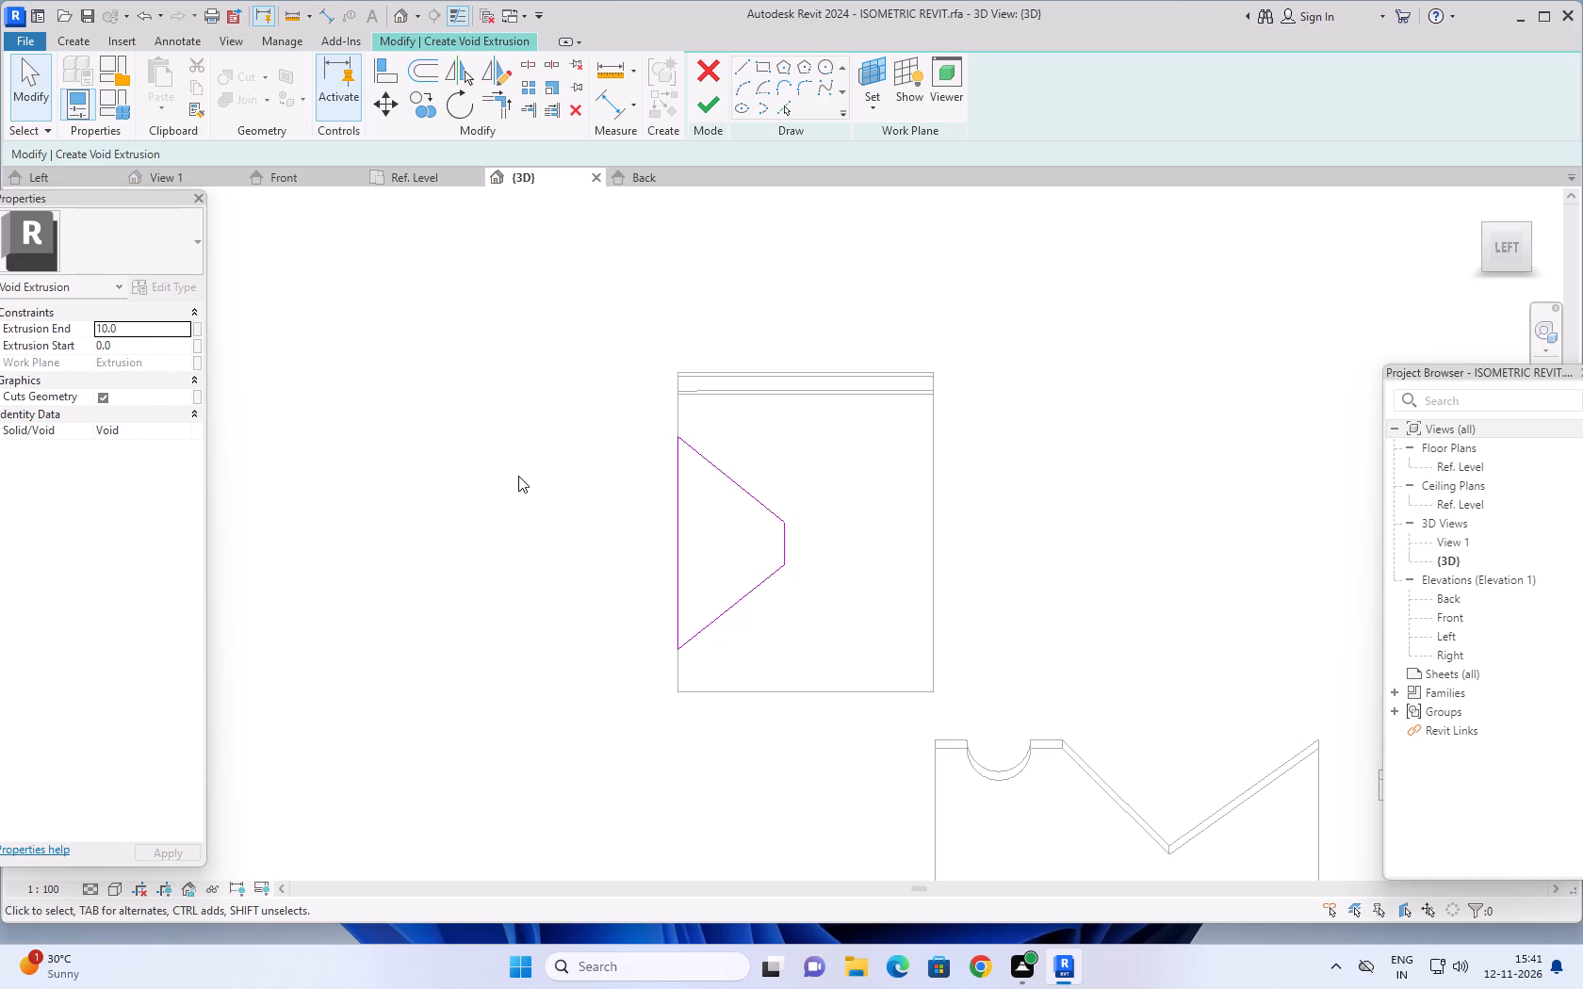
{"action": "left_click", "coordinate": [739, 62]}
{"action": "left_click", "coordinate": [934, 690]}
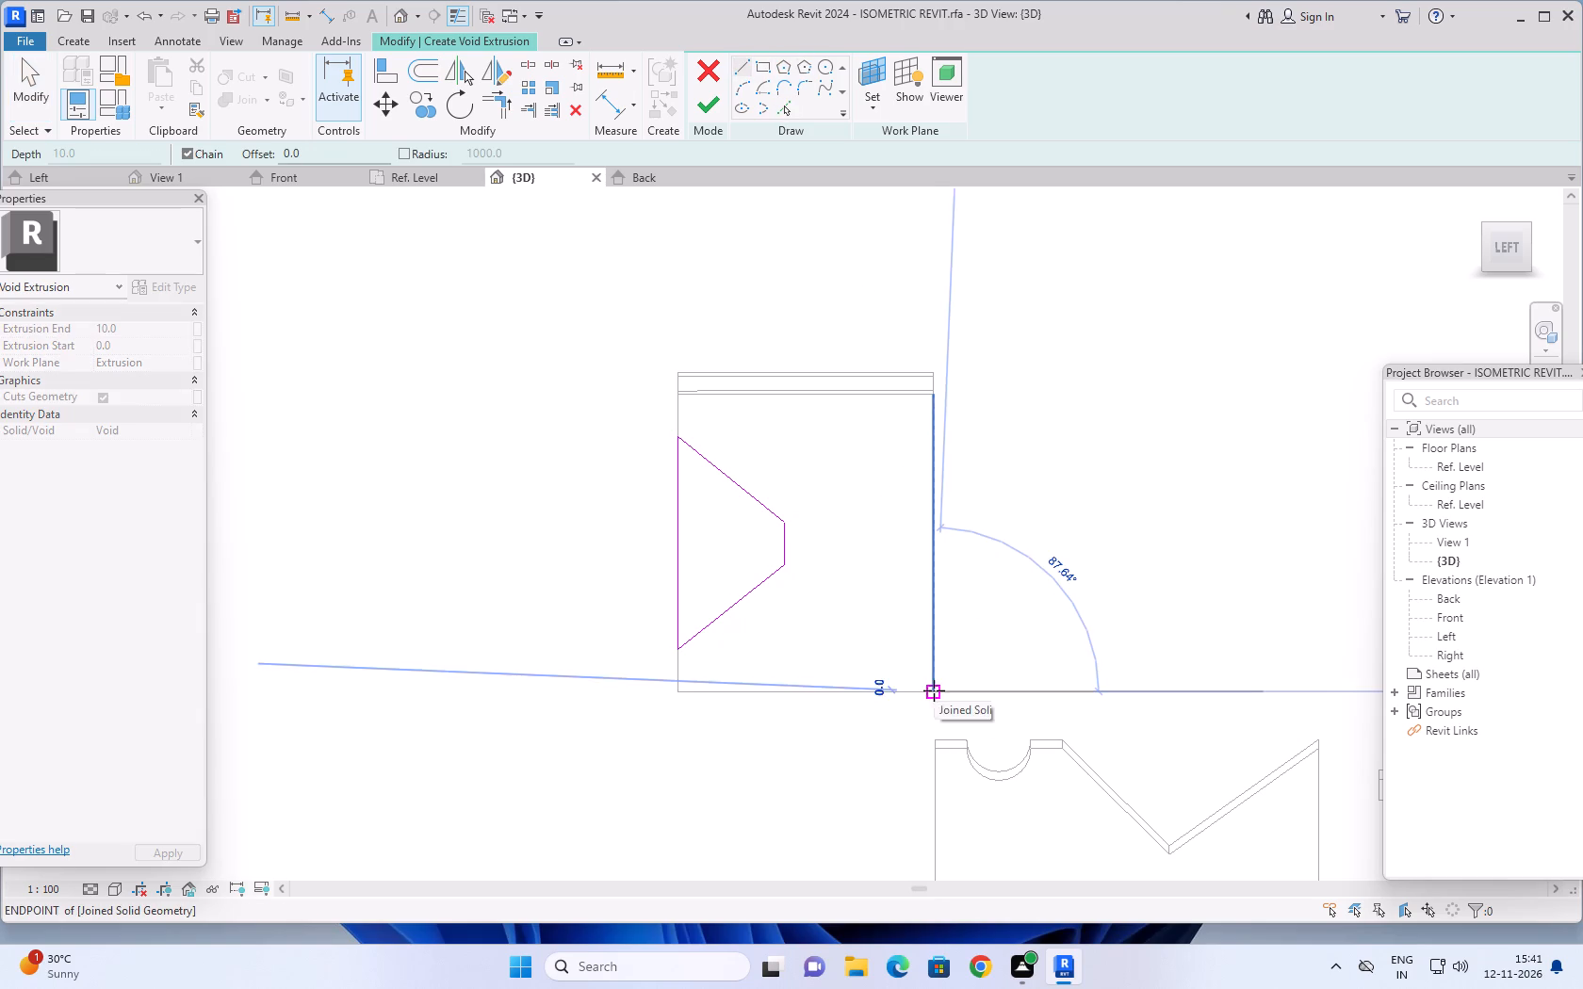
{"action": "type", "text": "10"}
{"action": "key", "text": "Return"}
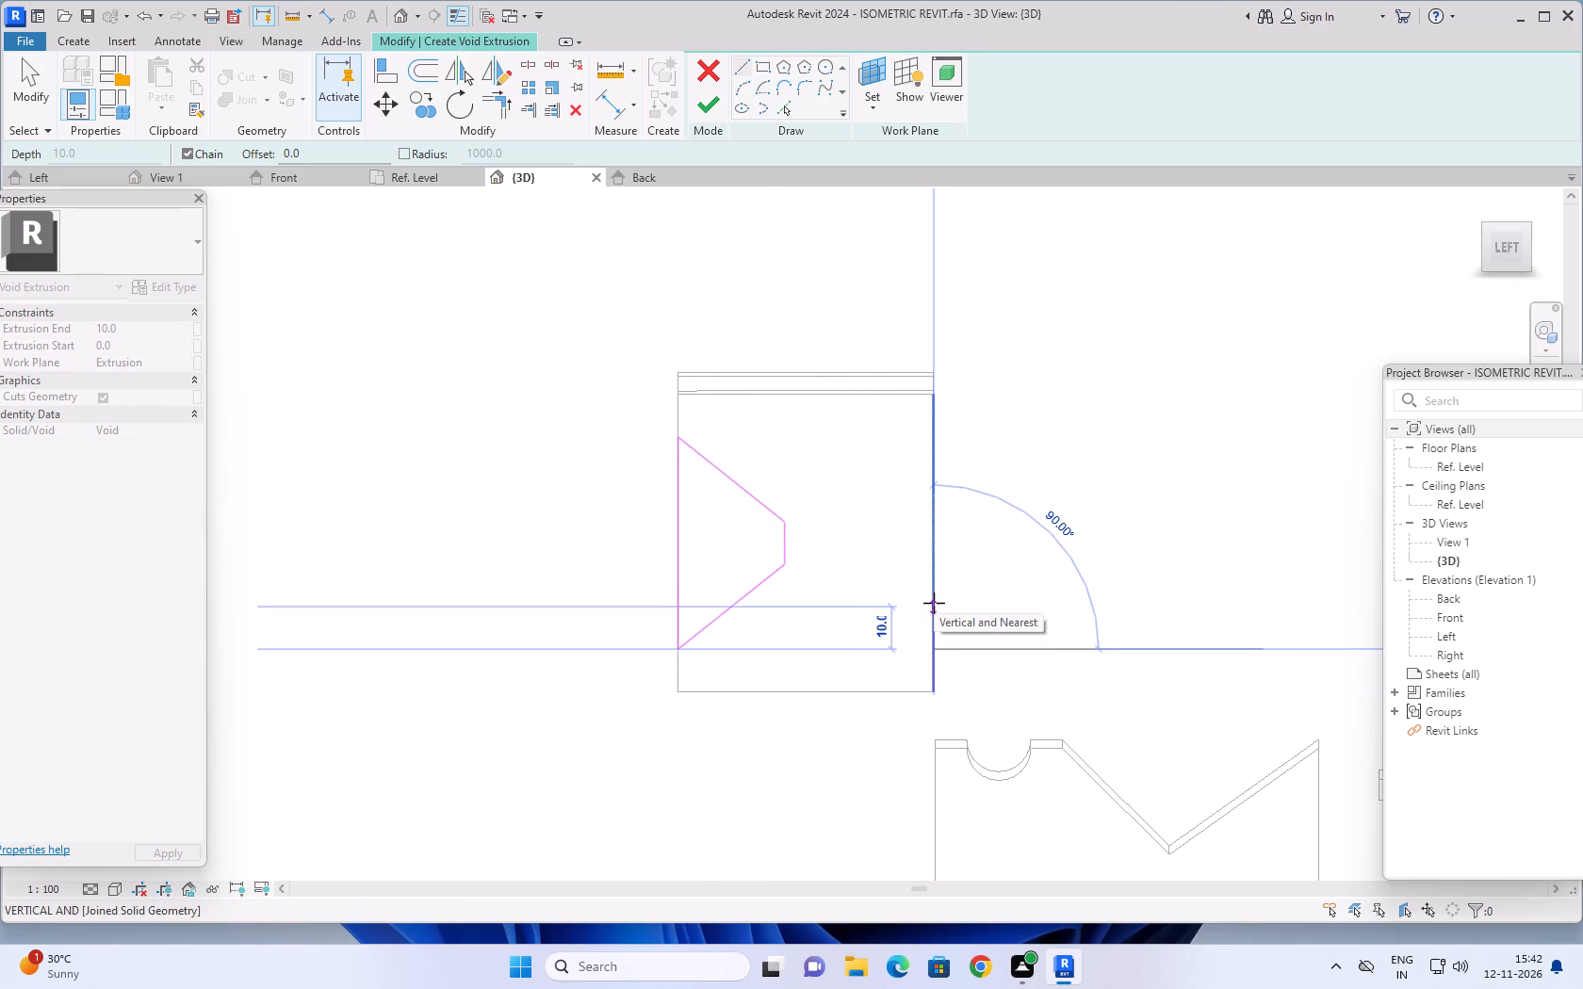
{"action": "type", "text": "20"}
{"action": "key", "text": "Return"}
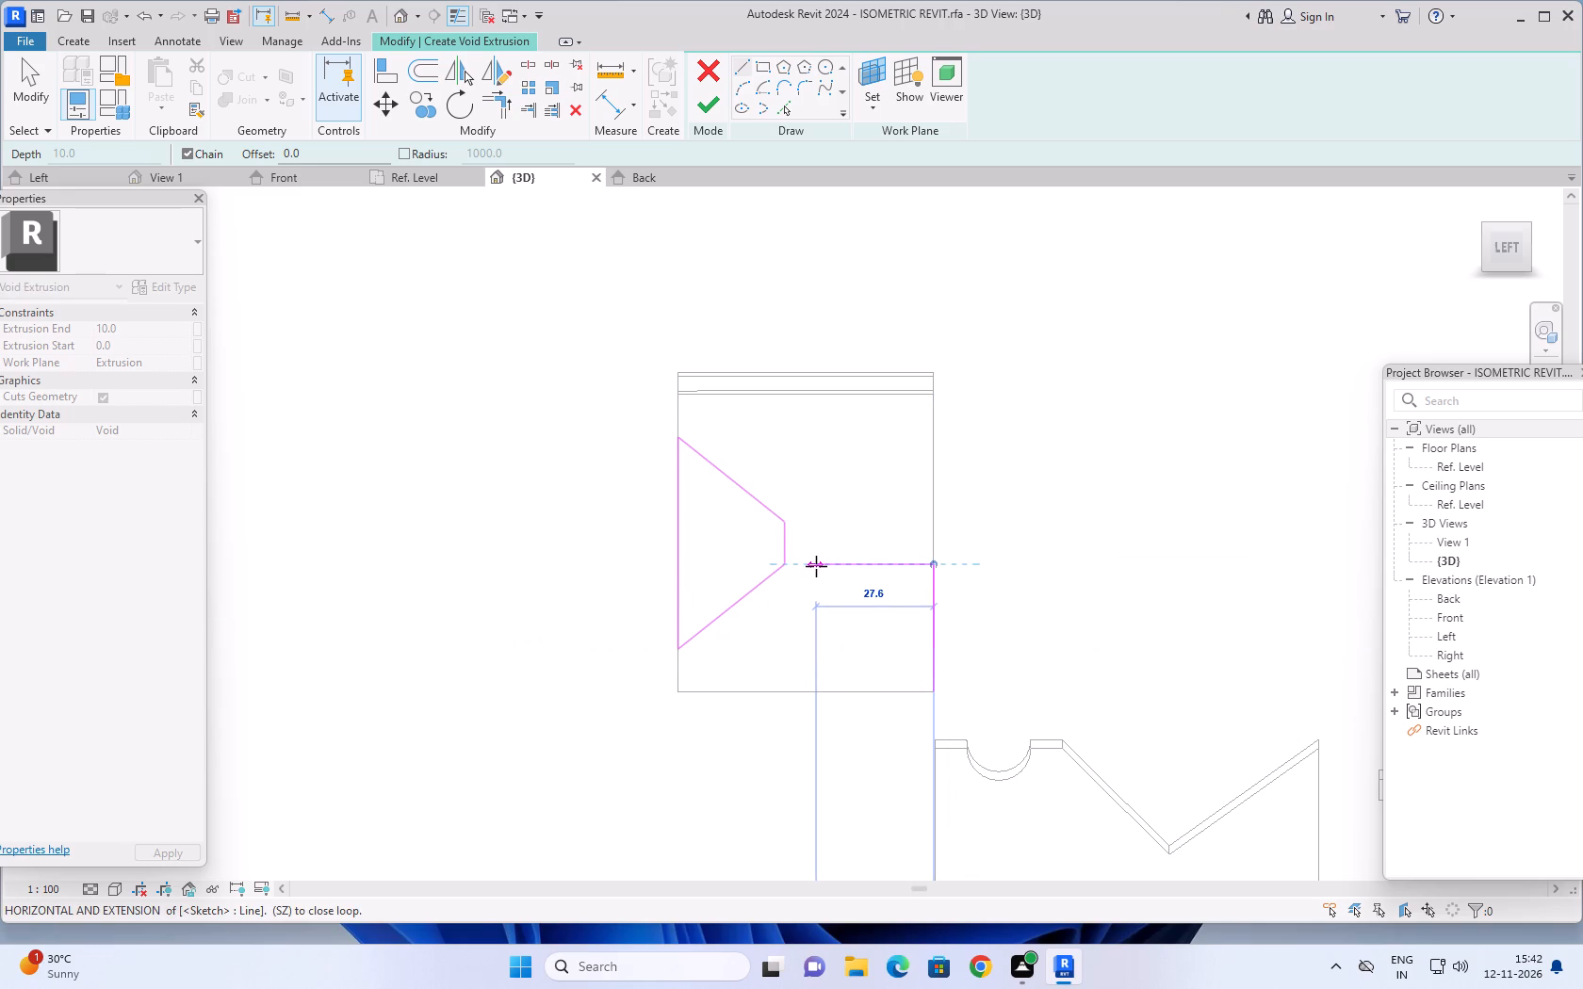
{"action": "type", "text": "25"}
{"action": "key", "text": "Return"}
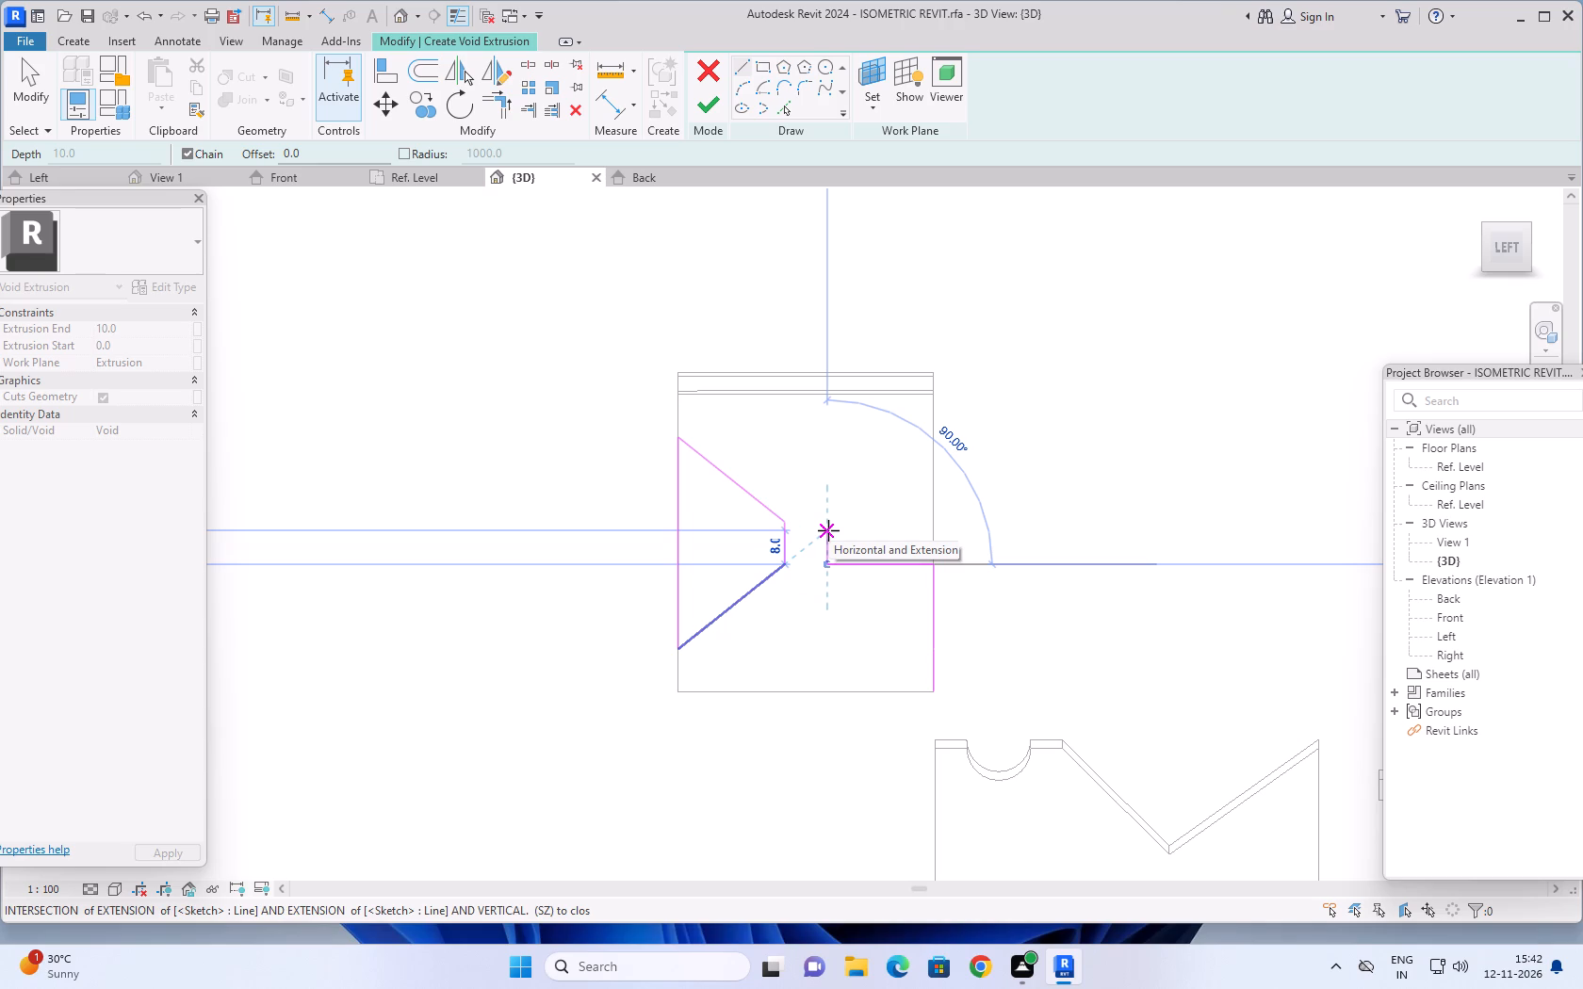
{"action": "type", "text": "10"}
{"action": "key", "text": "Return"}
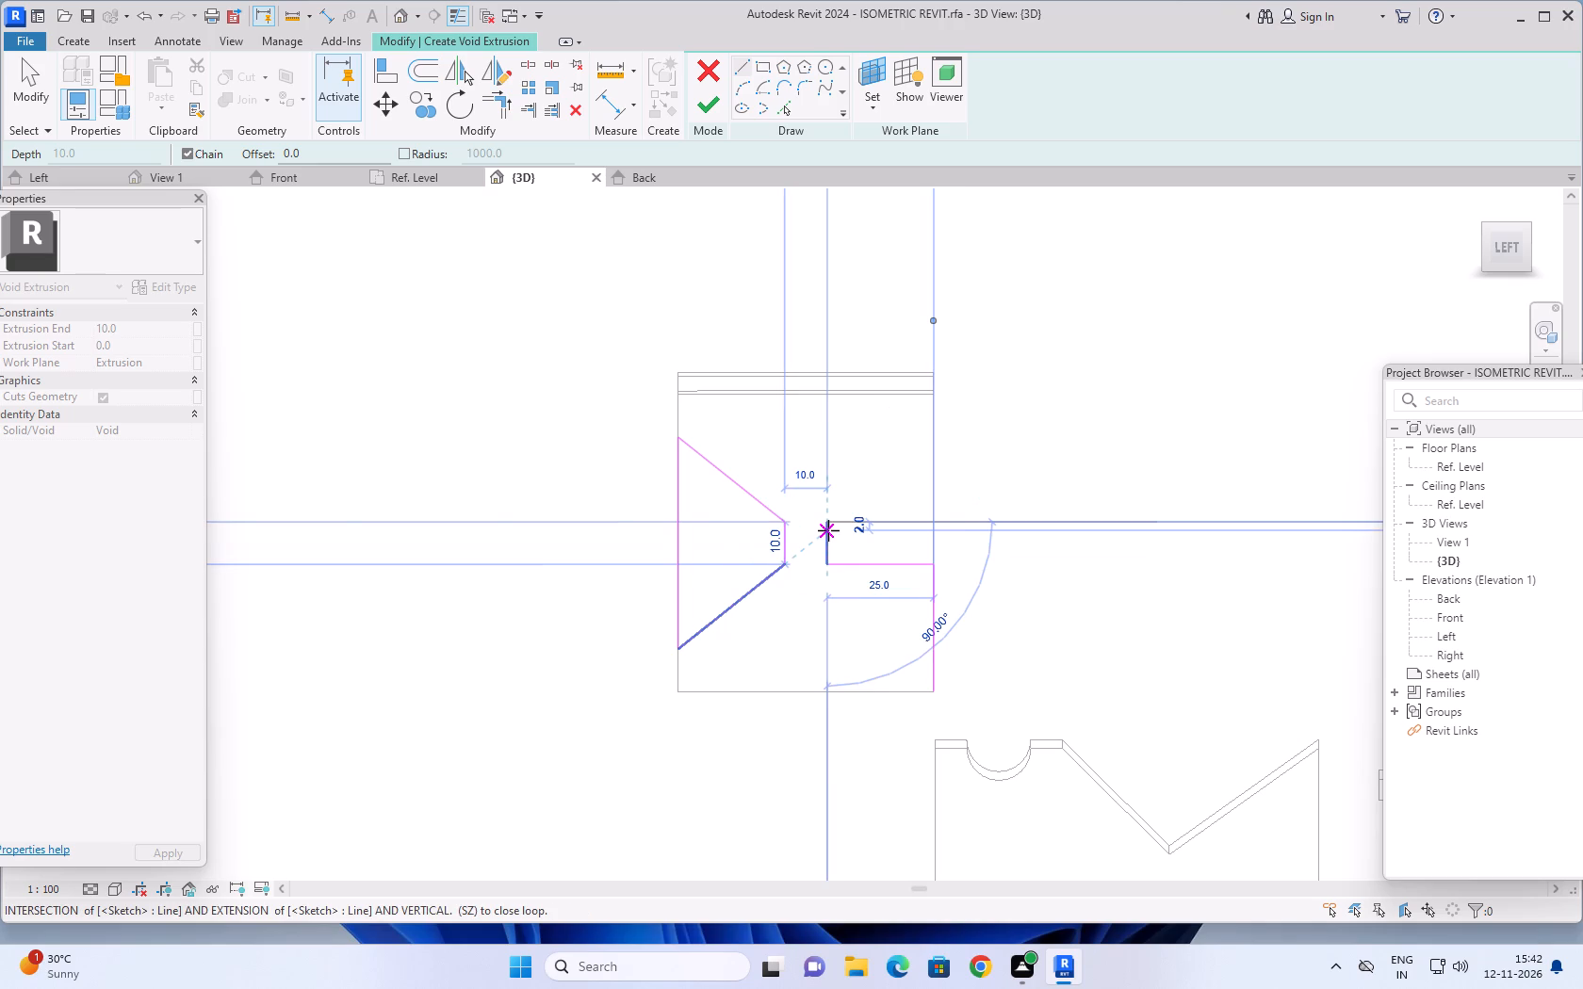
{"action": "key", "text": "Escape"}
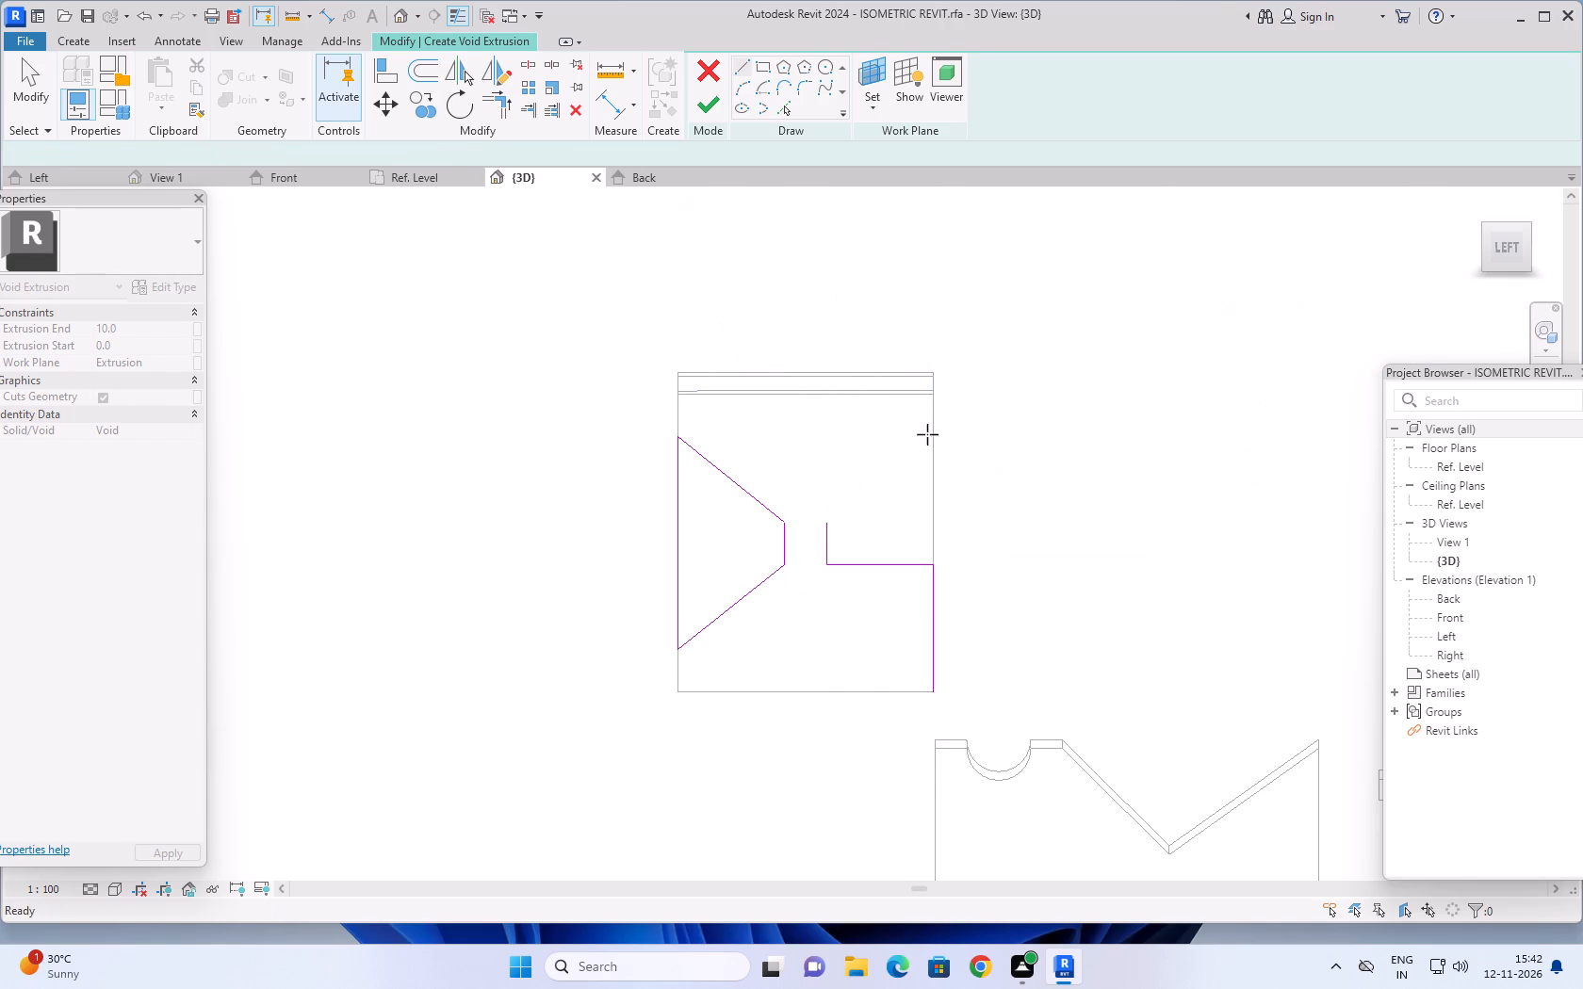
Draw a 10 line down from the face's upper-right corner, then sloping lines joining the right edge to both ends of the inner vertical line.
{"action": "left_click", "coordinate": [933, 398]}
{"action": "type", "text": "10"}
{"action": "key", "text": "Return"}
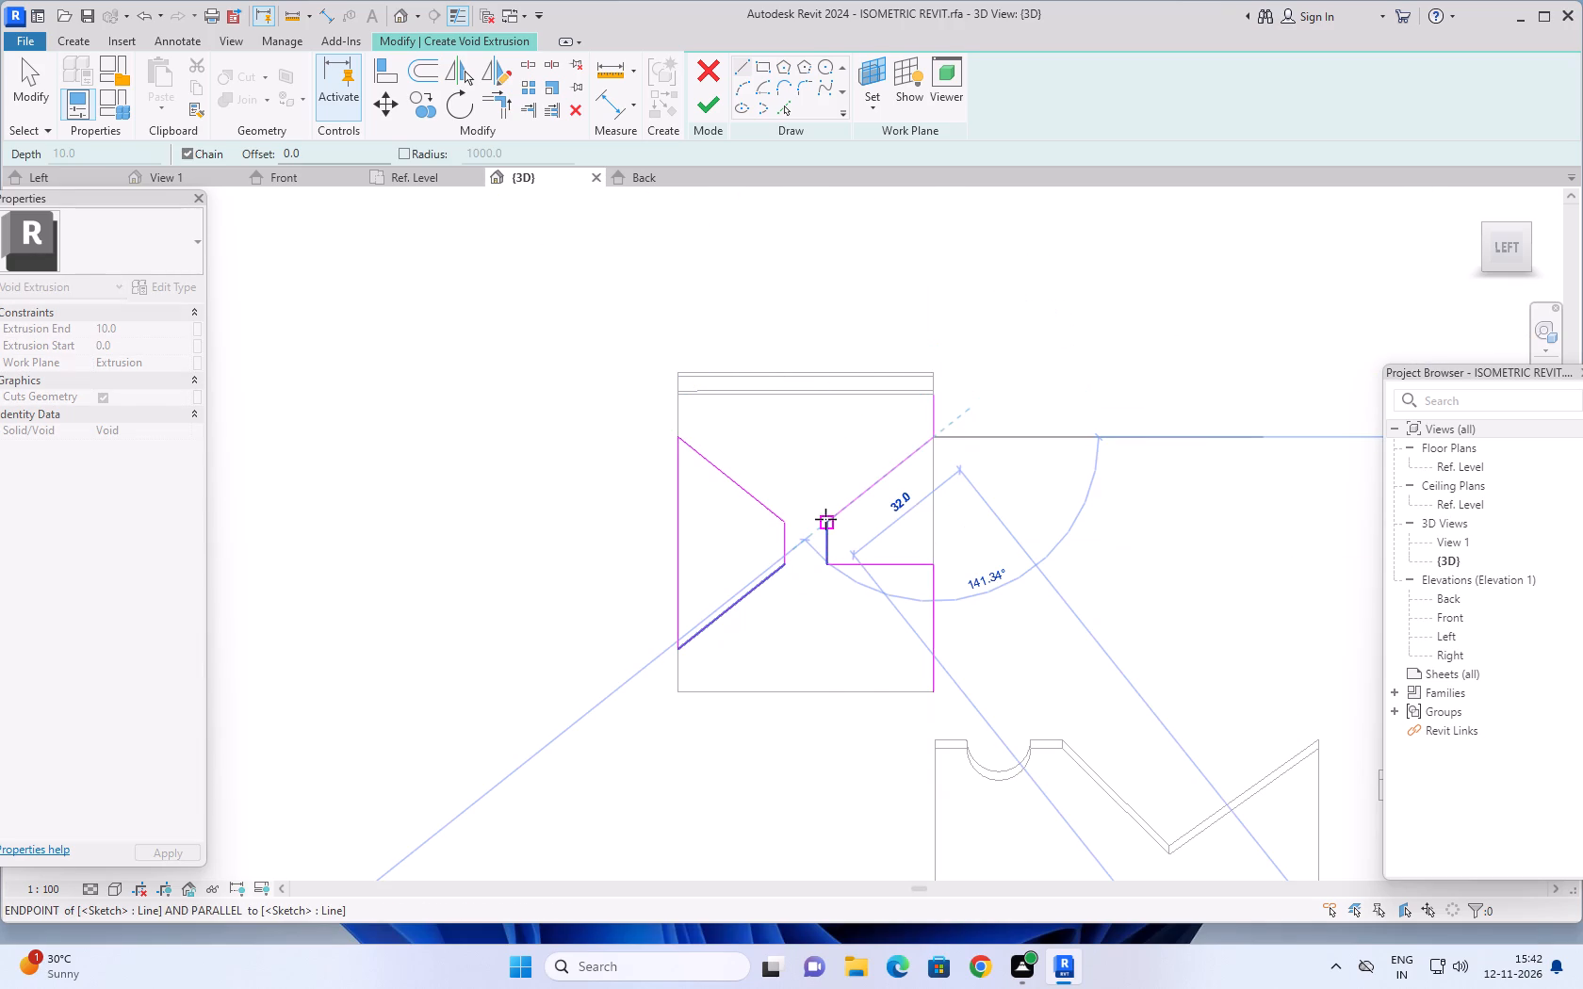
{"action": "left_click", "coordinate": [825, 522]}
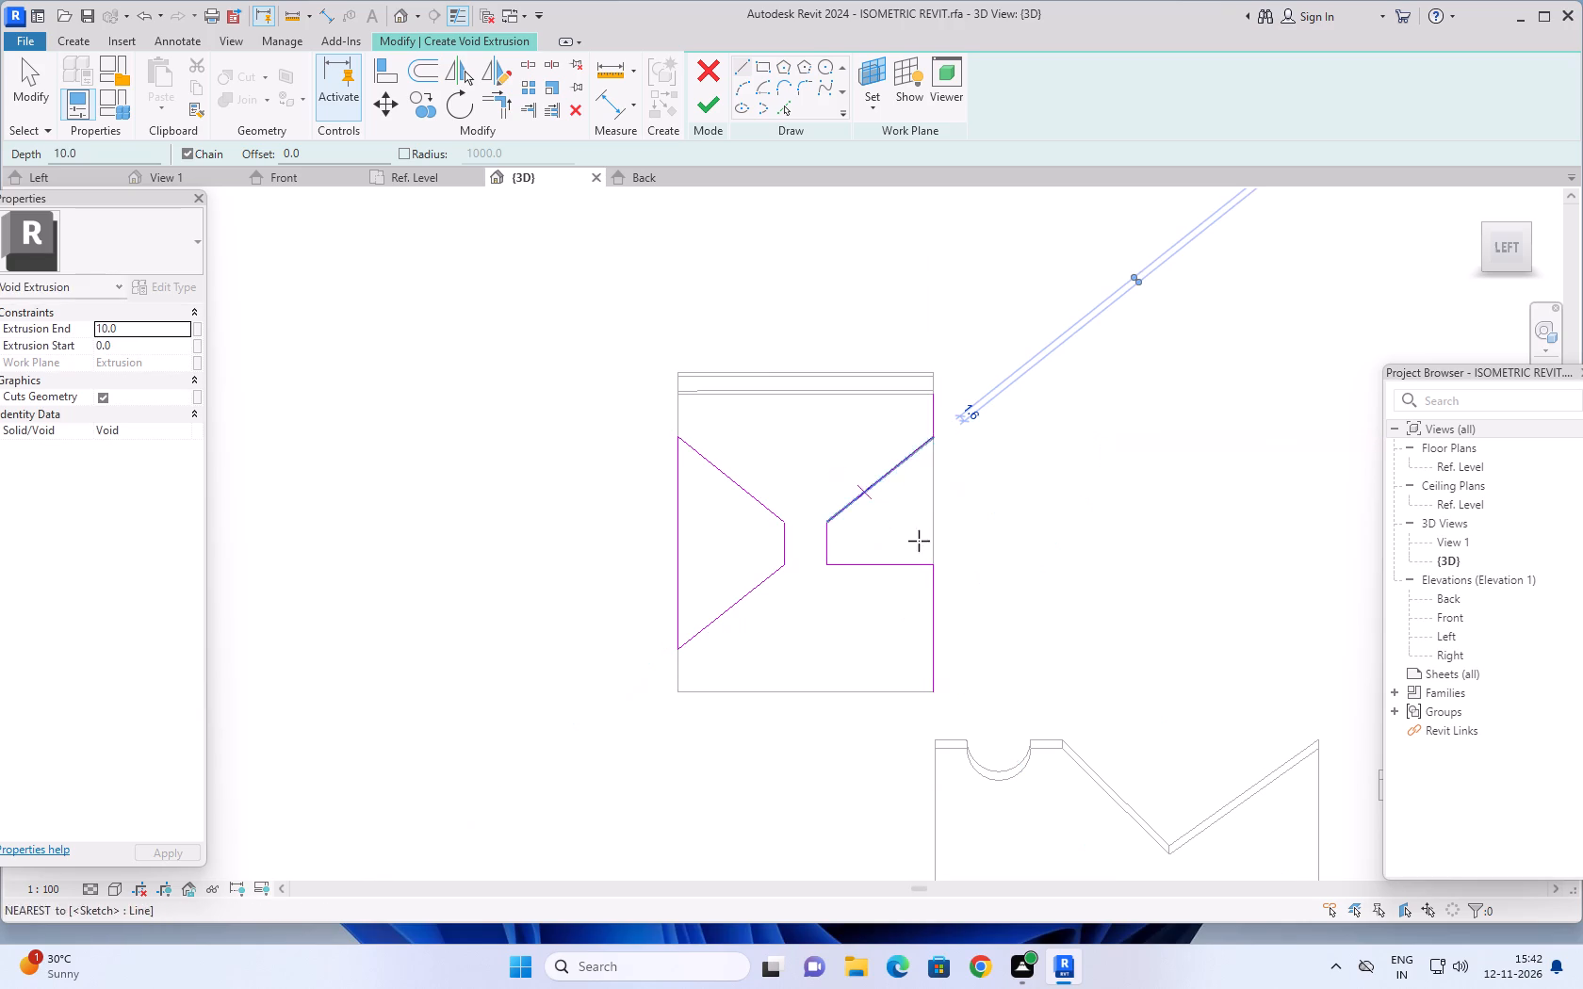
{"action": "key", "text": "Escape"}
{"action": "left_click", "coordinate": [826, 567]}
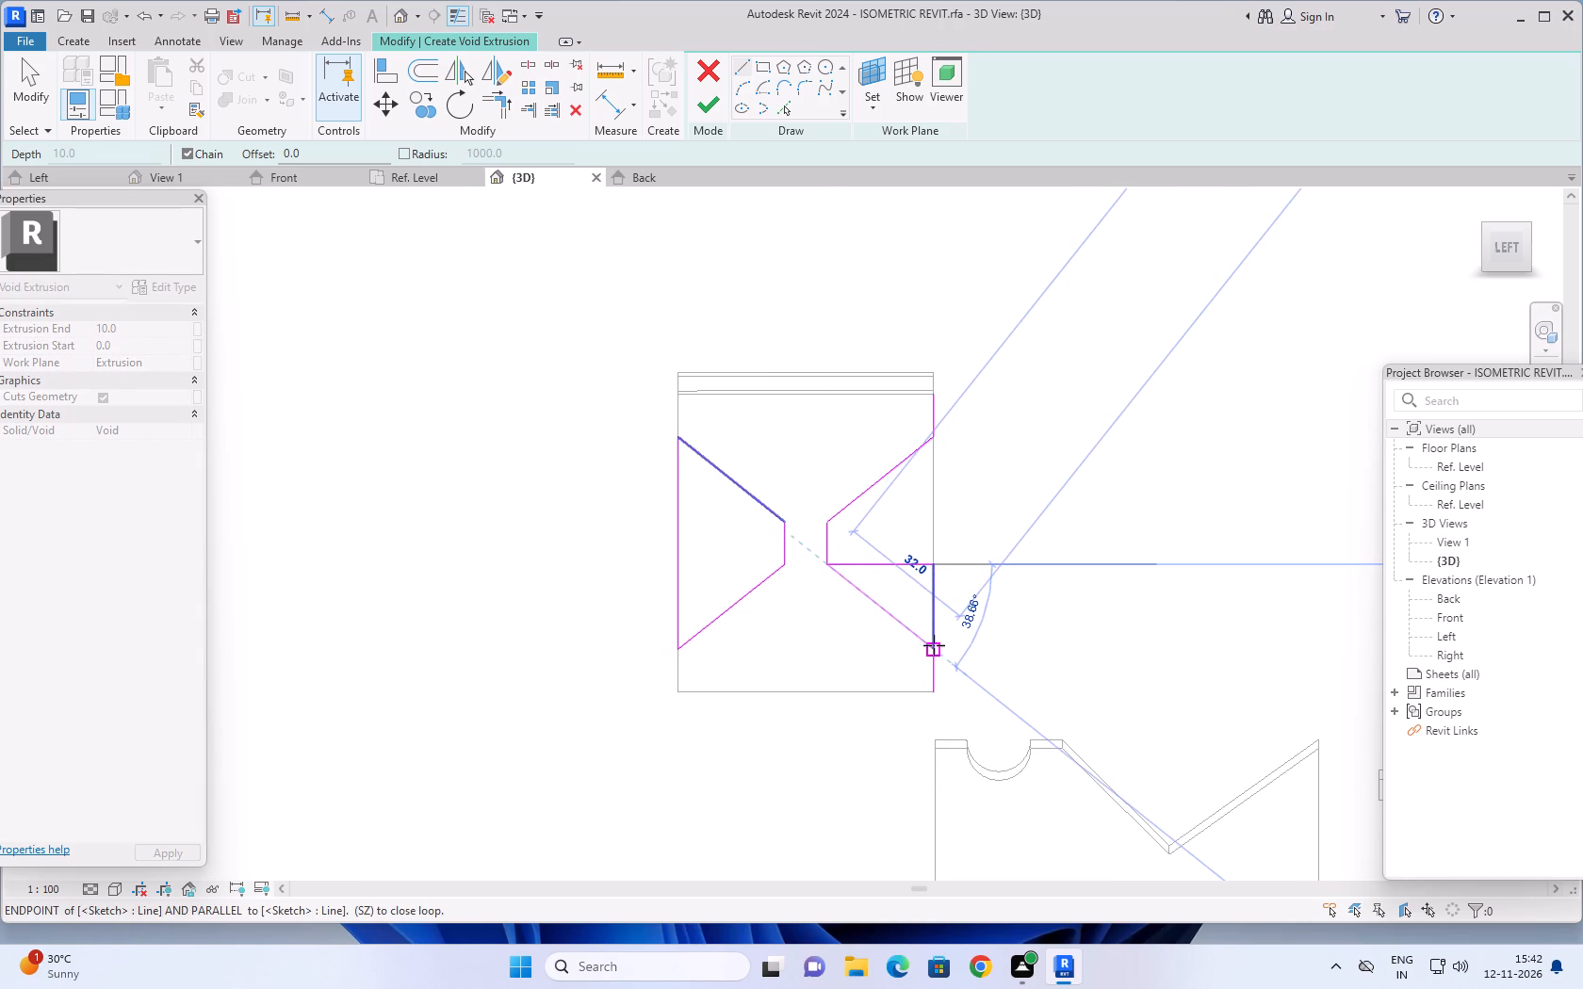
{"action": "left_click", "coordinate": [933, 649]}
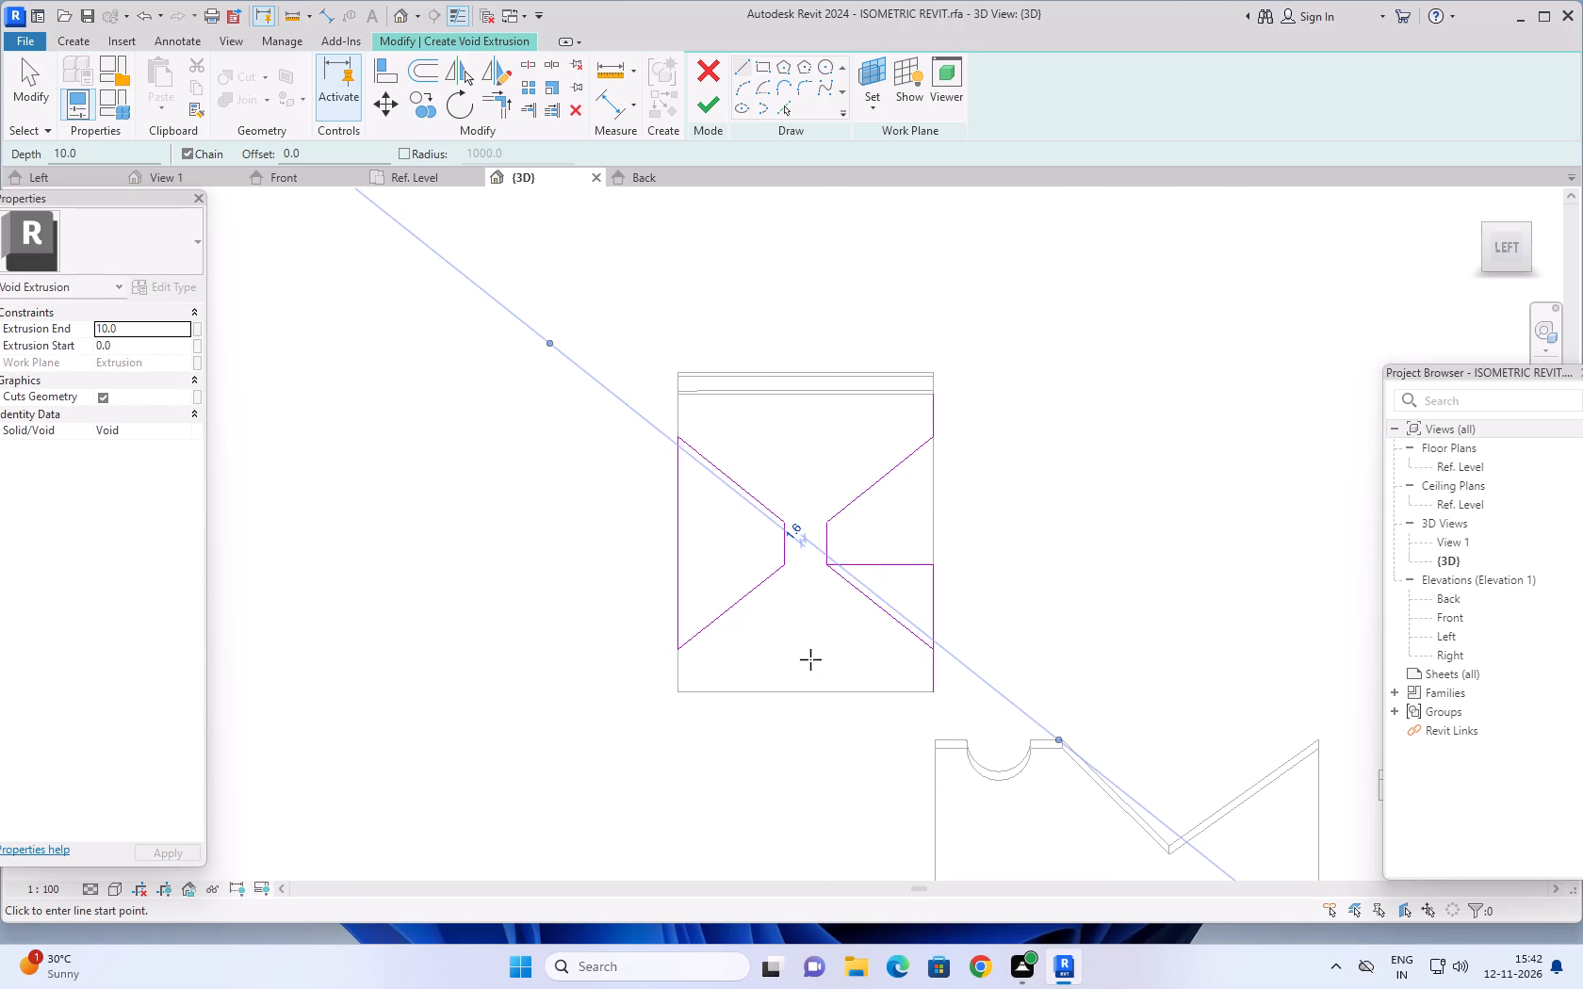
{"action": "key", "text": "Escape"}
{"action": "key", "text": "Escape"}
{"action": "key", "text": "Escape"}
Delete the 25 horizontal guide line and the 10, 20 and 10 guide lines along the face's right edge.
{"action": "left_click", "coordinate": [910, 567]}
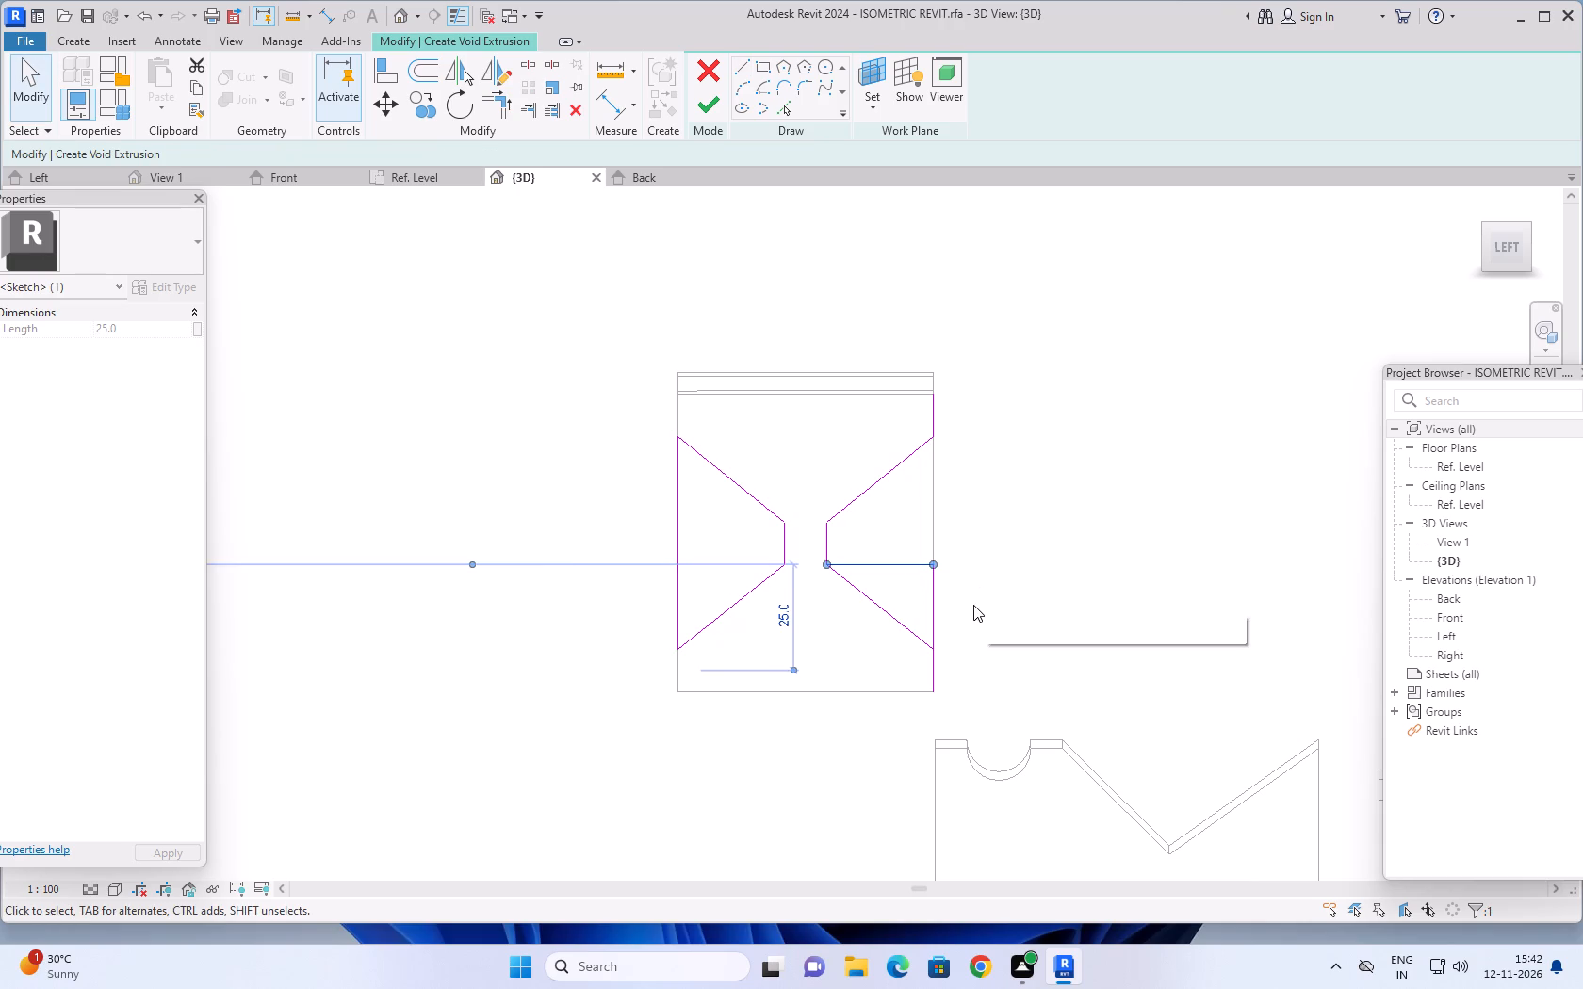
{"action": "key", "text": "Delete"}
{"action": "left_click", "coordinate": [931, 670]}
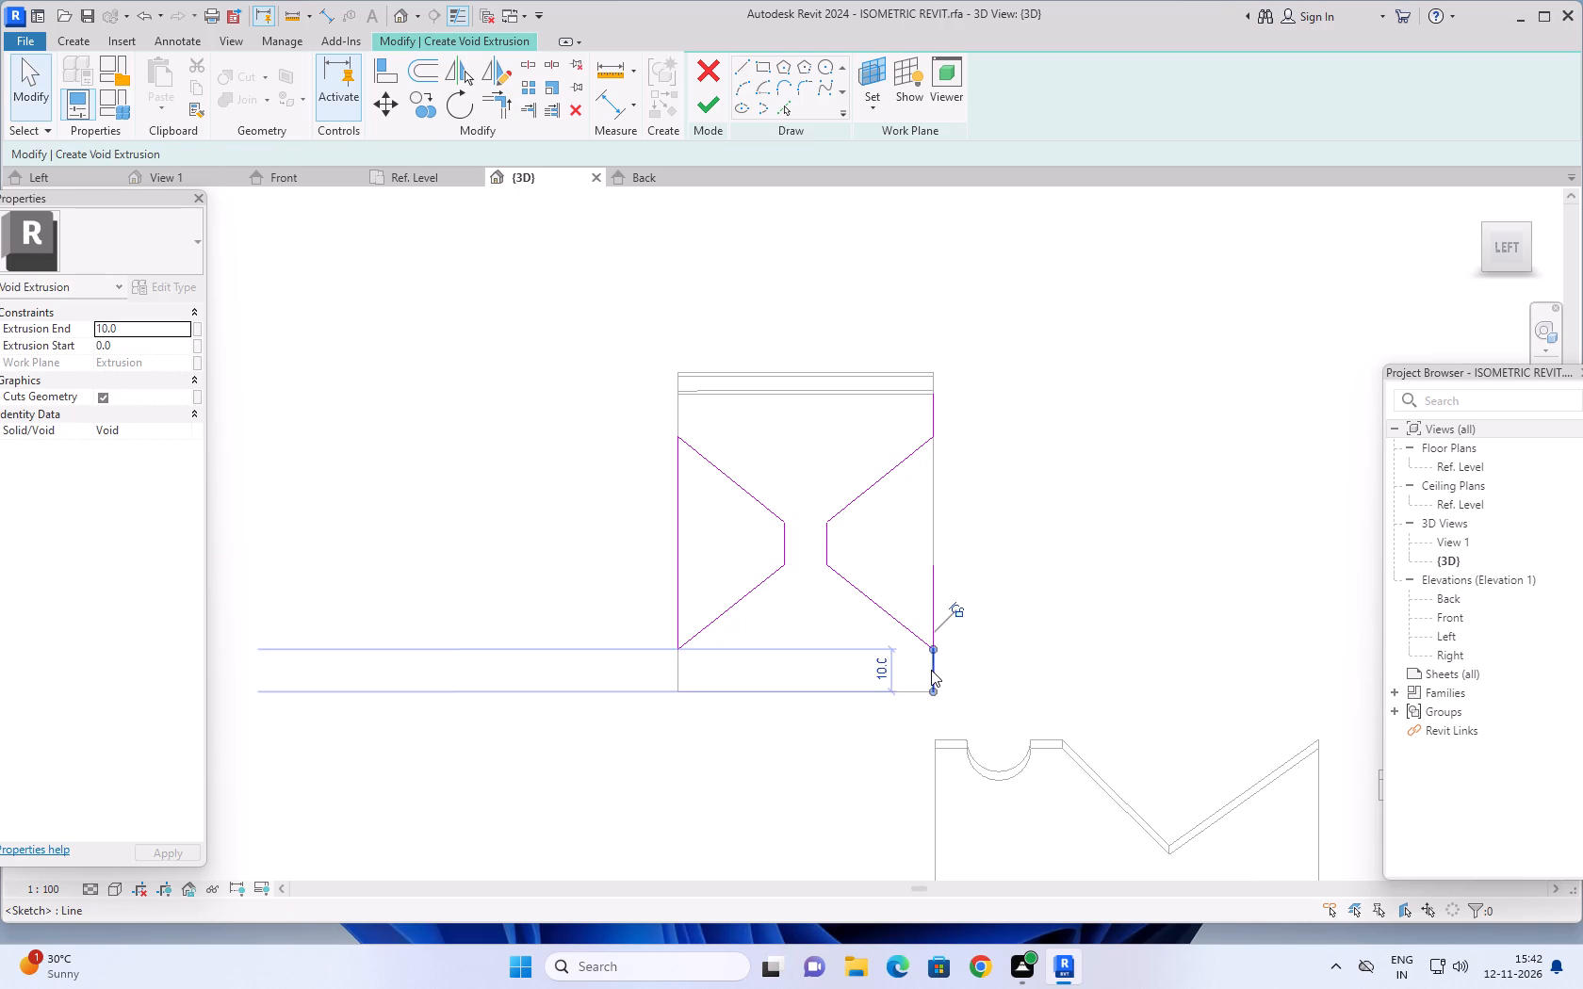
{"action": "key", "text": "Delete"}
{"action": "left_click", "coordinate": [928, 604]}
{"action": "key", "text": "Delete"}
{"action": "left_click", "coordinate": [934, 416]}
{"action": "key", "text": "Delete"}
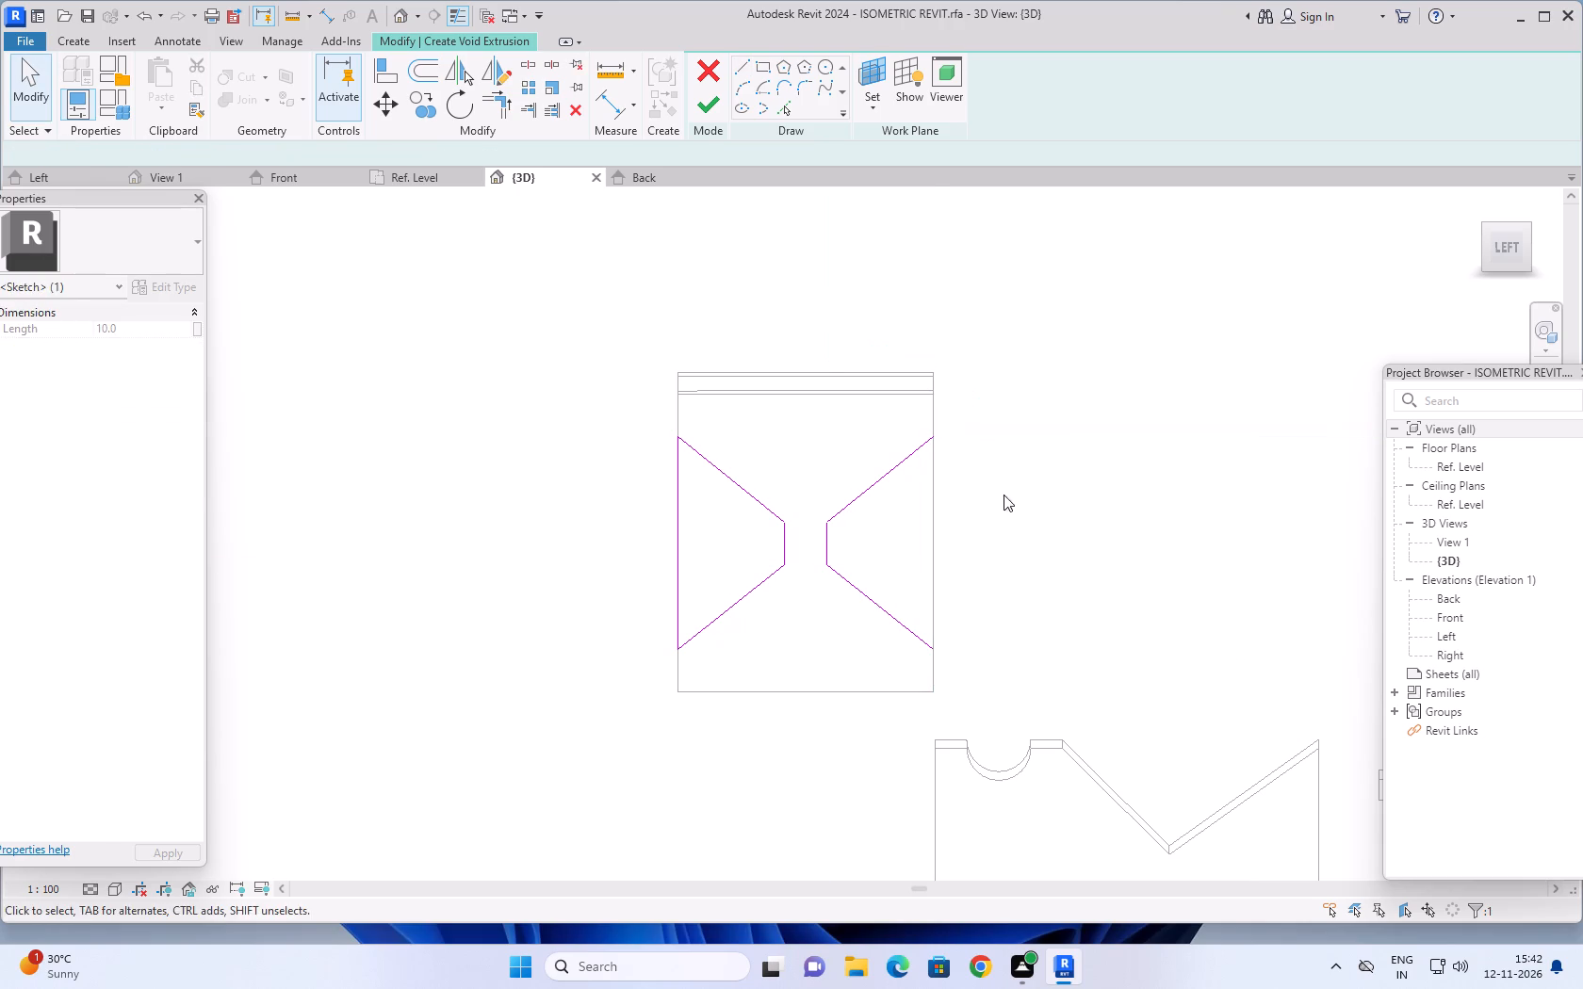
Close the second trapezoidal profile with a vertical line along the right edge between the ends of the two sloping lines.
{"action": "left_click", "coordinate": [741, 66]}
{"action": "left_click", "coordinate": [934, 437]}
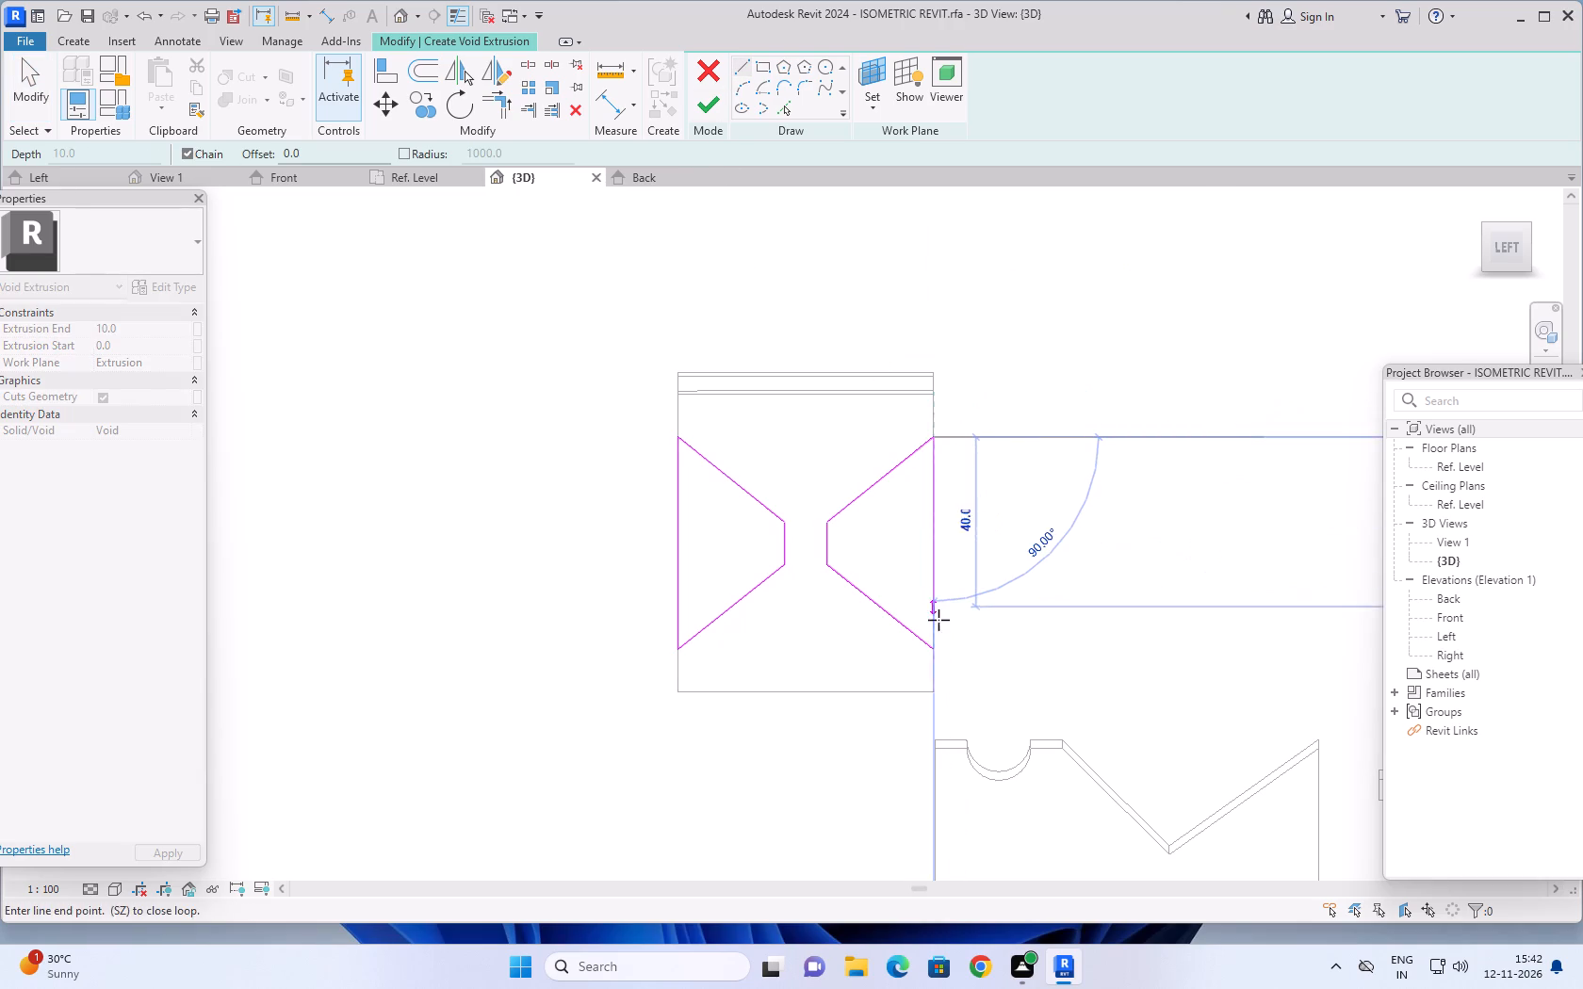
{"action": "left_click", "coordinate": [933, 646]}
{"action": "key", "text": "Escape"}
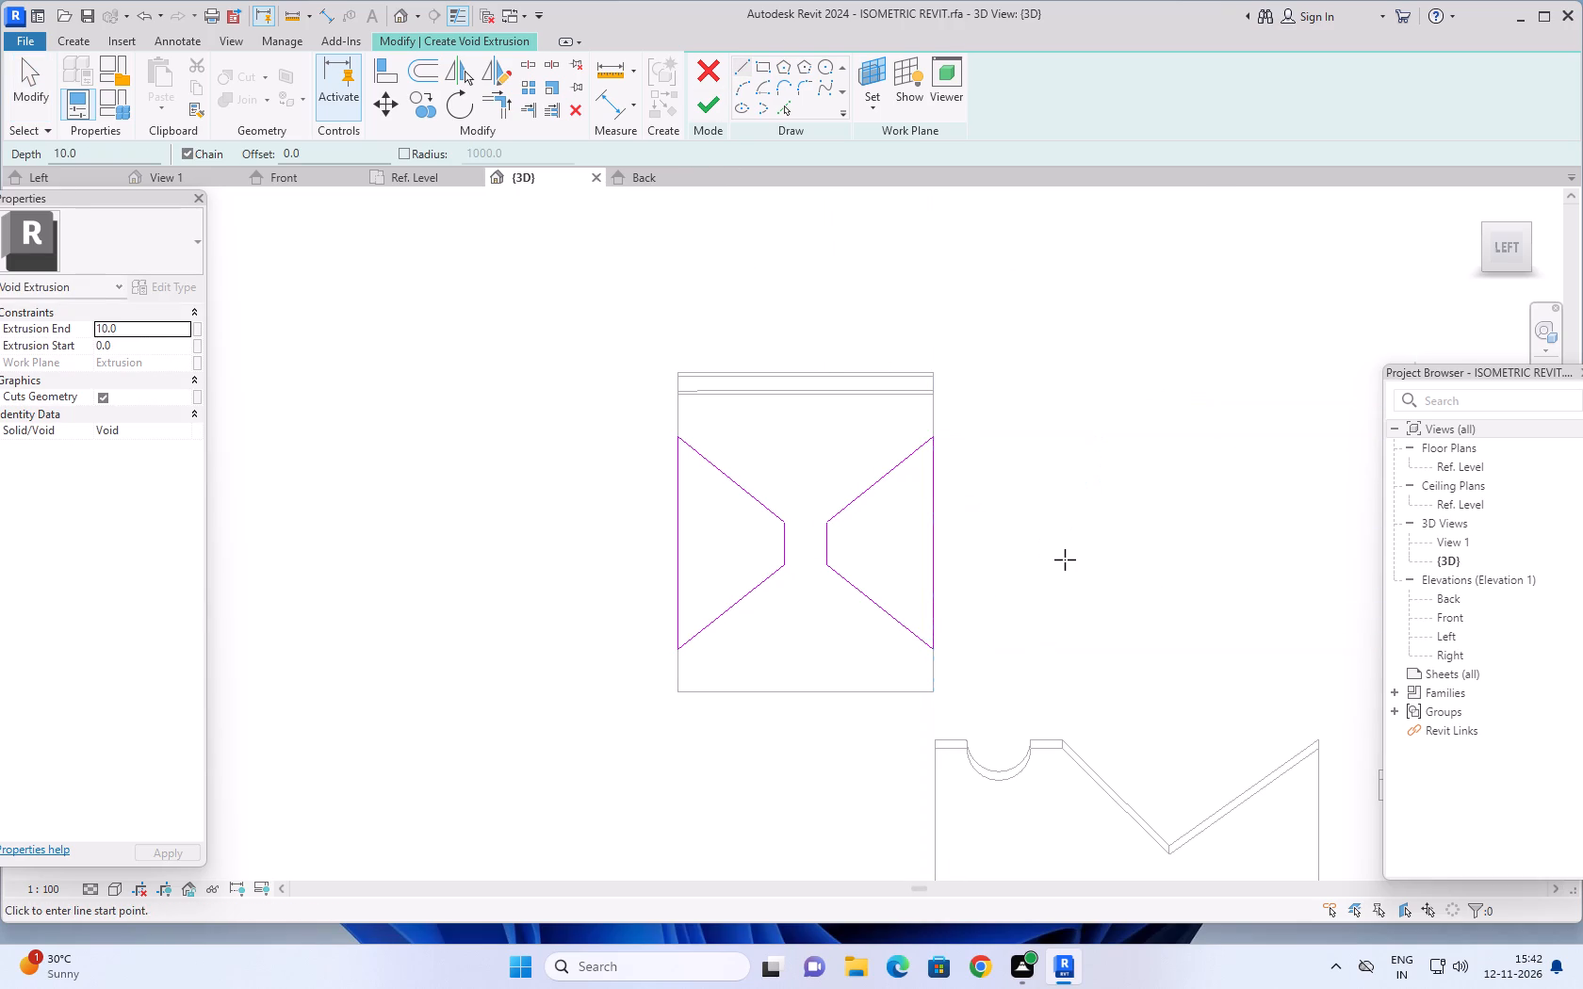
{"action": "scroll", "coordinate": [1065, 559], "scroll_direction": "down", "scroll_amount": 1}
{"action": "key", "text": "Escape"}
Set the void's Extrusion End to 60 and finish the sketch to cut both trapezoids through the block.
{"action": "middle_click_drag", "start_coordinate": [1065, 559], "coordinate": [1043, 553]}
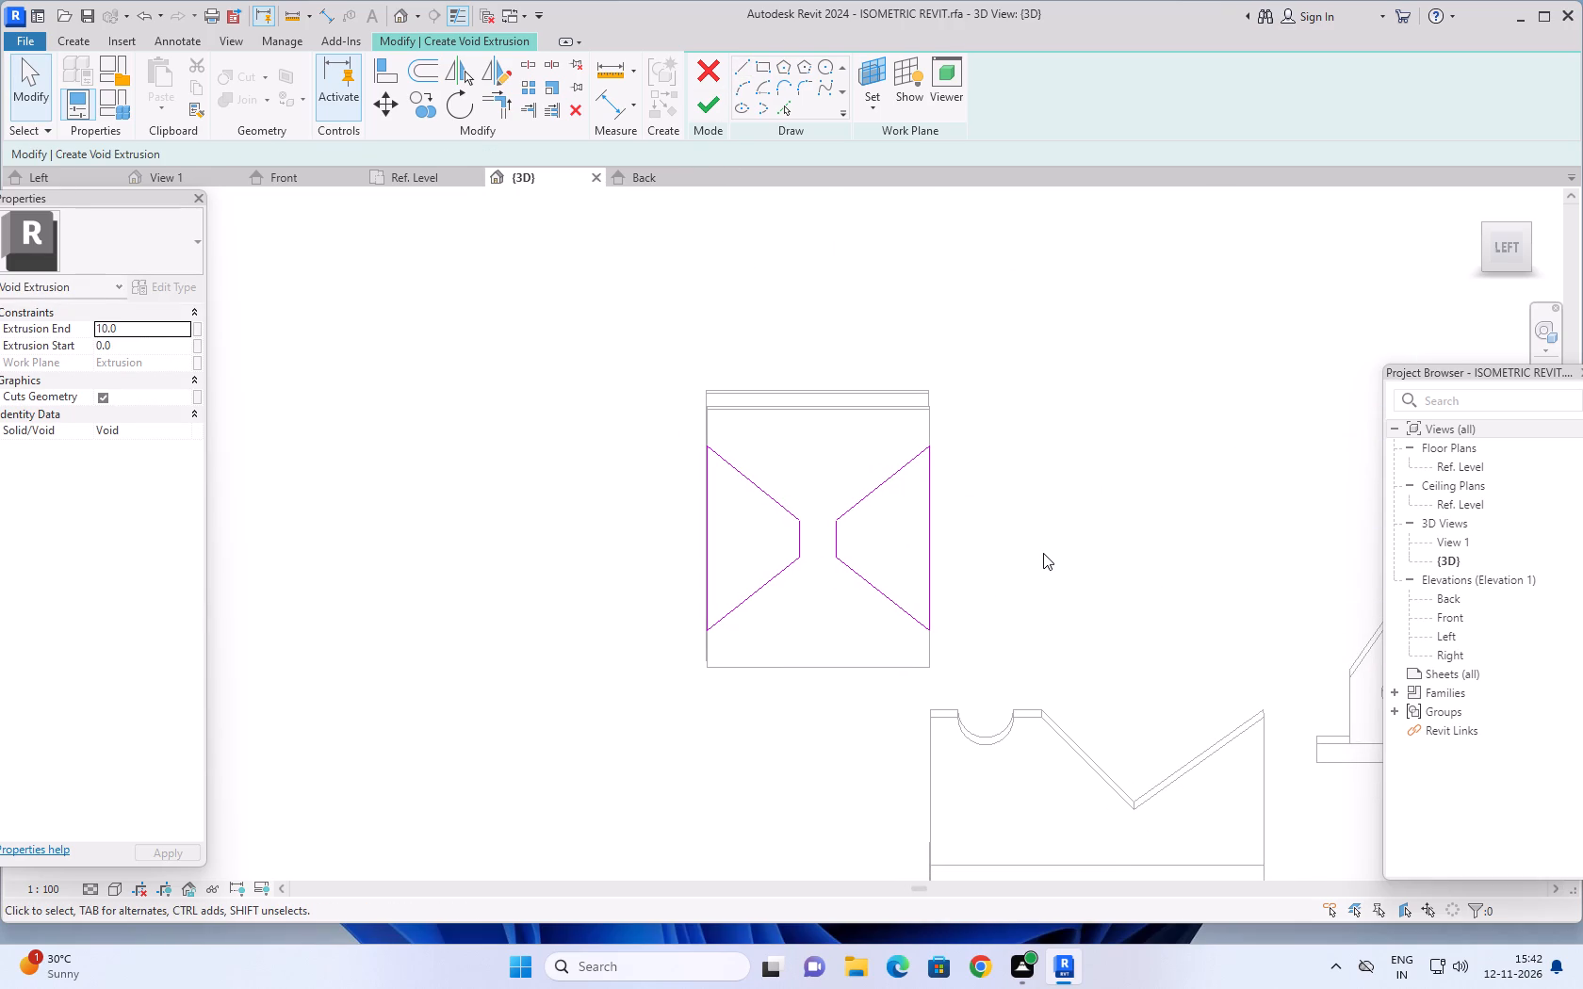
{"action": "scroll", "coordinate": [1047, 546], "scroll_direction": "down", "scroll_amount": 1}
{"action": "middle_click_drag", "start_coordinate": [1037, 550], "coordinate": [968, 546]}
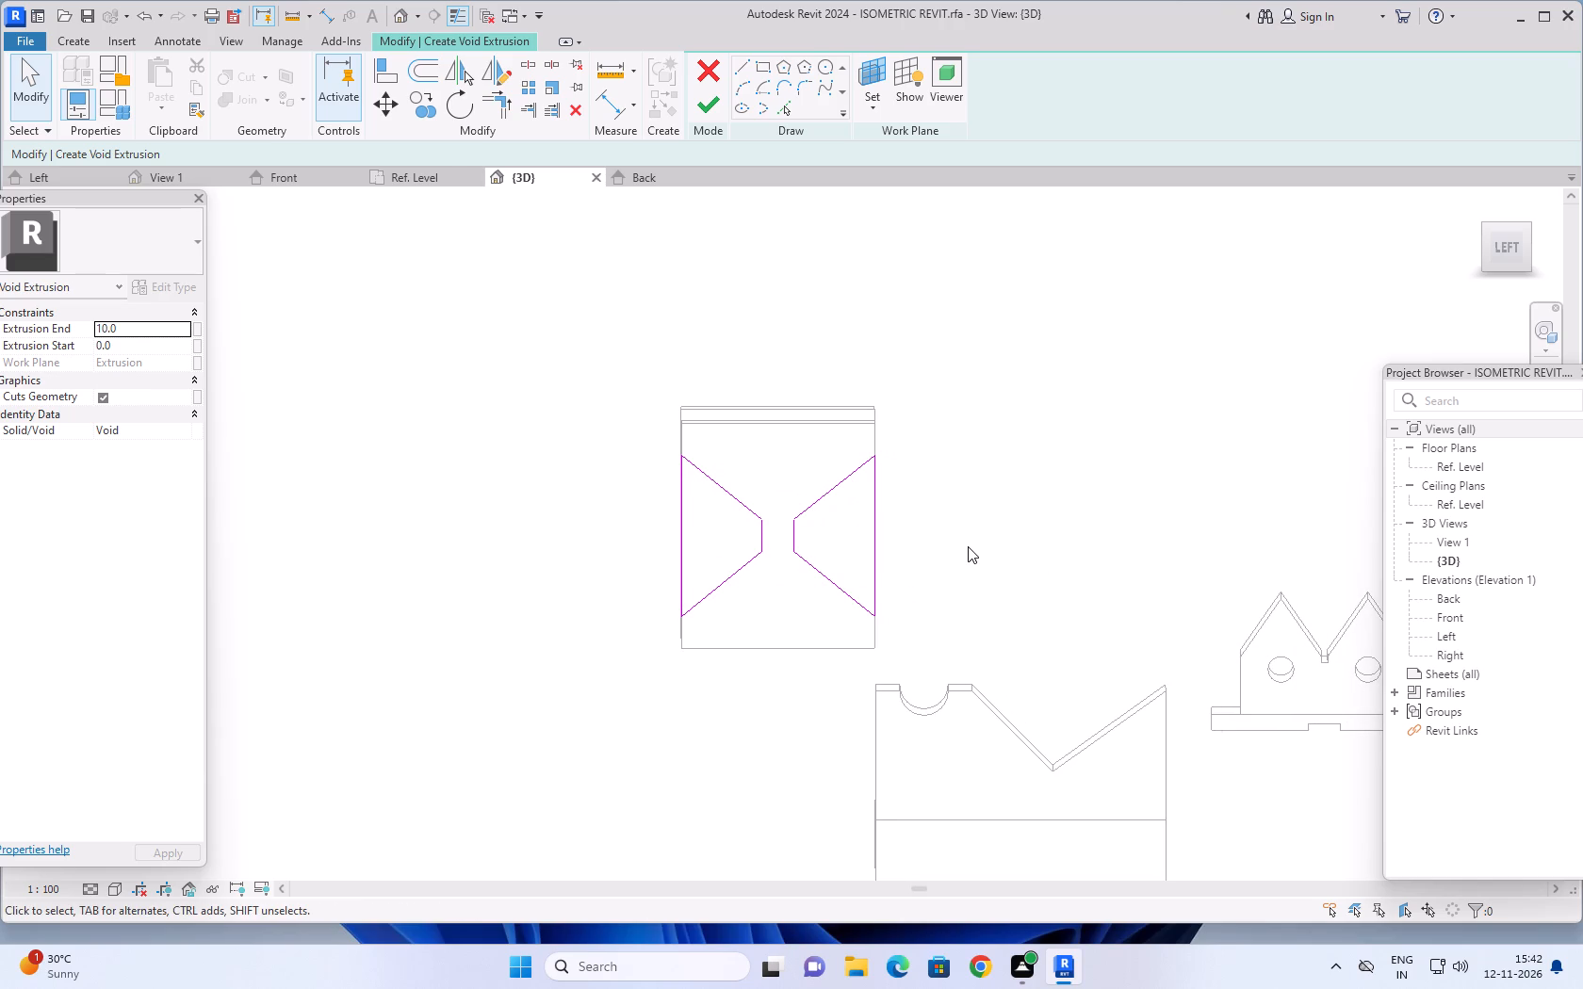
{"action": "scroll", "coordinate": [968, 546], "scroll_direction": "down", "scroll_amount": 2}
{"action": "middle_click_drag", "start_coordinate": [961, 549], "coordinate": [916, 553]}
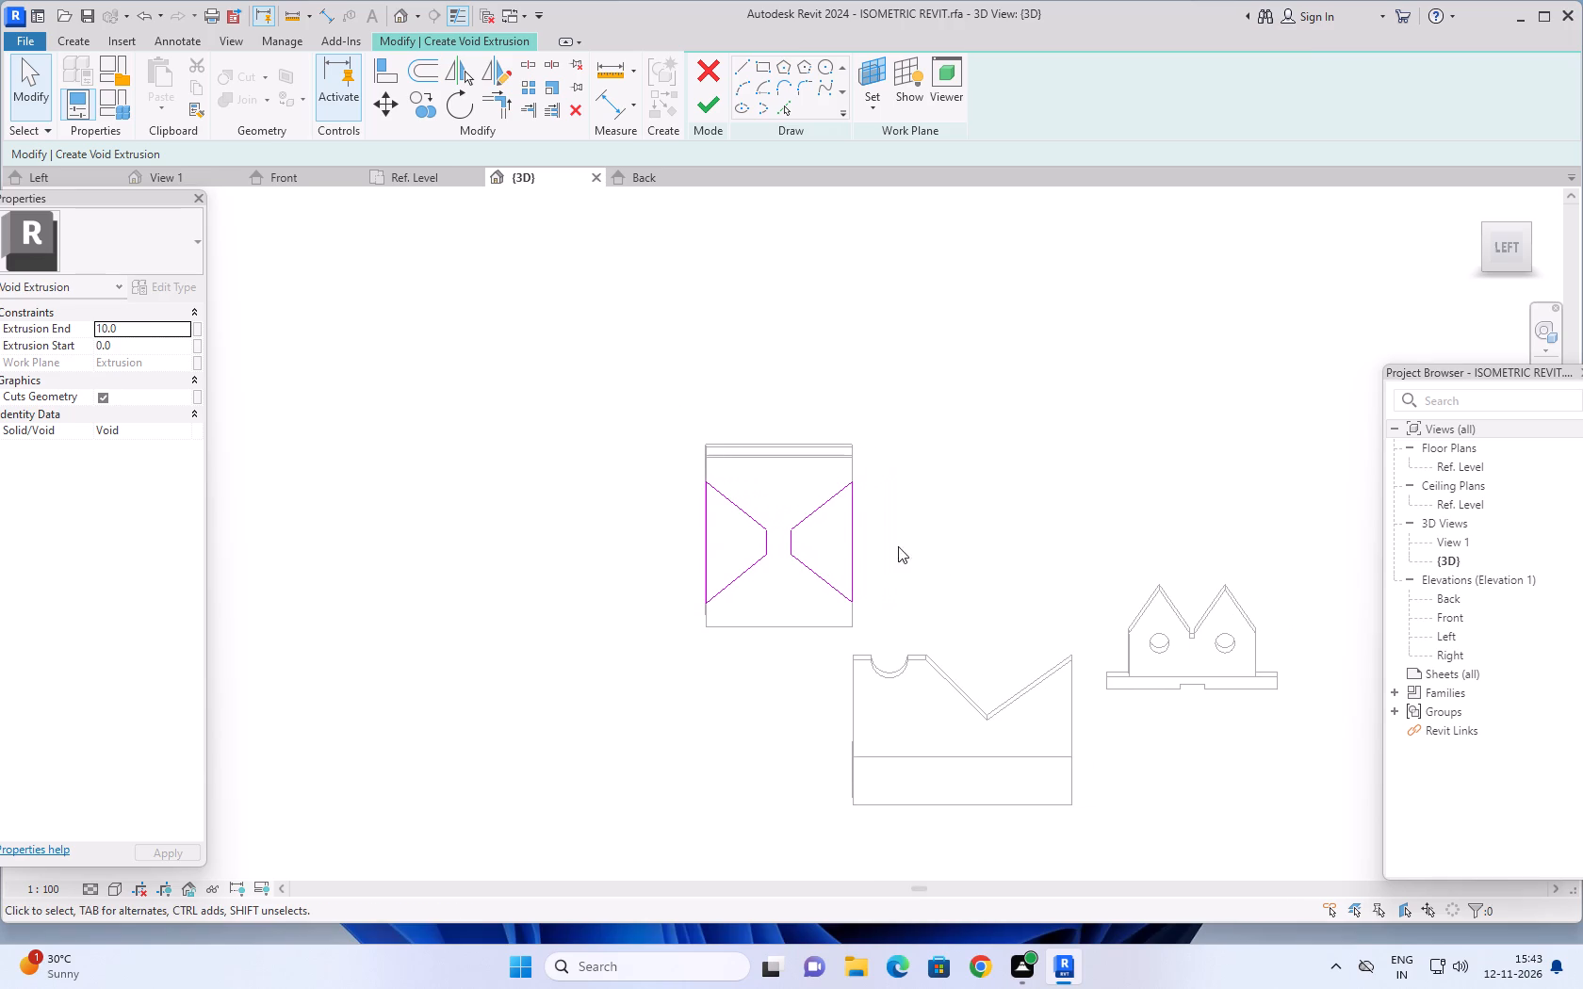
{"action": "left_click", "coordinate": [129, 326]}
{"action": "left_click_drag", "start_coordinate": [120, 321], "coordinate": [106, 321]}
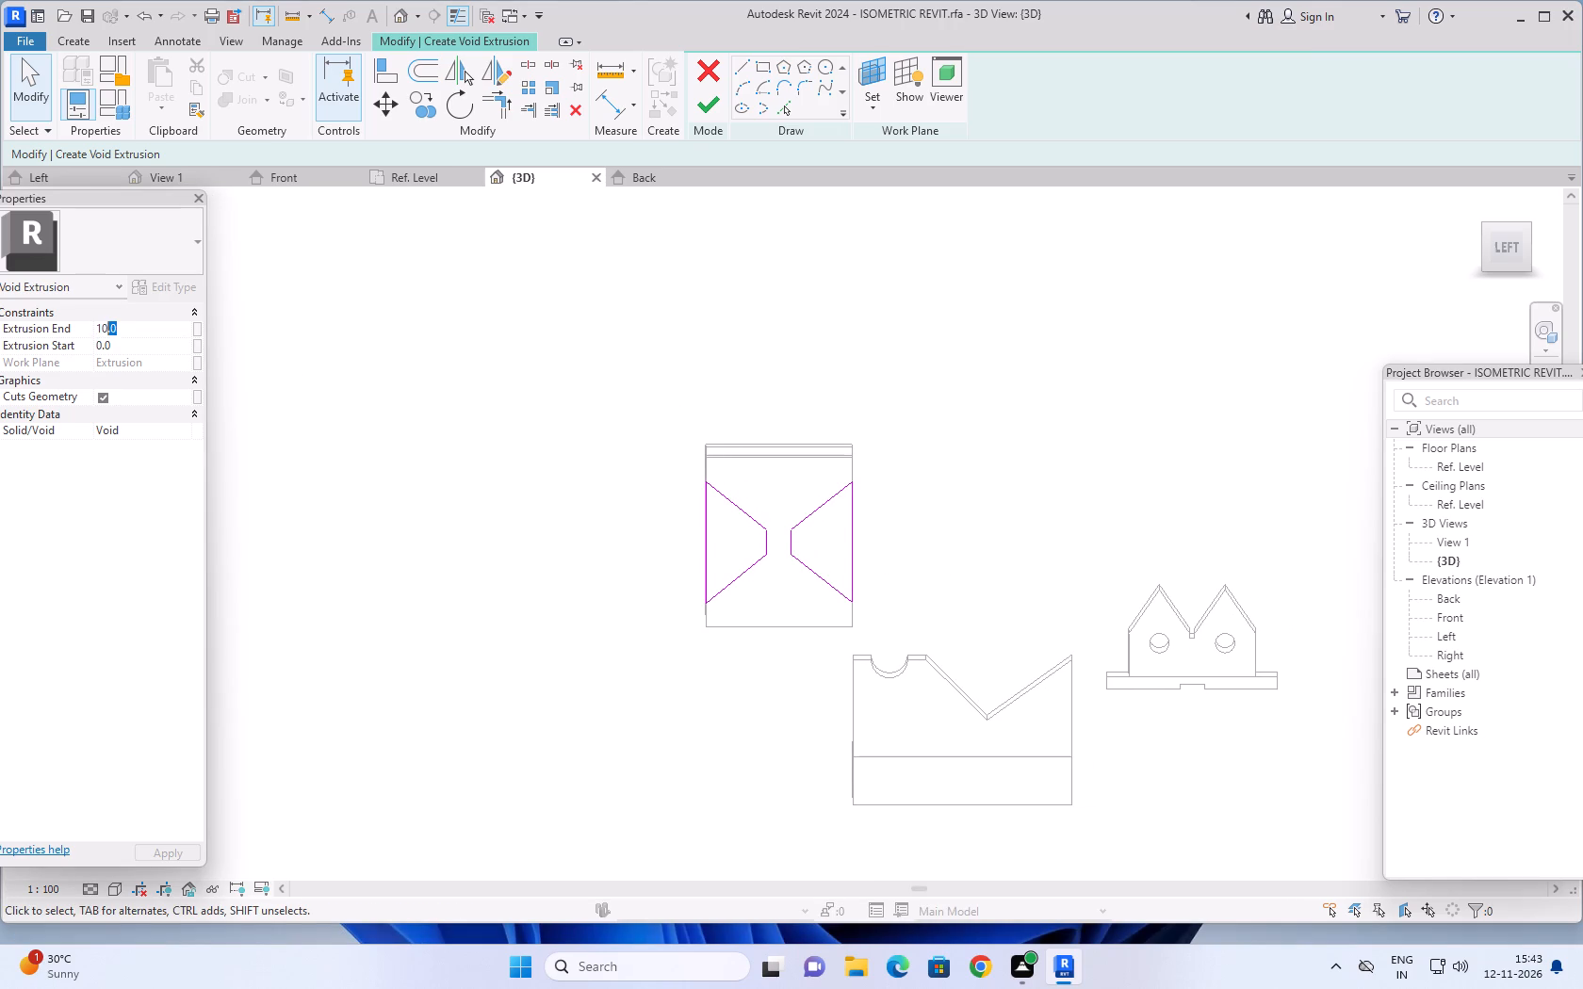
{"action": "left_click_drag", "start_coordinate": [109, 323], "coordinate": [86, 327]}
{"action": "left_click_drag", "start_coordinate": [128, 330], "coordinate": [111, 330]}
{"action": "left_click_drag", "start_coordinate": [111, 330], "coordinate": [96, 328]}
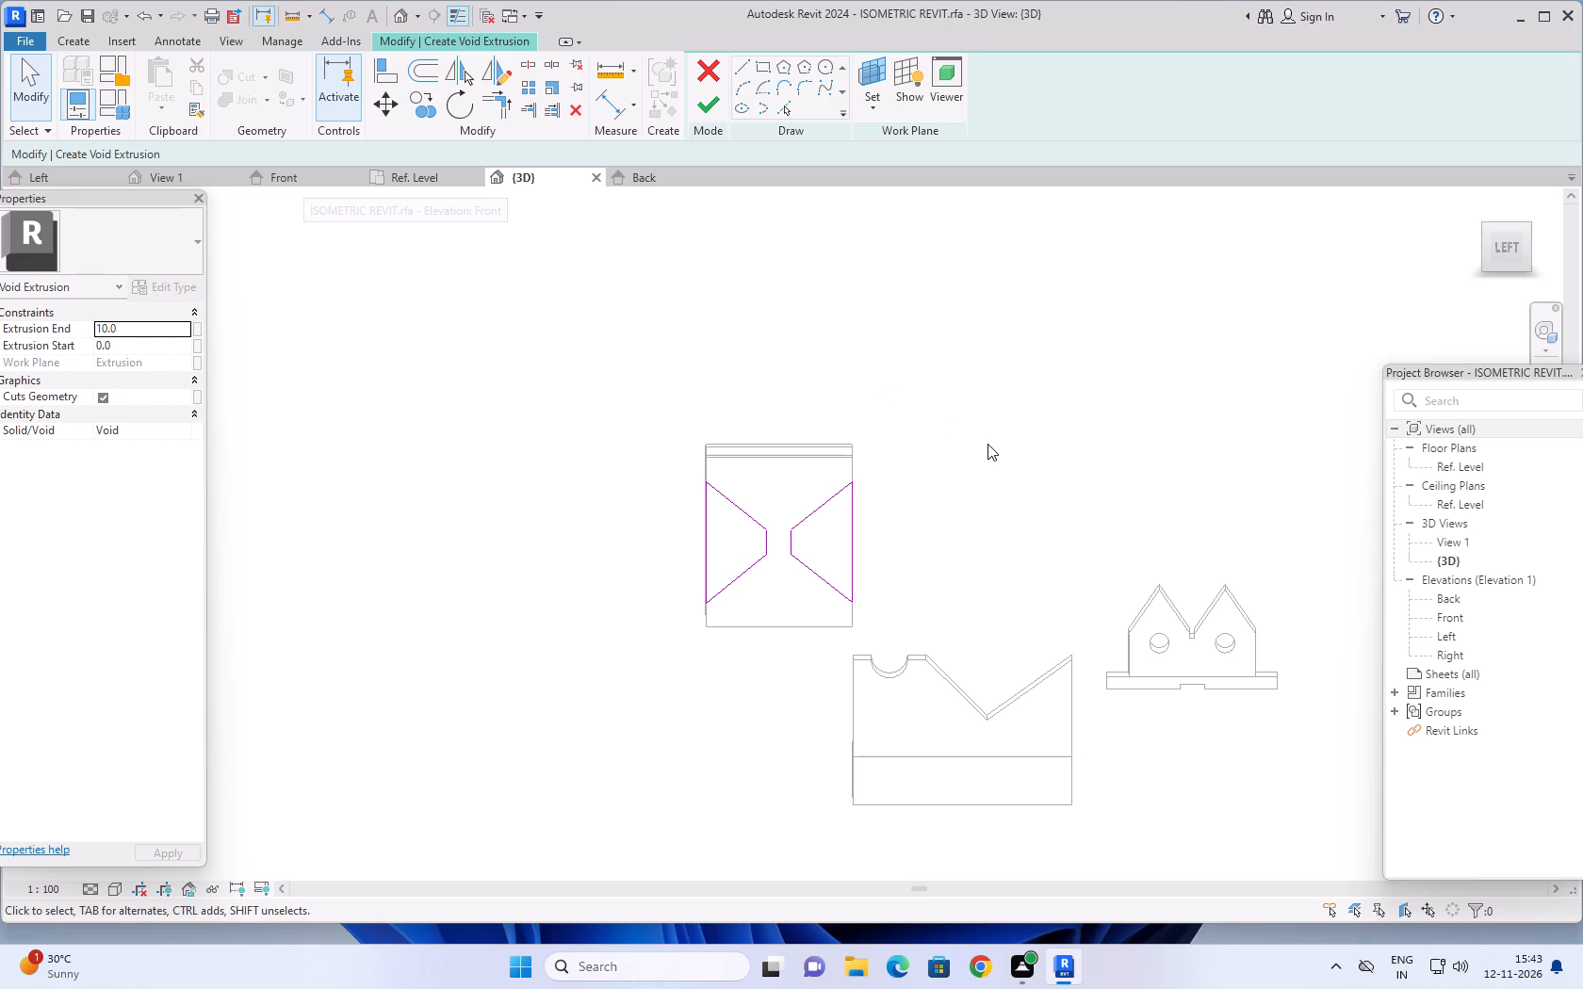
{"action": "left_click", "coordinate": [126, 332]}
{"action": "type", "text": "60"}
{"action": "key", "text": "Return"}
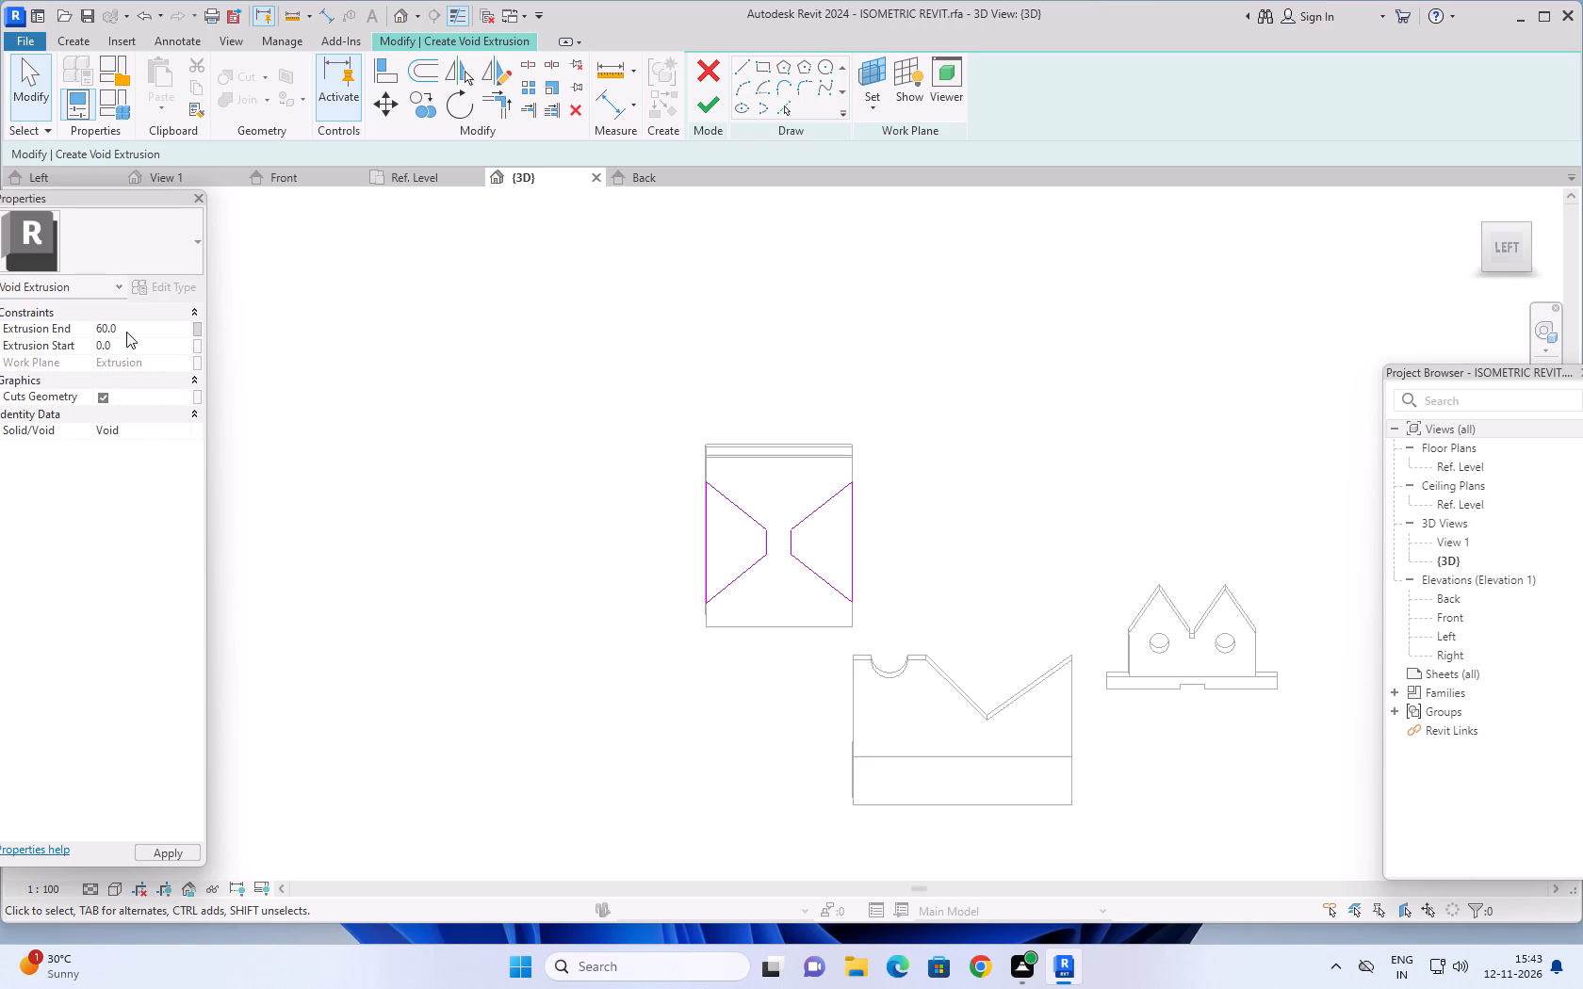
{"action": "left_click", "coordinate": [710, 108]}
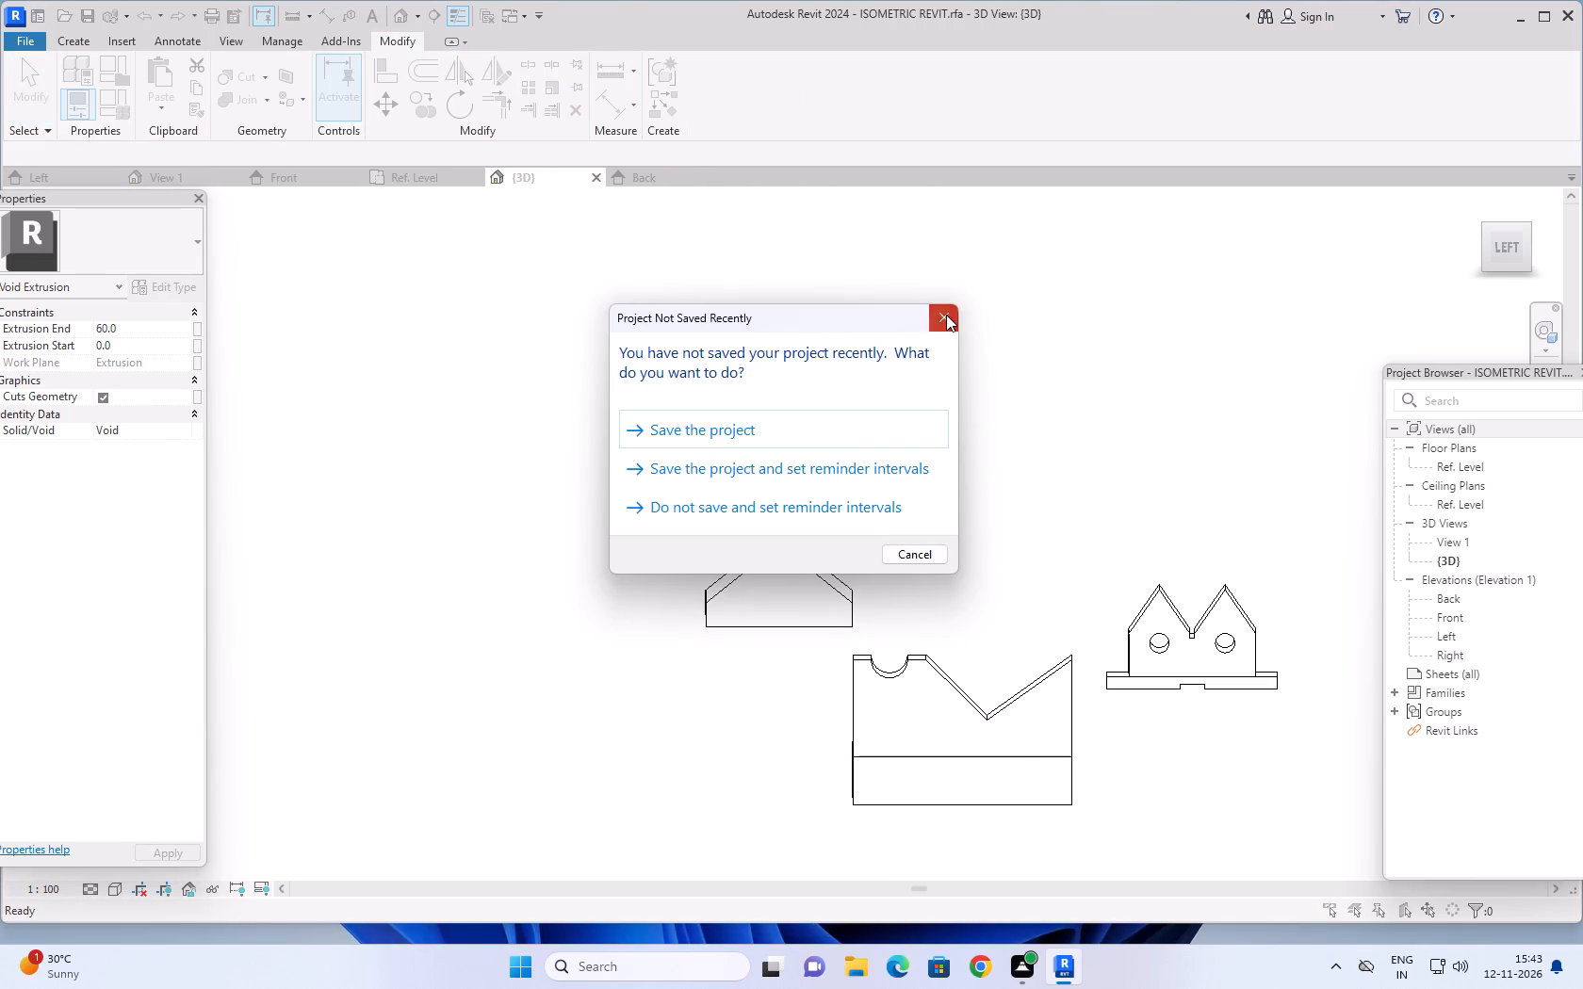
Dismiss the save reminder, save the ISOMETRIC REVIT family, and clear the selection.
{"action": "left_click", "coordinate": [946, 315]}
{"action": "key", "text": "ctrl+s"}
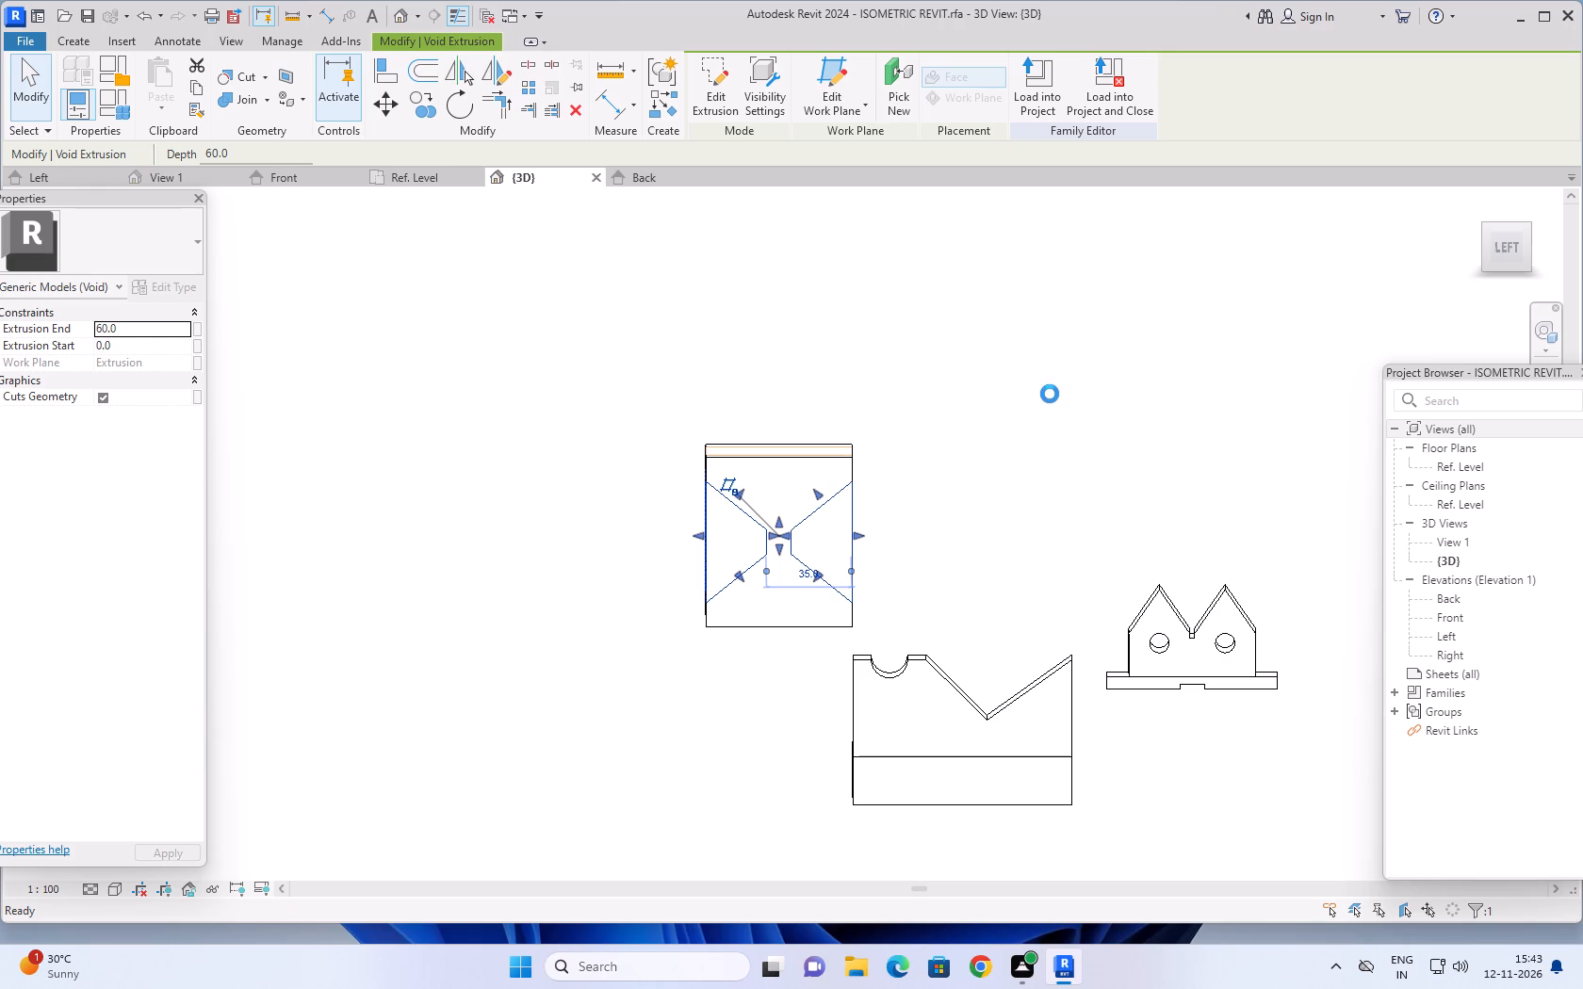
{"action": "key", "text": "Escape"}
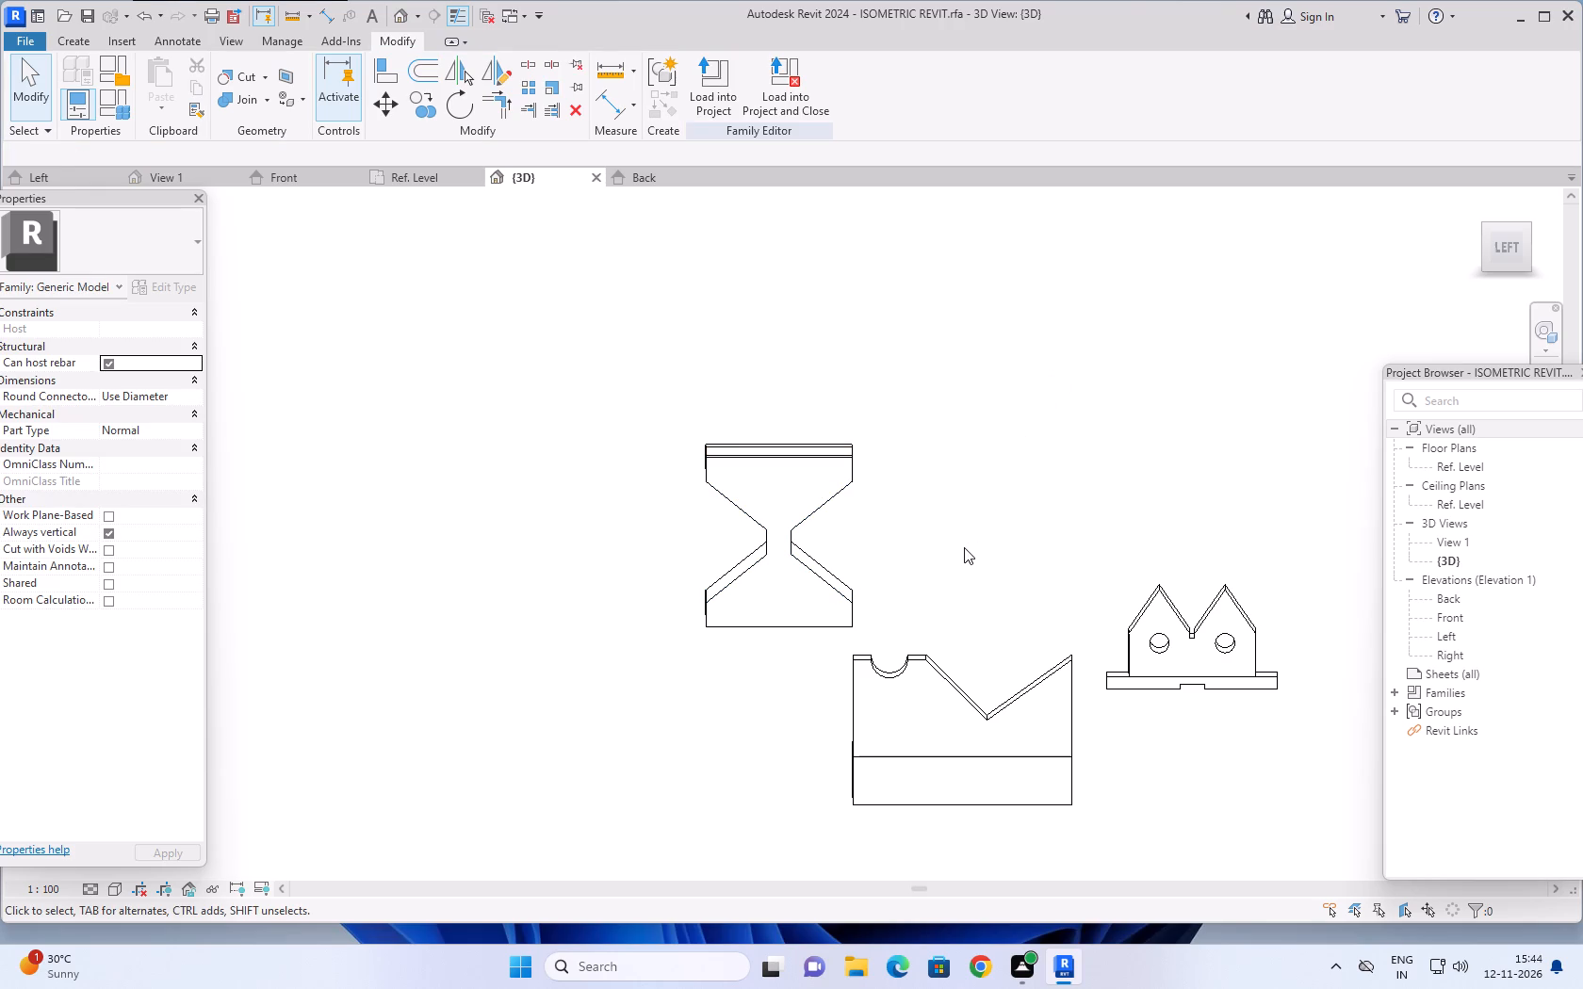
Examine the cut block from several angles, including its top channel and the trapezoidal cuts on both sides.
{"action": "middle_click_drag", "start_coordinate": [913, 562], "coordinate": [764, 642], "text": "shift"}
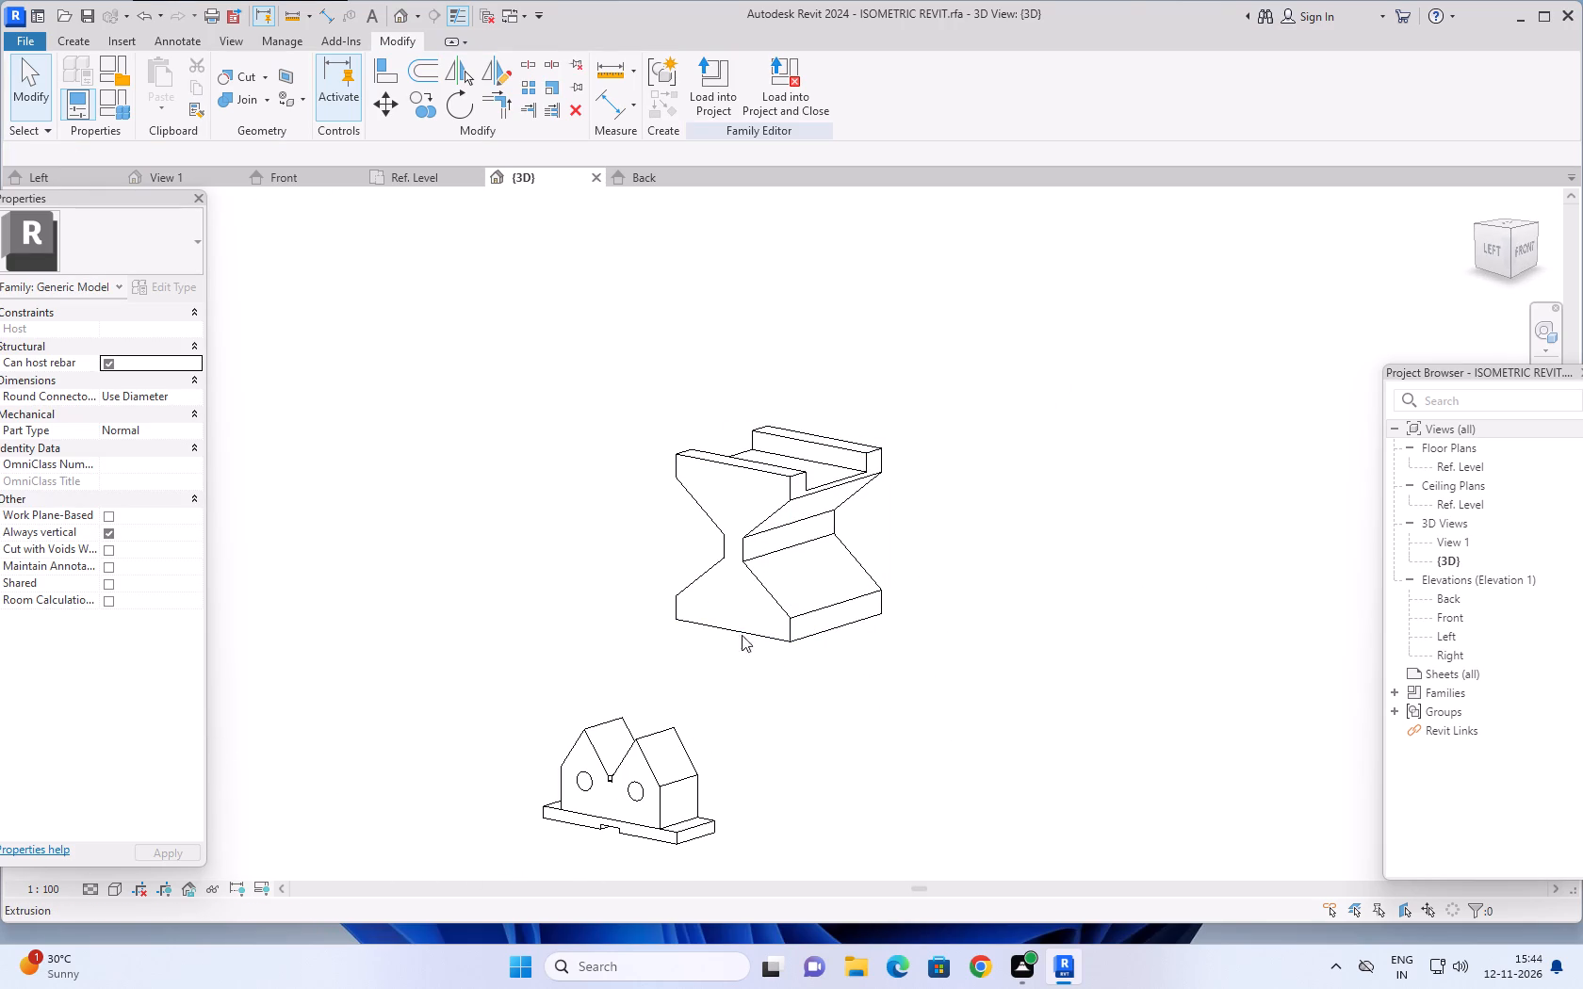
{"action": "scroll", "coordinate": [735, 623], "scroll_direction": "up", "scroll_amount": 4}
{"action": "middle_click_drag", "start_coordinate": [923, 718], "coordinate": [877, 763], "text": "shift"}
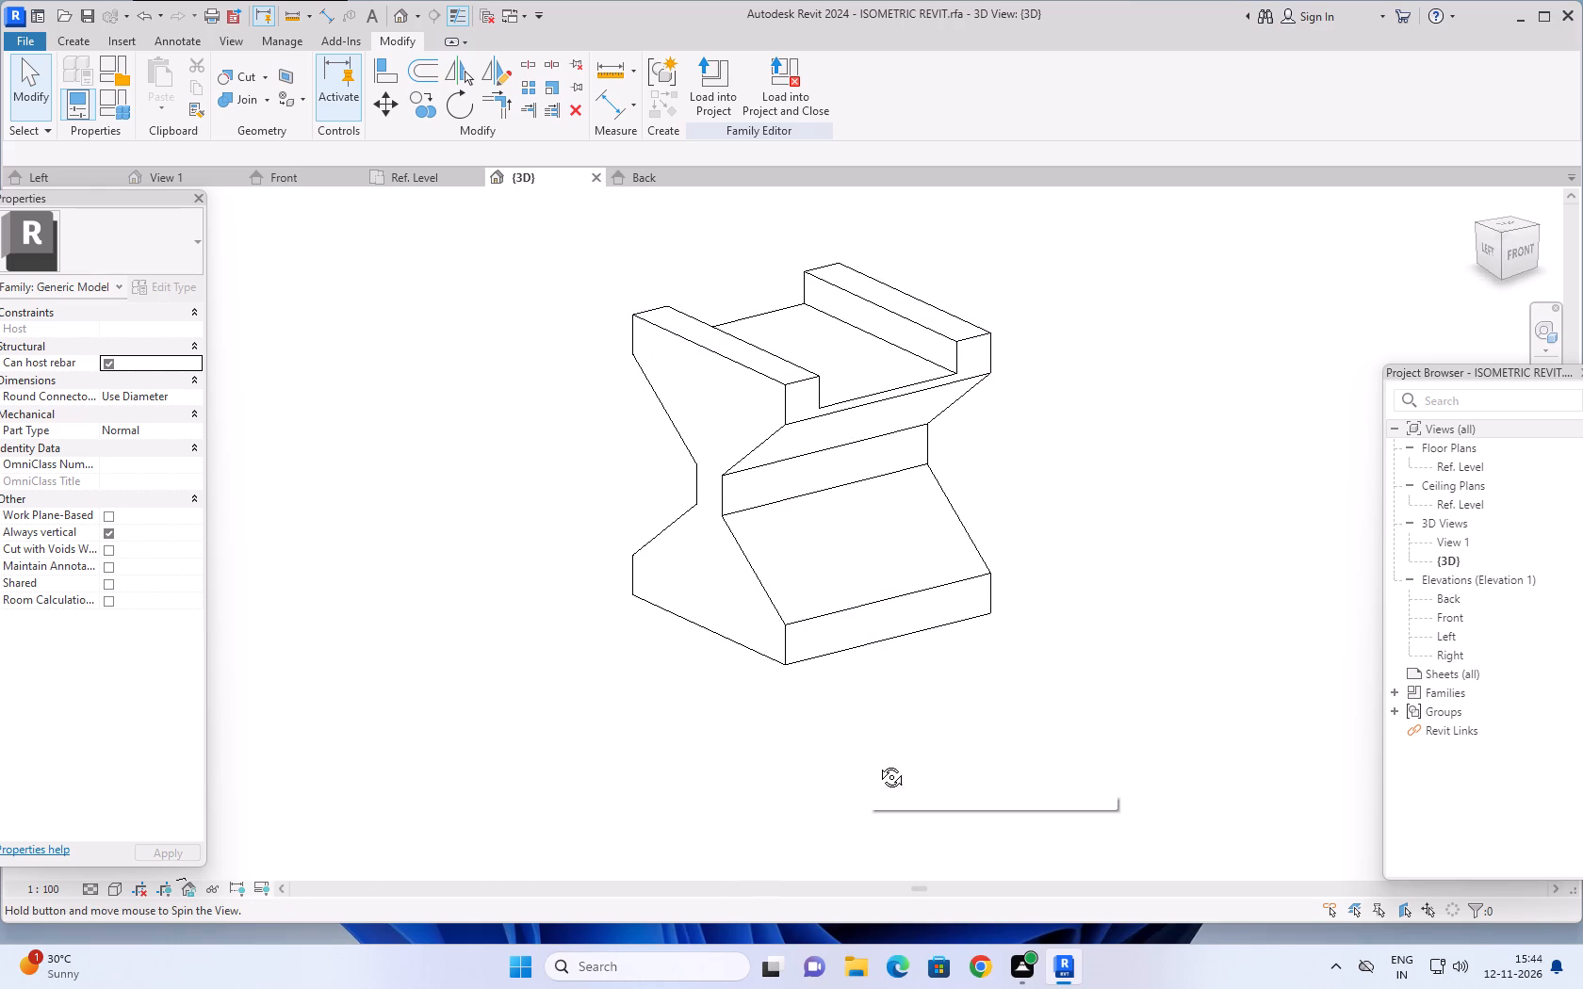
{"action": "middle_click_drag", "start_coordinate": [877, 763], "coordinate": [921, 700], "text": "shift"}
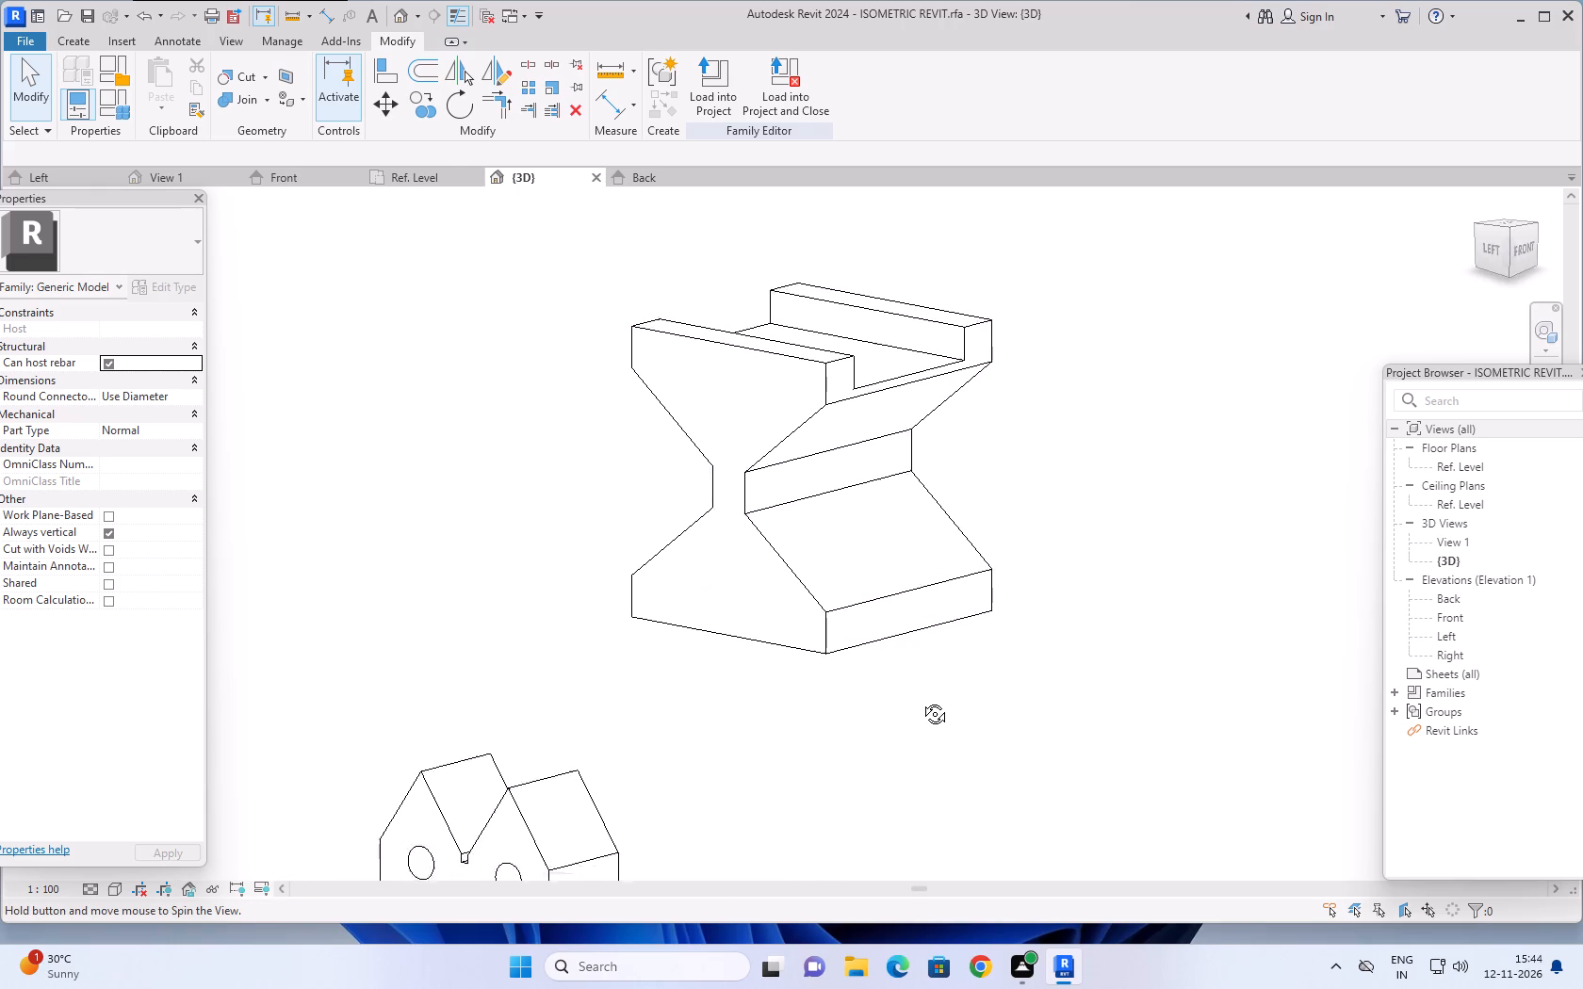
{"action": "middle_click_drag", "start_coordinate": [921, 700], "coordinate": [944, 689], "text": "shift"}
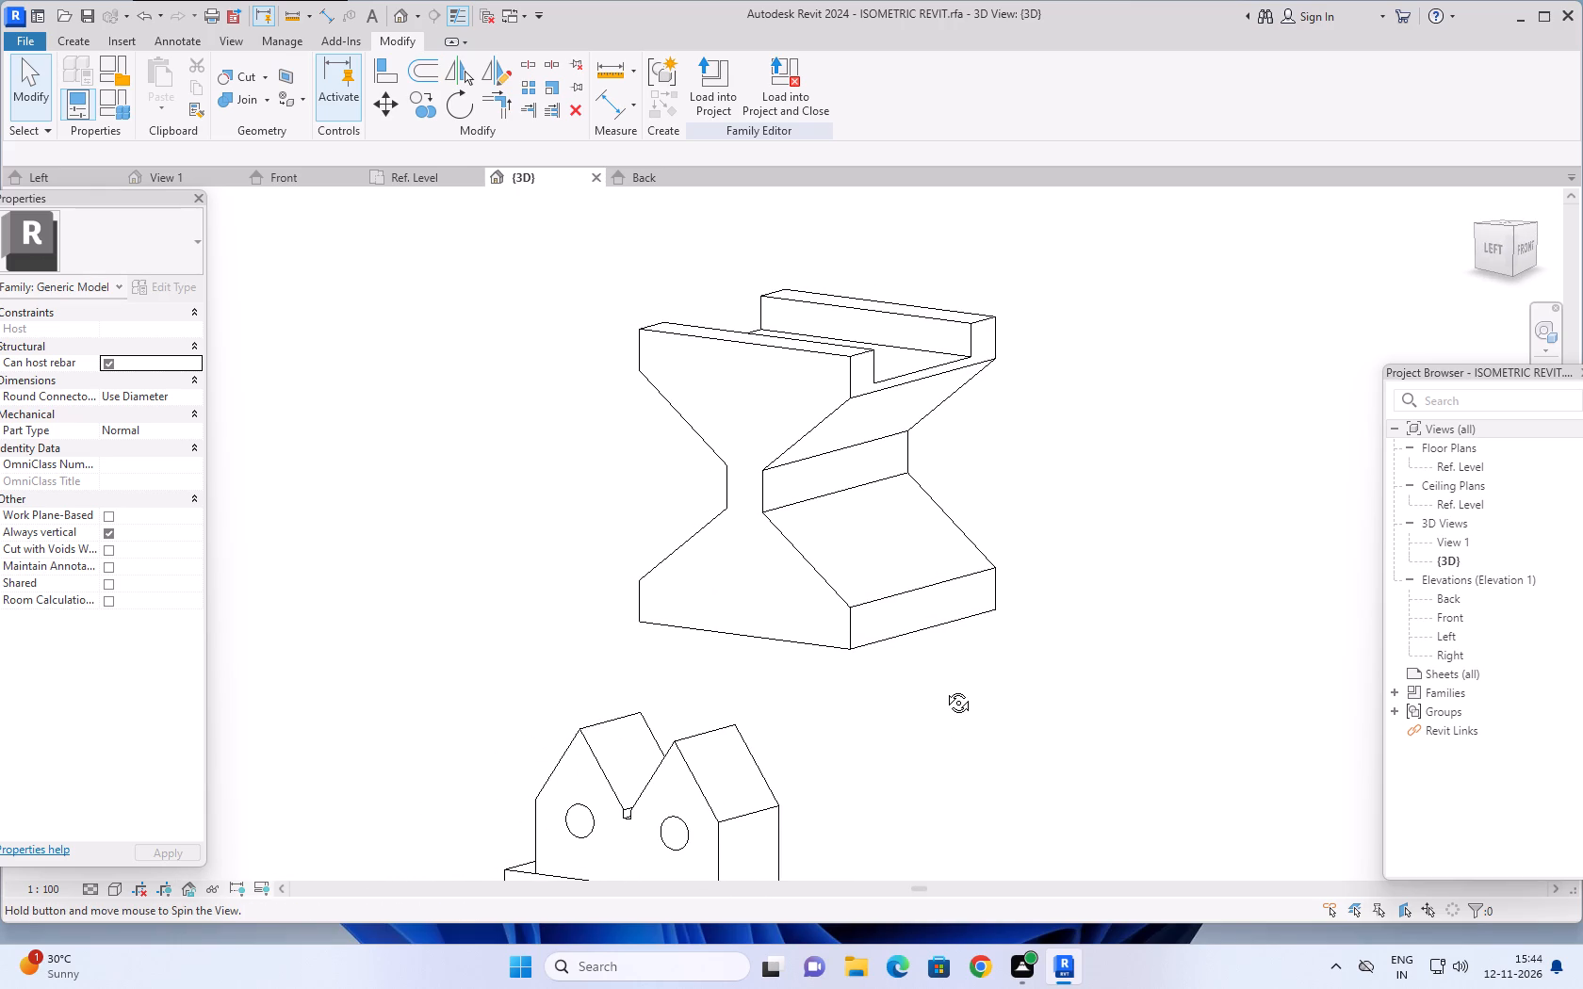
{"action": "middle_click_drag", "start_coordinate": [944, 689], "coordinate": [945, 686], "text": "shift"}
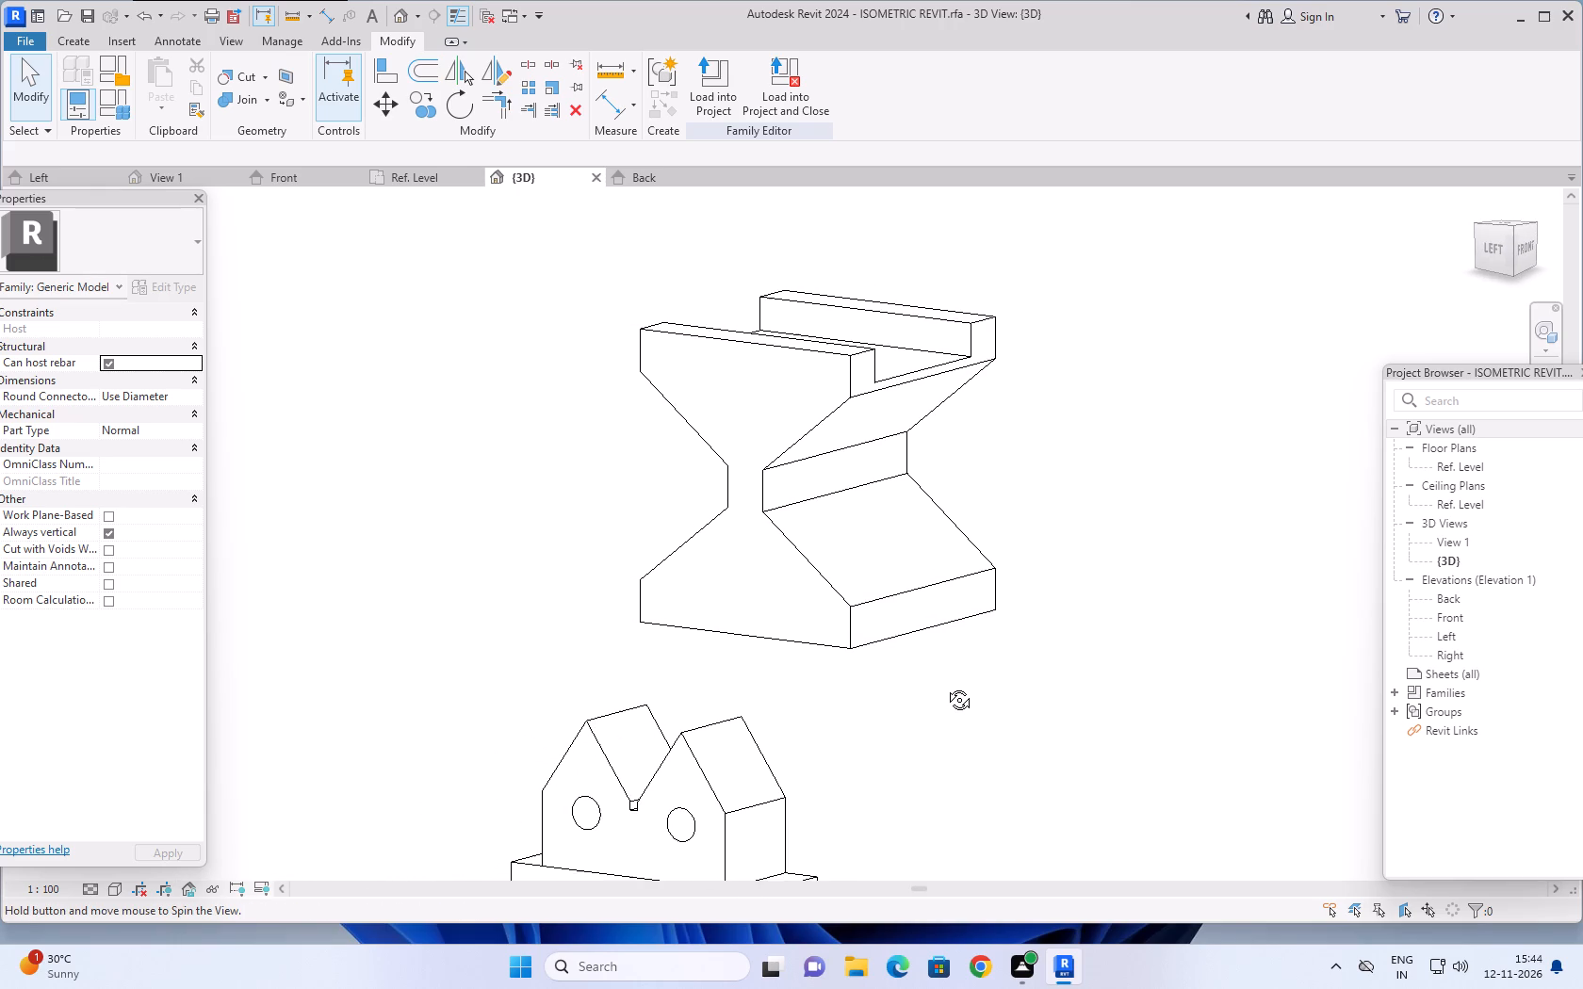
{"action": "middle_click_drag", "start_coordinate": [945, 686], "coordinate": [1085, 608], "text": "shift"}
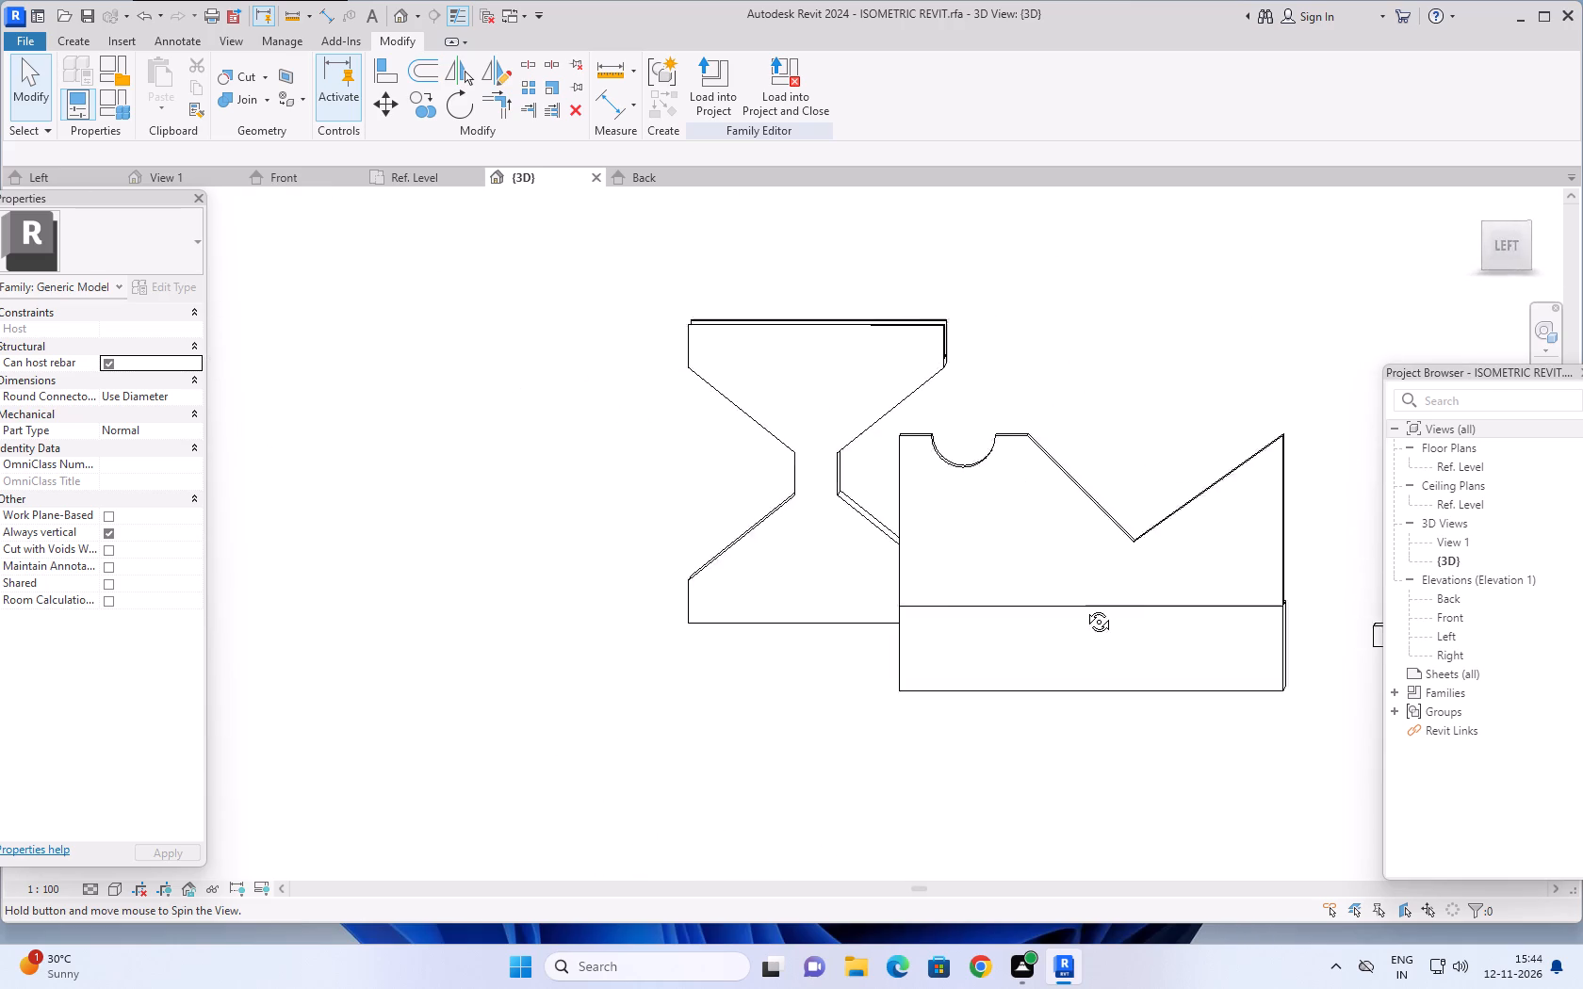
{"action": "middle_click_drag", "start_coordinate": [1085, 608], "coordinate": [850, 644], "text": "shift"}
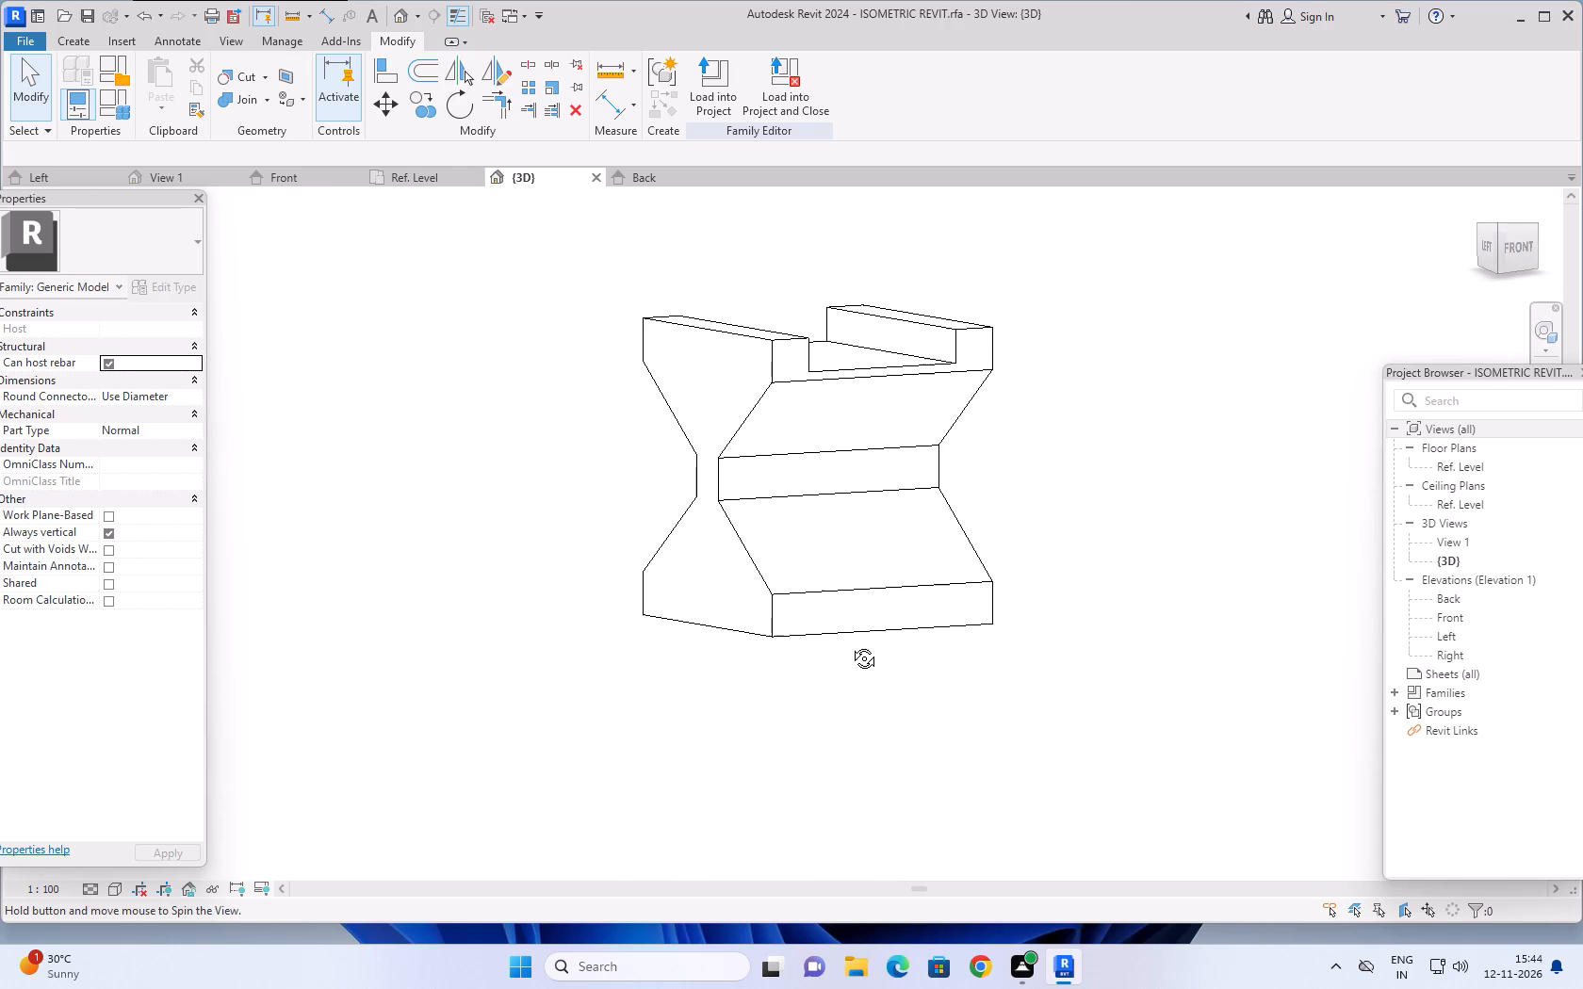
{"action": "middle_click_drag", "start_coordinate": [850, 644], "coordinate": [852, 644], "text": "shift"}
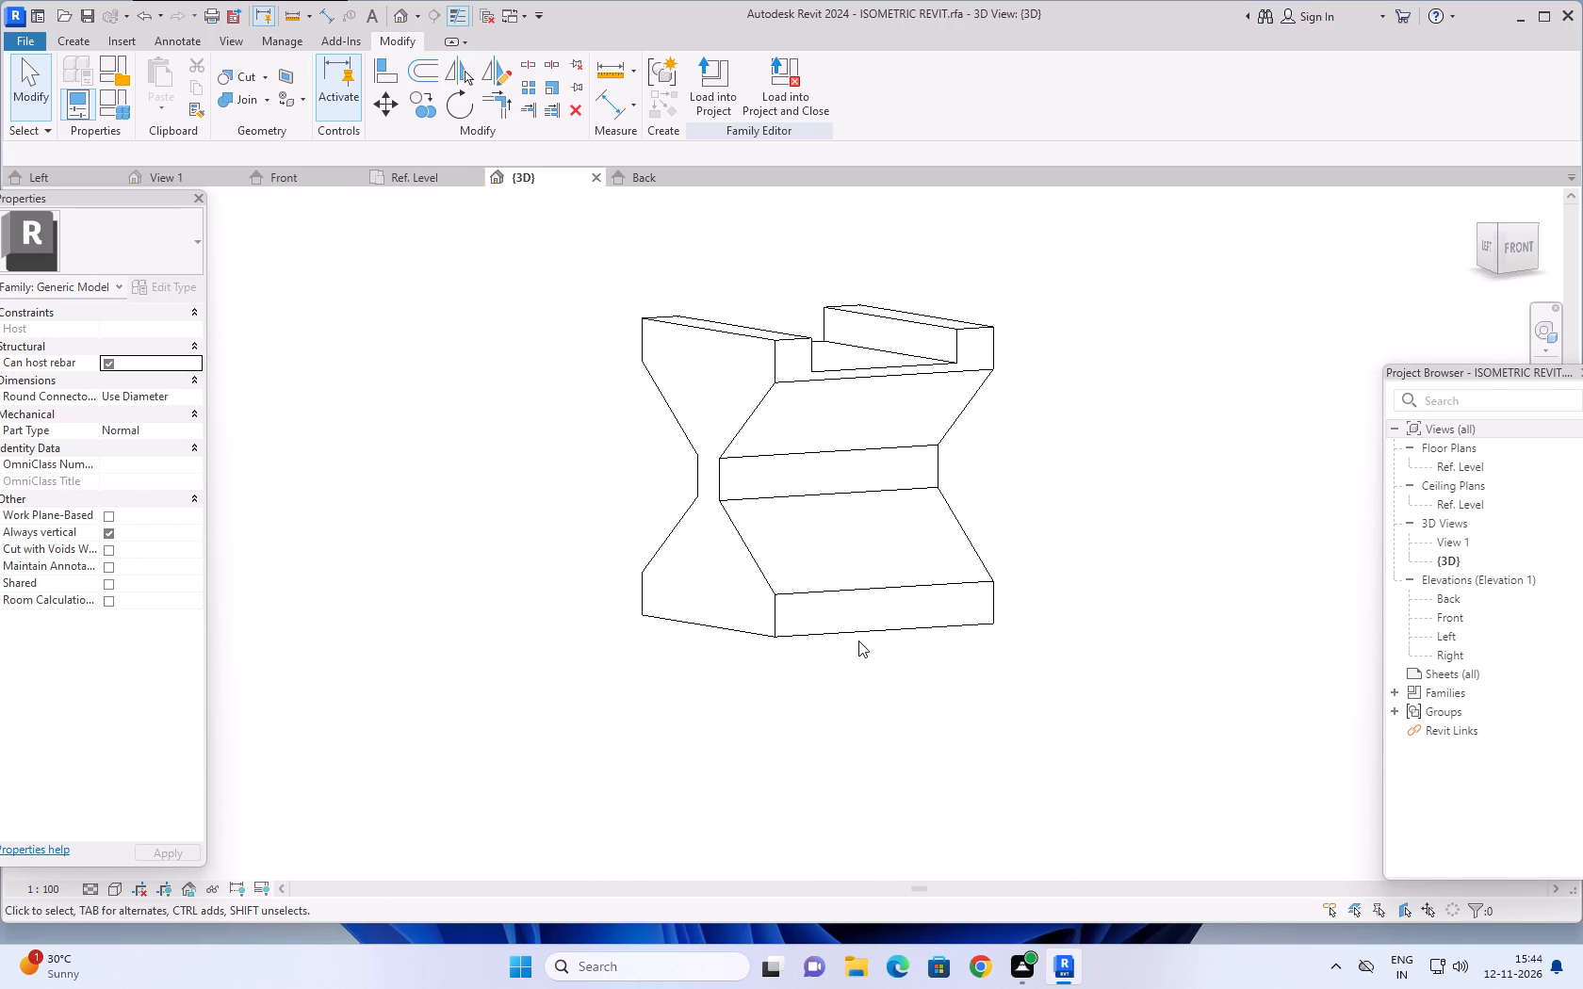
Start a void extrusion with its work plane on the vertical front face of the block's base.
{"action": "middle_click_drag", "start_coordinate": [874, 644], "coordinate": [911, 669], "text": "shift"}
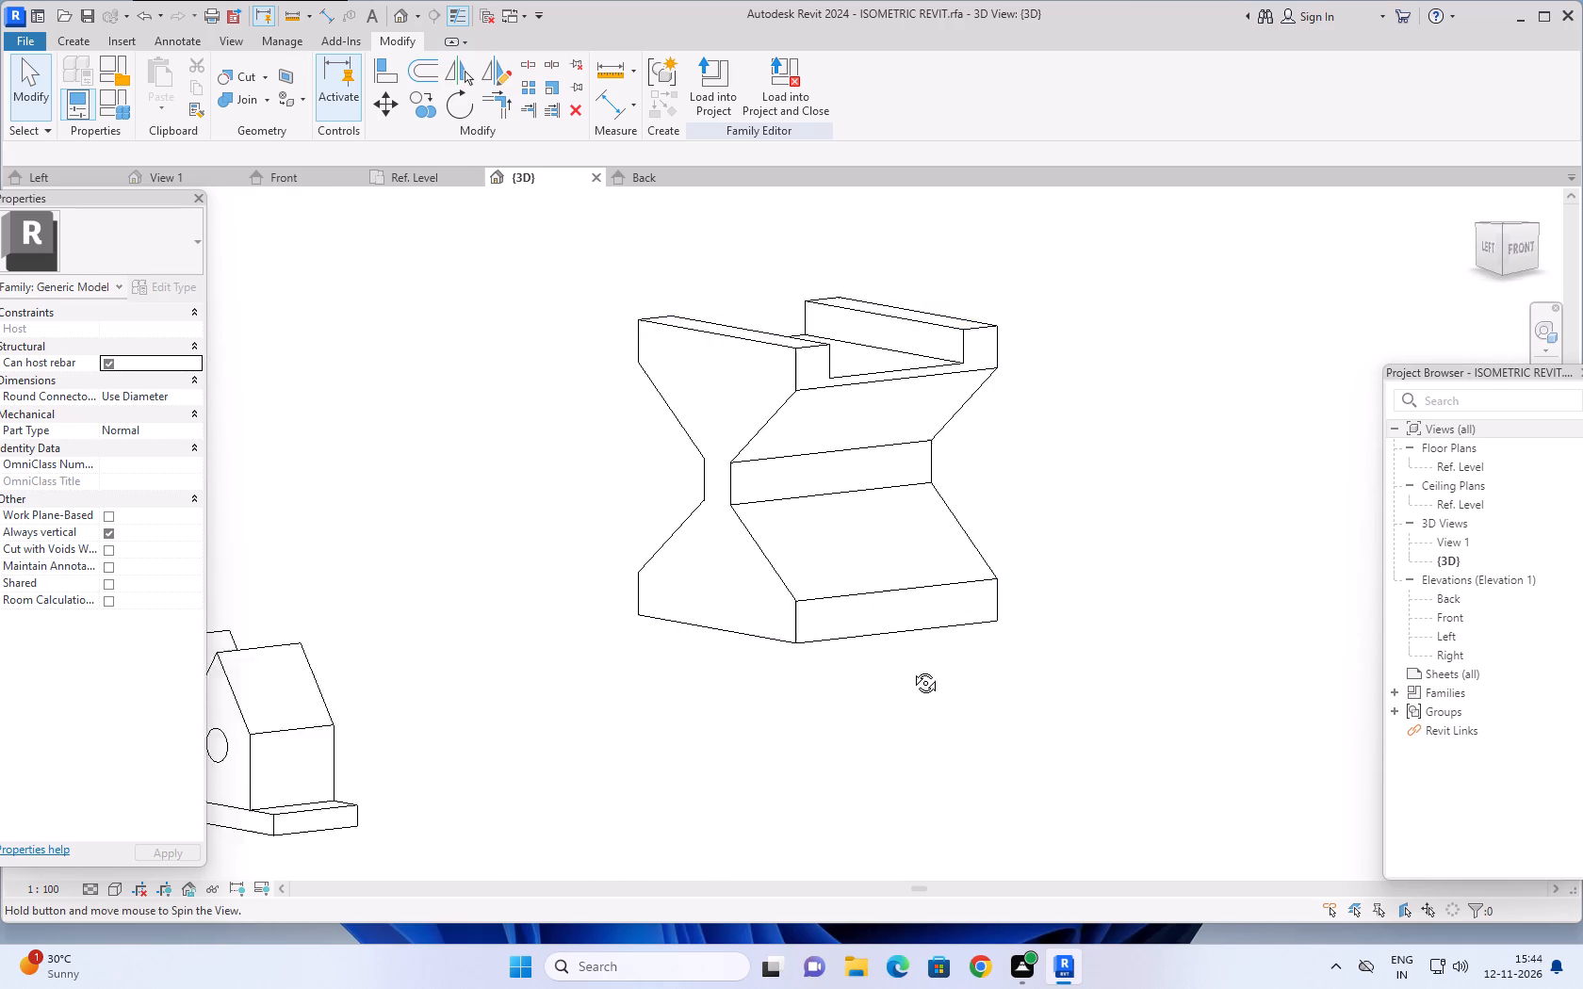
{"action": "middle_click_drag", "start_coordinate": [911, 669], "coordinate": [1042, 727], "text": "shift"}
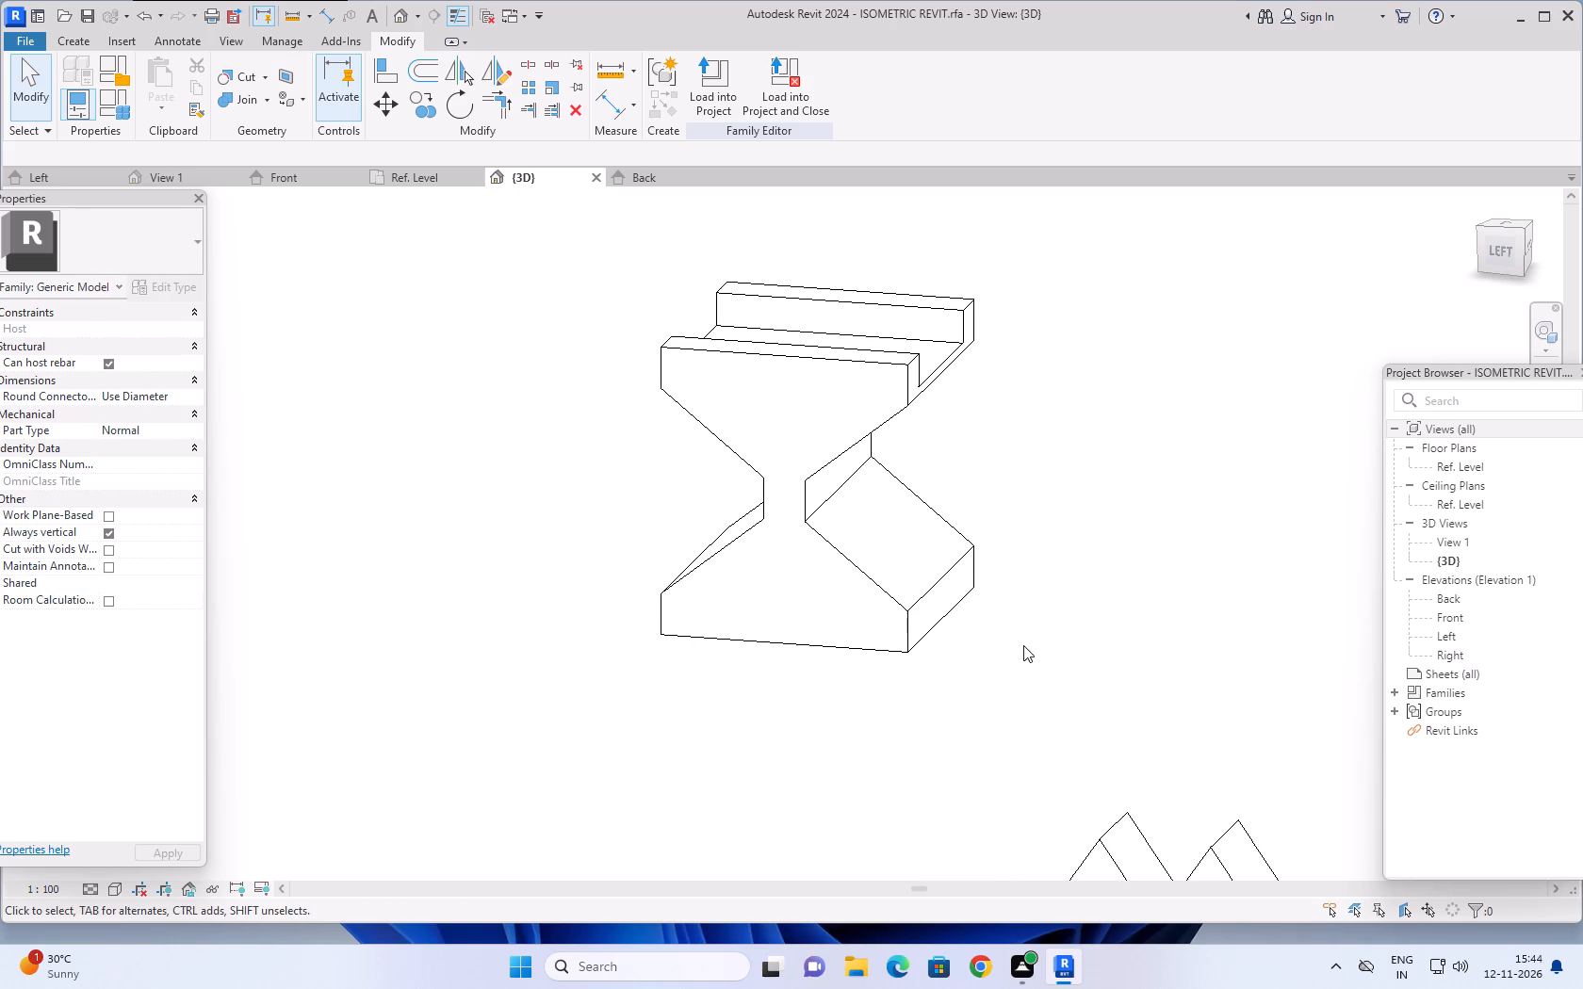
{"action": "middle_click_drag", "start_coordinate": [1020, 645], "coordinate": [959, 670]}
{"action": "scroll", "coordinate": [861, 704], "scroll_direction": "up", "scroll_amount": 4}
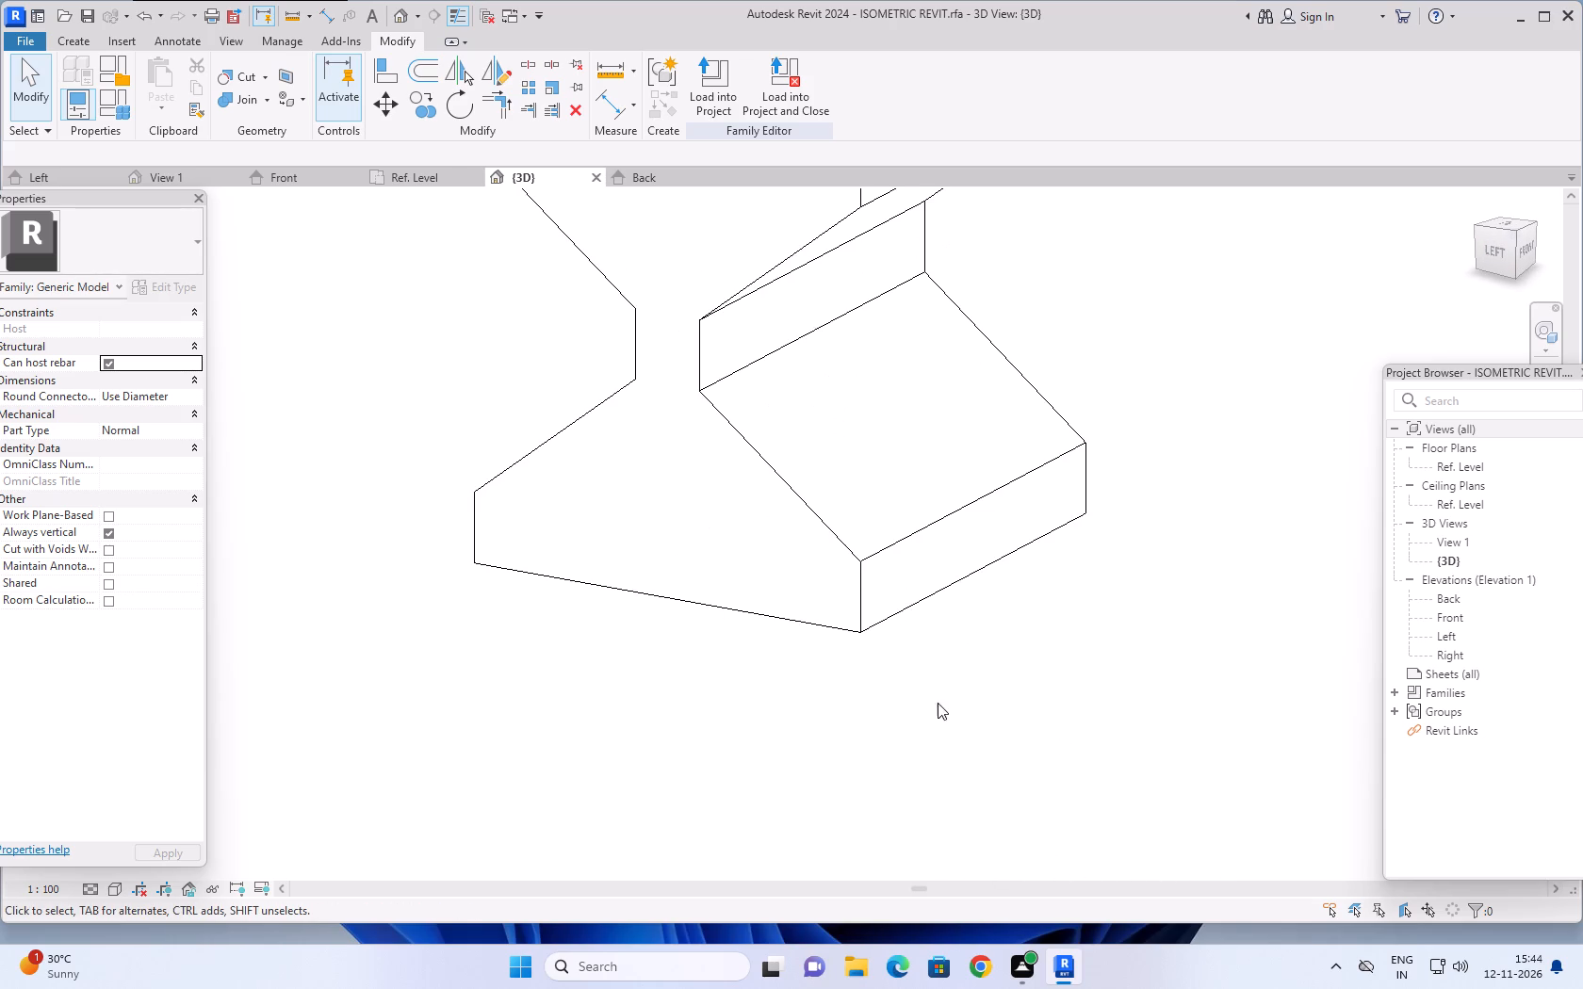
{"action": "middle_click_drag", "start_coordinate": [934, 699], "coordinate": [925, 704], "text": "shift"}
{"action": "middle_click_drag", "start_coordinate": [882, 702], "coordinate": [837, 701]}
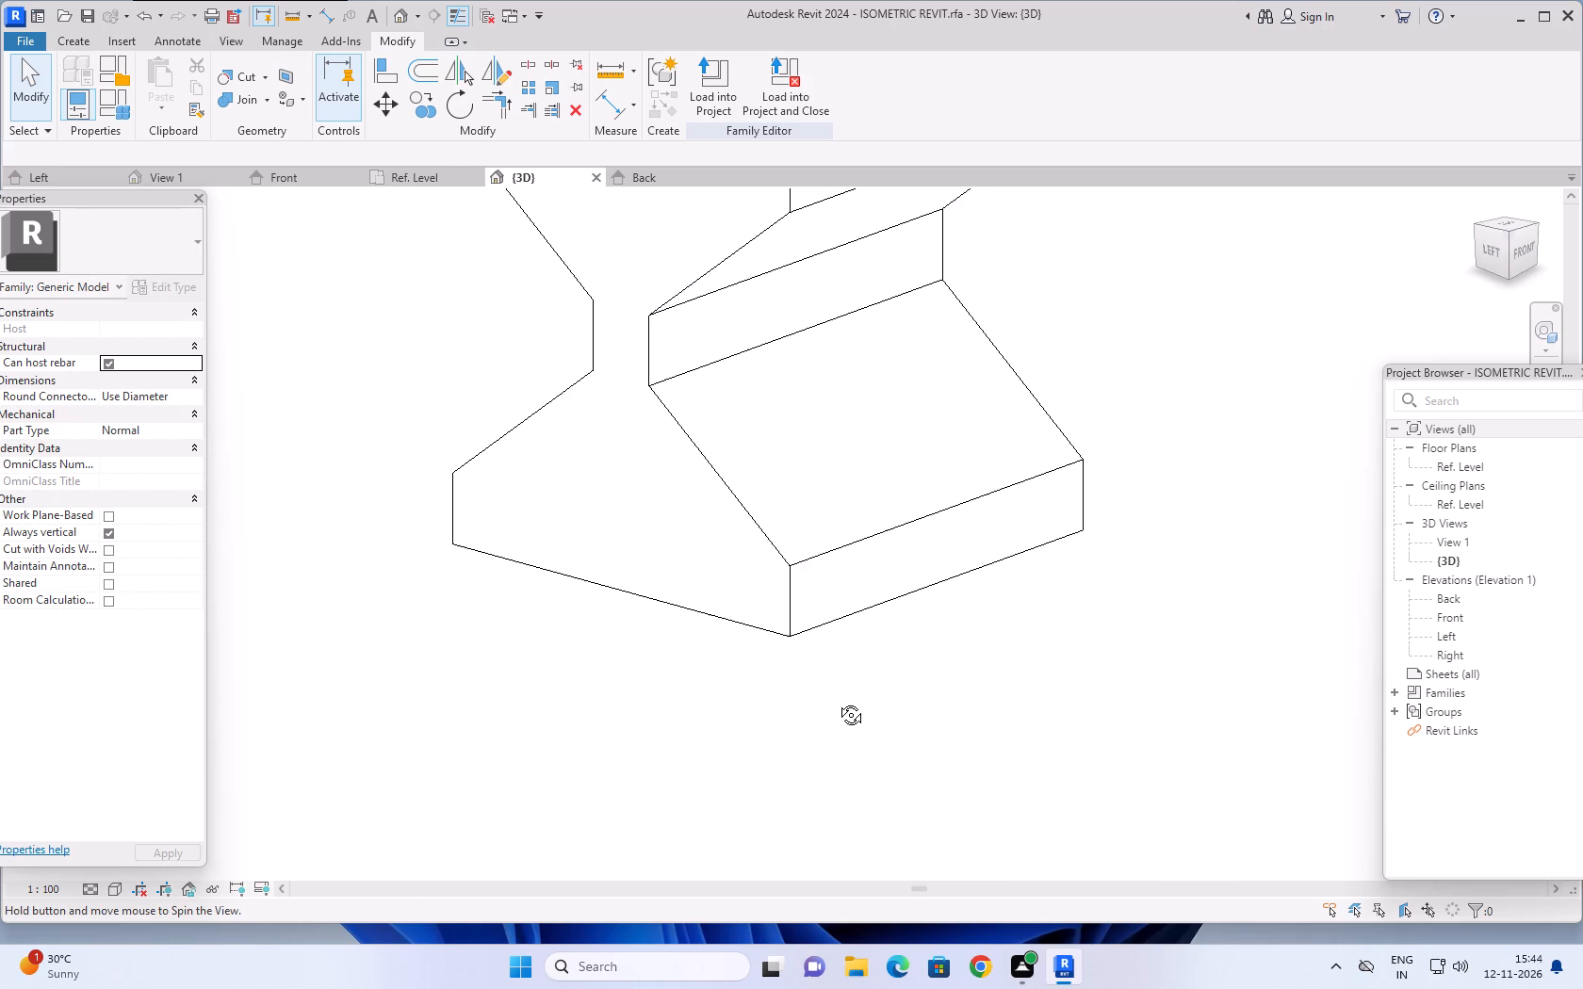
{"action": "middle_click_drag", "start_coordinate": [837, 701], "coordinate": [821, 702]}
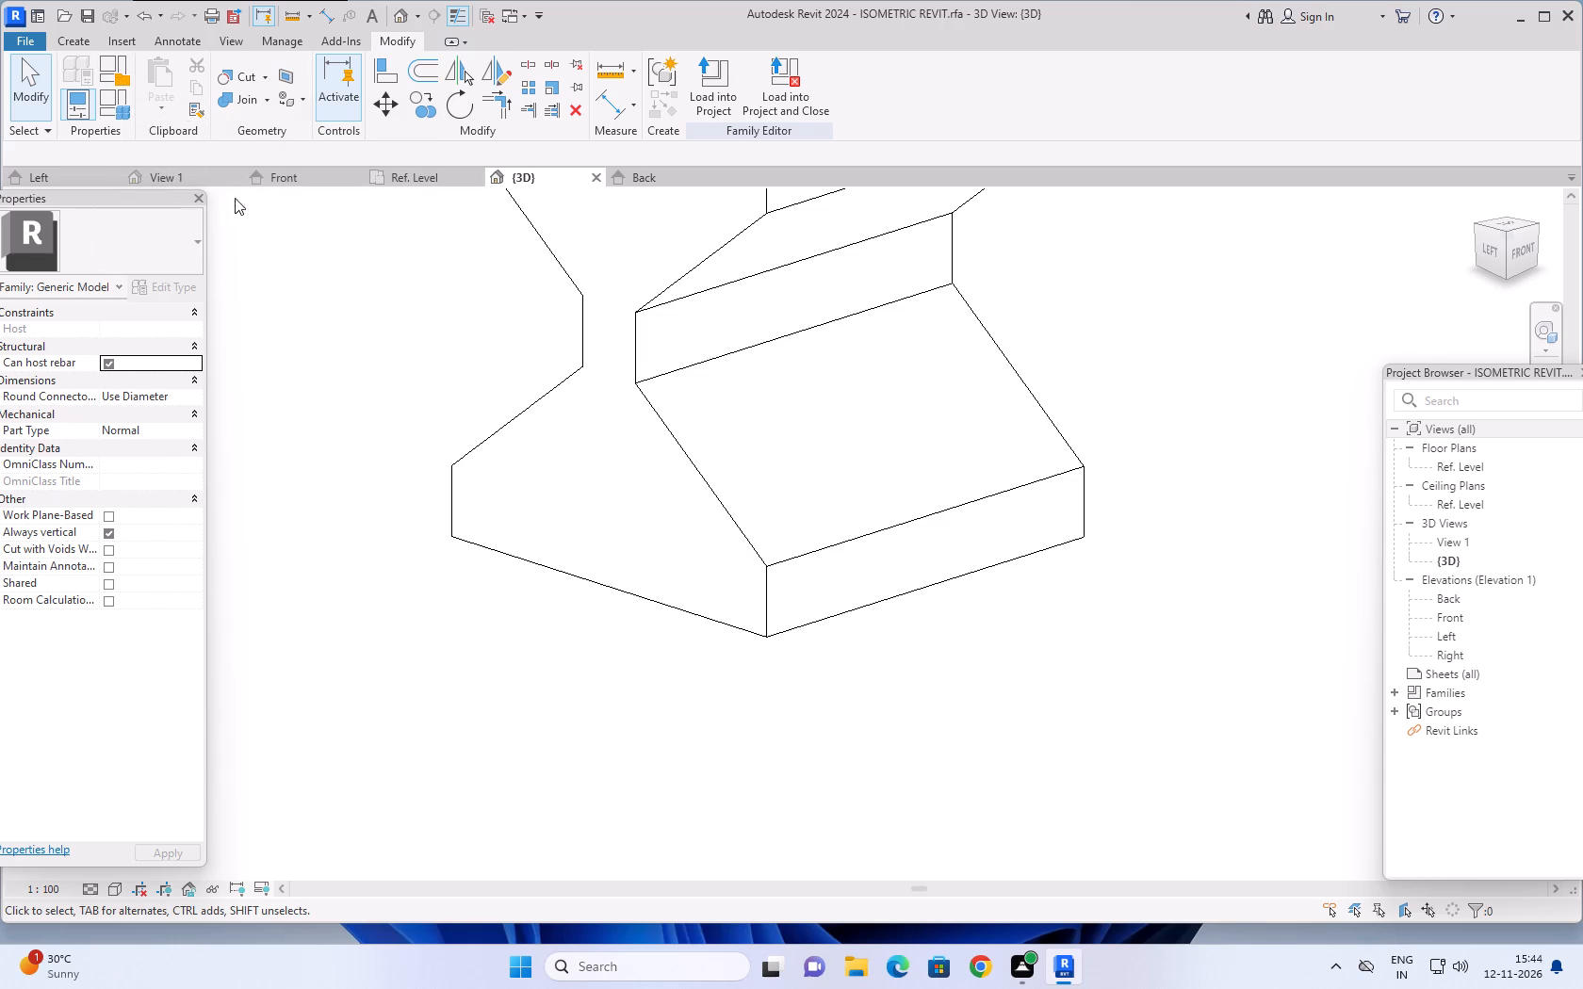
{"action": "left_click", "coordinate": [84, 37]}
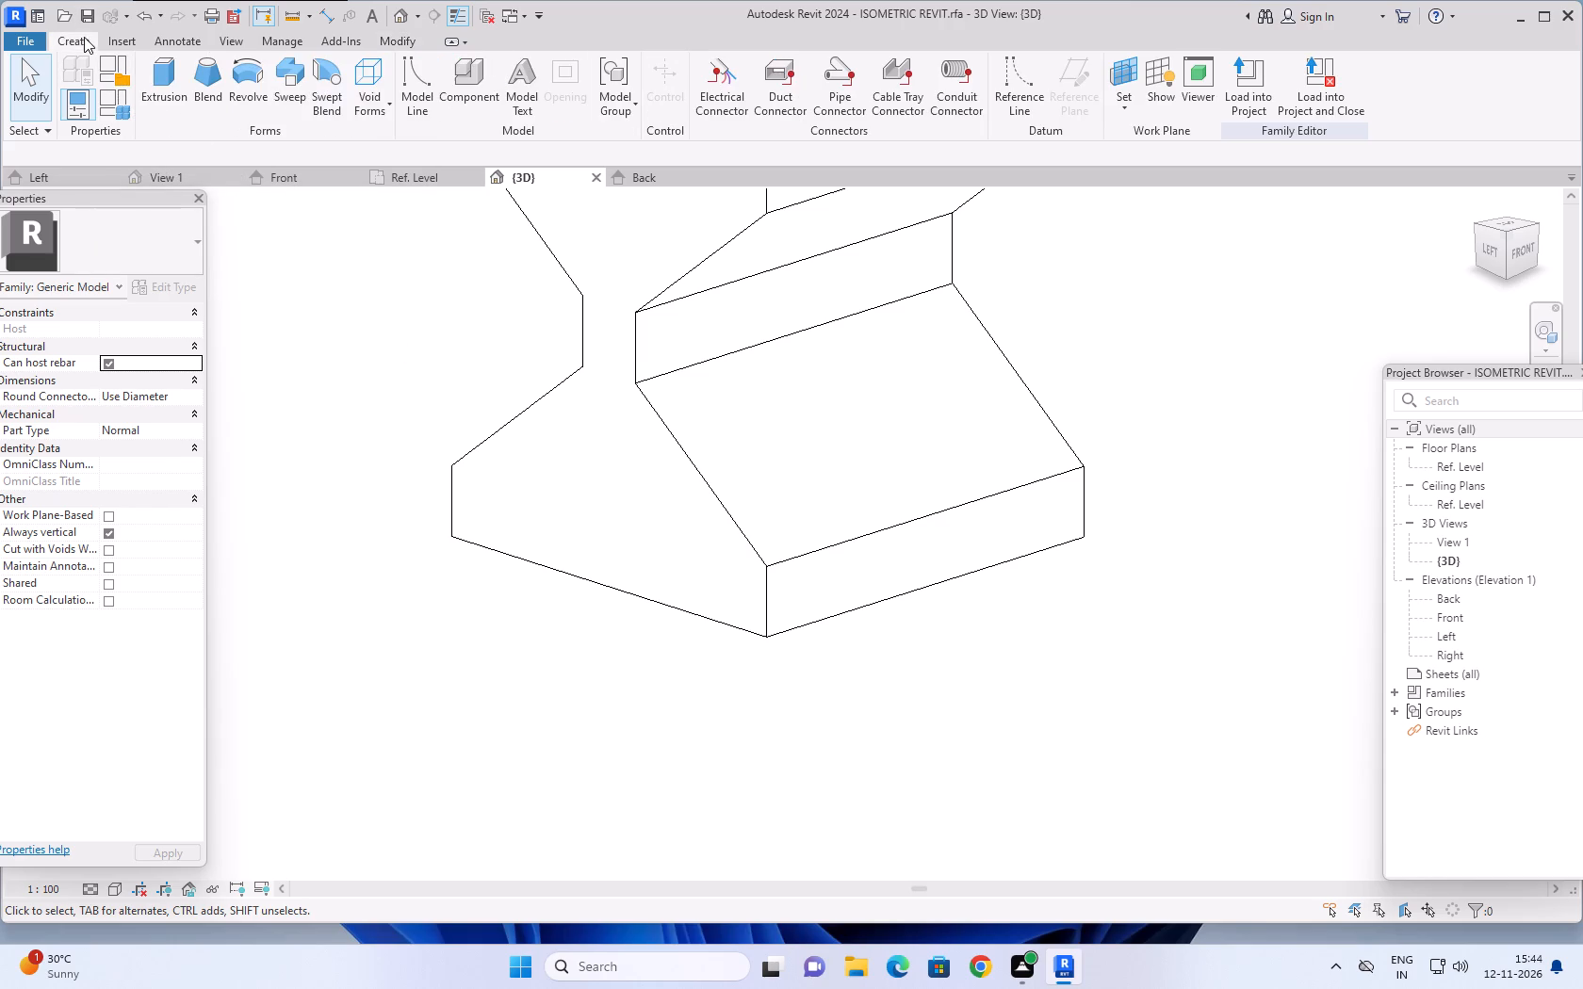
{"action": "left_click", "coordinate": [384, 104]}
{"action": "left_click", "coordinate": [415, 142]}
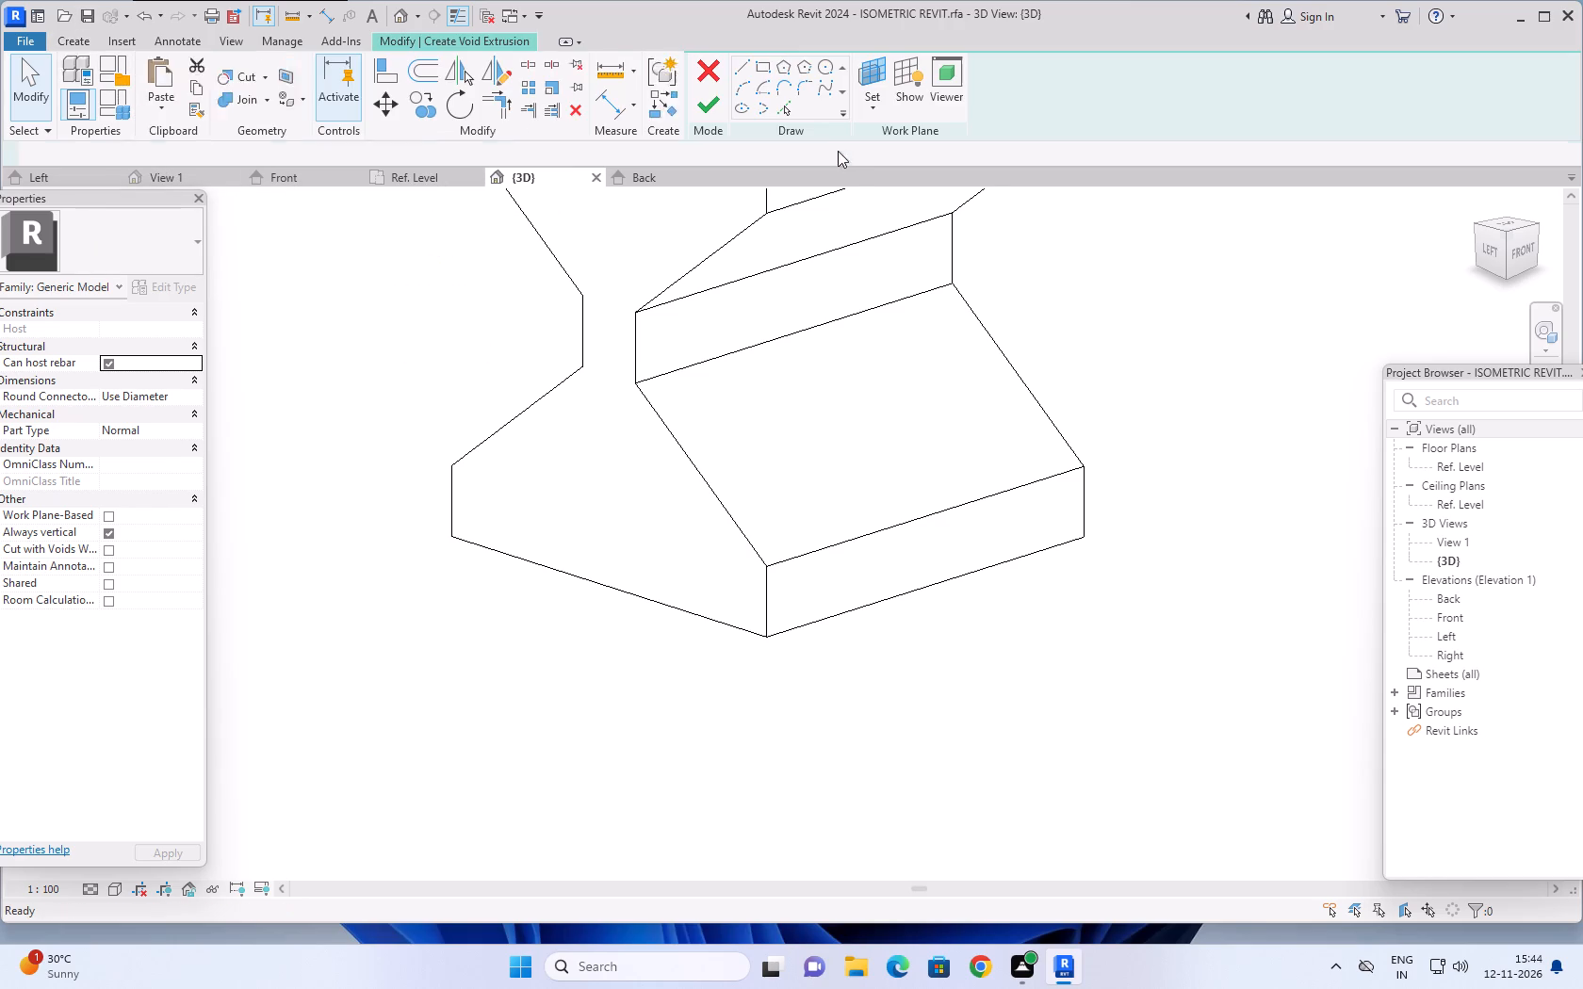
{"action": "left_click", "coordinate": [873, 105]}
{"action": "left_click", "coordinate": [894, 172]}
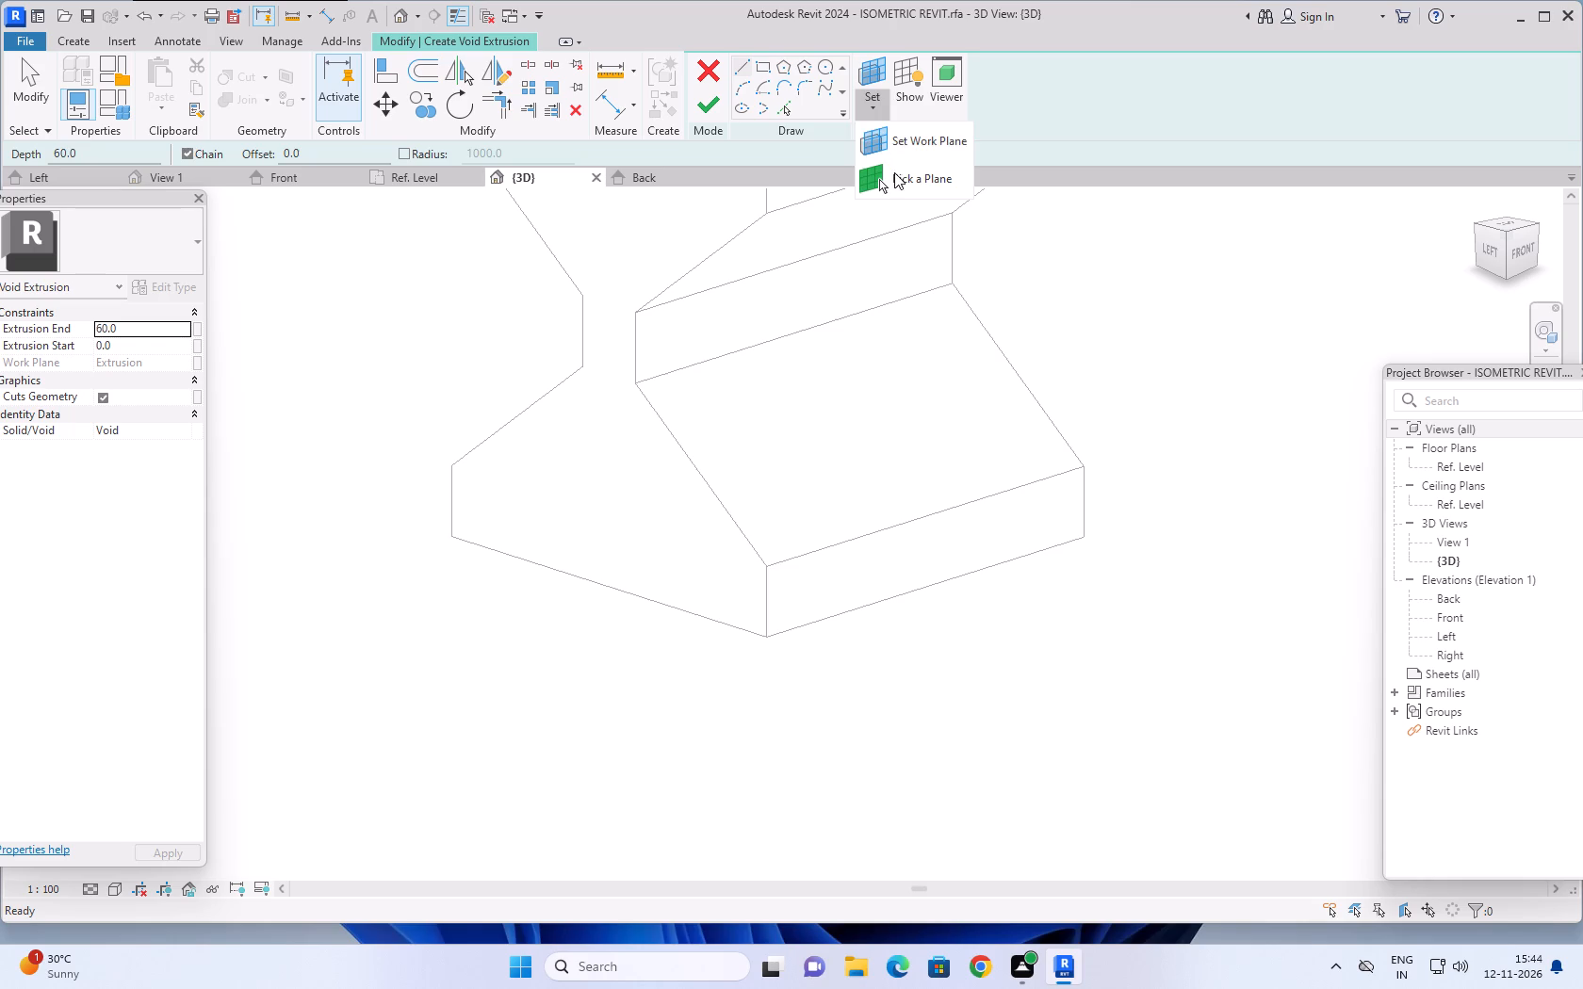
{"action": "left_click", "coordinate": [955, 554]}
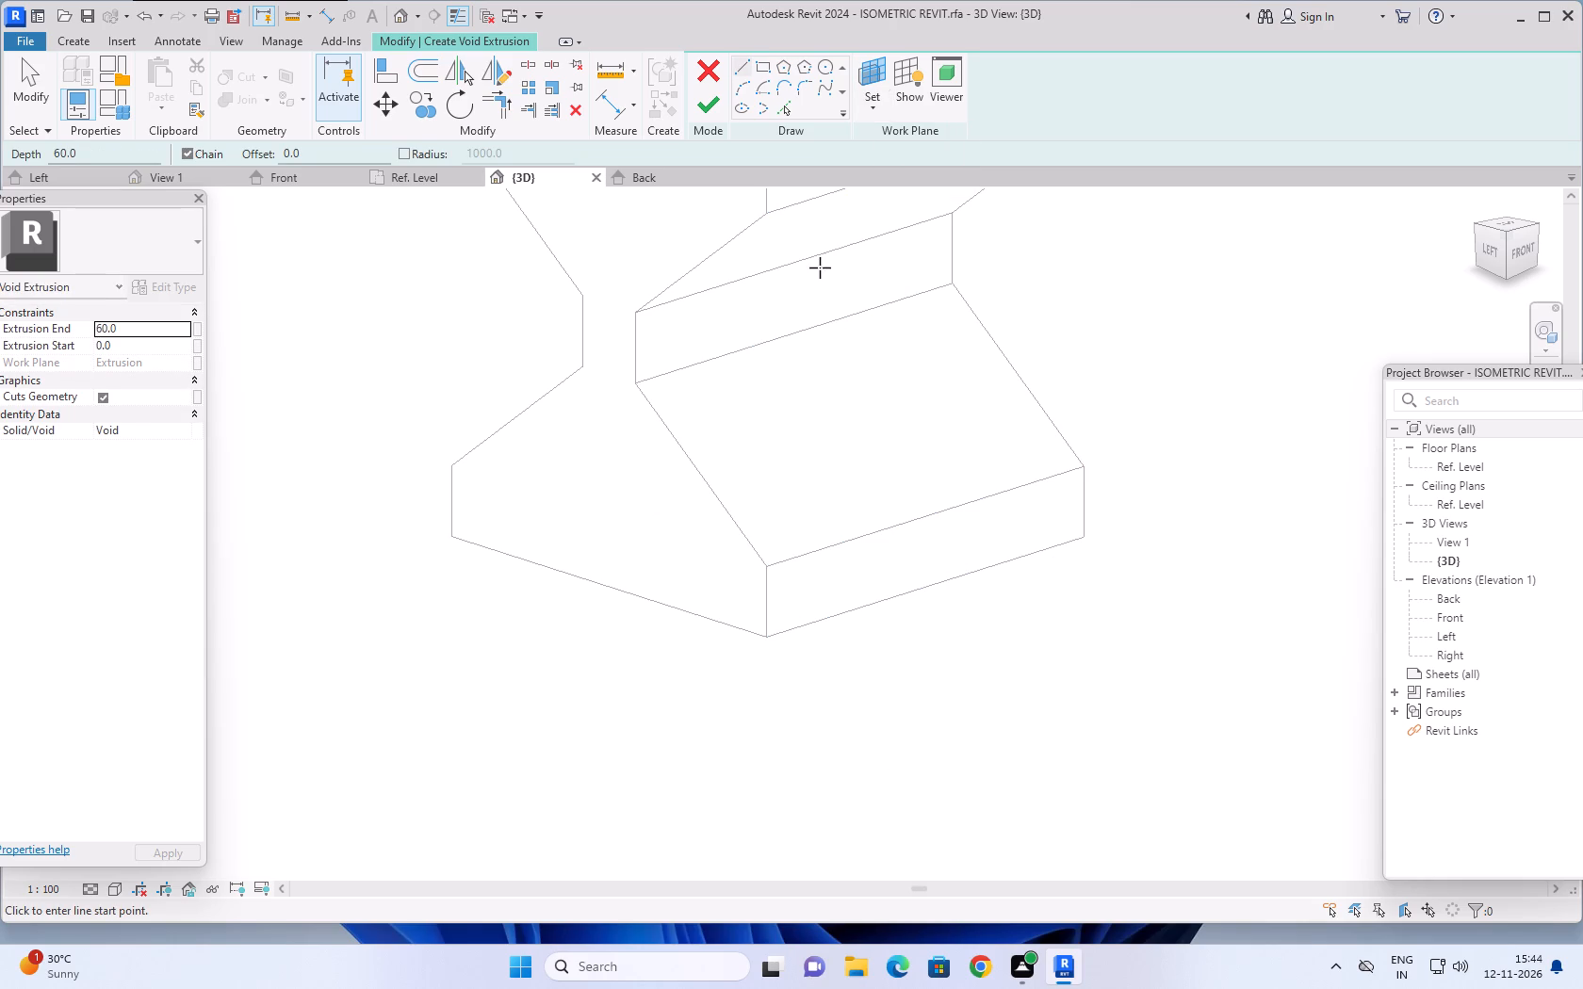
Sketch a 10 line along the base's bottom edge from the near corner, continuing with an 8 line vertically upward.
{"action": "left_click", "coordinate": [741, 68]}
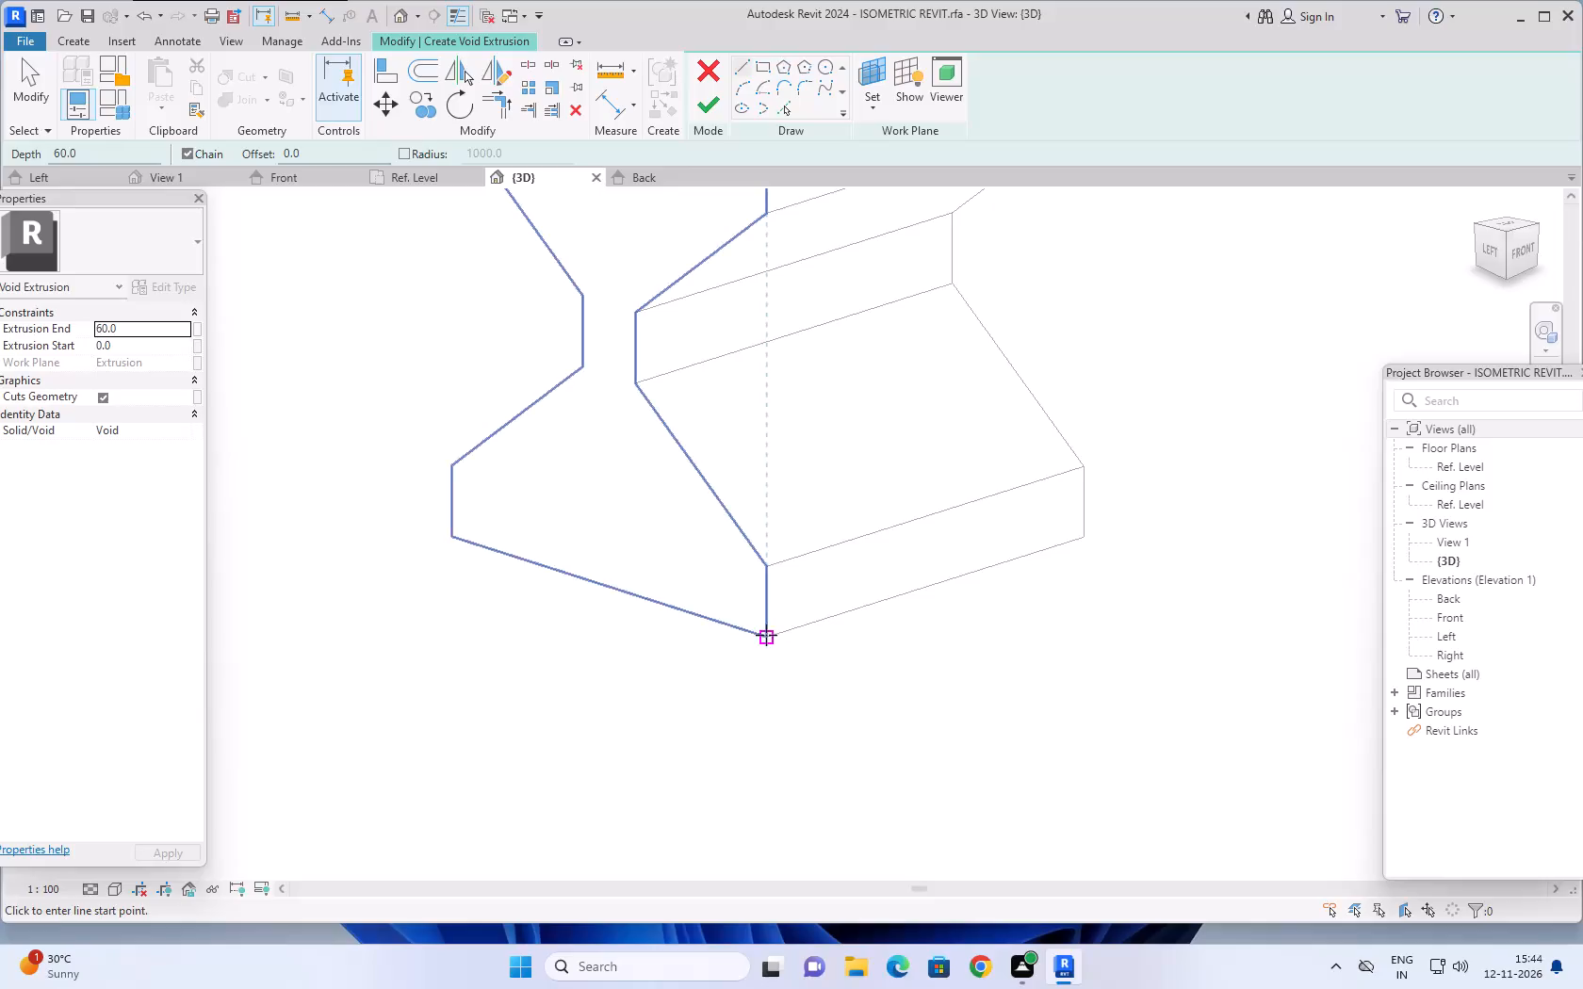
{"action": "left_click", "coordinate": [769, 636]}
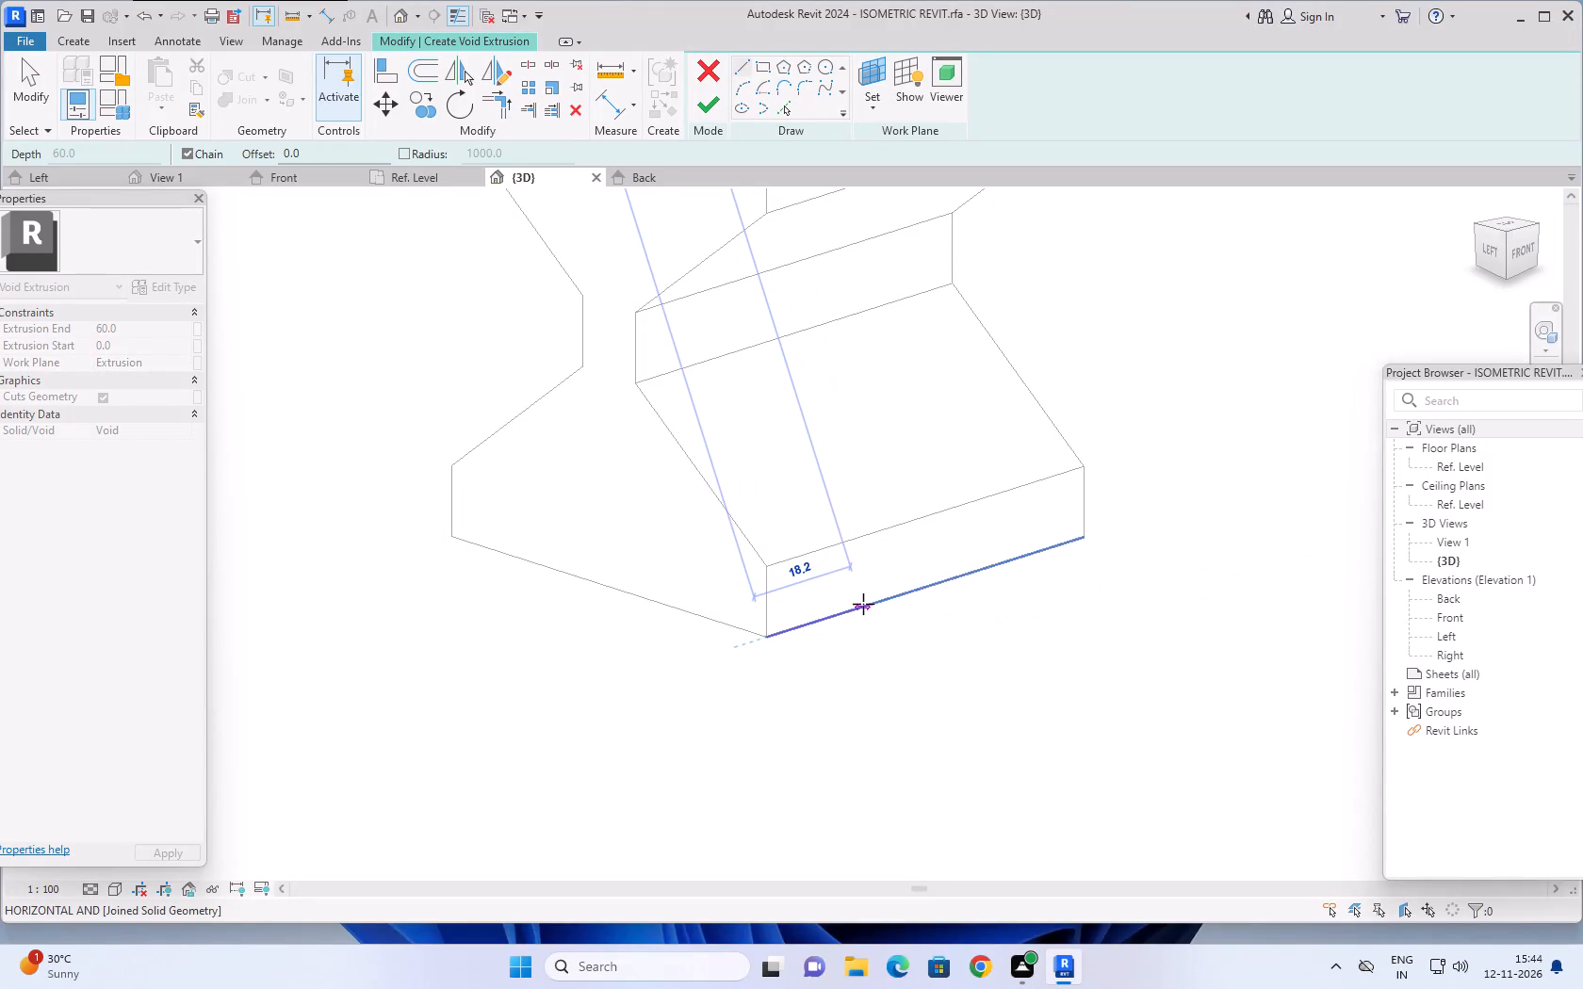
{"action": "type", "text": "10"}
{"action": "key", "text": "Return"}
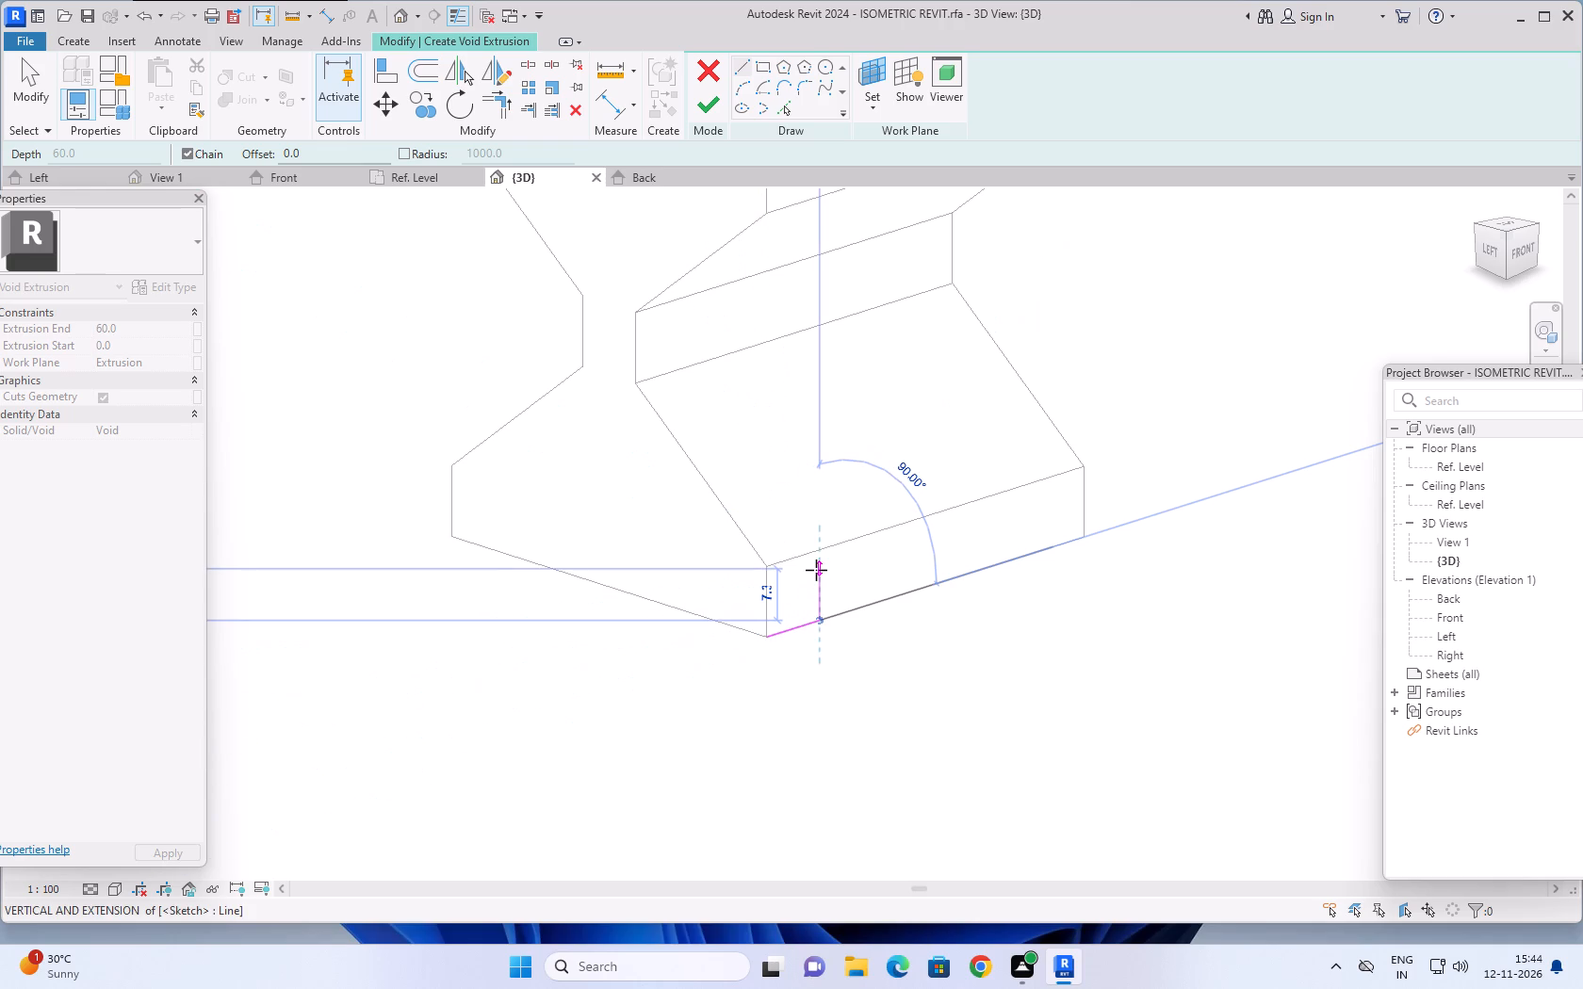
{"action": "key", "text": "8"}
{"action": "key", "text": "Return"}
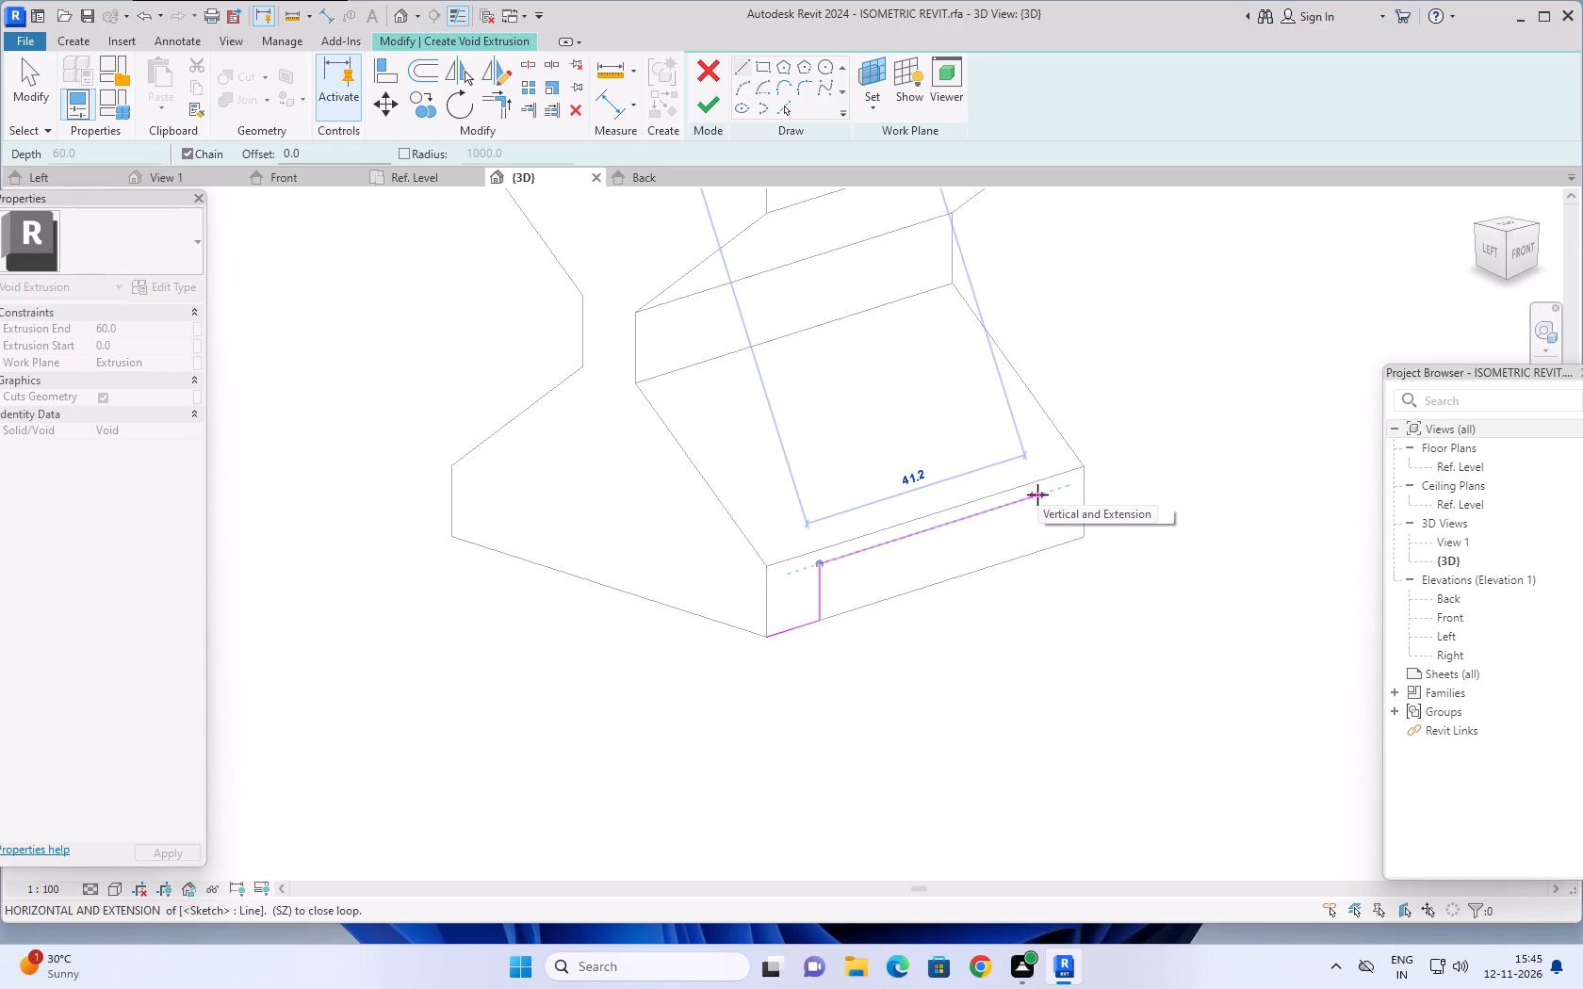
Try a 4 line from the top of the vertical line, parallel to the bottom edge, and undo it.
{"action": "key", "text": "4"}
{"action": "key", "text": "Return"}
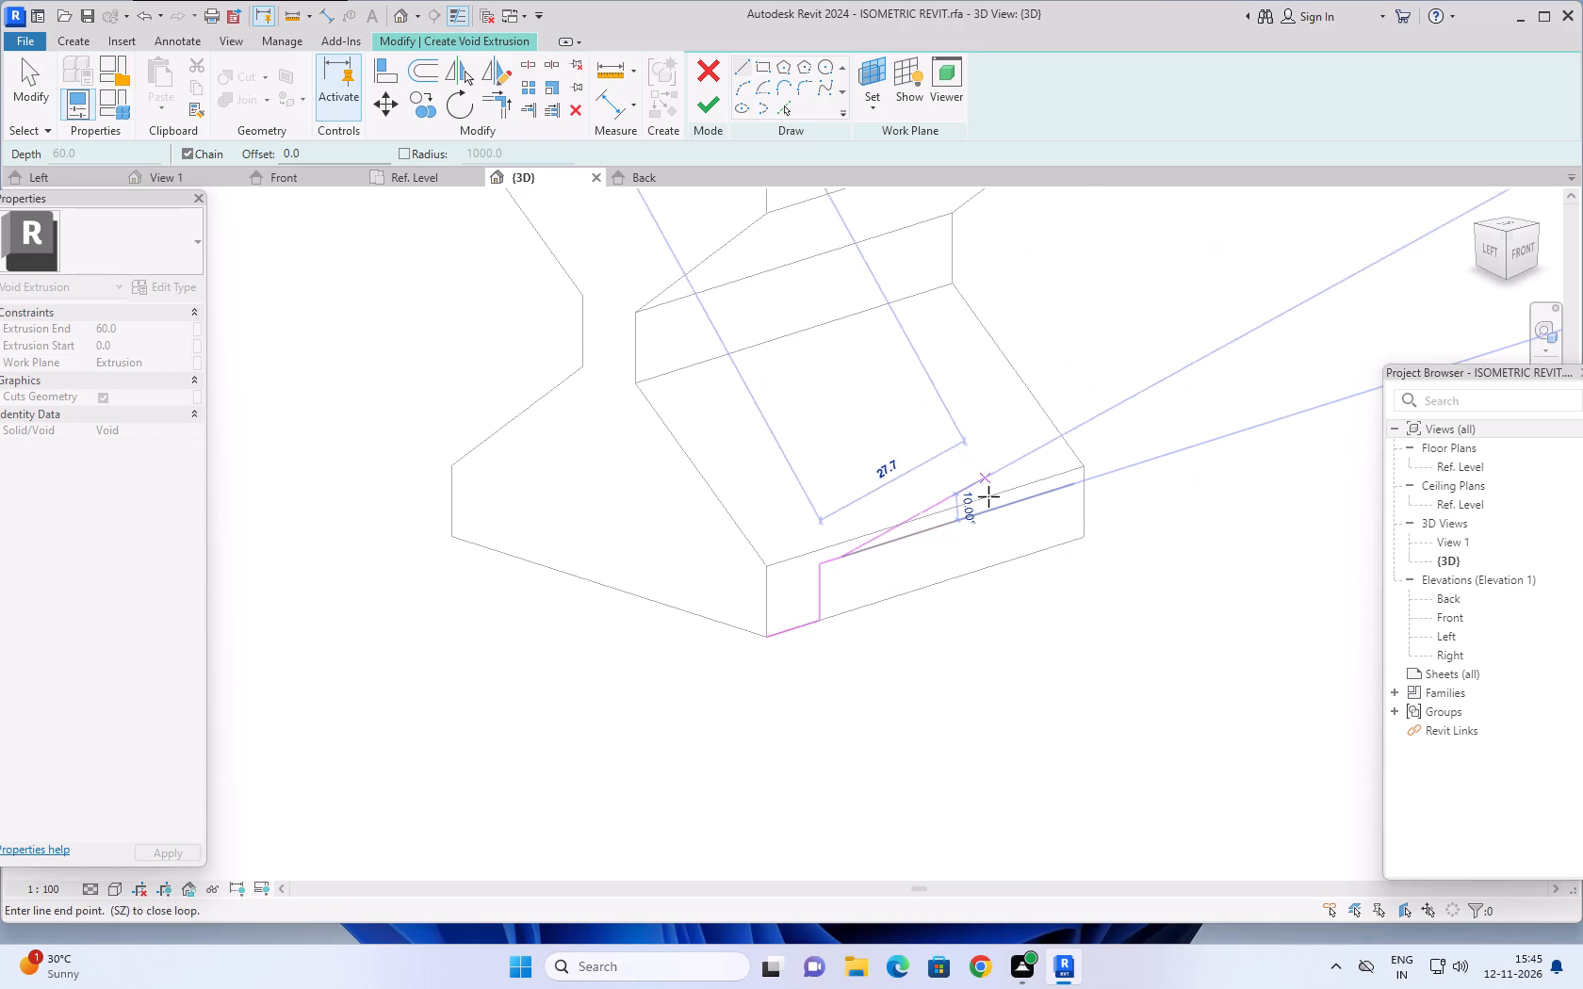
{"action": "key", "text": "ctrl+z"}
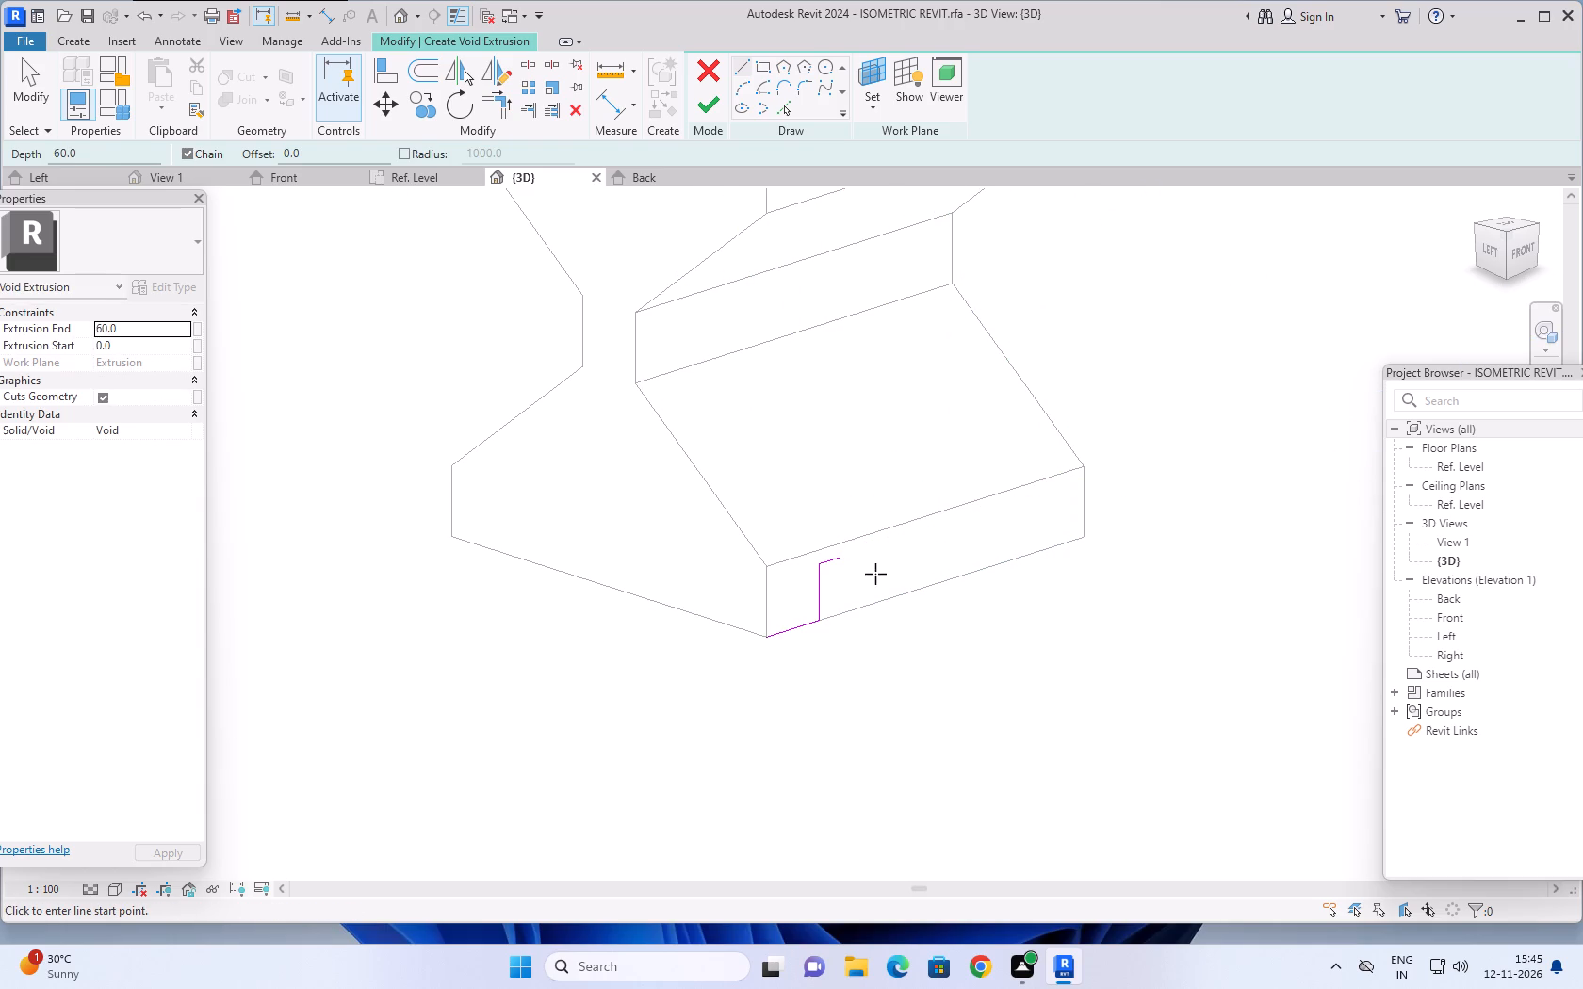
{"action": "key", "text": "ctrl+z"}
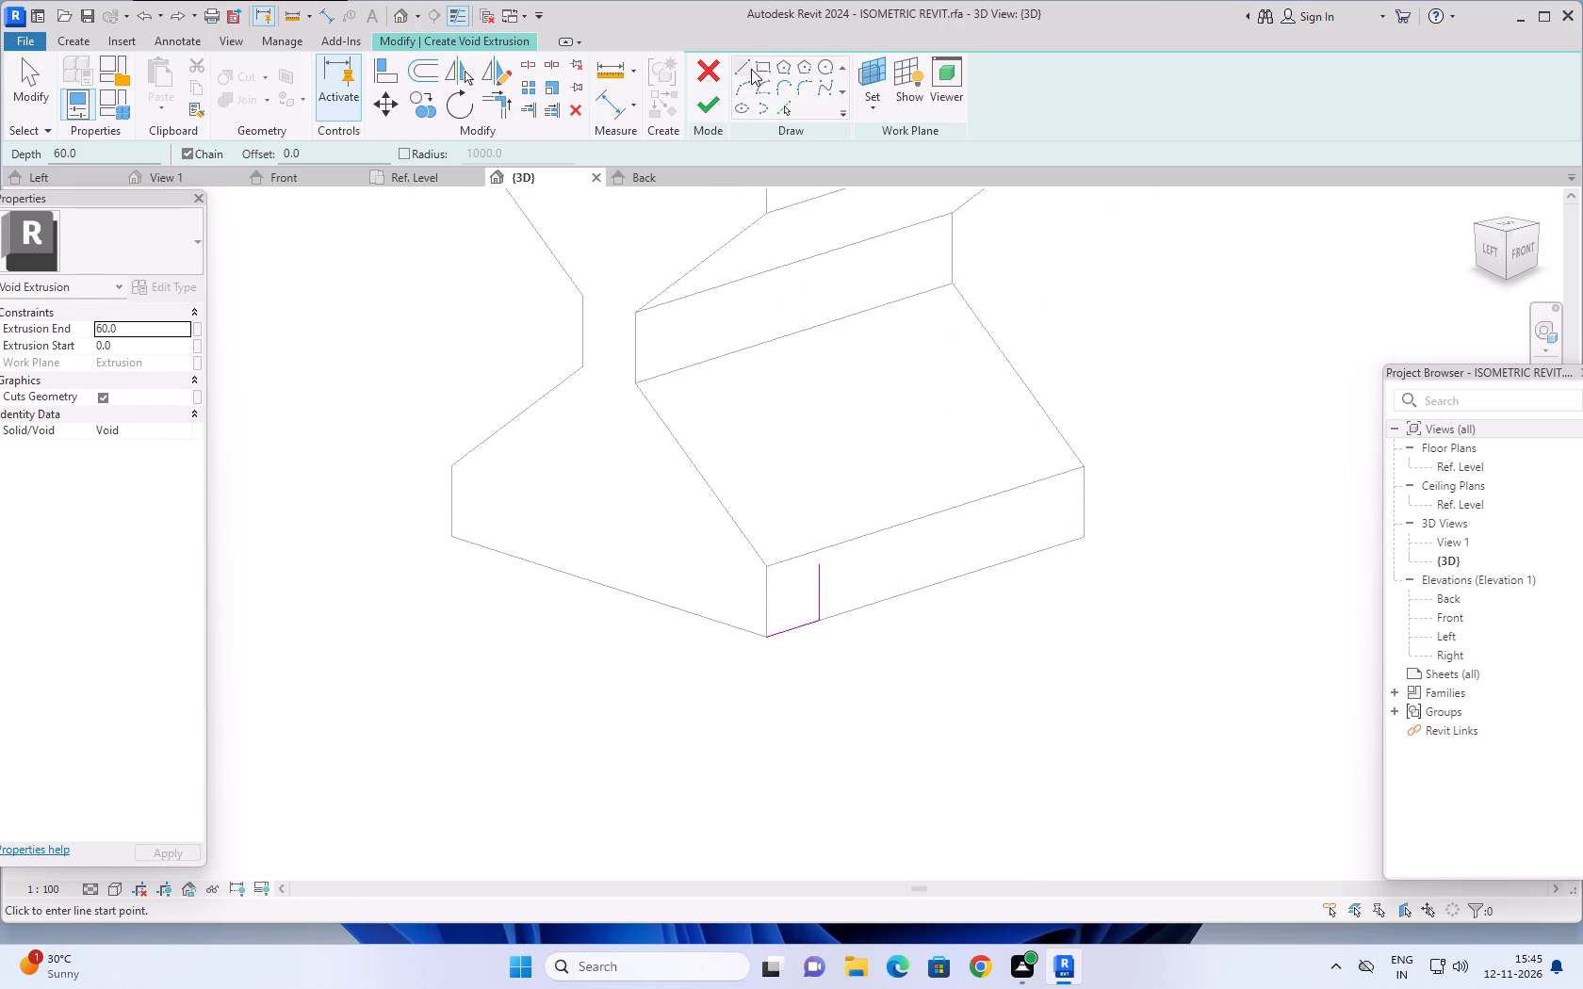
Complete a 40 by 8 rectangle from the vertical line's upper end, closing it along the base's bottom edge.
{"action": "left_click", "coordinate": [745, 64]}
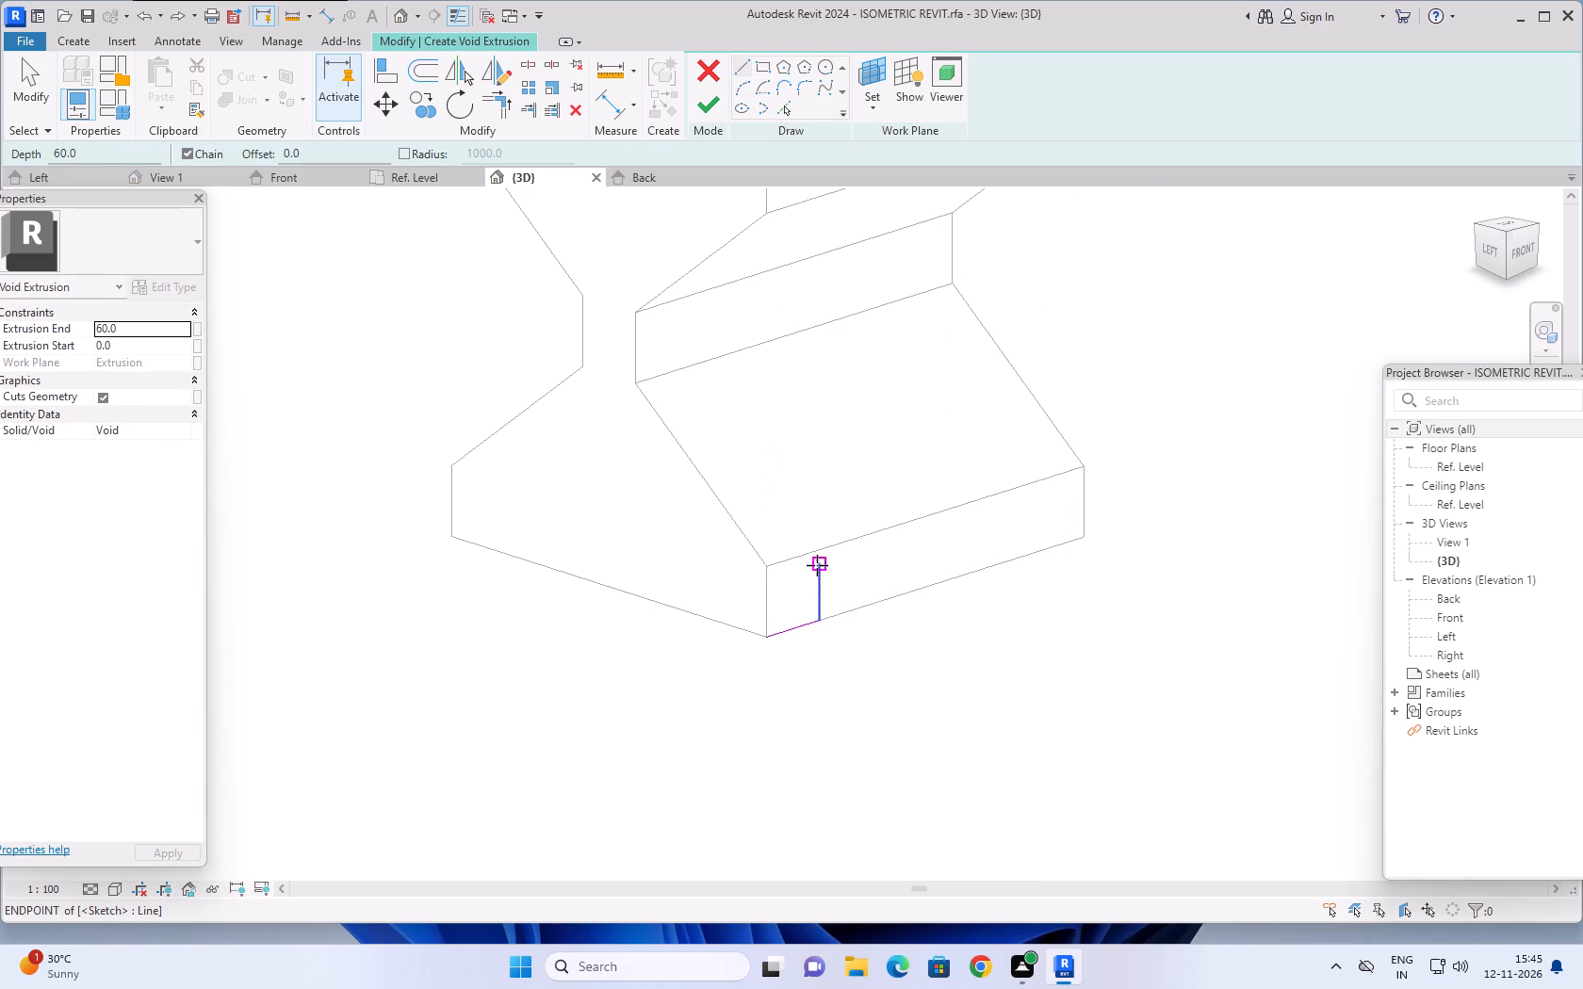
{"action": "left_click", "coordinate": [817, 565]}
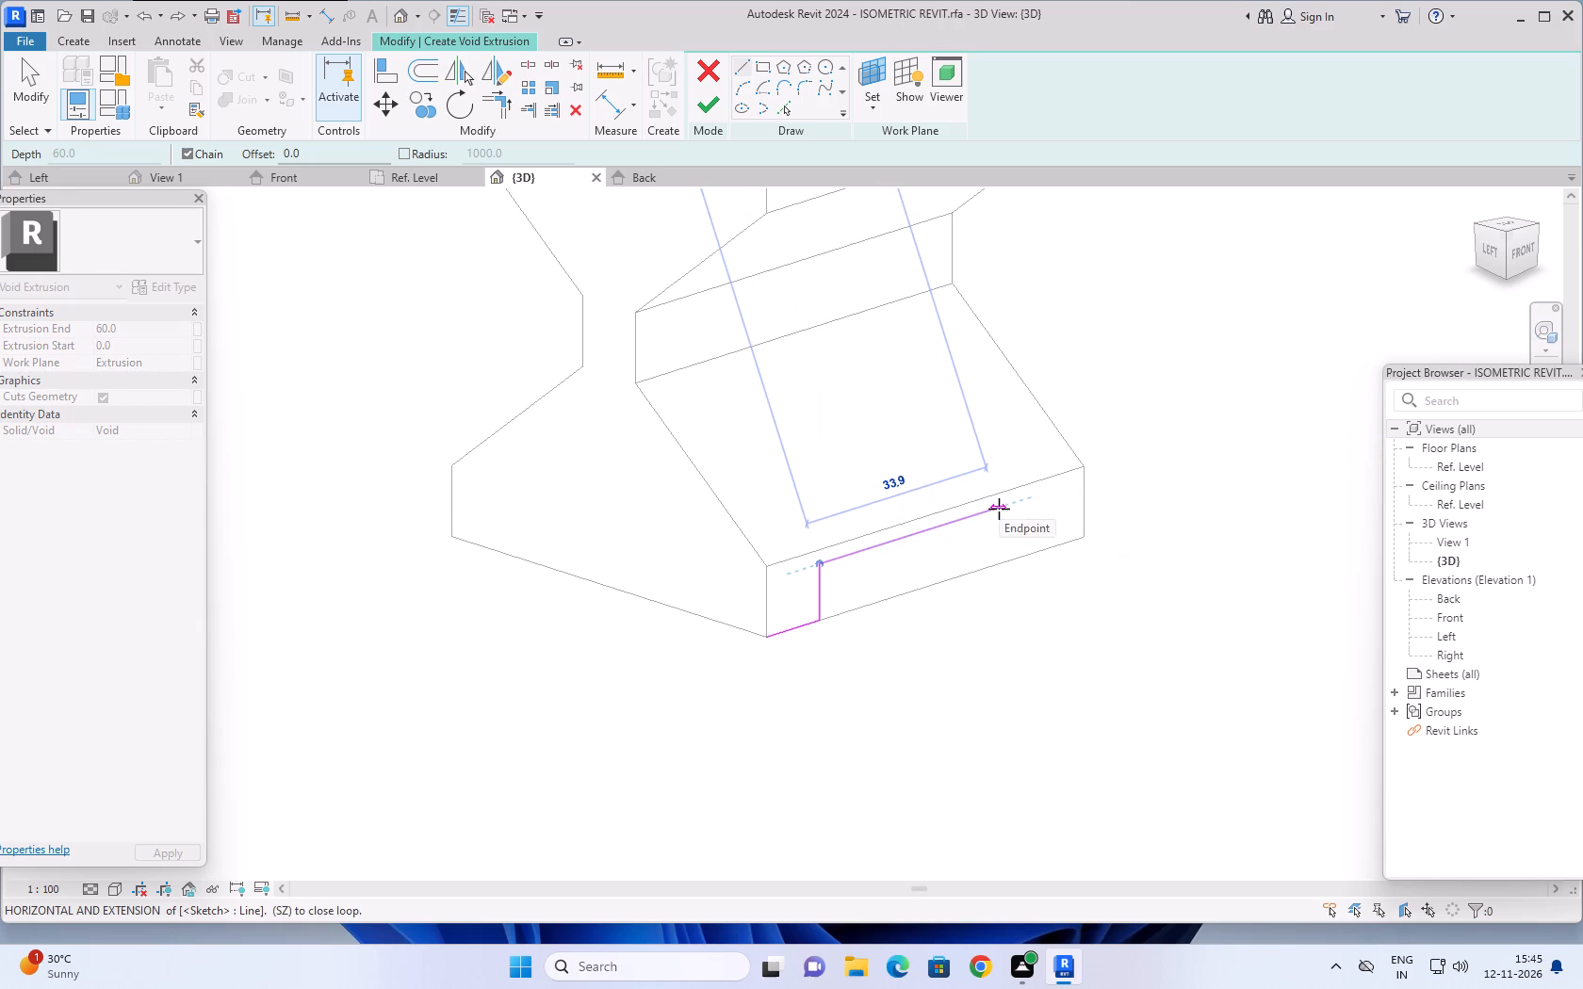
{"action": "type", "text": "40"}
{"action": "key", "text": "Return"}
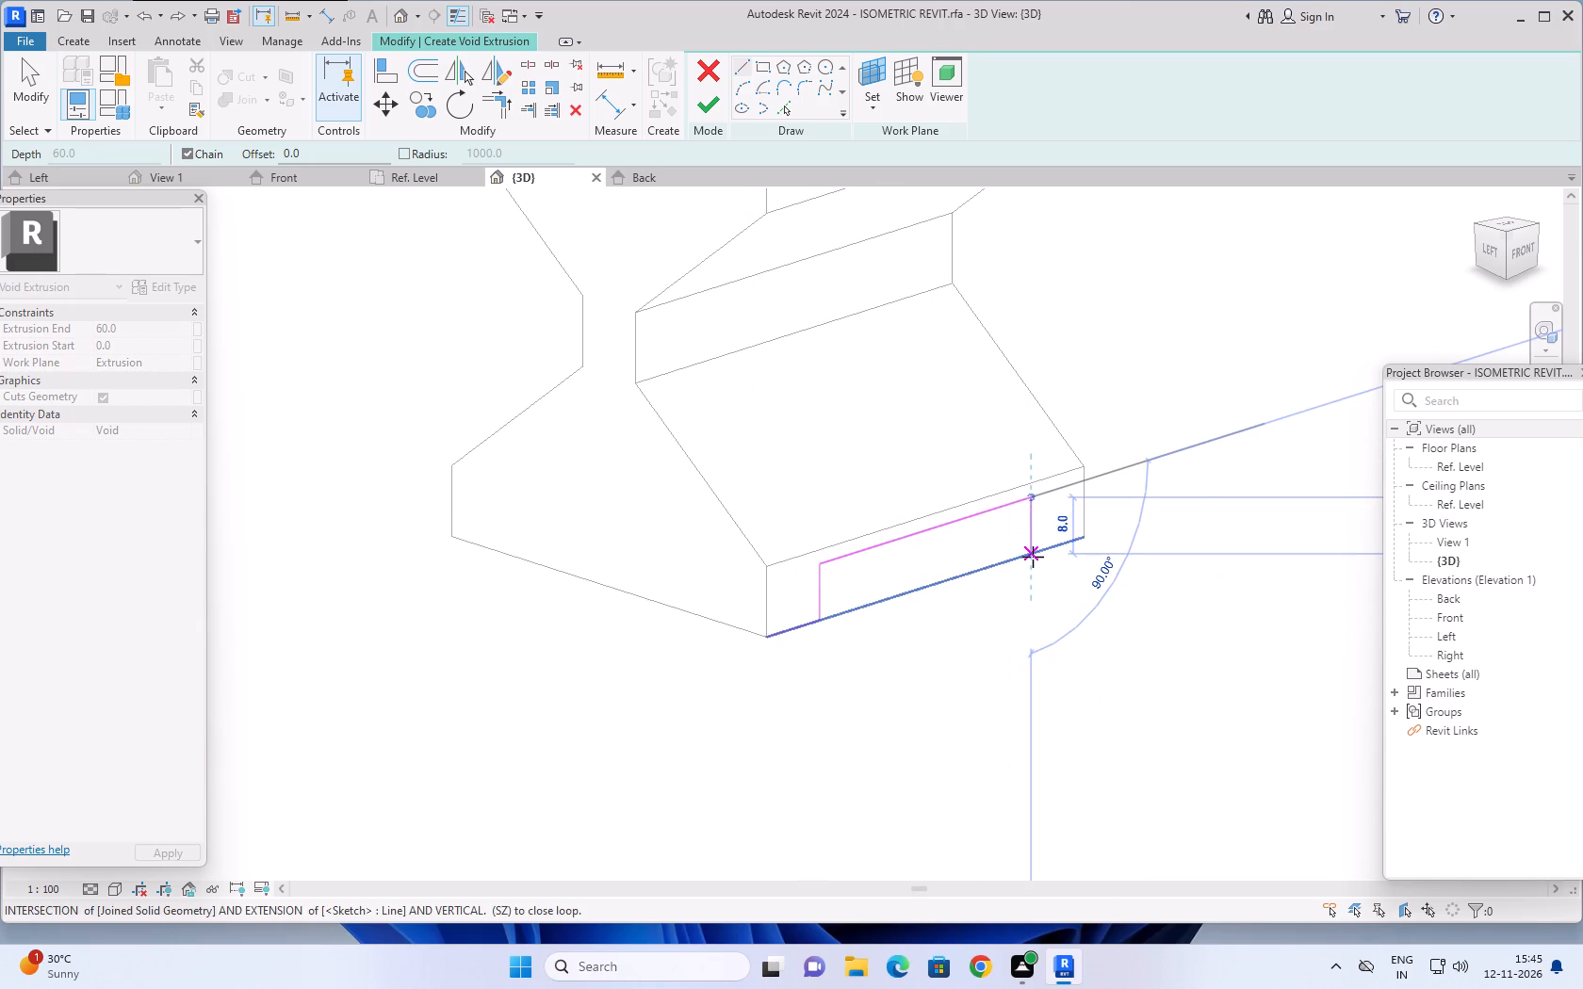
{"action": "left_click", "coordinate": [1033, 557]}
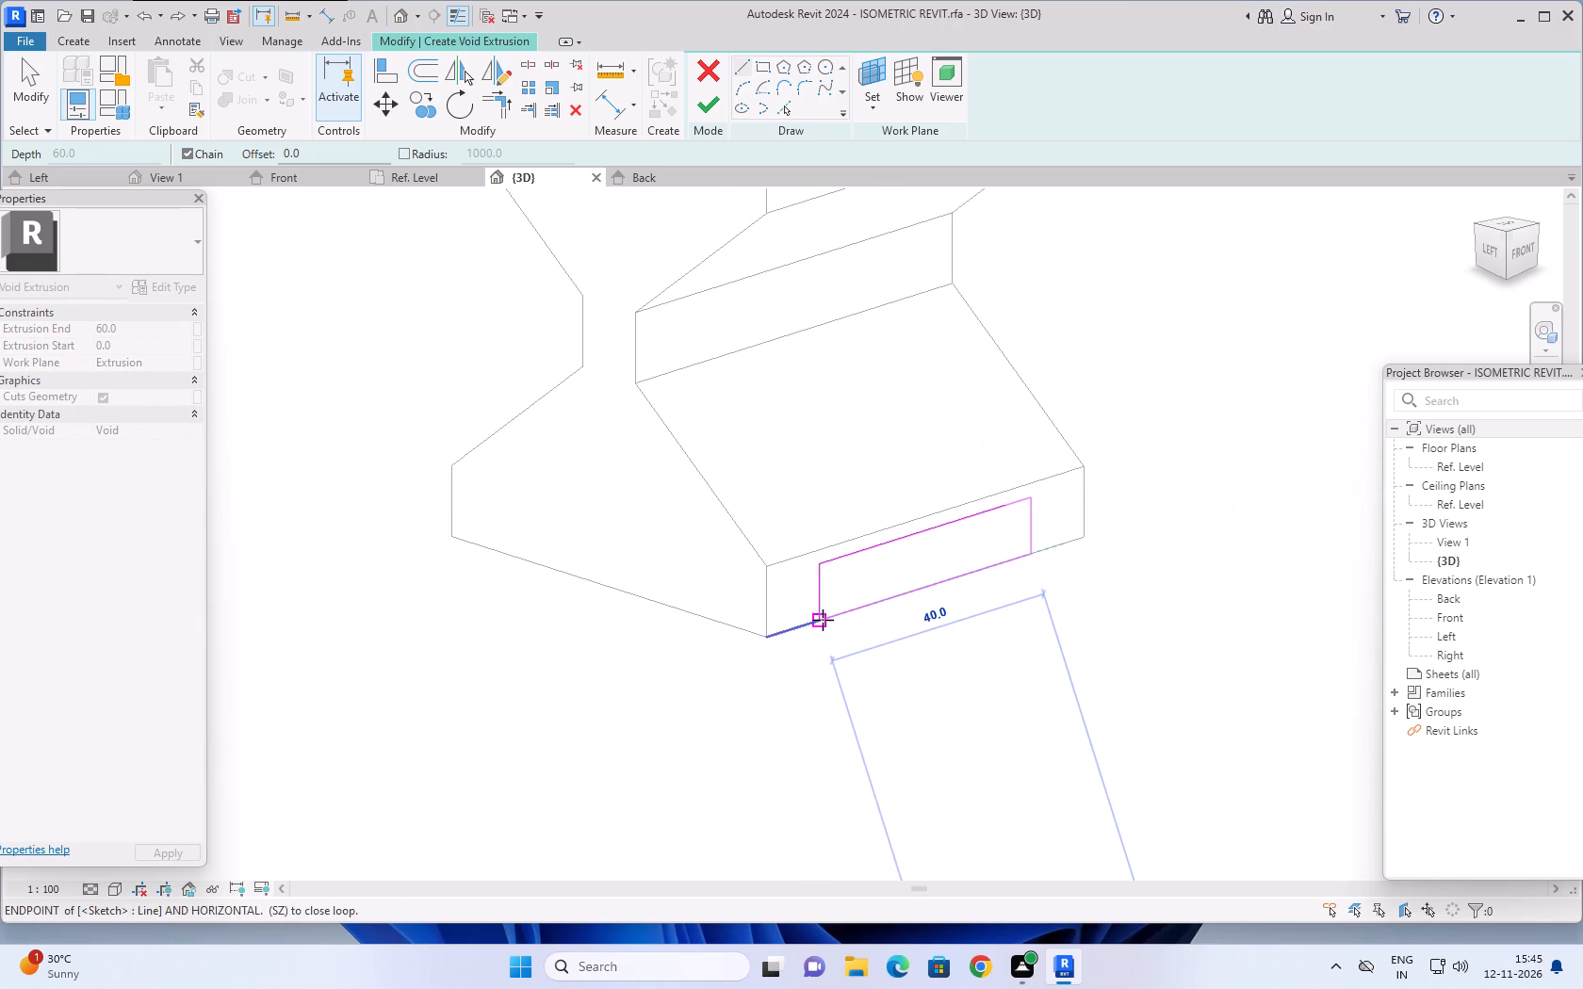
{"action": "left_click", "coordinate": [823, 620]}
{"action": "key", "text": "Escape"}
{"action": "key", "text": "Escape"}
Delete the 10 offset line between the base corner and the rectangle.
{"action": "left_click", "coordinate": [800, 630]}
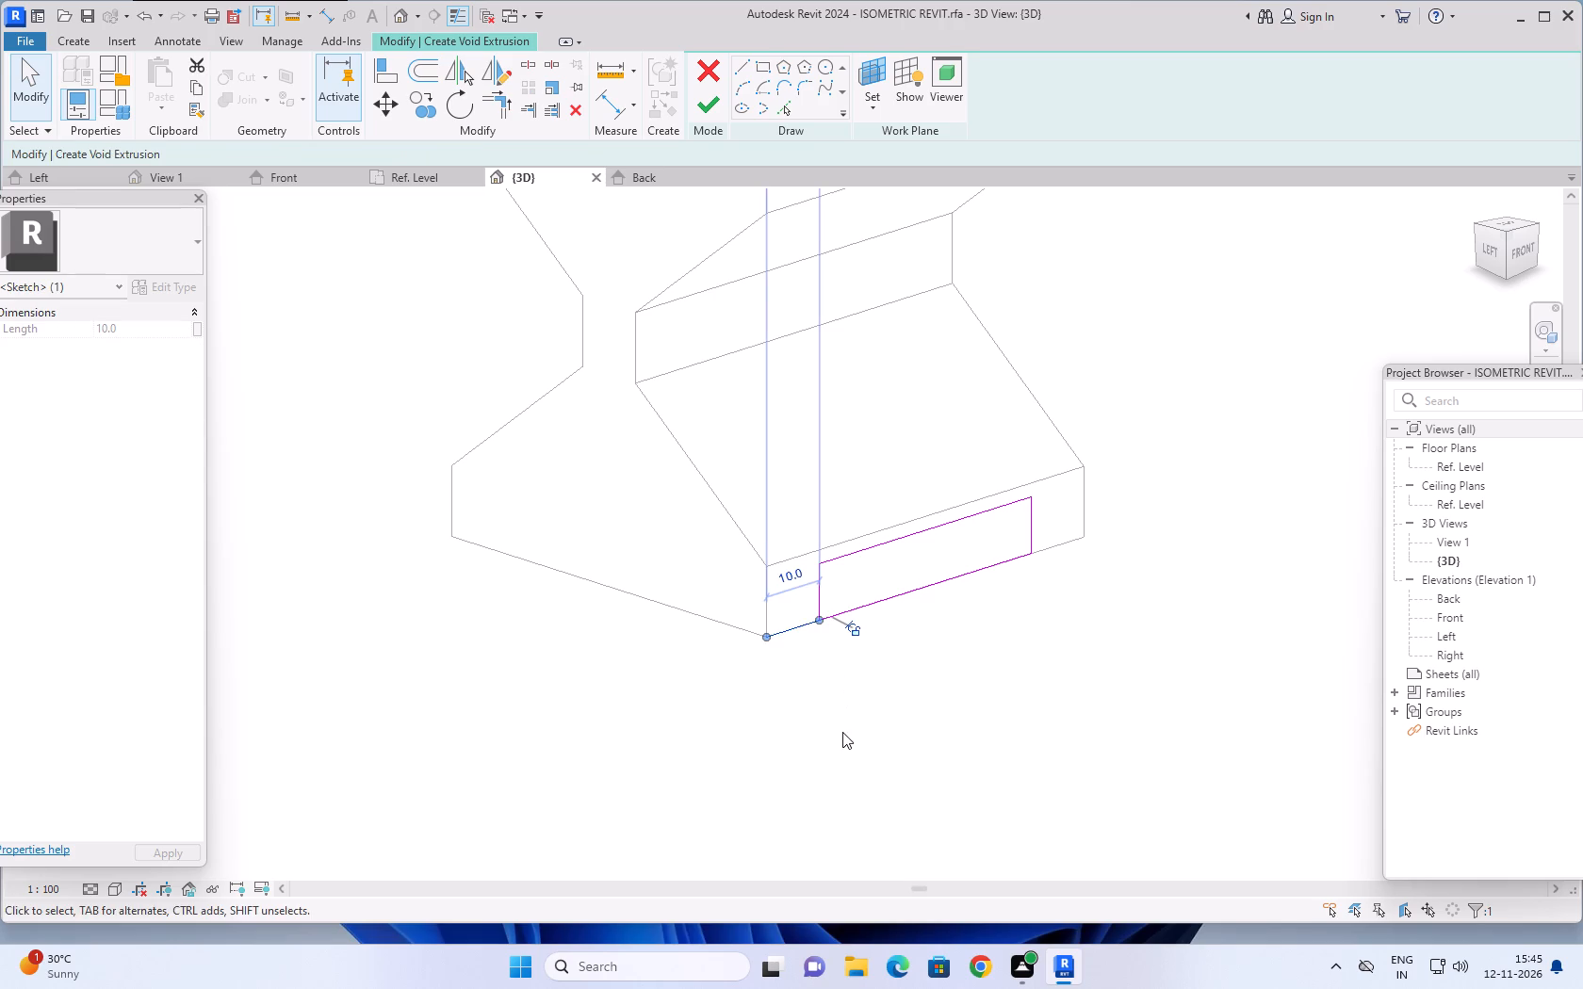
{"action": "key", "text": "Delete"}
Finish the void sketch with its 60 depth to cut the 40 by 8 channel through the base, and clear the selection.
{"action": "scroll", "coordinate": [906, 687], "scroll_direction": "down", "scroll_amount": 3}
{"action": "middle_click_drag", "start_coordinate": [924, 689], "coordinate": [934, 681]}
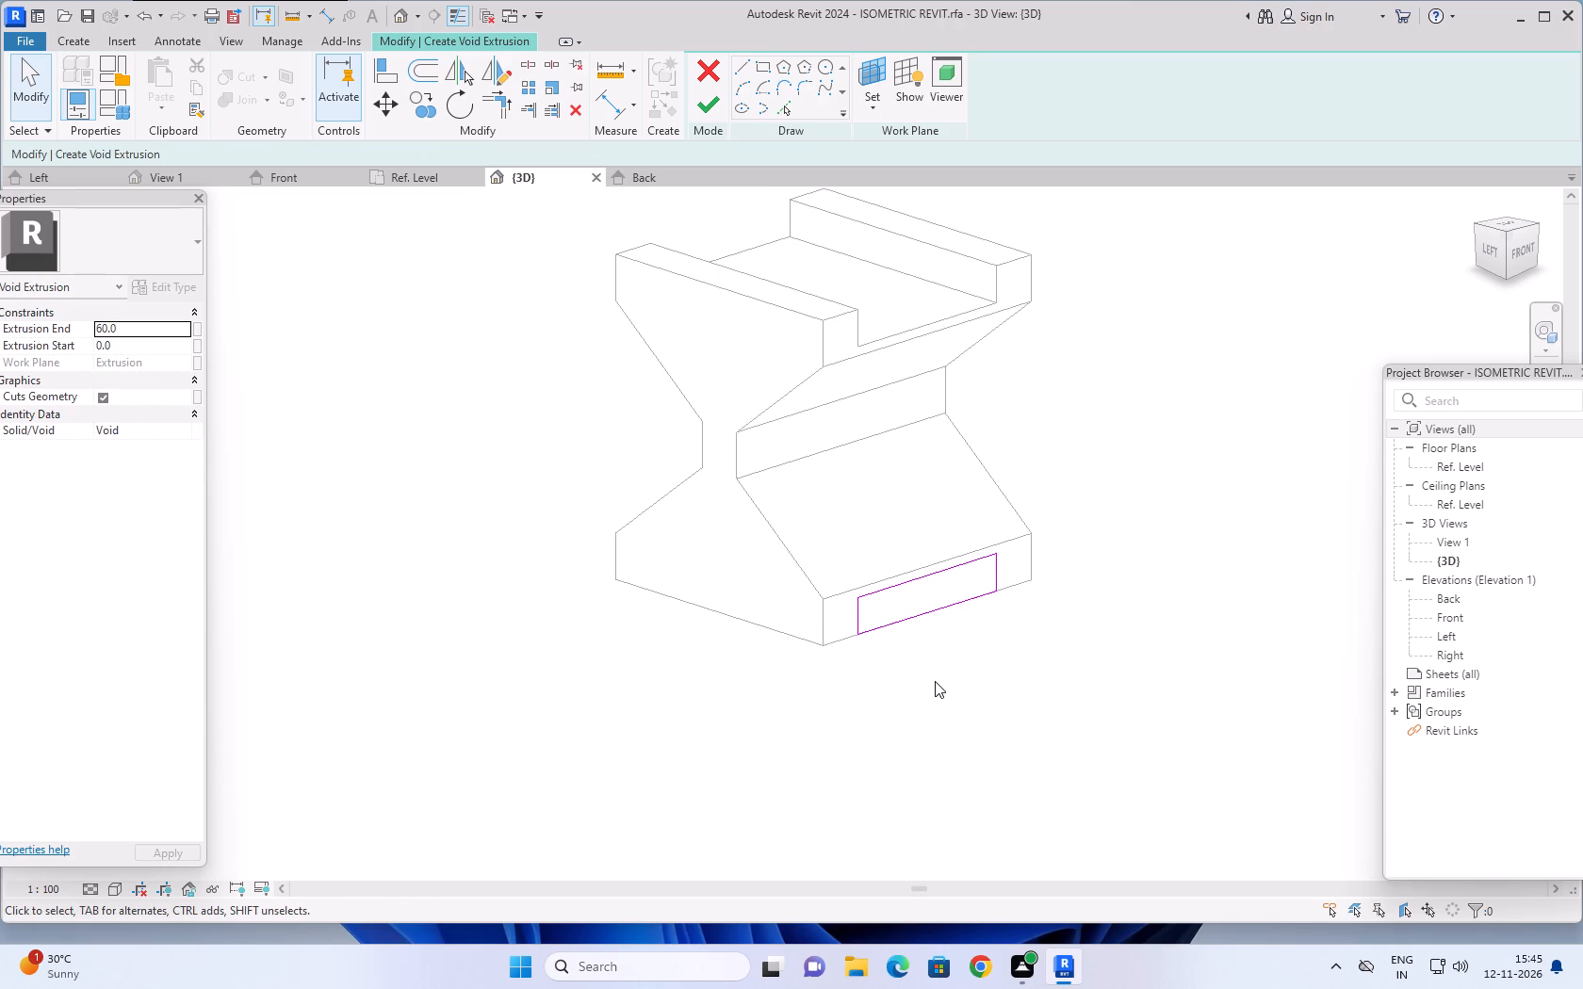
{"action": "scroll", "coordinate": [461, 635], "scroll_direction": "down", "scroll_amount": 3}
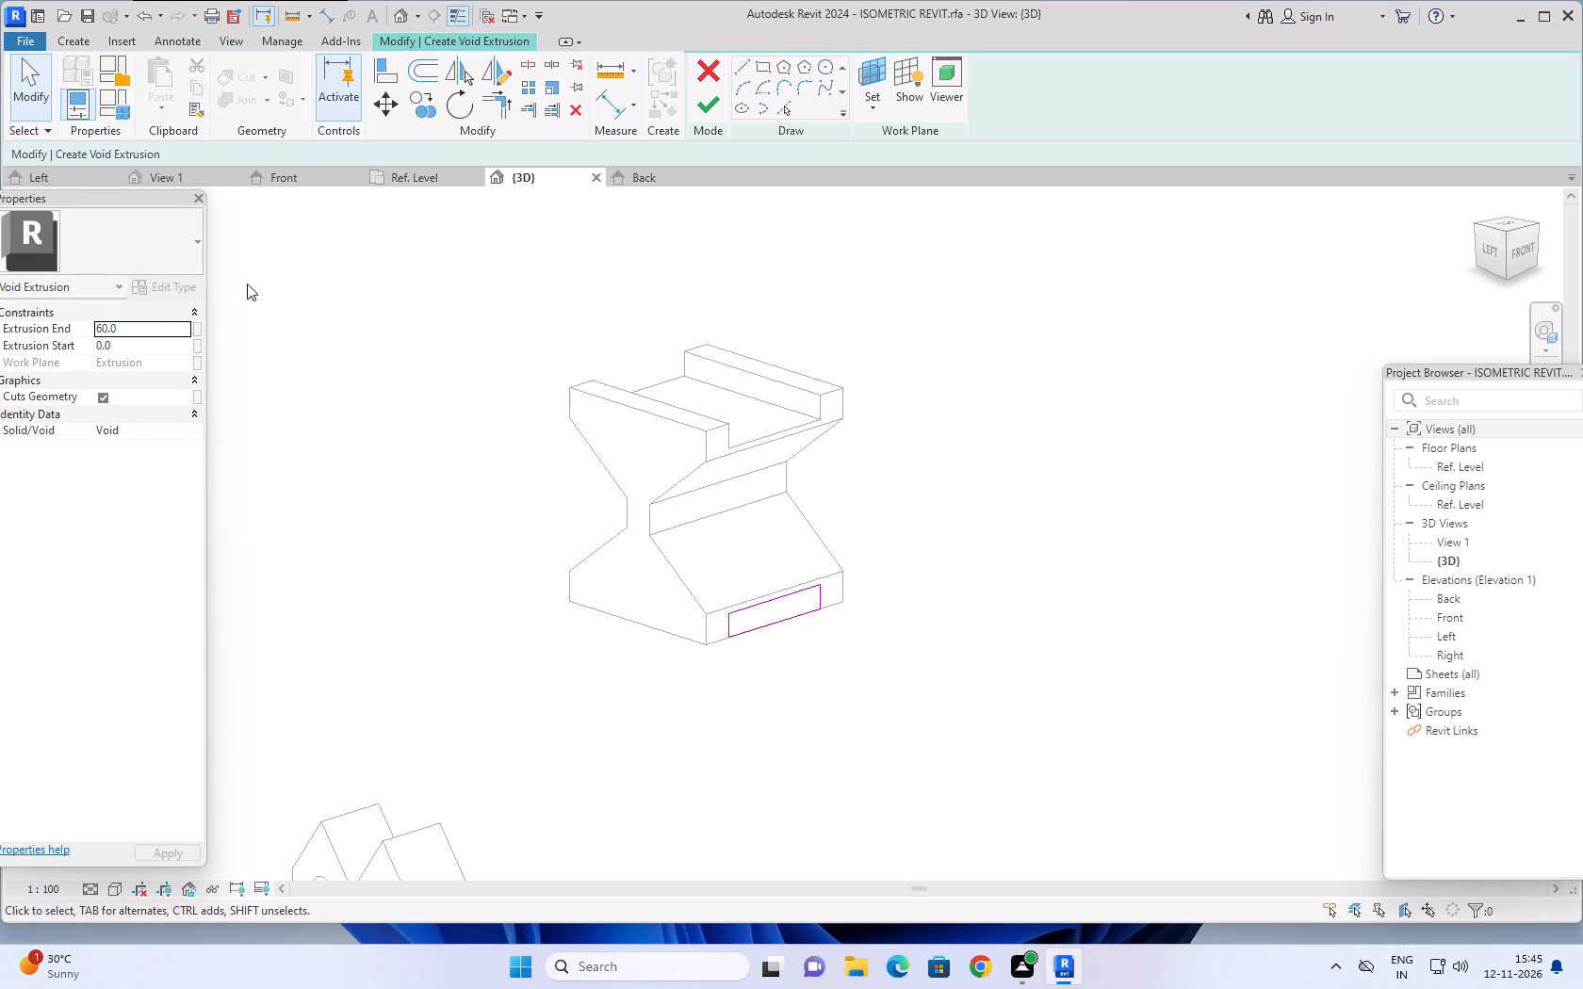
{"action": "left_click", "coordinate": [708, 105]}
{"action": "key", "text": "Escape"}
{"action": "key", "text": "Escape"}
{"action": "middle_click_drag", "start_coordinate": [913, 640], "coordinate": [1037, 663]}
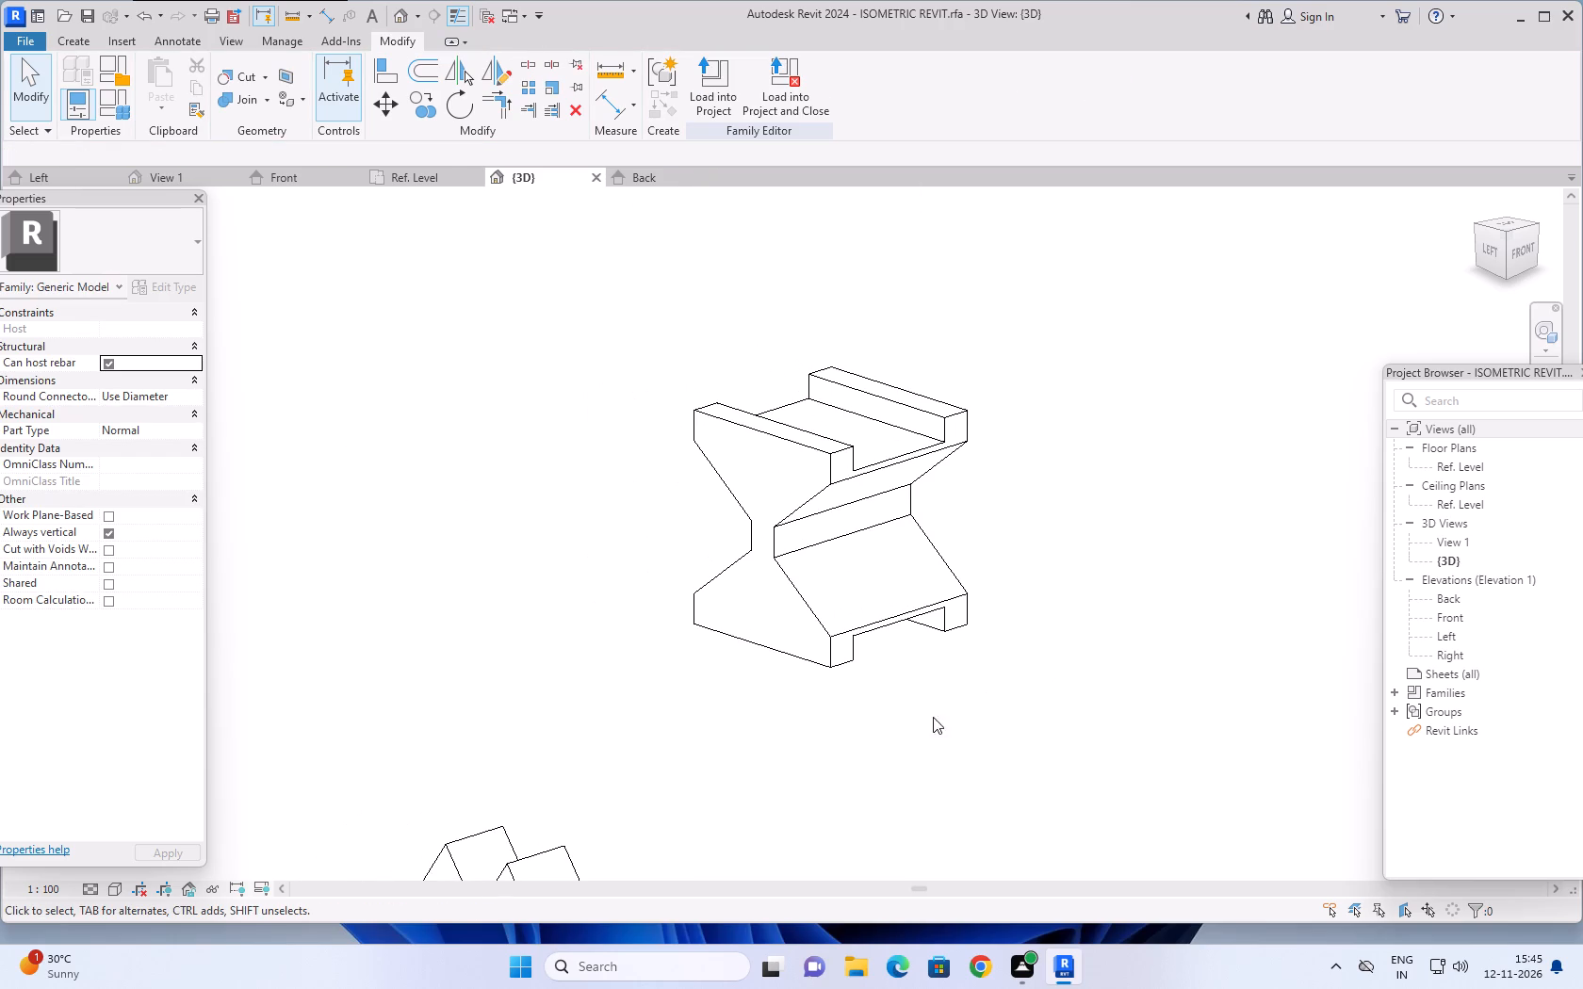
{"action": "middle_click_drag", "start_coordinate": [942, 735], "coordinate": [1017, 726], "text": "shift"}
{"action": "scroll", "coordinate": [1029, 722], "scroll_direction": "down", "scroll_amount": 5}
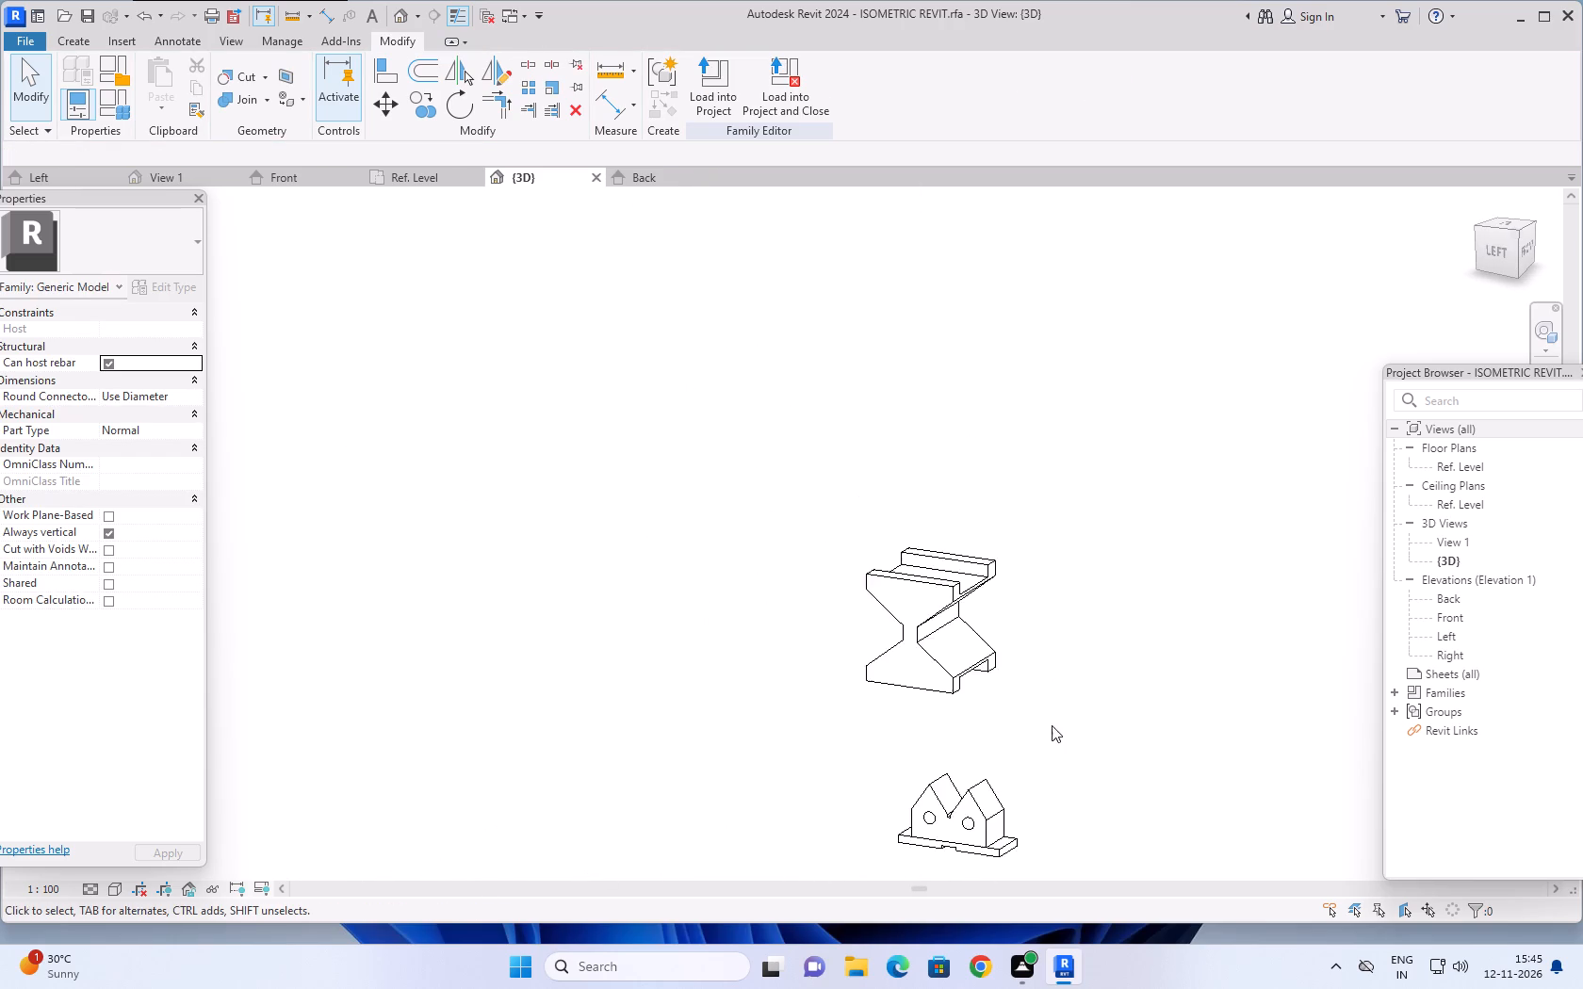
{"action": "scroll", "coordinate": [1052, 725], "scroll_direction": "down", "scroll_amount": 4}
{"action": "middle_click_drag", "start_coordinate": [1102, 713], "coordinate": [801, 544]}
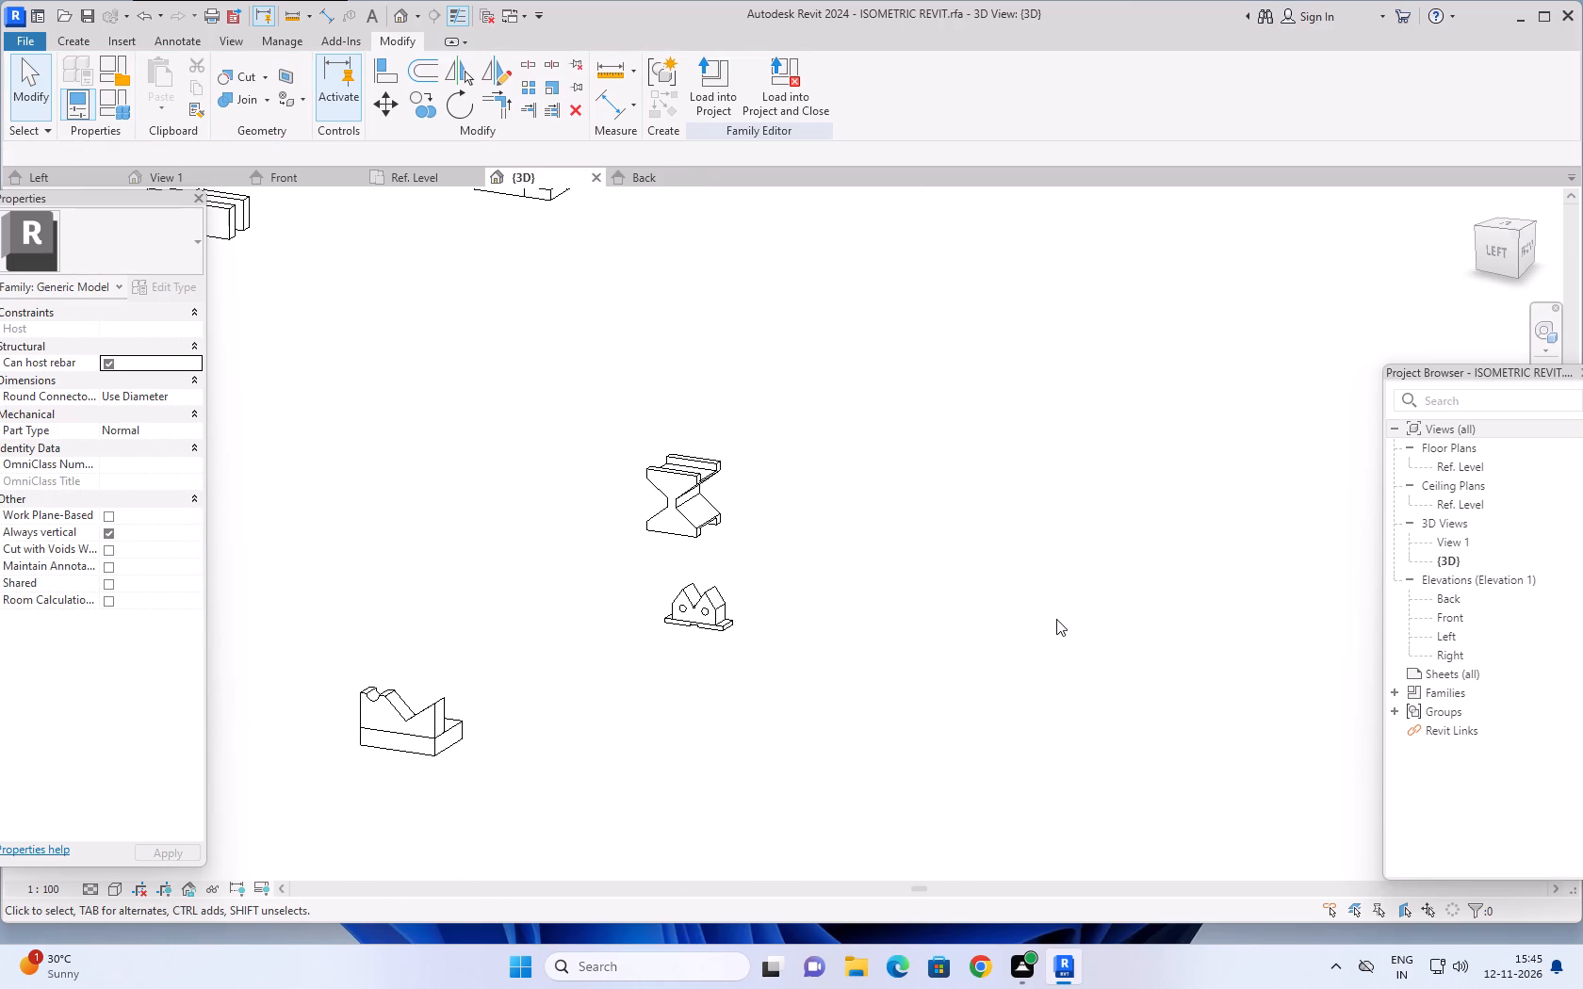
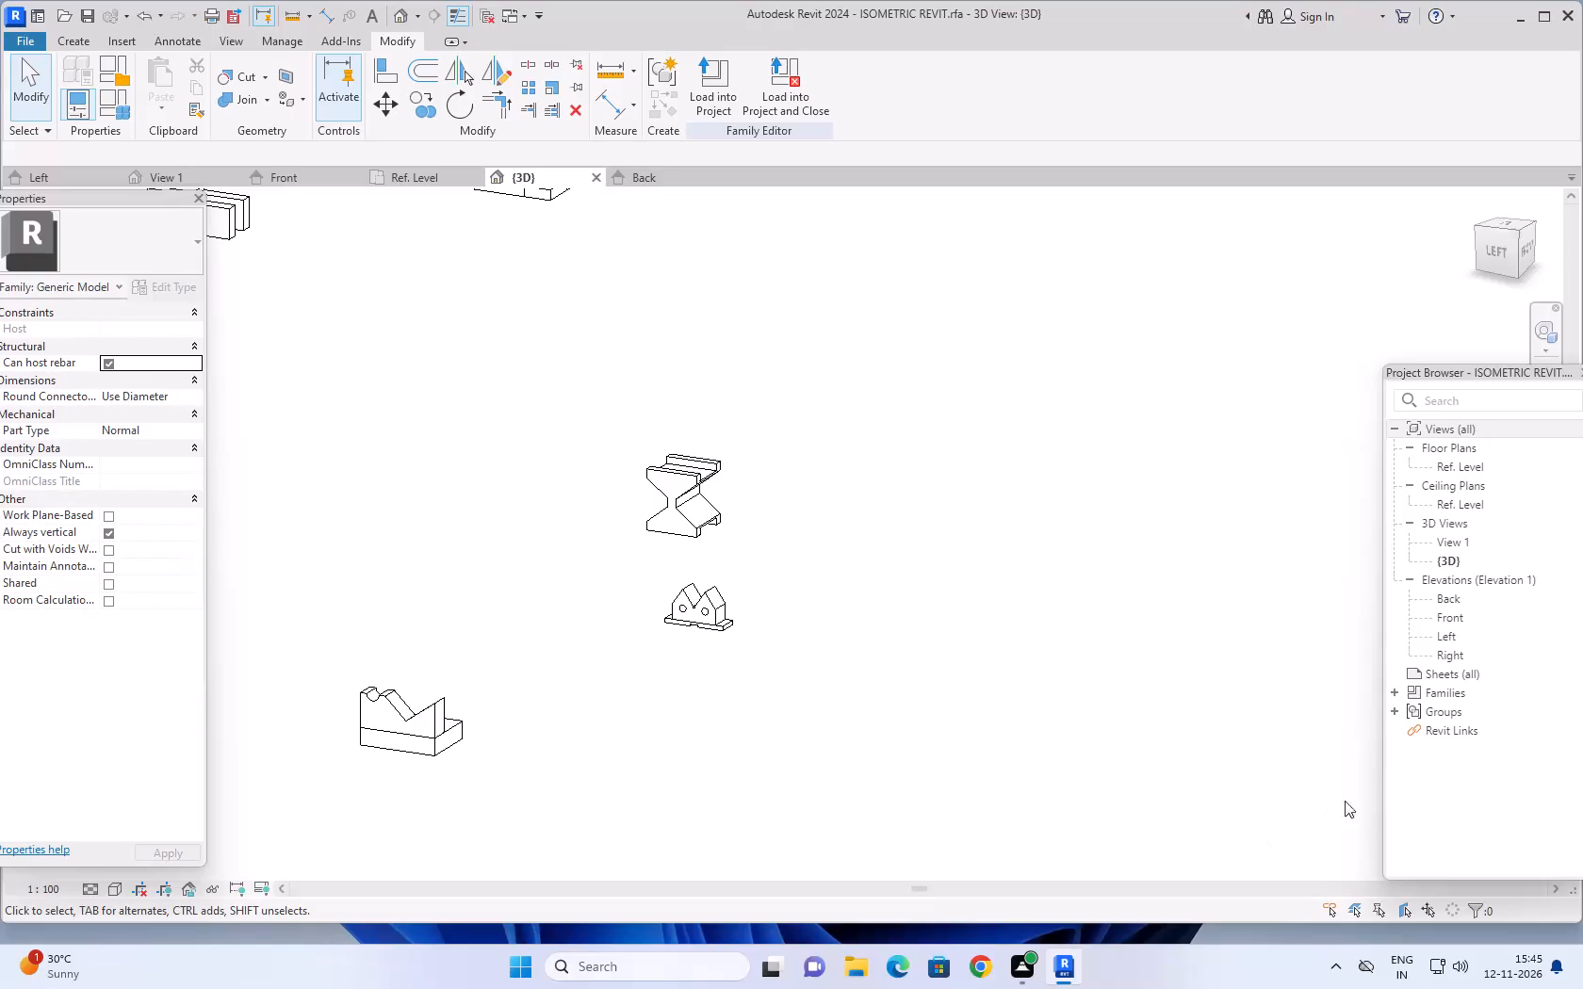
Review the full set of isometric practice solids together in the 3D view.
{"action": "scroll", "coordinate": [1113, 644], "scroll_direction": "down", "scroll_amount": 3}
{"action": "middle_click_drag", "start_coordinate": [1095, 654], "coordinate": [1083, 662]}
{"action": "scroll", "coordinate": [1083, 662], "scroll_direction": "up", "scroll_amount": 1}
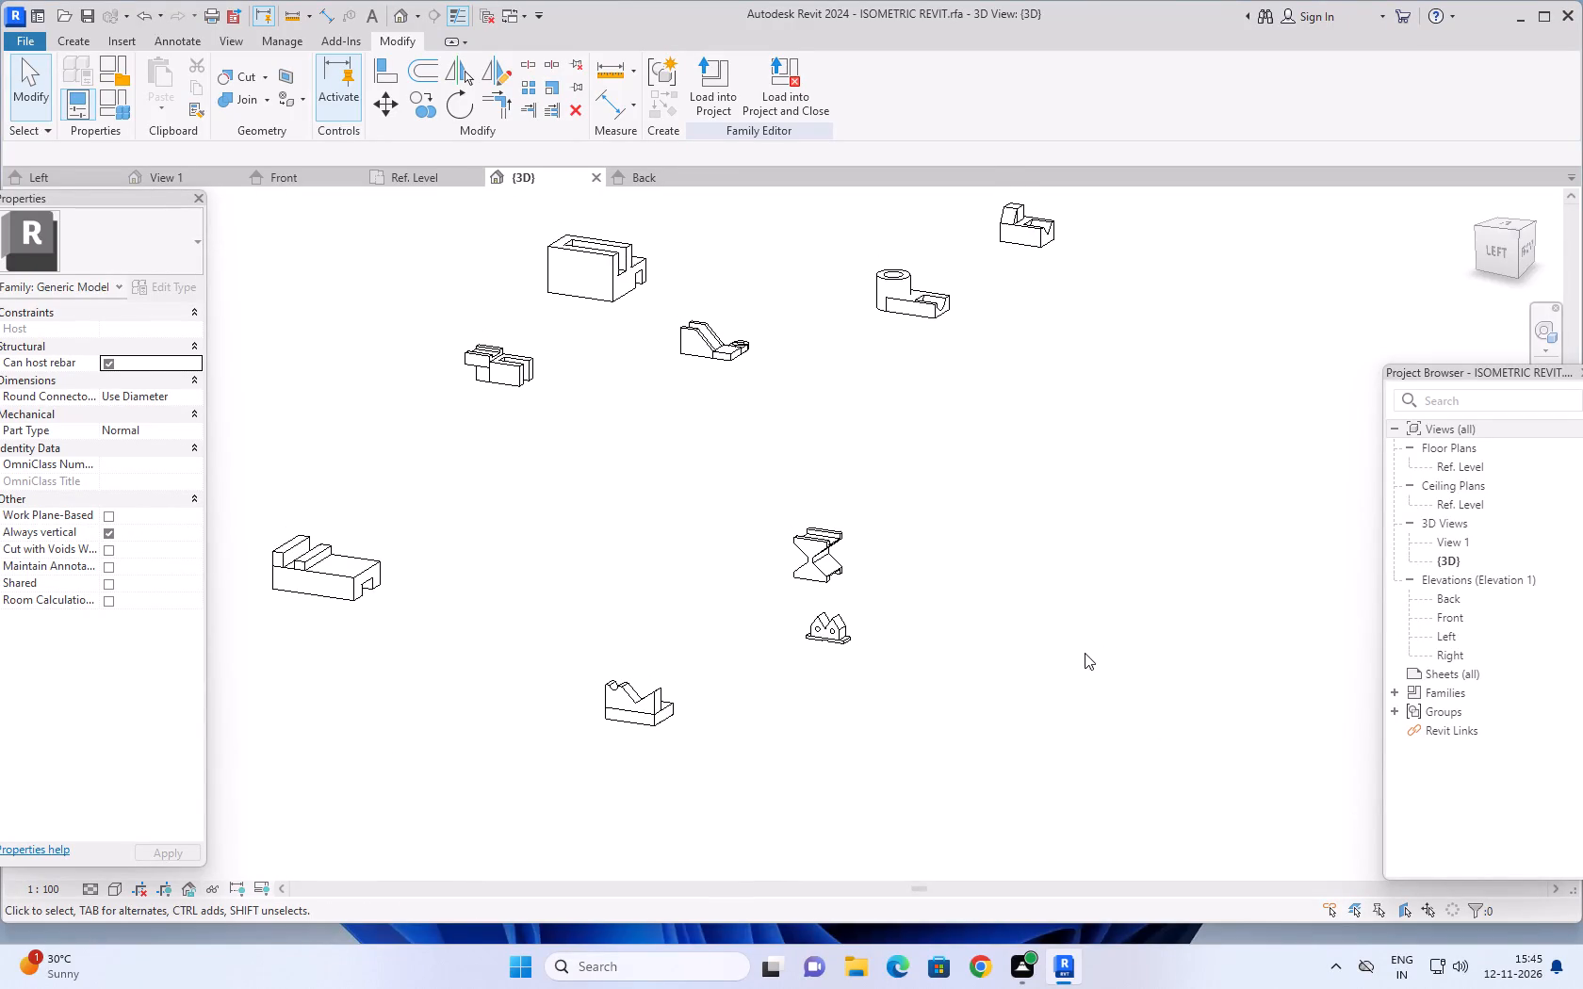
{"action": "scroll", "coordinate": [1088, 654], "scroll_direction": "down", "scroll_amount": 4}
{"action": "middle_click_drag", "start_coordinate": [1118, 647], "coordinate": [1086, 645]}
{"action": "key", "text": "Escape"}
{"action": "key", "text": "Escape"}
{"action": "middle_click_drag", "start_coordinate": [1069, 609], "coordinate": [1119, 650]}
{"action": "scroll", "coordinate": [1123, 650], "scroll_direction": "down", "scroll_amount": 1}
{"action": "middle_click_drag", "start_coordinate": [1123, 650], "coordinate": [1108, 645]}
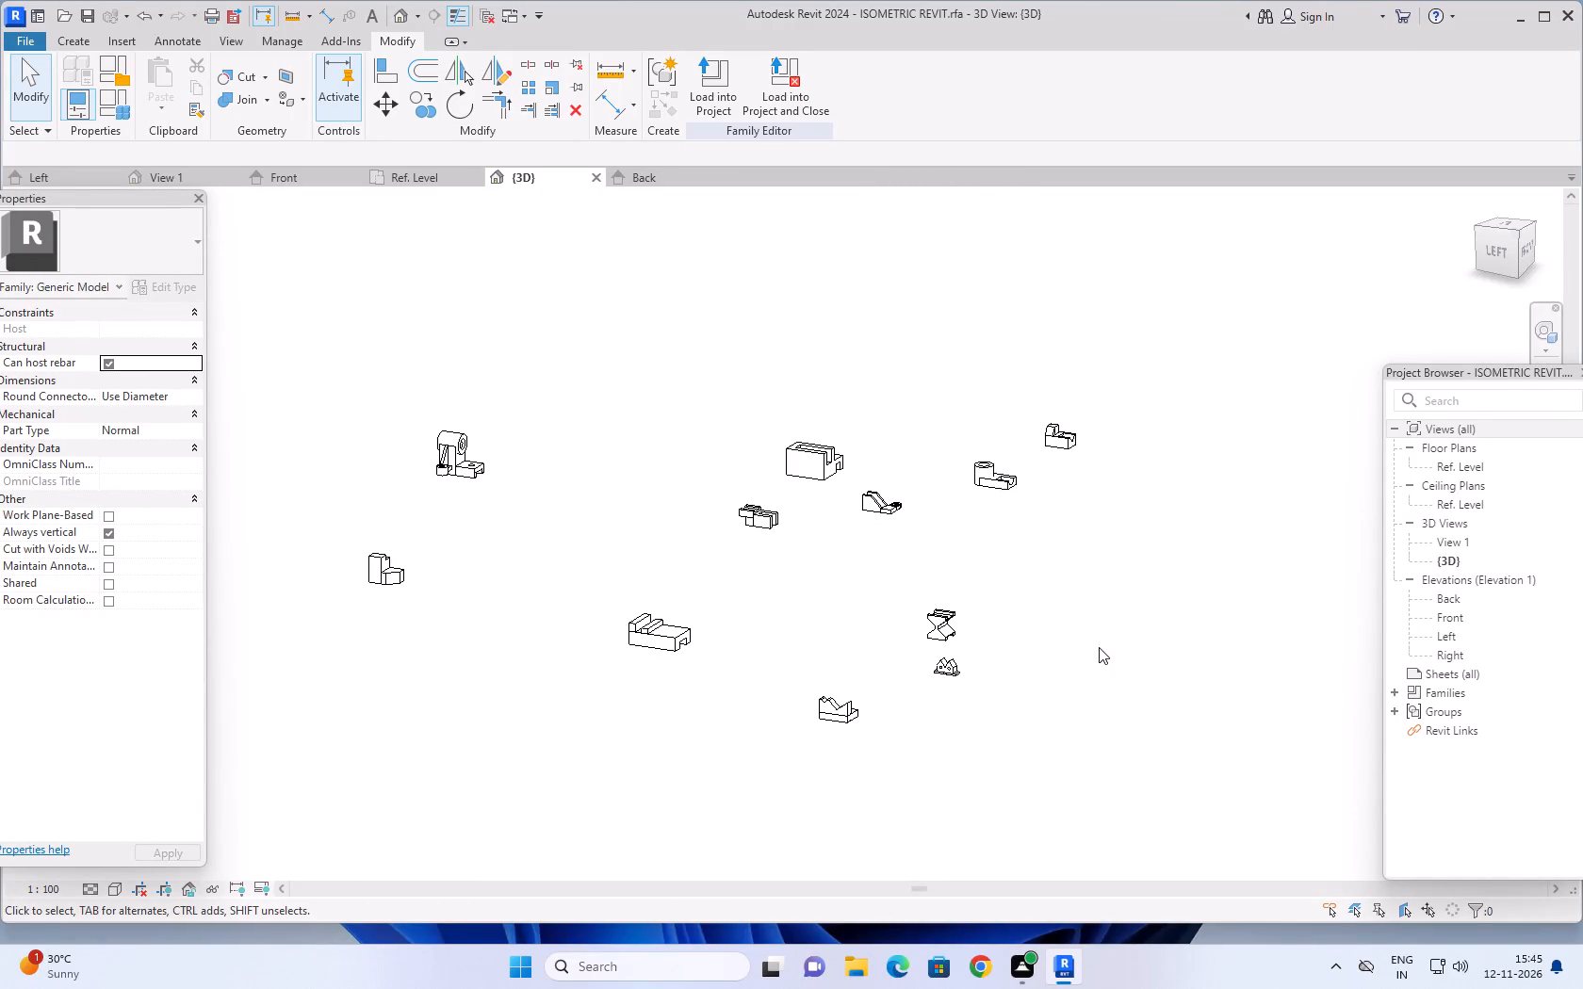
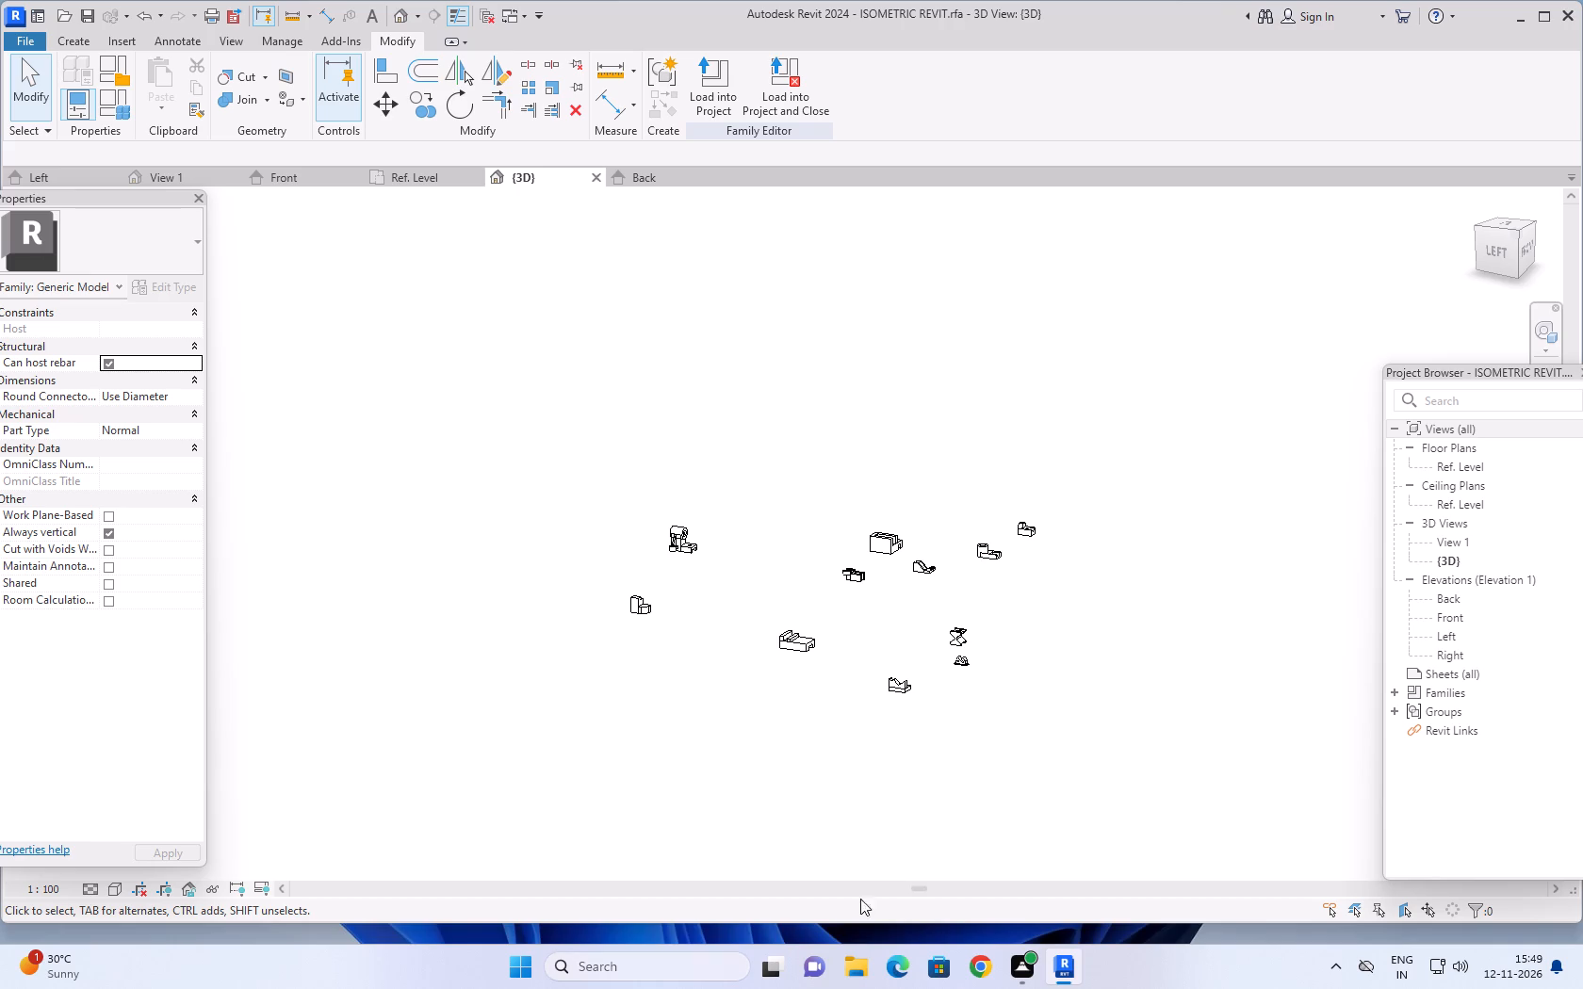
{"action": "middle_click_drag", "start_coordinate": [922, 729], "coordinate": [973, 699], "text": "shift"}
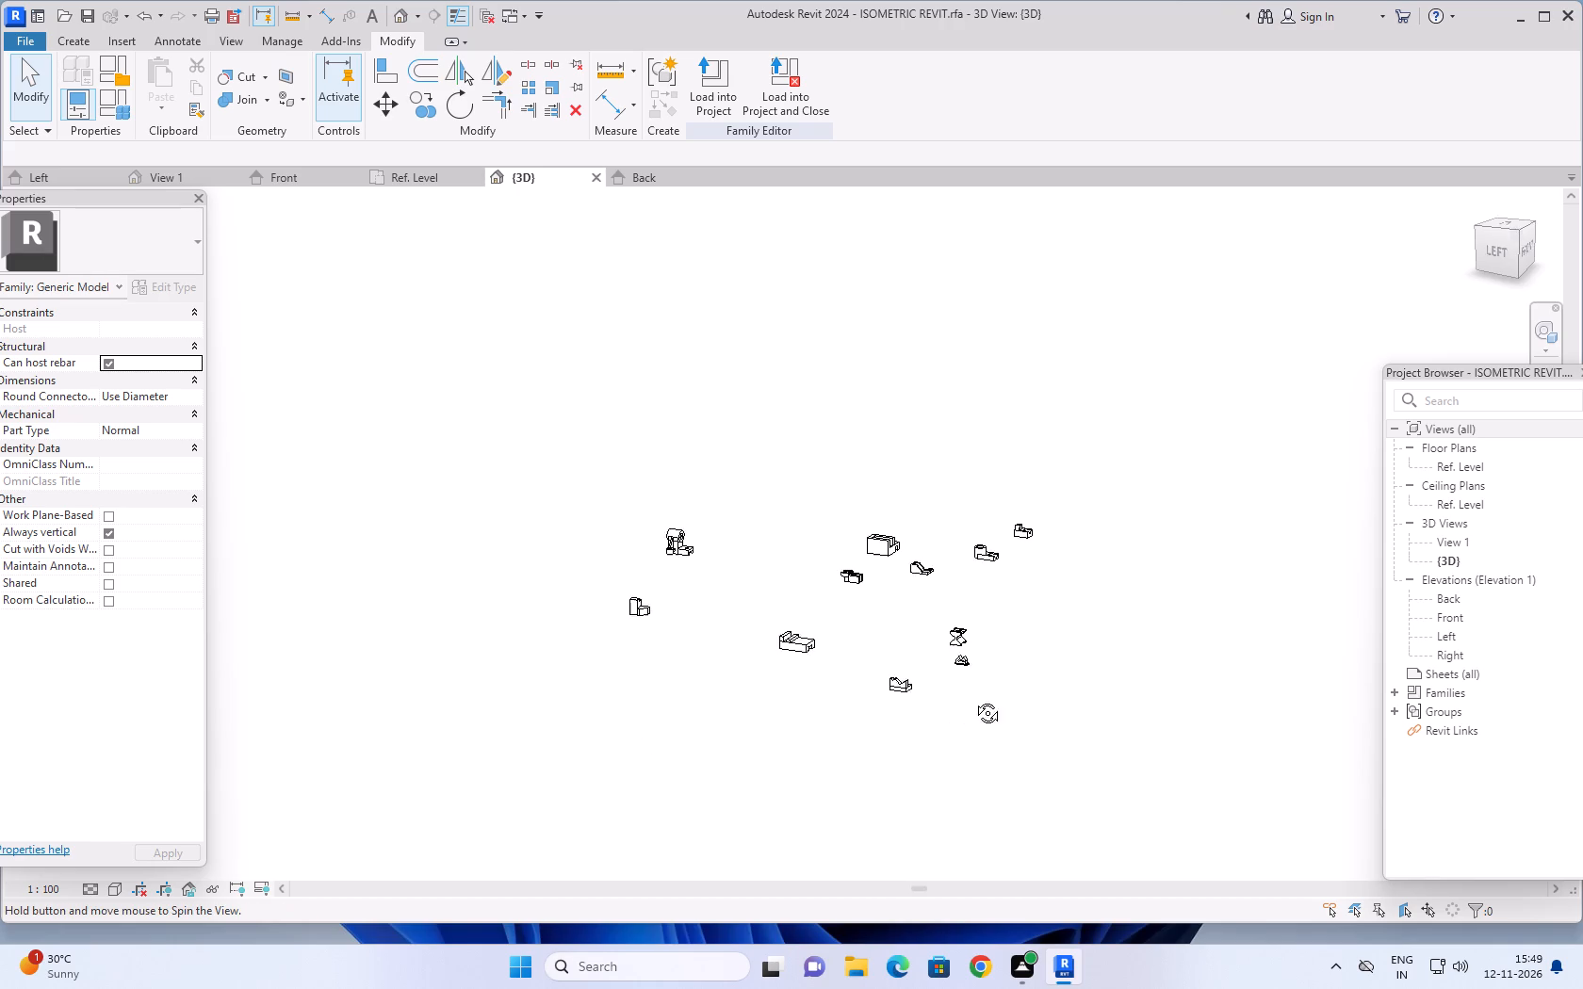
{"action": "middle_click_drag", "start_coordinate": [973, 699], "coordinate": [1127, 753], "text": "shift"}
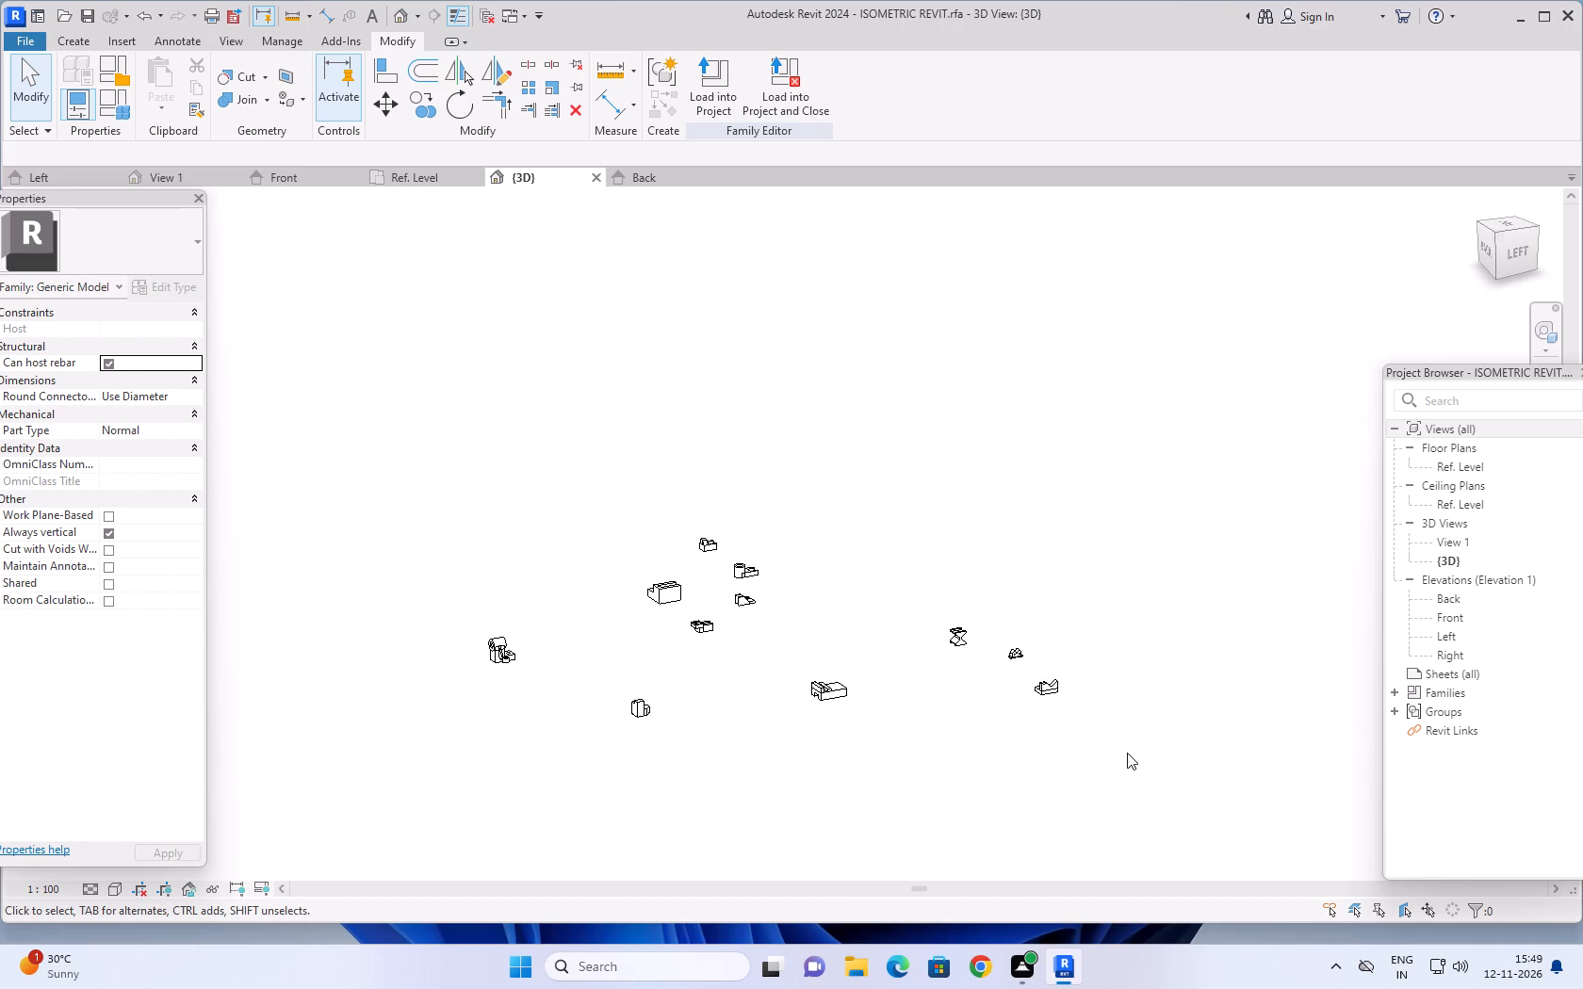
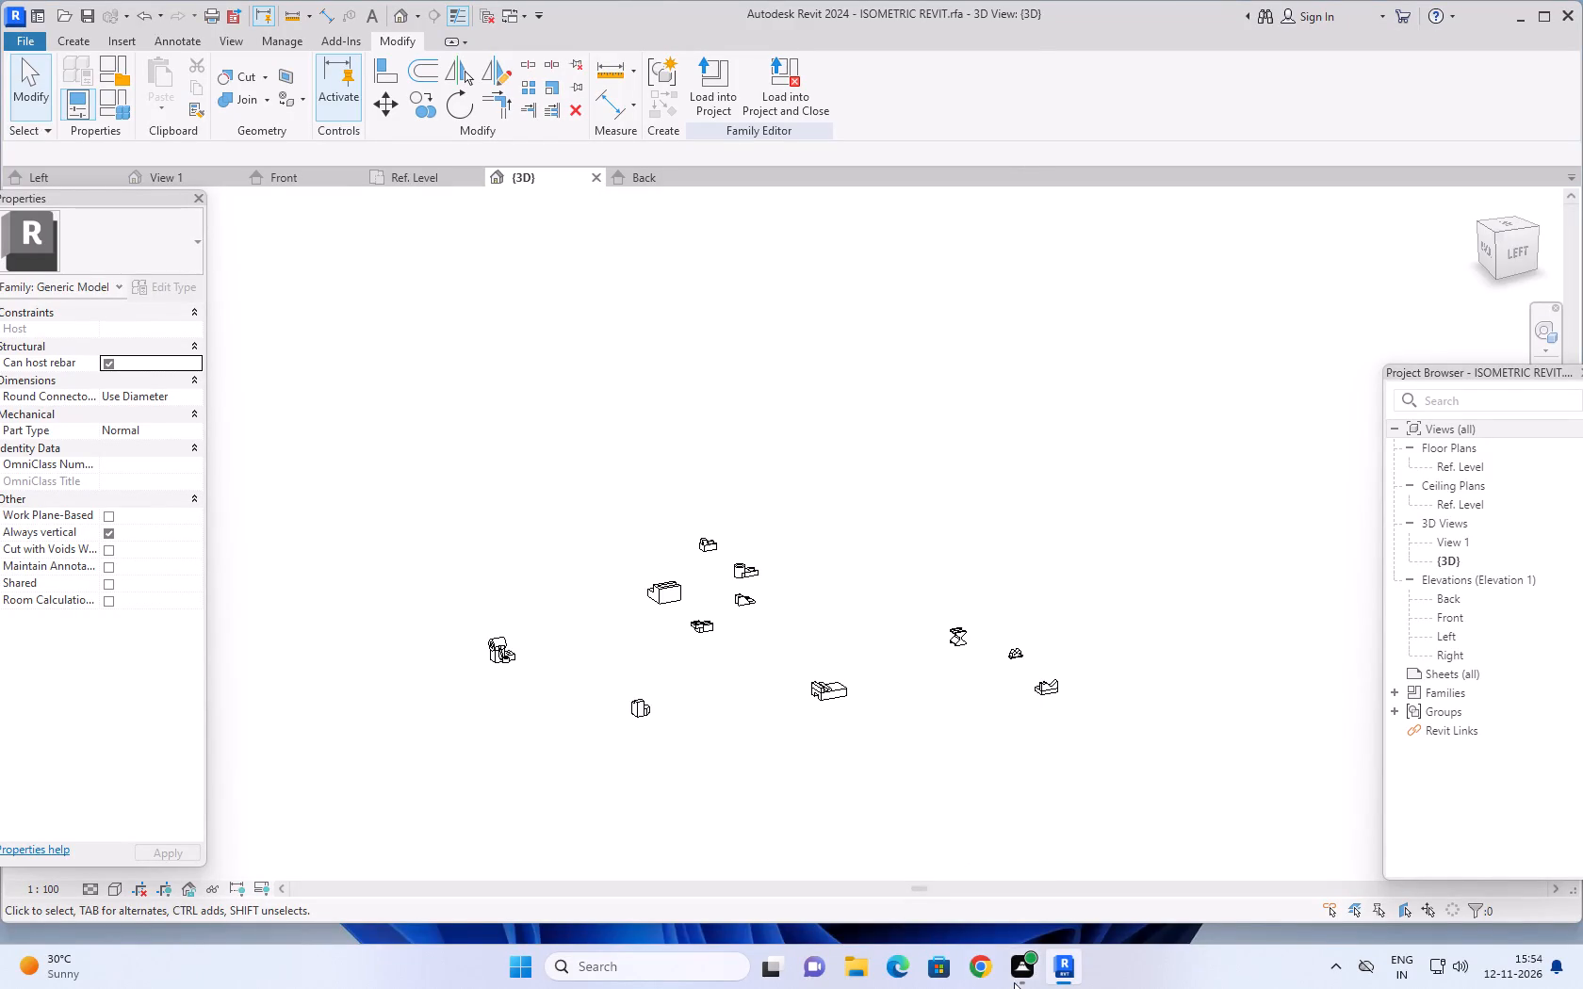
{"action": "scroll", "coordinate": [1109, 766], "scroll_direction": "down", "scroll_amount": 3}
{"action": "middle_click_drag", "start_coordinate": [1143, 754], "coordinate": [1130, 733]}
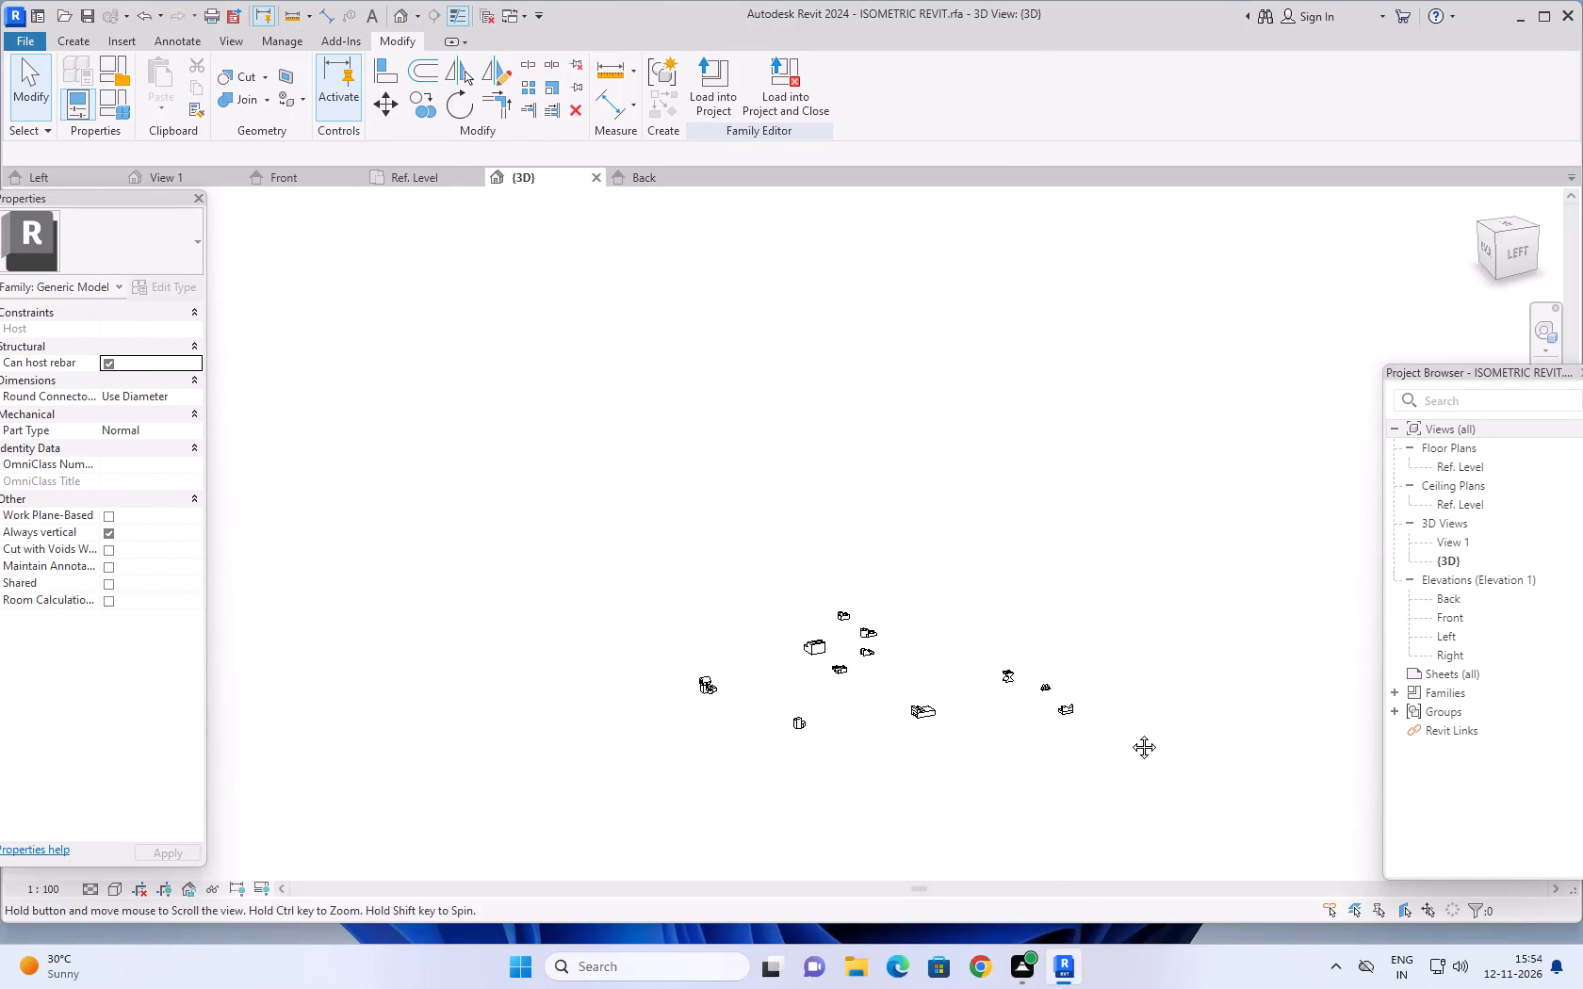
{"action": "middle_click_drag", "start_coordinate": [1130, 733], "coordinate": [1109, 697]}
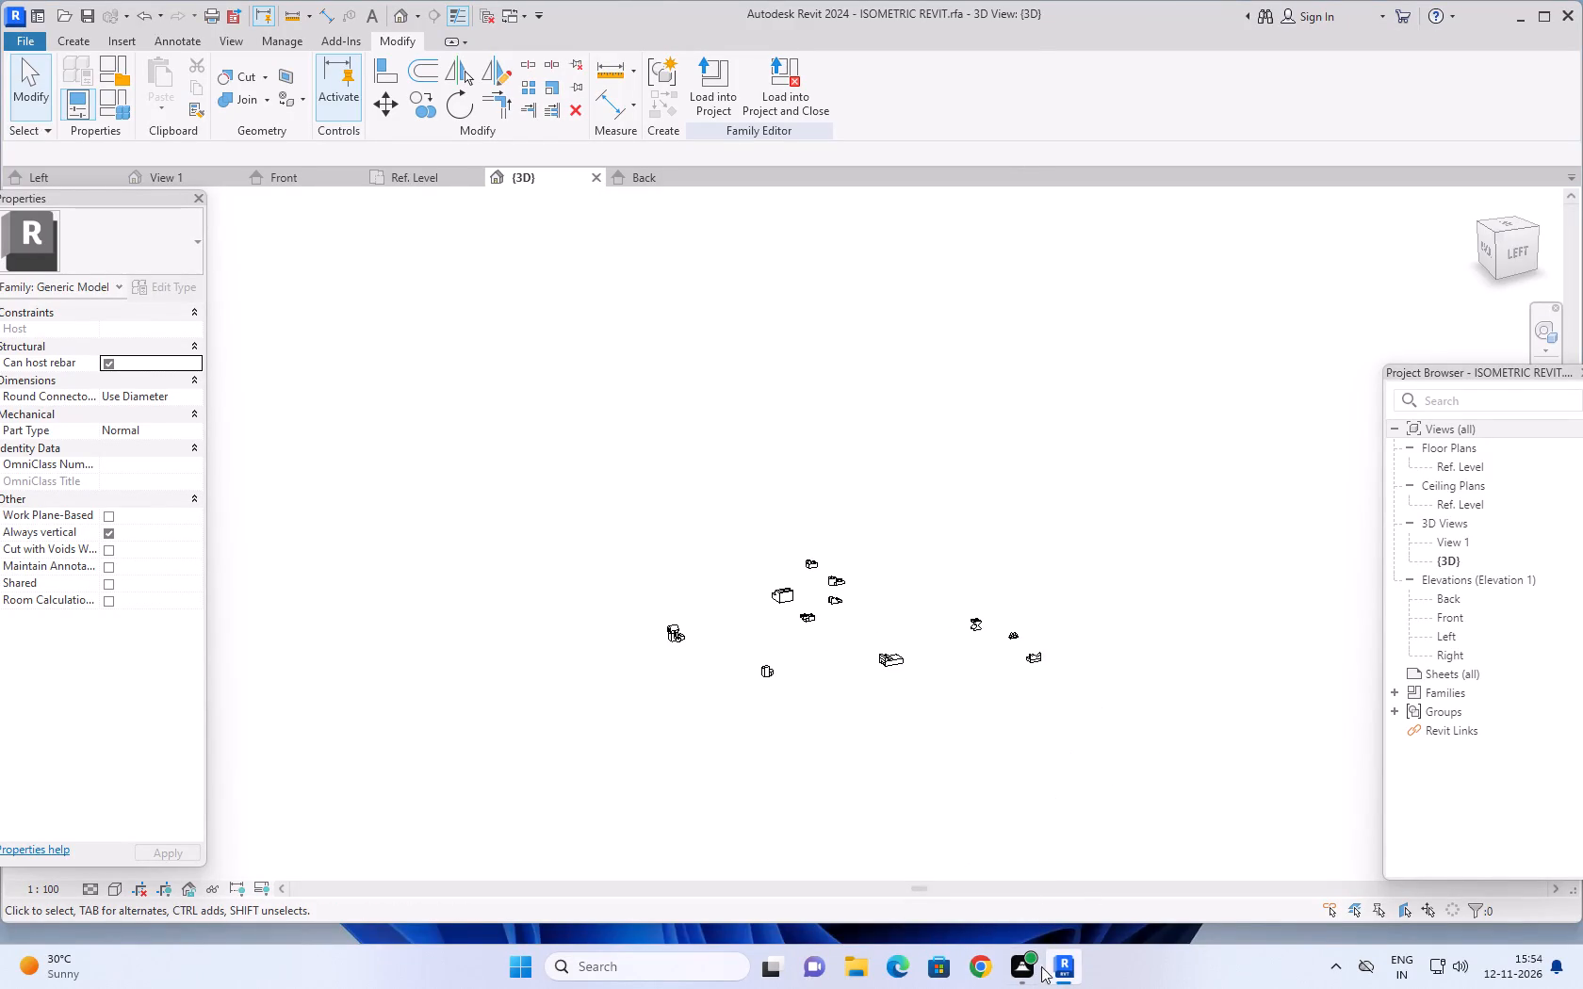
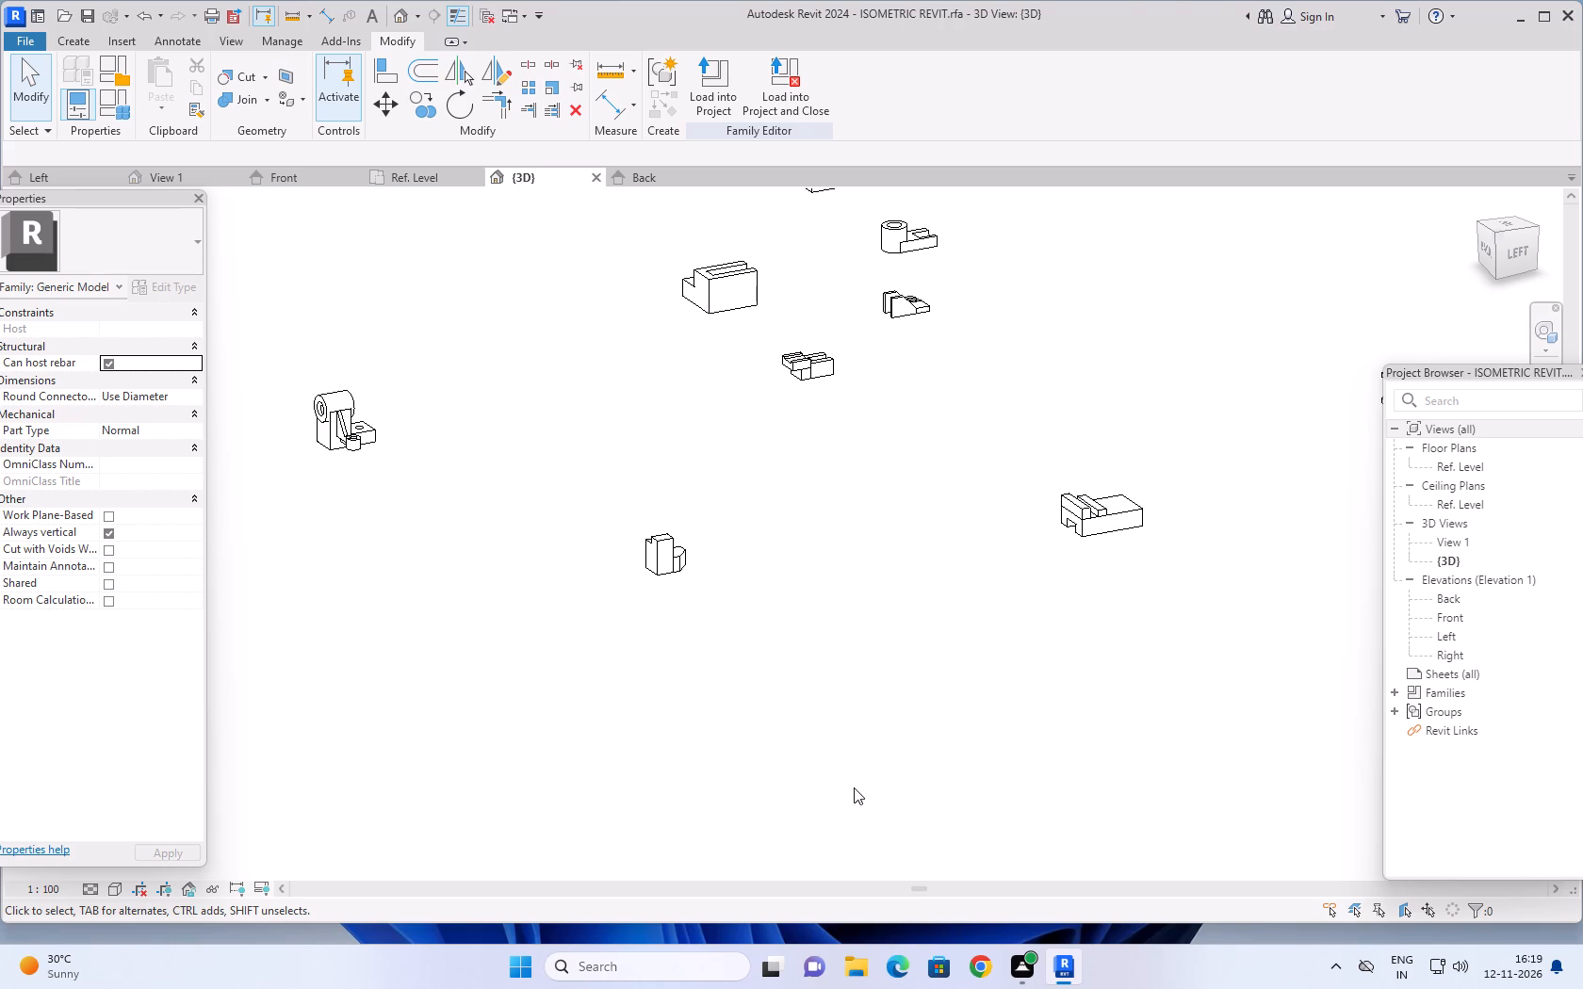
Examine the modelled practice solids in the 3D view from several angles, both together and closer up.
{"action": "scroll", "coordinate": [856, 787], "scroll_direction": "up", "scroll_amount": 1}
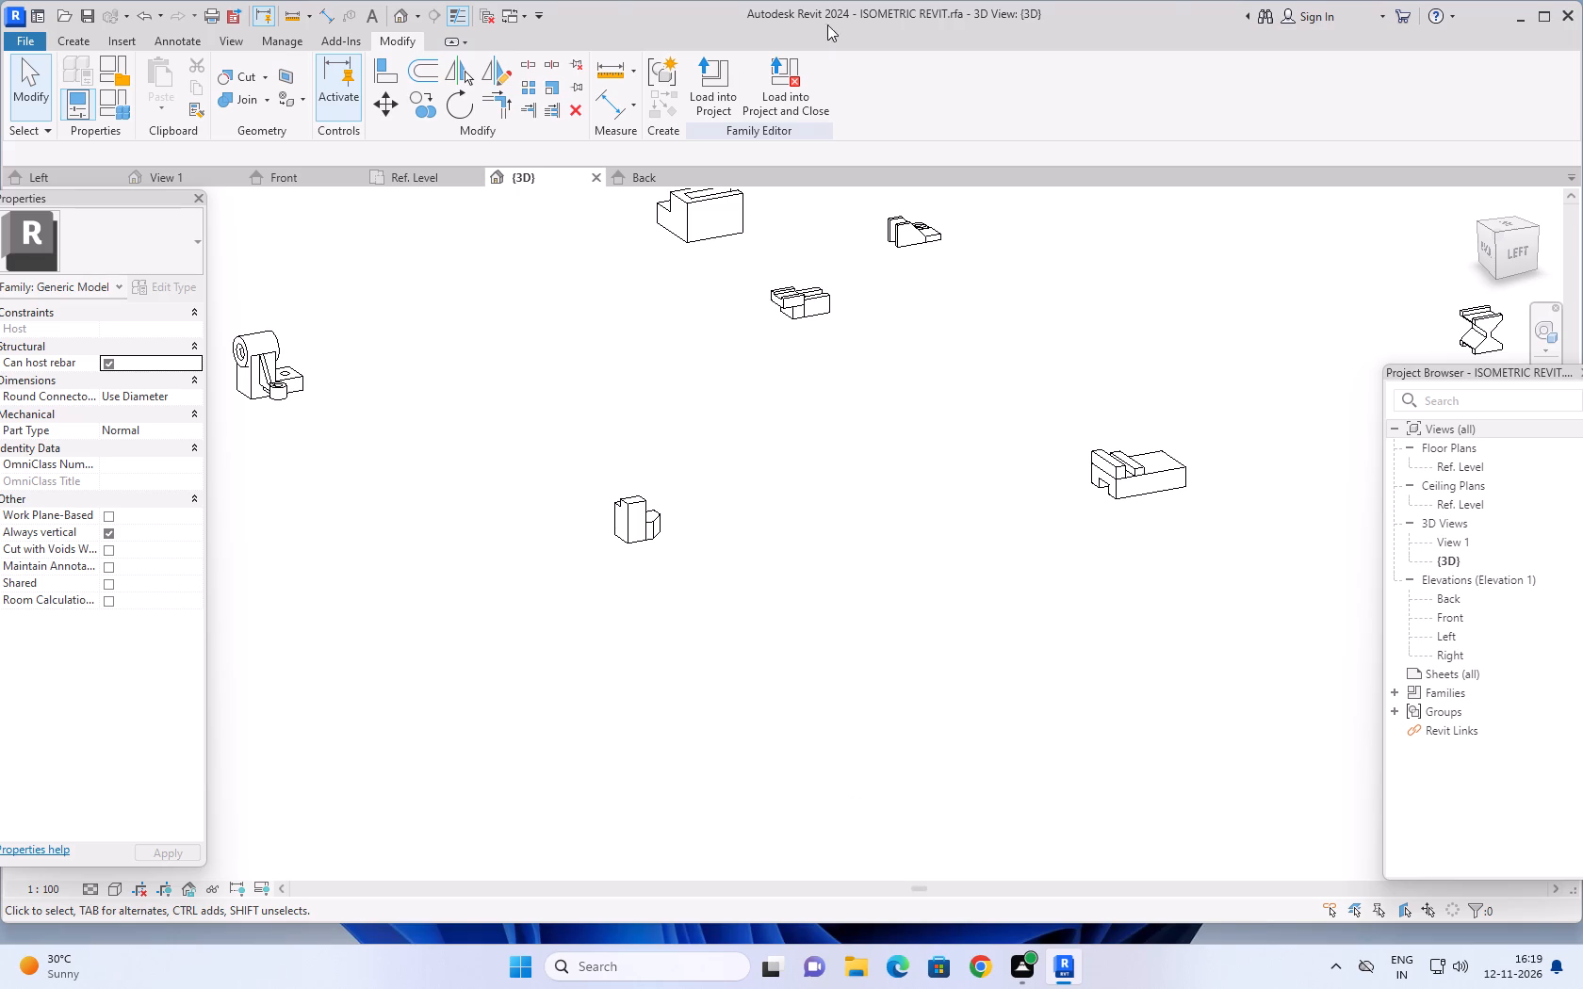
{"action": "scroll", "coordinate": [956, 347], "scroll_direction": "down", "scroll_amount": 11}
{"action": "middle_click_drag", "start_coordinate": [934, 447], "coordinate": [810, 655]}
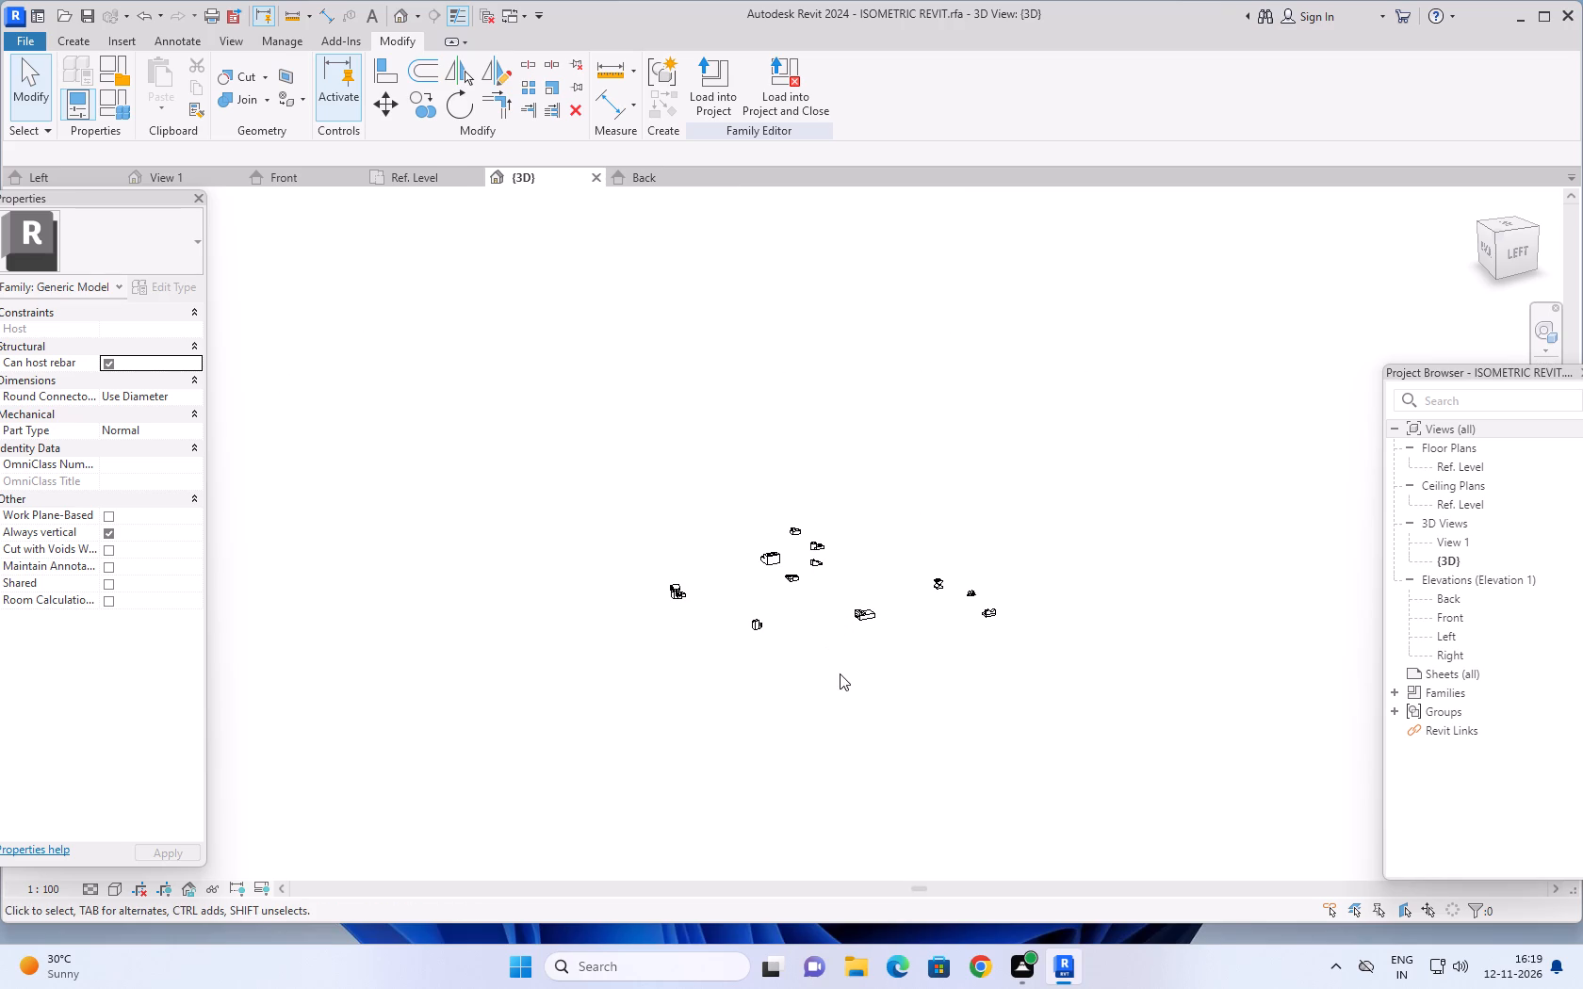
{"action": "scroll", "coordinate": [840, 673], "scroll_direction": "up", "scroll_amount": 3}
{"action": "middle_click_drag", "start_coordinate": [818, 657], "coordinate": [912, 715], "text": "shift"}
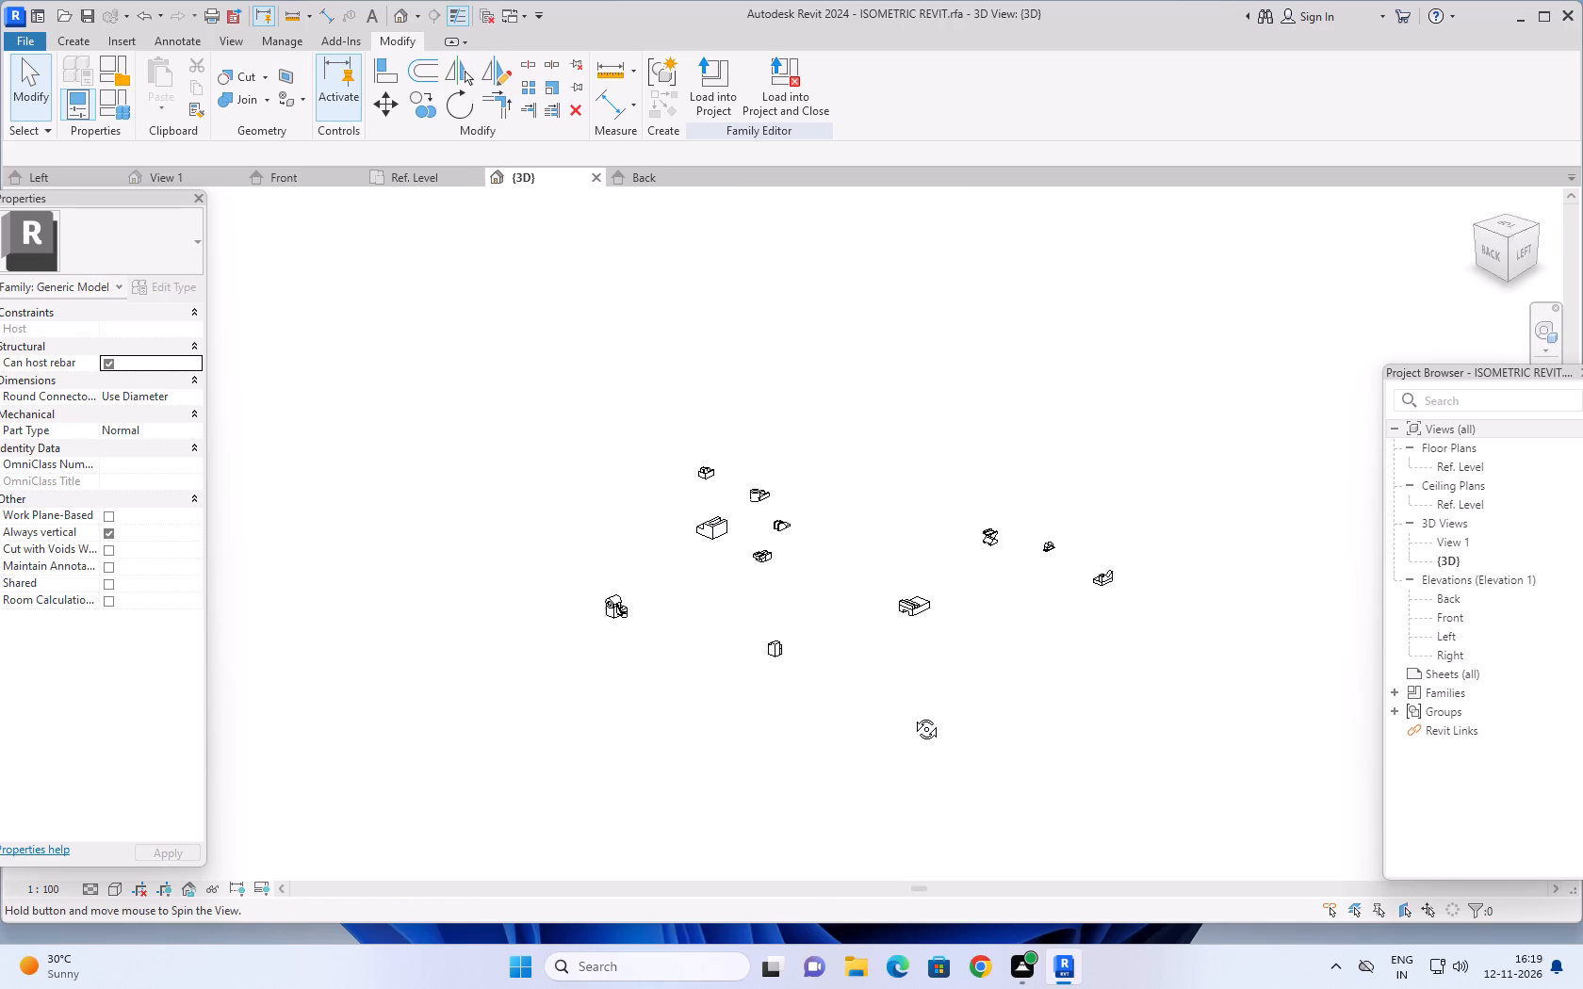
{"action": "middle_click_drag", "start_coordinate": [912, 715], "coordinate": [938, 722], "text": "shift"}
{"action": "middle_click_drag", "start_coordinate": [861, 670], "coordinate": [801, 515]}
{"action": "scroll", "coordinate": [791, 578], "scroll_direction": "up", "scroll_amount": 4, "text": "shift"}
{"action": "middle_click_drag", "start_coordinate": [791, 518], "coordinate": [801, 658], "text": "shift"}
{"action": "scroll", "coordinate": [764, 595], "scroll_direction": "up", "scroll_amount": 13}
{"action": "middle_click_drag", "start_coordinate": [907, 650], "coordinate": [743, 638]}
{"action": "scroll", "coordinate": [717, 634], "scroll_direction": "down", "scroll_amount": 3}
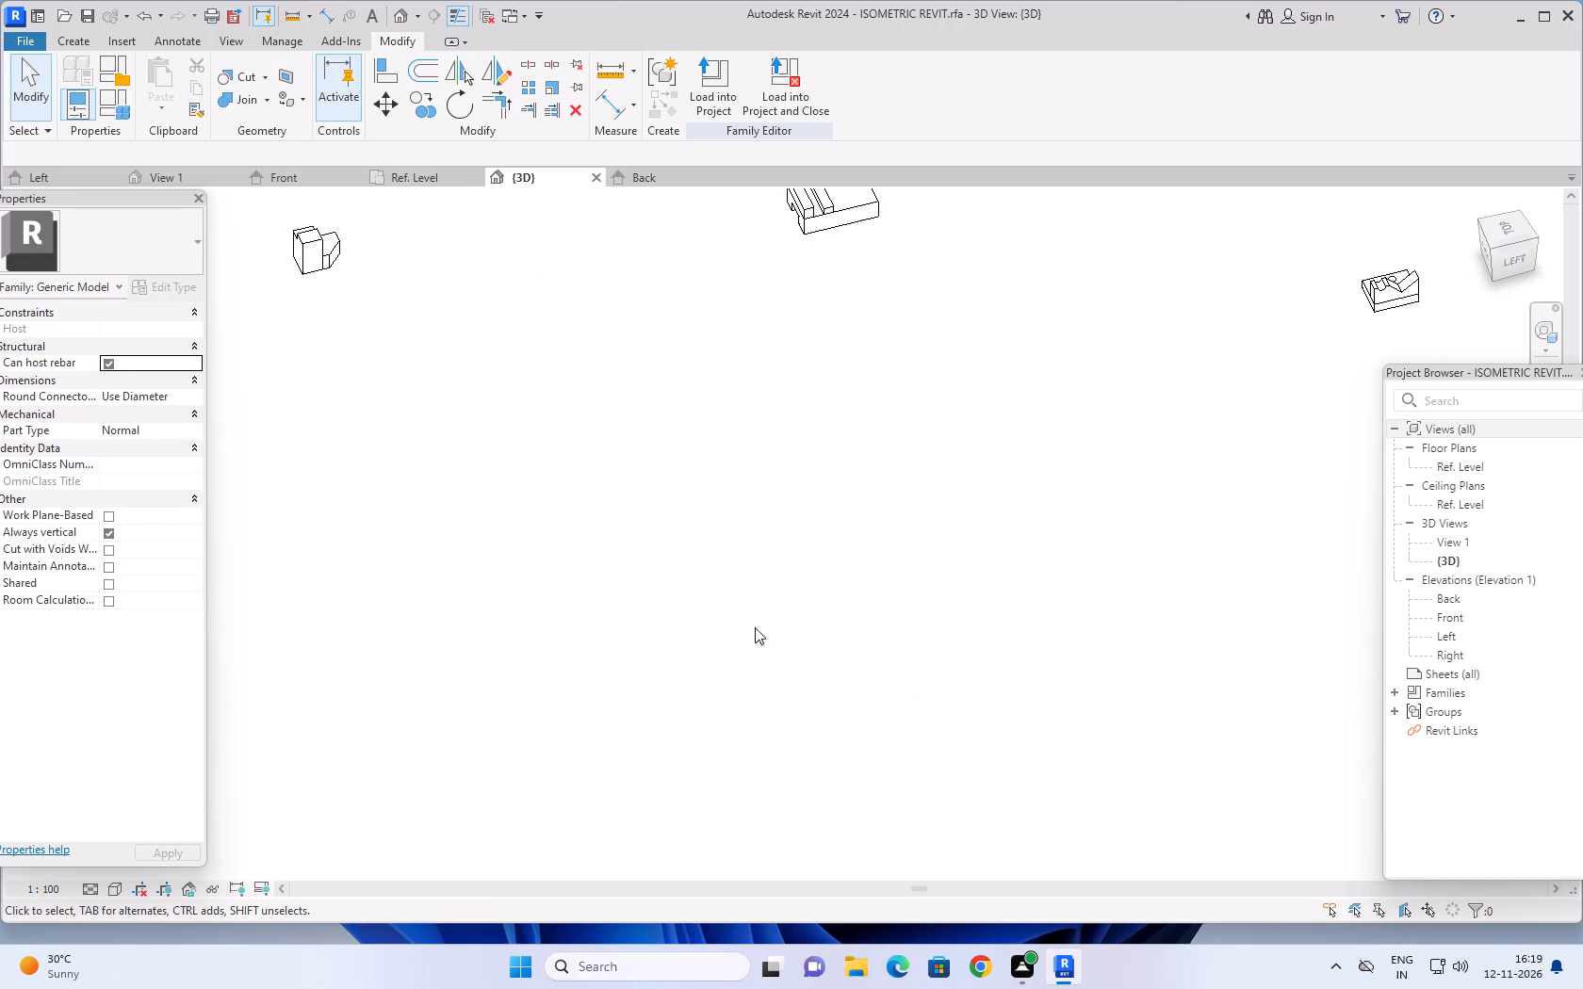
{"action": "scroll", "coordinate": [755, 627], "scroll_direction": "down", "scroll_amount": 7}
{"action": "middle_click_drag", "start_coordinate": [907, 619], "coordinate": [645, 561]}
{"action": "scroll", "coordinate": [725, 540], "scroll_direction": "down", "scroll_amount": 2}
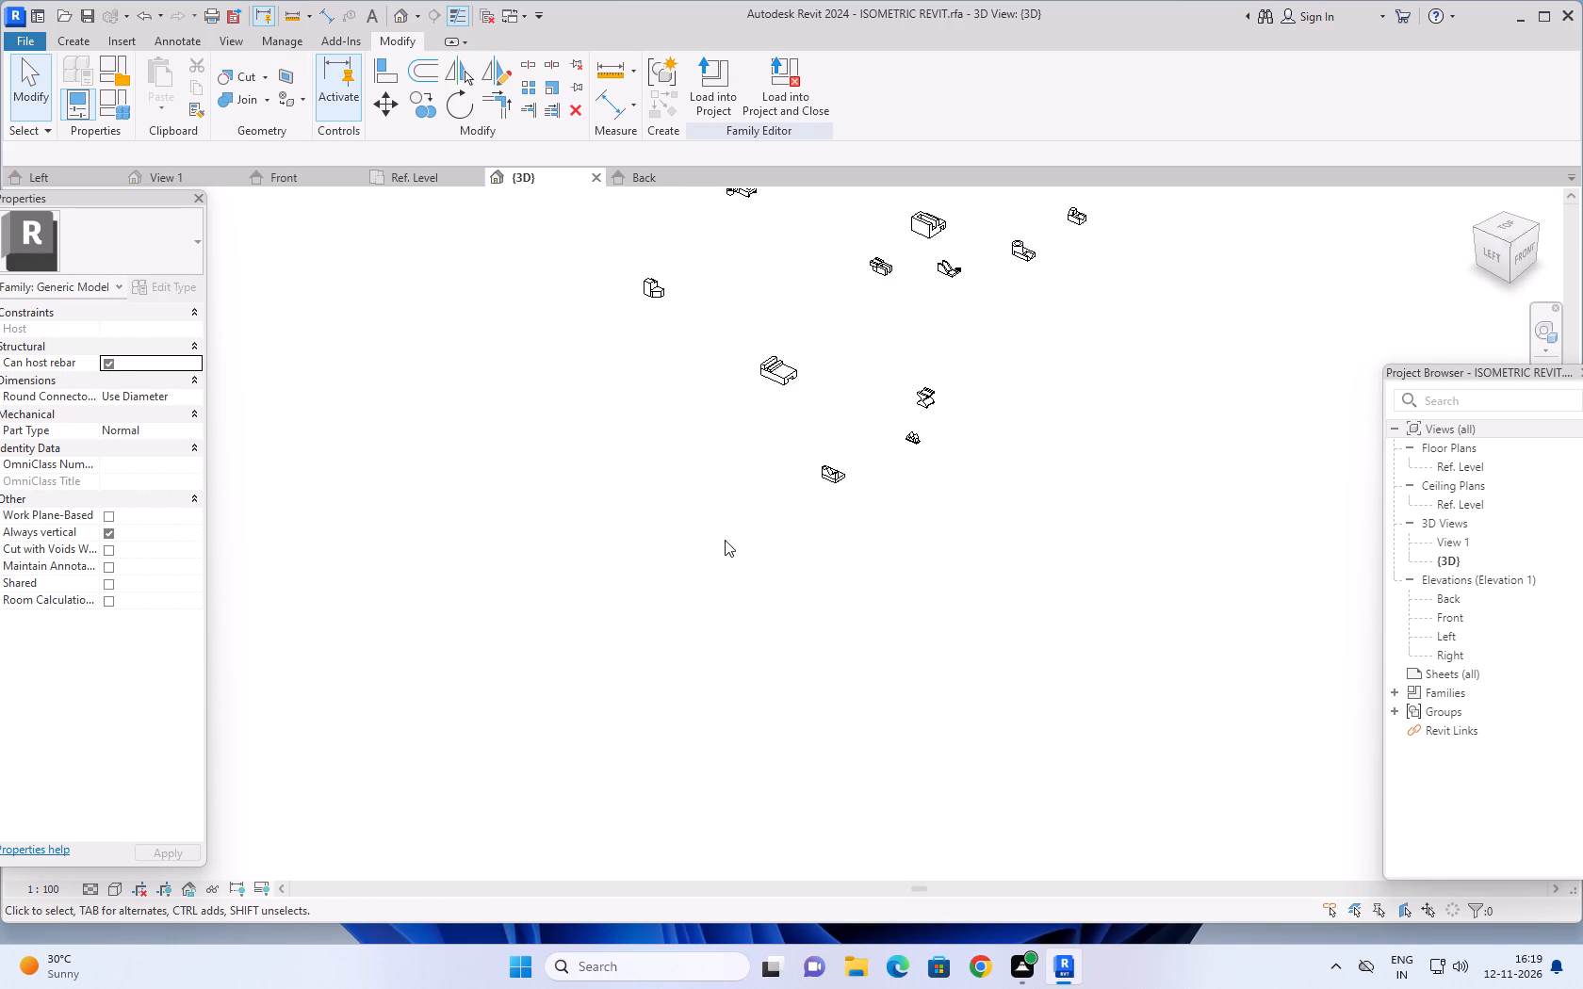
{"action": "middle_click_drag", "start_coordinate": [739, 511], "coordinate": [663, 809]}
{"action": "scroll", "coordinate": [741, 543], "scroll_direction": "up", "scroll_amount": 5}
{"action": "middle_click_drag", "start_coordinate": [655, 528], "coordinate": [677, 518]}
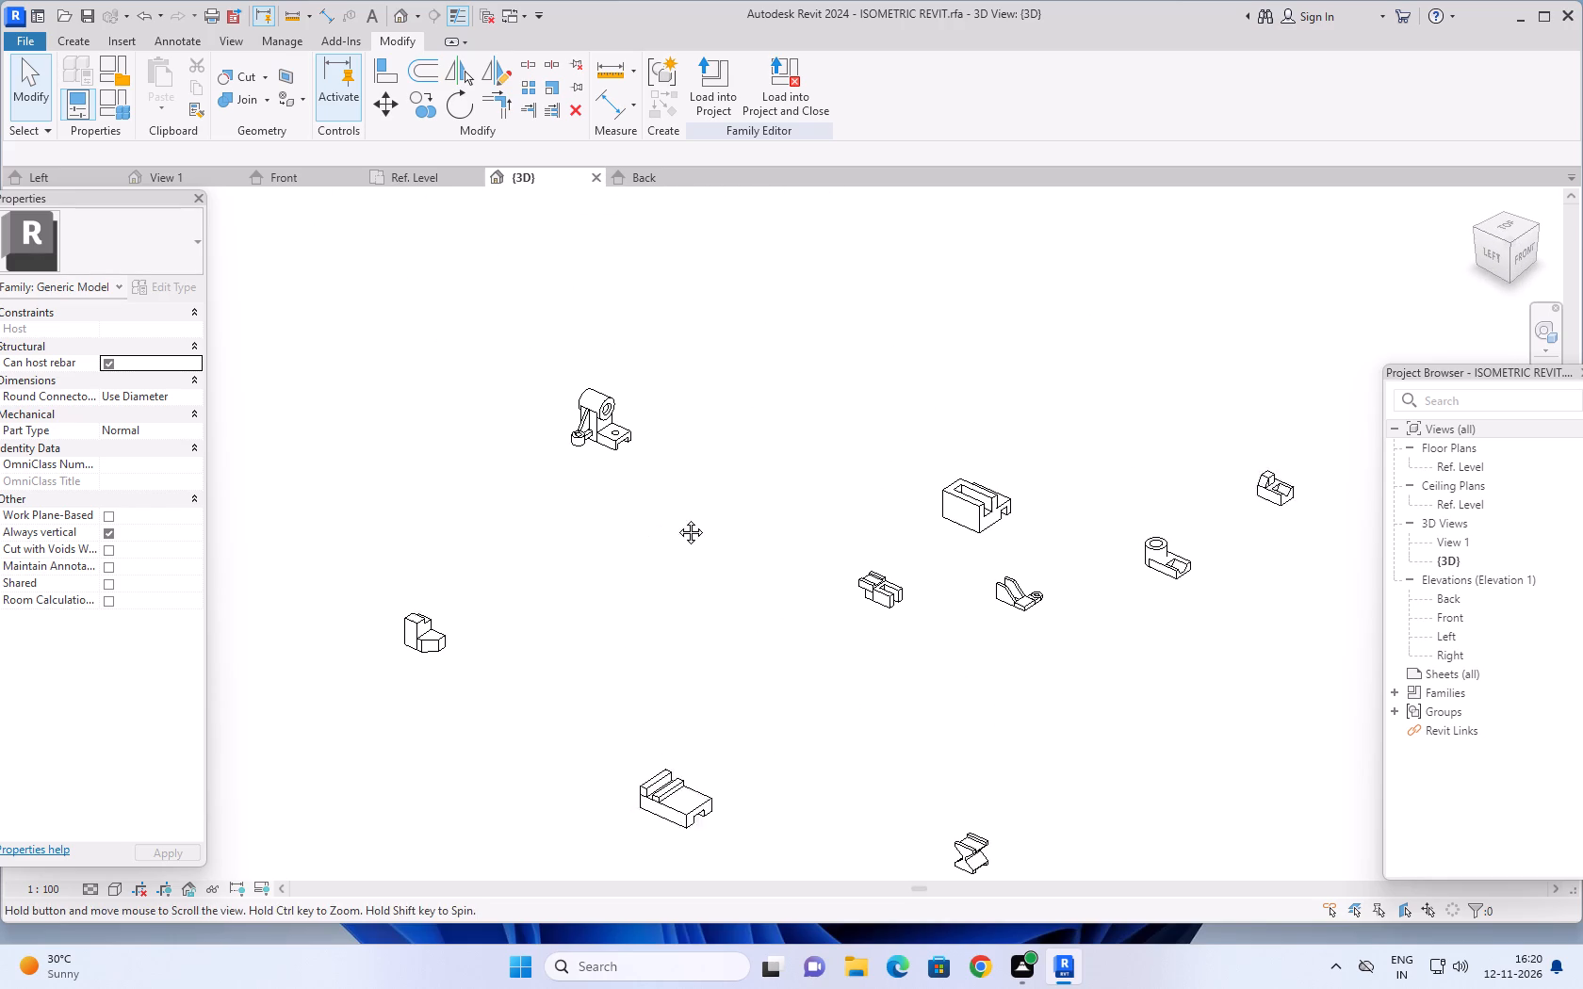
{"action": "middle_click_drag", "start_coordinate": [677, 518], "coordinate": [747, 511]}
{"action": "scroll", "coordinate": [743, 525], "scroll_direction": "down", "scroll_amount": 3}
{"action": "middle_click_drag", "start_coordinate": [776, 539], "coordinate": [602, 506]}
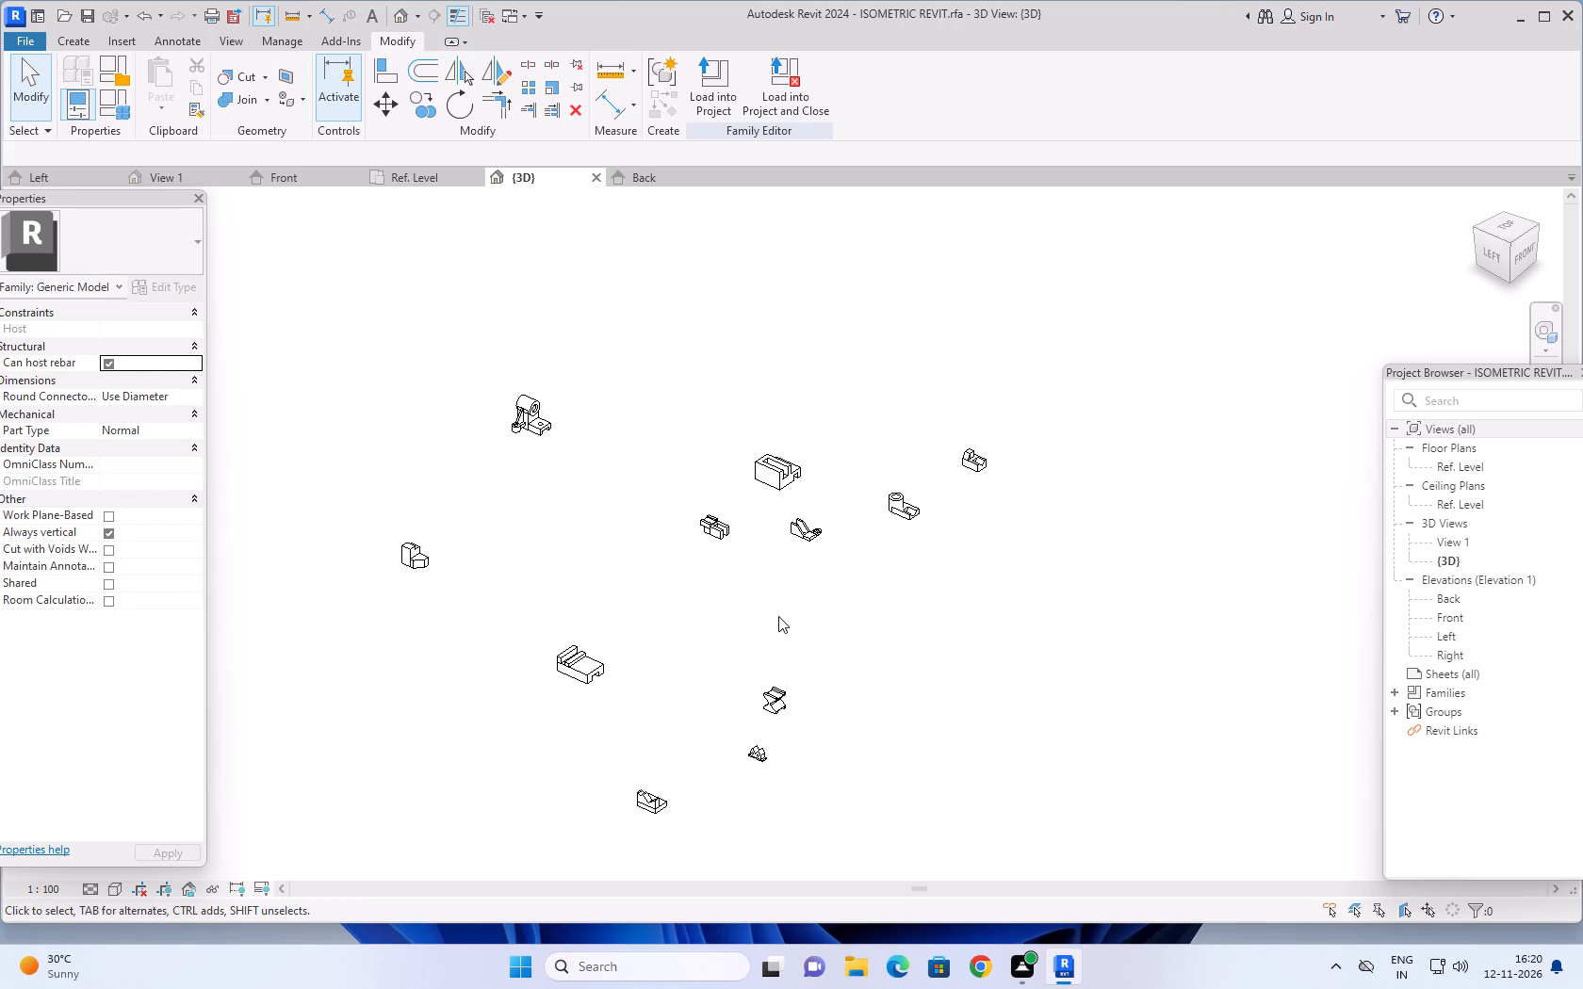
{"action": "scroll", "coordinate": [778, 616], "scroll_direction": "down", "scroll_amount": 2}
{"action": "scroll", "coordinate": [938, 644], "scroll_direction": "down", "scroll_amount": 1}
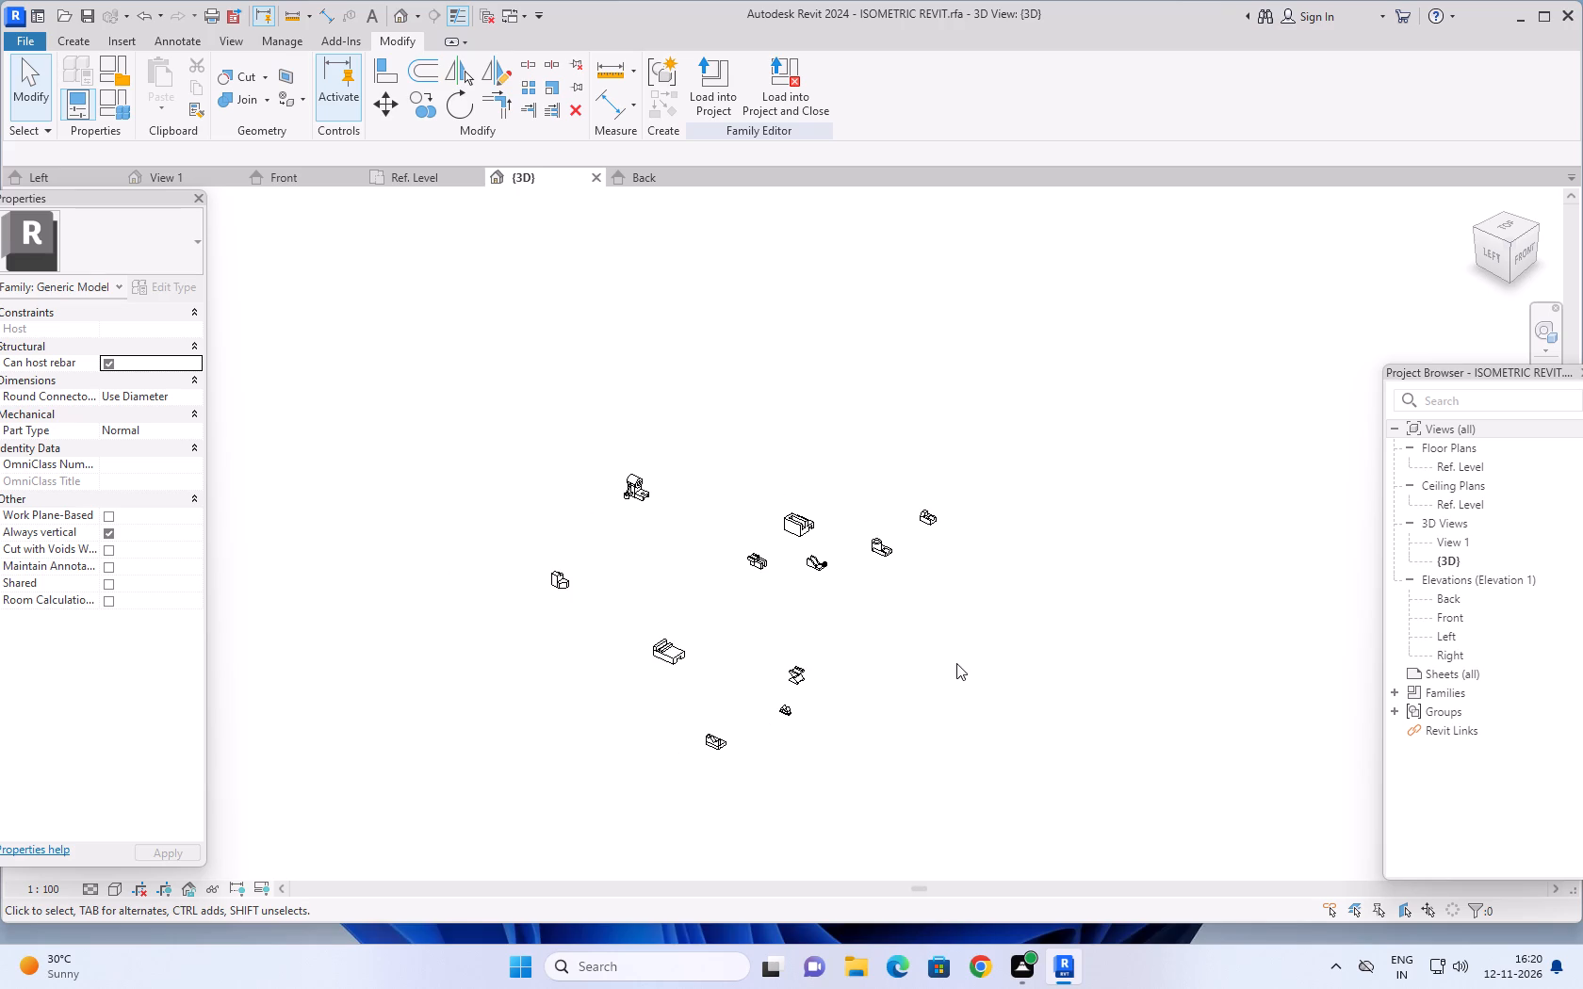
{"action": "middle_click_drag", "start_coordinate": [951, 619], "coordinate": [945, 724], "text": "shift"}
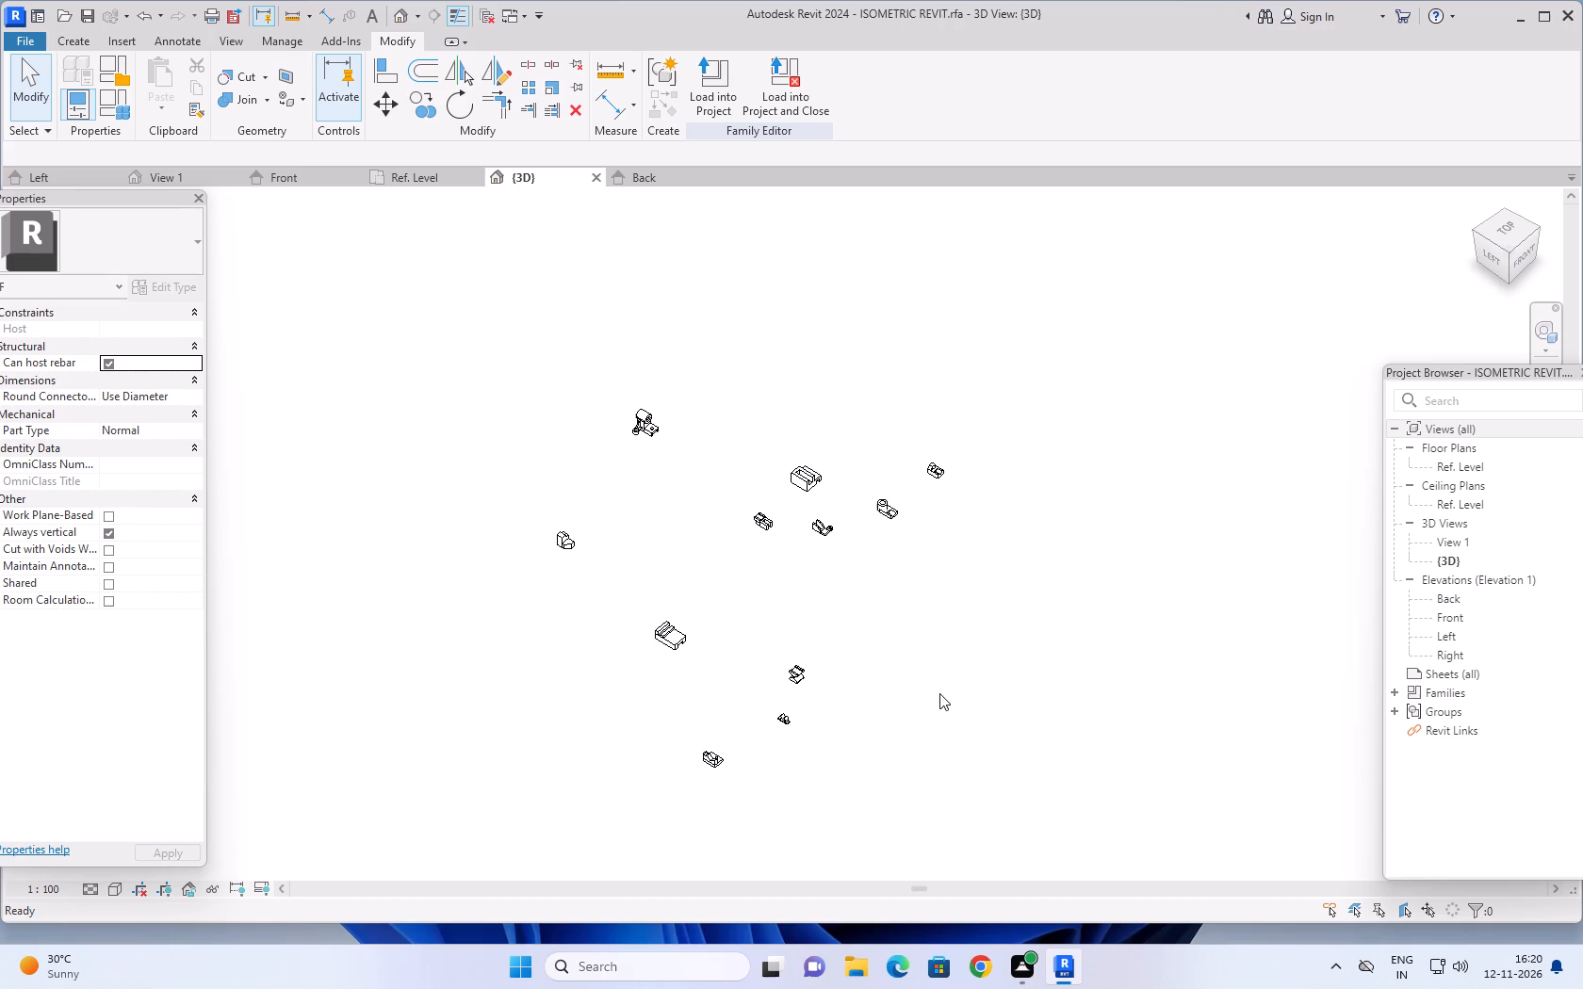
{"action": "scroll", "coordinate": [721, 583], "scroll_direction": "down", "scroll_amount": 3}
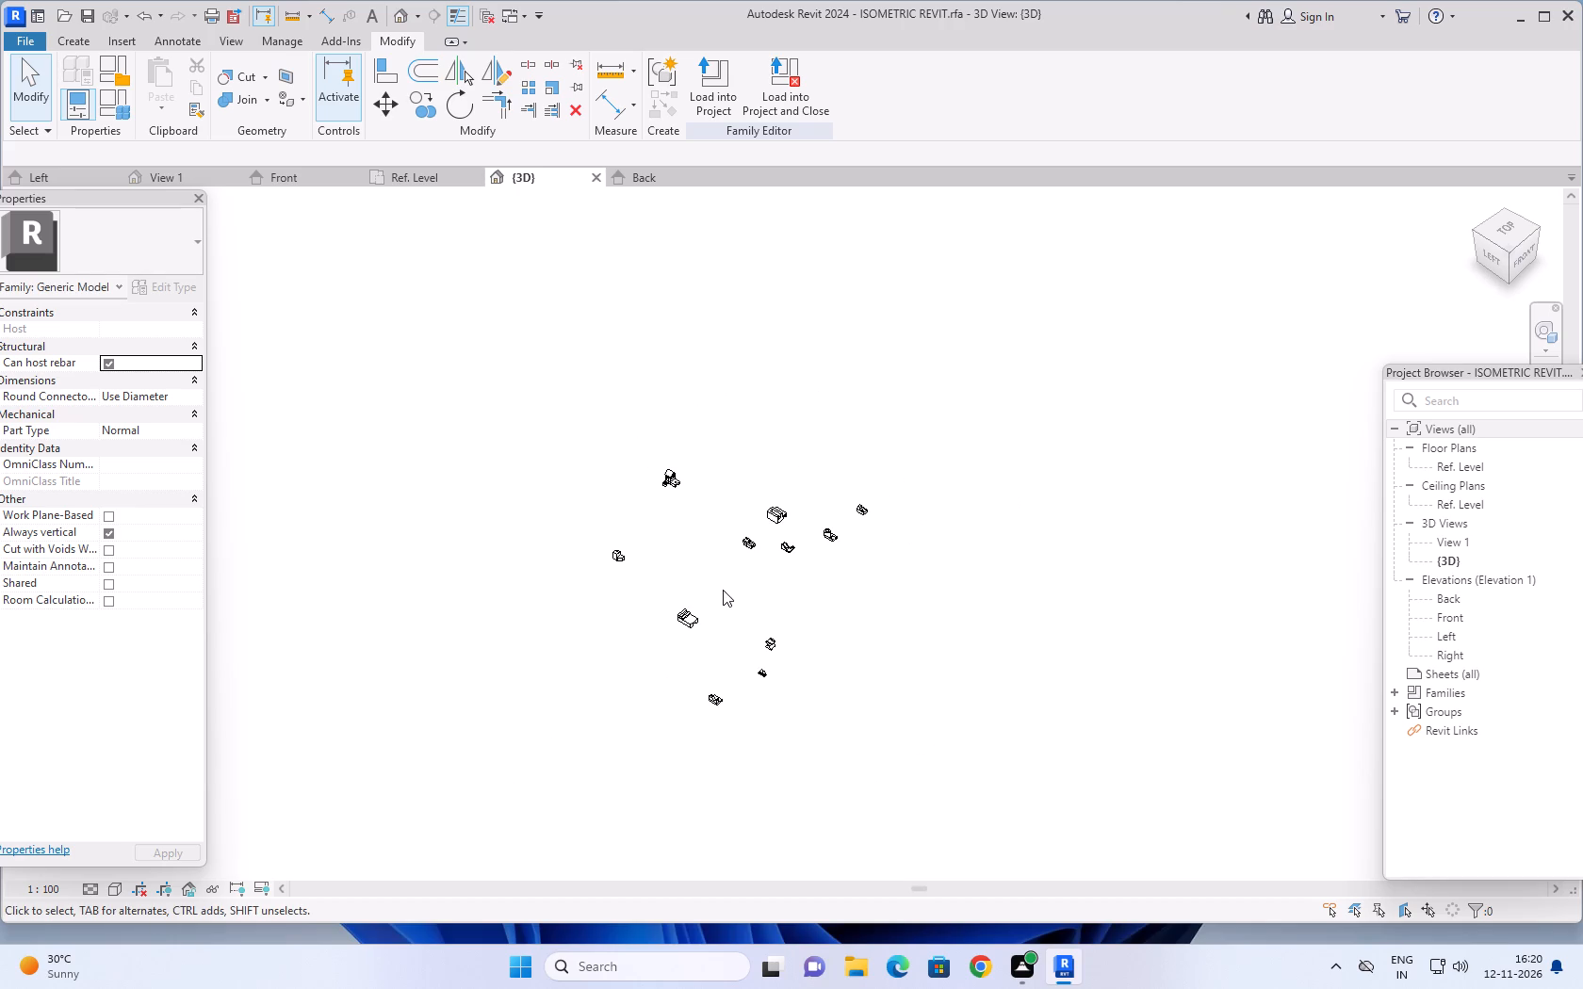
{"action": "middle_click_drag", "start_coordinate": [796, 607], "coordinate": [798, 650], "text": "shift"}
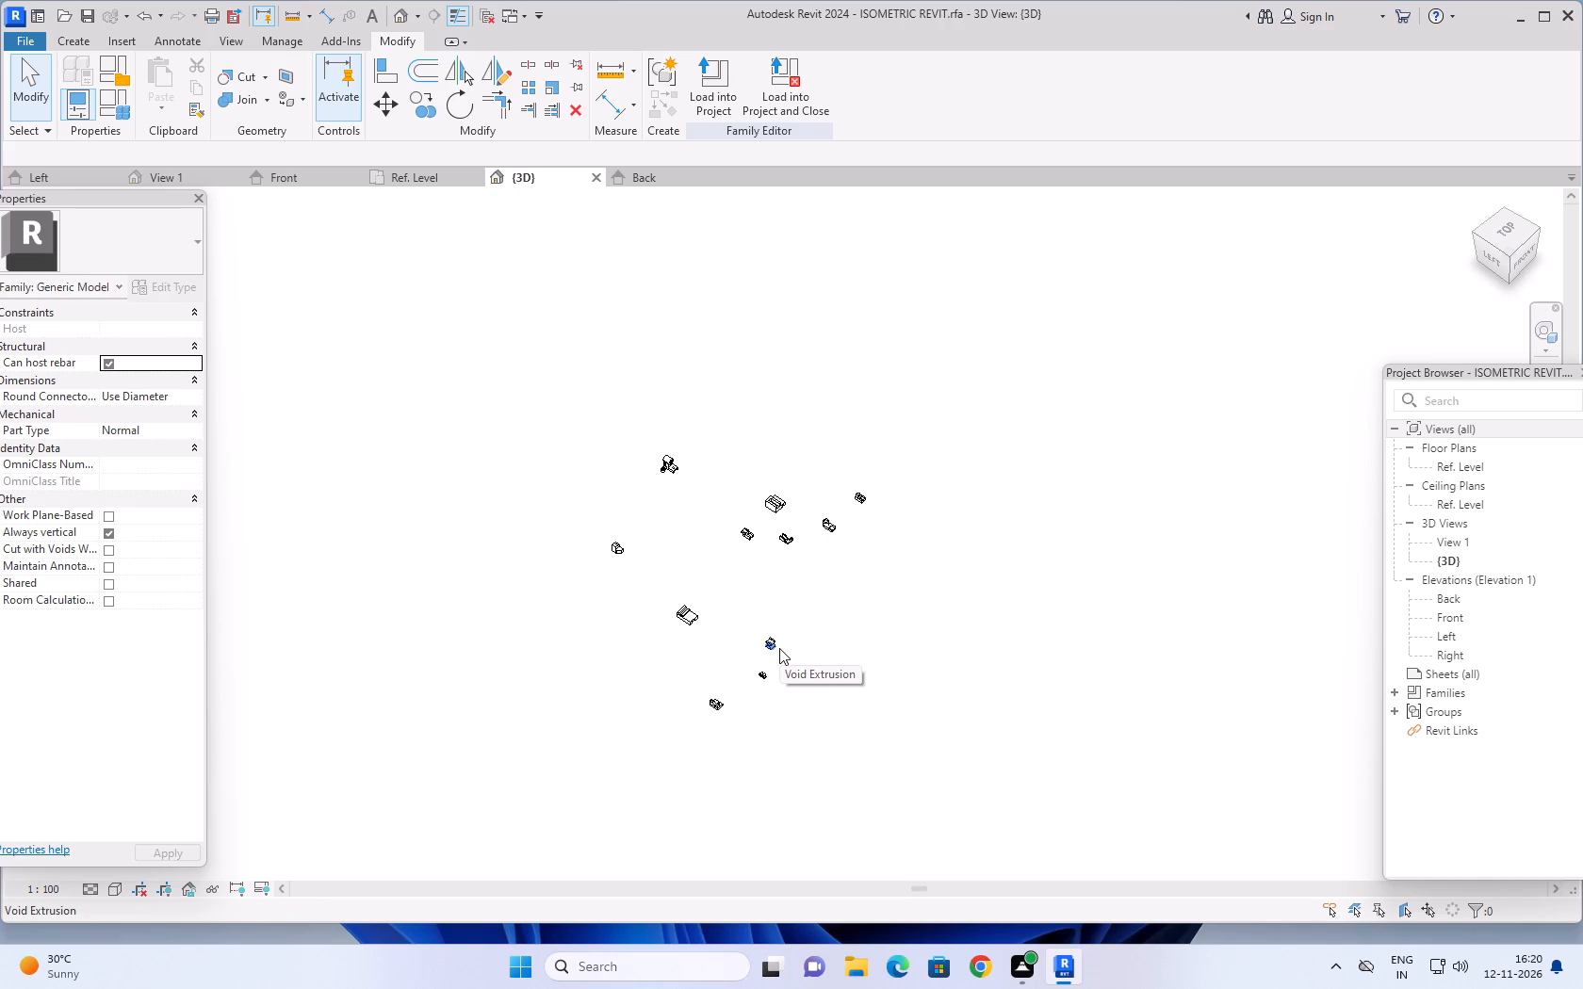
{"action": "middle_click_drag", "start_coordinate": [821, 622], "coordinate": [853, 593]}
{"action": "scroll", "coordinate": [805, 595], "scroll_direction": "up", "scroll_amount": 6}
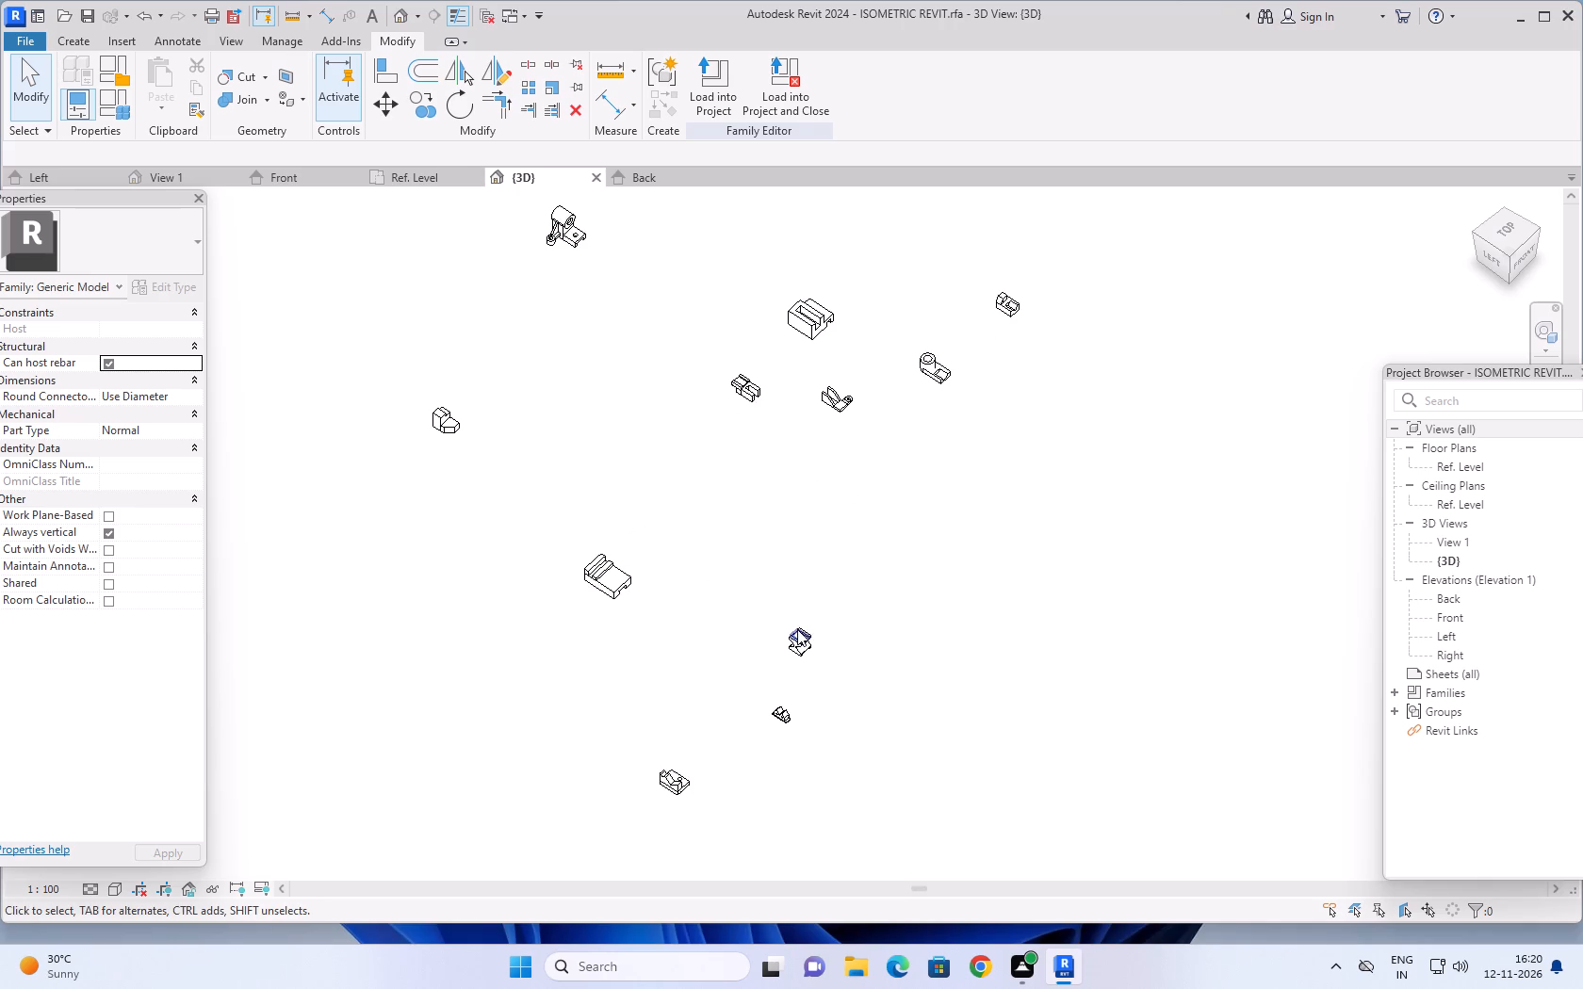
{"action": "middle_click_drag", "start_coordinate": [814, 564], "coordinate": [819, 488]}
{"action": "scroll", "coordinate": [819, 488], "scroll_direction": "up", "scroll_amount": 1}
{"action": "scroll", "coordinate": [821, 578], "scroll_direction": "up", "scroll_amount": 5}
{"action": "middle_click_drag", "start_coordinate": [876, 543], "coordinate": [889, 522]}
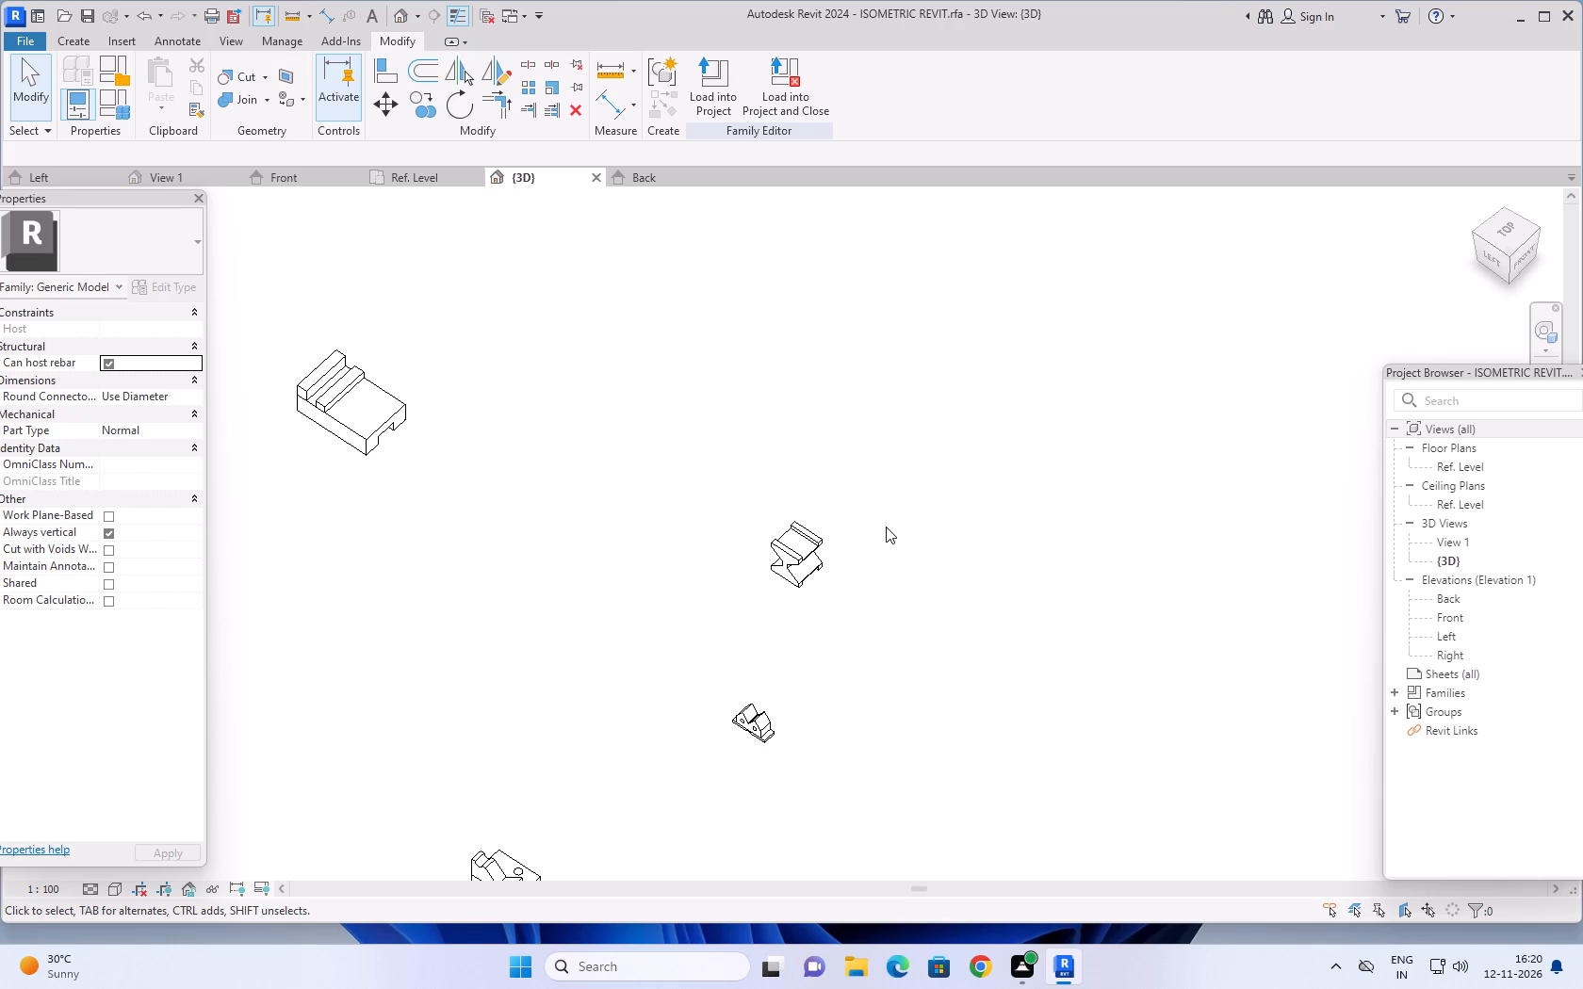
{"action": "scroll", "coordinate": [906, 426], "scroll_direction": "down", "scroll_amount": 3}
{"action": "middle_click_drag", "start_coordinate": [944, 427], "coordinate": [920, 452]}
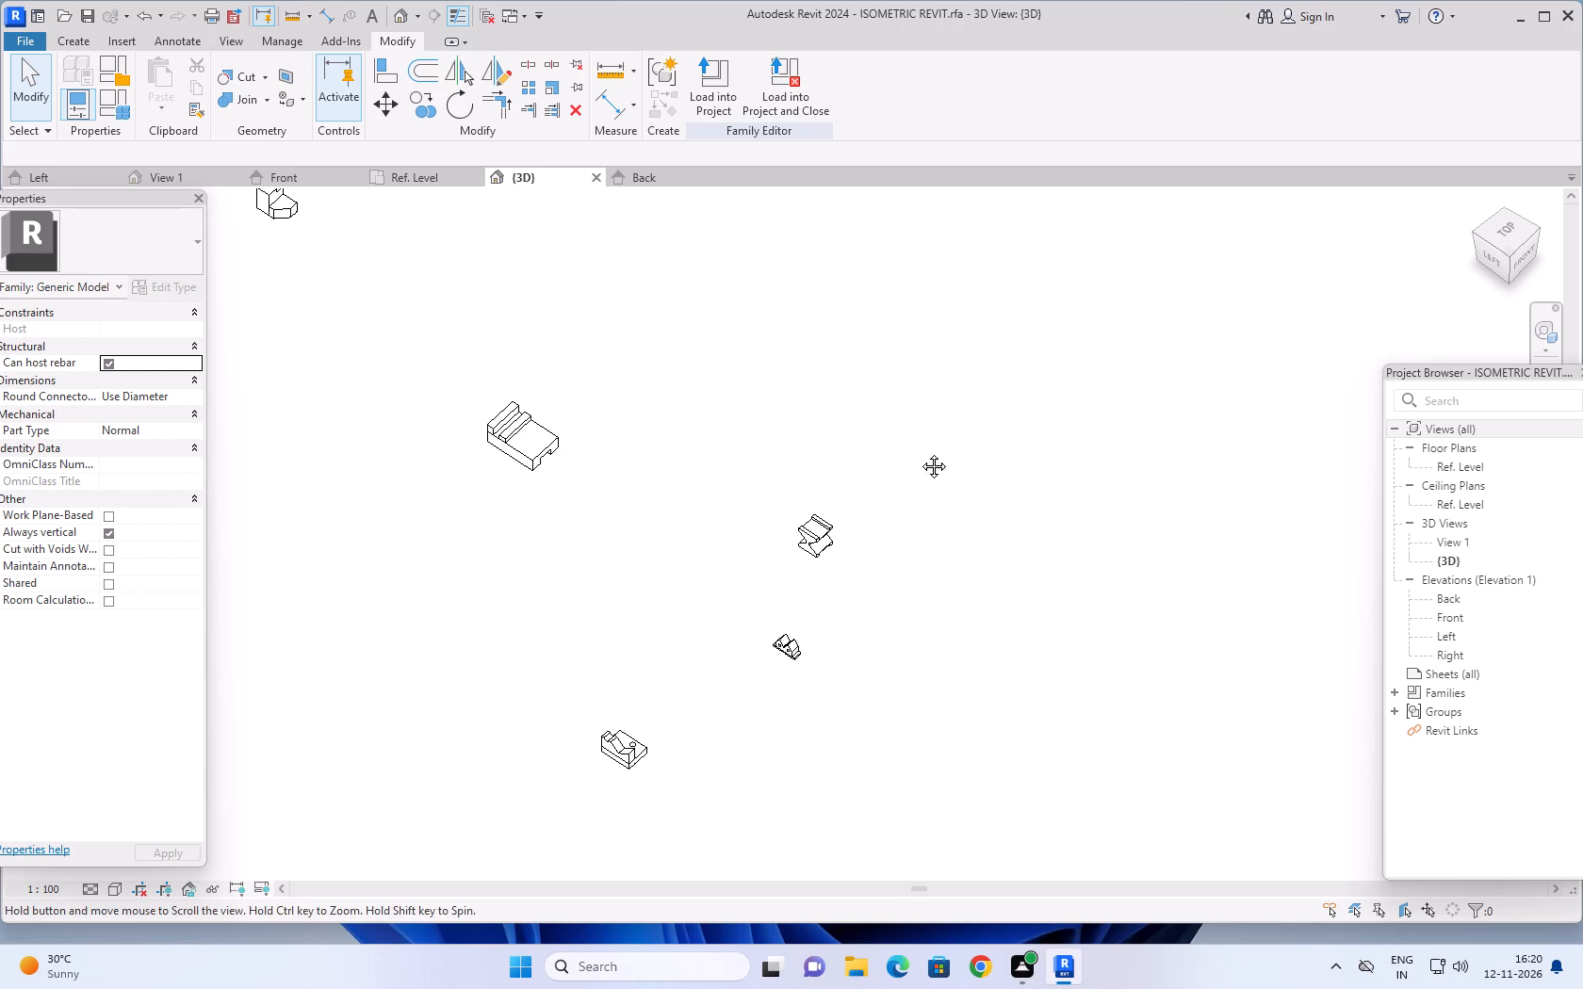
{"action": "middle_click_drag", "start_coordinate": [920, 452], "coordinate": [918, 452]}
{"action": "middle_click_drag", "start_coordinate": [854, 367], "coordinate": [853, 343]}
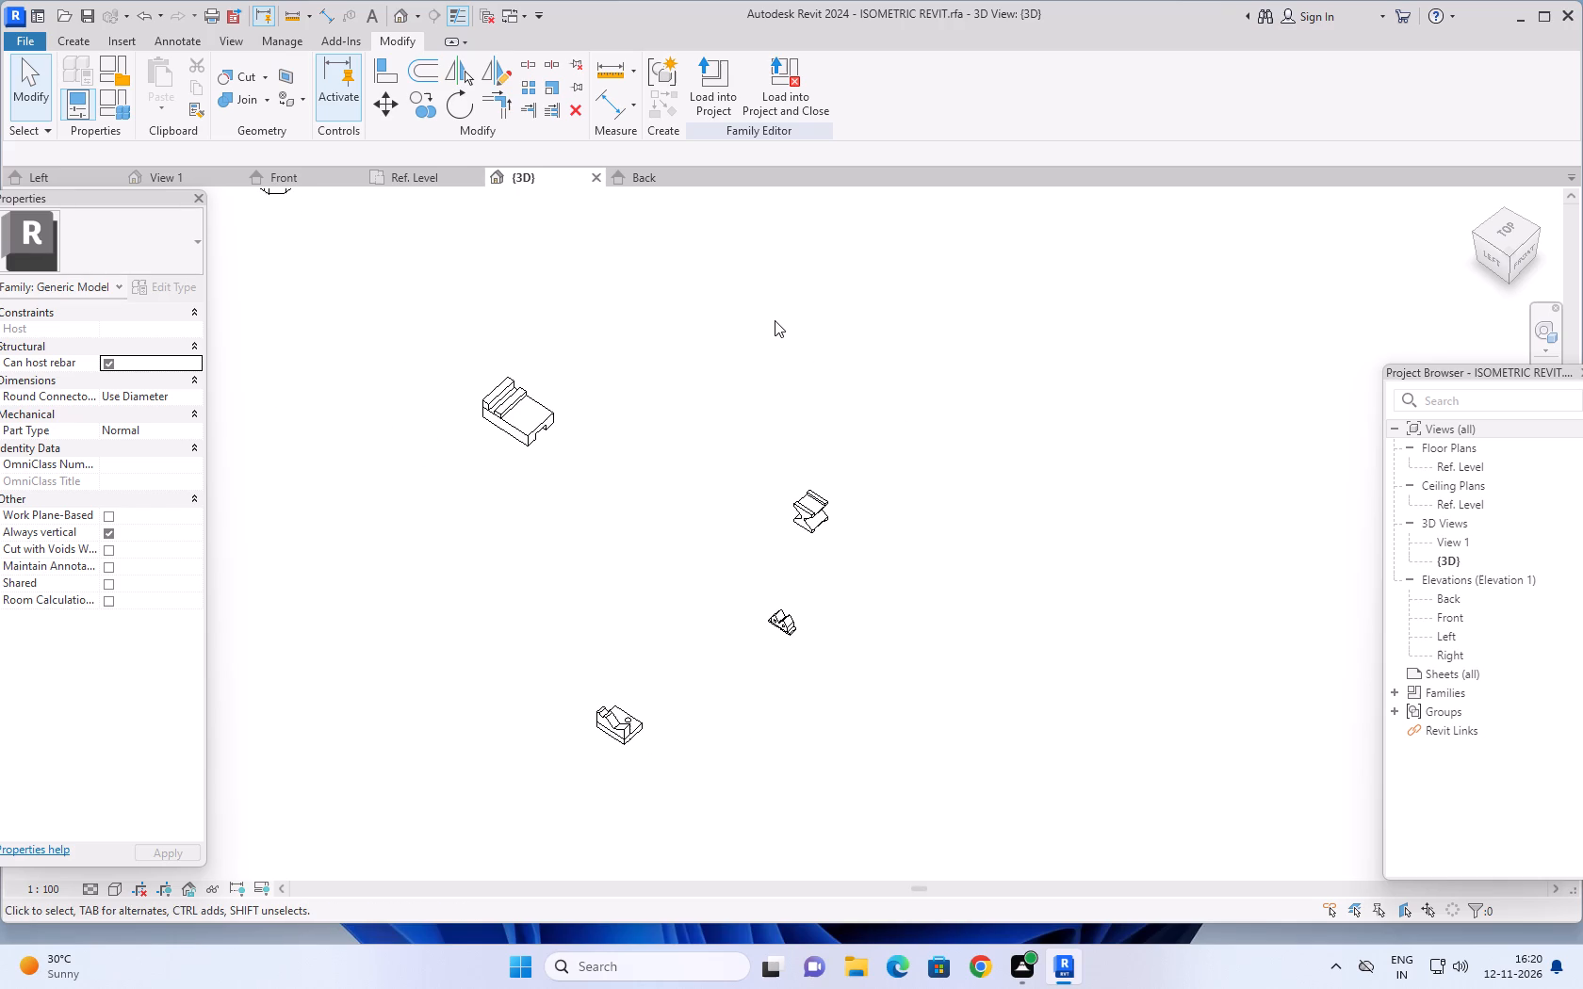
Switch to the Ref. Level floor plan and examine the layout of the solids around the centre reference planes.
{"action": "left_click", "coordinate": [400, 171]}
{"action": "scroll", "coordinate": [780, 549], "scroll_direction": "down", "scroll_amount": 4}
{"action": "scroll", "coordinate": [814, 513], "scroll_direction": "up", "scroll_amount": 1}
{"action": "scroll", "coordinate": [820, 521], "scroll_direction": "down", "scroll_amount": 6}
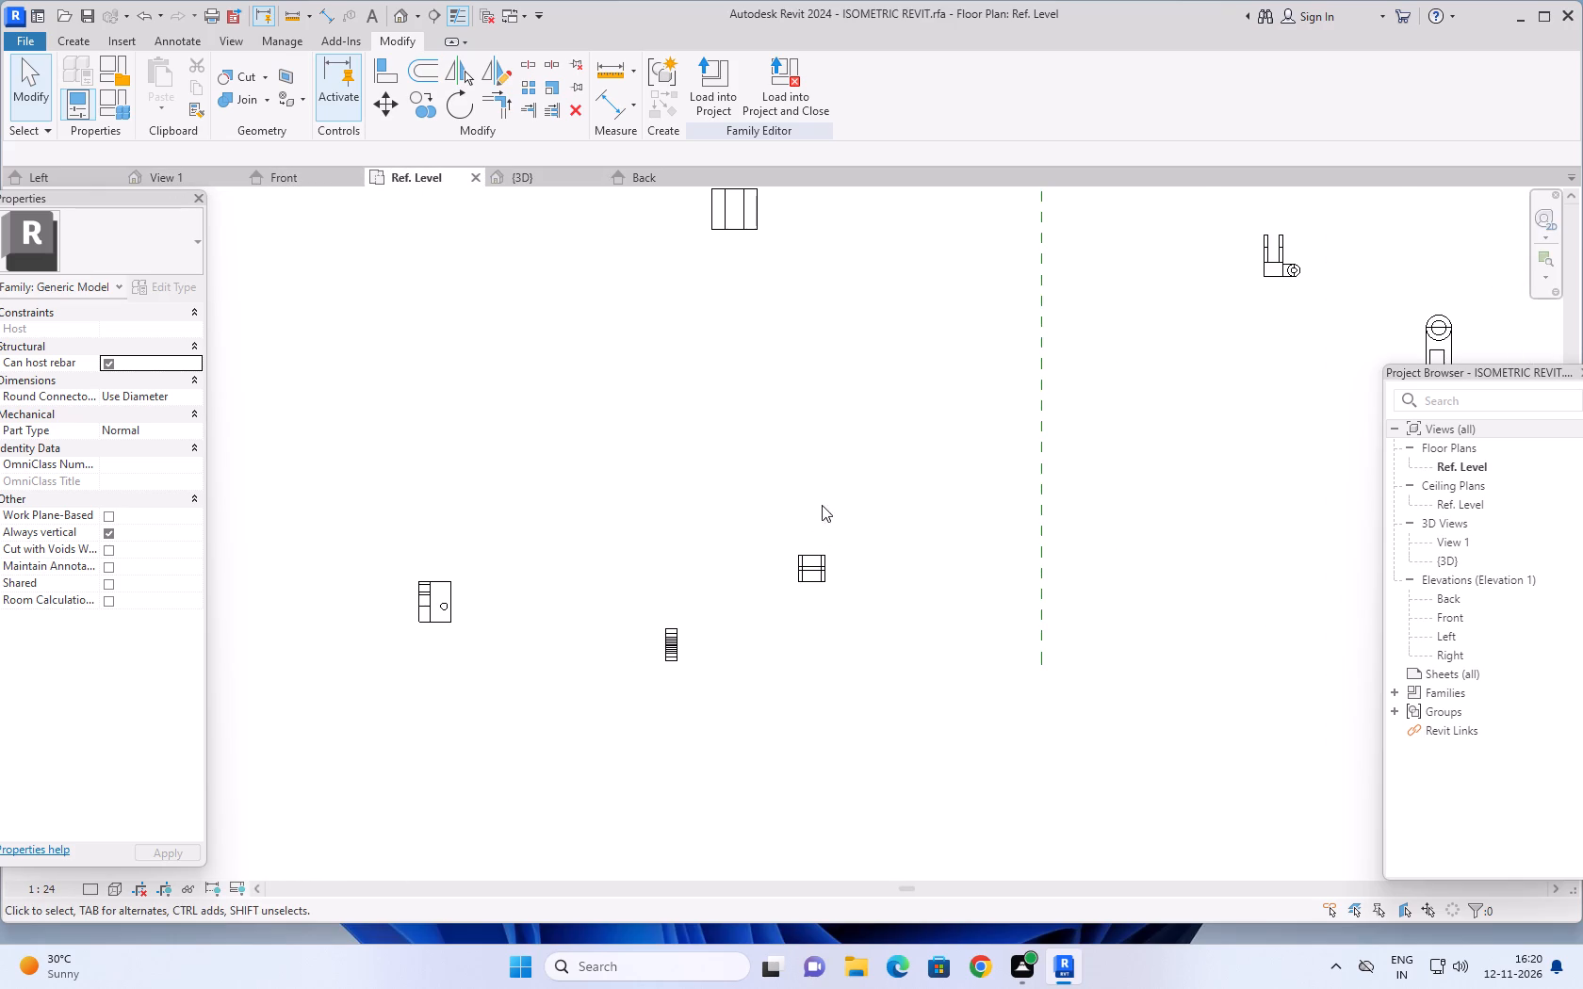
{"action": "middle_click_drag", "start_coordinate": [836, 463], "coordinate": [829, 534]}
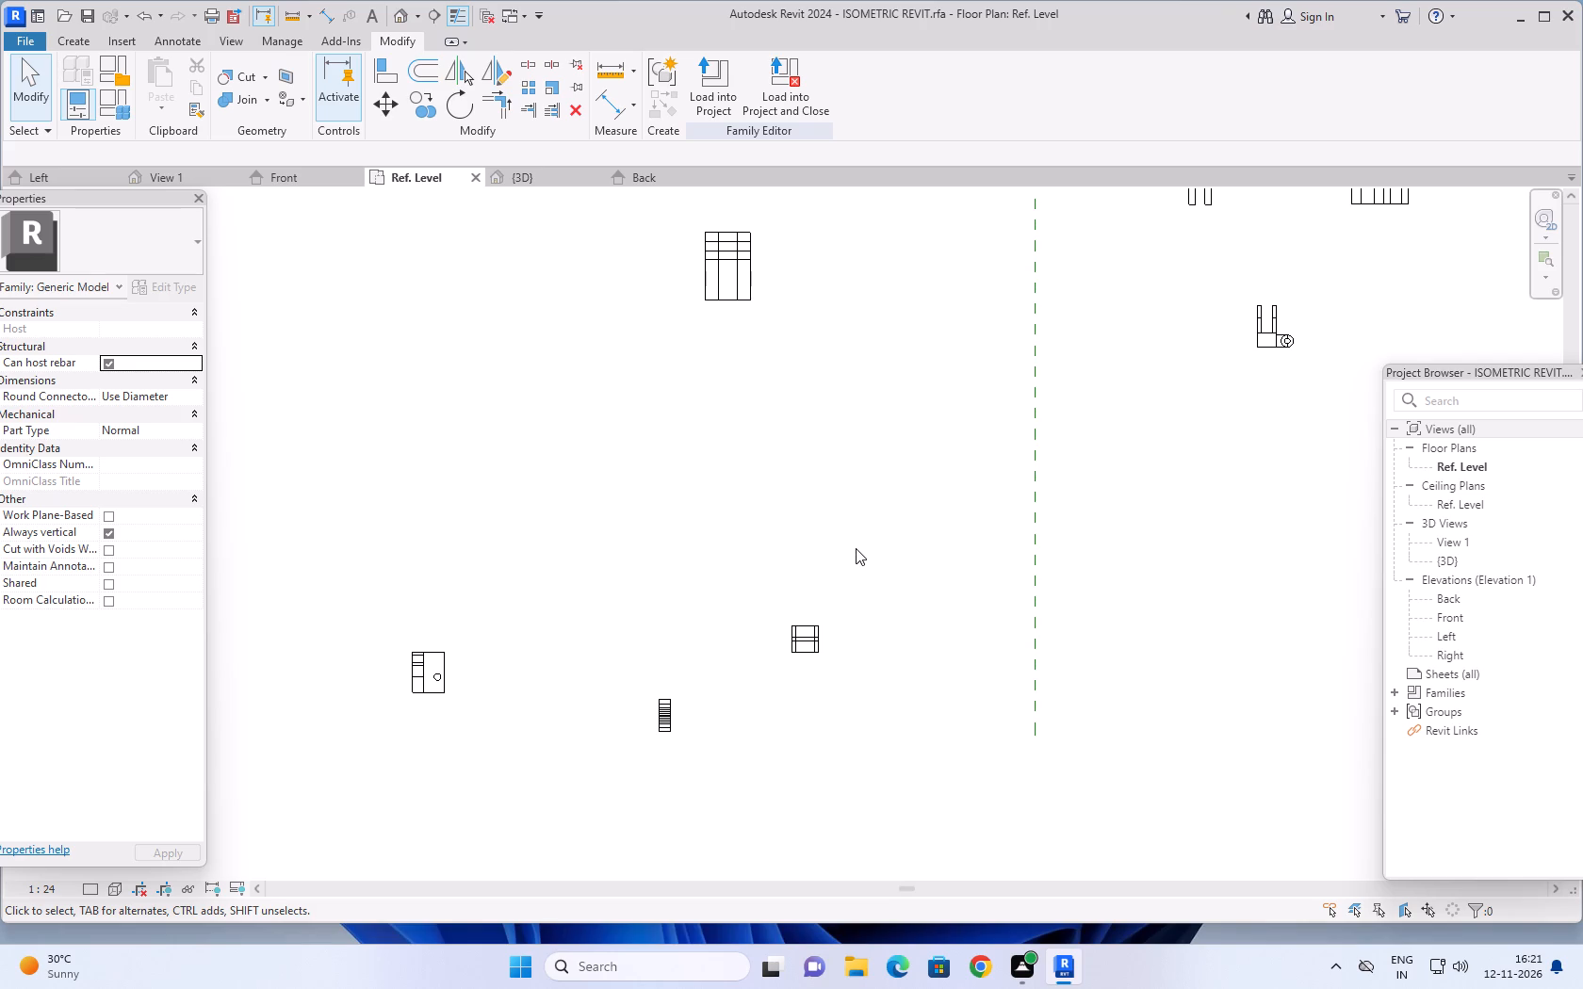
{"action": "scroll", "coordinate": [851, 550], "scroll_direction": "down", "scroll_amount": 9}
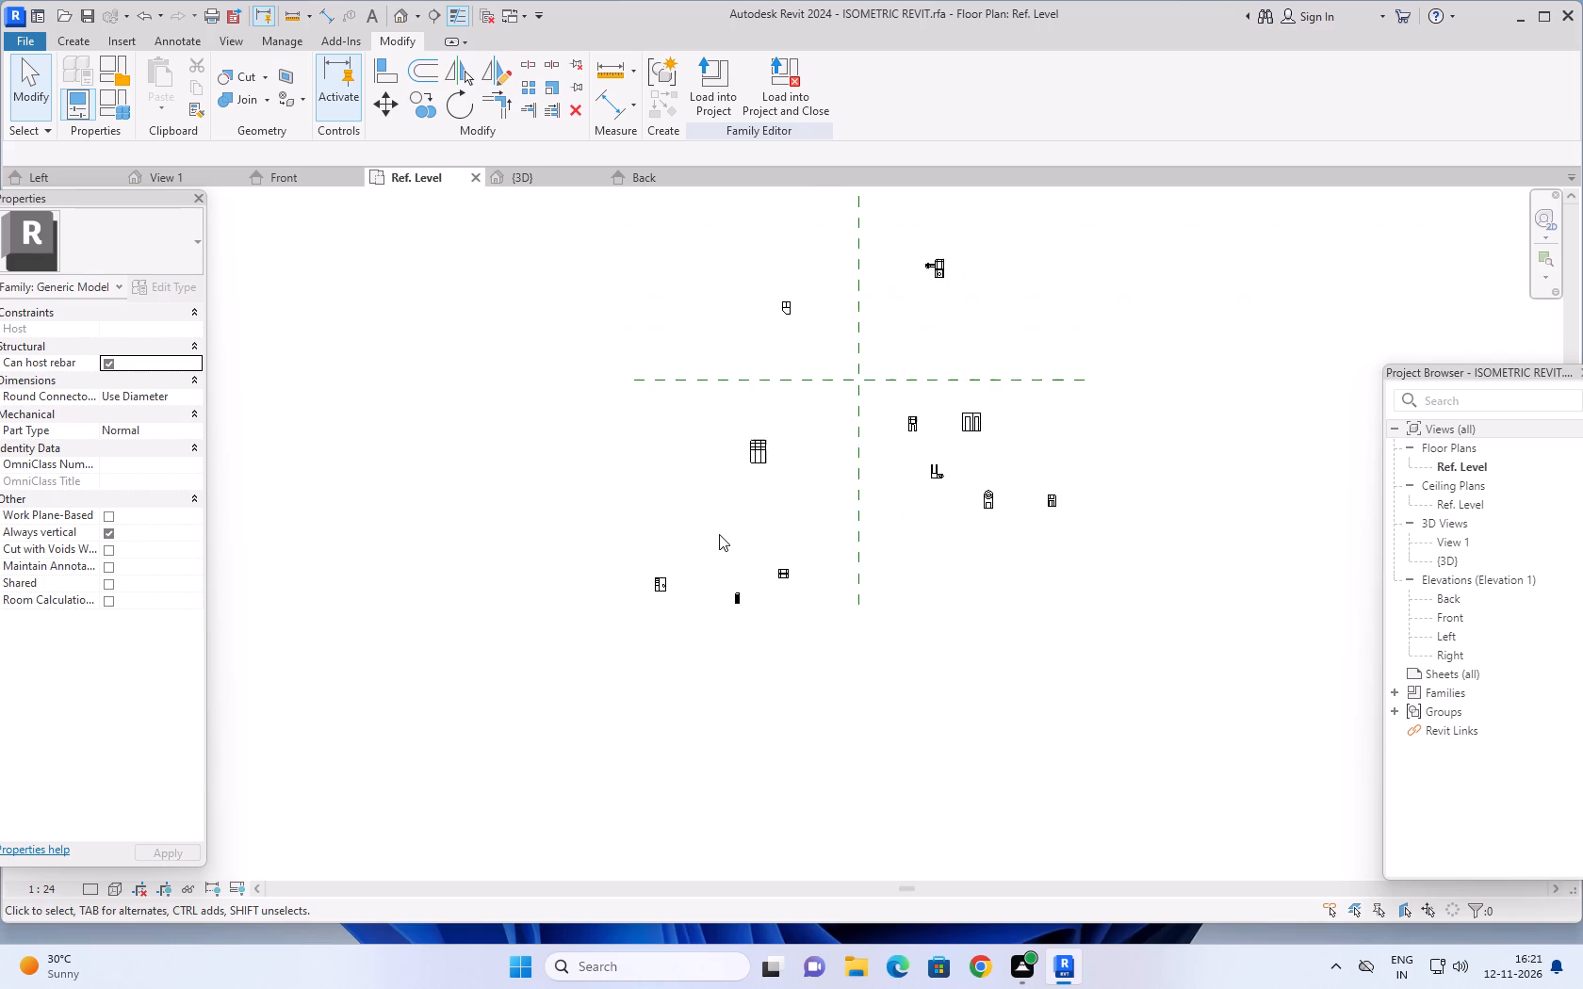
{"action": "middle_click_drag", "start_coordinate": [743, 494], "coordinate": [647, 503]}
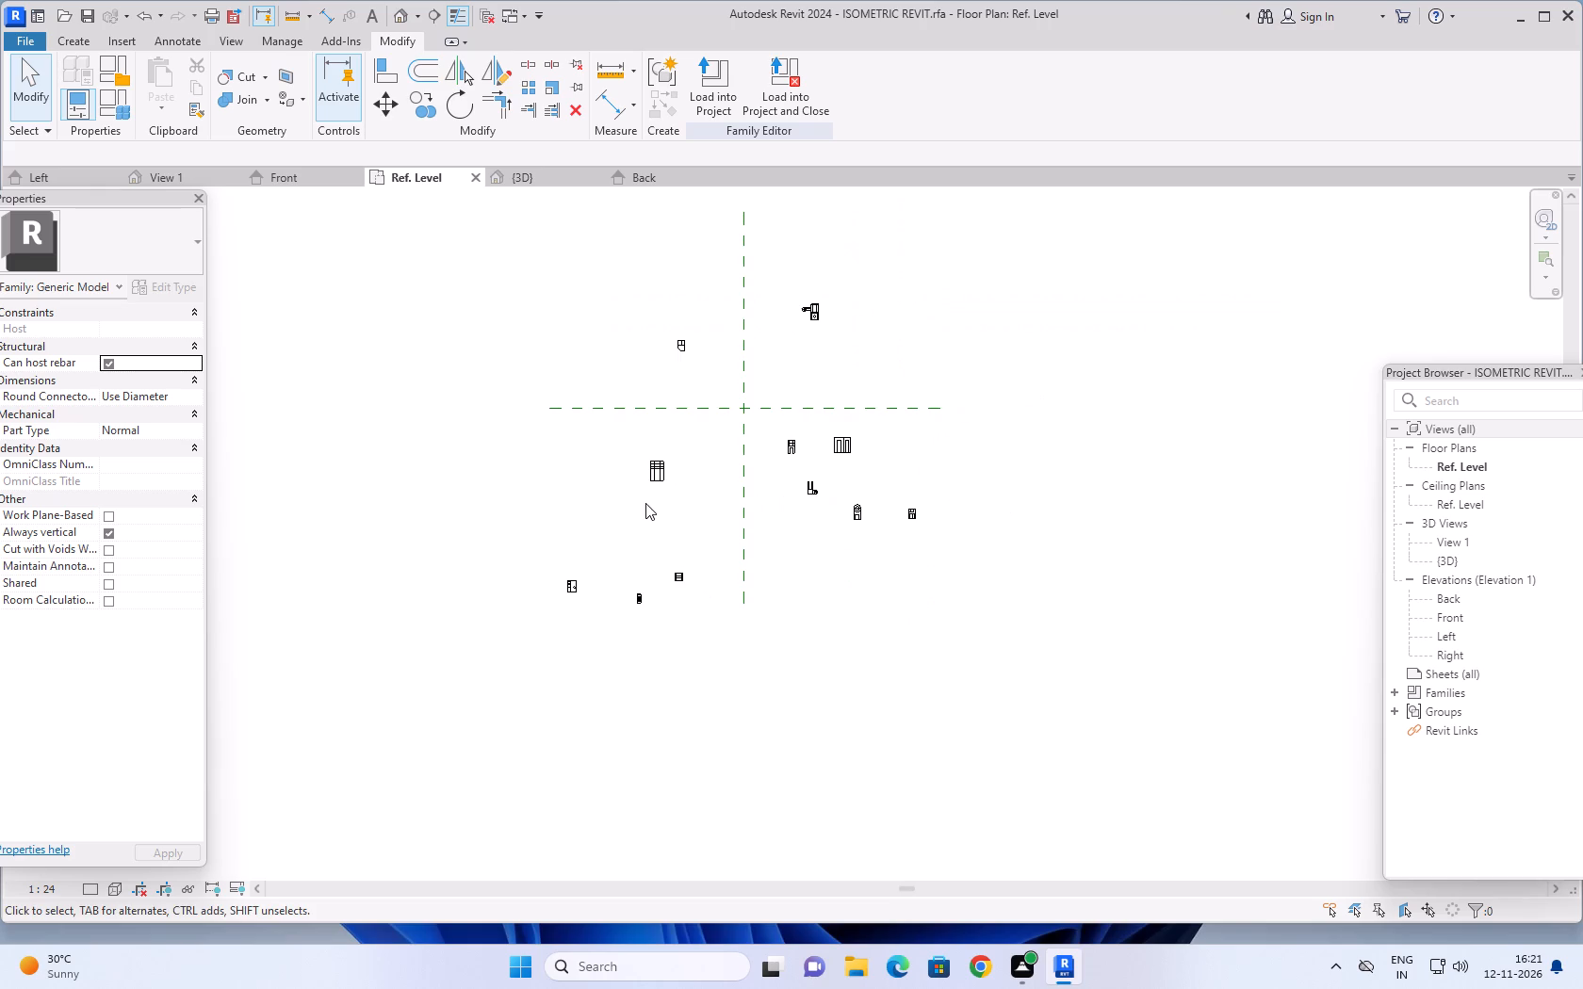
{"action": "middle_click_drag", "start_coordinate": [644, 503], "coordinate": [678, 510]}
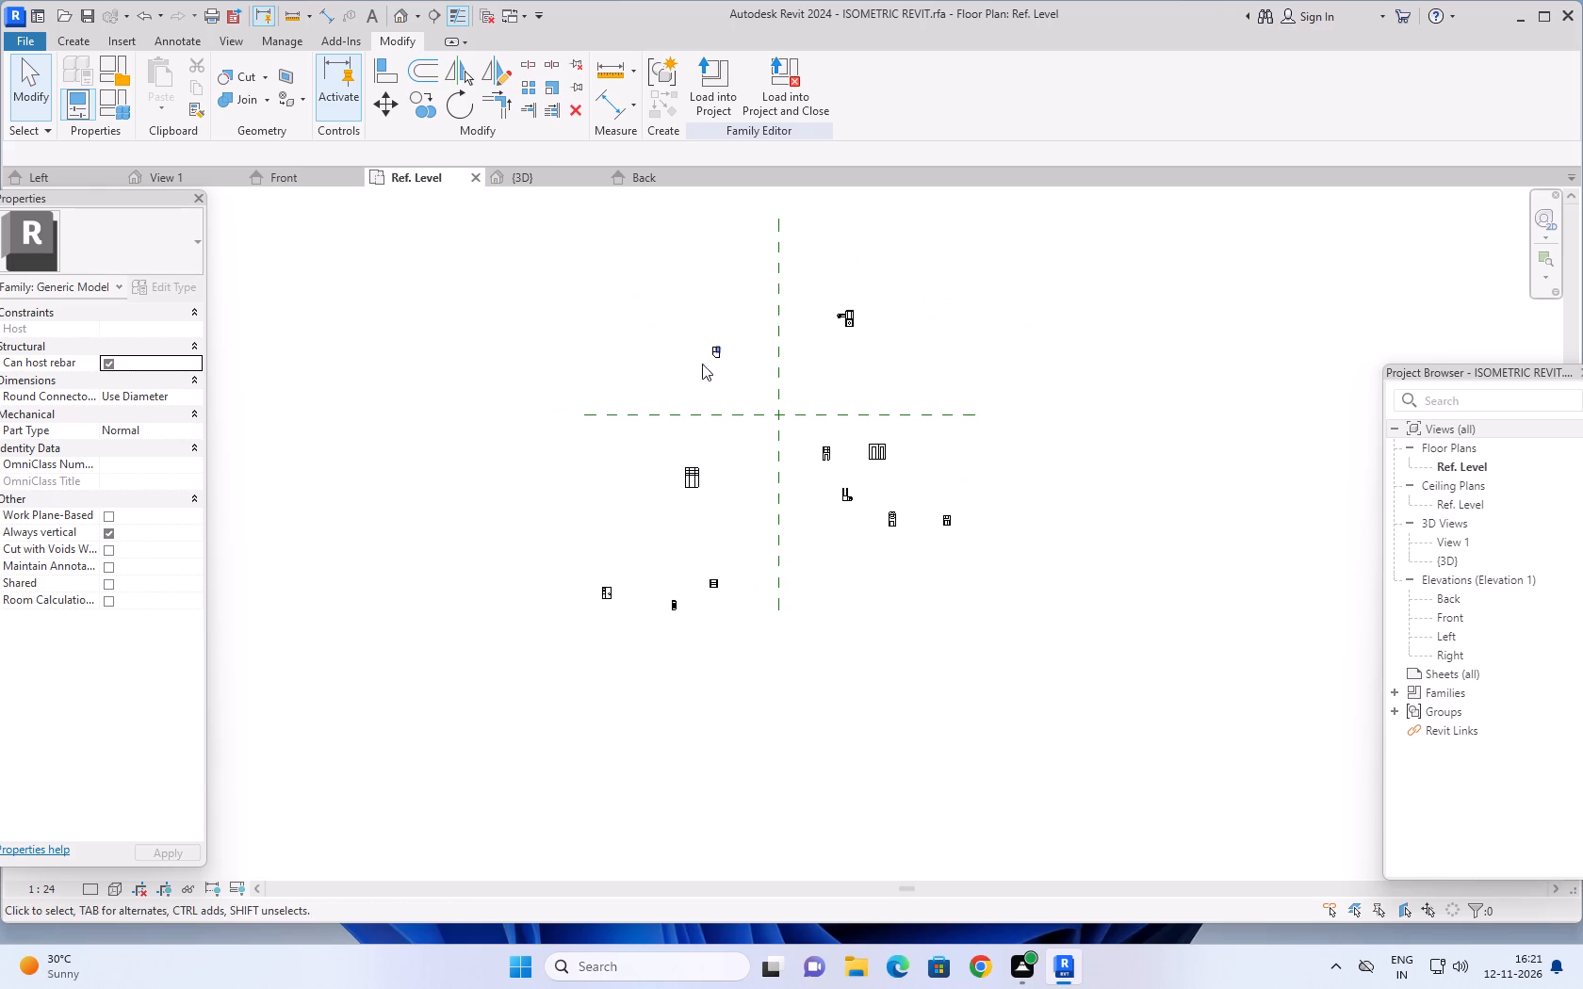
{"action": "middle_click_drag", "start_coordinate": [879, 583], "coordinate": [863, 576]}
{"action": "scroll", "coordinate": [836, 561], "scroll_direction": "up", "scroll_amount": 6}
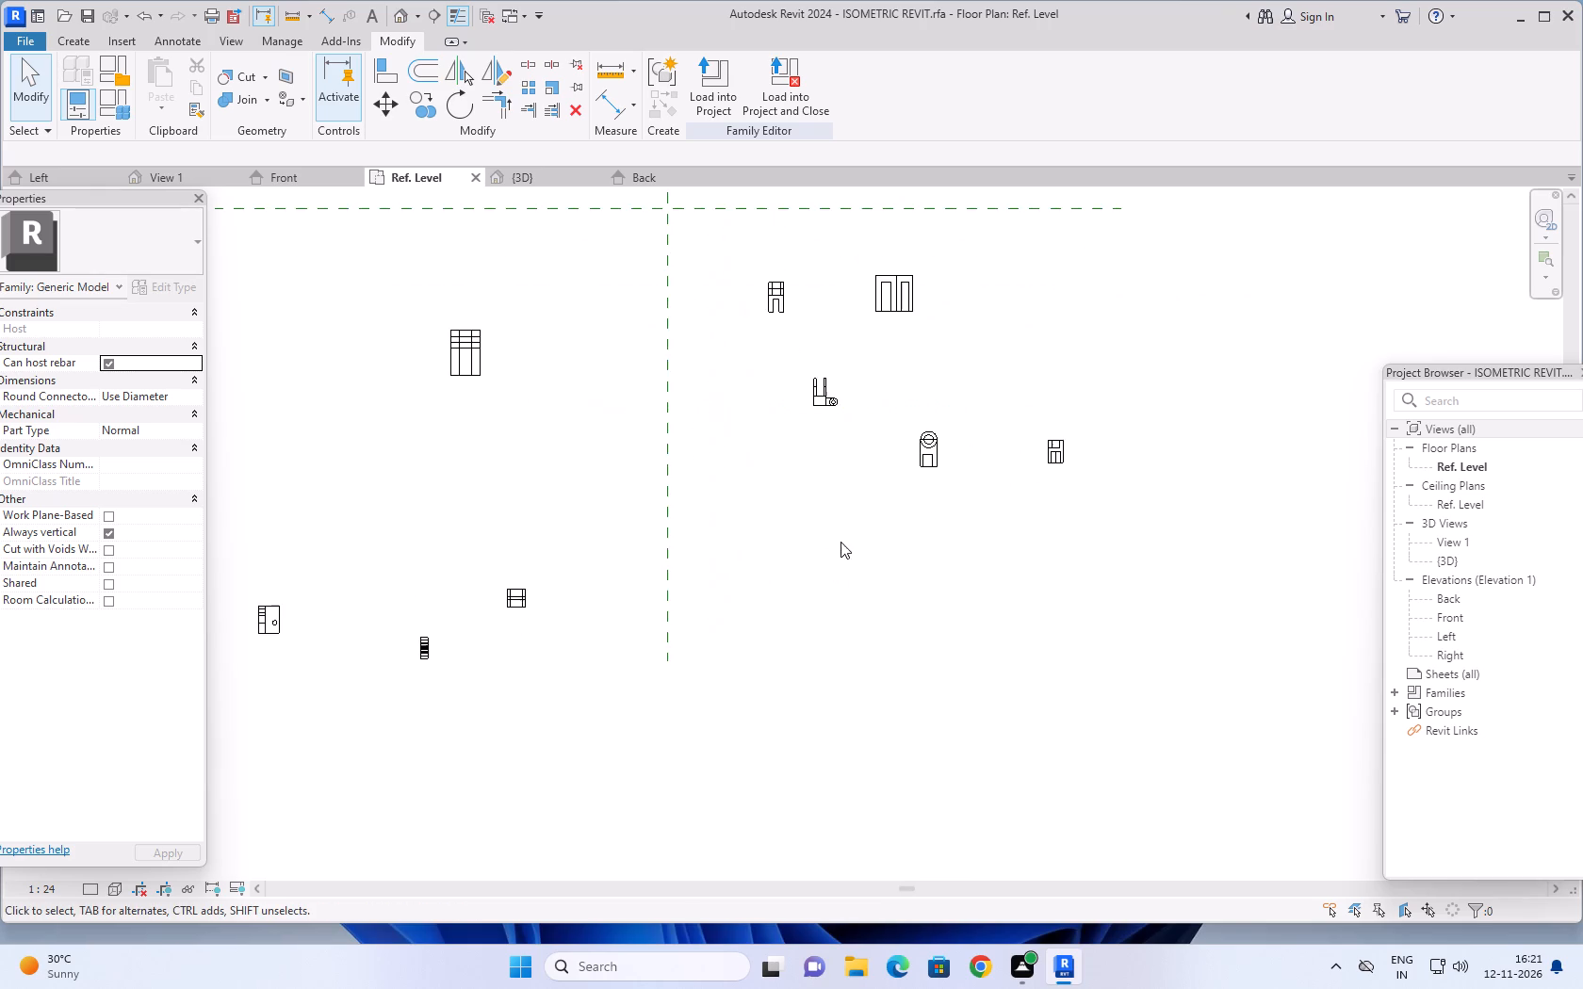
{"action": "middle_click_drag", "start_coordinate": [834, 472], "coordinate": [798, 540]}
{"action": "scroll", "coordinate": [798, 540], "scroll_direction": "up", "scroll_amount": 1}
{"action": "scroll", "coordinate": [776, 446], "scroll_direction": "up", "scroll_amount": 9}
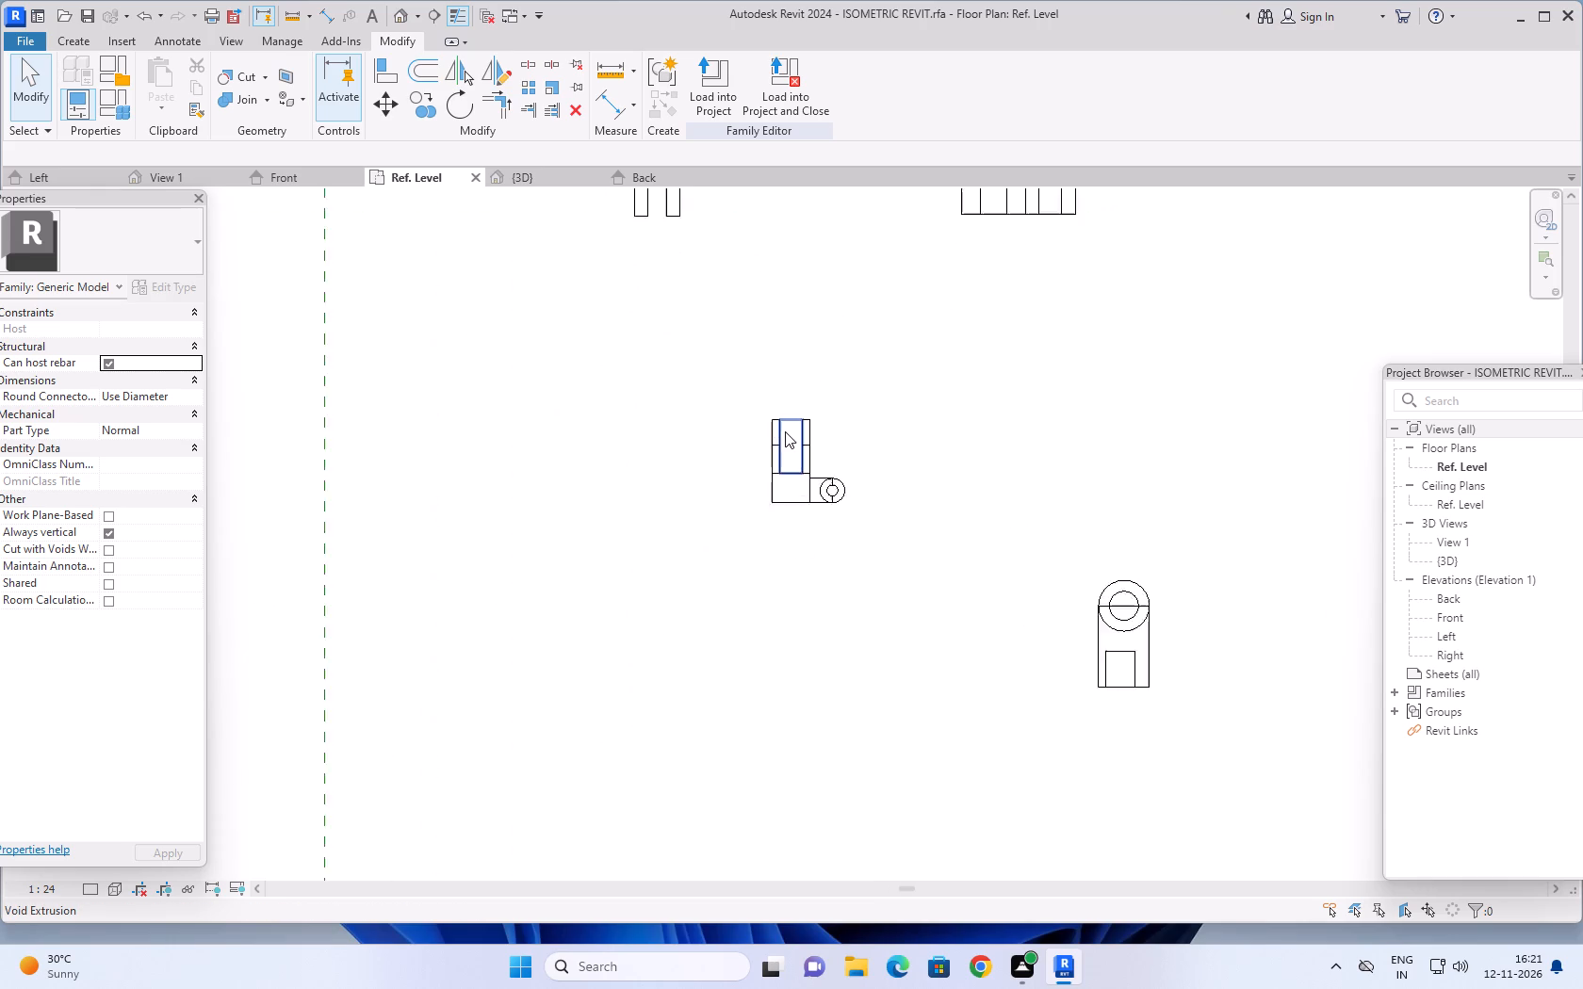
{"action": "scroll", "coordinate": [785, 431], "scroll_direction": "up", "scroll_amount": 10}
{"action": "scroll", "coordinate": [788, 425], "scroll_direction": "down", "scroll_amount": 13}
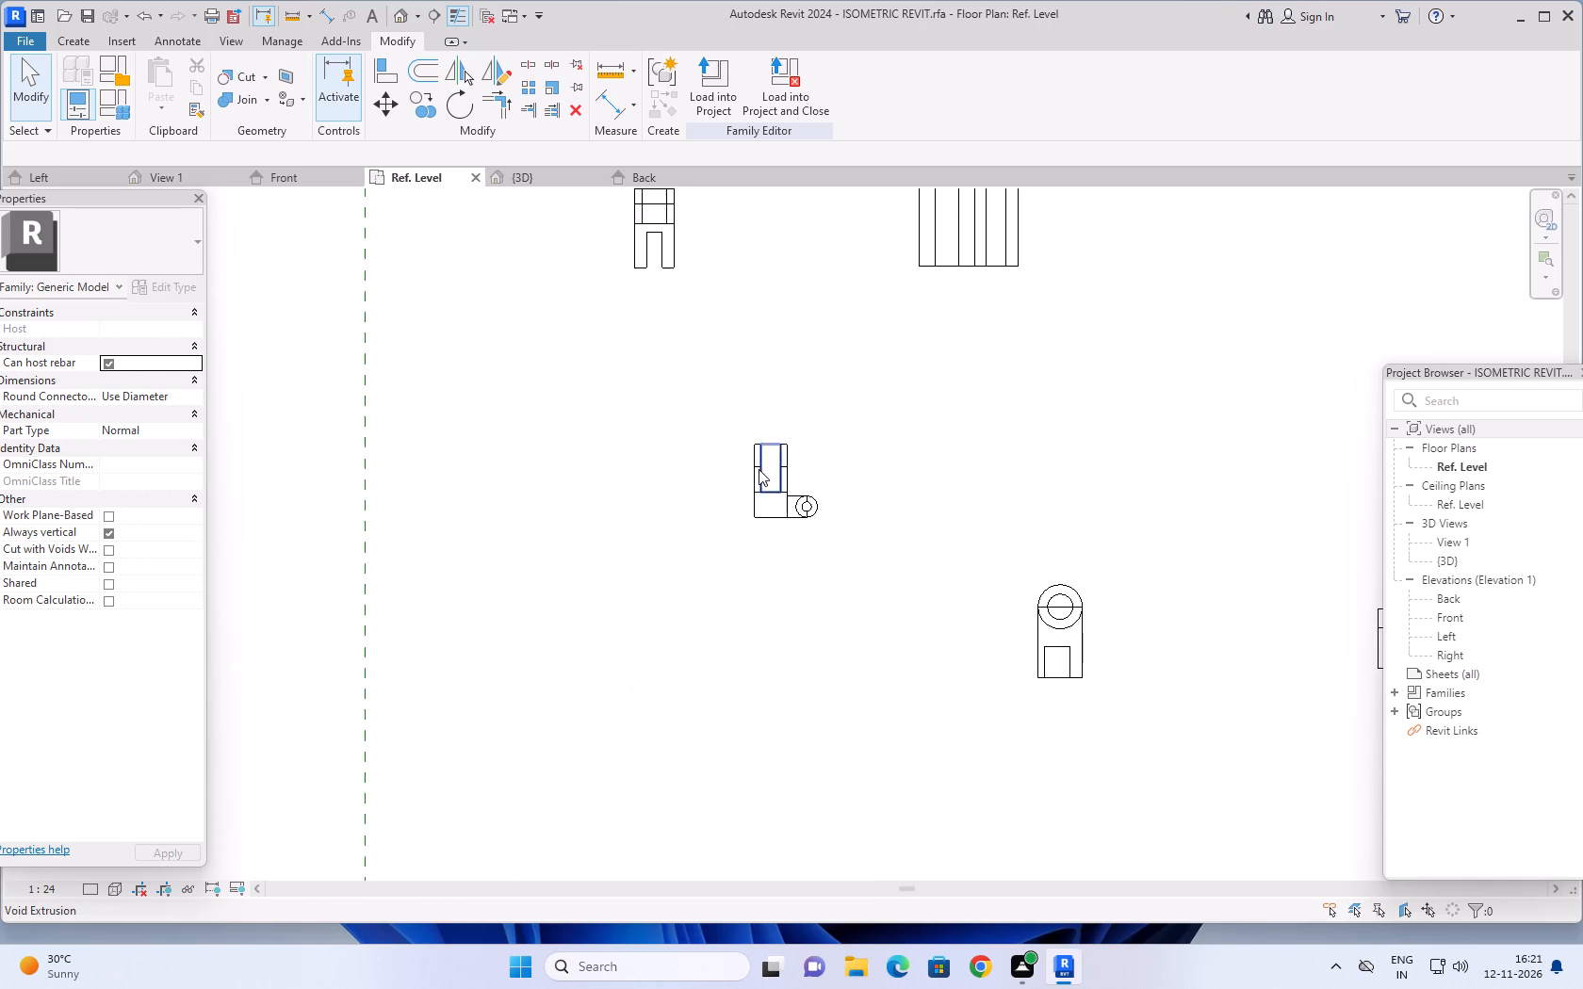
{"action": "scroll", "coordinate": [759, 469], "scroll_direction": "down", "scroll_amount": 4}
{"action": "middle_click_drag", "start_coordinate": [743, 581], "coordinate": [809, 413]}
{"action": "scroll", "coordinate": [743, 574], "scroll_direction": "up", "scroll_amount": 1}
{"action": "scroll", "coordinate": [821, 418], "scroll_direction": "down", "scroll_amount": 4}
{"action": "middle_click_drag", "start_coordinate": [831, 429], "coordinate": [805, 426]}
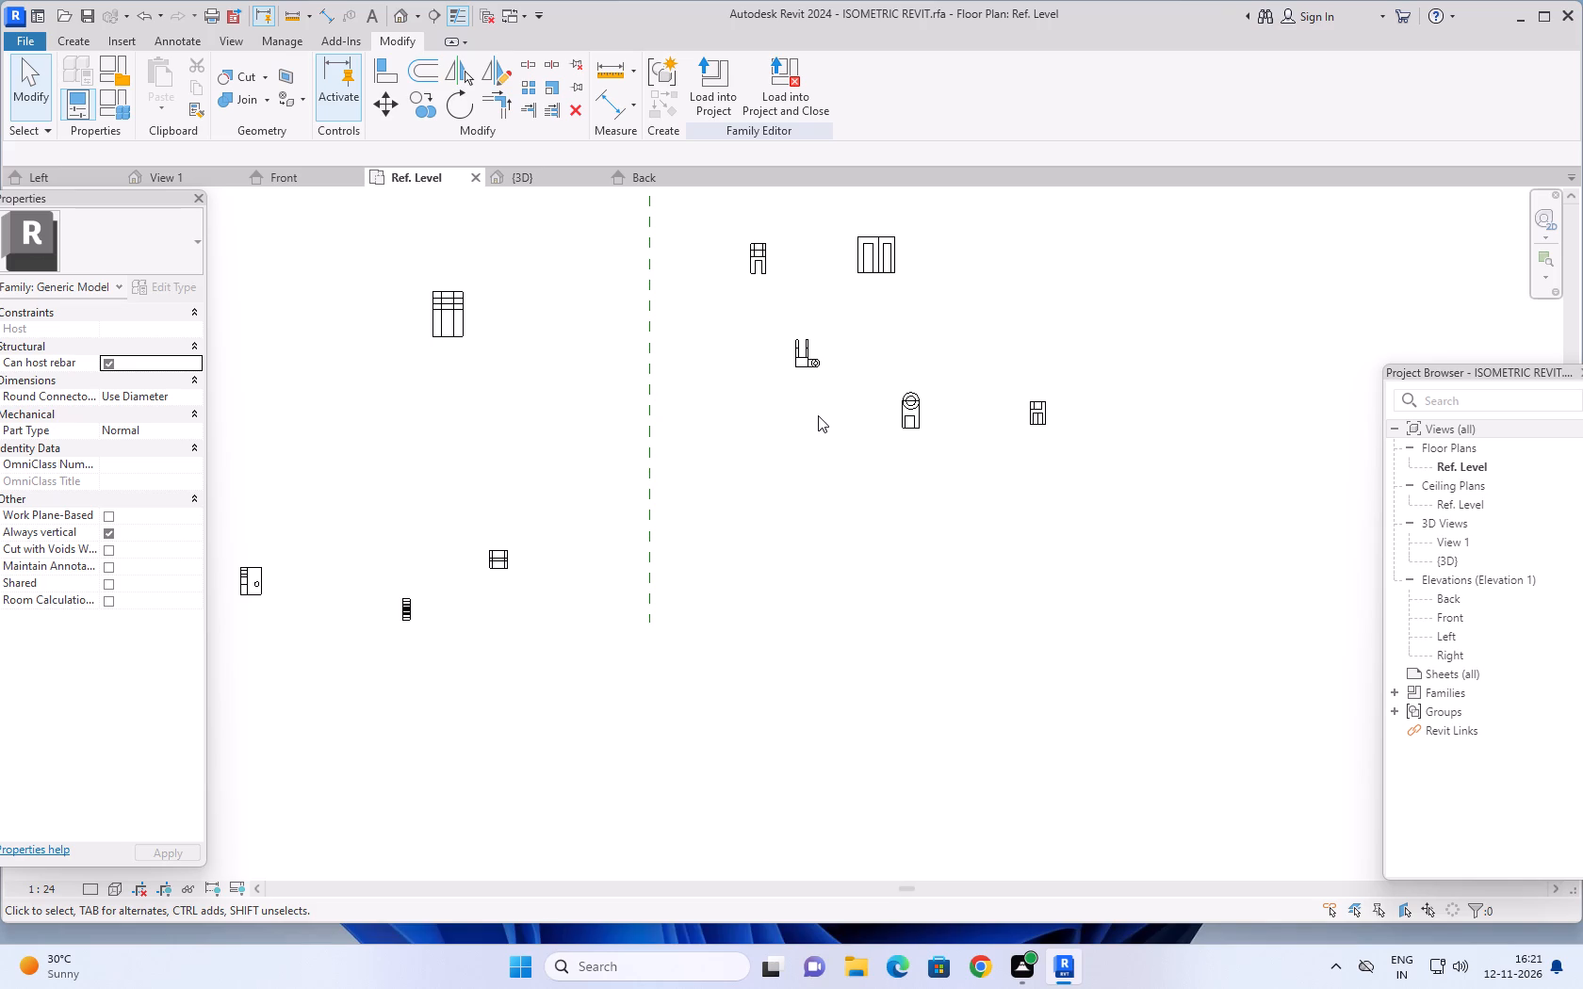
{"action": "middle_click_drag", "start_coordinate": [808, 511], "coordinate": [986, 569]}
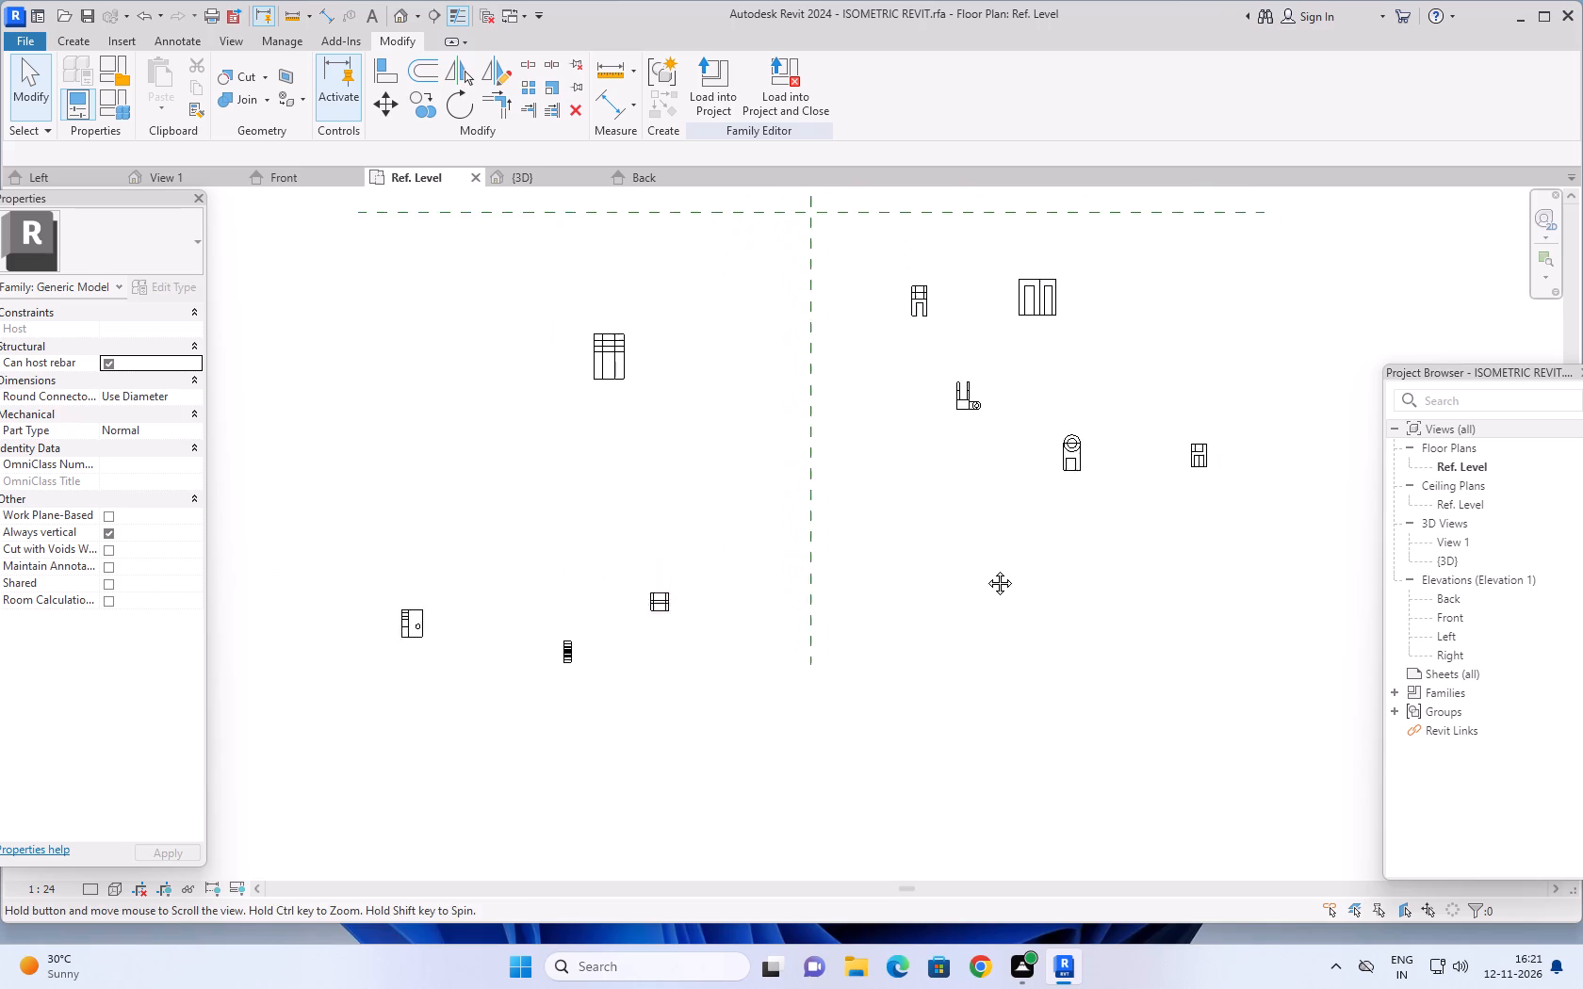
{"action": "middle_click_drag", "start_coordinate": [986, 569], "coordinate": [992, 587]}
{"action": "scroll", "coordinate": [987, 592], "scroll_direction": "down", "scroll_amount": 6}
{"action": "middle_click_drag", "start_coordinate": [990, 591], "coordinate": [913, 675]}
{"action": "scroll", "coordinate": [922, 525], "scroll_direction": "up", "scroll_amount": 4}
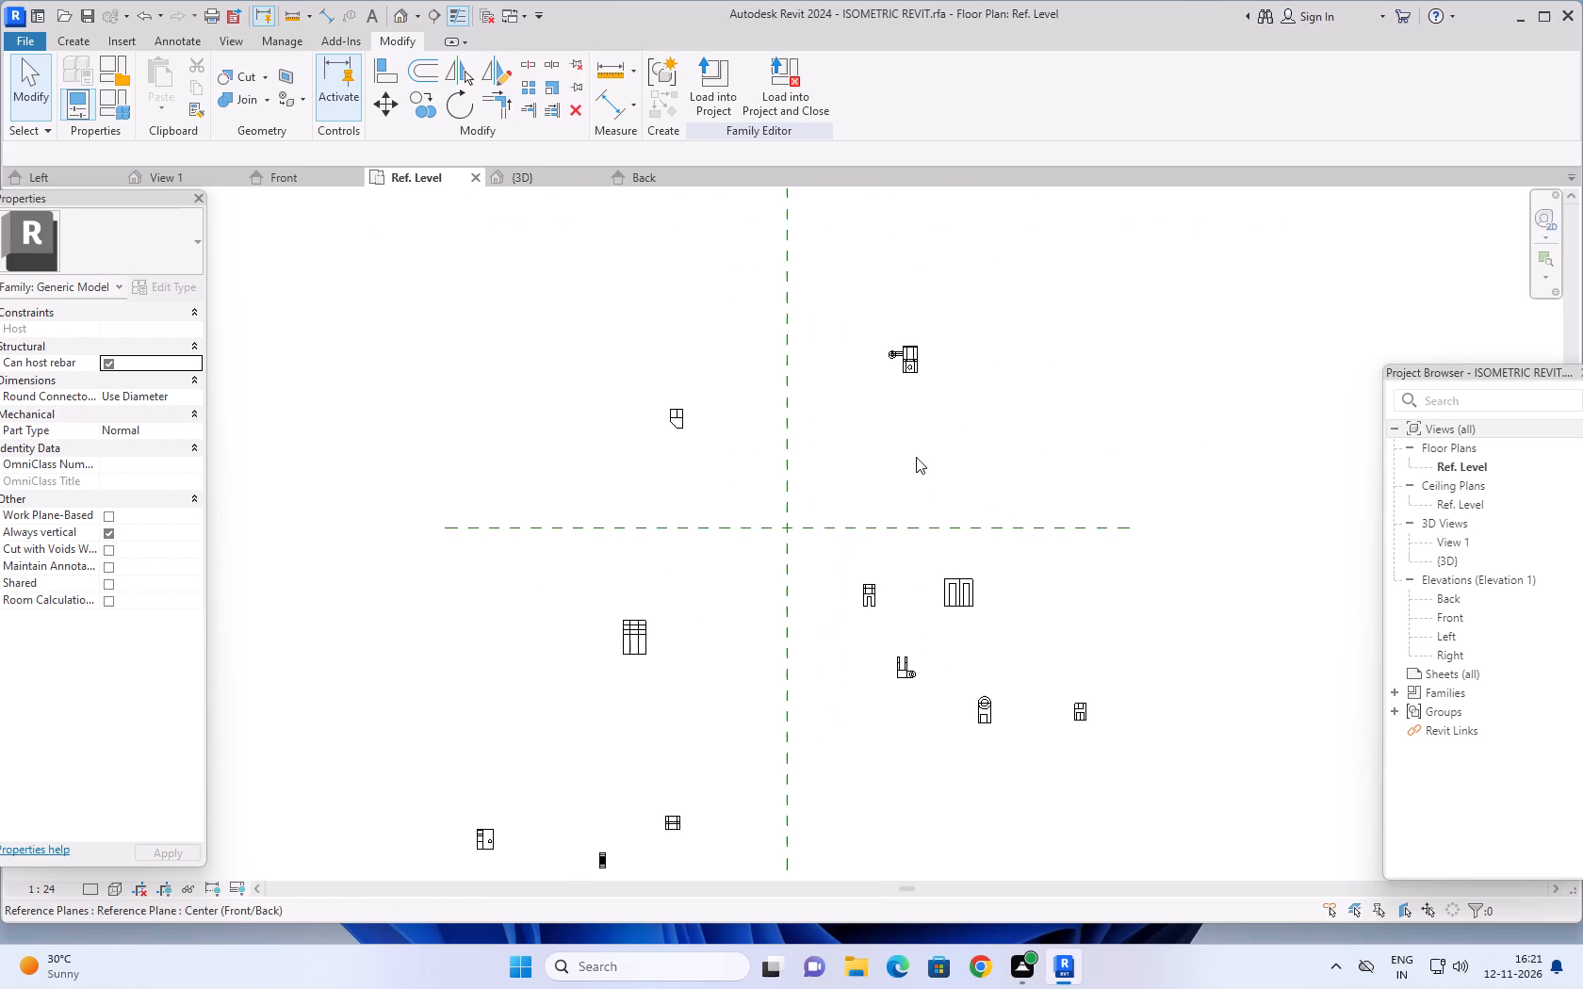
{"action": "middle_click_drag", "start_coordinate": [916, 454], "coordinate": [997, 497]}
{"action": "scroll", "coordinate": [716, 442], "scroll_direction": "up", "scroll_amount": 5}
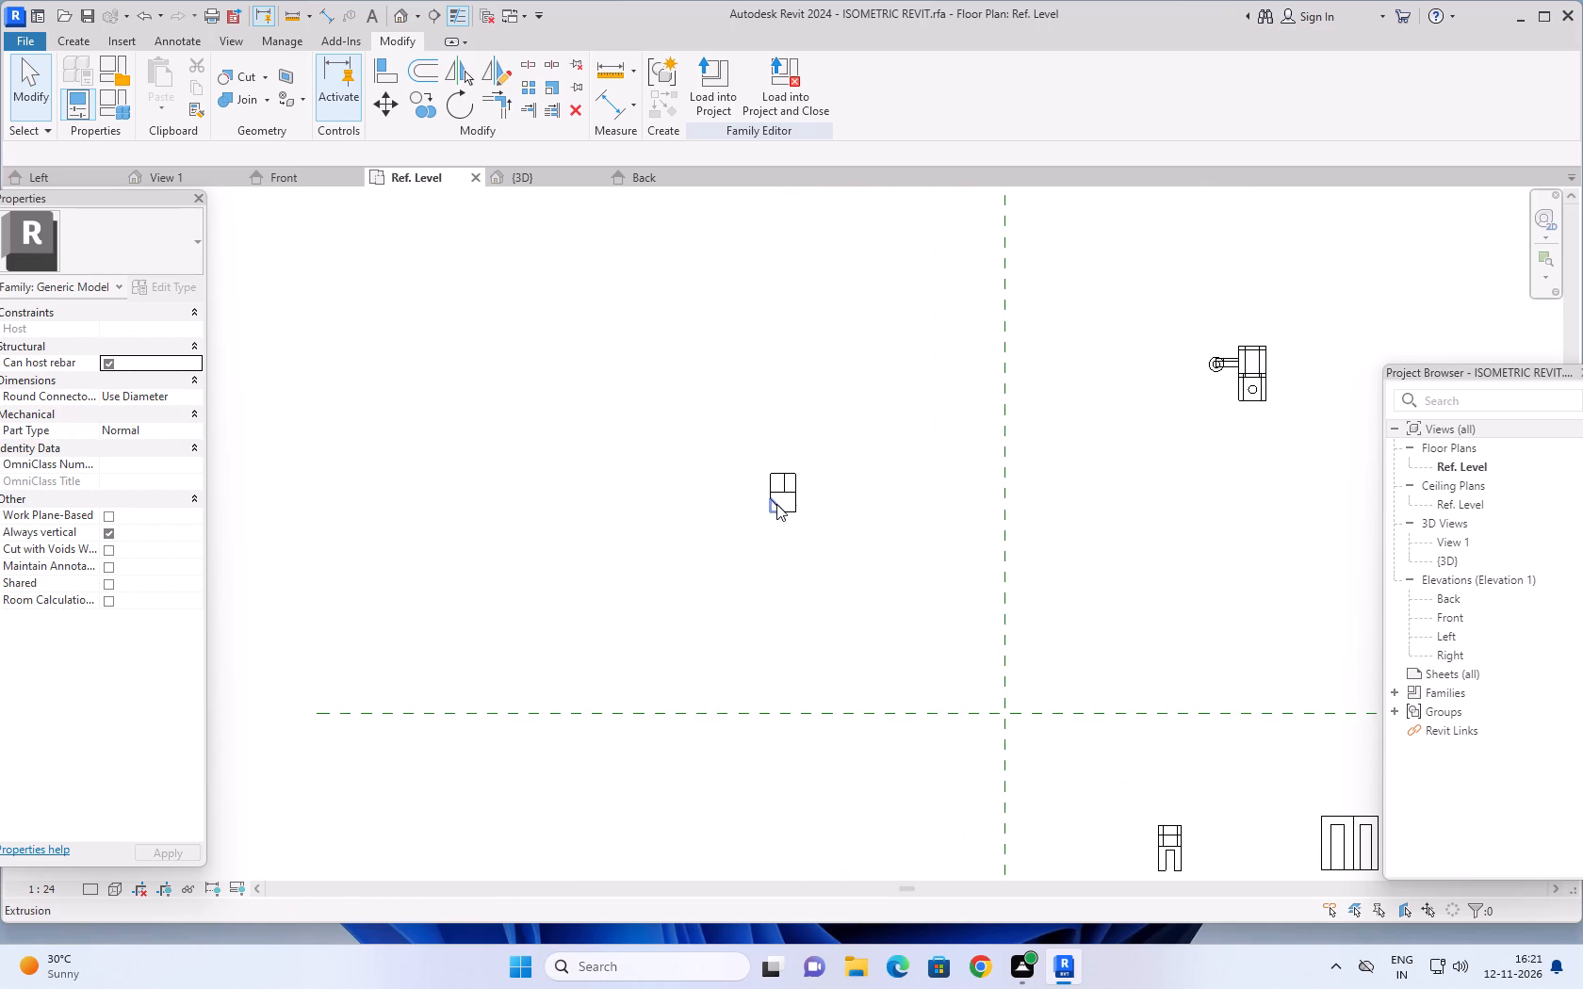
{"action": "scroll", "coordinate": [778, 512], "scroll_direction": "down", "scroll_amount": 10}
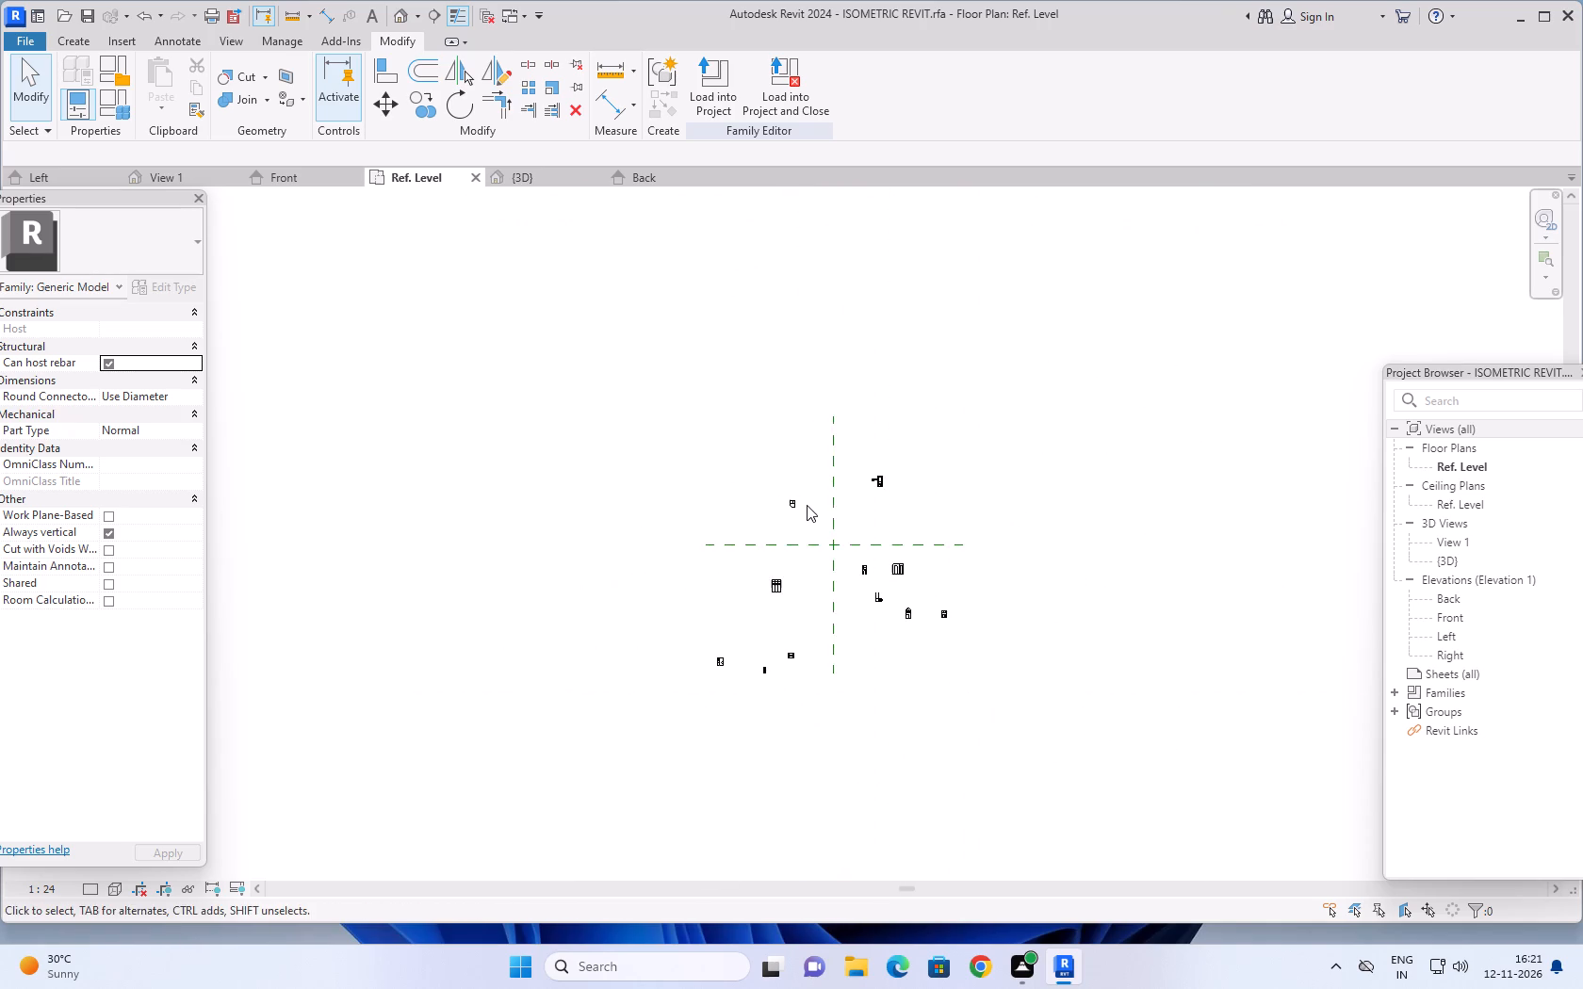
{"action": "scroll", "coordinate": [807, 505], "scroll_direction": "down", "scroll_amount": 3}
{"action": "middle_click_drag", "start_coordinate": [892, 620], "coordinate": [944, 604]}
{"action": "scroll", "coordinate": [857, 588], "scroll_direction": "up", "scroll_amount": 5}
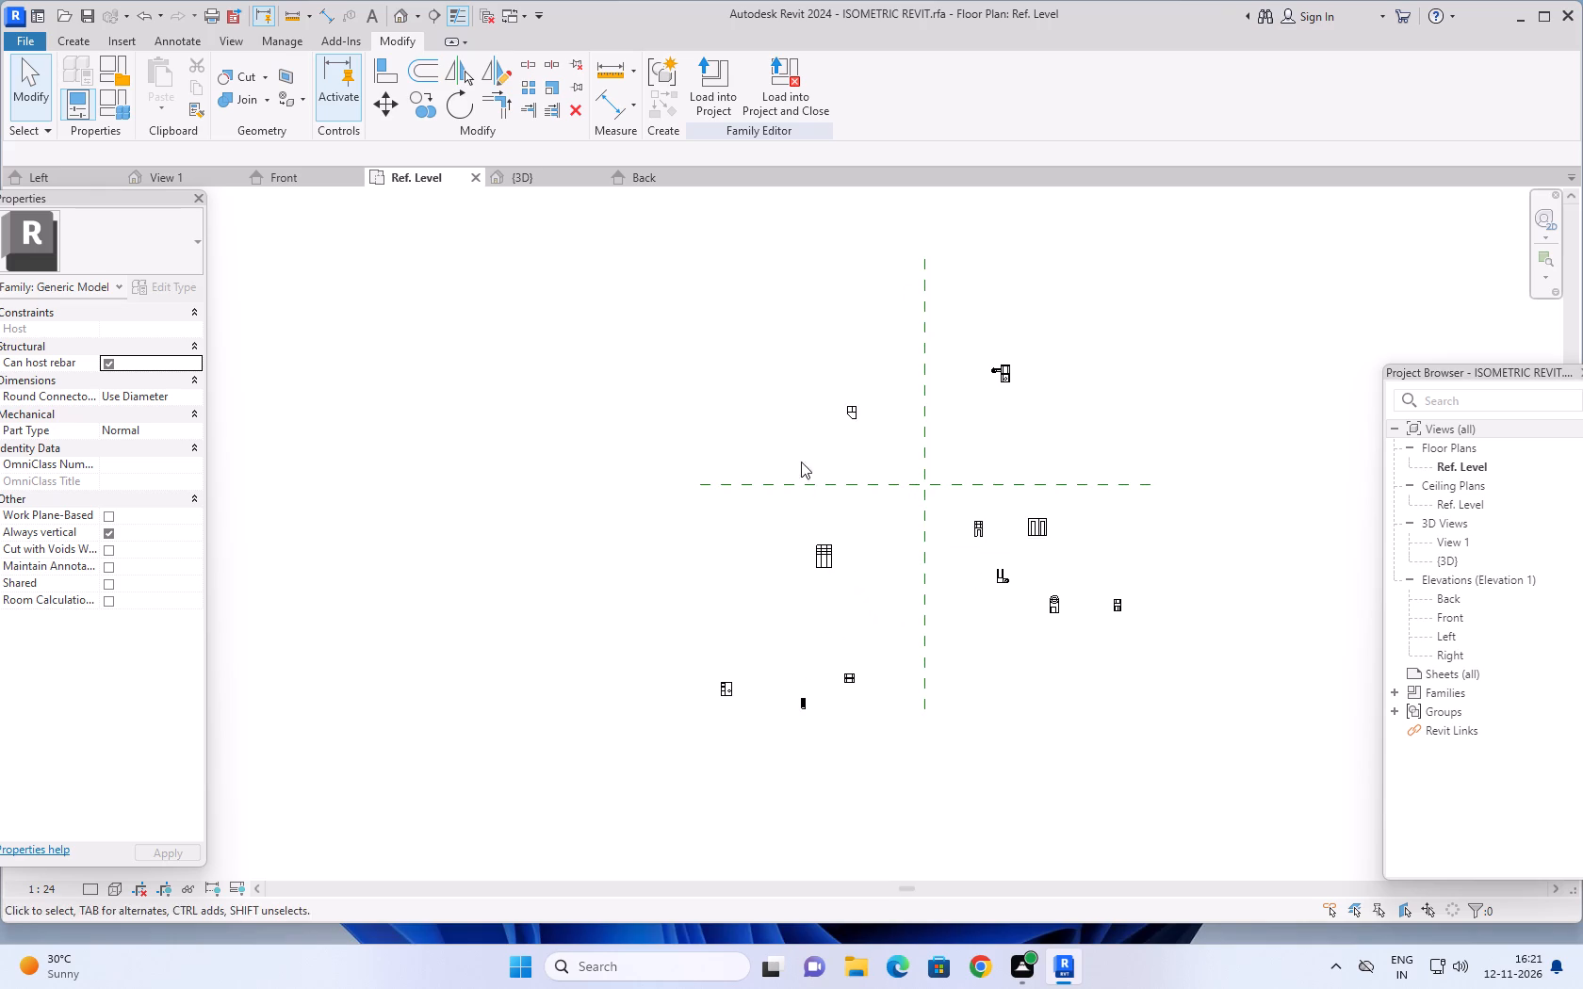
{"action": "middle_click_drag", "start_coordinate": [874, 632], "coordinate": [843, 664]}
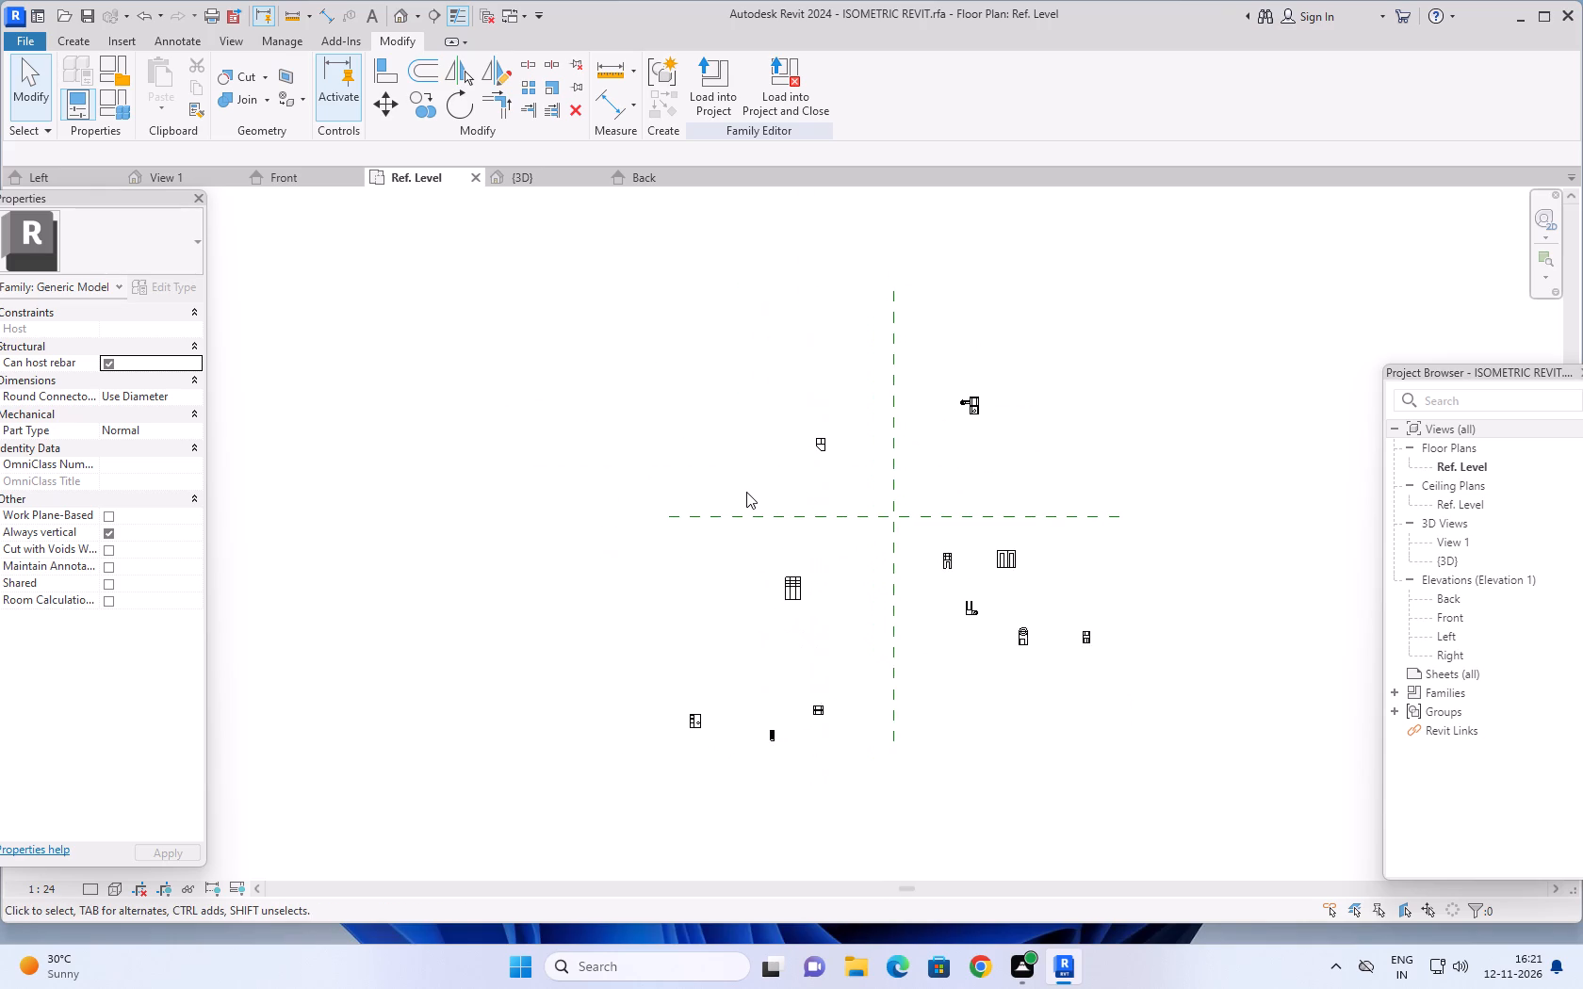
{"action": "scroll", "coordinate": [696, 448], "scroll_direction": "up", "scroll_amount": 2}
{"action": "middle_click_drag", "start_coordinate": [747, 451], "coordinate": [742, 466]}
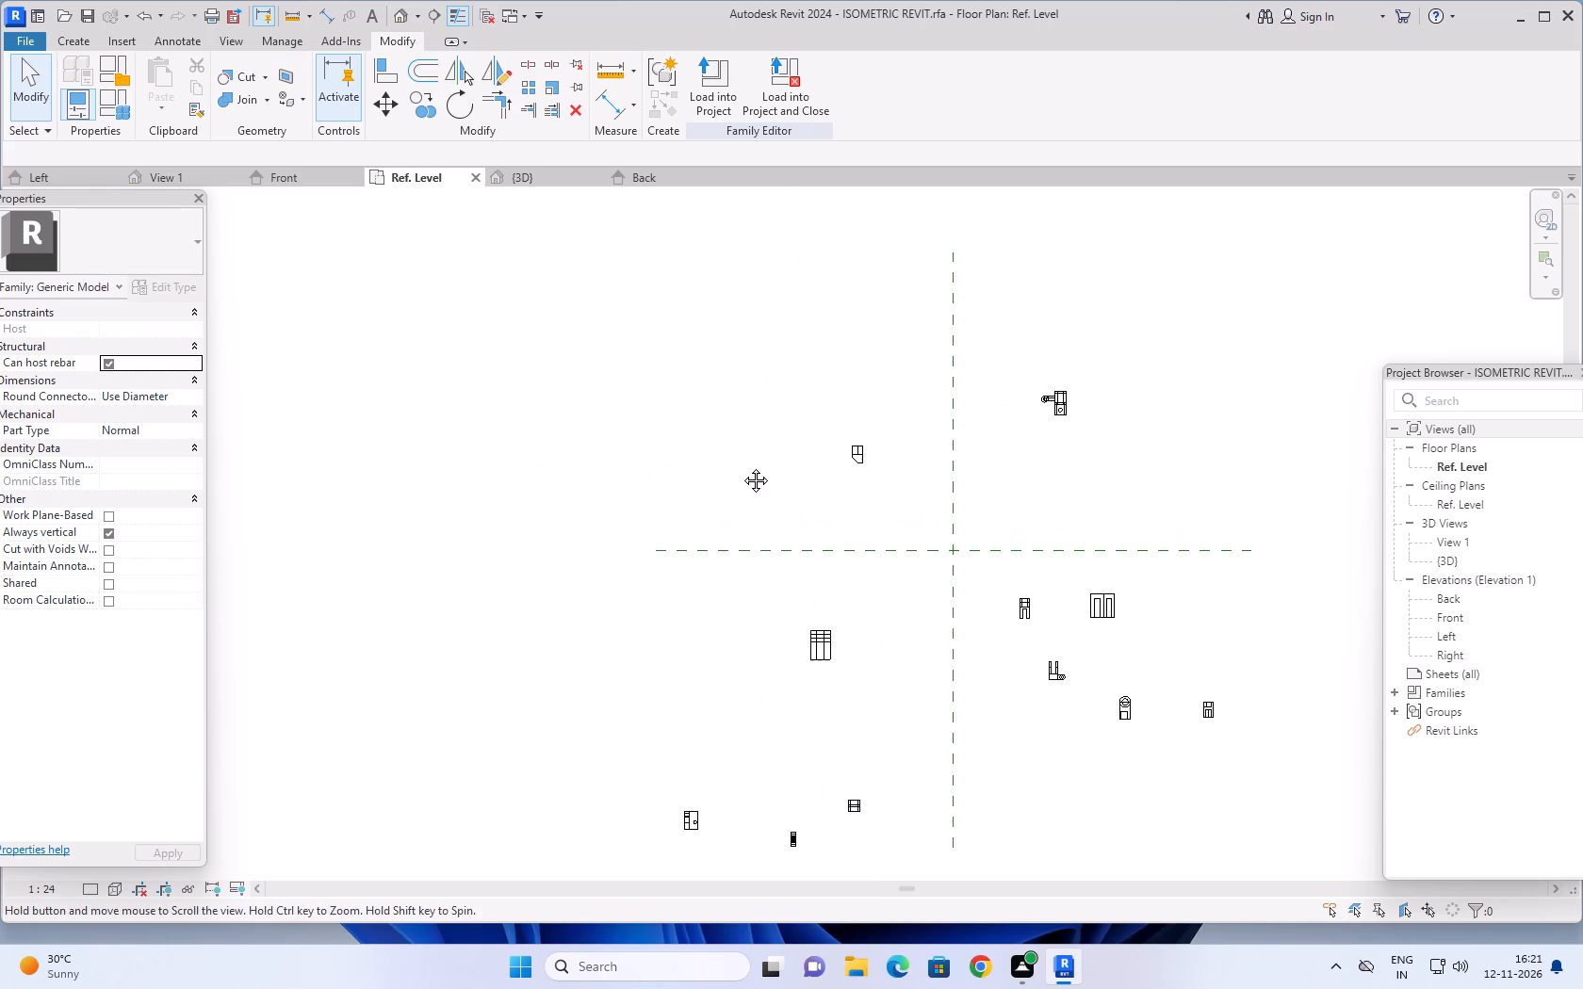
{"action": "middle_click_drag", "start_coordinate": [742, 466], "coordinate": [742, 469]}
{"action": "scroll", "coordinate": [738, 495], "scroll_direction": "down", "scroll_amount": 2}
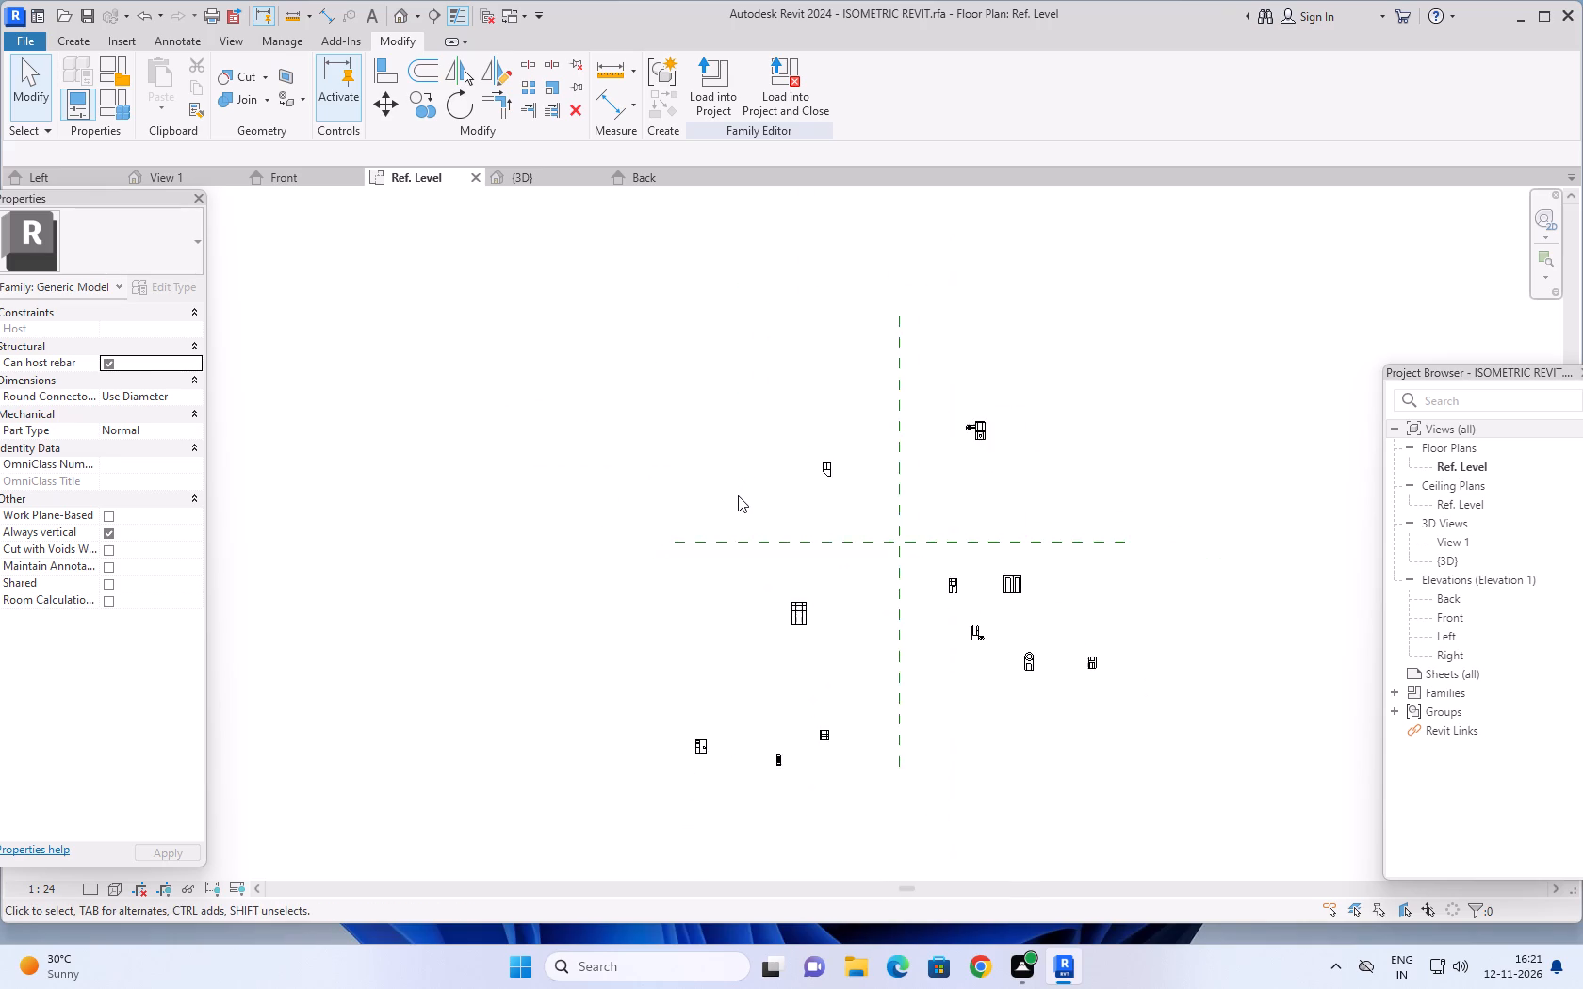
{"action": "scroll", "coordinate": [738, 495], "scroll_direction": "down", "scroll_amount": 3}
{"action": "middle_click_drag", "start_coordinate": [873, 625], "coordinate": [726, 570]}
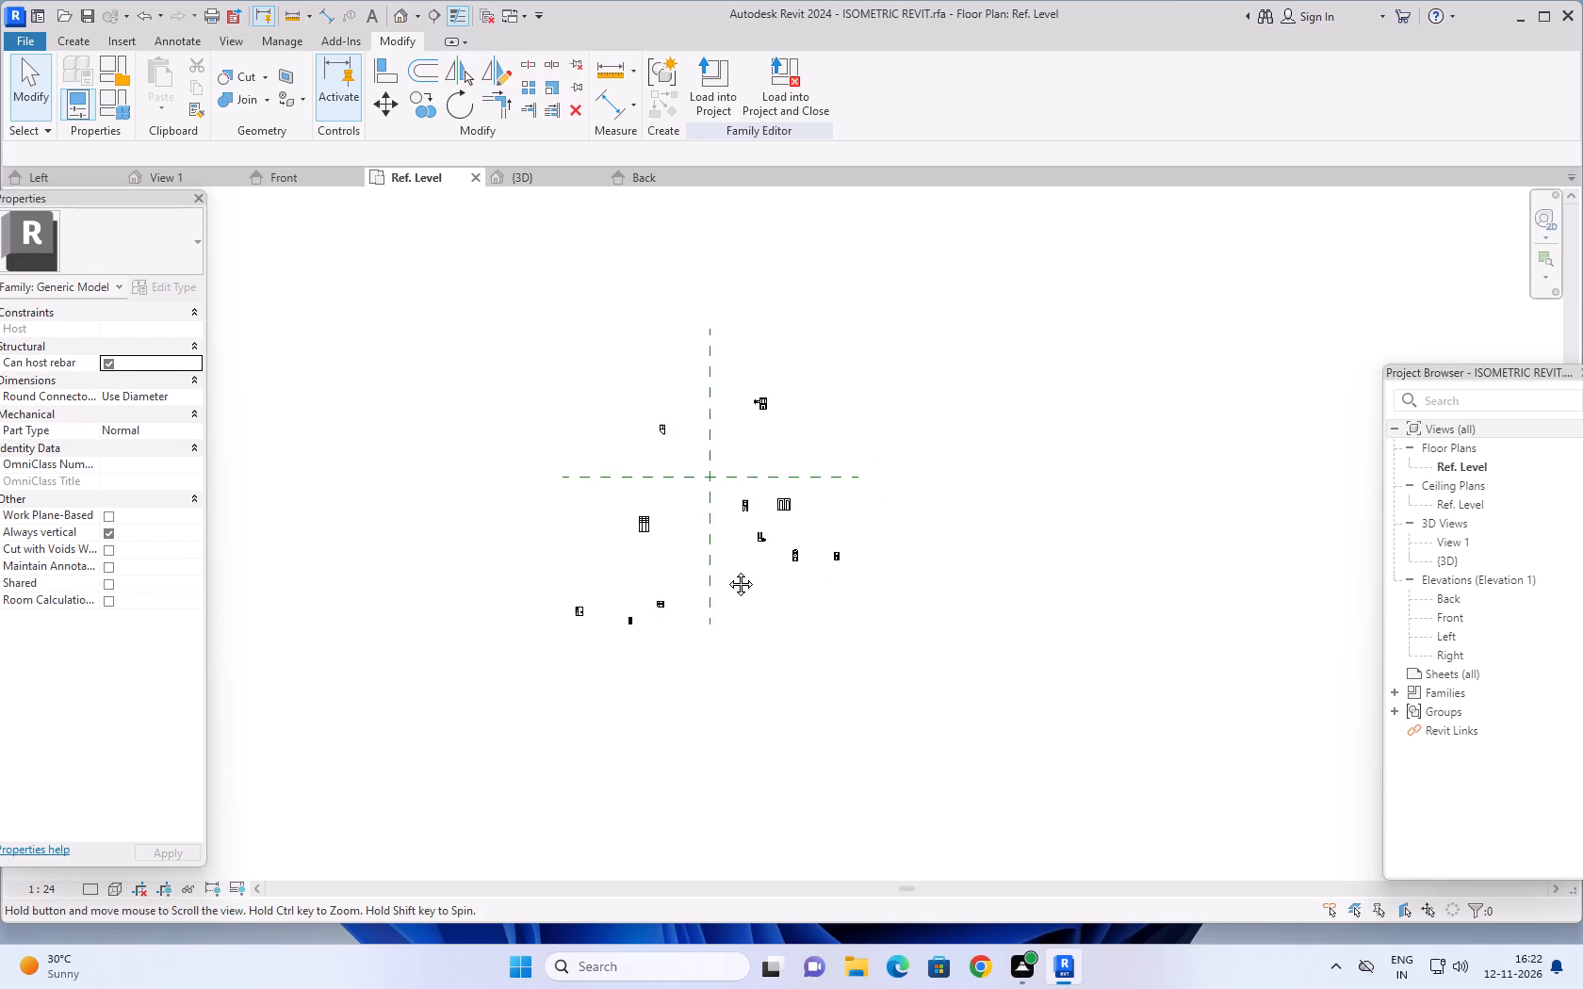
{"action": "middle_click_drag", "start_coordinate": [726, 570], "coordinate": [705, 577]}
{"action": "scroll", "coordinate": [733, 588], "scroll_direction": "up", "scroll_amount": 5}
{"action": "middle_click_drag", "start_coordinate": [735, 559], "coordinate": [706, 524]}
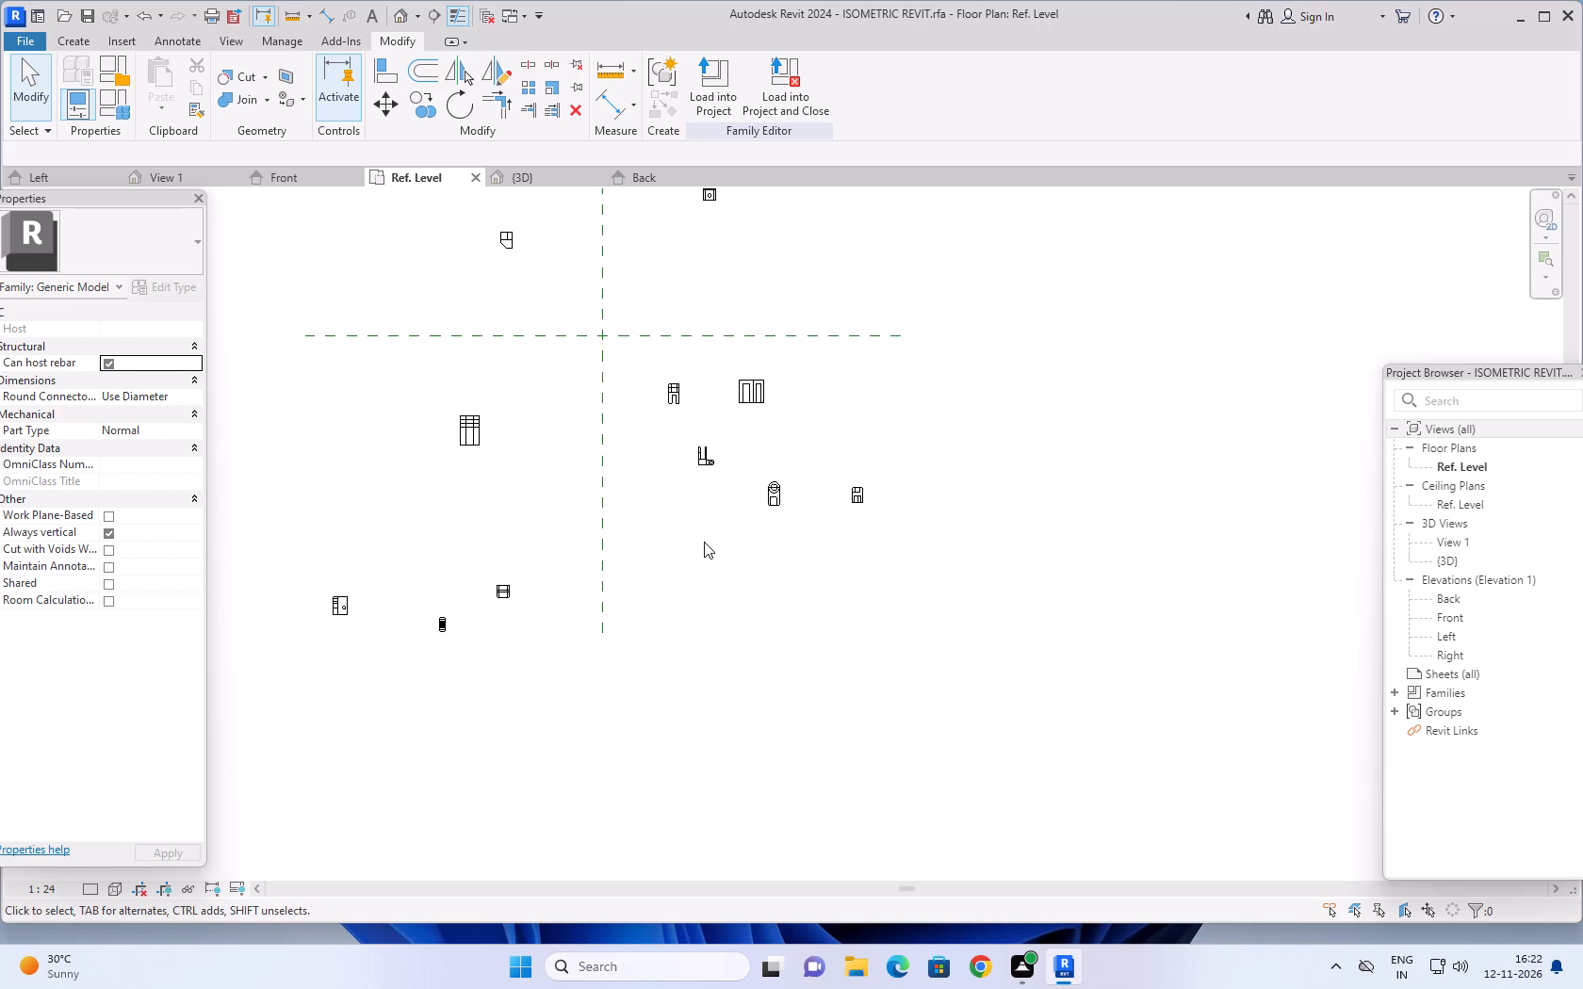
{"action": "scroll", "coordinate": [704, 551], "scroll_direction": "up", "scroll_amount": 4}
{"action": "middle_click_drag", "start_coordinate": [731, 551], "coordinate": [710, 562]}
{"action": "scroll", "coordinate": [710, 562], "scroll_direction": "up", "scroll_amount": 1}
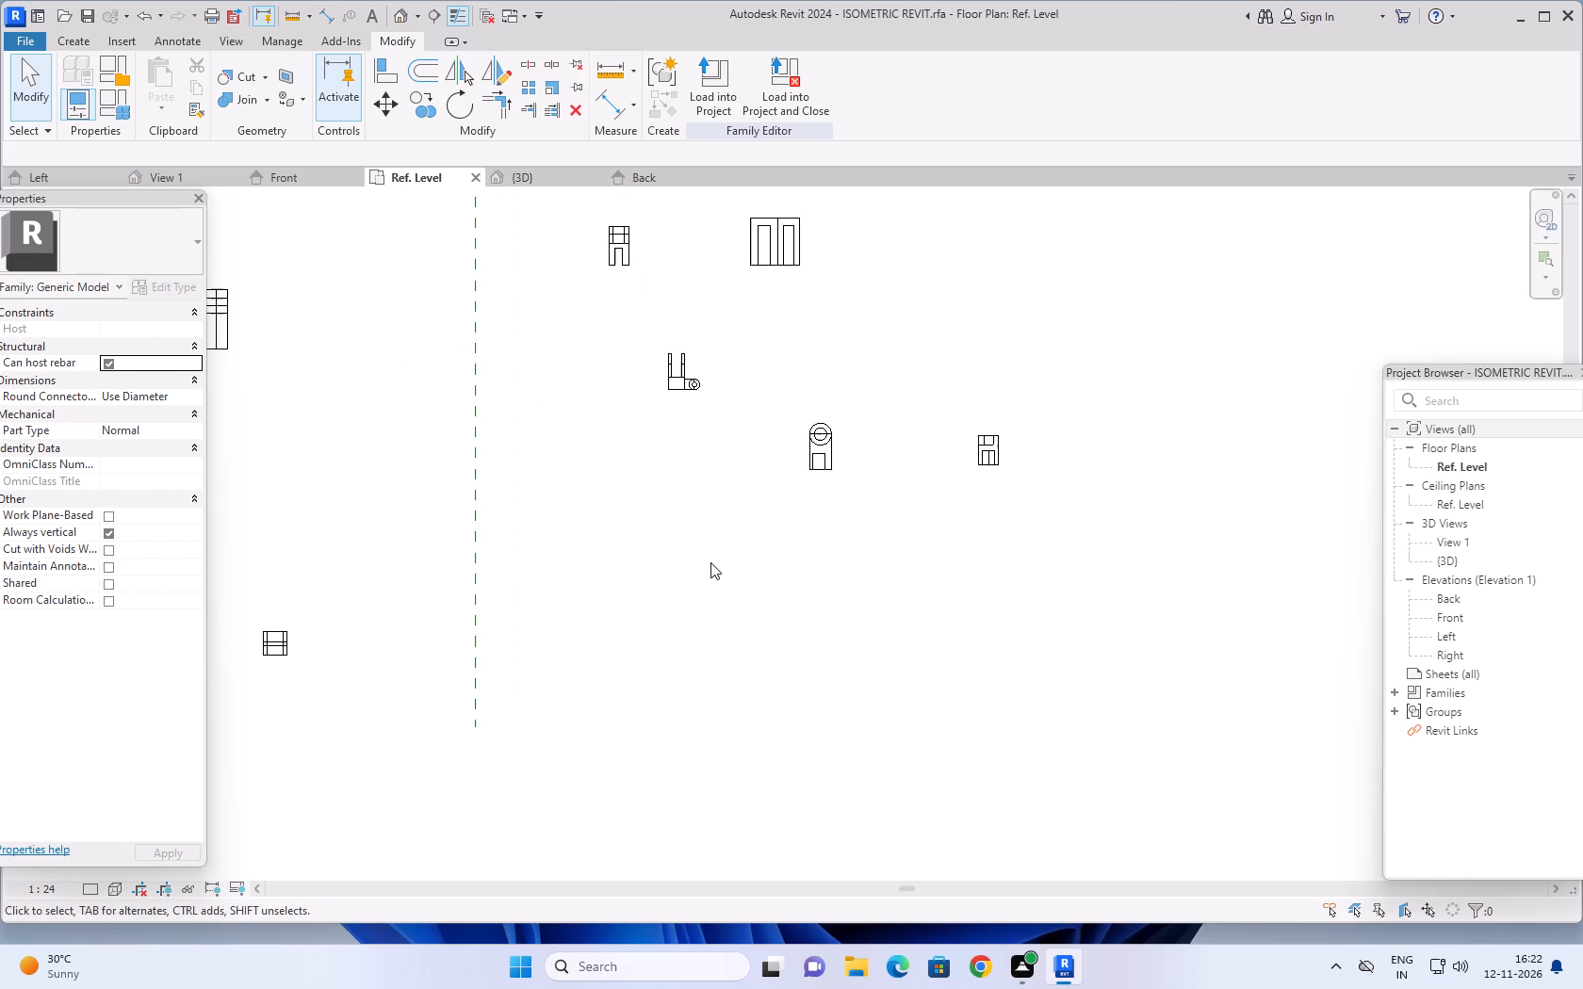
Start an extrusion in the Ref. Level plan and sketch a rectangle about 320 by 420 in the empty area below the existing solids.
{"action": "scroll", "coordinate": [710, 562], "scroll_direction": "up", "scroll_amount": 1}
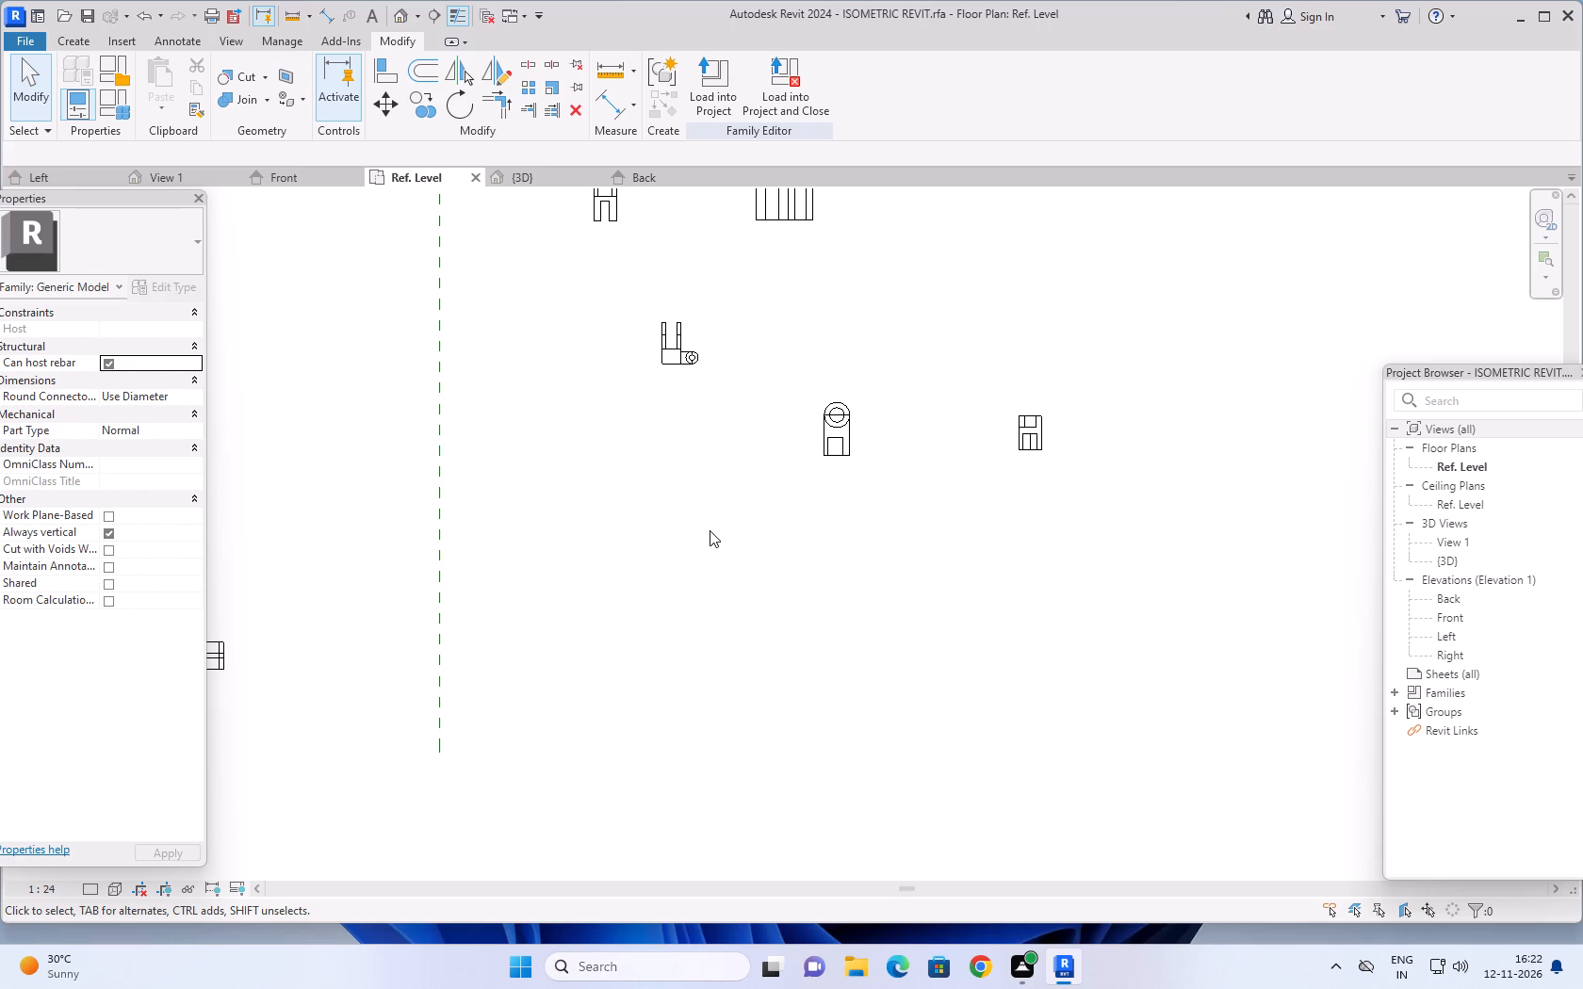
{"action": "scroll", "coordinate": [702, 522], "scroll_direction": "down", "scroll_amount": 3}
{"action": "middle_click_drag", "start_coordinate": [705, 518], "coordinate": [707, 472]}
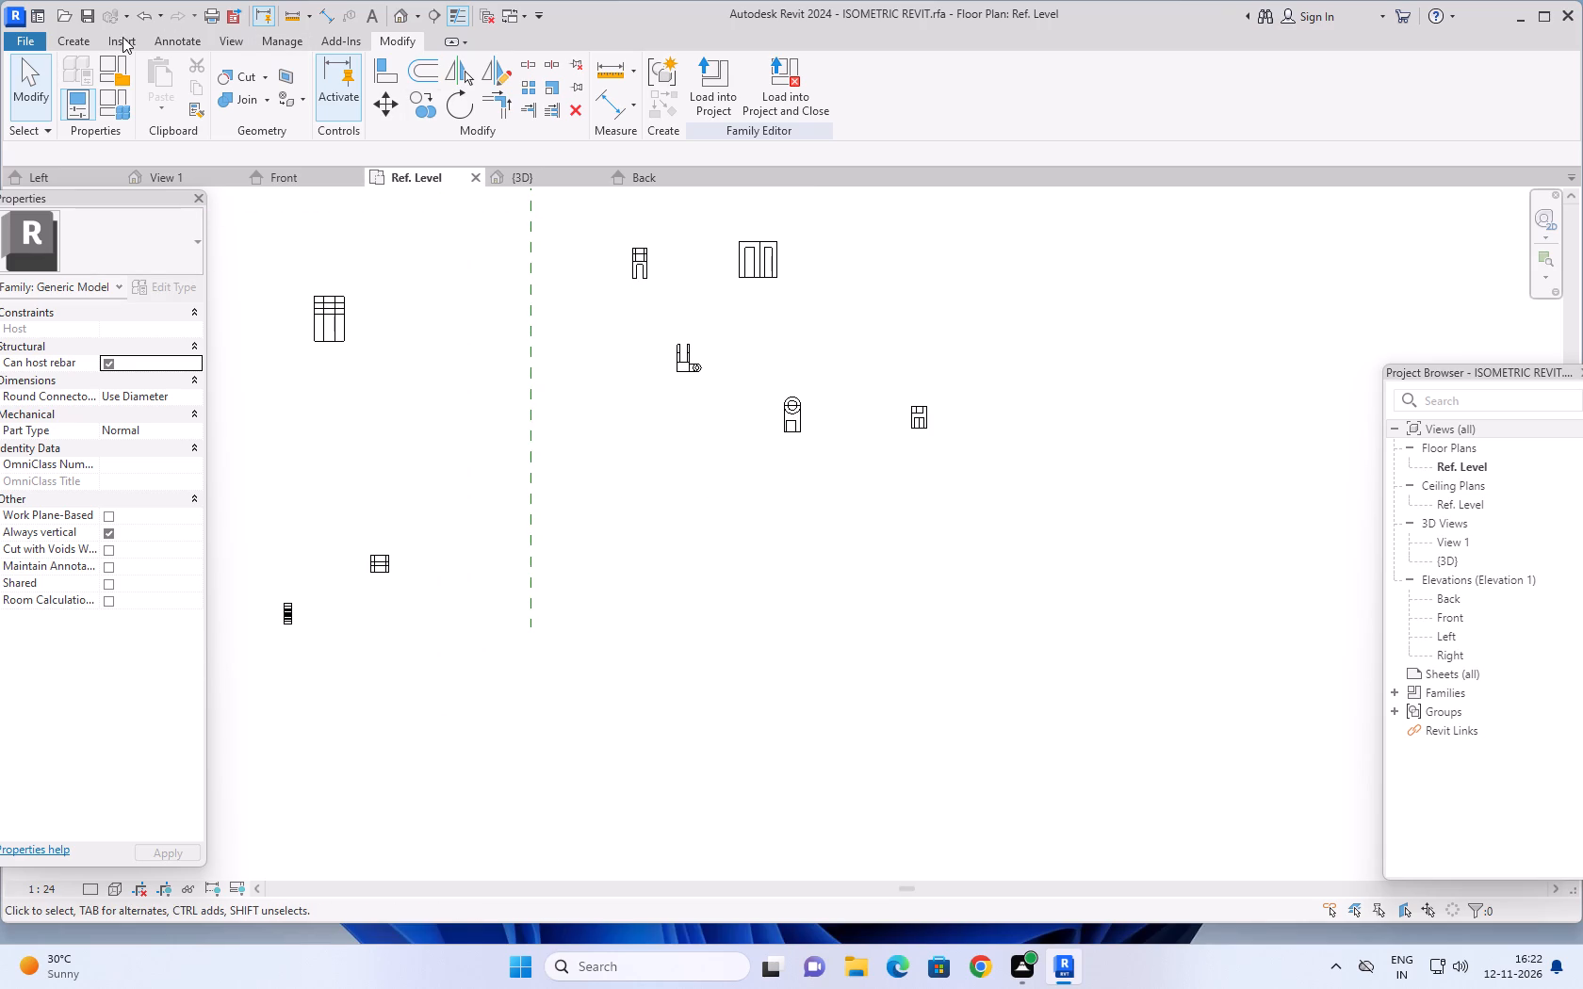
{"action": "left_click", "coordinate": [81, 37]}
{"action": "left_click", "coordinate": [171, 76]}
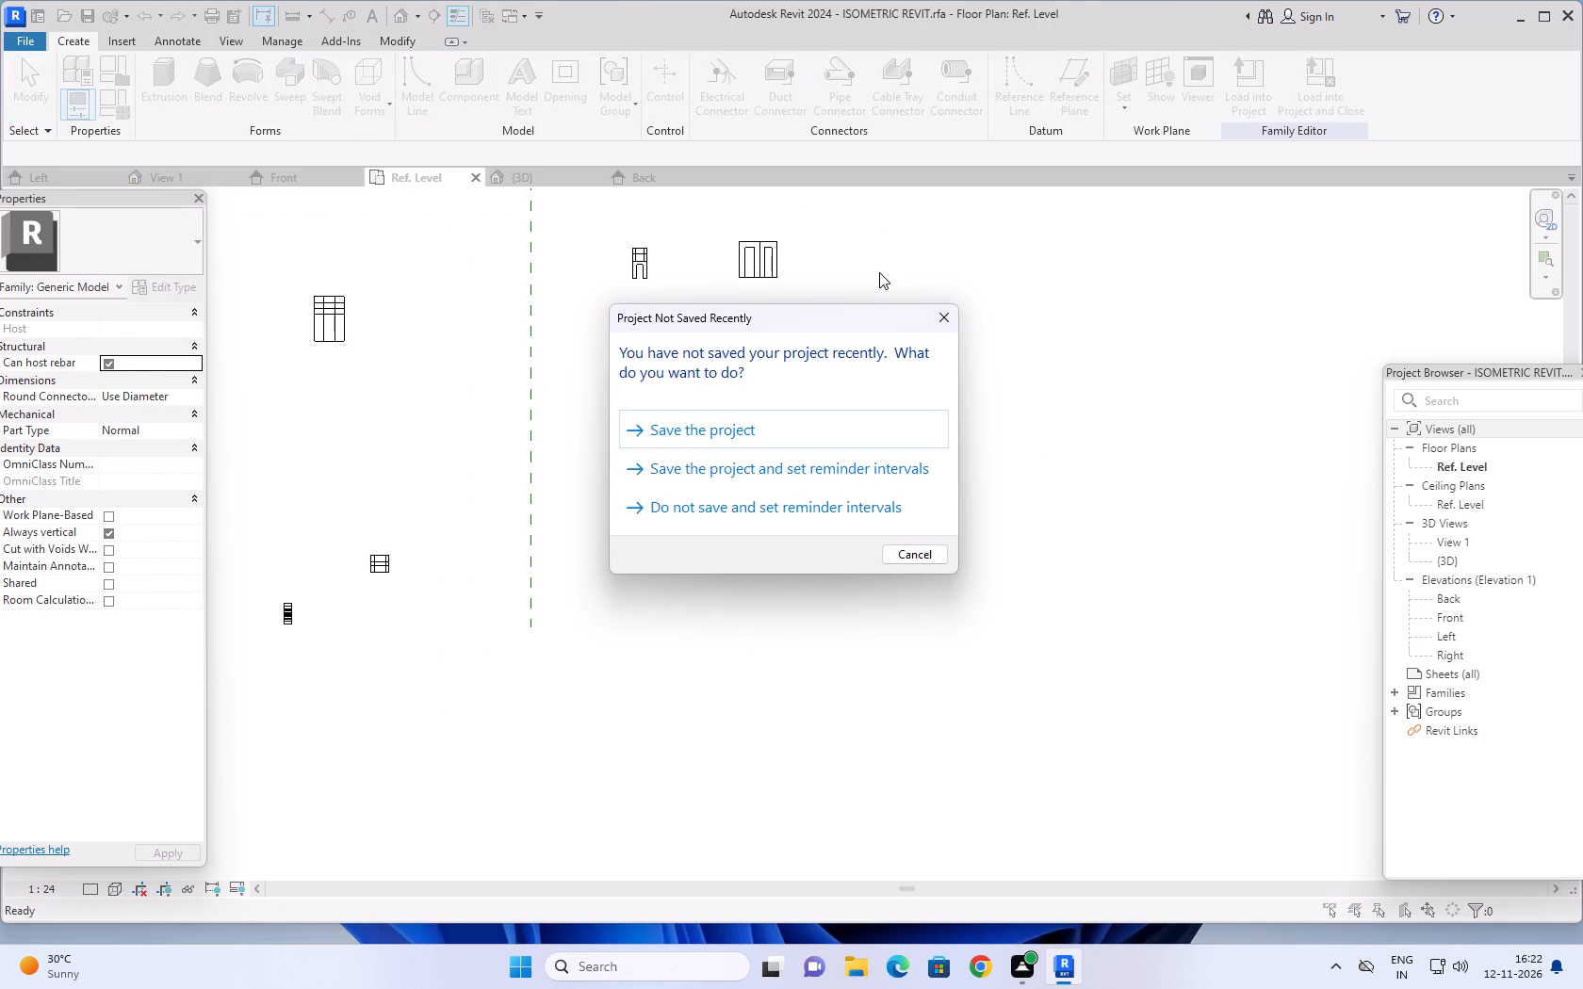
{"action": "left_click", "coordinate": [945, 317]}
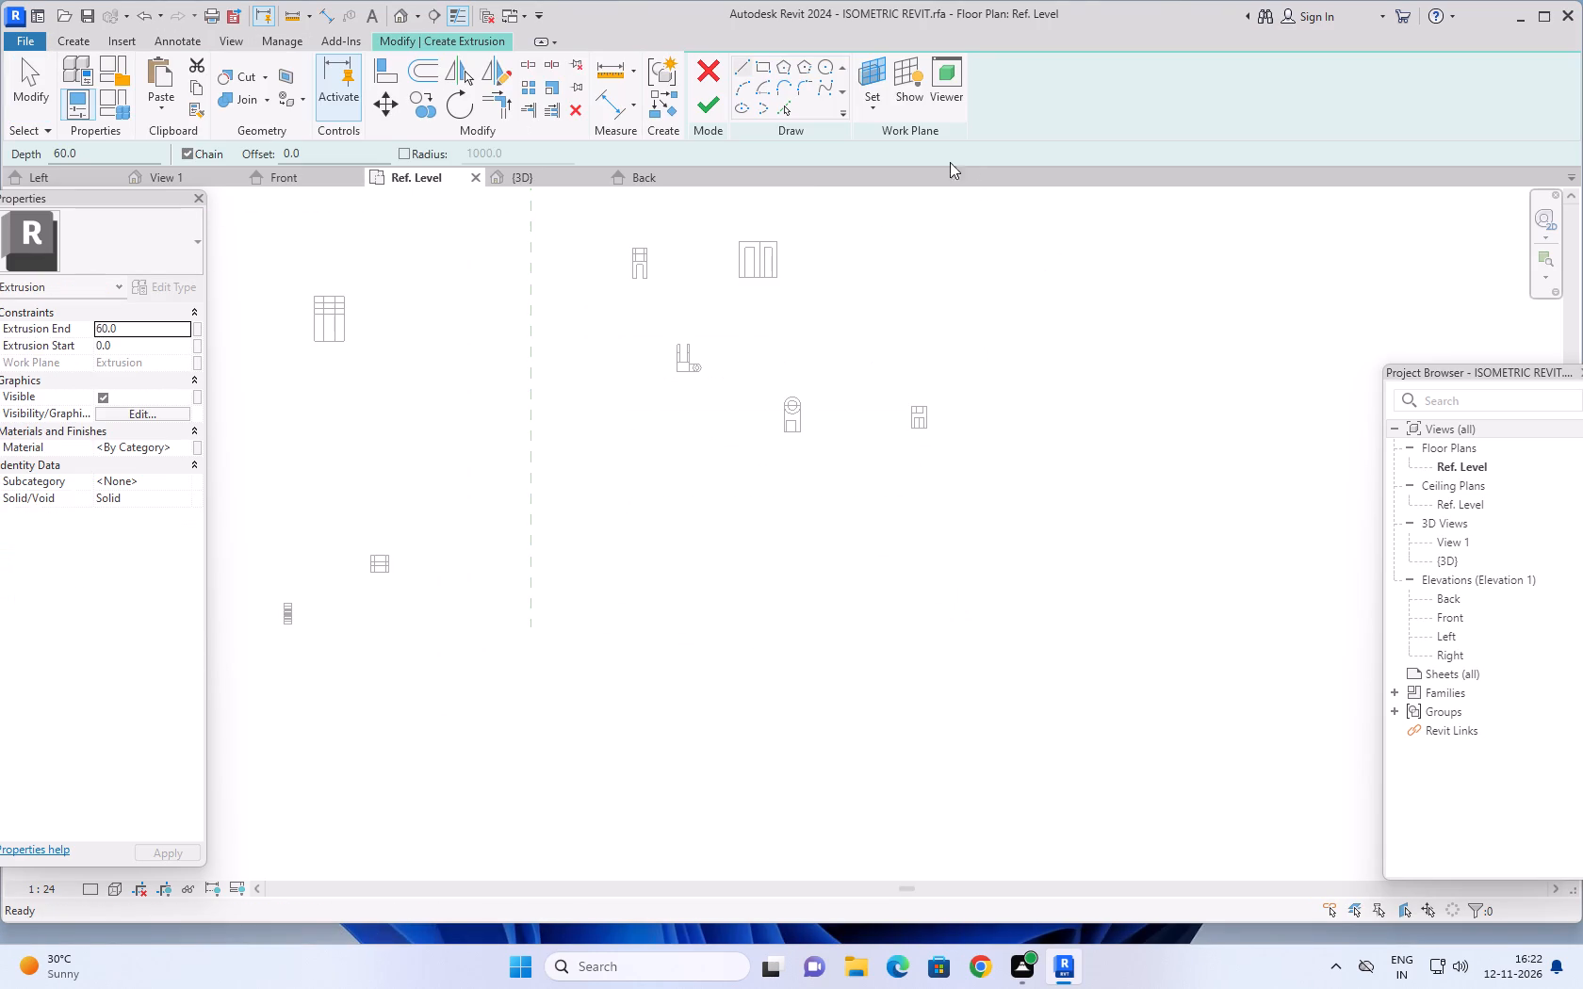
{"action": "left_click", "coordinate": [760, 73]}
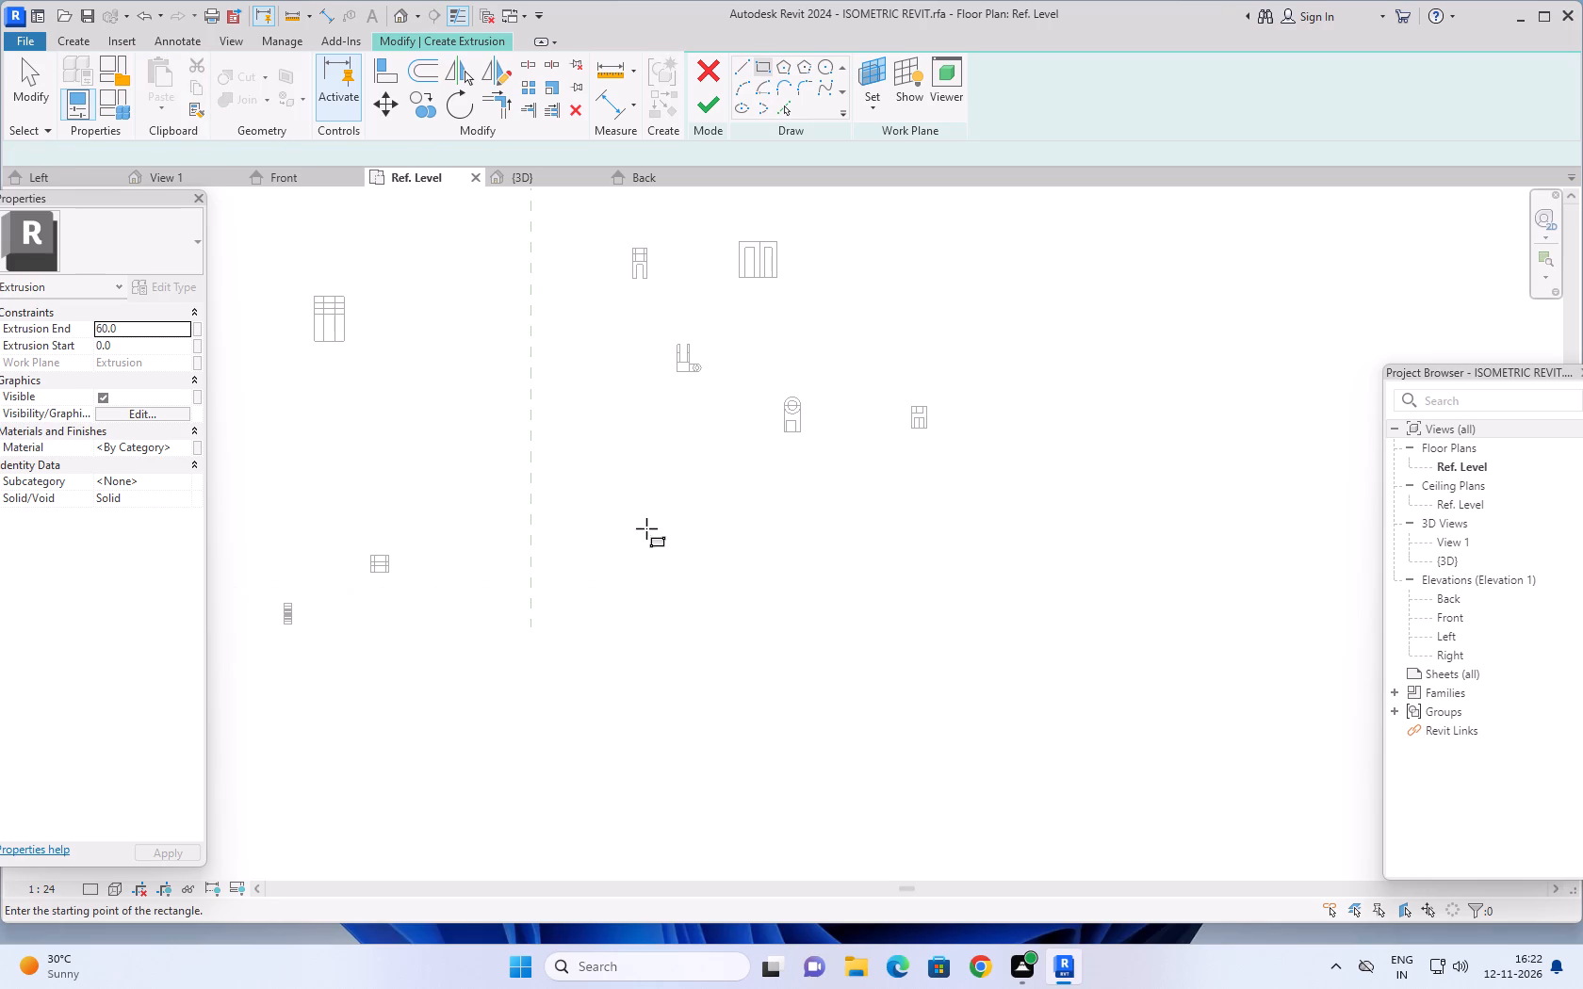
{"action": "left_click", "coordinate": [646, 528]}
{"action": "left_click", "coordinate": [743, 654]}
{"action": "scroll", "coordinate": [686, 682], "scroll_direction": "up", "scroll_amount": 3}
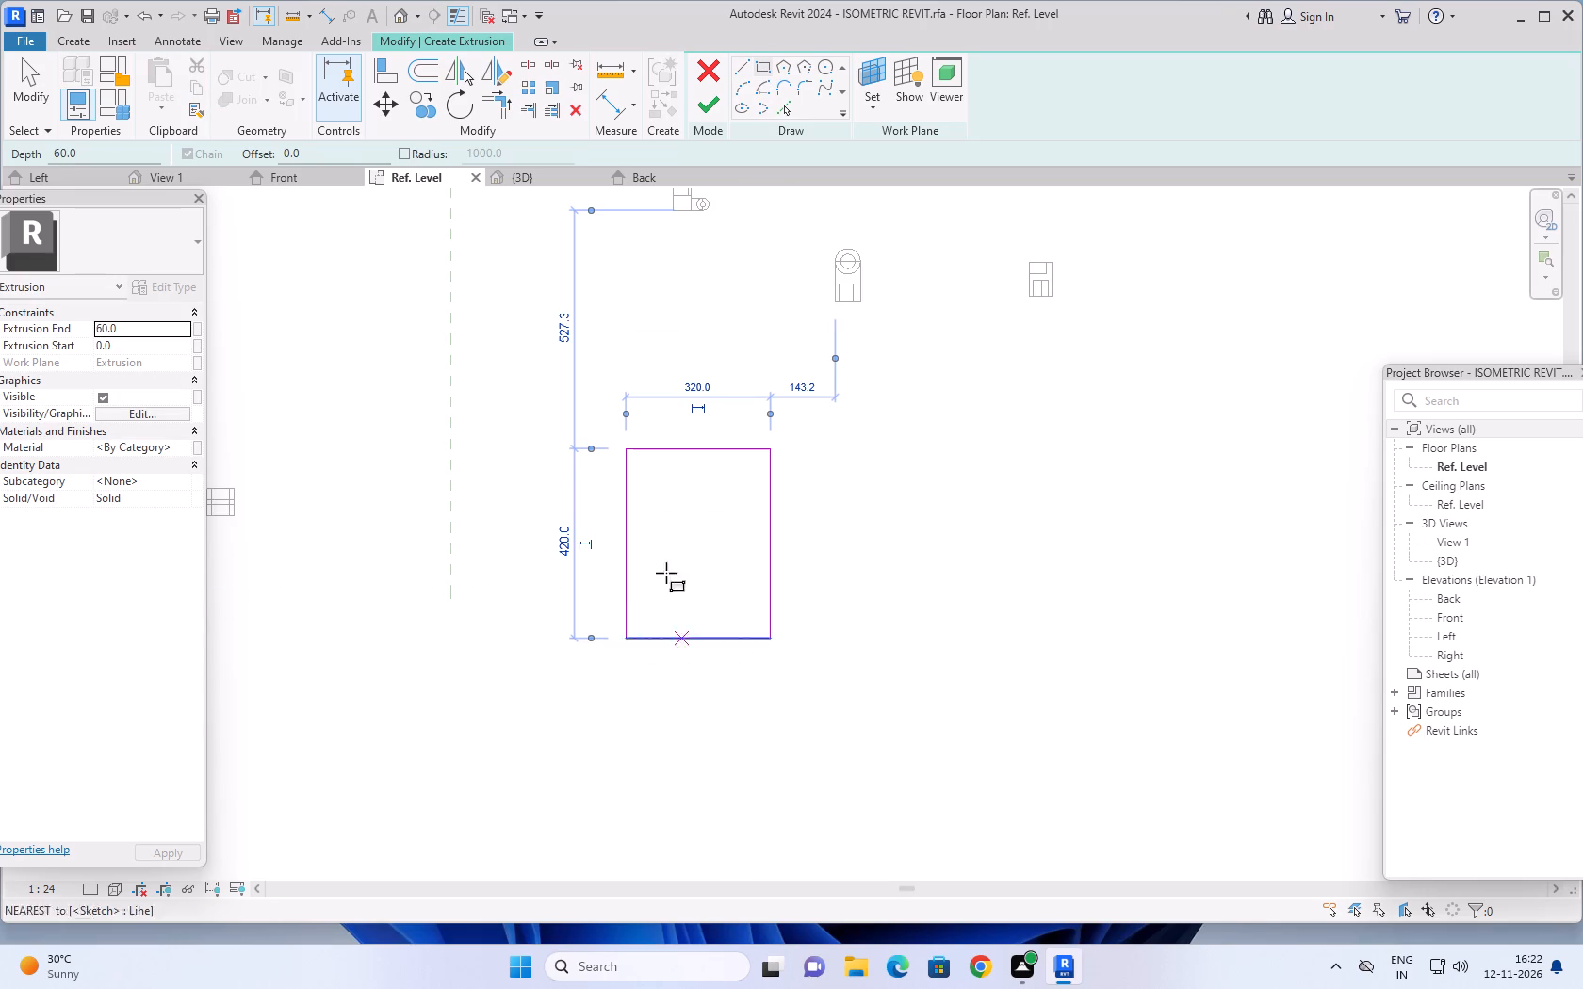
Set the sketched rectangle's horizontal width to 56 and its vertical length to 75.
{"action": "left_click", "coordinate": [696, 387]}
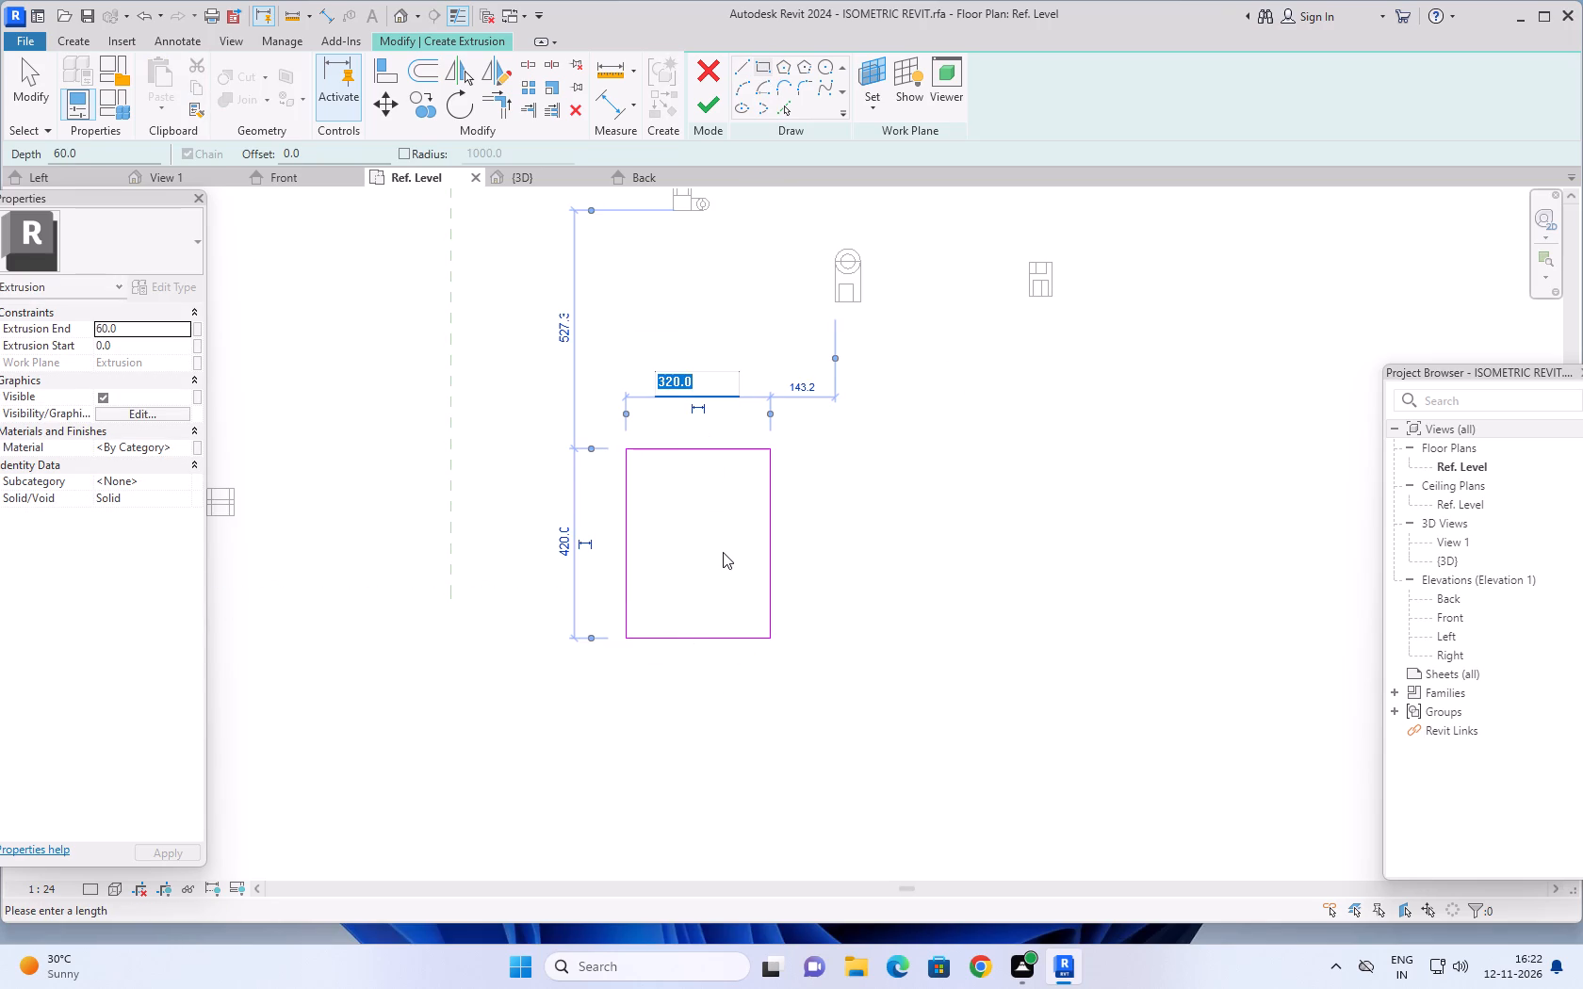
{"action": "type", "text": "56"}
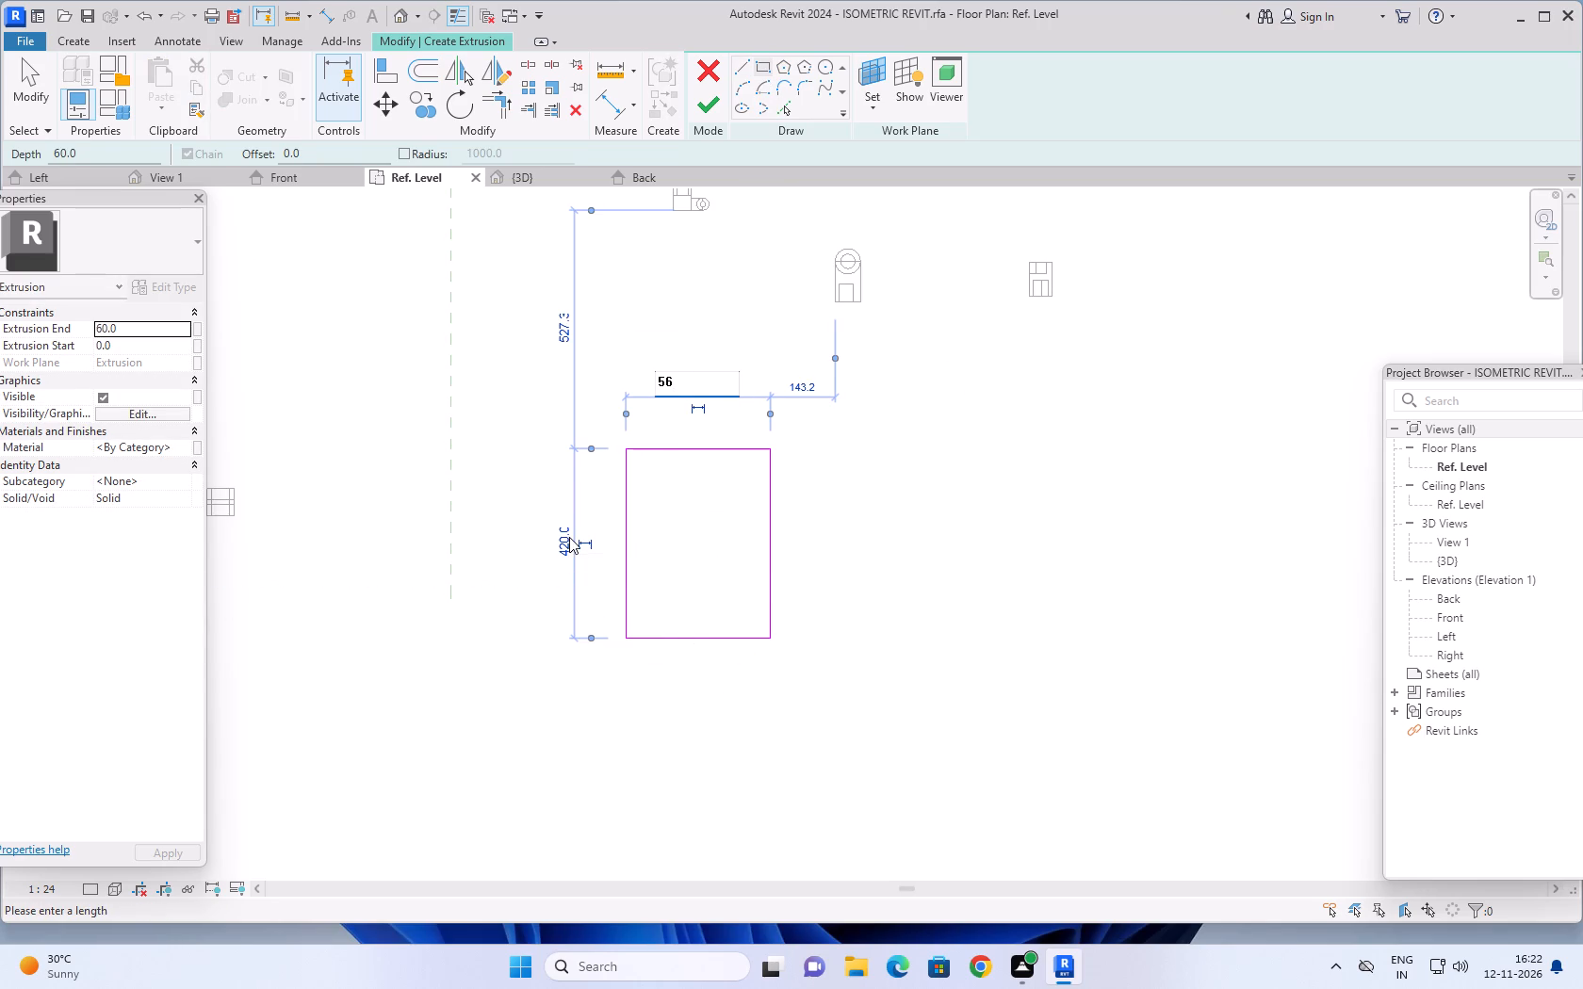
{"action": "left_click", "coordinate": [569, 537]}
{"action": "left_click", "coordinate": [564, 543]}
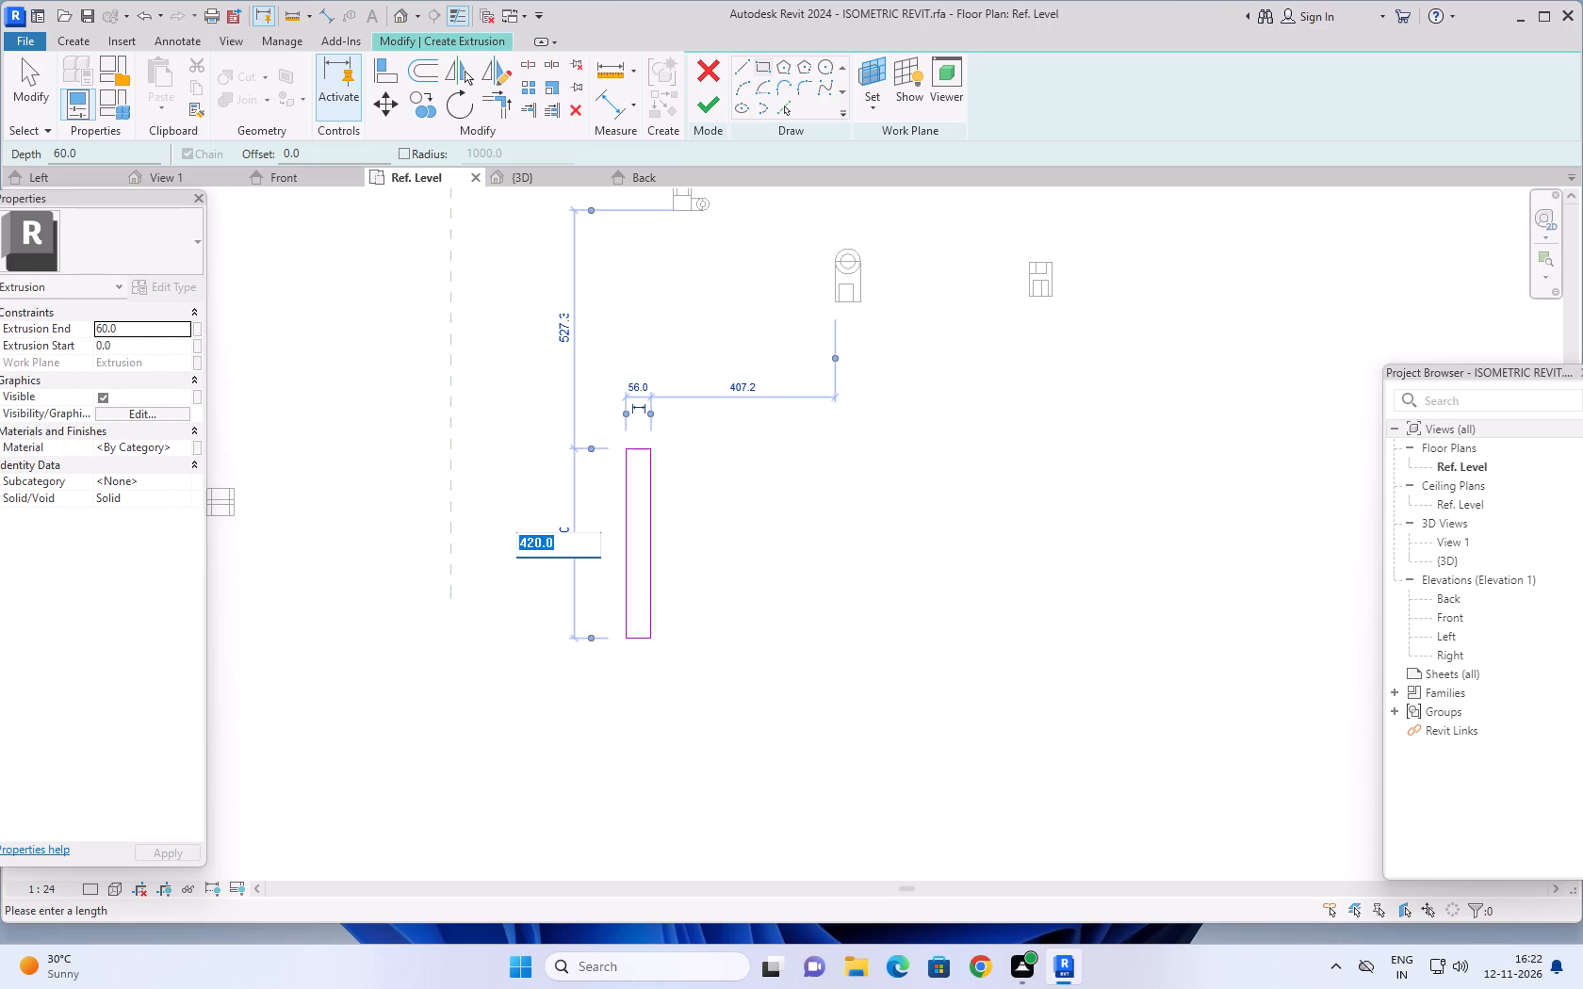
{"action": "type", "text": "75"}
{"action": "key", "text": "Return"}
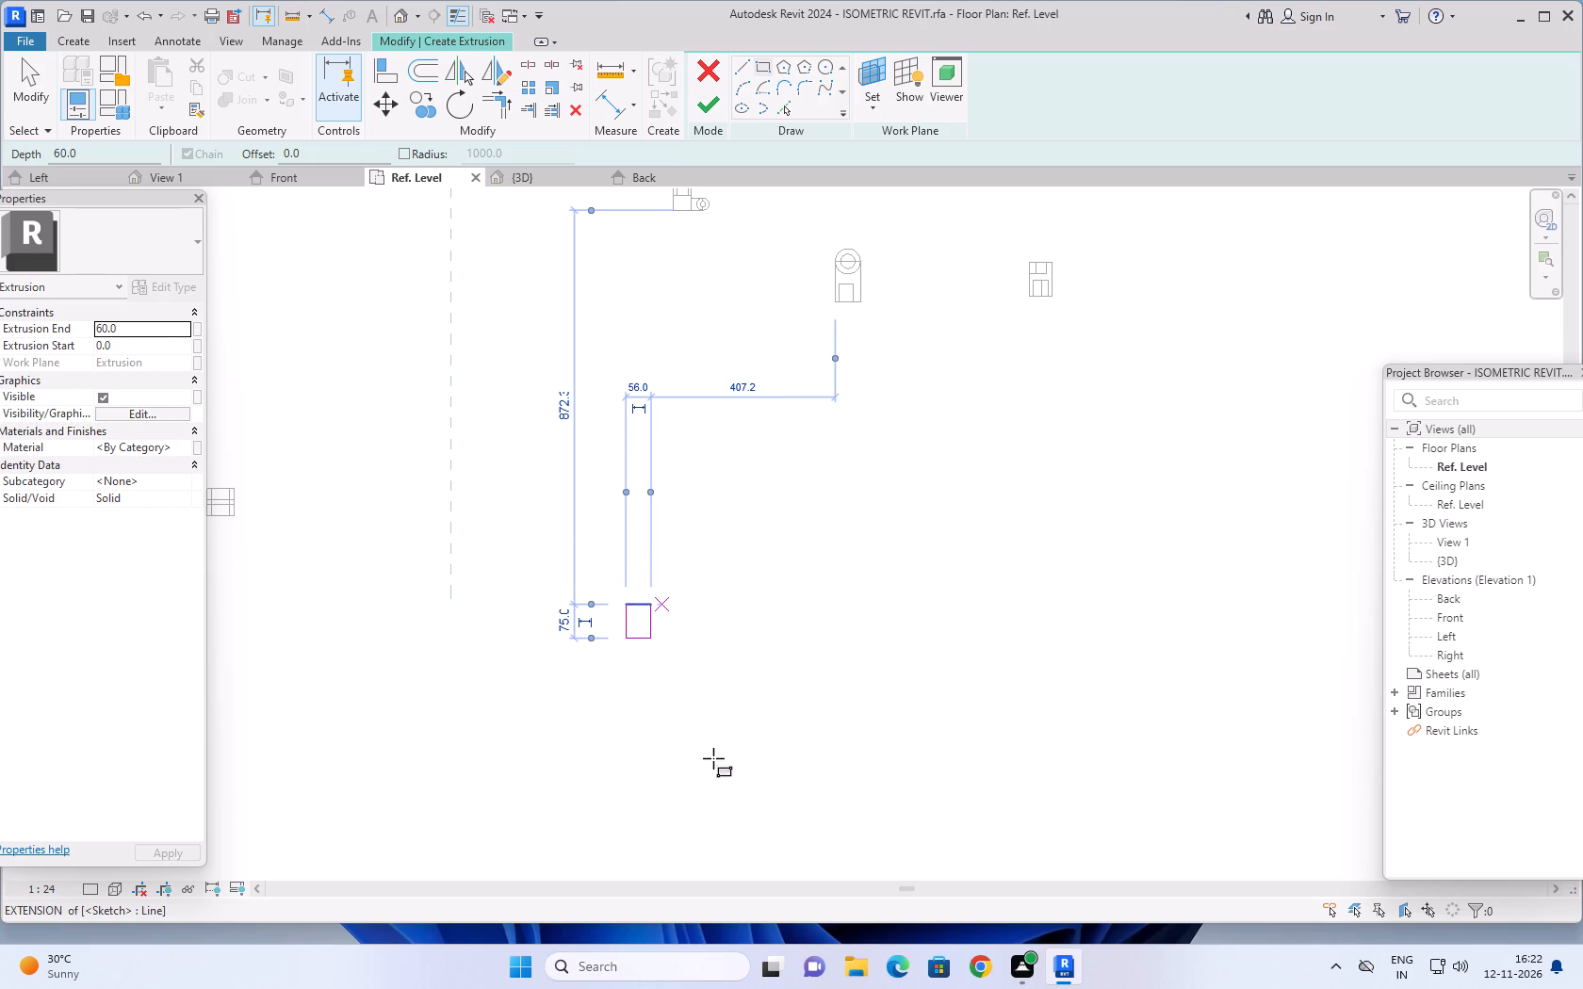
{"action": "scroll", "coordinate": [710, 754], "scroll_direction": "up", "scroll_amount": 4}
{"action": "middle_click_drag", "start_coordinate": [628, 624], "coordinate": [698, 637]}
{"action": "scroll", "coordinate": [698, 637], "scroll_direction": "up", "scroll_amount": 4}
{"action": "key", "text": "Escape"}
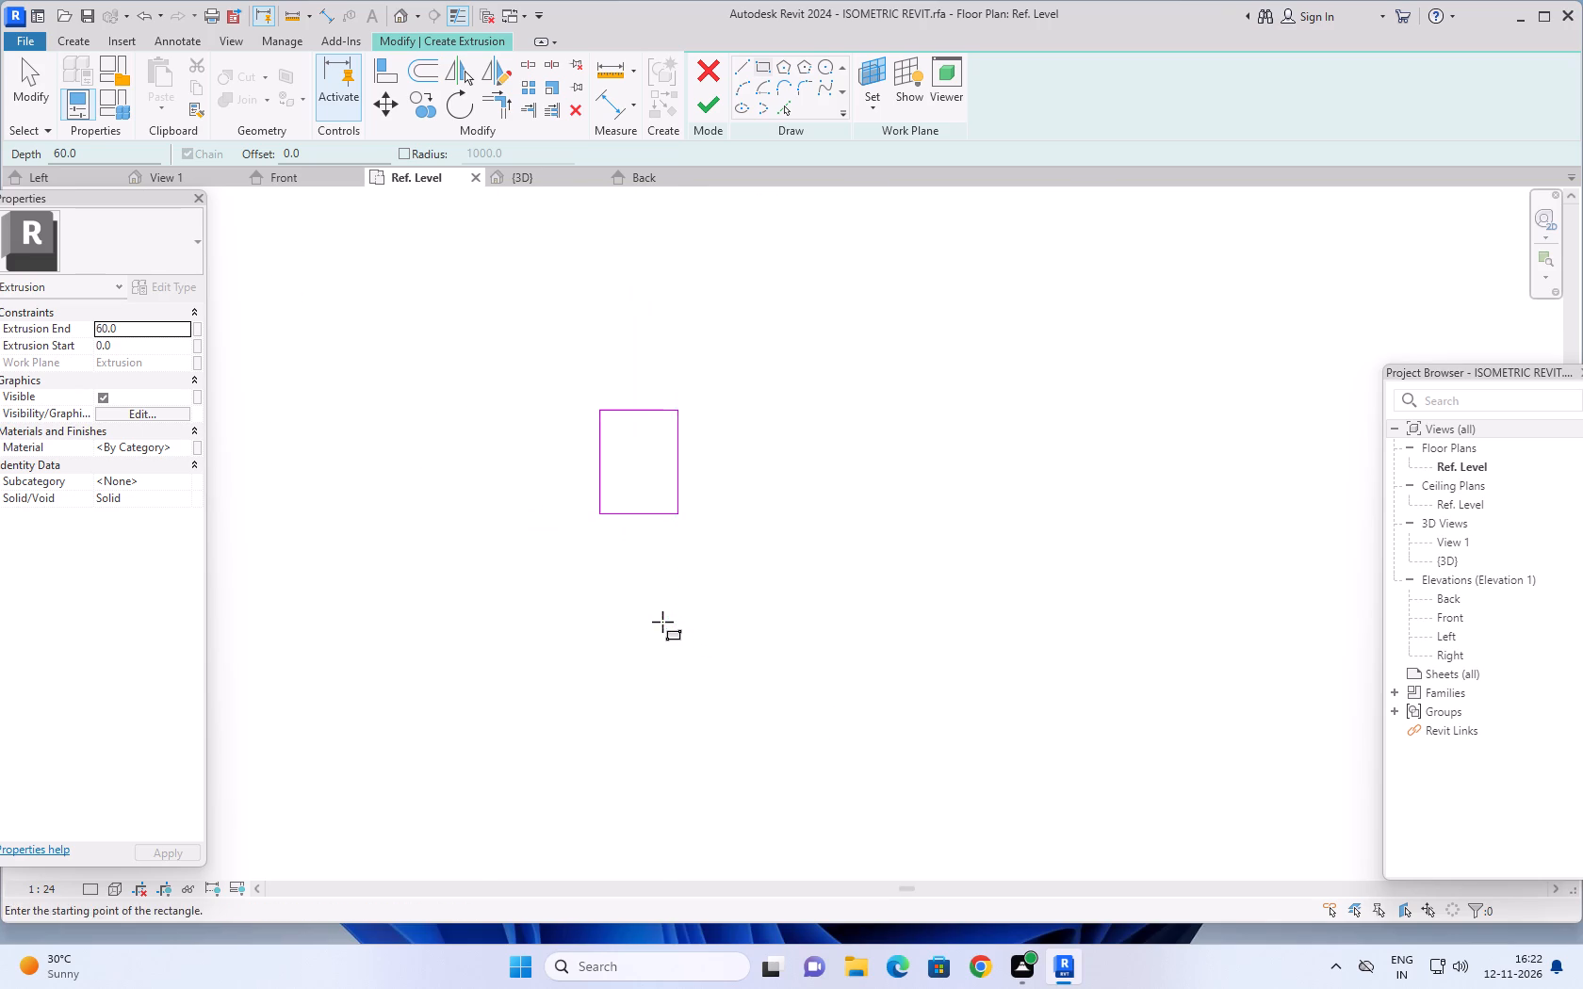
Set the Extrusion End to 16 and finish the rectangular extrusion.
{"action": "middle_click_drag", "start_coordinate": [689, 579], "coordinate": [674, 655]}
{"action": "scroll", "coordinate": [726, 569], "scroll_direction": "down", "scroll_amount": 2}
{"action": "middle_click_drag", "start_coordinate": [755, 536], "coordinate": [765, 494]}
{"action": "scroll", "coordinate": [741, 529], "scroll_direction": "up", "scroll_amount": 1}
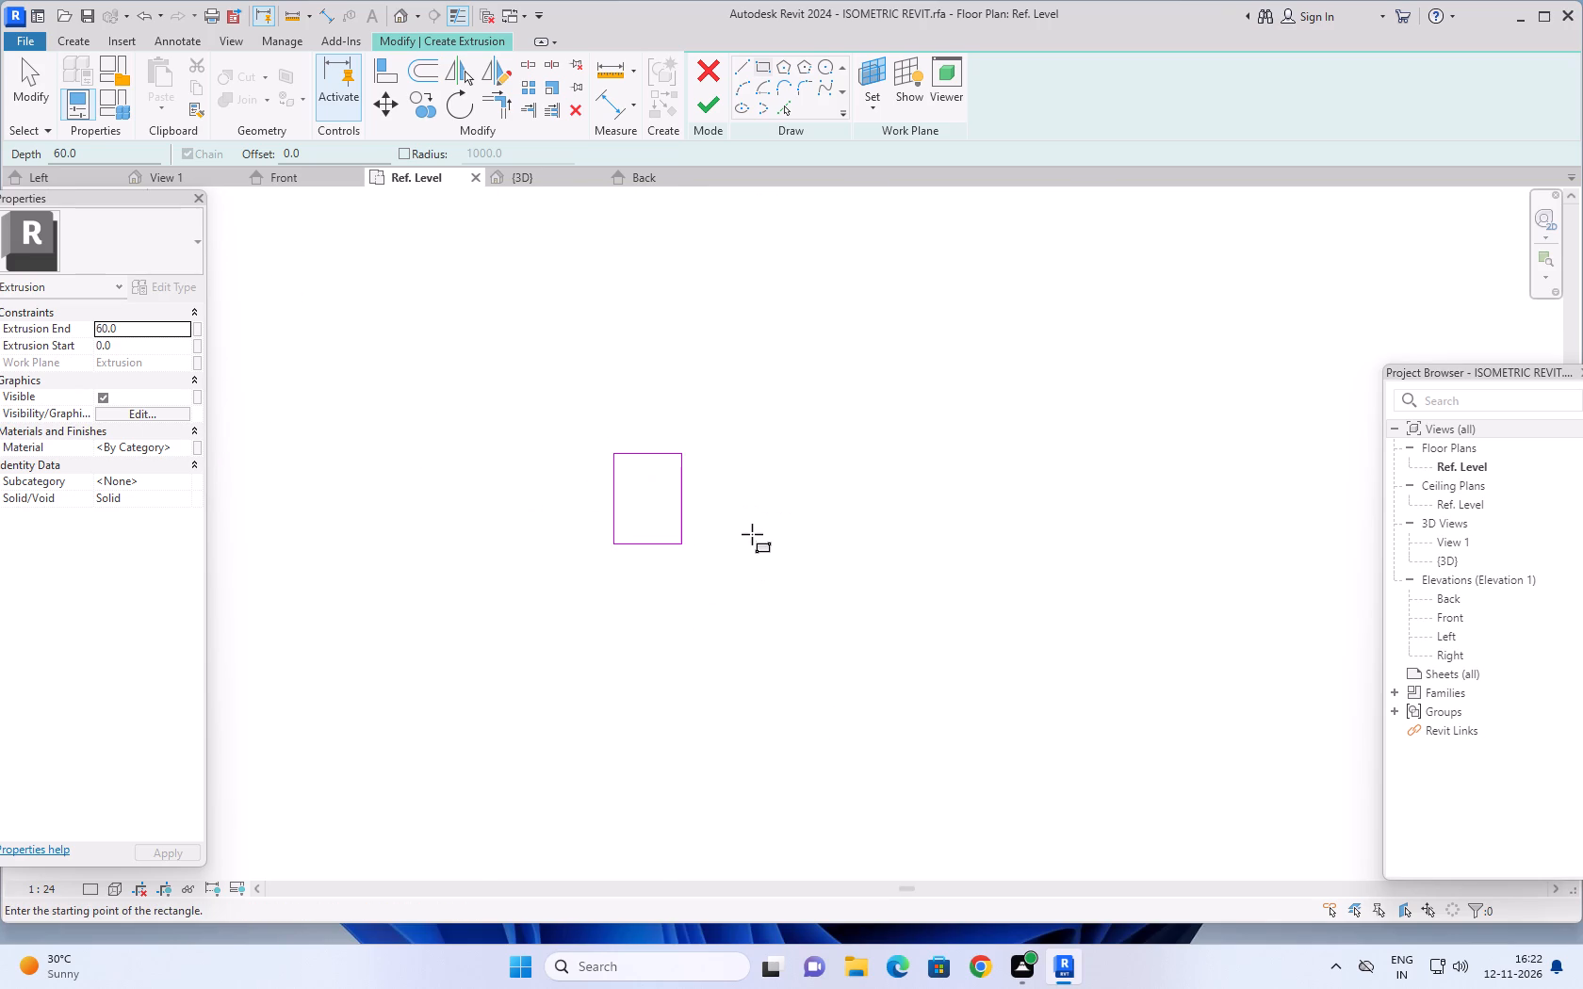
{"action": "scroll", "coordinate": [739, 560], "scroll_direction": "up", "scroll_amount": 2}
{"action": "middle_click_drag", "start_coordinate": [743, 423], "coordinate": [800, 430]}
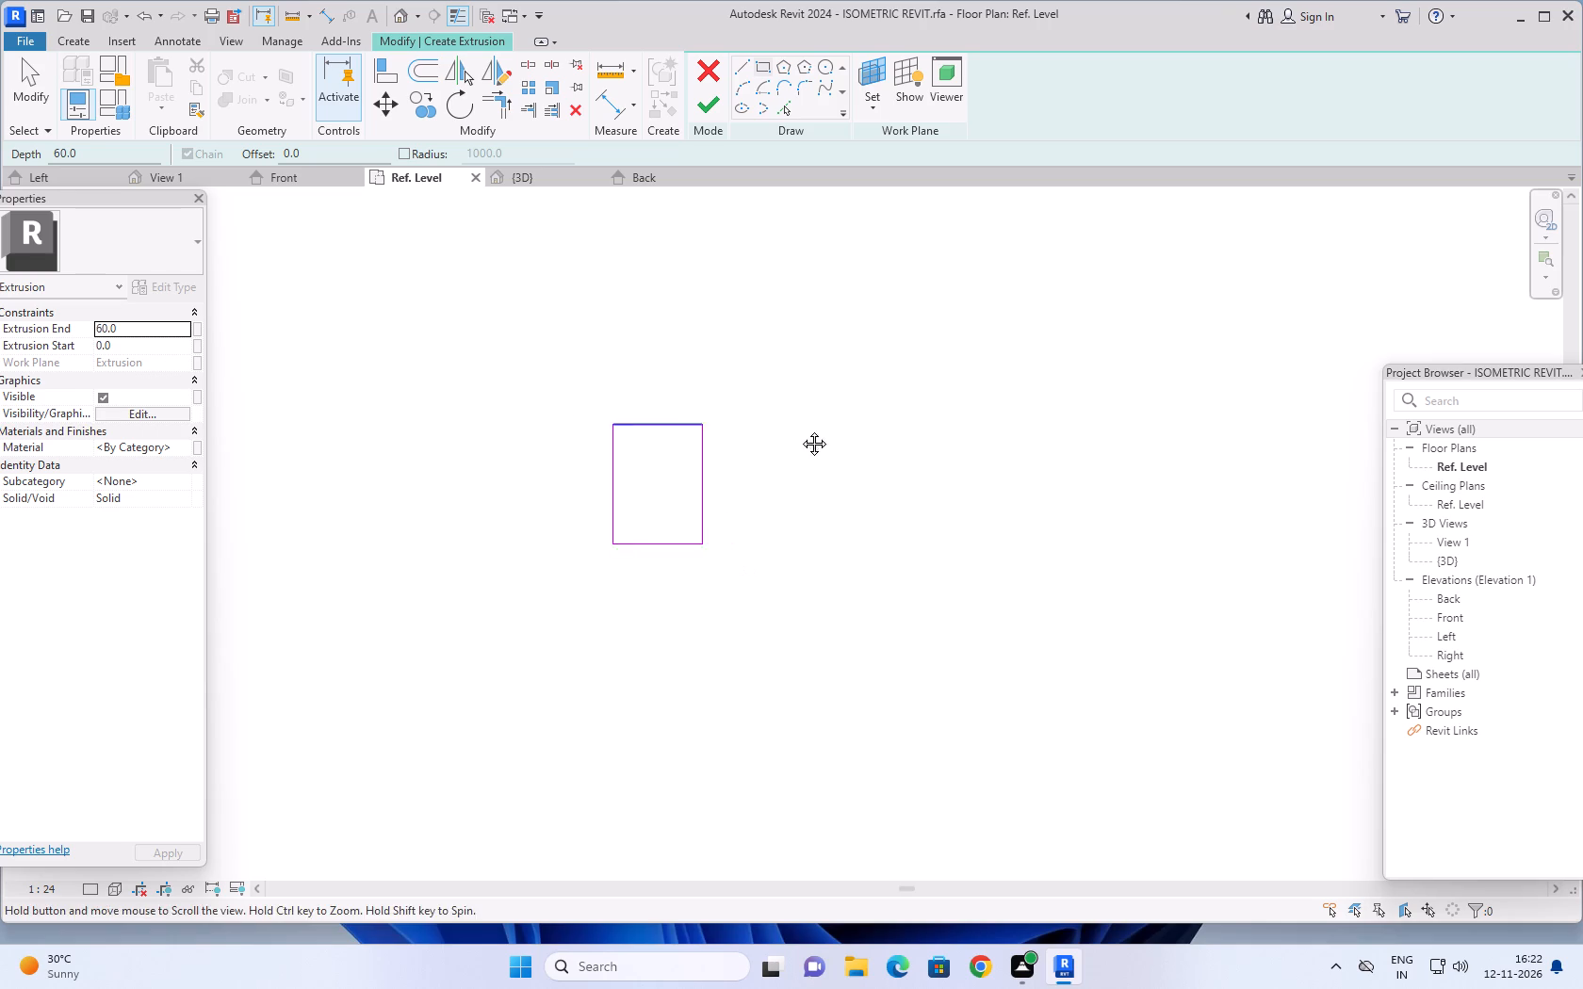
{"action": "middle_click_drag", "start_coordinate": [800, 430], "coordinate": [810, 430]}
{"action": "scroll", "coordinate": [810, 440], "scroll_direction": "down", "scroll_amount": 1}
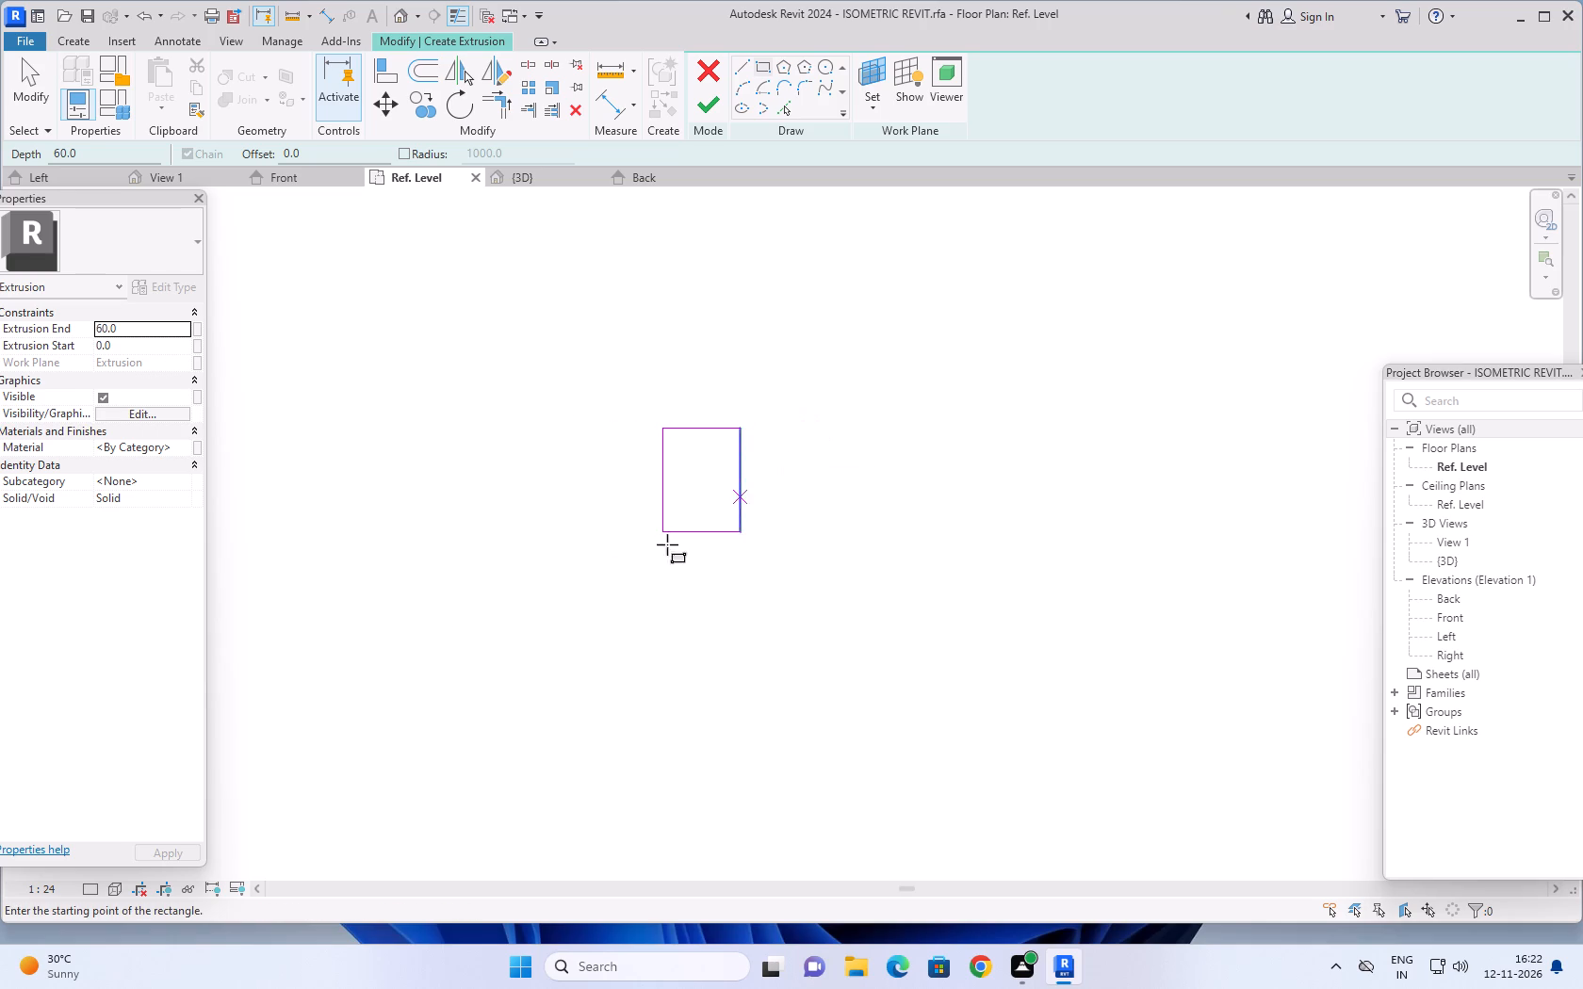
{"action": "left_click", "coordinate": [140, 323]}
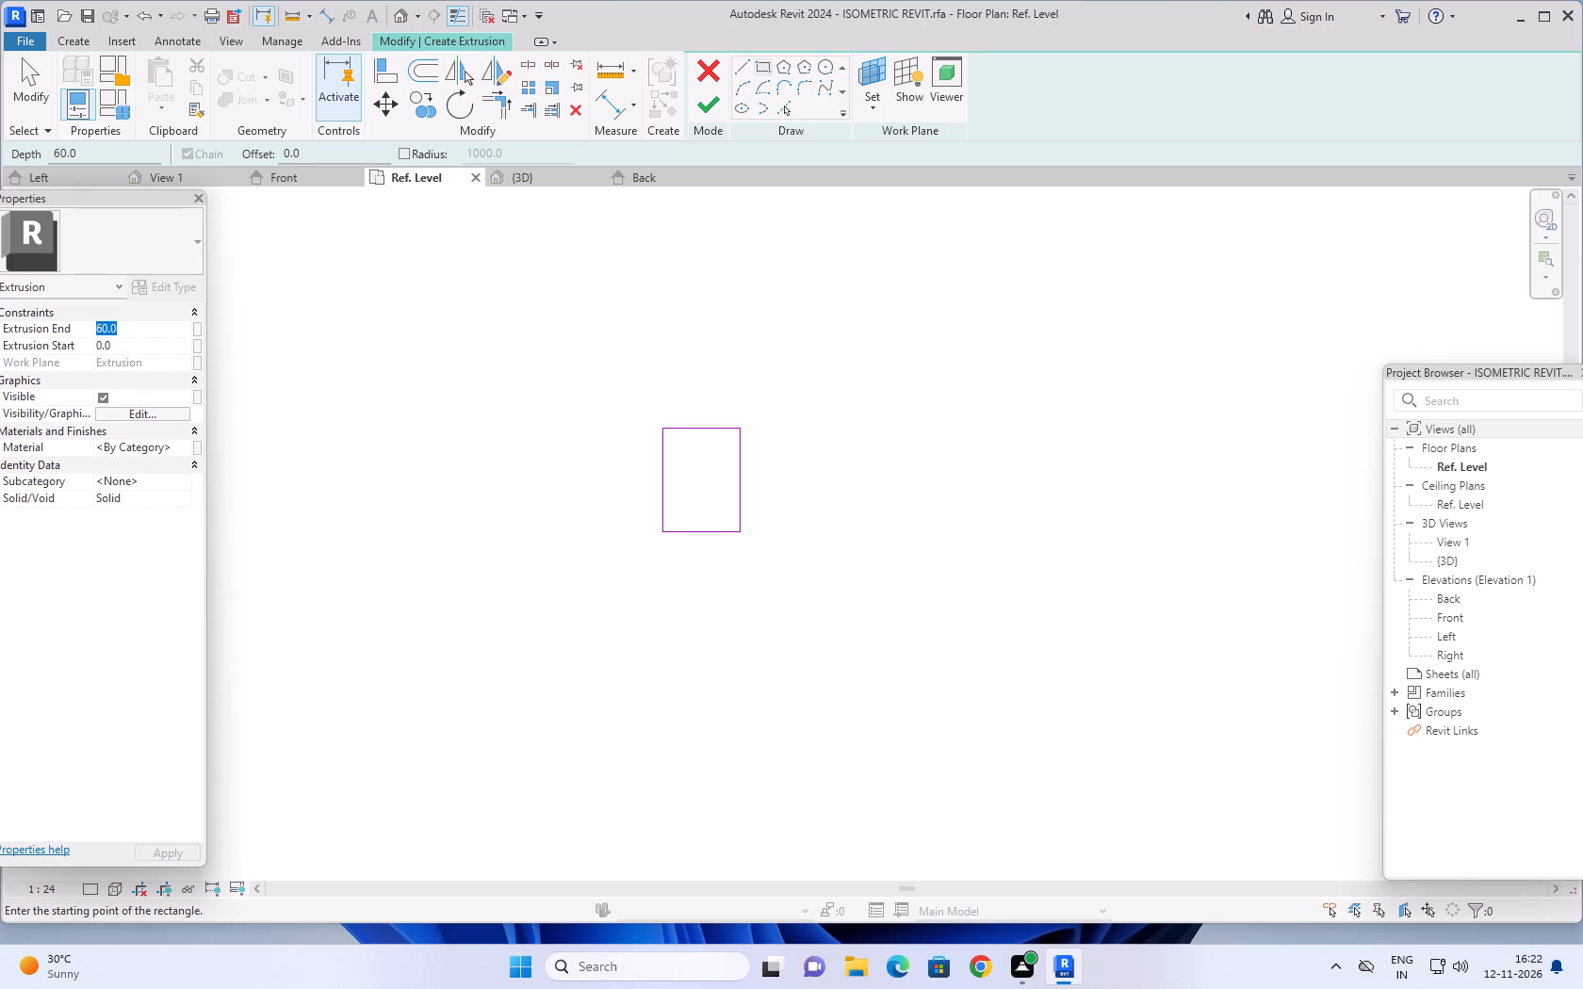
{"action": "key", "text": "1"}
{"action": "key", "text": "6"}
{"action": "key", "text": "Return"}
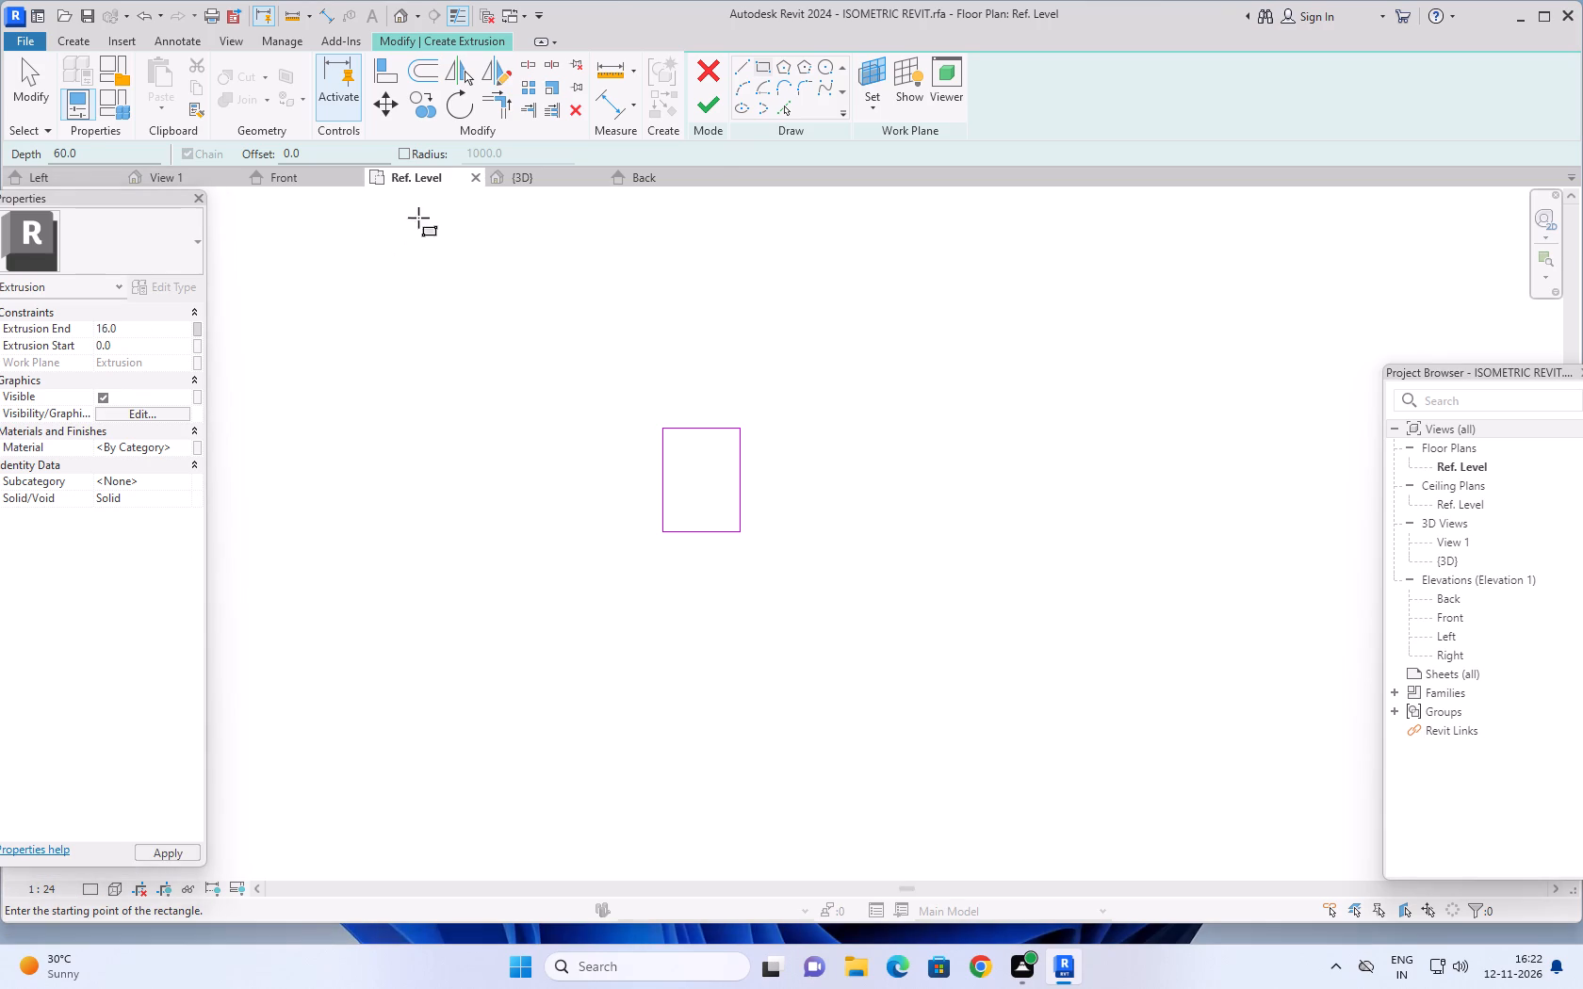
{"action": "left_click", "coordinate": [700, 105]}
{"action": "scroll", "coordinate": [791, 347], "scroll_direction": "down", "scroll_amount": 4}
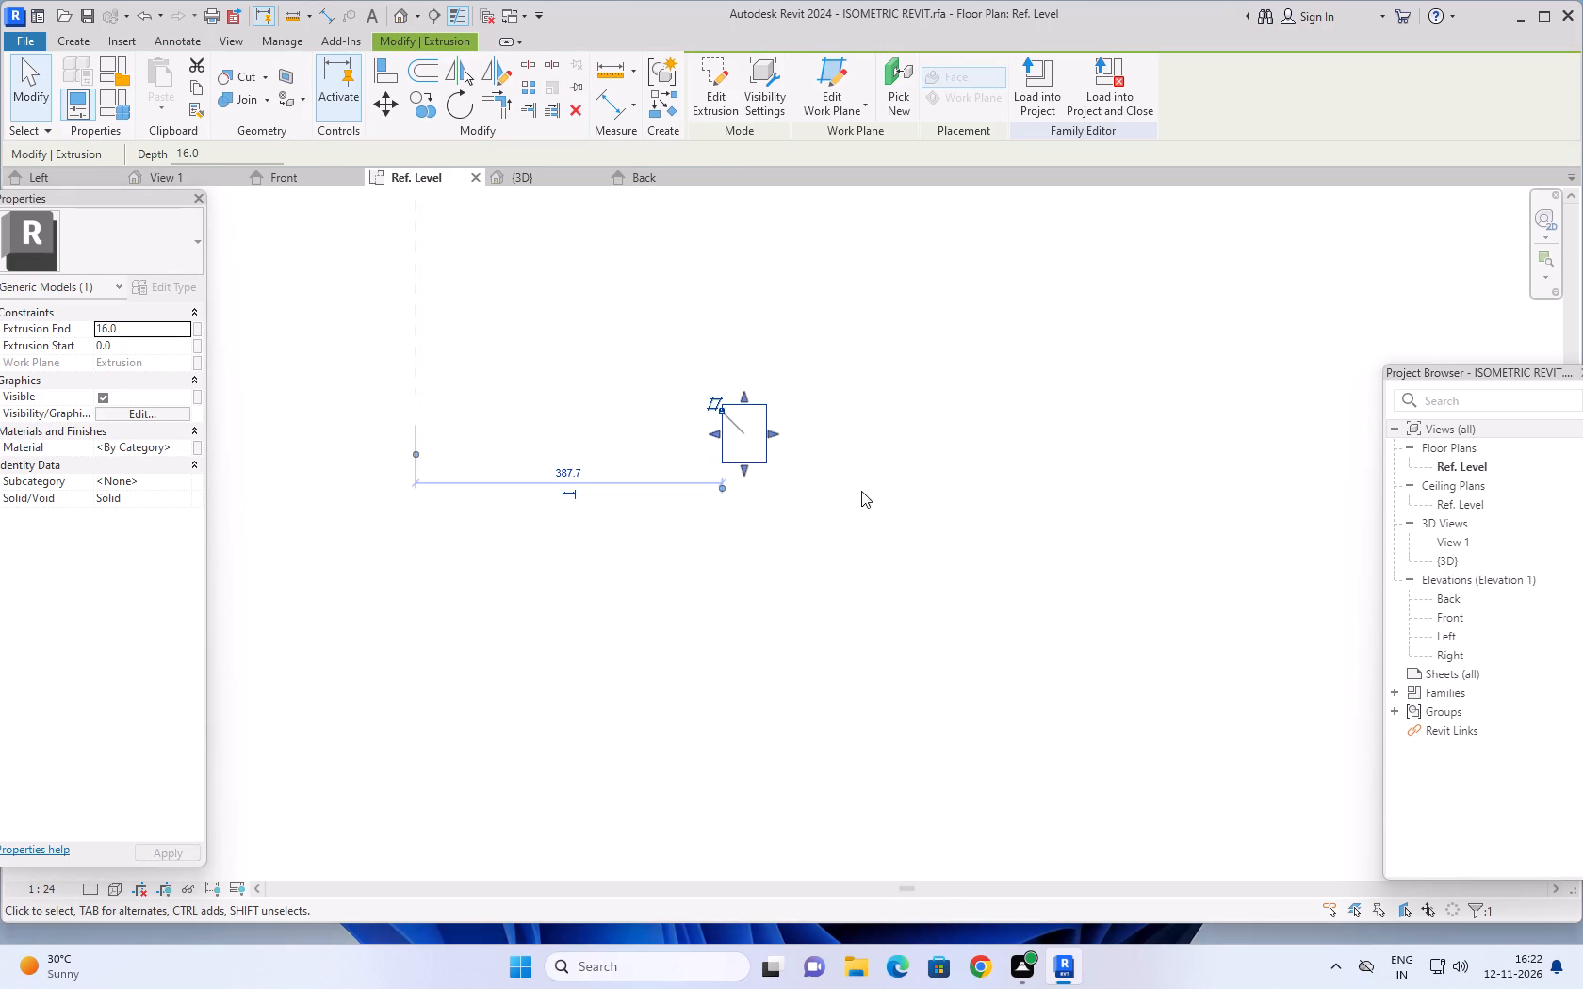
{"action": "middle_click_drag", "start_coordinate": [855, 518], "coordinate": [778, 534], "text": "shift"}
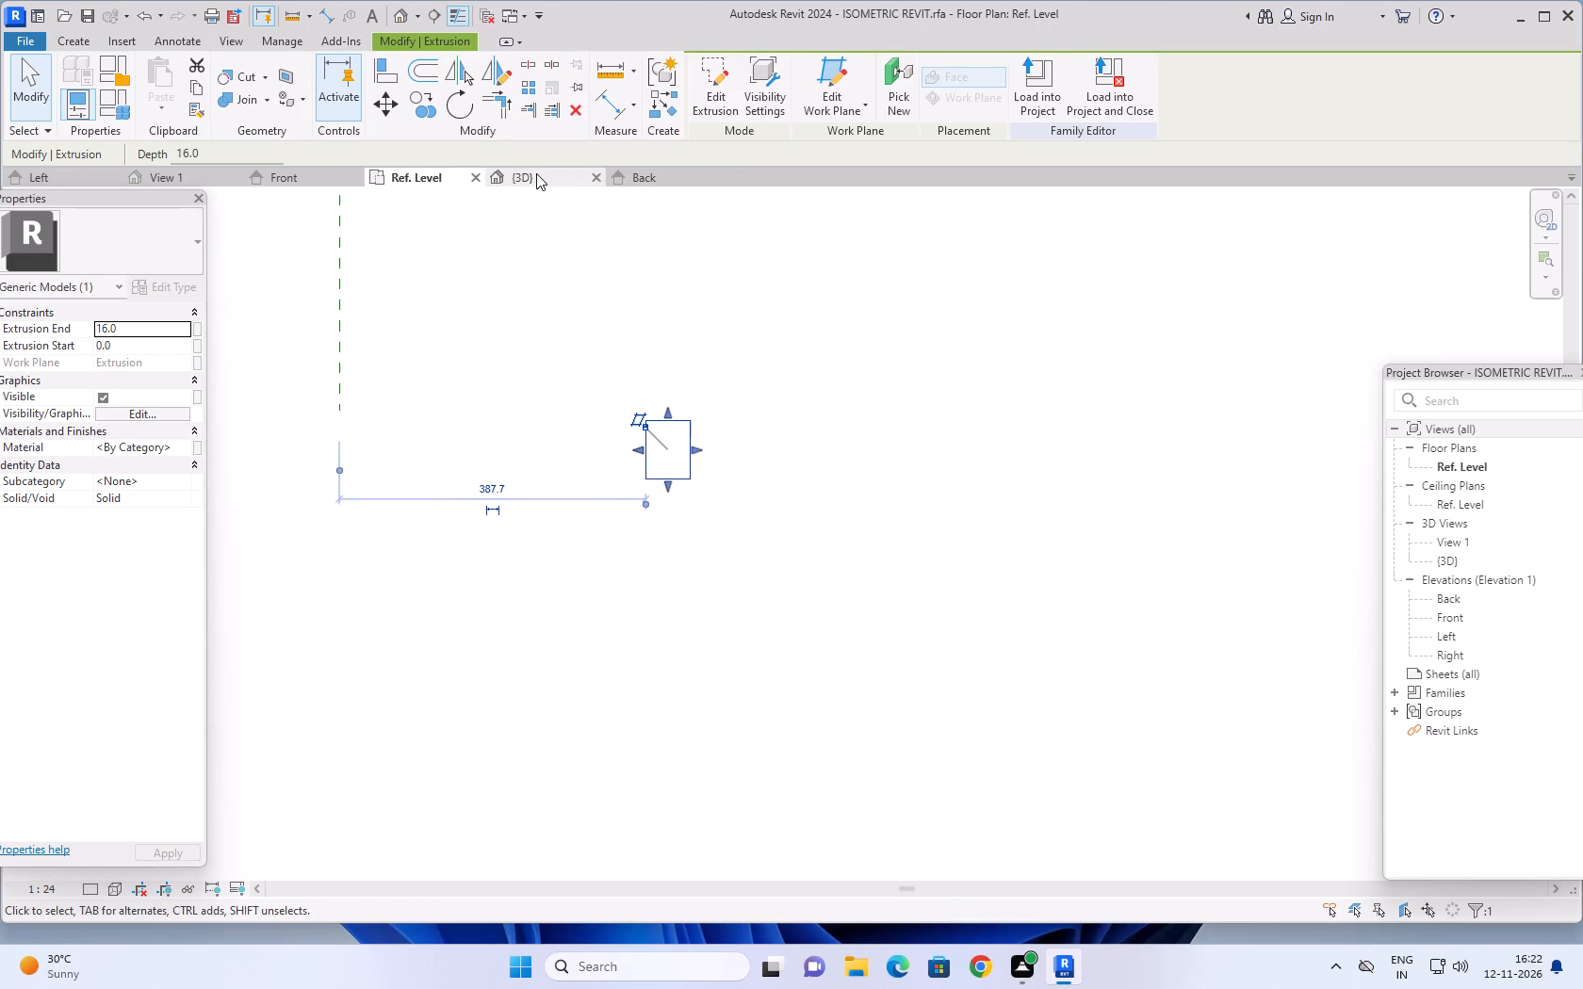
Switch to the {3D} view and examine the new rectangular base block from several angles and closer up.
{"action": "left_click", "coordinate": [536, 173]}
{"action": "scroll", "coordinate": [918, 438], "scroll_direction": "down", "scroll_amount": 3}
{"action": "scroll", "coordinate": [1057, 335], "scroll_direction": "up", "scroll_amount": 5}
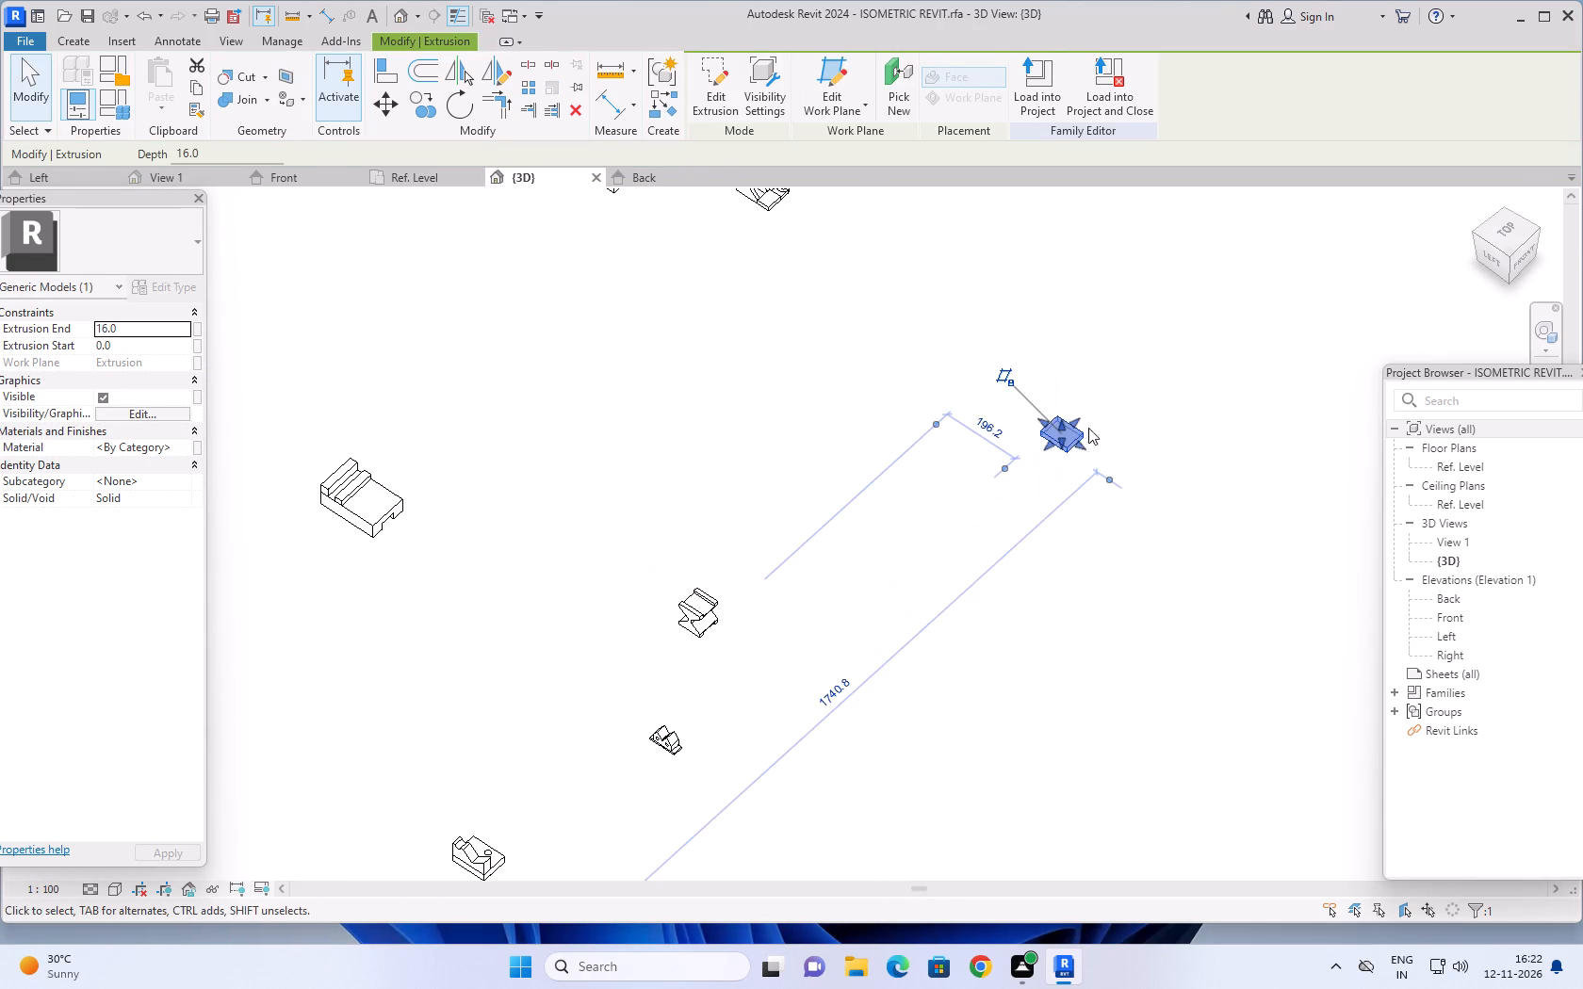
{"action": "middle_click_drag", "start_coordinate": [1095, 430], "coordinate": [869, 496]}
{"action": "scroll", "coordinate": [873, 494], "scroll_direction": "up", "scroll_amount": 13}
{"action": "middle_click_drag", "start_coordinate": [870, 544], "coordinate": [889, 713]}
{"action": "key", "text": "Escape"}
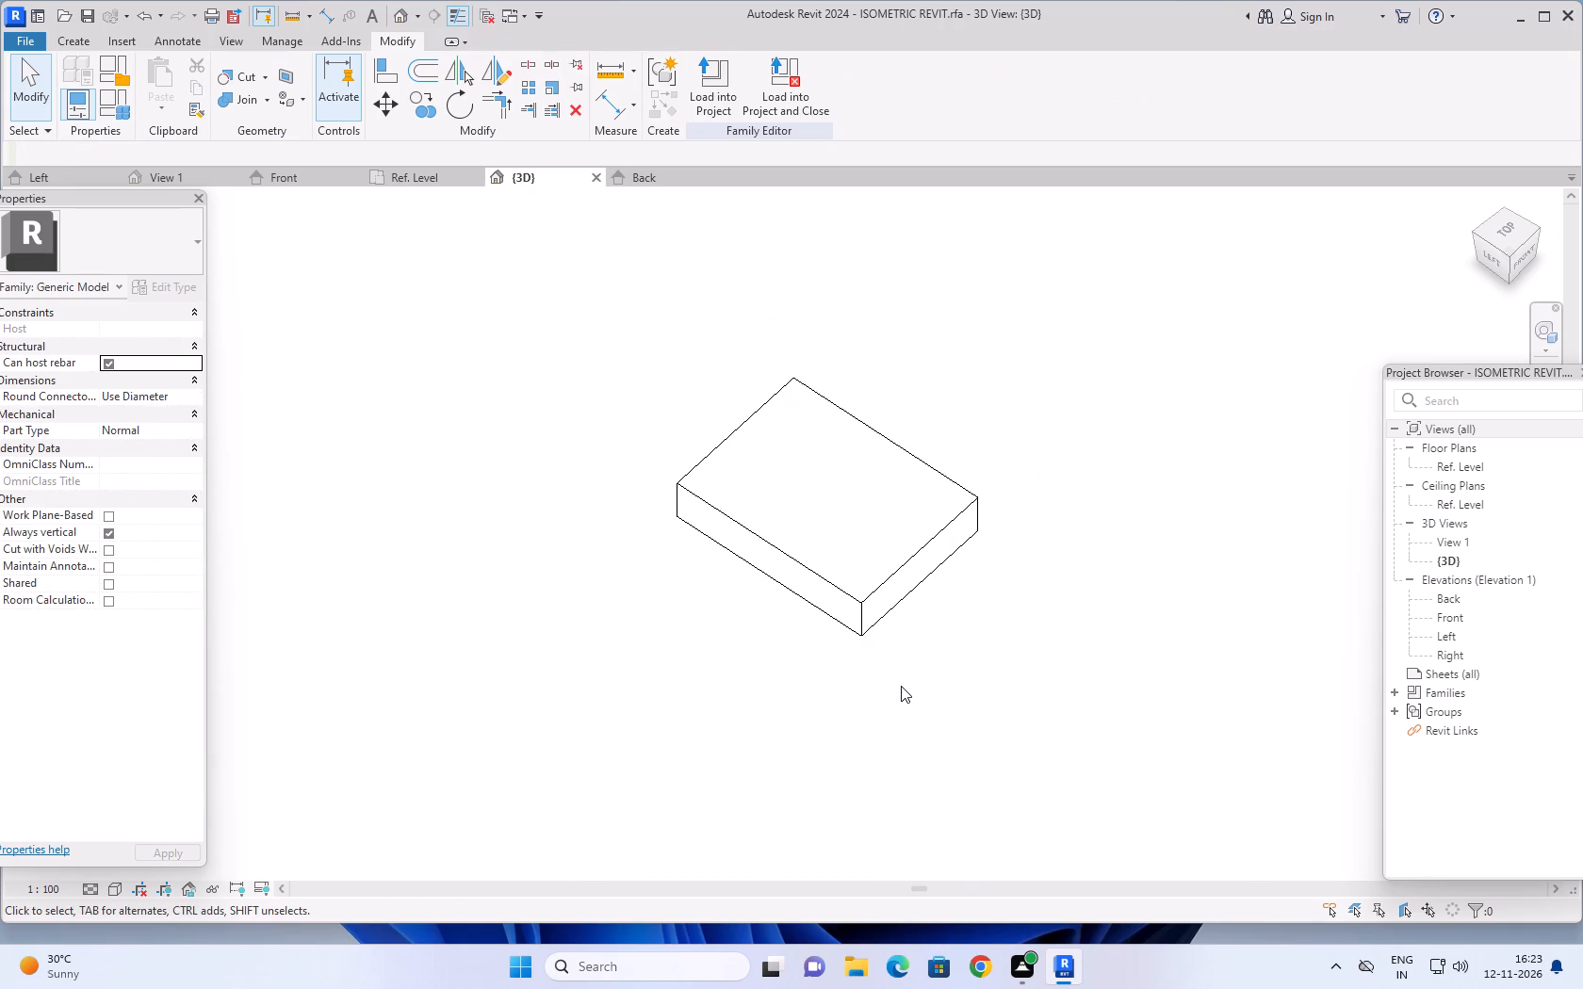
{"action": "middle_click_drag", "start_coordinate": [901, 686], "coordinate": [855, 693]}
{"action": "middle_click_drag", "start_coordinate": [824, 626], "coordinate": [820, 472]}
{"action": "middle_click_drag", "start_coordinate": [832, 623], "coordinate": [759, 562]}
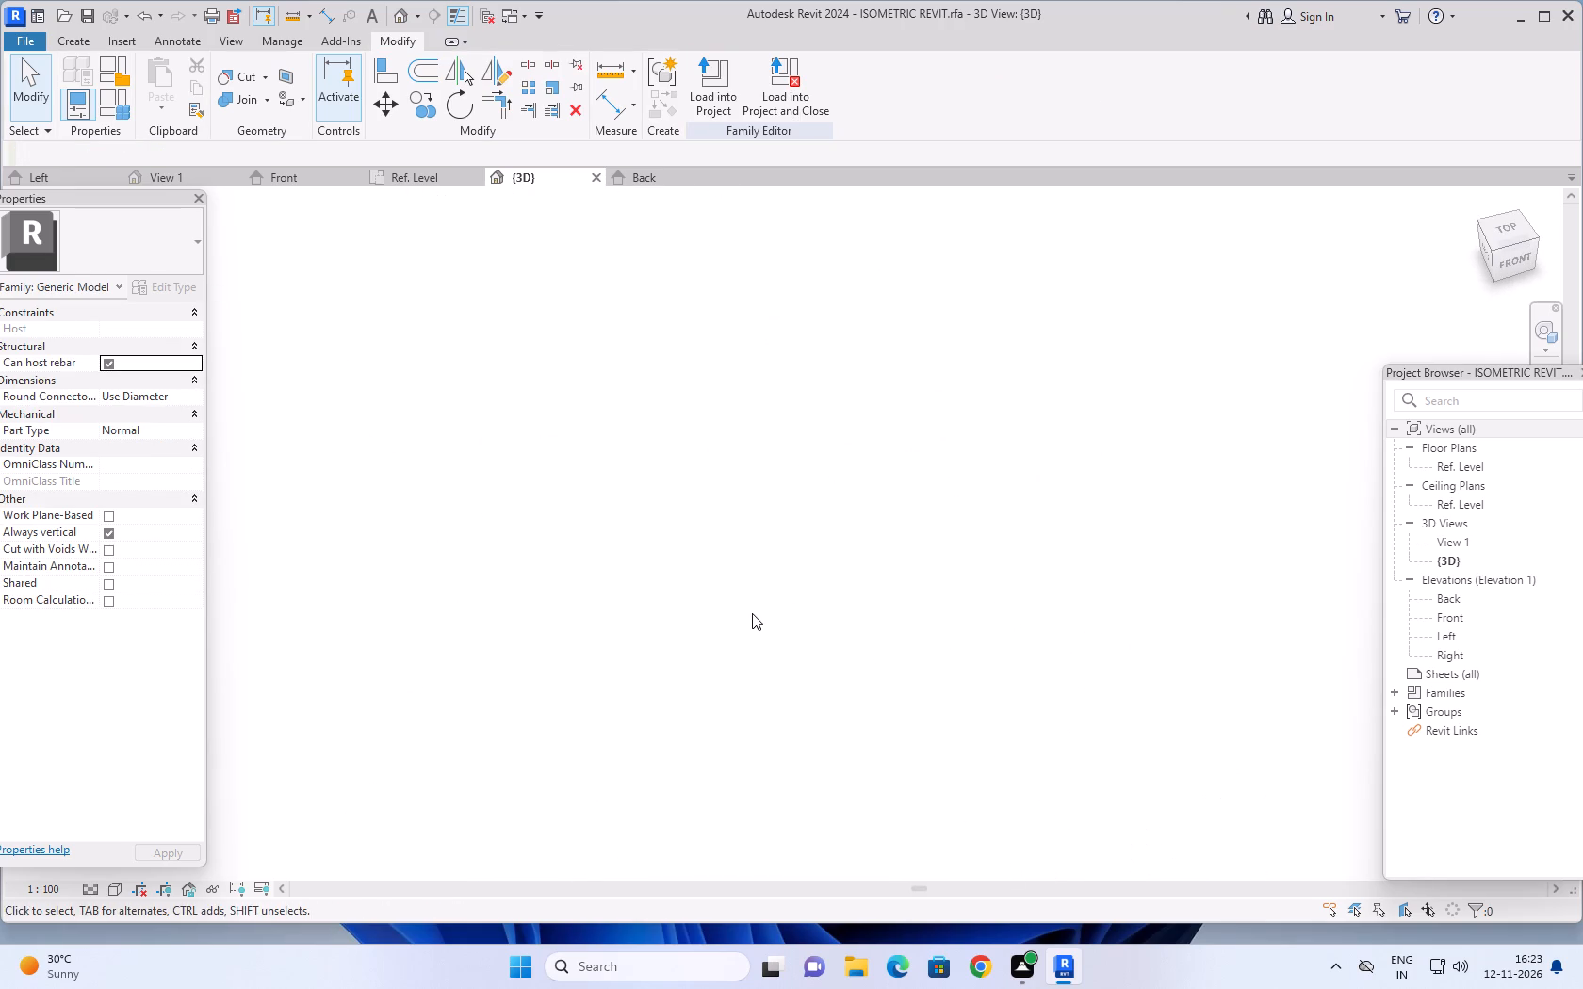
{"action": "middle_click_drag", "start_coordinate": [752, 614], "coordinate": [785, 342]}
{"action": "scroll", "coordinate": [812, 487], "scroll_direction": "down", "scroll_amount": 7}
{"action": "middle_click_drag", "start_coordinate": [791, 449], "coordinate": [781, 374]}
{"action": "middle_click_drag", "start_coordinate": [827, 569], "coordinate": [781, 494]}
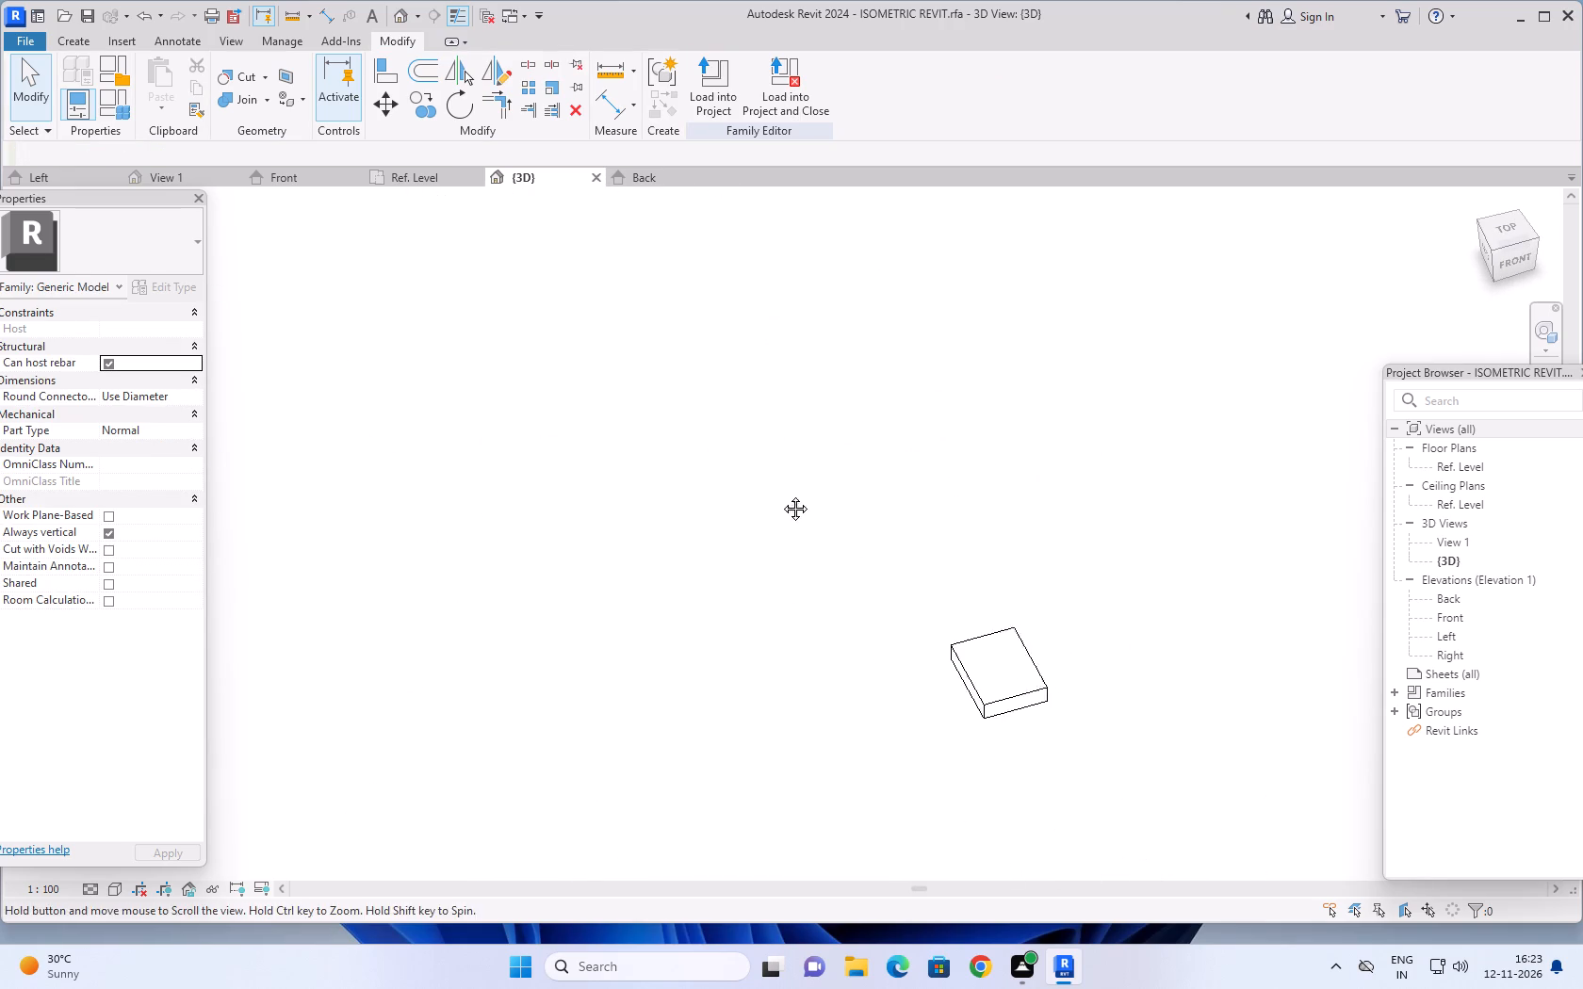
{"action": "middle_click_drag", "start_coordinate": [781, 494], "coordinate": [748, 409]}
{"action": "middle_click_drag", "start_coordinate": [977, 598], "coordinate": [850, 604]}
{"action": "middle_click_drag", "start_coordinate": [742, 640], "coordinate": [896, 275]}
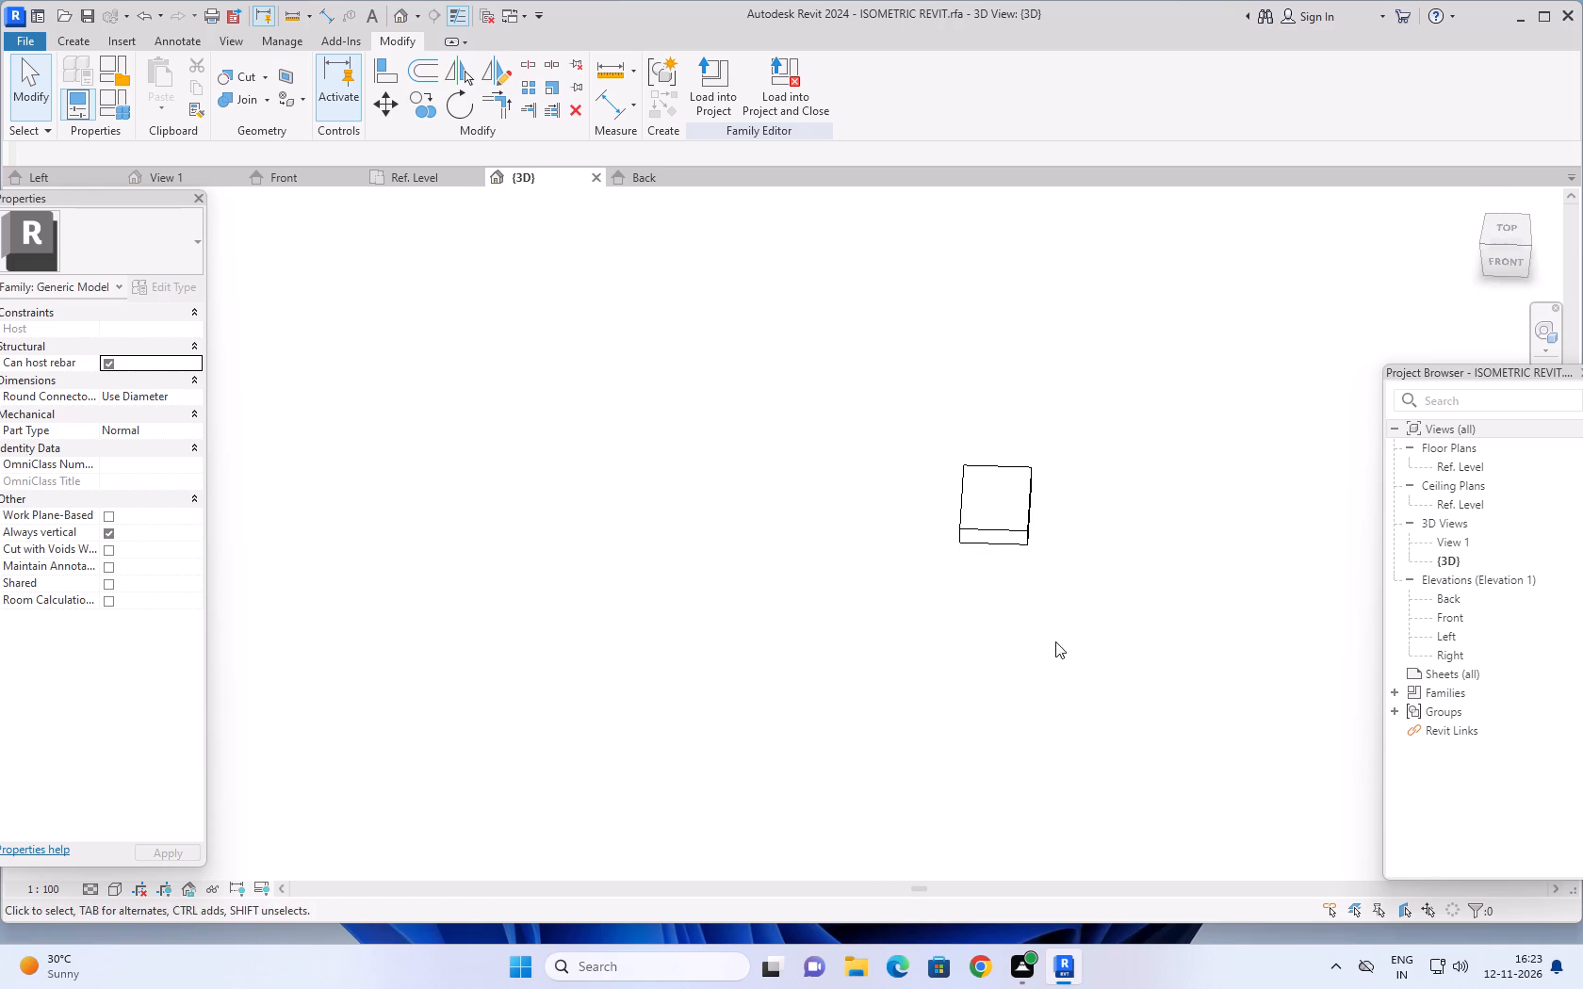
{"action": "middle_click_drag", "start_coordinate": [1041, 682], "coordinate": [928, 646]}
{"action": "middle_click_drag", "start_coordinate": [819, 650], "coordinate": [998, 478]}
{"action": "middle_click_drag", "start_coordinate": [919, 769], "coordinate": [857, 742]}
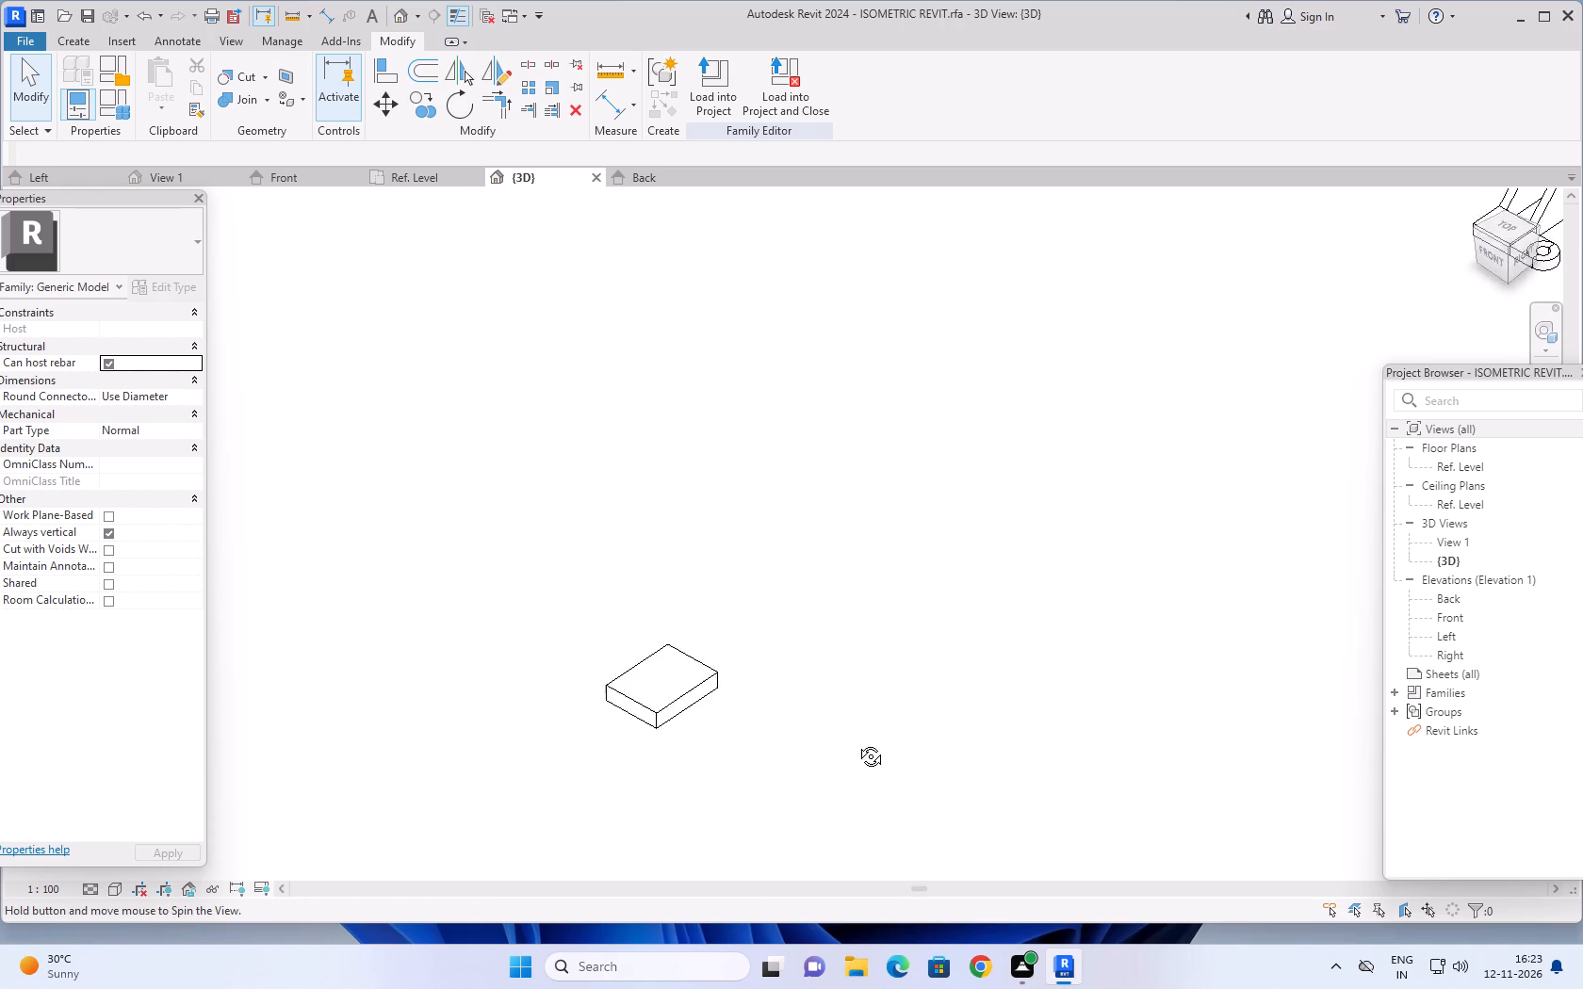
{"action": "middle_click_drag", "start_coordinate": [857, 742], "coordinate": [832, 723]}
{"action": "middle_click_drag", "start_coordinate": [781, 616], "coordinate": [1063, 556]}
{"action": "middle_click_drag", "start_coordinate": [862, 729], "coordinate": [837, 710]}
{"action": "middle_click_drag", "start_coordinate": [886, 550], "coordinate": [1003, 532]}
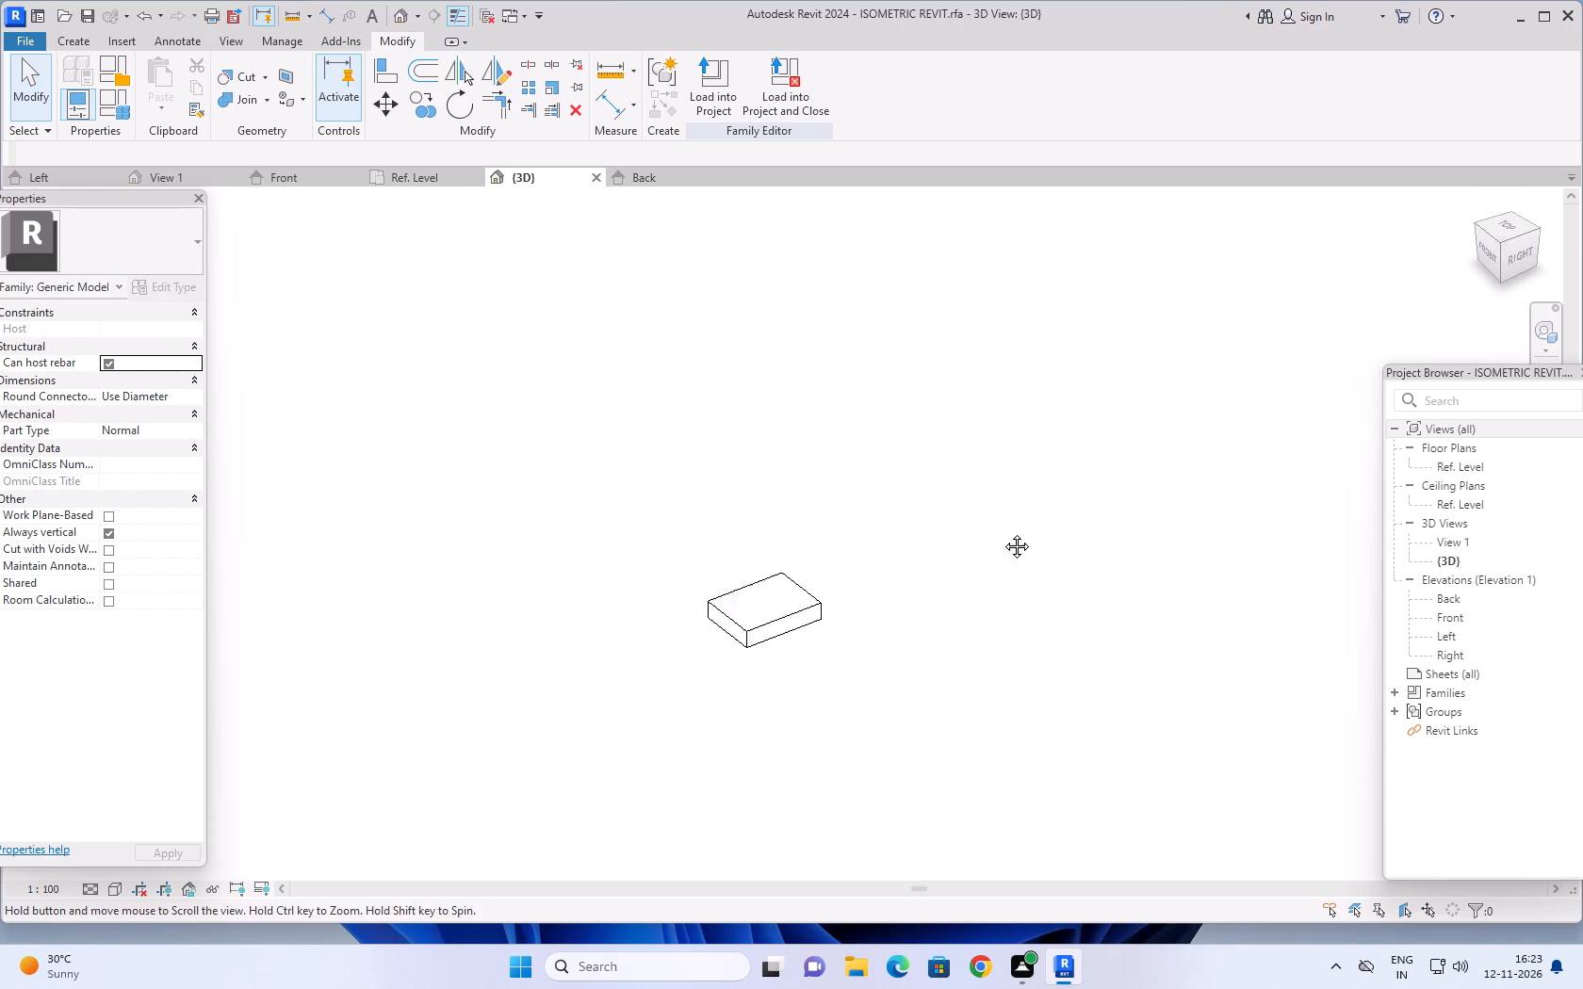
{"action": "middle_click_drag", "start_coordinate": [1003, 532], "coordinate": [1090, 550]}
{"action": "scroll", "coordinate": [974, 694], "scroll_direction": "up", "scroll_amount": 2}
{"action": "middle_click_drag", "start_coordinate": [970, 672], "coordinate": [1045, 684]}
{"action": "scroll", "coordinate": [1036, 695], "scroll_direction": "up", "scroll_amount": 3}
{"action": "middle_click_drag", "start_coordinate": [1025, 698], "coordinate": [1008, 676]}
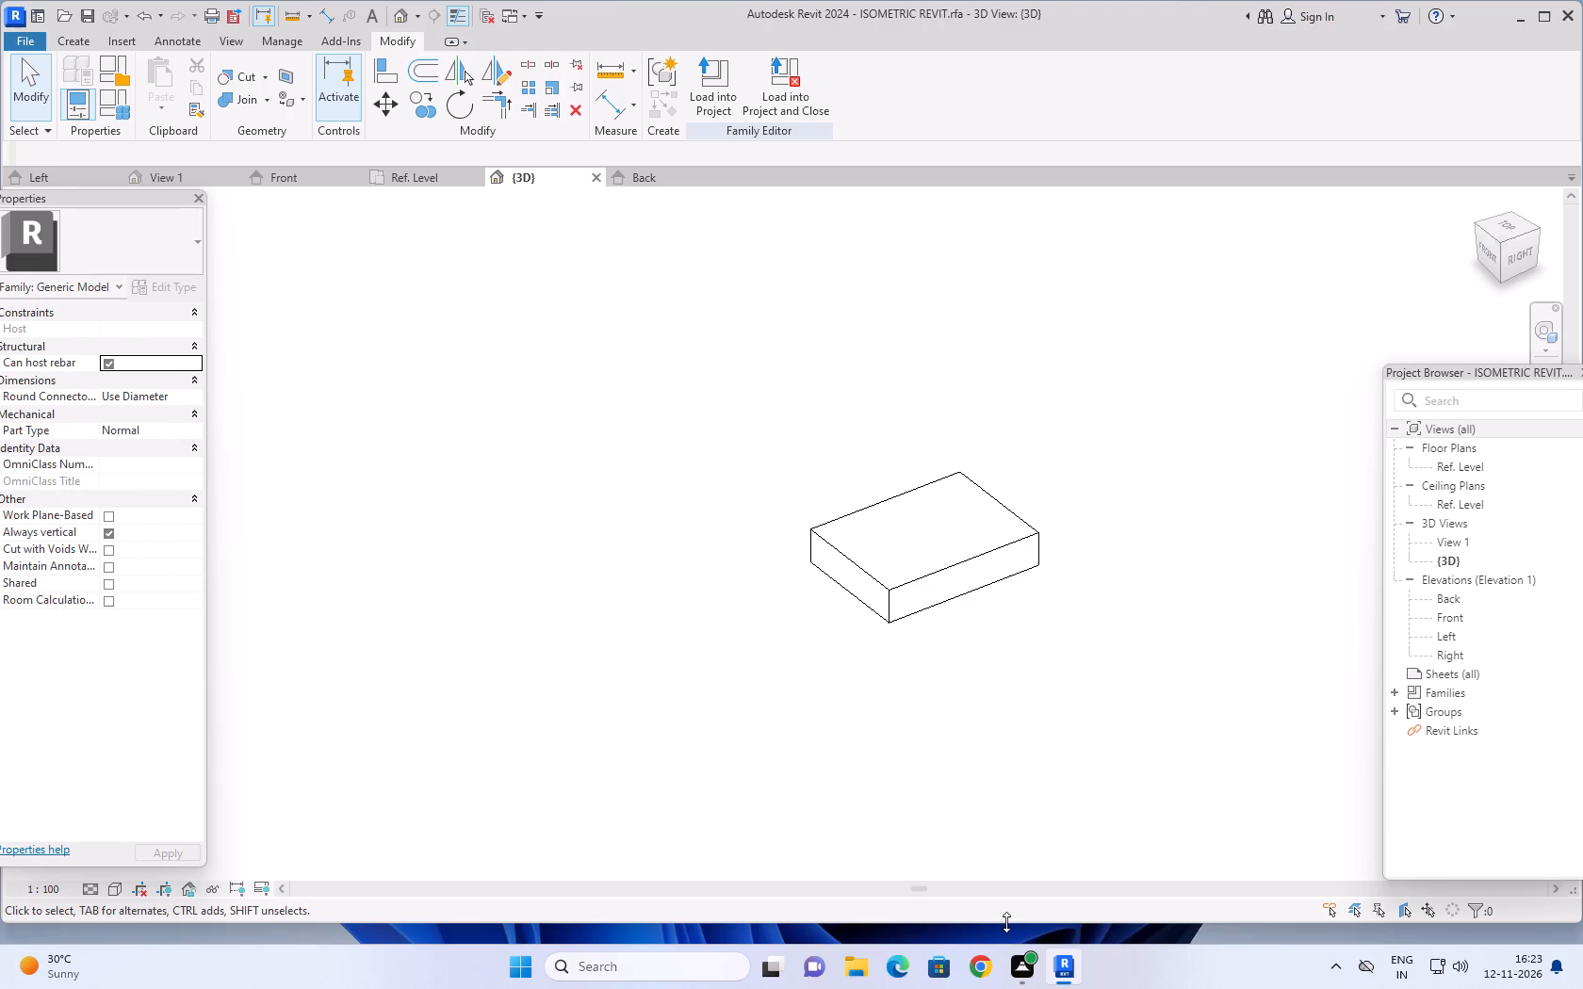
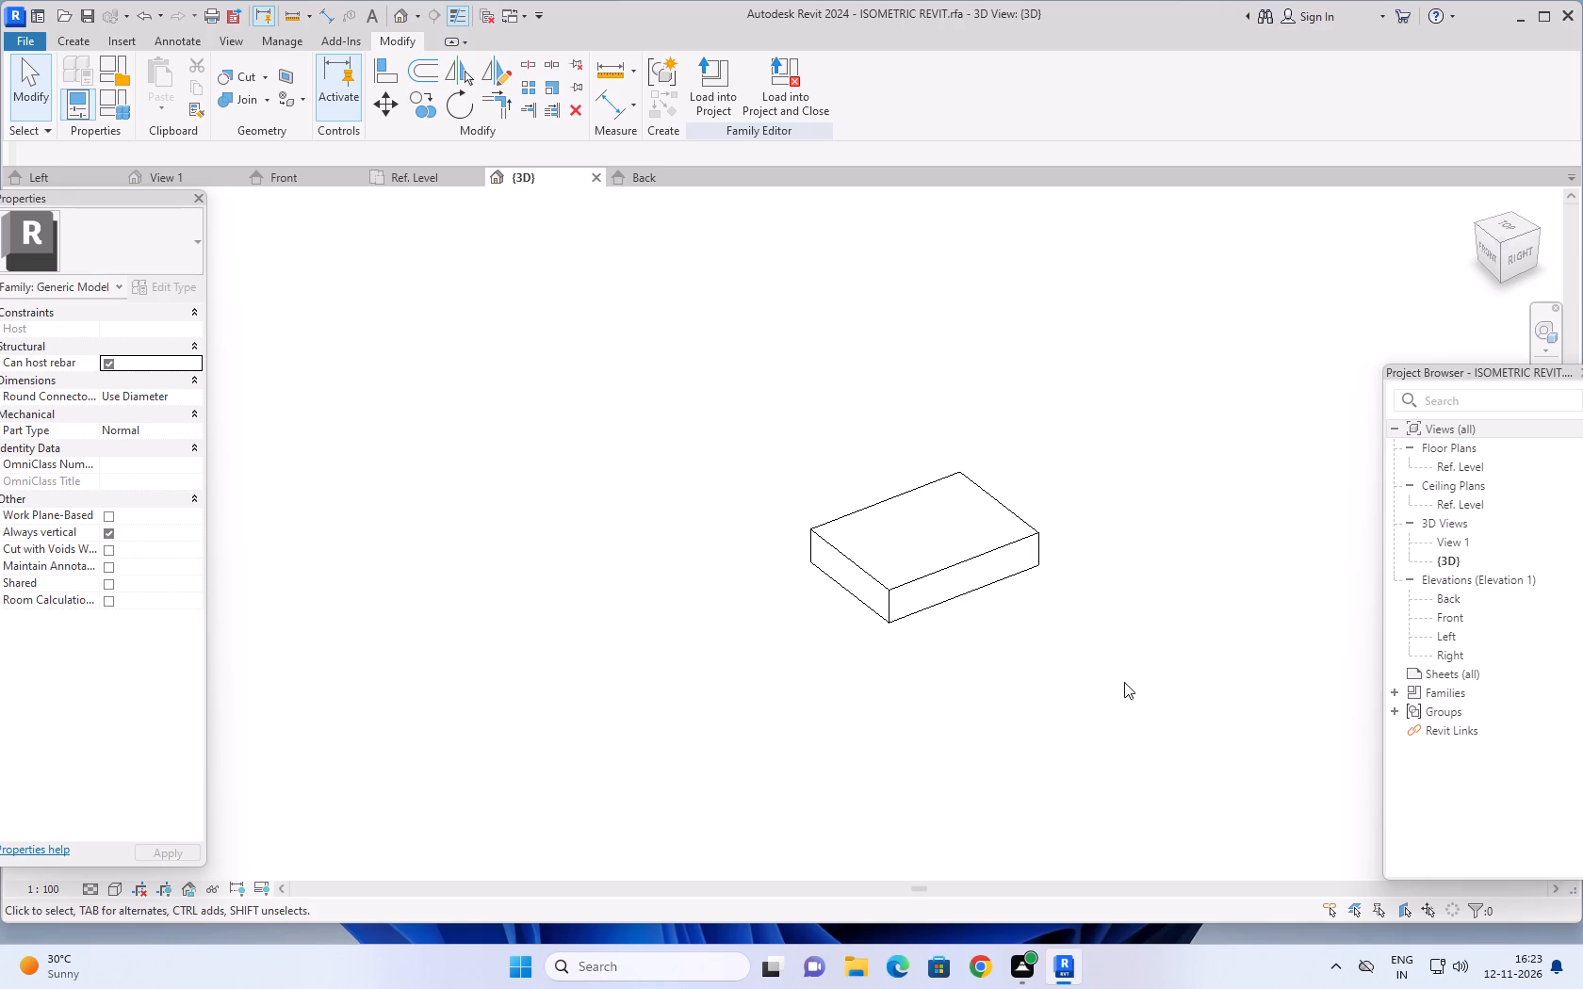
Examine the new base block in the {3D} view from several angles, tilting towards its top face.
{"action": "scroll", "coordinate": [1134, 669], "scroll_direction": "down", "scroll_amount": 2}
{"action": "middle_click_drag", "start_coordinate": [1144, 634], "coordinate": [1157, 610]}
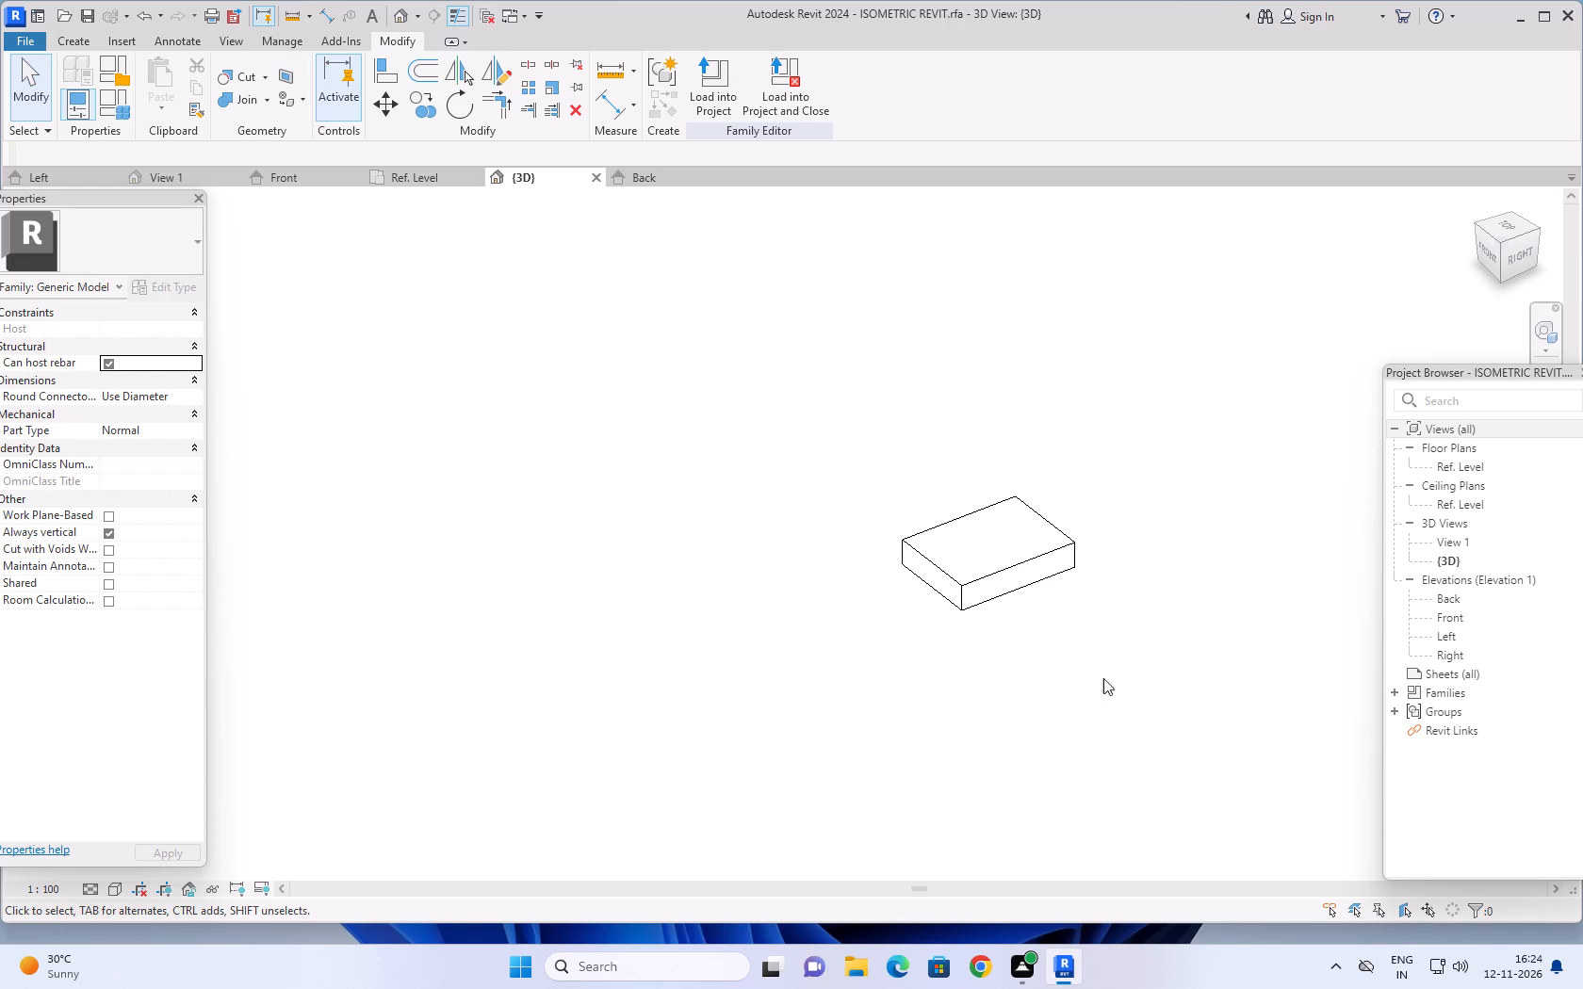
{"action": "middle_click_drag", "start_coordinate": [962, 660], "coordinate": [938, 716]}
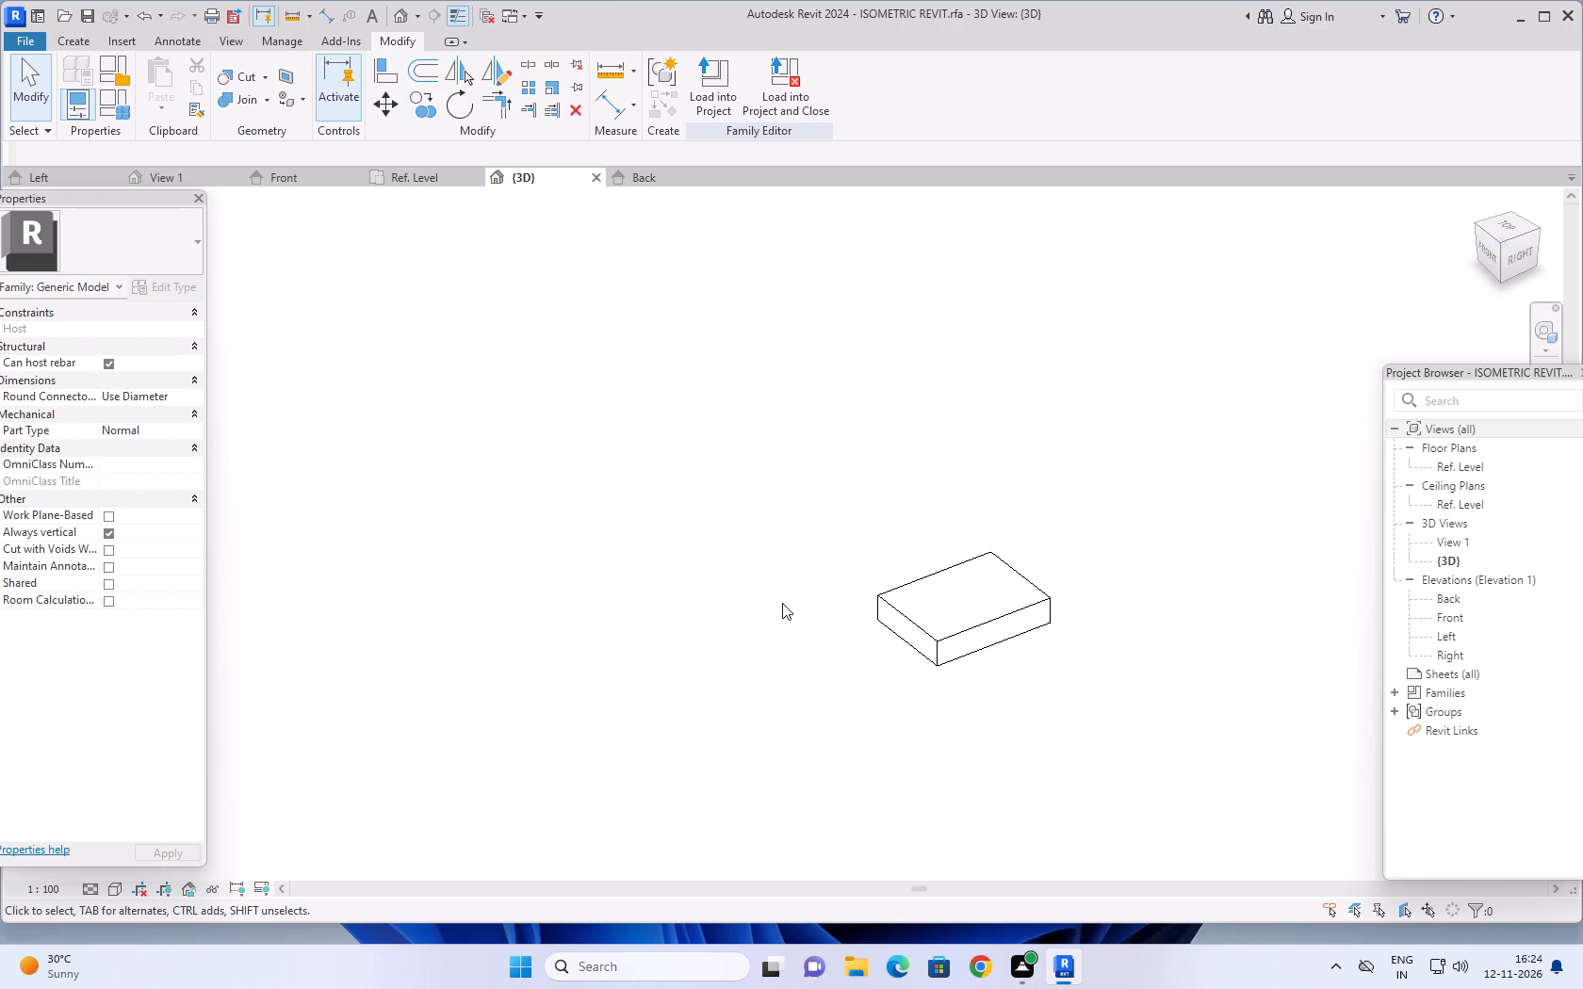
{"action": "middle_click_drag", "start_coordinate": [782, 604], "coordinate": [775, 645]}
{"action": "middle_click_drag", "start_coordinate": [780, 627], "coordinate": [805, 547]}
{"action": "scroll", "coordinate": [819, 705], "scroll_direction": "up", "scroll_amount": 1}
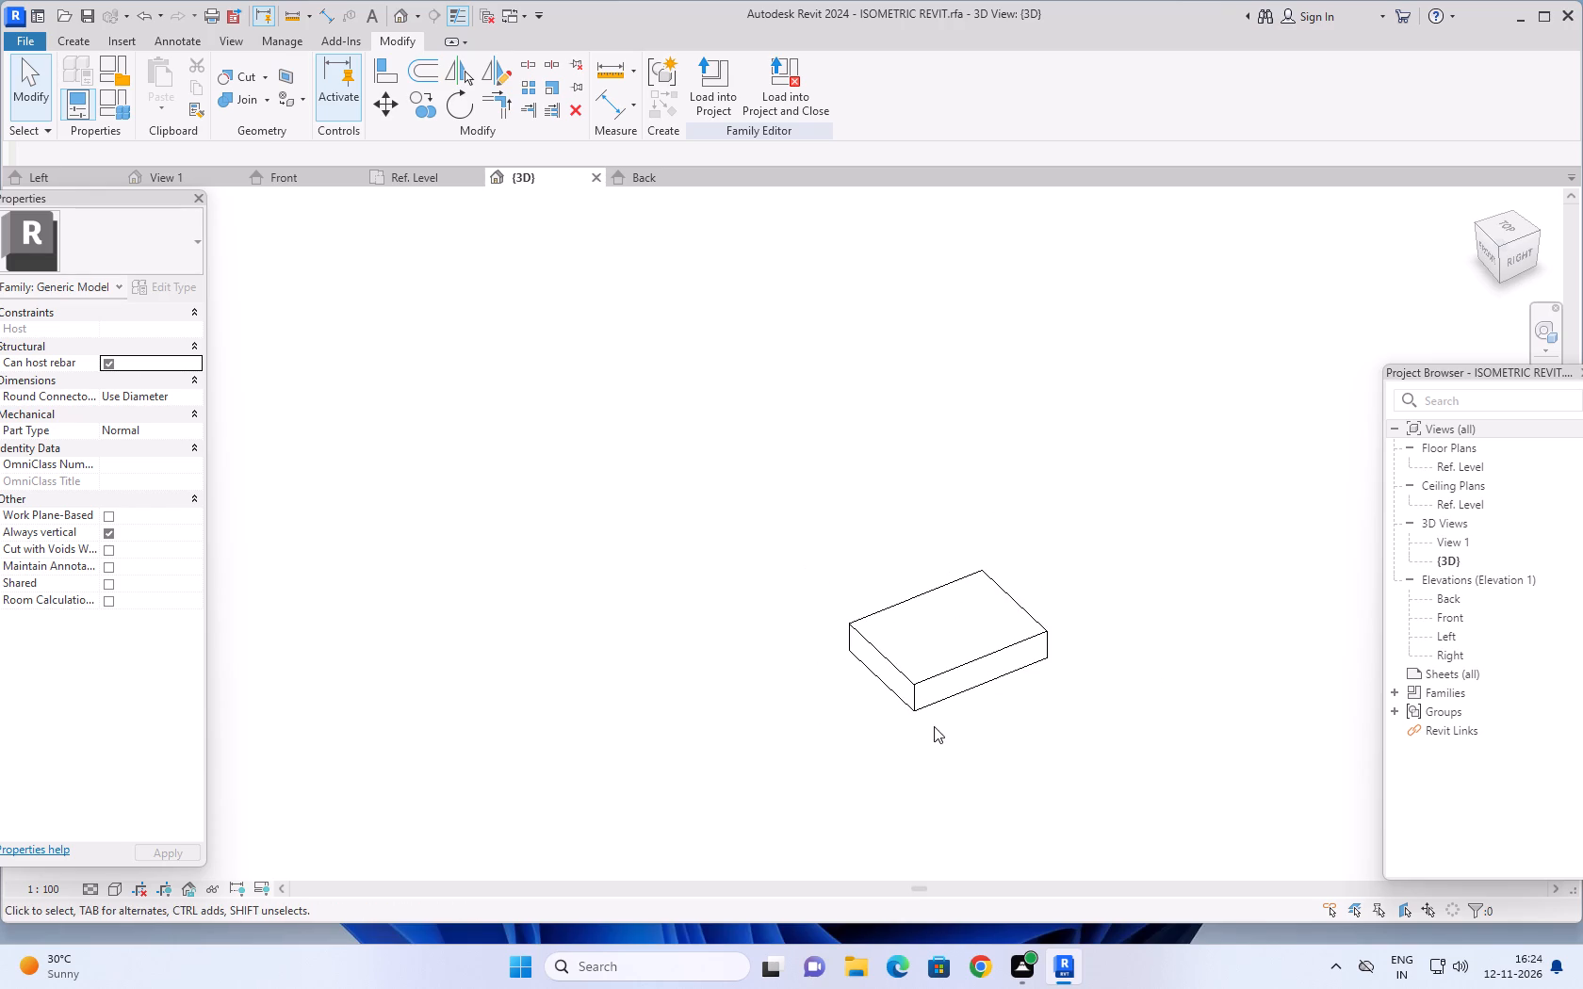
{"action": "middle_click_drag", "start_coordinate": [934, 726], "coordinate": [910, 686]}
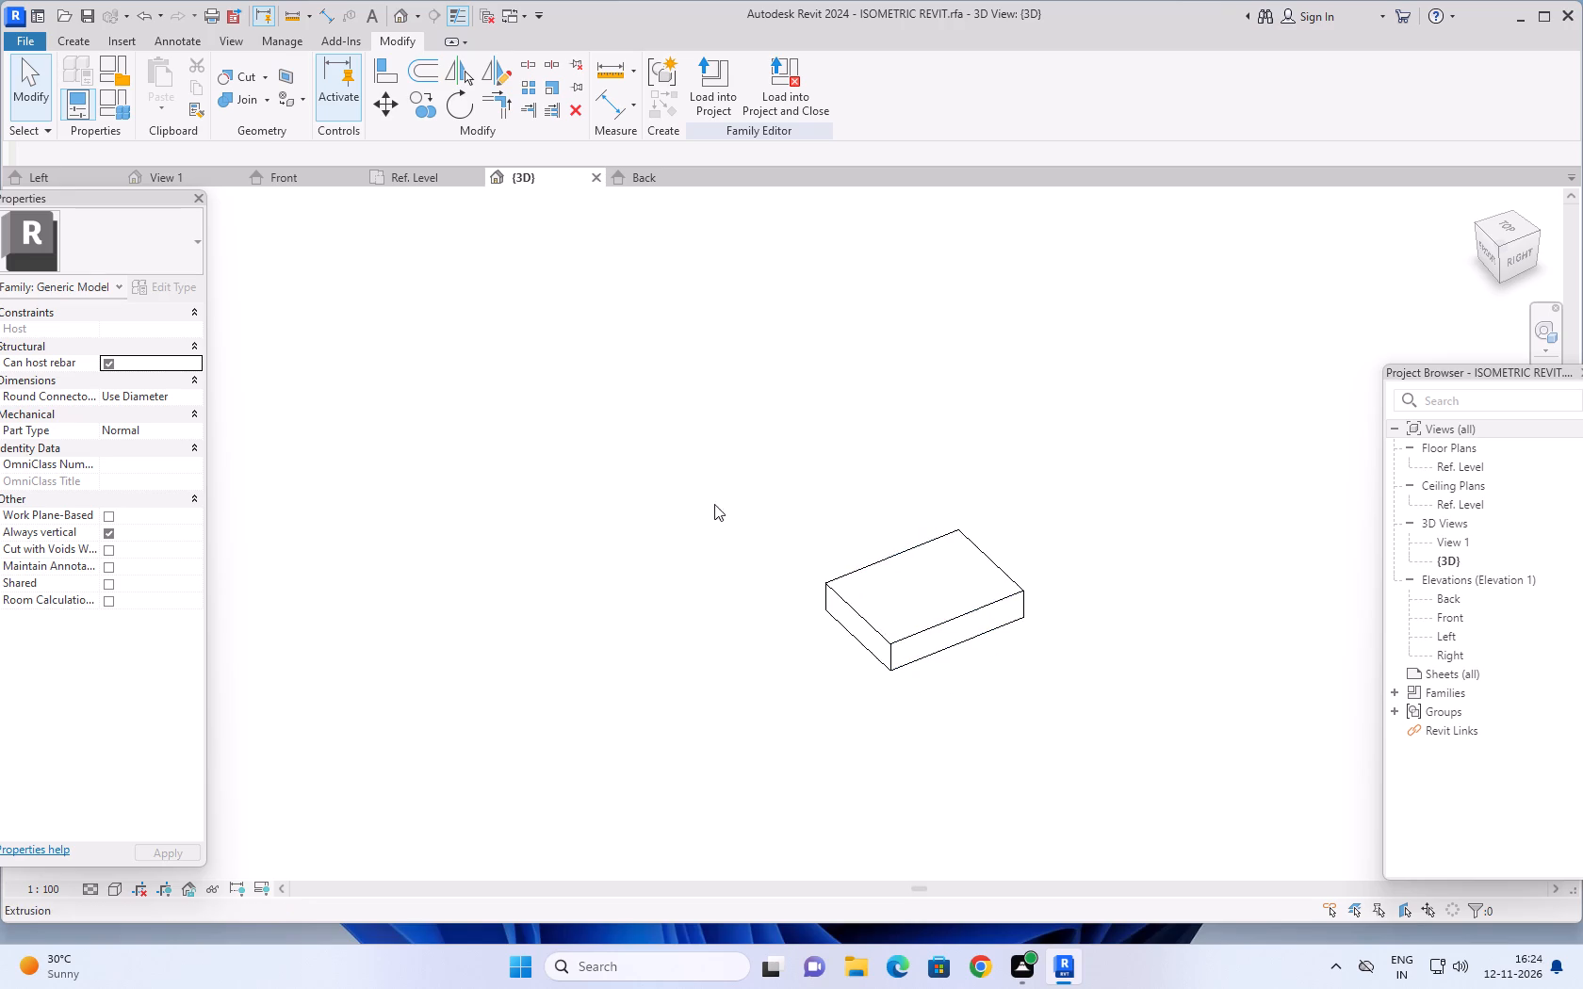
{"action": "middle_click_drag", "start_coordinate": [684, 437], "coordinate": [699, 559], "text": "shift"}
{"action": "middle_click_drag", "start_coordinate": [727, 594], "coordinate": [607, 339]}
{"action": "middle_click_drag", "start_coordinate": [657, 488], "coordinate": [663, 518], "text": "shift"}
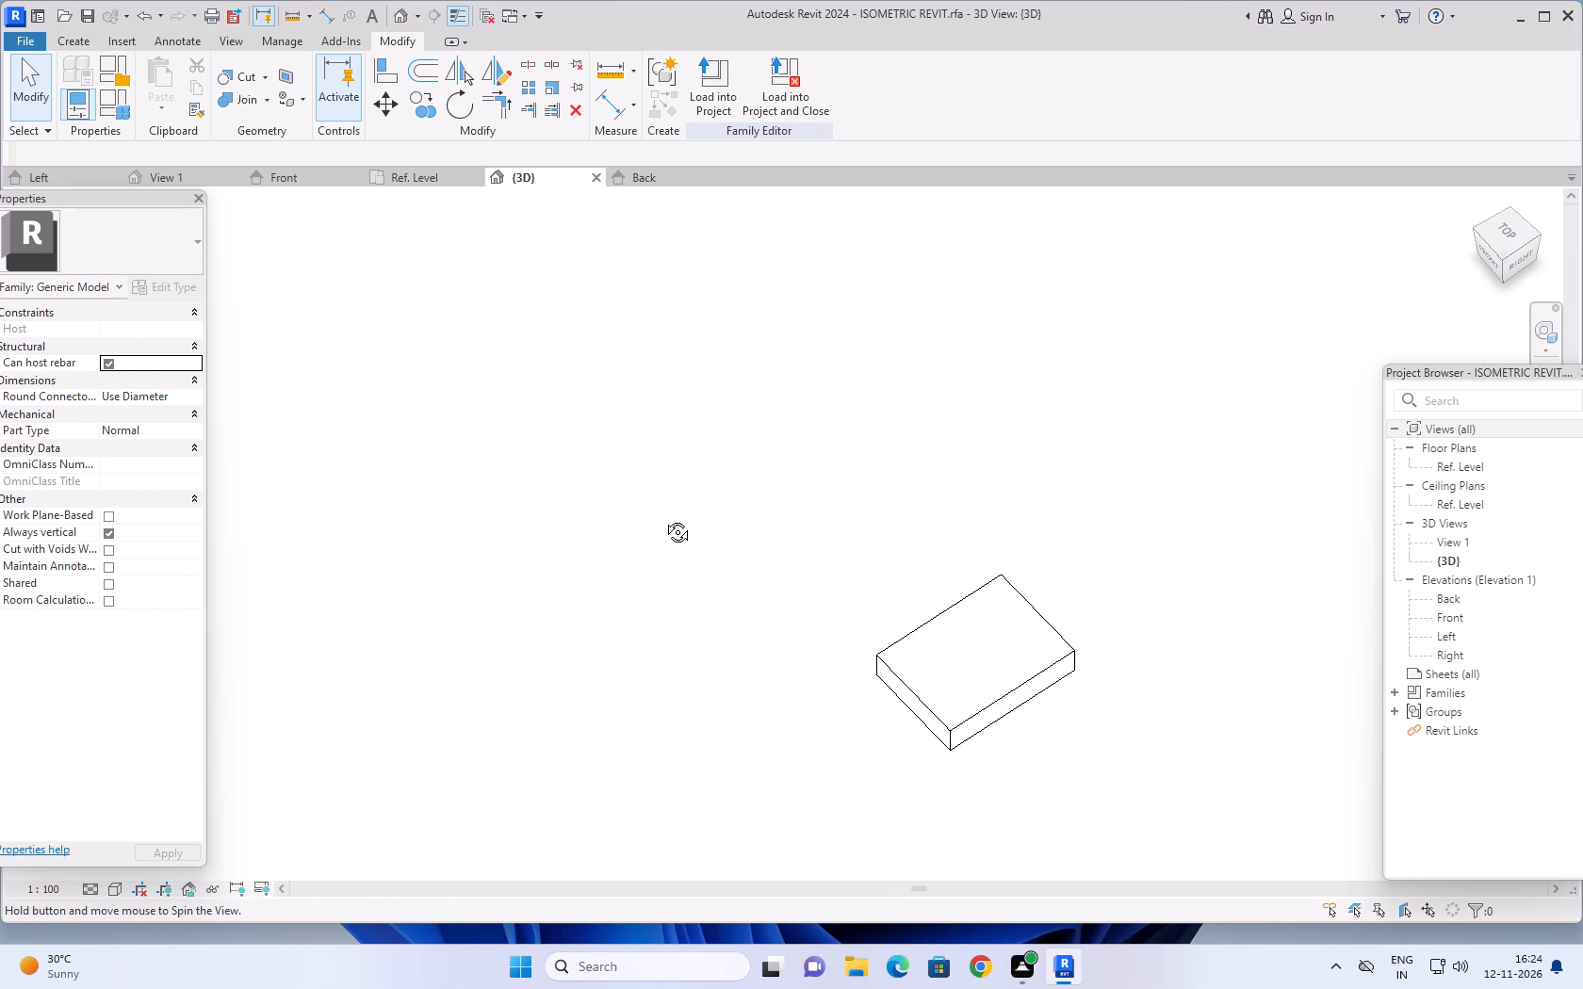
{"action": "middle_click_drag", "start_coordinate": [663, 518], "coordinate": [672, 544], "text": "shift"}
{"action": "middle_click_drag", "start_coordinate": [763, 478], "coordinate": [498, 417]}
{"action": "middle_click_drag", "start_coordinate": [555, 494], "coordinate": [574, 557], "text": "shift"}
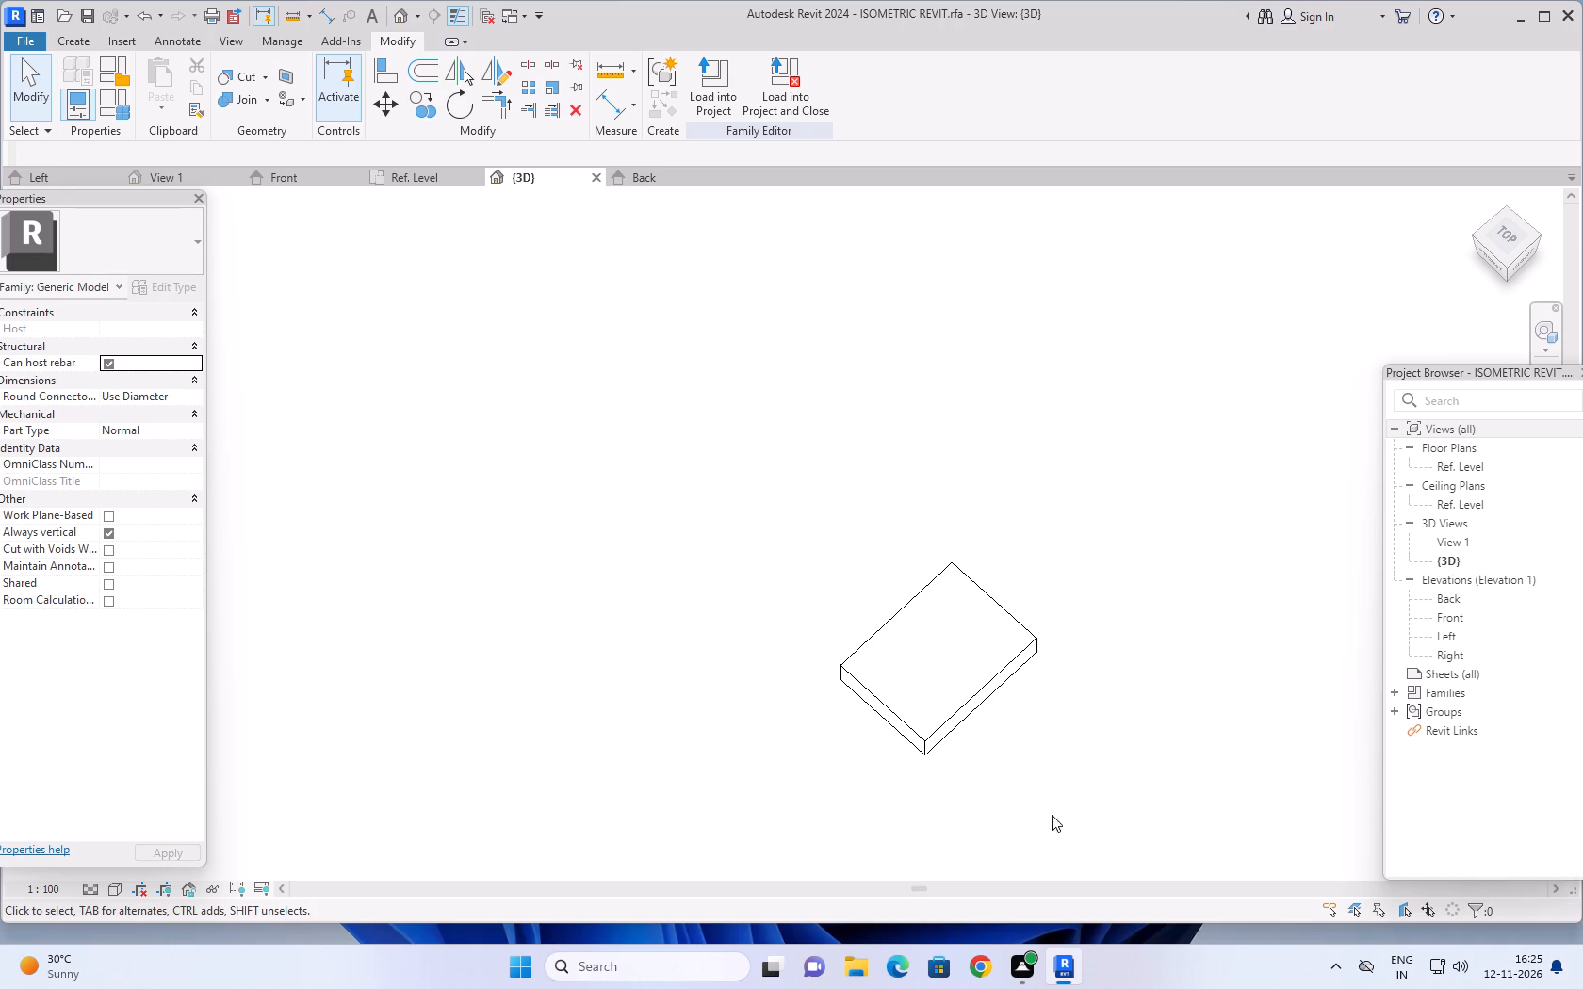
{"action": "scroll", "coordinate": [1068, 807], "scroll_direction": "down", "scroll_amount": 1}
{"action": "middle_click_drag", "start_coordinate": [1053, 800], "coordinate": [1001, 735]}
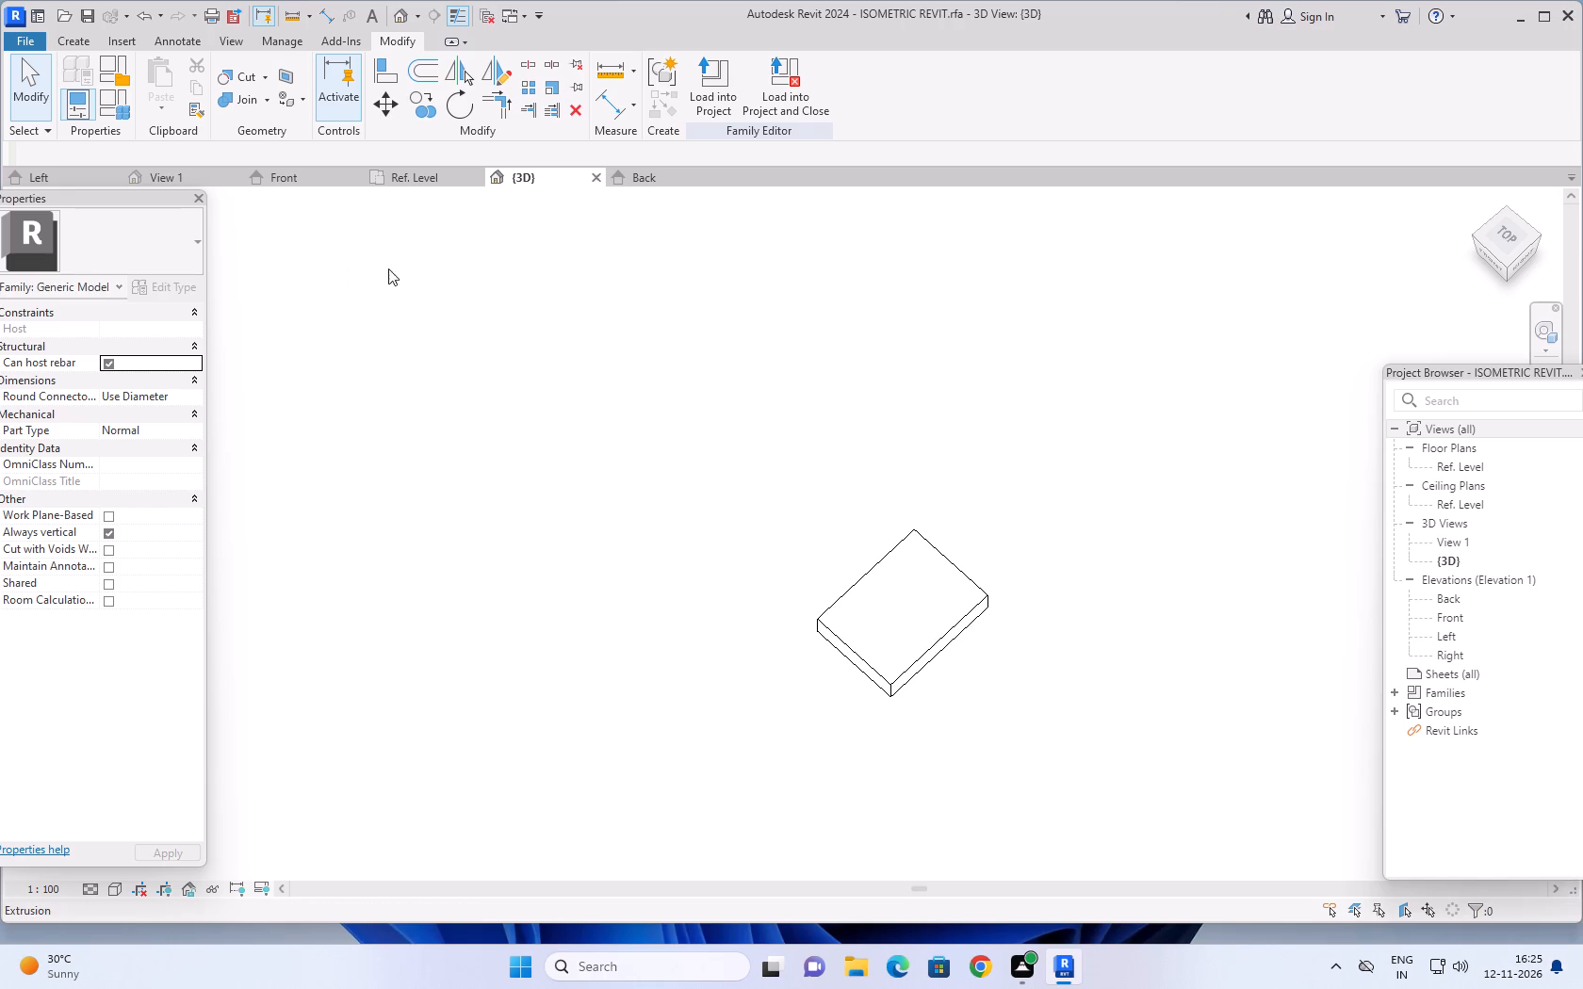
Start a solid extrusion and pick the top face of the base block as its work plane.
{"action": "left_click", "coordinate": [76, 37]}
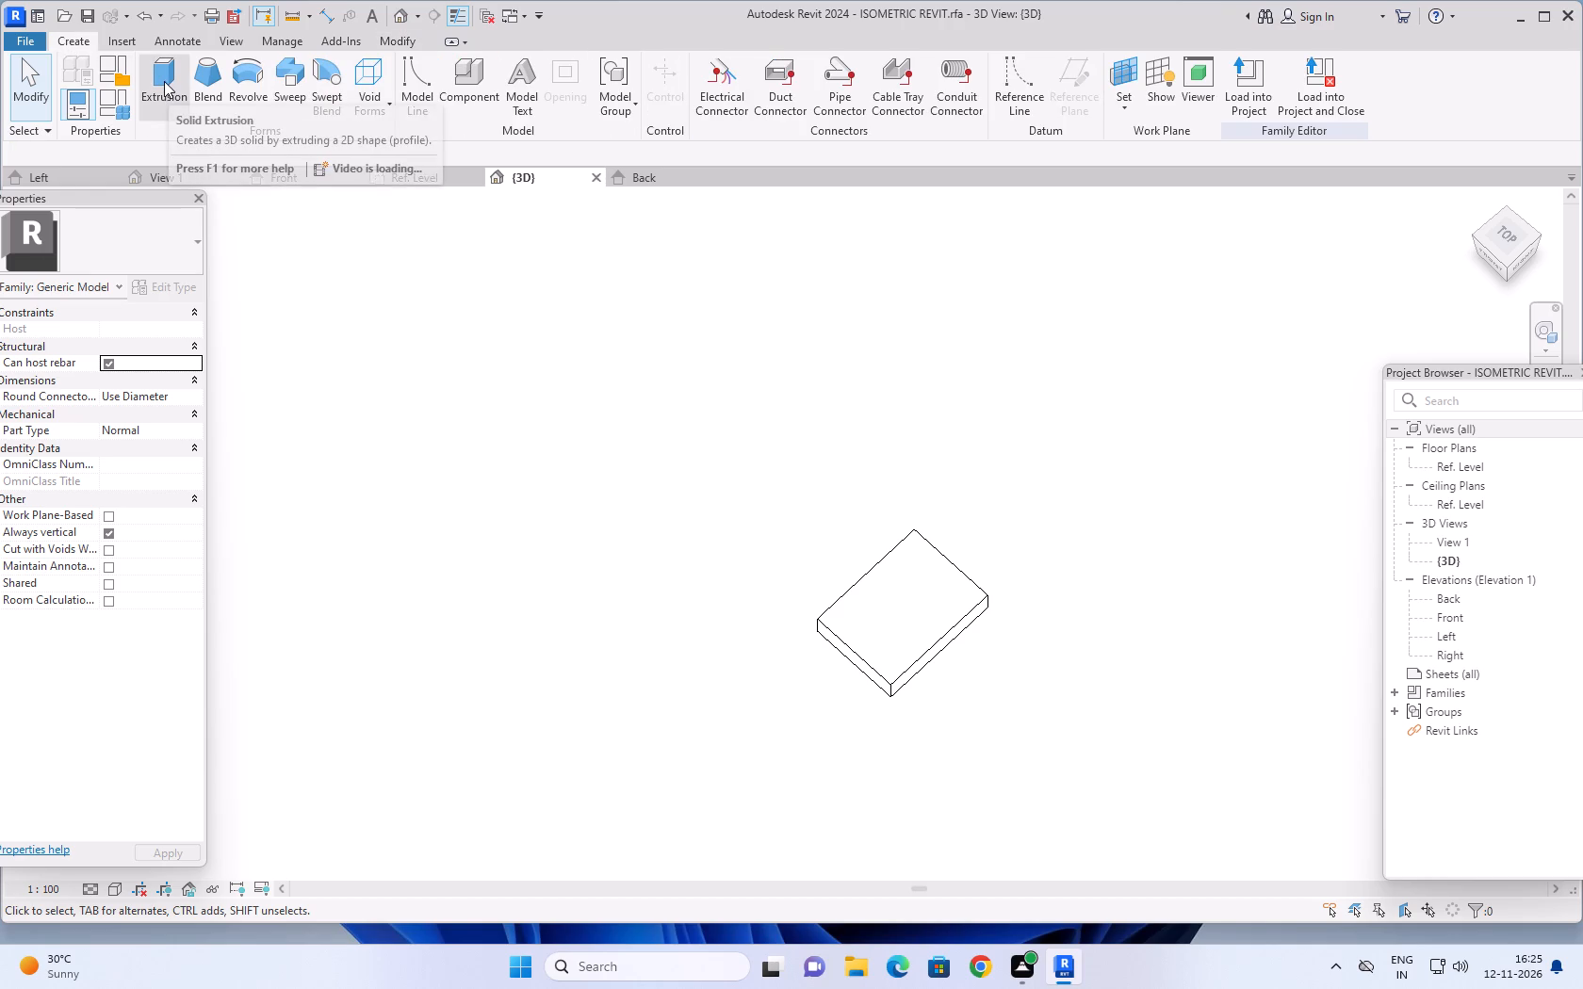
{"action": "left_click", "coordinate": [164, 81]}
{"action": "left_click", "coordinate": [866, 107]}
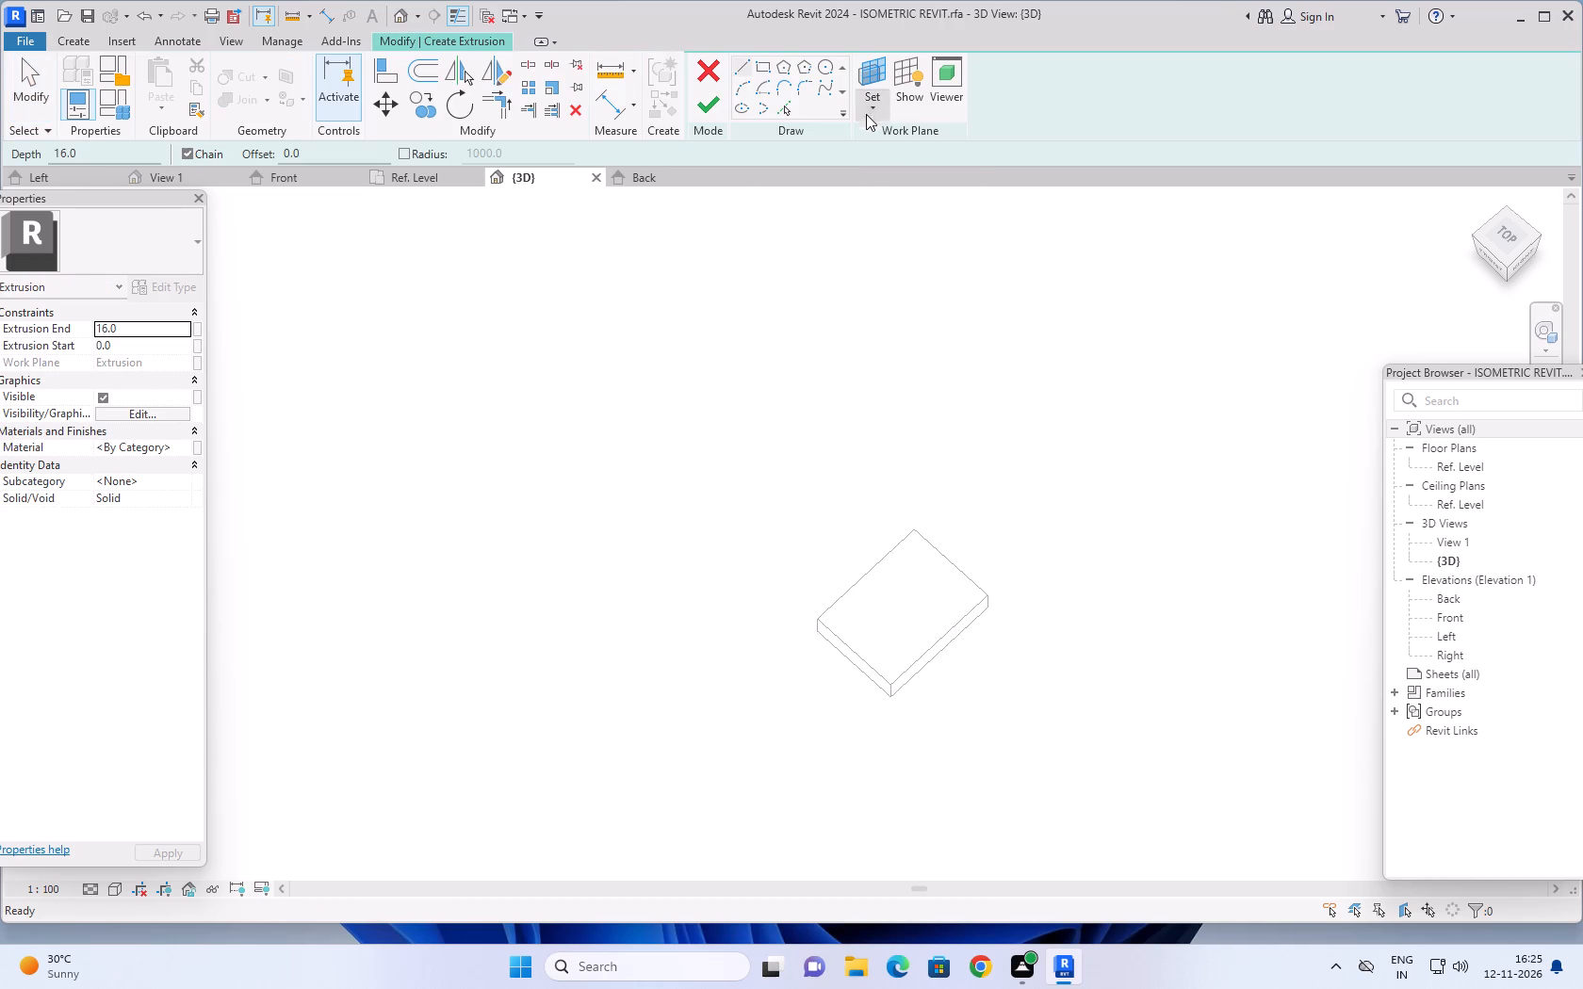
{"action": "left_click", "coordinate": [900, 176]}
{"action": "left_click", "coordinate": [890, 634]}
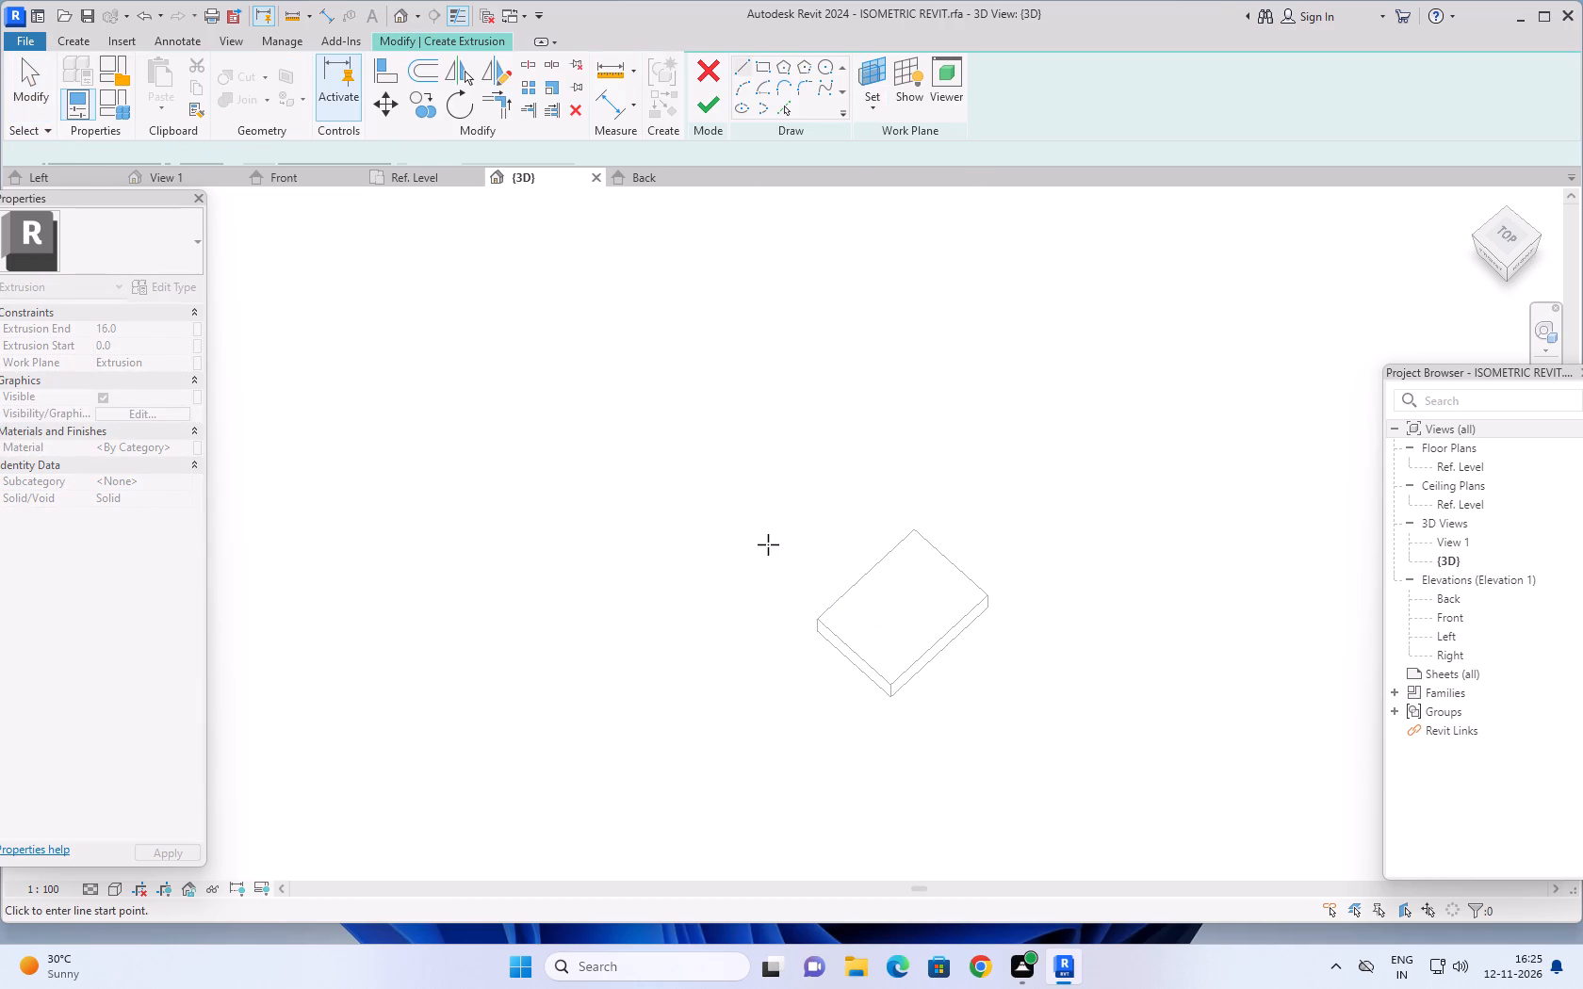
Inspect the base block from directly above, turning the 3D view until the block is squared up.
{"action": "scroll", "coordinate": [768, 544], "scroll_direction": "down", "scroll_amount": 1}
{"action": "middle_click_drag", "start_coordinate": [768, 544], "coordinate": [823, 637], "text": "shift"}
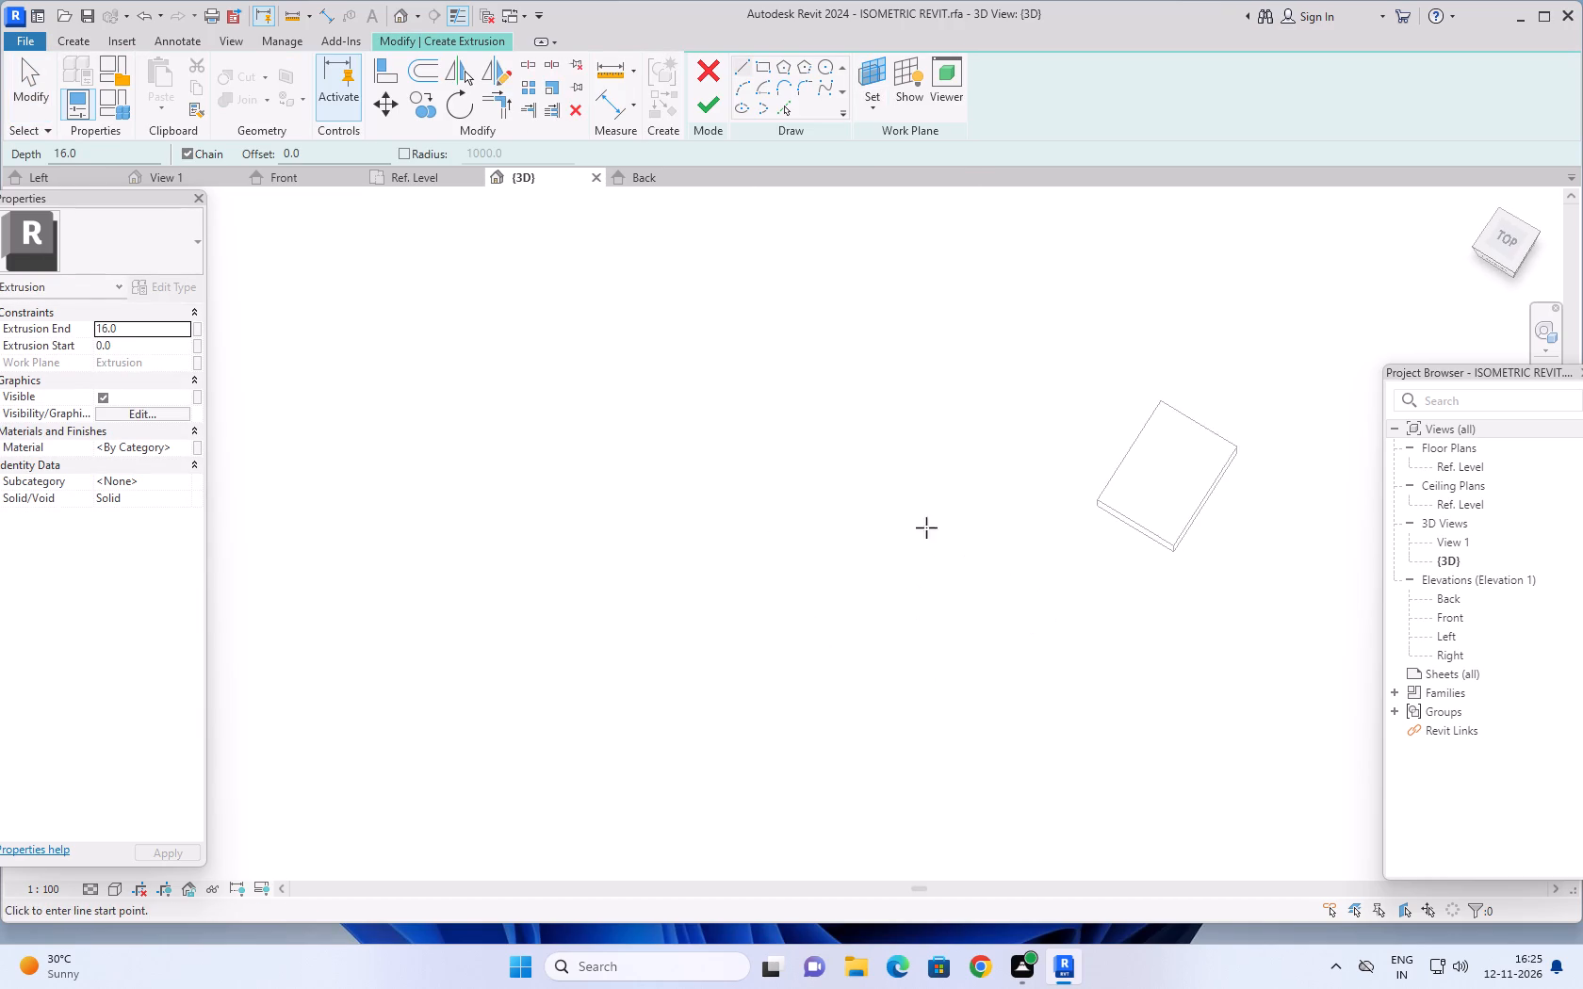
{"action": "middle_click_drag", "start_coordinate": [979, 431], "coordinate": [635, 519]}
{"action": "middle_click_drag", "start_coordinate": [643, 540], "coordinate": [681, 608]}
{"action": "middle_click_drag", "start_coordinate": [808, 405], "coordinate": [640, 555]}
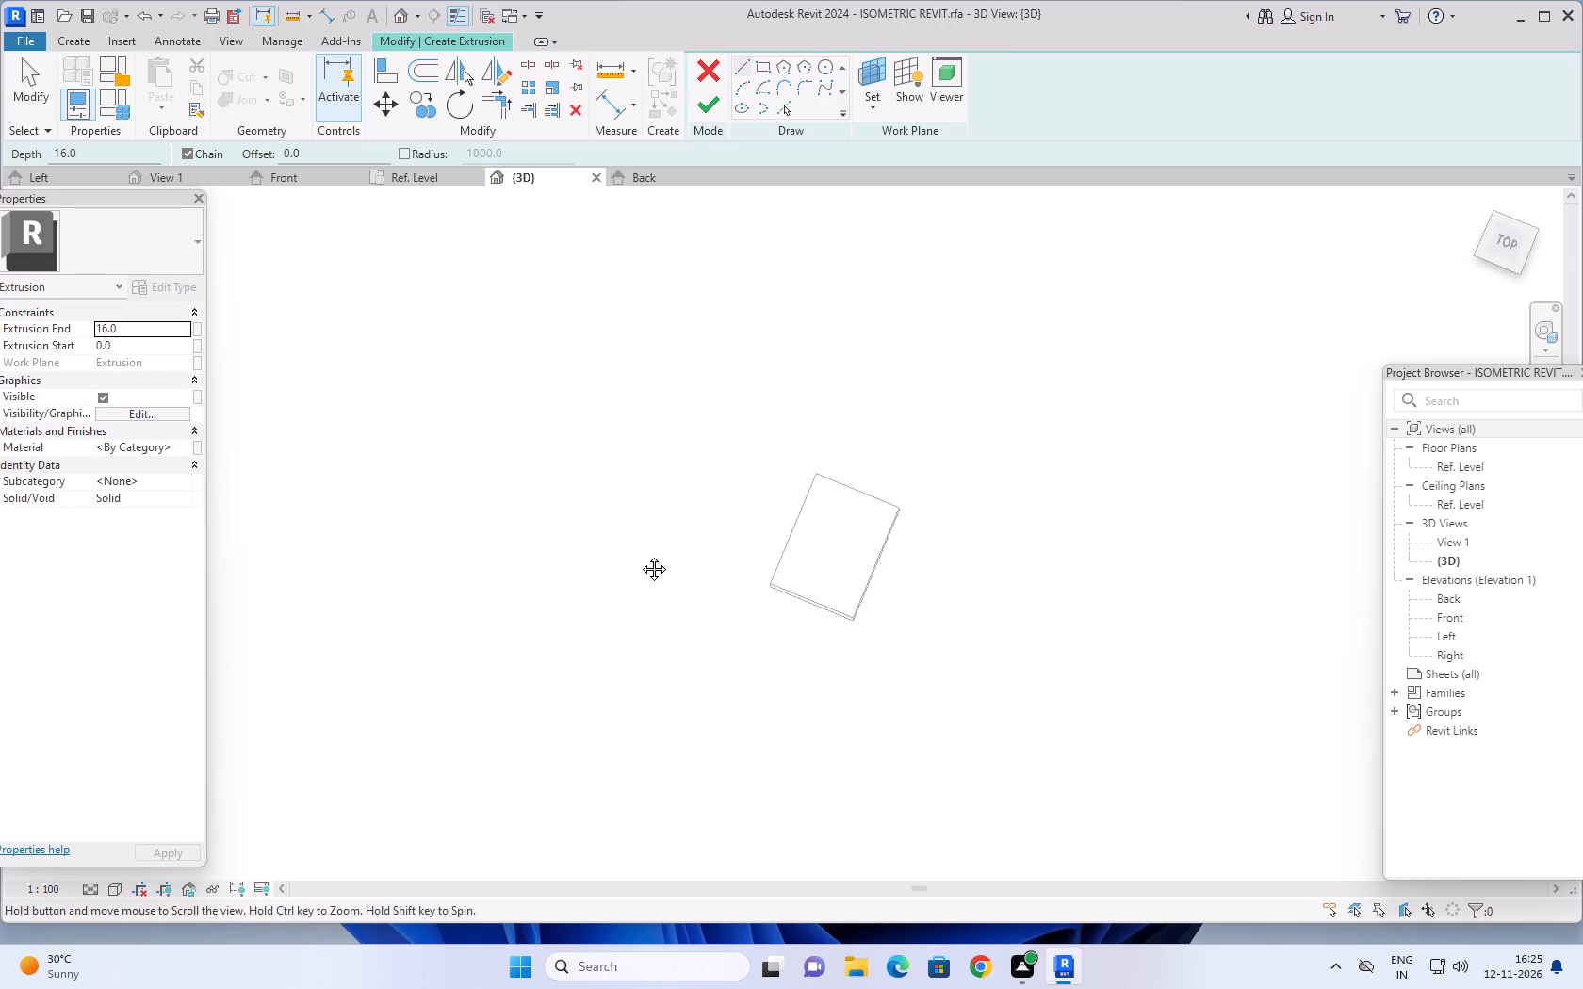
{"action": "middle_click_drag", "start_coordinate": [640, 555], "coordinate": [635, 561]}
{"action": "middle_click_drag", "start_coordinate": [634, 559], "coordinate": [662, 593], "text": "shift"}
{"action": "middle_click_drag", "start_coordinate": [775, 400], "coordinate": [651, 519]}
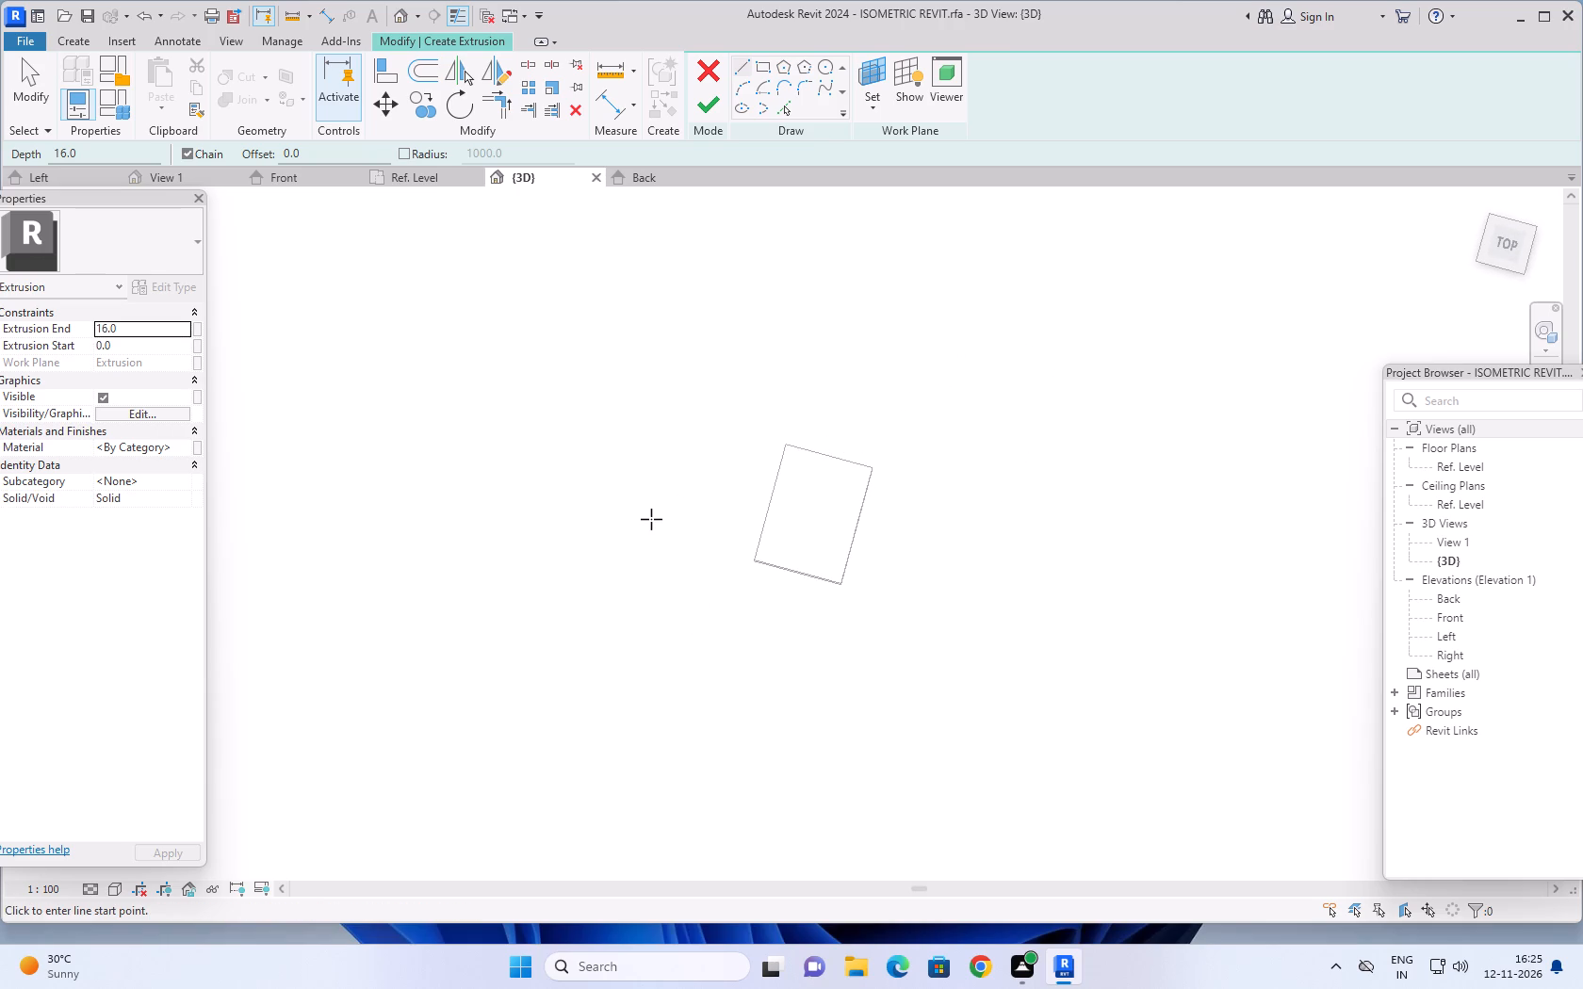
{"action": "middle_click_drag", "start_coordinate": [640, 514], "coordinate": [683, 557]}
{"action": "middle_click_drag", "start_coordinate": [742, 364], "coordinate": [734, 397]}
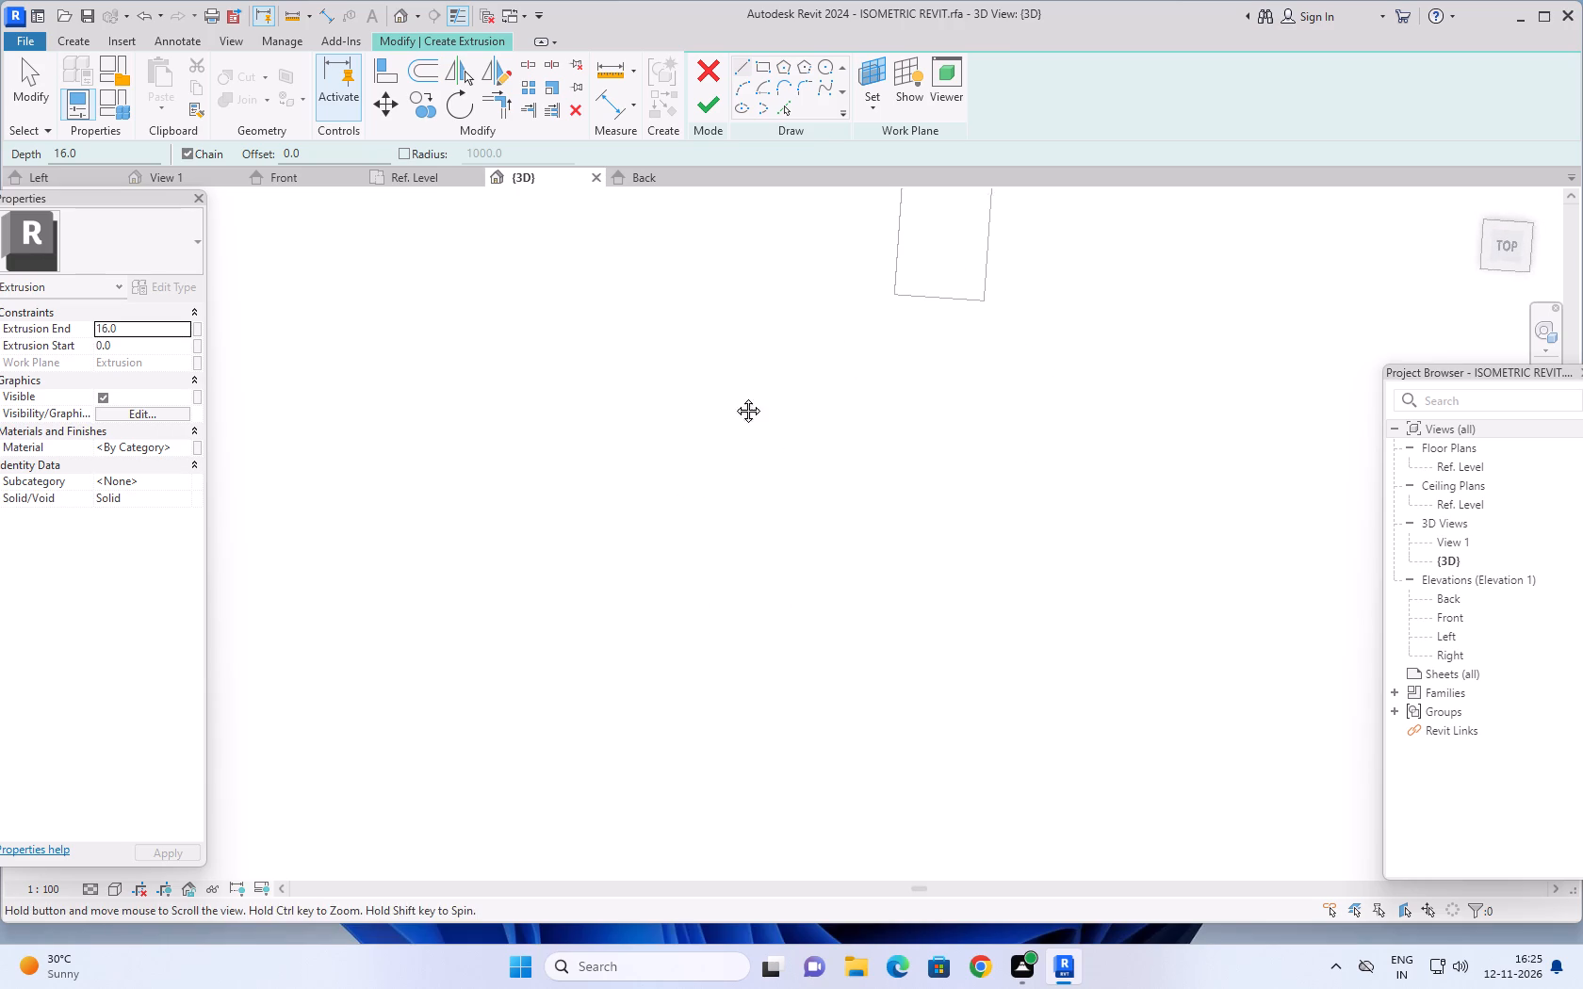
{"action": "middle_click_drag", "start_coordinate": [734, 397], "coordinate": [693, 668]}
{"action": "middle_click_drag", "start_coordinate": [690, 605], "coordinate": [736, 637], "text": "shift"}
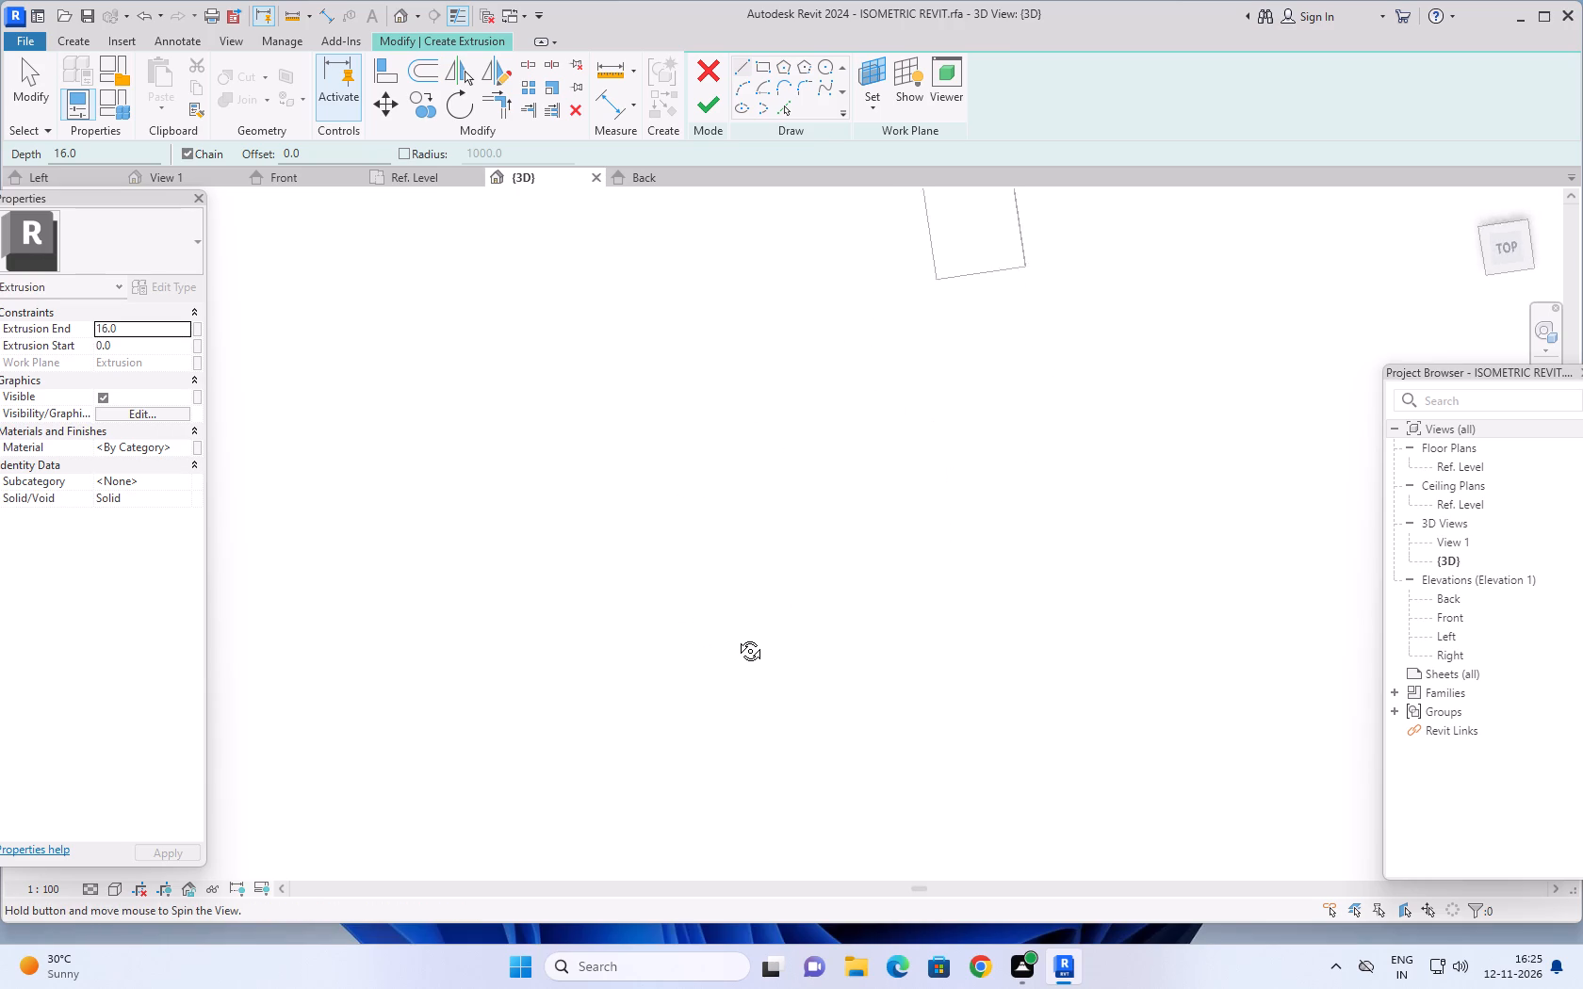
{"action": "middle_click_drag", "start_coordinate": [736, 637], "coordinate": [688, 604], "text": "shift"}
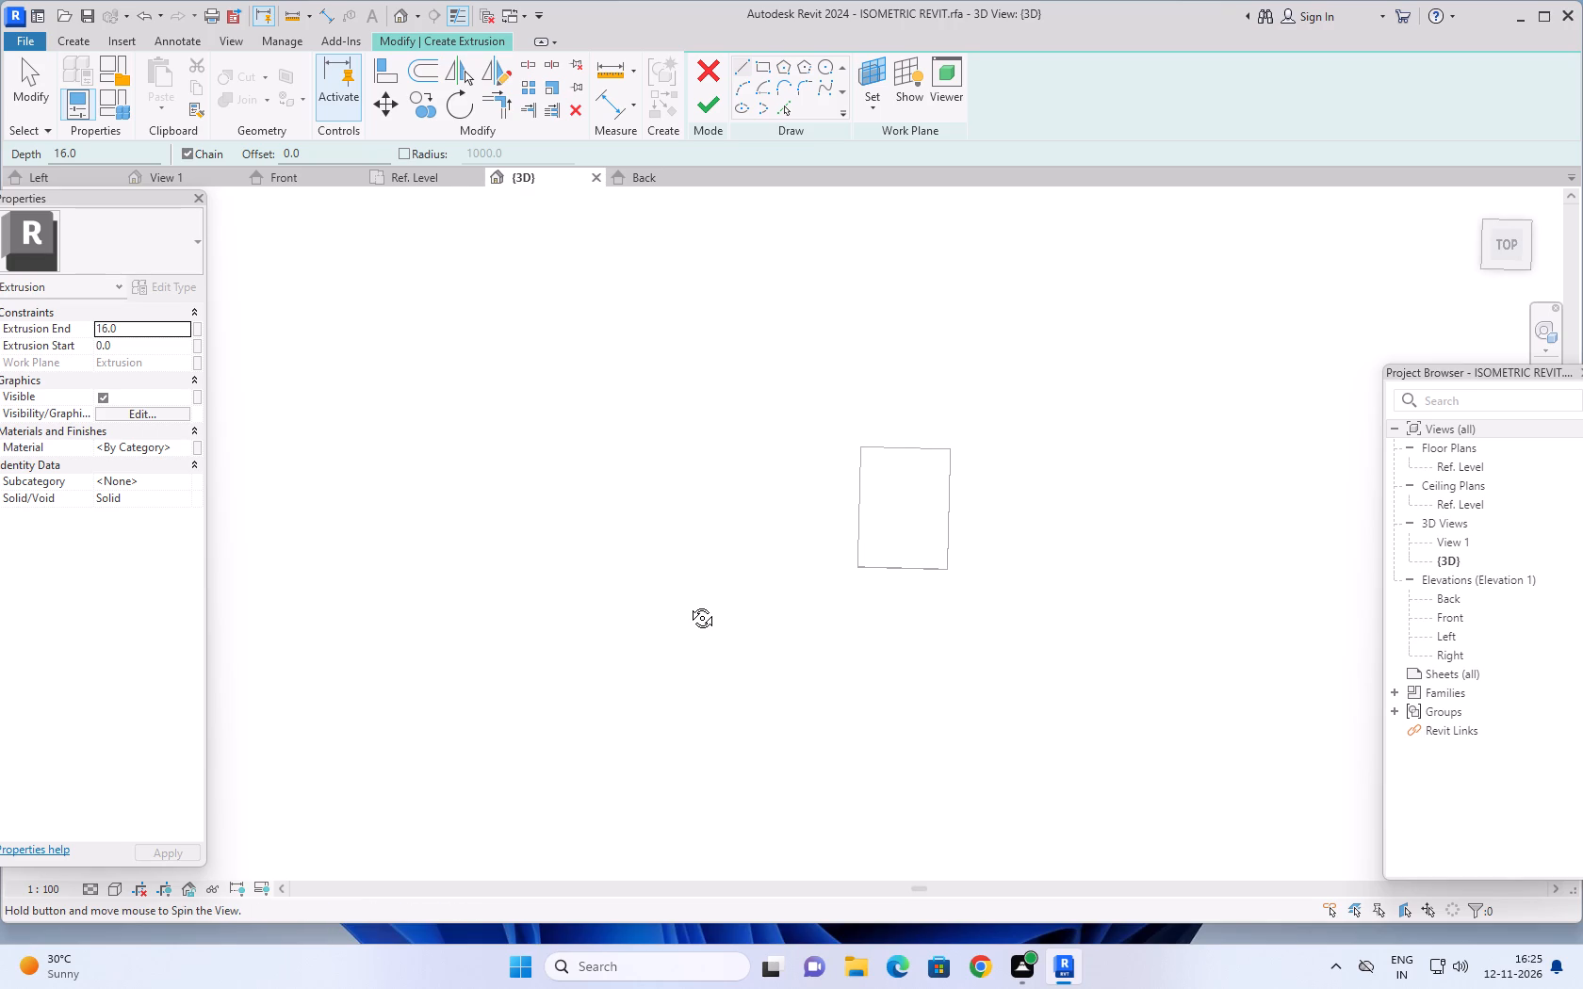
{"action": "middle_click_drag", "start_coordinate": [688, 604], "coordinate": [688, 624], "text": "shift"}
{"action": "scroll", "coordinate": [919, 530], "scroll_direction": "up", "scroll_amount": 4}
{"action": "middle_click_drag", "start_coordinate": [1042, 506], "coordinate": [1050, 524]}
{"action": "middle_click_drag", "start_coordinate": [1056, 450], "coordinate": [1003, 547]}
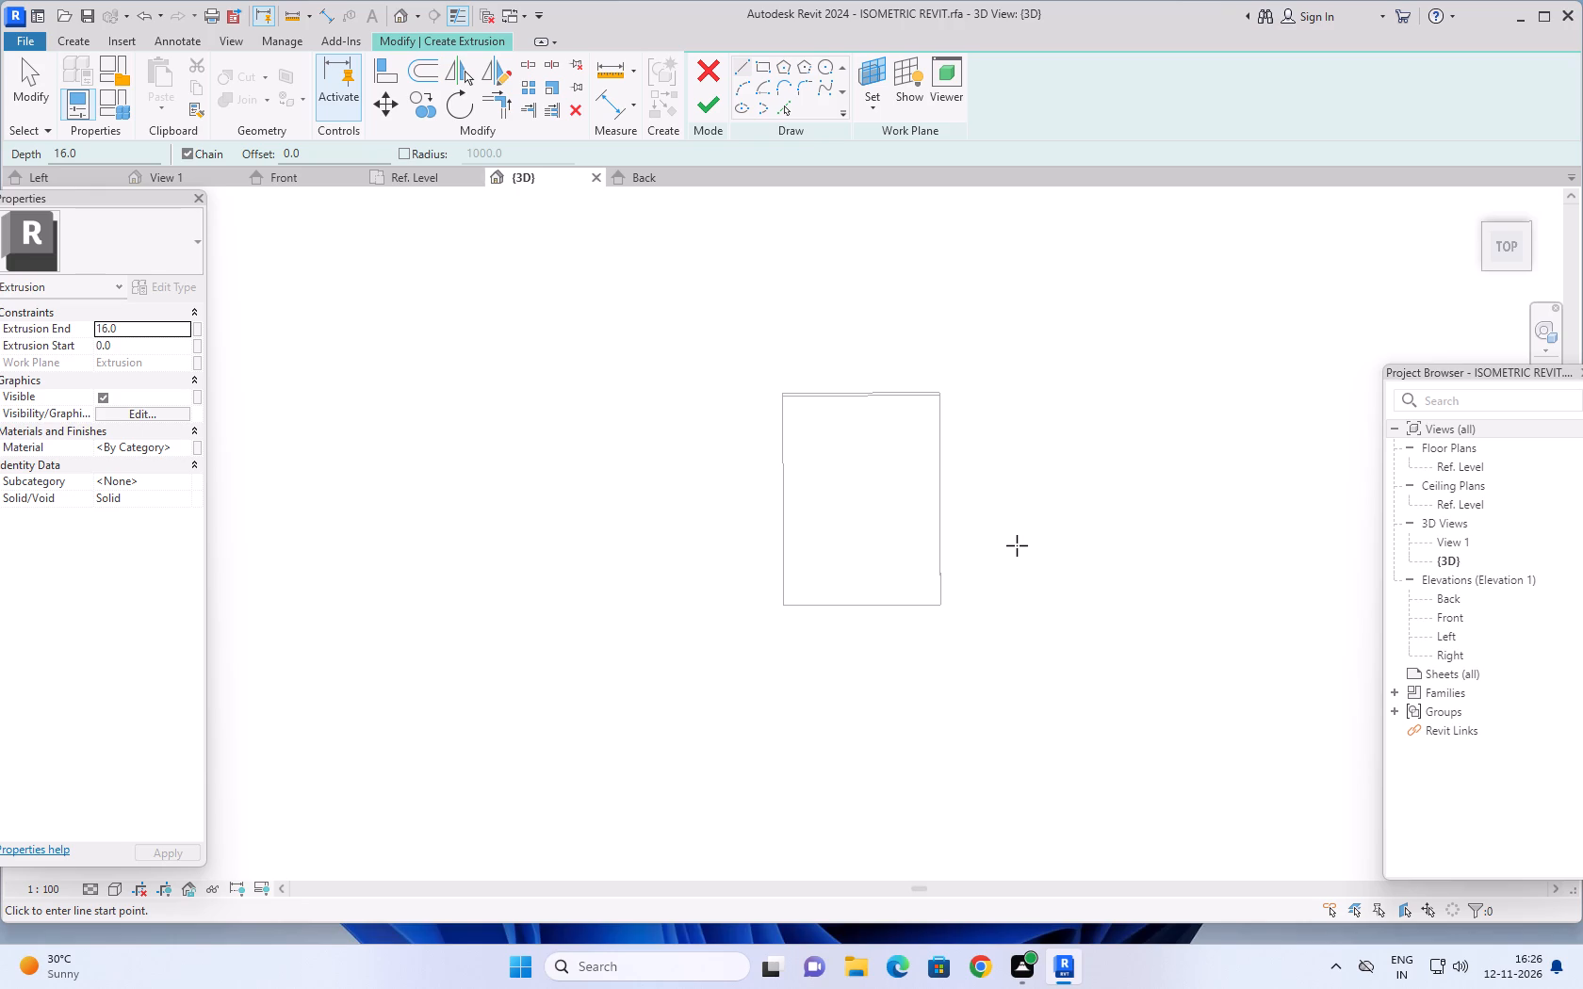
{"action": "scroll", "coordinate": [1014, 546], "scroll_direction": "down", "scroll_amount": 1}
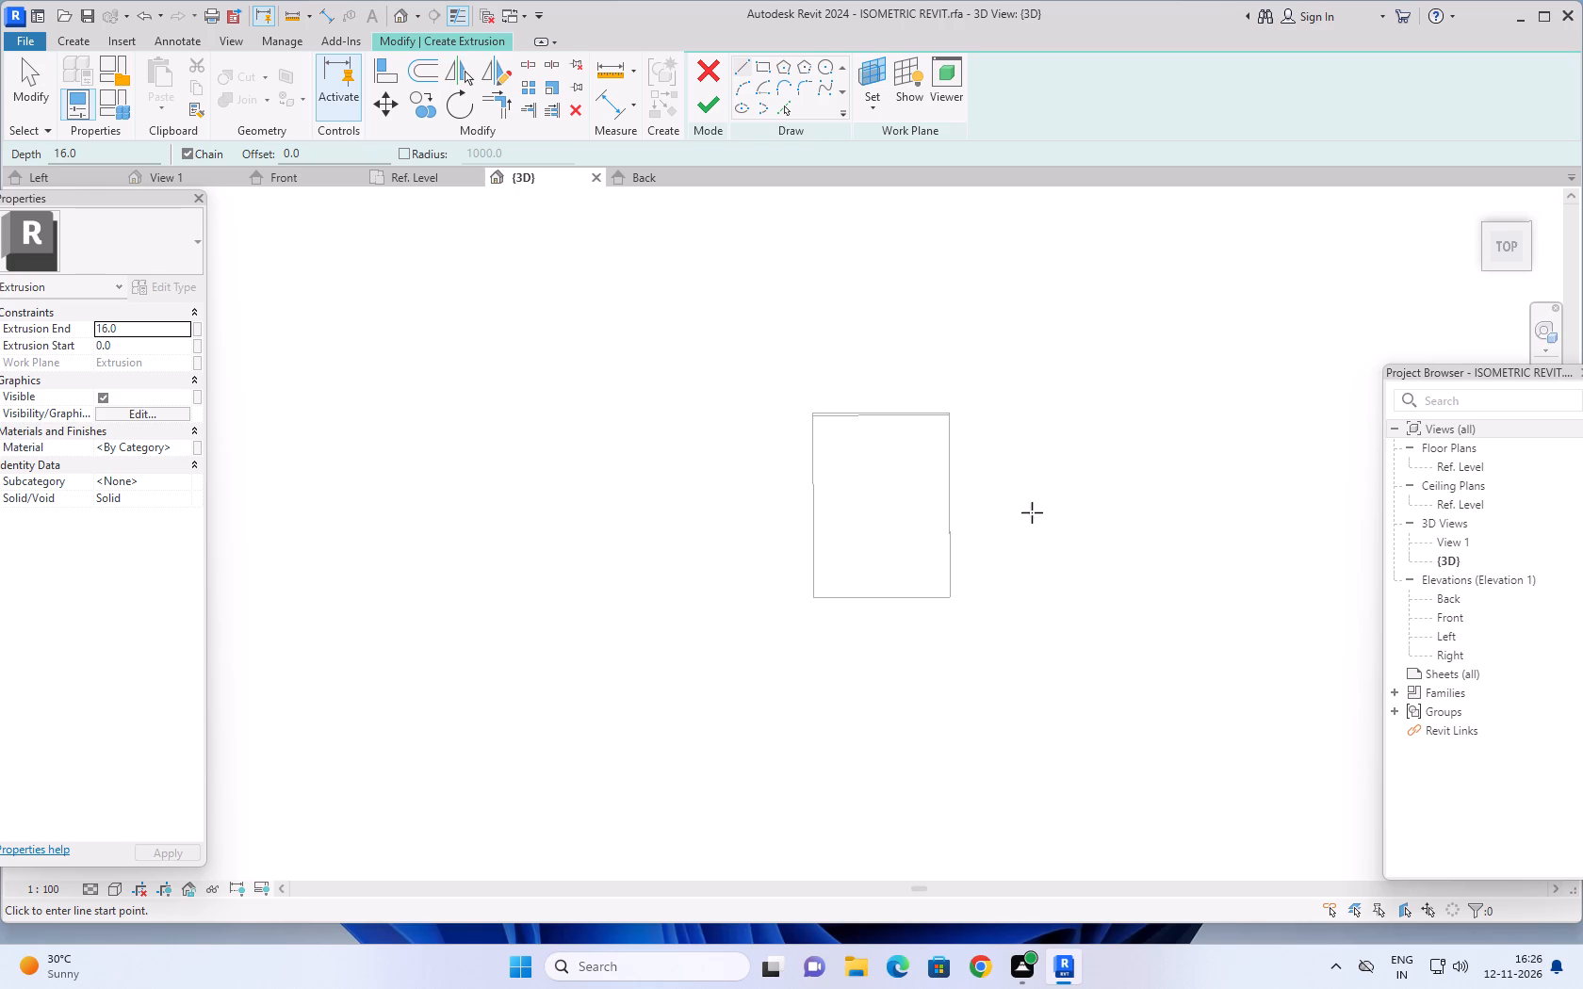
{"action": "middle_click_drag", "start_coordinate": [1024, 484], "coordinate": [1002, 572]}
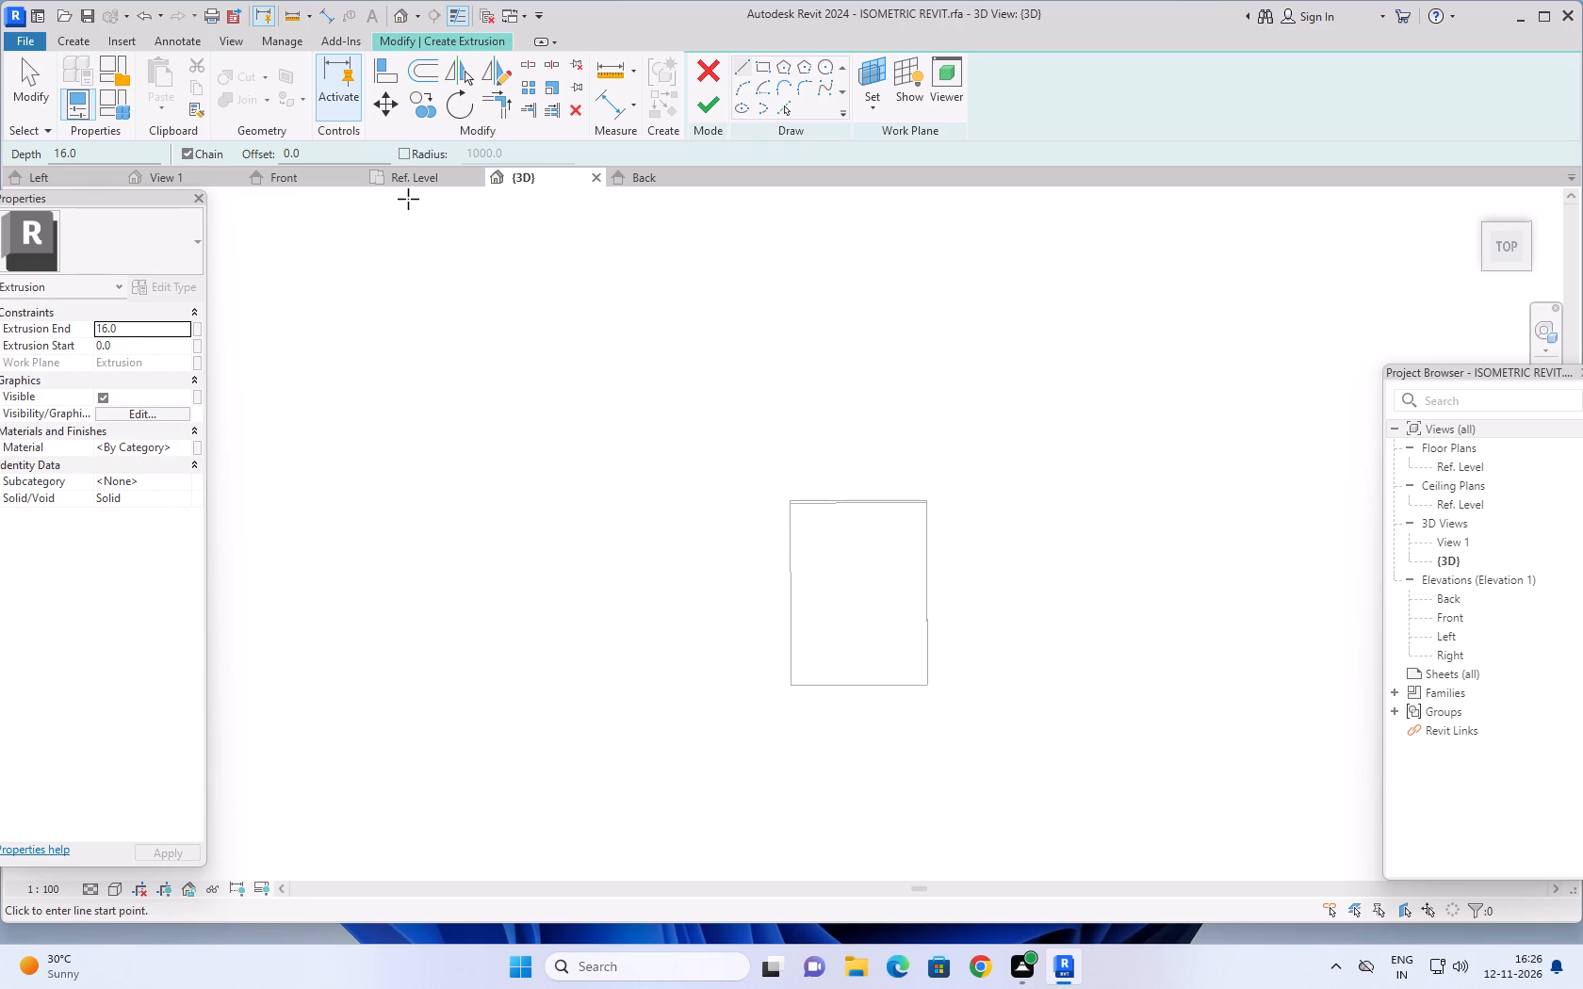
In the Ref. Level plan, sketch a rectangle about 55 by 60 adjoining the base block's upper edge.
{"action": "left_click", "coordinate": [421, 174]}
{"action": "scroll", "coordinate": [775, 449], "scroll_direction": "down", "scroll_amount": 6}
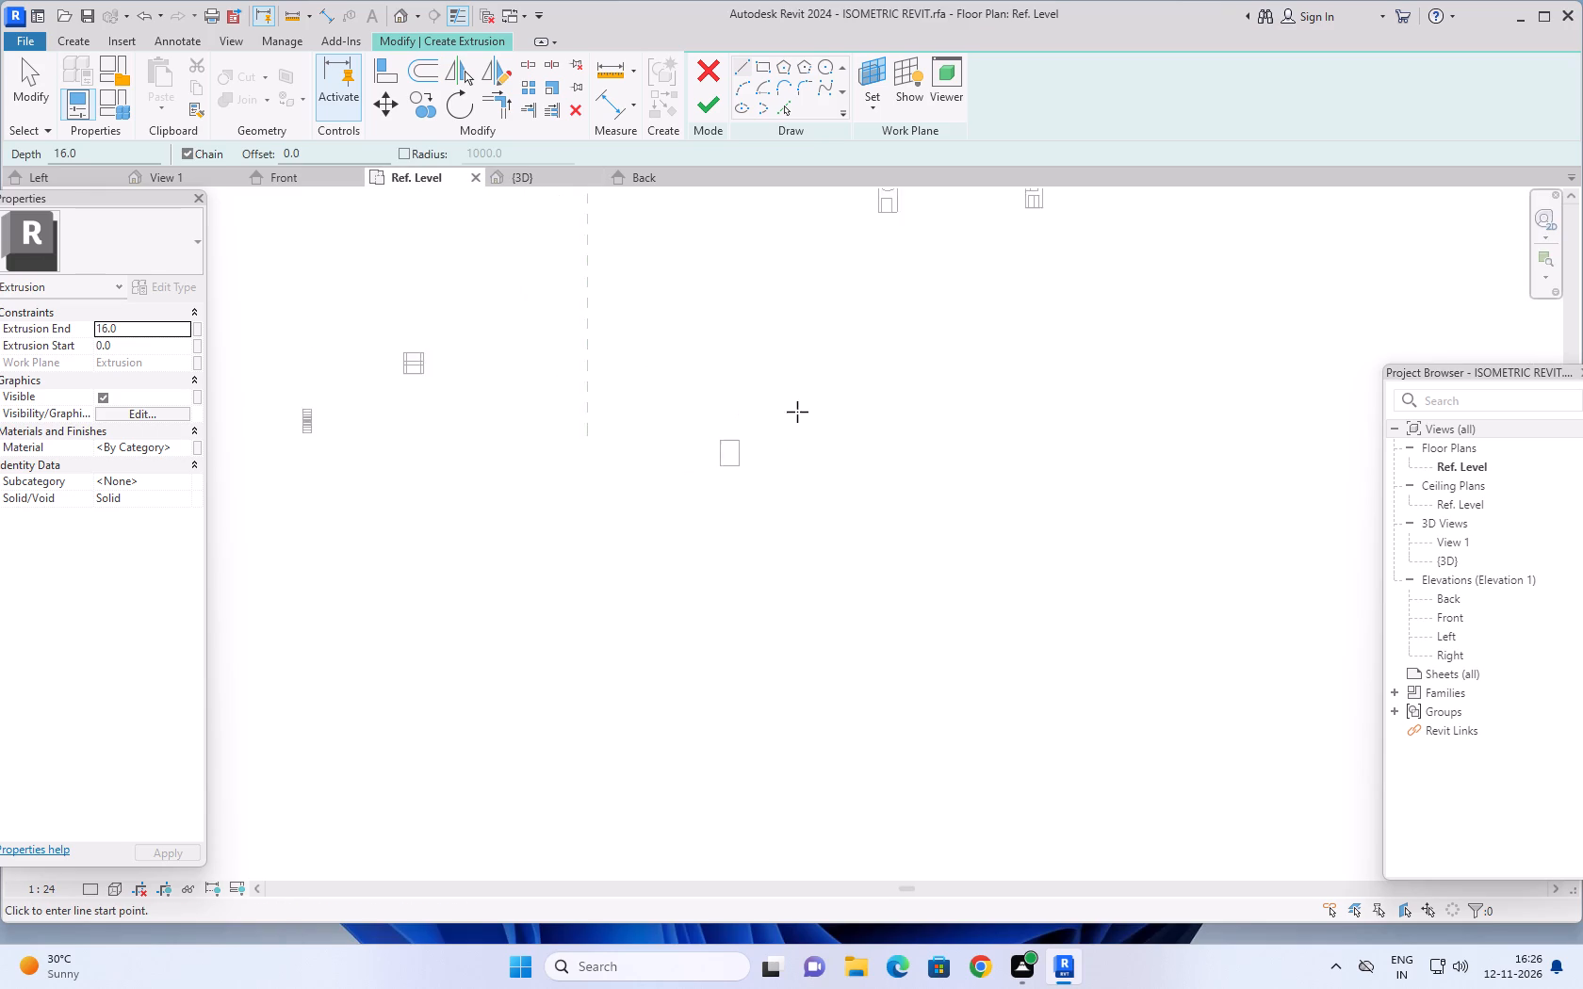
{"action": "middle_click_drag", "start_coordinate": [797, 412], "coordinate": [846, 543]}
{"action": "scroll", "coordinate": [801, 419], "scroll_direction": "down", "scroll_amount": 1}
{"action": "scroll", "coordinate": [773, 551], "scroll_direction": "up", "scroll_amount": 8}
{"action": "middle_click_drag", "start_coordinate": [773, 551], "coordinate": [743, 503]}
{"action": "scroll", "coordinate": [743, 501], "scroll_direction": "up", "scroll_amount": 3}
{"action": "middle_click_drag", "start_coordinate": [743, 501], "coordinate": [694, 425]}
{"action": "left_click", "coordinate": [764, 62]}
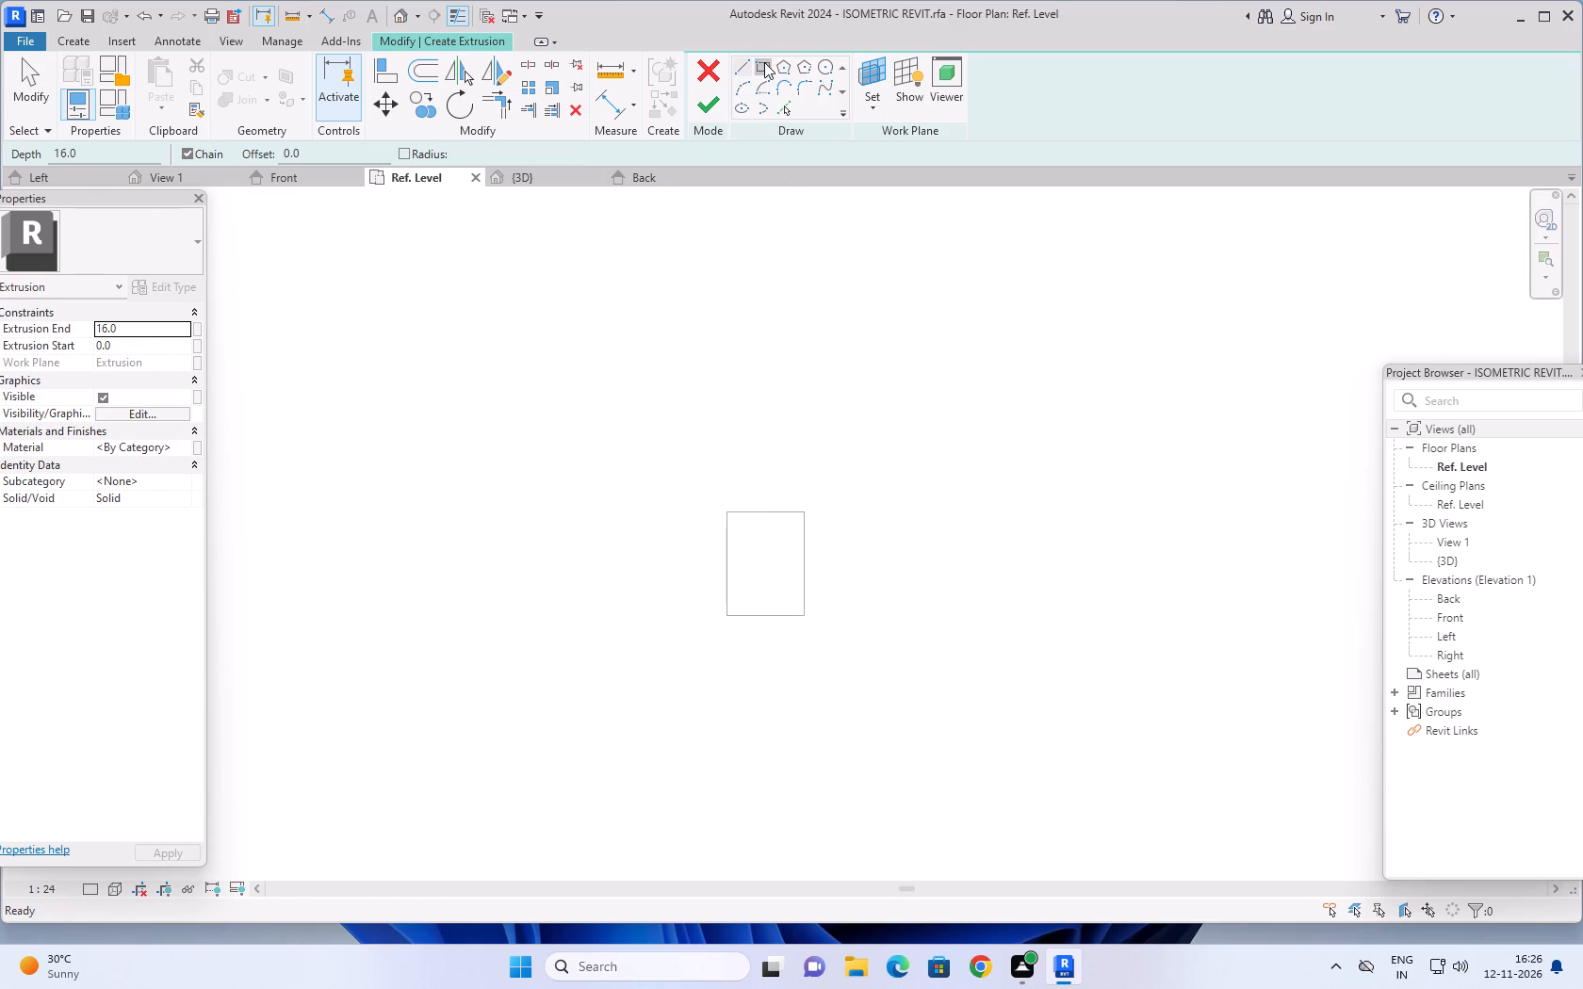
{"action": "left_click", "coordinate": [807, 511]}
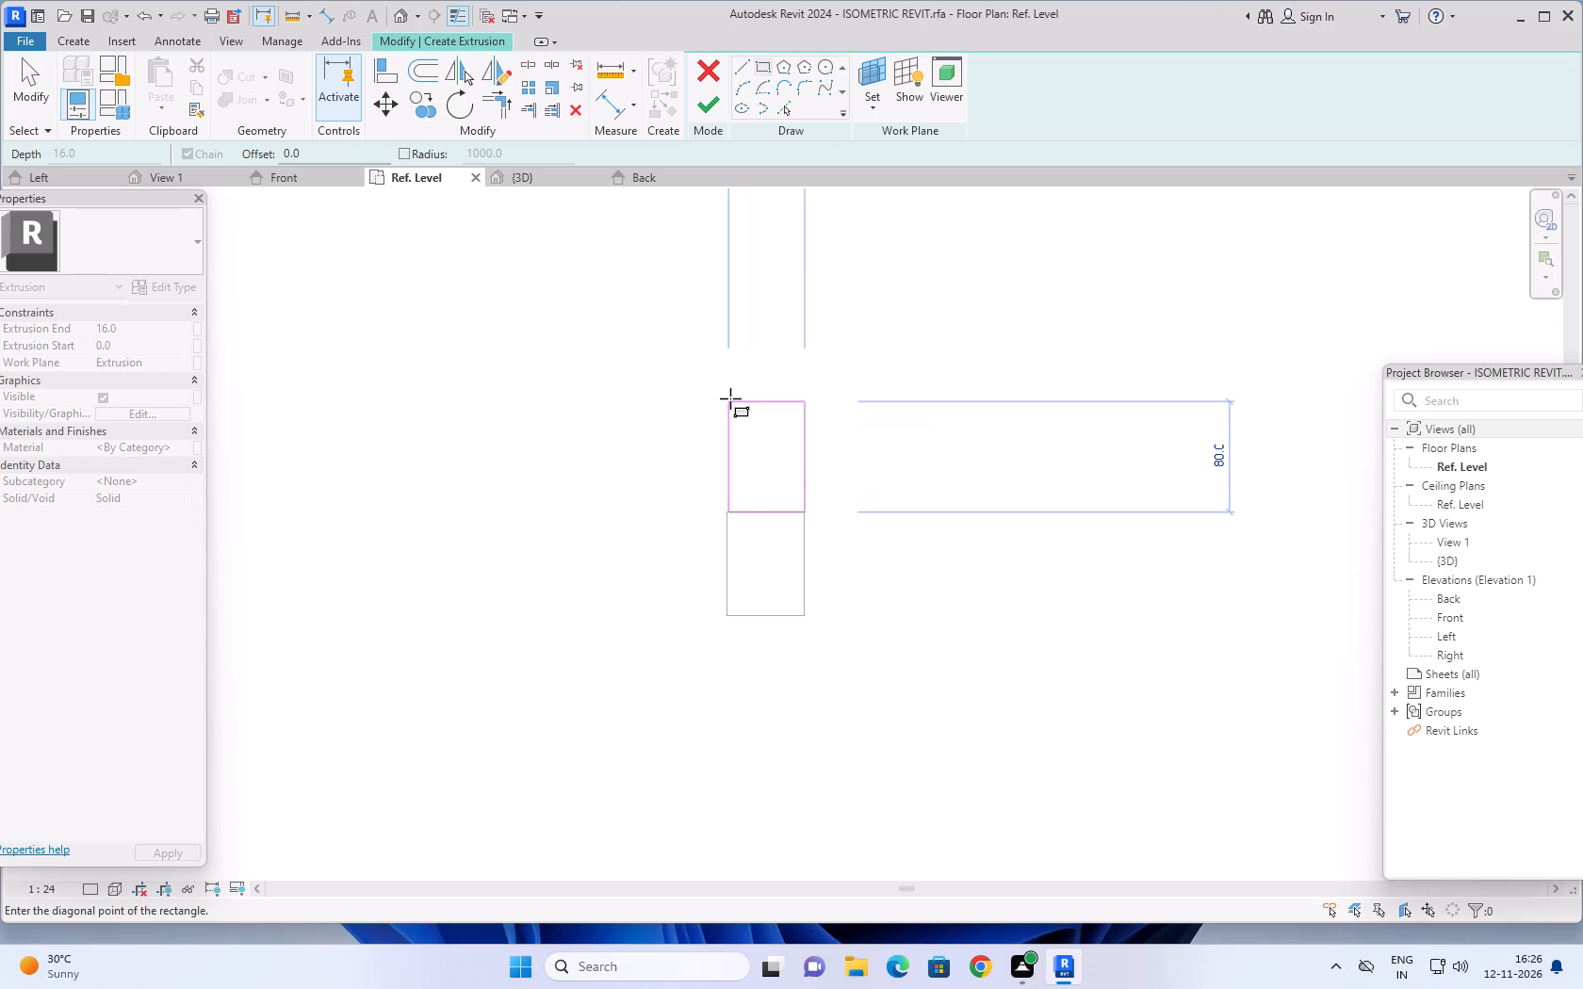
{"action": "scroll", "coordinate": [727, 398], "scroll_direction": "up", "scroll_amount": 6}
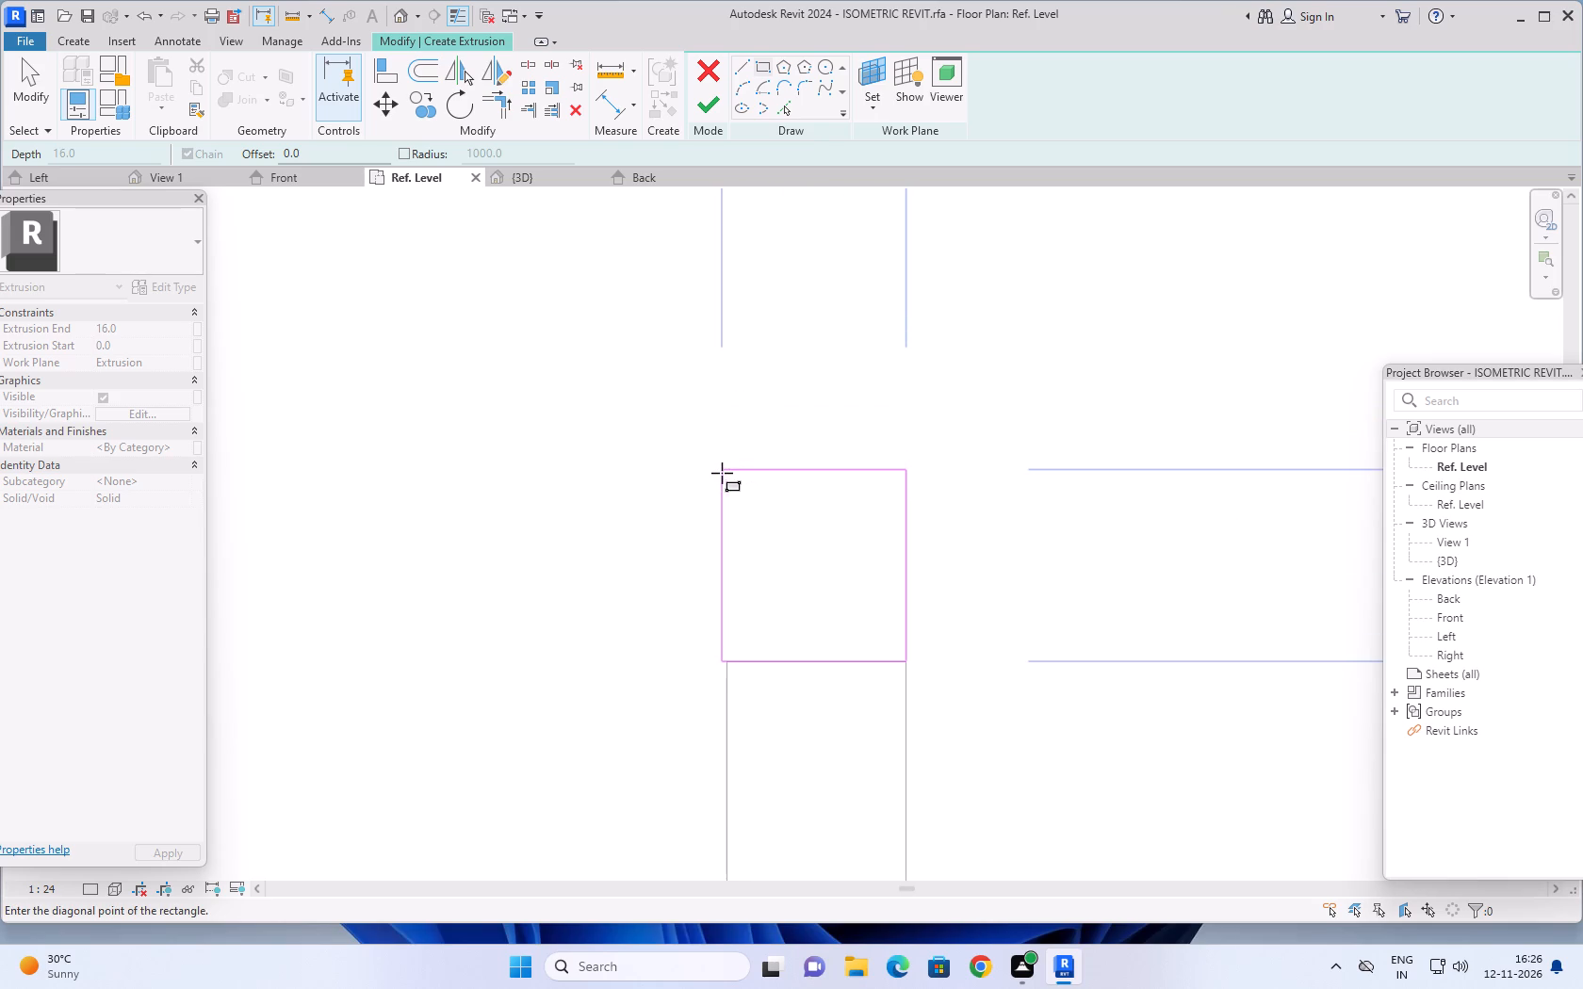
{"action": "left_click", "coordinate": [727, 470]}
Set the sketched rectangle's horizontal width to 56 to match the base block.
{"action": "scroll", "coordinate": [779, 488], "scroll_direction": "down", "scroll_amount": 3}
{"action": "scroll", "coordinate": [801, 508], "scroll_direction": "up", "scroll_amount": 1}
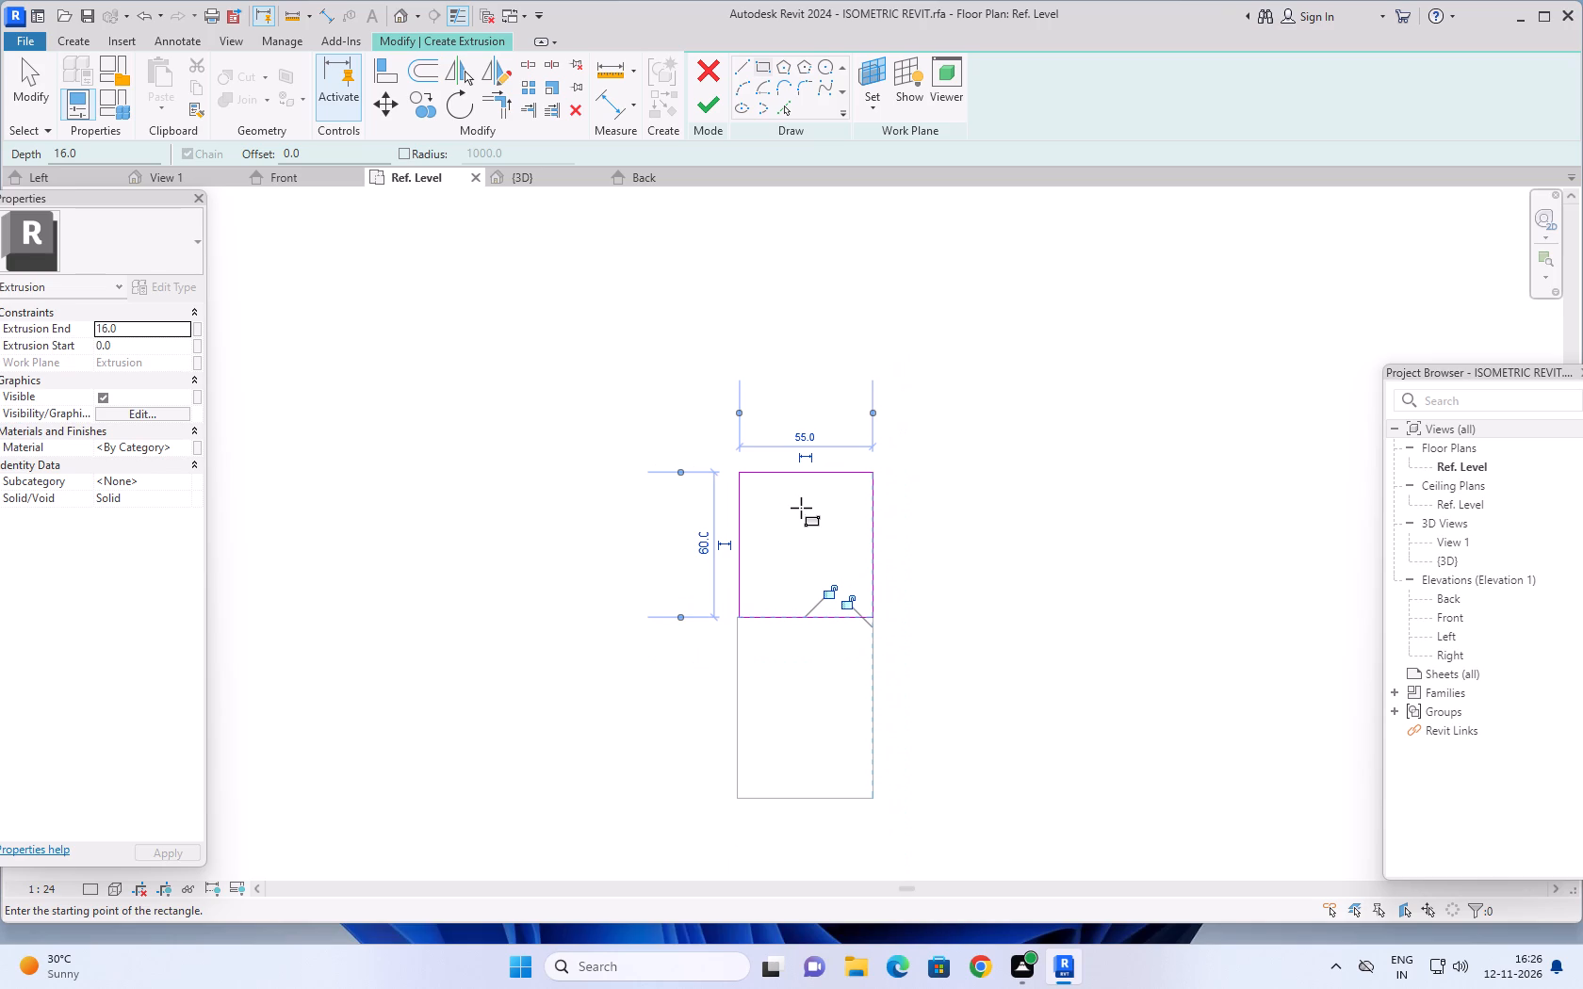
{"action": "scroll", "coordinate": [801, 508], "scroll_direction": "up", "scroll_amount": 1}
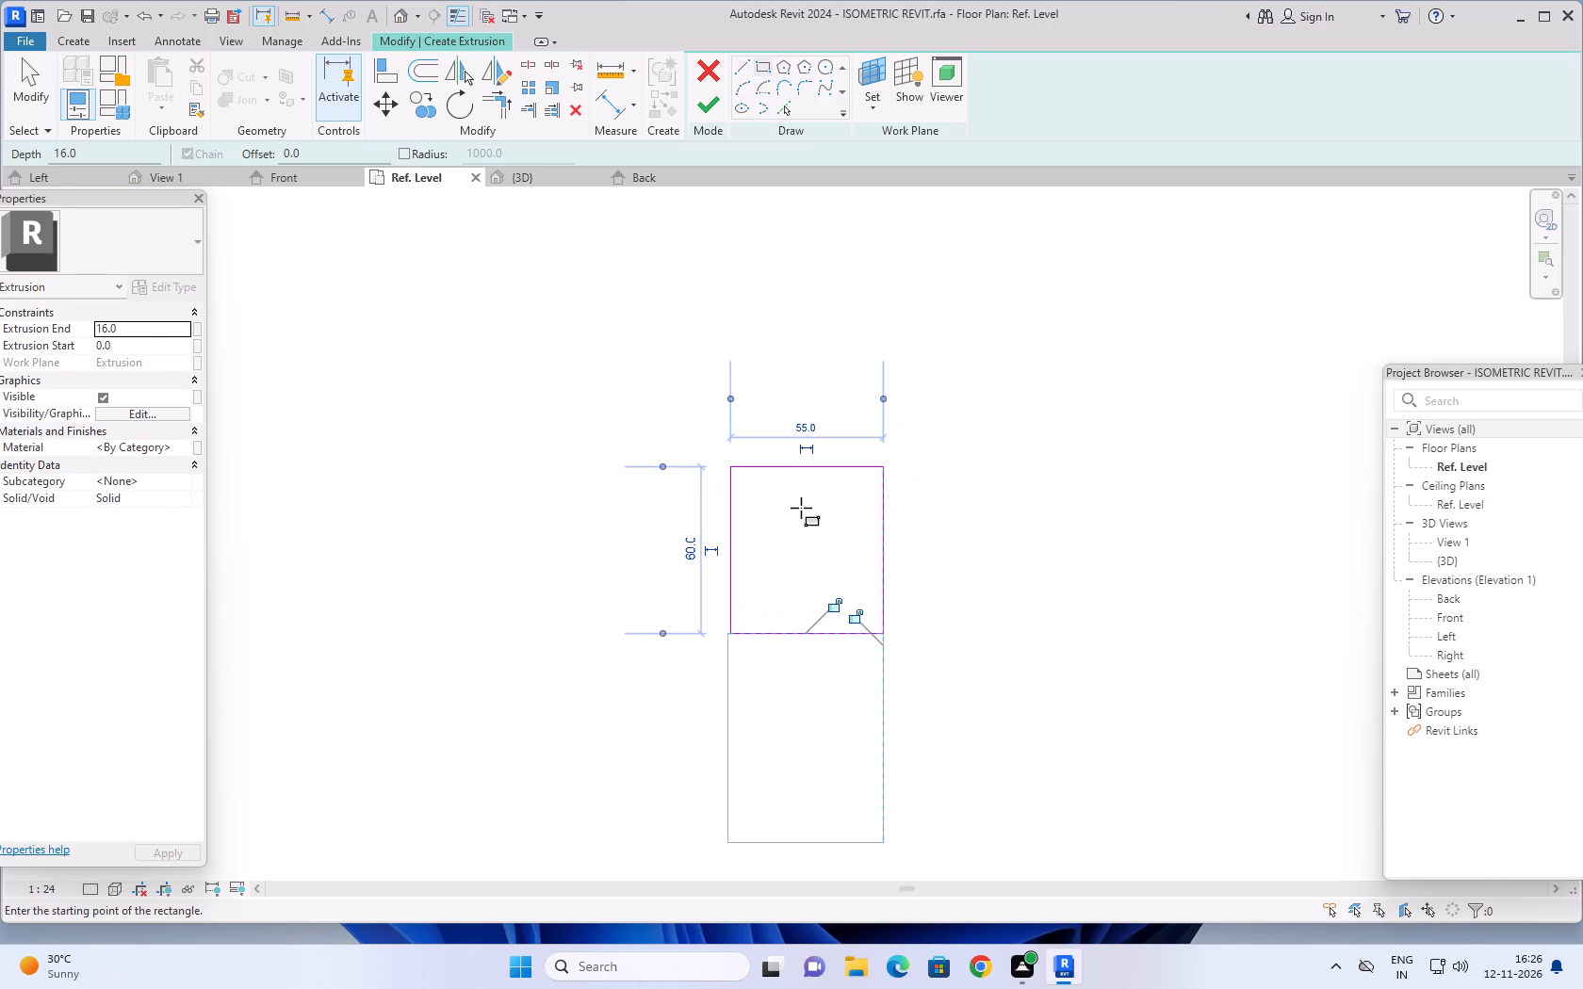
{"action": "scroll", "coordinate": [801, 508], "scroll_direction": "up", "scroll_amount": 2}
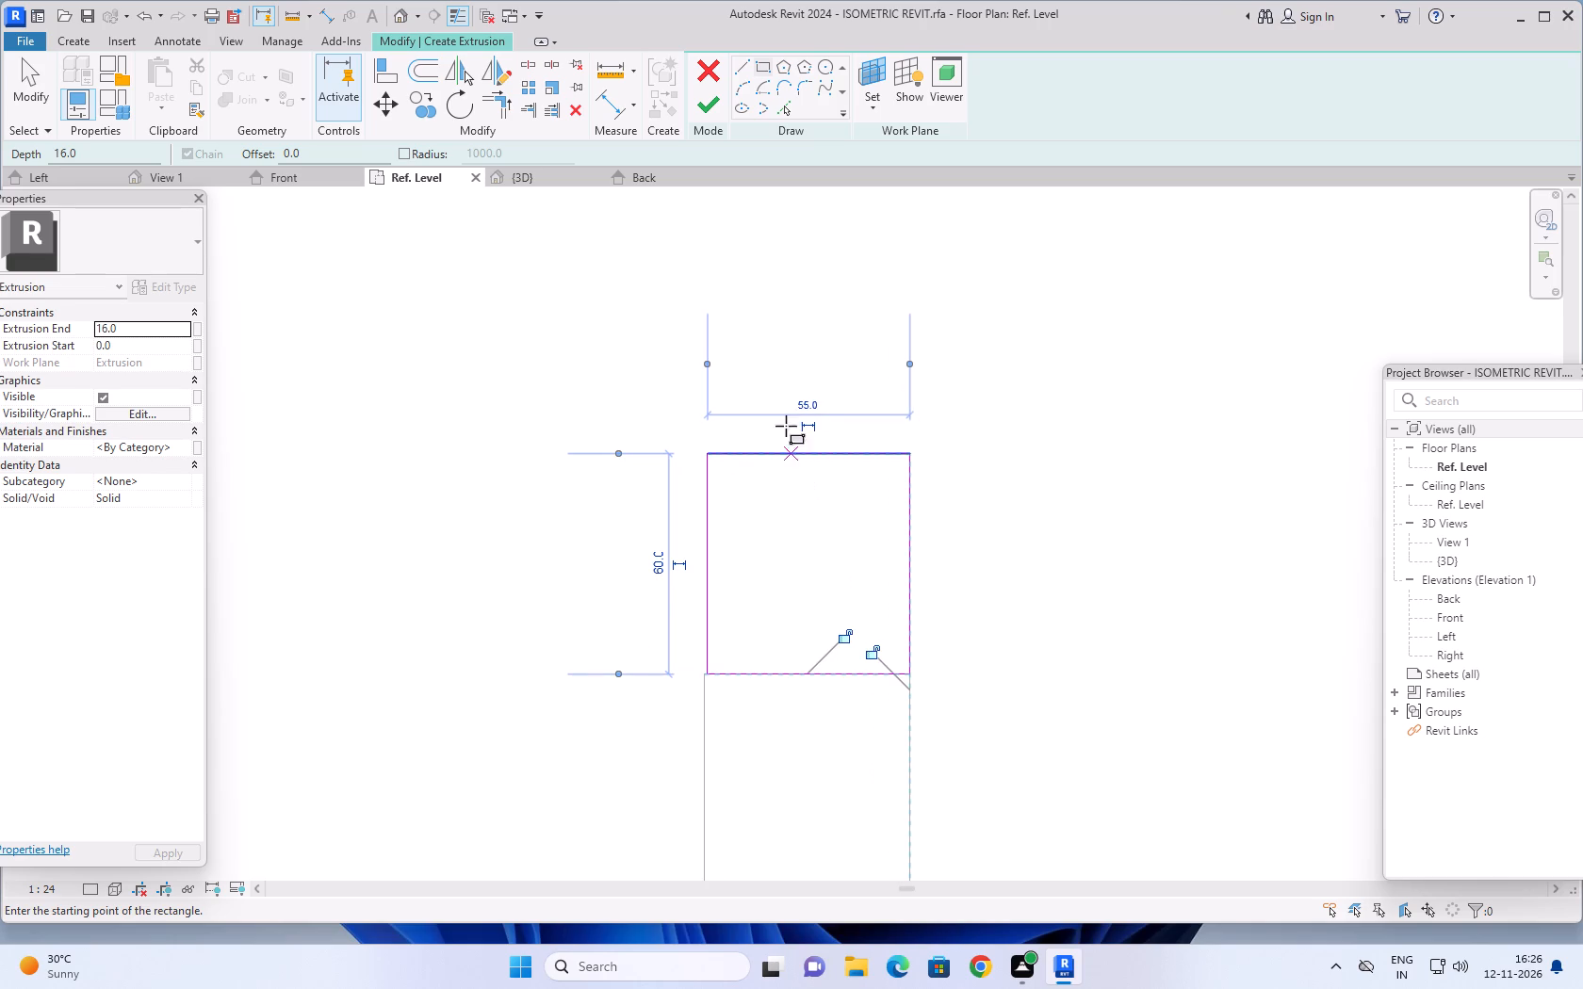
{"action": "left_click", "coordinate": [809, 407]}
{"action": "type", "text": "56"}
{"action": "left_click", "coordinate": [657, 563]}
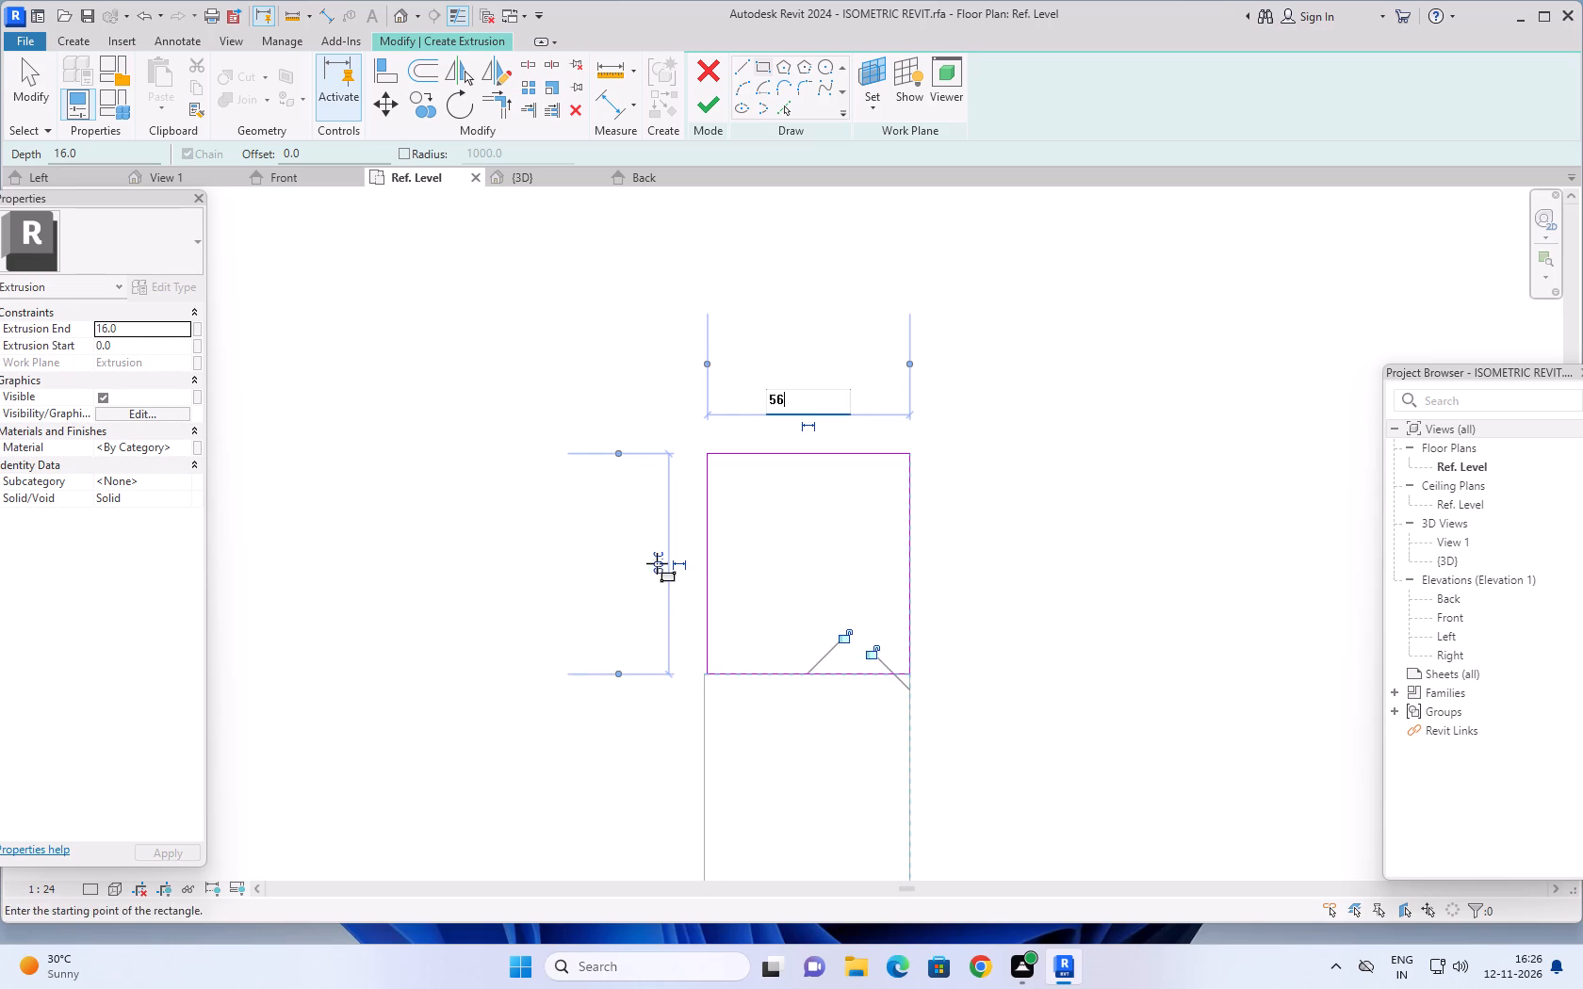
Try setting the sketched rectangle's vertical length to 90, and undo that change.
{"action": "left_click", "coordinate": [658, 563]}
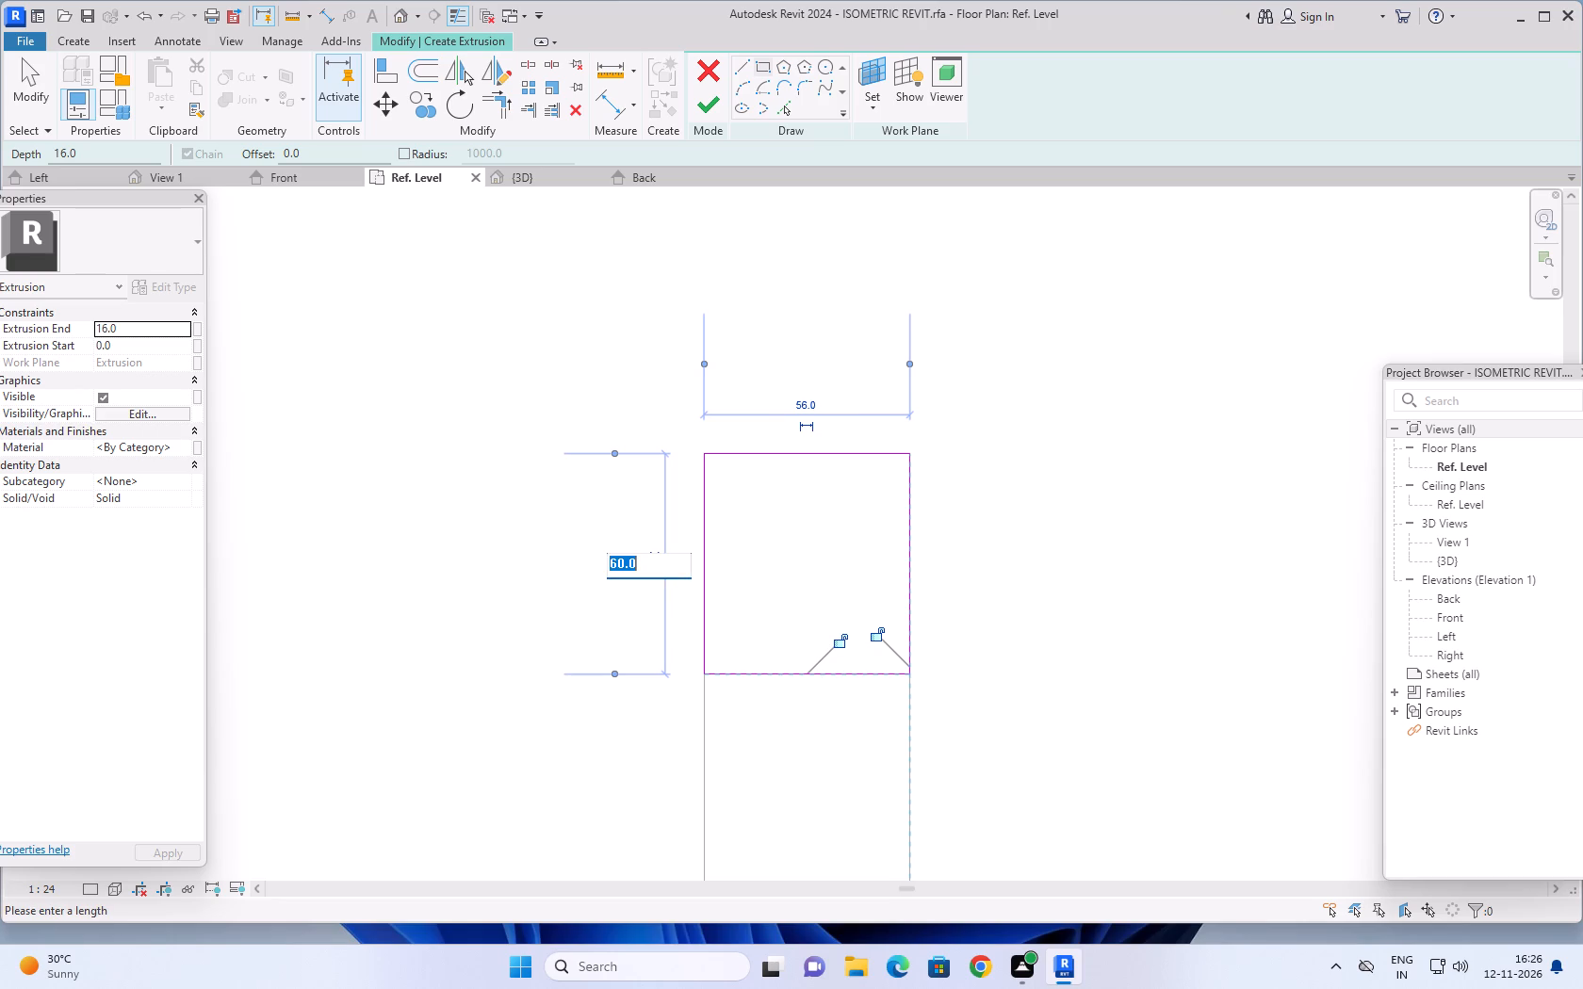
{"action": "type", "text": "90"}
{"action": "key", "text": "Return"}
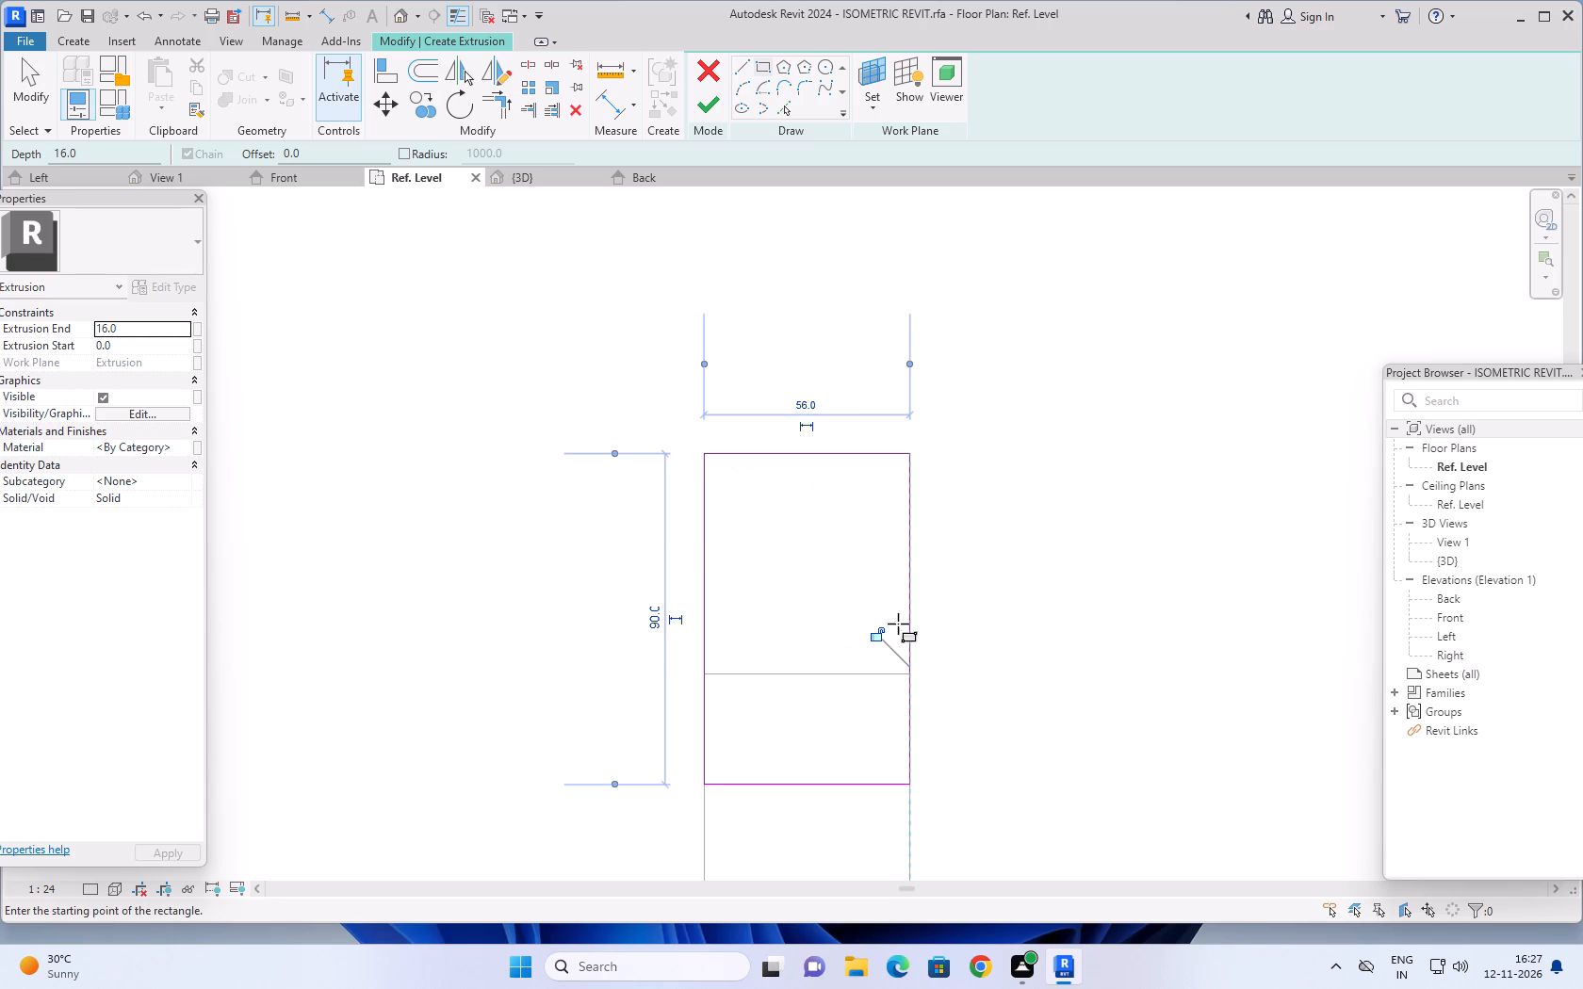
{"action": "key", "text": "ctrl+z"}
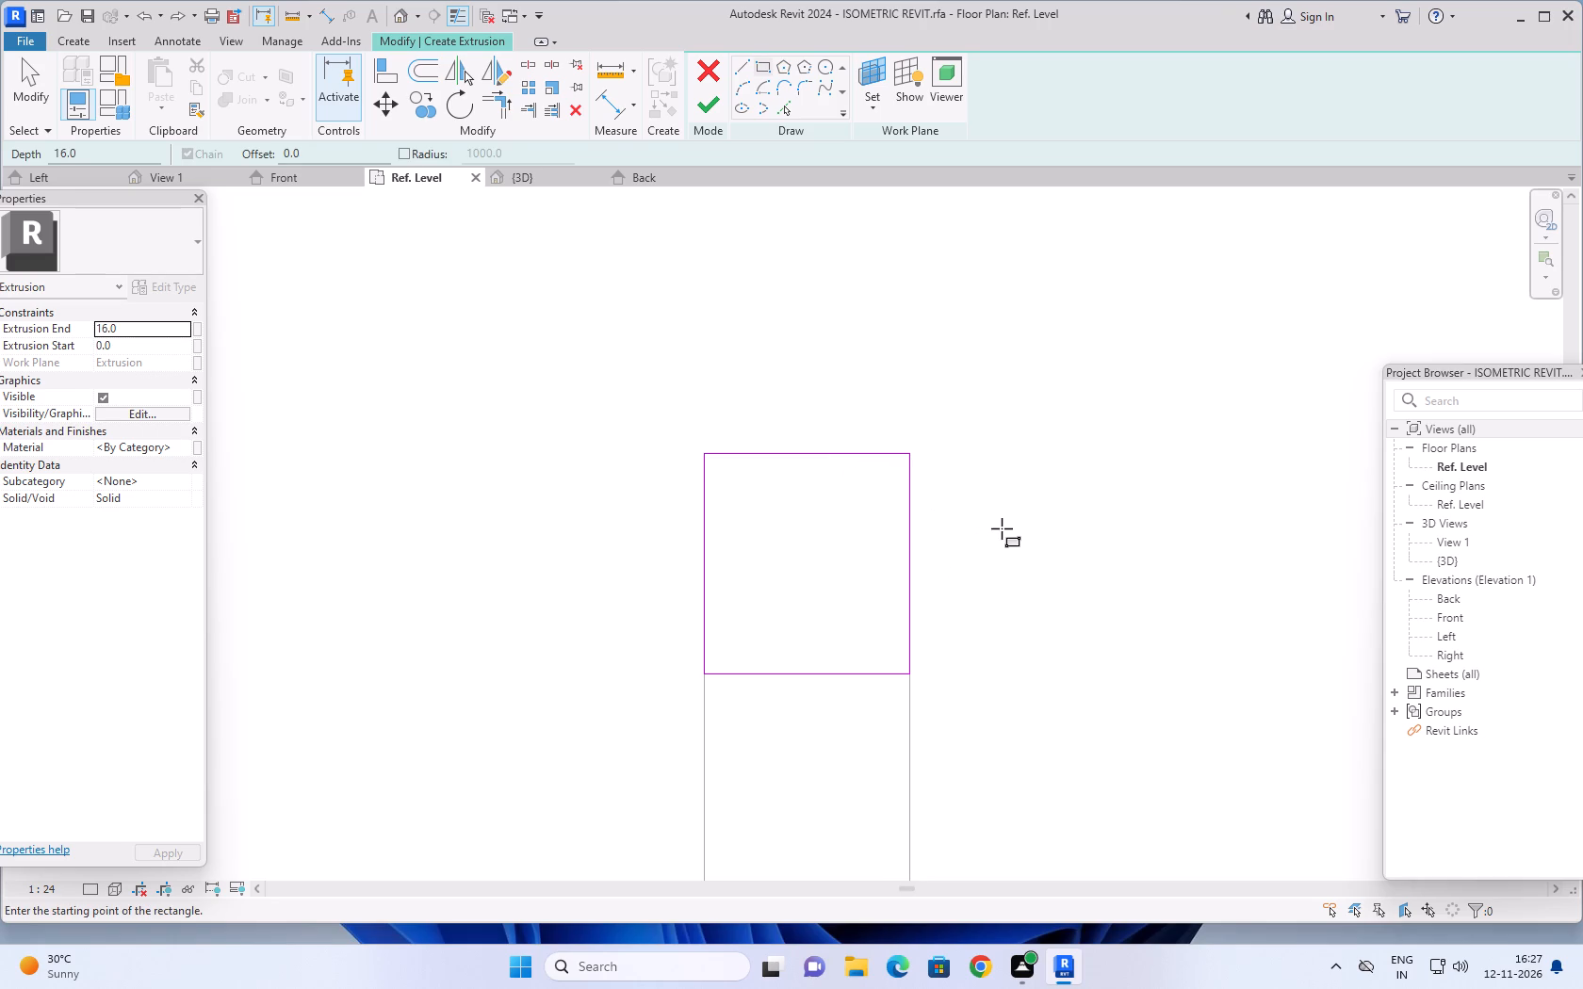
Set the rectangle's vertical length to 90 by moving its upper edge, keeping the lower edge on the base block.
{"action": "key", "text": "Escape"}
{"action": "left_click", "coordinate": [854, 454]}
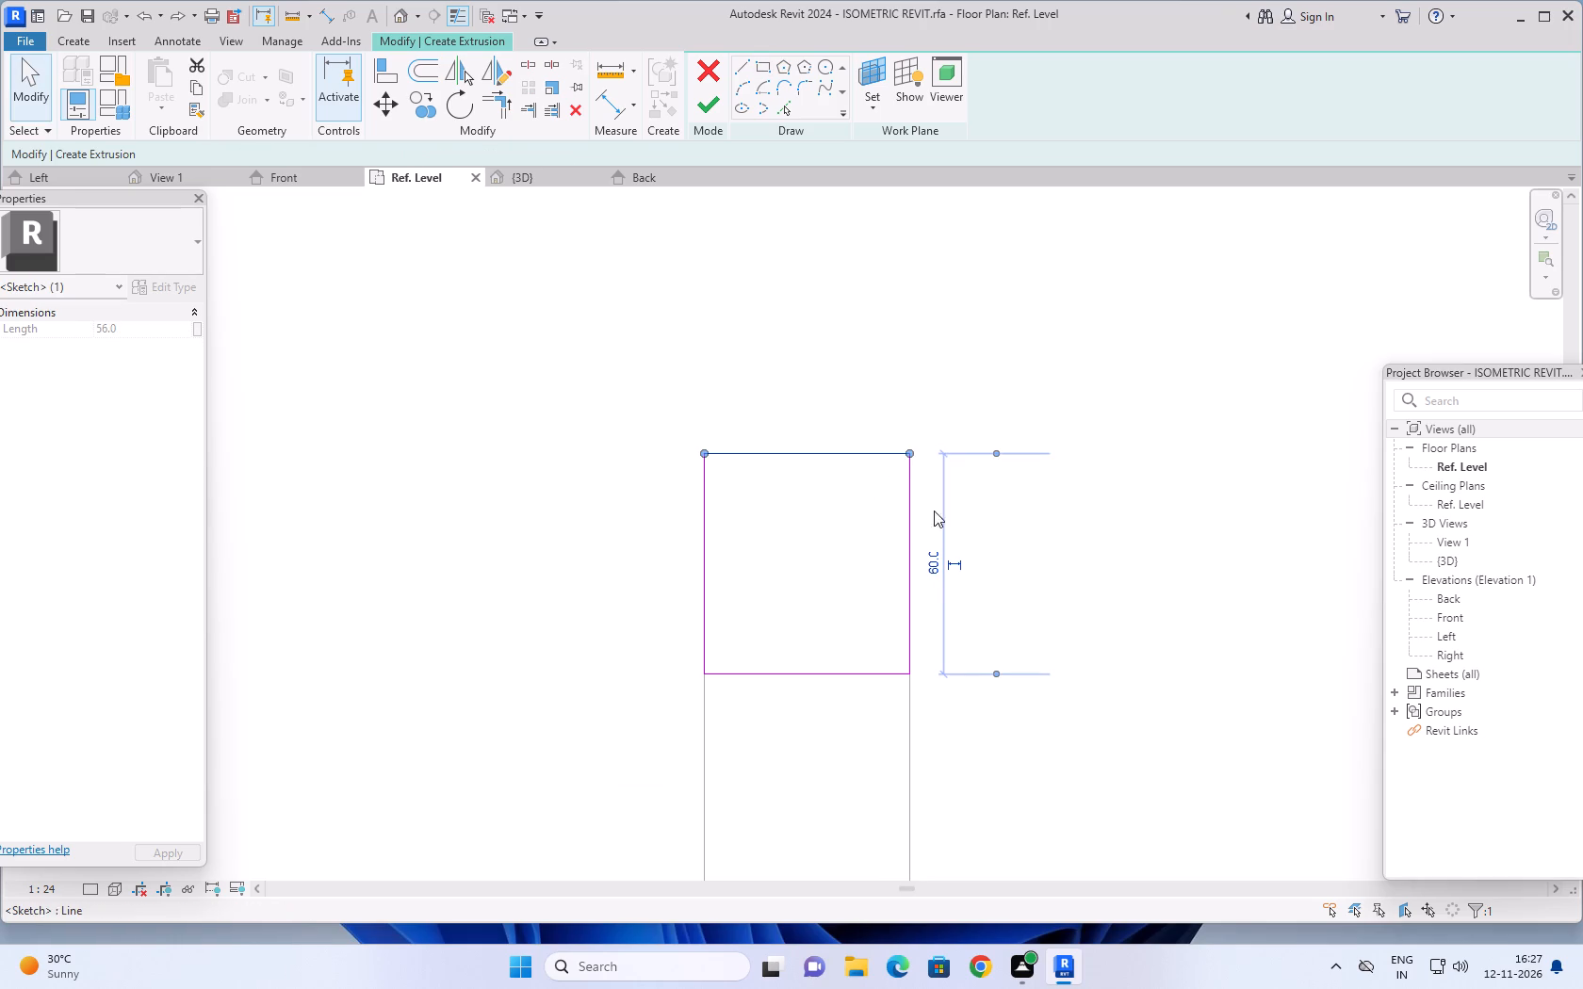
{"action": "left_click", "coordinate": [936, 561]}
{"action": "type", "text": "90"}
{"action": "key", "text": "Return"}
{"action": "key", "text": "Escape"}
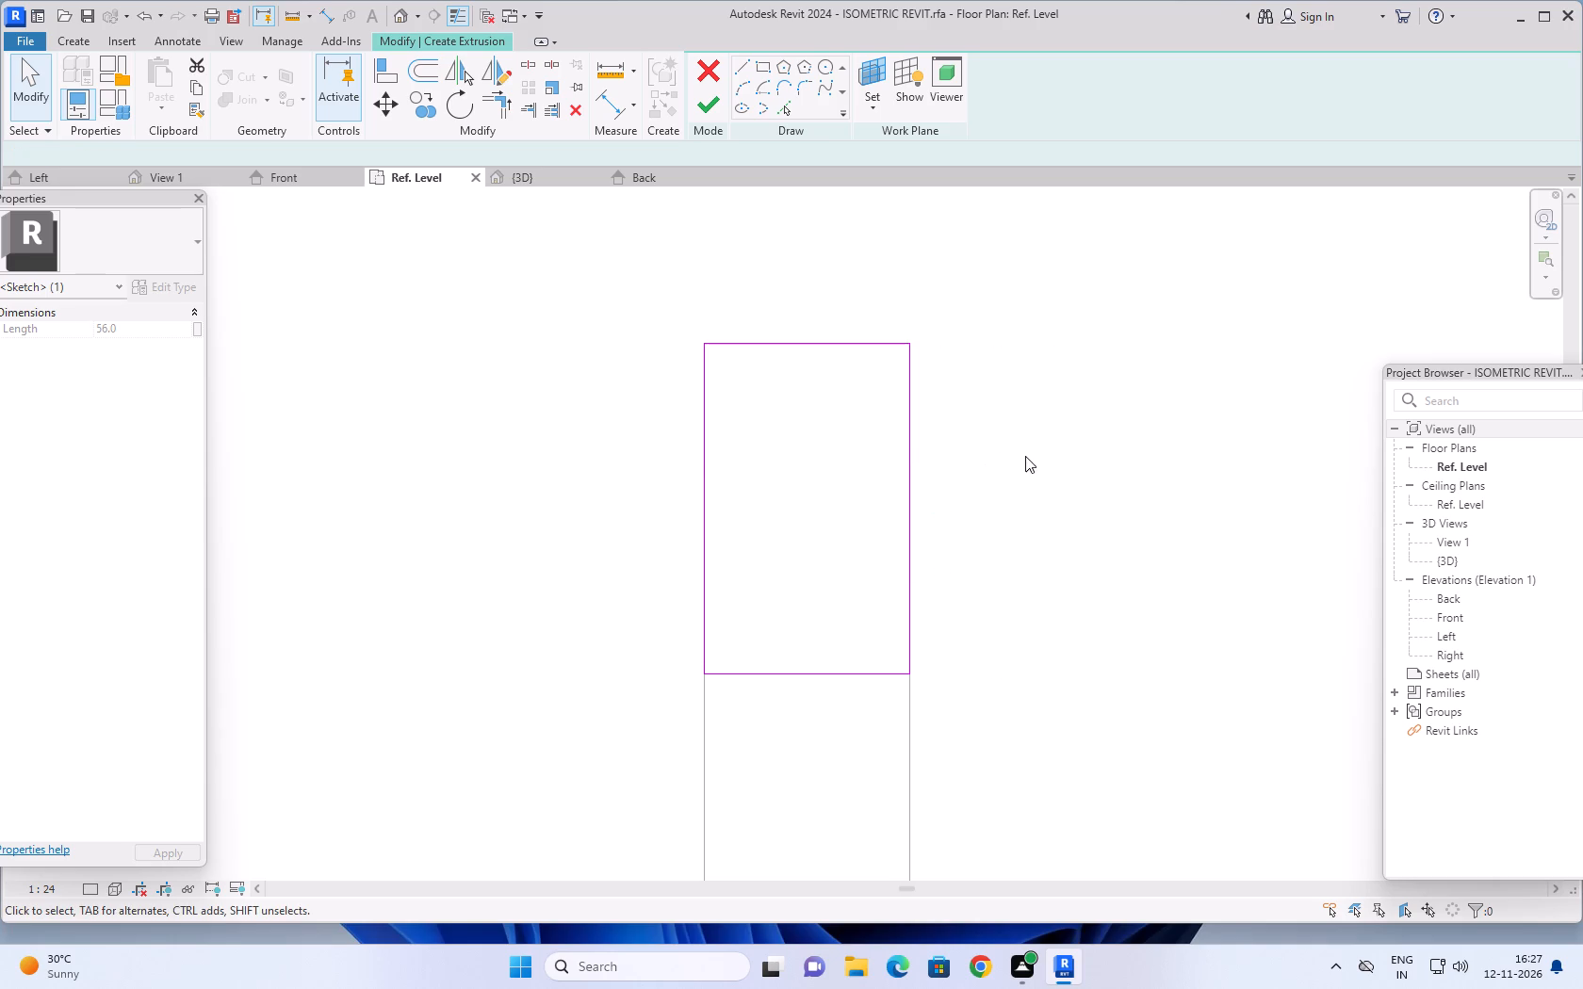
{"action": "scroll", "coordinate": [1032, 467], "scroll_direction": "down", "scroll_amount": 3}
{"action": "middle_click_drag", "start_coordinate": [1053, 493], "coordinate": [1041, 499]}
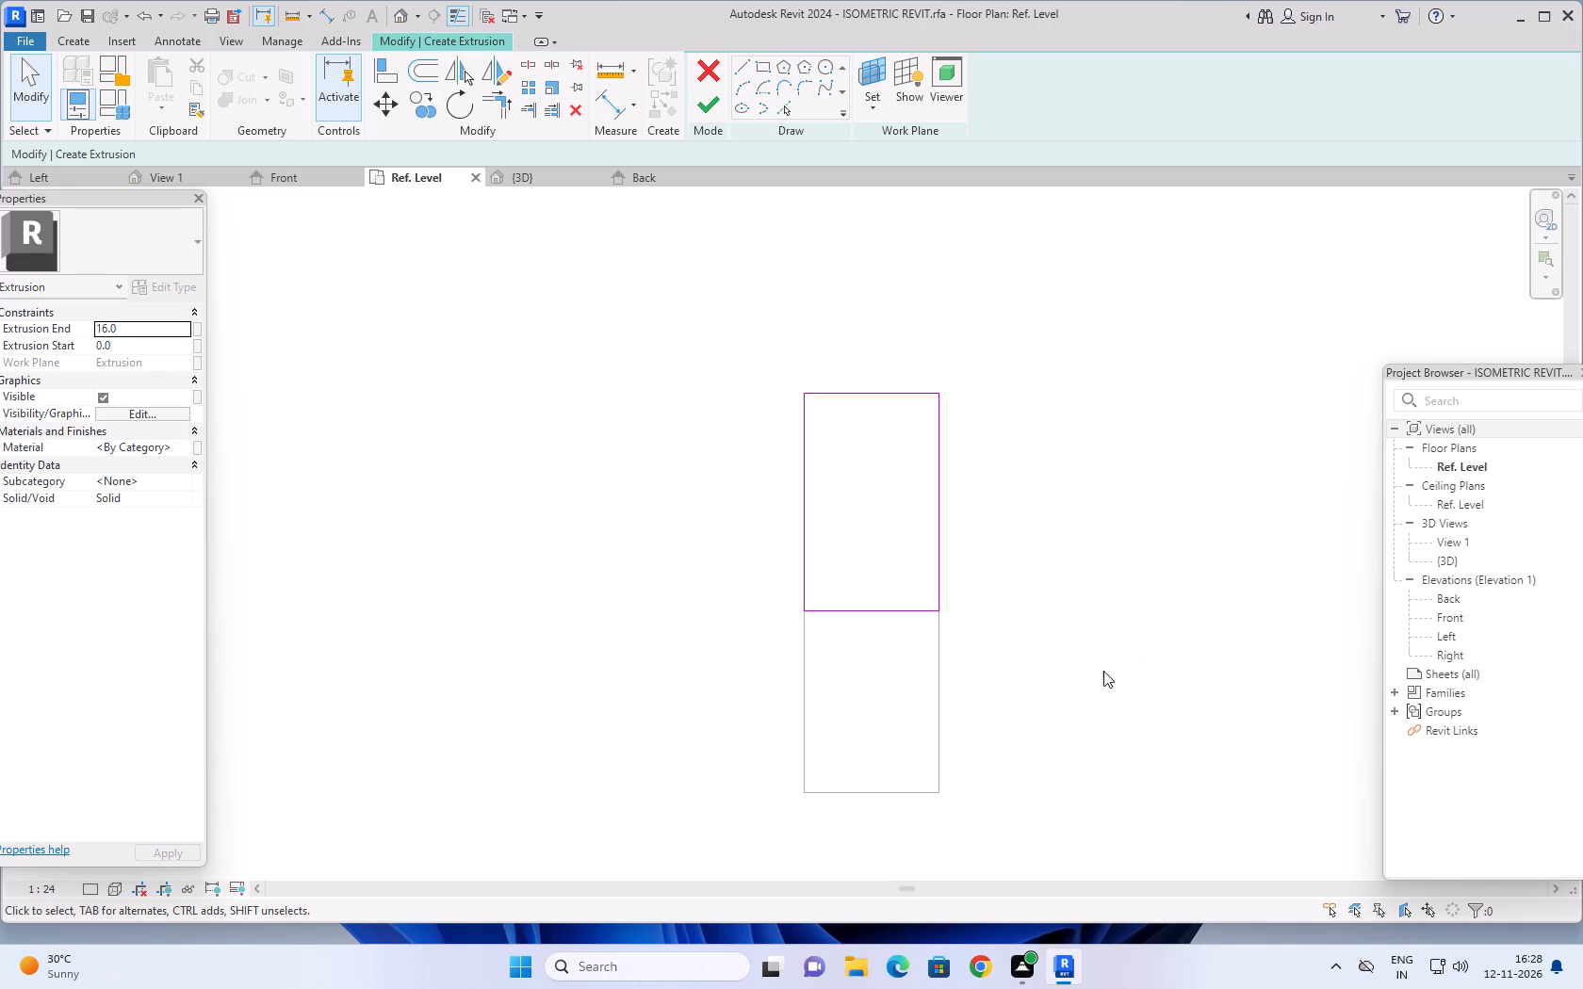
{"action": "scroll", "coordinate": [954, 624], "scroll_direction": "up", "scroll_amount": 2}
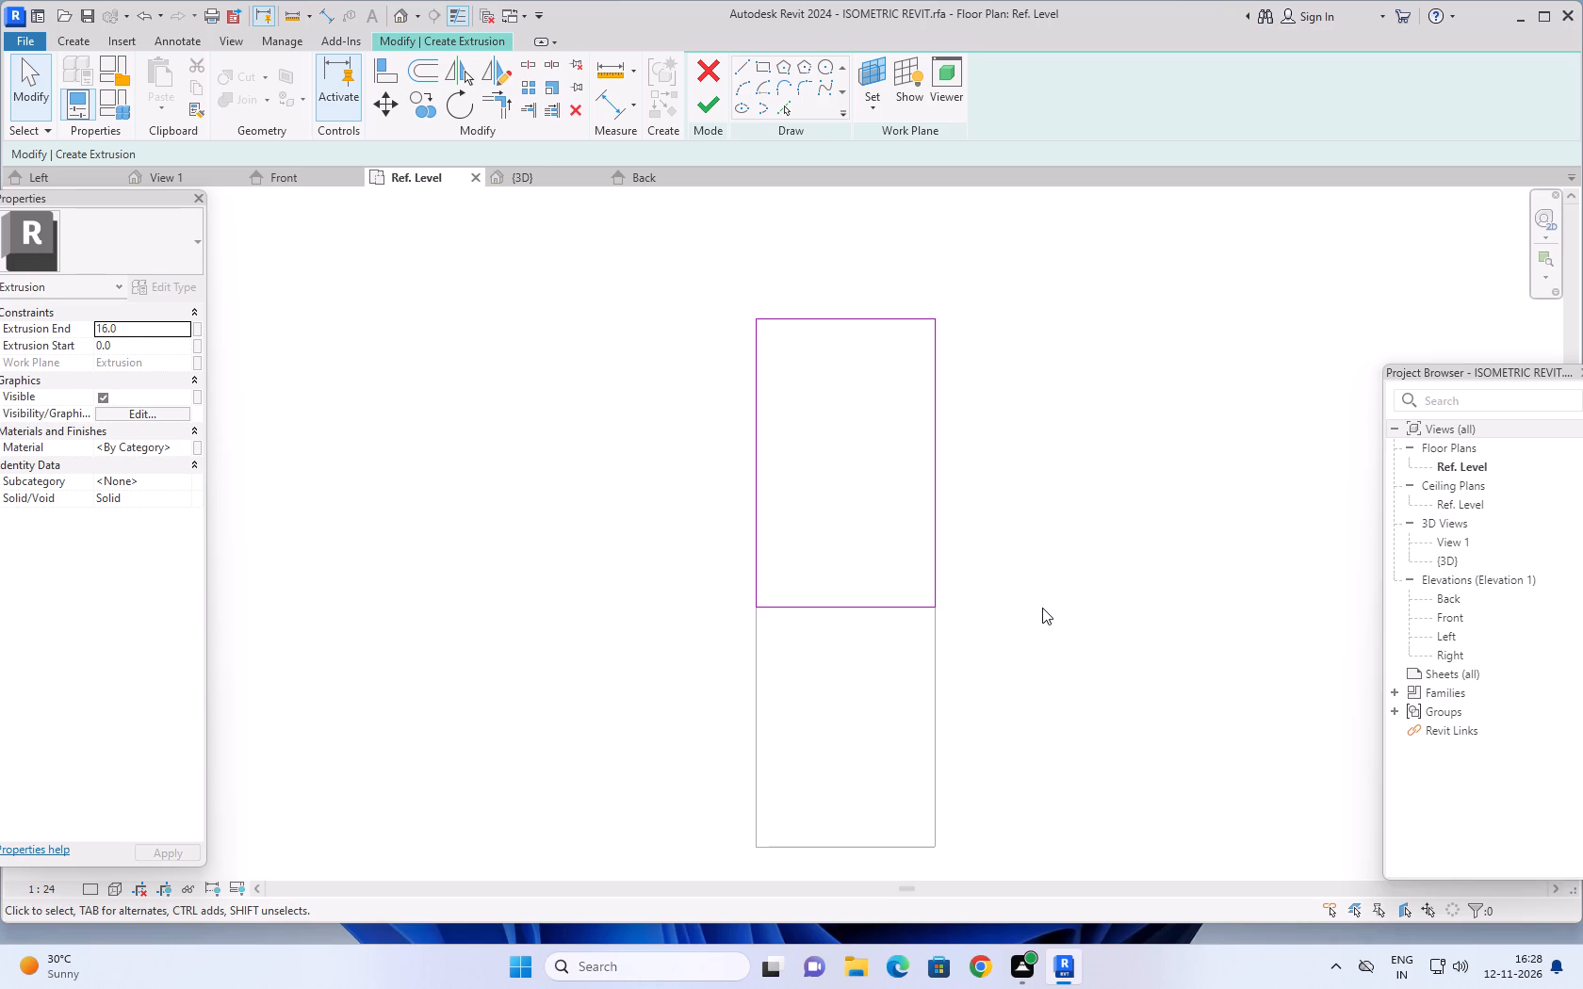
Set the extrusion end of the 56 by 90 sketch to 20 and finish the extrusion.
{"action": "scroll", "coordinate": [1042, 608], "scroll_direction": "down", "scroll_amount": 1}
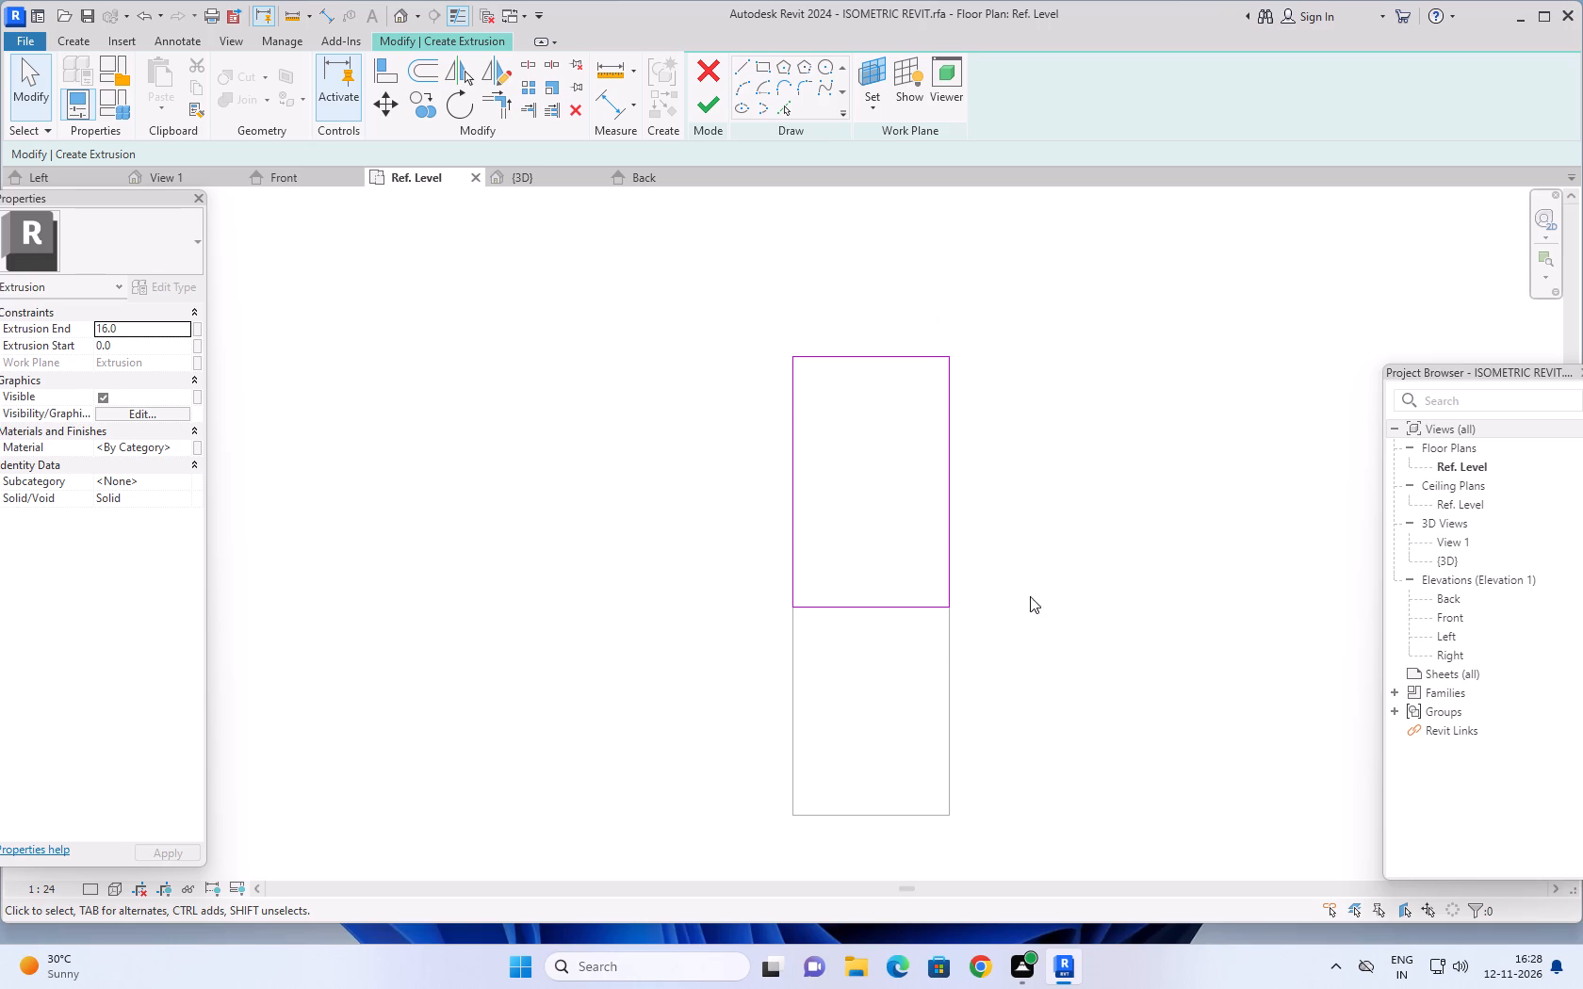
{"action": "middle_click_drag", "start_coordinate": [1014, 568], "coordinate": [977, 534]}
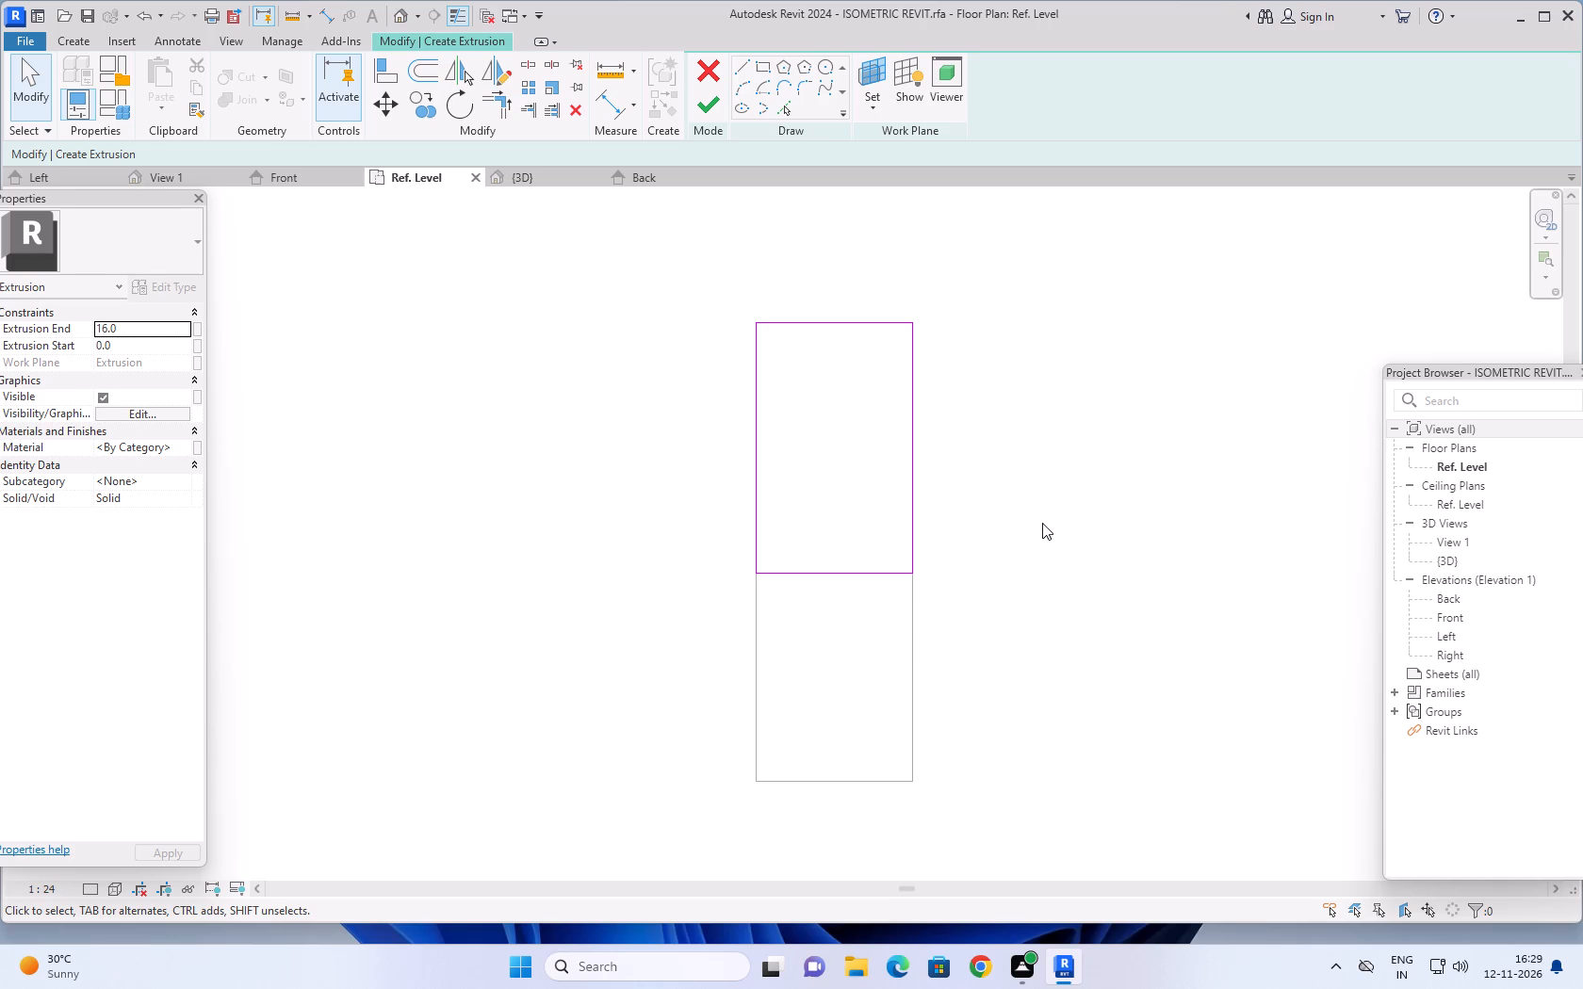
{"action": "middle_click_drag", "start_coordinate": [1014, 448], "coordinate": [996, 458]}
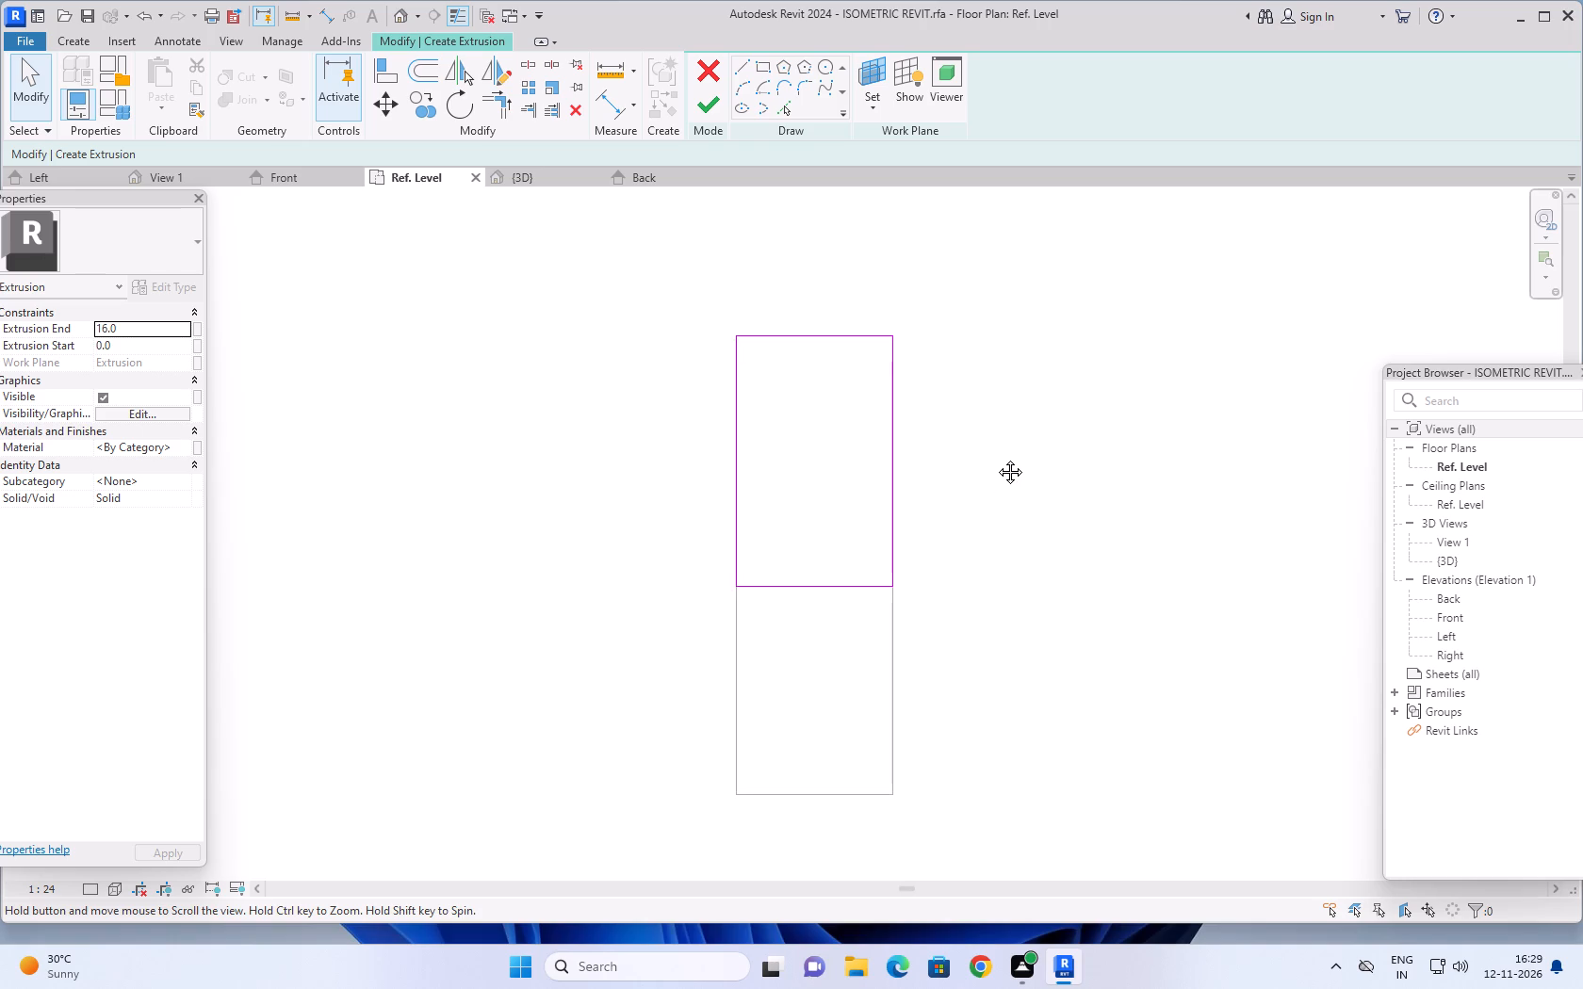
{"action": "middle_click_drag", "start_coordinate": [996, 458], "coordinate": [997, 457]}
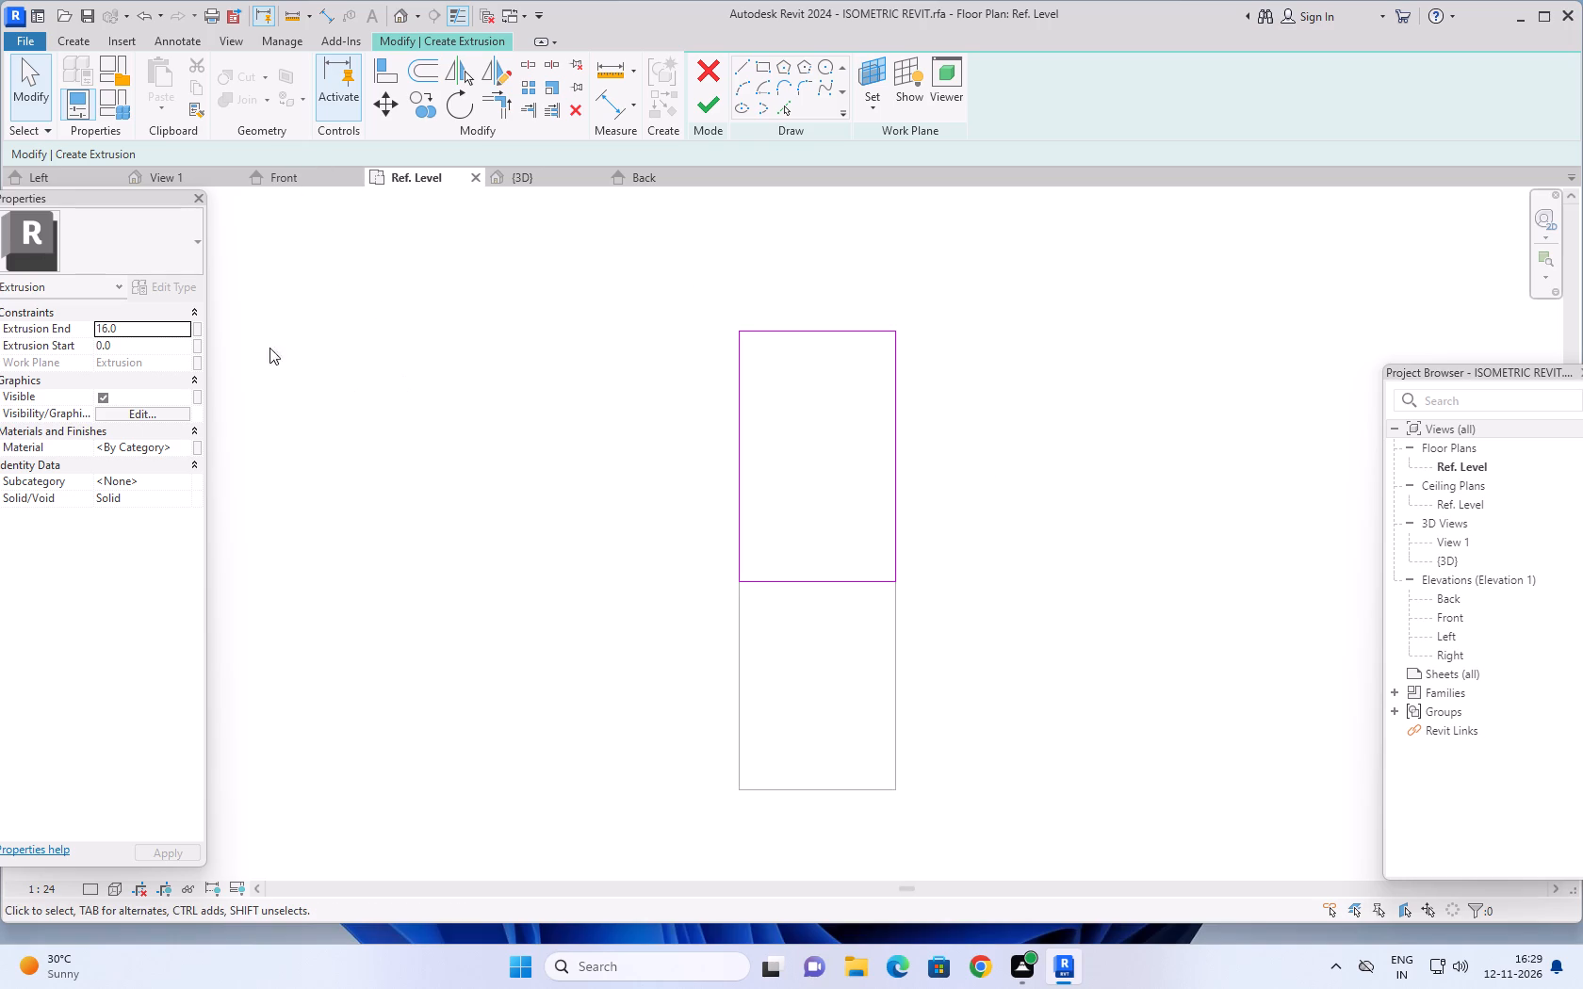
{"action": "left_click", "coordinate": [168, 325]}
{"action": "type", "text": "20"}
{"action": "key", "text": "Return"}
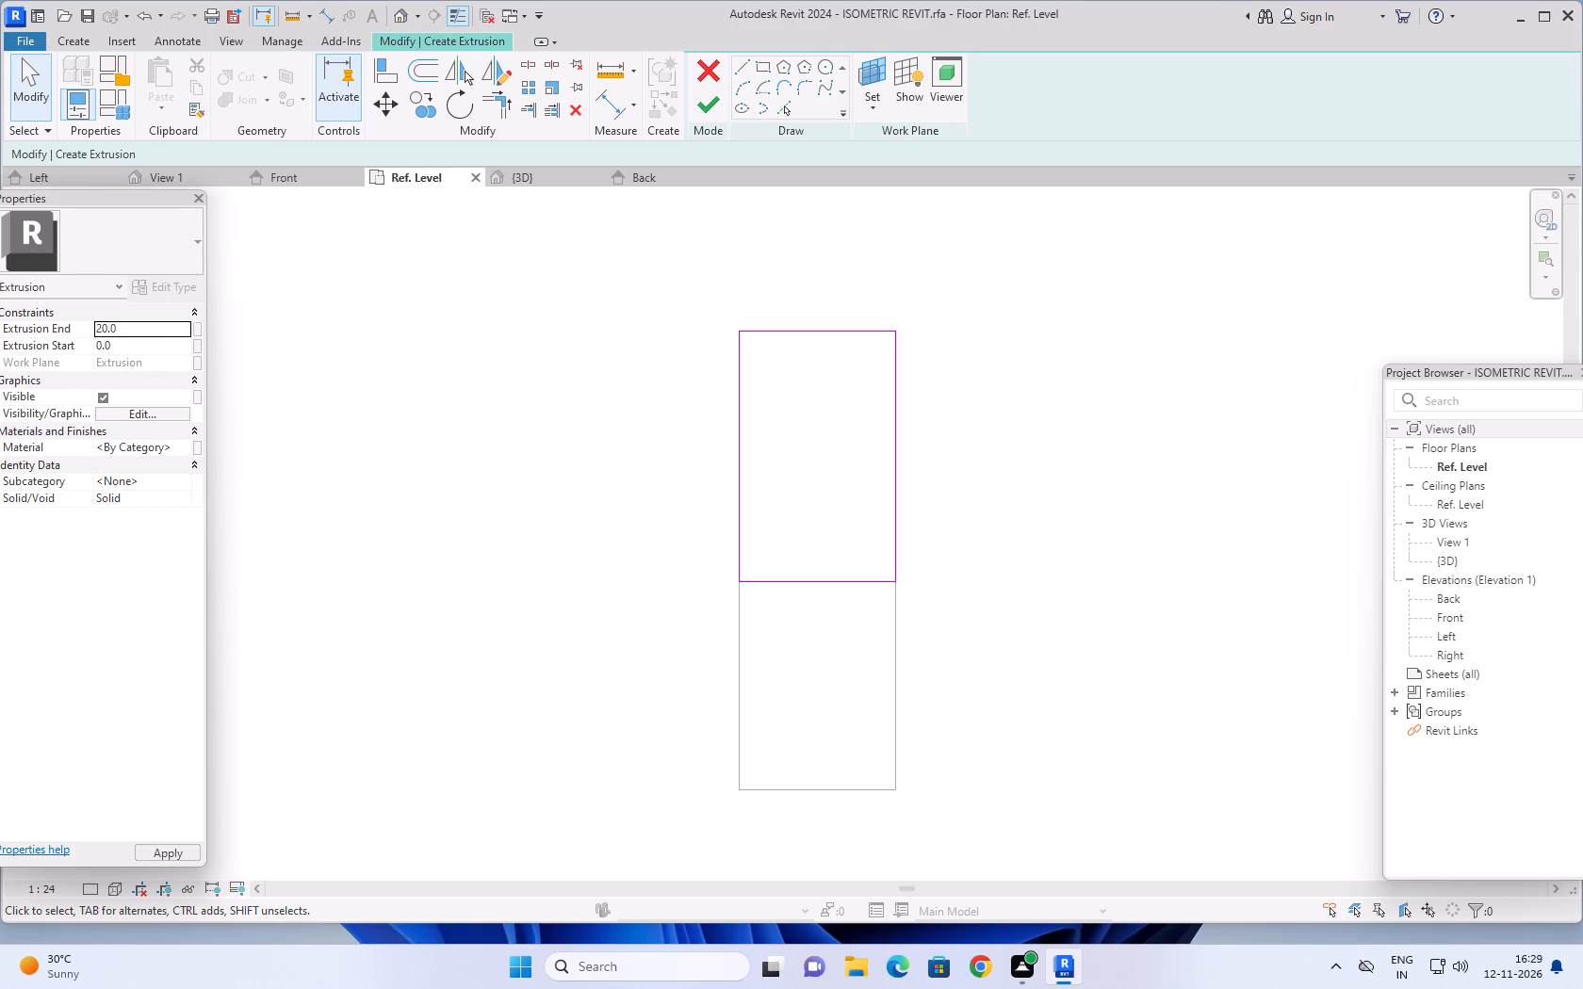
{"action": "left_click", "coordinate": [713, 106]}
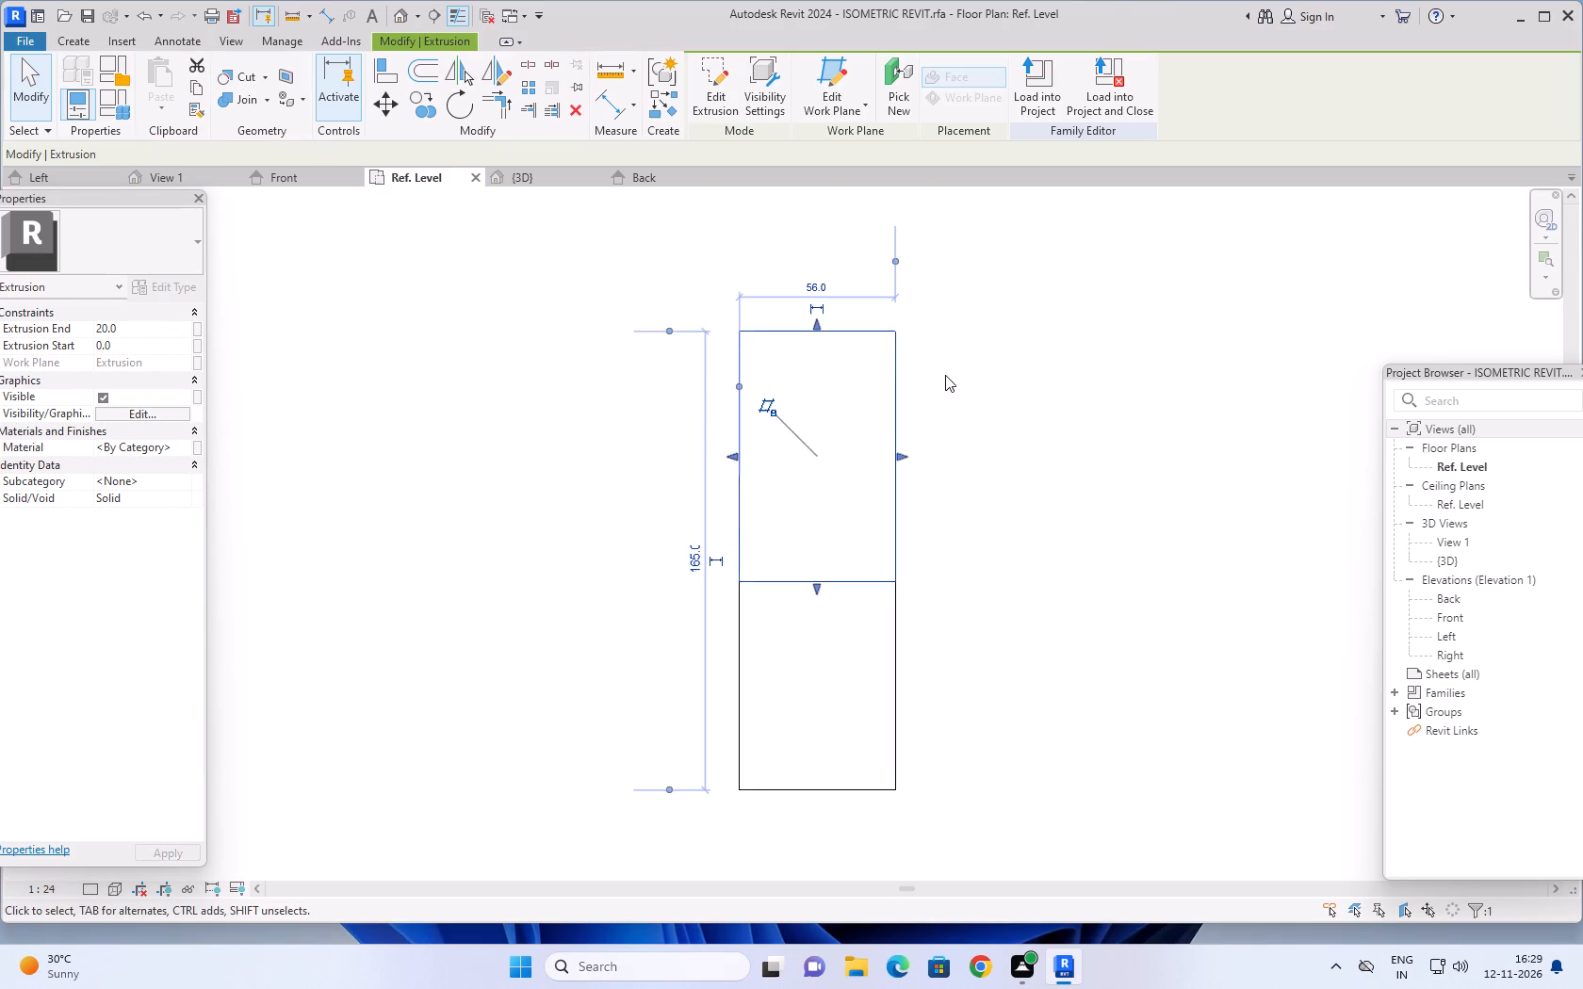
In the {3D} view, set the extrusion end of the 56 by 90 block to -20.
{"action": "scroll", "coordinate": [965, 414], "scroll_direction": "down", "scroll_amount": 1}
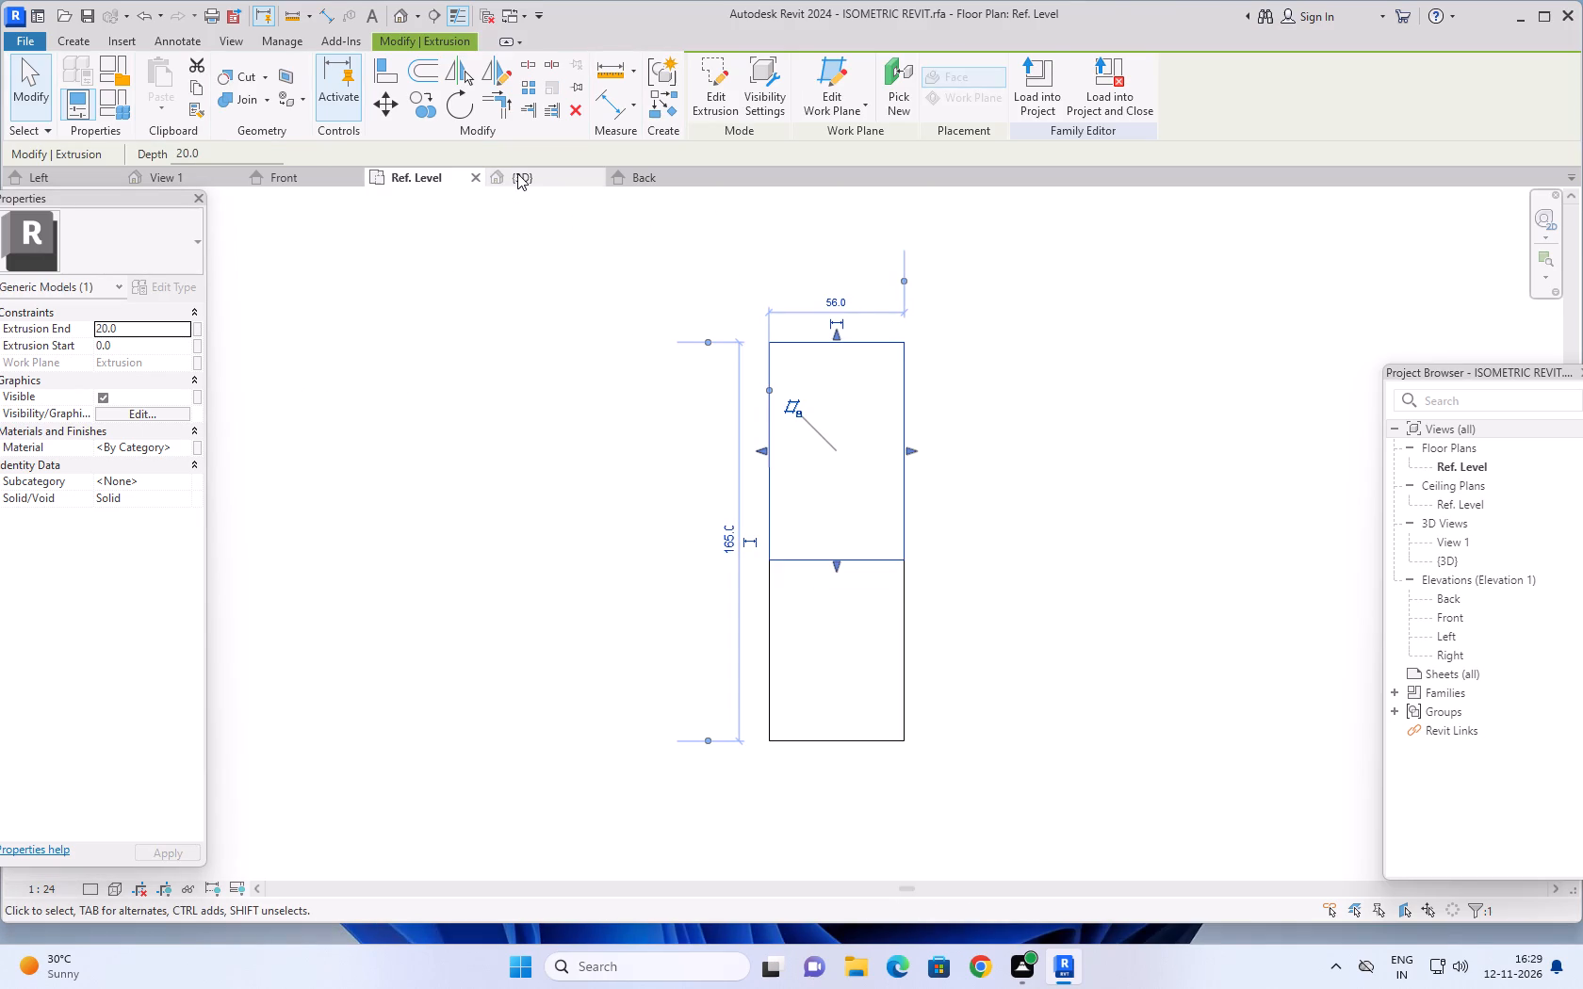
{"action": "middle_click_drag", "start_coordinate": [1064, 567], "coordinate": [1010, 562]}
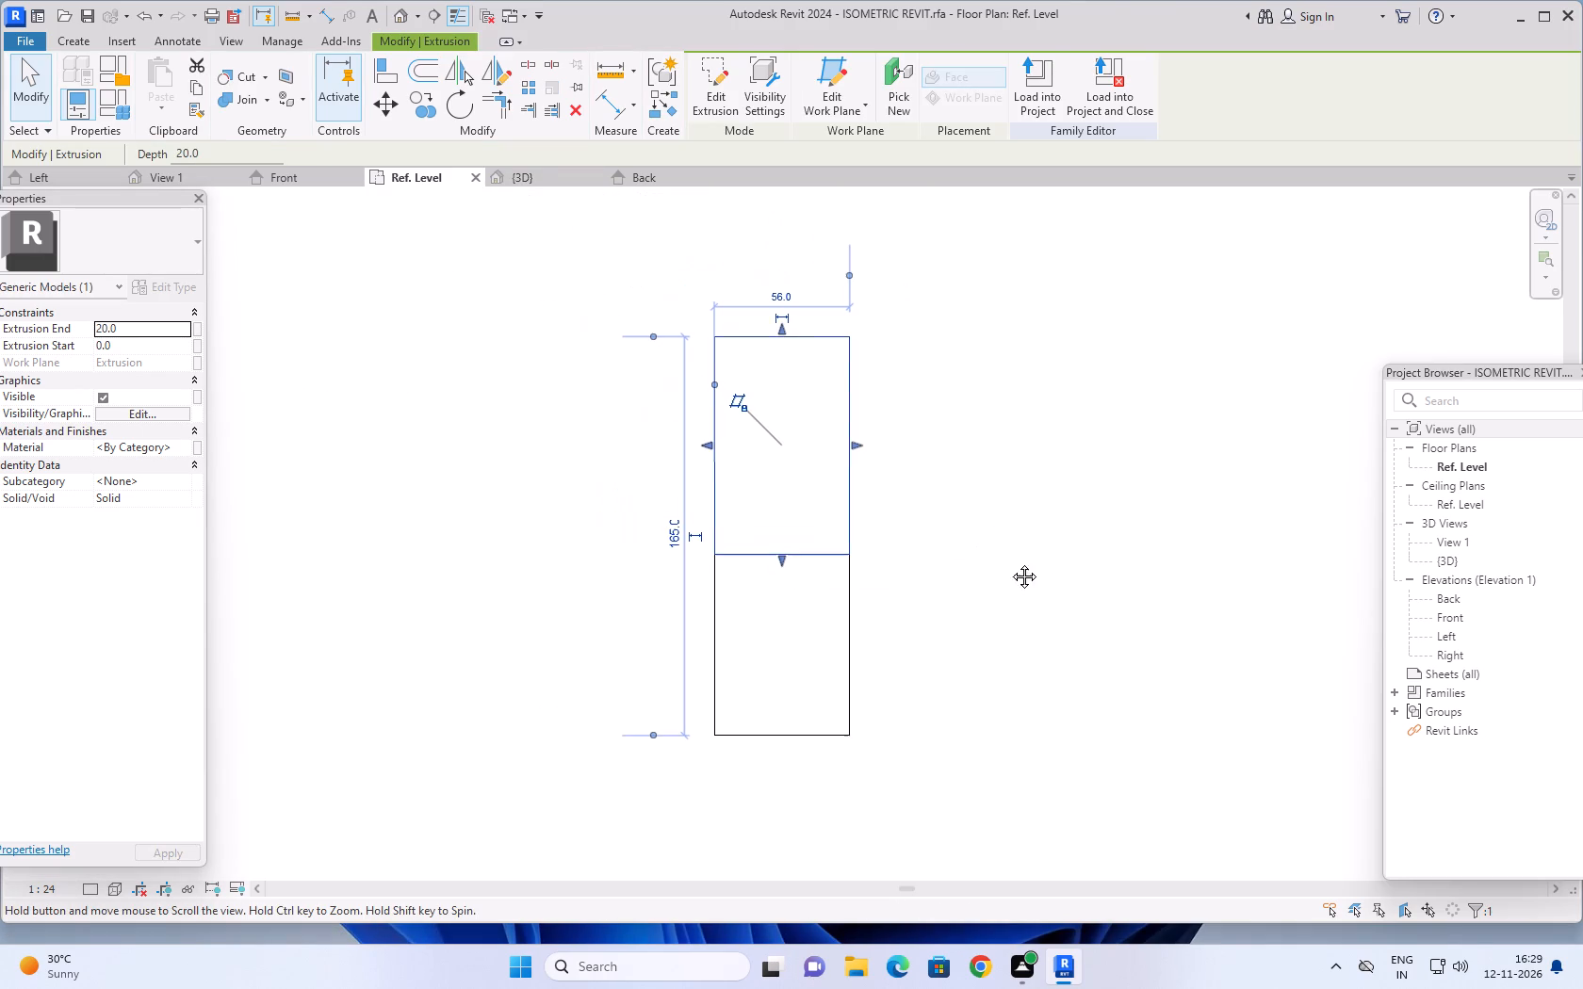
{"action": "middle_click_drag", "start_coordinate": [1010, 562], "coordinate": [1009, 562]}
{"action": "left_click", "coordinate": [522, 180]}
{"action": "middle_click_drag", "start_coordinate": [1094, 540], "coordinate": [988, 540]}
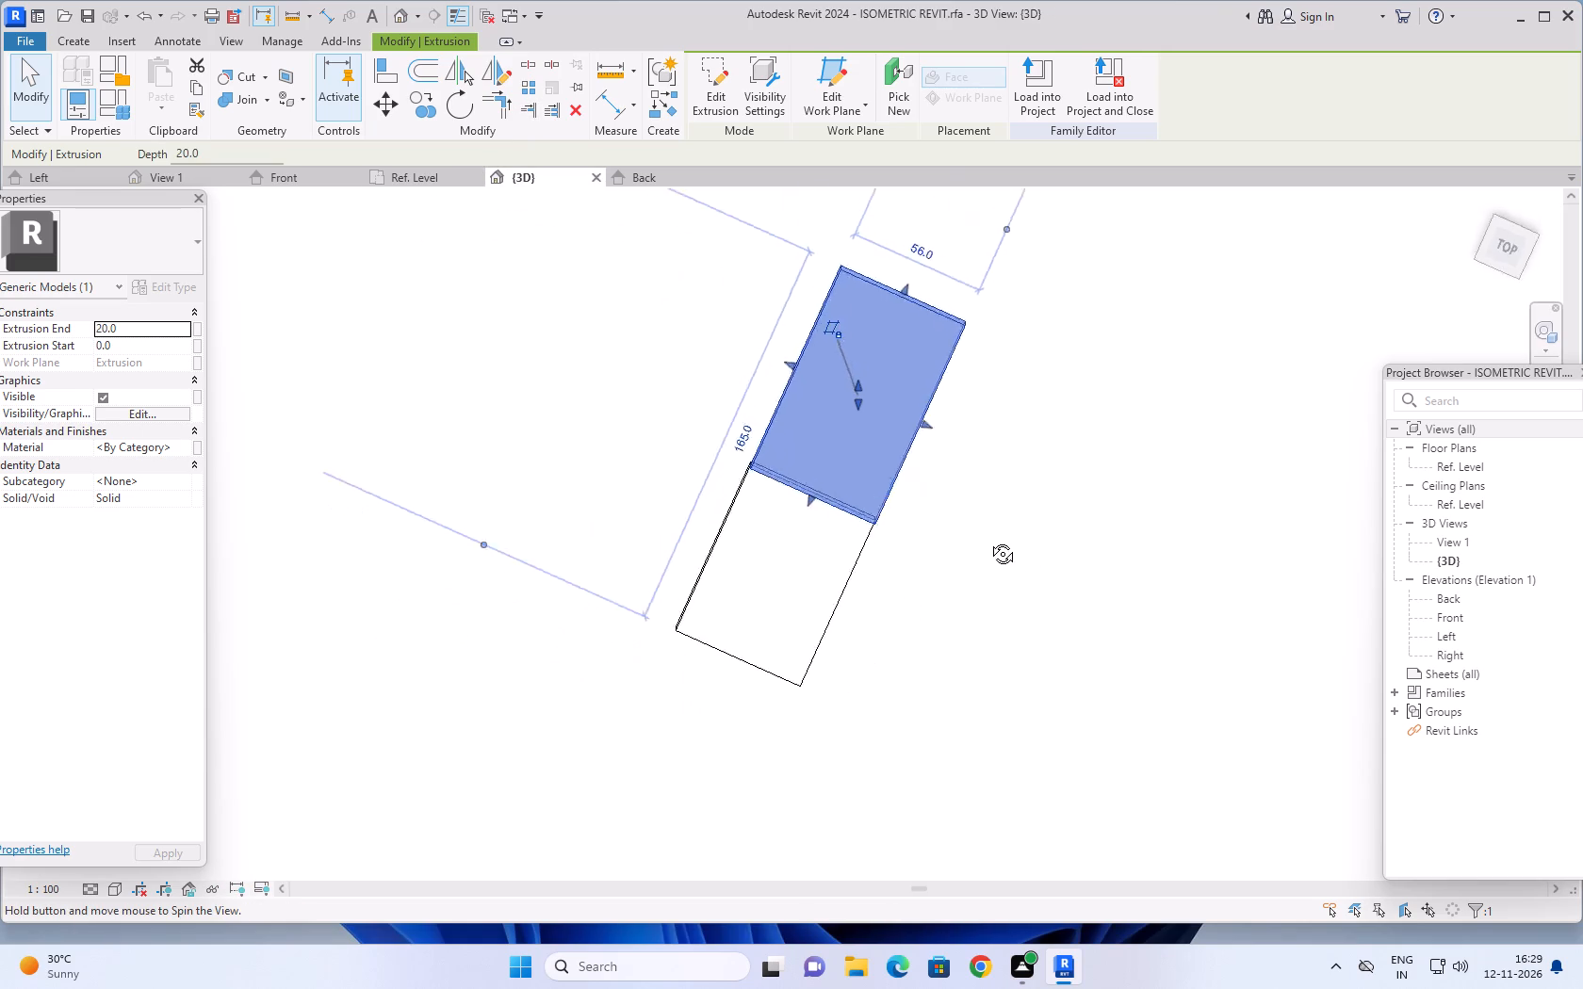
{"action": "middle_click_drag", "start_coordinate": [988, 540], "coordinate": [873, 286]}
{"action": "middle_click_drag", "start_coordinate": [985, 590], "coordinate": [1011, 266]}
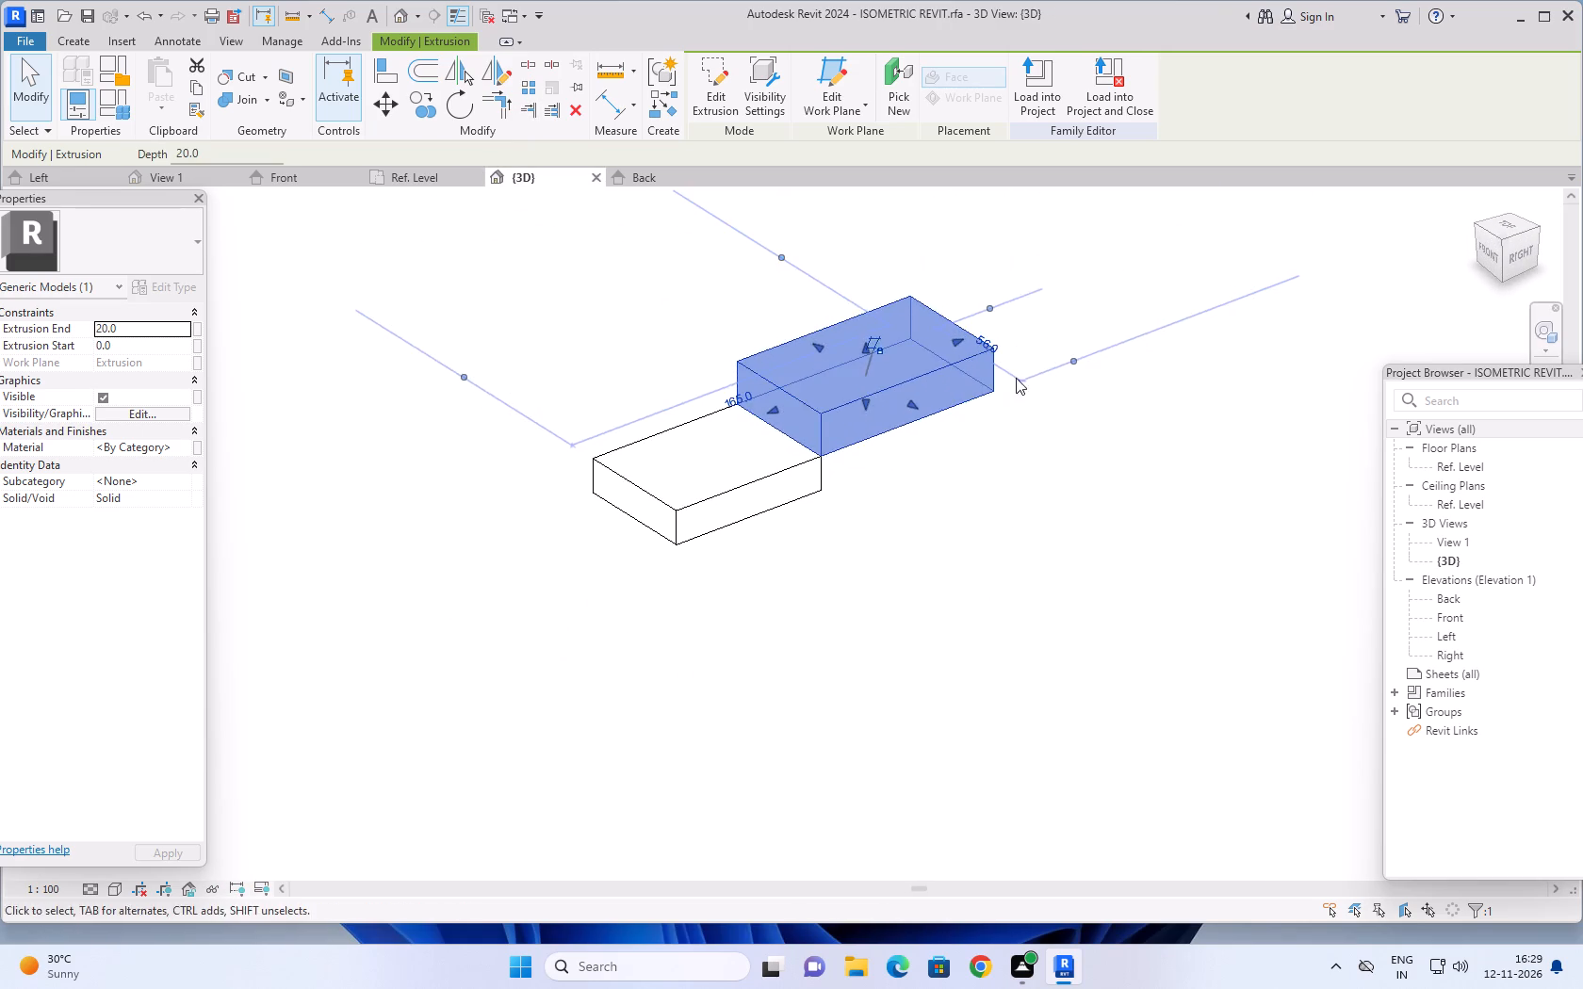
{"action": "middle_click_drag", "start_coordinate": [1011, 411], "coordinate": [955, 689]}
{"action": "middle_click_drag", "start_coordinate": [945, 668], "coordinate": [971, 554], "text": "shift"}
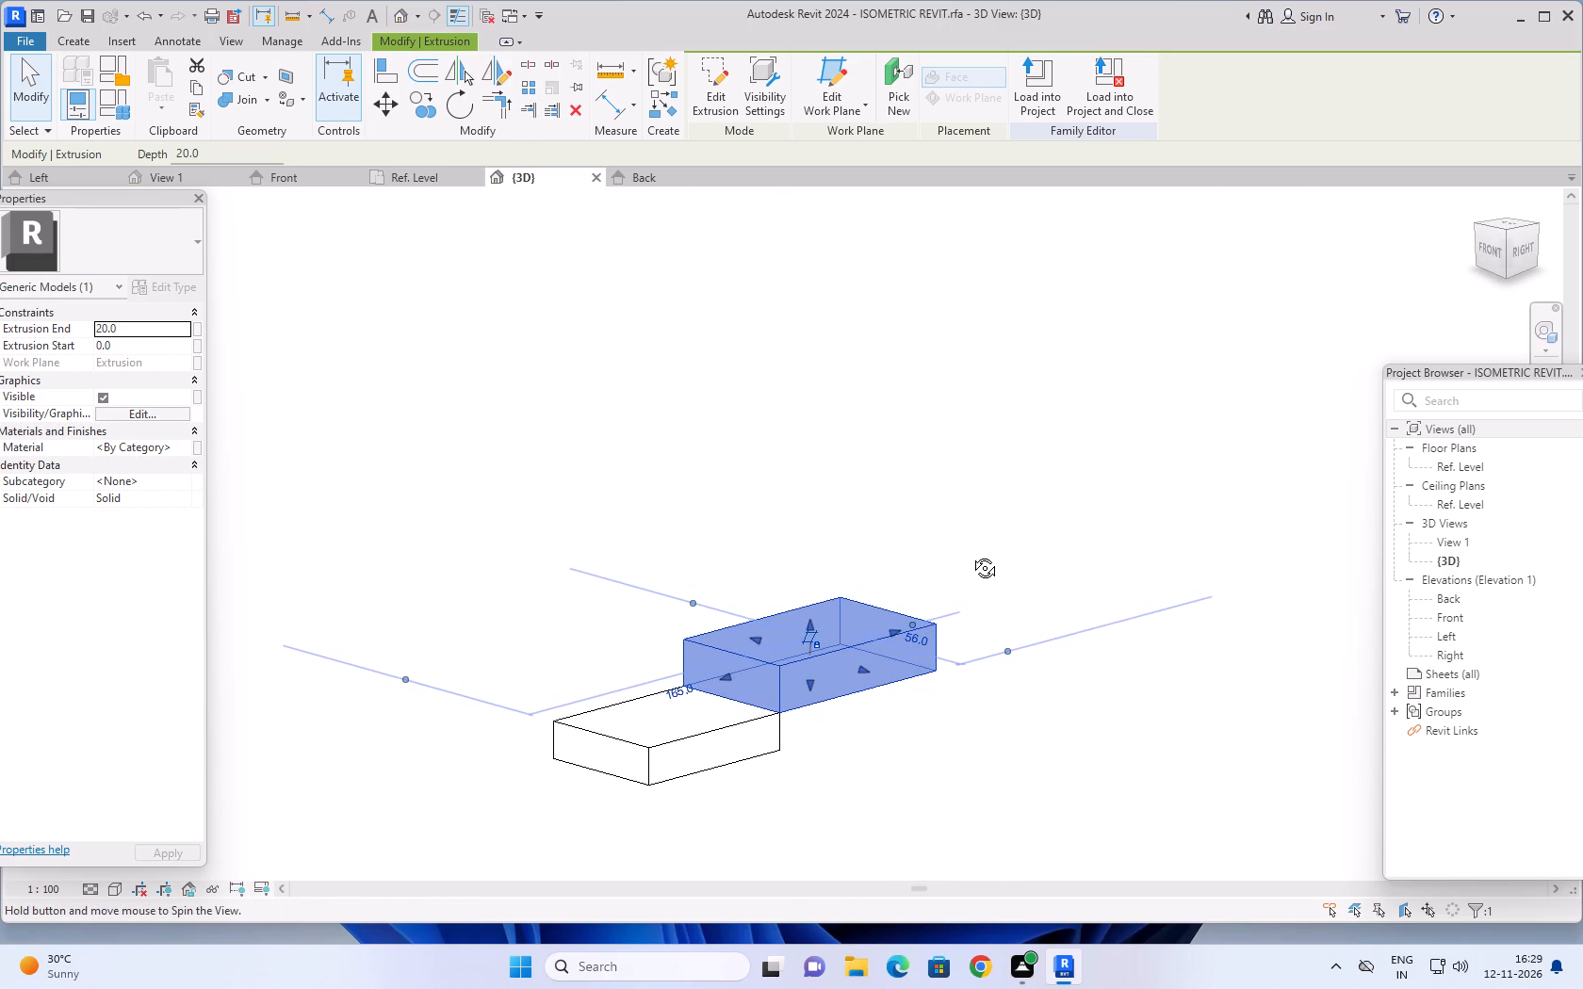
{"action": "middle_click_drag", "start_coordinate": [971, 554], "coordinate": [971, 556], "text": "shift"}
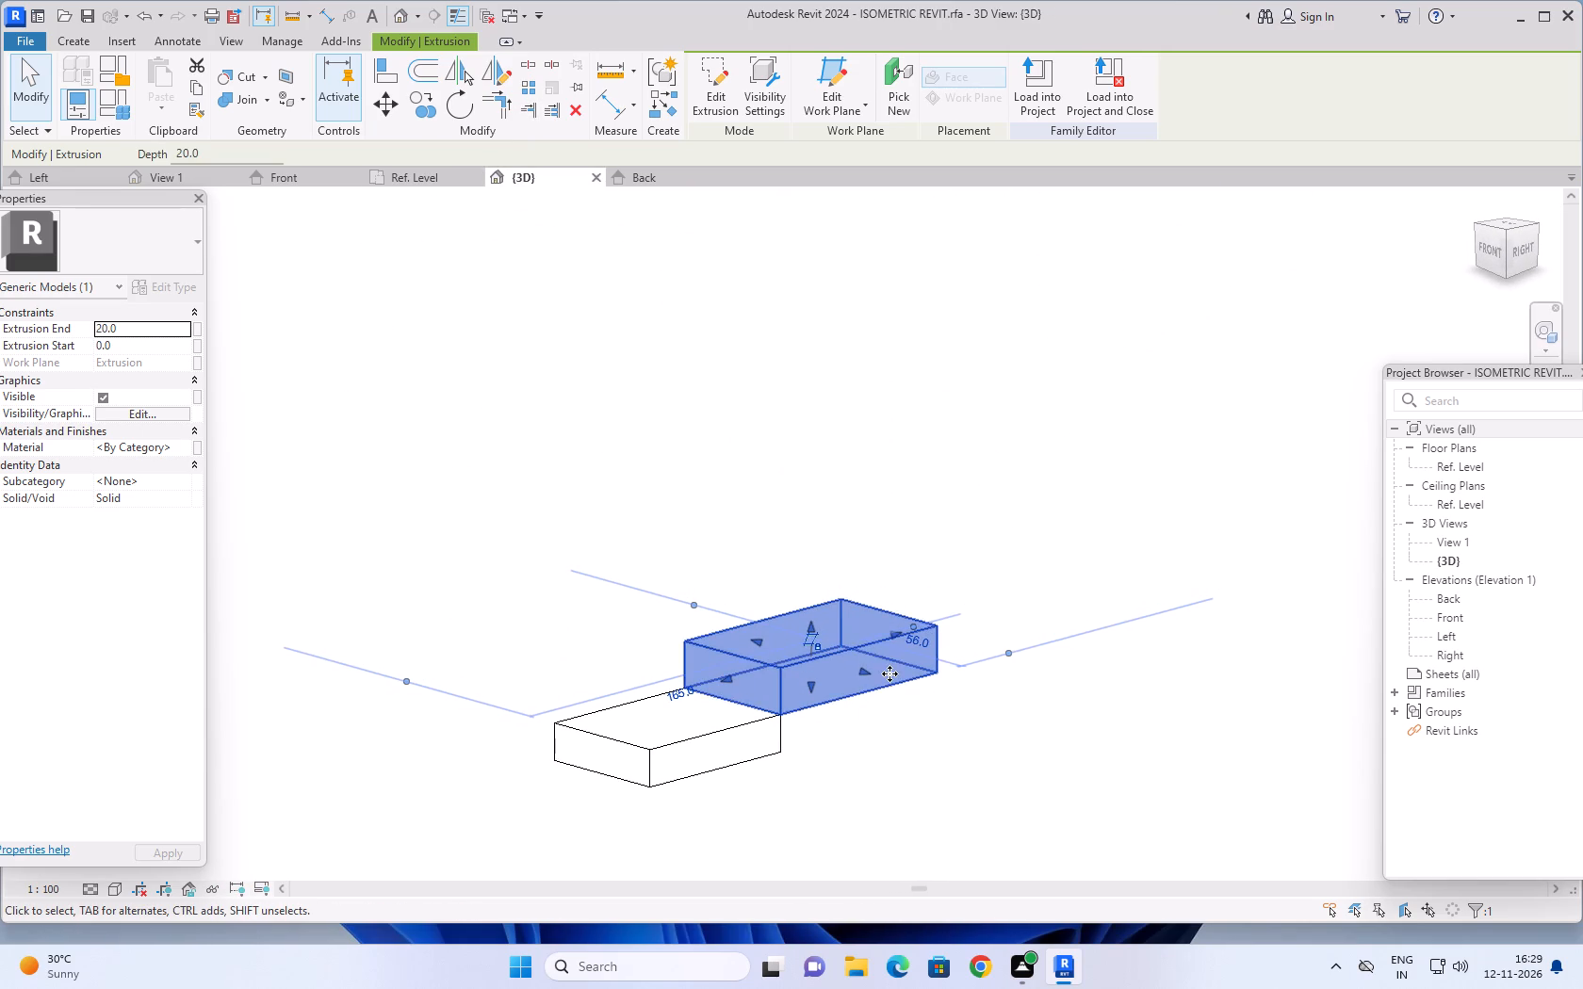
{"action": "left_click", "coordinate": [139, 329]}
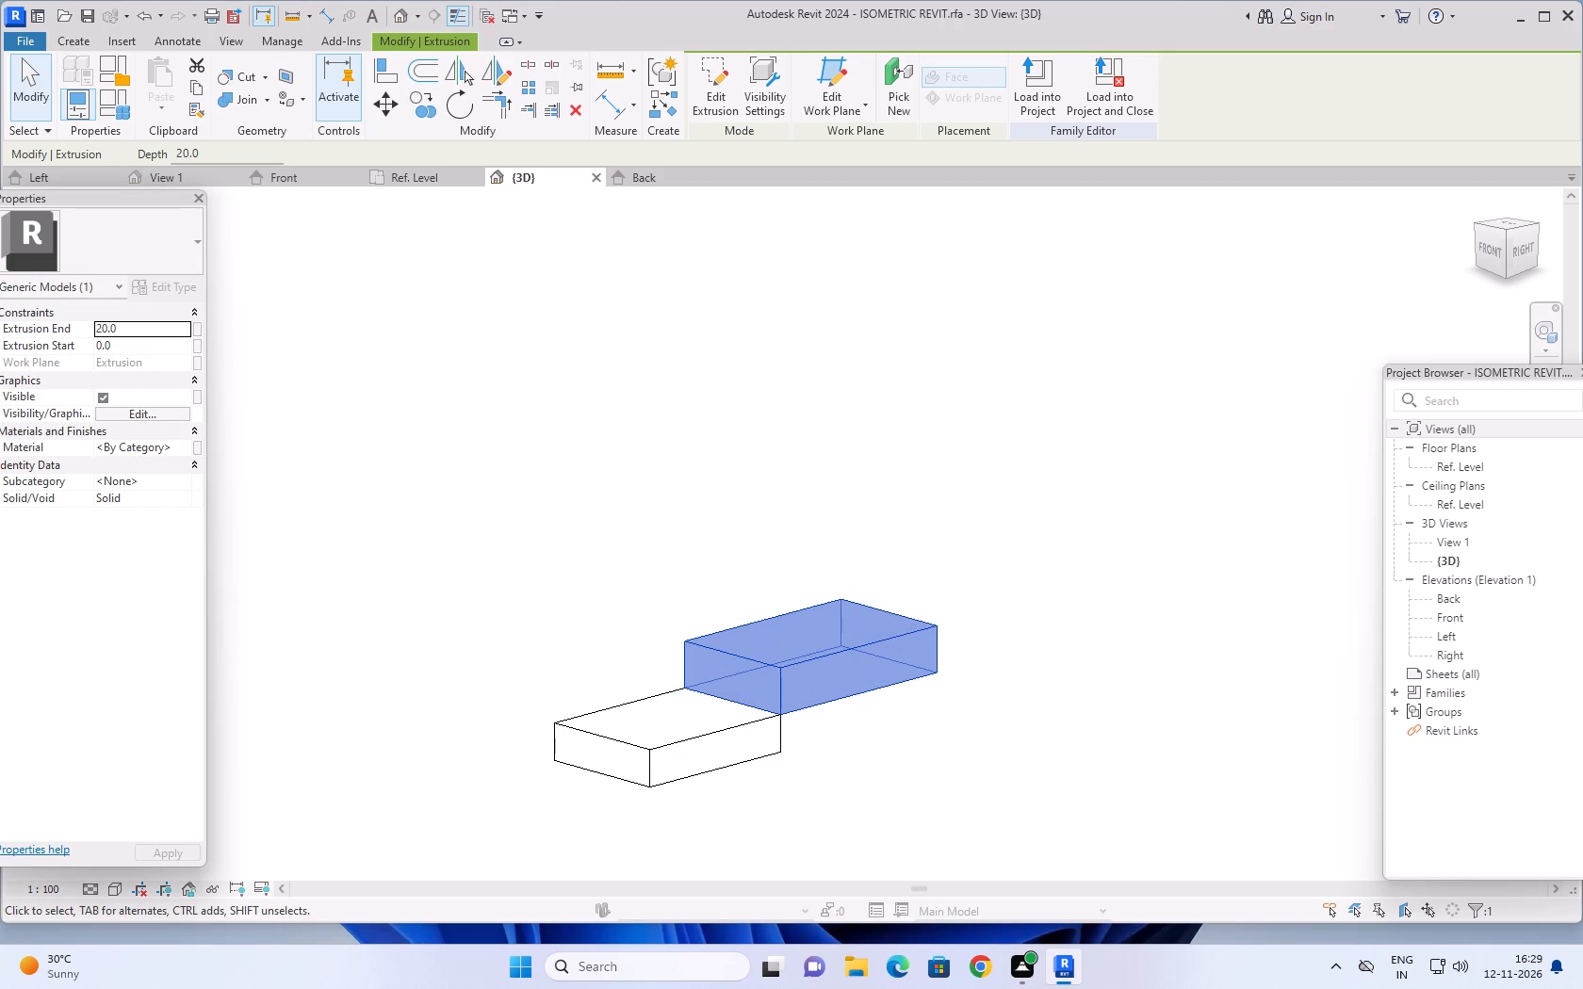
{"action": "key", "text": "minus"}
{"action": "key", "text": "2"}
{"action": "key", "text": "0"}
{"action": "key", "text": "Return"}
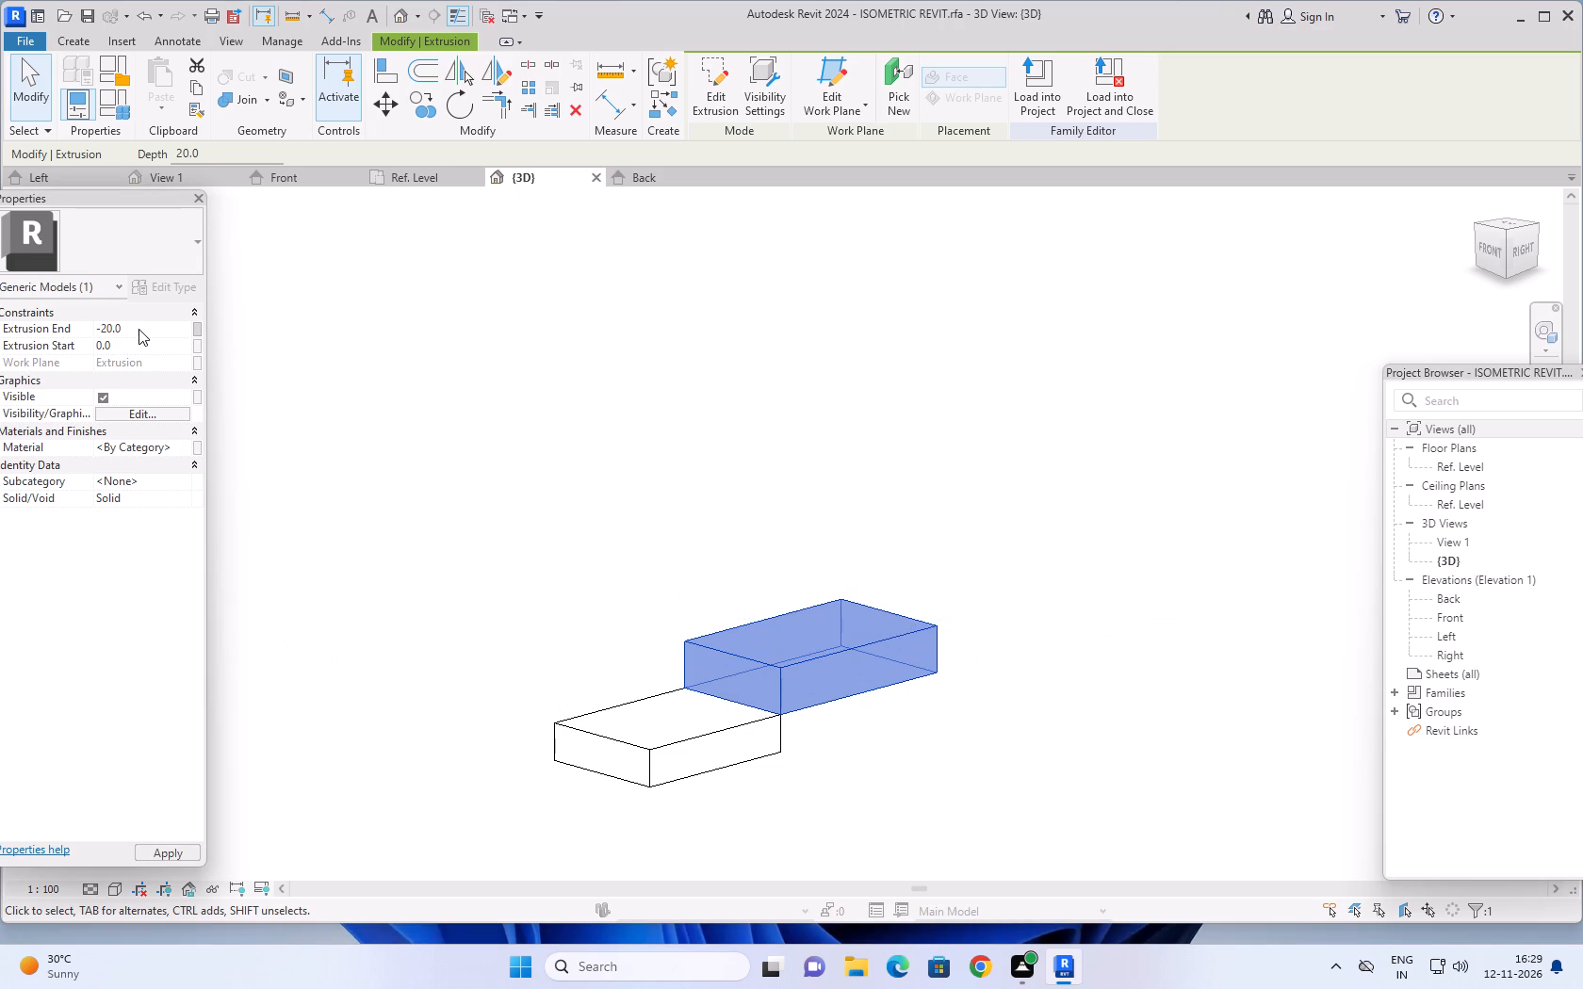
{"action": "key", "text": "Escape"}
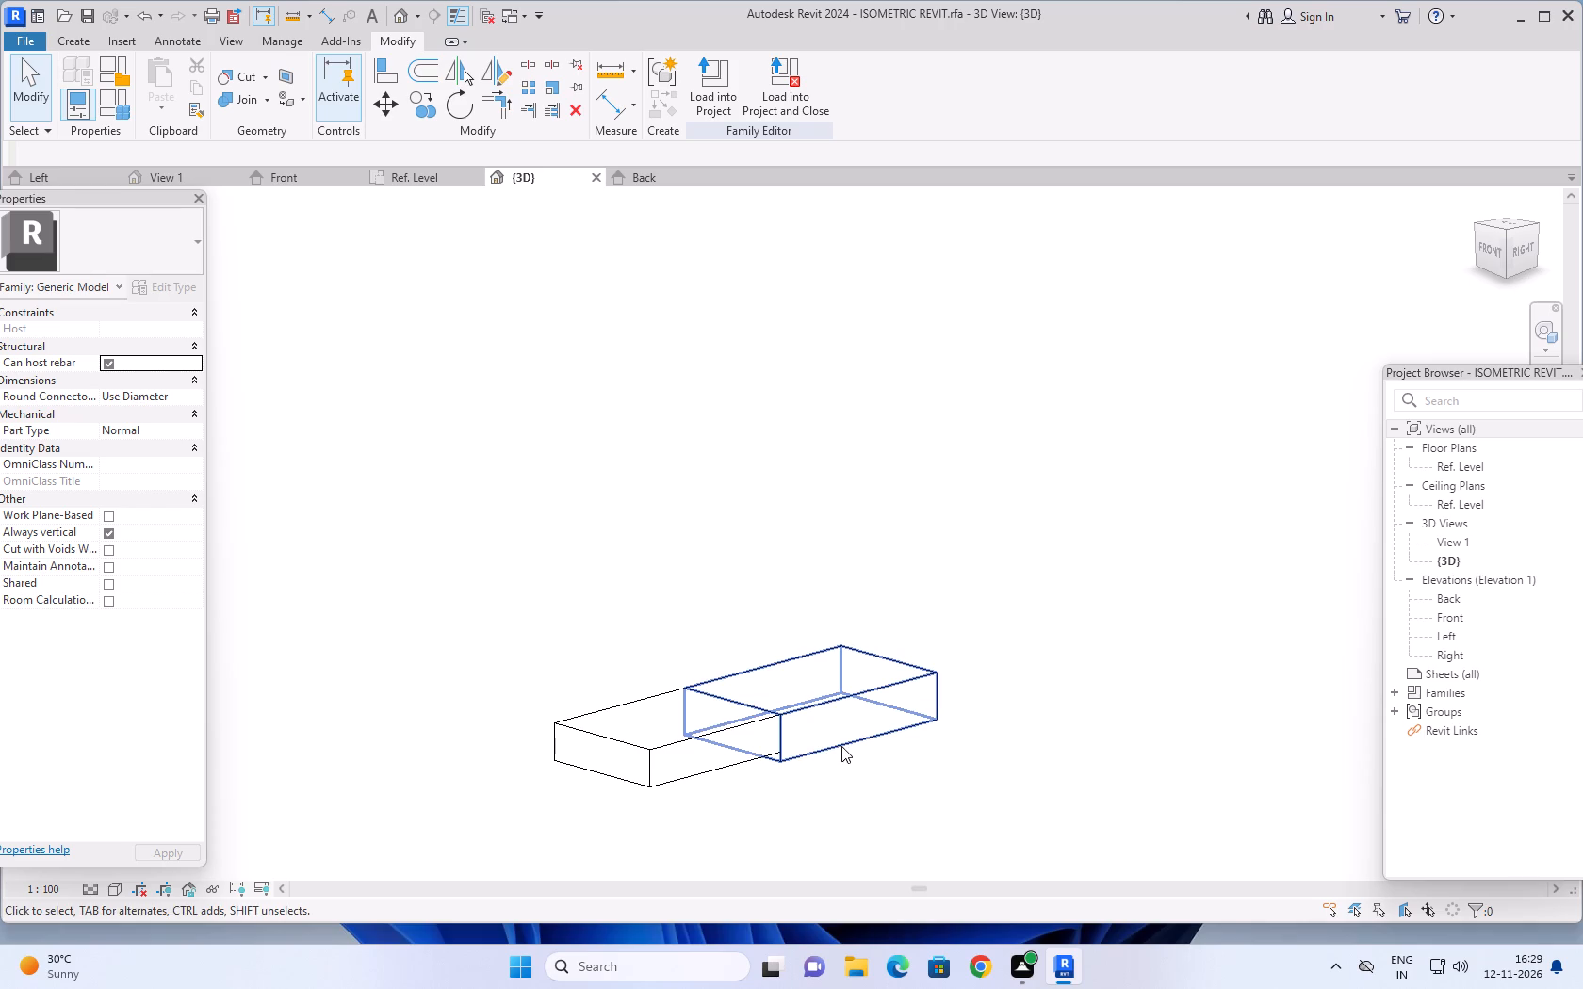
Set the extrusion end of the 56 by 90 block to -16 to align its underside with the base block.
{"action": "left_click", "coordinate": [889, 710]}
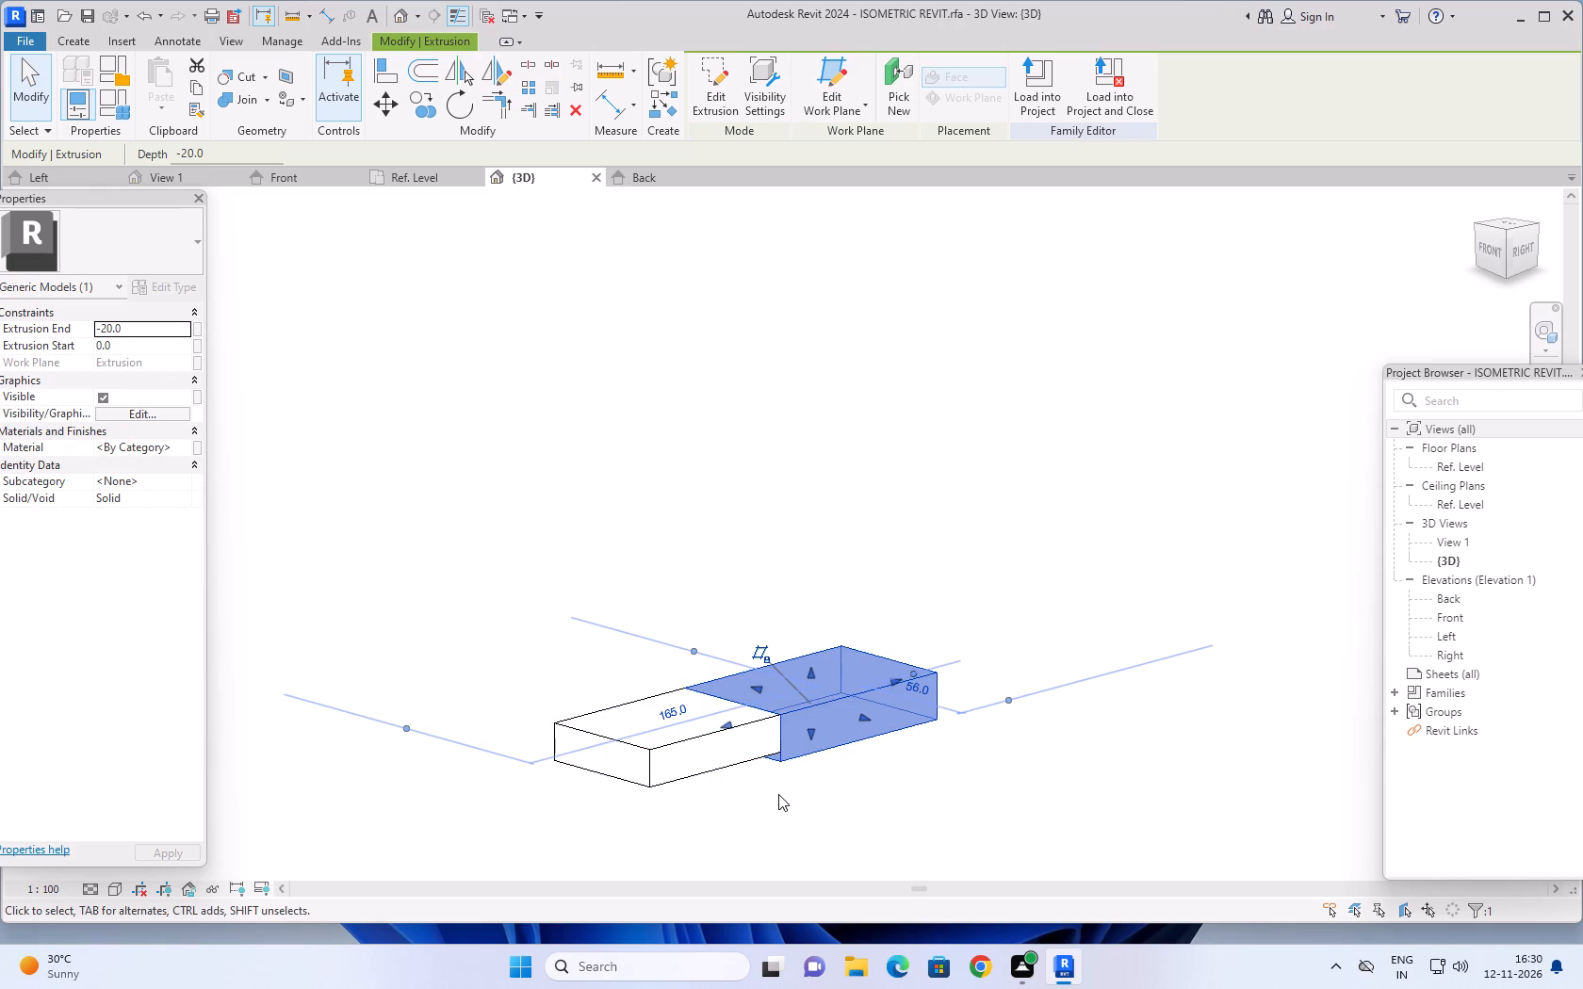
{"action": "left_click", "coordinate": [161, 325]}
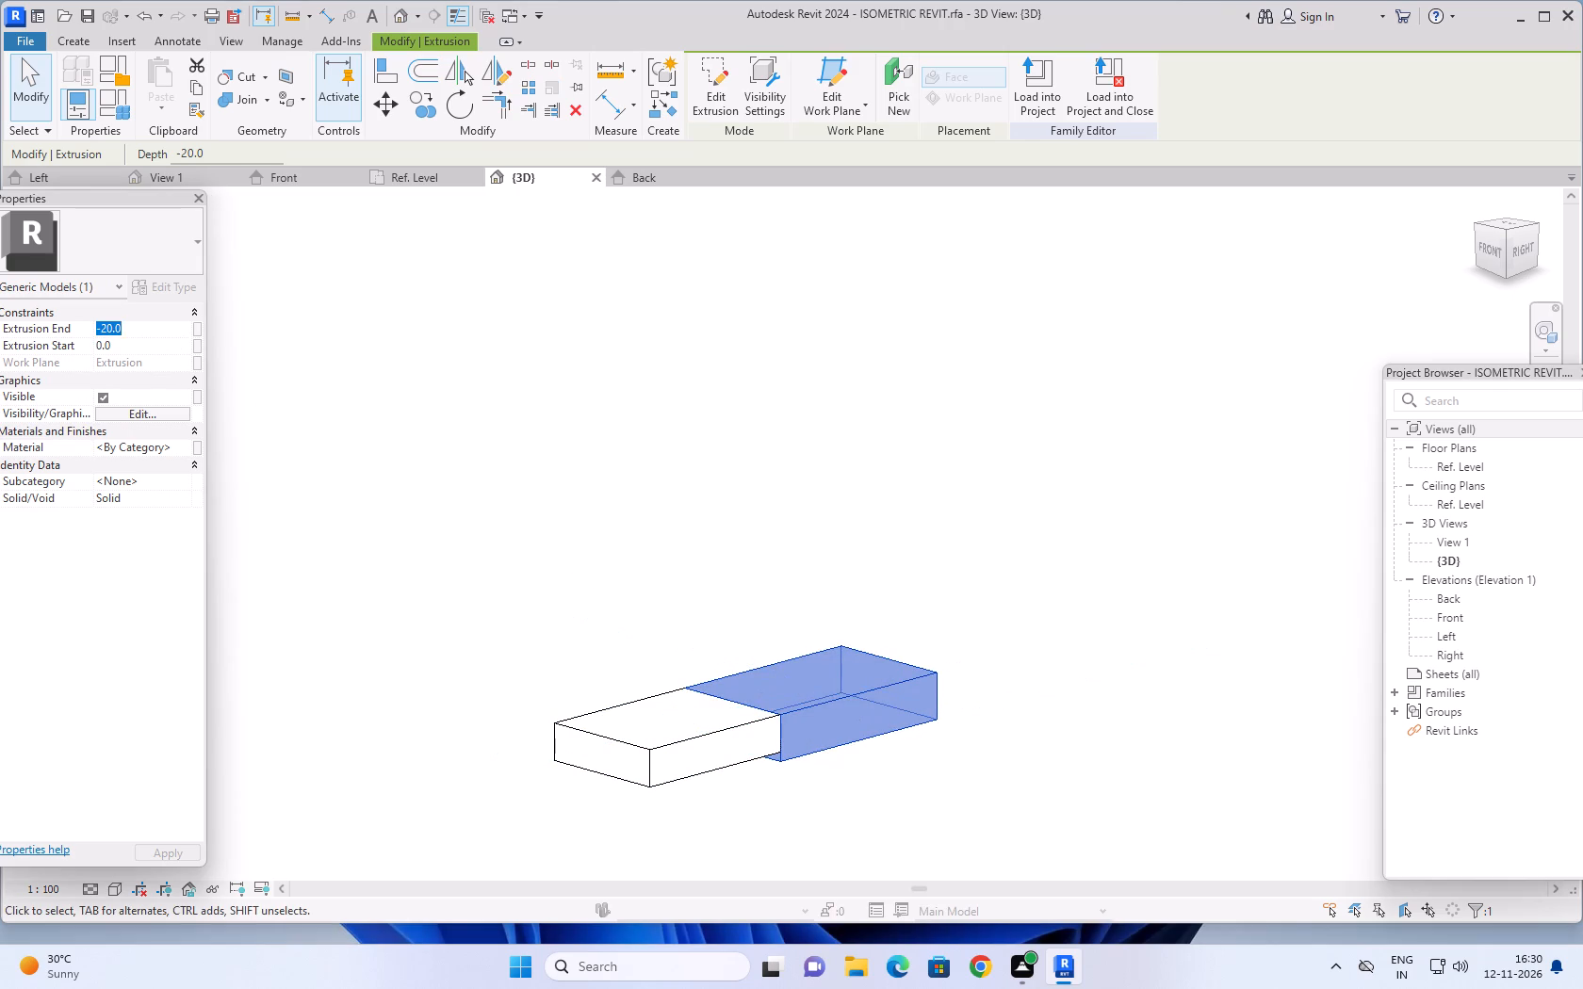
{"action": "type", "text": "-16"}
{"action": "key", "text": "Return"}
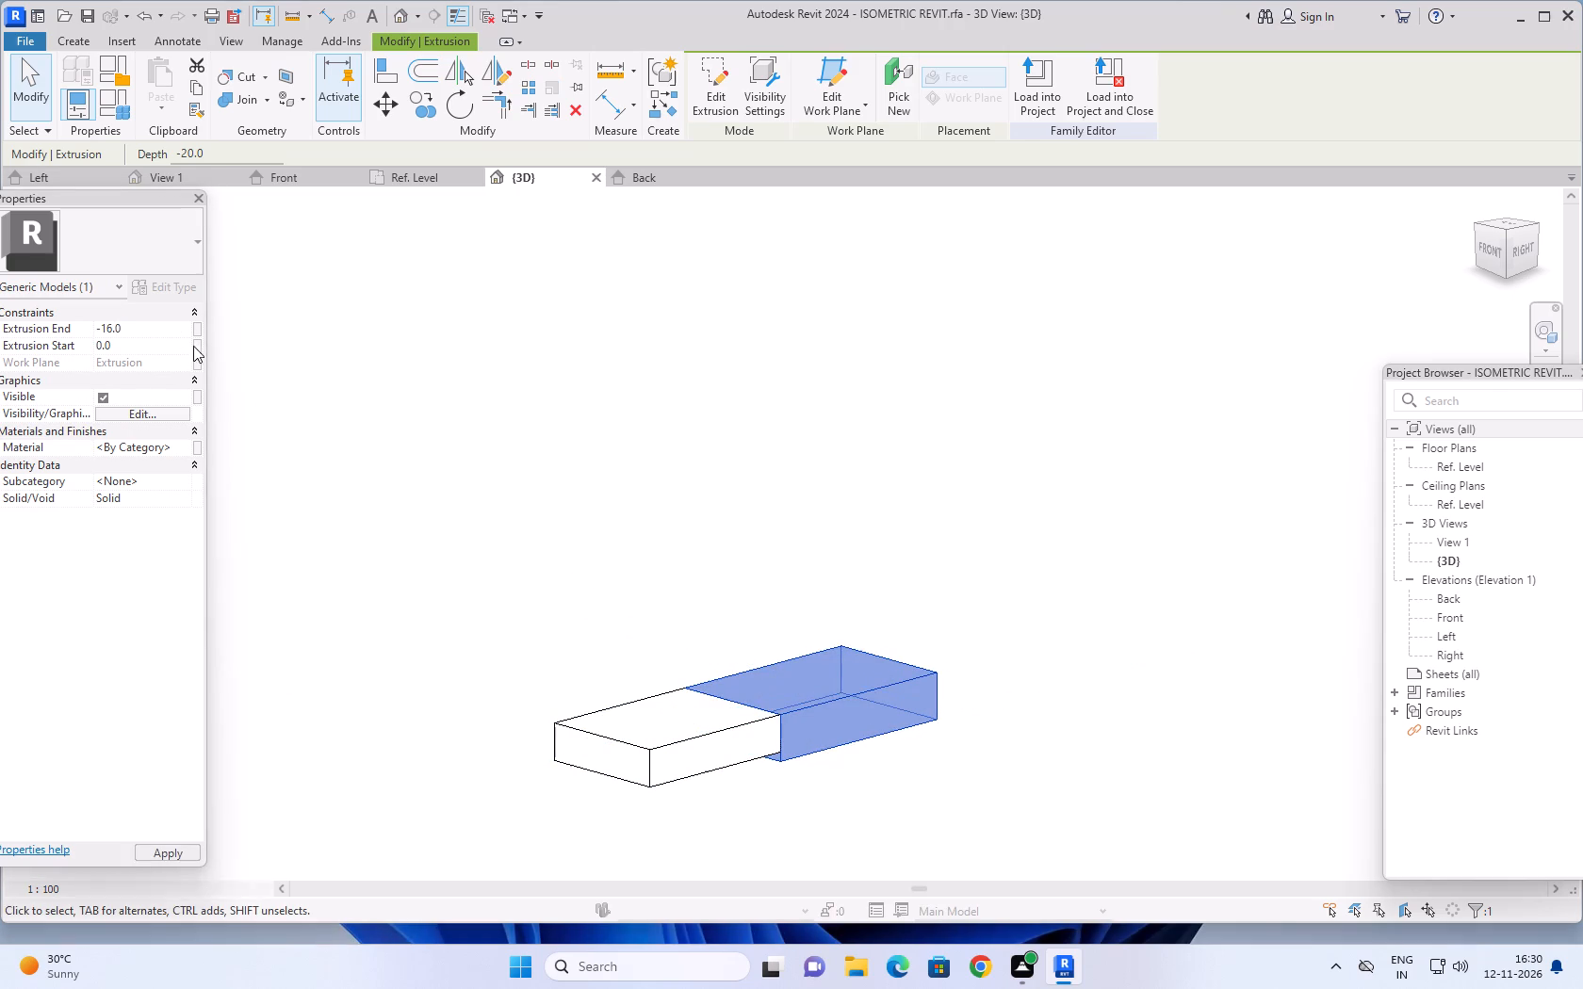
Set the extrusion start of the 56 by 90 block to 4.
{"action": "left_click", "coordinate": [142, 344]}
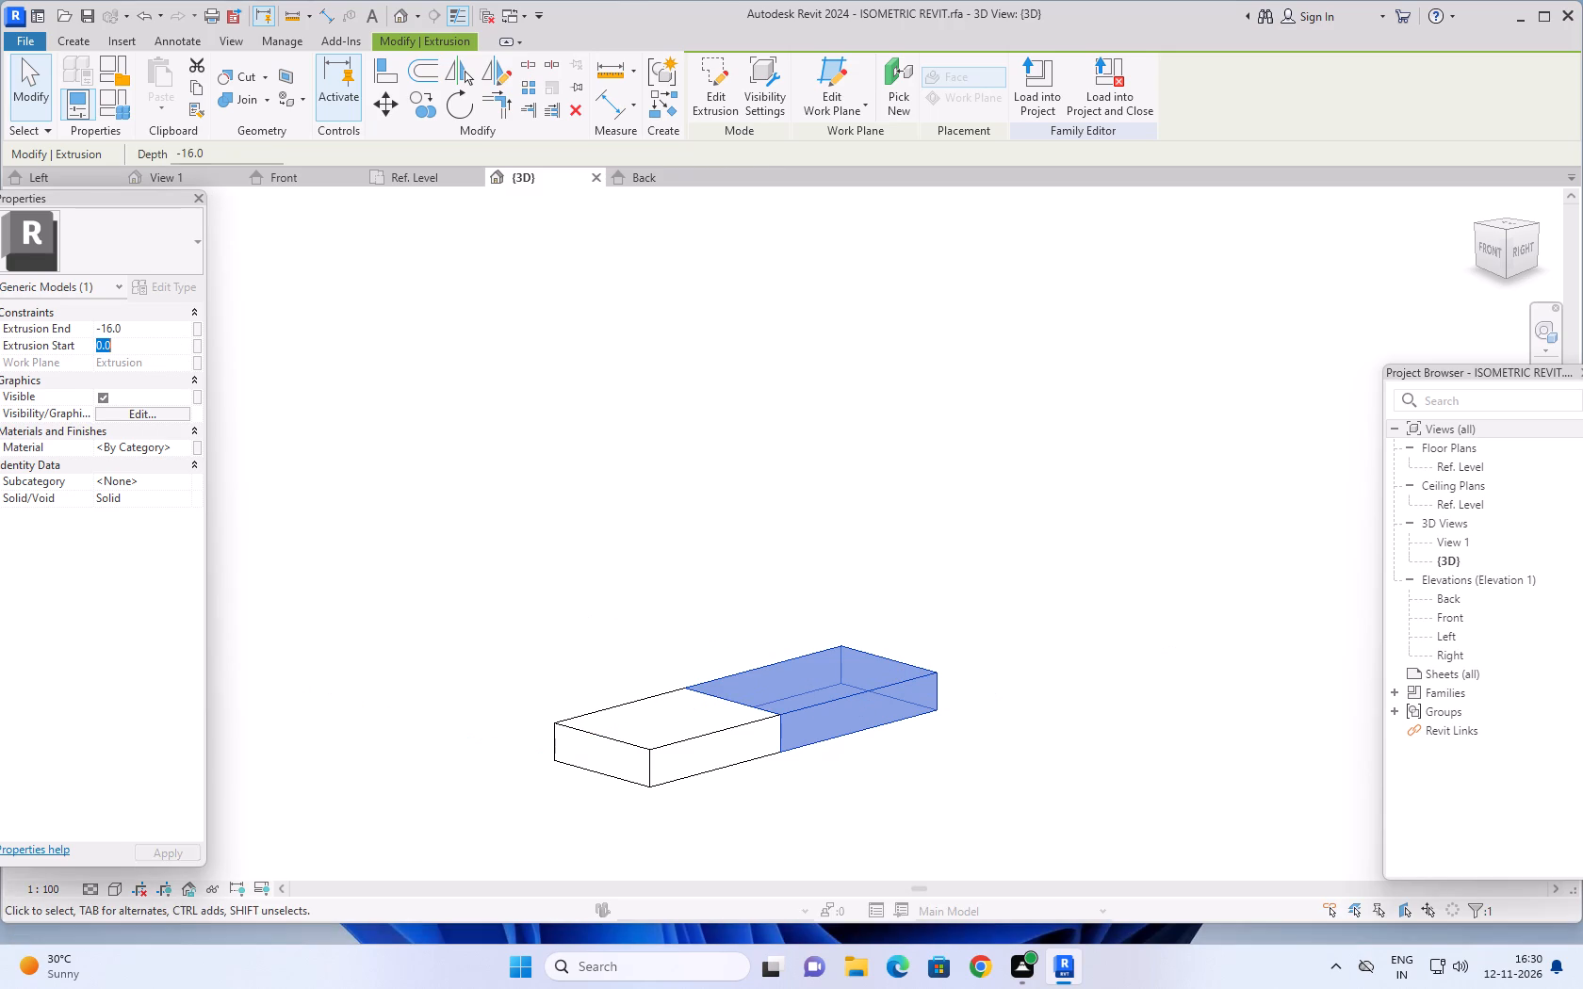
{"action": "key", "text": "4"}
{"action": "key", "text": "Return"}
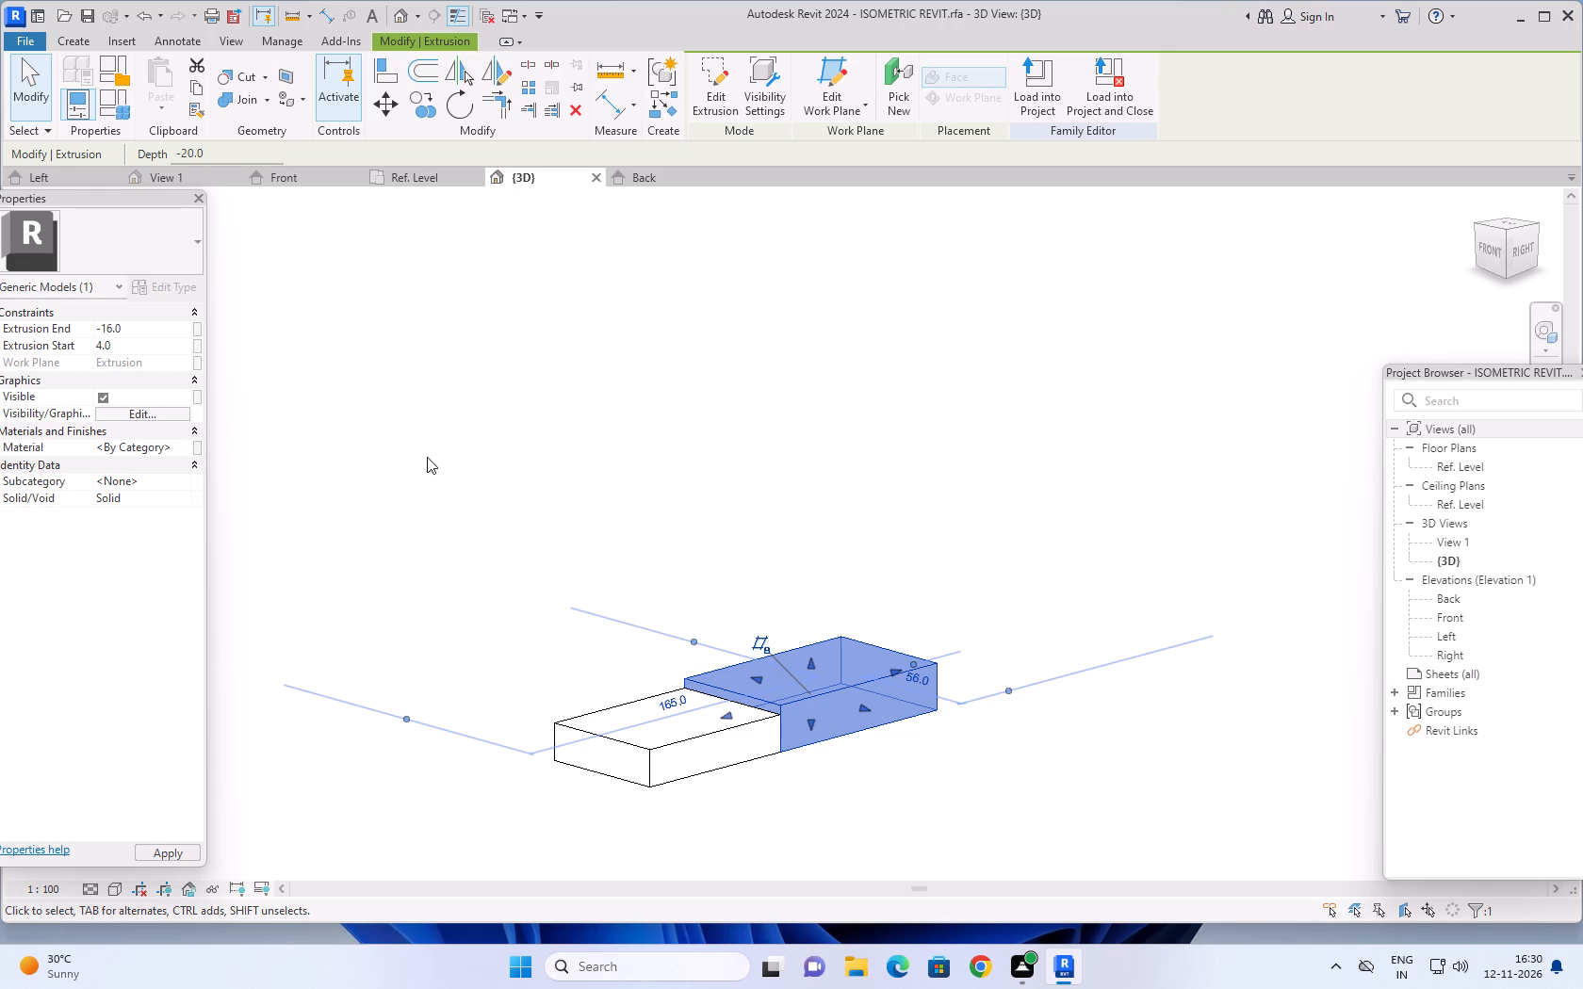
Set the extrusion start of the 56 by 90 block to 14 and deselect it.
{"action": "left_click", "coordinate": [122, 345]}
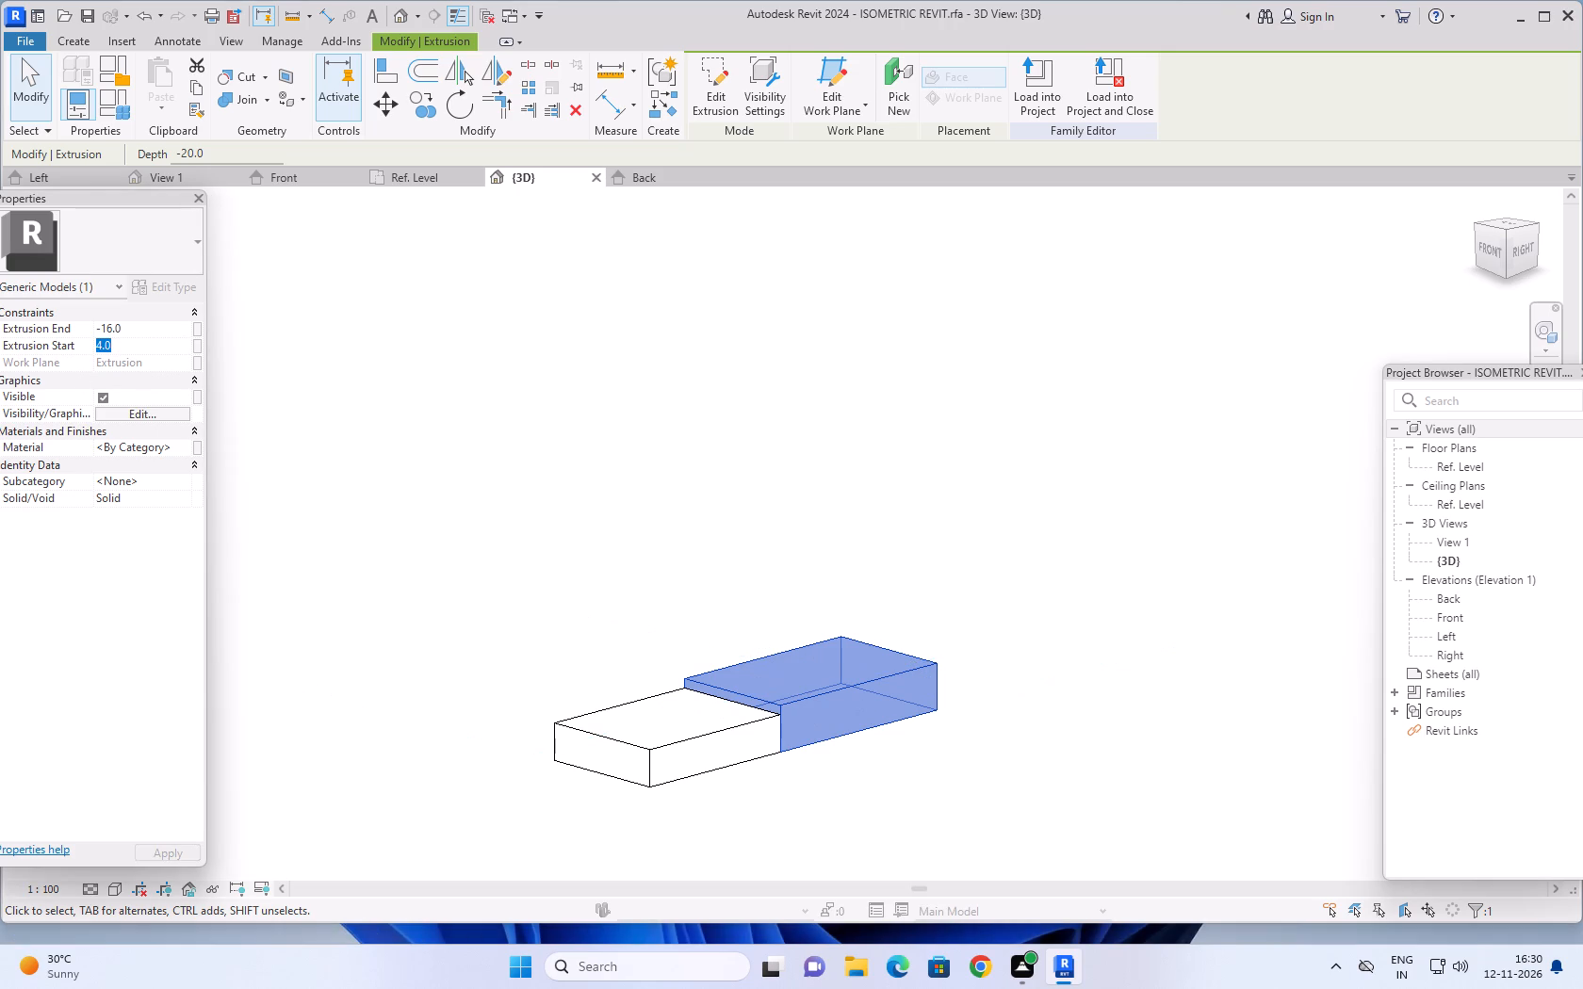
{"action": "type", "text": "14"}
{"action": "key", "text": "Return"}
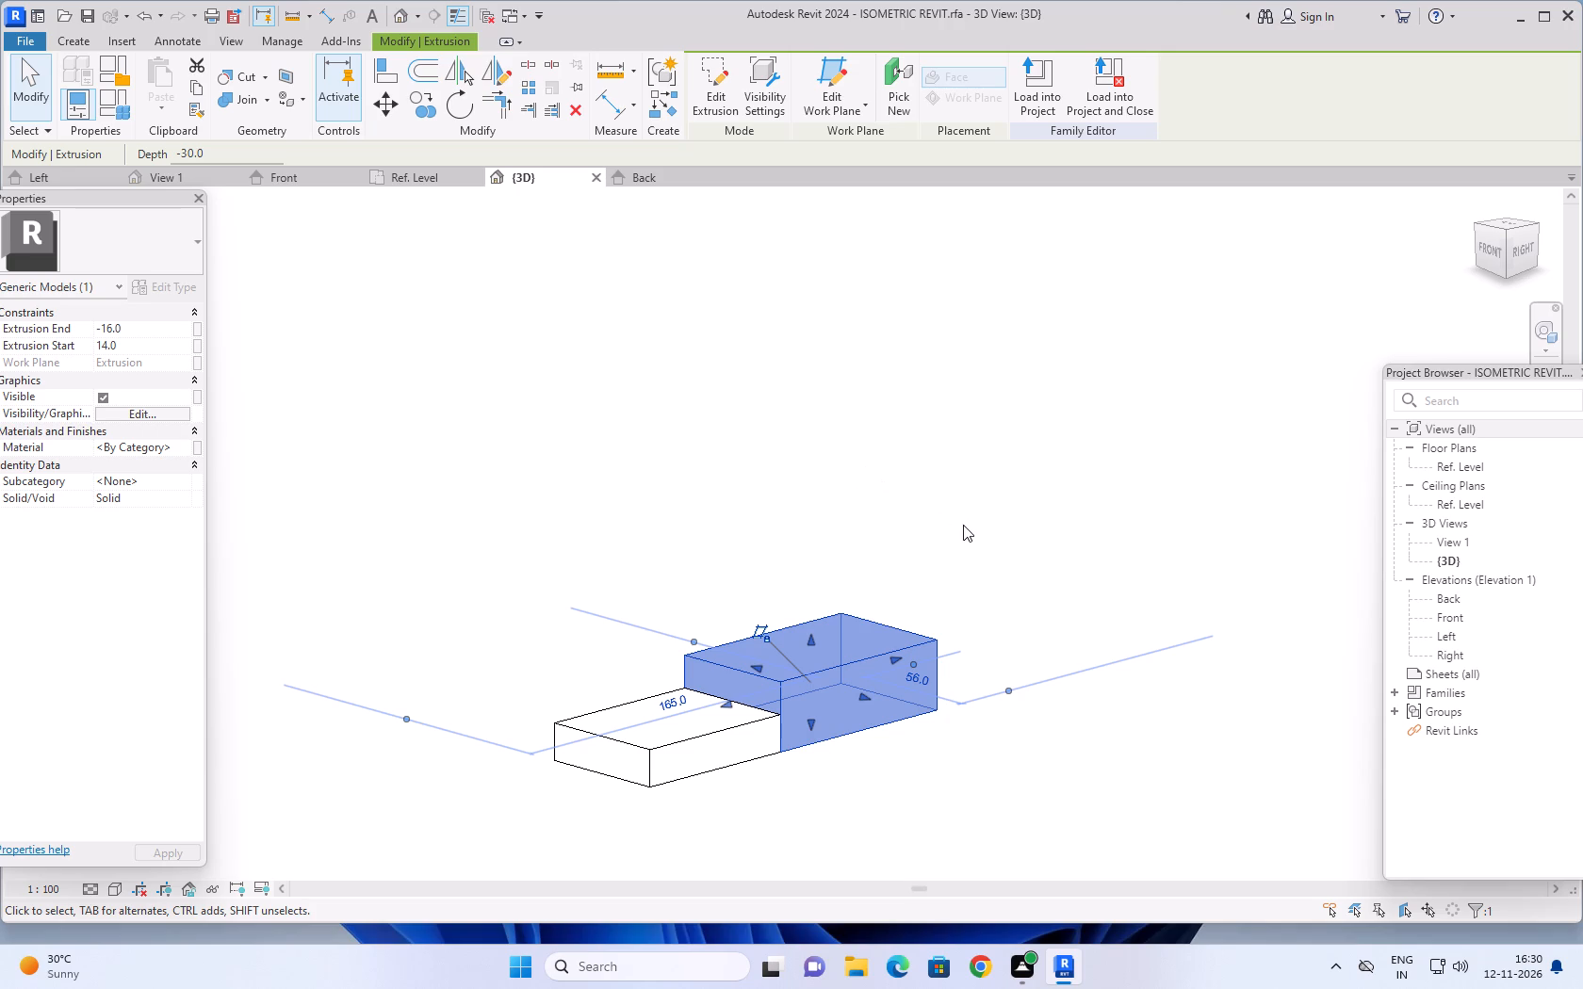
{"action": "key", "text": "Escape"}
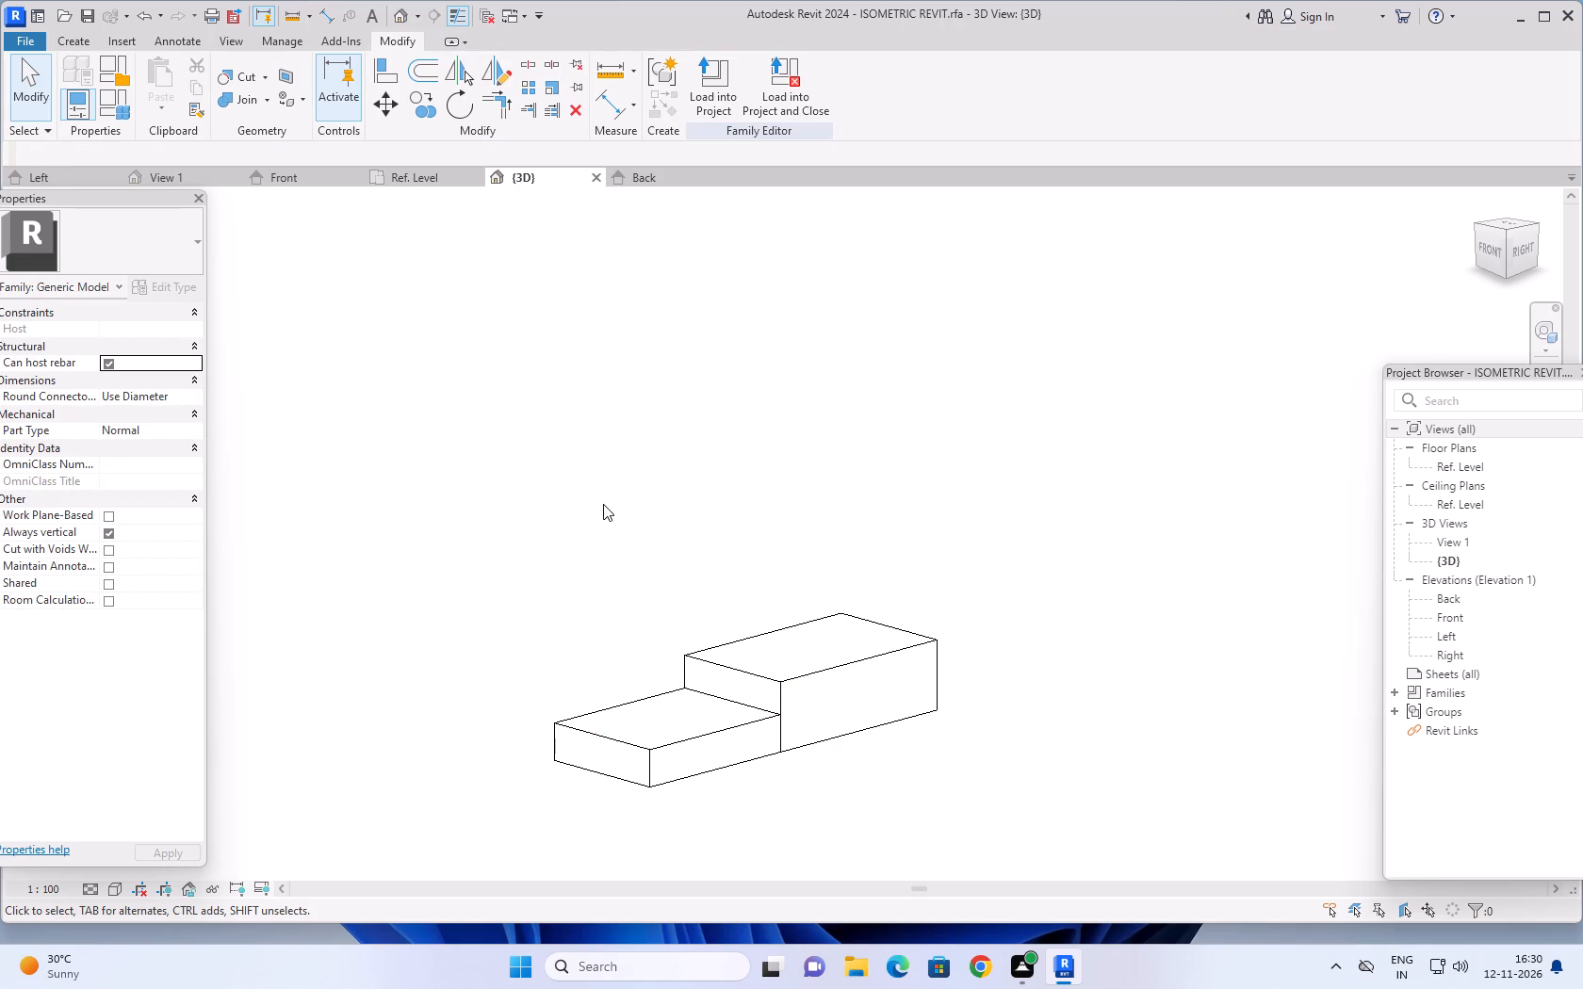
Examine the two-block solid from the top, alongside the other practice solids in the family.
{"action": "scroll", "coordinate": [782, 549], "scroll_direction": "down", "scroll_amount": 2}
{"action": "scroll", "coordinate": [871, 570], "scroll_direction": "down", "scroll_amount": 1}
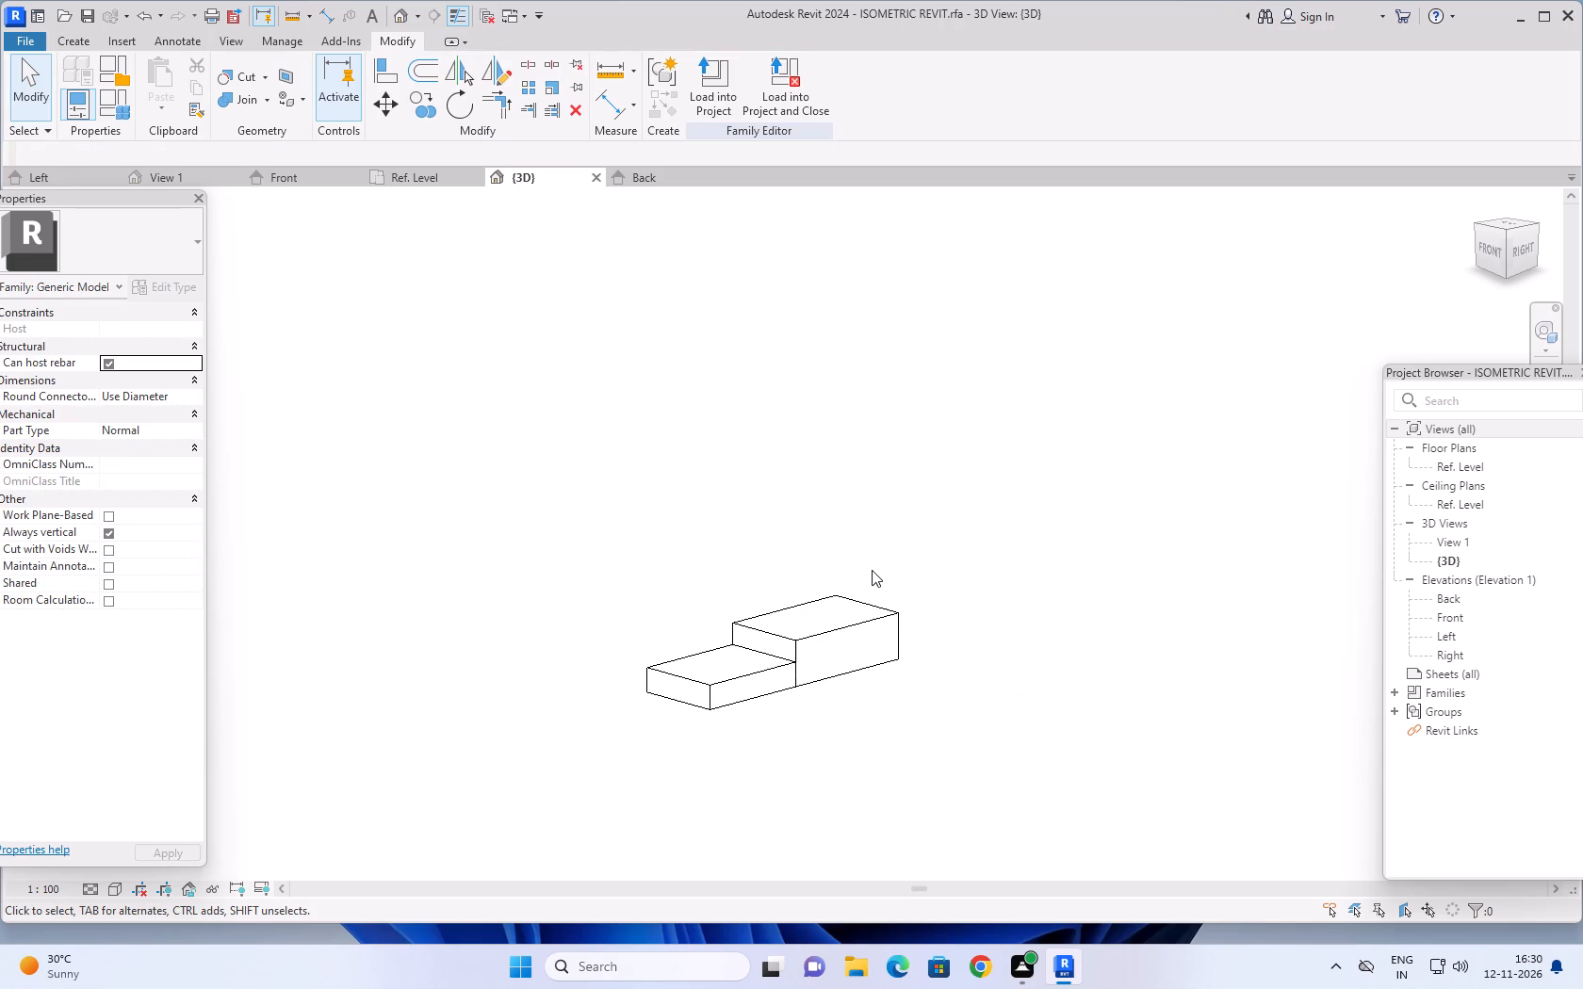
{"action": "middle_click_drag", "start_coordinate": [645, 544], "coordinate": [728, 733], "text": "shift"}
{"action": "middle_click_drag", "start_coordinate": [687, 449], "coordinate": [754, 597], "text": "shift"}
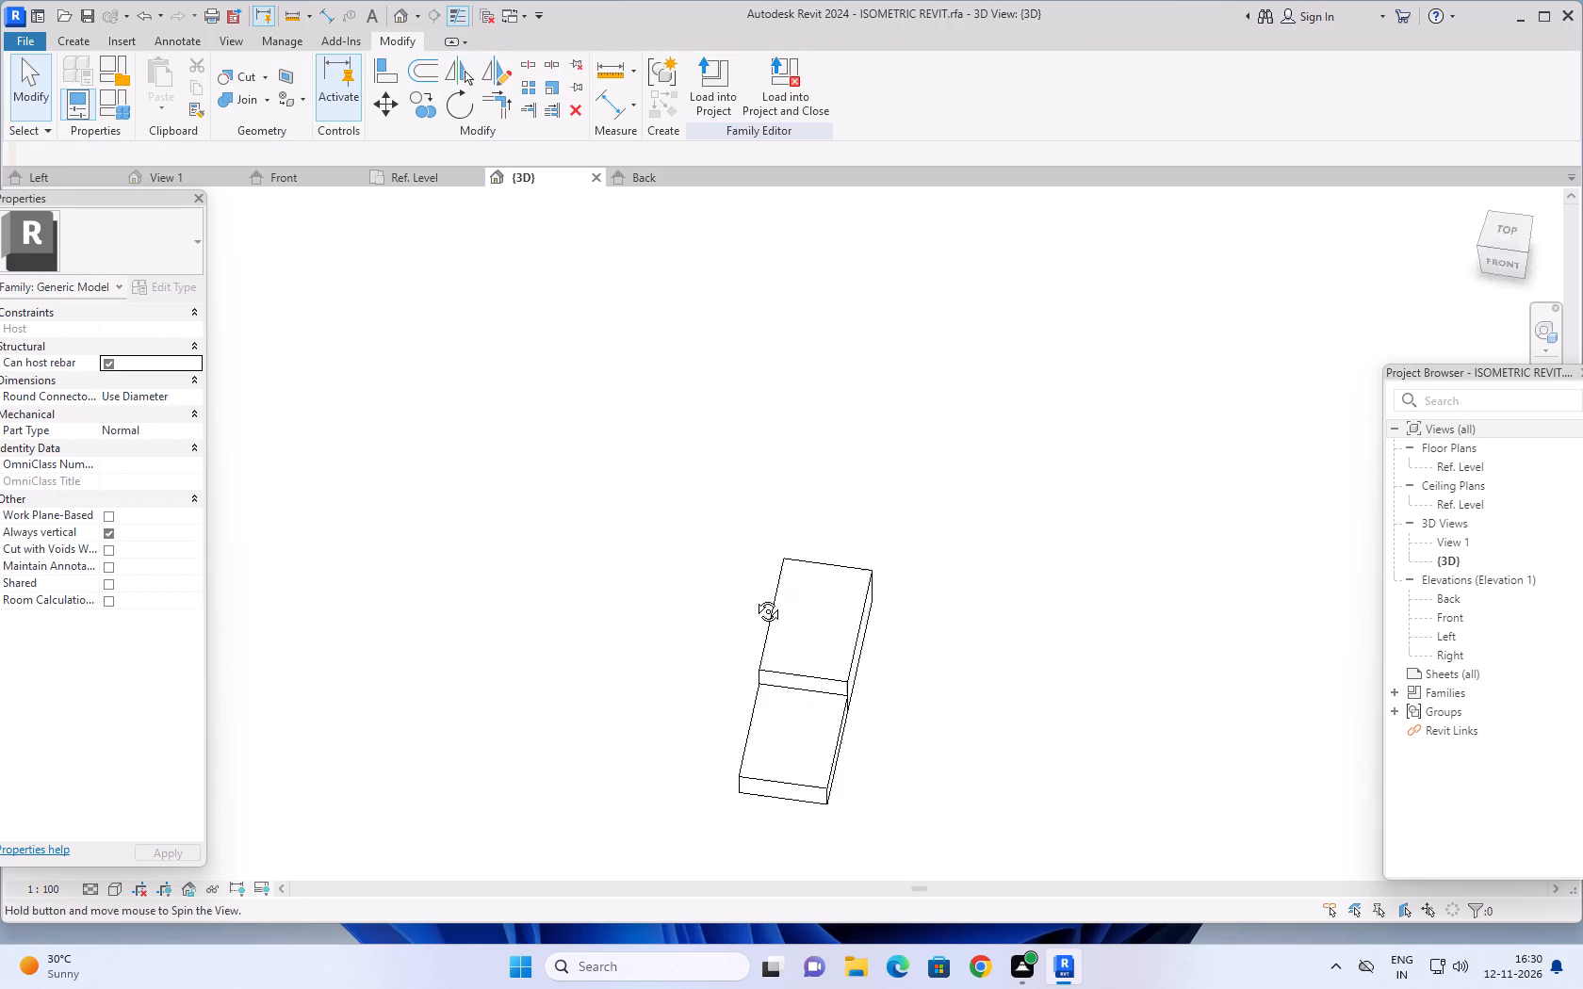
{"action": "middle_click_drag", "start_coordinate": [754, 597], "coordinate": [781, 743], "text": "shift"}
{"action": "middle_click_drag", "start_coordinate": [834, 497], "coordinate": [816, 698], "text": "shift"}
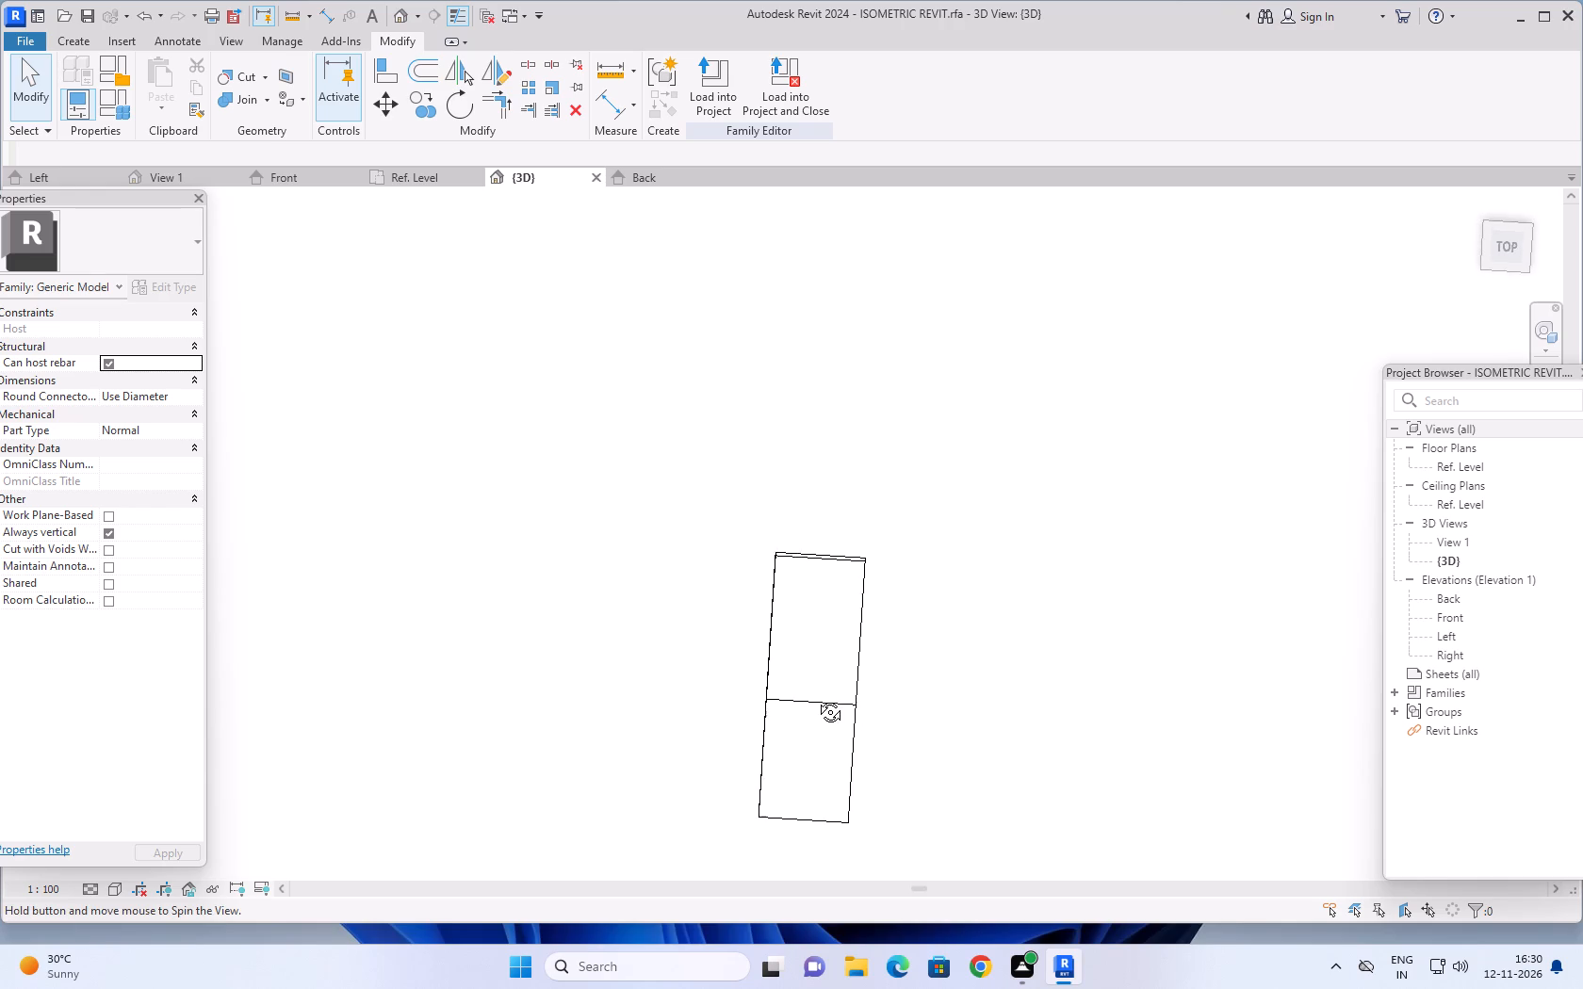
{"action": "middle_click_drag", "start_coordinate": [816, 698], "coordinate": [828, 716], "text": "shift"}
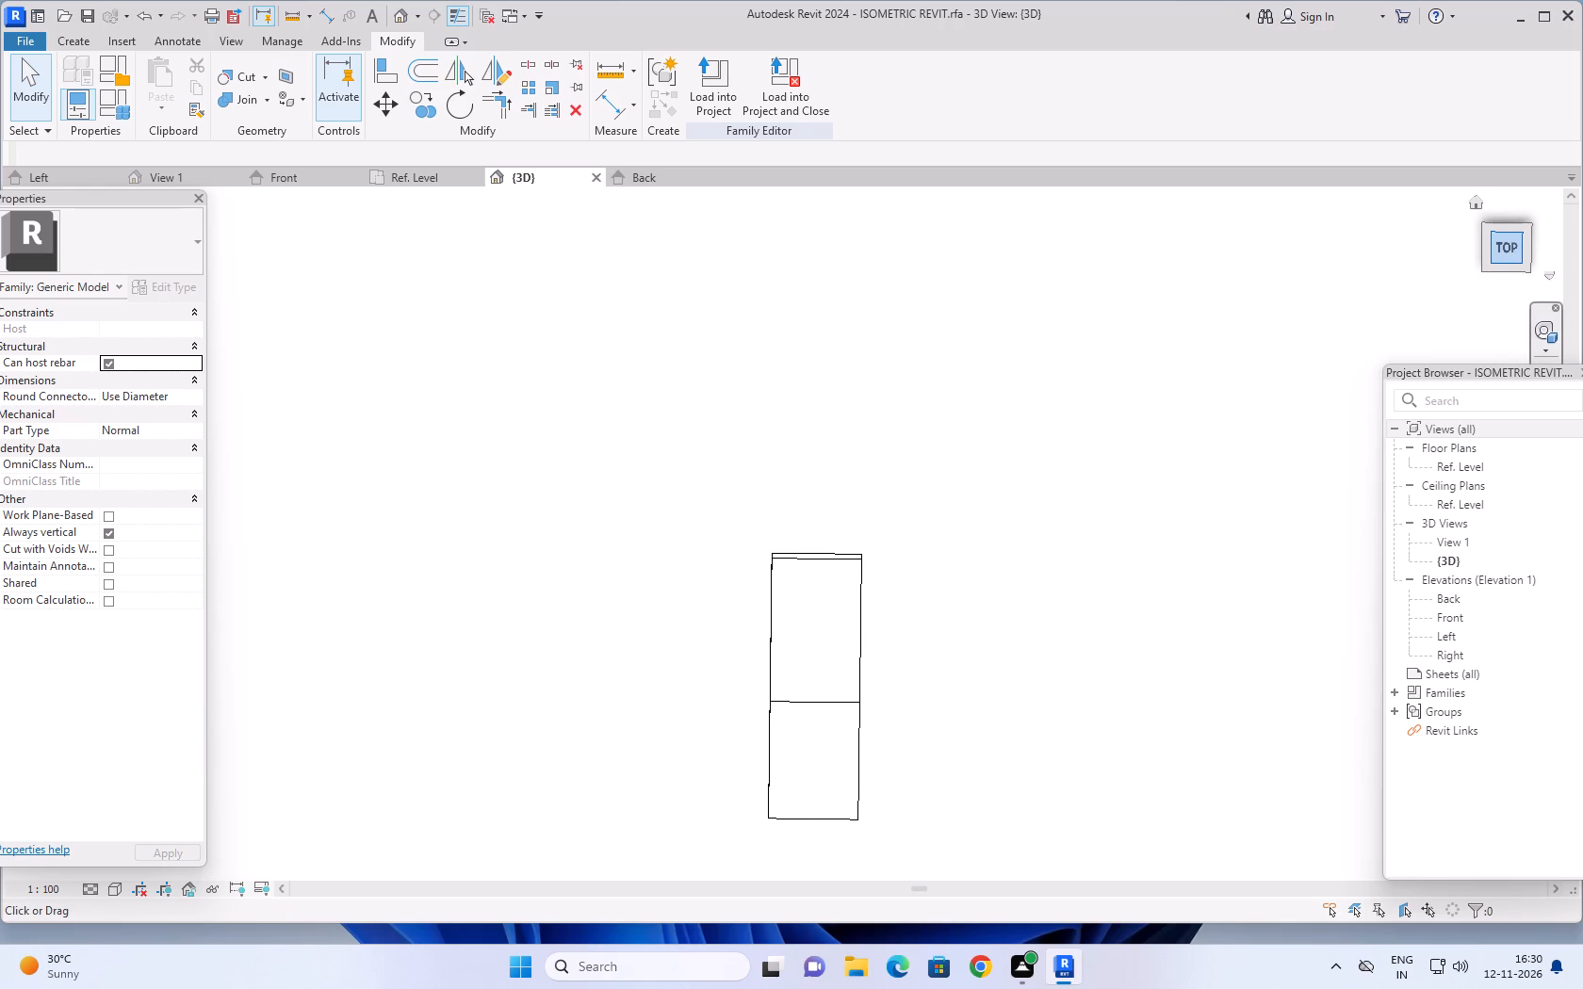
{"action": "left_click", "coordinate": [1500, 243]}
{"action": "scroll", "coordinate": [1119, 398], "scroll_direction": "down", "scroll_amount": 1}
{"action": "middle_click_drag", "start_coordinate": [1118, 399], "coordinate": [982, 670]}
{"action": "scroll", "coordinate": [982, 670], "scroll_direction": "up", "scroll_amount": 1}
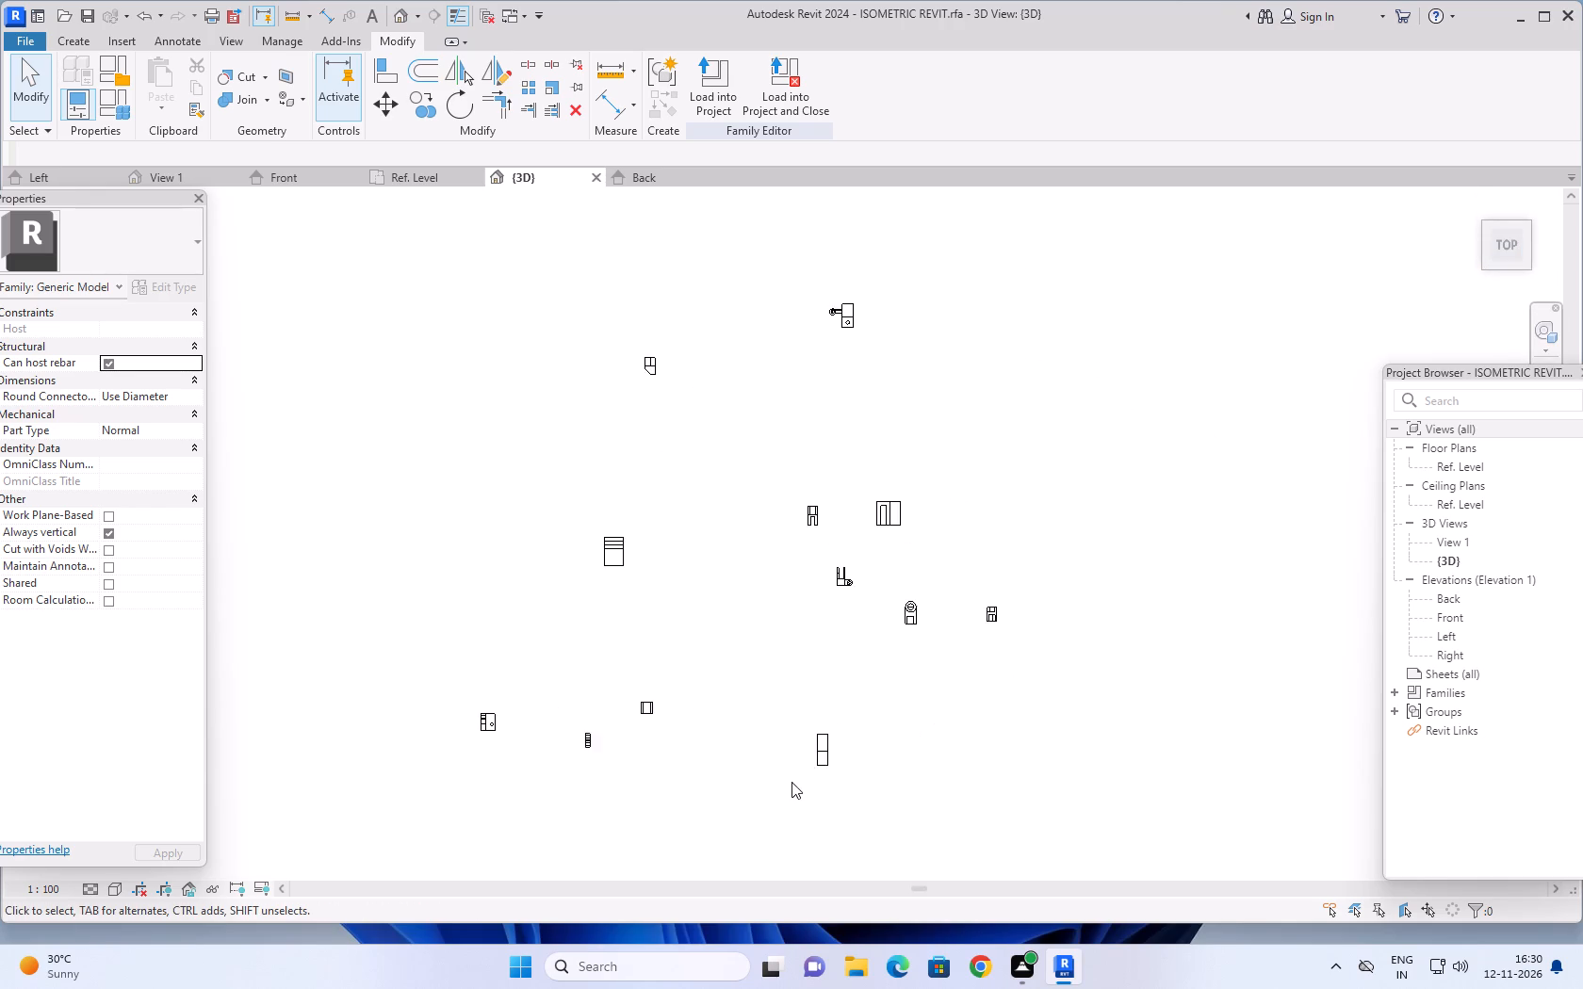
{"action": "scroll", "coordinate": [791, 782], "scroll_direction": "up", "scroll_amount": 6}
{"action": "scroll", "coordinate": [846, 714], "scroll_direction": "up", "scroll_amount": 4}
{"action": "middle_click_drag", "start_coordinate": [1013, 669], "coordinate": [949, 602]}
{"action": "scroll", "coordinate": [872, 648], "scroll_direction": "up", "scroll_amount": 5}
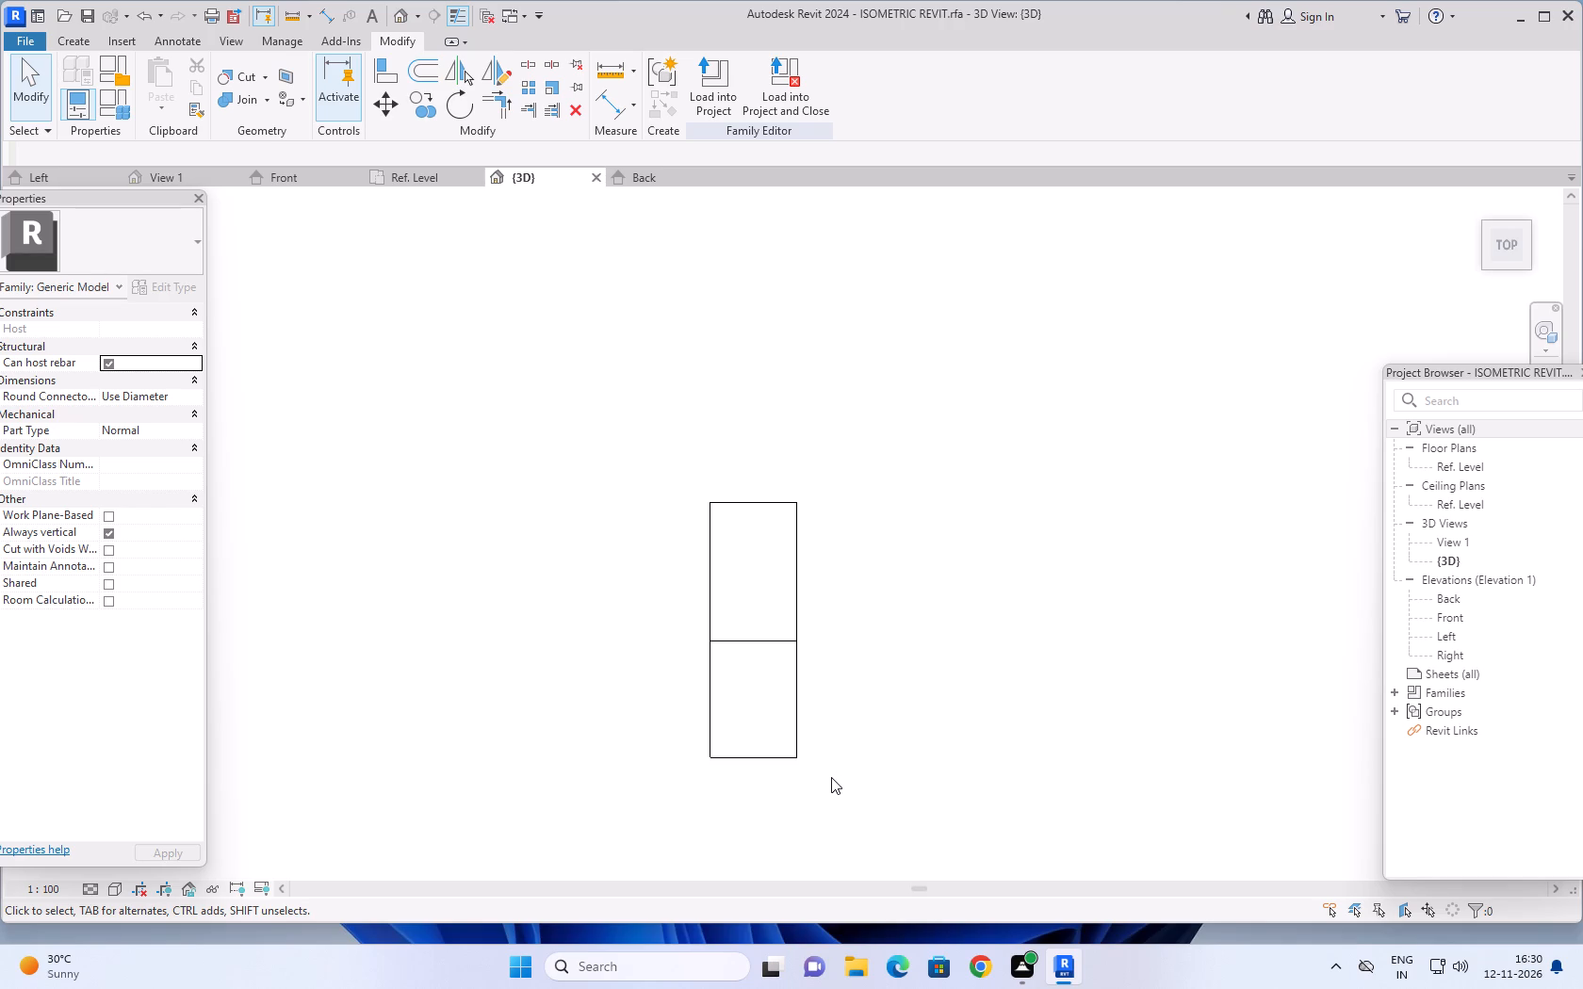
{"action": "middle_click_drag", "start_coordinate": [814, 784], "coordinate": [719, 740]}
{"action": "scroll", "coordinate": [547, 590], "scroll_direction": "up", "scroll_amount": 1}
Examine the height step between the base block and the 56 by 90 block from an angled 3D view.
{"action": "middle_click_drag", "start_coordinate": [554, 582], "coordinate": [1009, 465]}
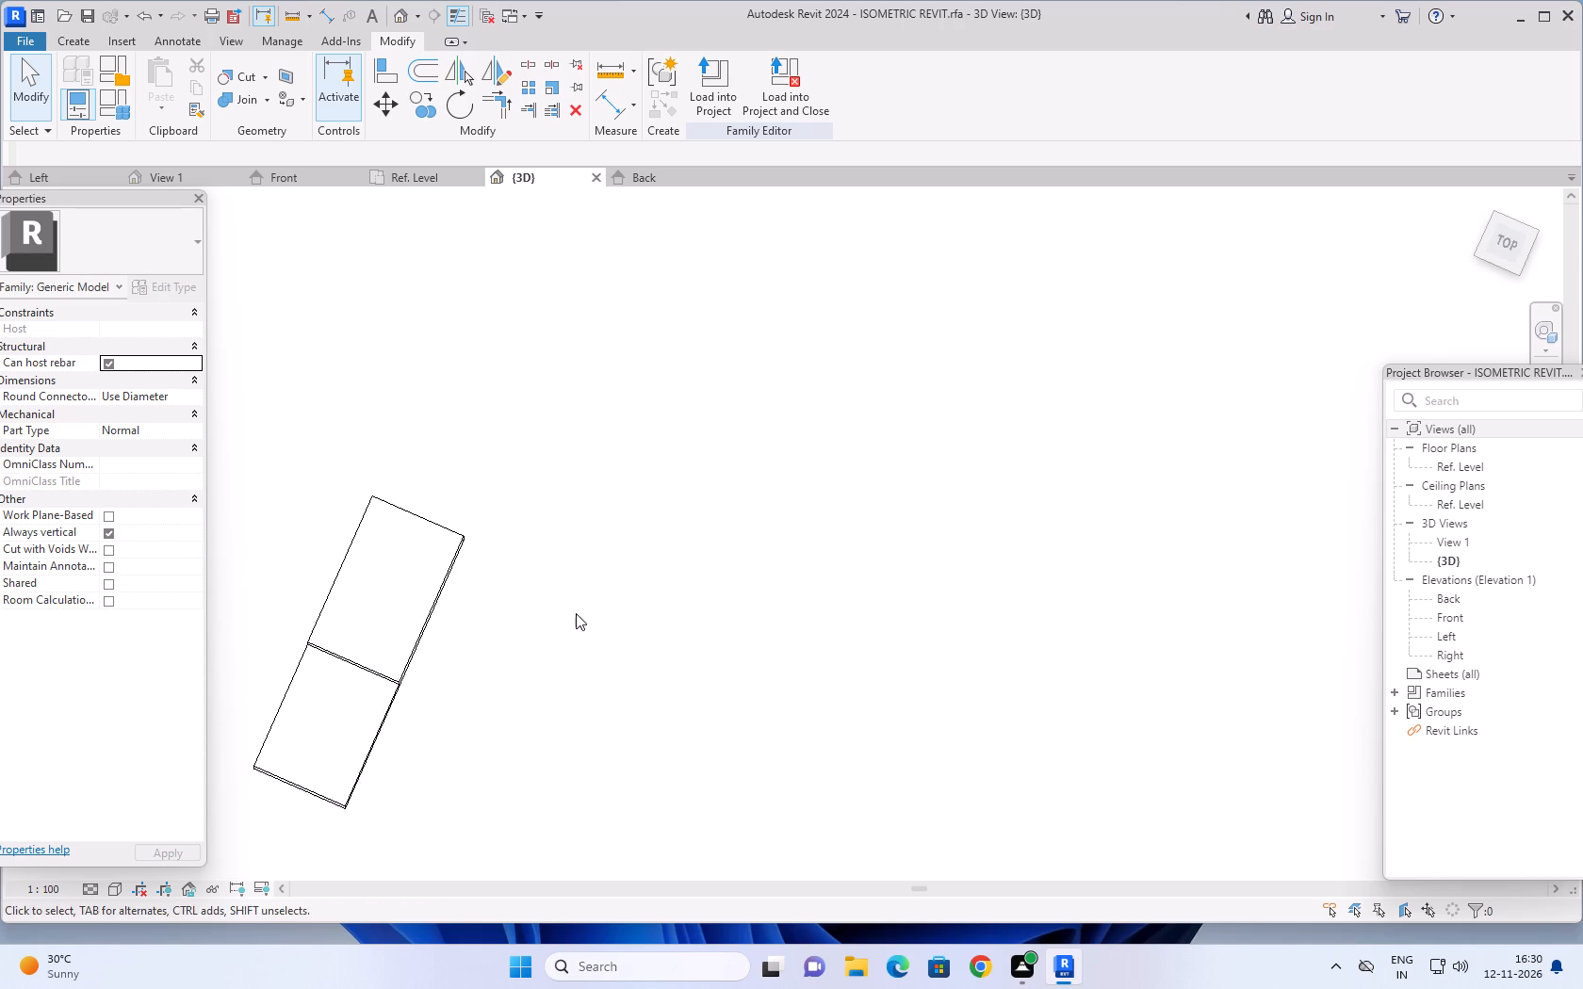
{"action": "middle_click_drag", "start_coordinate": [576, 593], "coordinate": [1036, 528]}
{"action": "scroll", "coordinate": [961, 656], "scroll_direction": "up", "scroll_amount": 1}
{"action": "middle_click_drag", "start_coordinate": [958, 656], "coordinate": [879, 589]}
{"action": "middle_click_drag", "start_coordinate": [644, 460], "coordinate": [1170, 536]}
{"action": "middle_click_drag", "start_coordinate": [850, 589], "coordinate": [955, 587]}
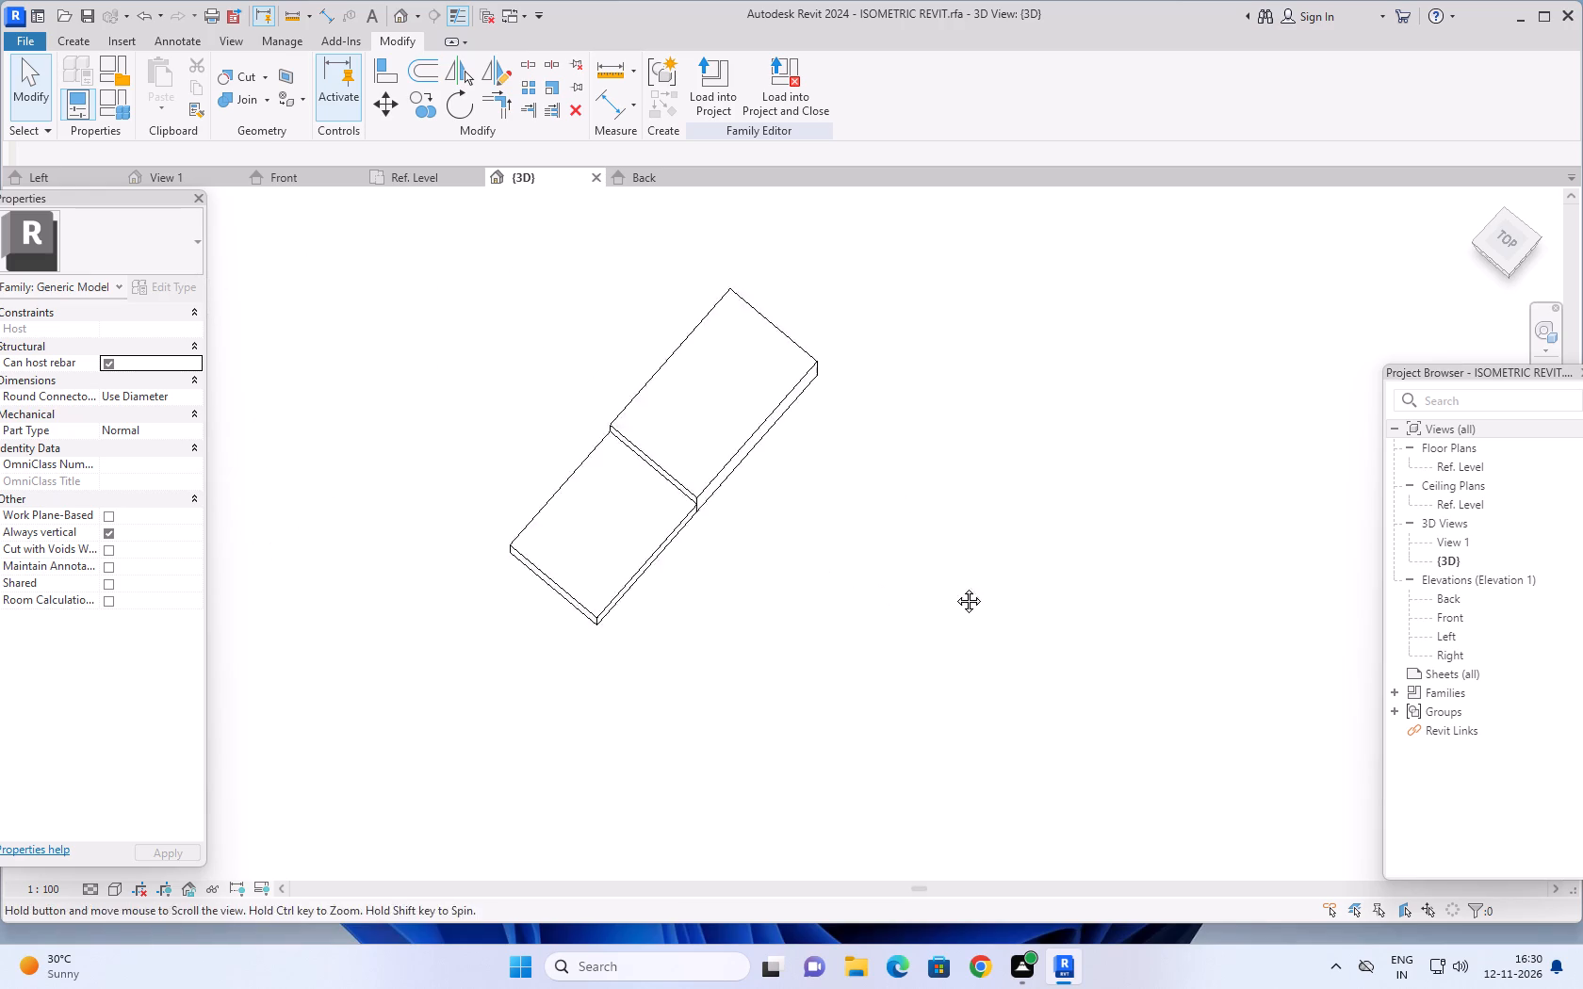
{"action": "middle_click_drag", "start_coordinate": [955, 587], "coordinate": [1003, 673]}
{"action": "middle_click_drag", "start_coordinate": [978, 698], "coordinate": [937, 651]}
{"action": "middle_click_drag", "start_coordinate": [754, 327], "coordinate": [1200, 594]}
{"action": "middle_click_drag", "start_coordinate": [1067, 743], "coordinate": [1002, 660]}
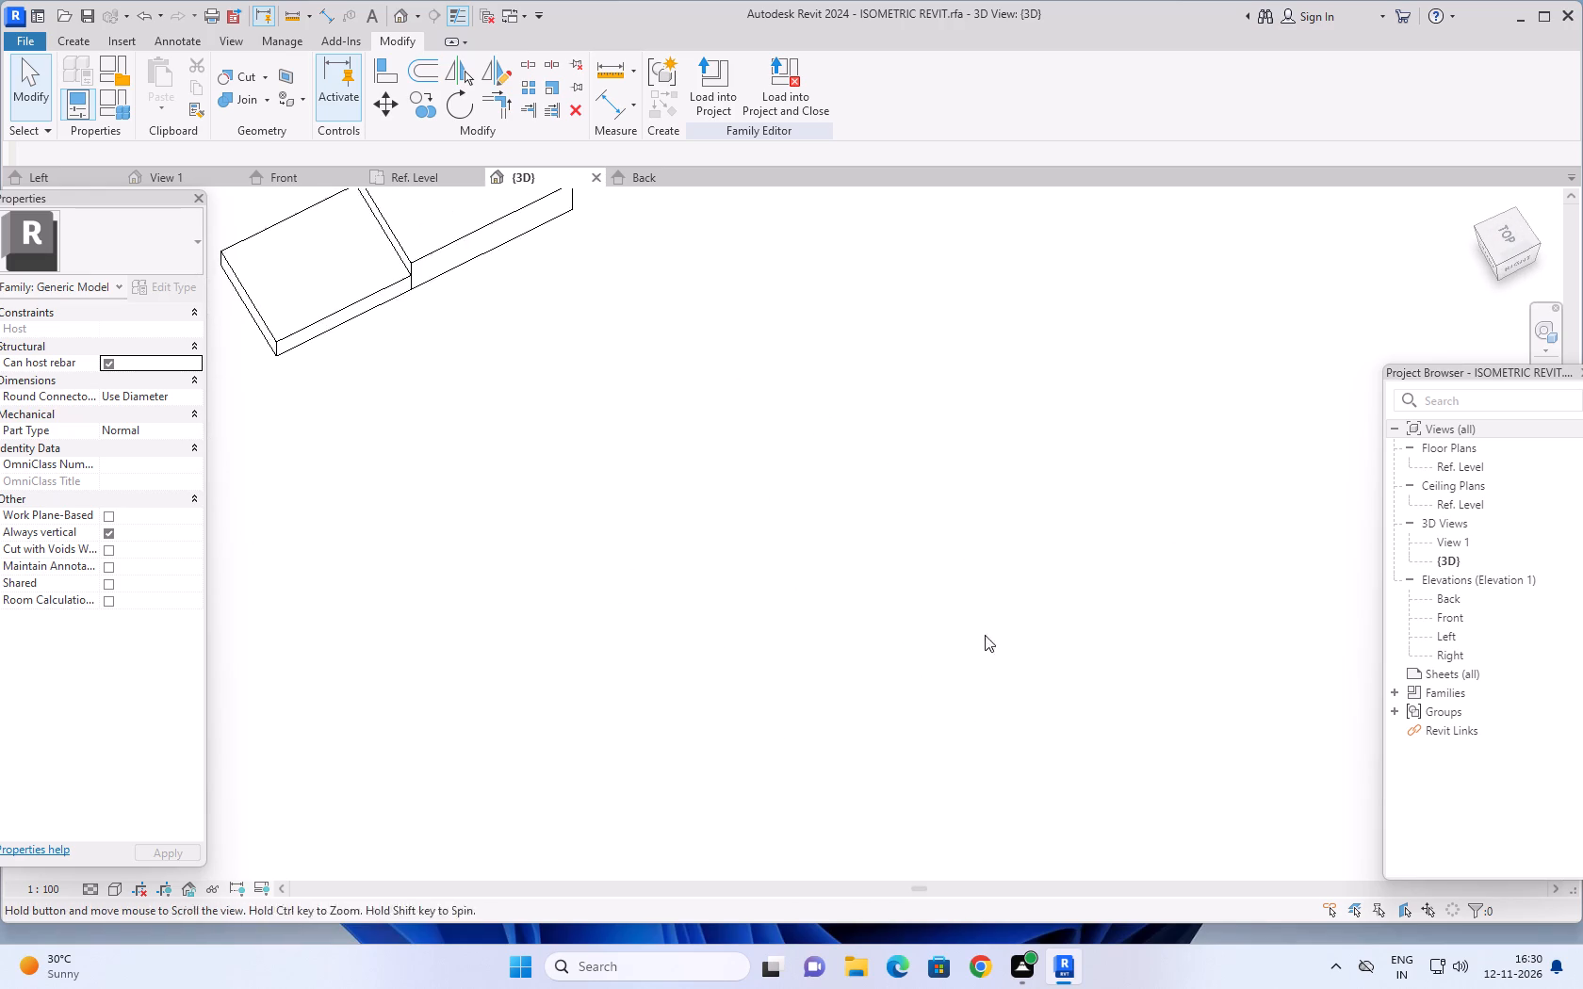
{"action": "middle_click_drag", "start_coordinate": [852, 397], "coordinate": [1201, 731]}
{"action": "middle_click_drag", "start_coordinate": [1079, 759], "coordinate": [1030, 670]}
{"action": "scroll", "coordinate": [974, 440], "scroll_direction": "up", "scroll_amount": 1}
{"action": "middle_click_drag", "start_coordinate": [974, 440], "coordinate": [1205, 825]}
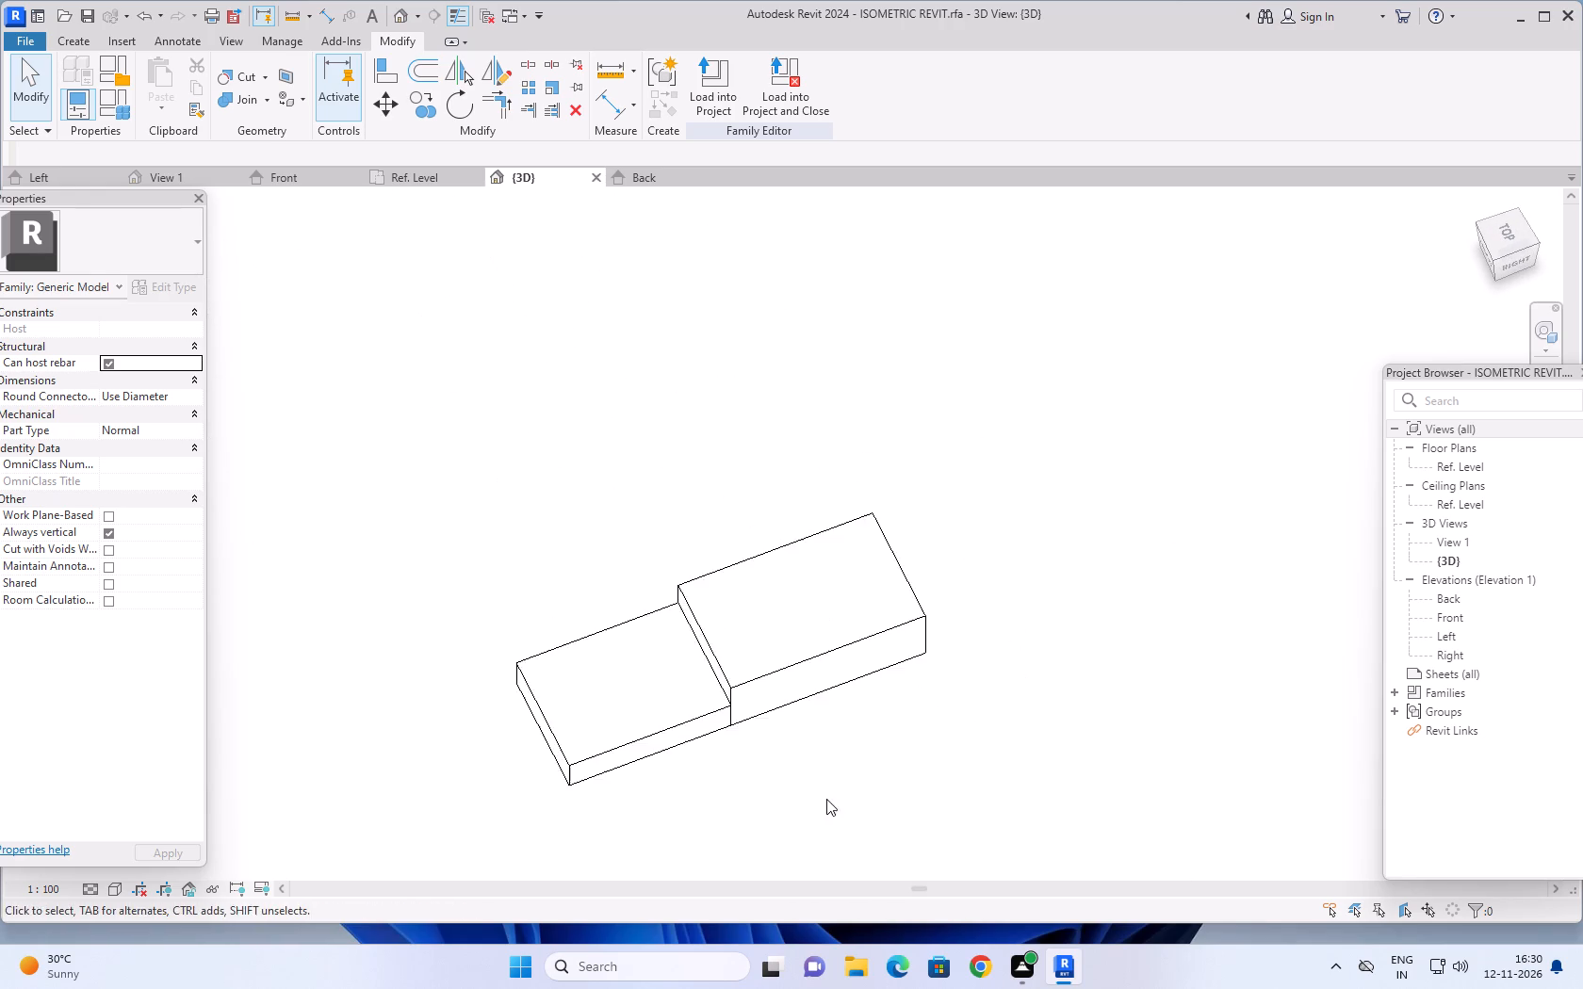
Examine the two-block stepped solid from an angled view down to its right side, alongside the other practice solids.
{"action": "middle_click_drag", "start_coordinate": [824, 776], "coordinate": [818, 578]}
{"action": "middle_click_drag", "start_coordinate": [922, 431], "coordinate": [914, 852]}
{"action": "middle_click_drag", "start_coordinate": [779, 656], "coordinate": [757, 618]}
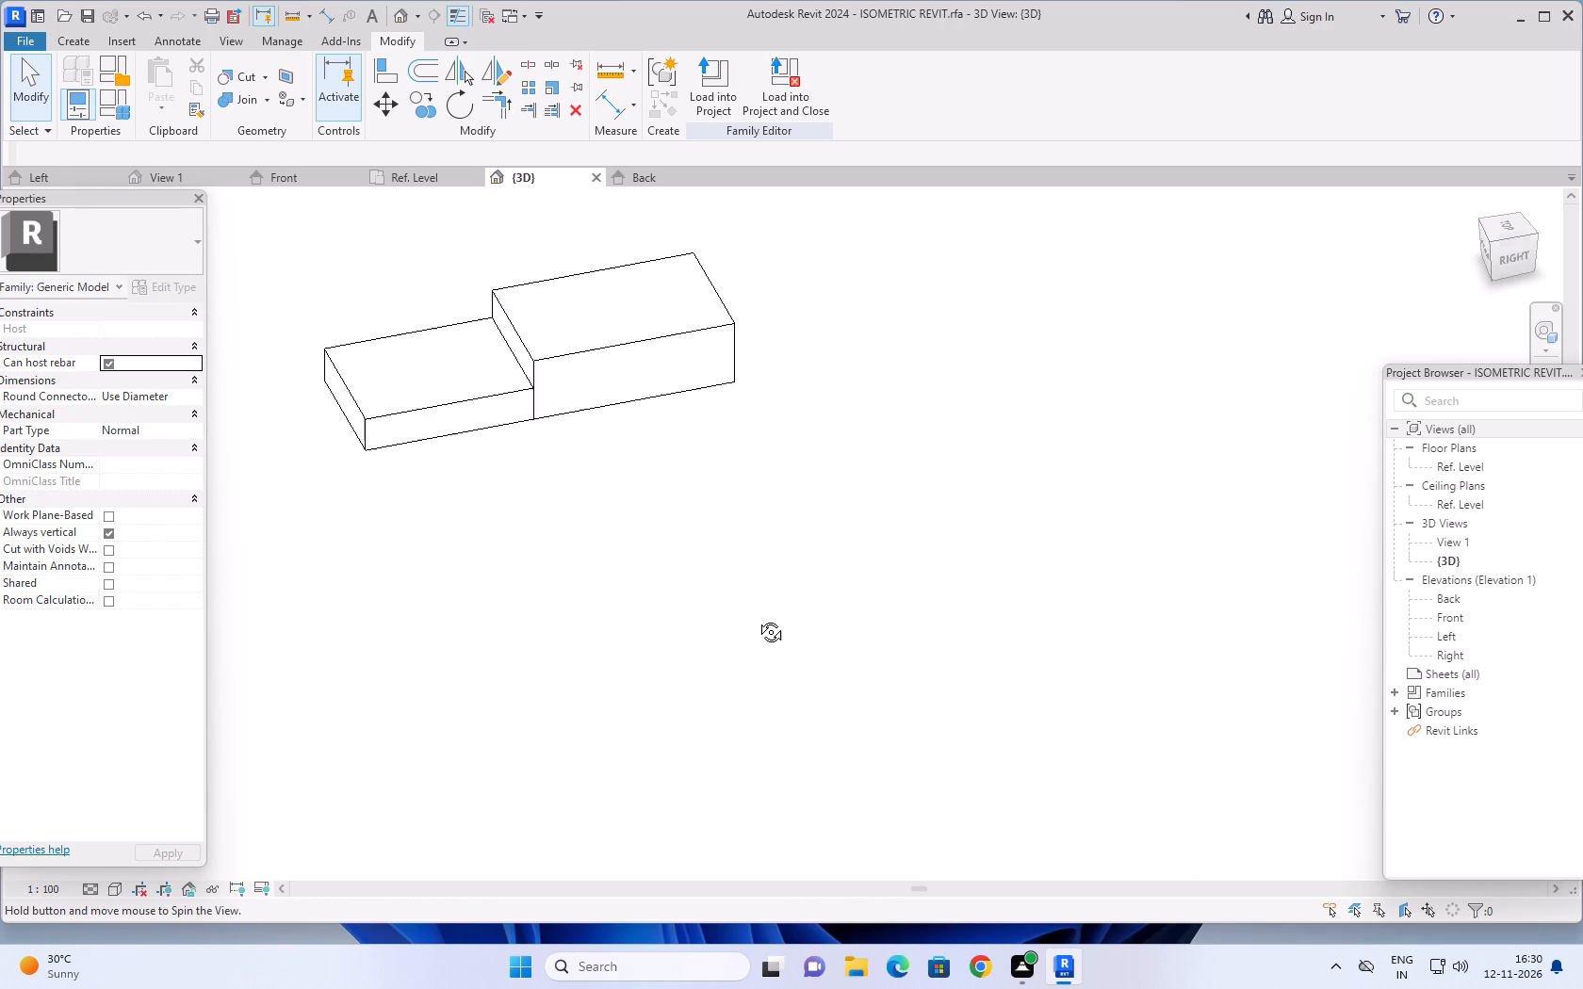
{"action": "middle_click_drag", "start_coordinate": [757, 618], "coordinate": [757, 597]}
{"action": "middle_click_drag", "start_coordinate": [932, 399], "coordinate": [1020, 768]}
{"action": "middle_click_drag", "start_coordinate": [801, 646], "coordinate": [796, 596]}
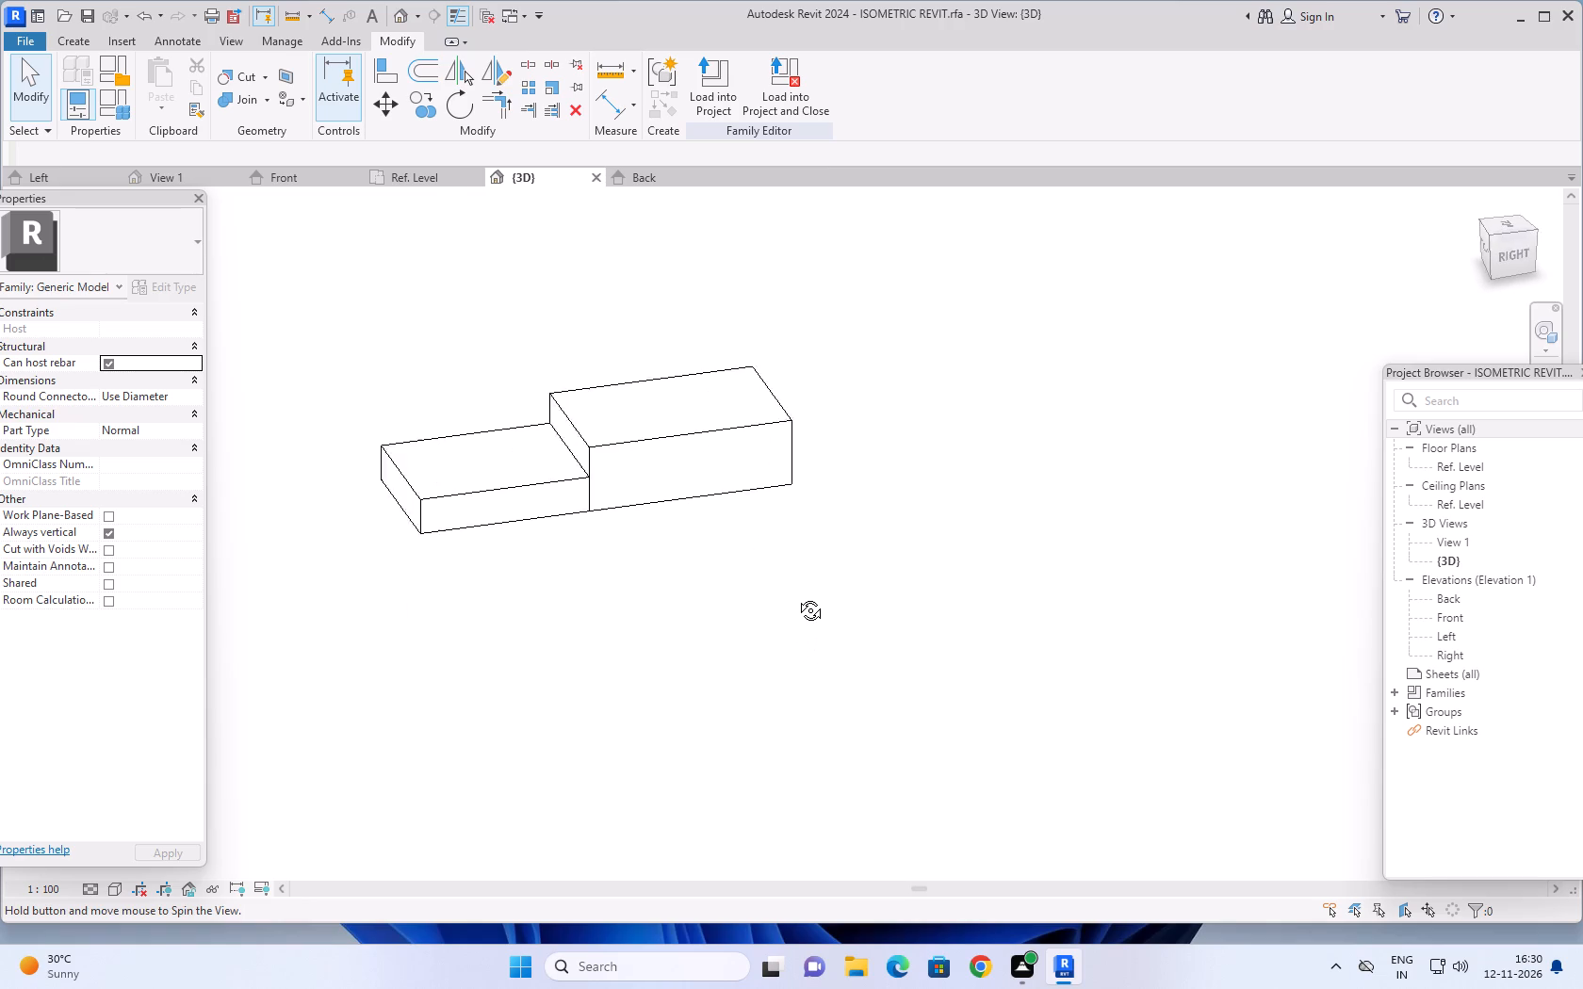
{"action": "middle_click_drag", "start_coordinate": [796, 596], "coordinate": [790, 601]}
{"action": "scroll", "coordinate": [887, 519], "scroll_direction": "up", "scroll_amount": 1}
{"action": "middle_click_drag", "start_coordinate": [912, 518], "coordinate": [1125, 718]}
{"action": "middle_click_drag", "start_coordinate": [1015, 762], "coordinate": [985, 744]}
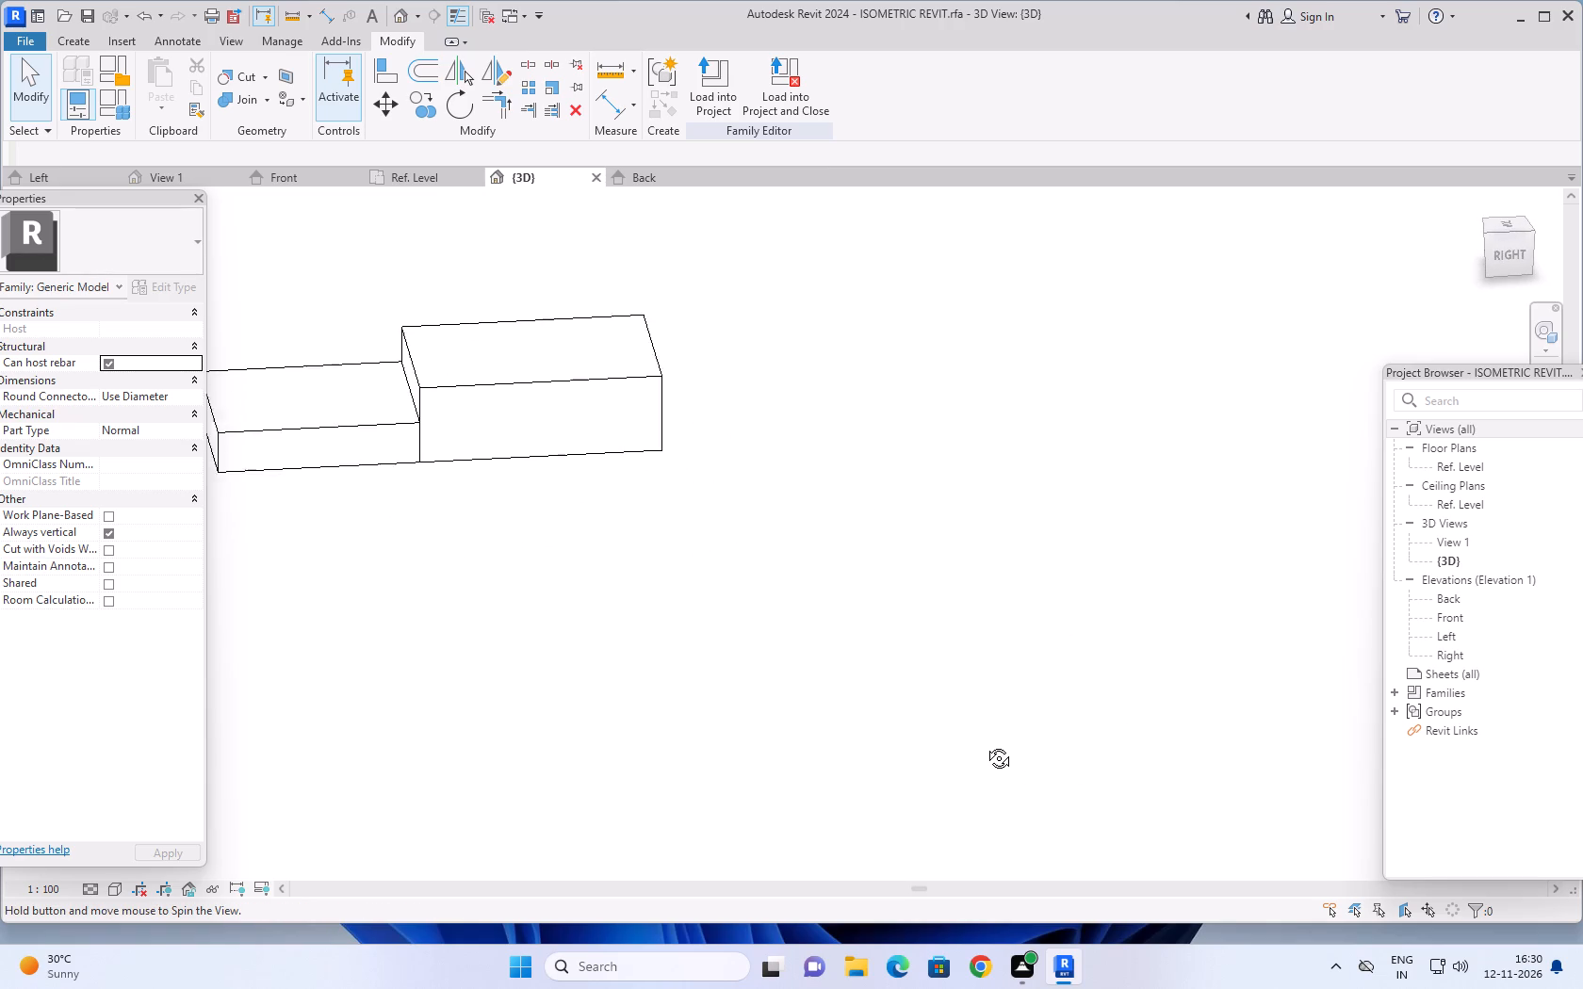
{"action": "middle_click_drag", "start_coordinate": [985, 744], "coordinate": [984, 743]}
{"action": "middle_click_drag", "start_coordinate": [1007, 453], "coordinate": [1470, 734]}
{"action": "middle_click_drag", "start_coordinate": [1003, 803], "coordinate": [980, 720]}
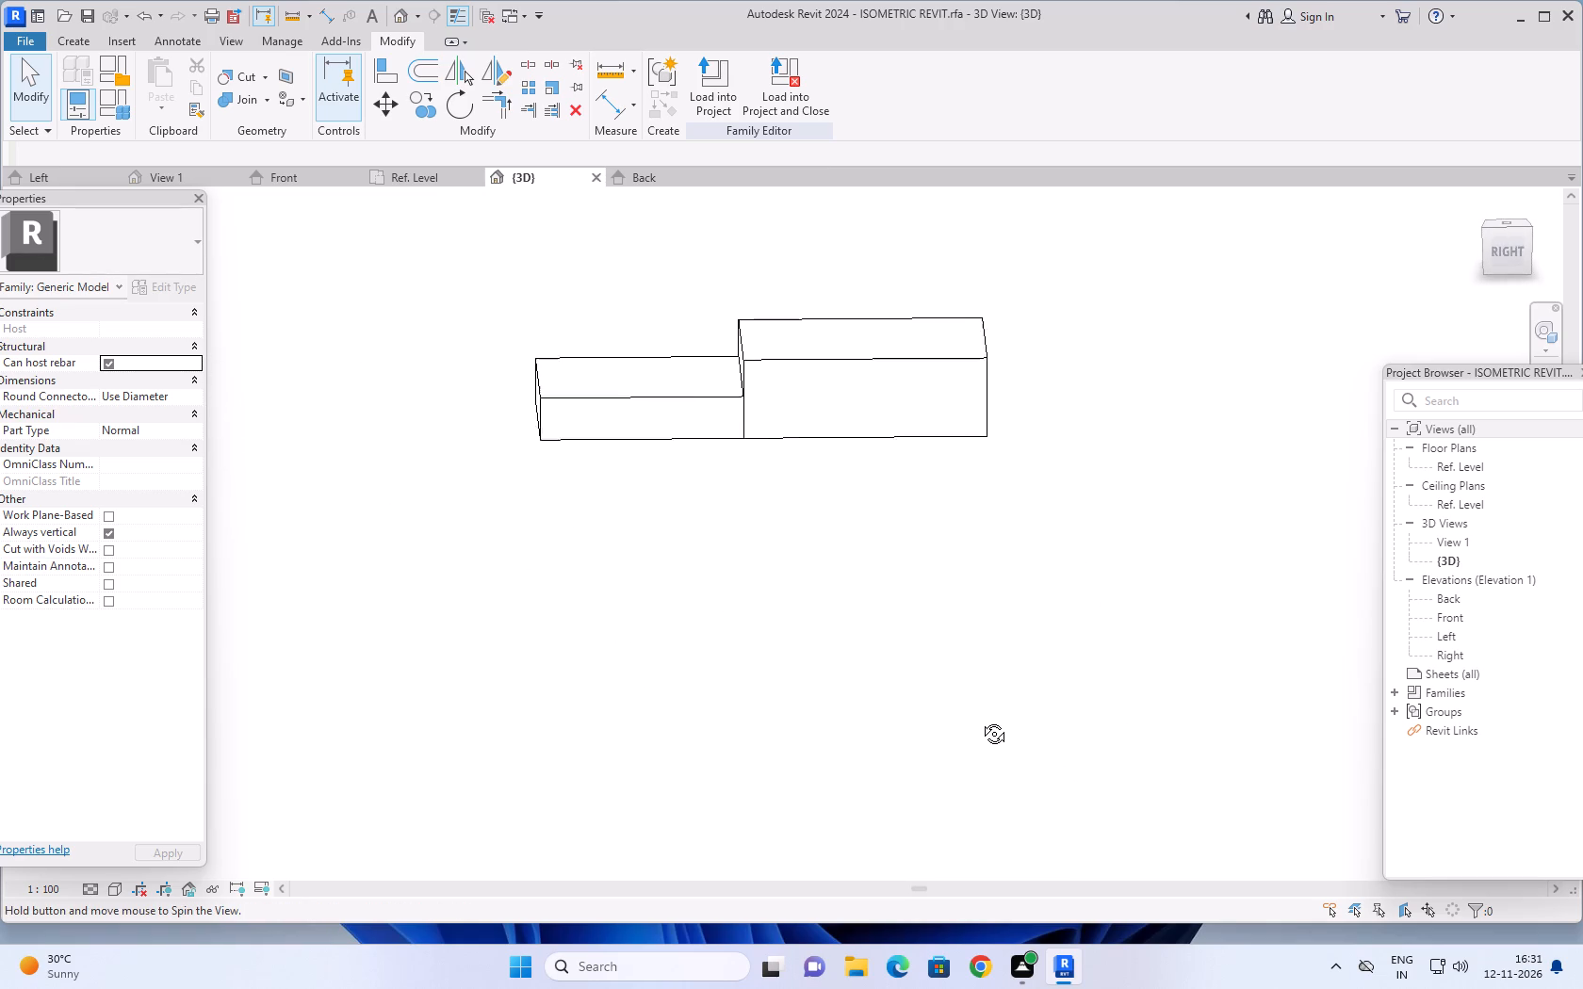
{"action": "middle_click_drag", "start_coordinate": [980, 720], "coordinate": [987, 687]}
{"action": "middle_click_drag", "start_coordinate": [1054, 490], "coordinate": [1031, 769]}
{"action": "scroll", "coordinate": [994, 741], "scroll_direction": "up", "scroll_amount": 1}
{"action": "middle_click_drag", "start_coordinate": [993, 740], "coordinate": [984, 690], "text": "shift"}
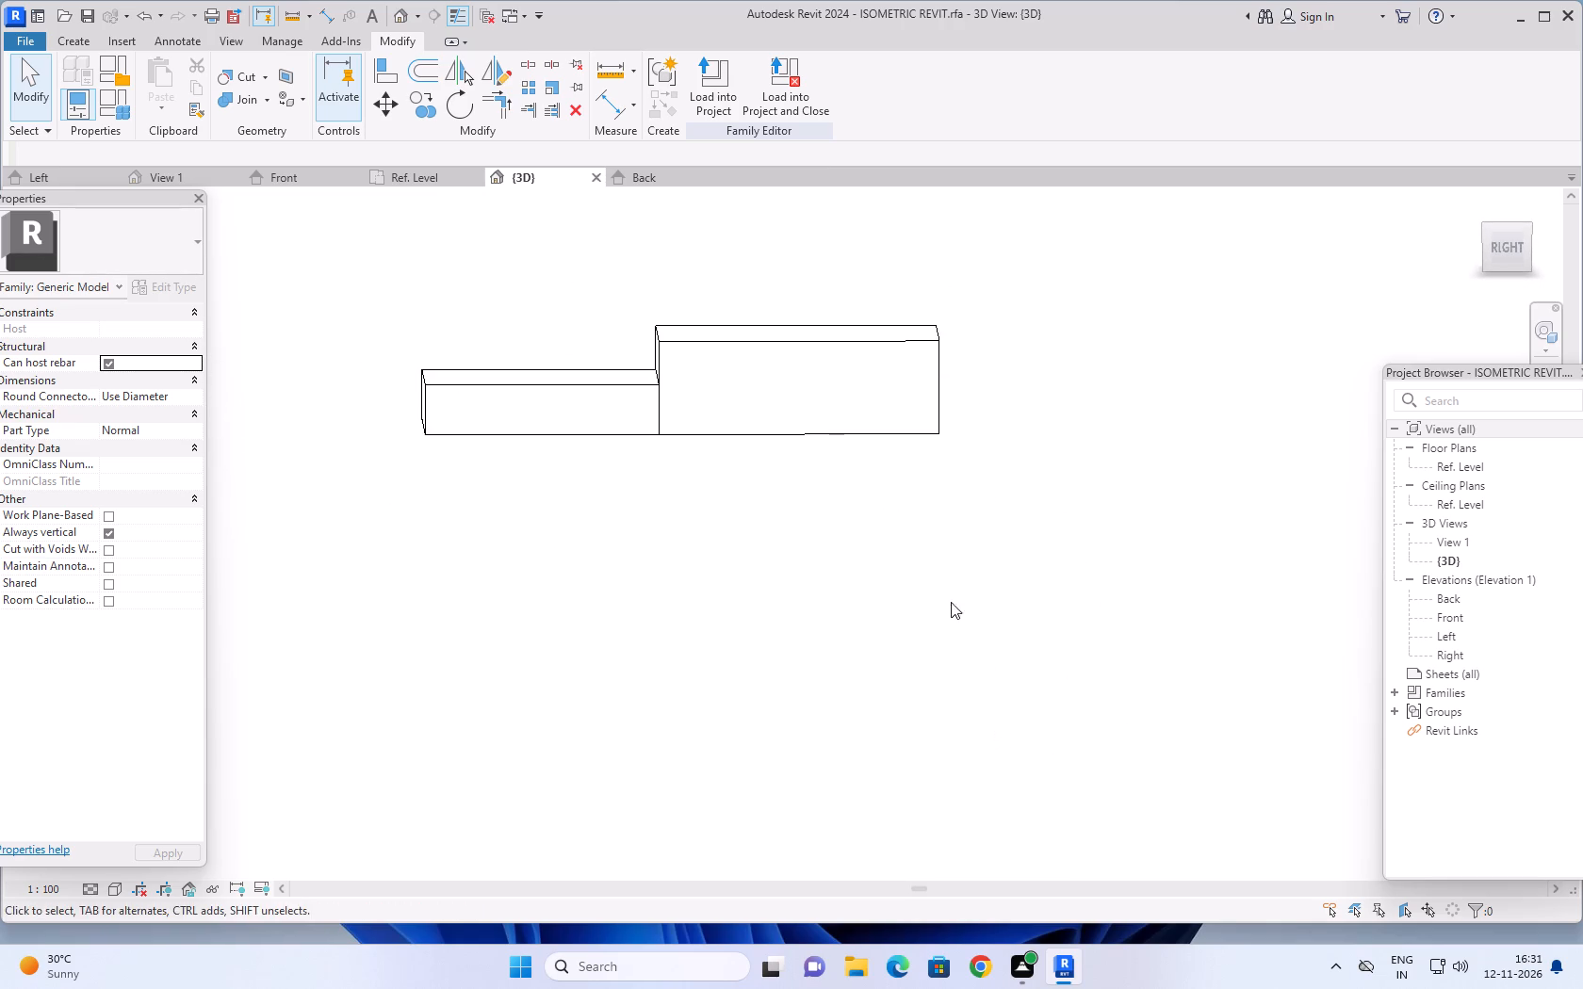
{"action": "middle_click_drag", "start_coordinate": [907, 533], "coordinate": [925, 851]}
{"action": "middle_click_drag", "start_coordinate": [887, 819], "coordinate": [883, 804], "text": "shift"}
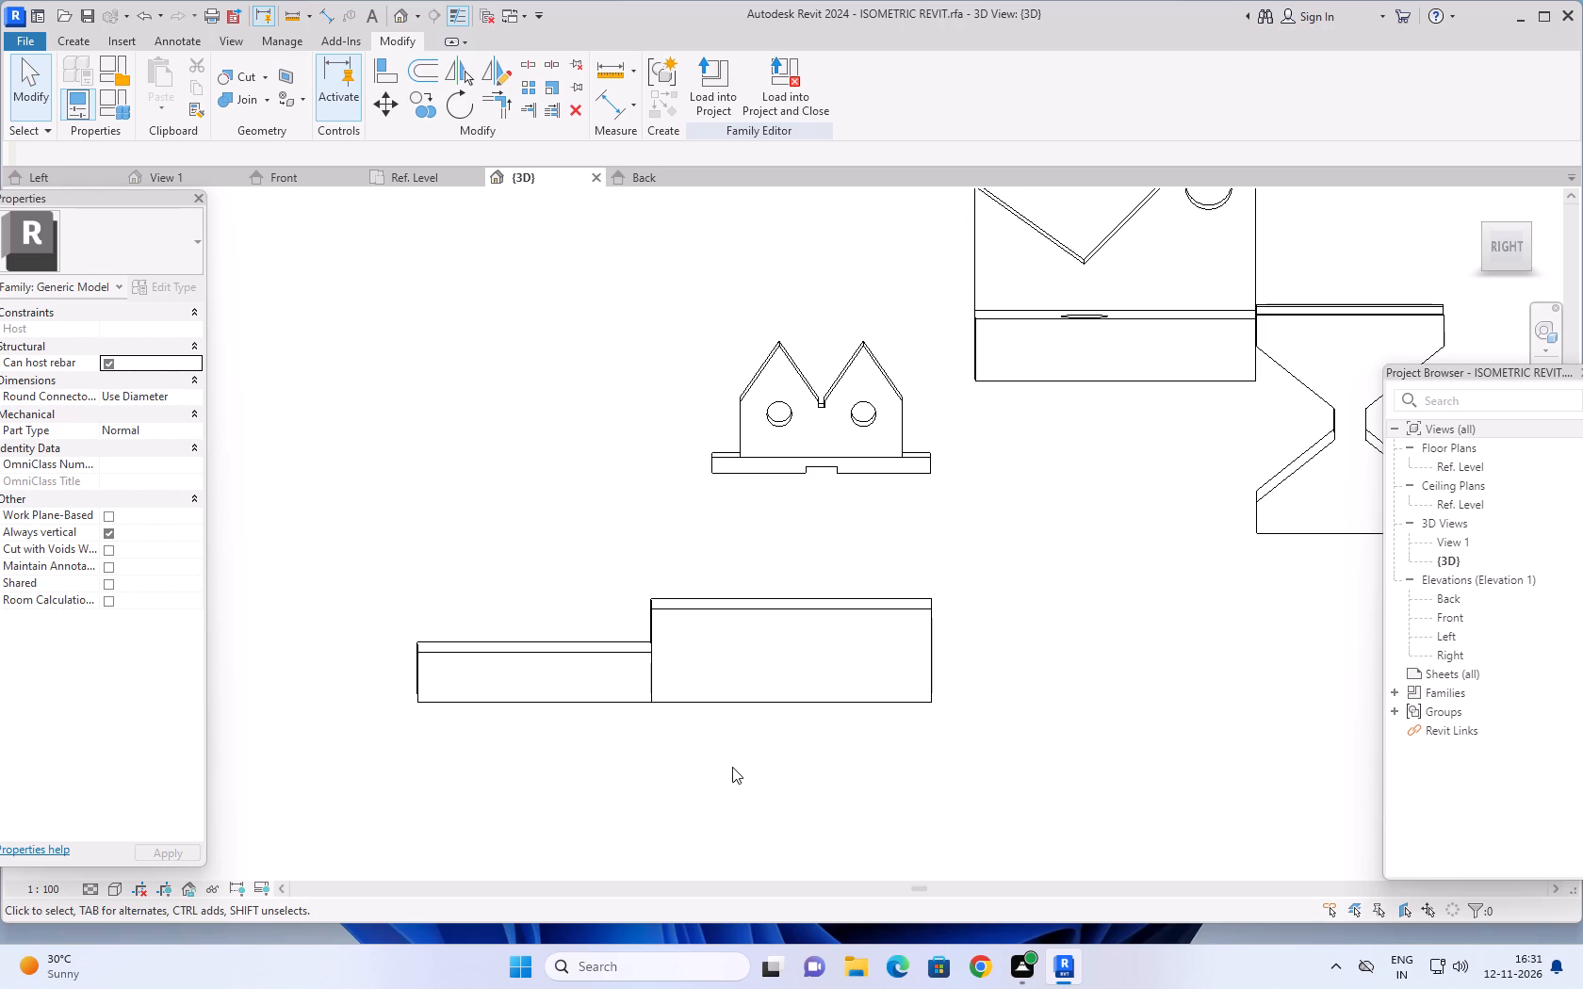
{"action": "middle_click_drag", "start_coordinate": [726, 763], "coordinate": [726, 729]}
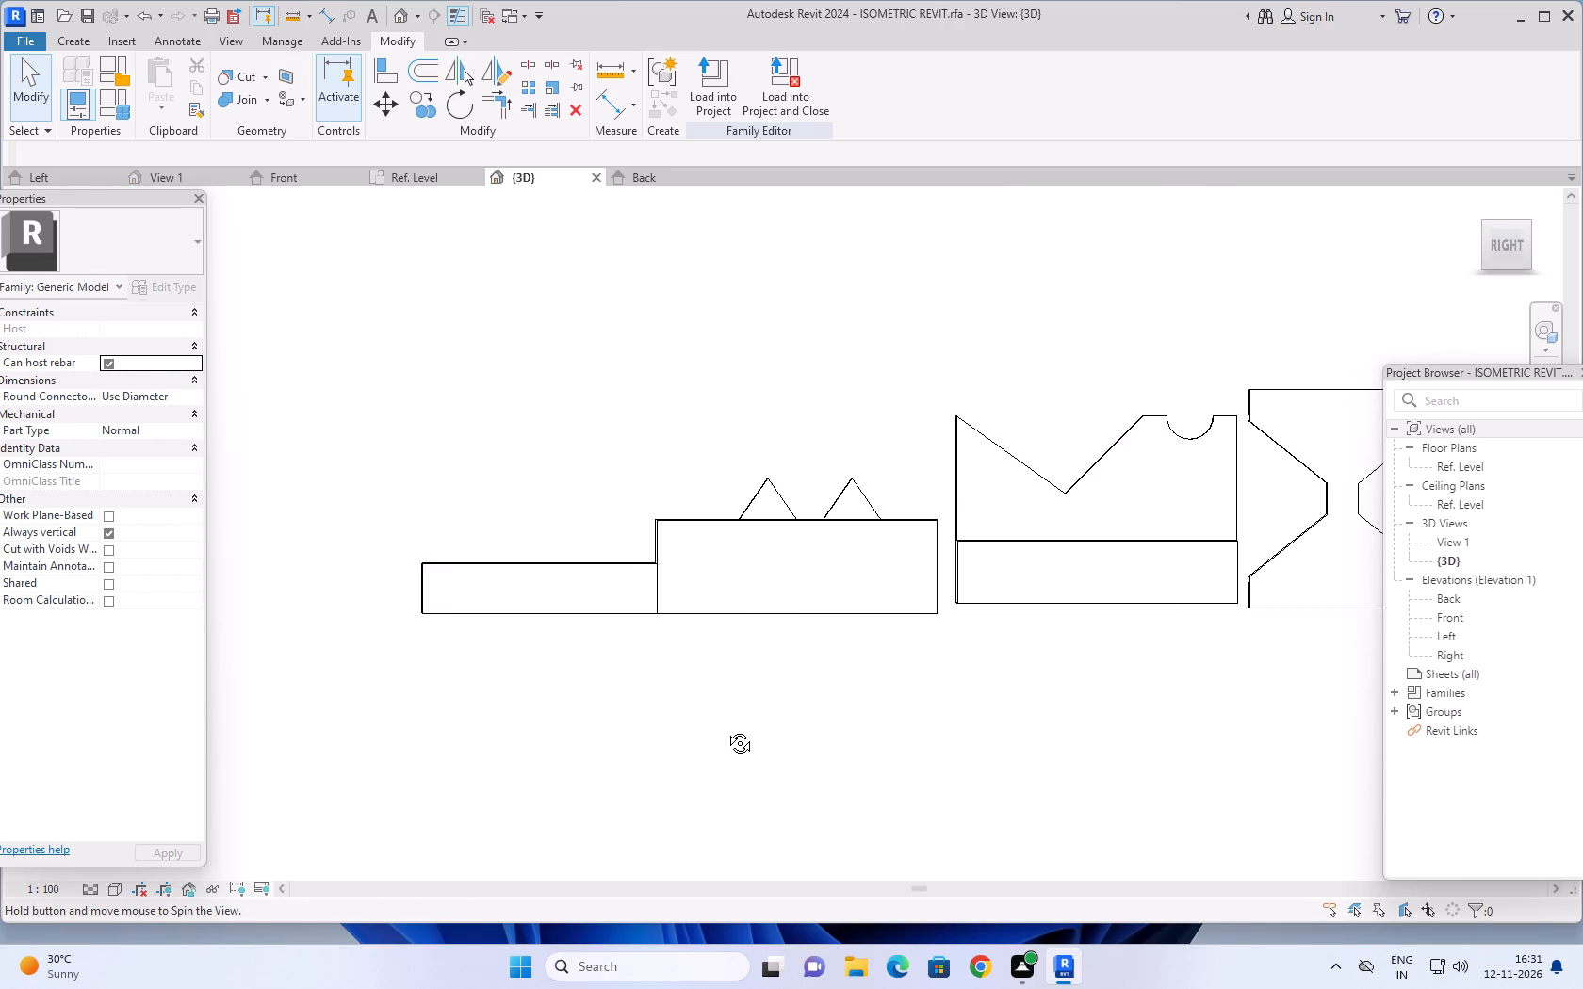
{"action": "middle_click_drag", "start_coordinate": [726, 729], "coordinate": [727, 750]}
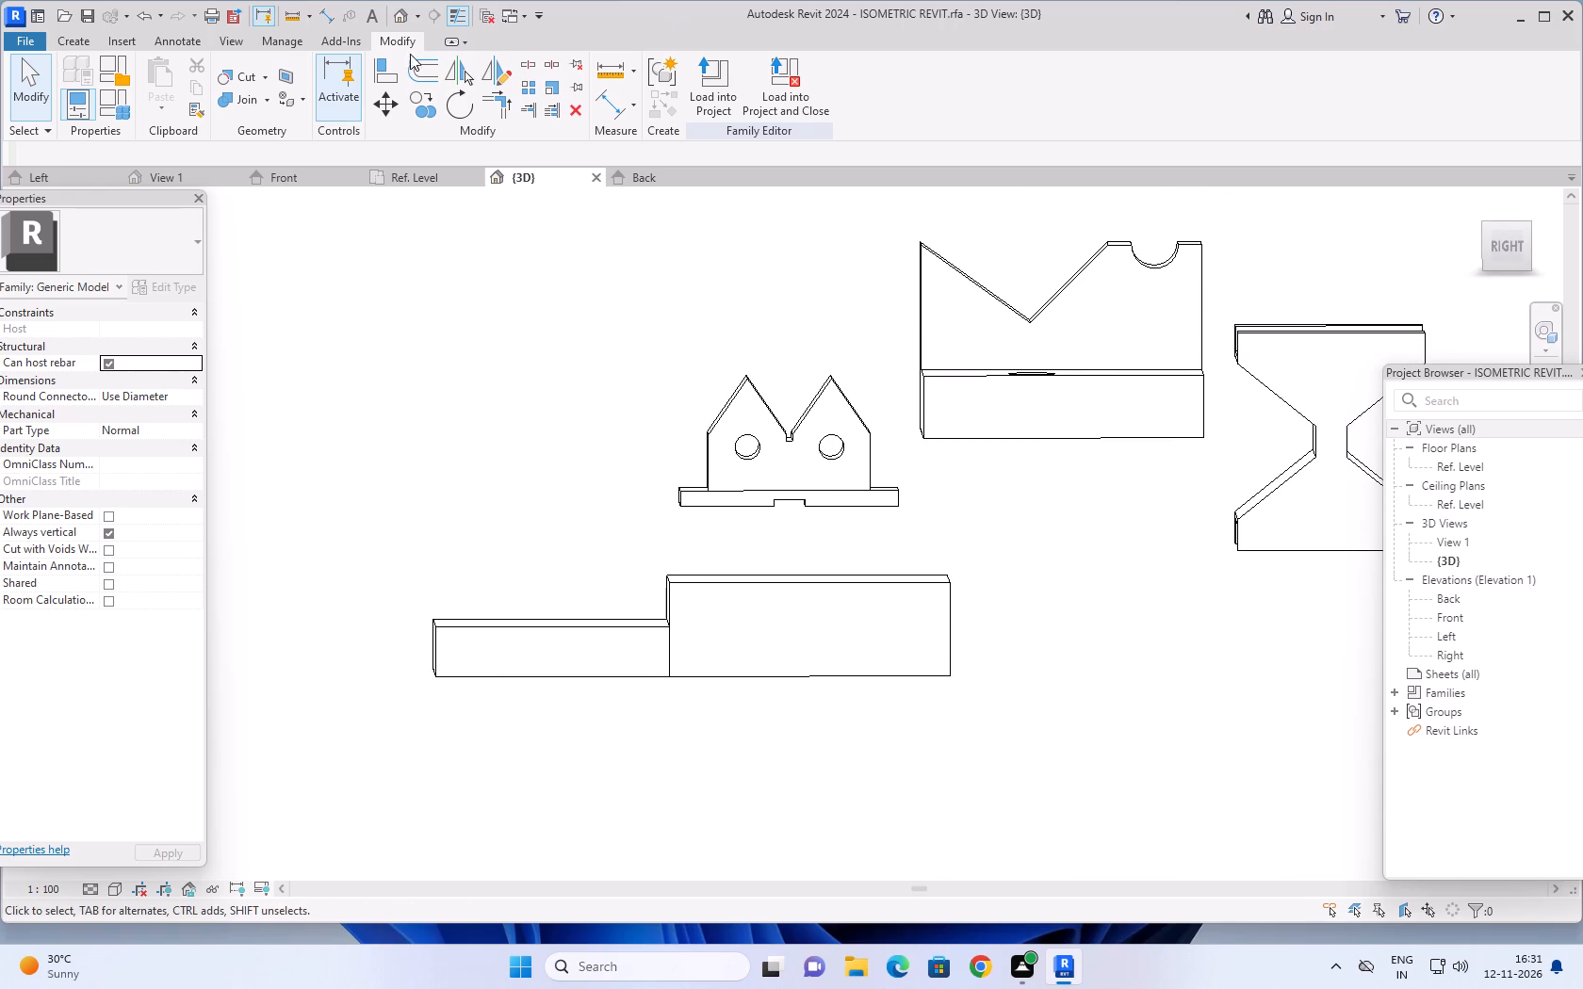
Start a void extrusion and set its work plane to the long side face of the 56 by 90 block.
{"action": "left_click", "coordinate": [82, 37]}
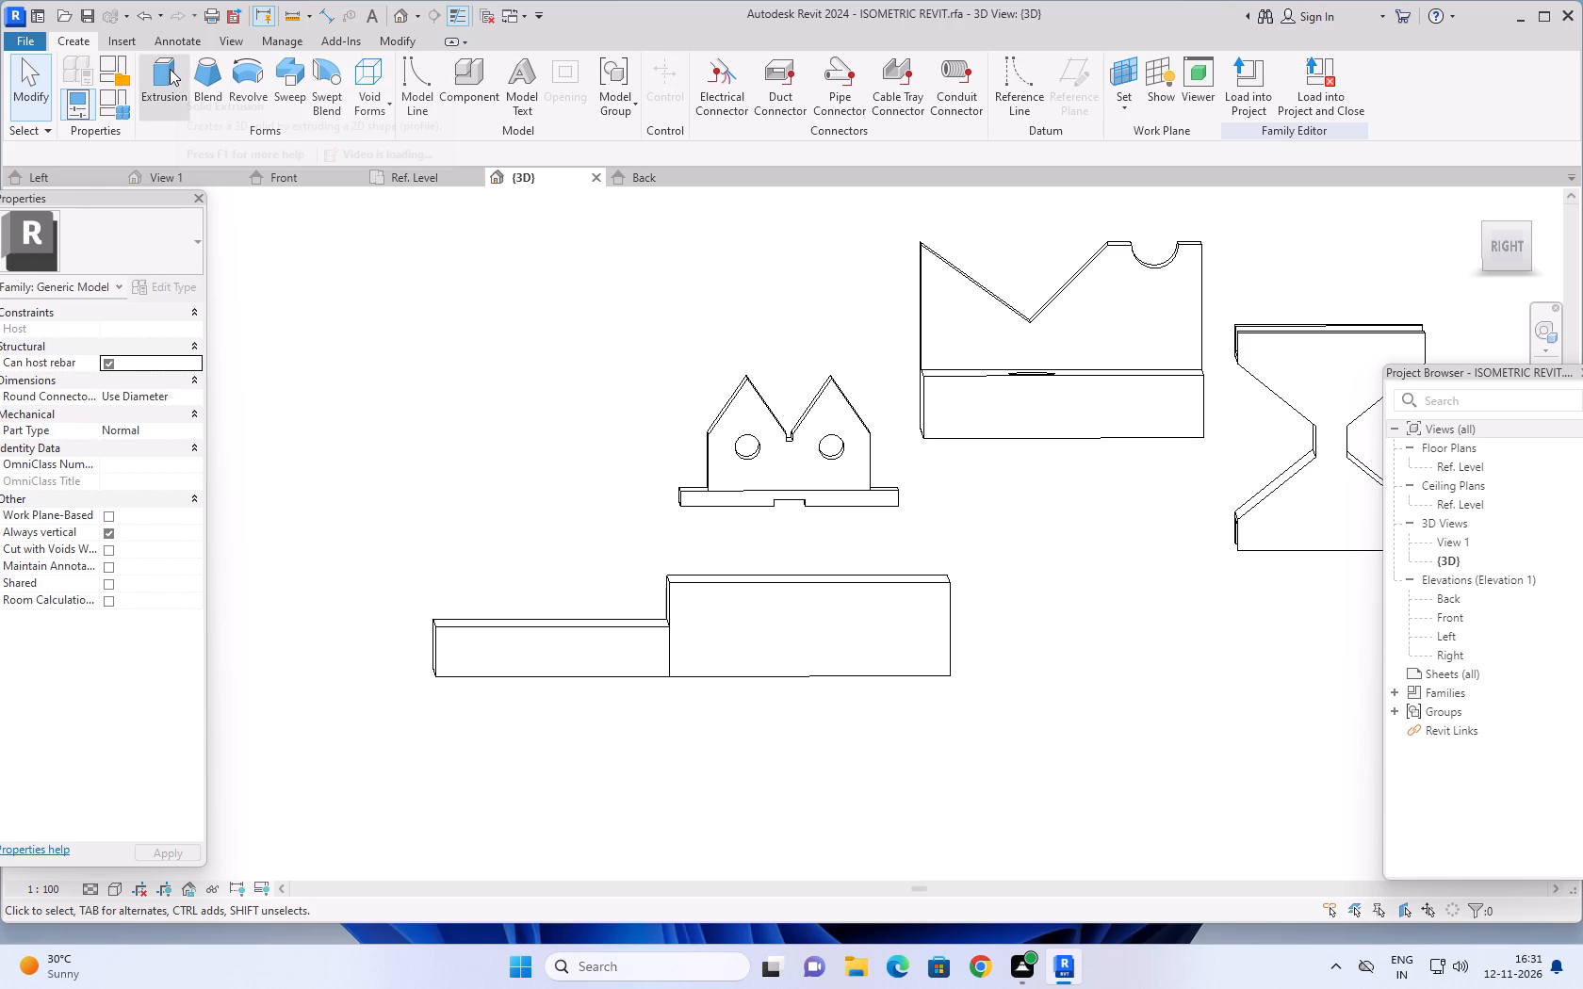
{"action": "left_click", "coordinate": [387, 103]}
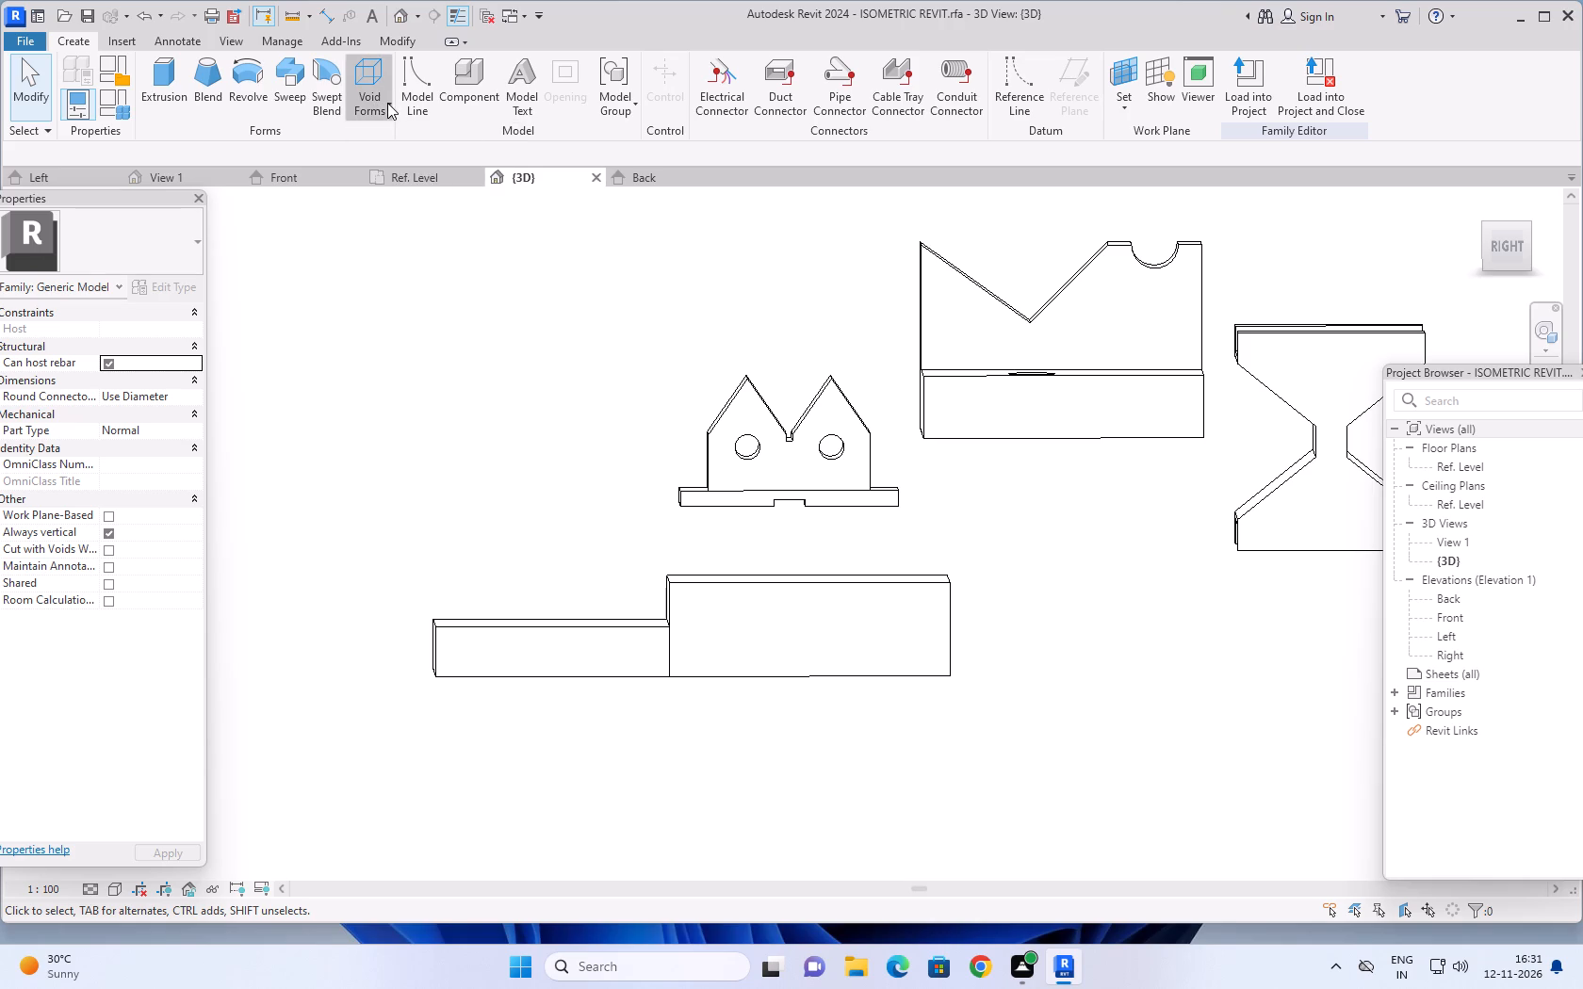
{"action": "left_click", "coordinate": [405, 144]}
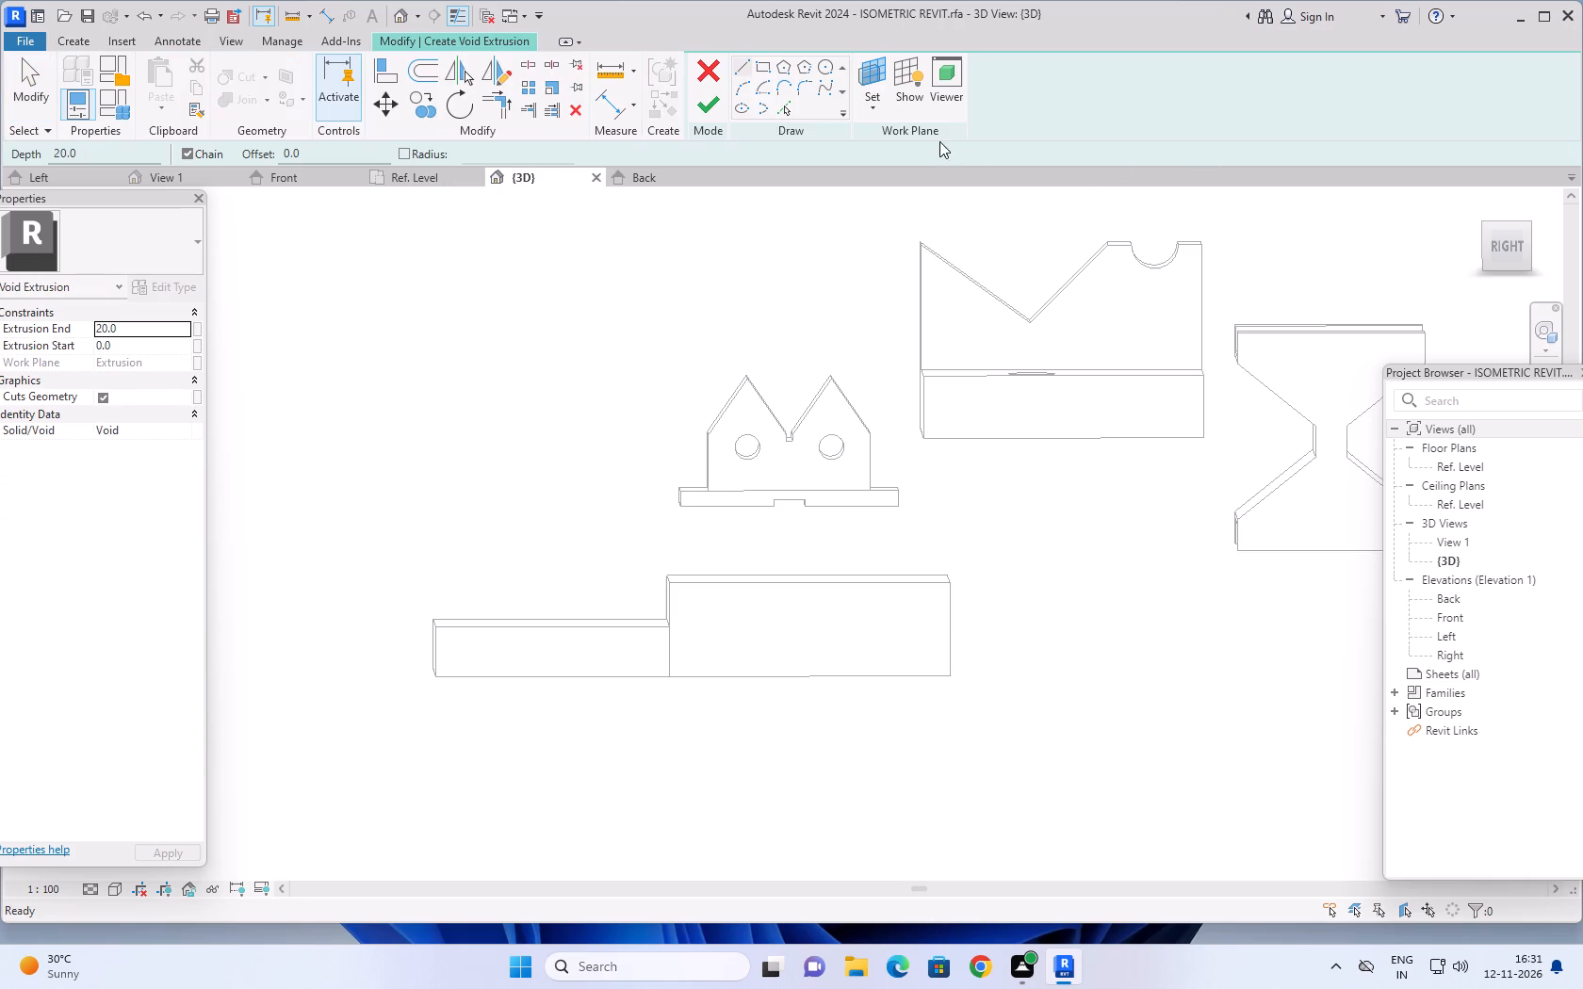
{"action": "left_click", "coordinate": [883, 111]}
{"action": "left_click", "coordinate": [898, 176]}
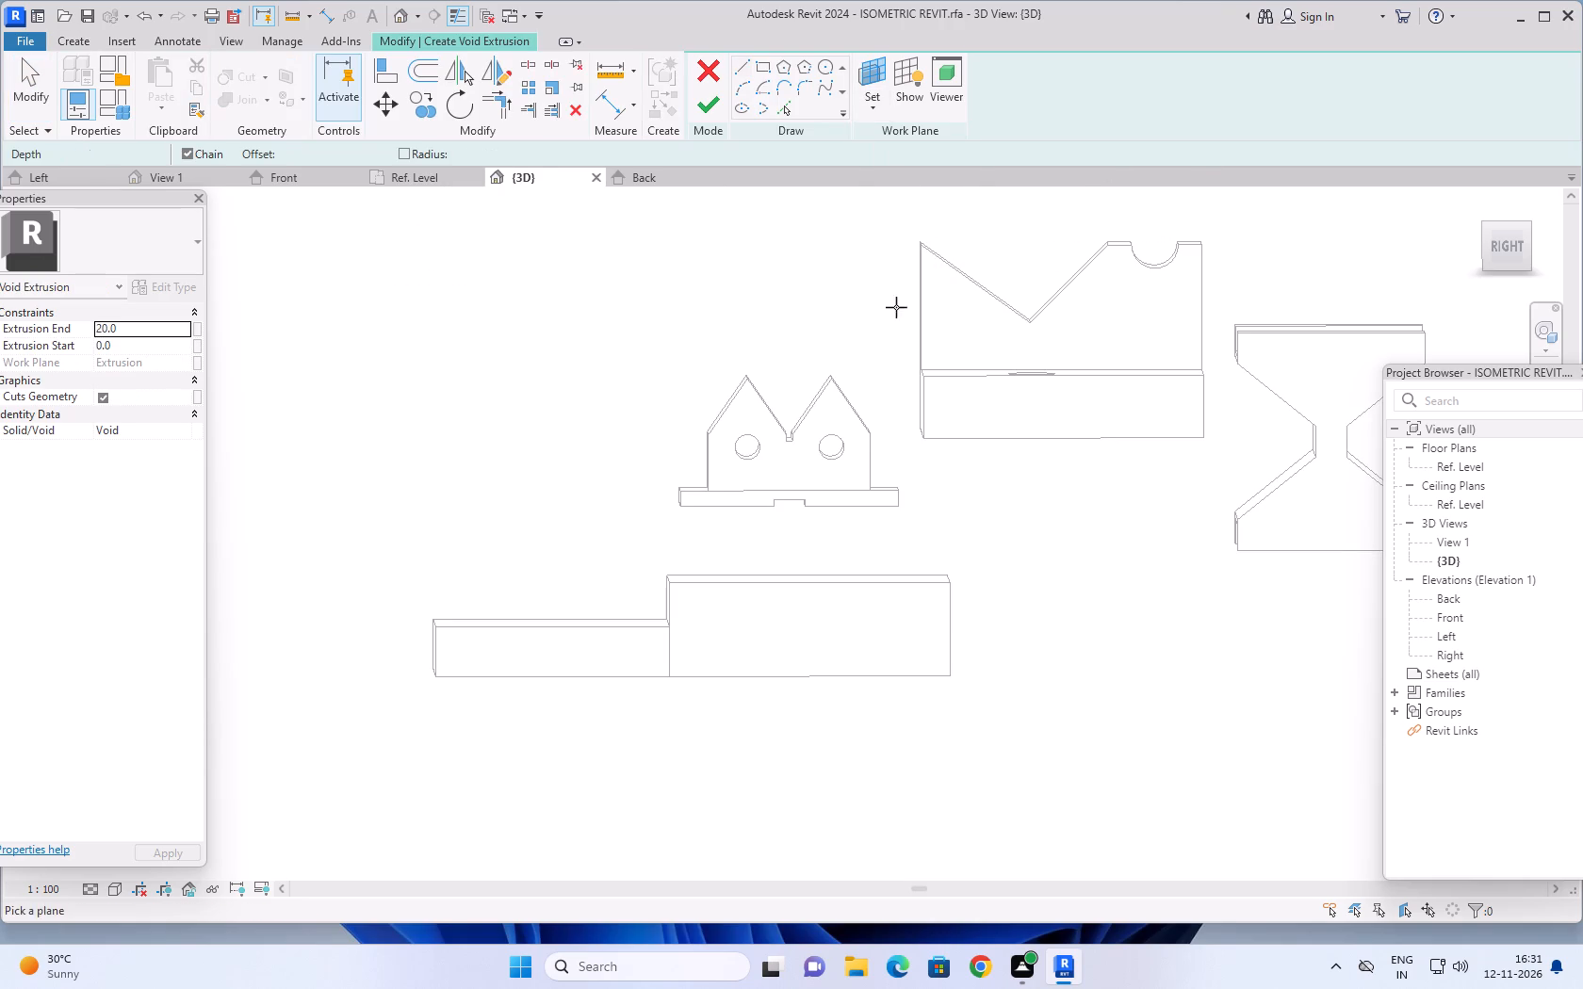
{"action": "left_click", "coordinate": [790, 639]}
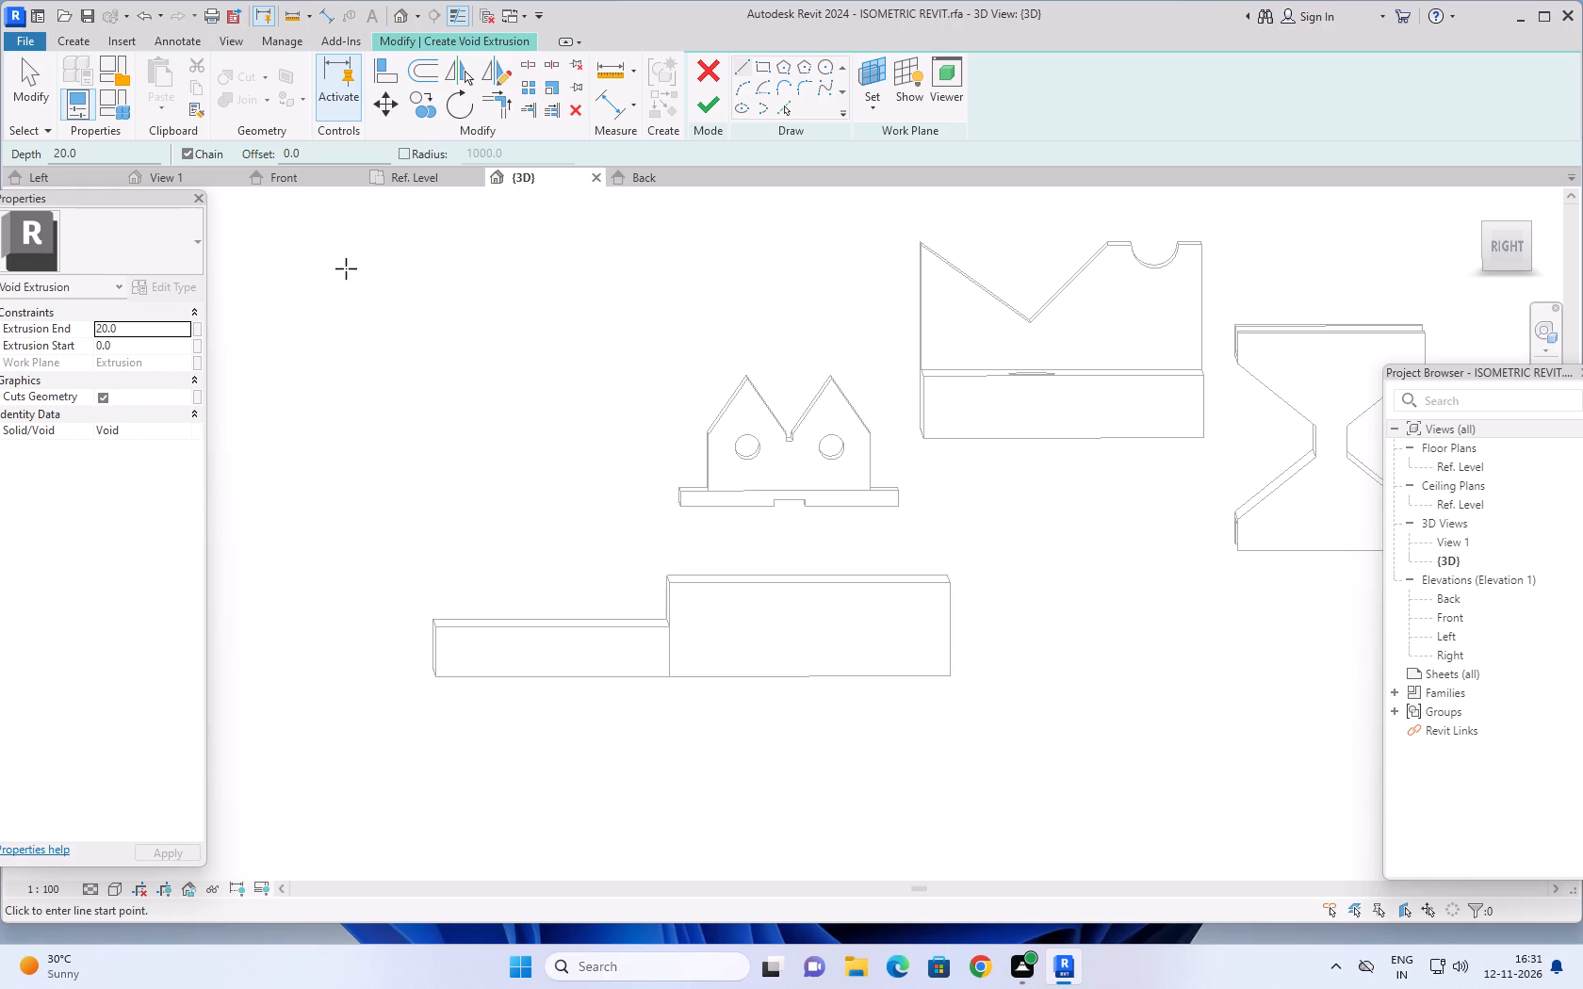
Draw a 25 line along the side face's top edge, starting at the taller block's corner above the step.
{"action": "left_click", "coordinate": [742, 59]}
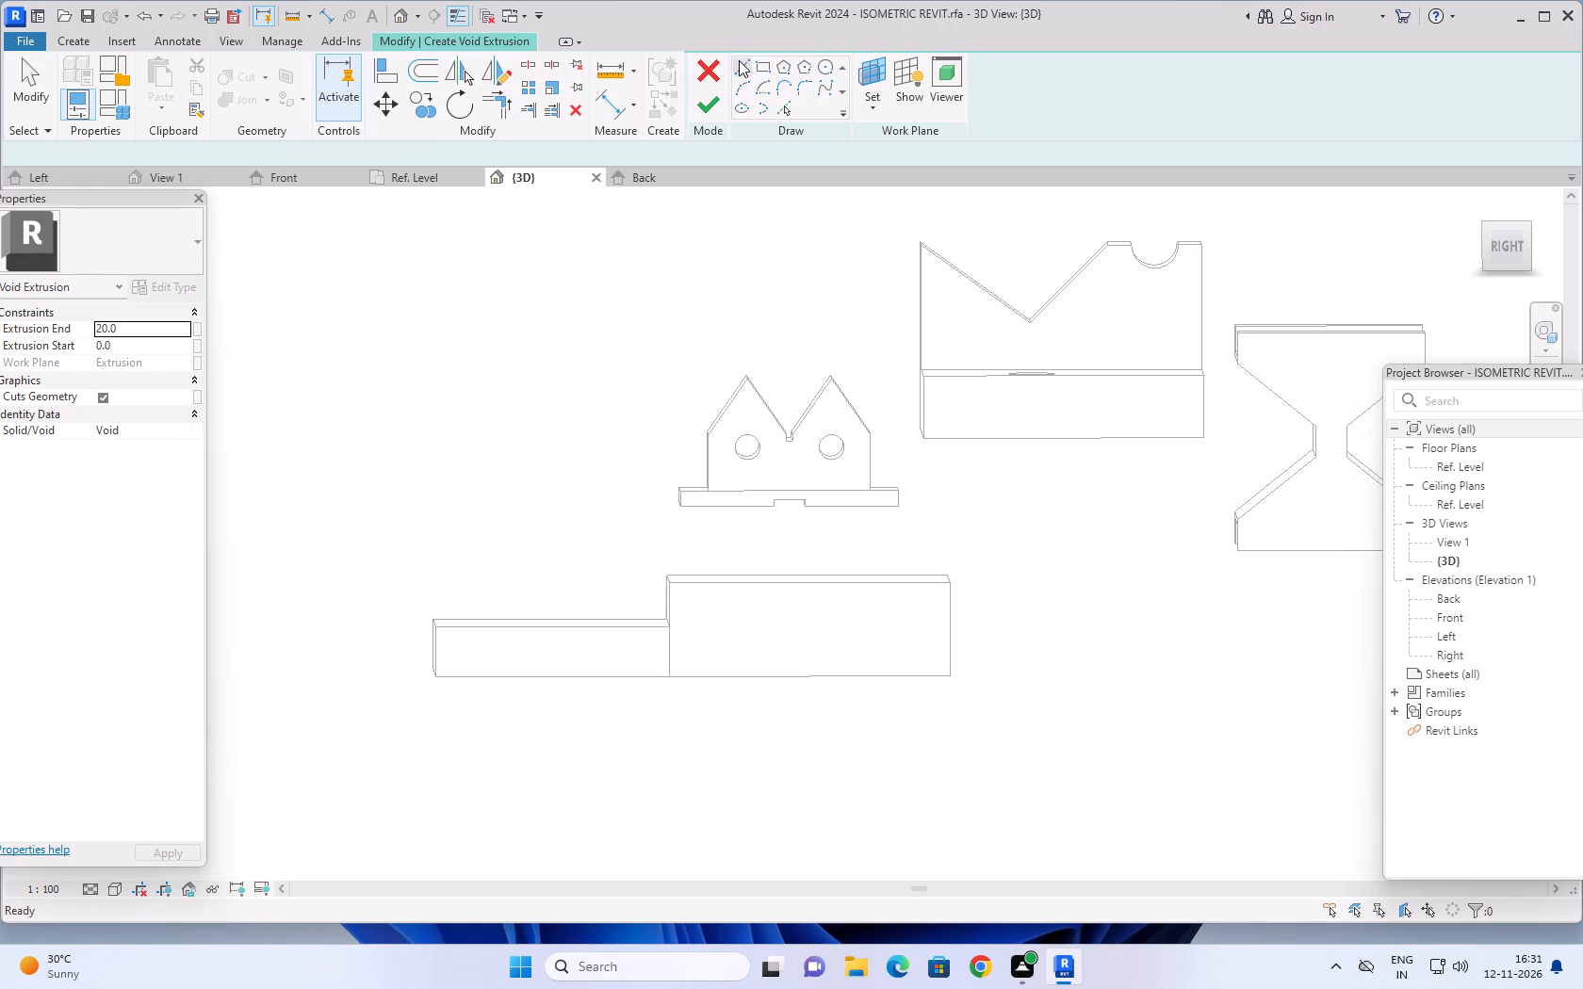
{"action": "left_click", "coordinate": [739, 60]}
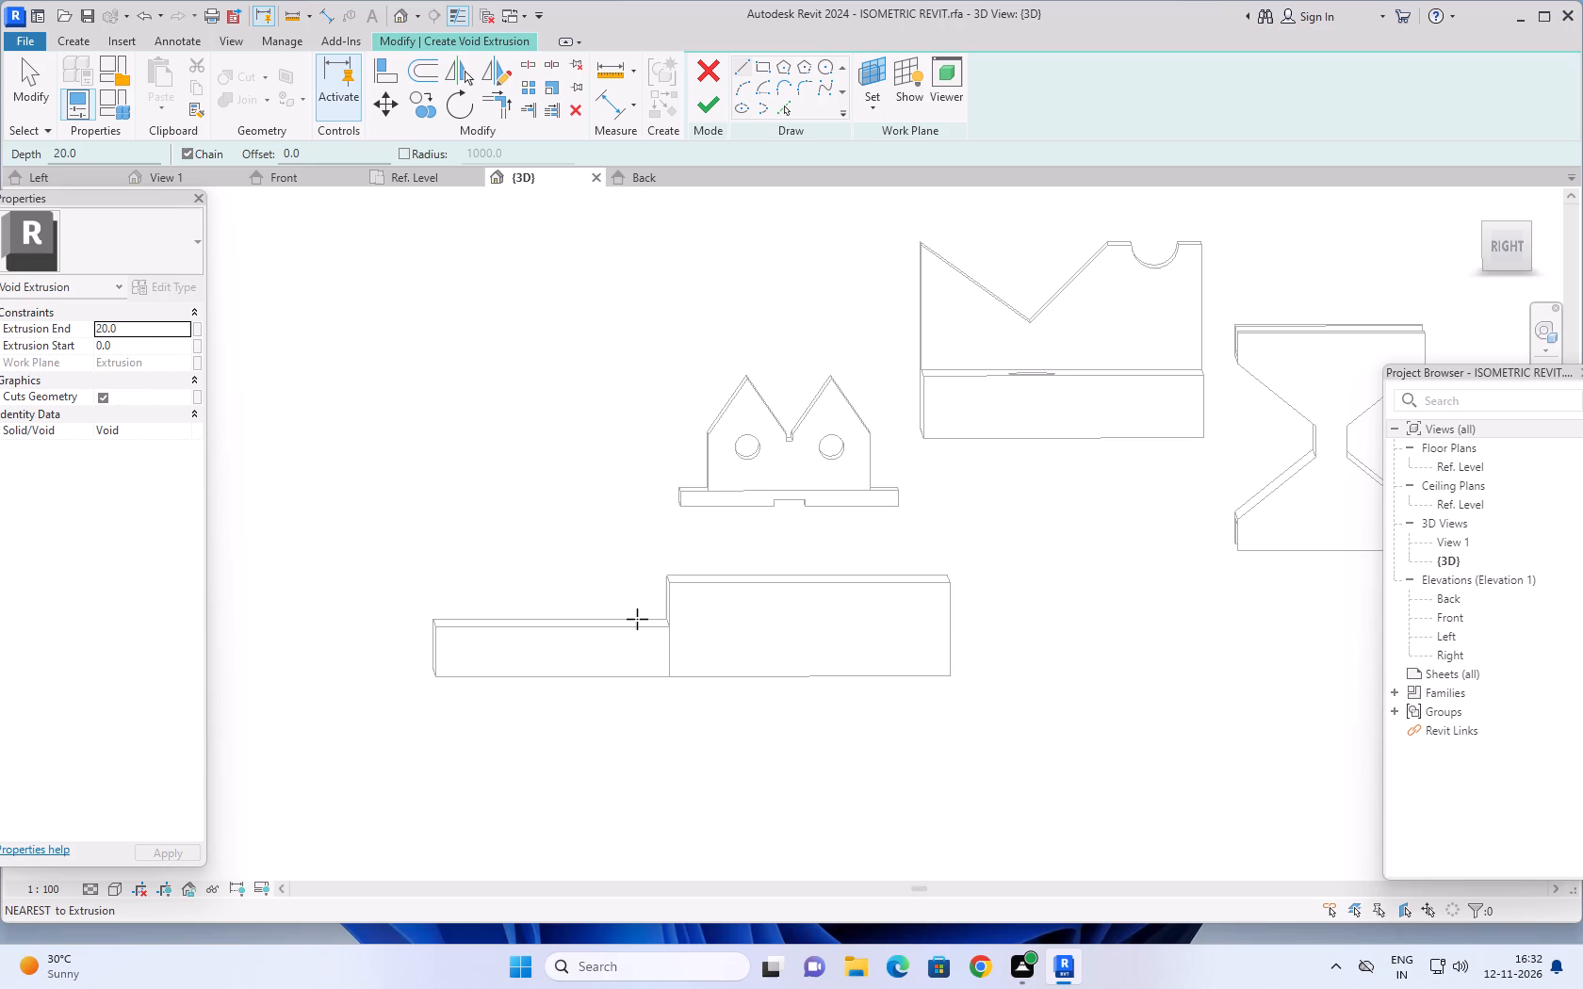
{"action": "scroll", "coordinate": [687, 586], "scroll_direction": "up", "scroll_amount": 4}
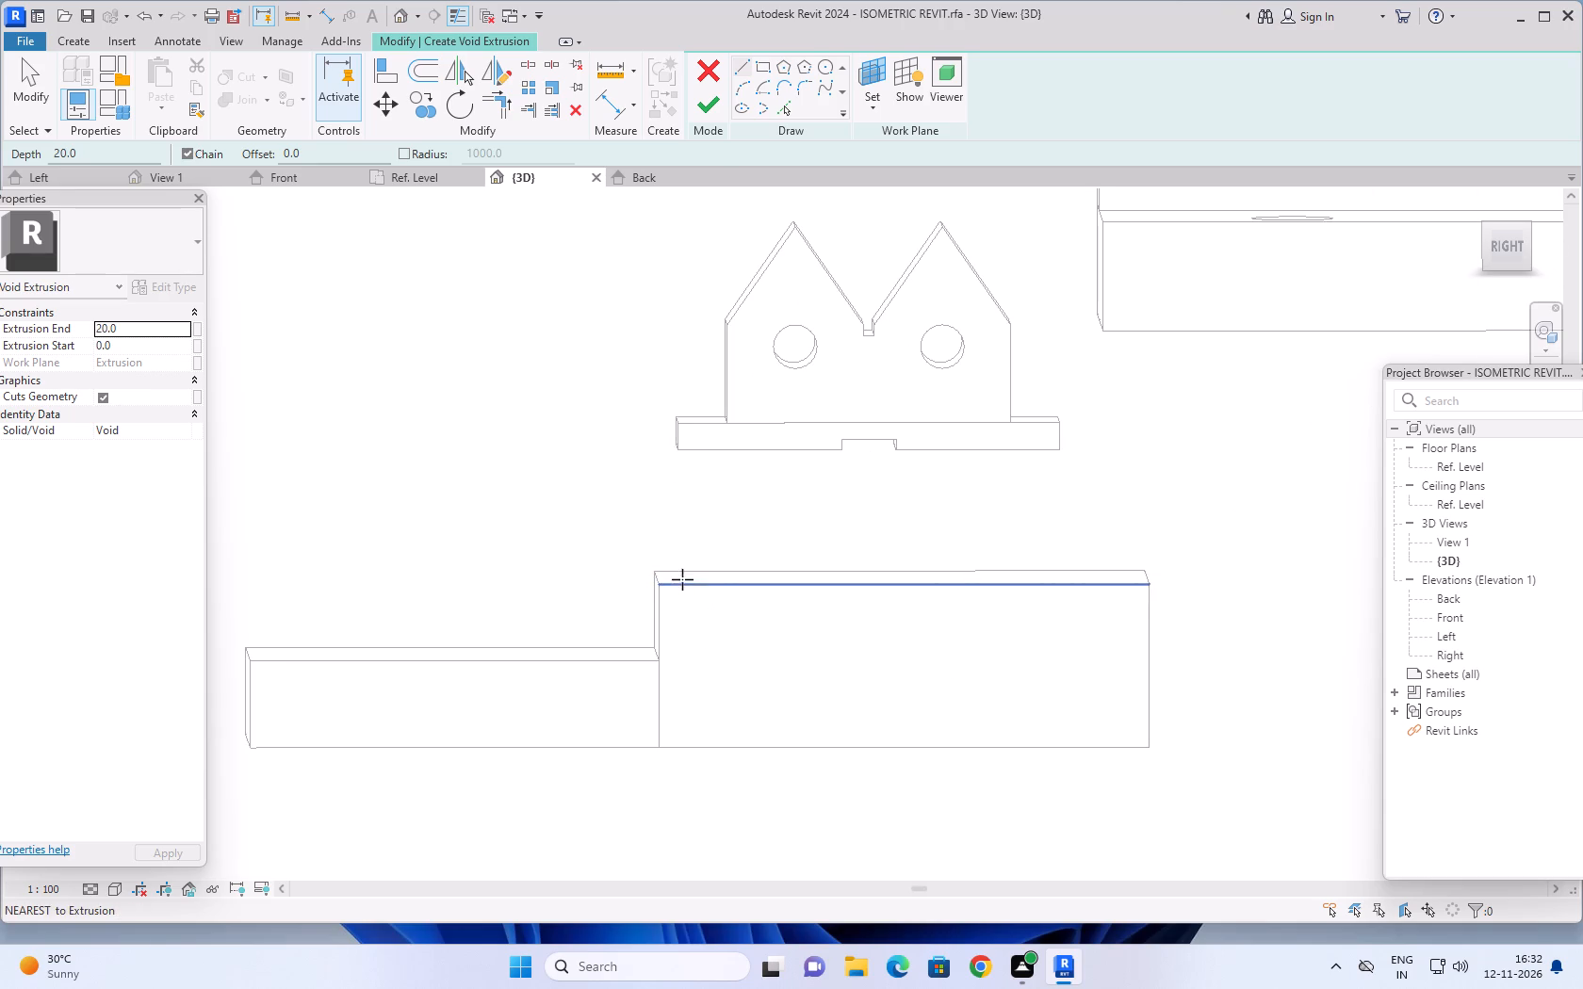
{"action": "left_click", "coordinate": [661, 589]}
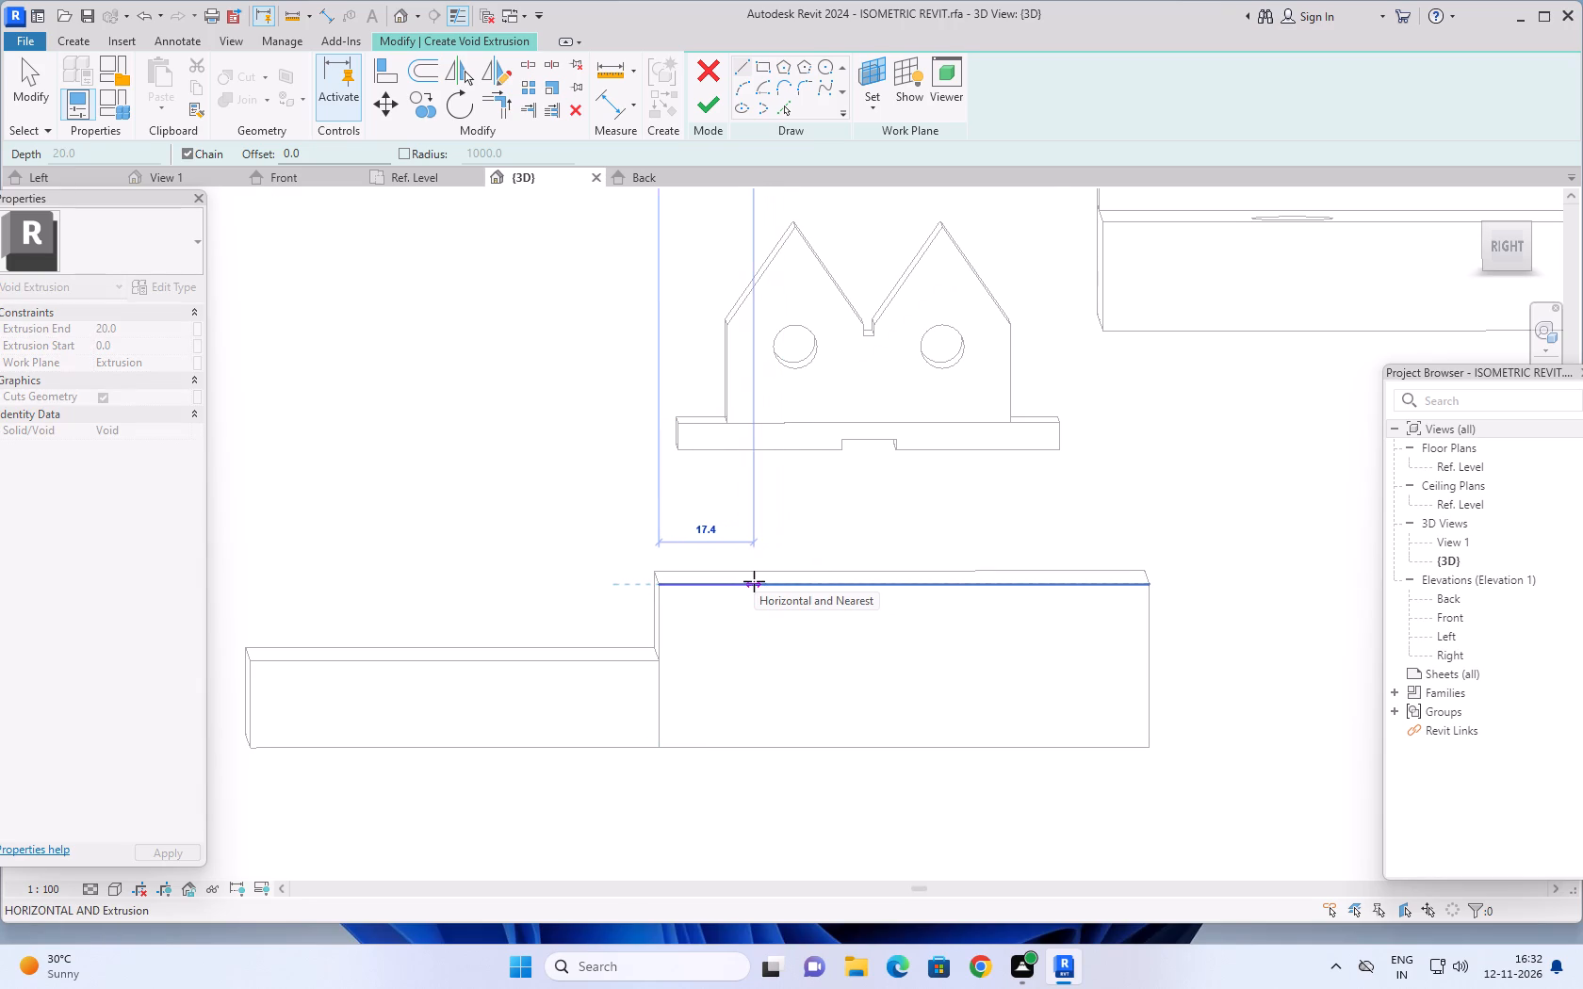
{"action": "type", "text": "25"}
{"action": "key", "text": "Return"}
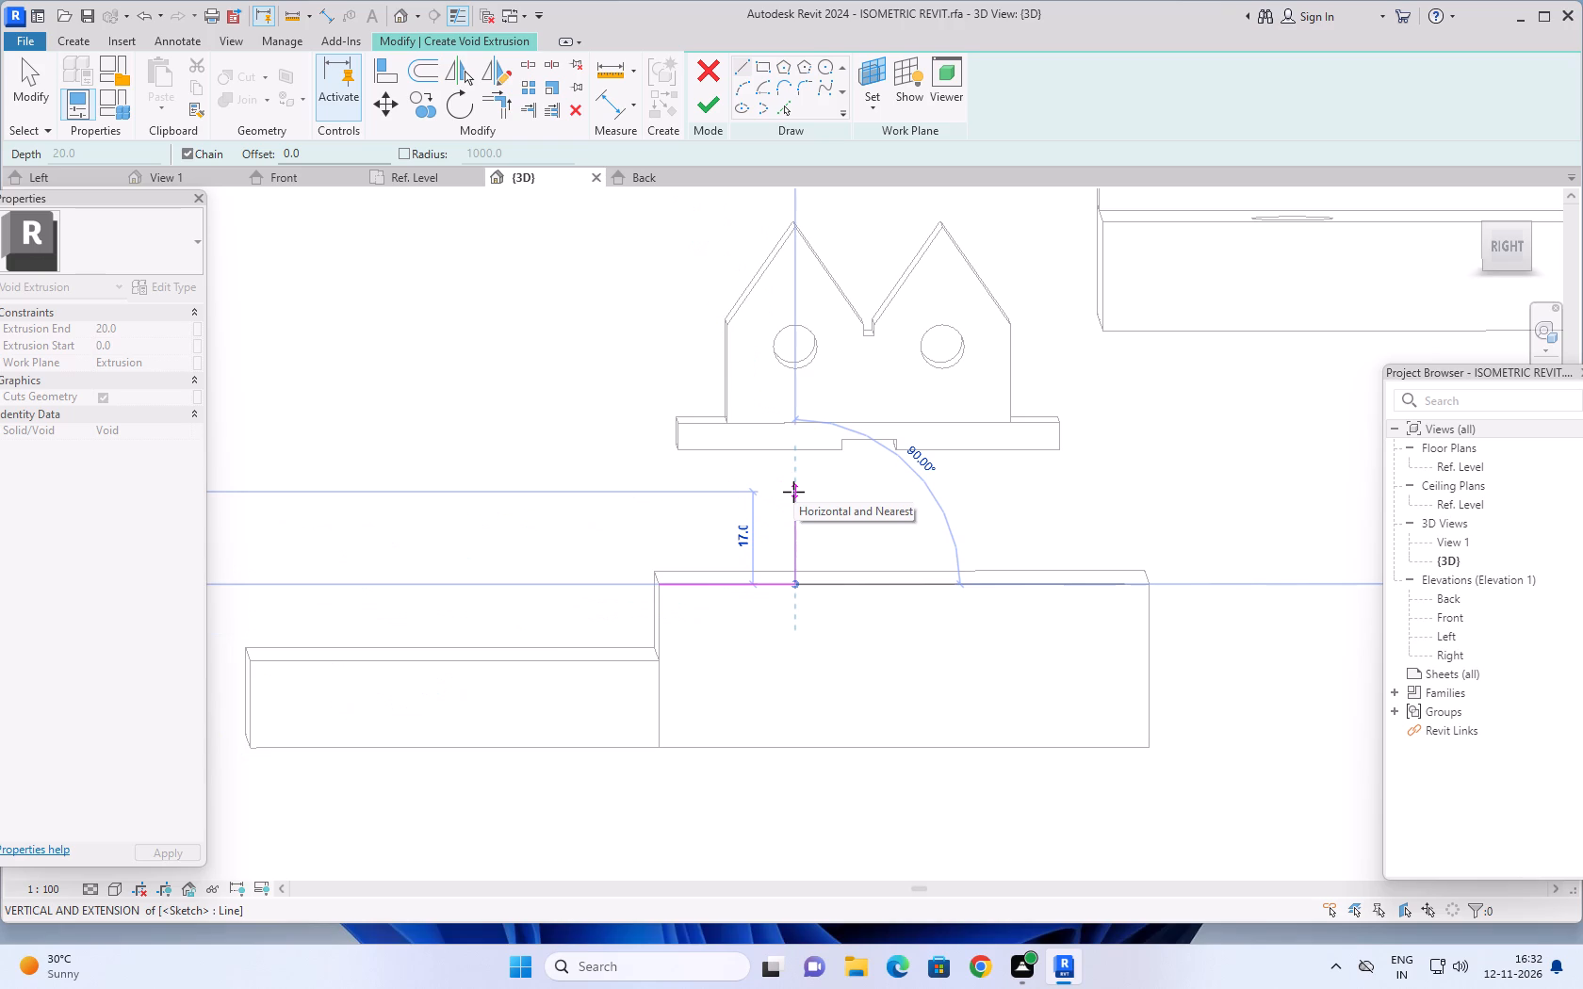
{"action": "key", "text": "Escape"}
{"action": "scroll", "coordinate": [798, 508], "scroll_direction": "down", "scroll_amount": 3}
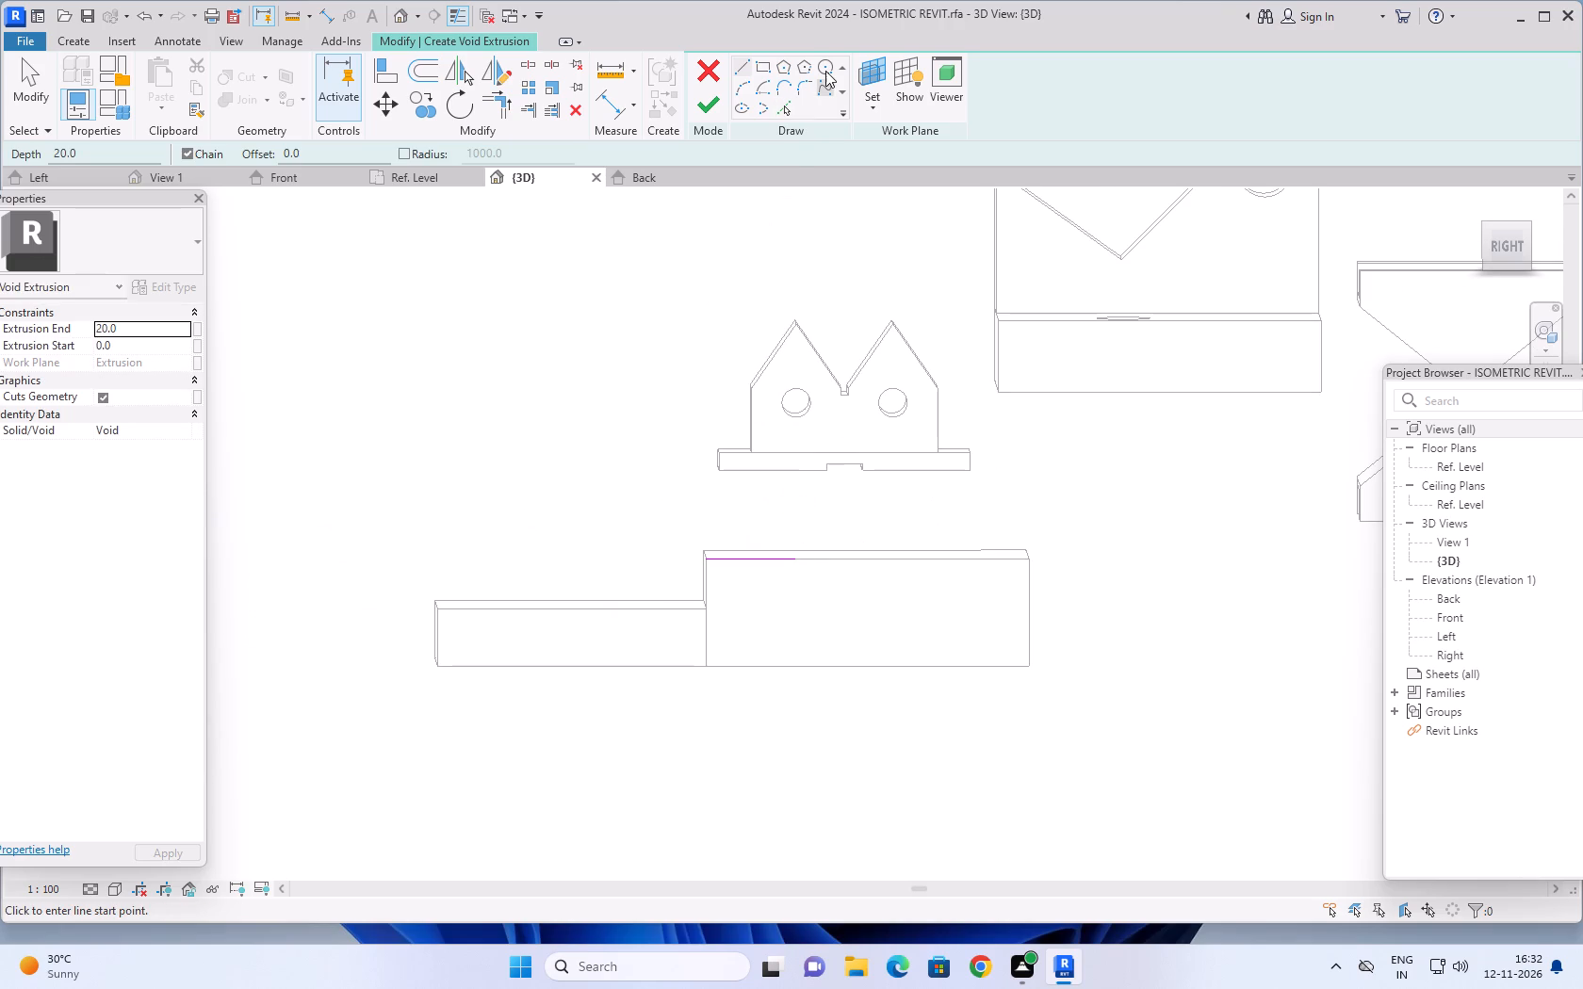
Draw a circle of radius 25 centred on the free end of the 25 line.
{"action": "left_click", "coordinate": [826, 69]}
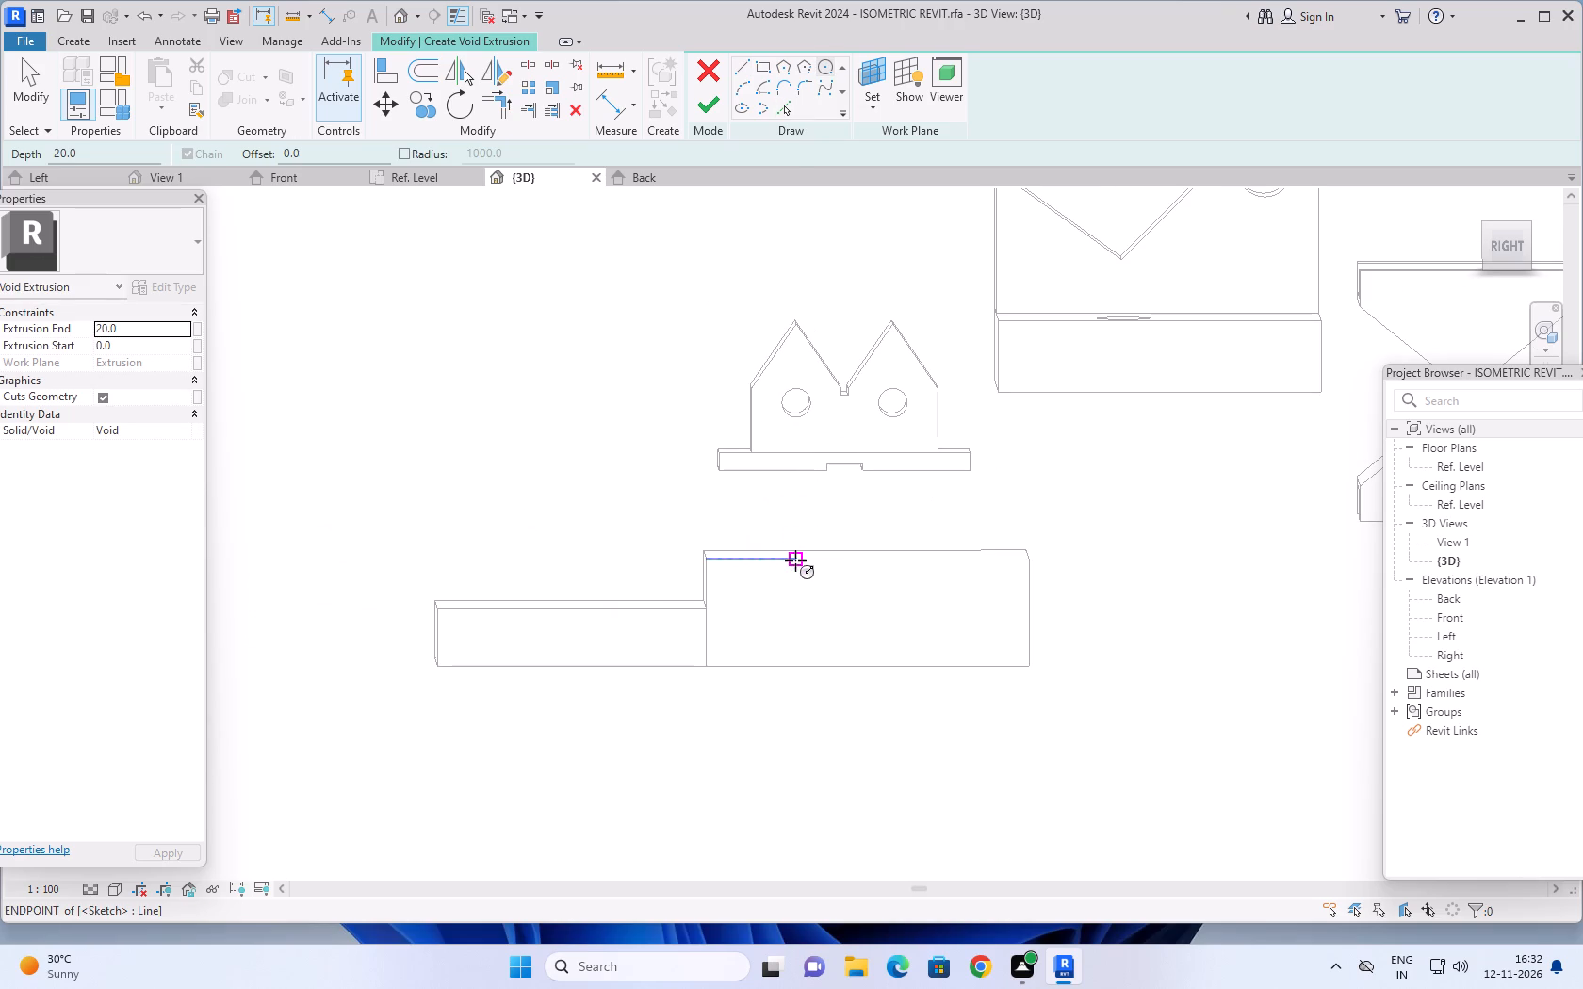
{"action": "left_click", "coordinate": [795, 560]}
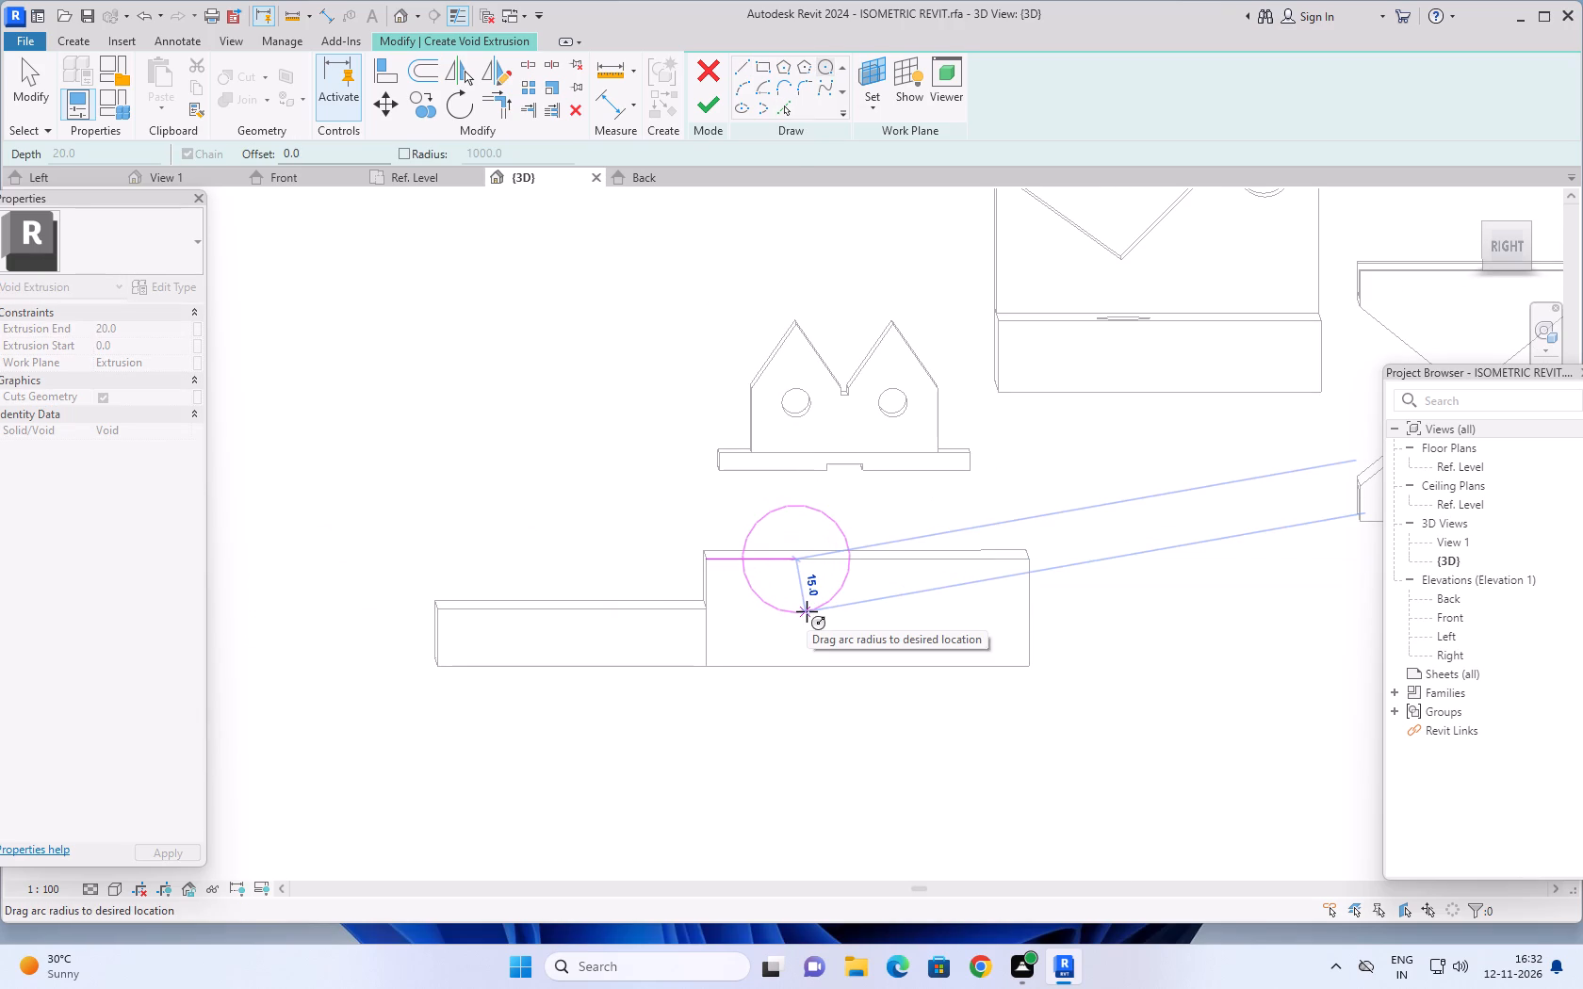
{"action": "type", "text": "25"}
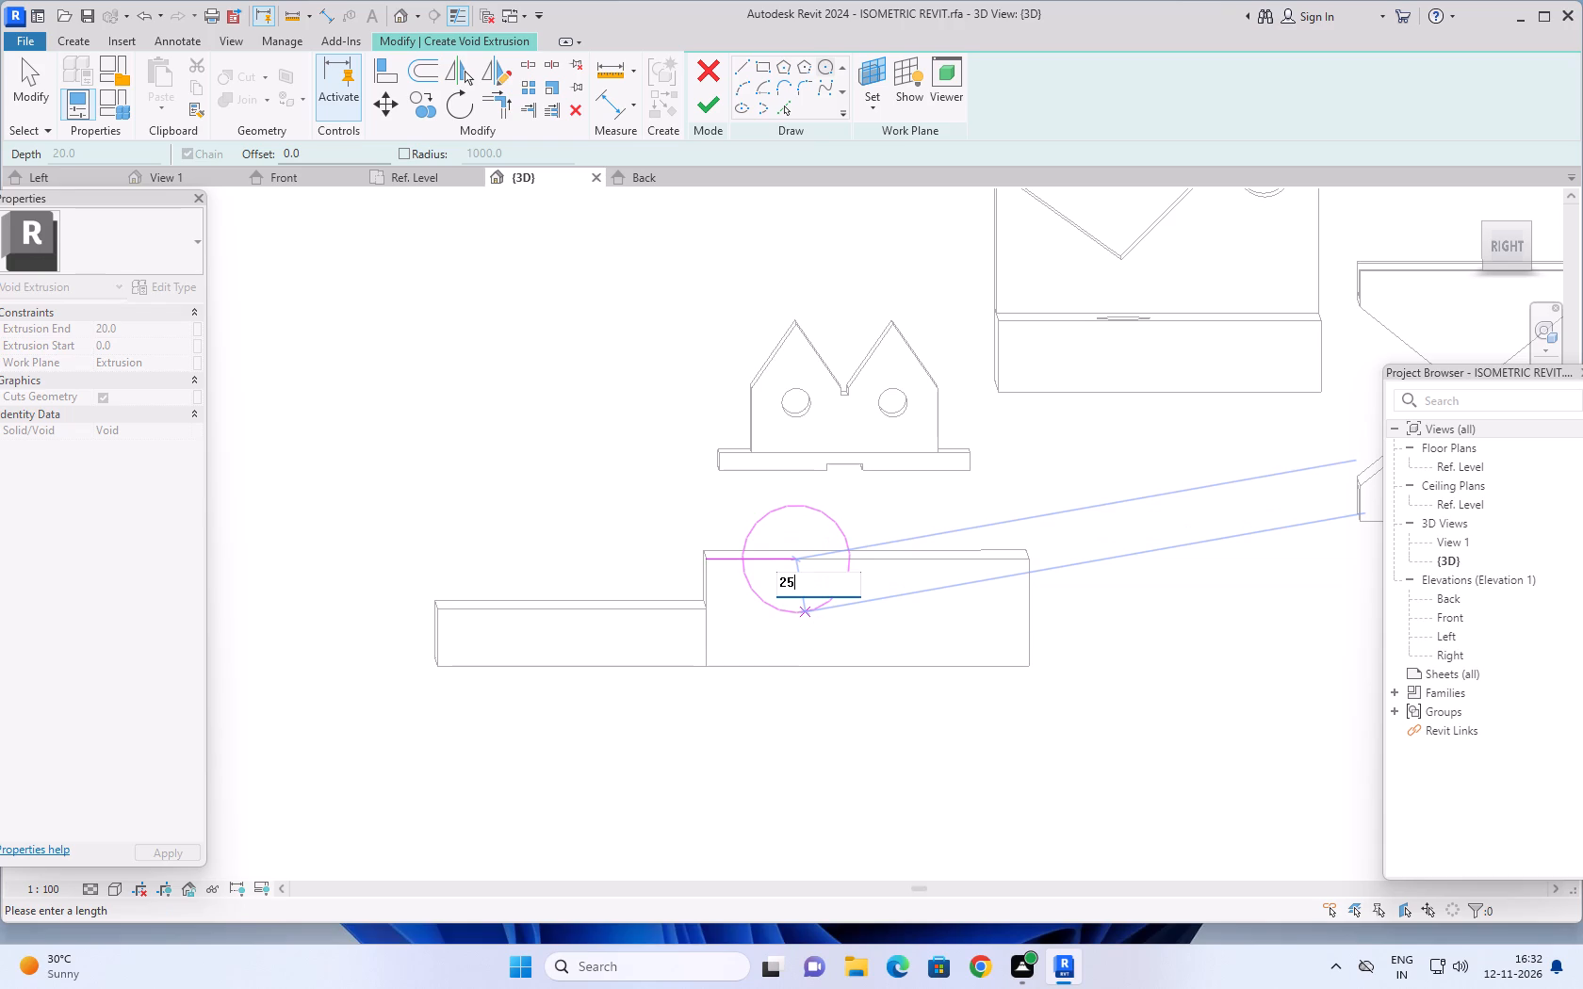
{"action": "key", "text": "Return"}
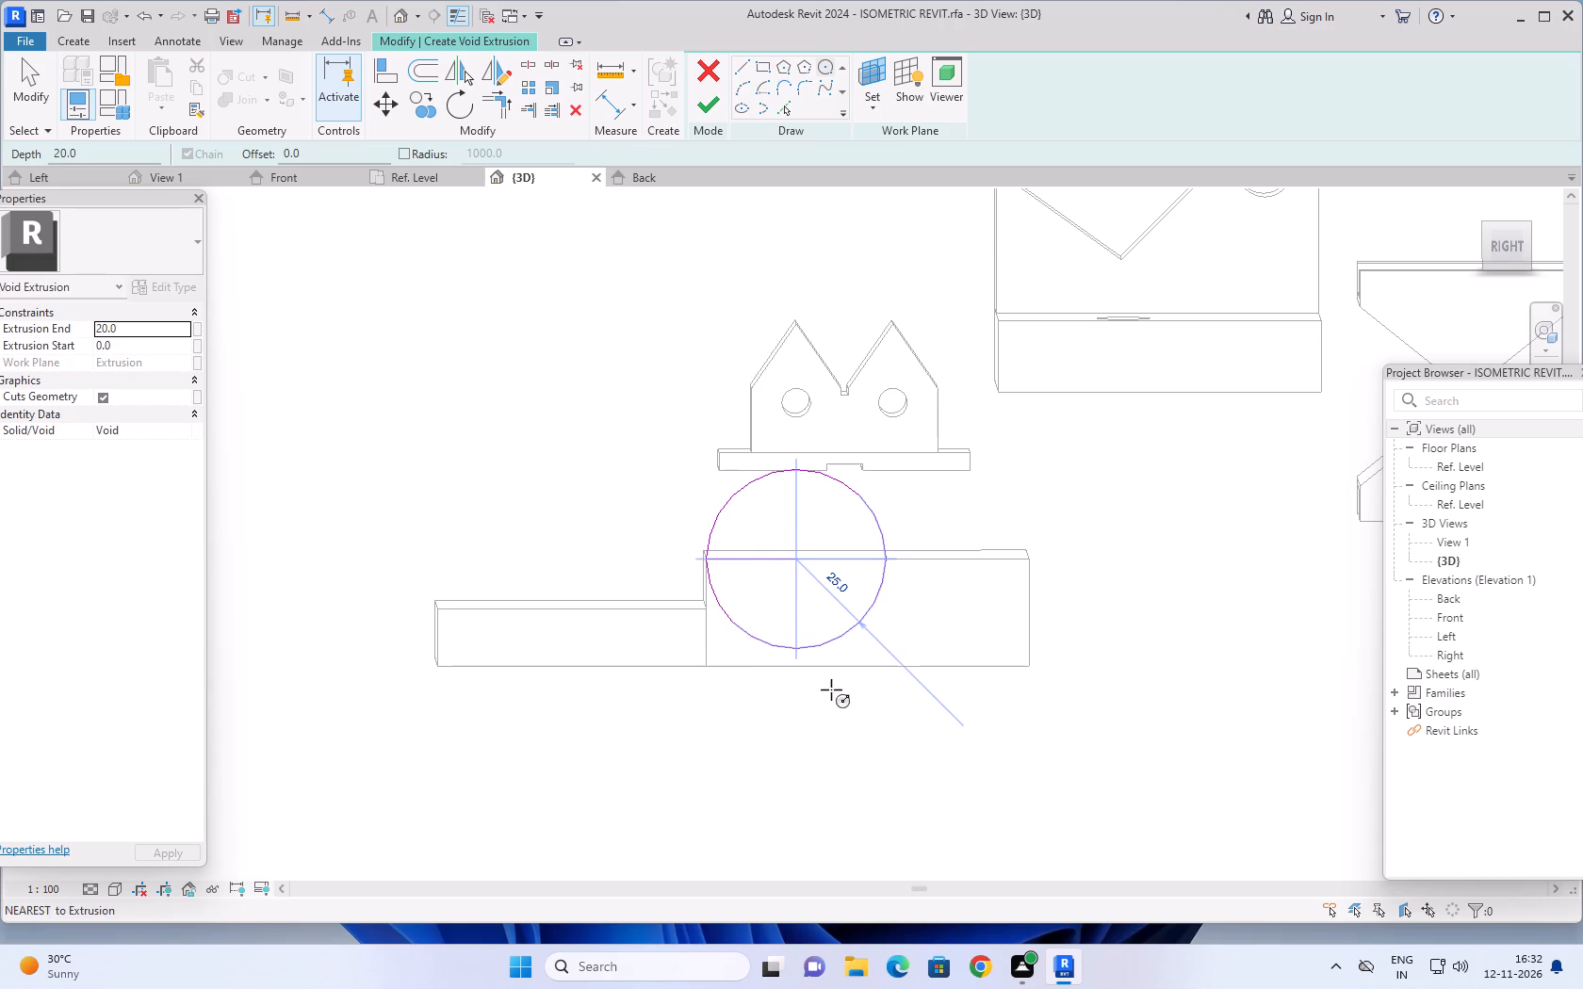
Draw a concentric circle of radius 12.5 inside the radius 25 circle in the void sketch.
{"action": "scroll", "coordinate": [843, 770], "scroll_direction": "down", "scroll_amount": 2}
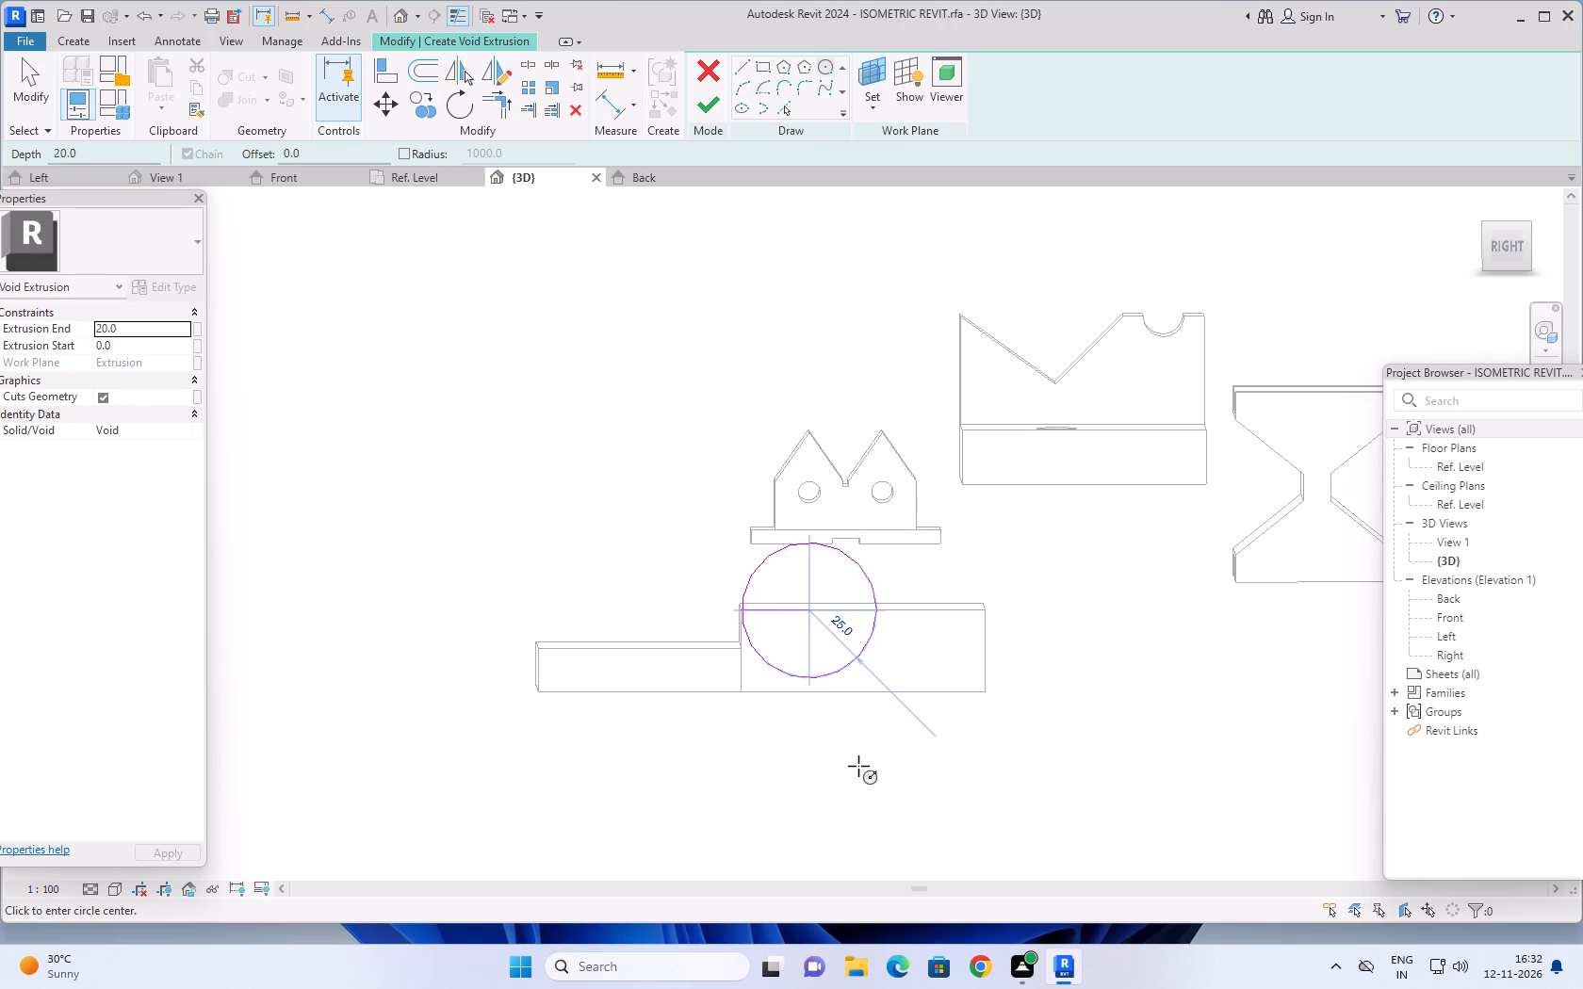
{"action": "scroll", "coordinate": [858, 766], "scroll_direction": "down", "scroll_amount": 1}
{"action": "middle_click_drag", "start_coordinate": [853, 760], "coordinate": [928, 771], "text": "shift"}
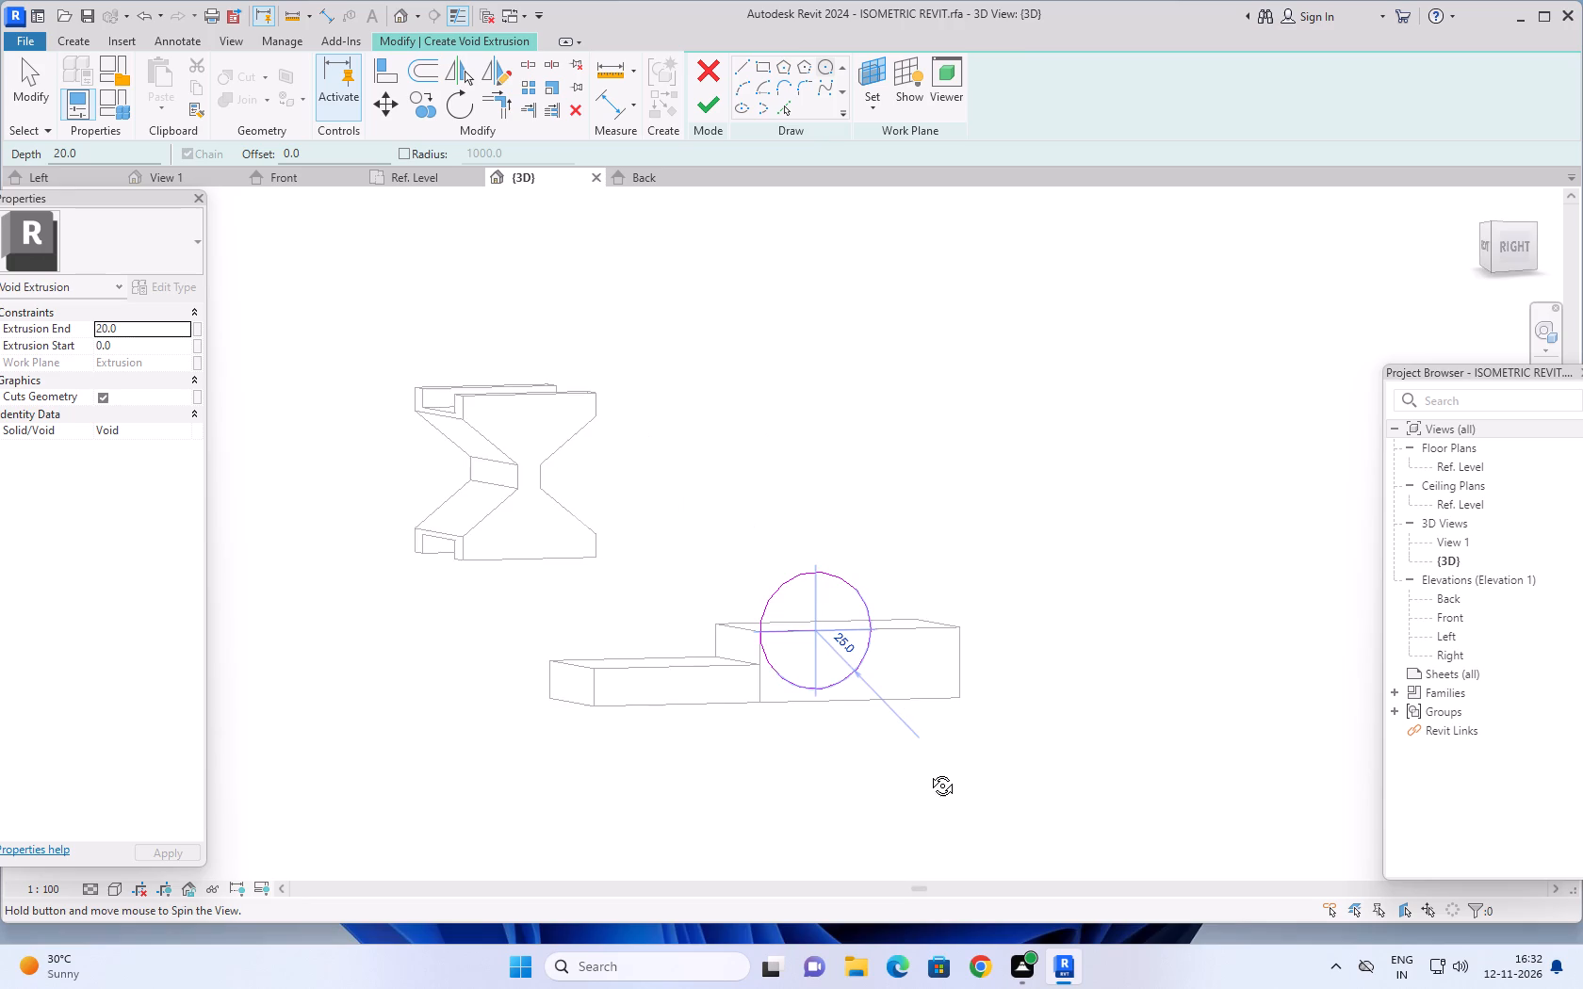
{"action": "middle_click_drag", "start_coordinate": [928, 771], "coordinate": [1055, 868], "text": "shift"}
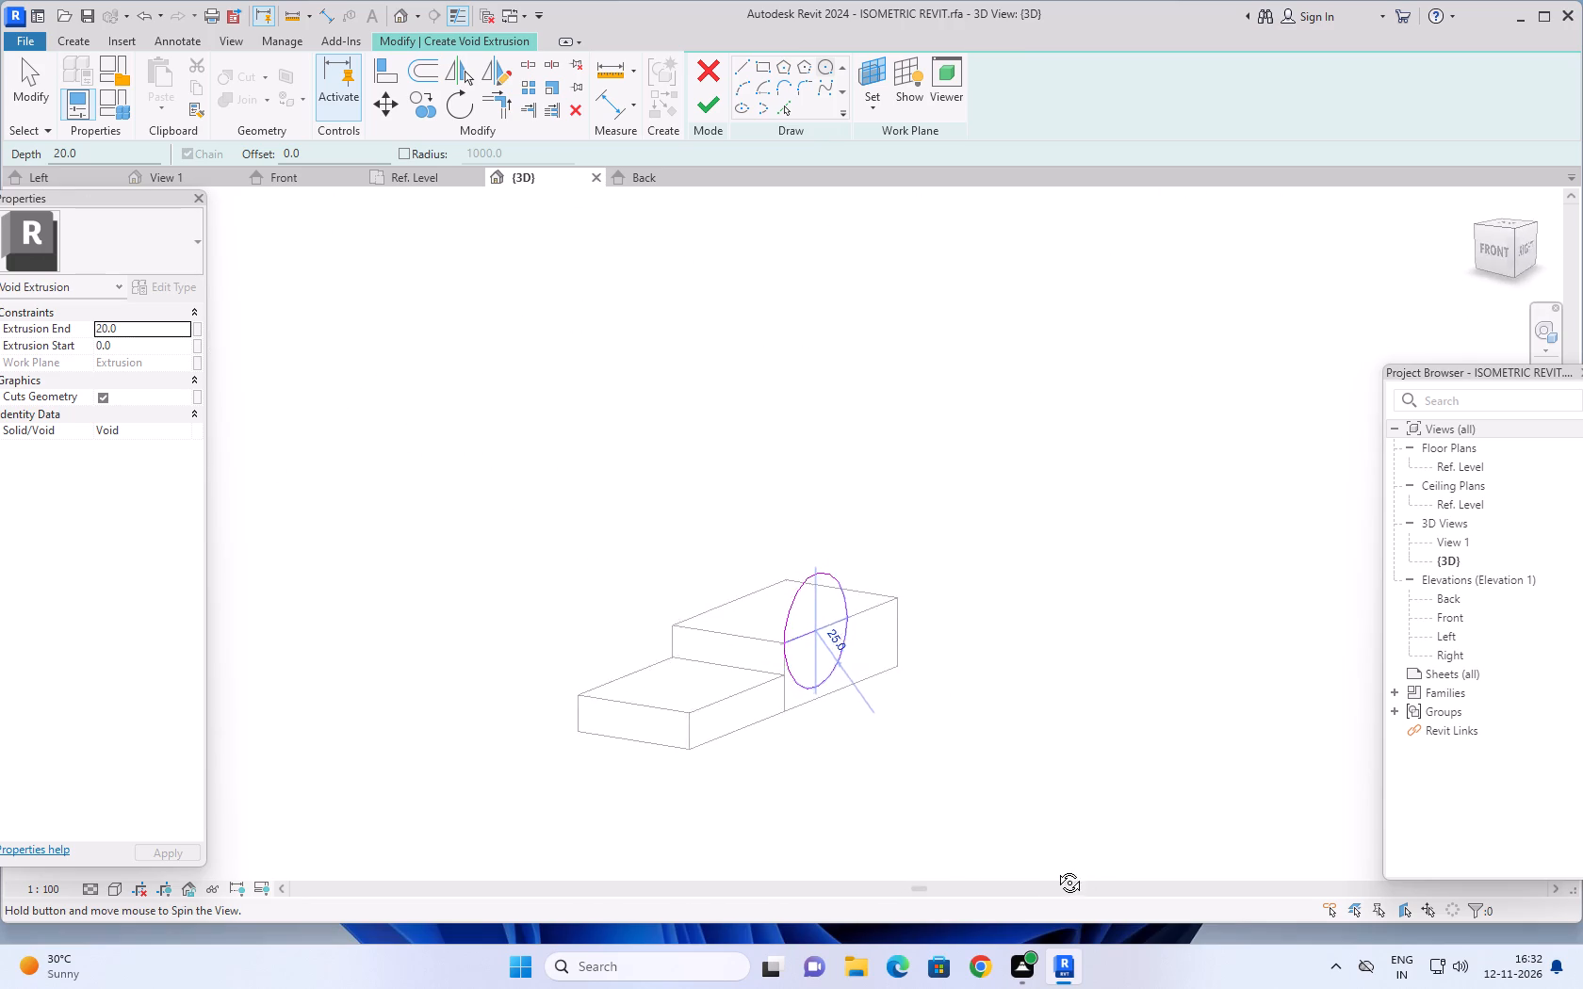
{"action": "middle_click_drag", "start_coordinate": [1055, 868], "coordinate": [879, 803], "text": "shift"}
{"action": "scroll", "coordinate": [853, 741], "scroll_direction": "up", "scroll_amount": 2}
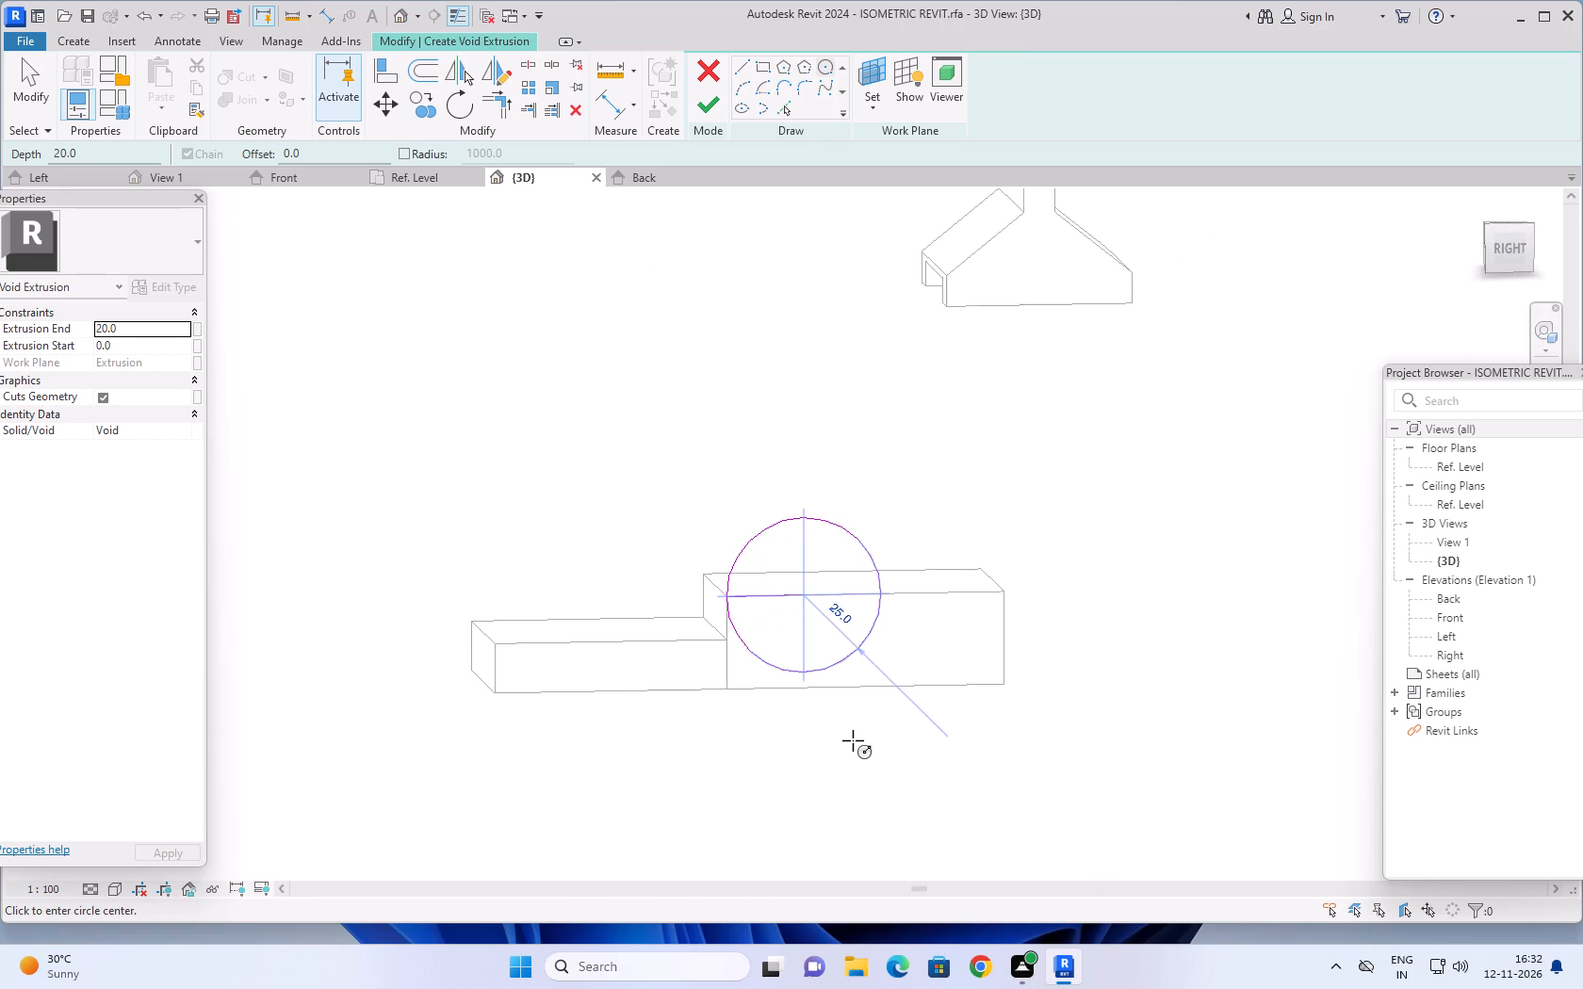
{"action": "middle_click_drag", "start_coordinate": [849, 737], "coordinate": [834, 807]}
{"action": "left_click", "coordinate": [827, 67]}
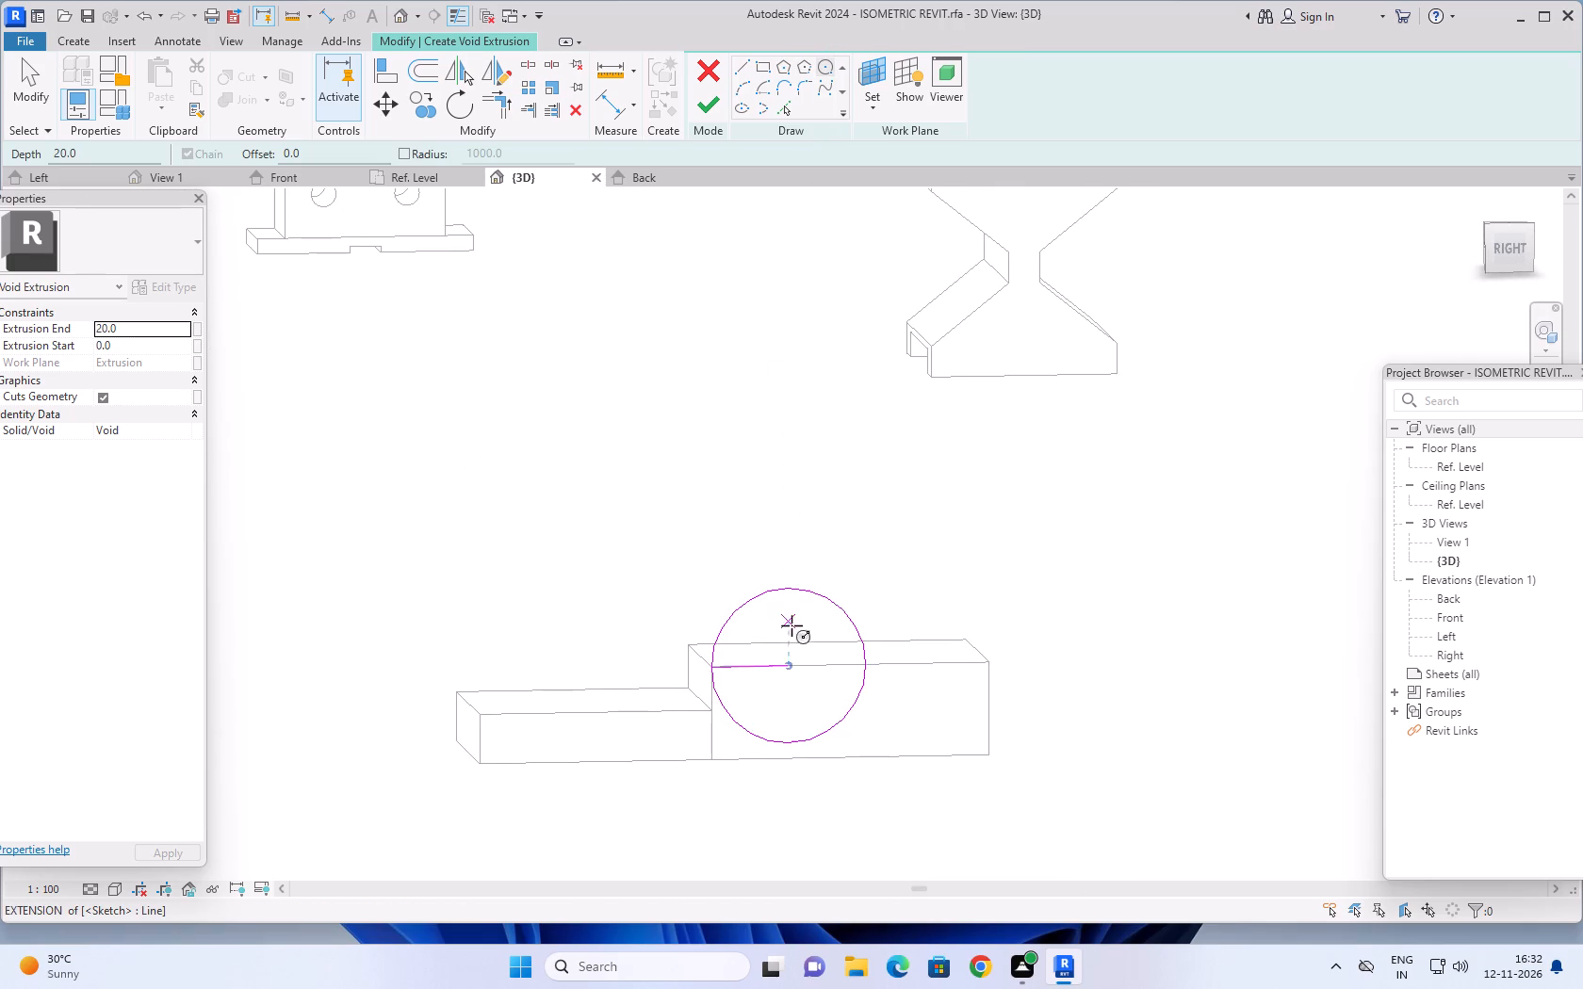
{"action": "scroll", "coordinate": [790, 673], "scroll_direction": "up", "scroll_amount": 2}
{"action": "left_click", "coordinate": [788, 664]}
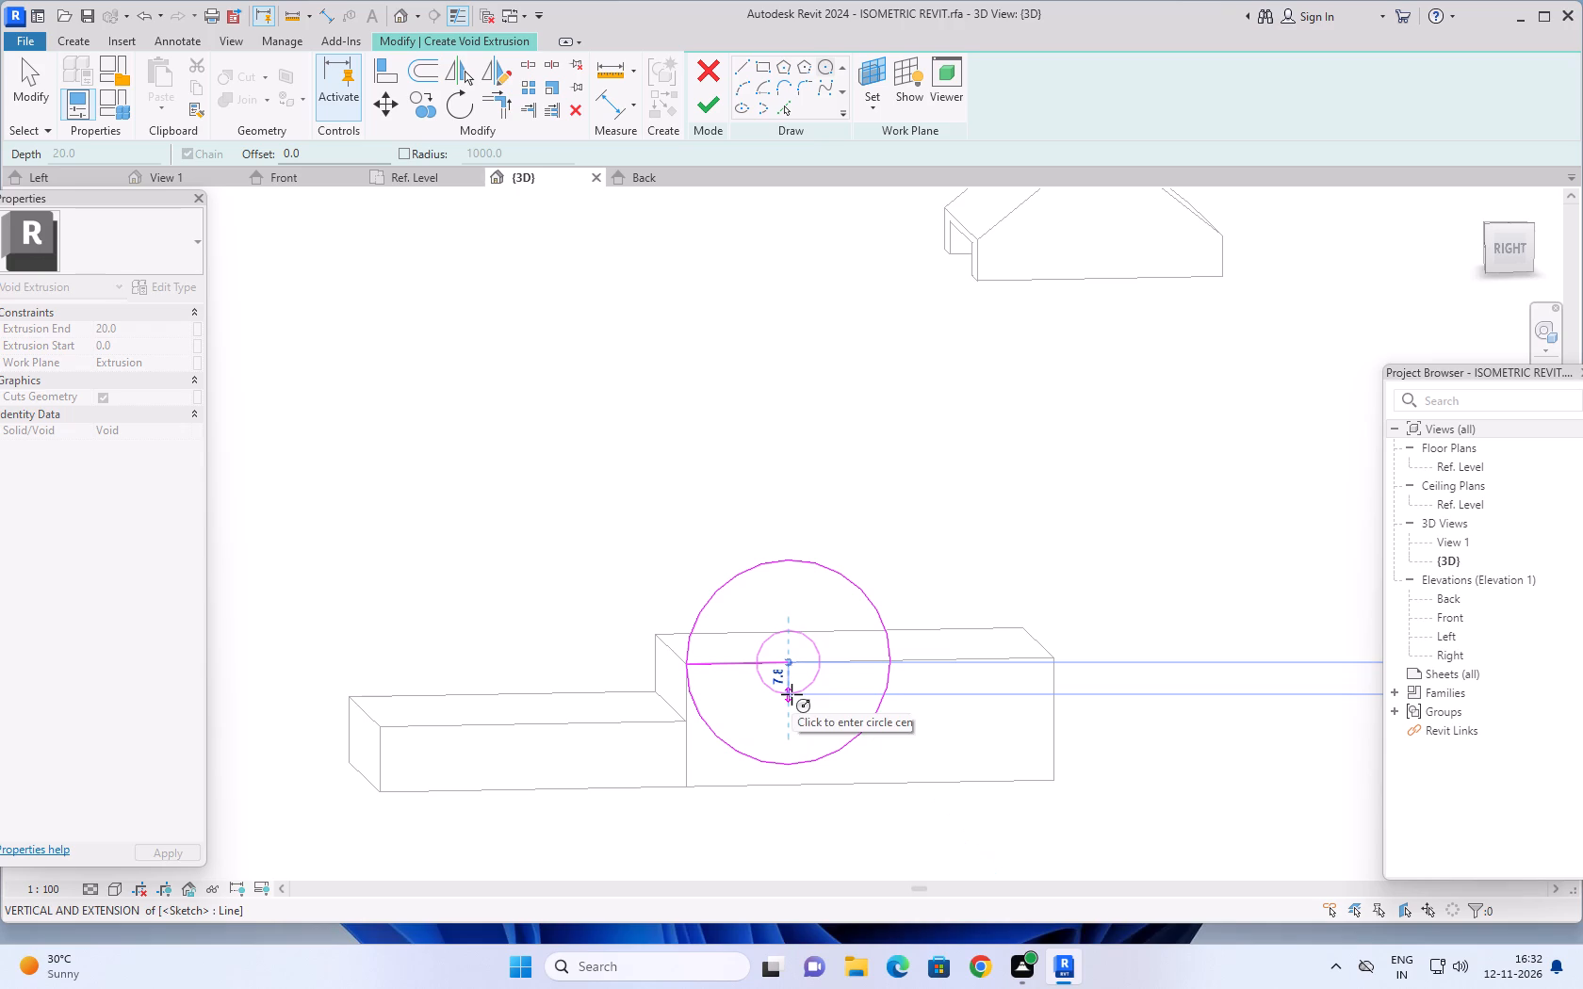
{"action": "type", "text": "12.5"}
{"action": "key", "text": "Return"}
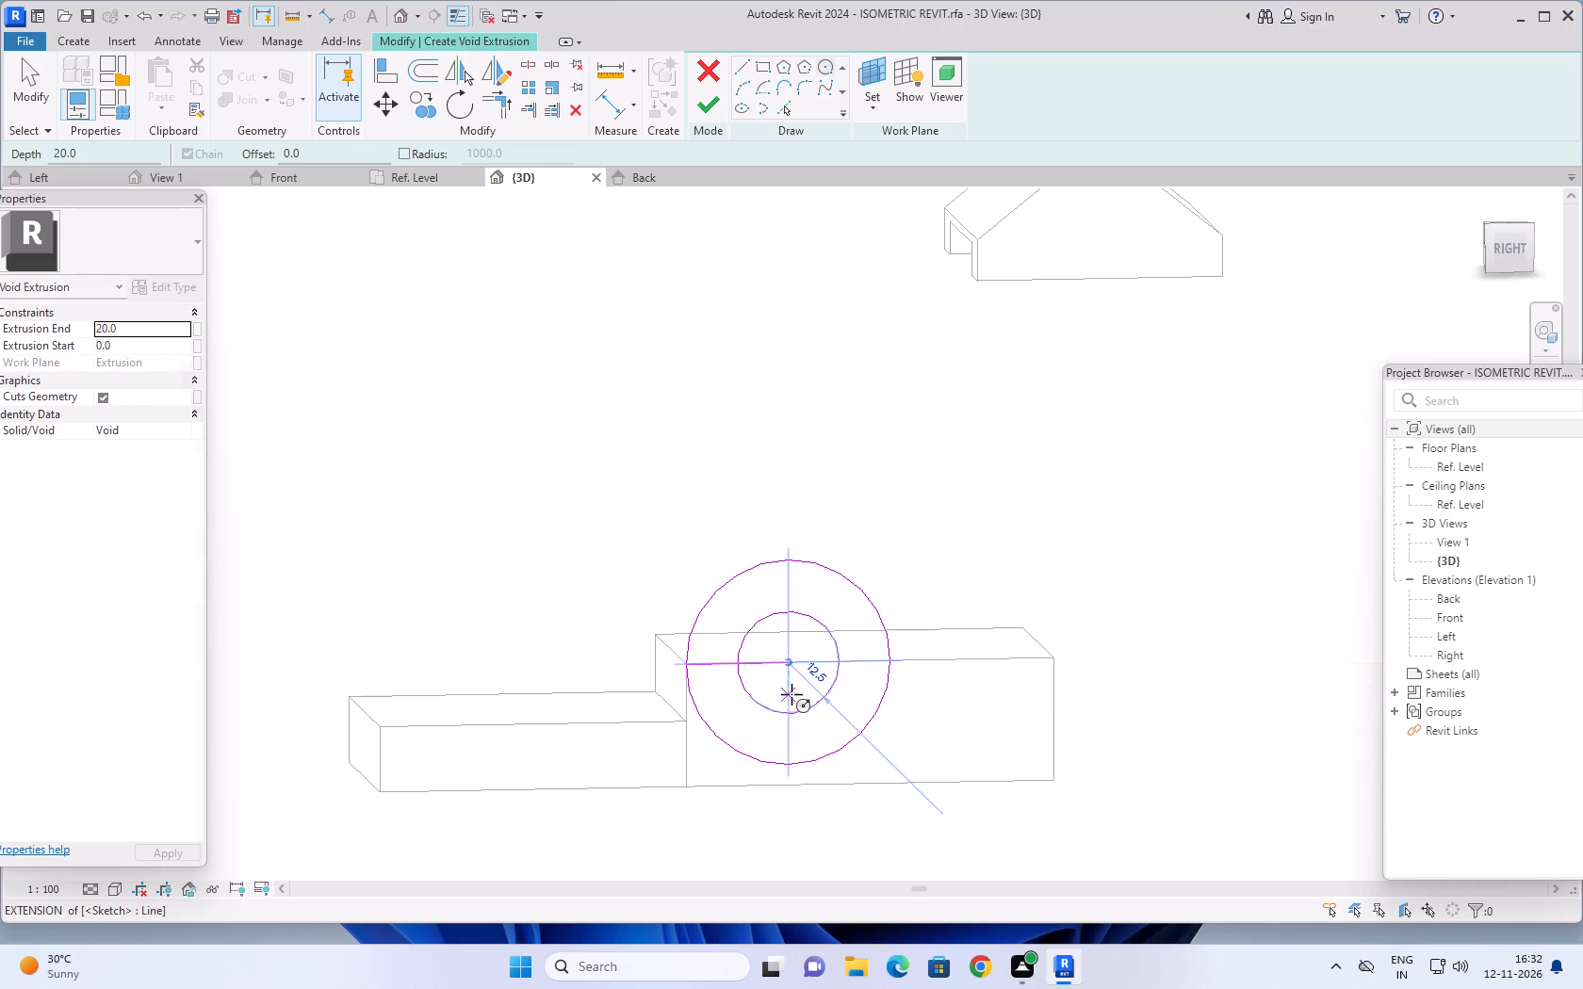
Set the void's extrusion end to 61 and its extrusion start to 5.
{"action": "scroll", "coordinate": [872, 783], "scroll_direction": "down", "scroll_amount": 2}
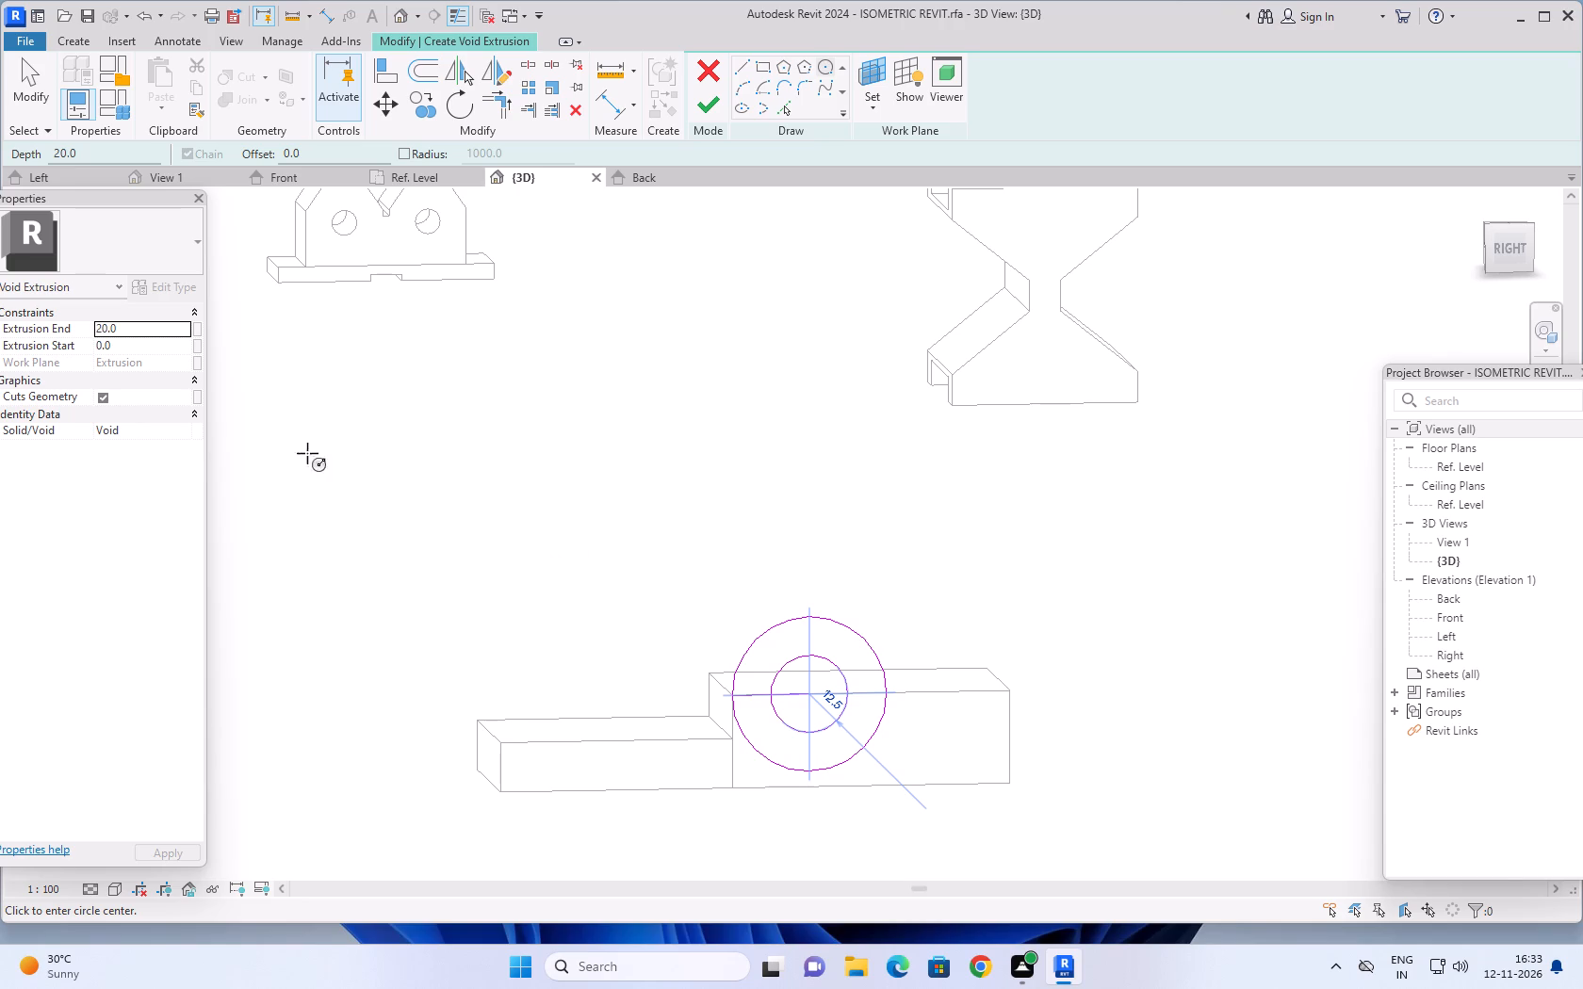
{"action": "left_click", "coordinate": [150, 332]}
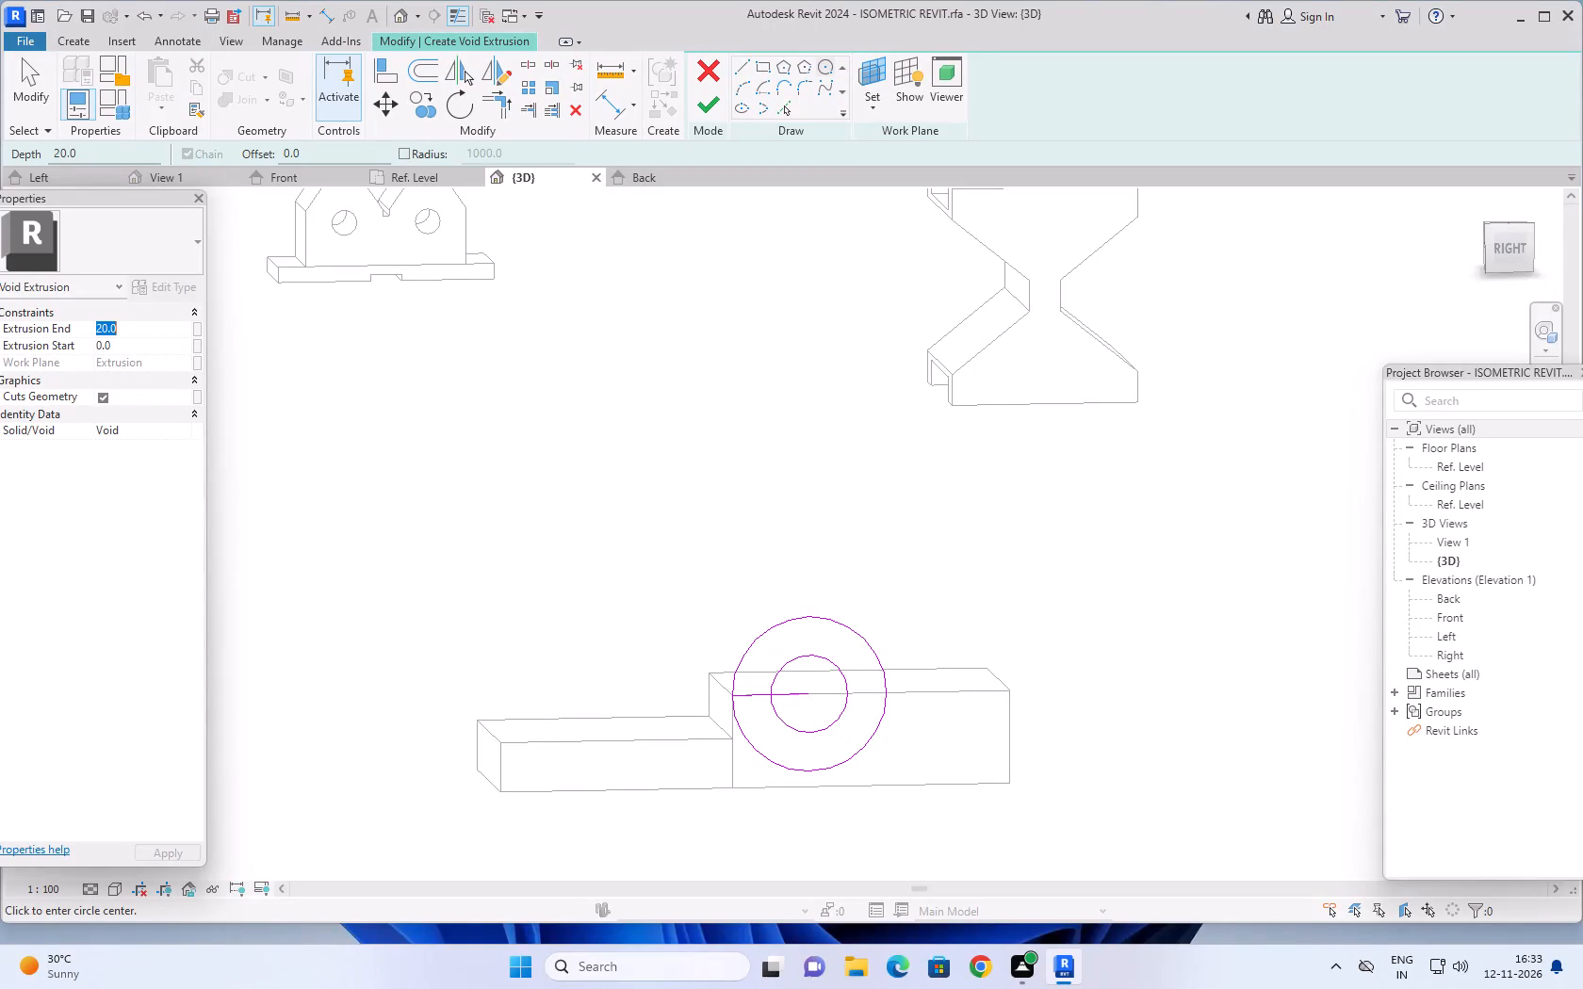
{"action": "type", "text": "61"}
{"action": "key", "text": "Return"}
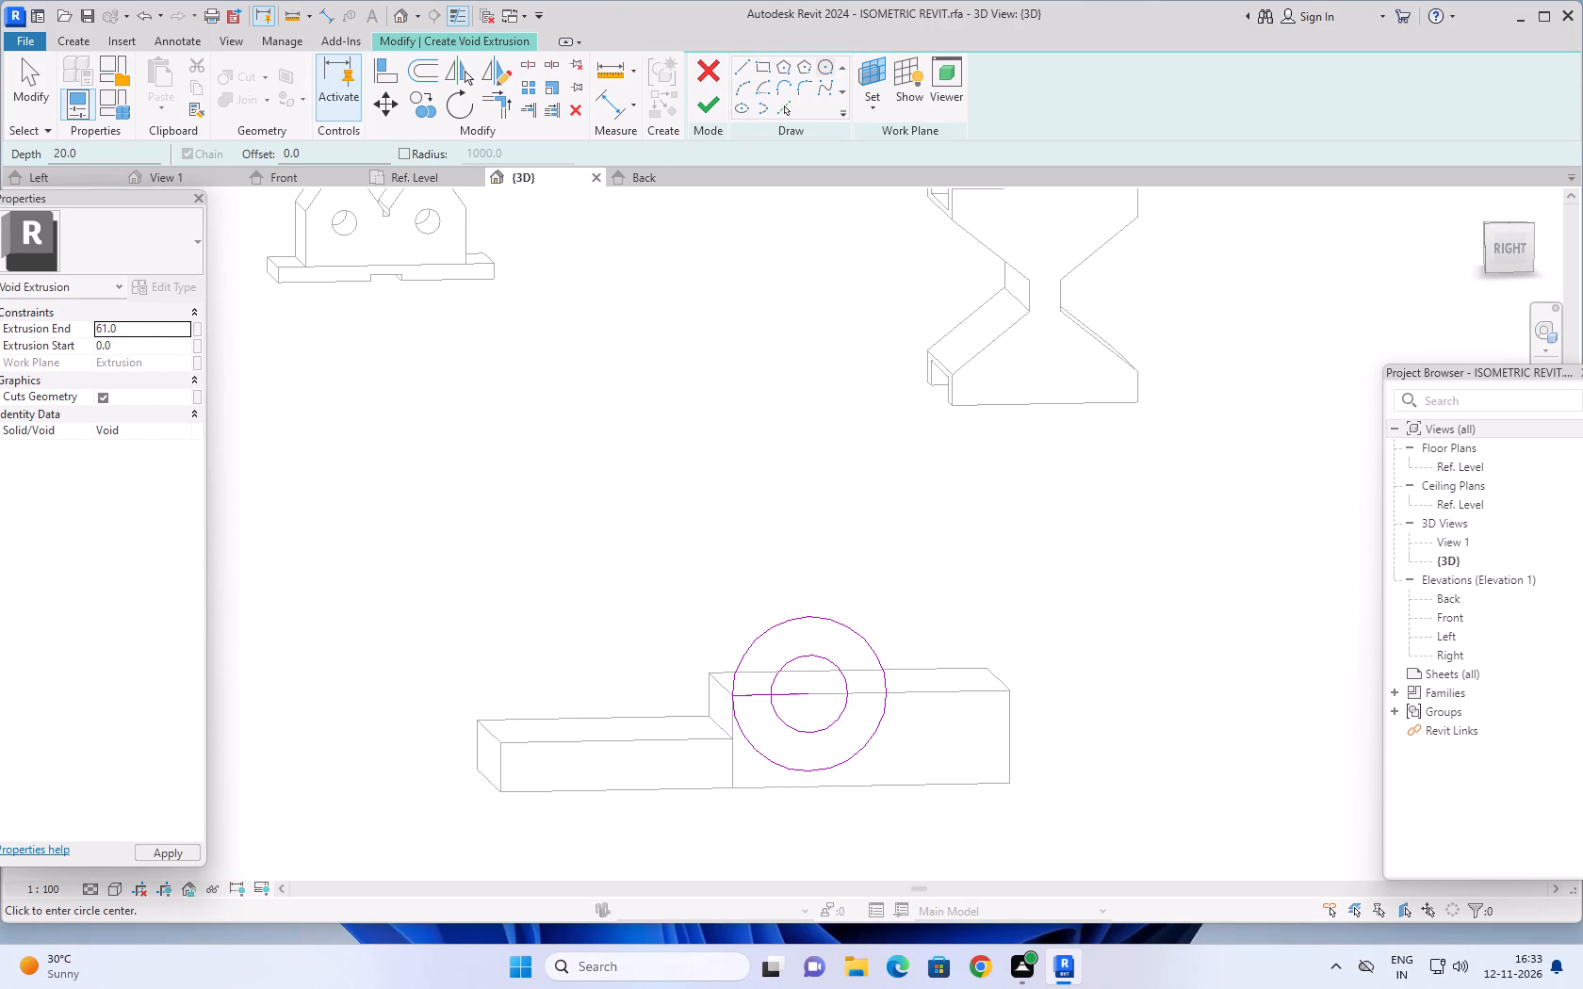
{"action": "left_click", "coordinate": [130, 347]}
{"action": "key", "text": "5"}
{"action": "key", "text": "Return"}
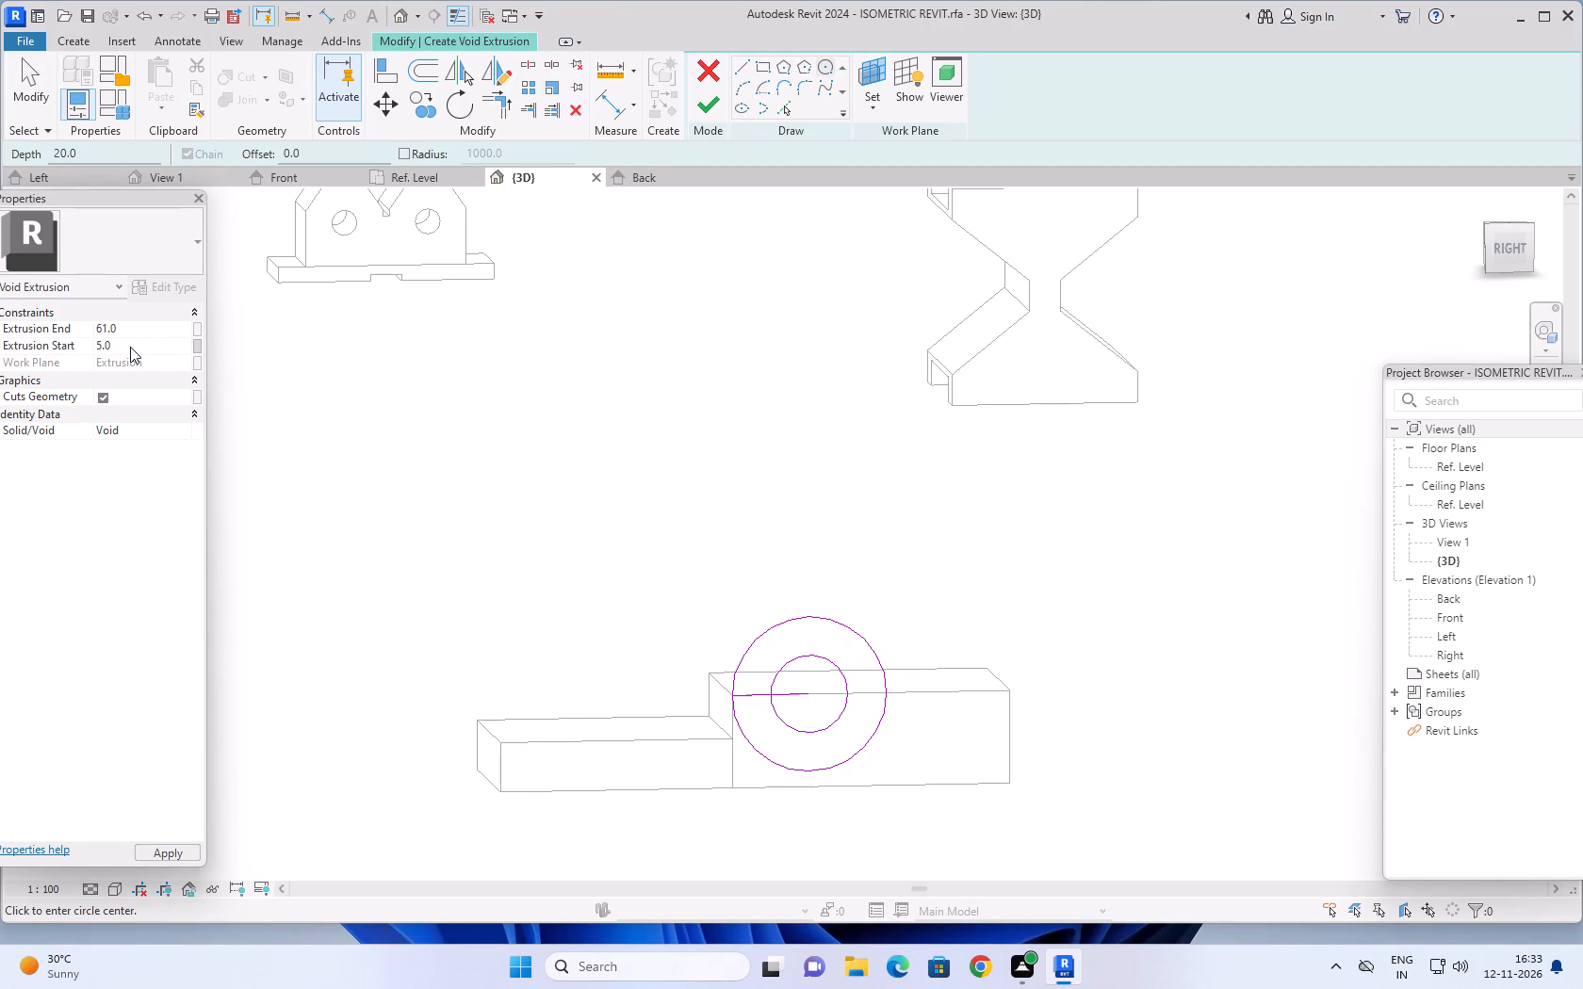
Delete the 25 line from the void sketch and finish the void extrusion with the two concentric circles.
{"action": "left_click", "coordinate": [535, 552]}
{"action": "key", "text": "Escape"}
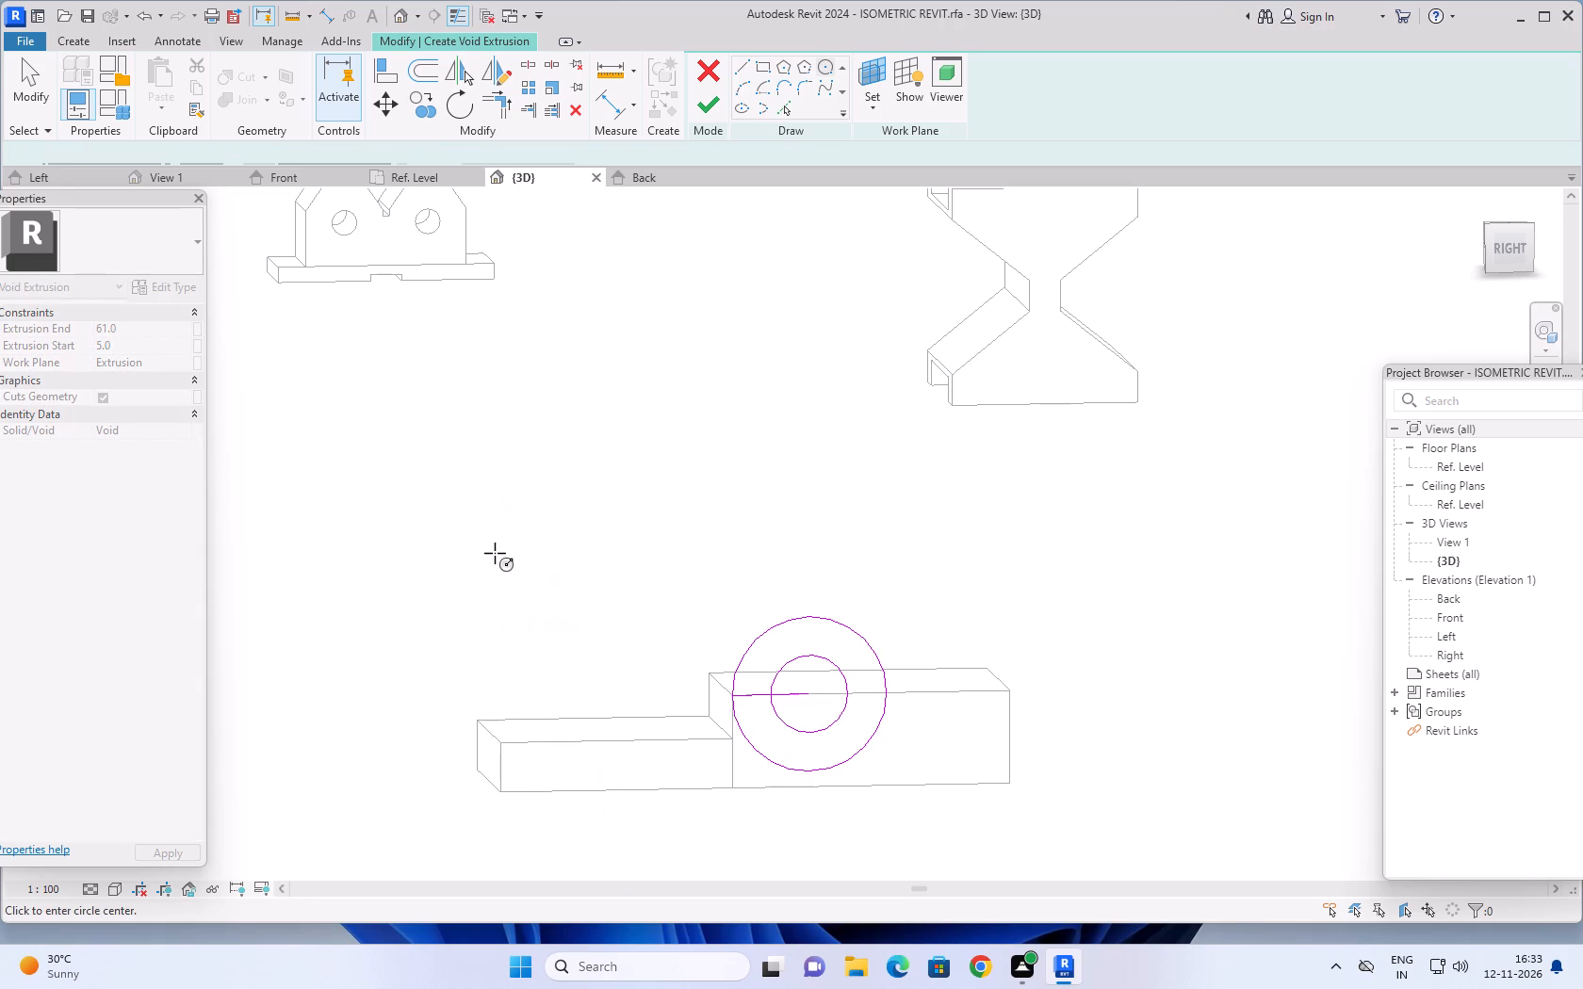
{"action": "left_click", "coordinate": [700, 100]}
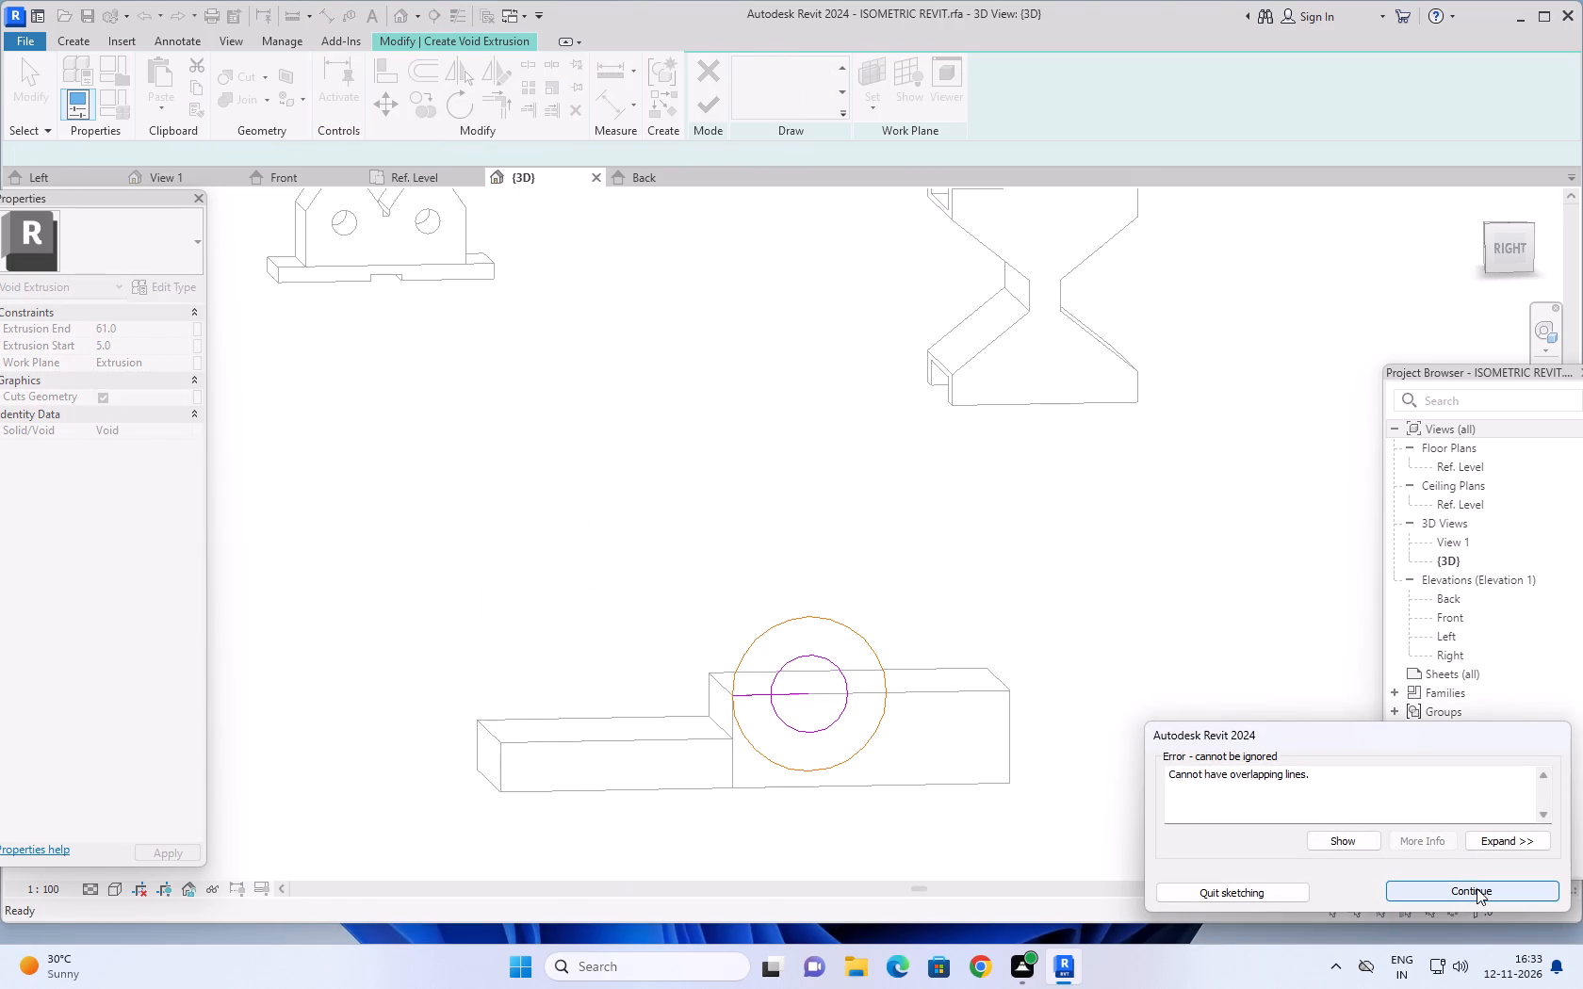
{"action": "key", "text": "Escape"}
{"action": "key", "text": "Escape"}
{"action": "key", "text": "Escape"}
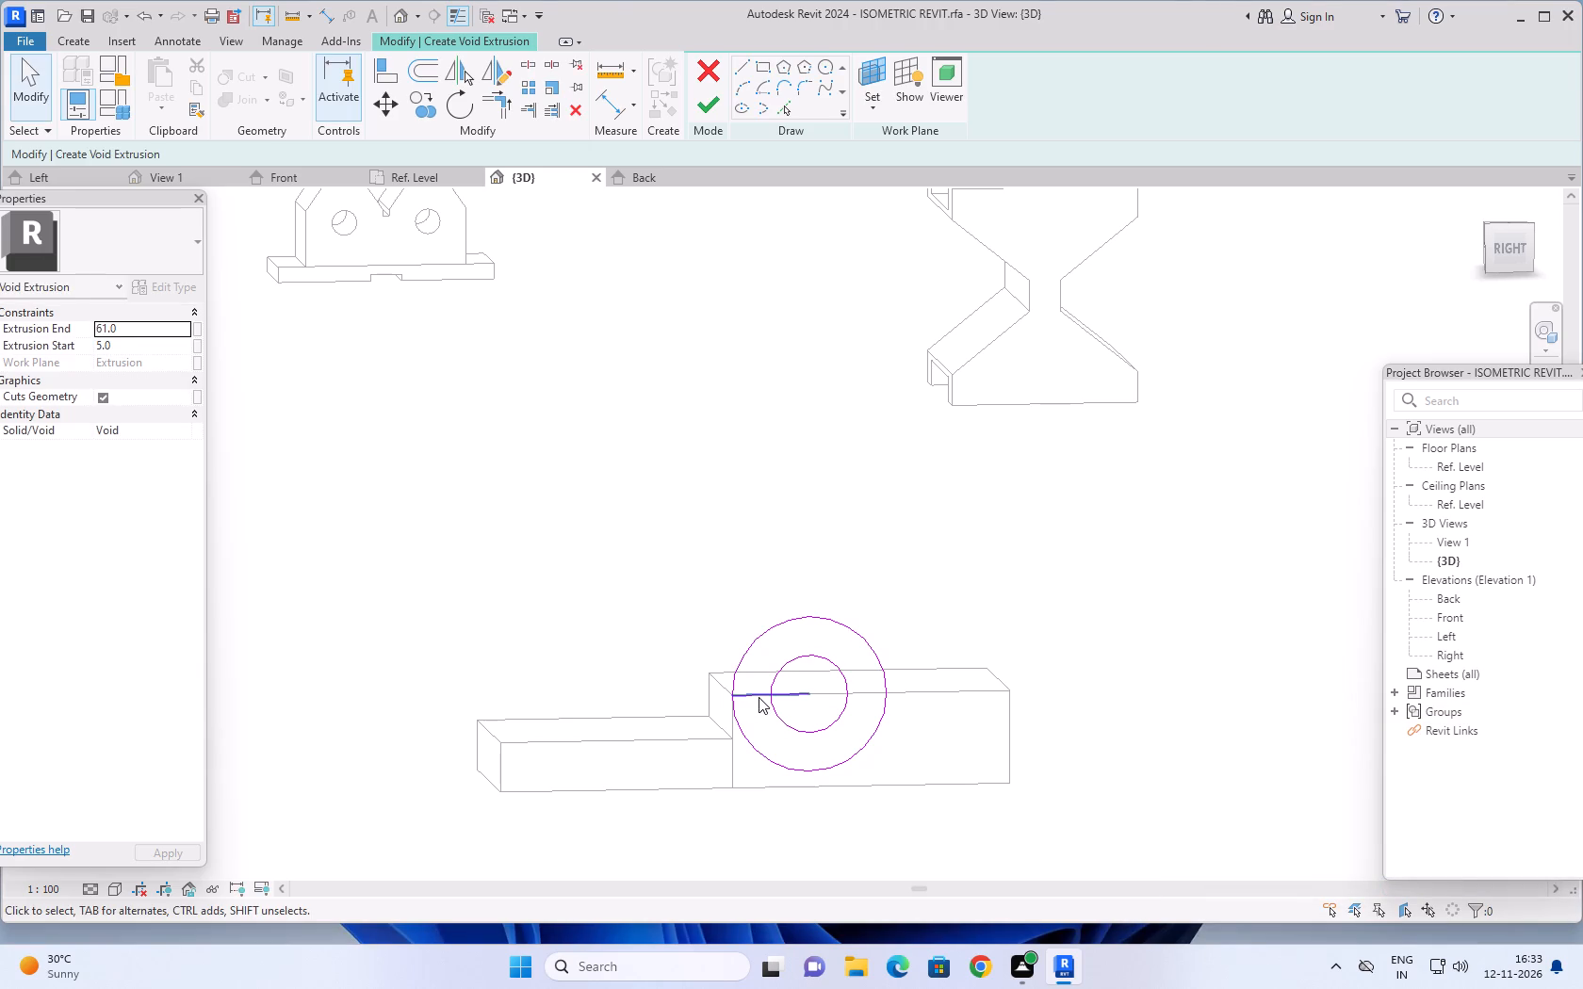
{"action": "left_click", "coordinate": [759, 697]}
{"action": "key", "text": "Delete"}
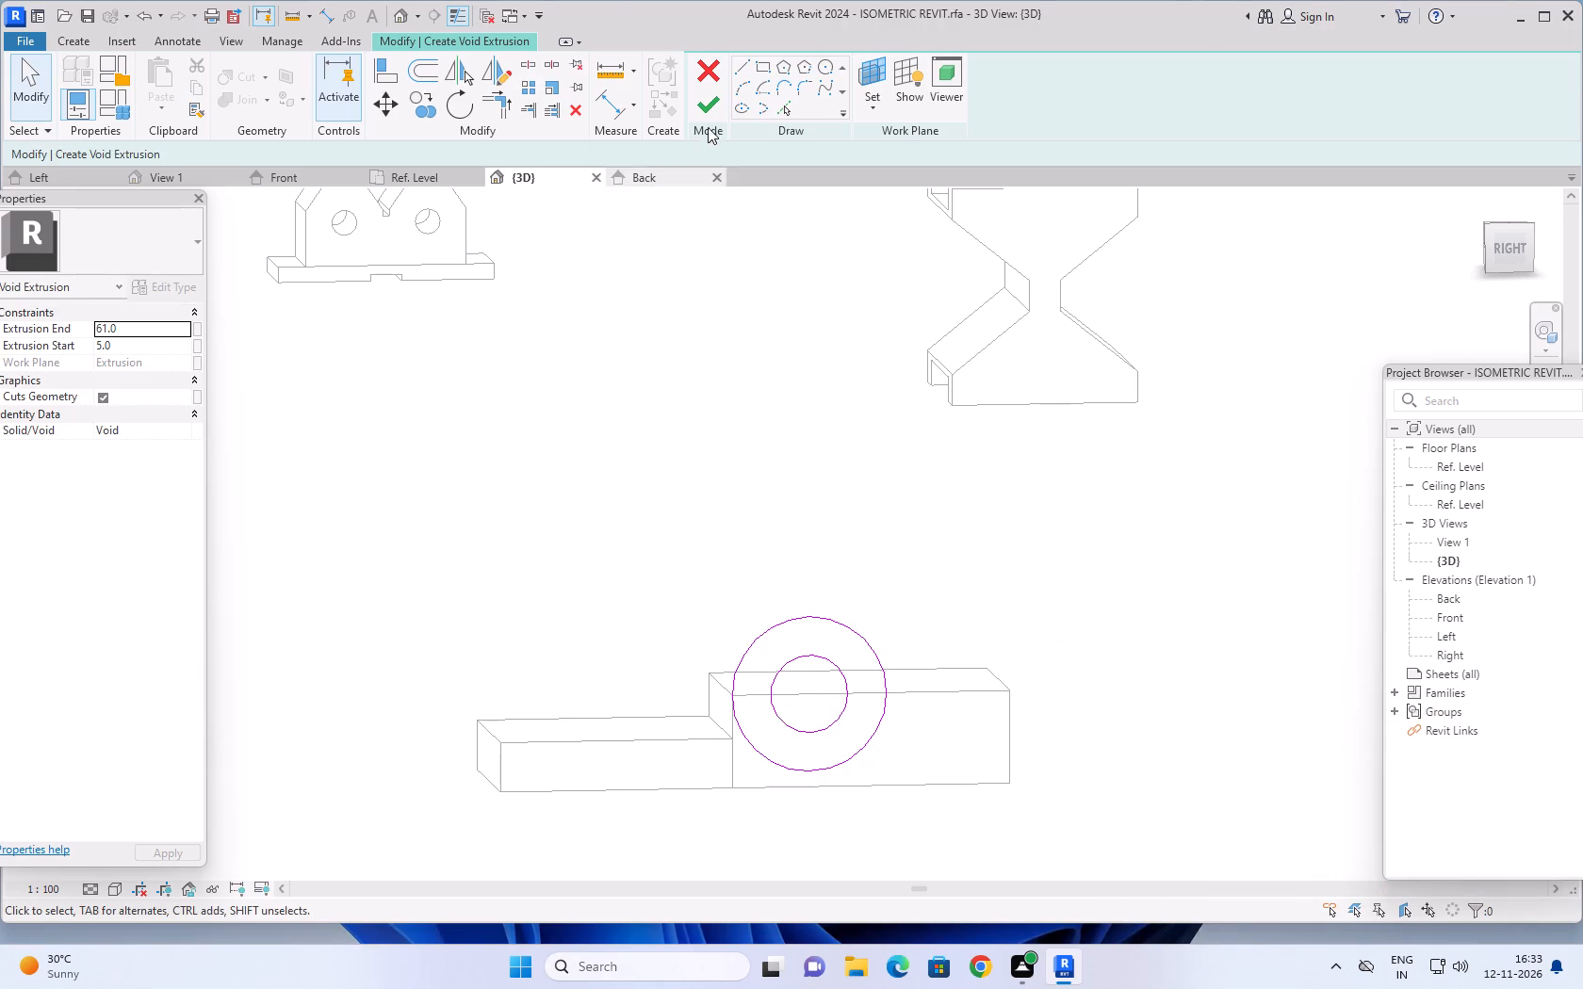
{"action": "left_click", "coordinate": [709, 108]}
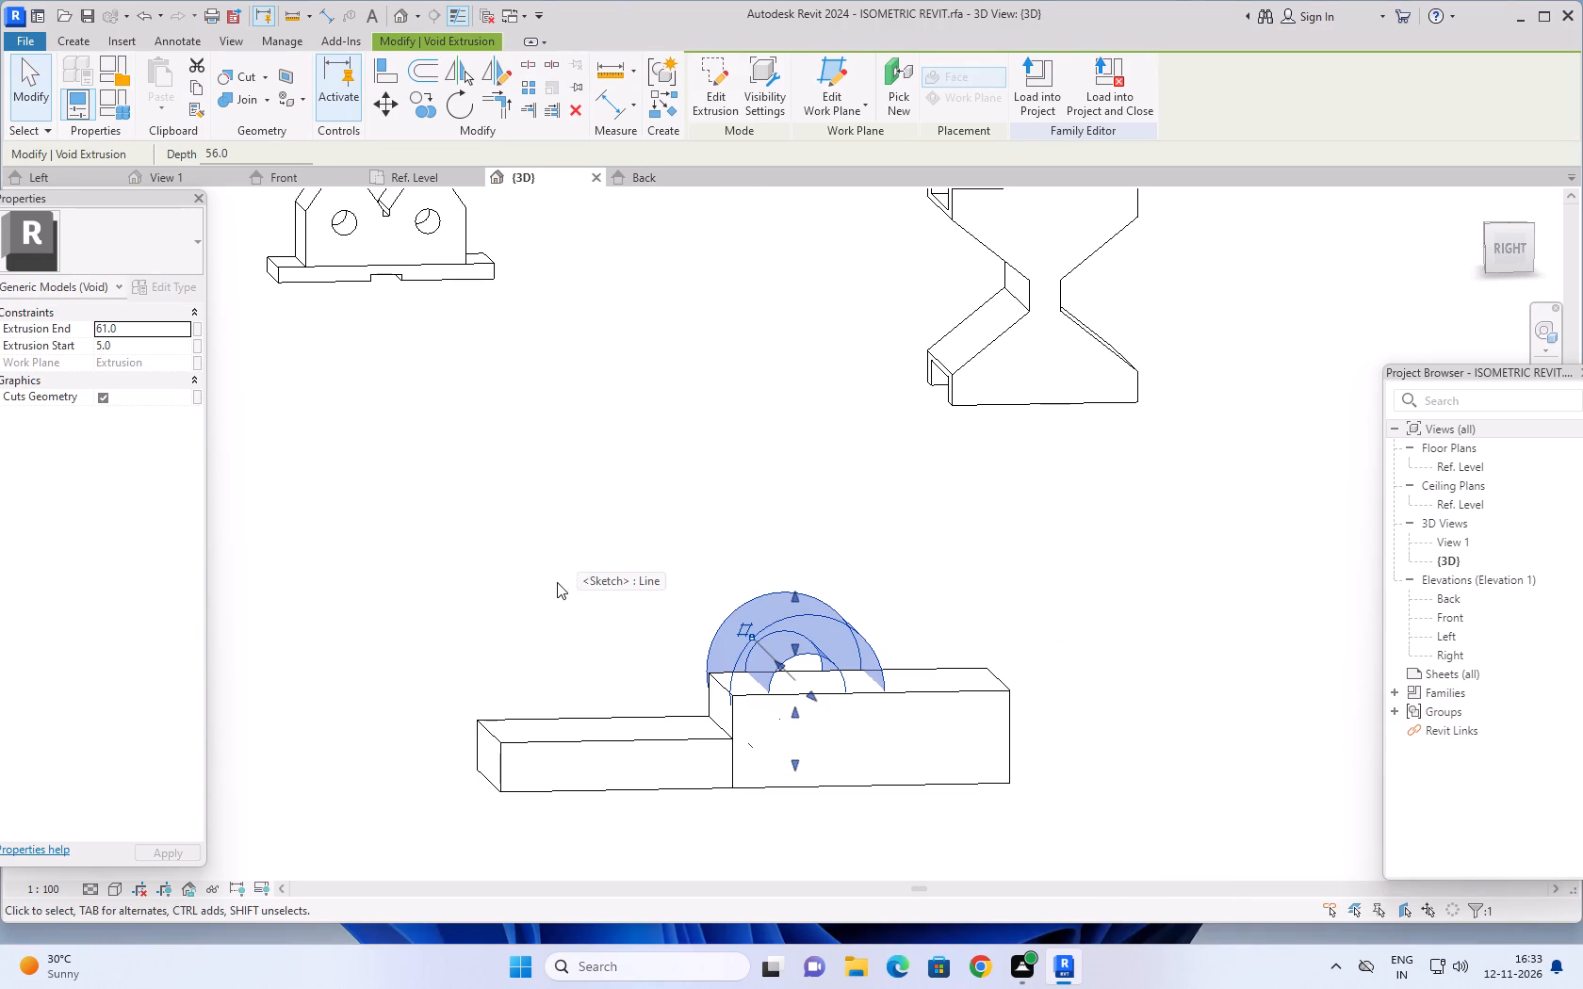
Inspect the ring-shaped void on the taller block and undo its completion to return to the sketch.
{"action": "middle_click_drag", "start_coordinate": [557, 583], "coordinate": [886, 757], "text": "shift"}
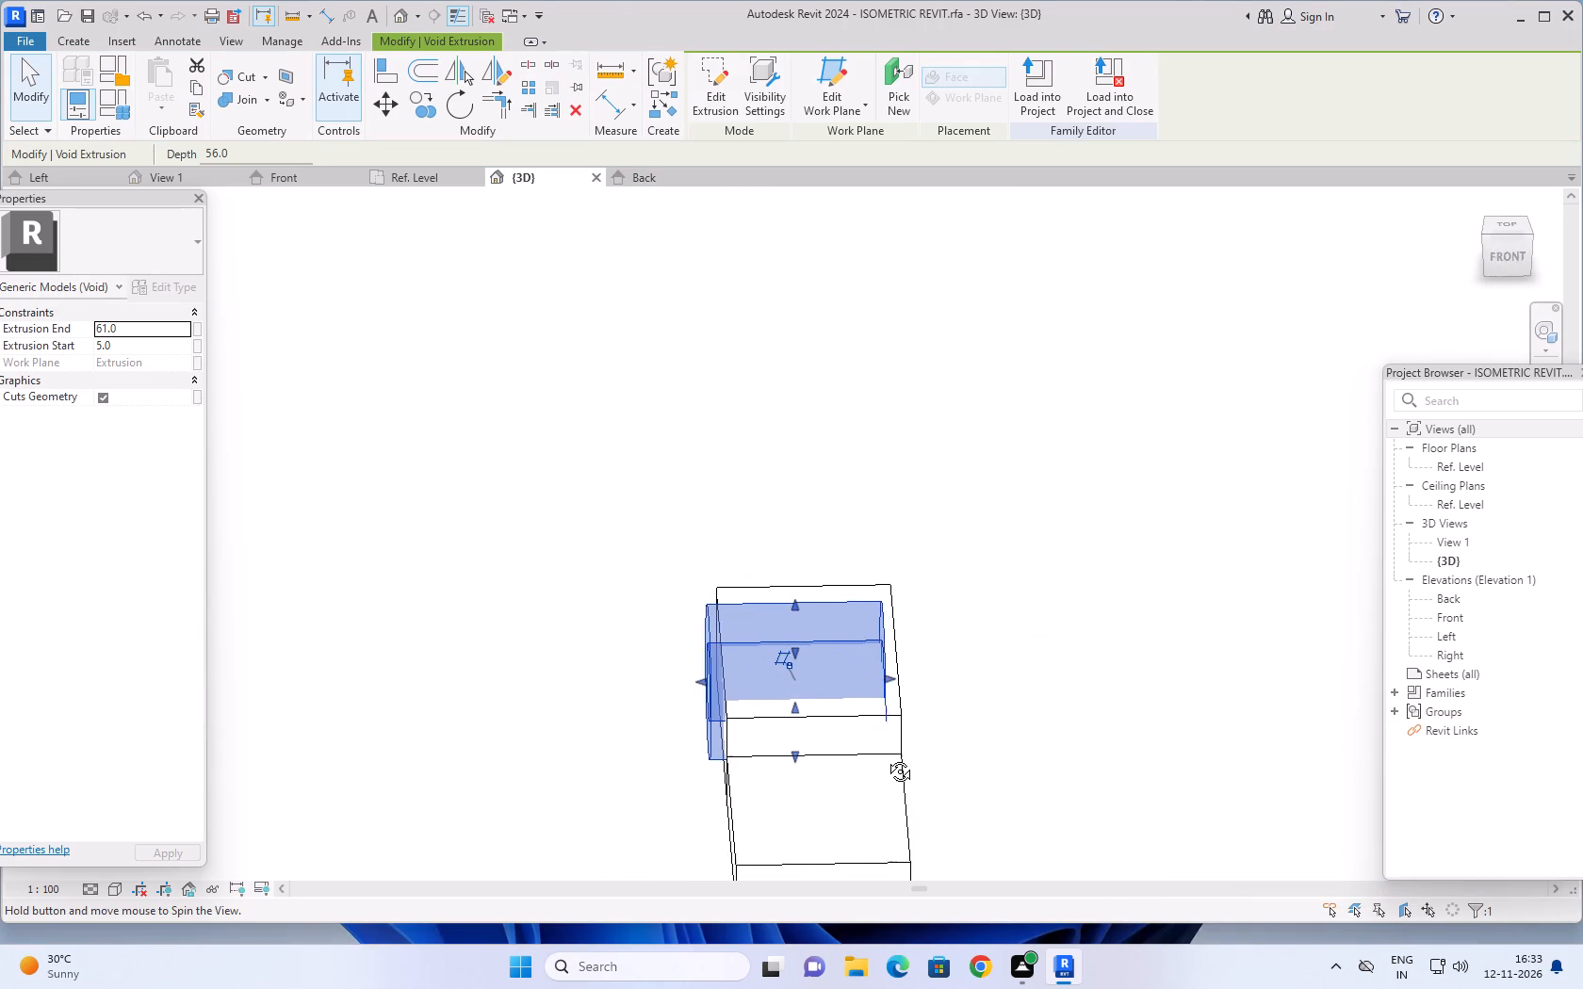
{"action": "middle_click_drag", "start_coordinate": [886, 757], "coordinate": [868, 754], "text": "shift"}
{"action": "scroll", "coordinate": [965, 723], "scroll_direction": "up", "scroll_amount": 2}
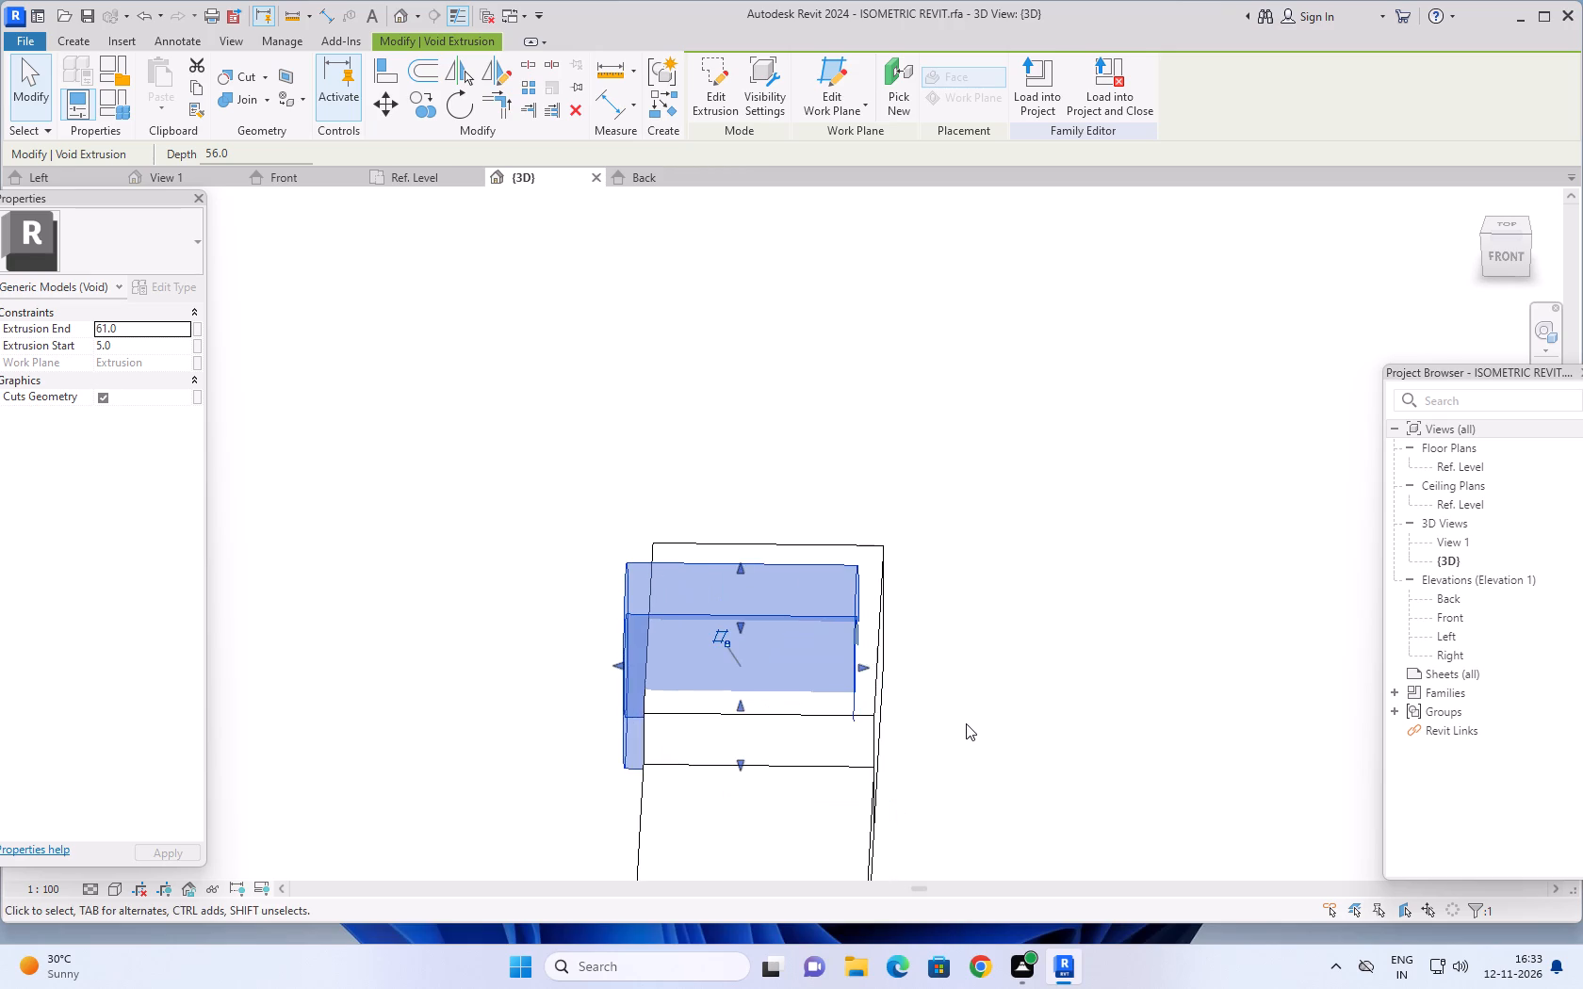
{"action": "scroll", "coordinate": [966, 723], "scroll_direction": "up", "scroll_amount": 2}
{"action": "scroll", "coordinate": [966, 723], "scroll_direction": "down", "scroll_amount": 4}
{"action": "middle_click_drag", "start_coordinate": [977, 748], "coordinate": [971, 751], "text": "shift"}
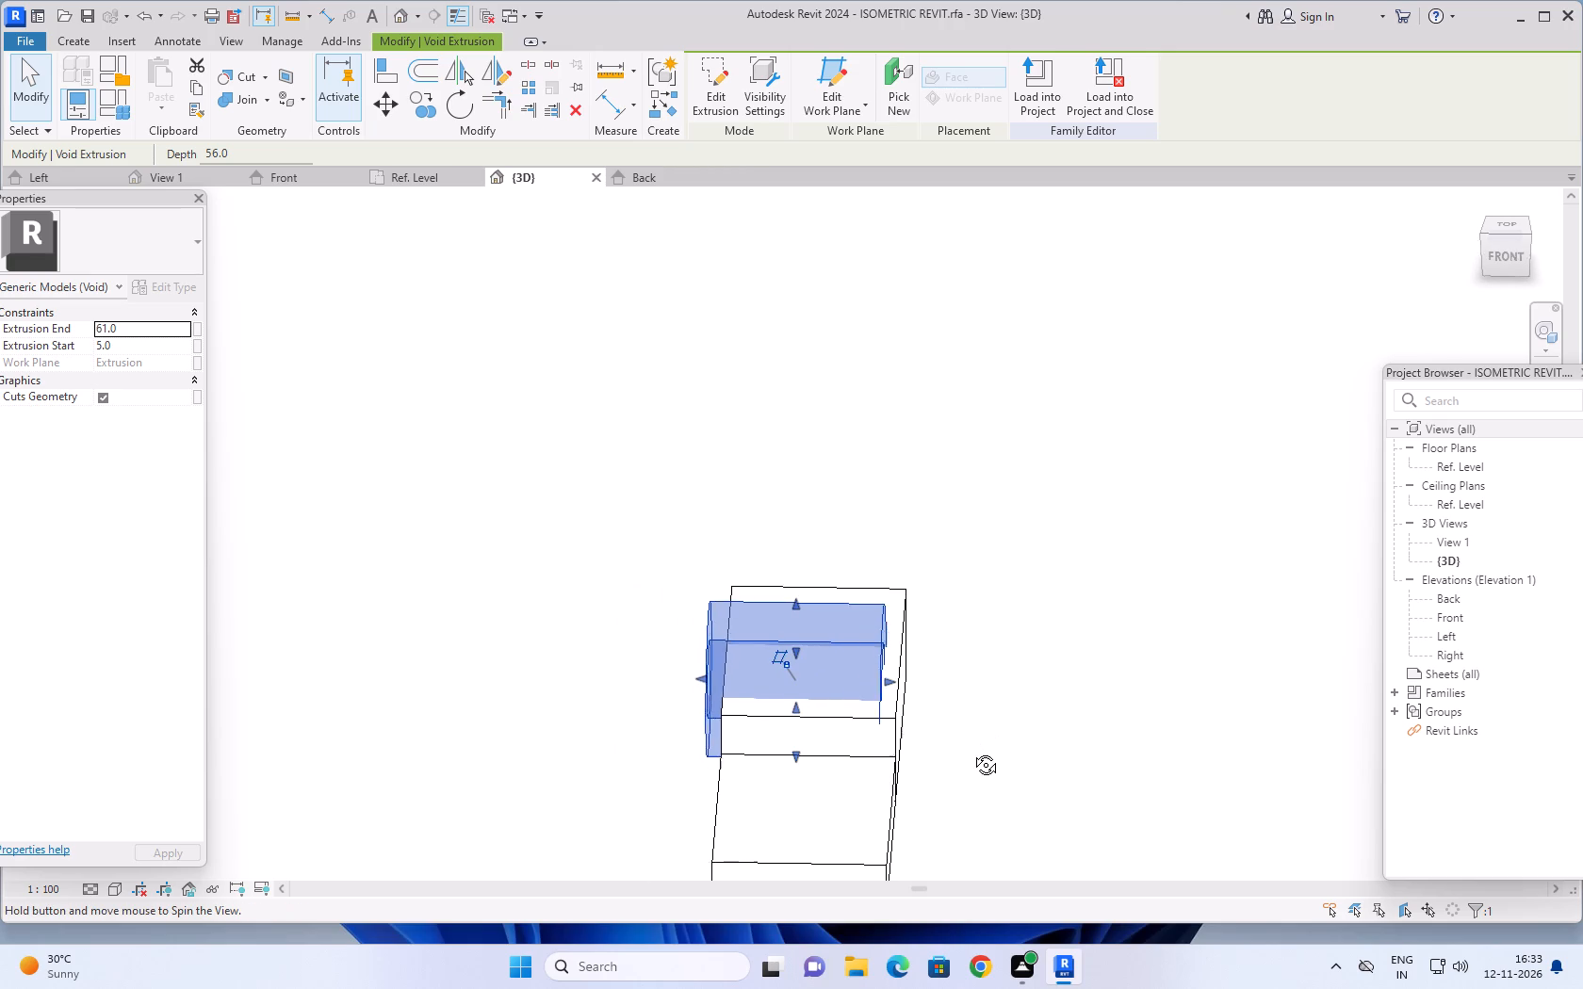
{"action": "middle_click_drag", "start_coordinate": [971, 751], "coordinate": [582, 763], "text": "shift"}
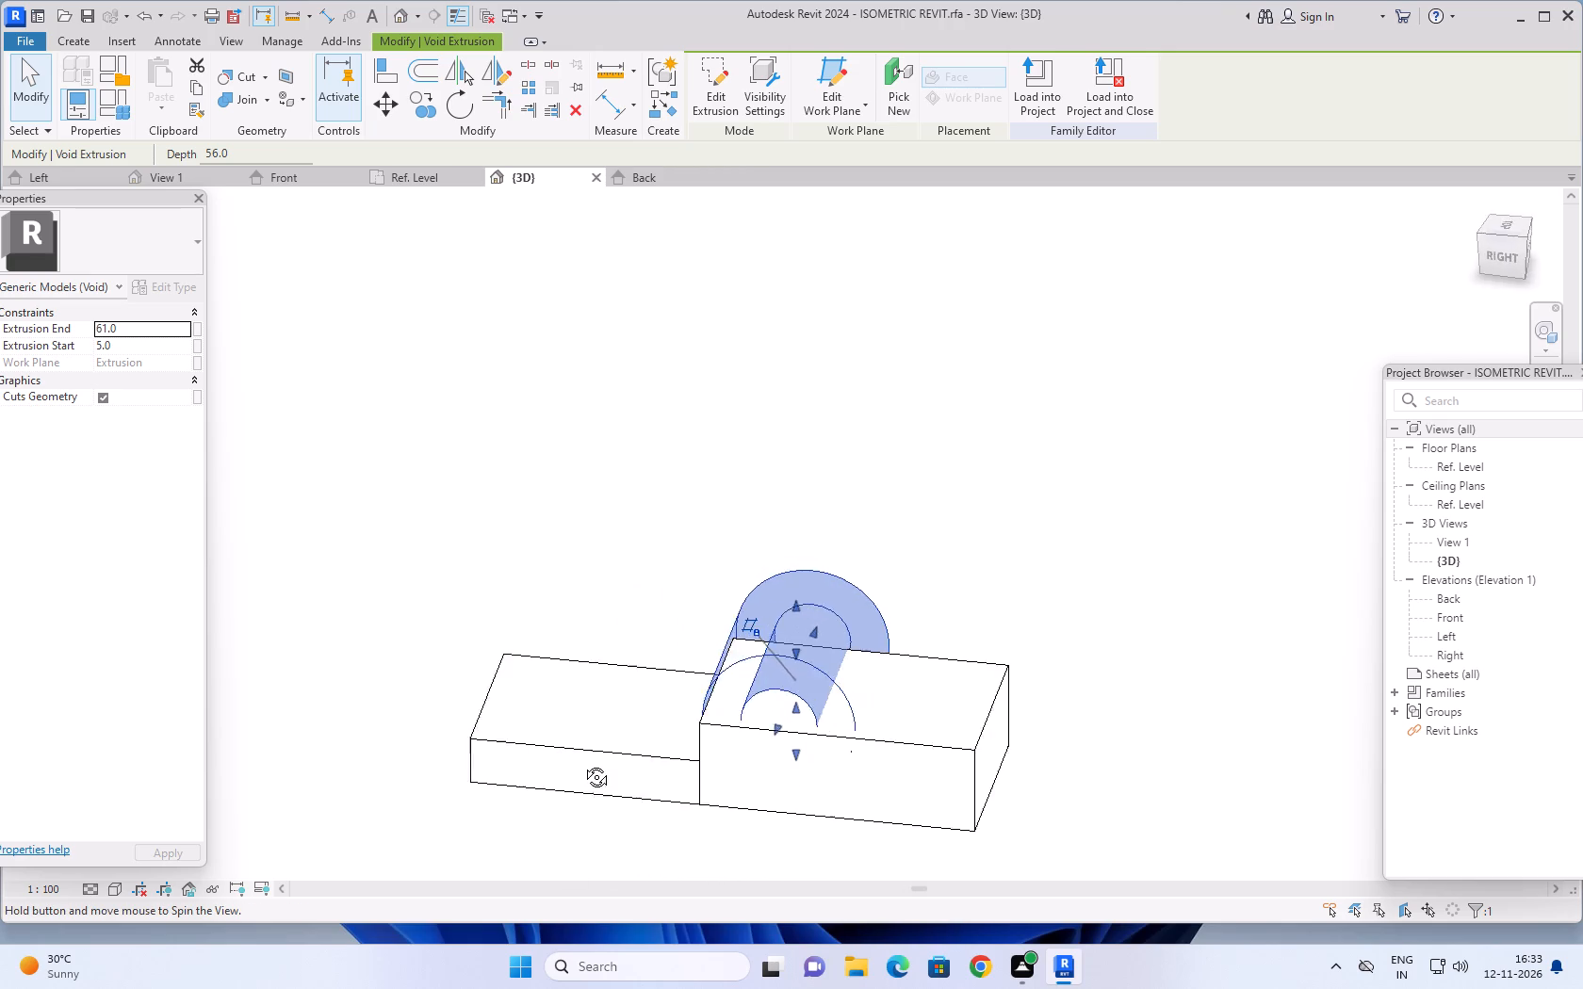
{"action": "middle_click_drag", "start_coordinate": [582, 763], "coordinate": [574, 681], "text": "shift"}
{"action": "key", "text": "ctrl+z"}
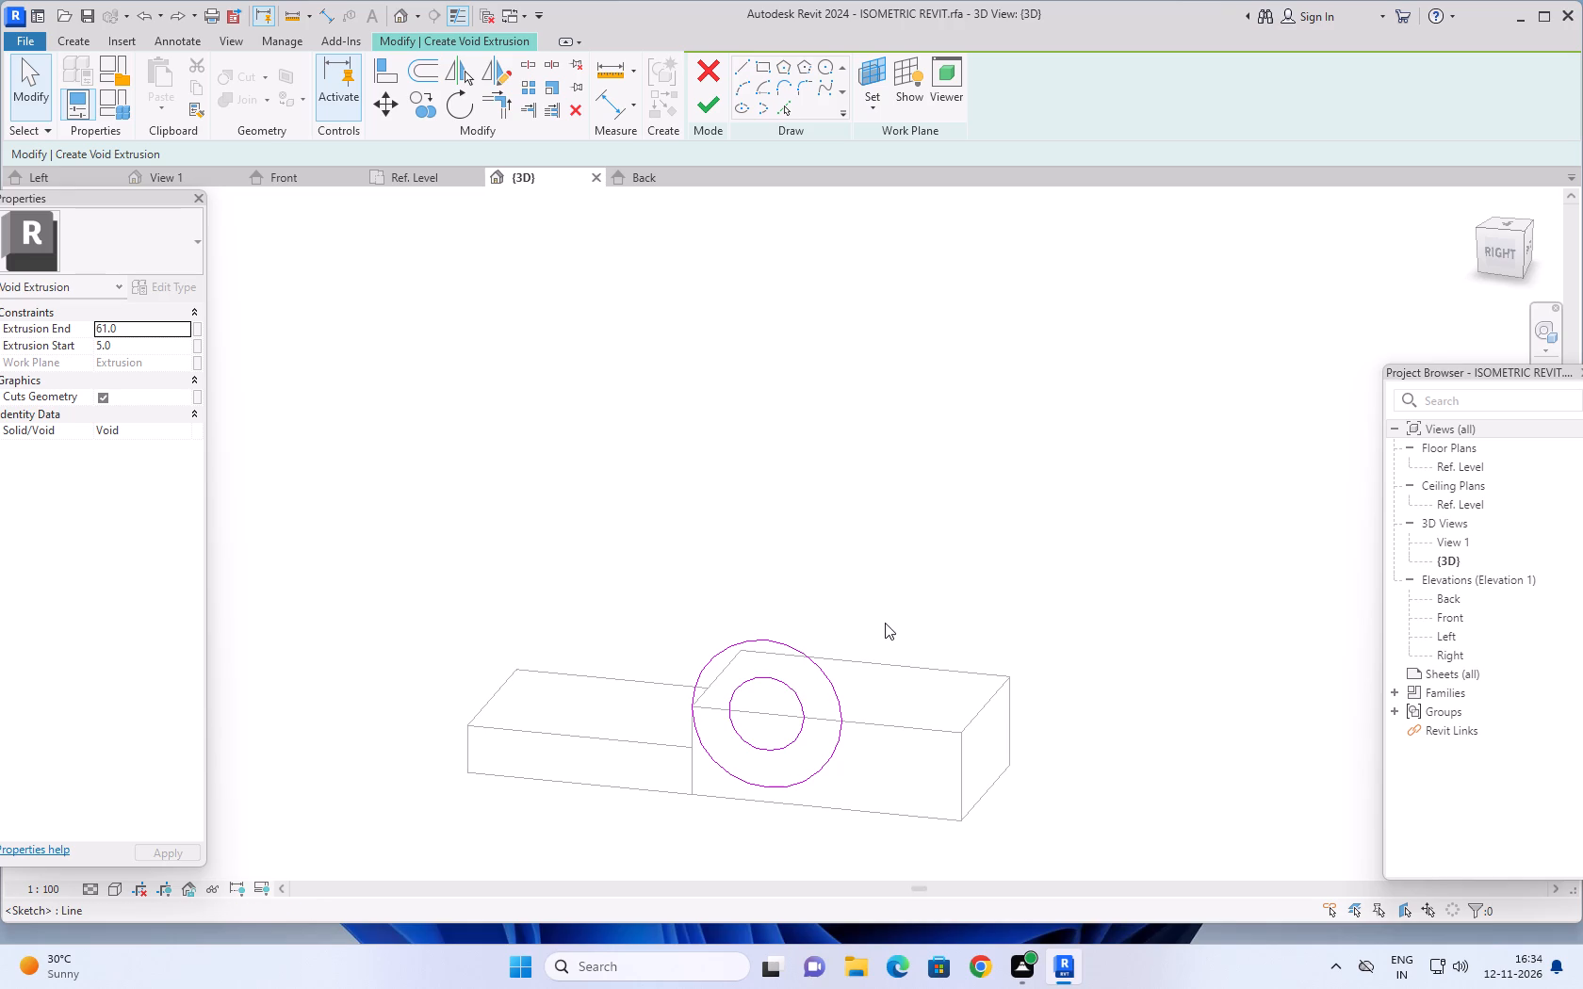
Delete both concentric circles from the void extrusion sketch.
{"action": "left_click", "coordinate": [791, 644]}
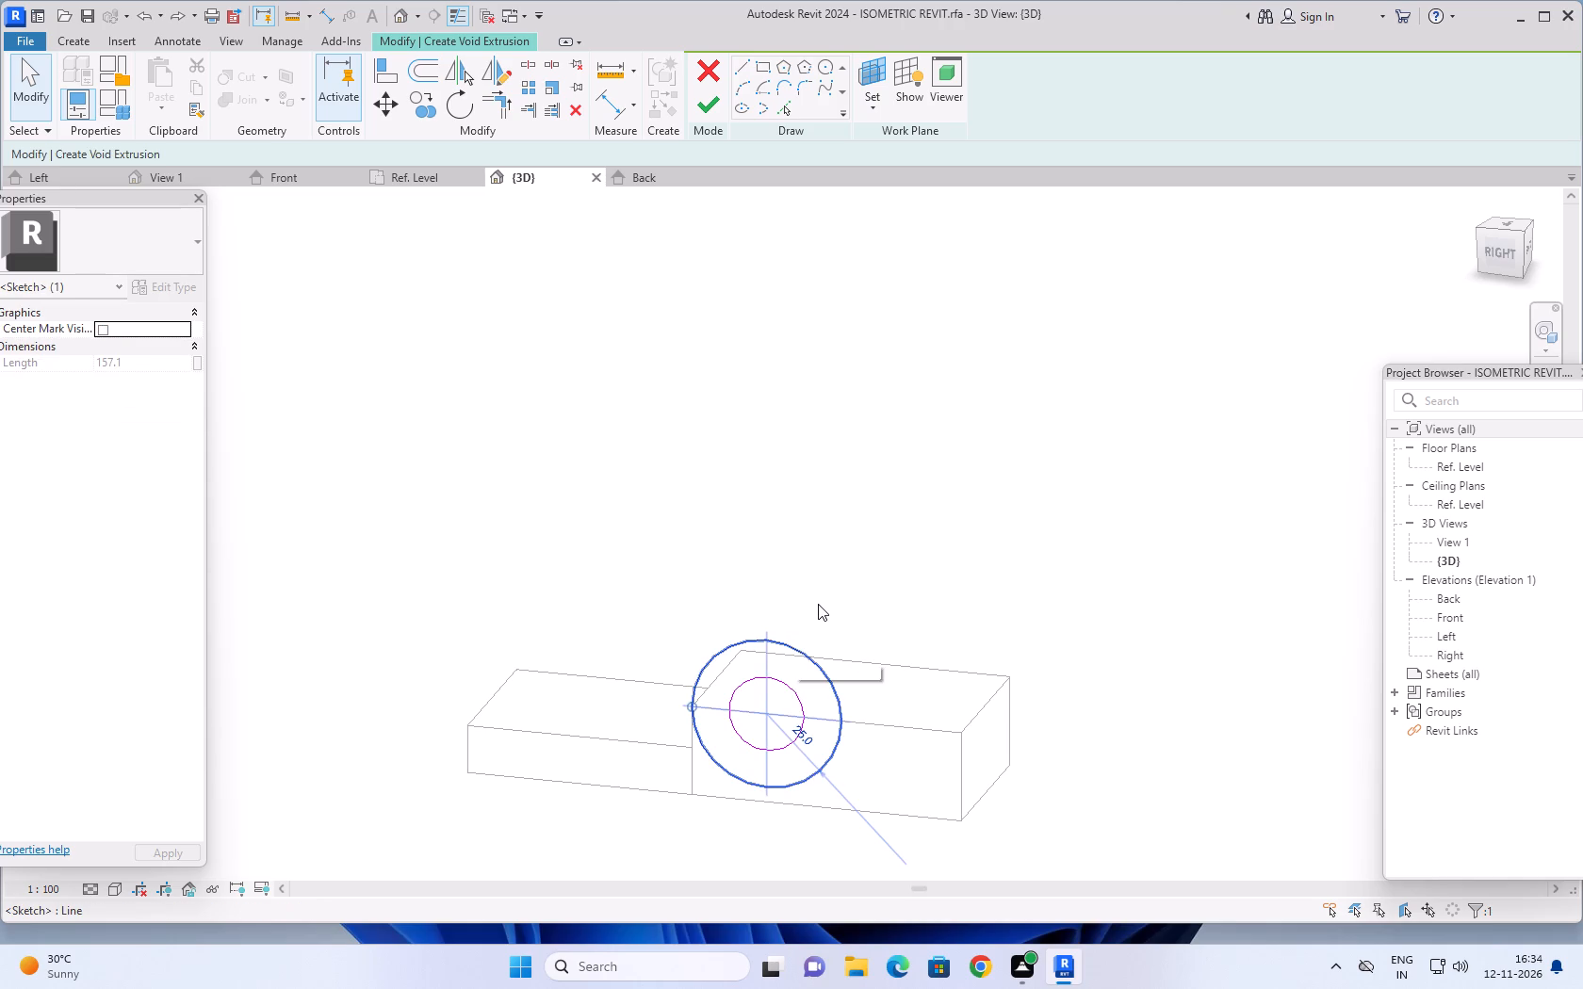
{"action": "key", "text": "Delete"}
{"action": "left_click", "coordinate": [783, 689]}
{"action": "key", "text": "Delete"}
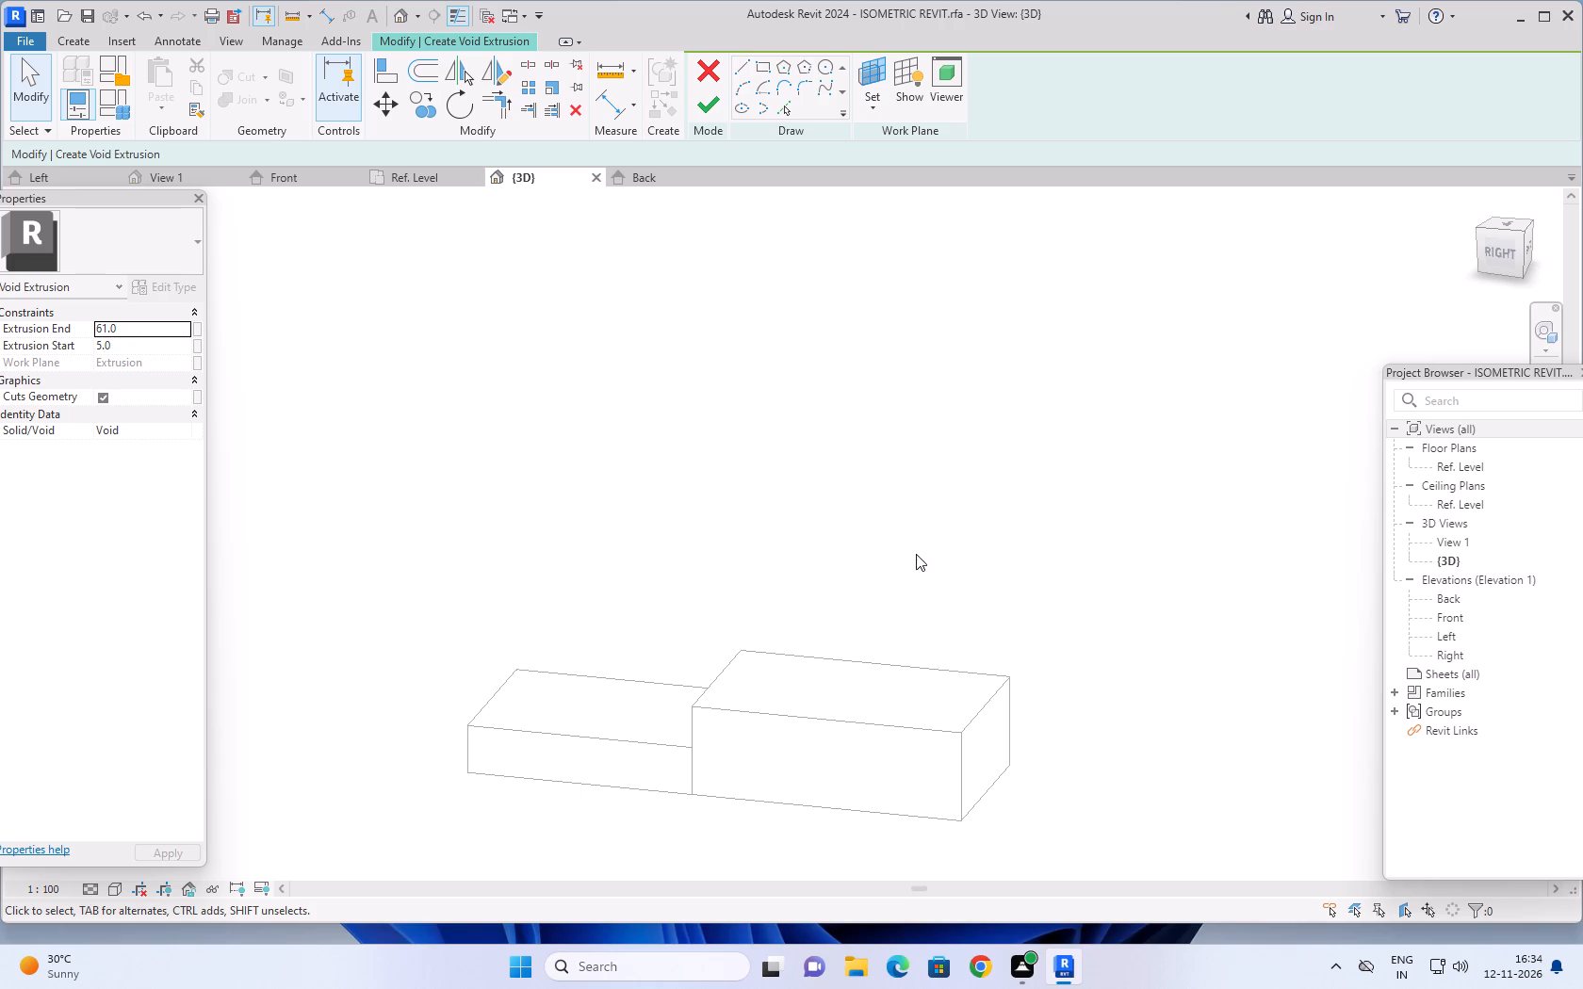
Discard the void extrusion sketch on the stepped solid.
{"action": "scroll", "coordinate": [983, 601], "scroll_direction": "down", "scroll_amount": 1}
{"action": "middle_click_drag", "start_coordinate": [991, 609], "coordinate": [977, 599]}
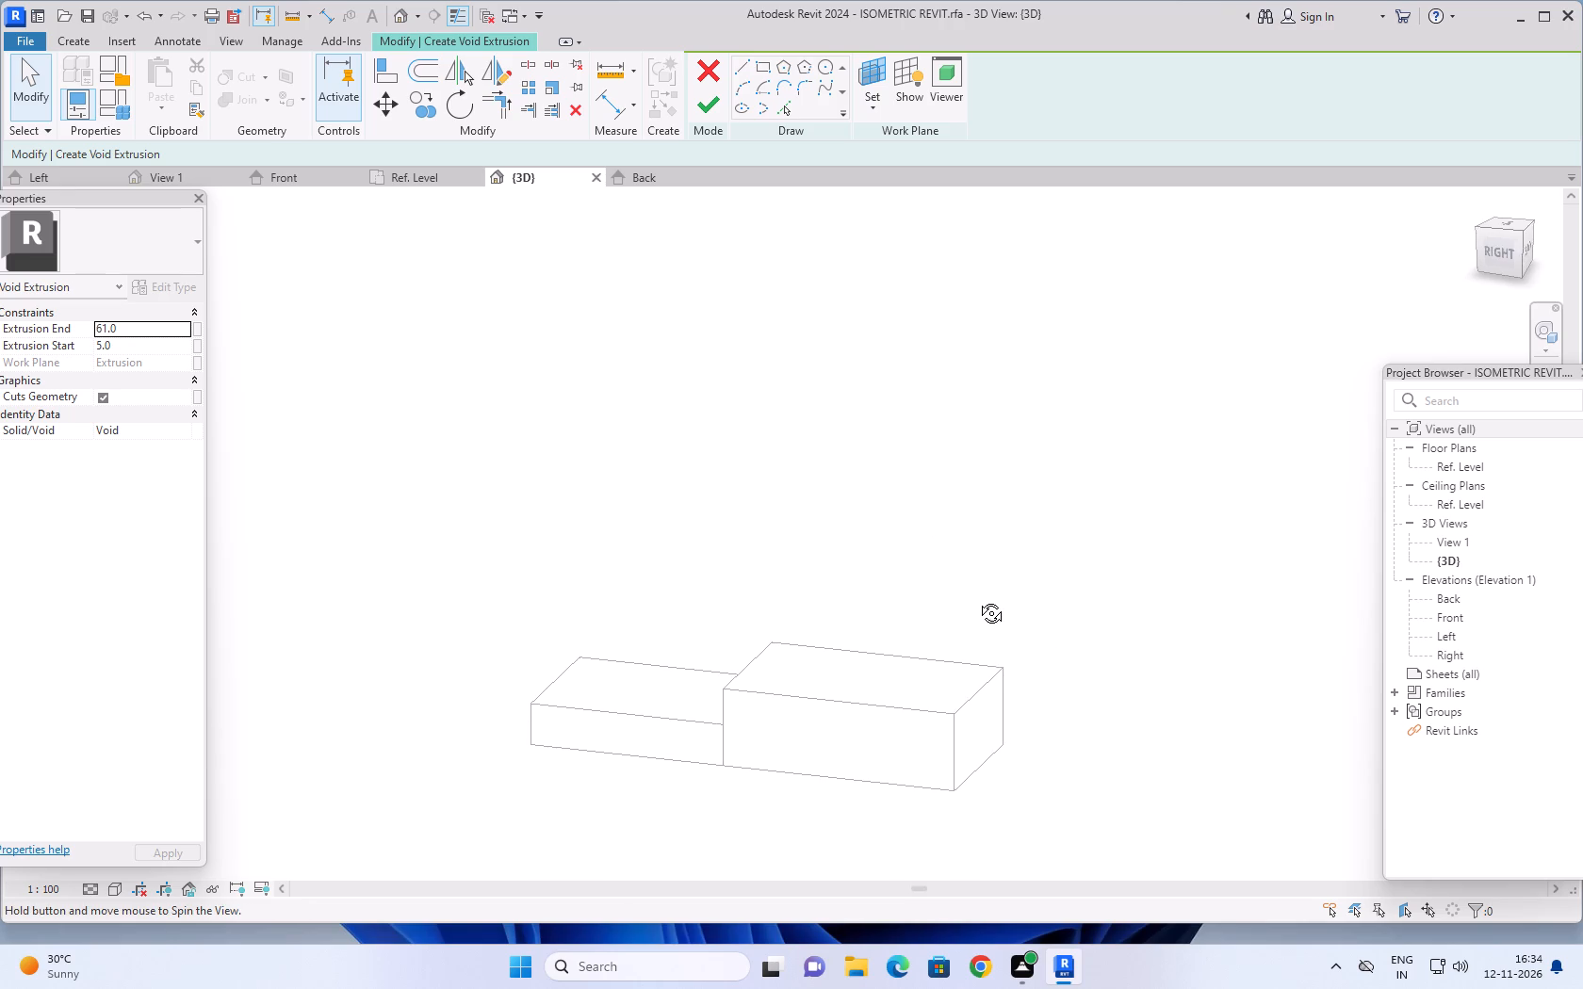
{"action": "middle_click_drag", "start_coordinate": [977, 599], "coordinate": [1066, 524]}
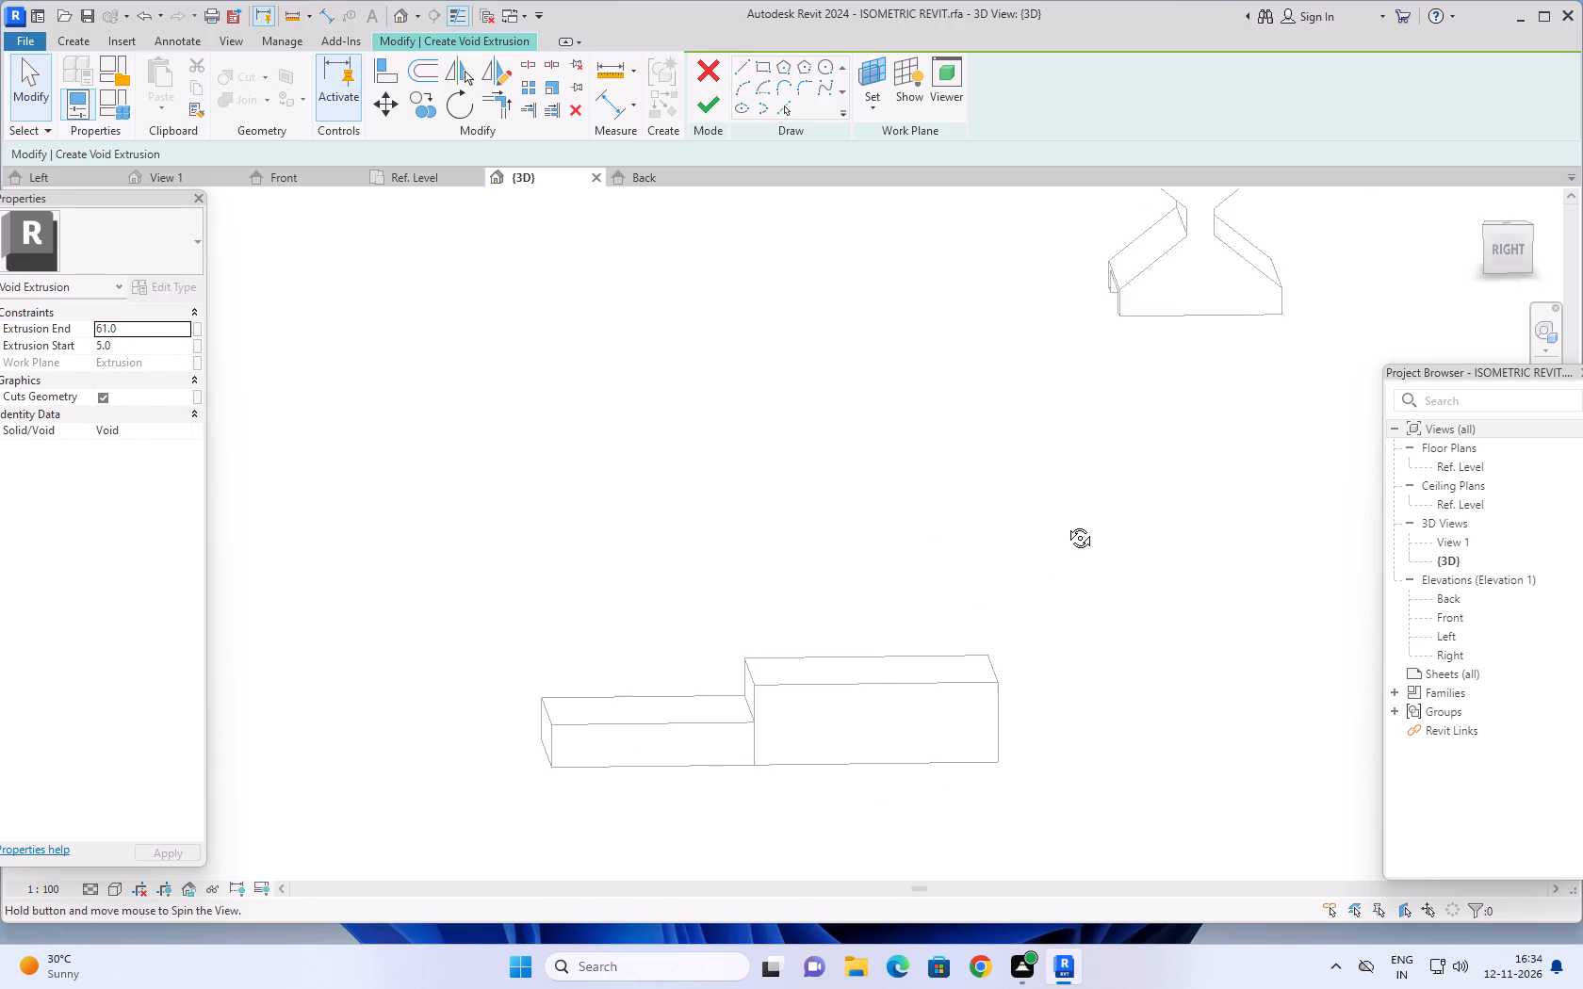
{"action": "middle_click_drag", "start_coordinate": [1066, 524], "coordinate": [1066, 516]}
{"action": "scroll", "coordinate": [836, 674], "scroll_direction": "up", "scroll_amount": 3}
{"action": "middle_click_drag", "start_coordinate": [868, 536], "coordinate": [845, 455]}
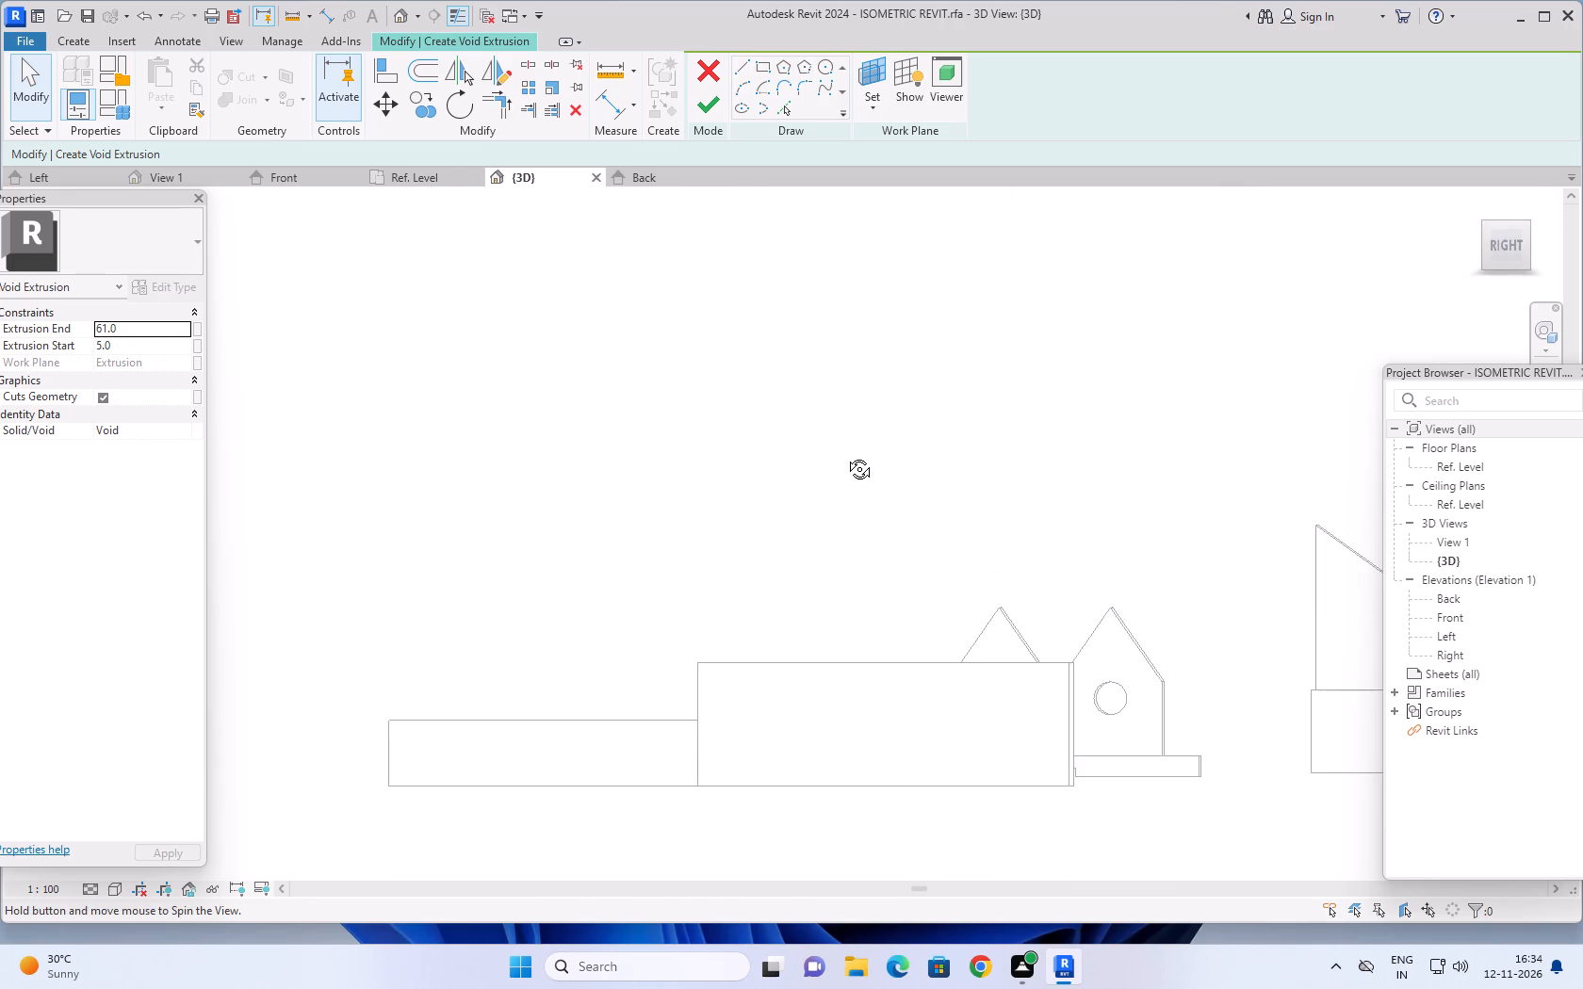
{"action": "middle_click_drag", "start_coordinate": [845, 455], "coordinate": [857, 489]}
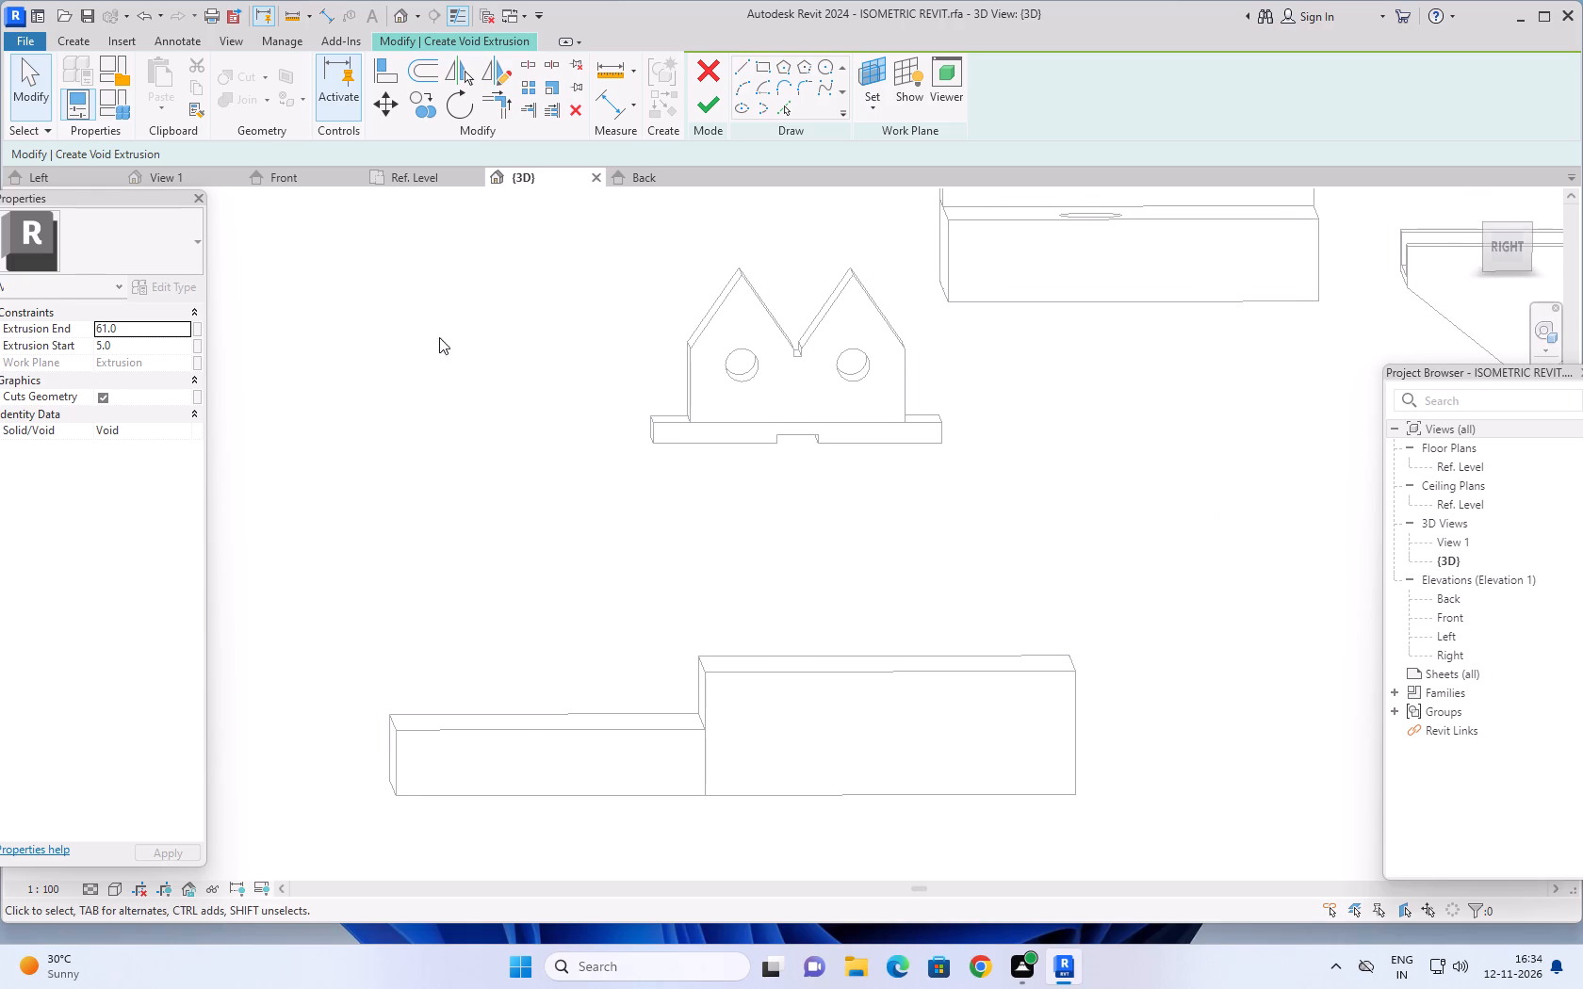
{"action": "left_click", "coordinate": [80, 40]}
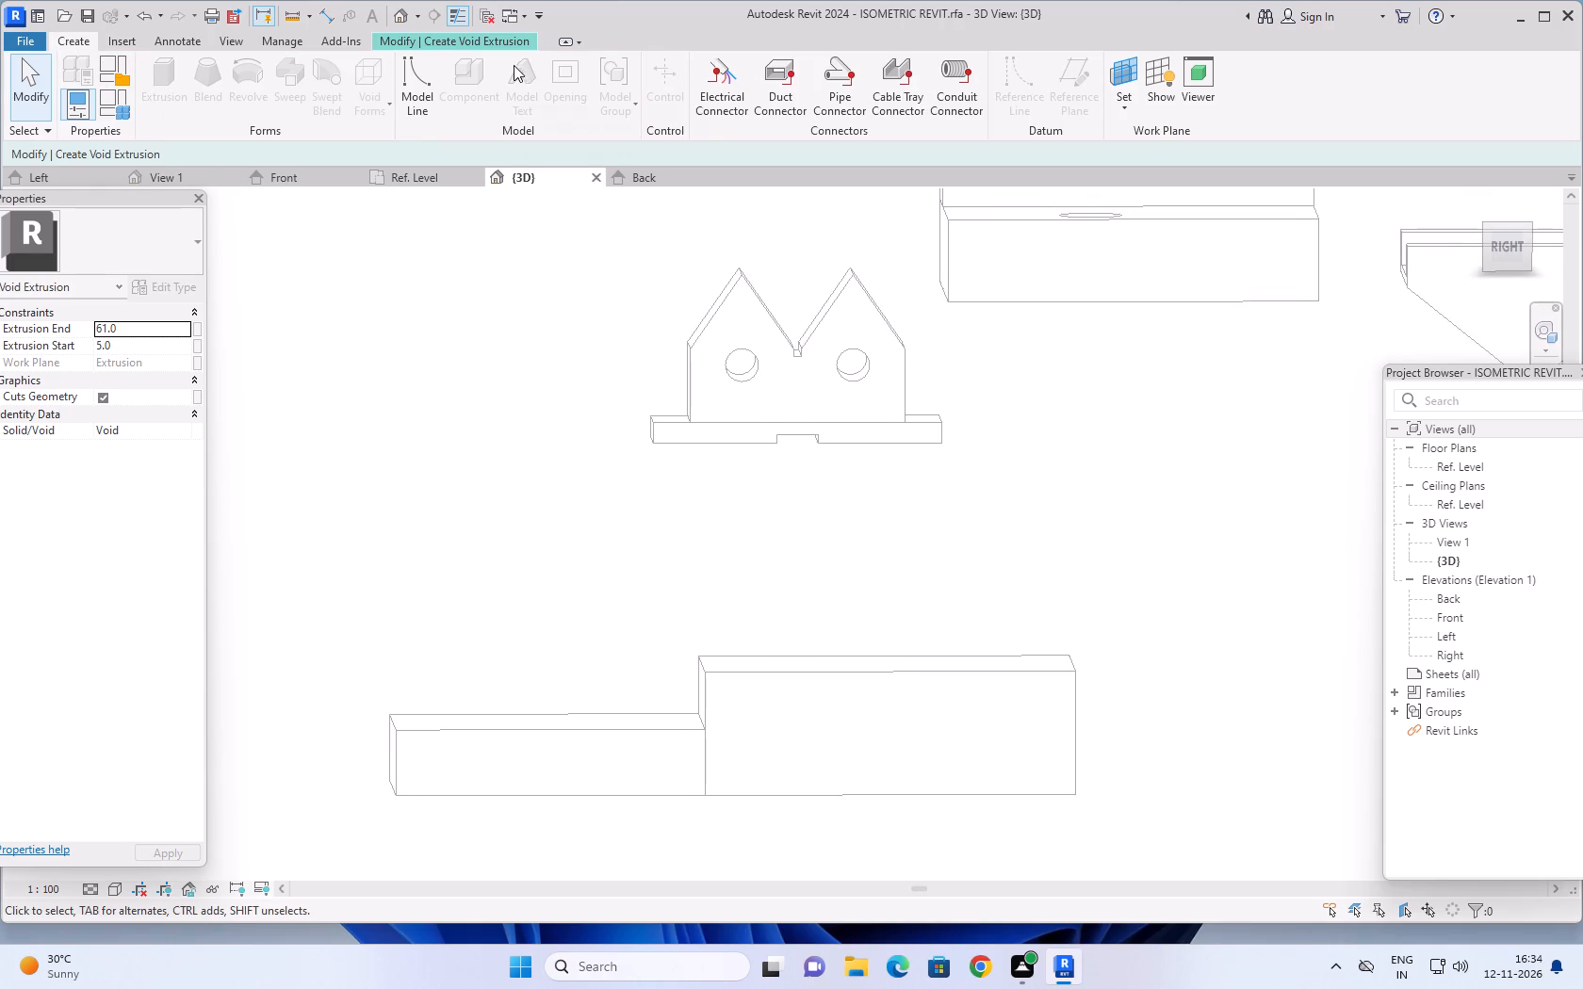
{"action": "left_click", "coordinate": [512, 41]}
{"action": "left_click", "coordinate": [689, 71]}
{"action": "left_click", "coordinate": [699, 70]}
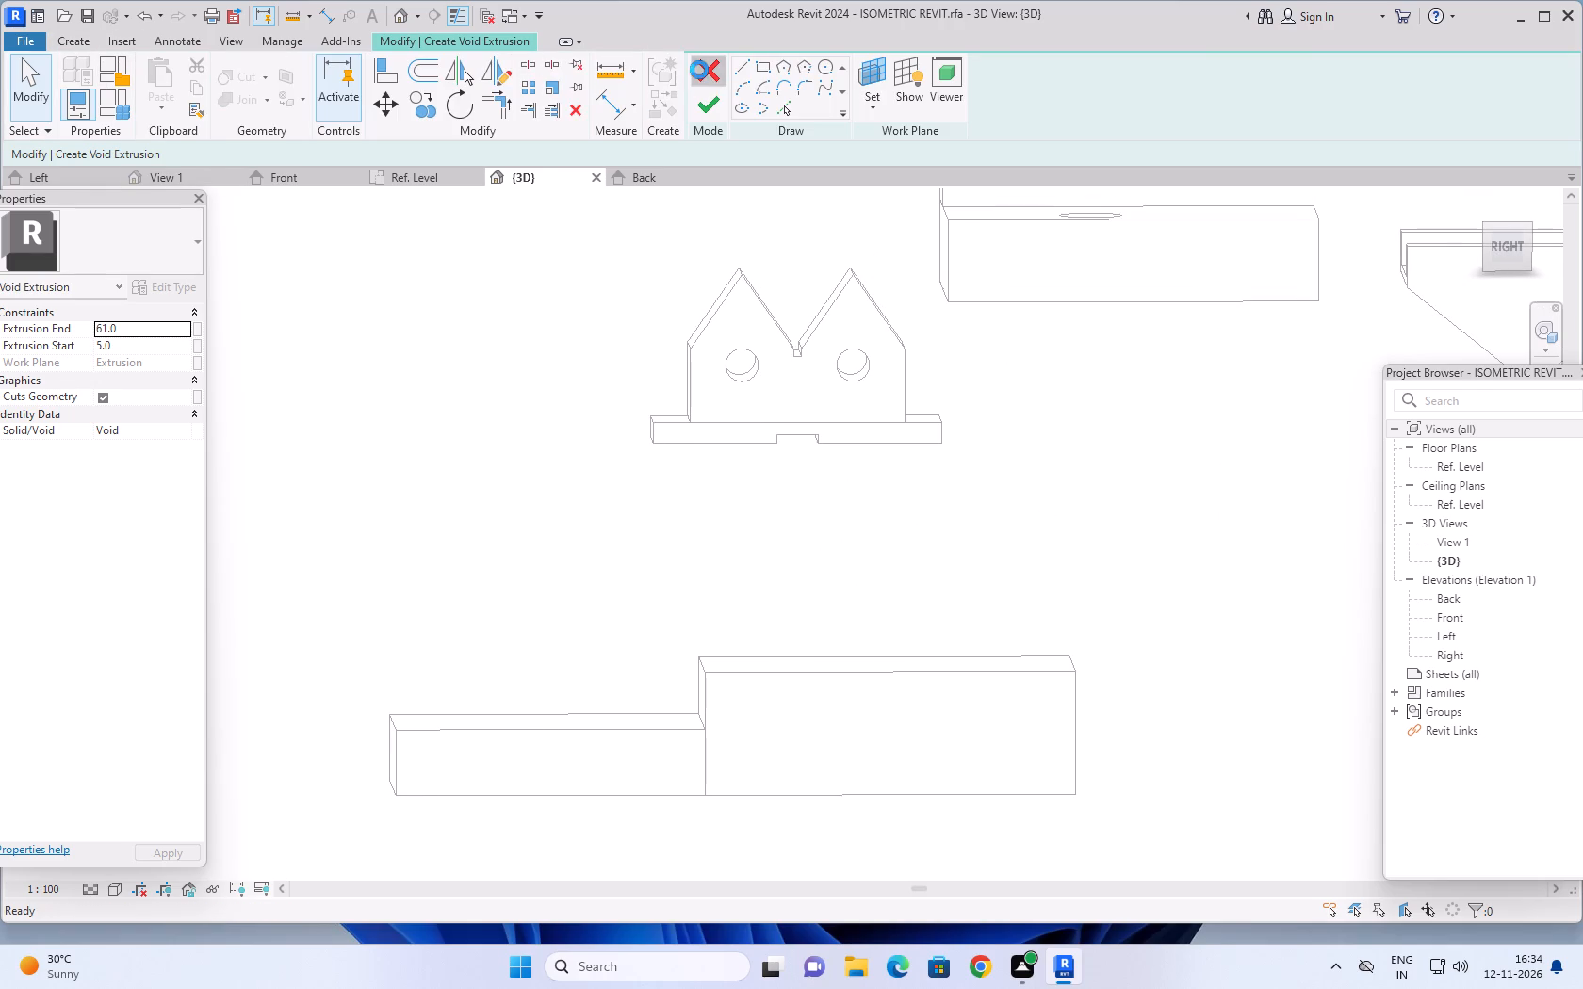
{"action": "left_click", "coordinate": [835, 491]}
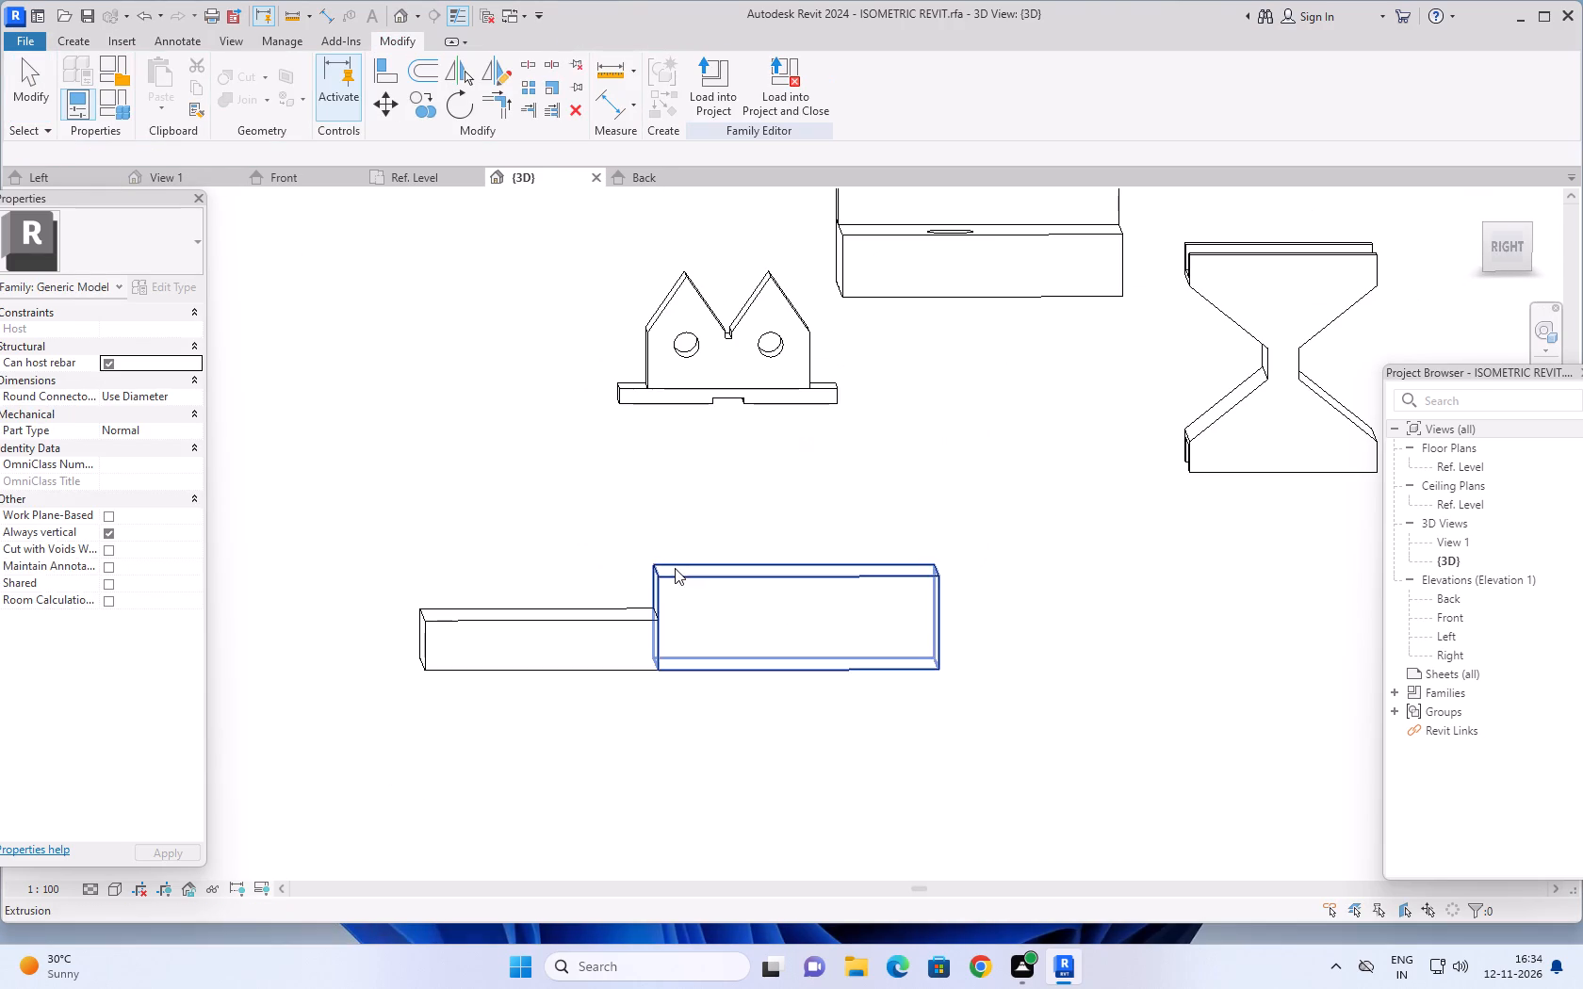
Start a solid extrusion and set its work plane to the taller block's long side face.
{"action": "middle_click_drag", "start_coordinate": [663, 529], "coordinate": [659, 504], "text": "shift"}
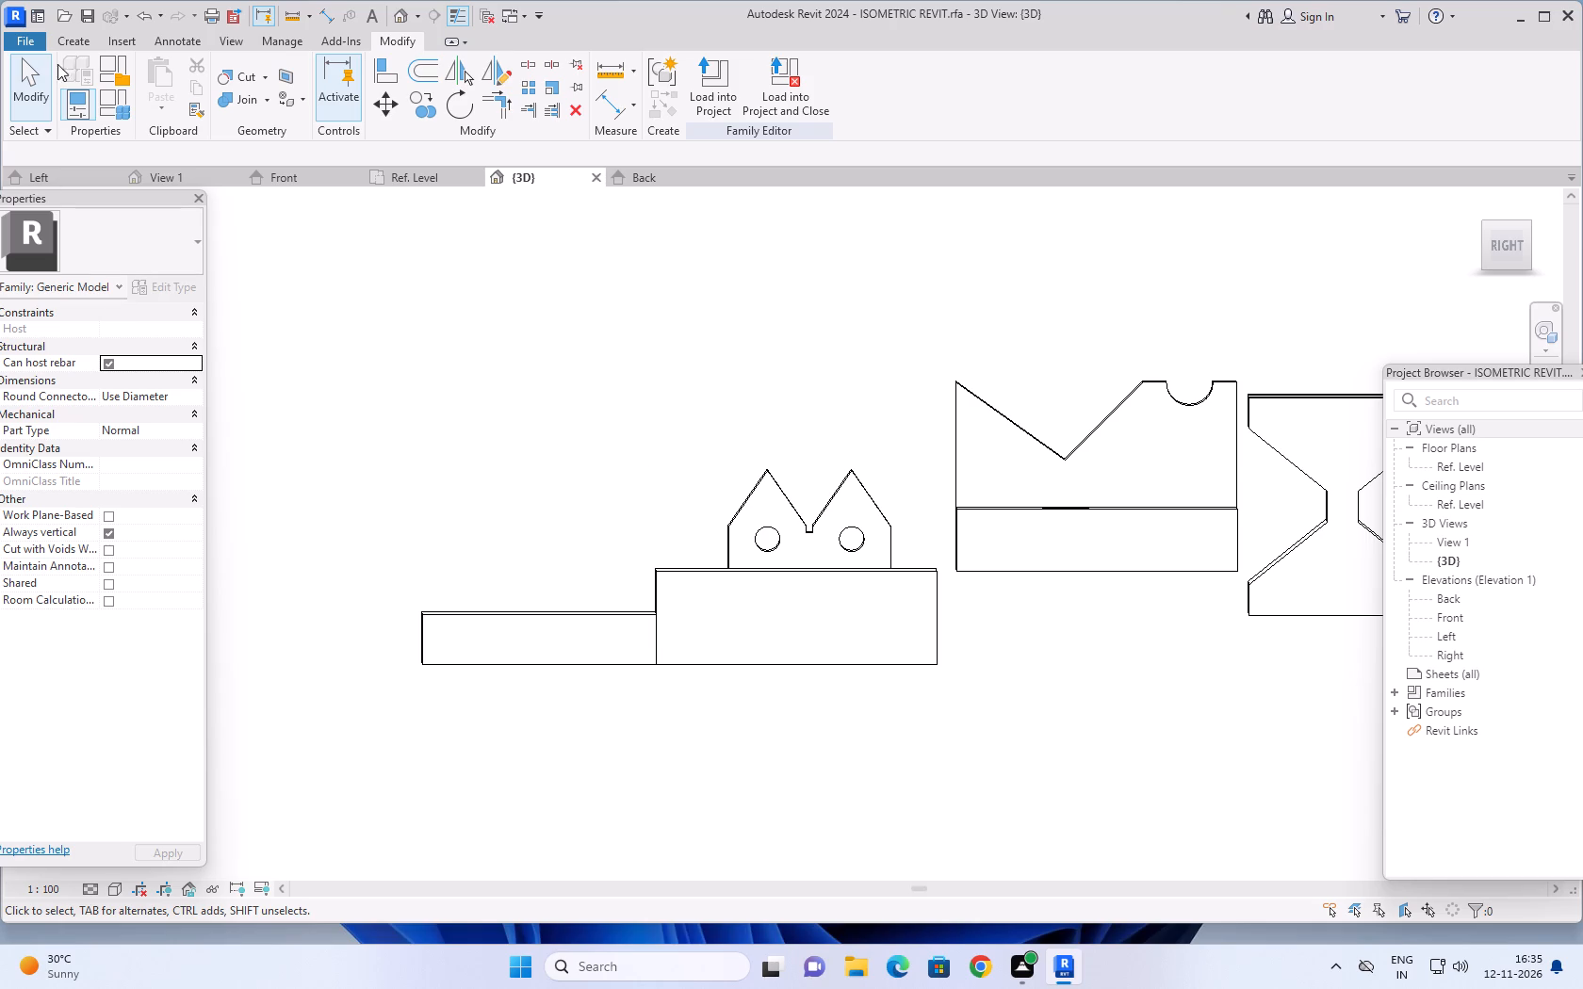
{"action": "left_click", "coordinate": [68, 35]}
{"action": "left_click", "coordinate": [155, 72]}
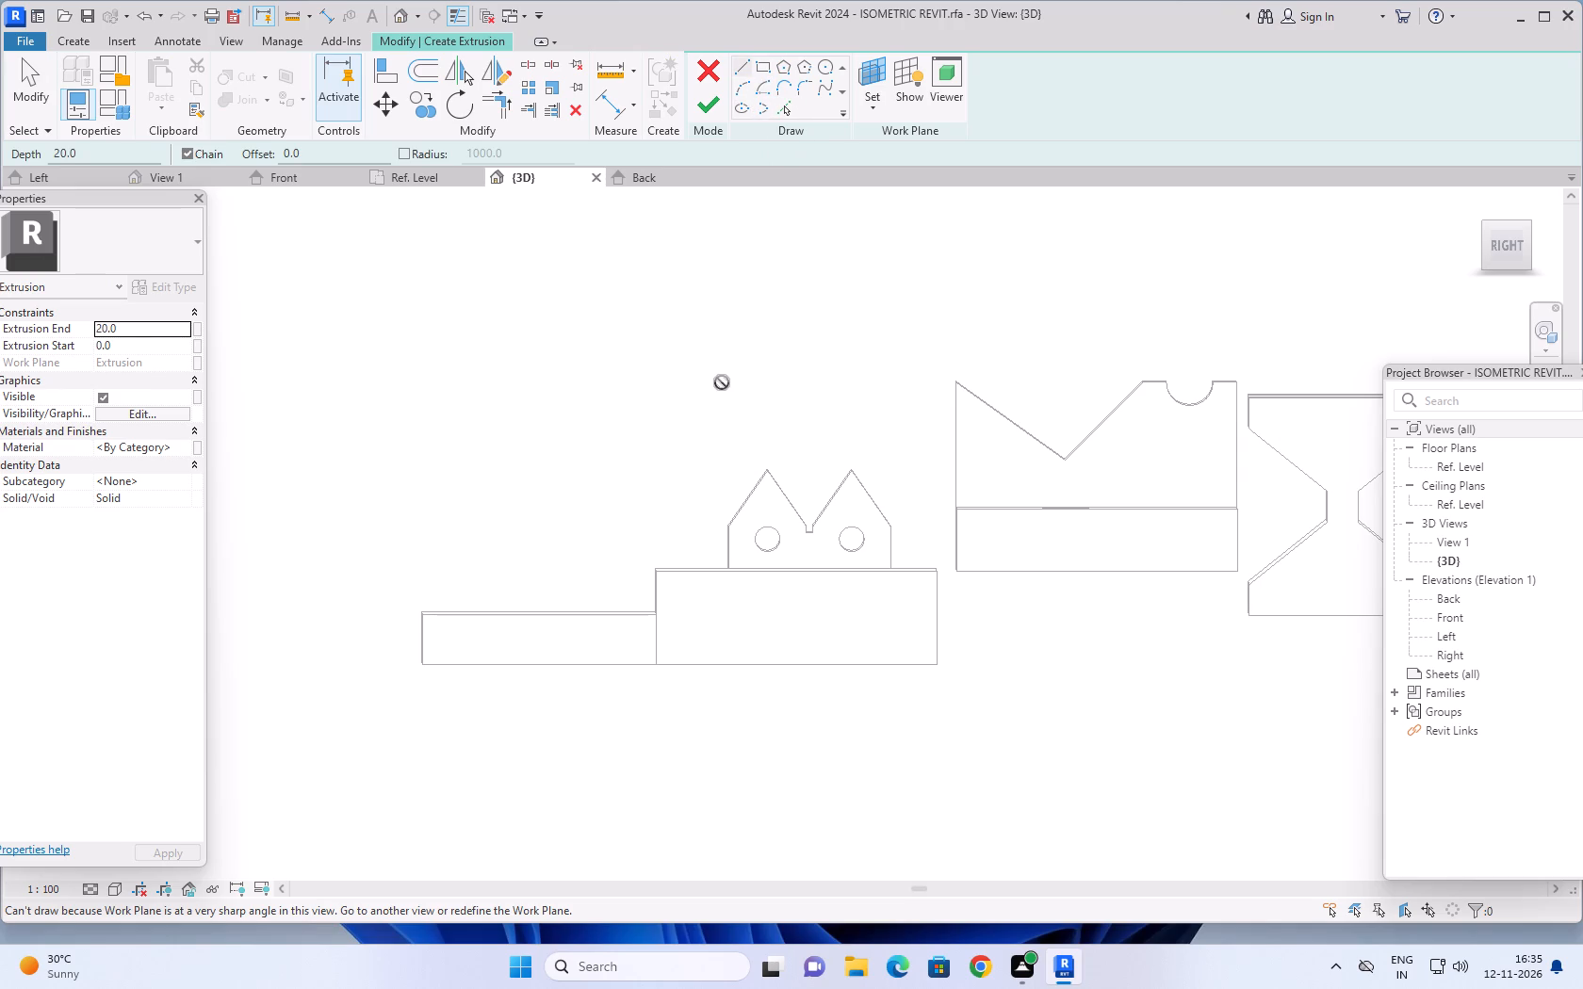
{"action": "middle_click_drag", "start_coordinate": [705, 392], "coordinate": [700, 389]}
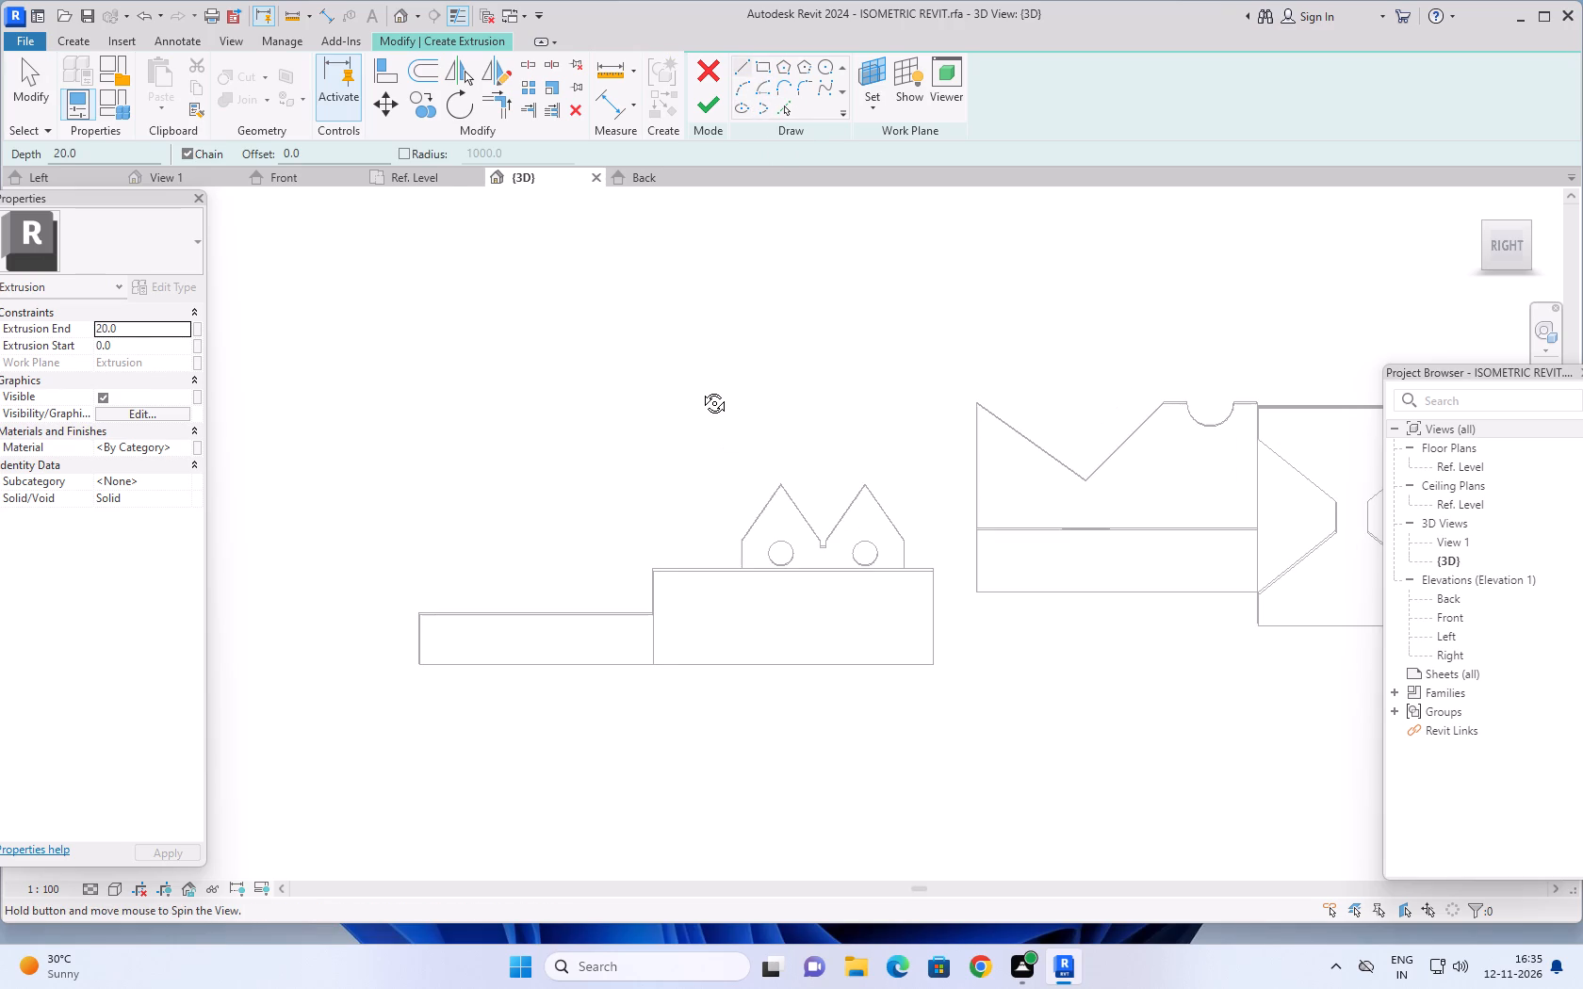
{"action": "middle_click_drag", "start_coordinate": [700, 389], "coordinate": [719, 443]}
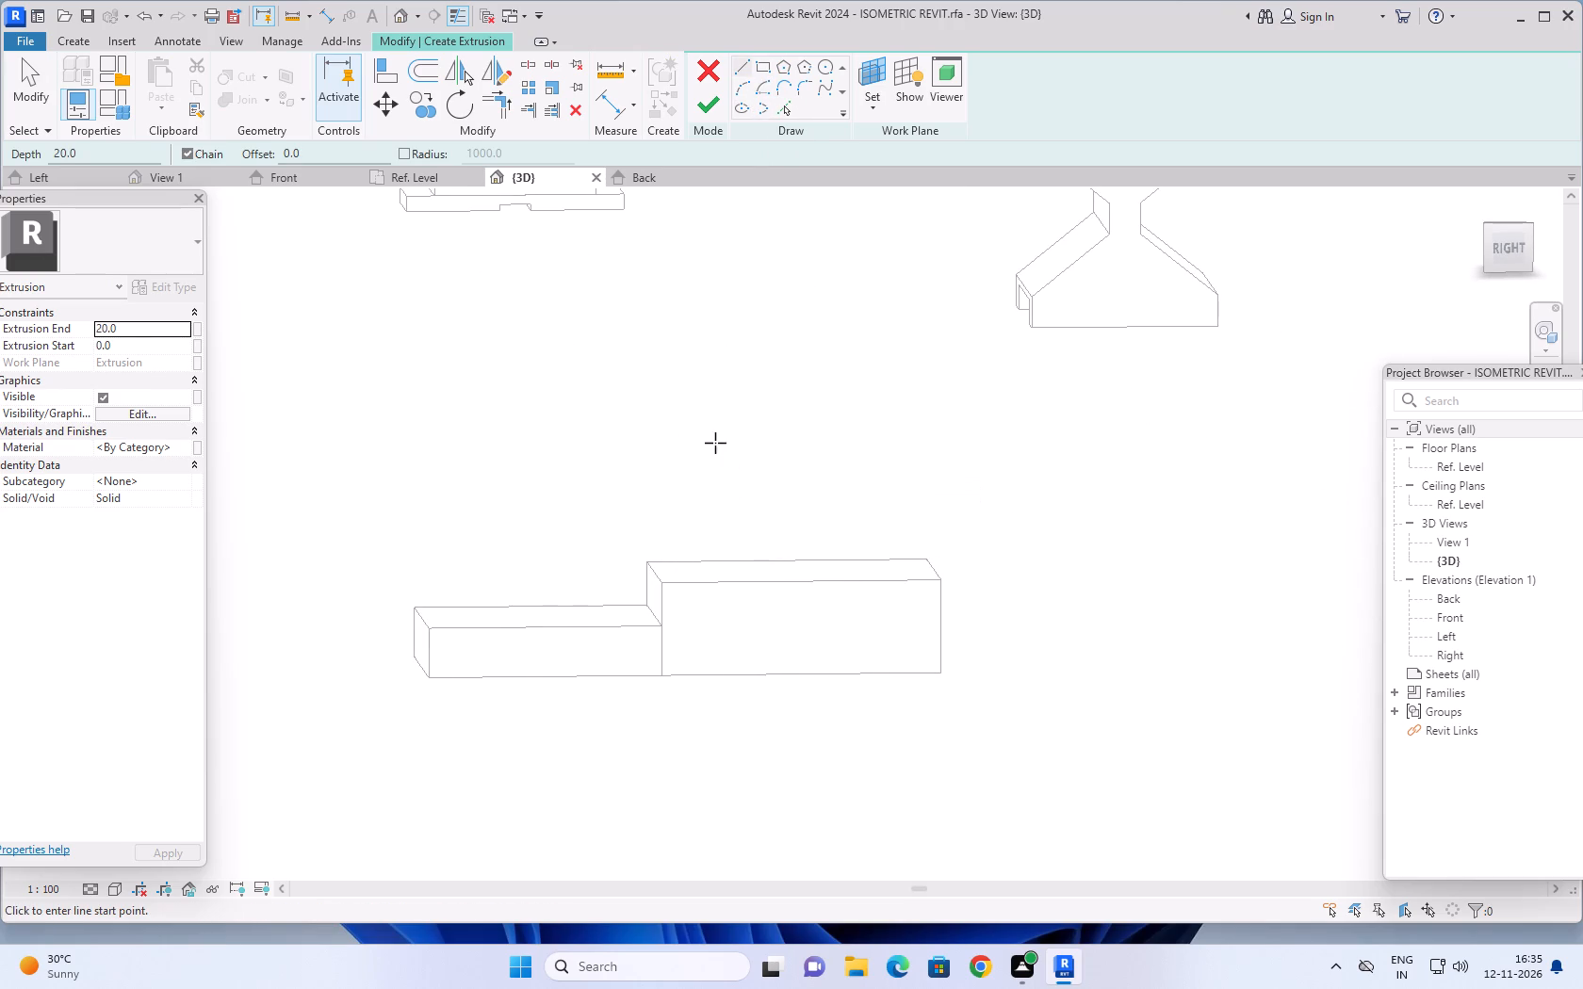
{"action": "left_click", "coordinate": [735, 65]}
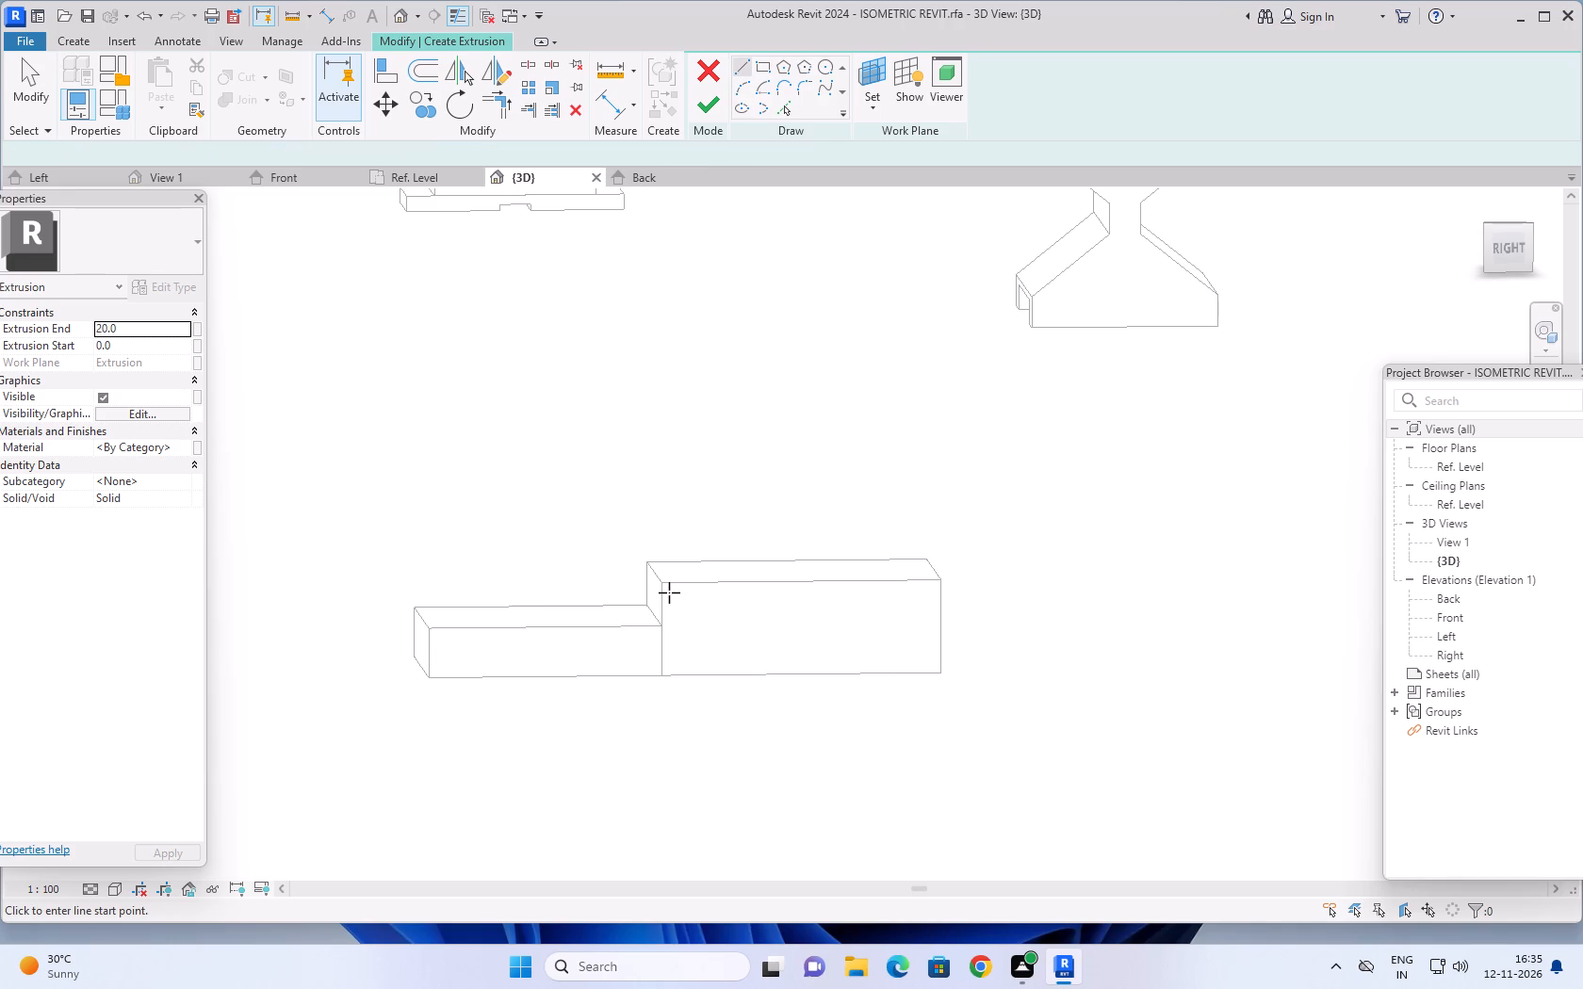
{"action": "scroll", "coordinate": [669, 592], "scroll_direction": "up", "scroll_amount": 3}
{"action": "middle_click_drag", "start_coordinate": [621, 476], "coordinate": [596, 426]}
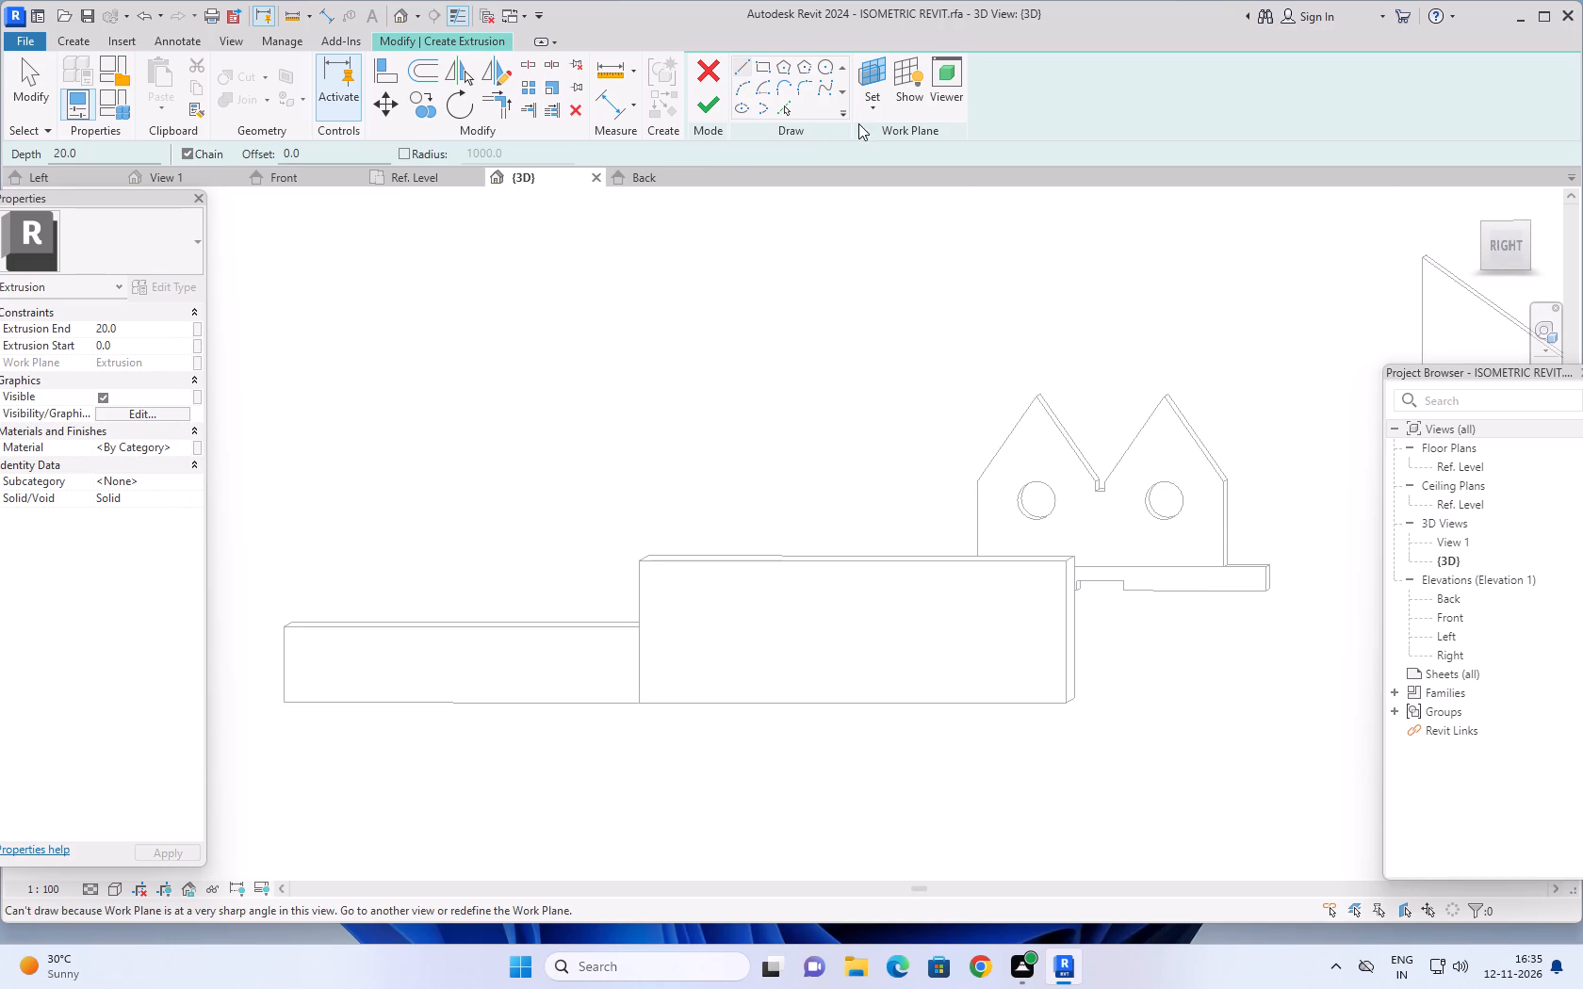
{"action": "left_click", "coordinate": [868, 103]}
{"action": "left_click", "coordinate": [916, 173]}
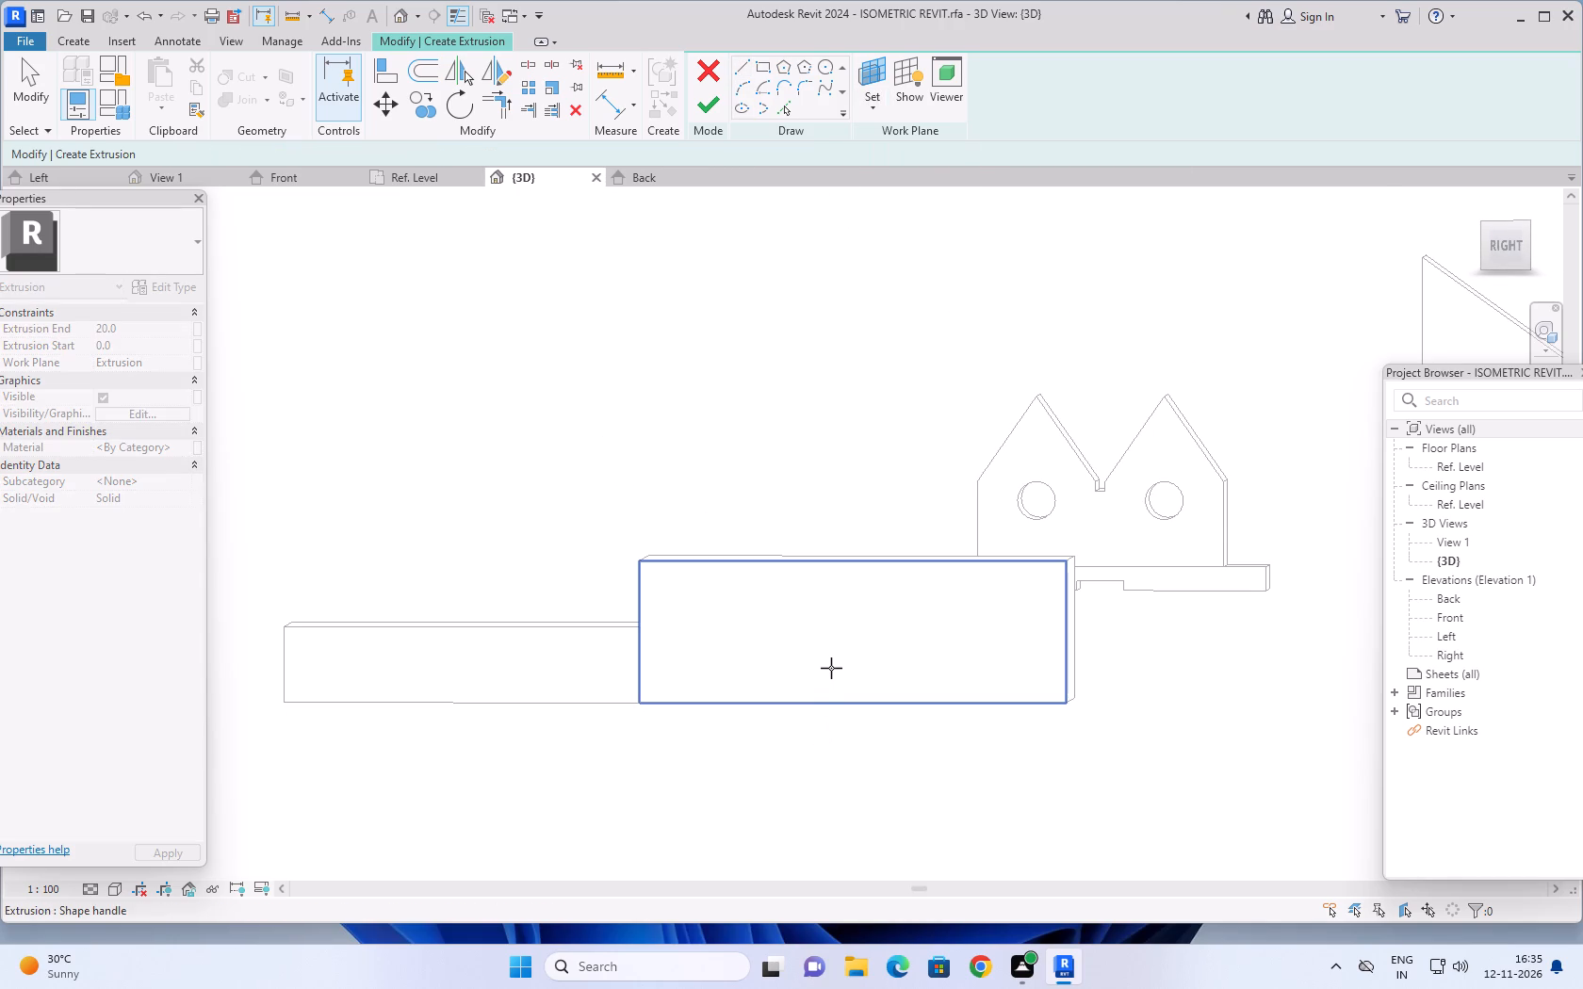
{"action": "left_click", "coordinate": [831, 668]}
Draw a 25 line along the side face's top edge, starting at the taller block's corner above the step.
{"action": "middle_click_drag", "start_coordinate": [616, 516], "coordinate": [633, 539], "text": "shift"}
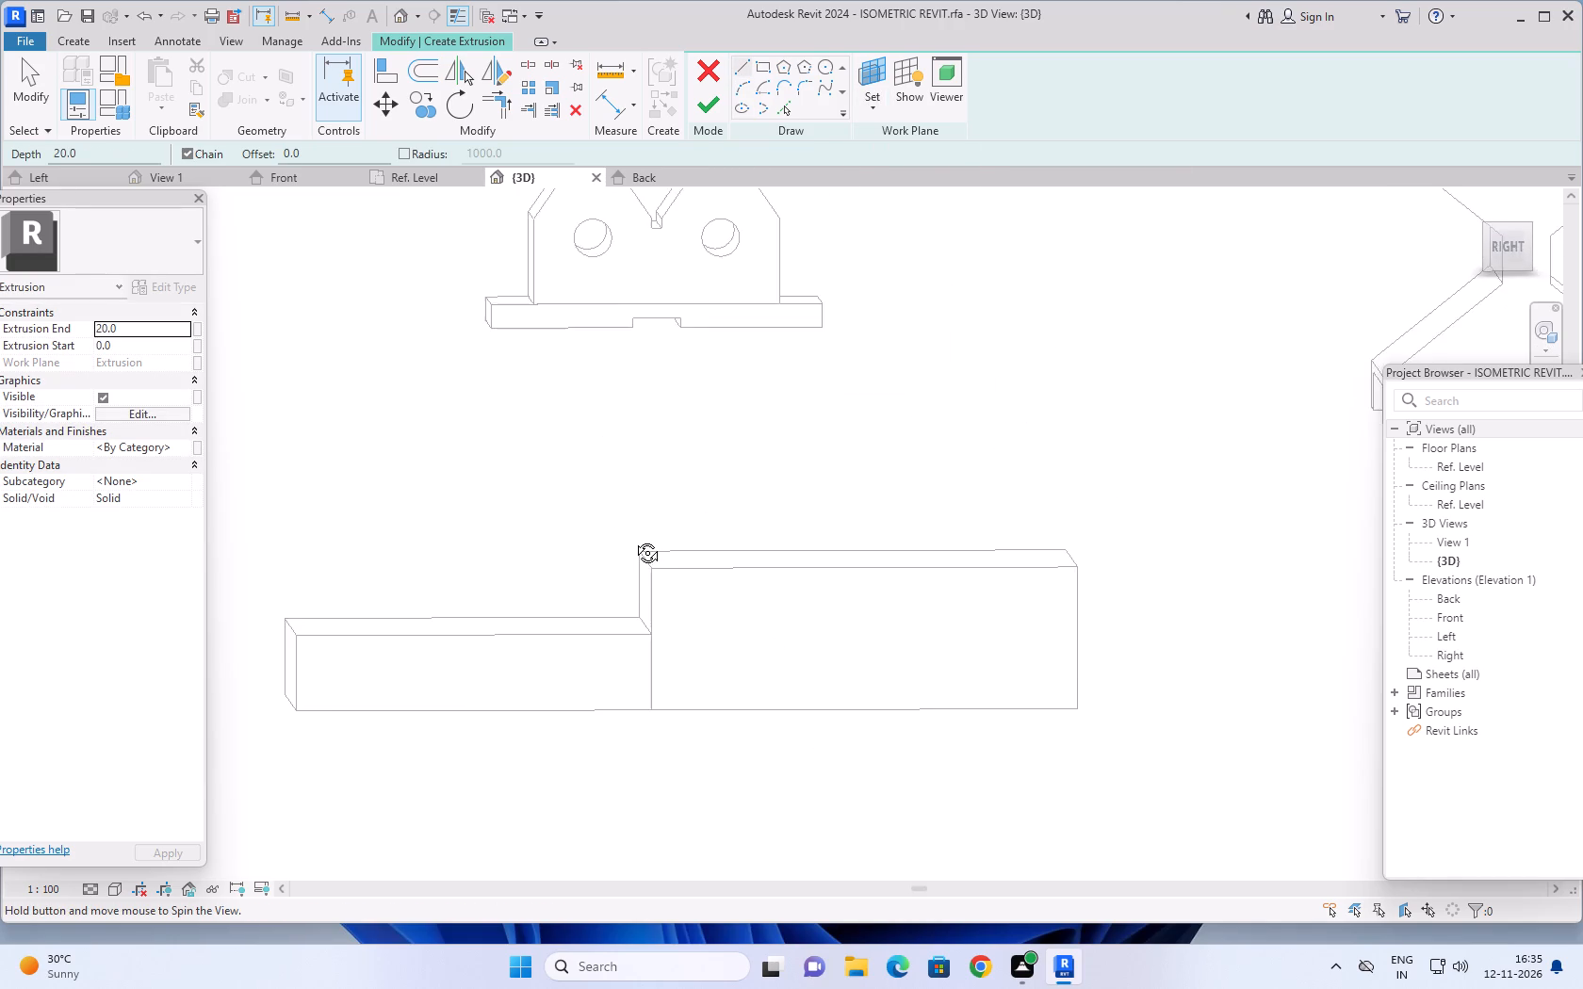
{"action": "middle_click_drag", "start_coordinate": [633, 539], "coordinate": [628, 527], "text": "shift"}
{"action": "left_click", "coordinate": [653, 567]}
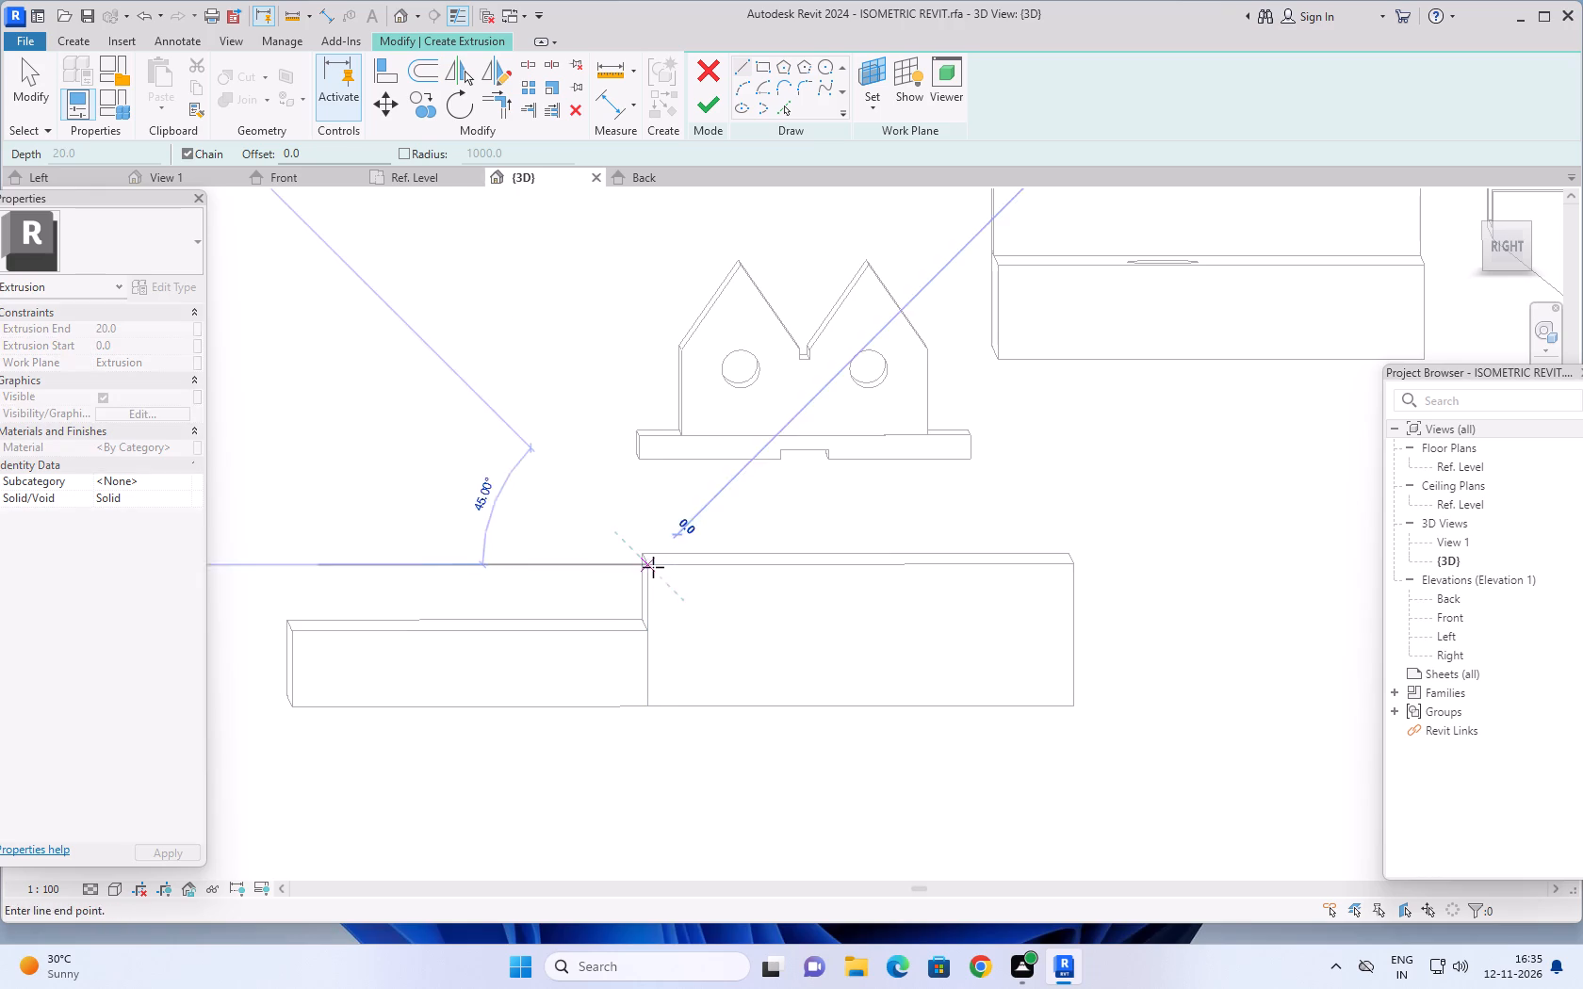
{"action": "type", "text": "25"}
{"action": "key", "text": "Return"}
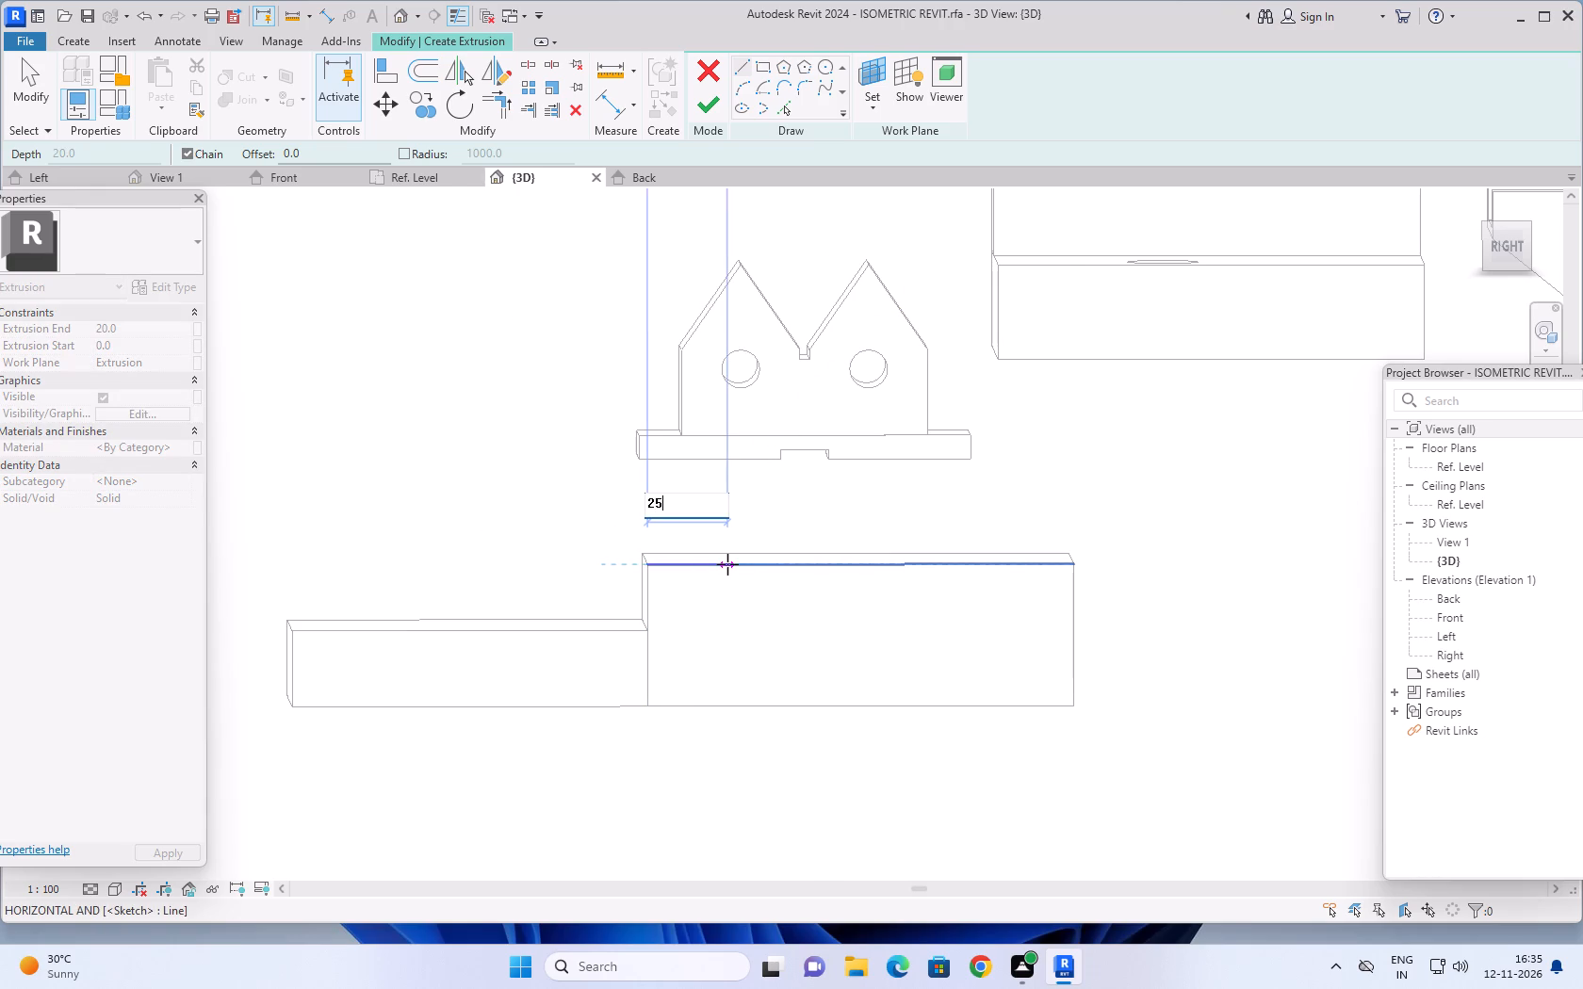
{"action": "key", "text": "Escape"}
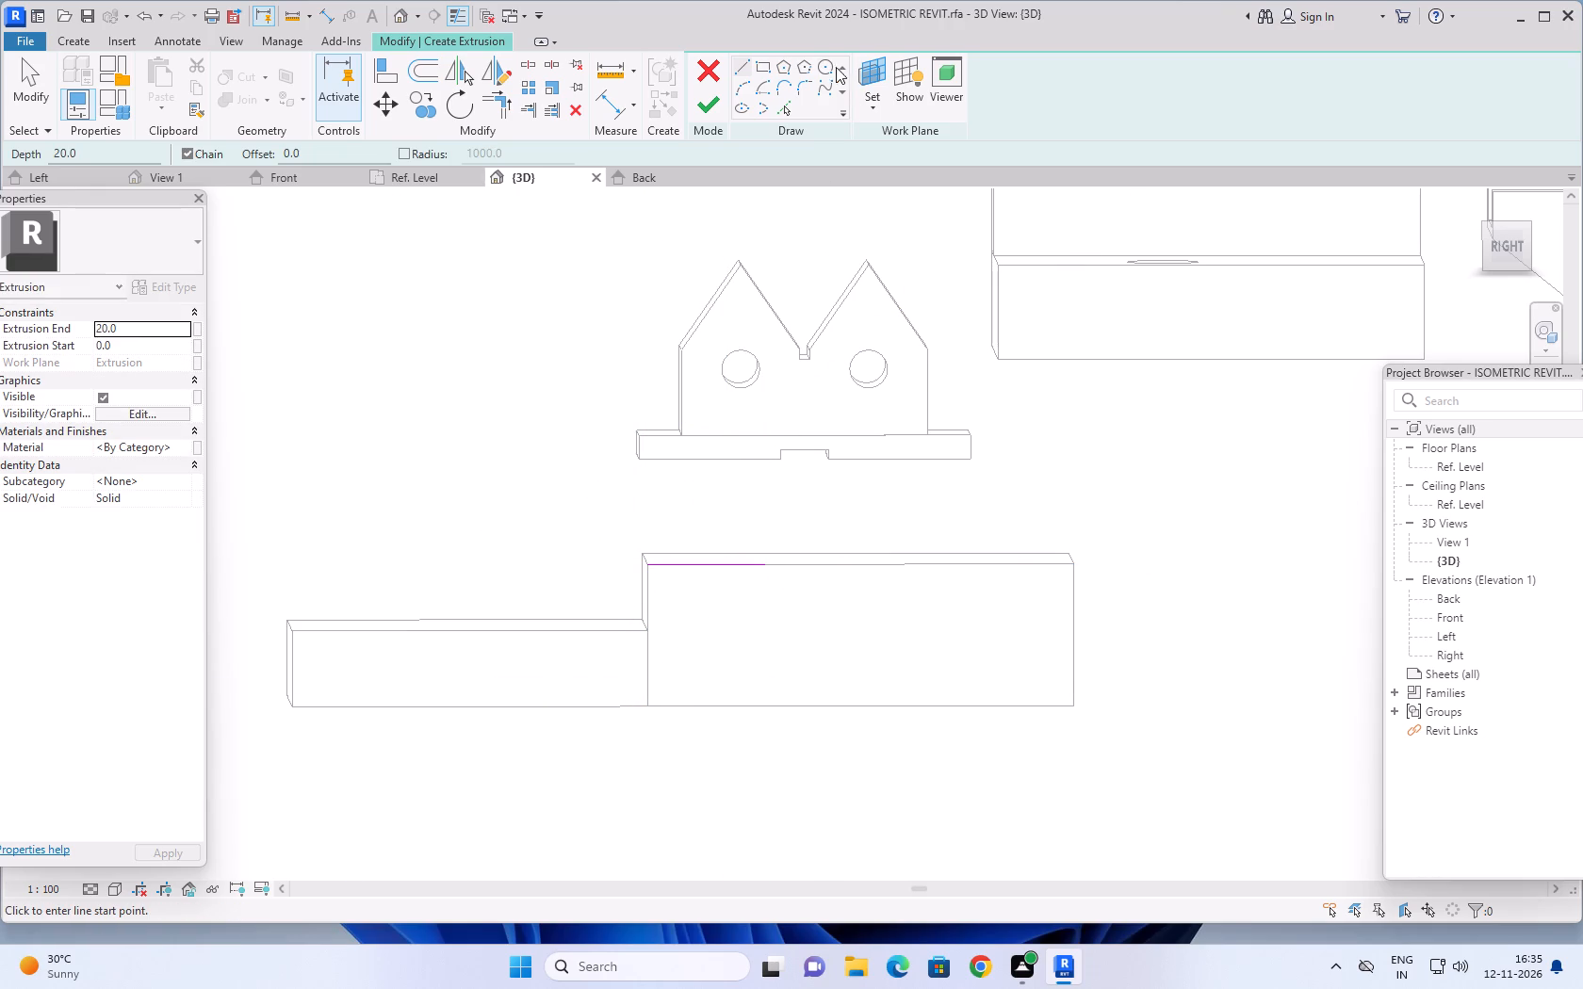
Draw a circle of radius 25 centred on the free end of the 25 line in the solid extrusion sketch.
{"action": "left_click", "coordinate": [830, 63]}
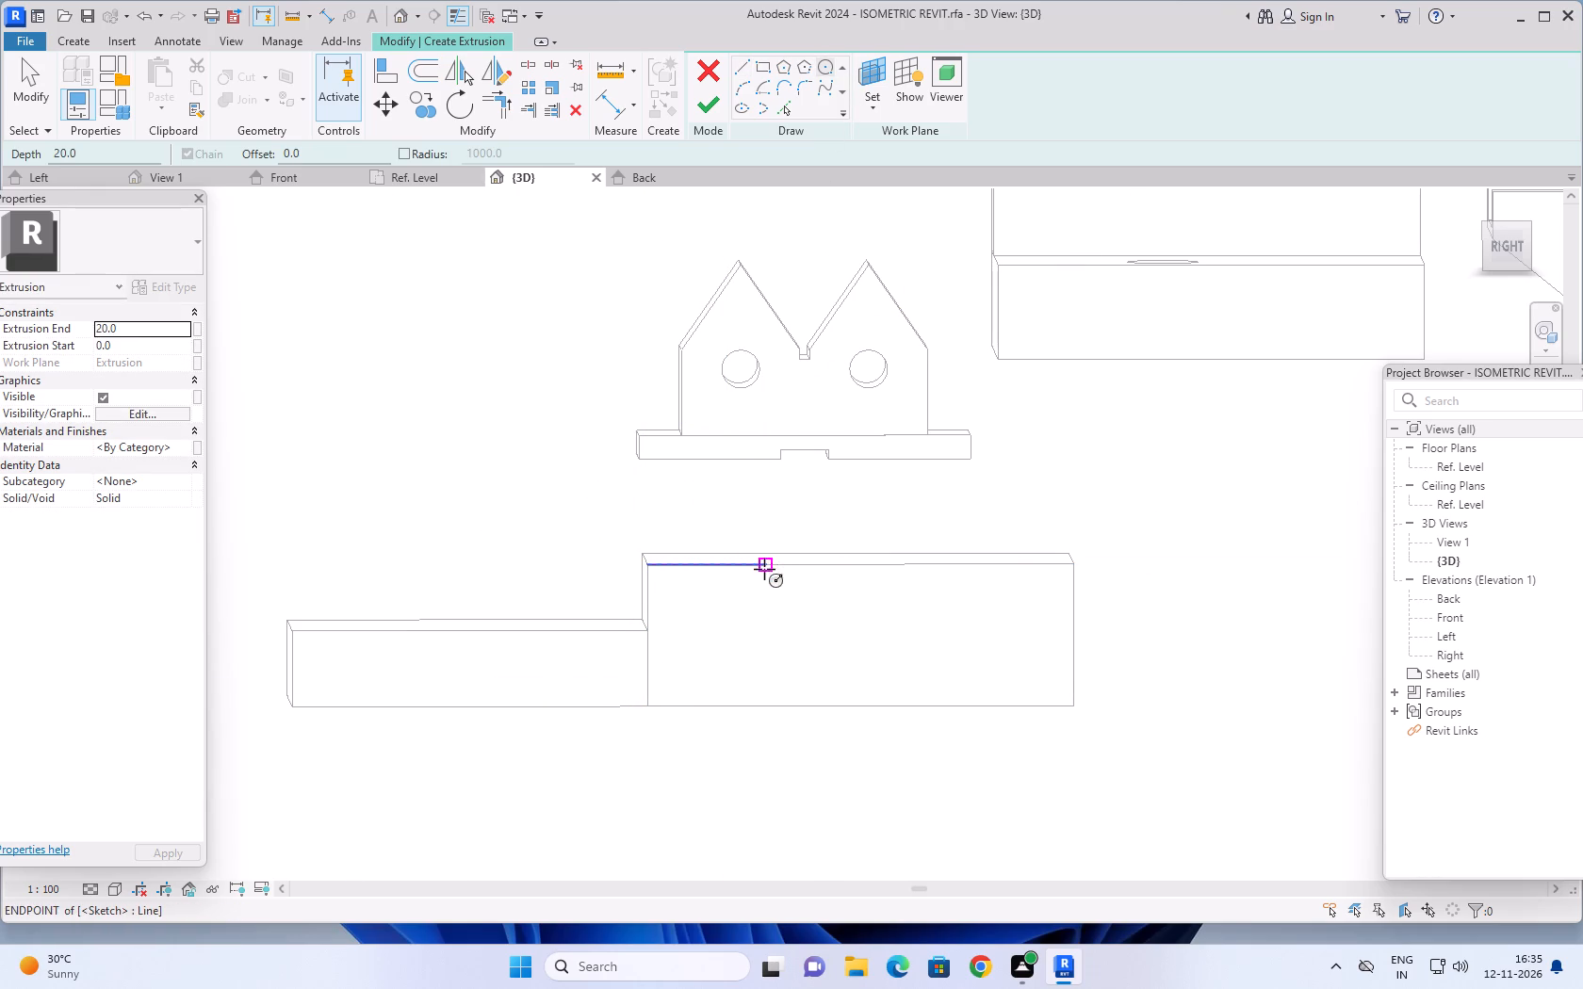
{"action": "left_click", "coordinate": [764, 569]}
{"action": "type", "text": "25"}
{"action": "key", "text": "Return"}
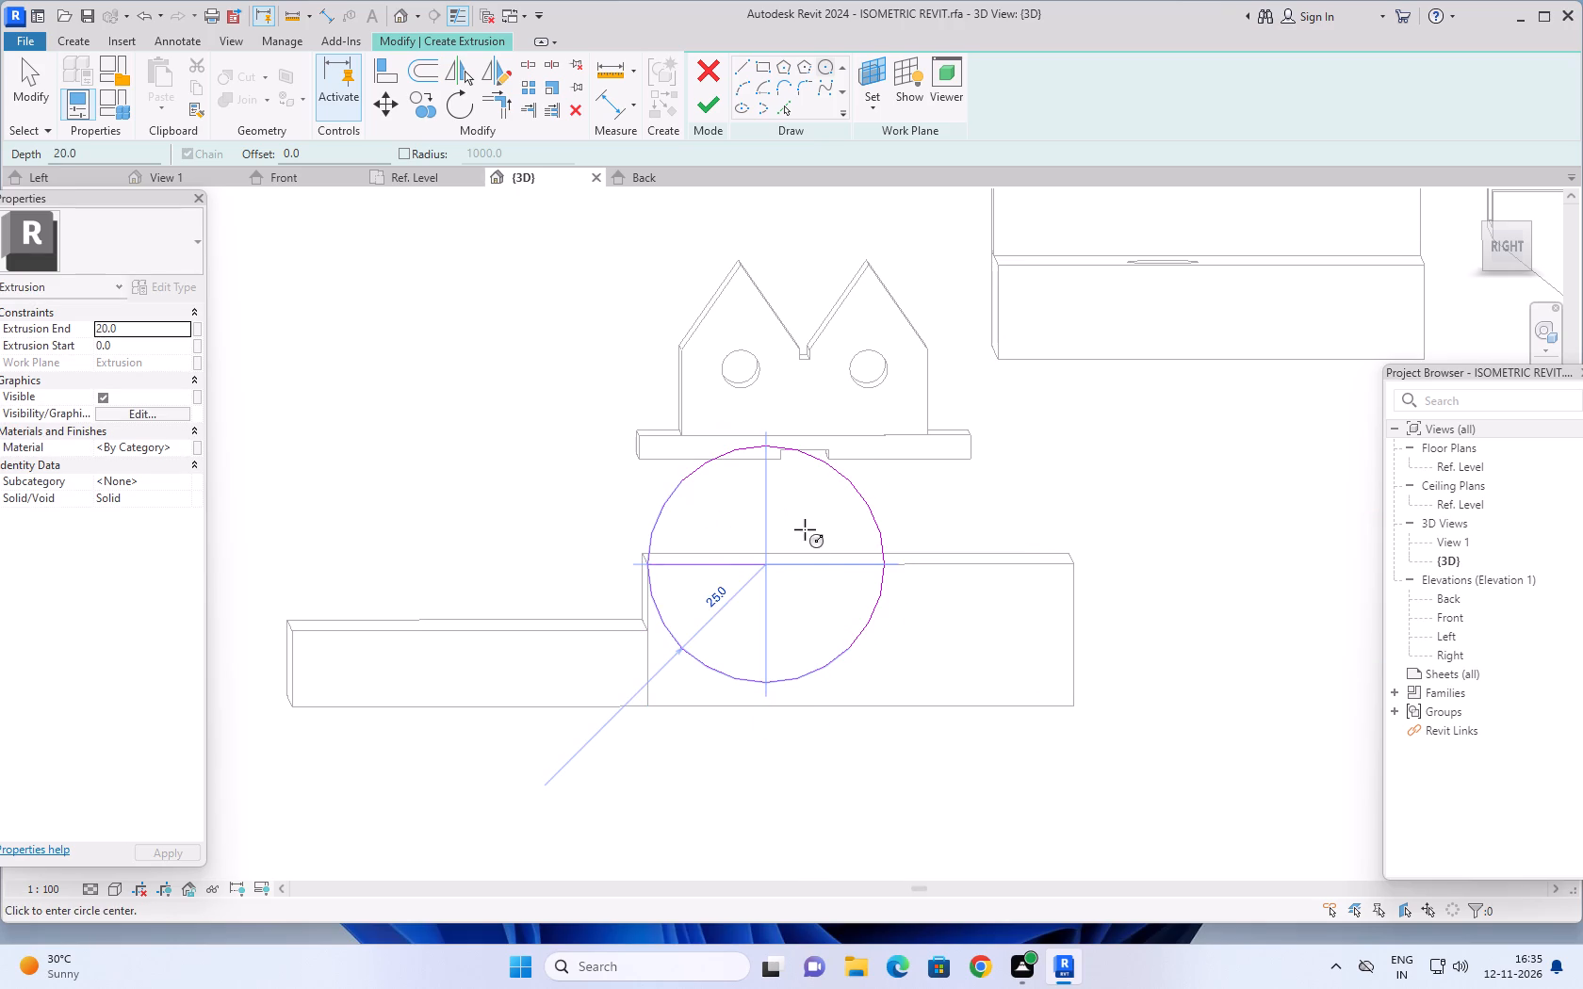
{"action": "key", "text": "Escape"}
{"action": "key", "text": "Escape"}
Draw a concentric inner circle of radius 12.5 inside the 25 radius circle.
{"action": "left_click", "coordinate": [822, 61]}
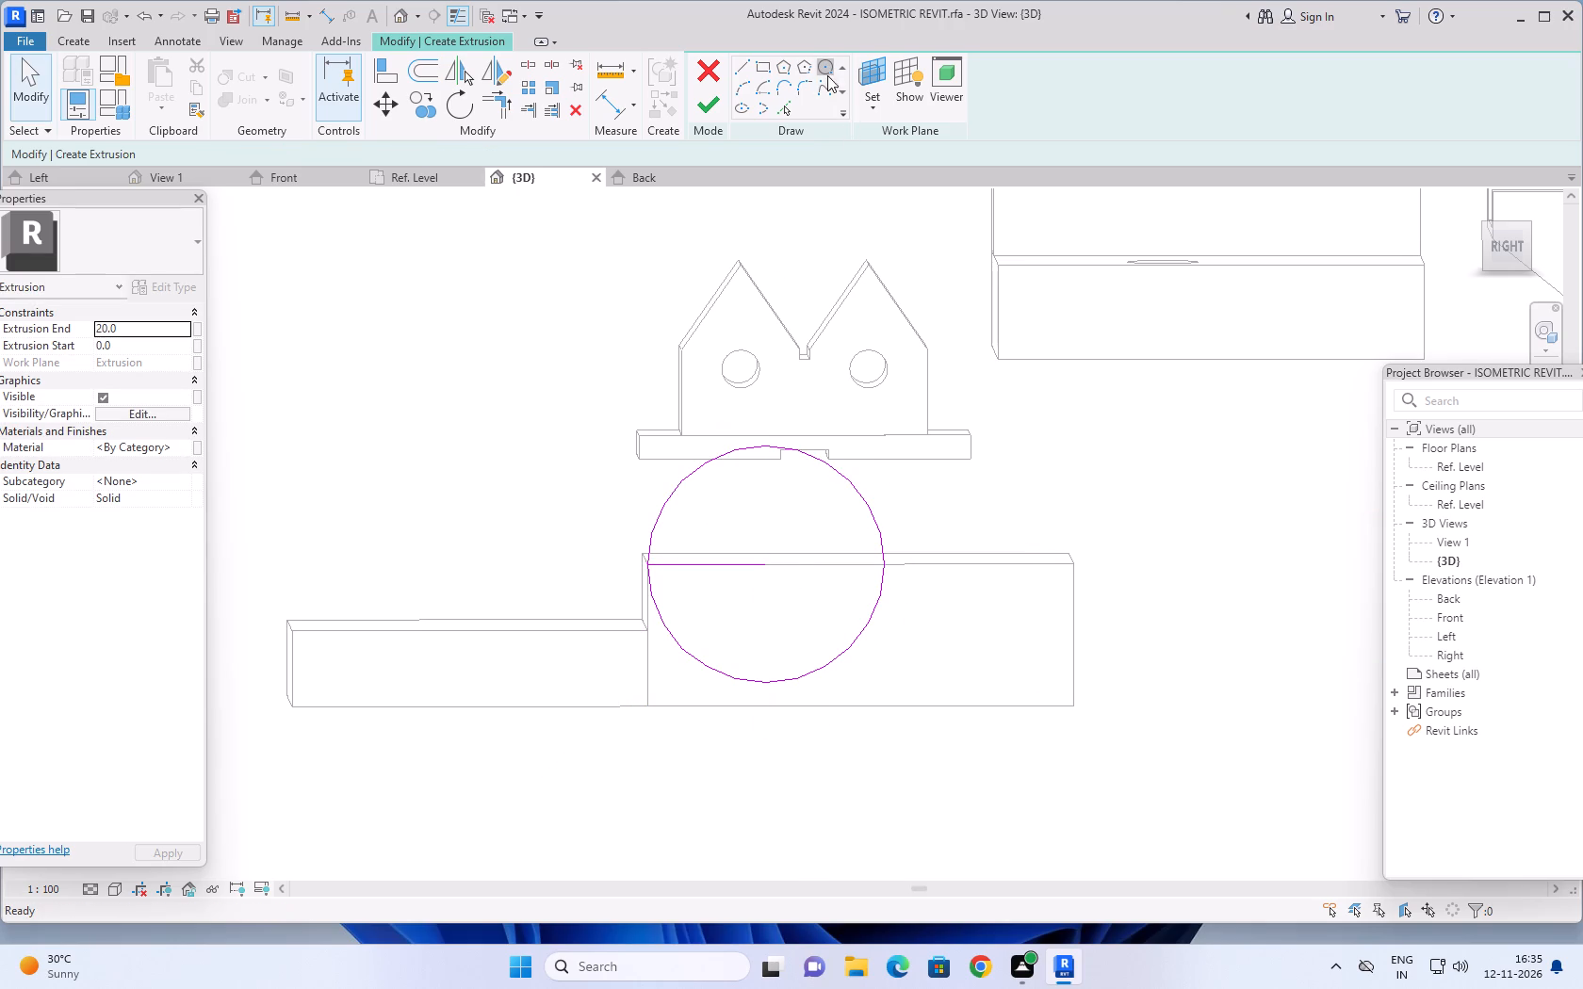
{"action": "left_click", "coordinate": [764, 565]}
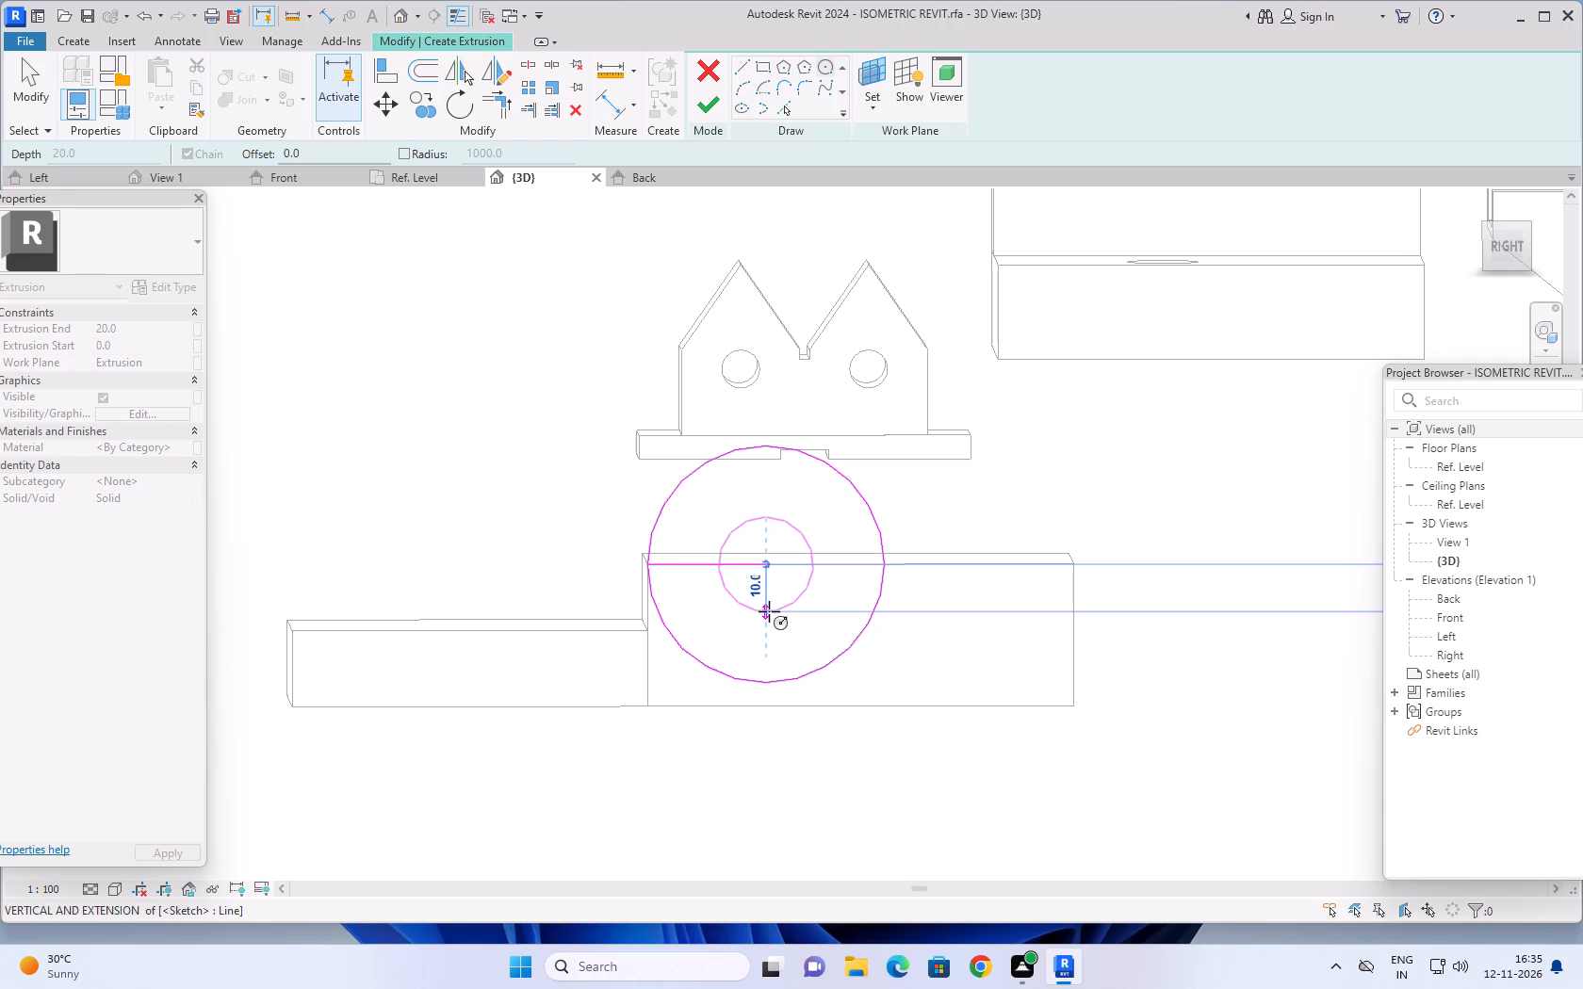
{"action": "key", "text": "2"}
{"action": "key", "text": "BackSpace"}
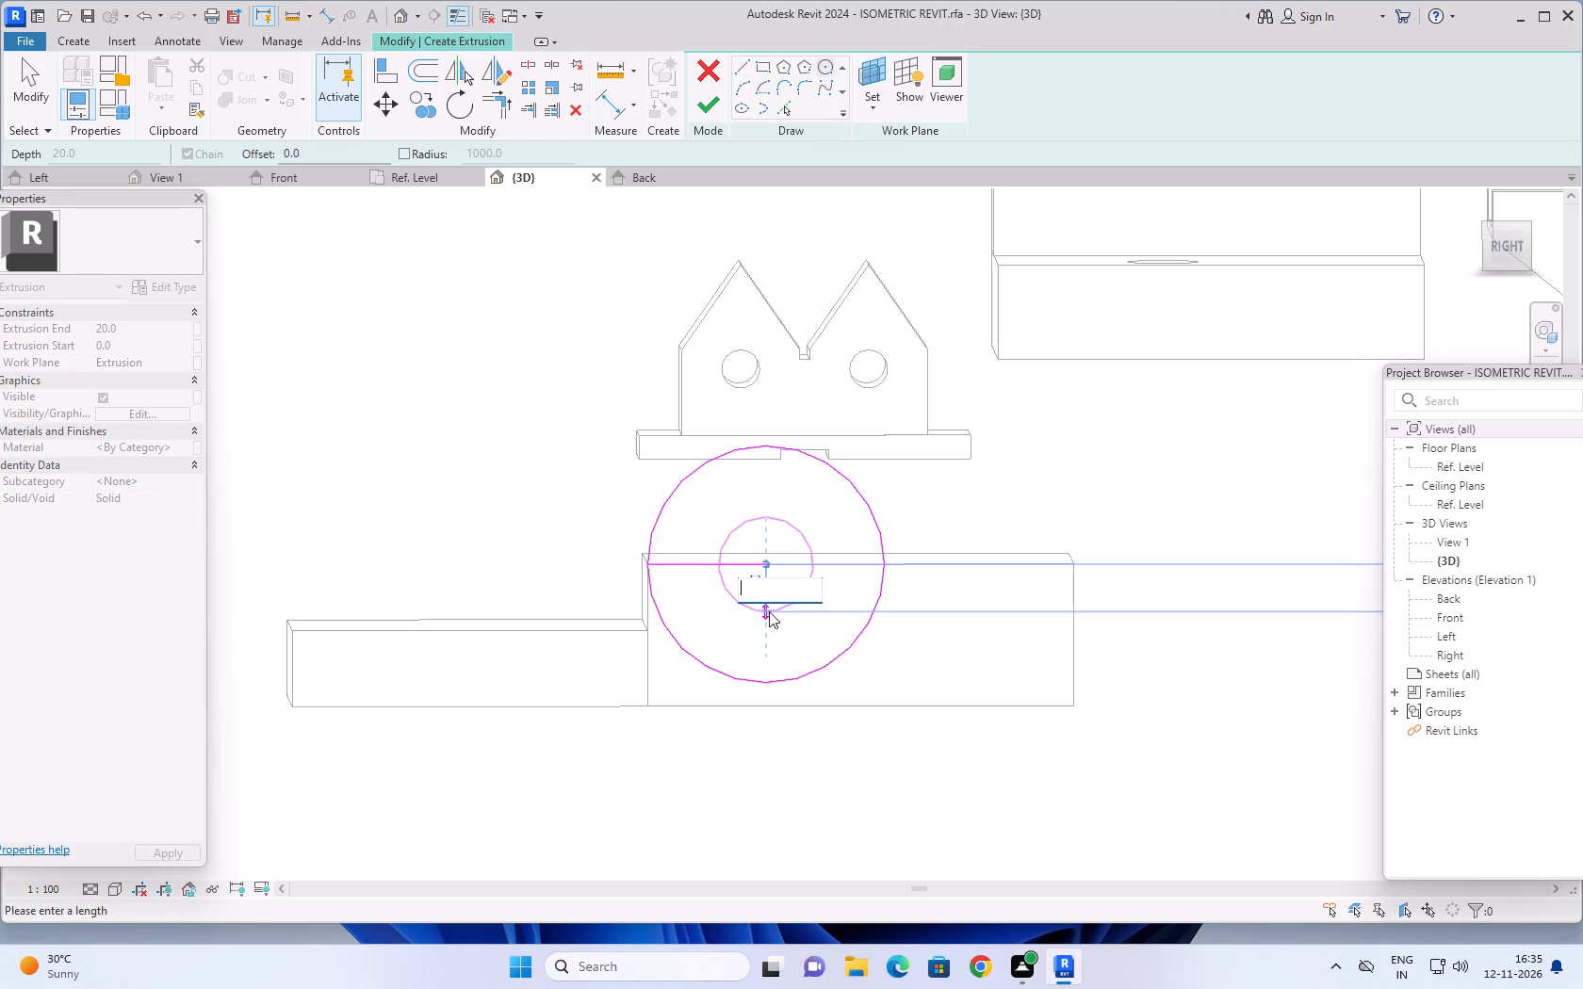
{"action": "type", "text": "12.5"}
{"action": "key", "text": "Return"}
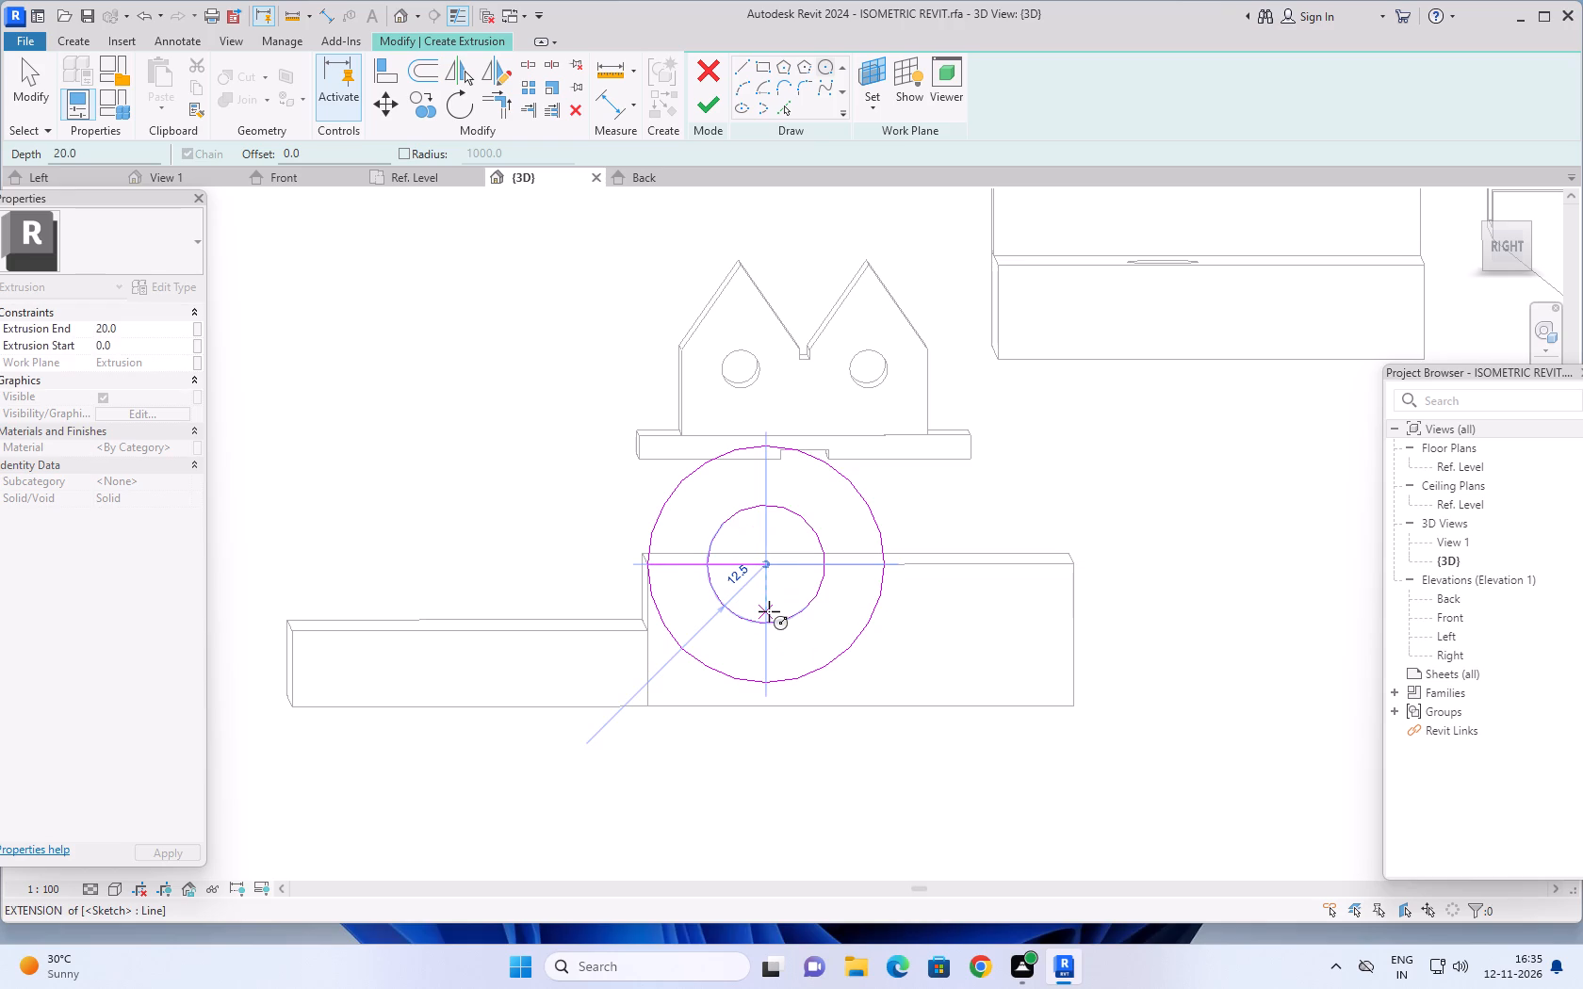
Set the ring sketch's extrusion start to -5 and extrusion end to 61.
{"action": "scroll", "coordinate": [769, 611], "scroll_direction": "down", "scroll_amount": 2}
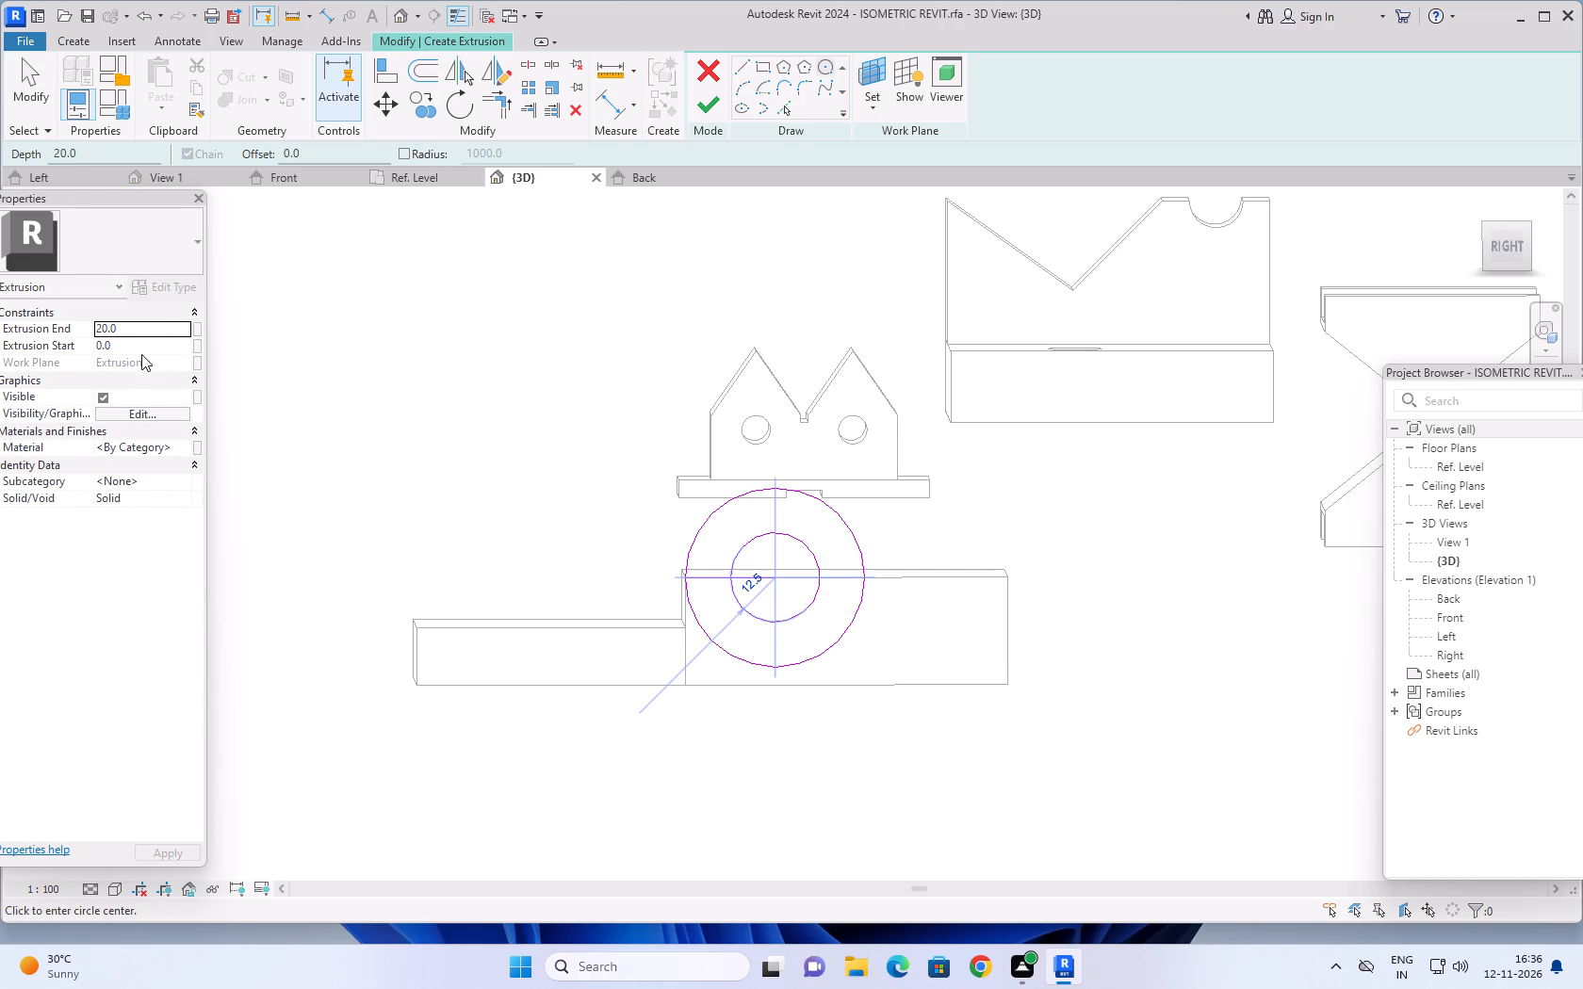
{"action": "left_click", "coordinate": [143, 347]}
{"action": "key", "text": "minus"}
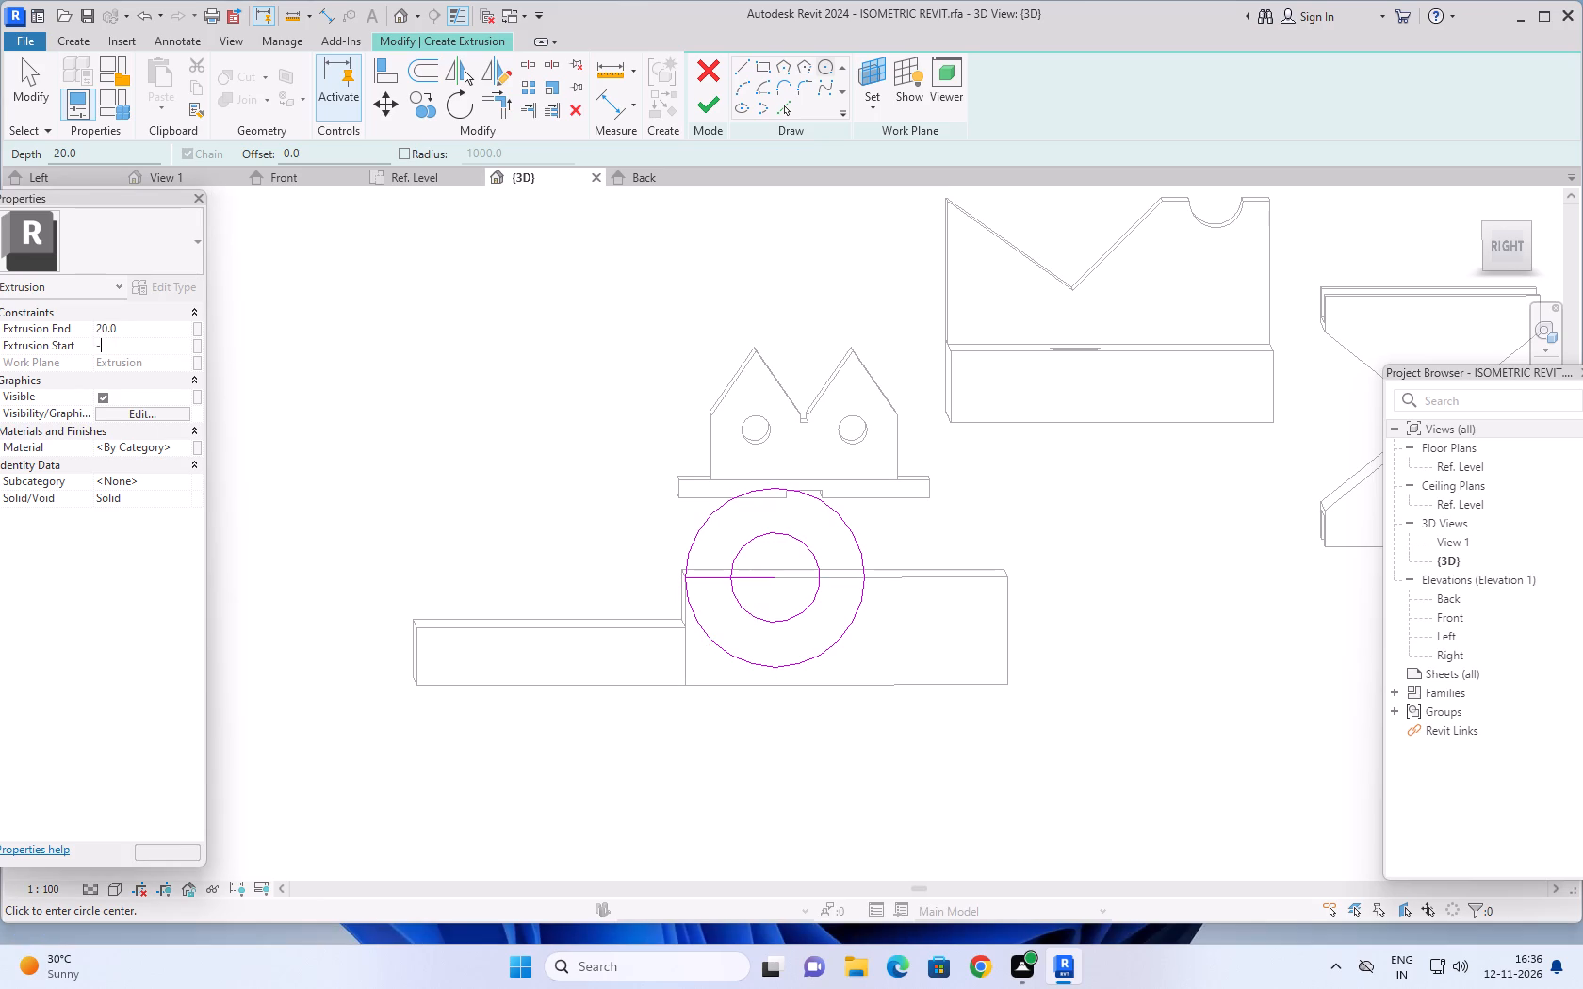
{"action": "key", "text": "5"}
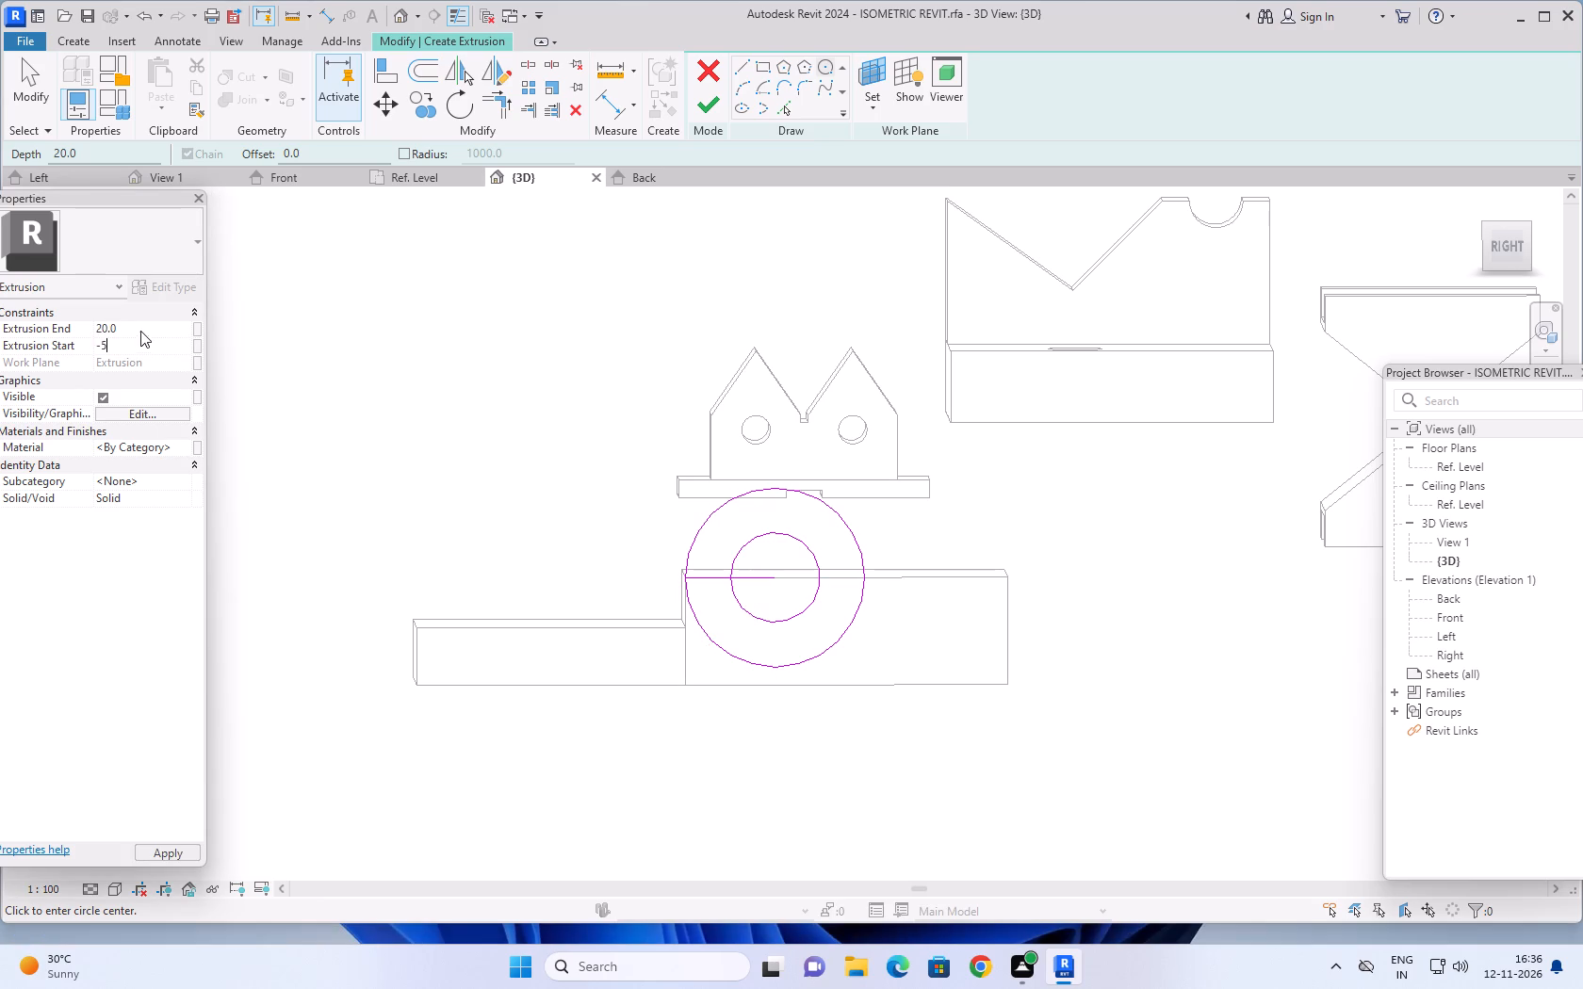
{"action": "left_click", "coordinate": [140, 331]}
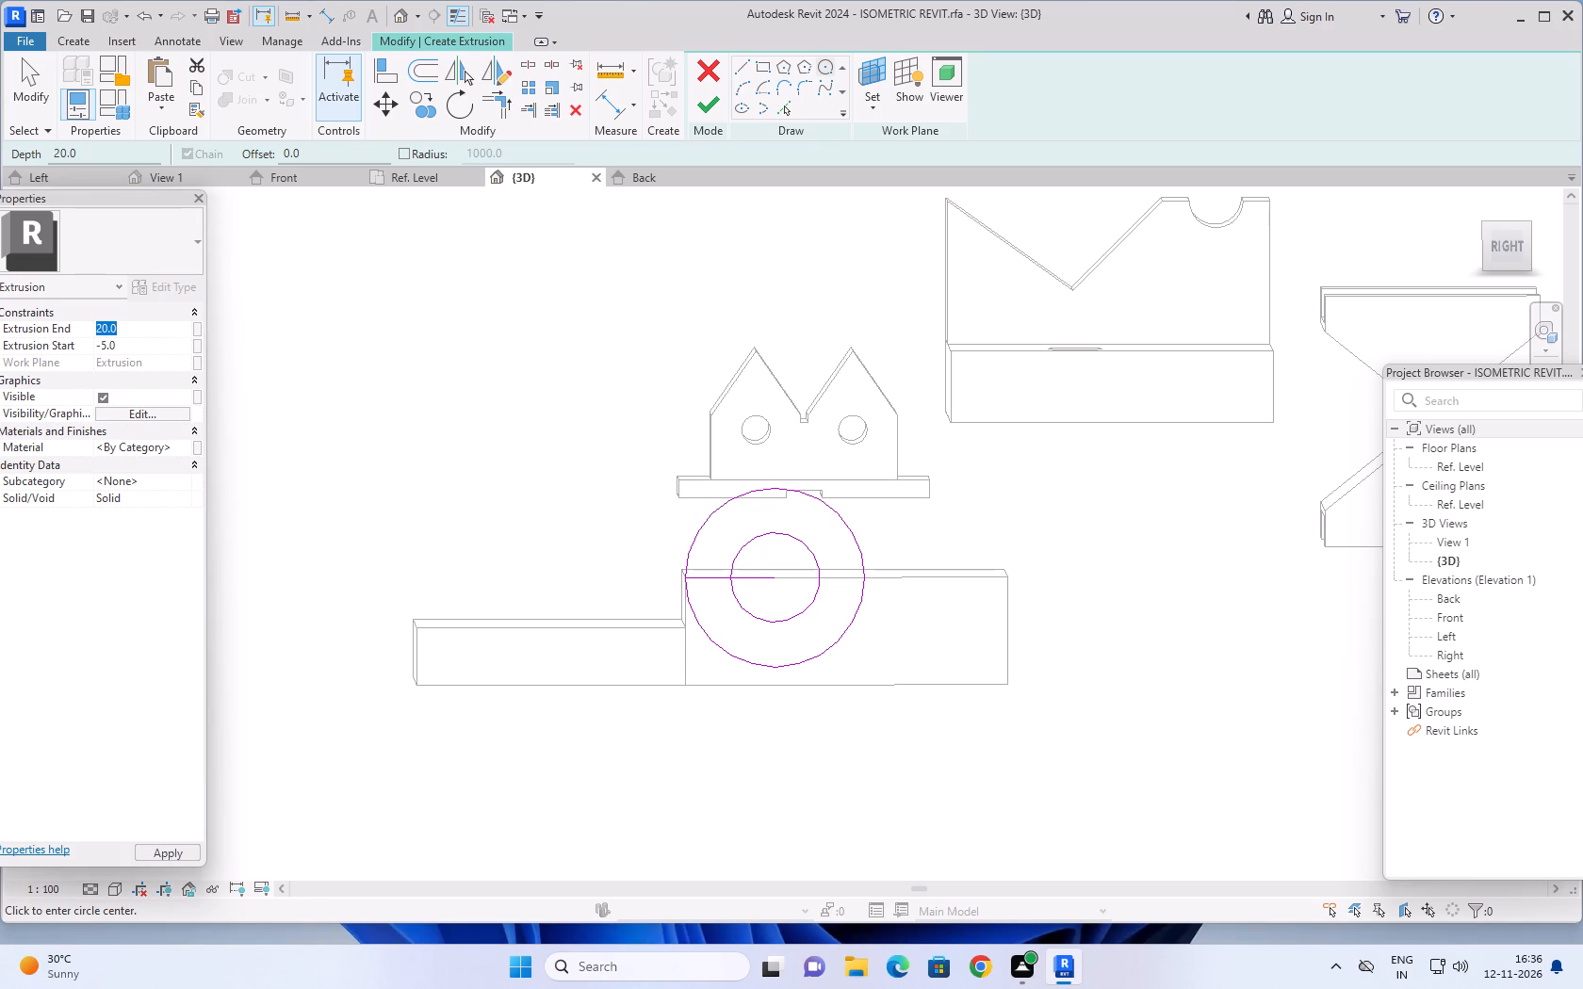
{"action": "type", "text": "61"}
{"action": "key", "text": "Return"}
Delete the 25 guide line from the sketch and finish the solid ring extrusion.
{"action": "left_click", "coordinate": [708, 99]}
{"action": "key", "text": "Escape"}
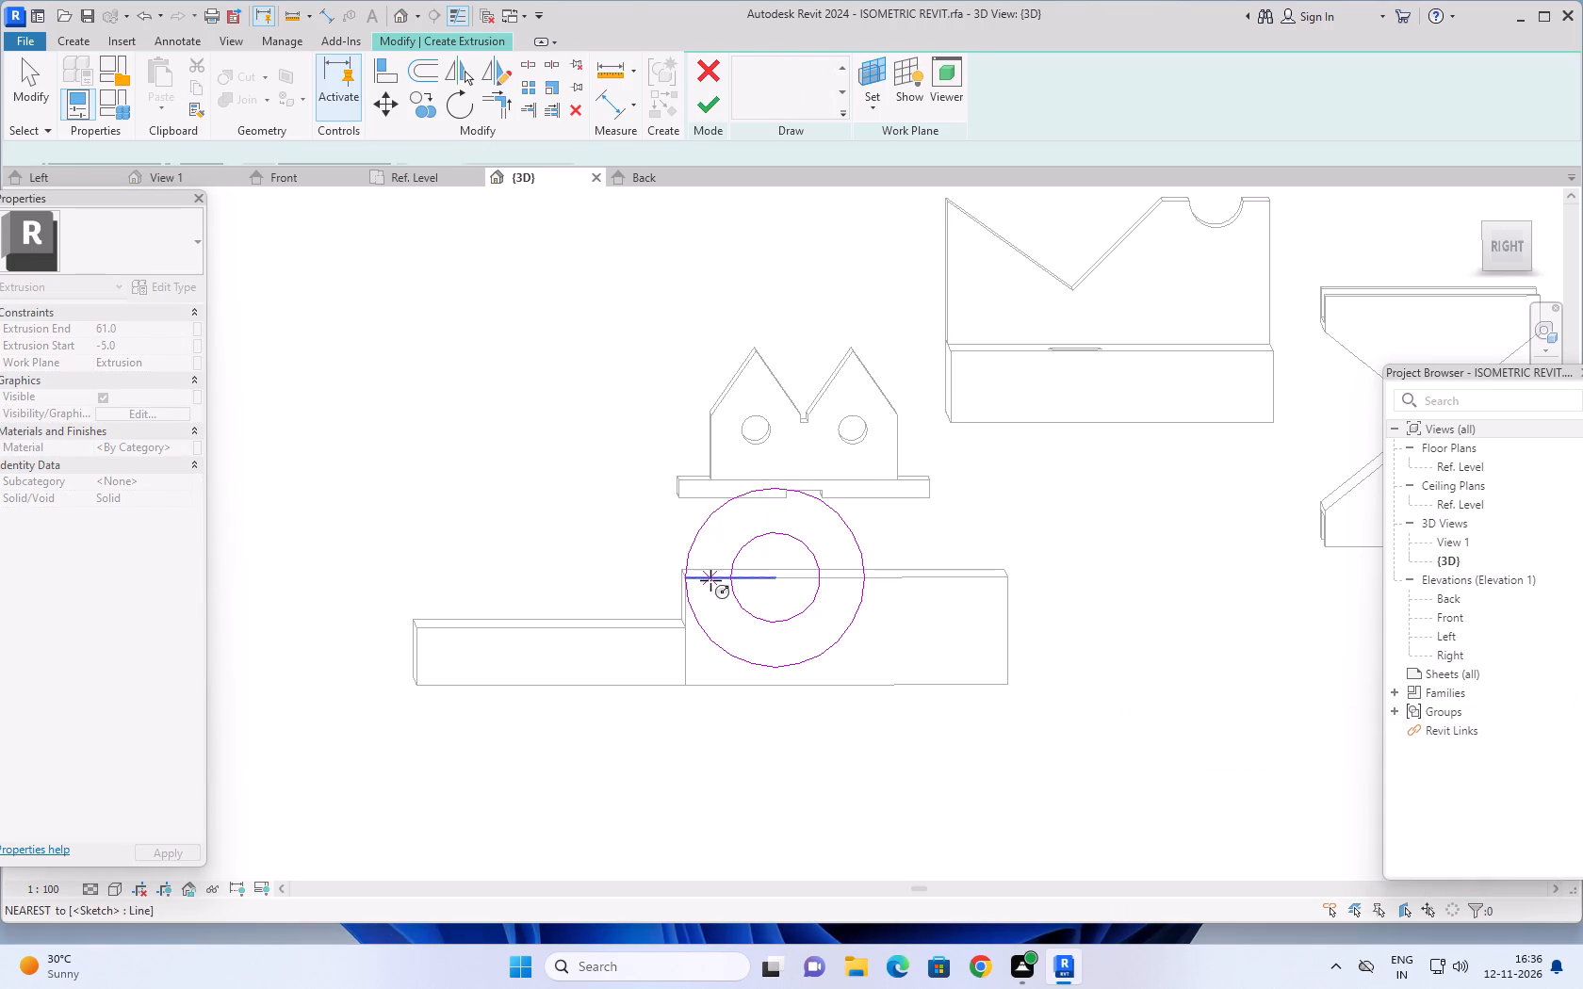
{"action": "left_click", "coordinate": [710, 580]}
{"action": "key", "text": "Escape"}
{"action": "key", "text": "Escape"}
{"action": "left_click", "coordinate": [706, 582]}
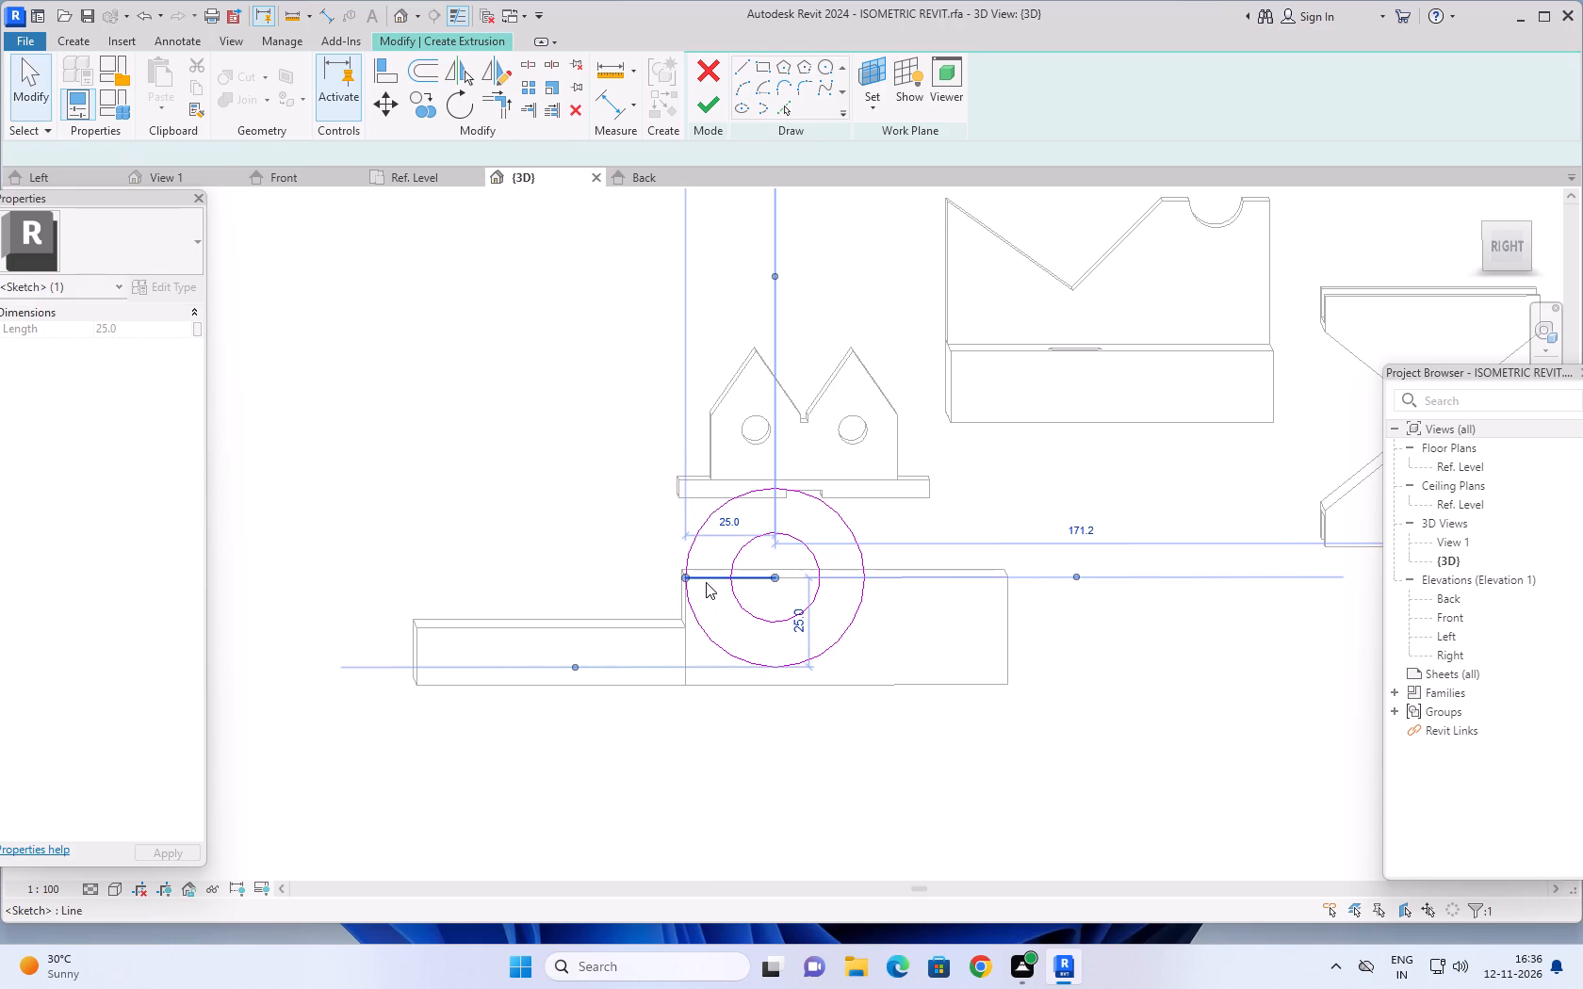
{"action": "key", "text": "Delete"}
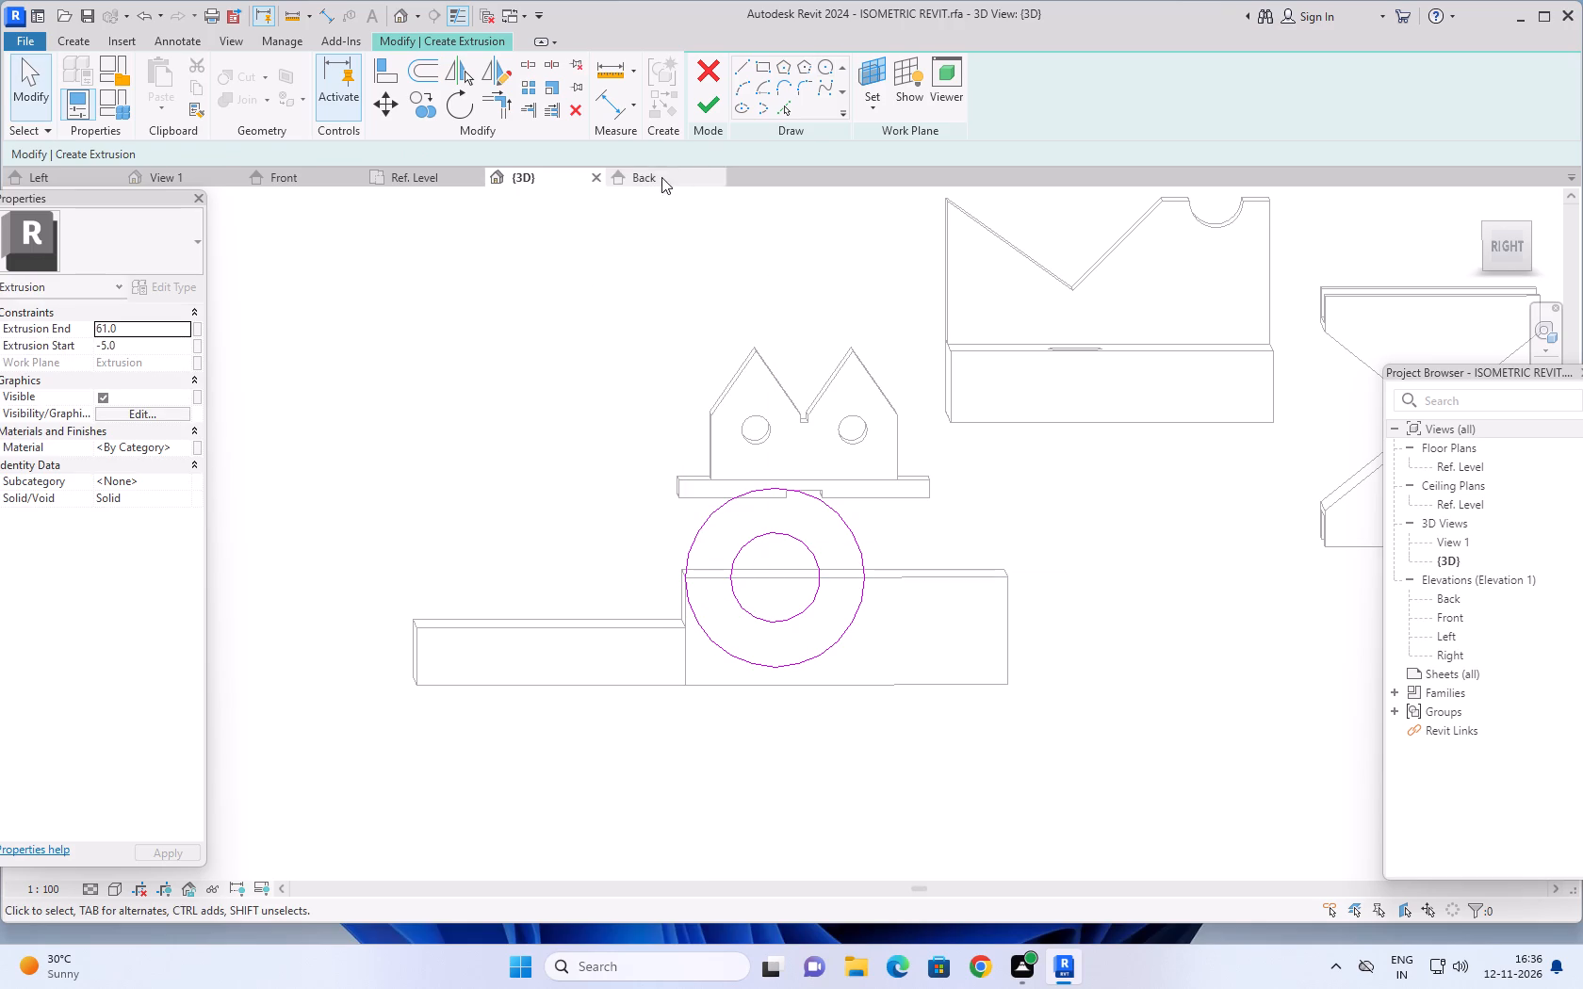
{"action": "left_click", "coordinate": [711, 103]}
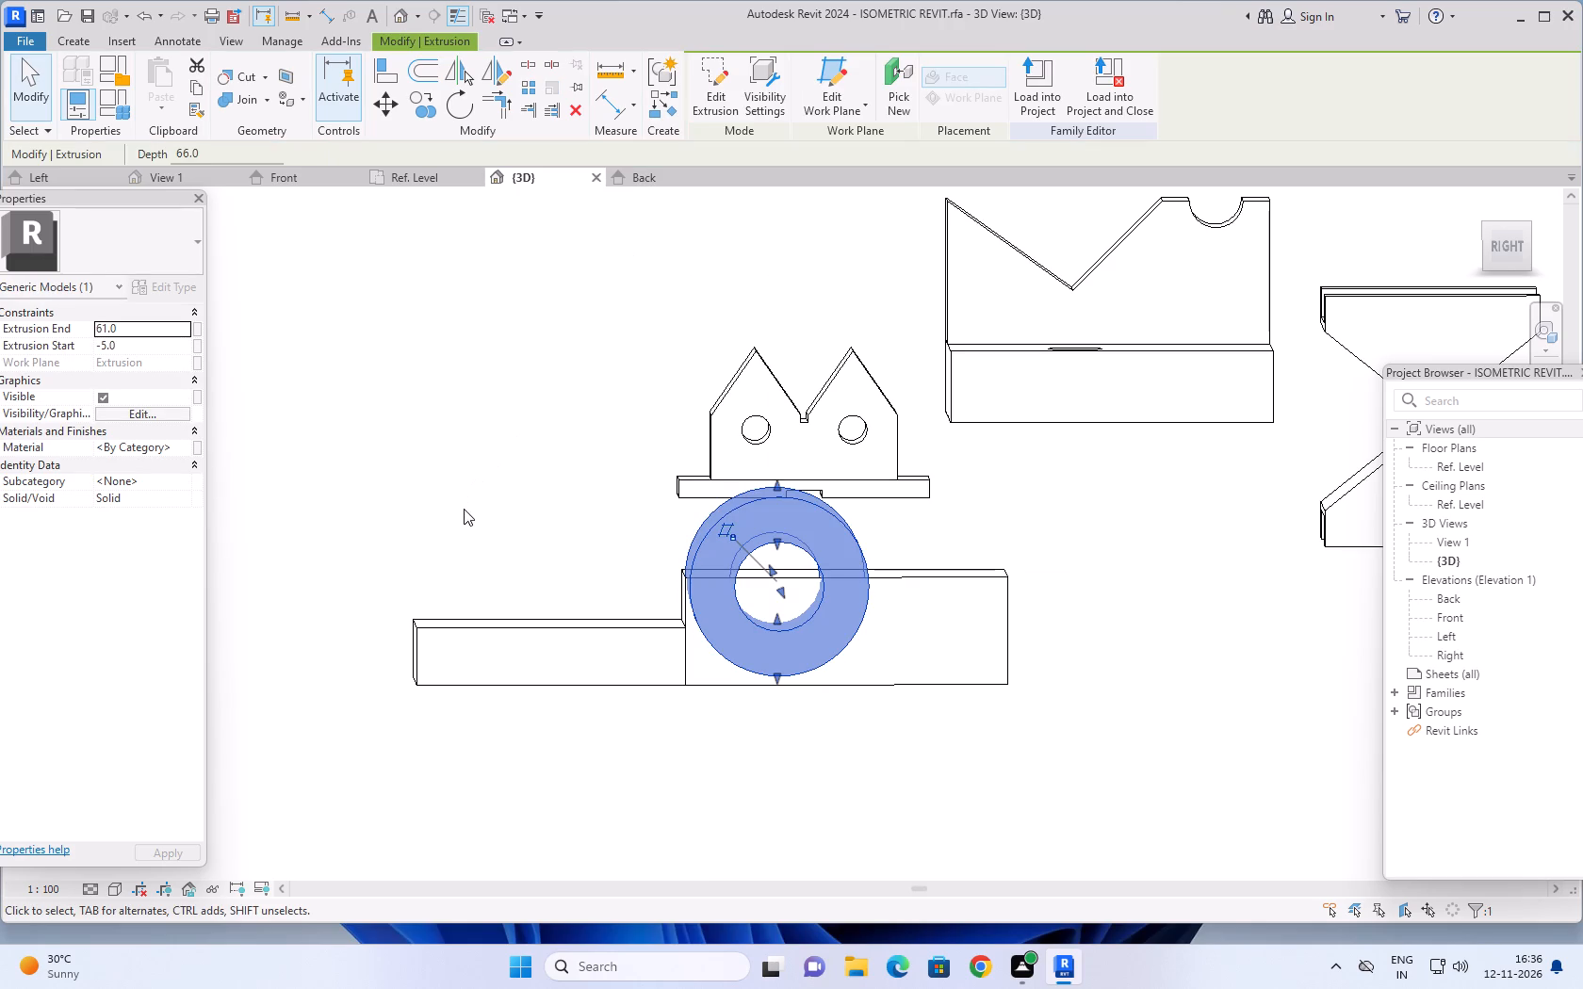
Set the ring's extrusion end to -61 and extrusion start to 5 so it spans the taller block's width.
{"action": "middle_click_drag", "start_coordinate": [464, 509], "coordinate": [802, 661], "text": "shift"}
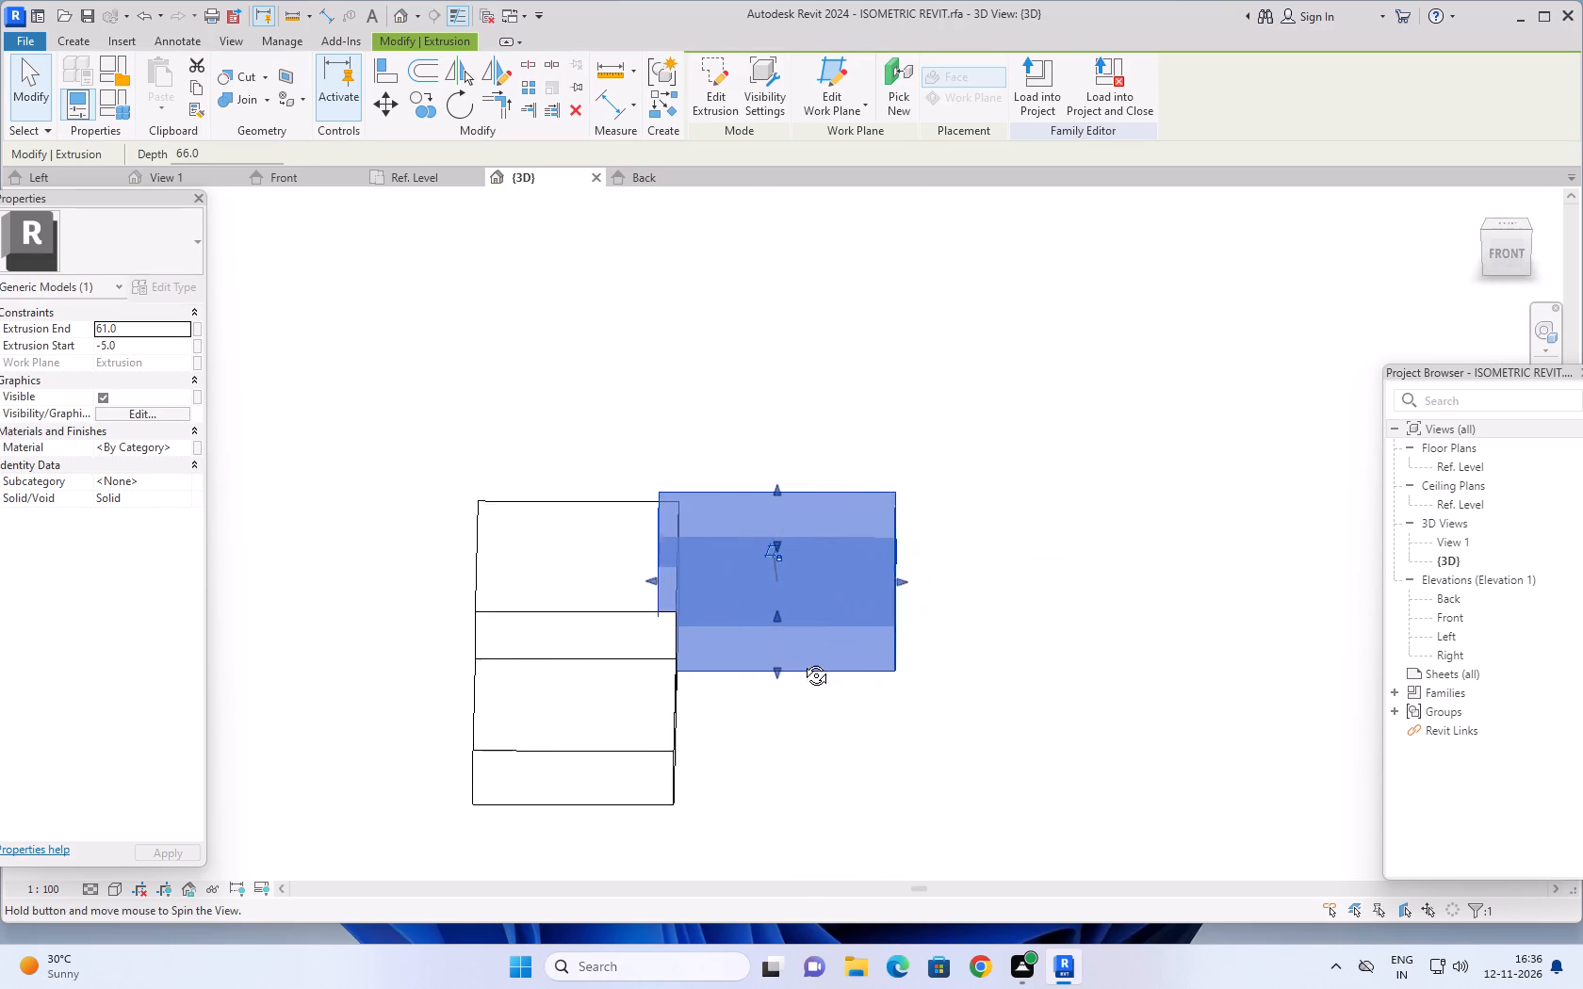
{"action": "middle_click_drag", "start_coordinate": [802, 661], "coordinate": [747, 689], "text": "shift"}
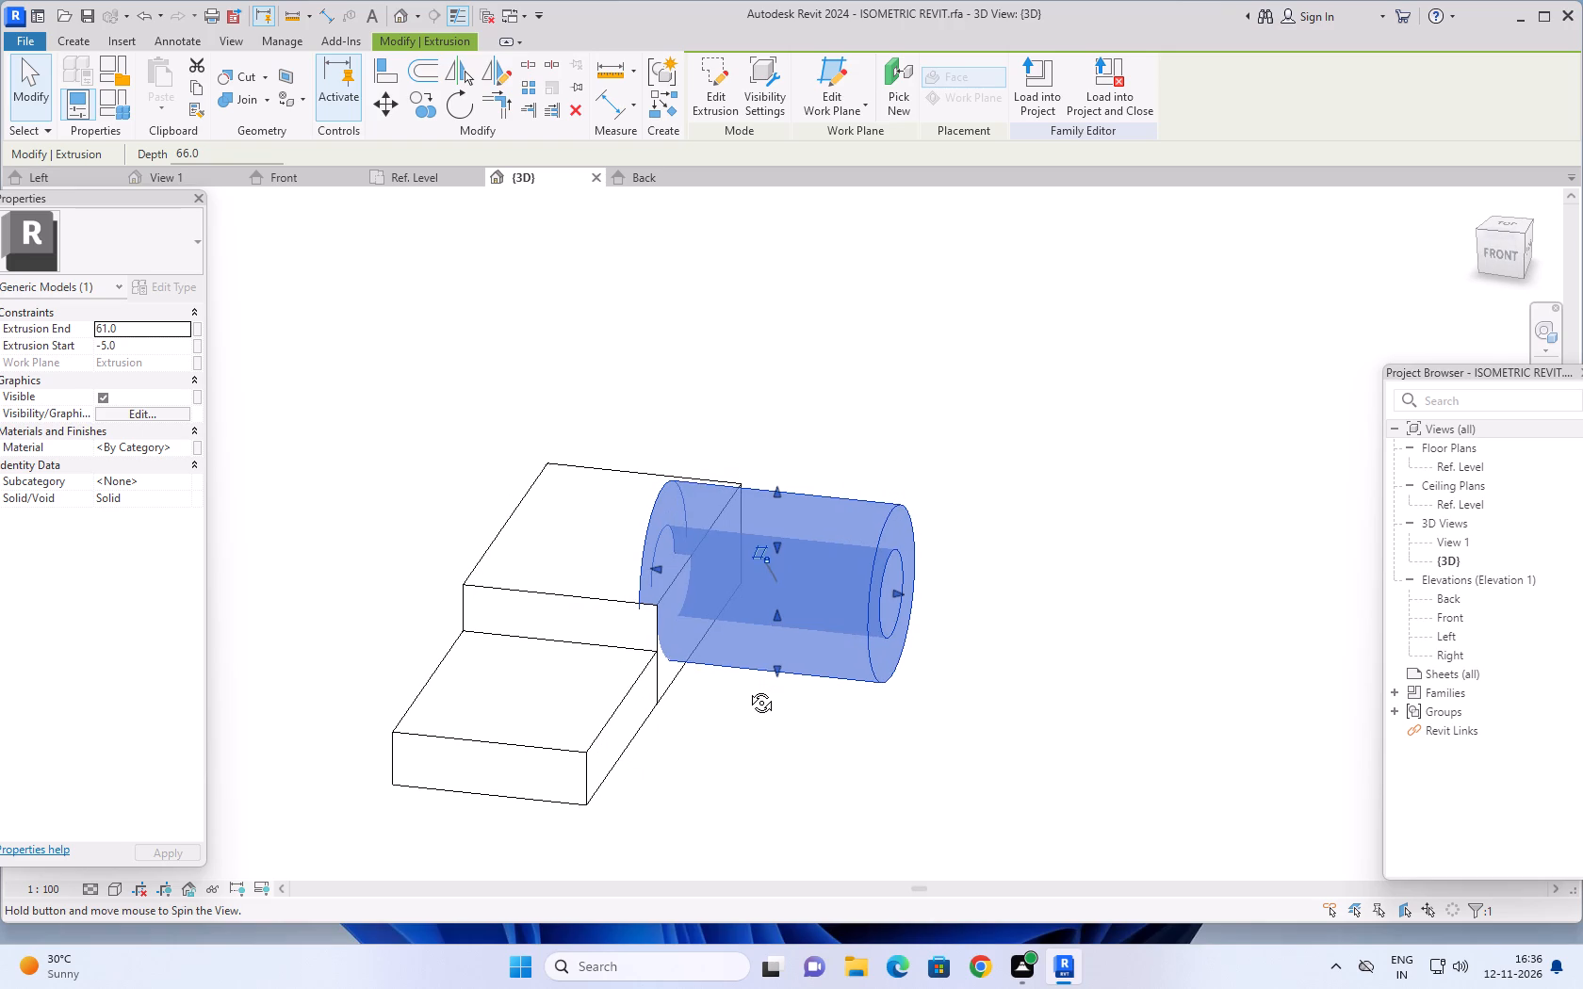
{"action": "middle_click_drag", "start_coordinate": [747, 689], "coordinate": [746, 692], "text": "shift"}
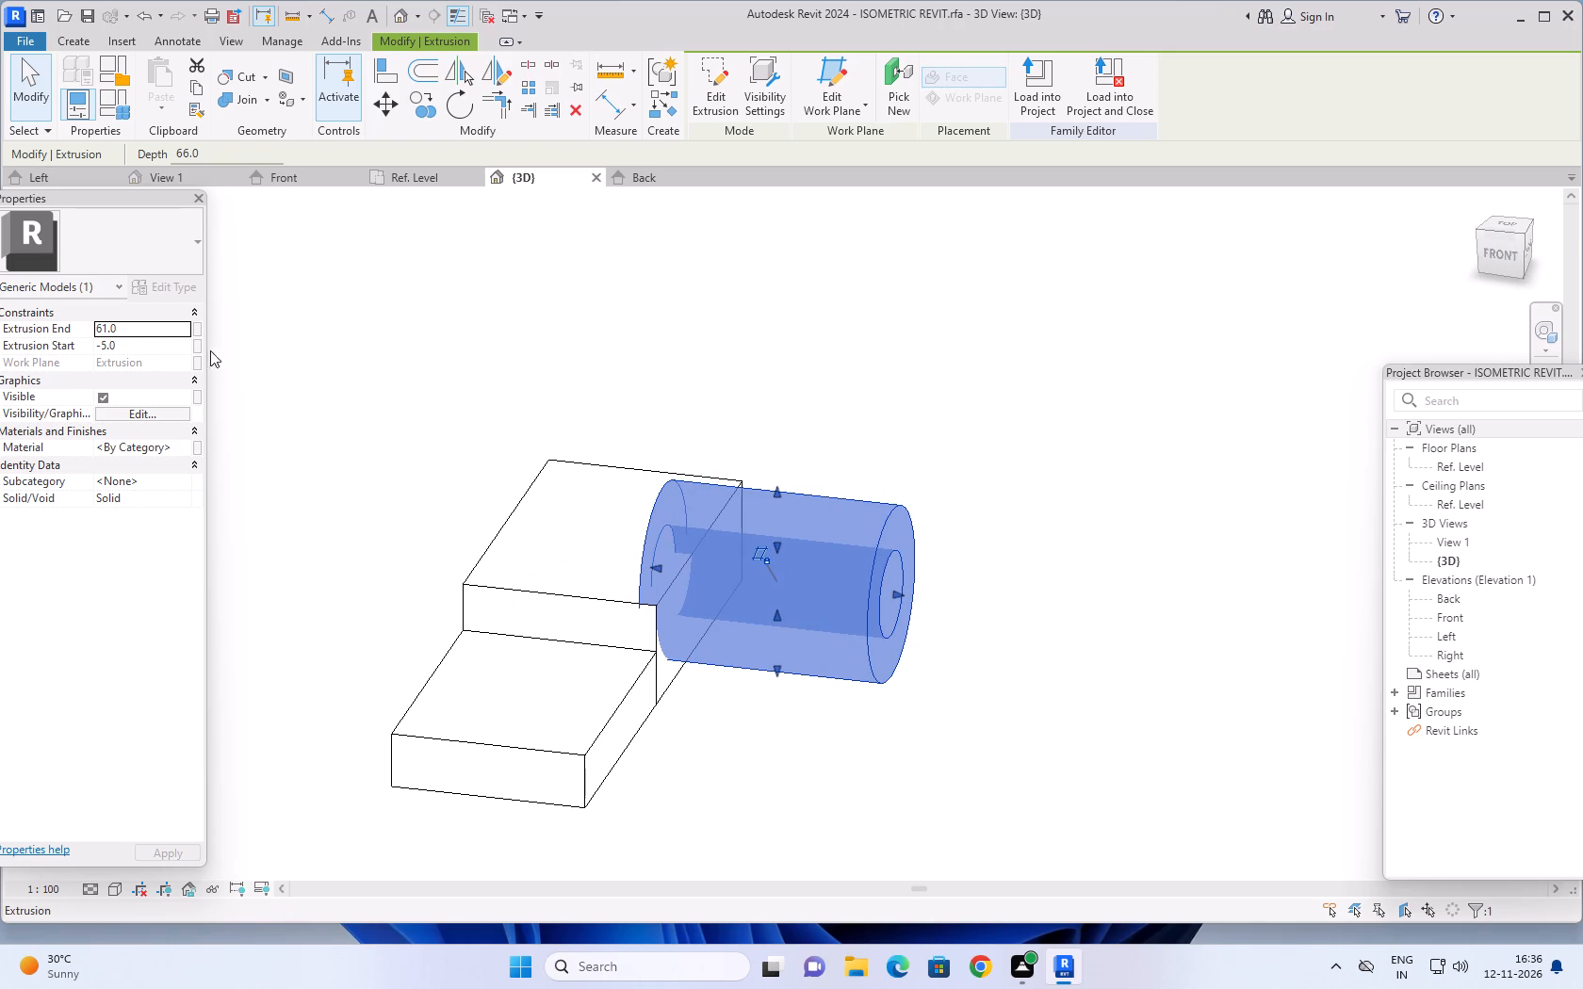
{"action": "left_click", "coordinate": [140, 333]}
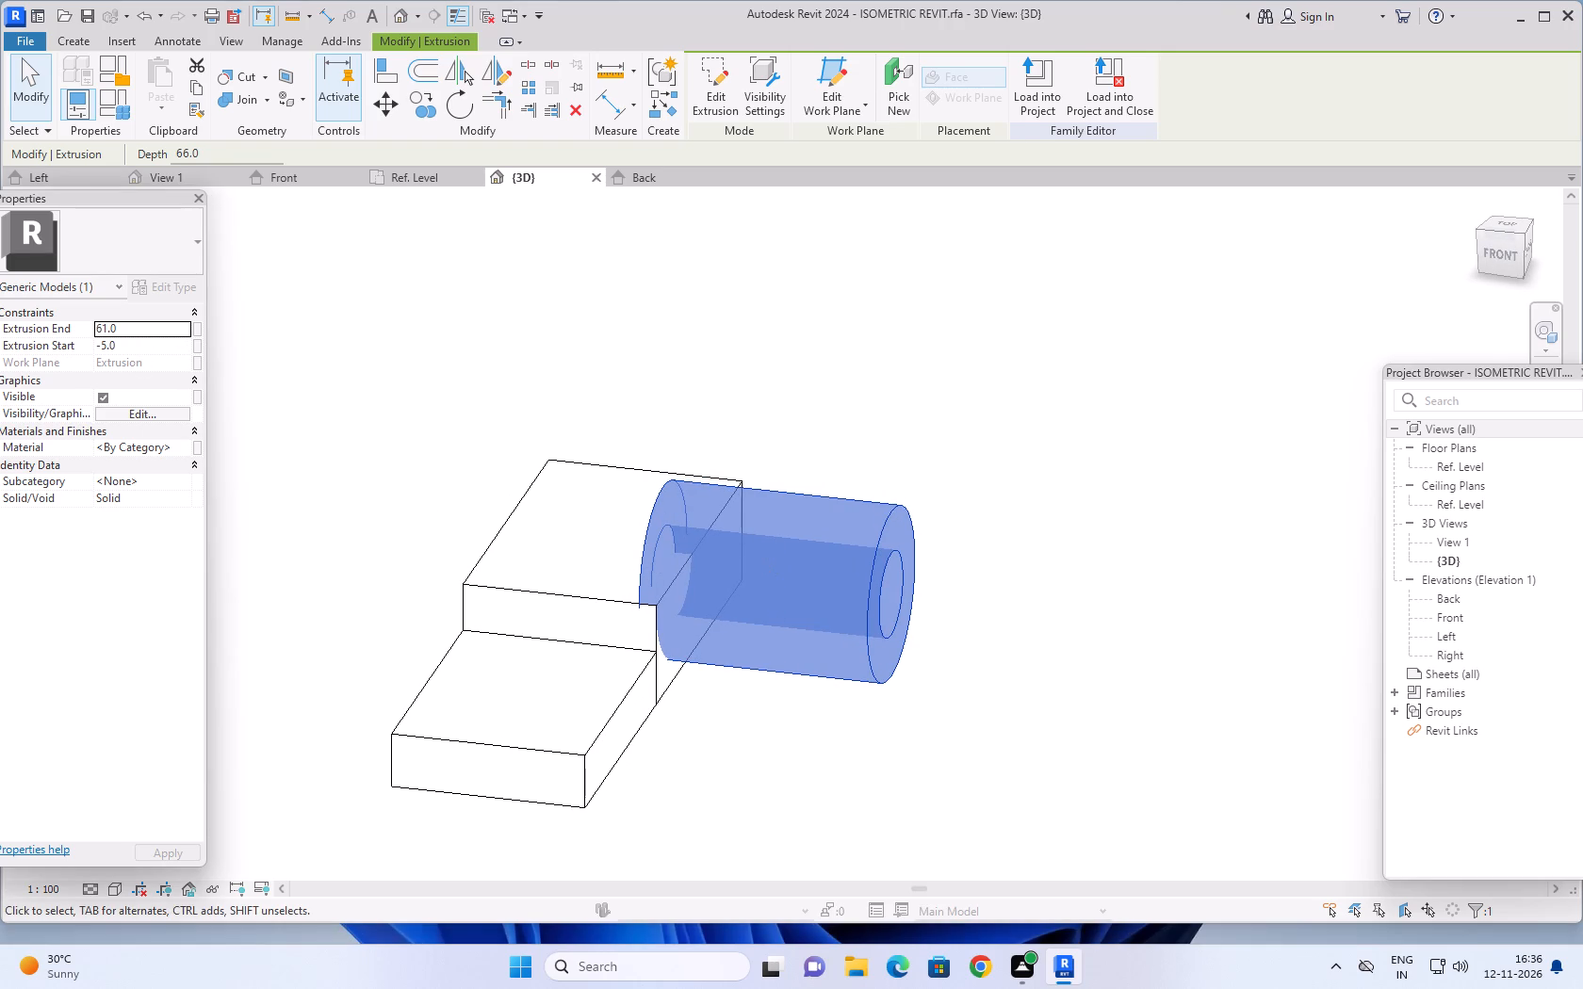
{"action": "type", "text": "-61"}
{"action": "key", "text": "Return"}
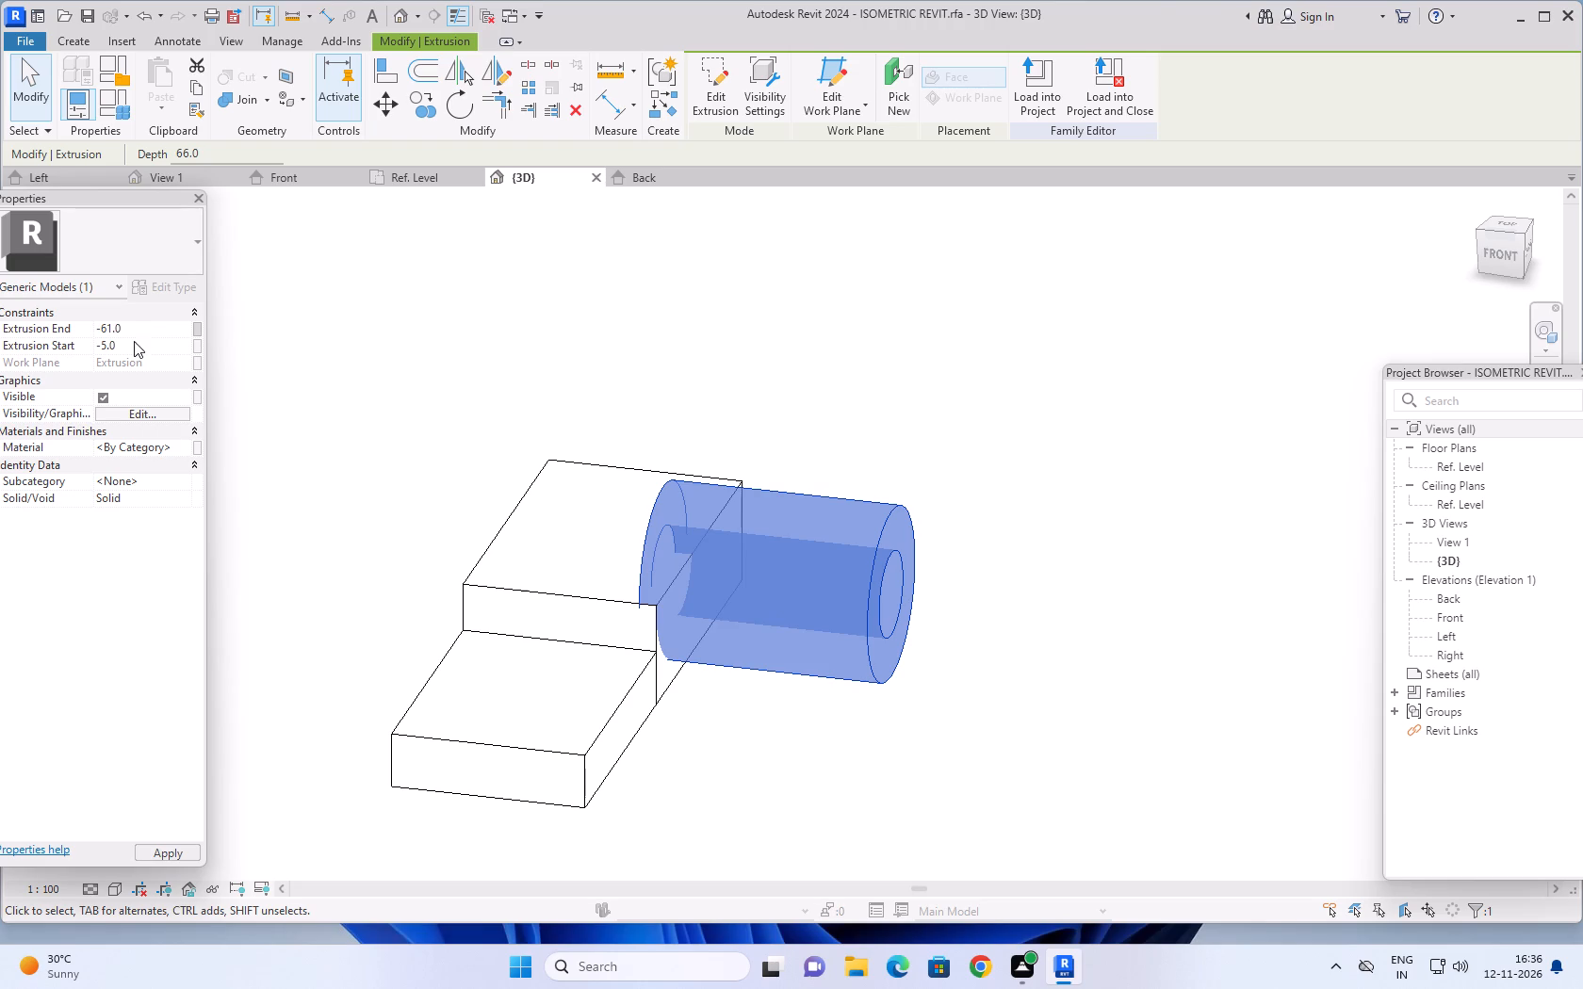
{"action": "left_click", "coordinate": [131, 346]}
{"action": "key", "text": "5"}
{"action": "key", "text": "Return"}
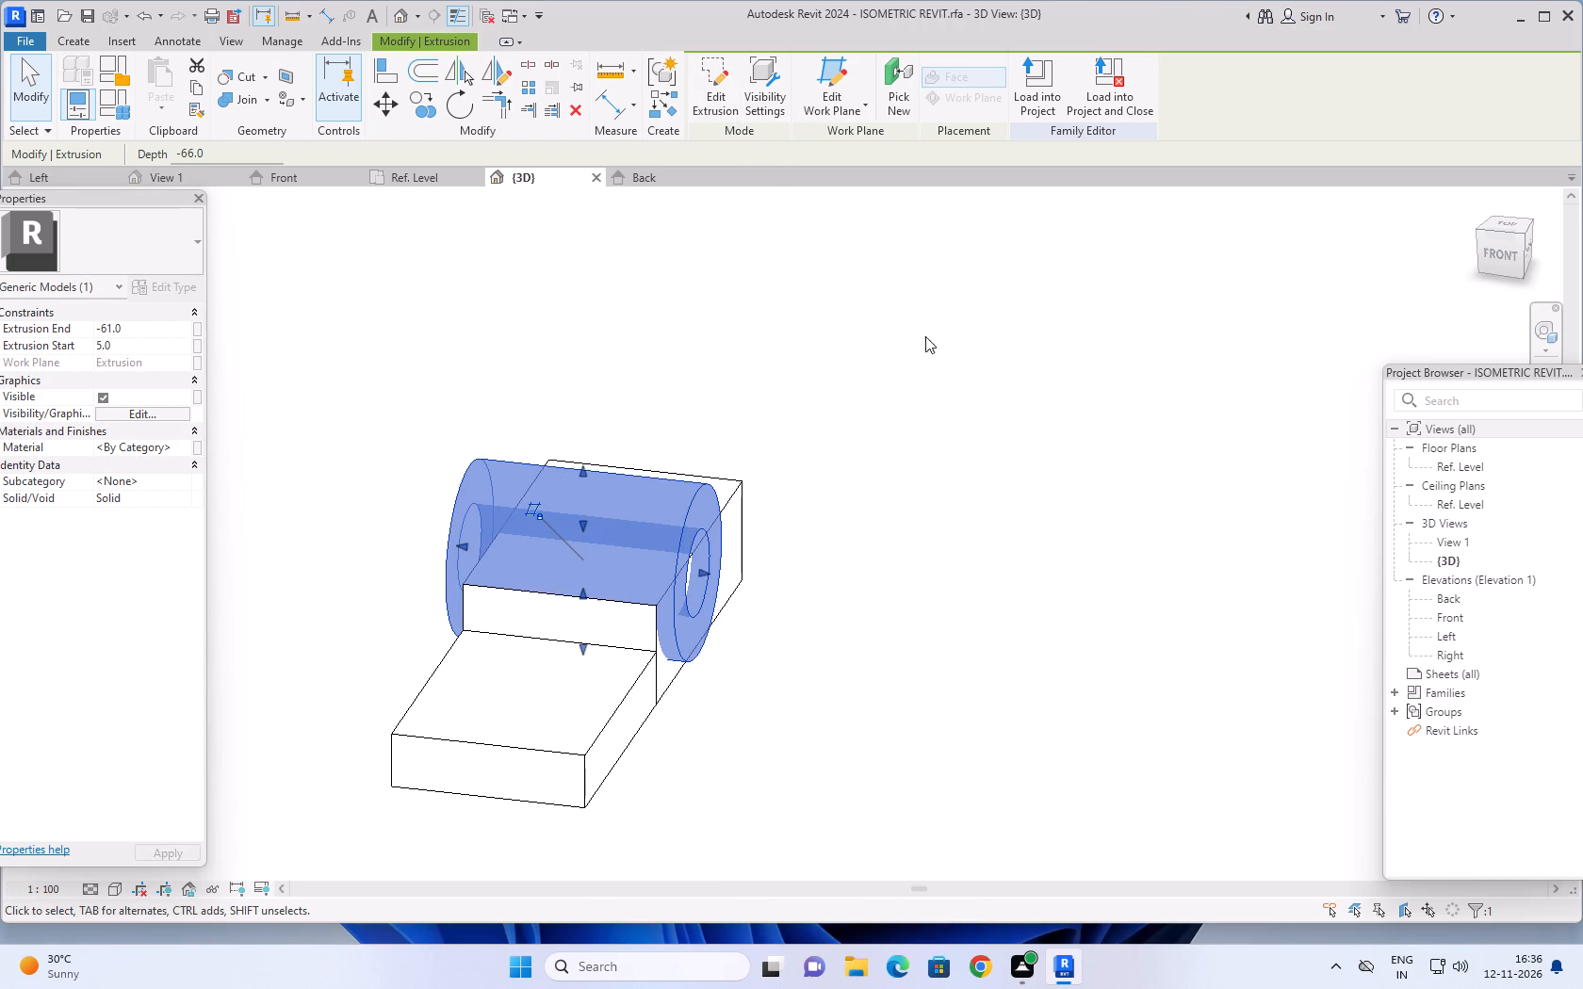
{"action": "middle_click_drag", "start_coordinate": [918, 348], "coordinate": [724, 341], "text": "shift"}
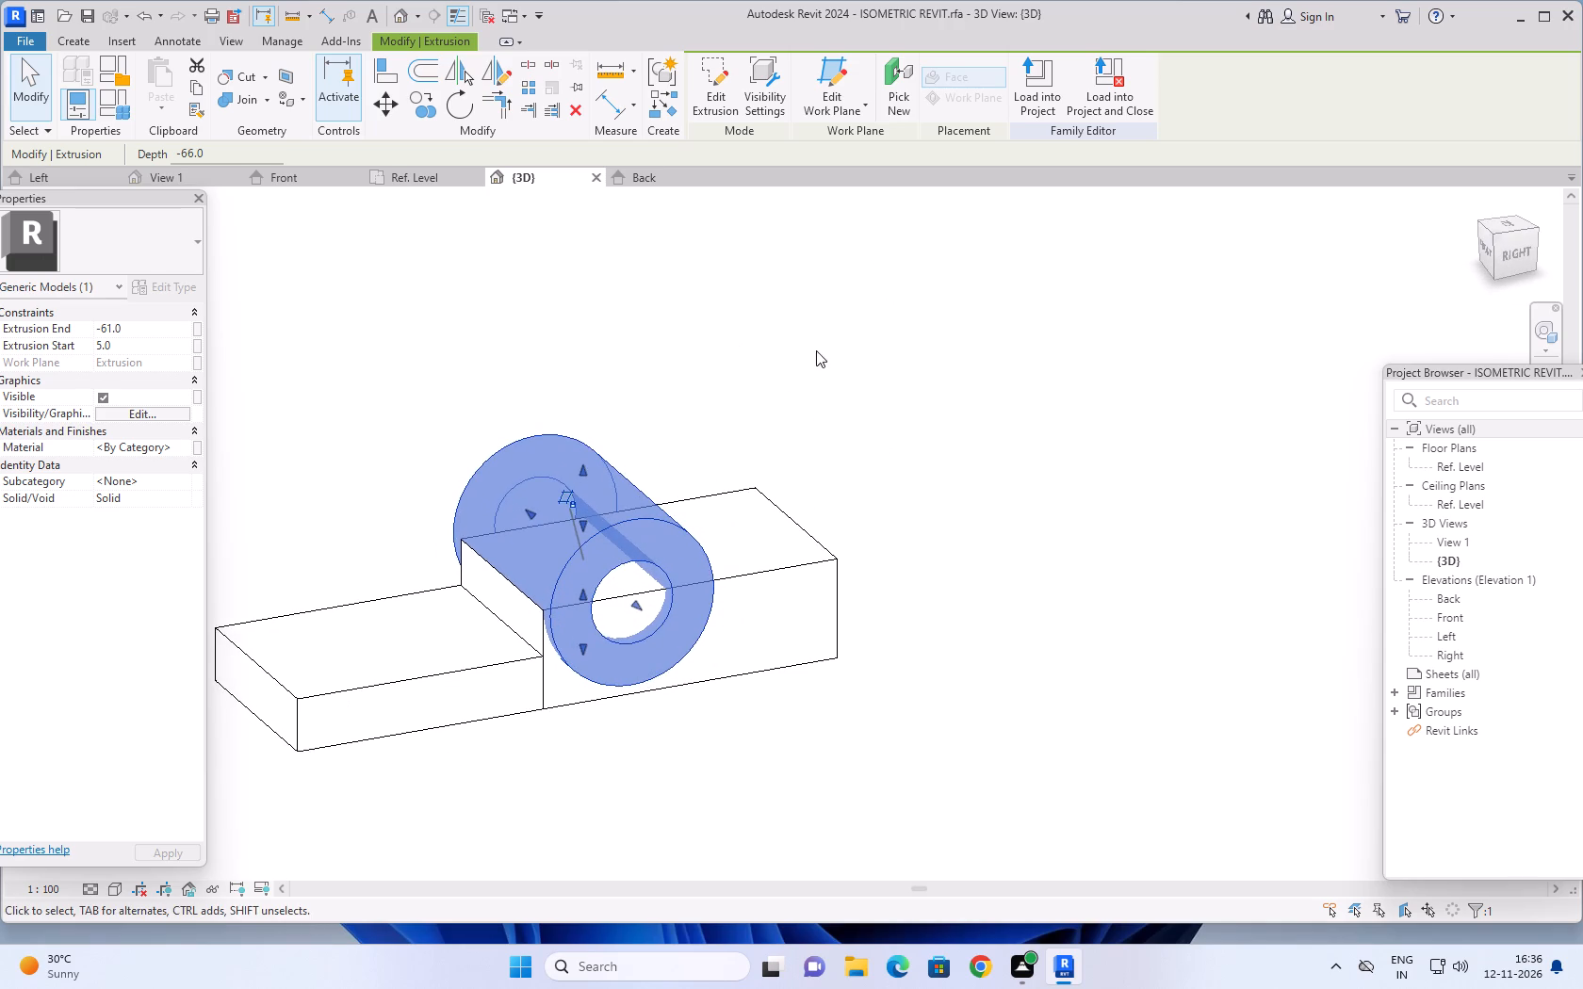
{"action": "middle_click_drag", "start_coordinate": [950, 428], "coordinate": [1023, 373]}
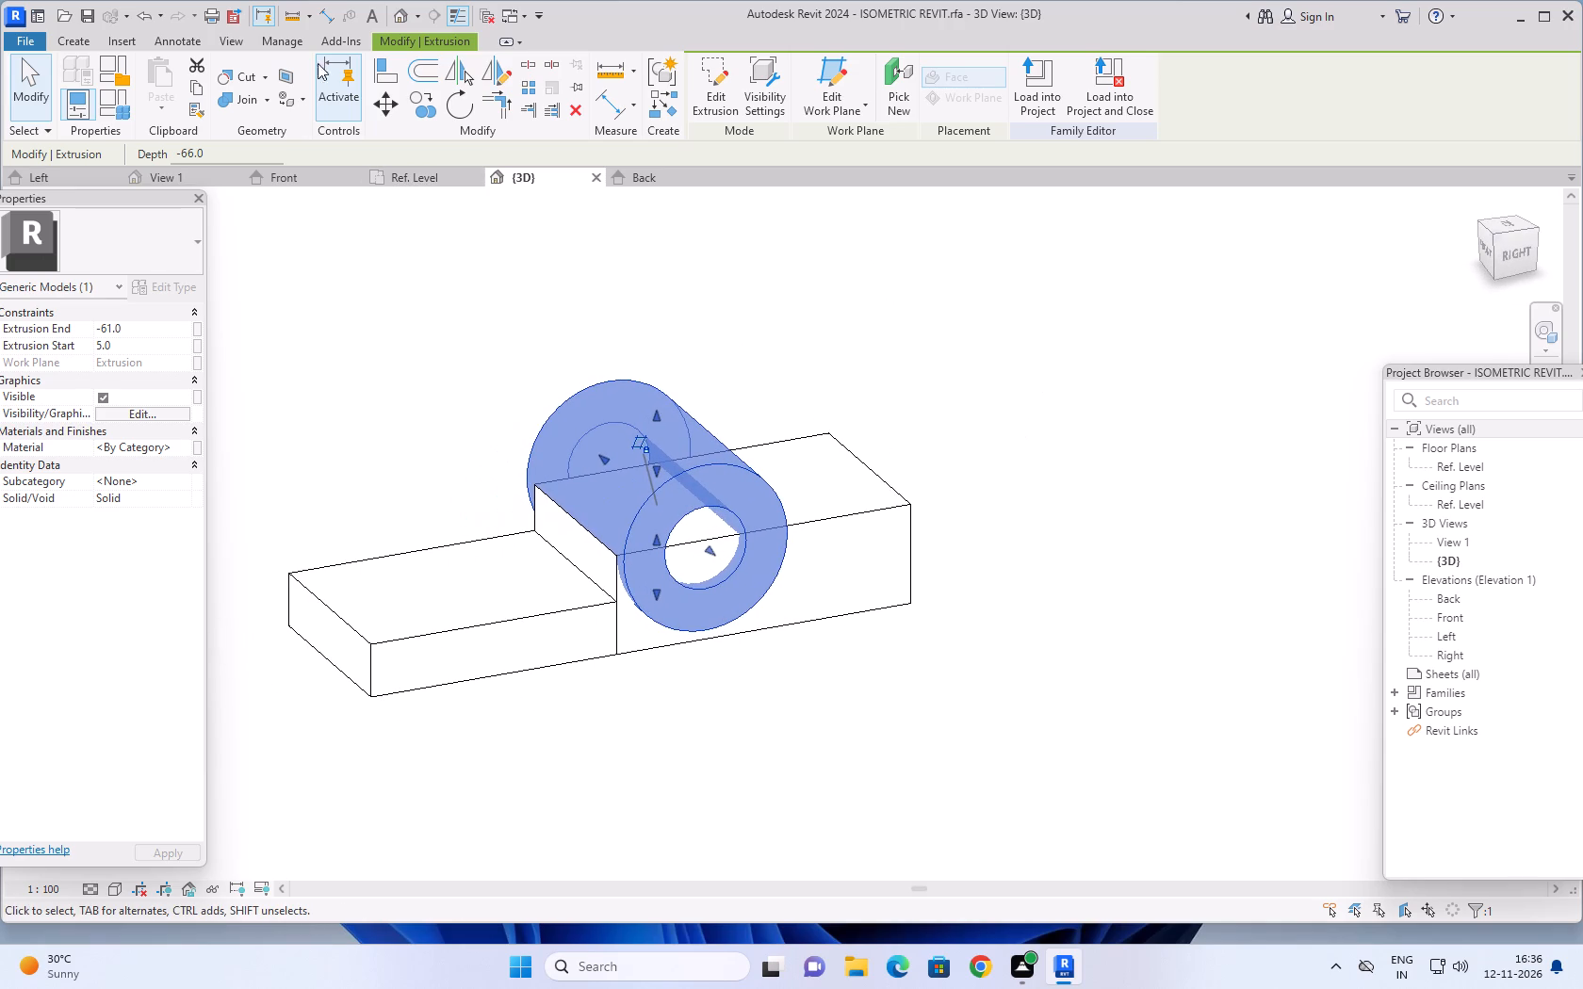
{"action": "left_click", "coordinate": [396, 41]}
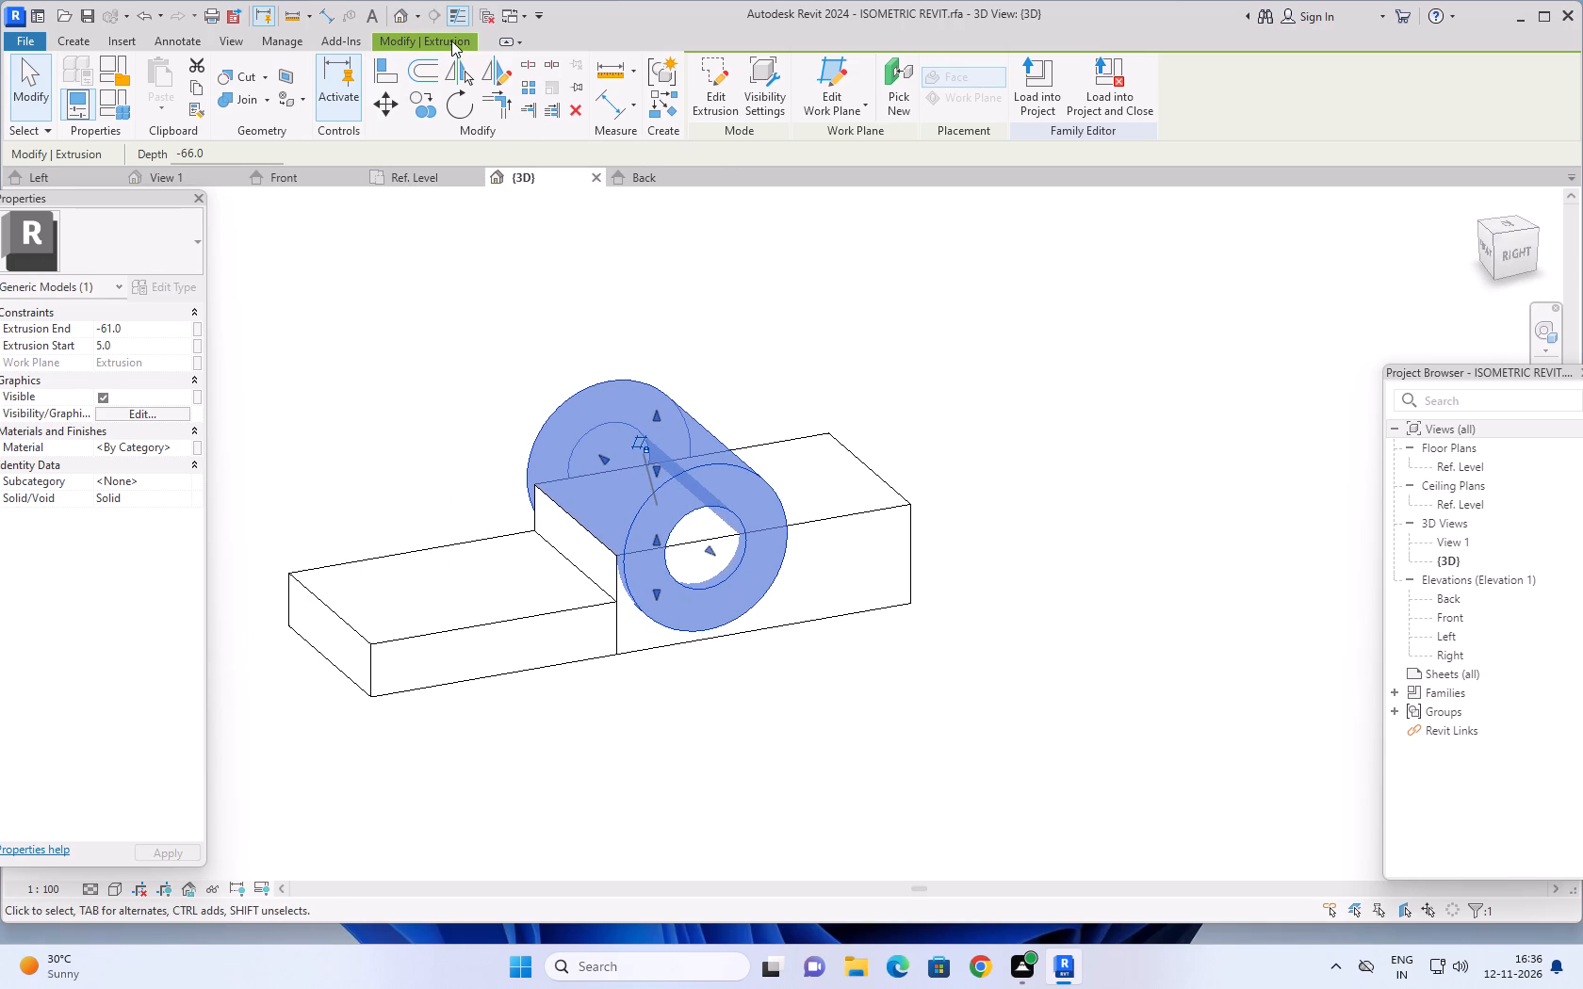
{"action": "left_click", "coordinate": [452, 41]}
{"action": "left_click", "coordinate": [874, 331]}
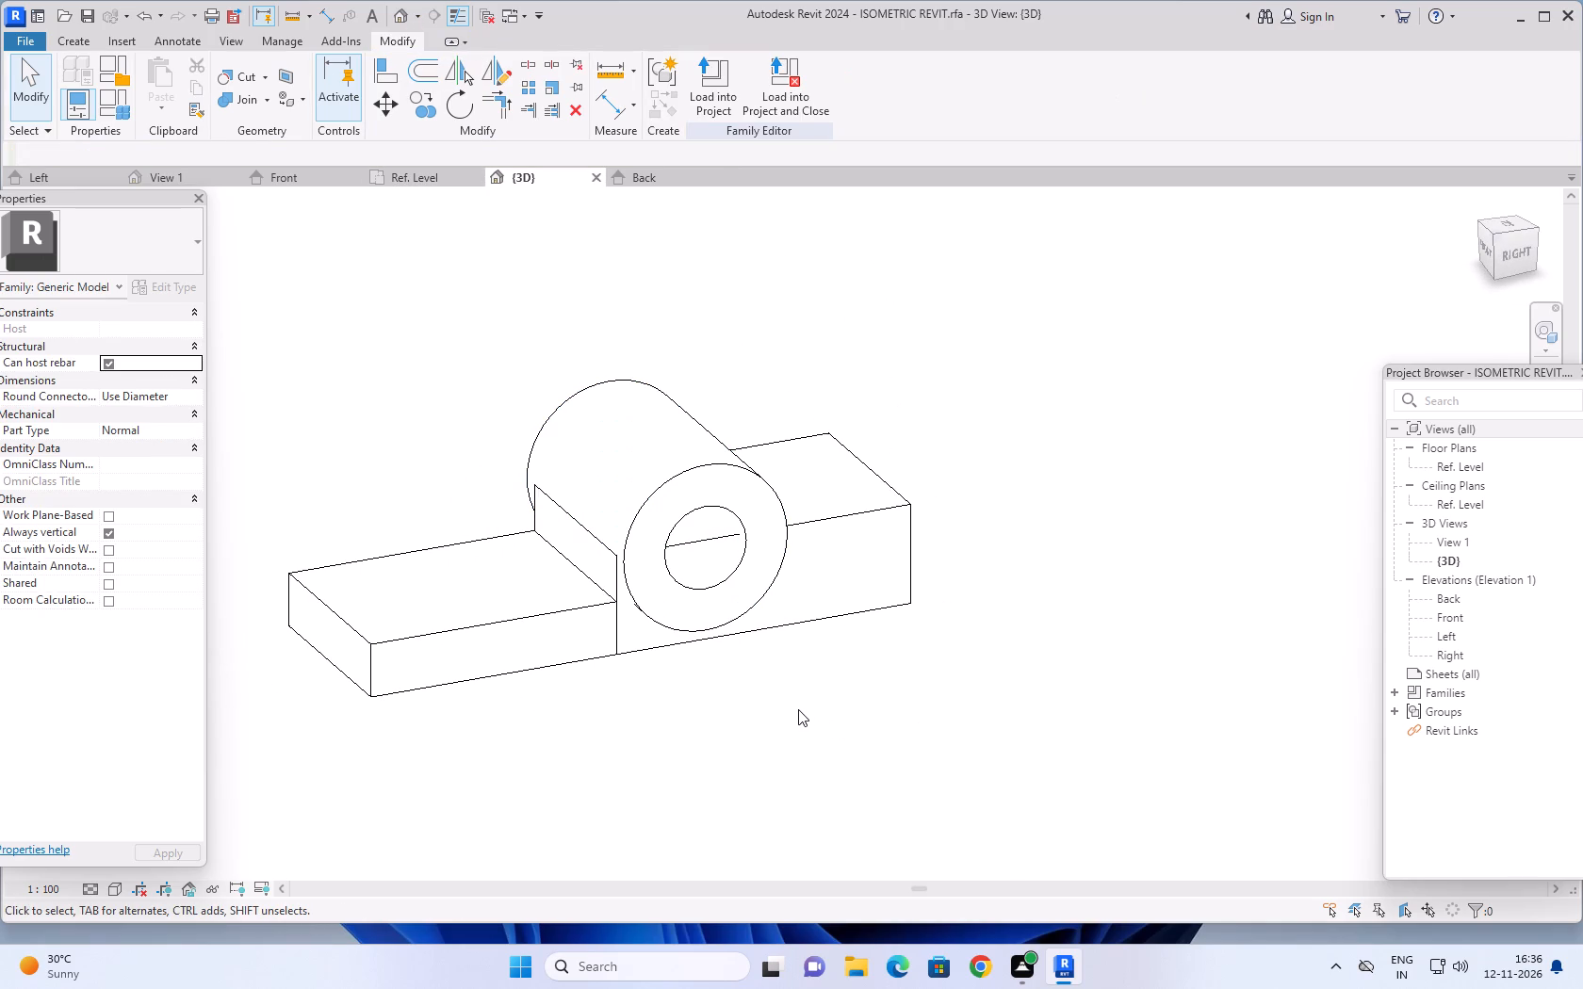
Examine the ring's bore and where the ring meets the taller block, from the side and at an angle.
{"action": "middle_click_drag", "start_coordinate": [778, 706], "coordinate": [763, 643], "text": "shift"}
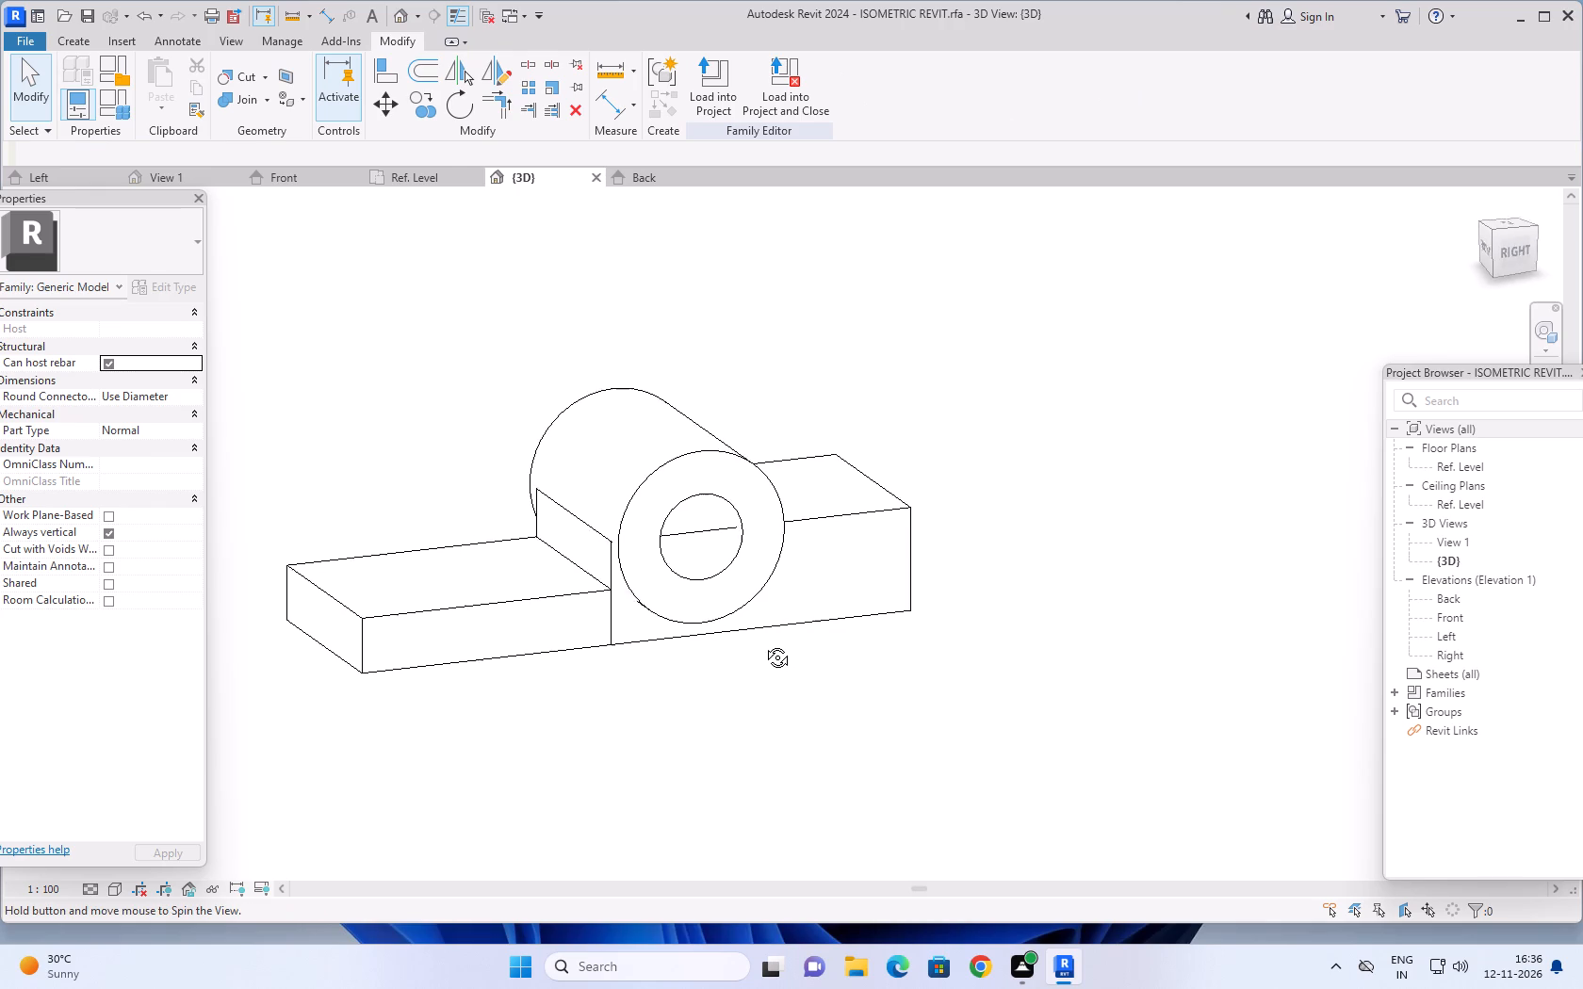
{"action": "middle_click_drag", "start_coordinate": [763, 643], "coordinate": [754, 635], "text": "shift"}
{"action": "scroll", "coordinate": [758, 663], "scroll_direction": "up", "scroll_amount": 2}
{"action": "middle_click_drag", "start_coordinate": [760, 649], "coordinate": [757, 612], "text": "shift"}
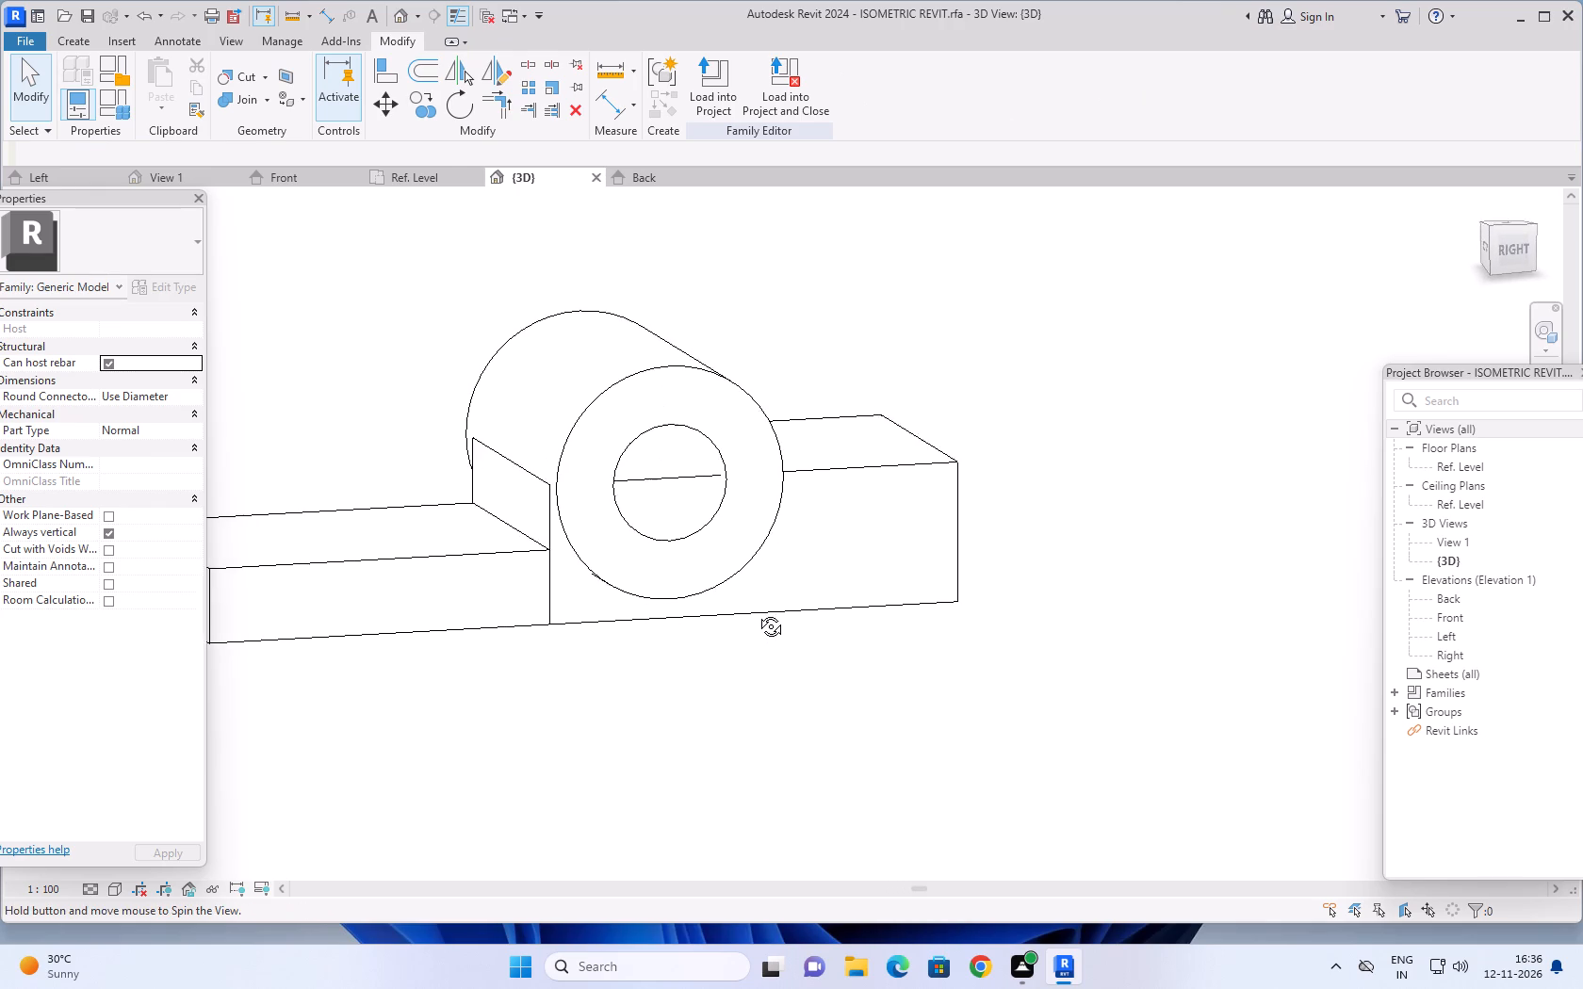
{"action": "middle_click_drag", "start_coordinate": [757, 612], "coordinate": [711, 583], "text": "shift"}
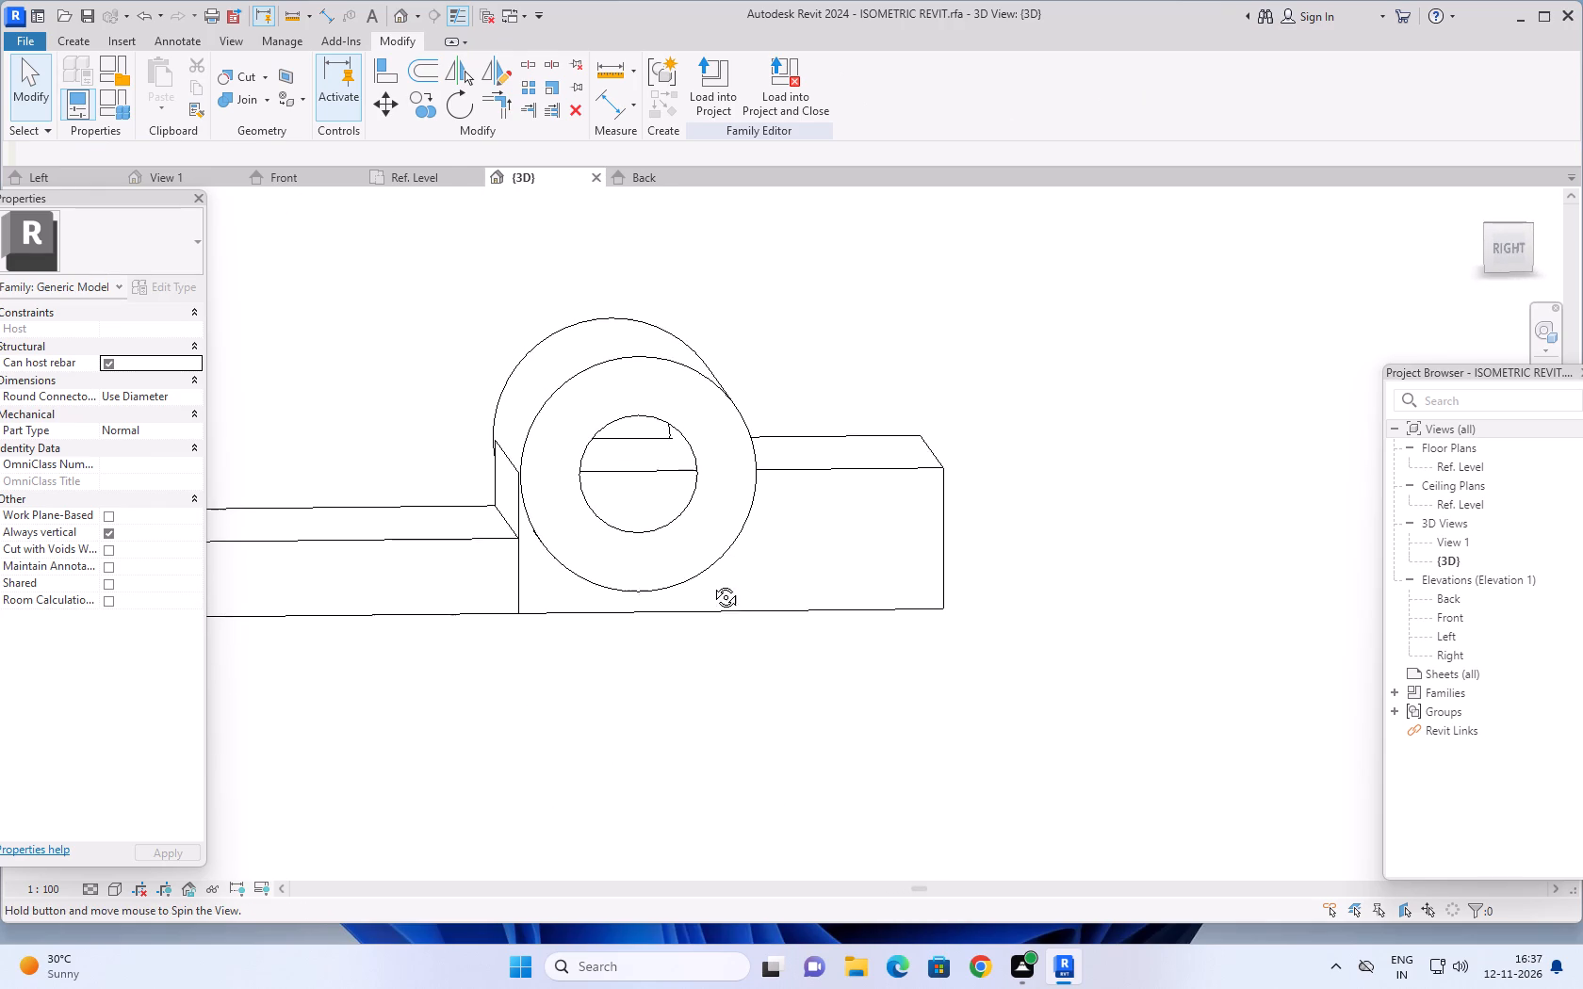
{"action": "middle_click_drag", "start_coordinate": [711, 583], "coordinate": [710, 565], "text": "shift"}
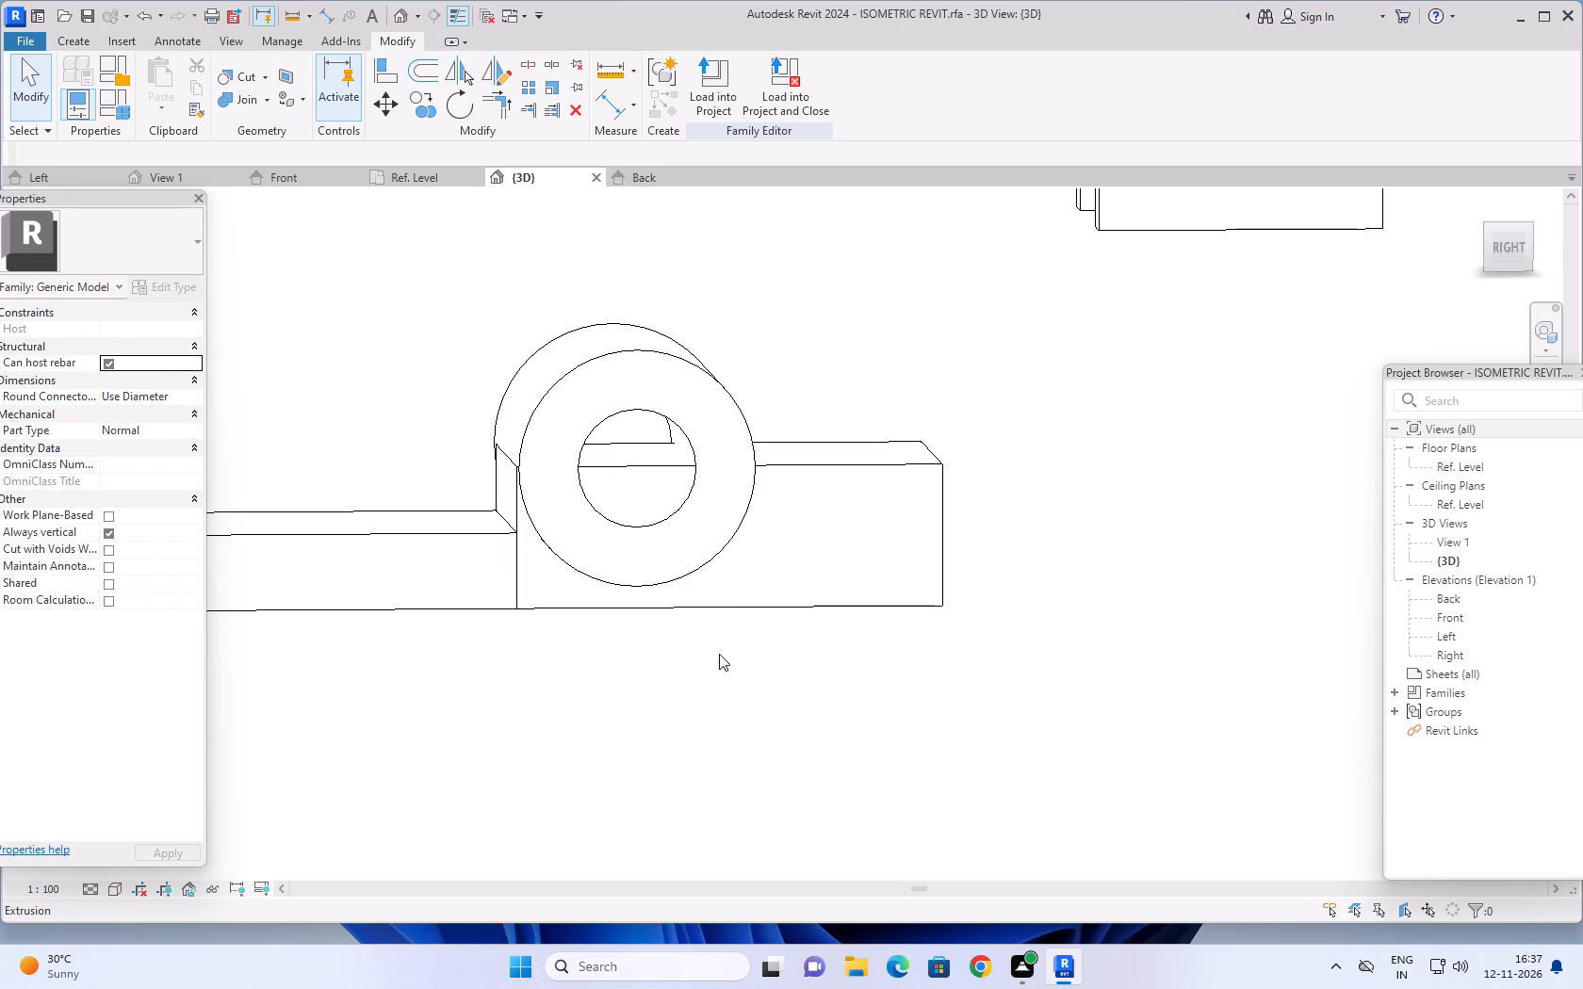
{"action": "middle_click_drag", "start_coordinate": [364, 439], "coordinate": [457, 639], "text": "shift"}
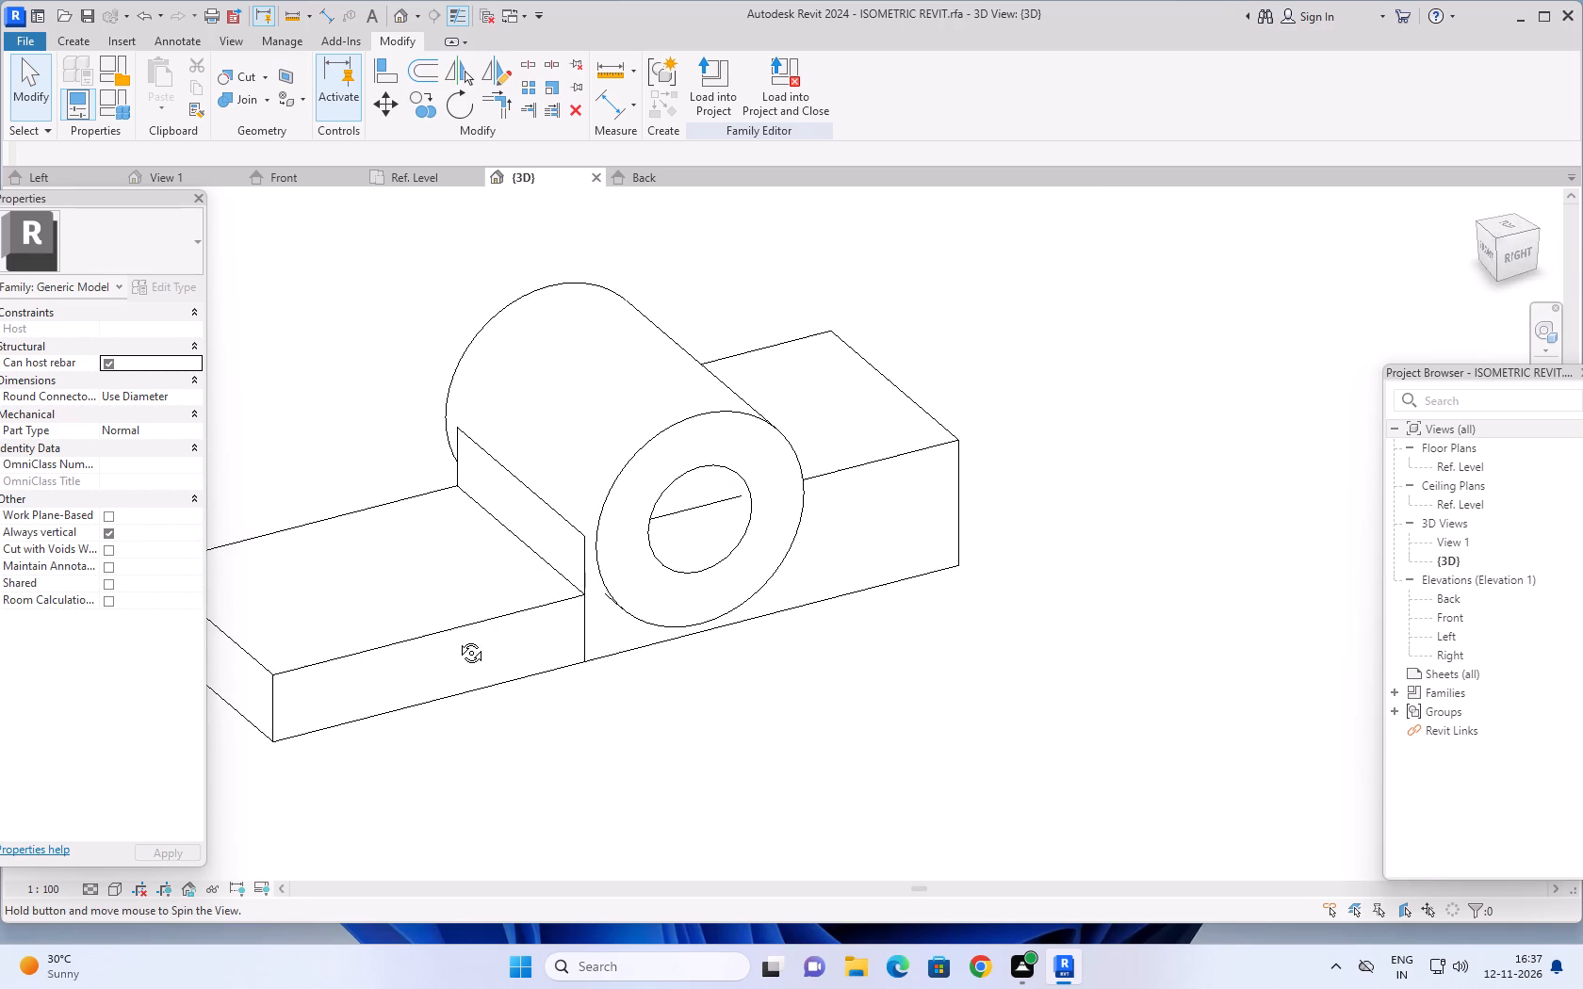
{"action": "middle_click_drag", "start_coordinate": [457, 639], "coordinate": [347, 464], "text": "shift"}
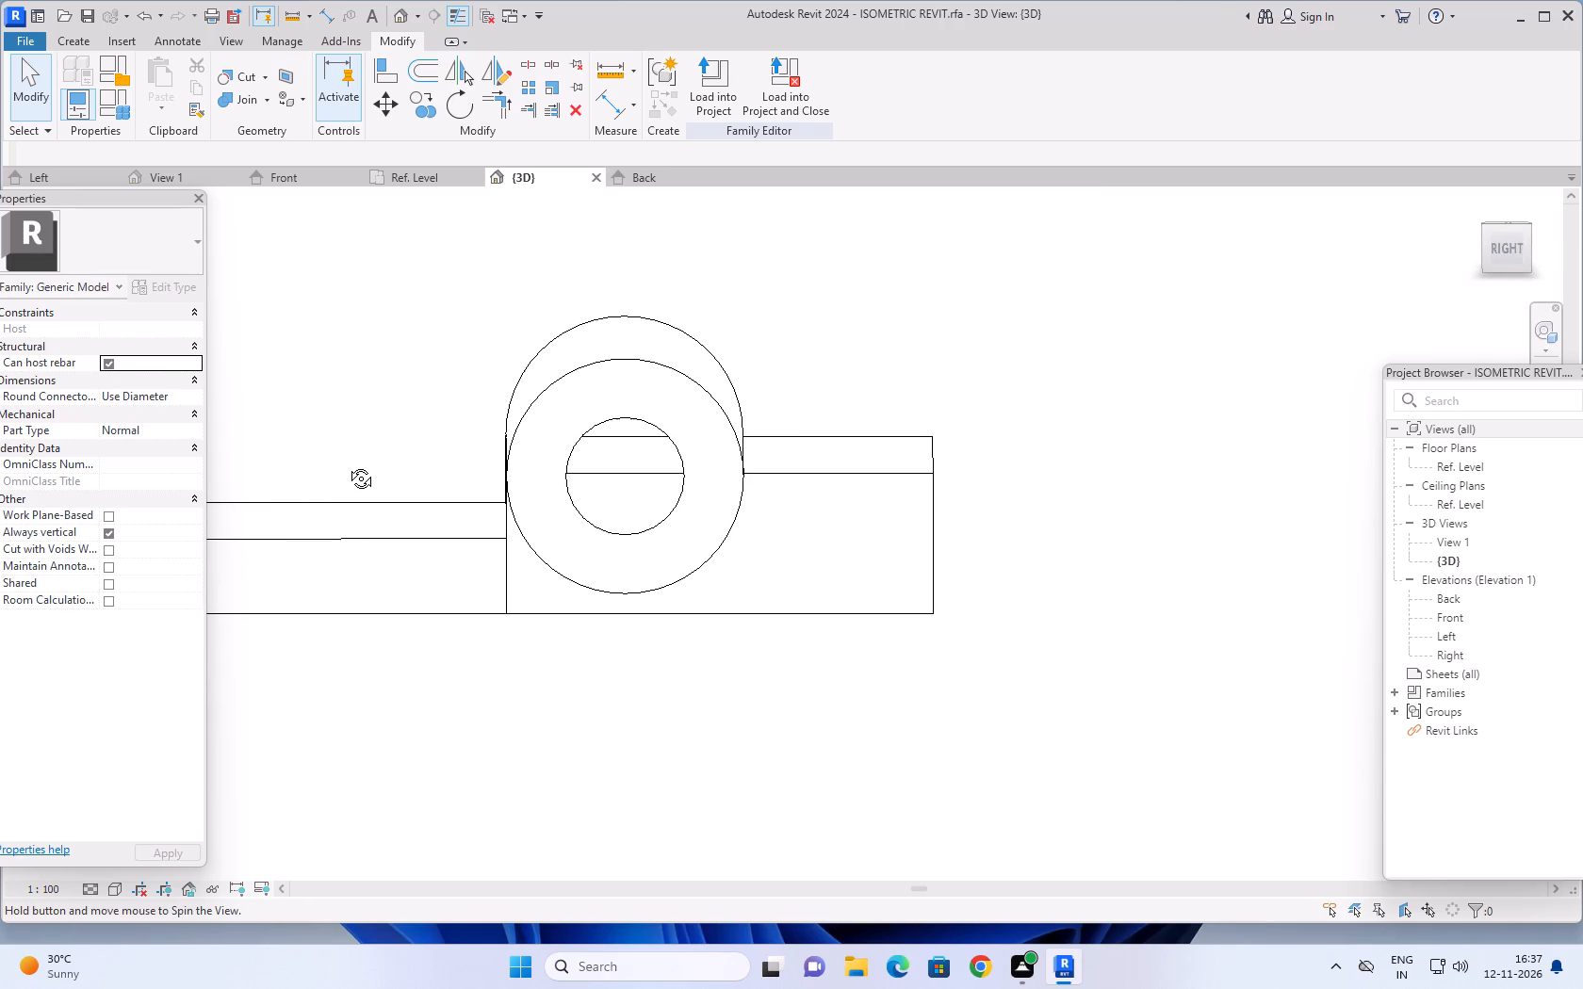
{"action": "middle_click_drag", "start_coordinate": [347, 464], "coordinate": [349, 434], "text": "shift"}
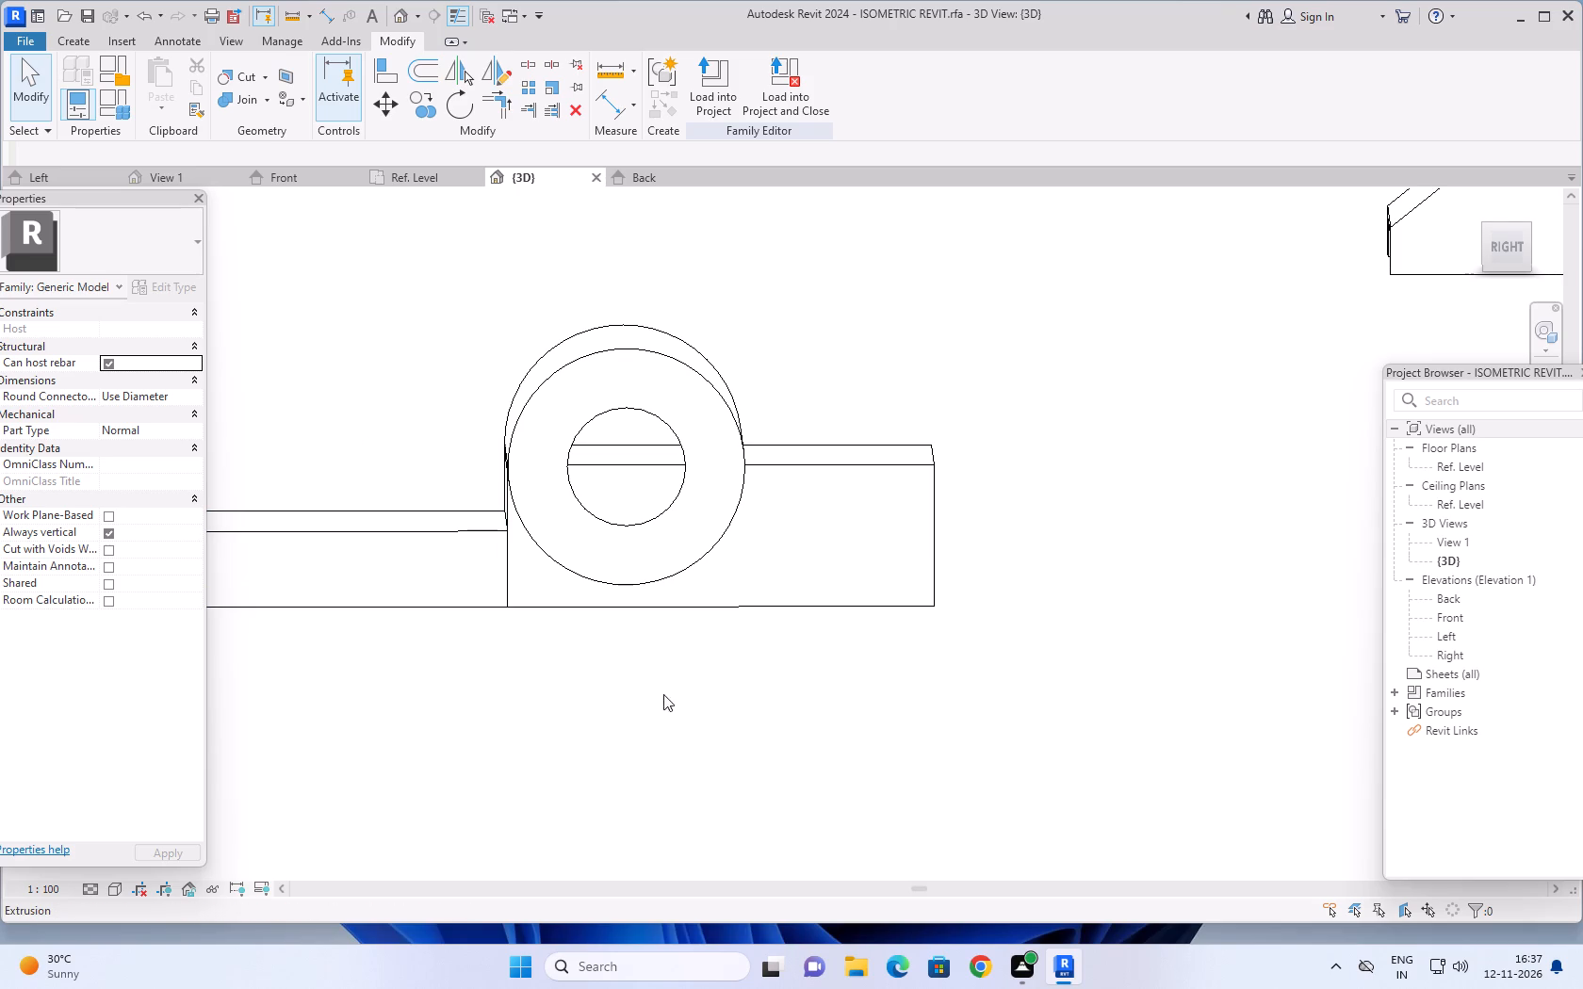
{"action": "middle_click_drag", "start_coordinate": [663, 687], "coordinate": [658, 673], "text": "shift"}
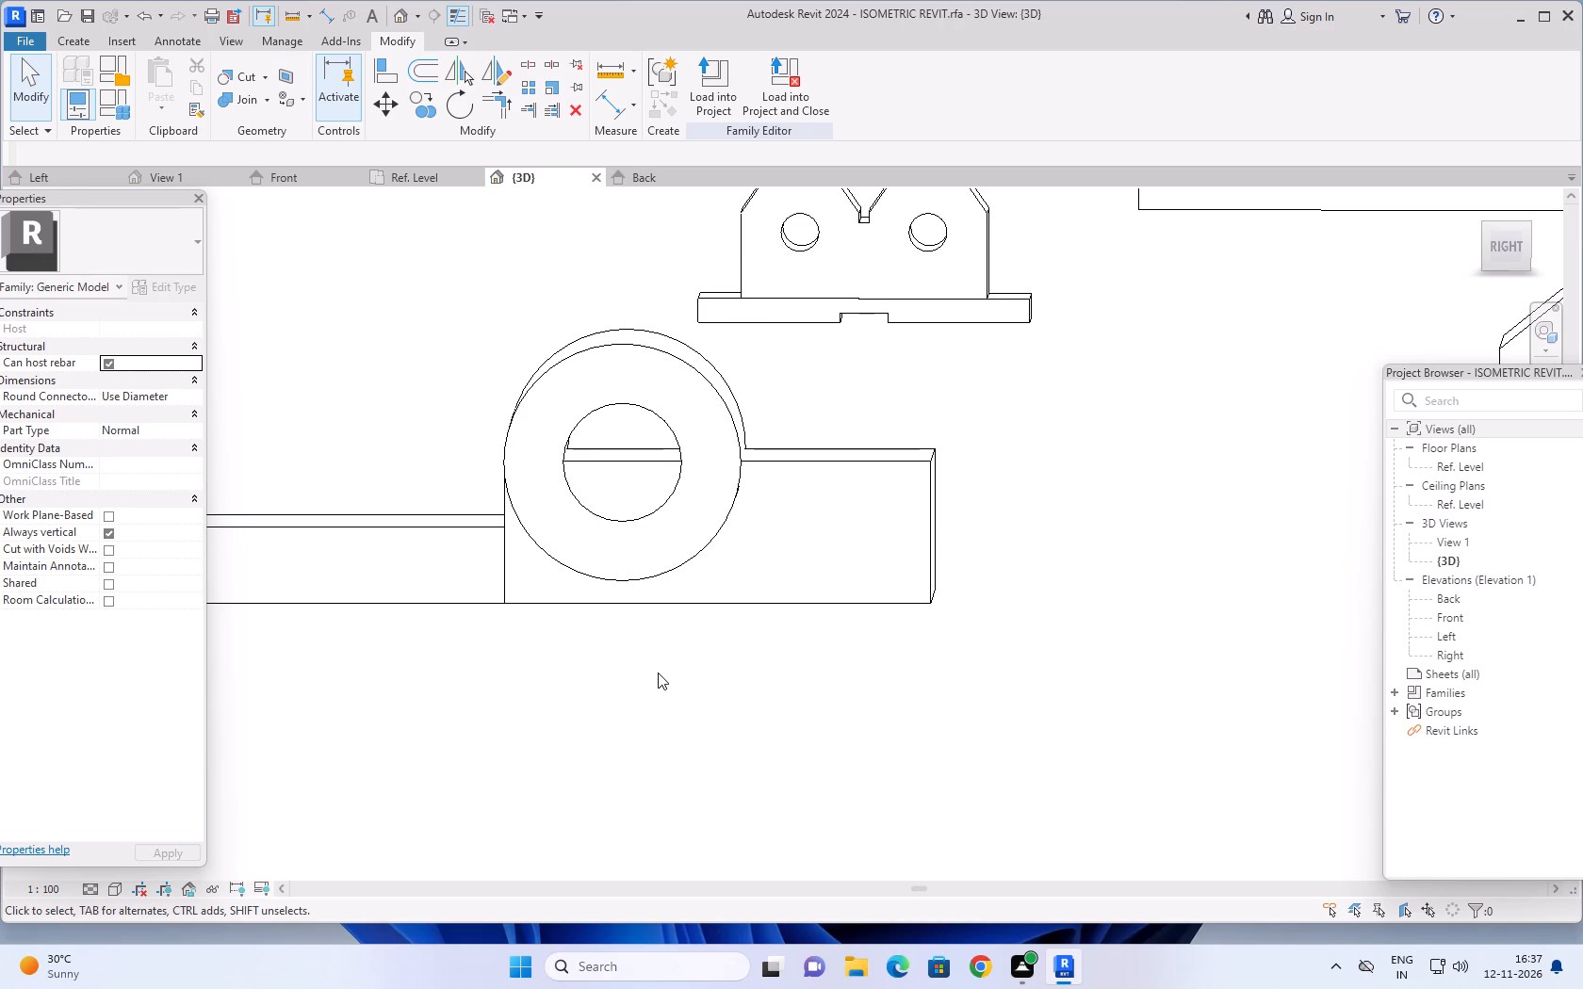
{"action": "scroll", "coordinate": [569, 461], "scroll_direction": "up", "scroll_amount": 1}
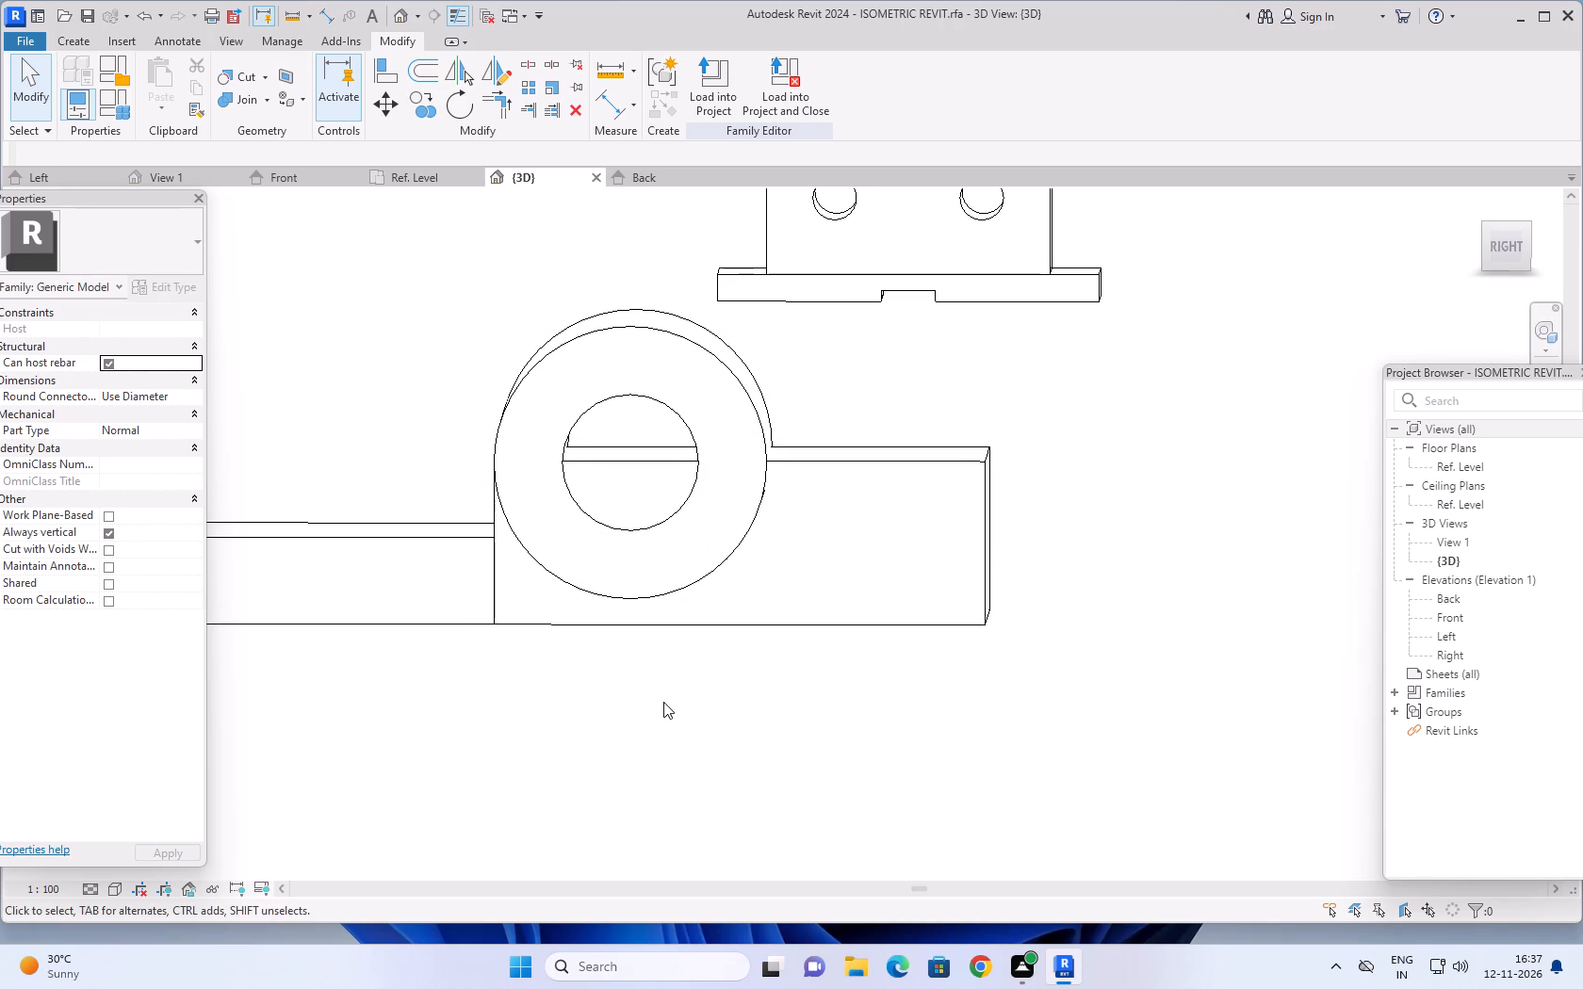
{"action": "middle_click_drag", "start_coordinate": [674, 704], "coordinate": [698, 714]}
{"action": "middle_click_drag", "start_coordinate": [701, 705], "coordinate": [722, 711]}
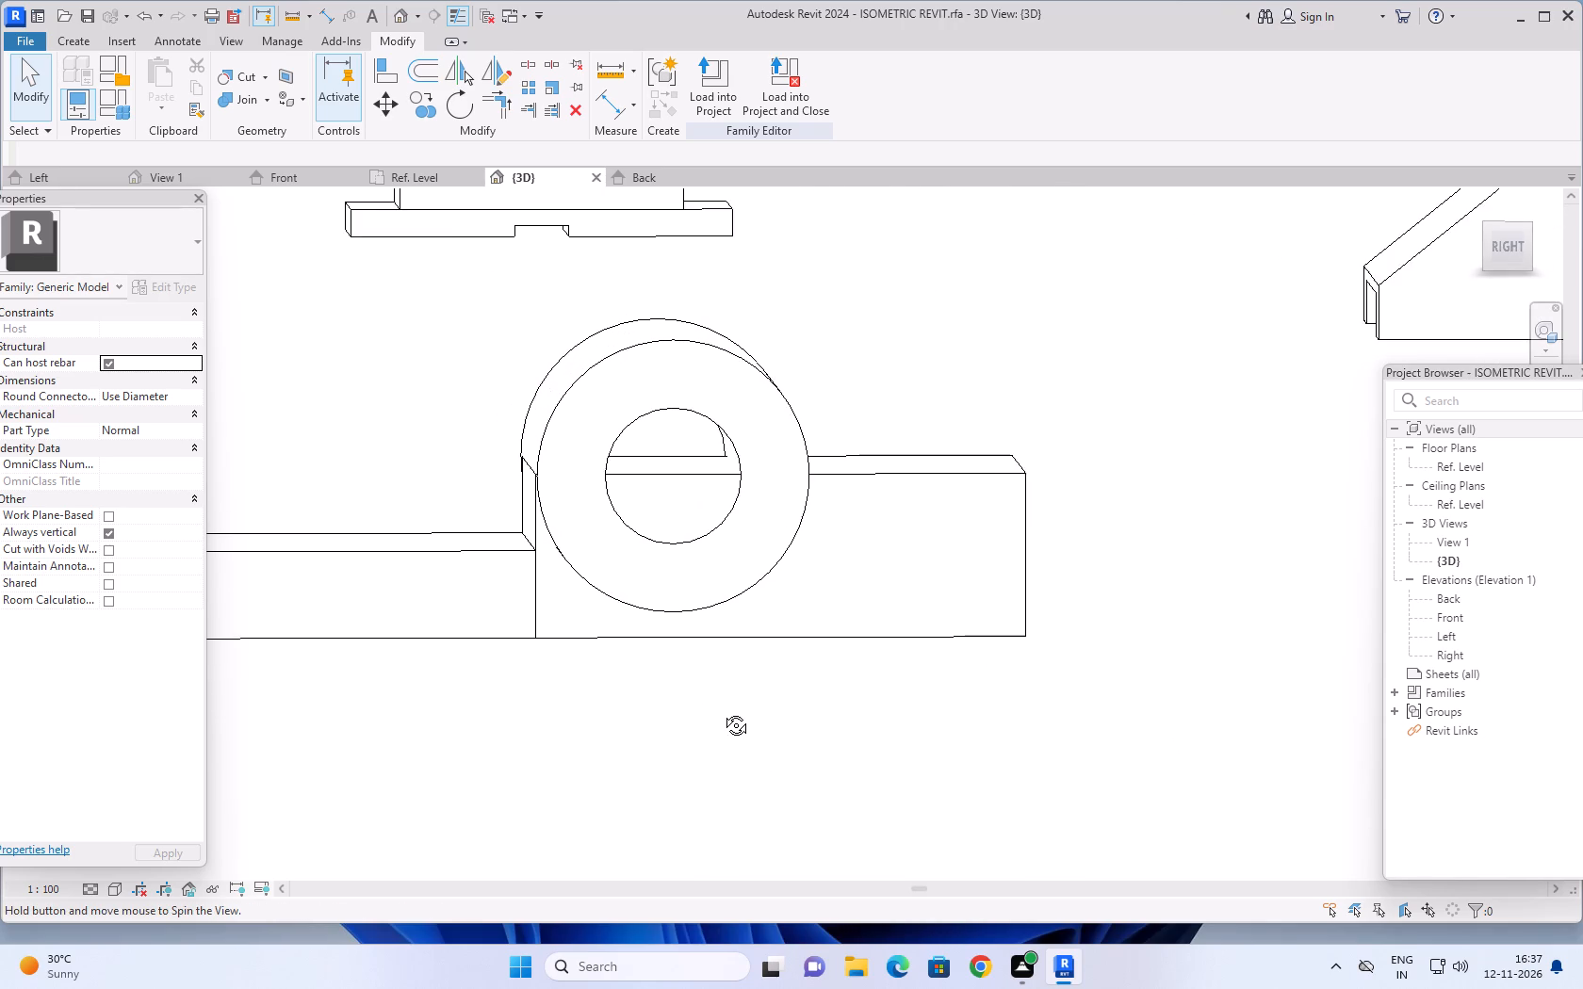
Examine the ring and the stepped solid from the side and at an angle, alongside the neighbouring practice solids.
{"action": "middle_click_drag", "start_coordinate": [722, 711], "coordinate": [726, 717]}
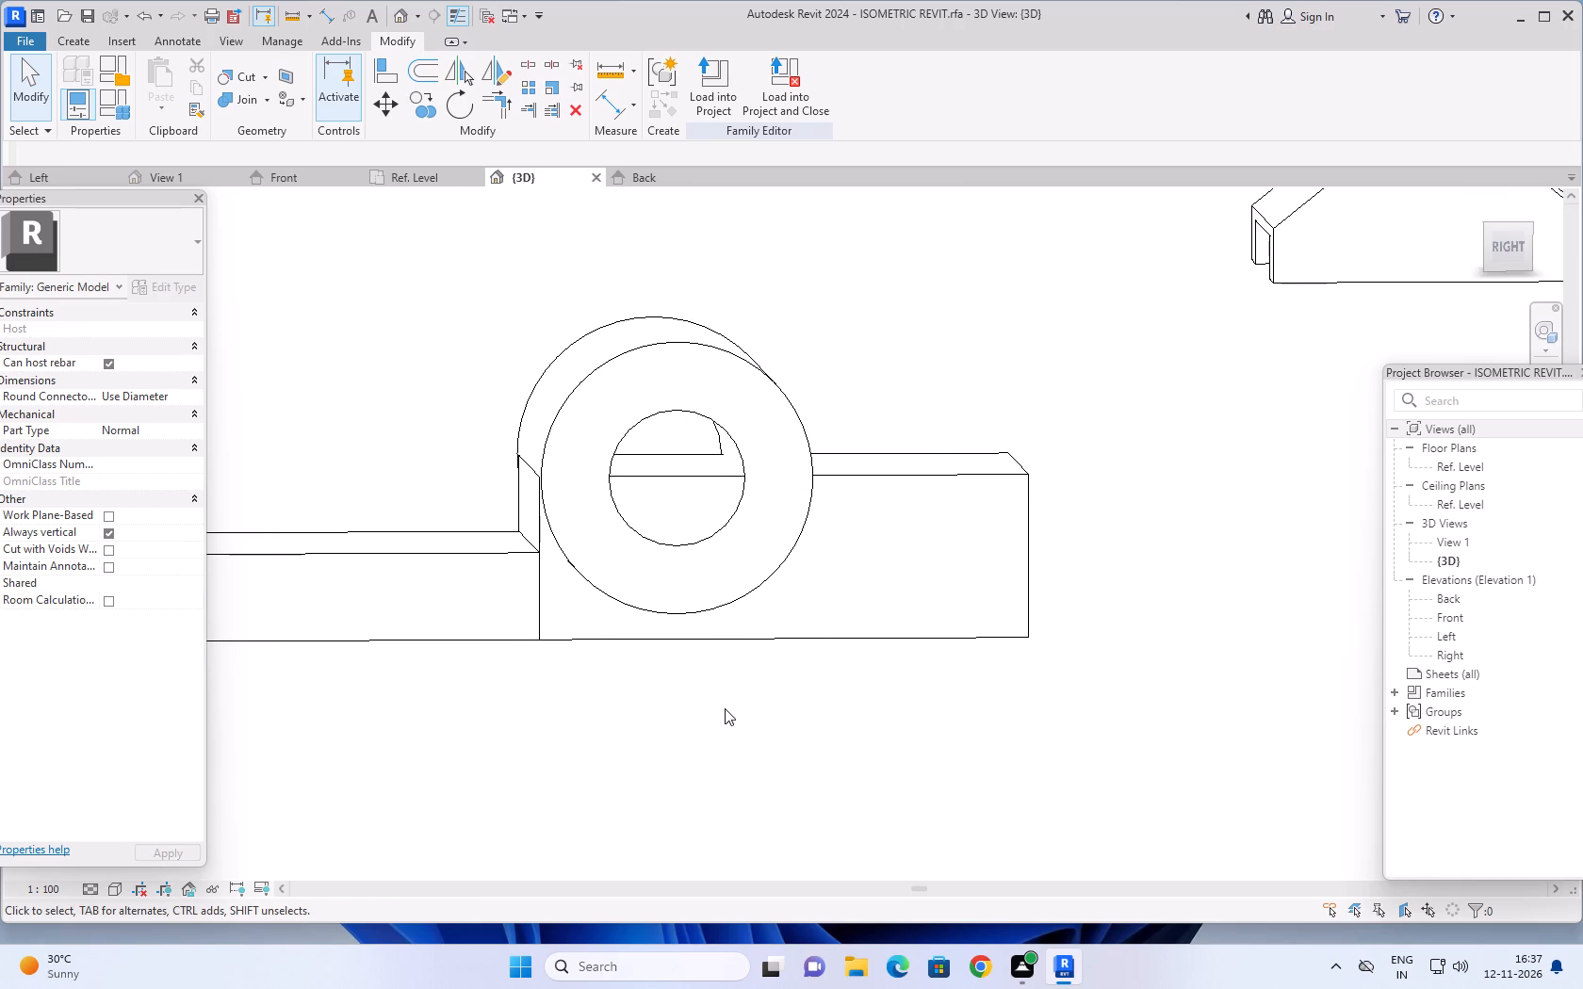
{"action": "scroll", "coordinate": [725, 708], "scroll_direction": "down", "scroll_amount": 3}
{"action": "middle_click_drag", "start_coordinate": [737, 716], "coordinate": [767, 754]}
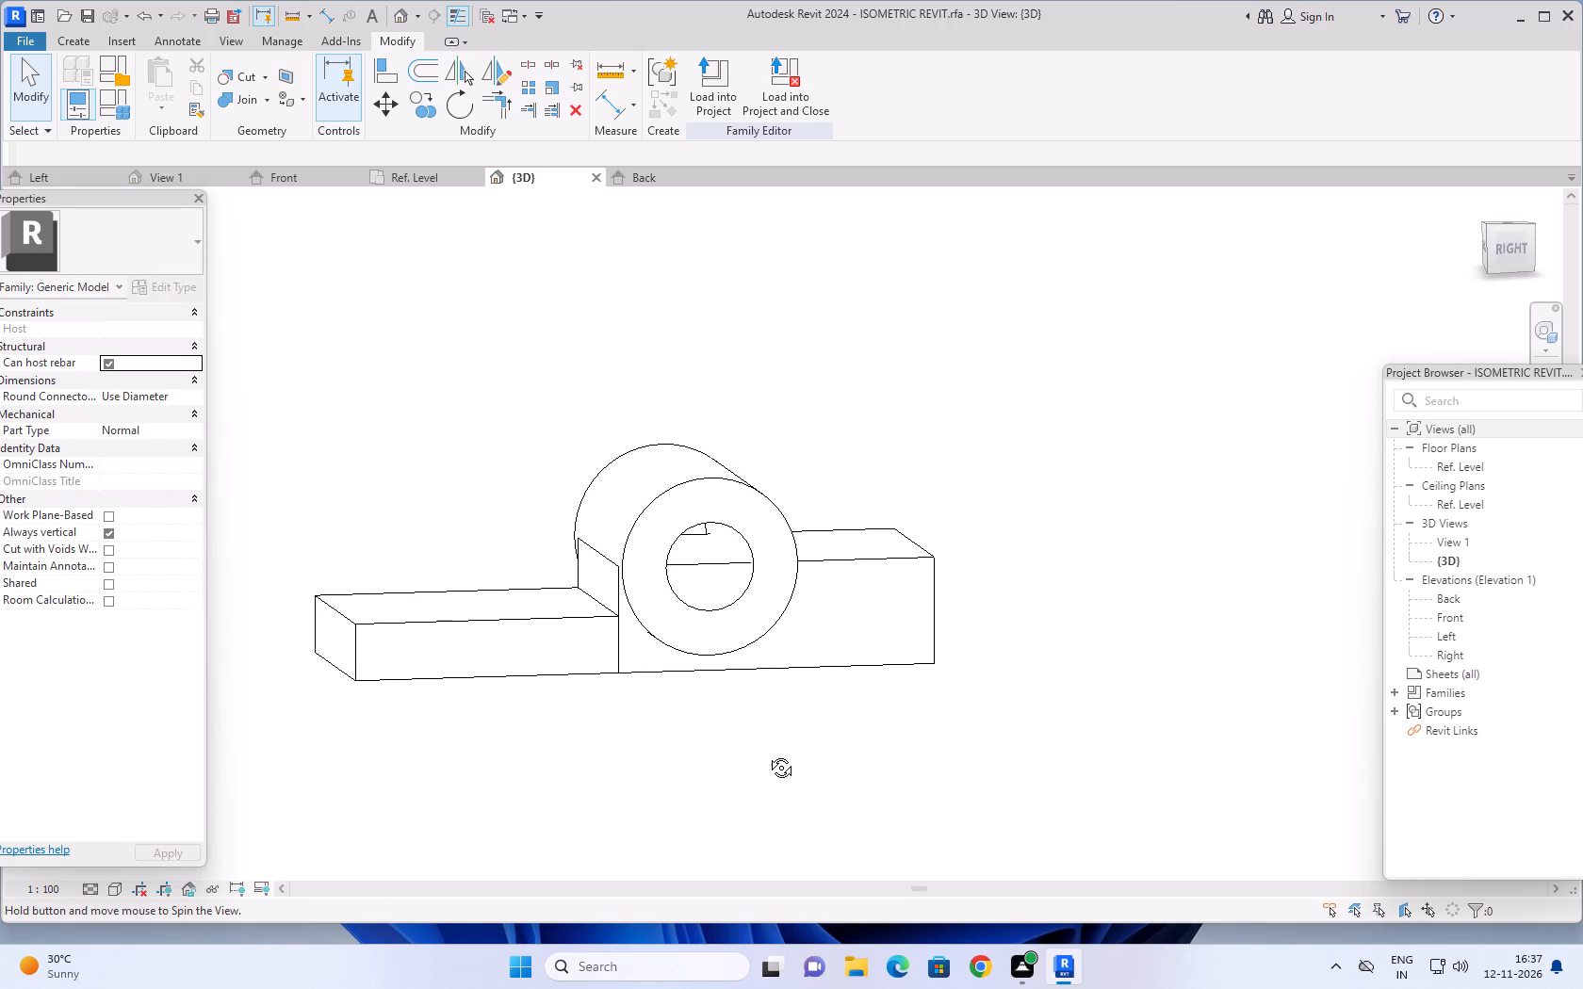
{"action": "middle_click_drag", "start_coordinate": [767, 754], "coordinate": [814, 757]}
{"action": "middle_click_drag", "start_coordinate": [593, 386], "coordinate": [606, 437], "text": "shift"}
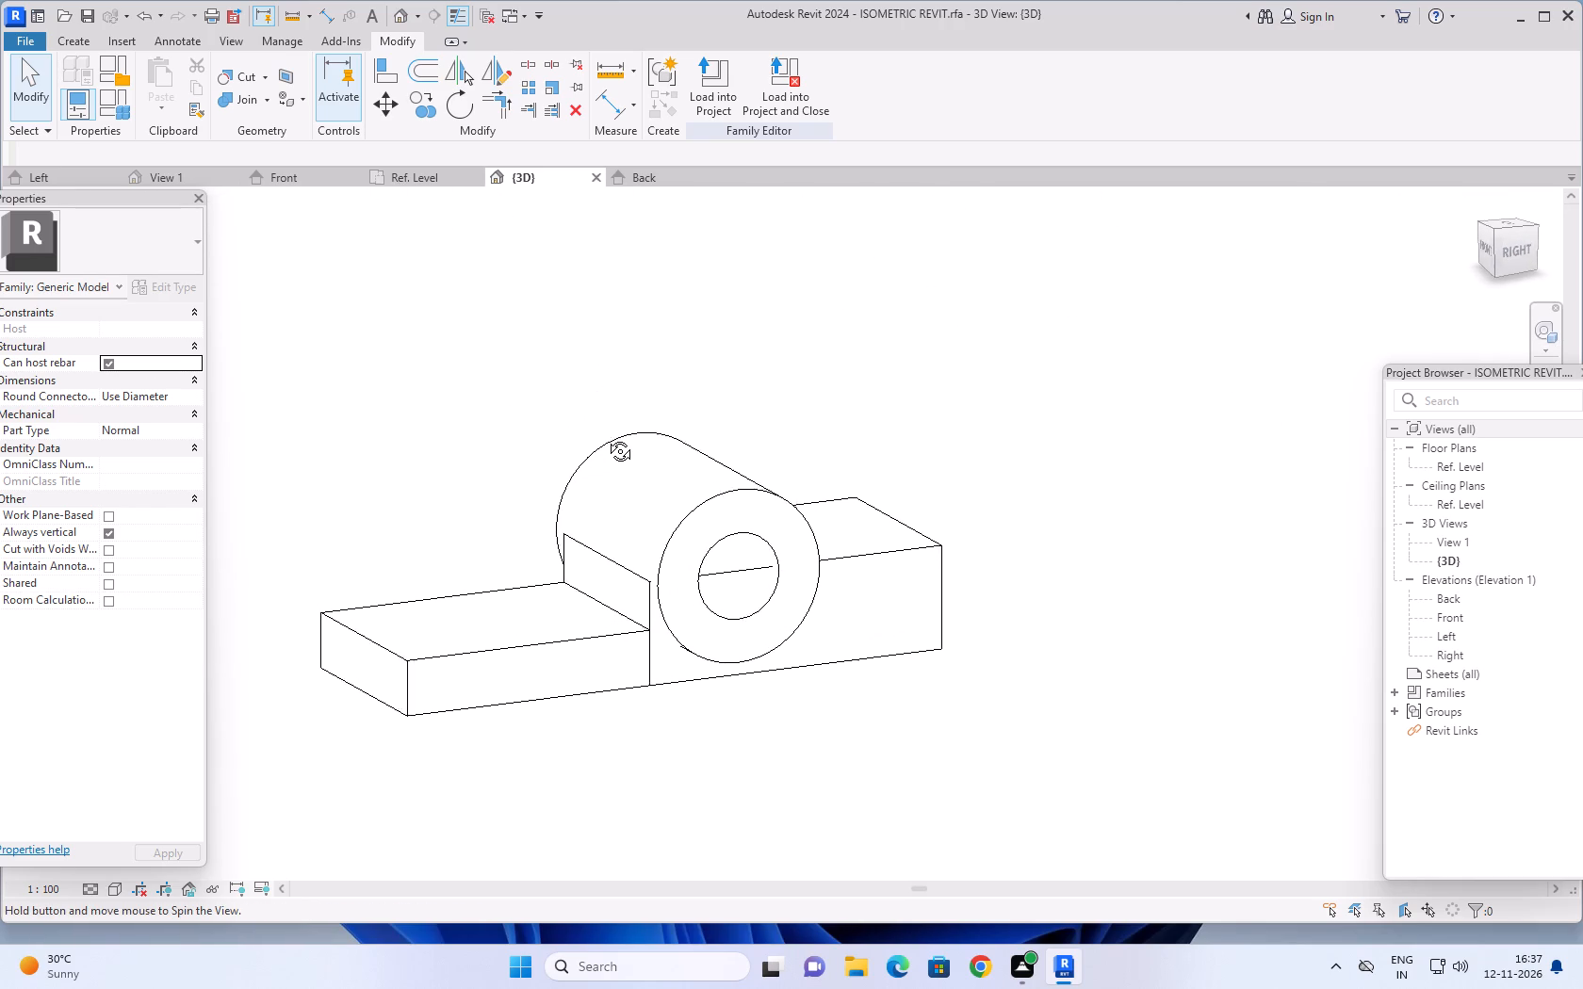
{"action": "middle_click_drag", "start_coordinate": [606, 437], "coordinate": [590, 435], "text": "shift"}
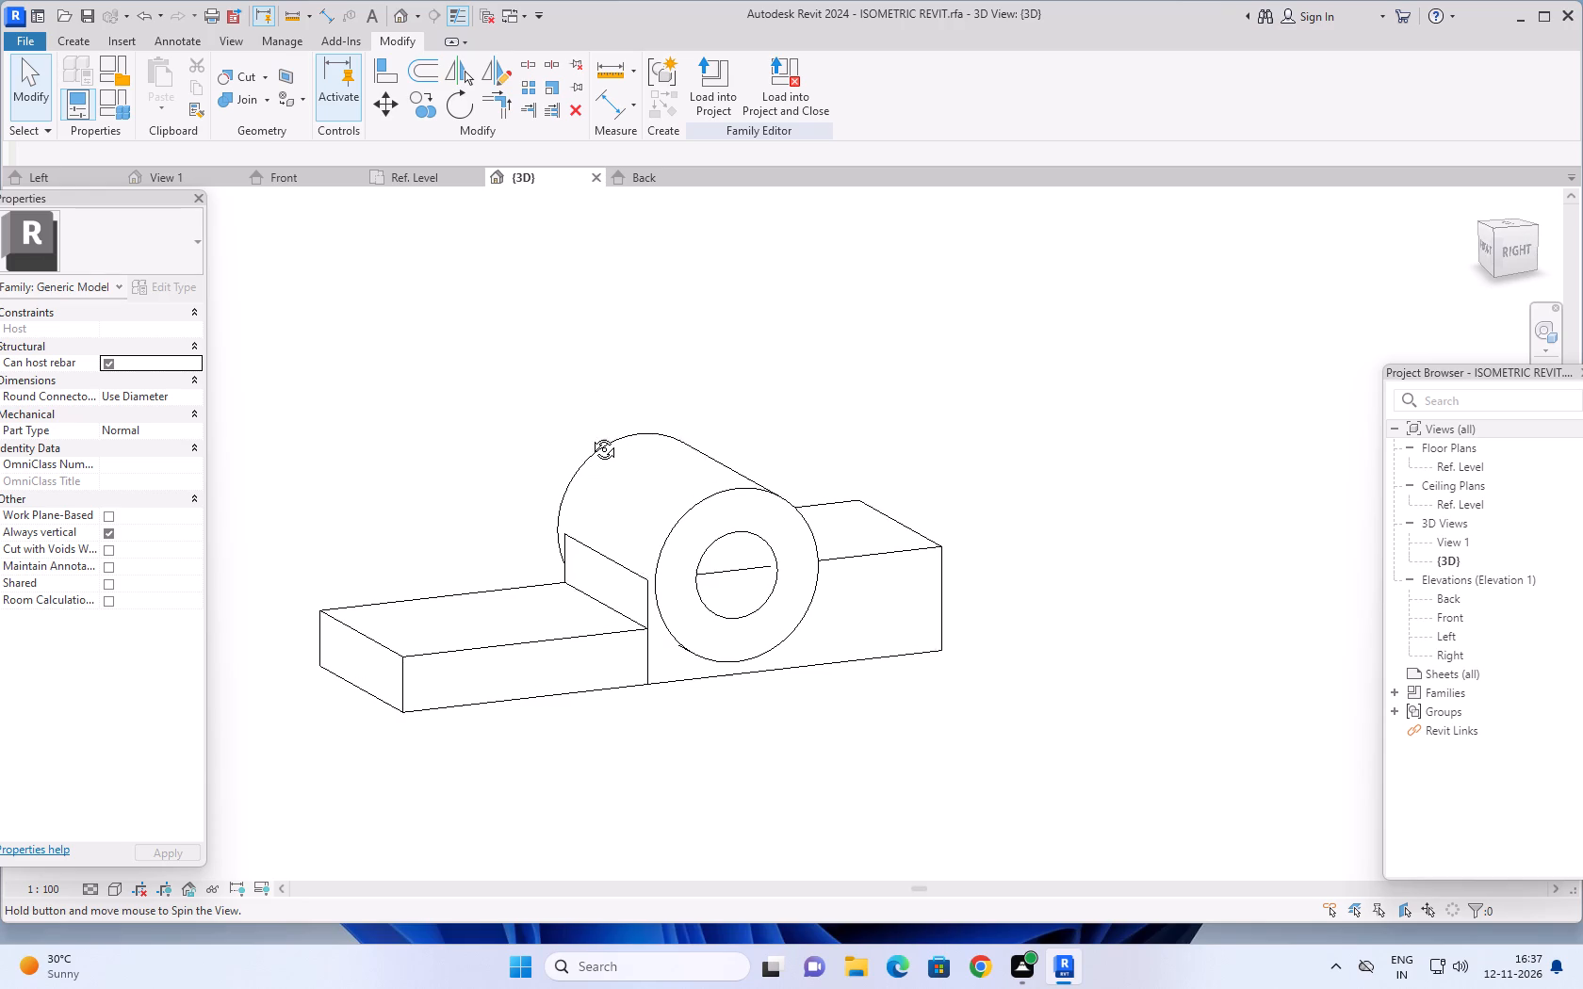
{"action": "middle_click_drag", "start_coordinate": [590, 435], "coordinate": [502, 359], "text": "shift"}
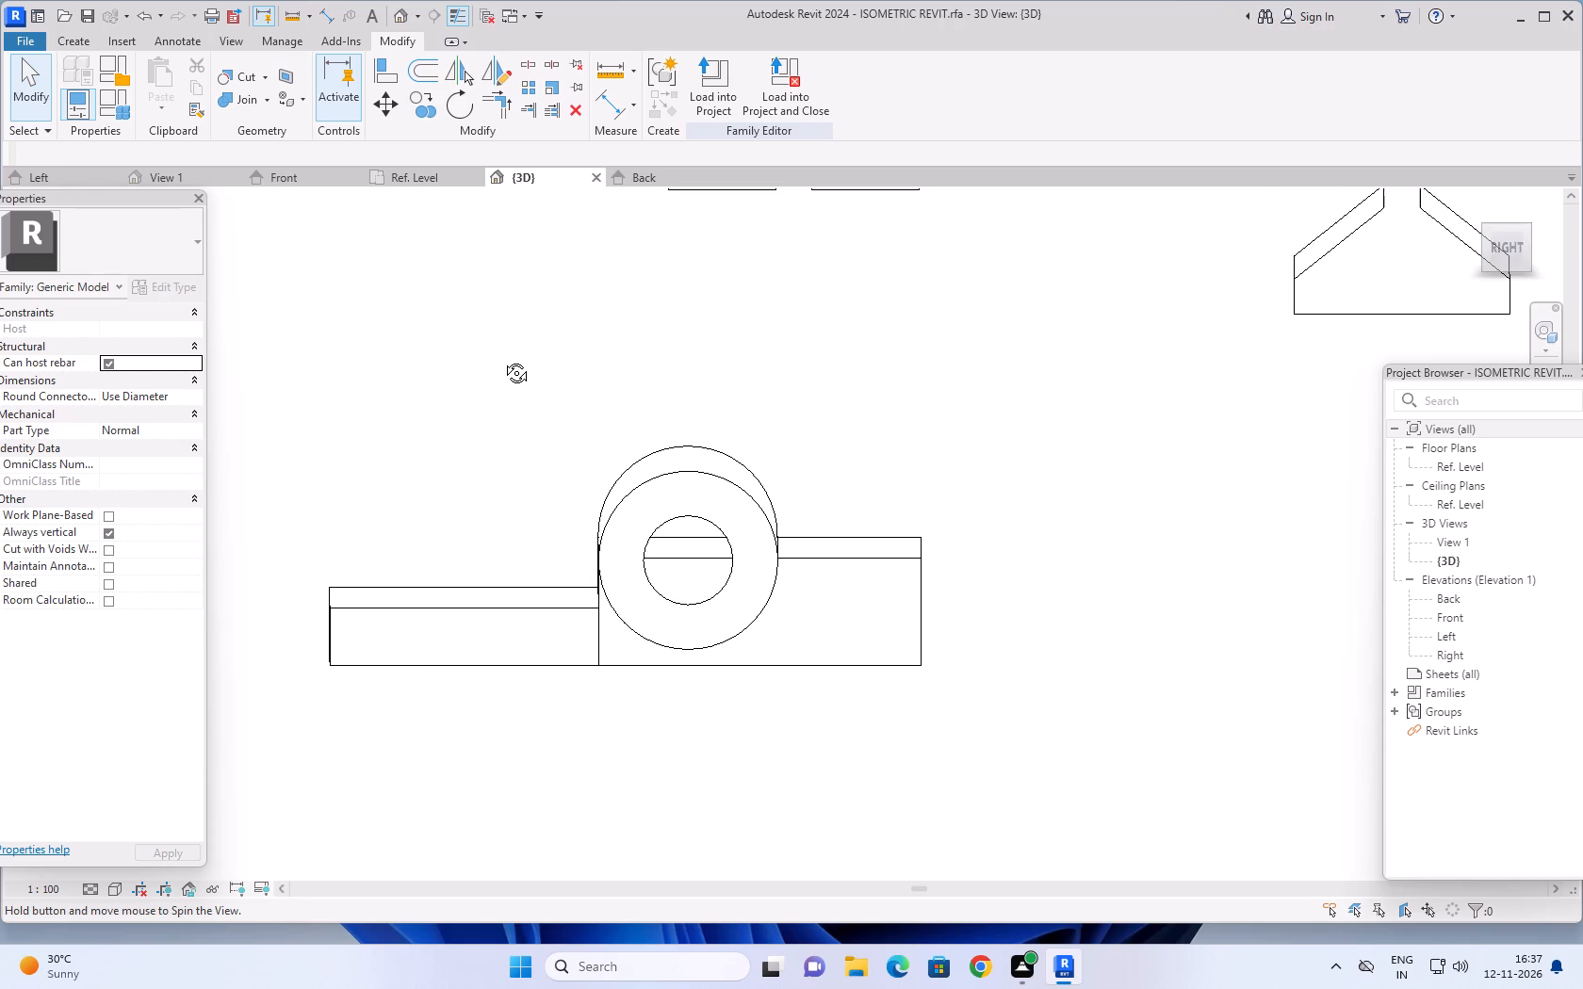
{"action": "middle_click_drag", "start_coordinate": [502, 359], "coordinate": [500, 341], "text": "shift"}
{"action": "scroll", "coordinate": [500, 341], "scroll_direction": "down", "scroll_amount": 3}
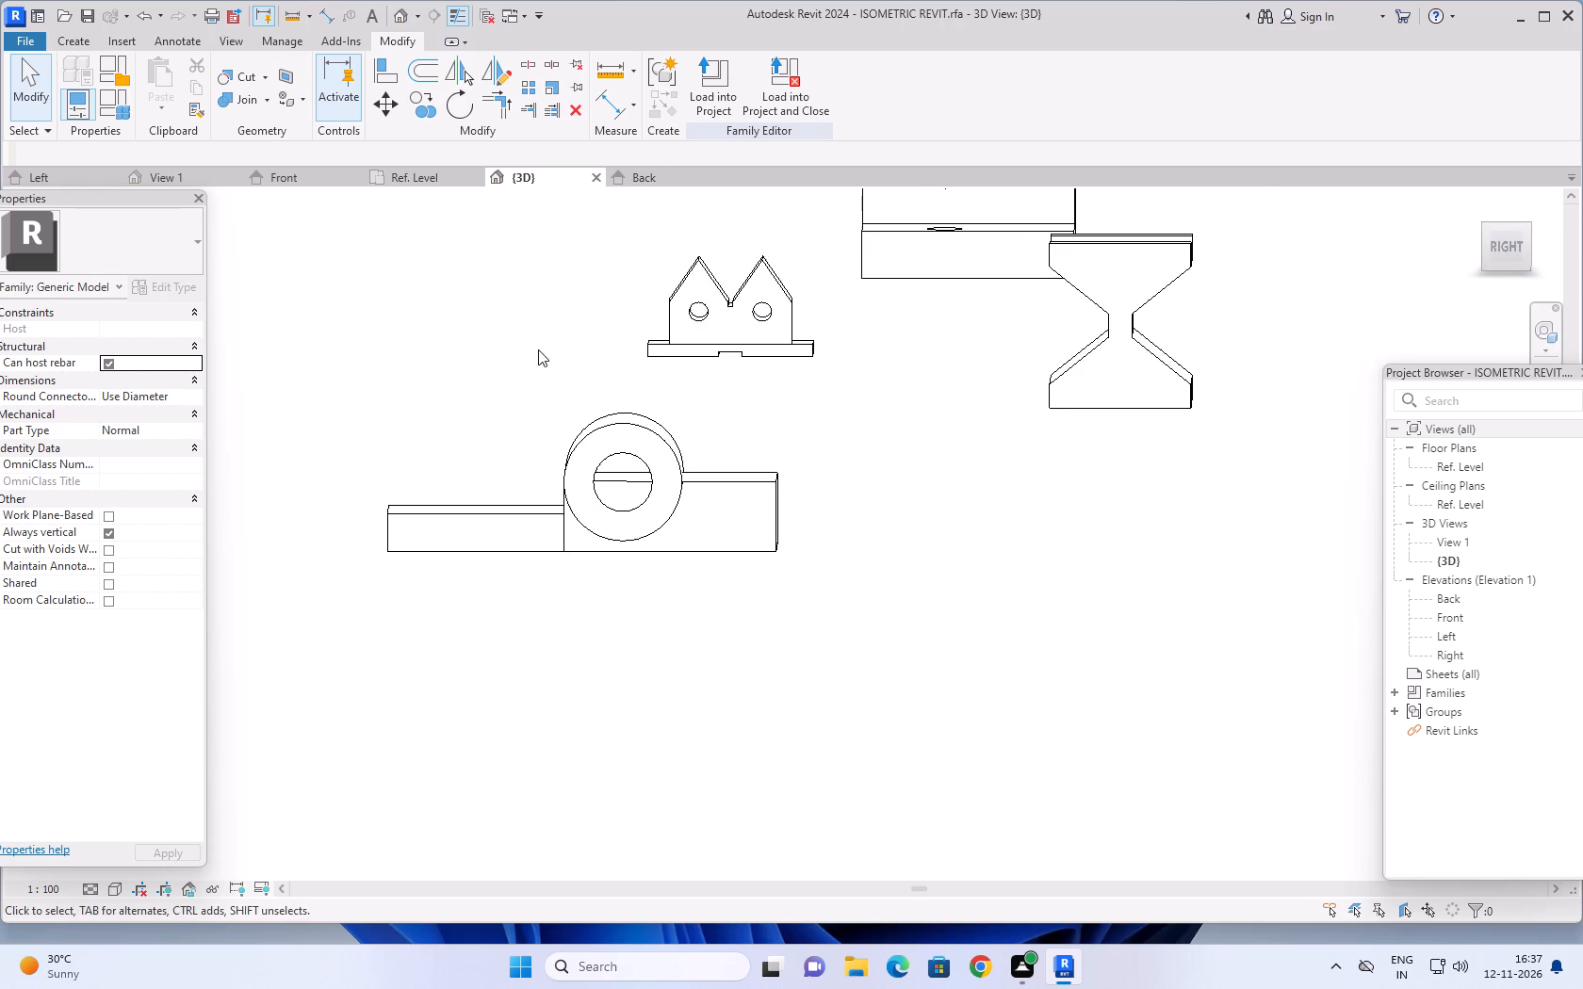
{"action": "middle_click_drag", "start_coordinate": [538, 349], "coordinate": [570, 538]}
{"action": "scroll", "coordinate": [539, 376], "scroll_direction": "down", "scroll_amount": 1}
{"action": "middle_click_drag", "start_coordinate": [563, 560], "coordinate": [565, 494], "text": "shift"}
{"action": "scroll", "coordinate": [563, 560], "scroll_direction": "up", "scroll_amount": 1, "text": "shift"}
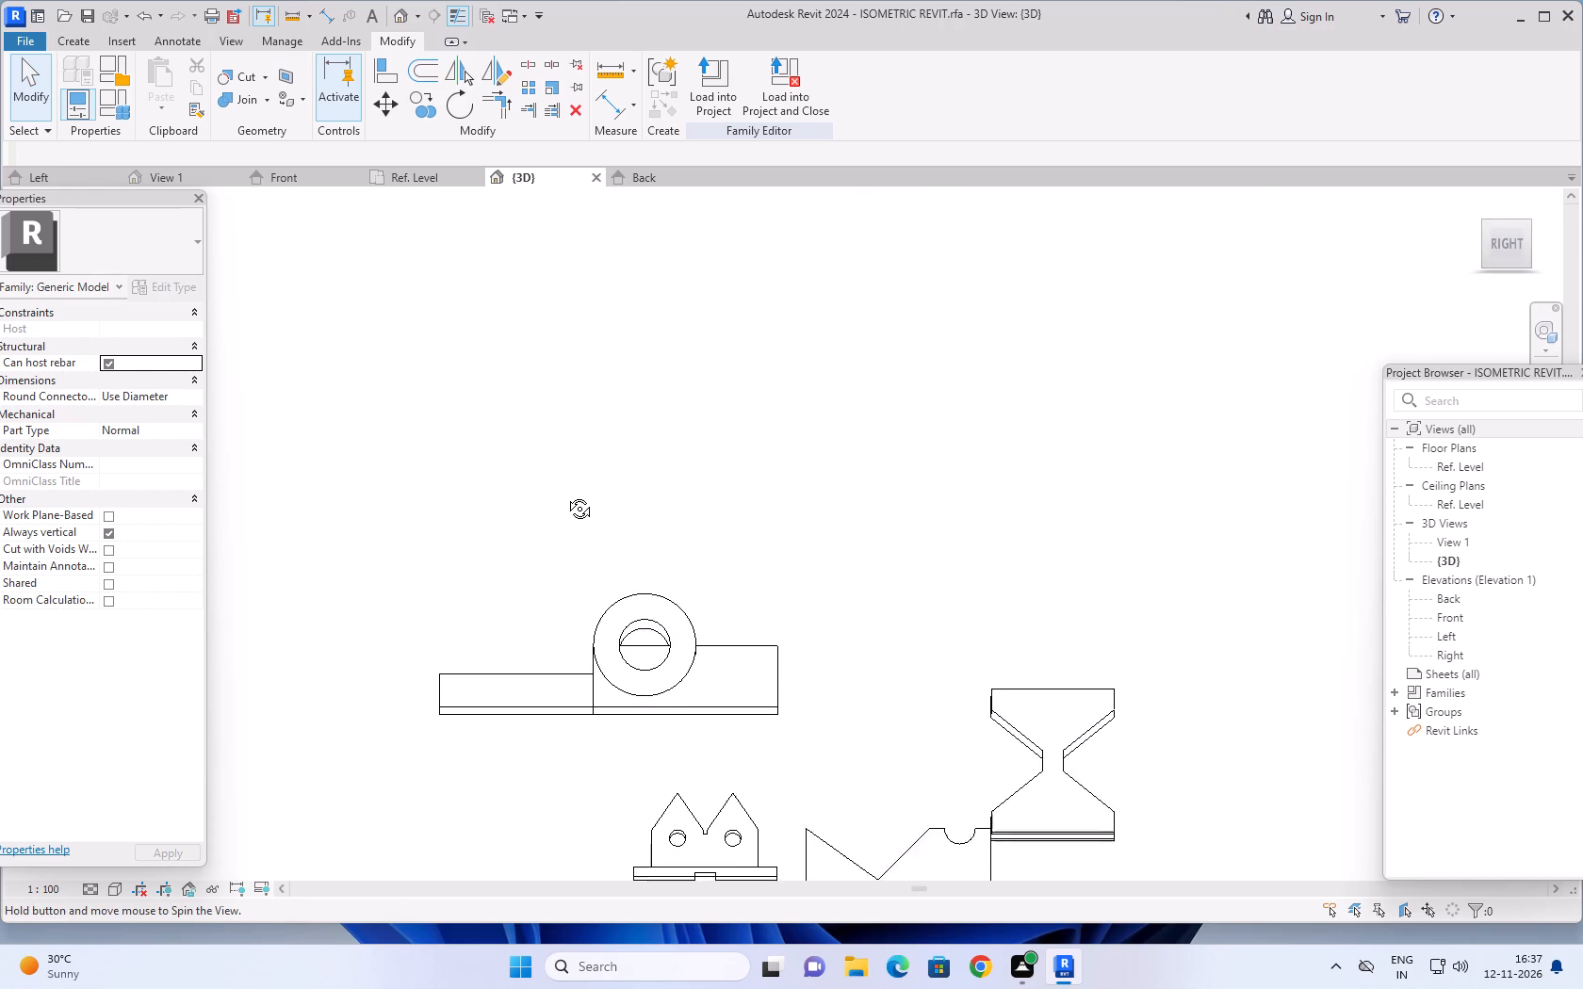
{"action": "middle_click_drag", "start_coordinate": [565, 494], "coordinate": [566, 586], "text": "shift"}
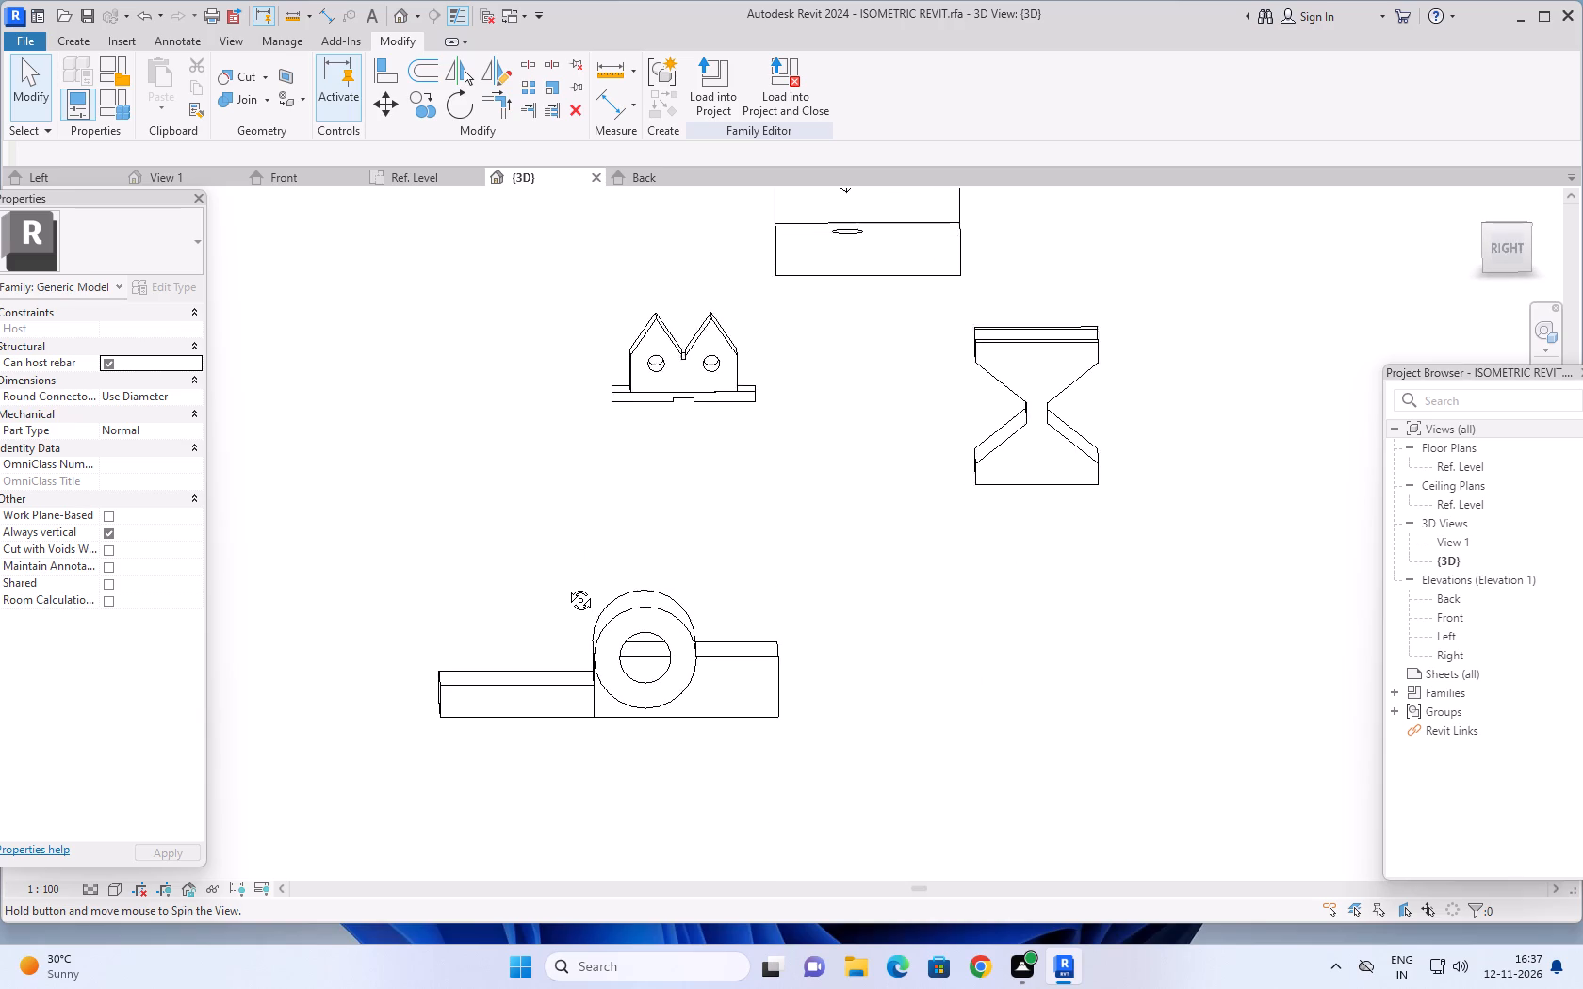
{"action": "middle_click_drag", "start_coordinate": [566, 586], "coordinate": [562, 537], "text": "shift"}
{"action": "middle_click_drag", "start_coordinate": [562, 537], "coordinate": [561, 544]}
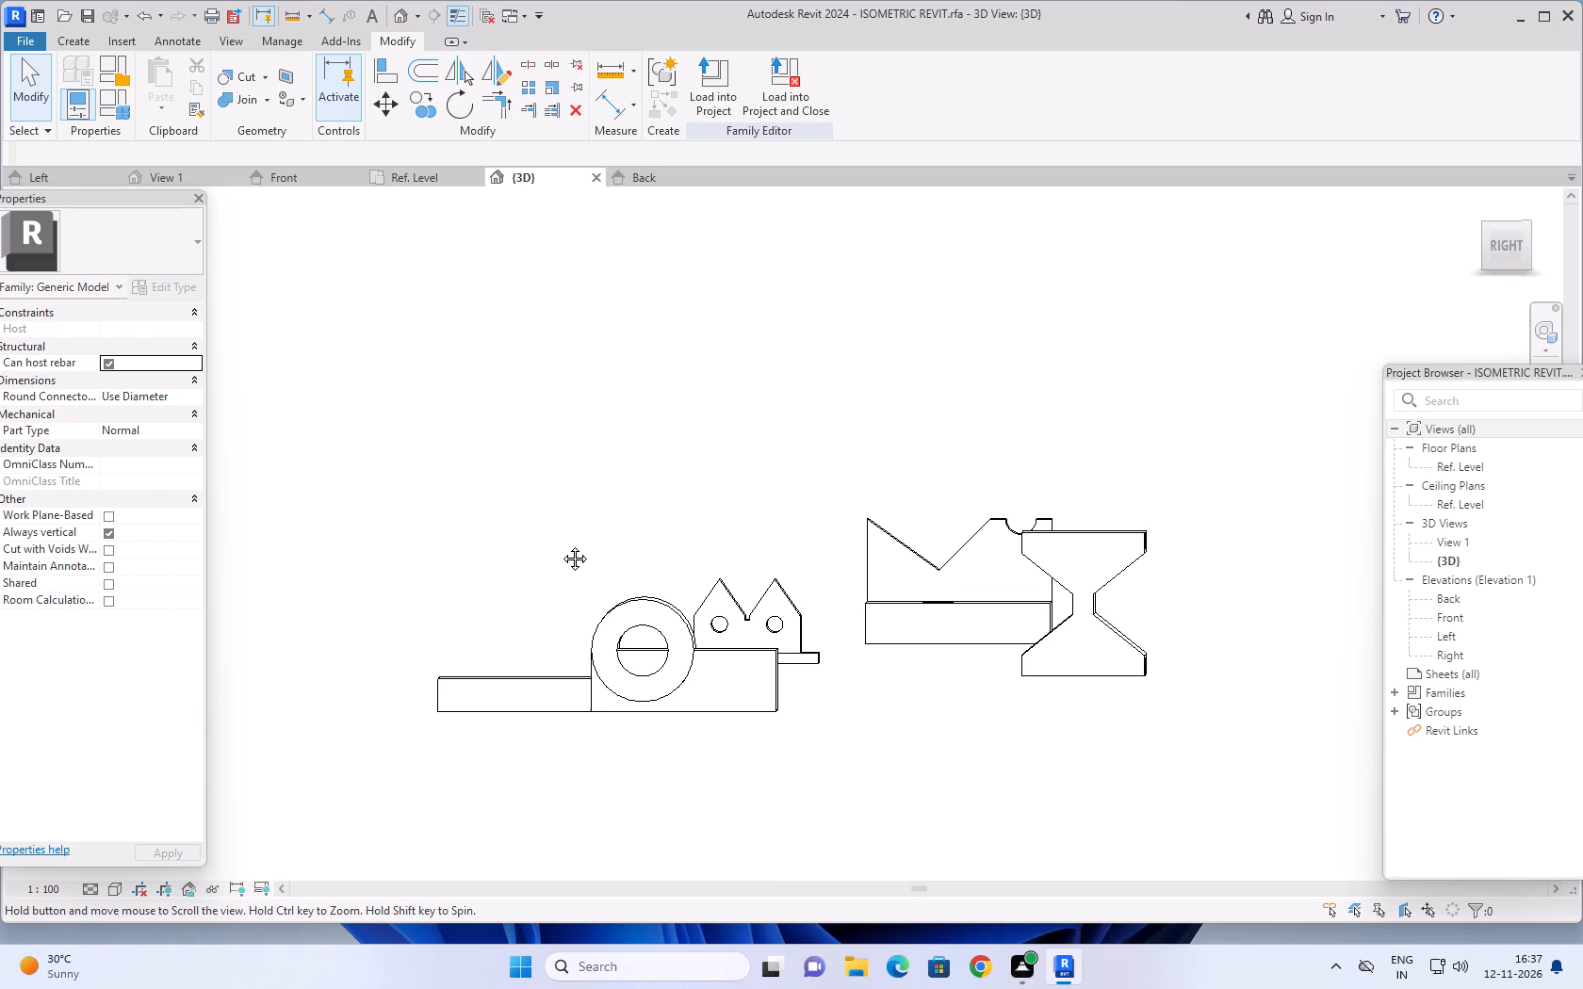
{"action": "middle_click_drag", "start_coordinate": [561, 544], "coordinate": [569, 604]}
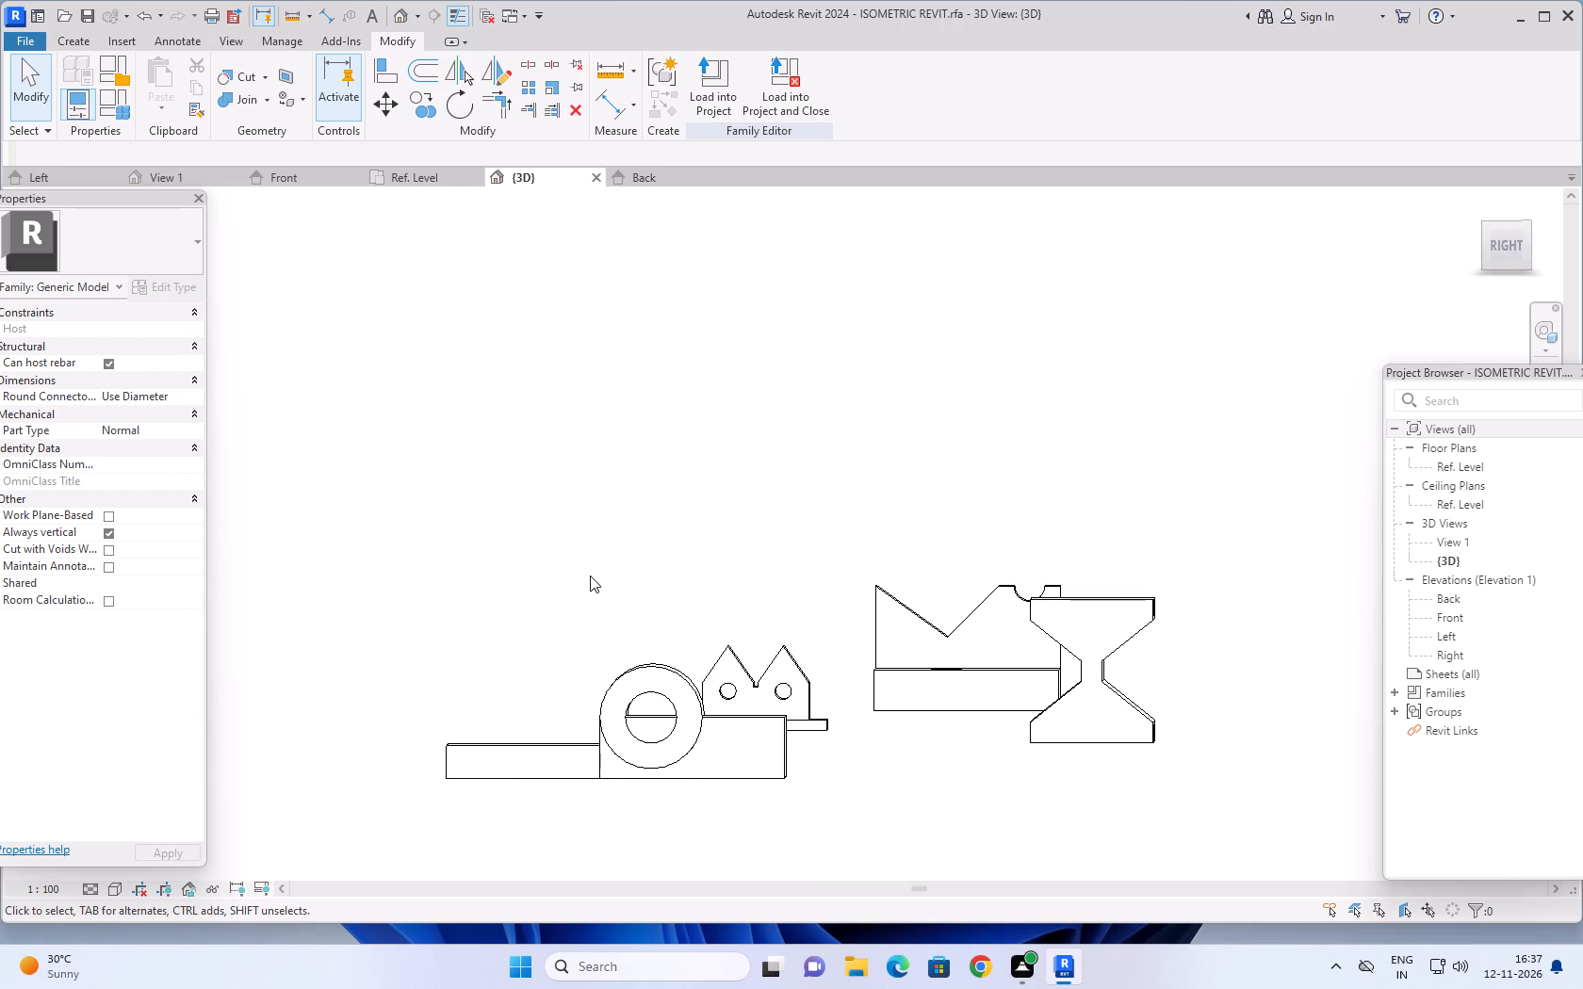
{"action": "middle_click_drag", "start_coordinate": [592, 555], "coordinate": [586, 503]}
{"action": "middle_click_drag", "start_coordinate": [587, 521], "coordinate": [600, 541], "text": "shift"}
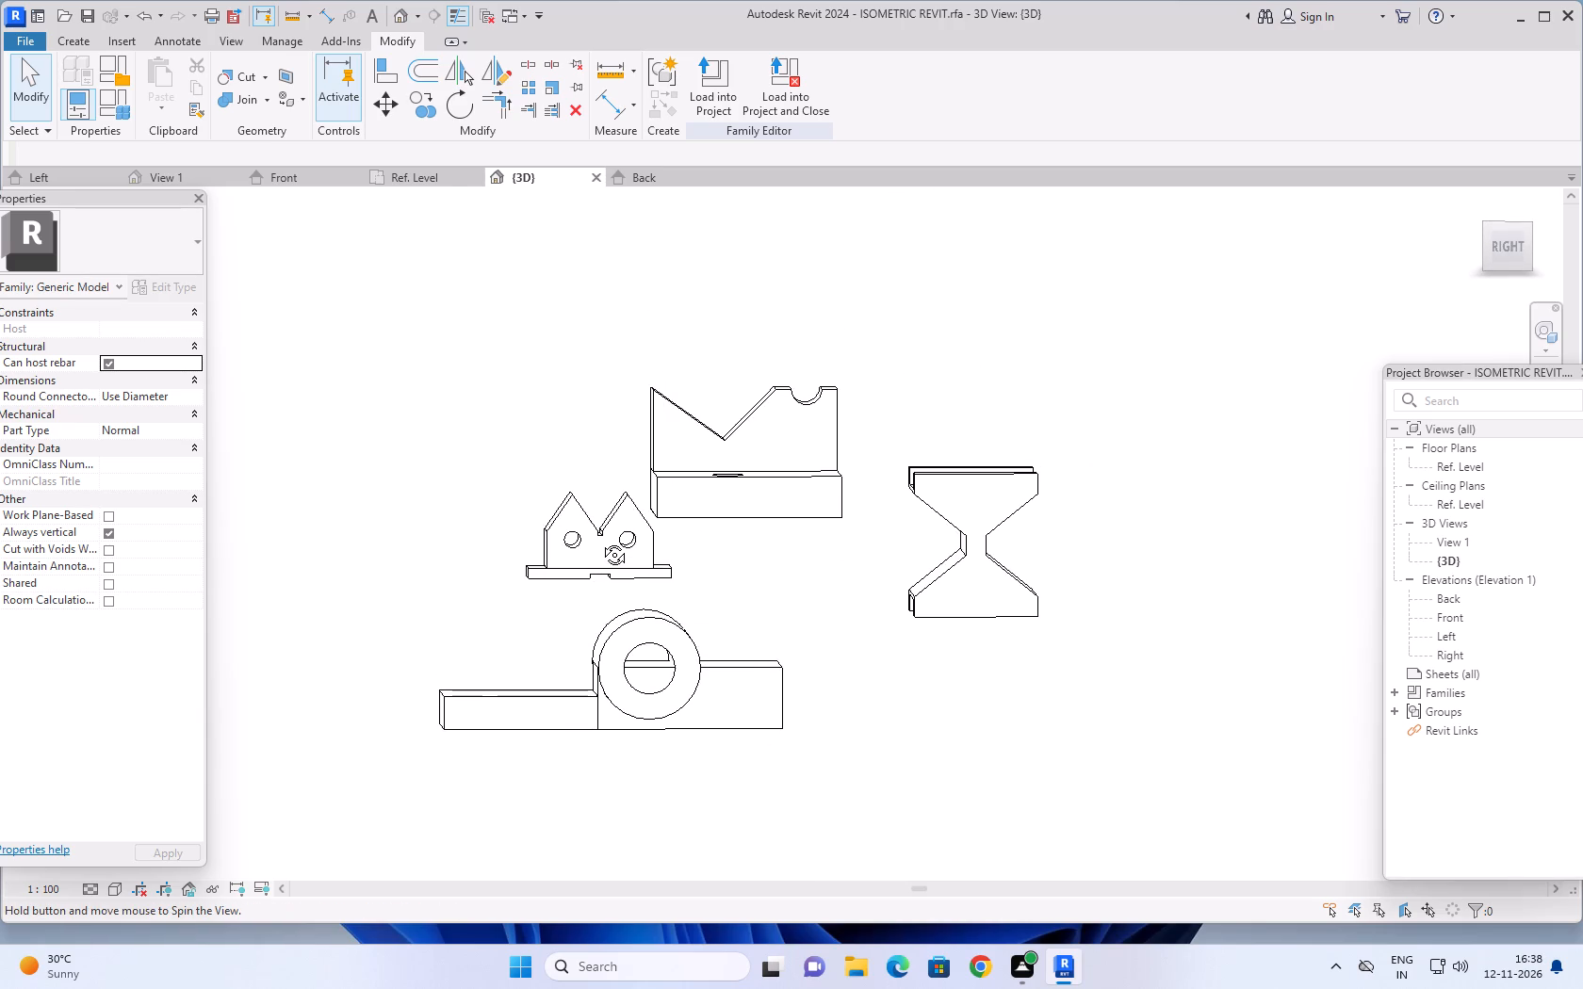
{"action": "middle_click_drag", "start_coordinate": [600, 541], "coordinate": [599, 547], "text": "shift"}
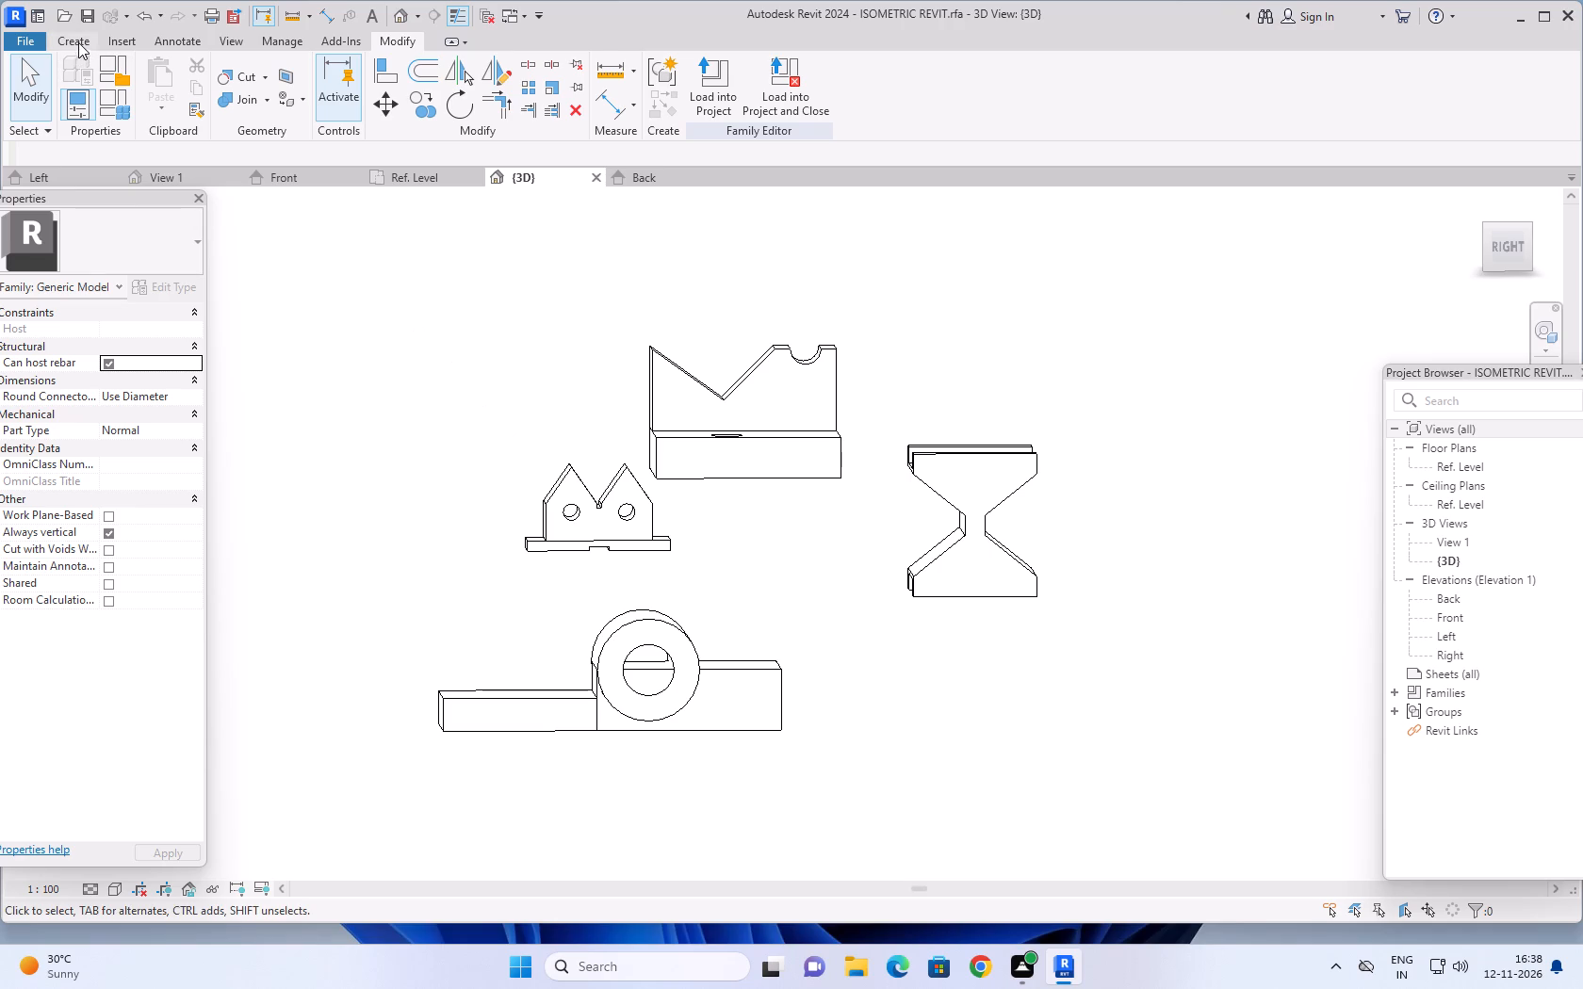
Cut the ring's bore through the taller block with a void extrusion of the inner circle, start -5 and end 61, work plane picked on the ring.
{"action": "left_click", "coordinate": [74, 35]}
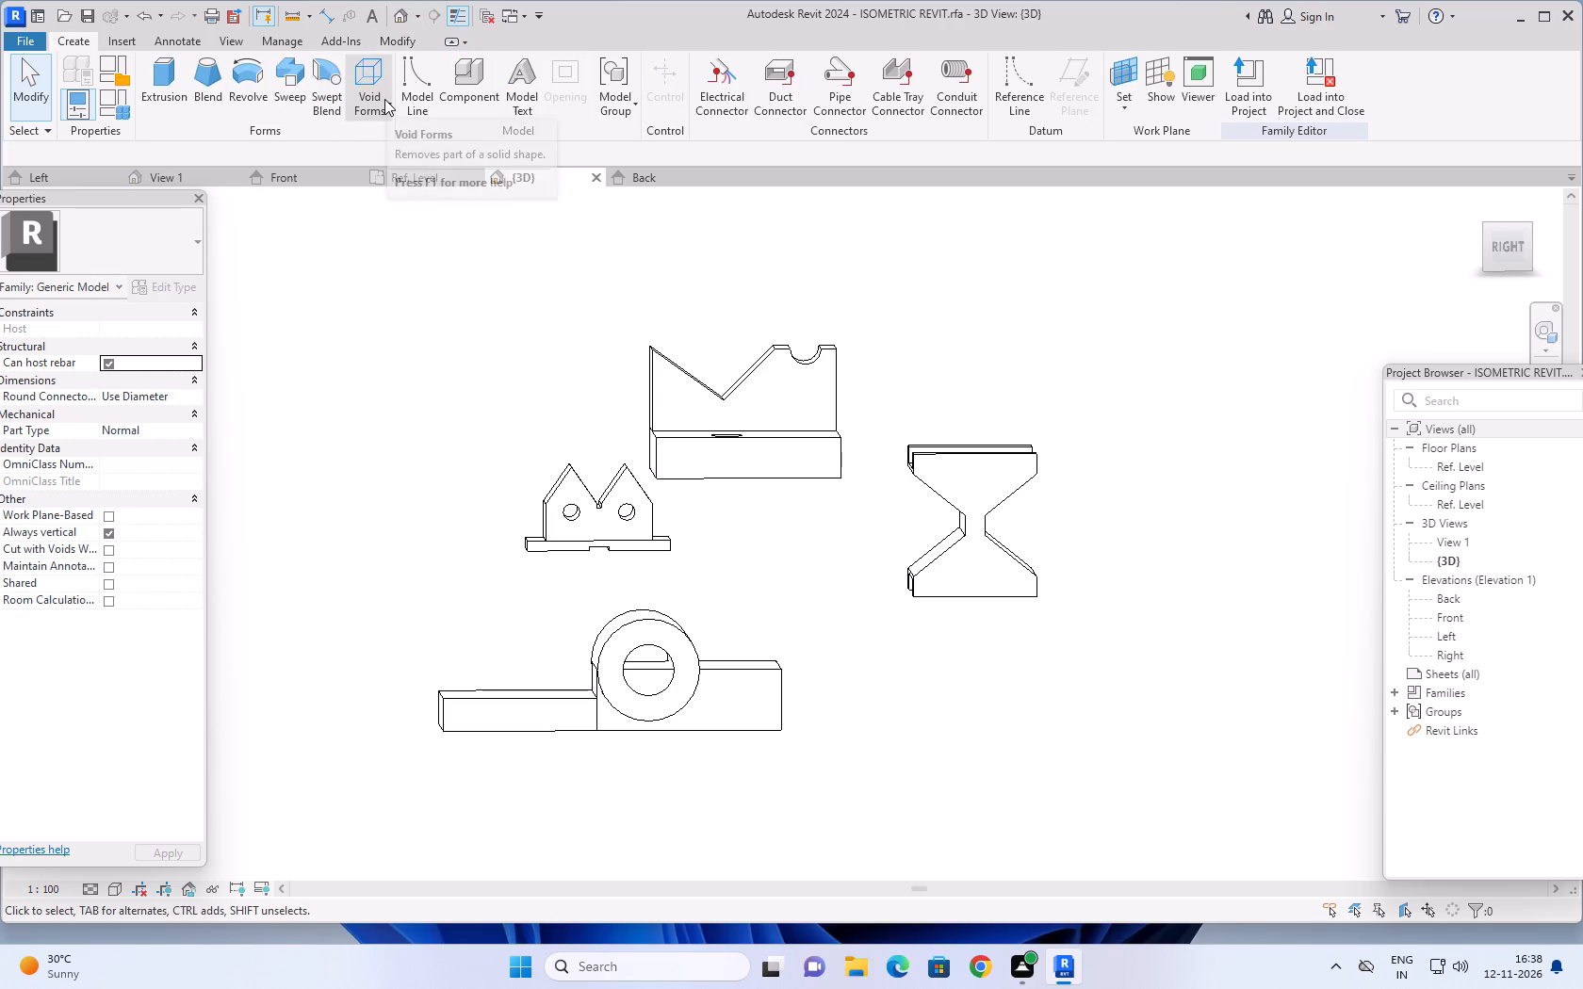
{"action": "left_click", "coordinate": [384, 99]}
{"action": "left_click", "coordinate": [415, 138]}
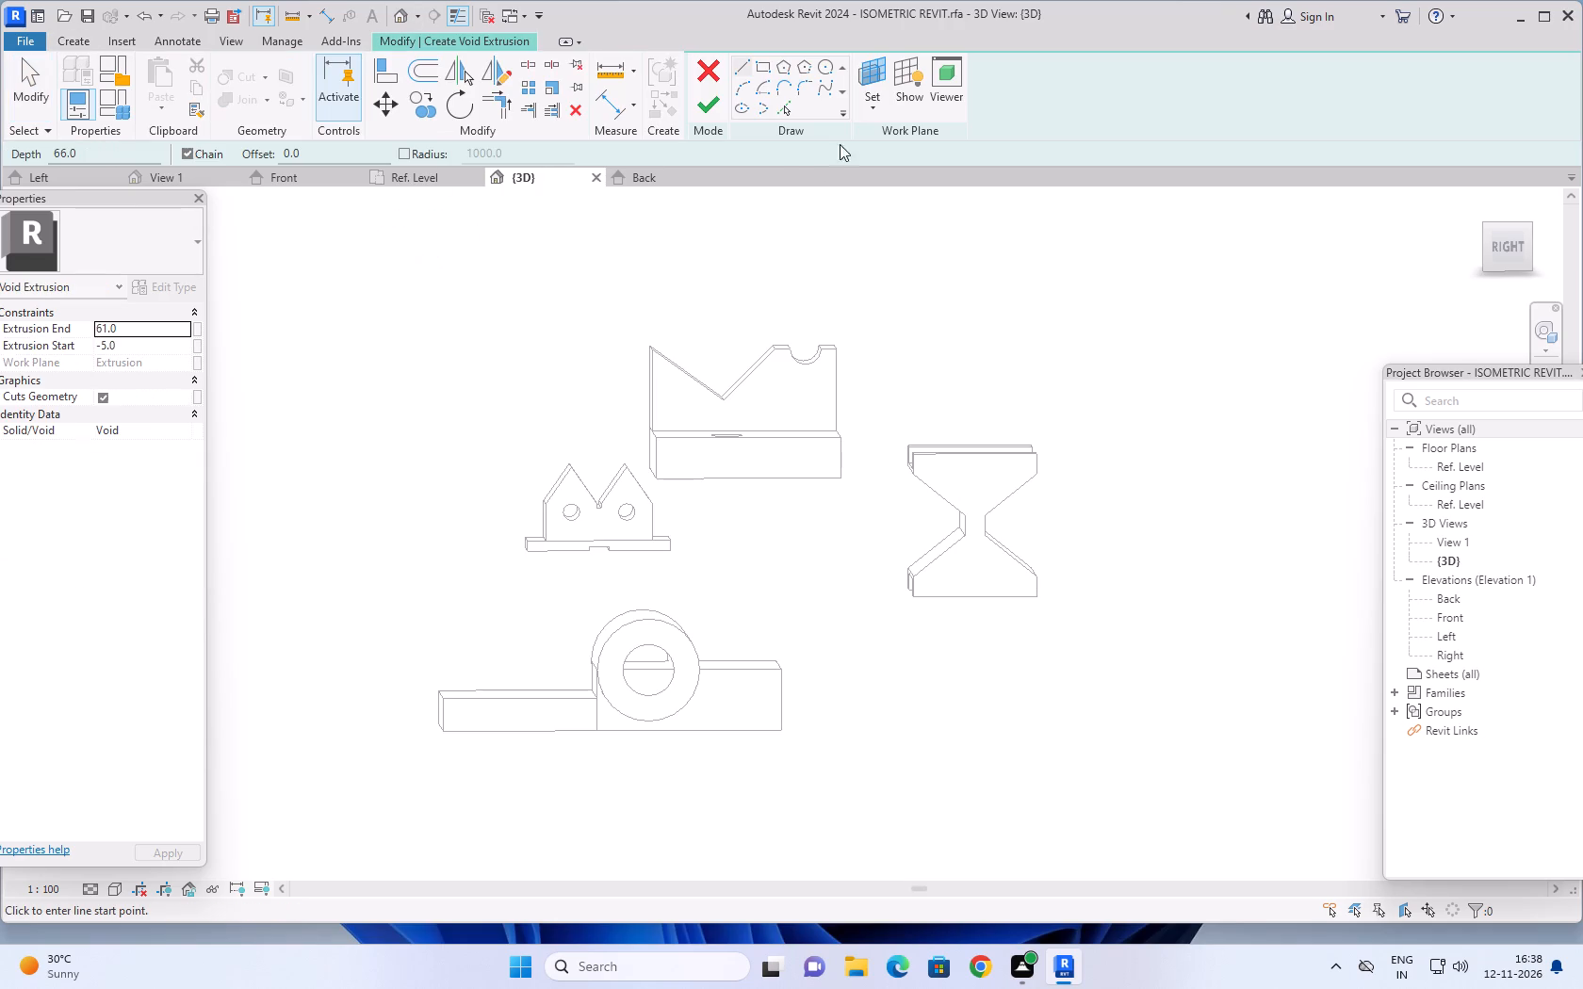
{"action": "left_click", "coordinate": [879, 112]}
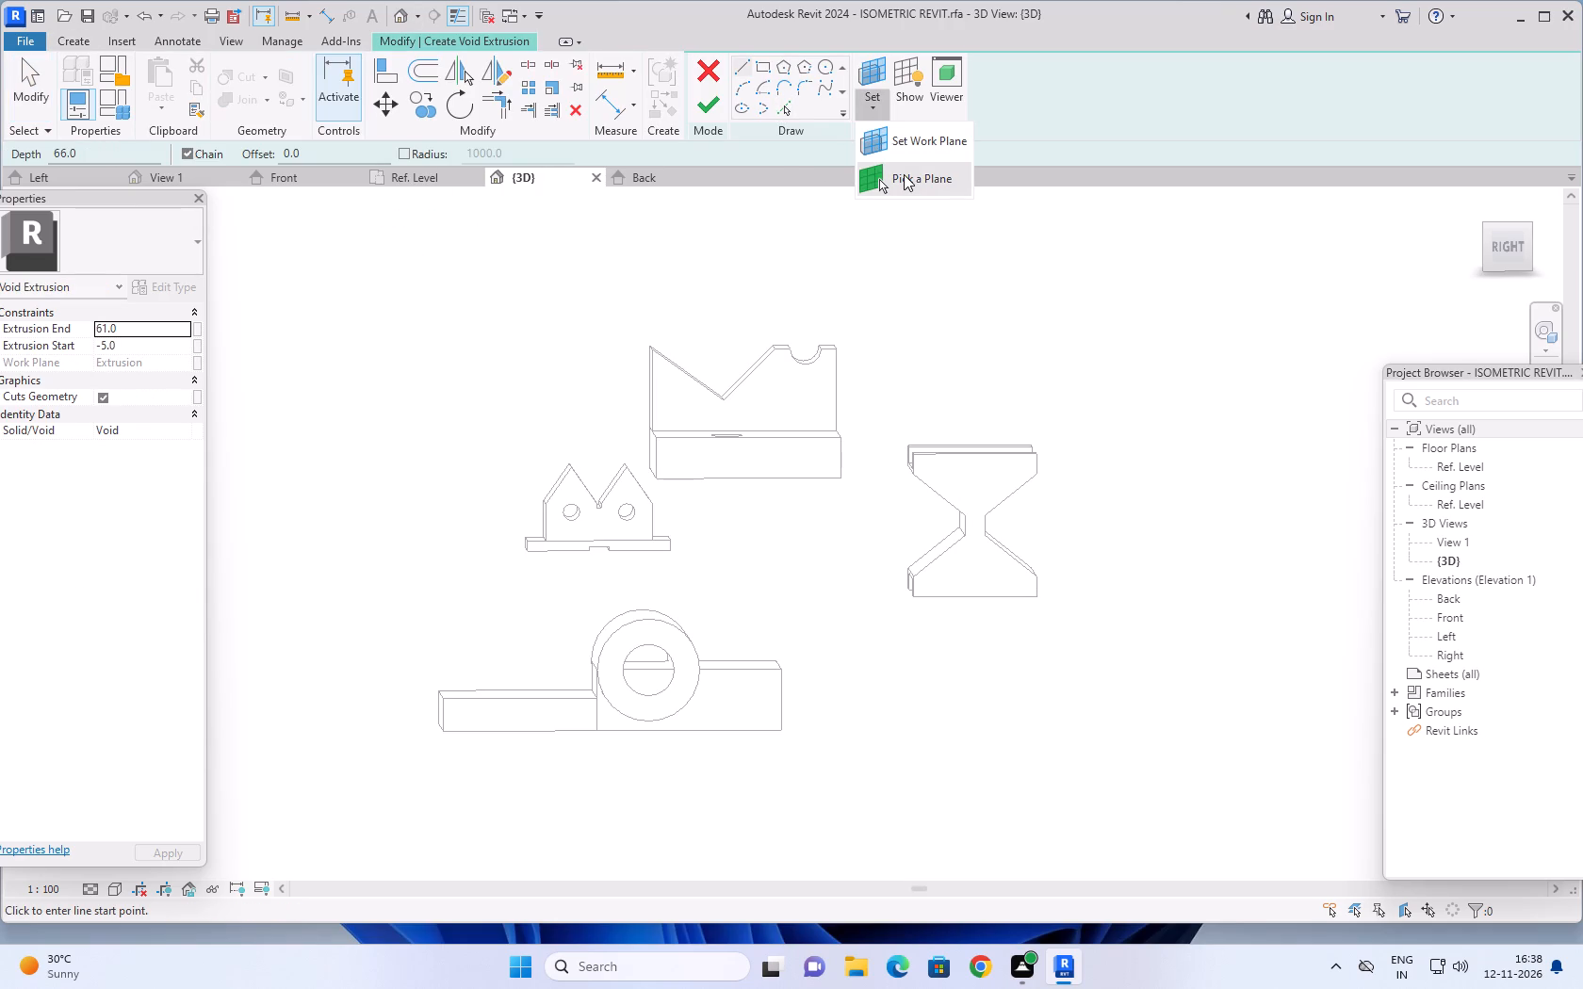
{"action": "left_click", "coordinate": [904, 174]}
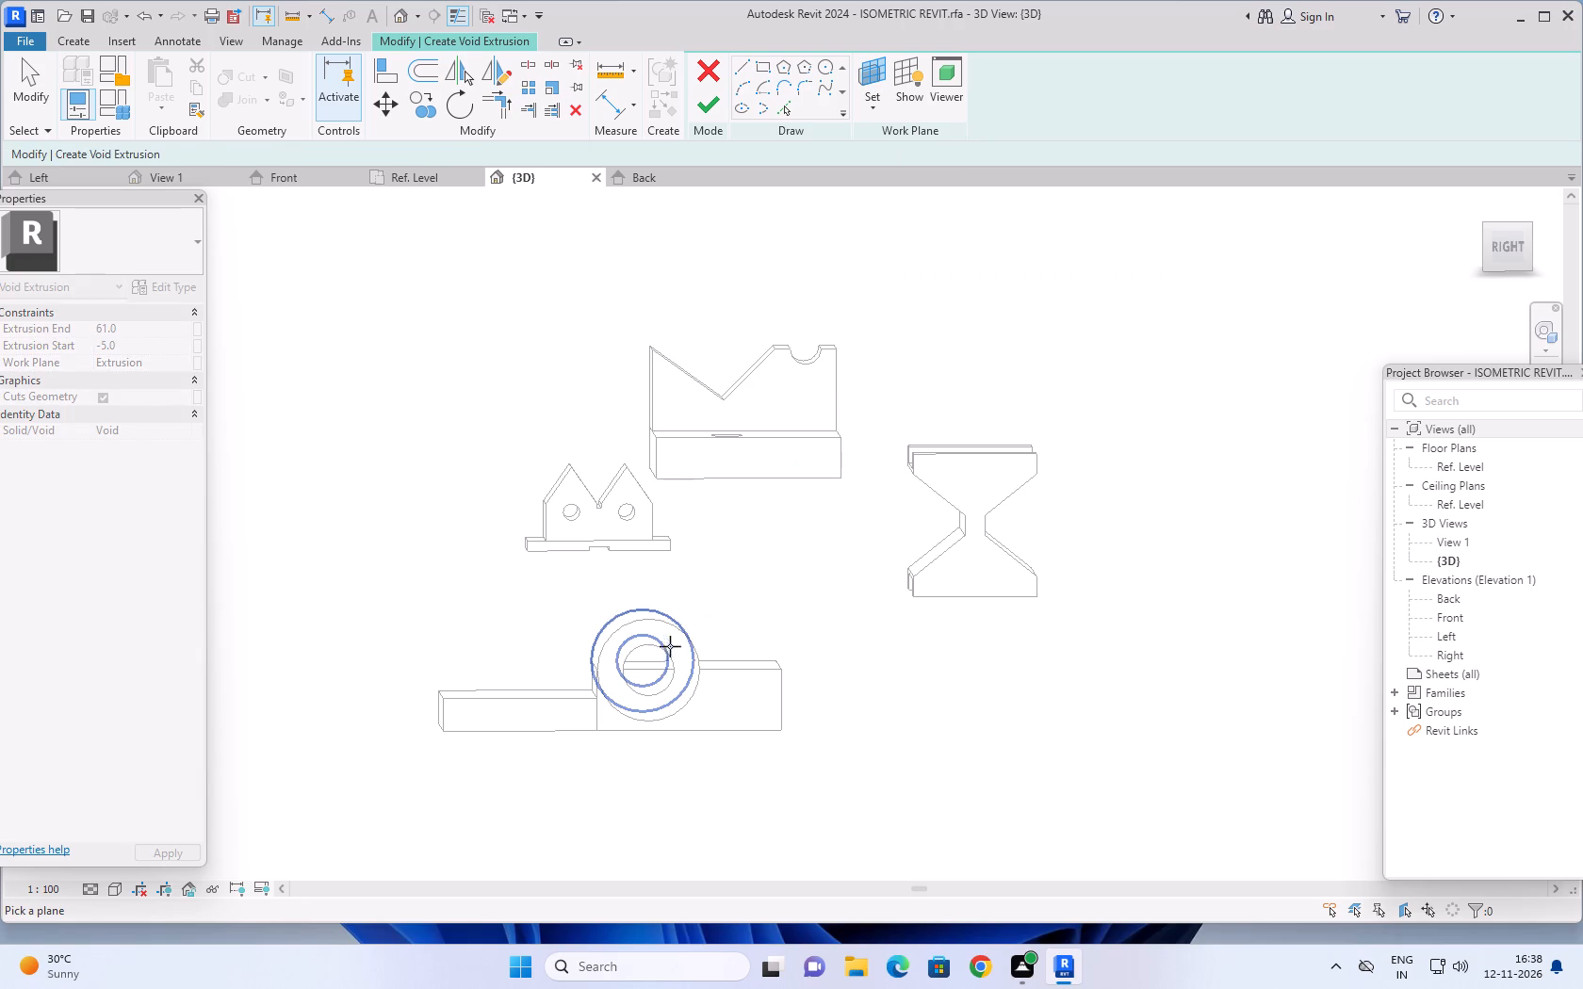
{"action": "left_click", "coordinate": [663, 655]}
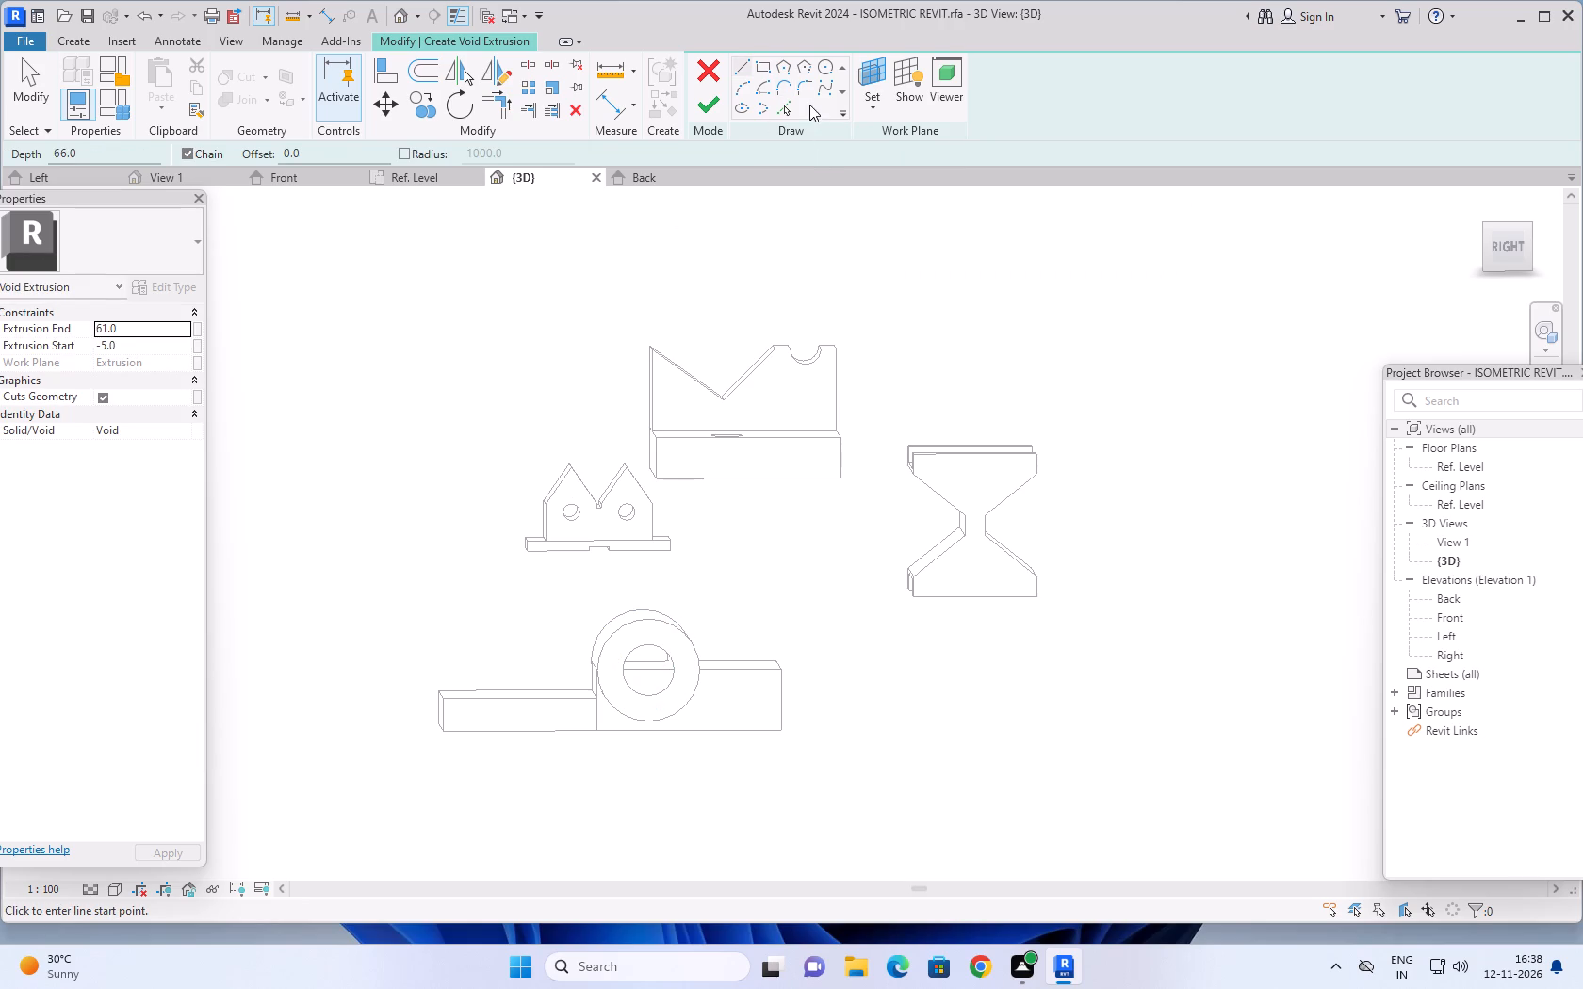
{"action": "left_click", "coordinate": [787, 103]}
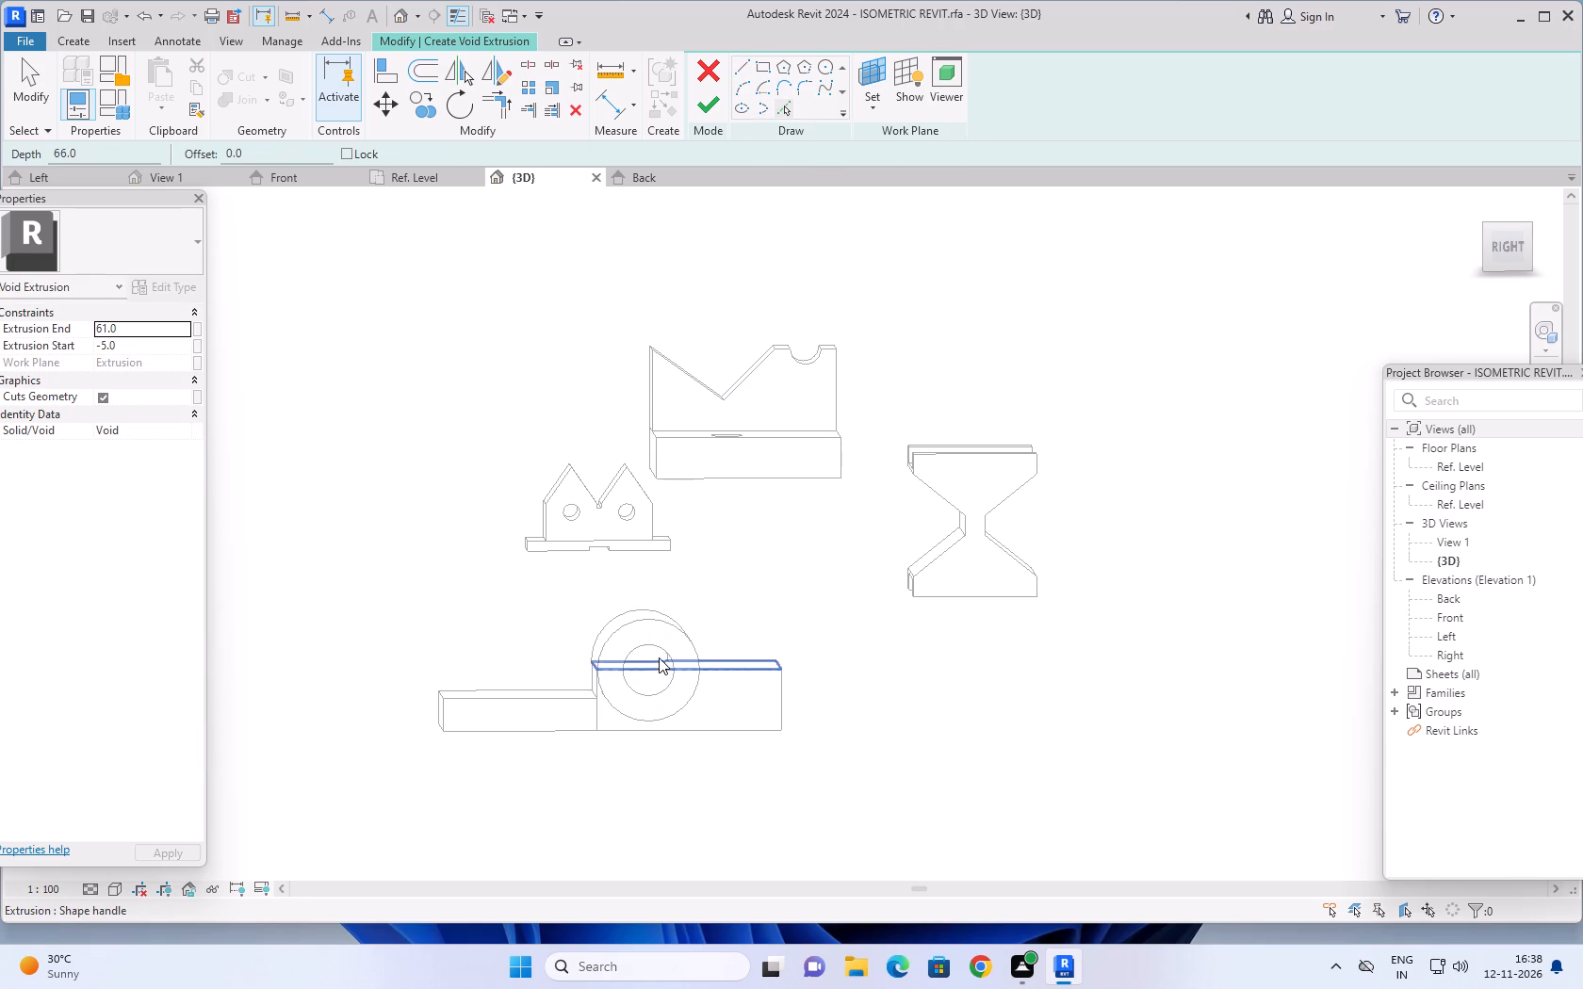
{"action": "left_click", "coordinate": [653, 644]}
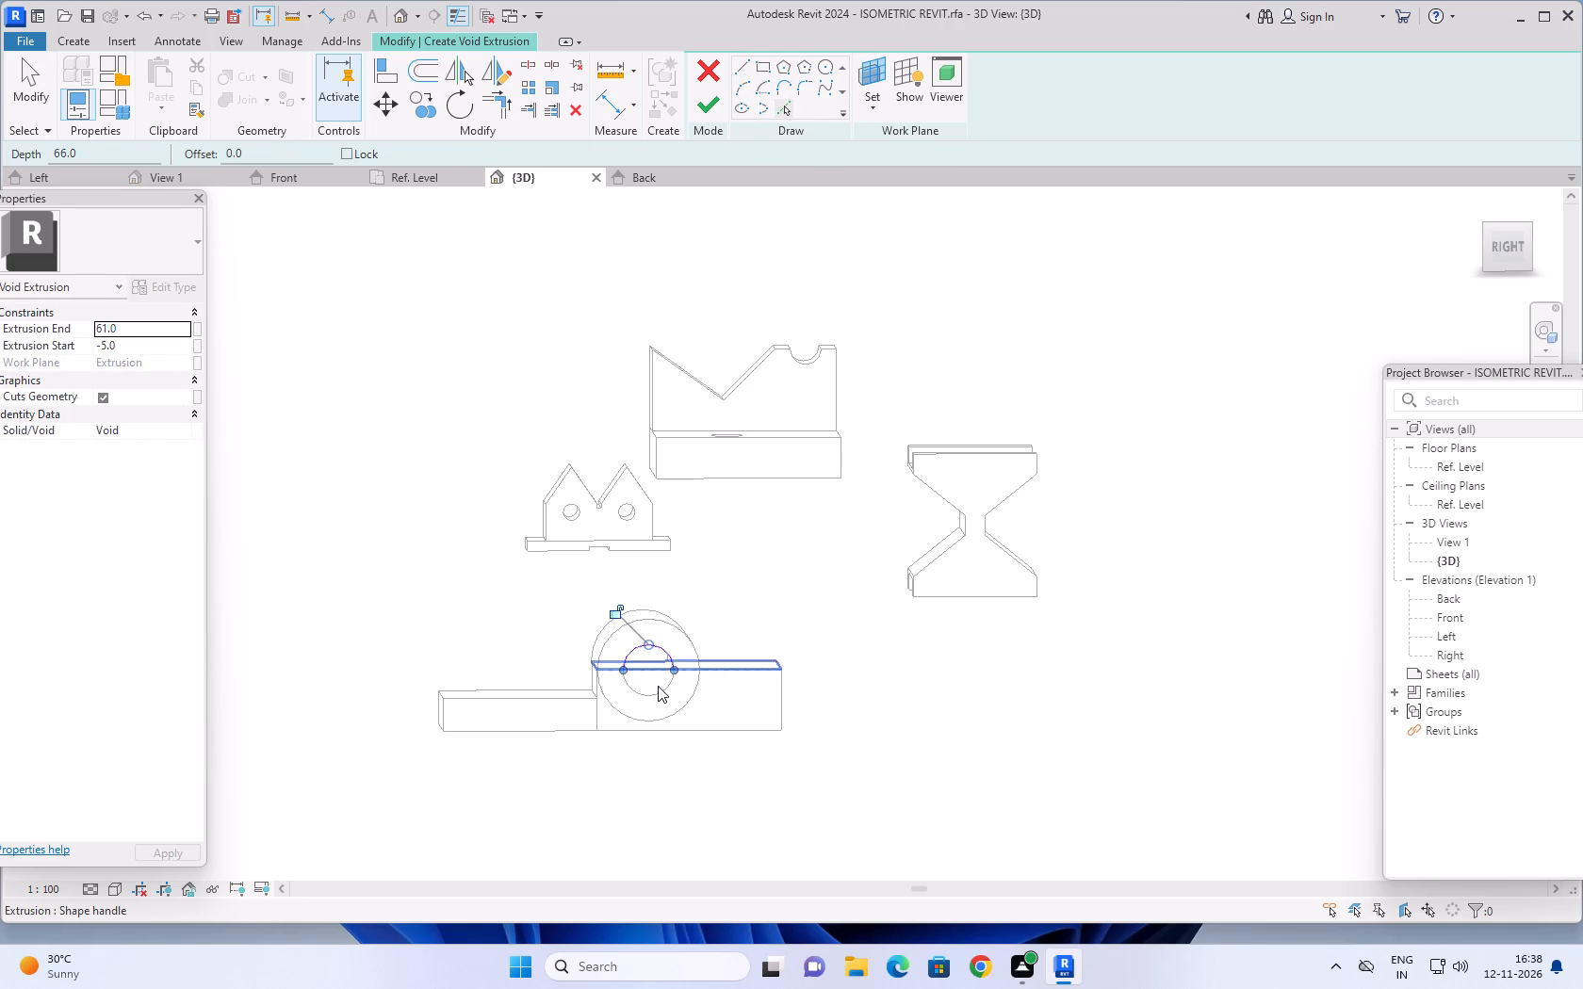
{"action": "left_click", "coordinate": [658, 689]}
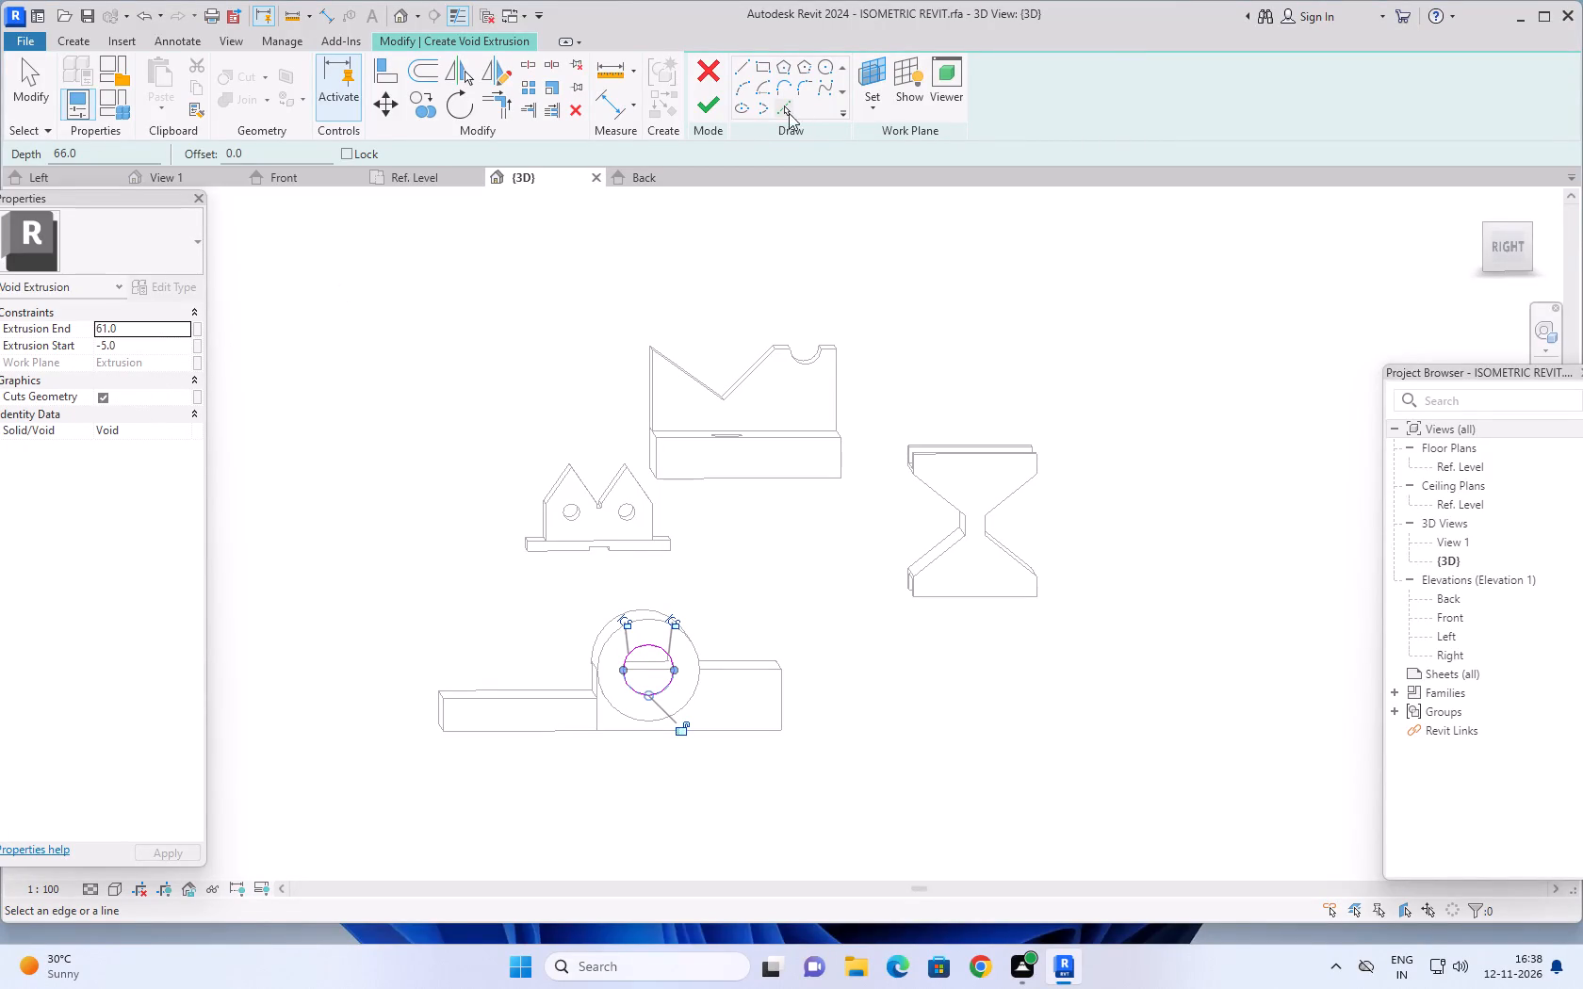
{"action": "left_click", "coordinate": [714, 105]}
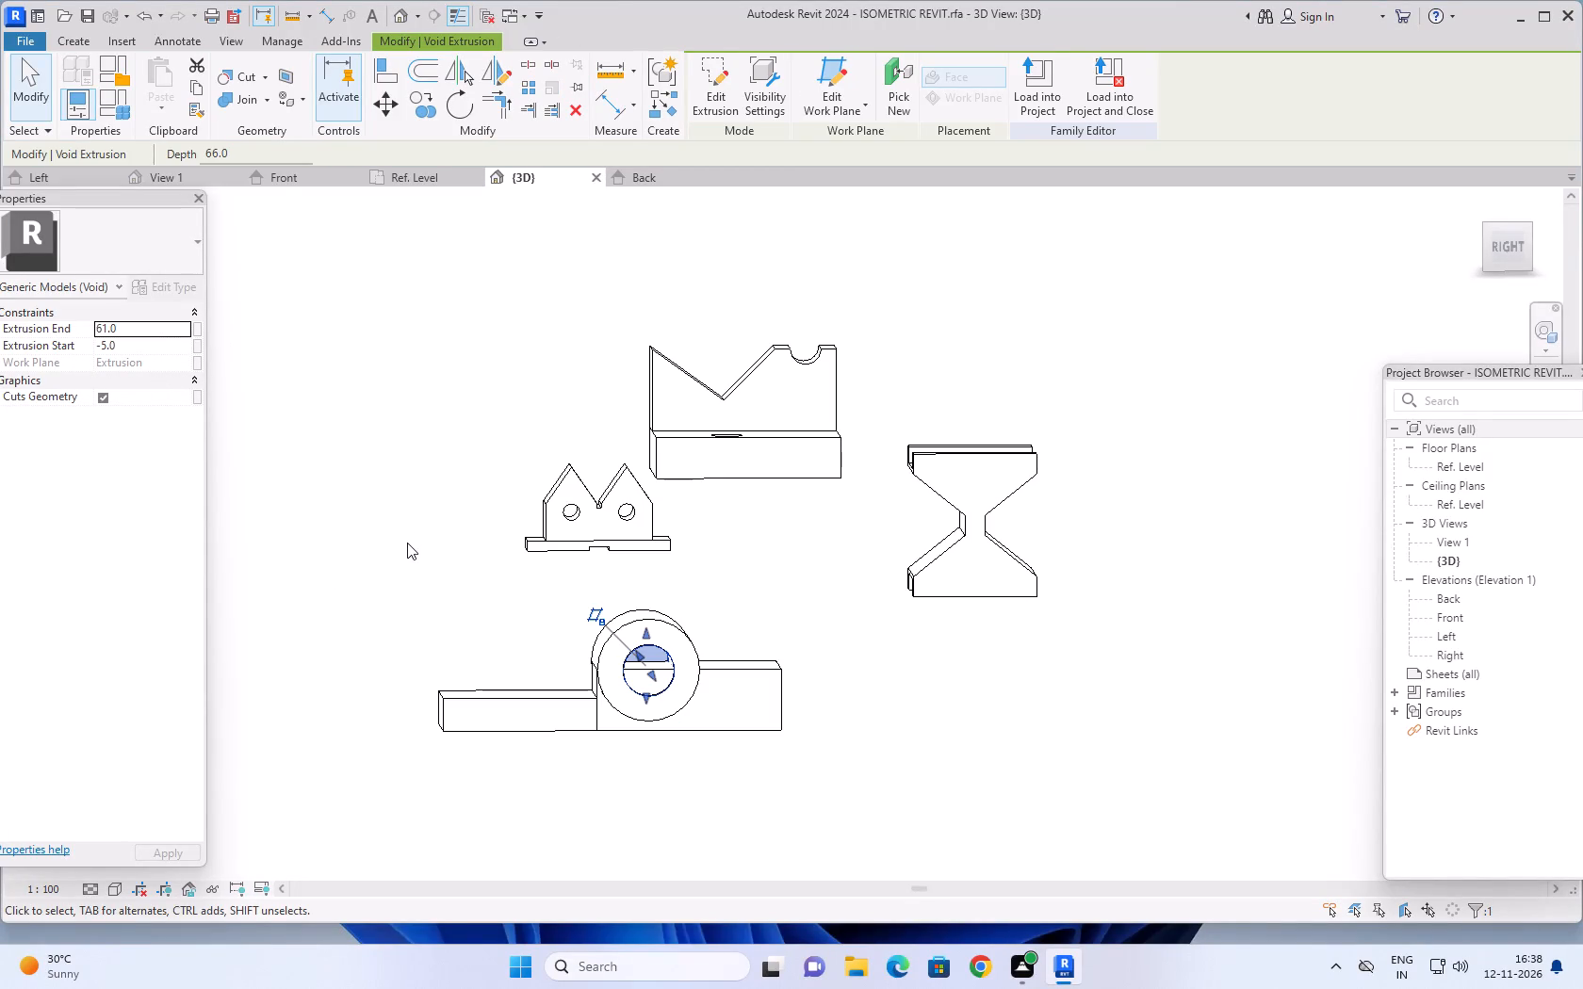
{"action": "left_click", "coordinate": [407, 527]}
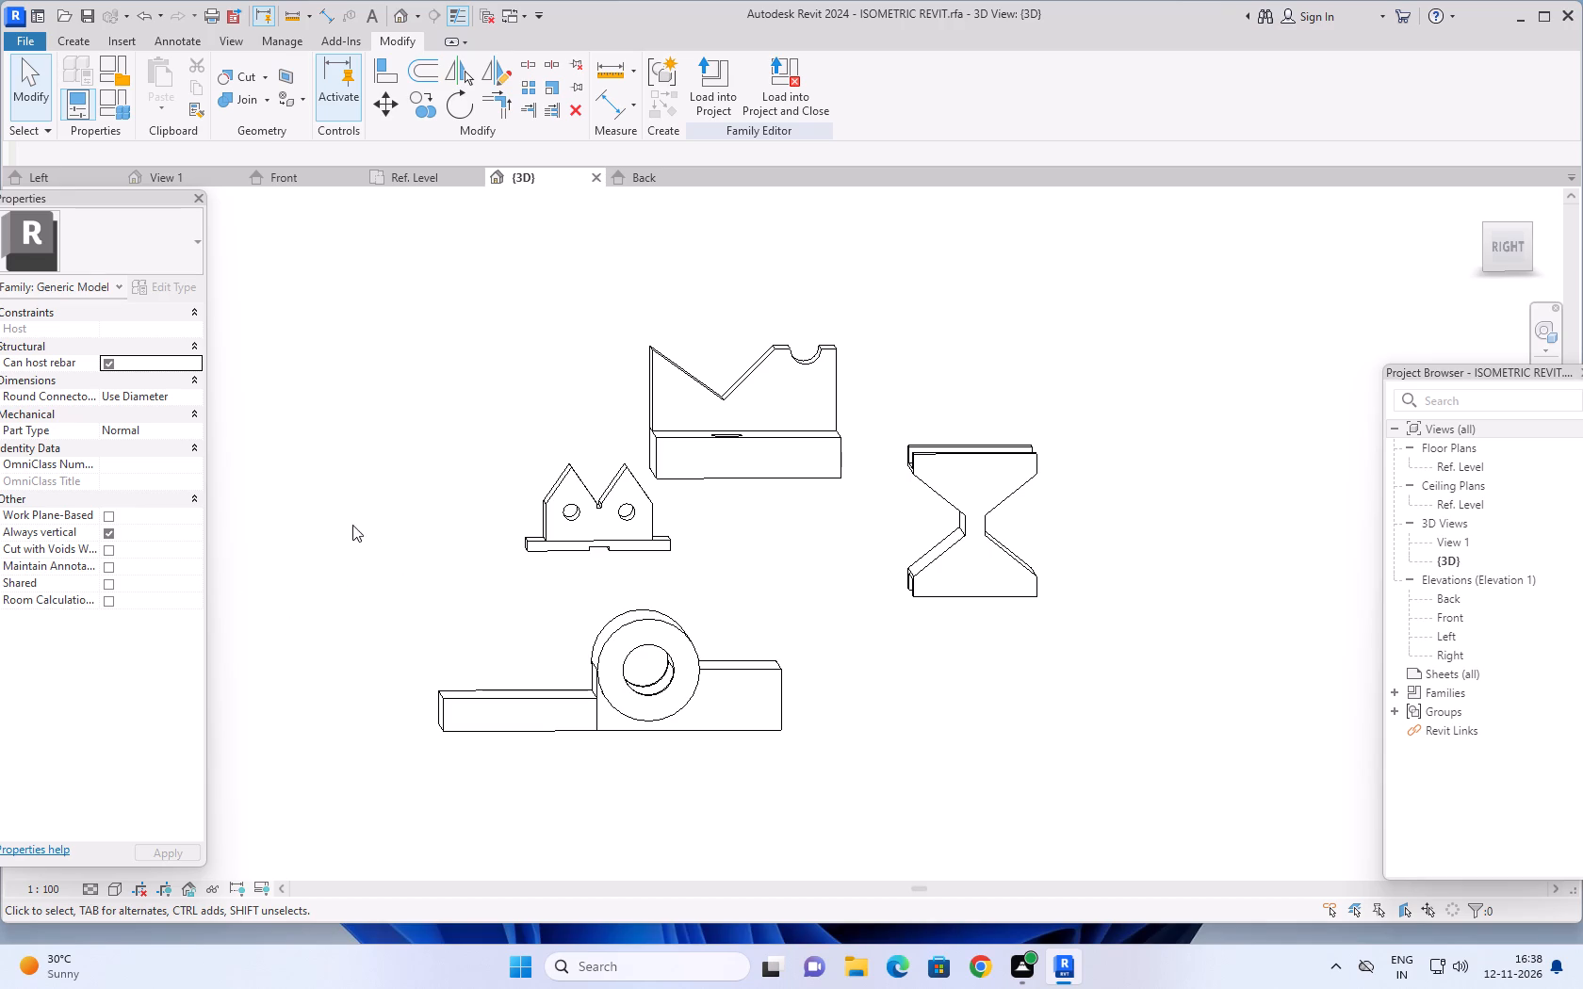
Examine the bored ring and stepped solid from above, from the side and at an angle.
{"action": "middle_click_drag", "start_coordinate": [366, 523], "coordinate": [701, 835]}
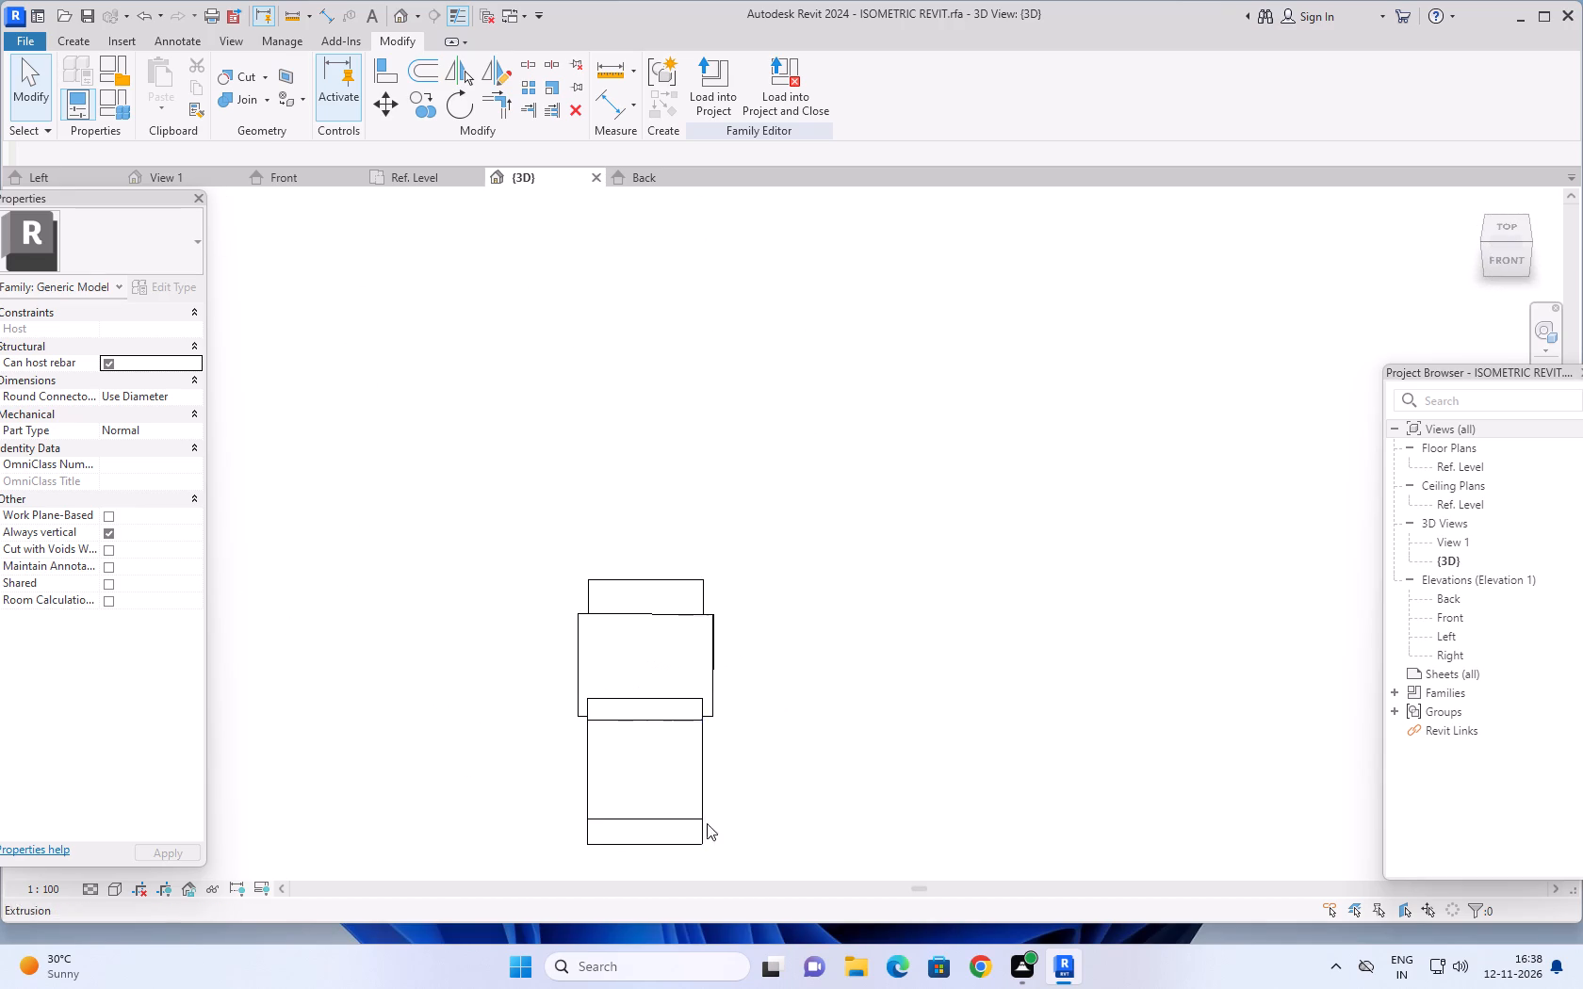
{"action": "middle_click_drag", "start_coordinate": [793, 590], "coordinate": [820, 787], "text": "shift"}
{"action": "middle_click_drag", "start_coordinate": [772, 603], "coordinate": [768, 769]}
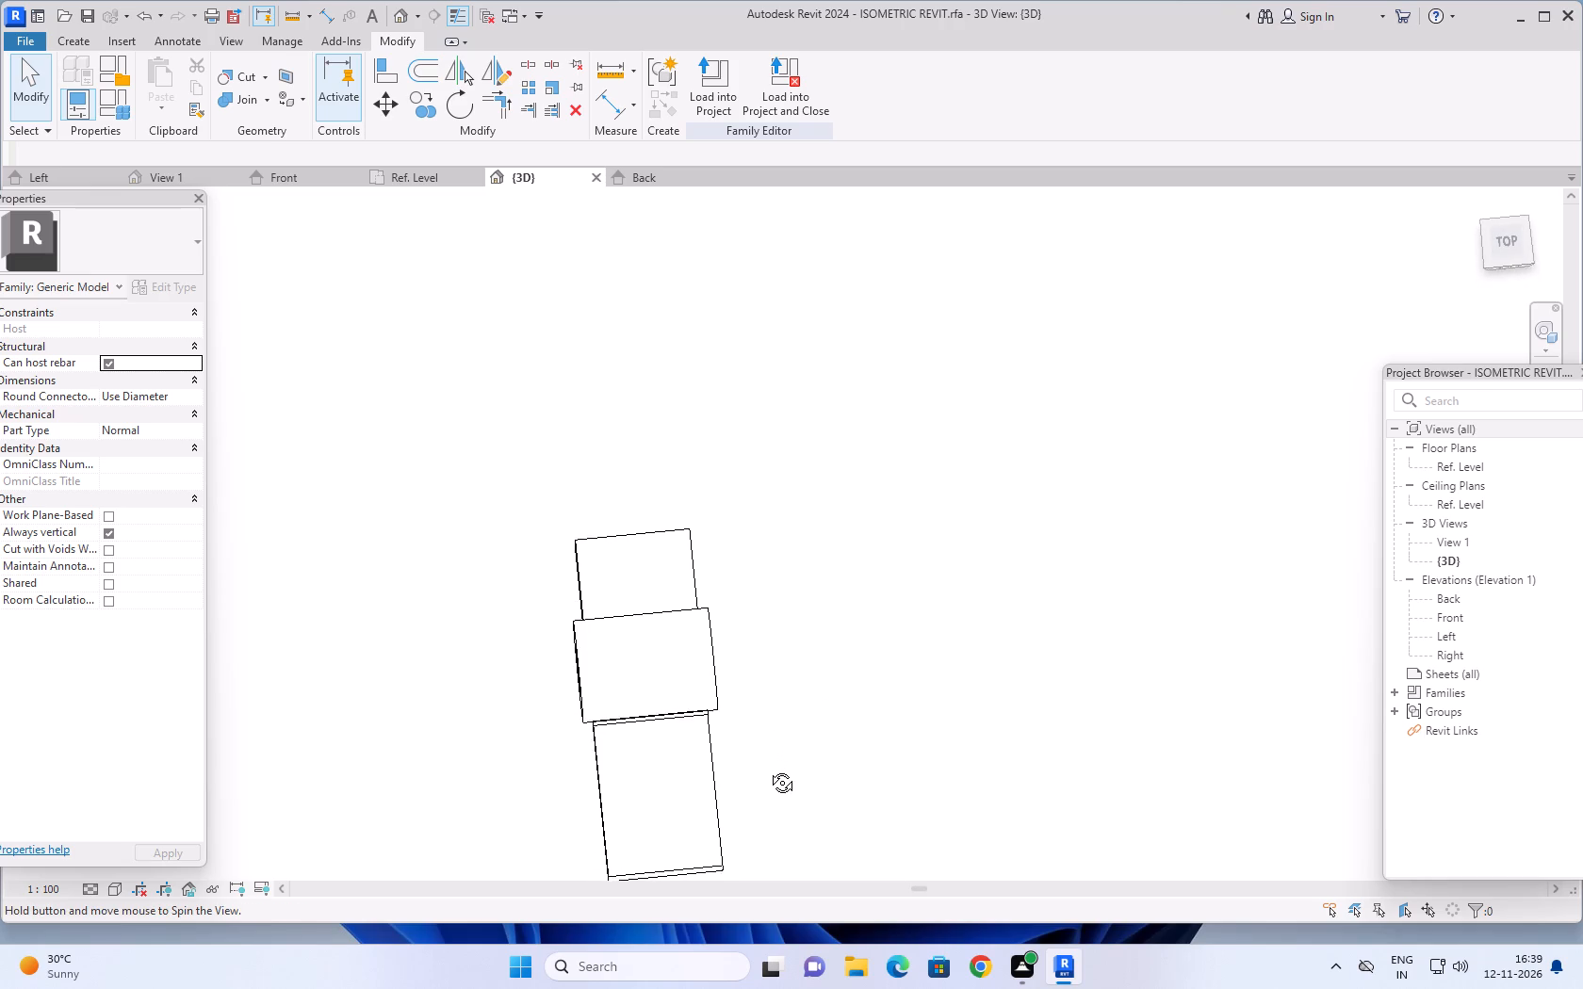
{"action": "middle_click_drag", "start_coordinate": [768, 769], "coordinate": [755, 794]}
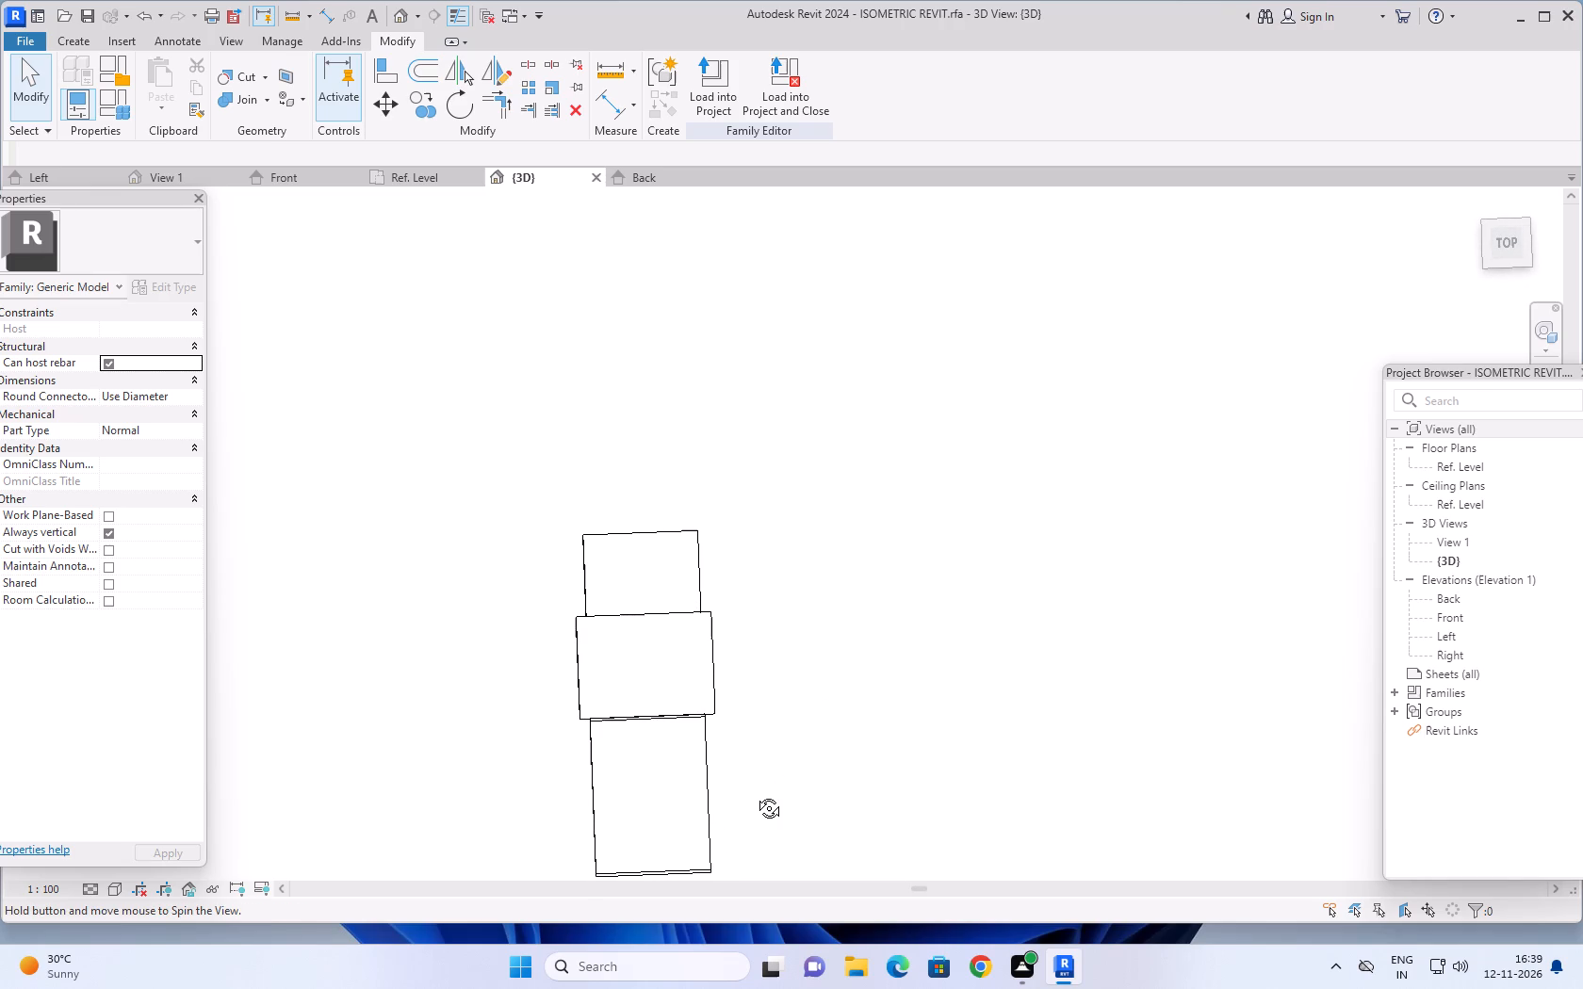
{"action": "middle_click_drag", "start_coordinate": [755, 794], "coordinate": [750, 794]}
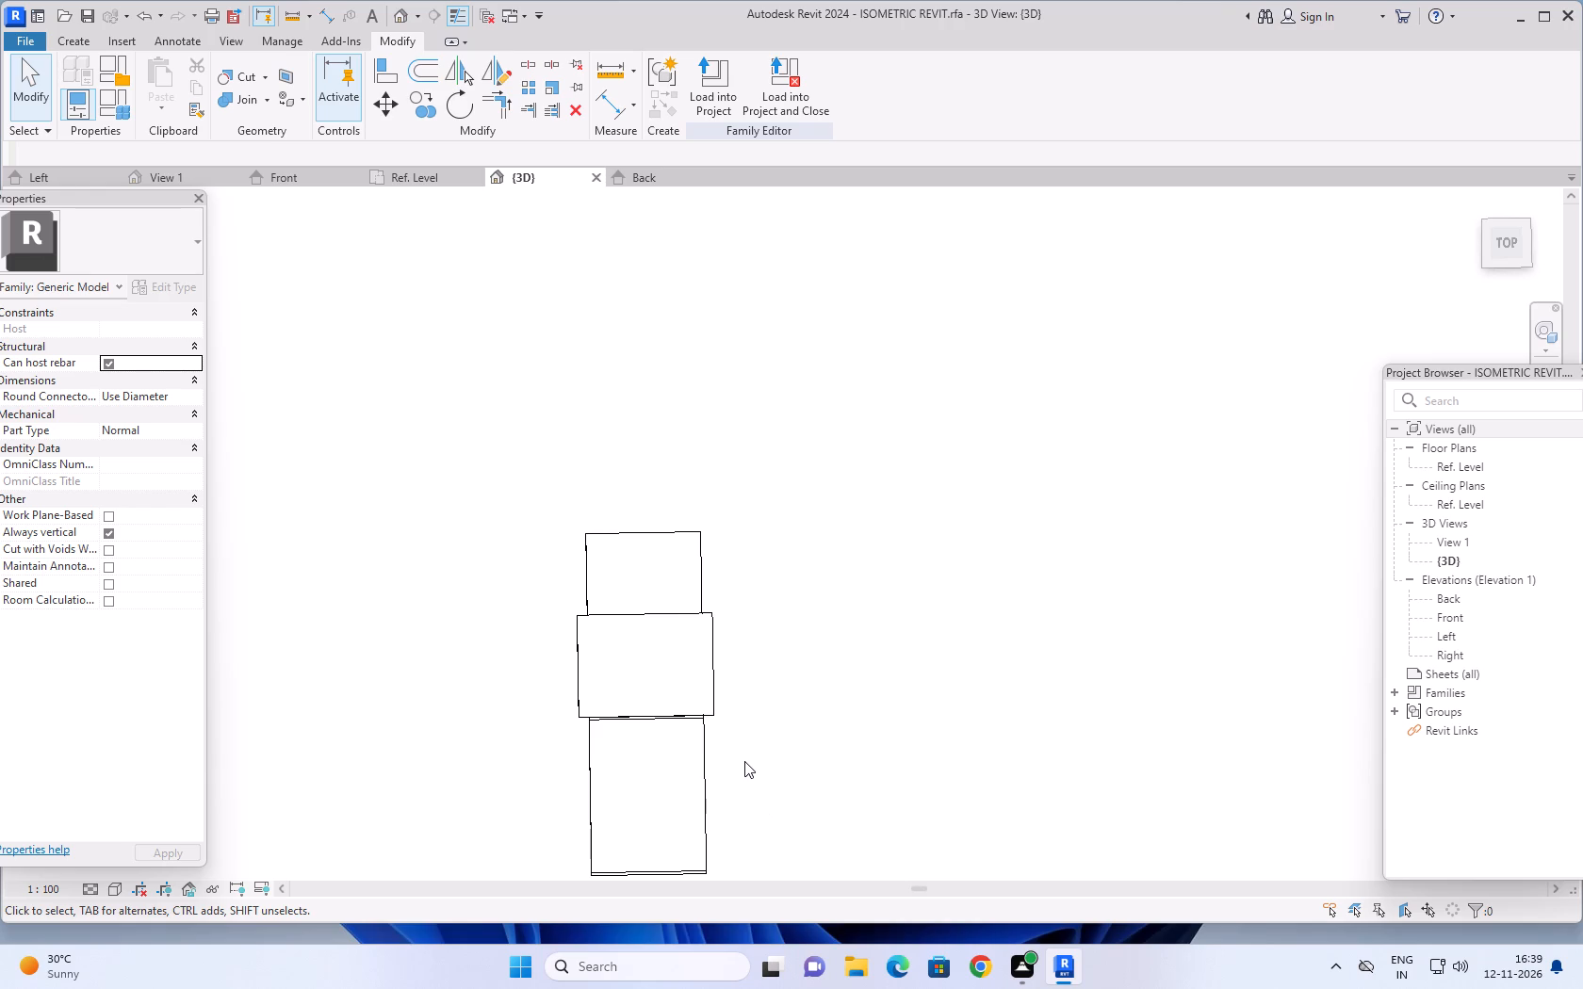
{"action": "middle_click_drag", "start_coordinate": [742, 737], "coordinate": [503, 547]}
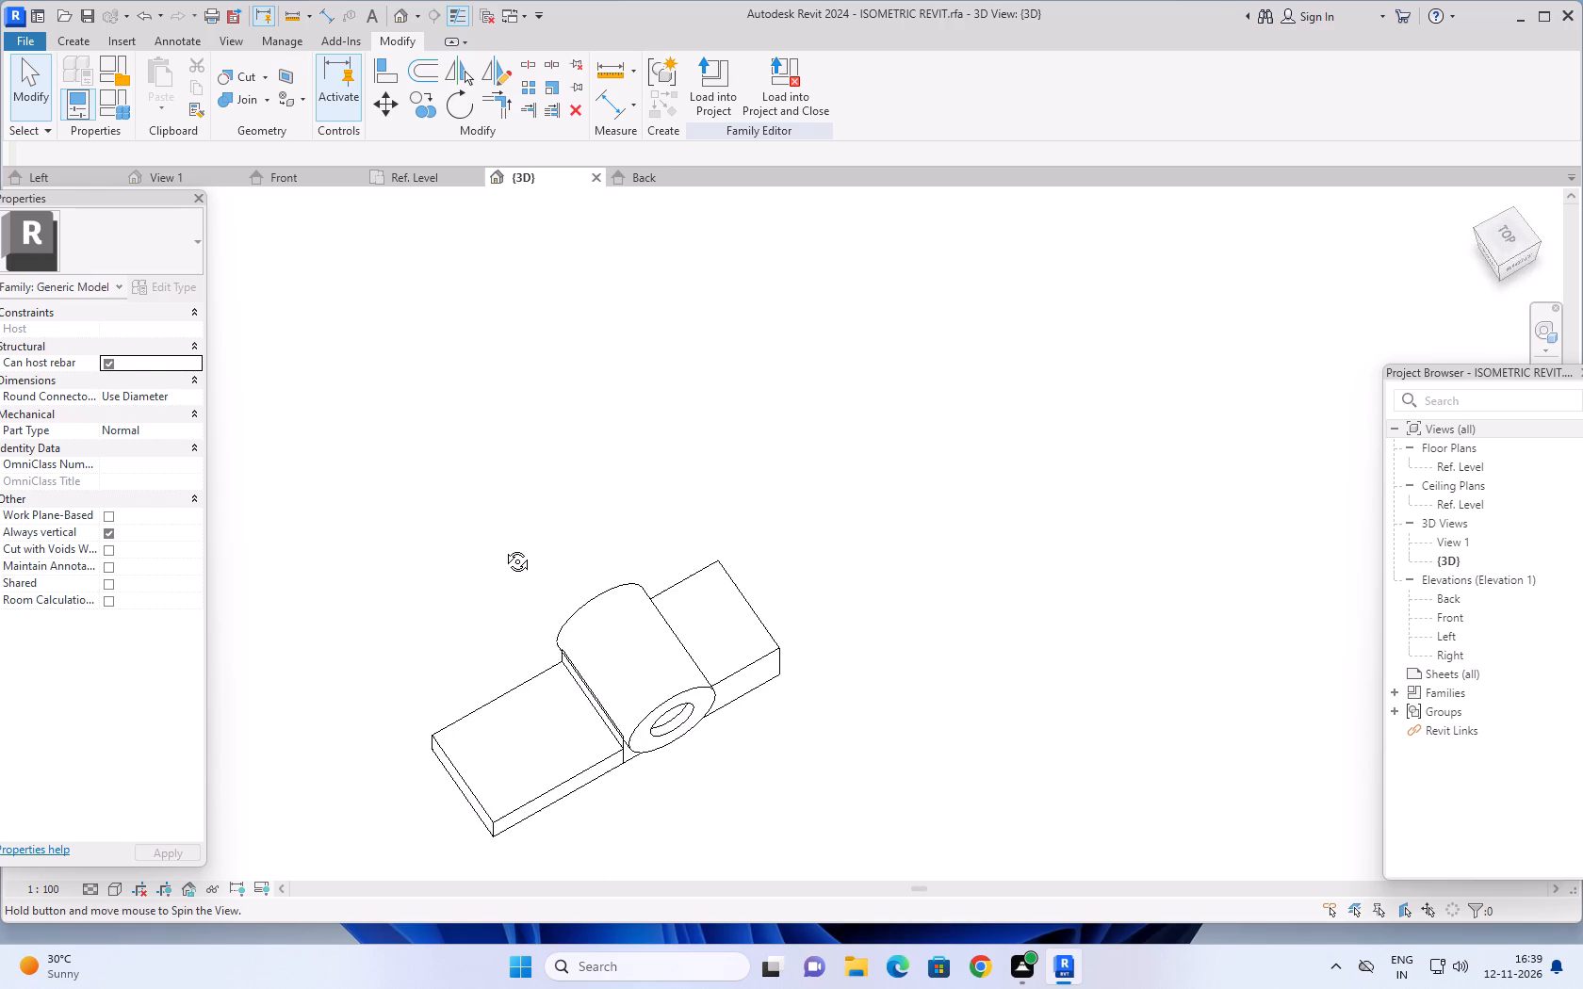
{"action": "middle_click_drag", "start_coordinate": [503, 547], "coordinate": [467, 411]}
{"action": "middle_click_drag", "start_coordinate": [485, 519], "coordinate": [400, 352]}
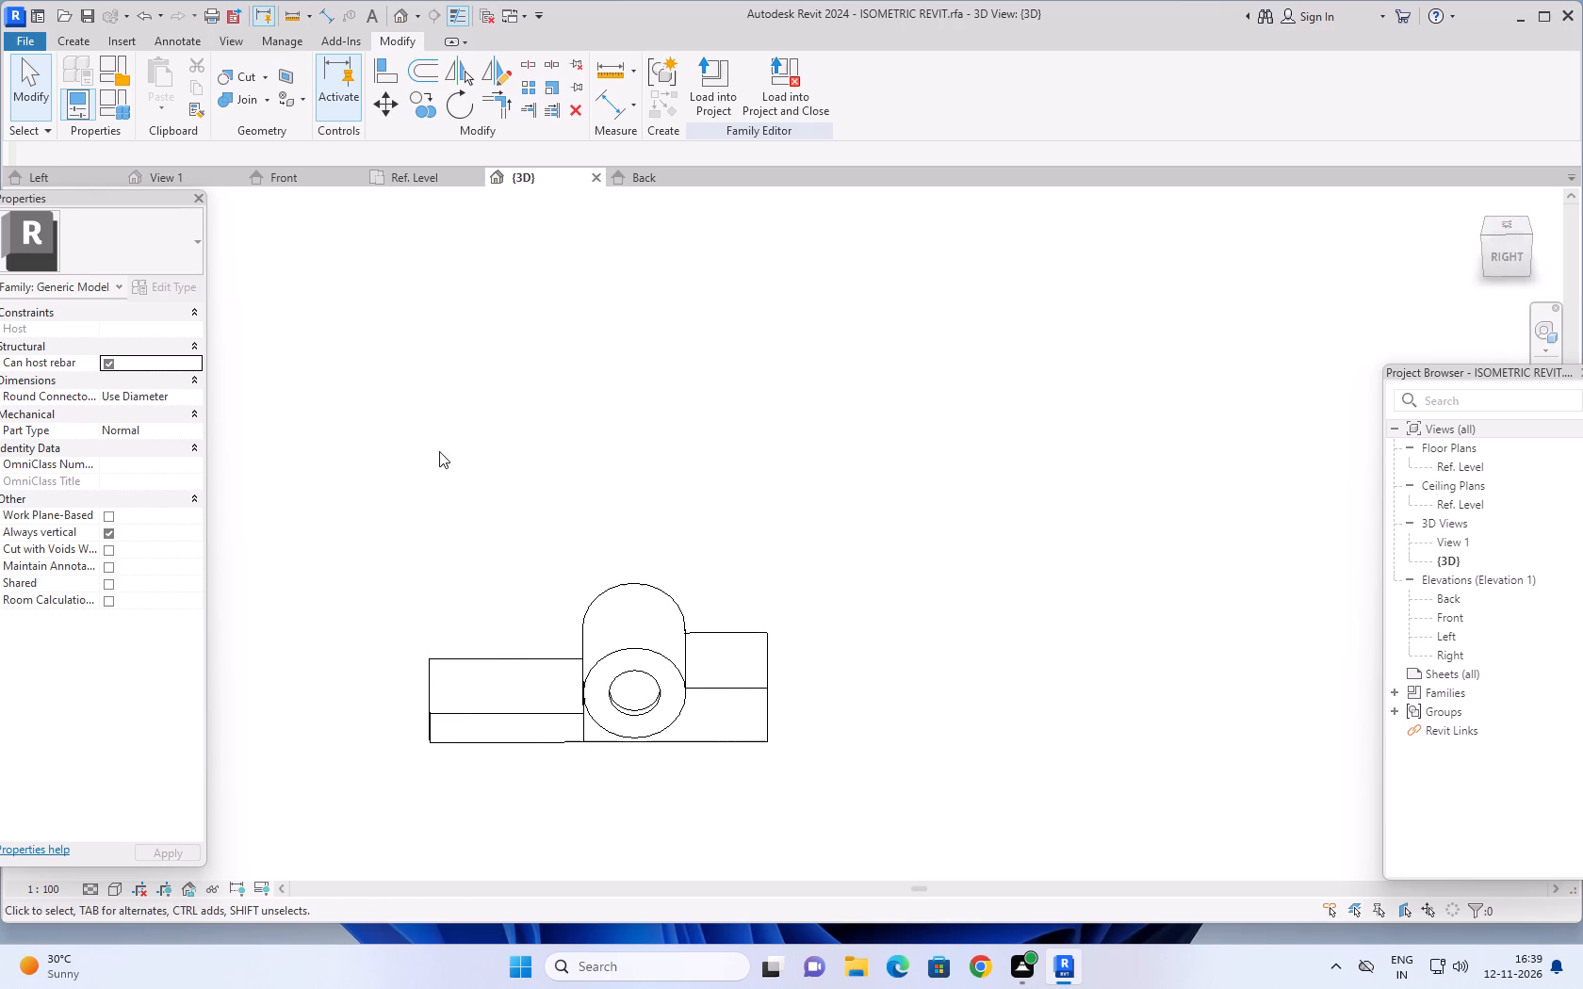
{"action": "middle_click_drag", "start_coordinate": [437, 452], "coordinate": [578, 753]}
{"action": "middle_click_drag", "start_coordinate": [444, 530], "coordinate": [572, 680]}
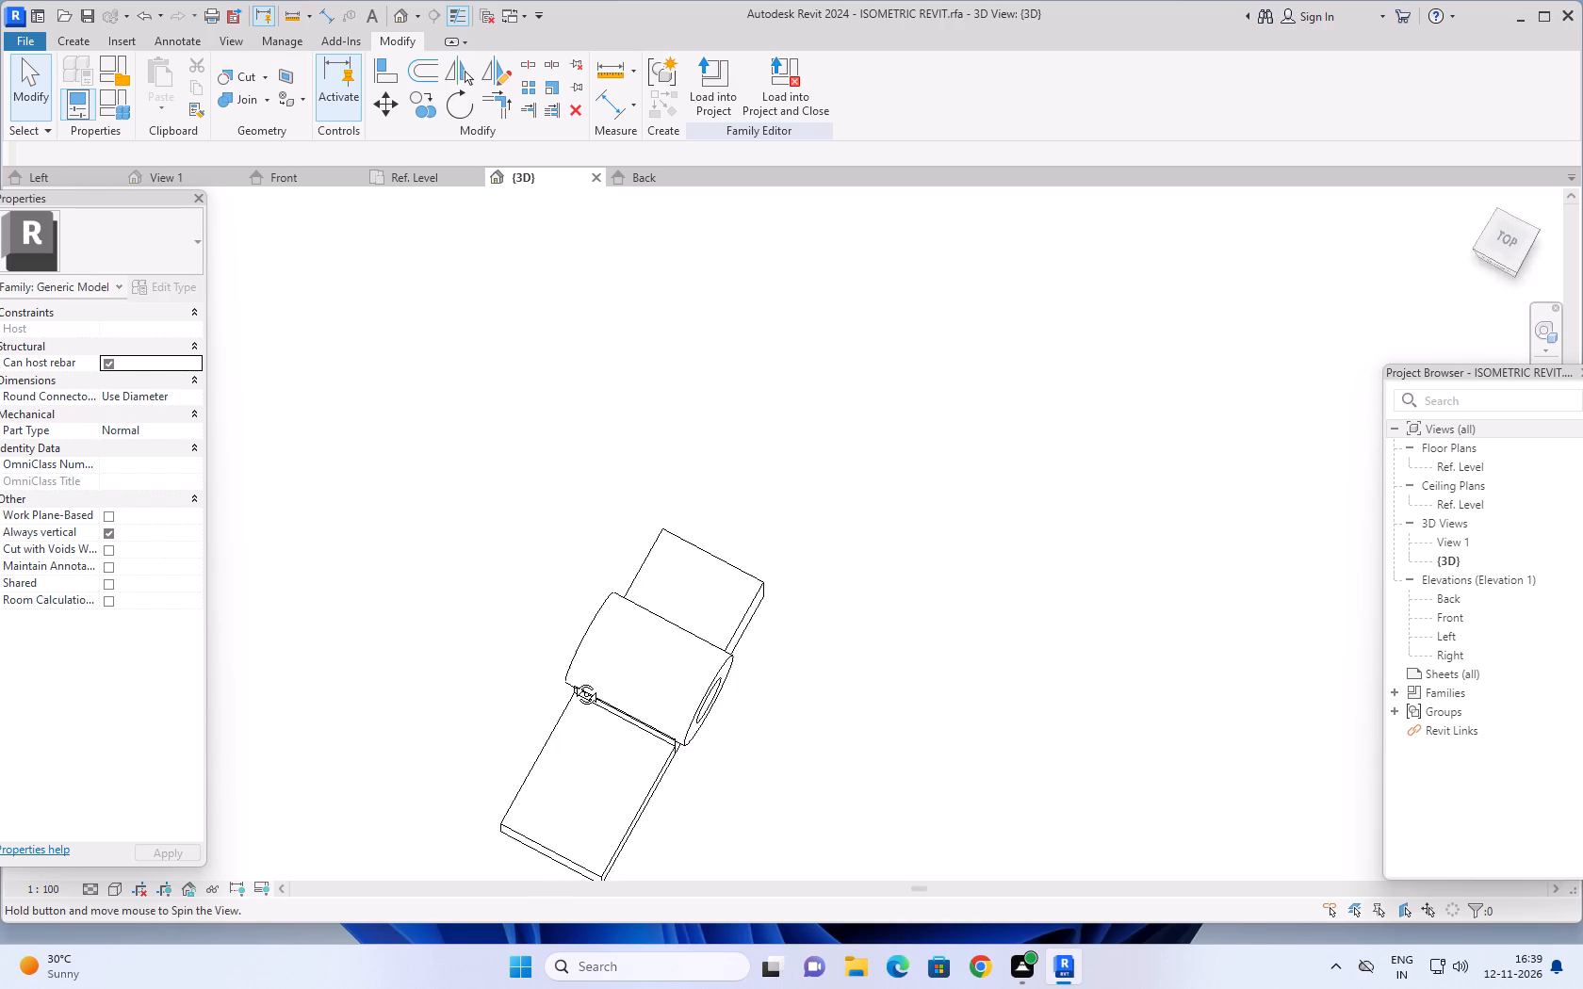
{"action": "middle_click_drag", "start_coordinate": [572, 680], "coordinate": [641, 744]}
Start a new solid extrusion and pick the taller block's top face as its work plane.
{"action": "left_click", "coordinate": [79, 41]}
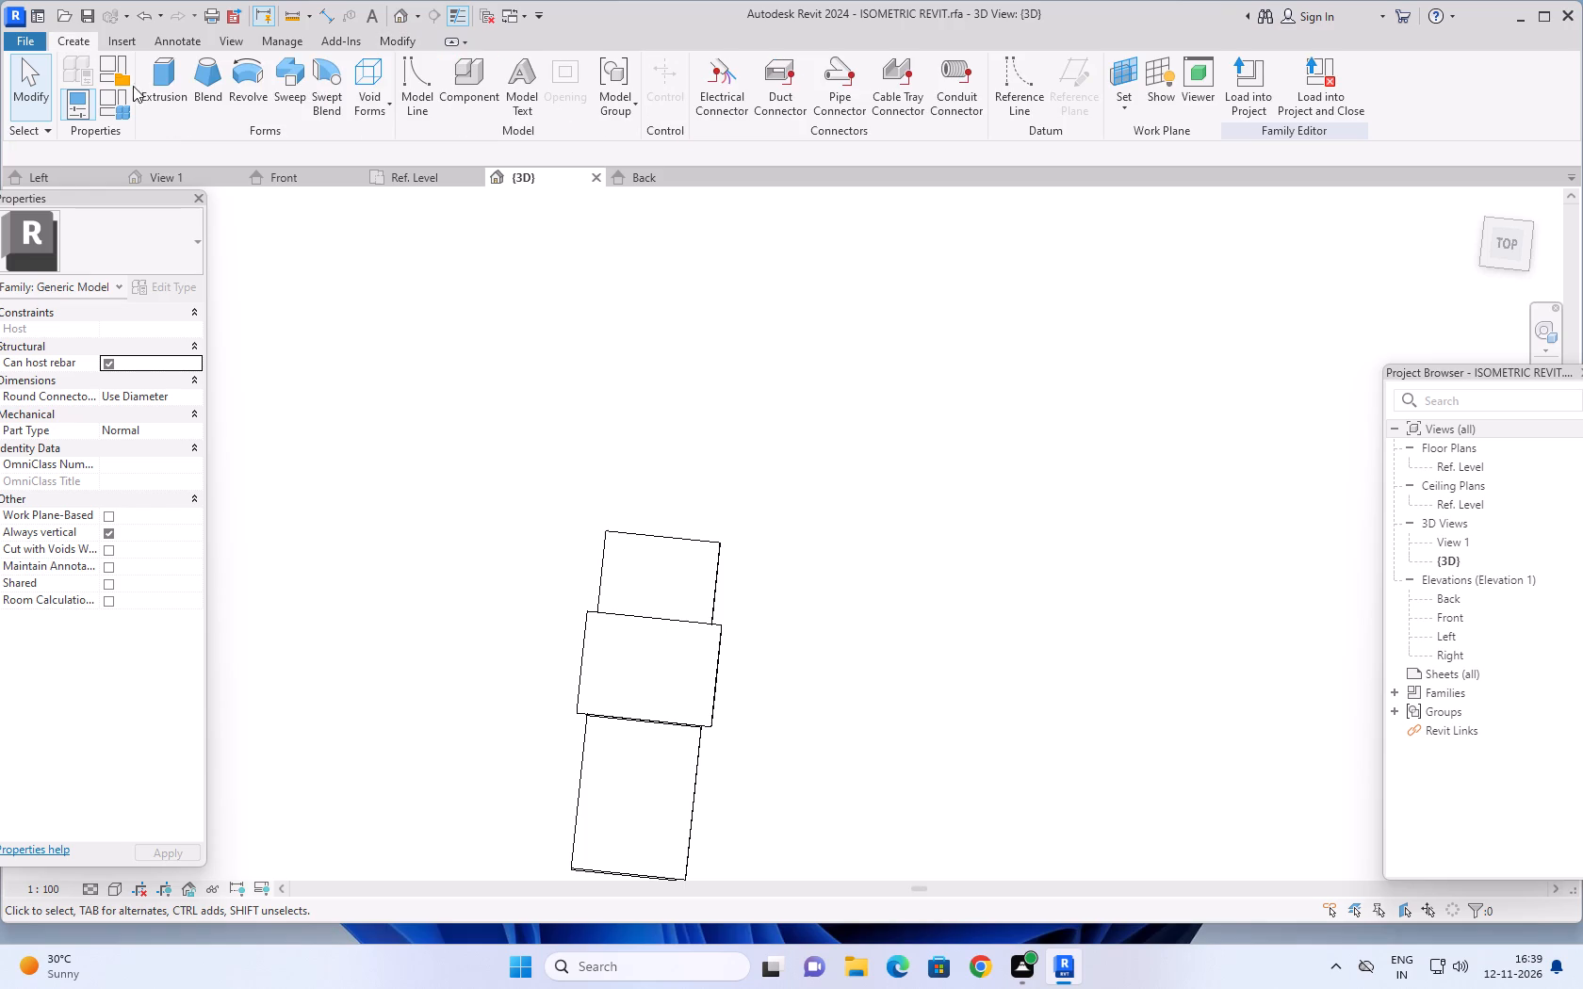
{"action": "left_click", "coordinate": [171, 74]}
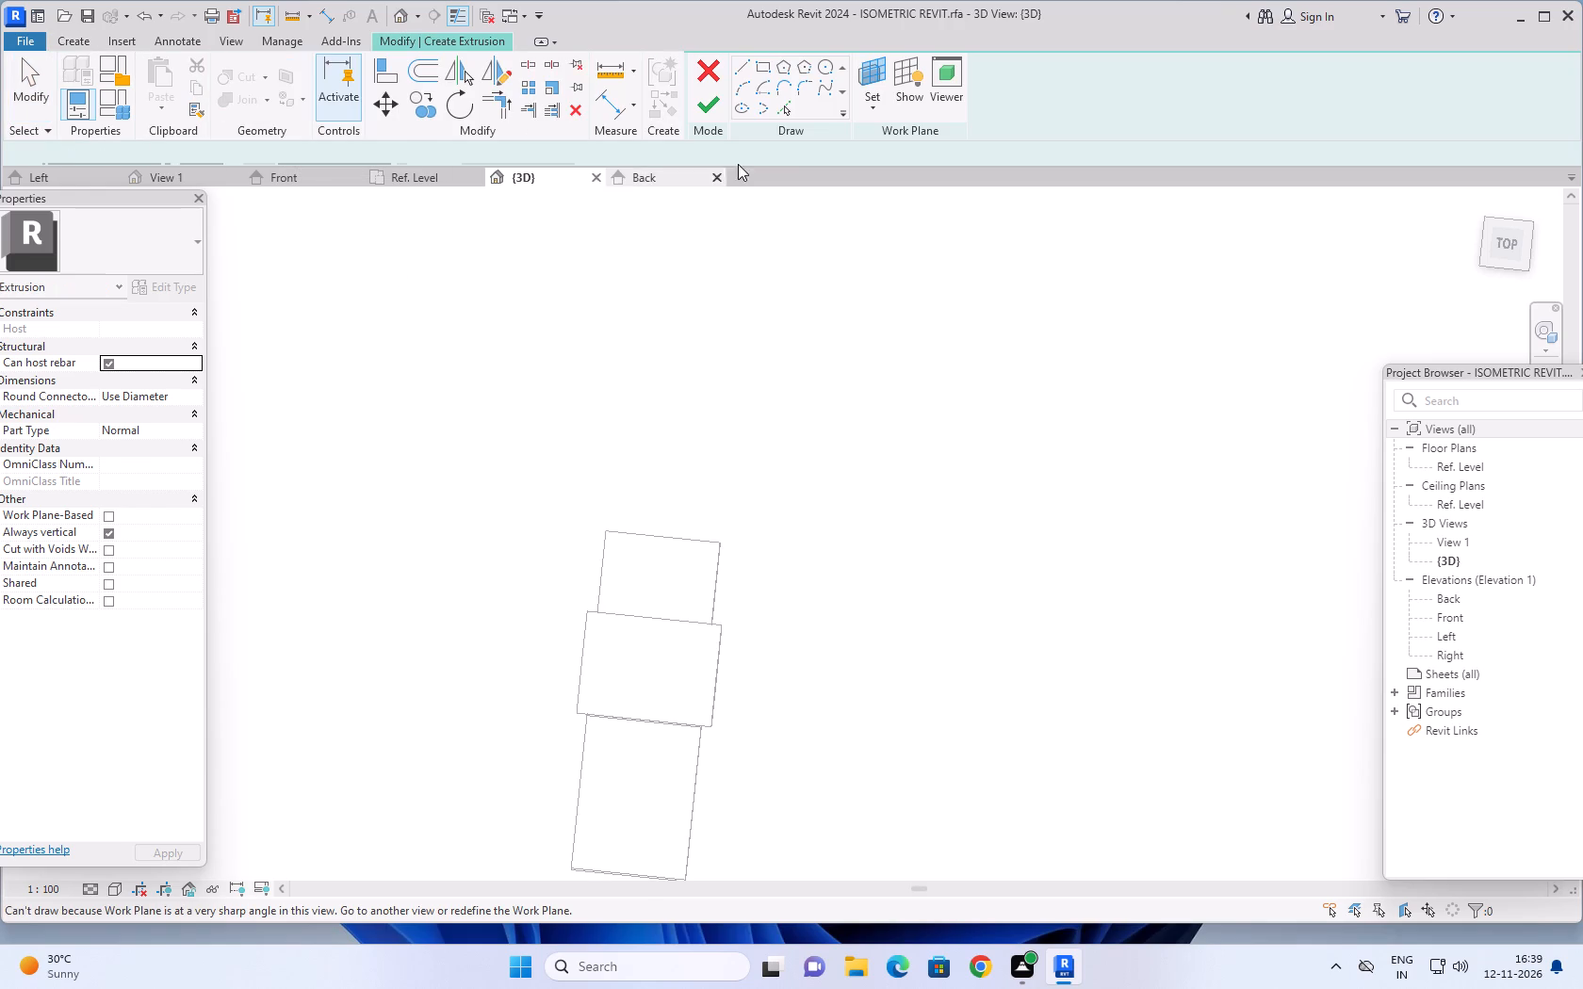
{"action": "left_click", "coordinate": [868, 107]}
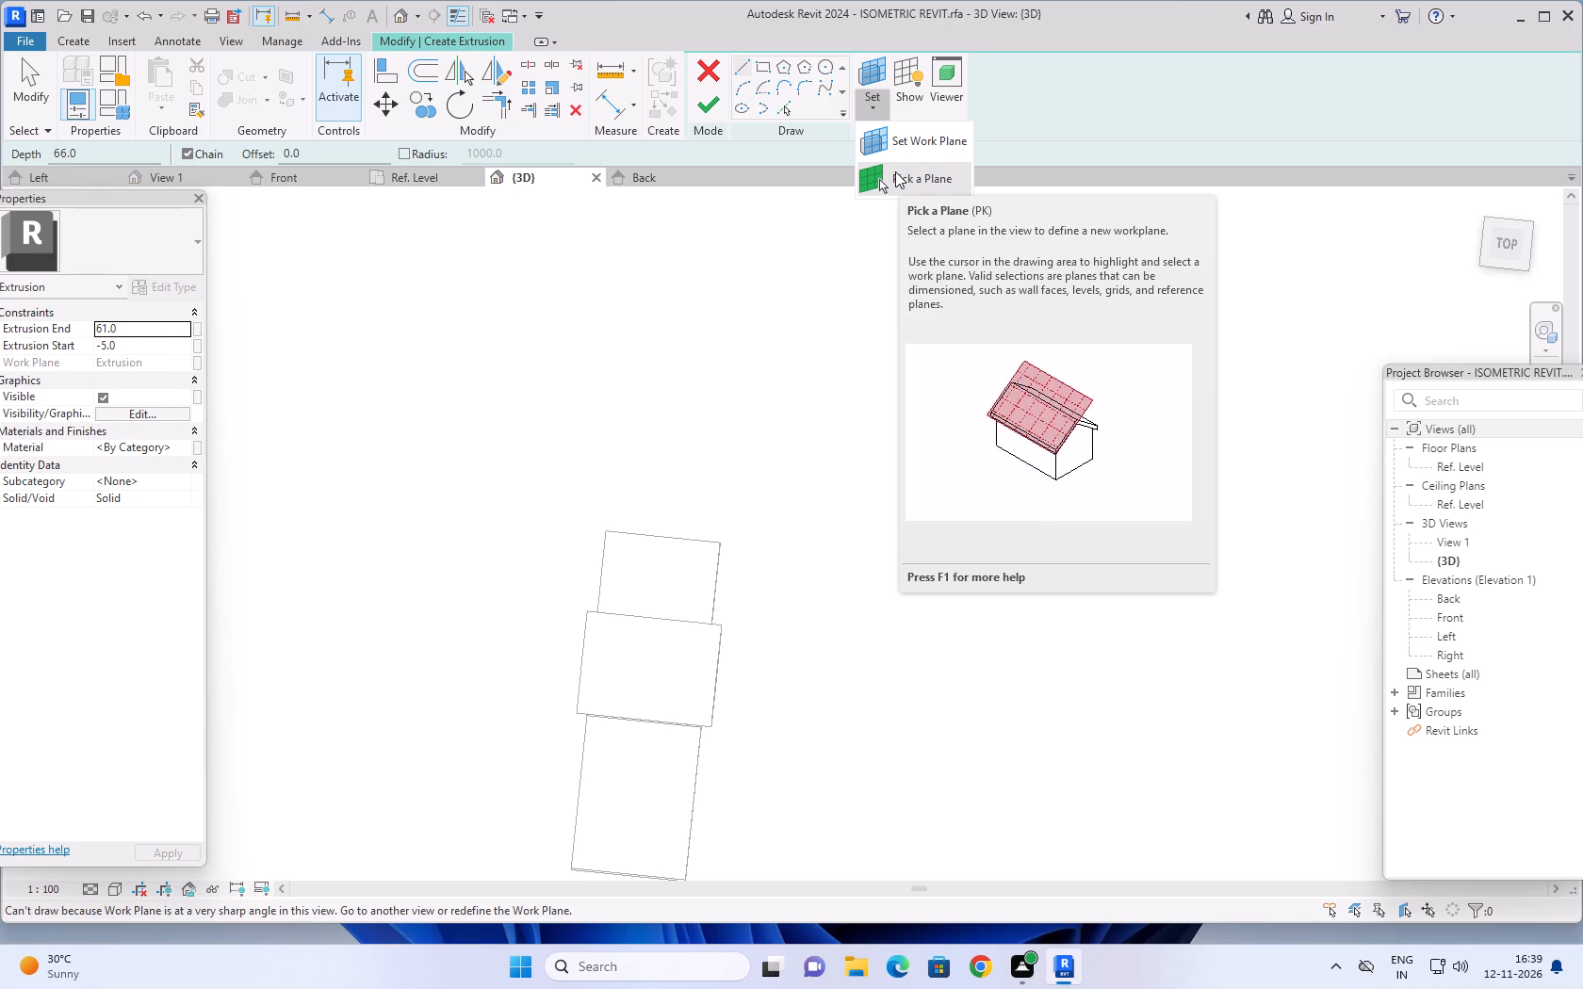
{"action": "left_click", "coordinate": [895, 171]}
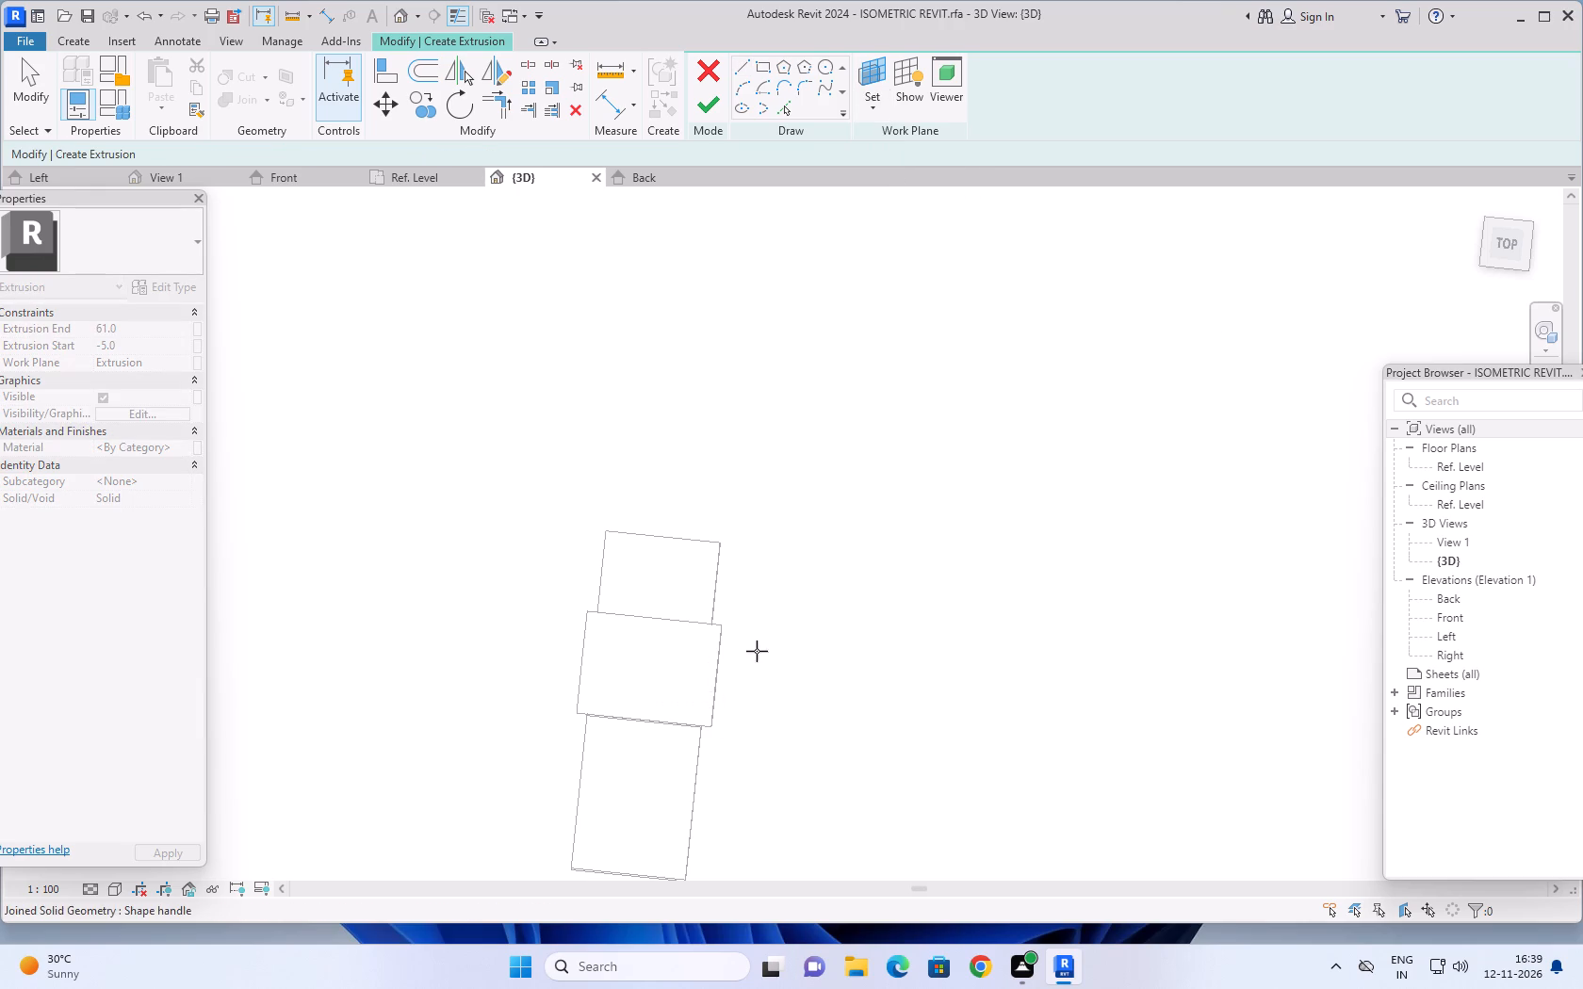
{"action": "middle_click_drag", "start_coordinate": [811, 630], "coordinate": [904, 584]}
{"action": "middle_click_drag", "start_coordinate": [862, 599], "coordinate": [893, 705], "text": "shift"}
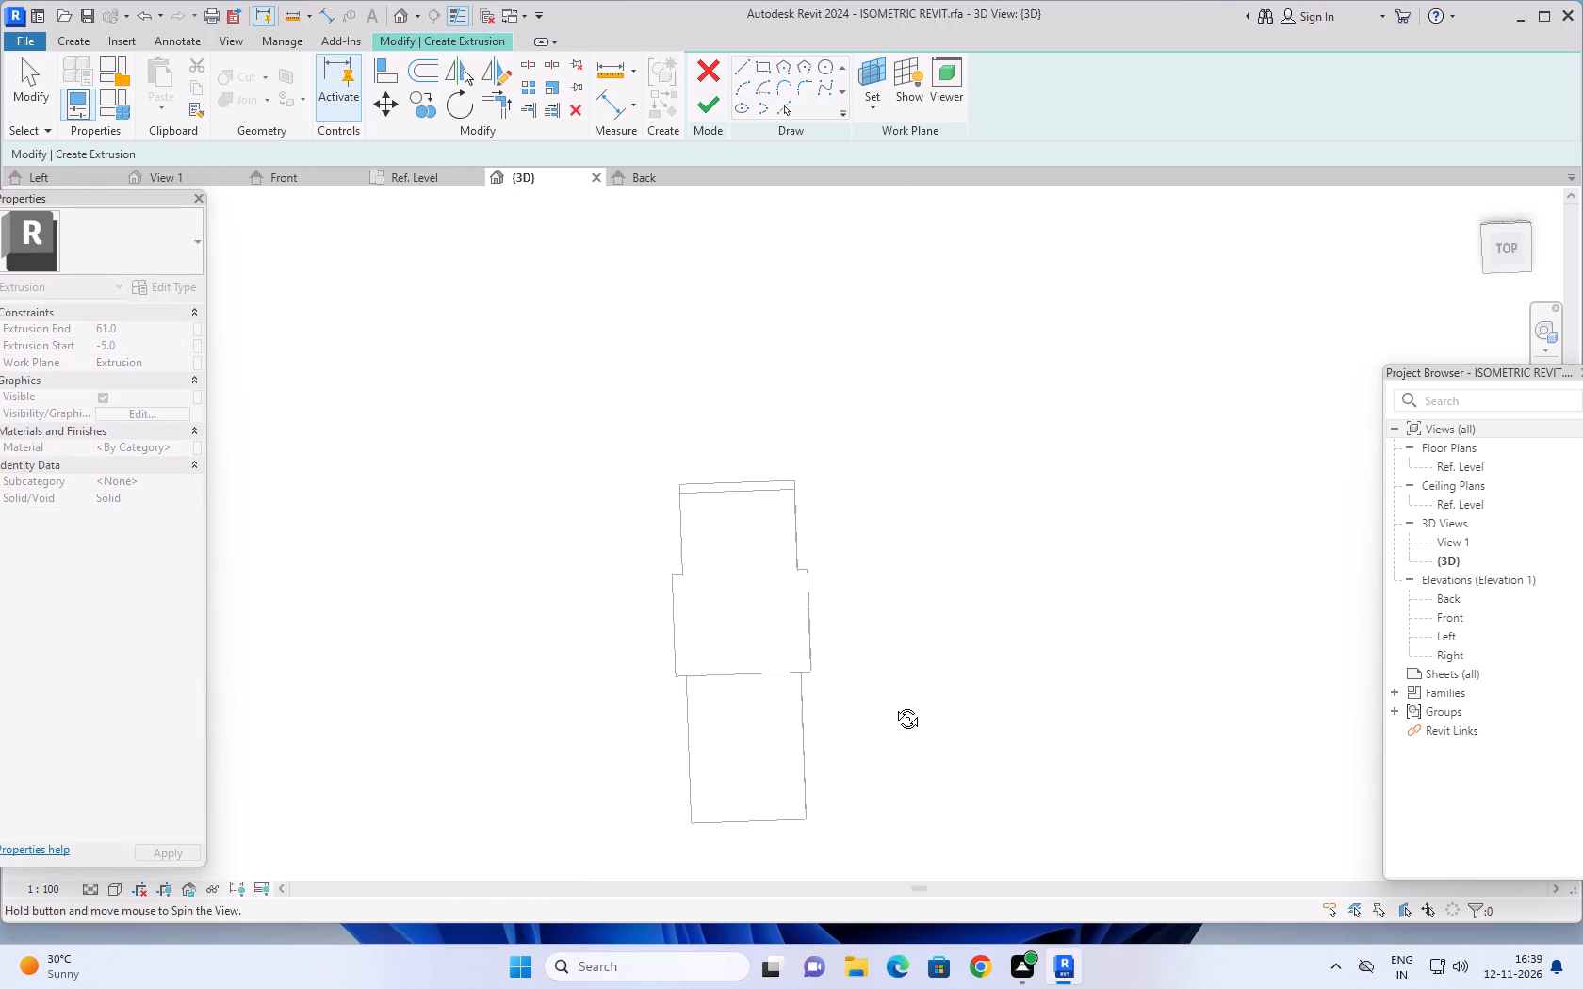
{"action": "middle_click_drag", "start_coordinate": [893, 705], "coordinate": [875, 743], "text": "shift"}
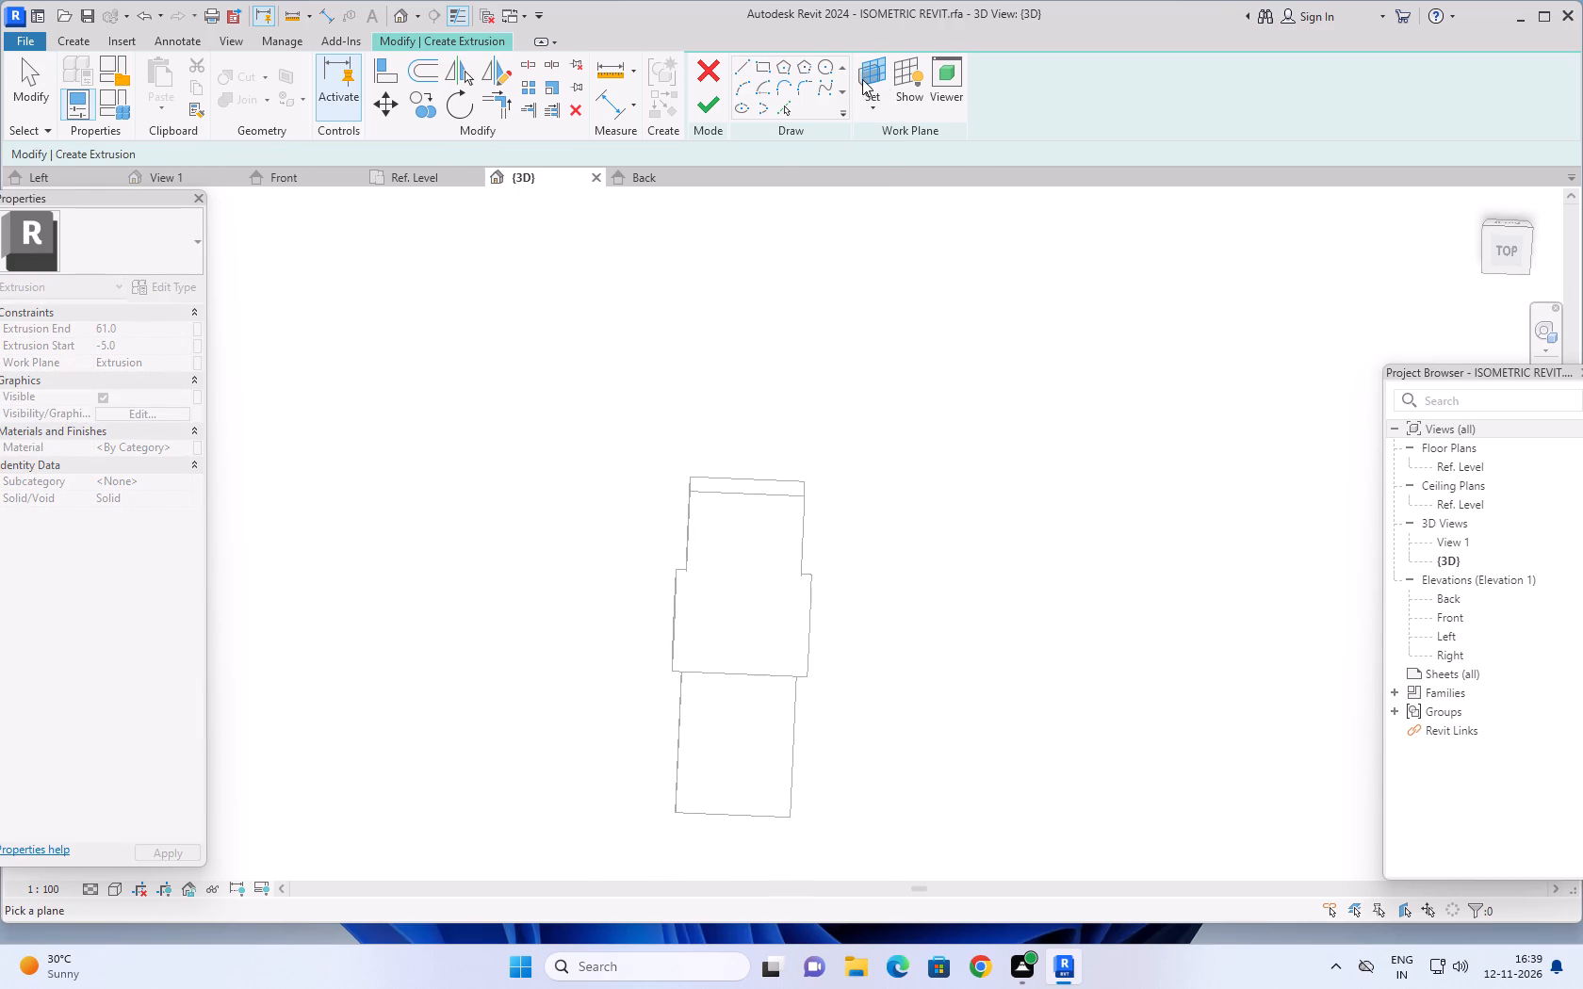
{"action": "left_click", "coordinate": [872, 105]}
{"action": "left_click", "coordinate": [889, 168]}
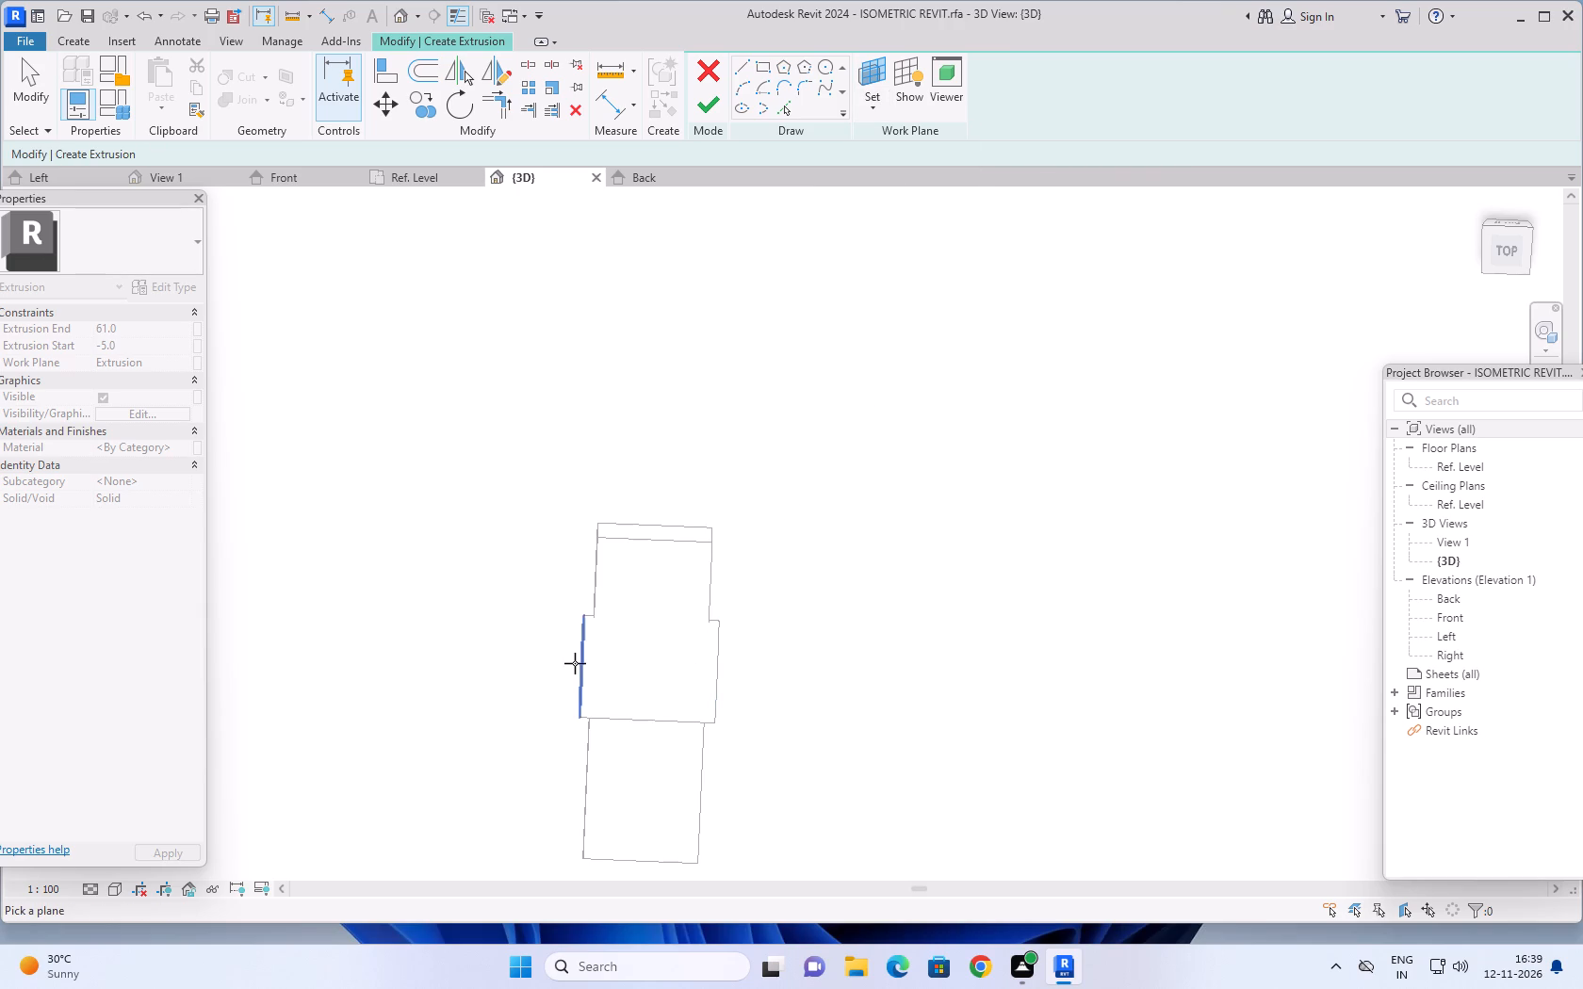
{"action": "left_click", "coordinate": [699, 104]}
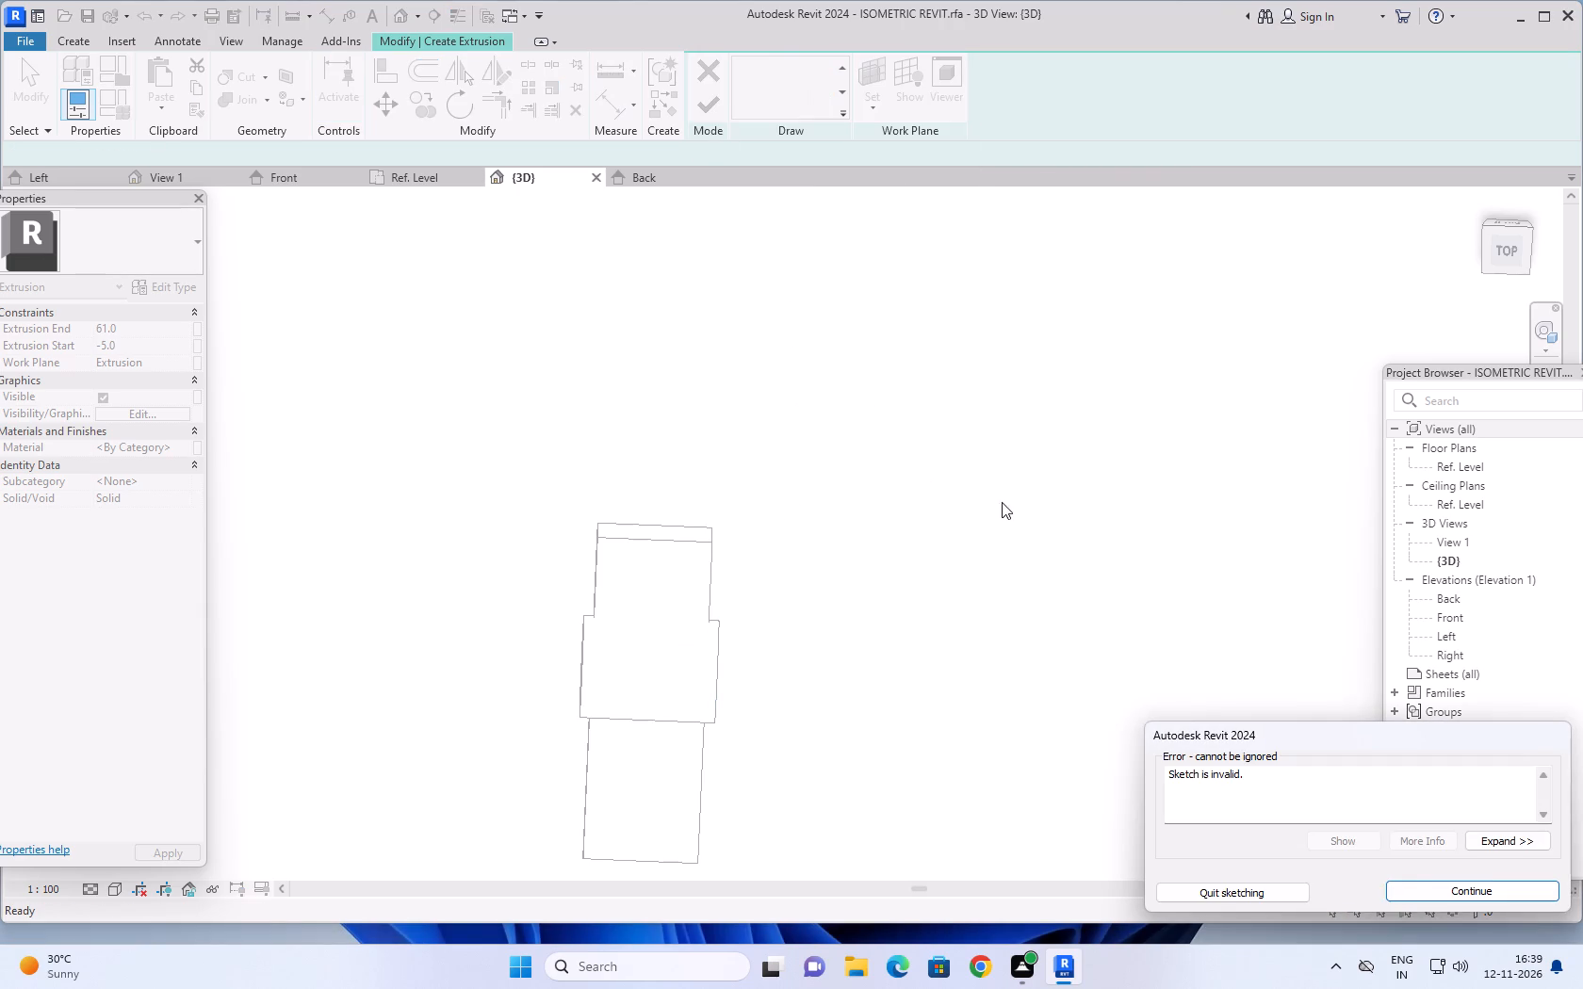
{"action": "left_click", "coordinate": [1457, 890]}
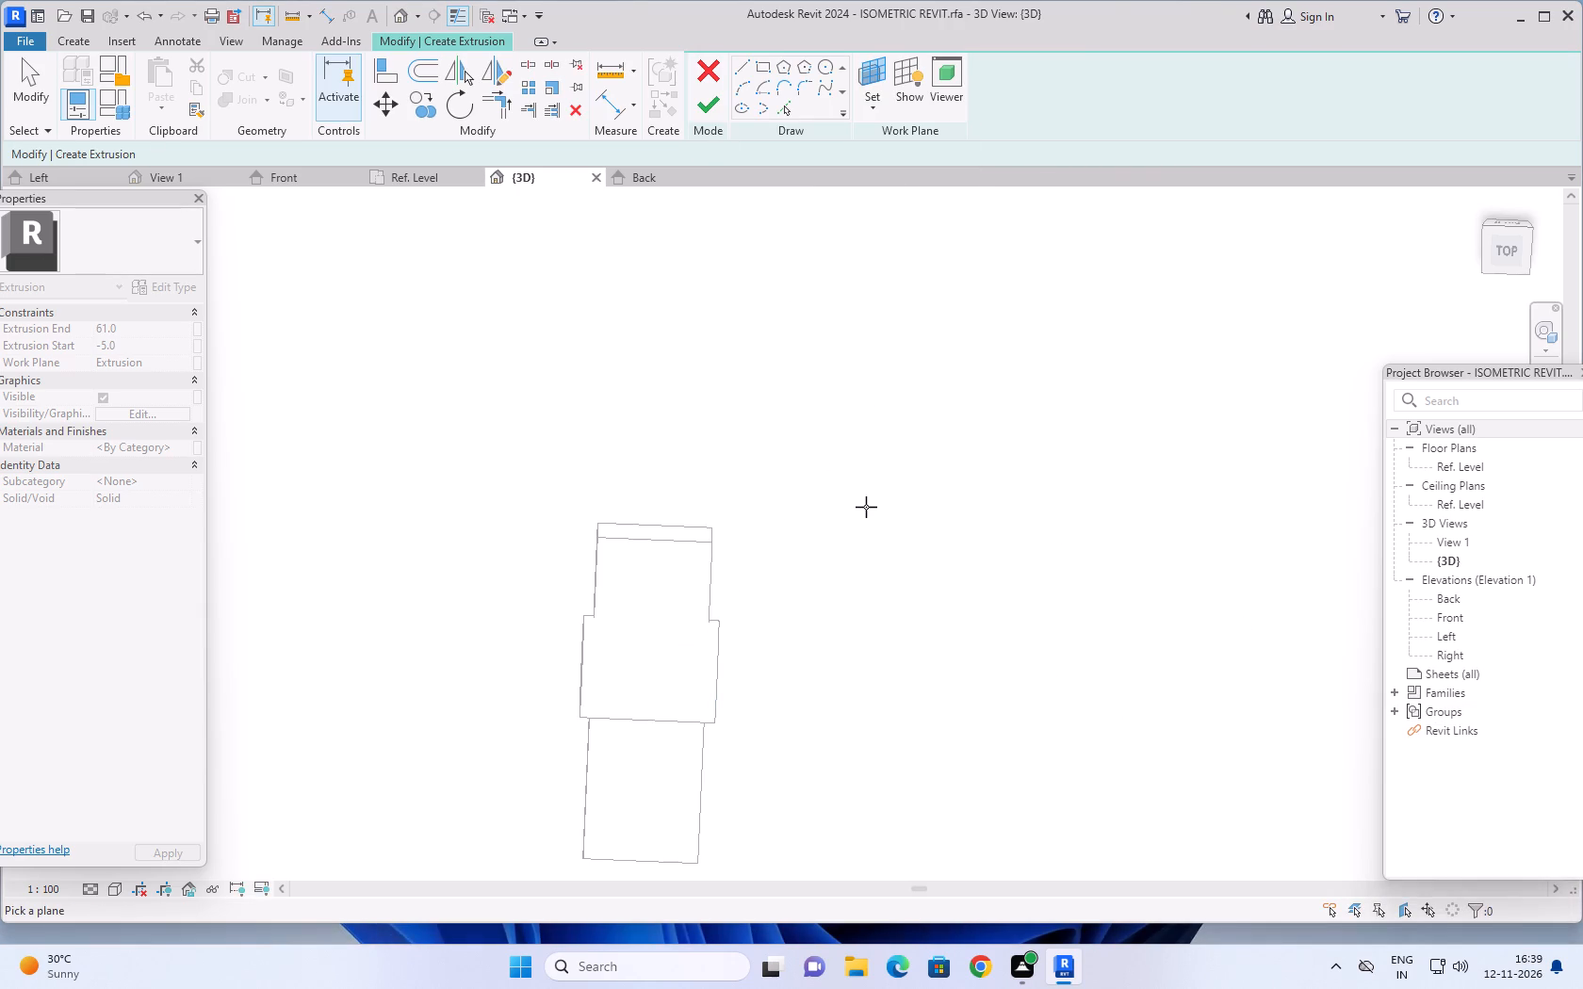
{"action": "middle_click_drag", "start_coordinate": [843, 515], "coordinate": [628, 241], "text": "shift"}
{"action": "middle_click_drag", "start_coordinate": [645, 543], "coordinate": [579, 327]}
{"action": "middle_click_drag", "start_coordinate": [798, 504], "coordinate": [811, 484]}
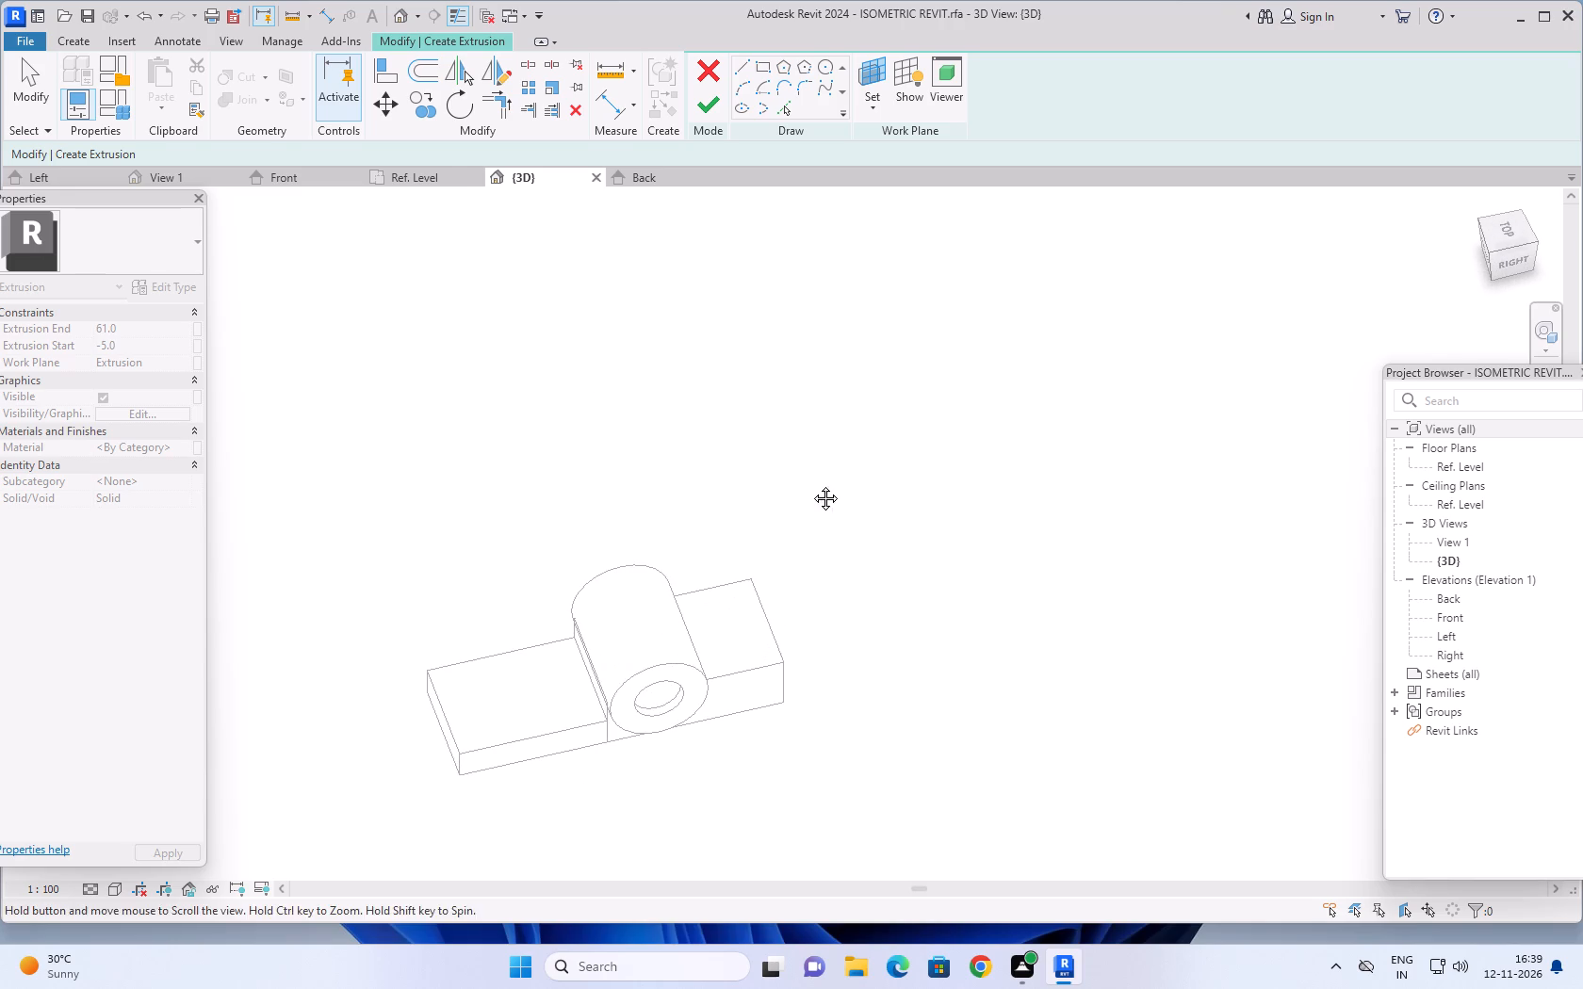
{"action": "middle_click_drag", "start_coordinate": [811, 484], "coordinate": [921, 418]}
{"action": "middle_click_drag", "start_coordinate": [885, 512], "coordinate": [863, 285]}
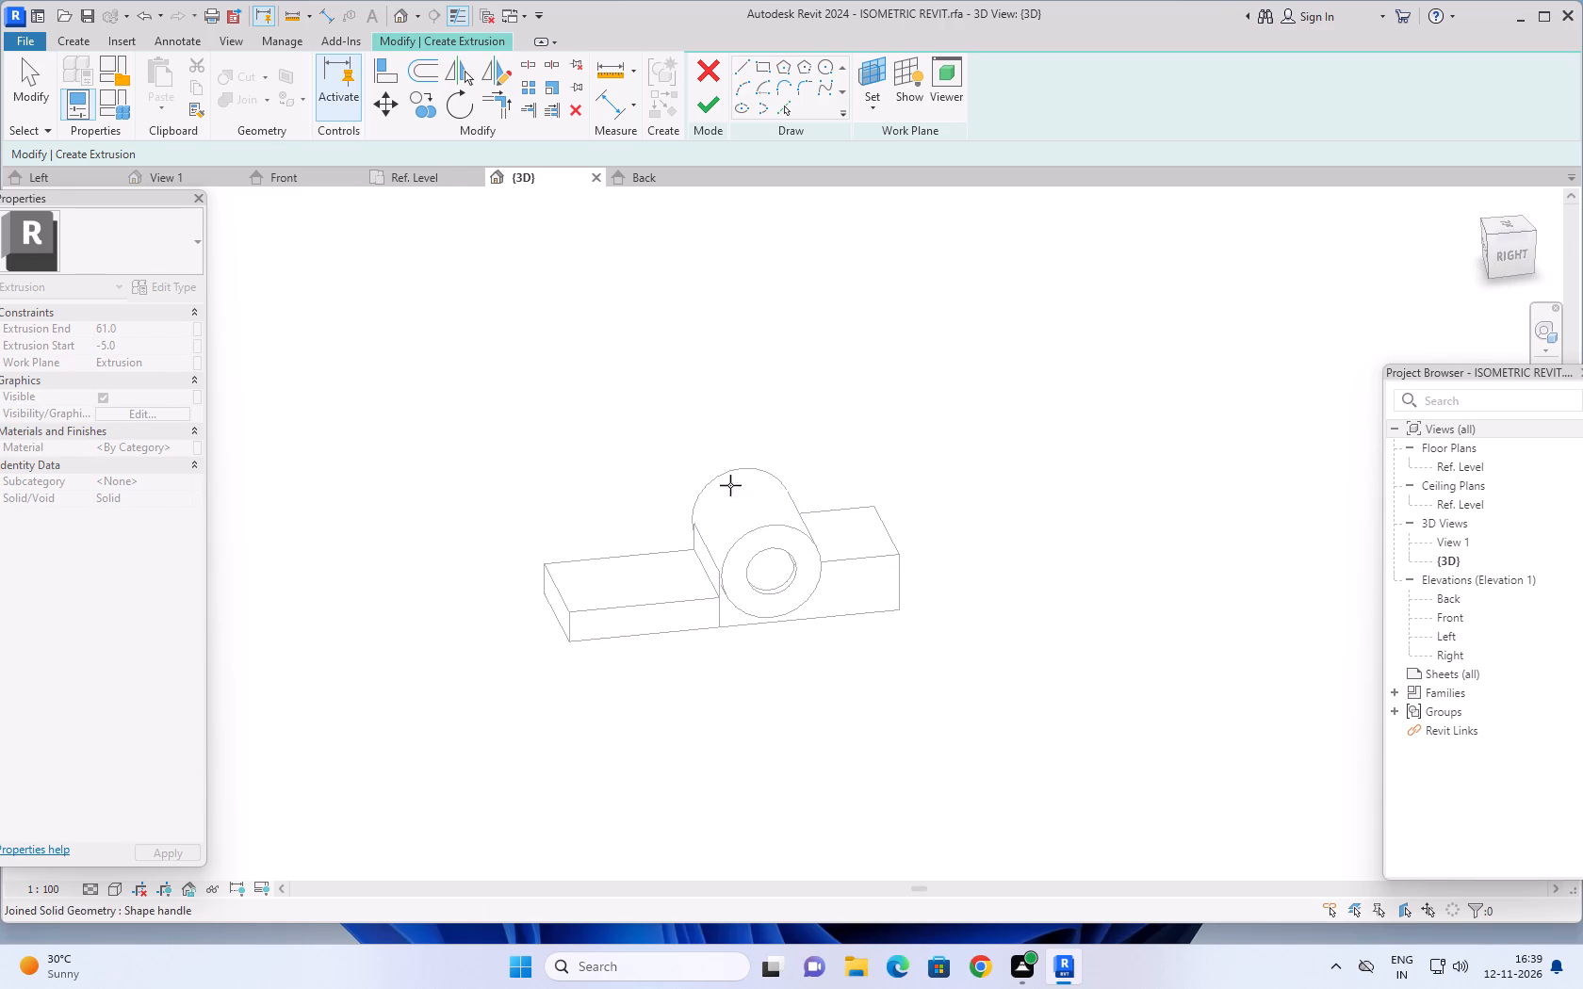
{"action": "middle_click_drag", "start_coordinate": [631, 440], "coordinate": [586, 521]}
{"action": "middle_click_drag", "start_coordinate": [648, 480], "coordinate": [714, 490], "text": "shift"}
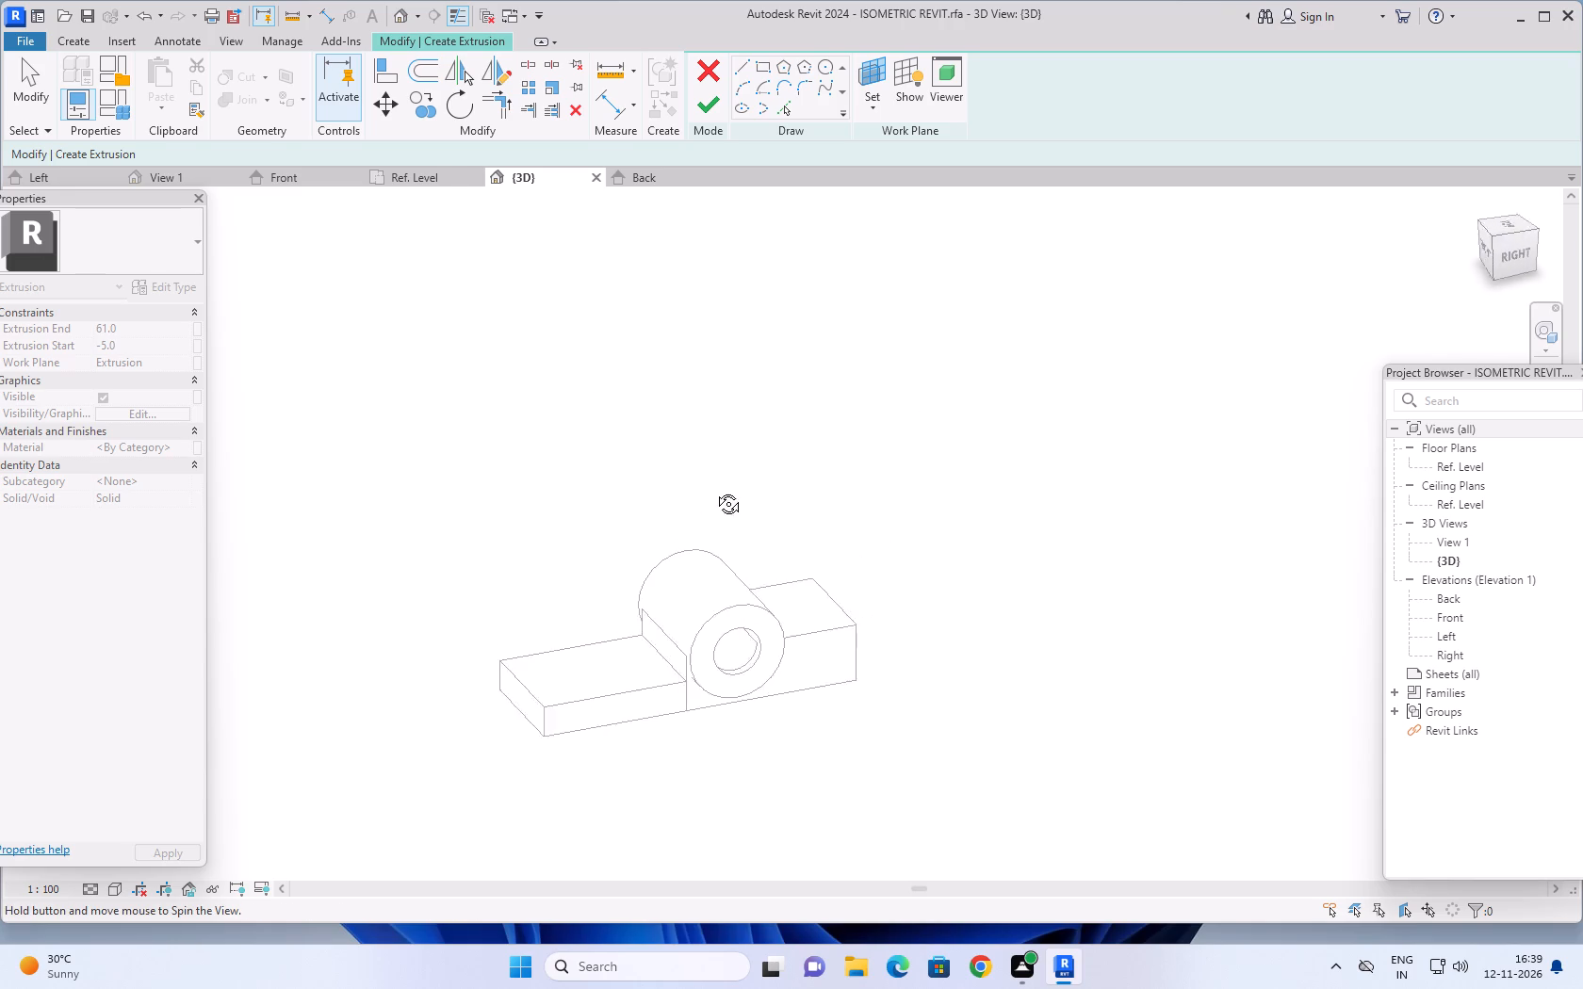
{"action": "middle_click_drag", "start_coordinate": [714, 490], "coordinate": [706, 445], "text": "shift"}
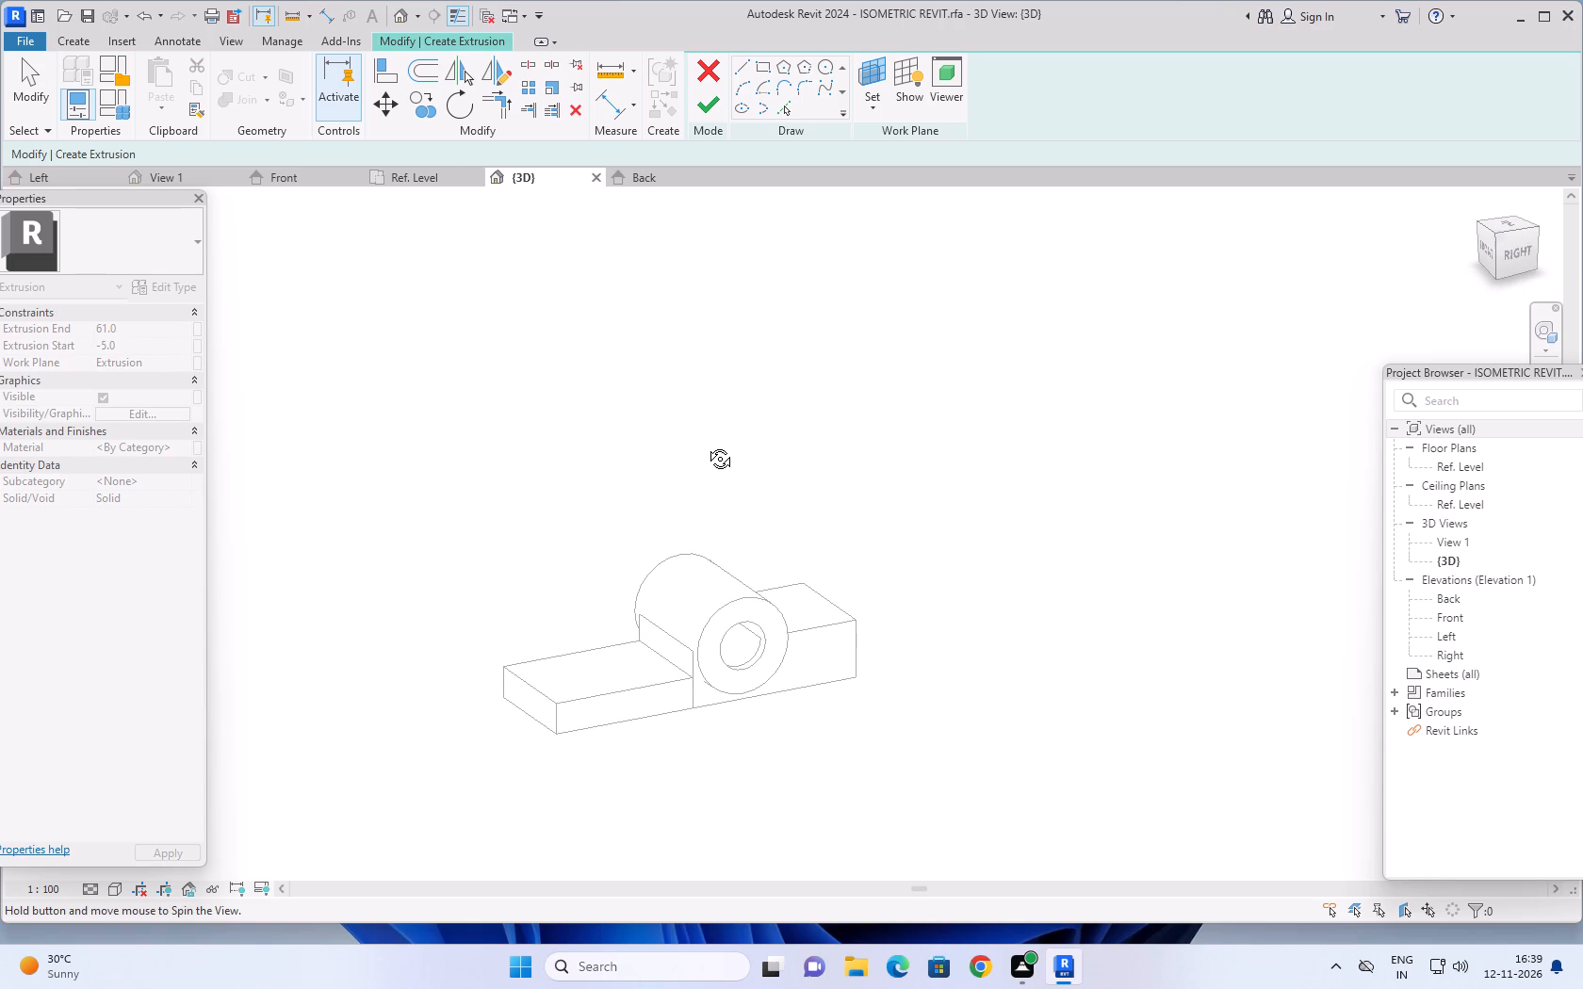
{"action": "middle_click_drag", "start_coordinate": [706, 445], "coordinate": [705, 444], "text": "shift"}
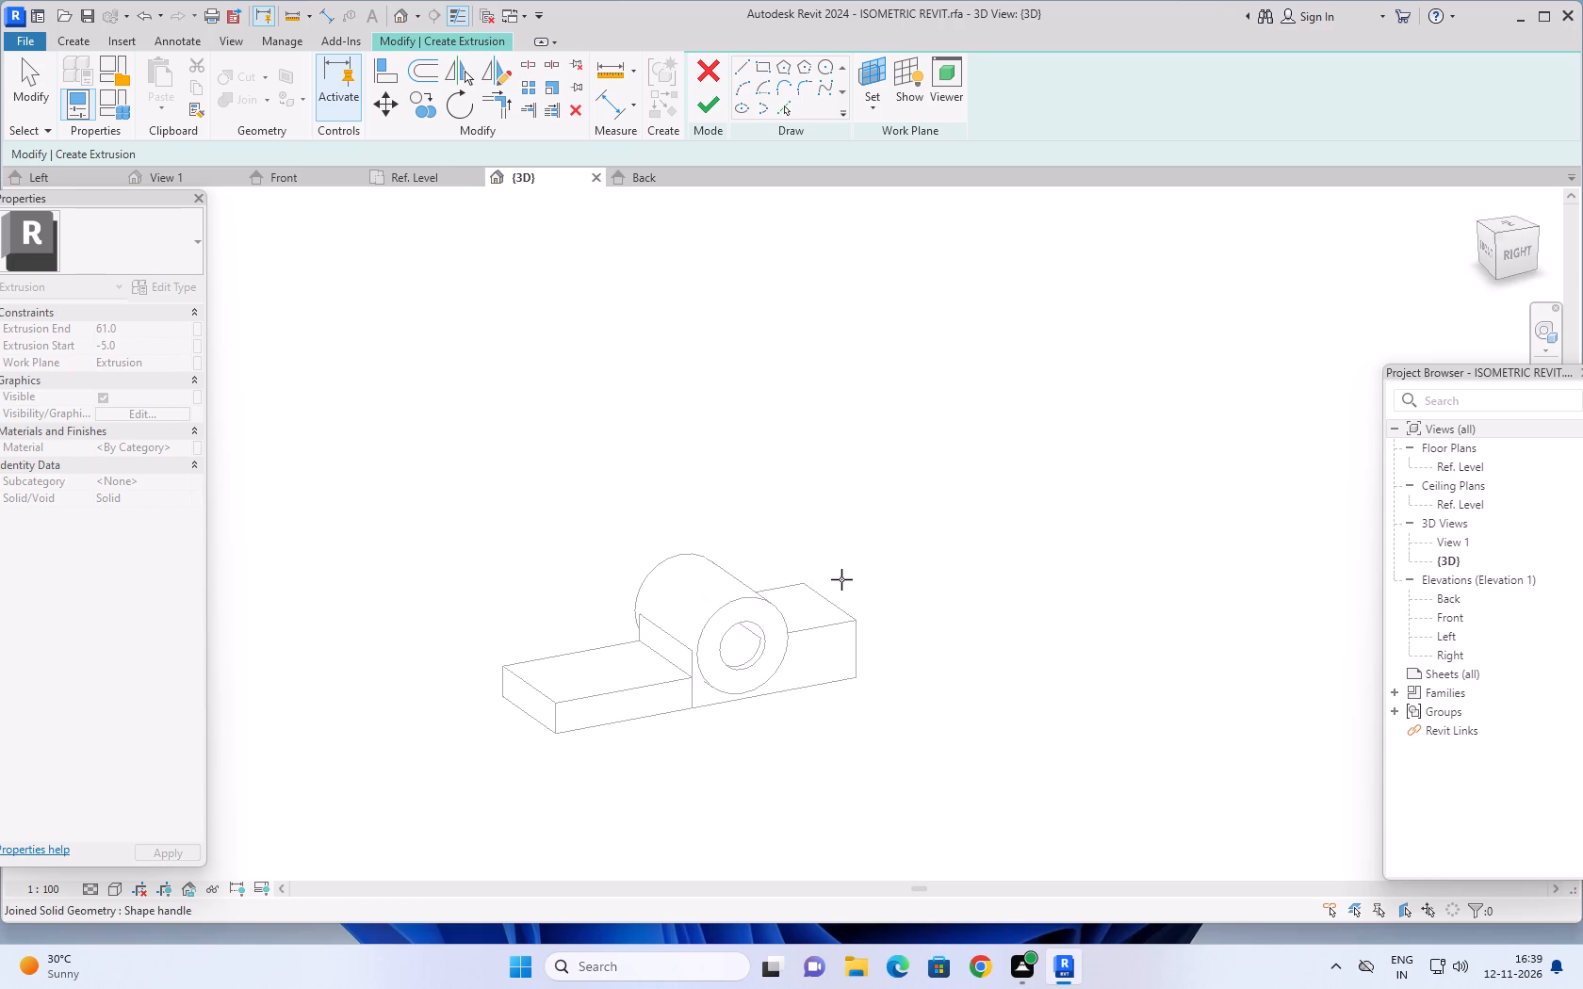
{"action": "middle_click_drag", "start_coordinate": [911, 578], "coordinate": [850, 635]}
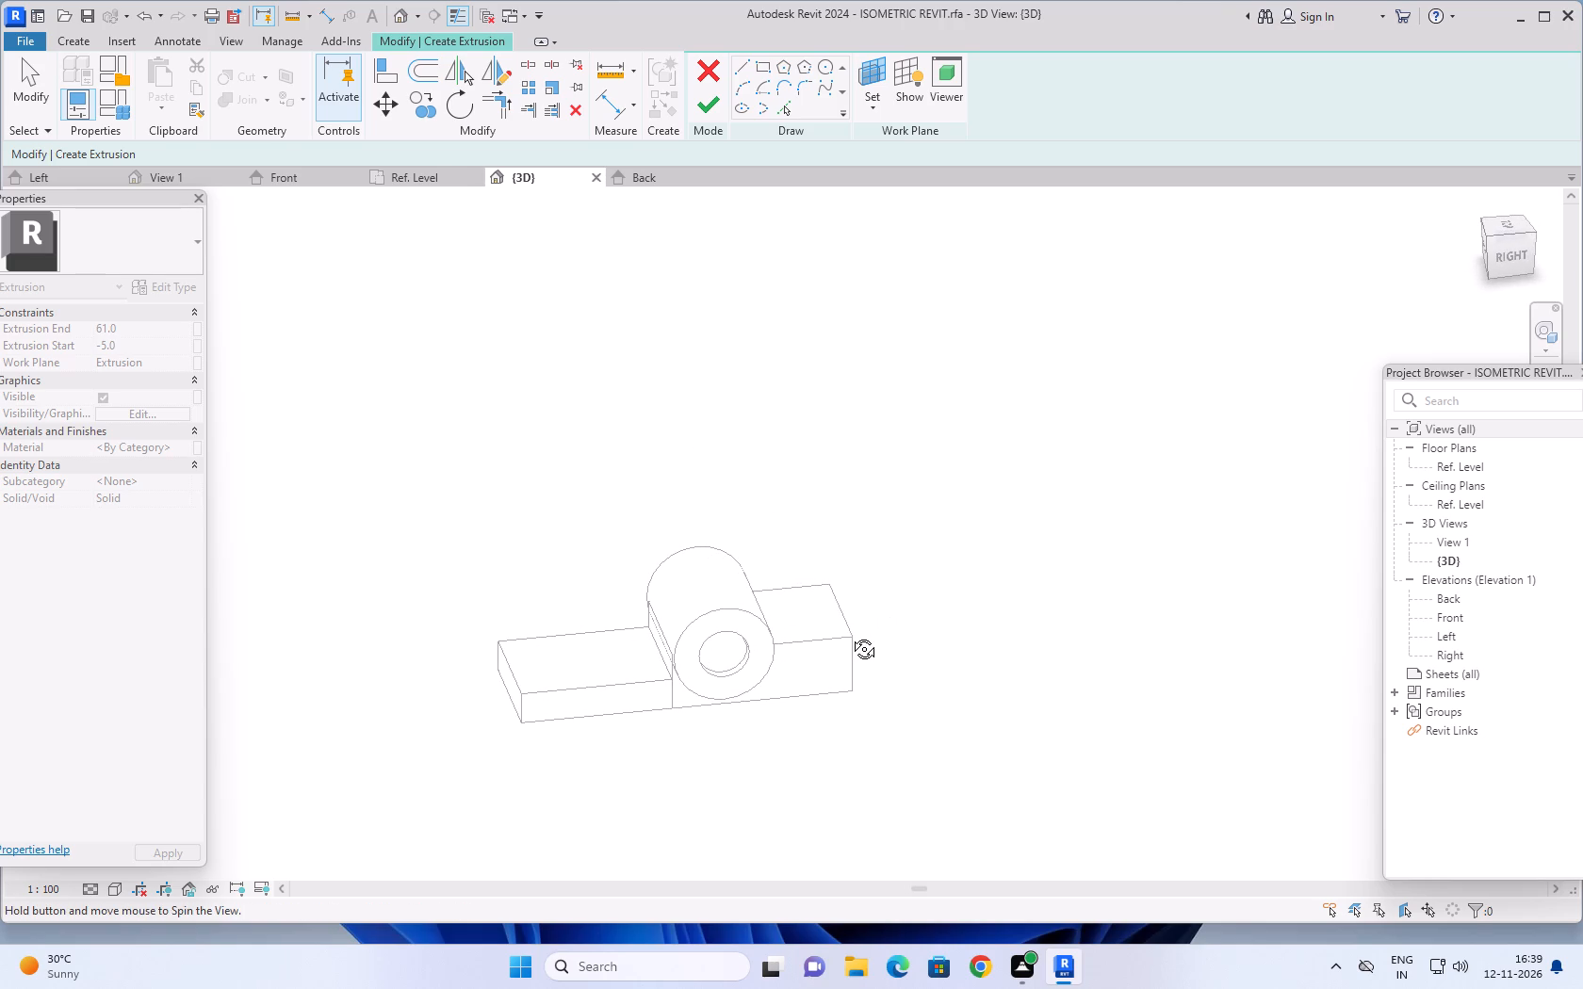
{"action": "middle_click_drag", "start_coordinate": [850, 635], "coordinate": [843, 656]}
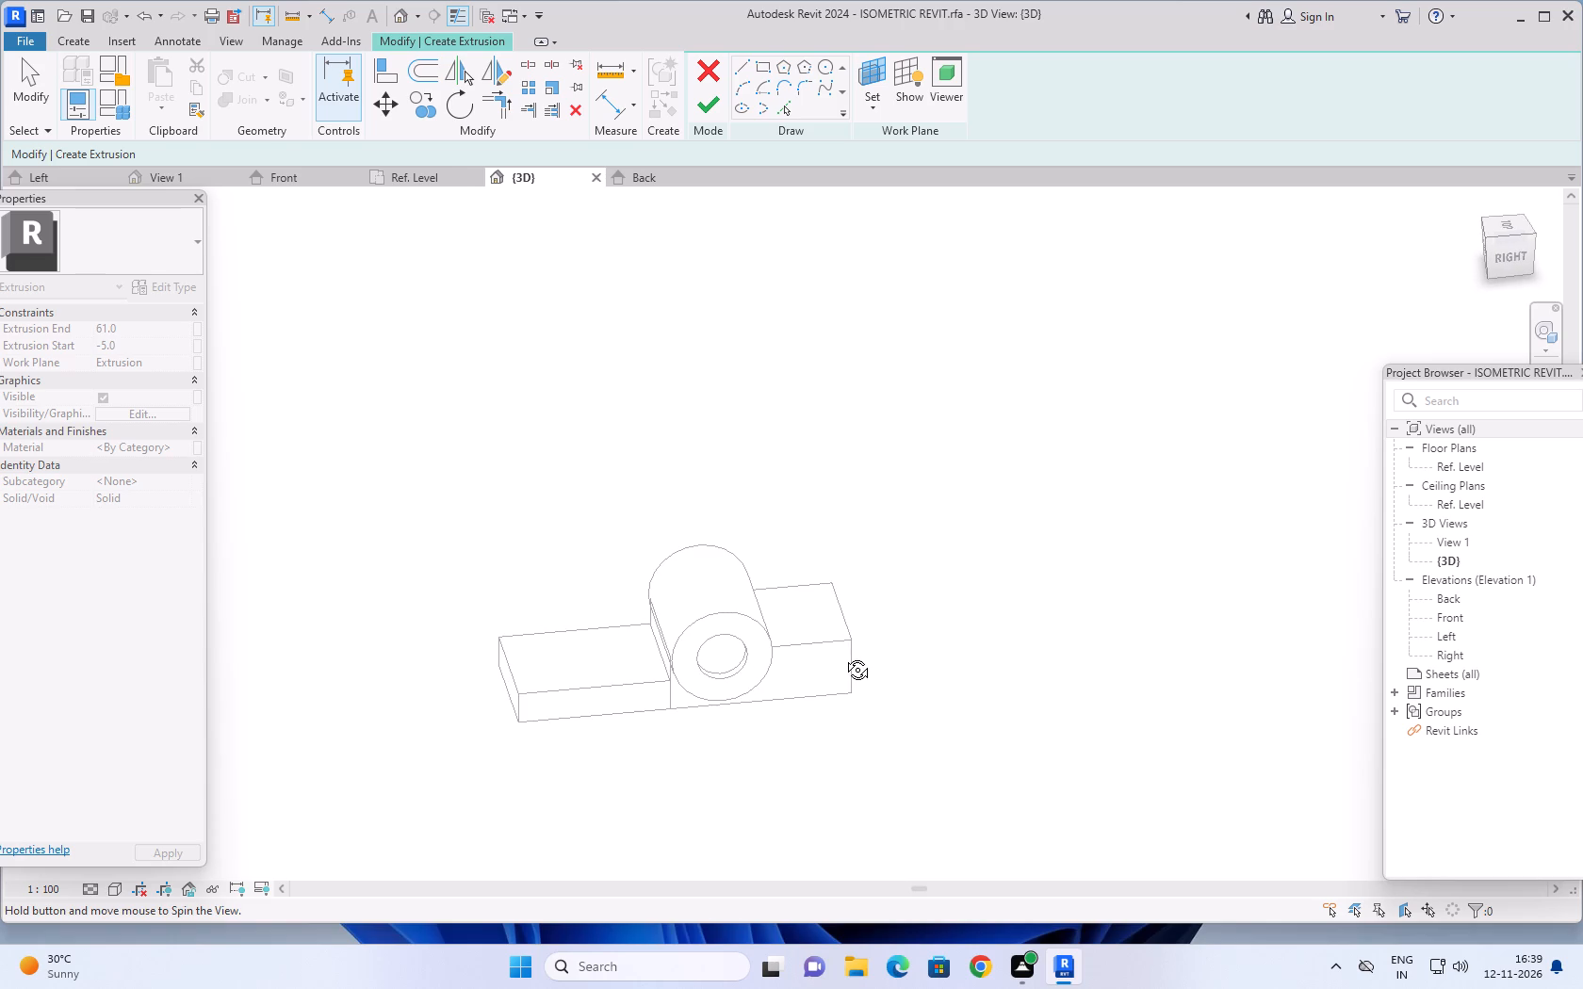
{"action": "middle_click_drag", "start_coordinate": [843, 656], "coordinate": [844, 656]}
{"action": "left_click", "coordinate": [803, 608]}
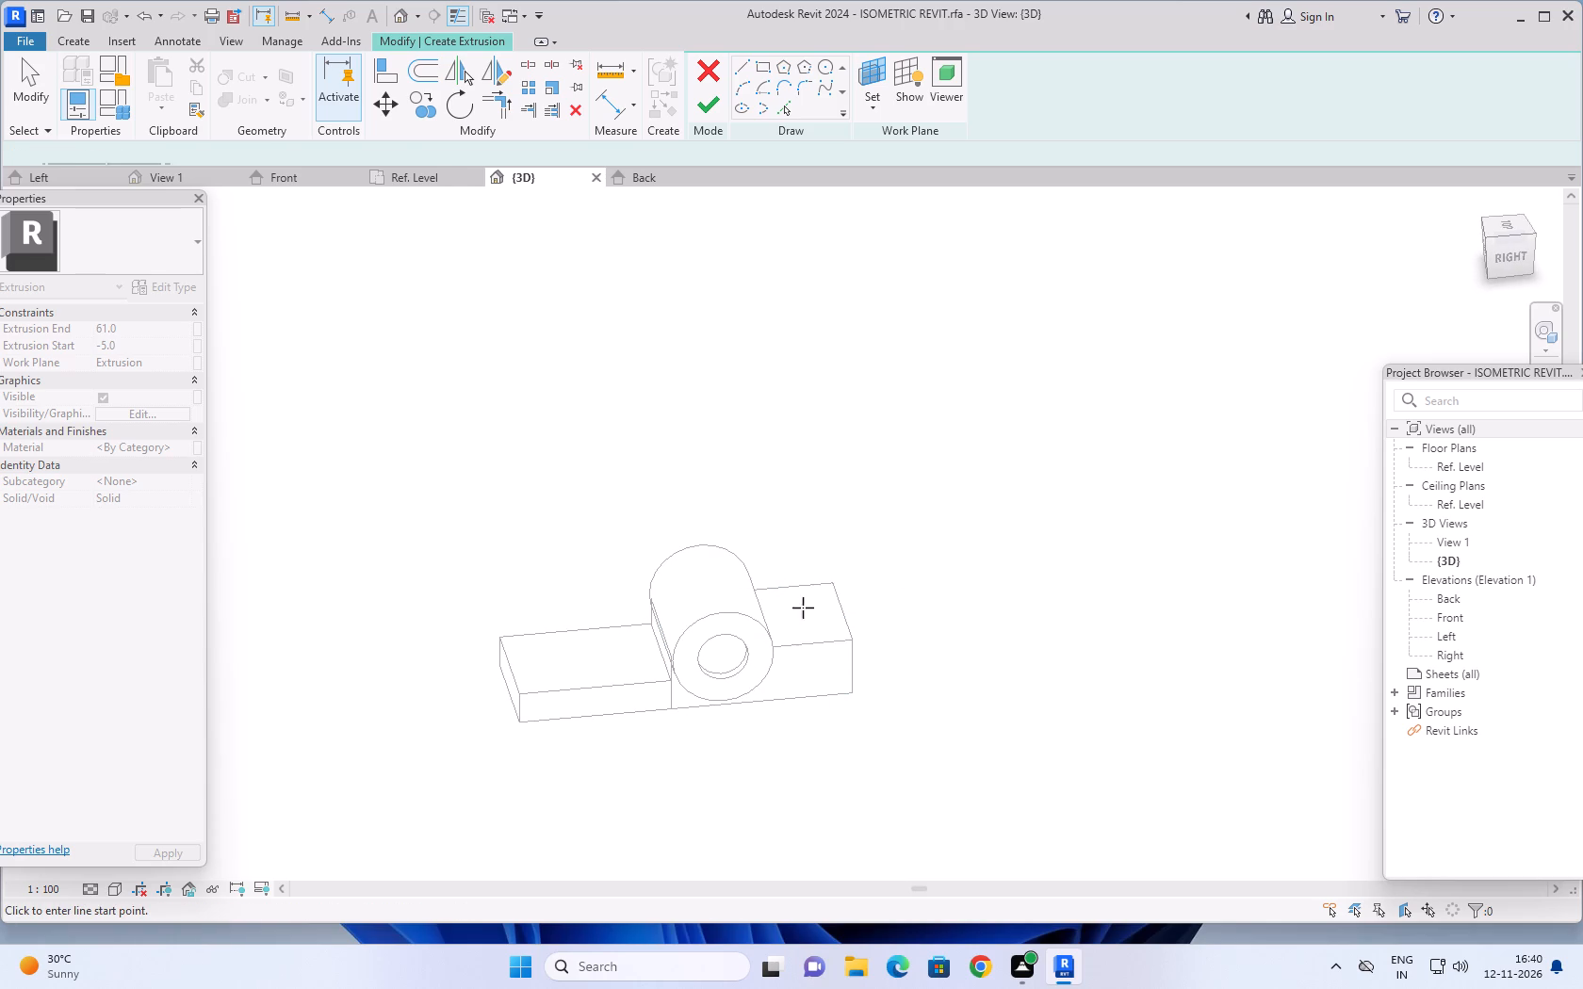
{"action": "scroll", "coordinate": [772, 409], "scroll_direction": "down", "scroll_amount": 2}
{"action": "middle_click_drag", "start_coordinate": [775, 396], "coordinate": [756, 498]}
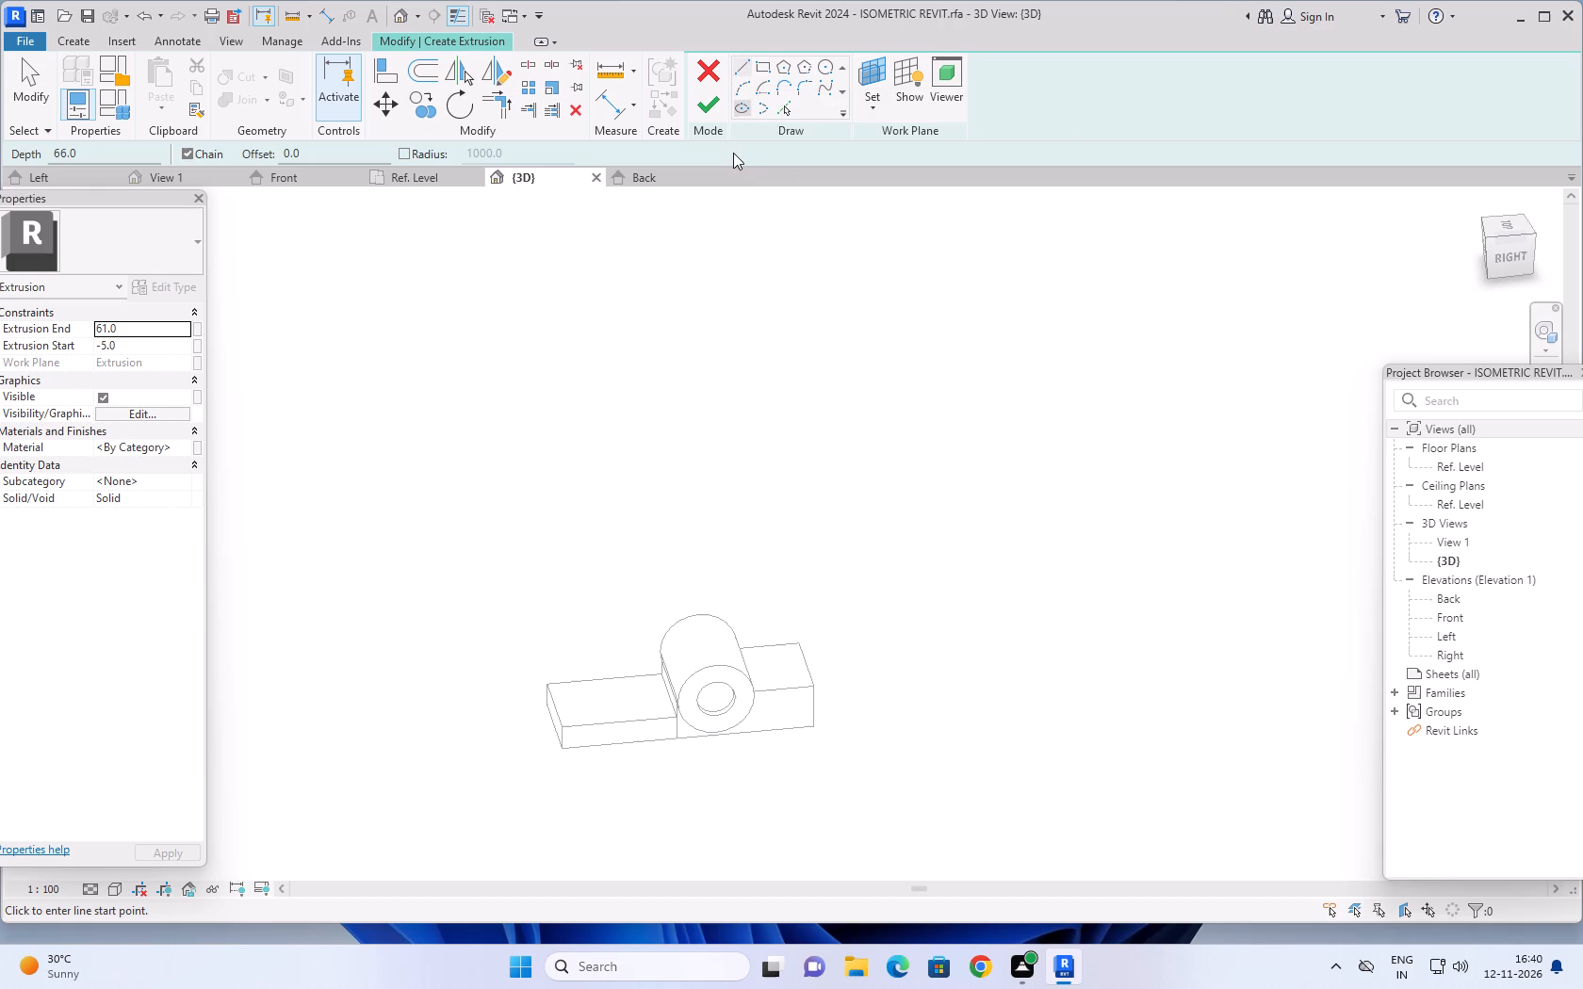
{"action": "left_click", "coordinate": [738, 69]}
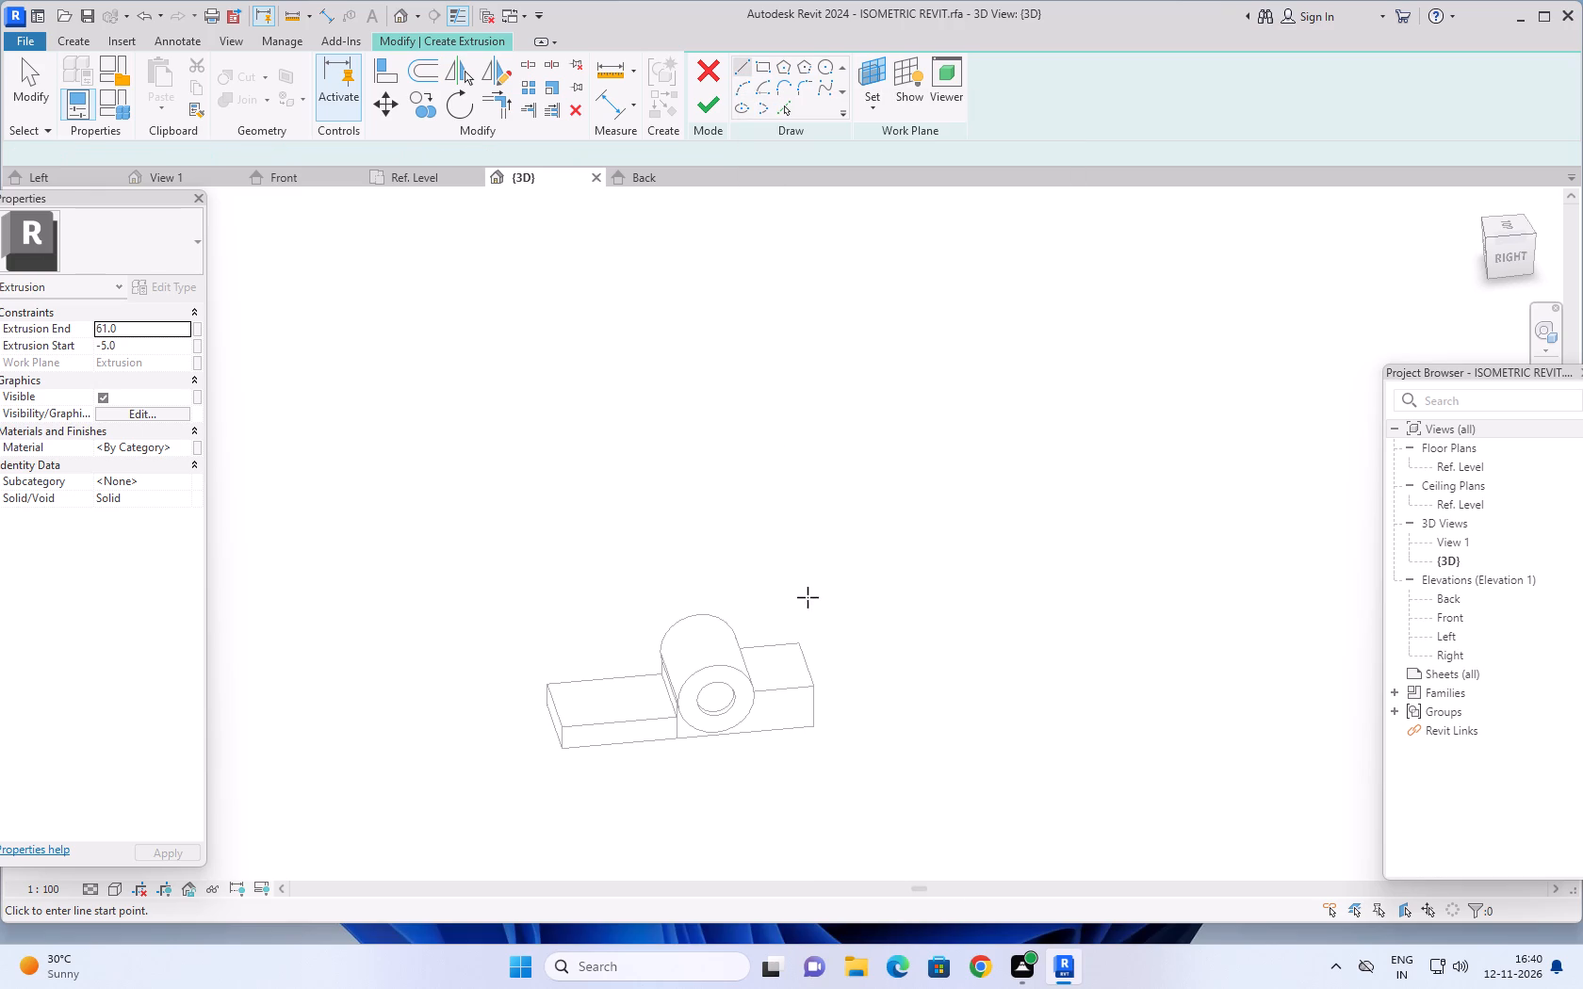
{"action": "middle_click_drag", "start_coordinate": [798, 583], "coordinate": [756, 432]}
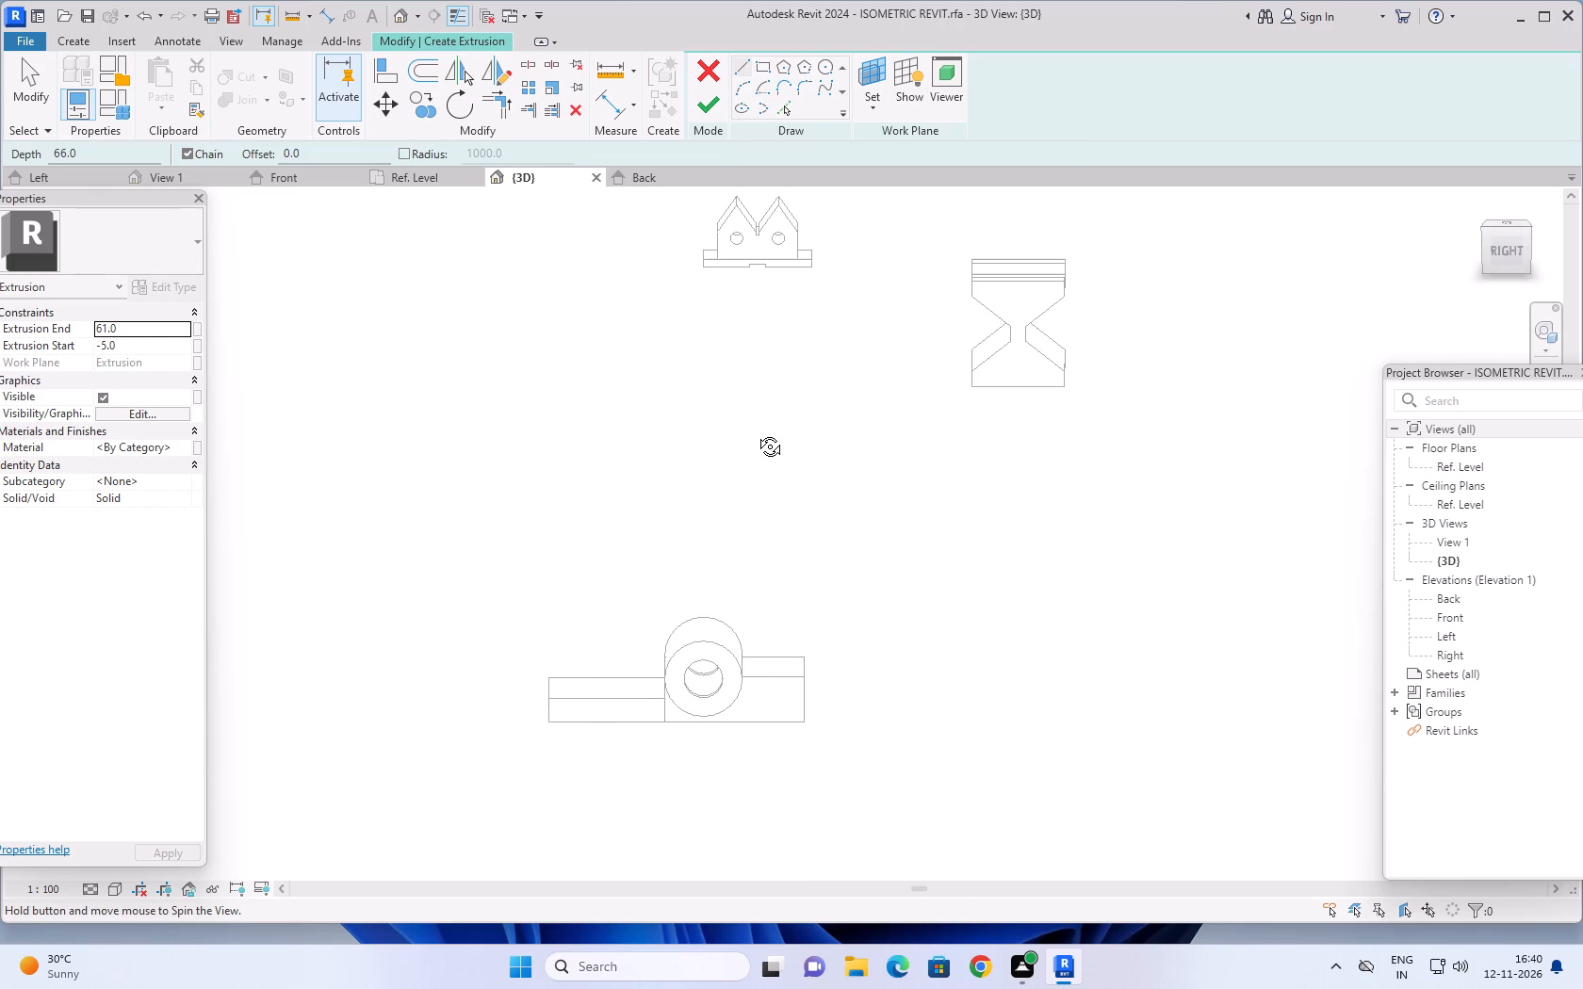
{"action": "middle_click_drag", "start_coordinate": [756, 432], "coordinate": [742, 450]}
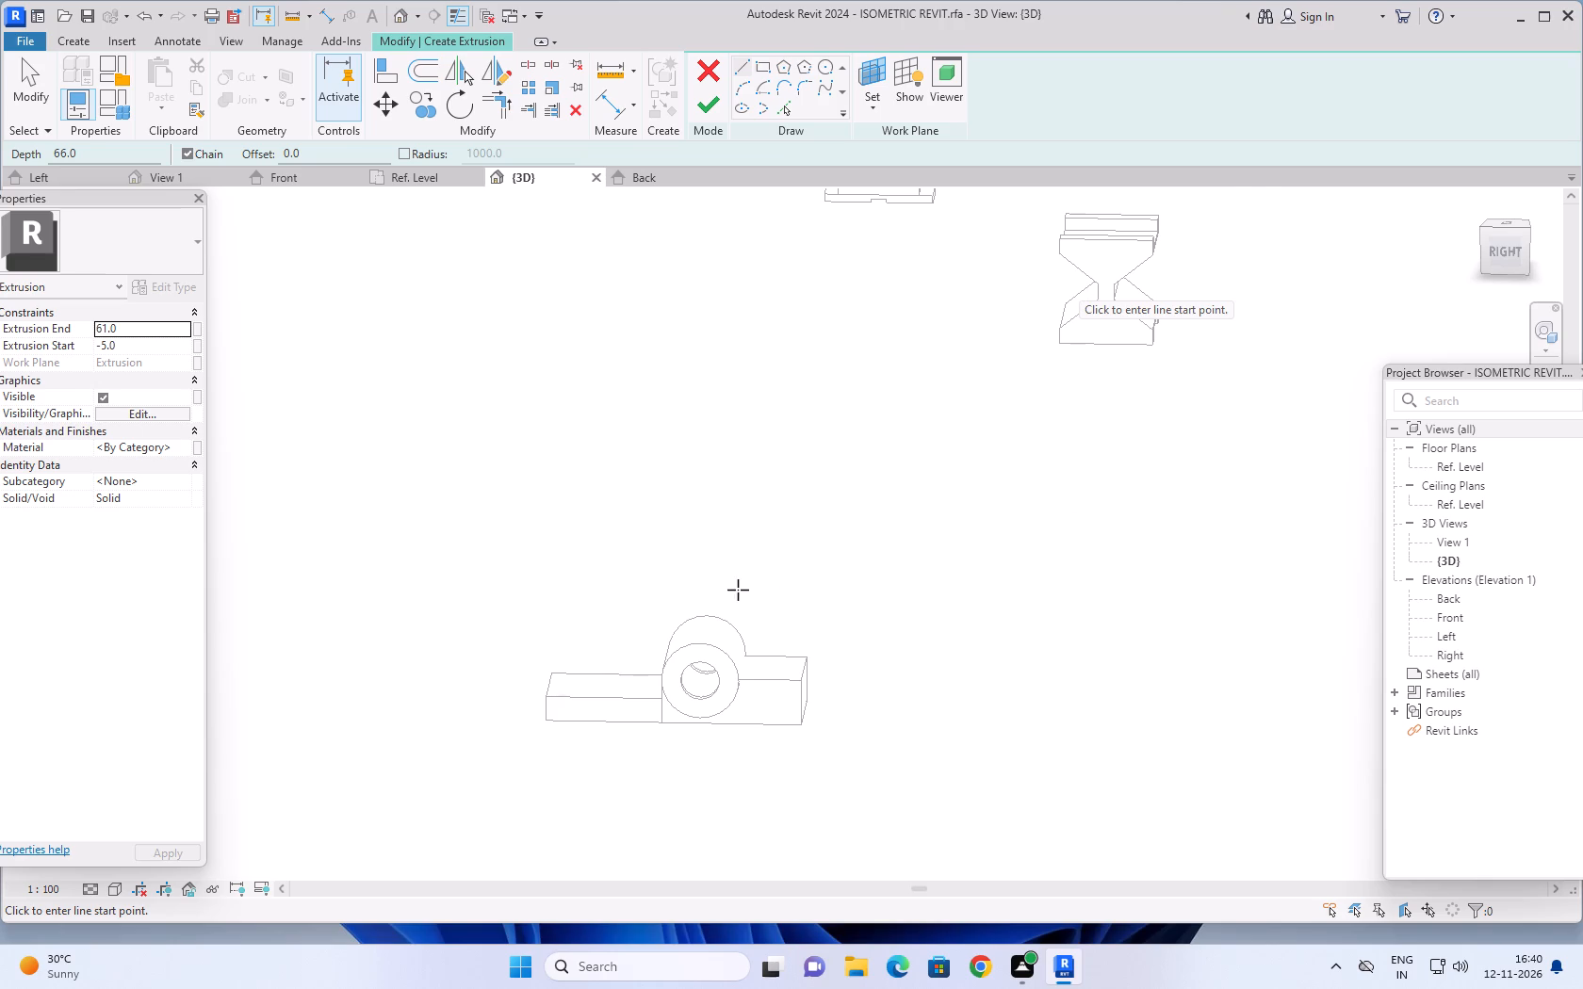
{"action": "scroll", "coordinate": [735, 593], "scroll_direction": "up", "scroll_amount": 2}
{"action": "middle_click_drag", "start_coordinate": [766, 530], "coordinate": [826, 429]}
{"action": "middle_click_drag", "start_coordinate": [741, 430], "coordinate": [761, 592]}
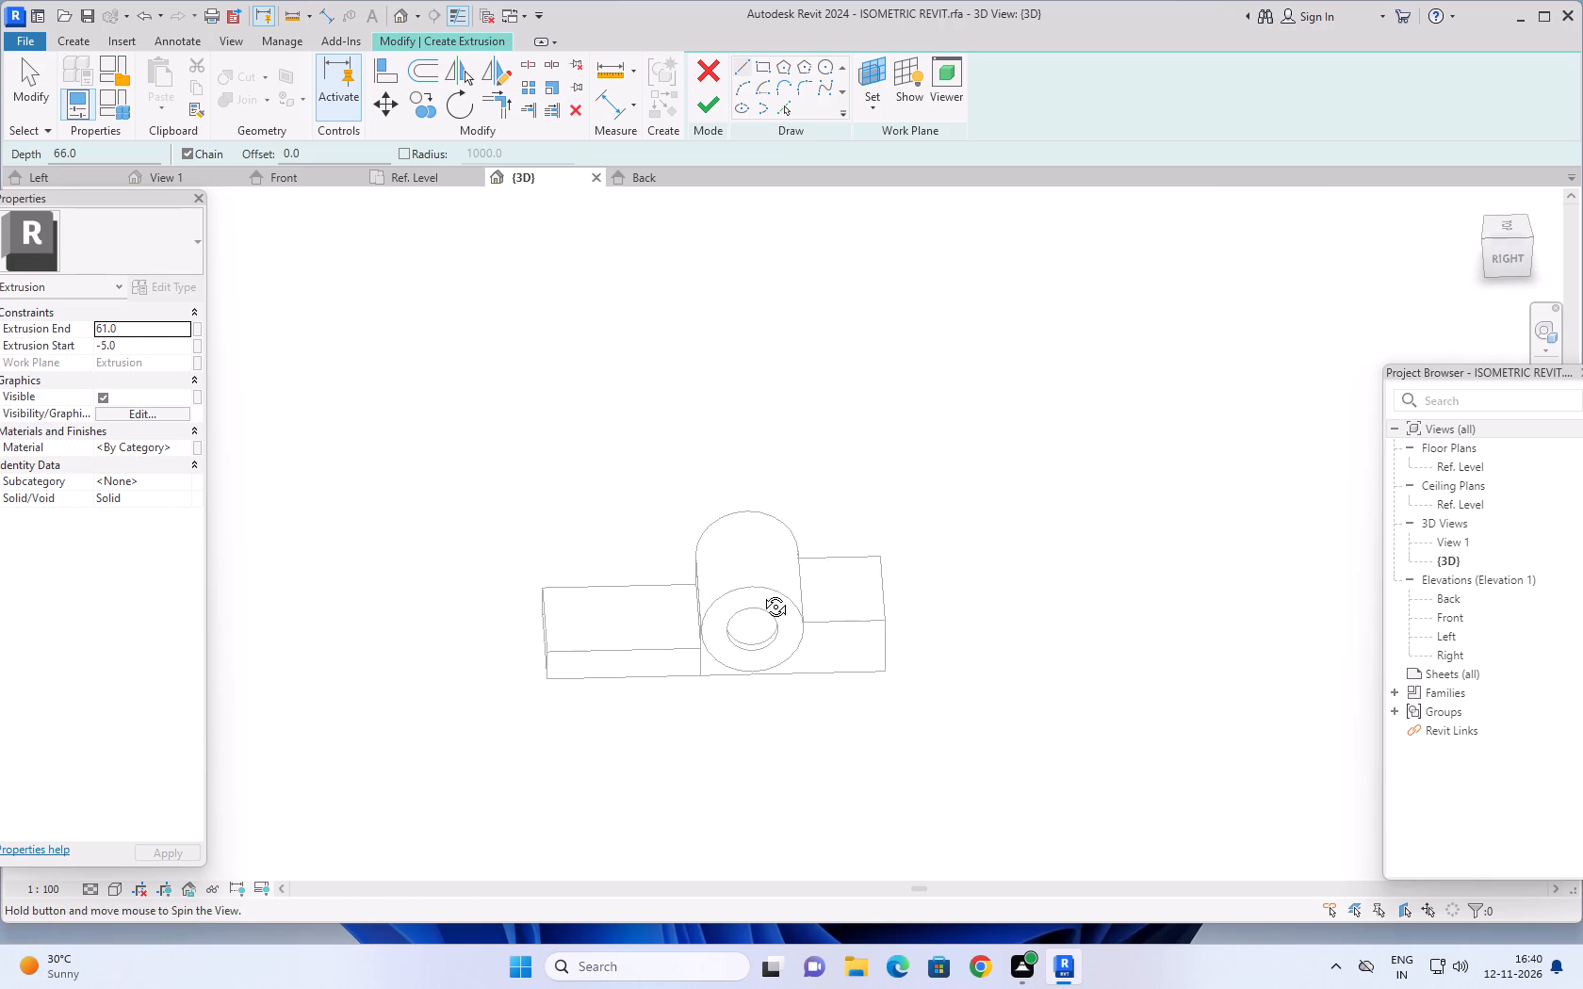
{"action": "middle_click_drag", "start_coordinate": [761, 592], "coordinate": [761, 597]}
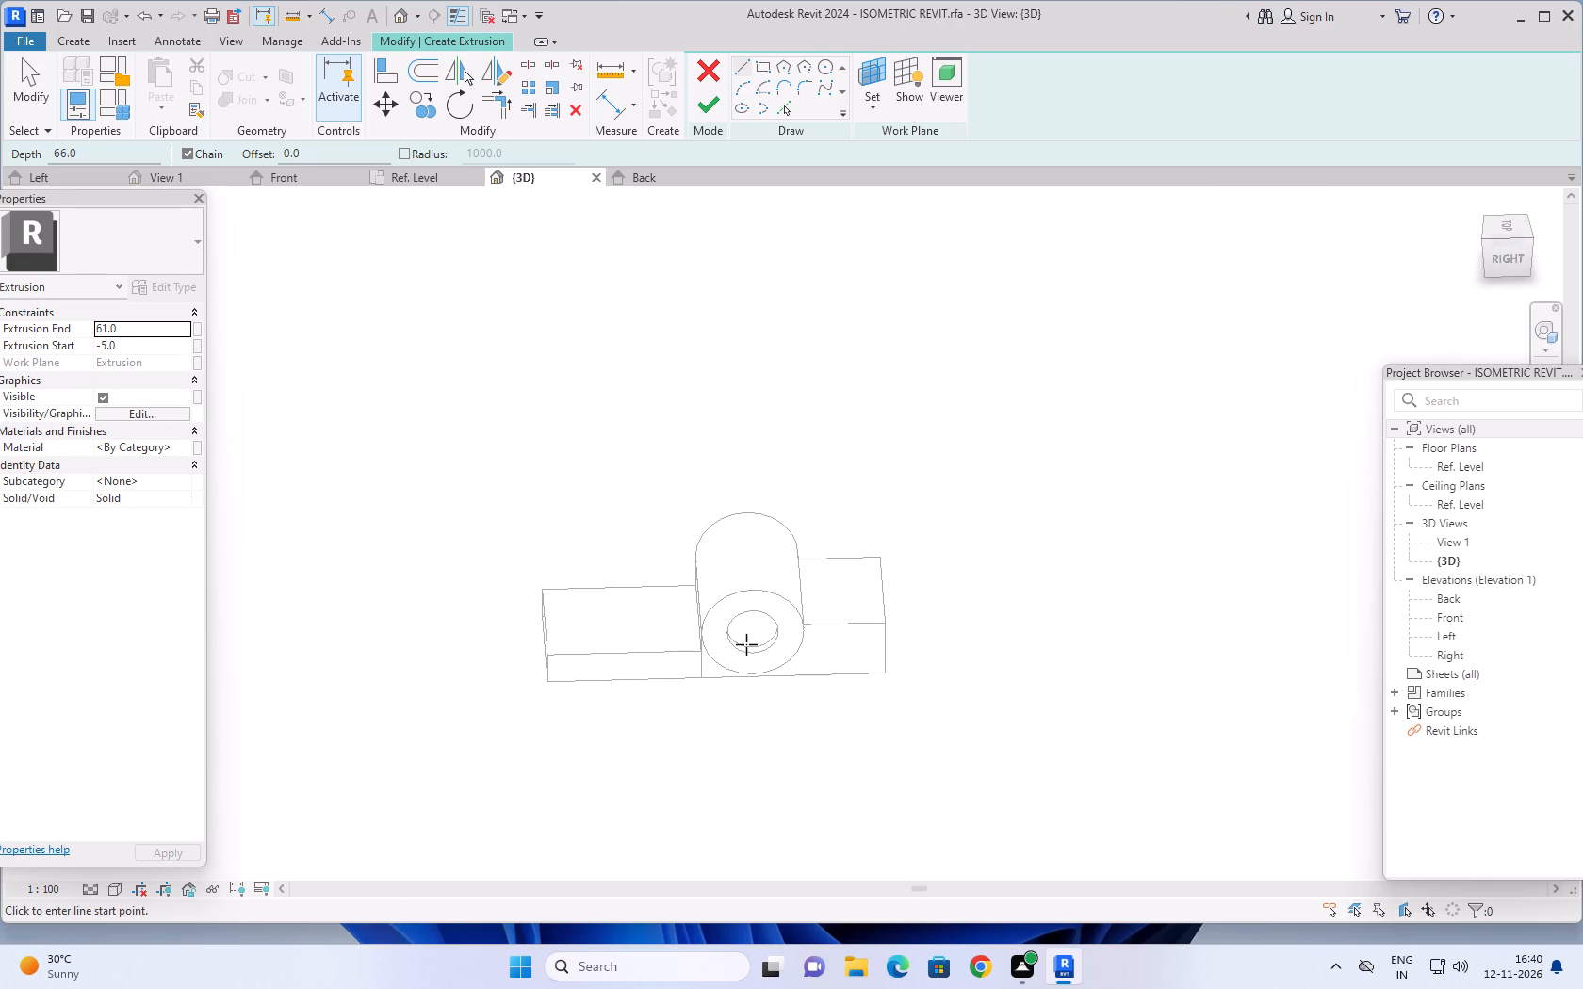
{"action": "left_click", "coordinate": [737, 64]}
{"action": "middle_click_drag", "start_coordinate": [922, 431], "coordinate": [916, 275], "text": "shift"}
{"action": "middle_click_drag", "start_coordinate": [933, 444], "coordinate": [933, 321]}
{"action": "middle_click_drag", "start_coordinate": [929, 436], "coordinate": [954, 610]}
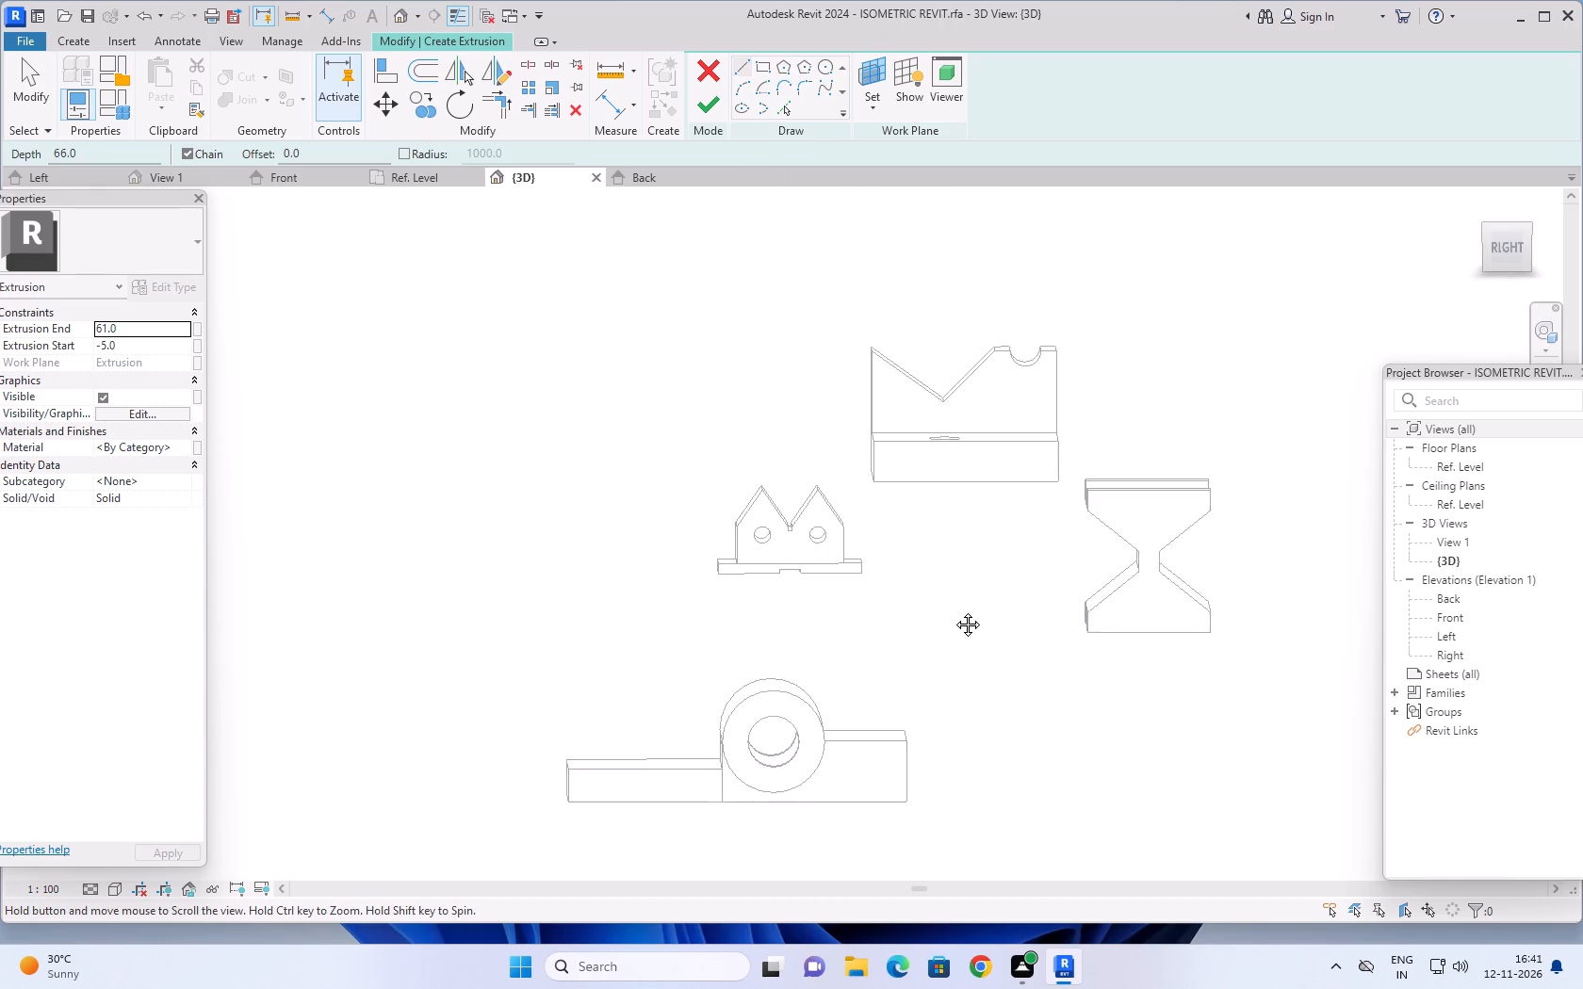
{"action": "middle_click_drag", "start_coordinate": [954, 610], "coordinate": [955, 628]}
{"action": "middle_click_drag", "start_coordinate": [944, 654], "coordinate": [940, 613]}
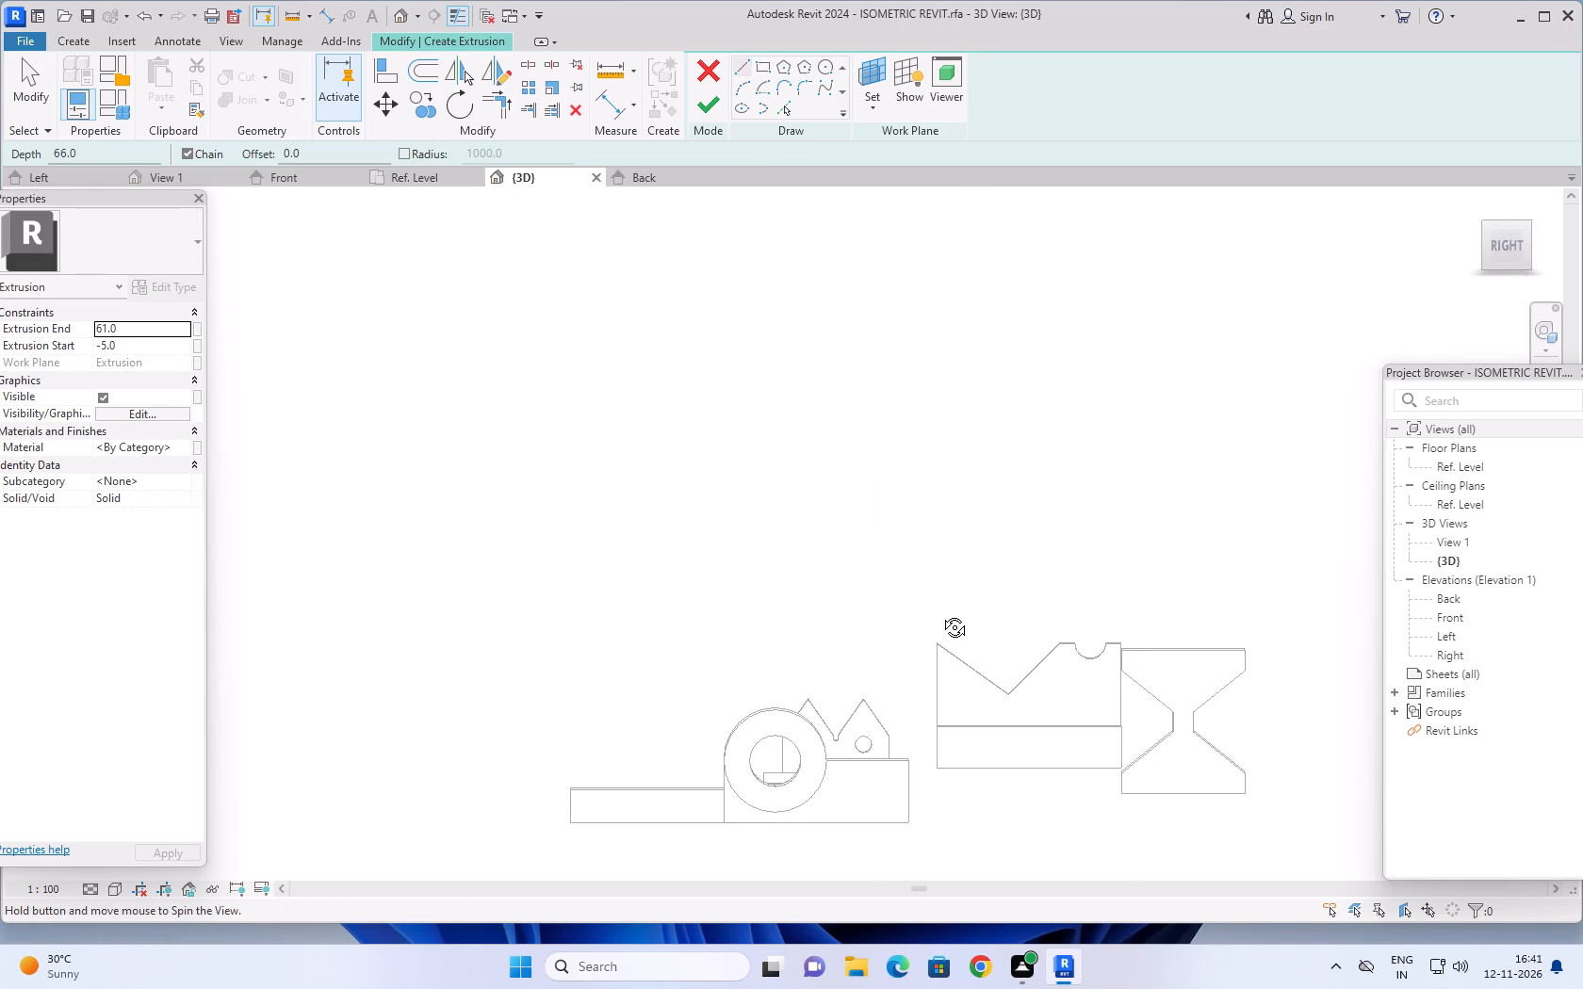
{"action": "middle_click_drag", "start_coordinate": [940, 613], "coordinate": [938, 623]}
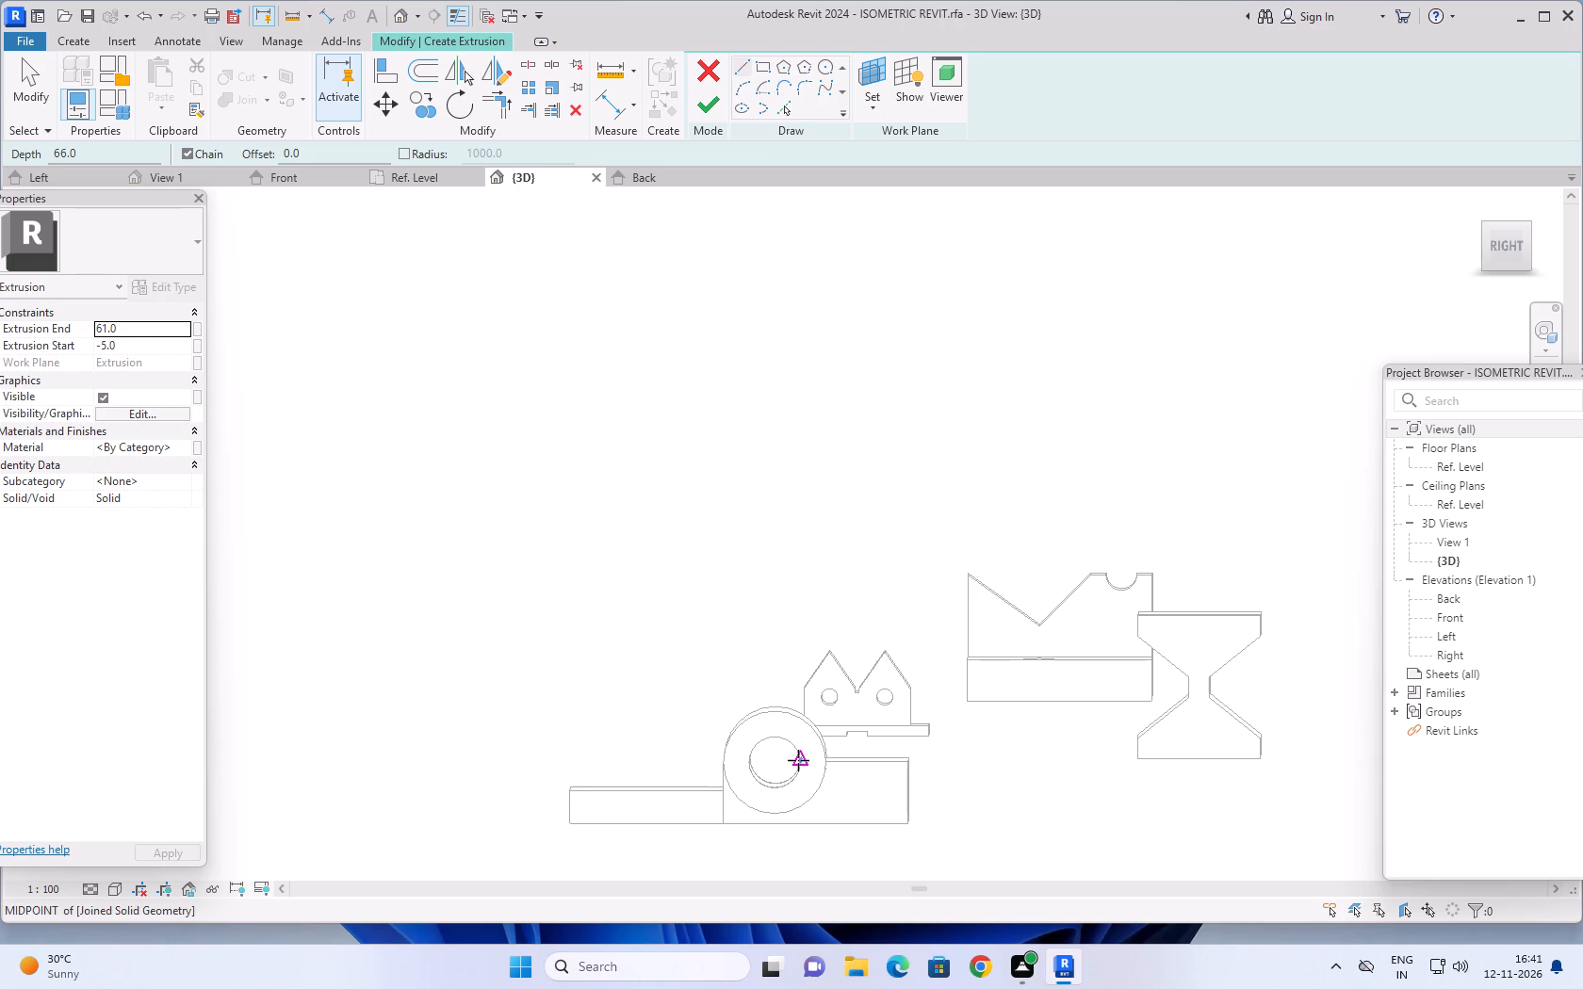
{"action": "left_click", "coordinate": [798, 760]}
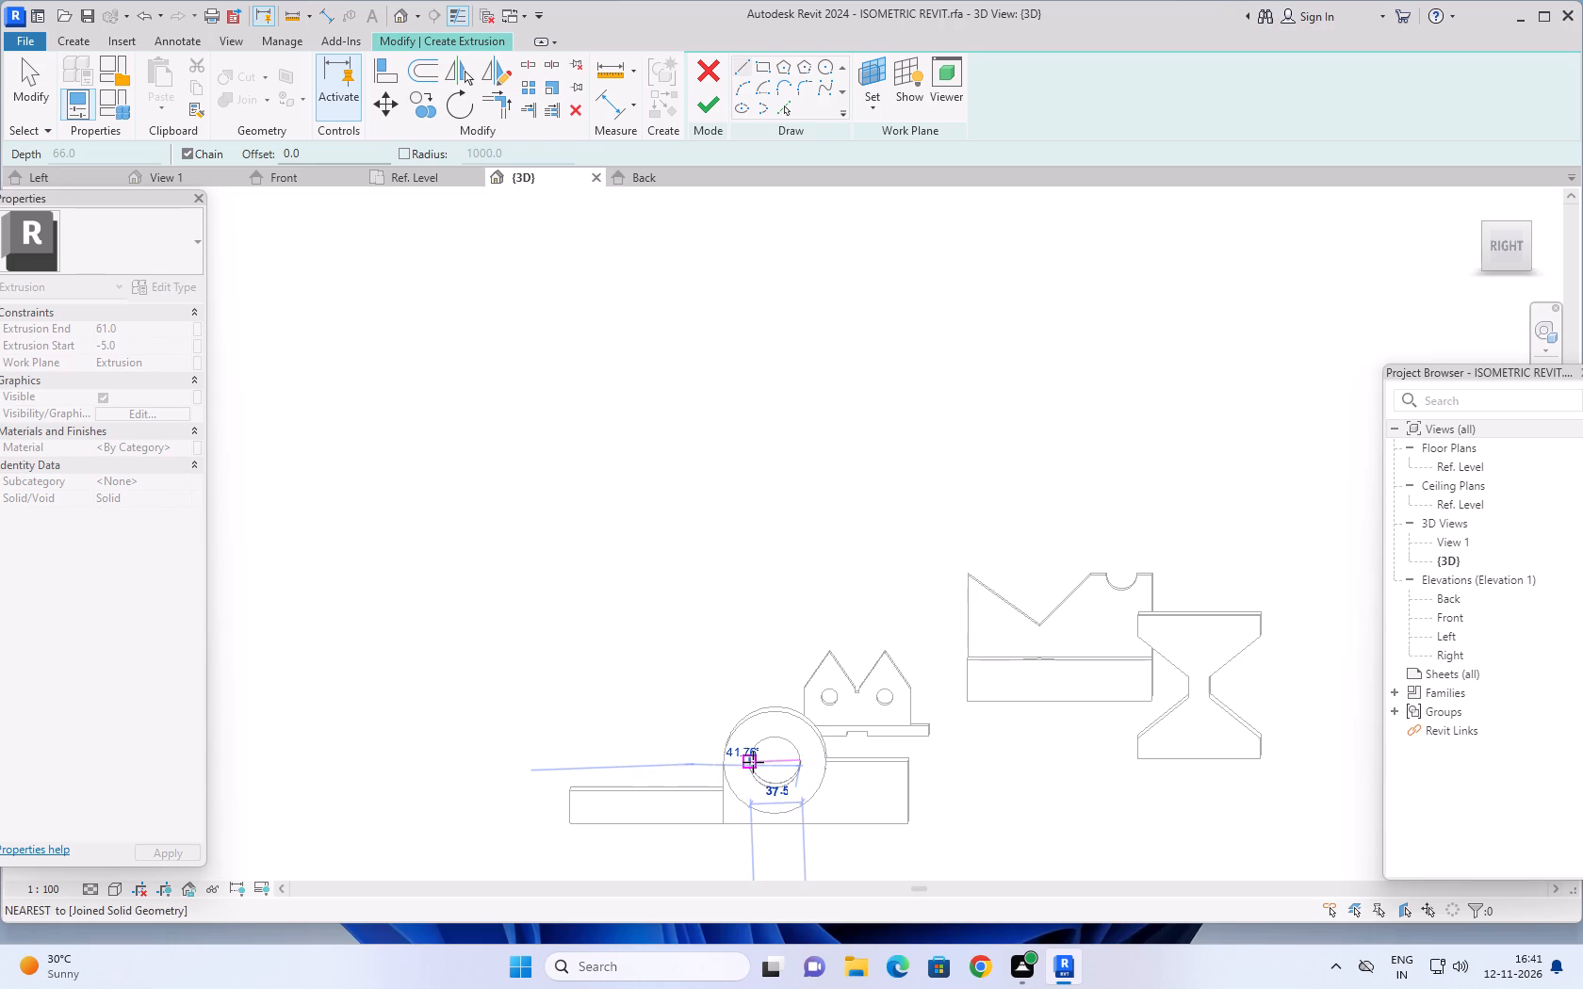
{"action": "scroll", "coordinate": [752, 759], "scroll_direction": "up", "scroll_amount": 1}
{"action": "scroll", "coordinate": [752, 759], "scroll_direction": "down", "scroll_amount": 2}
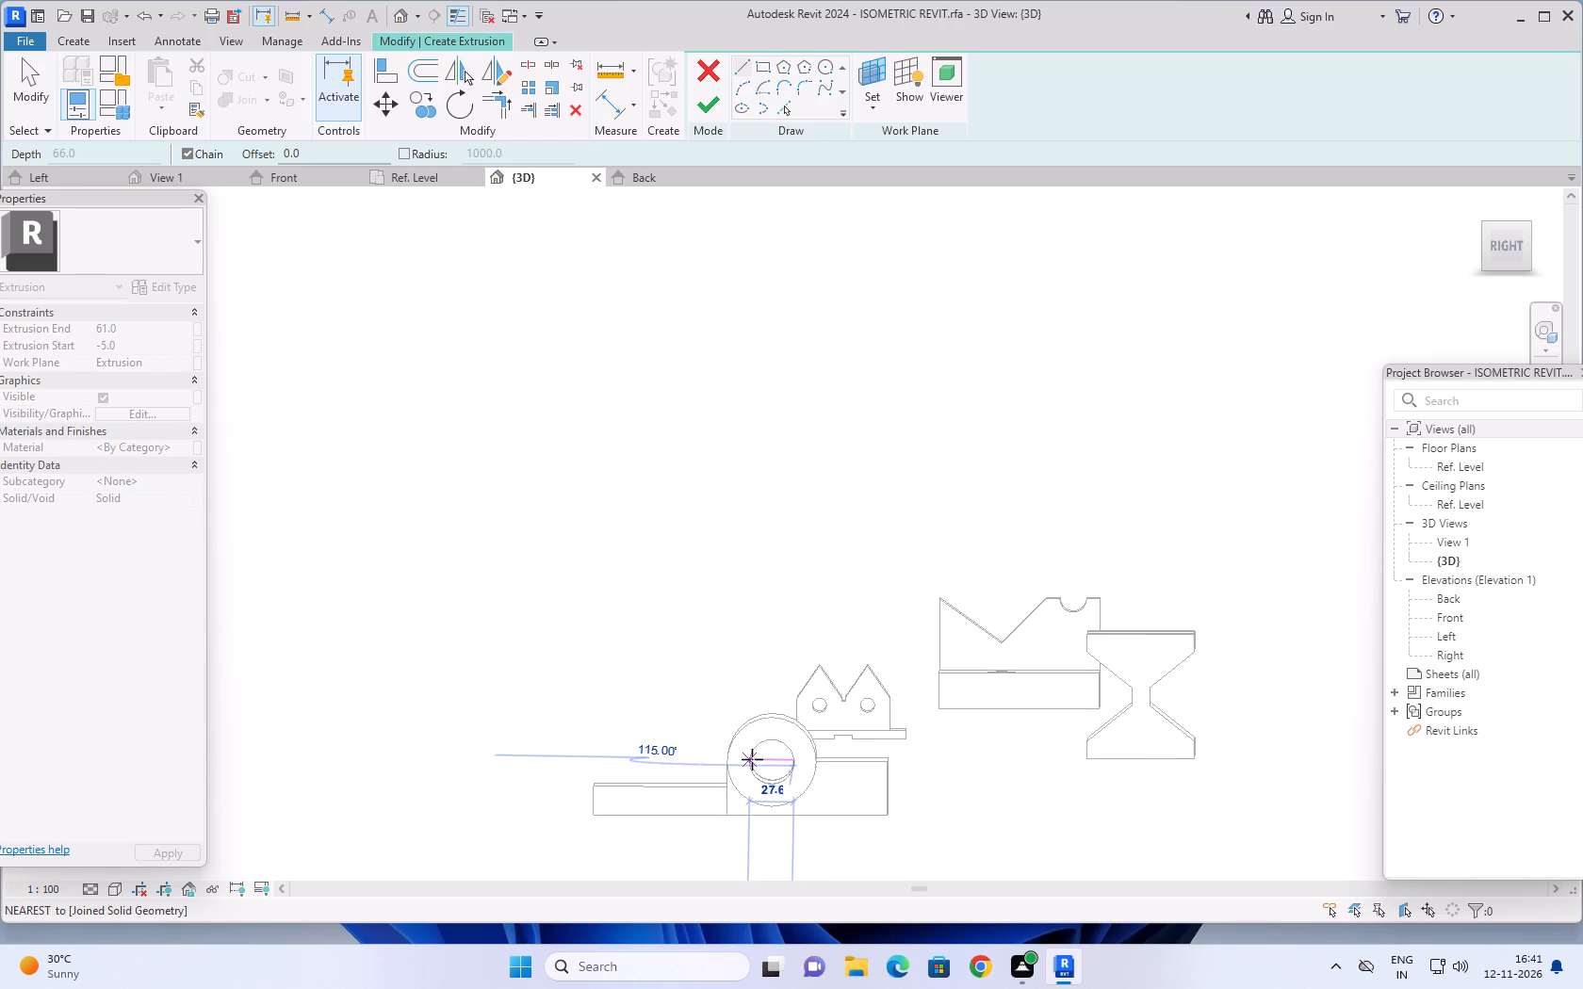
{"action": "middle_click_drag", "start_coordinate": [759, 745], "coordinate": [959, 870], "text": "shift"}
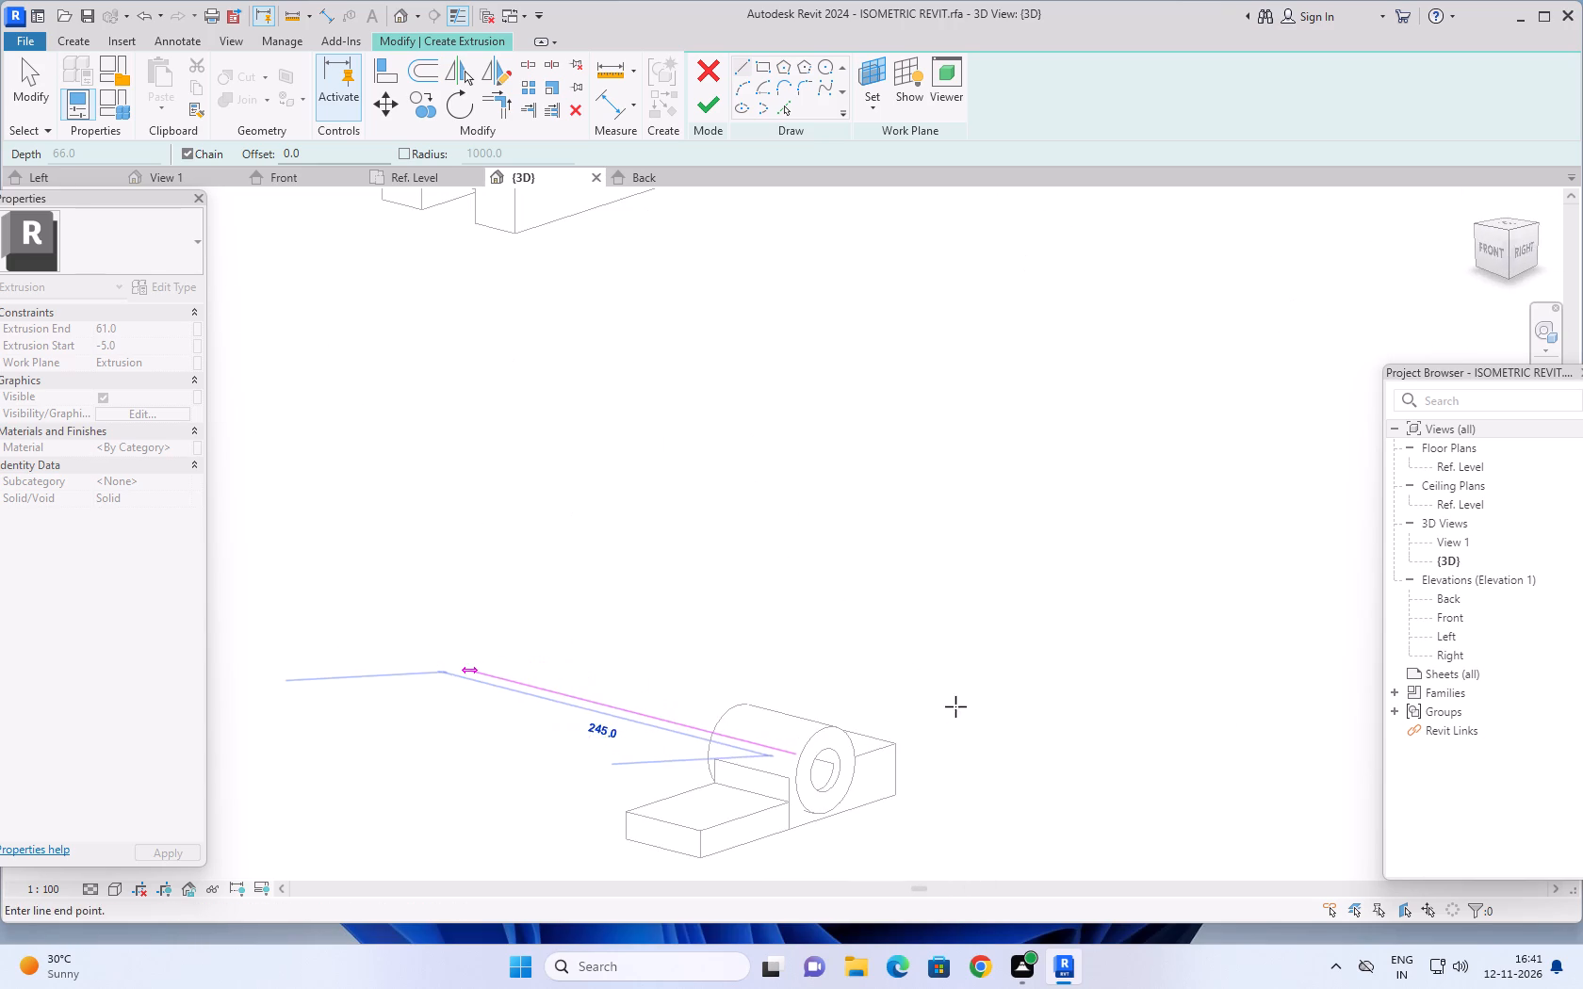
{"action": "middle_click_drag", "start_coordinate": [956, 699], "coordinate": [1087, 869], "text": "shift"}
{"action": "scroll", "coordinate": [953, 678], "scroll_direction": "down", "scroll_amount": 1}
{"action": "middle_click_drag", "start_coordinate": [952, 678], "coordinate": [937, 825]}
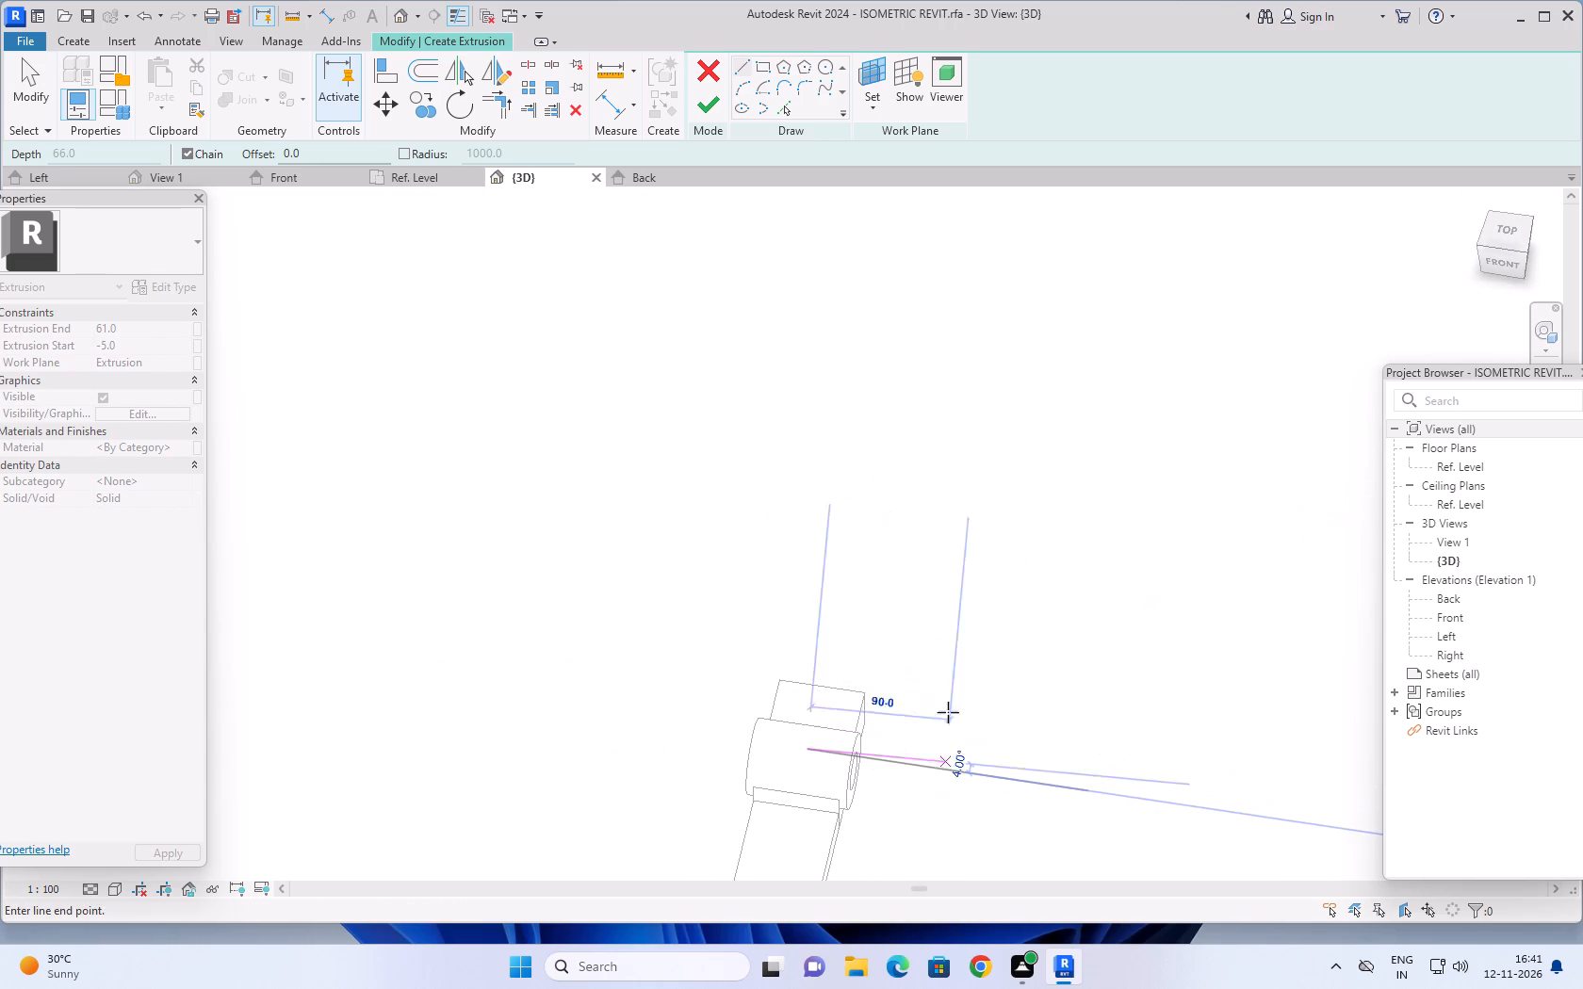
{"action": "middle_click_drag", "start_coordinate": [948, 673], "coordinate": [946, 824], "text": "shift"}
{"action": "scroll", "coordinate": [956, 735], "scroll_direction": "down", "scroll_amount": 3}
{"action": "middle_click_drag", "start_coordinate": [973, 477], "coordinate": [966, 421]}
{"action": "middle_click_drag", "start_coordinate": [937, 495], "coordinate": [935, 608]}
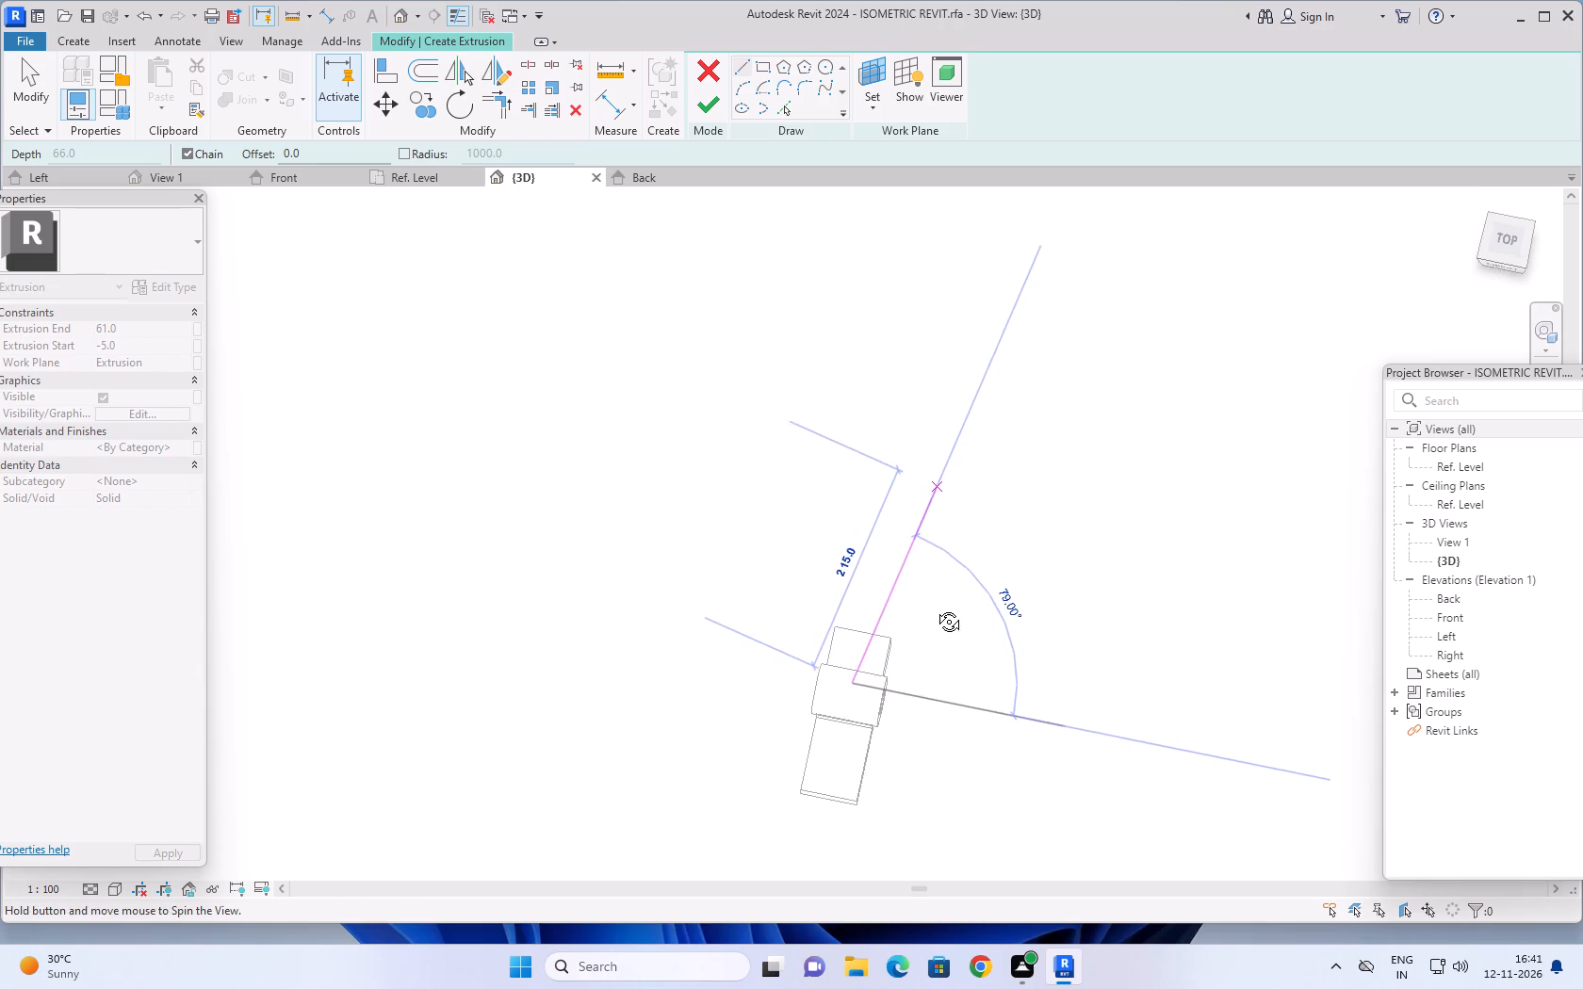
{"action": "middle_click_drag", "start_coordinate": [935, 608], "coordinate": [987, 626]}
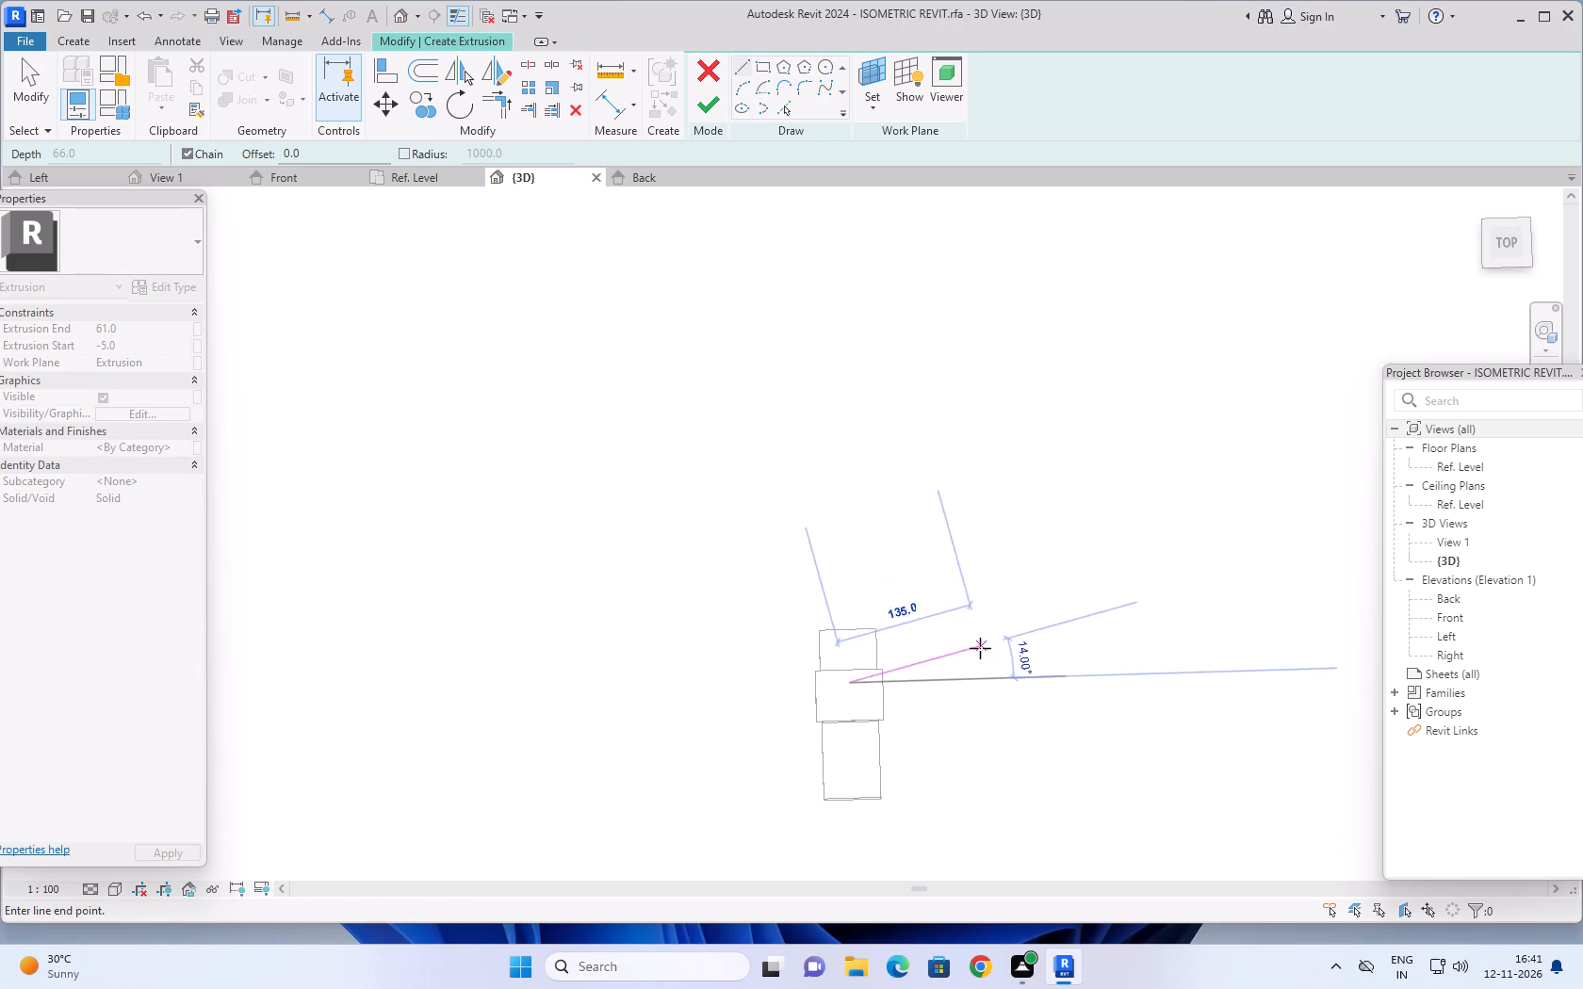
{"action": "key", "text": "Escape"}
Examine the stepped solid and its ring from above and at an angle, alongside the neighbouring practice solids.
{"action": "scroll", "coordinate": [872, 681], "scroll_direction": "up", "scroll_amount": 4}
{"action": "middle_click_drag", "start_coordinate": [932, 643], "coordinate": [921, 701]}
{"action": "left_click", "coordinate": [1517, 251]}
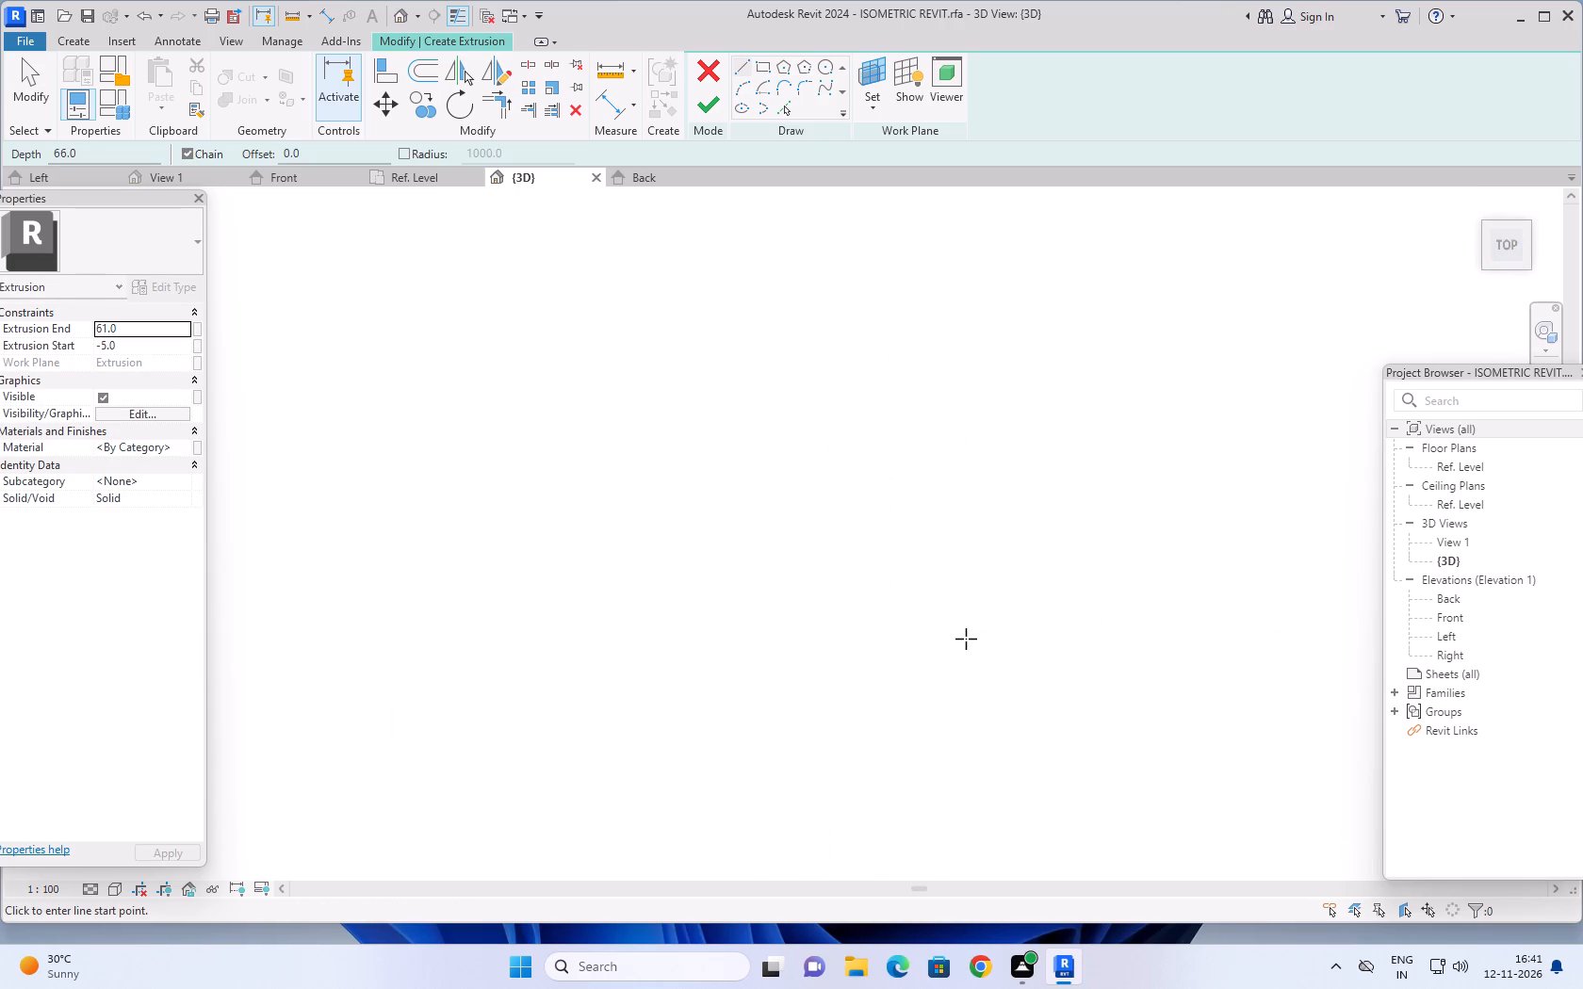
{"action": "scroll", "coordinate": [966, 639], "scroll_direction": "down", "scroll_amount": 3}
{"action": "scroll", "coordinate": [906, 737], "scroll_direction": "up", "scroll_amount": 6}
{"action": "scroll", "coordinate": [887, 654], "scroll_direction": "up", "scroll_amount": 7}
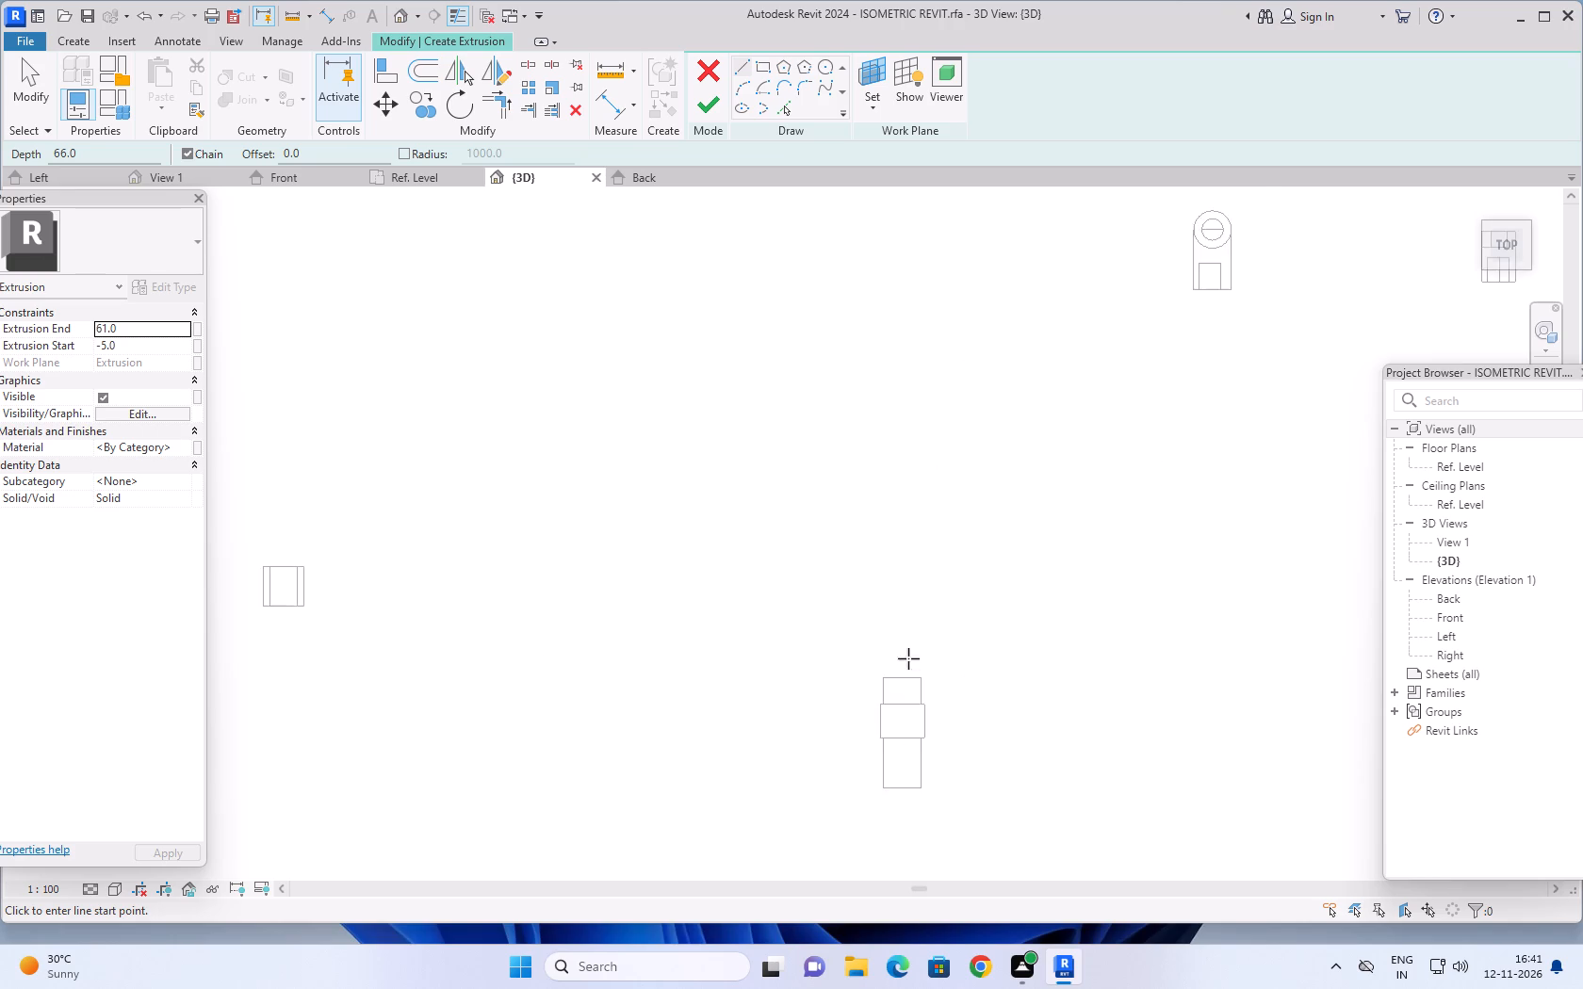
{"action": "scroll", "coordinate": [903, 715], "scroll_direction": "up", "scroll_amount": 6}
{"action": "middle_click_drag", "start_coordinate": [1000, 687], "coordinate": [993, 504]}
{"action": "middle_click_drag", "start_coordinate": [1011, 660], "coordinate": [955, 563]}
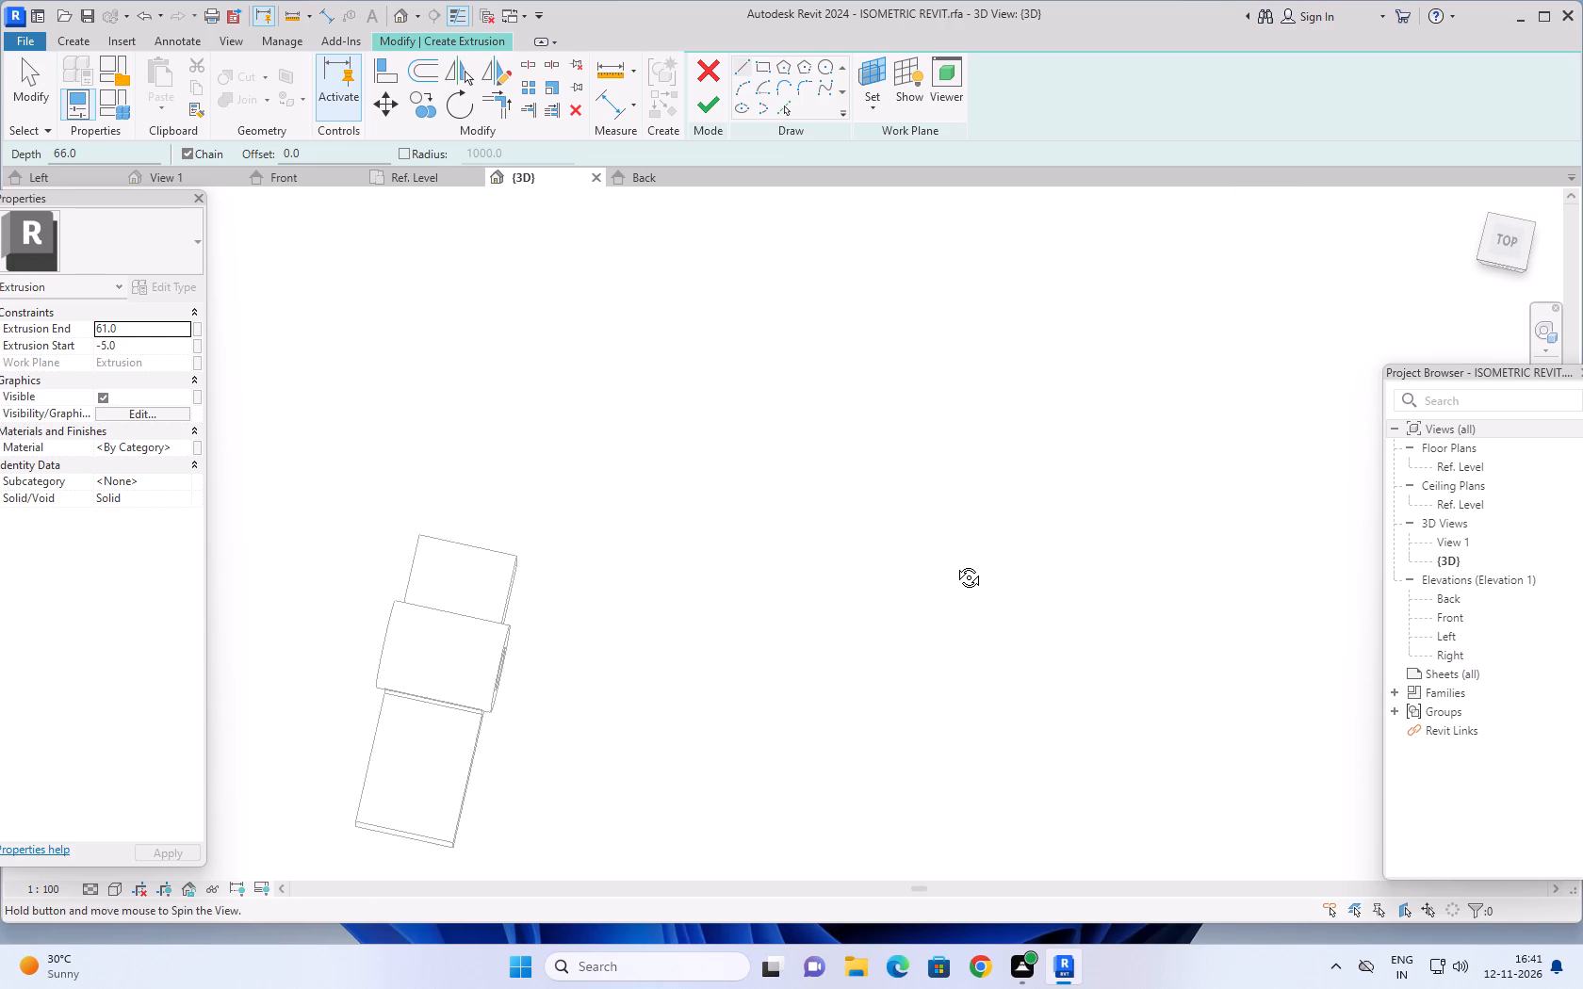
{"action": "middle_click_drag", "start_coordinate": [955, 563], "coordinate": [934, 540]}
{"action": "middle_click_drag", "start_coordinate": [784, 631], "coordinate": [1079, 562]}
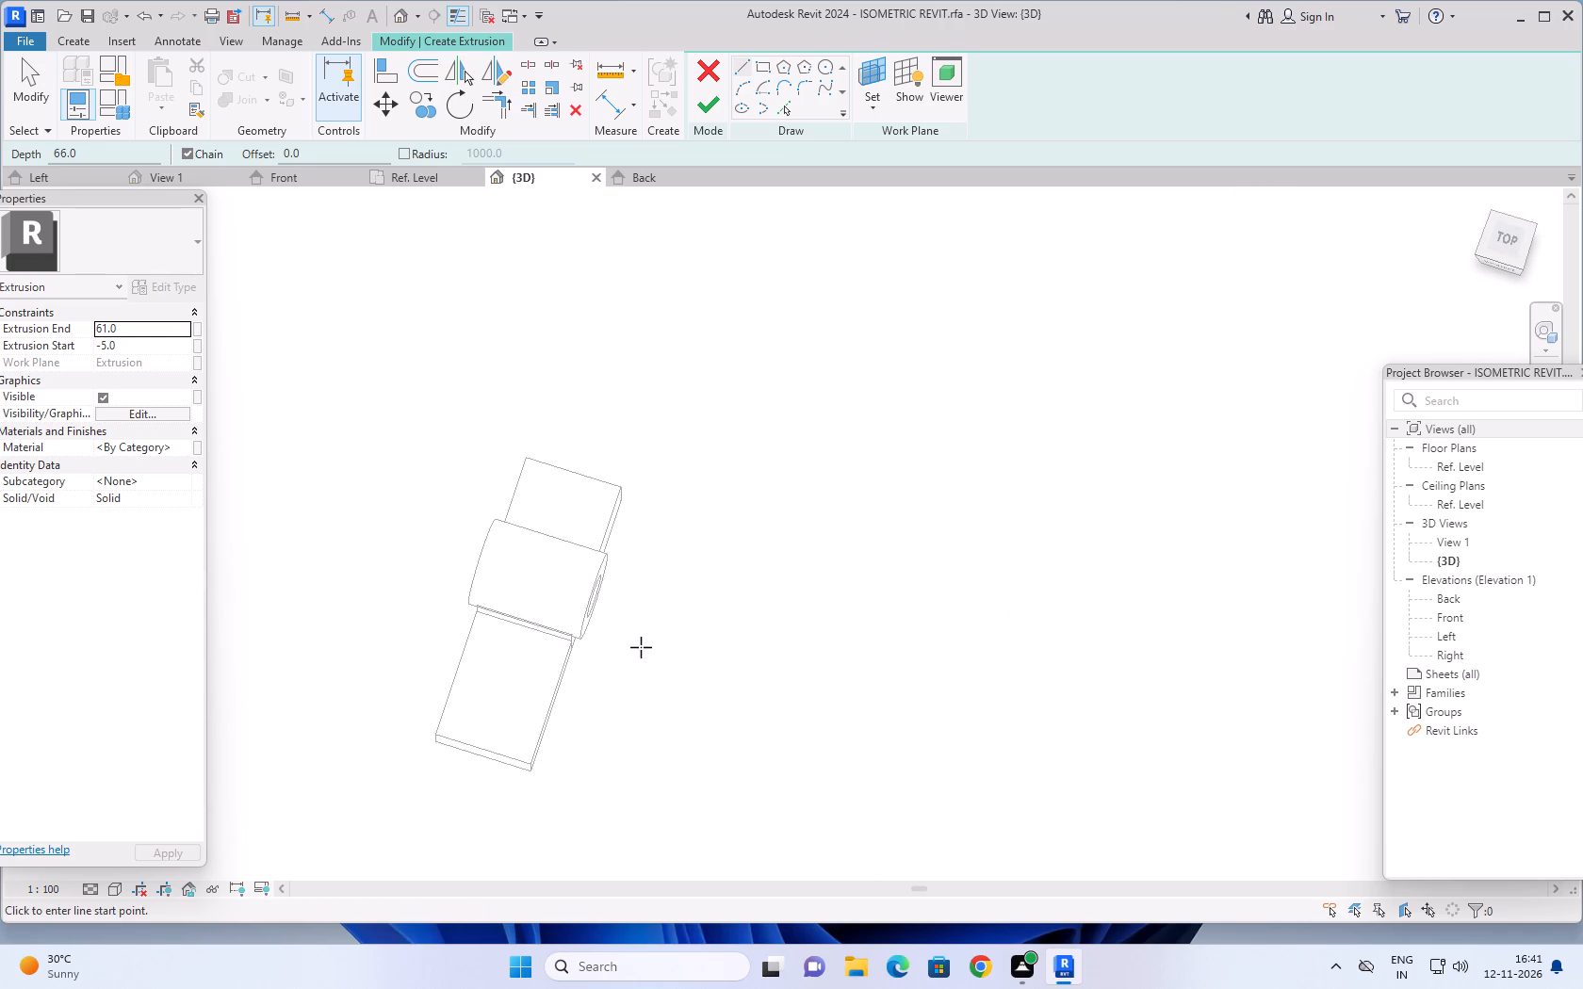
{"action": "middle_click_drag", "start_coordinate": [632, 641], "coordinate": [683, 684]}
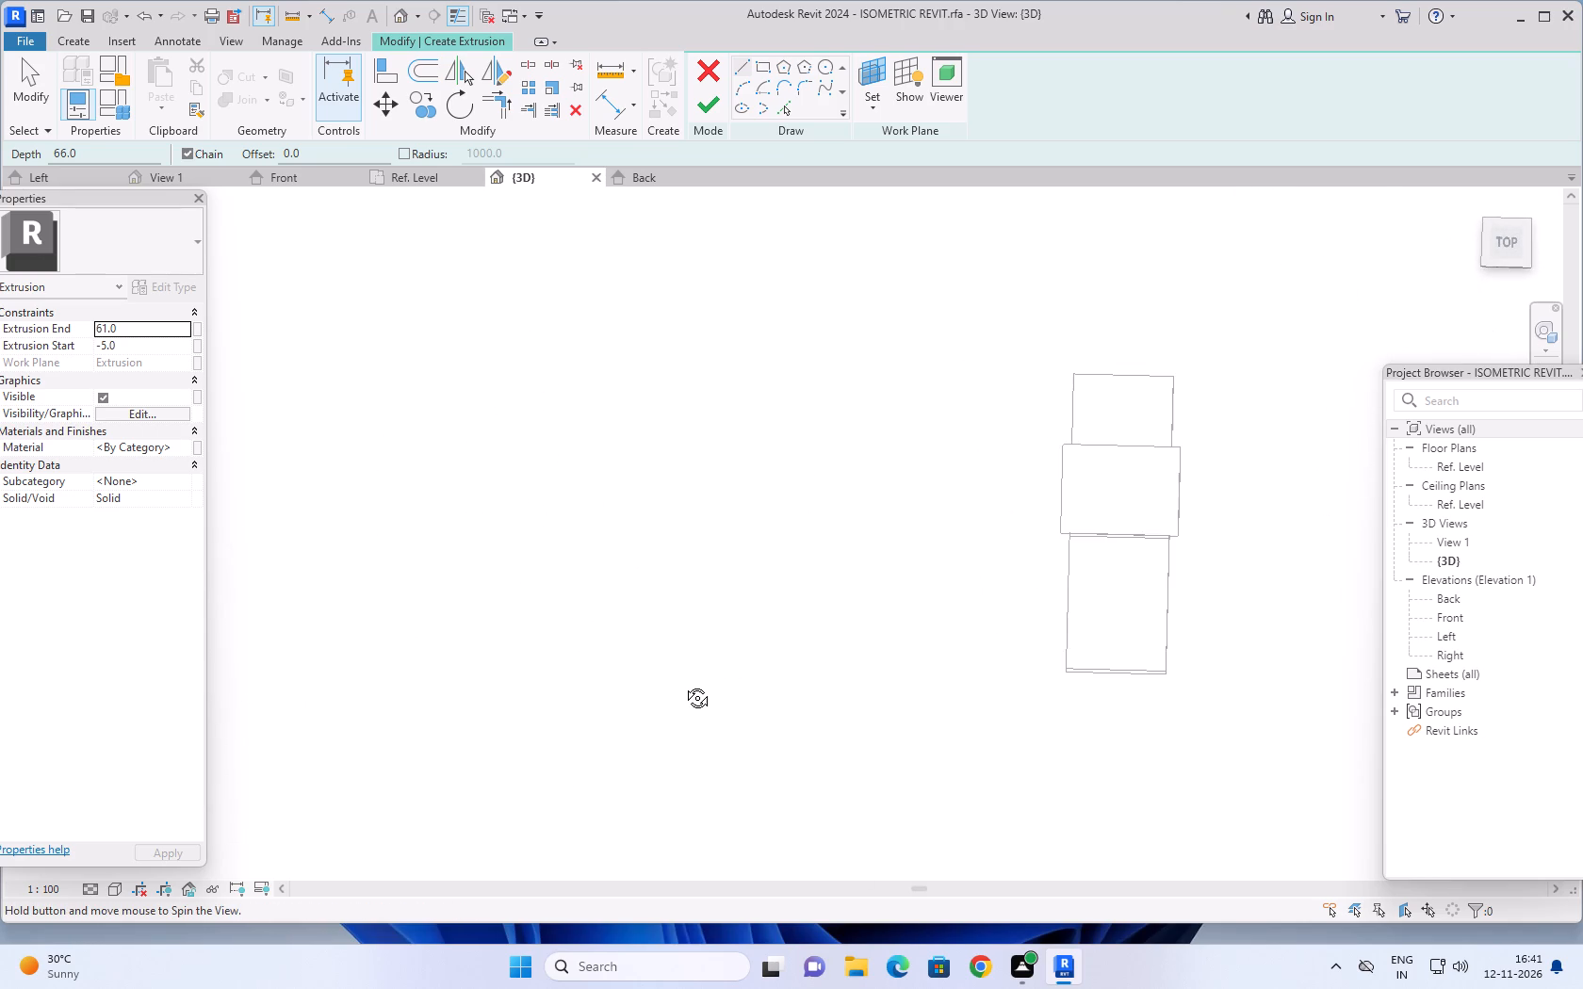
{"action": "middle_click_drag", "start_coordinate": [683, 684], "coordinate": [677, 759]}
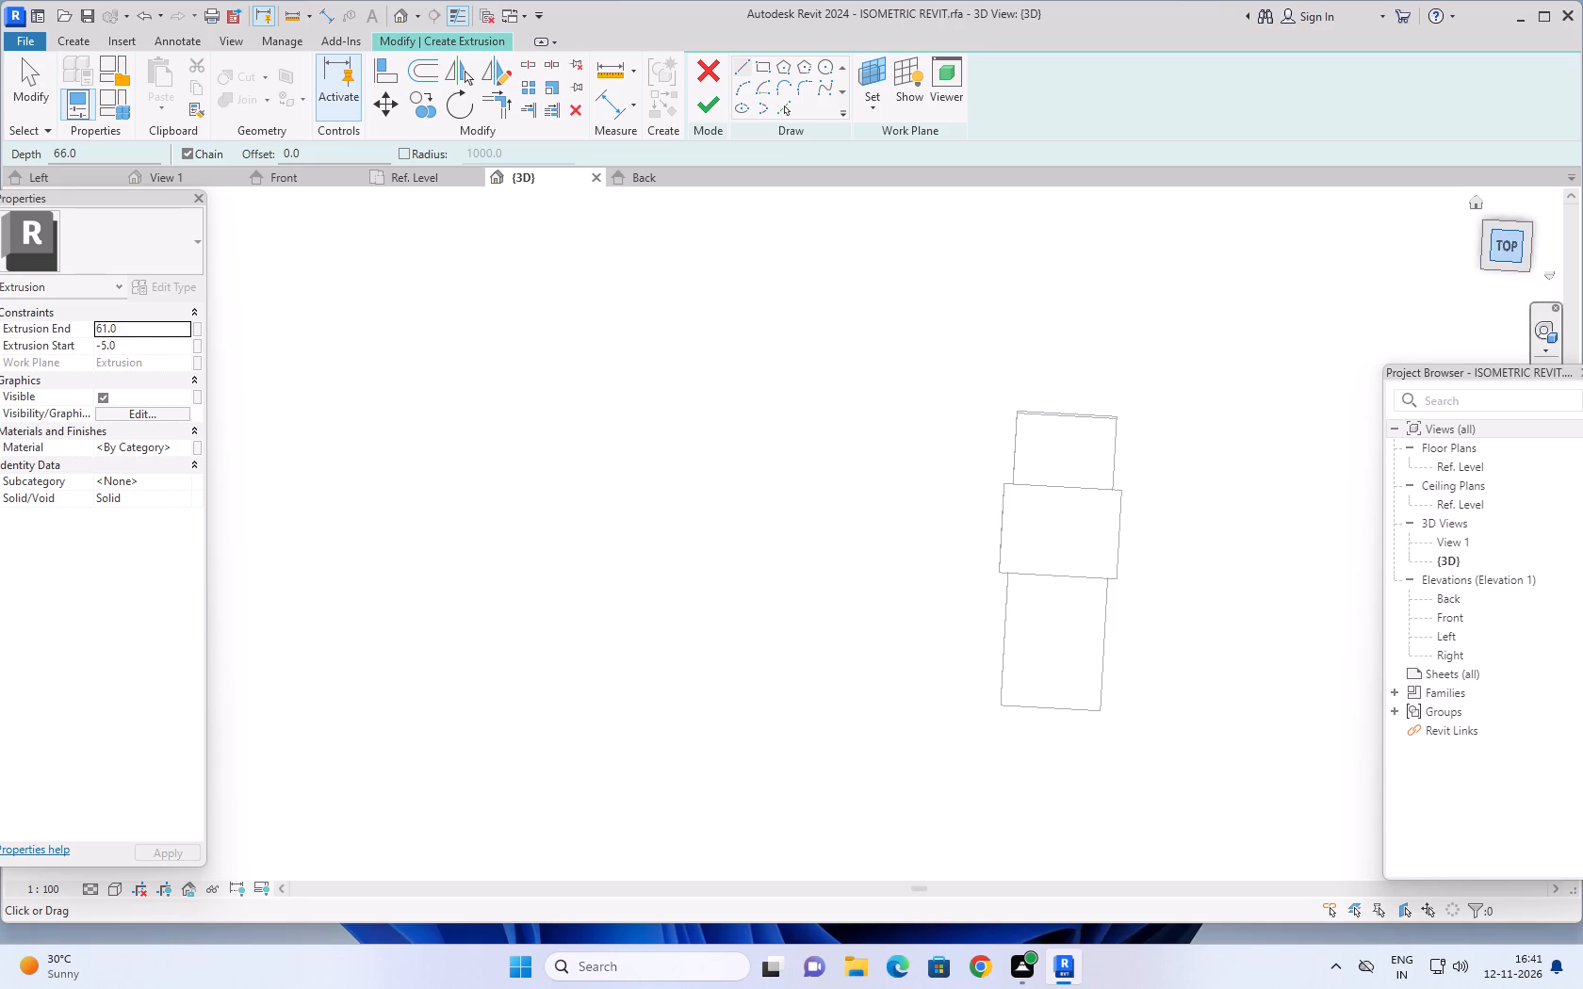
Pick the taller block's top face again as the extrusion's work plane, working in the top view.
{"action": "left_click", "coordinate": [1510, 243]}
{"action": "scroll", "coordinate": [993, 496], "scroll_direction": "down", "scroll_amount": 7}
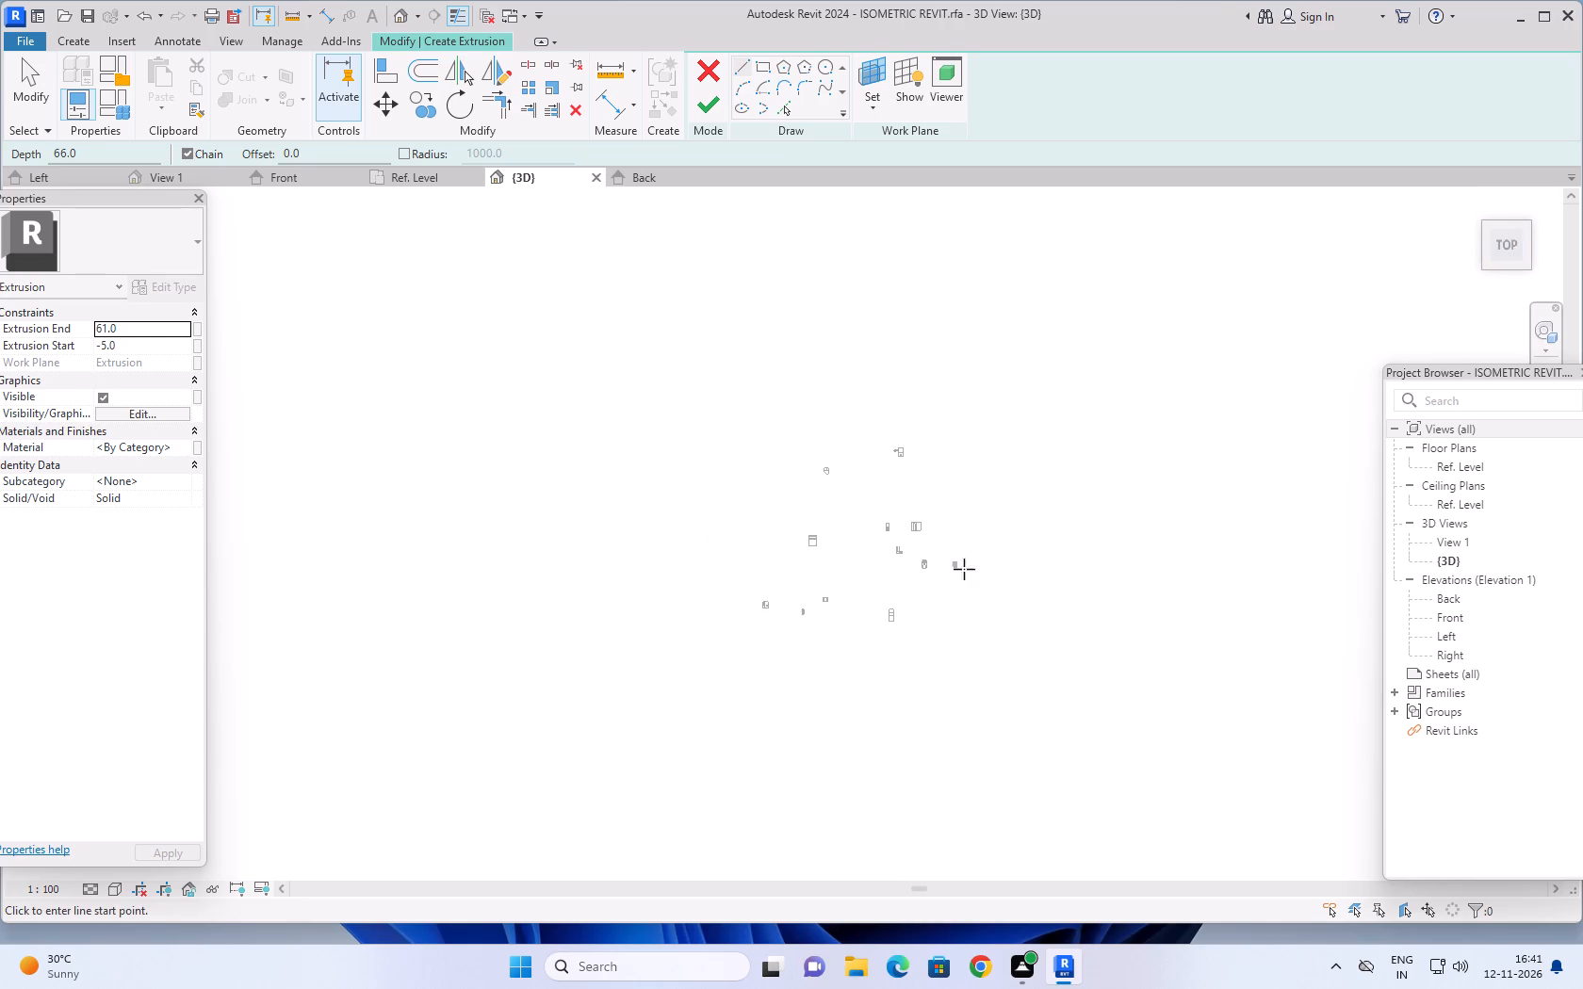
{"action": "scroll", "coordinate": [882, 640], "scroll_direction": "up", "scroll_amount": 5}
{"action": "scroll", "coordinate": [920, 562], "scroll_direction": "up", "scroll_amount": 17}
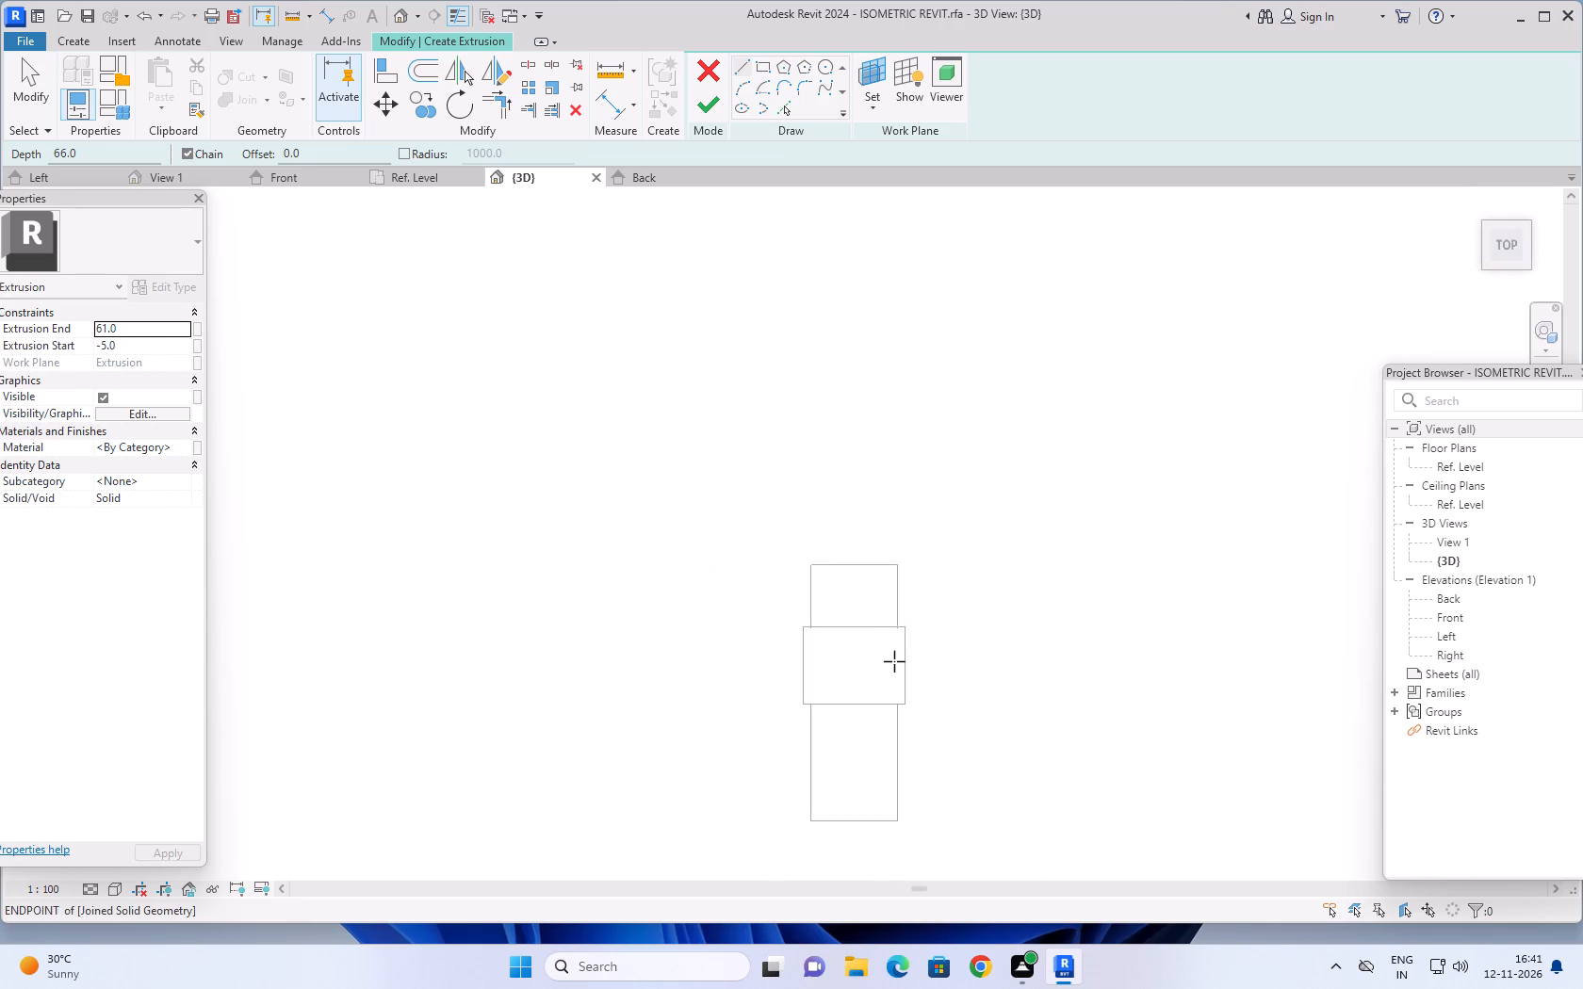
{"action": "scroll", "coordinate": [894, 661], "scroll_direction": "up", "scroll_amount": 7}
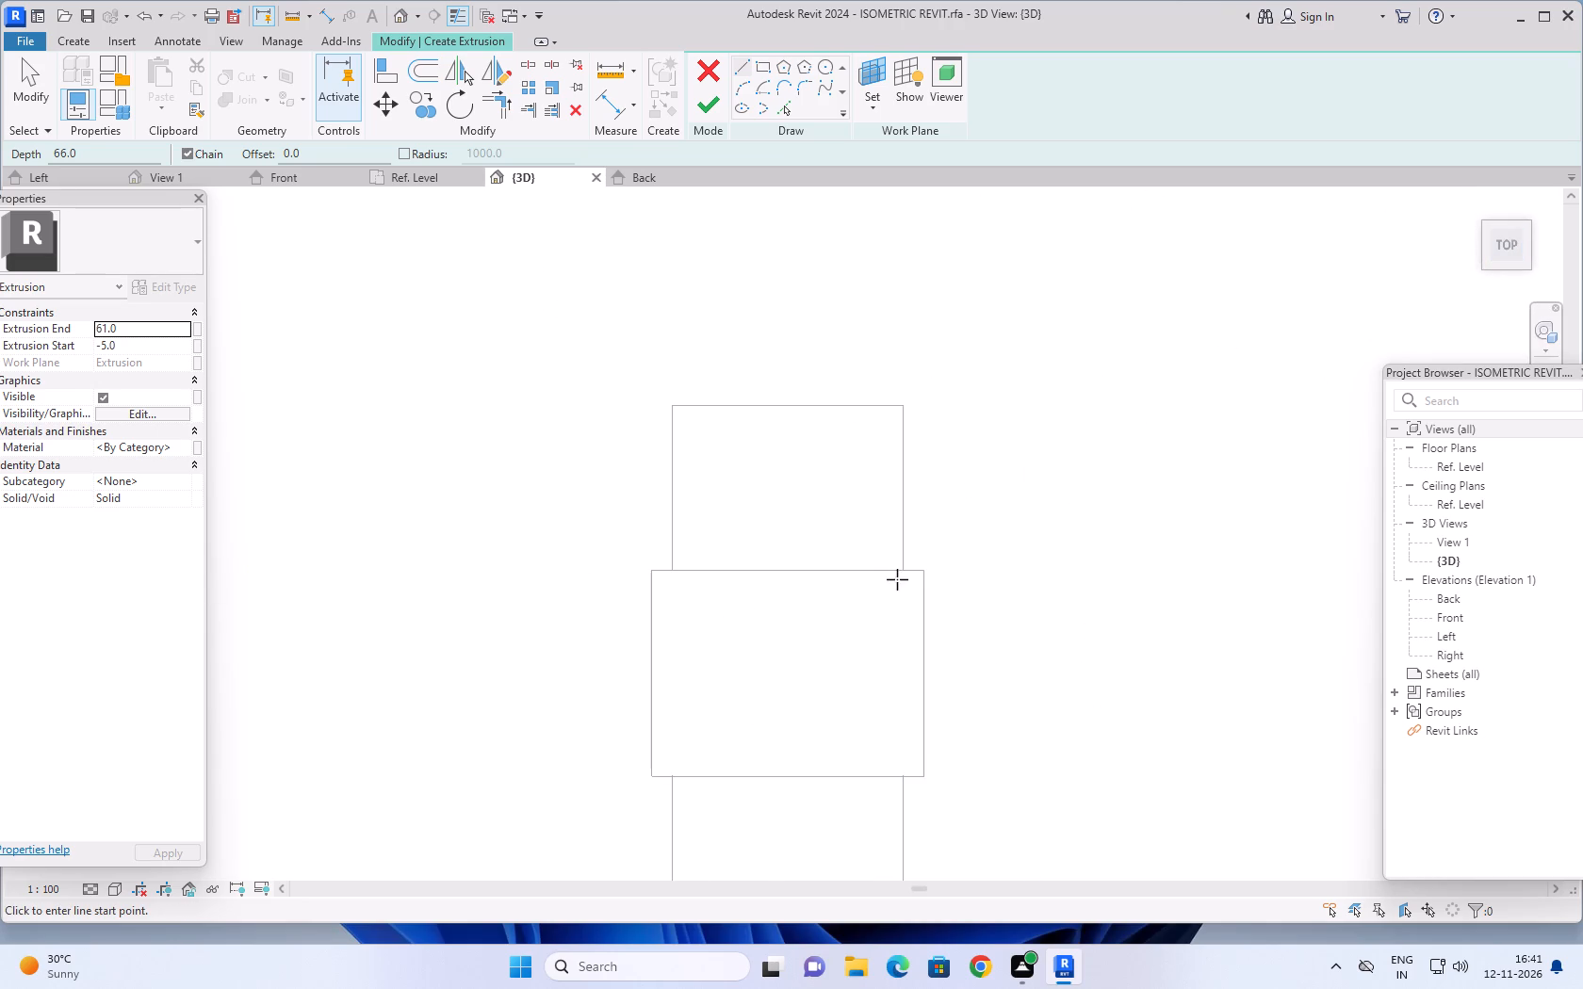
{"action": "left_click", "coordinate": [744, 63]}
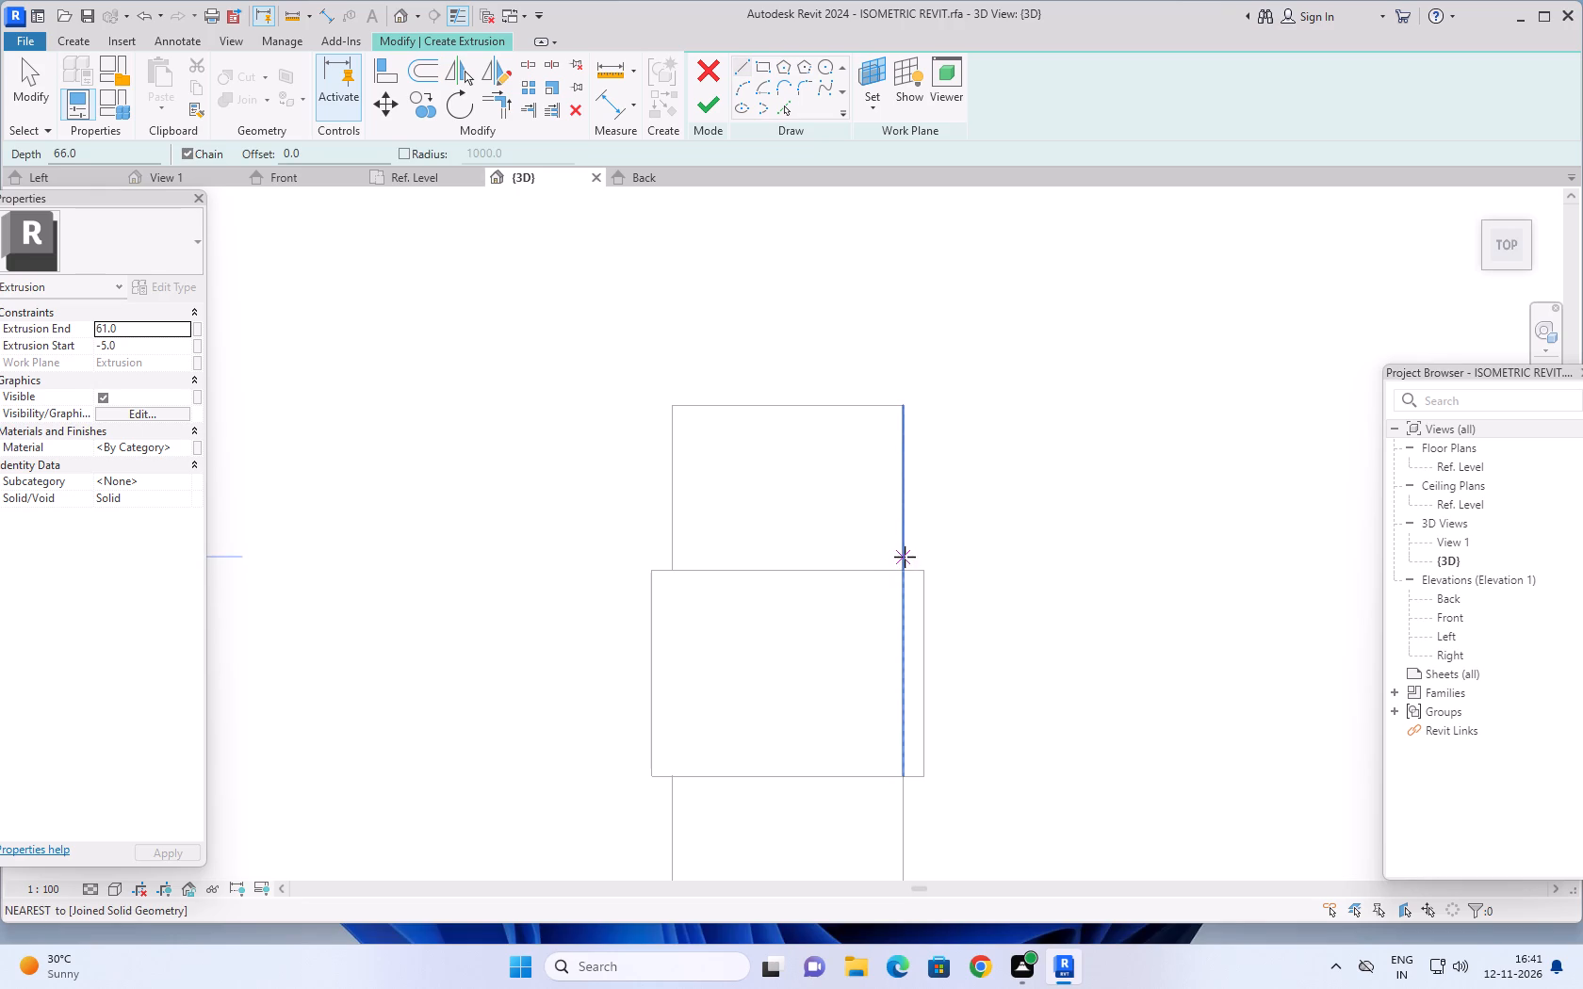
{"action": "left_click", "coordinate": [874, 108]}
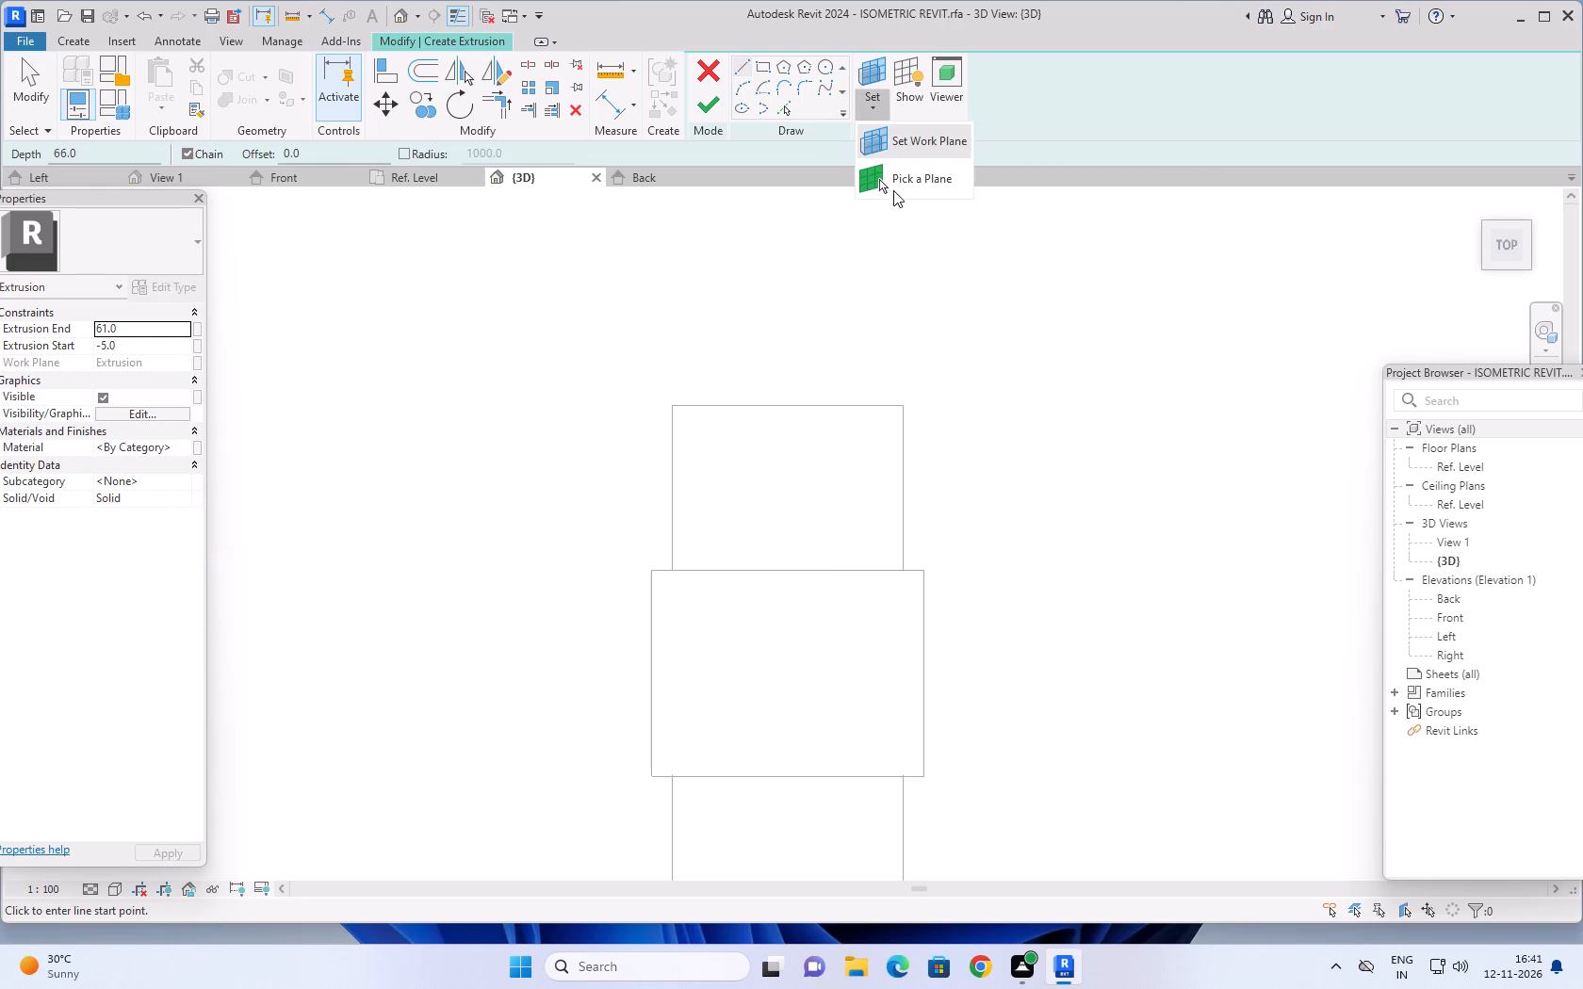
{"action": "left_click", "coordinate": [902, 179]}
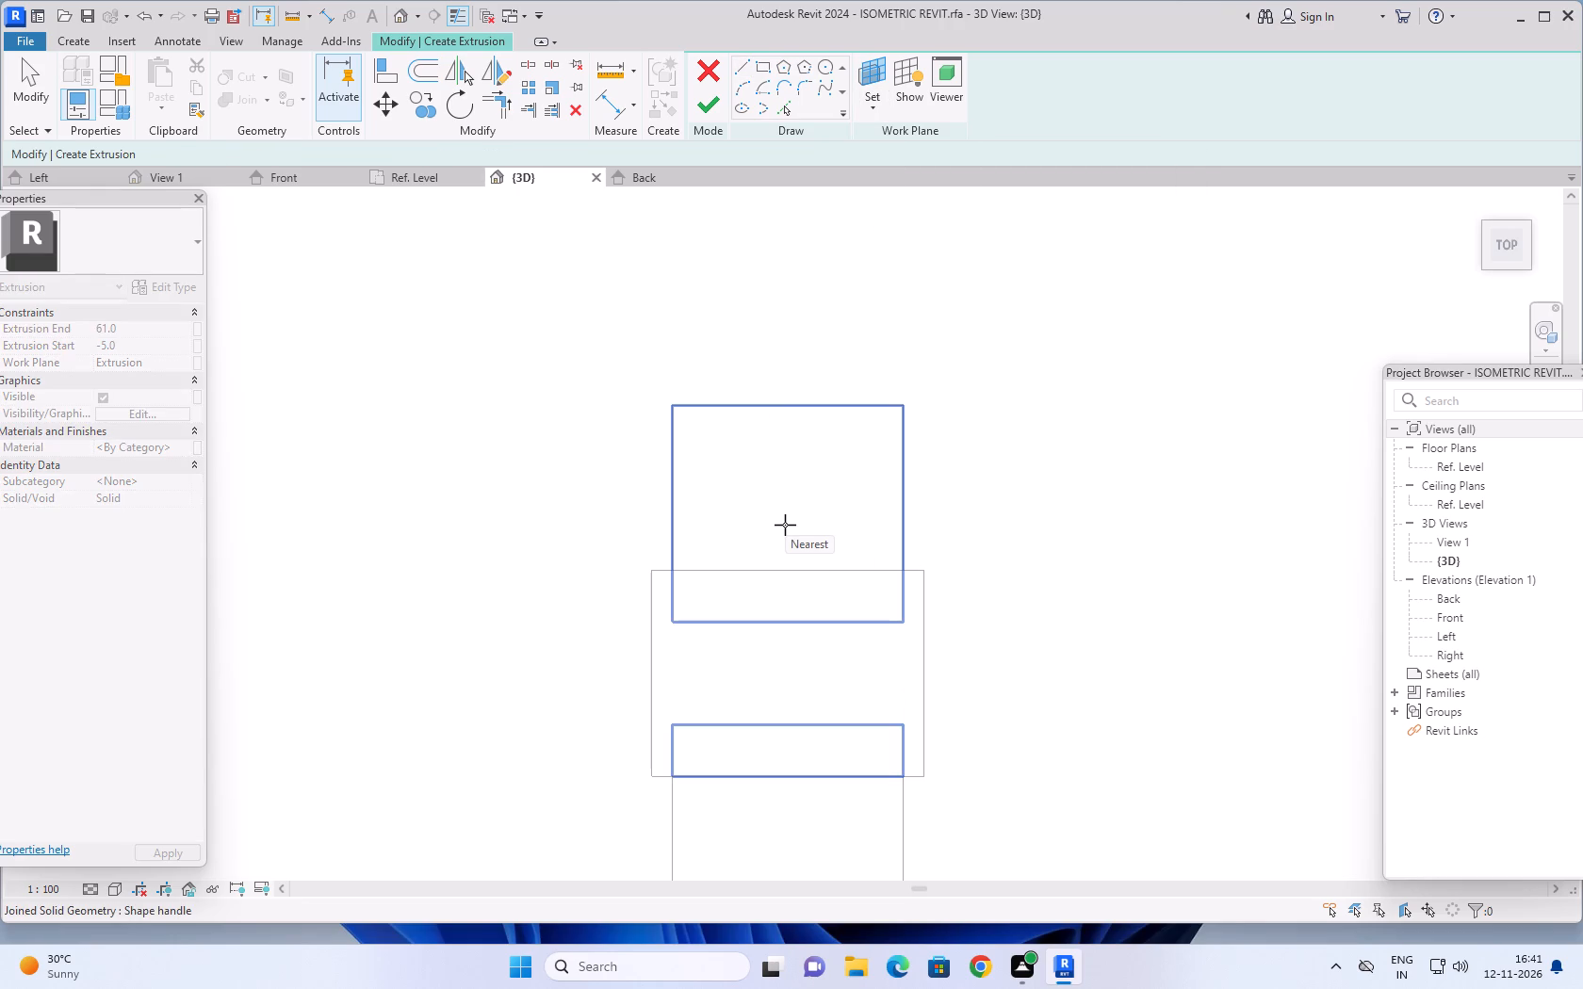
{"action": "left_click", "coordinate": [785, 525]}
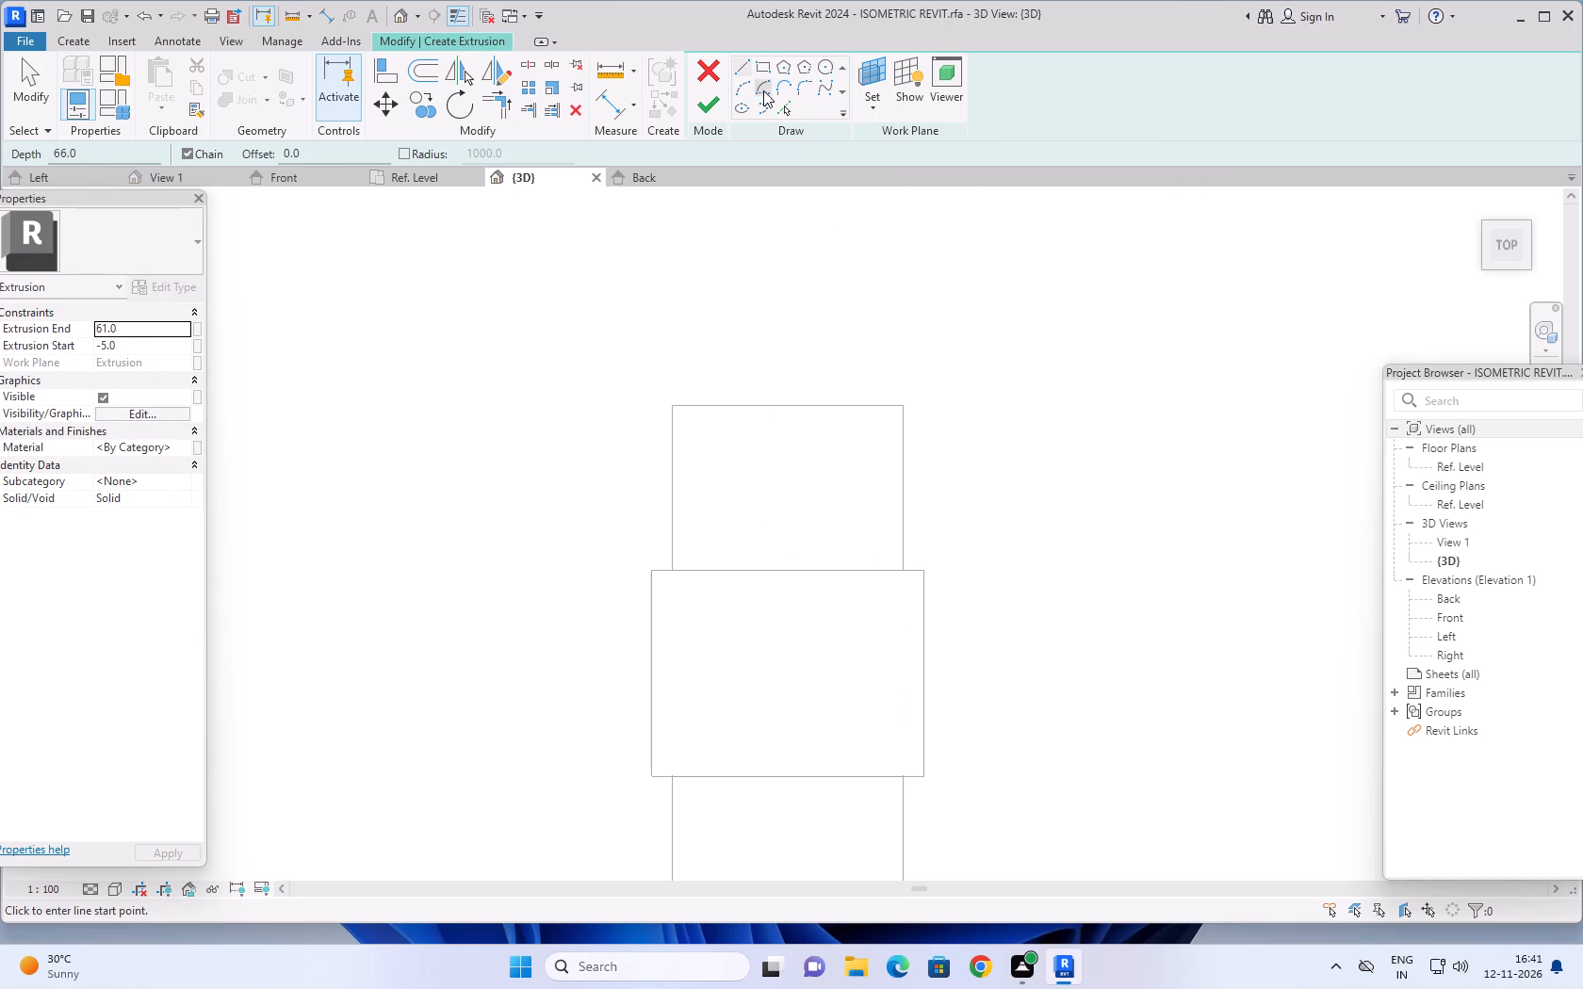
Sketch a closed rectangle of lines, about 30 long and 12 wide, inward from where the block's side edge meets the ring's edge.
{"action": "left_click", "coordinate": [738, 63]}
{"action": "left_click", "coordinate": [905, 570]}
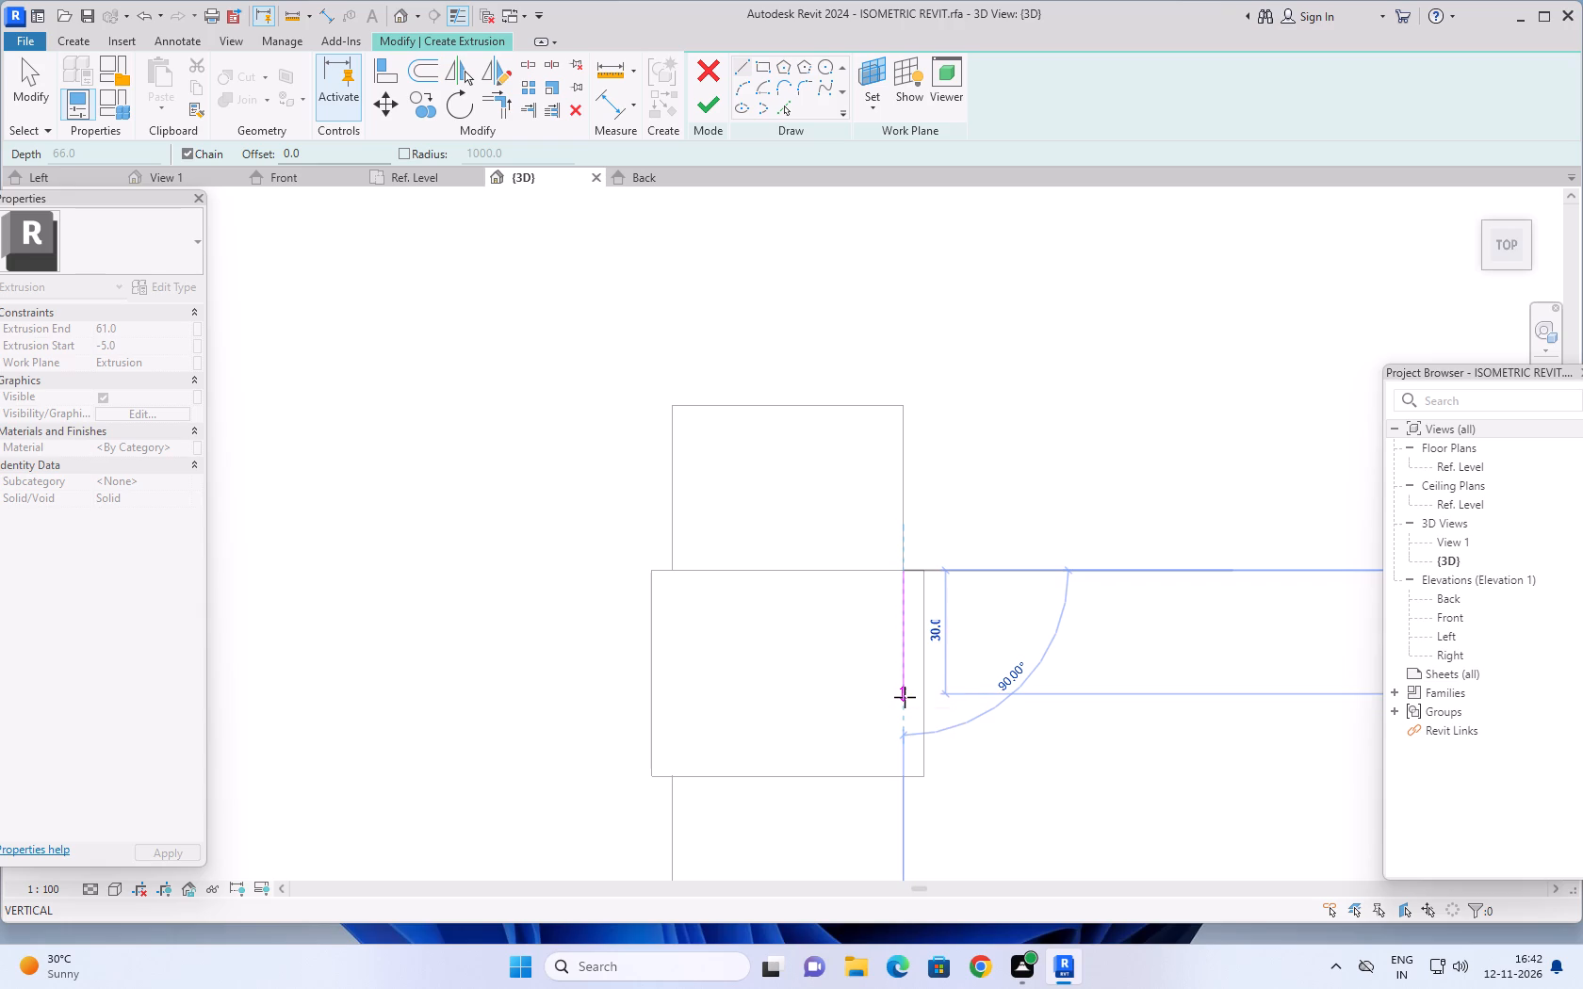
{"action": "left_click", "coordinate": [905, 697]}
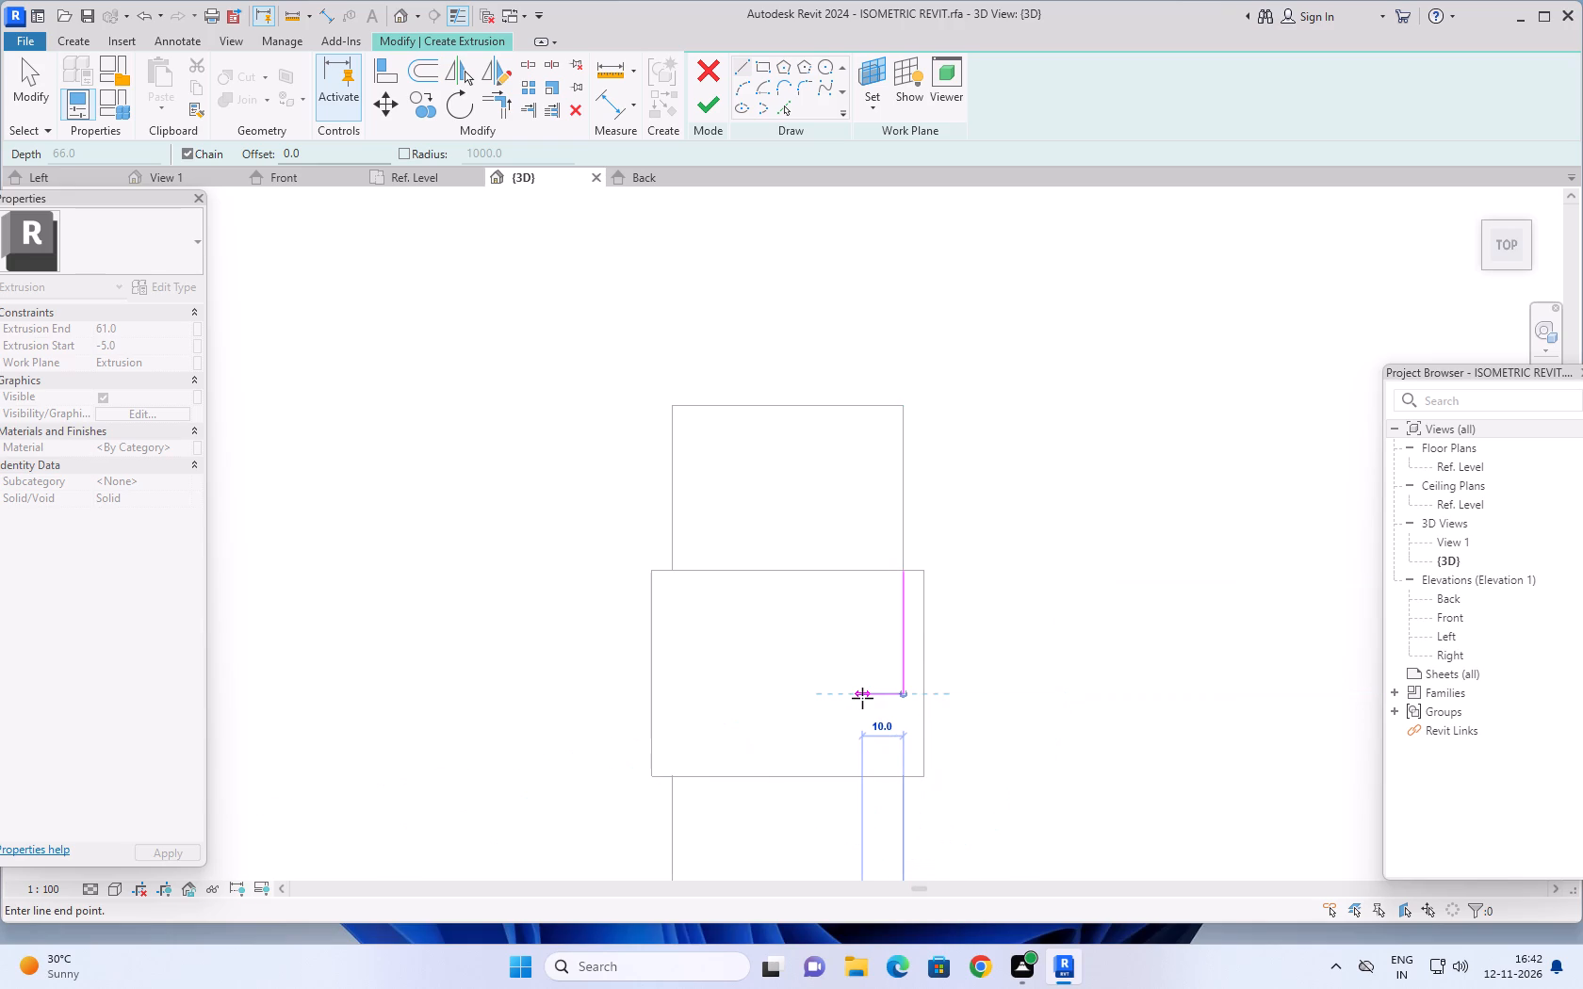
{"action": "type", "text": "12"}
{"action": "key", "text": "Return"}
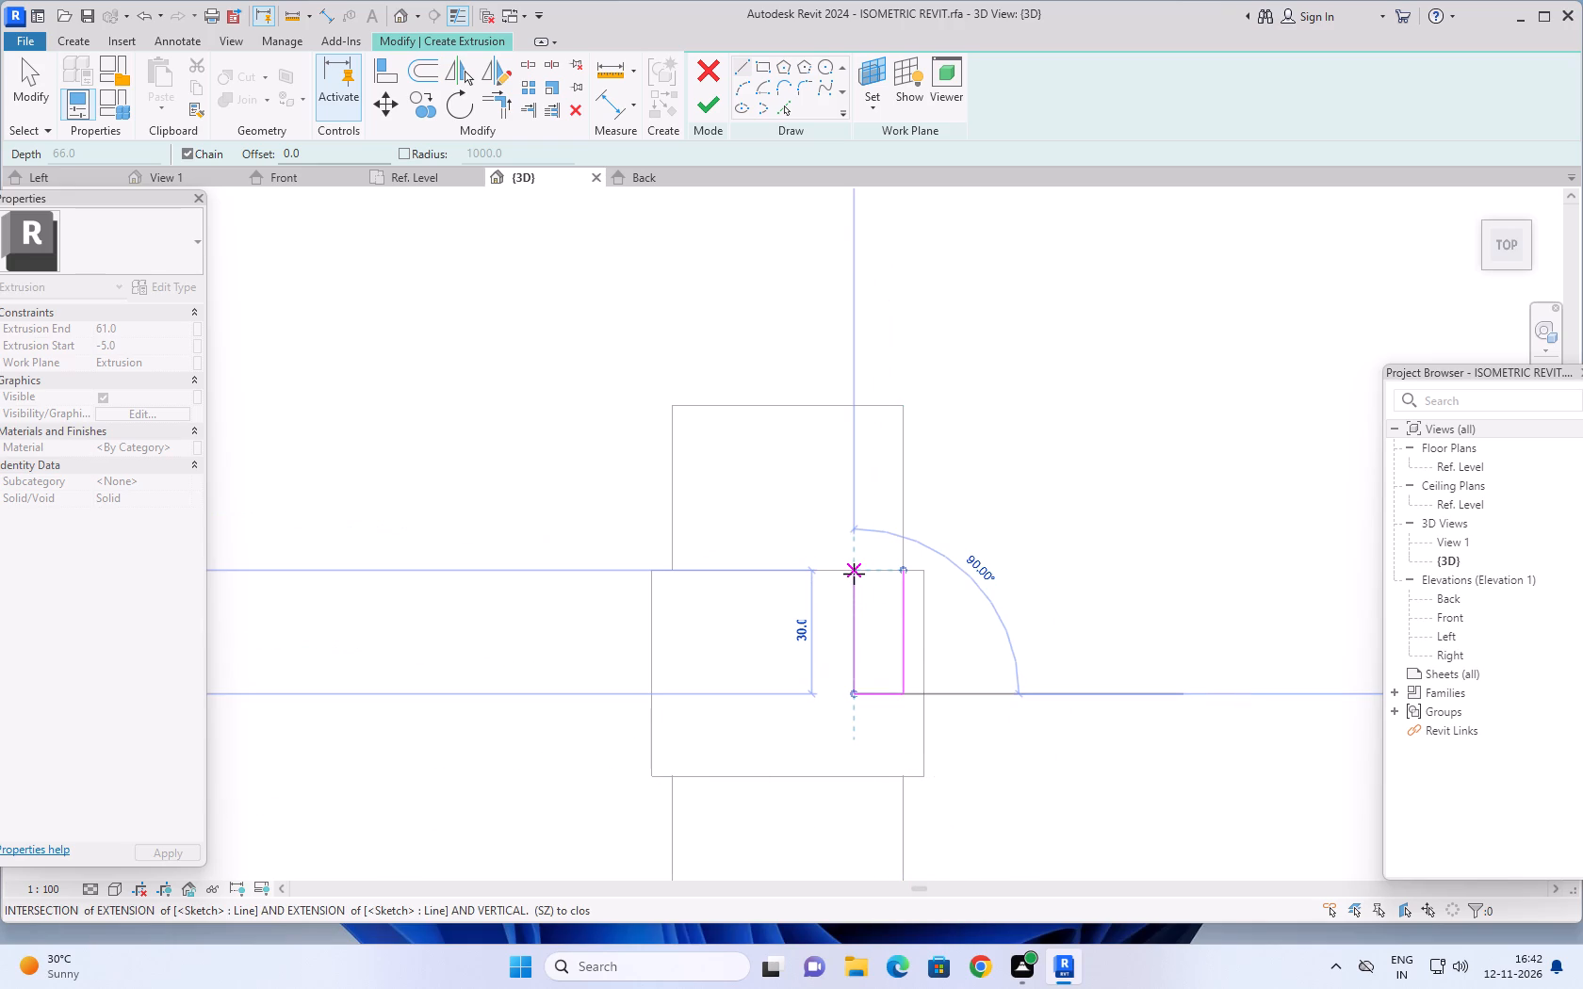
{"action": "left_click", "coordinate": [854, 574]}
{"action": "left_click", "coordinate": [903, 567]}
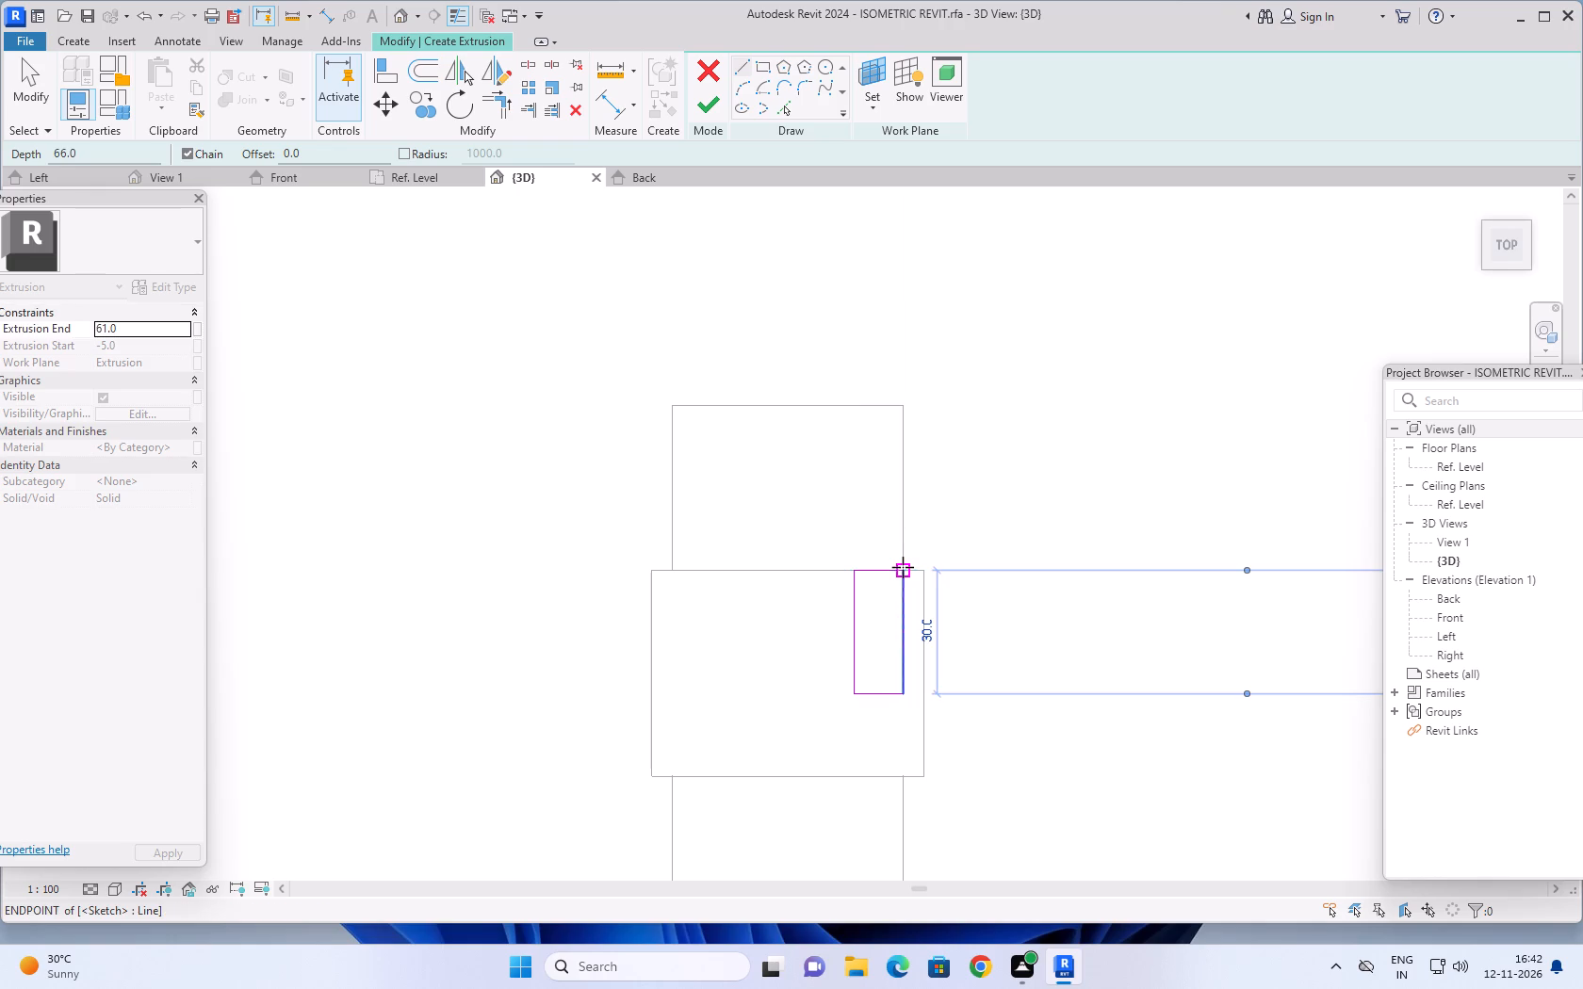
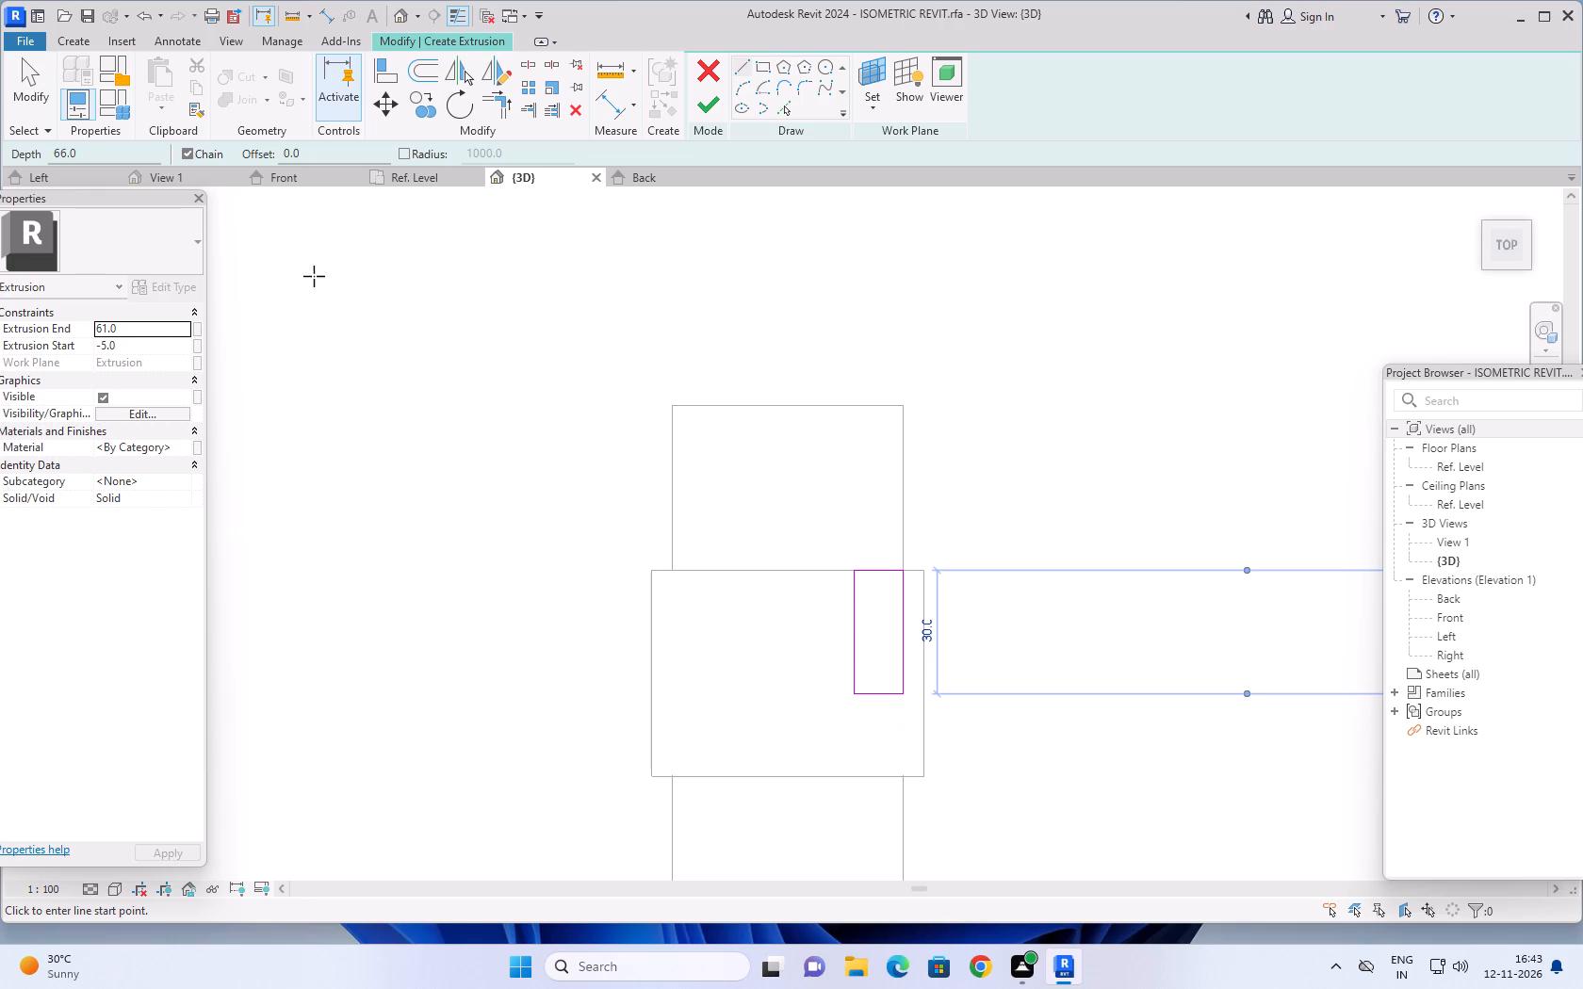
Set the rectangular sketch's extrusion start to 0 and end to 30, and finish the extrusion.
{"action": "left_click", "coordinate": [132, 347]}
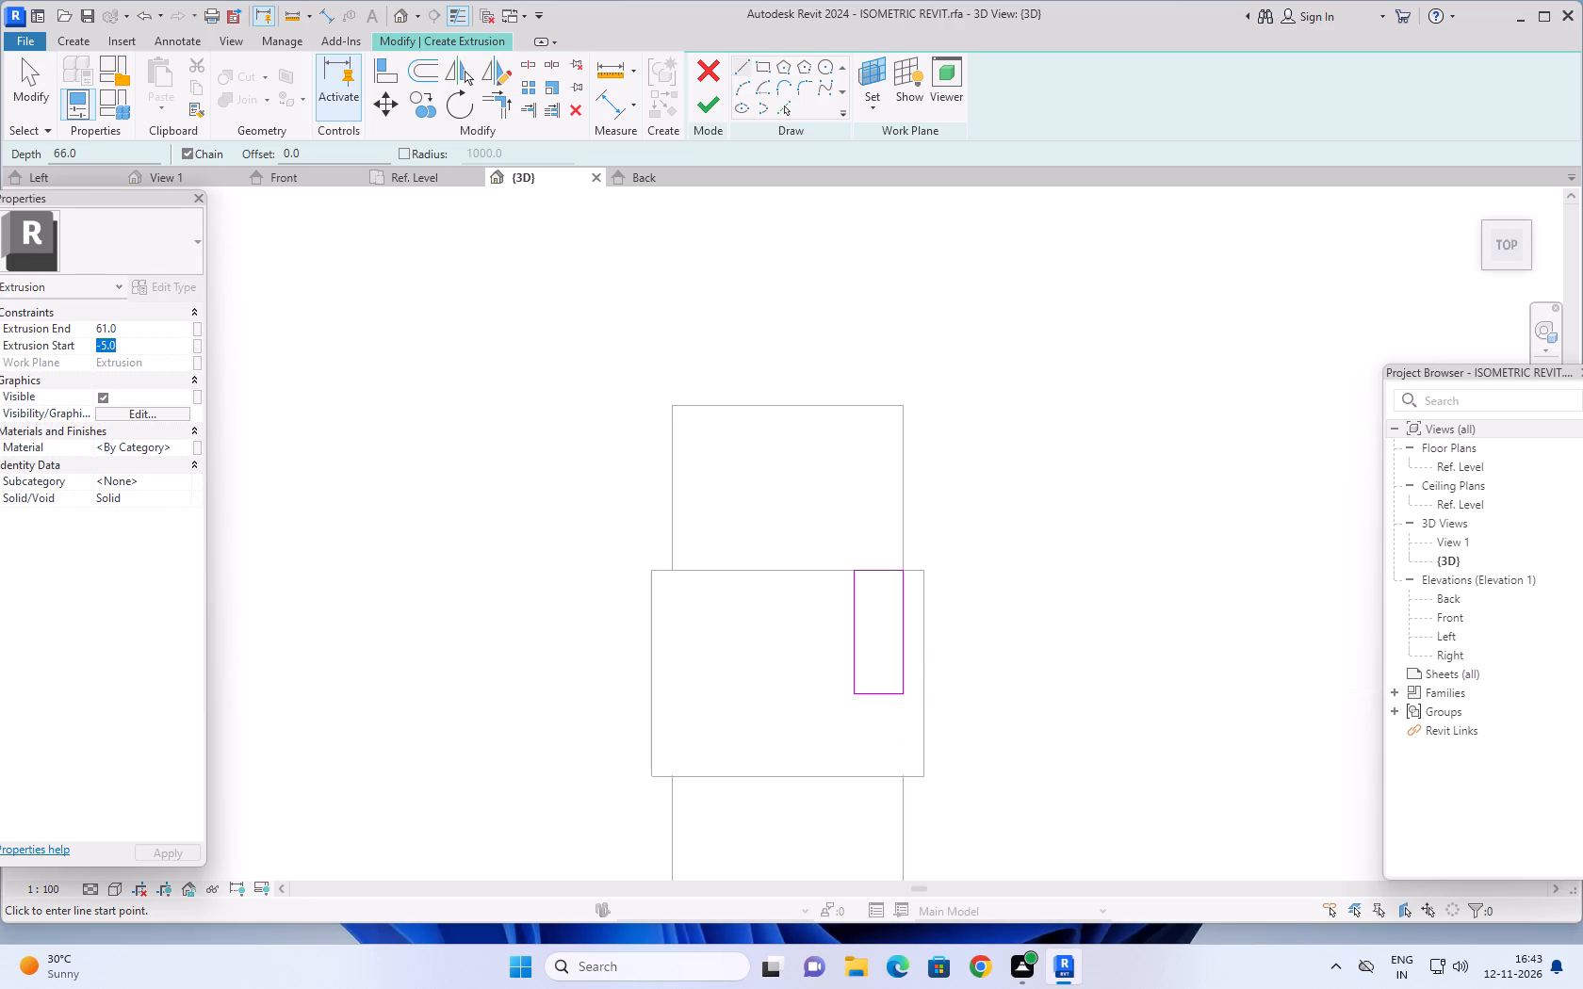
{"action": "key", "text": "0"}
{"action": "left_click", "coordinate": [135, 323]}
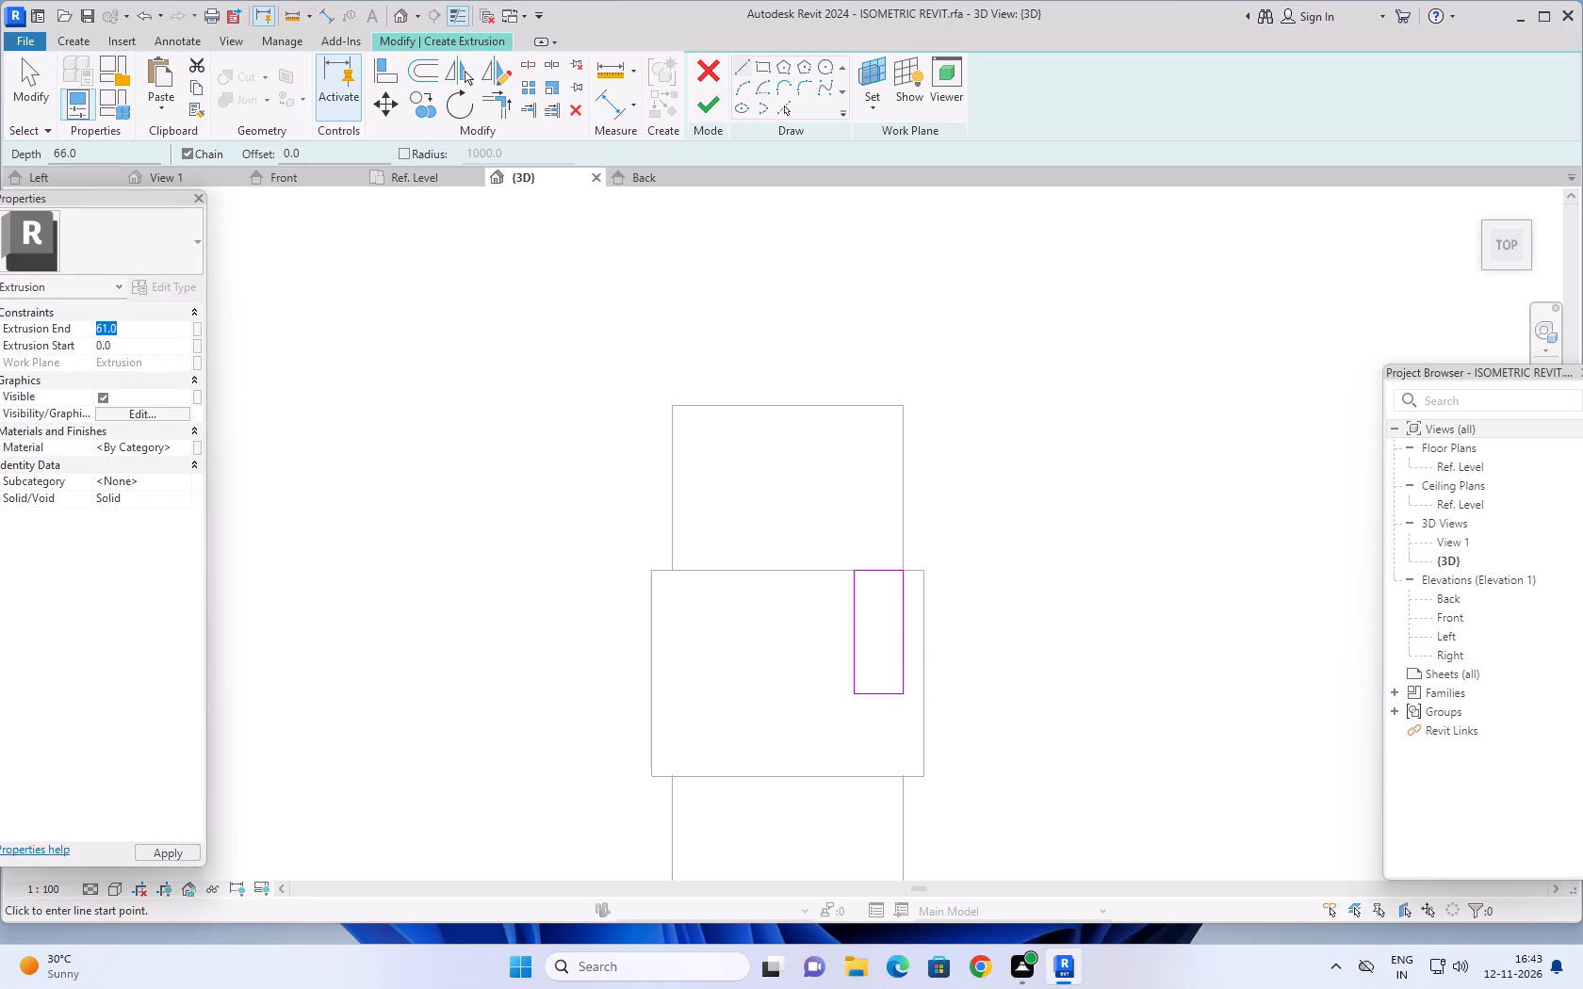
{"action": "type", "text": "30"}
{"action": "key", "text": "Return"}
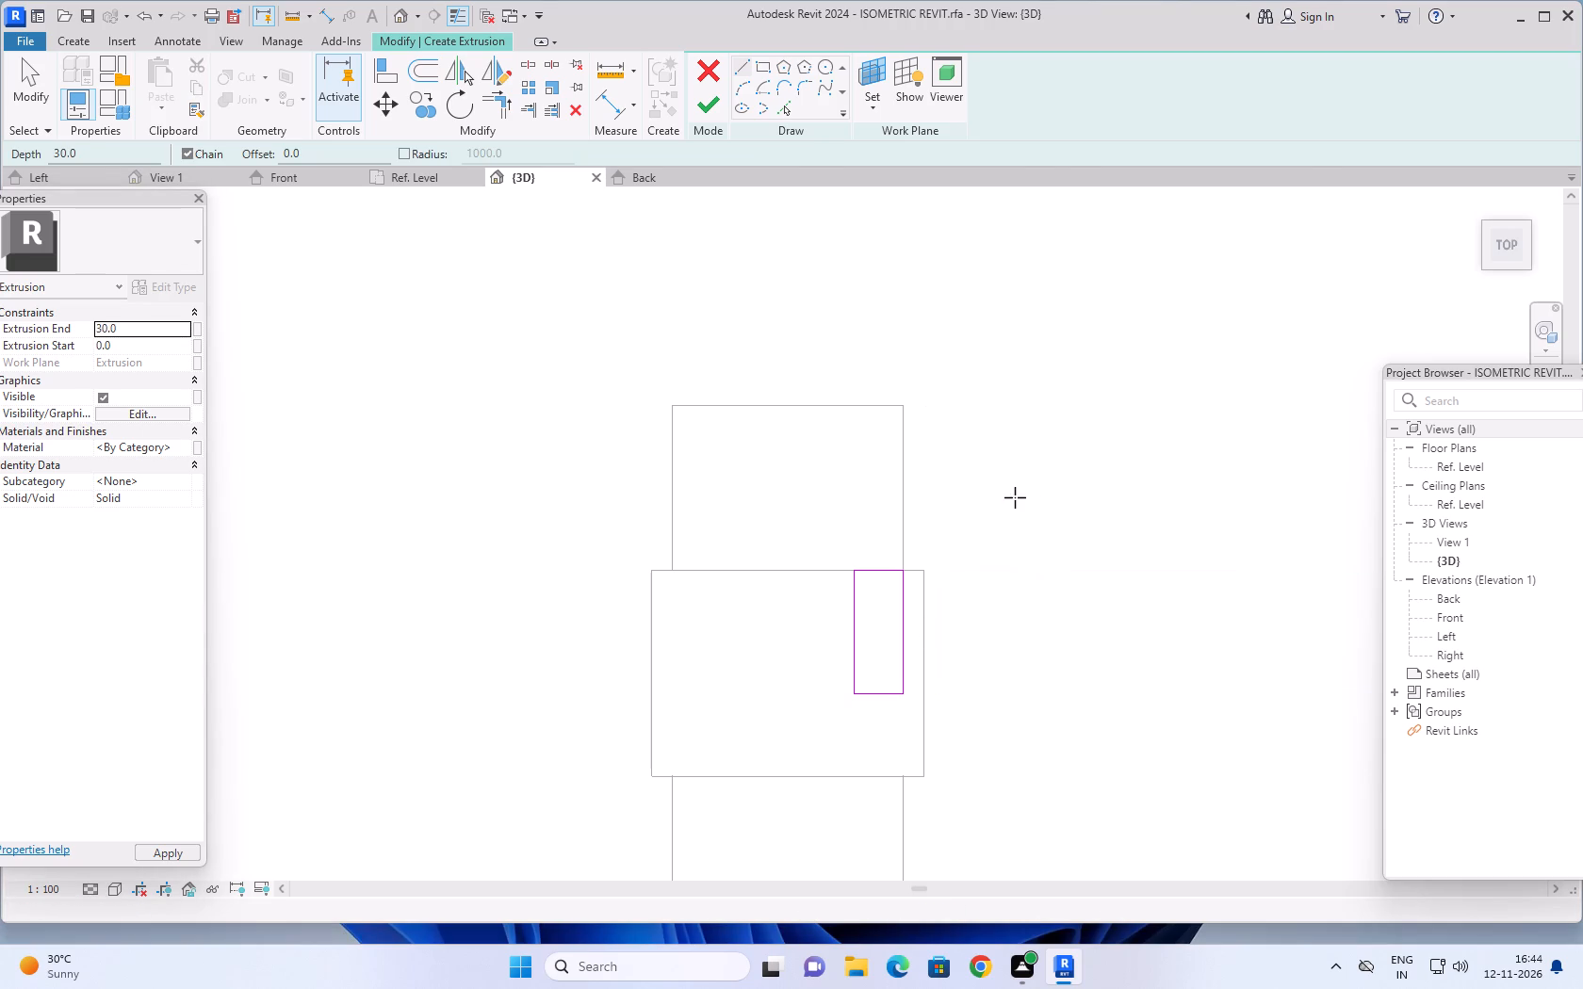
{"action": "middle_click_drag", "start_coordinate": [1008, 495], "coordinate": [923, 431]}
{"action": "scroll", "coordinate": [839, 461], "scroll_direction": "down", "scroll_amount": 14}
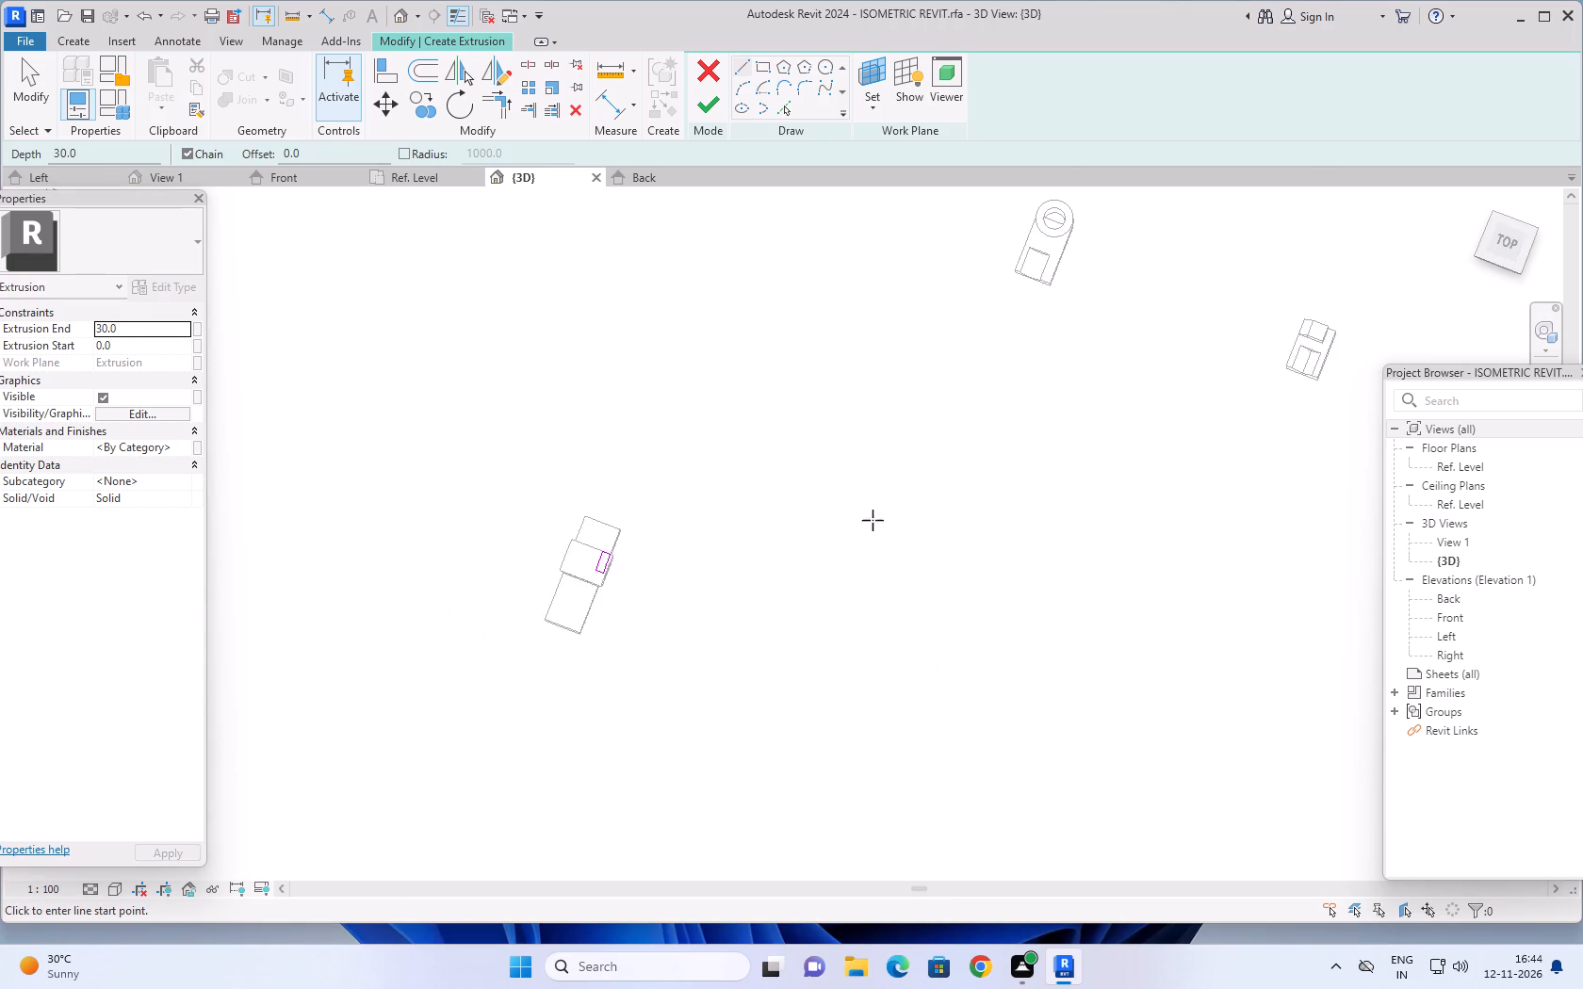
{"action": "middle_click_drag", "start_coordinate": [805, 561], "coordinate": [672, 417]}
{"action": "middle_click_drag", "start_coordinate": [689, 436], "coordinate": [1084, 526]}
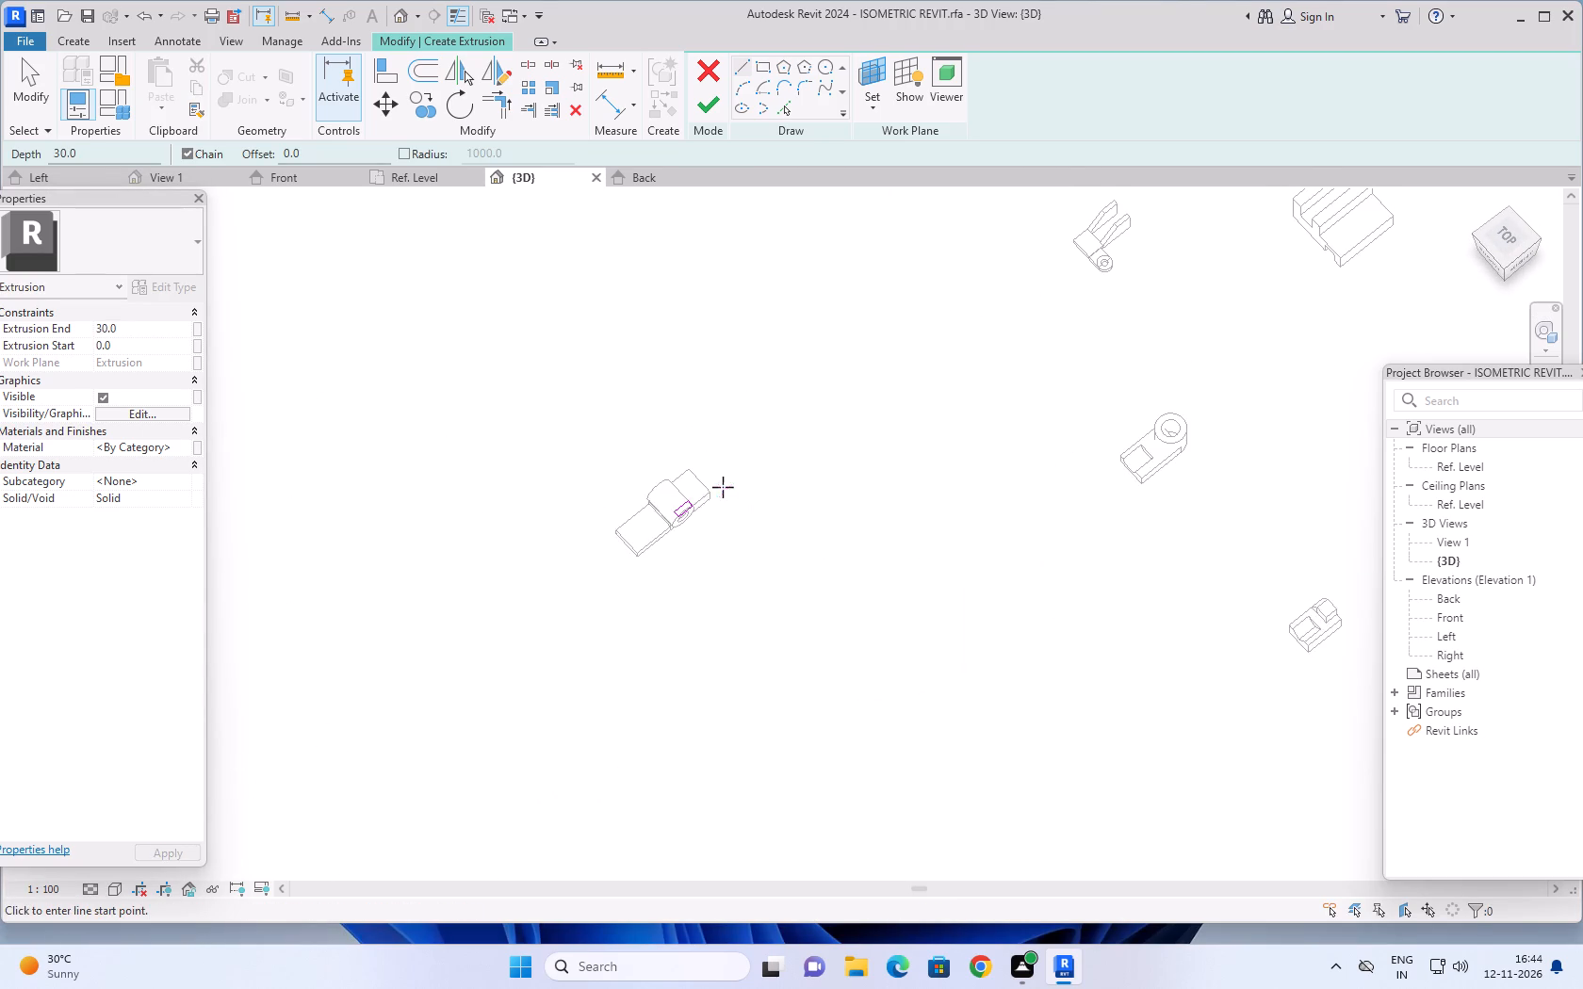
{"action": "middle_click_drag", "start_coordinate": [718, 479], "coordinate": [701, 339]}
{"action": "middle_click_drag", "start_coordinate": [756, 435], "coordinate": [850, 606]}
{"action": "middle_click_drag", "start_coordinate": [768, 570], "coordinate": [742, 418]}
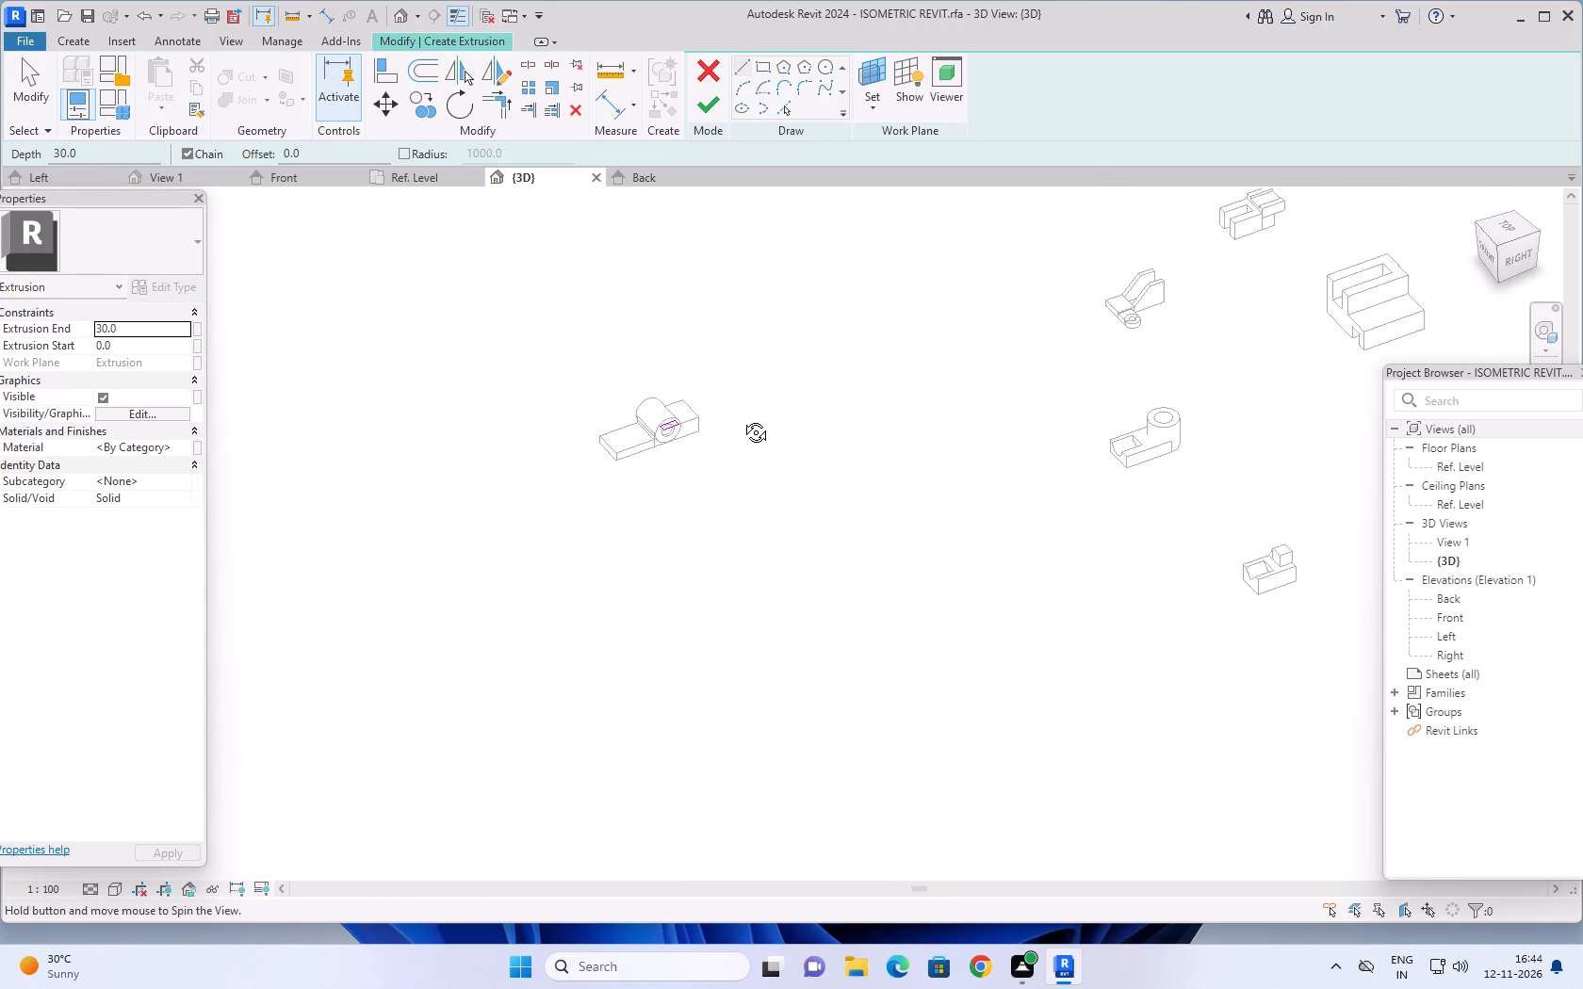
{"action": "middle_click_drag", "start_coordinate": [742, 418], "coordinate": [742, 392]}
{"action": "middle_click_drag", "start_coordinate": [748, 408], "coordinate": [838, 679]}
{"action": "middle_click_drag", "start_coordinate": [768, 619], "coordinate": [780, 514], "text": "shift"}
{"action": "scroll", "coordinate": [874, 509], "scroll_direction": "up", "scroll_amount": 1}
{"action": "middle_click_drag", "start_coordinate": [874, 509], "coordinate": [871, 645]}
{"action": "scroll", "coordinate": [818, 652], "scroll_direction": "up", "scroll_amount": 3}
{"action": "middle_click_drag", "start_coordinate": [823, 648], "coordinate": [840, 640]}
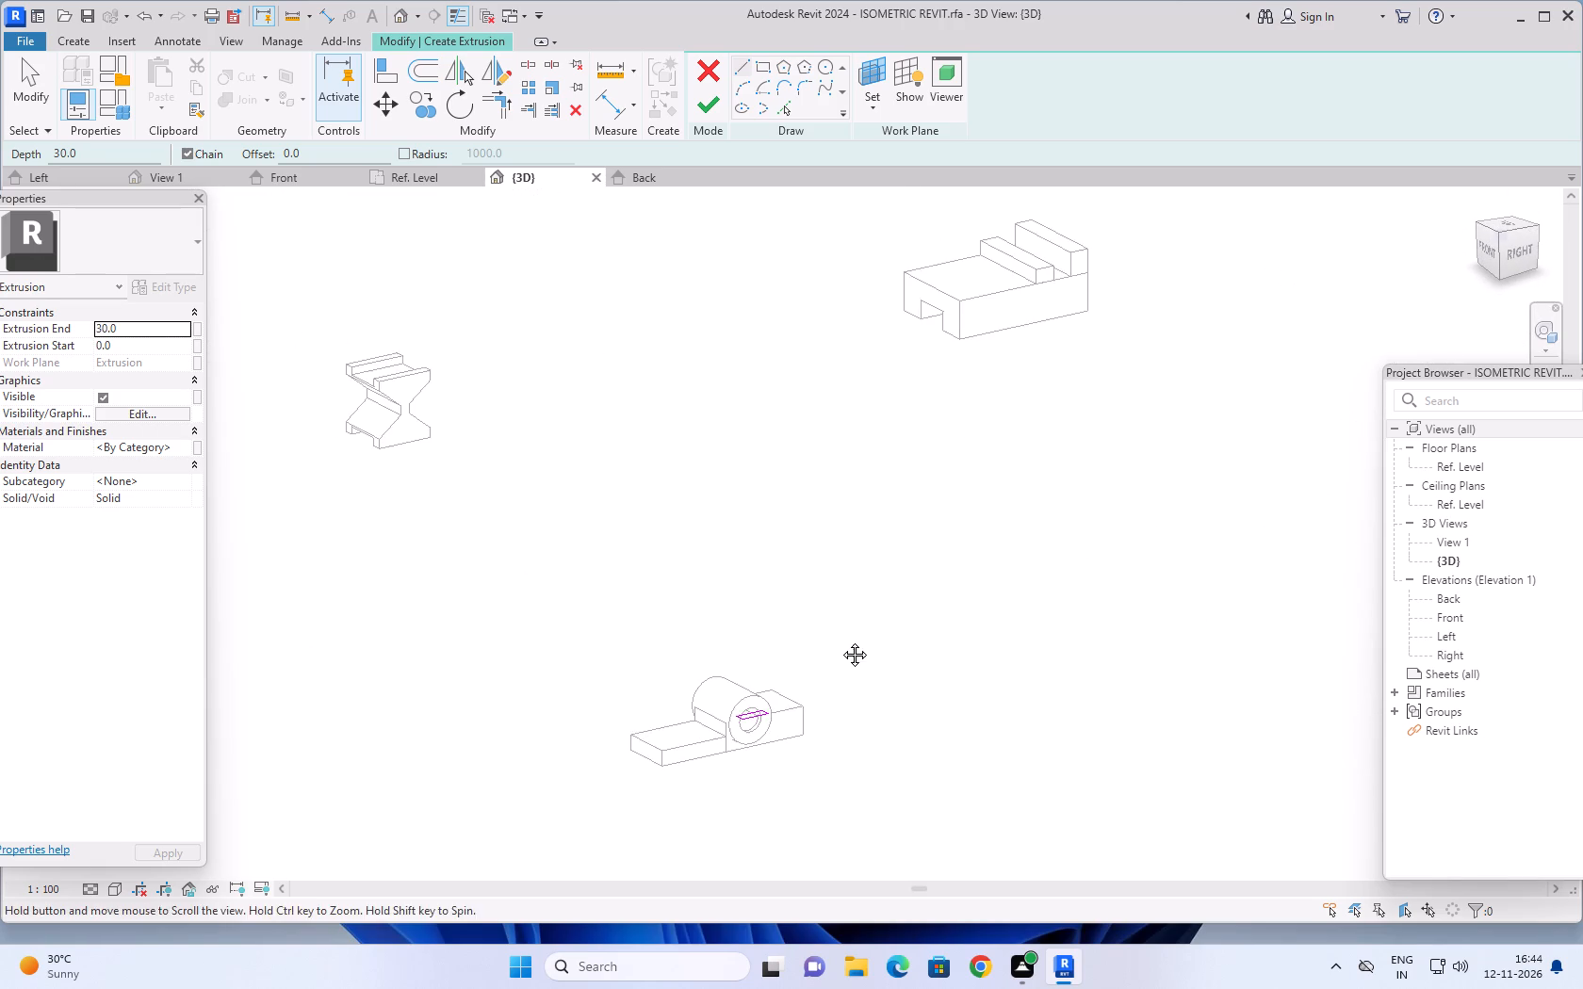
{"action": "middle_click_drag", "start_coordinate": [840, 640], "coordinate": [902, 628]}
{"action": "left_click", "coordinate": [710, 105]}
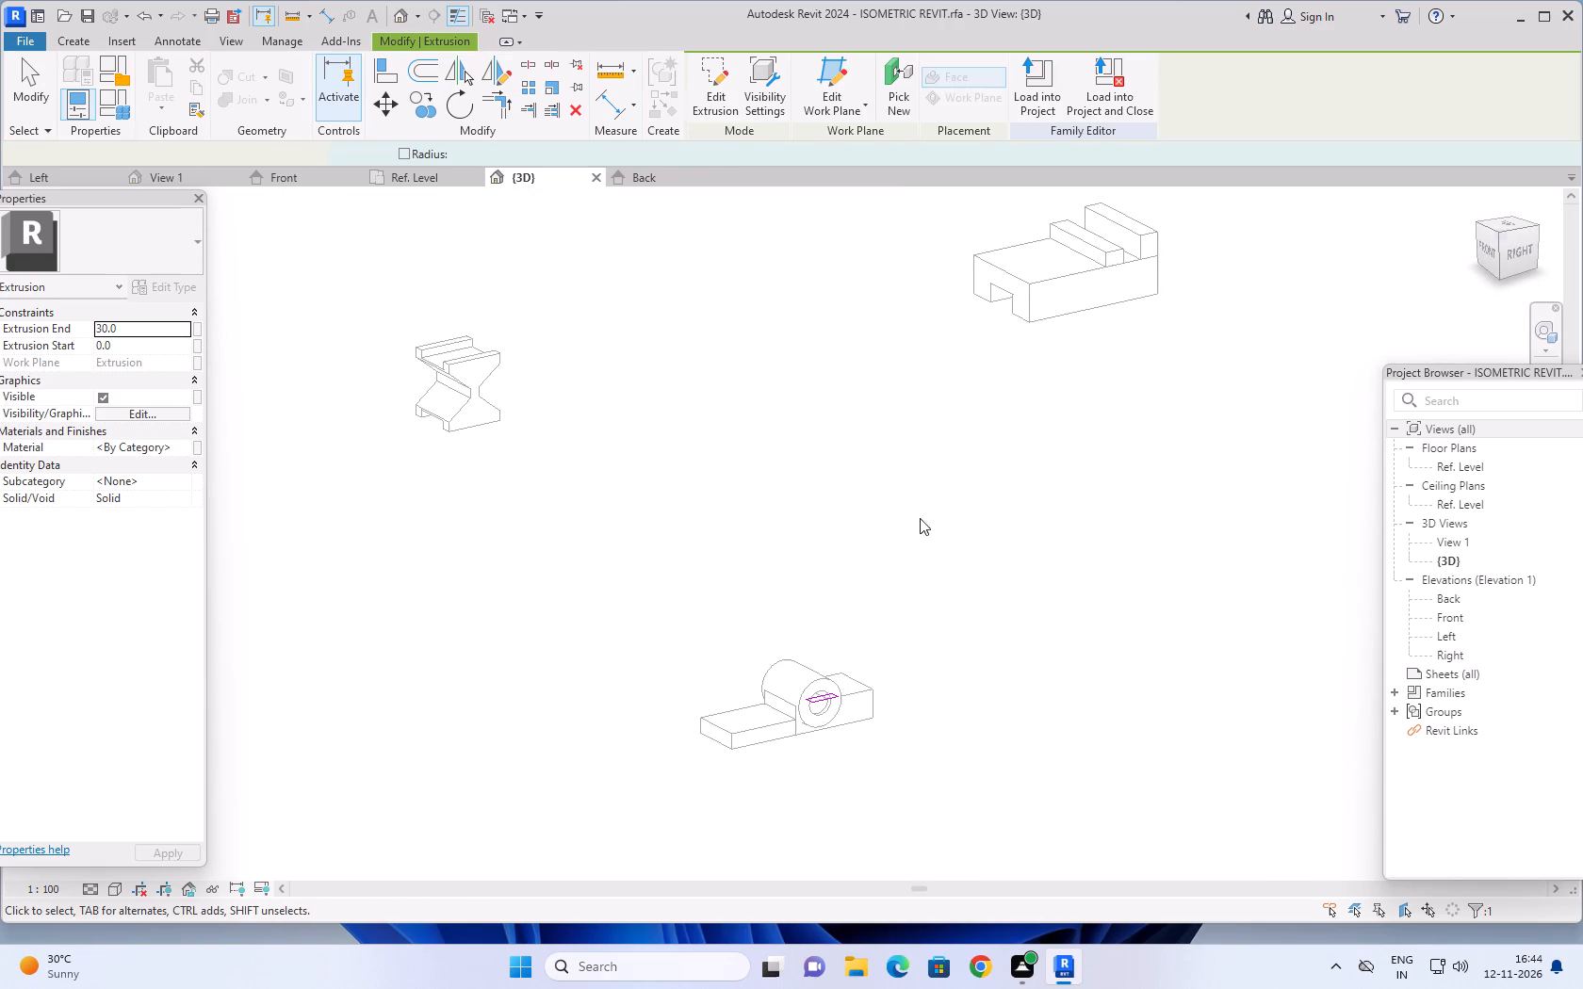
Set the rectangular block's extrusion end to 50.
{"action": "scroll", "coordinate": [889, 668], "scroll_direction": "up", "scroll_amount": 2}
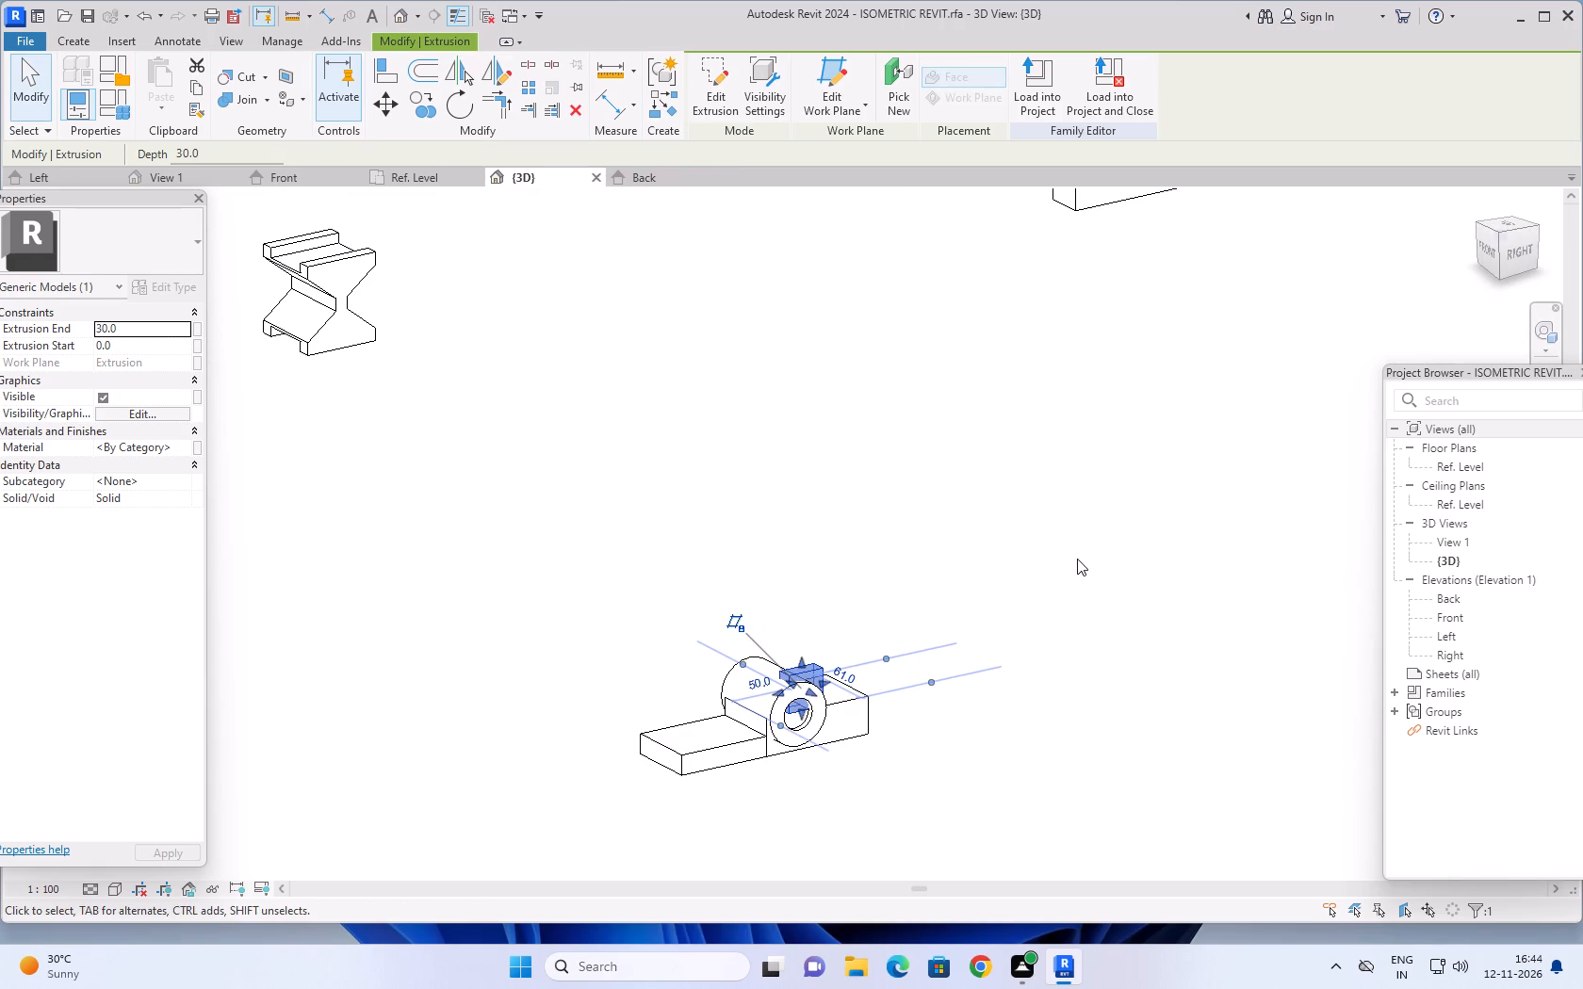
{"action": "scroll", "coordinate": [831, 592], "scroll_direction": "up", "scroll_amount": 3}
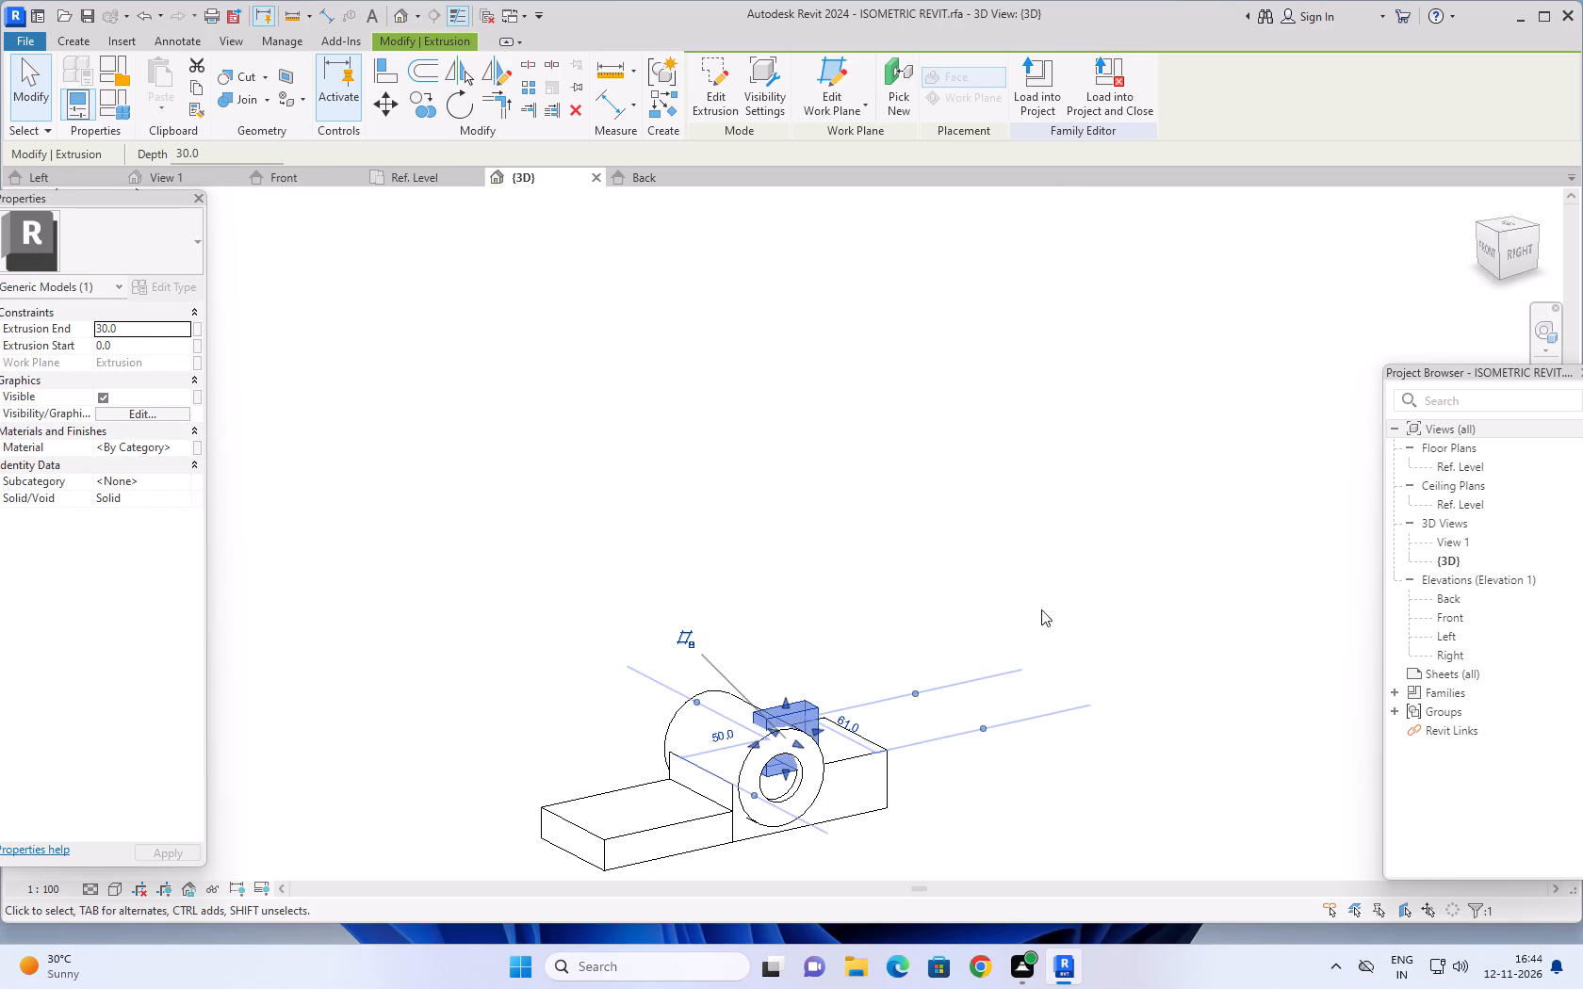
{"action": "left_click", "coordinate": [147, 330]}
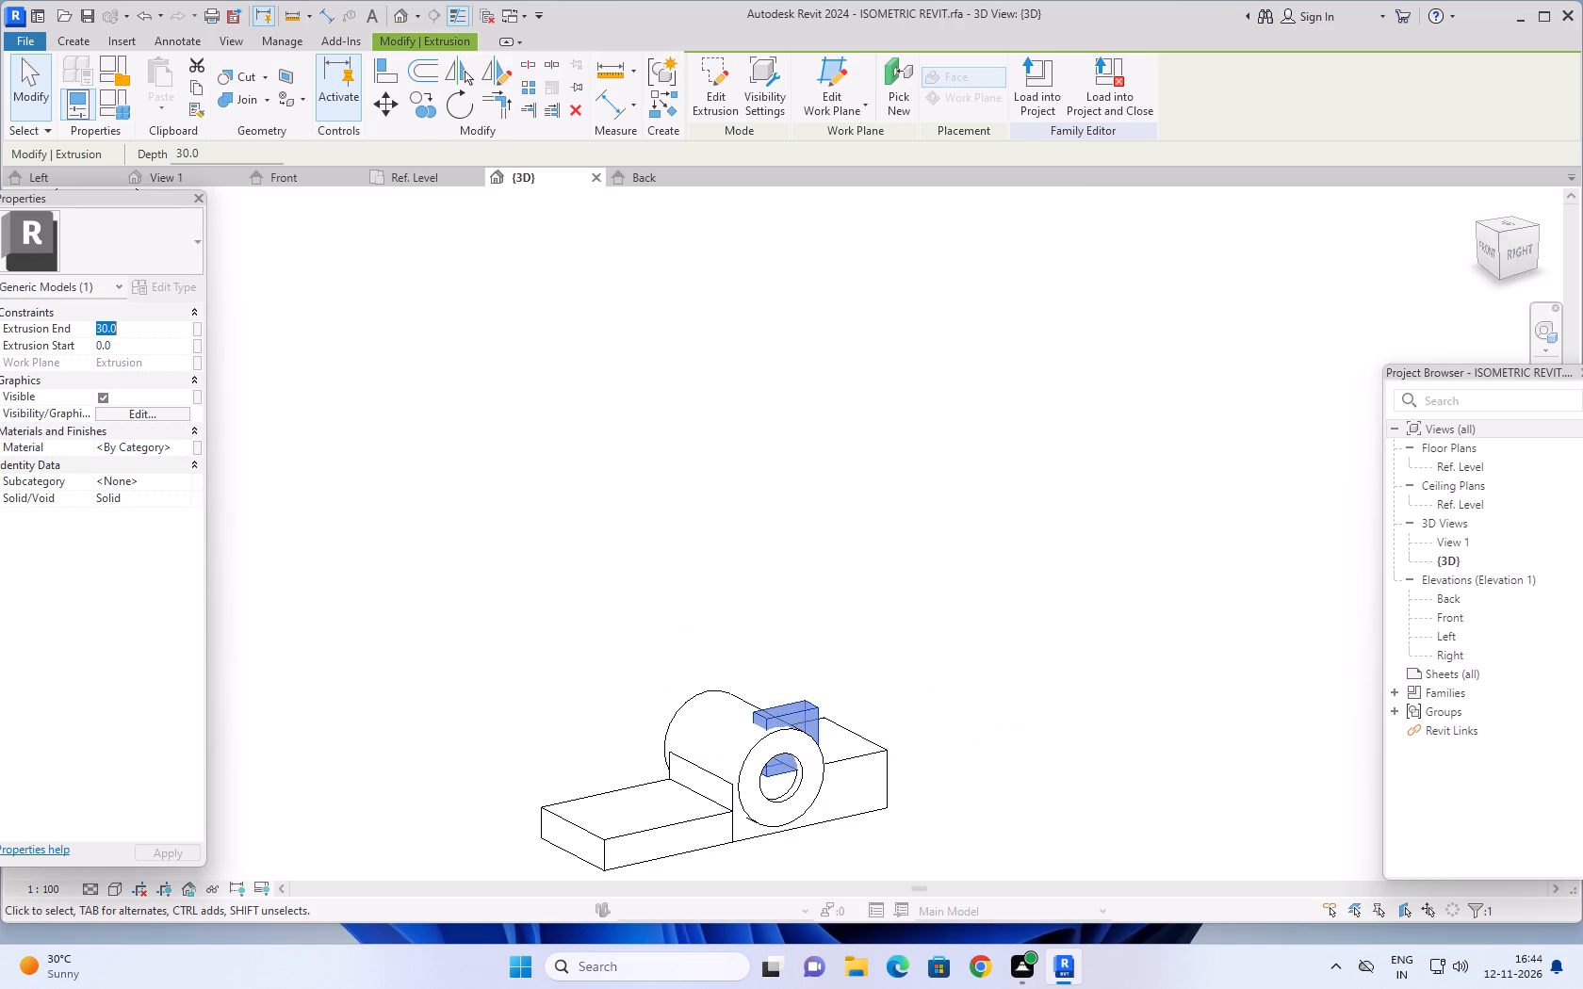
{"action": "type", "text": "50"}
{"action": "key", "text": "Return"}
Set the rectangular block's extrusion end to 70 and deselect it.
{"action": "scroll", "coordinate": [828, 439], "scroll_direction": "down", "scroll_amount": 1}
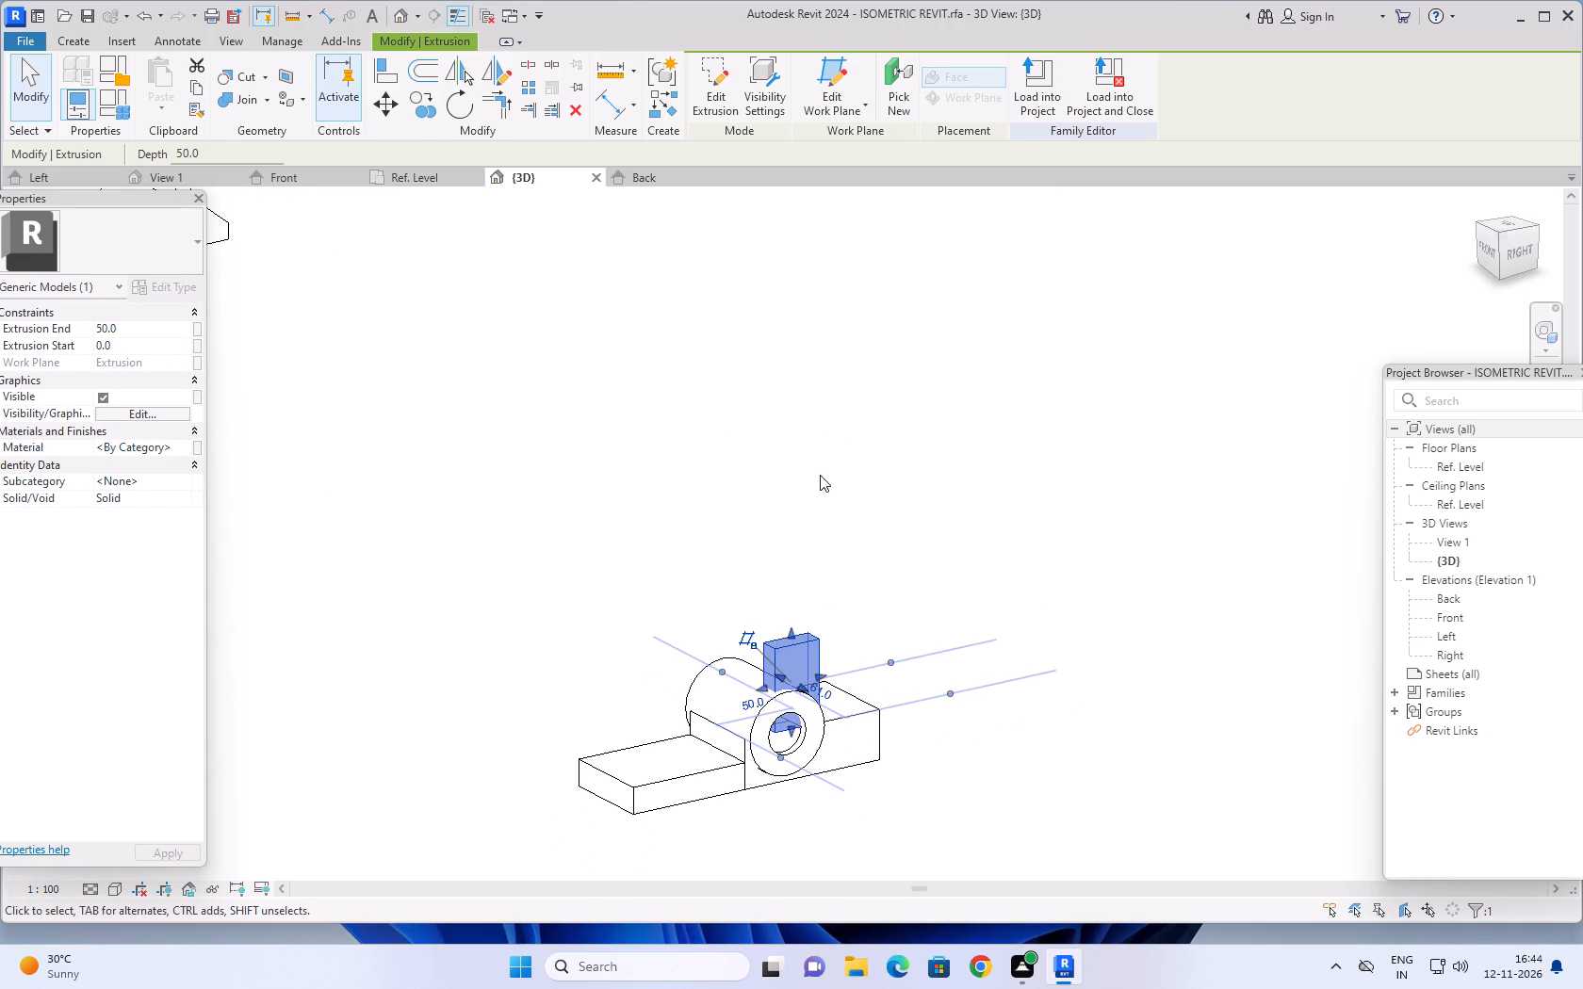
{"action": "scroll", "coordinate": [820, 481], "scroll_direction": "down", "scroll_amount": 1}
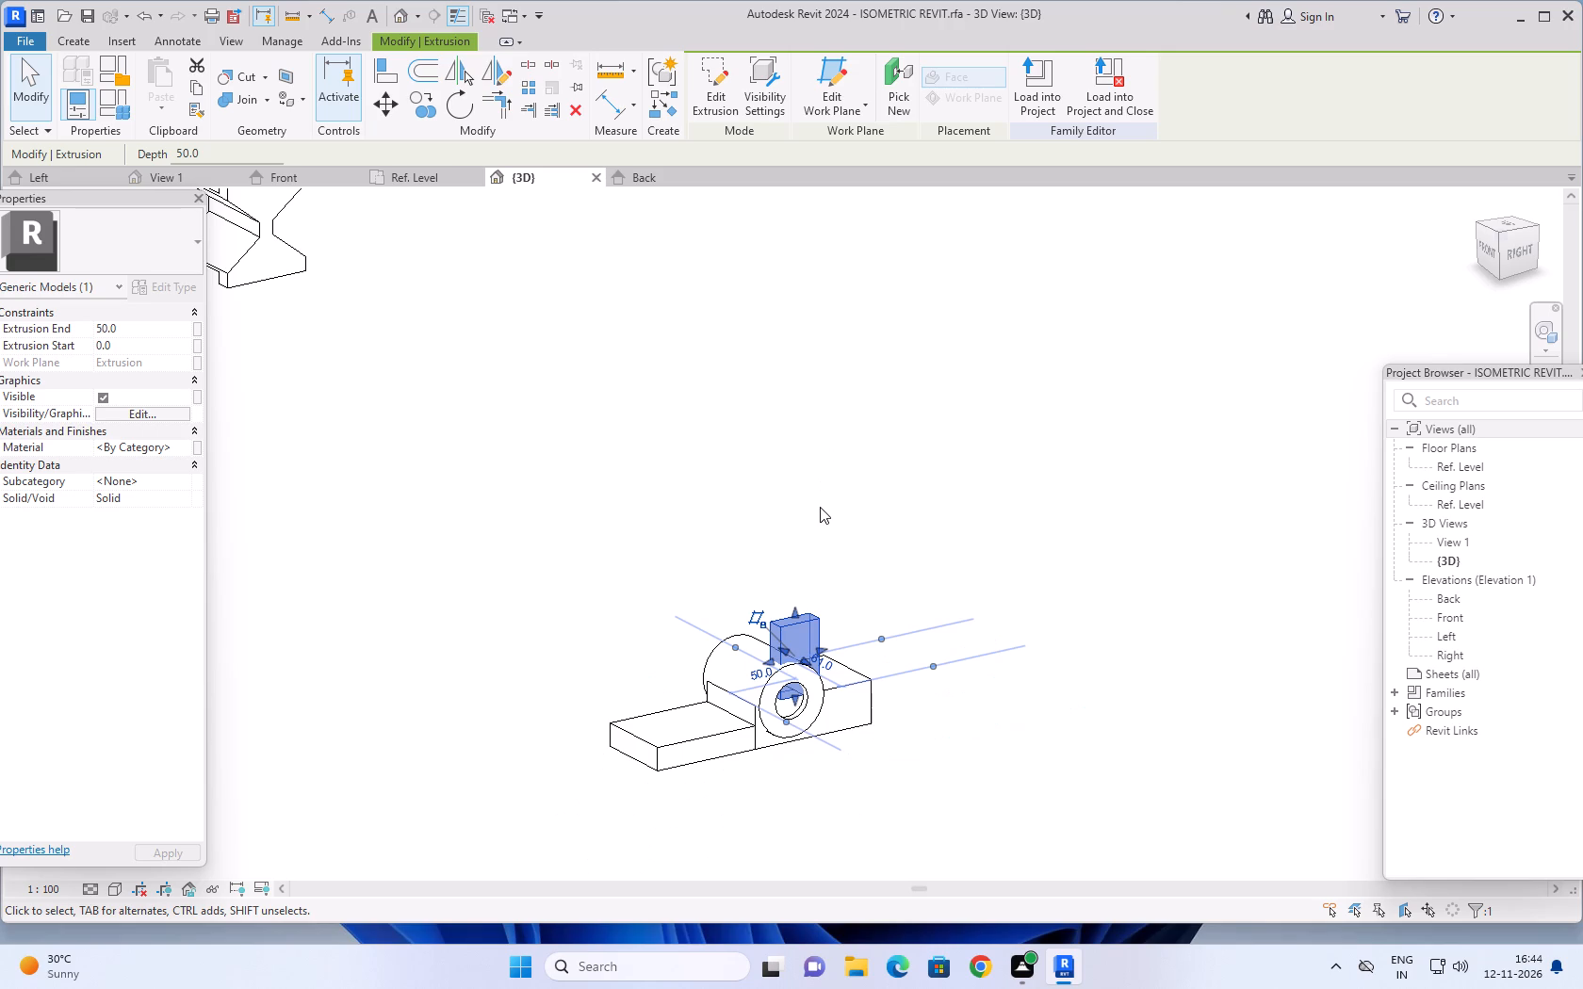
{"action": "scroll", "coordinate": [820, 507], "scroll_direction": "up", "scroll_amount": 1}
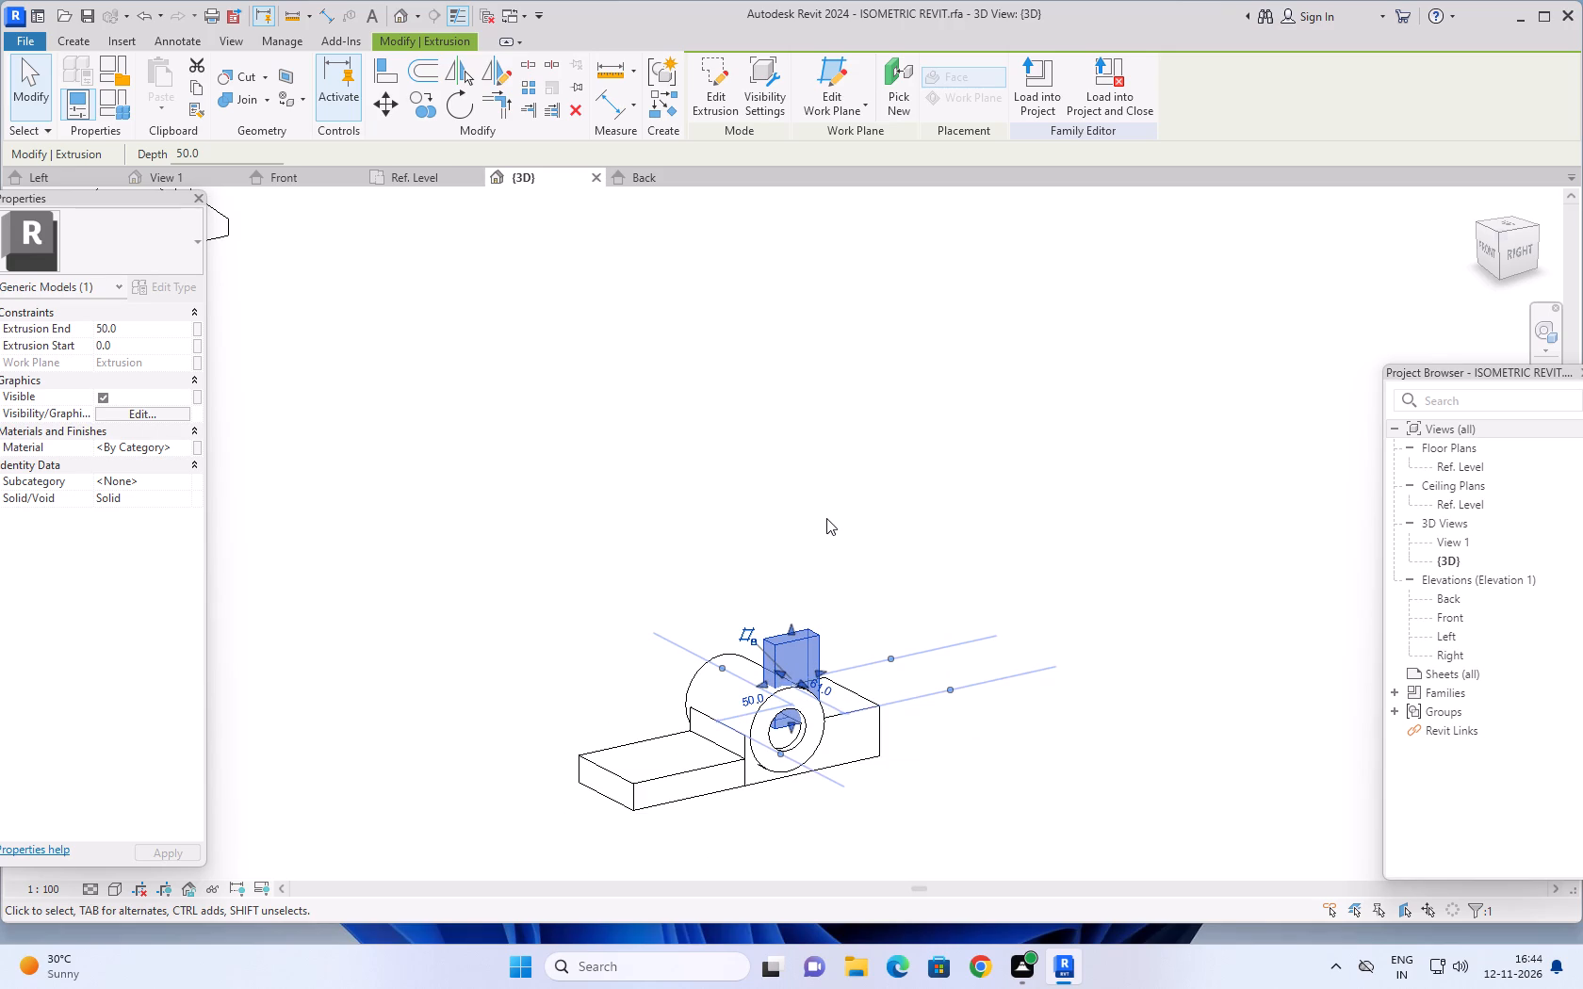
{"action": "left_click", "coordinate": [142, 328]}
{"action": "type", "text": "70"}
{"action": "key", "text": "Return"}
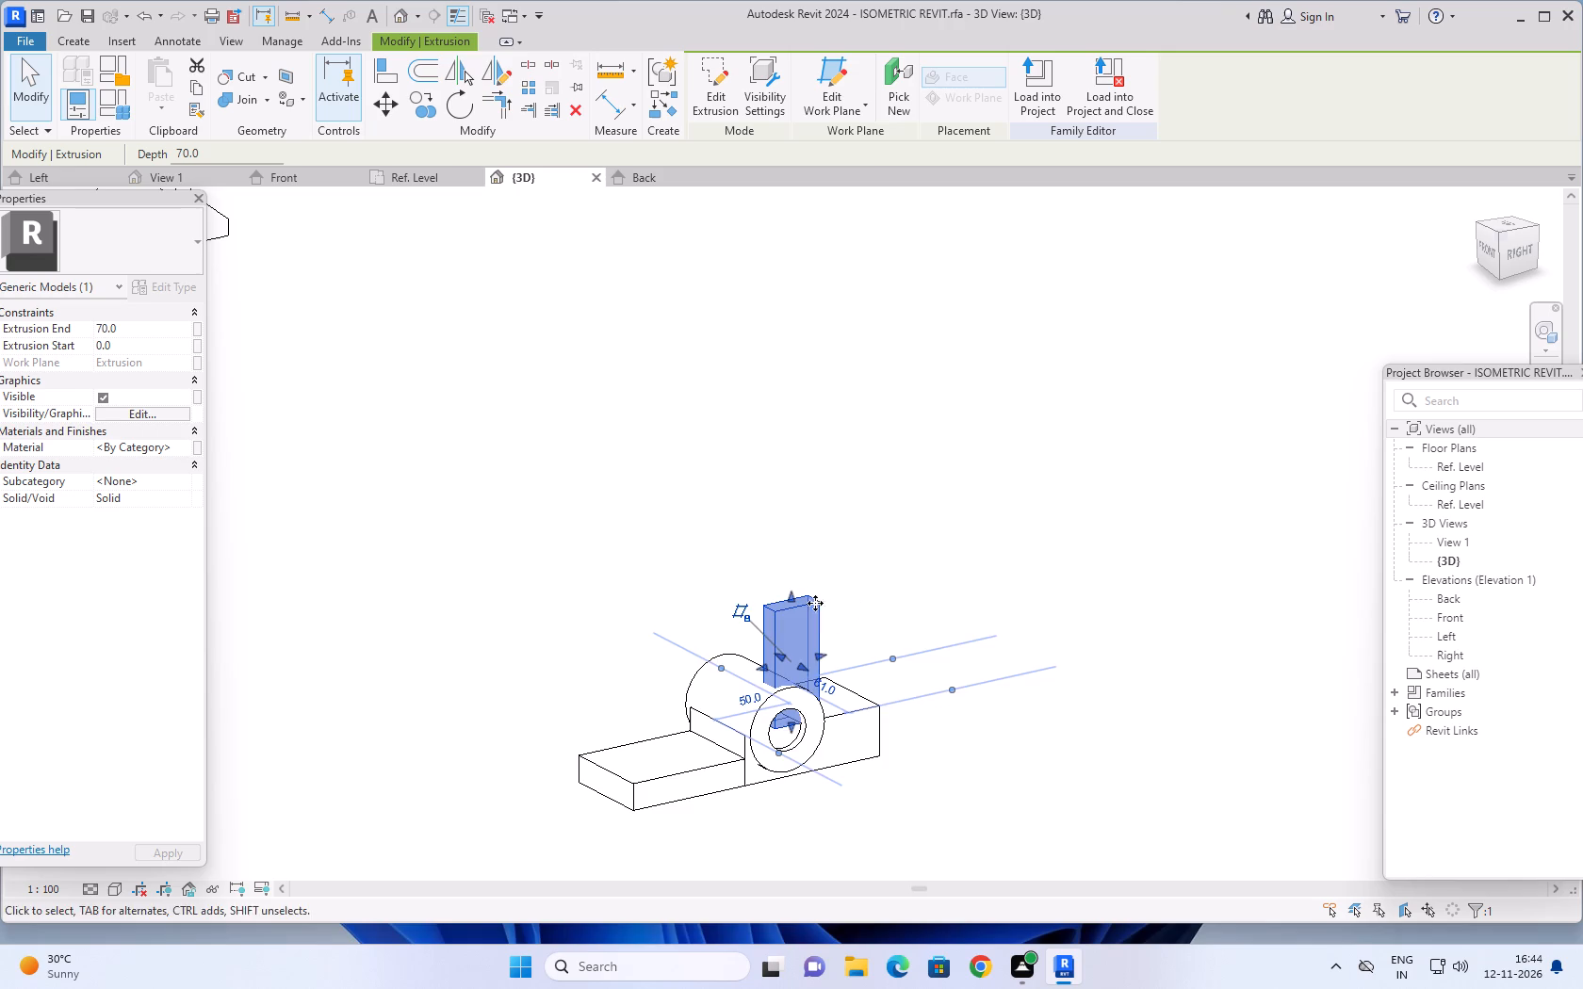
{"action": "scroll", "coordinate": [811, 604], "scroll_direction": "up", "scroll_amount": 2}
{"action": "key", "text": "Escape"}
Nudge the upright rectangular block about 11 mm along the base's length toward its thinner arm.
{"action": "middle_click_drag", "start_coordinate": [888, 610], "coordinate": [888, 444]}
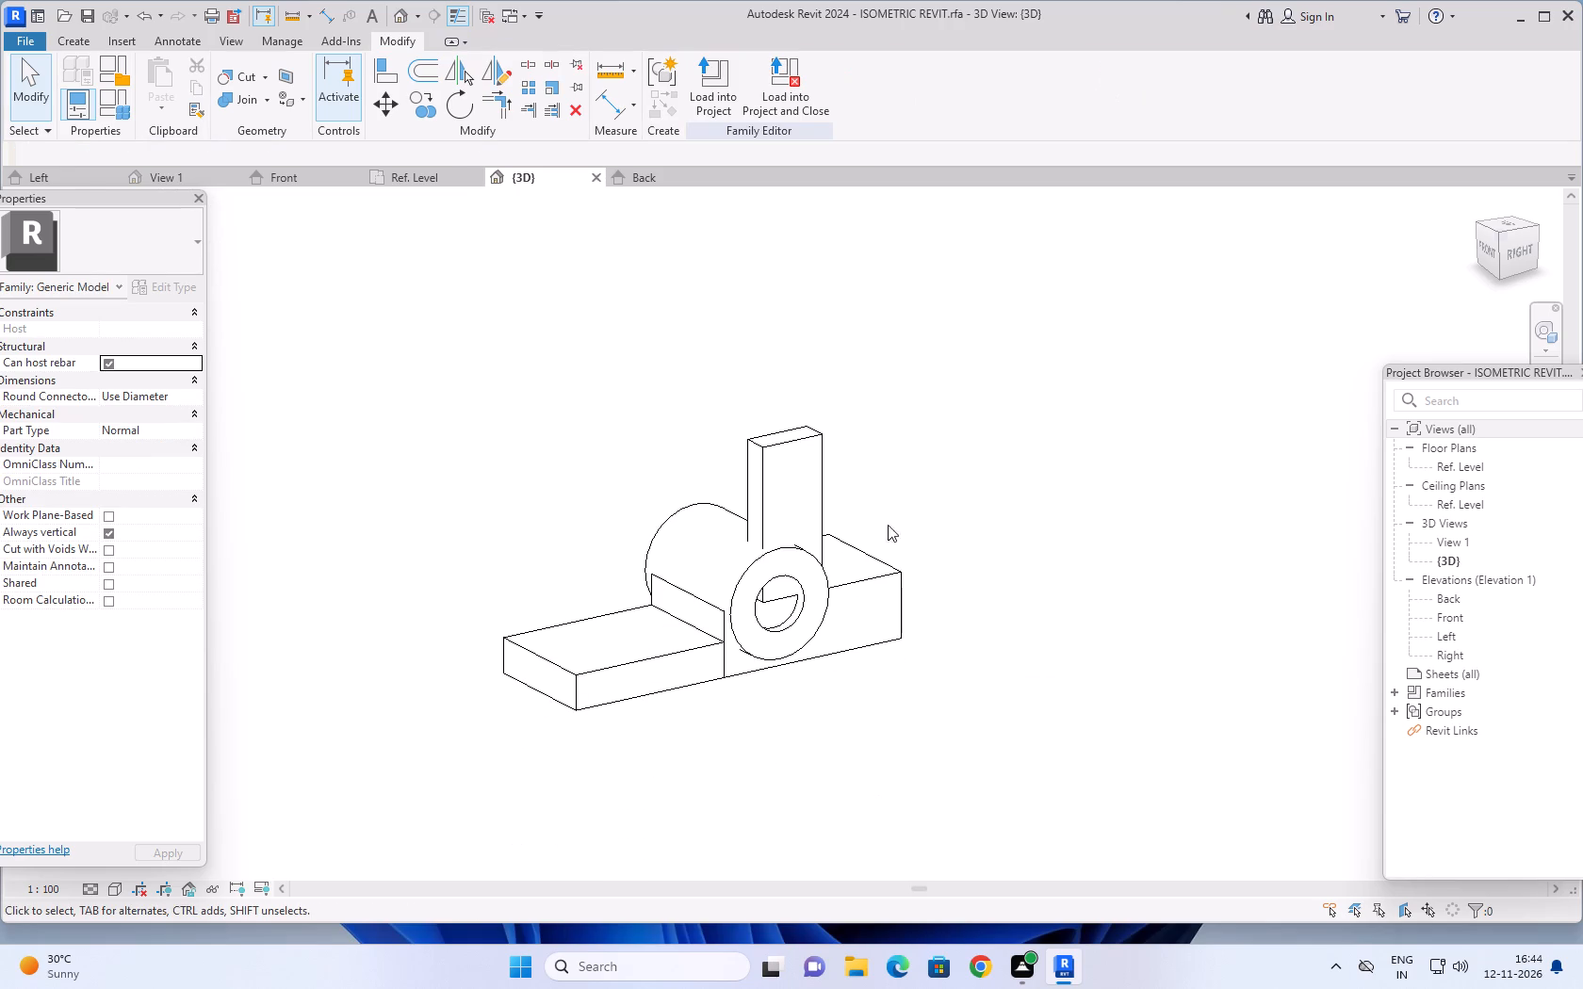
{"action": "middle_click_drag", "start_coordinate": [857, 671], "coordinate": [822, 687]}
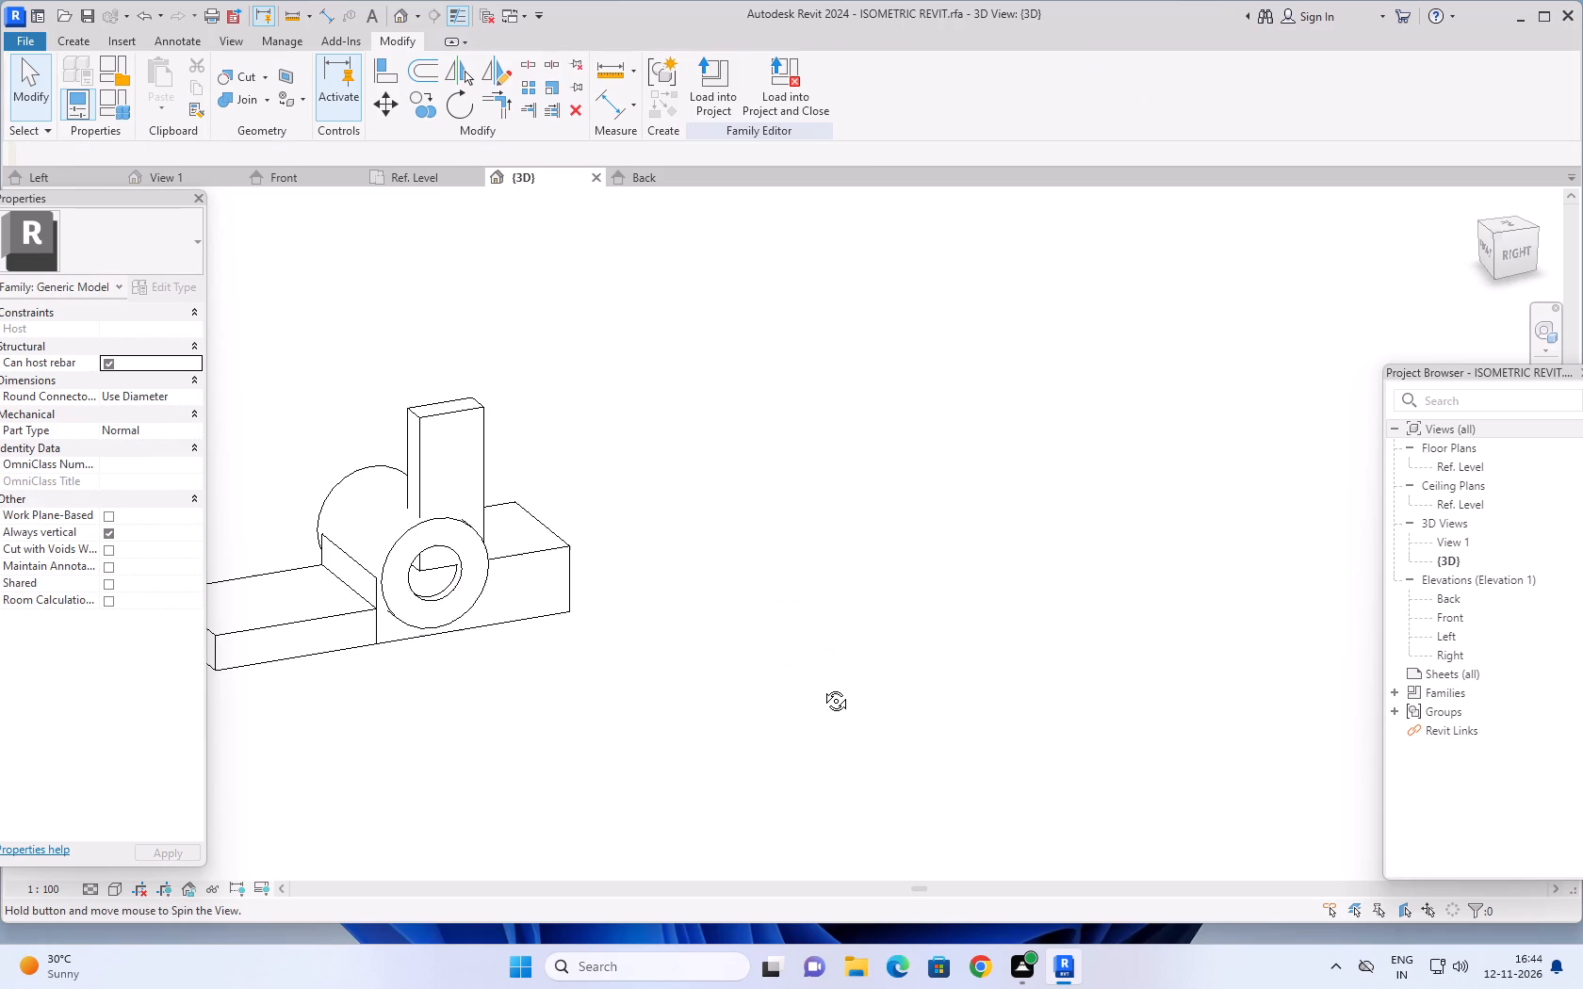
{"action": "middle_click_drag", "start_coordinate": [822, 687], "coordinate": [867, 673]}
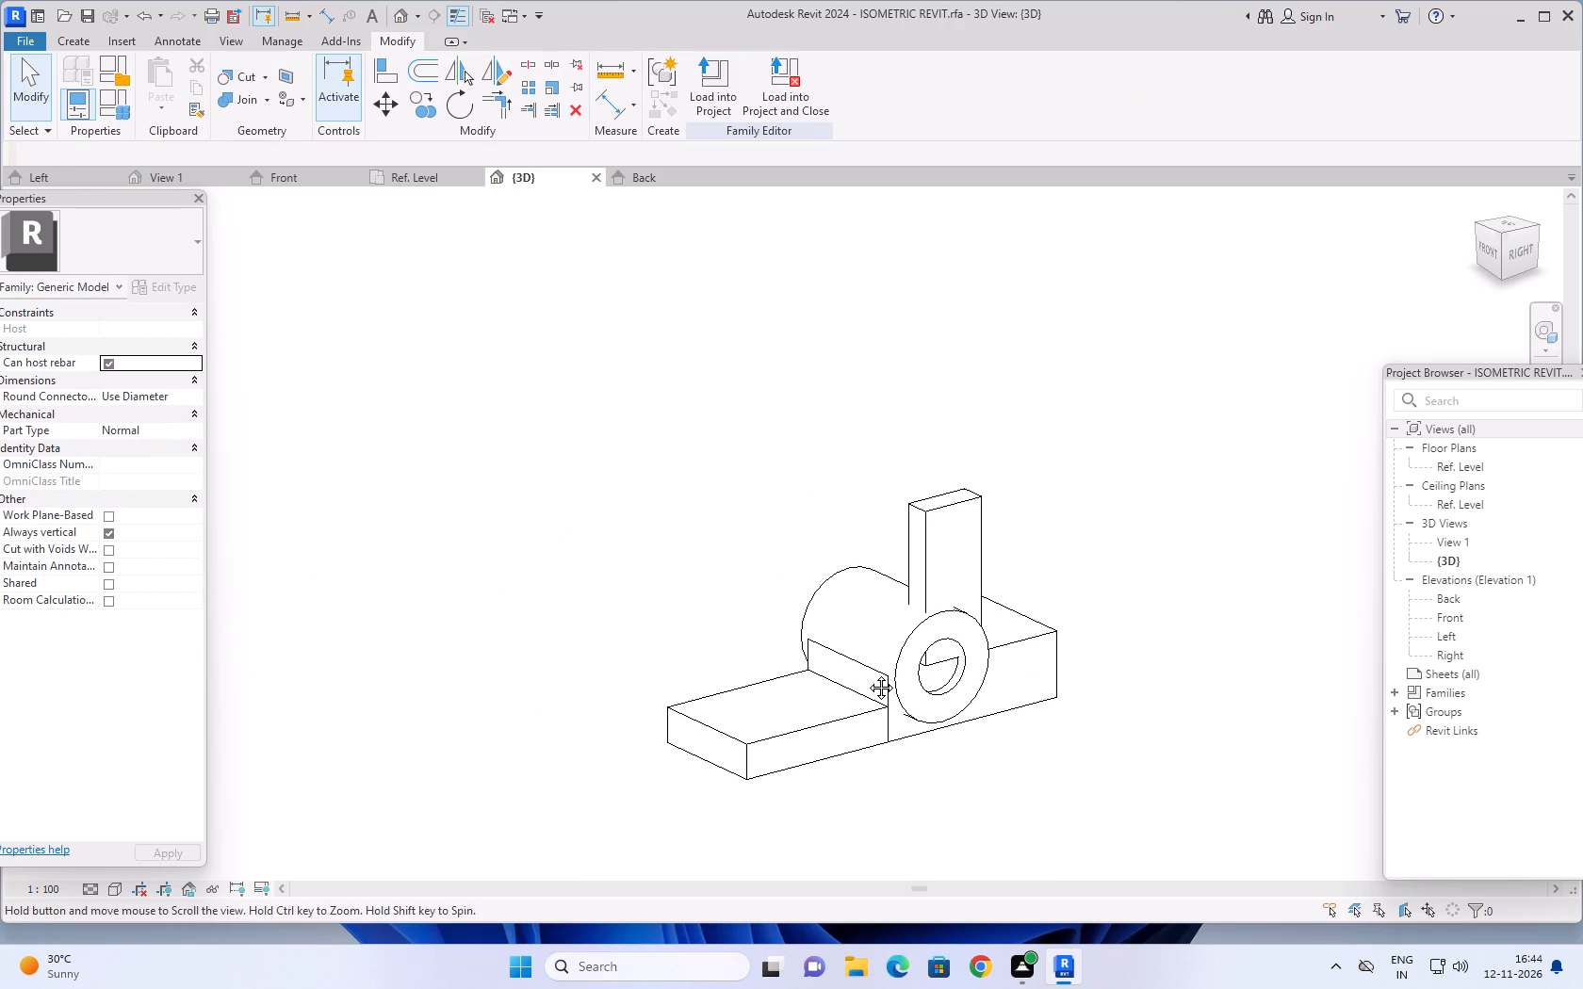
{"action": "middle_click_drag", "start_coordinate": [867, 673], "coordinate": [866, 673]}
{"action": "left_click", "coordinate": [915, 560]}
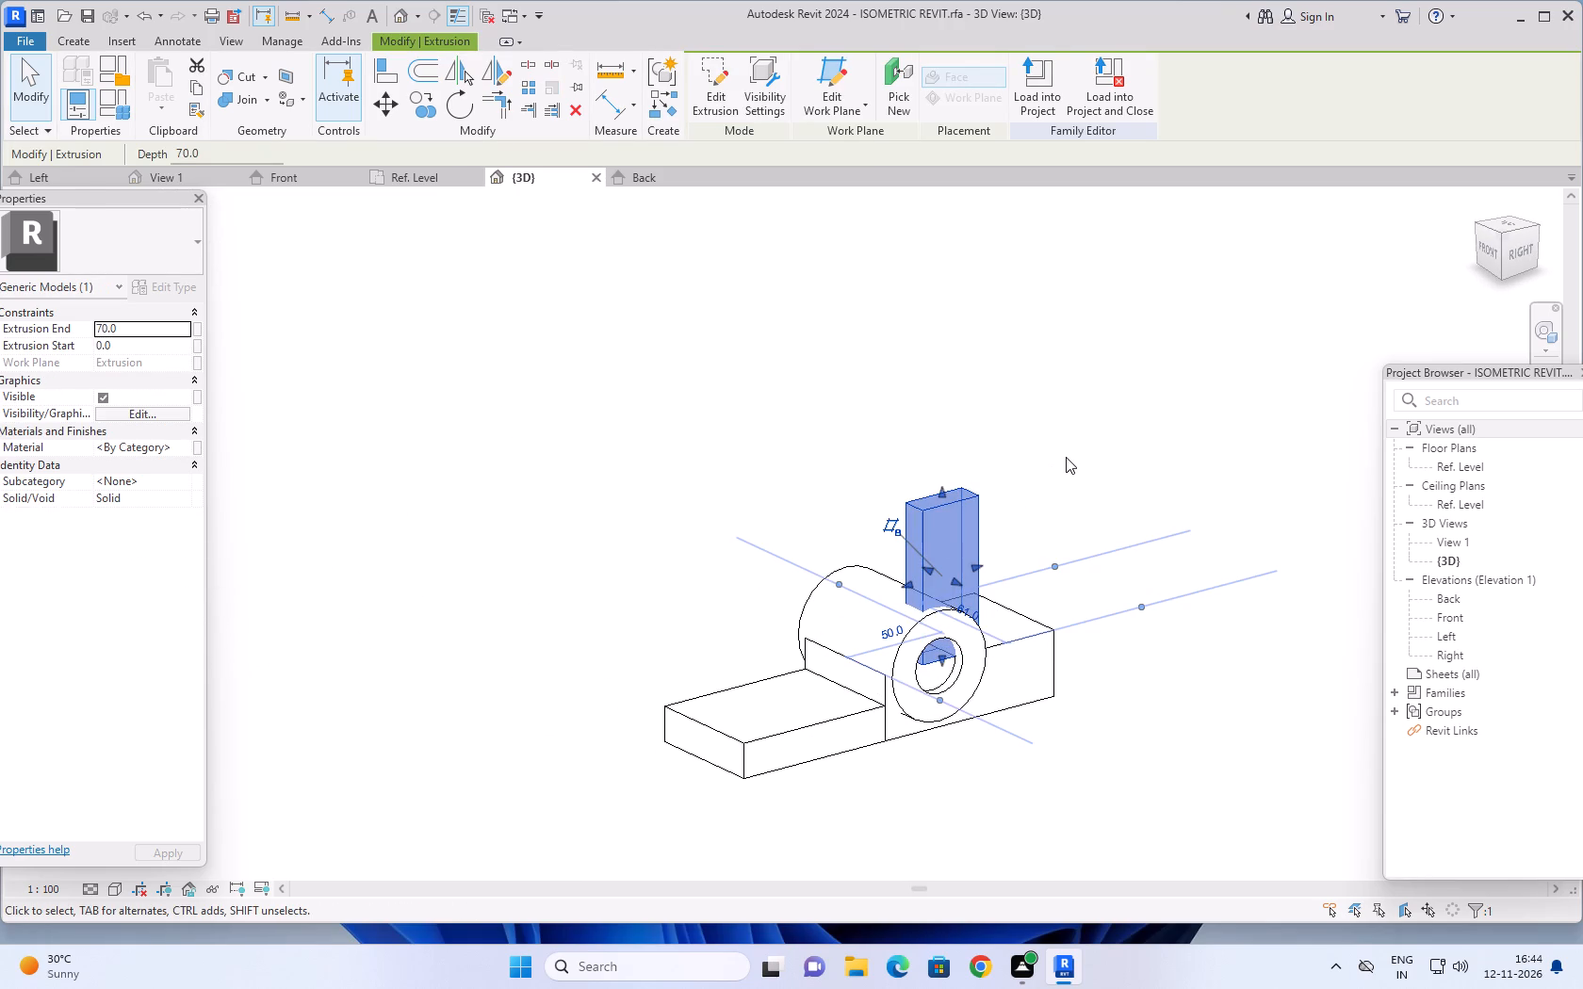
{"action": "key", "text": "Left"}
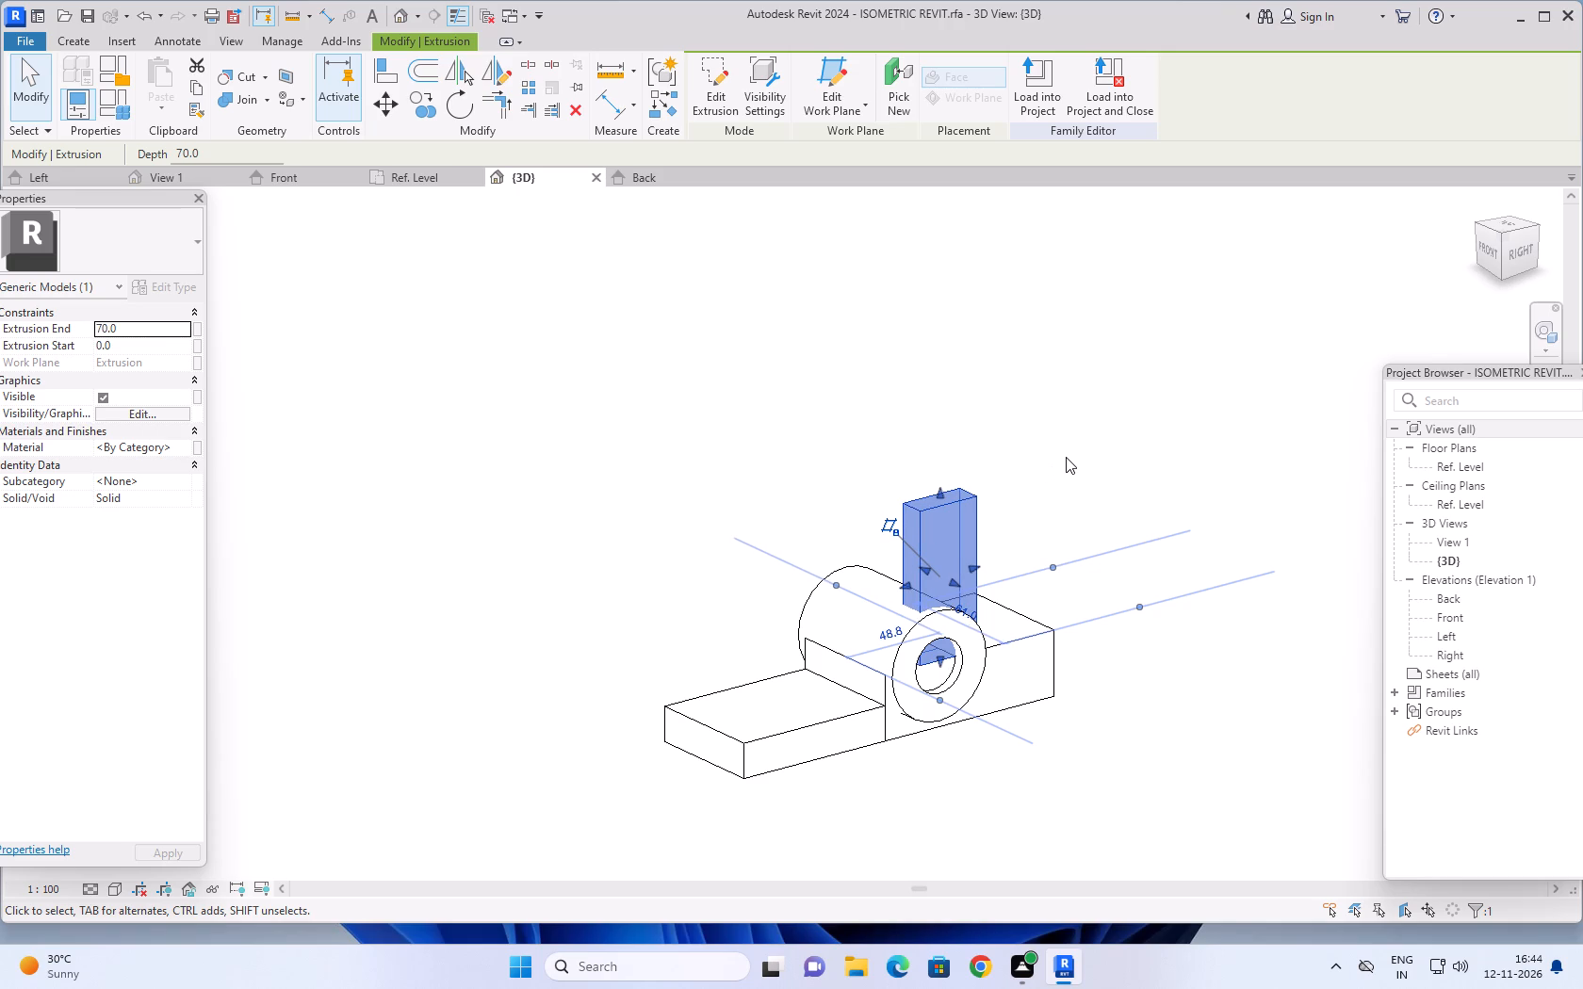
{"action": "key", "text": "Left"}
{"action": "key", "text": "Left"}
{"action": "key", "text": "Left"}
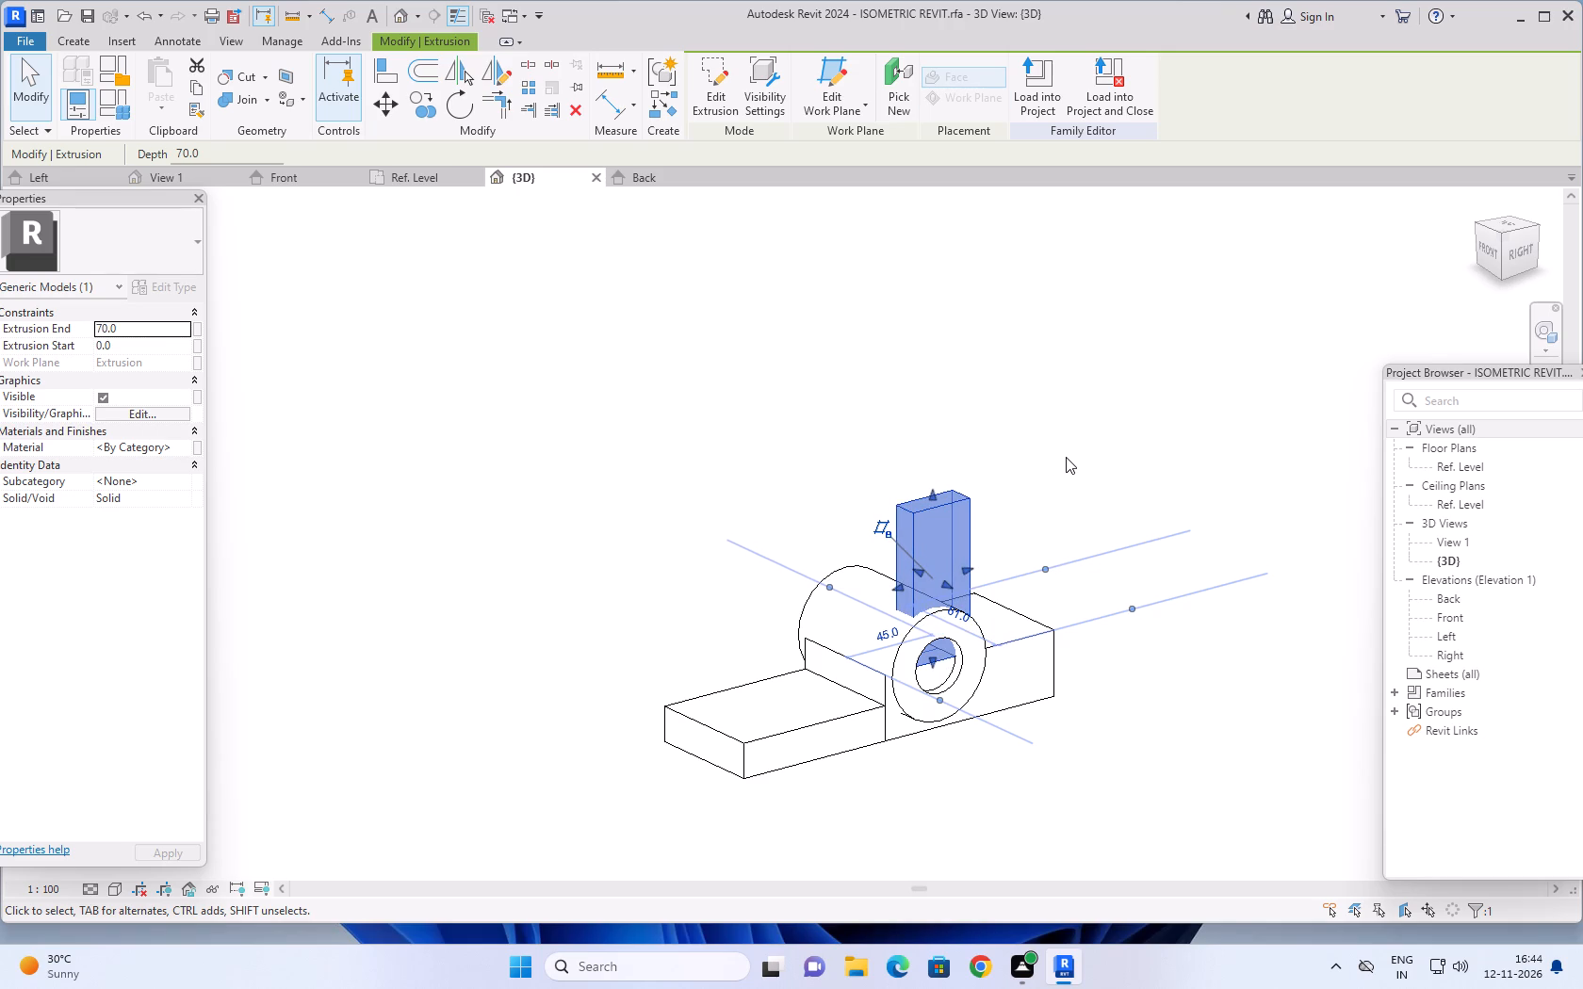
{"action": "key", "text": "Left"}
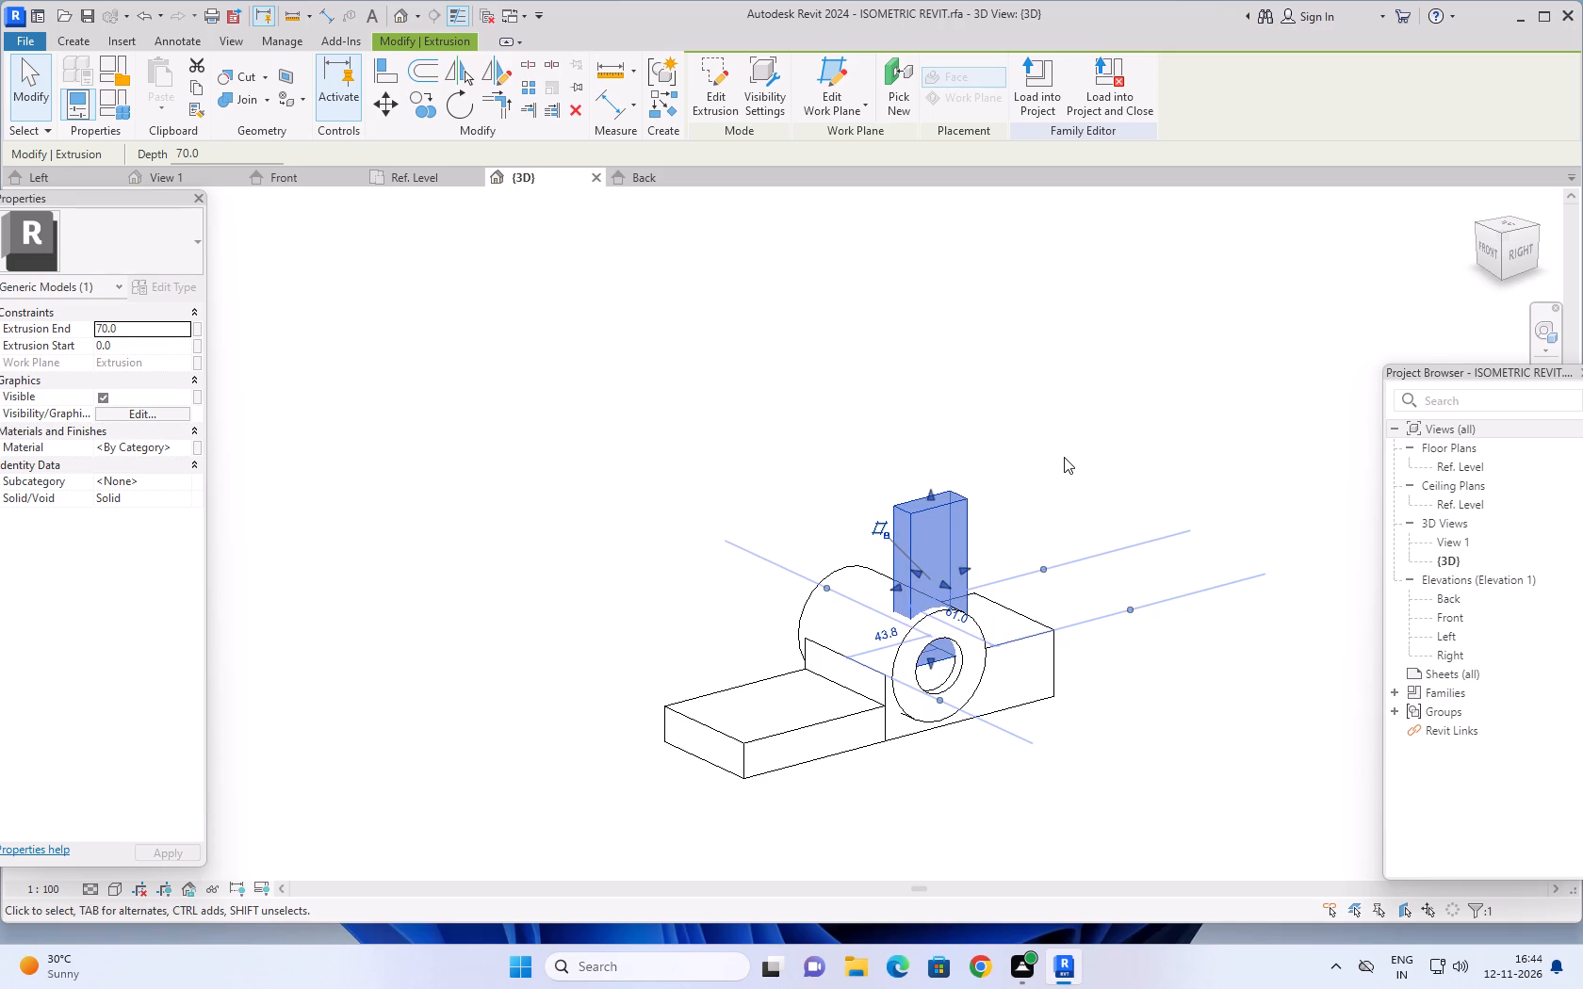
{"action": "key", "text": "Left"}
{"action": "key", "text": "Left"}
{"action": "key", "text": "Left"}
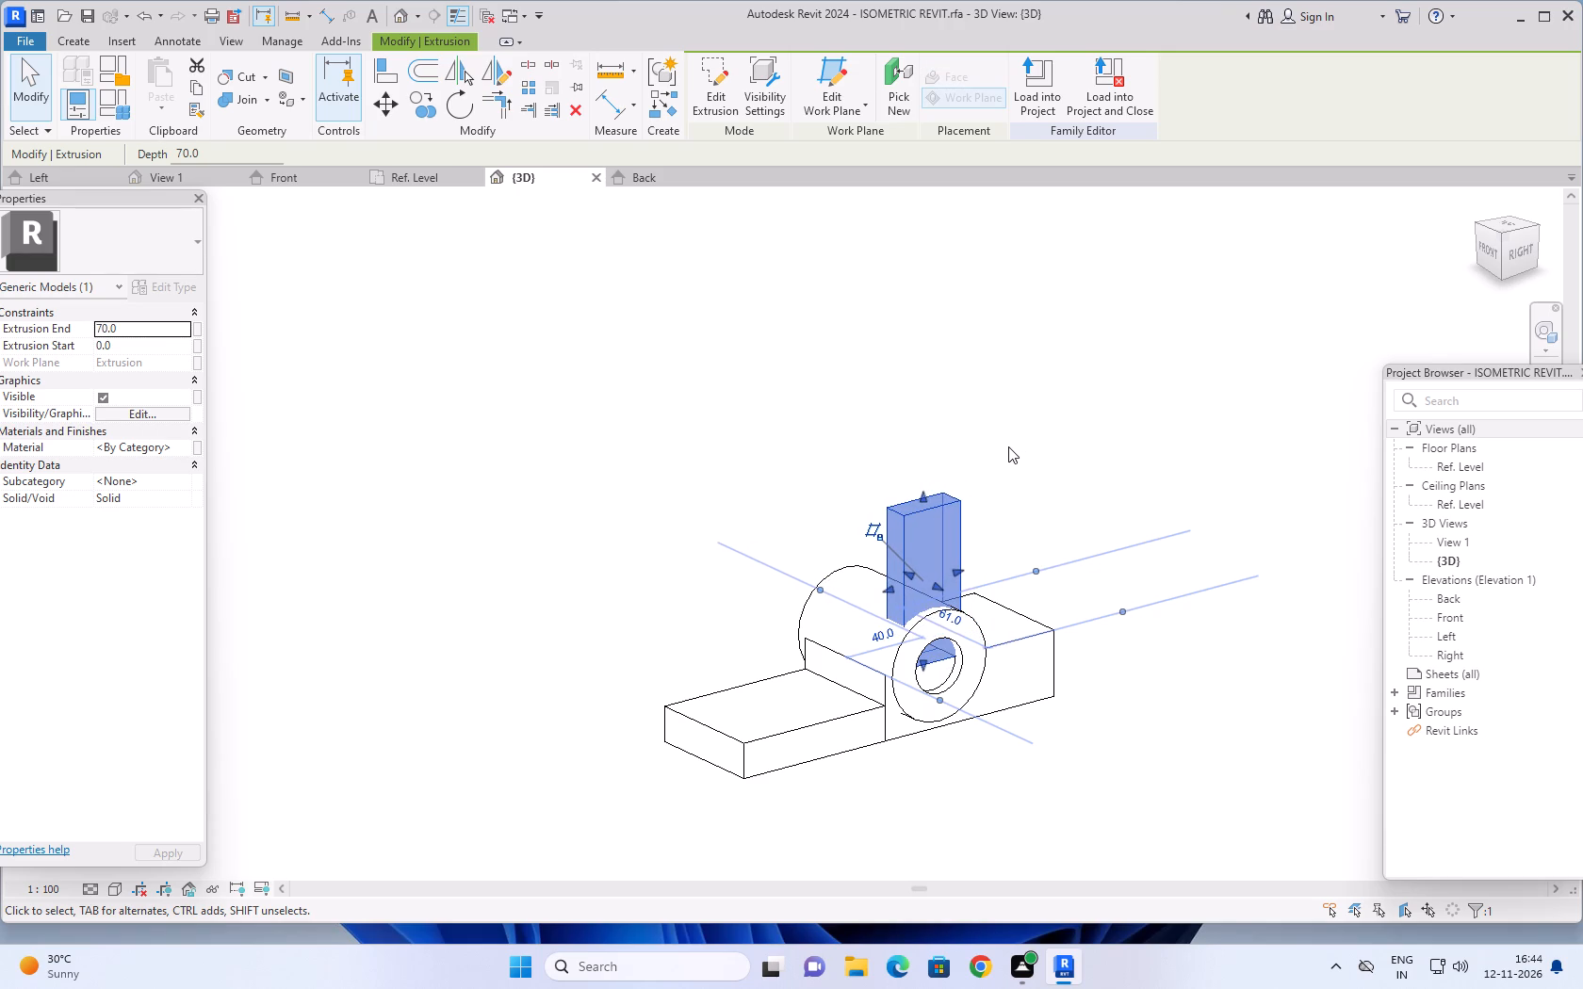
{"action": "middle_click_drag", "start_coordinate": [983, 461], "coordinate": [890, 378]}
{"action": "scroll", "coordinate": [964, 436], "scroll_direction": "down", "scroll_amount": 1}
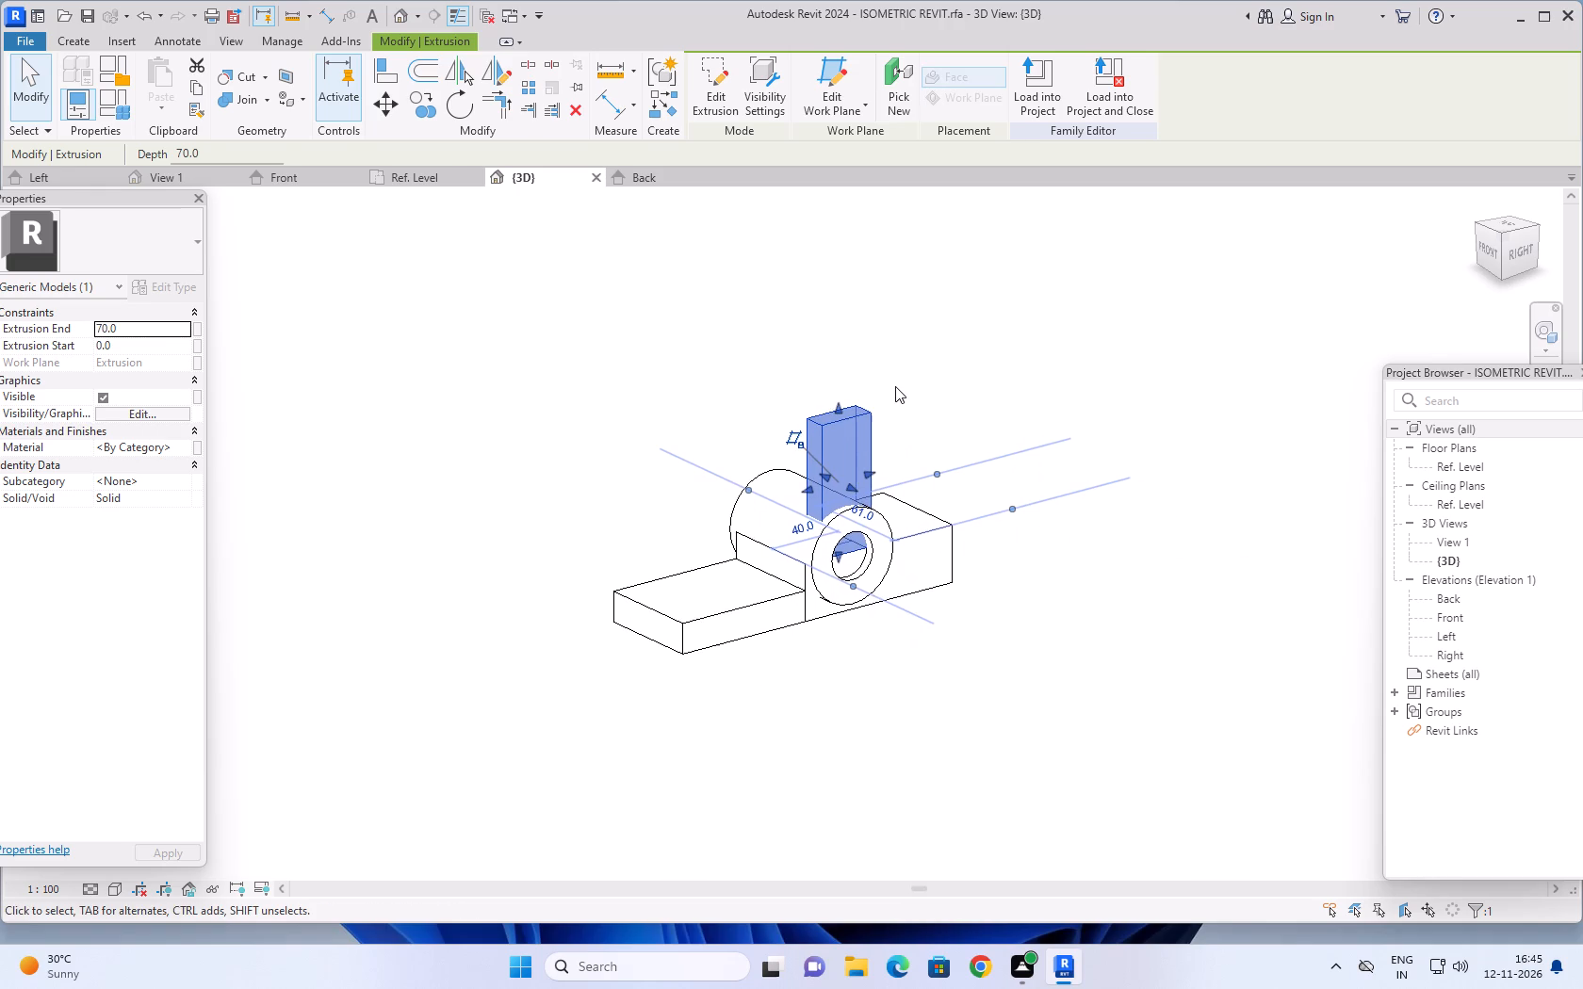
{"action": "key", "text": "Left"}
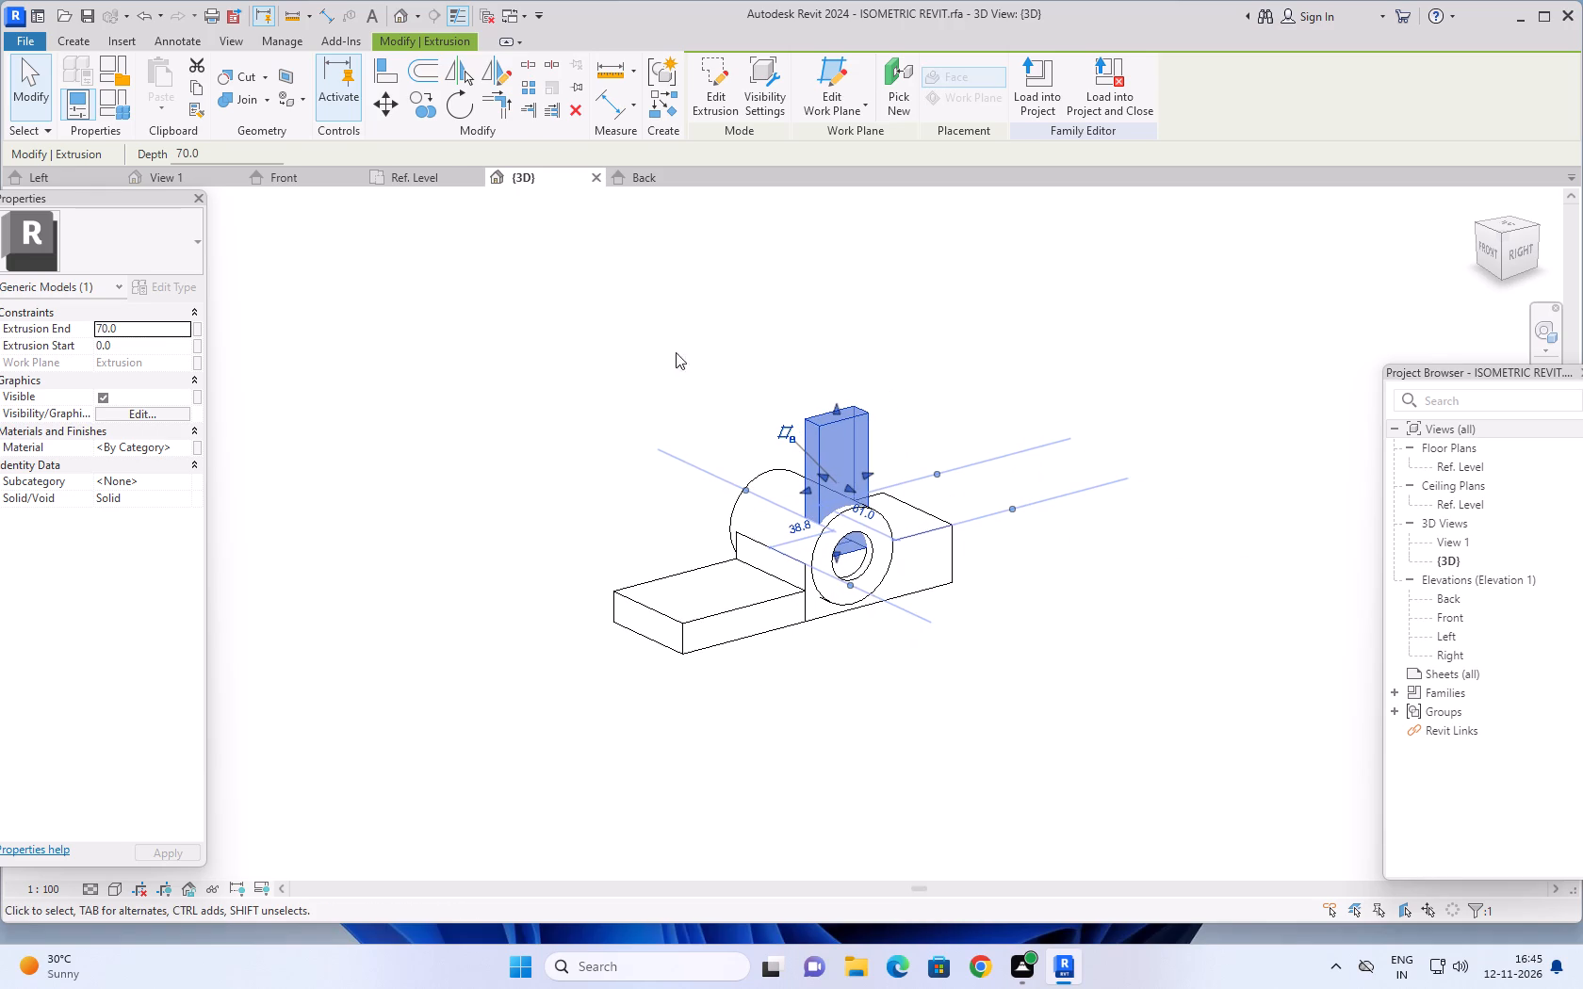
Set the upright block's extrusion end to 85 and deselect it.
{"action": "left_click", "coordinate": [137, 320]}
{"action": "left_click", "coordinate": [161, 313]}
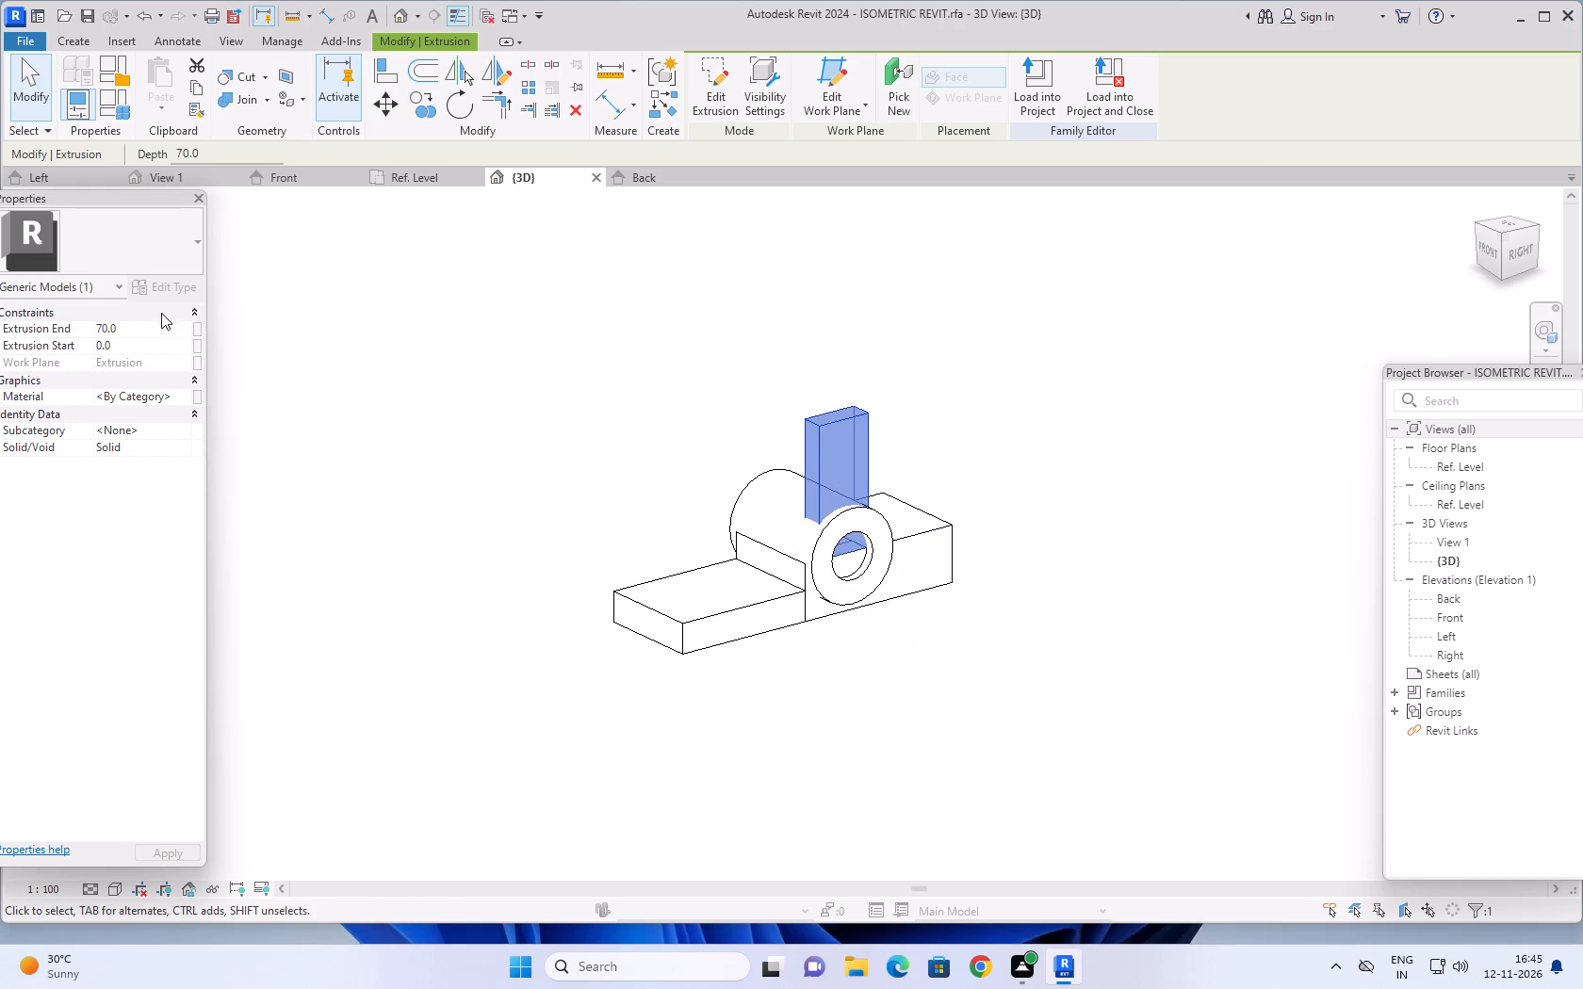
{"action": "left_click", "coordinate": [133, 329]}
{"action": "key", "text": "8"}
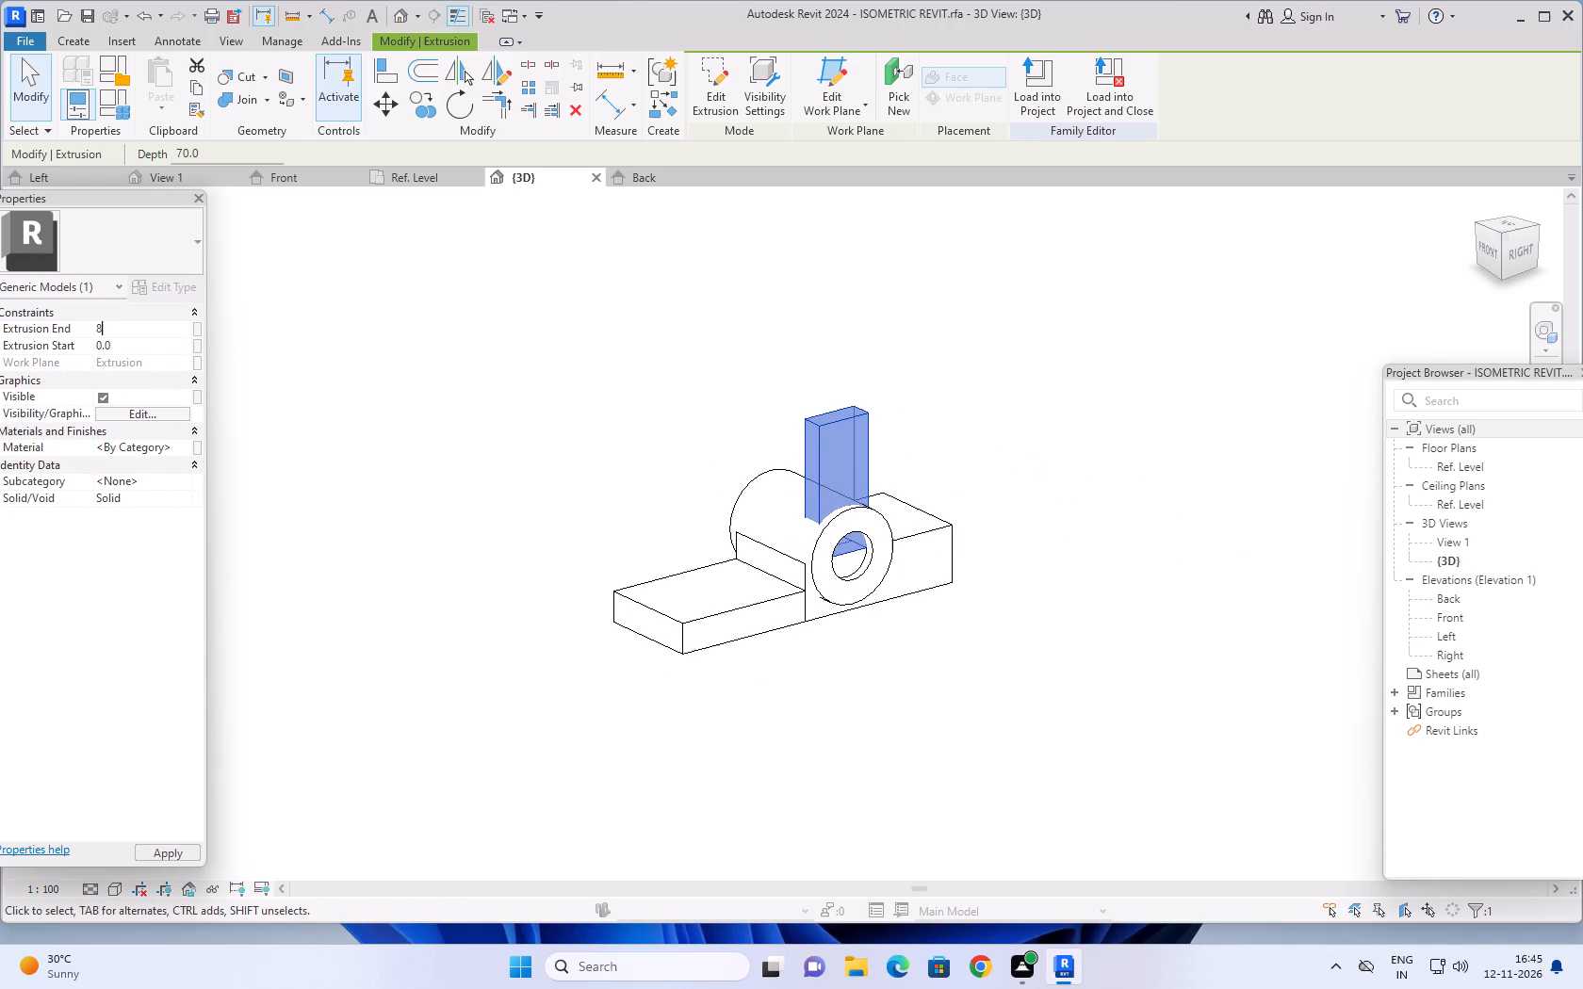
{"action": "key", "text": "5"}
{"action": "key", "text": "Return"}
{"action": "key", "text": "Escape"}
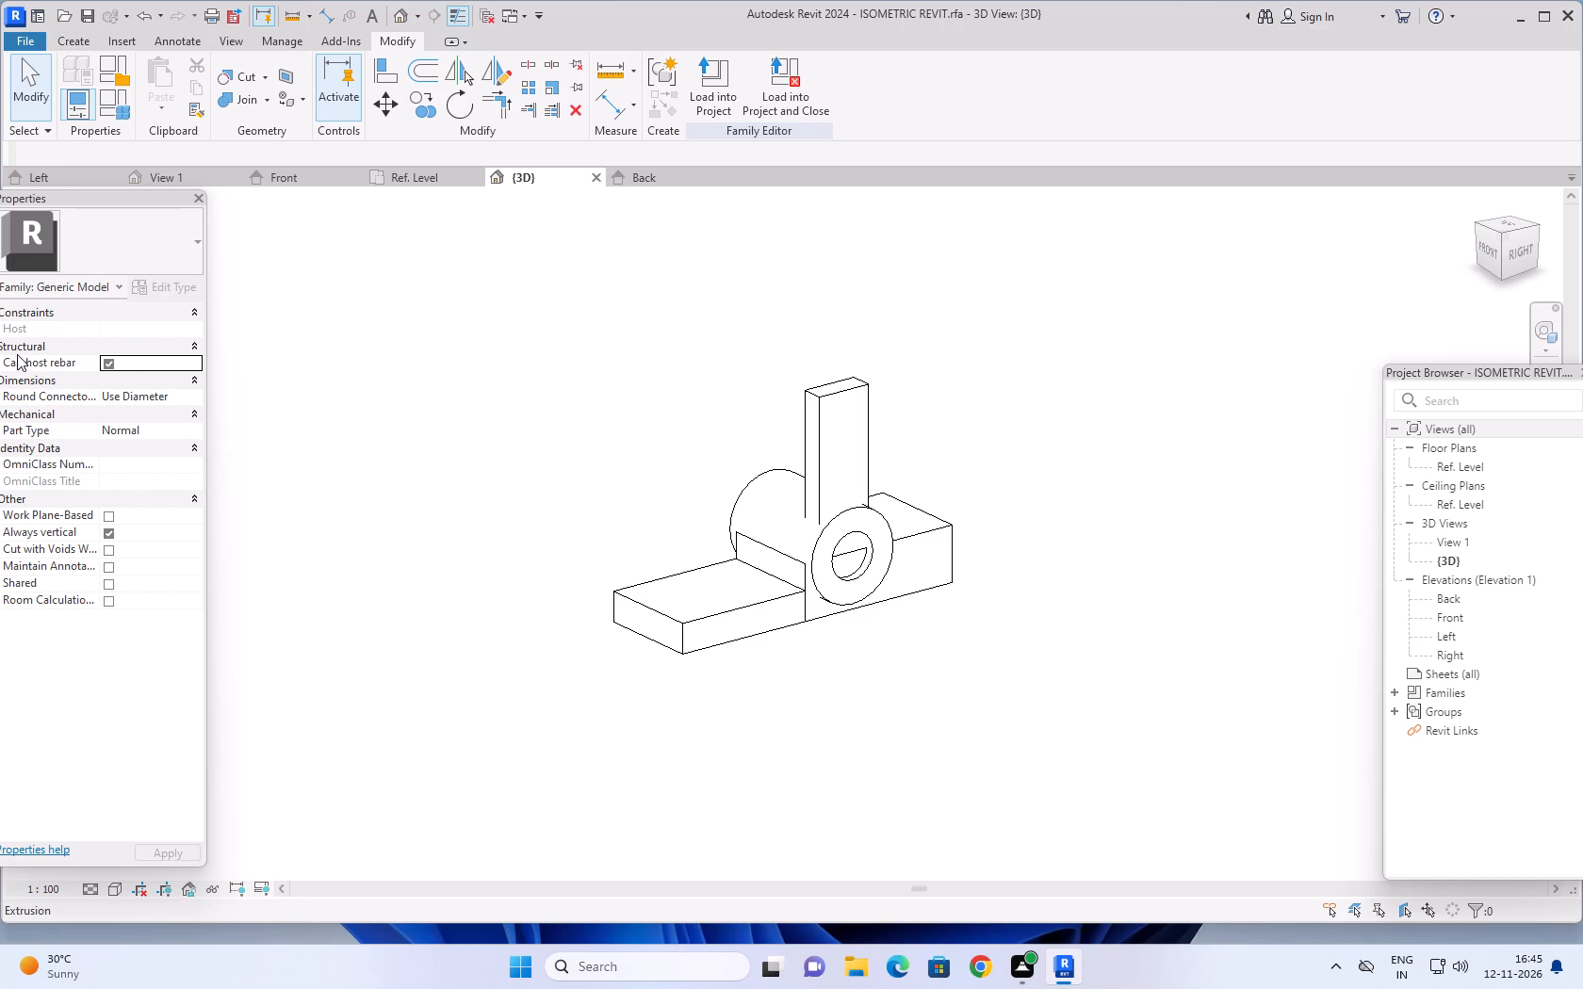
Set the upright rectangular block's extrusion end to 70 and deselect it.
{"action": "left_click", "coordinate": [187, 307]}
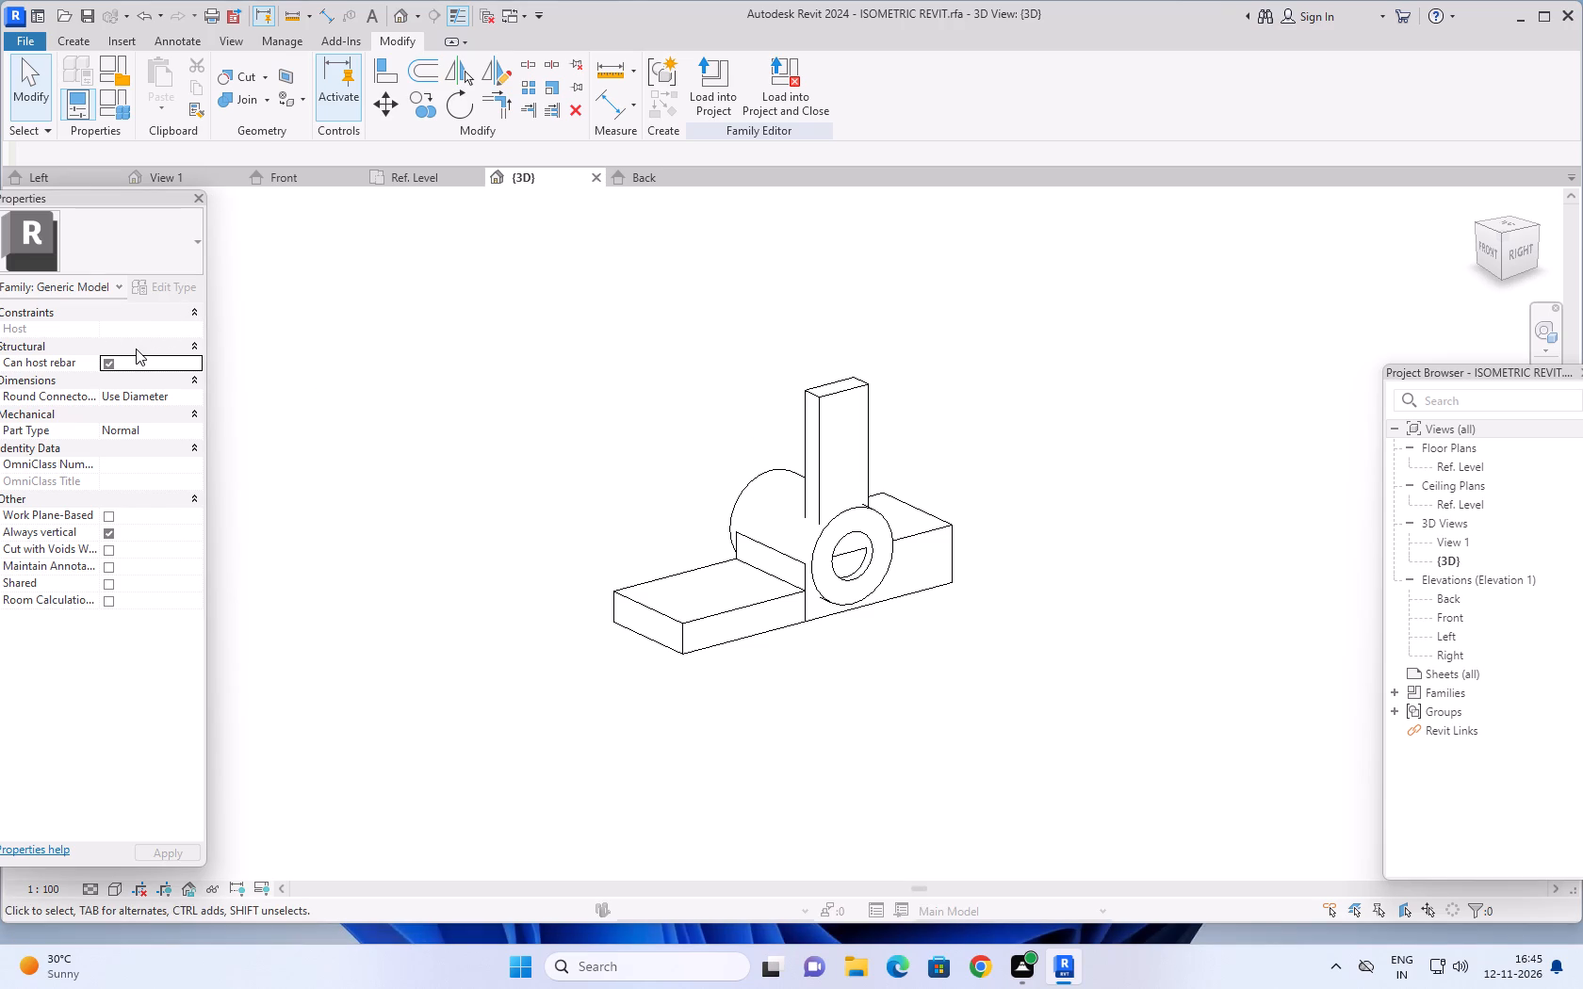
{"action": "left_click", "coordinate": [172, 313]}
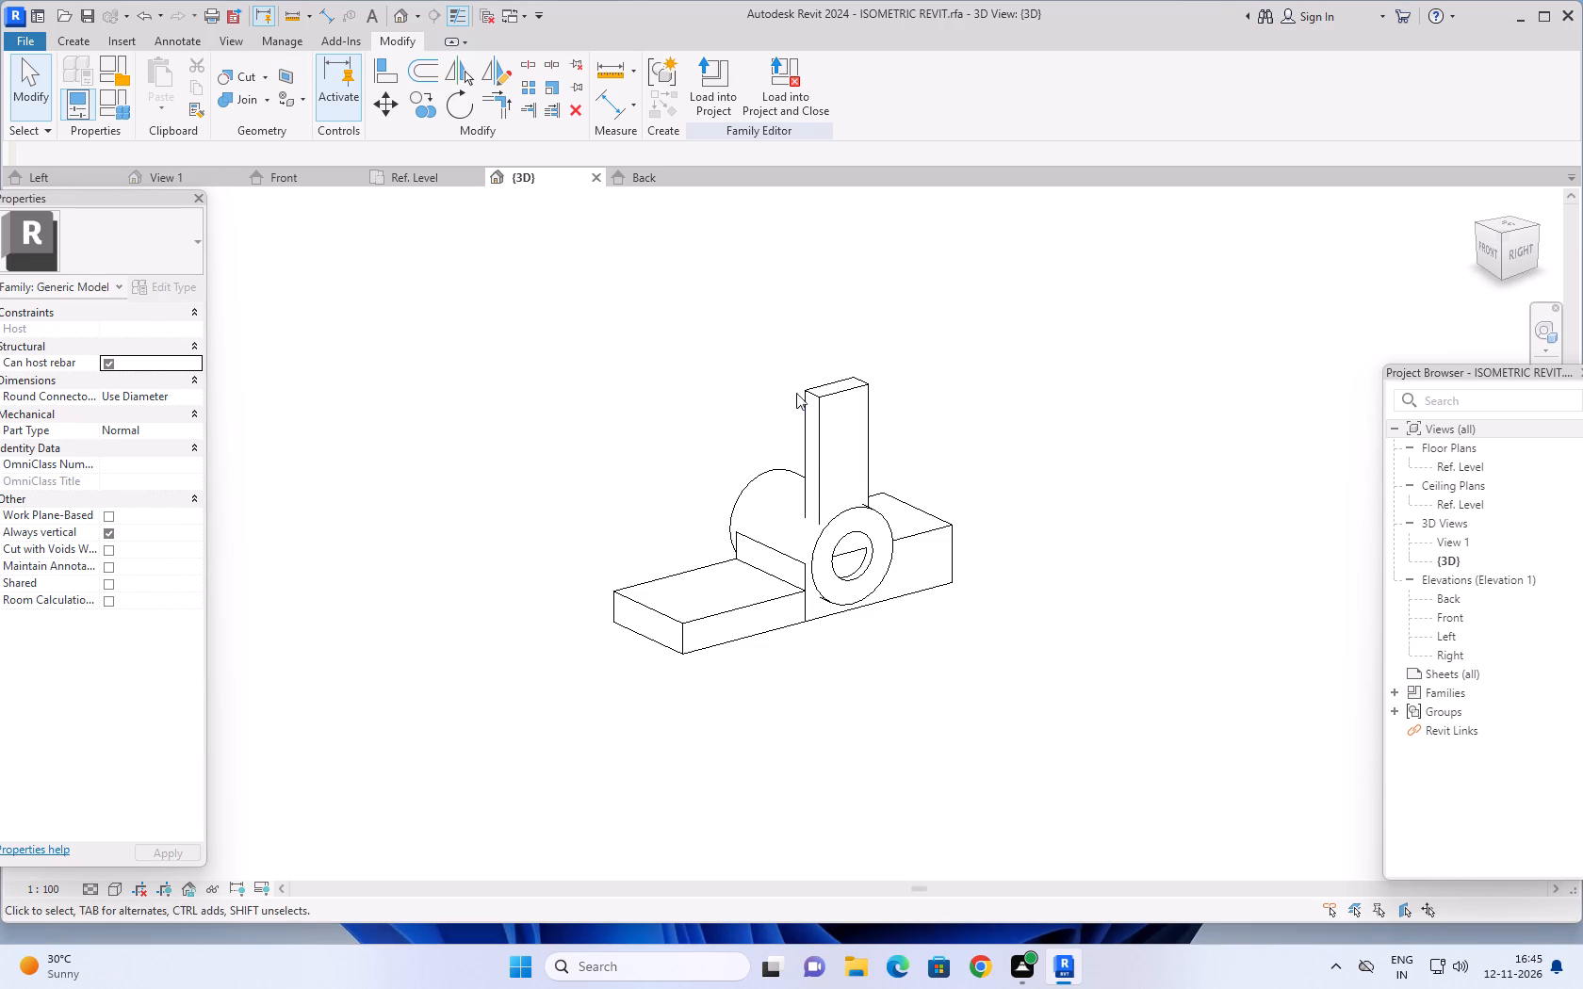
{"action": "left_click", "coordinate": [811, 397]}
{"action": "left_click", "coordinate": [140, 331]}
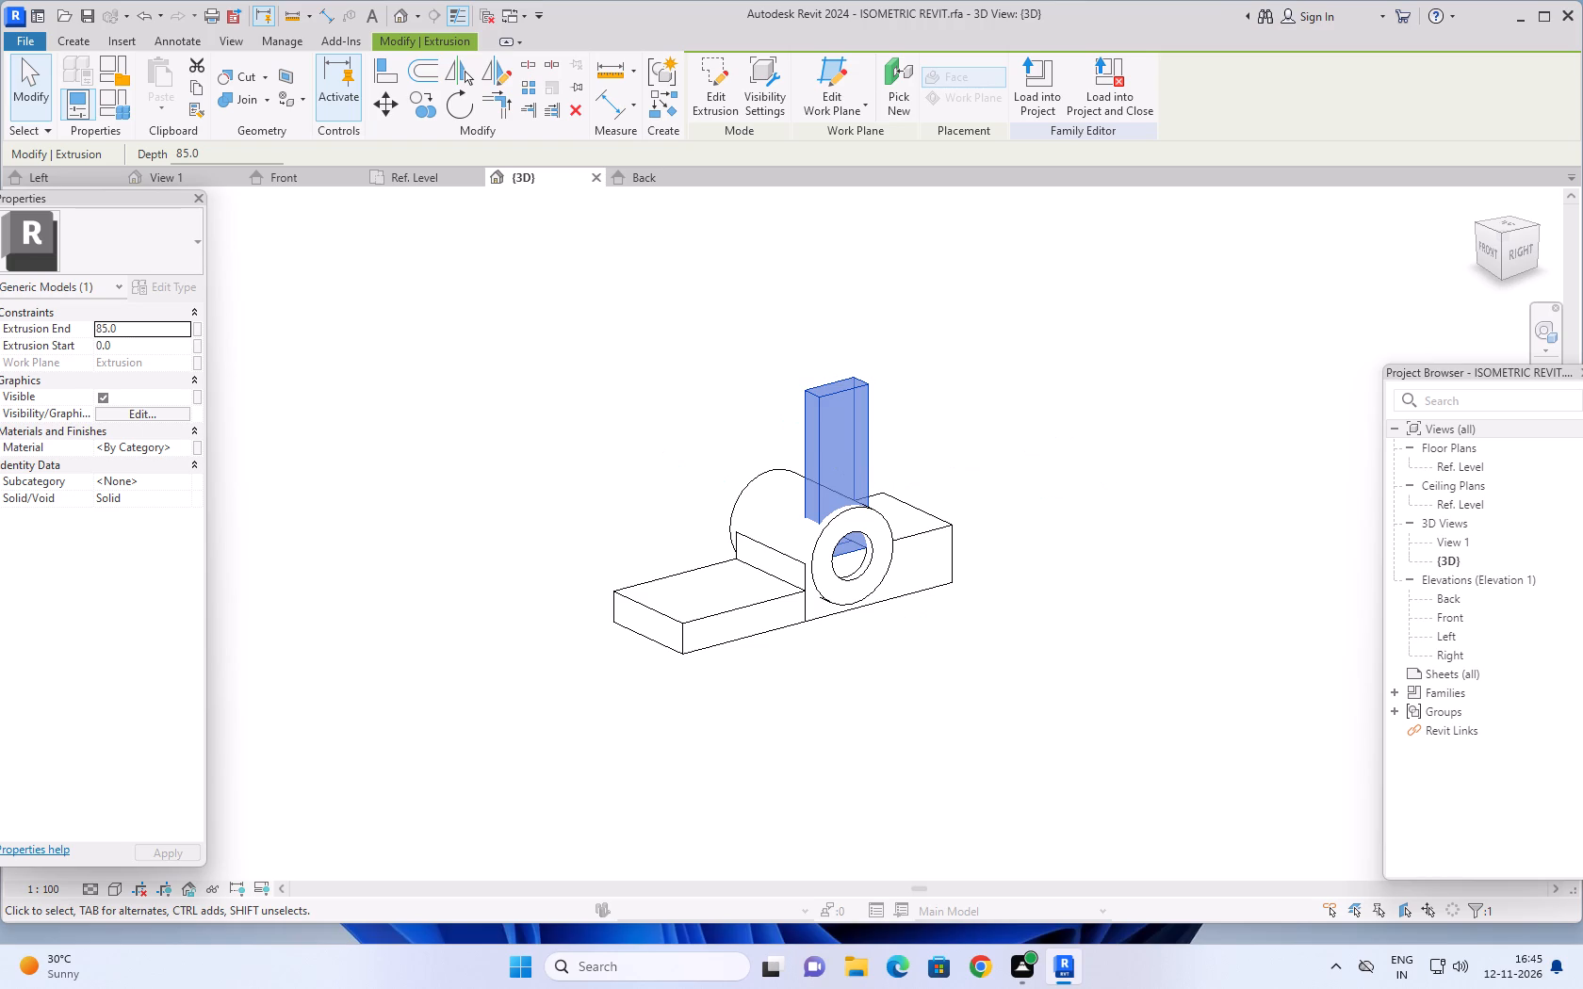
{"action": "type", "text": "70"}
{"action": "key", "text": "Return"}
{"action": "key", "text": "Escape"}
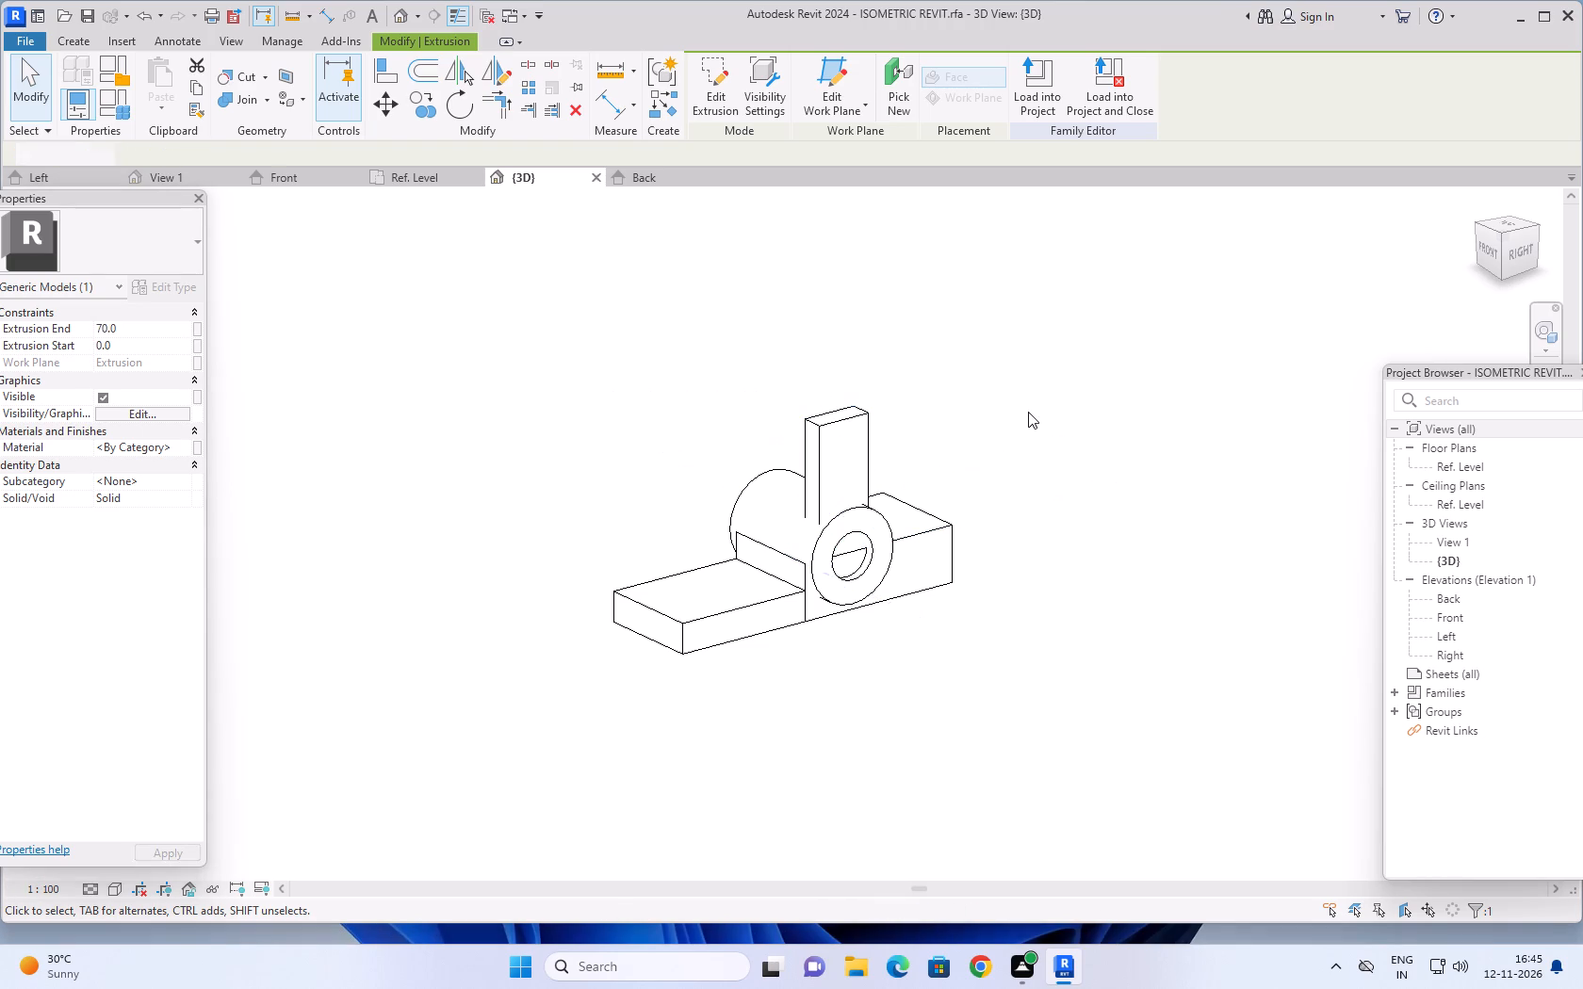
Examine the upright block, hollow cylinder and stepped base from several directions, including alongside the neighbouring parts.
{"action": "scroll", "coordinate": [842, 573], "scroll_direction": "up", "scroll_amount": 1}
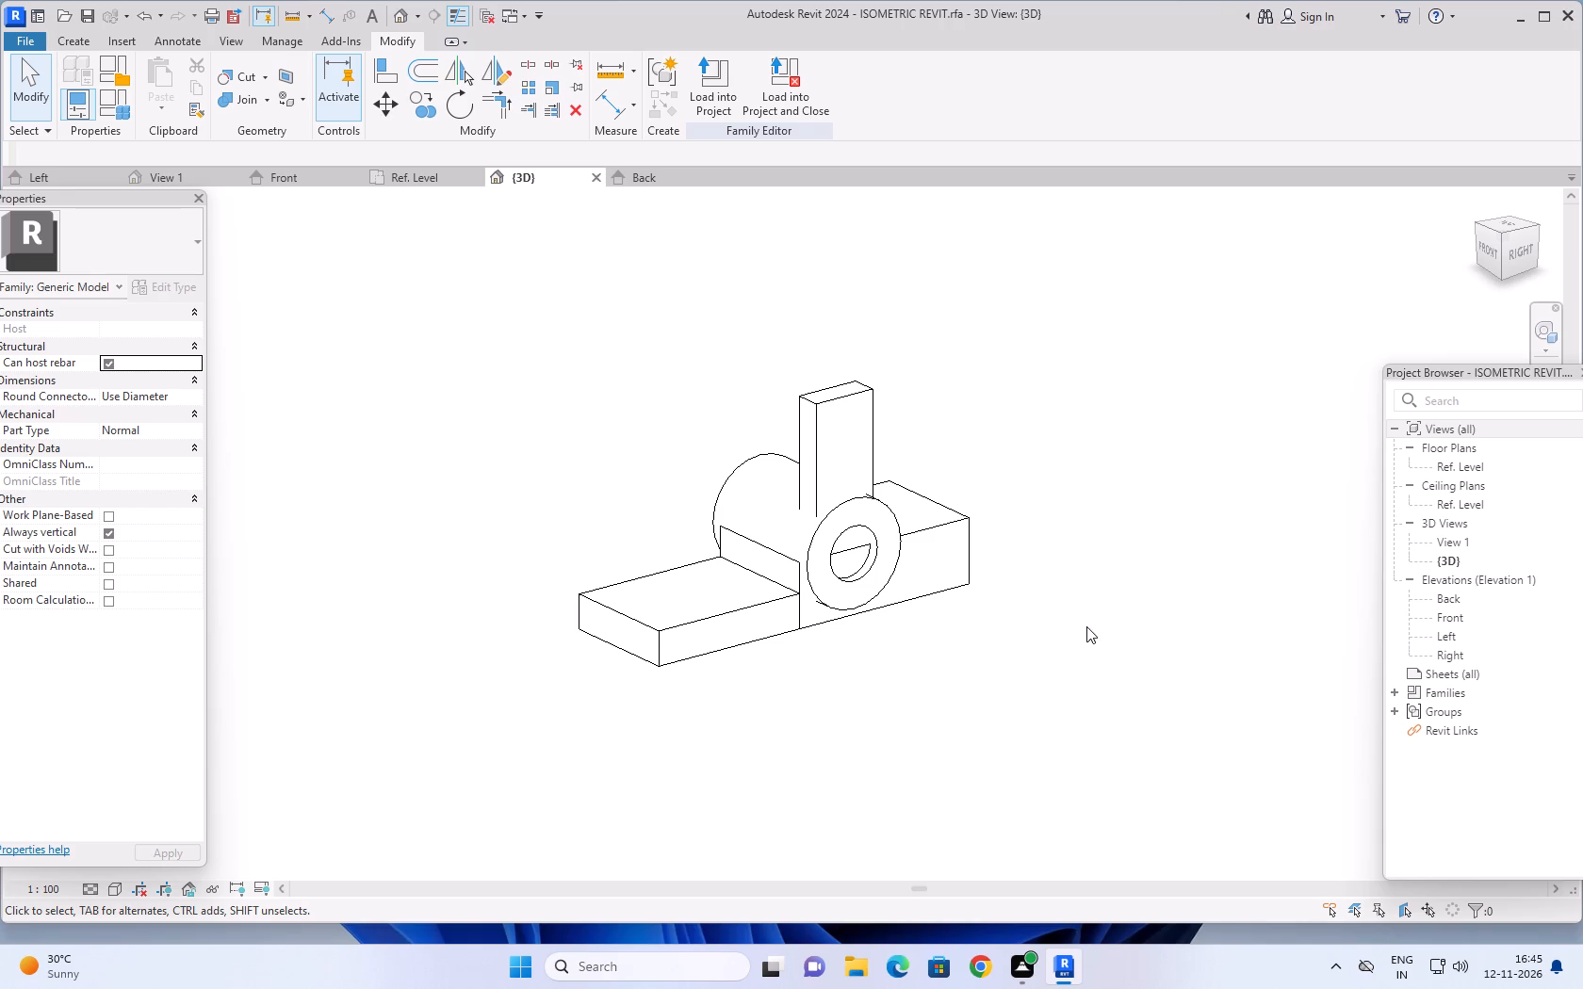
{"action": "middle_click_drag", "start_coordinate": [1051, 639], "coordinate": [977, 658]}
{"action": "scroll", "coordinate": [870, 560], "scroll_direction": "down", "scroll_amount": 3}
{"action": "middle_click_drag", "start_coordinate": [894, 536], "coordinate": [983, 521]}
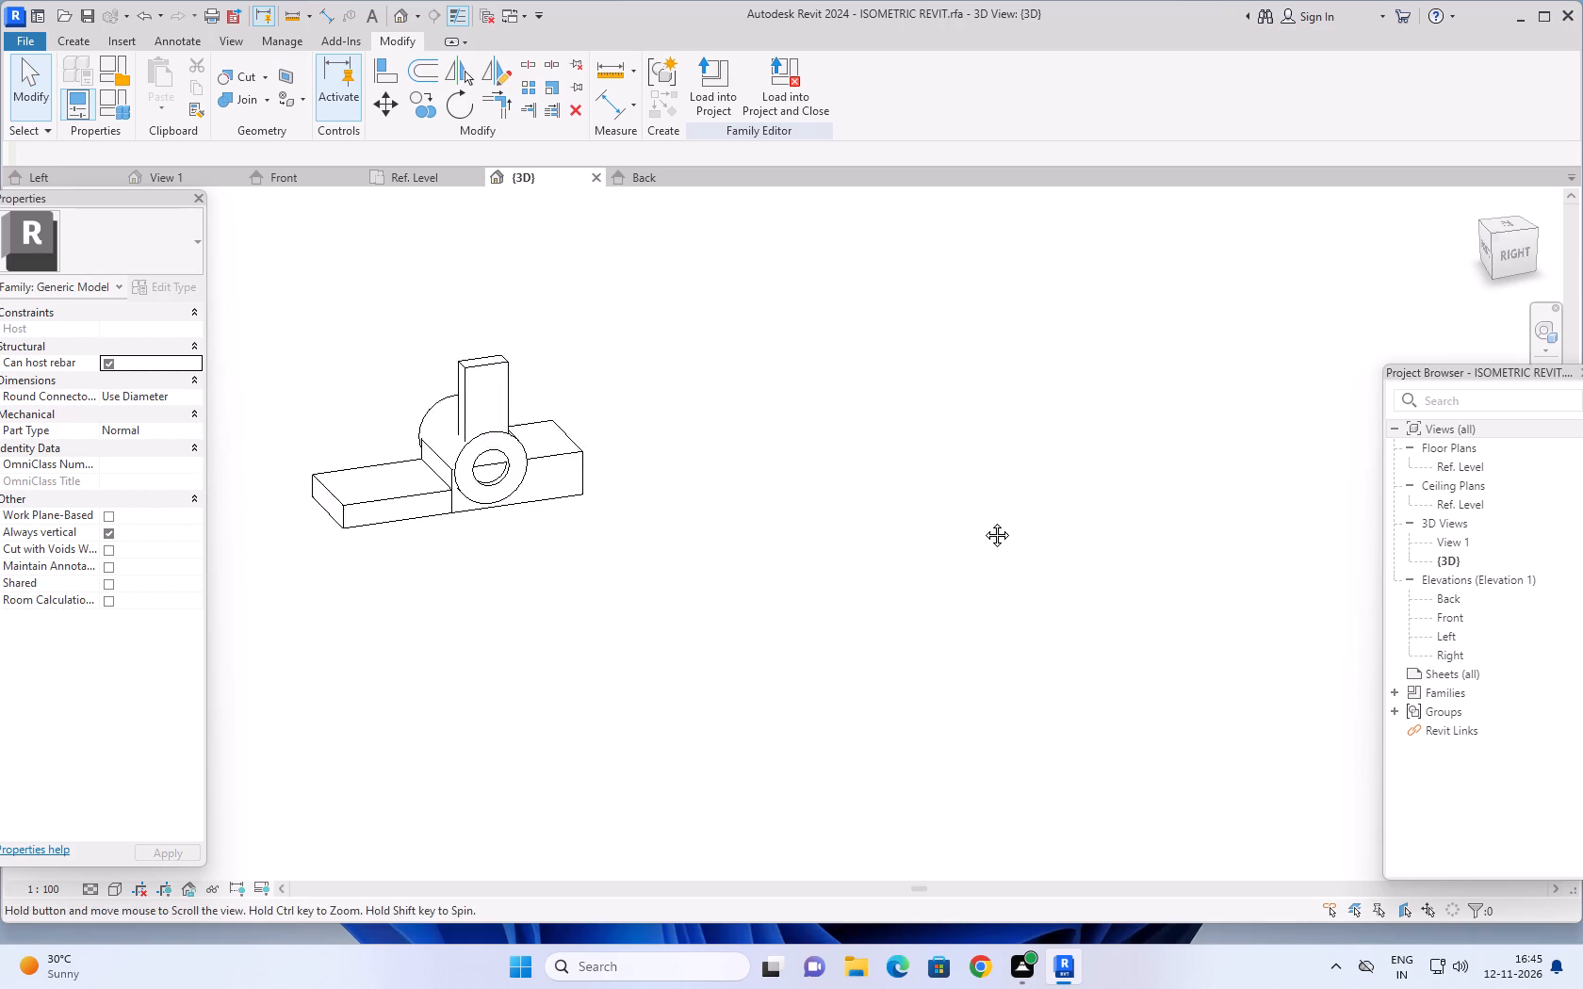
{"action": "middle_click_drag", "start_coordinate": [983, 521], "coordinate": [1032, 537]}
{"action": "middle_click_drag", "start_coordinate": [983, 570], "coordinate": [864, 608], "text": "shift"}
{"action": "middle_click_drag", "start_coordinate": [859, 514], "coordinate": [1225, 624]}
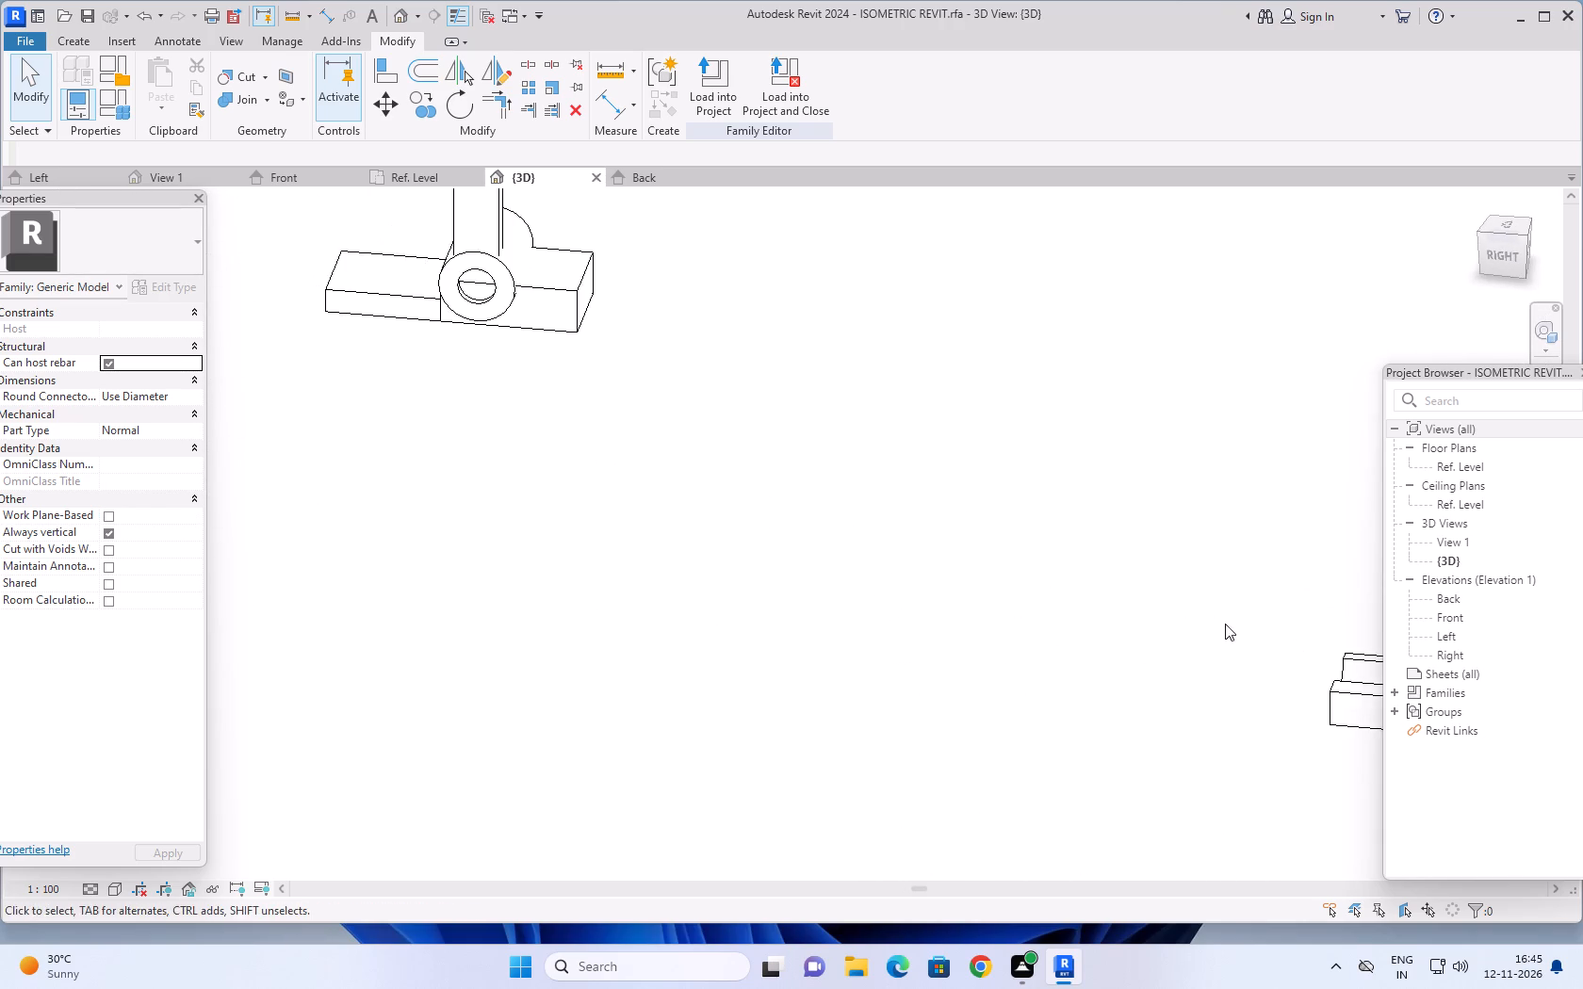
{"action": "middle_click_drag", "start_coordinate": [1225, 624], "coordinate": [1228, 624]}
{"action": "middle_click_drag", "start_coordinate": [703, 465], "coordinate": [1015, 691]}
{"action": "middle_click_drag", "start_coordinate": [870, 553], "coordinate": [909, 453], "text": "shift"}
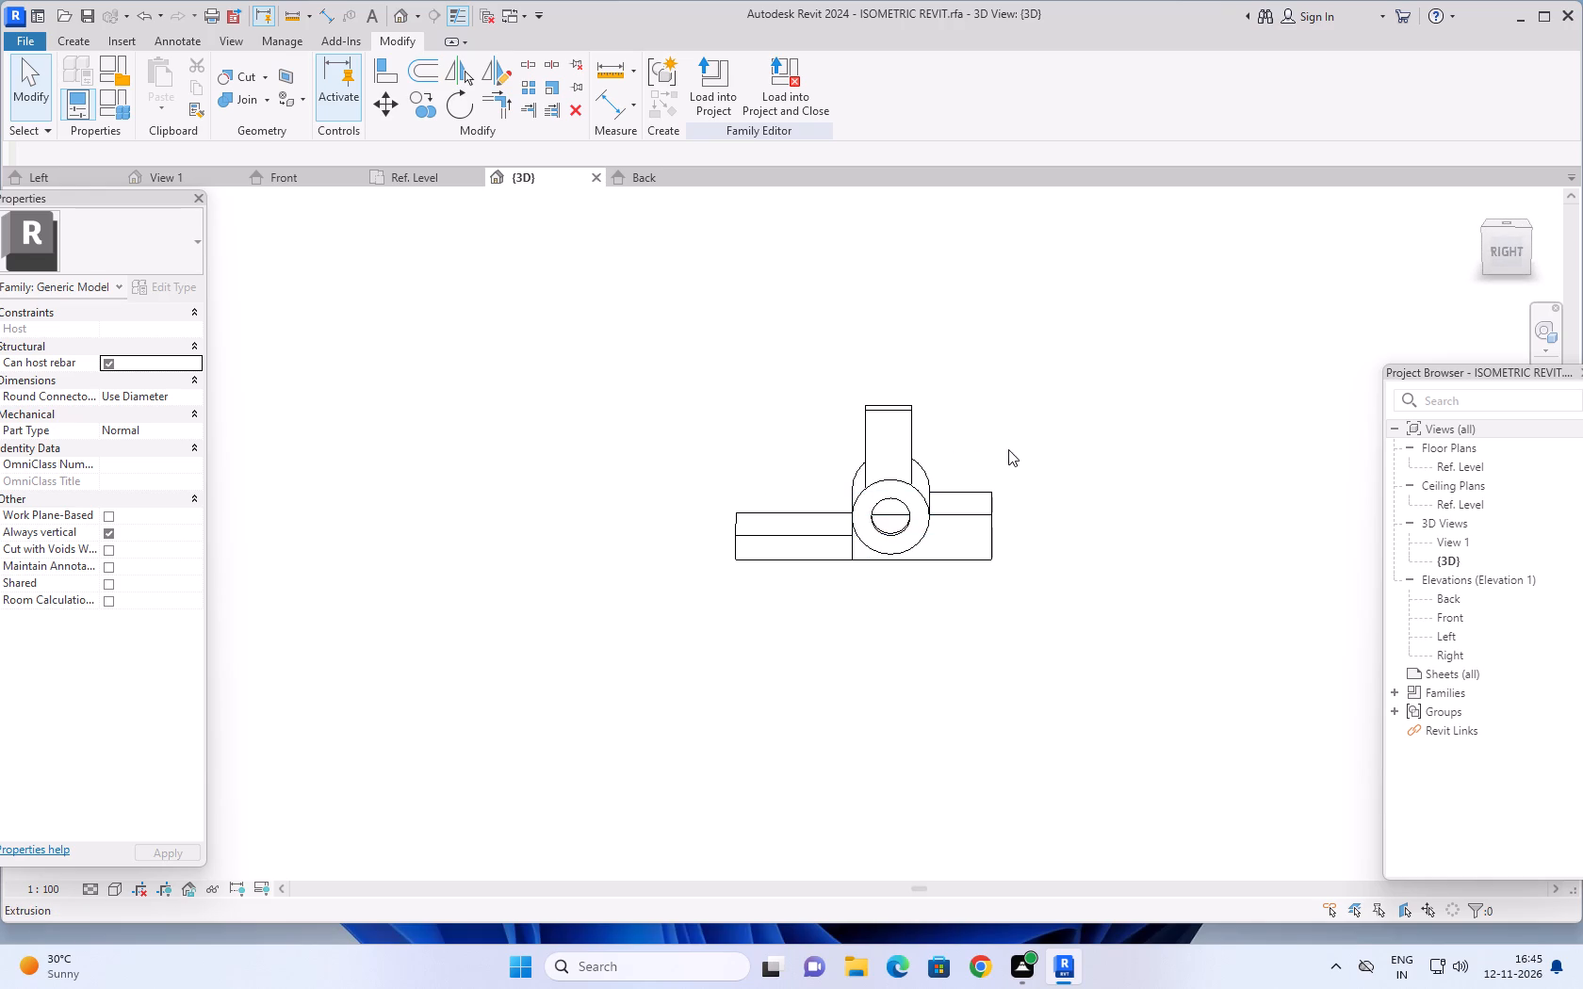
{"action": "middle_click_drag", "start_coordinate": [1009, 449], "coordinate": [877, 526]}
{"action": "middle_click_drag", "start_coordinate": [946, 509], "coordinate": [953, 461], "text": "shift"}
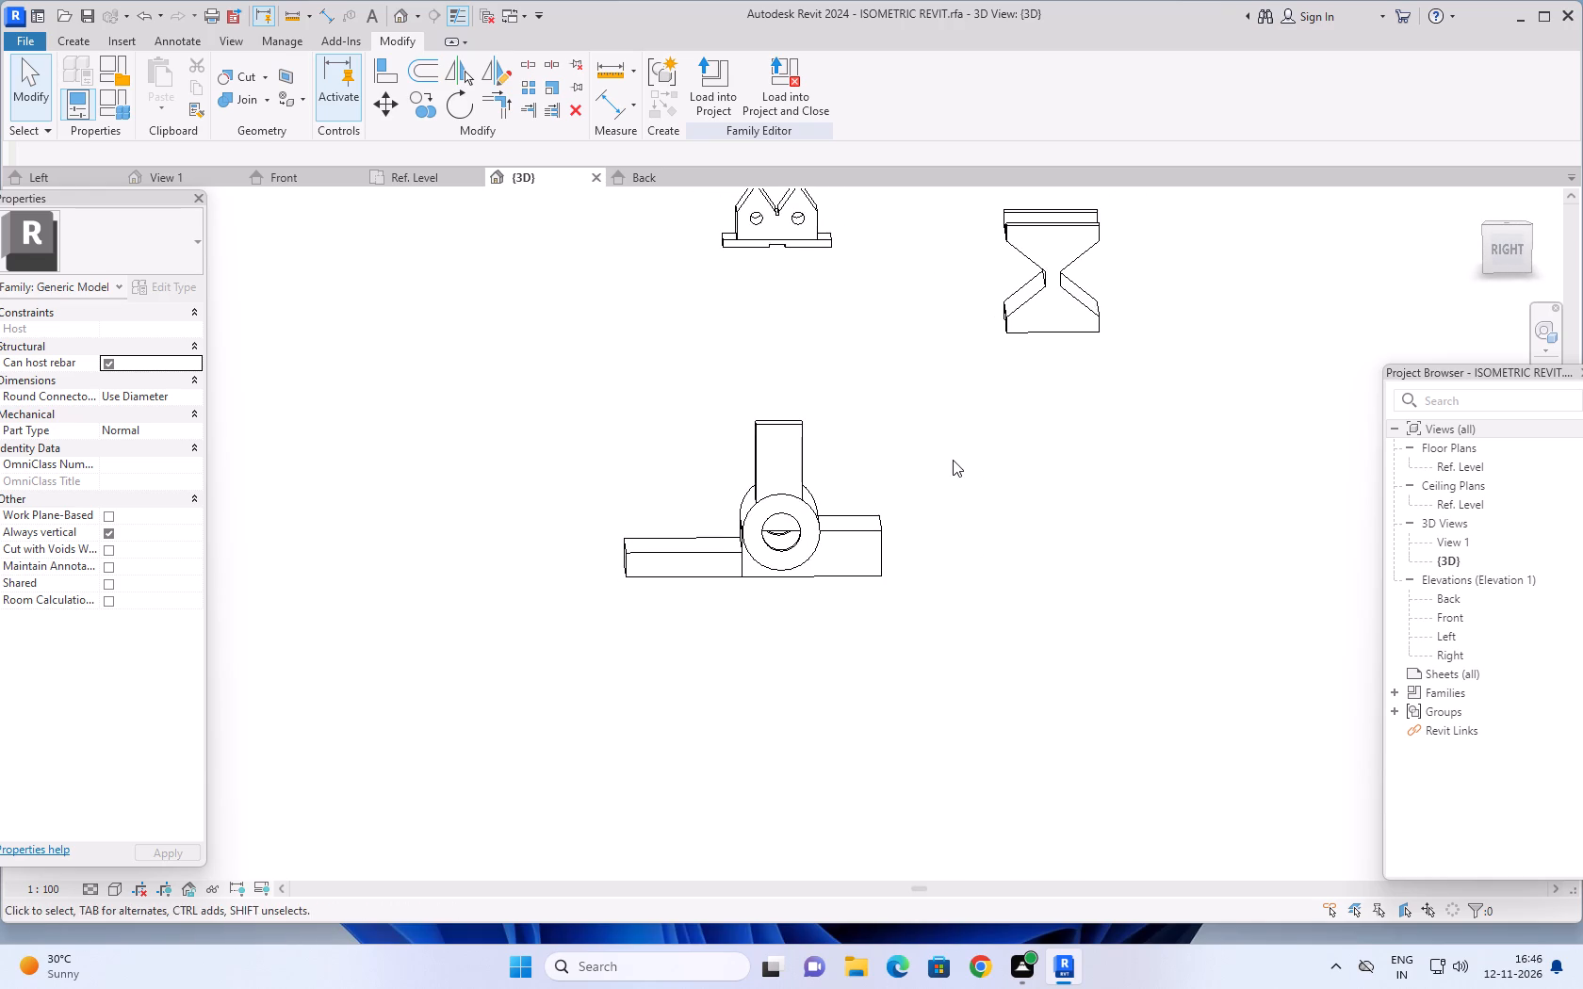
{"action": "middle_click_drag", "start_coordinate": [953, 473], "coordinate": [949, 529]}
{"action": "middle_click_drag", "start_coordinate": [938, 566], "coordinate": [949, 550]}
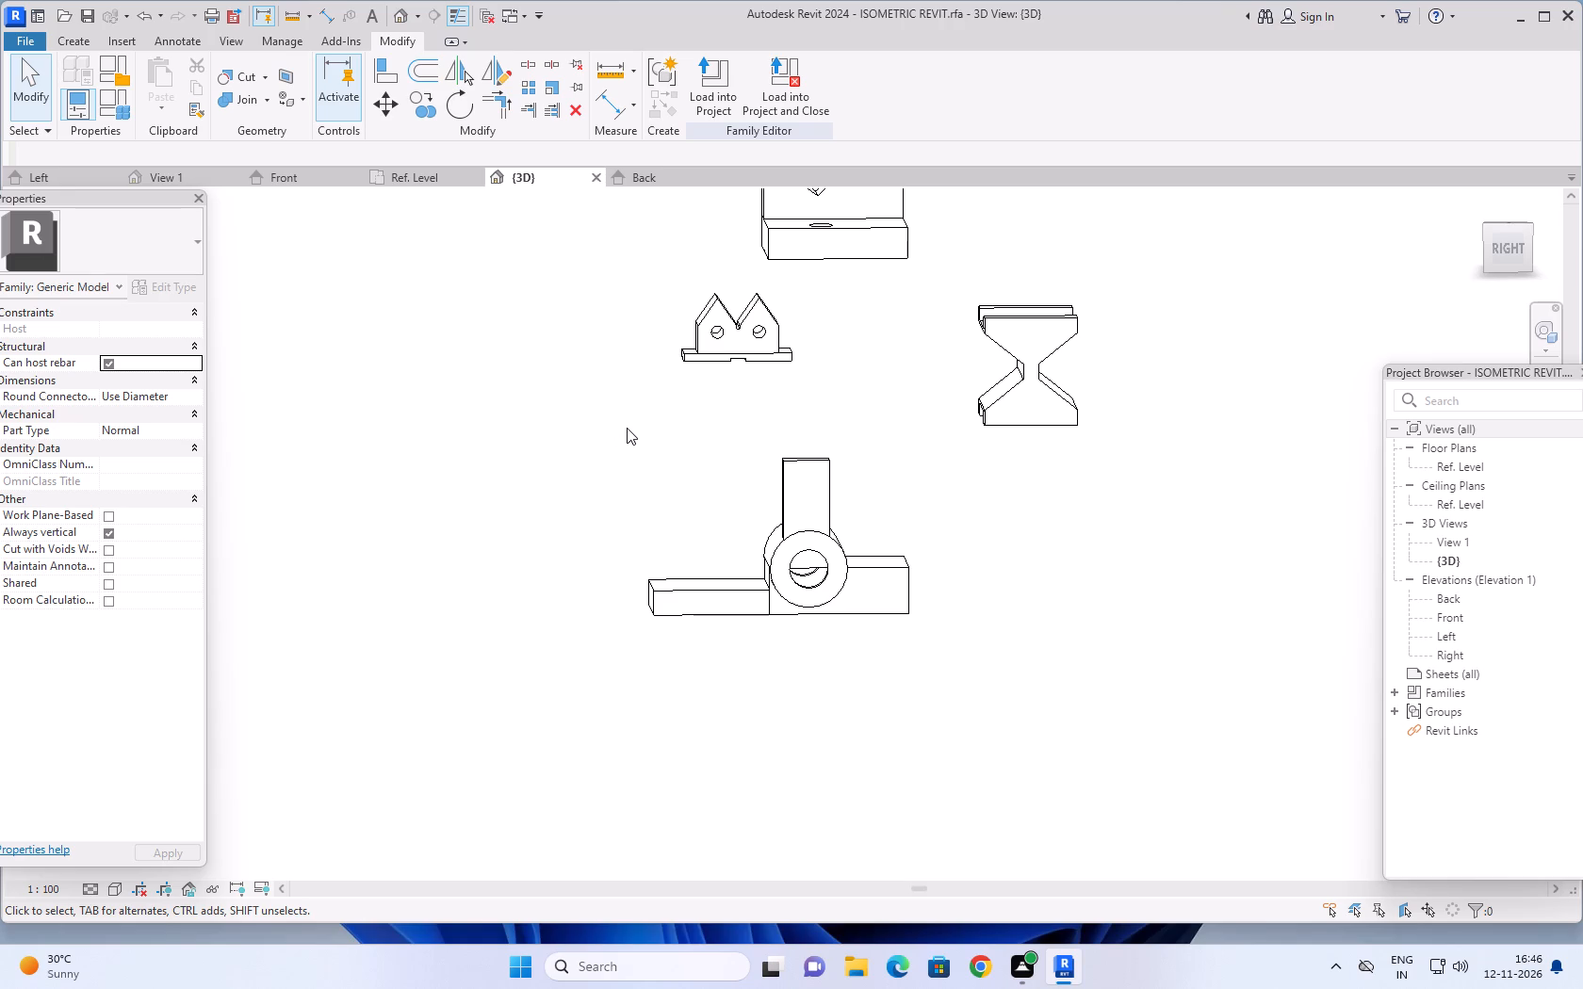
{"action": "middle_click_drag", "start_coordinate": [627, 428], "coordinate": [689, 446]}
{"action": "middle_click_drag", "start_coordinate": [744, 446], "coordinate": [682, 457]}
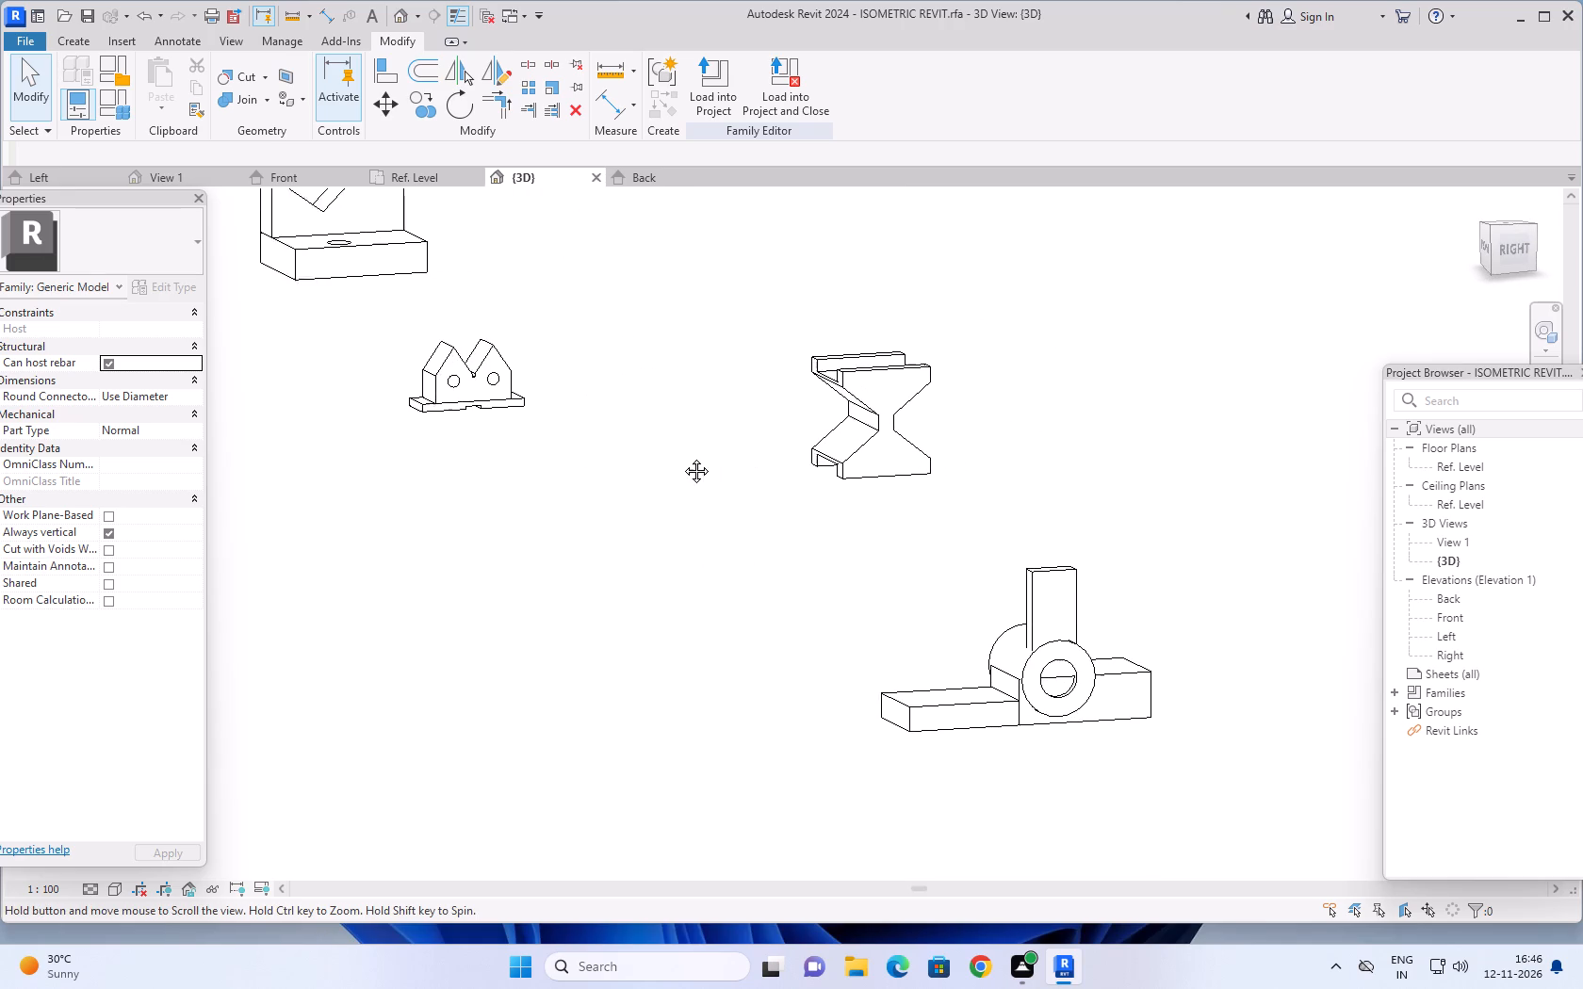
{"action": "middle_click_drag", "start_coordinate": [682, 457], "coordinate": [591, 467]}
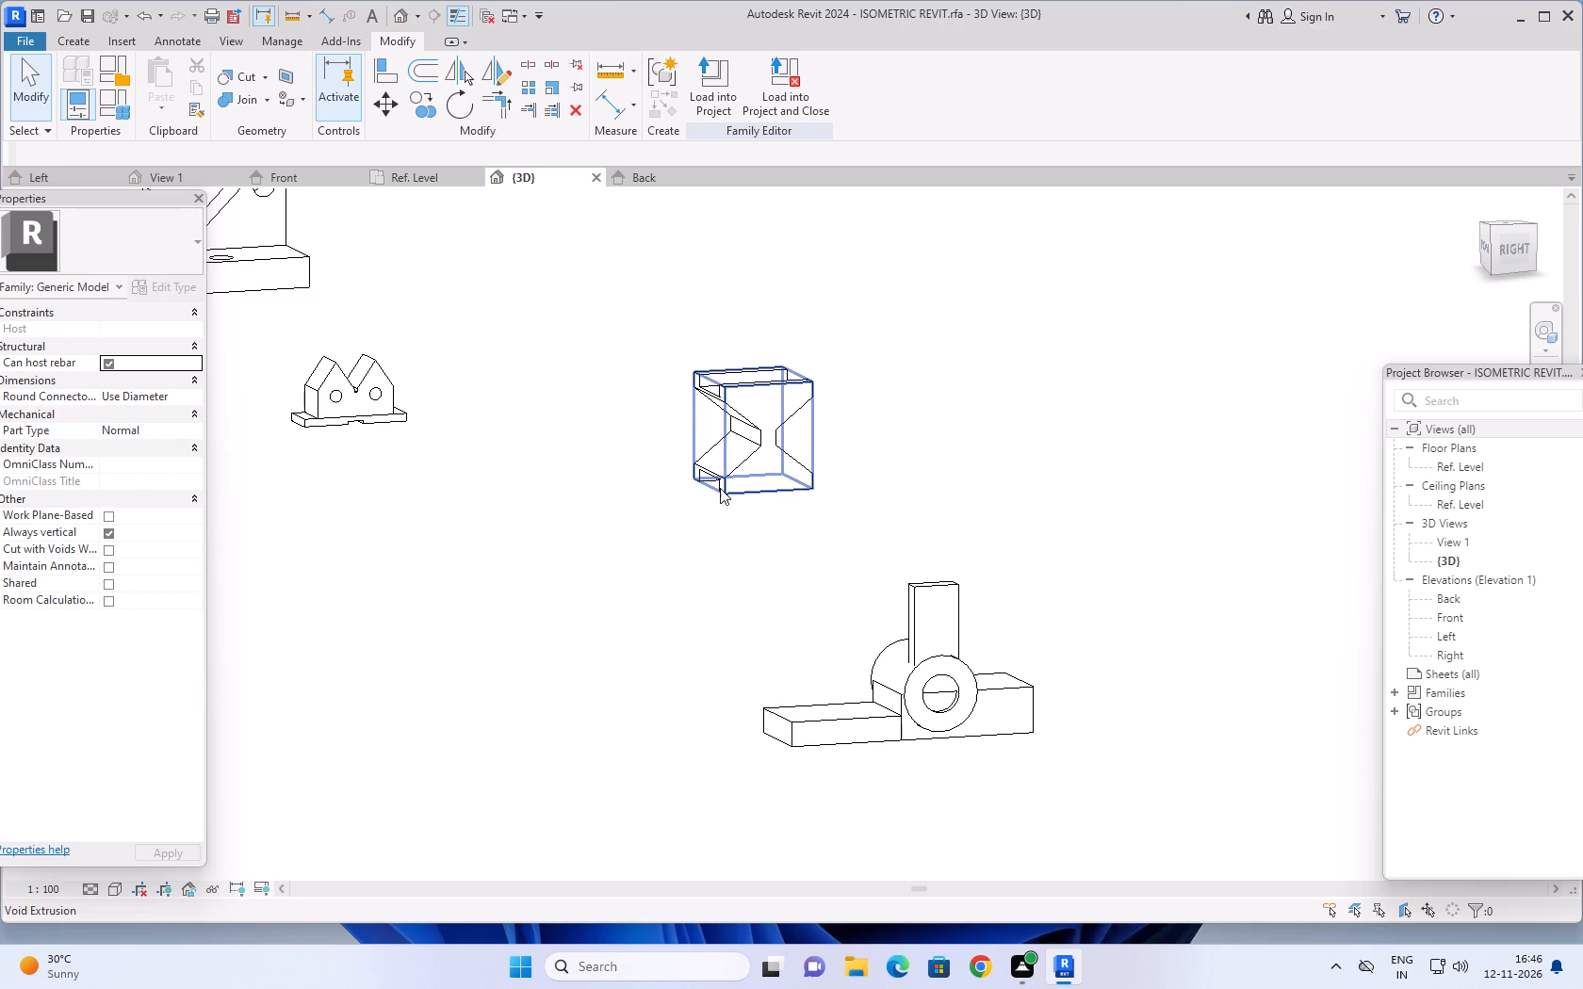
{"action": "middle_click_drag", "start_coordinate": [680, 509], "coordinate": [666, 511]}
{"action": "middle_click_drag", "start_coordinate": [670, 535], "coordinate": [445, 544]}
{"action": "middle_click_drag", "start_coordinate": [703, 519], "coordinate": [738, 531]}
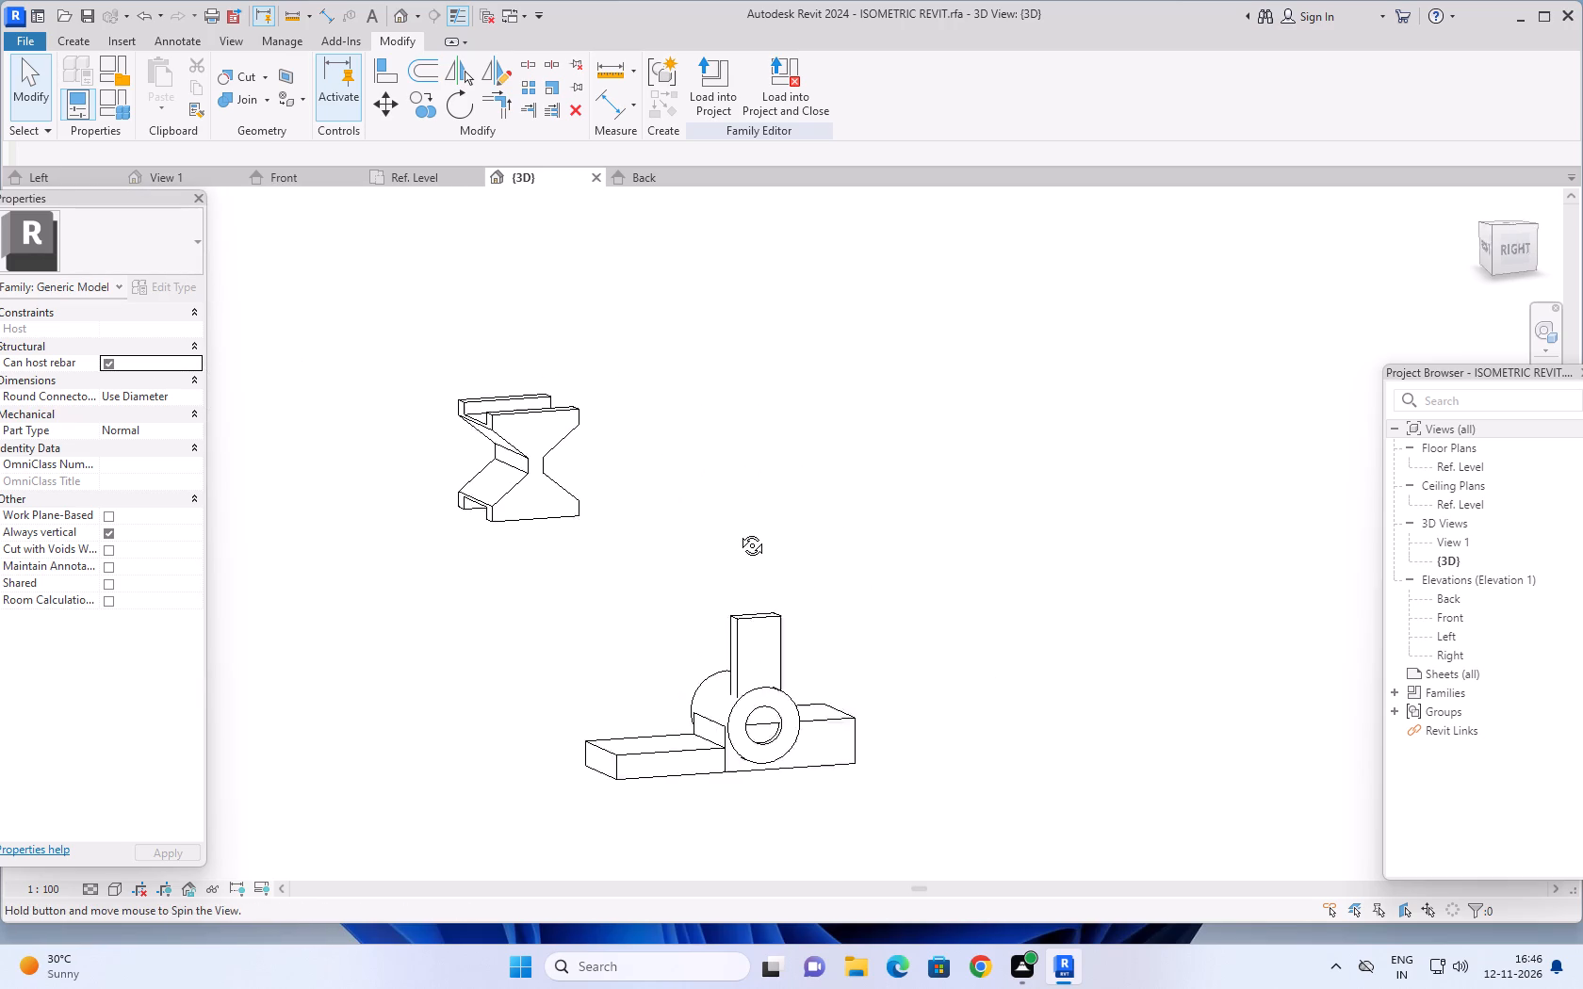
{"action": "middle_click_drag", "start_coordinate": [738, 531], "coordinate": [765, 548]}
{"action": "middle_click_drag", "start_coordinate": [874, 561], "coordinate": [387, 399]}
{"action": "middle_click_drag", "start_coordinate": [702, 504], "coordinate": [759, 568]}
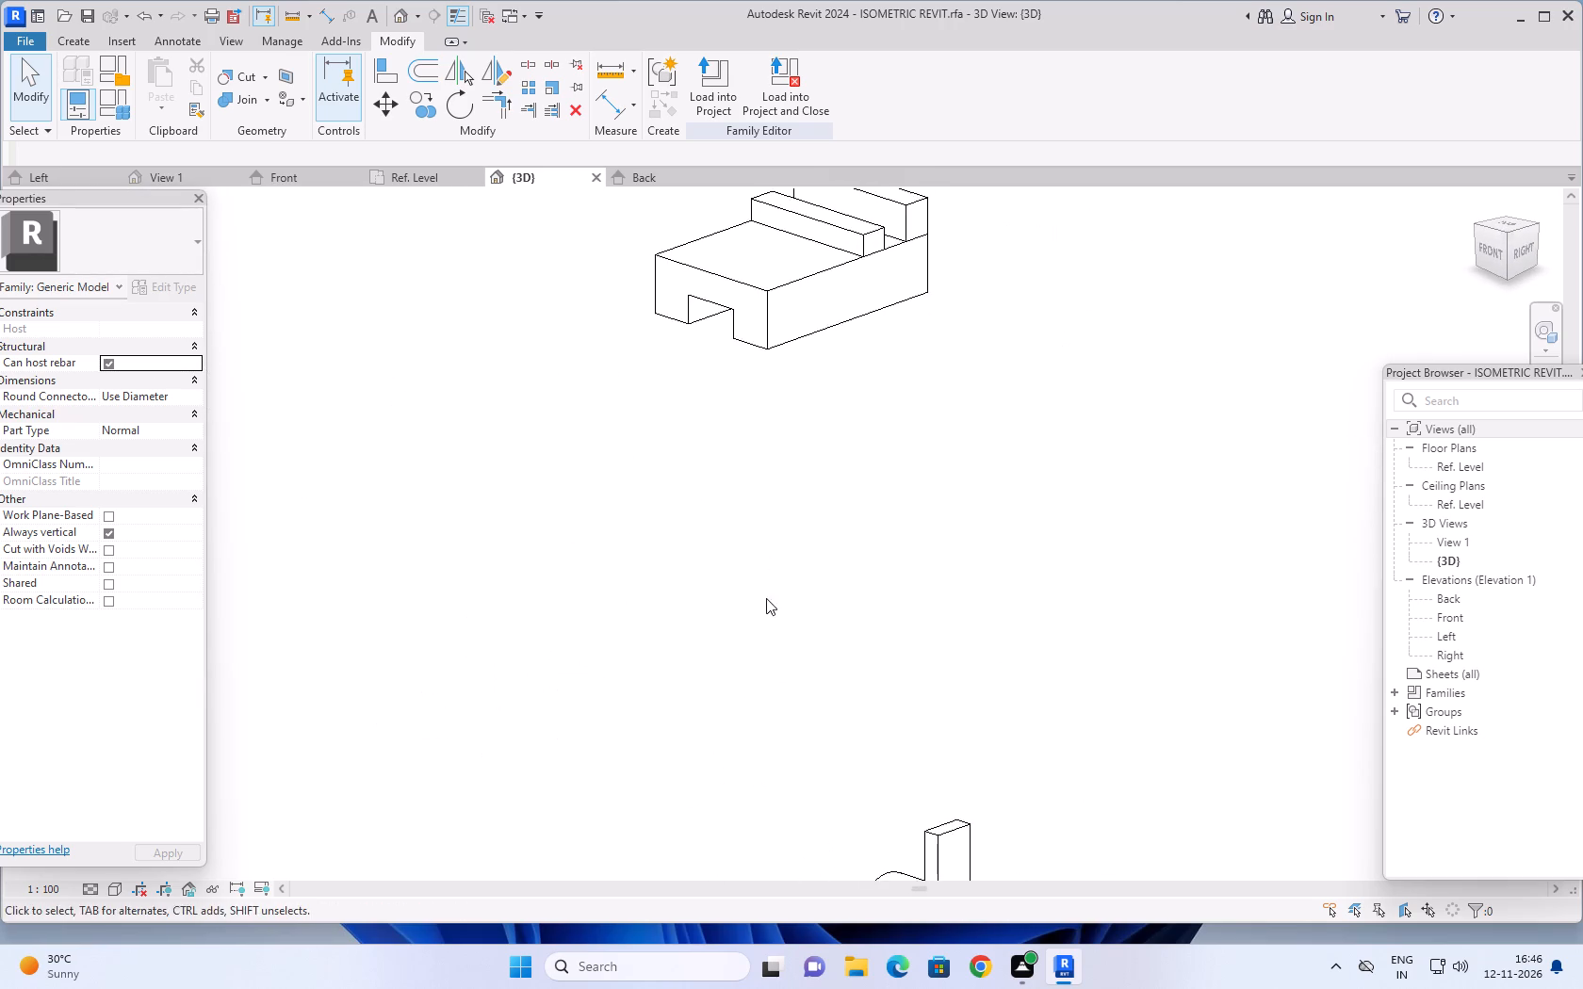
{"action": "middle_click_drag", "start_coordinate": [748, 595], "coordinate": [544, 350]}
{"action": "middle_click_drag", "start_coordinate": [602, 409], "coordinate": [573, 403]}
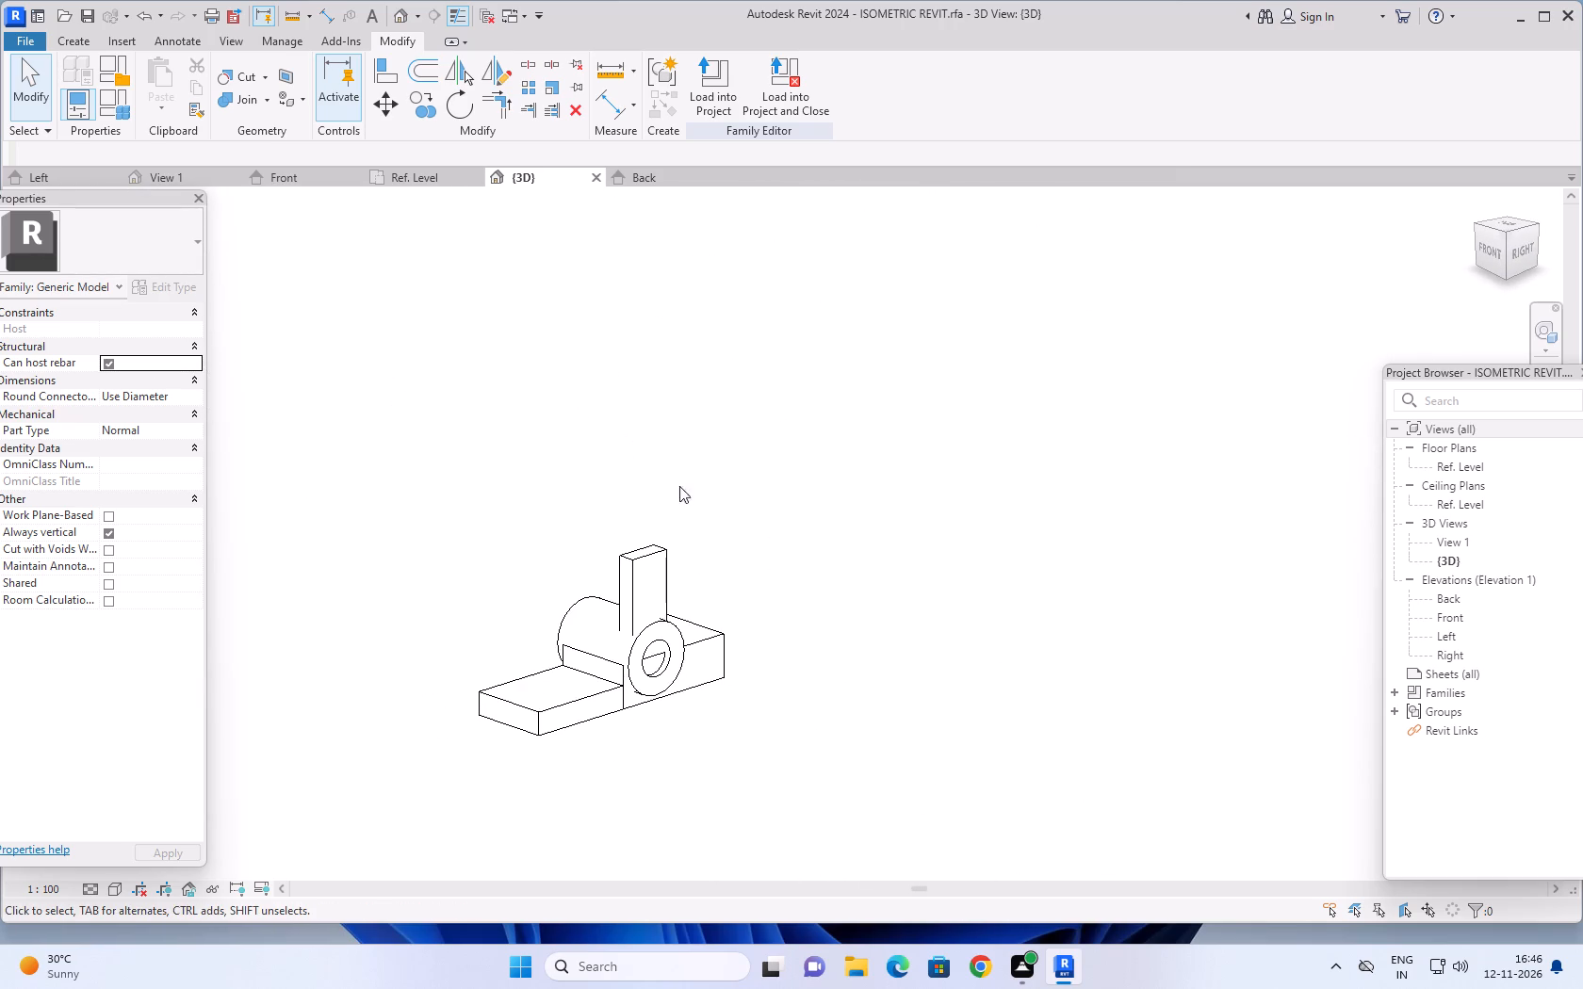
Start a solid extrusion using the upright block's wide face, on the side of the cylinder's open end, as the work plane.
{"action": "scroll", "coordinate": [683, 491], "scroll_direction": "up", "scroll_amount": 5}
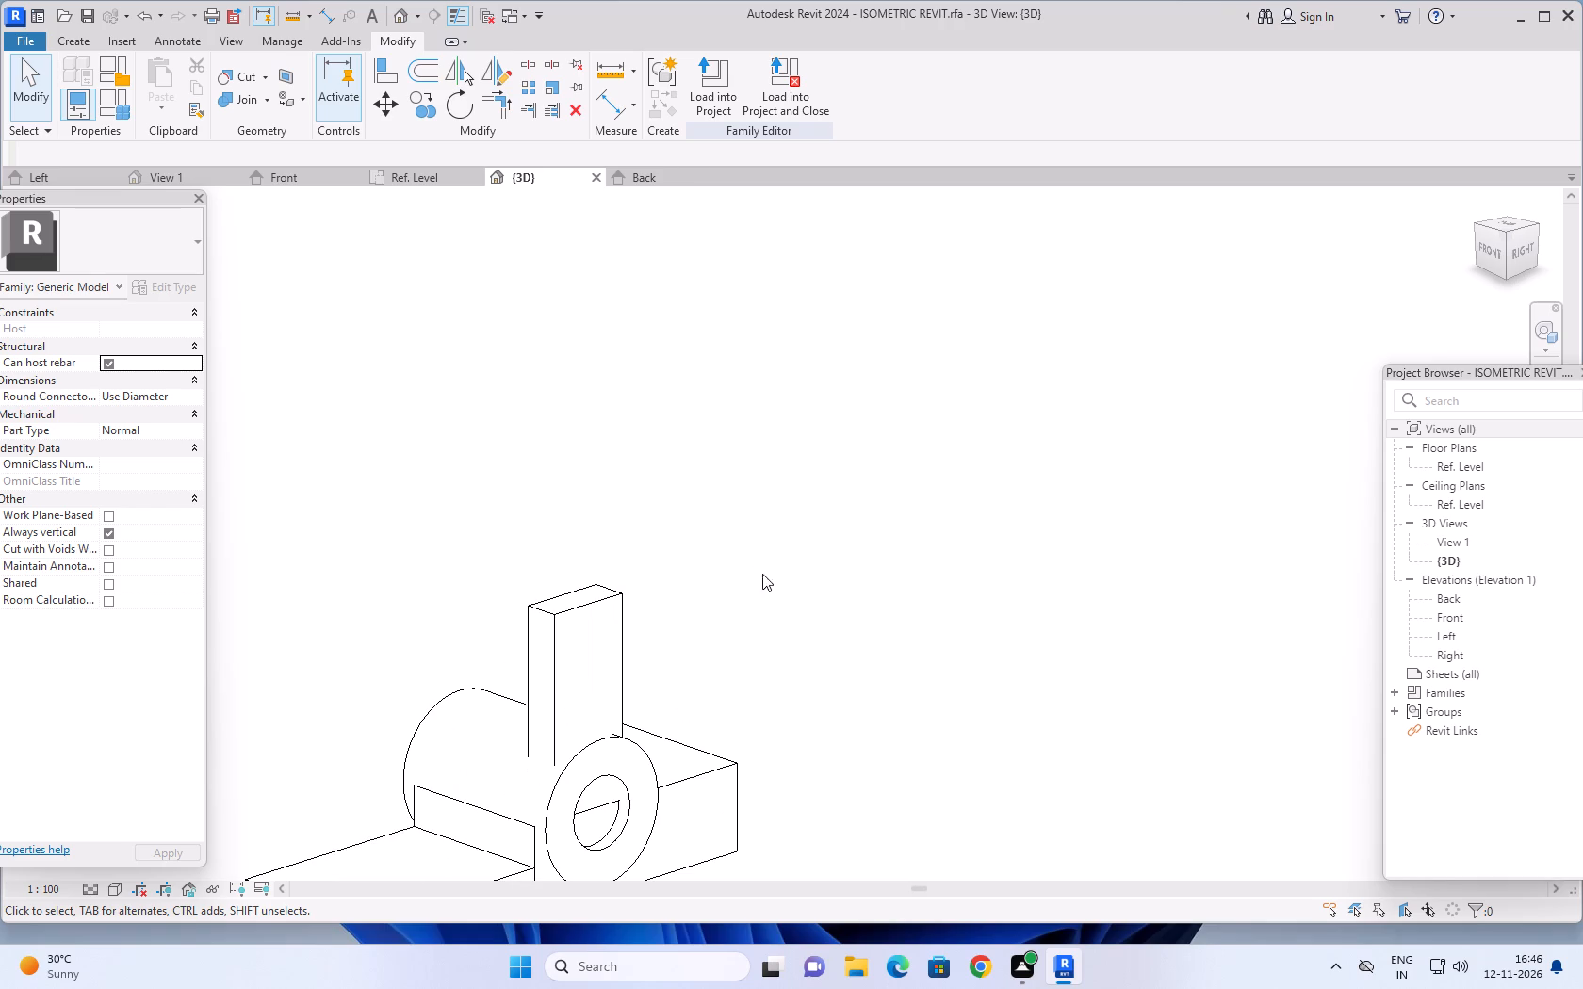
{"action": "middle_click_drag", "start_coordinate": [776, 576], "coordinate": [925, 521]}
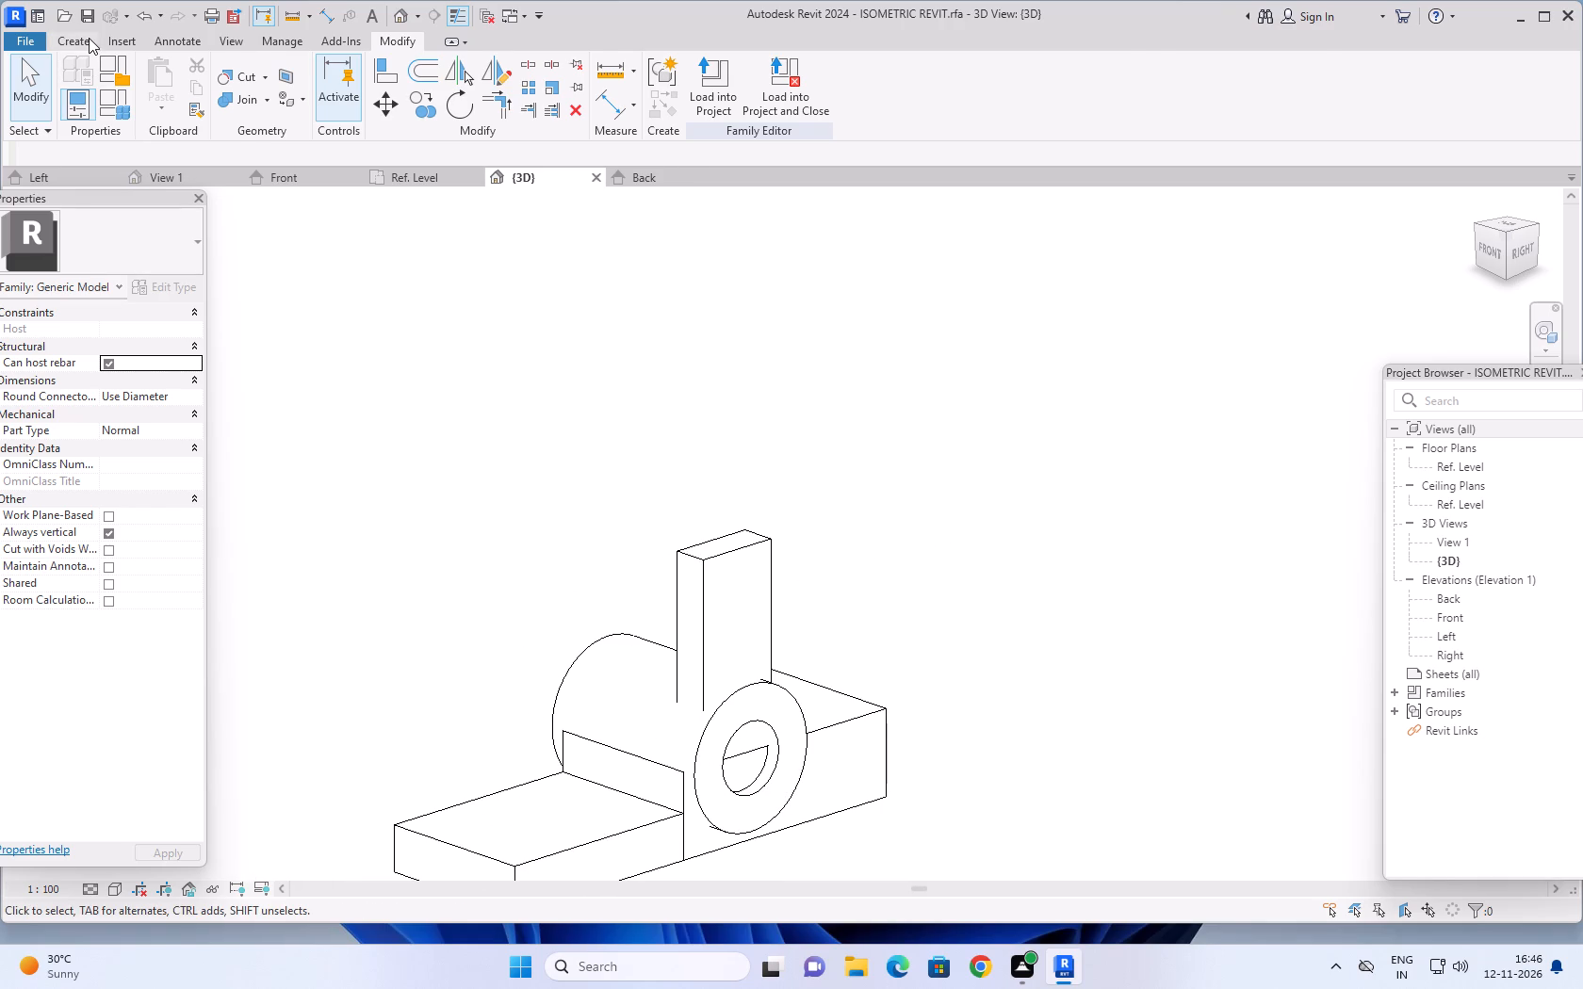
{"action": "left_click", "coordinate": [89, 38]}
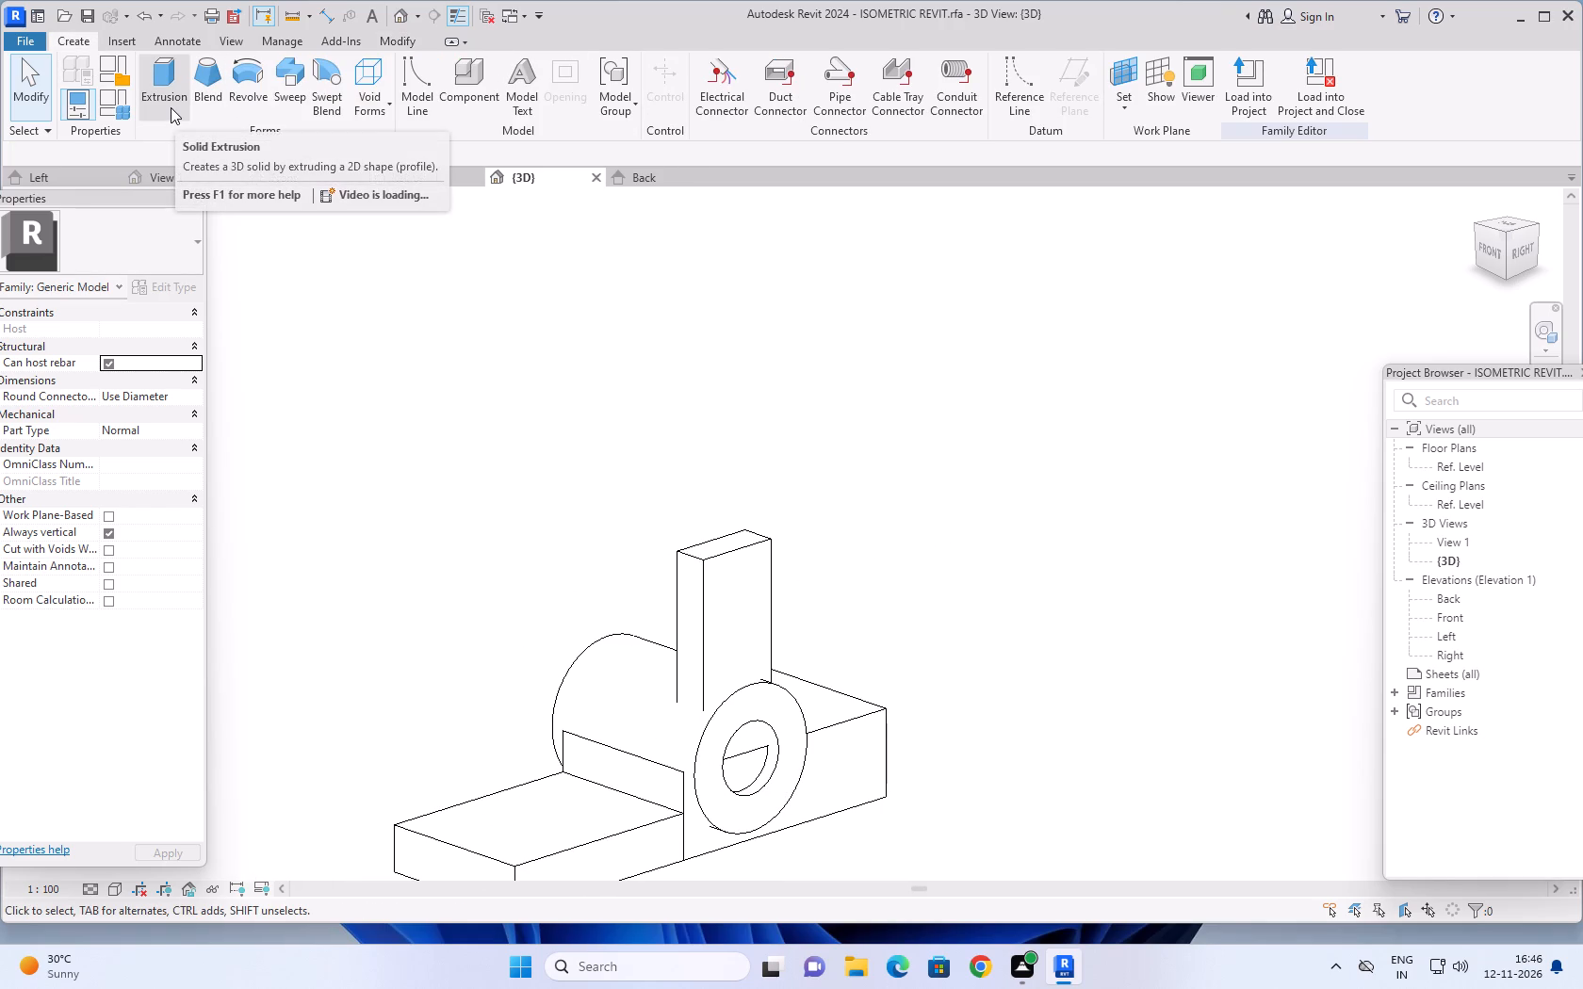
{"action": "left_click", "coordinate": [160, 83]}
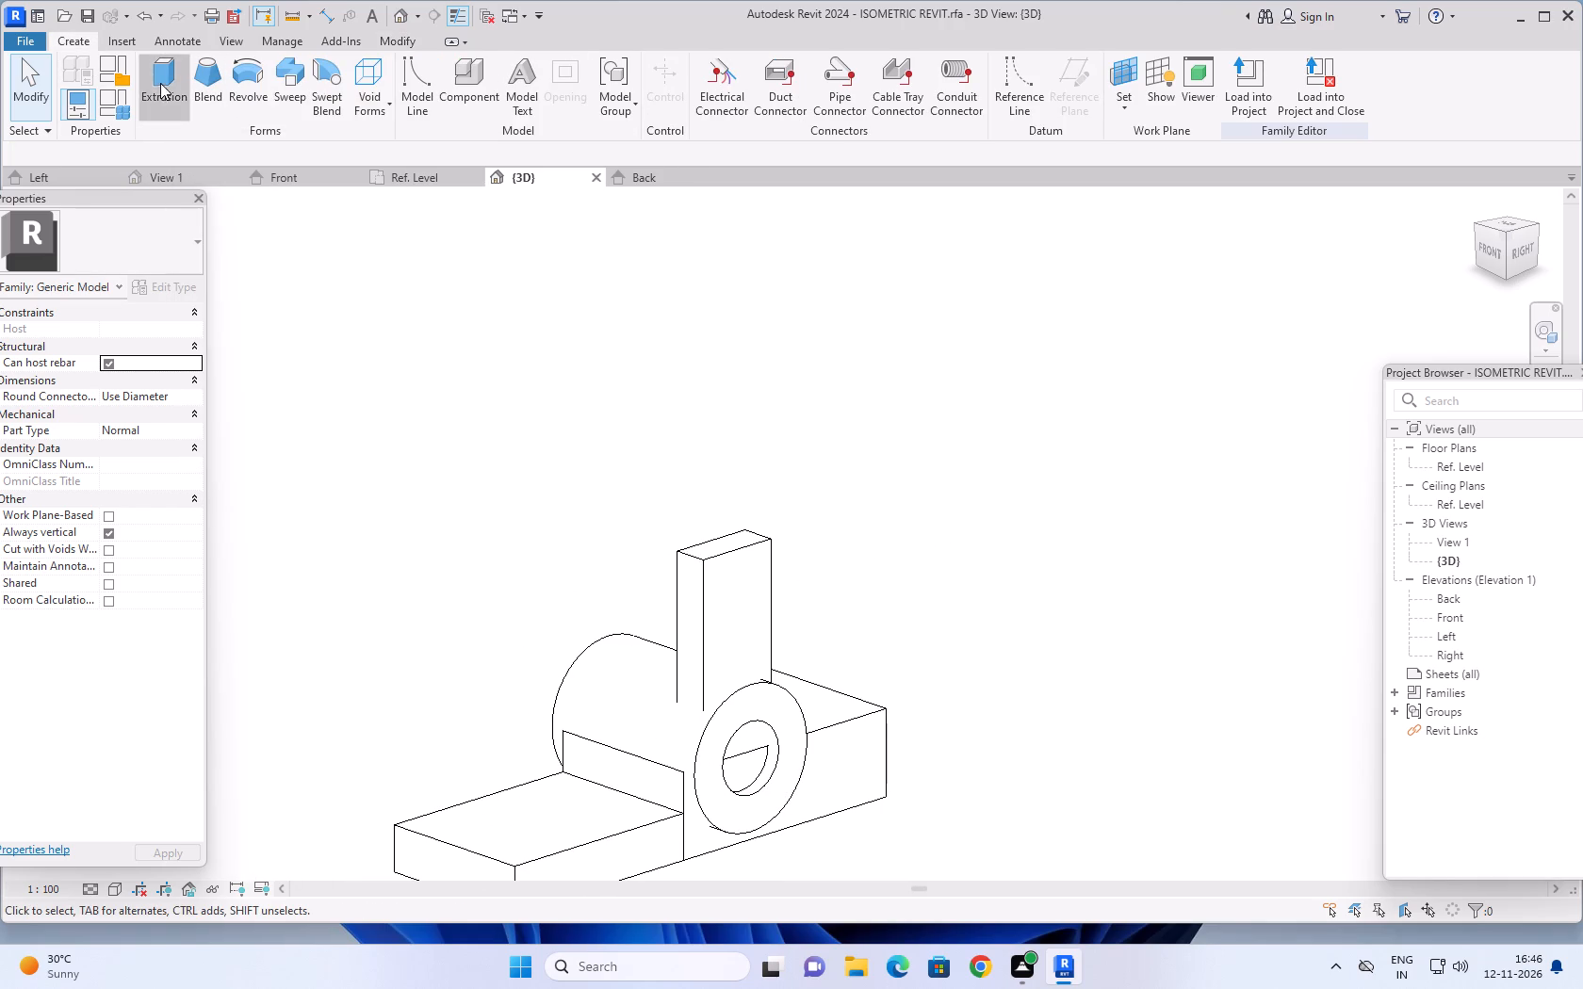
{"action": "left_click", "coordinate": [870, 114]}
{"action": "left_click", "coordinate": [908, 183]}
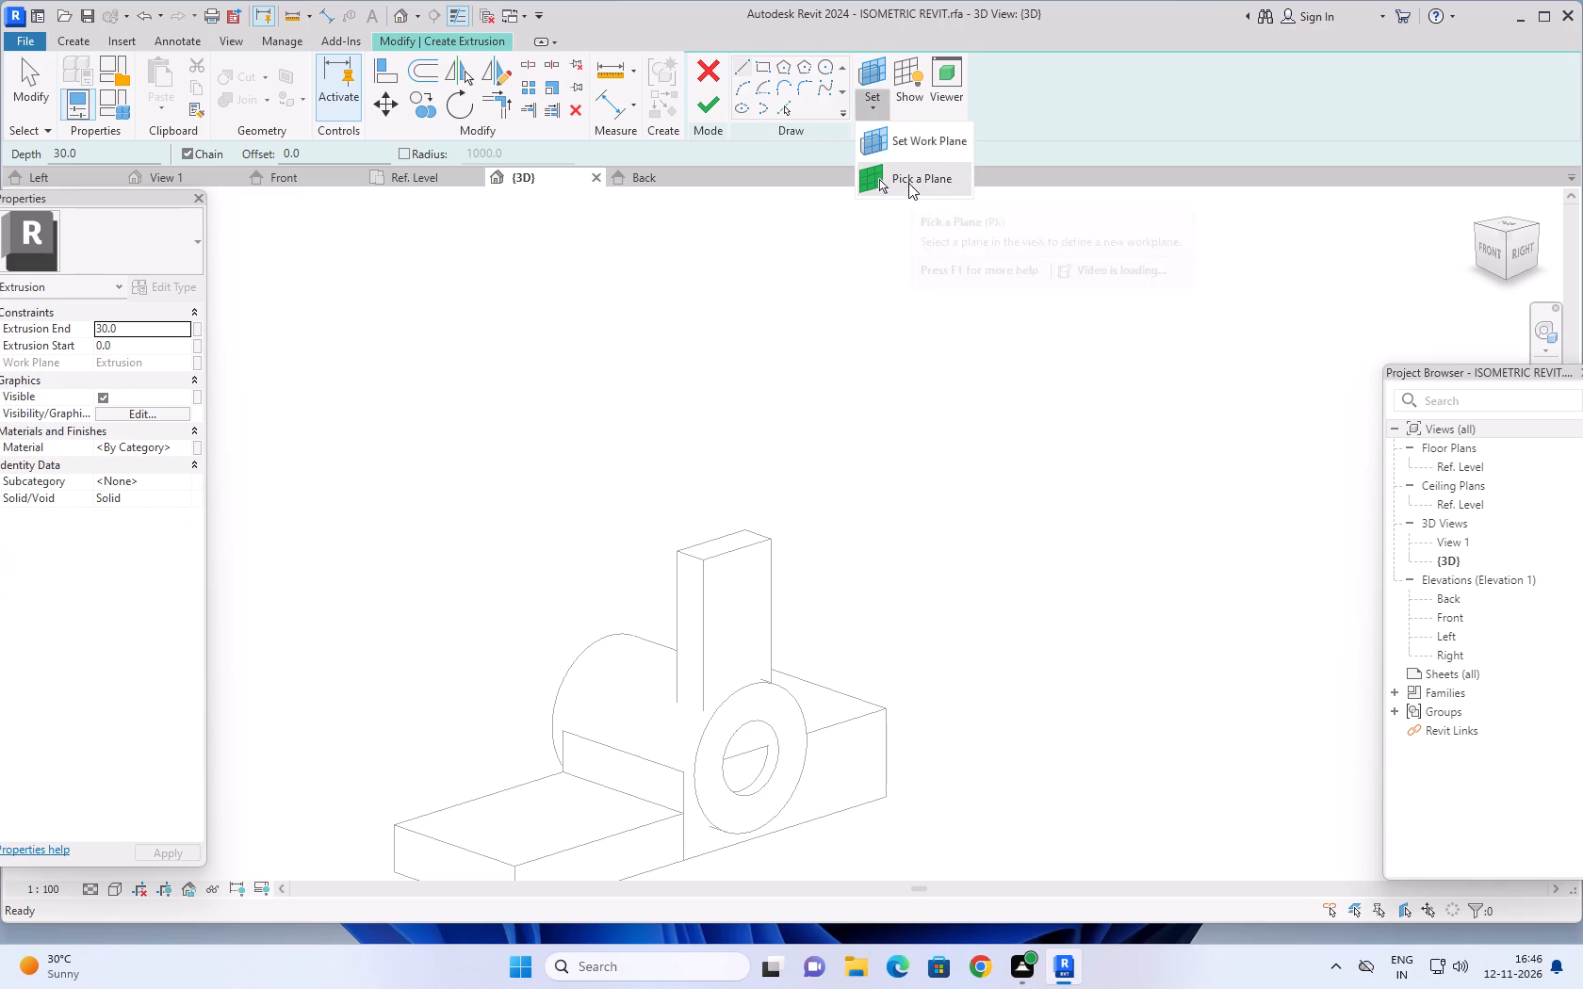
{"action": "left_click", "coordinate": [742, 614]}
Sketch a circle of radius 6 centred on the midpoint of the top edge of the upright block's wide face.
{"action": "scroll", "coordinate": [908, 478], "scroll_direction": "down", "scroll_amount": 3}
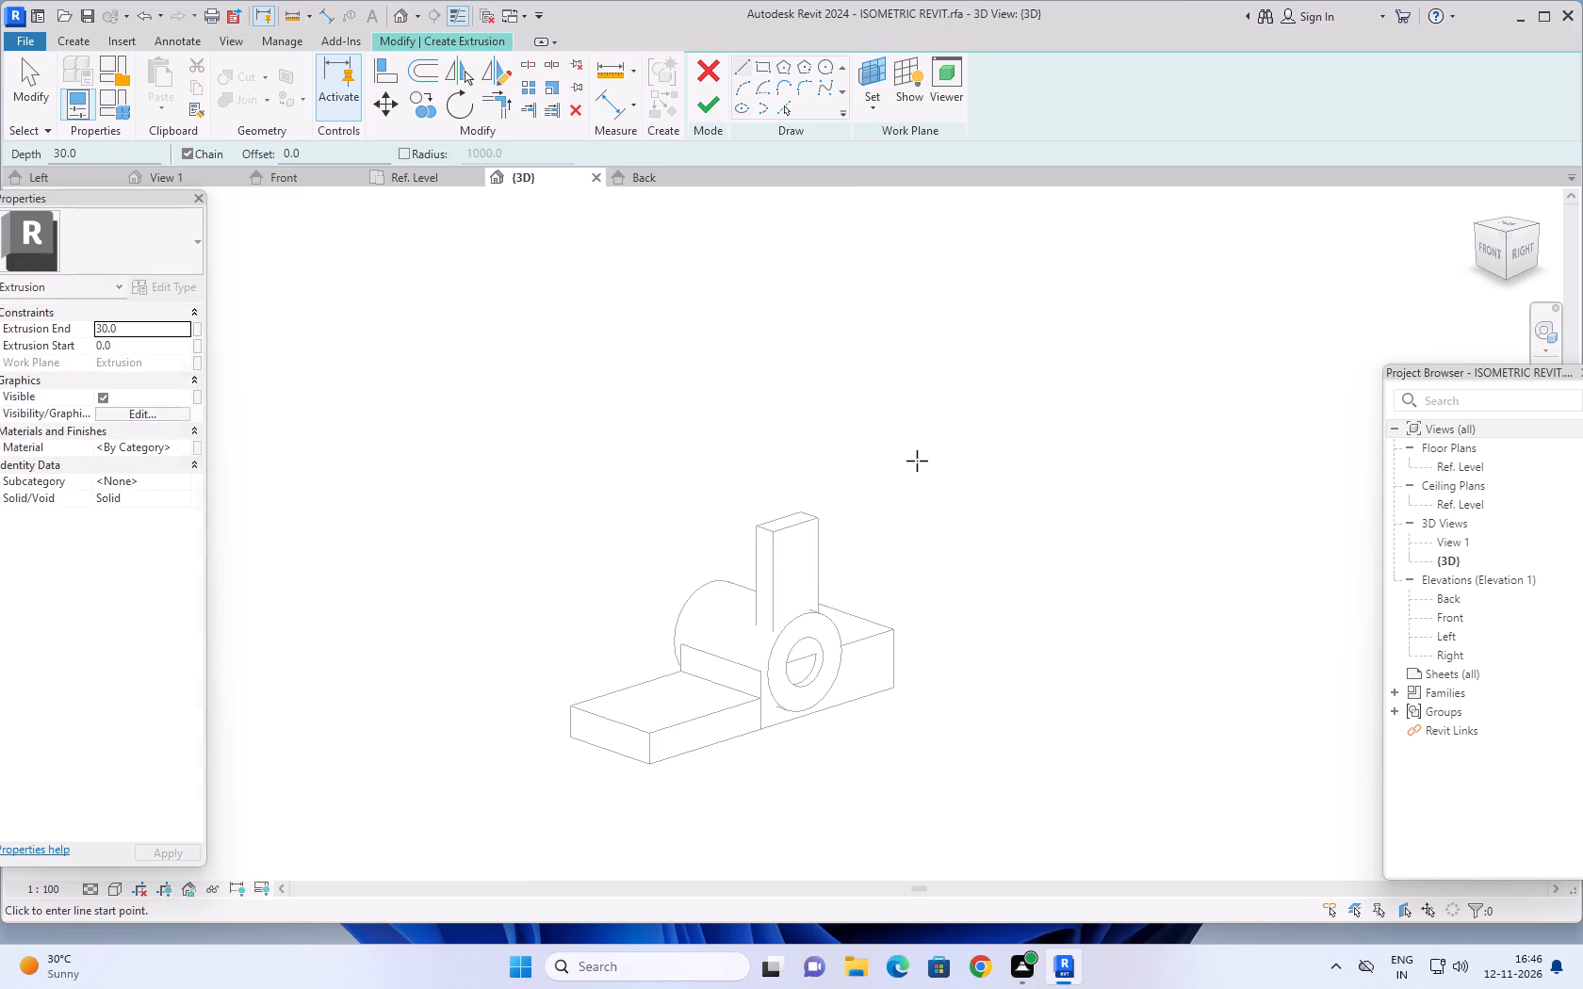
{"action": "middle_click_drag", "start_coordinate": [916, 461], "coordinate": [893, 475]}
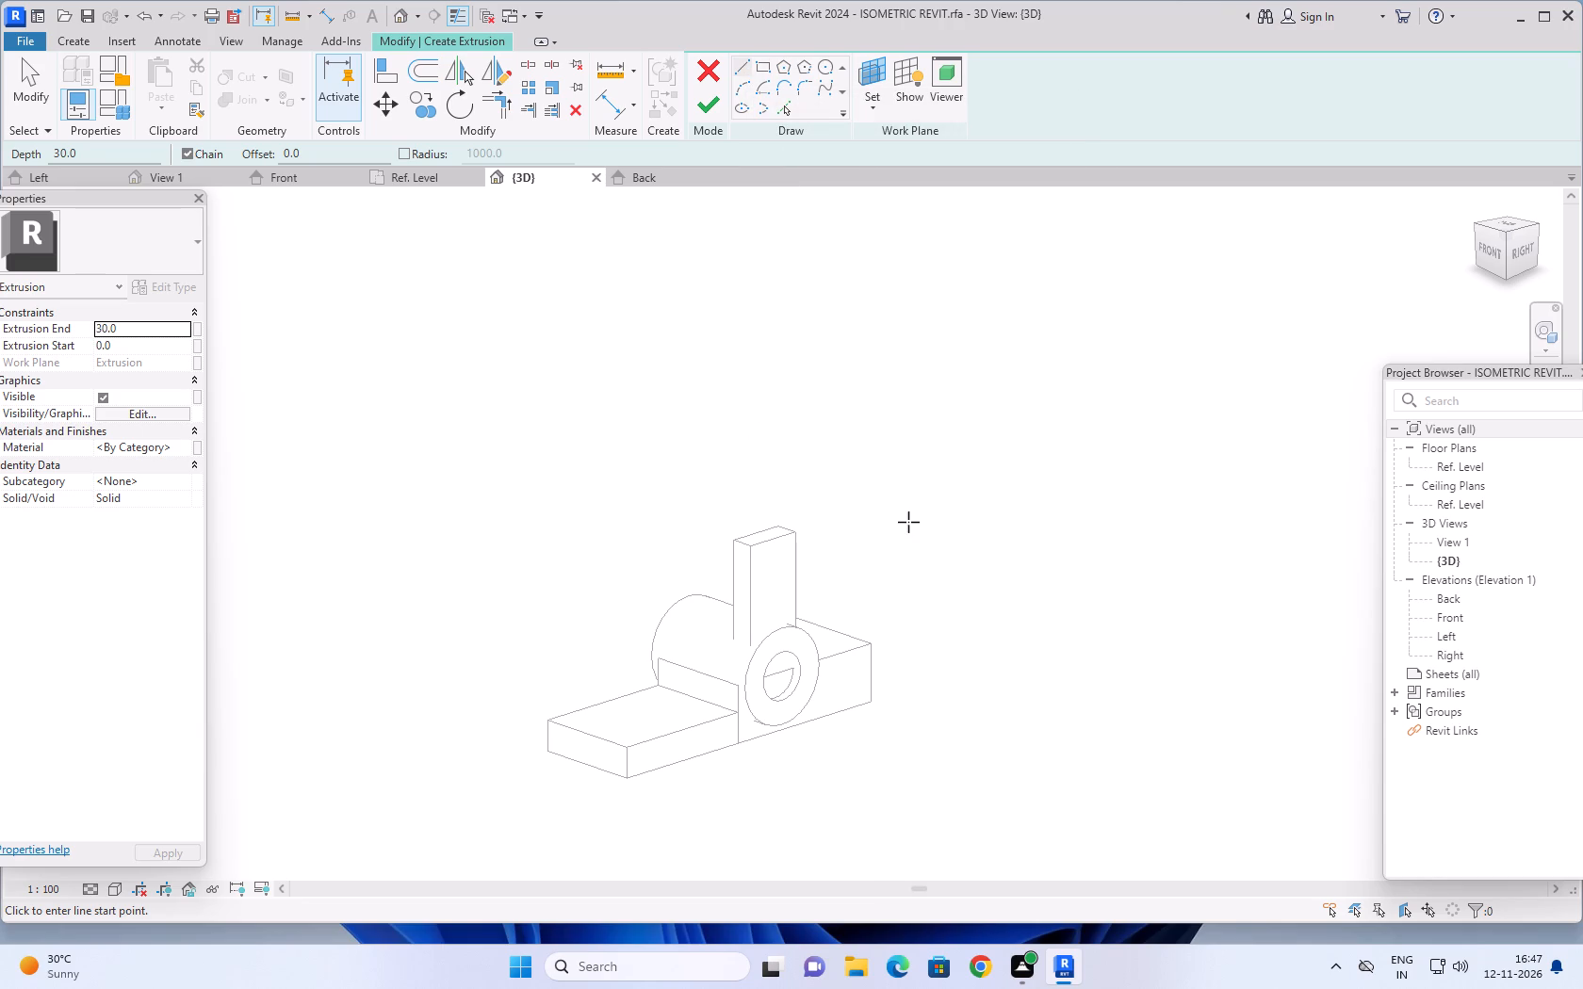
{"action": "middle_click_drag", "start_coordinate": [868, 537], "coordinate": [852, 543], "text": "shift"}
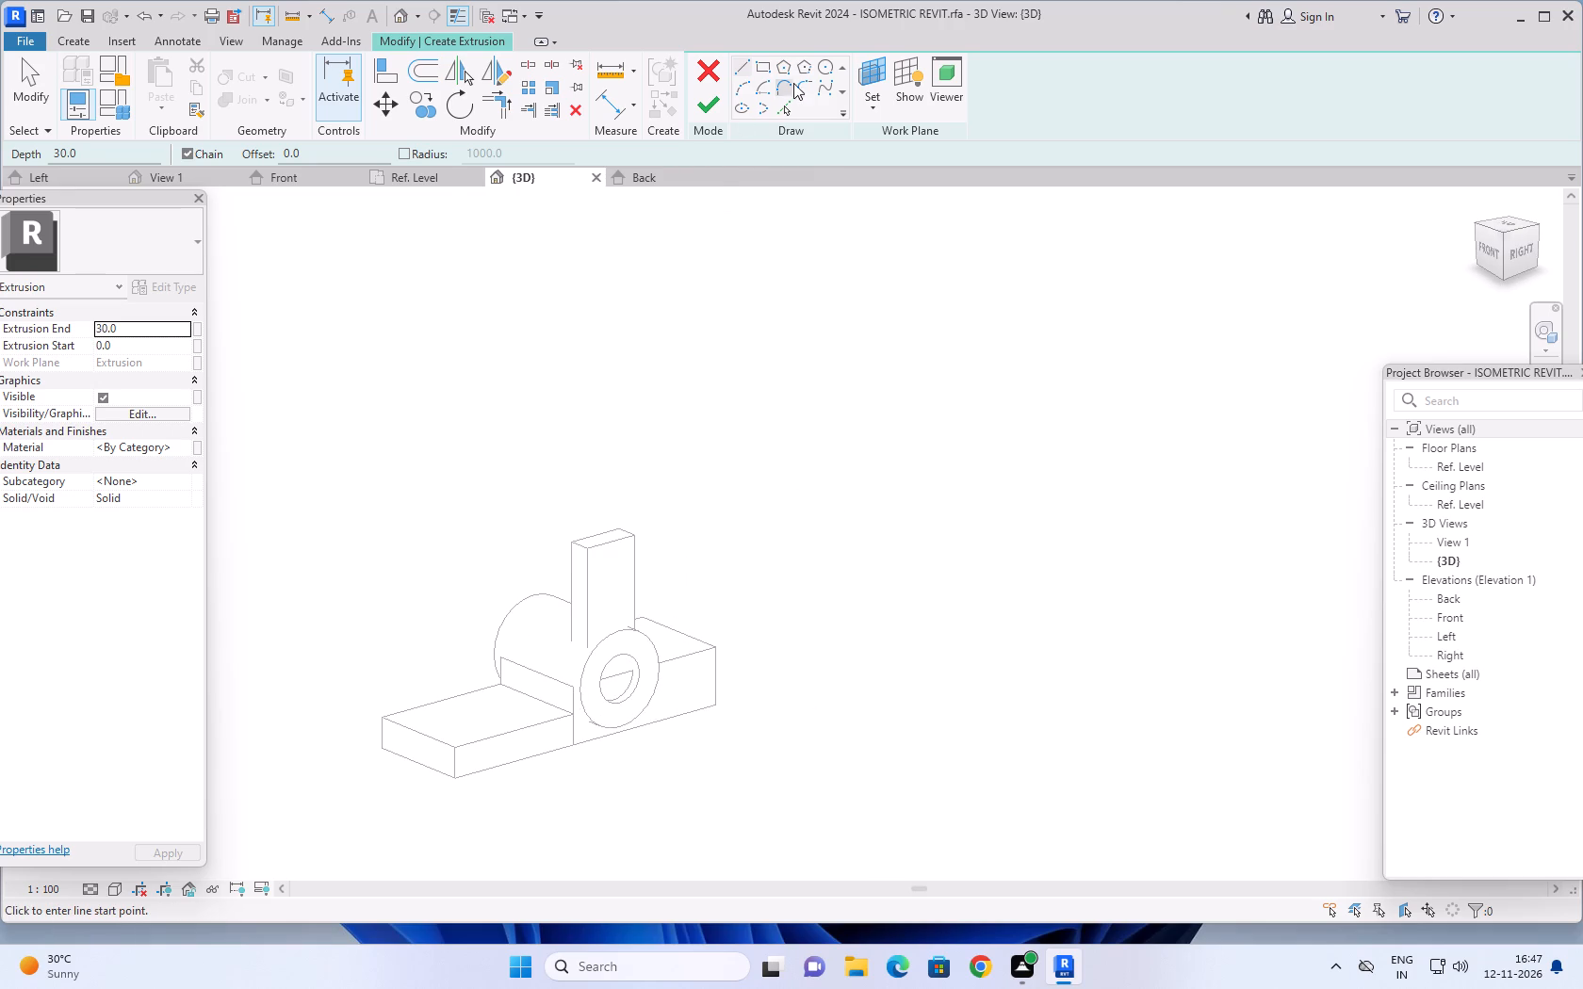
{"action": "left_click", "coordinate": [822, 64]}
{"action": "scroll", "coordinate": [592, 476], "scroll_direction": "up", "scroll_amount": 6}
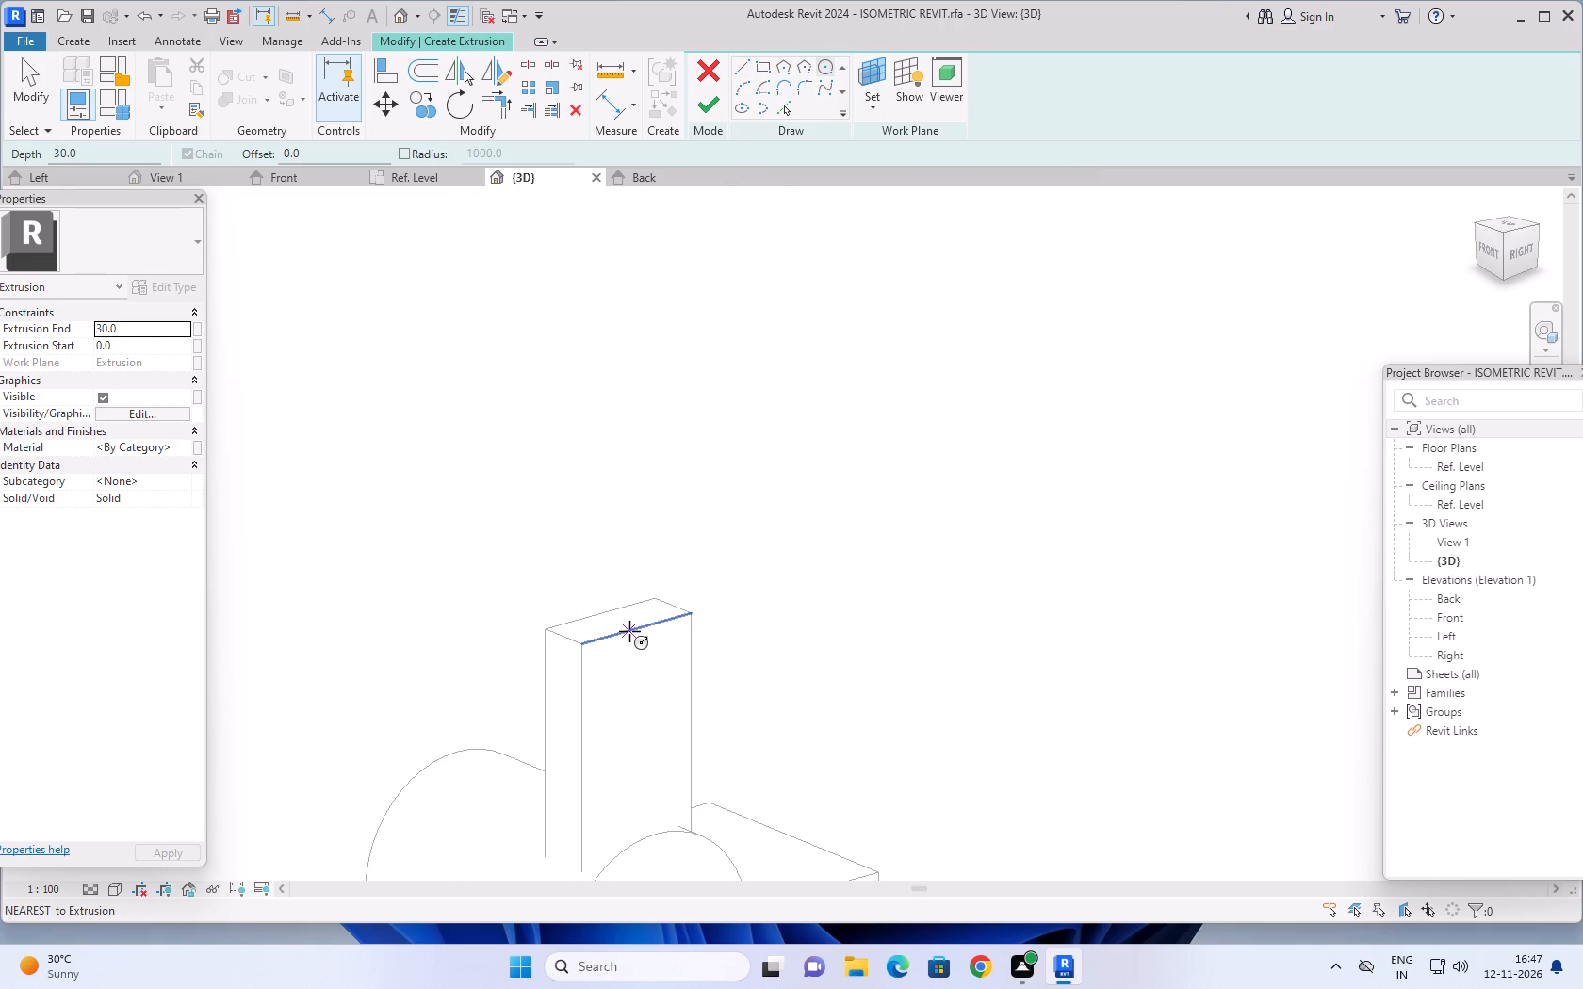
{"action": "left_click", "coordinate": [635, 631]}
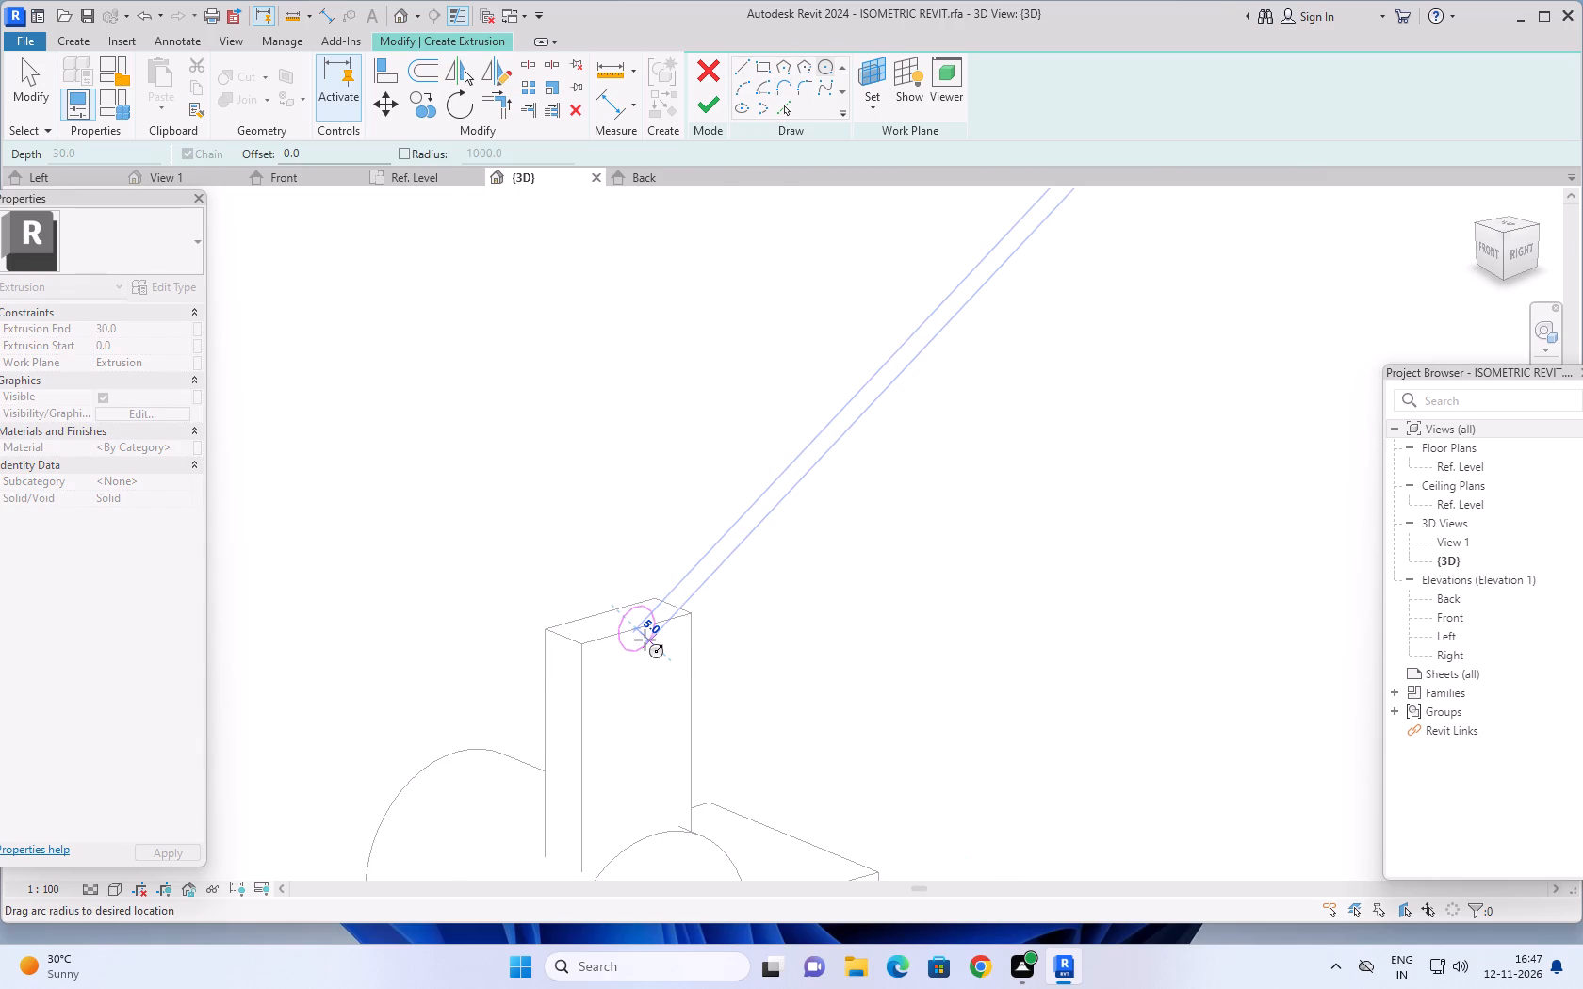
{"action": "key", "text": "6"}
{"action": "key", "text": "Return"}
{"action": "scroll", "coordinate": [801, 588], "scroll_direction": "down", "scroll_amount": 4}
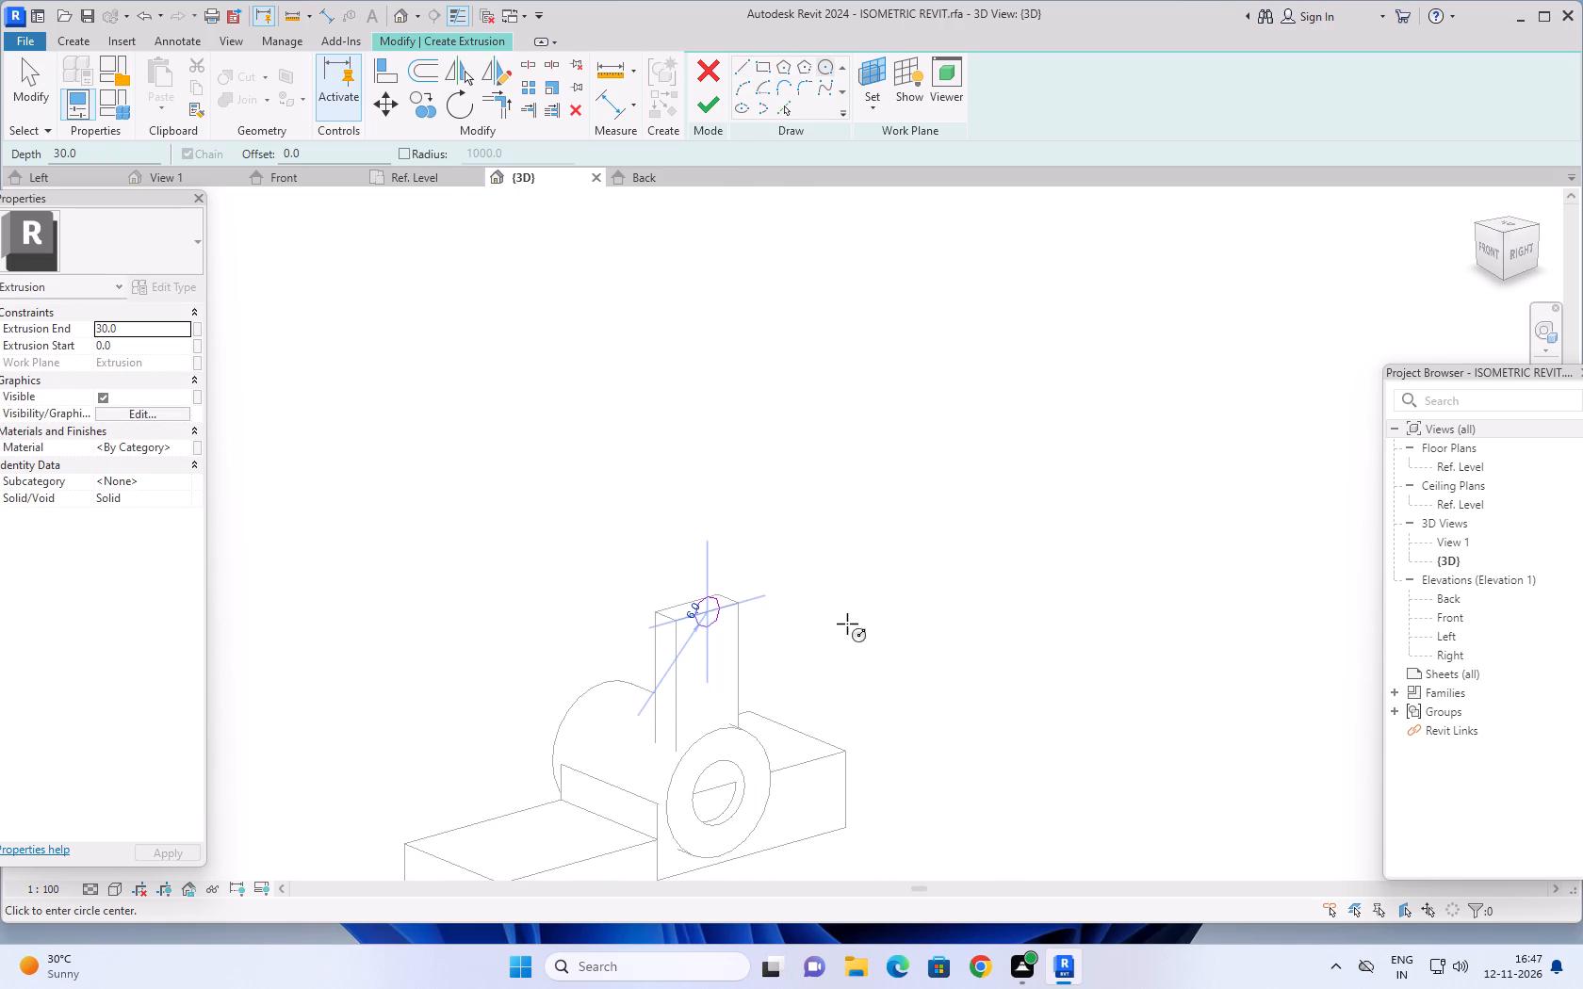
{"action": "middle_click_drag", "start_coordinate": [831, 611], "coordinate": [790, 558]}
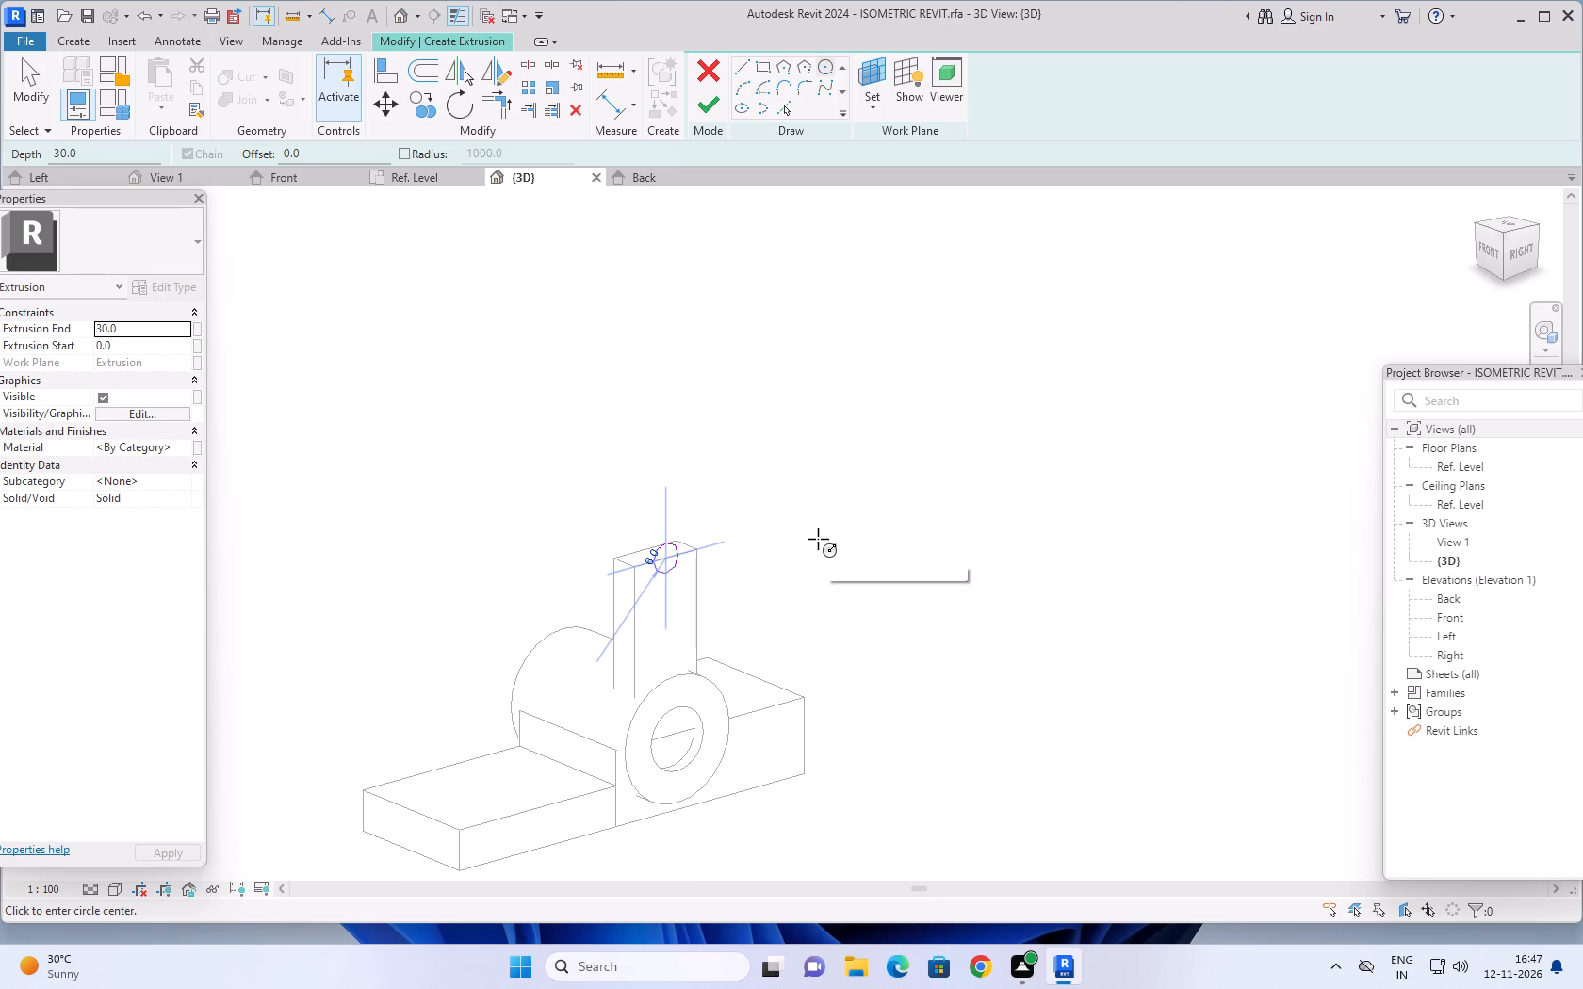
Set the circle's extrusion end to -12 and start to 5, finish the cylinder at the upright block's top, and deselect it.
{"action": "scroll", "coordinate": [781, 537], "scroll_direction": "down", "scroll_amount": 1}
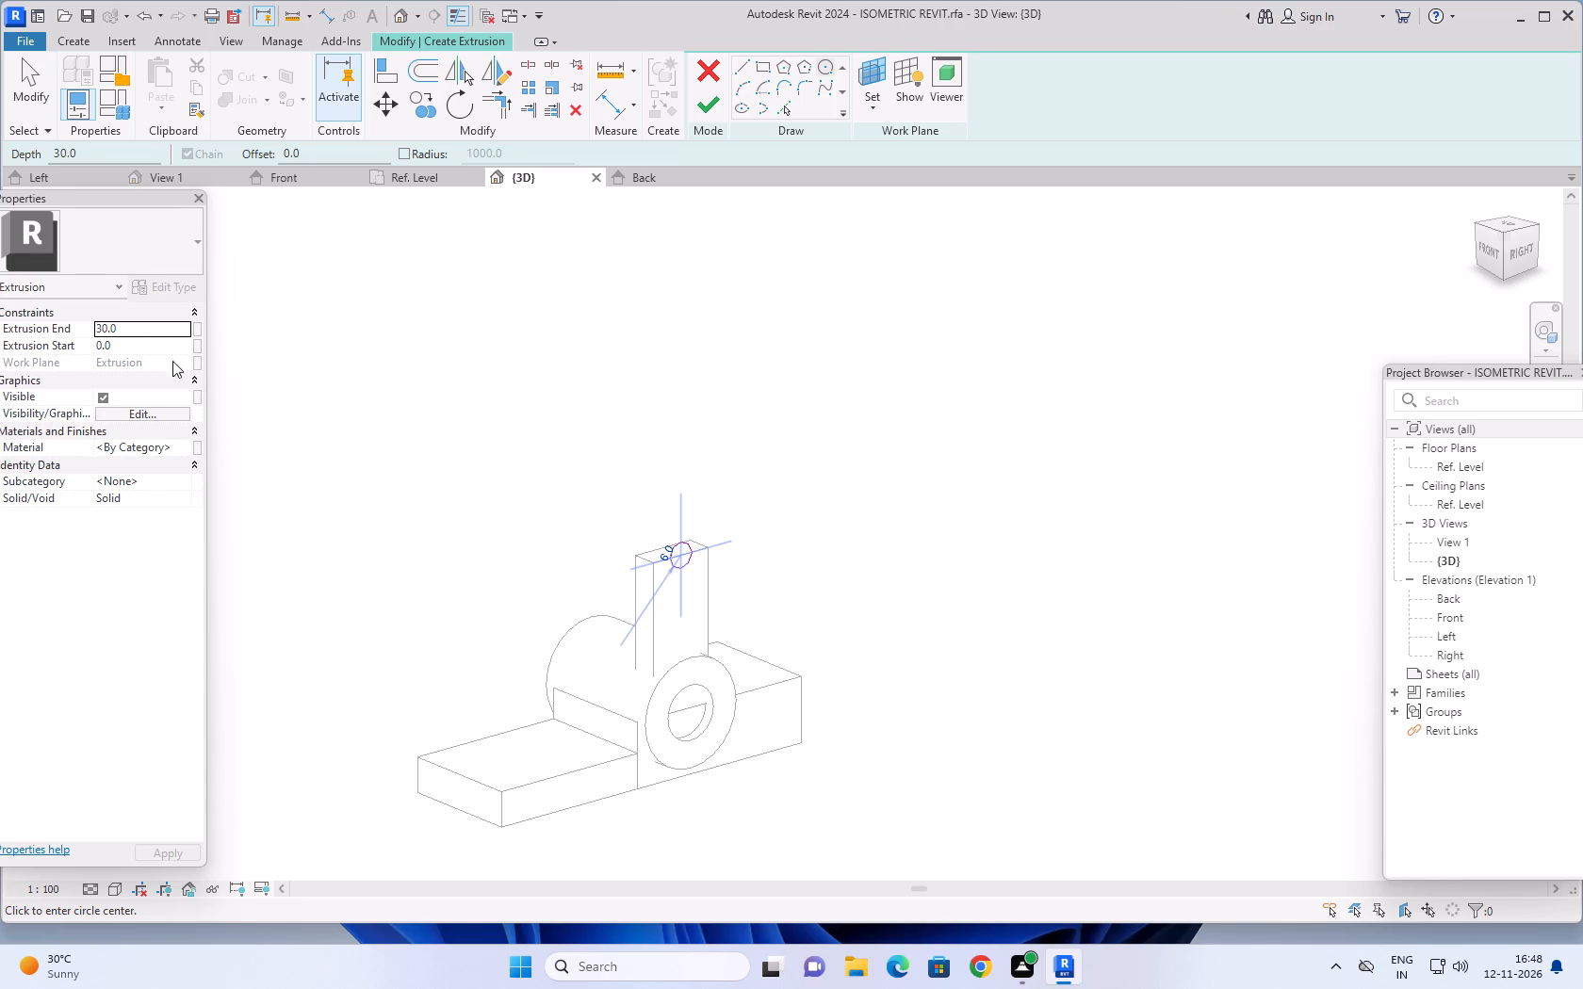
{"action": "left_click", "coordinate": [151, 348]}
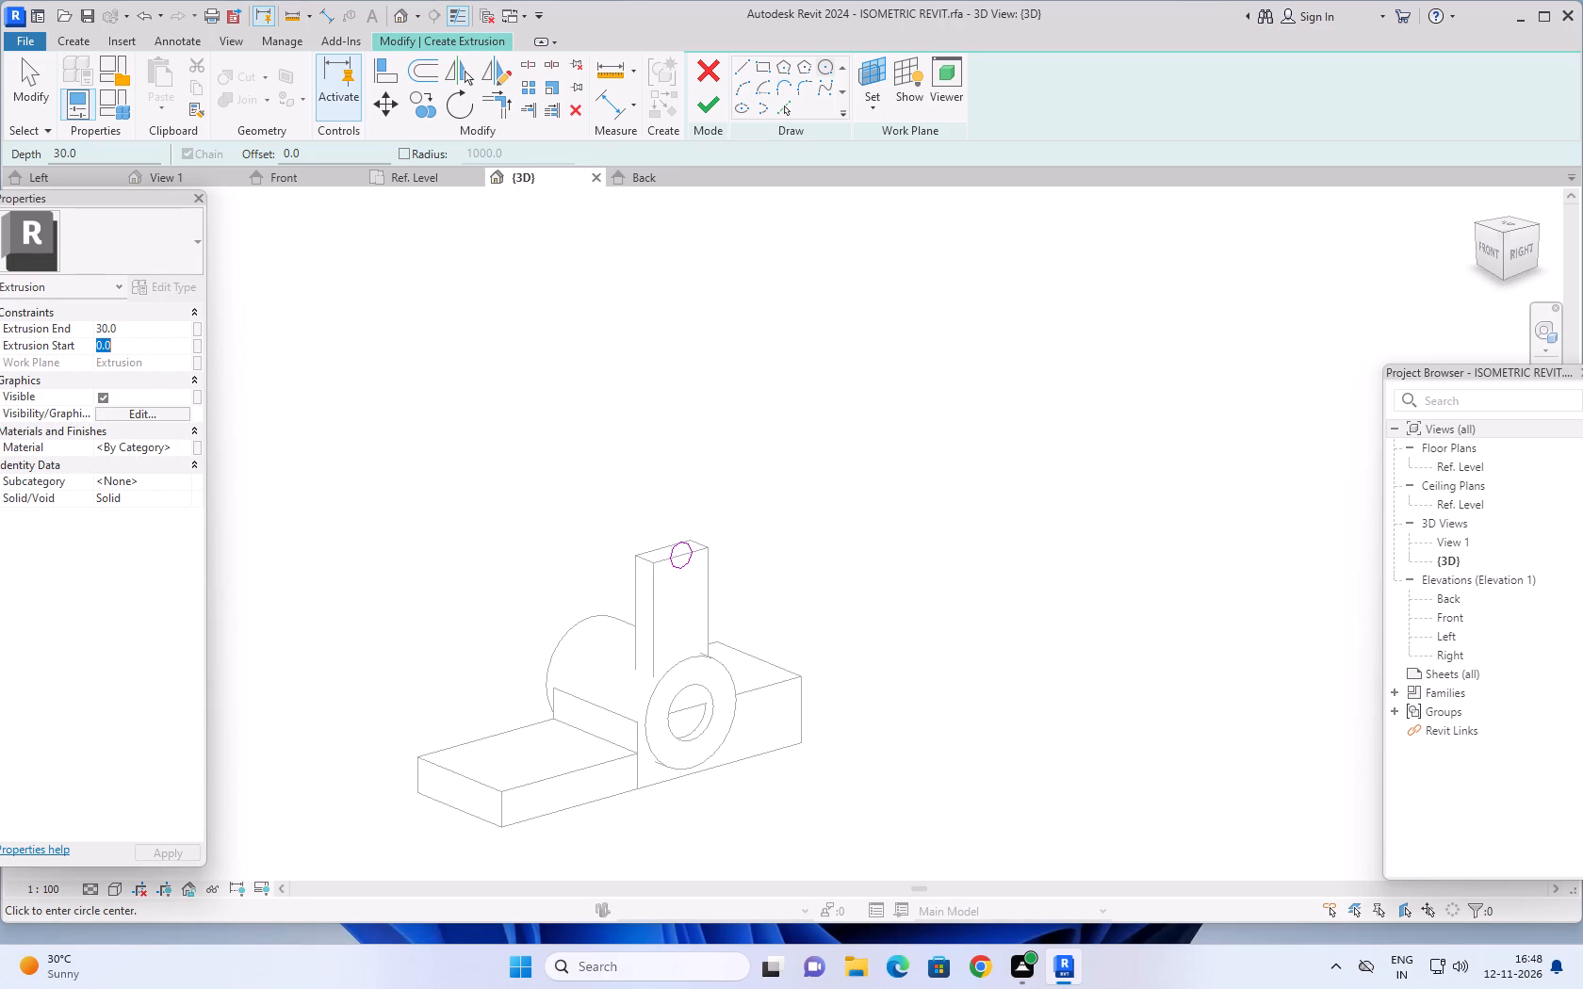
{"action": "left_click", "coordinate": [154, 330]}
{"action": "key", "text": "minus"}
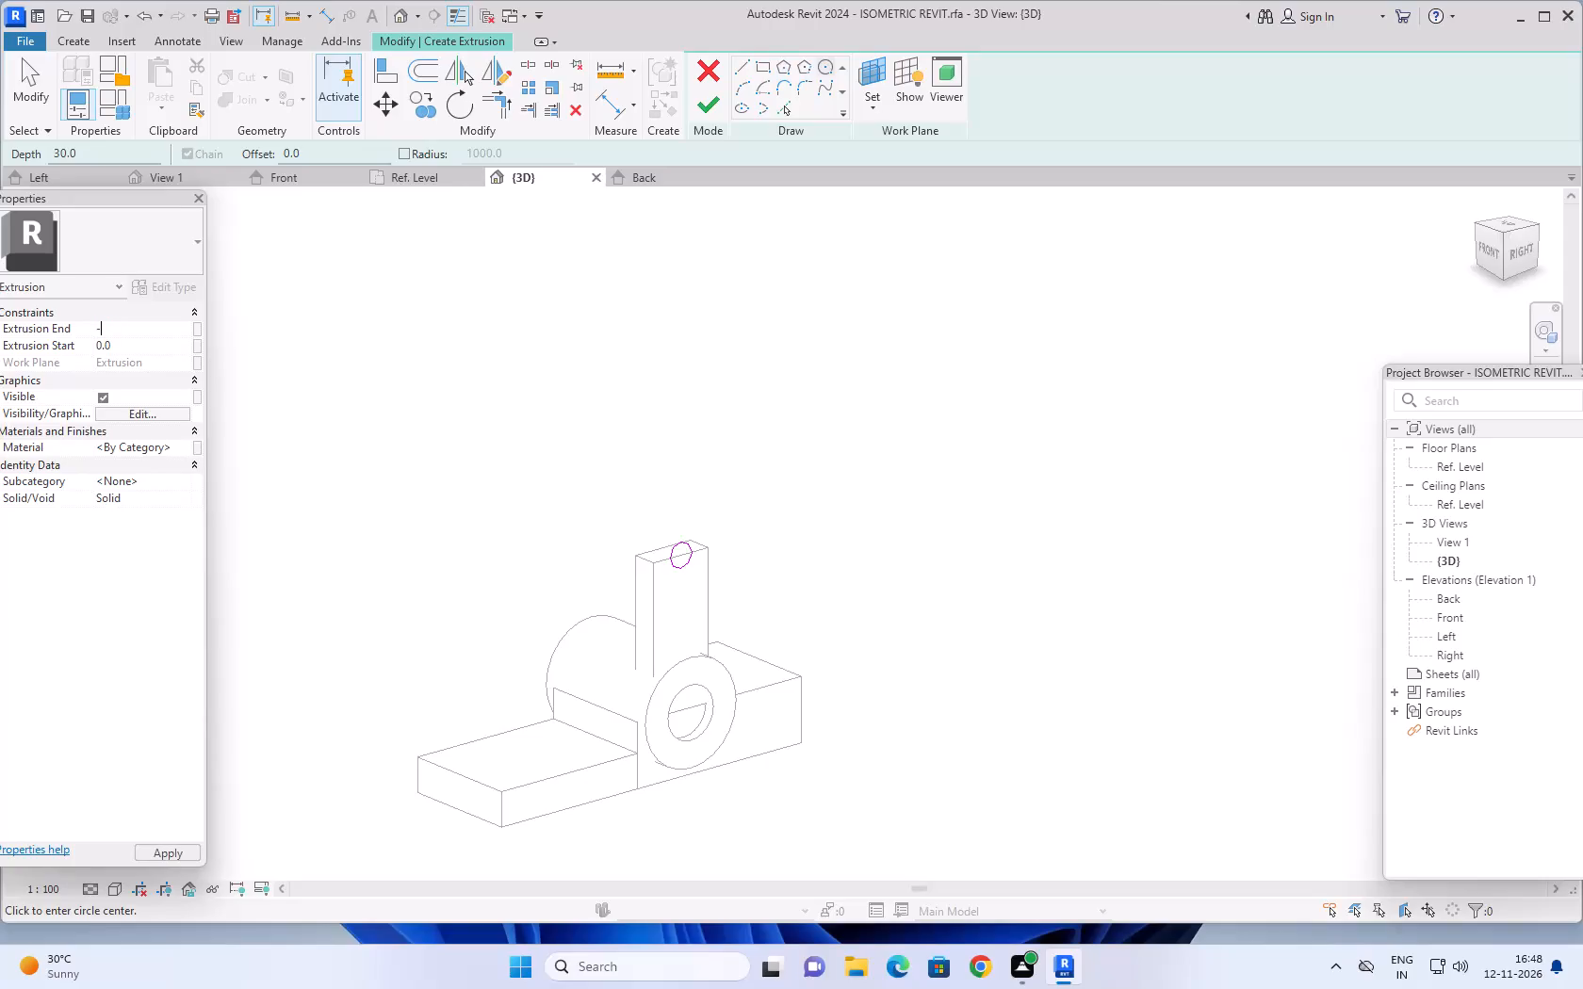
{"action": "type", "text": "12"}
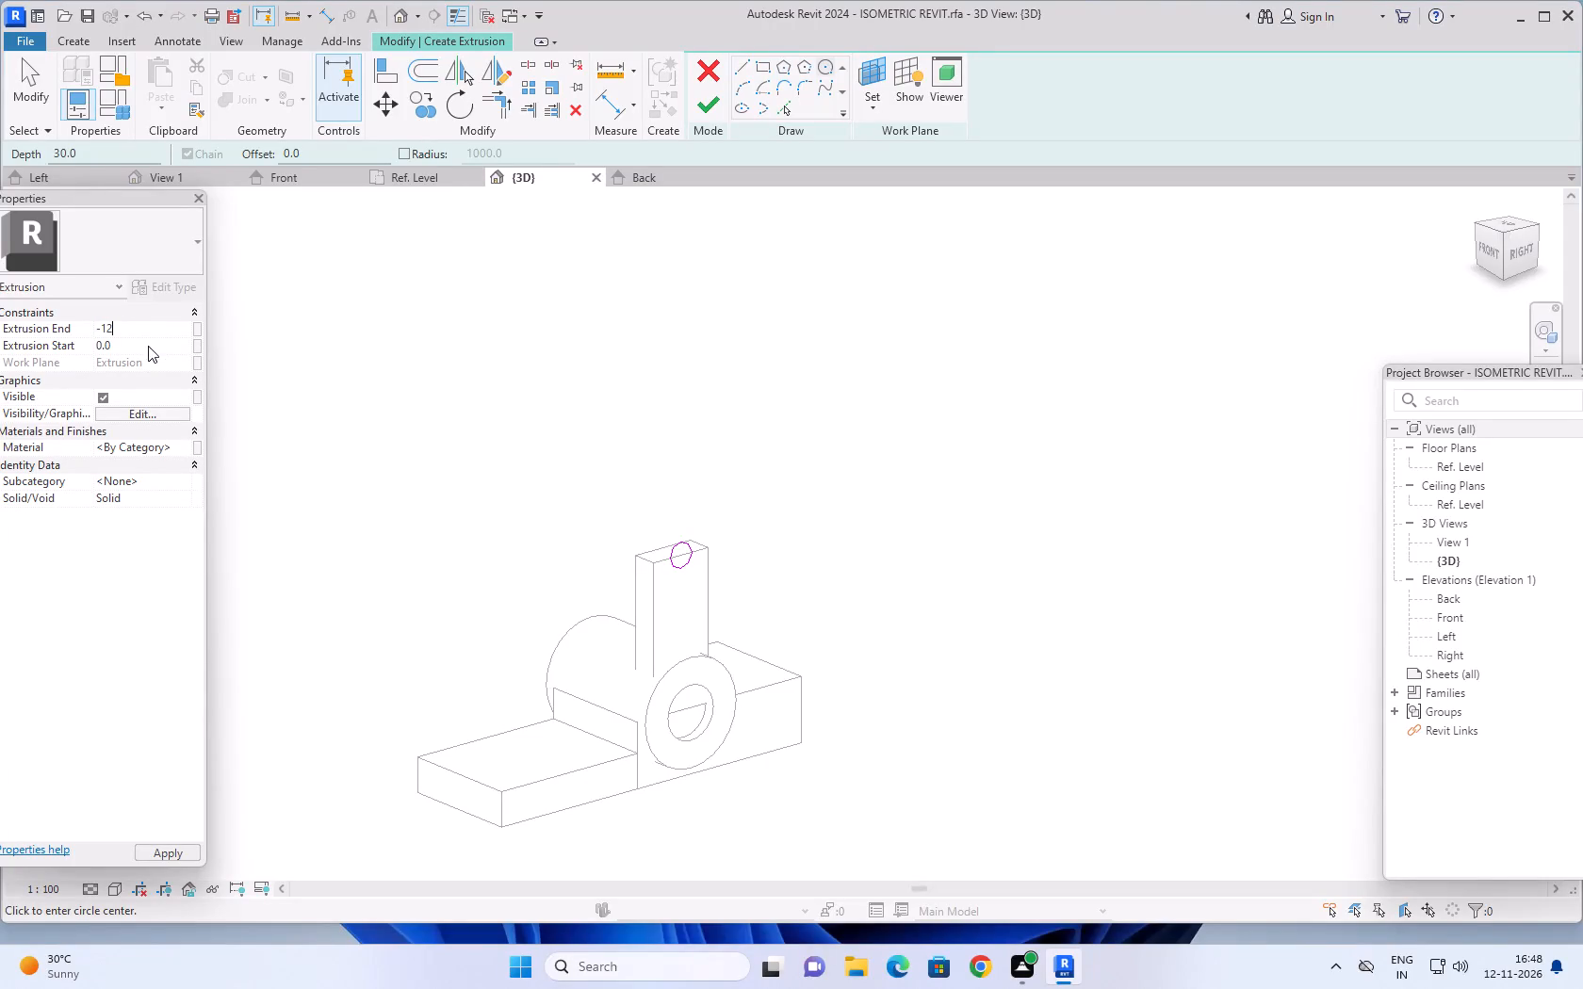
{"action": "left_click", "coordinate": [145, 347]}
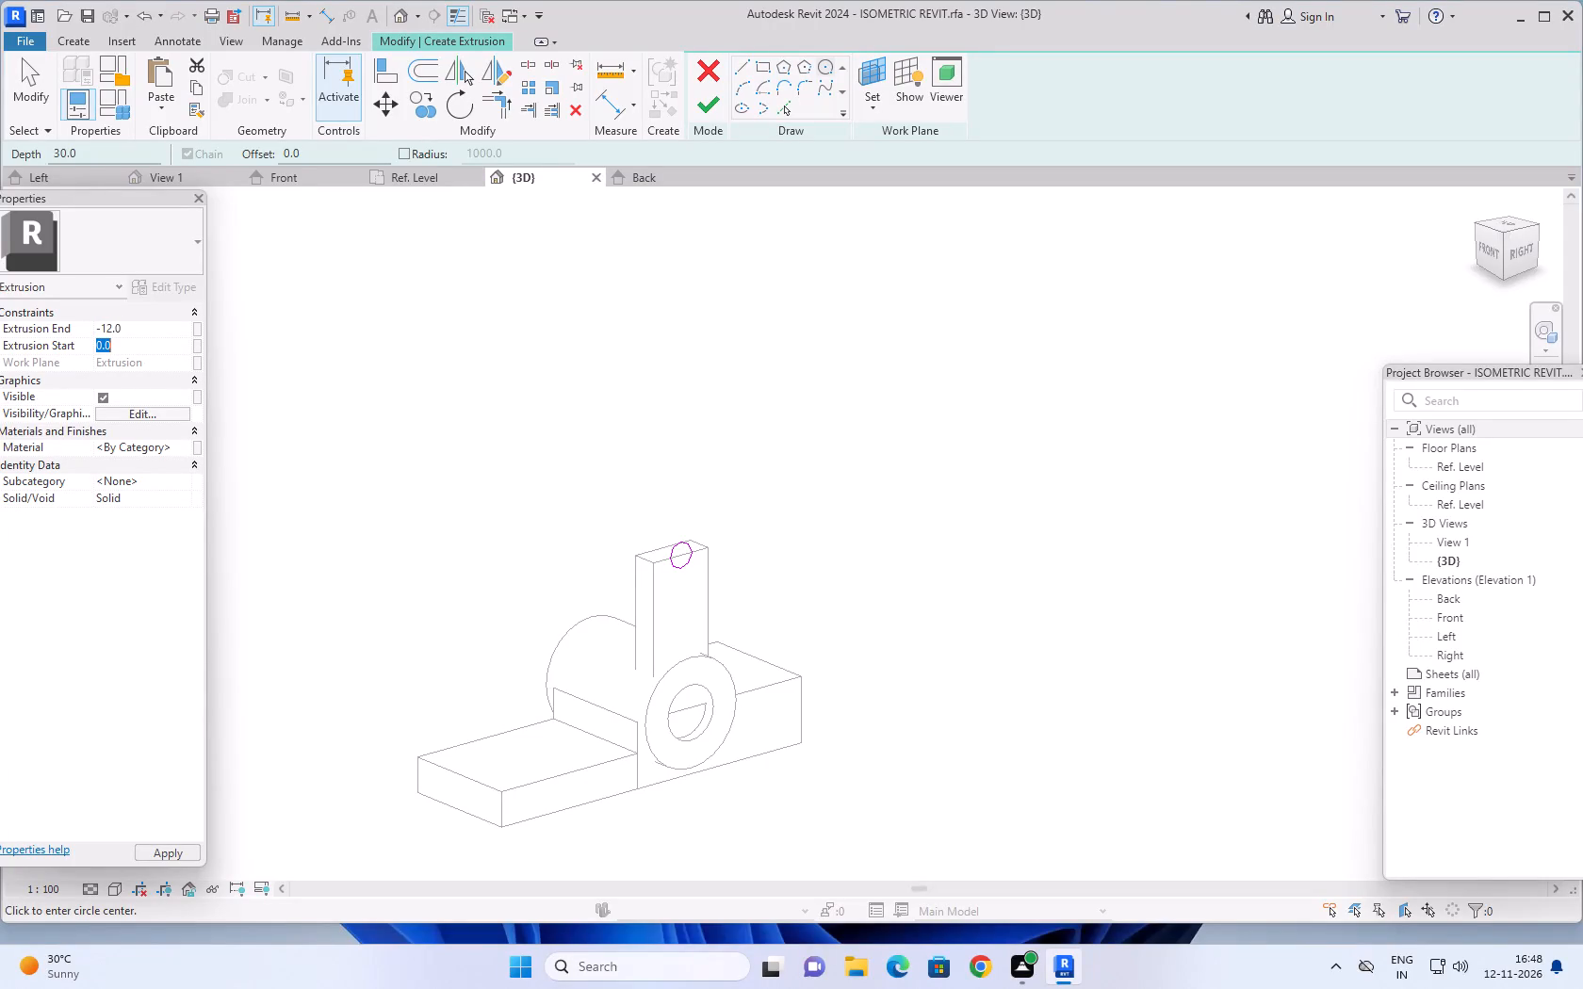
{"action": "key", "text": "5"}
{"action": "key", "text": "Return"}
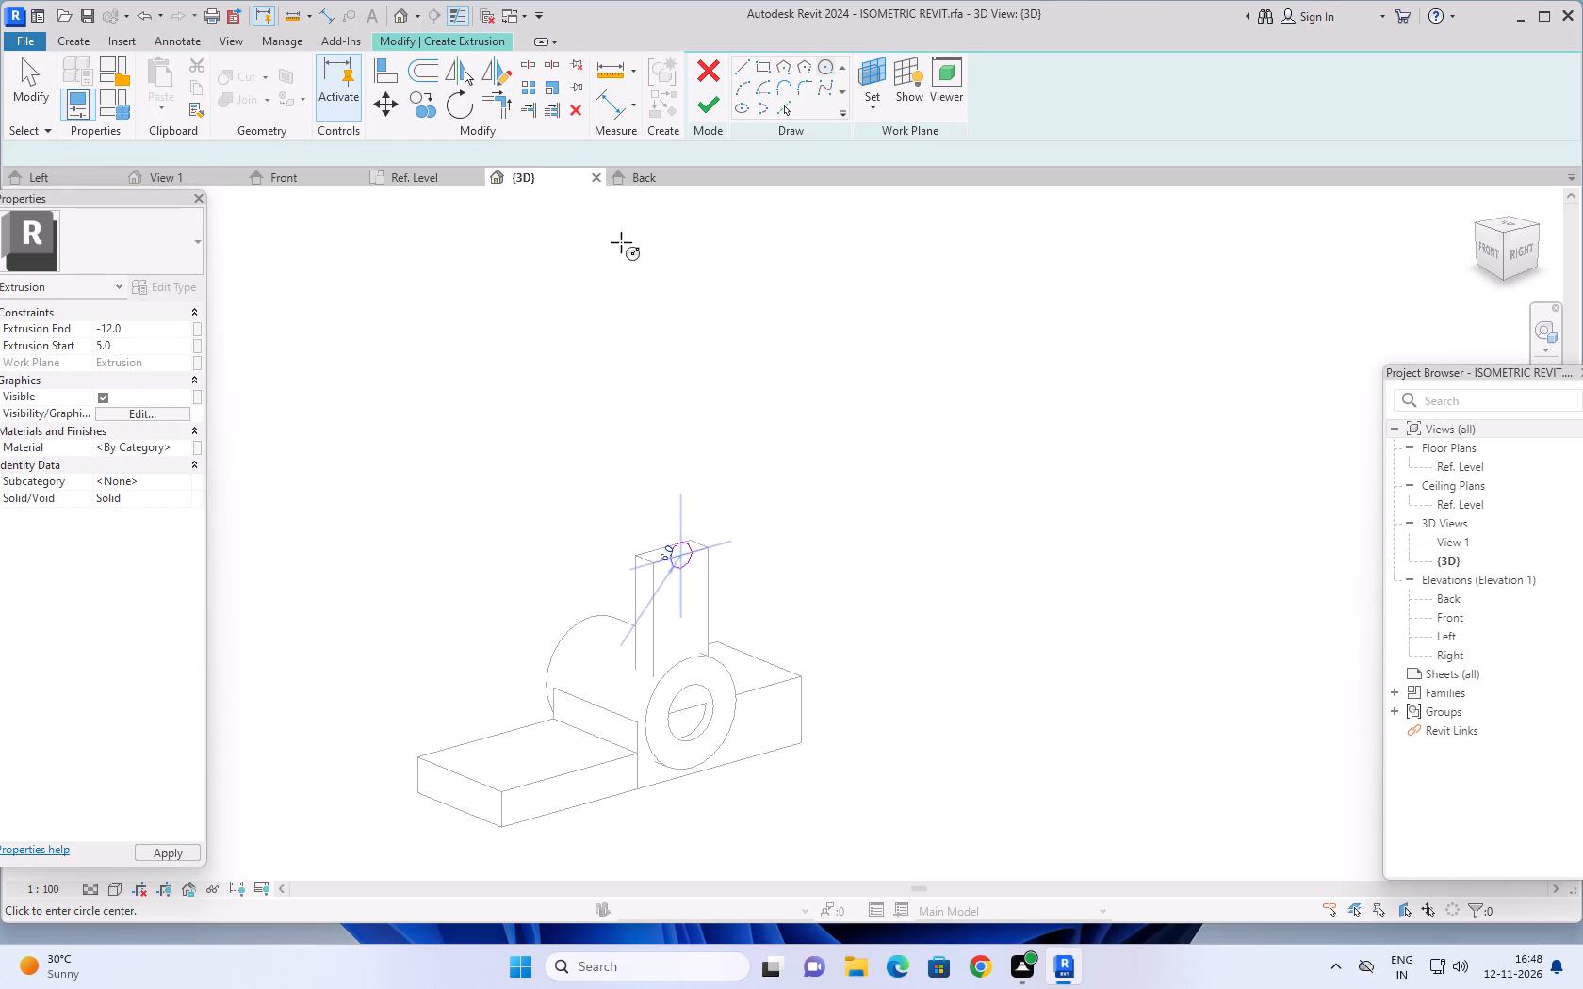
{"action": "left_click", "coordinate": [708, 103]}
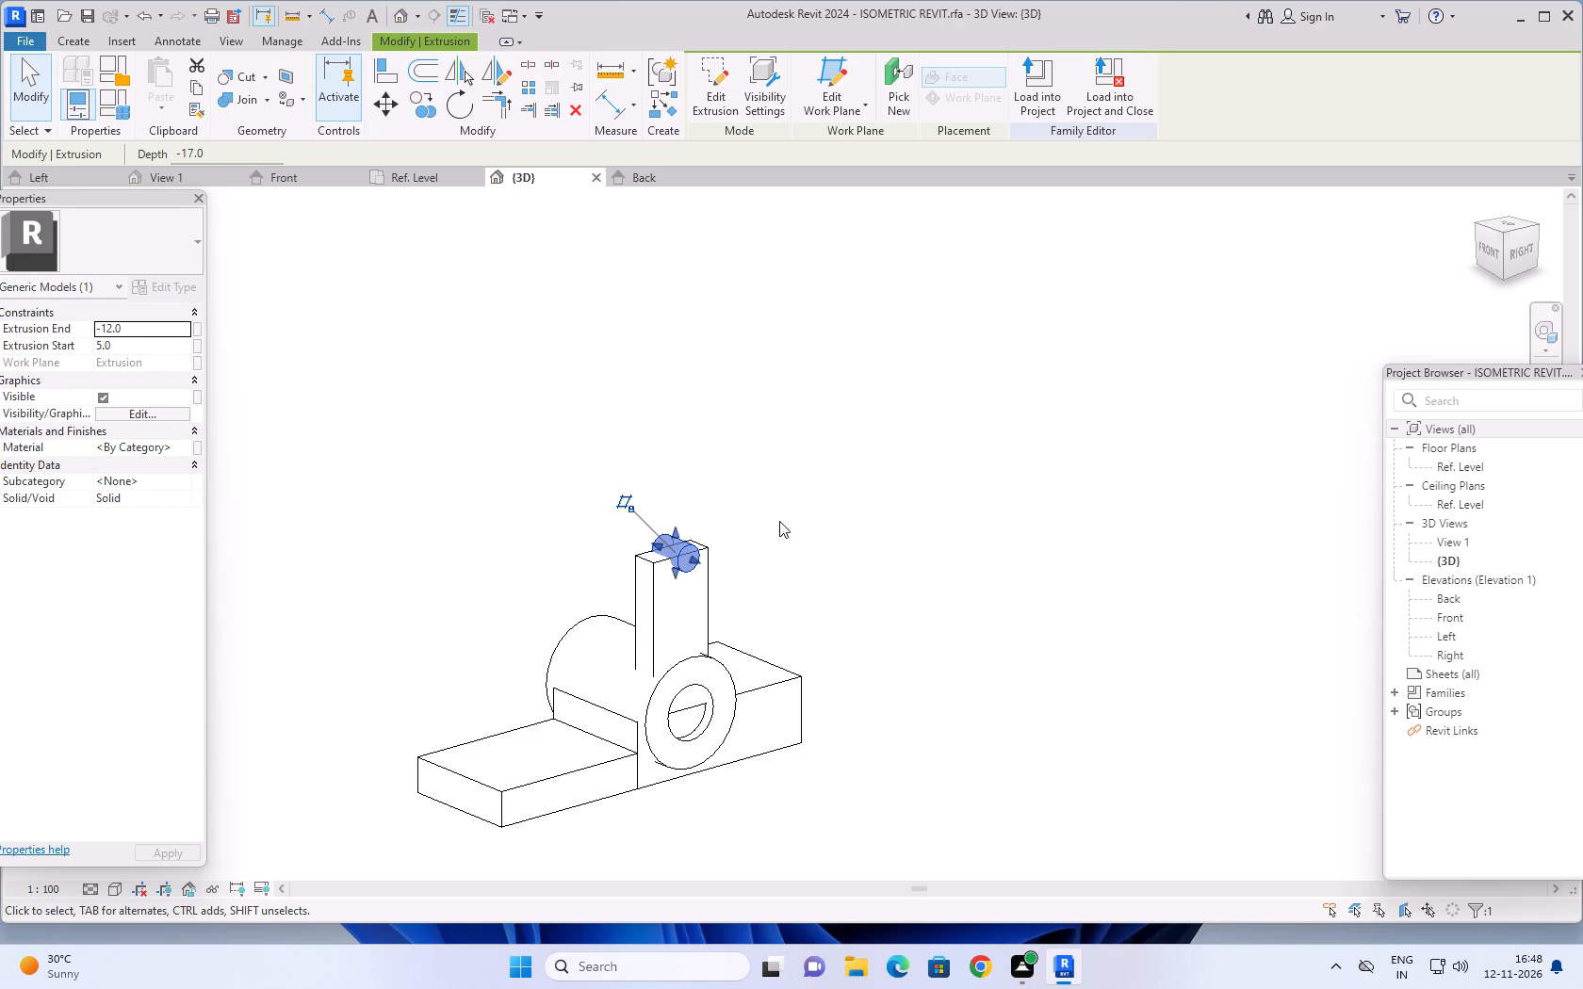
{"action": "left_click", "coordinate": [779, 521]}
Open the extrusion sketch of the small cylinder at the top of the upright block for editing.
{"action": "scroll", "coordinate": [672, 574], "scroll_direction": "up", "scroll_amount": 6}
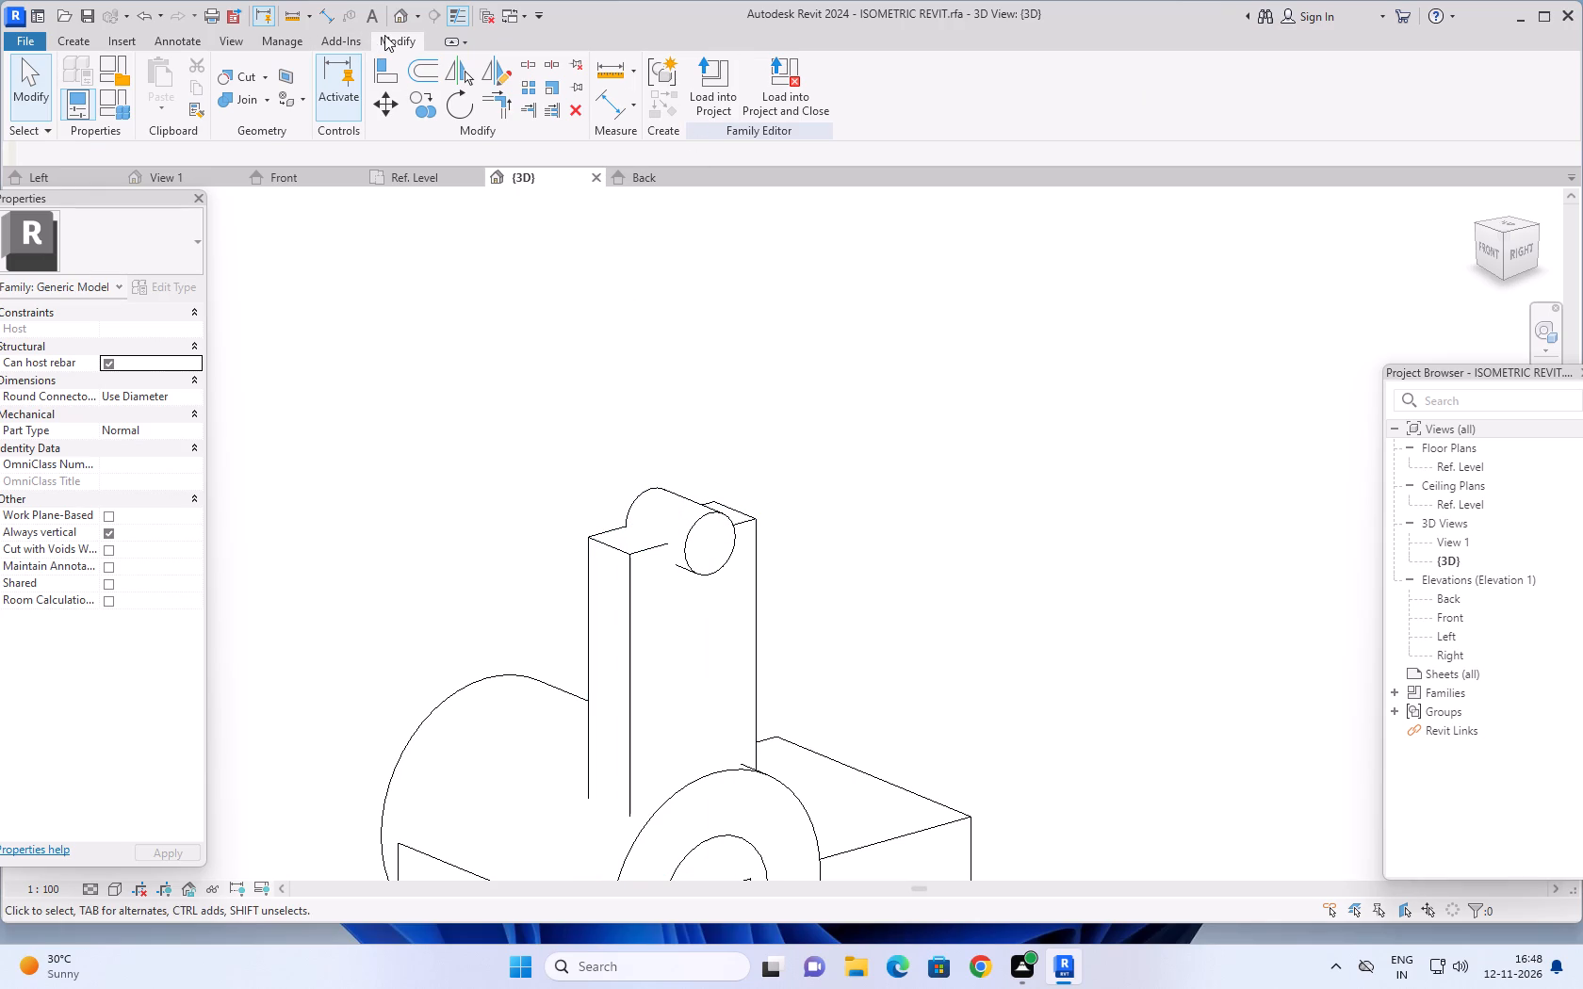
{"action": "left_click", "coordinate": [703, 511]}
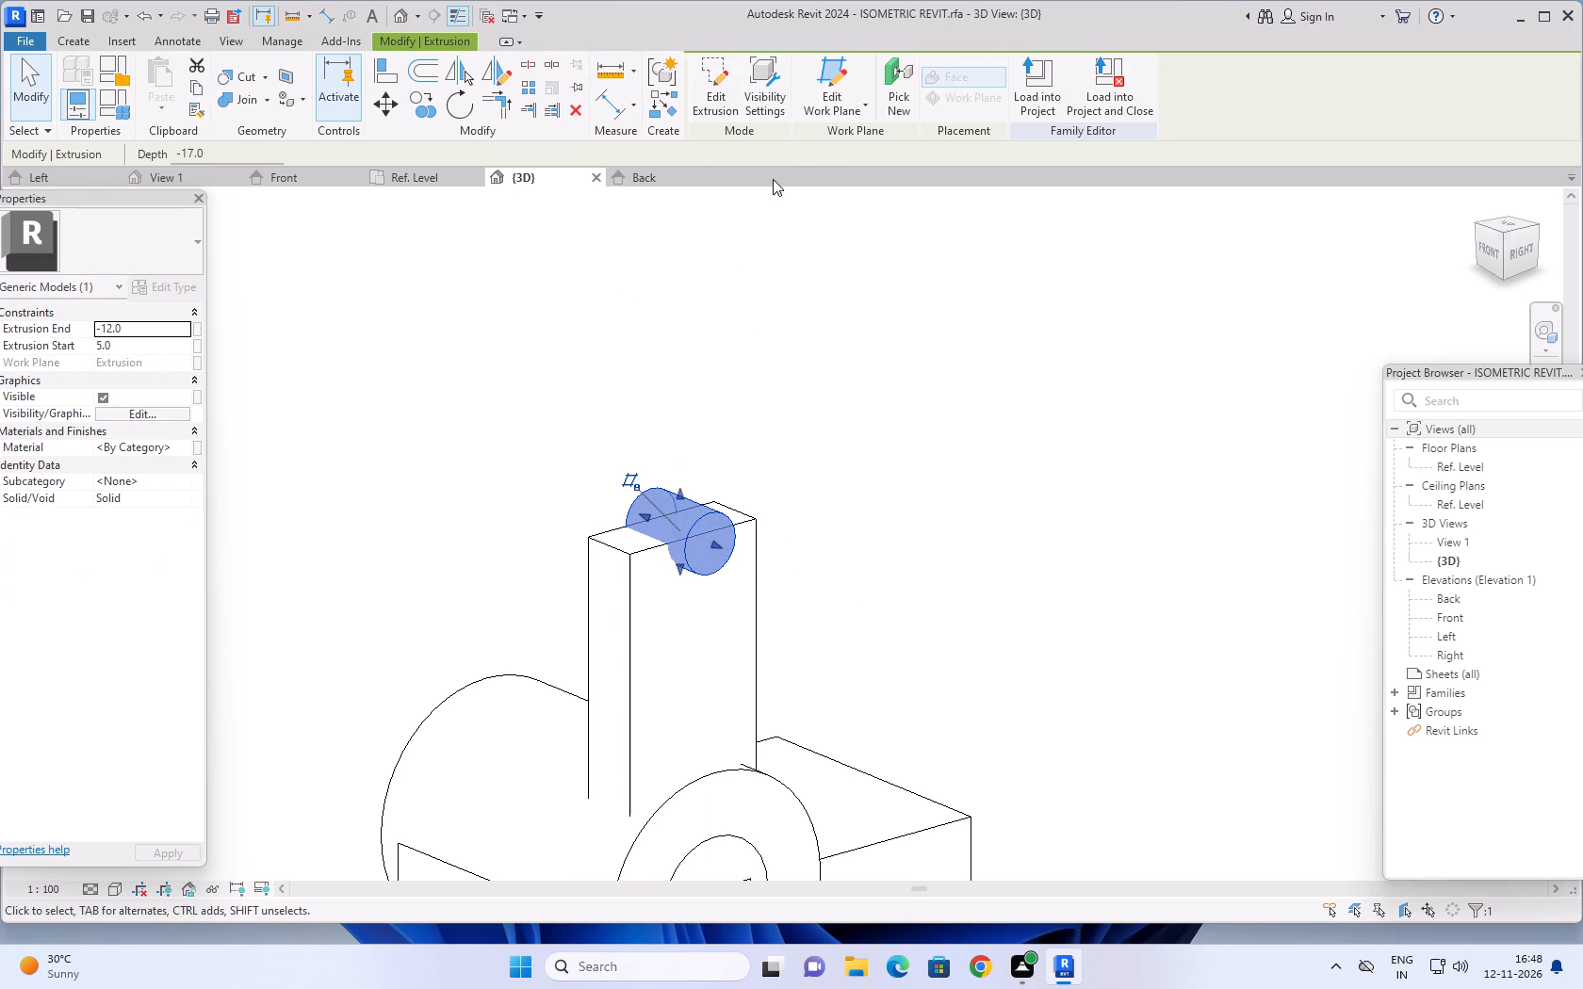
{"action": "left_click", "coordinate": [709, 66]}
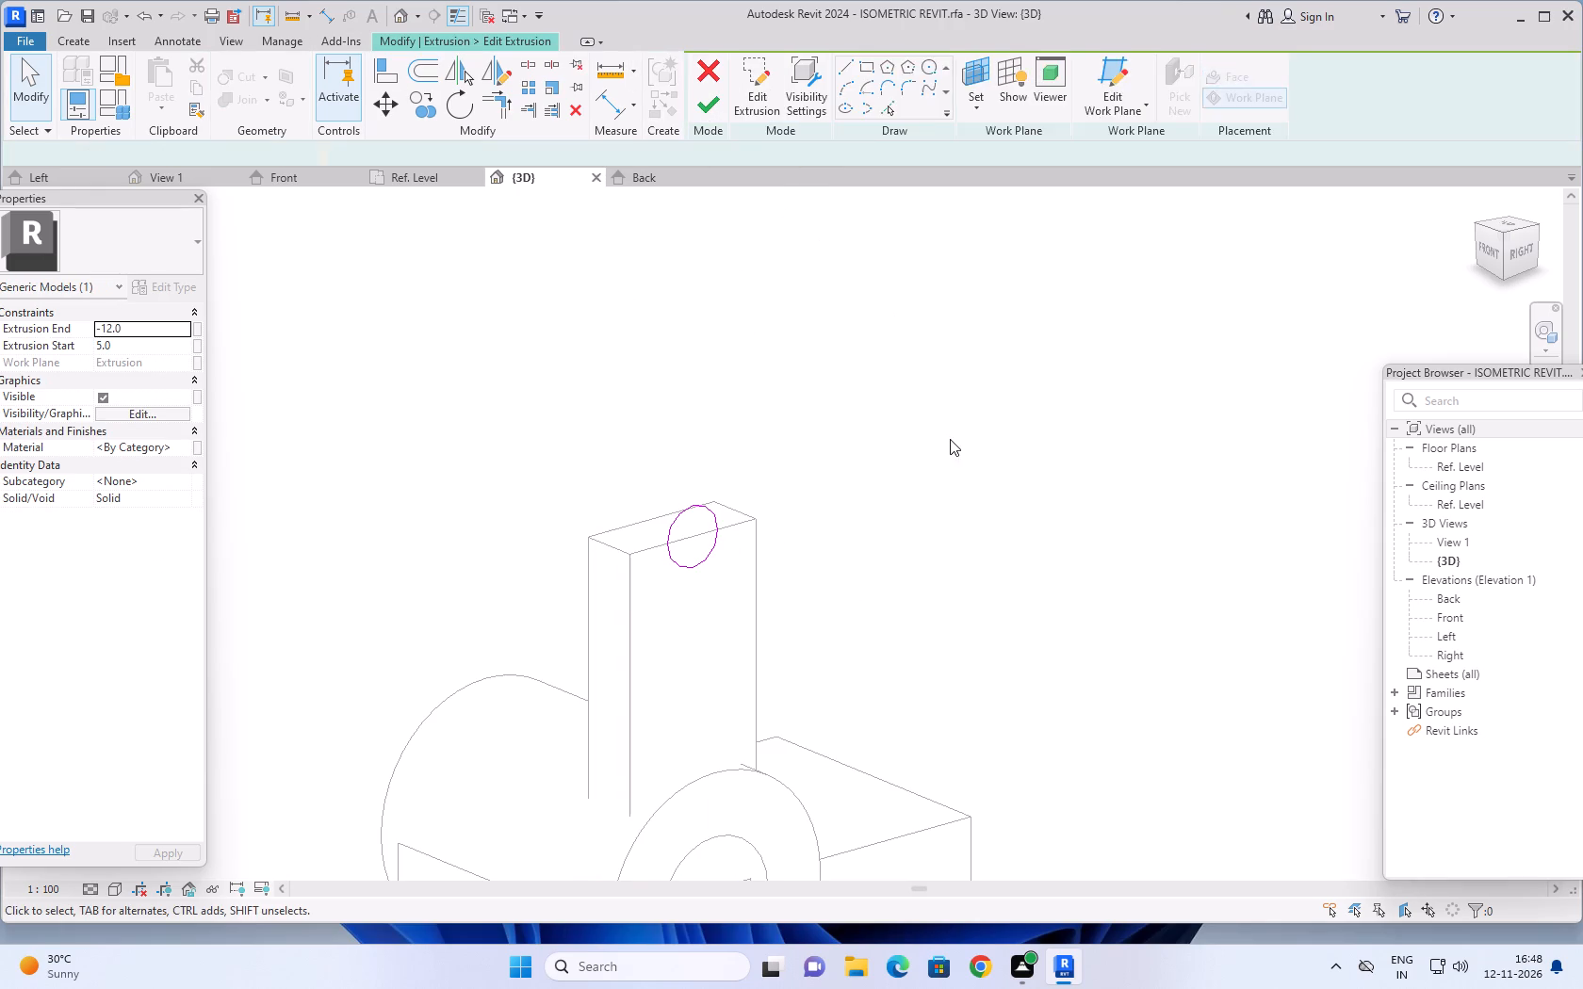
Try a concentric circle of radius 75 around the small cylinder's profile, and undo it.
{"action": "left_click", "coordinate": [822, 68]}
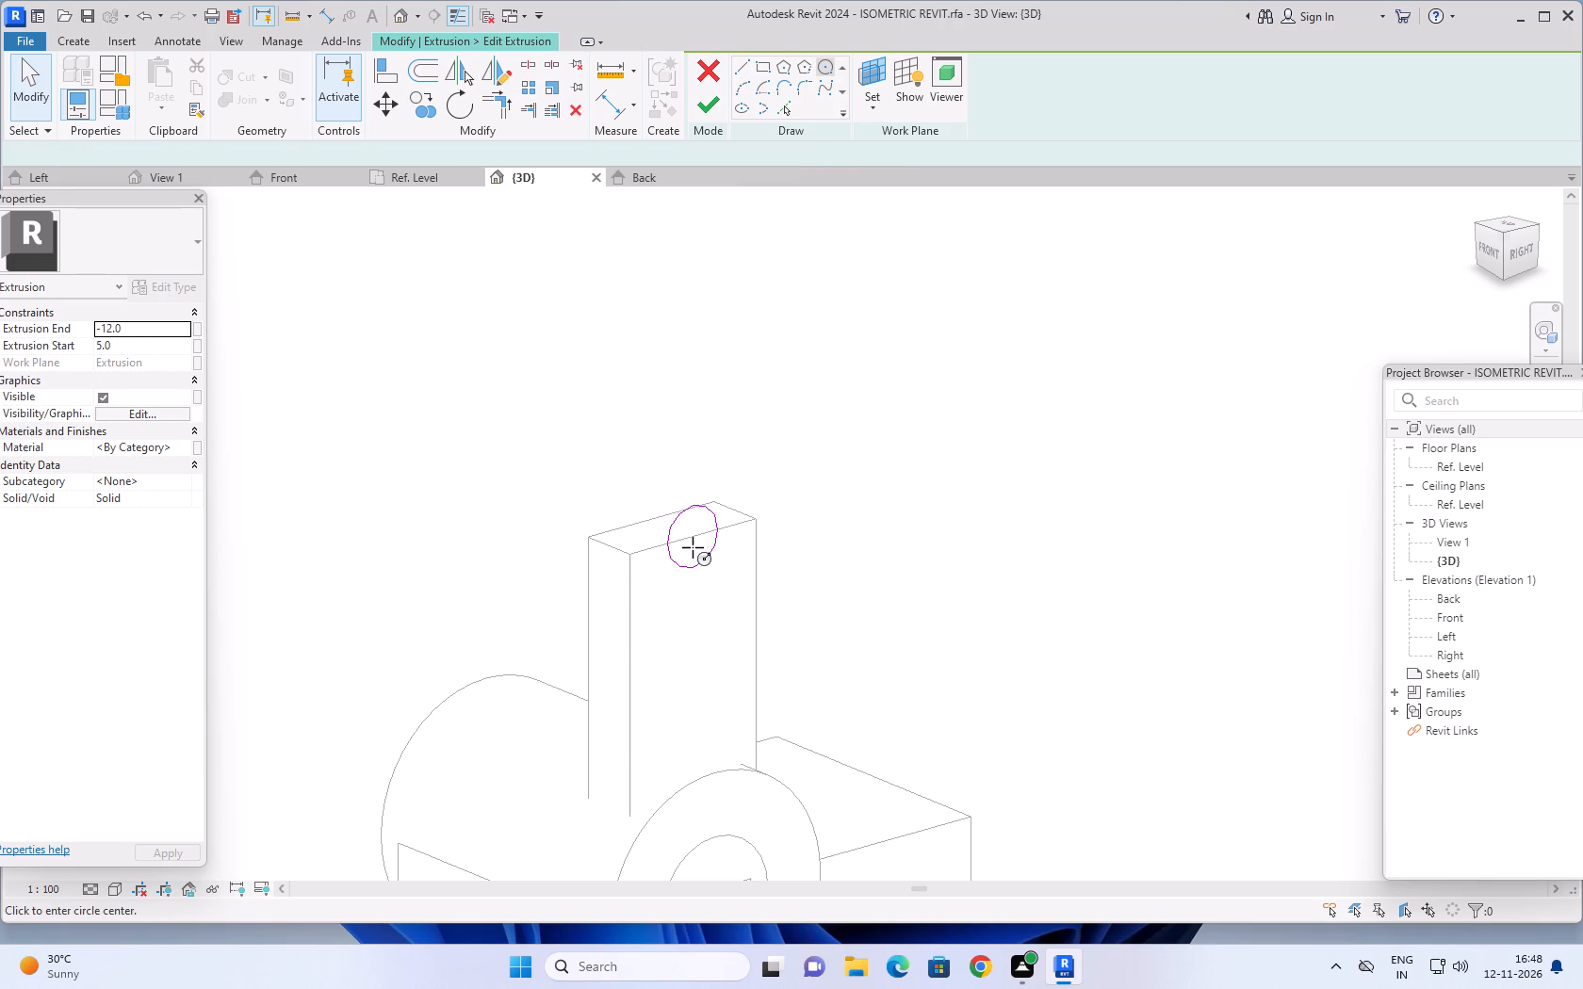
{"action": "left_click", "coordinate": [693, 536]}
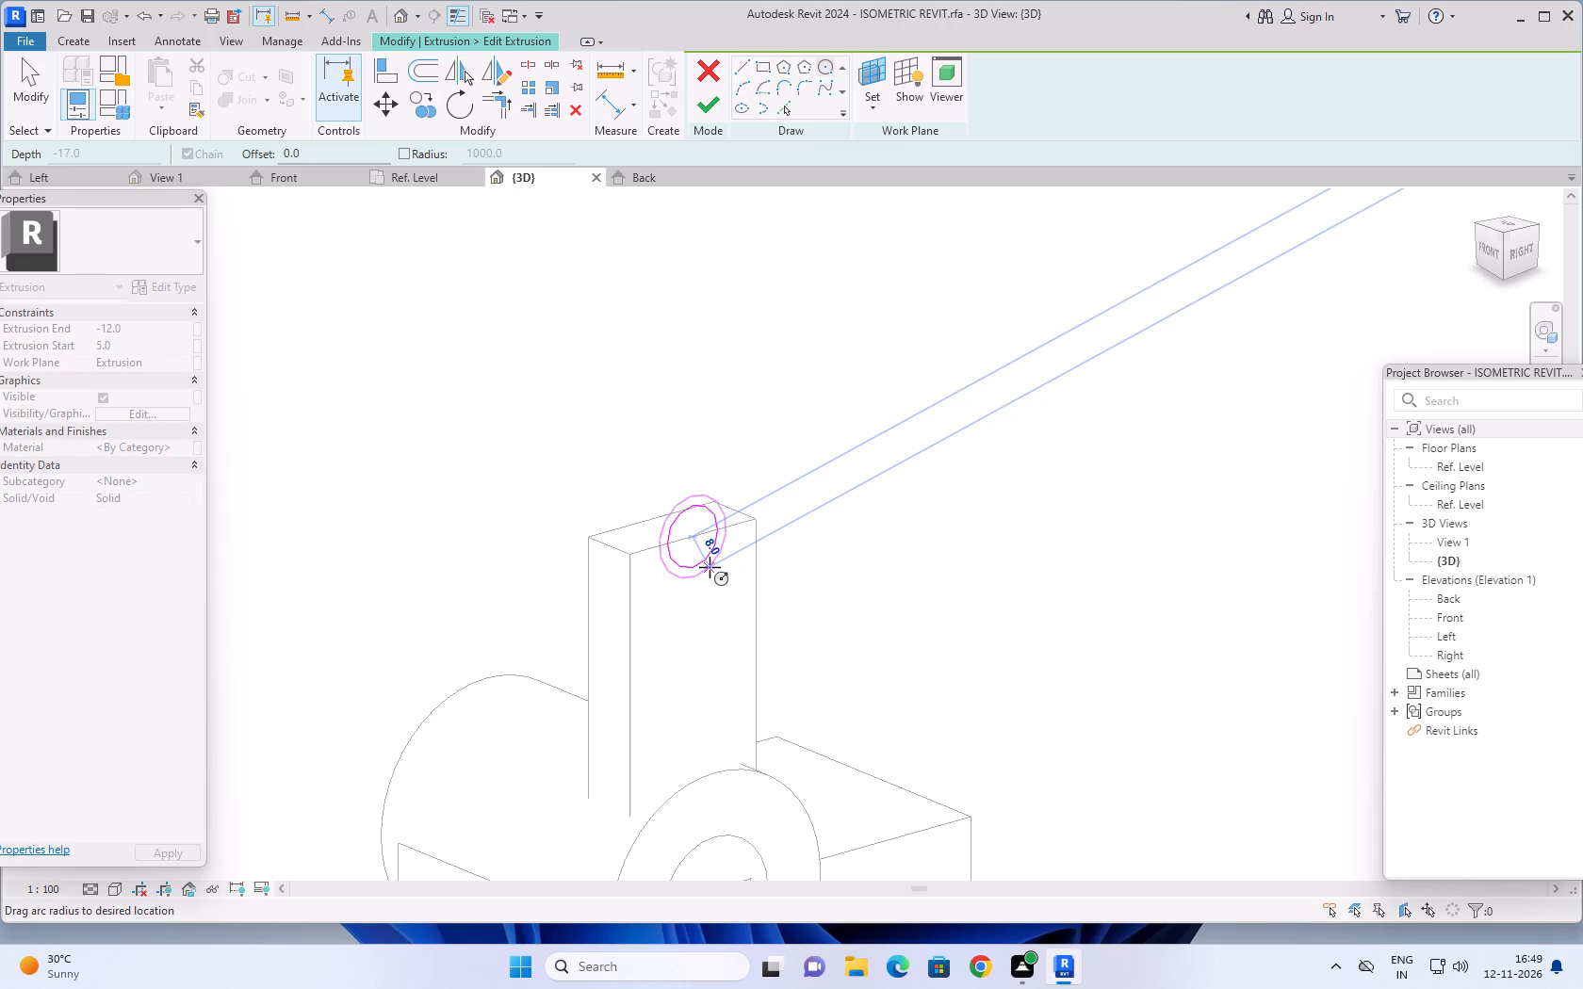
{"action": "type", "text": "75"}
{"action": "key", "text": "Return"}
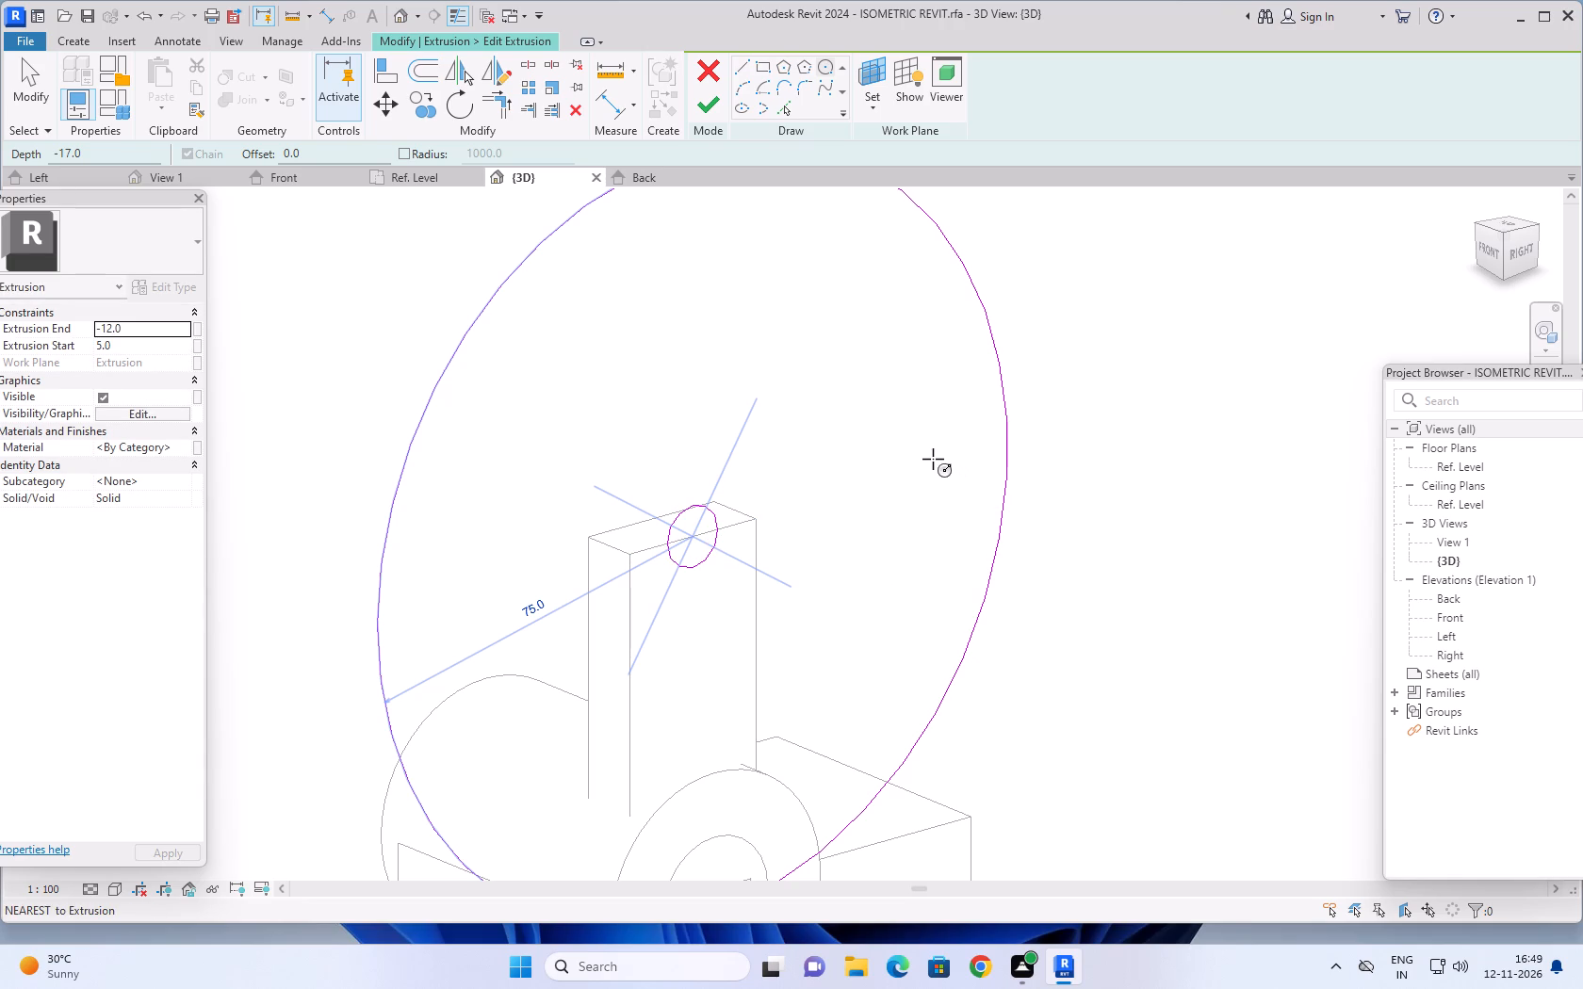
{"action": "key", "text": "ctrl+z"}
Sketch a circle of radius 15 concentric with the existing radius 6 circle, and finish the edited extrusion as a hollow ring.
{"action": "left_click", "coordinate": [824, 66]}
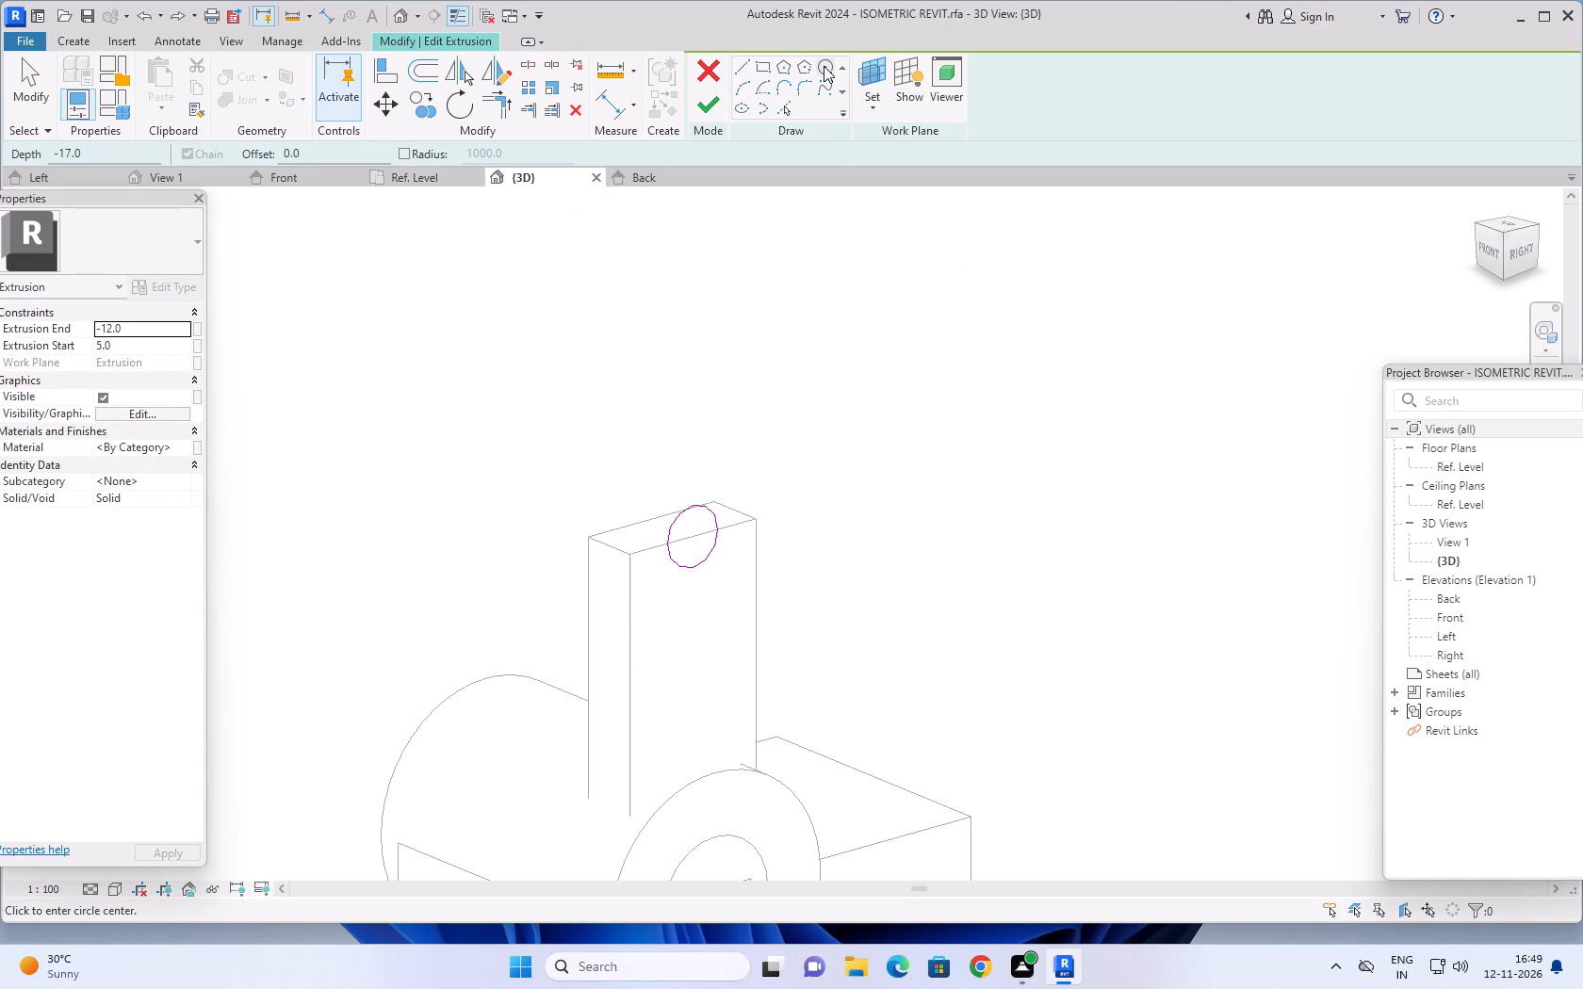
{"action": "left_click", "coordinate": [694, 534]}
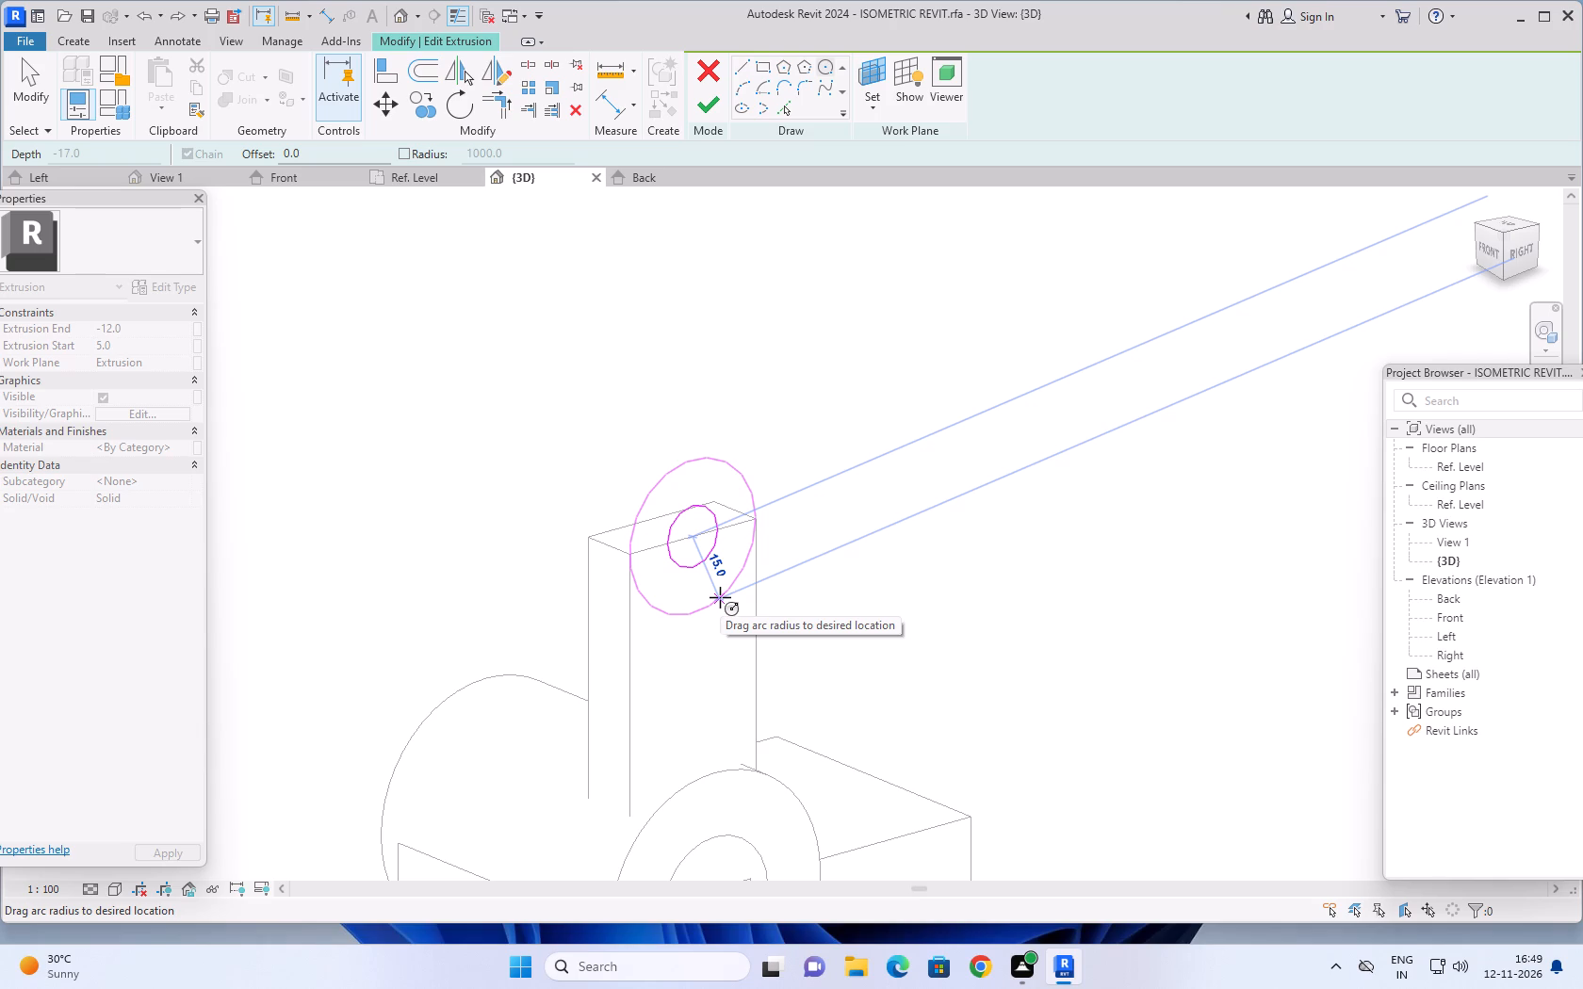
{"action": "left_click", "coordinate": [720, 597]}
{"action": "scroll", "coordinate": [850, 537], "scroll_direction": "down", "scroll_amount": 4}
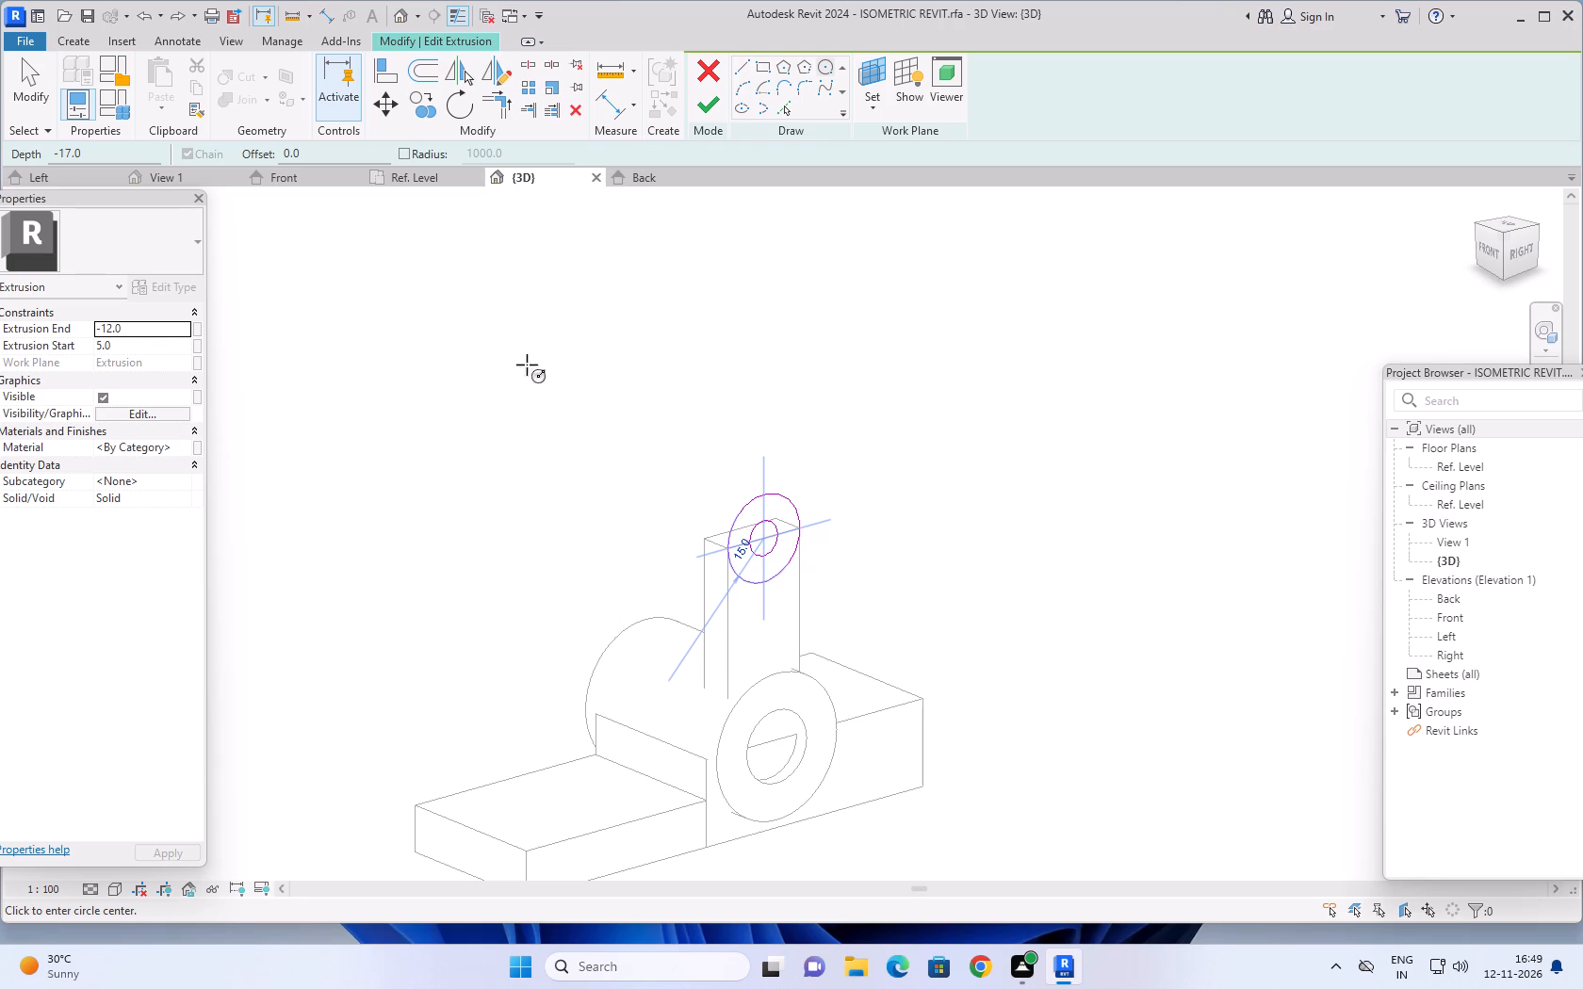
{"action": "left_click", "coordinate": [716, 105]}
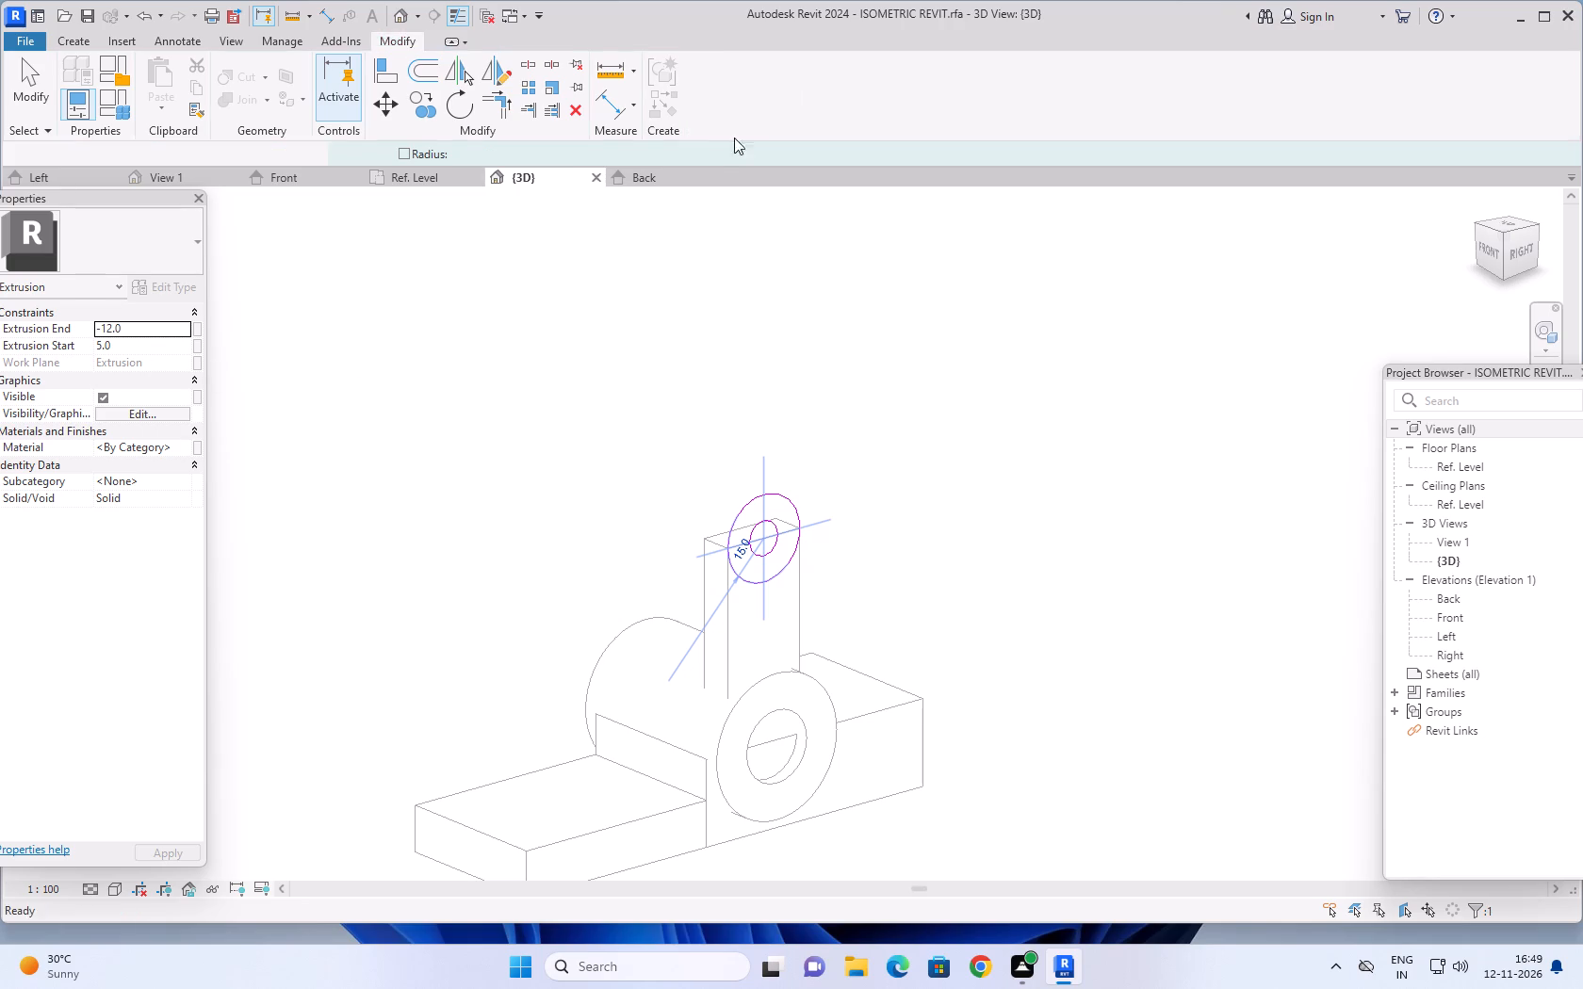
{"action": "left_click", "coordinate": [974, 506]}
Examine the hollow ring at the top, the upright block, the large hollow cylinder and the stepped base, near and far.
{"action": "middle_click_drag", "start_coordinate": [1002, 553], "coordinate": [905, 524]}
{"action": "scroll", "coordinate": [907, 525], "scroll_direction": "down", "scroll_amount": 1}
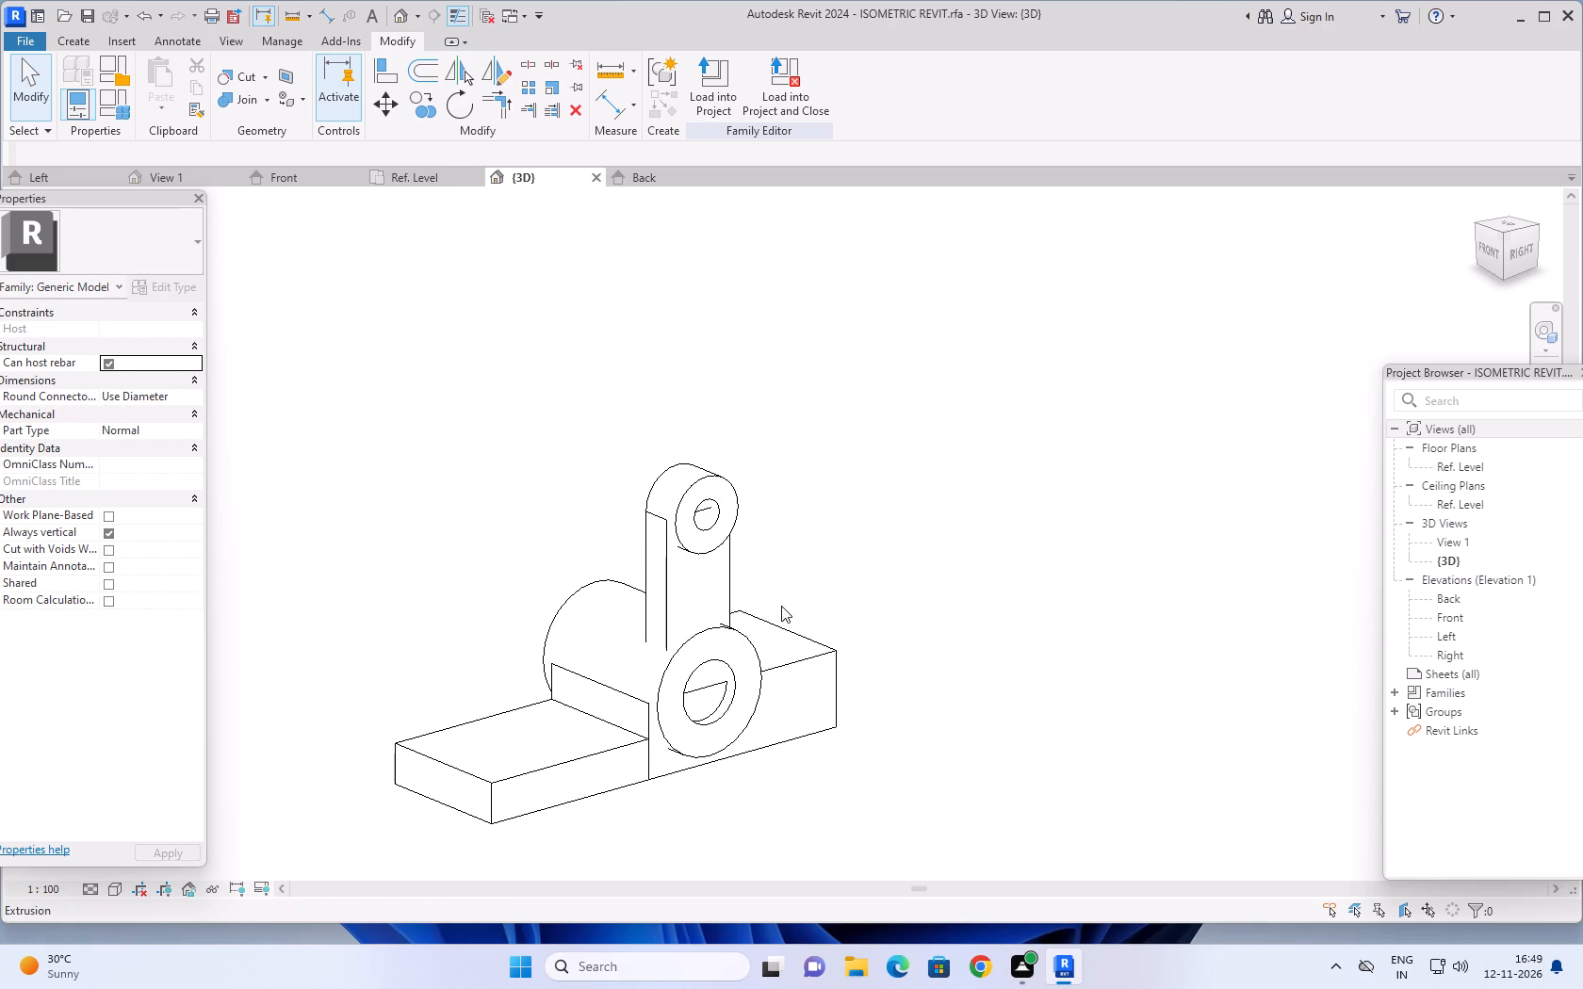
{"action": "scroll", "coordinate": [786, 601], "scroll_direction": "down", "scroll_amount": 2}
{"action": "middle_click_drag", "start_coordinate": [819, 550], "coordinate": [799, 529]}
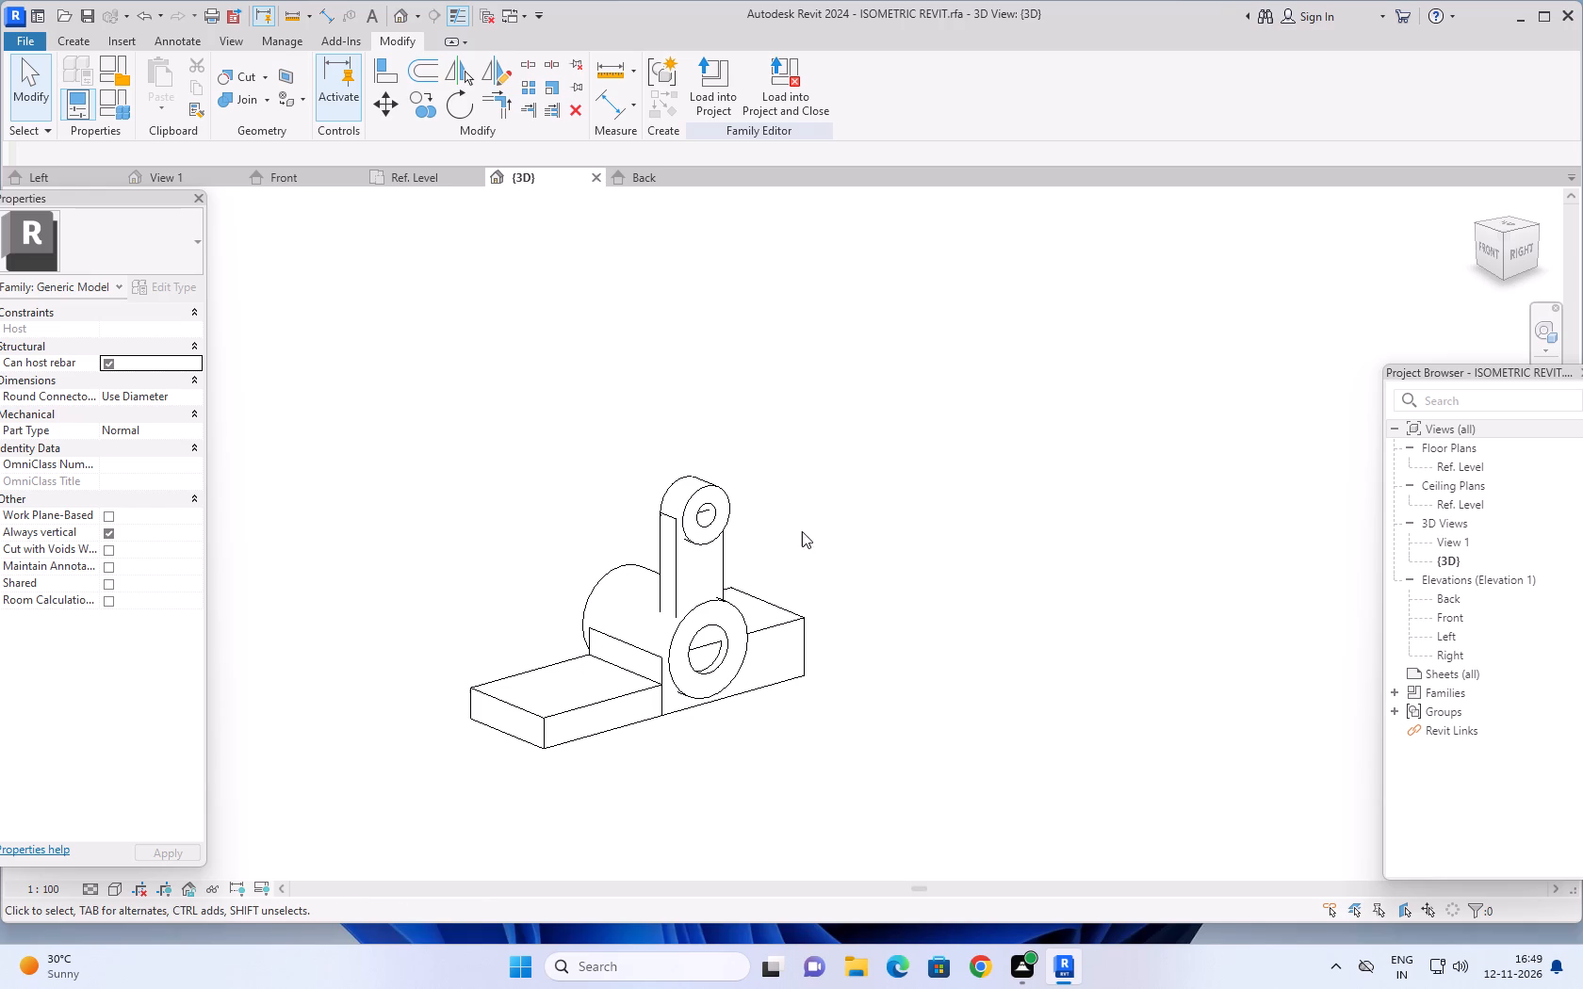
{"action": "scroll", "coordinate": [794, 516], "scroll_direction": "down", "scroll_amount": 2}
{"action": "middle_click_drag", "start_coordinate": [800, 495], "coordinate": [752, 484]}
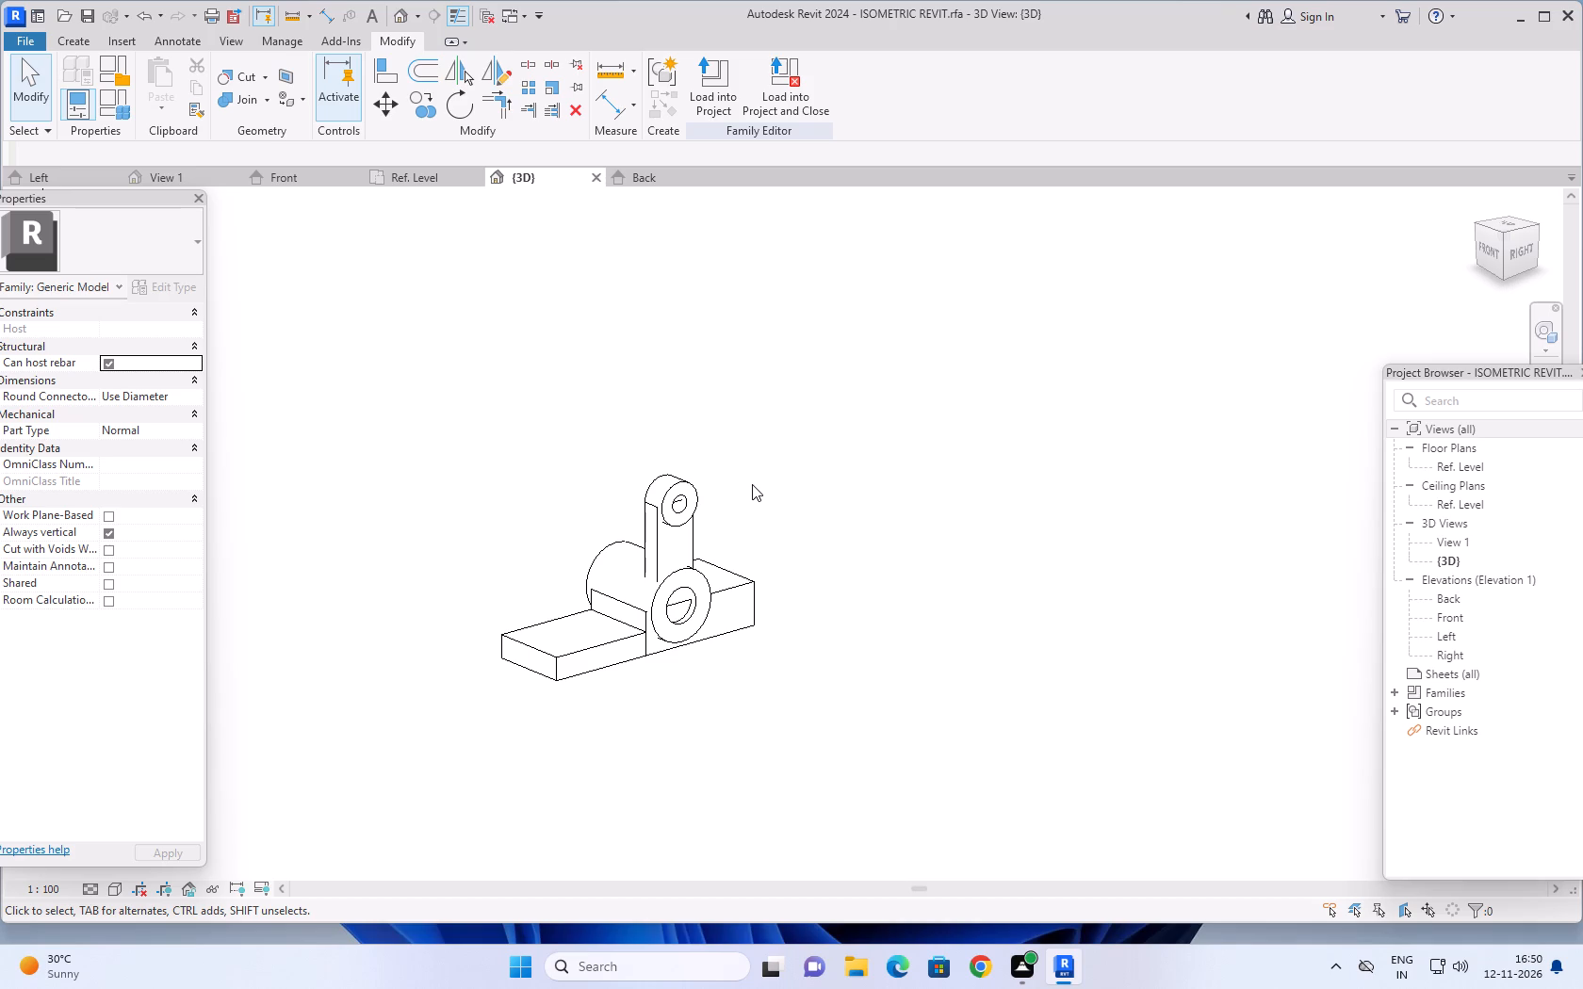
{"action": "middle_click", "coordinate": [782, 519]}
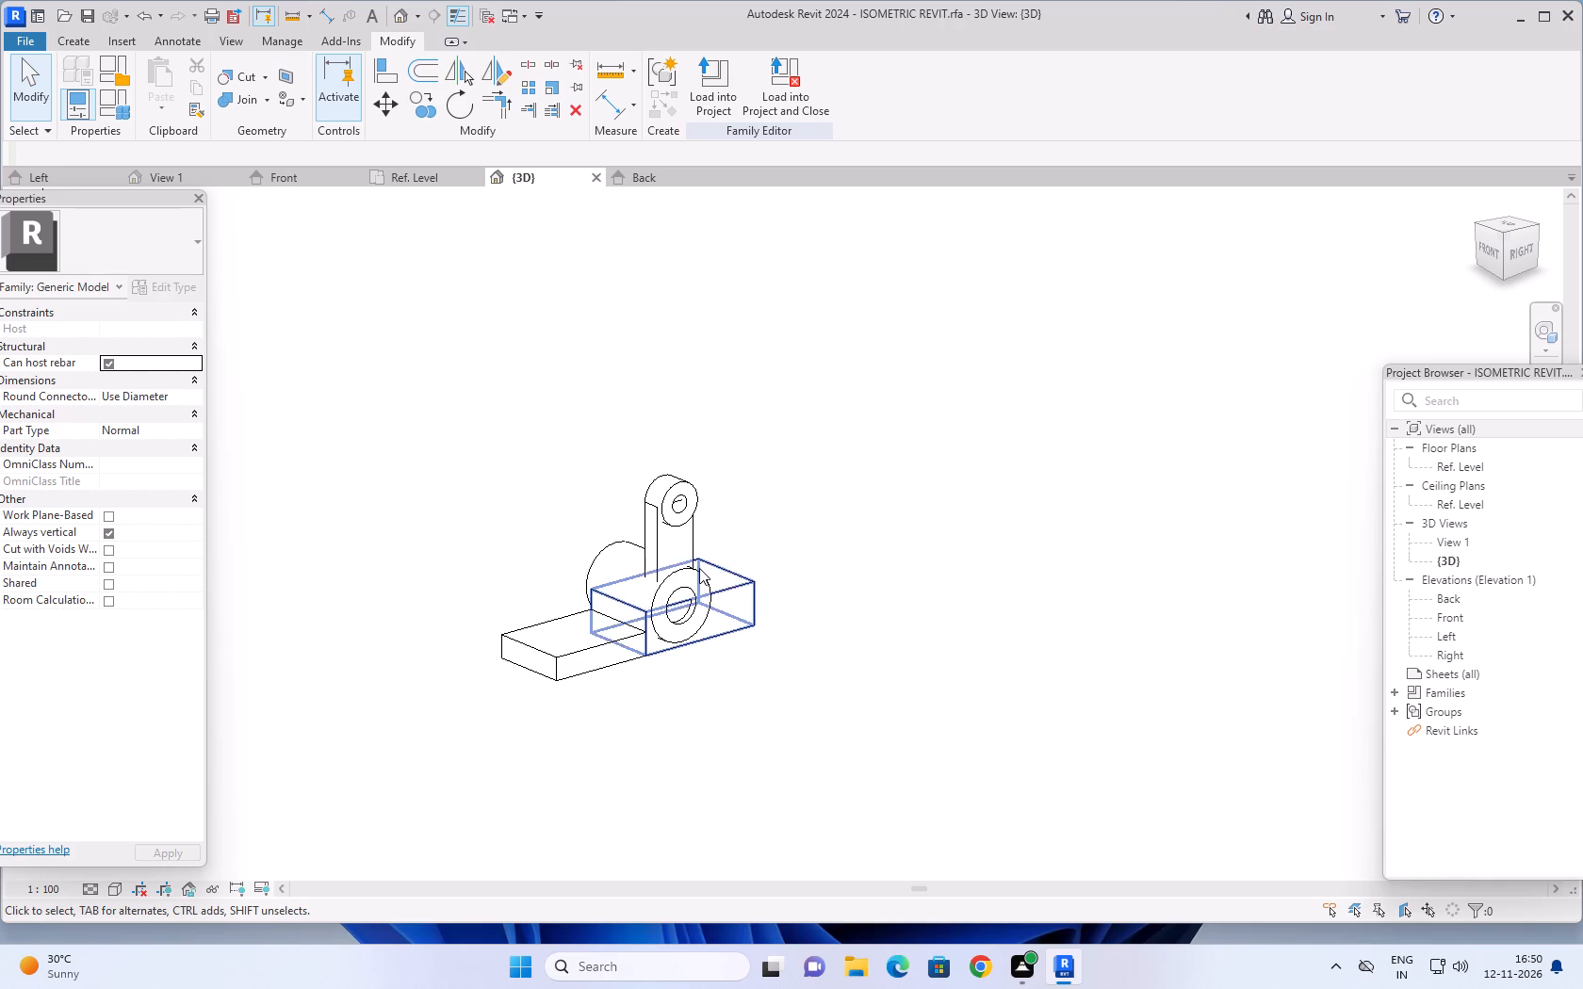
{"action": "scroll", "coordinate": [643, 501], "scroll_direction": "up", "scroll_amount": 5}
{"action": "scroll", "coordinate": [716, 526], "scroll_direction": "up", "scroll_amount": 6}
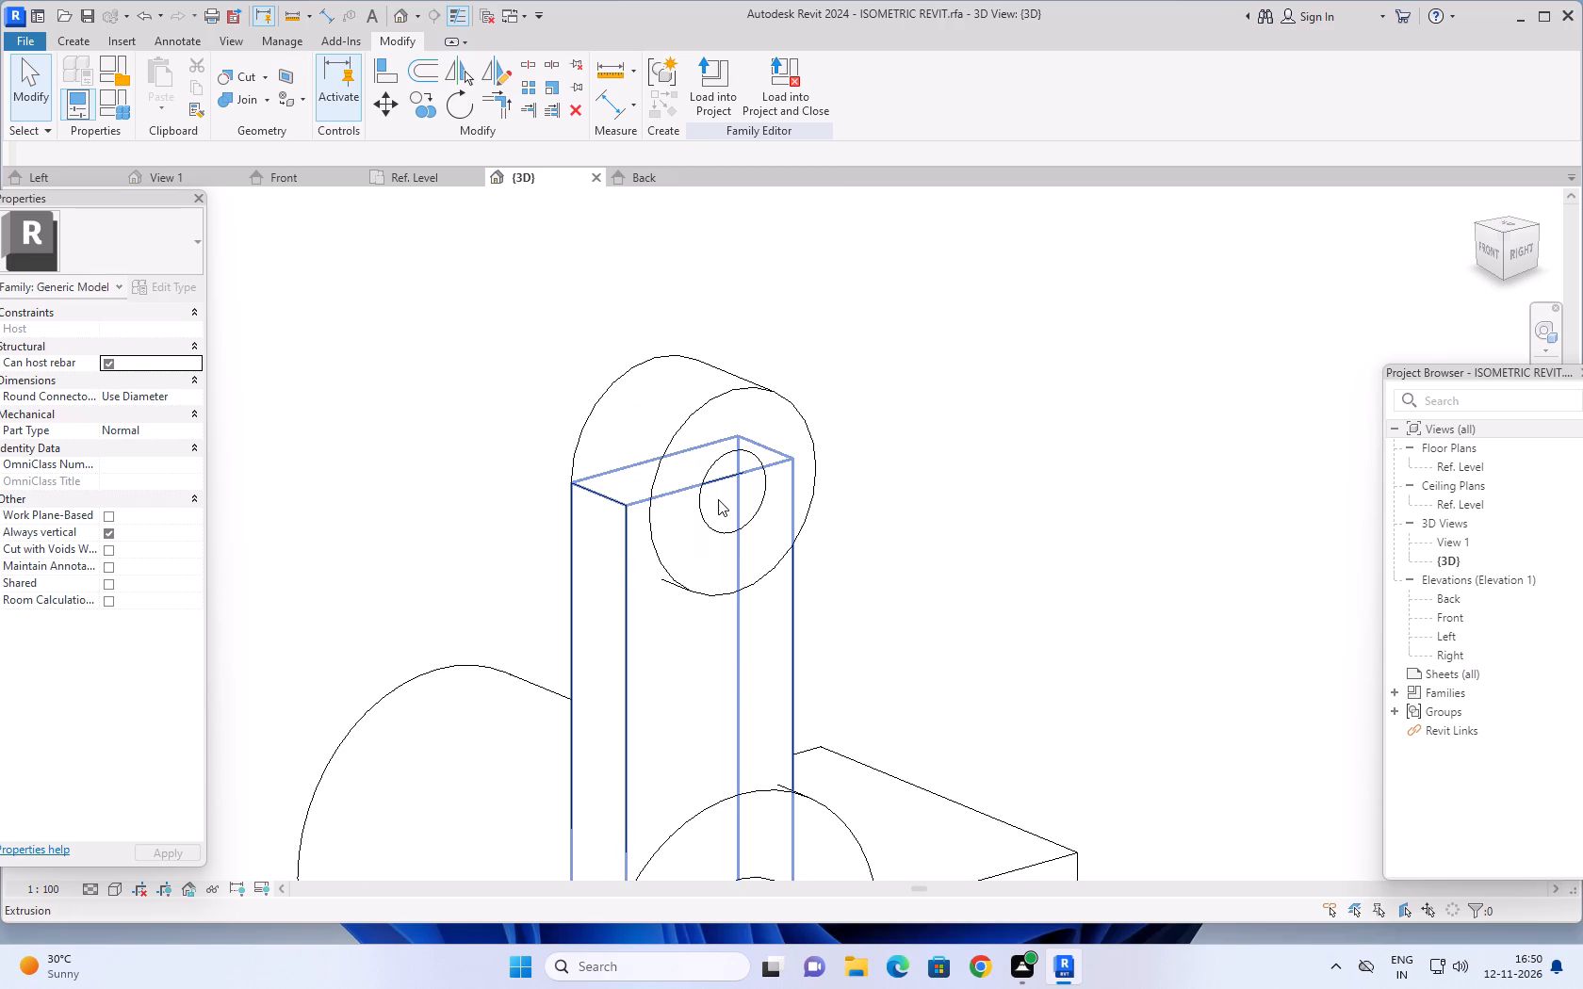
{"action": "scroll", "coordinate": [890, 483], "scroll_direction": "down", "scroll_amount": 10}
{"action": "middle_click_drag", "start_coordinate": [969, 501], "coordinate": [946, 476]}
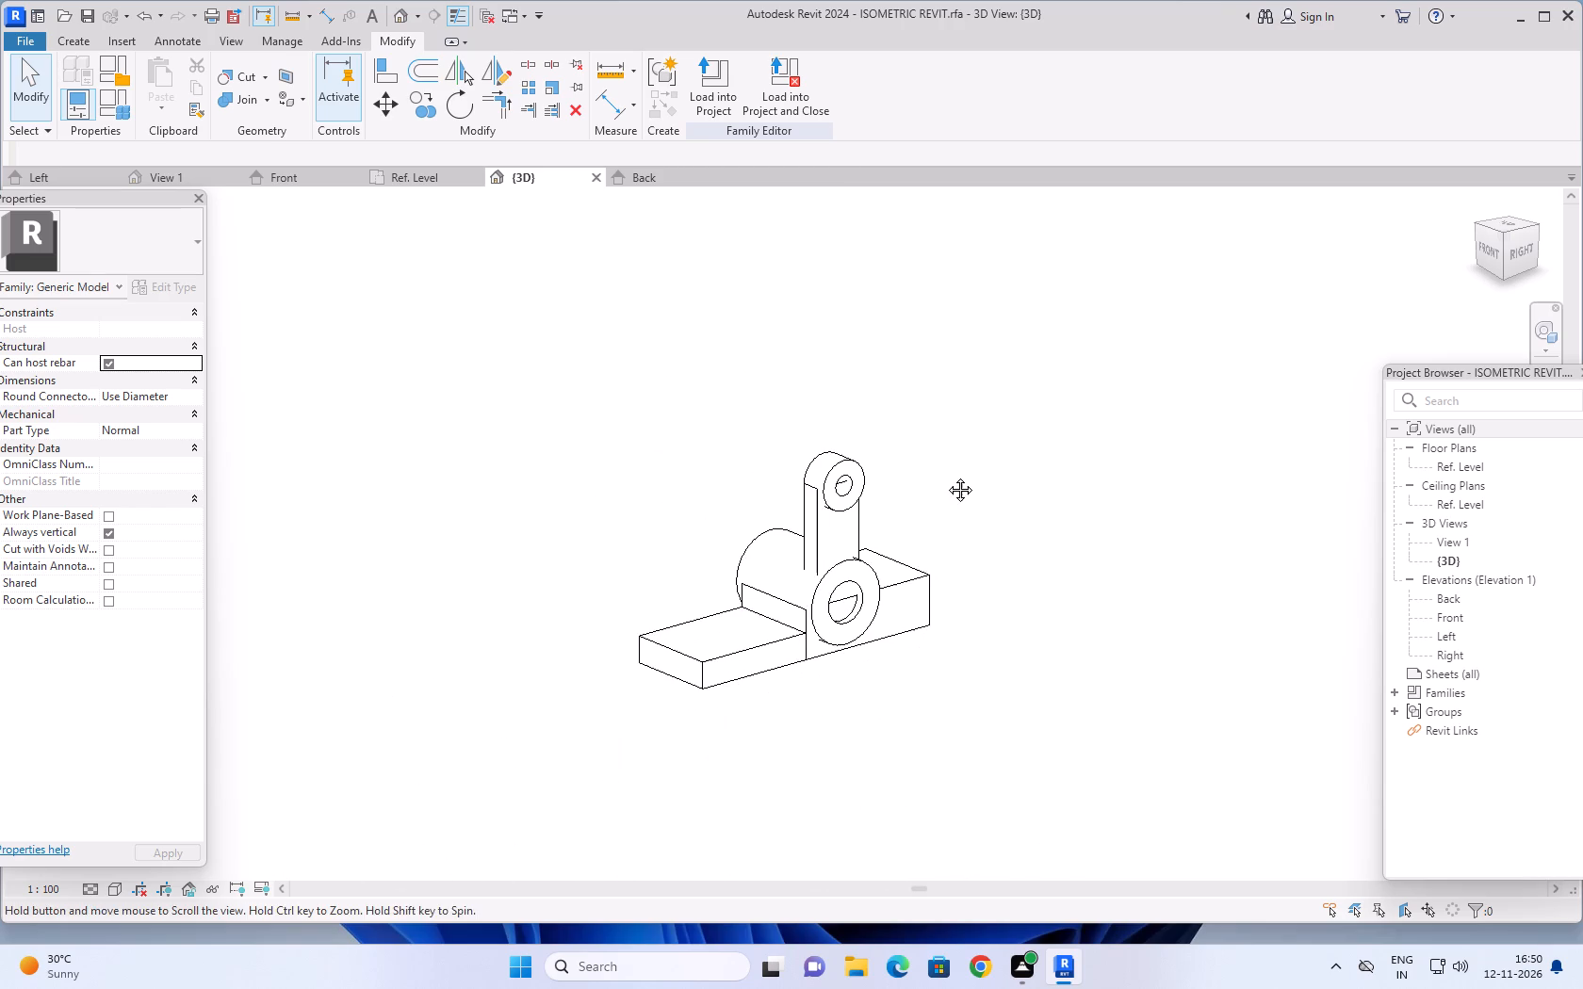
{"action": "middle_click_drag", "start_coordinate": [946, 476], "coordinate": [945, 470]}
{"action": "scroll", "coordinate": [820, 595], "scroll_direction": "up", "scroll_amount": 6}
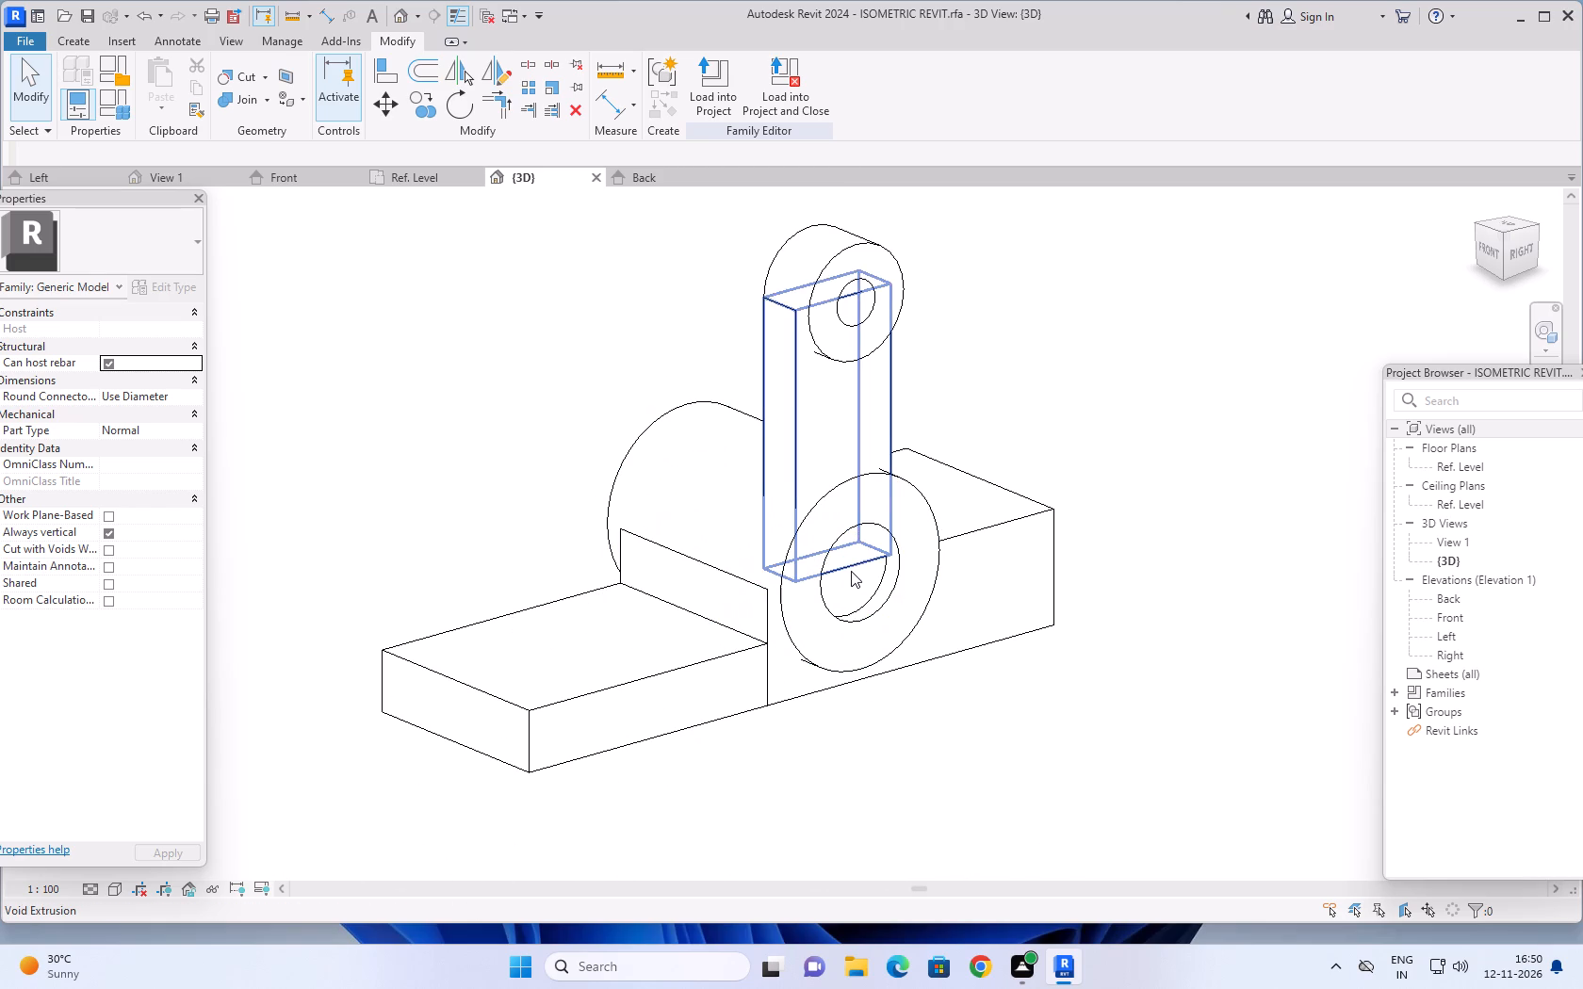
{"action": "scroll", "coordinate": [857, 588], "scroll_direction": "down", "scroll_amount": 7}
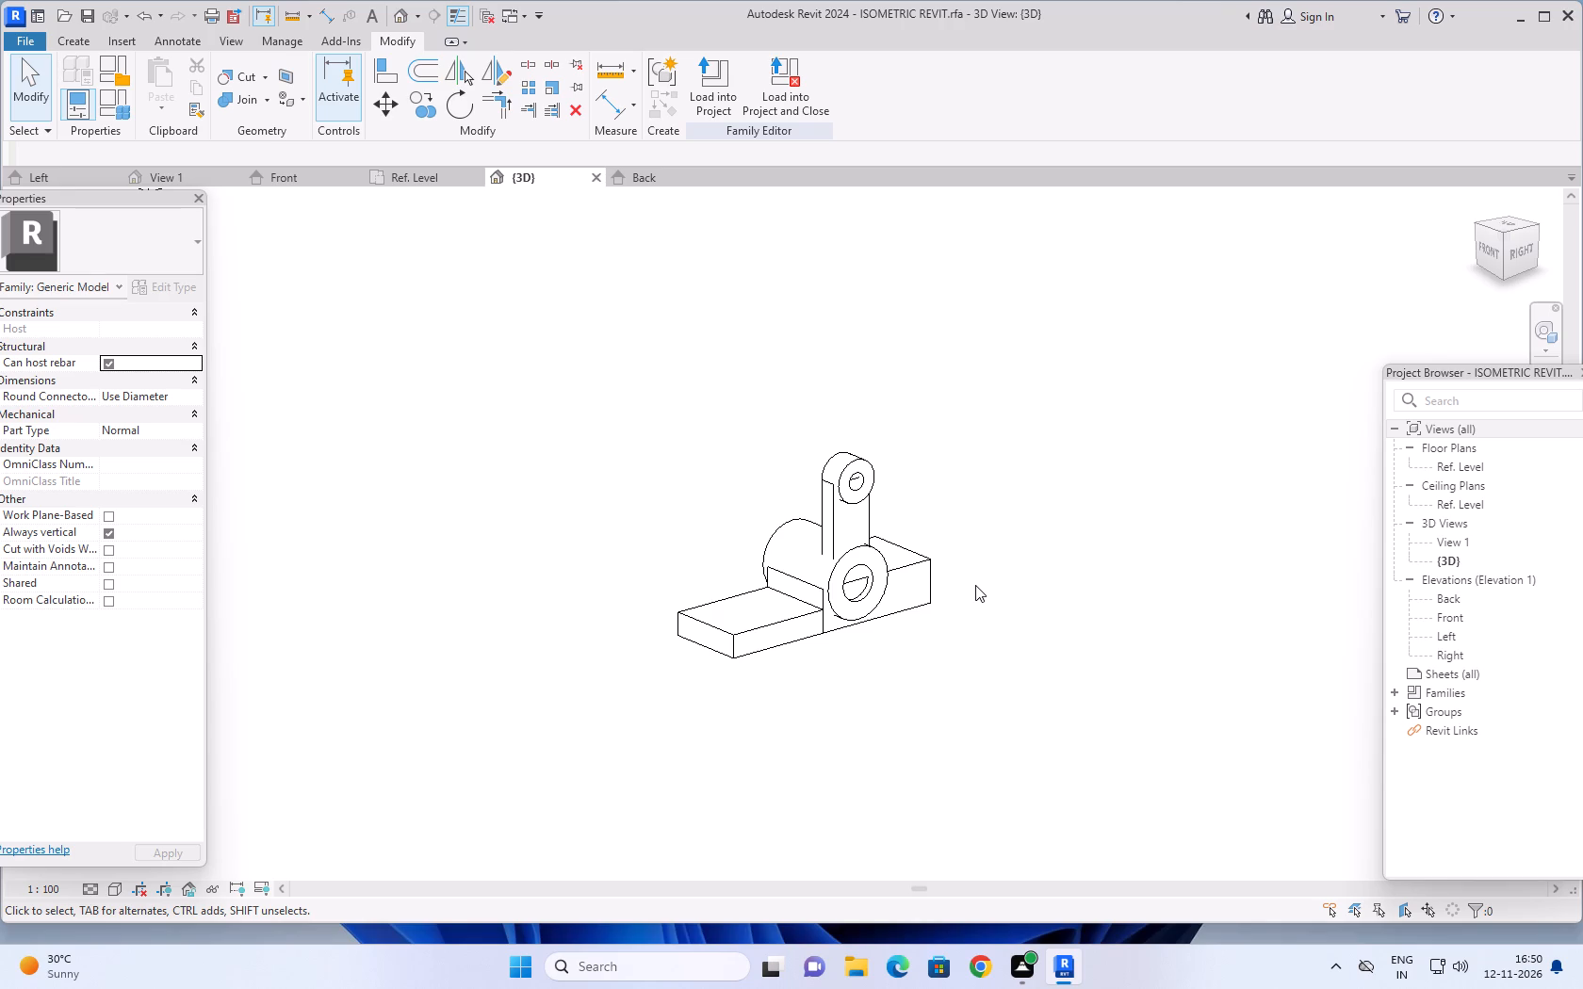
{"action": "scroll", "coordinate": [975, 585], "scroll_direction": "down", "scroll_amount": 2}
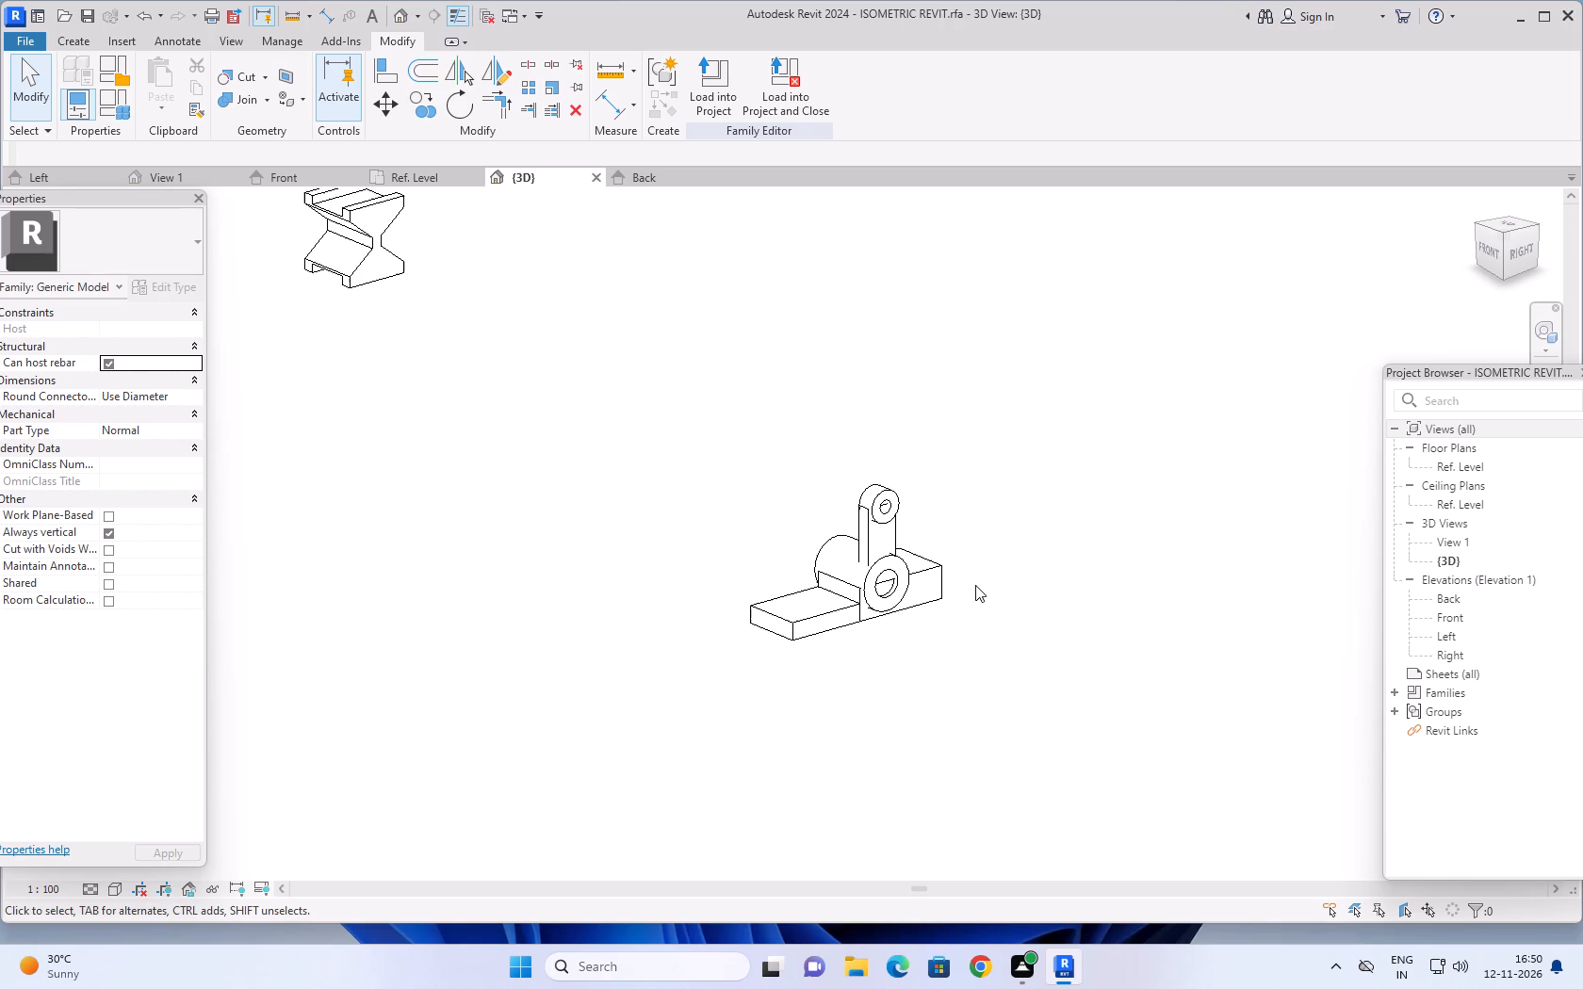
{"action": "middle_click_drag", "start_coordinate": [990, 587], "coordinate": [932, 596]}
{"action": "scroll", "coordinate": [889, 528], "scroll_direction": "up", "scroll_amount": 4}
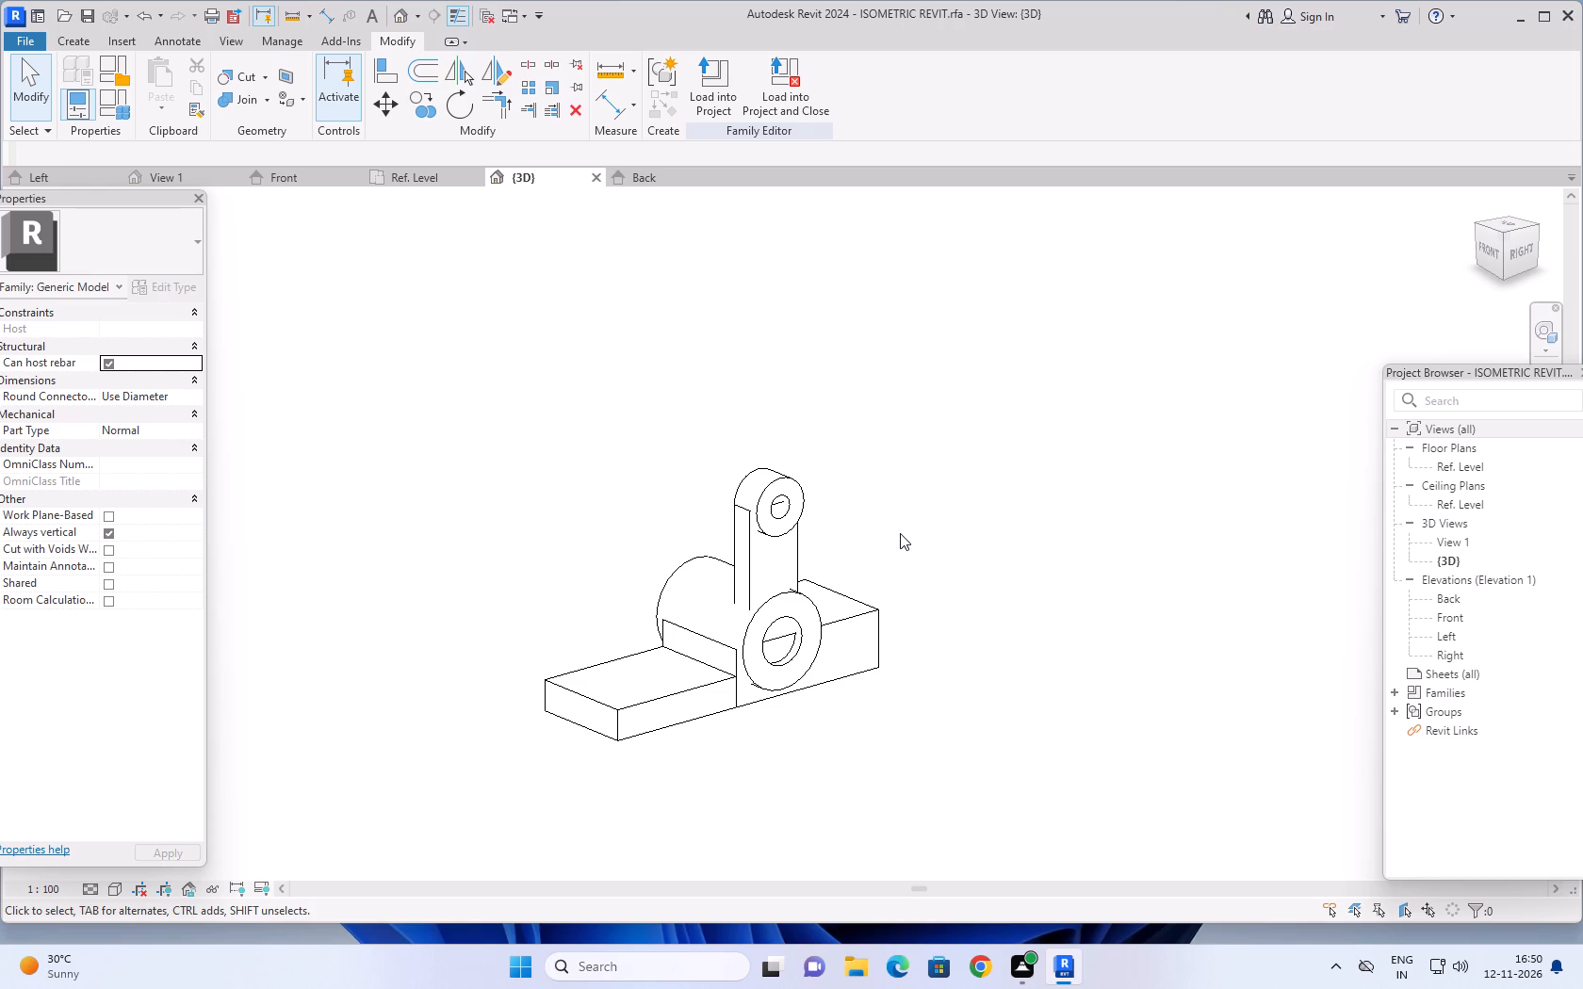
{"action": "scroll", "coordinate": [882, 599], "scroll_direction": "up", "scroll_amount": 5}
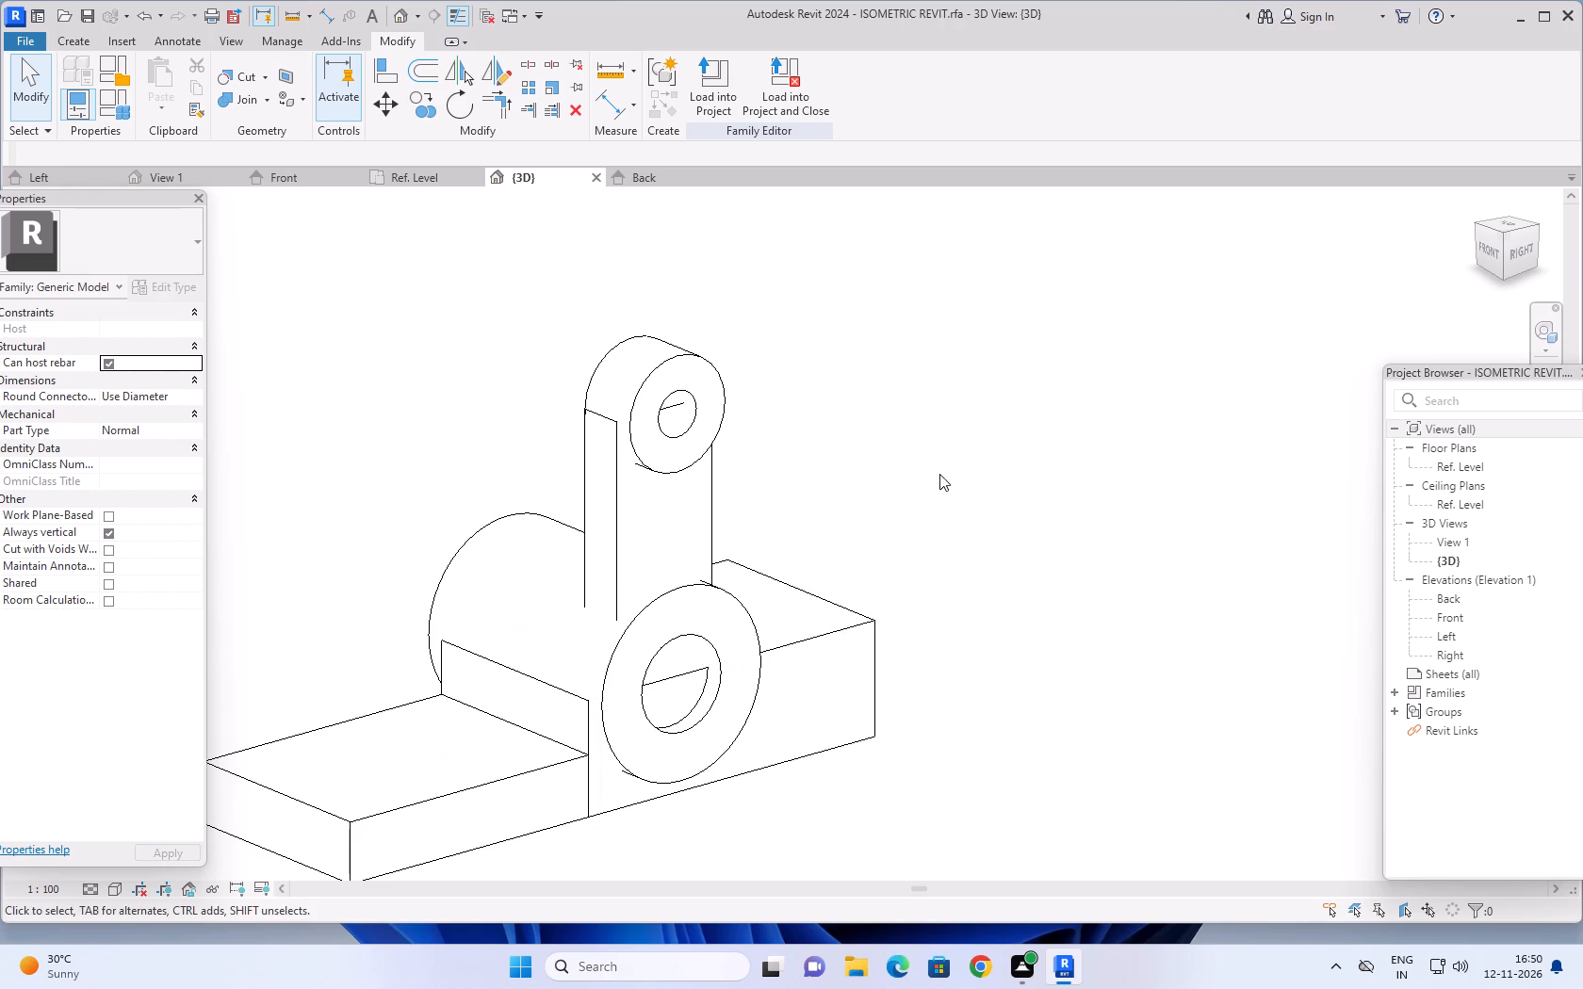
Start an extrusion on the raised base block's Right-side face and sketch a circle of radius 15 centred on the face's upper outer corner.
{"action": "left_click", "coordinate": [79, 39]}
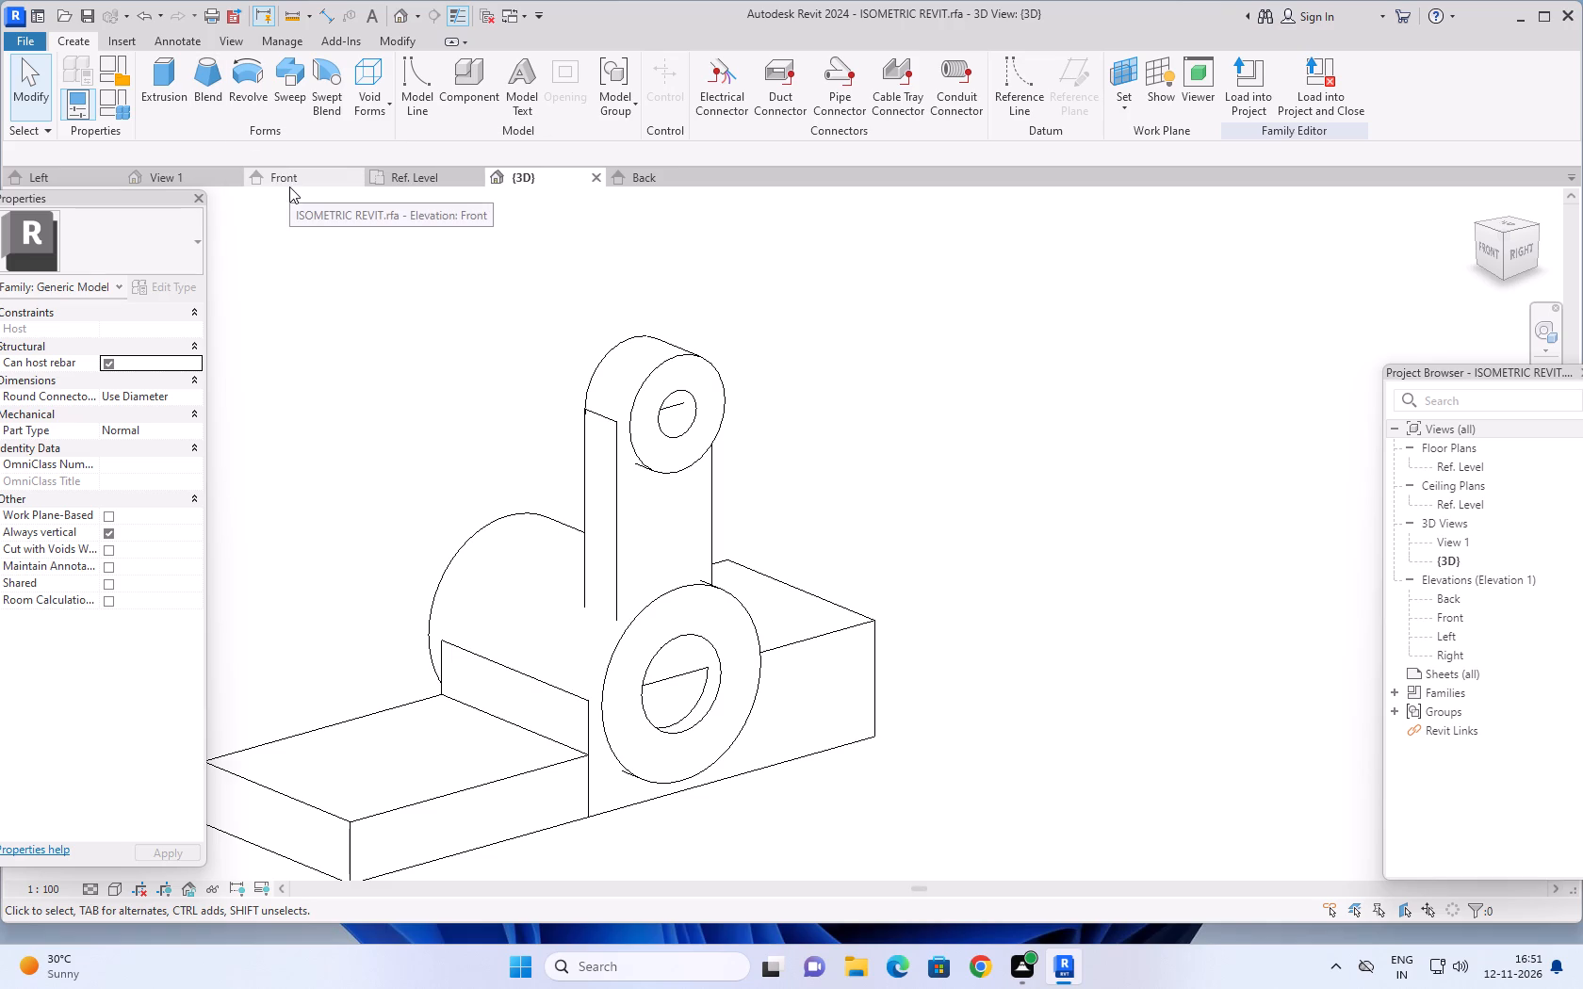
{"action": "left_click", "coordinate": [155, 63]}
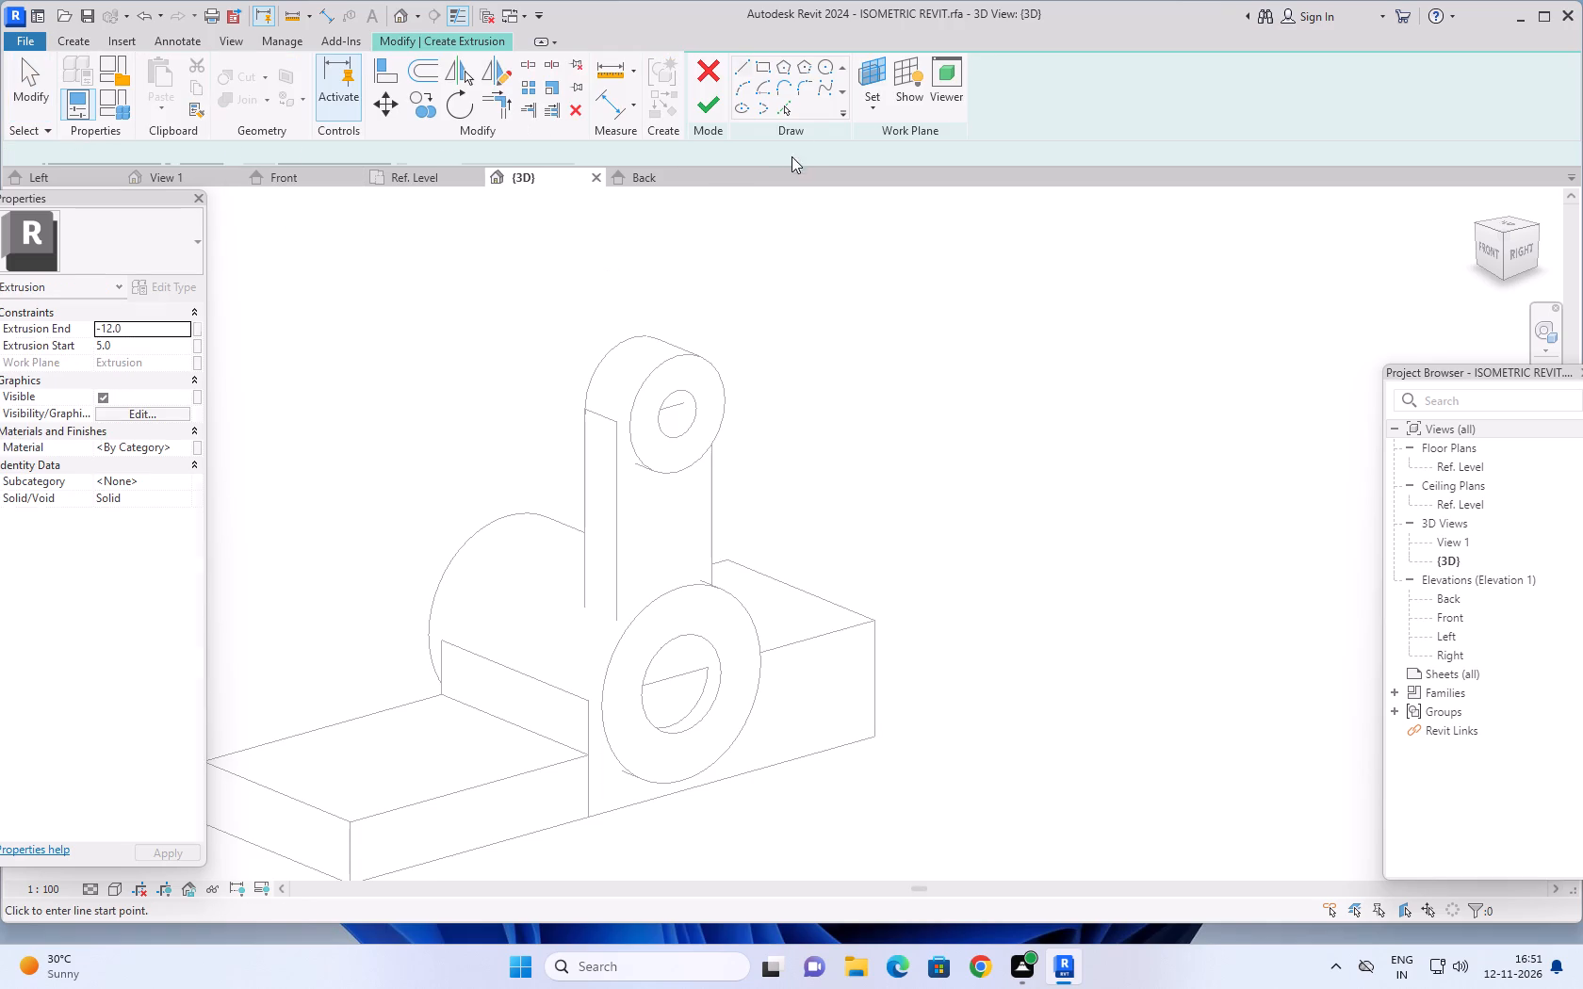
{"action": "left_click", "coordinate": [865, 107]}
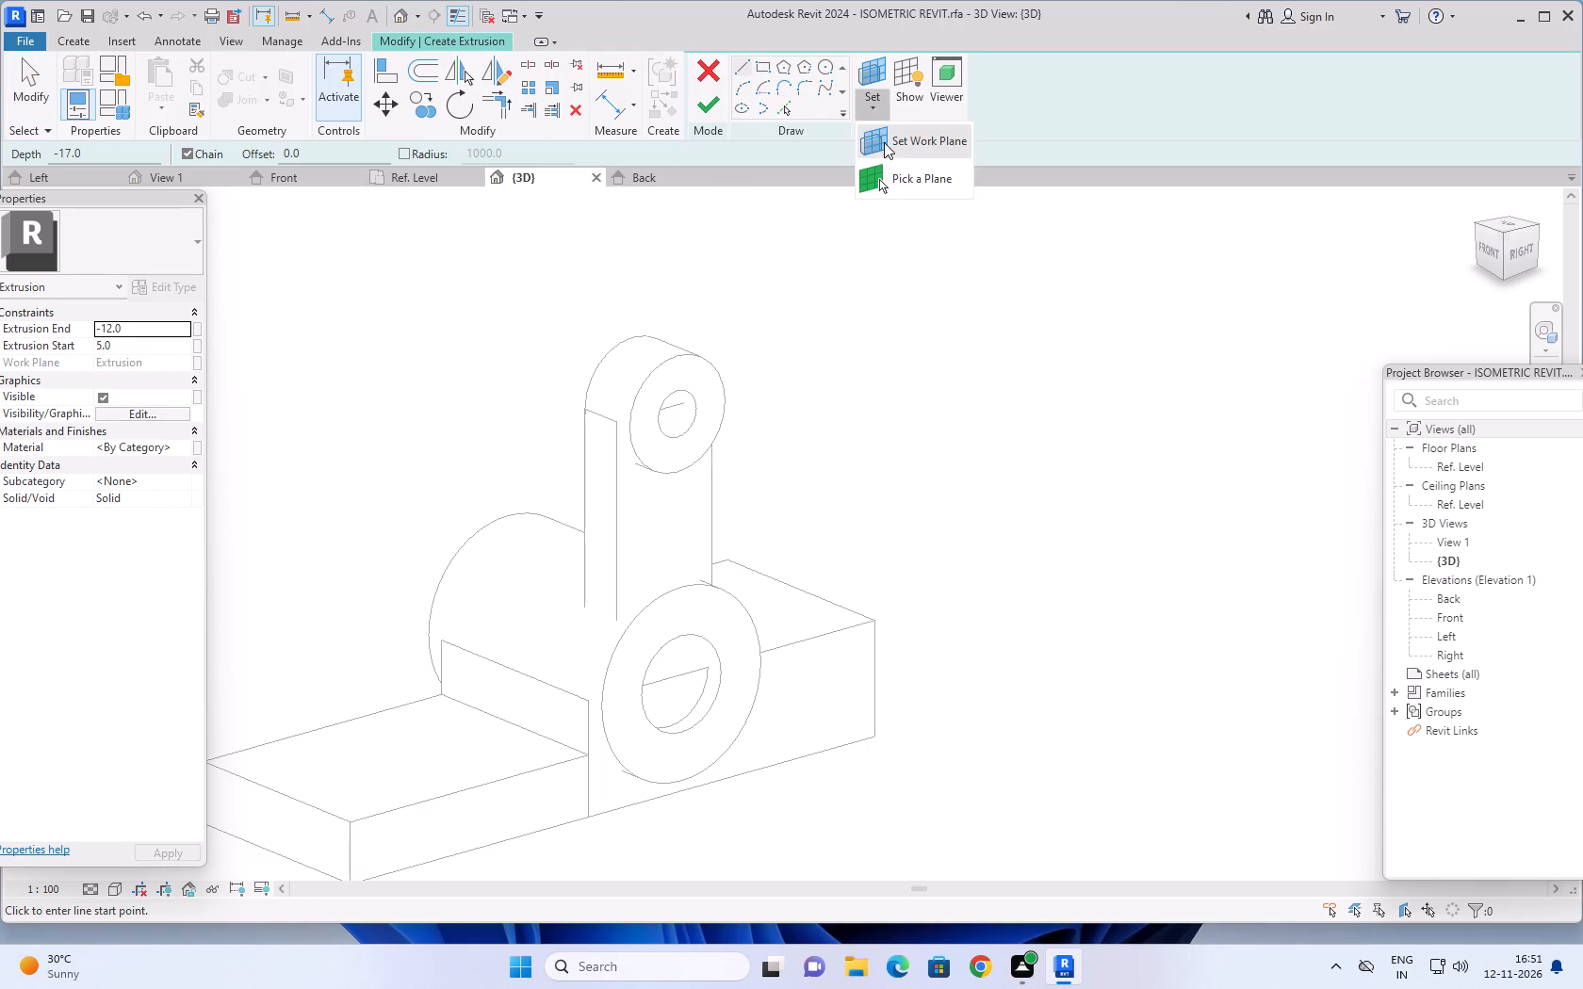
{"action": "left_click", "coordinate": [895, 176]}
{"action": "left_click", "coordinate": [800, 702]}
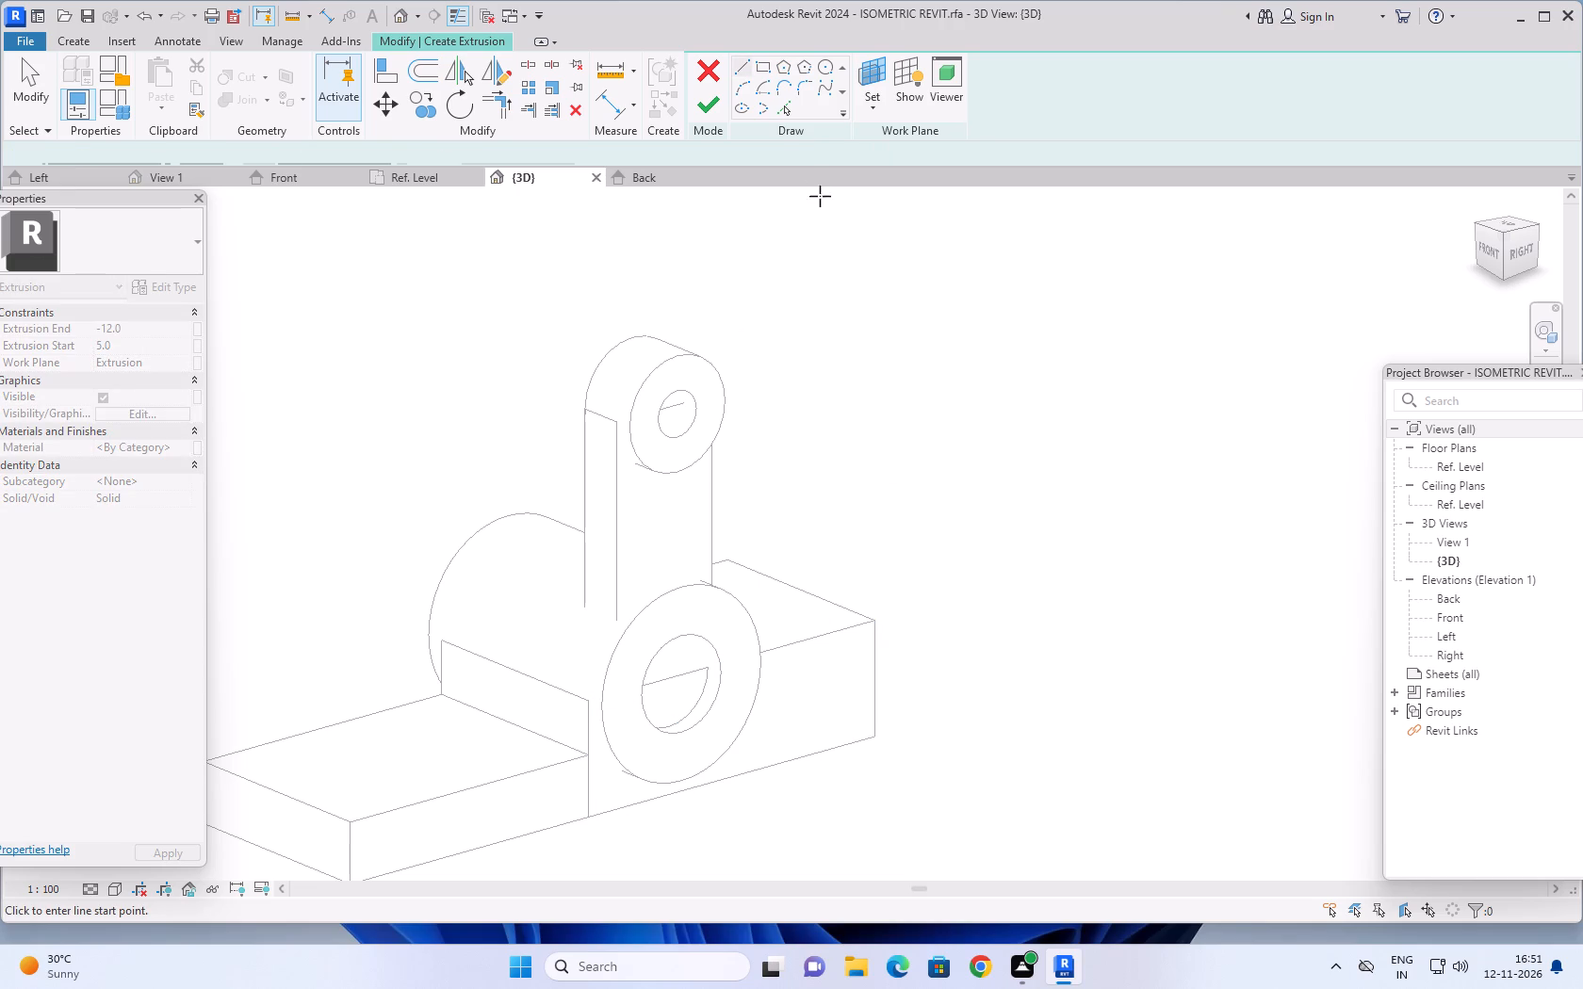
{"action": "left_click", "coordinate": [827, 65]}
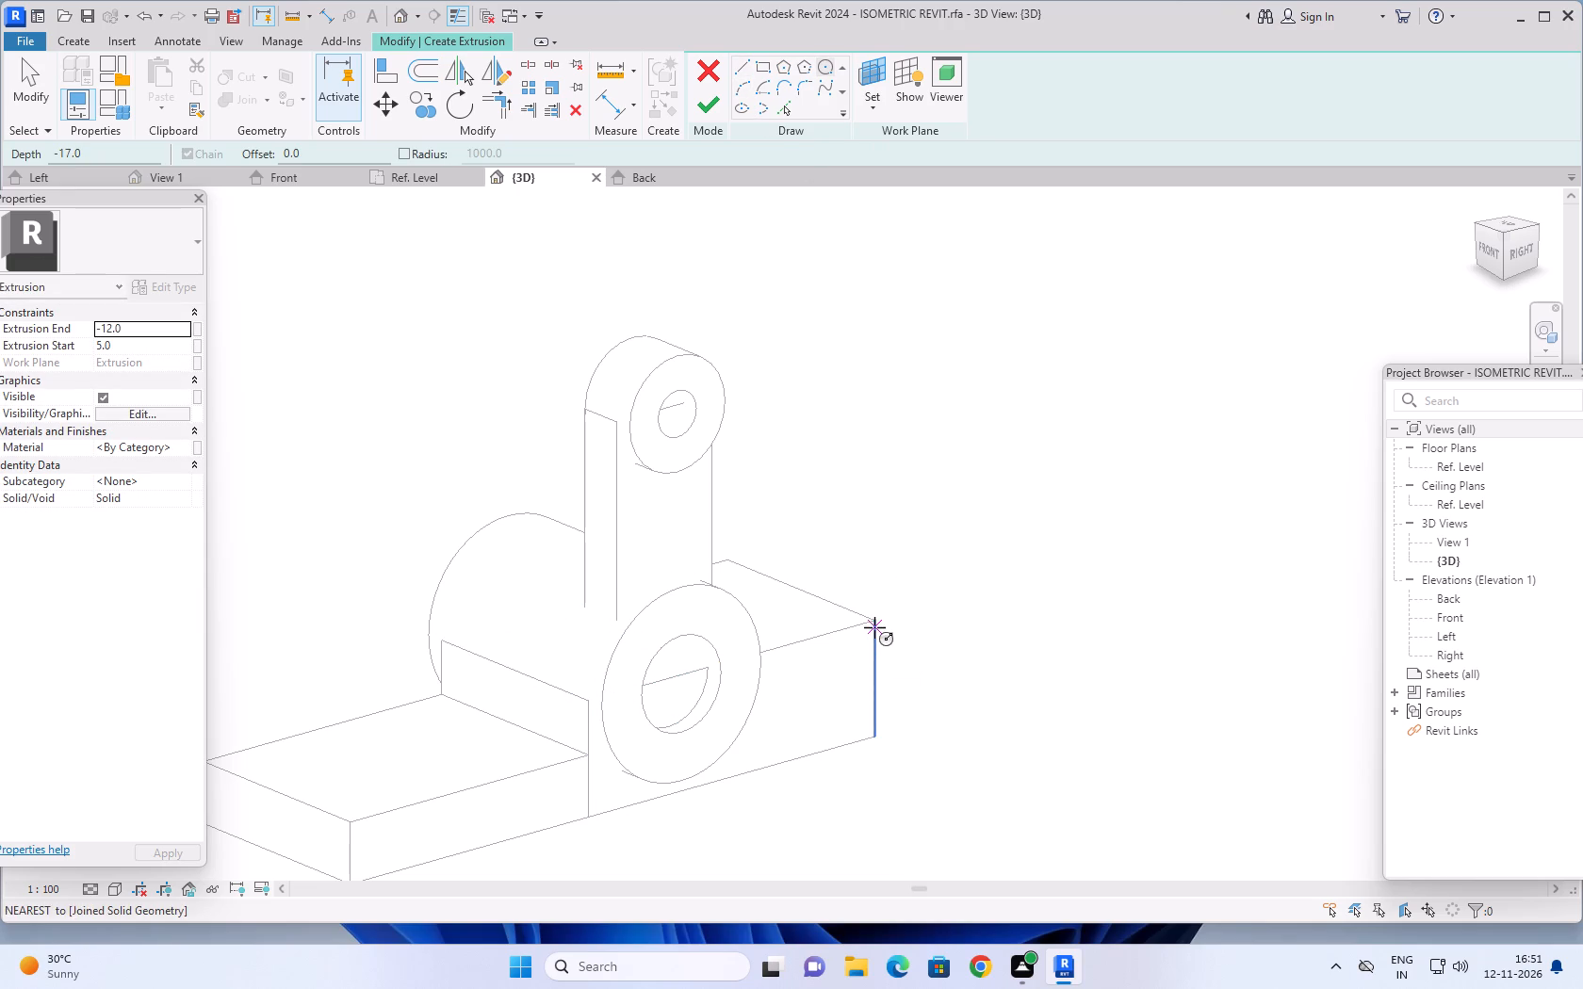
{"action": "left_click", "coordinate": [874, 623]}
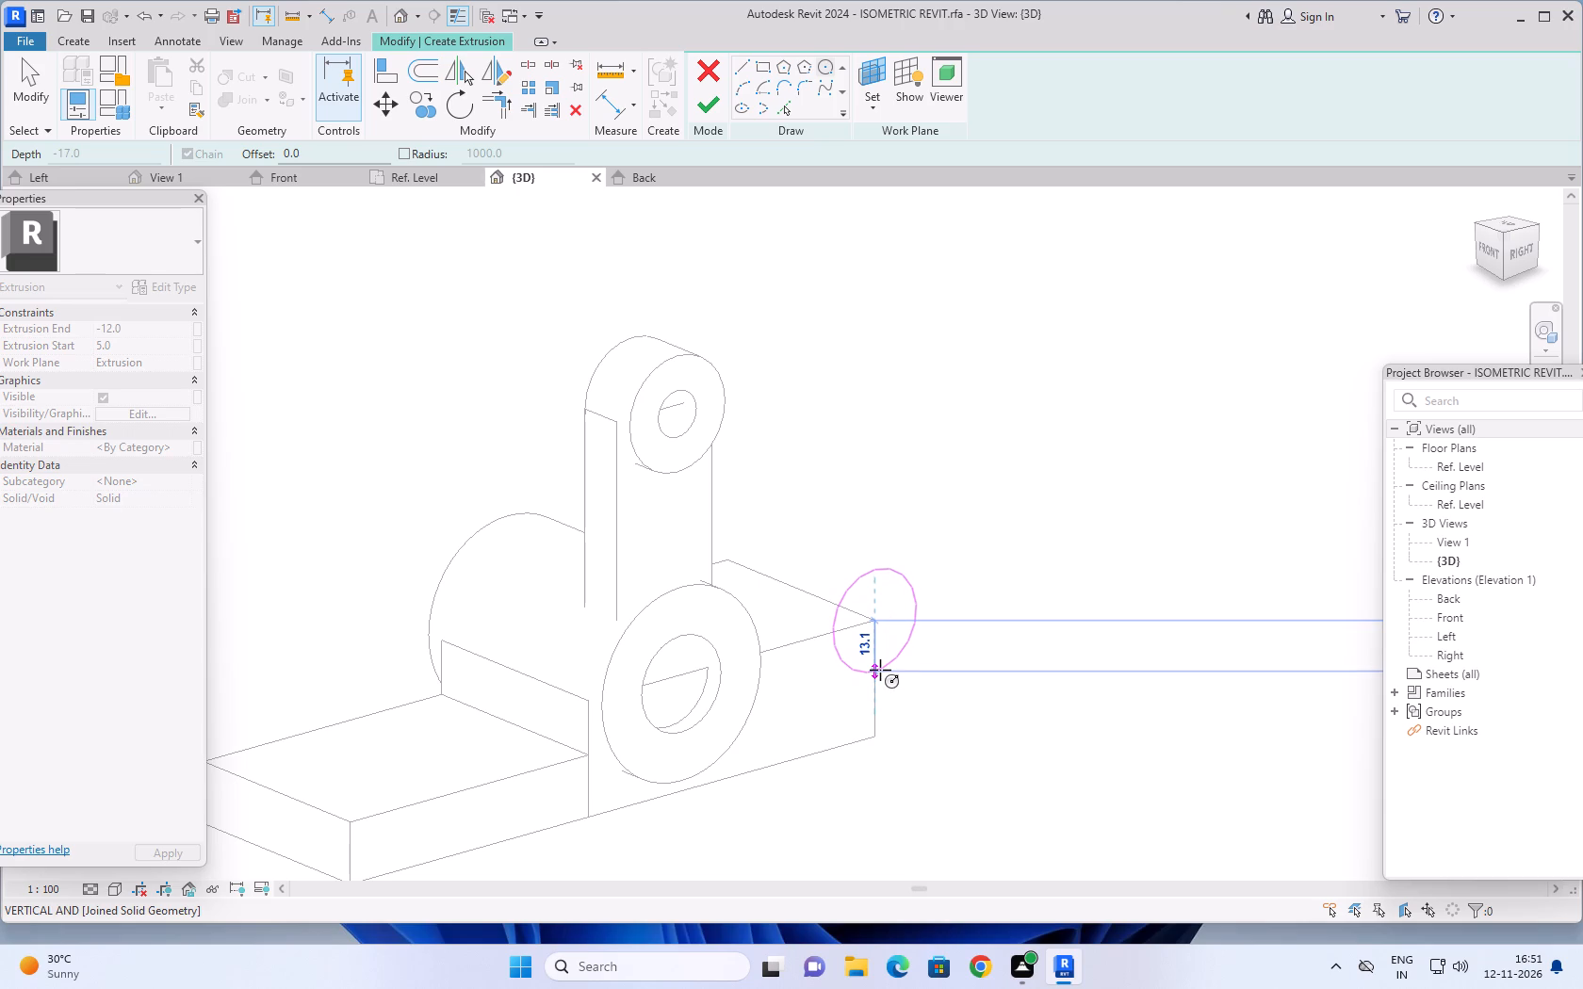
{"action": "type", "text": "15"}
{"action": "key", "text": "Return"}
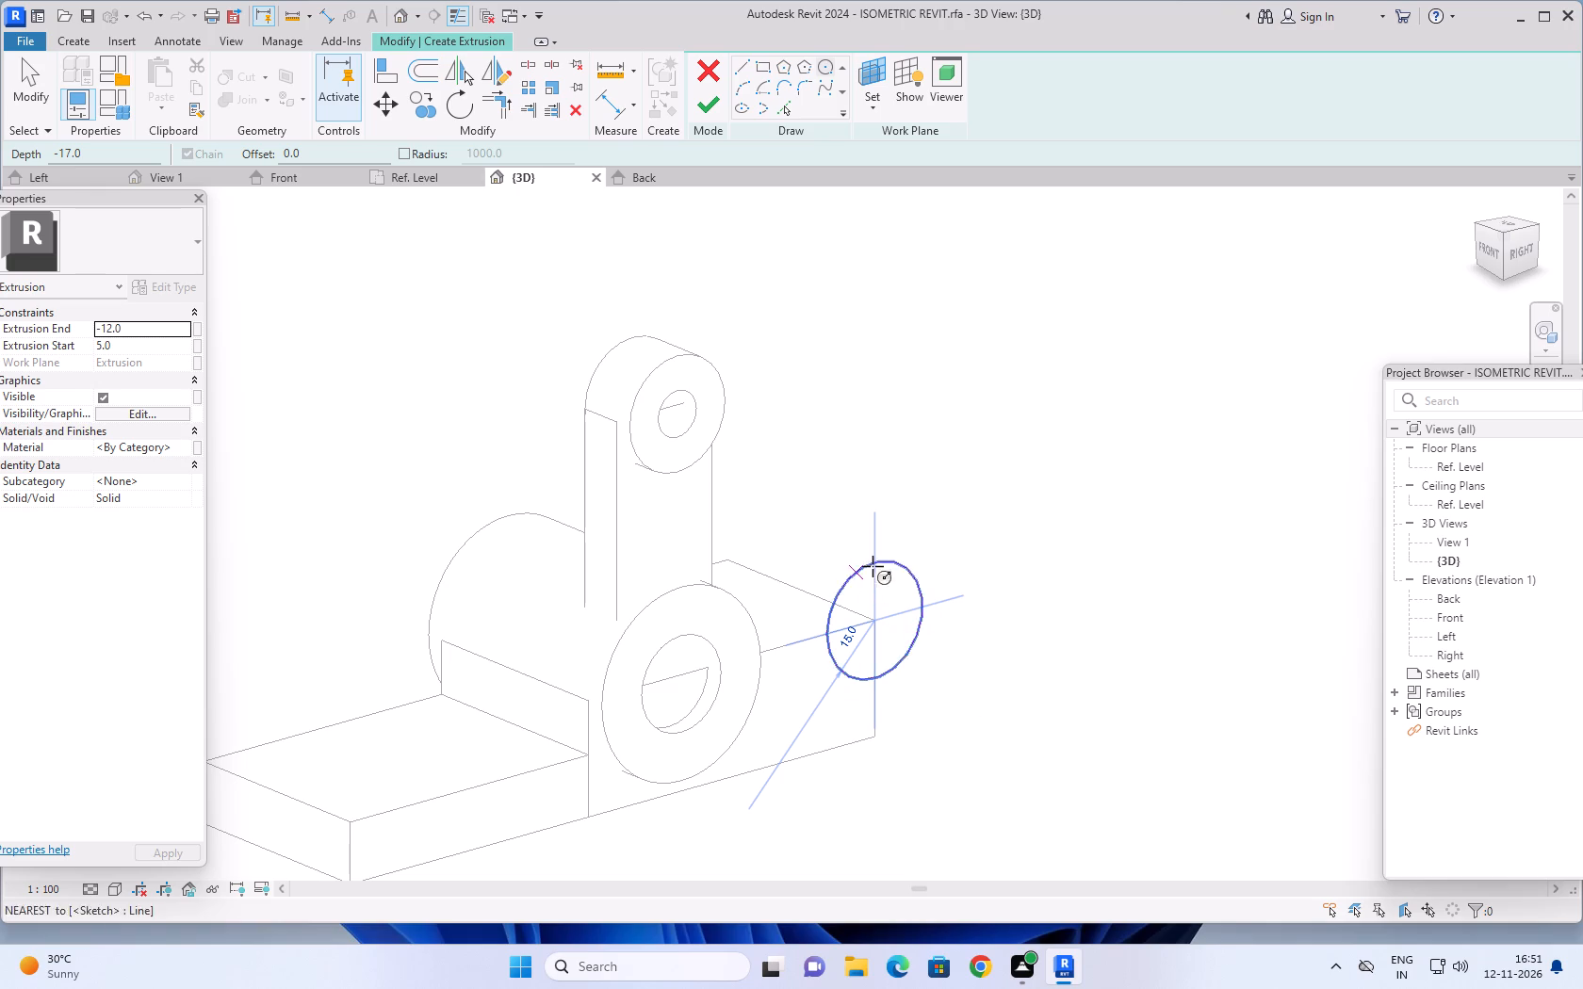
Add a concentric circle of radius 6 inside the radius 15 circle and finish the extrusion from 5 to -12 as a hollow ring.
{"action": "scroll", "coordinate": [979, 634], "scroll_direction": "down", "scroll_amount": 1}
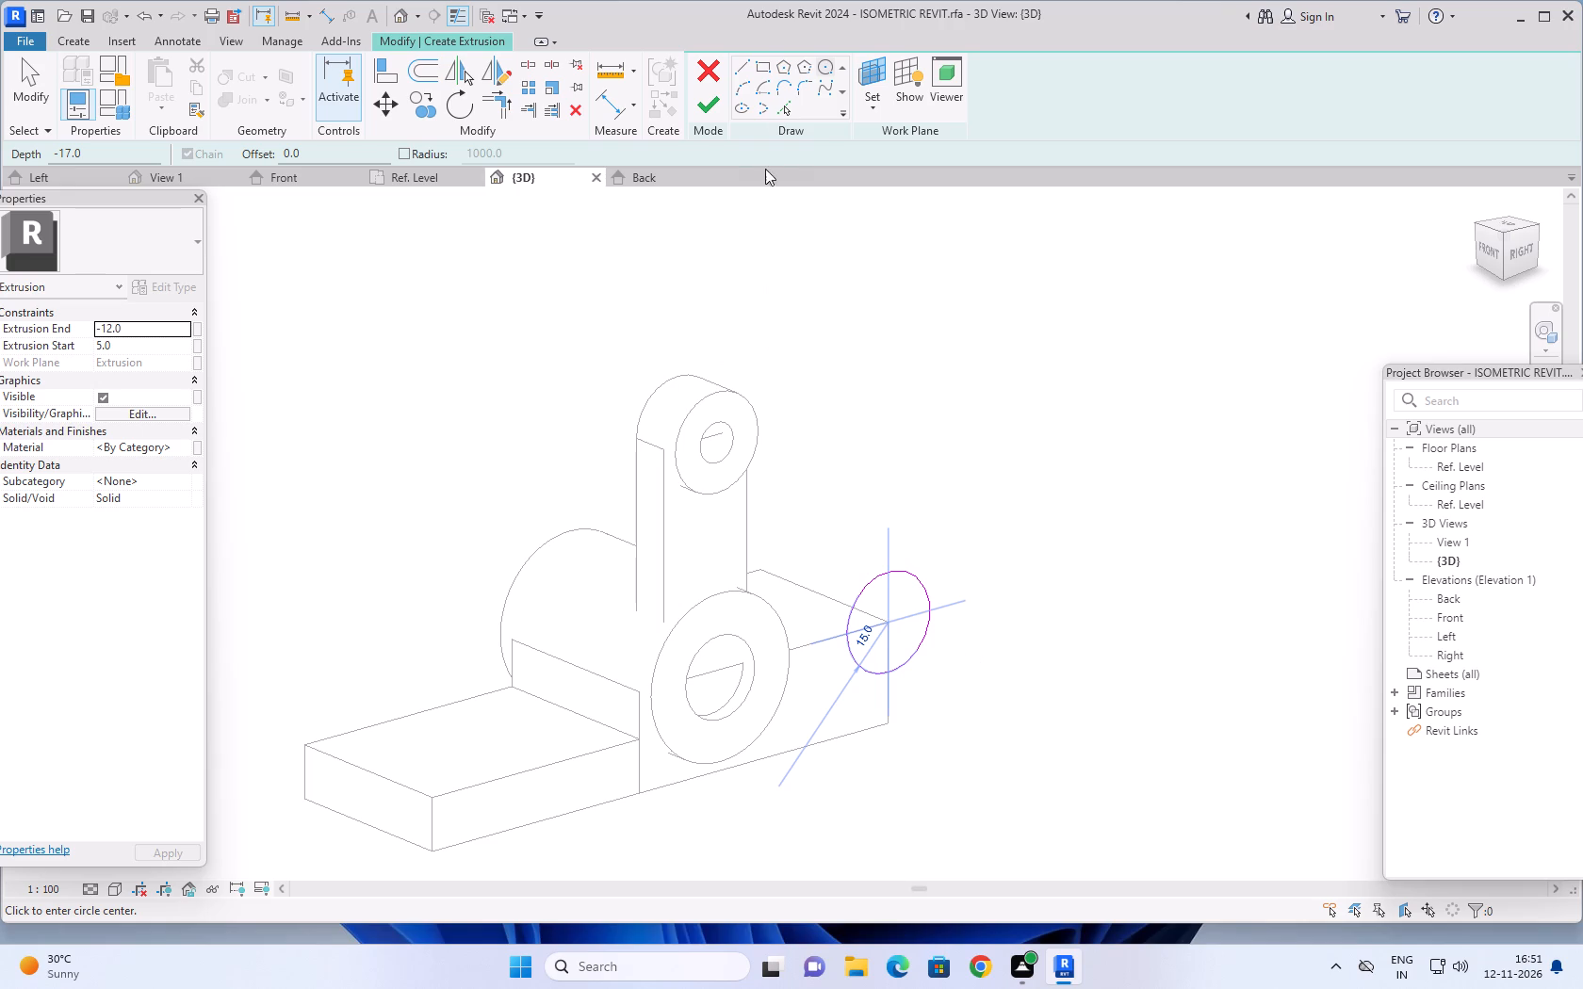
{"action": "left_click", "coordinate": [827, 65]}
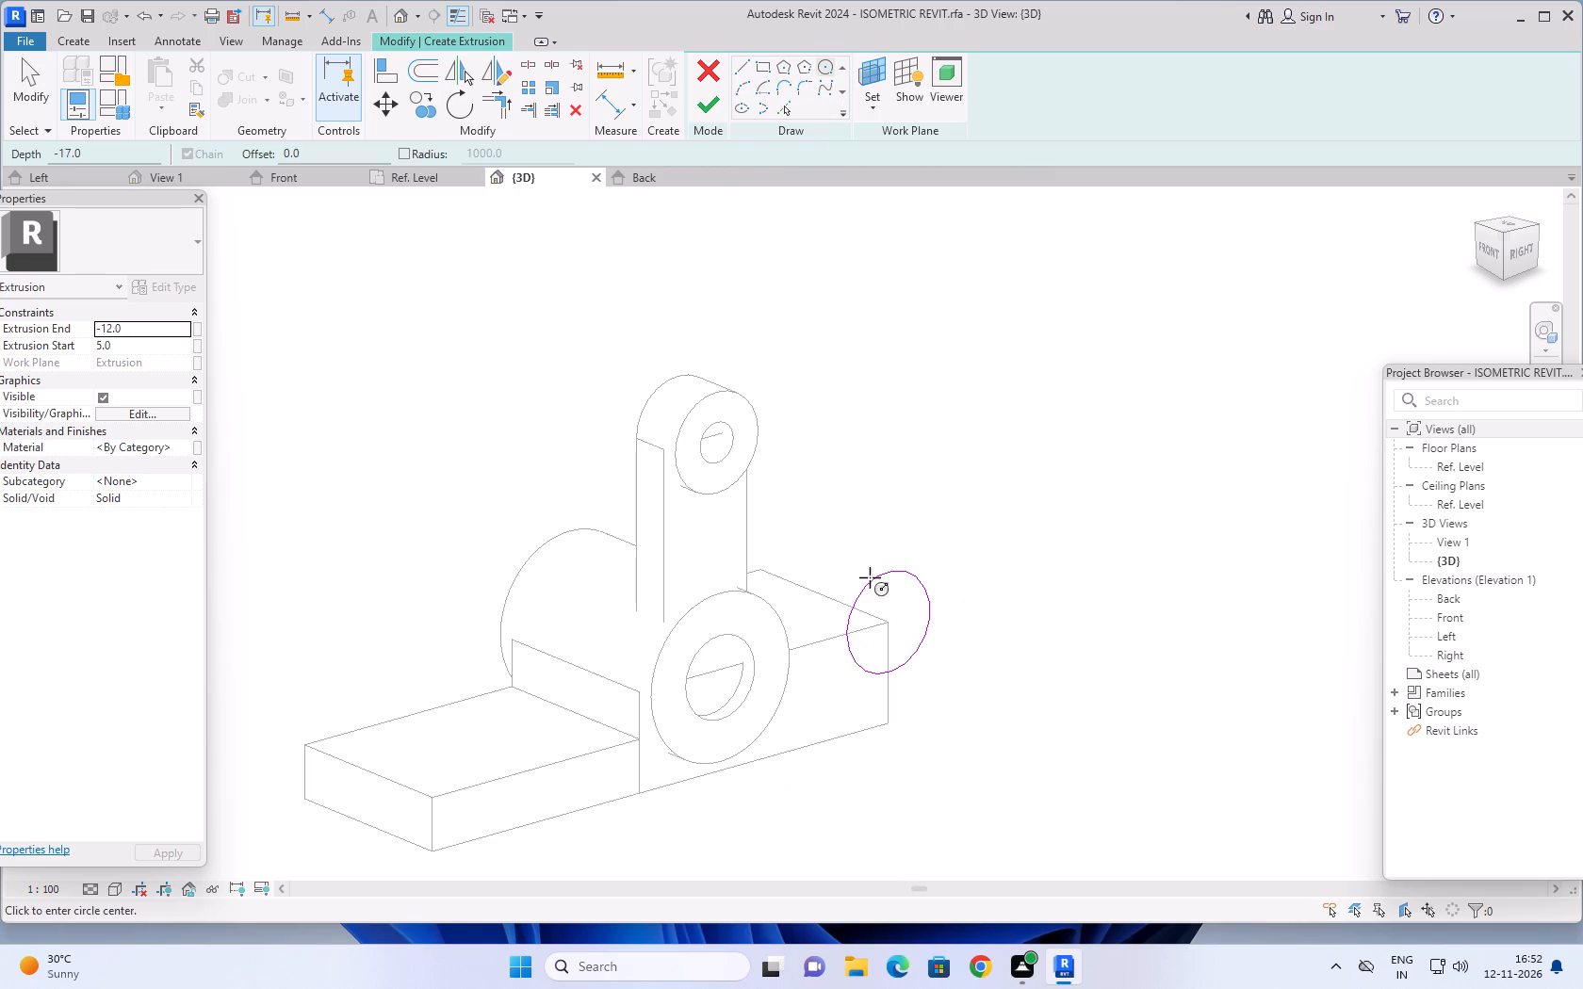
{"action": "left_click", "coordinate": [886, 622]}
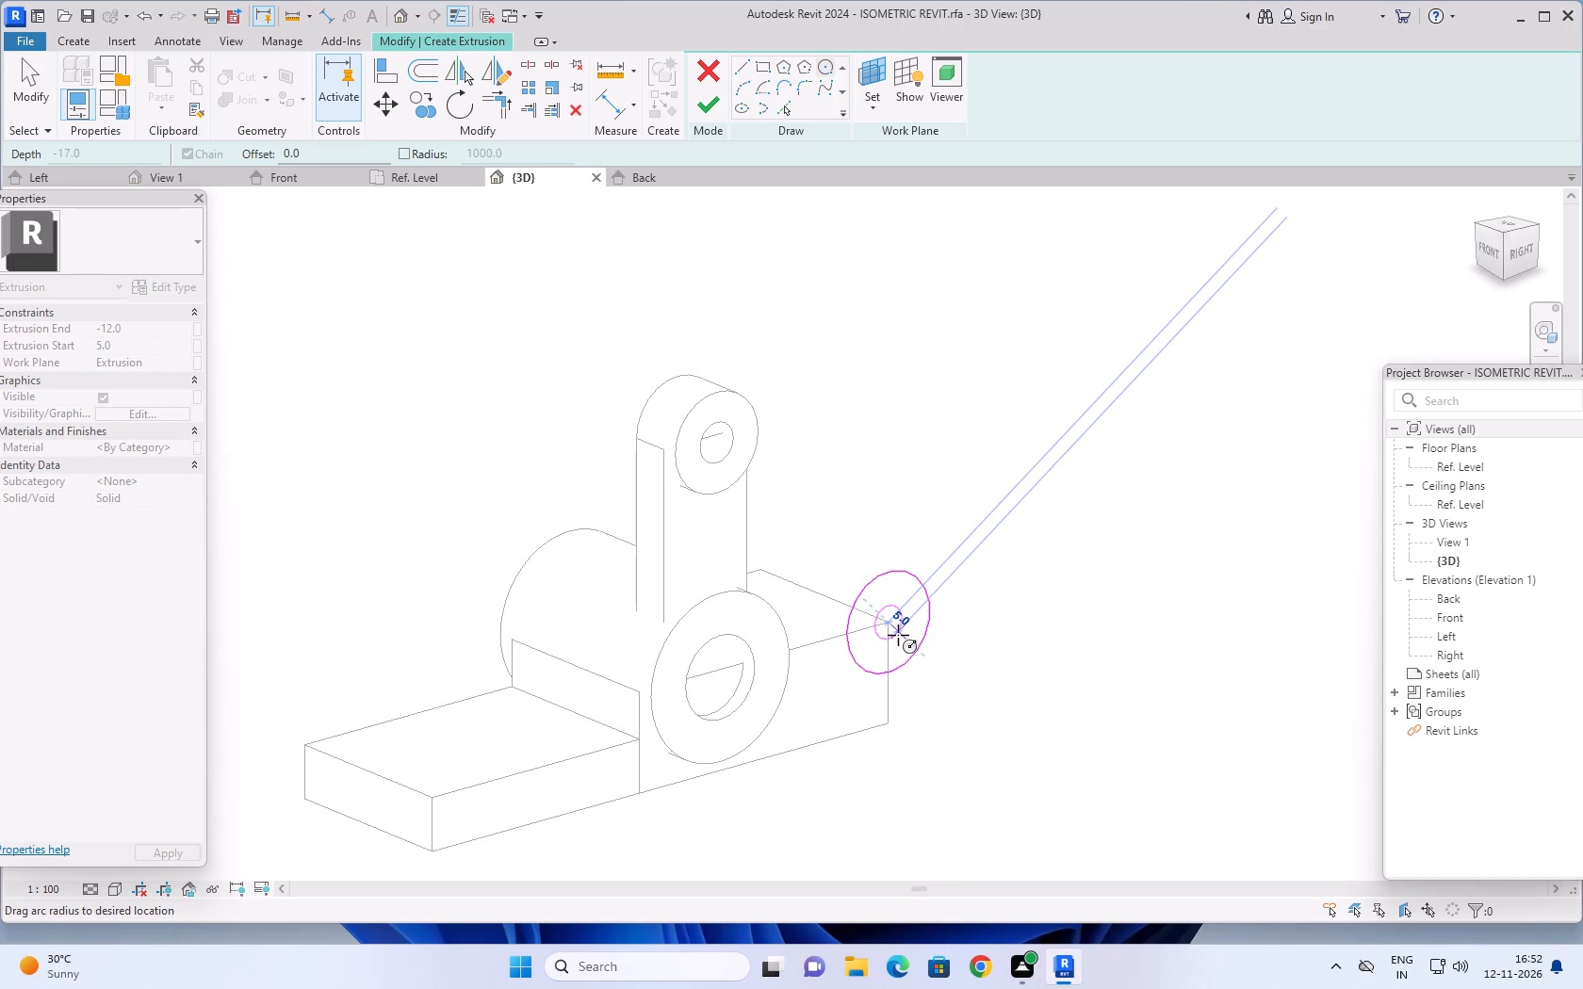
{"action": "key", "text": "6"}
{"action": "key", "text": "Return"}
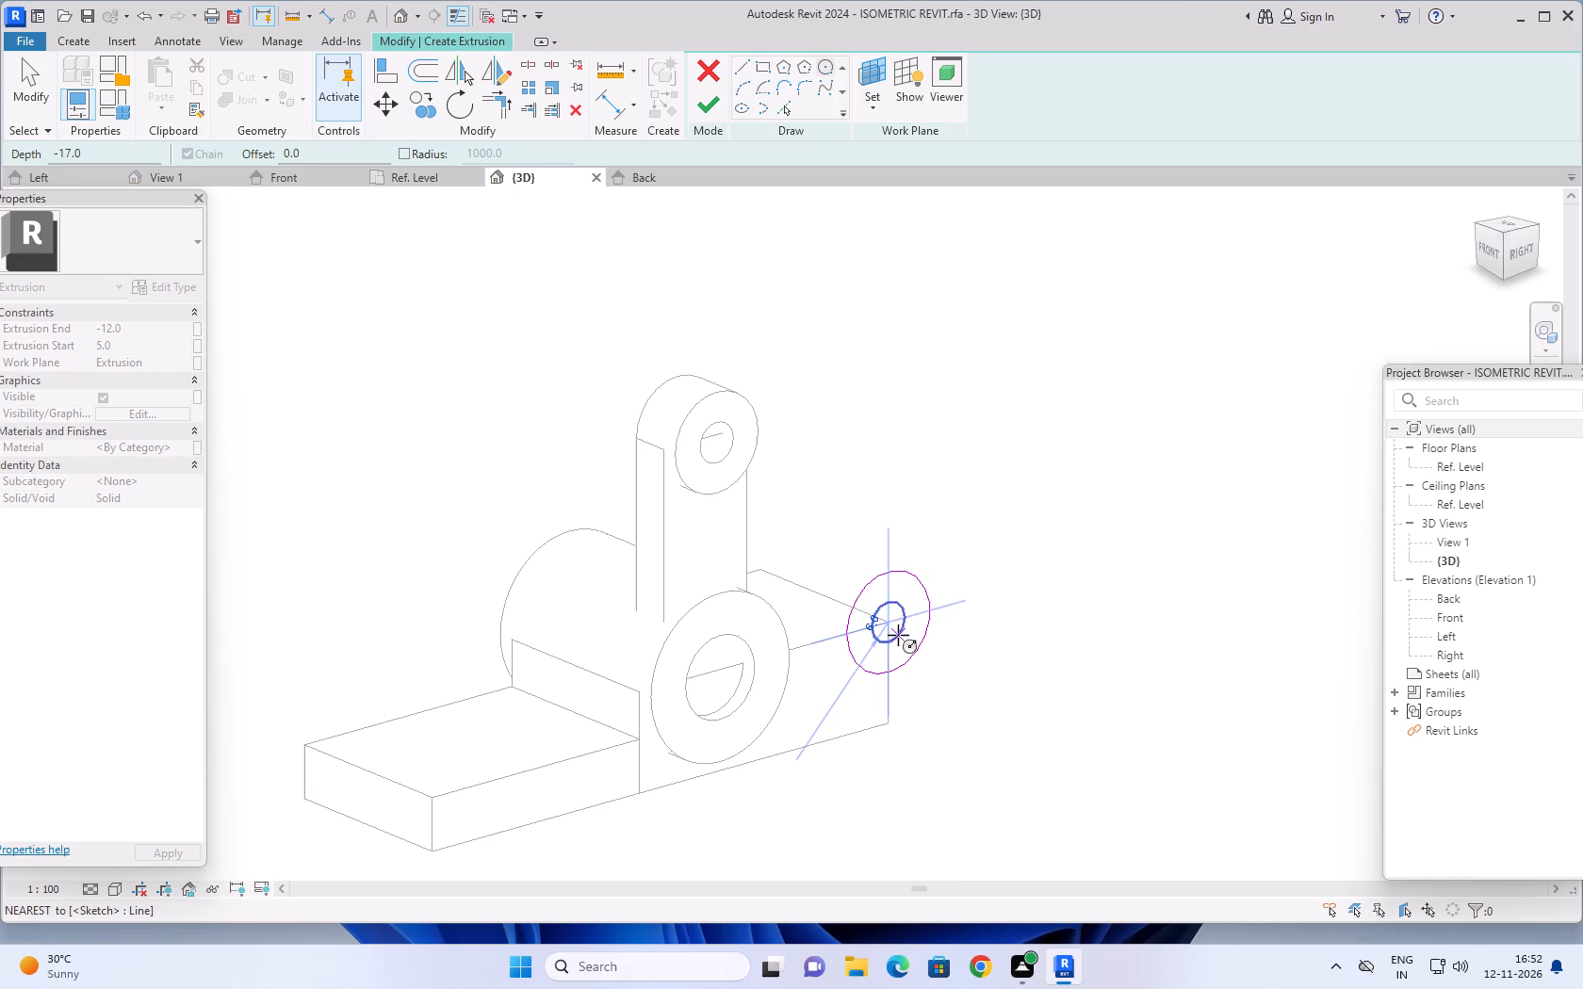
{"action": "left_click", "coordinate": [711, 112]}
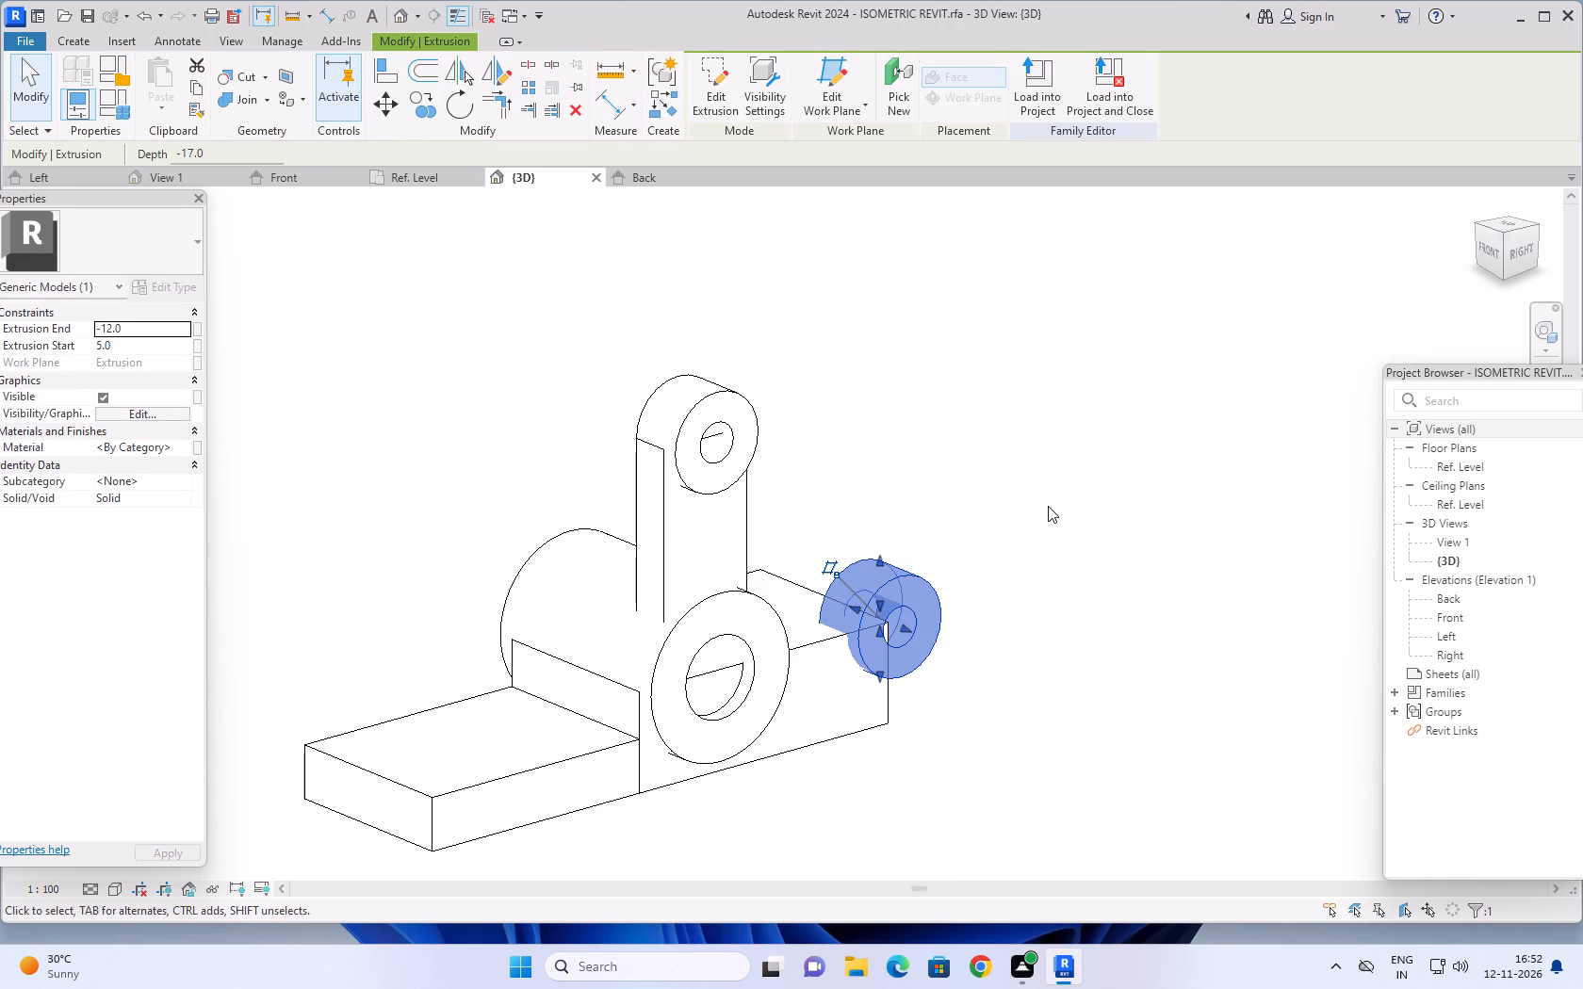
{"action": "key", "text": "Escape"}
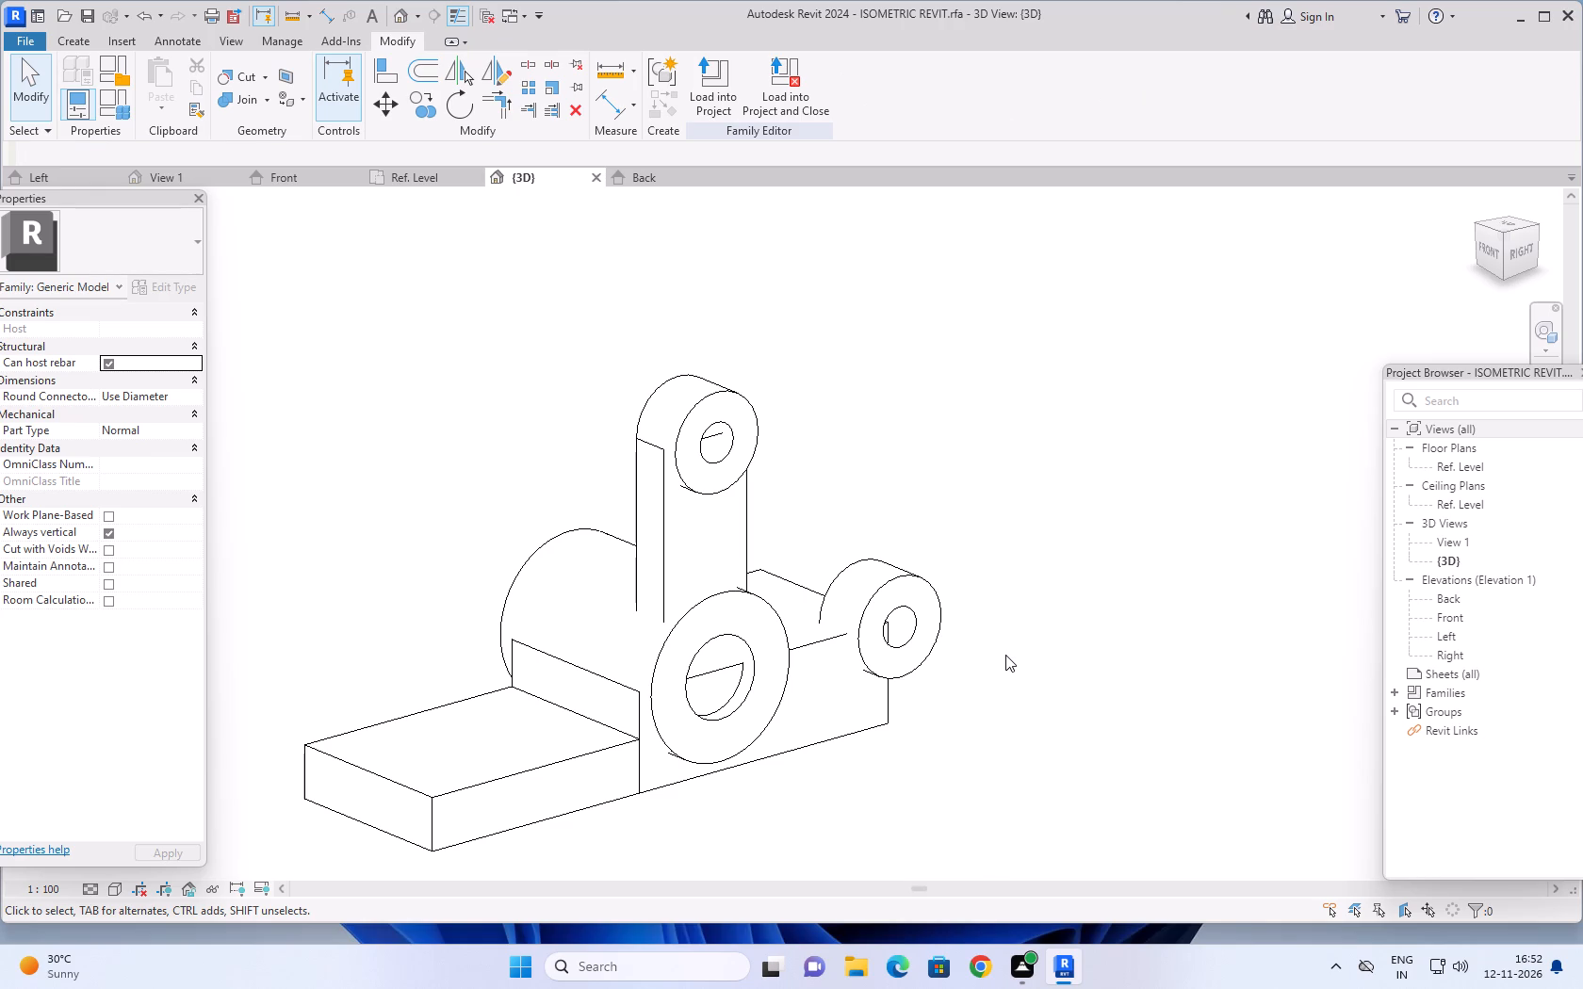
Examine the new hollow ring at the base's corner and how it meets the block, from the side and from above.
{"action": "middle_click_drag", "start_coordinate": [999, 680], "coordinate": [971, 706], "text": "shift"}
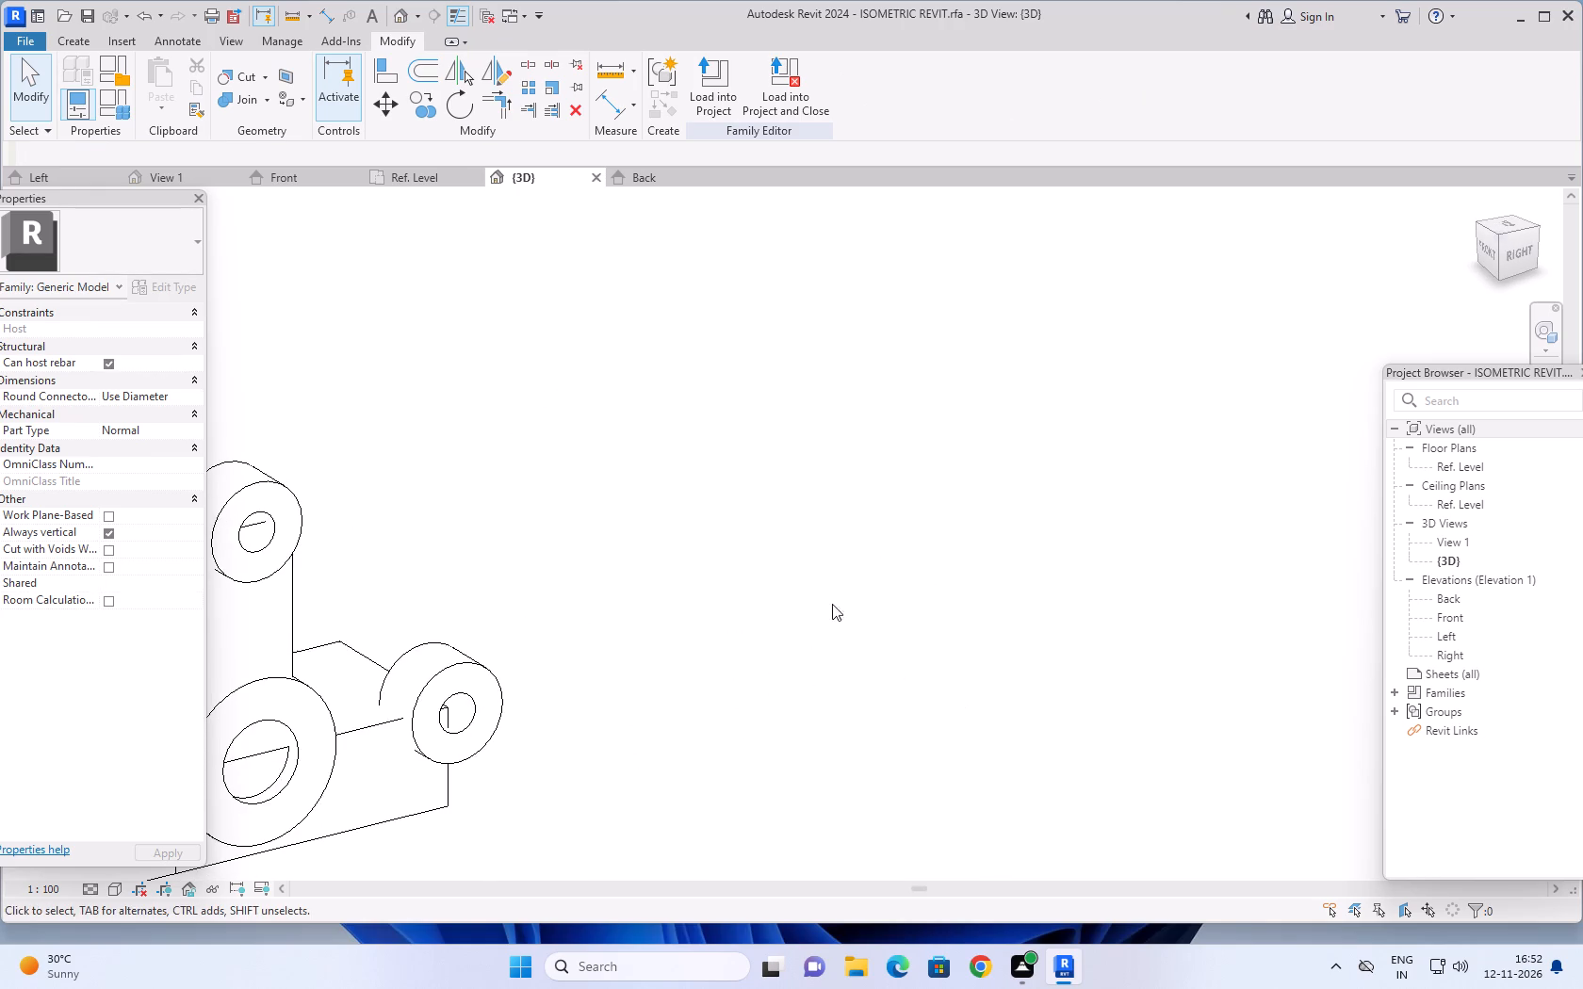
{"action": "middle_click_drag", "start_coordinate": [844, 600], "coordinate": [924, 600]}
{"action": "middle_click_drag", "start_coordinate": [766, 560], "coordinate": [1055, 486]}
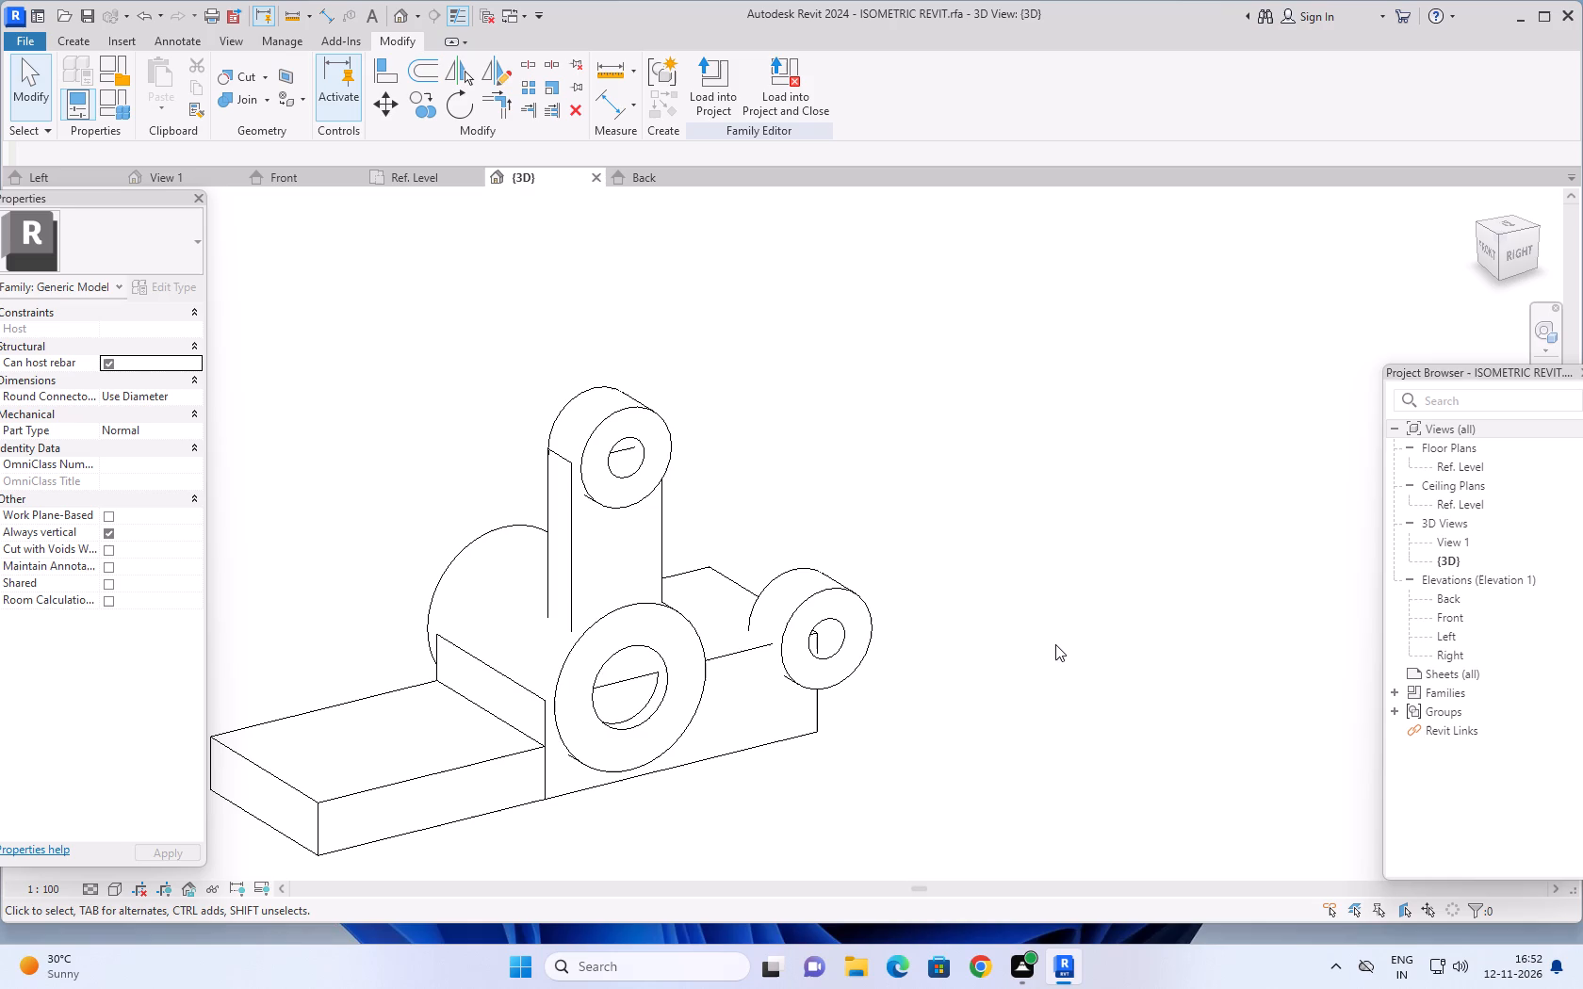
{"action": "middle_click_drag", "start_coordinate": [1053, 668], "coordinate": [1017, 697], "text": "shift"}
{"action": "middle_click_drag", "start_coordinate": [726, 536], "coordinate": [1030, 502]}
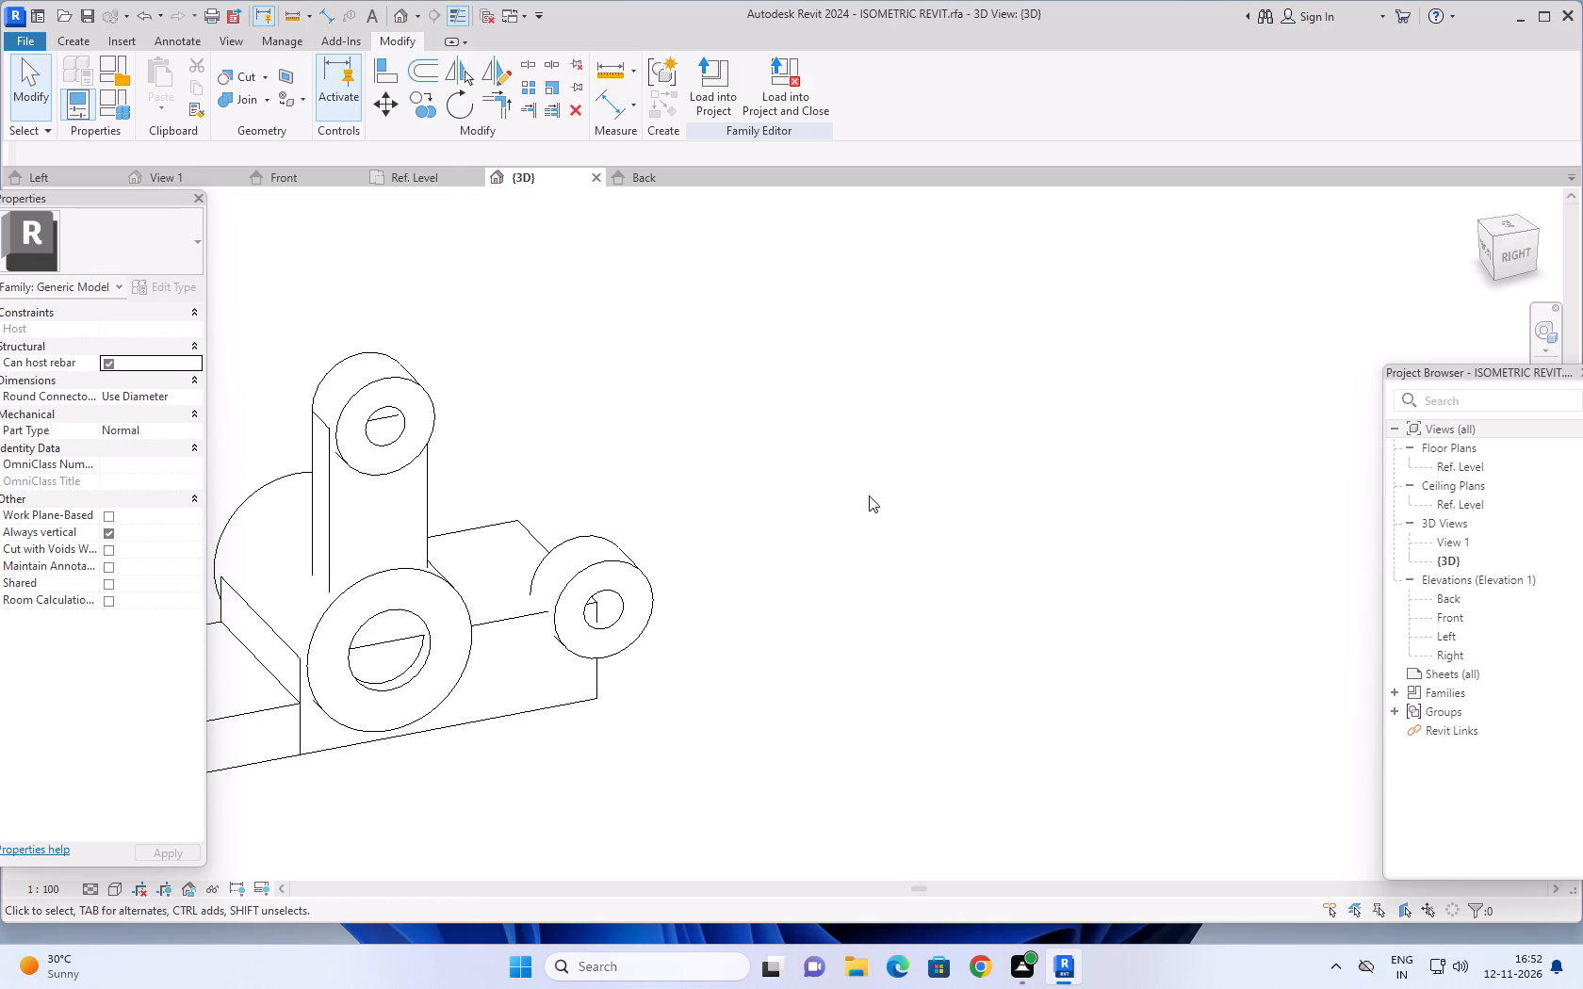
{"action": "middle_click_drag", "start_coordinate": [902, 487], "coordinate": [1141, 448]}
{"action": "middle_click_drag", "start_coordinate": [1074, 594], "coordinate": [1039, 616]}
{"action": "middle_click_drag", "start_coordinate": [749, 466], "coordinate": [993, 555]}
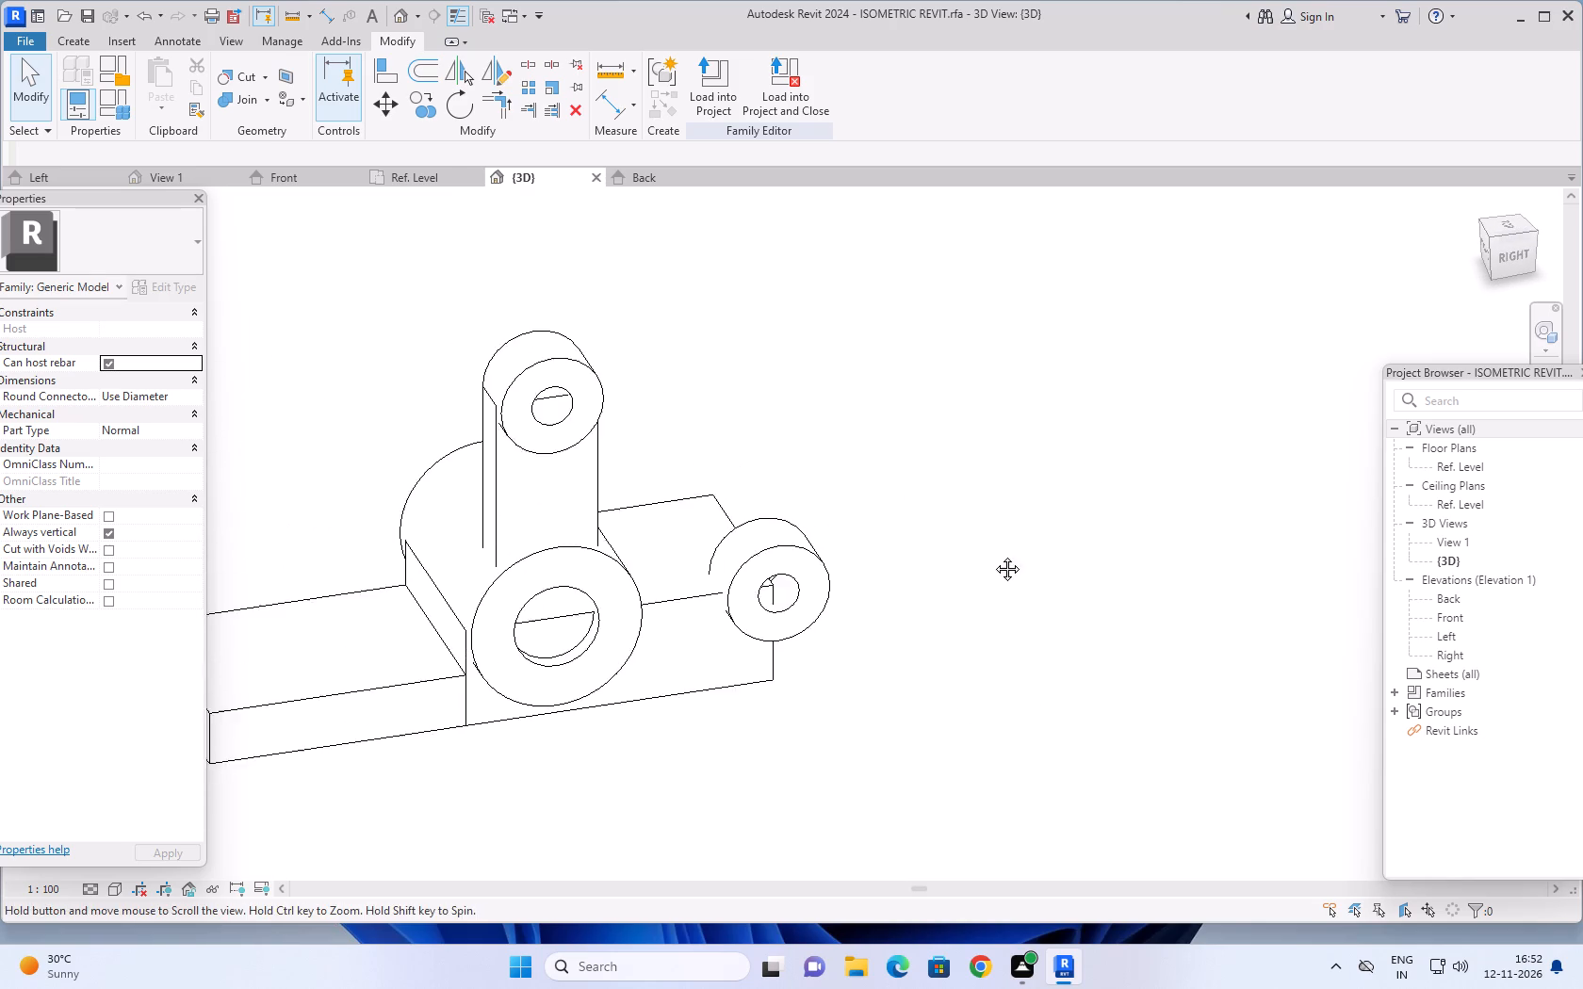
{"action": "middle_click_drag", "start_coordinate": [993, 555], "coordinate": [995, 563]}
{"action": "middle_click_drag", "start_coordinate": [937, 609], "coordinate": [929, 592]}
{"action": "middle_click_drag", "start_coordinate": [920, 443], "coordinate": [947, 466]}
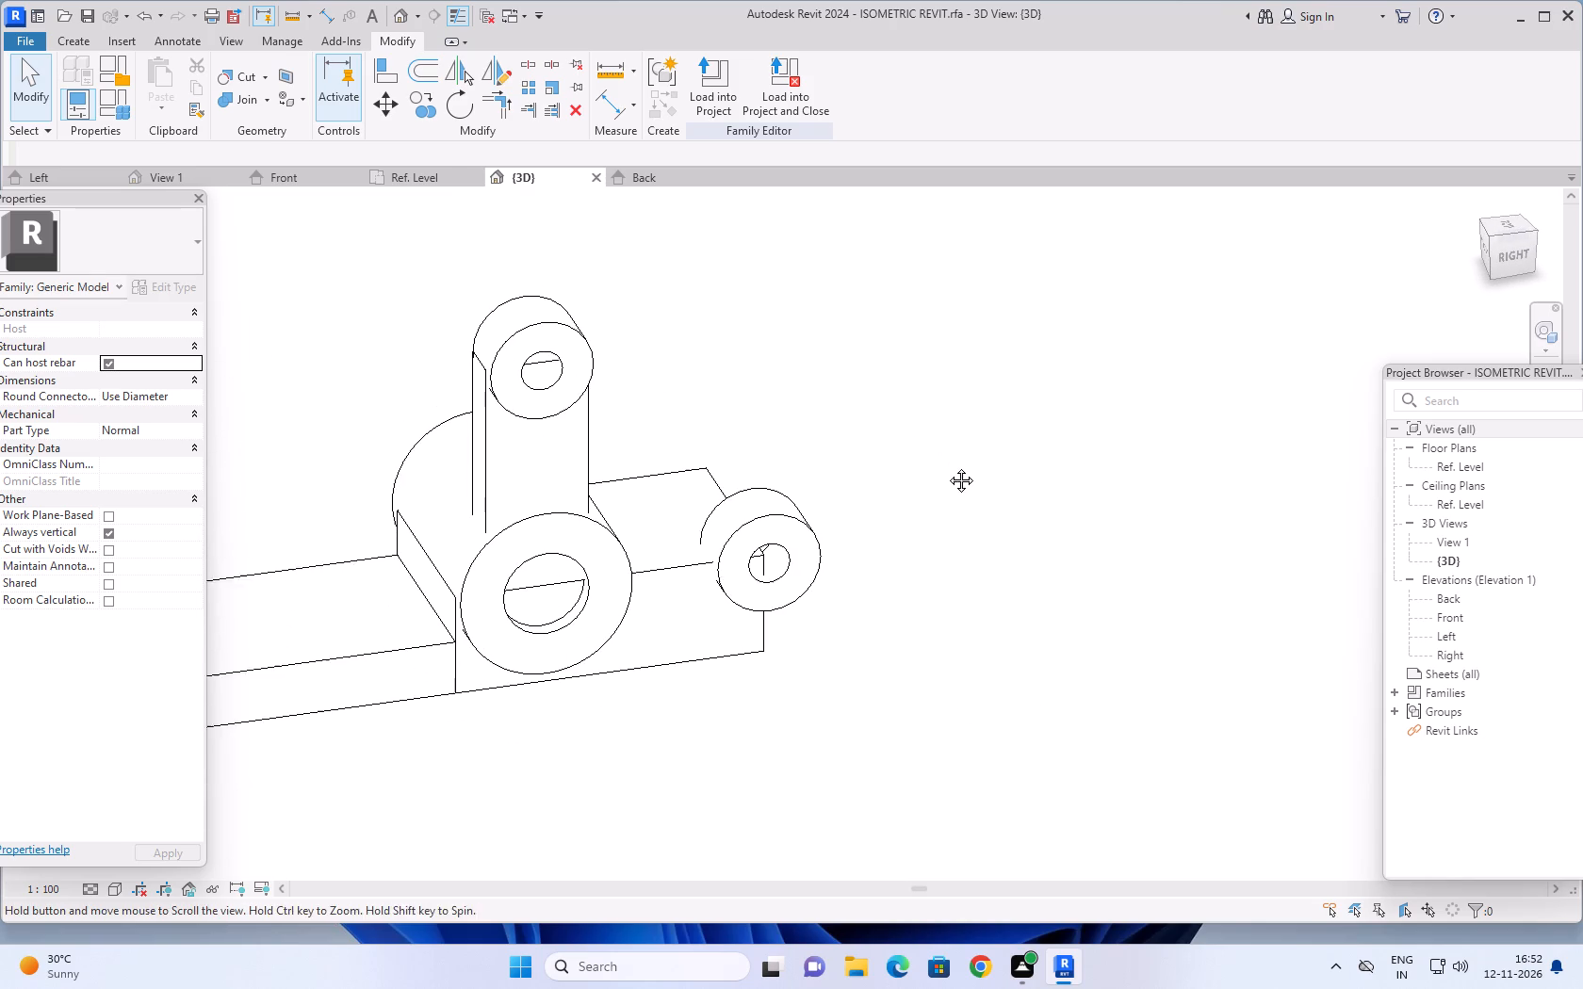
{"action": "middle_click_drag", "start_coordinate": [947, 466], "coordinate": [991, 530]}
{"action": "middle_click_drag", "start_coordinate": [909, 514], "coordinate": [780, 312]}
{"action": "middle_click_drag", "start_coordinate": [867, 440], "coordinate": [514, 172]}
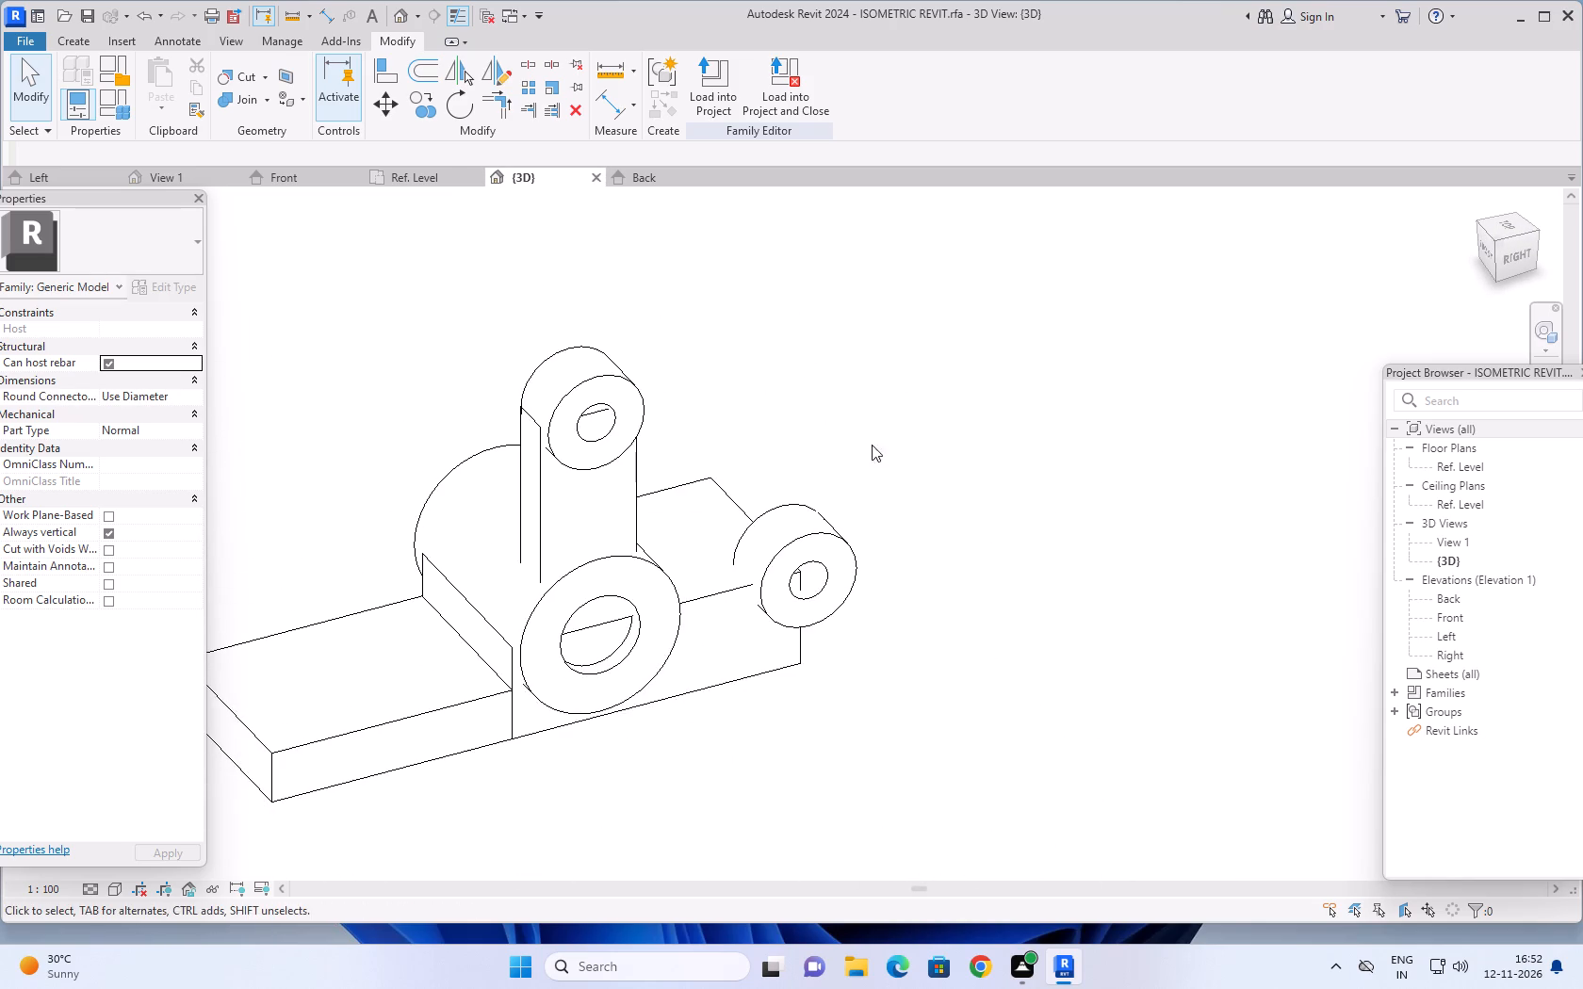
{"action": "middle_click_drag", "start_coordinate": [917, 522], "coordinate": [914, 590]}
{"action": "middle_click_drag", "start_coordinate": [750, 541], "coordinate": [1146, 229]}
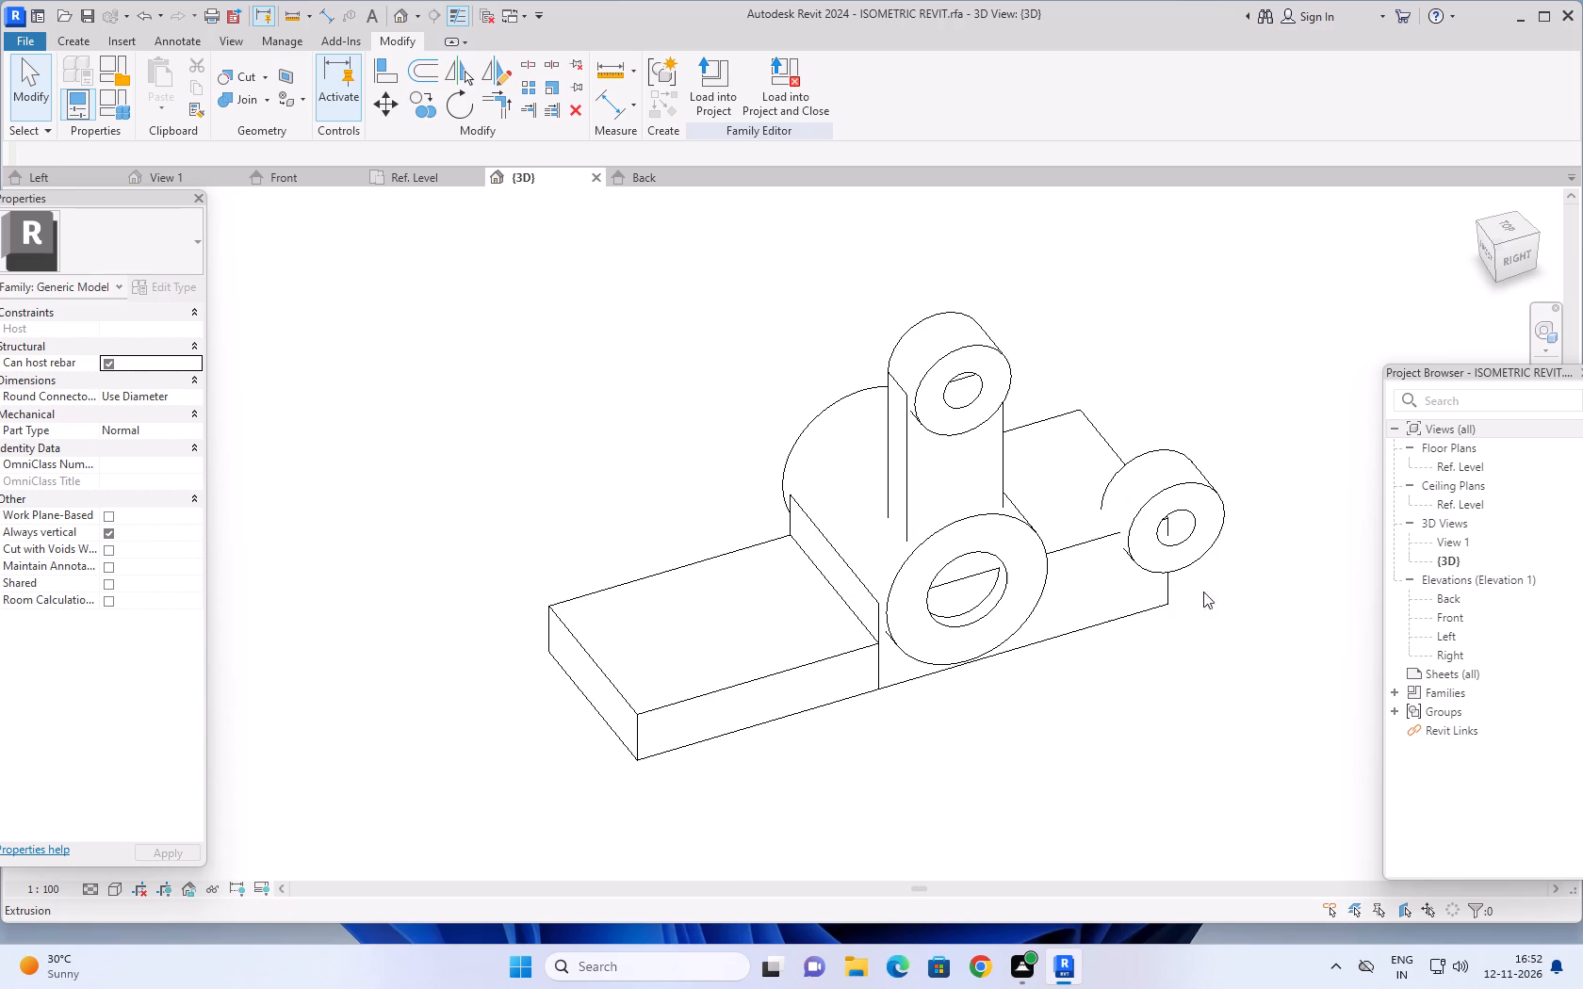
{"action": "middle_click_drag", "start_coordinate": [1189, 645], "coordinate": [1163, 686]}
{"action": "middle_click_drag", "start_coordinate": [880, 319], "coordinate": [1010, 490]}
{"action": "middle_click_drag", "start_coordinate": [1021, 599], "coordinate": [1013, 606]}
{"action": "scroll", "coordinate": [1021, 532], "scroll_direction": "up", "scroll_amount": 1, "text": "shift"}
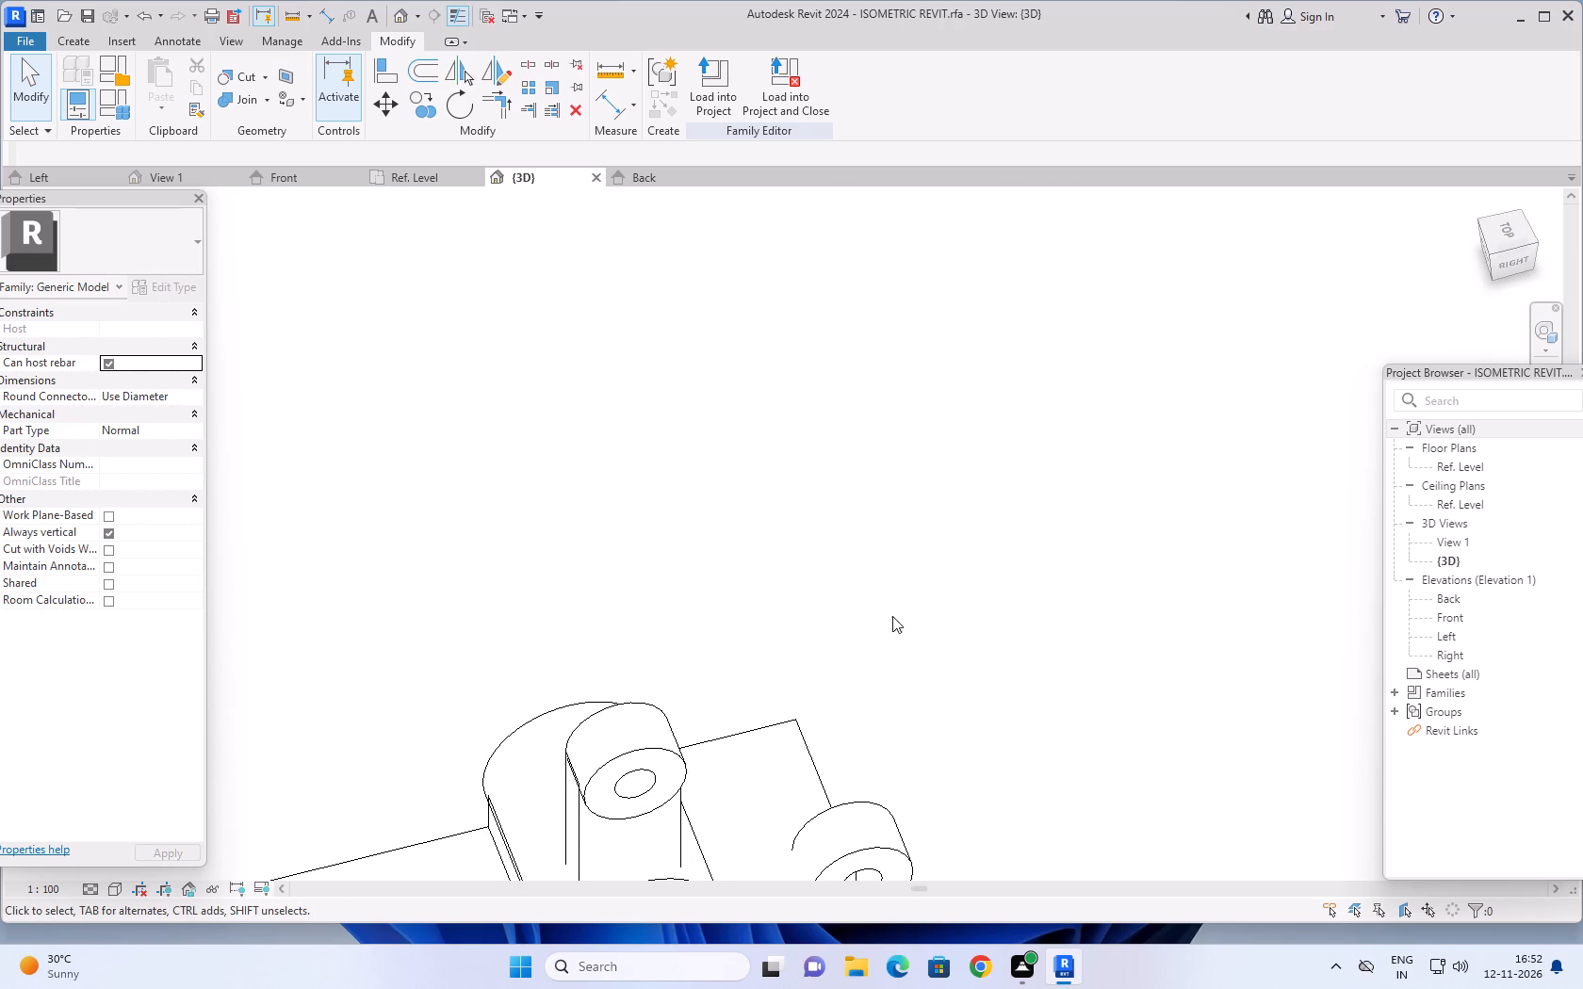
{"action": "middle_click_drag", "start_coordinate": [888, 591], "coordinate": [930, 421]}
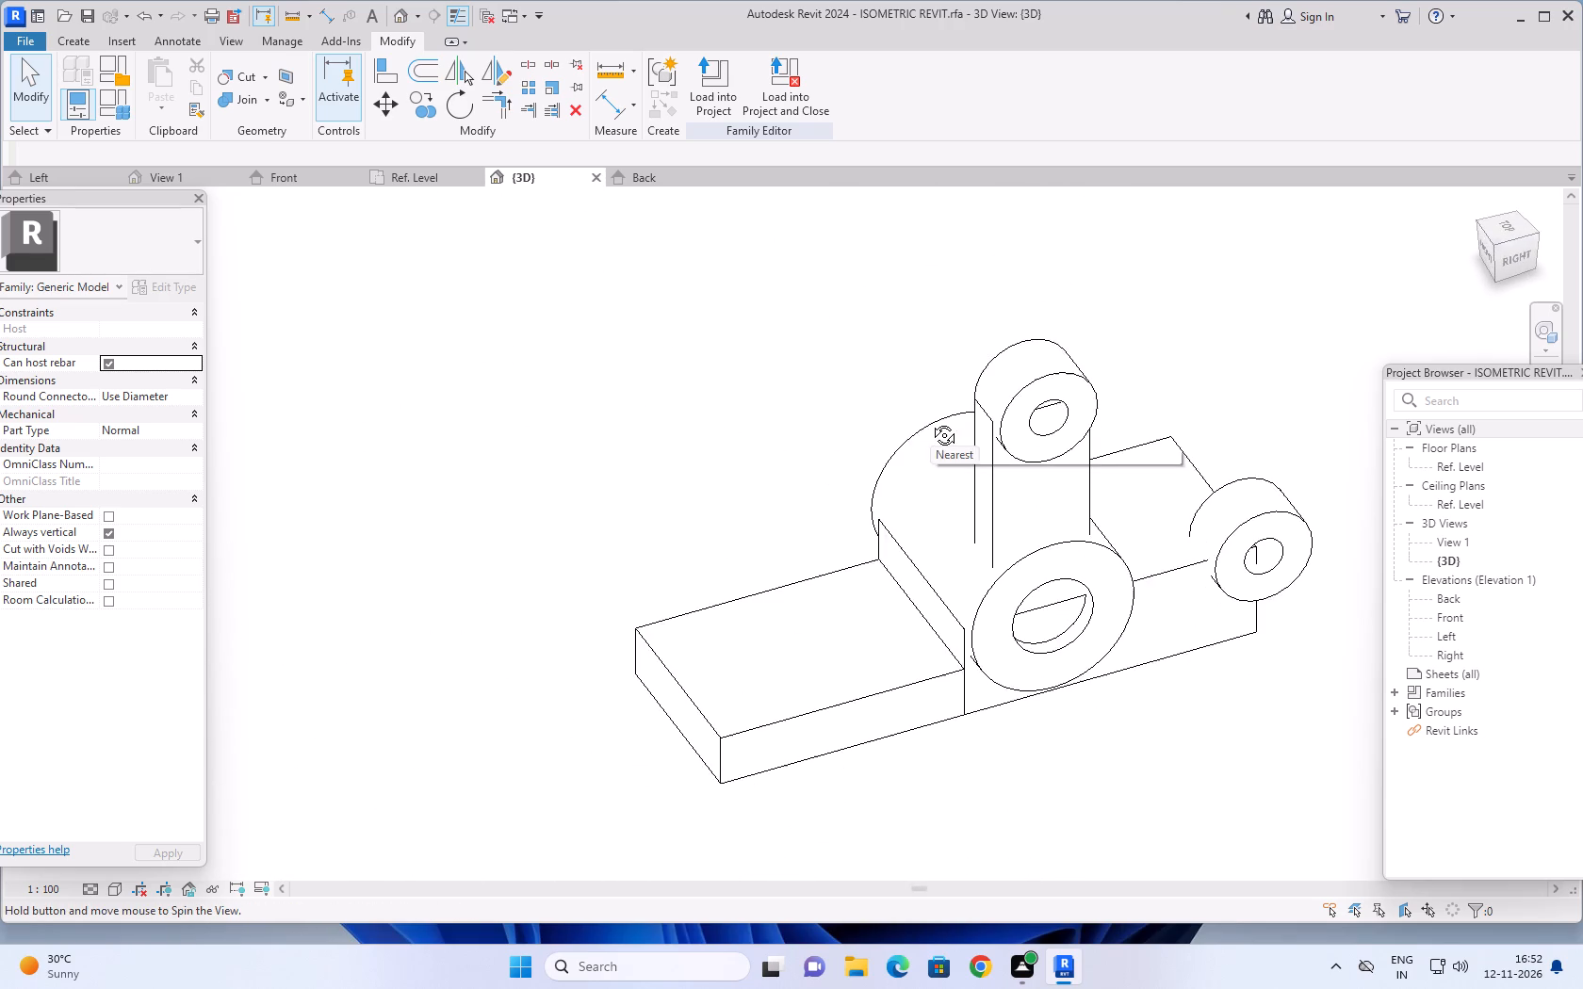
{"action": "middle_click_drag", "start_coordinate": [930, 421], "coordinate": [927, 509]}
{"action": "scroll", "coordinate": [930, 535], "scroll_direction": "down", "scroll_amount": 5}
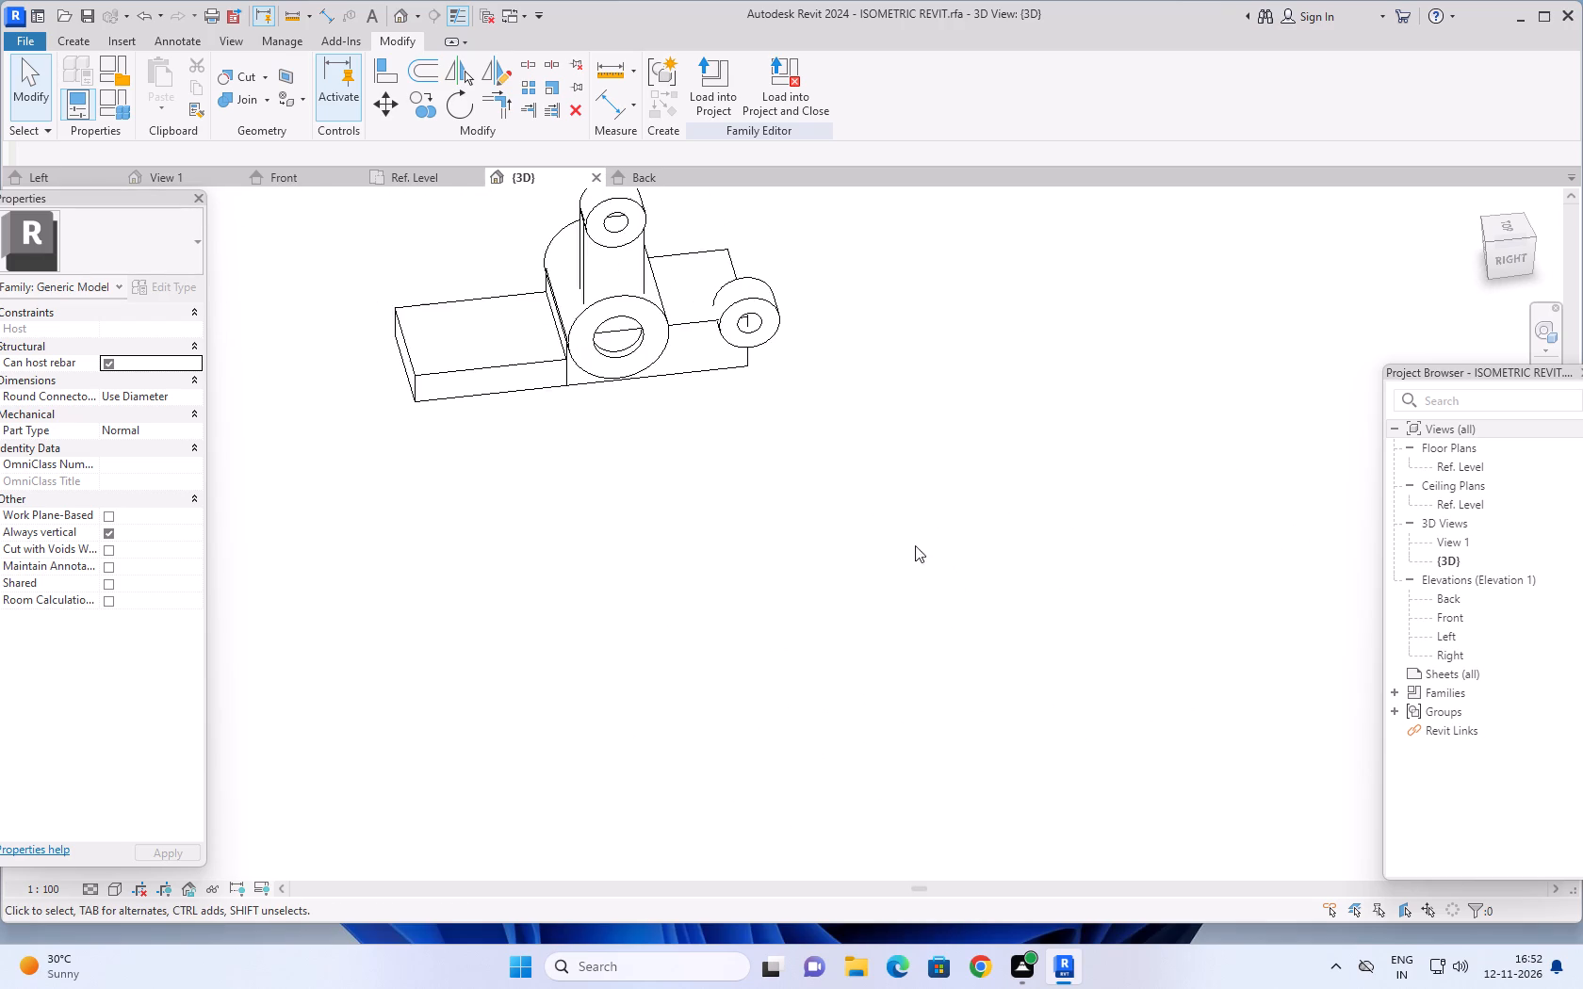
{"action": "middle_click_drag", "start_coordinate": [854, 396], "coordinate": [969, 603]}
{"action": "scroll", "coordinate": [835, 631], "scroll_direction": "up", "scroll_amount": 5}
{"action": "middle_click_drag", "start_coordinate": [1036, 570], "coordinate": [1041, 572]}
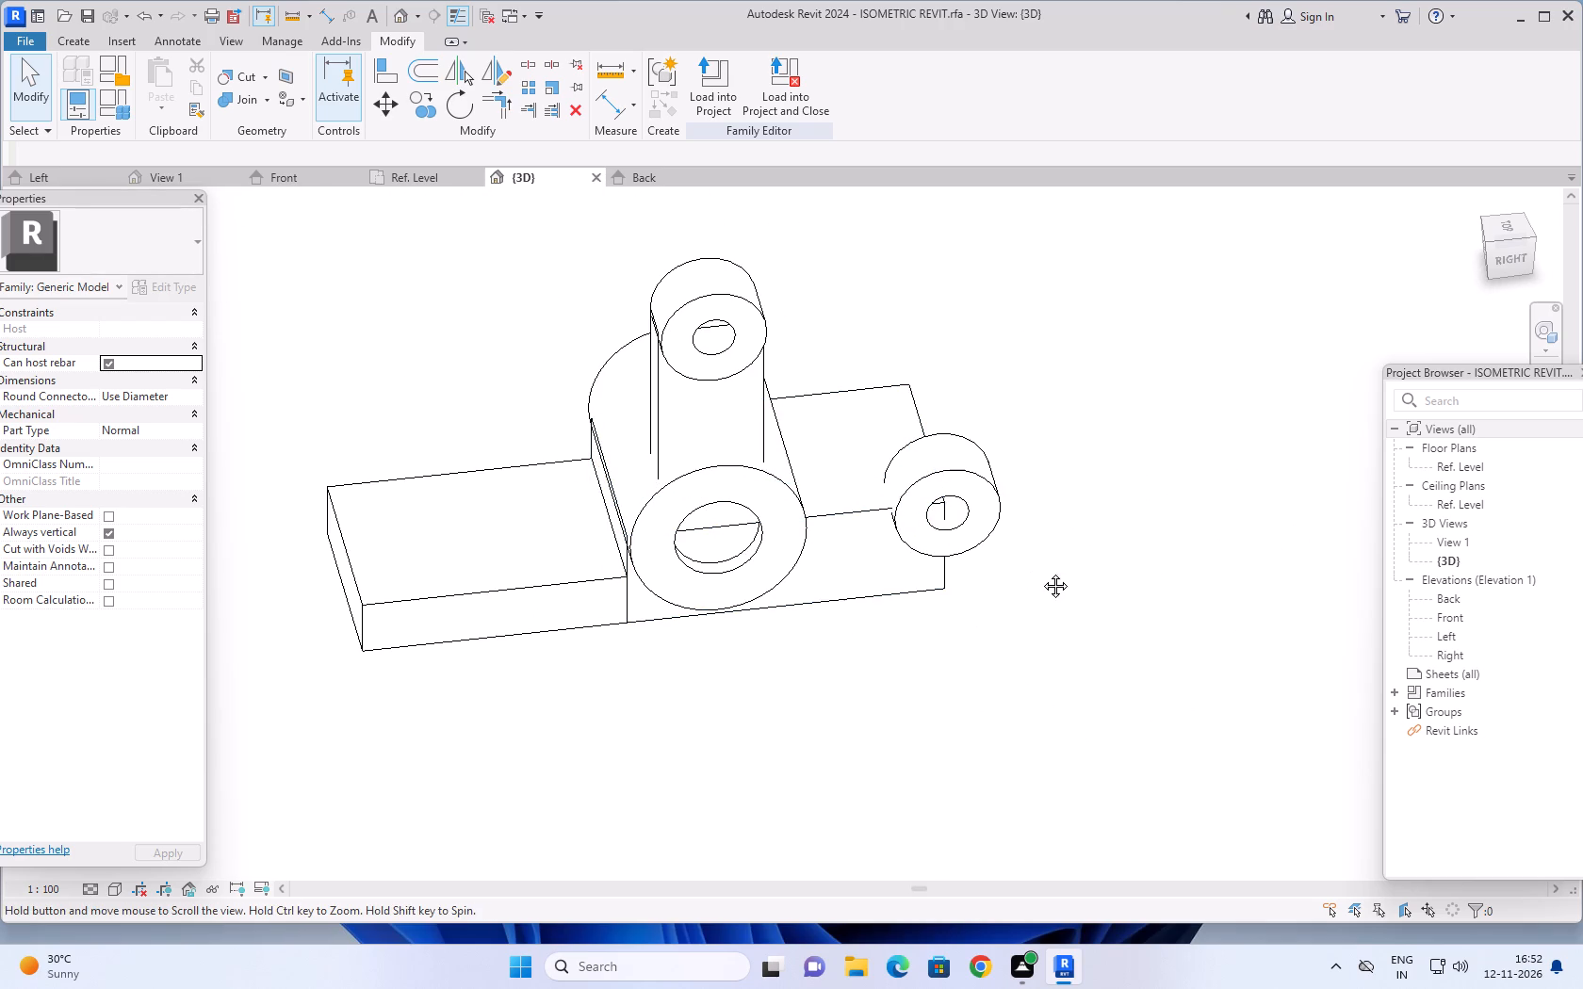
{"action": "middle_click_drag", "start_coordinate": [1041, 572], "coordinate": [1099, 667]}
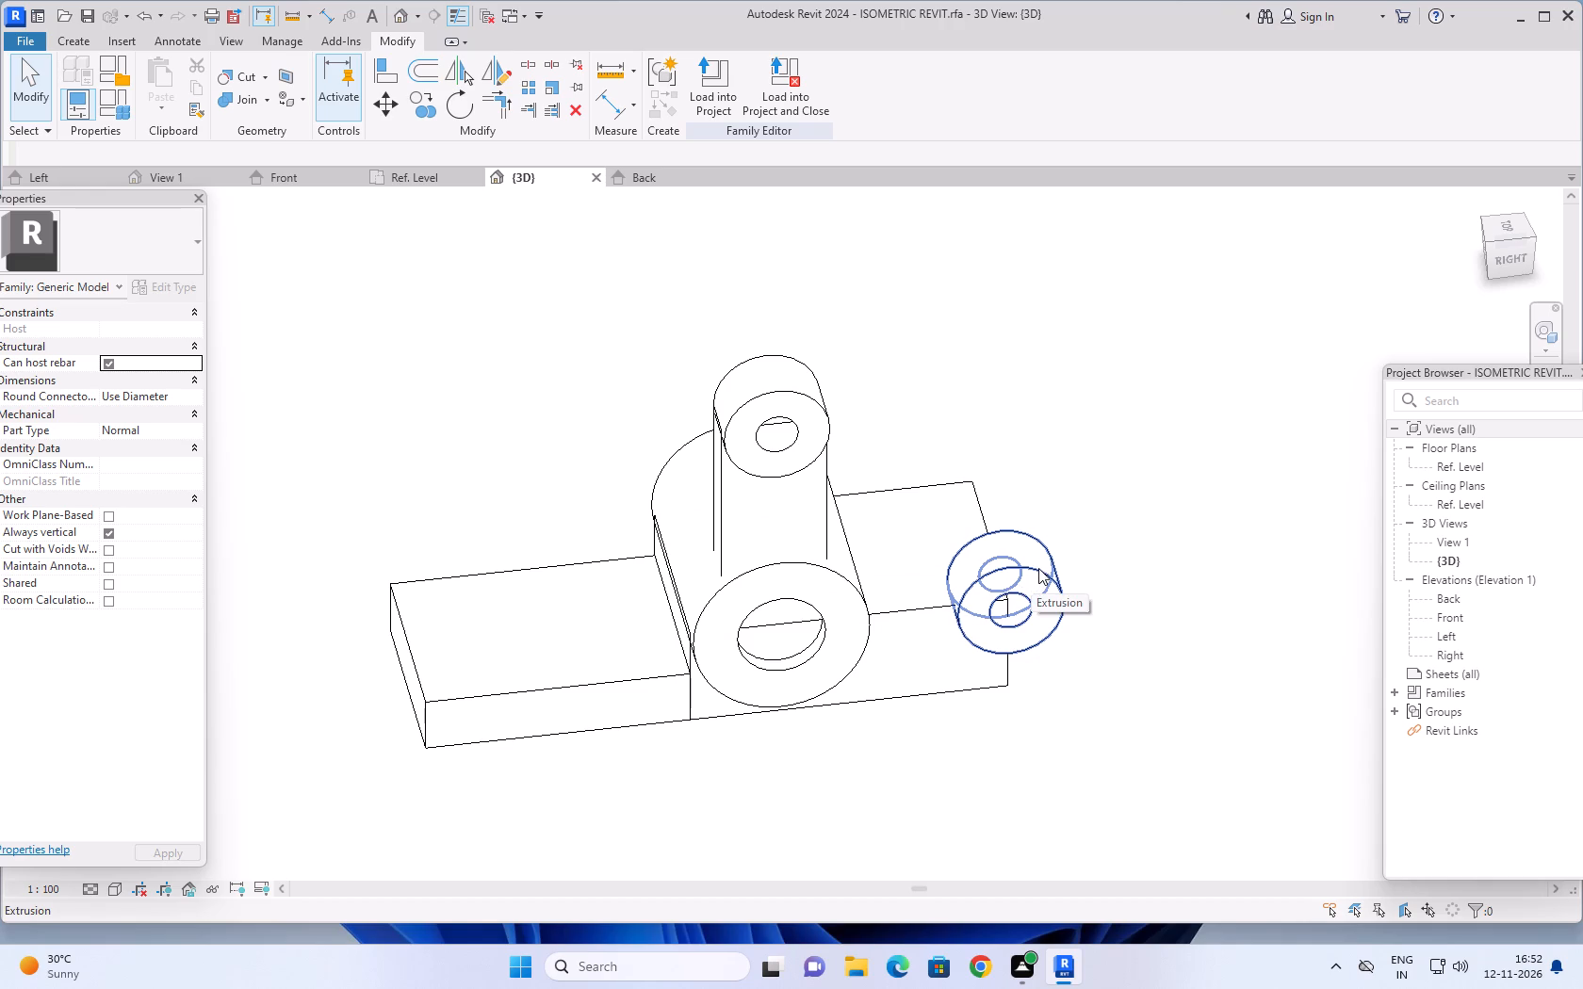
{"action": "middle_click_drag", "start_coordinate": [1082, 515], "coordinate": [1084, 449], "text": "shift"}
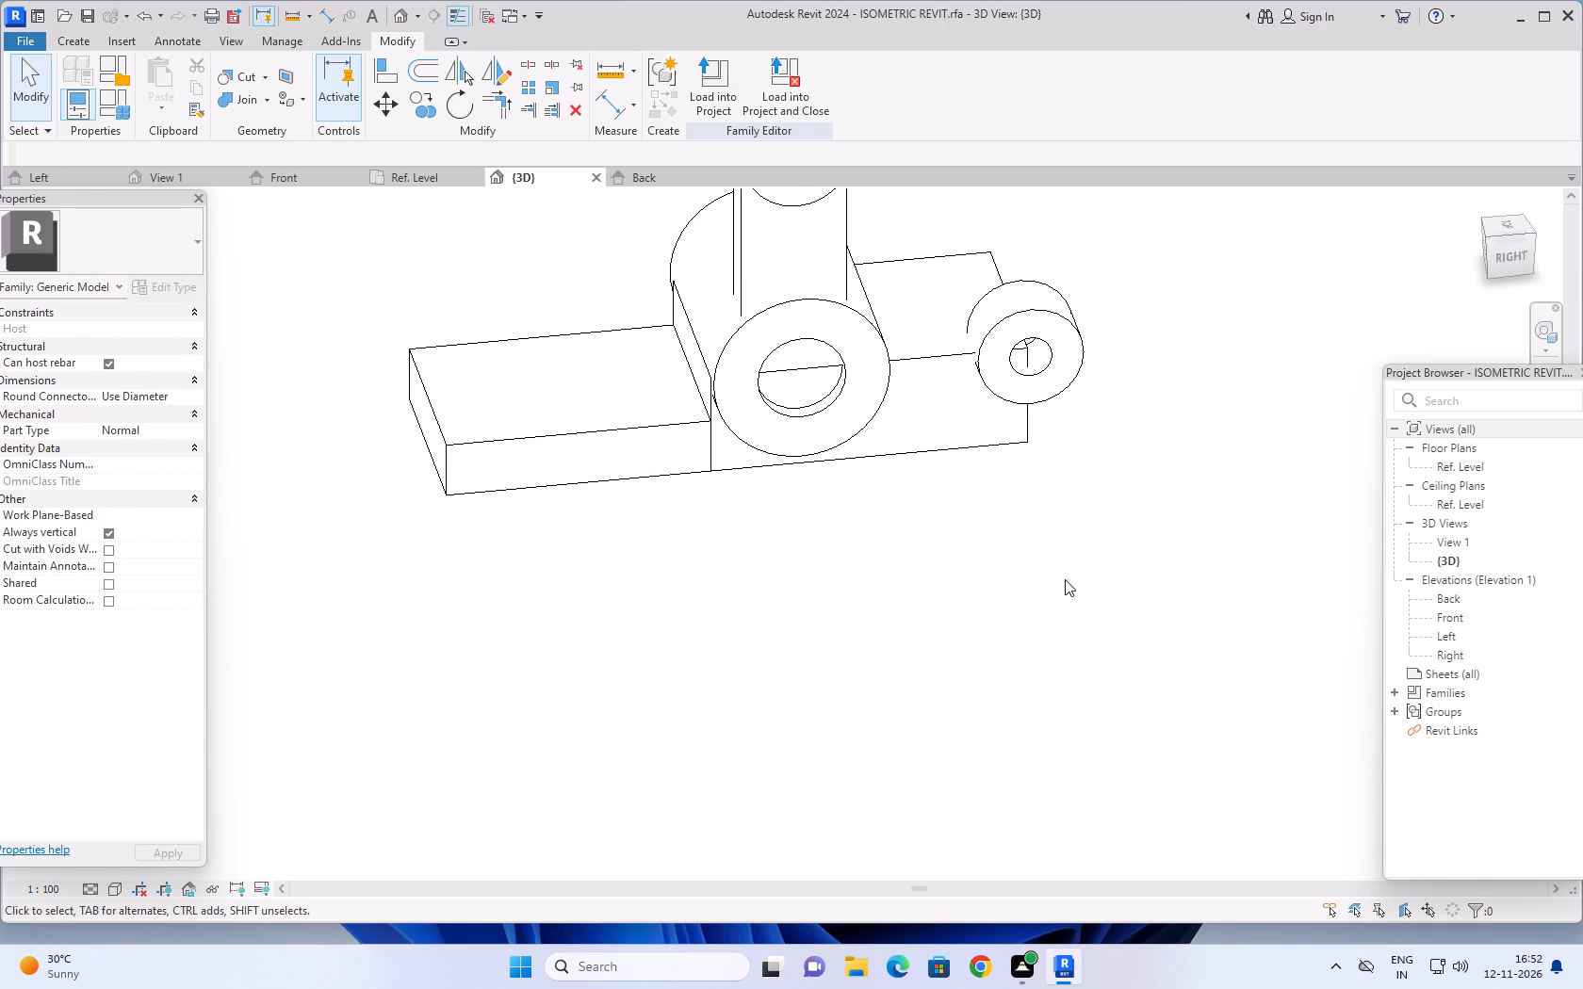
{"action": "middle_click_drag", "start_coordinate": [1065, 589], "coordinate": [1075, 535]}
{"action": "middle_click_drag", "start_coordinate": [1073, 489], "coordinate": [1010, 750]}
{"action": "middle_click_drag", "start_coordinate": [1108, 550], "coordinate": [1038, 683]}
{"action": "middle_click_drag", "start_coordinate": [1135, 575], "coordinate": [1151, 527]}
{"action": "middle_click_drag", "start_coordinate": [1108, 536], "coordinate": [948, 730]}
{"action": "middle_click_drag", "start_coordinate": [1141, 535], "coordinate": [1164, 538]}
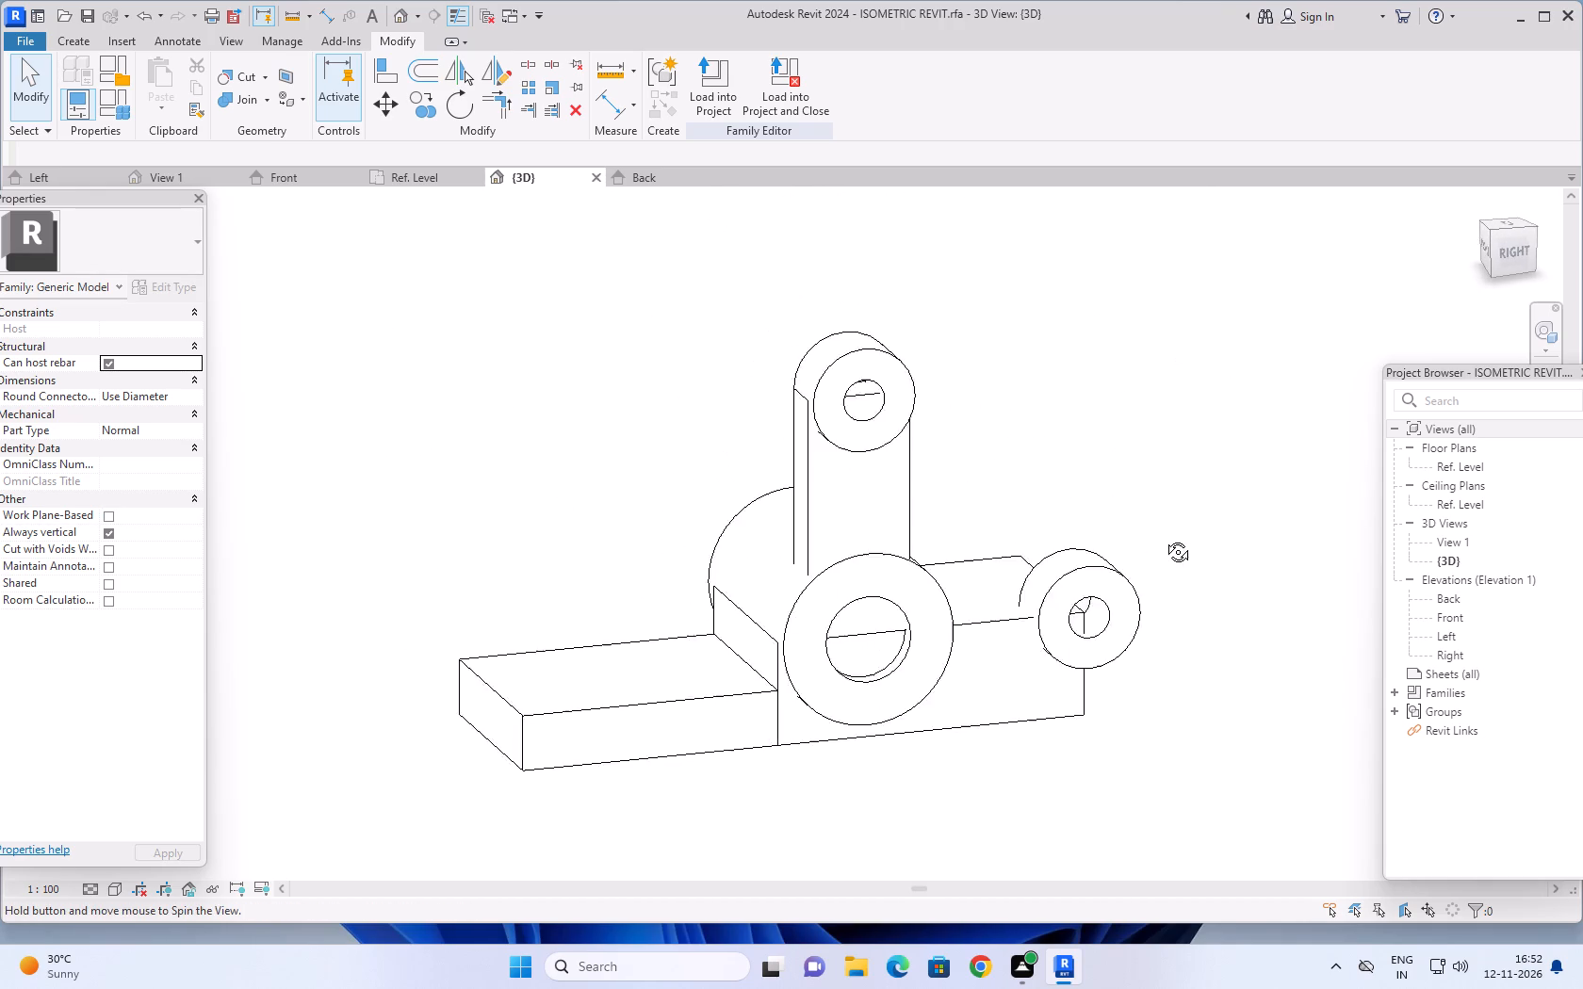
{"action": "middle_click_drag", "start_coordinate": [1164, 538], "coordinate": [1166, 539]}
{"action": "middle_click_drag", "start_coordinate": [1187, 524], "coordinate": [527, 508]}
{"action": "middle_click_drag", "start_coordinate": [745, 515], "coordinate": [804, 519]}
{"action": "middle_click_drag", "start_coordinate": [857, 509], "coordinate": [504, 353]}
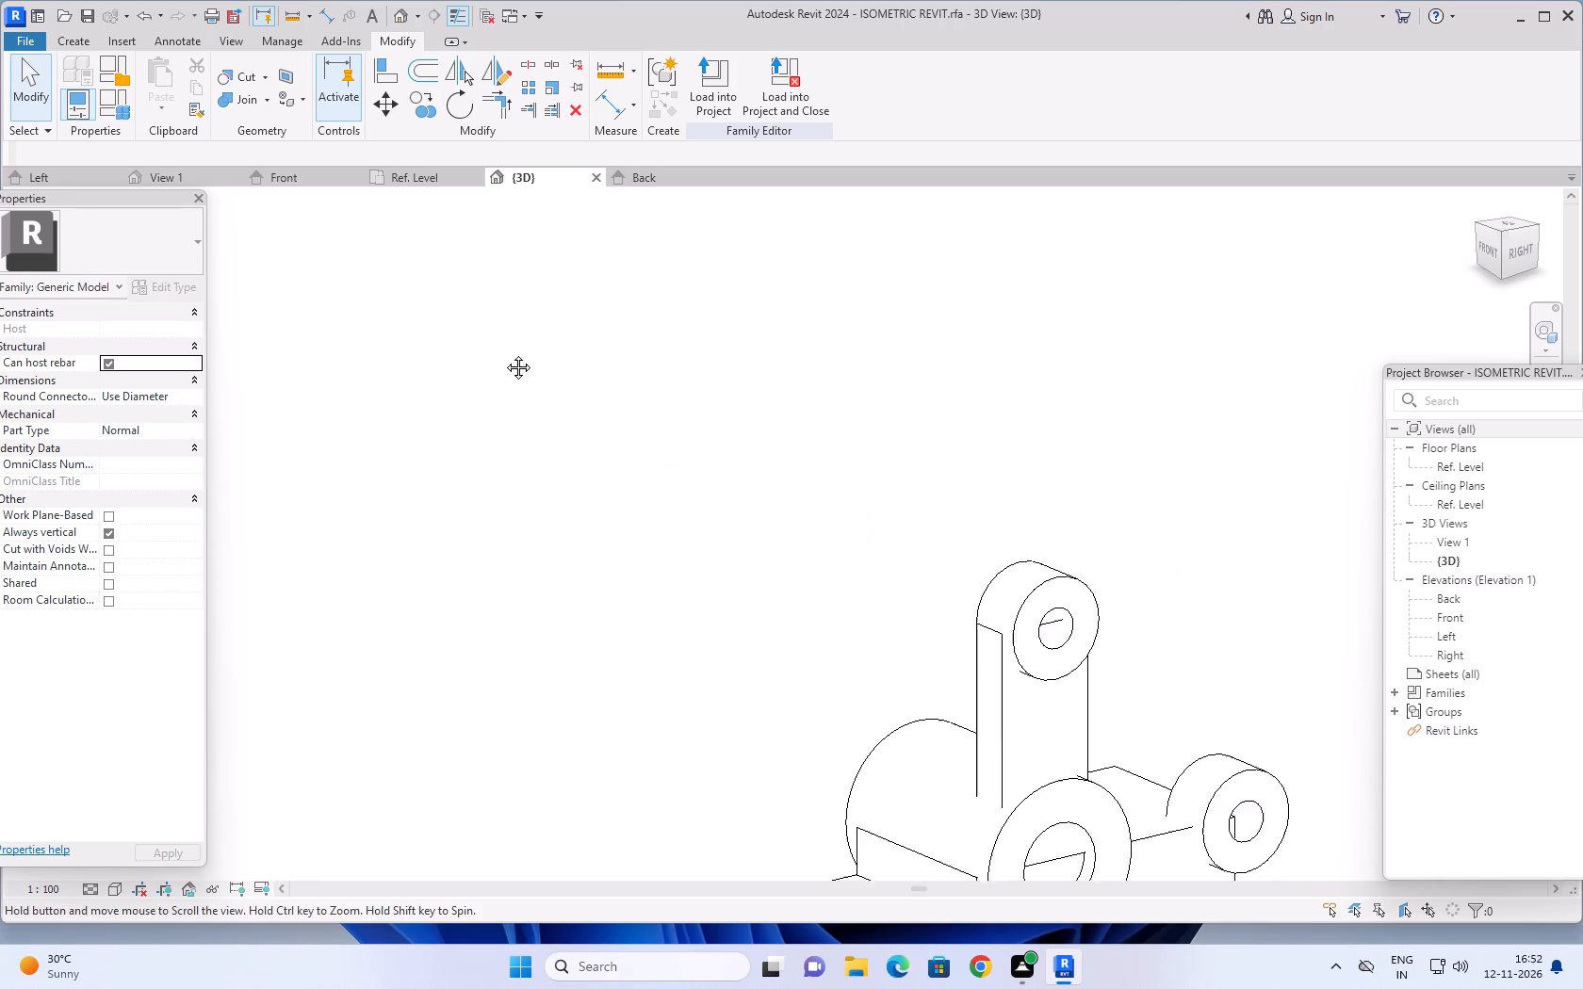
{"action": "middle_click_drag", "start_coordinate": [504, 353], "coordinate": [405, 312]}
{"action": "scroll", "coordinate": [918, 528], "scroll_direction": "down", "scroll_amount": 2}
{"action": "middle_click_drag", "start_coordinate": [1001, 499], "coordinate": [901, 480]}
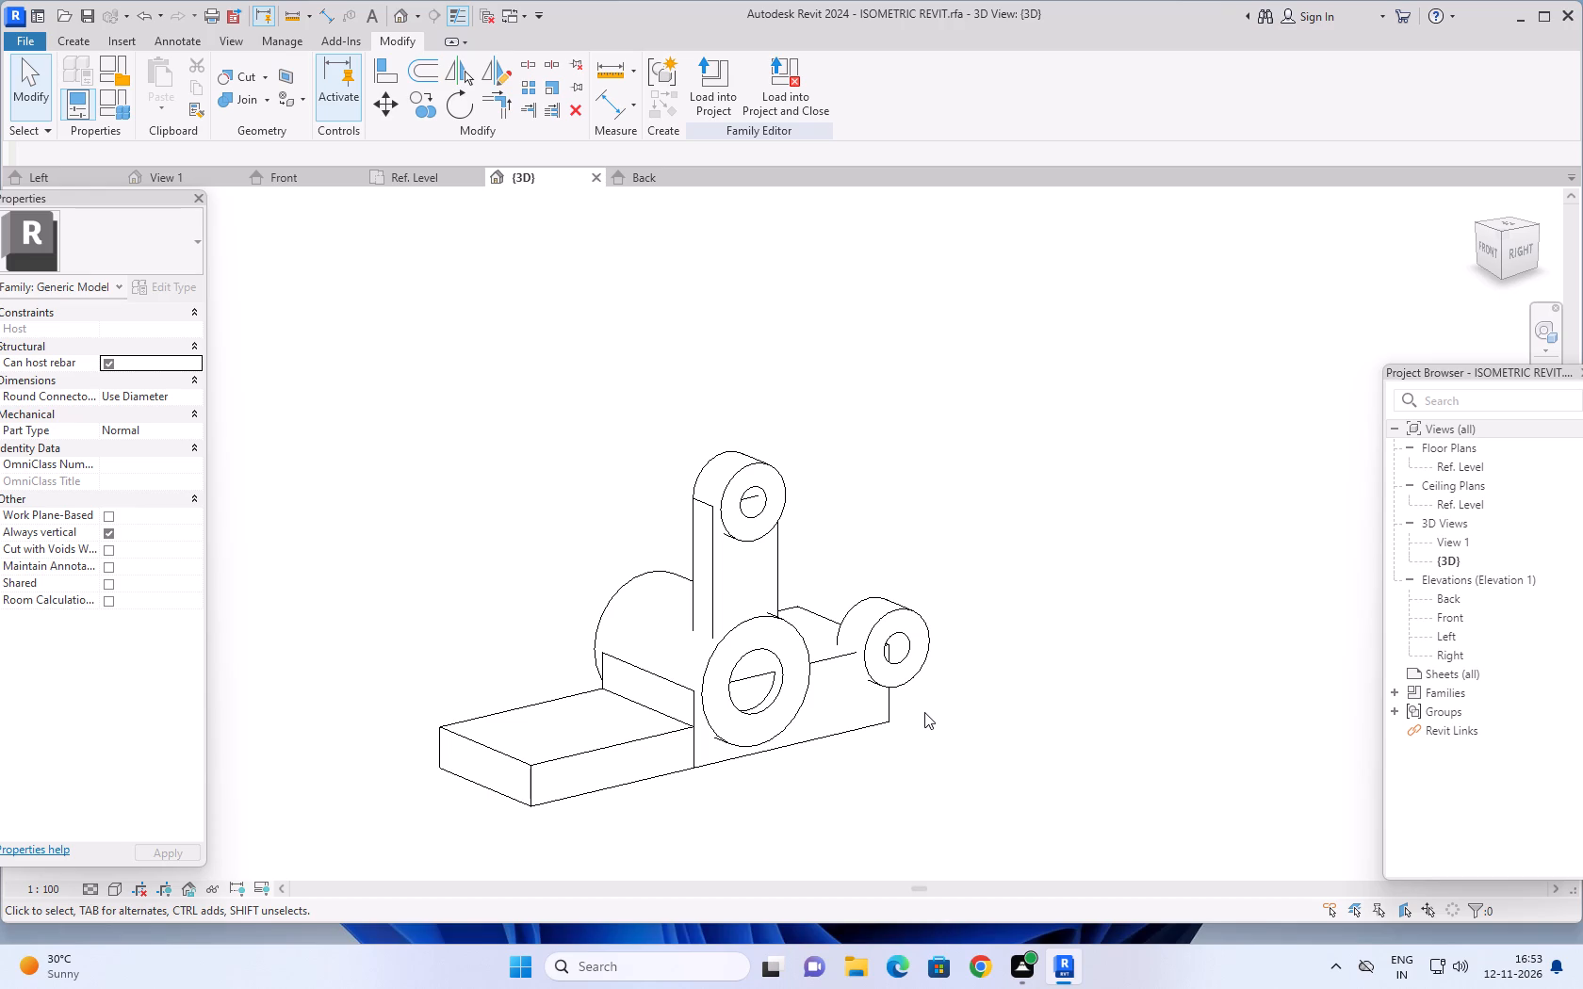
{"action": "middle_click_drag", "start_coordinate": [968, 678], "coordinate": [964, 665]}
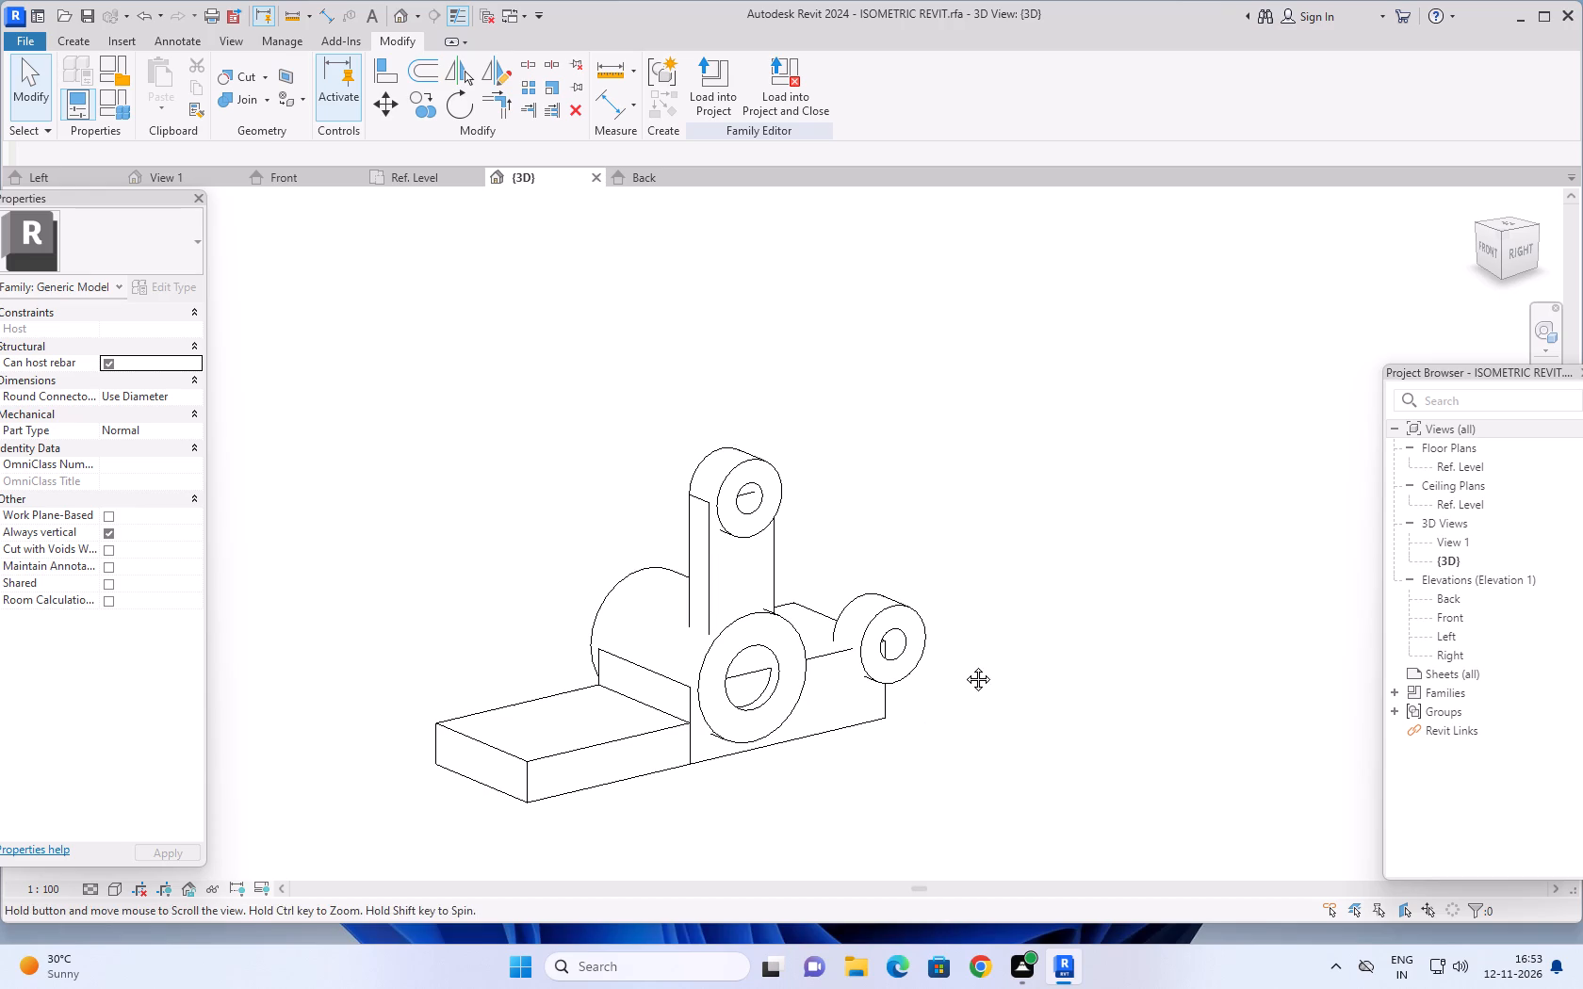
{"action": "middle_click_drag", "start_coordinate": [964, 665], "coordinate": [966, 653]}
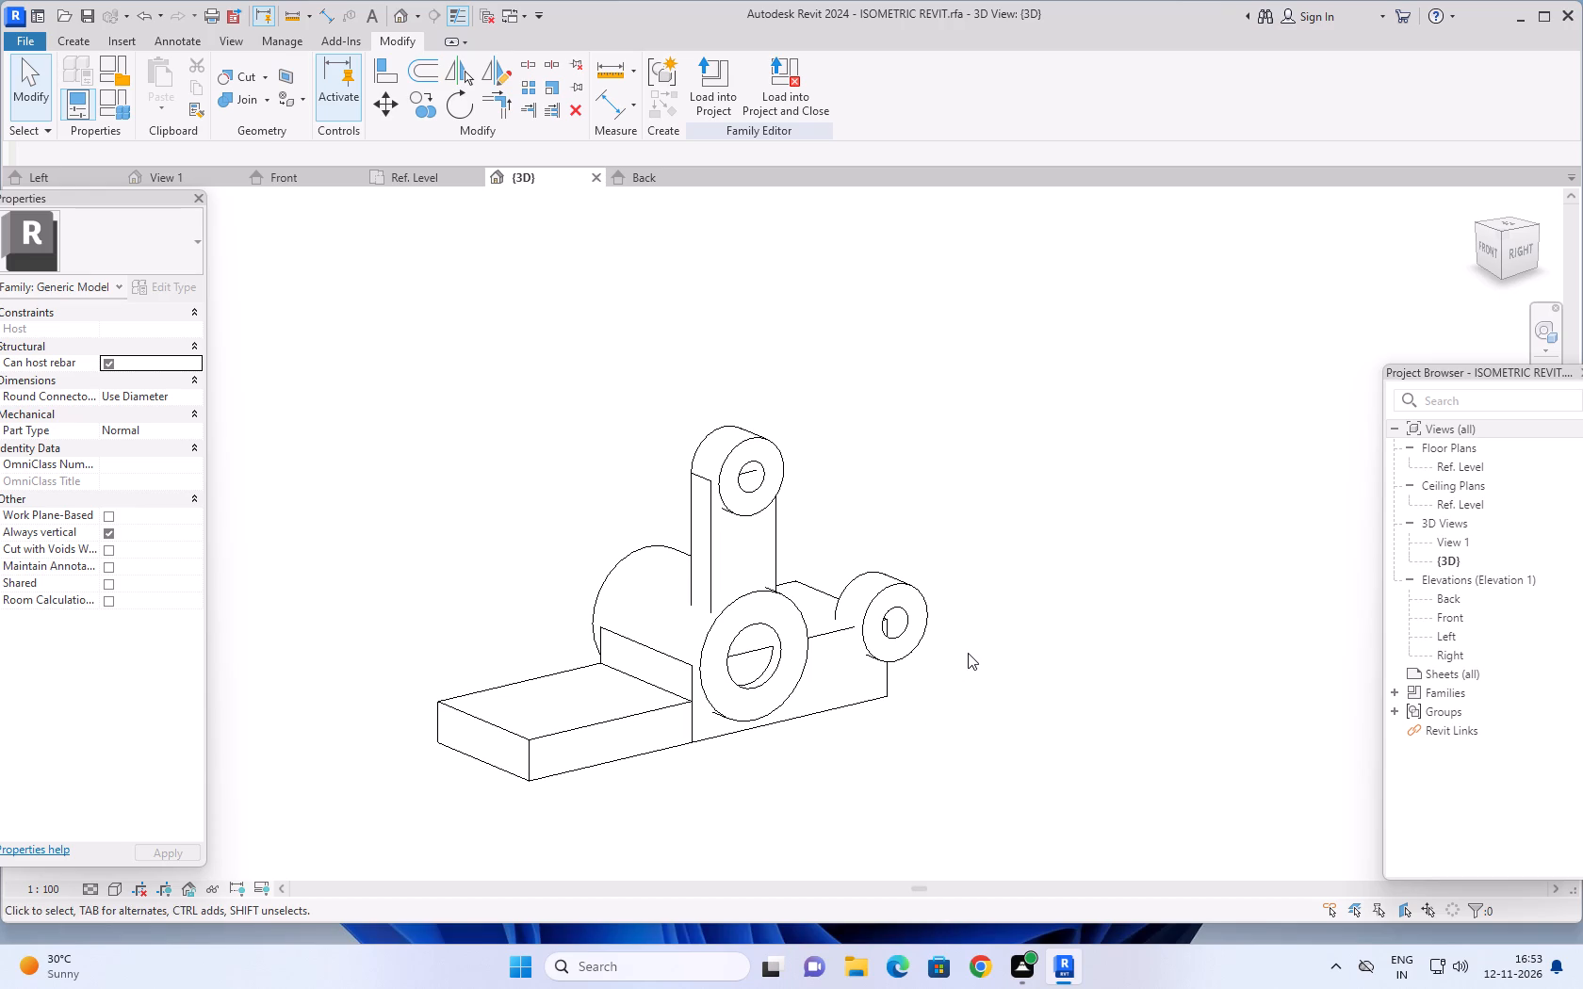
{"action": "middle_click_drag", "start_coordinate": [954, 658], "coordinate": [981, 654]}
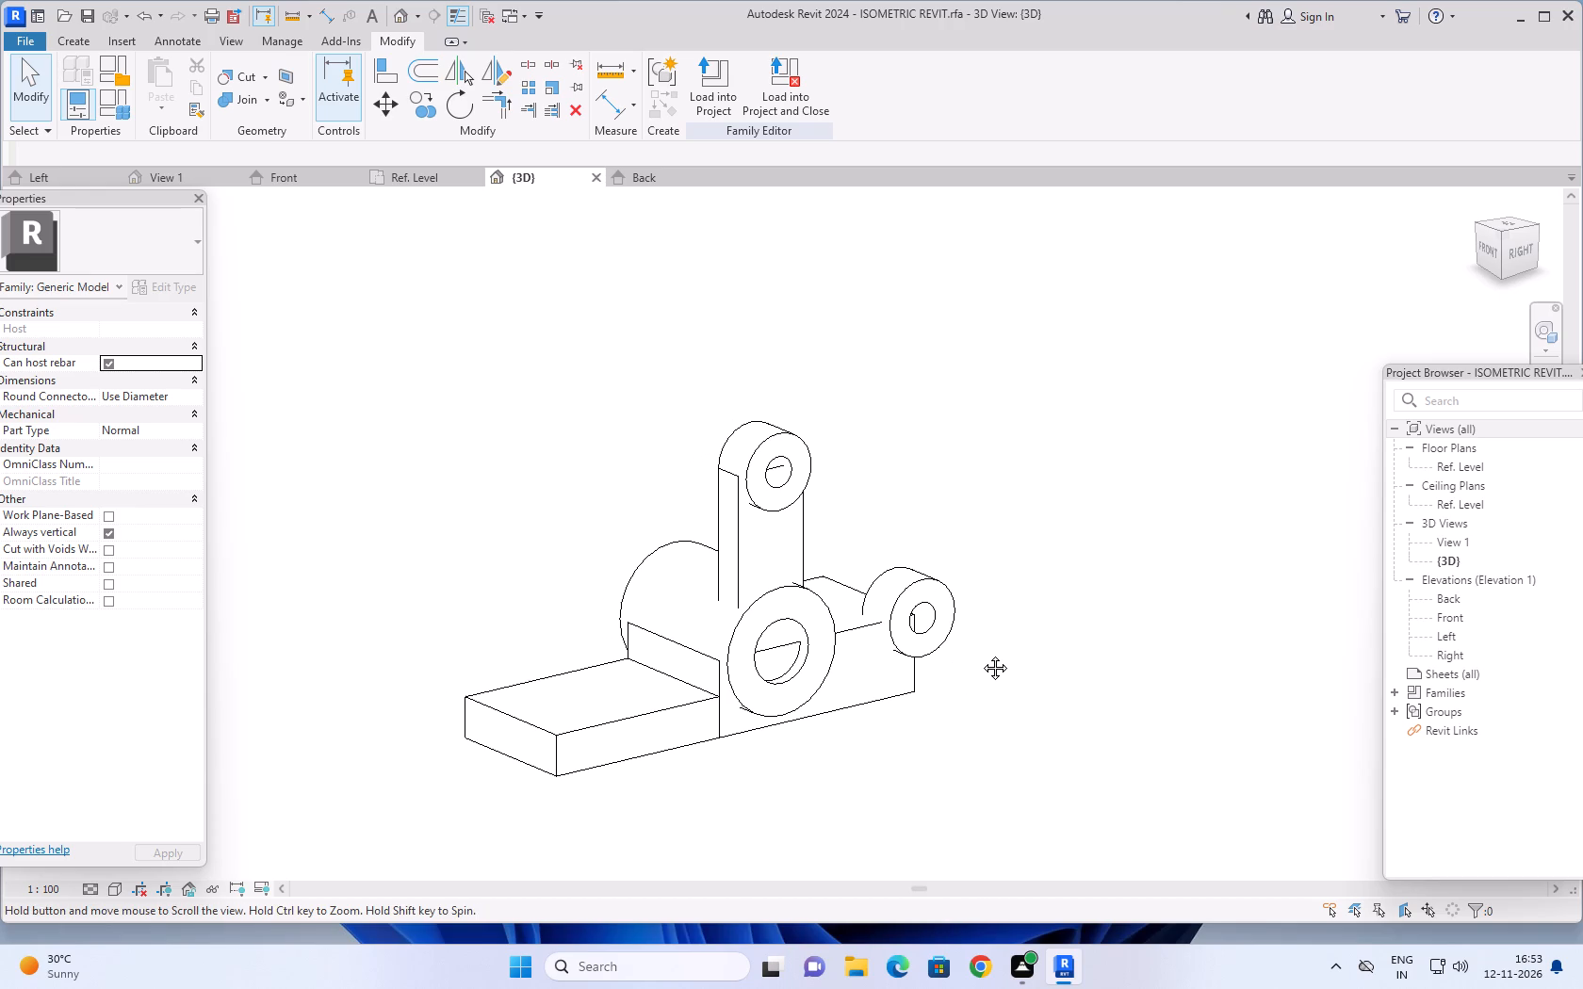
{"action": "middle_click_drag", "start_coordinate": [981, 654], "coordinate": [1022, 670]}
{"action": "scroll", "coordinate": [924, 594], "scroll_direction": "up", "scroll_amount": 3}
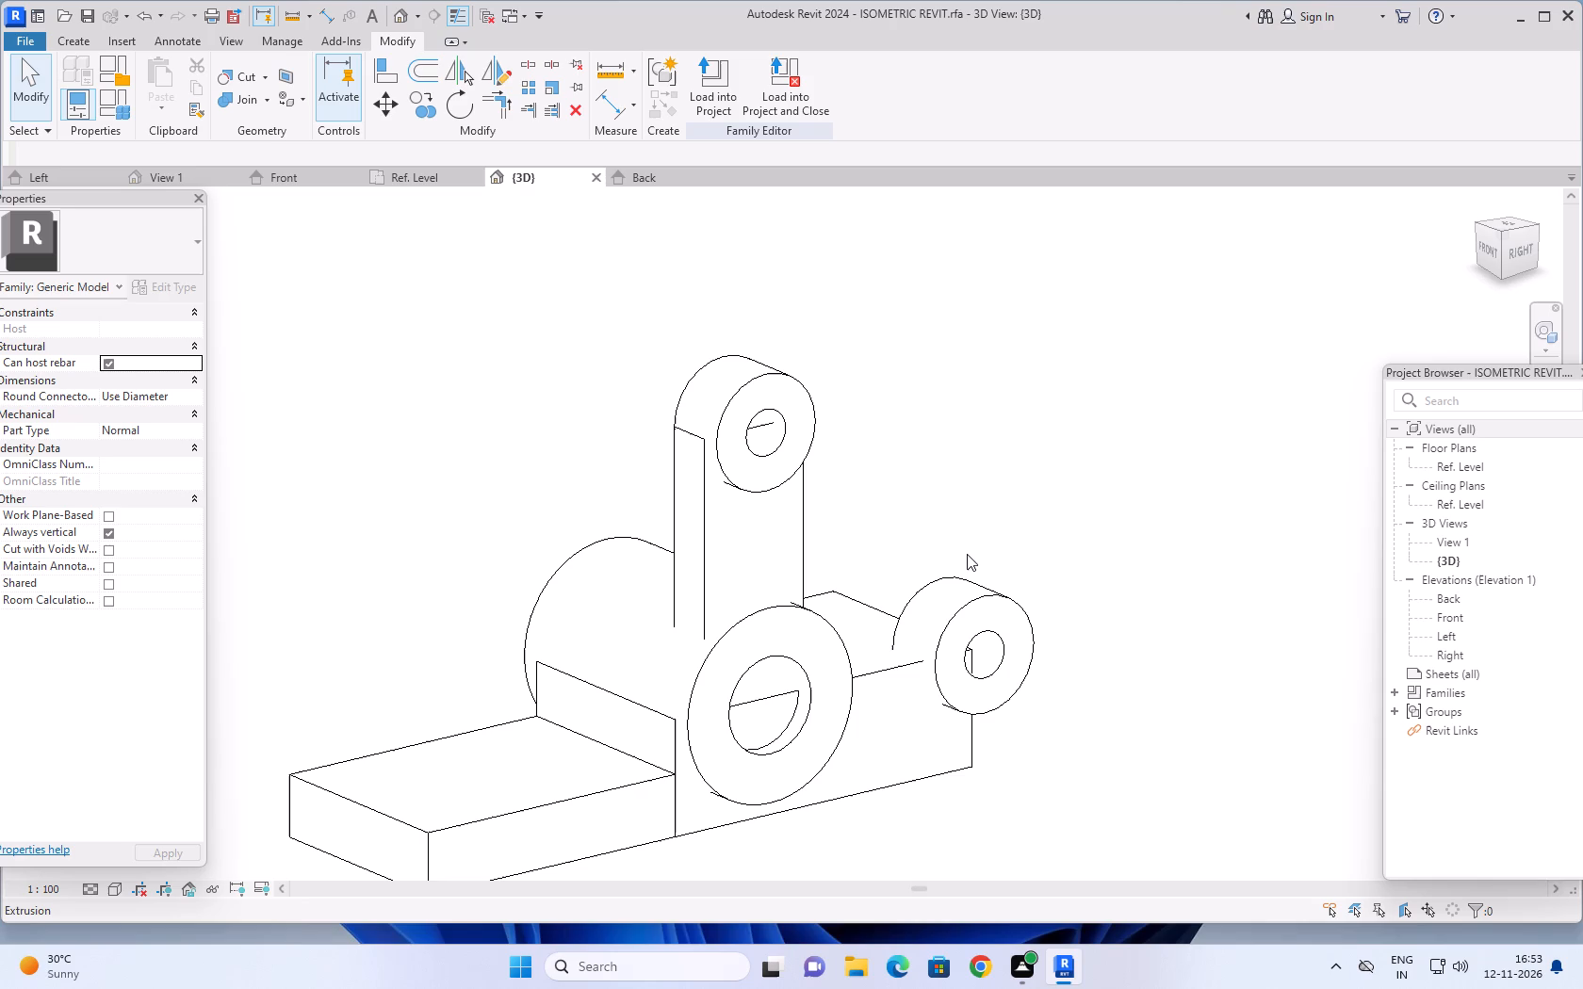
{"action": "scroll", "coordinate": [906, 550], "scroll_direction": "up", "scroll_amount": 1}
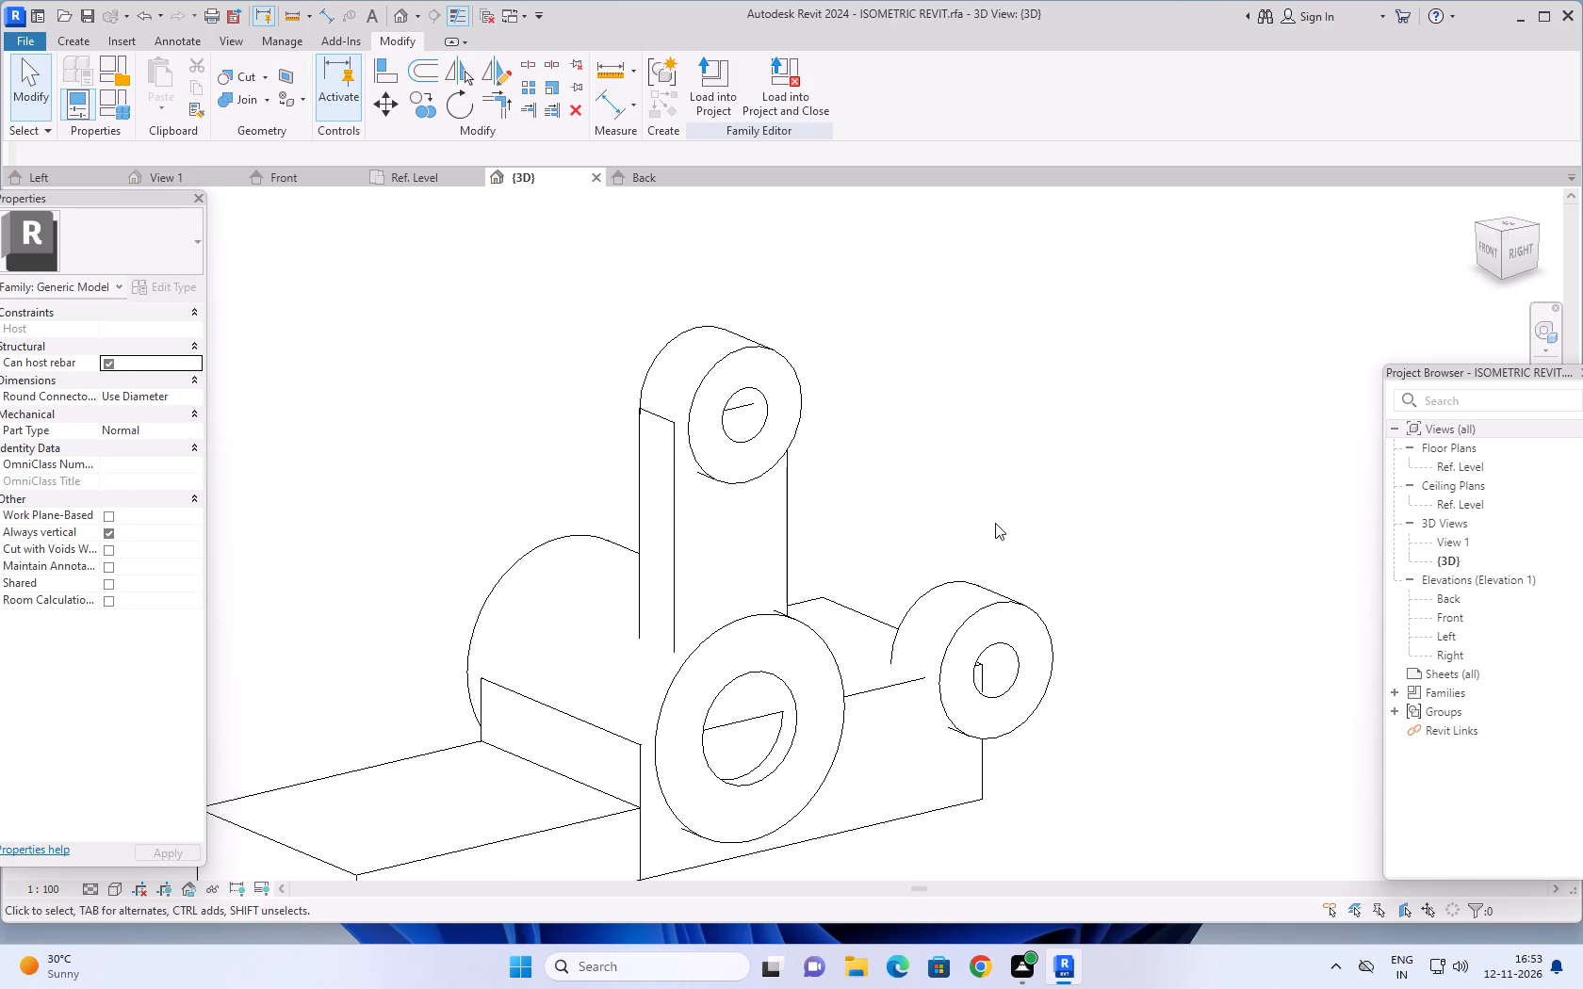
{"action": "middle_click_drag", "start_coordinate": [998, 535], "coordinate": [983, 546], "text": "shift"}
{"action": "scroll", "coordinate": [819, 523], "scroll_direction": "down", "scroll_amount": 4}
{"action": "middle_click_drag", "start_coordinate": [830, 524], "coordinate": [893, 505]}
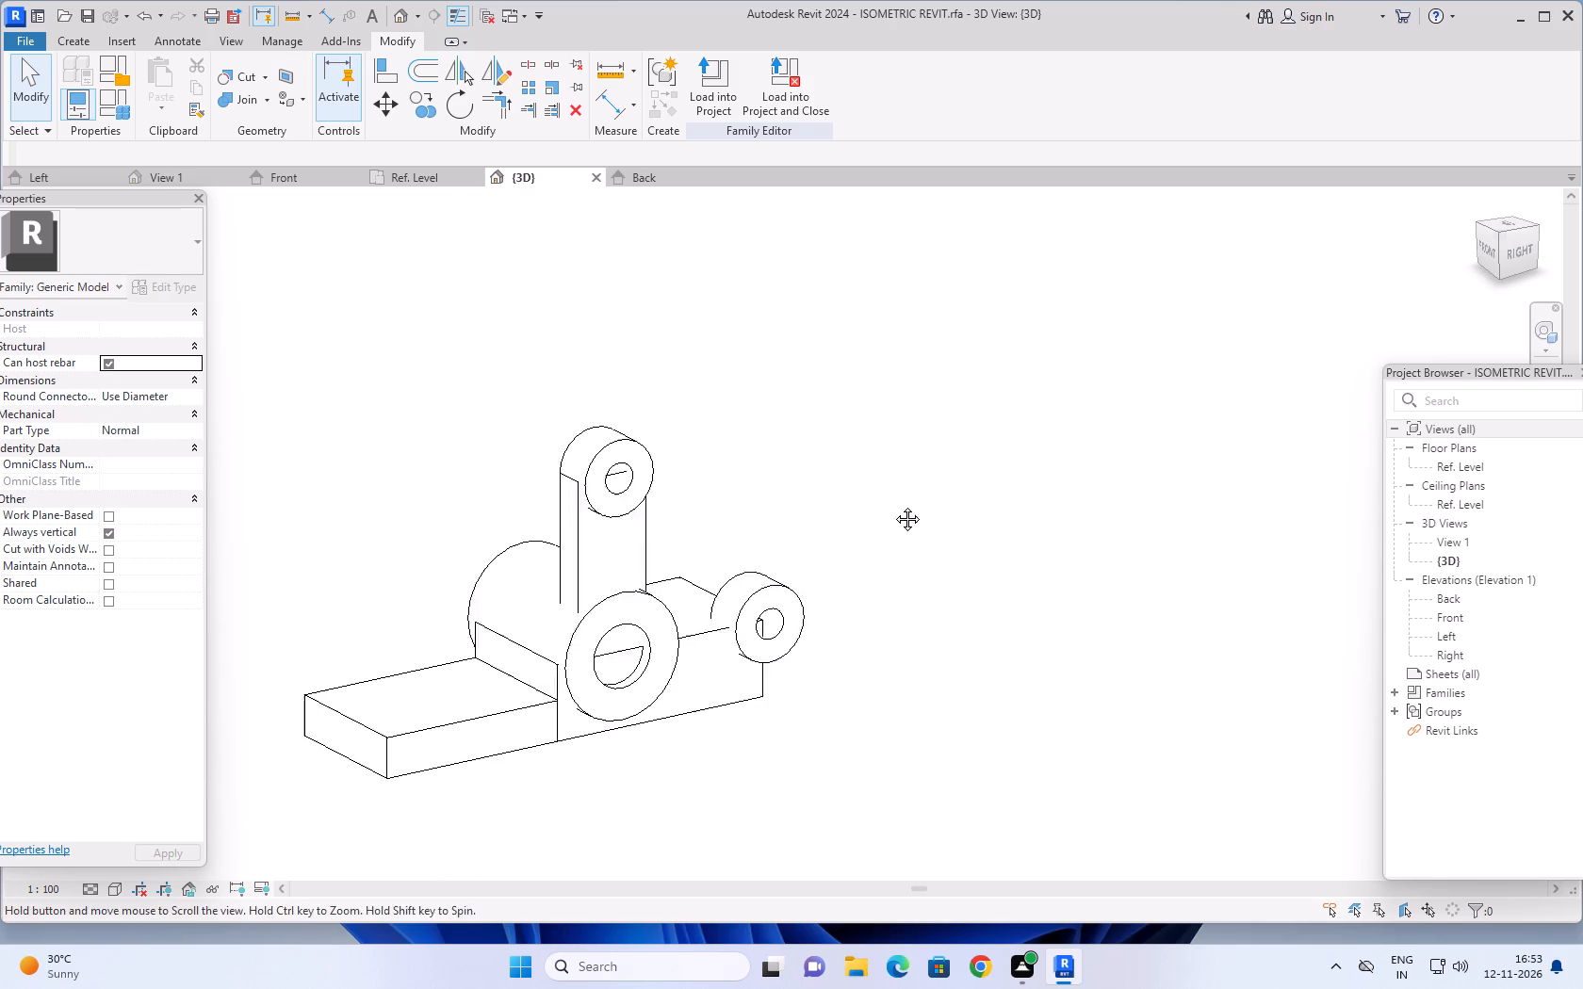
Examine the whole part, including the stepped base, large hollow cylinder, upright block and both hollow rings.
{"action": "middle_click_drag", "start_coordinate": [893, 505], "coordinate": [909, 499]}
{"action": "middle_click_drag", "start_coordinate": [910, 527], "coordinate": [891, 545]}
{"action": "middle_click_drag", "start_coordinate": [711, 491], "coordinate": [941, 492]}
{"action": "middle_click_drag", "start_coordinate": [884, 533], "coordinate": [873, 545], "text": "shift"}
{"action": "middle_click_drag", "start_coordinate": [735, 525], "coordinate": [881, 529]}
{"action": "middle_click", "coordinate": [880, 538], "text": "shift"}
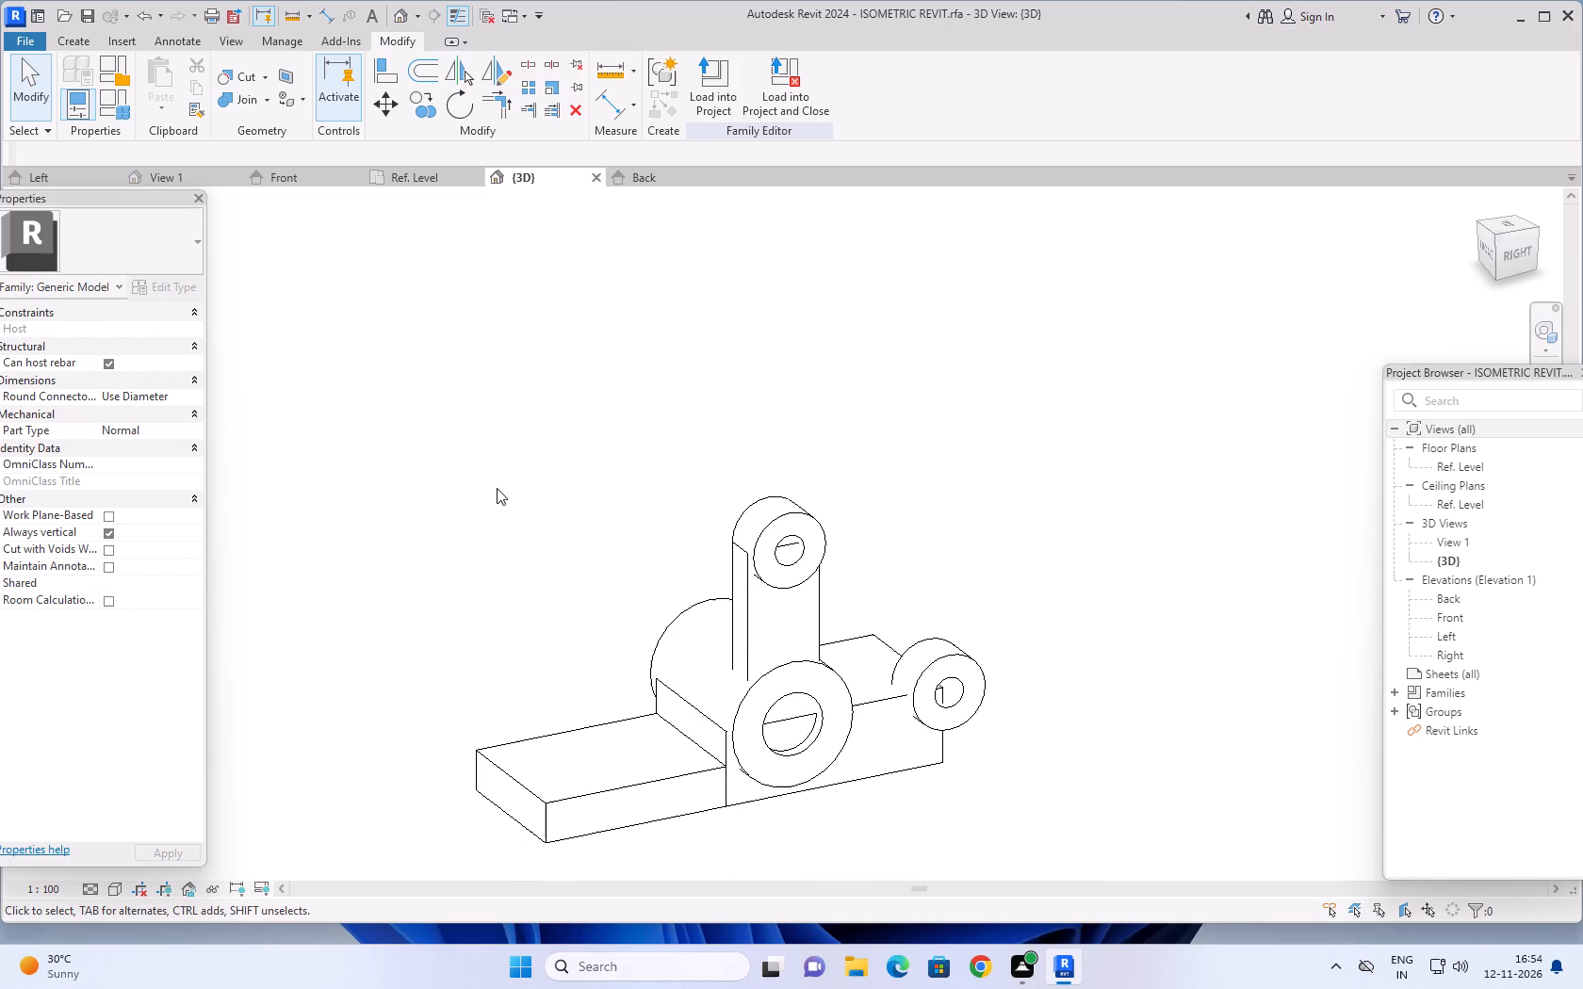
{"action": "scroll", "coordinate": [503, 472], "scroll_direction": "down", "scroll_amount": 1}
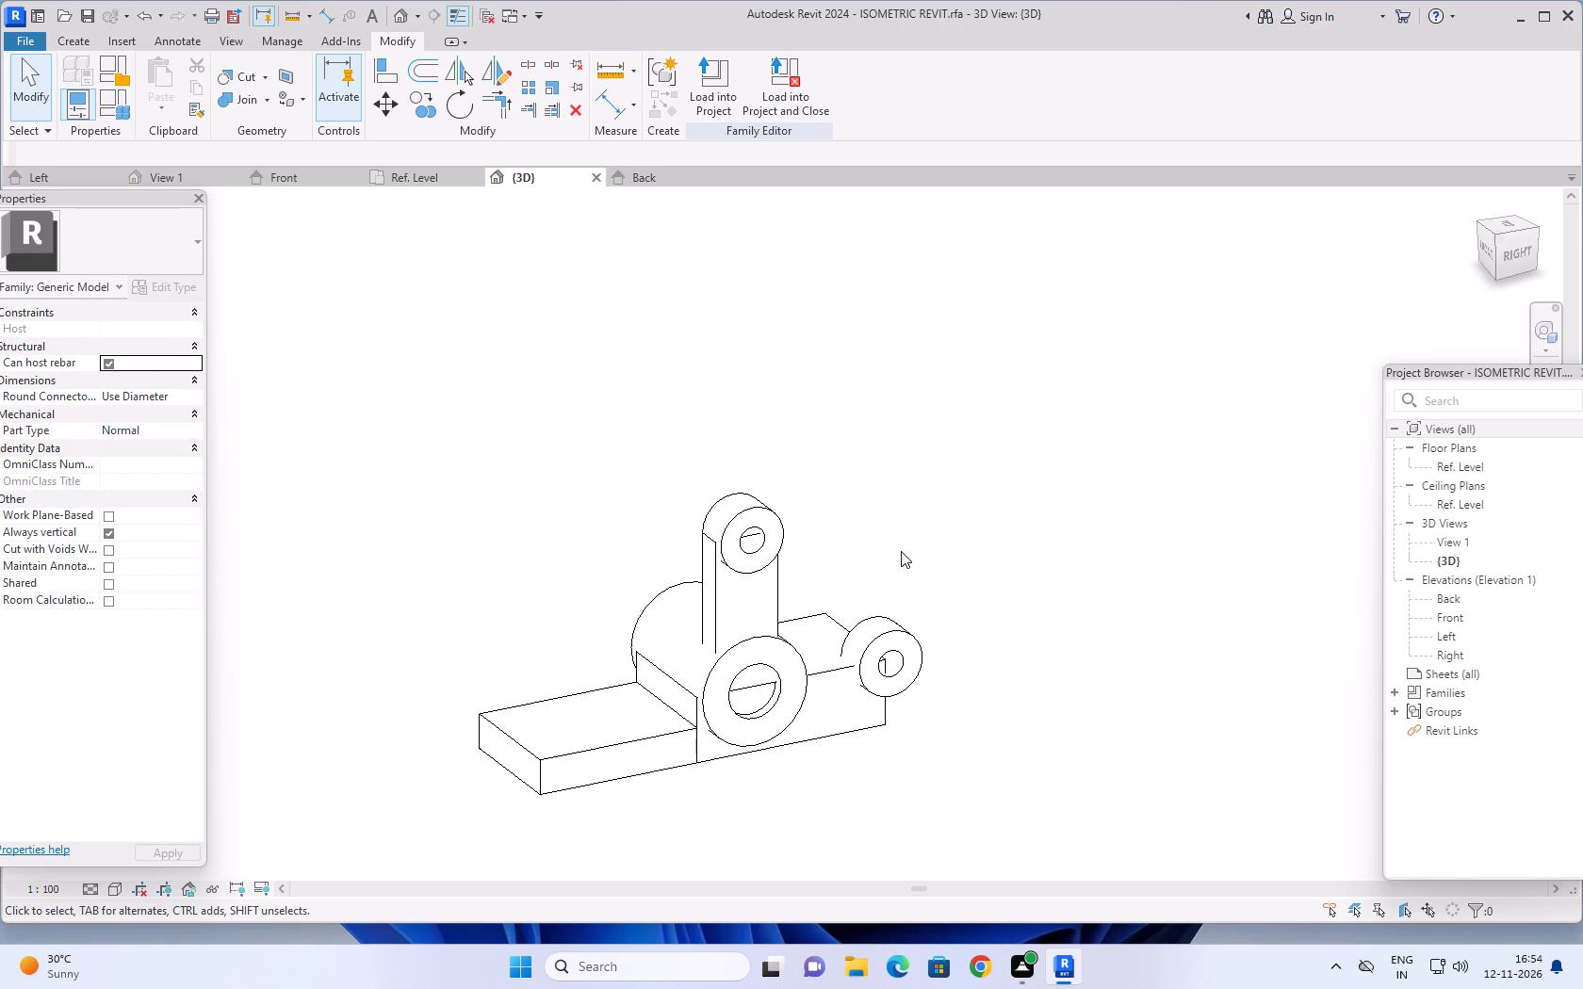
{"action": "scroll", "coordinate": [956, 592], "scroll_direction": "down", "scroll_amount": 1}
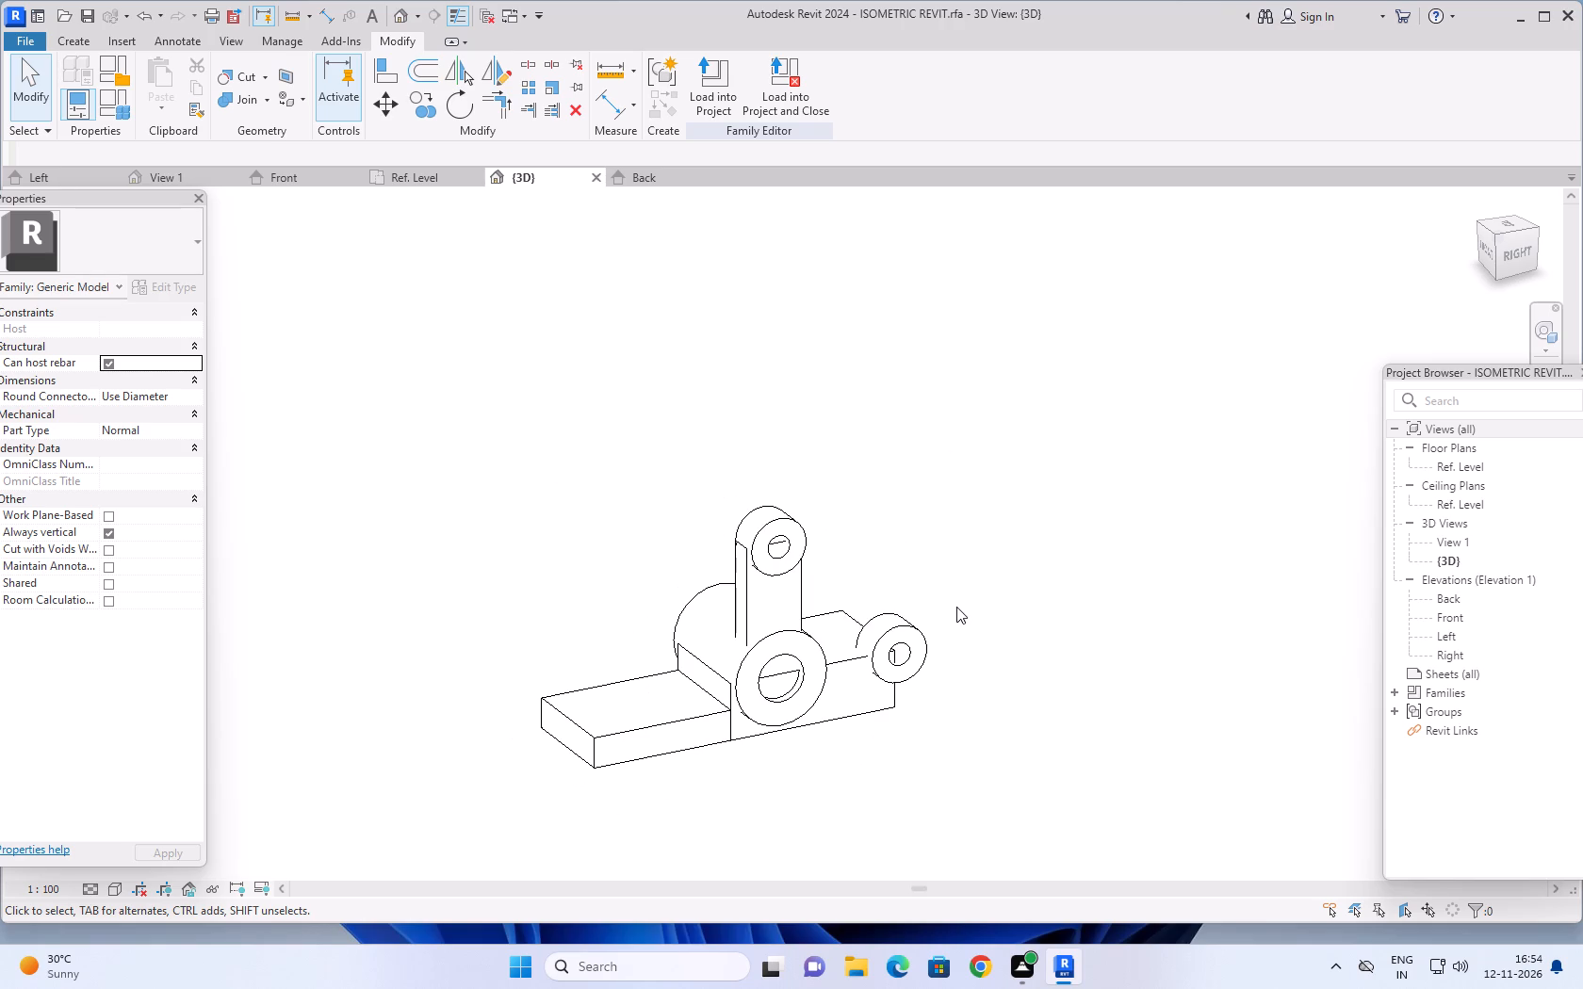
{"action": "middle_click_drag", "start_coordinate": [938, 580], "coordinate": [903, 533]}
{"action": "scroll", "coordinate": [807, 525], "scroll_direction": "up", "scroll_amount": 4}
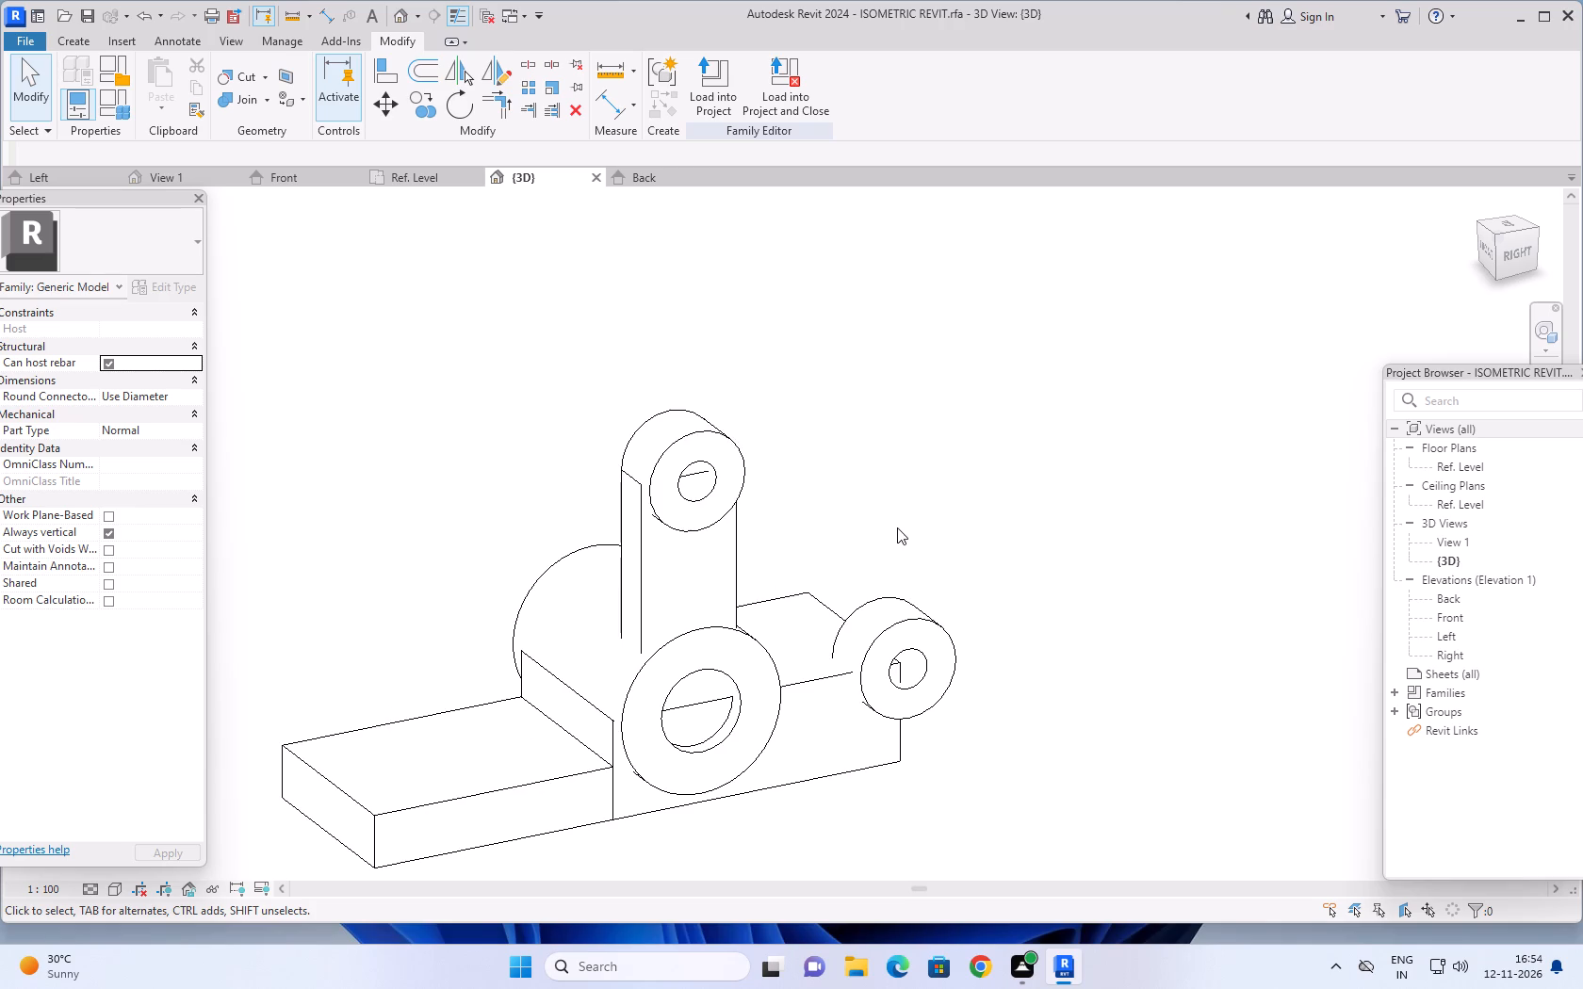
{"action": "middle_click_drag", "start_coordinate": [900, 529], "coordinate": [894, 490]}
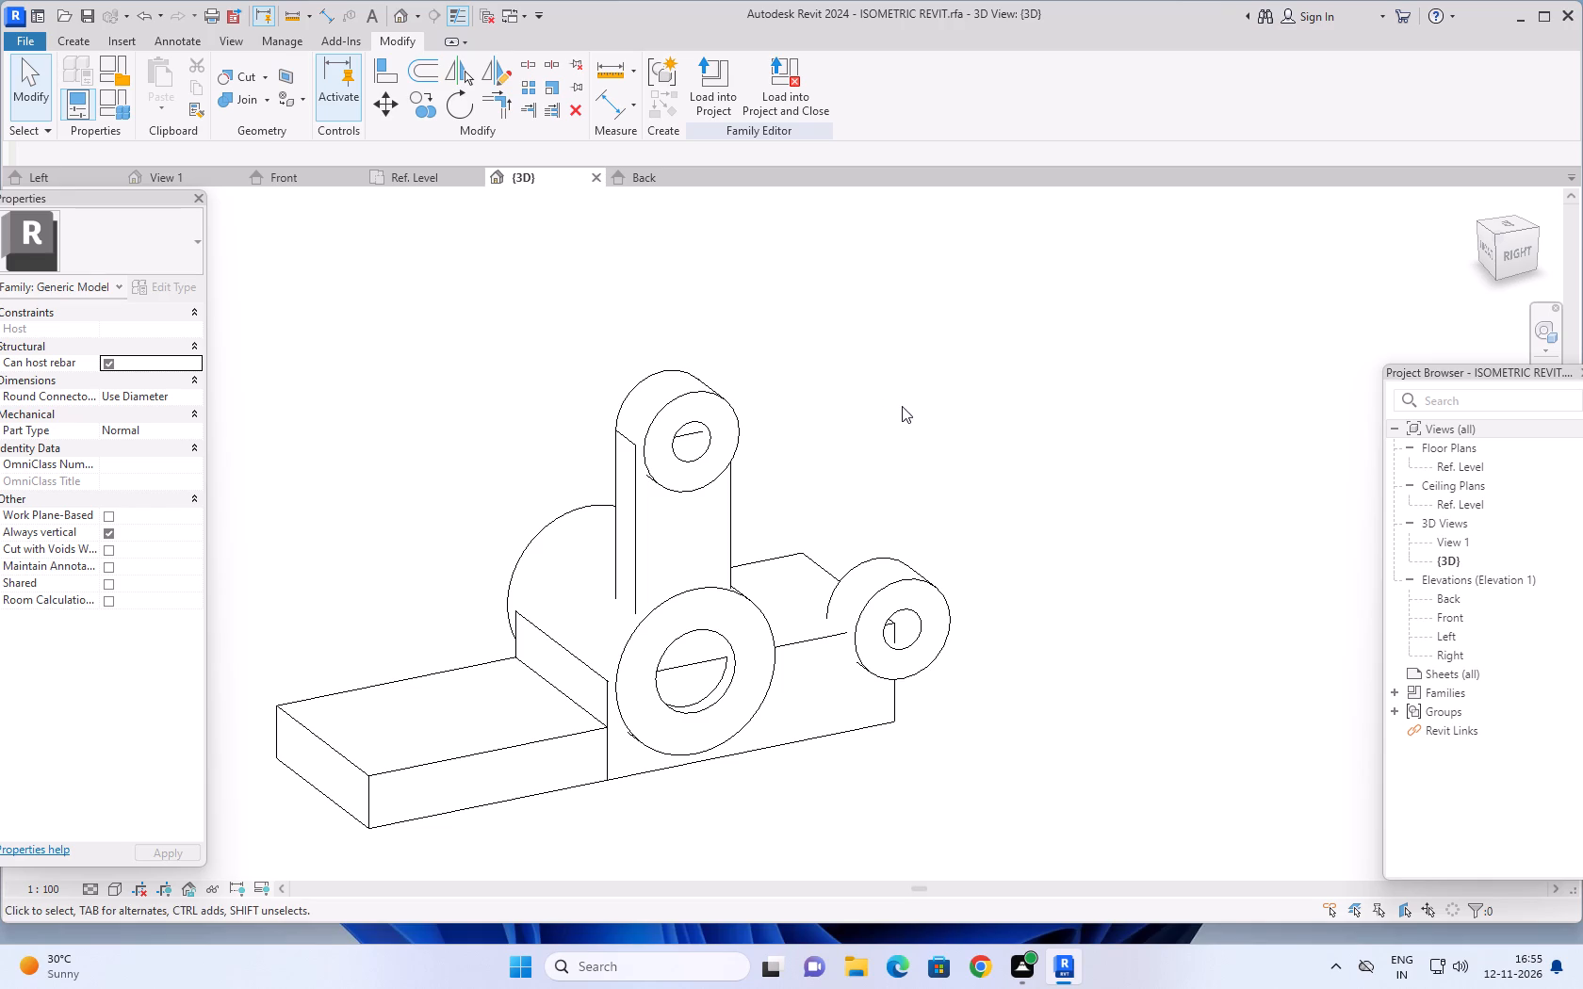
Examine the part closer to its Right side, comparing the top ring, large cylinder and base-corner ring.
{"action": "middle_click_drag", "start_coordinate": [893, 411], "coordinate": [885, 416], "text": "shift"}
{"action": "middle_click_drag", "start_coordinate": [860, 434], "coordinate": [1080, 482]}
{"action": "middle_click_drag", "start_coordinate": [1030, 510], "coordinate": [997, 503], "text": "shift"}
{"action": "middle_click_drag", "start_coordinate": [853, 413], "coordinate": [1109, 570]}
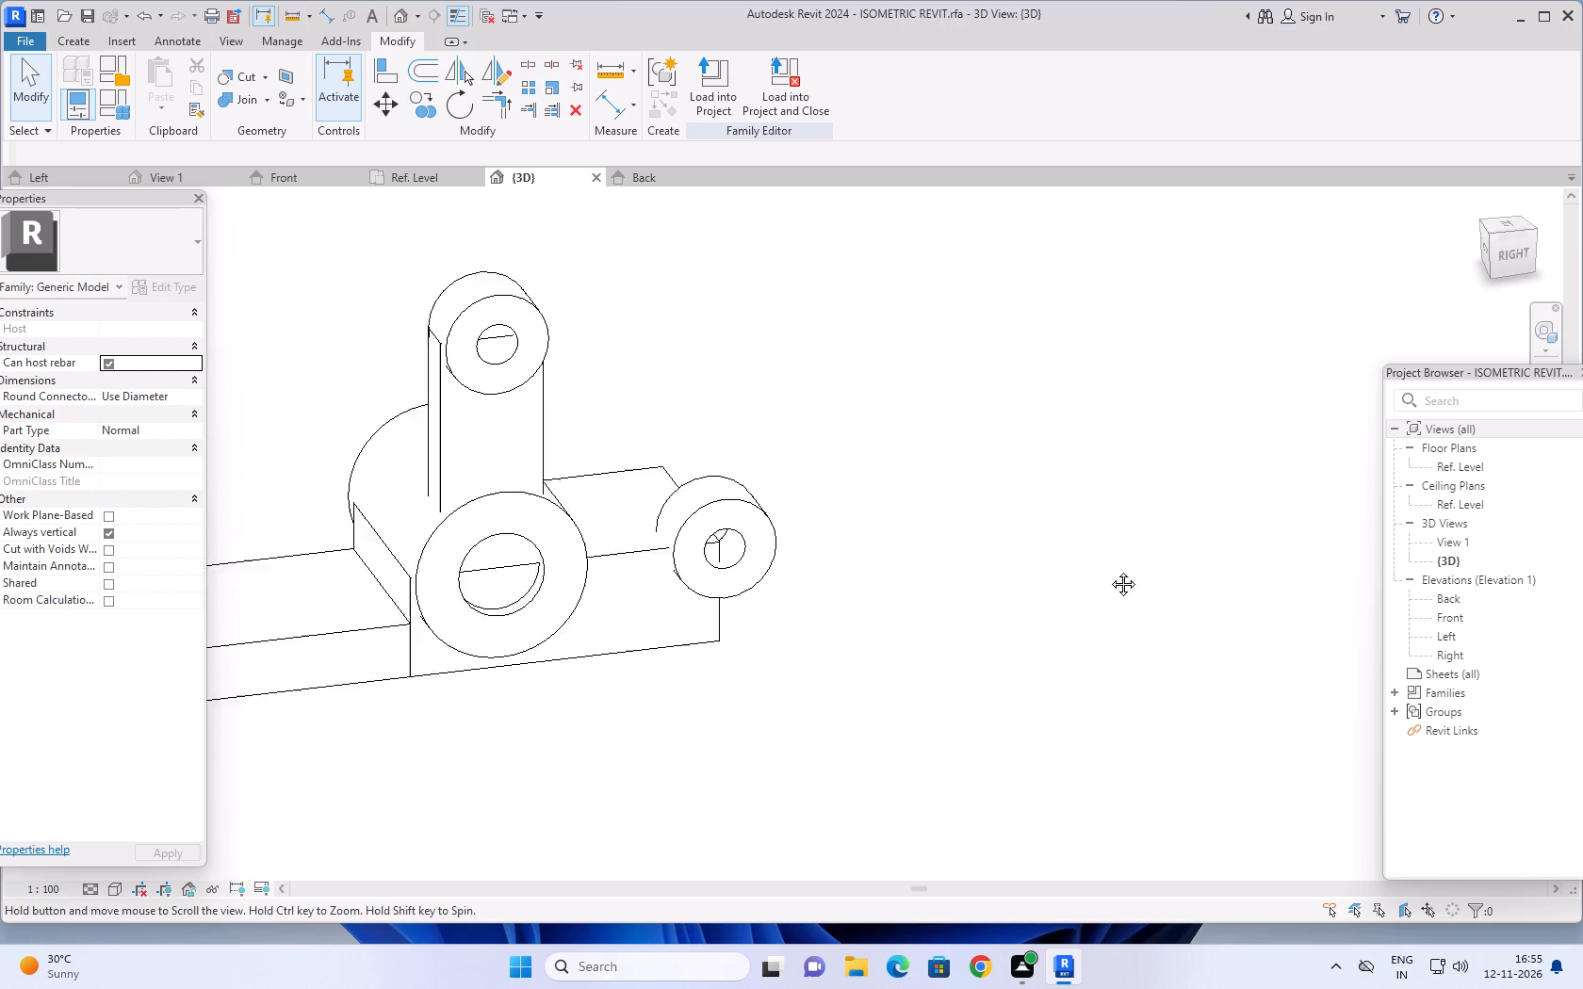
{"action": "middle_click_drag", "start_coordinate": [1109, 570], "coordinate": [1130, 603]}
{"action": "middle_click_drag", "start_coordinate": [827, 455], "coordinate": [962, 467]}
{"action": "middle_click", "coordinate": [941, 509]}
{"action": "middle_click_drag", "start_coordinate": [911, 471], "coordinate": [869, 511]}
{"action": "middle_click_drag", "start_coordinate": [843, 447], "coordinate": [952, 576]}
{"action": "middle_click", "coordinate": [882, 507]}
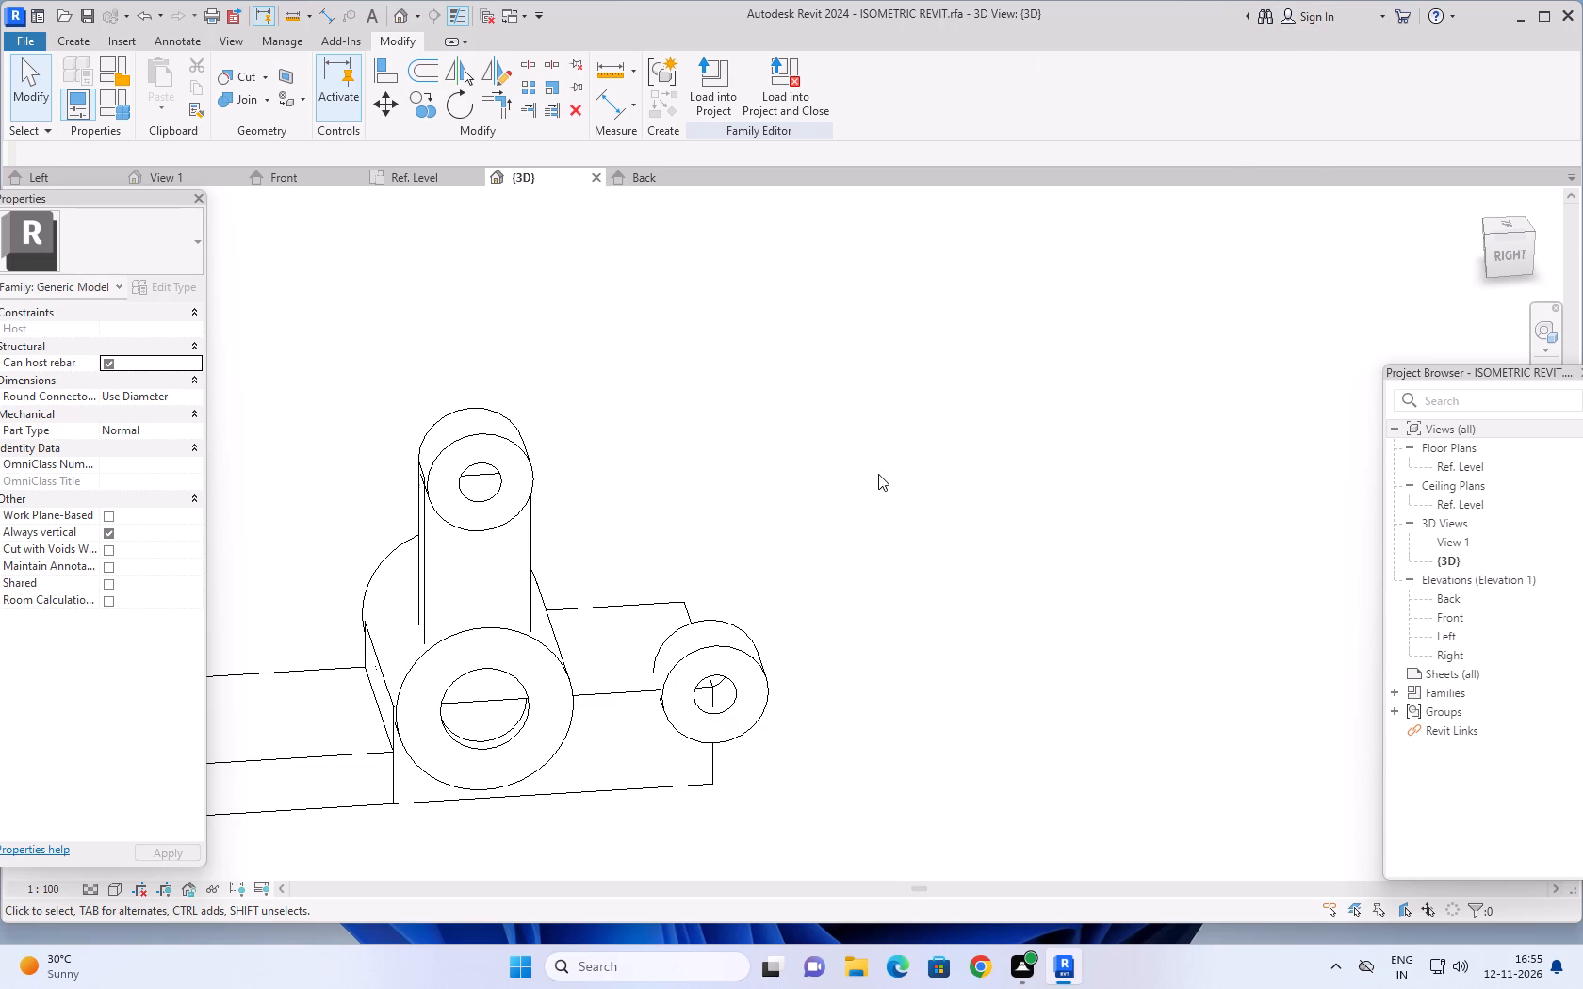
{"action": "middle_click_drag", "start_coordinate": [912, 458], "coordinate": [955, 427]}
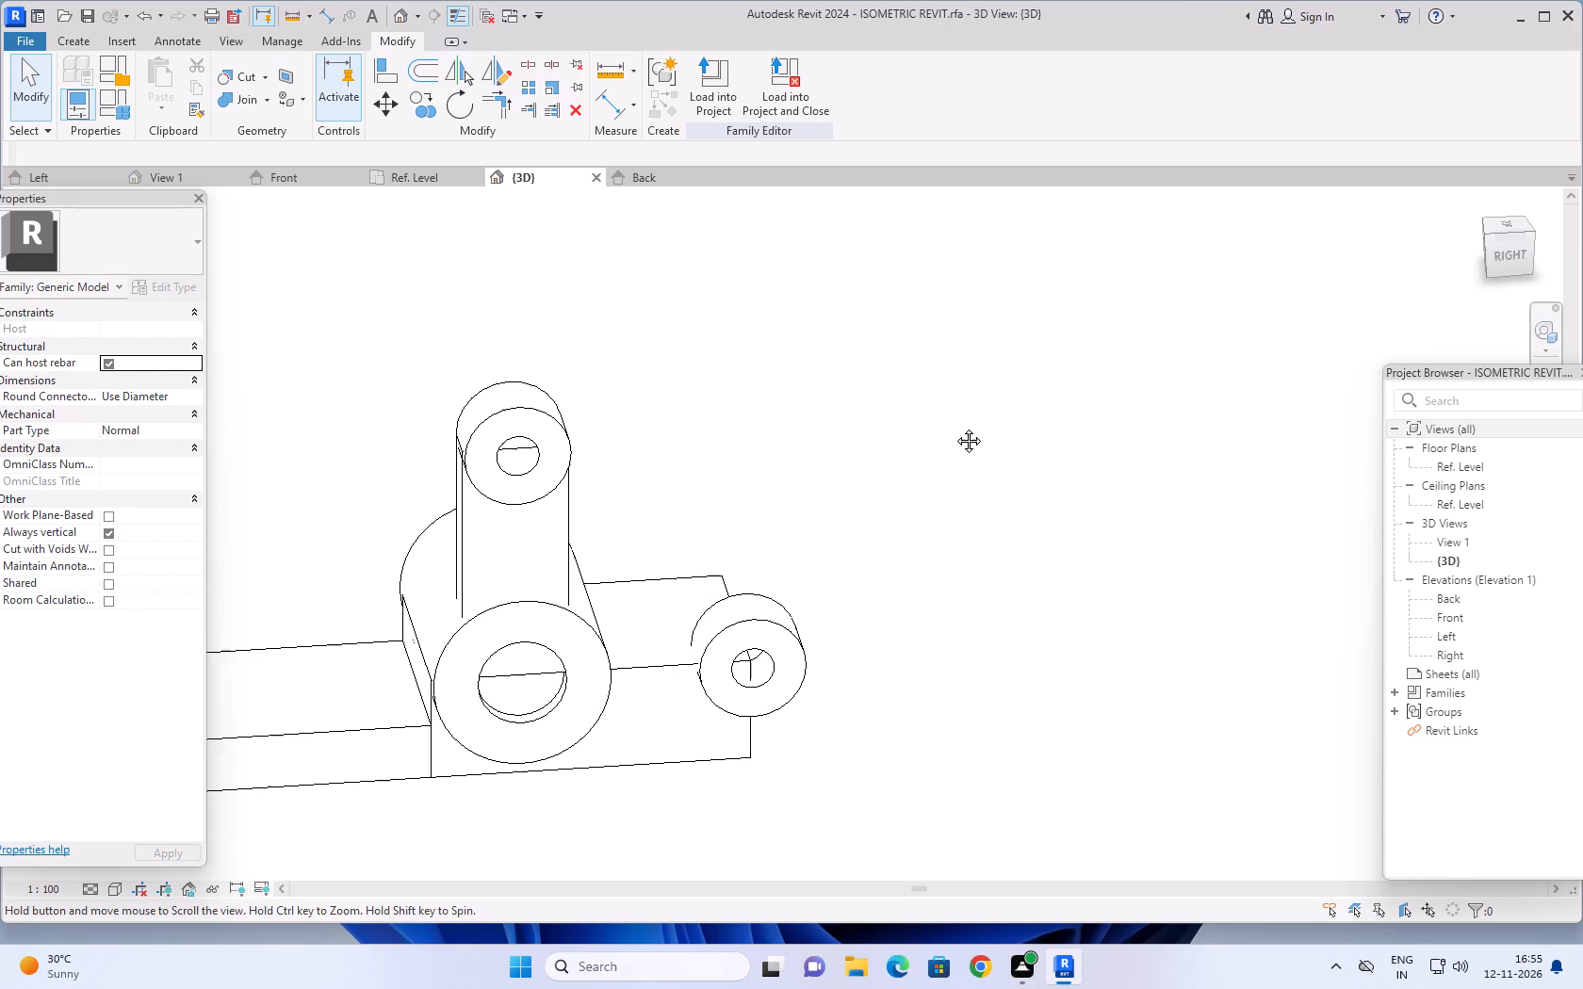
{"action": "middle_click_drag", "start_coordinate": [955, 427], "coordinate": [966, 448]}
{"action": "middle_click_drag", "start_coordinate": [775, 511], "coordinate": [842, 482]}
{"action": "scroll", "coordinate": [843, 482], "scroll_direction": "down", "scroll_amount": 1}
{"action": "middle_click_drag", "start_coordinate": [847, 478], "coordinate": [831, 509]}
{"action": "scroll", "coordinate": [800, 512], "scroll_direction": "up", "scroll_amount": 2}
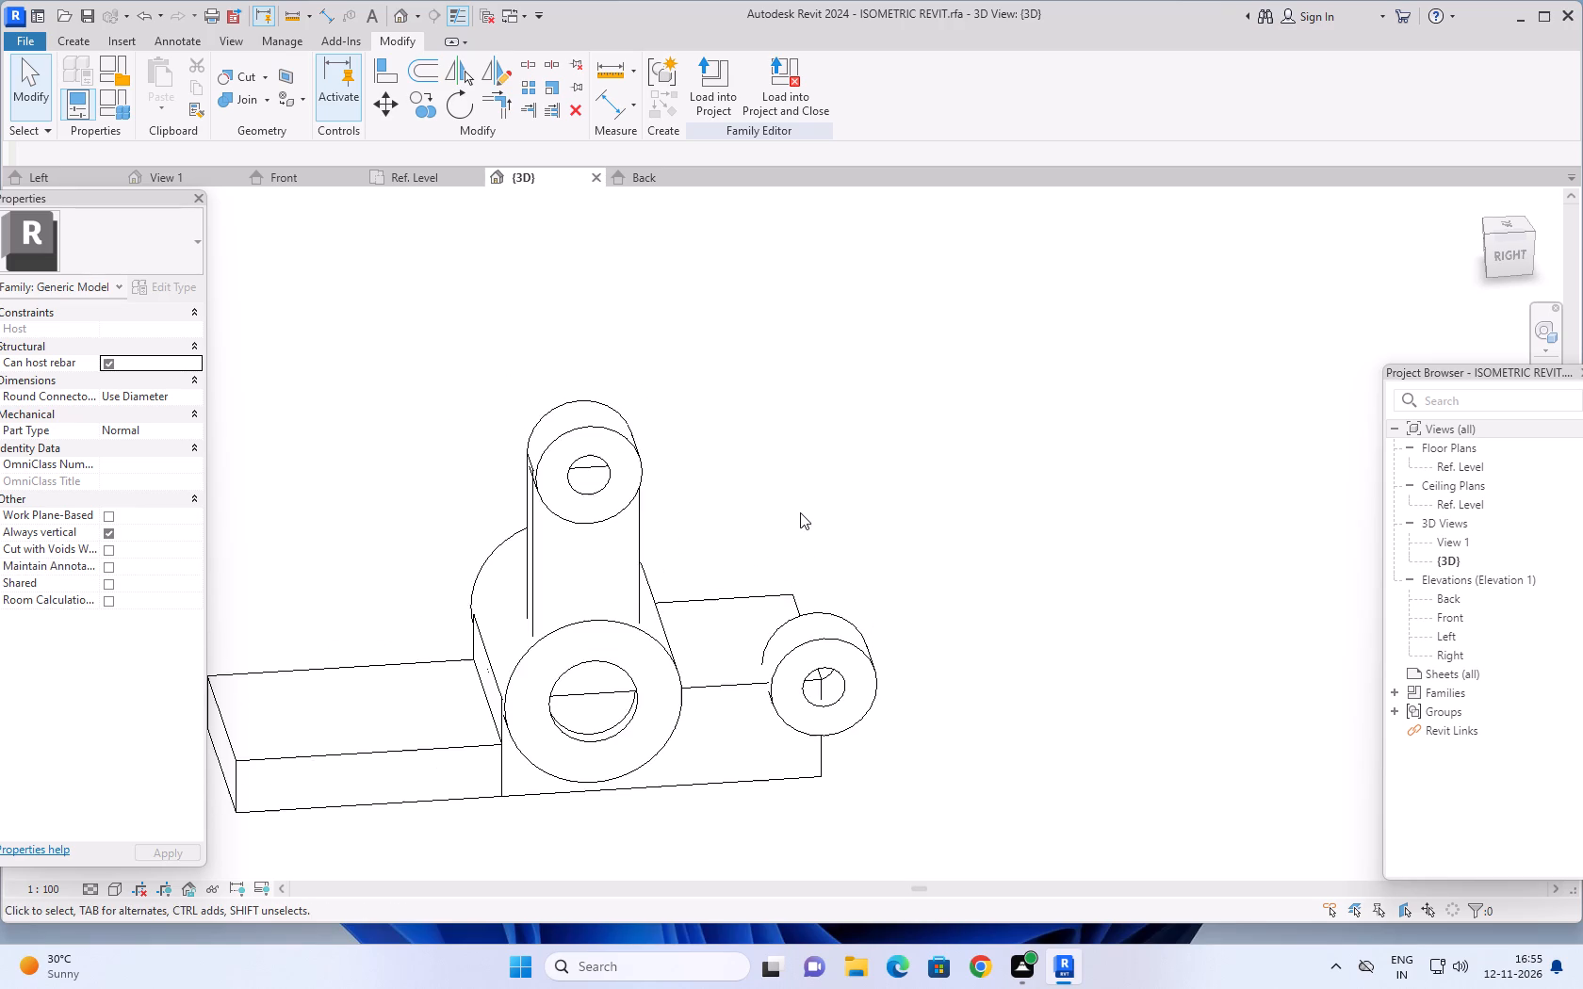
{"action": "middle_click_drag", "start_coordinate": [800, 512], "coordinate": [806, 482]}
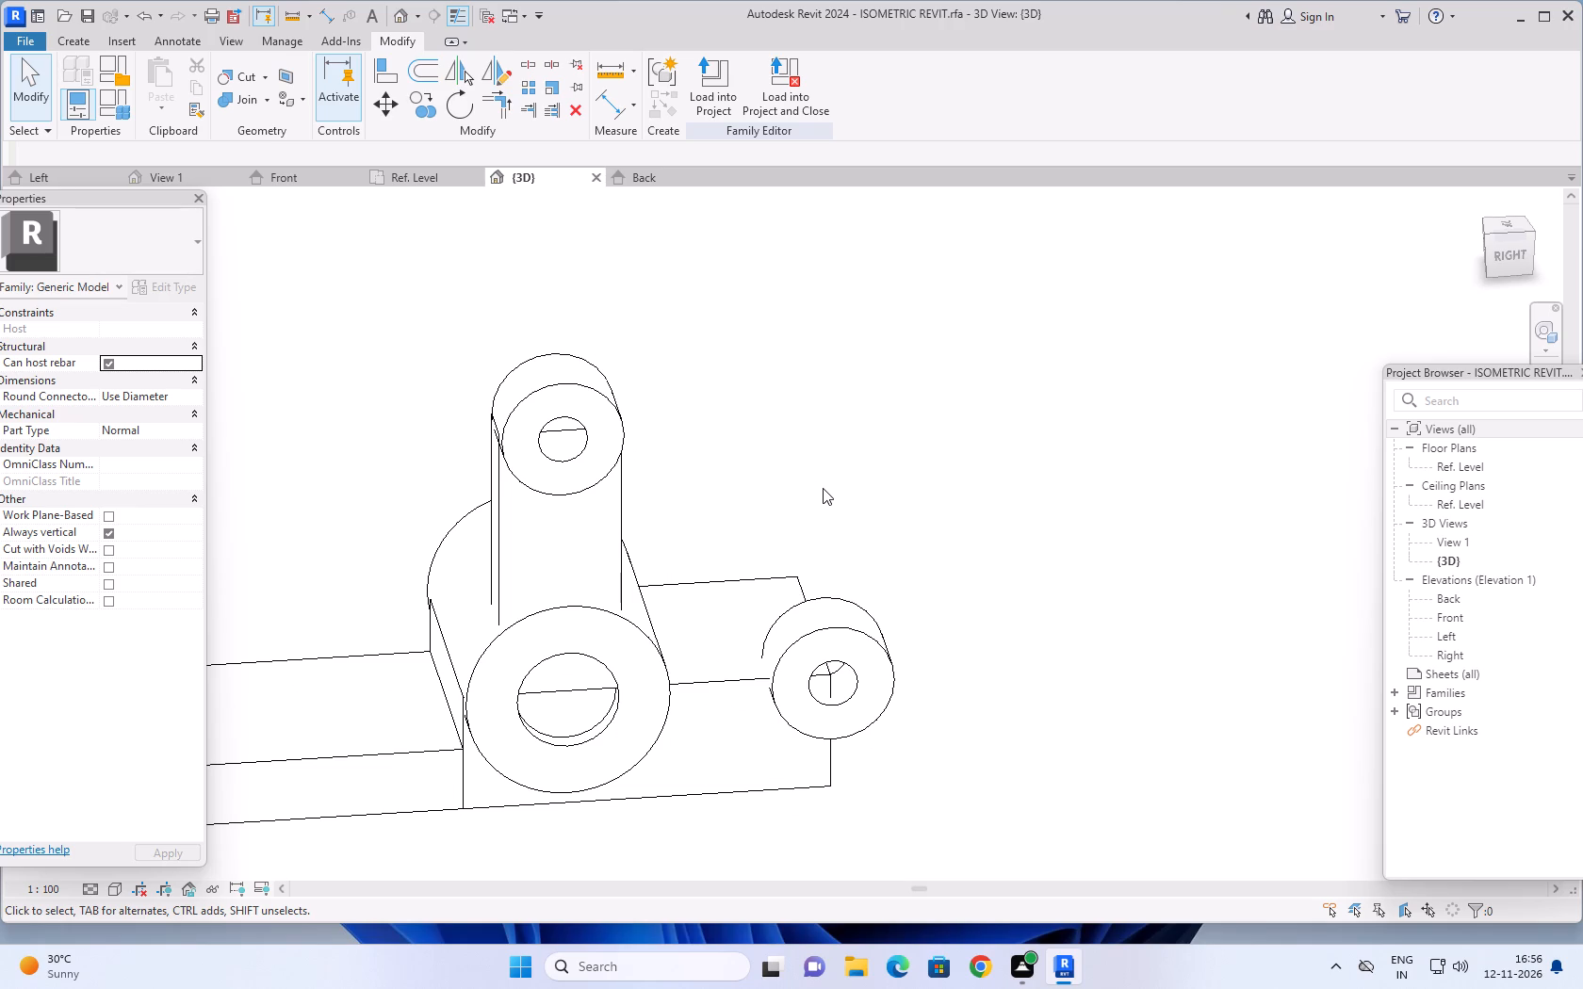
{"action": "middle_click_drag", "start_coordinate": [823, 488], "coordinate": [824, 482]}
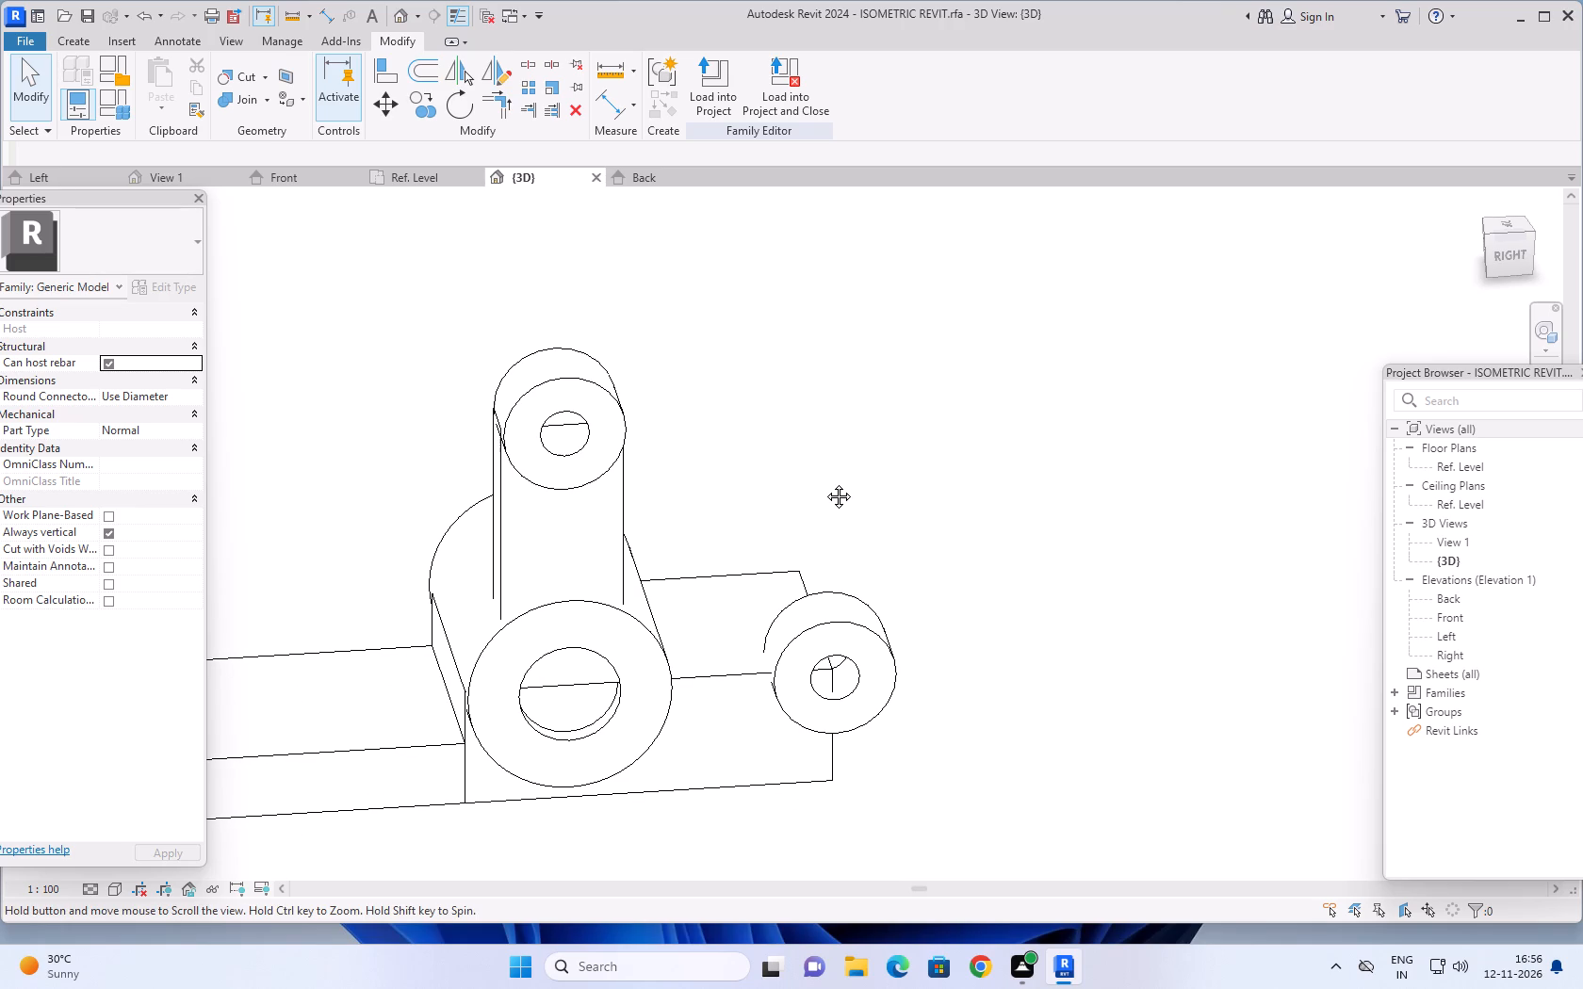
{"action": "middle_click_drag", "start_coordinate": [824, 482], "coordinate": [824, 500]}
{"action": "scroll", "coordinate": [823, 518], "scroll_direction": "up", "scroll_amount": 2}
{"action": "middle_click_drag", "start_coordinate": [808, 543], "coordinate": [794, 520]}
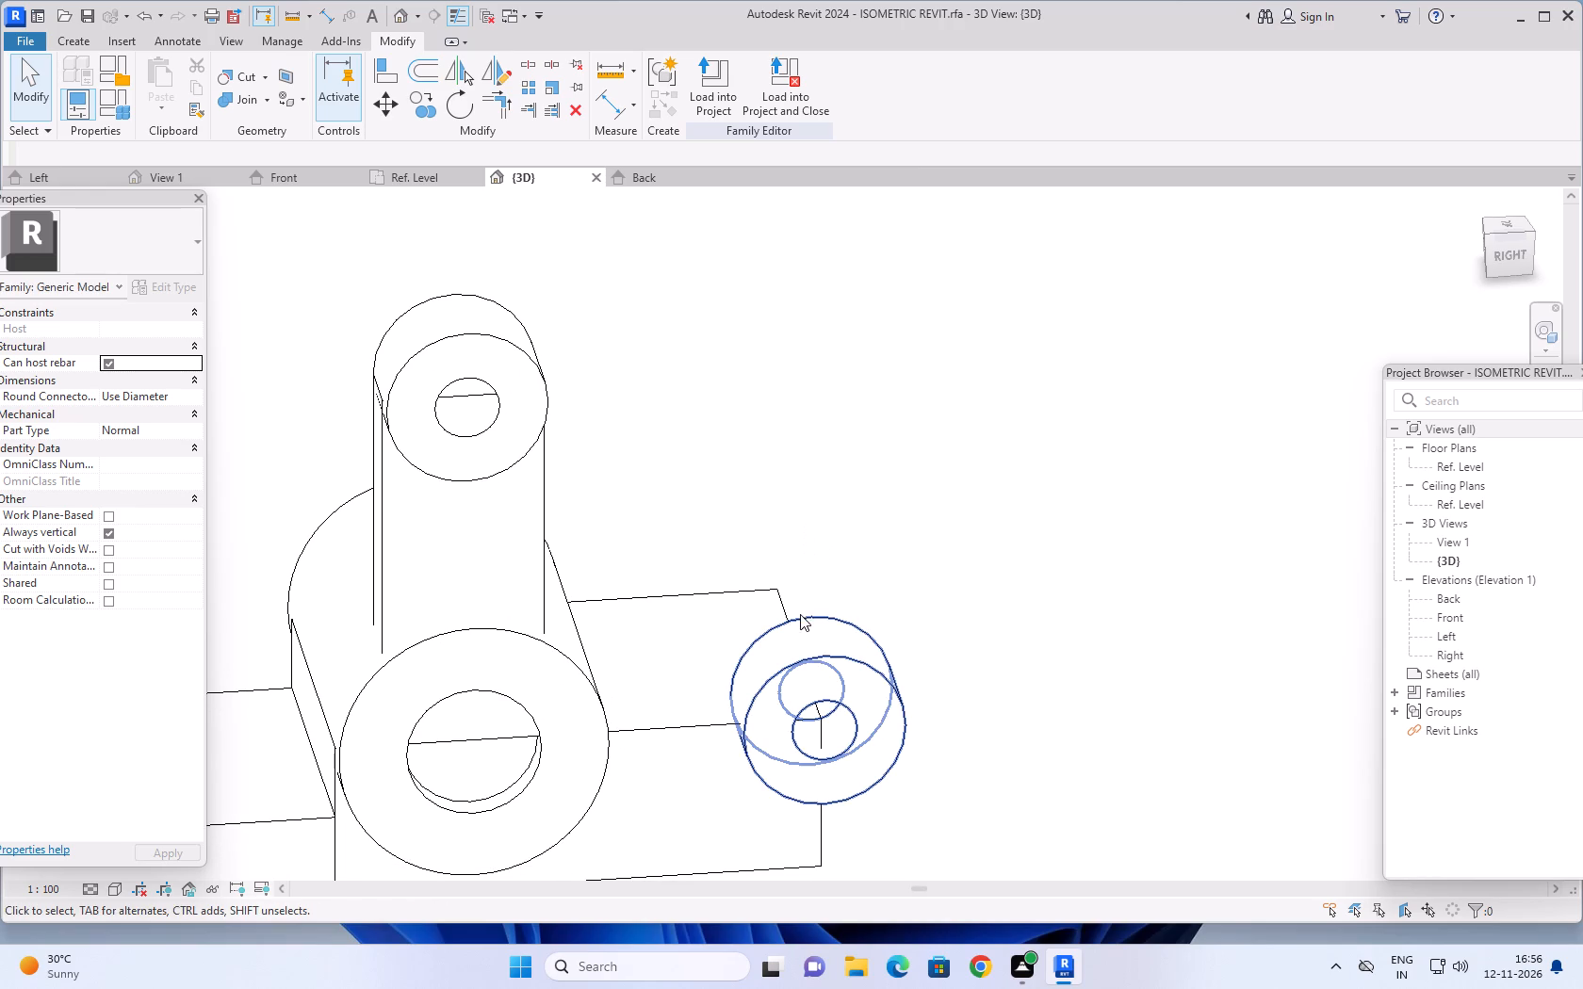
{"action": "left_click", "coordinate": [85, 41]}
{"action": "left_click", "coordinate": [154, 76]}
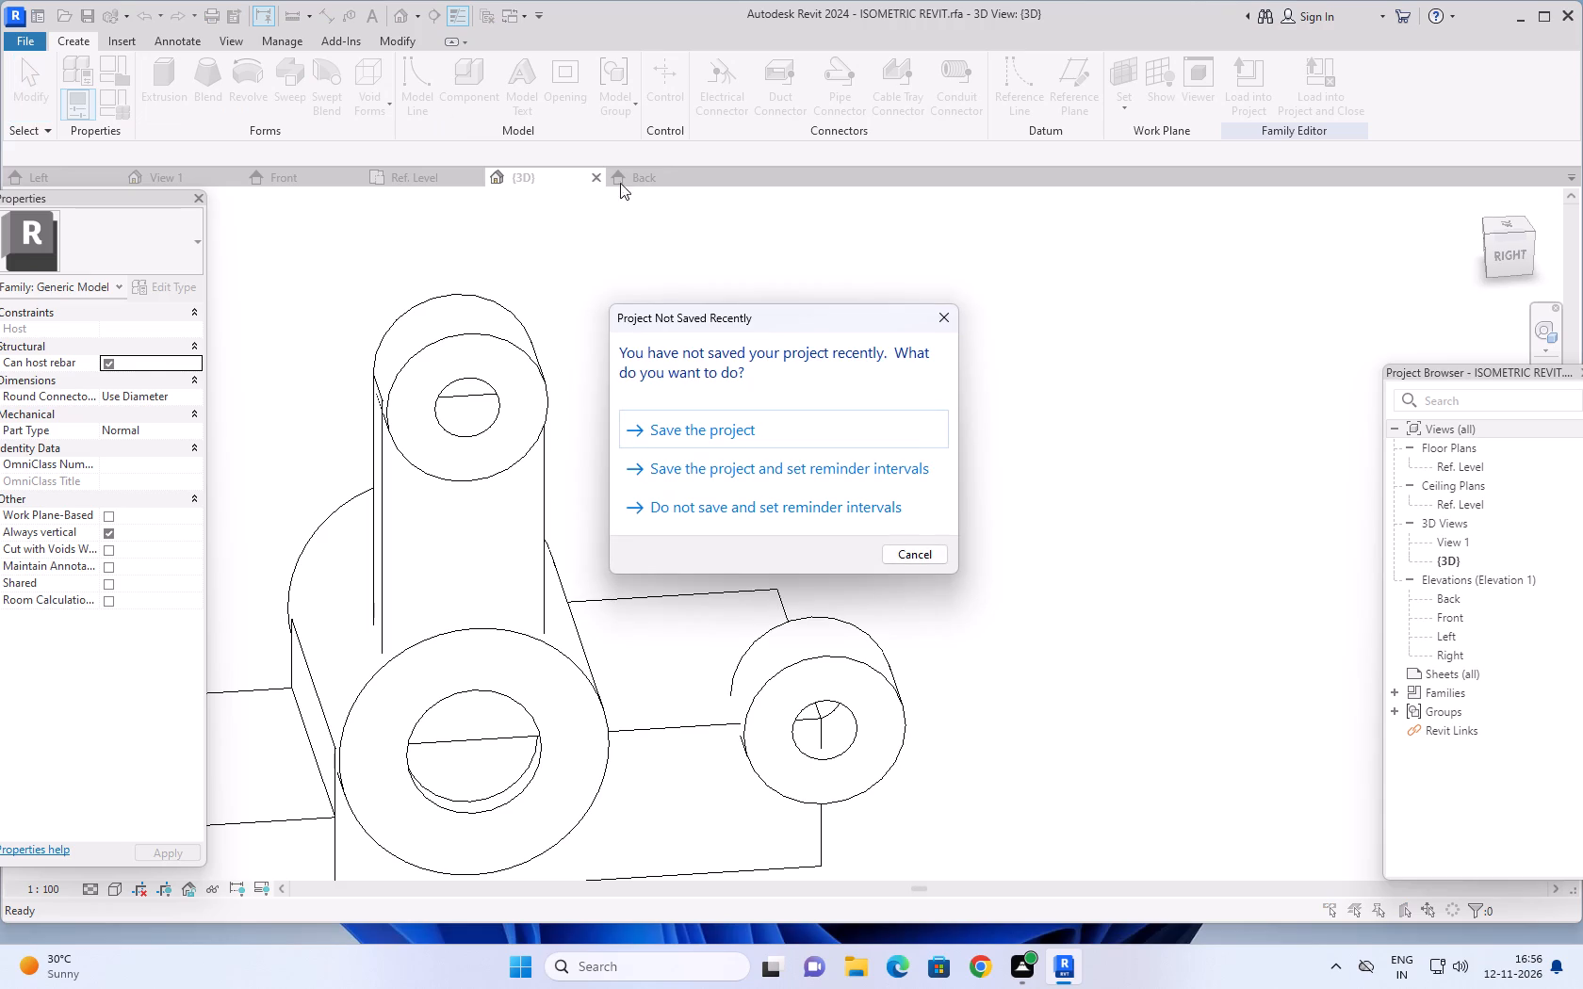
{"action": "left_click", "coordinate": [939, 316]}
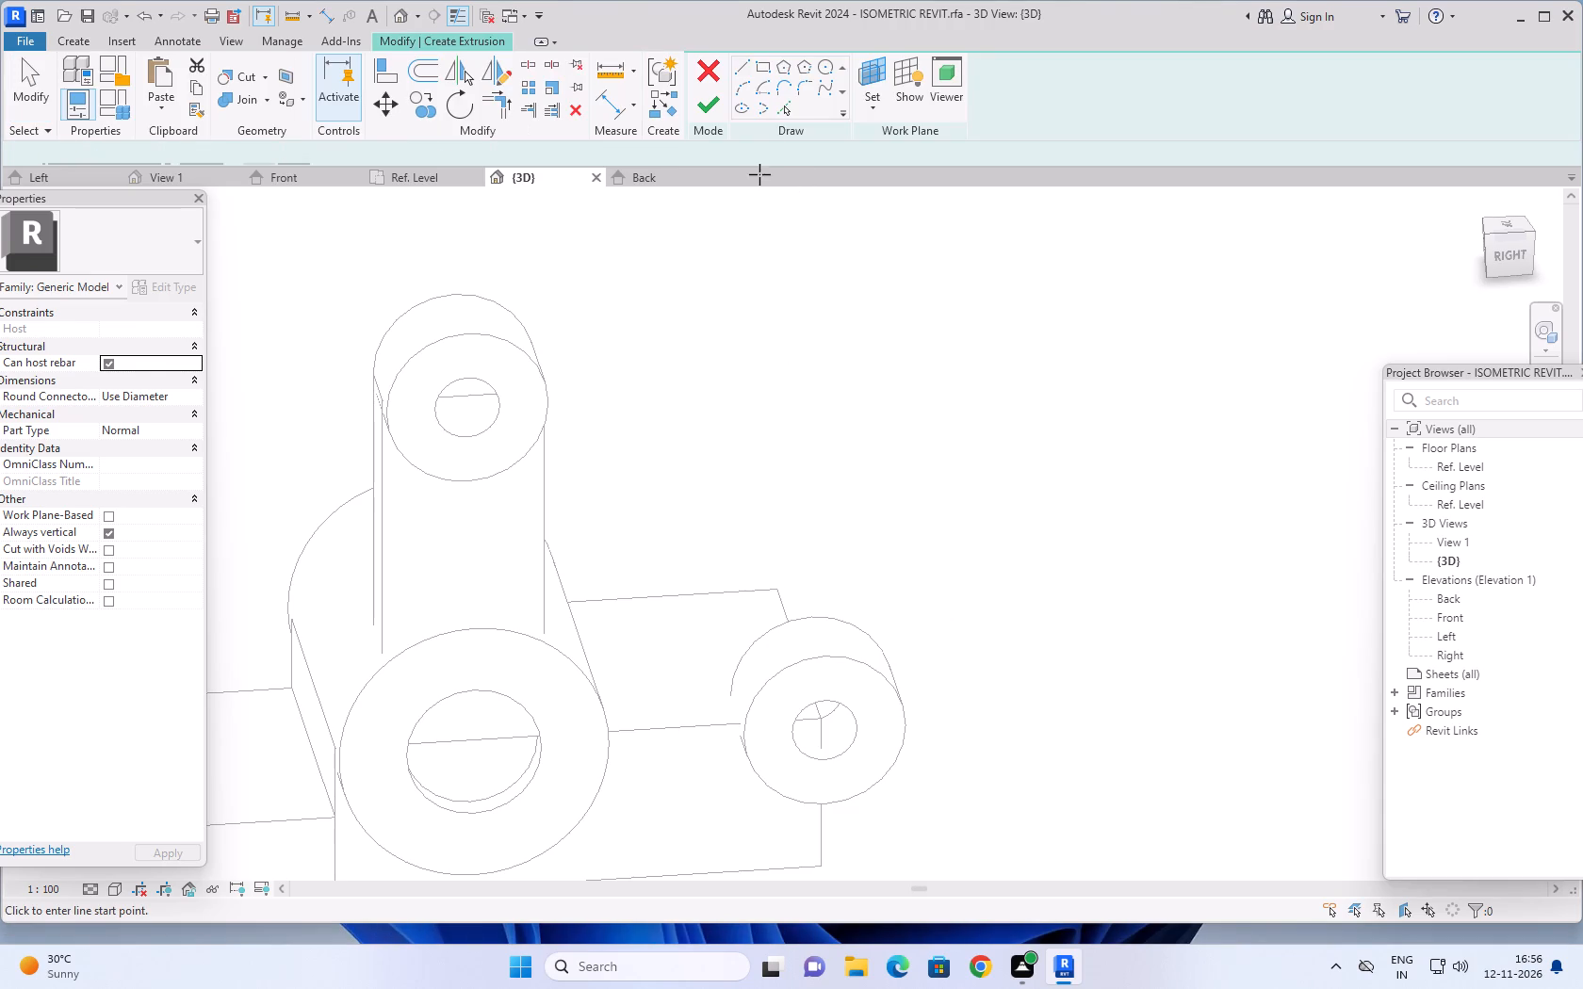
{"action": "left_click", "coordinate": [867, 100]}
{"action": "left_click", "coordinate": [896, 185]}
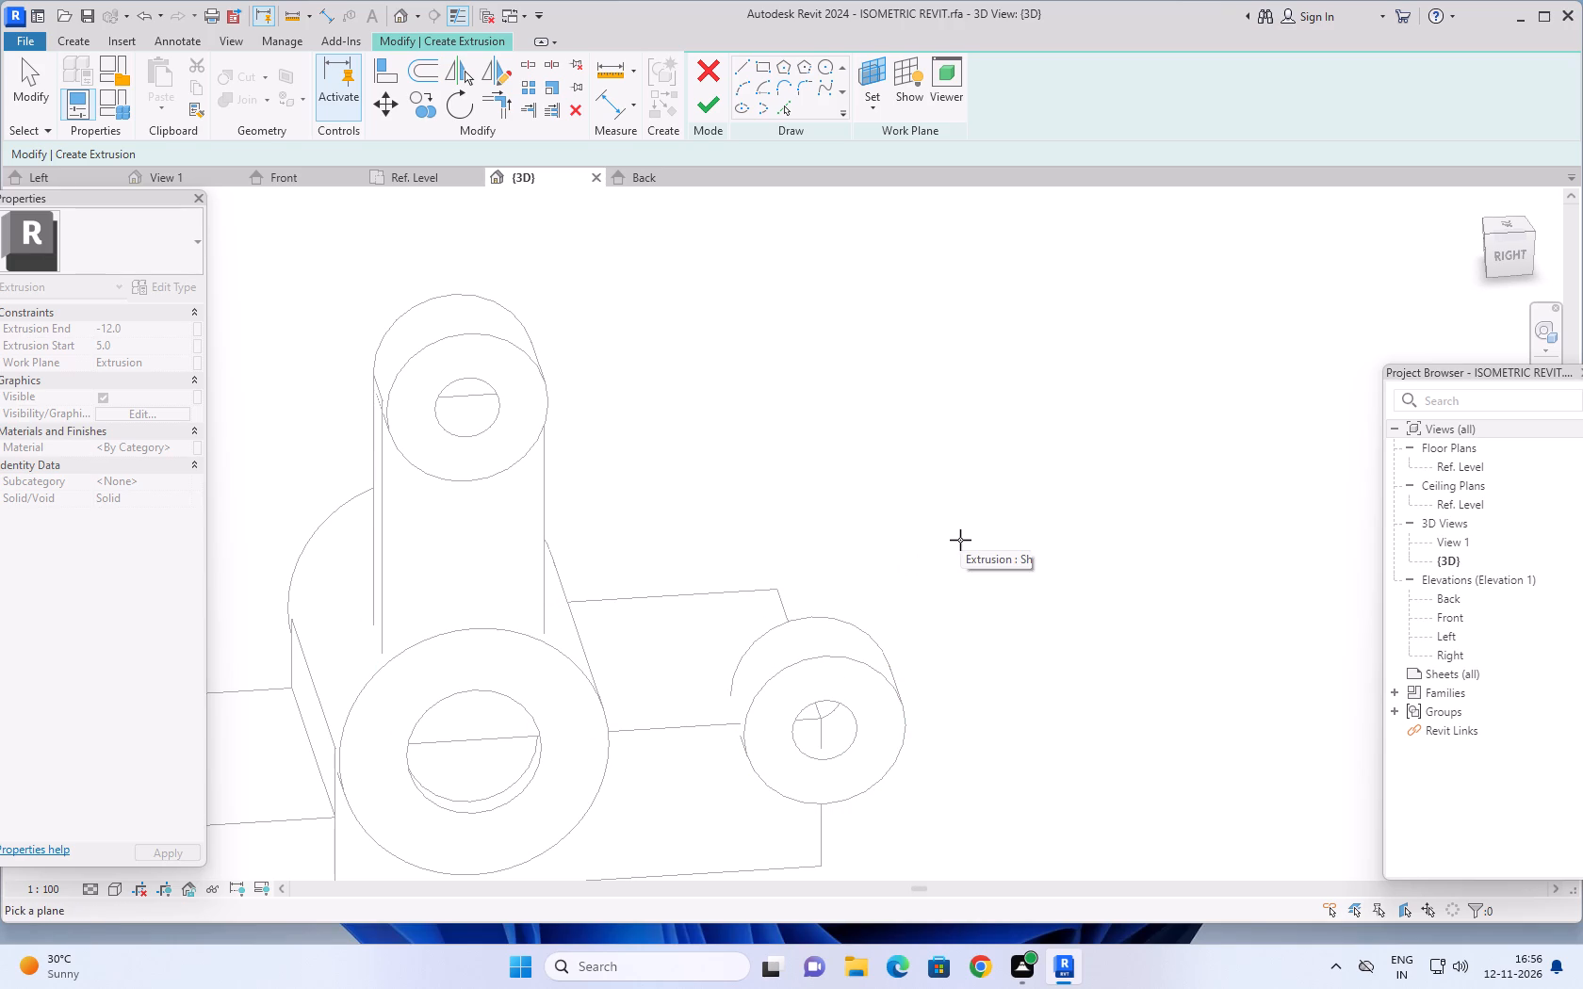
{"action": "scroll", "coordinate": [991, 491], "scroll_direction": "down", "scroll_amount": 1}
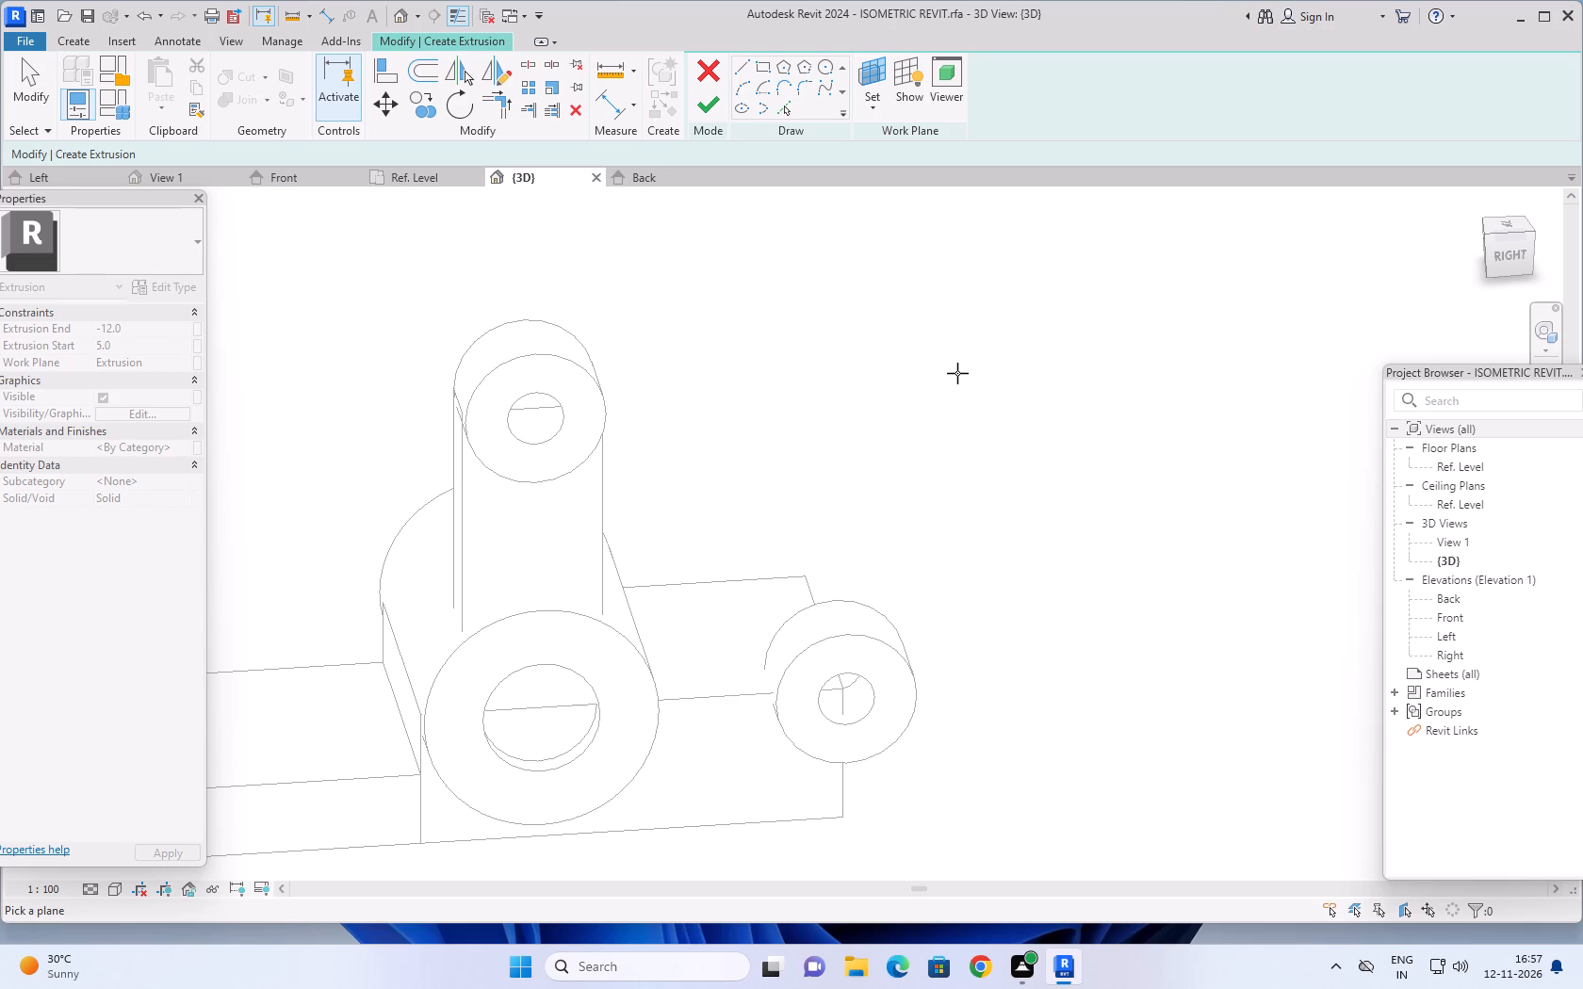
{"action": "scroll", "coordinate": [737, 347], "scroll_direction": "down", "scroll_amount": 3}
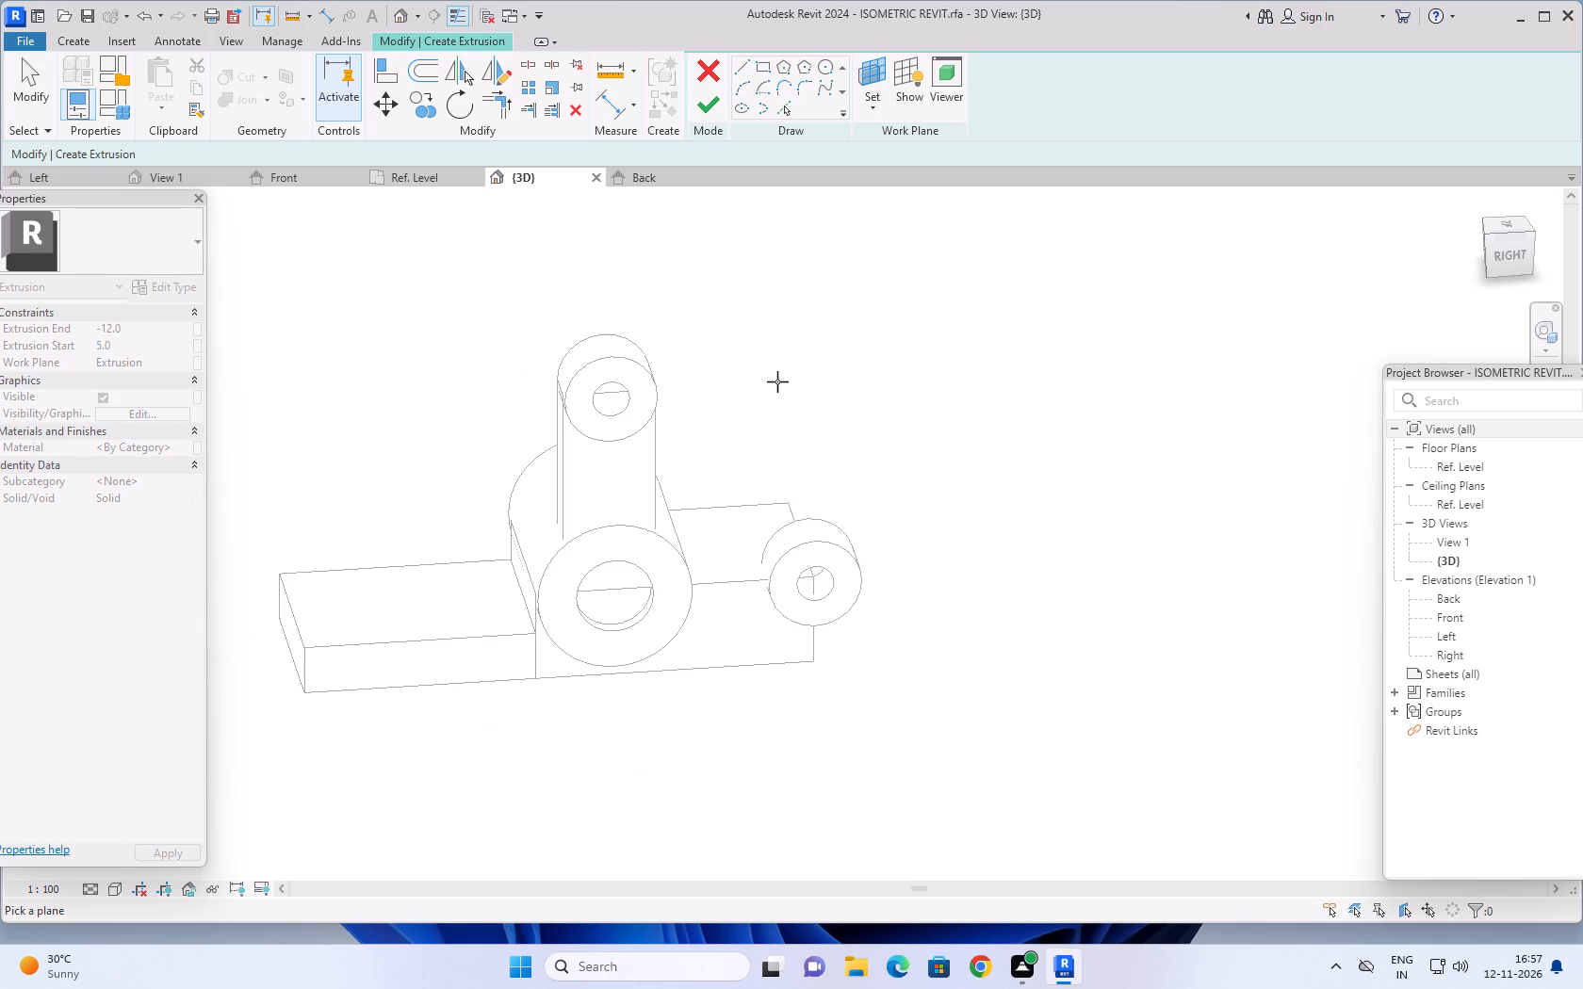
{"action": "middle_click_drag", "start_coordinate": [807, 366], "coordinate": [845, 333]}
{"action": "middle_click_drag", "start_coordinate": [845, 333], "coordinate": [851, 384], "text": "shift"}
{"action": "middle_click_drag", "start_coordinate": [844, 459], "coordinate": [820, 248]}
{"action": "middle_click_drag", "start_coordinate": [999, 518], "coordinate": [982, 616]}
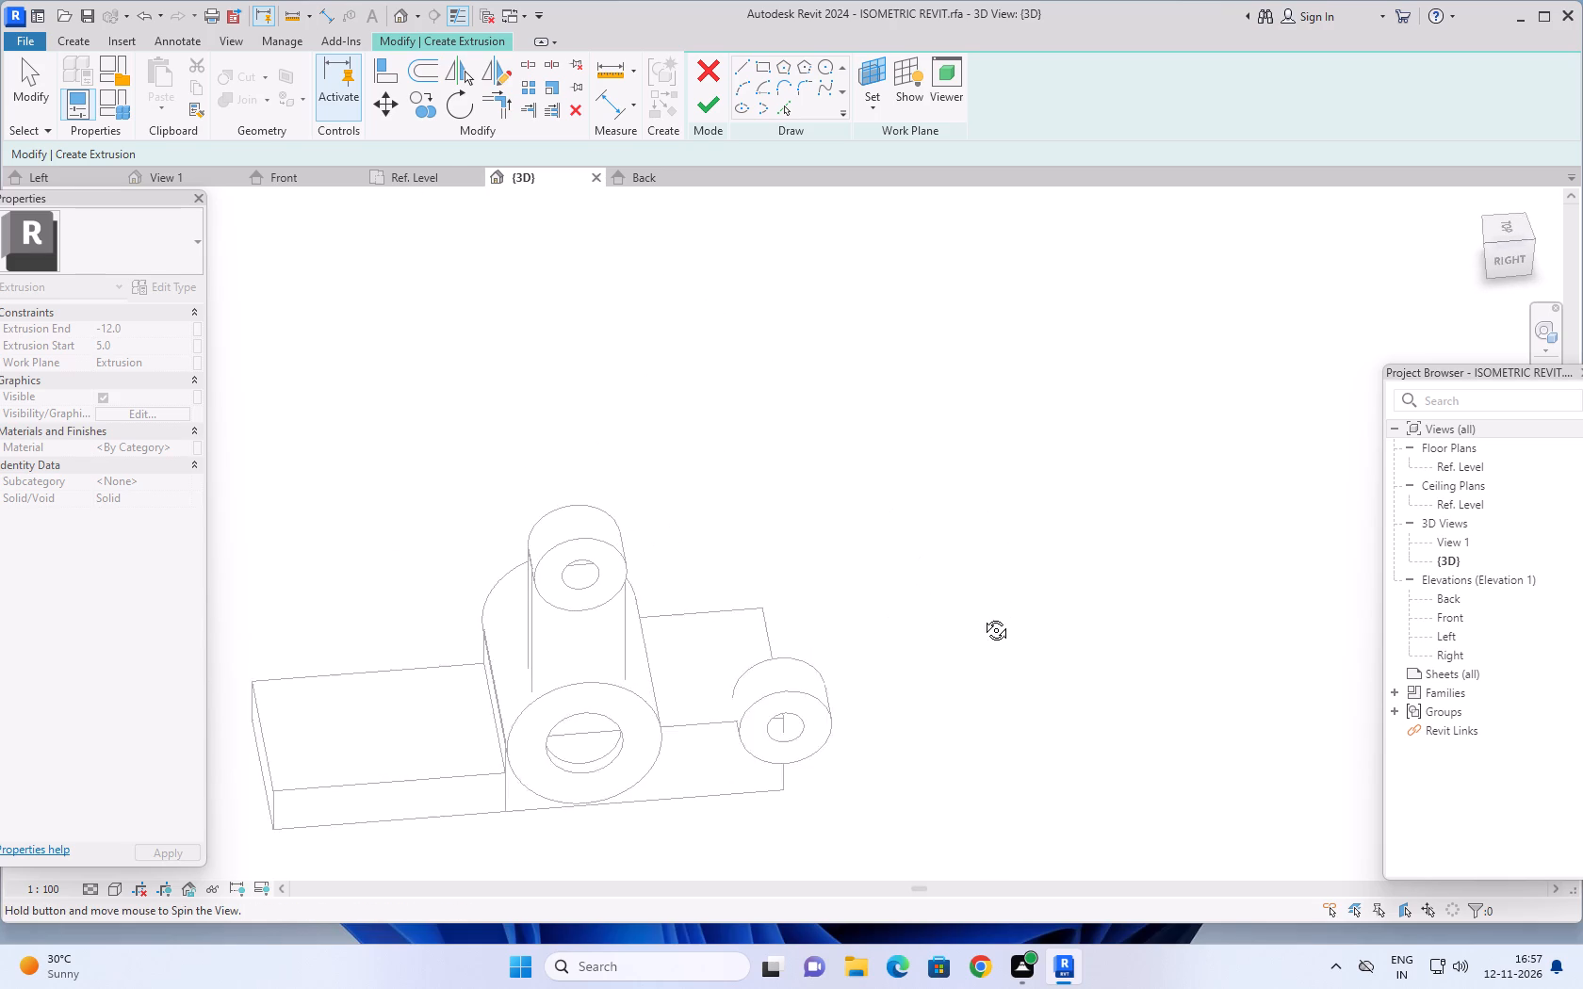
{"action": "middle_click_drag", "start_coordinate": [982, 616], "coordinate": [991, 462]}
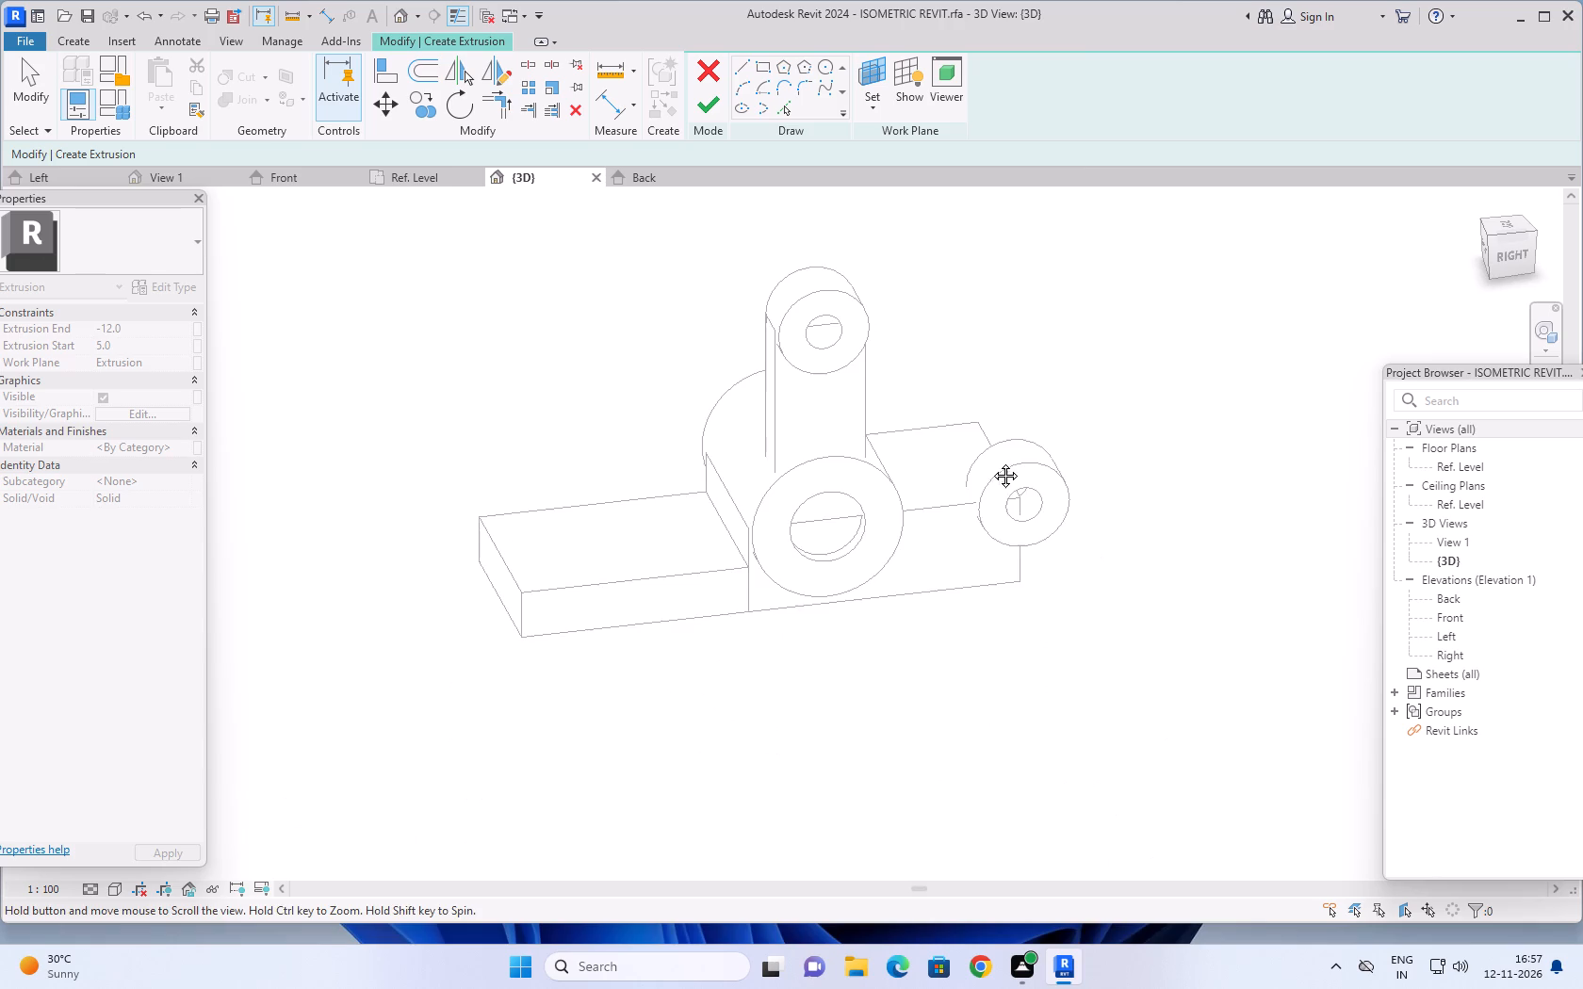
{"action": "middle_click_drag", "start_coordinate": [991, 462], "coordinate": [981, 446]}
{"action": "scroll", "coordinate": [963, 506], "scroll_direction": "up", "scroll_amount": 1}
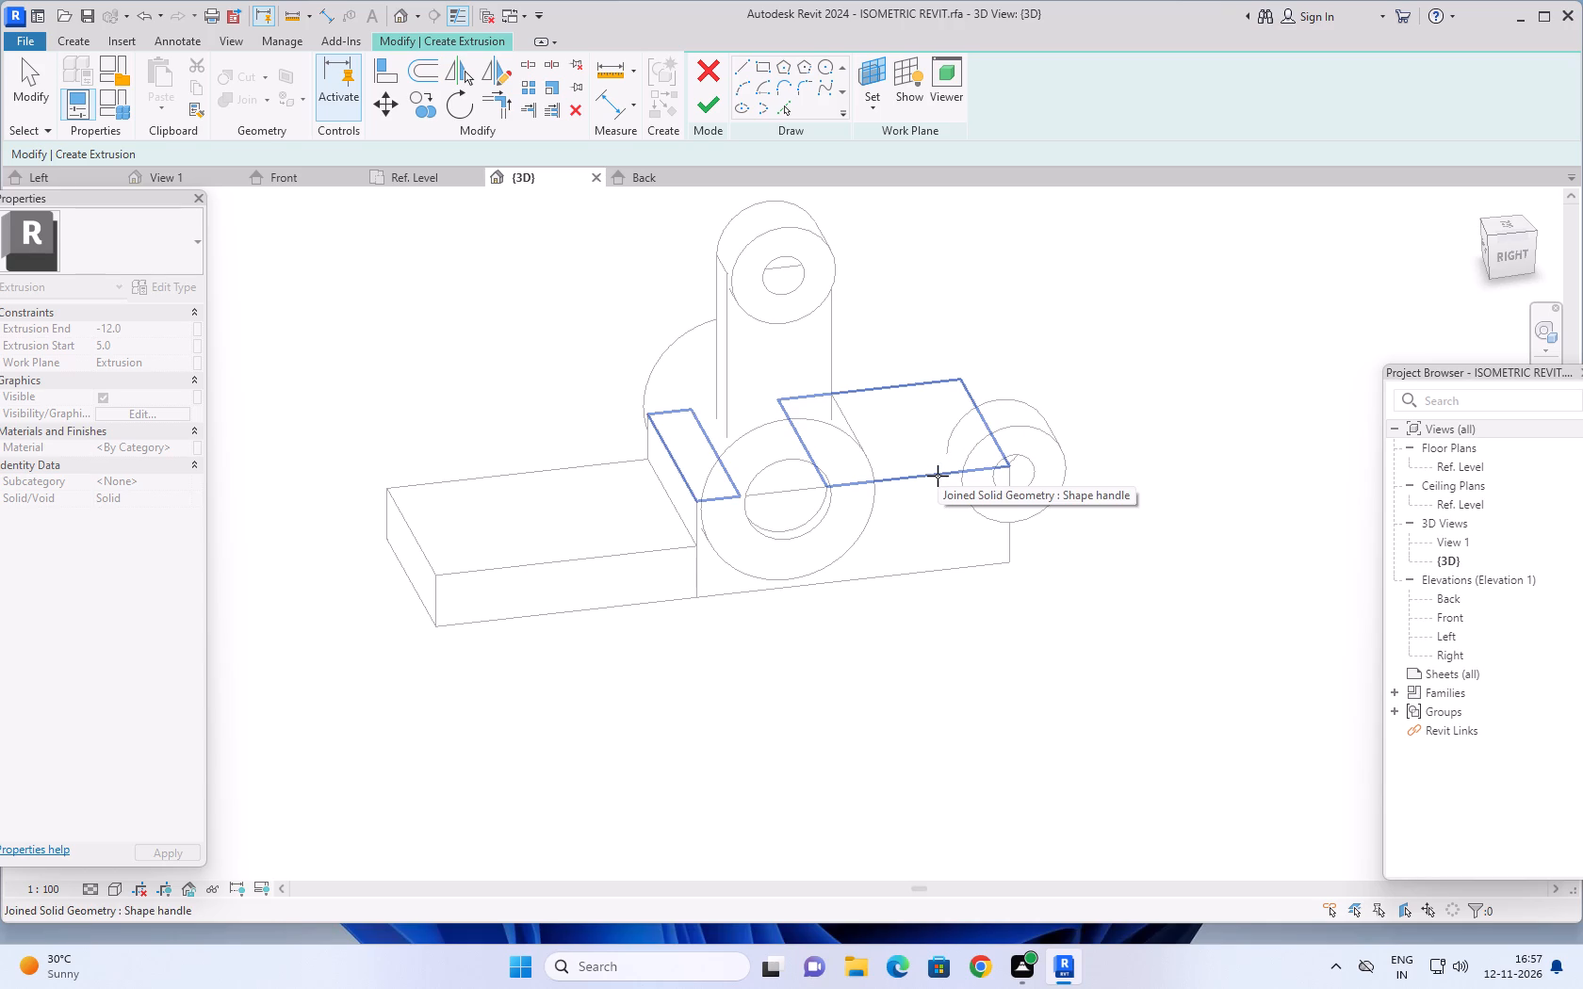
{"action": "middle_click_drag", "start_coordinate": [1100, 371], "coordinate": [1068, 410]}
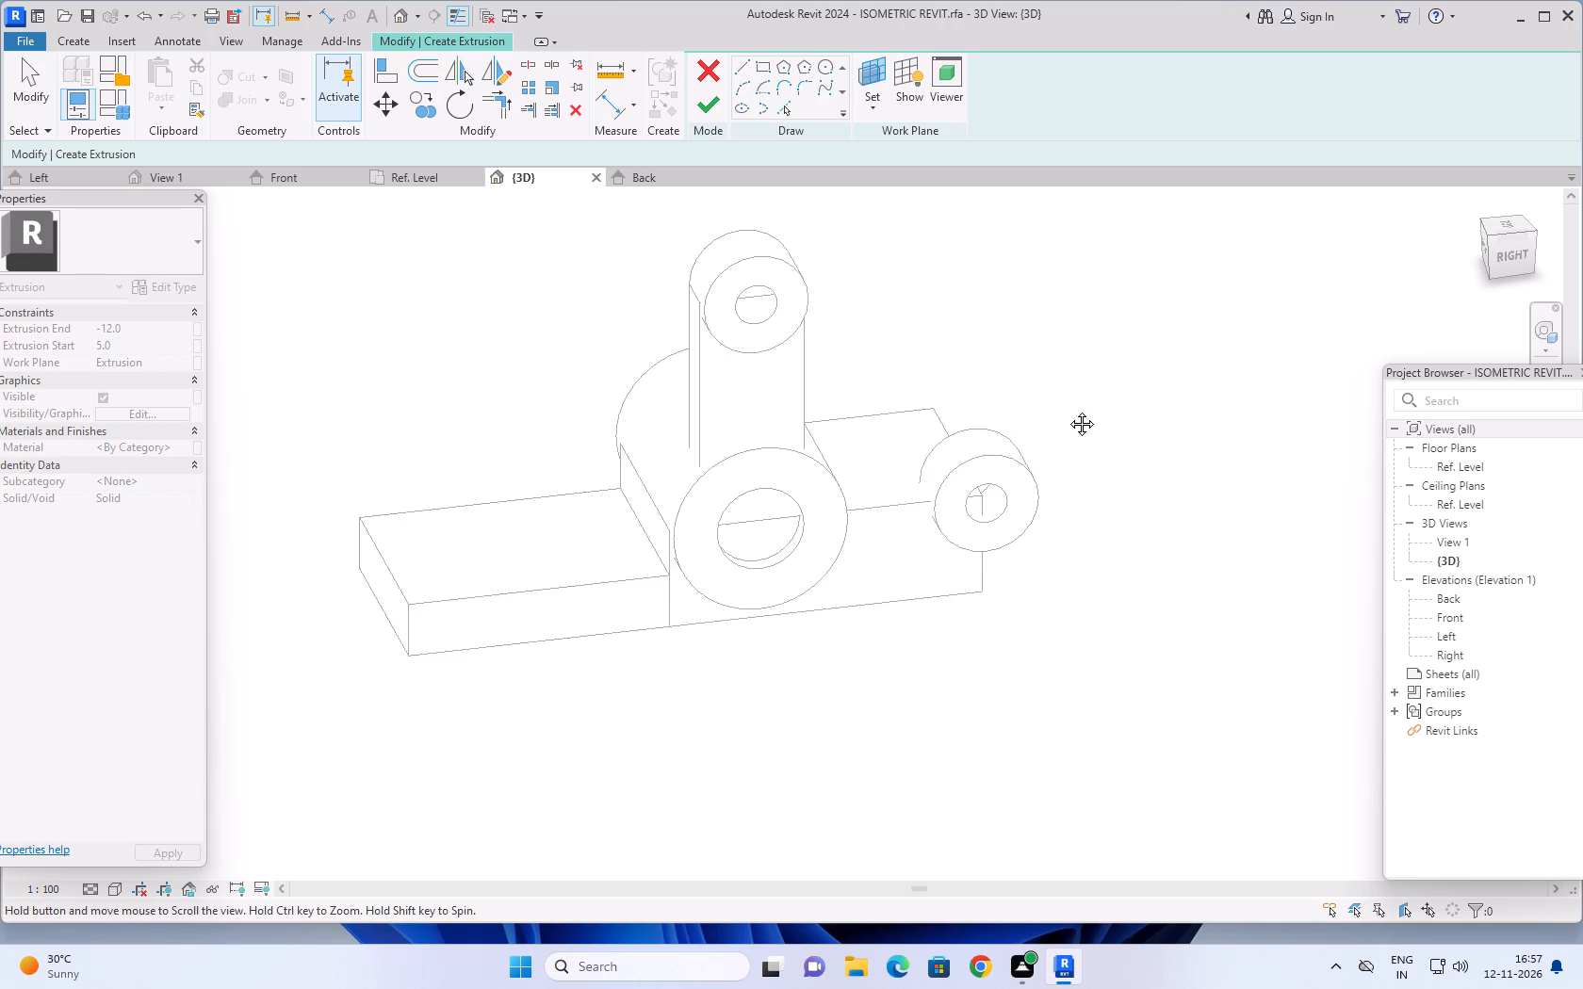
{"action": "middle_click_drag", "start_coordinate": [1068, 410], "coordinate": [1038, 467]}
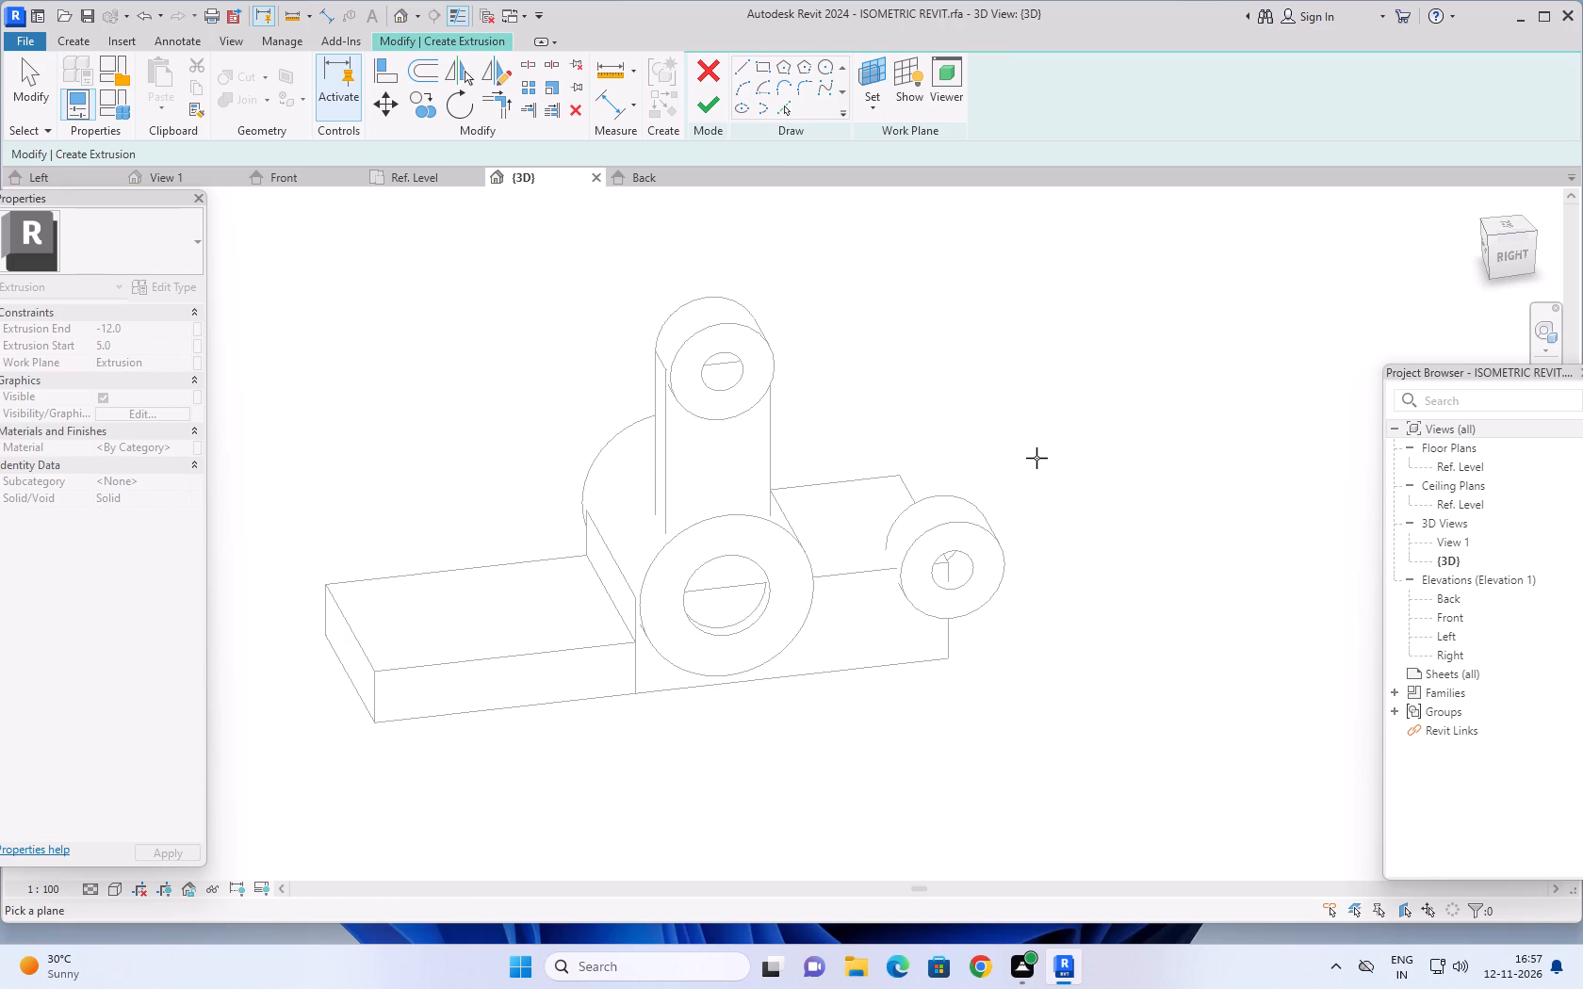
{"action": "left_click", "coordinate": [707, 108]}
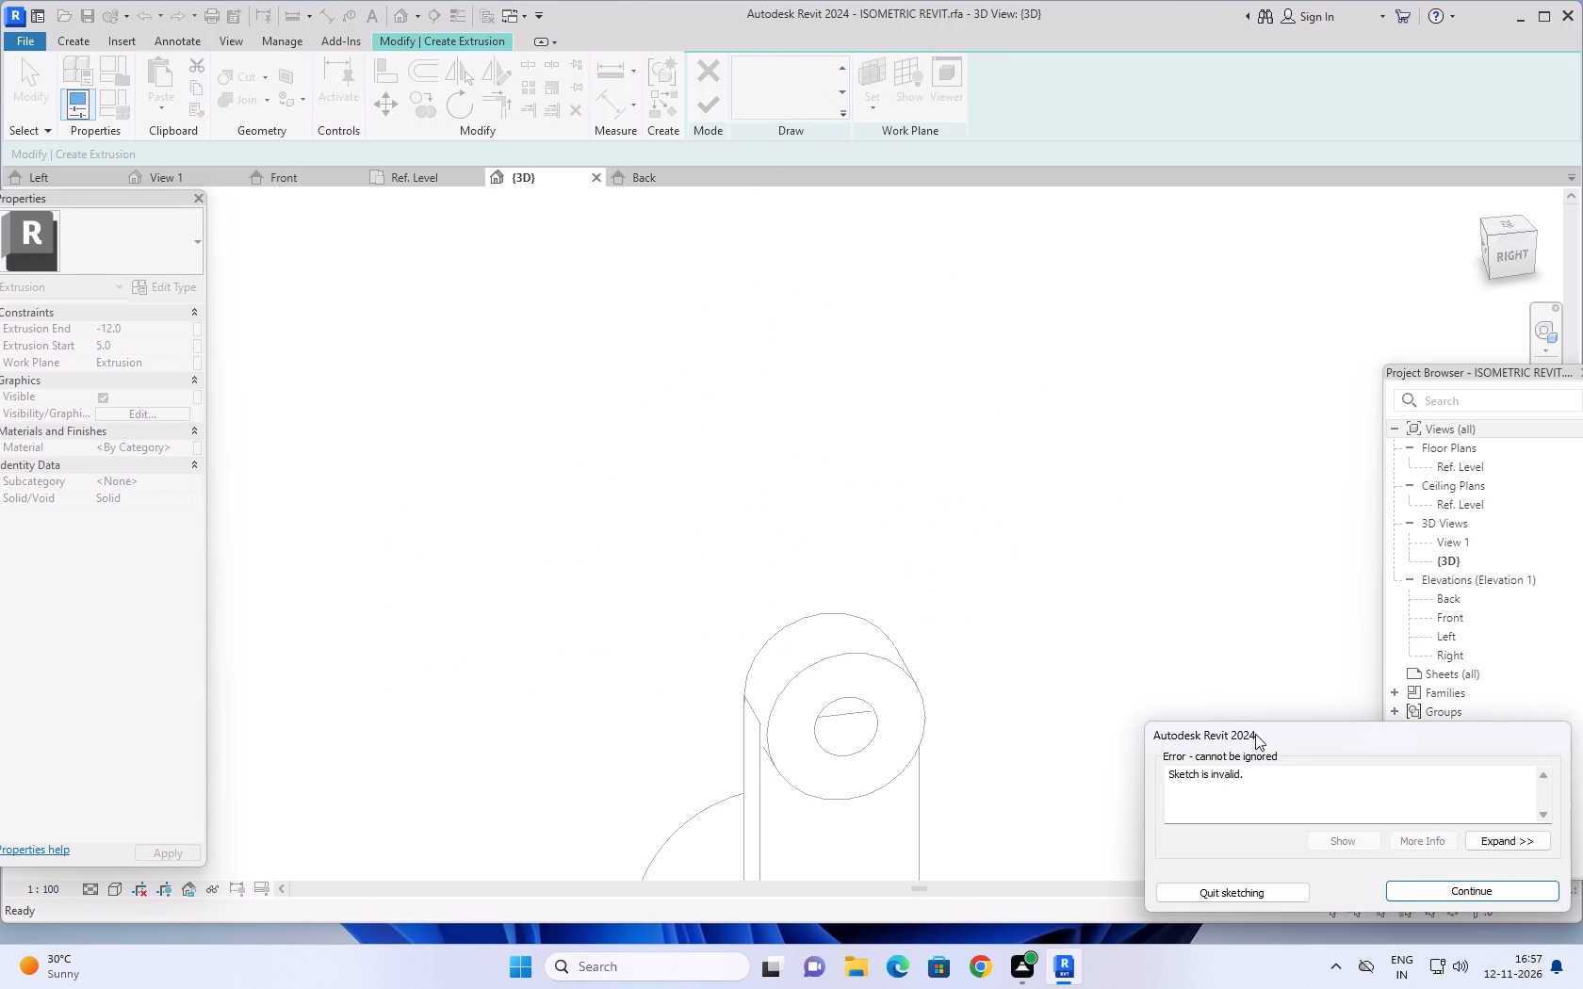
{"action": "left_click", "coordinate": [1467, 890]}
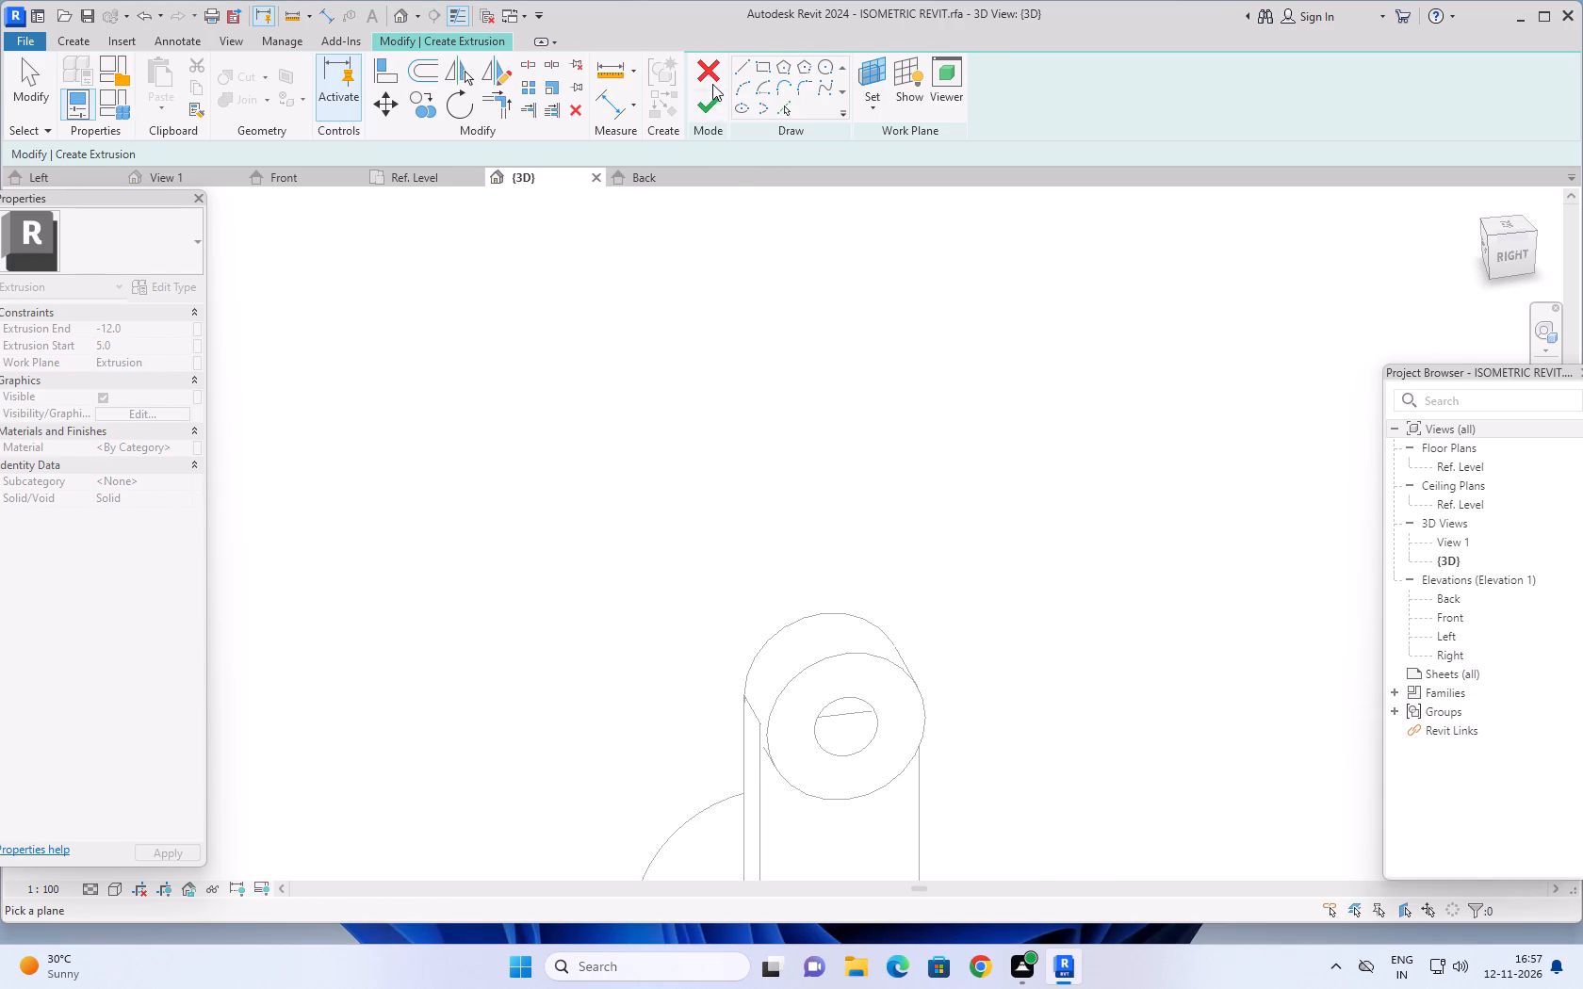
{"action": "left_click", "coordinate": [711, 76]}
Examine the space between the upright block's top ring and the base-corner ring, viewing from near the Right side.
{"action": "scroll", "coordinate": [852, 425], "scroll_direction": "down", "scroll_amount": 4}
{"action": "middle_click_drag", "start_coordinate": [868, 461], "coordinate": [793, 376]}
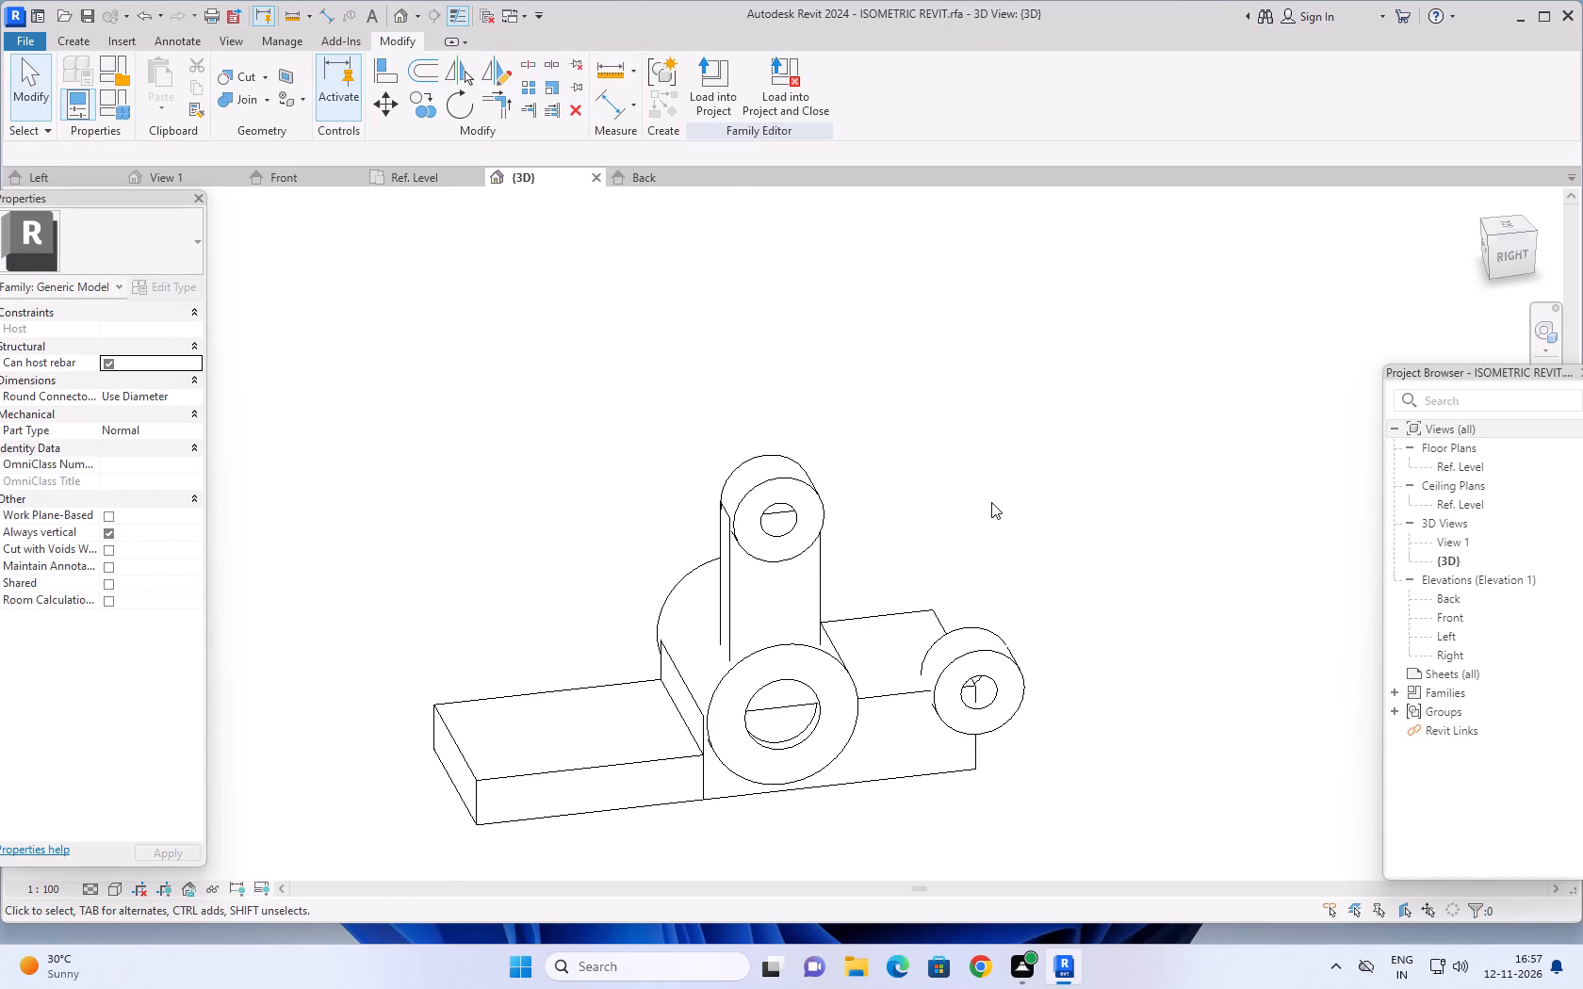
{"action": "middle_click_drag", "start_coordinate": [985, 503], "coordinate": [954, 445]}
{"action": "middle_click_drag", "start_coordinate": [975, 397], "coordinate": [1053, 657]}
{"action": "middle_click_drag", "start_coordinate": [1024, 579], "coordinate": [1021, 560], "text": "shift"}
{"action": "scroll", "coordinate": [1021, 568], "scroll_direction": "up", "scroll_amount": 1, "text": "shift"}
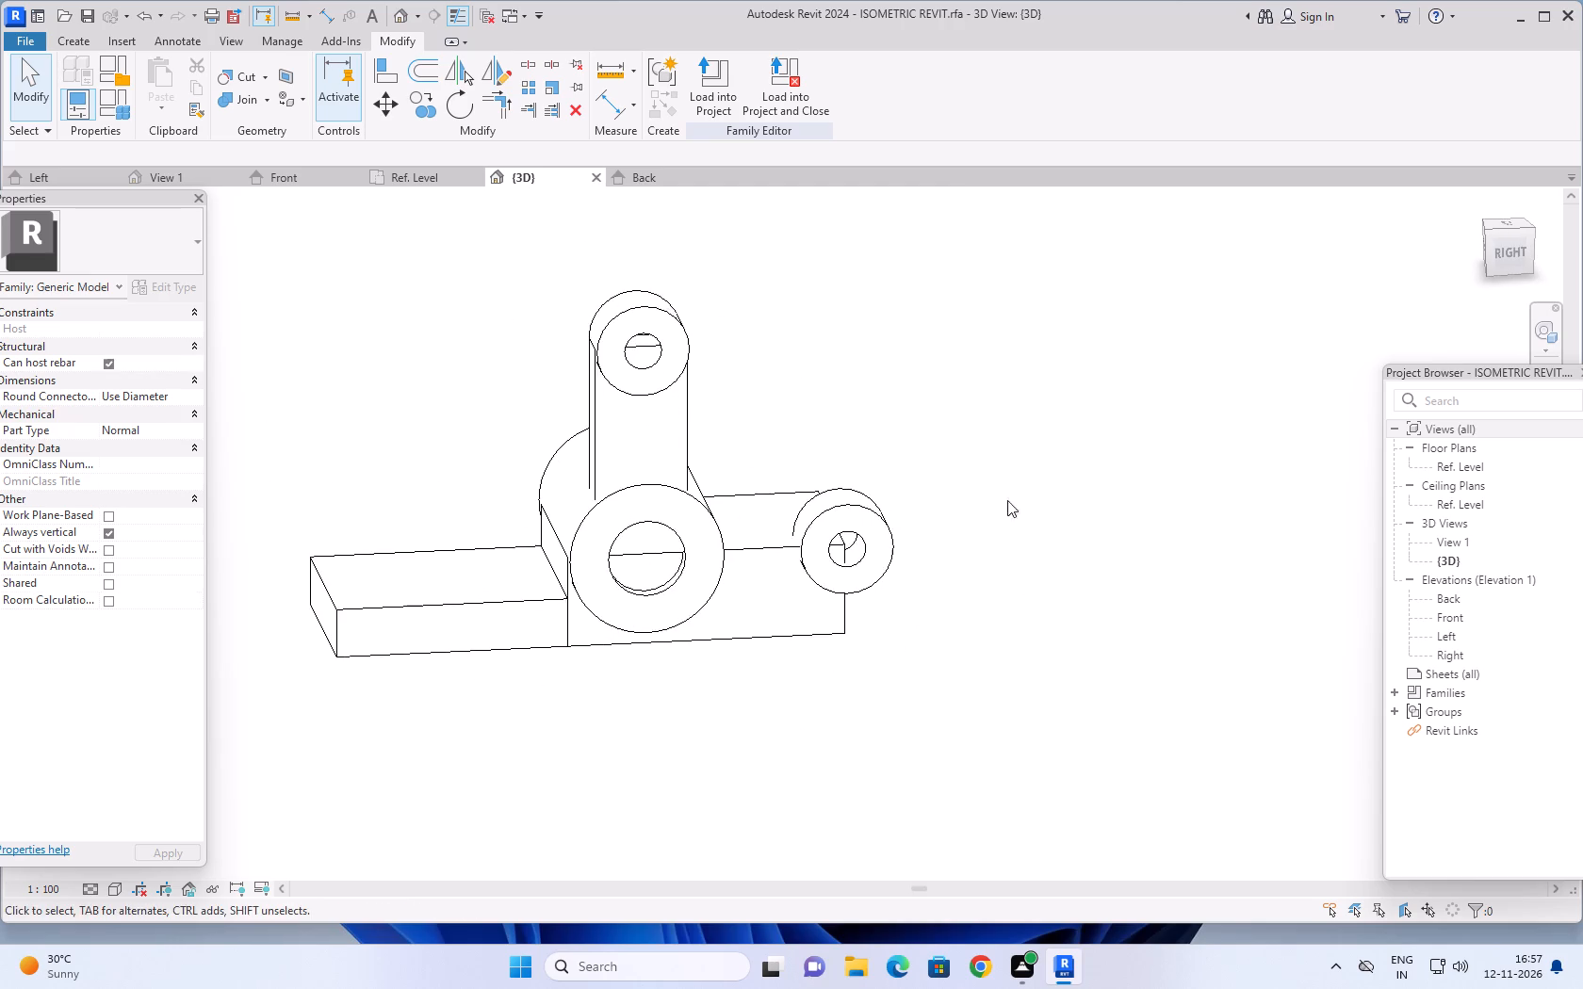
{"action": "middle_click_drag", "start_coordinate": [980, 415], "coordinate": [1023, 585]}
{"action": "scroll", "coordinate": [983, 564], "scroll_direction": "up", "scroll_amount": 1, "text": "shift"}
{"action": "middle_click_drag", "start_coordinate": [982, 563], "coordinate": [972, 522], "text": "shift"}
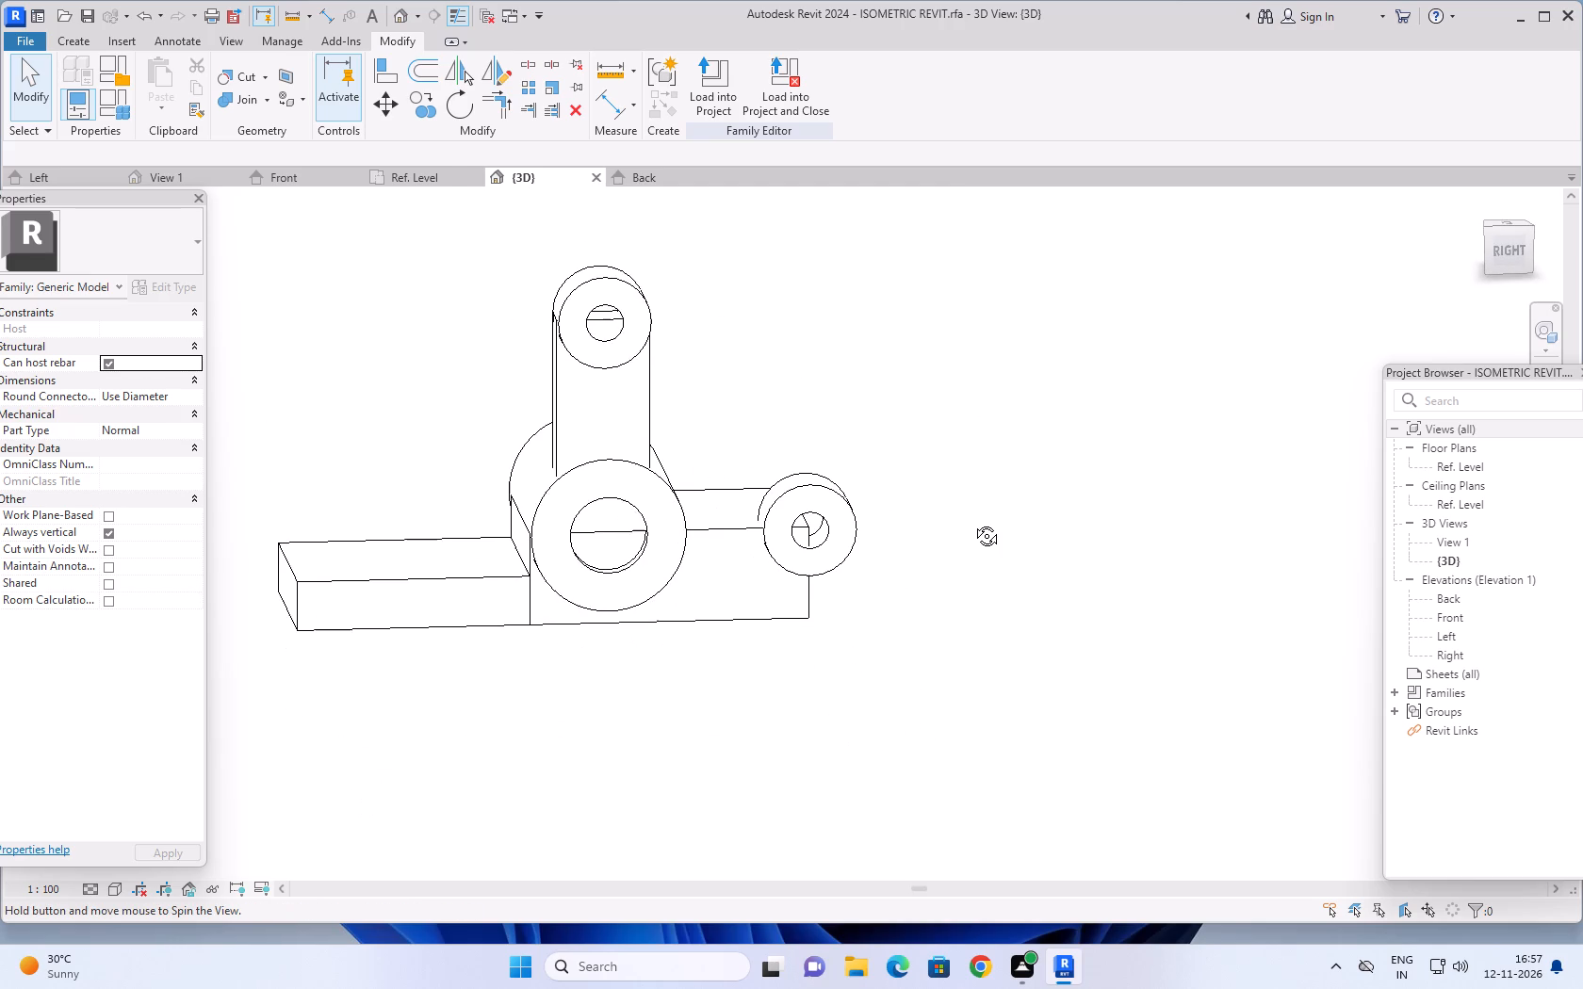
{"action": "middle_click_drag", "start_coordinate": [972, 522], "coordinate": [987, 550], "text": "shift"}
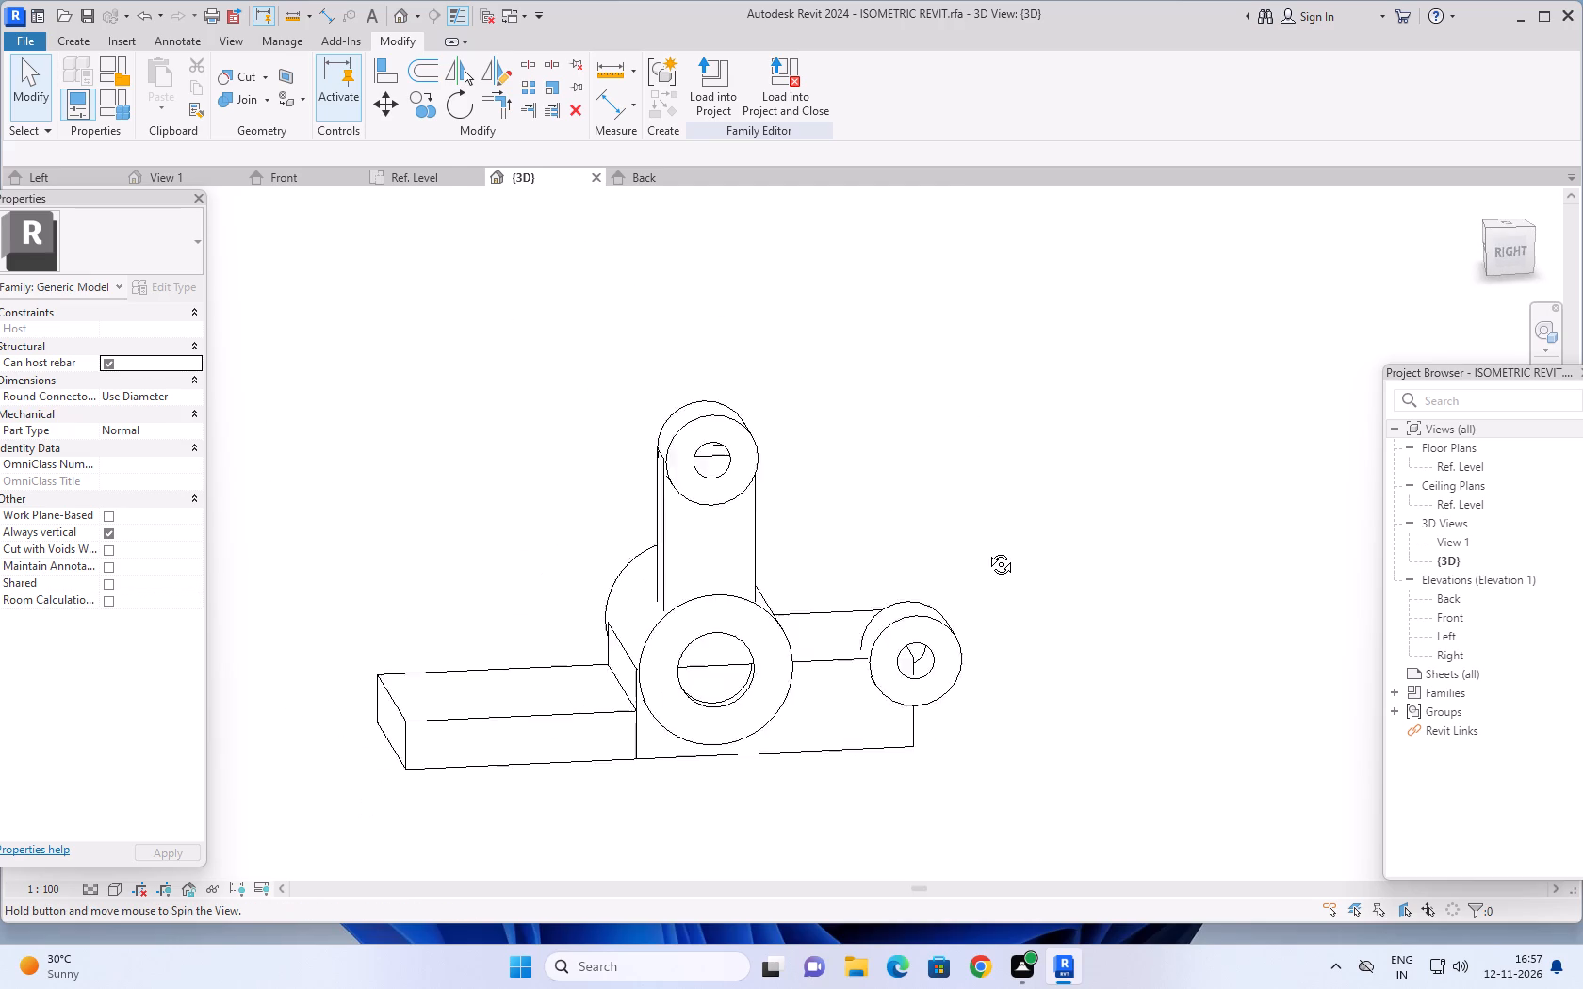
{"action": "middle_click_drag", "start_coordinate": [987, 550], "coordinate": [994, 554], "text": "shift"}
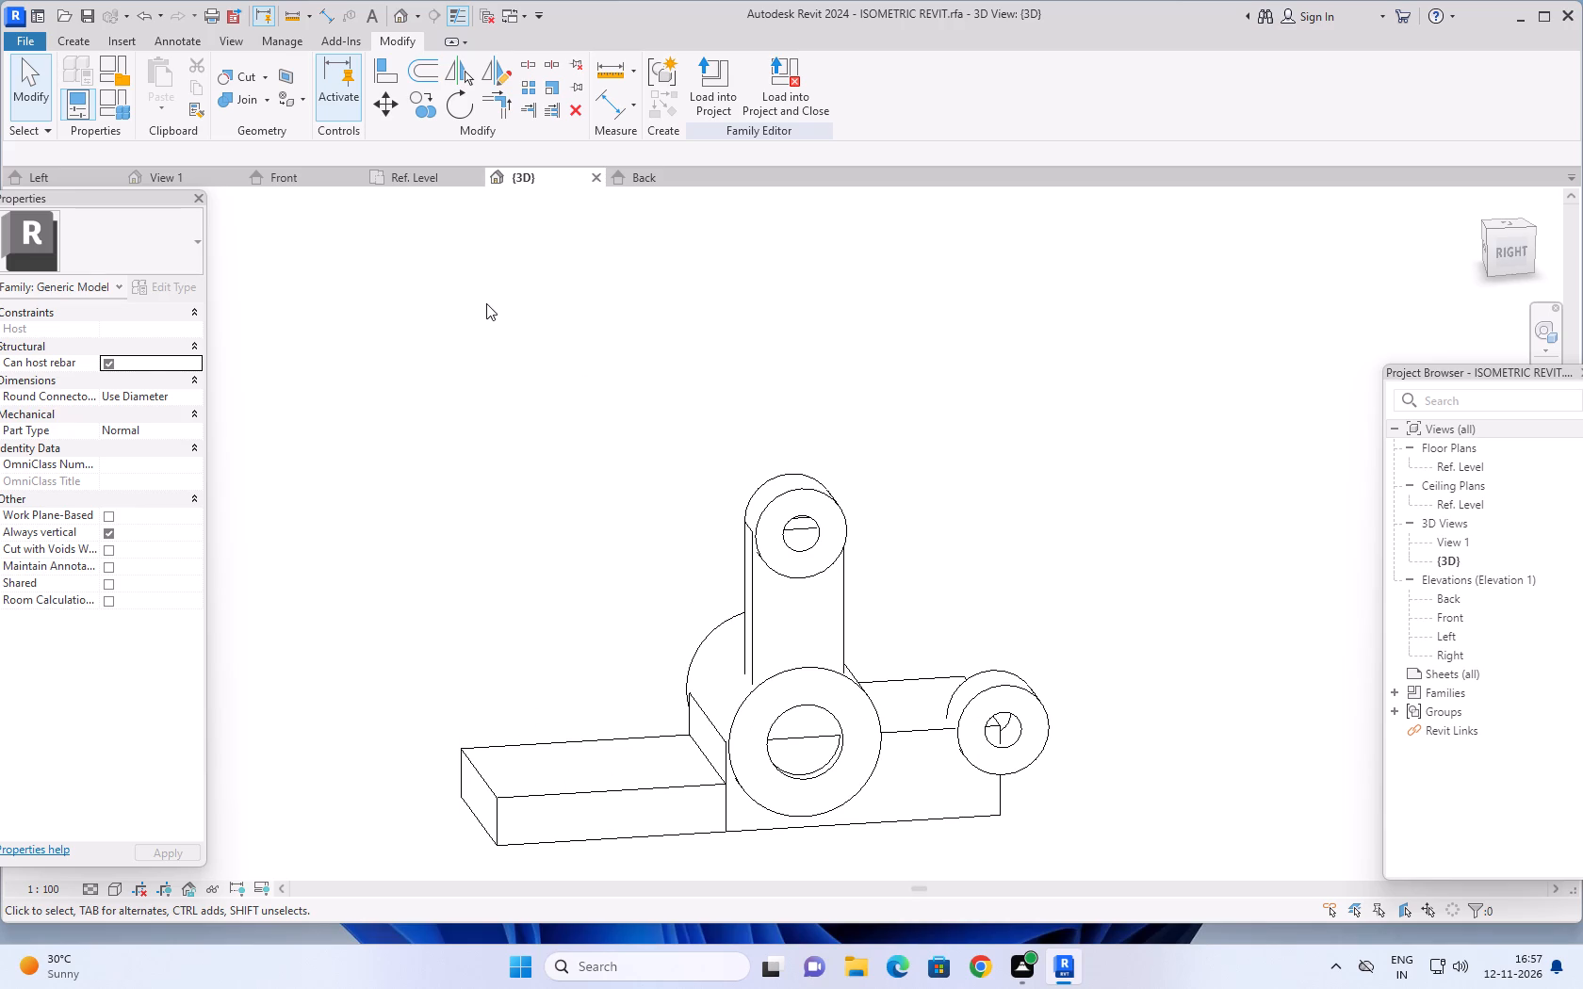
Draw a model-line arc bowing inward from the top ring's outer edge to the near side of the base-corner ring.
{"action": "left_click", "coordinate": [70, 41]}
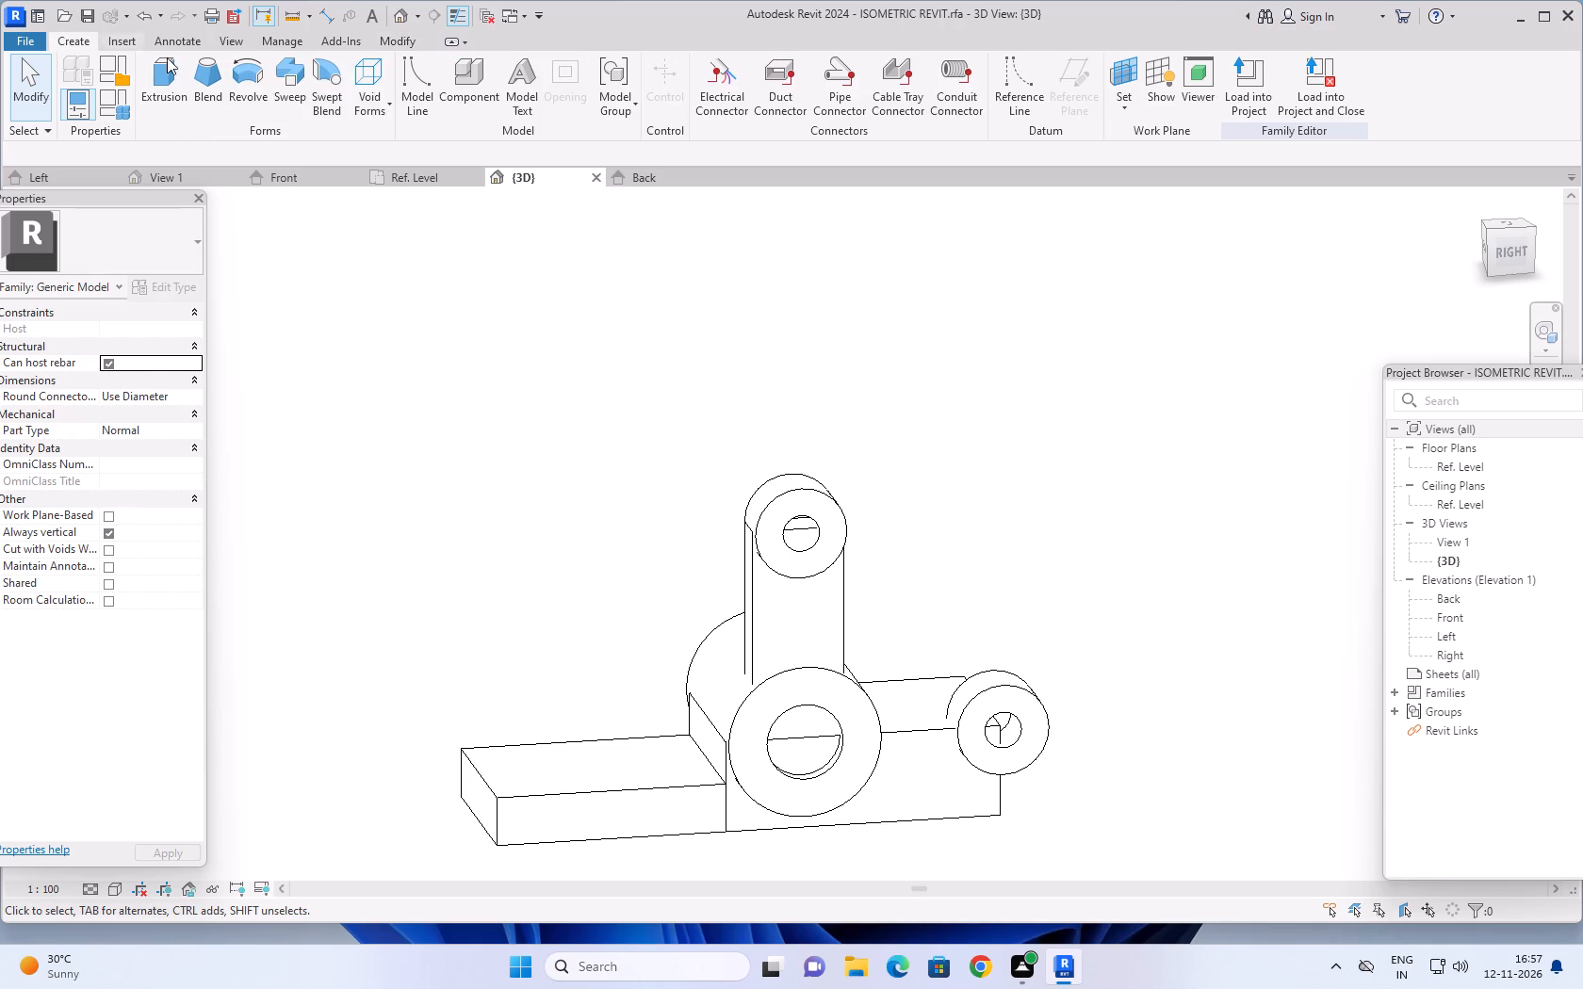
{"action": "left_click", "coordinate": [421, 74]}
{"action": "middle_click_drag", "start_coordinate": [893, 519], "coordinate": [877, 506]}
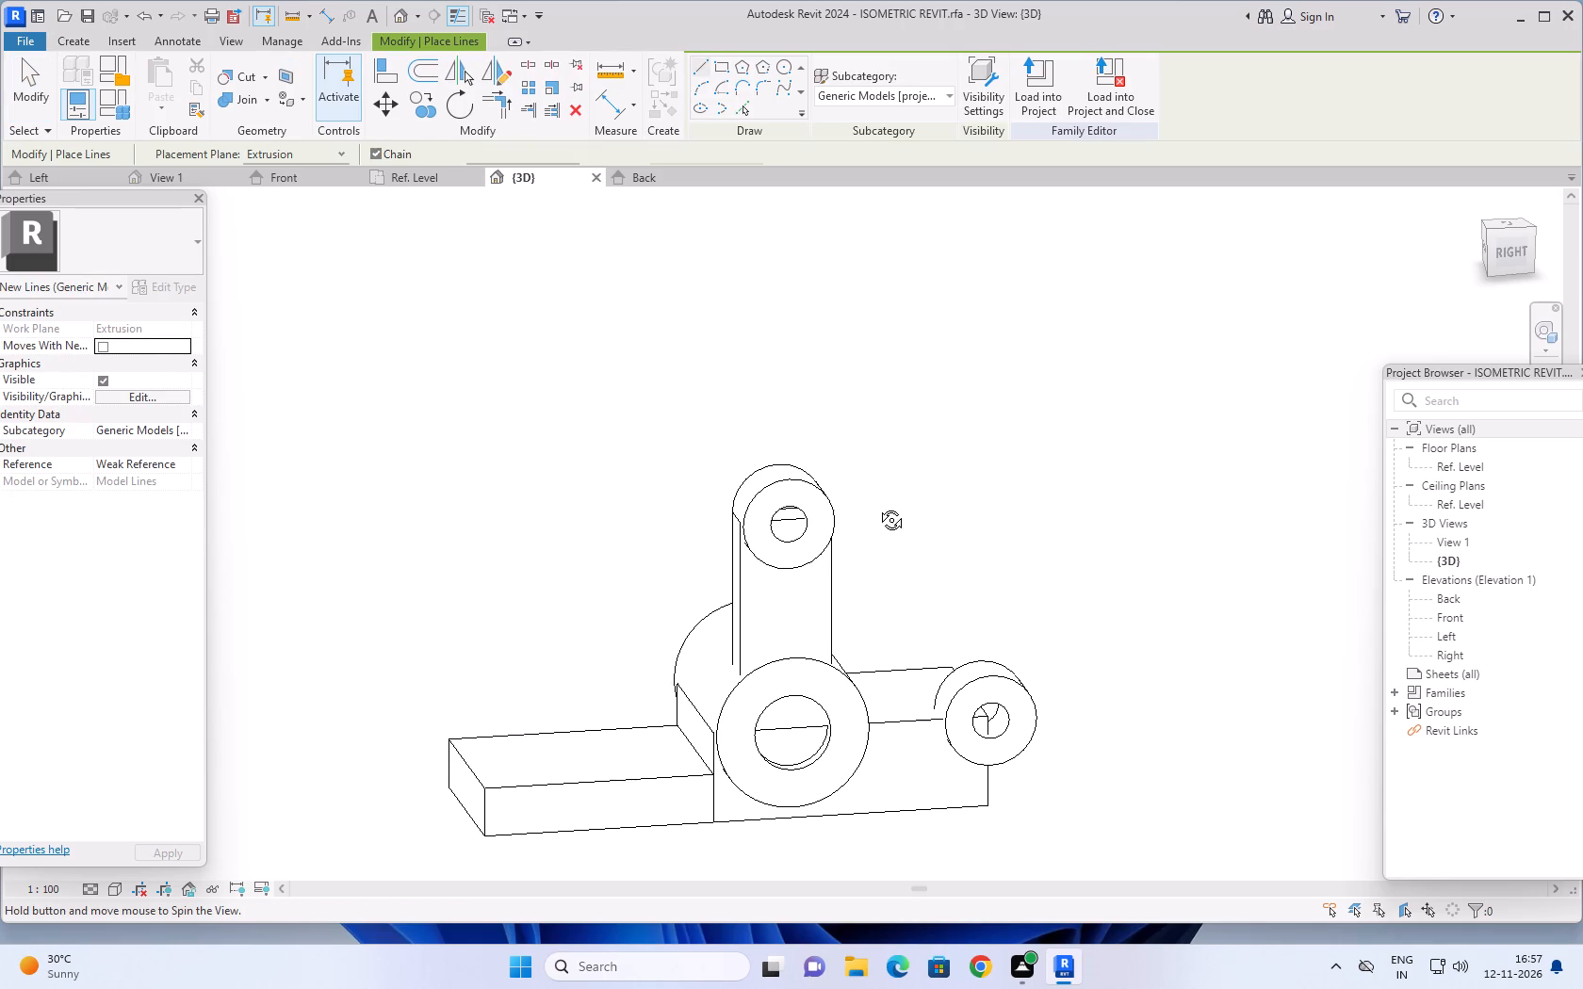
{"action": "middle_click_drag", "start_coordinate": [877, 506], "coordinate": [874, 509]}
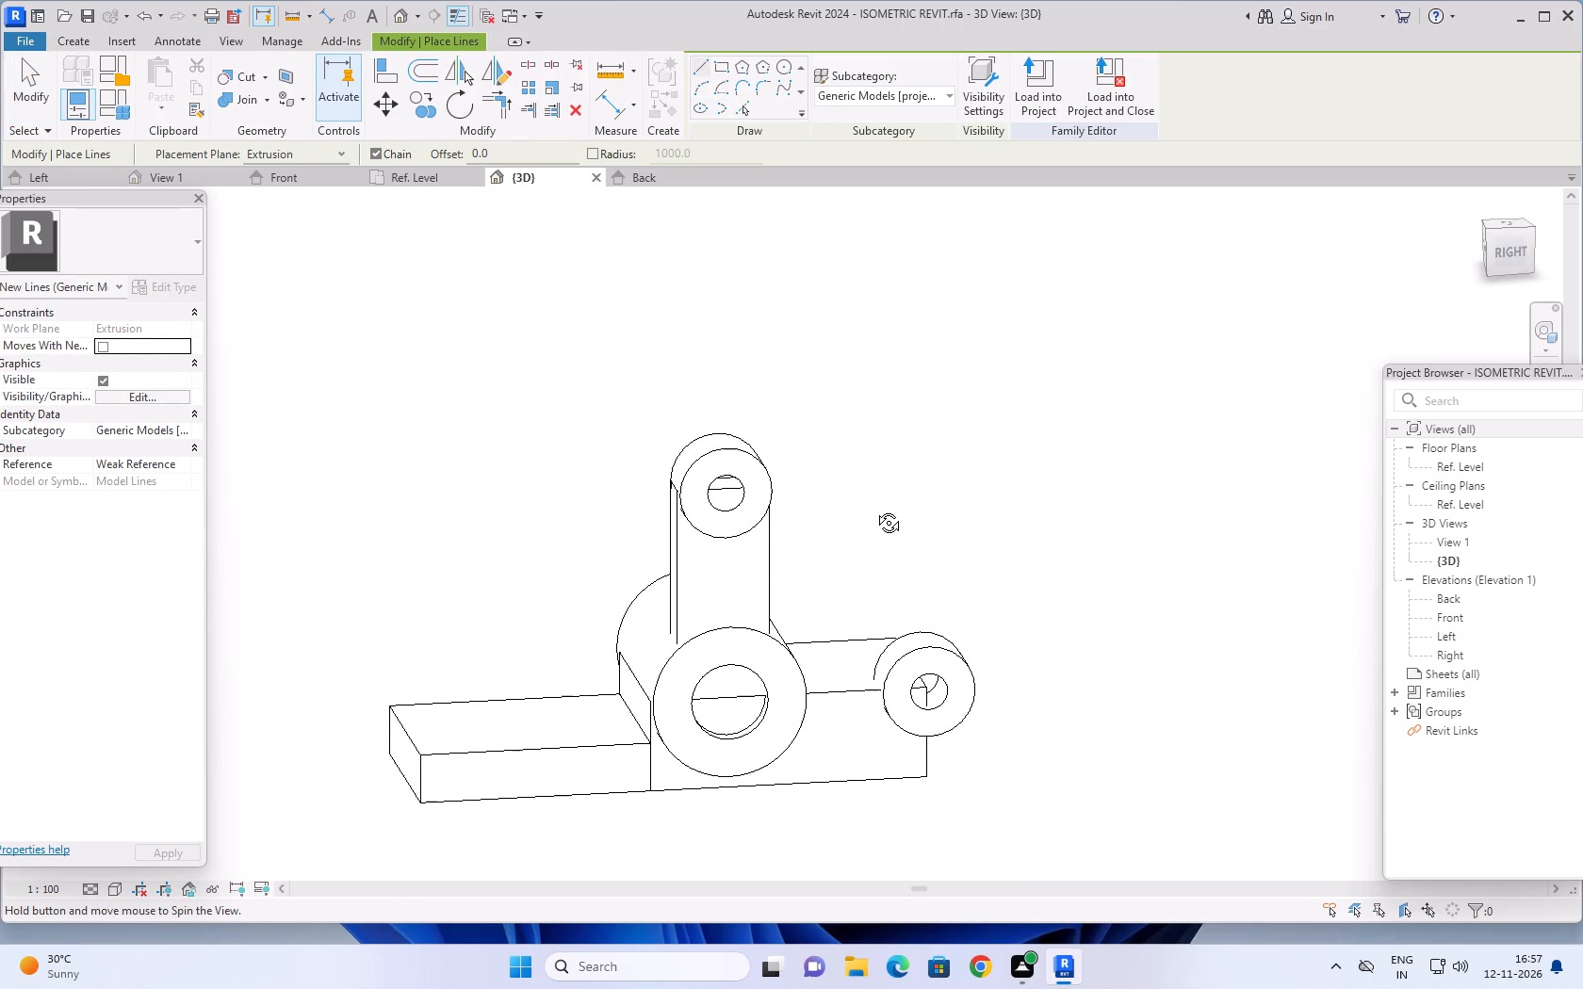
{"action": "middle_click_drag", "start_coordinate": [874, 509], "coordinate": [879, 509]}
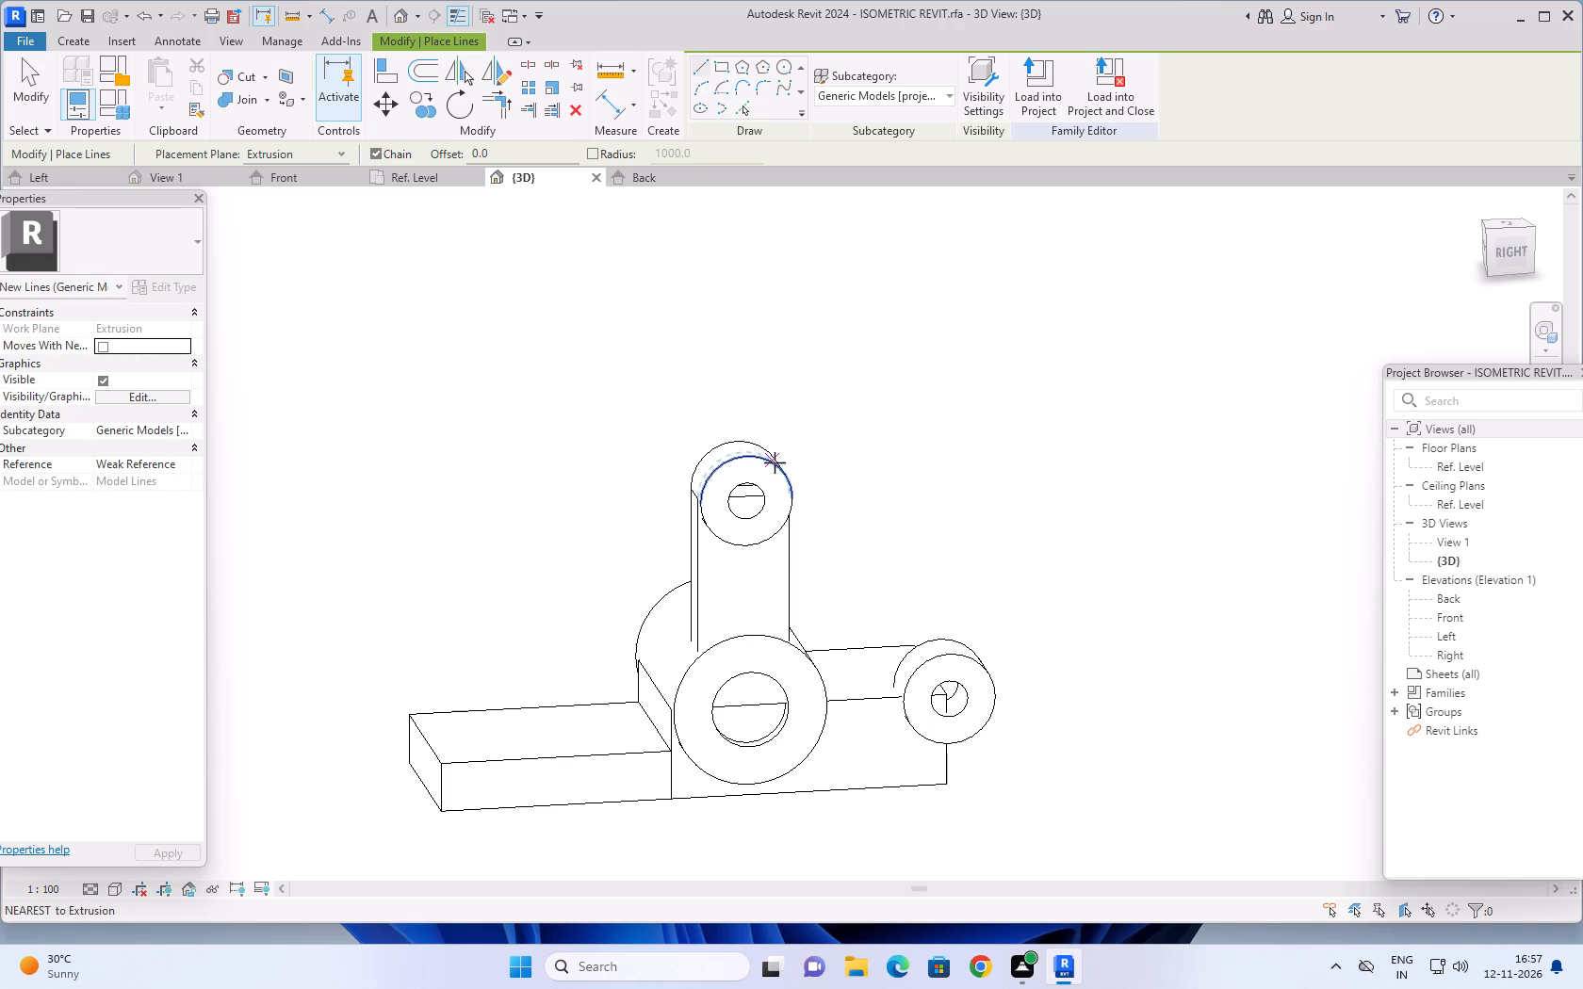
{"action": "left_click", "coordinate": [788, 478]}
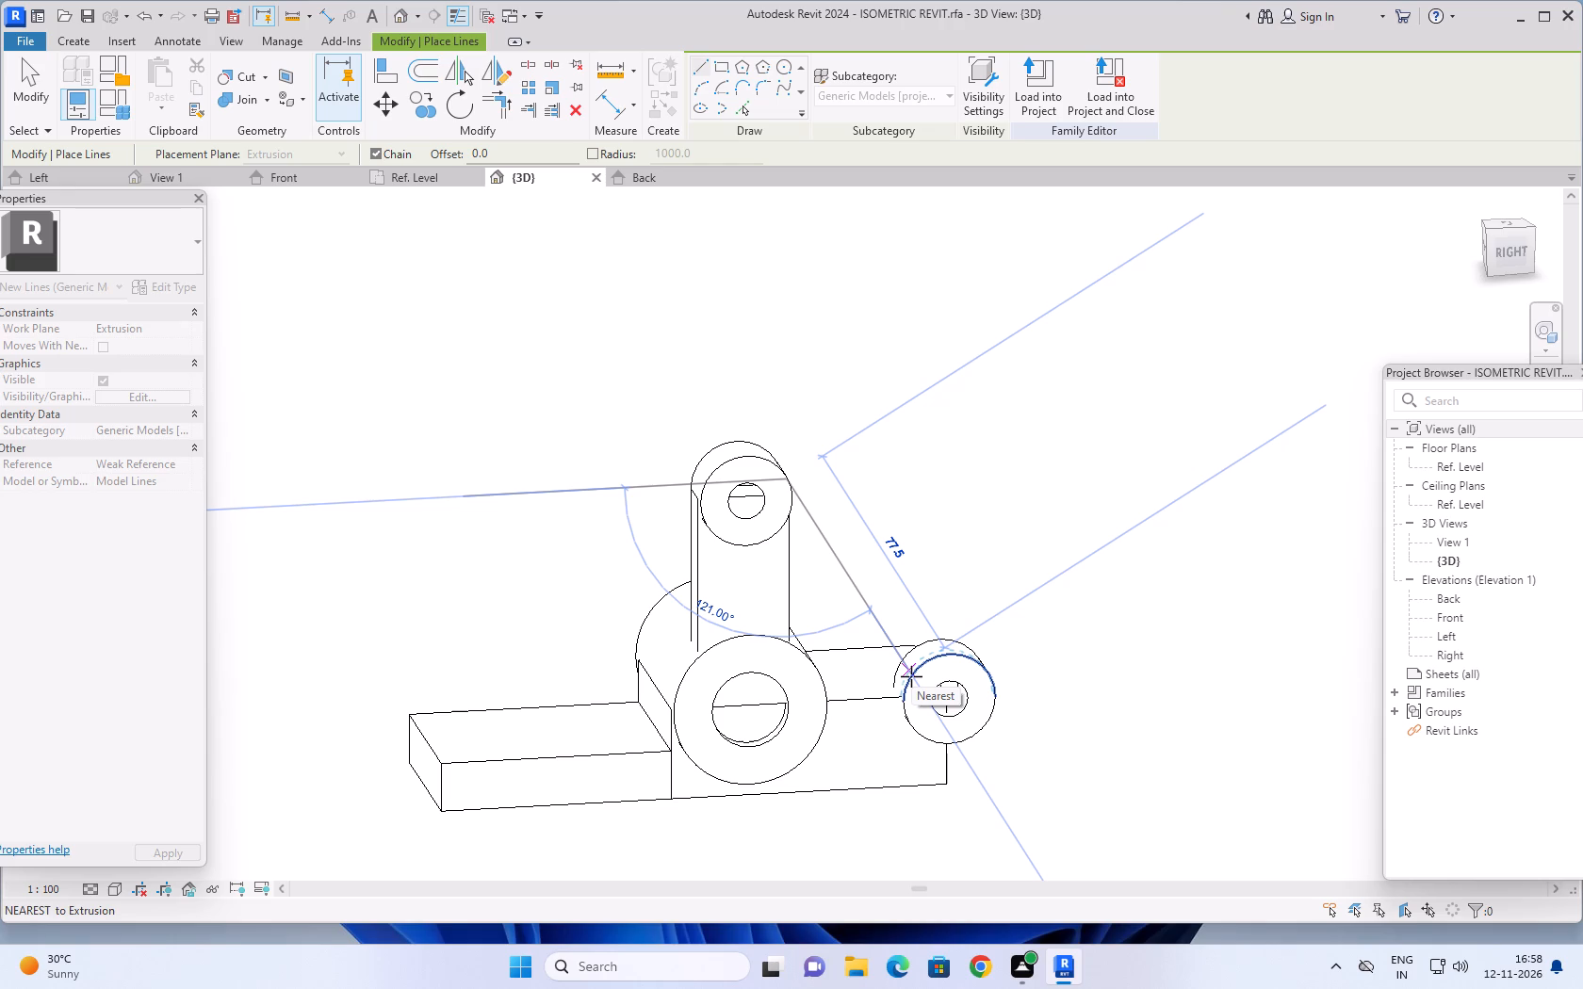
{"action": "left_click", "coordinate": [698, 86]}
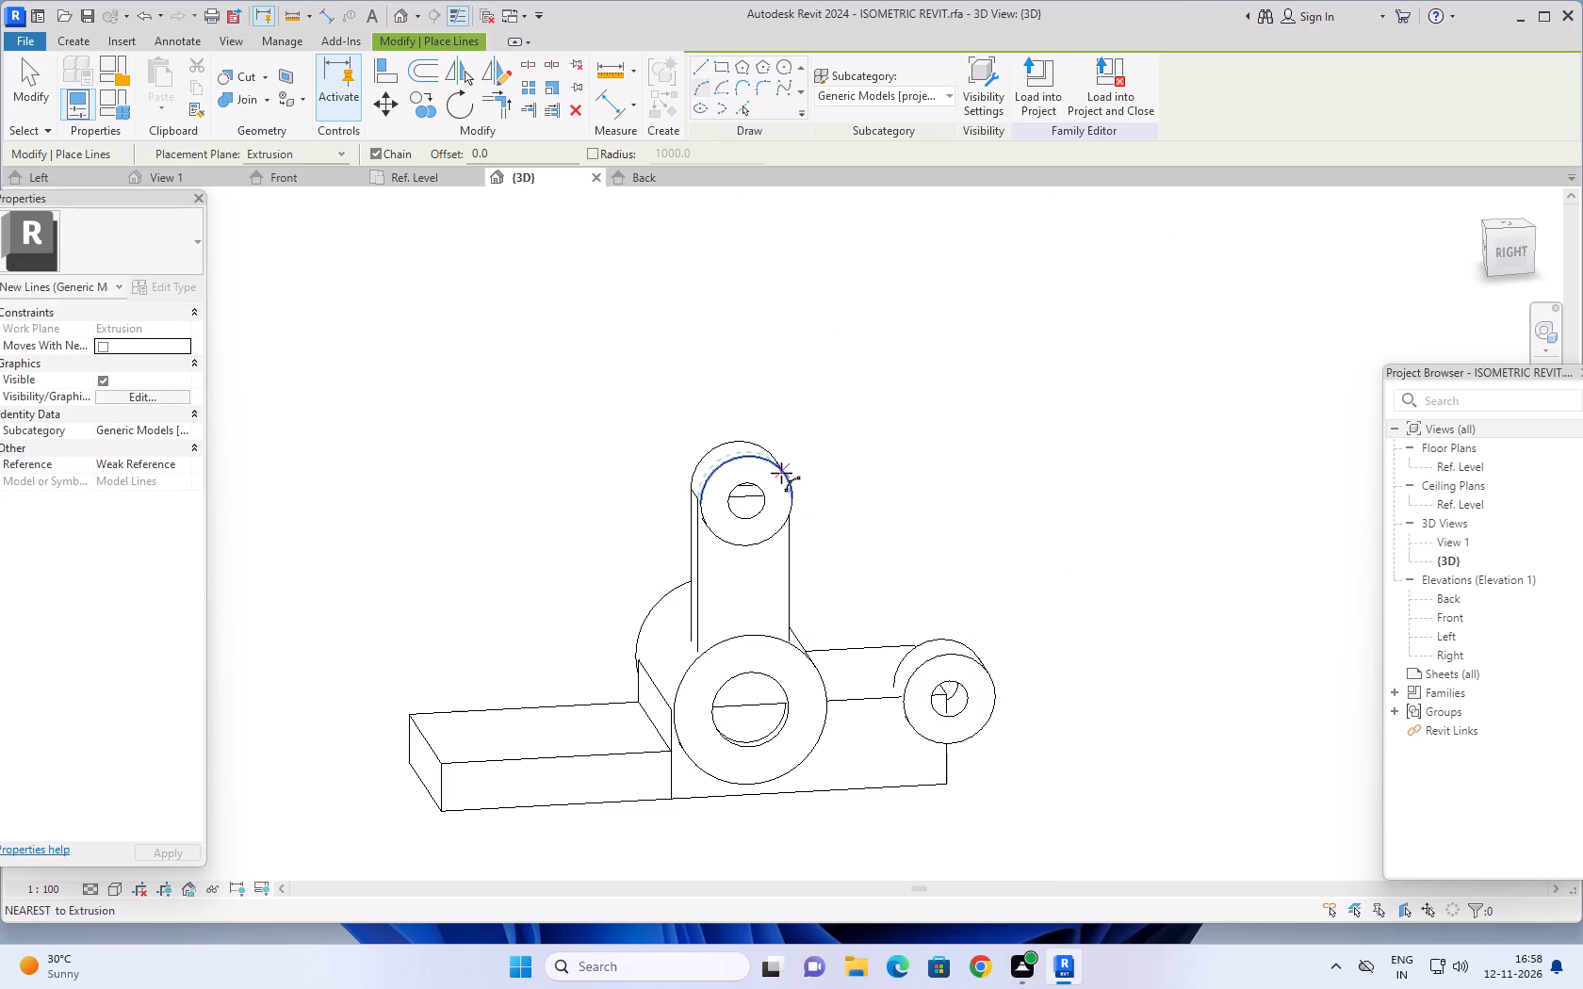
{"action": "left_click", "coordinate": [781, 473]}
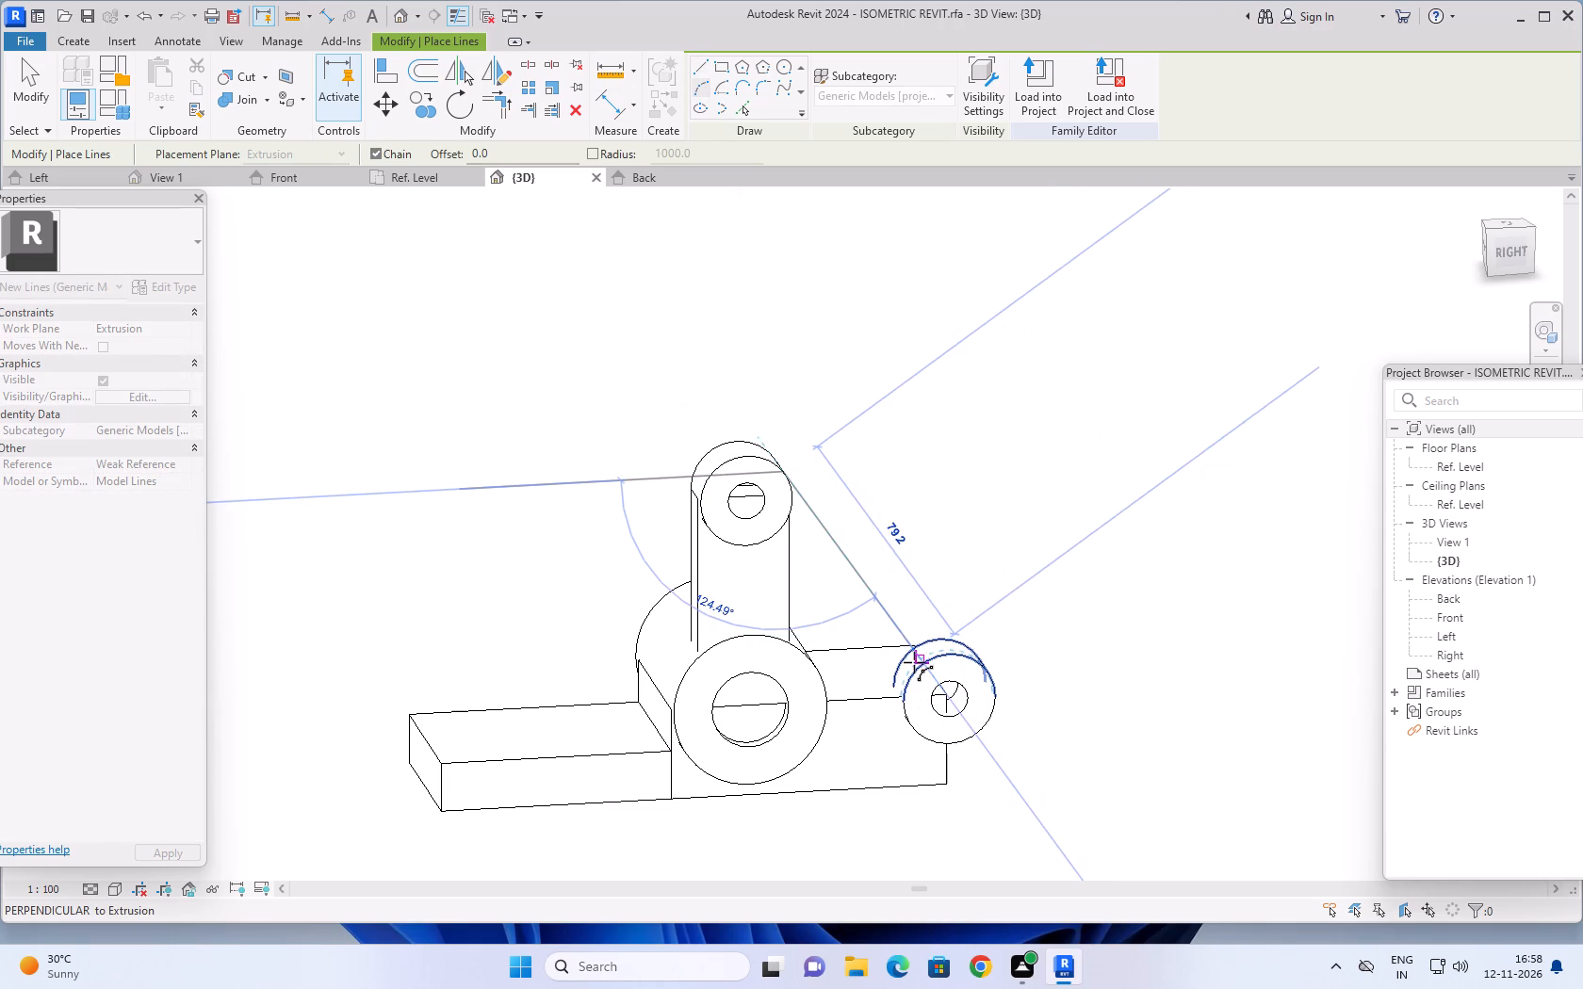
{"action": "scroll", "coordinate": [914, 675], "scroll_direction": "up", "scroll_amount": 2}
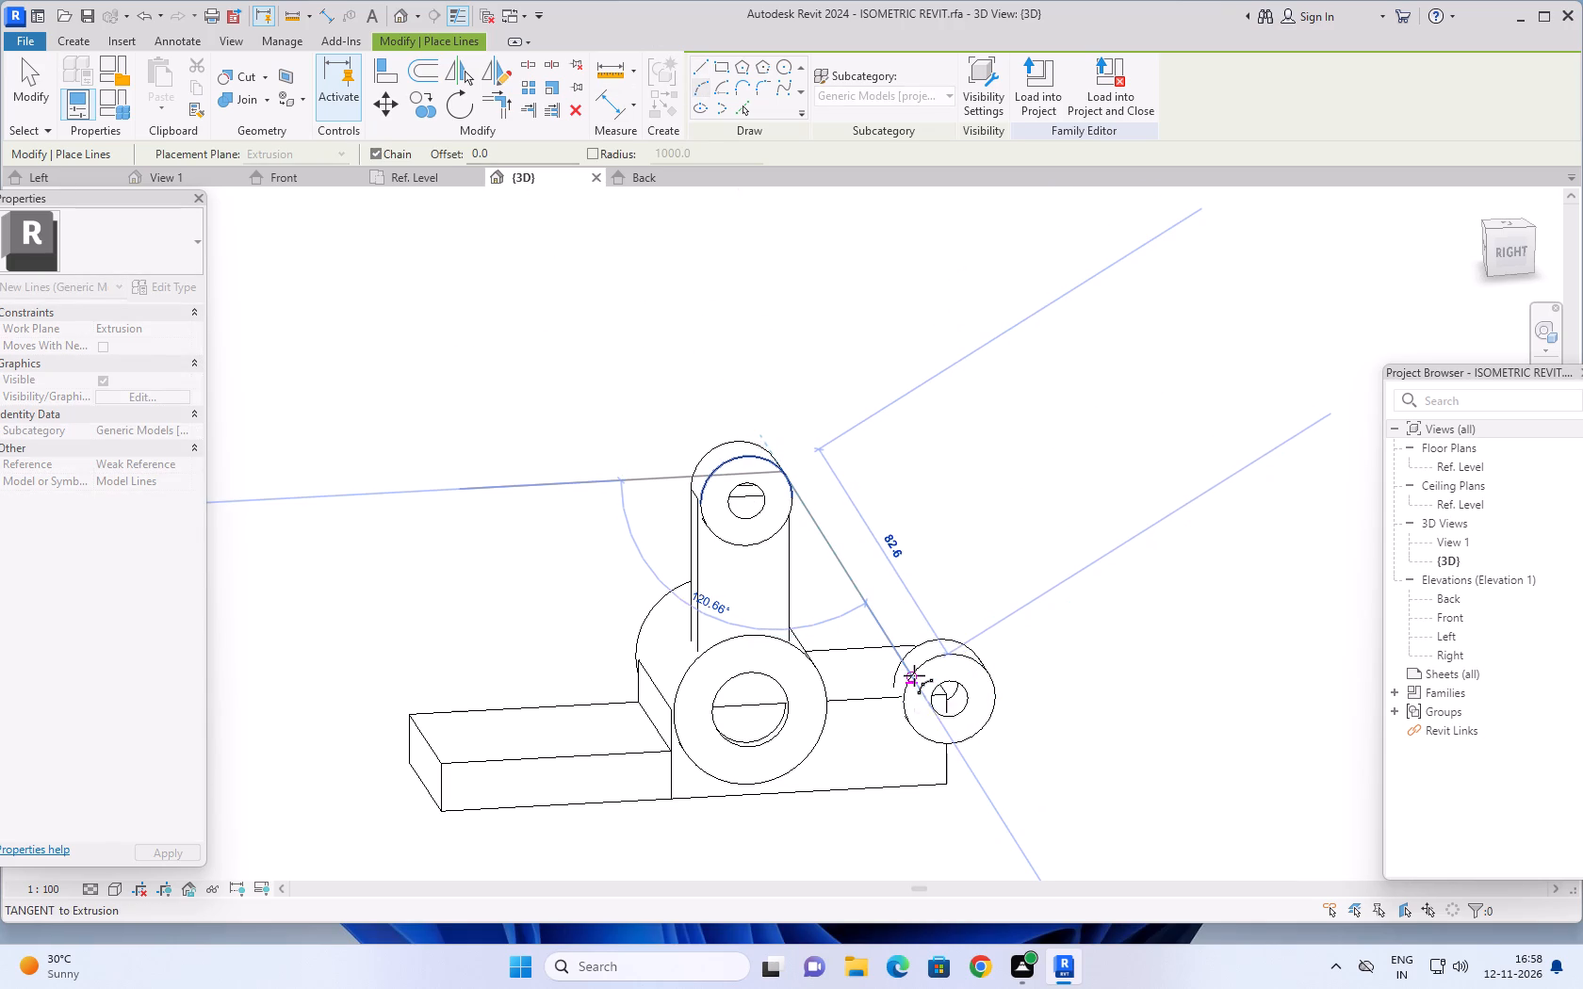
{"action": "scroll", "coordinate": [914, 675], "scroll_direction": "up", "scroll_amount": 5}
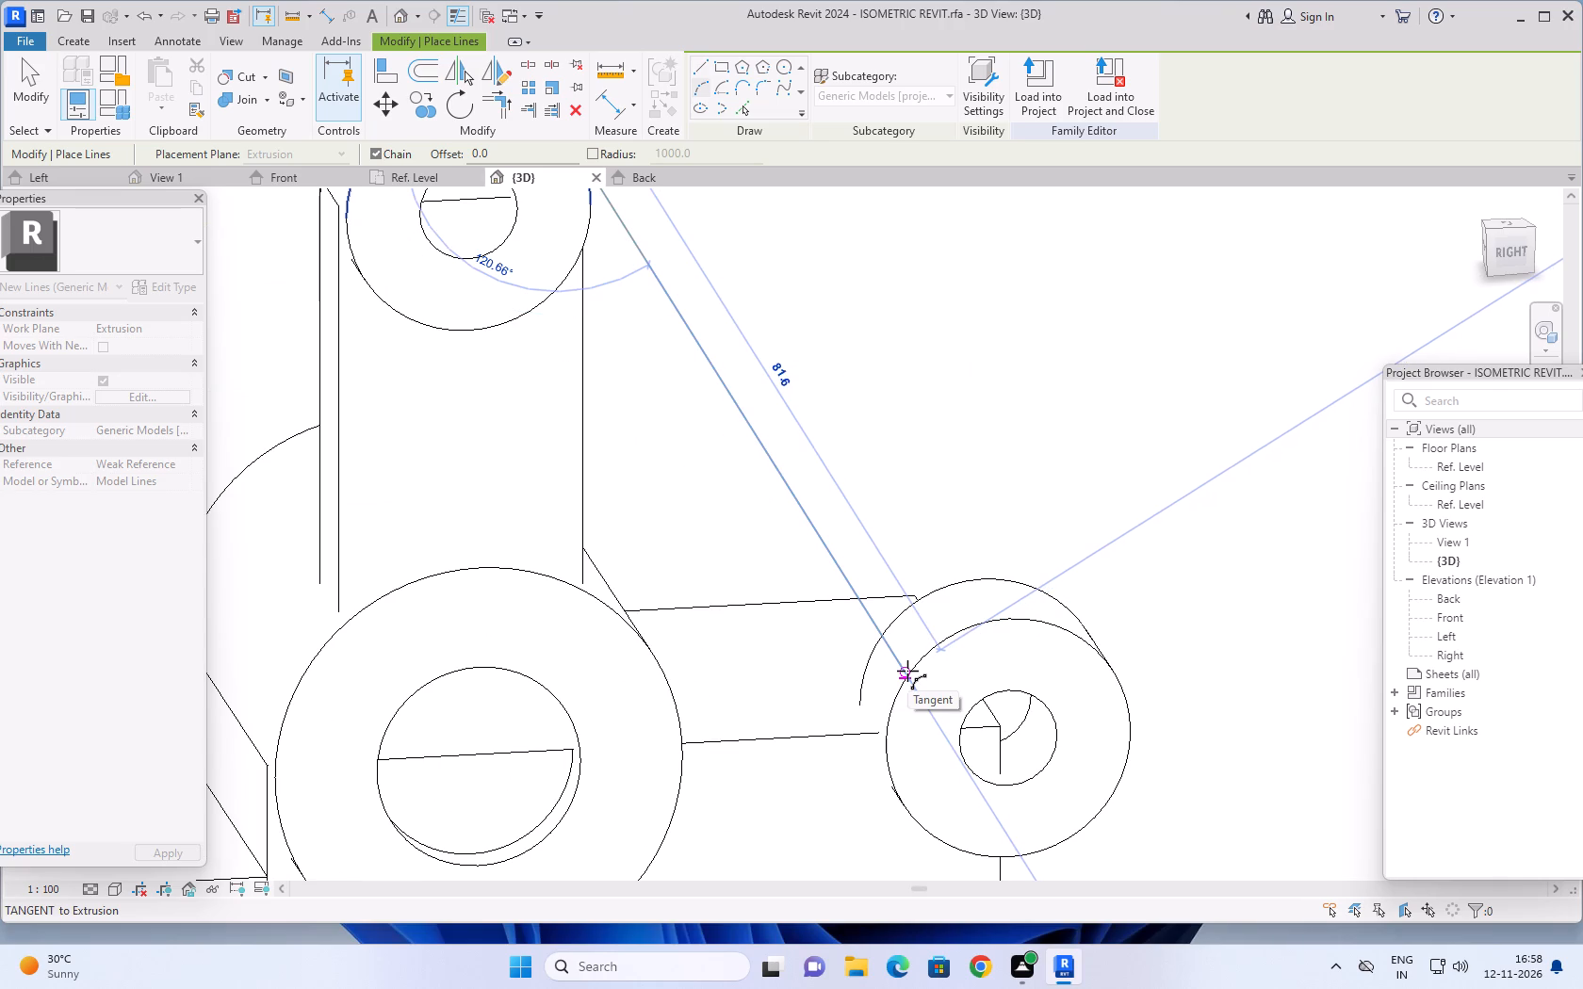
{"action": "left_click", "coordinate": [883, 735]}
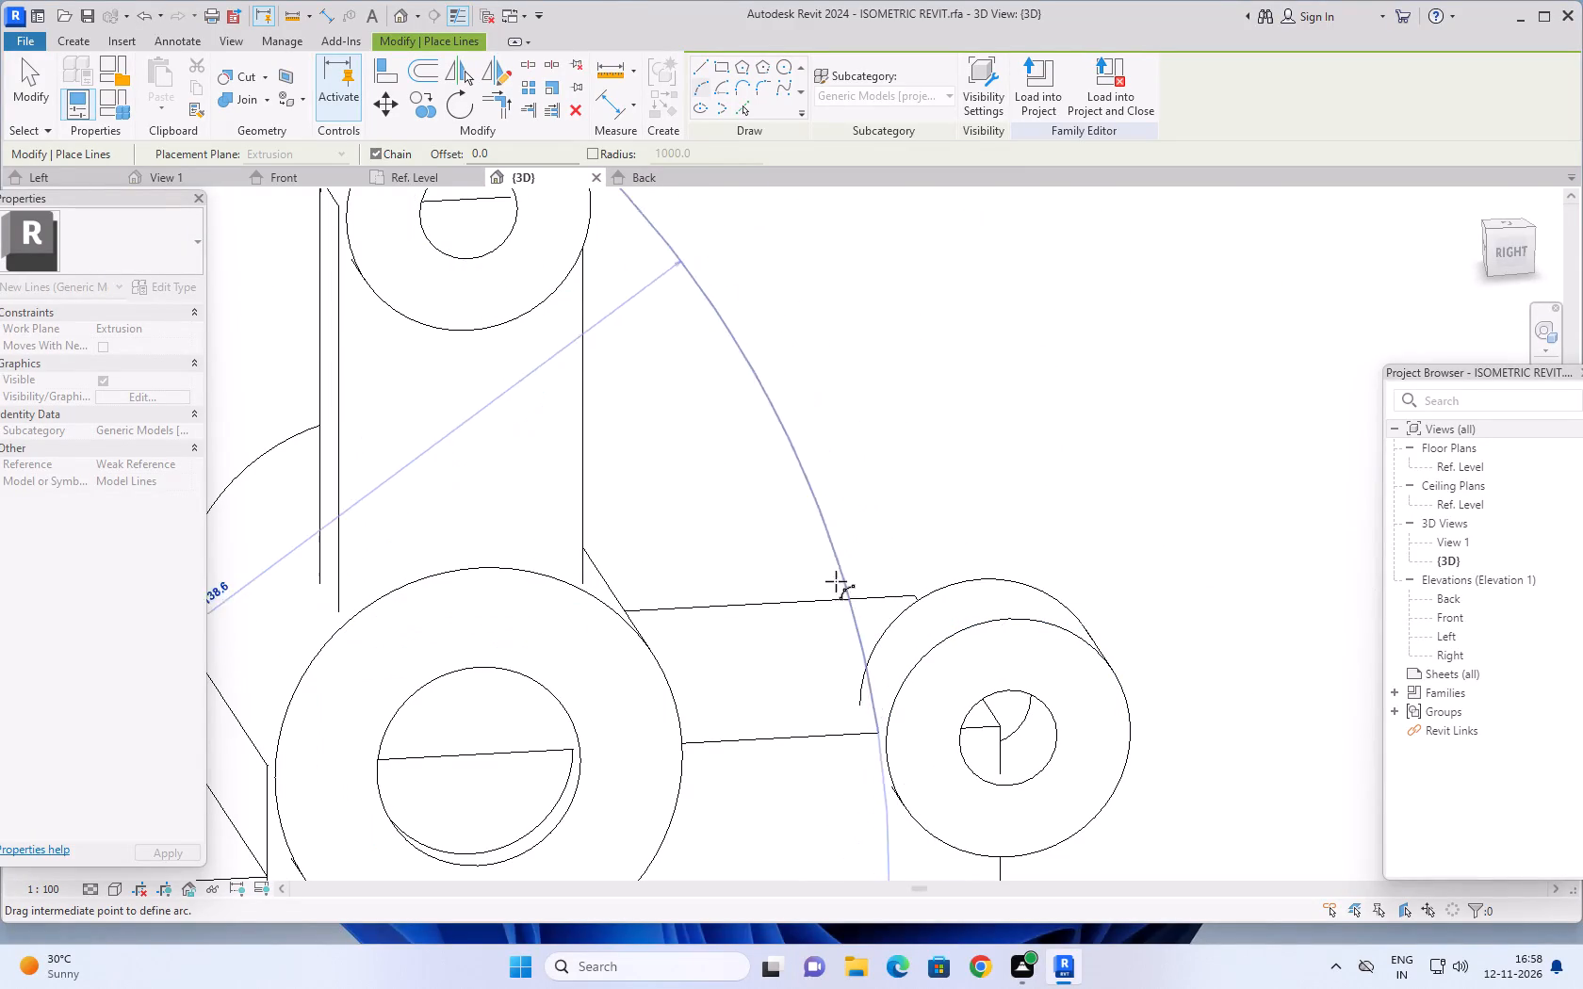
{"action": "scroll", "coordinate": [776, 608], "scroll_direction": "down", "scroll_amount": 4}
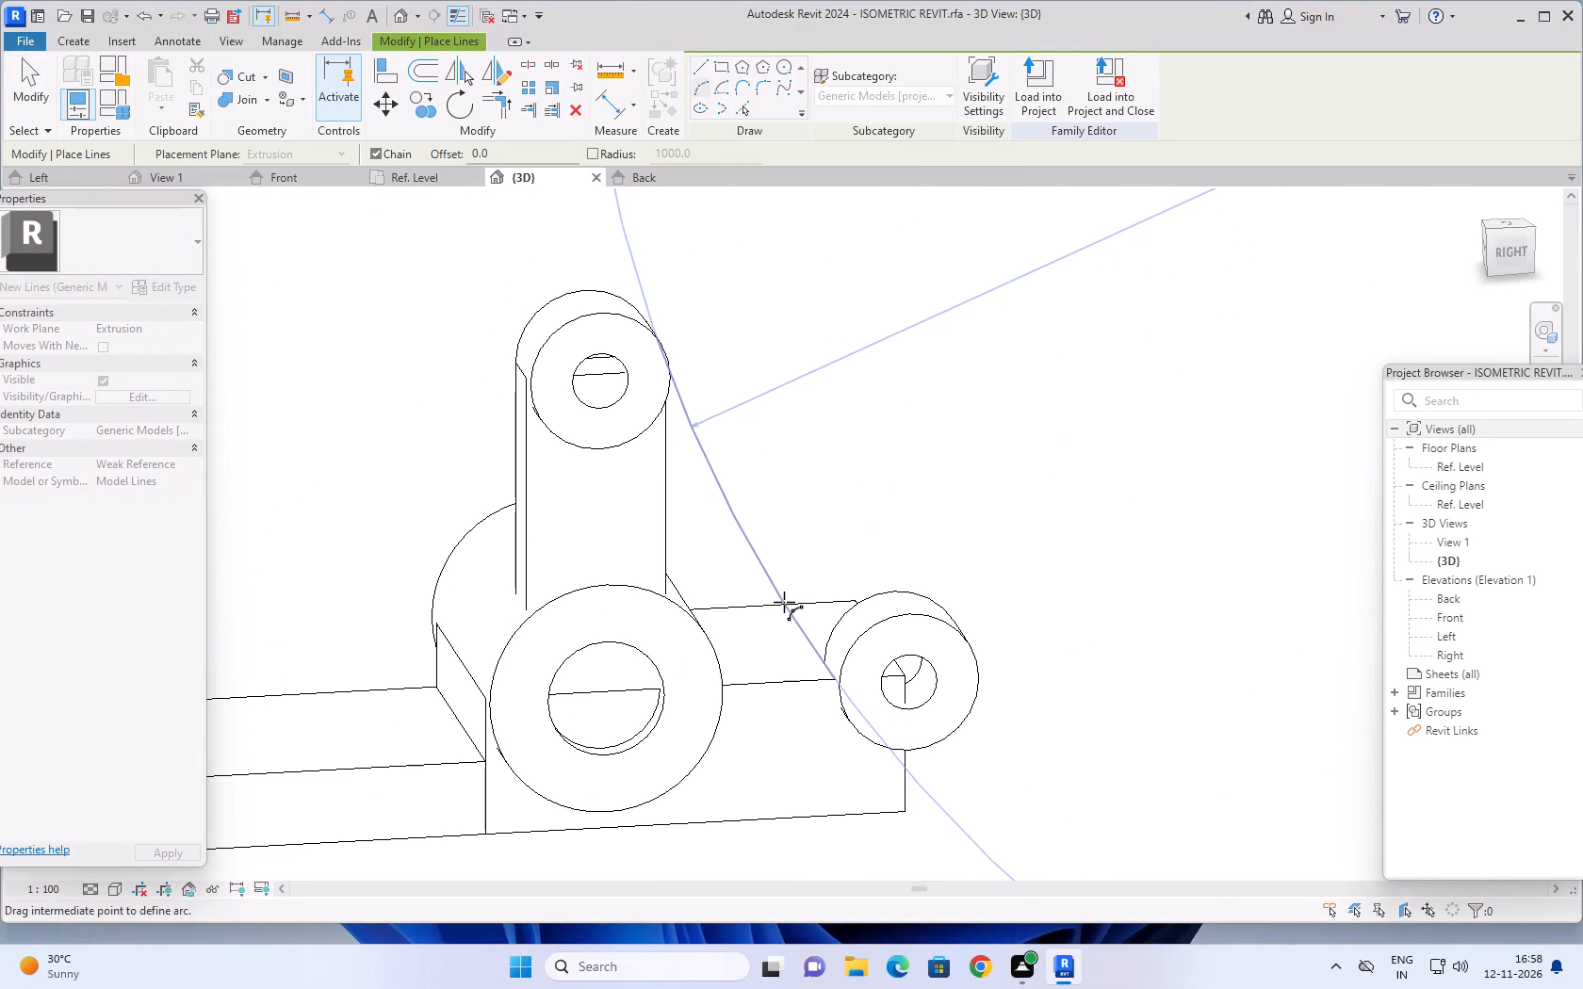
{"action": "left_click", "coordinate": [785, 602]}
{"action": "scroll", "coordinate": [864, 539], "scroll_direction": "down", "scroll_amount": 3}
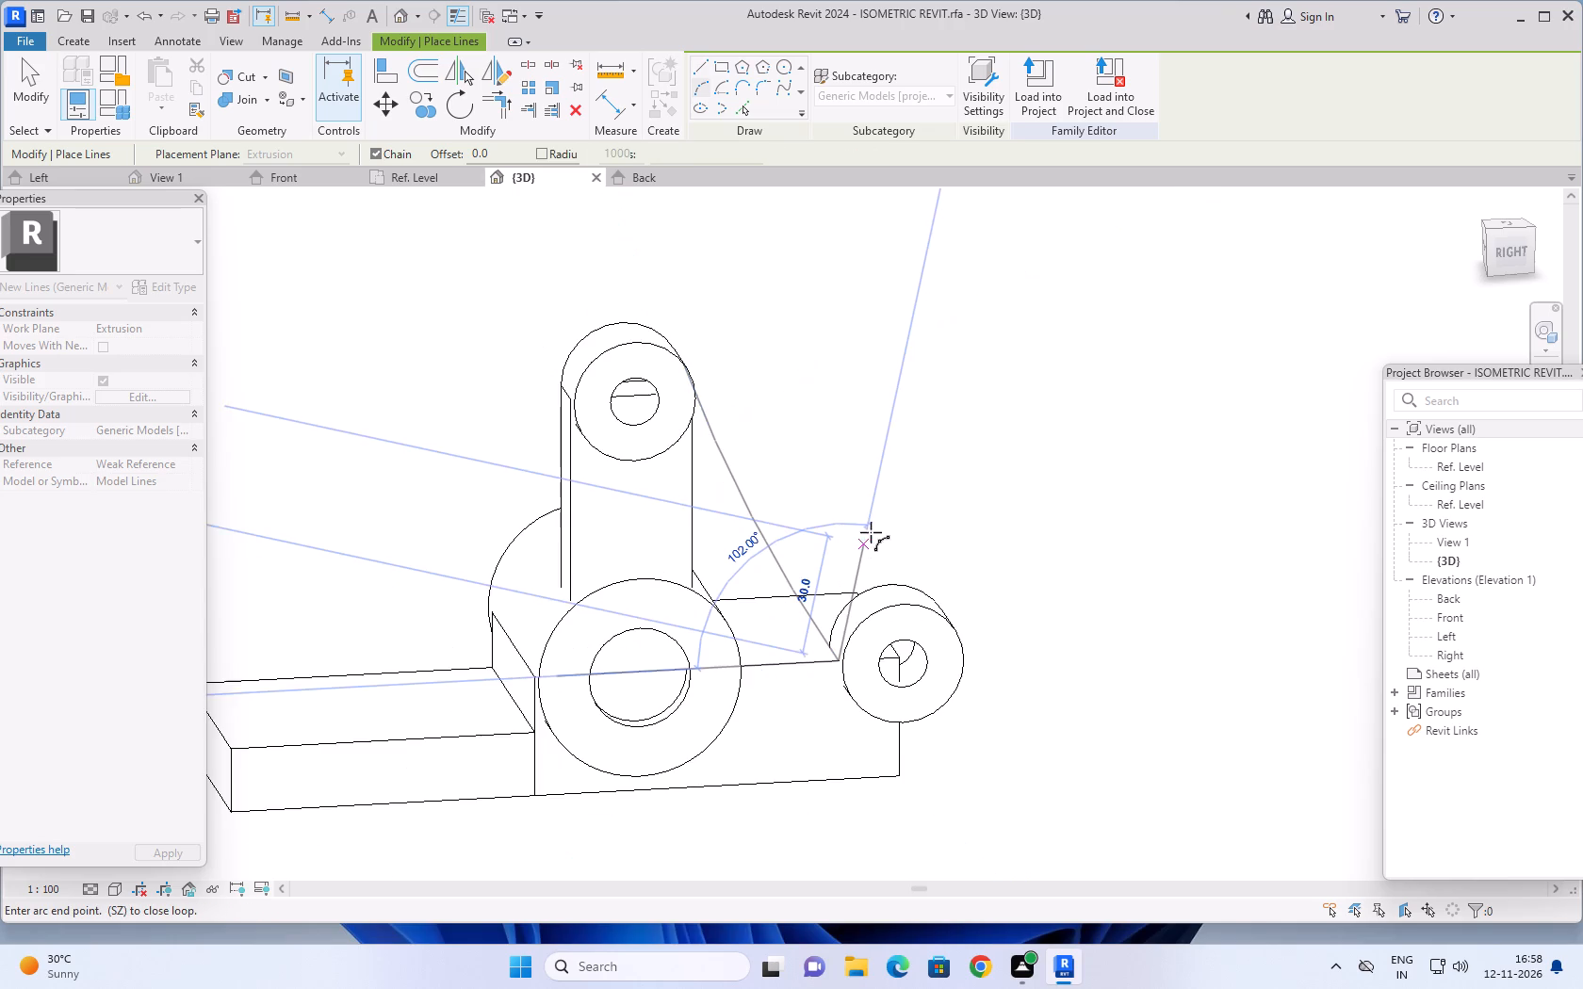
{"action": "scroll", "coordinate": [929, 494], "scroll_direction": "down", "scroll_amount": 1}
{"action": "middle_click_drag", "start_coordinate": [949, 485], "coordinate": [927, 496]}
{"action": "key", "text": "Escape"}
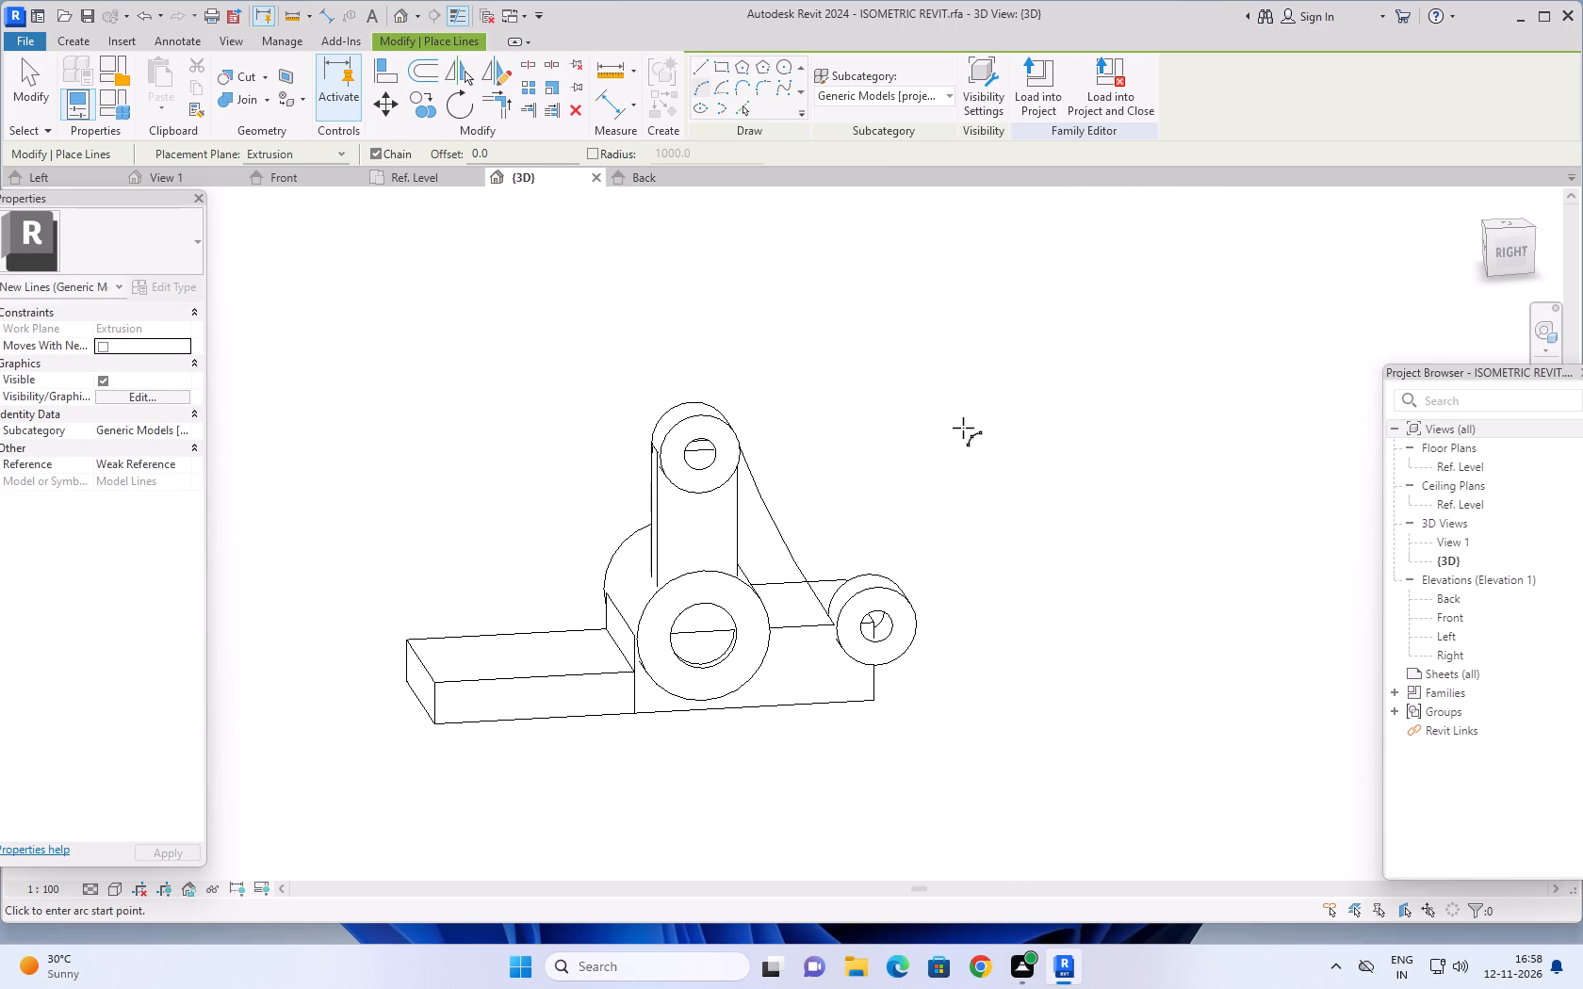
Draw an outward-bowing arc of about 143 radius from the base-corner ring's outer edge to the top ring's crown, and finish placing lines.
{"action": "left_click", "coordinate": [916, 613]}
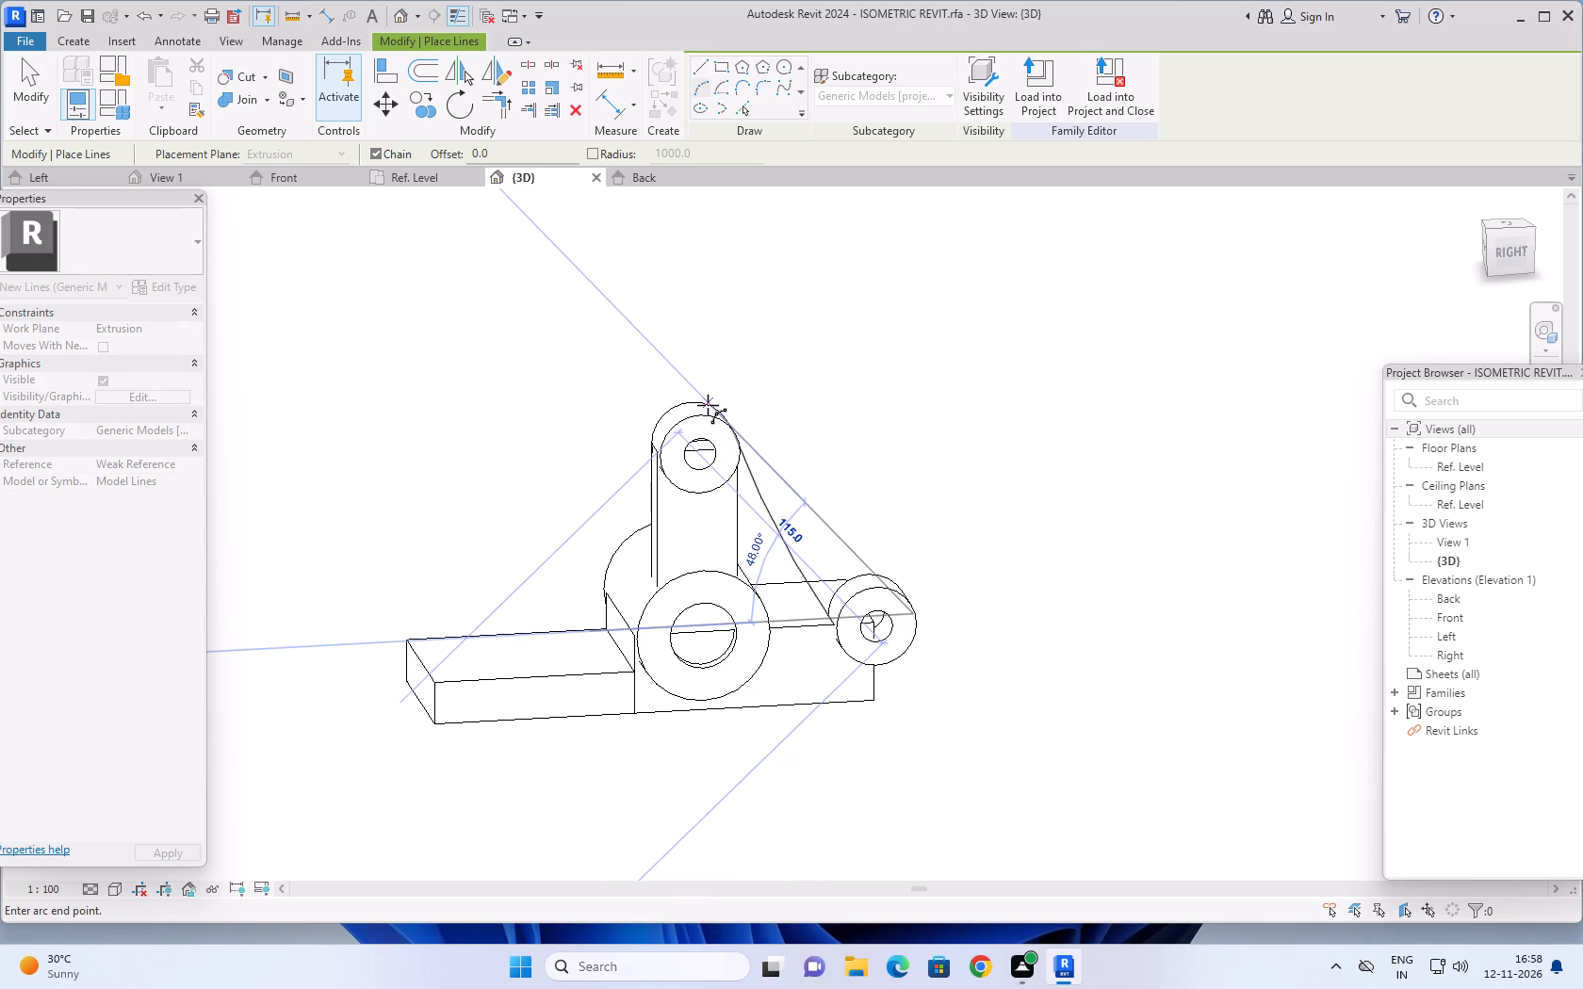
{"action": "left_click", "coordinate": [708, 405]}
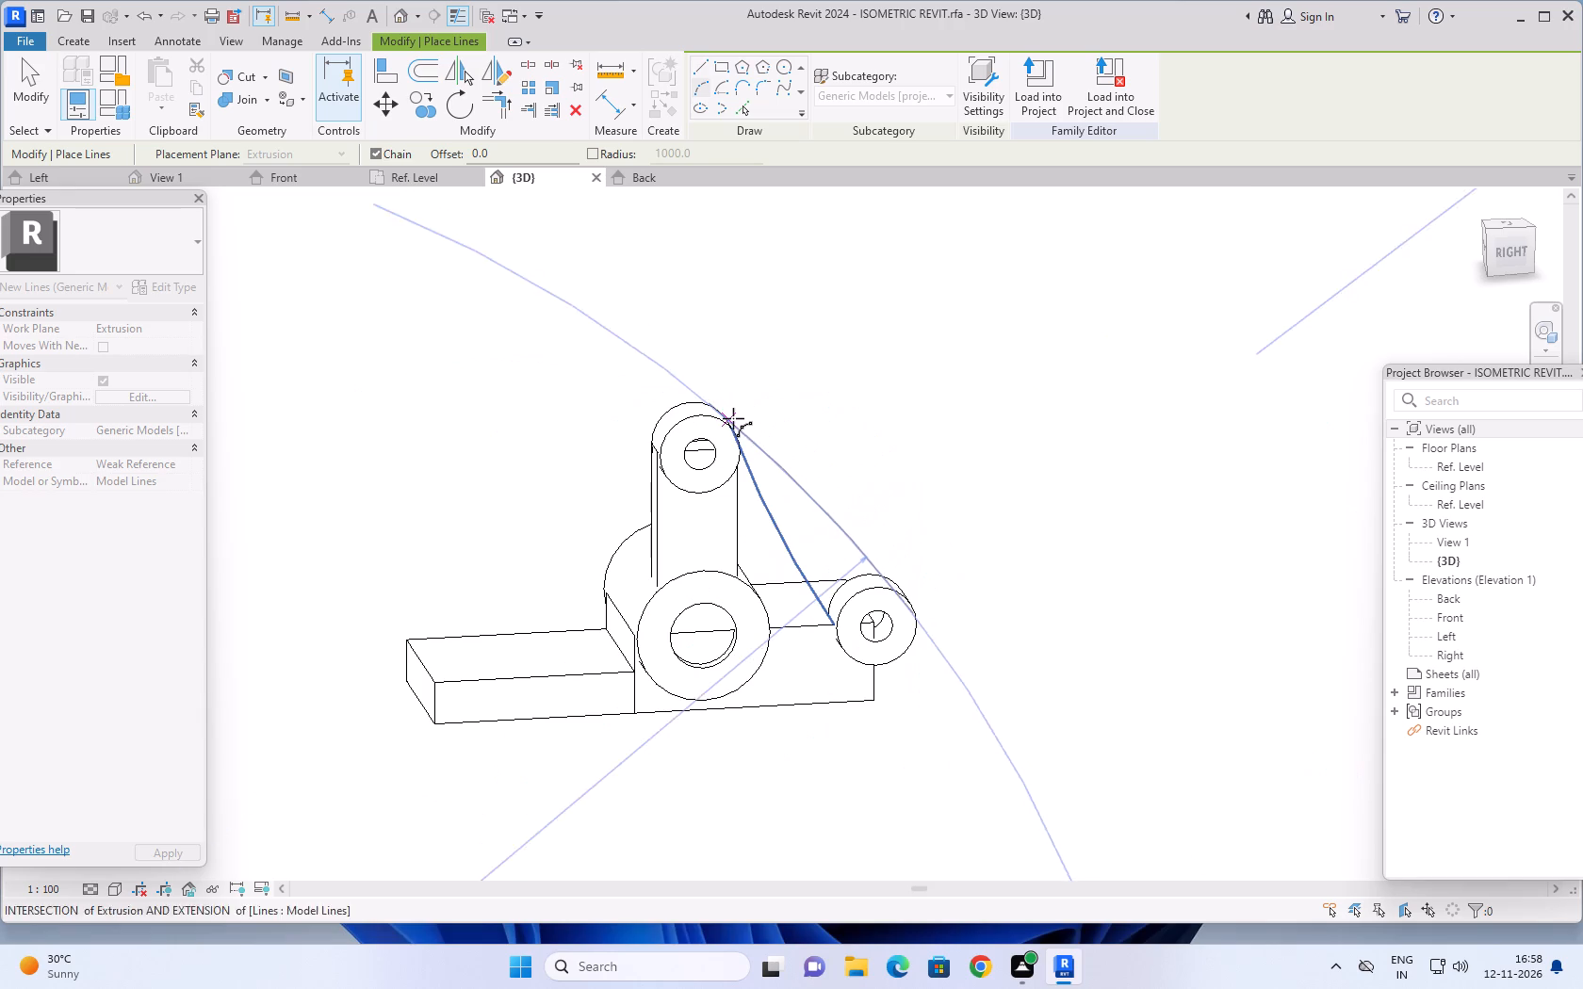
{"action": "left_click", "coordinate": [737, 415]}
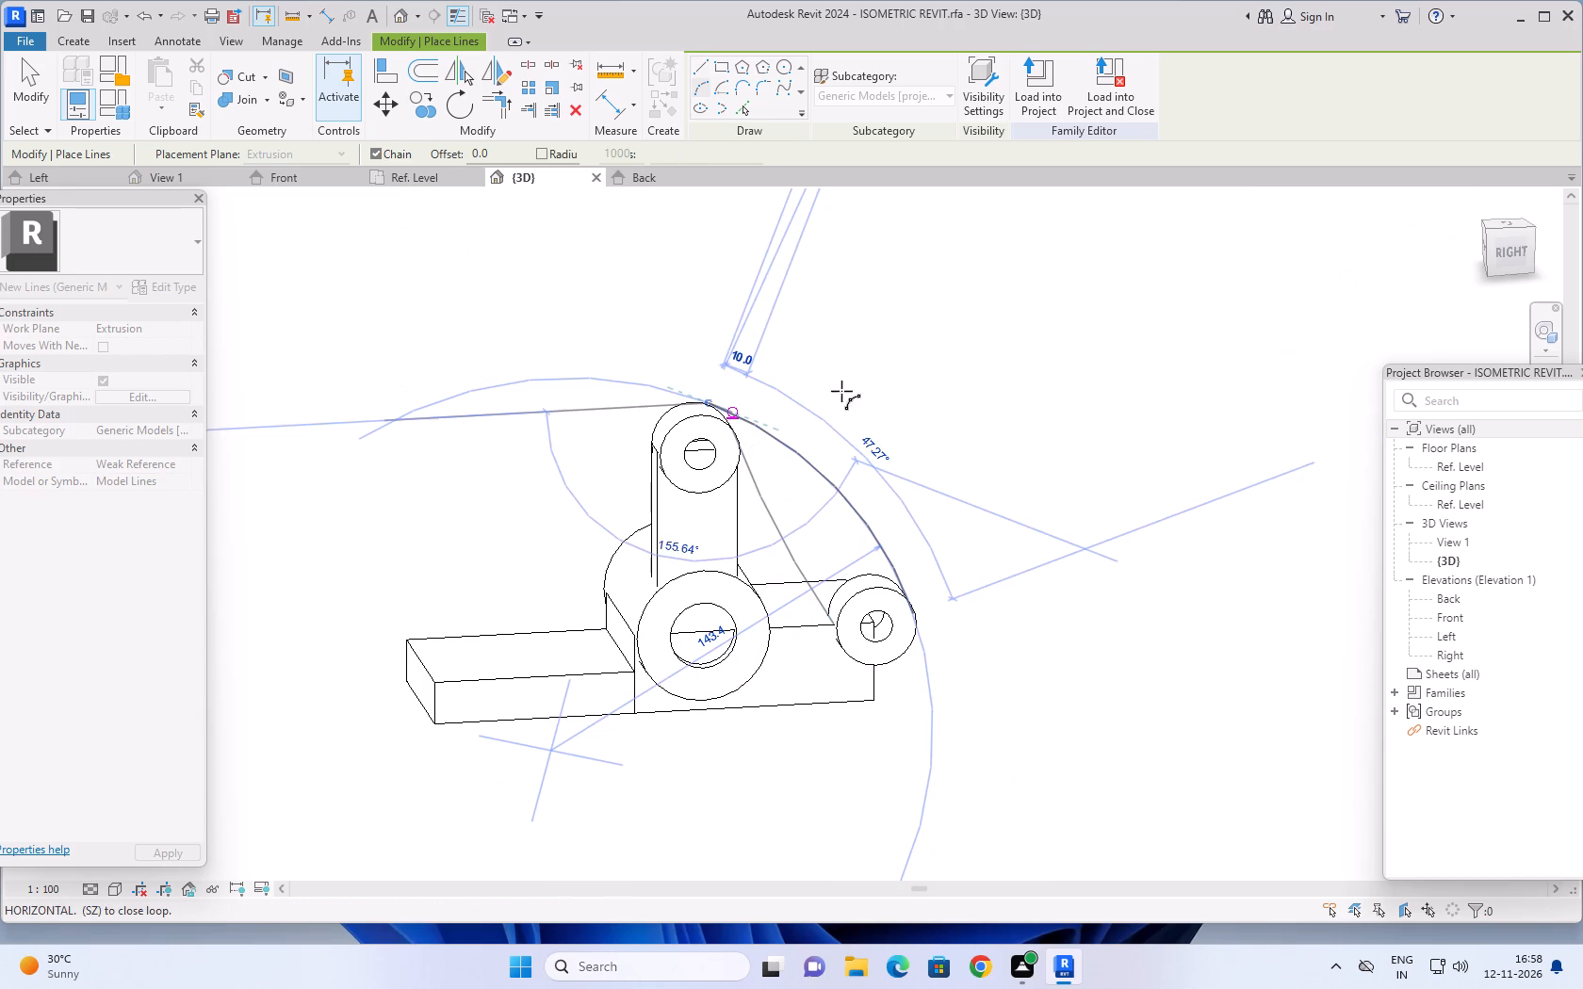
{"action": "scroll", "coordinate": [848, 392], "scroll_direction": "down", "scroll_amount": 5}
{"action": "key", "text": "Escape"}
{"action": "scroll", "coordinate": [802, 419], "scroll_direction": "down", "scroll_amount": 1}
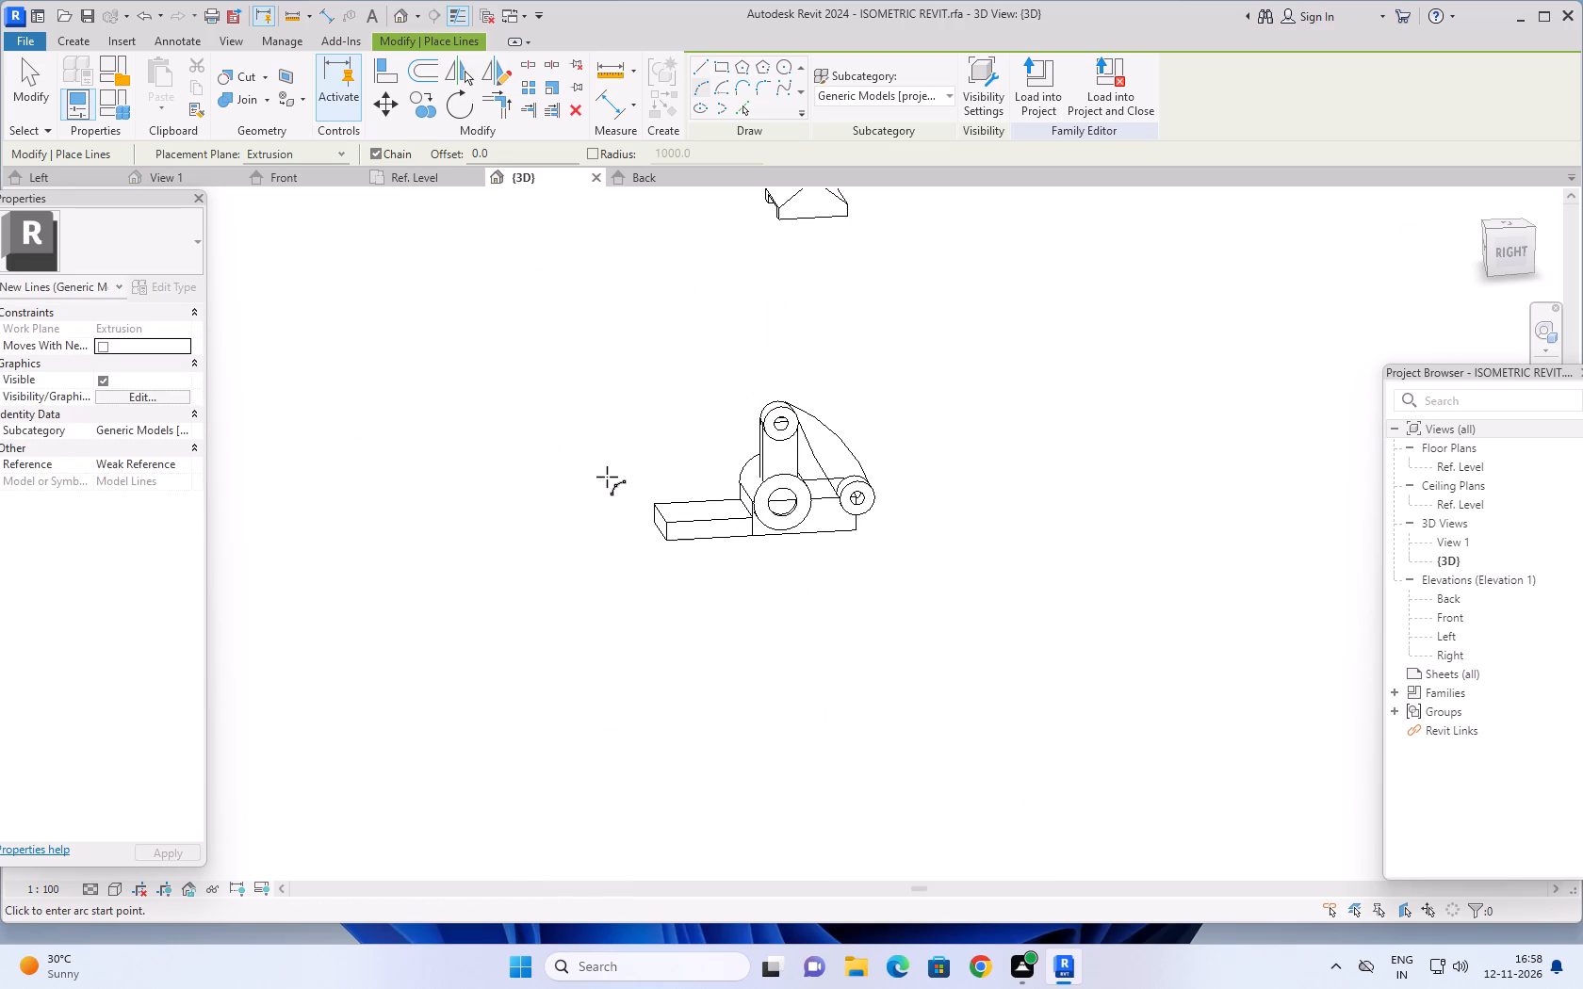
{"action": "middle_click_drag", "start_coordinate": [607, 479], "coordinate": [697, 581], "text": "shift"}
{"action": "middle_click_drag", "start_coordinate": [840, 578], "coordinate": [466, 380]}
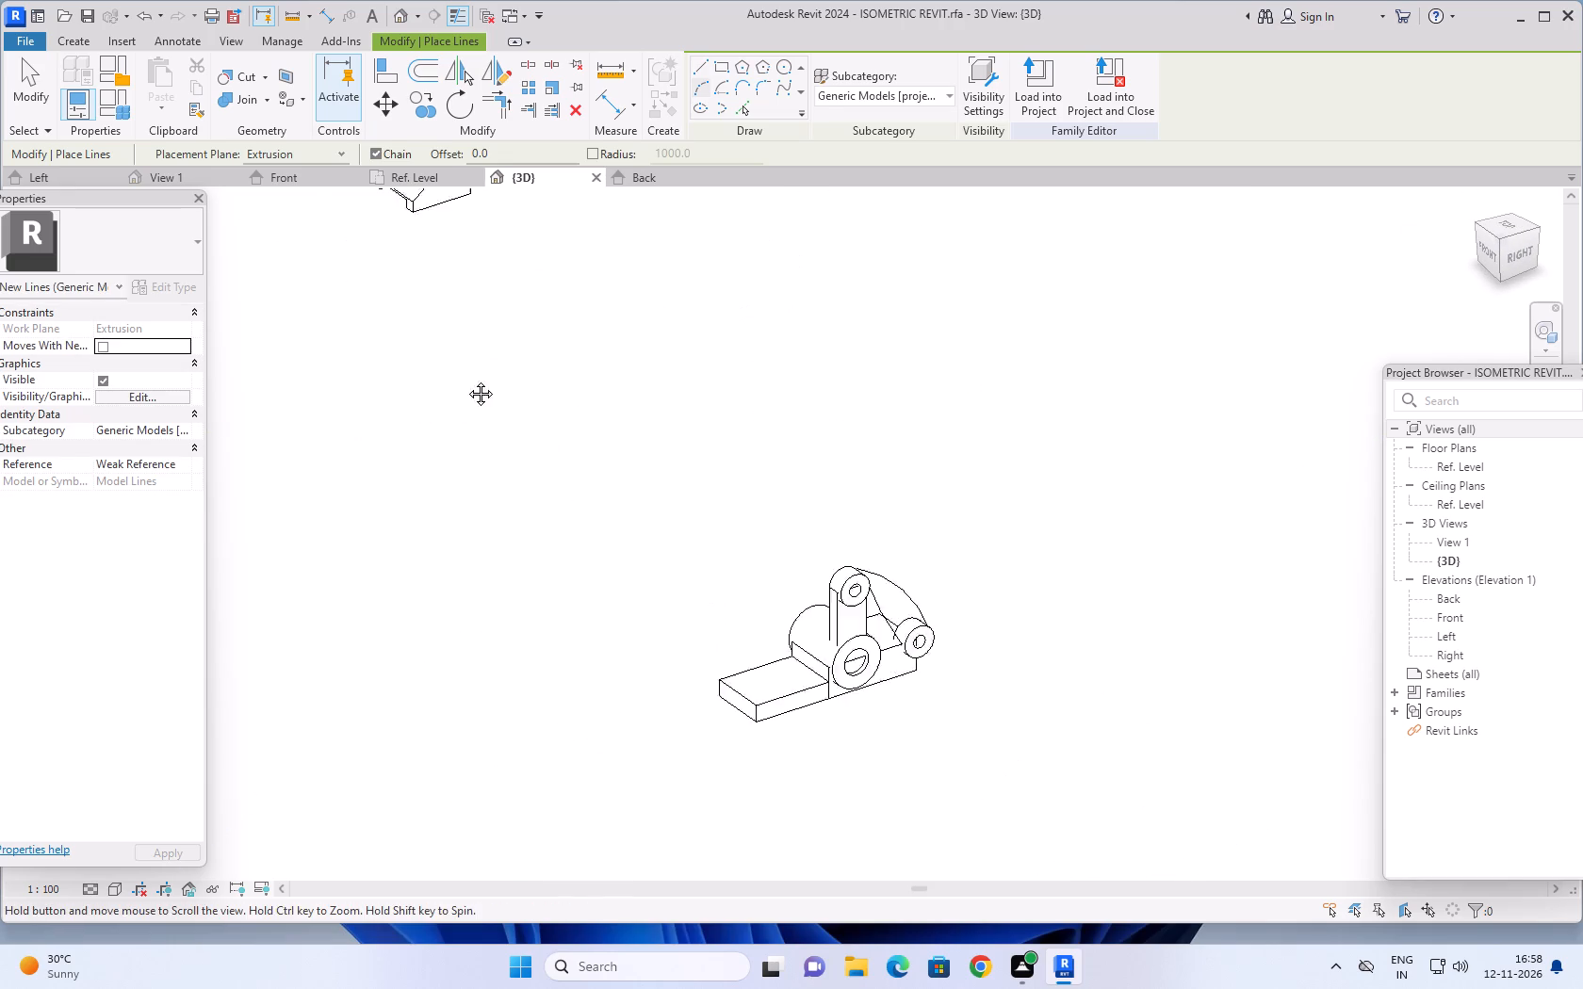
{"action": "middle_click_drag", "start_coordinate": [466, 380], "coordinate": [456, 376]}
{"action": "scroll", "coordinate": [907, 622], "scroll_direction": "up", "scroll_amount": 5}
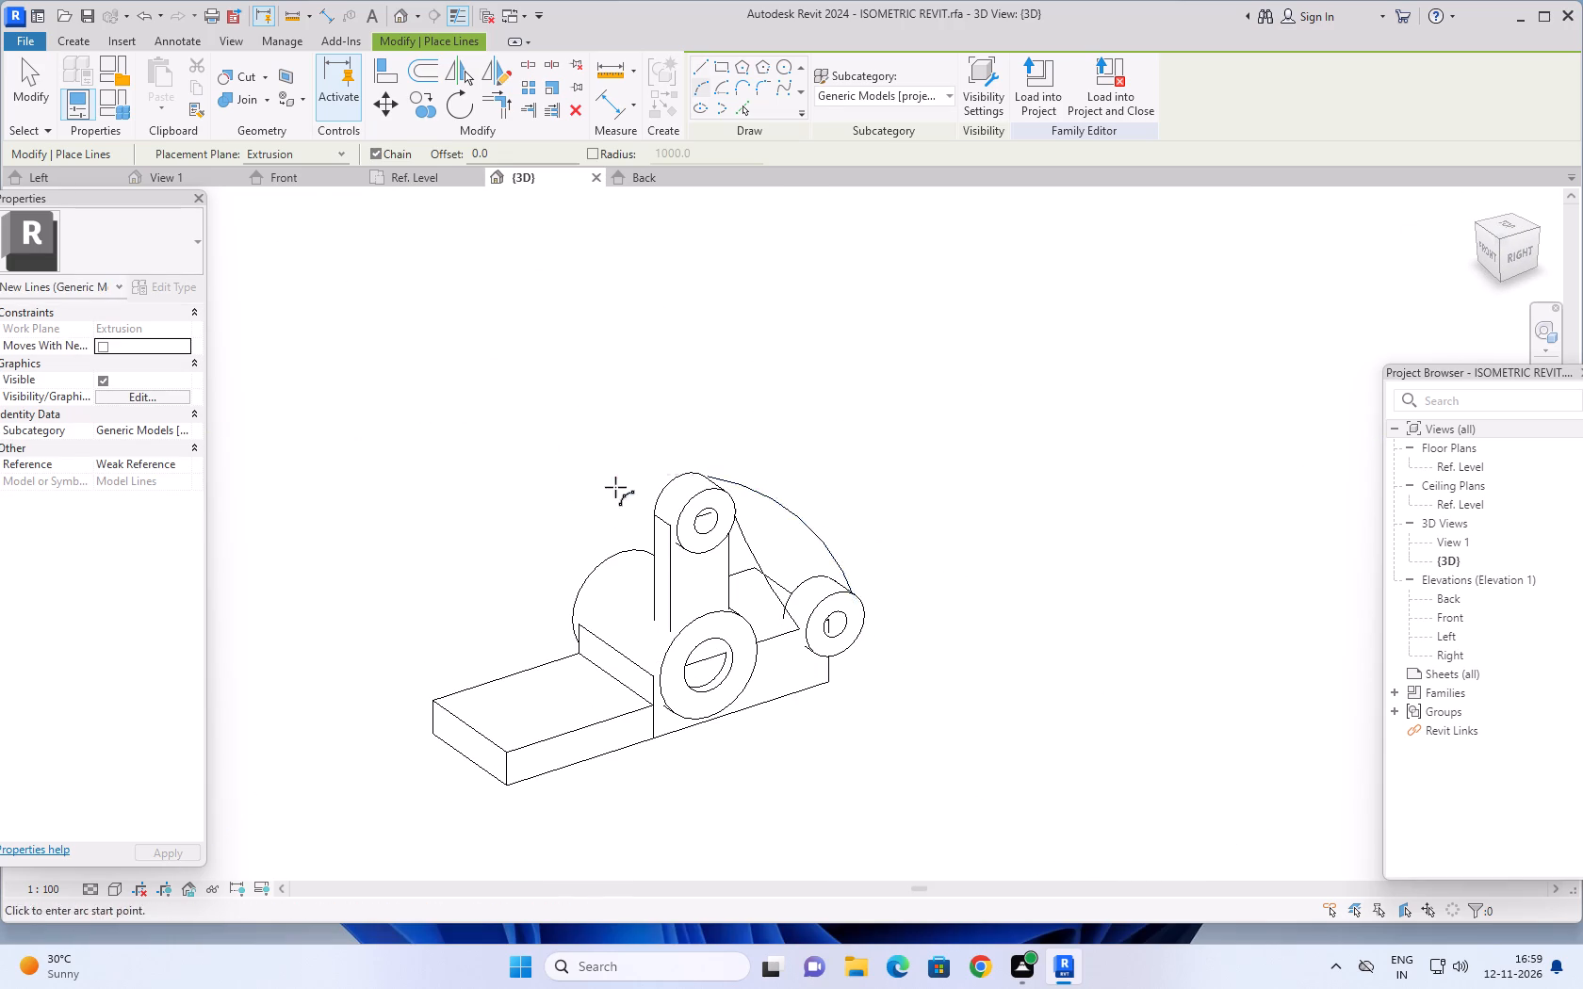
{"action": "middle_click_drag", "start_coordinate": [539, 483], "coordinate": [554, 506], "text": "shift"}
{"action": "middle_click", "coordinate": [554, 506], "text": "shift"}
{"action": "middle_click", "coordinate": [554, 506], "text": "shift"}
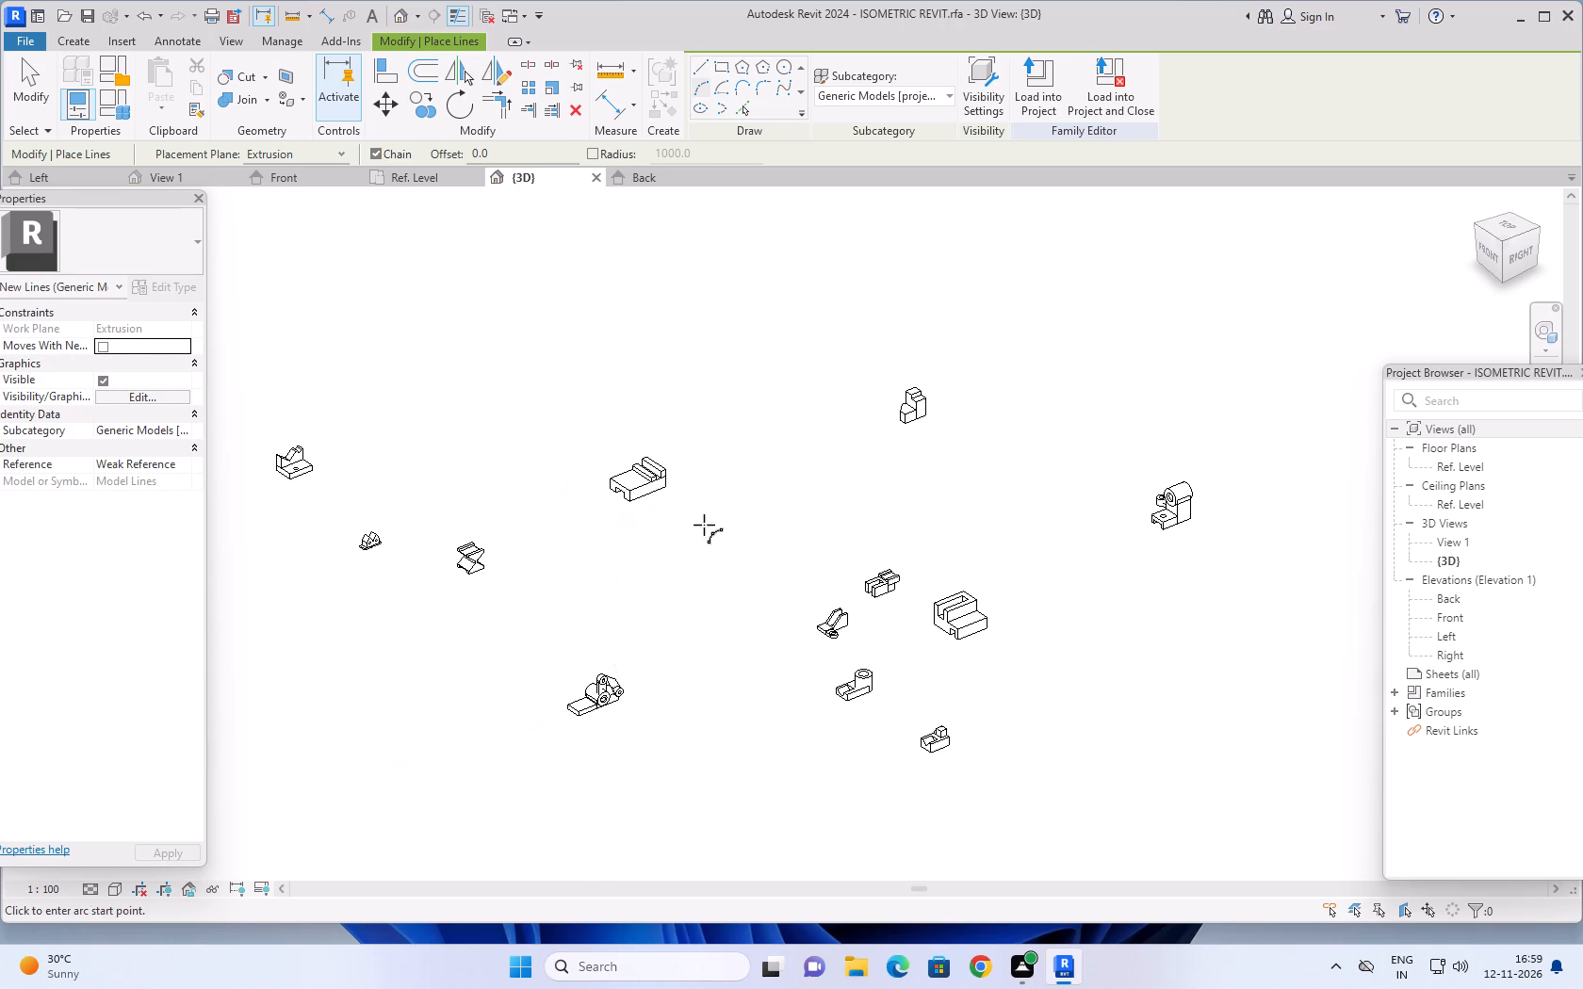
{"action": "key", "text": "Escape"}
{"action": "key", "text": "Escape"}
{"action": "key", "text": "Escape"}
{"action": "key", "text": "Escape"}
Examine the overall layout of the separate isometric parts, including the small ones near the newly built ring part.
{"action": "middle_click_drag", "start_coordinate": [405, 605], "coordinate": [525, 569]}
{"action": "scroll", "coordinate": [644, 588], "scroll_direction": "down", "scroll_amount": 4}
{"action": "scroll", "coordinate": [653, 688], "scroll_direction": "down", "scroll_amount": 1}
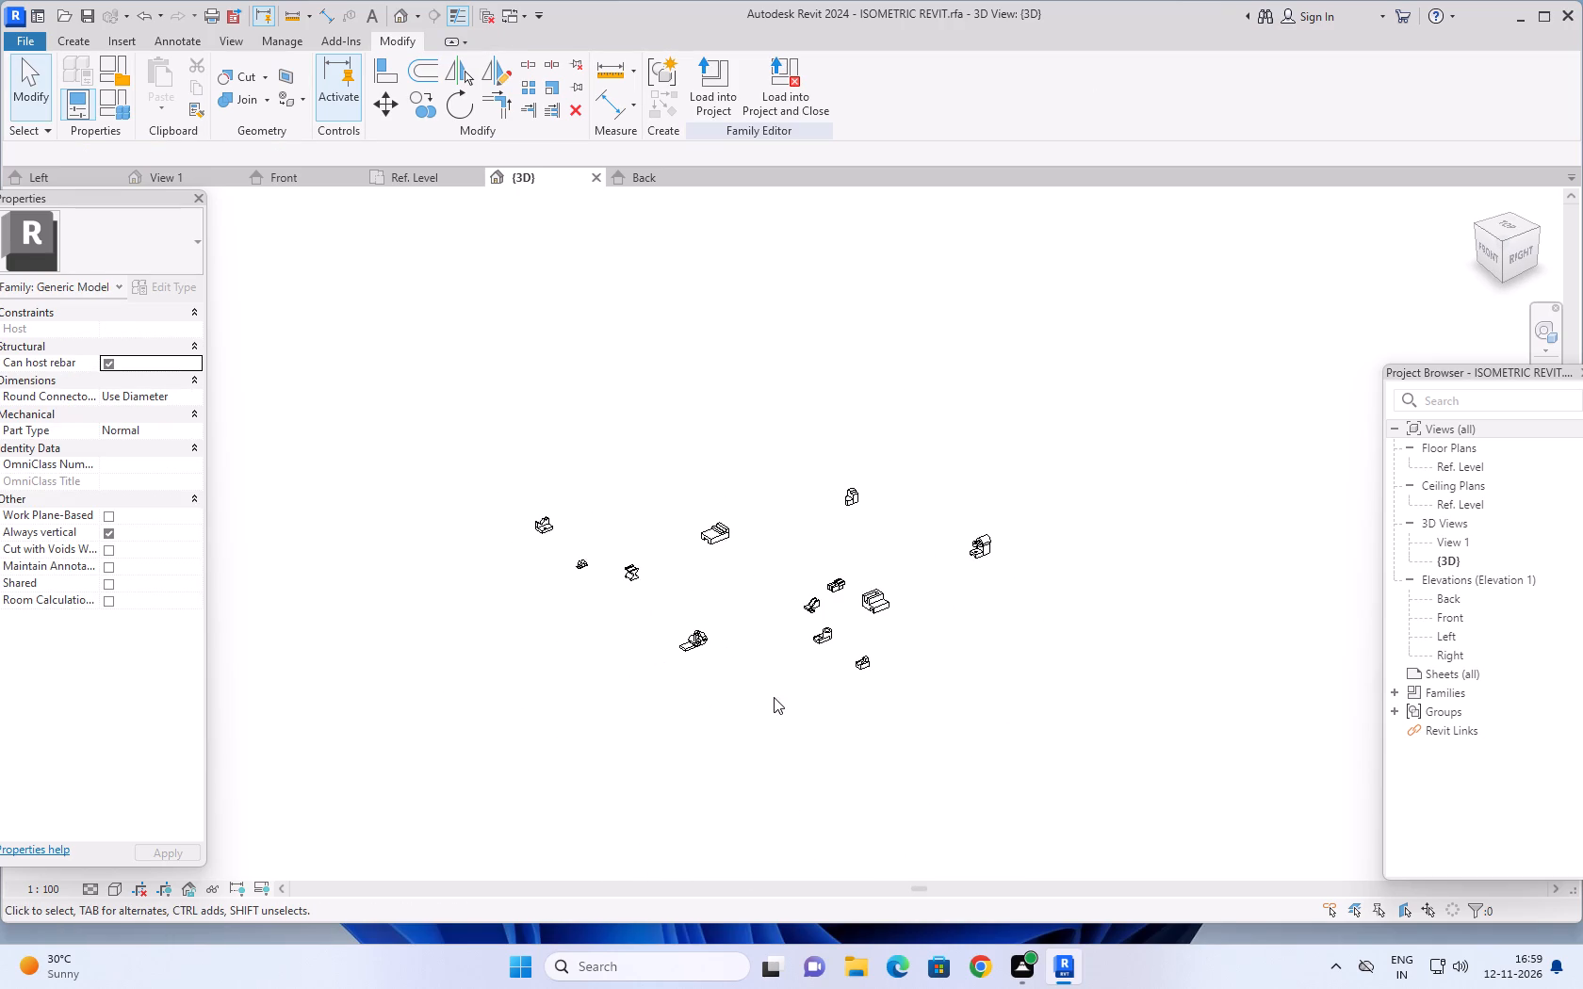
{"action": "middle_click_drag", "start_coordinate": [775, 697], "coordinate": [733, 495]}
{"action": "scroll", "coordinate": [717, 517], "scroll_direction": "down", "scroll_amount": 4}
{"action": "scroll", "coordinate": [507, 468], "scroll_direction": "up", "scroll_amount": 6}
{"action": "scroll", "coordinate": [619, 361], "scroll_direction": "down", "scroll_amount": 1}
{"action": "scroll", "coordinate": [643, 348], "scroll_direction": "up", "scroll_amount": 4}
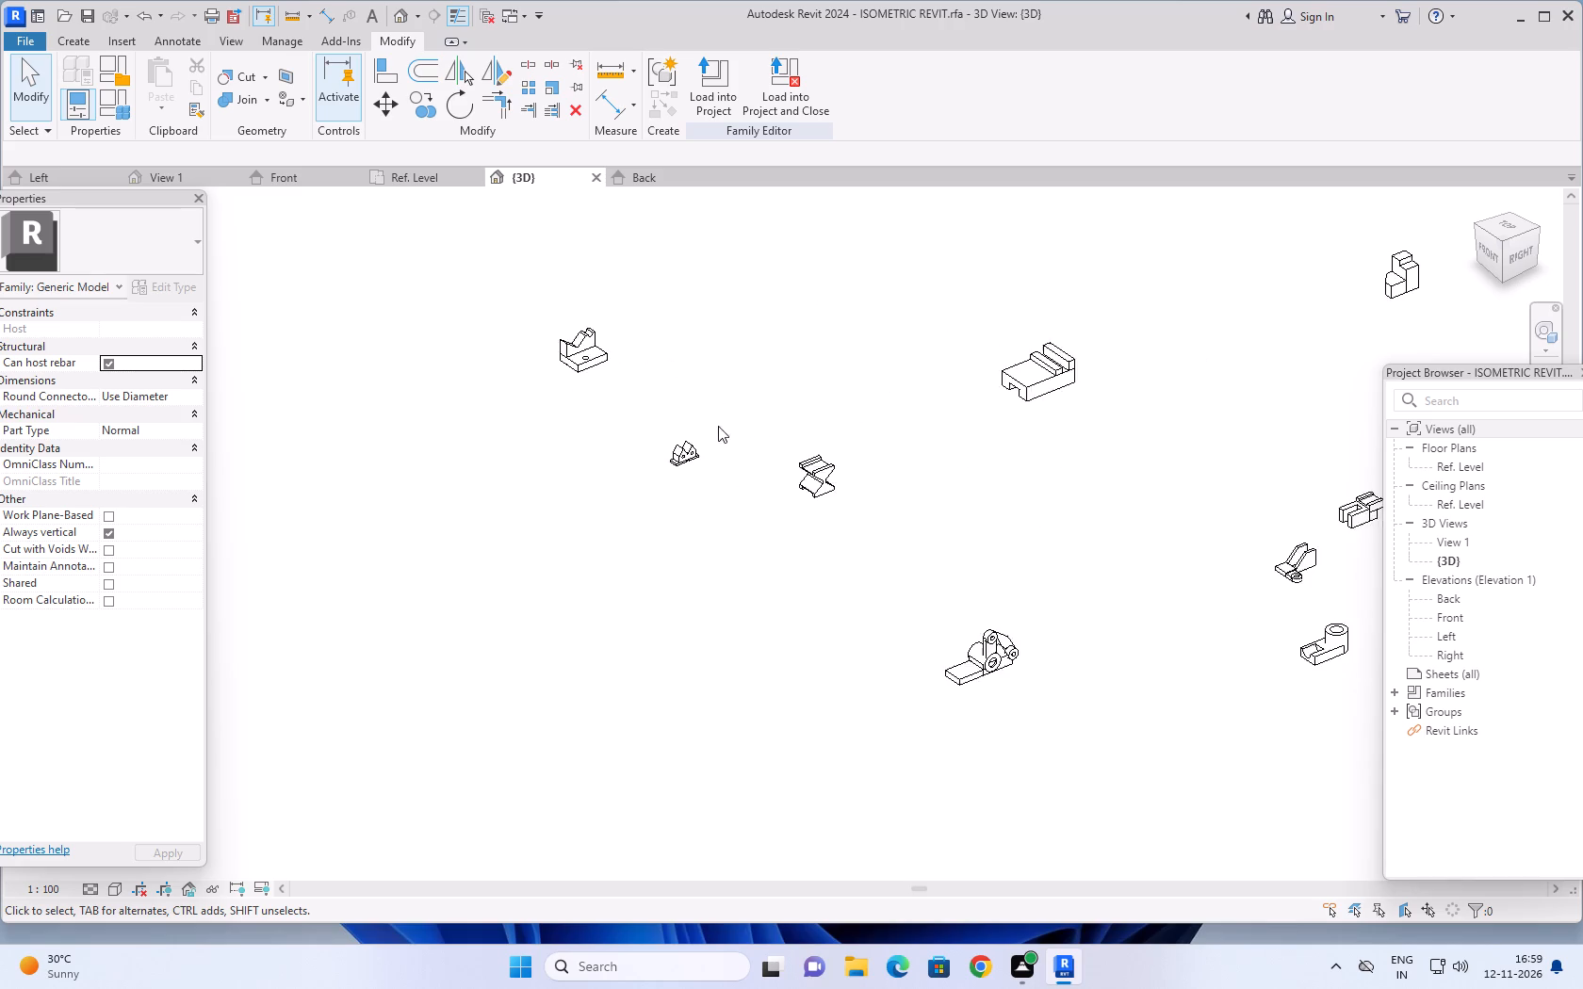
{"action": "scroll", "coordinate": [718, 426], "scroll_direction": "up", "scroll_amount": 9}
{"action": "scroll", "coordinate": [714, 467], "scroll_direction": "down", "scroll_amount": 14}
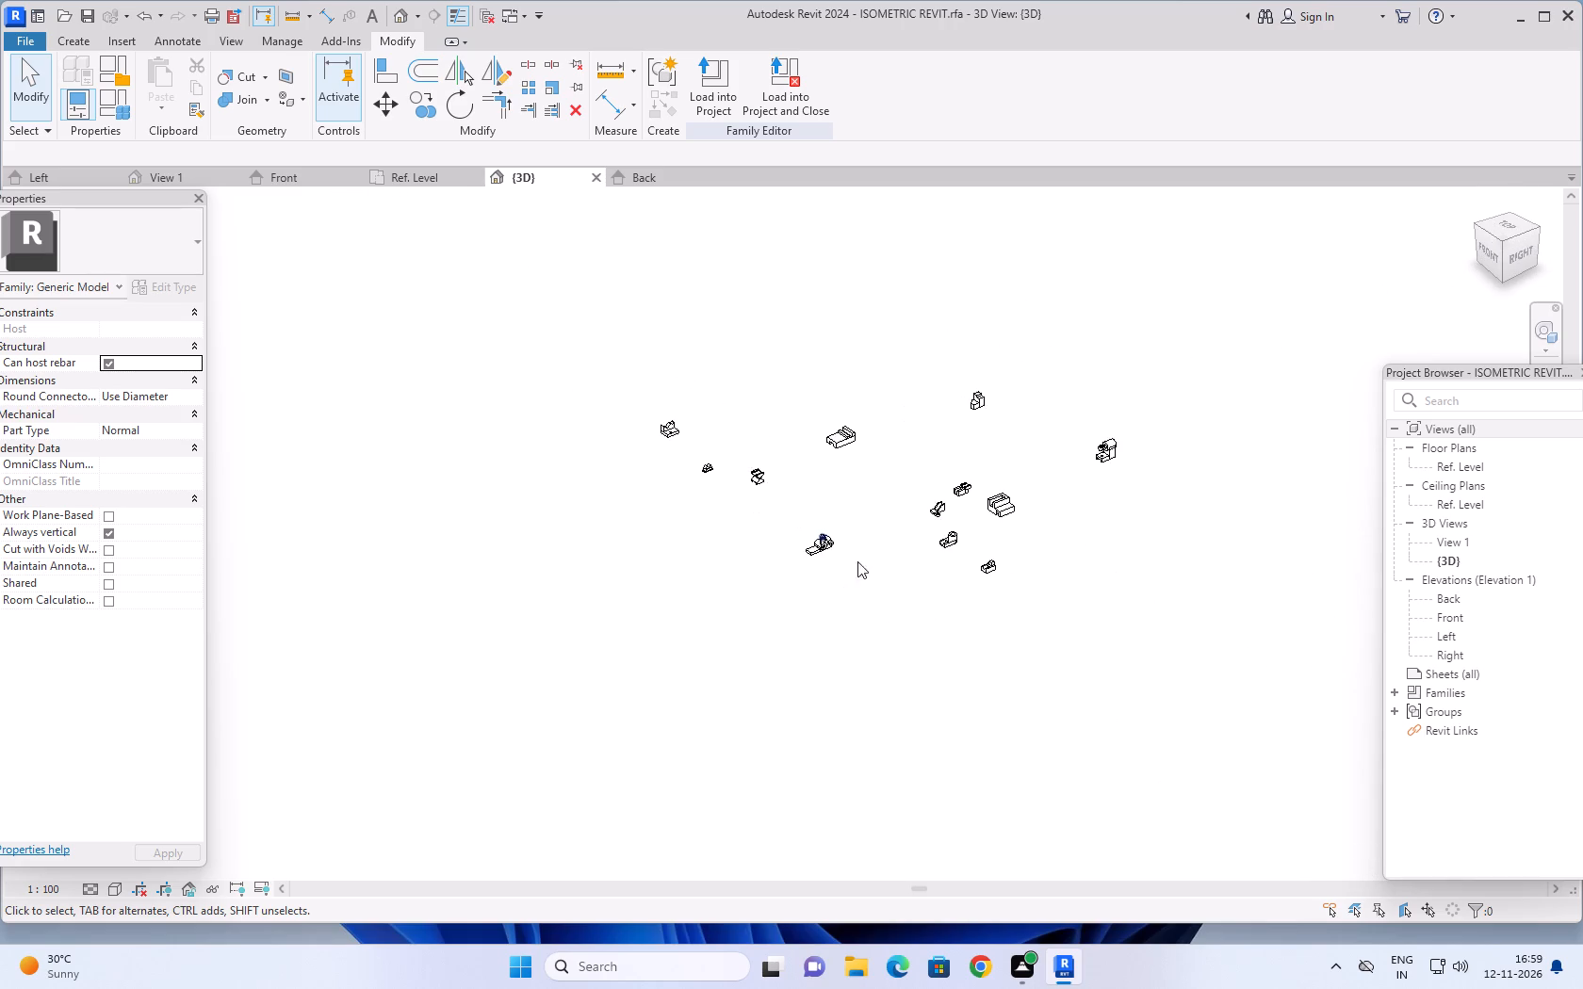
{"action": "scroll", "coordinate": [863, 567], "scroll_direction": "down", "scroll_amount": 3}
Examine the cluster of parts around the hollow-cylinder bracket and stepped block, and their spacing from the other models.
{"action": "middle_click_drag", "start_coordinate": [928, 610], "coordinate": [757, 513]}
{"action": "scroll", "coordinate": [794, 499], "scroll_direction": "up", "scroll_amount": 7}
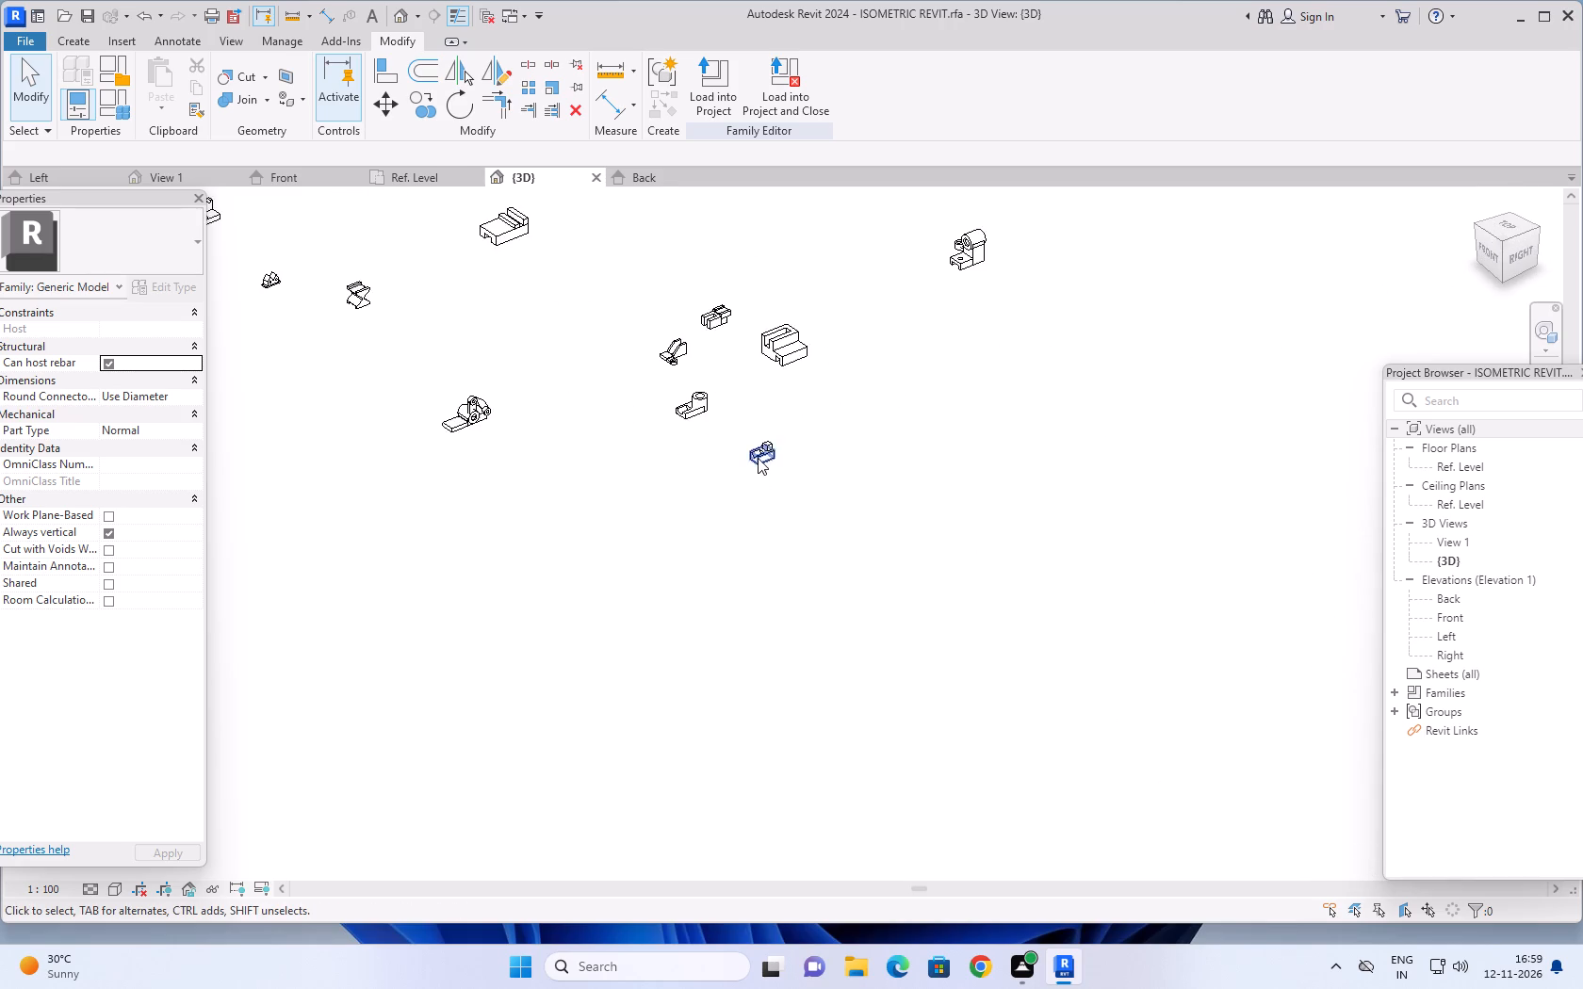
{"action": "scroll", "coordinate": [758, 448], "scroll_direction": "up", "scroll_amount": 5}
{"action": "middle_click_drag", "start_coordinate": [680, 402], "coordinate": [759, 703]}
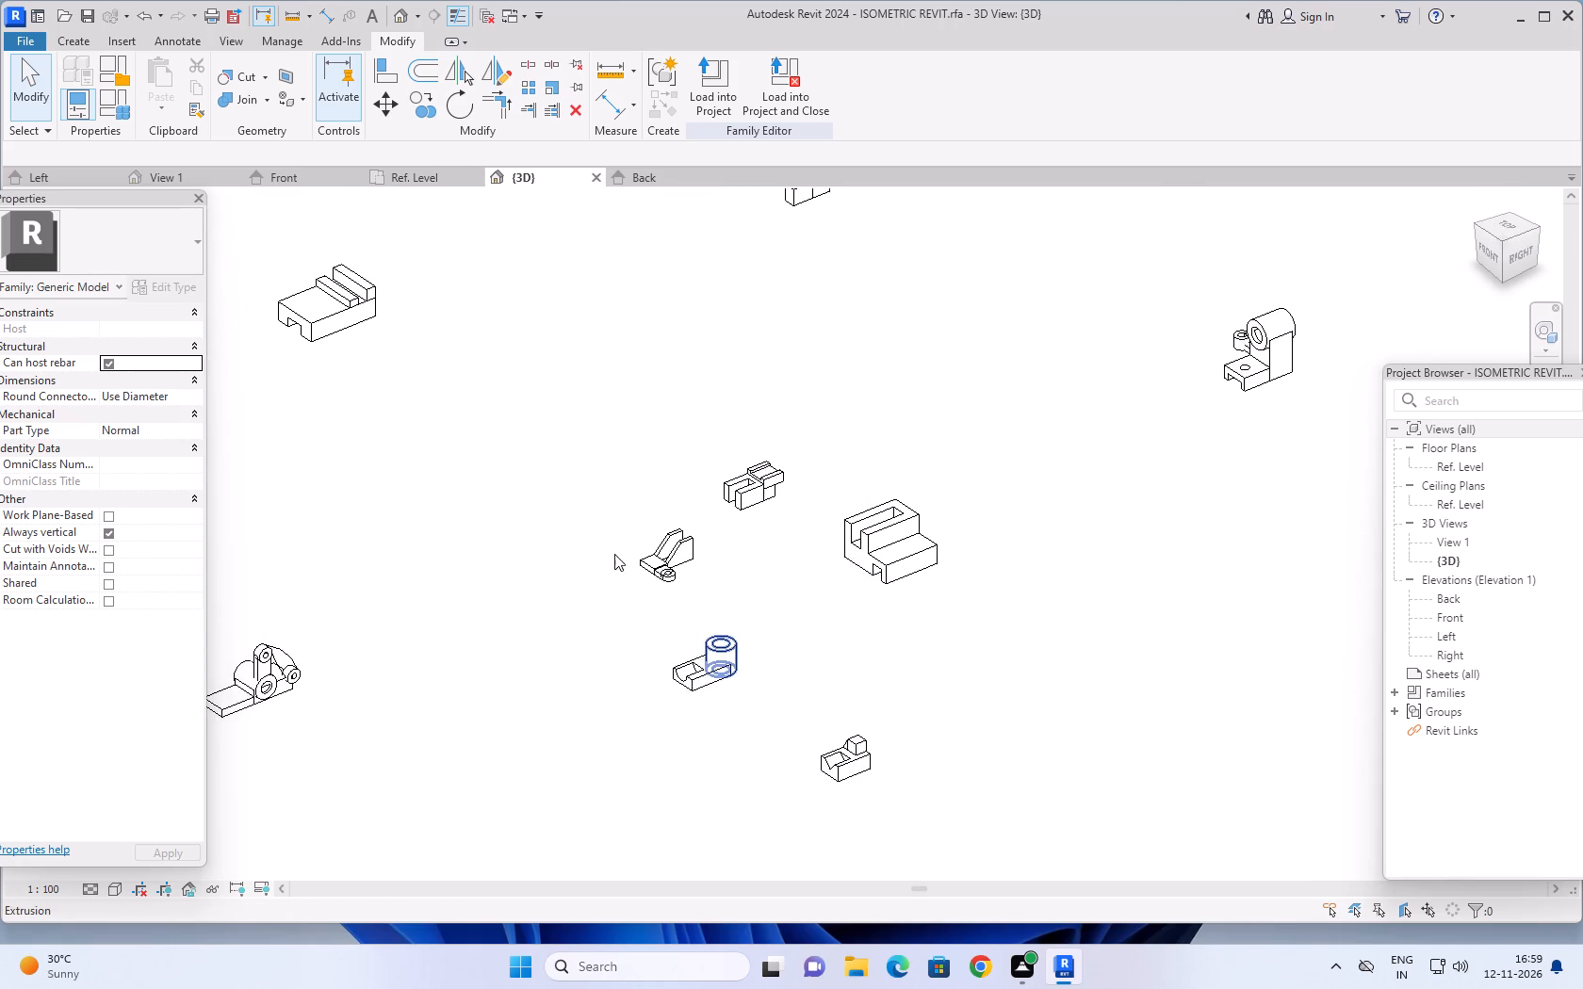
{"action": "scroll", "coordinate": [560, 483], "scroll_direction": "down", "scroll_amount": 3}
{"action": "middle_click_drag", "start_coordinate": [598, 473], "coordinate": [839, 518]}
{"action": "scroll", "coordinate": [617, 504], "scroll_direction": "down", "scroll_amount": 4}
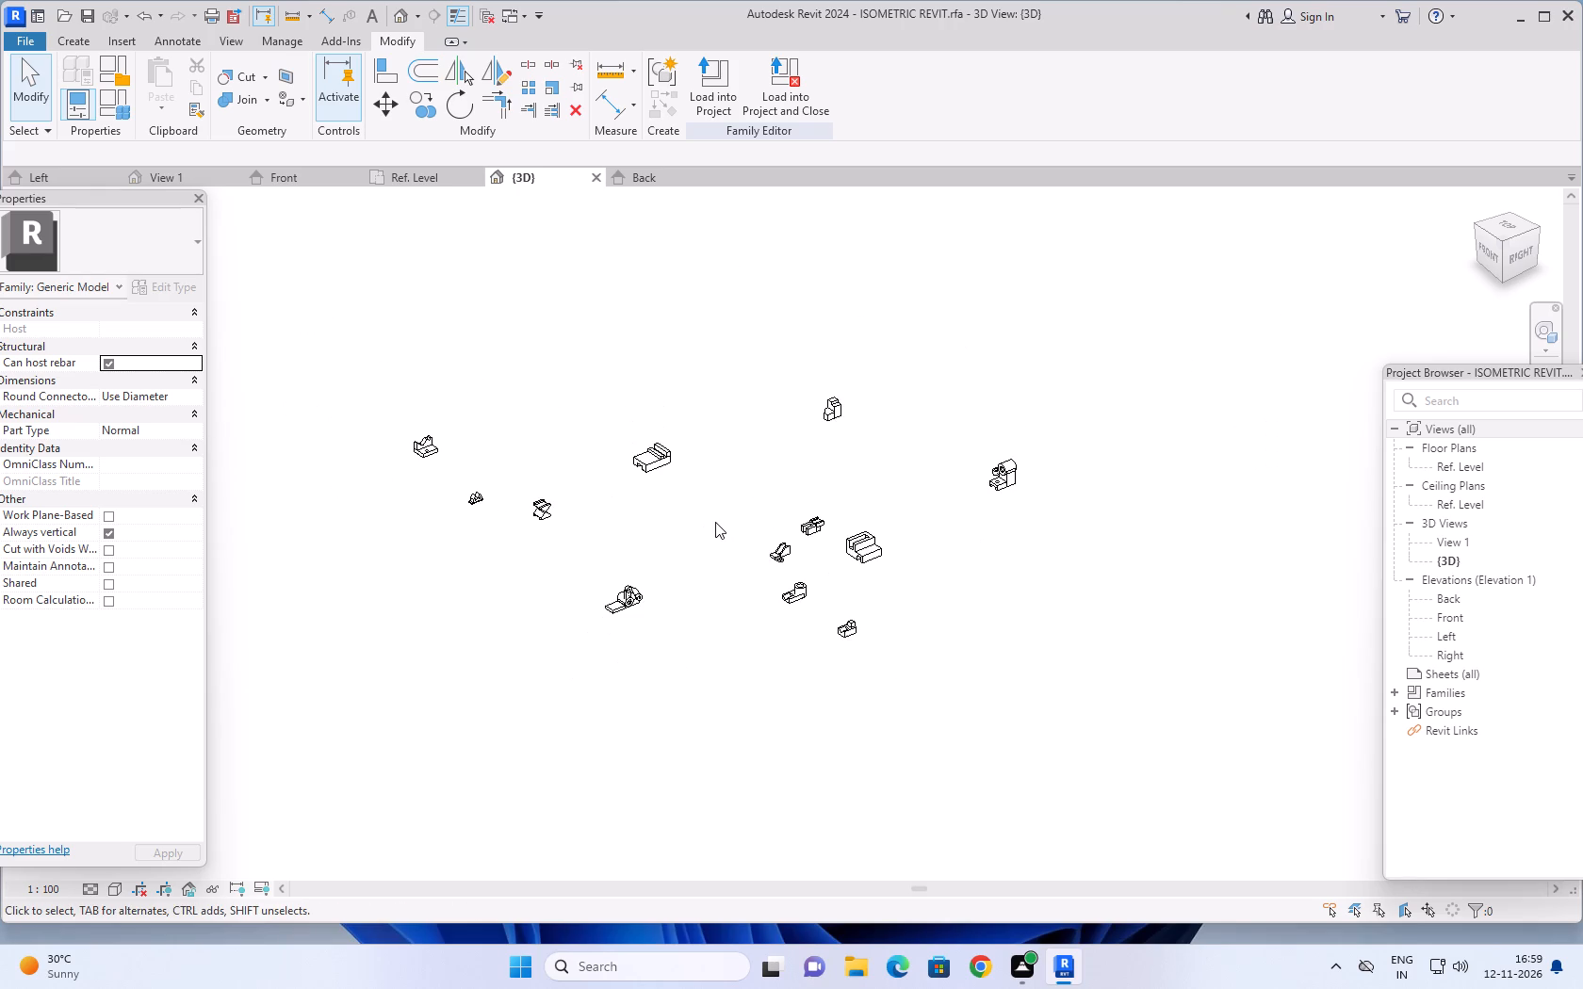
{"action": "middle_click_drag", "start_coordinate": [713, 522], "coordinate": [738, 478]}
{"action": "scroll", "coordinate": [746, 591], "scroll_direction": "down", "scroll_amount": 12}
{"action": "middle_click_drag", "start_coordinate": [927, 681], "coordinate": [879, 489]}
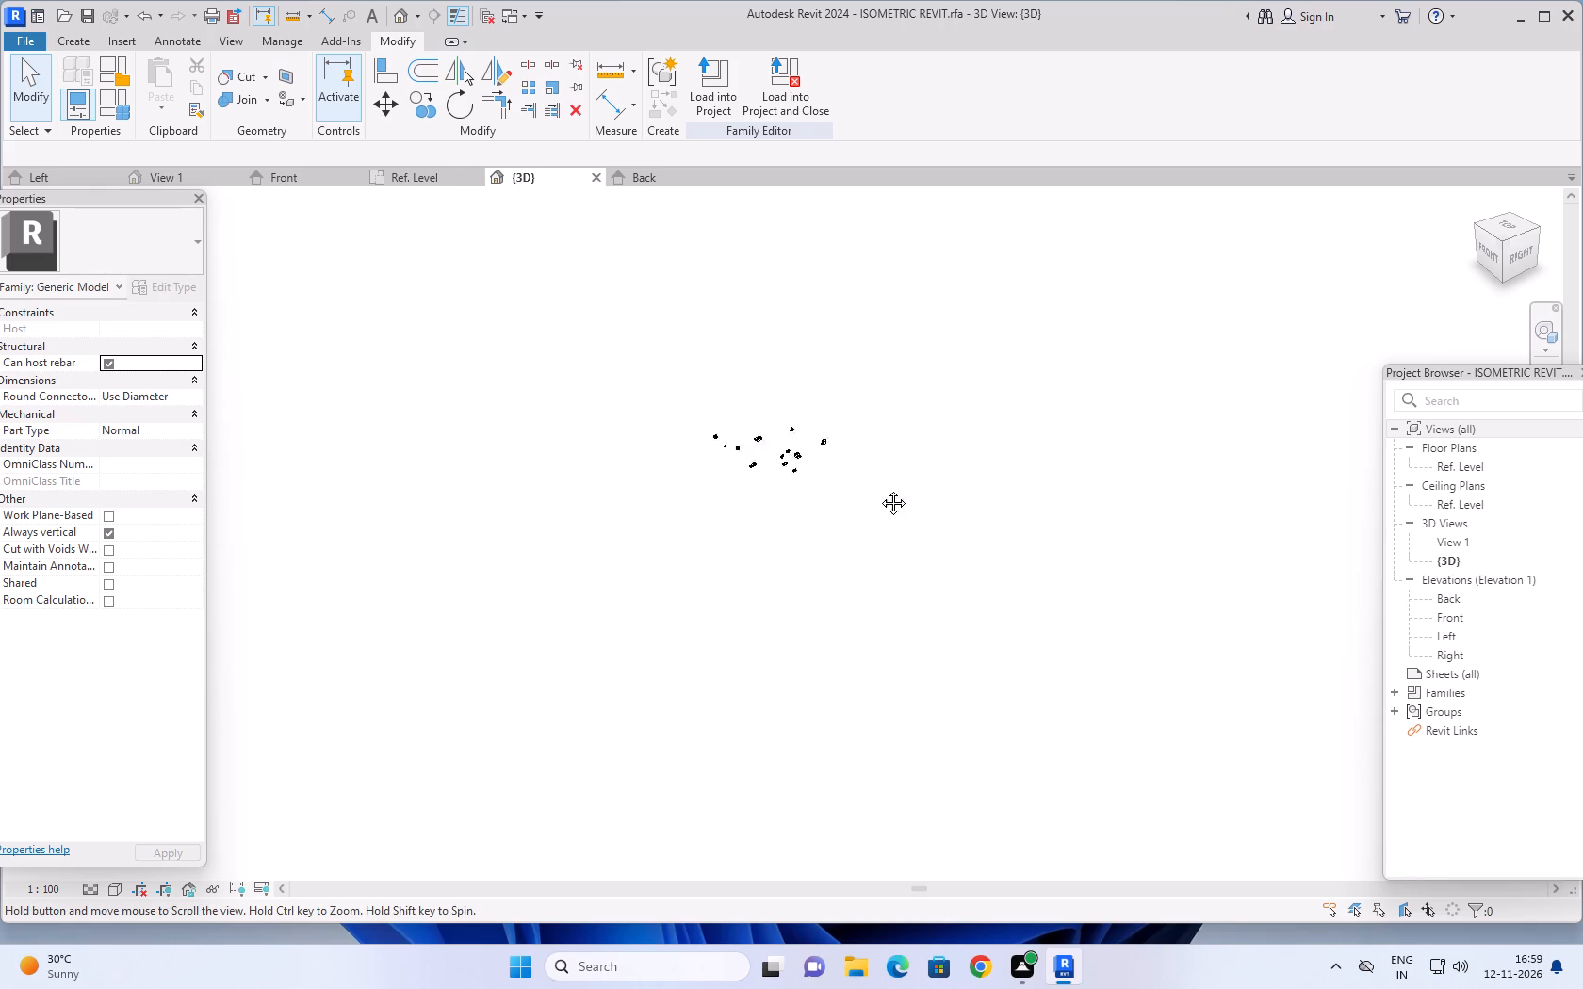
{"action": "middle_click_drag", "start_coordinate": [879, 489], "coordinate": [829, 642]}
Examine the outlying bracket with the bored upright, and the remaining parts back across to the ring part.
{"action": "scroll", "coordinate": [737, 529], "scroll_direction": "up", "scroll_amount": 6}
{"action": "scroll", "coordinate": [817, 677], "scroll_direction": "up", "scroll_amount": 6}
{"action": "scroll", "coordinate": [743, 542], "scroll_direction": "up", "scroll_amount": 7}
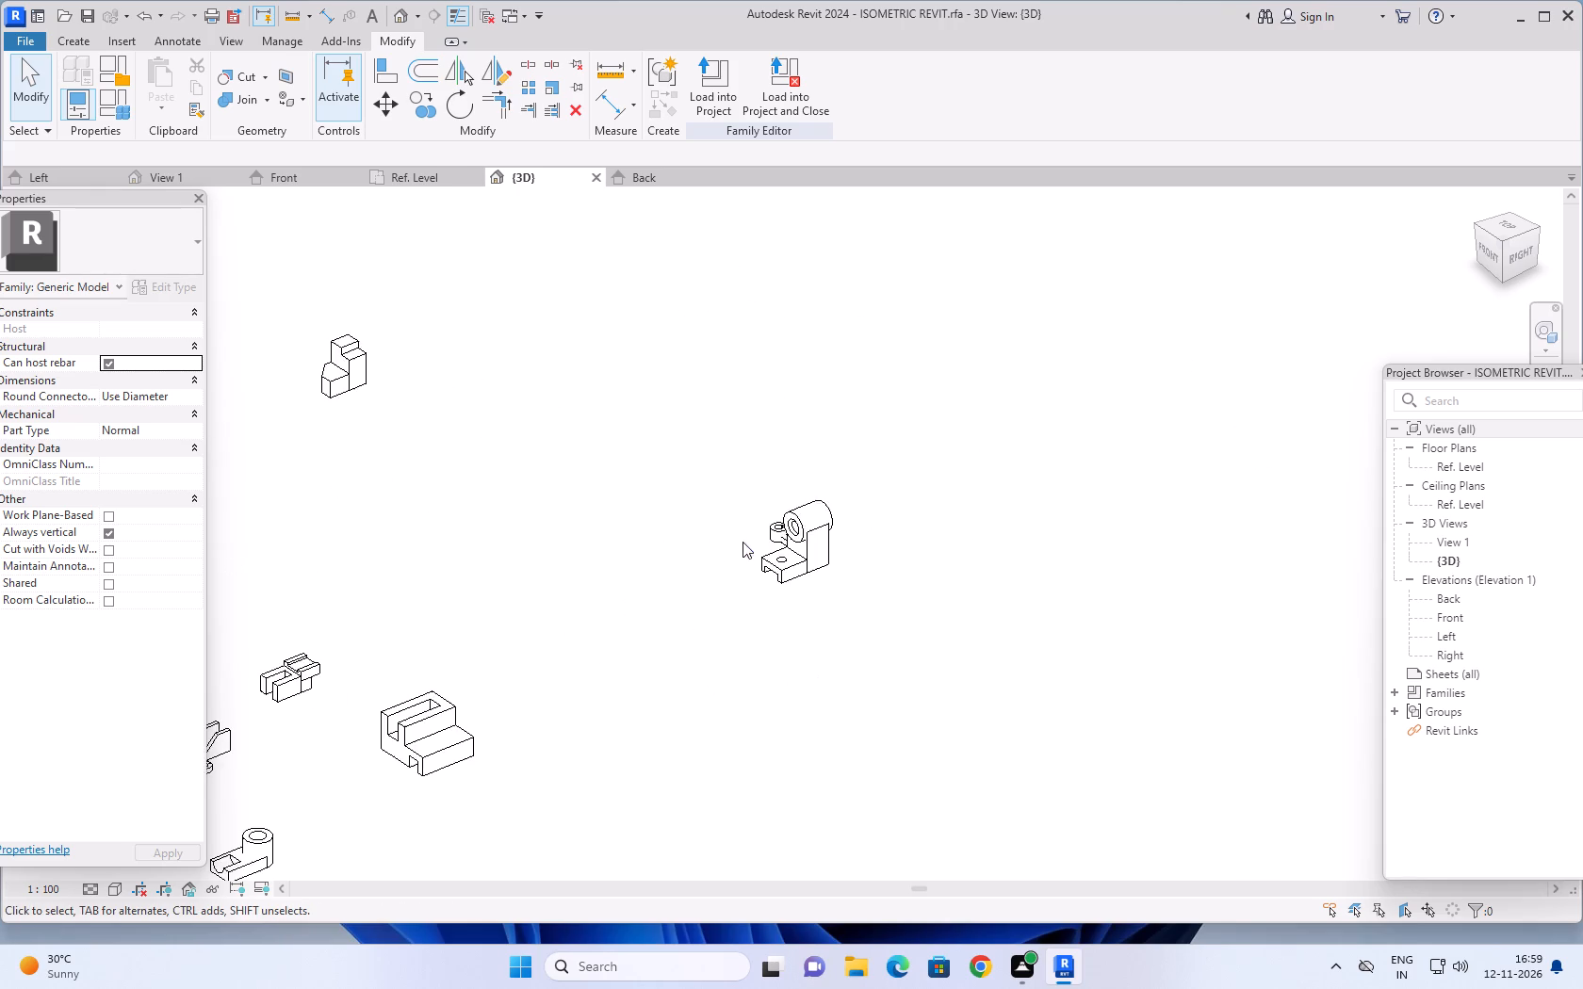
{"action": "middle_click_drag", "start_coordinate": [766, 596], "coordinate": [841, 505]}
{"action": "scroll", "coordinate": [848, 498], "scroll_direction": "up", "scroll_amount": 1}
{"action": "middle_click_drag", "start_coordinate": [645, 605], "coordinate": [834, 522]}
{"action": "middle_click_drag", "start_coordinate": [653, 663], "coordinate": [838, 550]}
{"action": "scroll", "coordinate": [758, 595], "scroll_direction": "down", "scroll_amount": 3}
{"action": "middle_click_drag", "start_coordinate": [740, 592], "coordinate": [806, 545]}
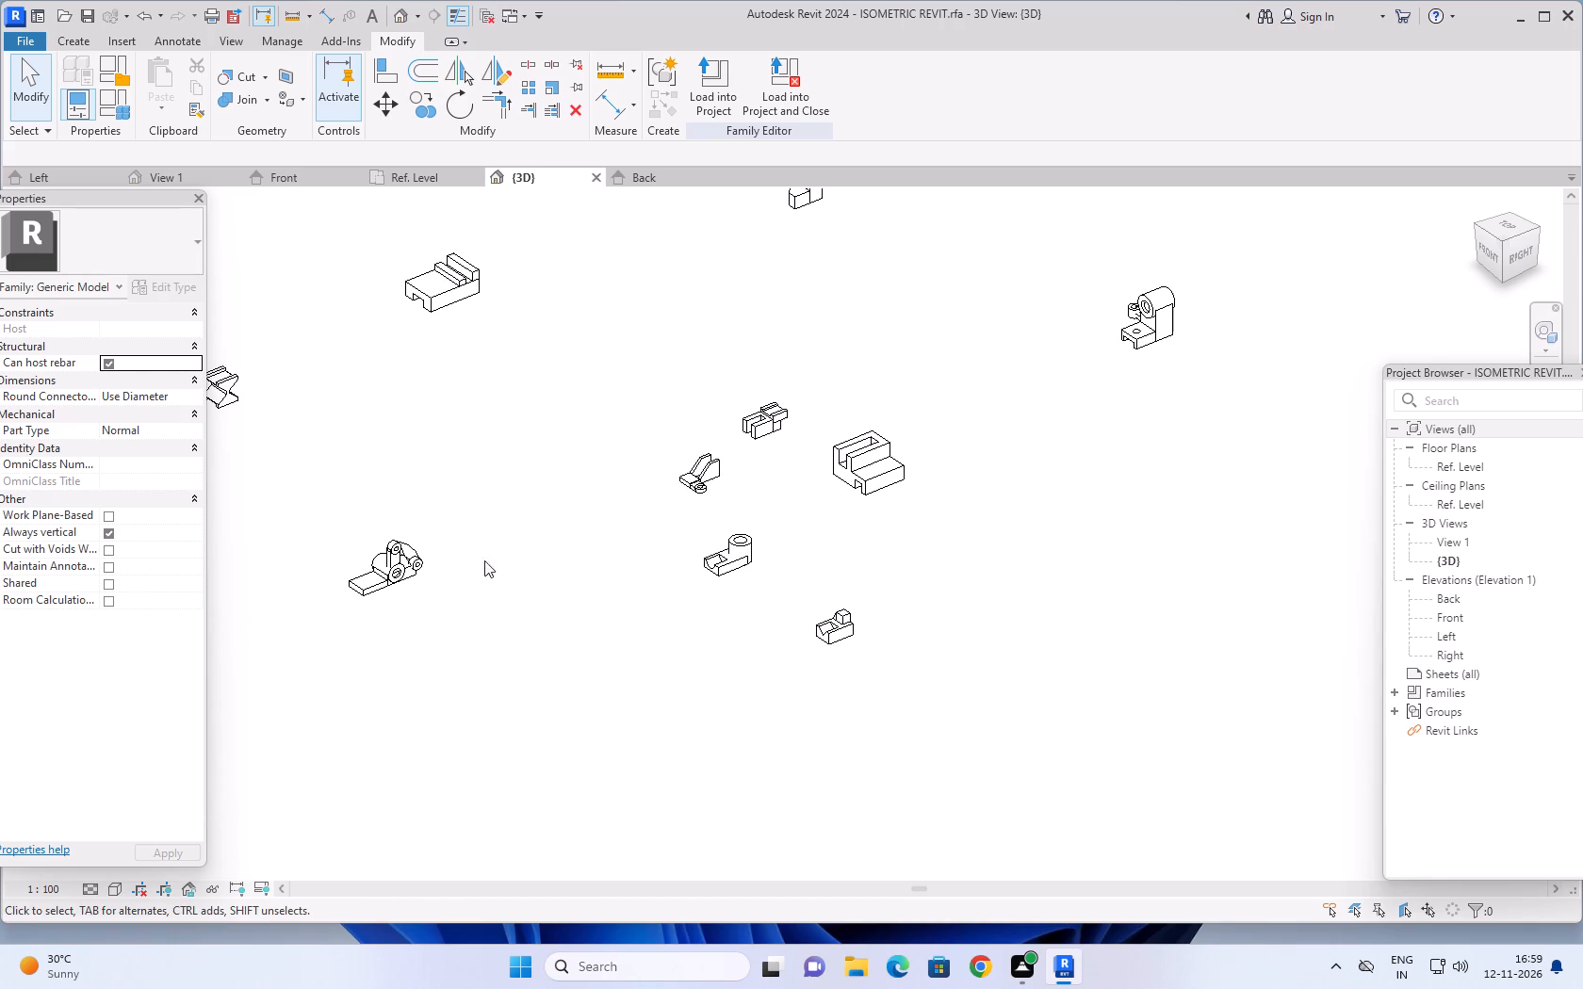
{"action": "middle_click_drag", "start_coordinate": [405, 564], "coordinate": [690, 694]}
{"action": "middle_click_drag", "start_coordinate": [460, 586], "coordinate": [486, 681]}
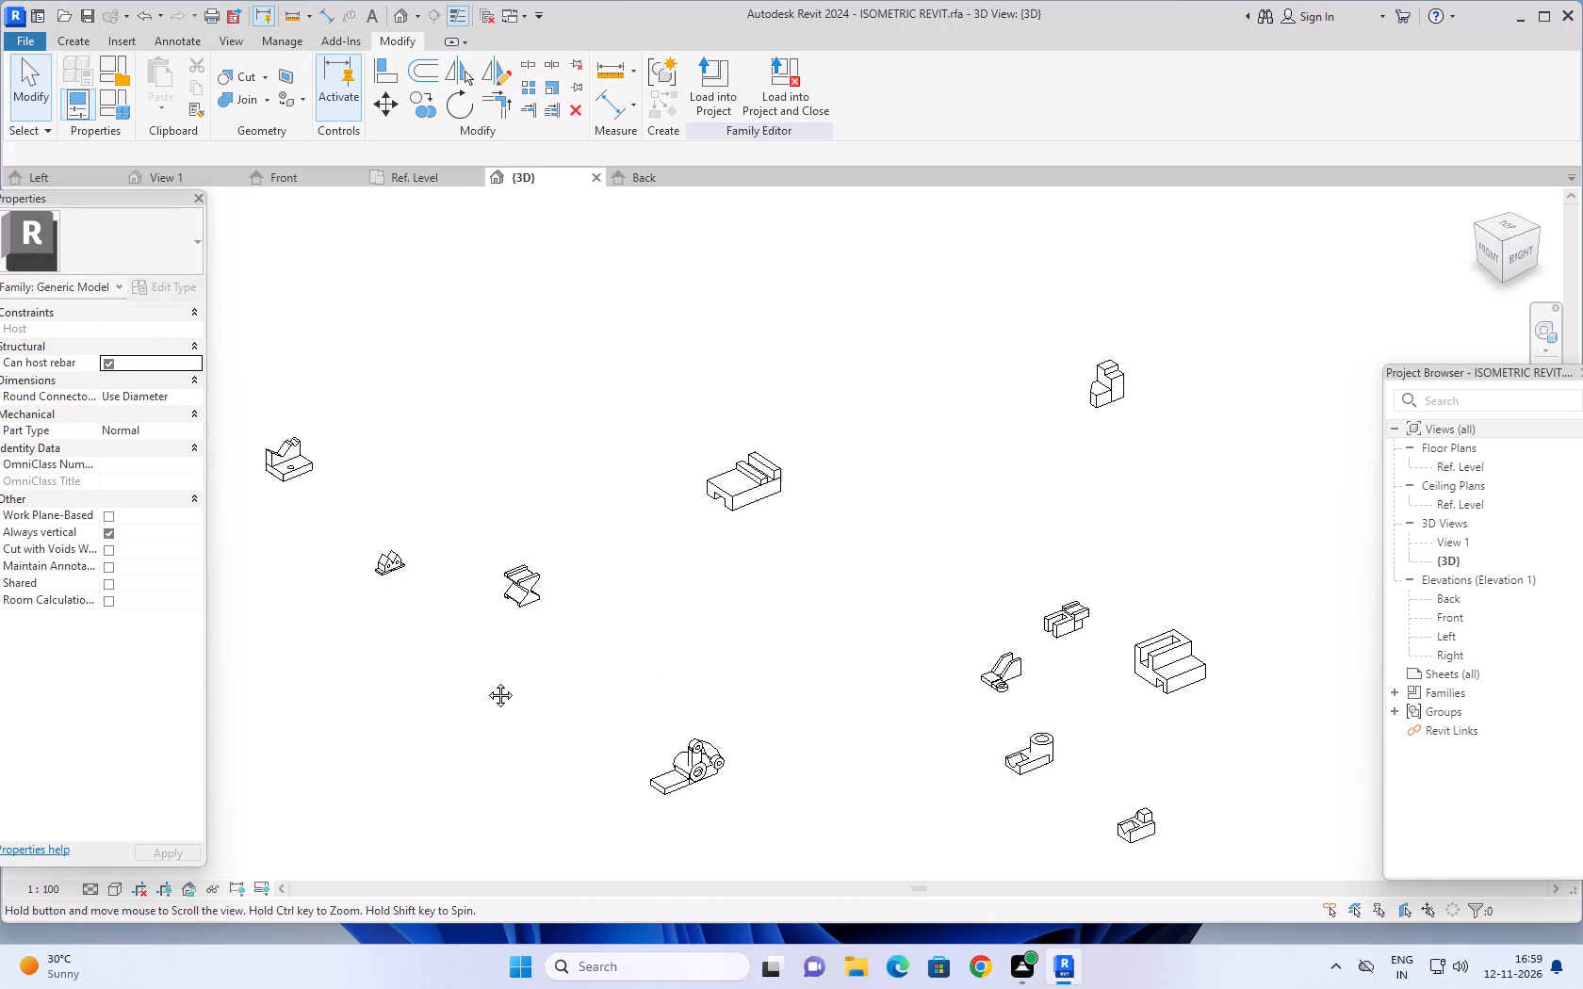
{"action": "middle_click_drag", "start_coordinate": [486, 681], "coordinate": [518, 728]}
{"action": "scroll", "coordinate": [720, 638], "scroll_direction": "down", "scroll_amount": 6}
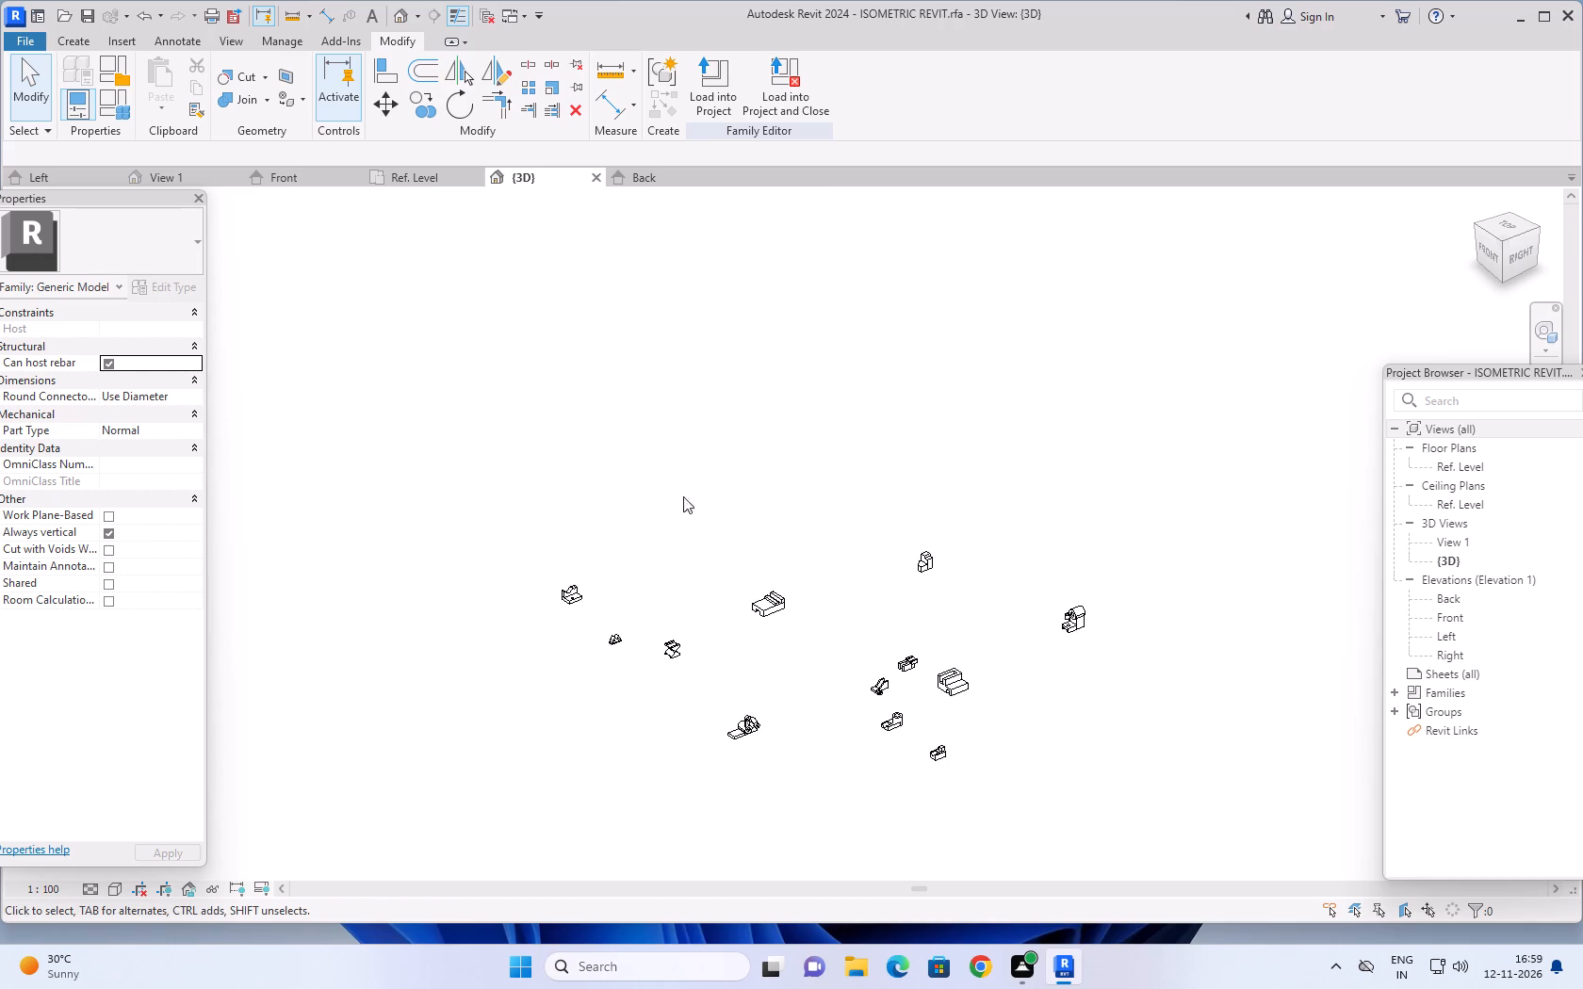
Compare the layout of all parts in the Ref. Level floor plan and in the 3D view from the front and above.
{"action": "left_click", "coordinate": [416, 180]}
{"action": "scroll", "coordinate": [845, 592], "scroll_direction": "down", "scroll_amount": 7}
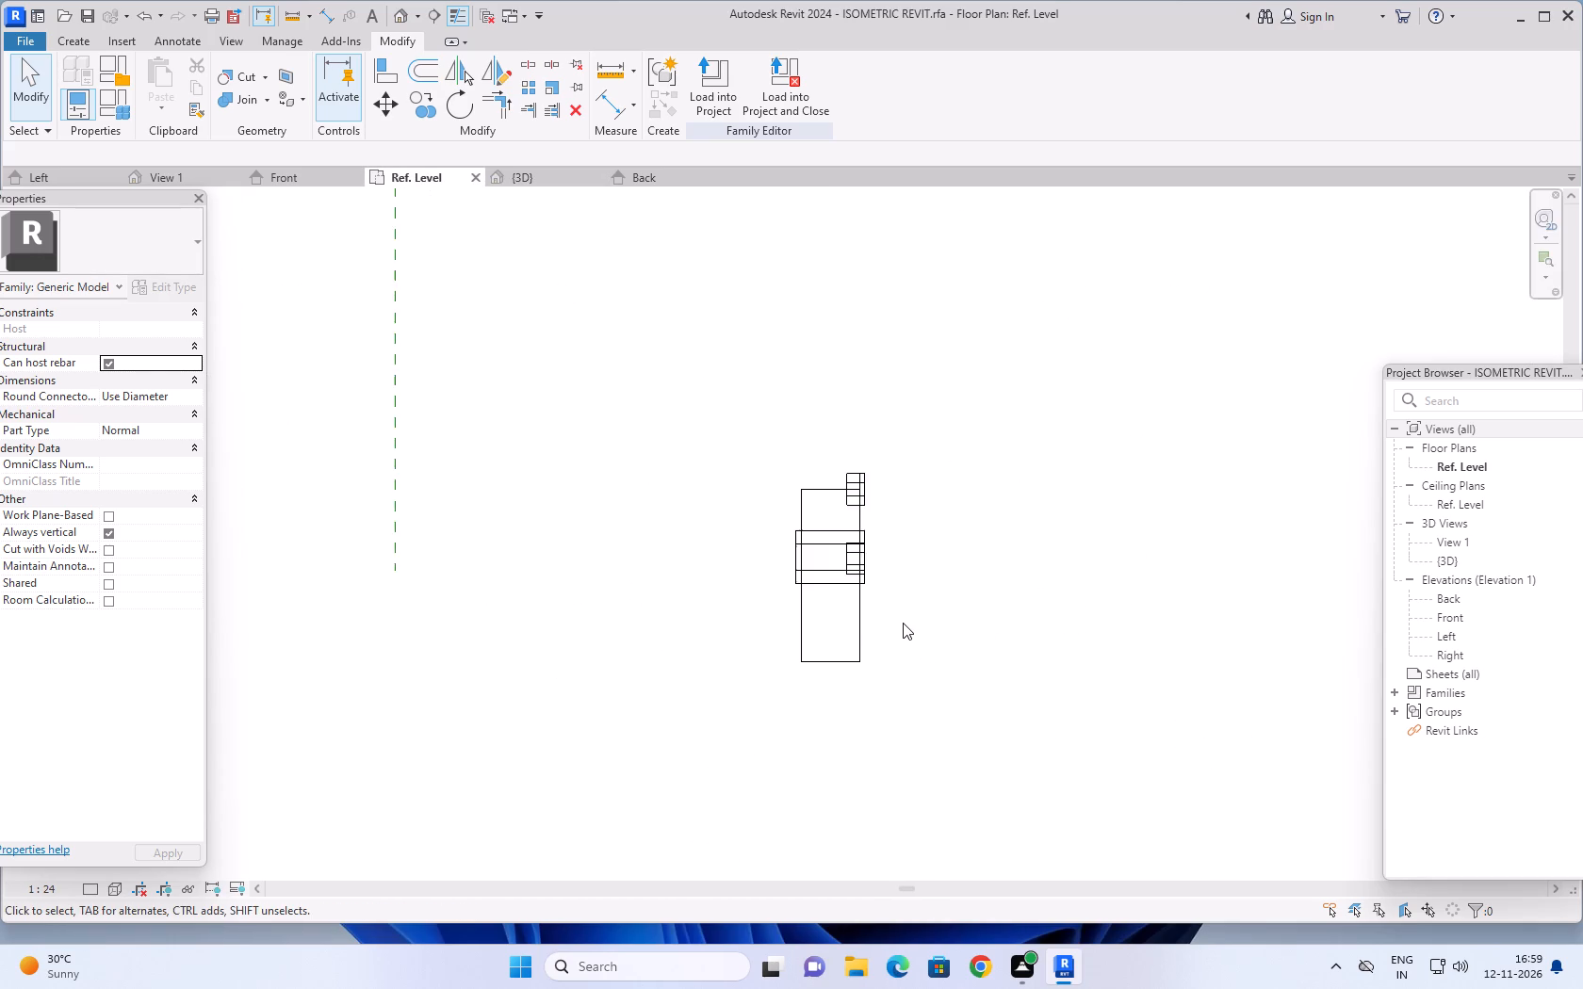
{"action": "scroll", "coordinate": [903, 623], "scroll_direction": "down", "scroll_amount": 14}
{"action": "middle_click_drag", "start_coordinate": [912, 663], "coordinate": [890, 653], "text": "shift"}
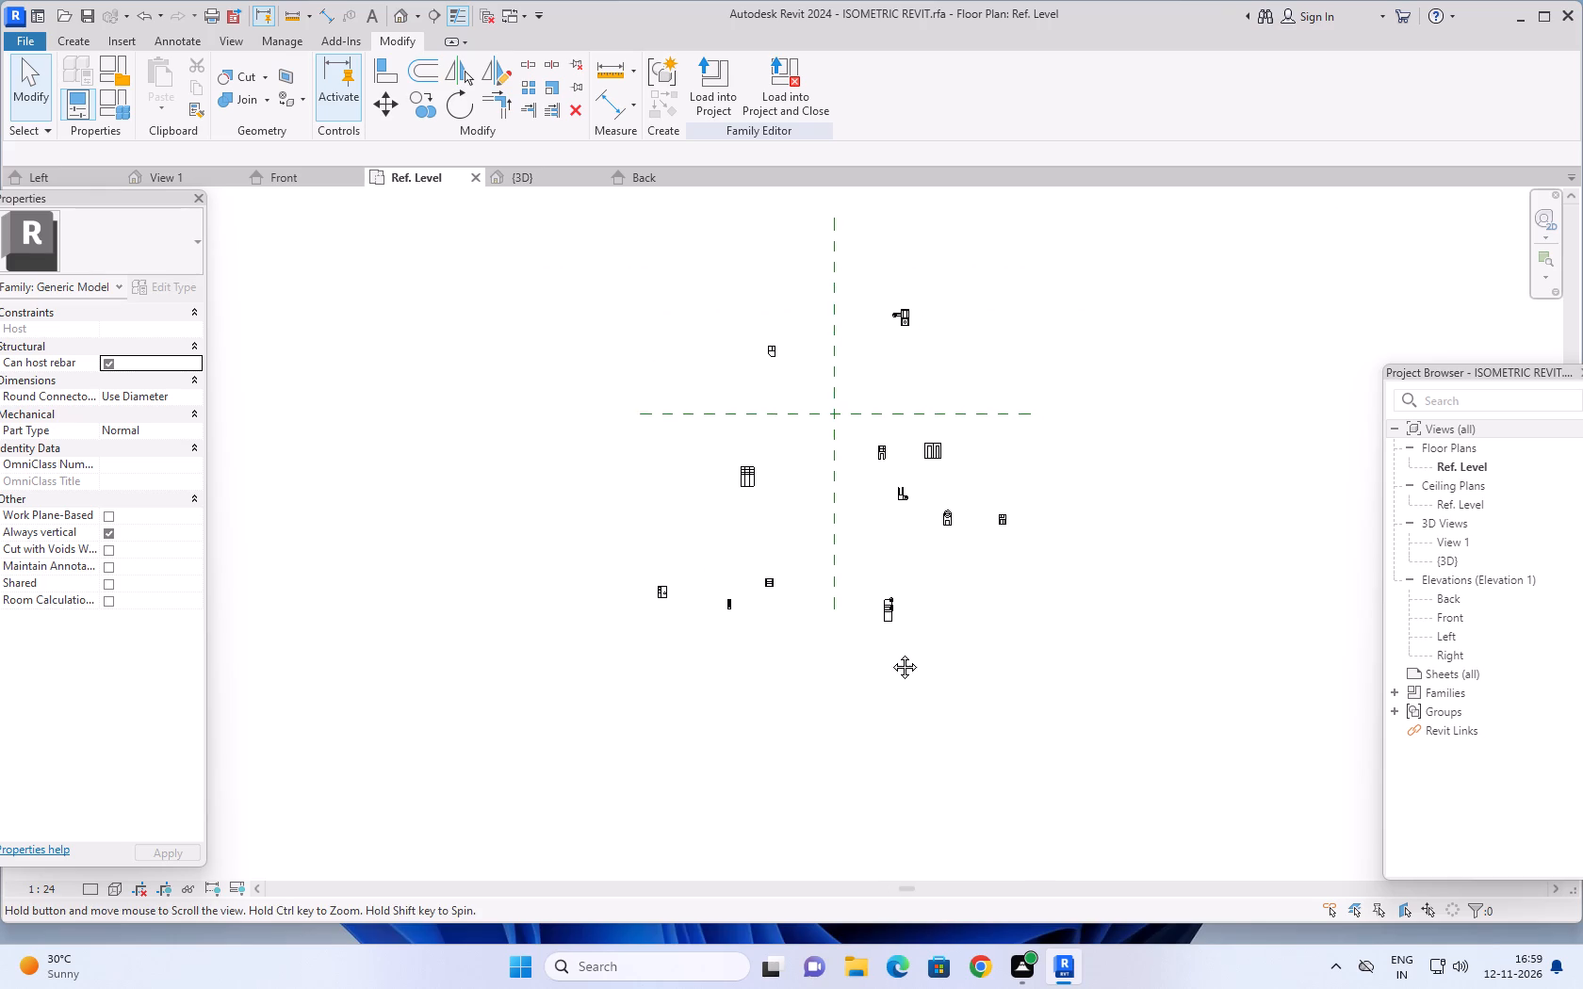
{"action": "middle_click_drag", "start_coordinate": [890, 653], "coordinate": [810, 647], "text": "shift"}
{"action": "left_click", "coordinate": [514, 175]}
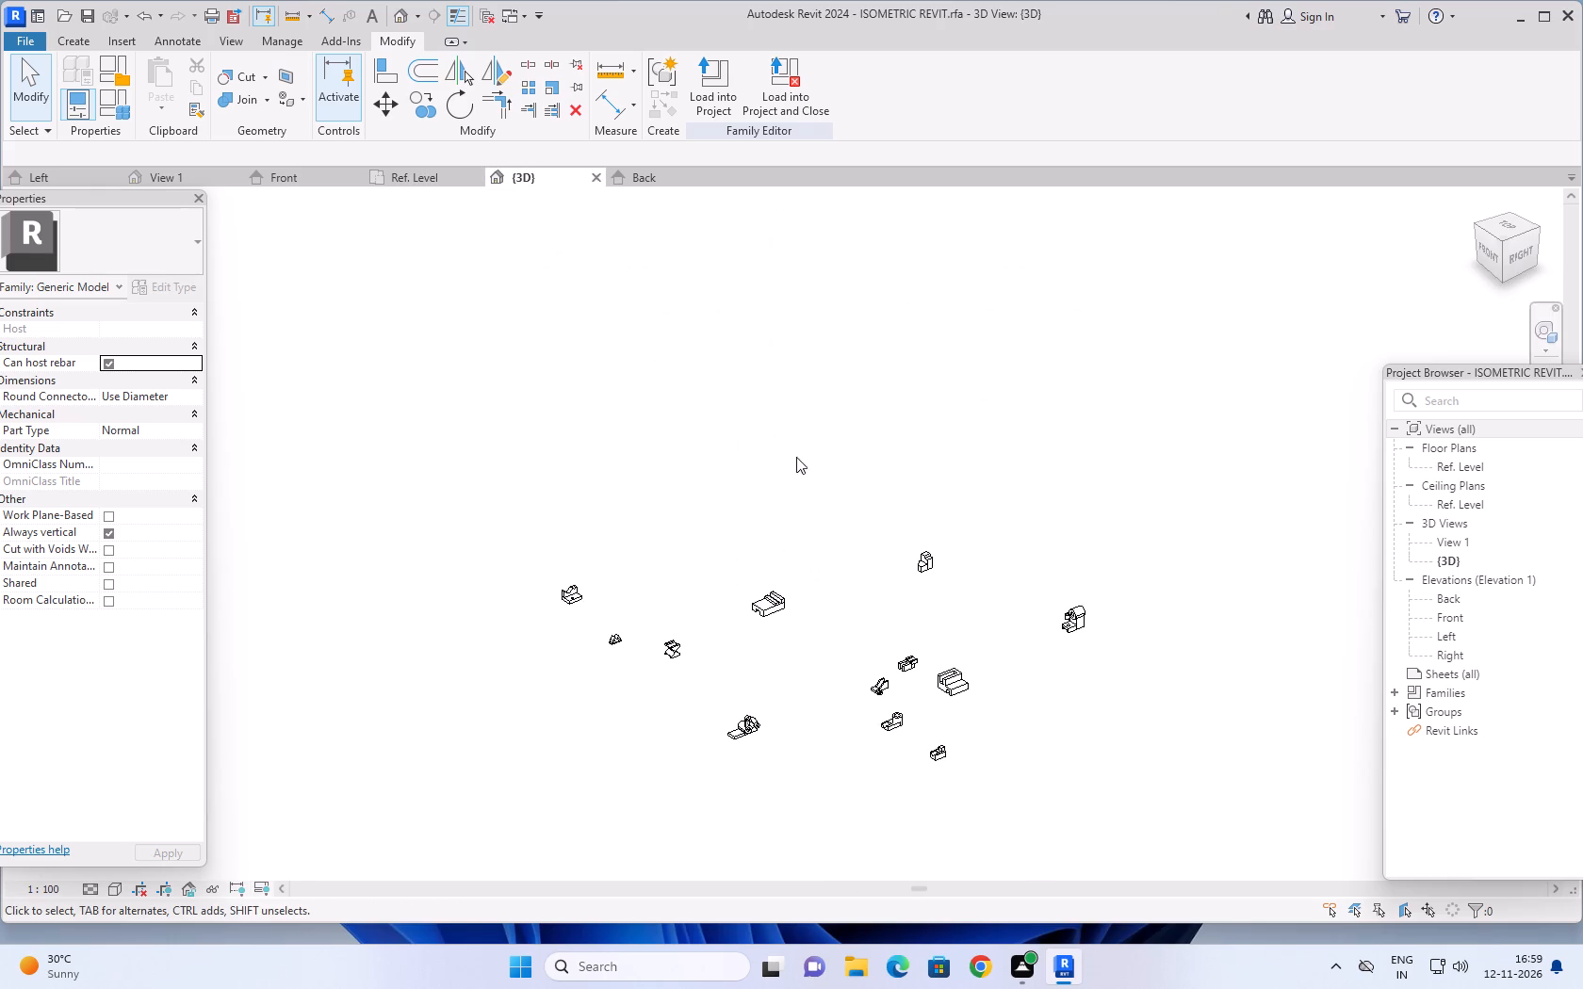
{"action": "scroll", "coordinate": [860, 577], "scroll_direction": "down", "scroll_amount": 8}
{"action": "middle_click_drag", "start_coordinate": [782, 777], "coordinate": [997, 847], "text": "shift"}
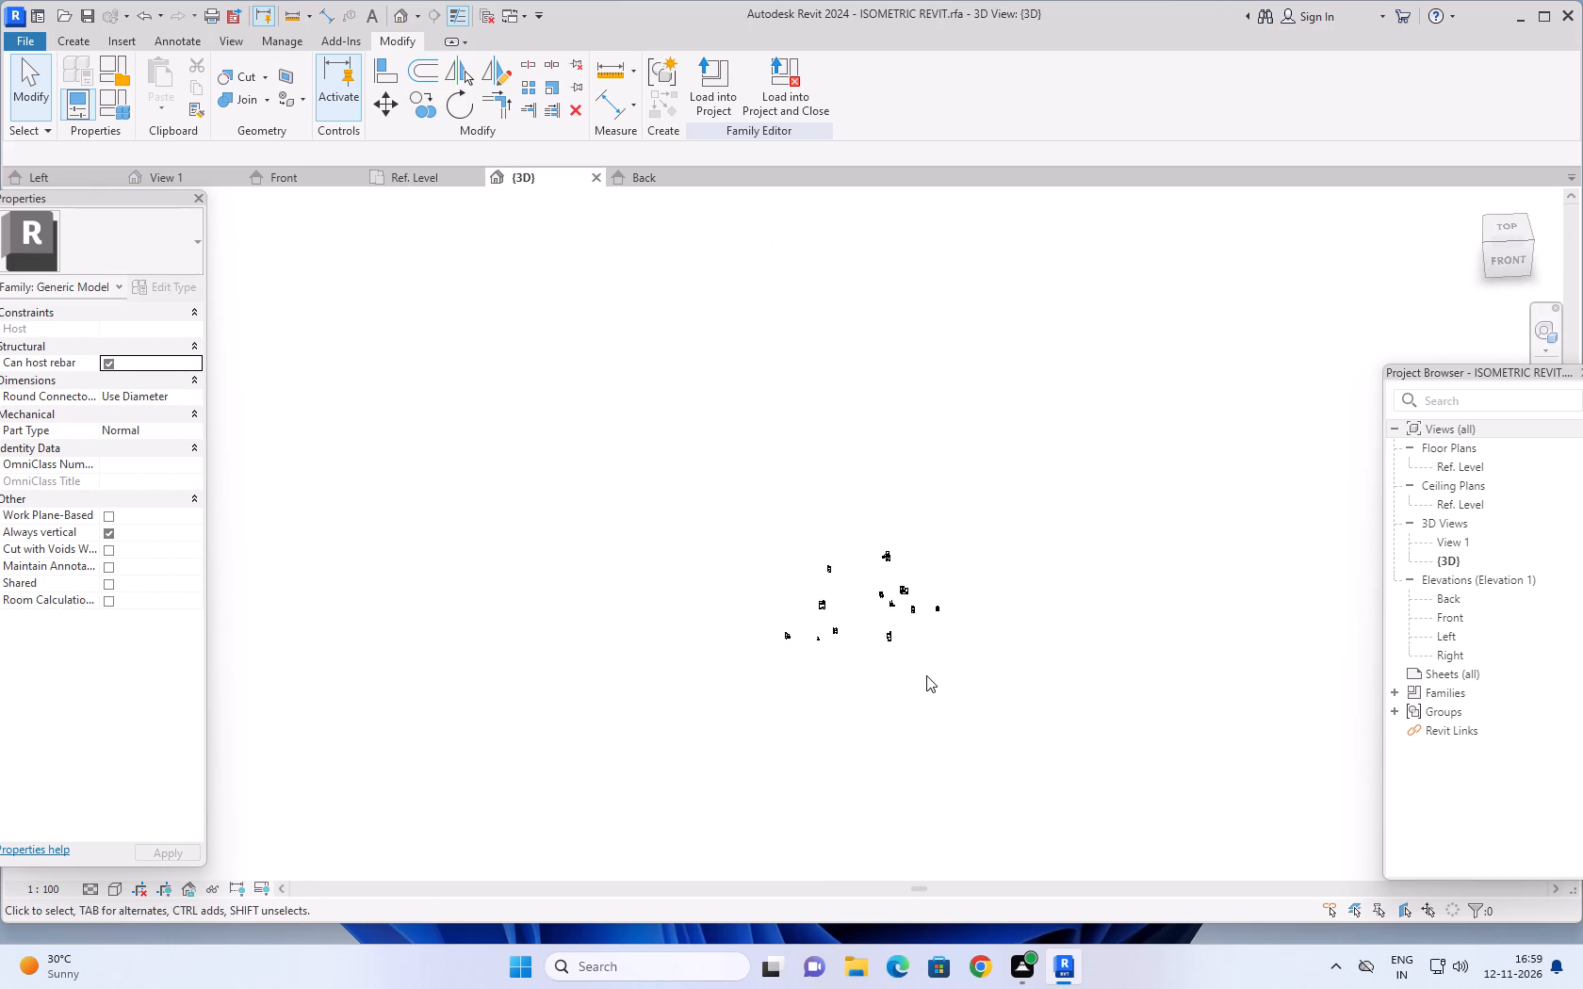
Examine the layout of all parts from directly above, including the stepped block with the round hole.
{"action": "middle_click_drag", "start_coordinate": [926, 675], "coordinate": [910, 821]}
{"action": "middle_click_drag", "start_coordinate": [787, 632], "coordinate": [780, 826], "text": "shift"}
{"action": "middle_click_drag", "start_coordinate": [748, 623], "coordinate": [730, 786], "text": "shift"}
{"action": "scroll", "coordinate": [752, 706], "scroll_direction": "up", "scroll_amount": 4}
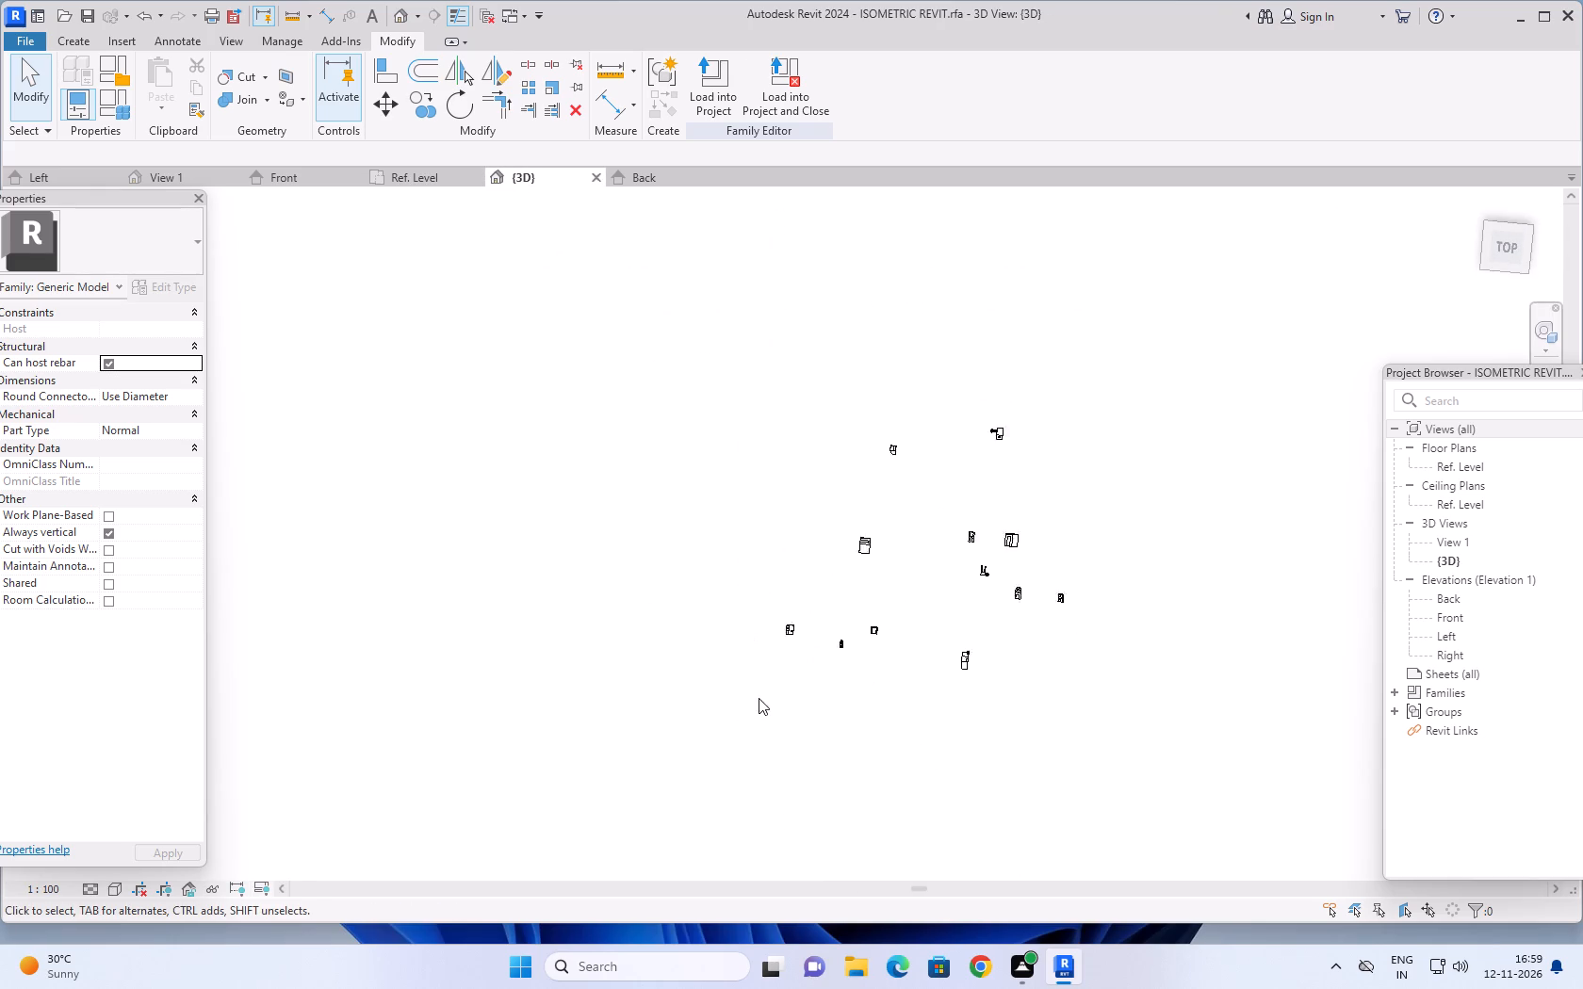
{"action": "scroll", "coordinate": [759, 698], "scroll_direction": "up", "scroll_amount": 2}
{"action": "scroll", "coordinate": [821, 572], "scroll_direction": "up", "scroll_amount": 12}
{"action": "scroll", "coordinate": [823, 721], "scroll_direction": "up", "scroll_amount": 6}
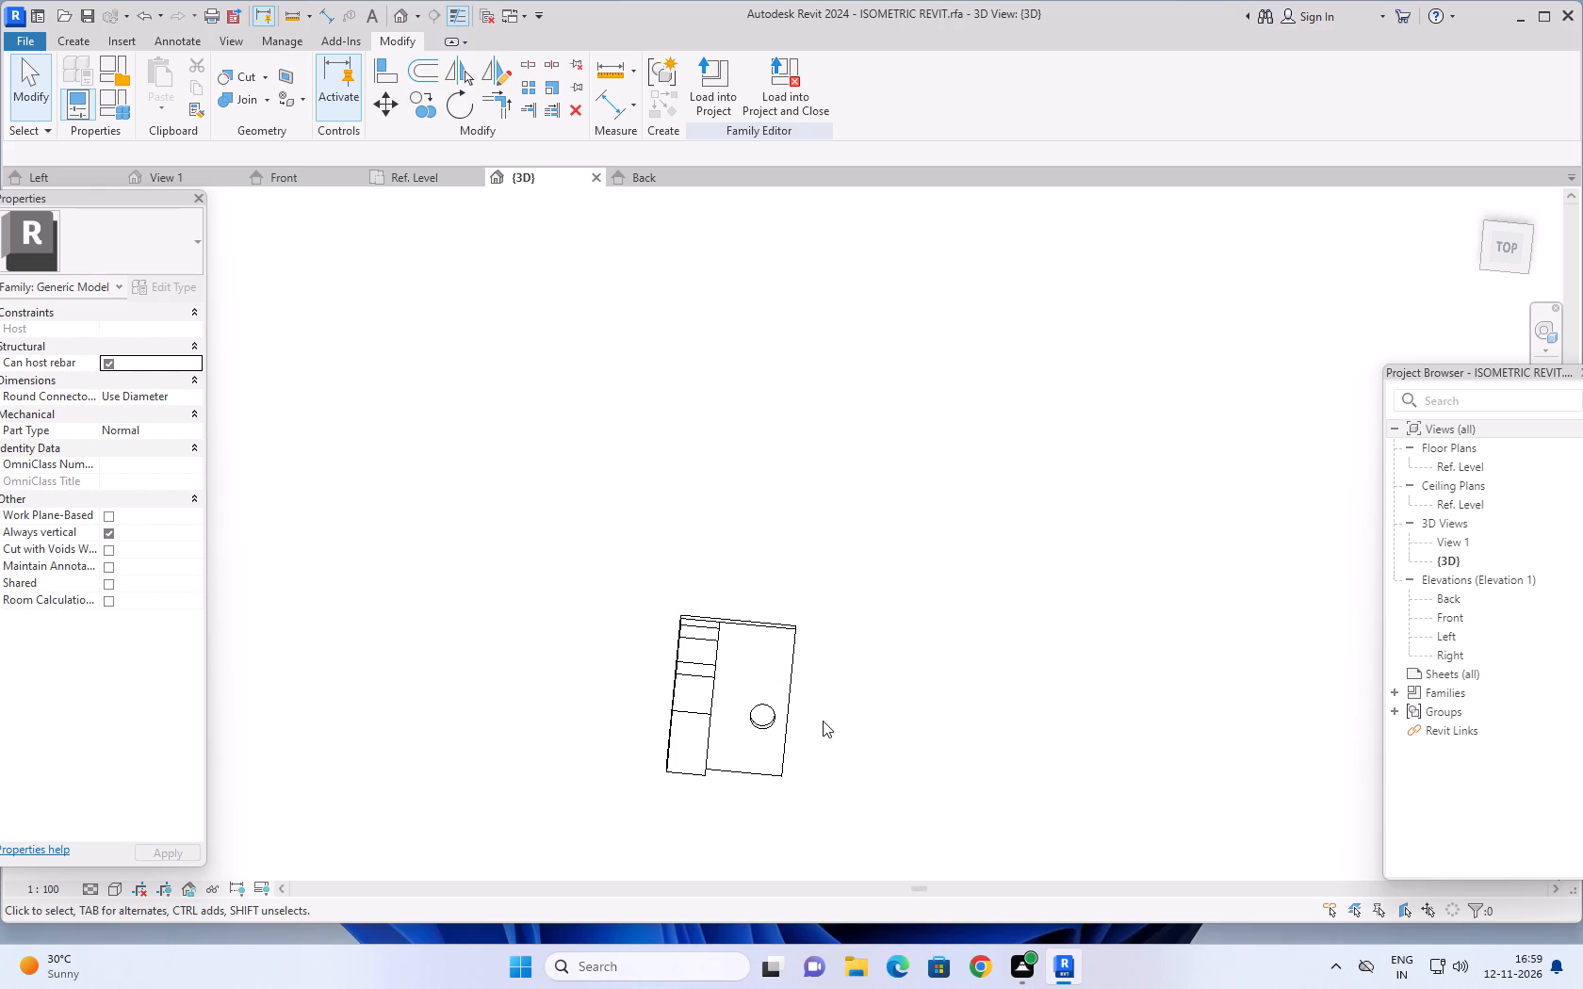
Examine the spacing of the remaining parts from above and from an oblique angle facing their right side.
{"action": "scroll", "coordinate": [823, 721], "scroll_direction": "down", "scroll_amount": 11}
{"action": "middle_click_drag", "start_coordinate": [997, 725], "coordinate": [722, 532]}
{"action": "middle_click_drag", "start_coordinate": [999, 676], "coordinate": [577, 526]}
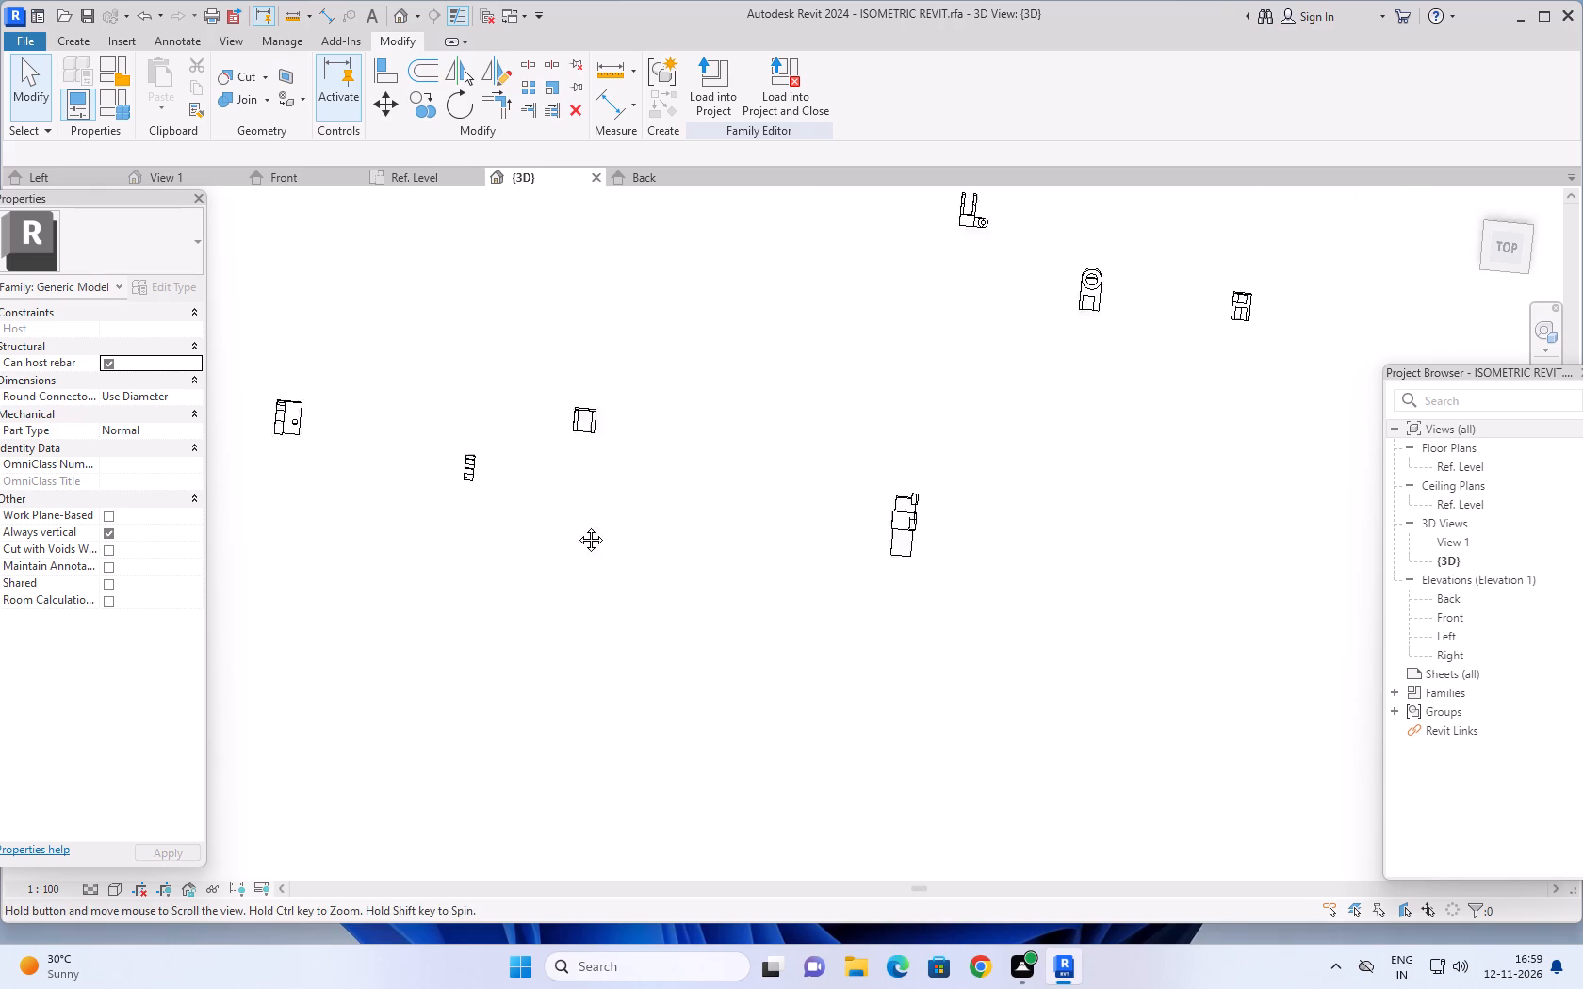
{"action": "middle_click_drag", "start_coordinate": [577, 526], "coordinate": [554, 523]}
{"action": "middle_click_drag", "start_coordinate": [764, 580], "coordinate": [573, 305]}
{"action": "middle_click_drag", "start_coordinate": [533, 384], "coordinate": [708, 576]}
{"action": "middle_click_drag", "start_coordinate": [559, 560], "coordinate": [594, 355], "text": "shift"}
{"action": "middle_click_drag", "start_coordinate": [702, 522], "coordinate": [613, 473]}
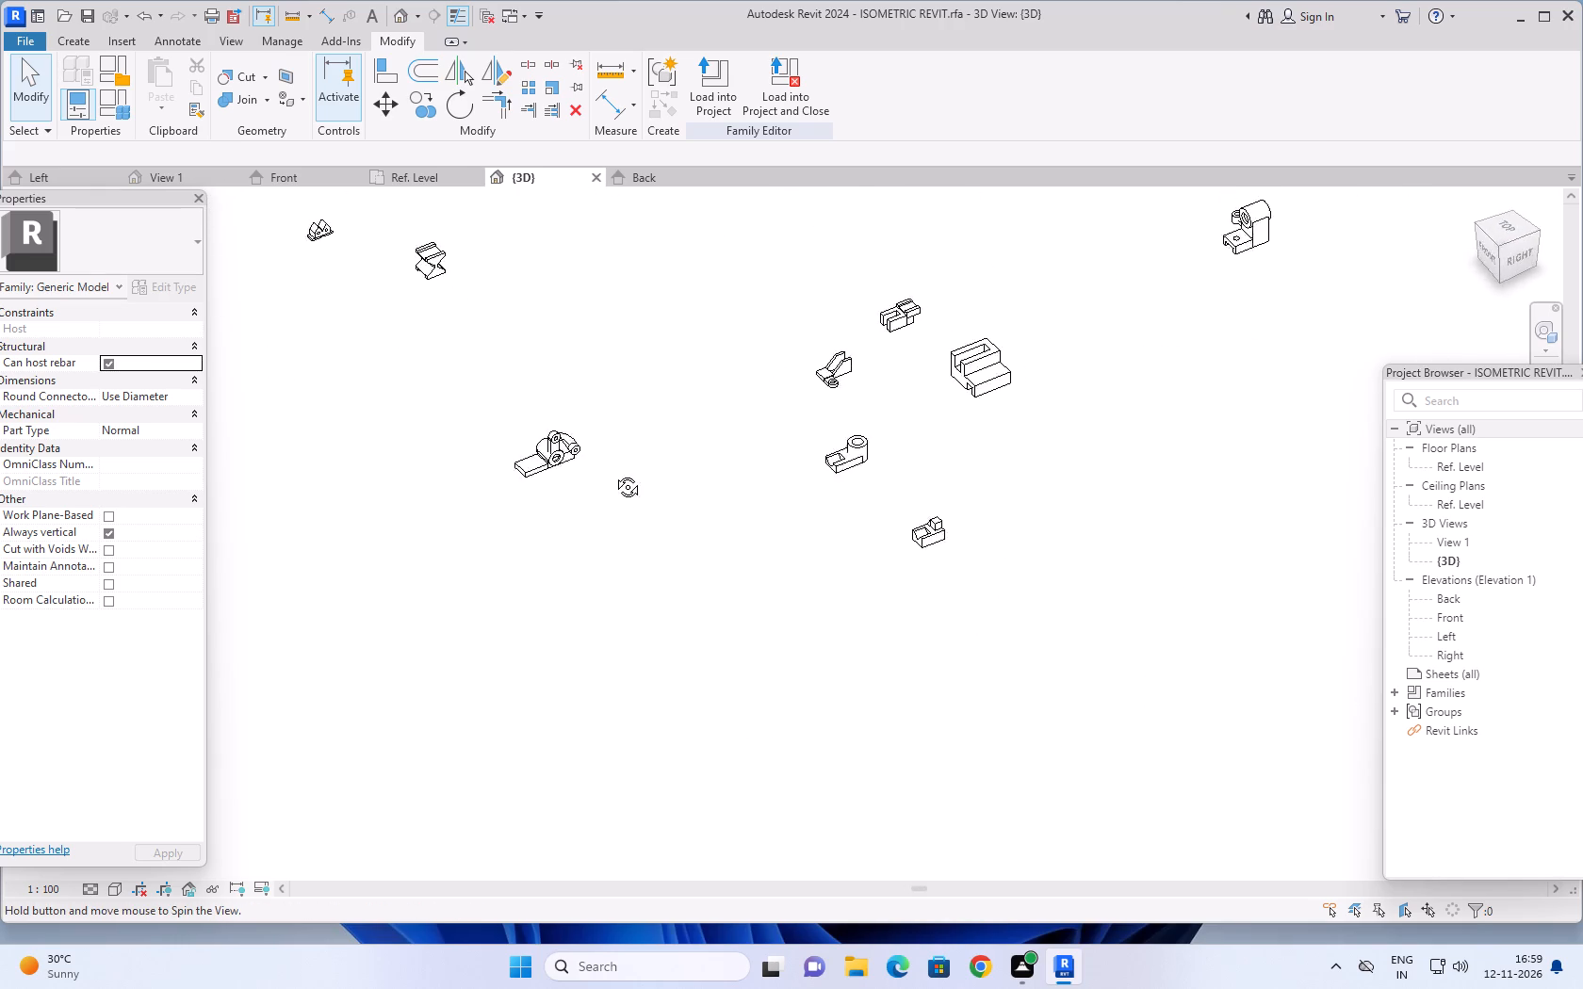
{"action": "middle_click_drag", "start_coordinate": [613, 473], "coordinate": [531, 452]}
Examine the ringed part up close from its right side around to its front, including the connecting arcs.
{"action": "scroll", "coordinate": [388, 355], "scroll_direction": "up", "scroll_amount": 4}
{"action": "scroll", "coordinate": [547, 404], "scroll_direction": "up", "scroll_amount": 6}
{"action": "middle_click_drag", "start_coordinate": [529, 332], "coordinate": [665, 540]}
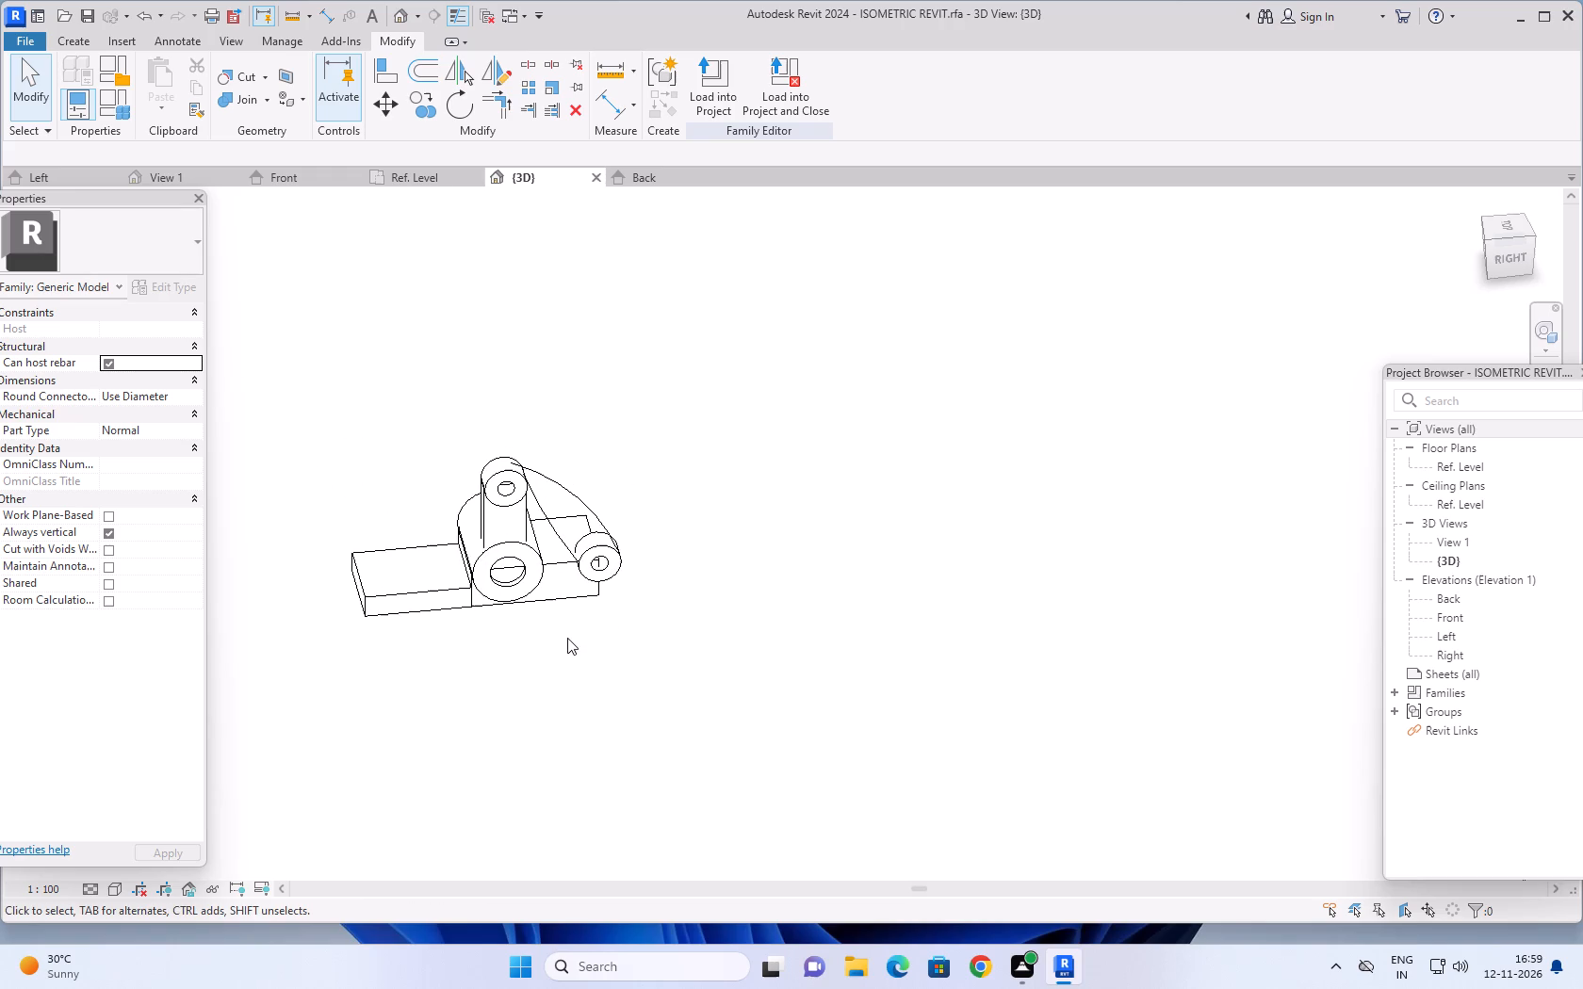
{"action": "middle_click_drag", "start_coordinate": [563, 634], "coordinate": [680, 704]}
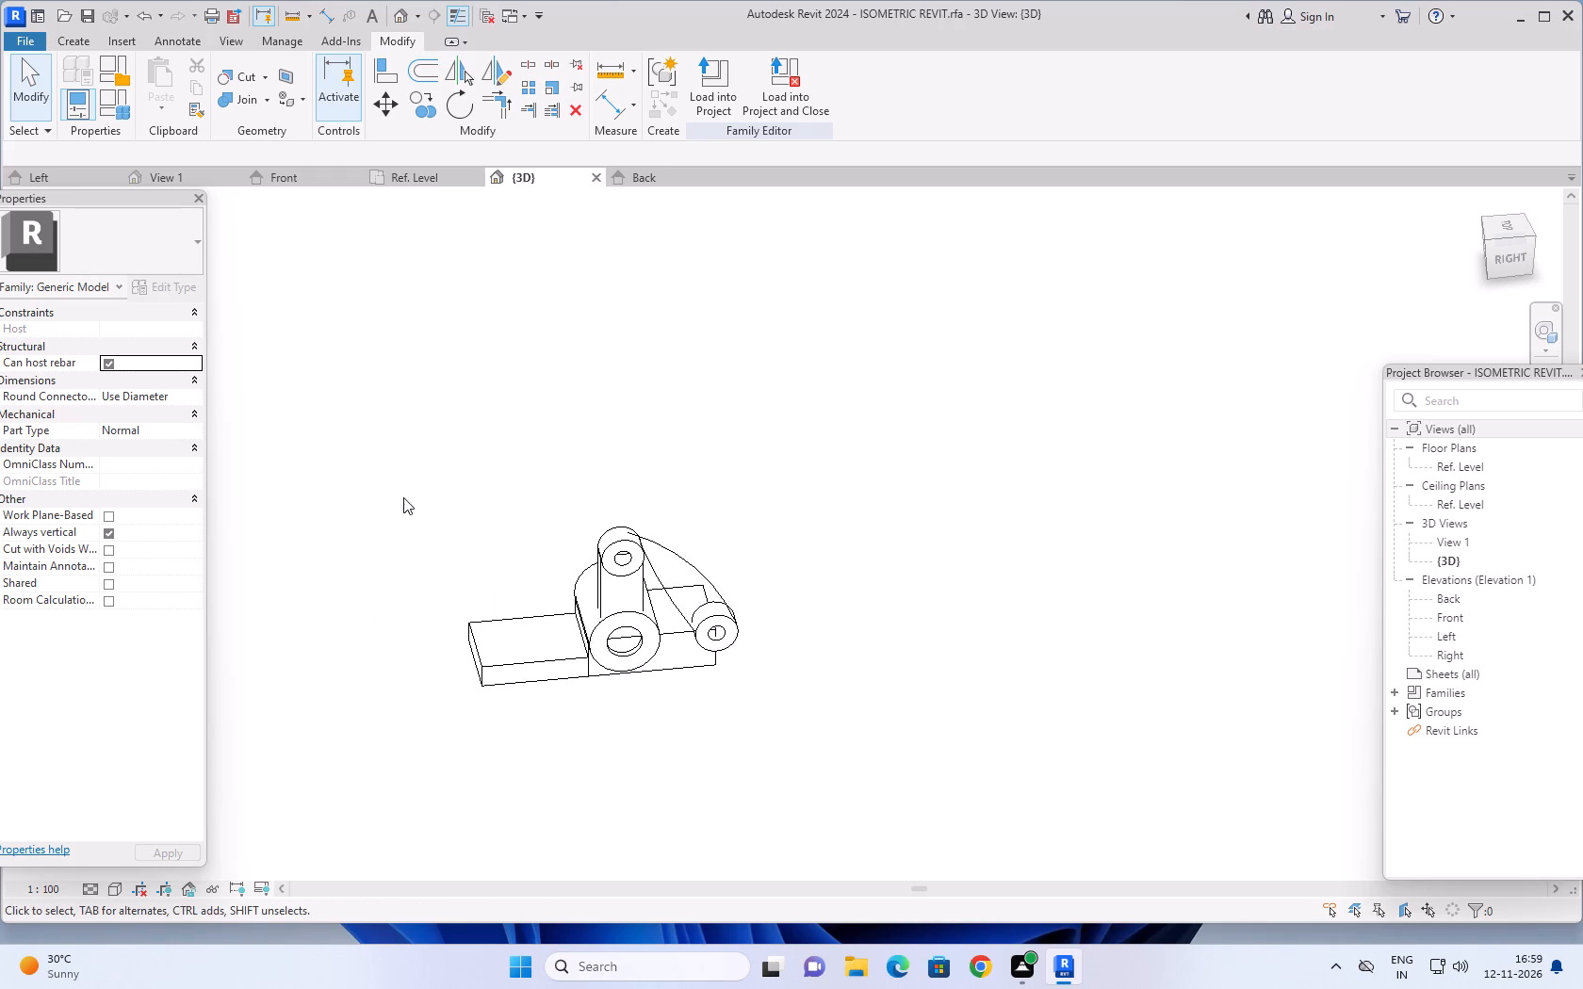
{"action": "middle_click_drag", "start_coordinate": [397, 473], "coordinate": [477, 541], "text": "shift"}
{"action": "middle_click_drag", "start_coordinate": [787, 584], "coordinate": [399, 166]}
{"action": "middle_click_drag", "start_coordinate": [608, 468], "coordinate": [623, 500], "text": "shift"}
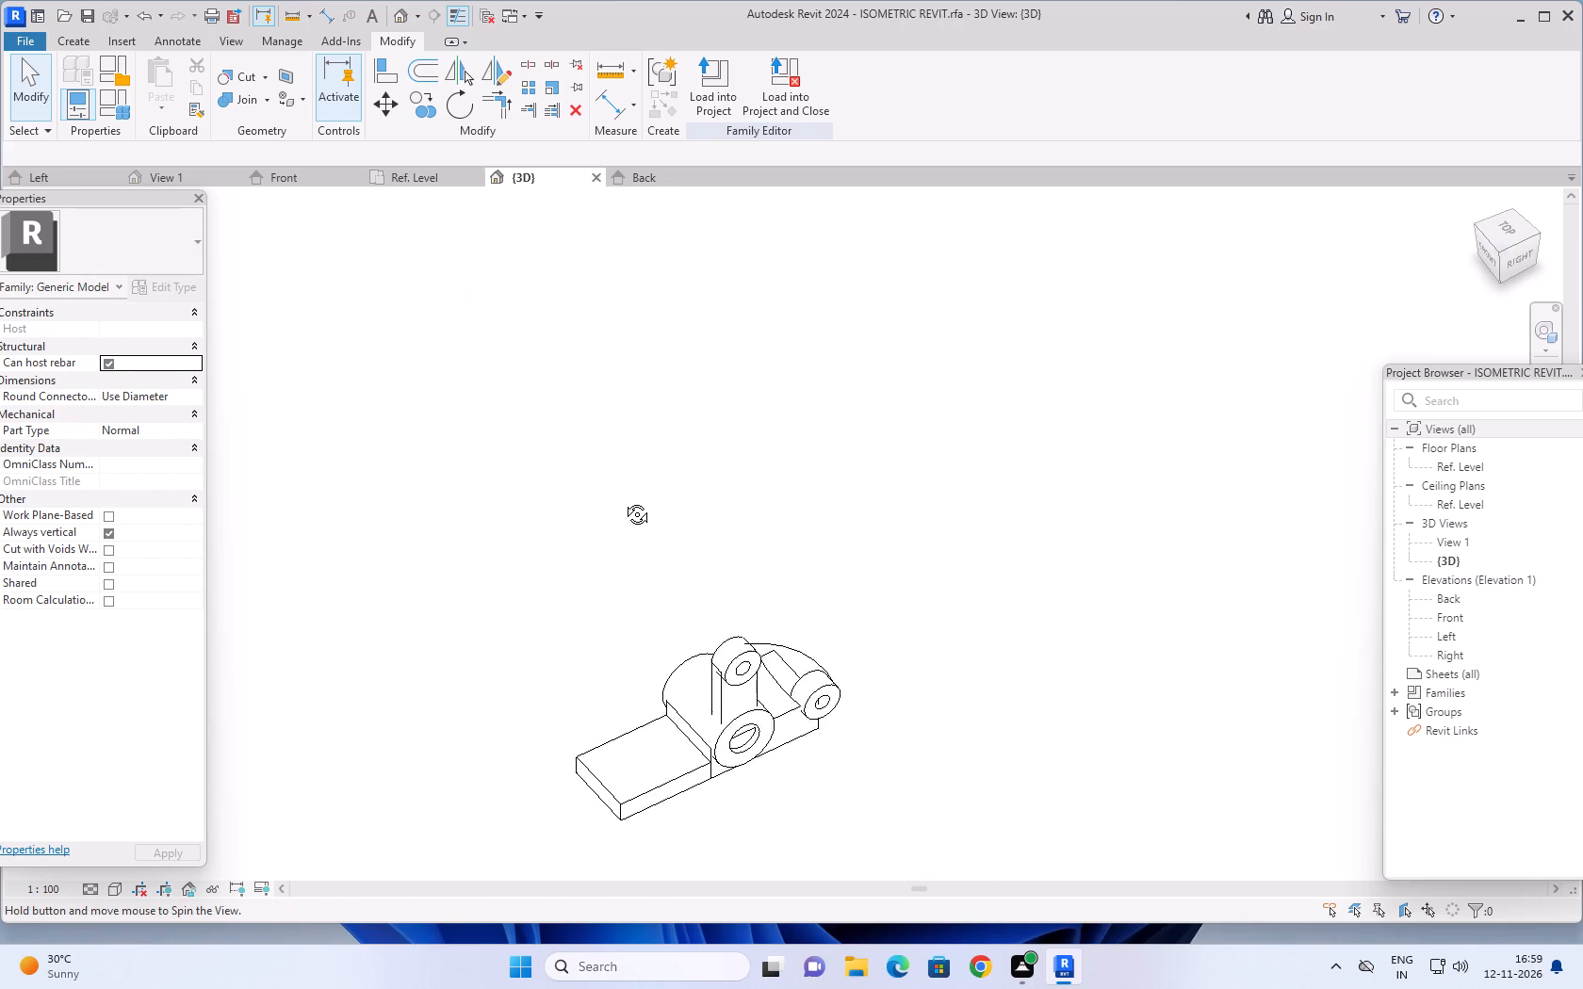
{"action": "middle_click_drag", "start_coordinate": [623, 500], "coordinate": [644, 524], "text": "shift"}
{"action": "middle_click_drag", "start_coordinate": [718, 514], "coordinate": [320, 251]}
{"action": "middle_click_drag", "start_coordinate": [603, 532], "coordinate": [661, 558], "text": "shift"}
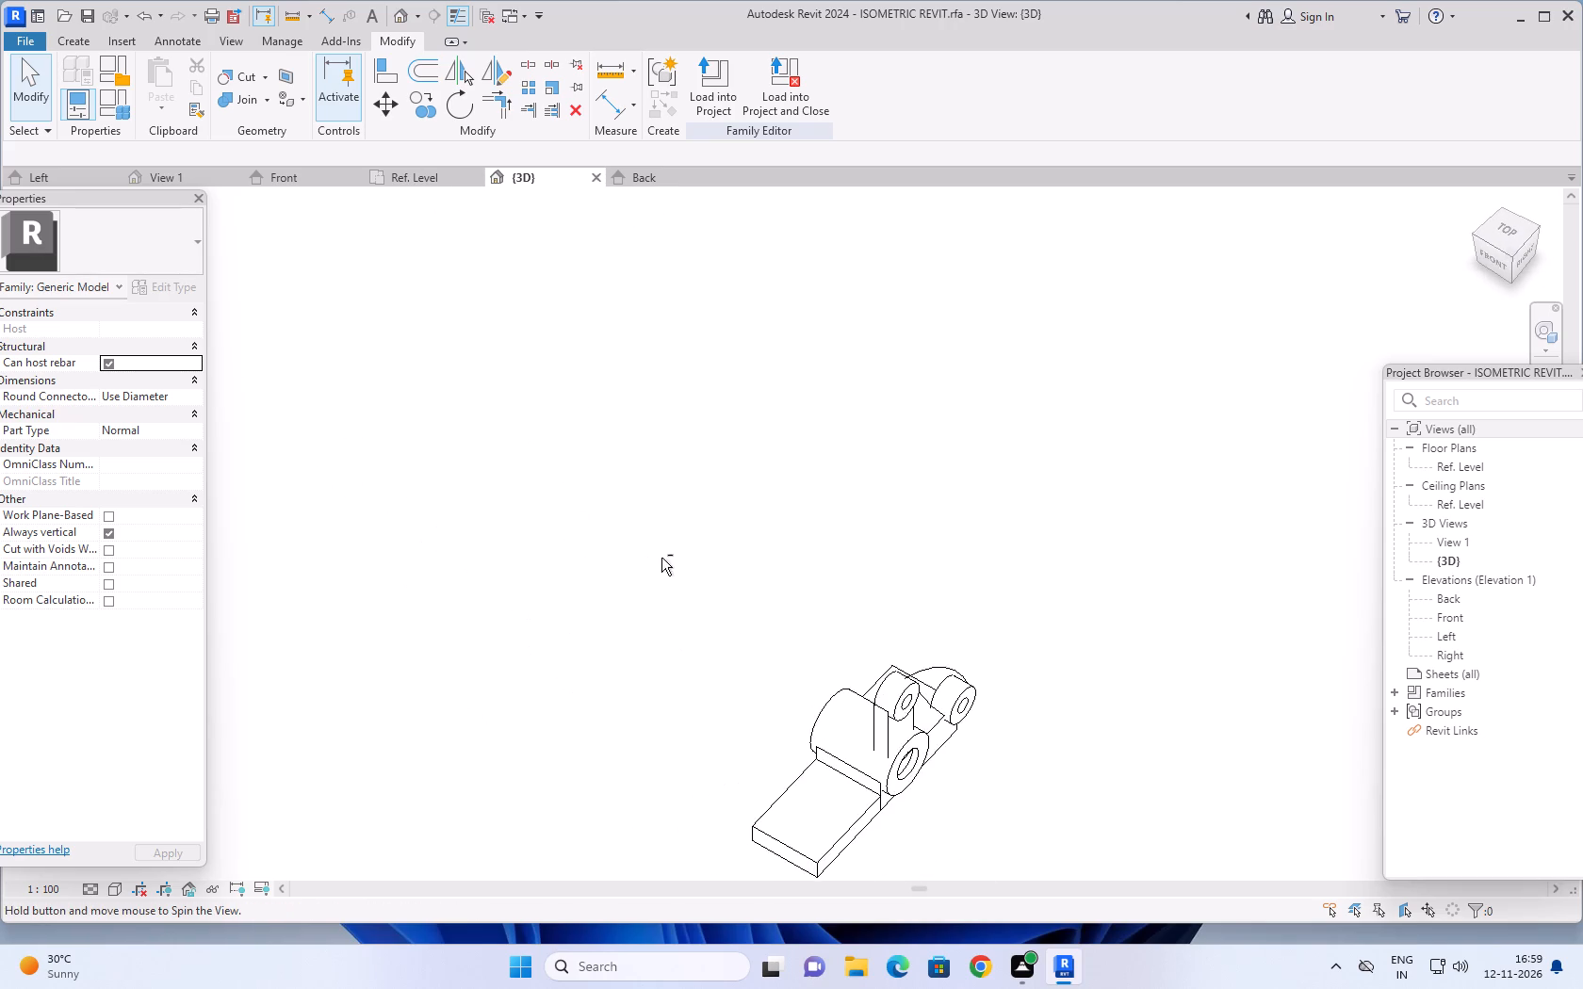
{"action": "middle_click_drag", "start_coordinate": [661, 558], "coordinate": [659, 557], "text": "shift"}
{"action": "middle_click_drag", "start_coordinate": [712, 527], "coordinate": [237, 312]}
{"action": "middle_click_drag", "start_coordinate": [599, 622], "coordinate": [682, 633]}
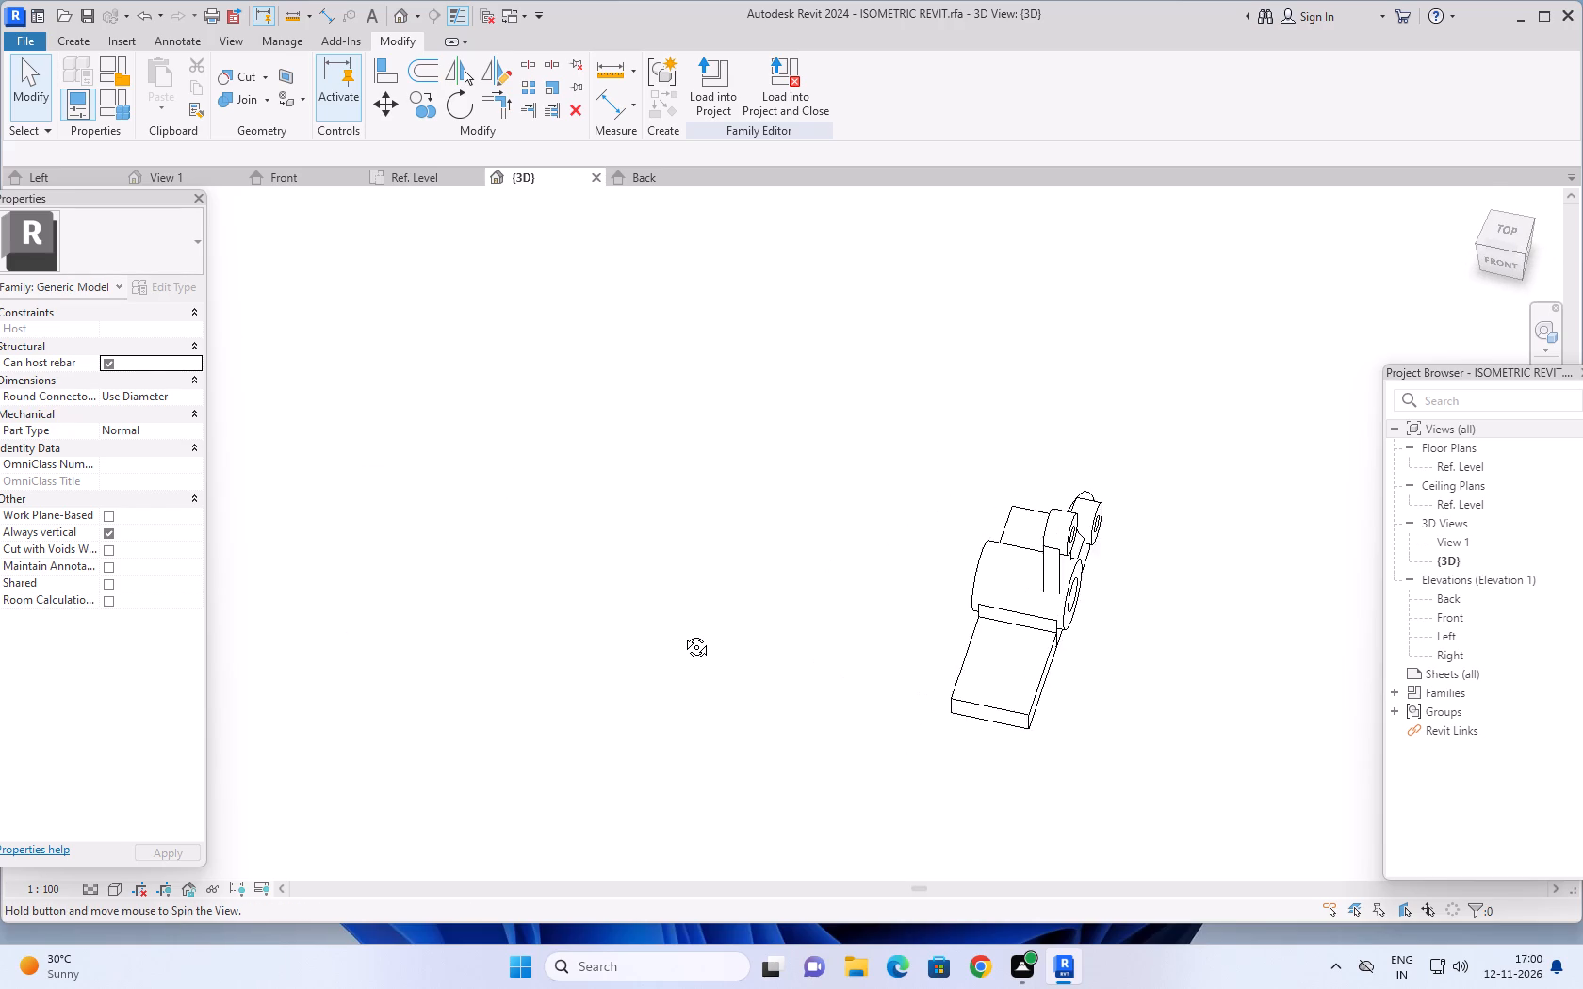
{"action": "middle_click_drag", "start_coordinate": [682, 633], "coordinate": [654, 640]}
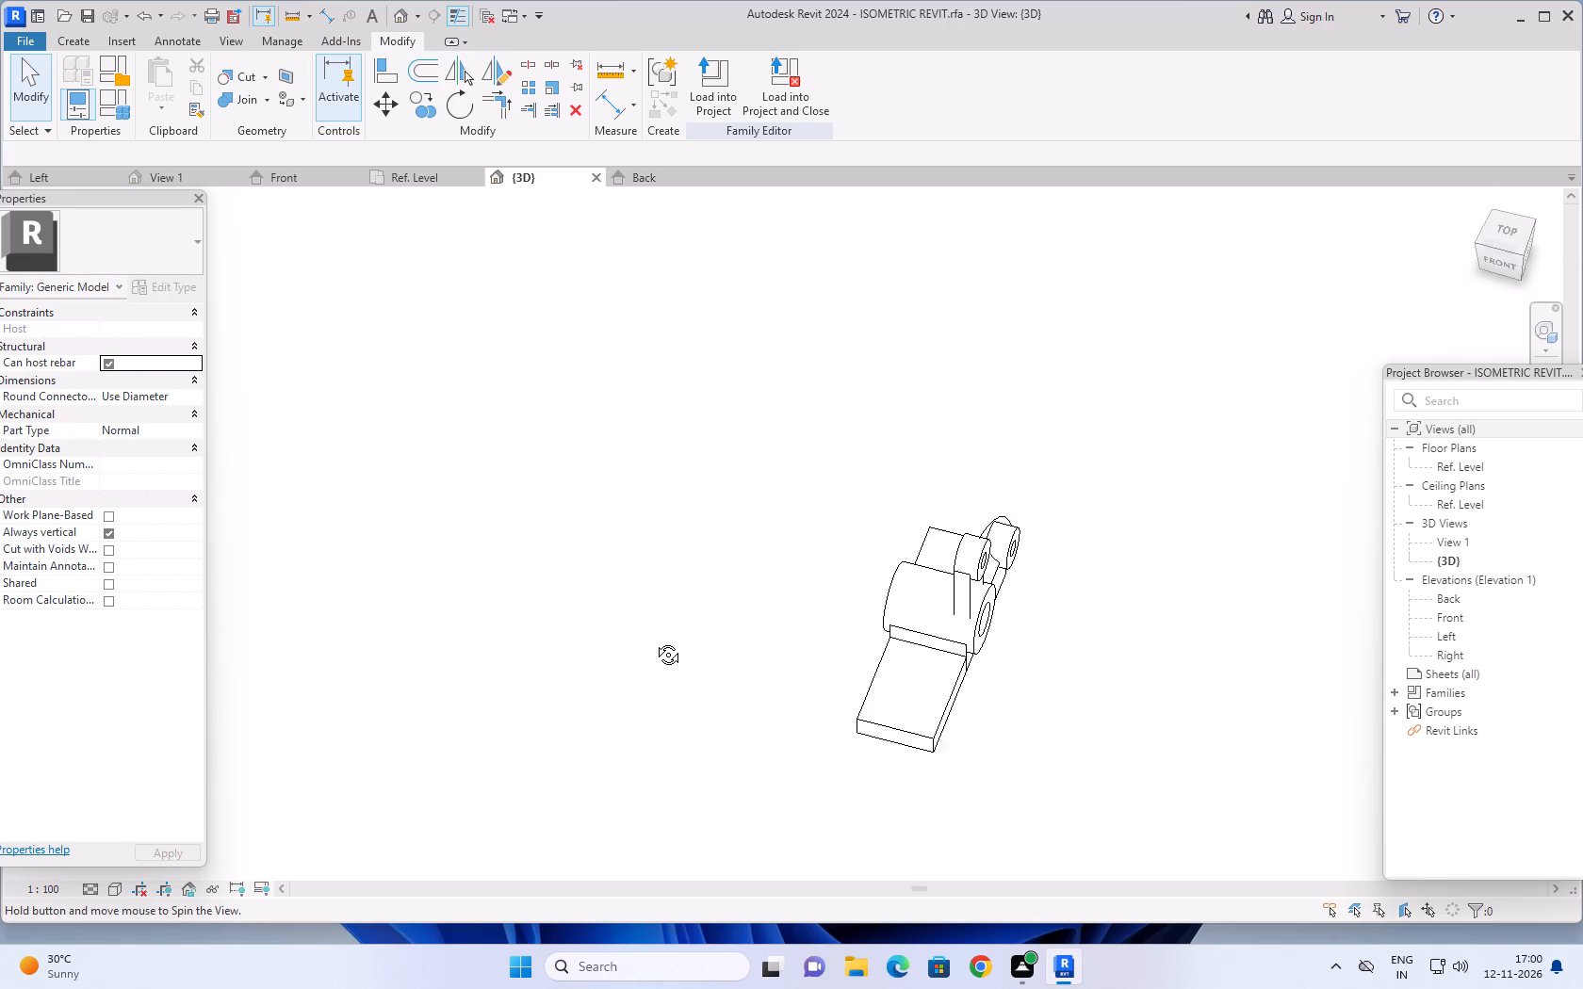
{"action": "middle_click_drag", "start_coordinate": [654, 640], "coordinate": [587, 550]}
Examine how the arcs join the ringed part's upper ring and small end ring from the right side.
{"action": "middle_click_drag", "start_coordinate": [772, 517], "coordinate": [881, 660]}
{"action": "middle_click_drag", "start_coordinate": [856, 685], "coordinate": [797, 688]}
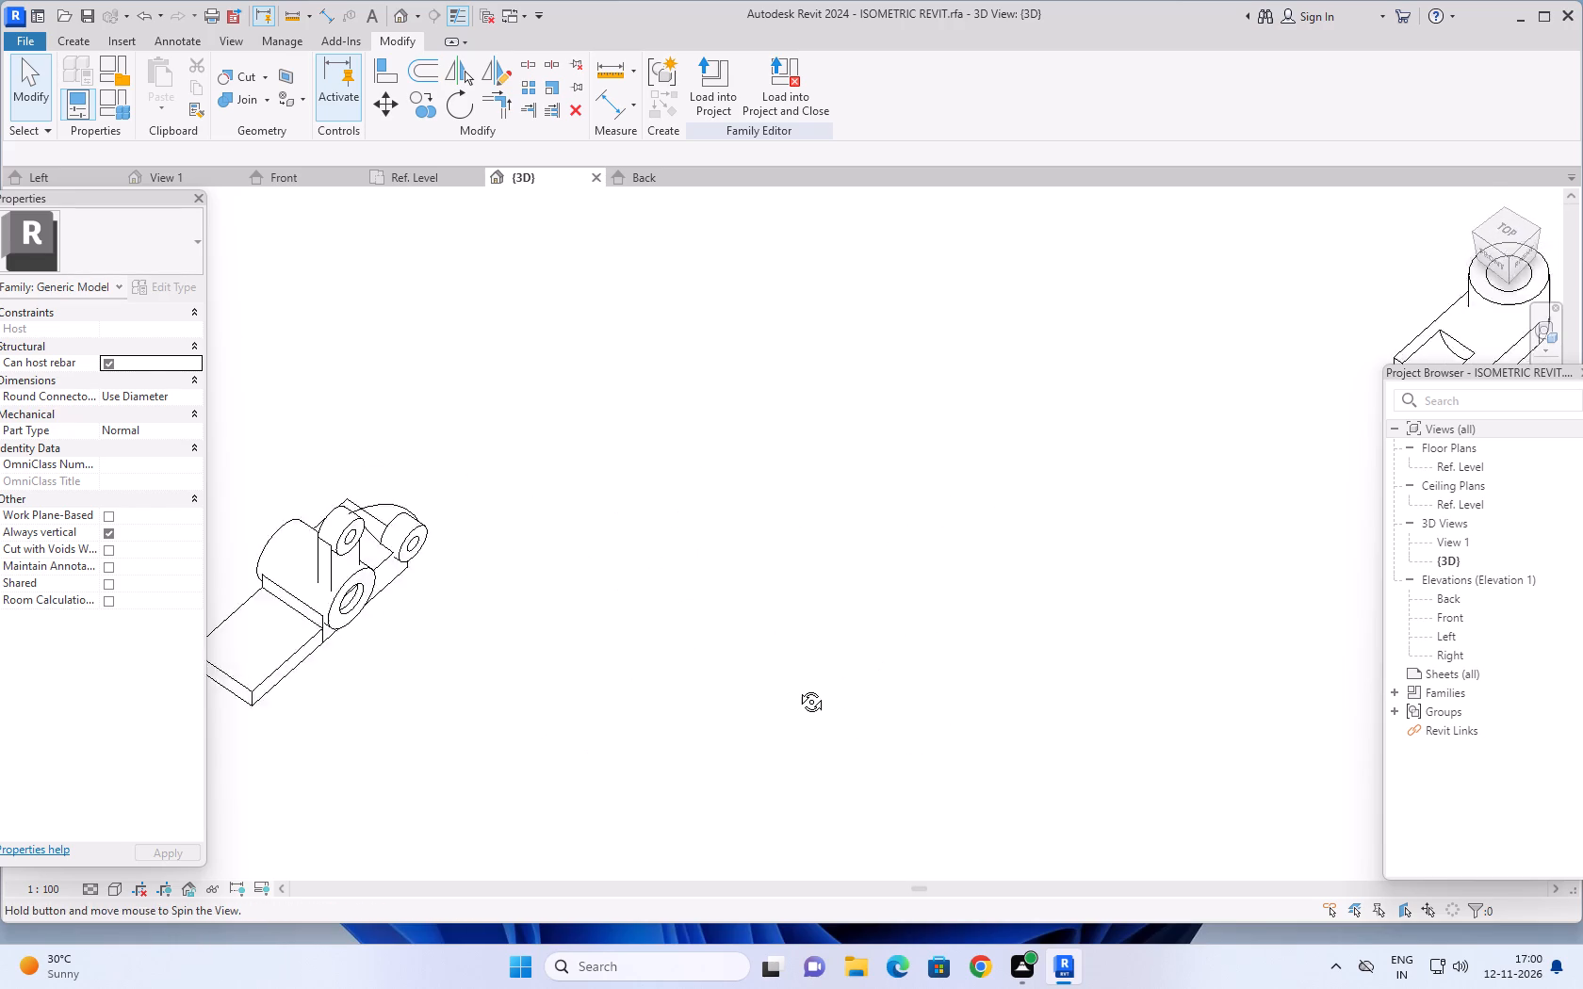
{"action": "middle_click_drag", "start_coordinate": [797, 688], "coordinate": [758, 668]}
{"action": "middle_click_drag", "start_coordinate": [630, 437], "coordinate": [1321, 749]}
{"action": "middle_click_drag", "start_coordinate": [730, 543], "coordinate": [914, 469]}
{"action": "middle_click_drag", "start_coordinate": [915, 690], "coordinate": [895, 656], "text": "shift"}
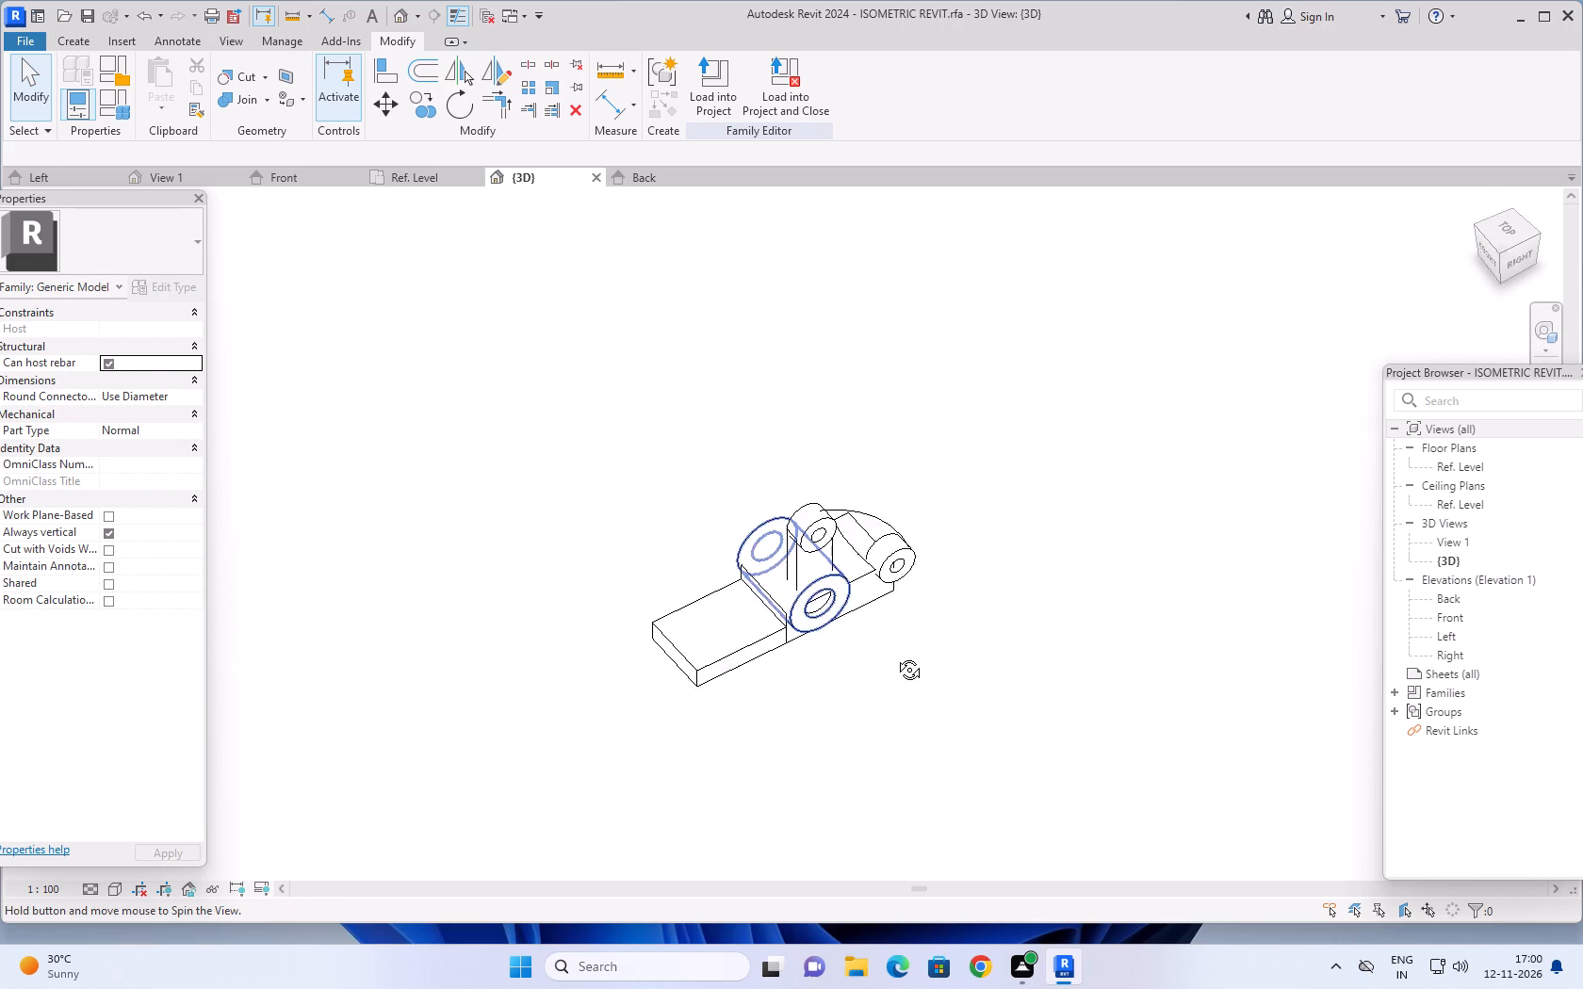
{"action": "middle_click_drag", "start_coordinate": [895, 656], "coordinate": [881, 553], "text": "shift"}
{"action": "middle_click_drag", "start_coordinate": [885, 399], "coordinate": [939, 869]}
{"action": "middle_click_drag", "start_coordinate": [918, 624], "coordinate": [918, 605]}
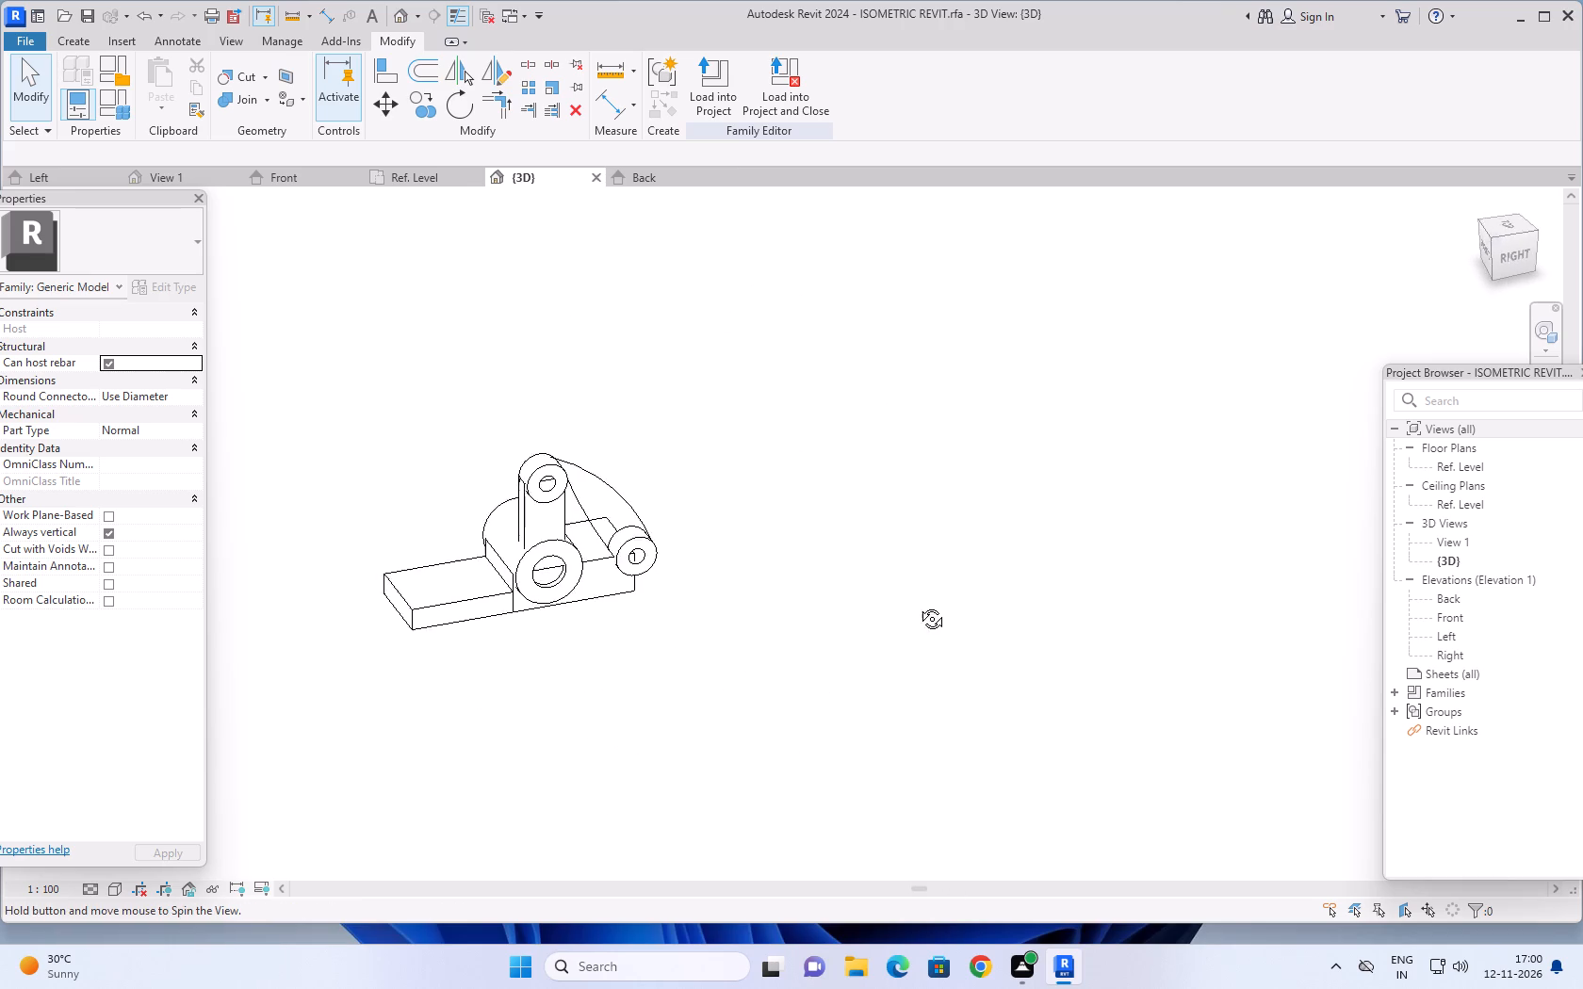
{"action": "middle_click_drag", "start_coordinate": [918, 605], "coordinate": [806, 479]}
{"action": "middle_click_drag", "start_coordinate": [755, 599], "coordinate": [627, 546]}
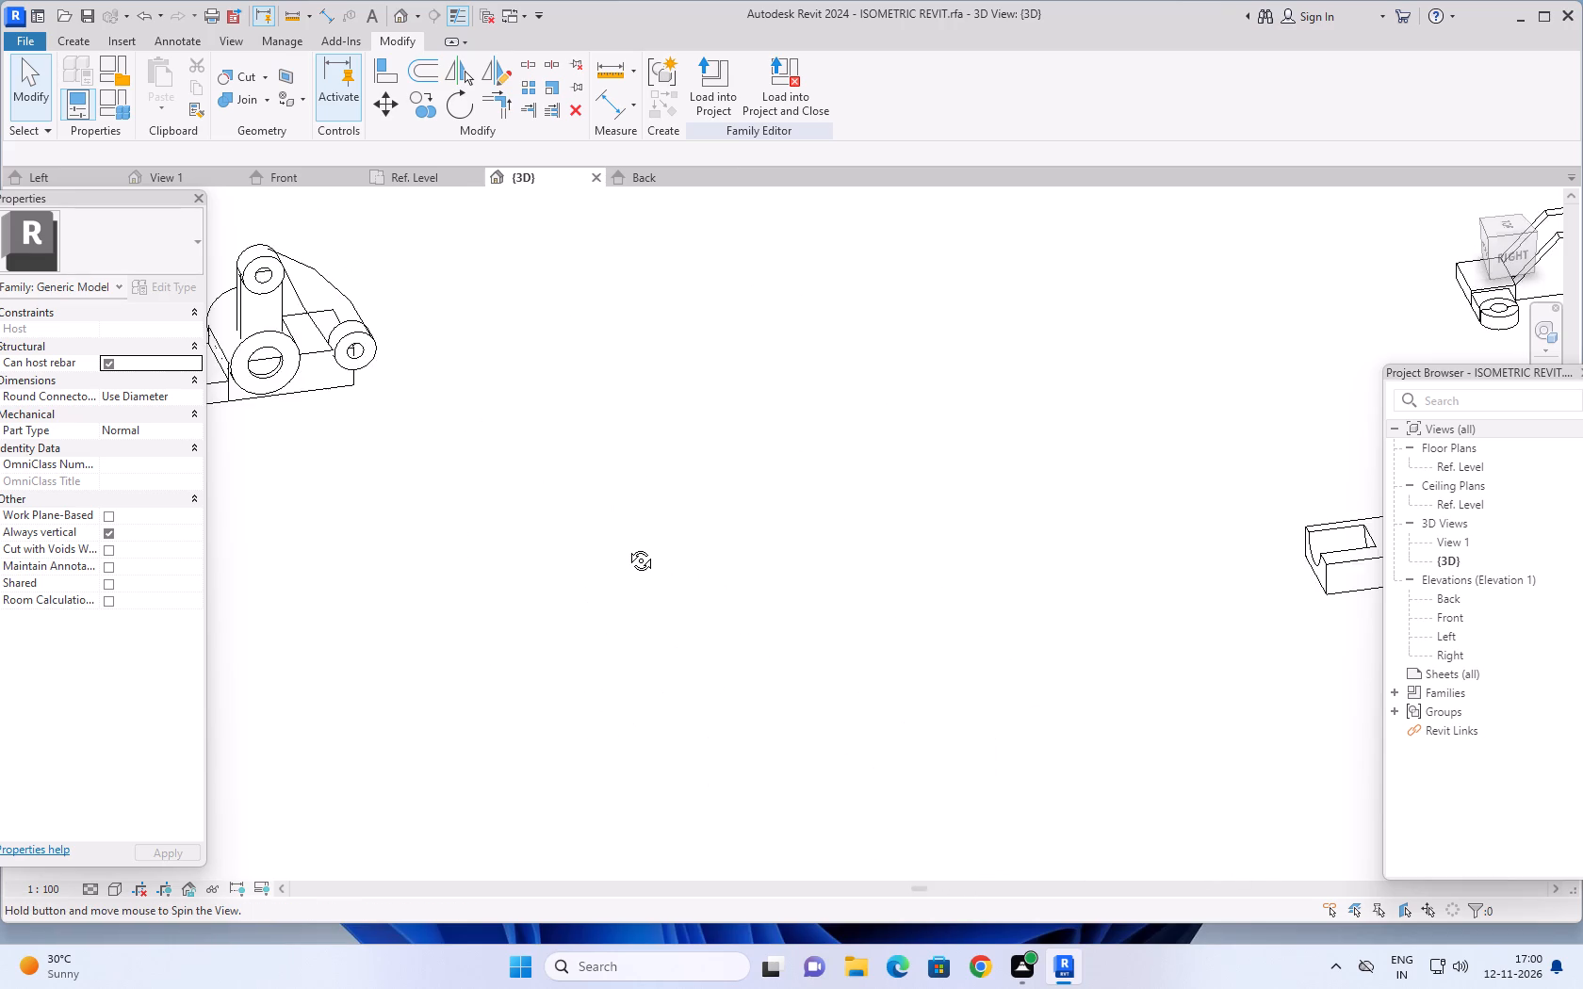
{"action": "middle_click_drag", "start_coordinate": [627, 546], "coordinate": [1051, 762]}
{"action": "middle_click_drag", "start_coordinate": [730, 410], "coordinate": [939, 556]}
{"action": "middle_click_drag", "start_coordinate": [927, 576], "coordinate": [921, 563]}
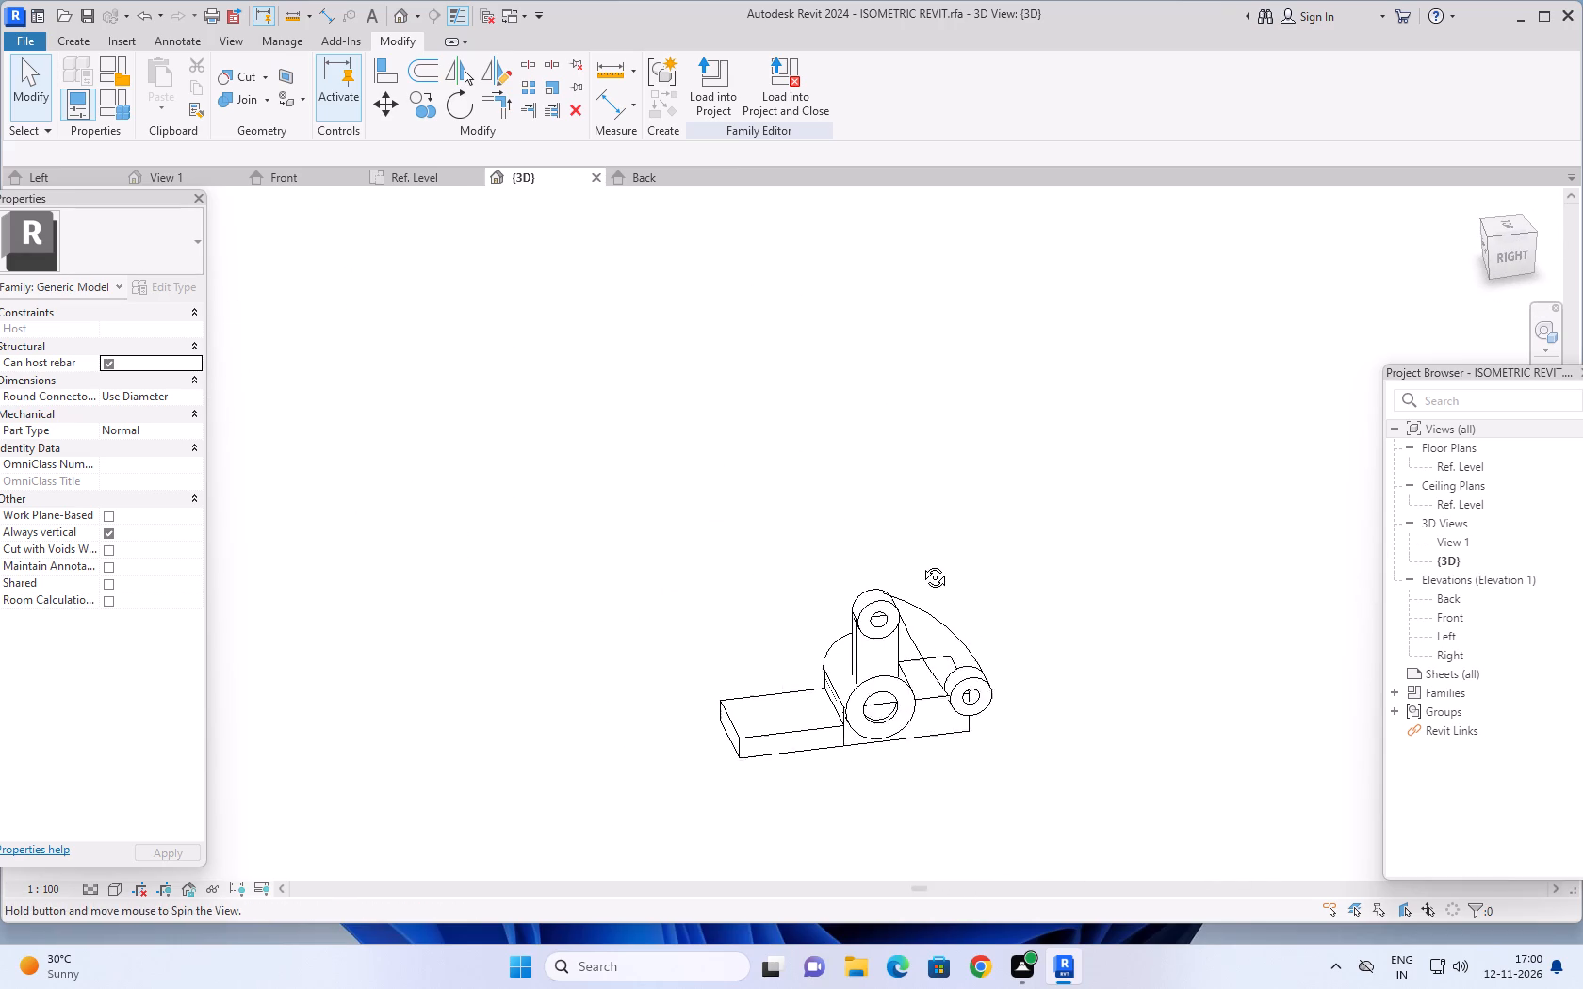
{"action": "middle_click_drag", "start_coordinate": [921, 563], "coordinate": [920, 557]}
{"action": "middle_click_drag", "start_coordinate": [921, 556], "coordinate": [870, 529]}
{"action": "middle_click_drag", "start_coordinate": [864, 626], "coordinate": [906, 810]}
{"action": "scroll", "coordinate": [906, 810], "scroll_direction": "up", "scroll_amount": 1}
{"action": "middle_click_drag", "start_coordinate": [904, 591], "coordinate": [902, 579], "text": "shift"}
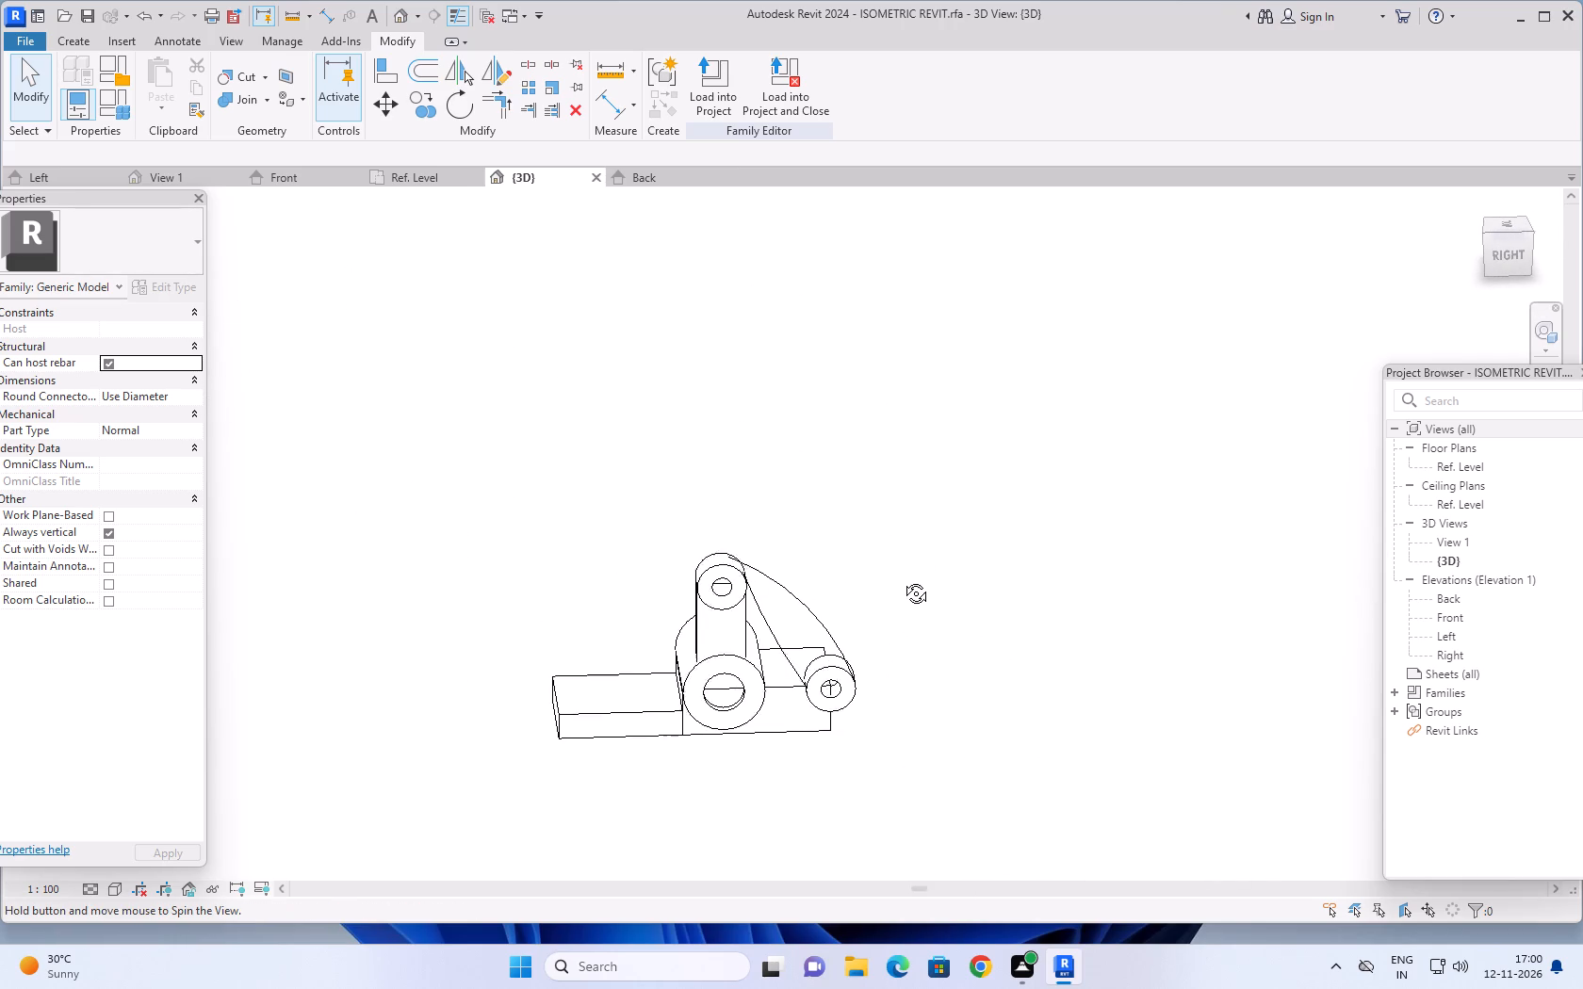
{"action": "middle_click_drag", "start_coordinate": [902, 579], "coordinate": [922, 494], "text": "shift"}
Delete both model-line arcs connecting the ringed part's upper ring to its small end ring.
{"action": "scroll", "coordinate": [912, 543], "scroll_direction": "up", "scroll_amount": 1, "text": "shift"}
{"action": "middle_click_drag", "start_coordinate": [927, 458], "coordinate": [894, 636]}
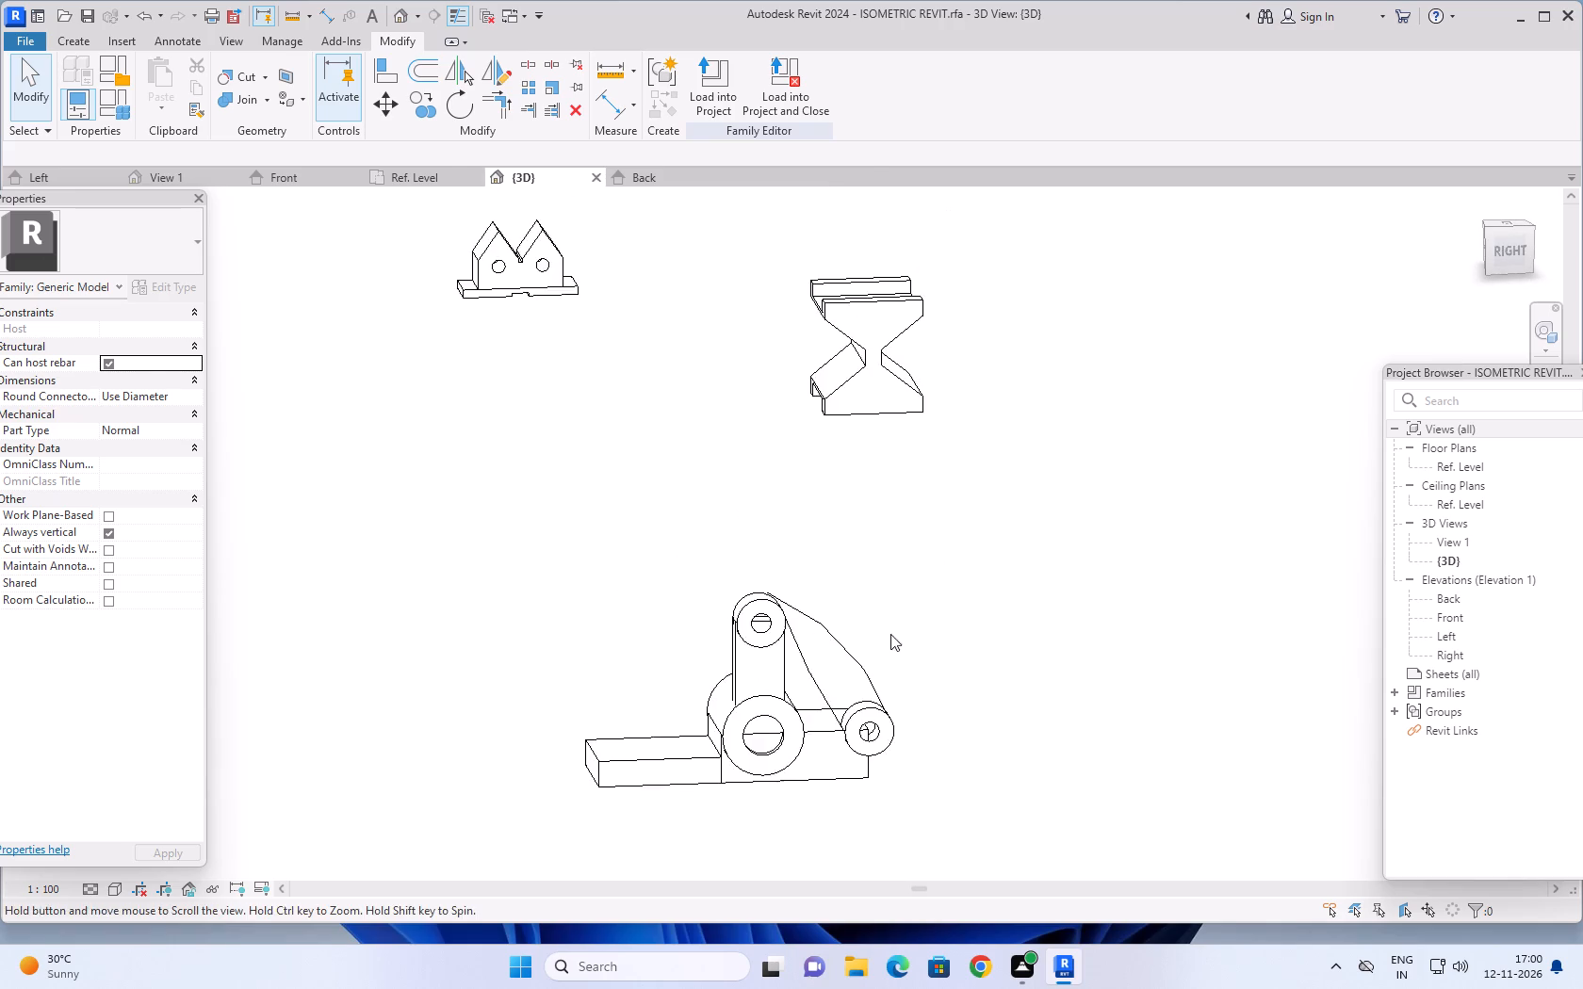
{"action": "middle_click_drag", "start_coordinate": [886, 607], "coordinate": [877, 592], "text": "shift"}
{"action": "scroll", "coordinate": [734, 622], "scroll_direction": "up", "scroll_amount": 2}
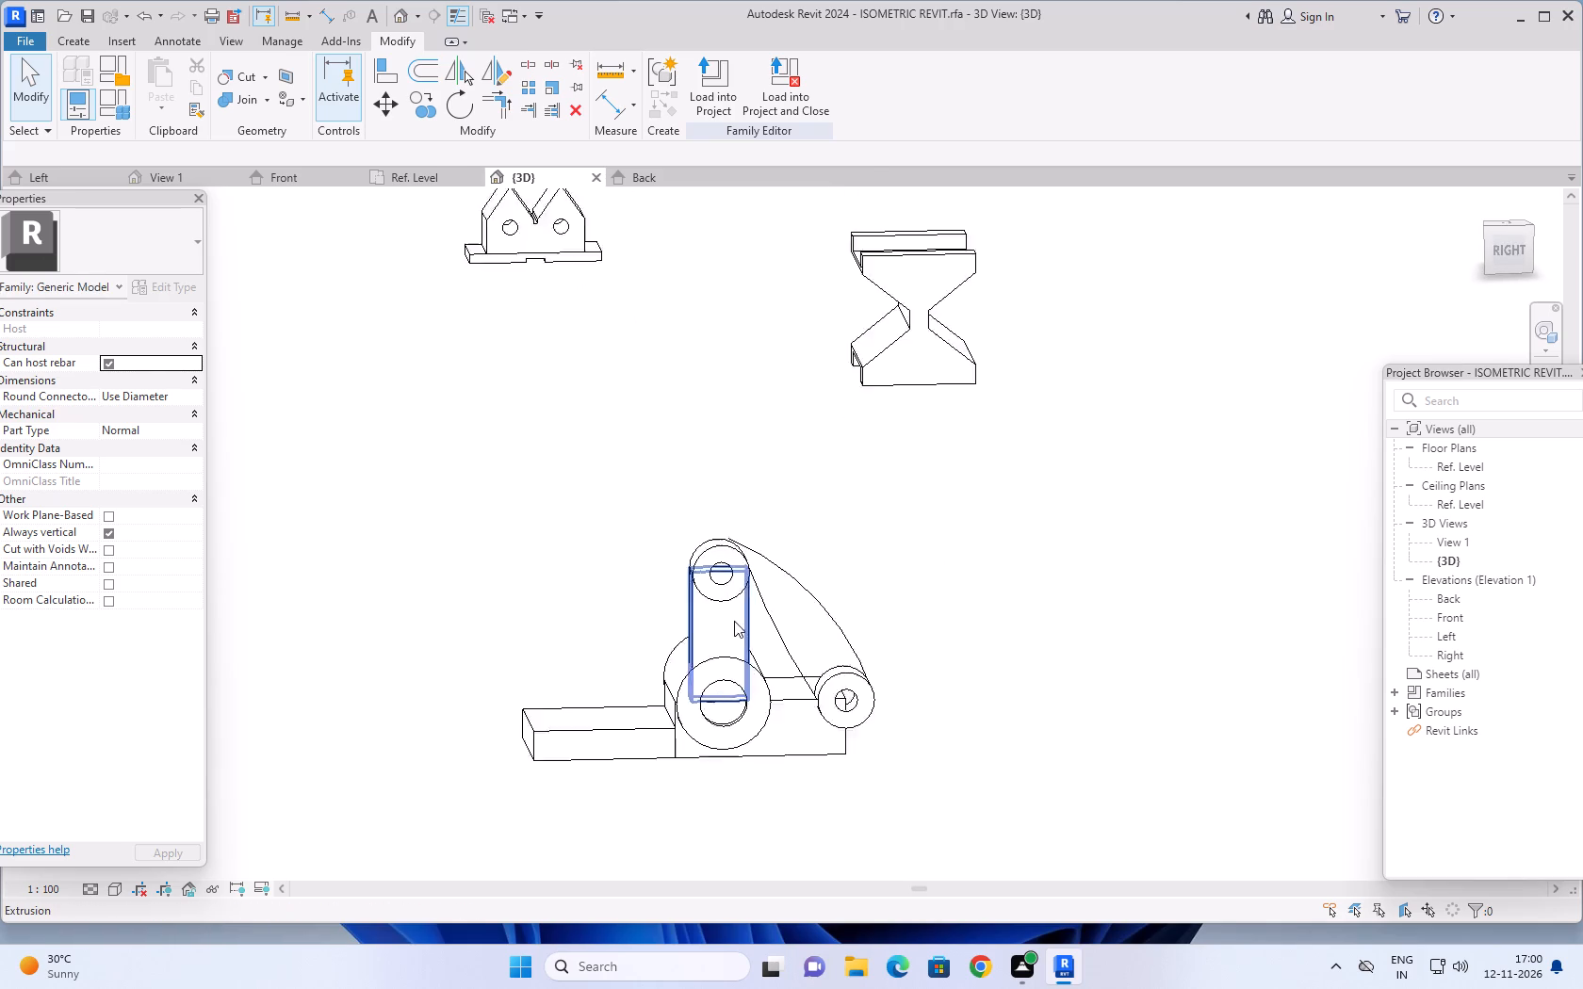
{"action": "scroll", "coordinate": [734, 621], "scroll_direction": "up", "scroll_amount": 6}
{"action": "key", "text": "Escape"}
{"action": "key", "text": "Escape"}
{"action": "left_click", "coordinate": [821, 643]}
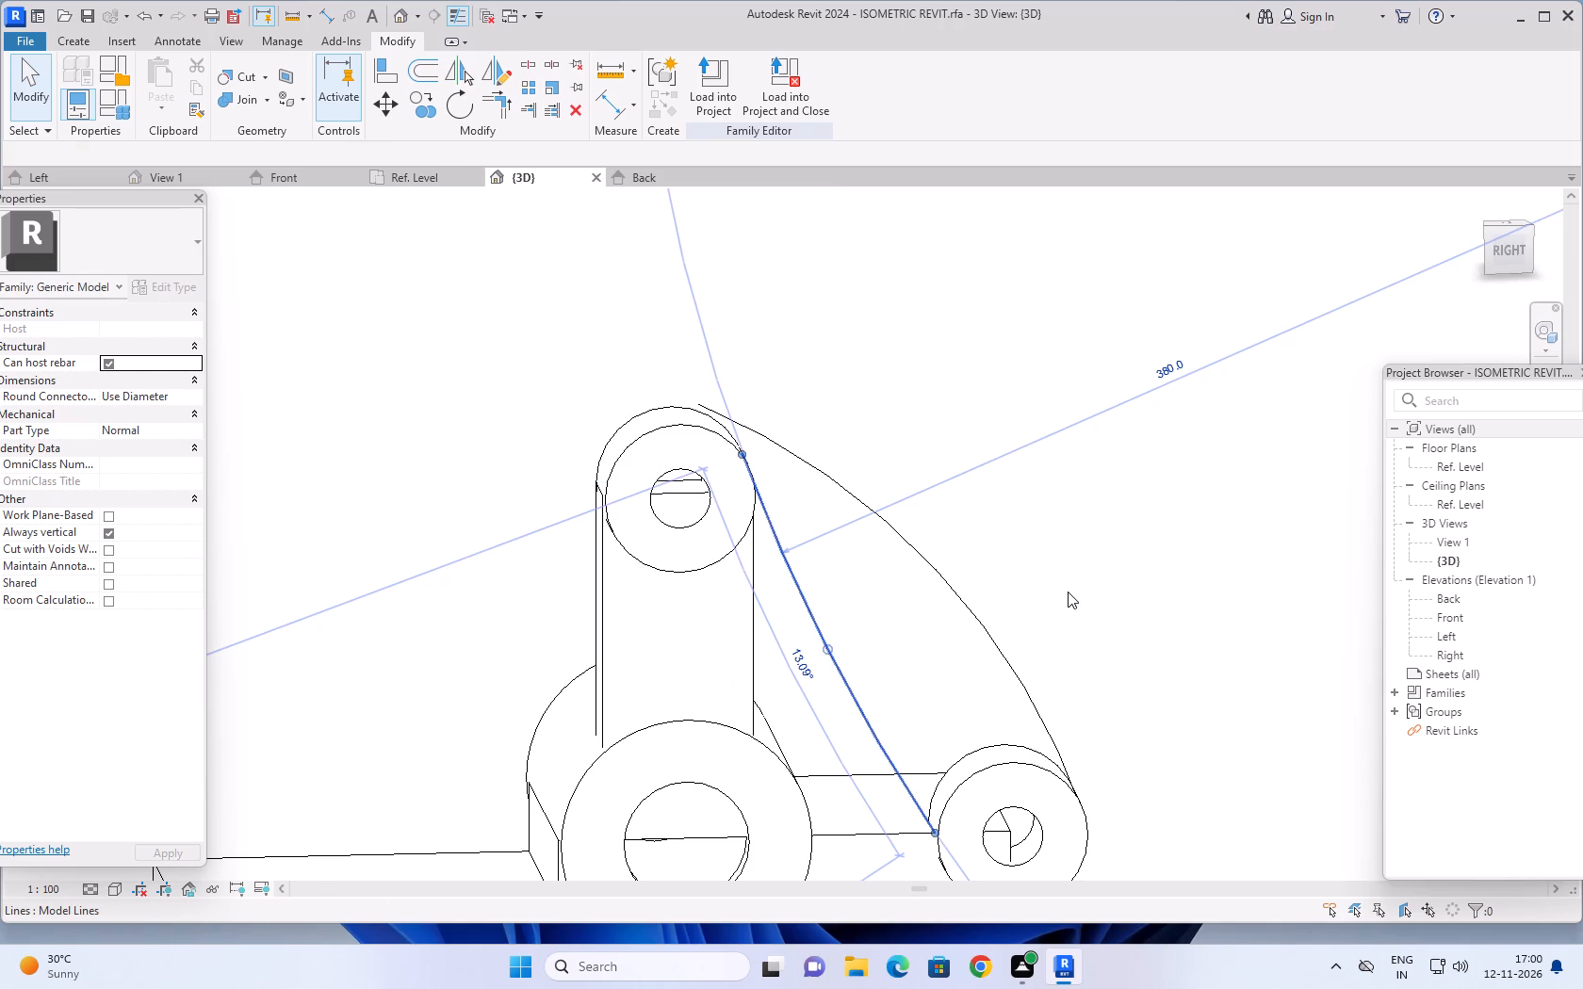
{"action": "key", "text": "Delete"}
{"action": "left_click", "coordinate": [927, 565]}
{"action": "key", "text": "Delete"}
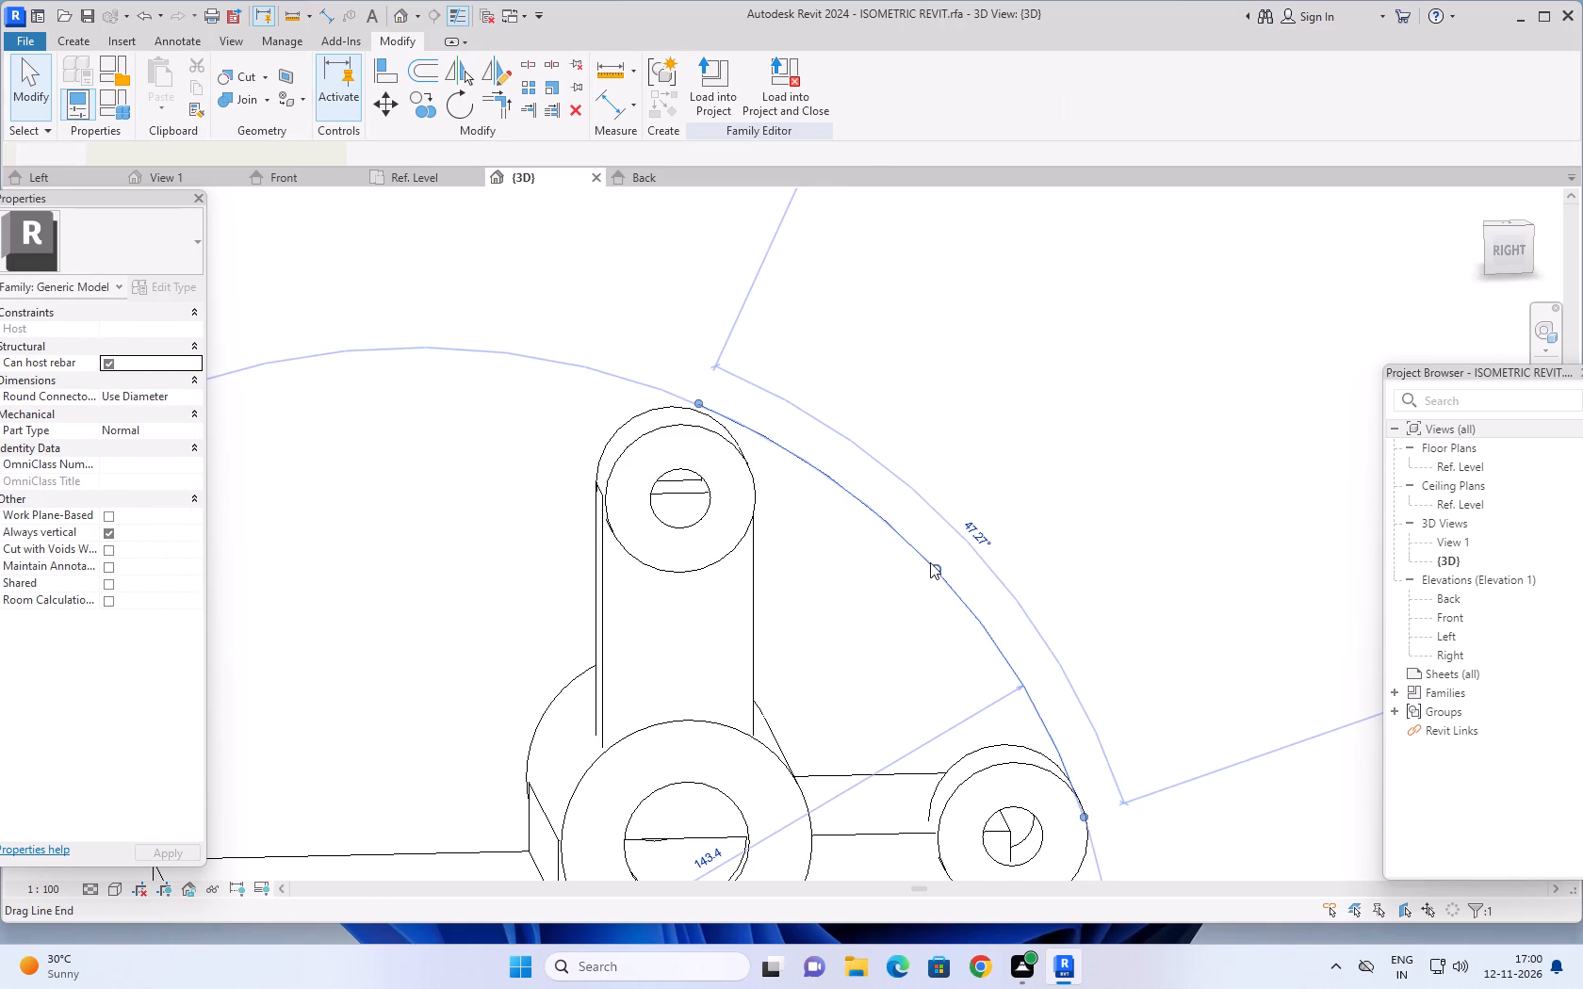
Start a new solid extrusion sketch with the 3D view facing the ringed part squarely from the right side.
{"action": "scroll", "coordinate": [1003, 525], "scroll_direction": "down", "scroll_amount": 3}
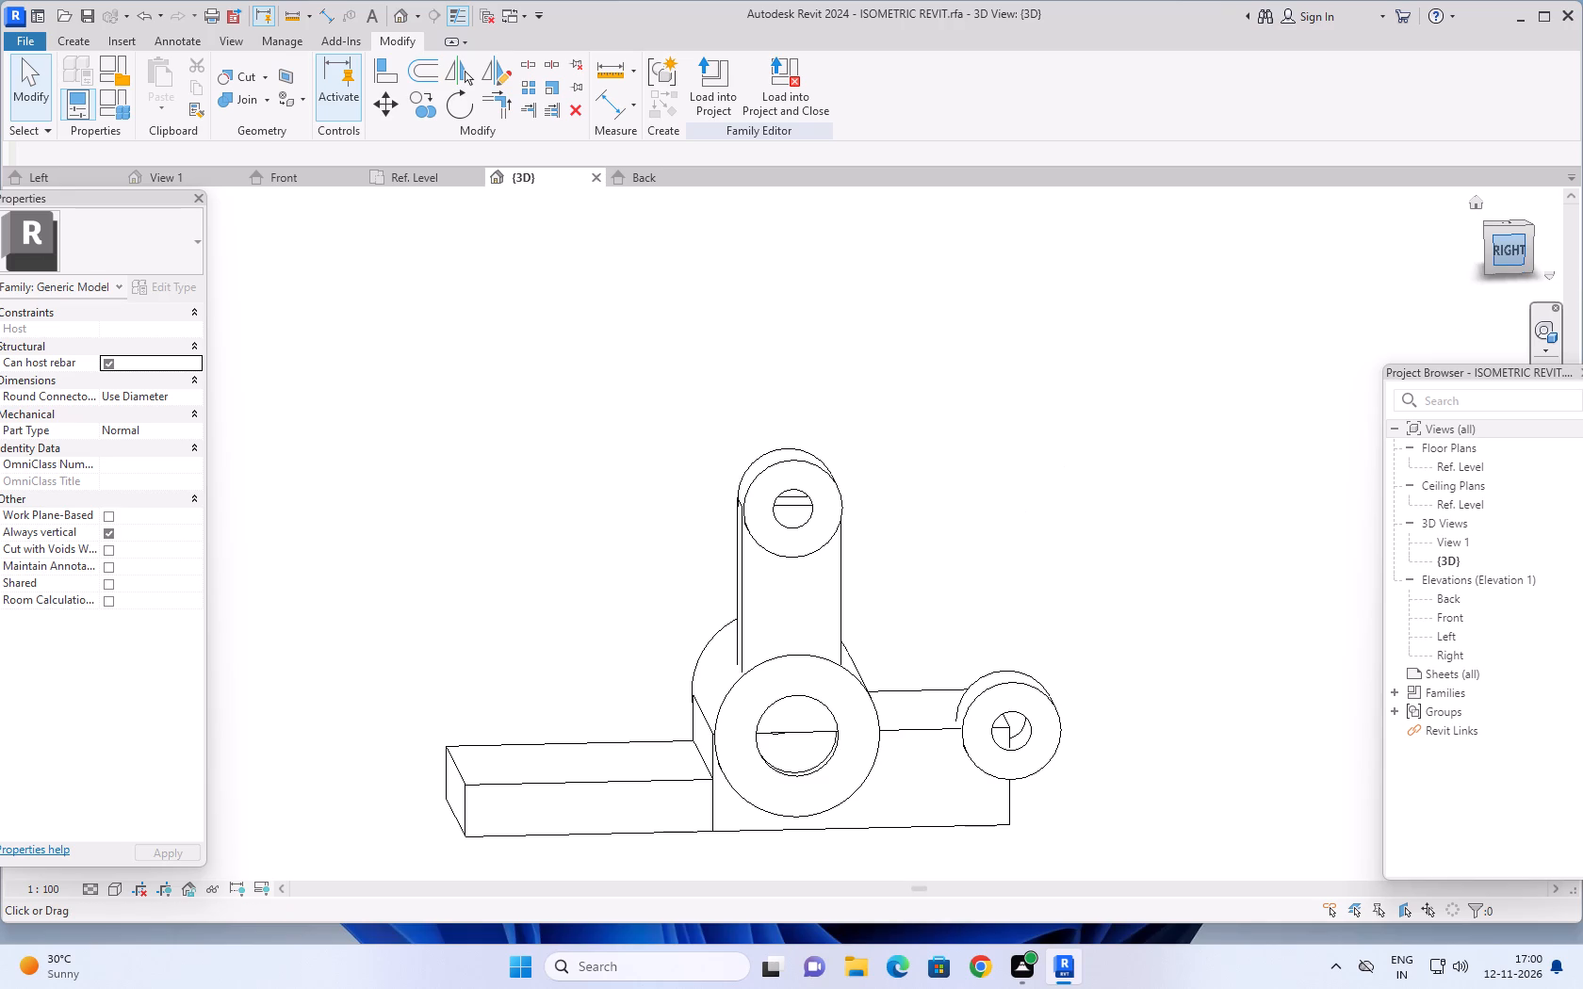
{"action": "left_click", "coordinate": [1511, 250]}
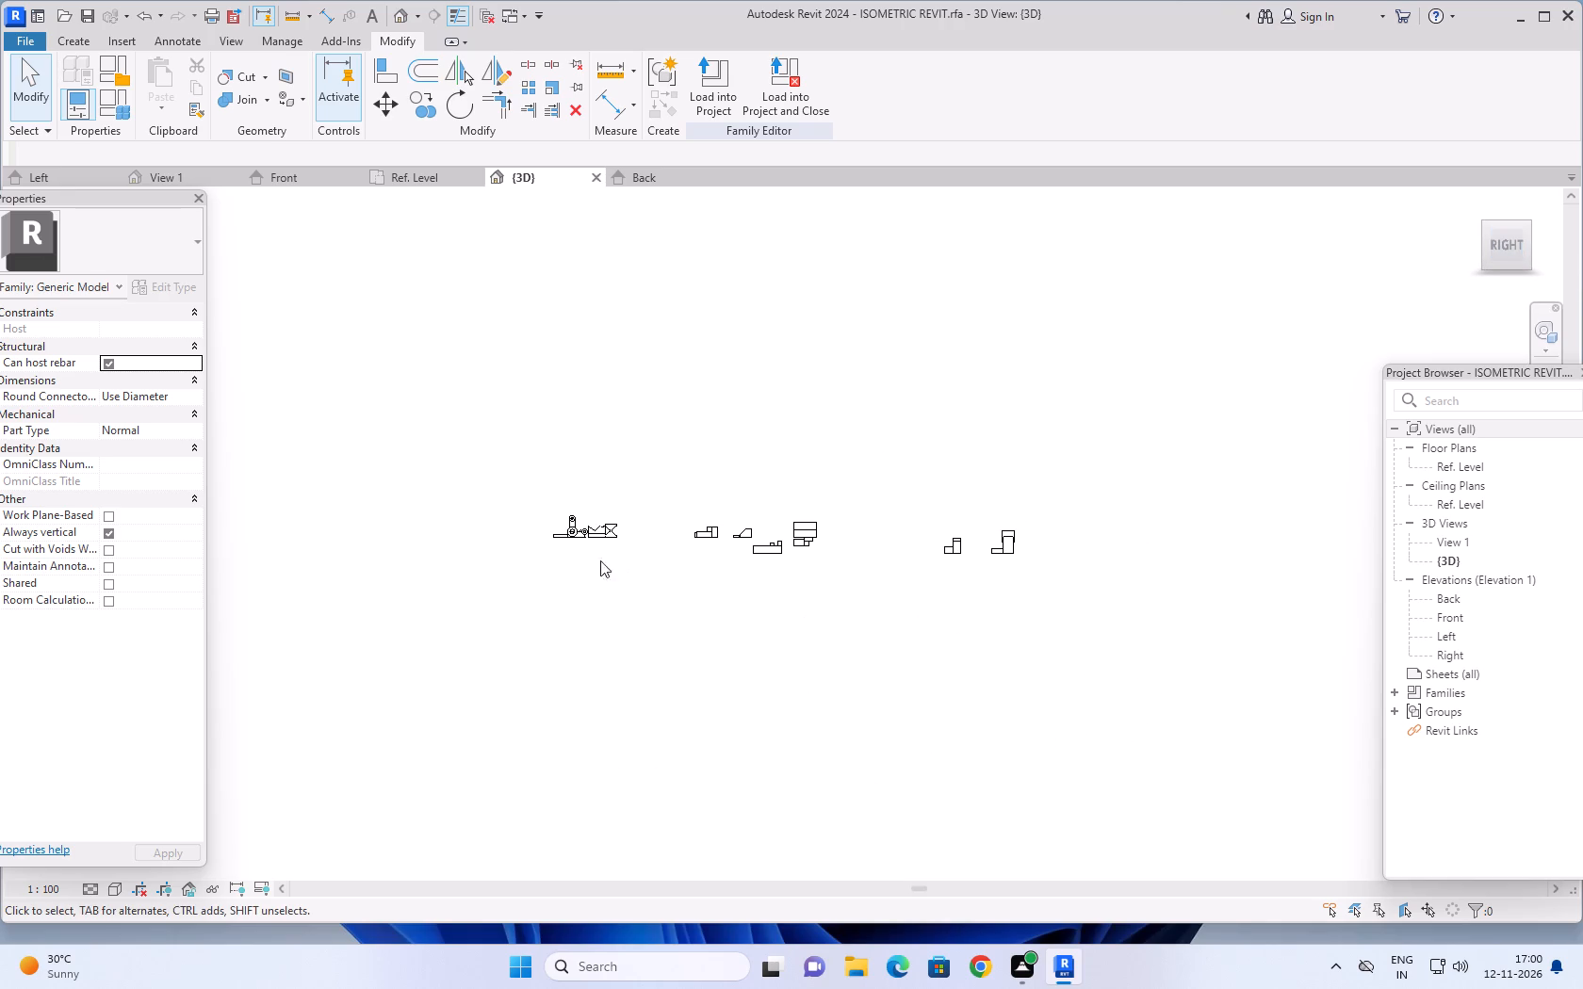
{"action": "scroll", "coordinate": [535, 538], "scroll_direction": "up", "scroll_amount": 9}
{"action": "scroll", "coordinate": [644, 574], "scroll_direction": "up", "scroll_amount": 10}
{"action": "middle_click_drag", "start_coordinate": [695, 615], "coordinate": [728, 665]}
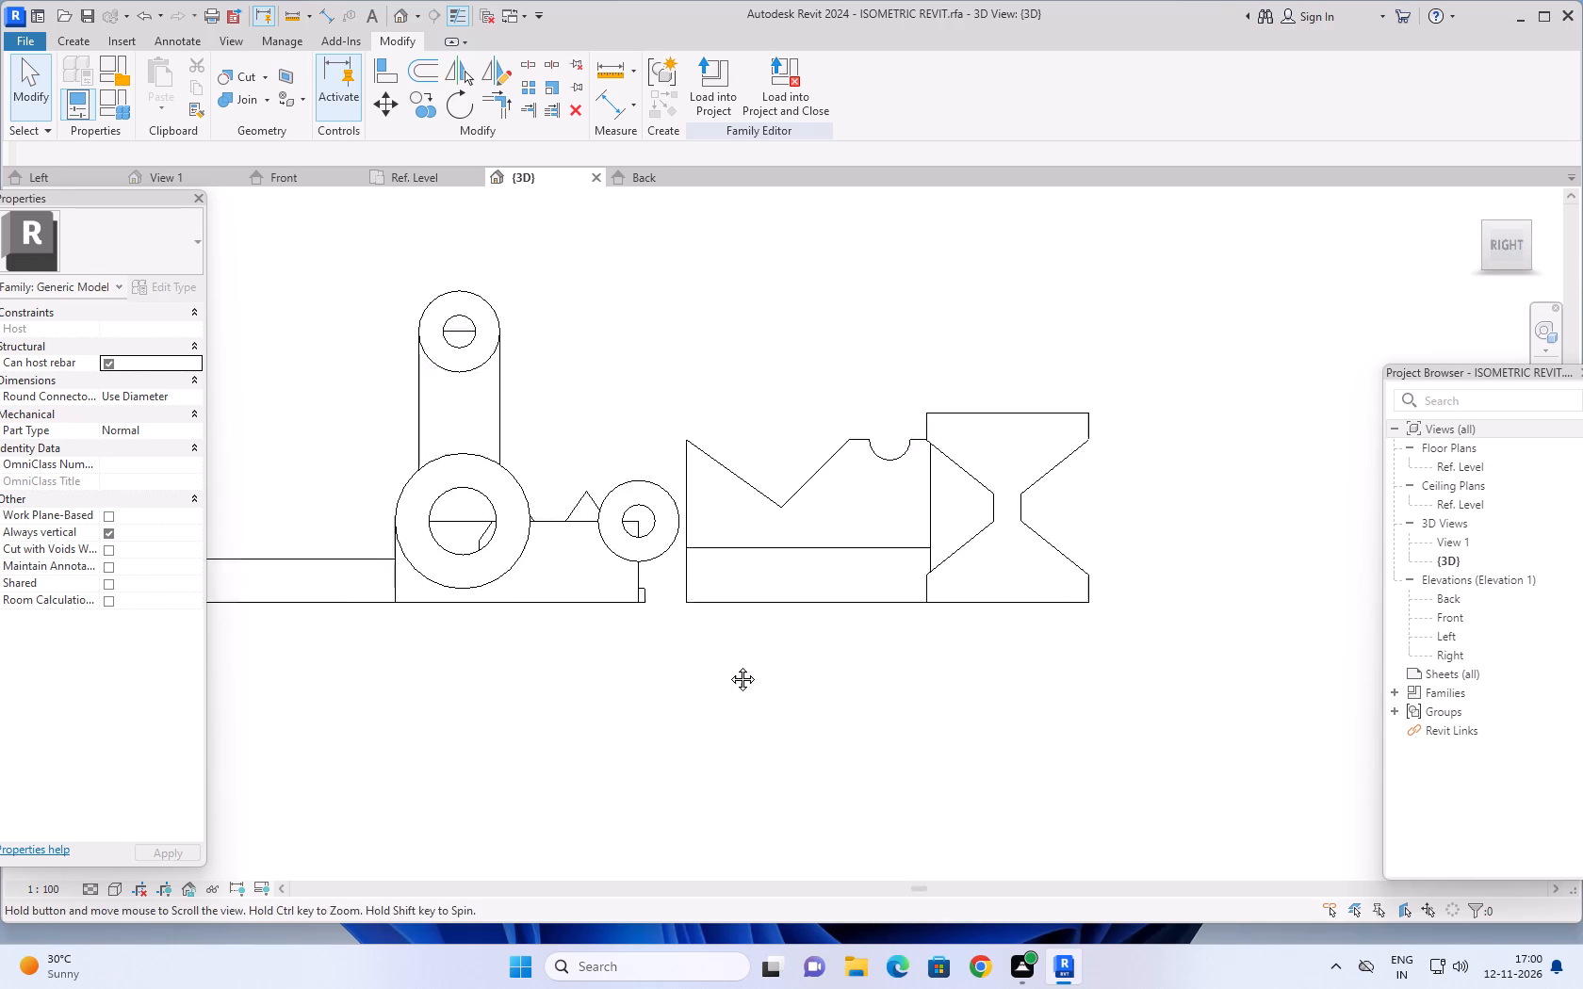
{"action": "middle_click_drag", "start_coordinate": [728, 665], "coordinate": [826, 734]}
{"action": "middle_click_drag", "start_coordinate": [778, 394], "coordinate": [847, 430]}
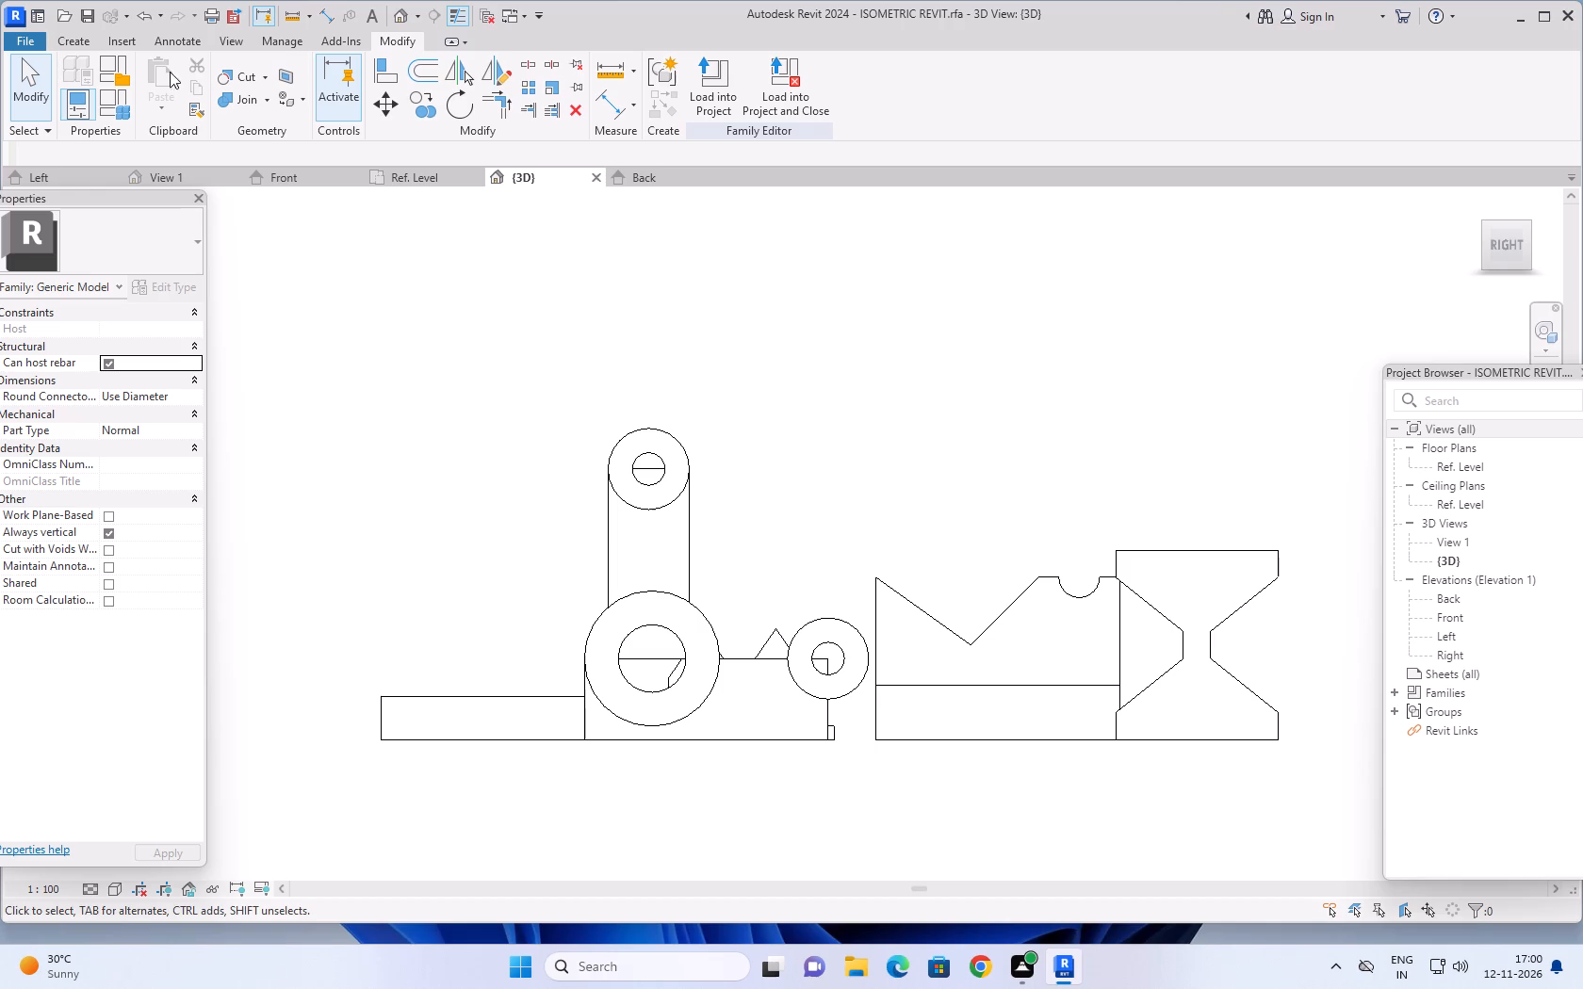
{"action": "left_click", "coordinate": [76, 41]}
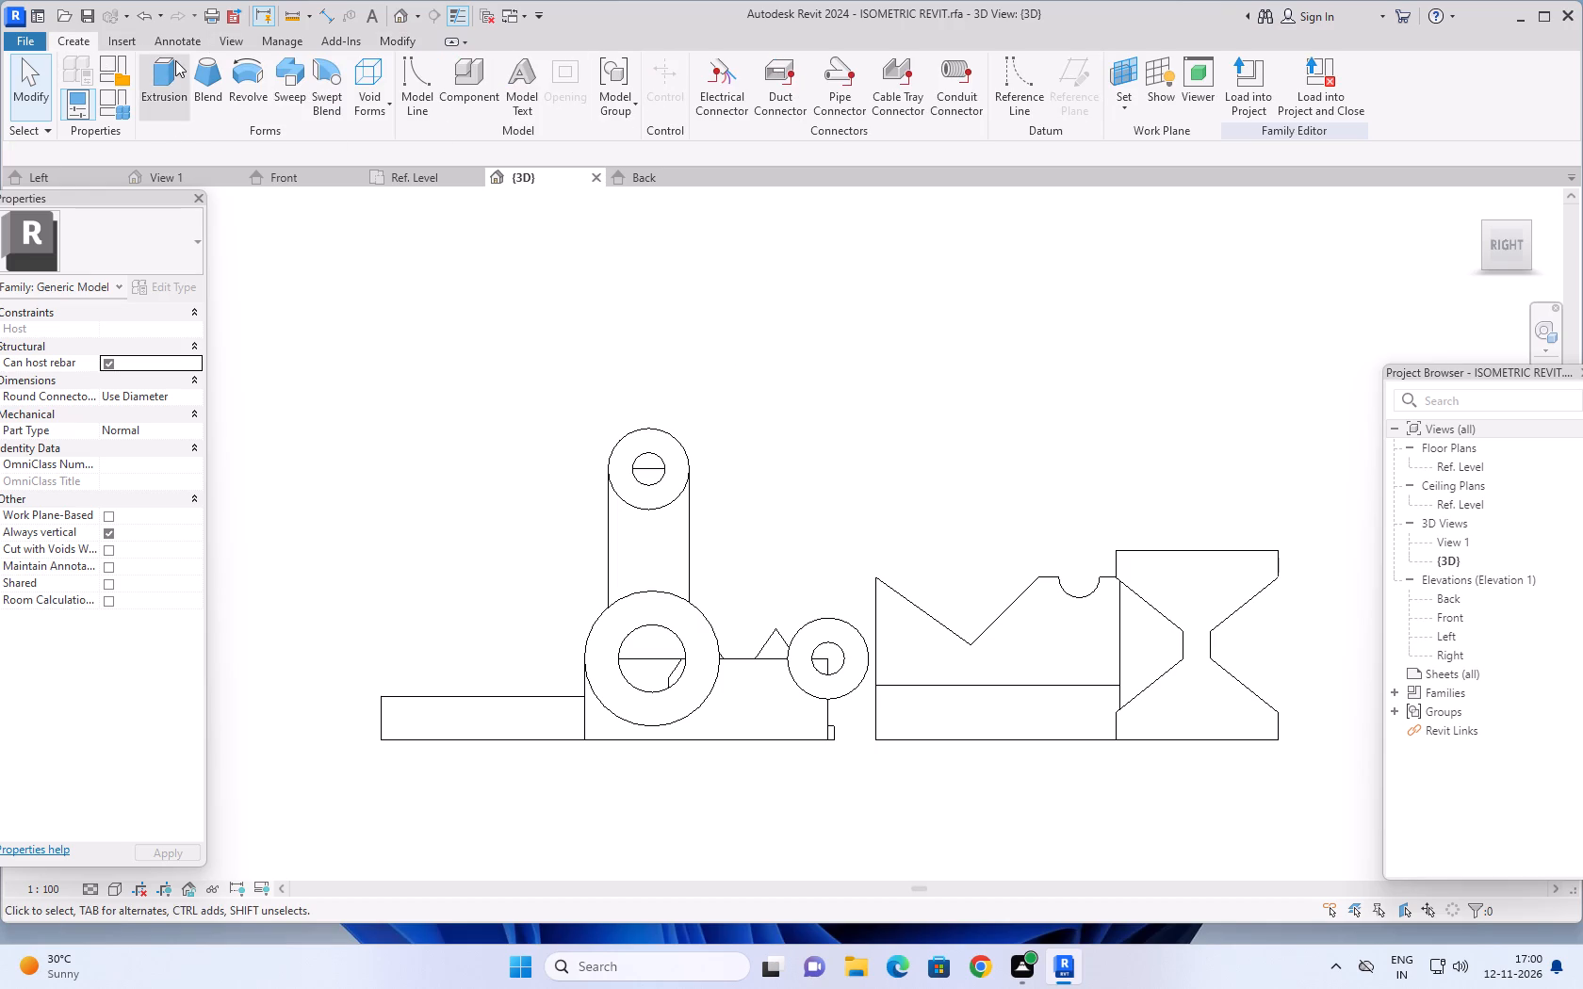
{"action": "left_click", "coordinate": [153, 72]}
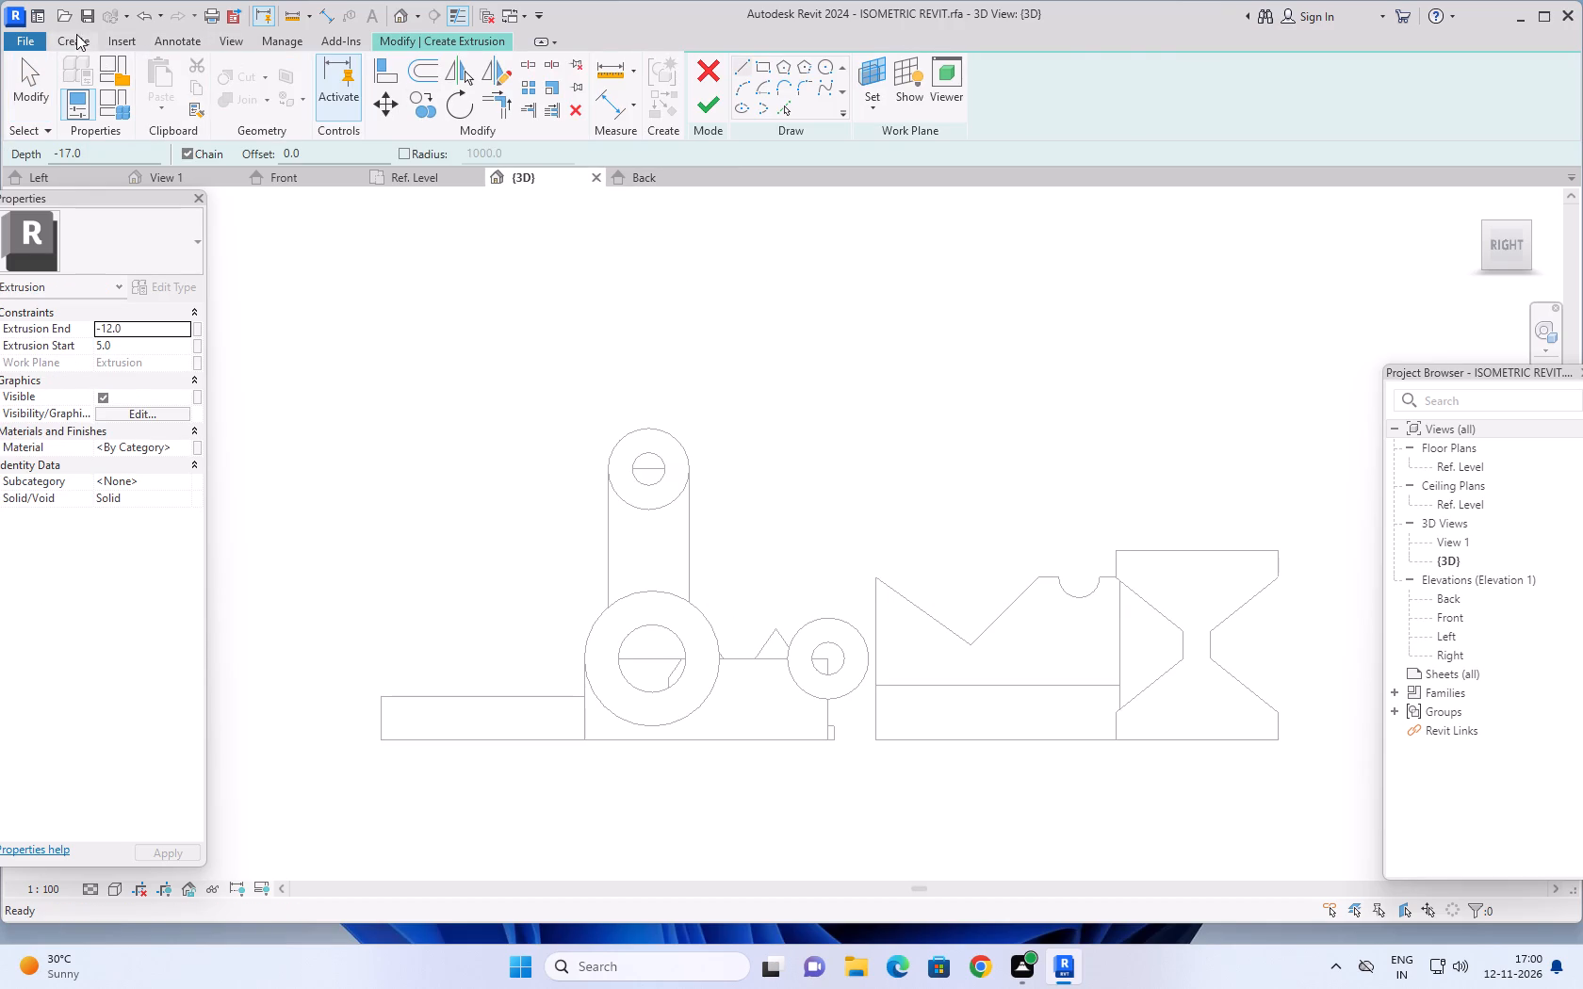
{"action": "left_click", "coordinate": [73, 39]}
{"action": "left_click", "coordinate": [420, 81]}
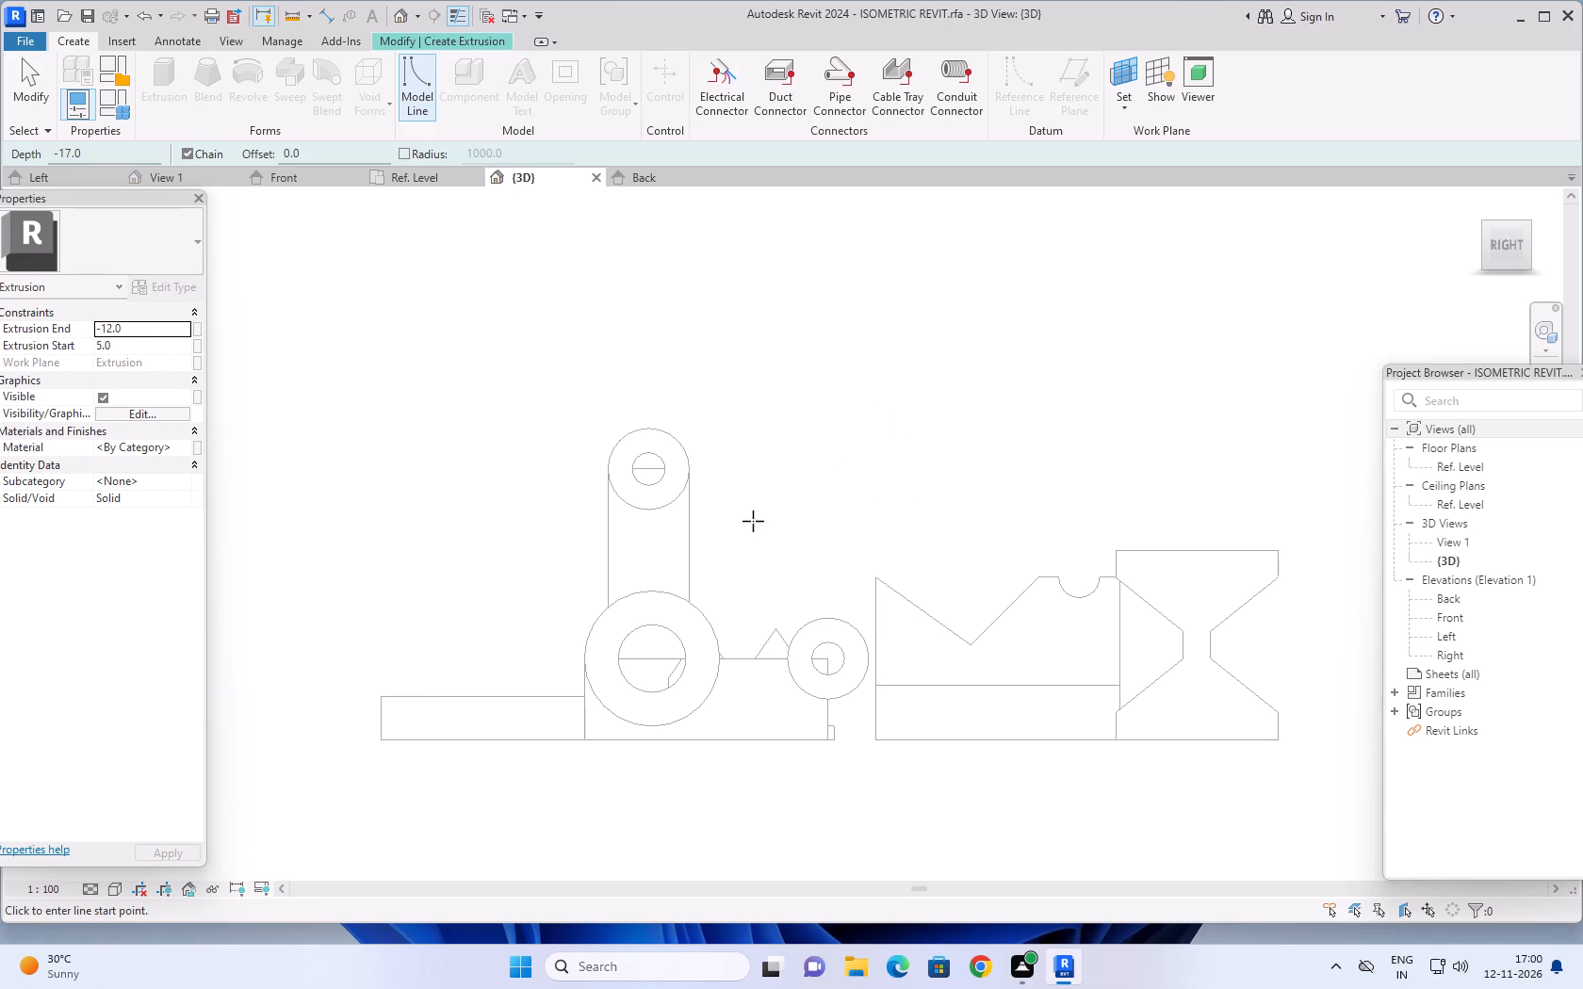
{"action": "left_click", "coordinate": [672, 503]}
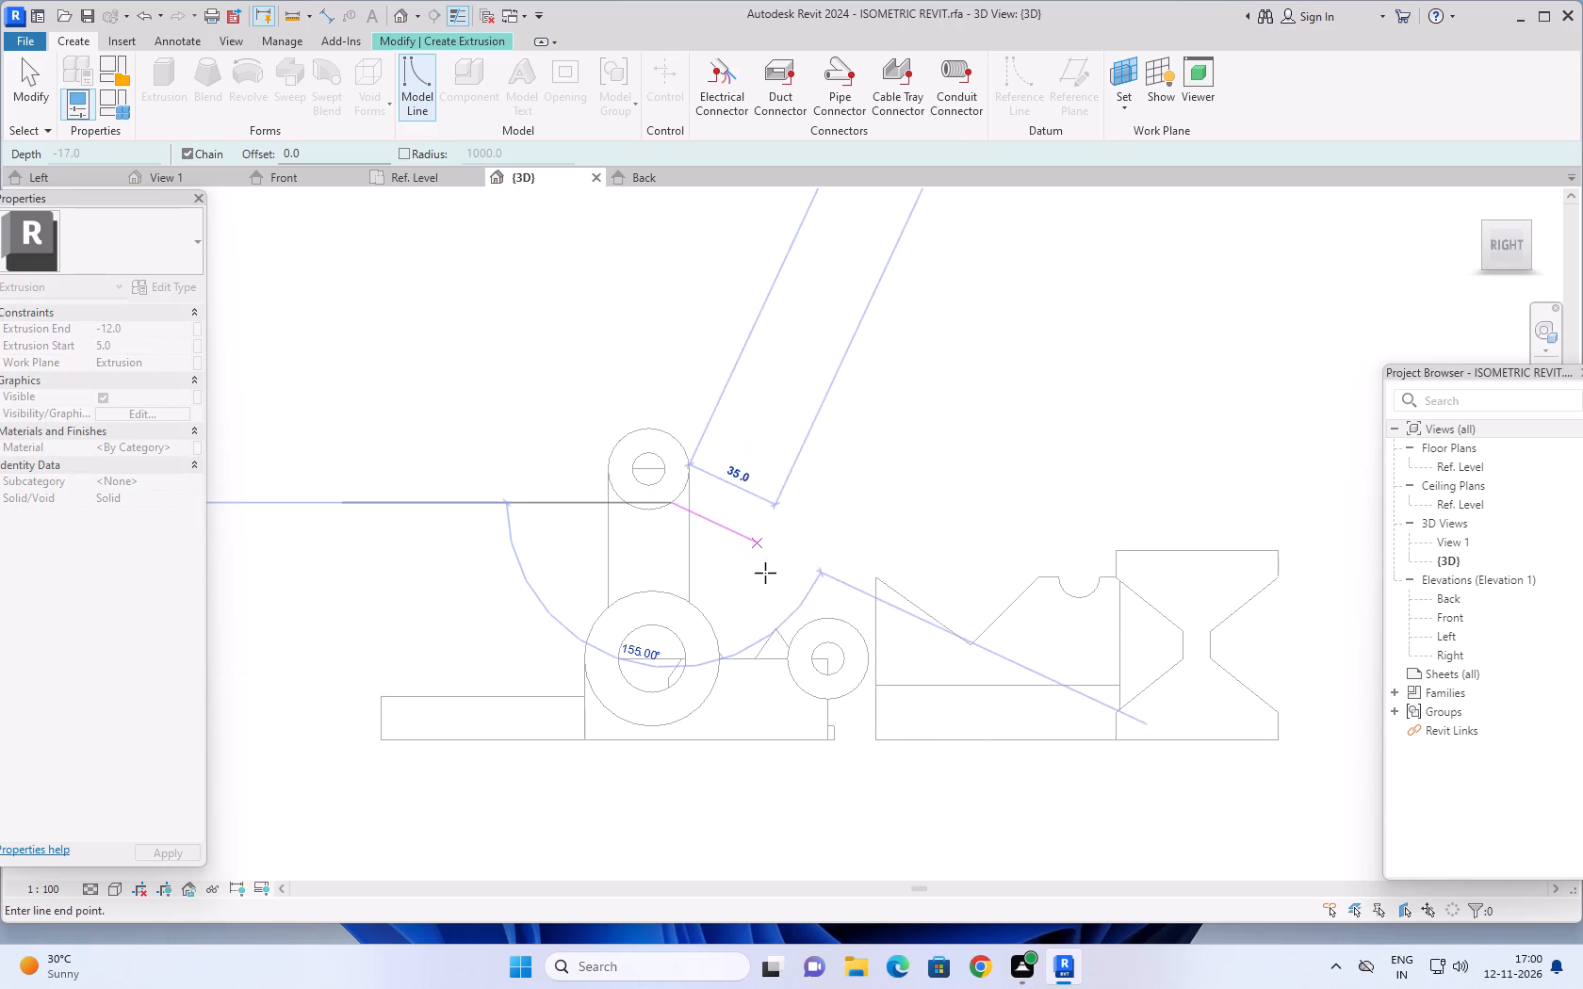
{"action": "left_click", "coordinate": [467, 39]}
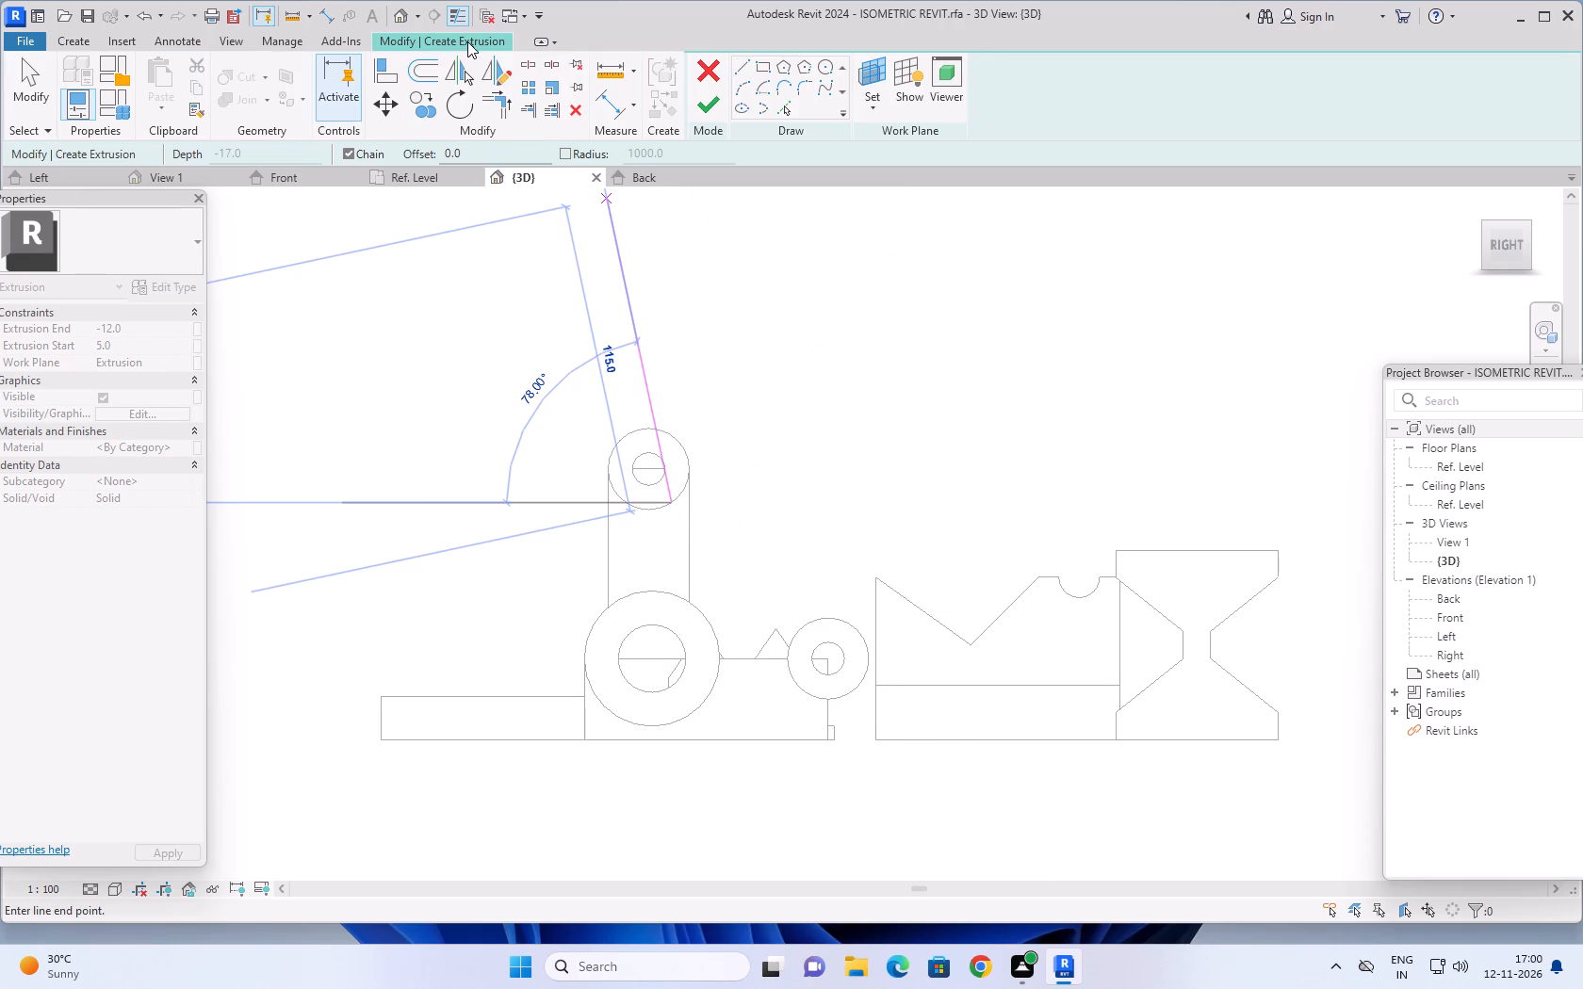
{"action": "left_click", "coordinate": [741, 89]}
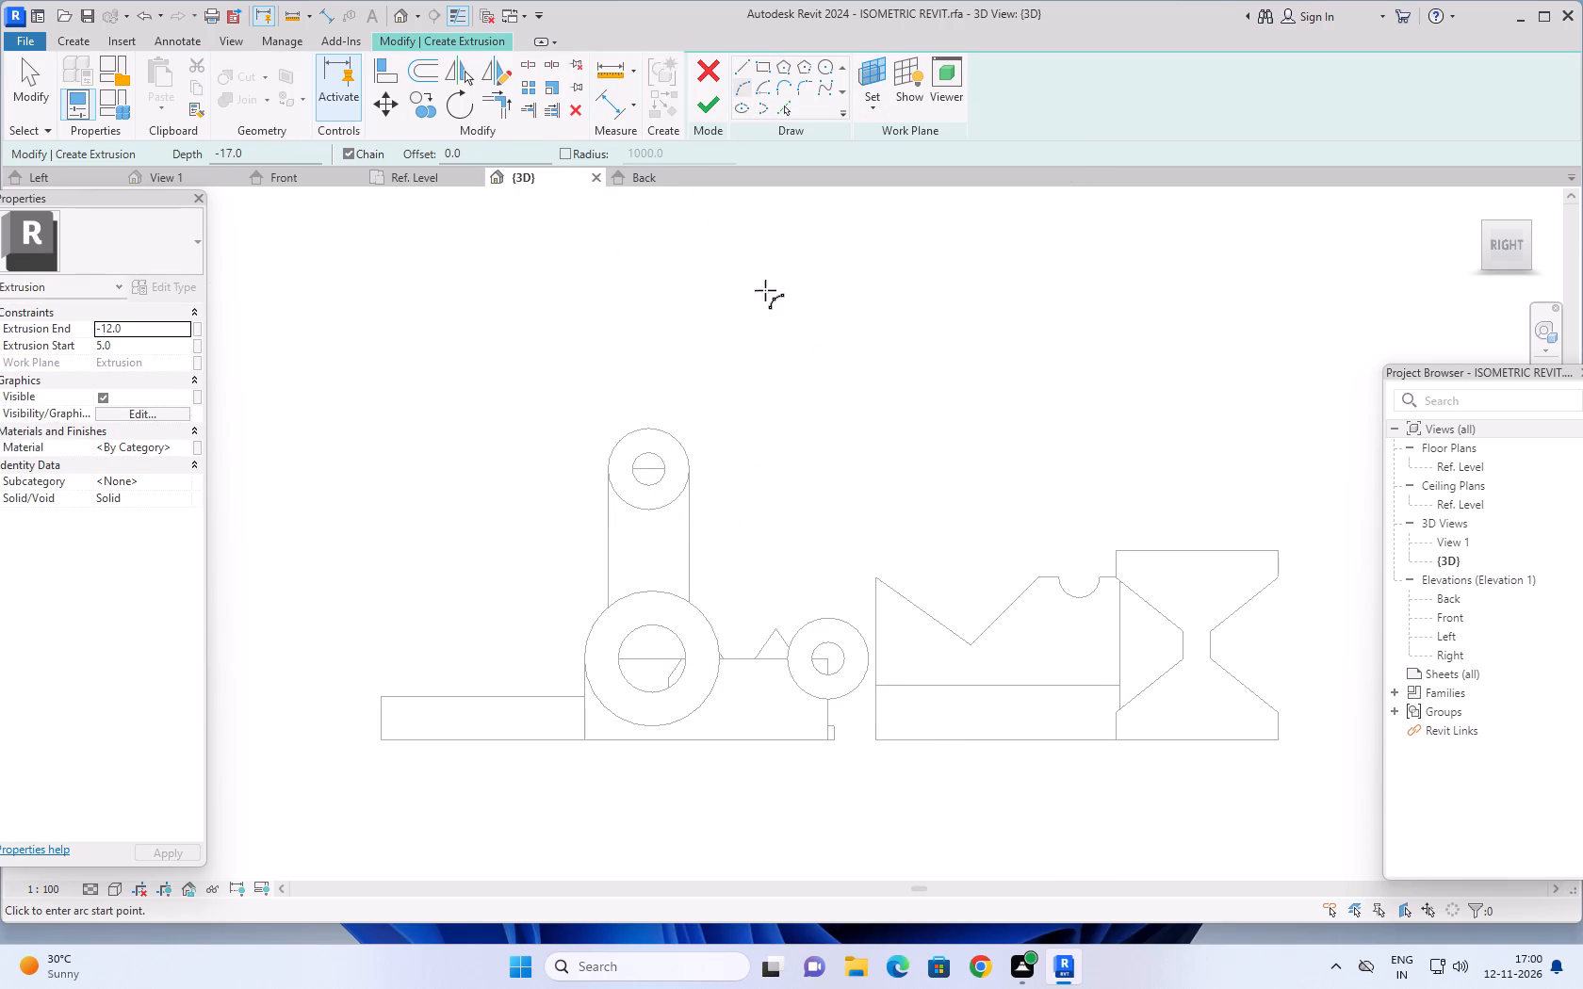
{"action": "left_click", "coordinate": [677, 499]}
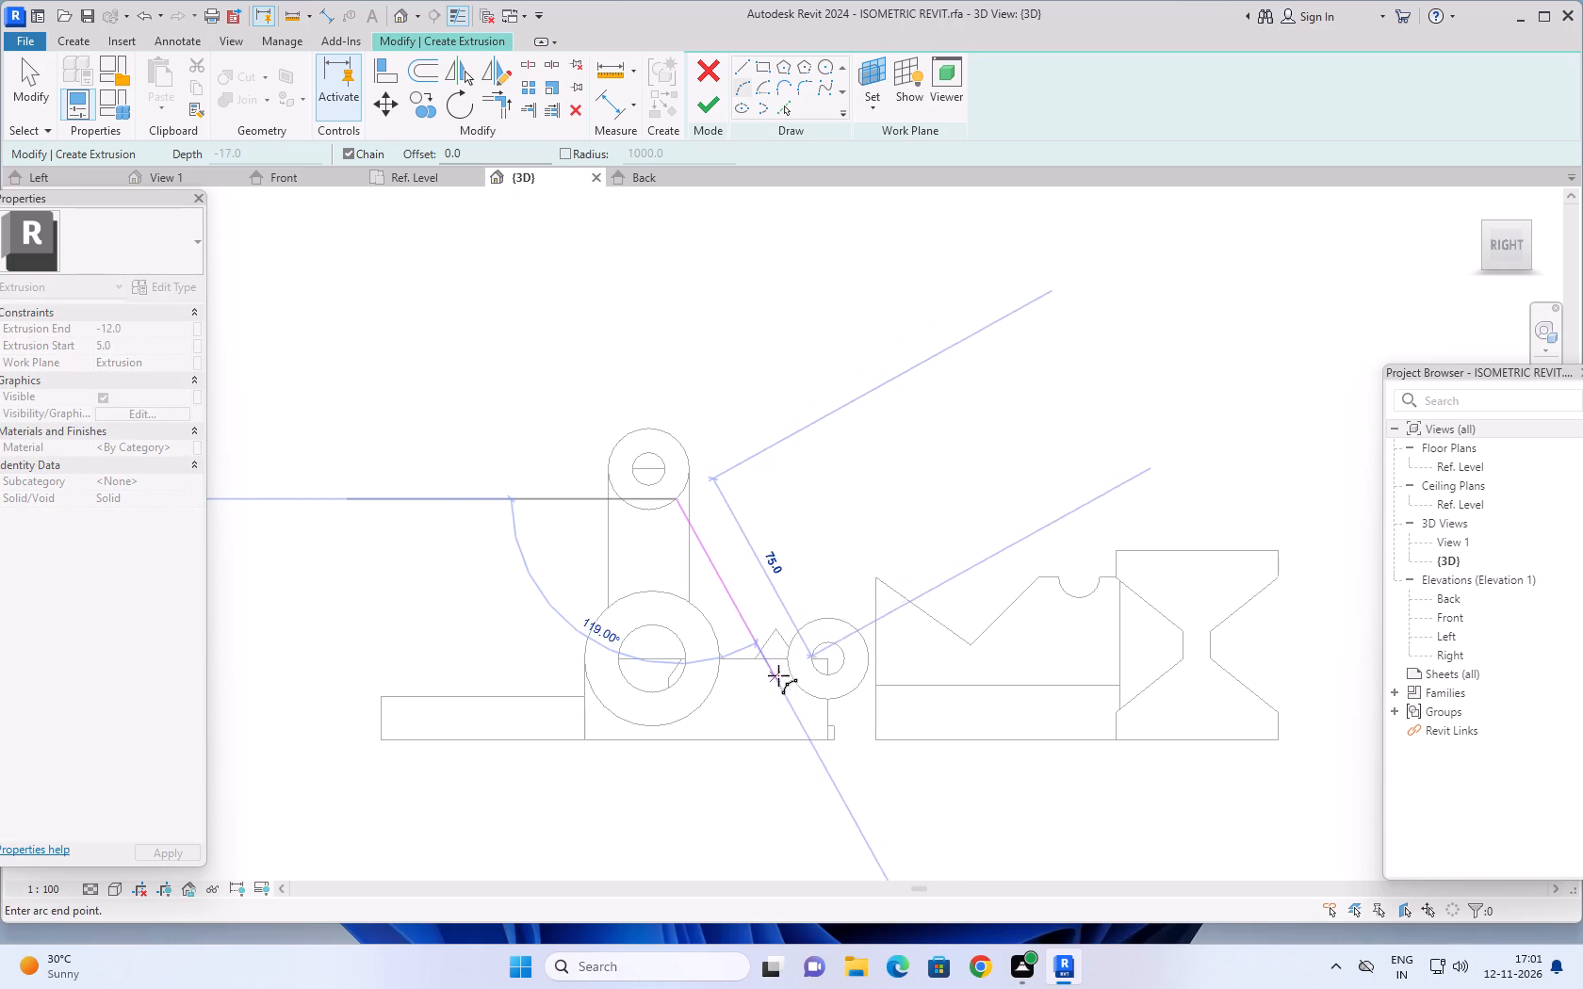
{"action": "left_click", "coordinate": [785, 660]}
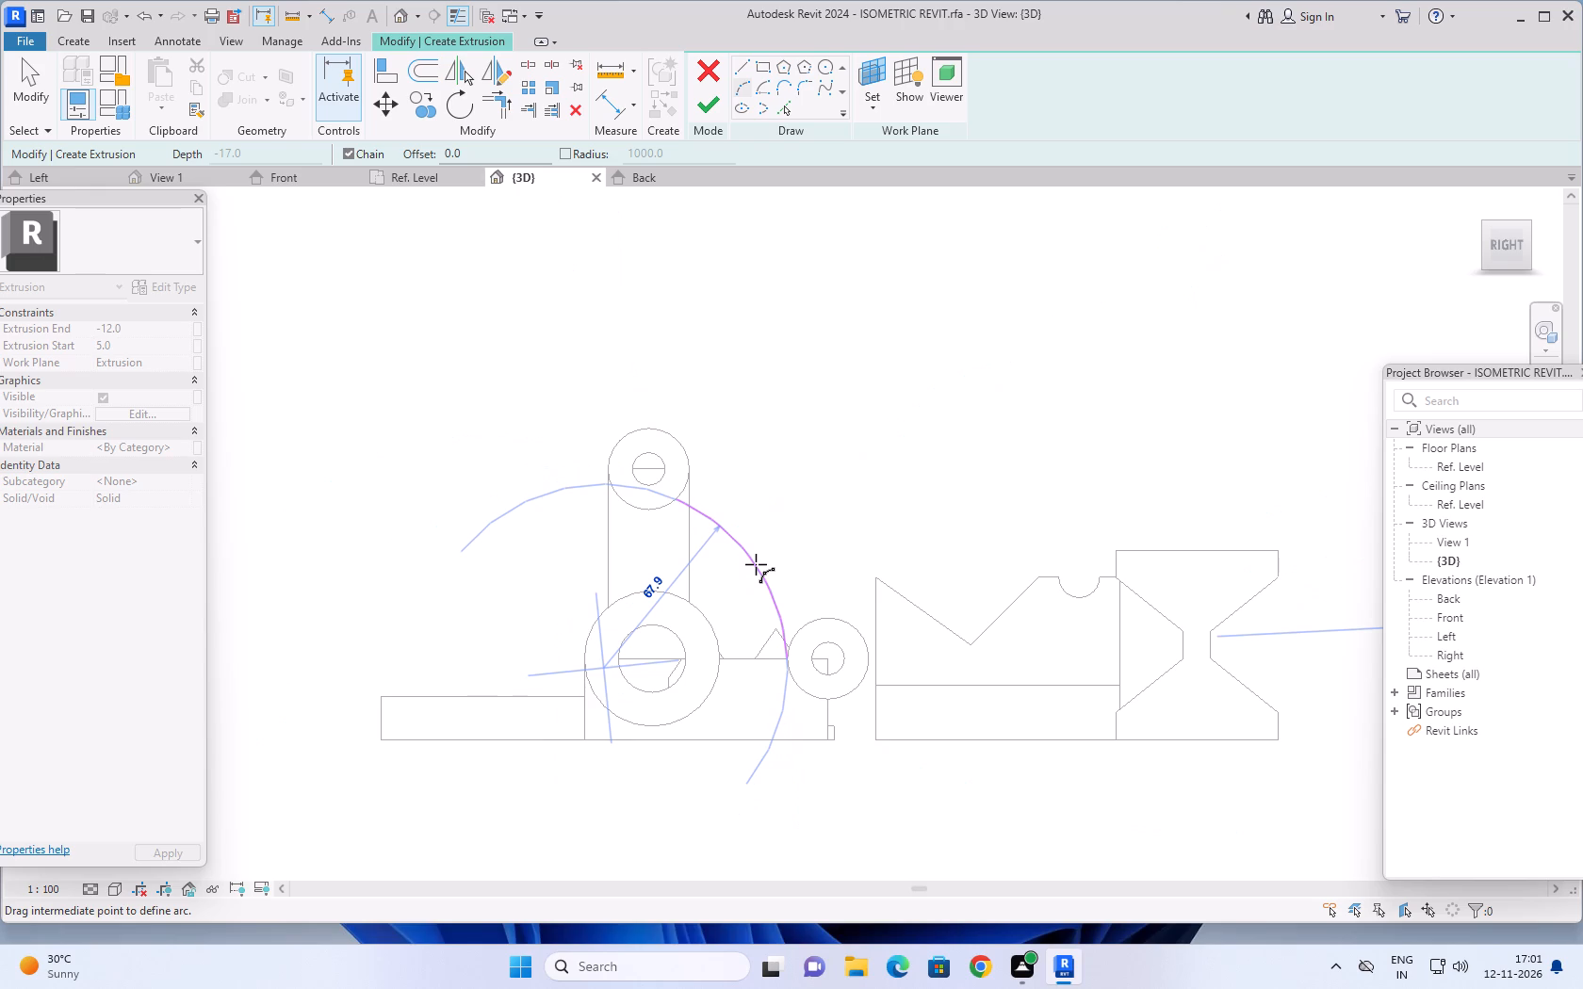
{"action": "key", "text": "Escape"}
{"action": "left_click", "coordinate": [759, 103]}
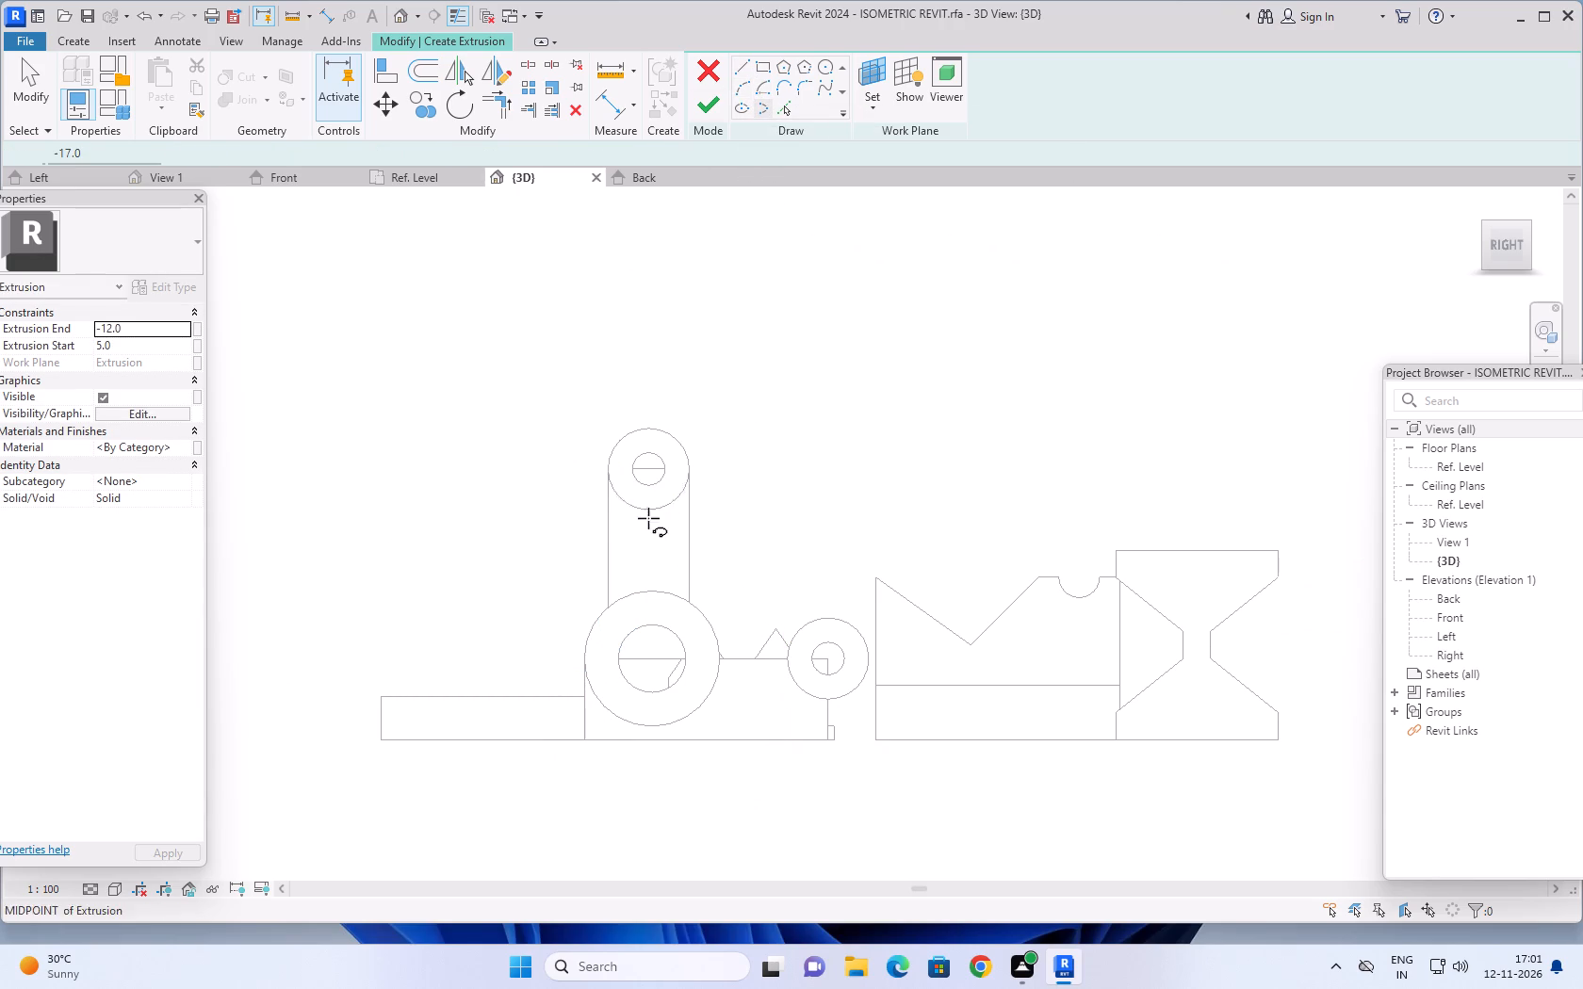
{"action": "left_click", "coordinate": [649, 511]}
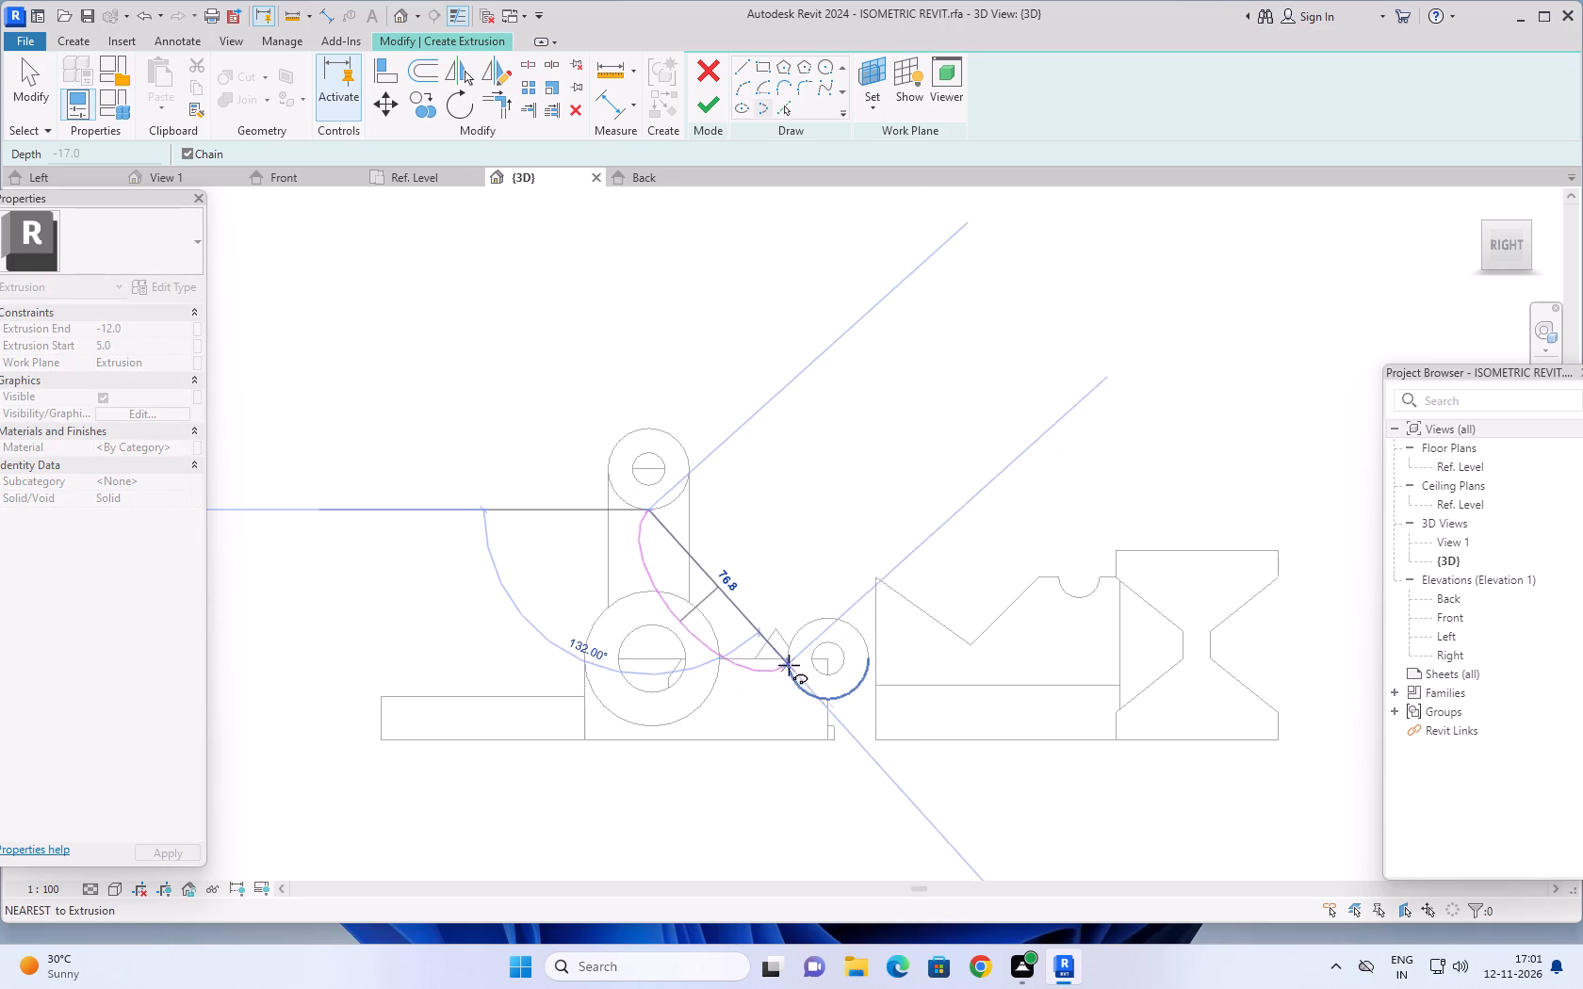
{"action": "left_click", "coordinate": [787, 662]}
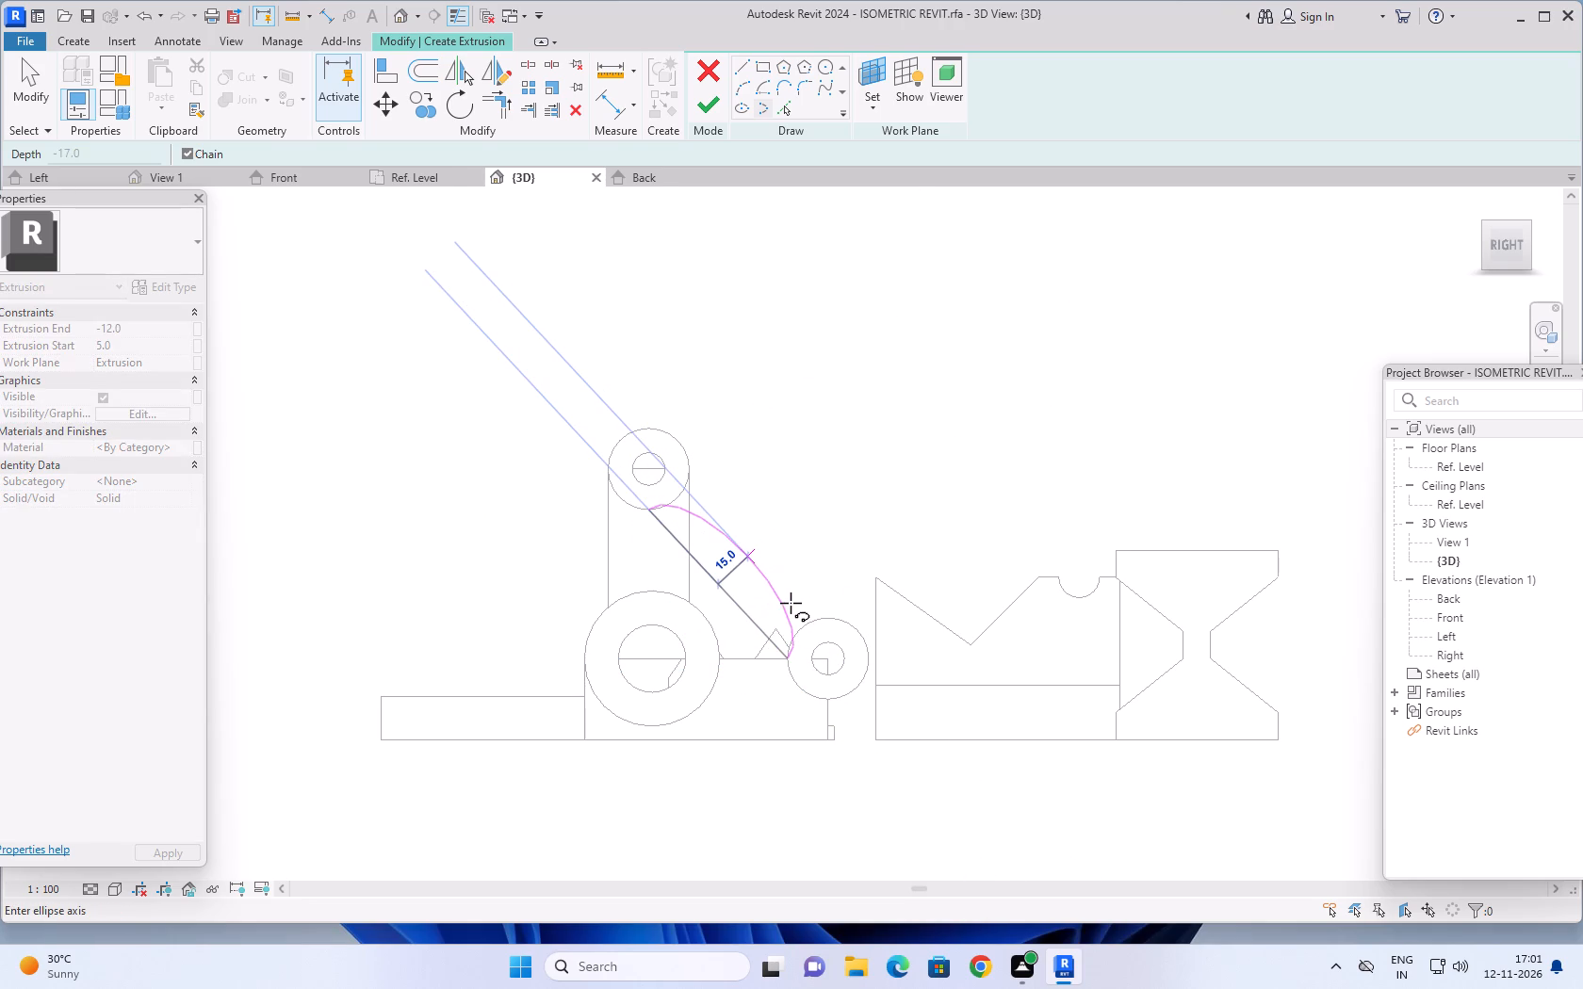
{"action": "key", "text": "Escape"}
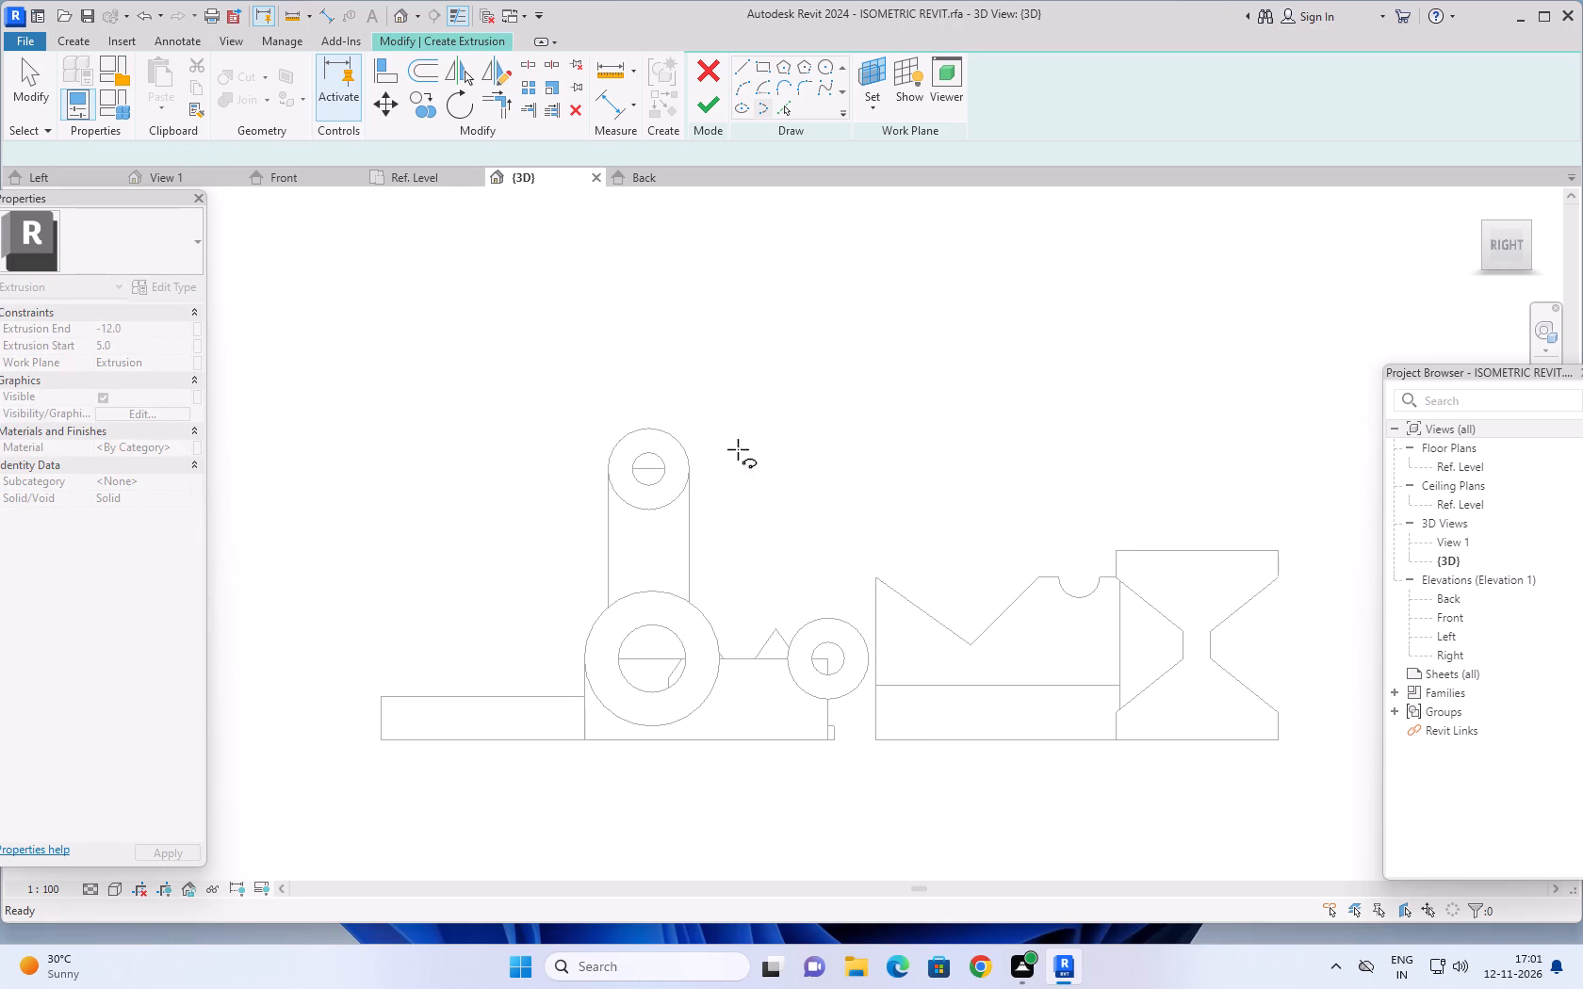
Sketch the web's inner arc, radius about 44, from the upper ring's lowest point to the small end ring's near side.
{"action": "left_click", "coordinate": [743, 85]}
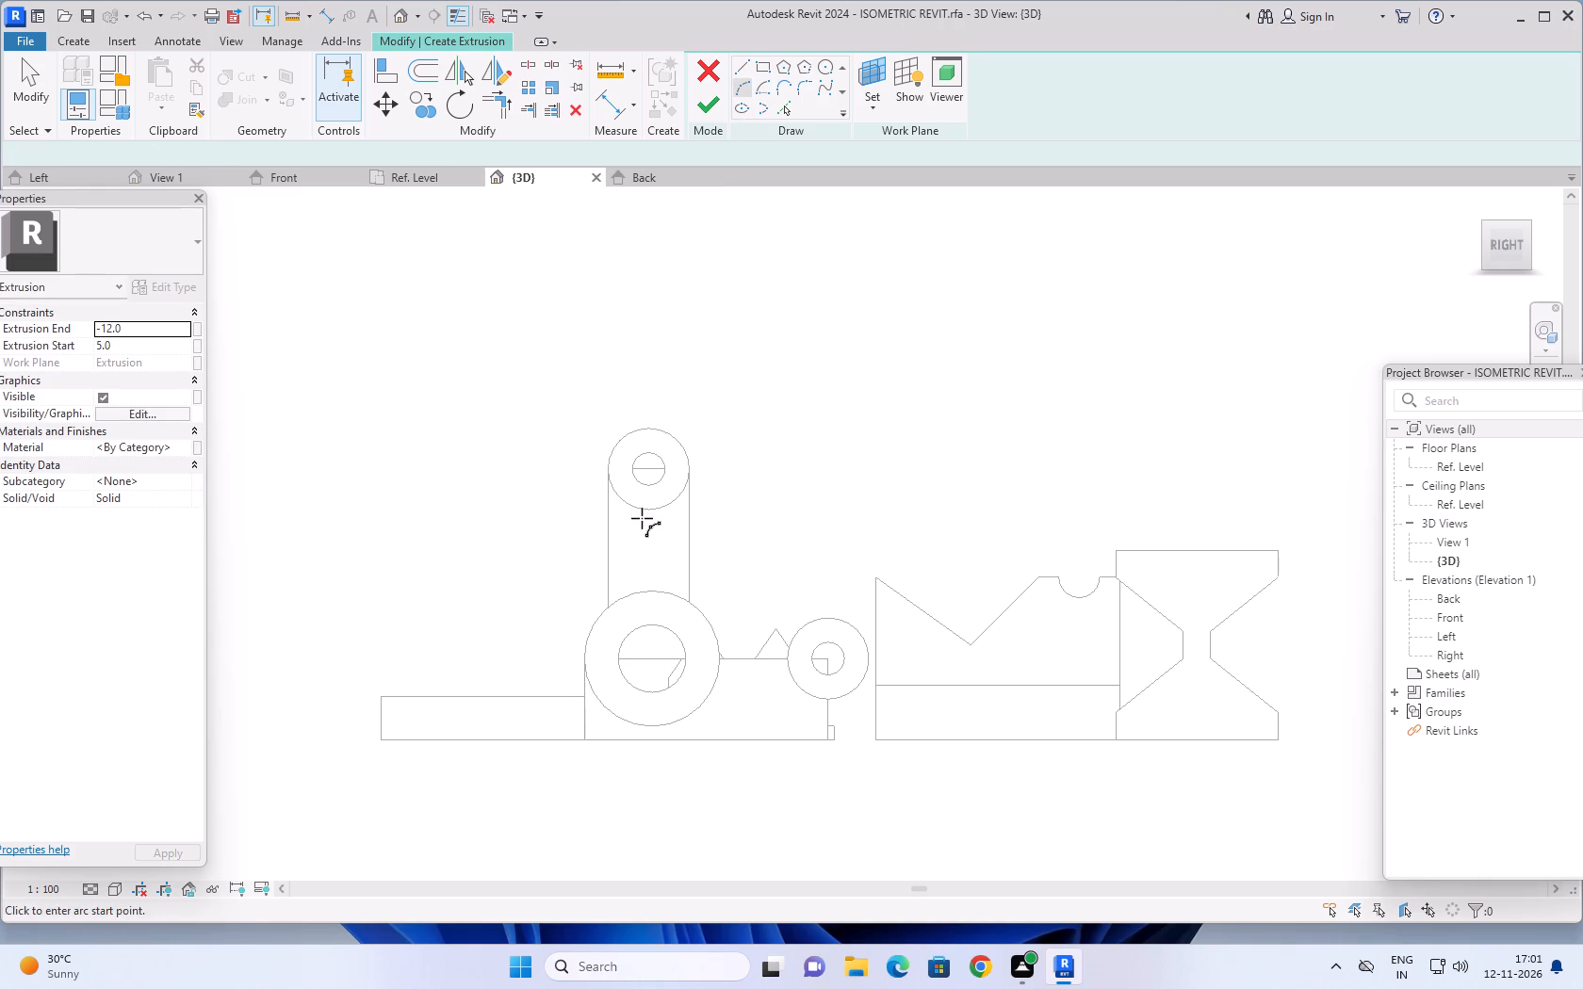
{"action": "left_click", "coordinate": [646, 508]}
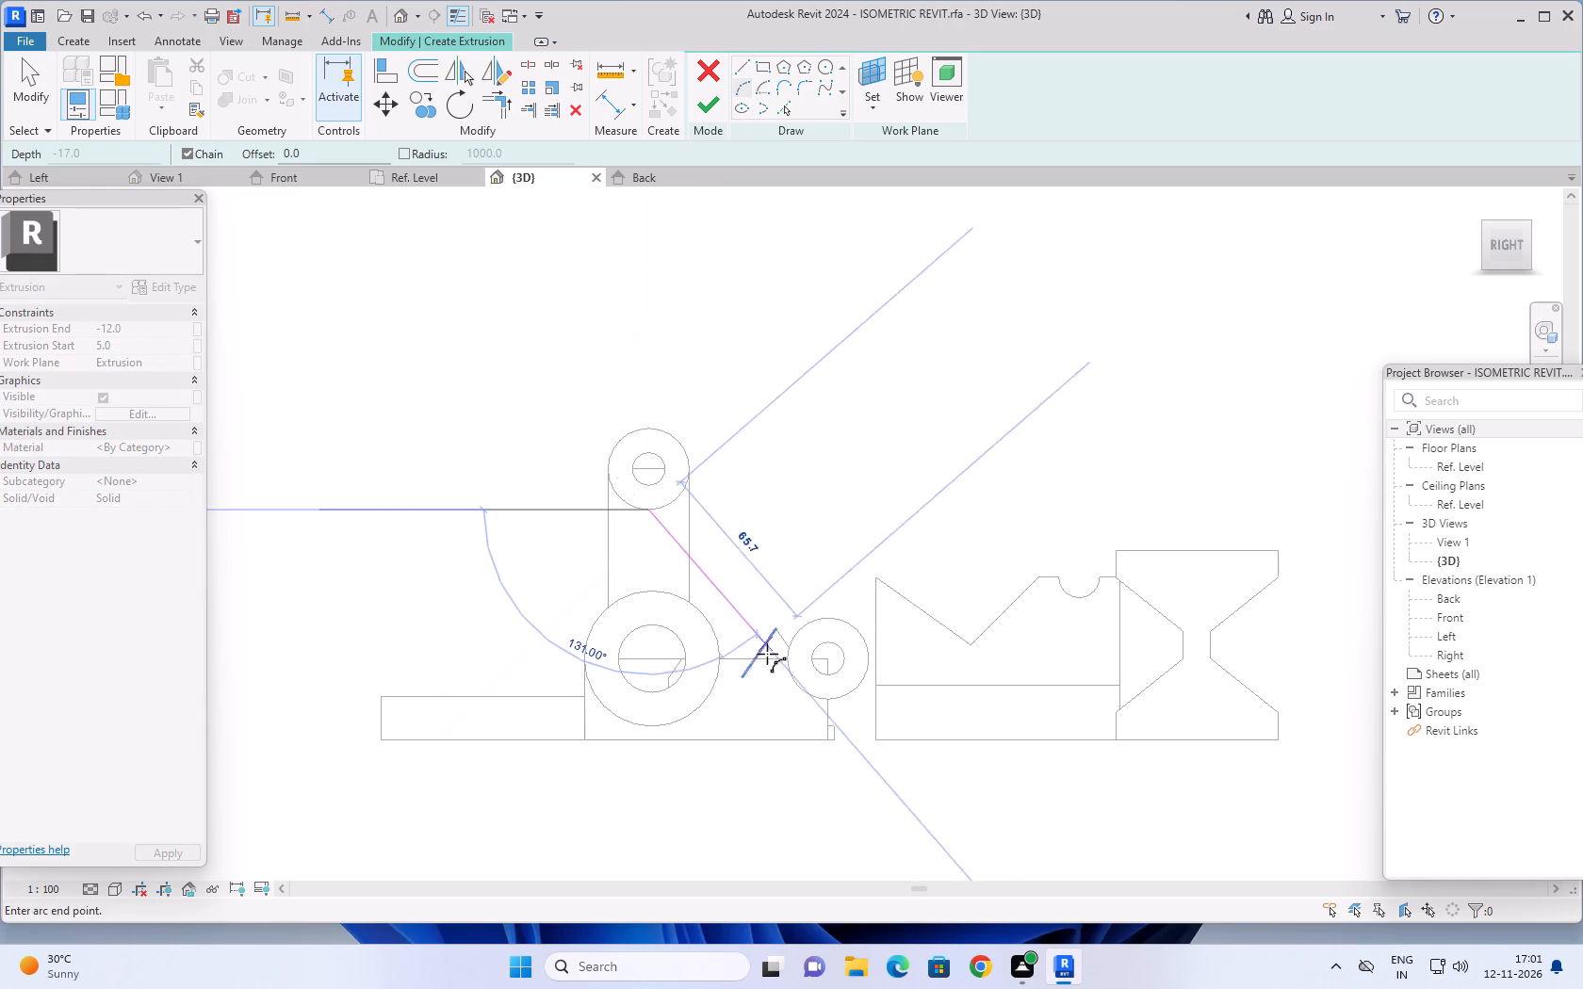
{"action": "left_click", "coordinate": [786, 662]}
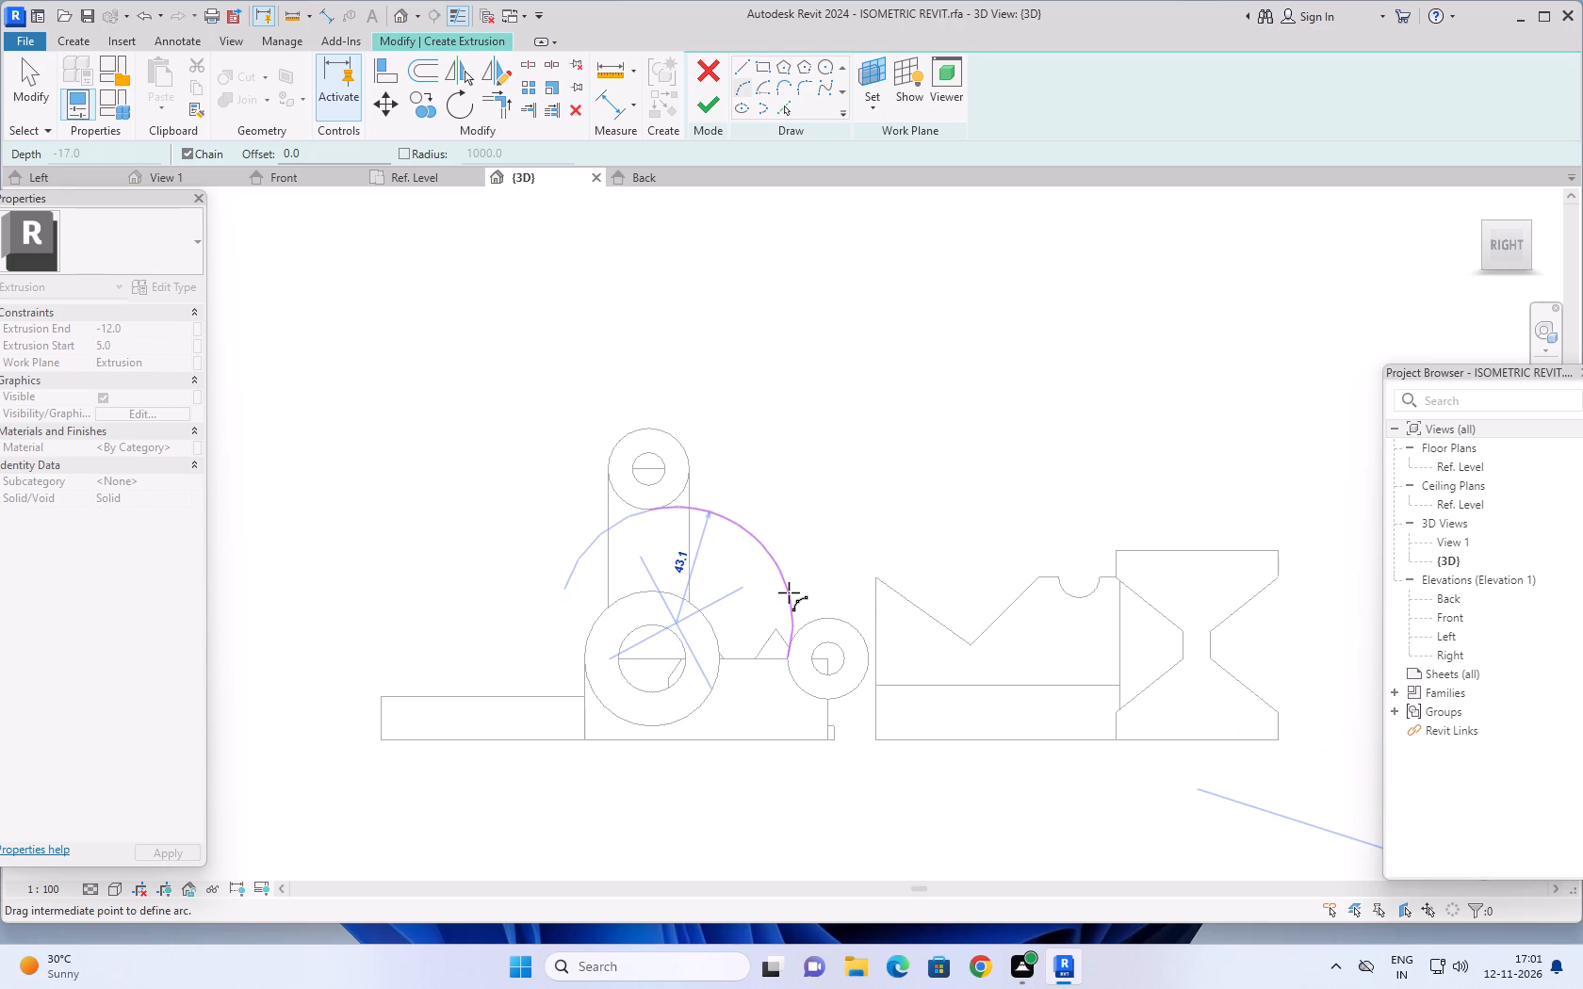
{"action": "left_click", "coordinate": [788, 597]}
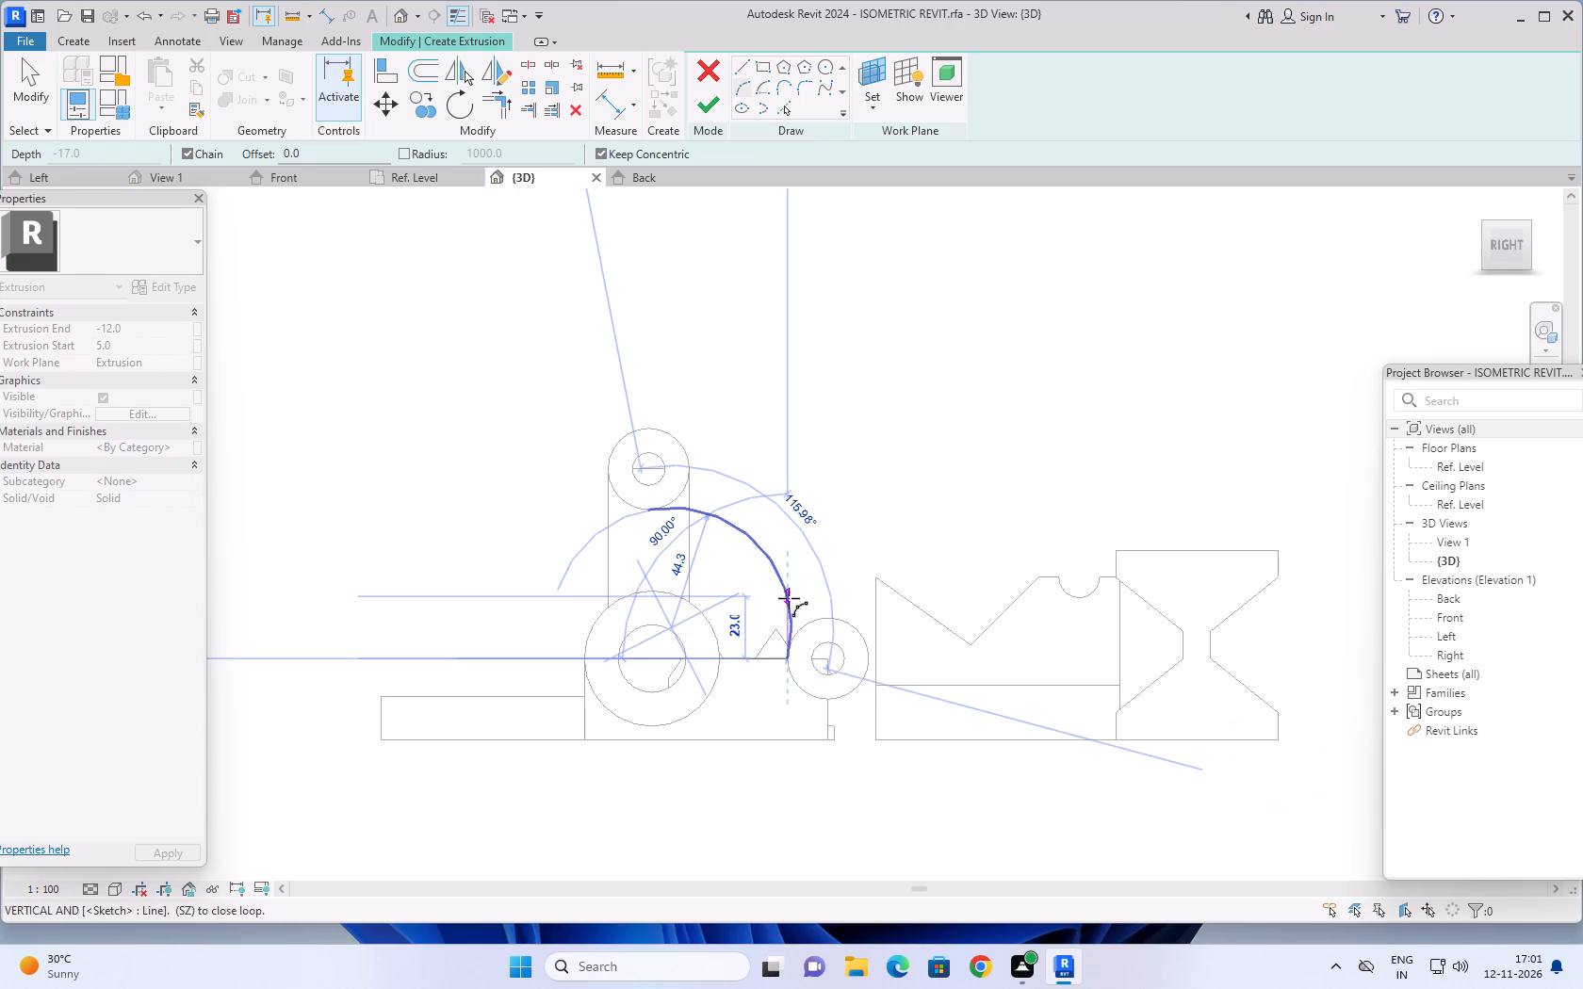
{"action": "key", "text": "Escape"}
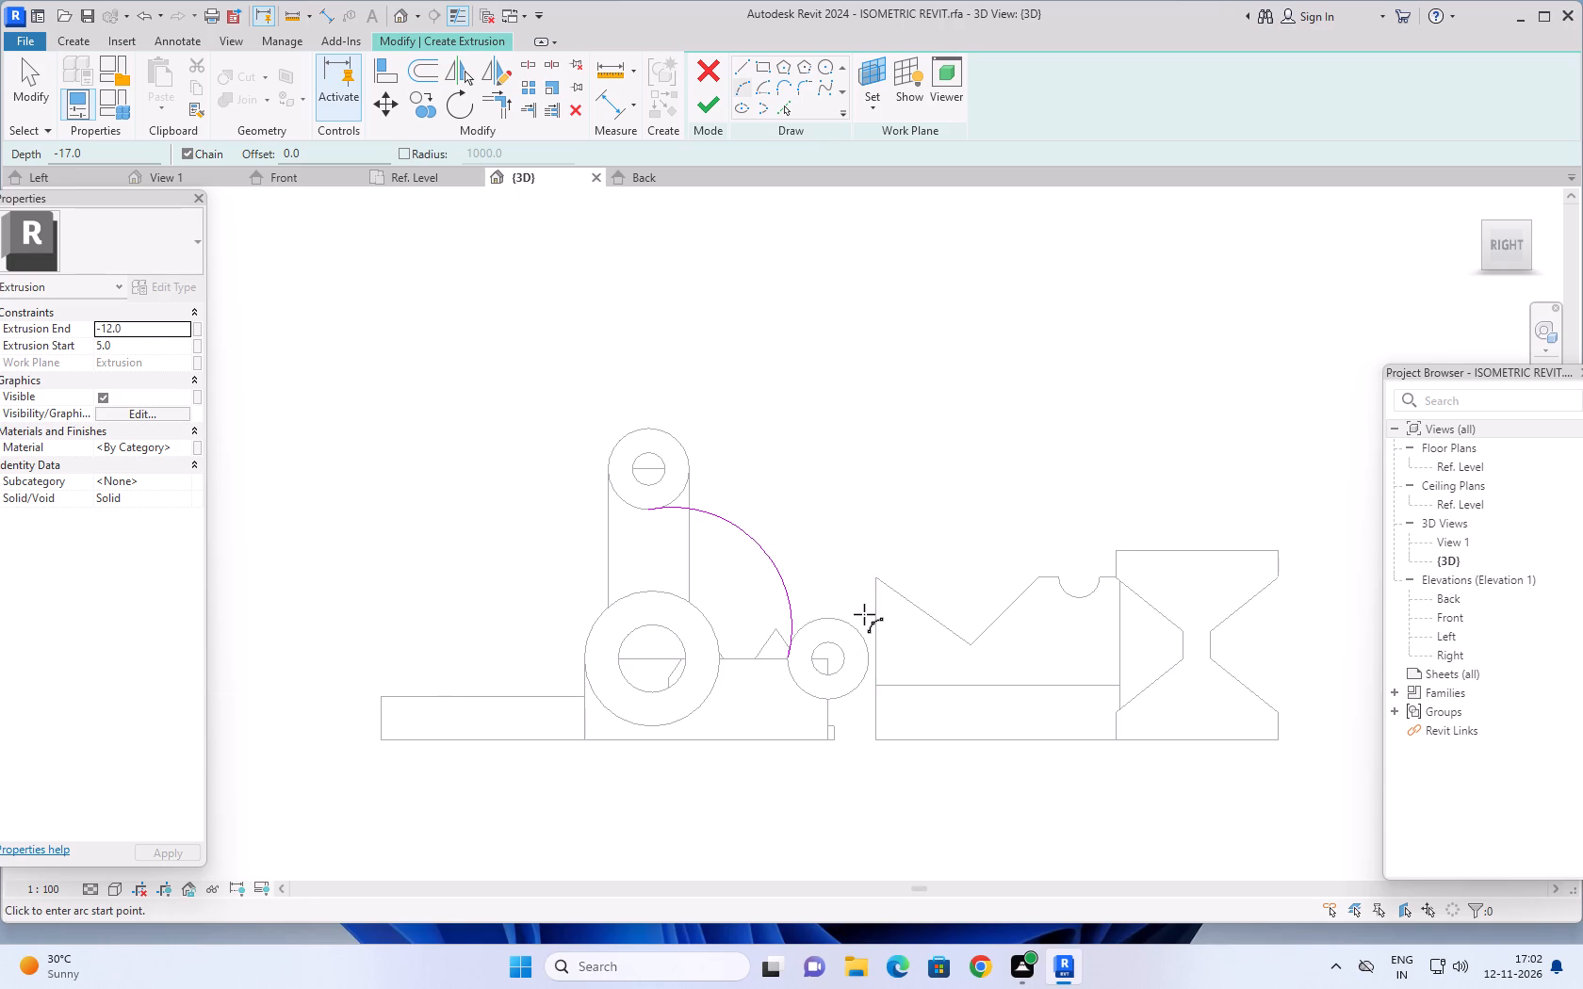
Sketch the web's outer arc, radius about 79, from the upper ring's top to the small end ring's far side.
{"action": "left_click", "coordinate": [650, 428]}
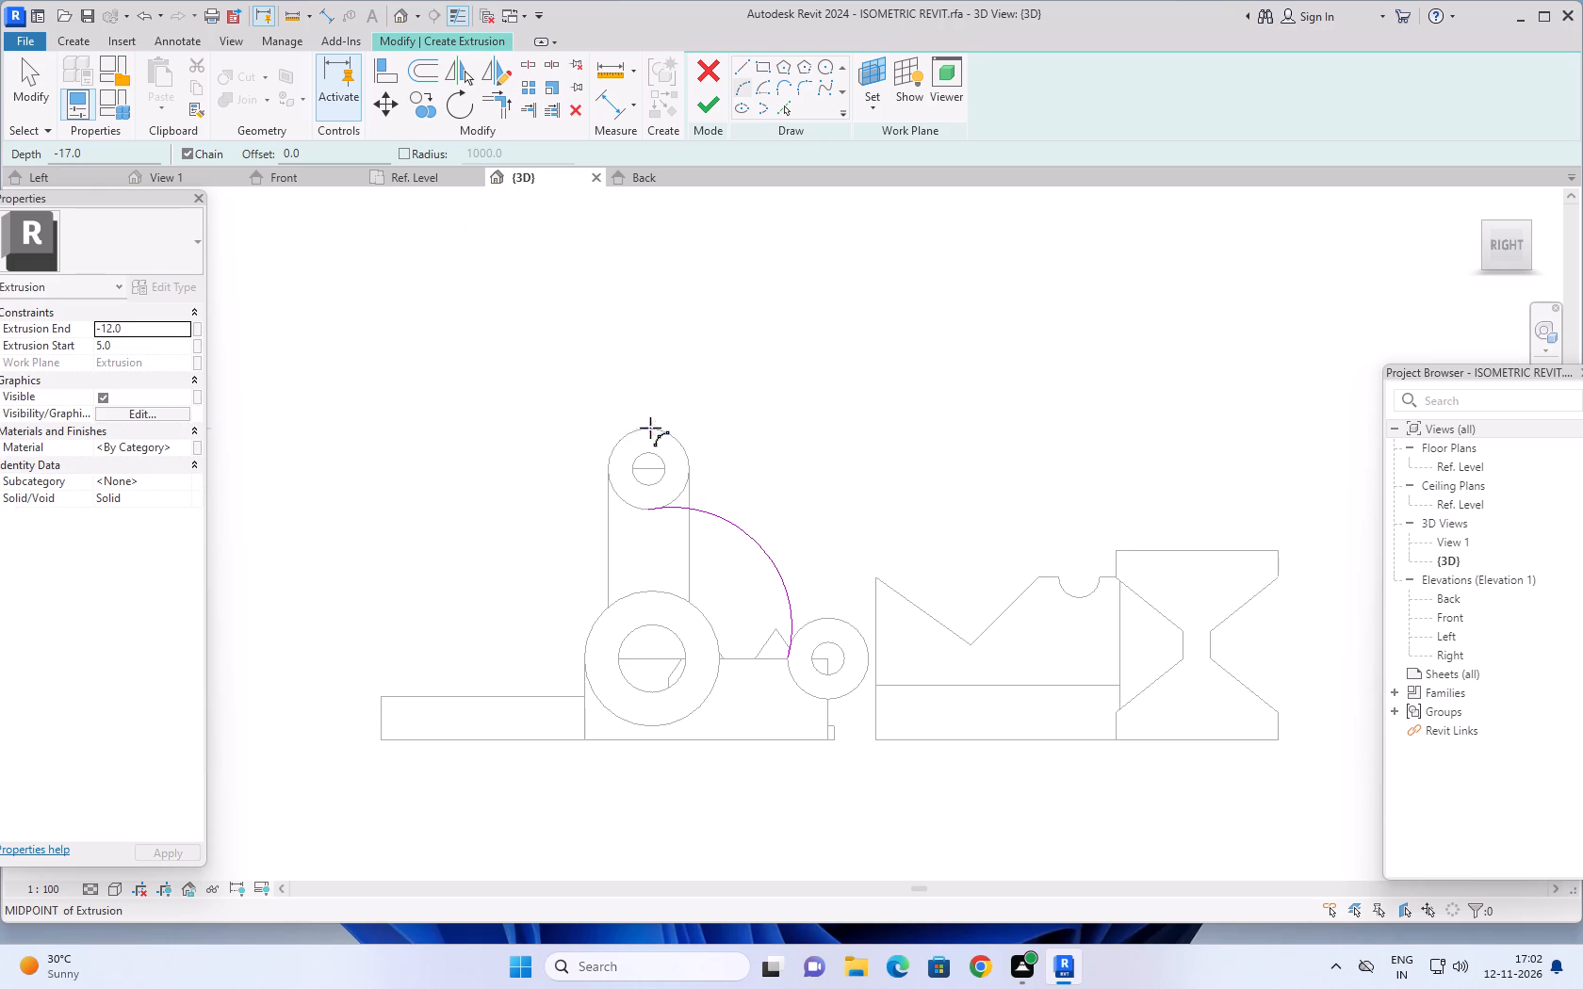
{"action": "left_click", "coordinate": [866, 661]}
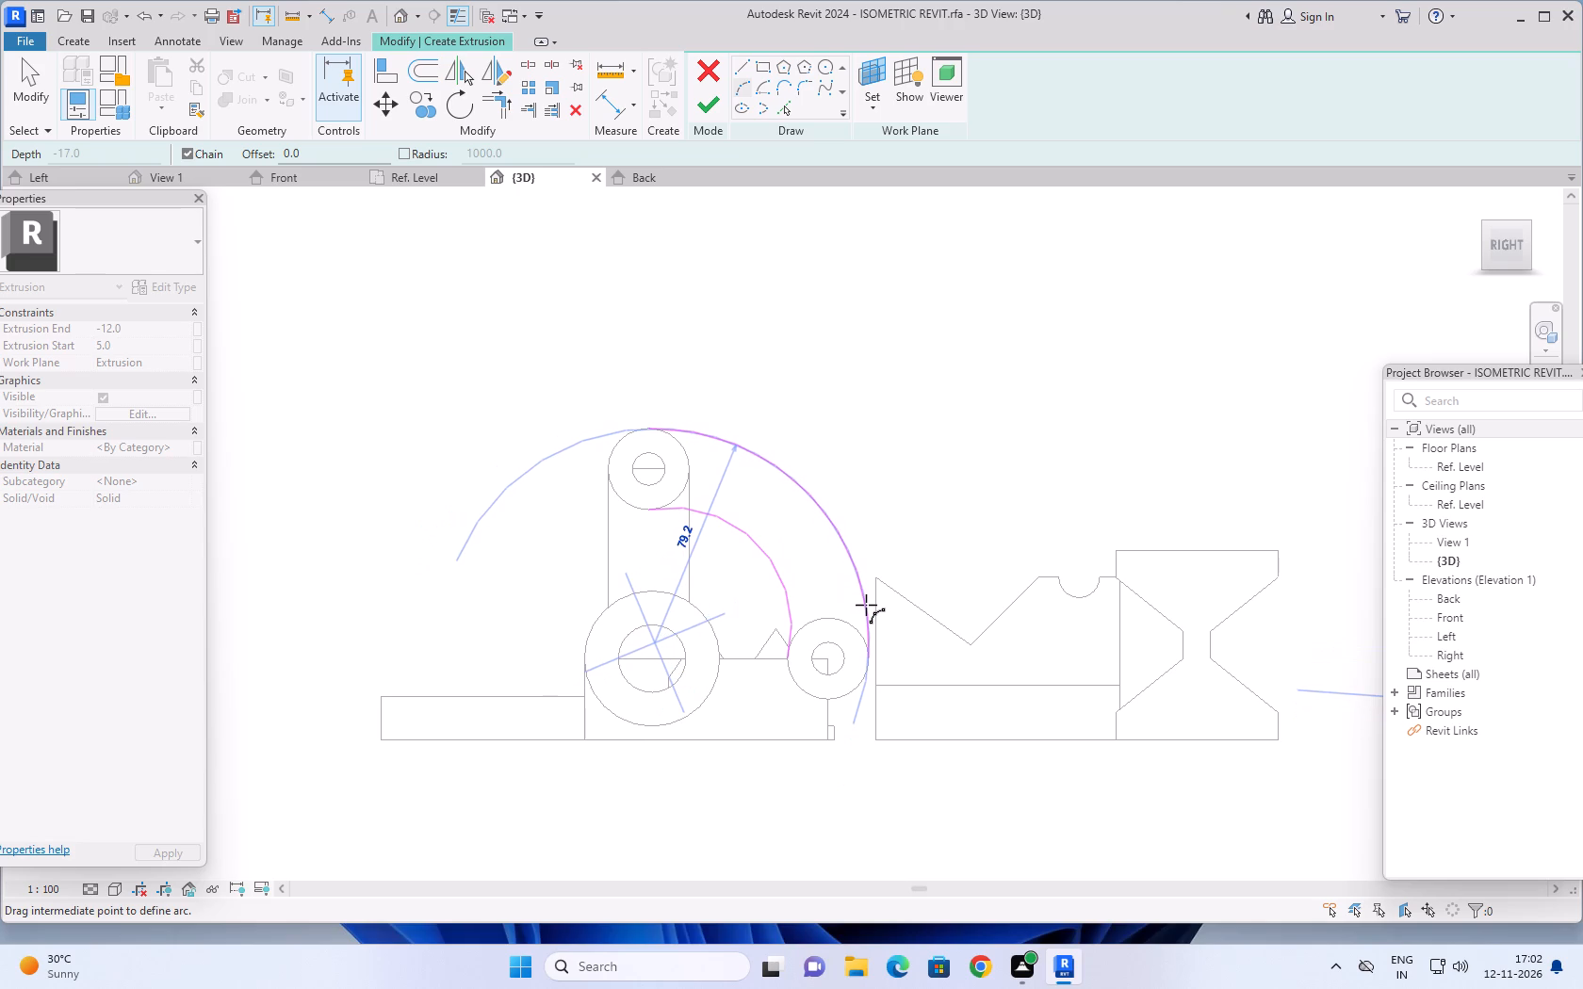
{"action": "left_click", "coordinate": [866, 605]}
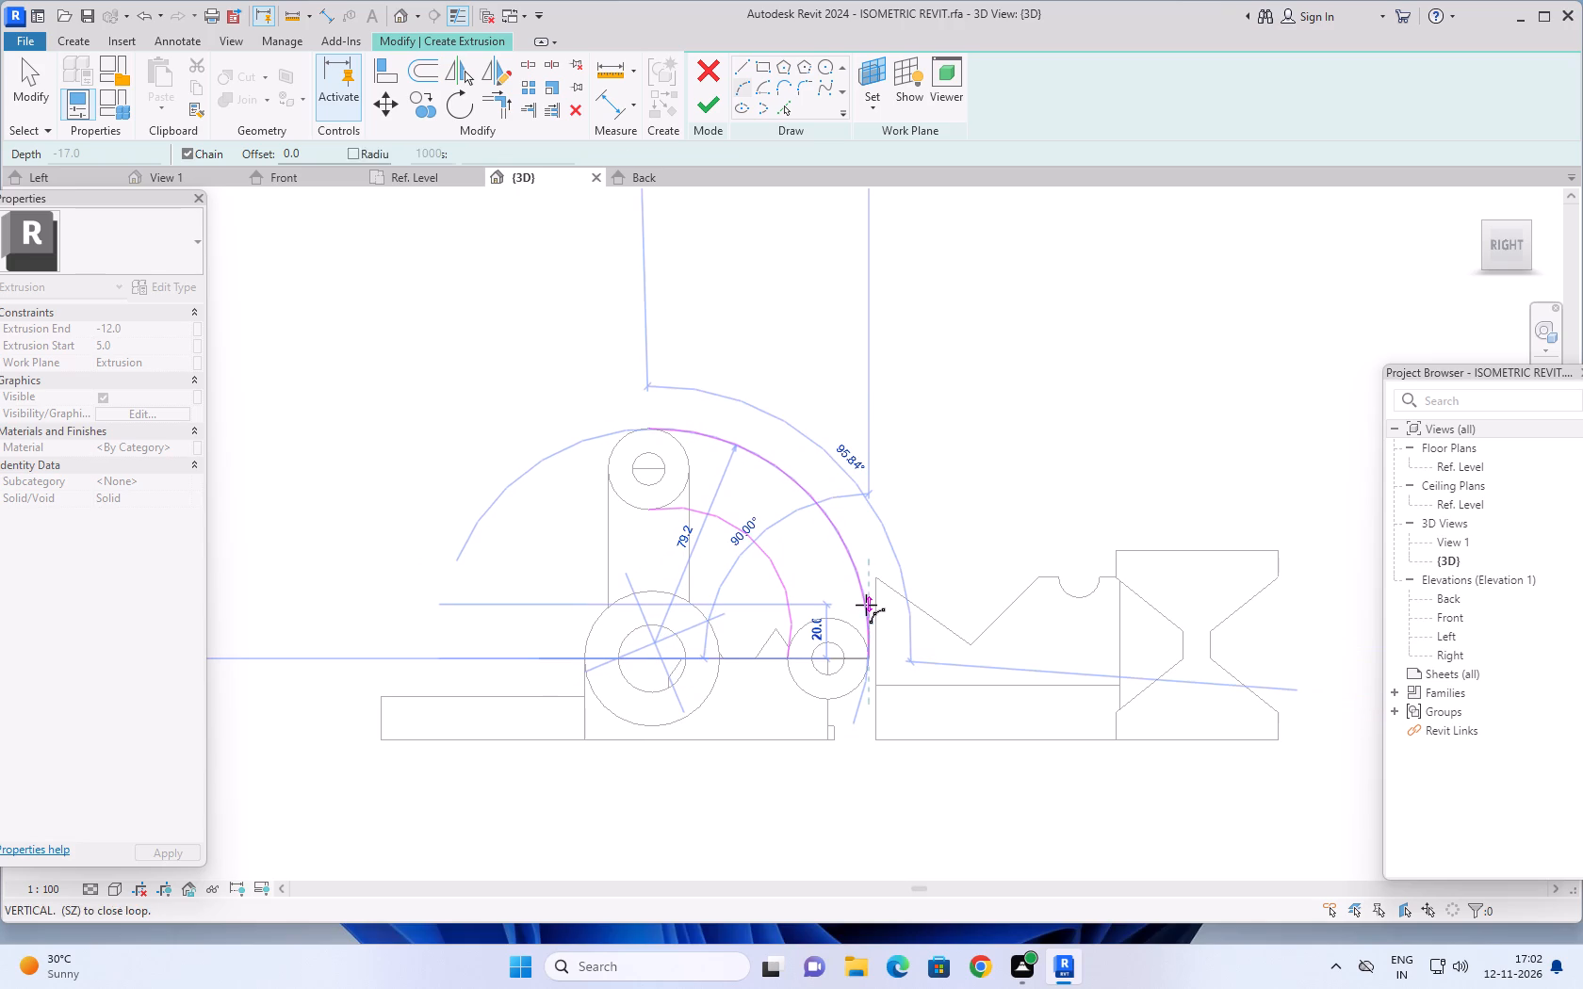
{"action": "key", "text": "Escape"}
{"action": "key", "text": "Escape"}
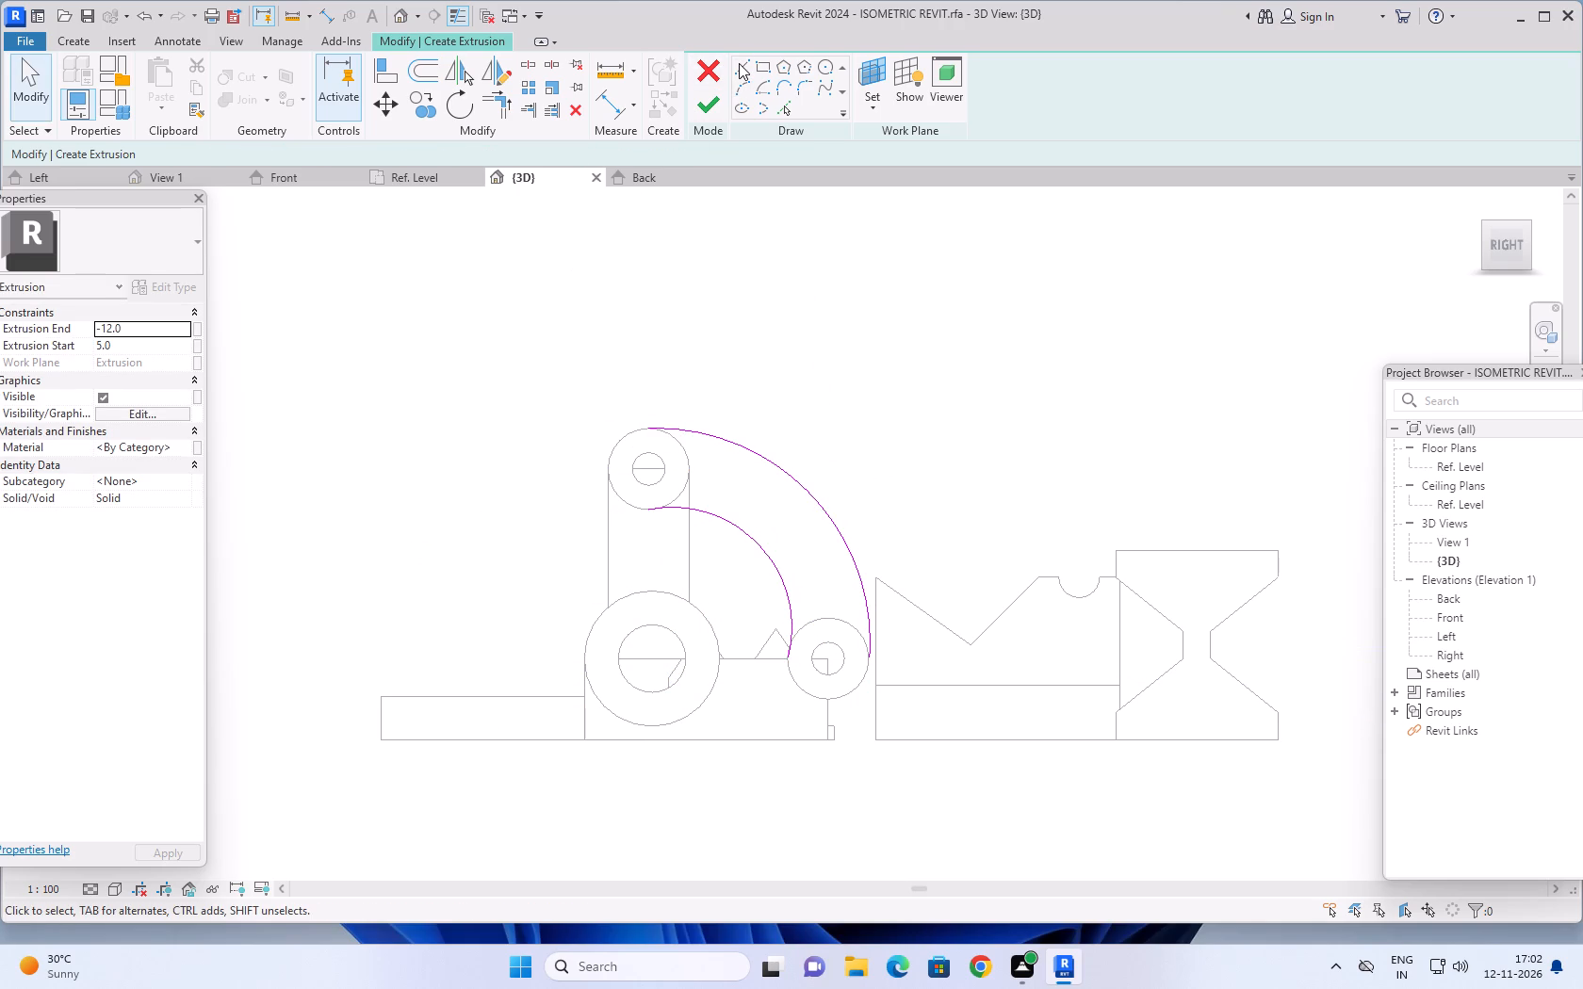
Close the web profile with straight lines across the upper ring and the small end ring, and finish the extrusion.
{"action": "left_click", "coordinate": [739, 63]}
{"action": "left_click", "coordinate": [652, 429]}
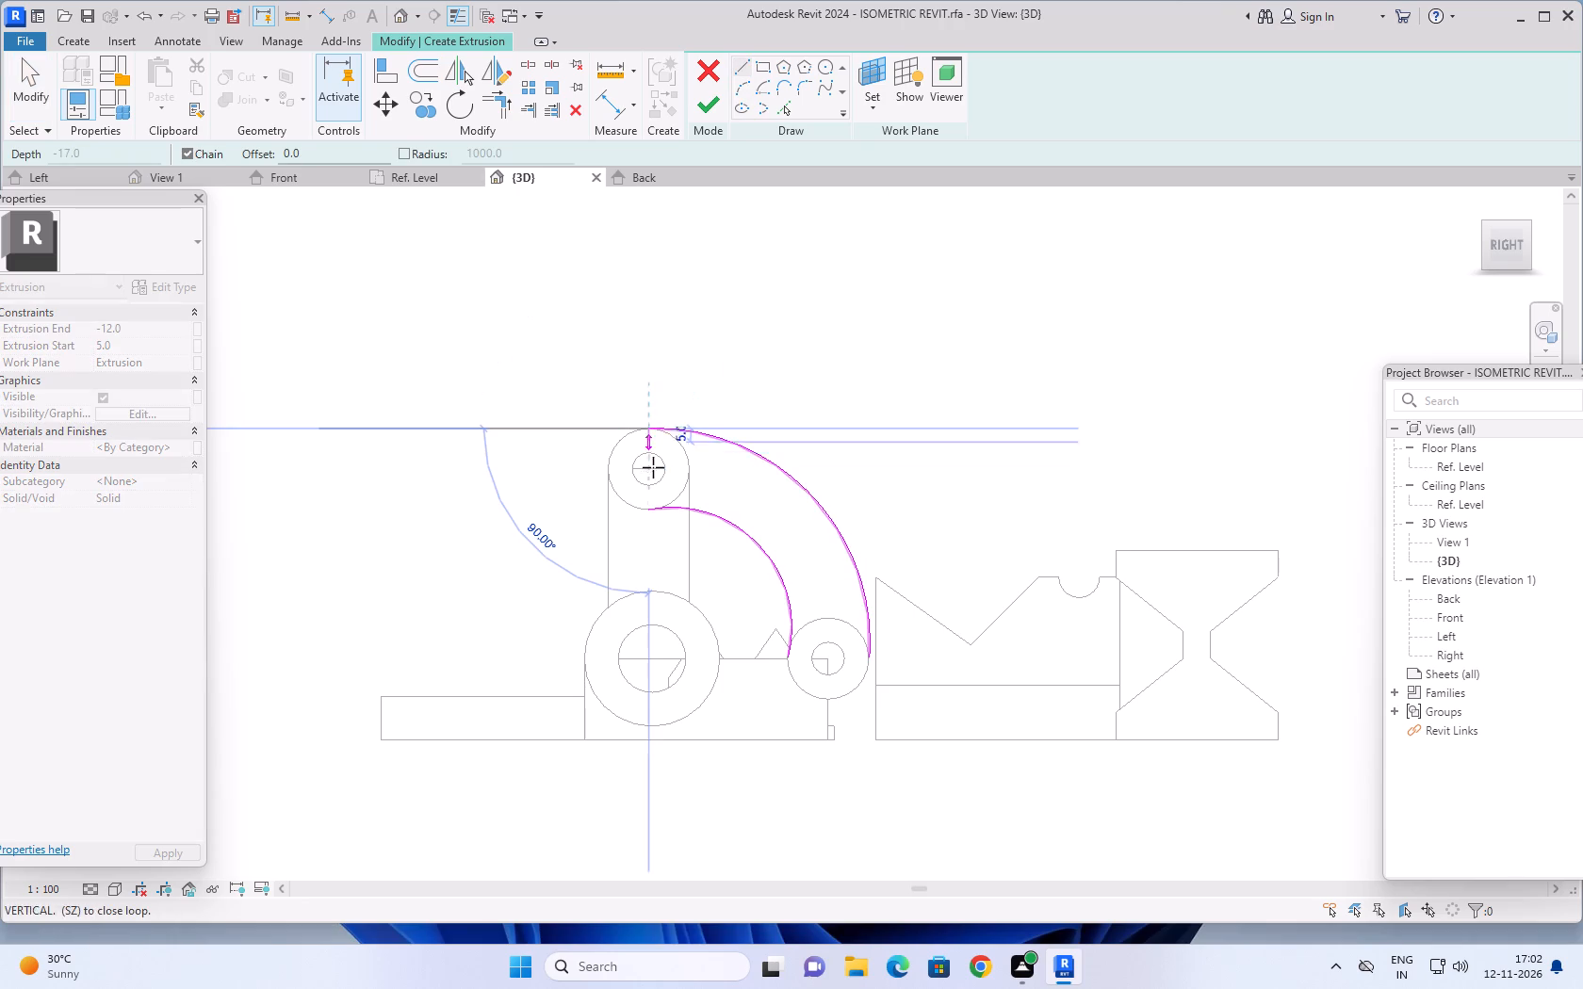
{"action": "left_click", "coordinate": [655, 511]}
{"action": "key", "text": "Escape"}
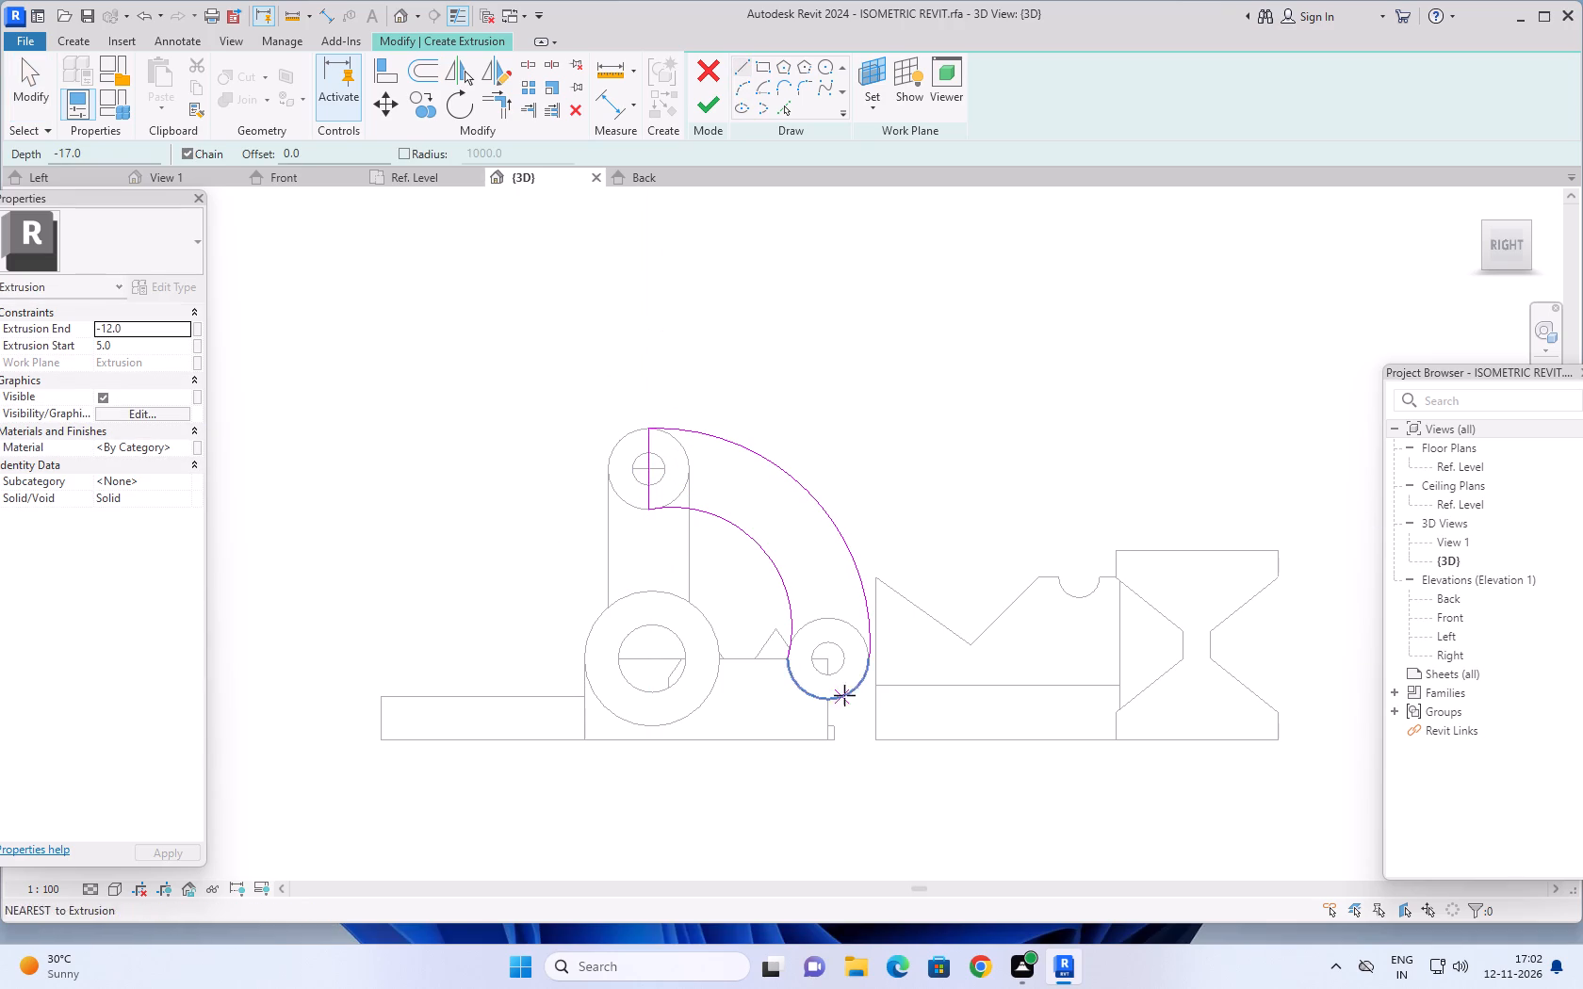
{"action": "left_click", "coordinate": [790, 663]}
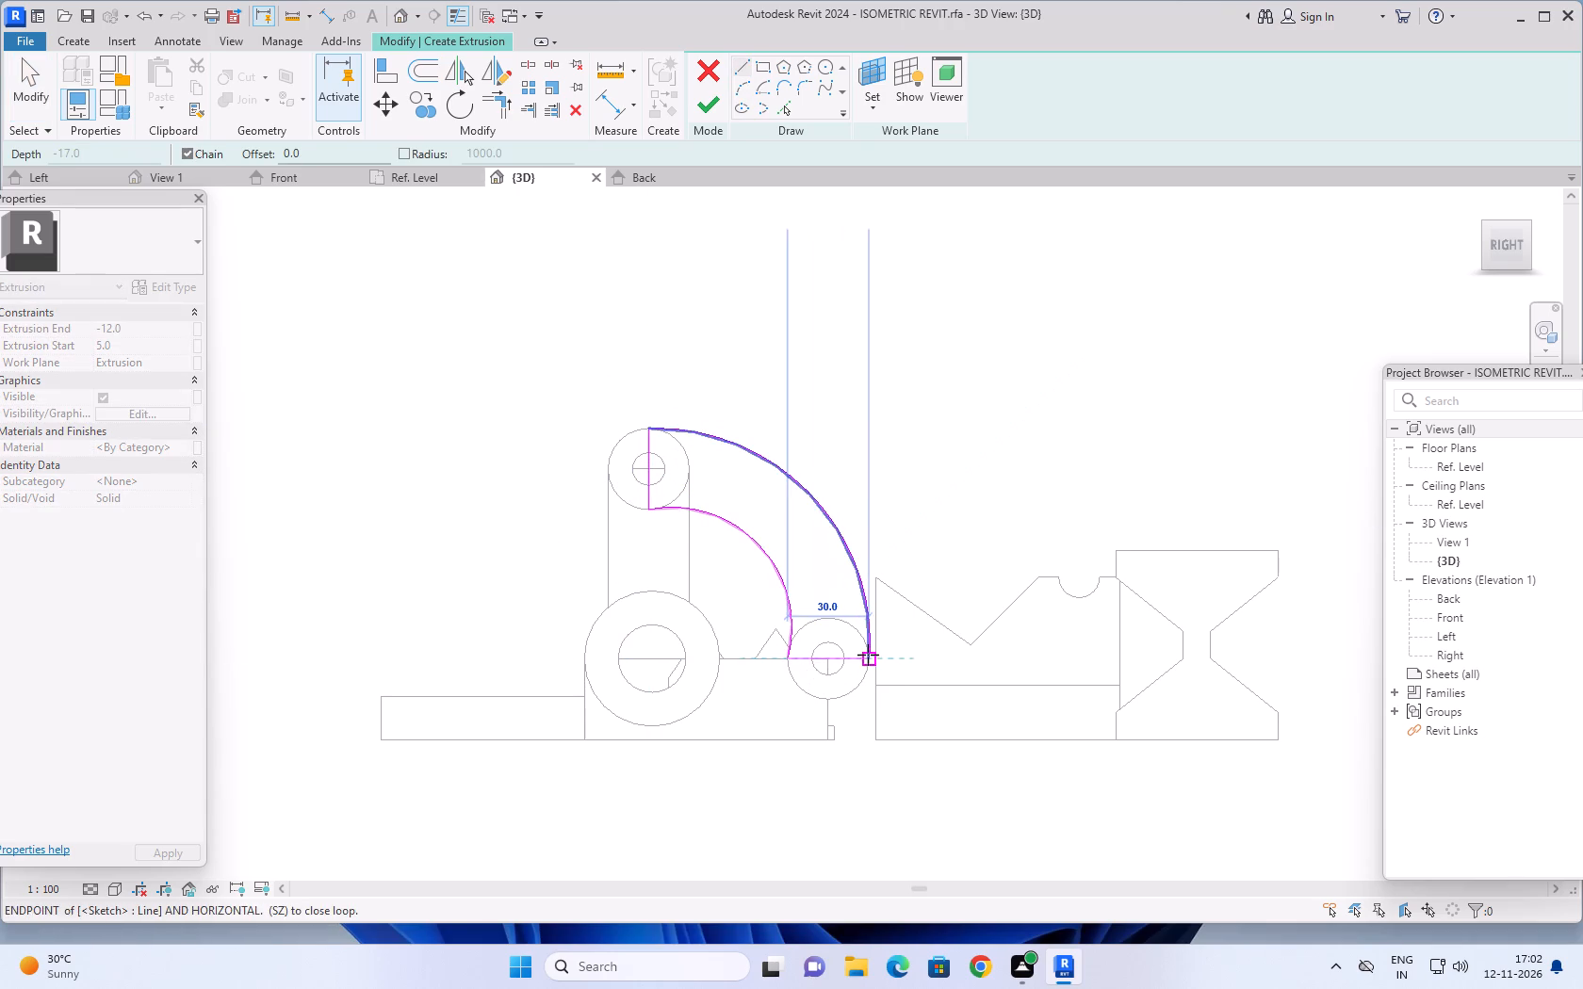
{"action": "left_click", "coordinate": [868, 655]}
{"action": "key", "text": "Escape"}
{"action": "key", "text": "Escape"}
{"action": "scroll", "coordinate": [870, 382], "scroll_direction": "down", "scroll_amount": 1}
{"action": "middle_click_drag", "start_coordinate": [877, 374], "coordinate": [852, 442]}
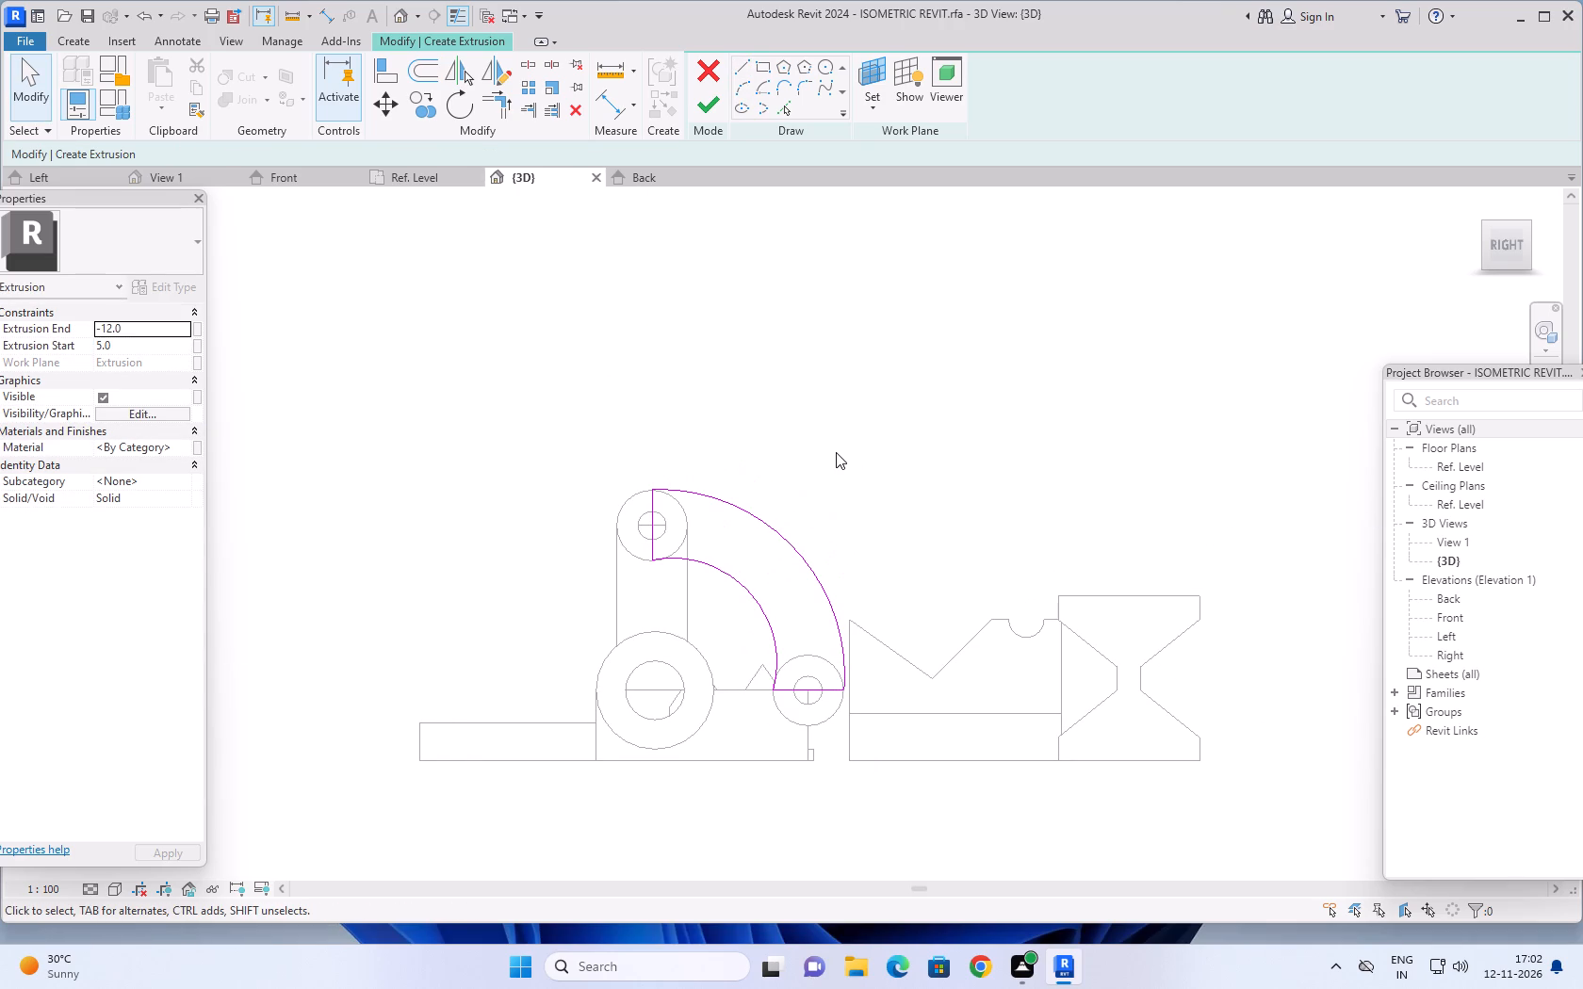
{"action": "left_click", "coordinate": [716, 108]}
{"action": "key", "text": "Escape"}
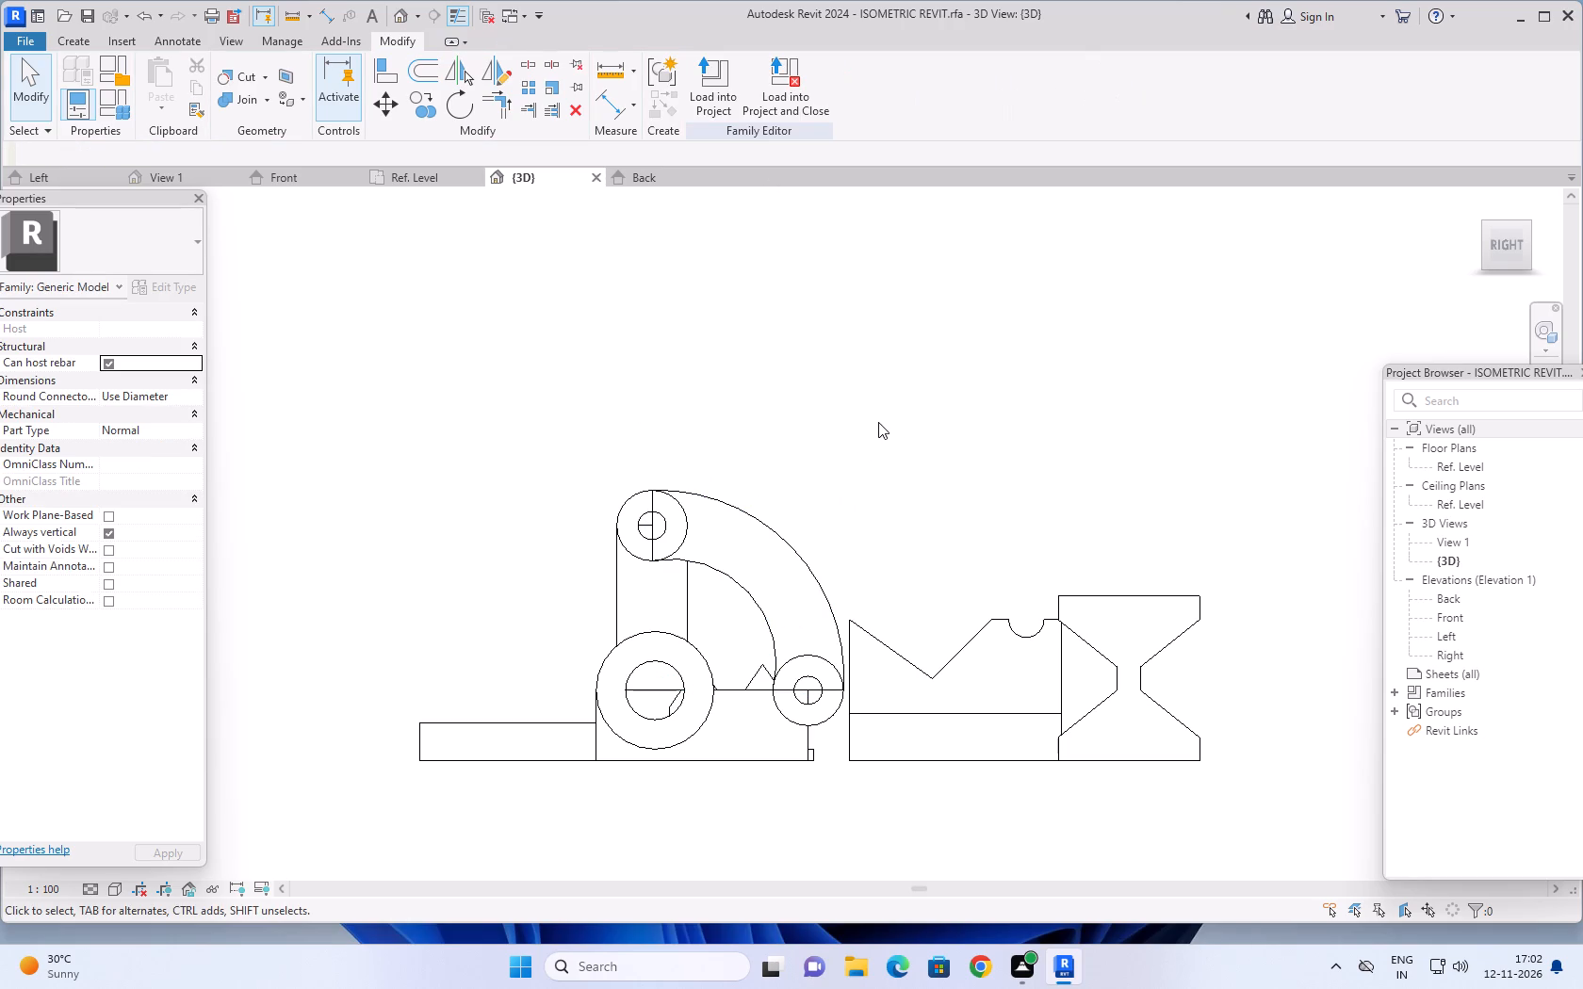
Examine the whole ringed part with its new curved web from the front-right and right sides.
{"action": "middle_click_drag", "start_coordinate": [877, 430], "coordinate": [862, 452]}
{"action": "middle_click_drag", "start_coordinate": [567, 448], "coordinate": [661, 497], "text": "shift"}
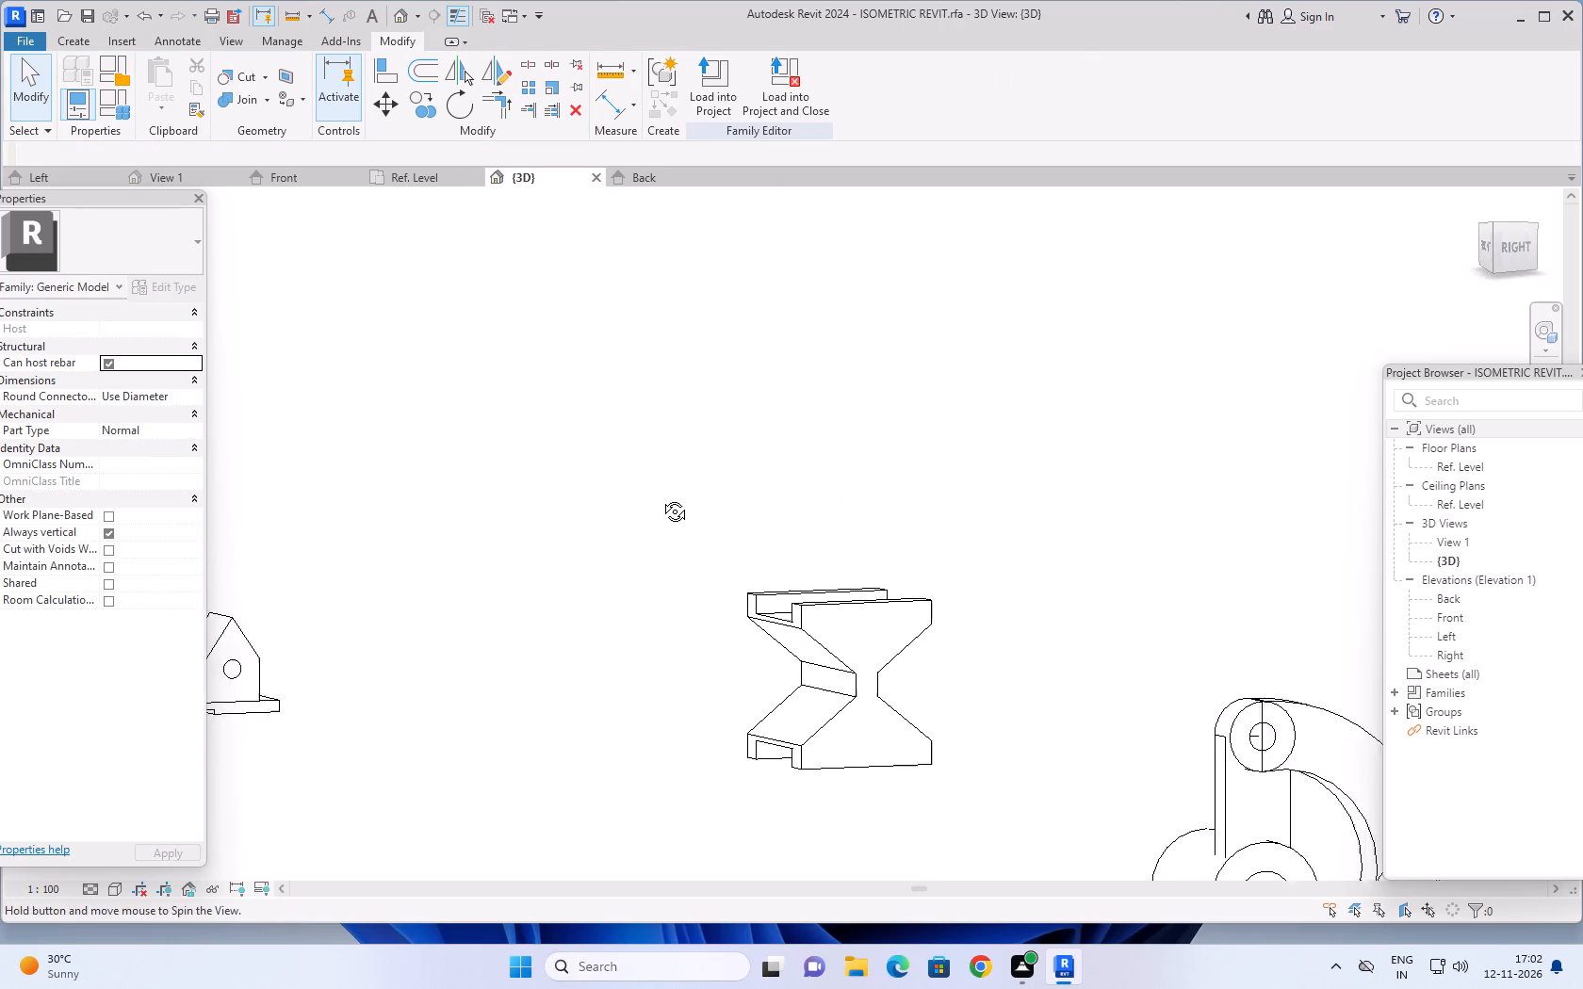
{"action": "middle_click_drag", "start_coordinate": [661, 497], "coordinate": [666, 503], "text": "shift"}
{"action": "scroll", "coordinate": [963, 496], "scroll_direction": "down", "scroll_amount": 4}
{"action": "middle_click_drag", "start_coordinate": [939, 494], "coordinate": [605, 376]}
{"action": "middle_click_drag", "start_coordinate": [743, 475], "coordinate": [822, 545], "text": "shift"}
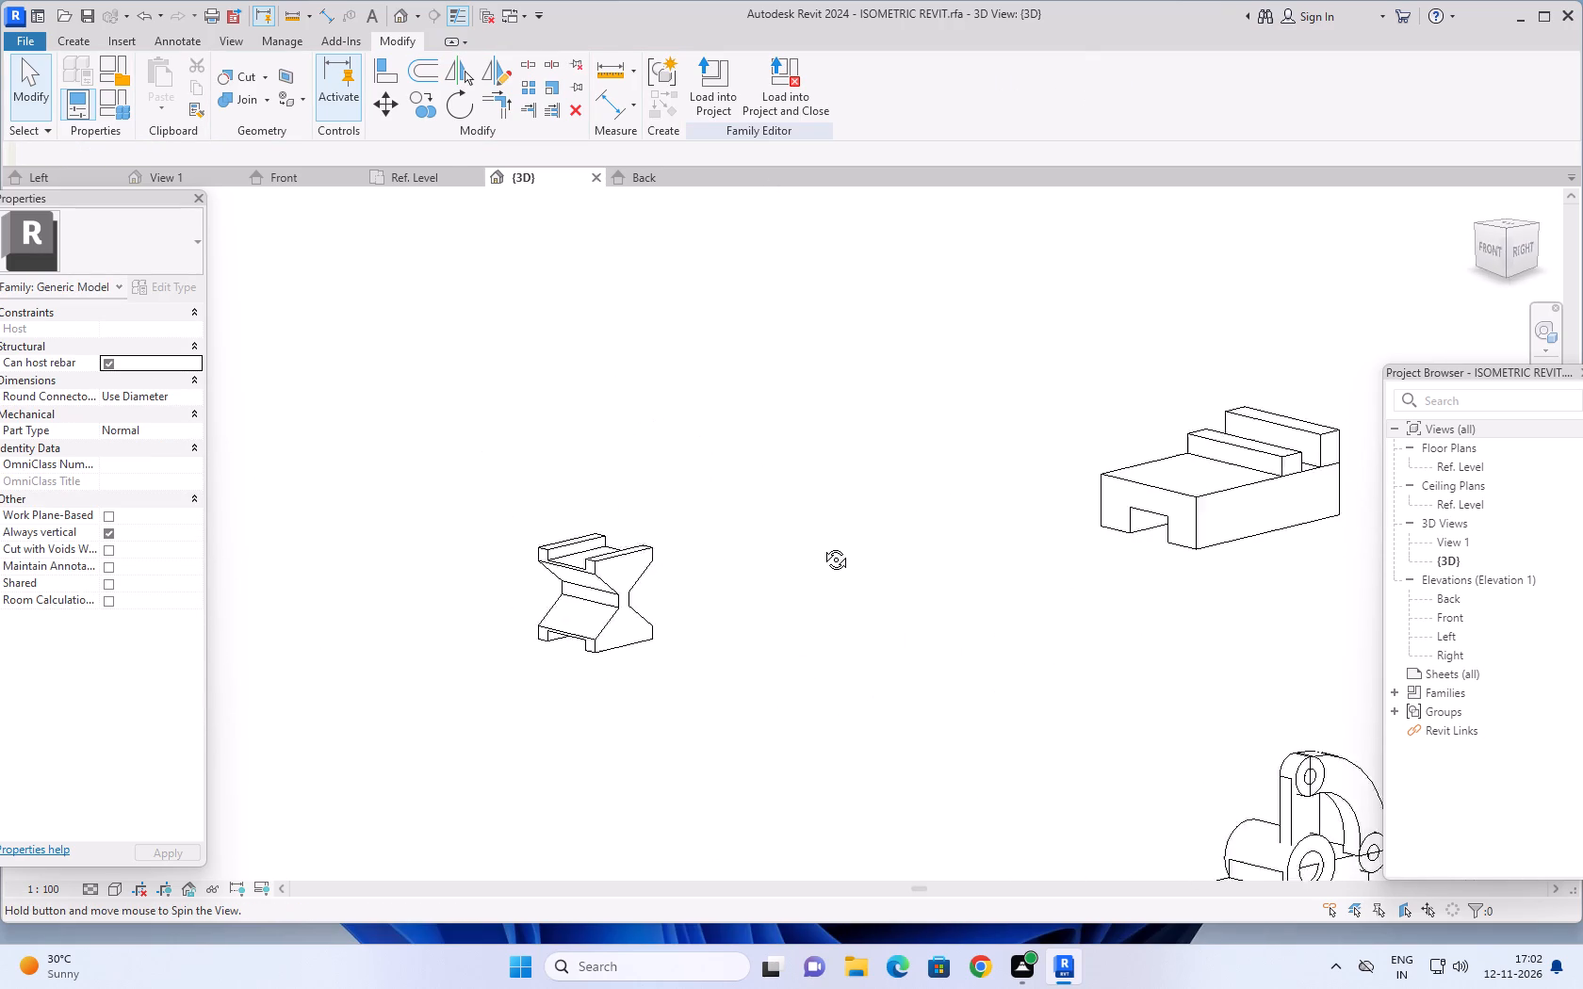
{"action": "middle_click_drag", "start_coordinate": [822, 545], "coordinate": [861, 565], "text": "shift"}
{"action": "middle_click_drag", "start_coordinate": [873, 543], "coordinate": [255, 314]}
{"action": "scroll", "coordinate": [987, 597], "scroll_direction": "up", "scroll_amount": 4}
{"action": "middle_click_drag", "start_coordinate": [1101, 559], "coordinate": [1056, 487]}
{"action": "scroll", "coordinate": [1110, 638], "scroll_direction": "up", "scroll_amount": 4}
{"action": "middle_click_drag", "start_coordinate": [1113, 602], "coordinate": [1134, 525]}
{"action": "middle_click_drag", "start_coordinate": [1146, 599], "coordinate": [1089, 642]}
{"action": "middle_click_drag", "start_coordinate": [739, 519], "coordinate": [1074, 445]}
{"action": "scroll", "coordinate": [763, 514], "scroll_direction": "down", "scroll_amount": 7}
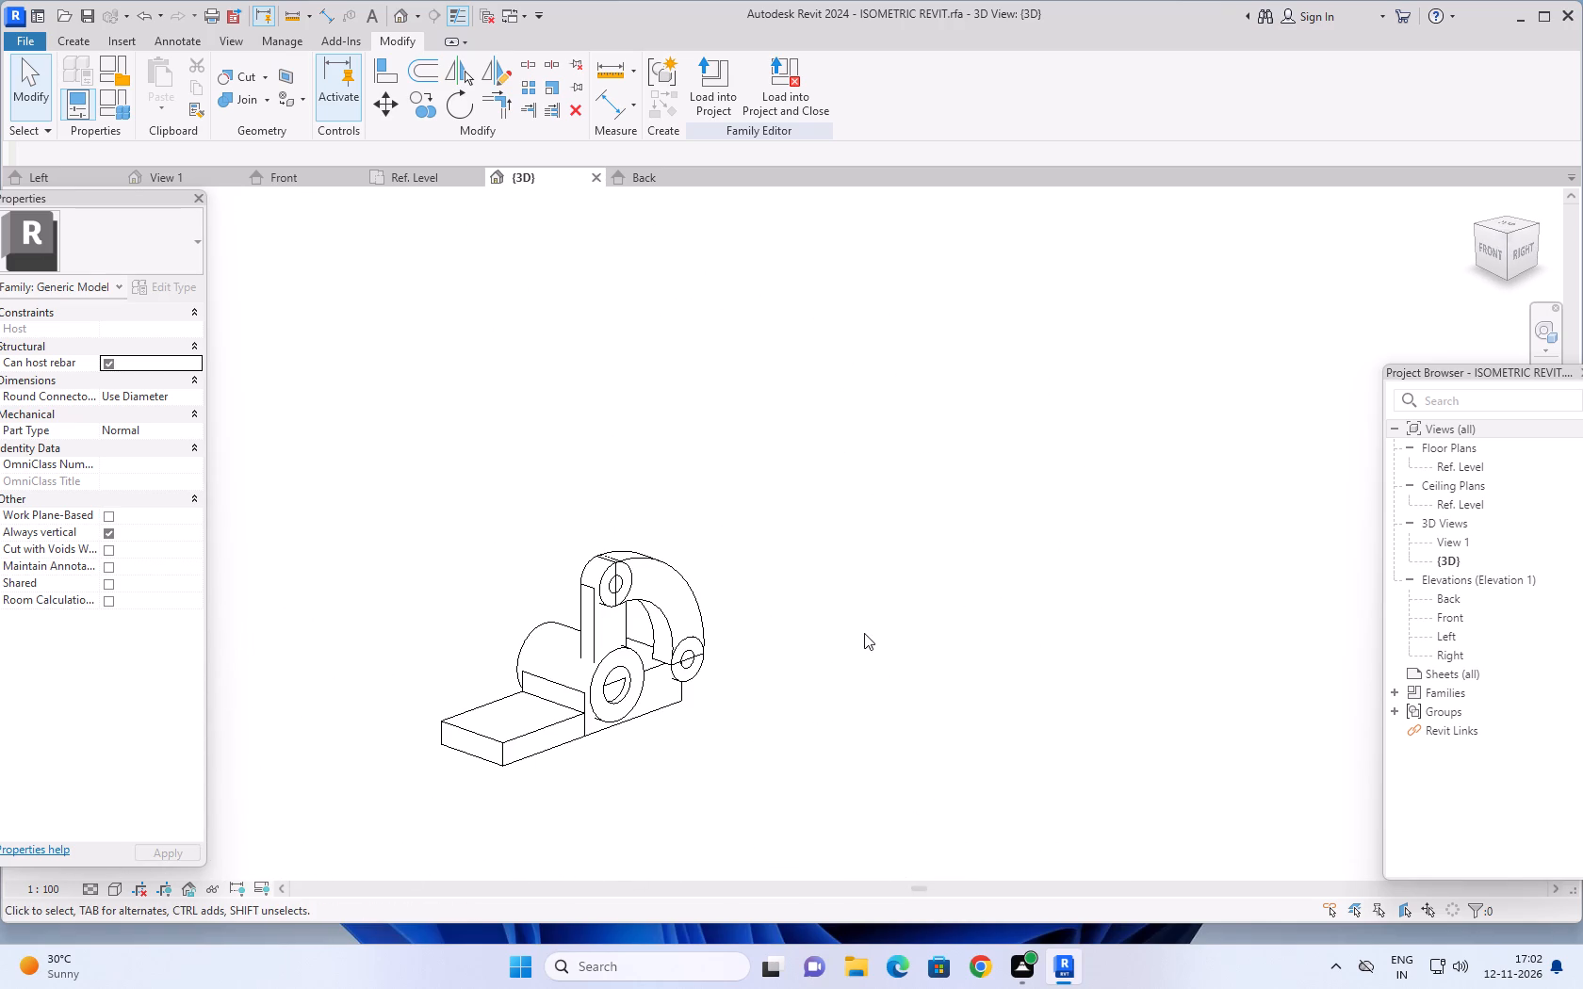
{"action": "middle_click_drag", "start_coordinate": [861, 637], "coordinate": [851, 650]}
{"action": "middle_click_drag", "start_coordinate": [799, 515], "coordinate": [1013, 478]}
{"action": "middle_click_drag", "start_coordinate": [1025, 581], "coordinate": [1004, 600]}
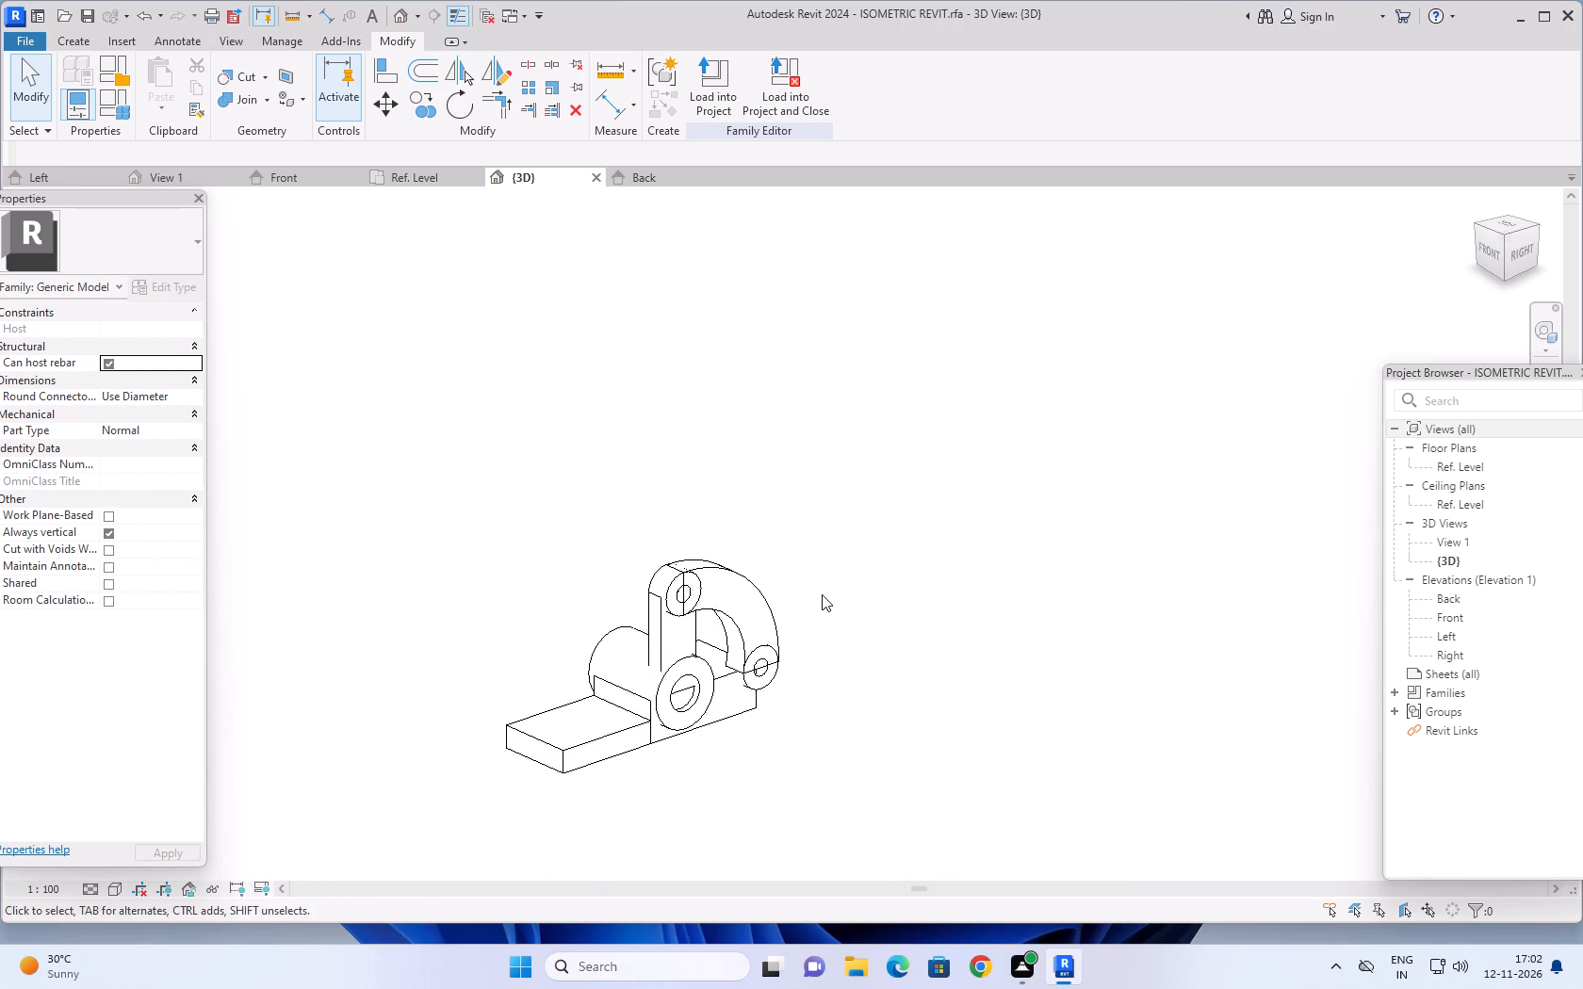
{"action": "middle_click_drag", "start_coordinate": [821, 584], "coordinate": [1039, 494]}
{"action": "middle_click_drag", "start_coordinate": [1038, 570], "coordinate": [985, 631]}
{"action": "middle_click_drag", "start_coordinate": [911, 528], "coordinate": [1123, 463]}
{"action": "scroll", "coordinate": [1110, 640], "scroll_direction": "up", "scroll_amount": 1}
{"action": "middle_click_drag", "start_coordinate": [1105, 644], "coordinate": [1071, 675]}
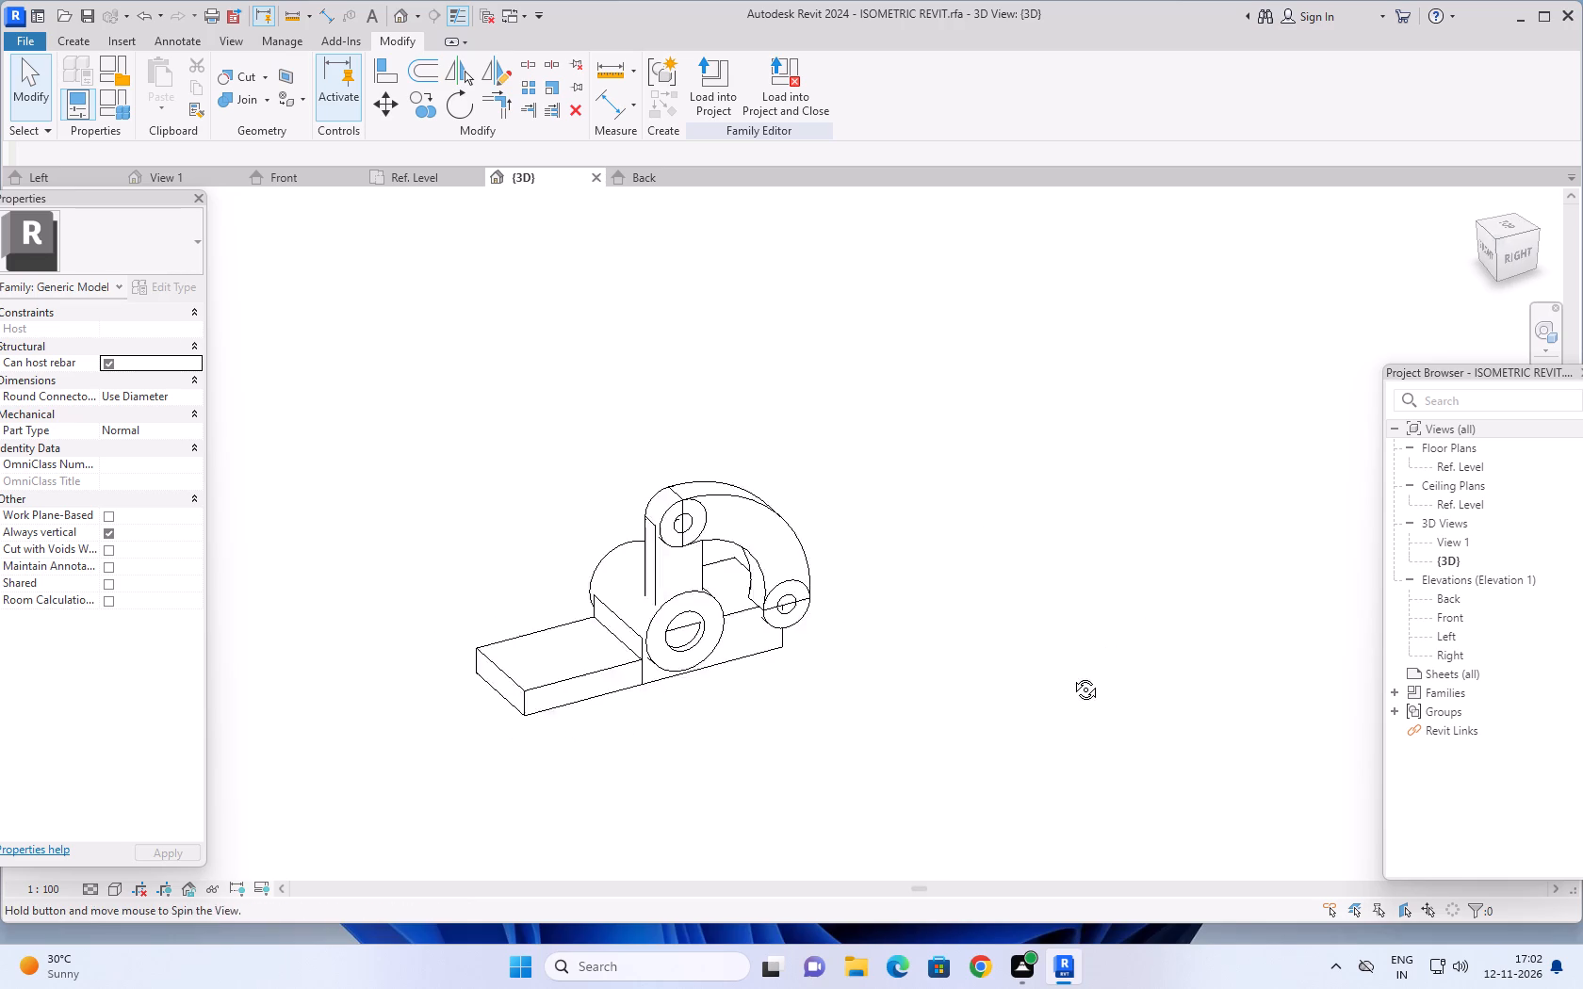
{"action": "middle_click_drag", "start_coordinate": [1071, 675], "coordinate": [1059, 684]}
{"action": "middle_click_drag", "start_coordinate": [793, 402], "coordinate": [1245, 412]}
{"action": "middle_click_drag", "start_coordinate": [1155, 563], "coordinate": [1118, 505]}
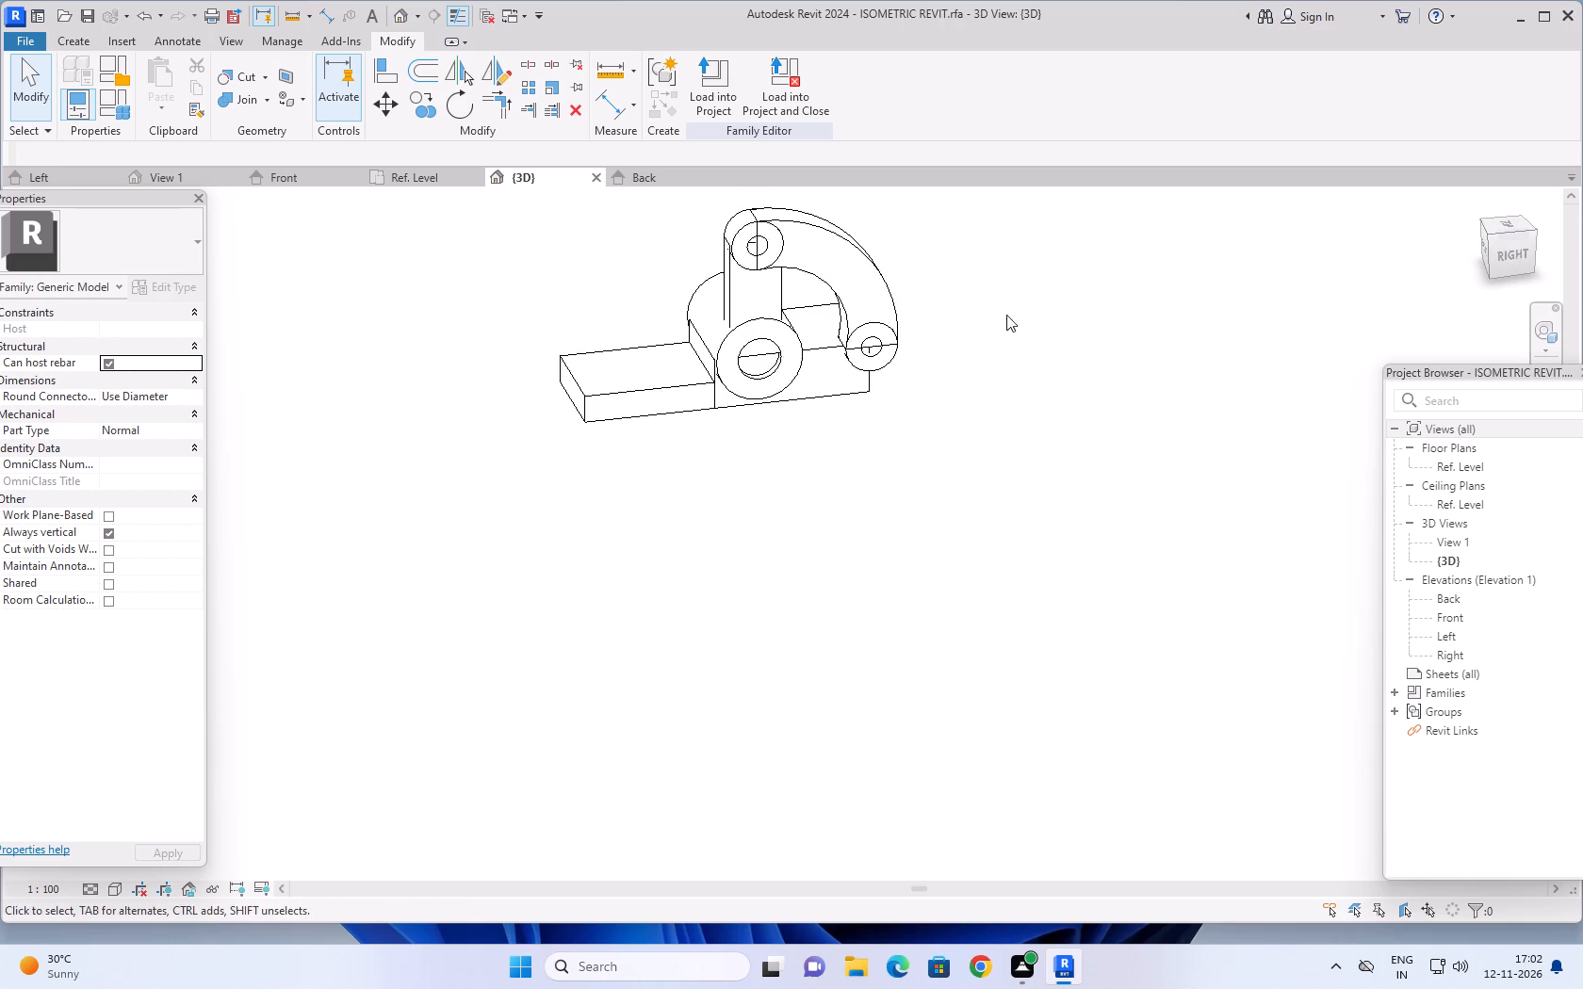
{"action": "scroll", "coordinate": [995, 292], "scroll_direction": "up", "scroll_amount": 1}
{"action": "middle_click_drag", "start_coordinate": [994, 291], "coordinate": [1029, 640]}
{"action": "middle_click_drag", "start_coordinate": [1019, 644], "coordinate": [1029, 588]}
{"action": "middle_click_drag", "start_coordinate": [1063, 546], "coordinate": [1032, 598], "text": "shift"}
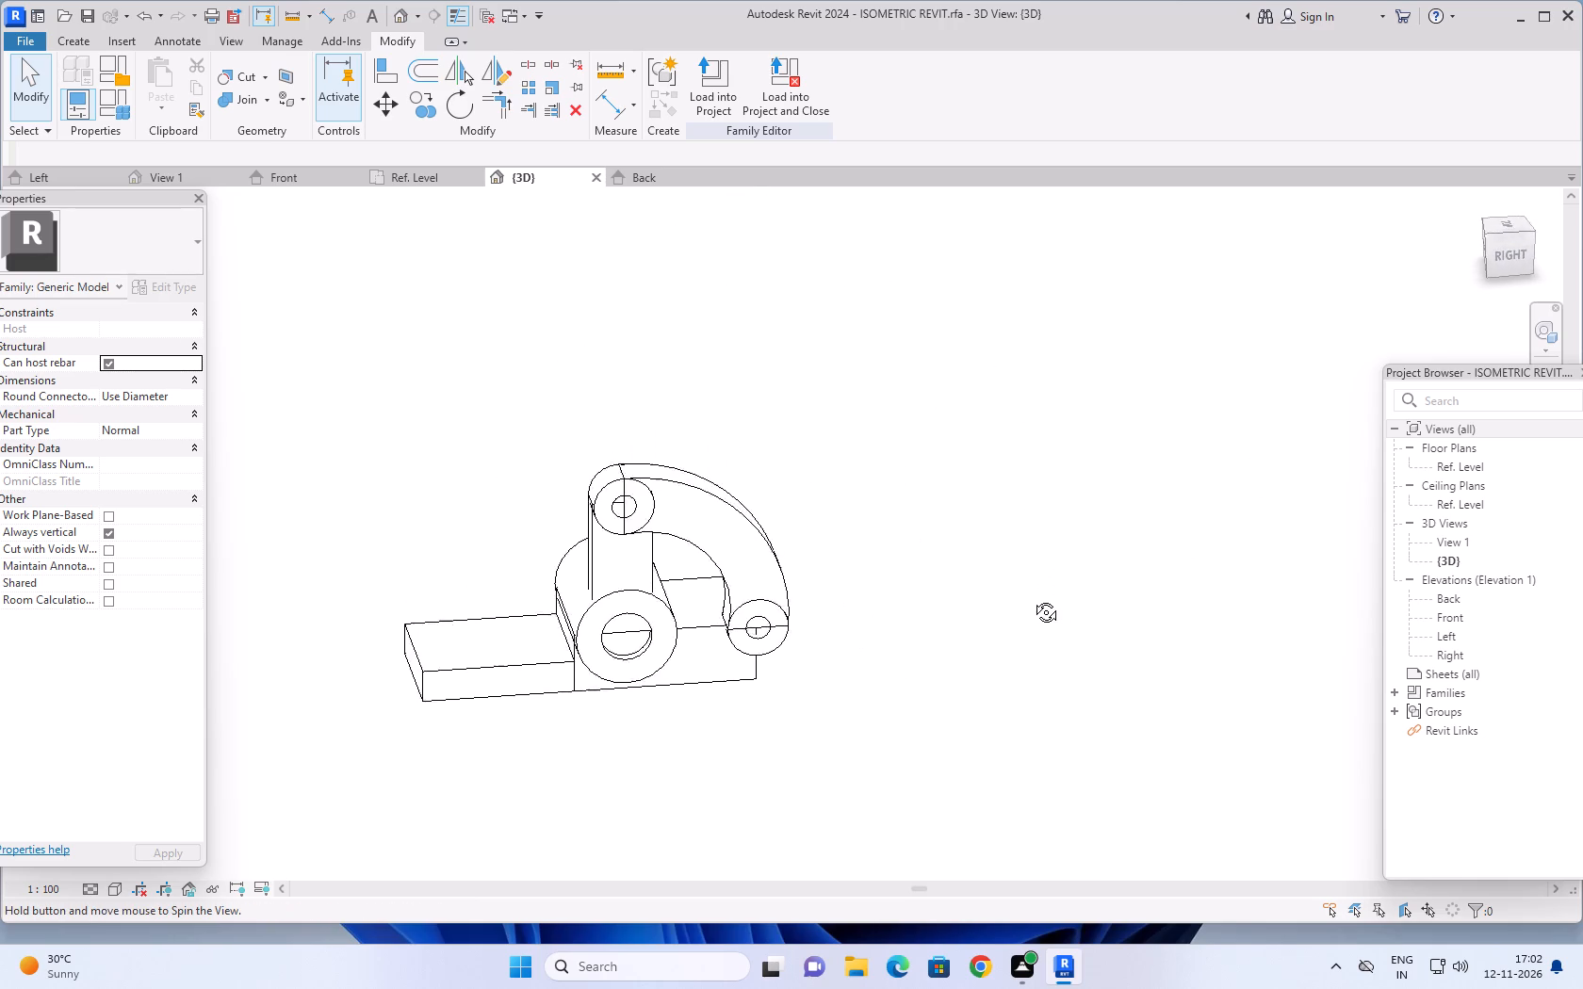
{"action": "middle_click_drag", "start_coordinate": [1032, 598], "coordinate": [1082, 491], "text": "shift"}
{"action": "middle_click_drag", "start_coordinate": [1078, 534], "coordinate": [941, 767]}
{"action": "middle_click_drag", "start_coordinate": [1019, 635], "coordinate": [984, 662], "text": "shift"}
Examine up close how the curved web meets the upper ring and the small end ring.
{"action": "scroll", "coordinate": [618, 514], "scroll_direction": "up", "scroll_amount": 4}
{"action": "middle_click_drag", "start_coordinate": [781, 537], "coordinate": [803, 467]}
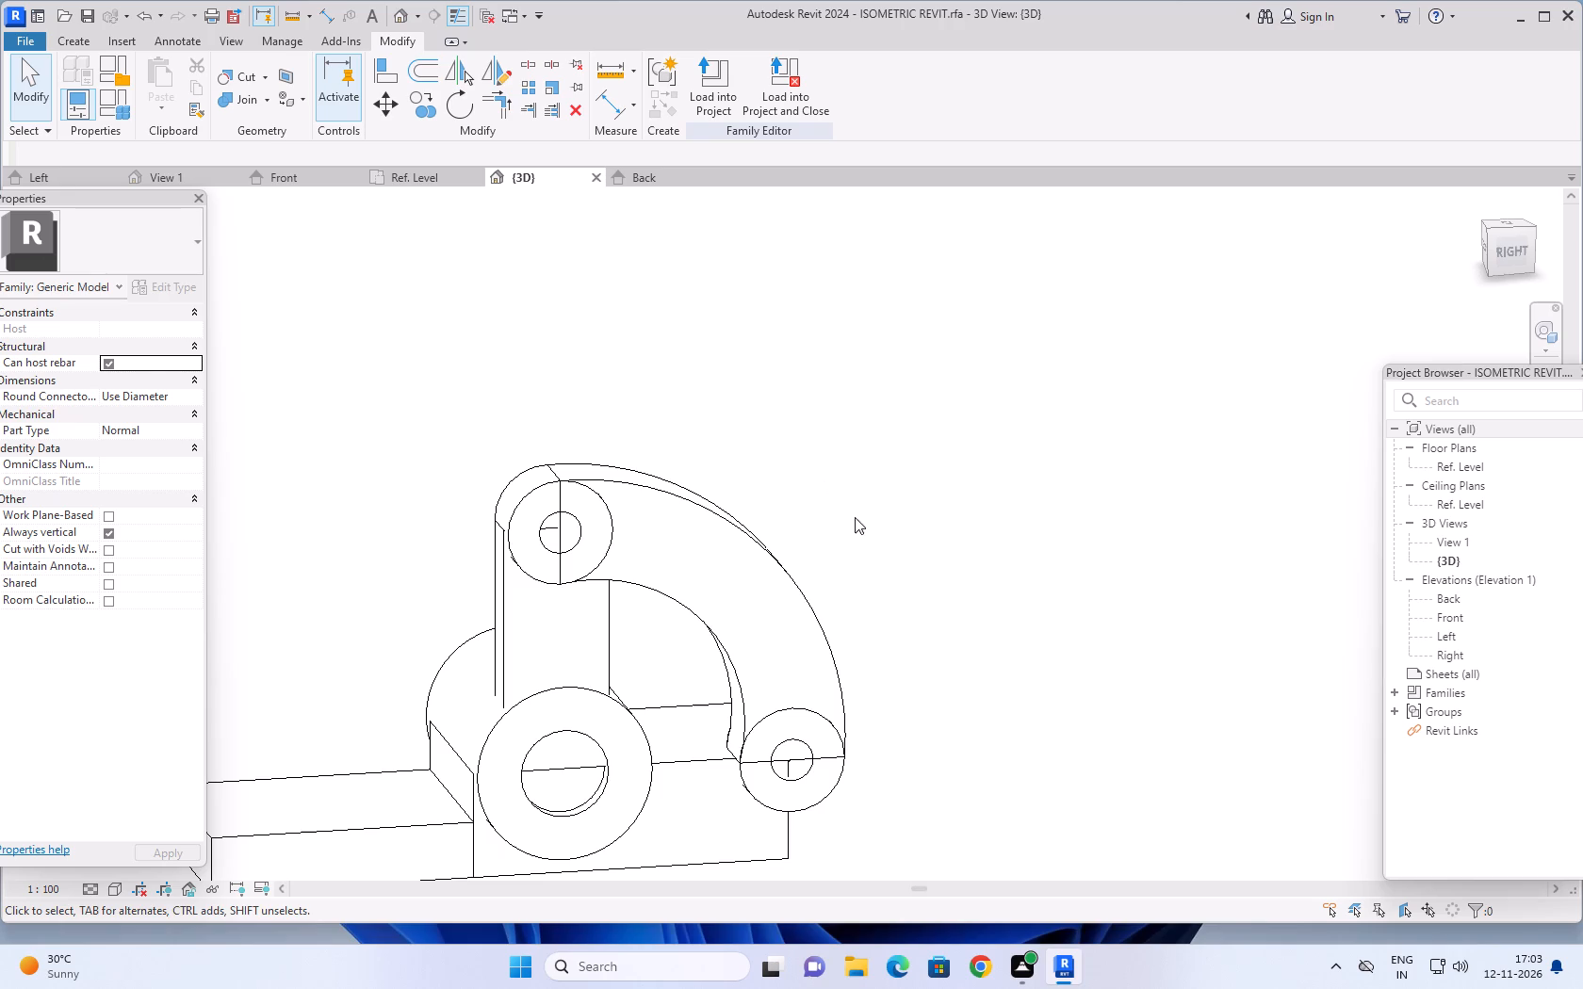
{"action": "scroll", "coordinate": [539, 527], "scroll_direction": "up", "scroll_amount": 4}
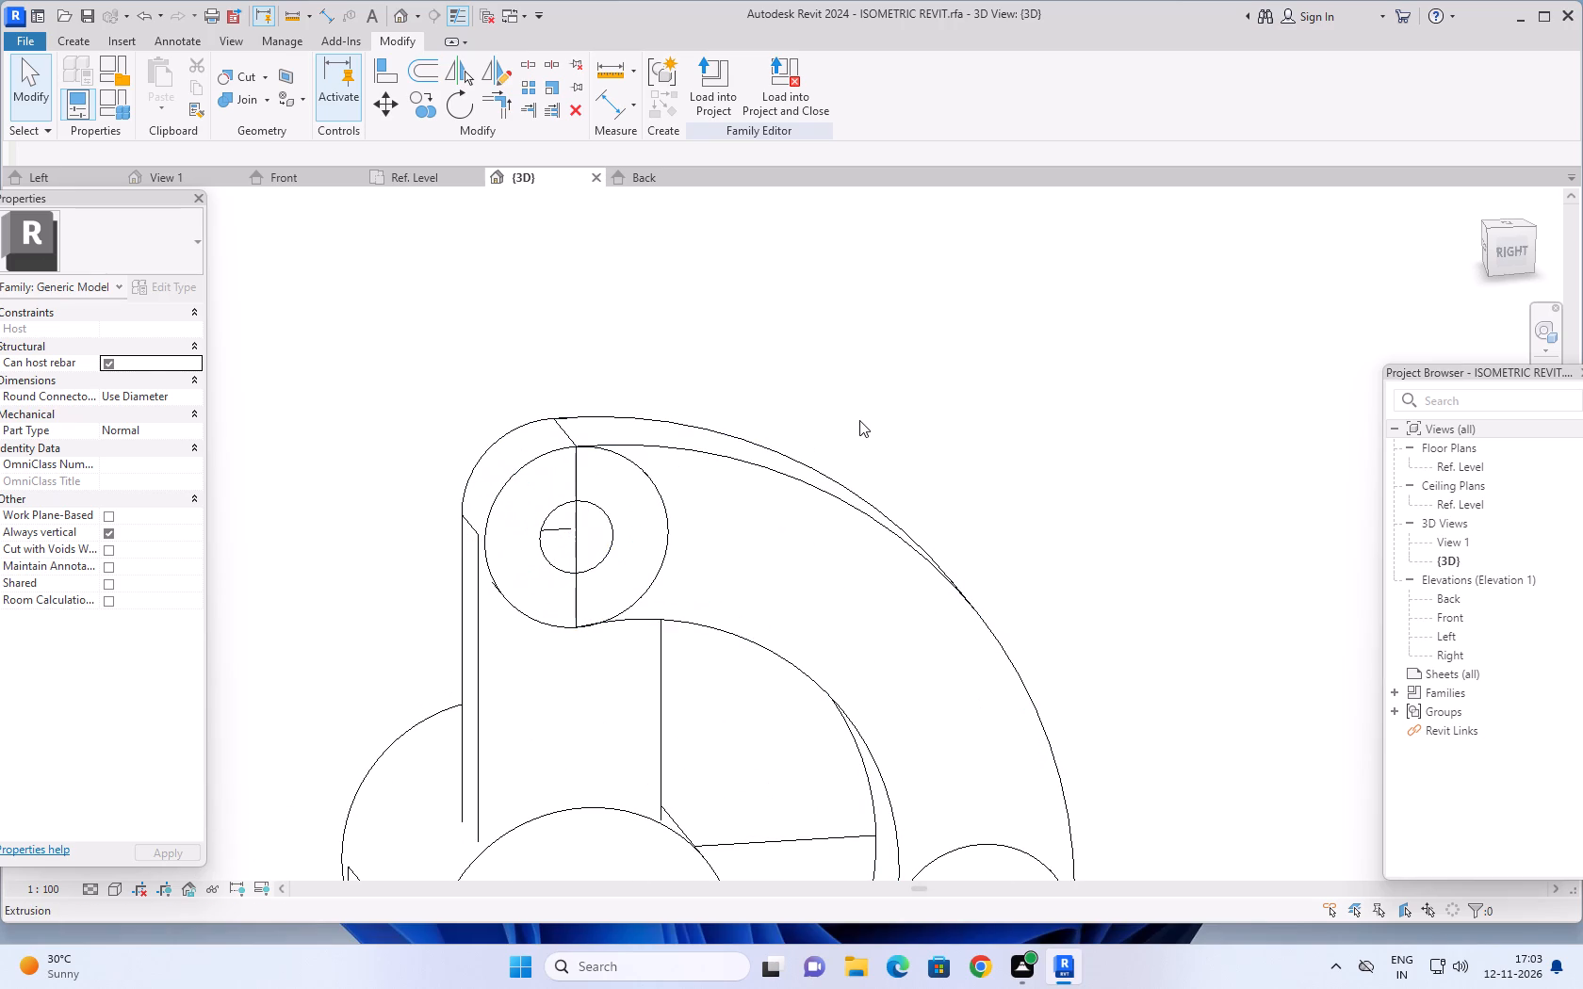
{"action": "scroll", "coordinate": [859, 420], "scroll_direction": "down", "scroll_amount": 3}
{"action": "middle_click_drag", "start_coordinate": [957, 447], "coordinate": [926, 427]}
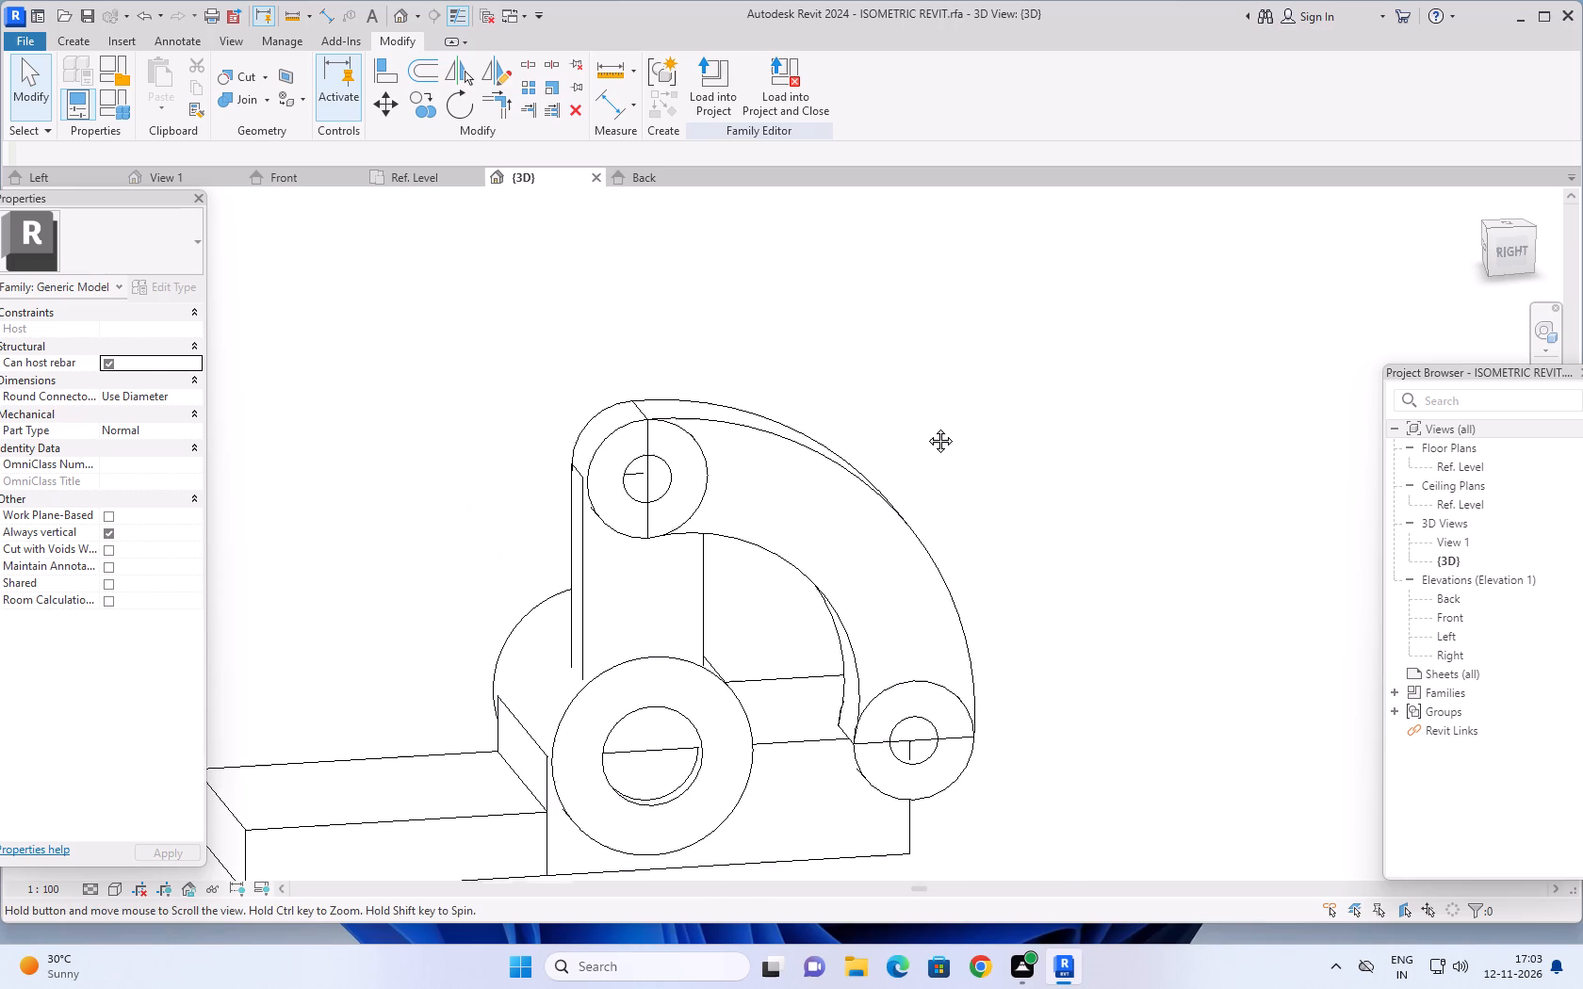
{"action": "middle_click_drag", "start_coordinate": [926, 427], "coordinate": [896, 392]}
{"action": "middle_click_drag", "start_coordinate": [983, 483], "coordinate": [983, 485]}
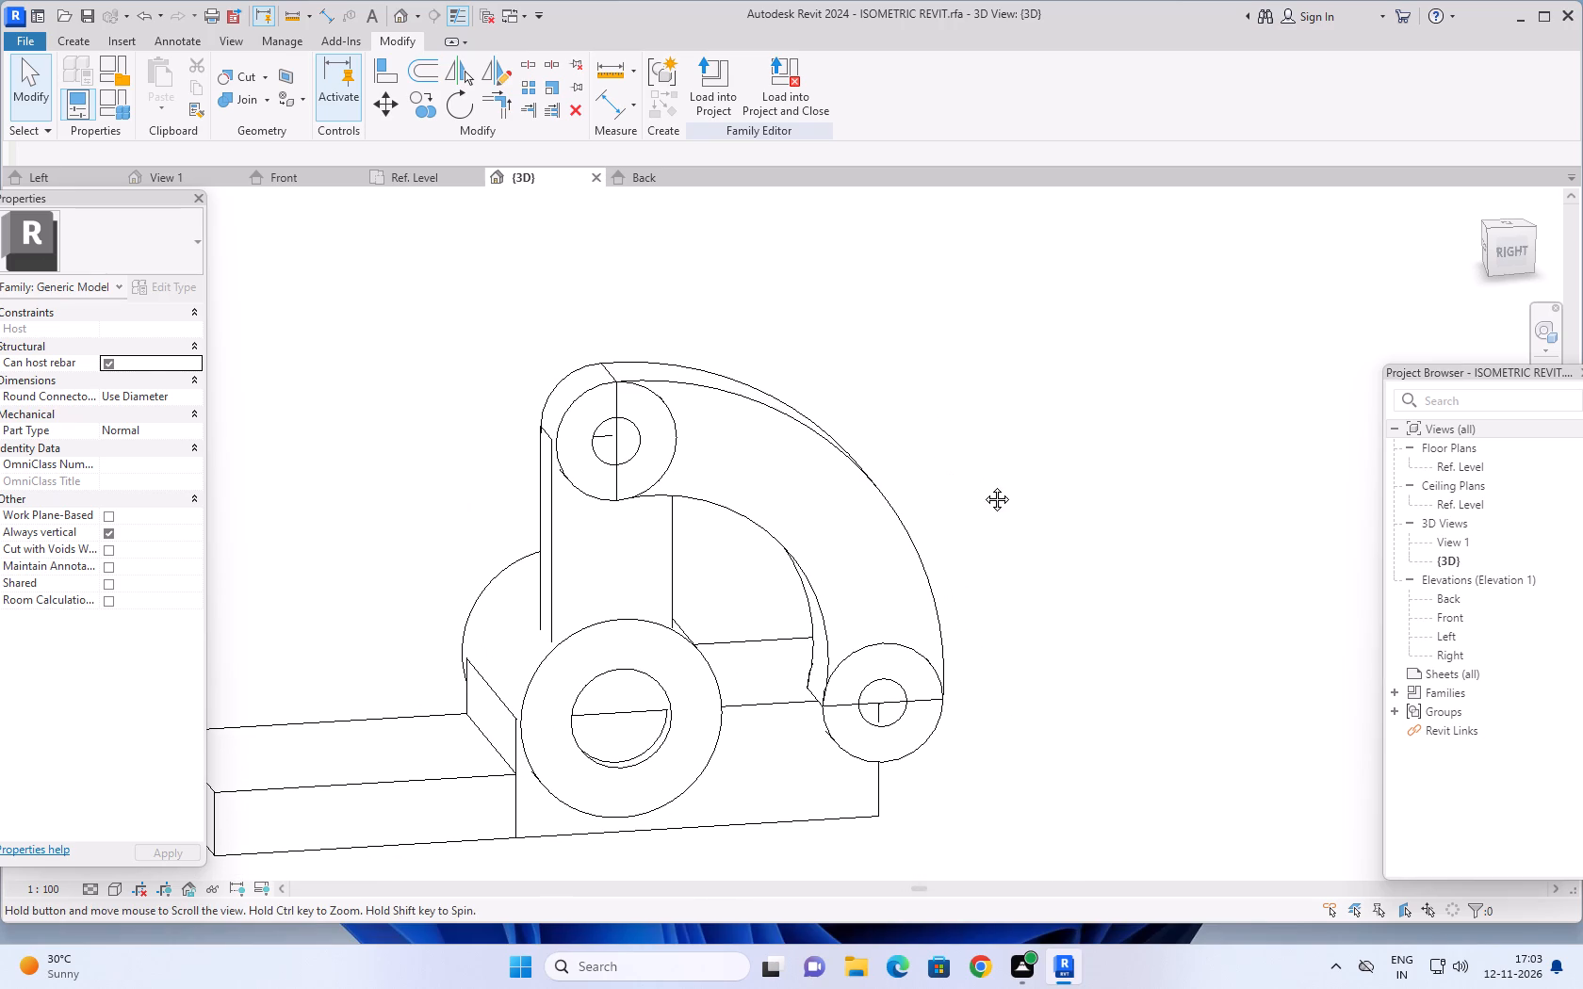
{"action": "middle_click_drag", "start_coordinate": [983, 485], "coordinate": [969, 521]}
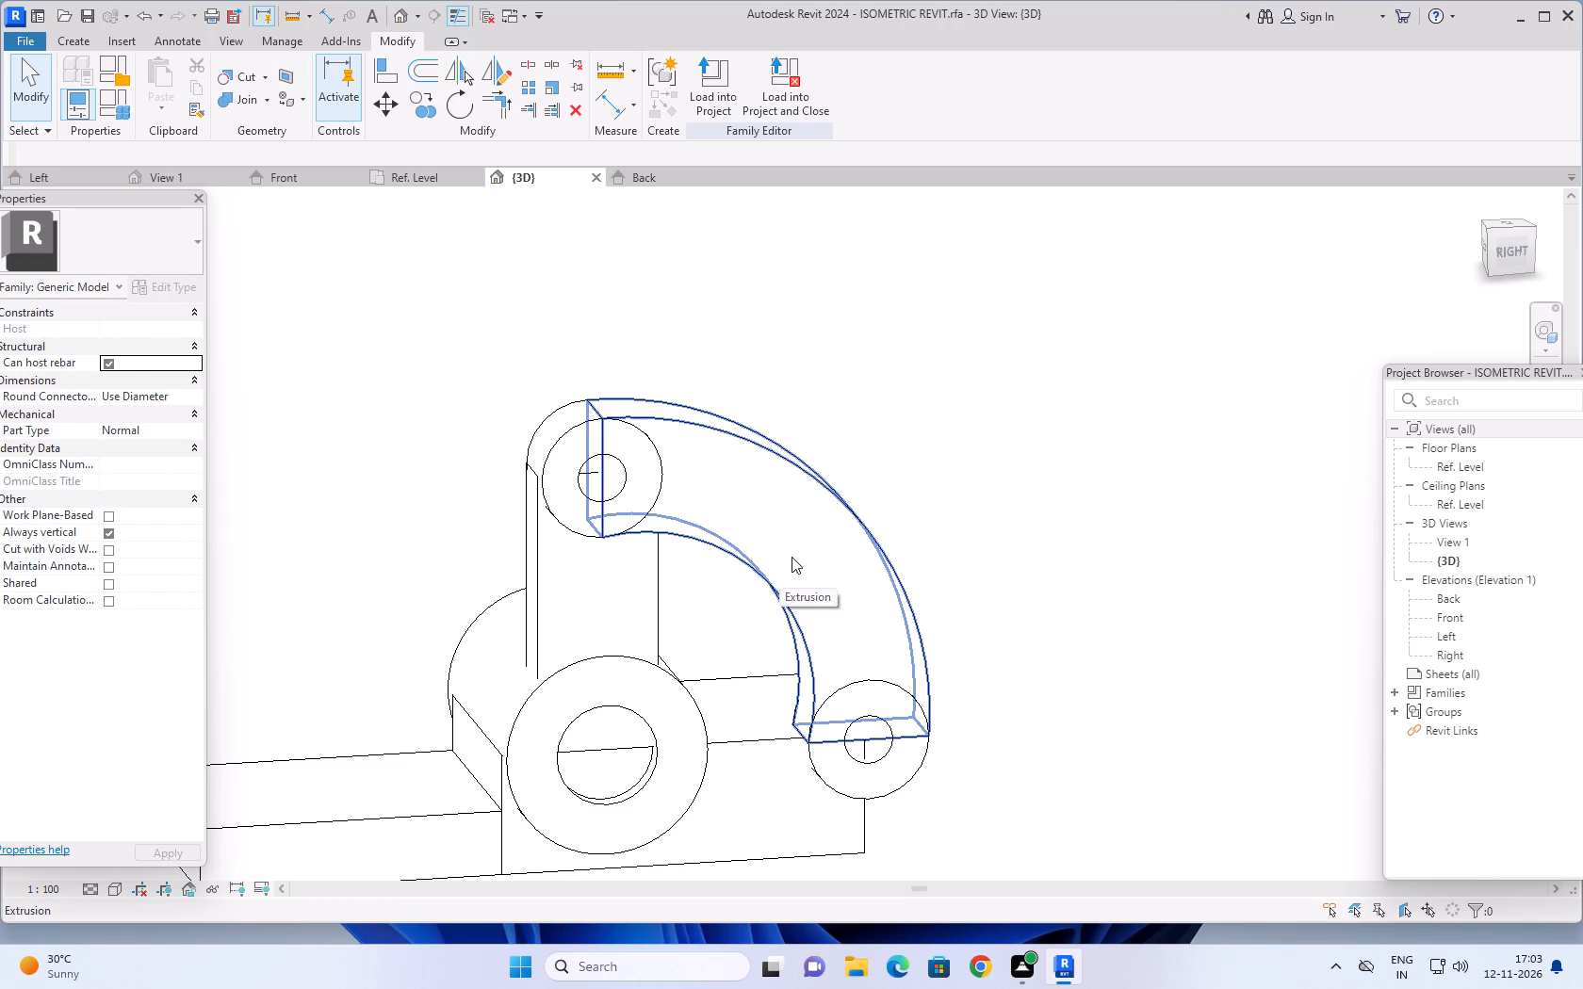
{"action": "middle_click_drag", "start_coordinate": [959, 503], "coordinate": [948, 494], "text": "shift"}
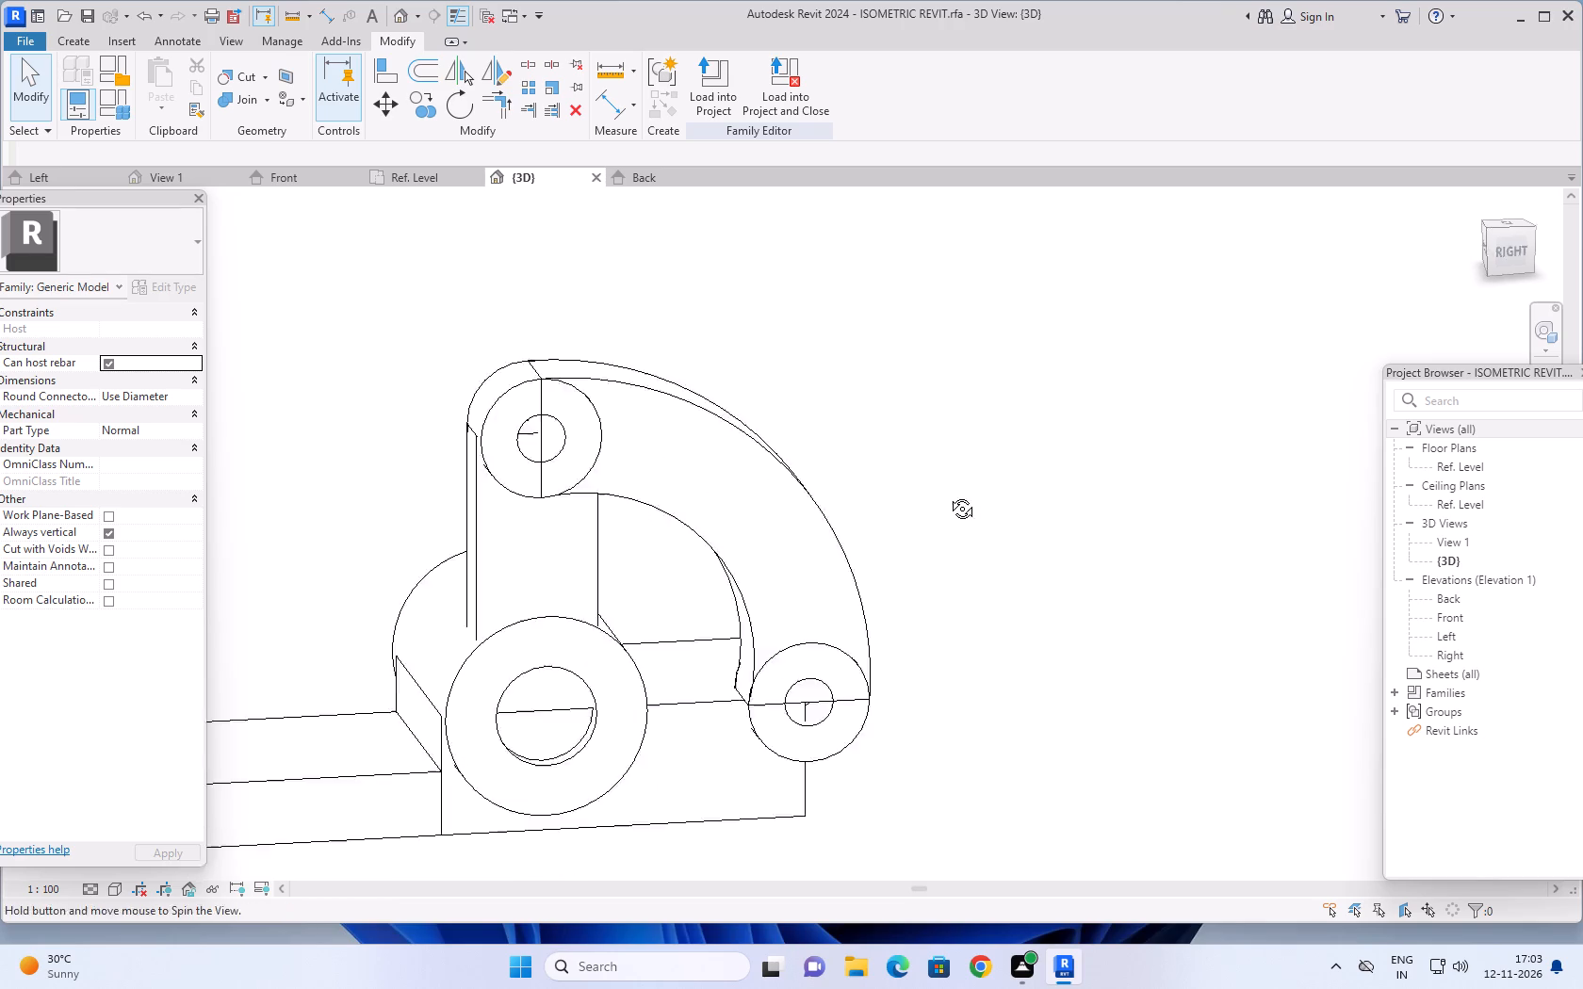
{"action": "middle_click_drag", "start_coordinate": [948, 494], "coordinate": [964, 487], "text": "shift"}
{"action": "scroll", "coordinate": [965, 488], "scroll_direction": "up", "scroll_amount": 1}
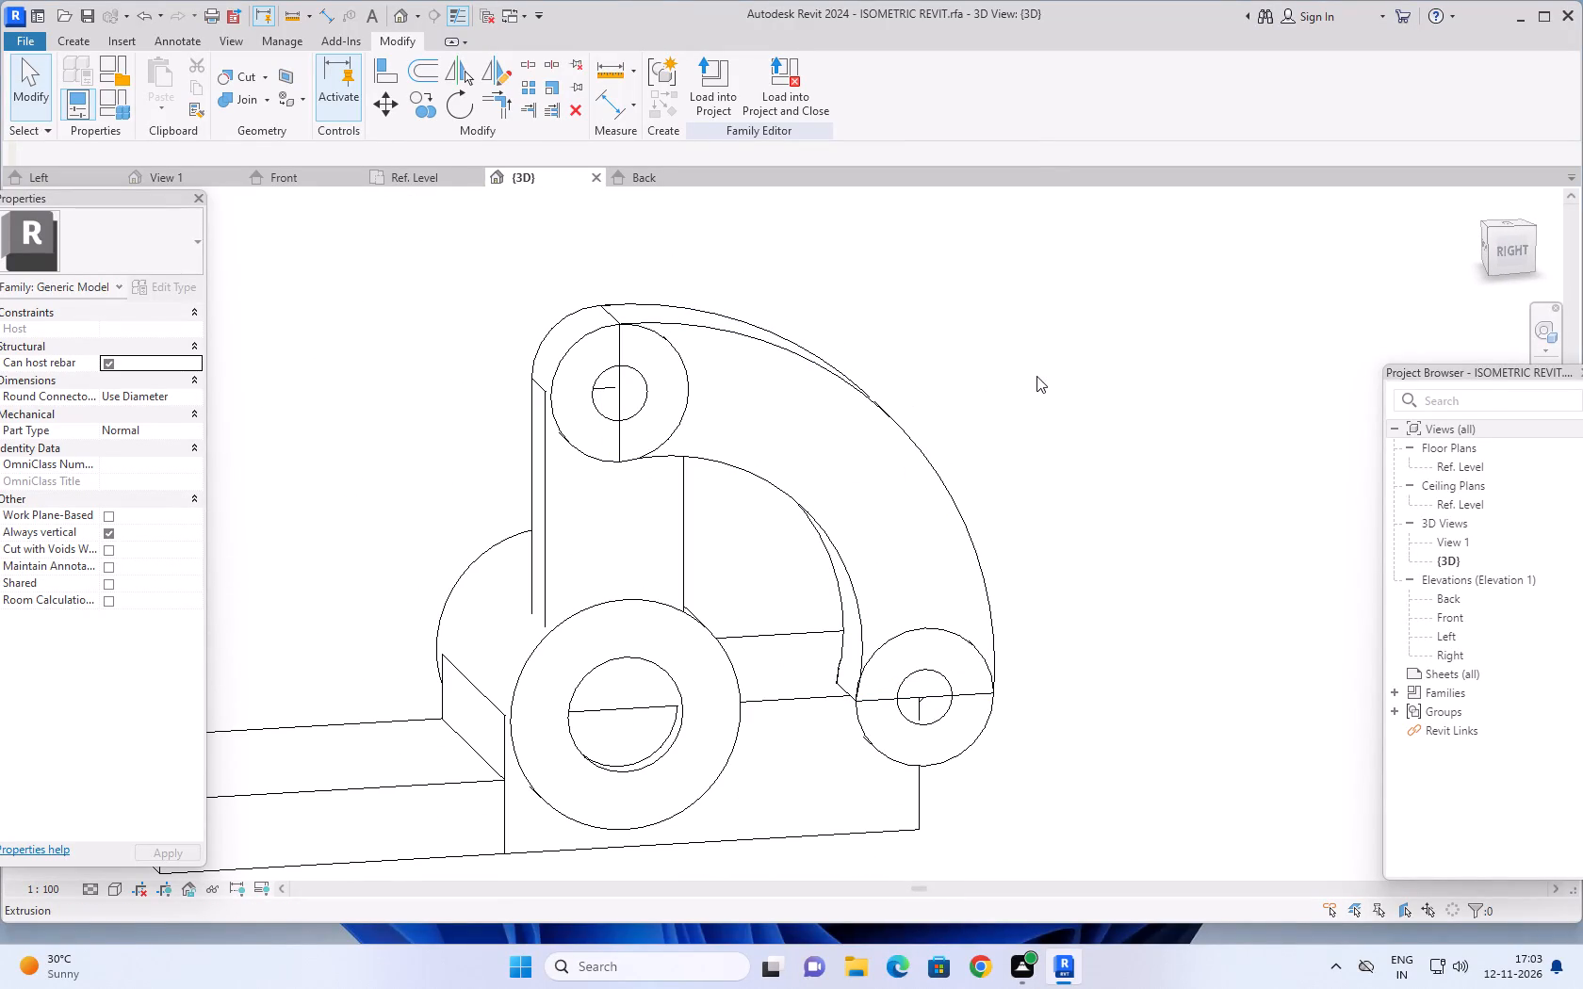
{"action": "scroll", "coordinate": [1036, 376], "scroll_direction": "down", "scroll_amount": 2}
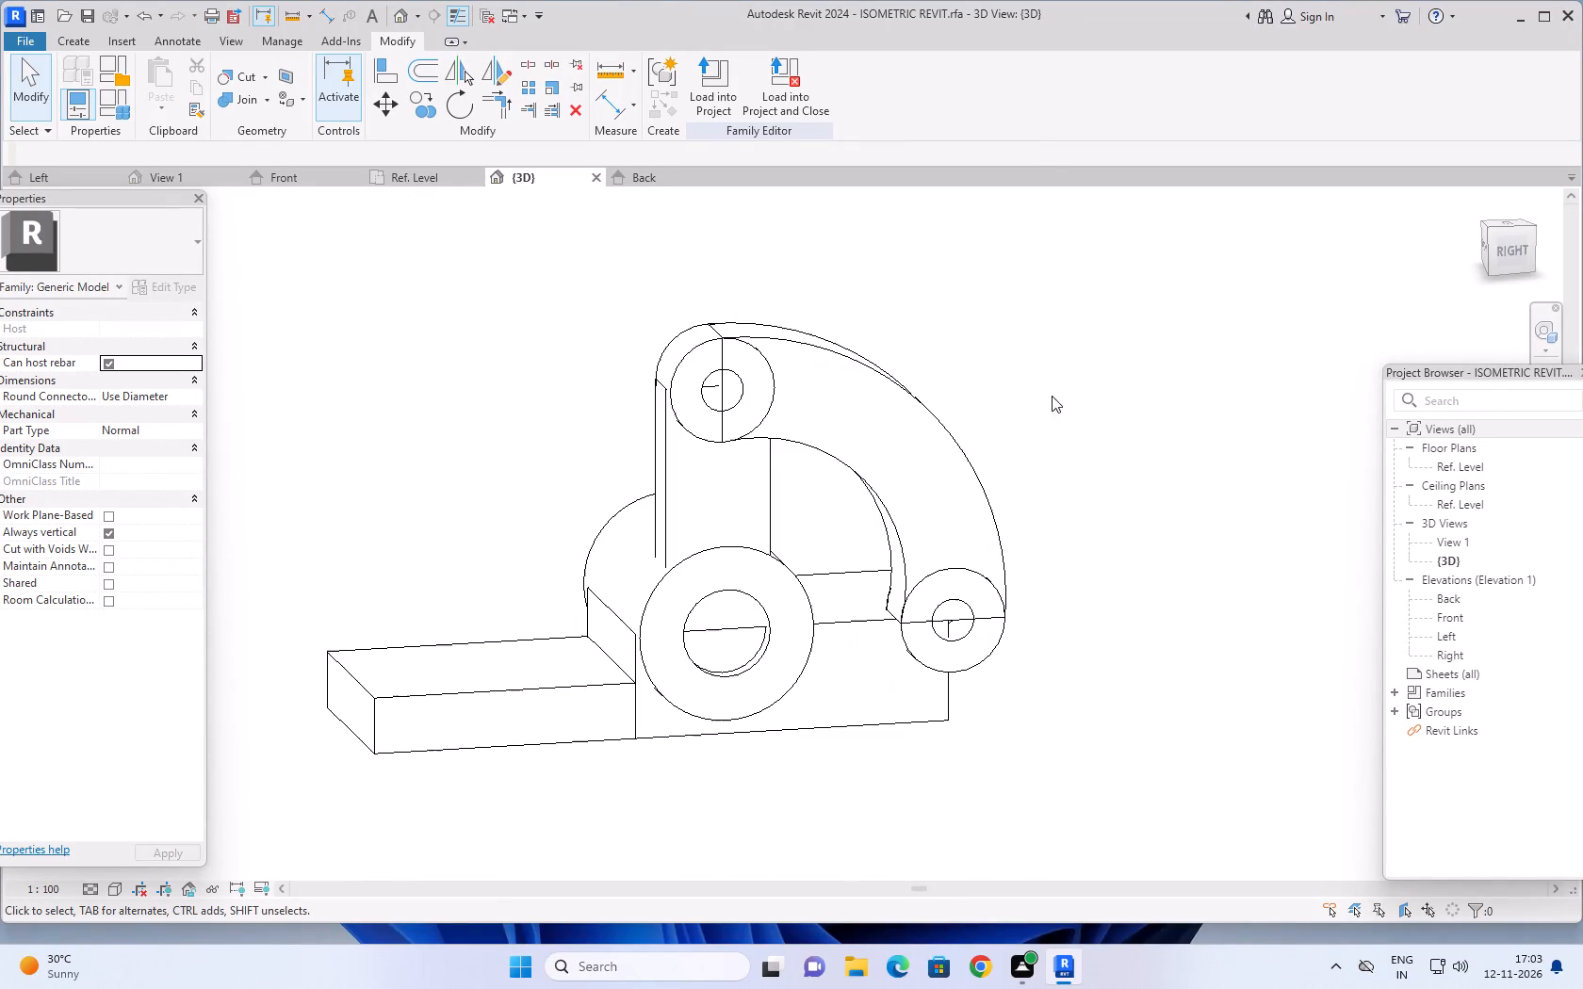
{"action": "middle_click_drag", "start_coordinate": [1053, 404], "coordinate": [1017, 408]}
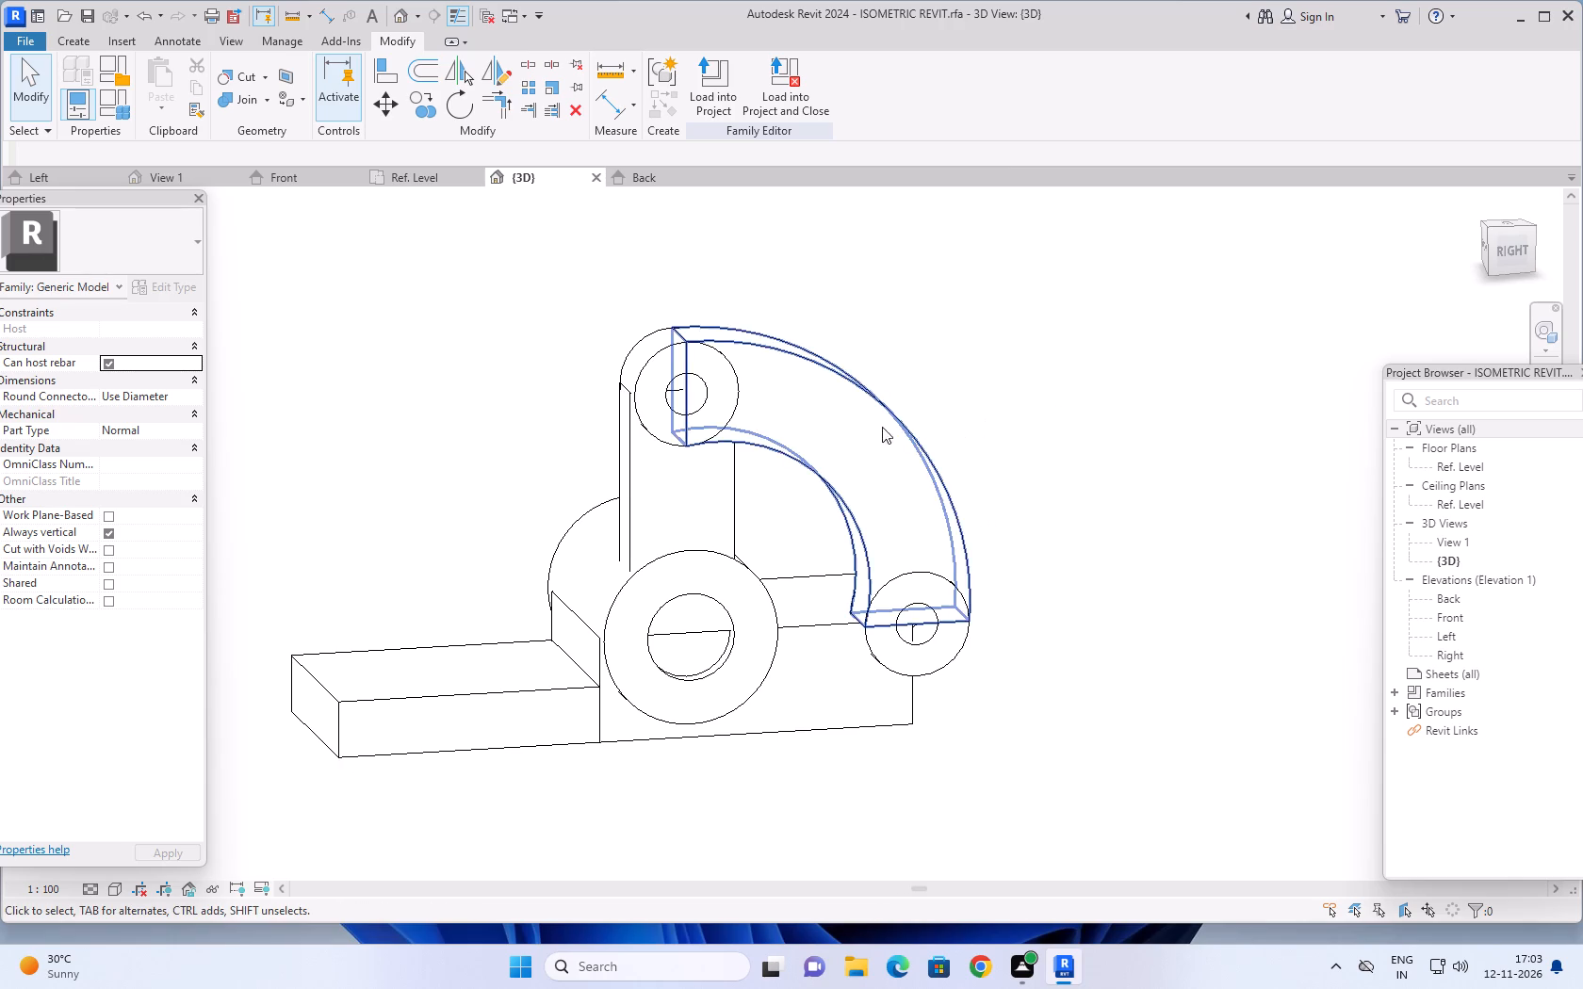
{"action": "scroll", "coordinate": [1004, 399], "scroll_direction": "down", "scroll_amount": 2}
{"action": "middle_click_drag", "start_coordinate": [1062, 404], "coordinate": [1033, 442]}
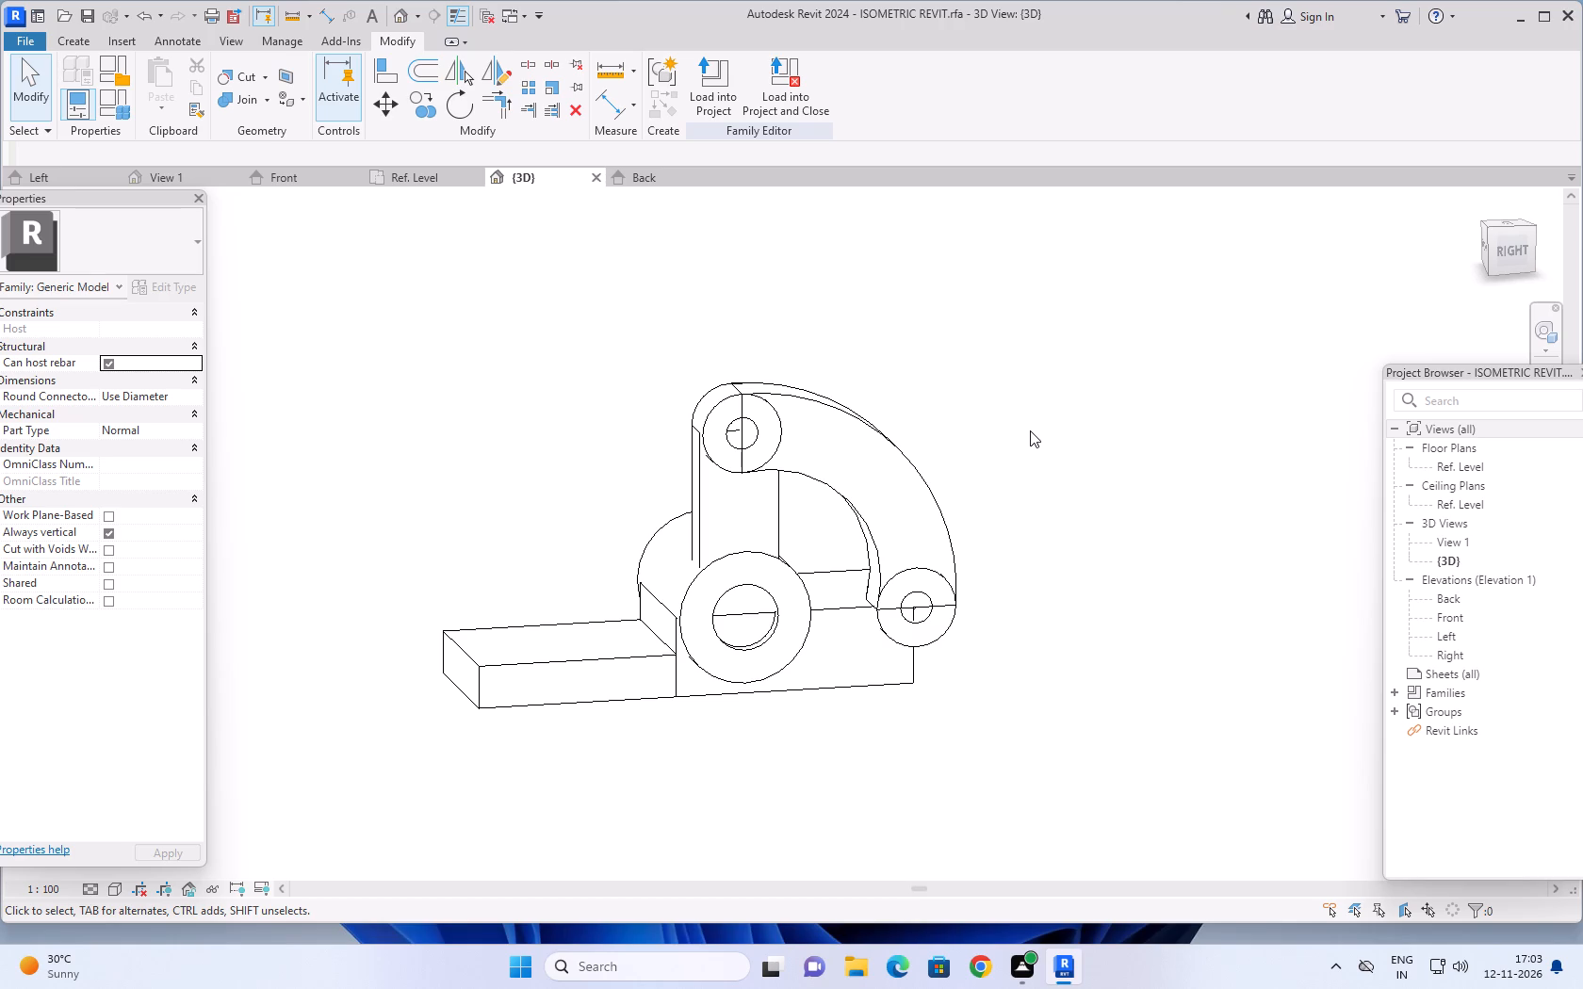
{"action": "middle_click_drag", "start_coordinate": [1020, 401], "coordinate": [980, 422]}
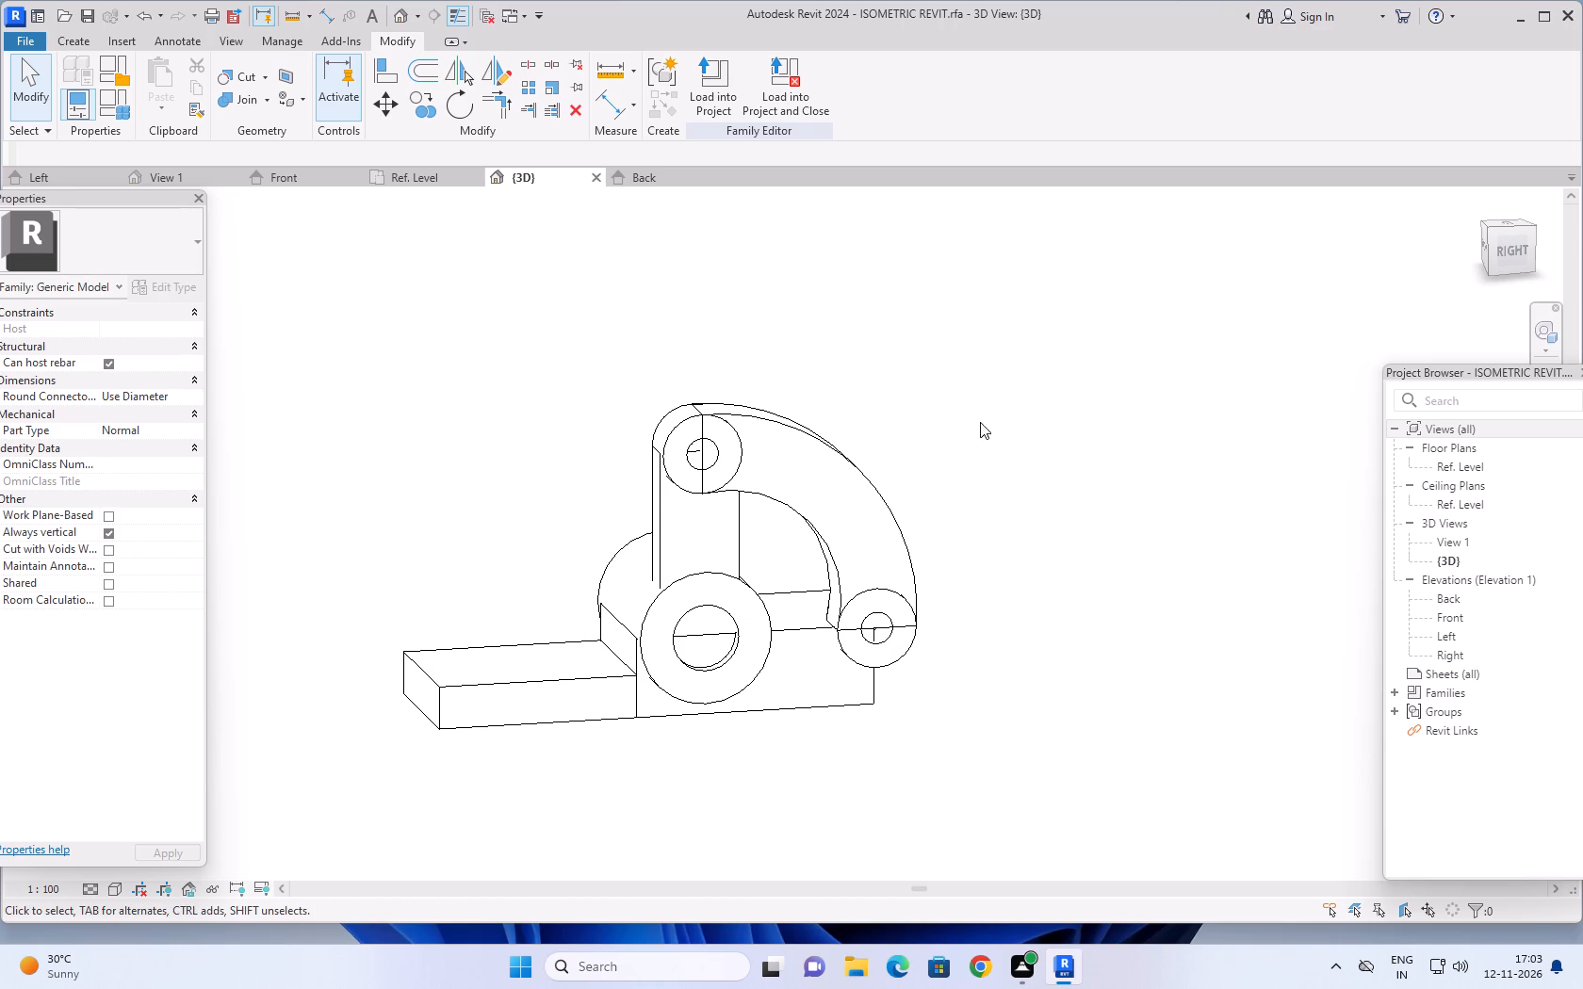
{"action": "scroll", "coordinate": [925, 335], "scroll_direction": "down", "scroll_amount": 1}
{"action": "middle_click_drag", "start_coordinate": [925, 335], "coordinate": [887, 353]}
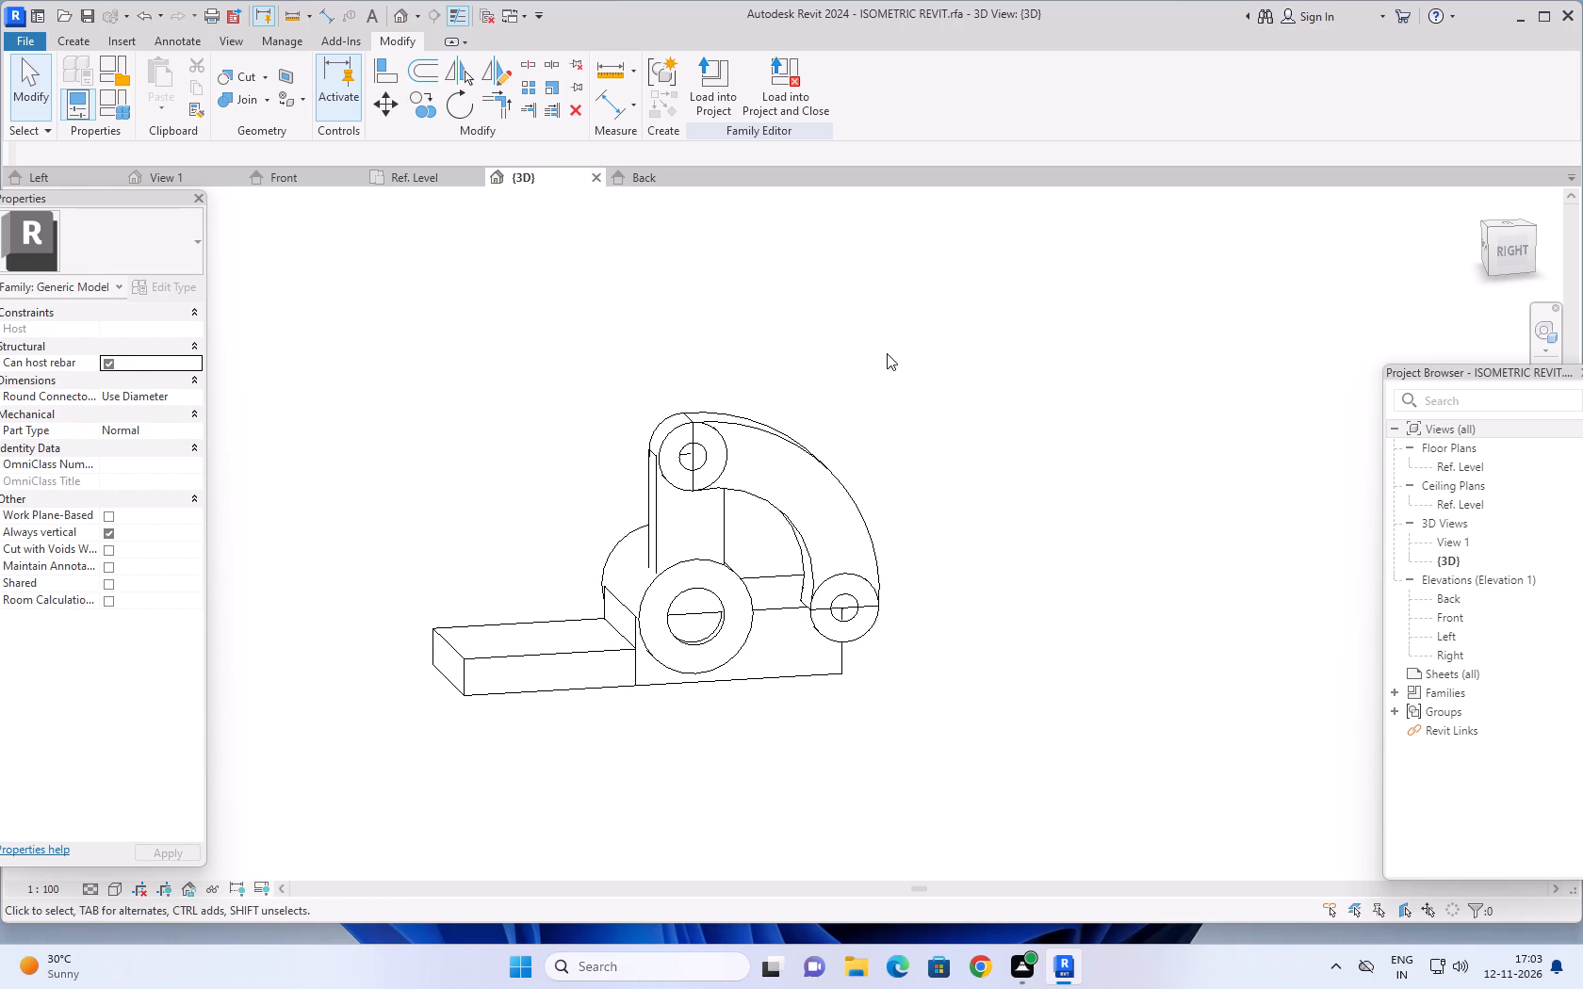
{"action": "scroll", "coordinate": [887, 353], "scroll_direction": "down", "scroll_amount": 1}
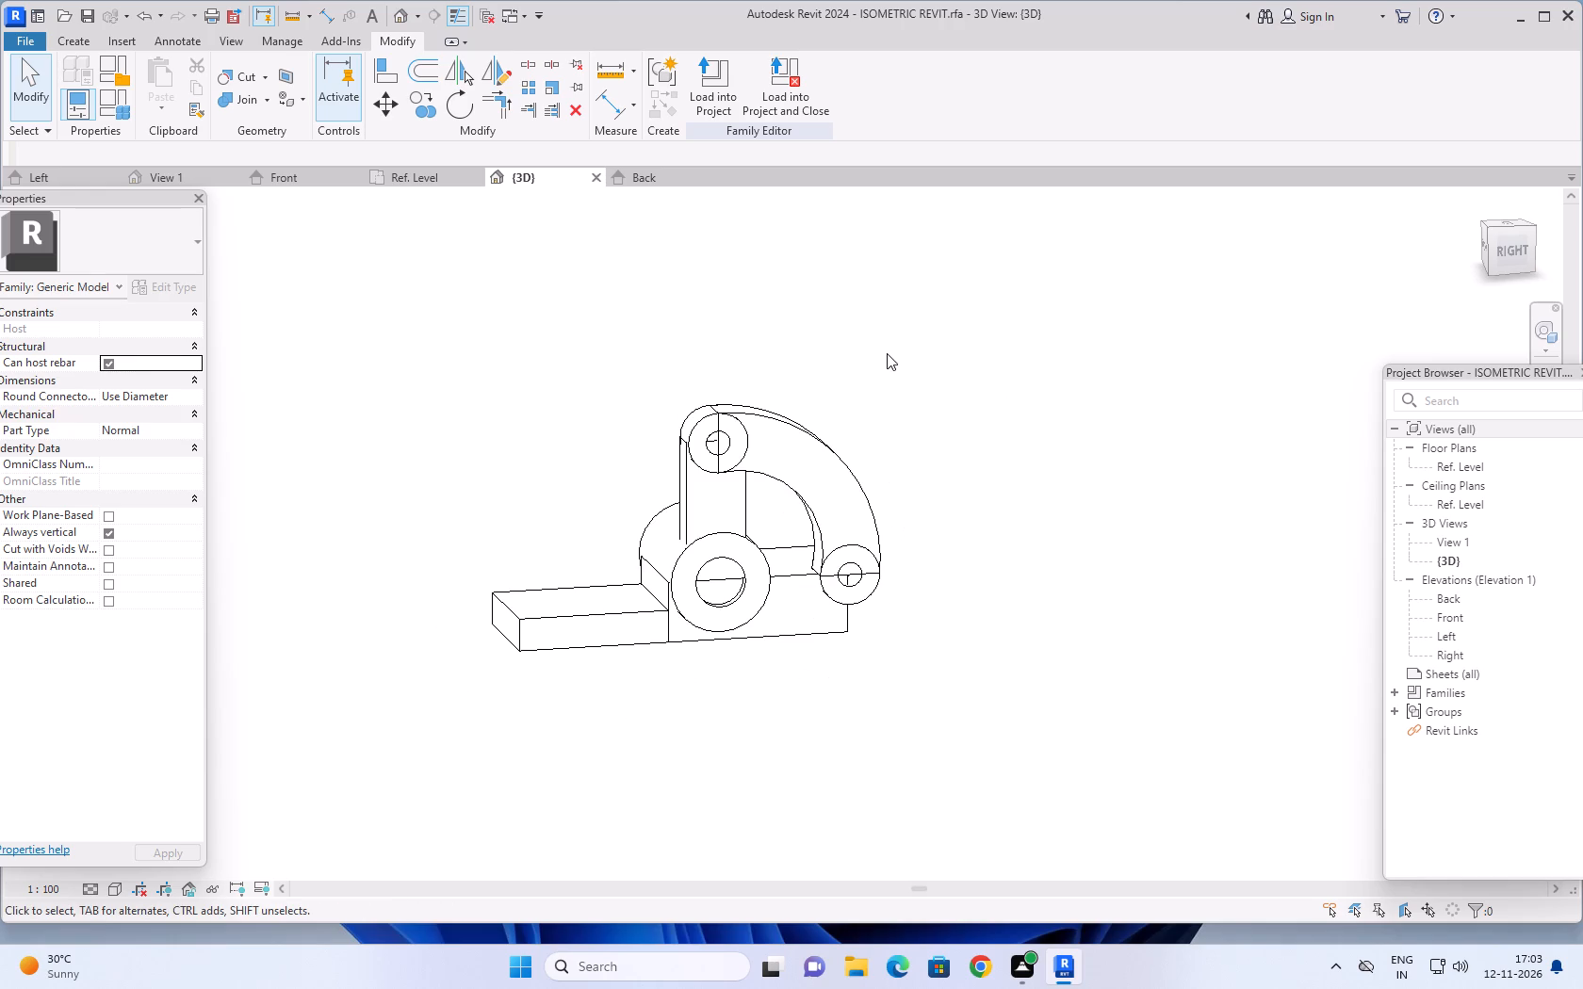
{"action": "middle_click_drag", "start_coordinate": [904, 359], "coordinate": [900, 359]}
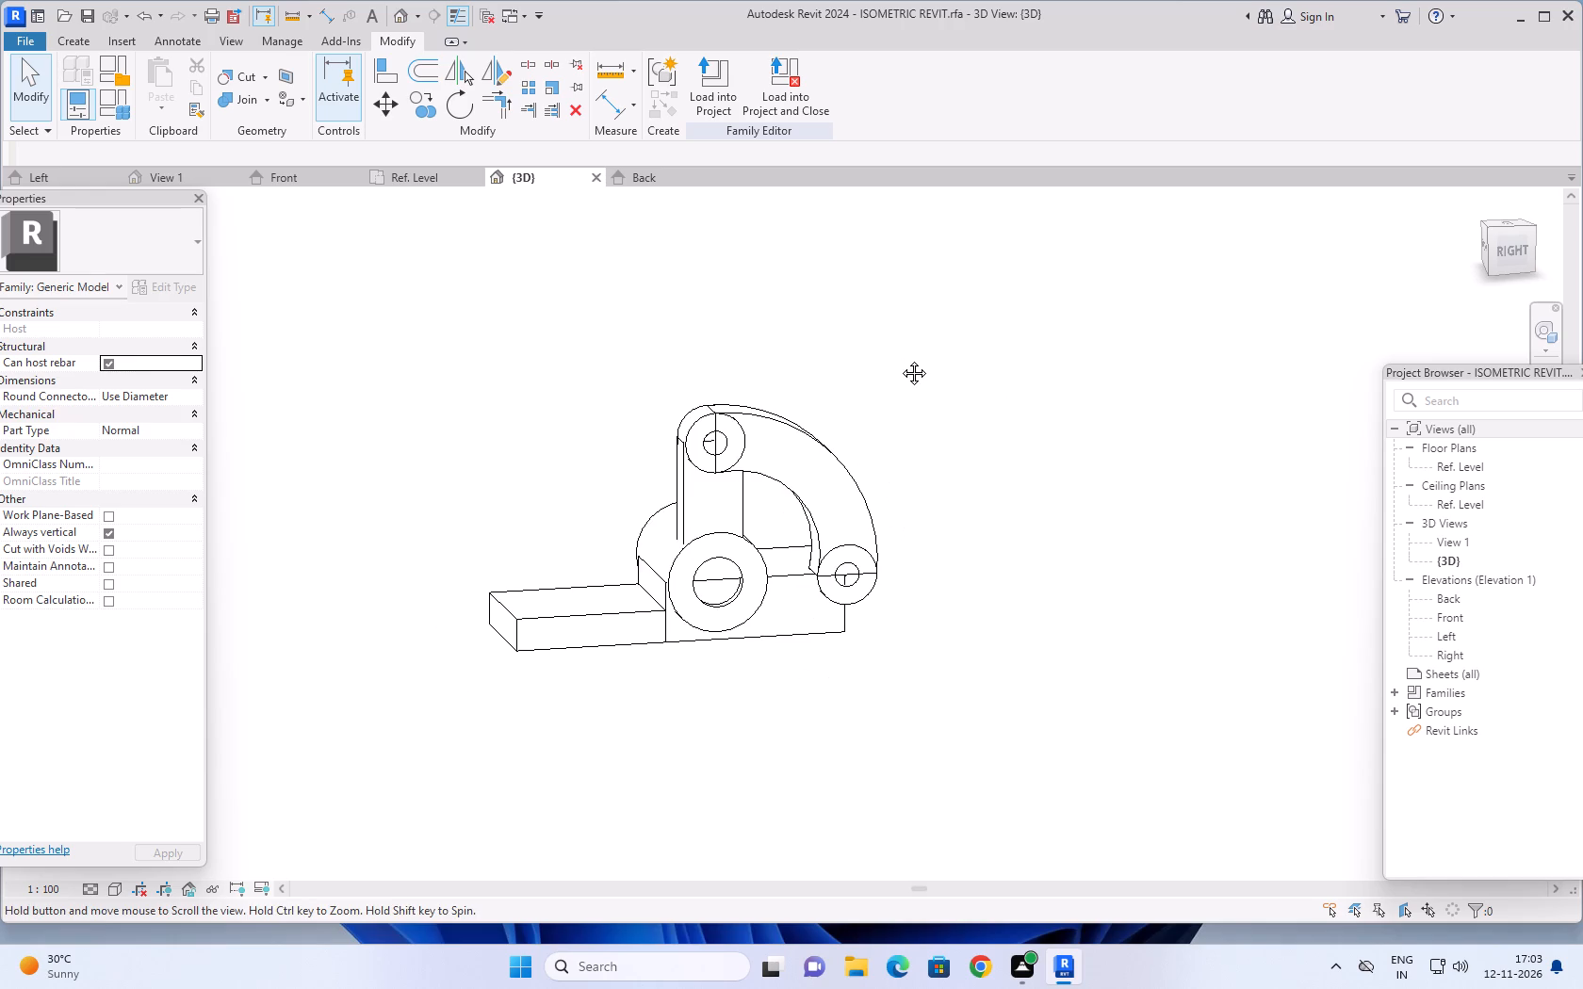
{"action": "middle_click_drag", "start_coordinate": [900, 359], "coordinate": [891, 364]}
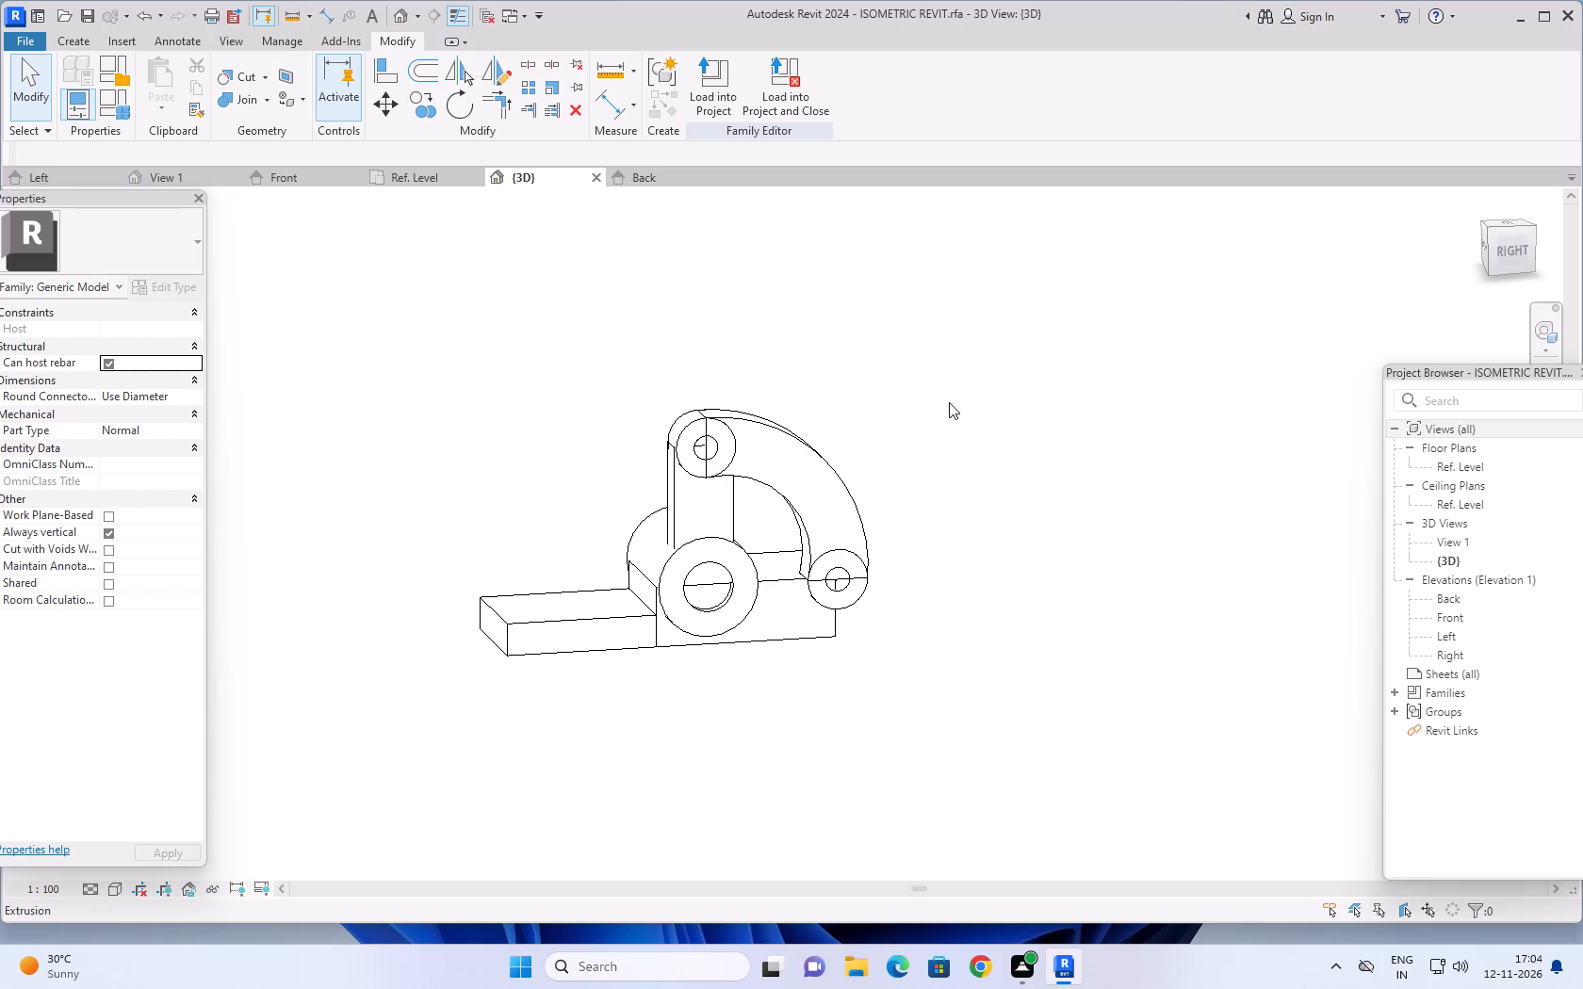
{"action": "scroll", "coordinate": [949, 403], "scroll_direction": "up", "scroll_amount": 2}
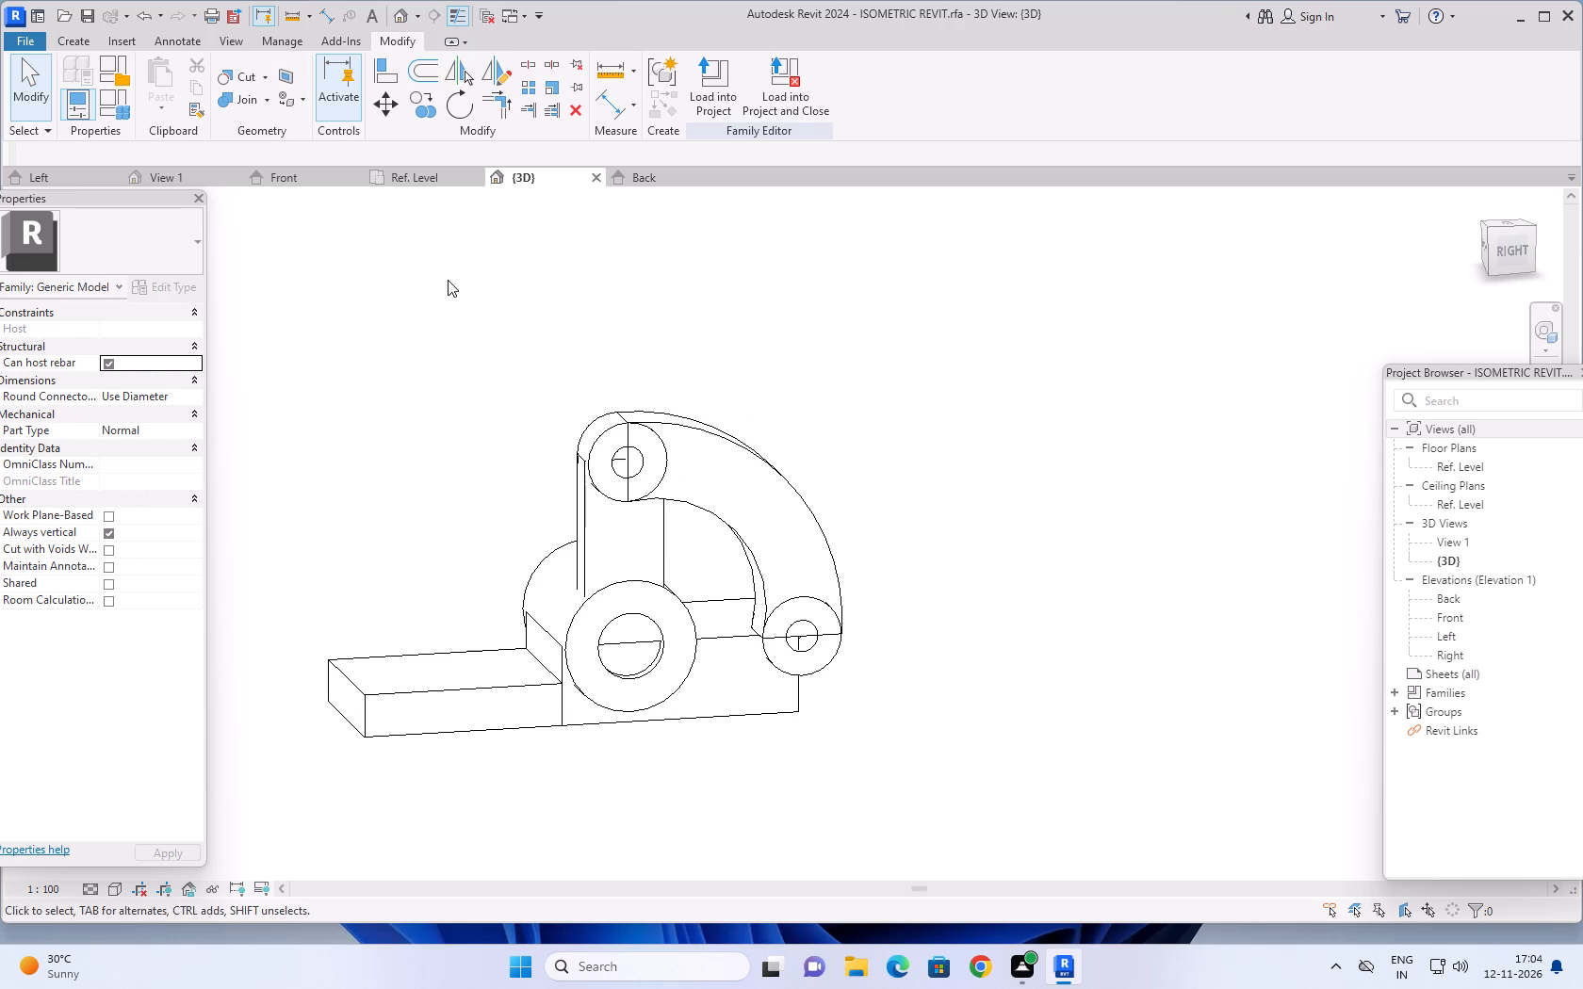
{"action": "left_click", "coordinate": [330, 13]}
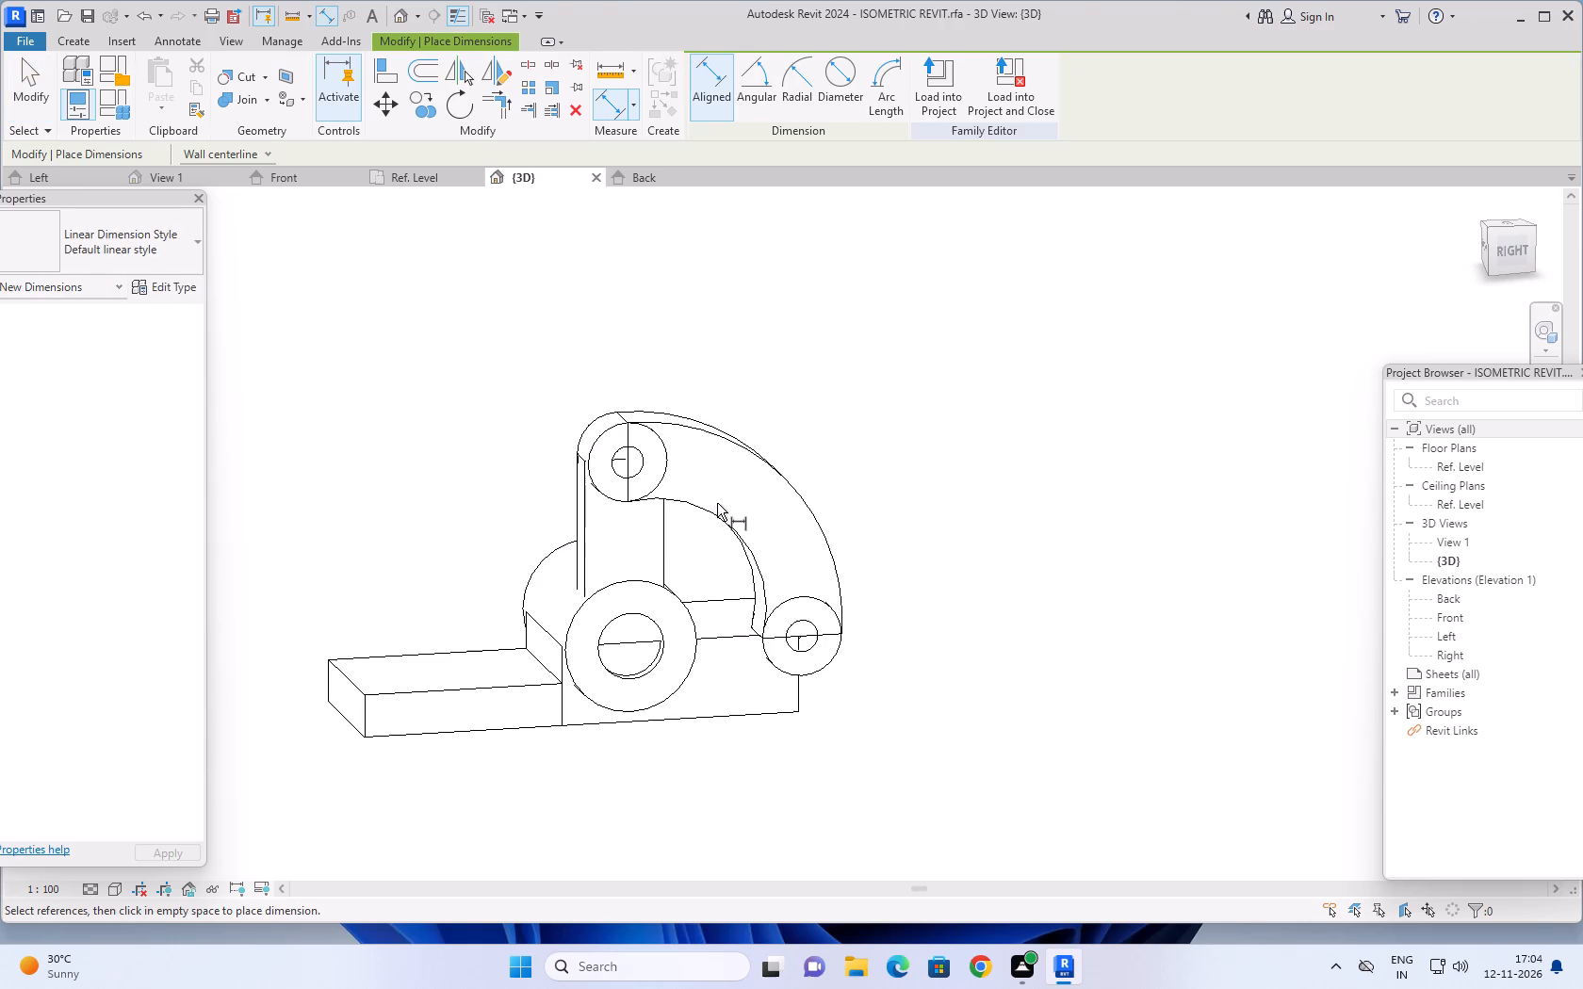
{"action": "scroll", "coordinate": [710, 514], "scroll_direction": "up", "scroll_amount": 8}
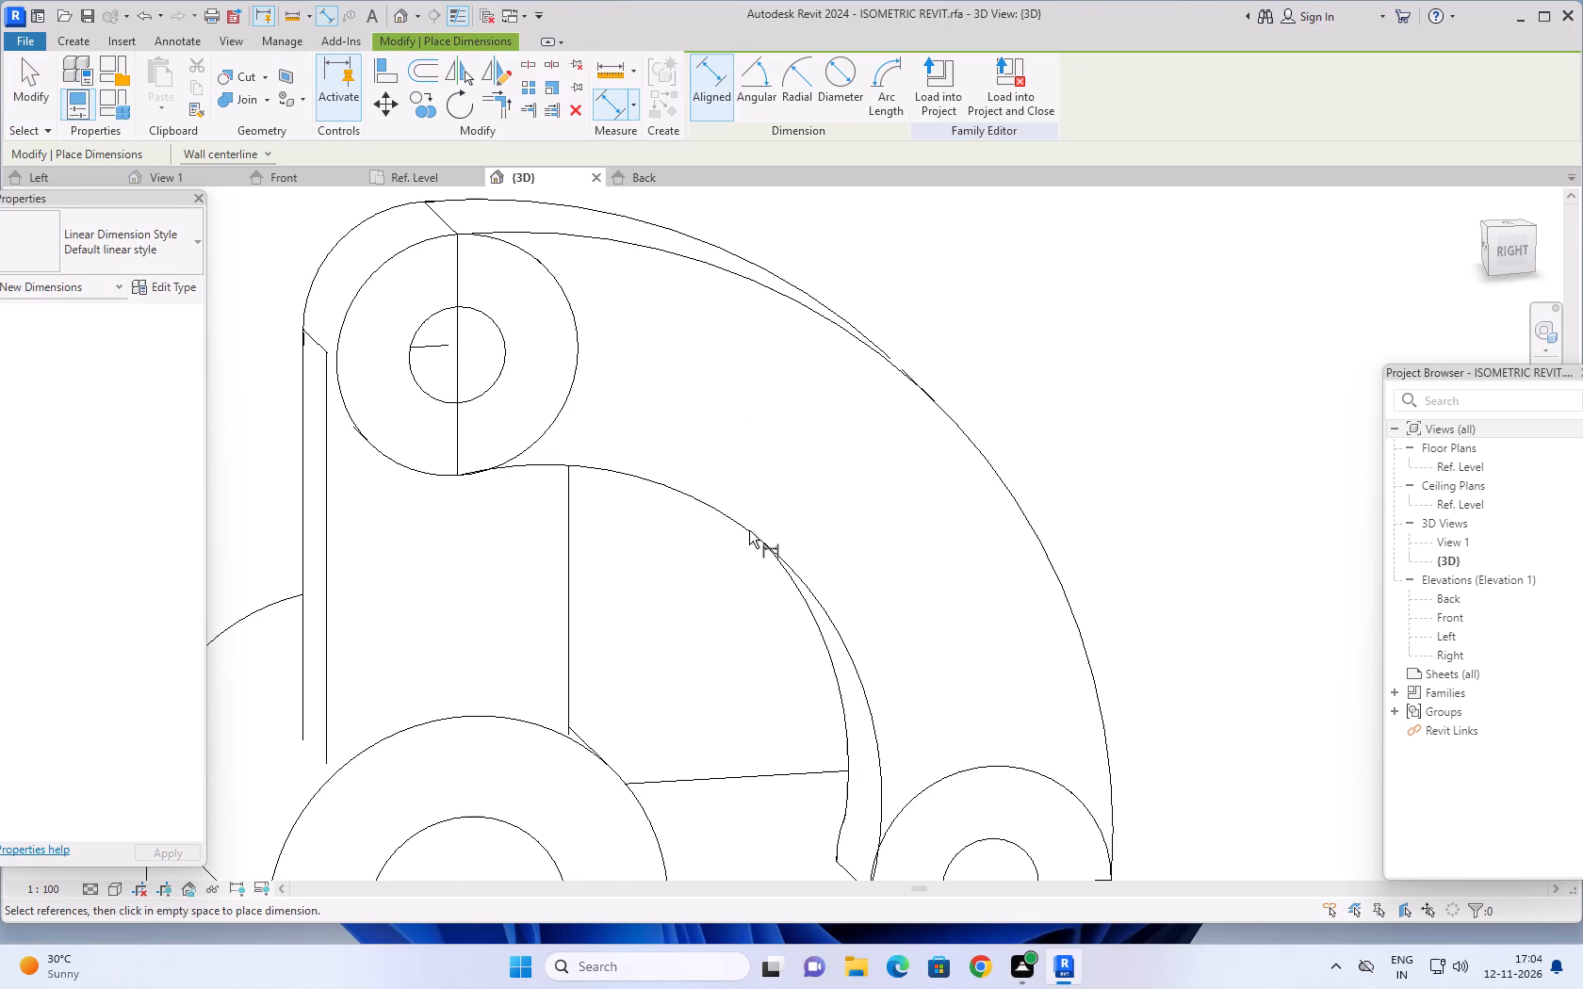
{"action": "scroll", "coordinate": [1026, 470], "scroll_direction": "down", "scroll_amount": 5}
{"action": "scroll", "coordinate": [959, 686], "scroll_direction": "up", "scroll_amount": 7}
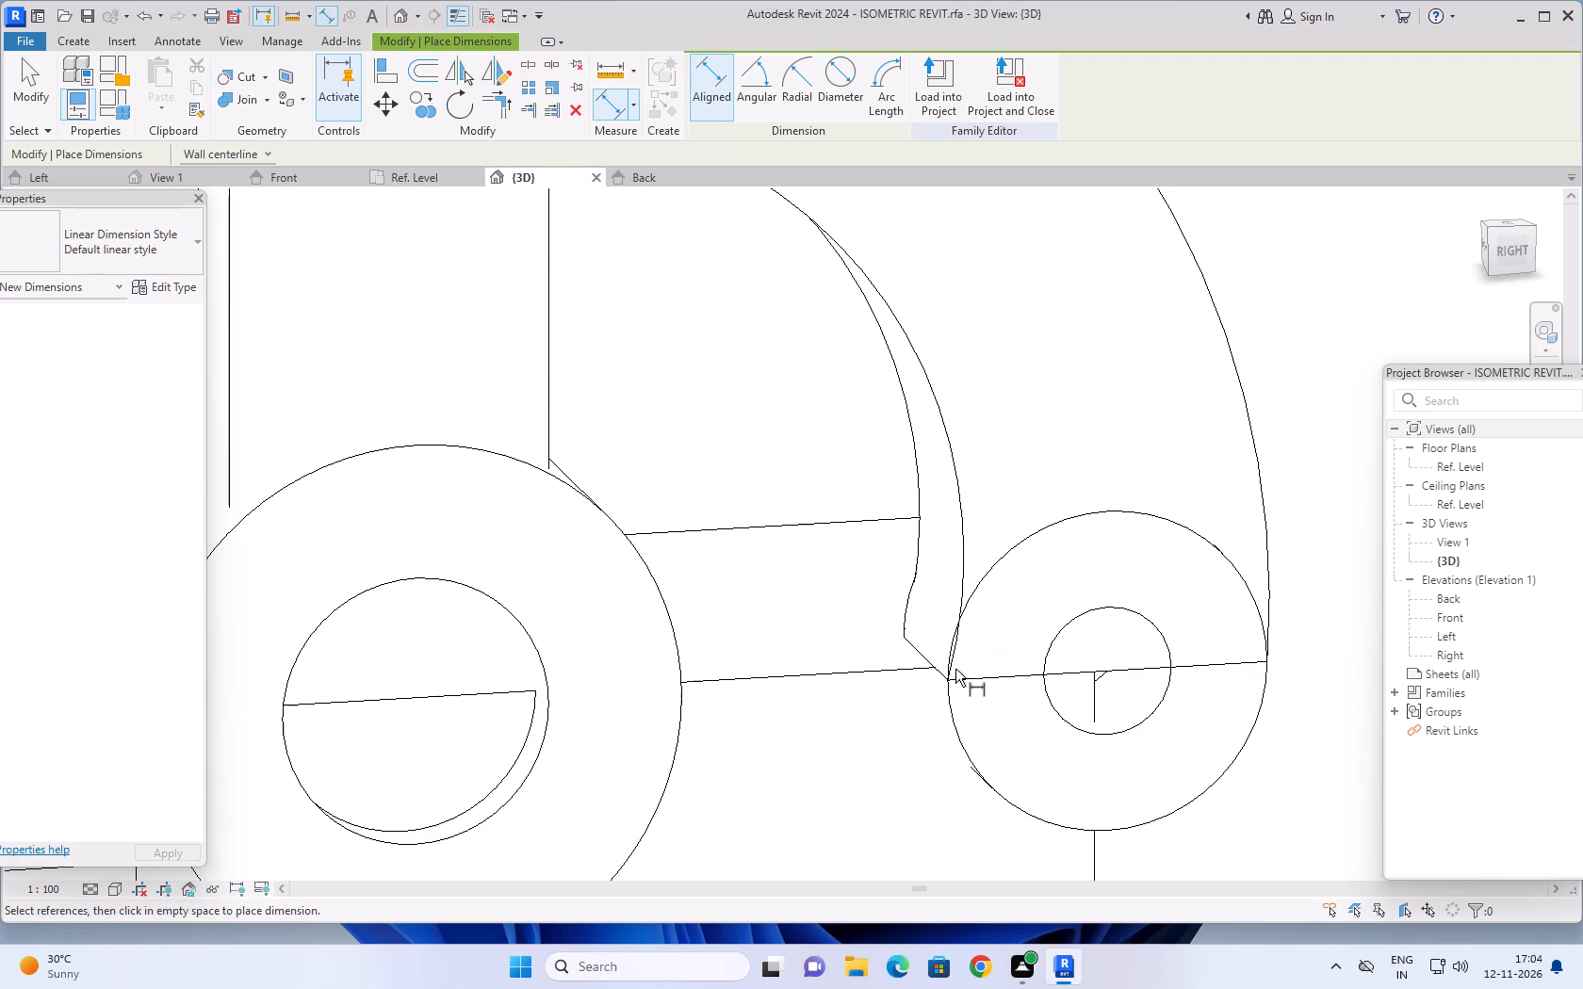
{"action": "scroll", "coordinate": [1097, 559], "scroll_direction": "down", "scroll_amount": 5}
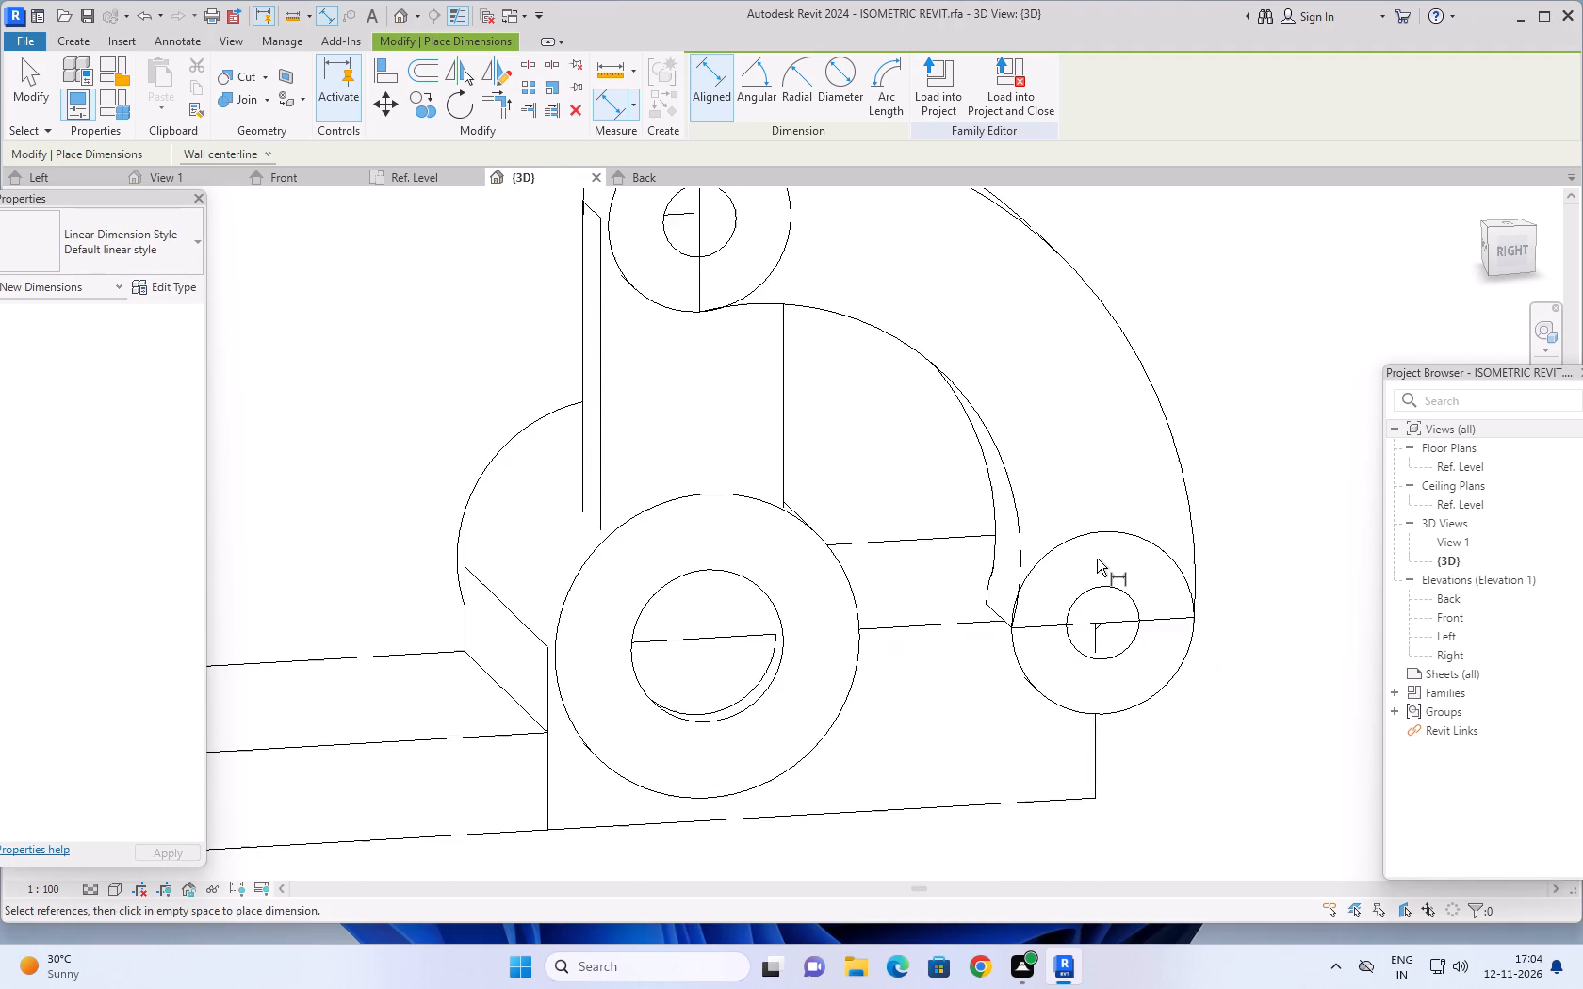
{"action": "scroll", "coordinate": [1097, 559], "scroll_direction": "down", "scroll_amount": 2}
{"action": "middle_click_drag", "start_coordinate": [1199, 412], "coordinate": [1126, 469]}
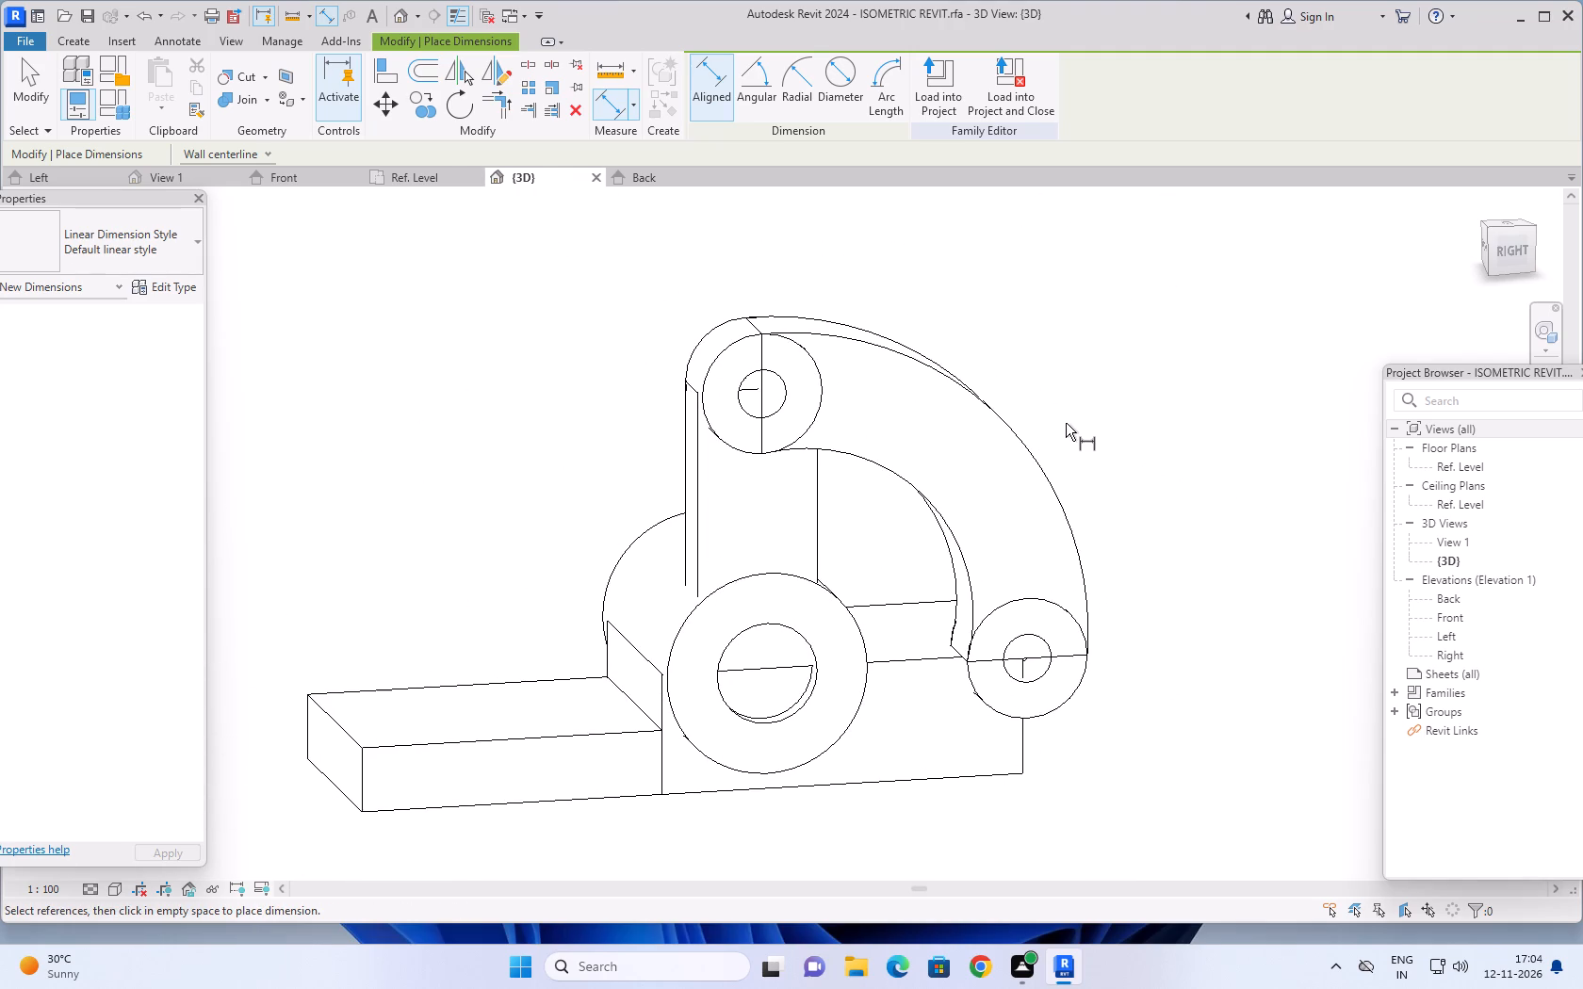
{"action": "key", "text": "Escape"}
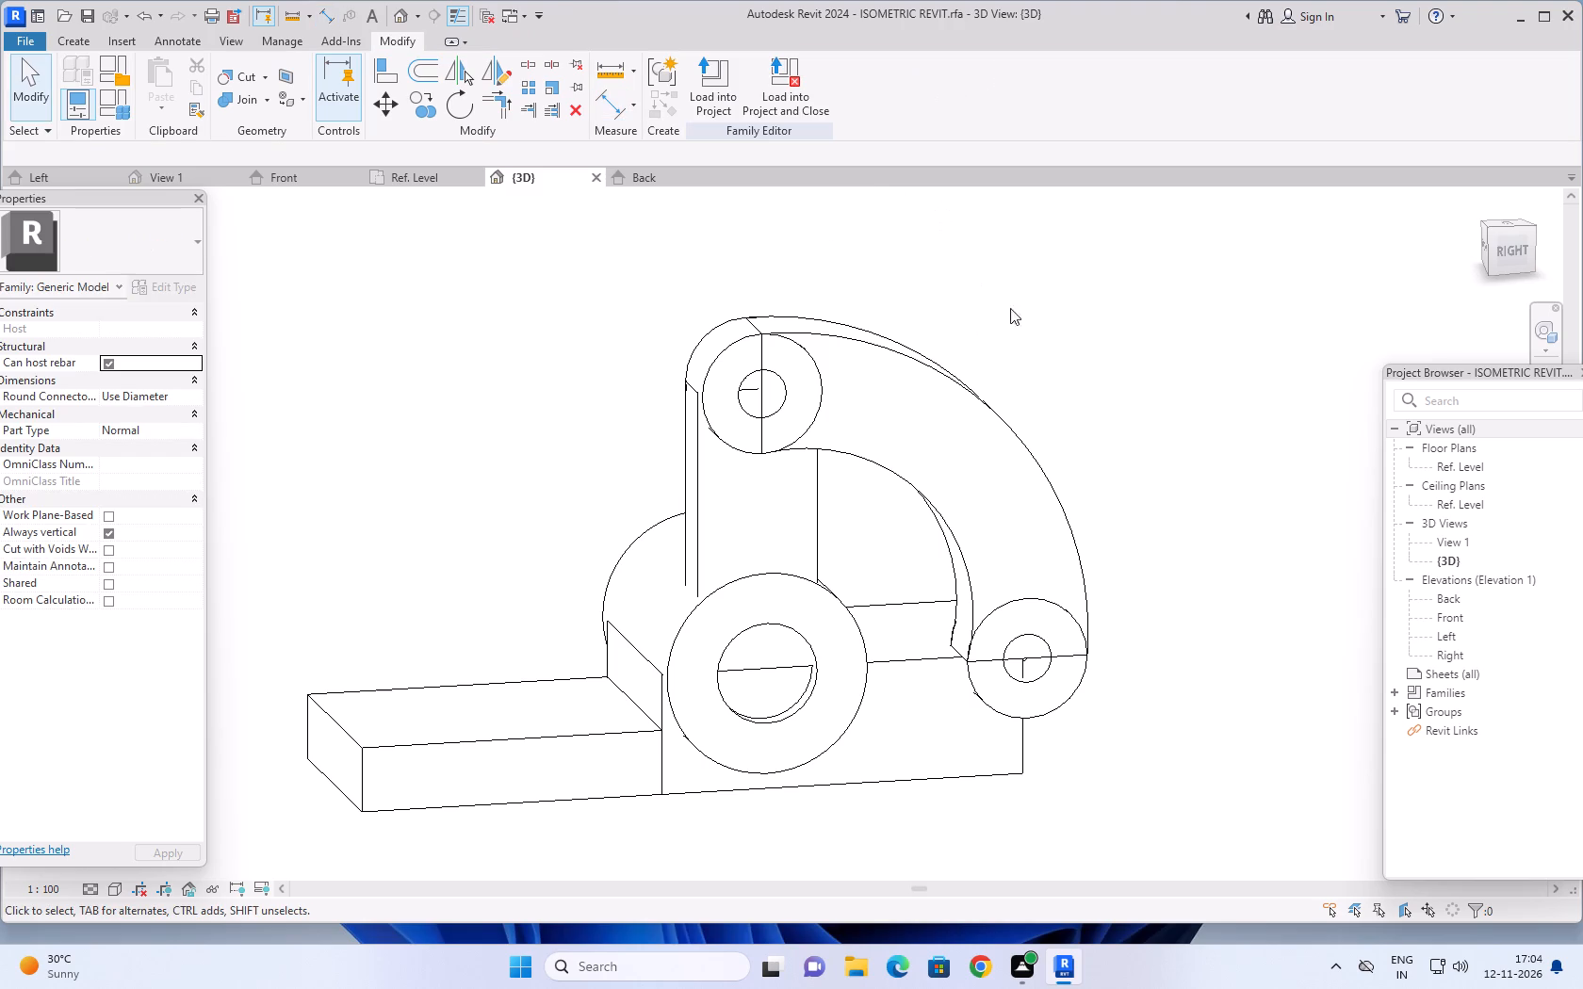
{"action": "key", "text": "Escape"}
Examine the ringed part and its curved web from the right side at several tilts.
{"action": "middle_click_drag", "start_coordinate": [1118, 467], "coordinate": [1105, 490], "text": "shift"}
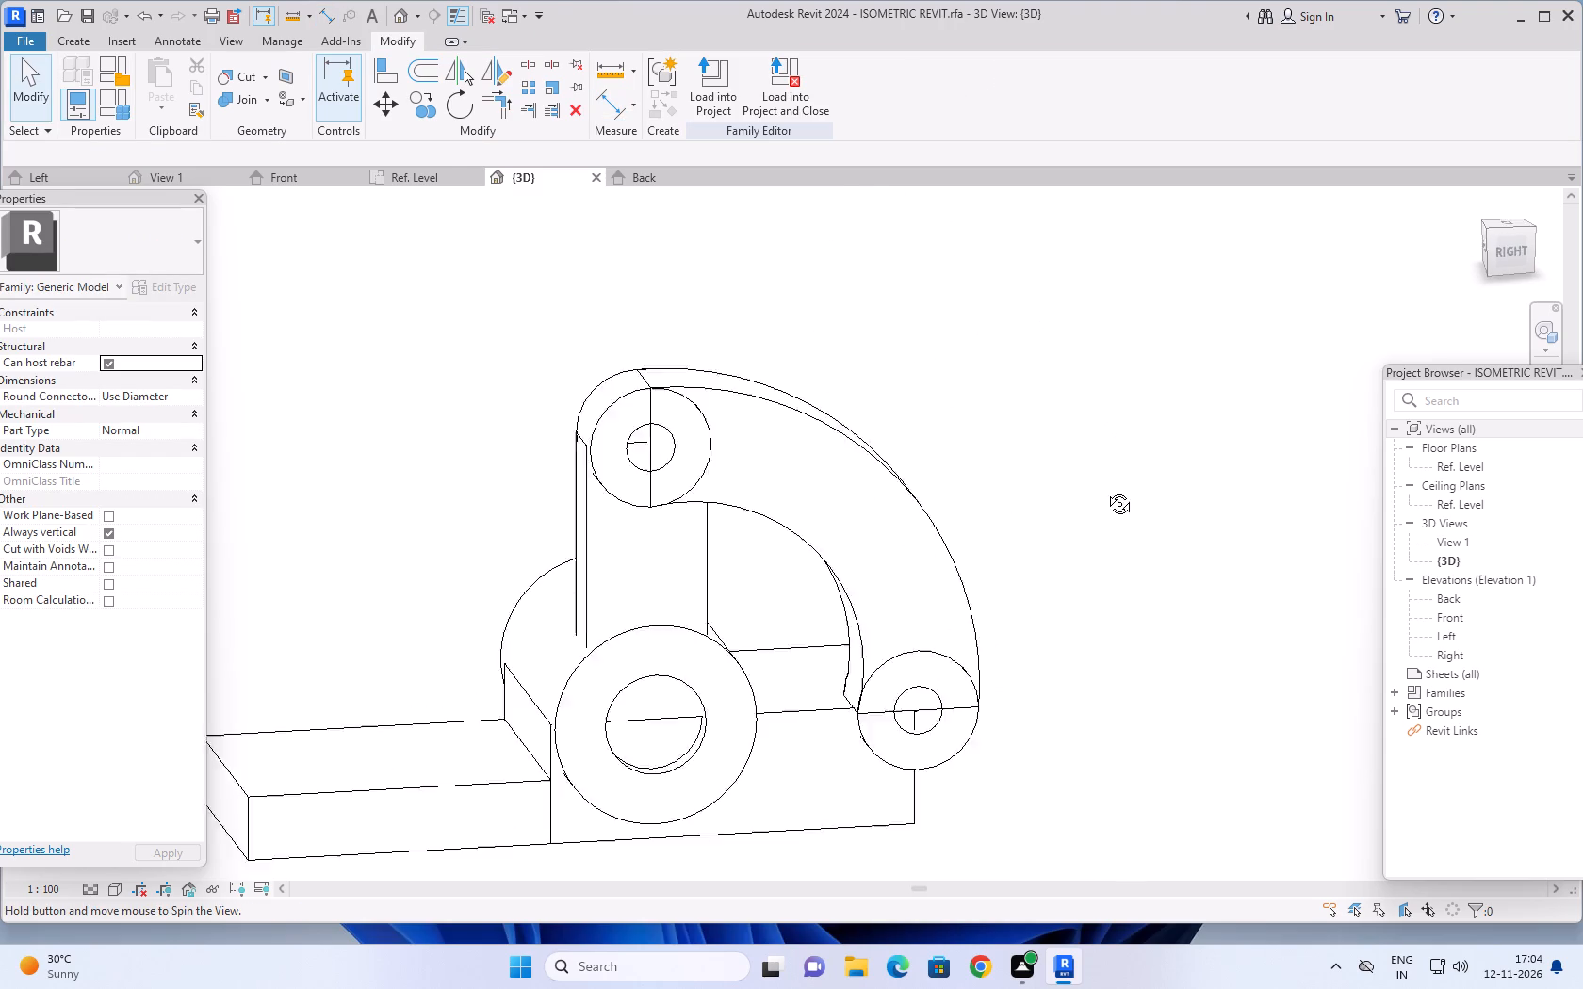
{"action": "middle_click_drag", "start_coordinate": [1105, 490], "coordinate": [1038, 574], "text": "shift"}
{"action": "middle_click_drag", "start_coordinate": [653, 422], "coordinate": [1062, 460]}
{"action": "middle_click_drag", "start_coordinate": [797, 346], "coordinate": [1048, 358]}
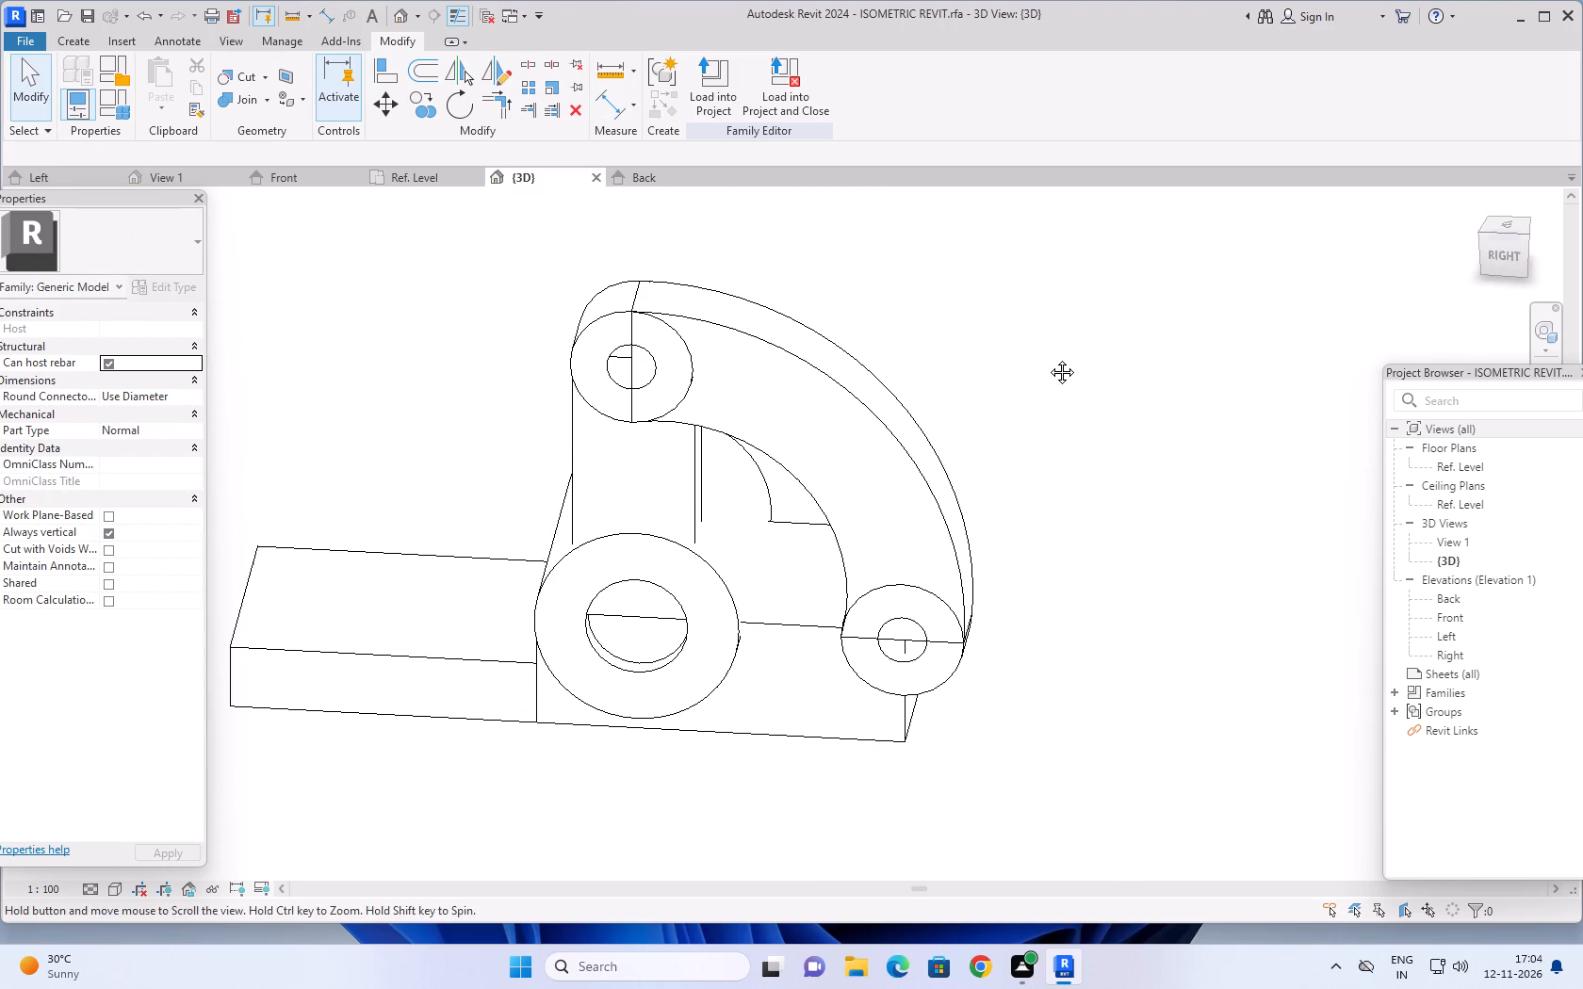
{"action": "middle_click_drag", "start_coordinate": [1048, 358], "coordinate": [1048, 359]}
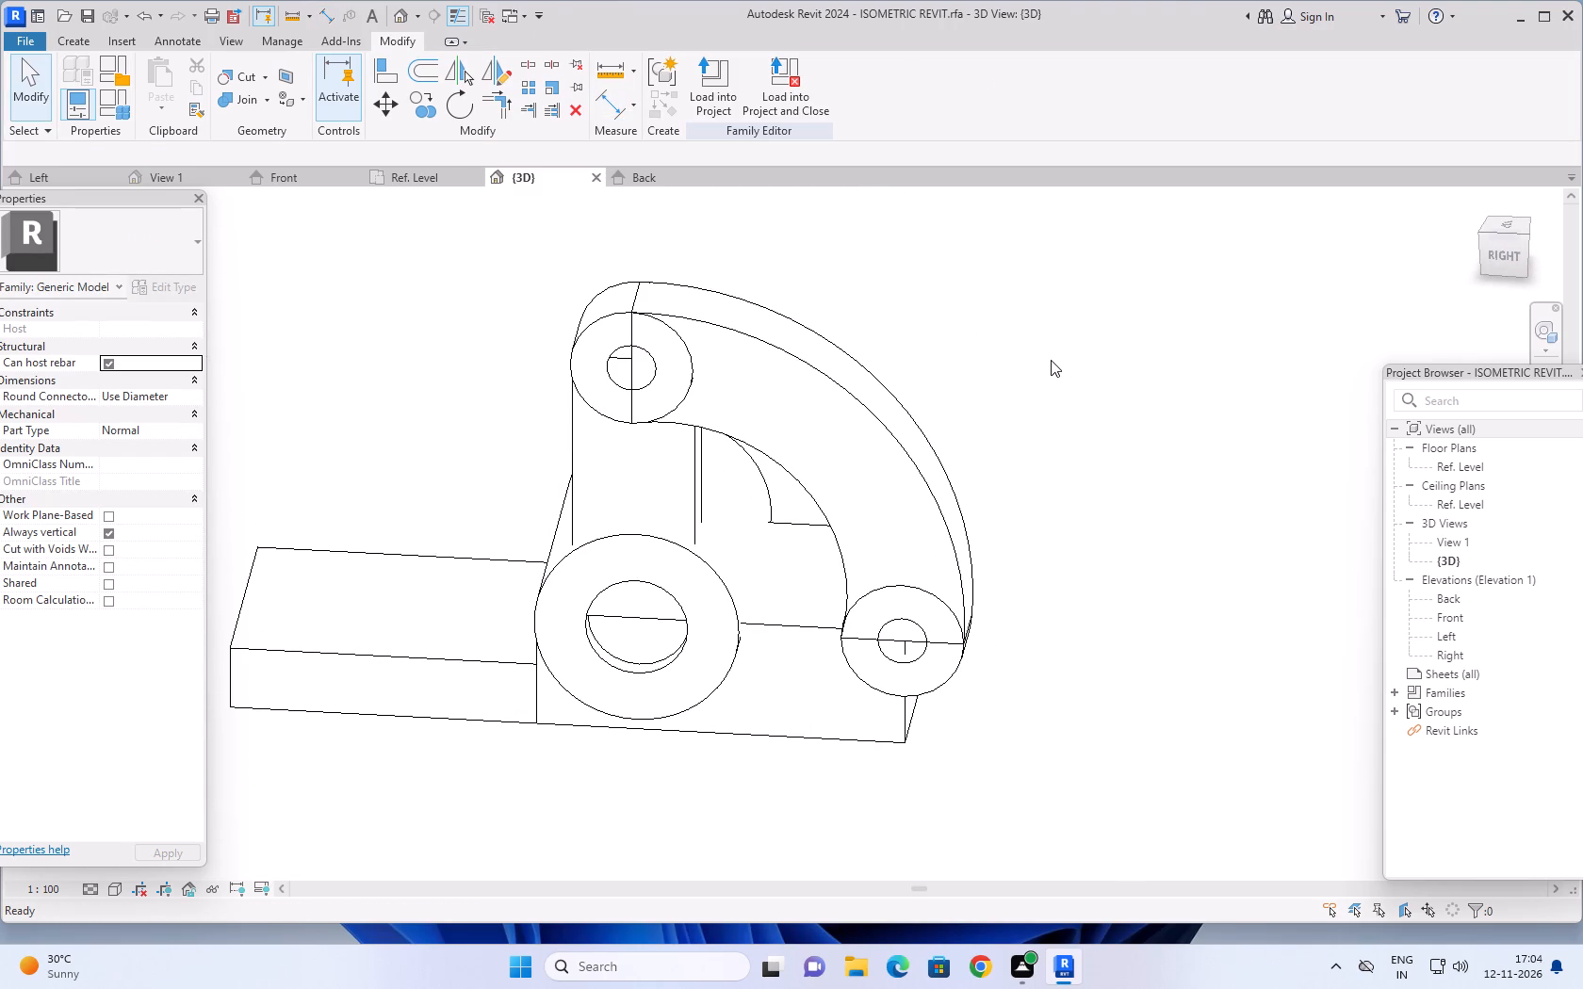
{"action": "middle_click_drag", "start_coordinate": [963, 340], "coordinate": [987, 252]}
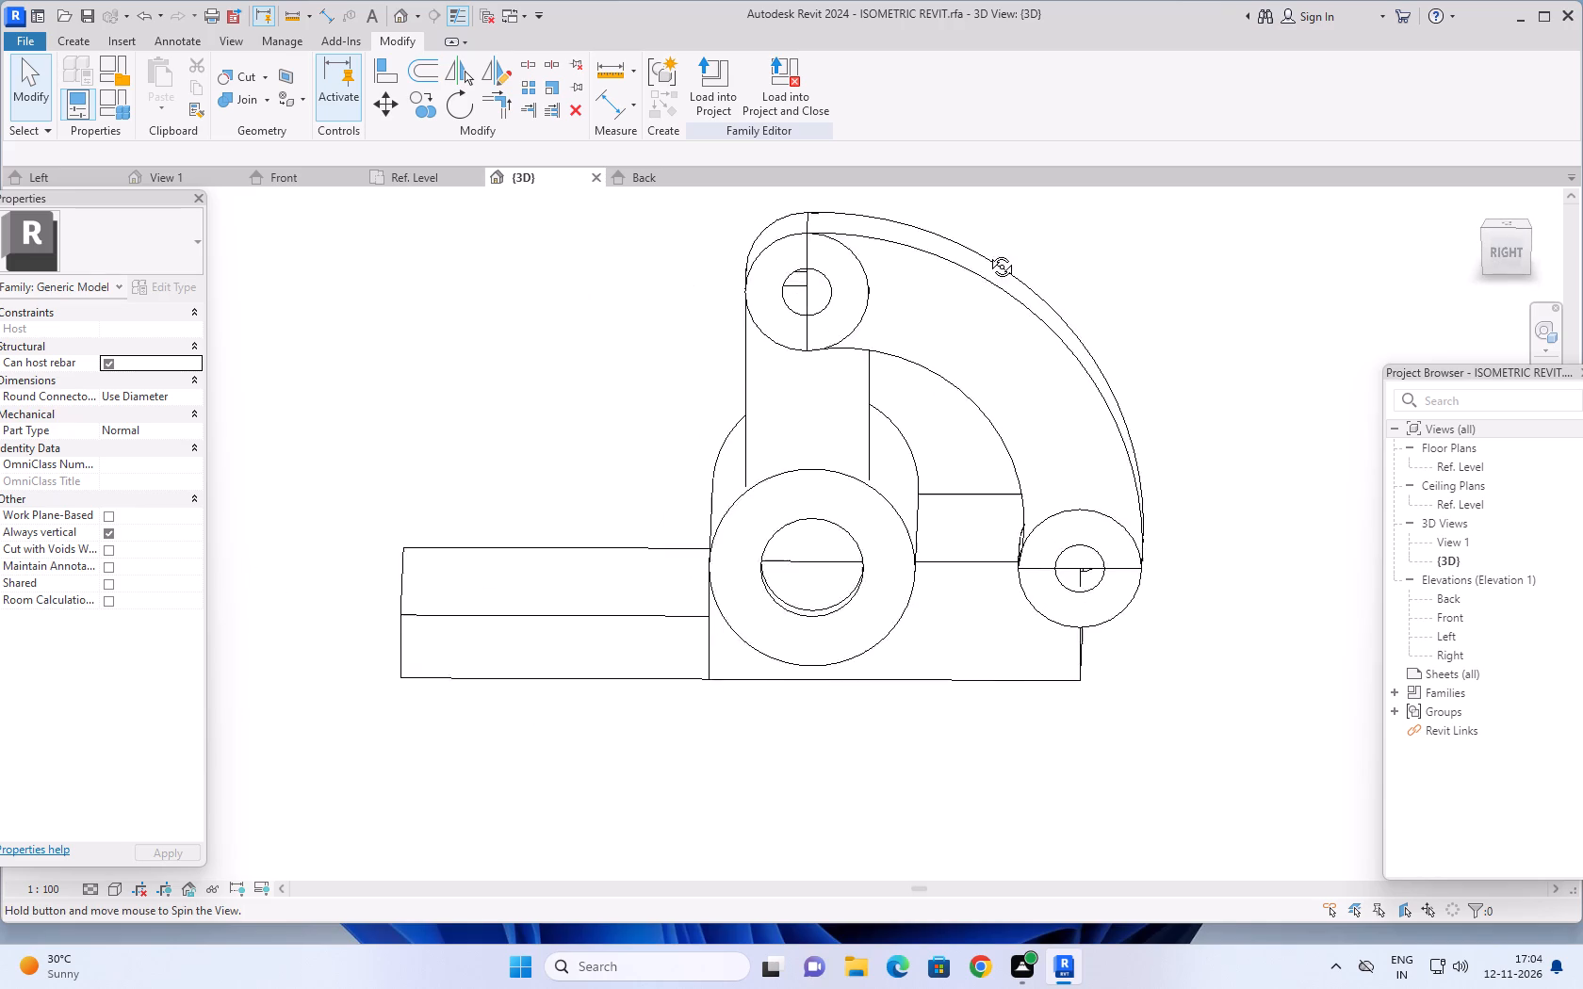
{"action": "middle_click_drag", "start_coordinate": [987, 252], "coordinate": [989, 239]}
{"action": "middle_click_drag", "start_coordinate": [1126, 262], "coordinate": [1039, 506]}
{"action": "middle_click_drag", "start_coordinate": [1070, 435], "coordinate": [1078, 392], "text": "shift"}
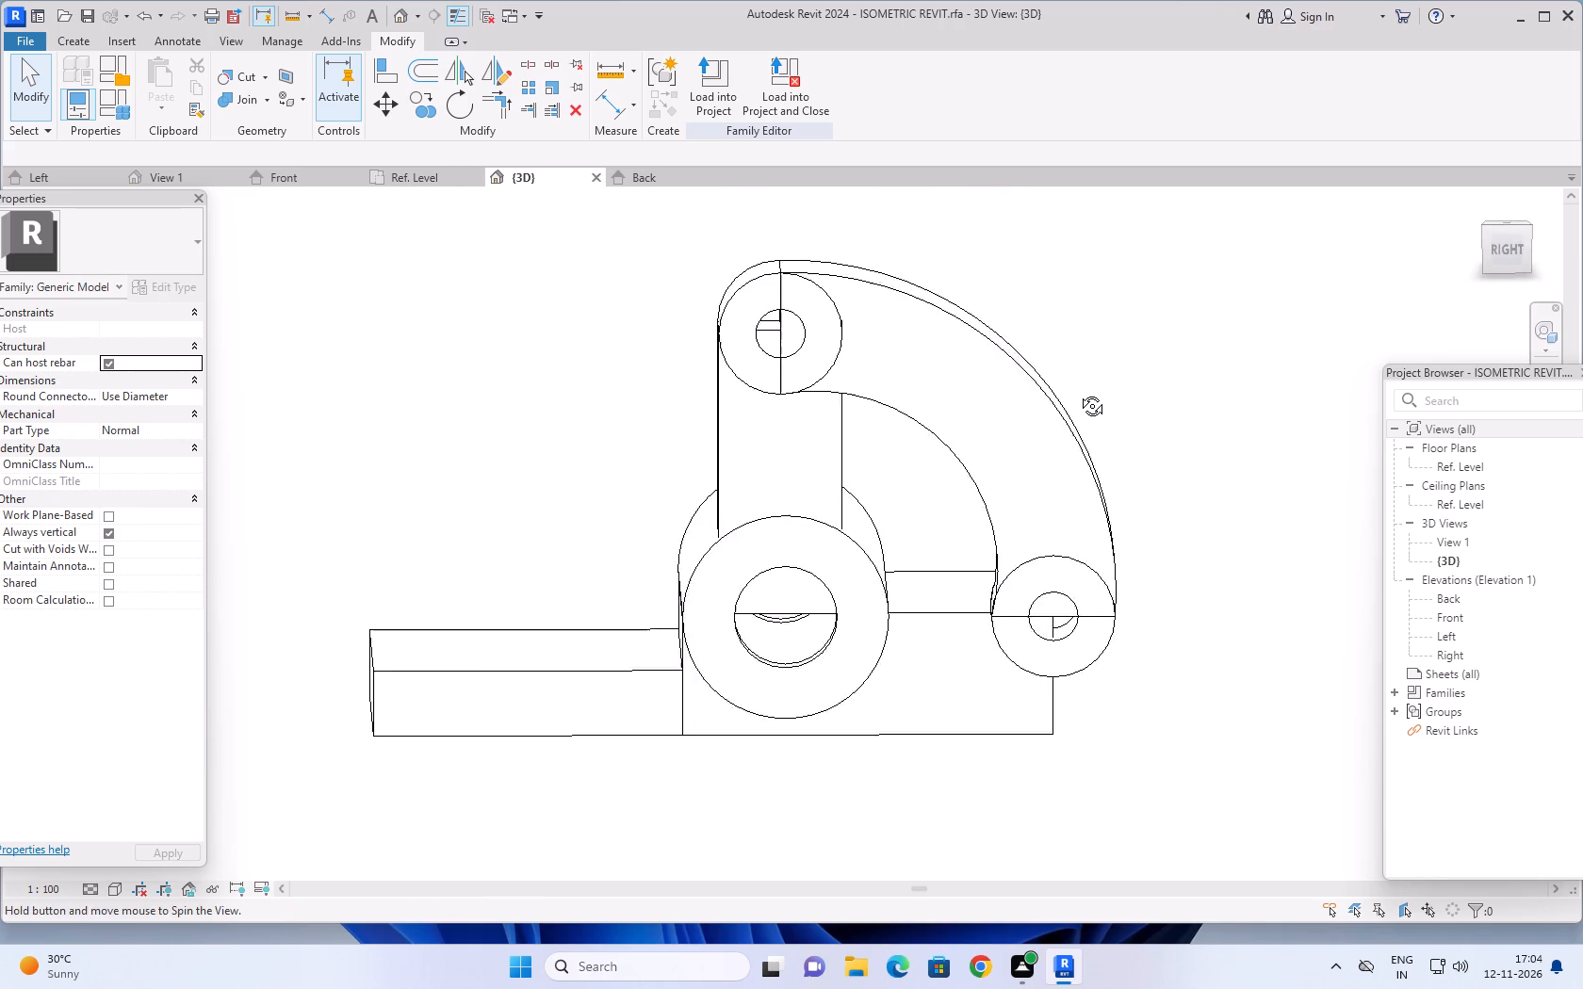
{"action": "middle_click_drag", "start_coordinate": [1078, 392], "coordinate": [1083, 381], "text": "shift"}
{"action": "middle_click_drag", "start_coordinate": [1174, 293], "coordinate": [1047, 507]}
{"action": "middle_click_drag", "start_coordinate": [1053, 478], "coordinate": [1057, 446]}
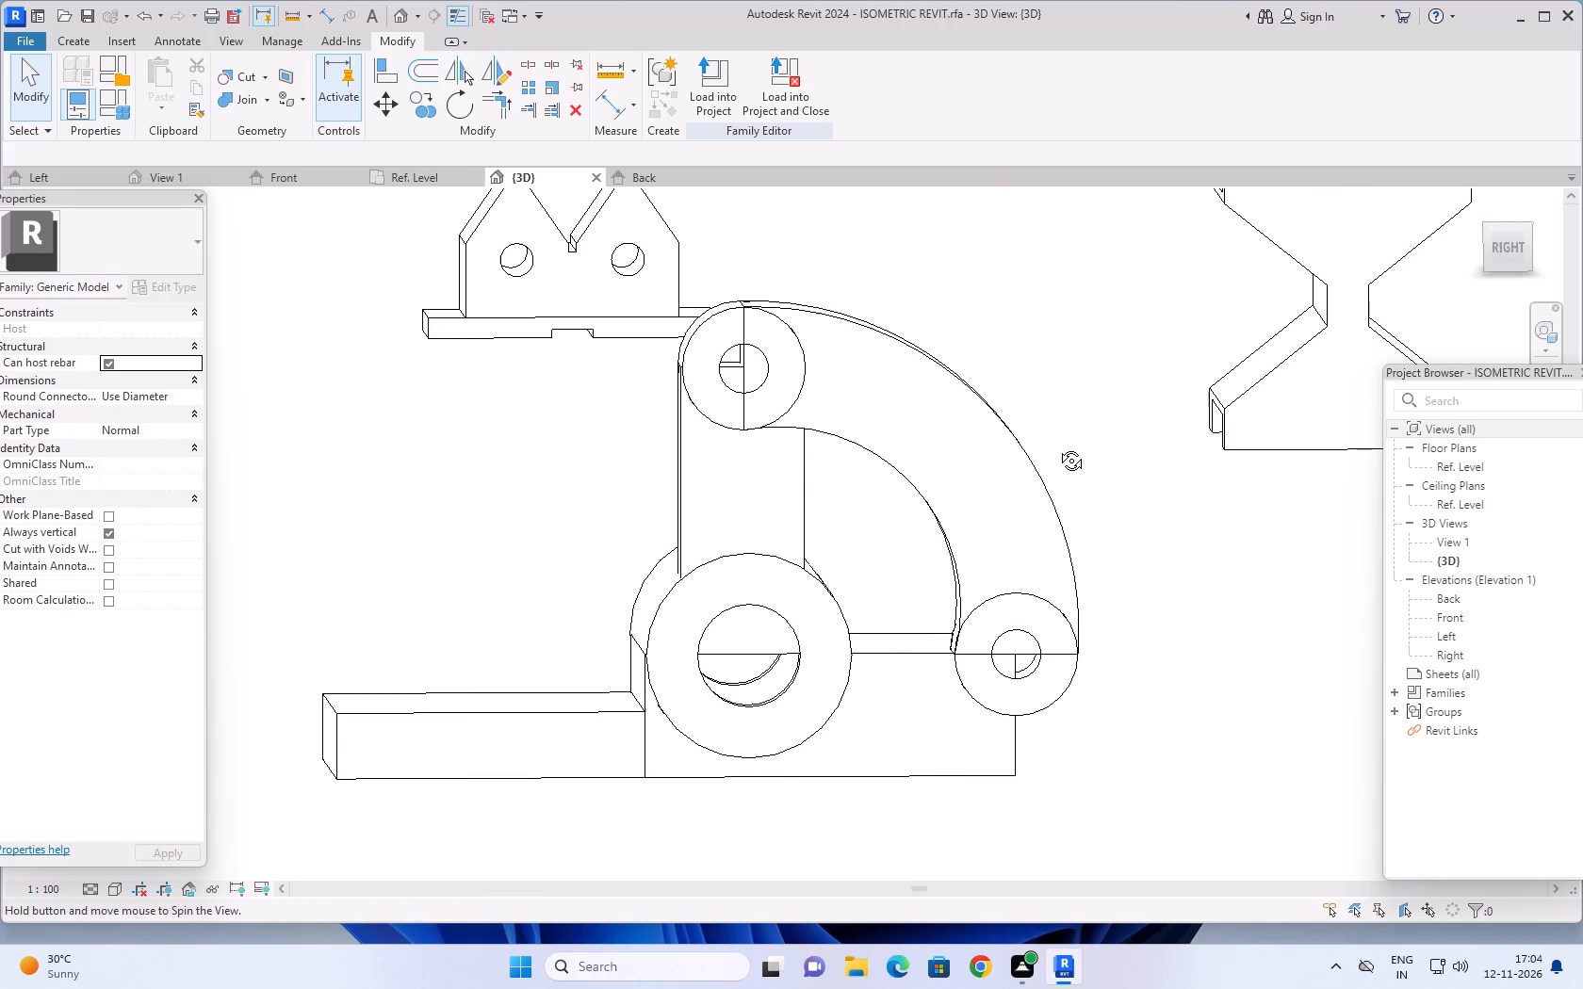
{"action": "middle_click_drag", "start_coordinate": [1057, 446], "coordinate": [1049, 453]}
{"action": "middle_click_drag", "start_coordinate": [1070, 413], "coordinate": [1055, 523]}
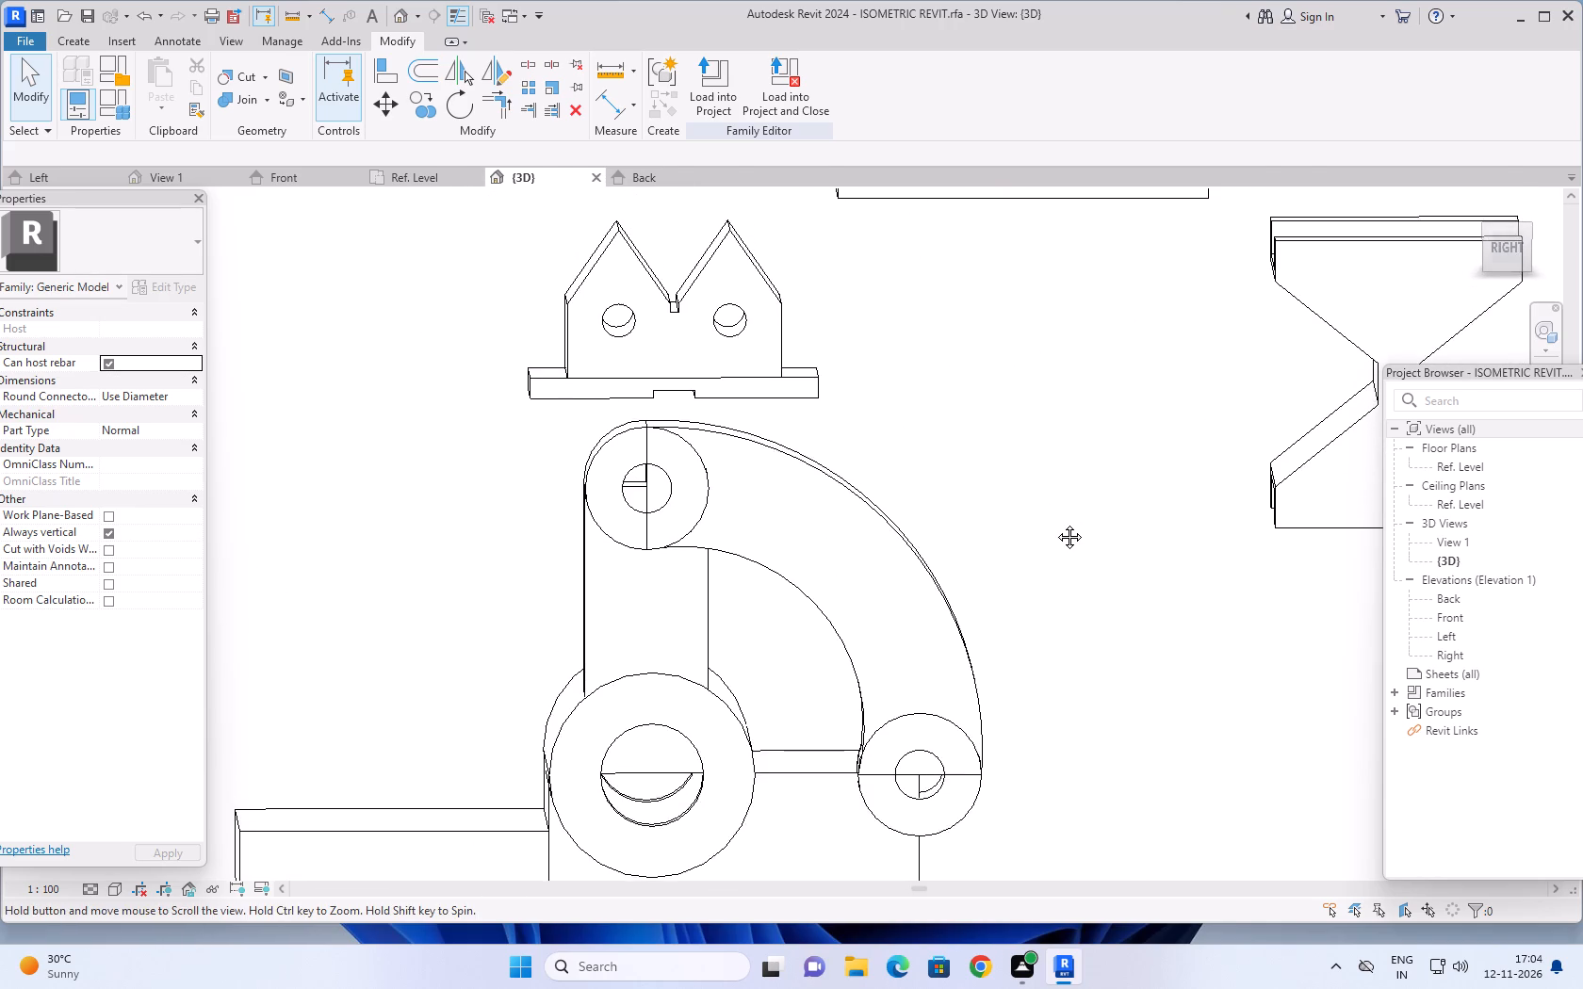
{"action": "middle_click_drag", "start_coordinate": [1055, 523], "coordinate": [1059, 524]}
{"action": "middle_click_drag", "start_coordinate": [1065, 474], "coordinate": [1067, 453], "text": "shift"}
{"action": "middle_click_drag", "start_coordinate": [1065, 431], "coordinate": [1078, 426]}
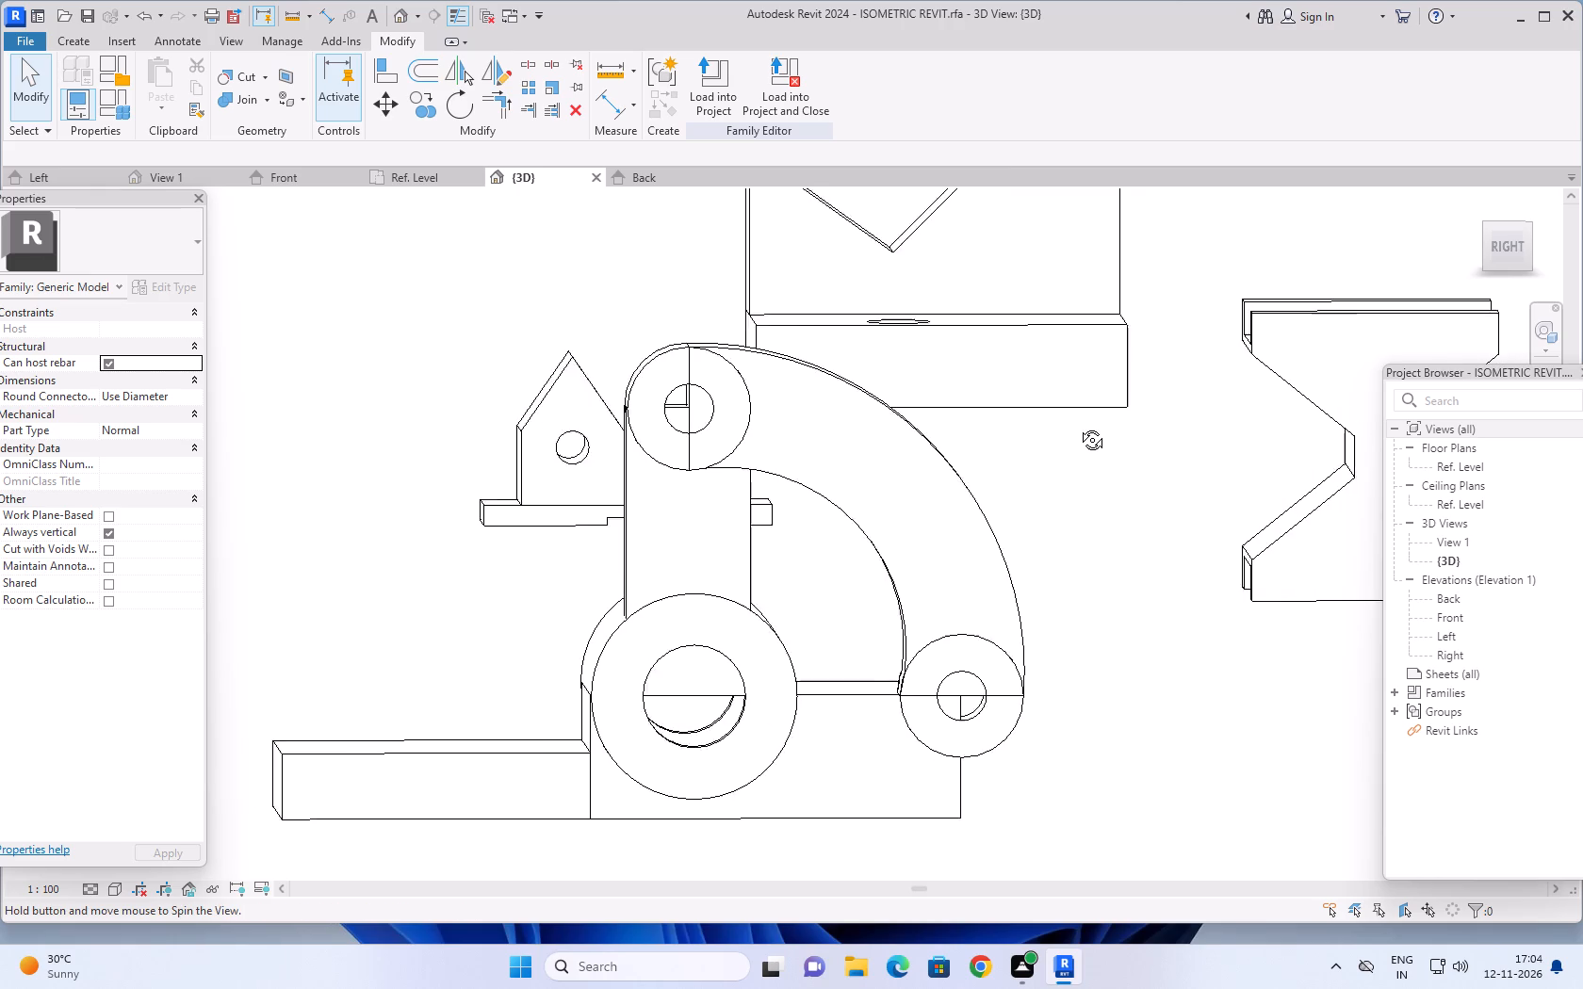
{"action": "middle_click_drag", "start_coordinate": [1078, 426], "coordinate": [1063, 446]}
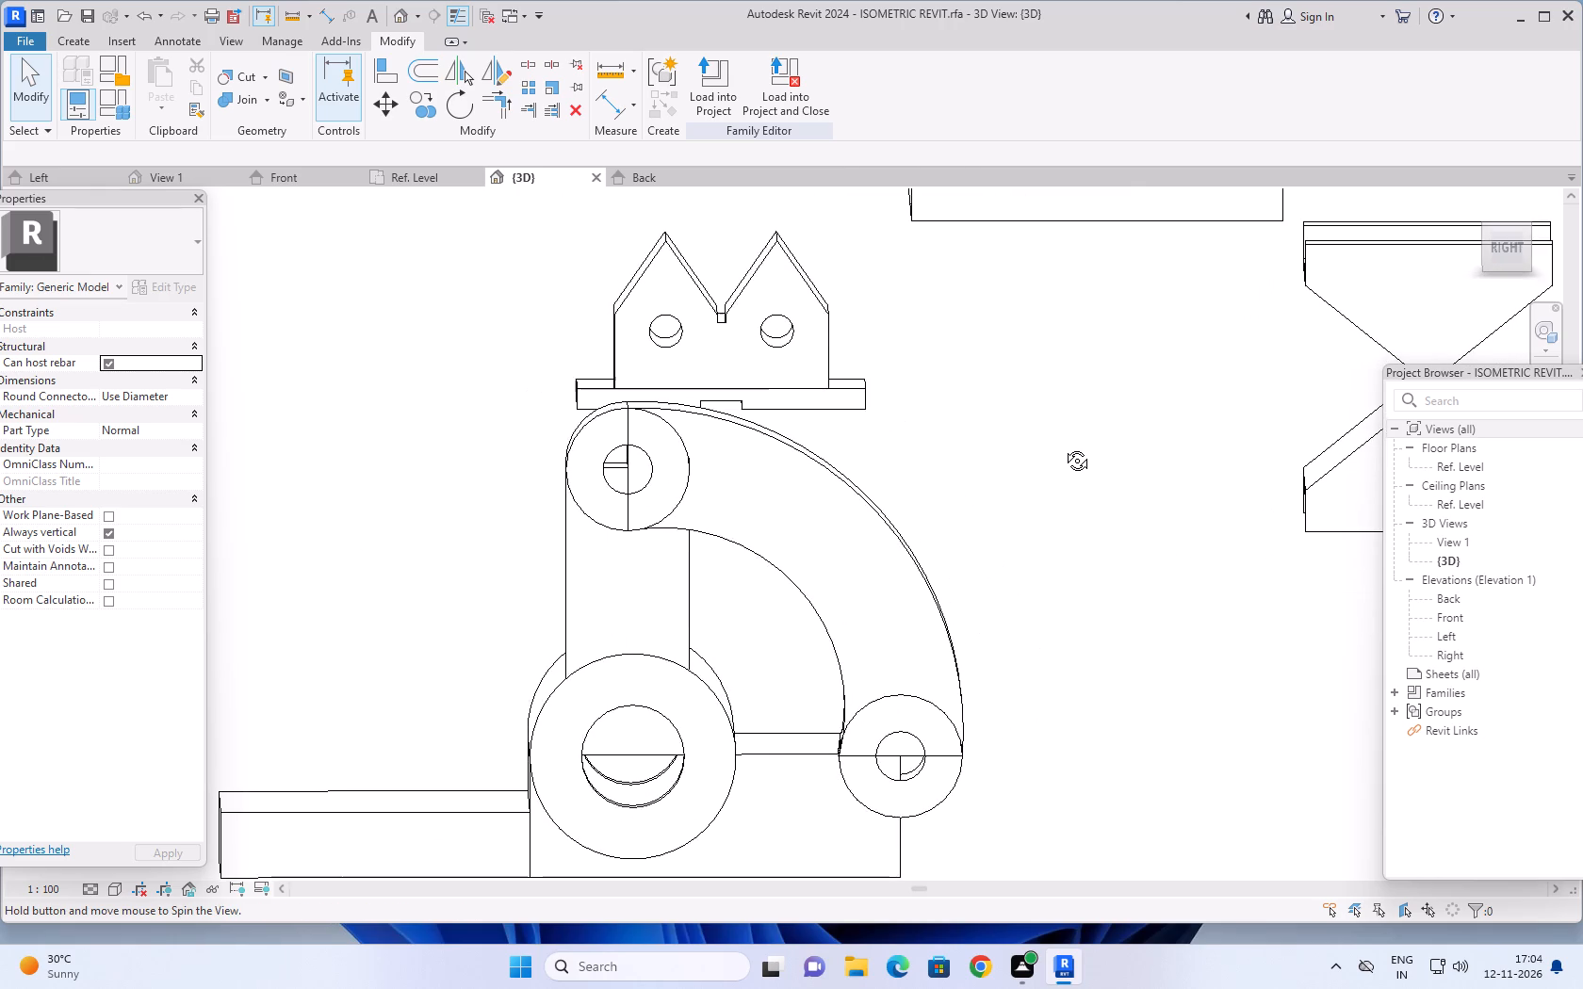
{"action": "middle_click_drag", "start_coordinate": [1063, 446], "coordinate": [1065, 460]}
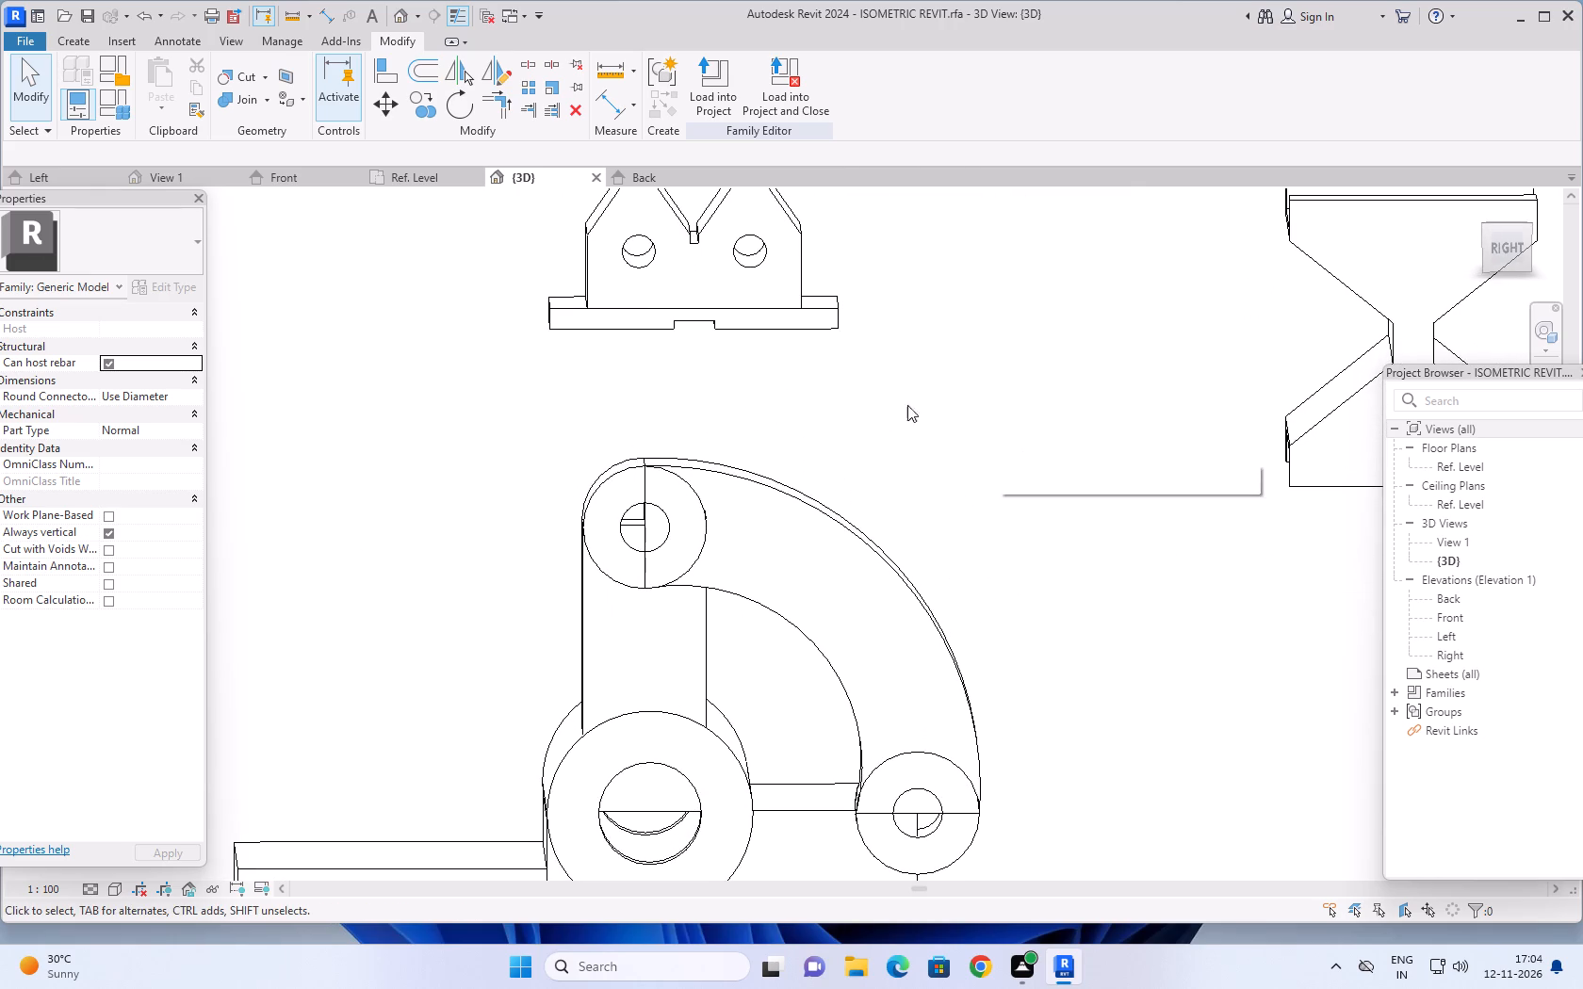
Start a void extrusion on the curved web's face and sketch a 15 horizontal line from the upper ring's centre to its outer edge.
{"action": "left_click", "coordinate": [83, 35]}
{"action": "left_click", "coordinate": [384, 102]}
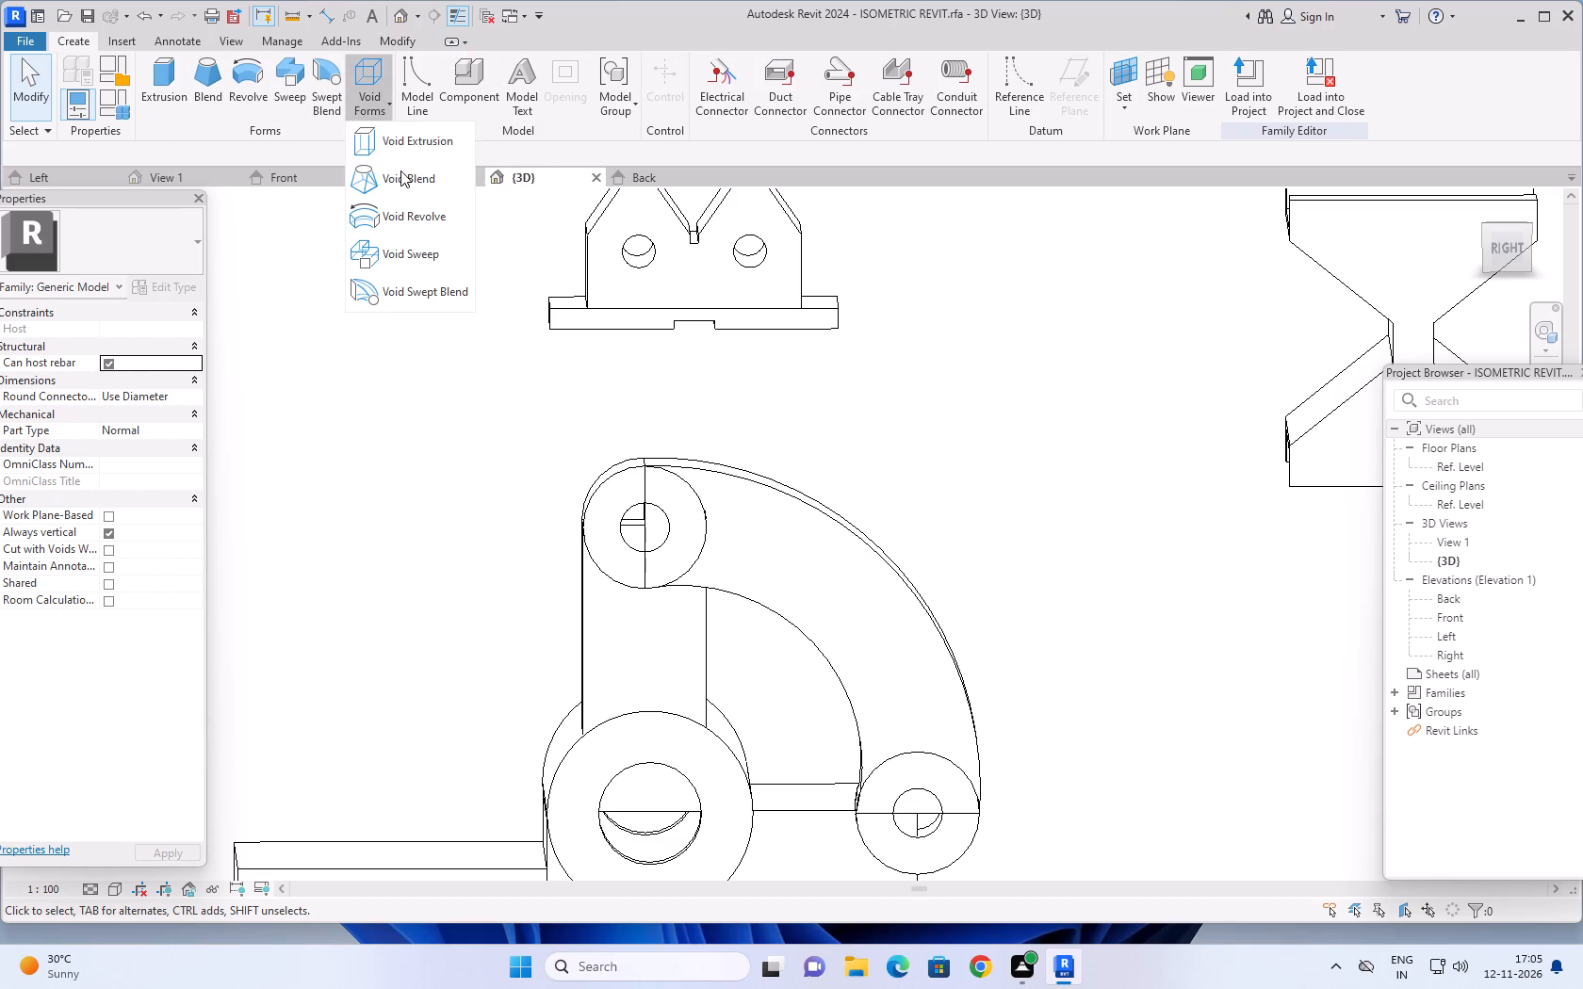
{"action": "left_click", "coordinate": [403, 148]}
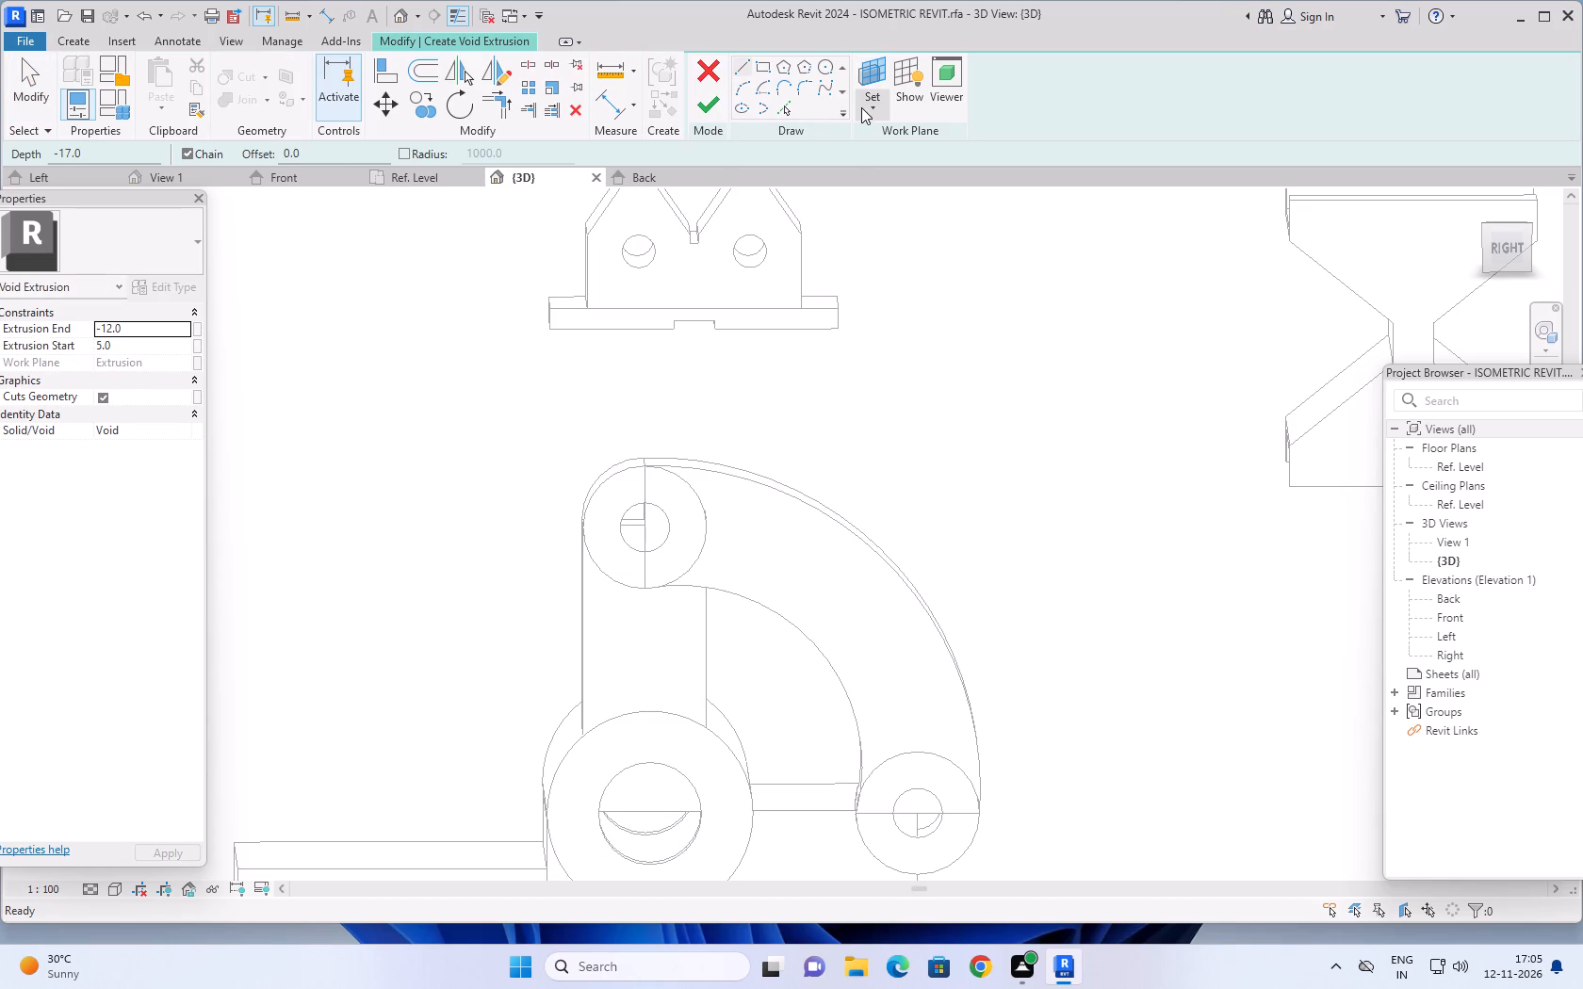
{"action": "left_click", "coordinate": [861, 107]}
{"action": "left_click", "coordinate": [889, 173]}
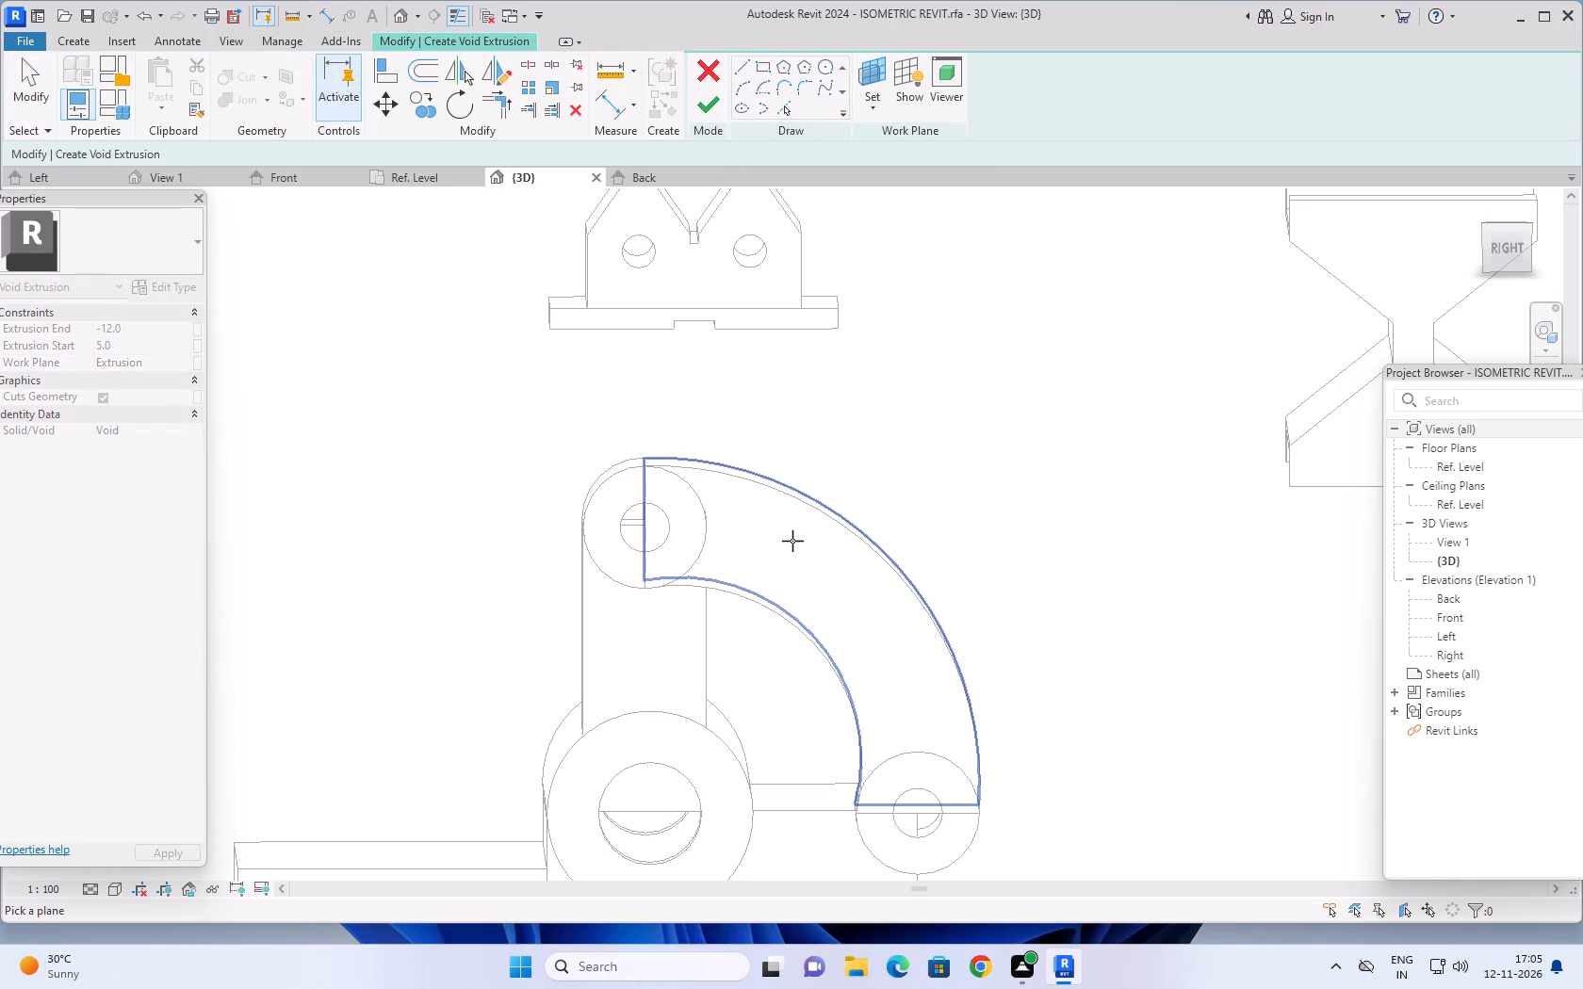
{"action": "left_click", "coordinate": [792, 541]}
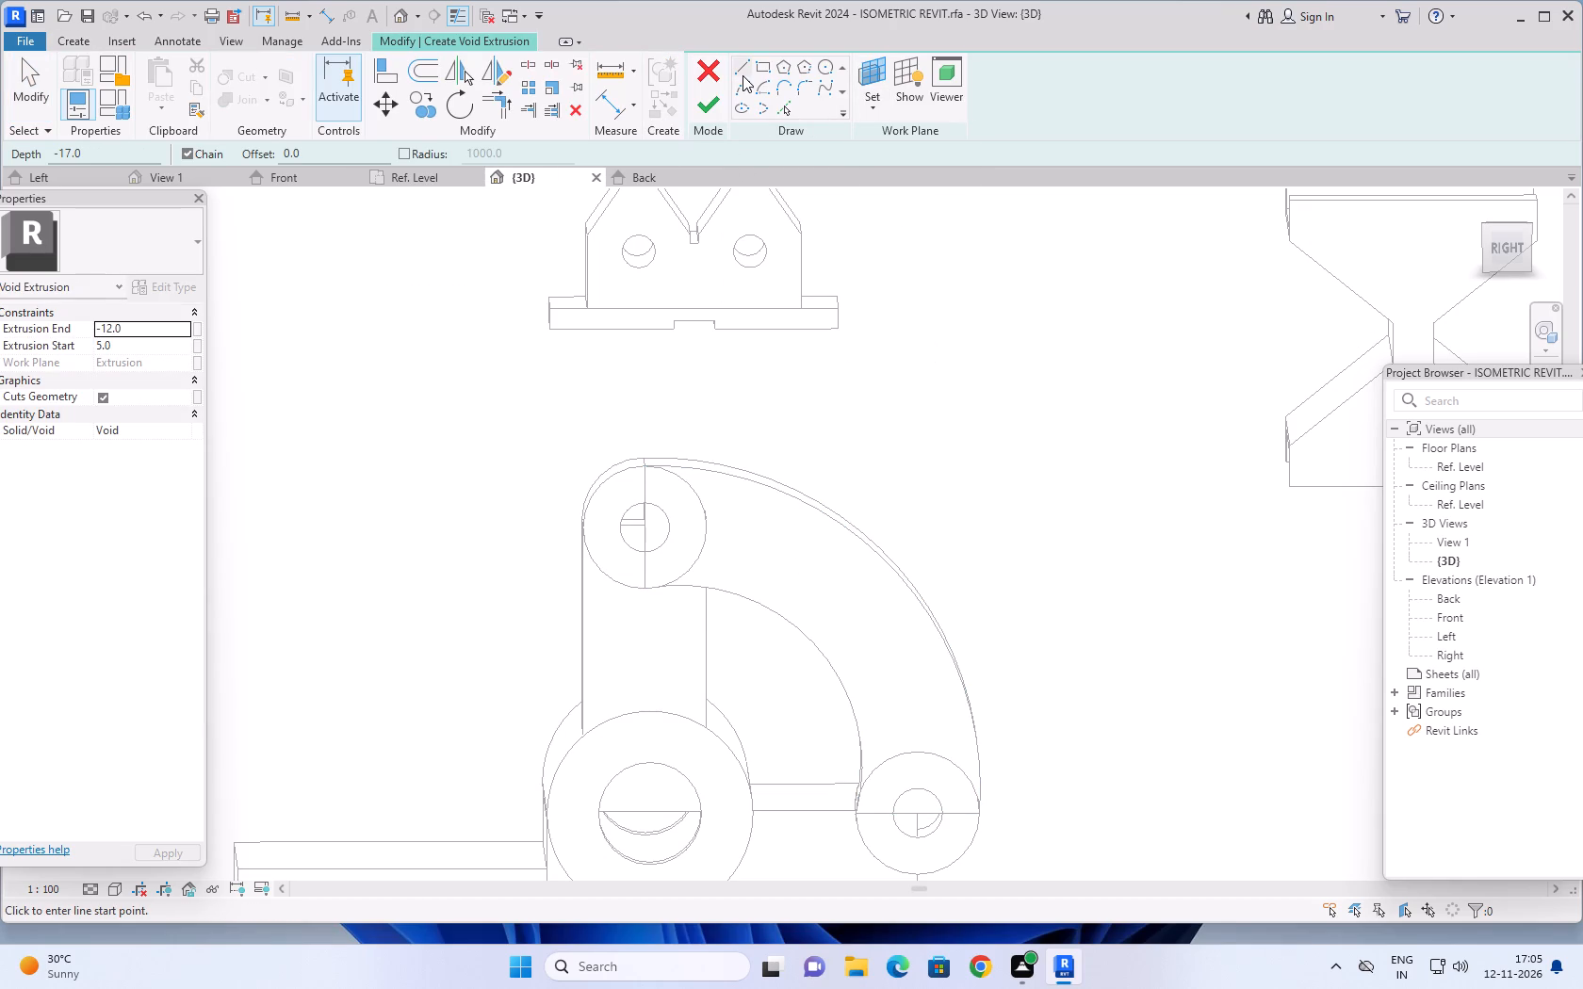
{"action": "left_click", "coordinate": [742, 61]}
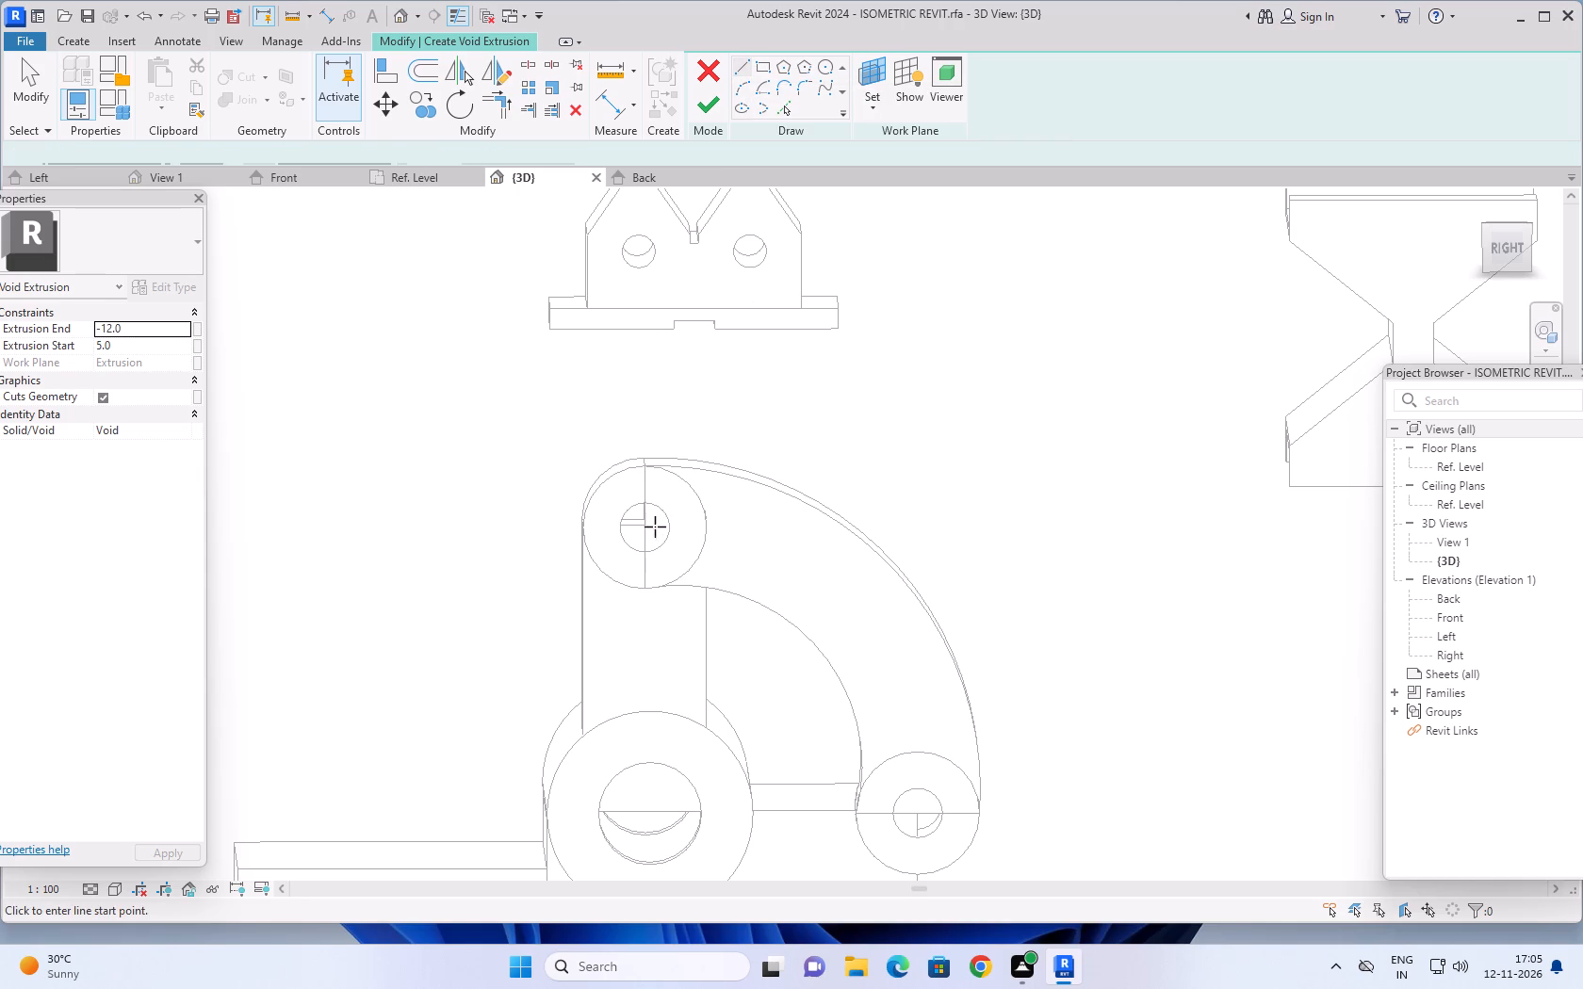
{"action": "left_click", "coordinate": [645, 527]}
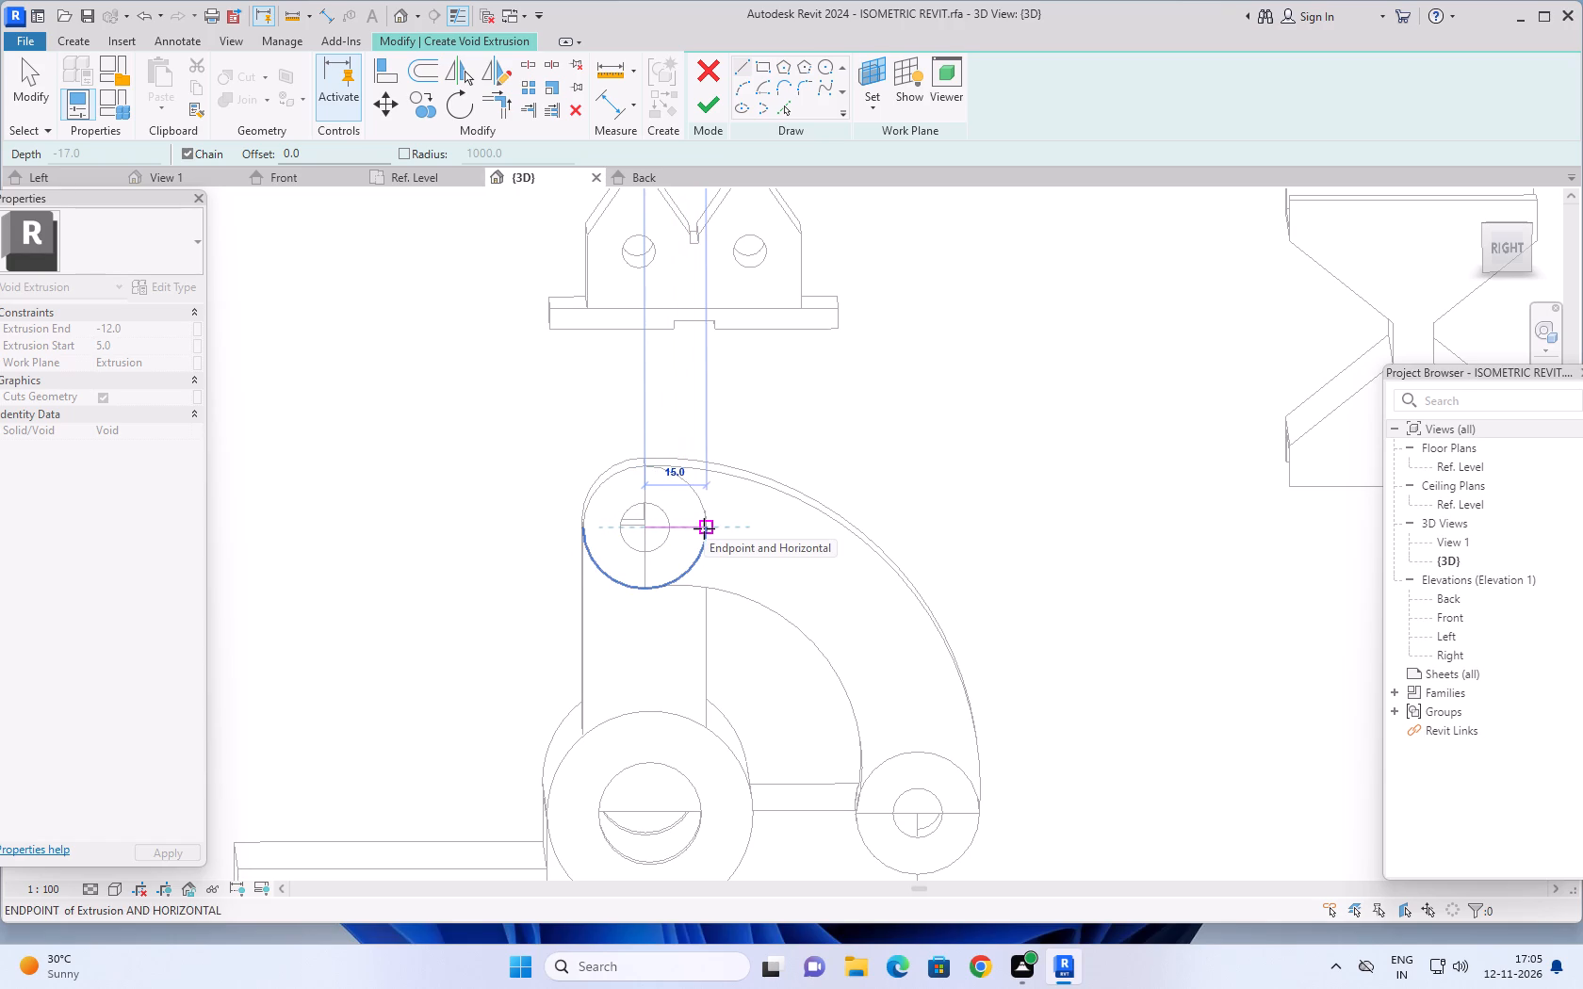
{"action": "left_click", "coordinate": [704, 528]}
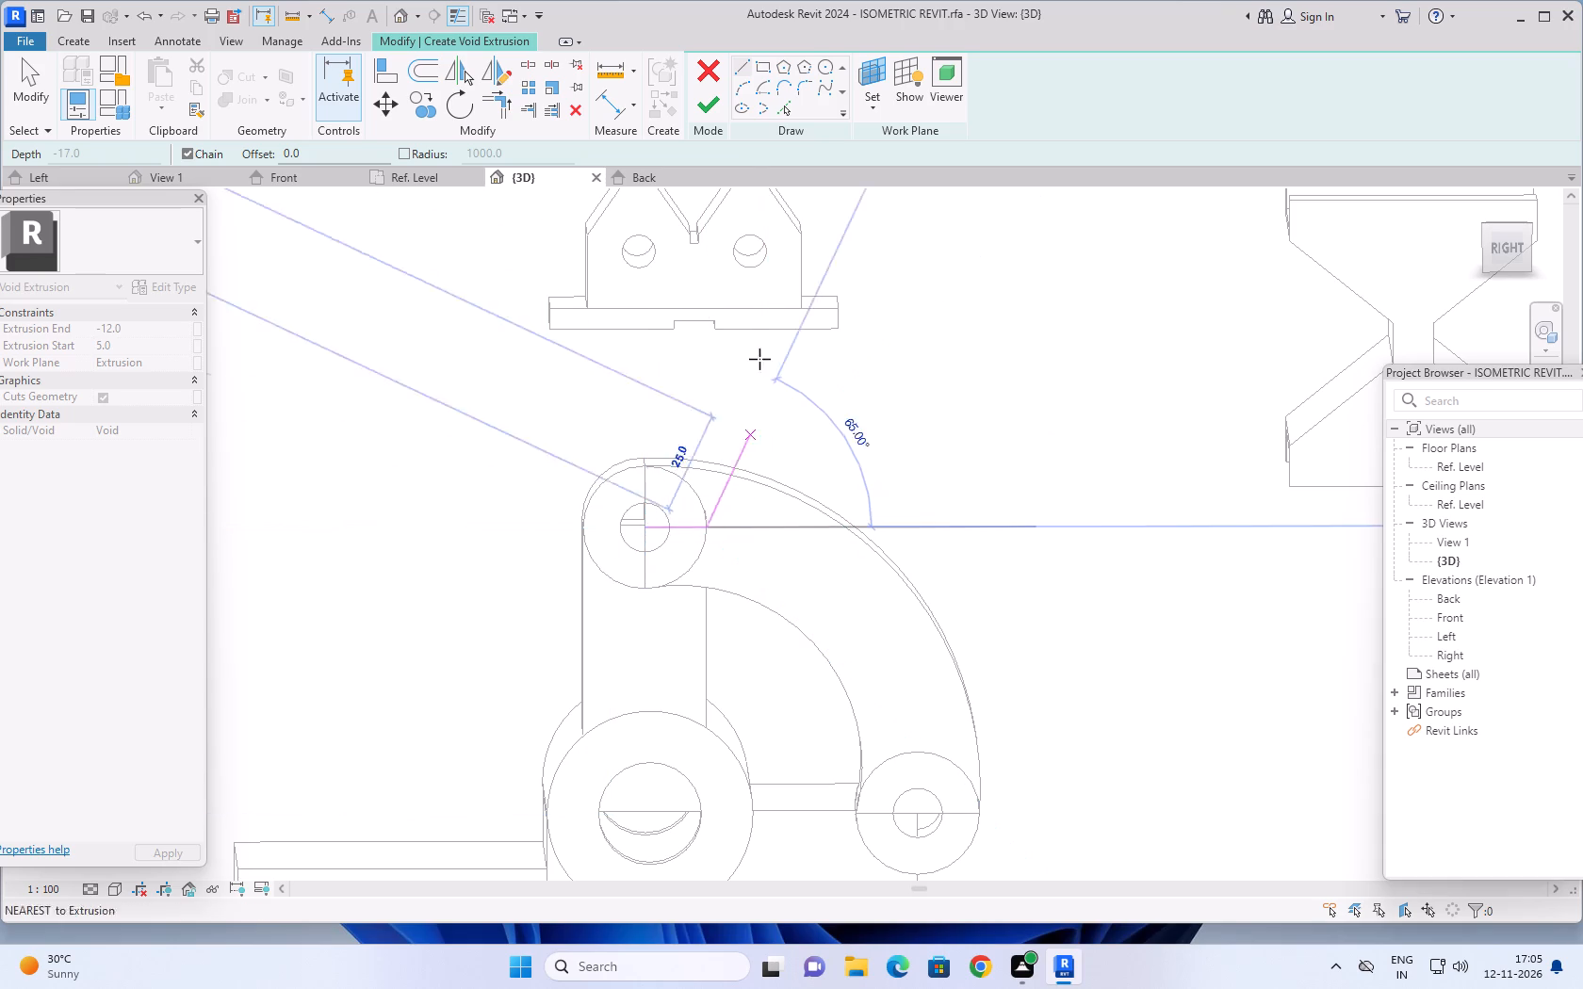
Sketch an arc of radius about 63 from the line's end to the small end ring's centre.
{"action": "left_click", "coordinate": [743, 89]}
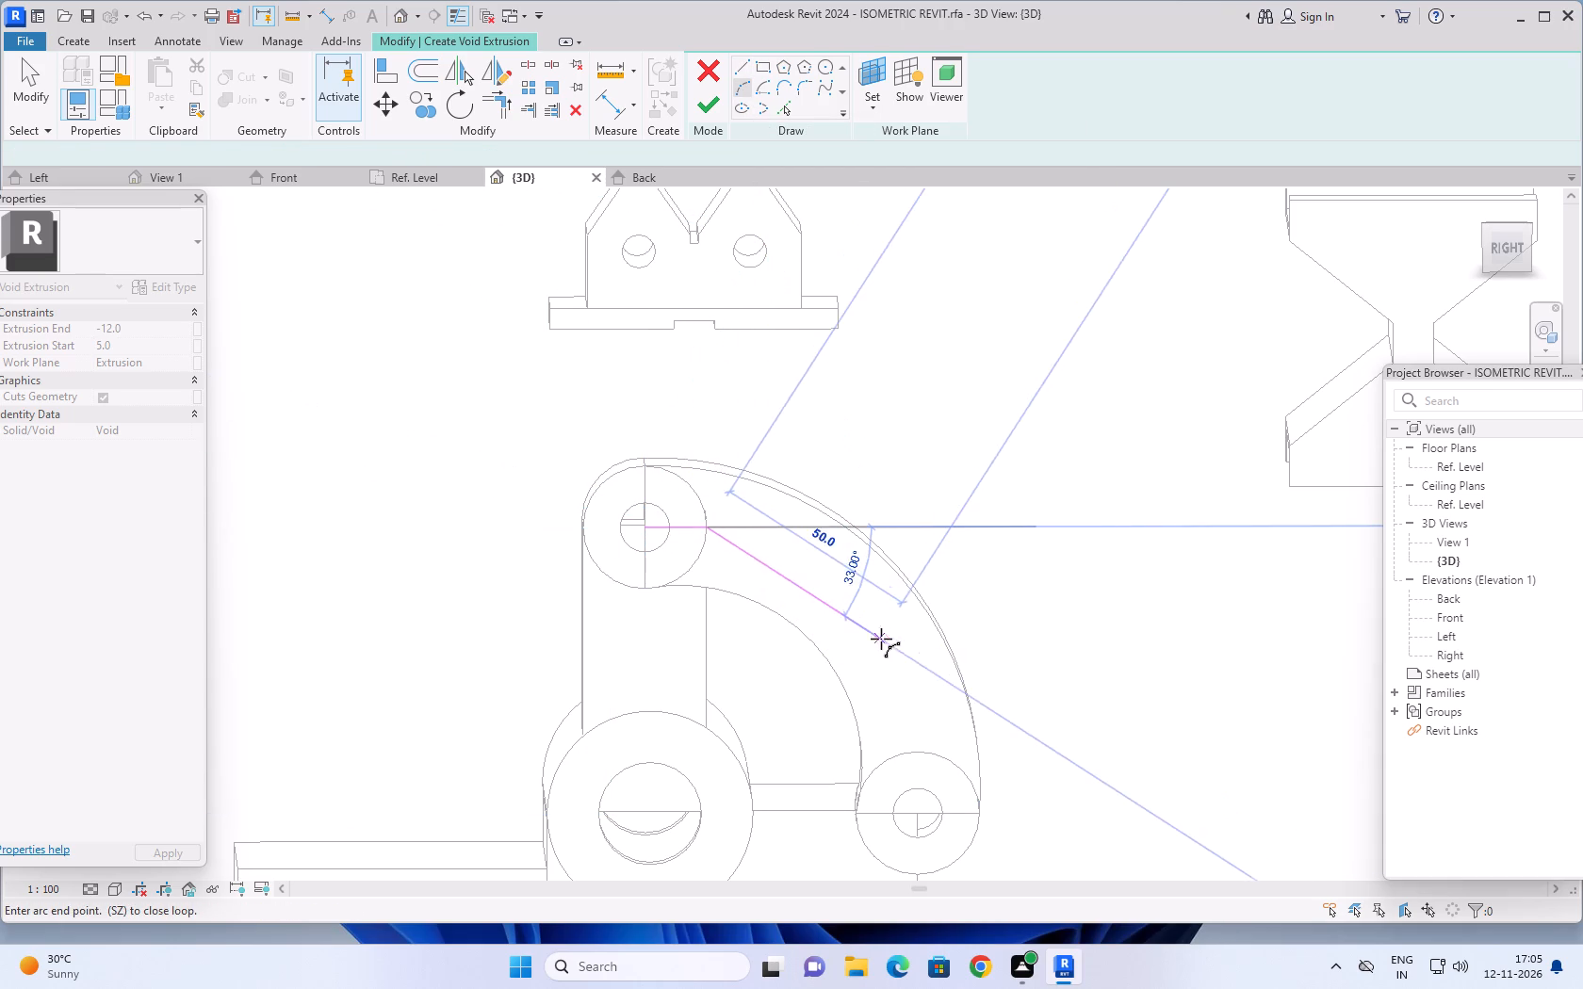
{"action": "left_click", "coordinate": [917, 813]}
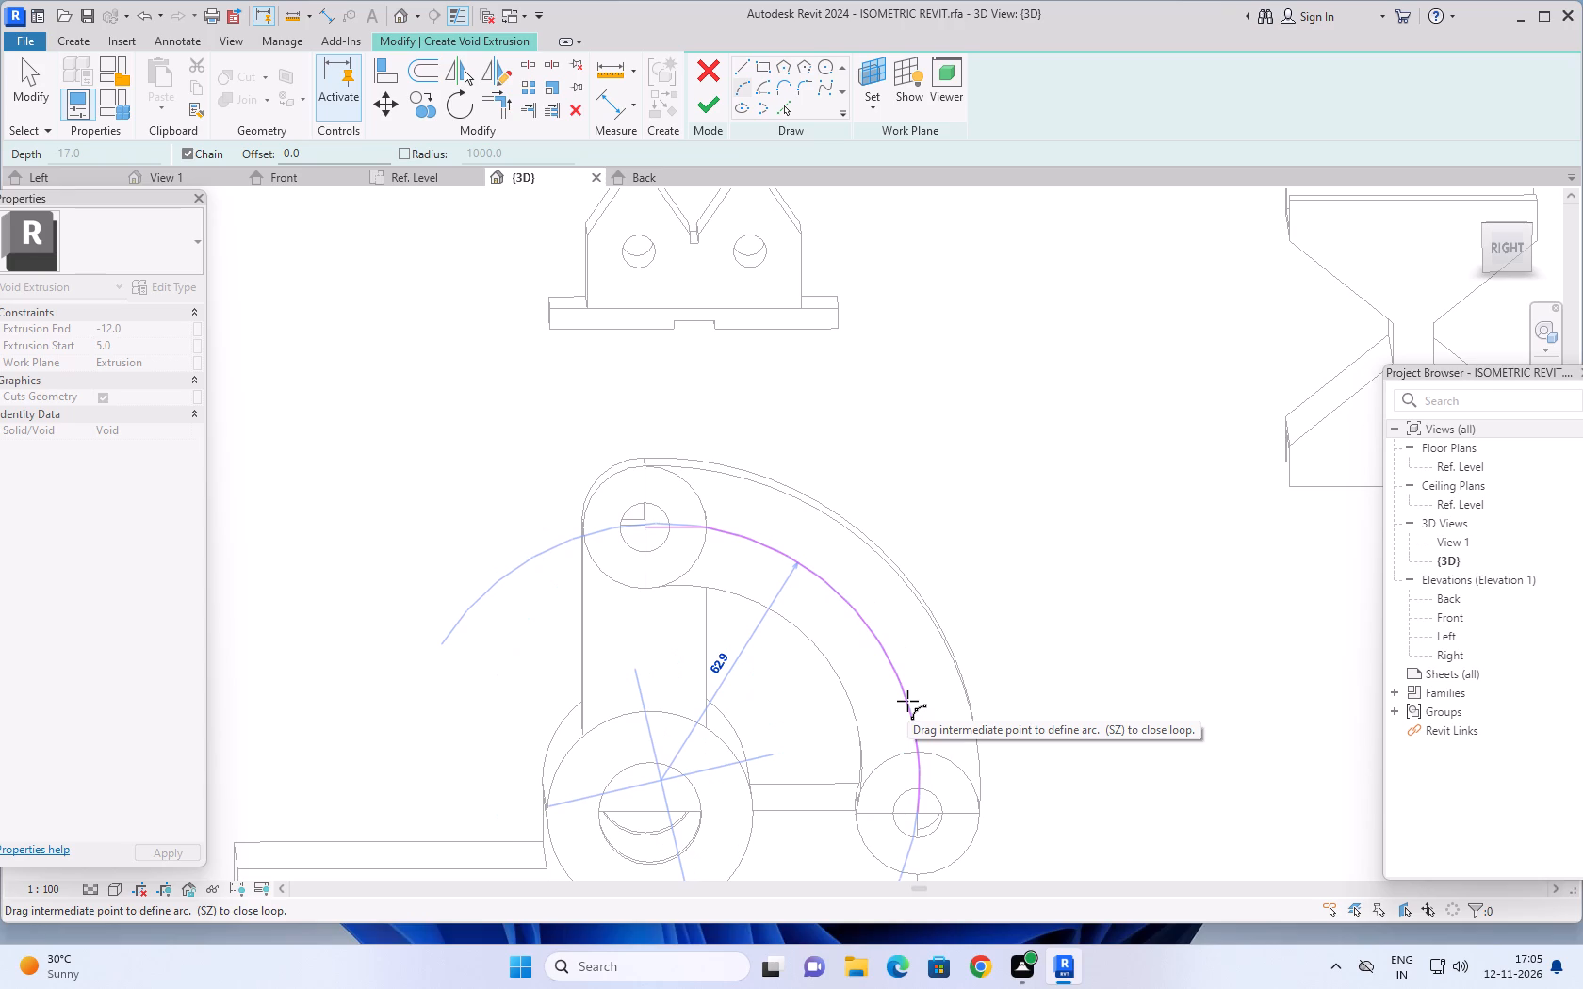
{"action": "left_click", "coordinate": [907, 701]}
{"action": "key", "text": "Escape"}
Sketch two circles of radius 6 centred on the construction arc, spaced apart along the curved web.
{"action": "scroll", "coordinate": [1014, 566], "scroll_direction": "down", "scroll_amount": 2}
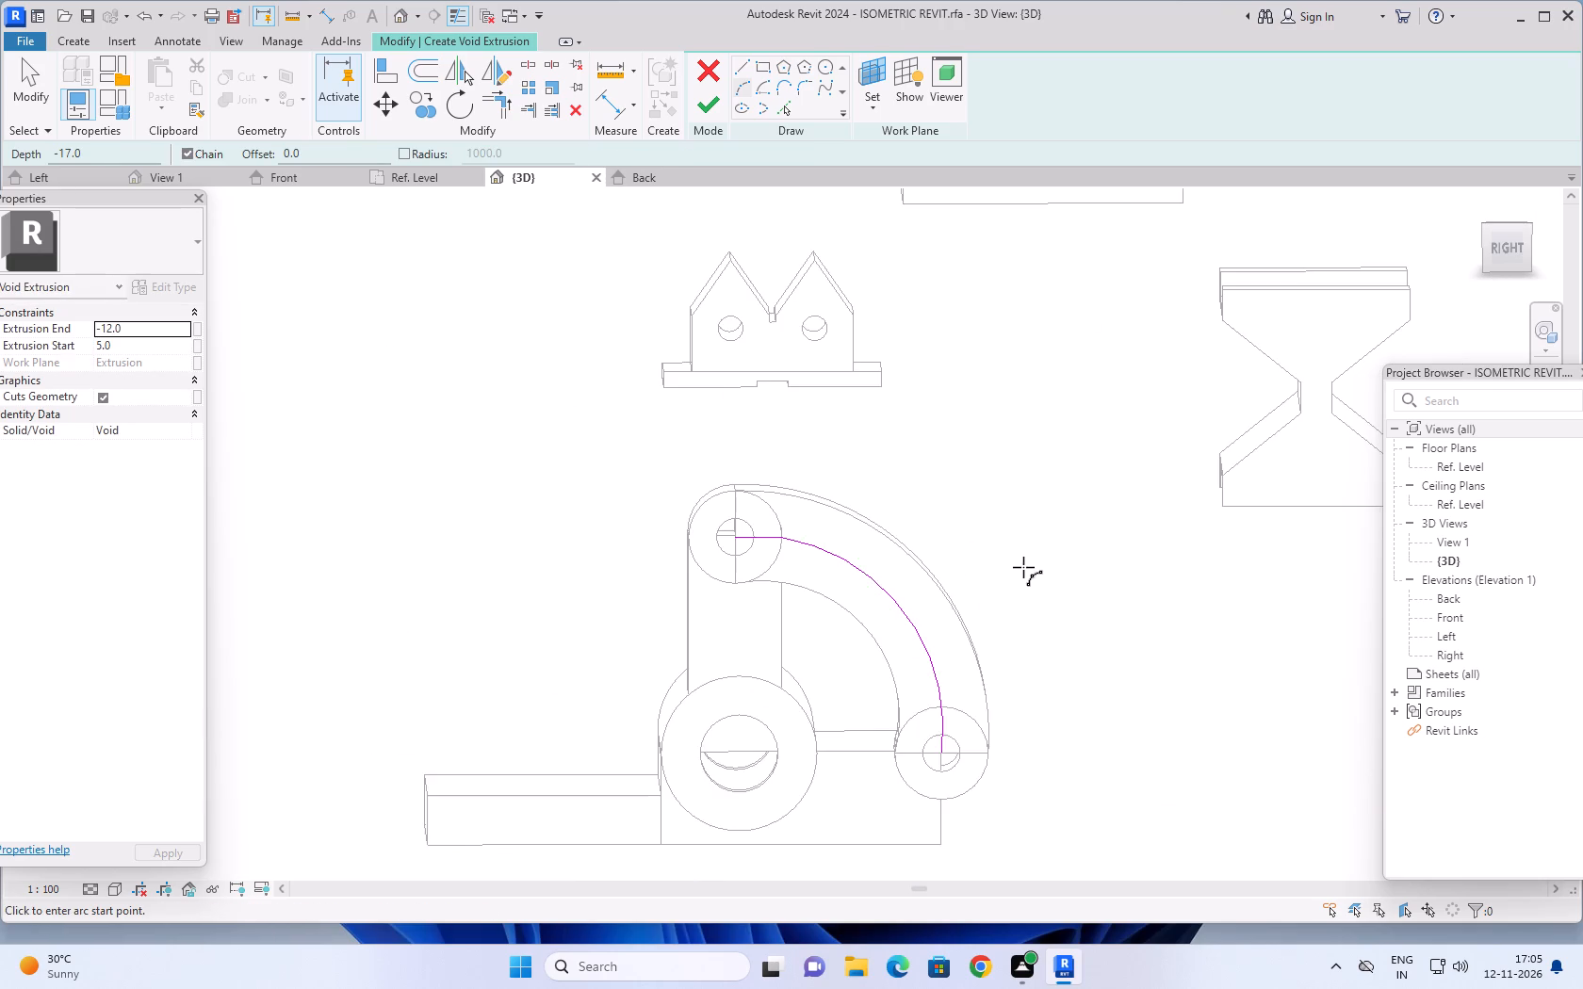
{"action": "middle_click_drag", "start_coordinate": [1008, 560], "coordinate": [952, 517]}
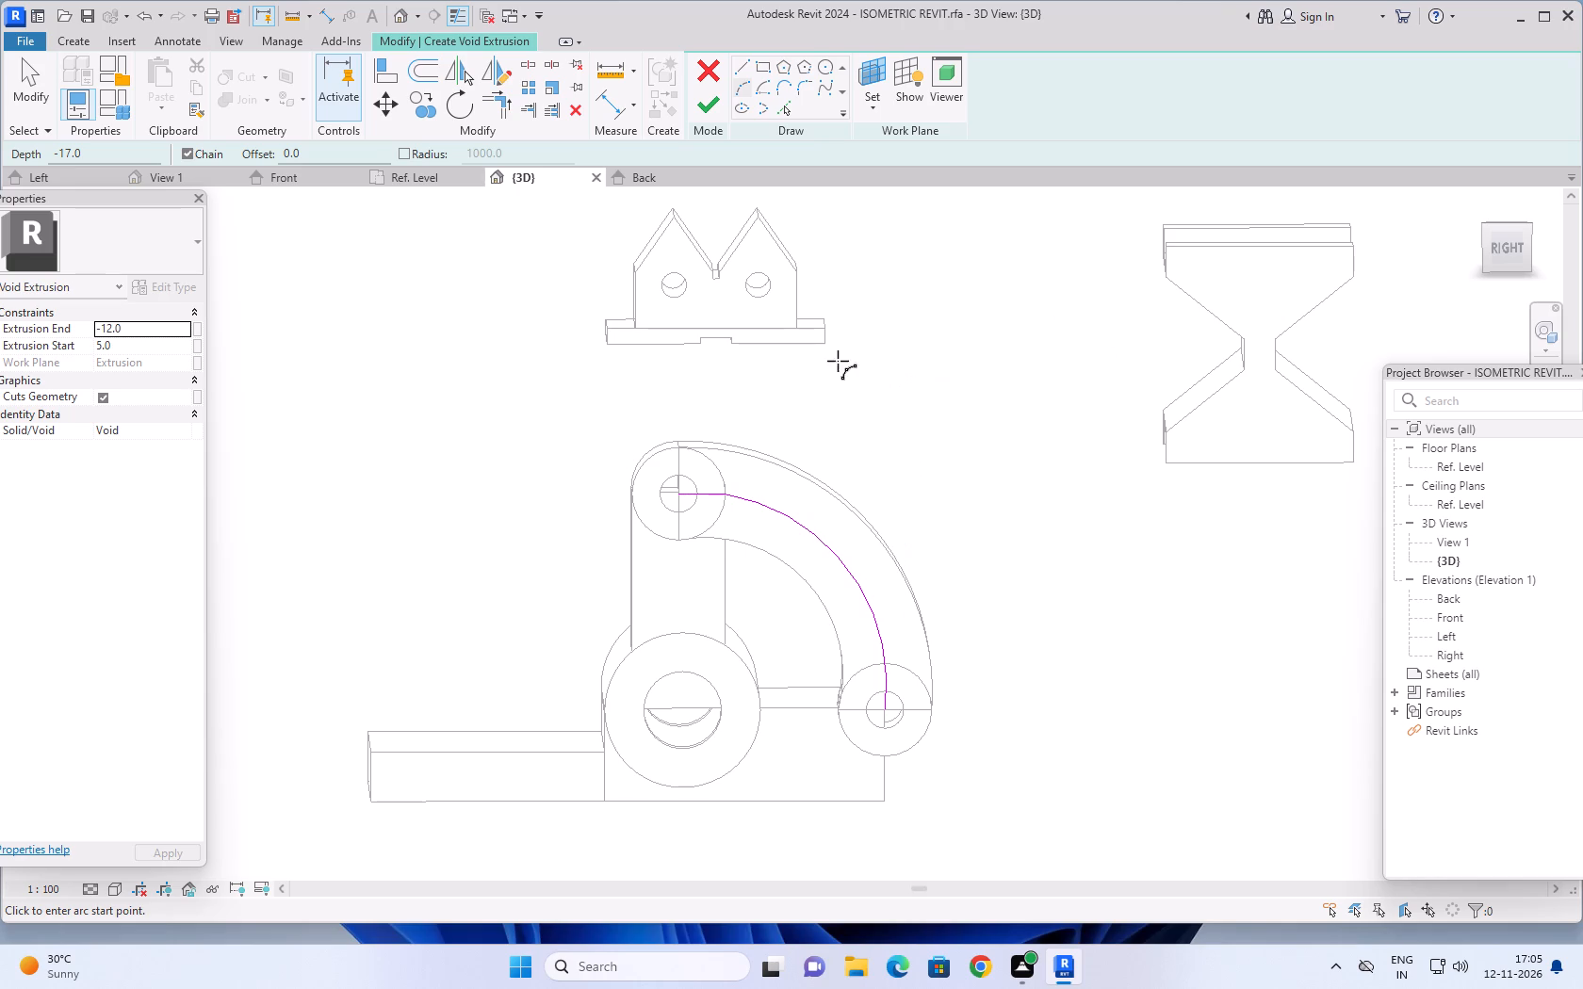
{"action": "left_click", "coordinate": [824, 63]}
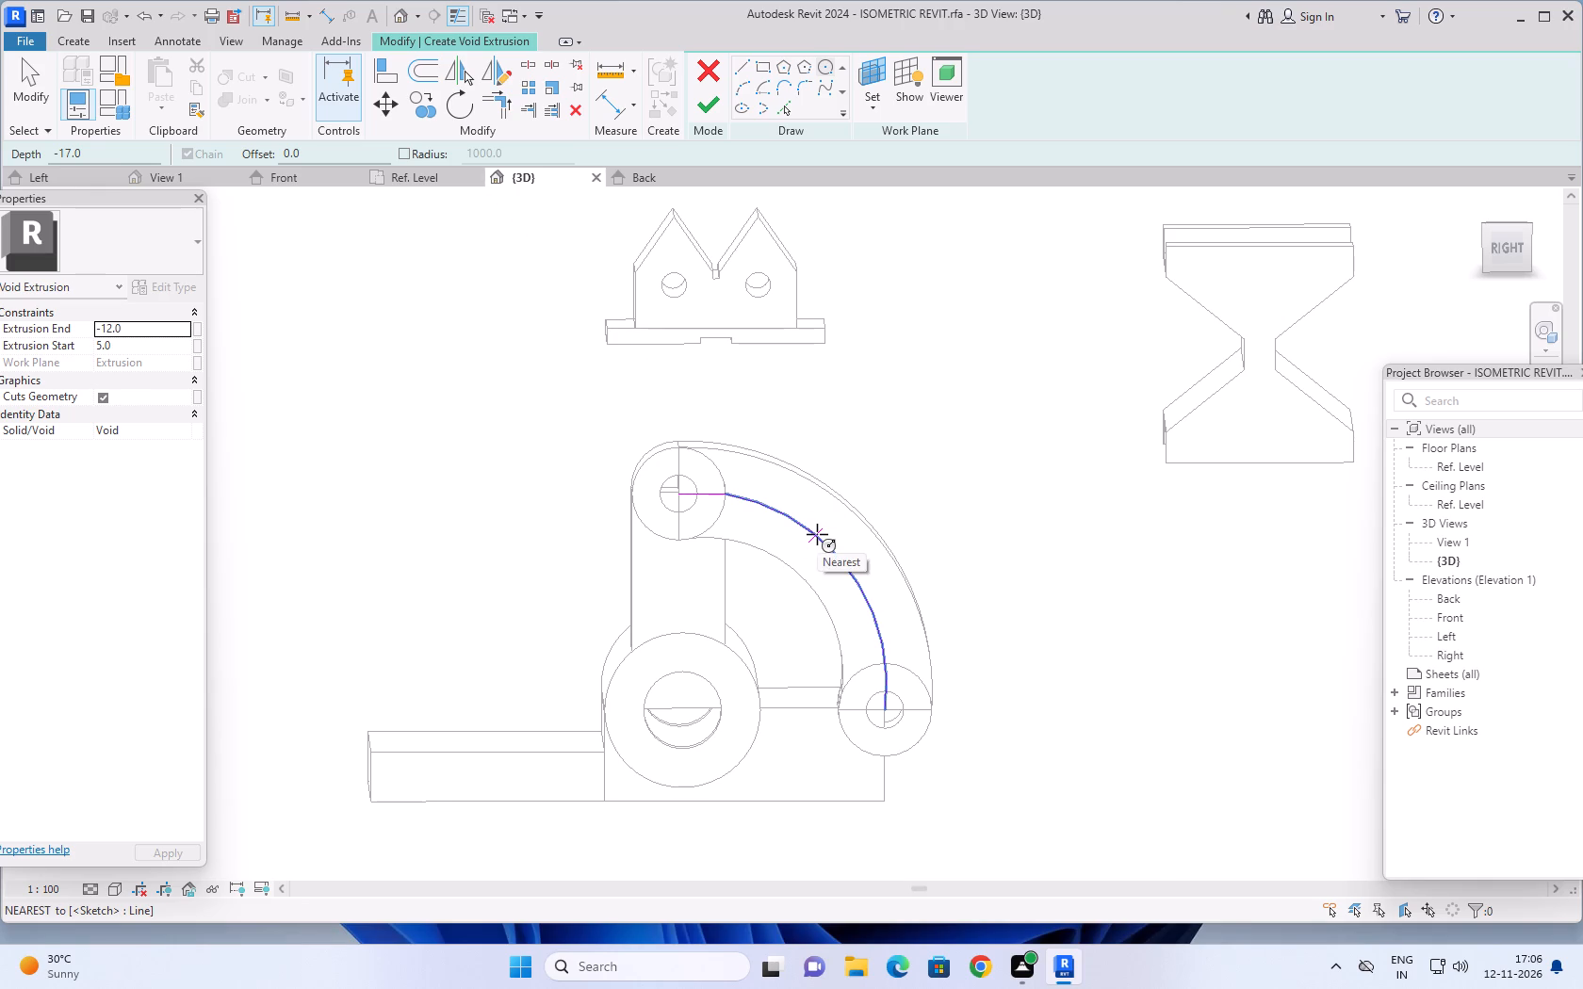
{"action": "left_click", "coordinate": [817, 534]}
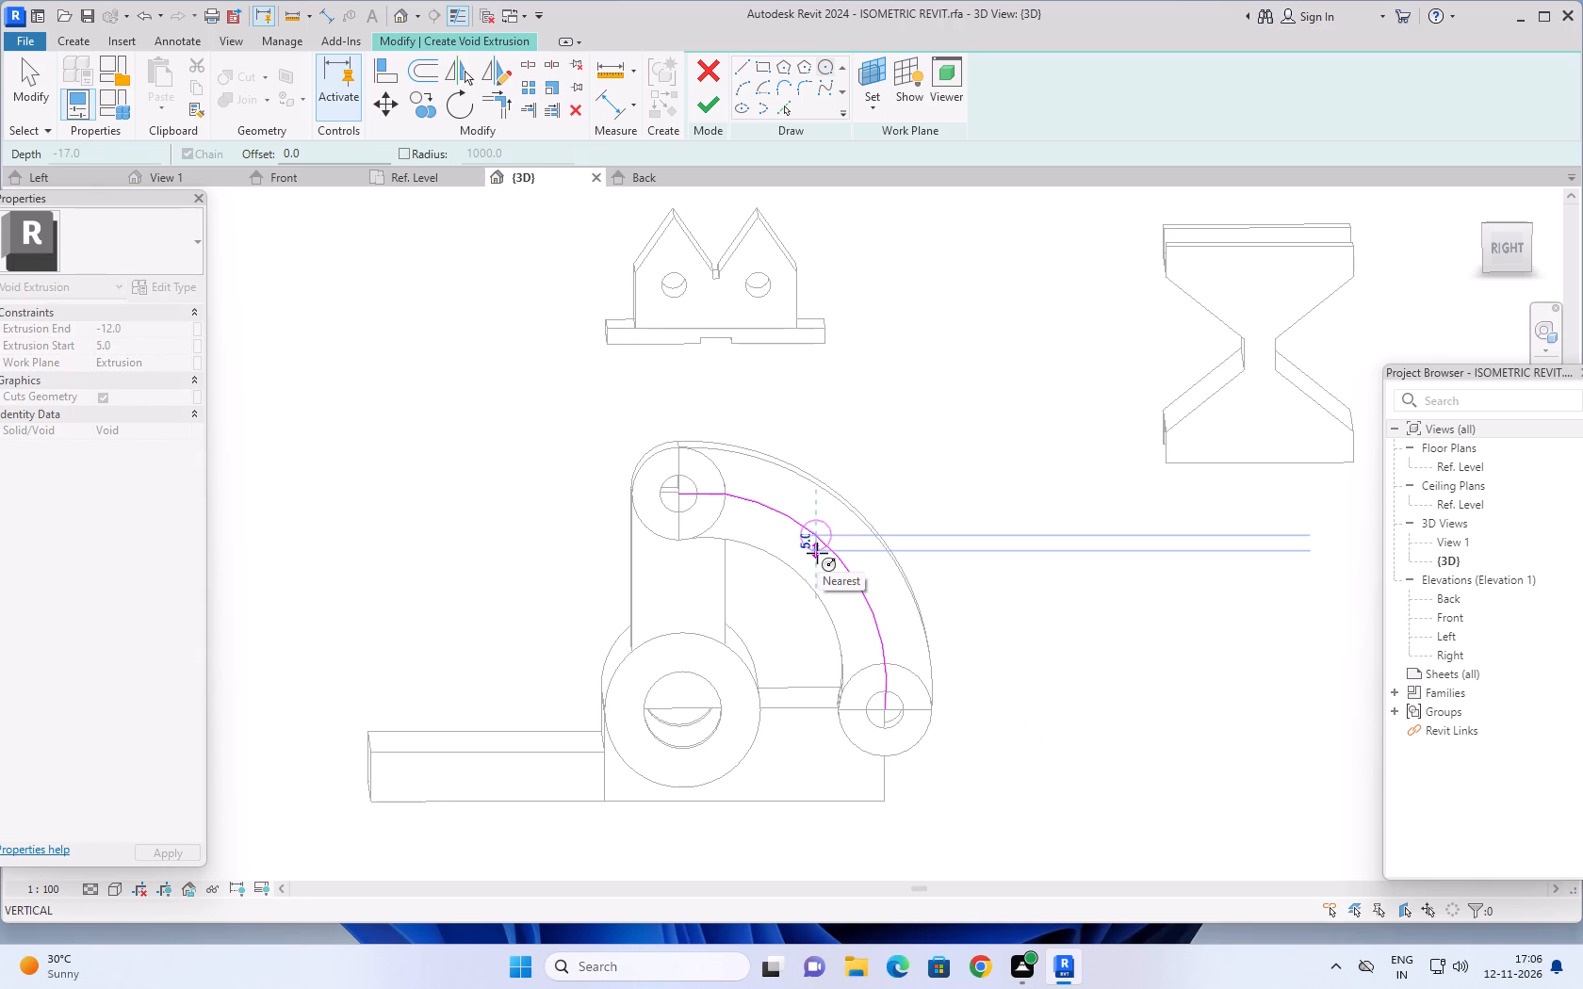
{"action": "key", "text": "6"}
{"action": "key", "text": "Return"}
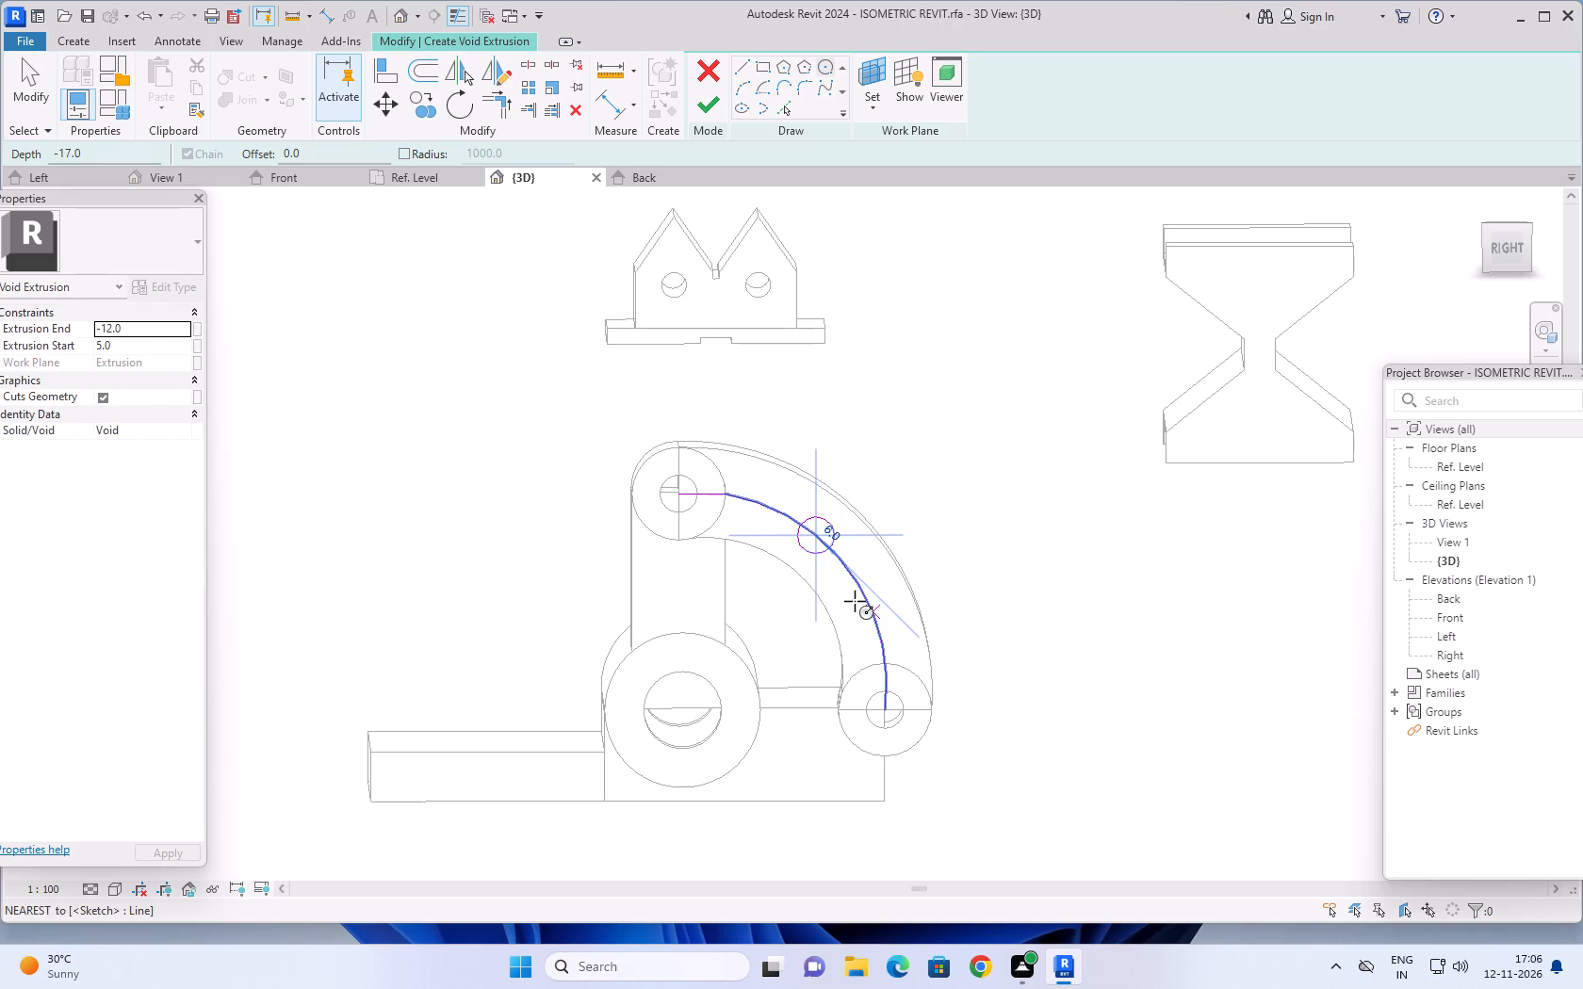
{"action": "left_click", "coordinate": [866, 600]}
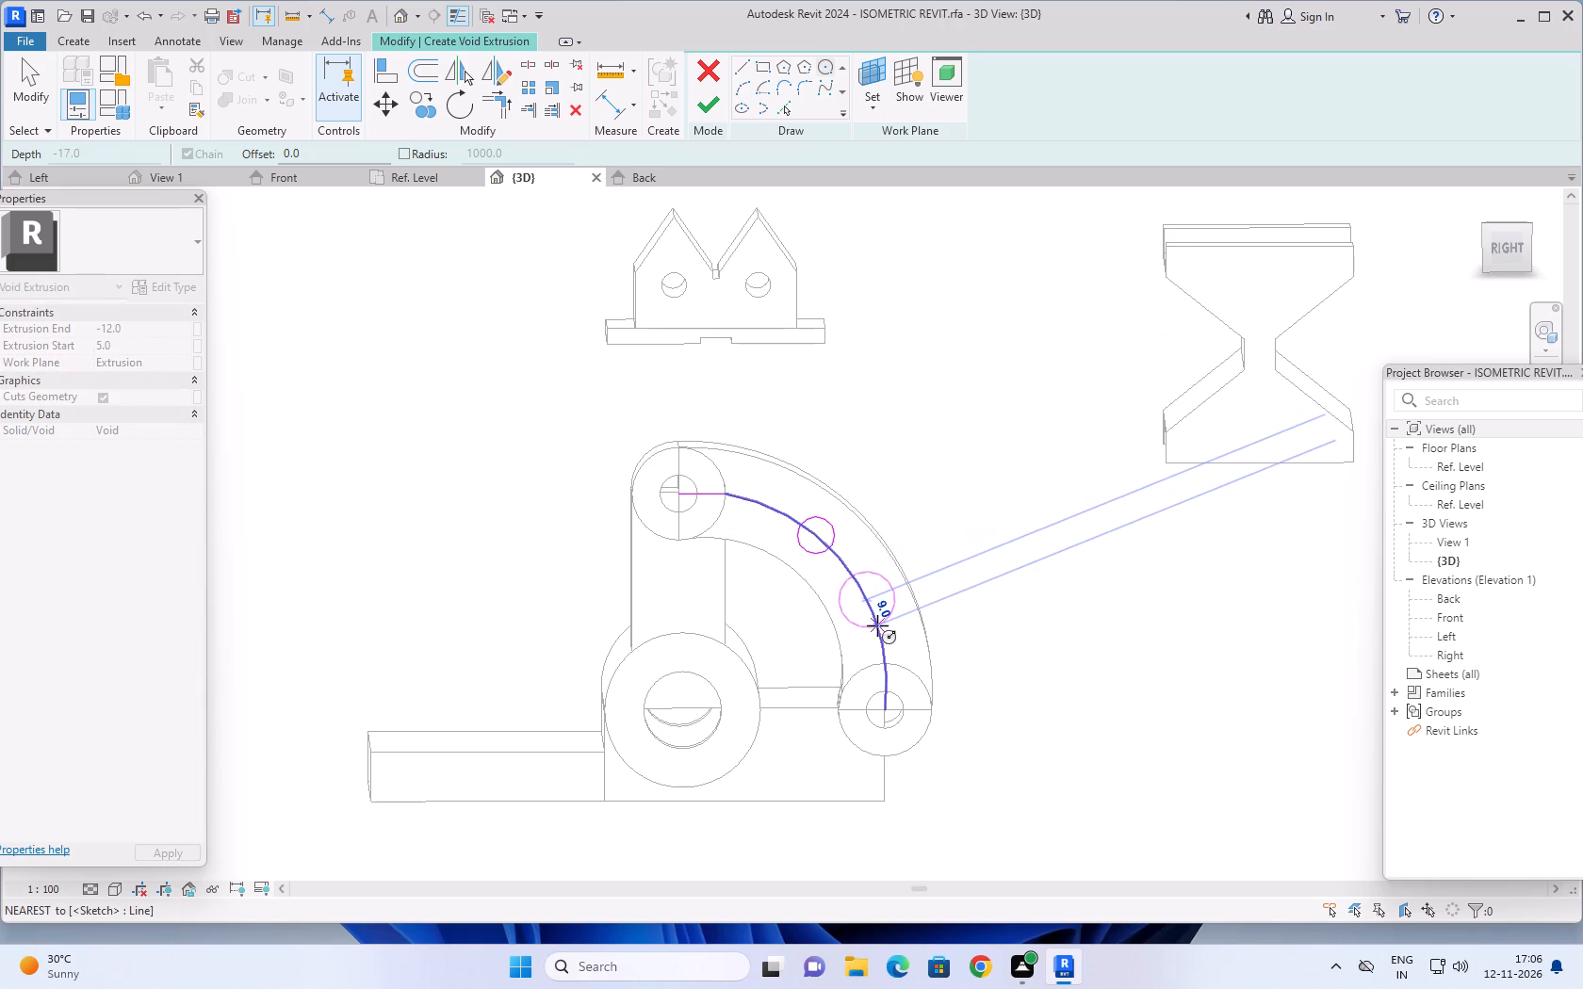
{"action": "key", "text": "6"}
{"action": "key", "text": "Return"}
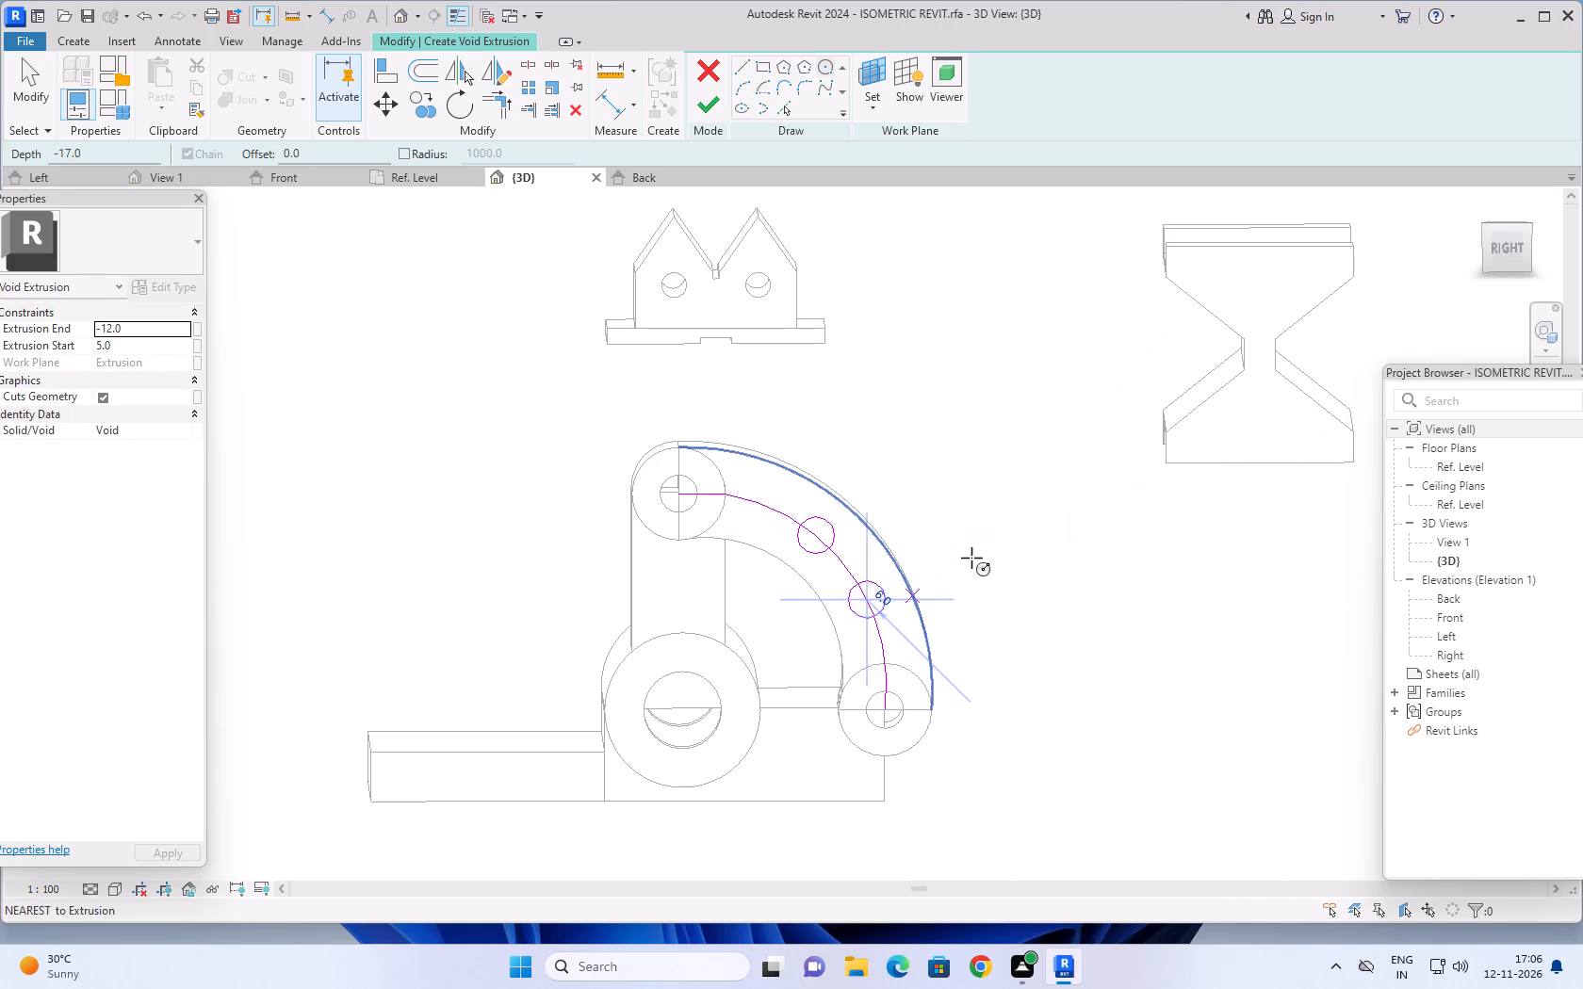
{"action": "key", "text": "Escape"}
{"action": "scroll", "coordinate": [968, 511], "scroll_direction": "down", "scroll_amount": 1}
{"action": "middle_click_drag", "start_coordinate": [971, 508], "coordinate": [928, 481]}
{"action": "key", "text": "Escape"}
{"action": "key", "text": "Escape"}
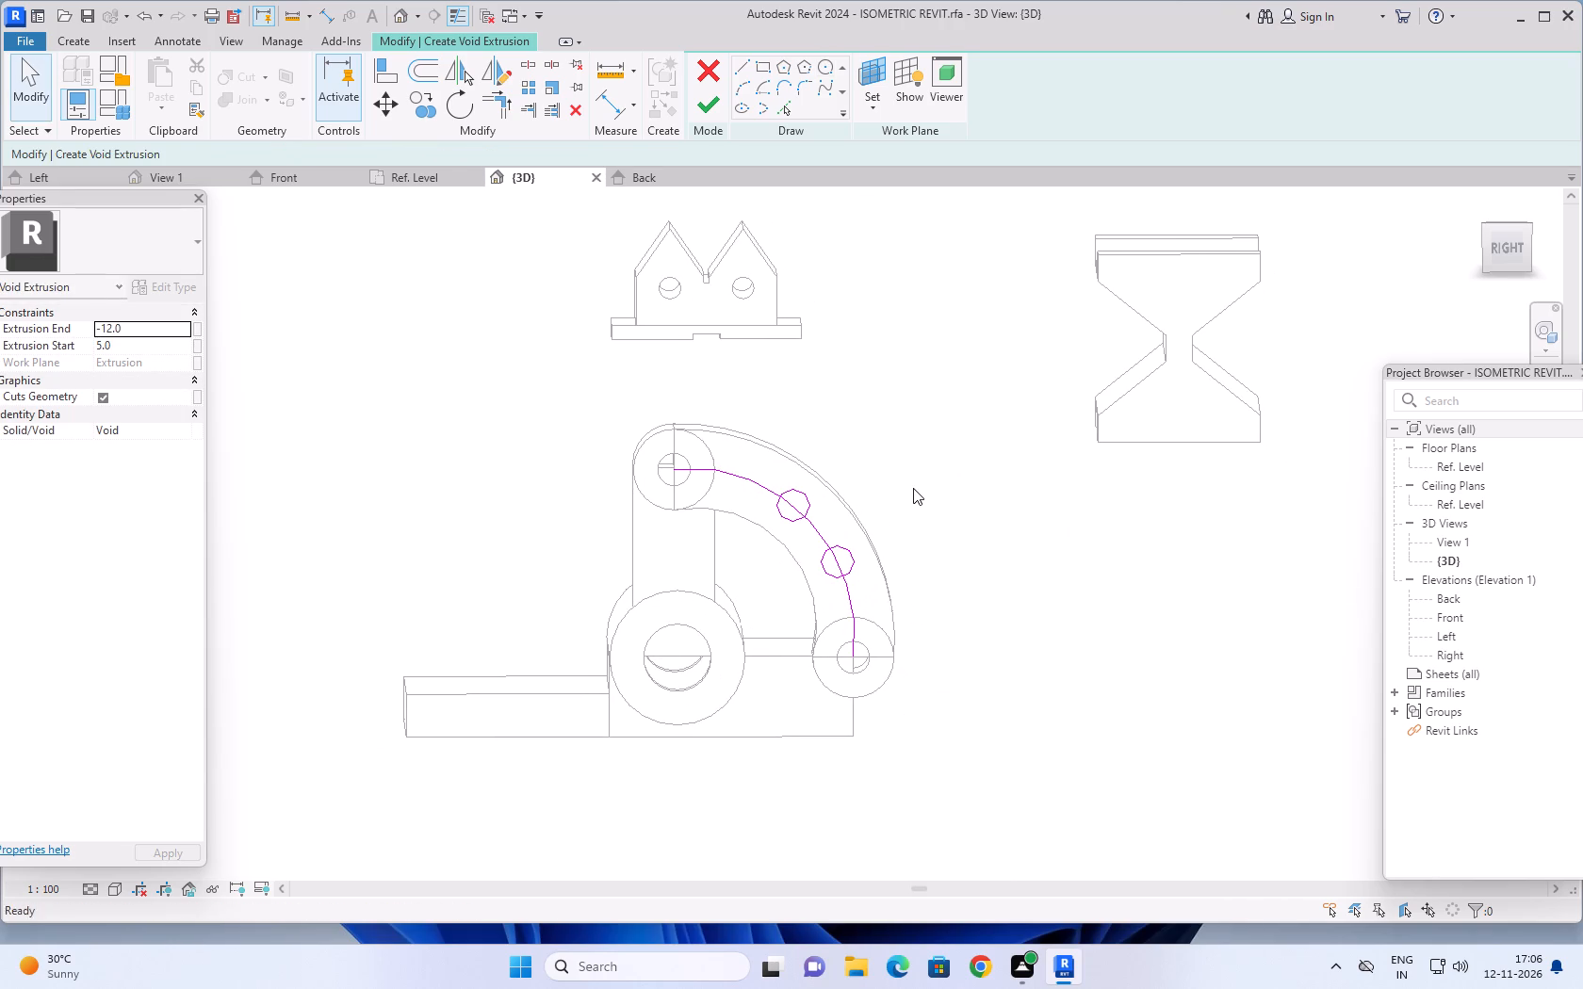
{"action": "key", "text": "Escape"}
{"action": "key", "text": "Escape"}
Delete the construction arc and the short horizontal line from the void sketch, keeping only the two circles.
{"action": "left_click", "coordinate": [759, 480]}
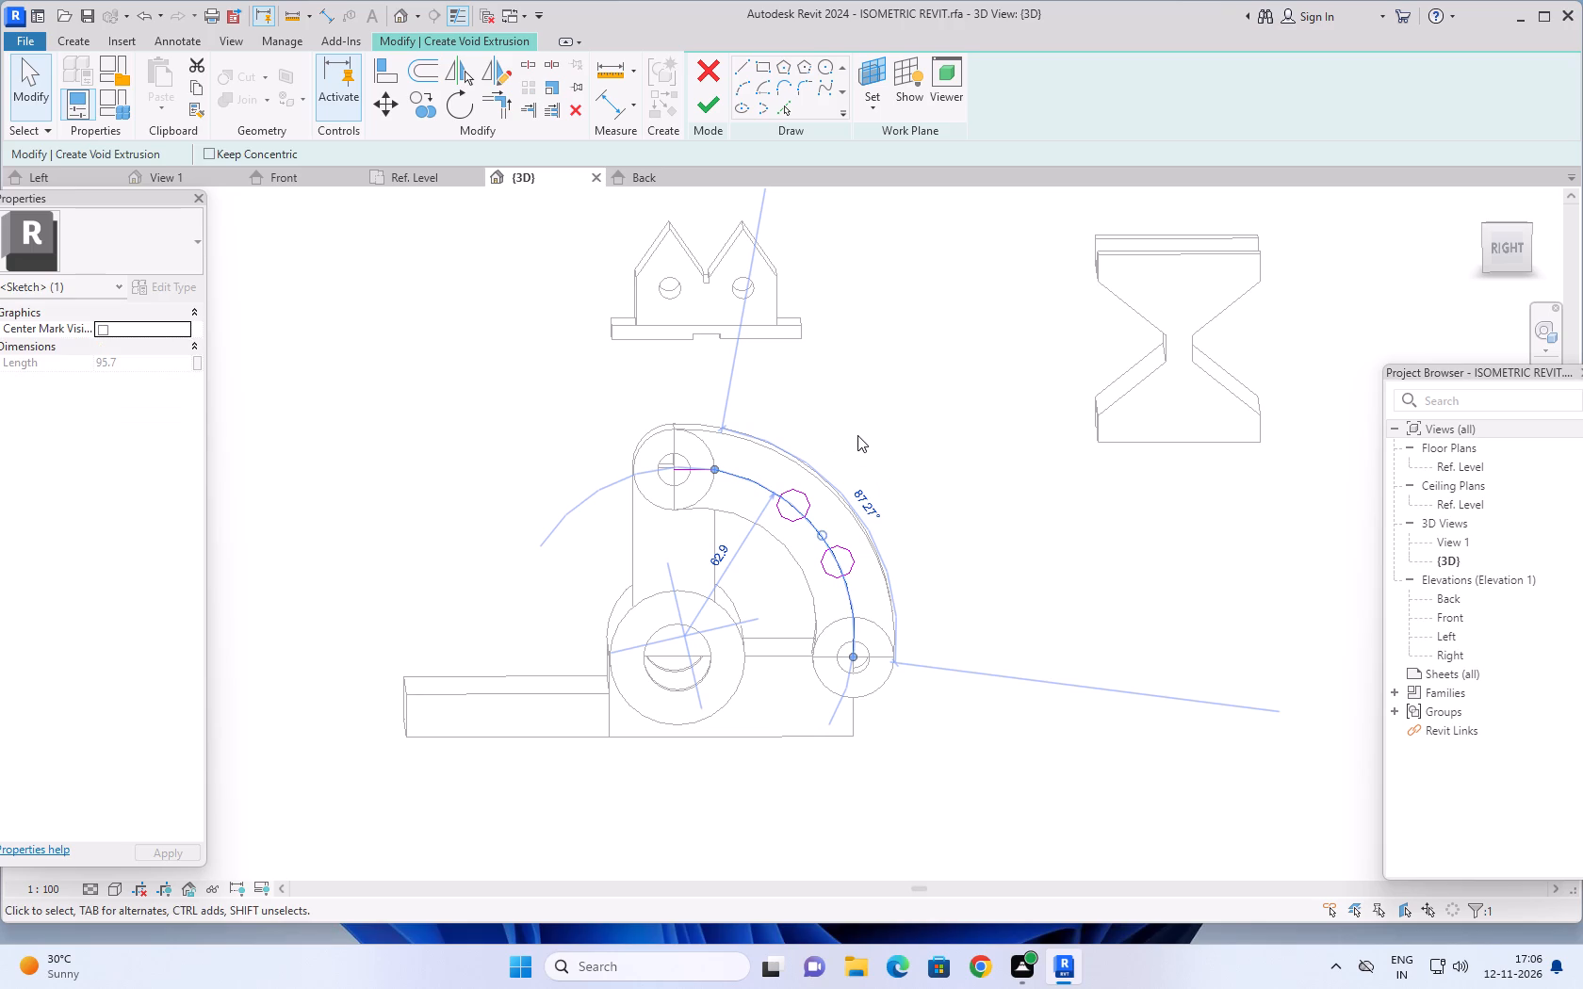
{"action": "key", "text": "Delete"}
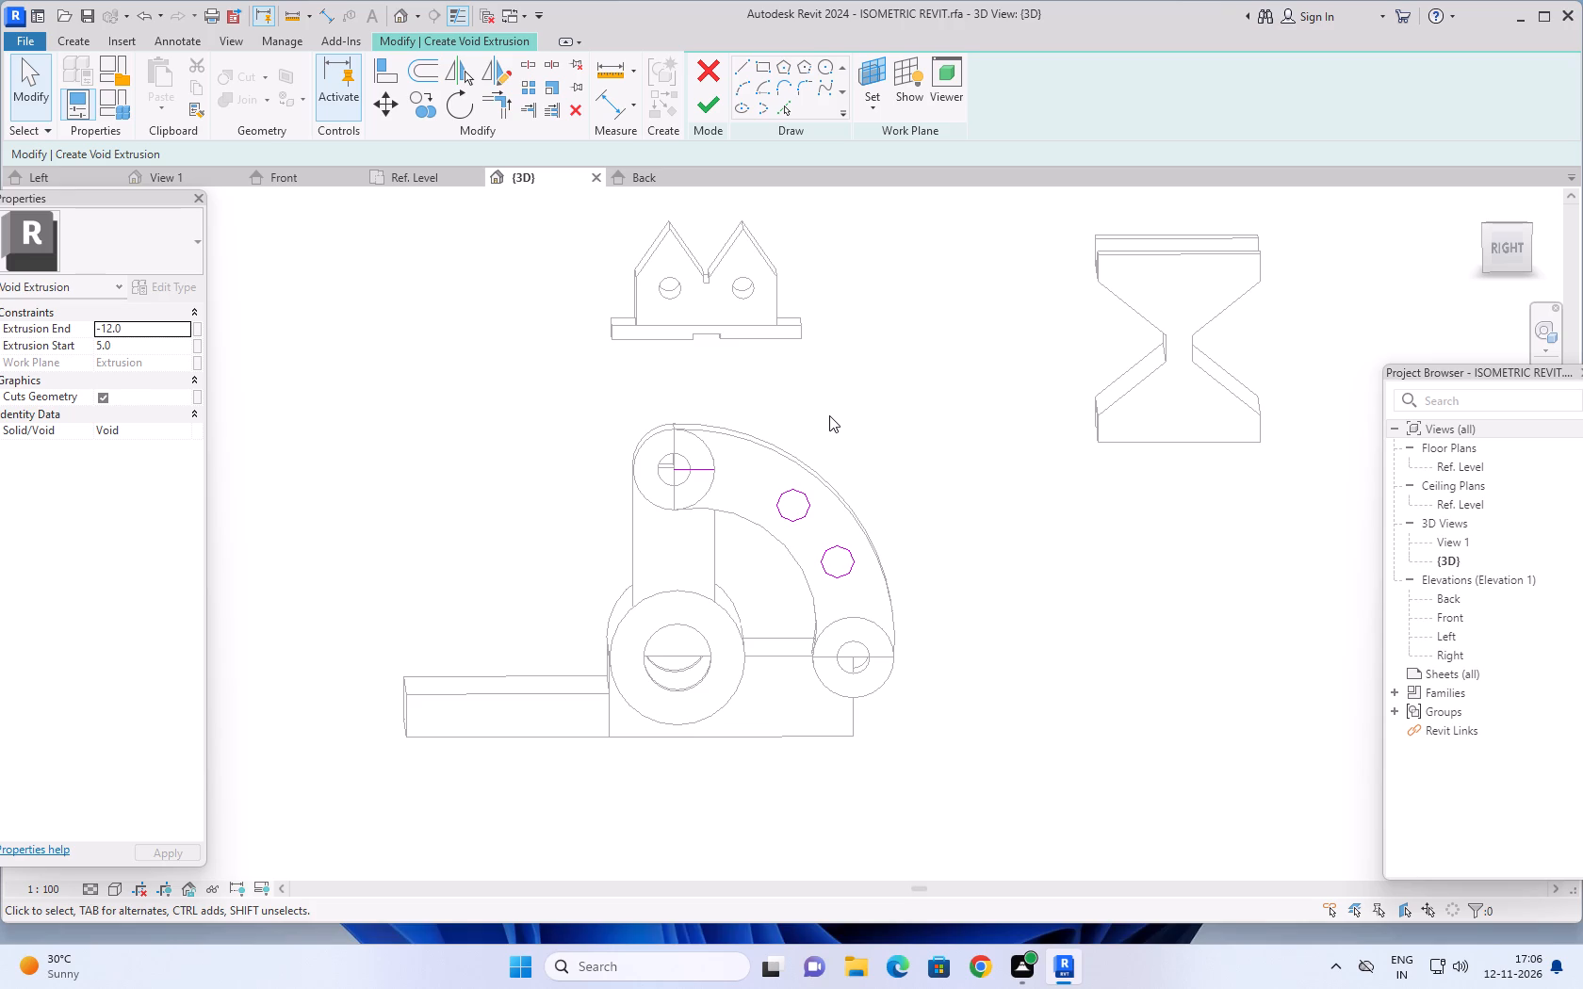
{"action": "left_click", "coordinate": [695, 472]}
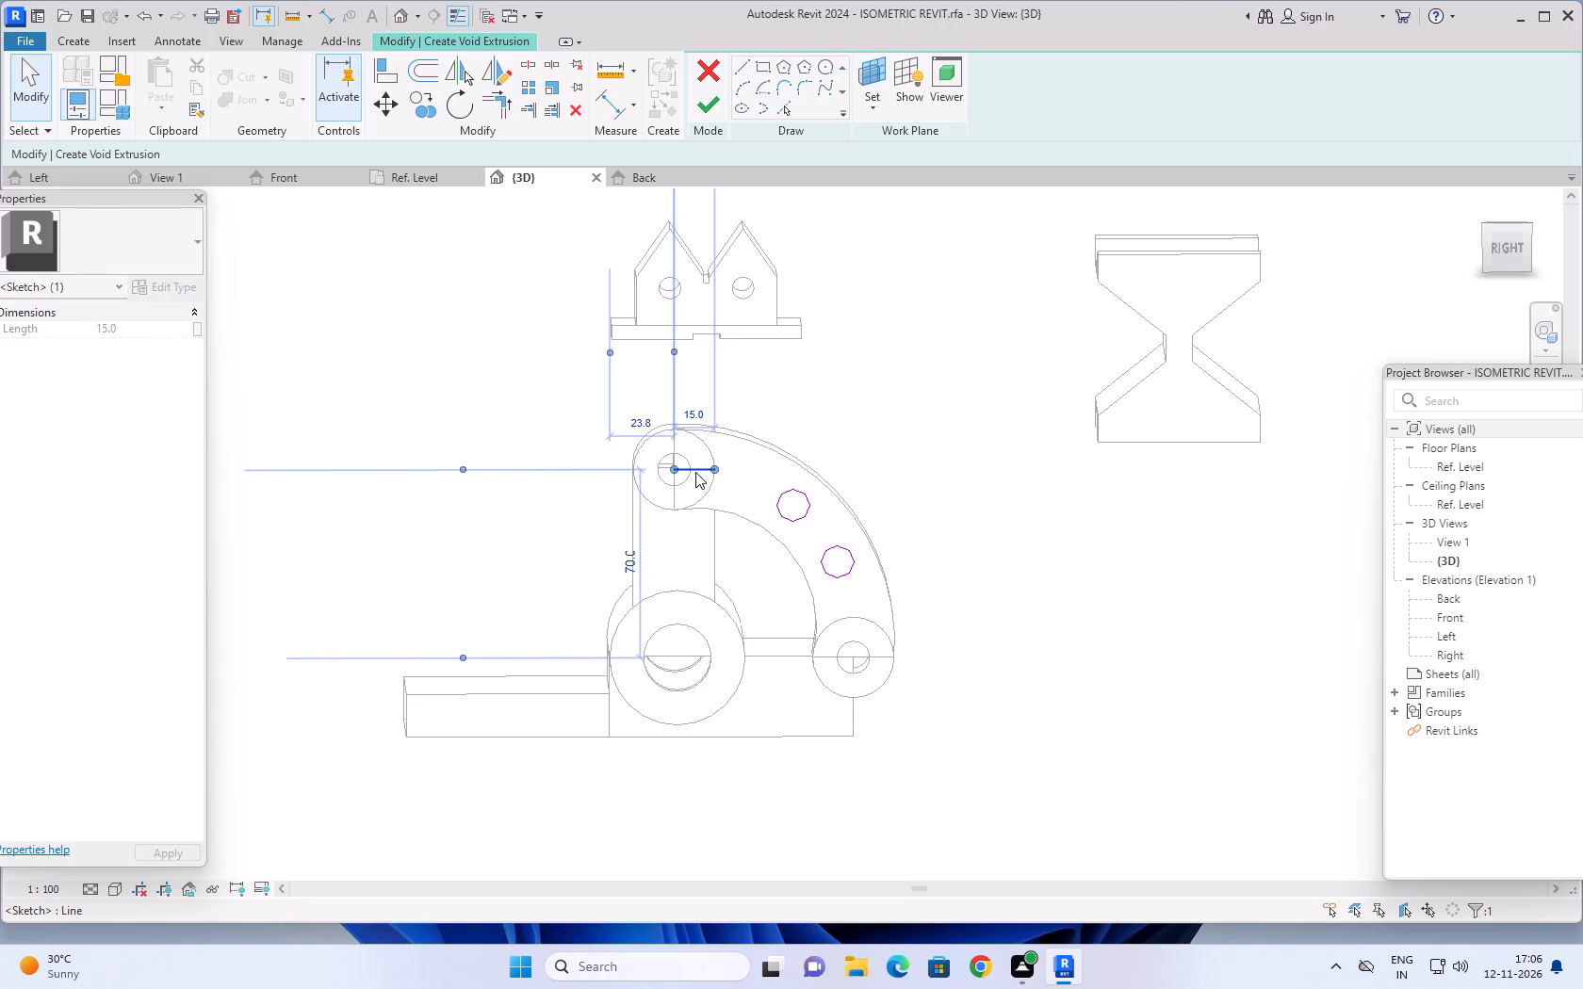
{"action": "key", "text": "Delete"}
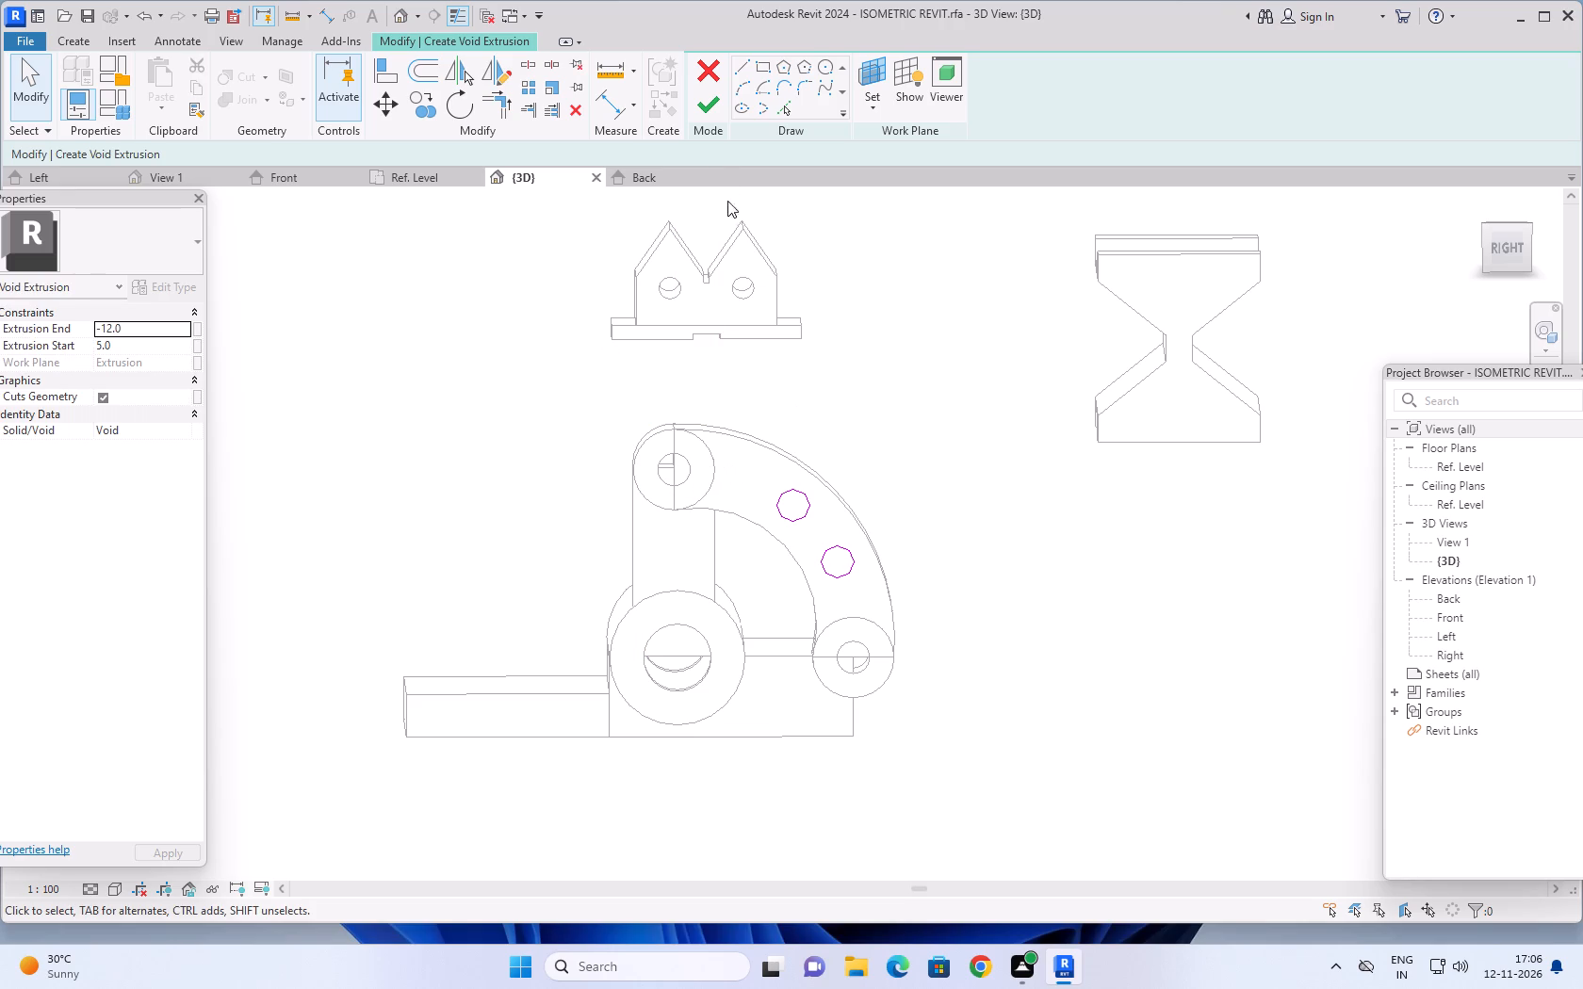
Finish the void extrusion sketch to cut the two round holes into the curved web, from 5 to -12.
{"action": "left_click", "coordinate": [789, 107]}
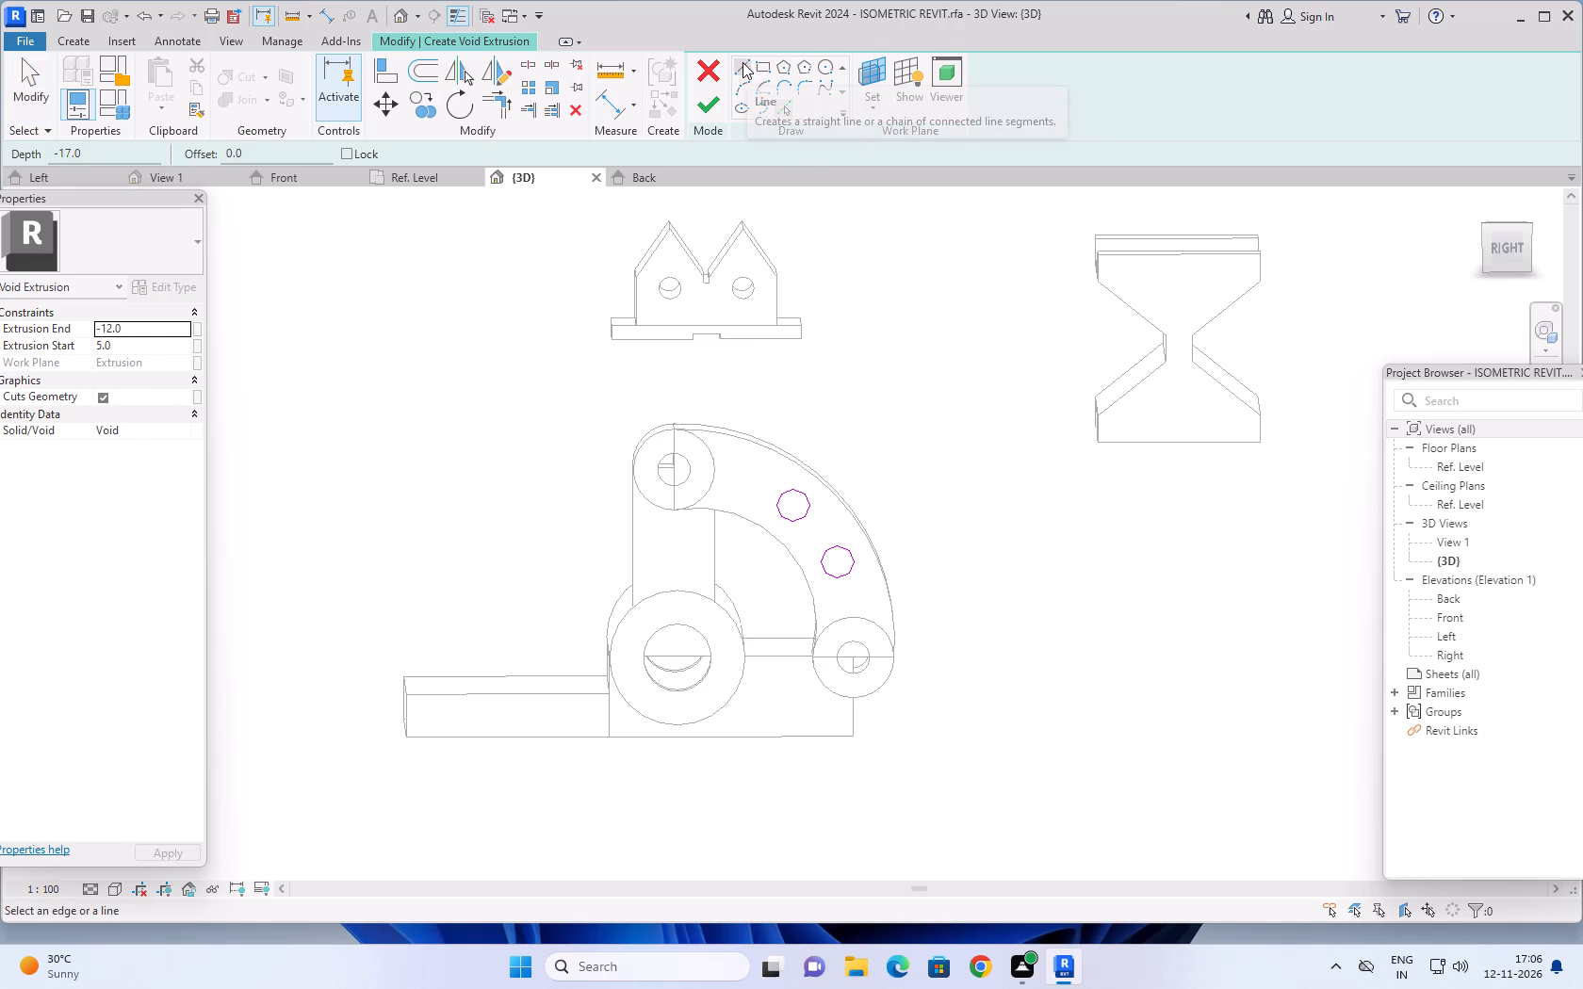
{"action": "scroll", "coordinate": [715, 485], "scroll_direction": "up", "scroll_amount": 4}
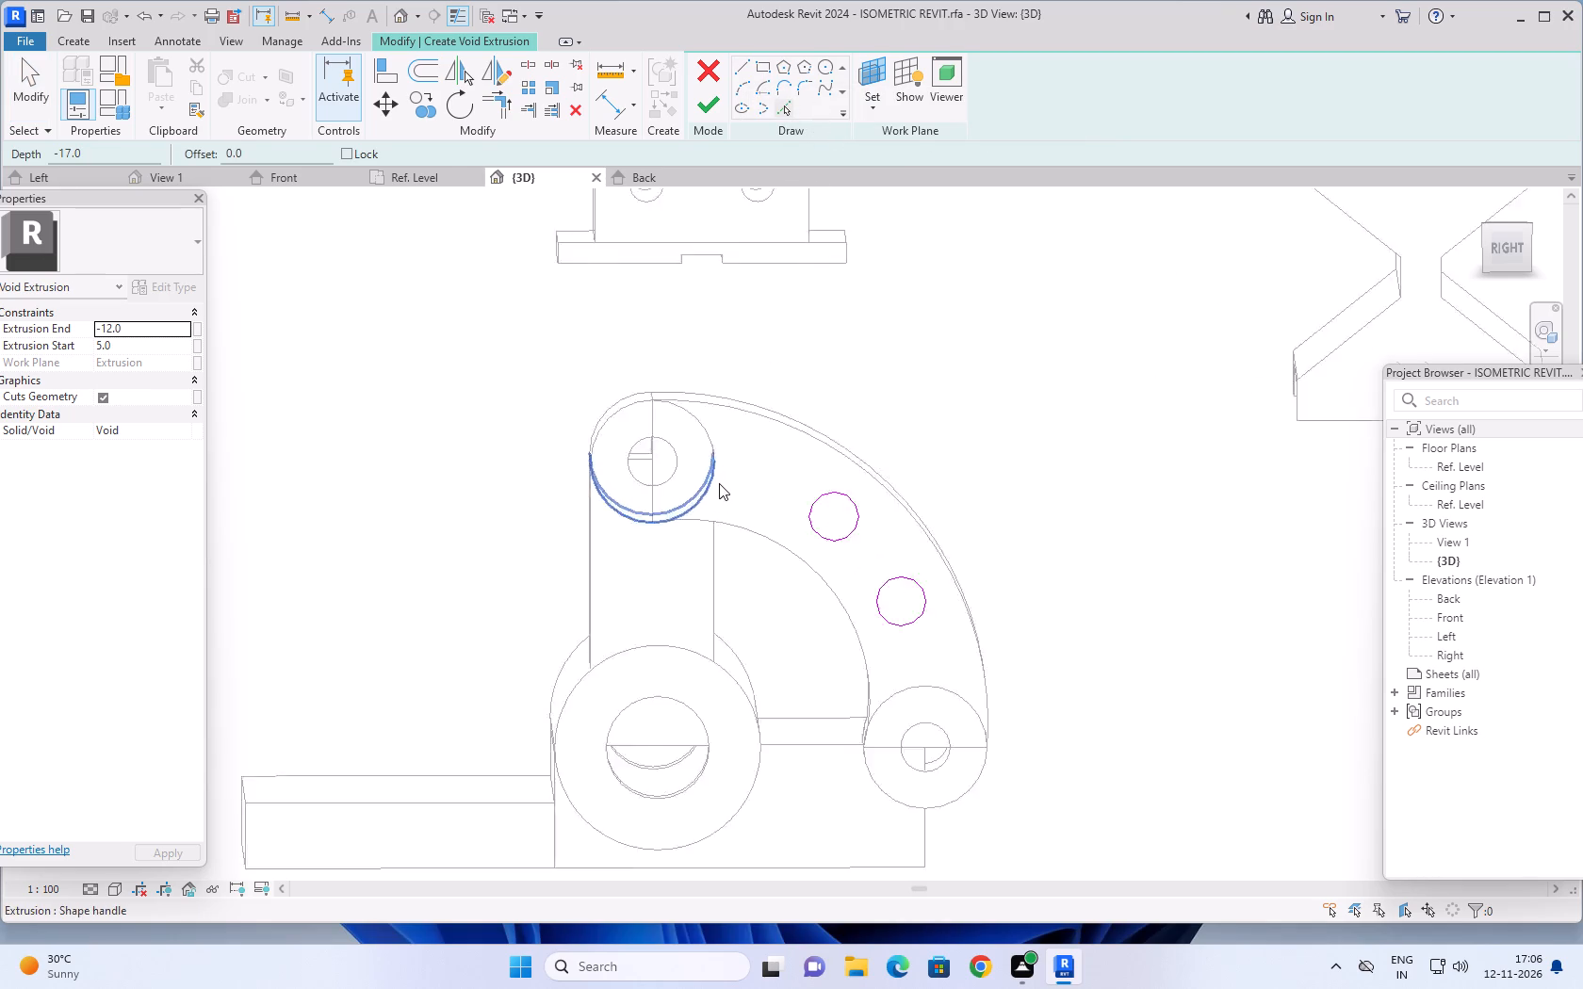
{"action": "scroll", "coordinate": [719, 483], "scroll_direction": "up", "scroll_amount": 2}
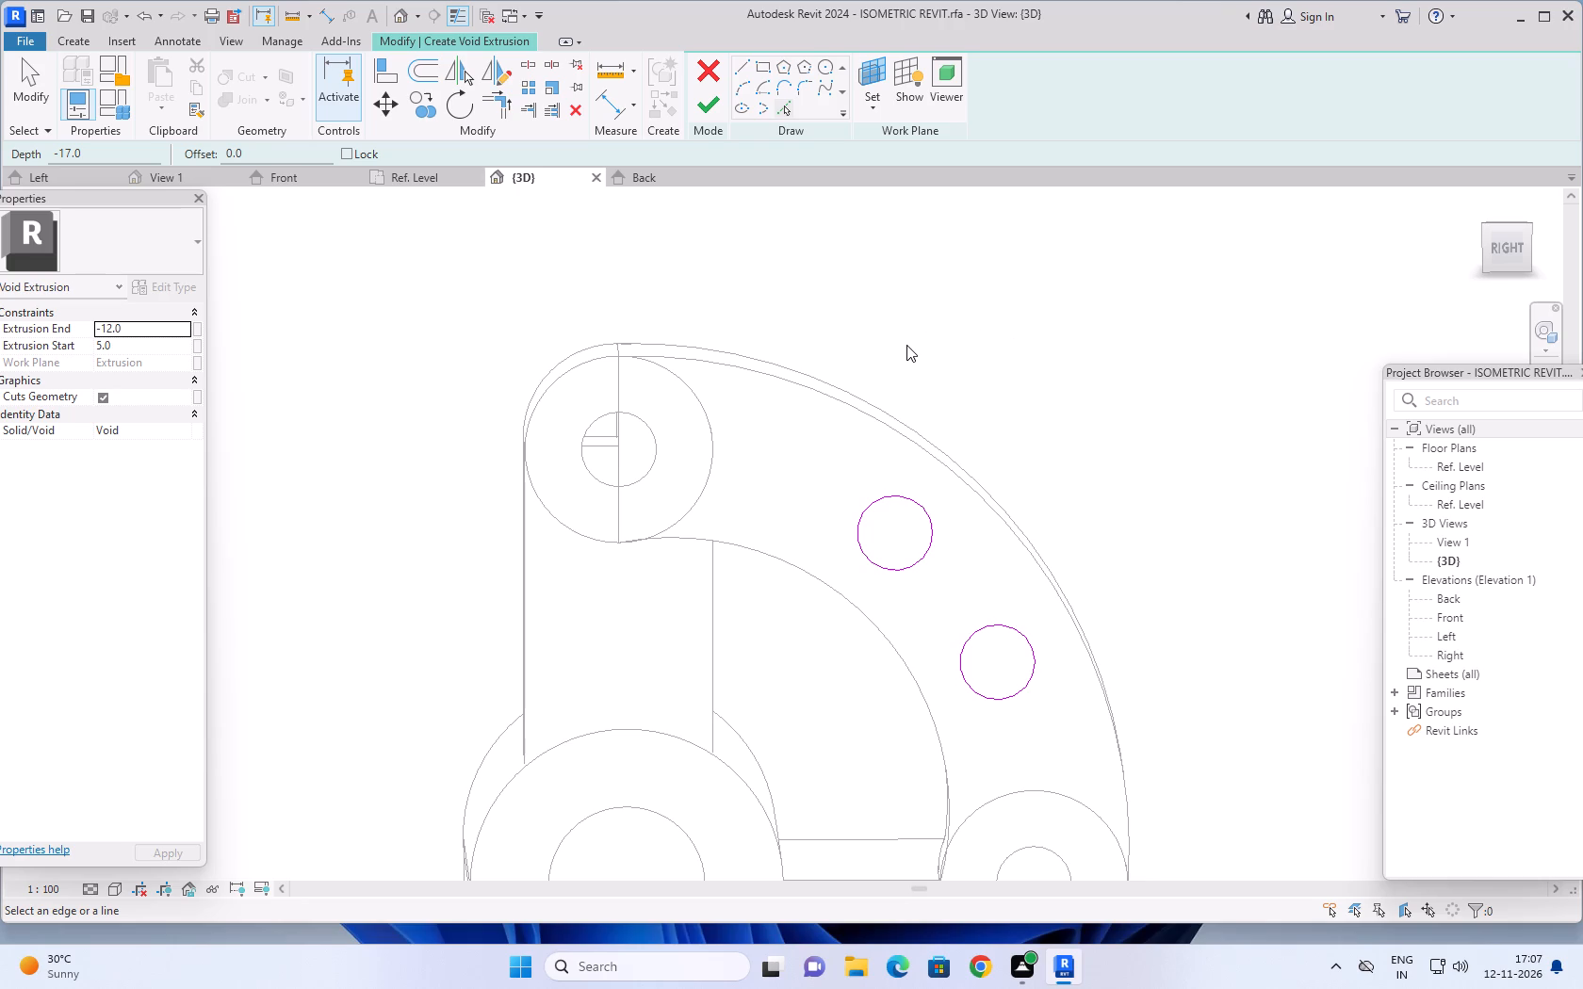
{"action": "scroll", "coordinate": [894, 337], "scroll_direction": "down", "scroll_amount": 1}
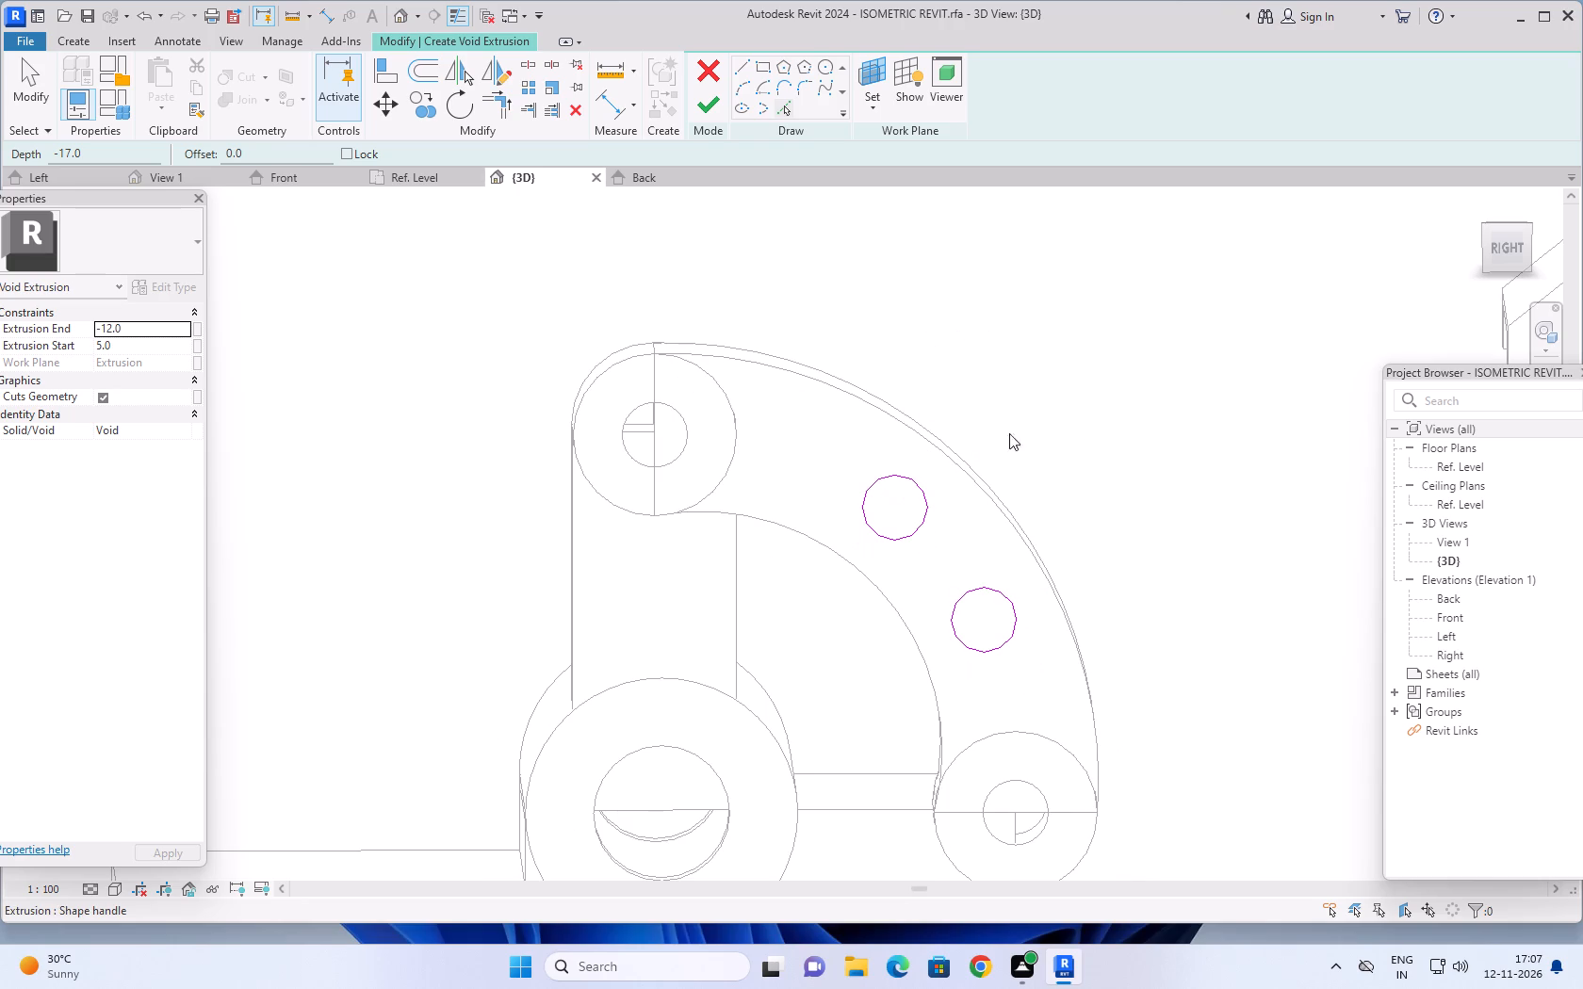
{"action": "scroll", "coordinate": [1053, 405], "scroll_direction": "down", "scroll_amount": 1}
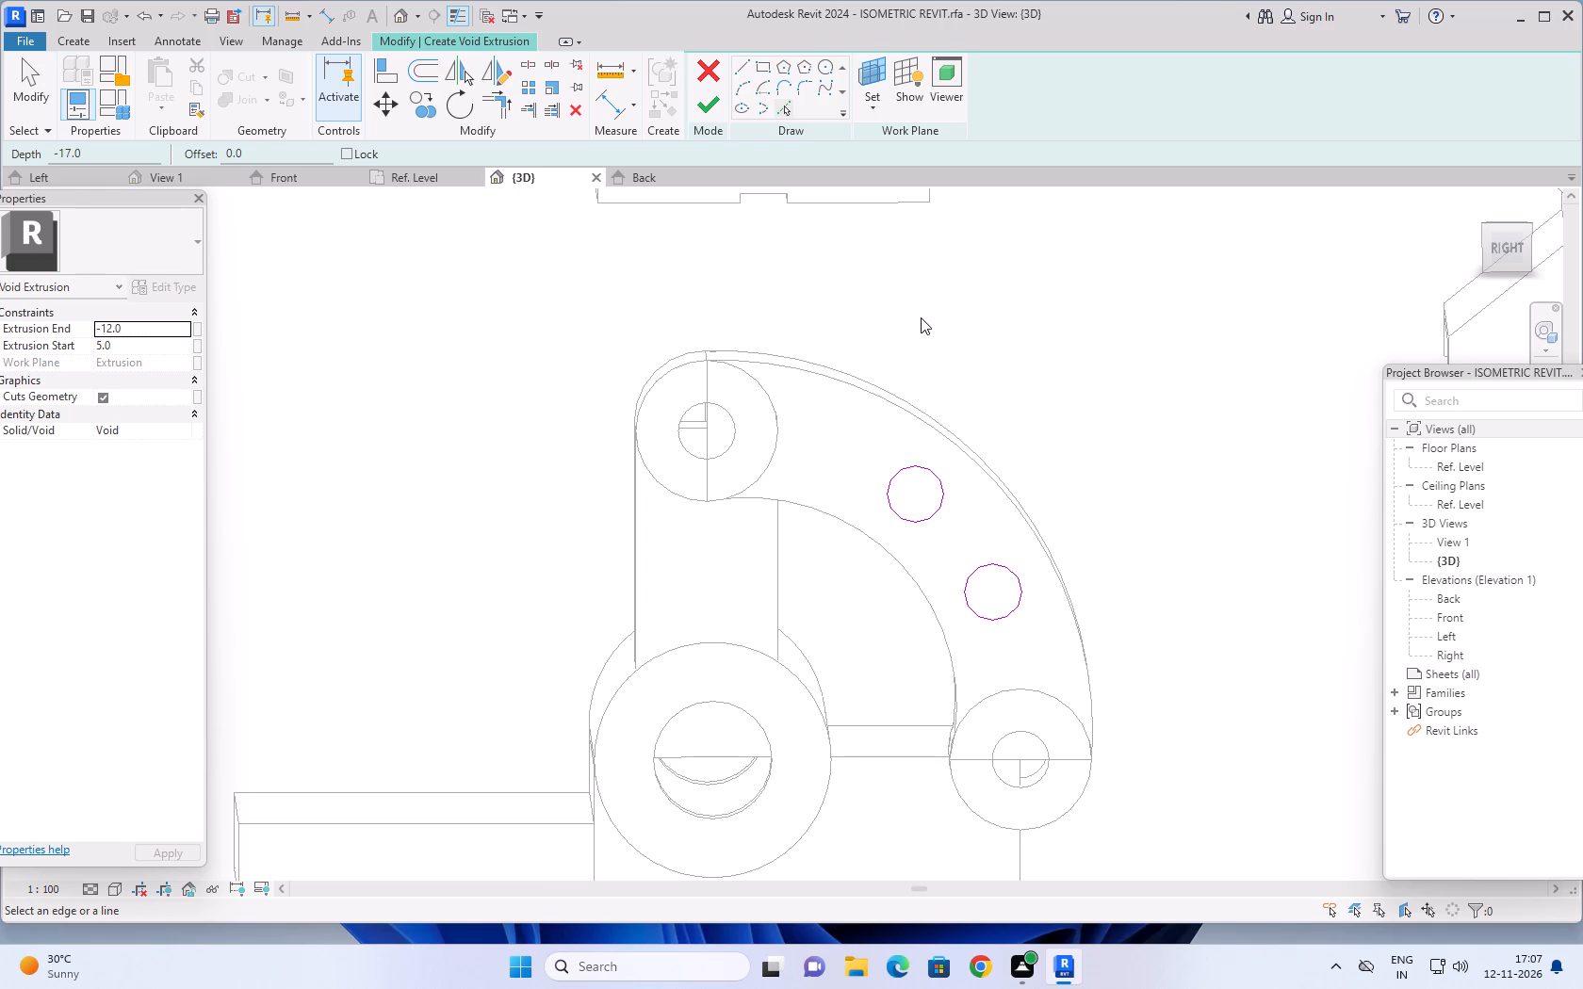
{"action": "scroll", "coordinate": [943, 326], "scroll_direction": "down", "scroll_amount": 1}
{"action": "middle_click_drag", "start_coordinate": [1015, 366], "coordinate": [1004, 358]}
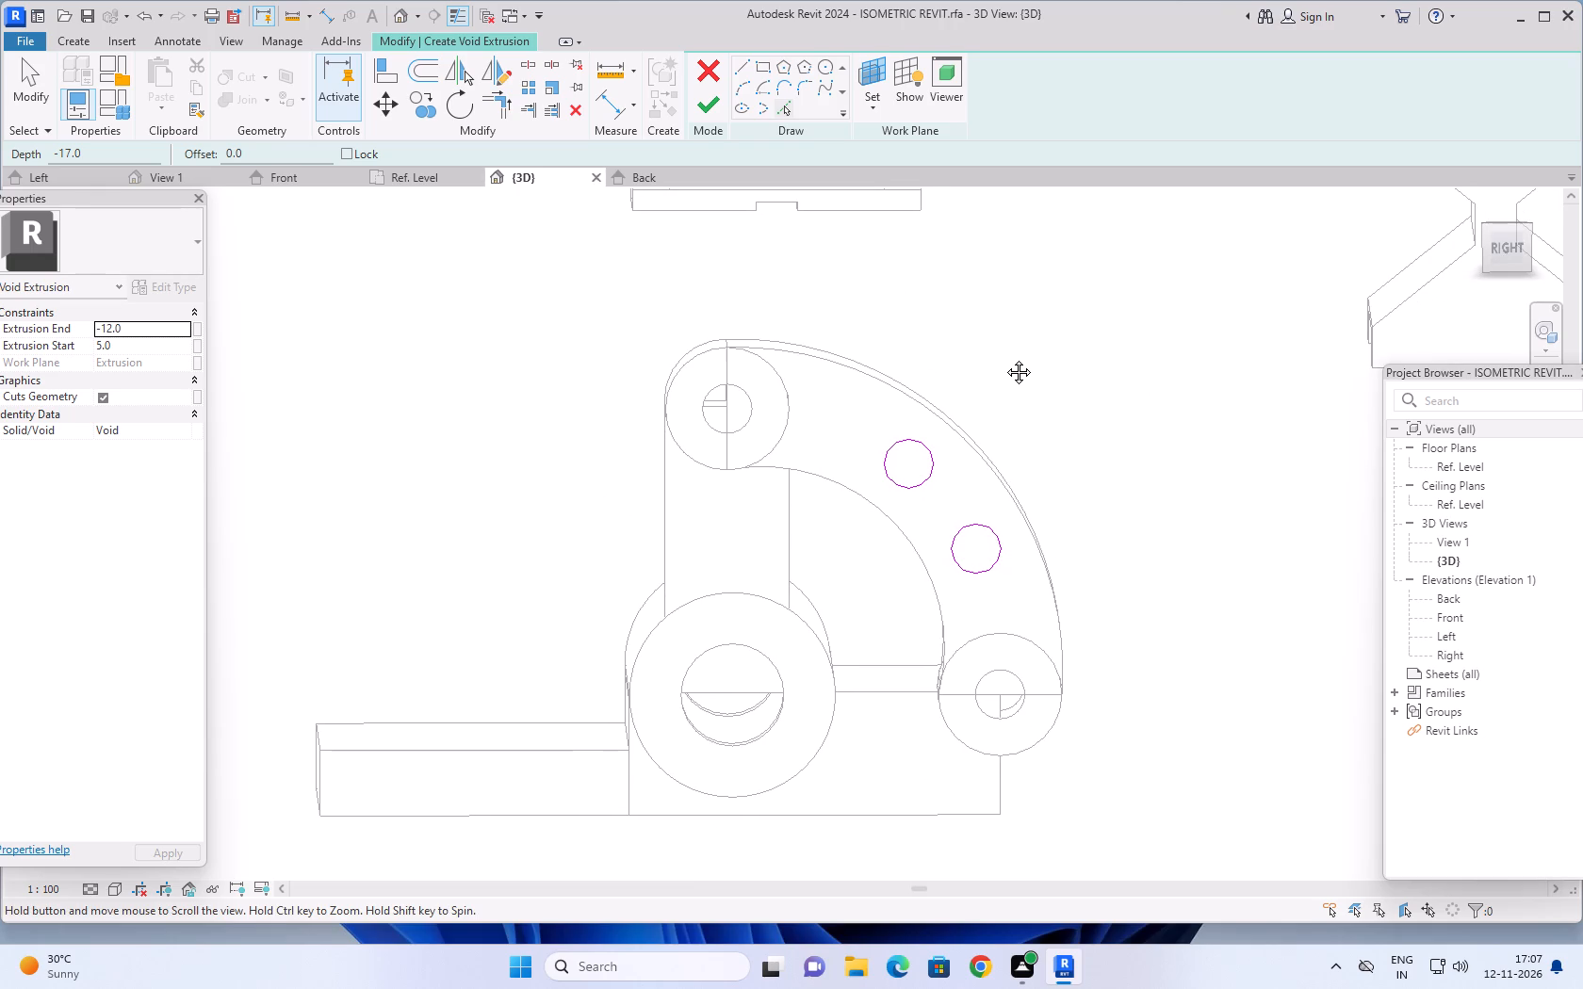
{"action": "middle_click_drag", "start_coordinate": [1004, 358], "coordinate": [995, 350]}
{"action": "middle_click_drag", "start_coordinate": [999, 384], "coordinate": [972, 359]}
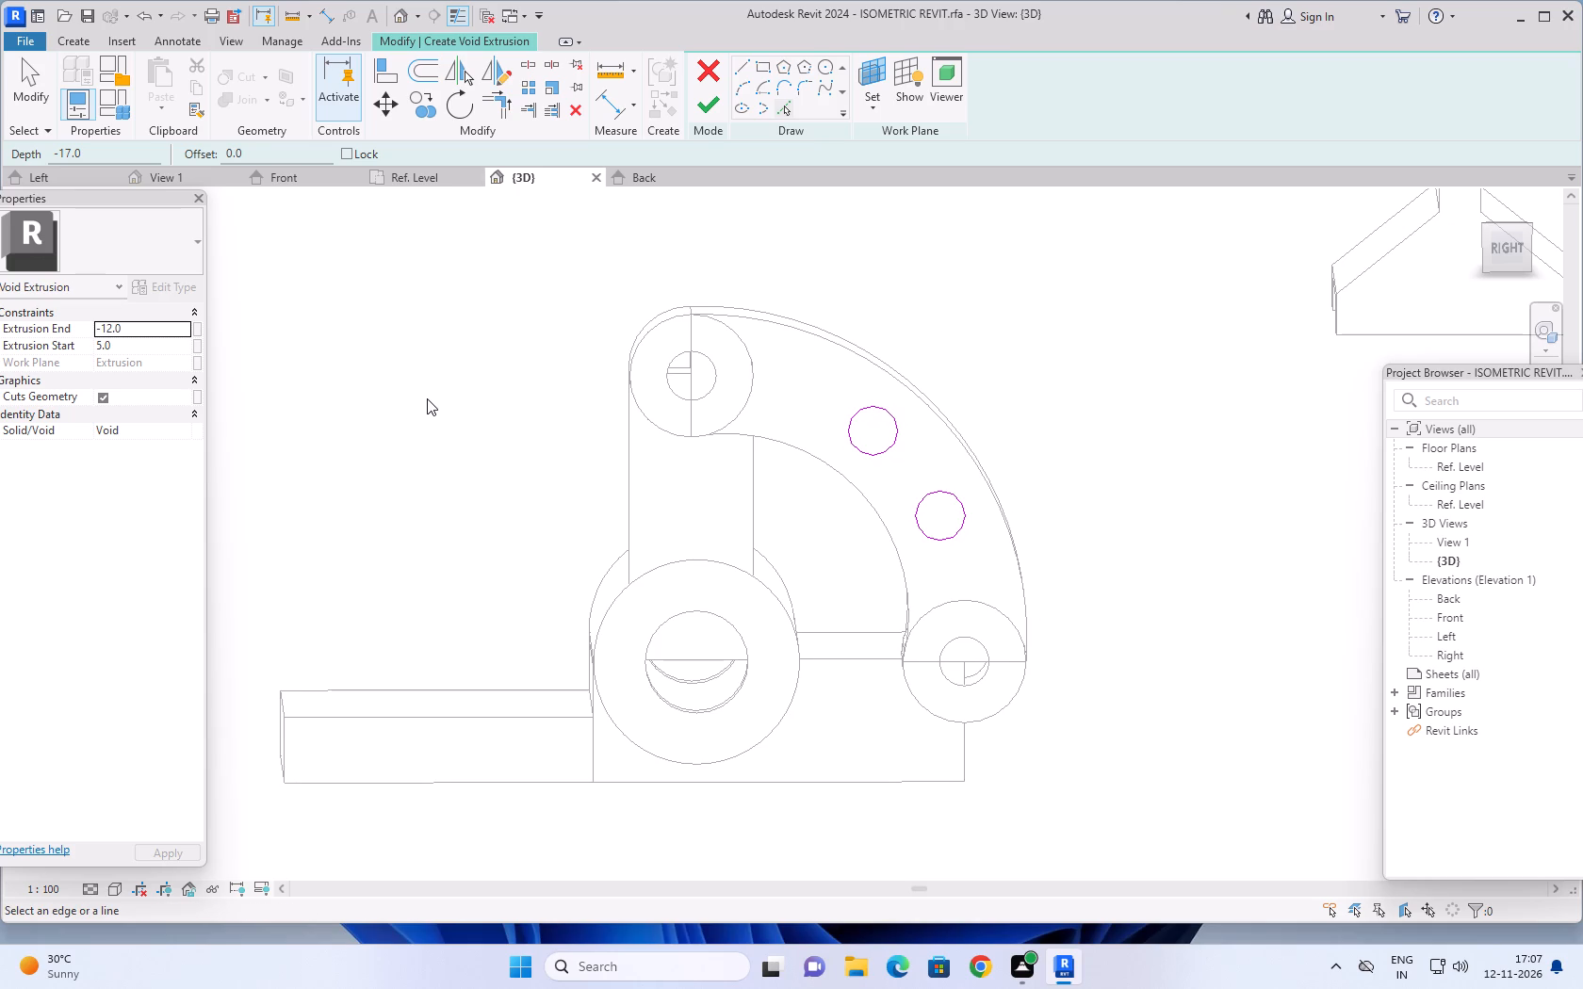
{"action": "left_click", "coordinate": [713, 105]}
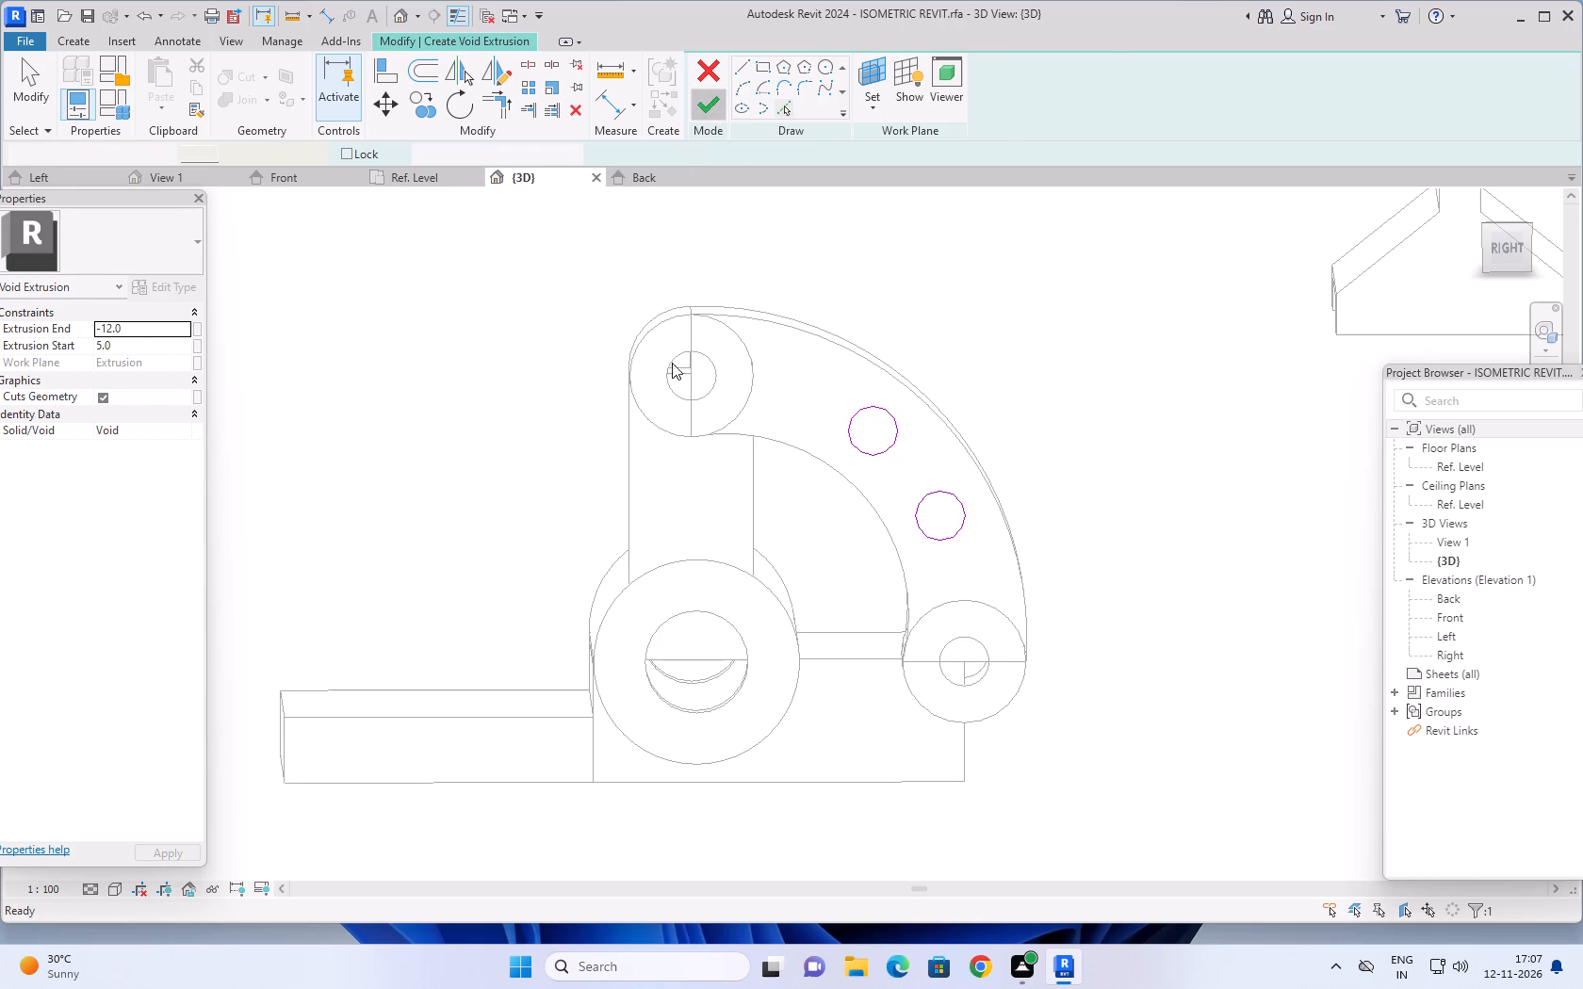
{"action": "left_click", "coordinate": [501, 429]}
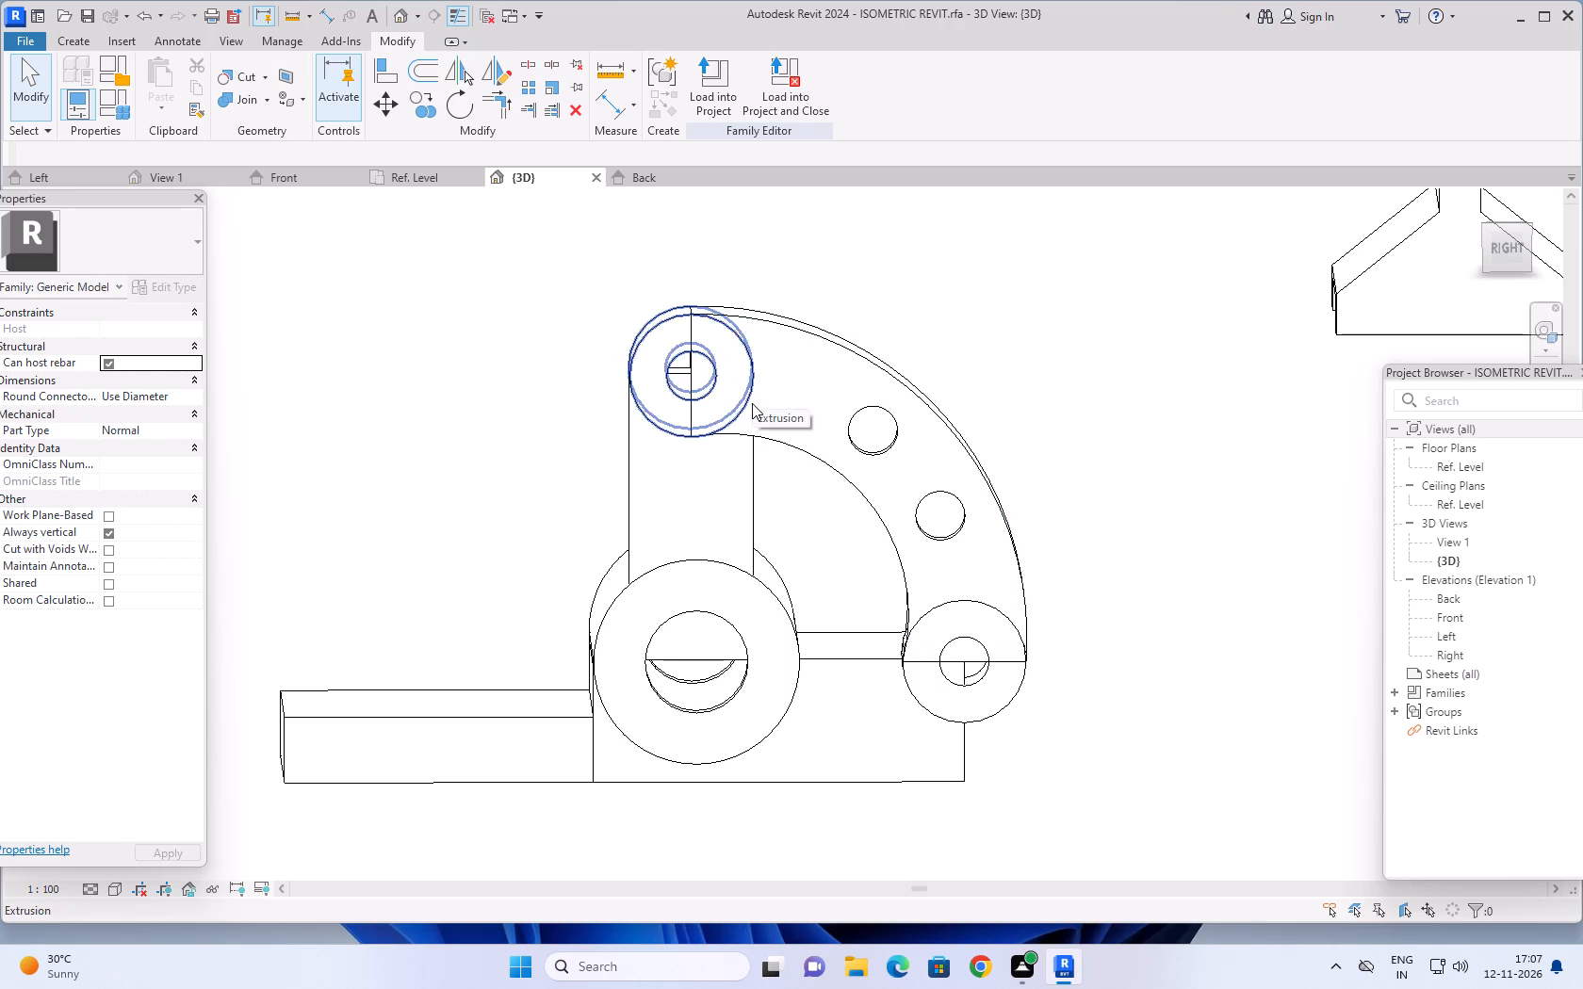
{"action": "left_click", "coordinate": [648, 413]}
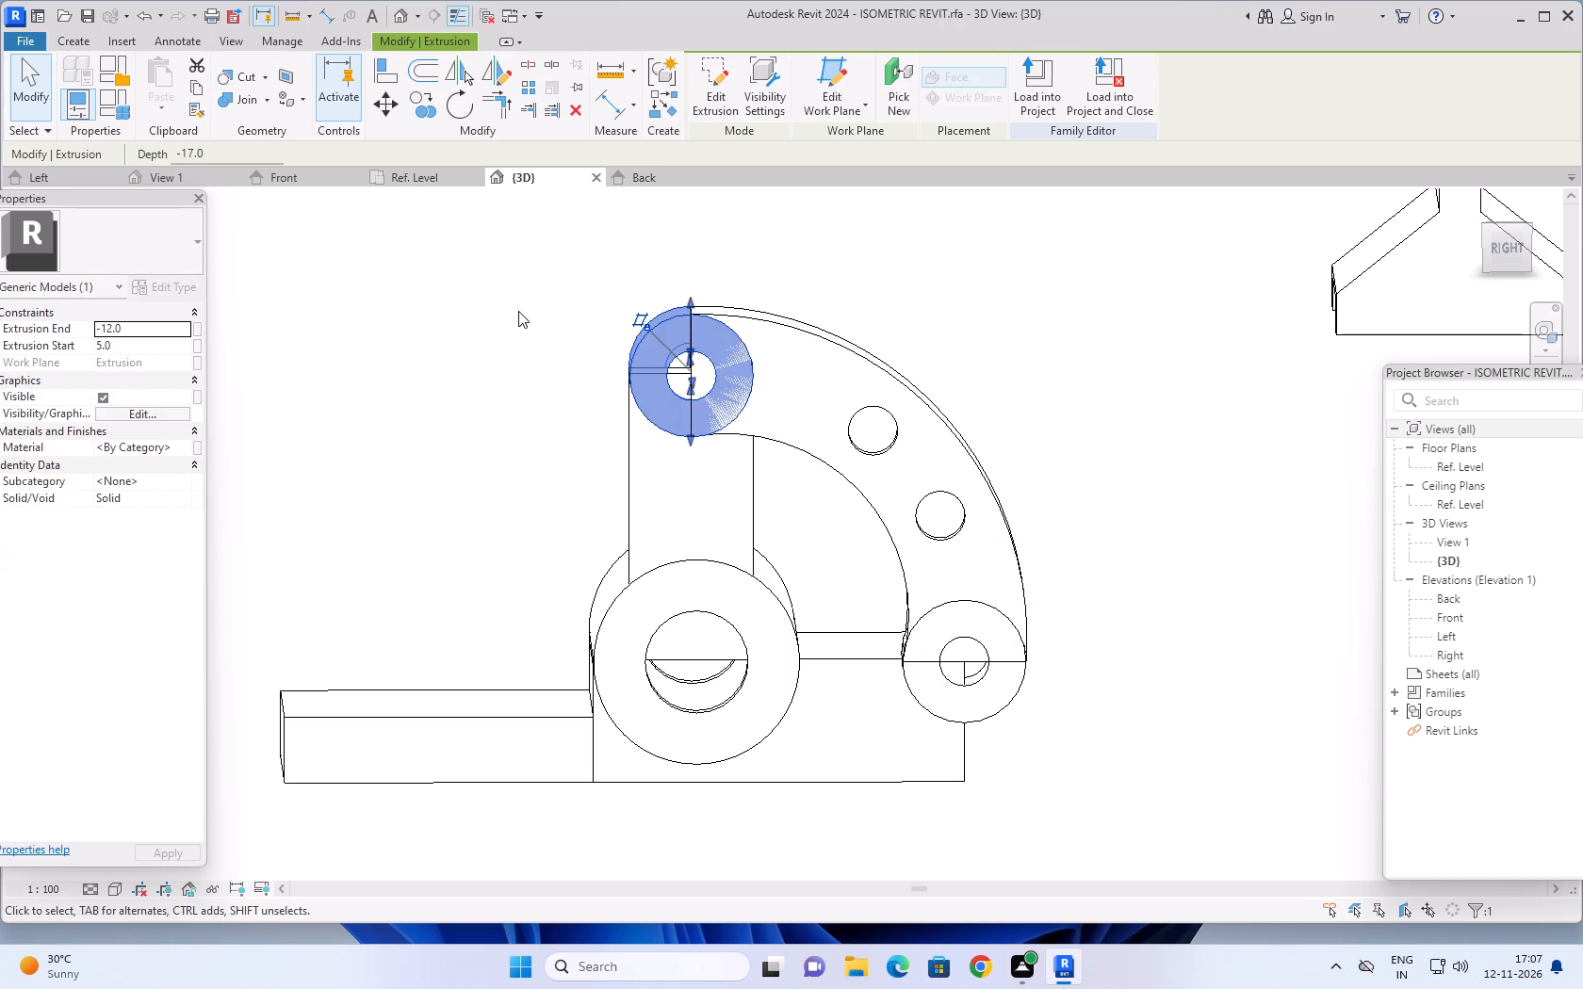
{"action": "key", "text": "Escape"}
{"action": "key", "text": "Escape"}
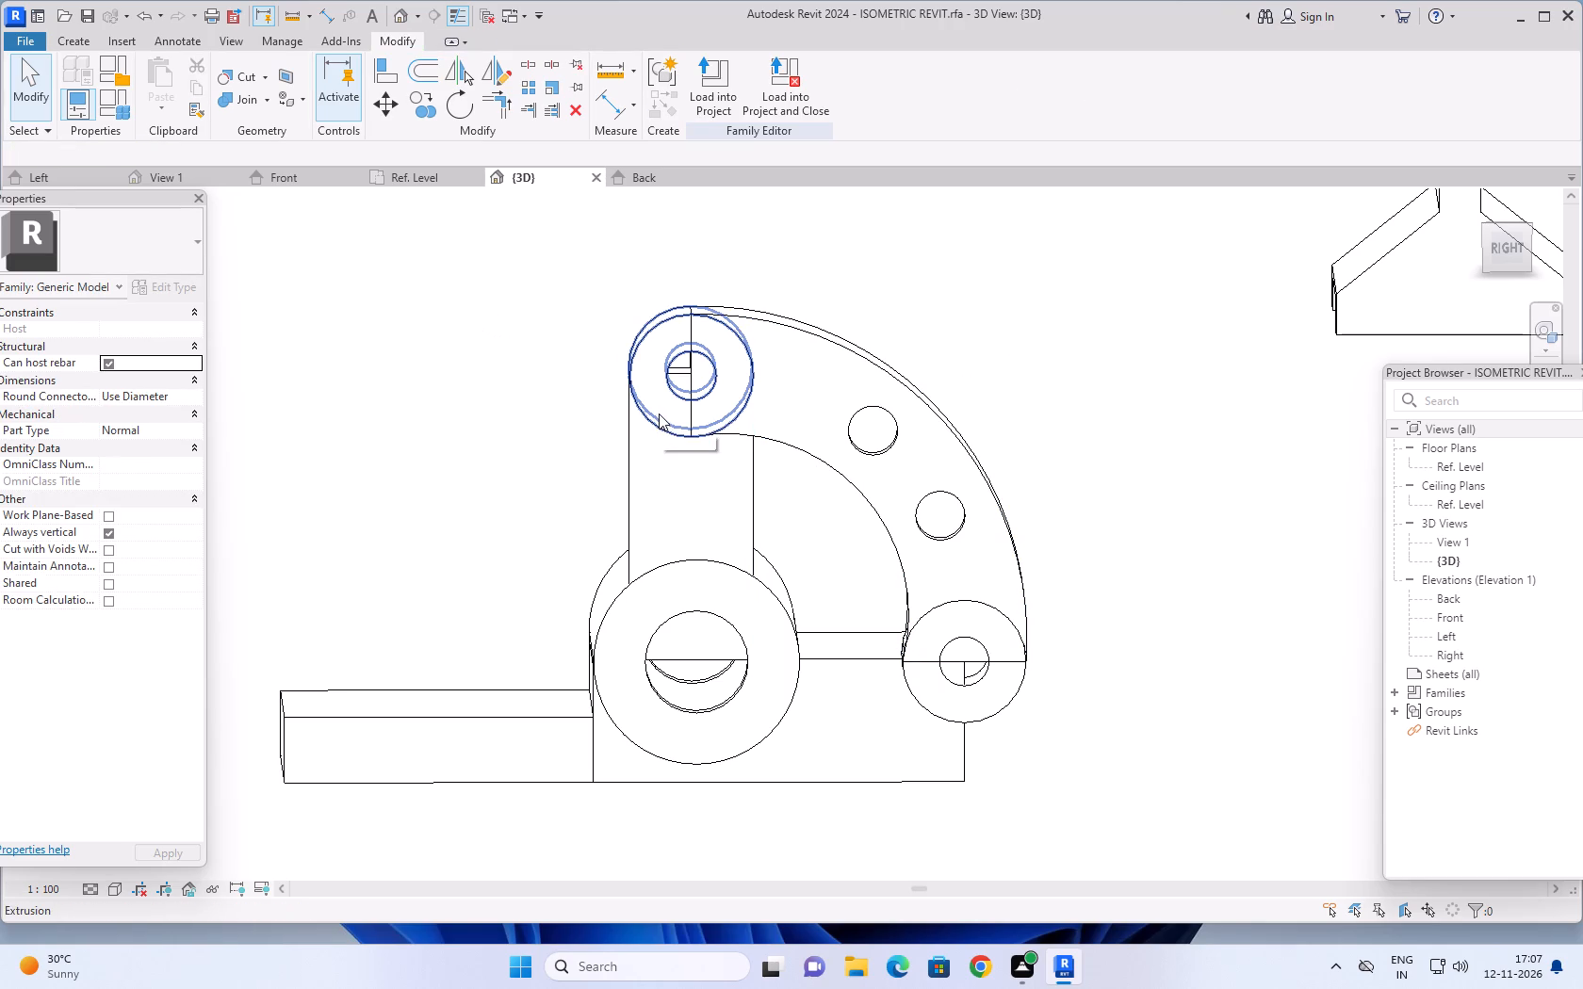
Start a new void extrusion with the upper ring's face as its work plane.
{"action": "left_click", "coordinate": [77, 32]}
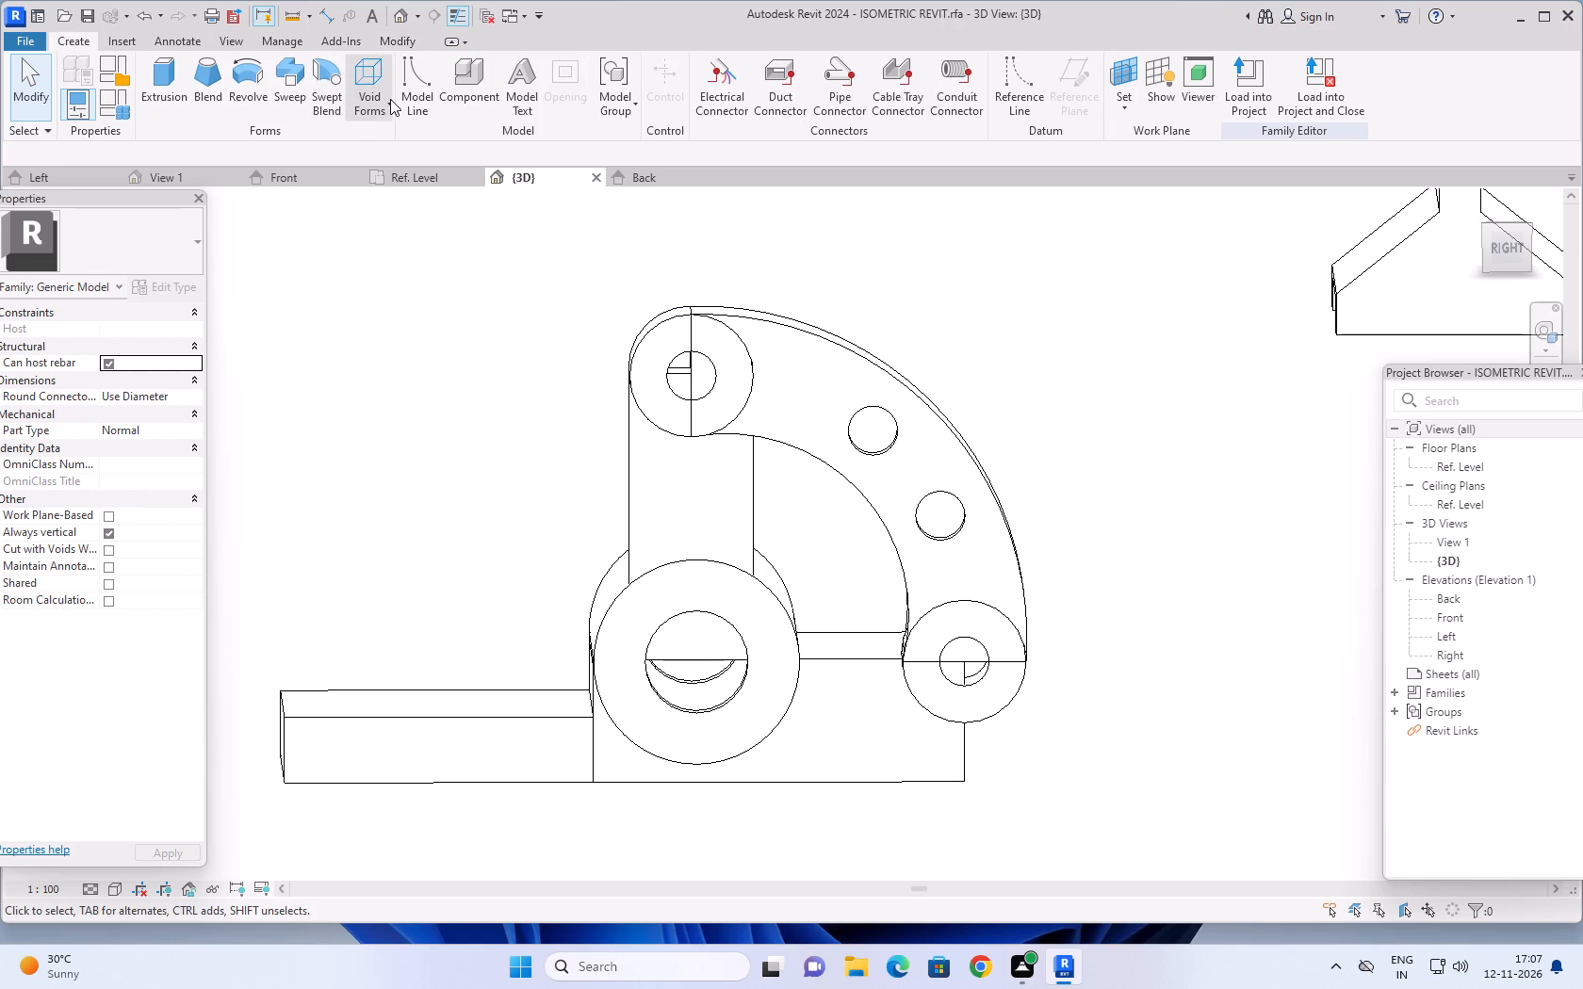
{"action": "left_click", "coordinate": [390, 99]}
{"action": "left_click", "coordinate": [398, 145]}
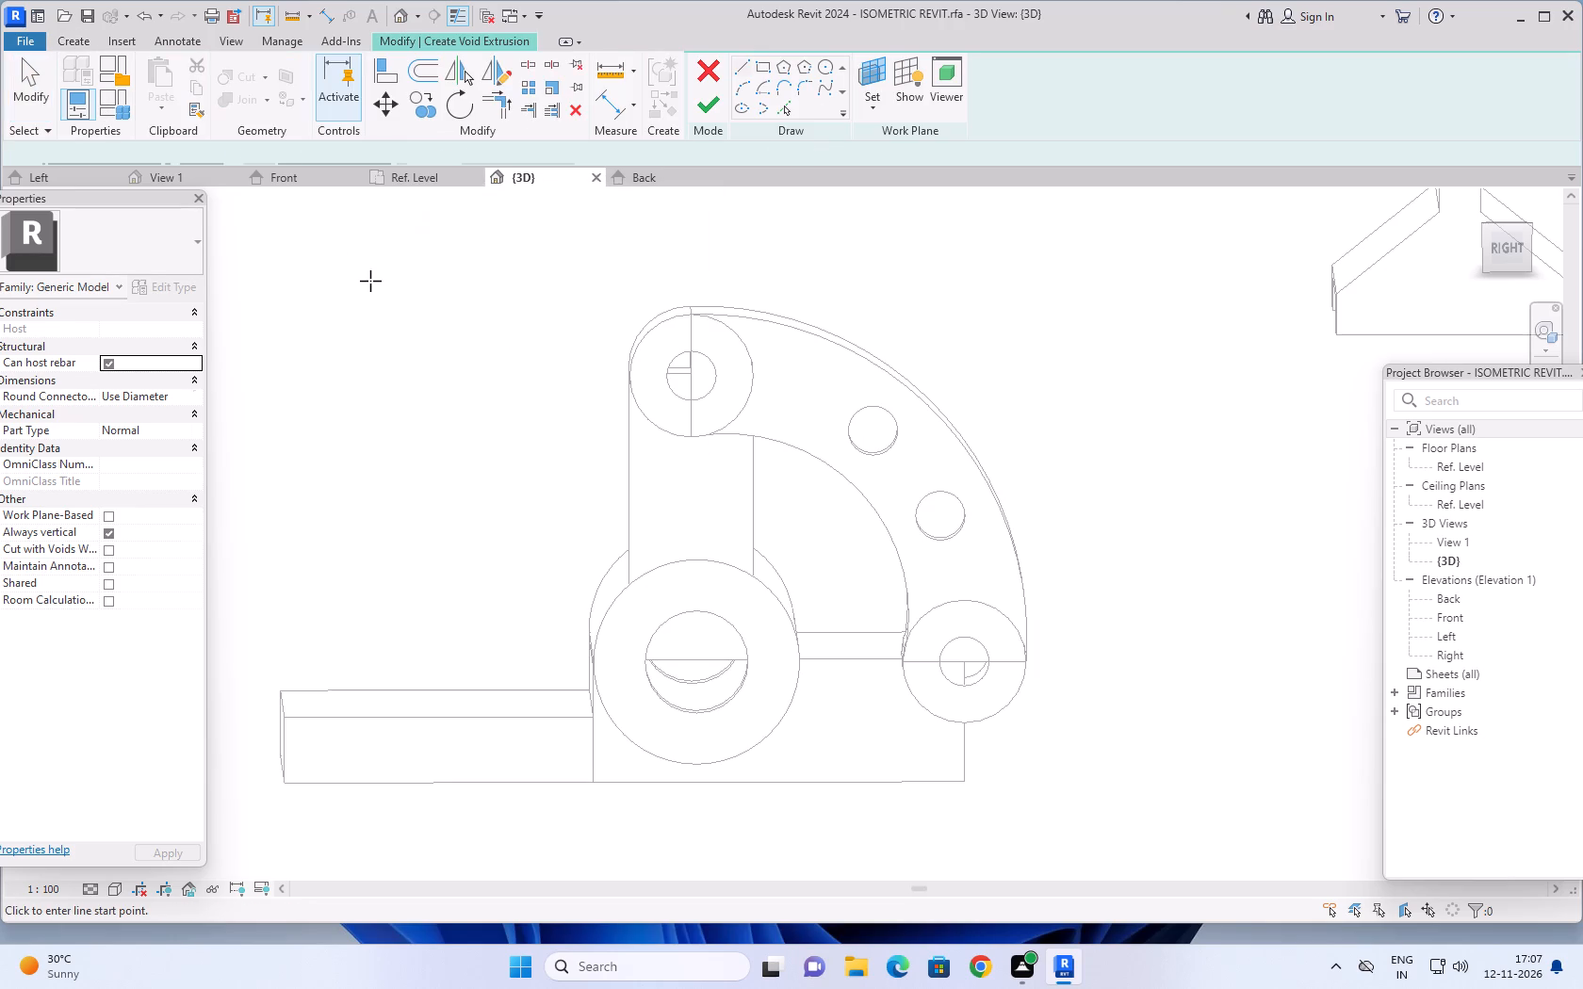
{"action": "left_click", "coordinate": [885, 109]}
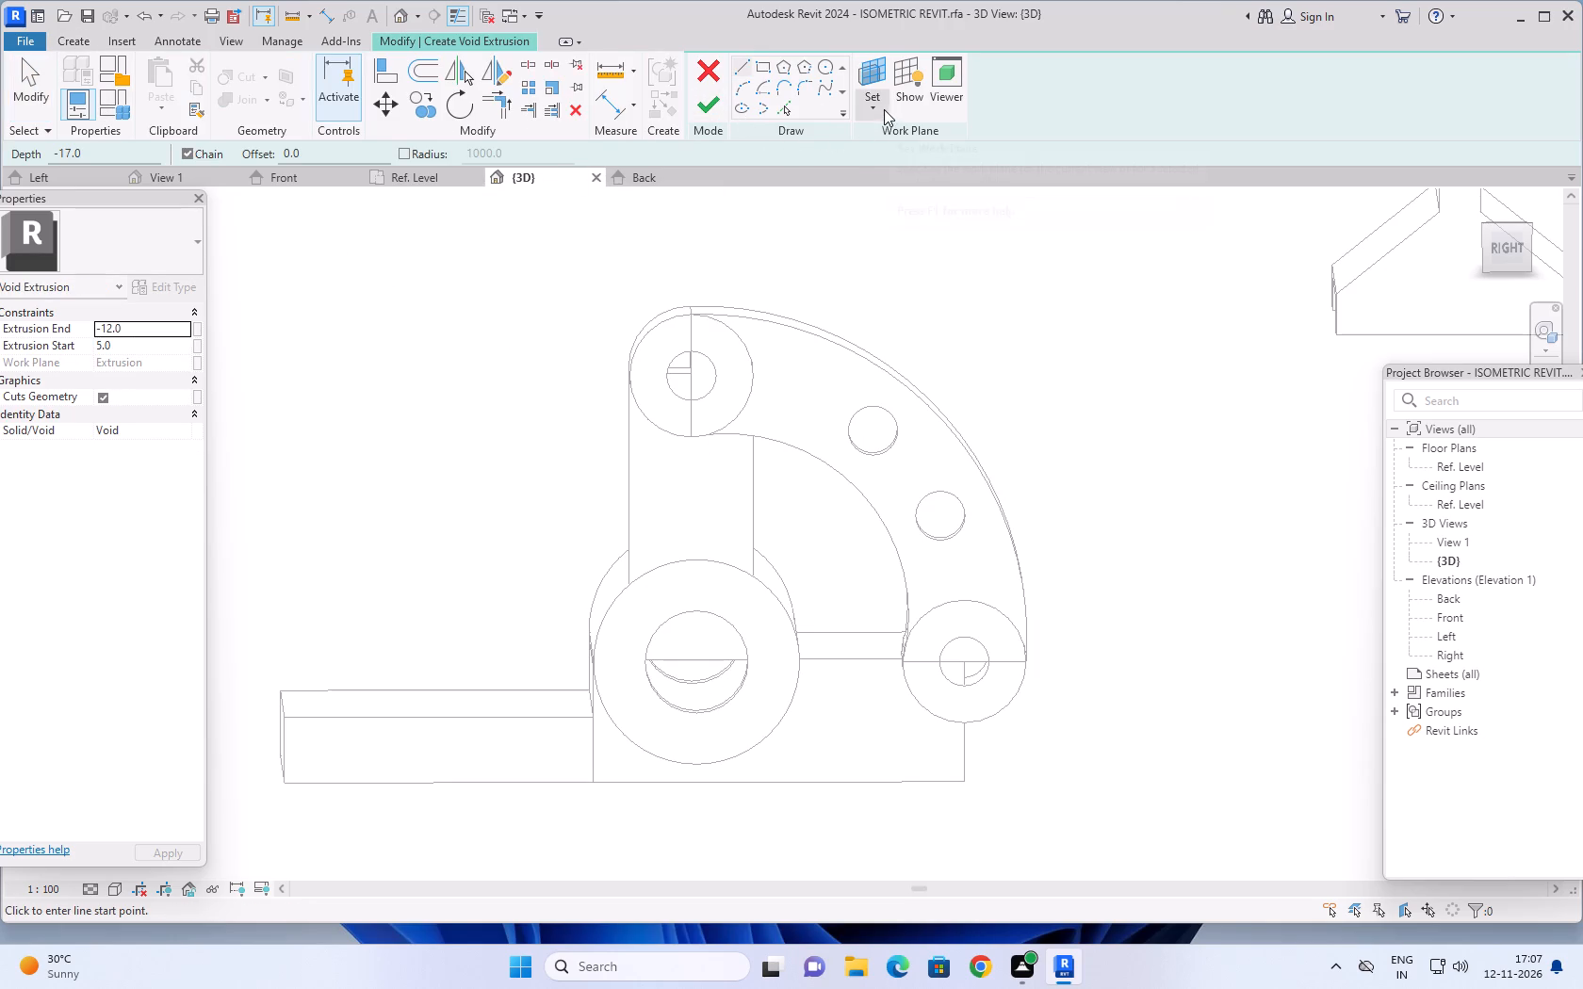
{"action": "left_click", "coordinate": [913, 180]}
{"action": "left_click", "coordinate": [650, 372]}
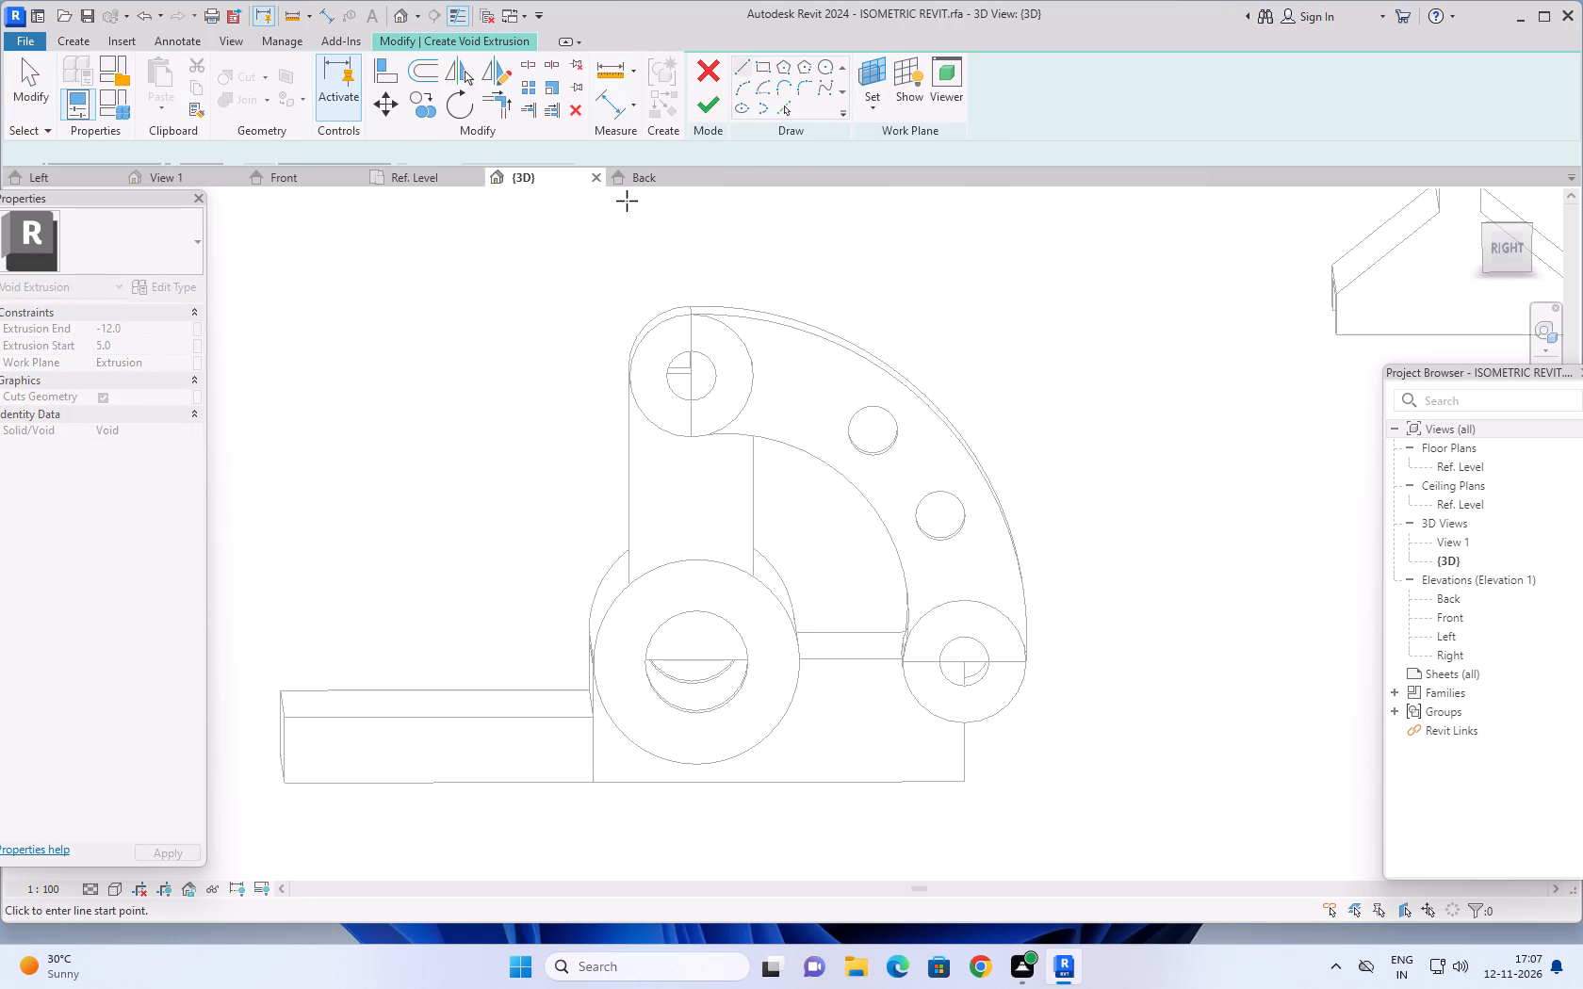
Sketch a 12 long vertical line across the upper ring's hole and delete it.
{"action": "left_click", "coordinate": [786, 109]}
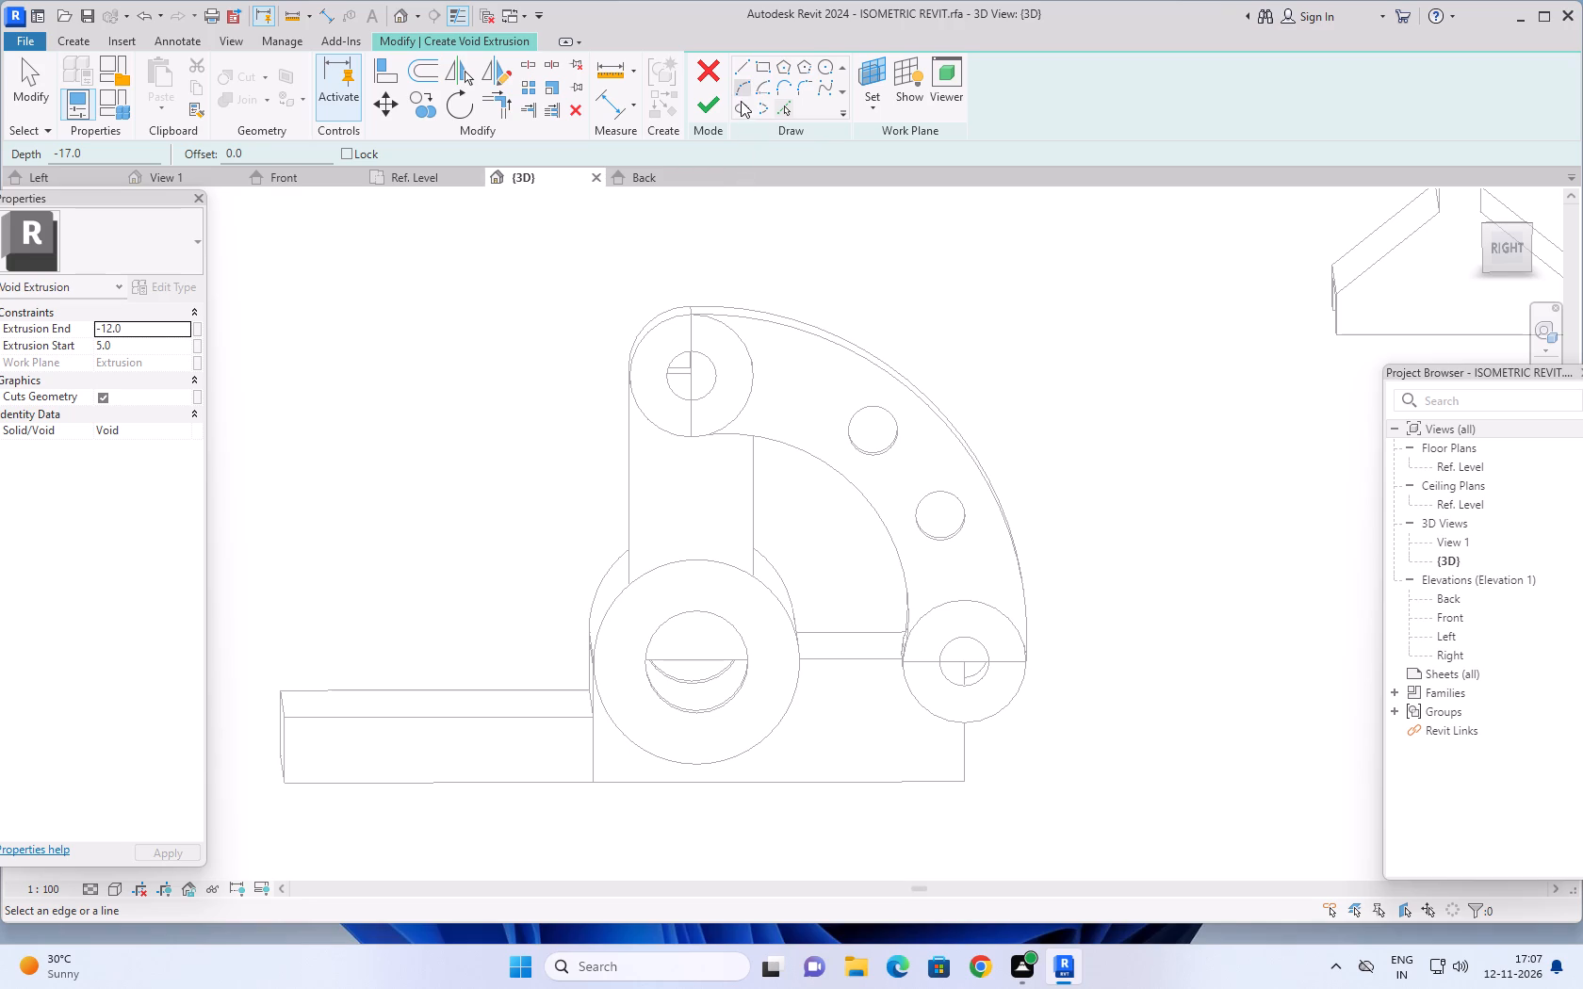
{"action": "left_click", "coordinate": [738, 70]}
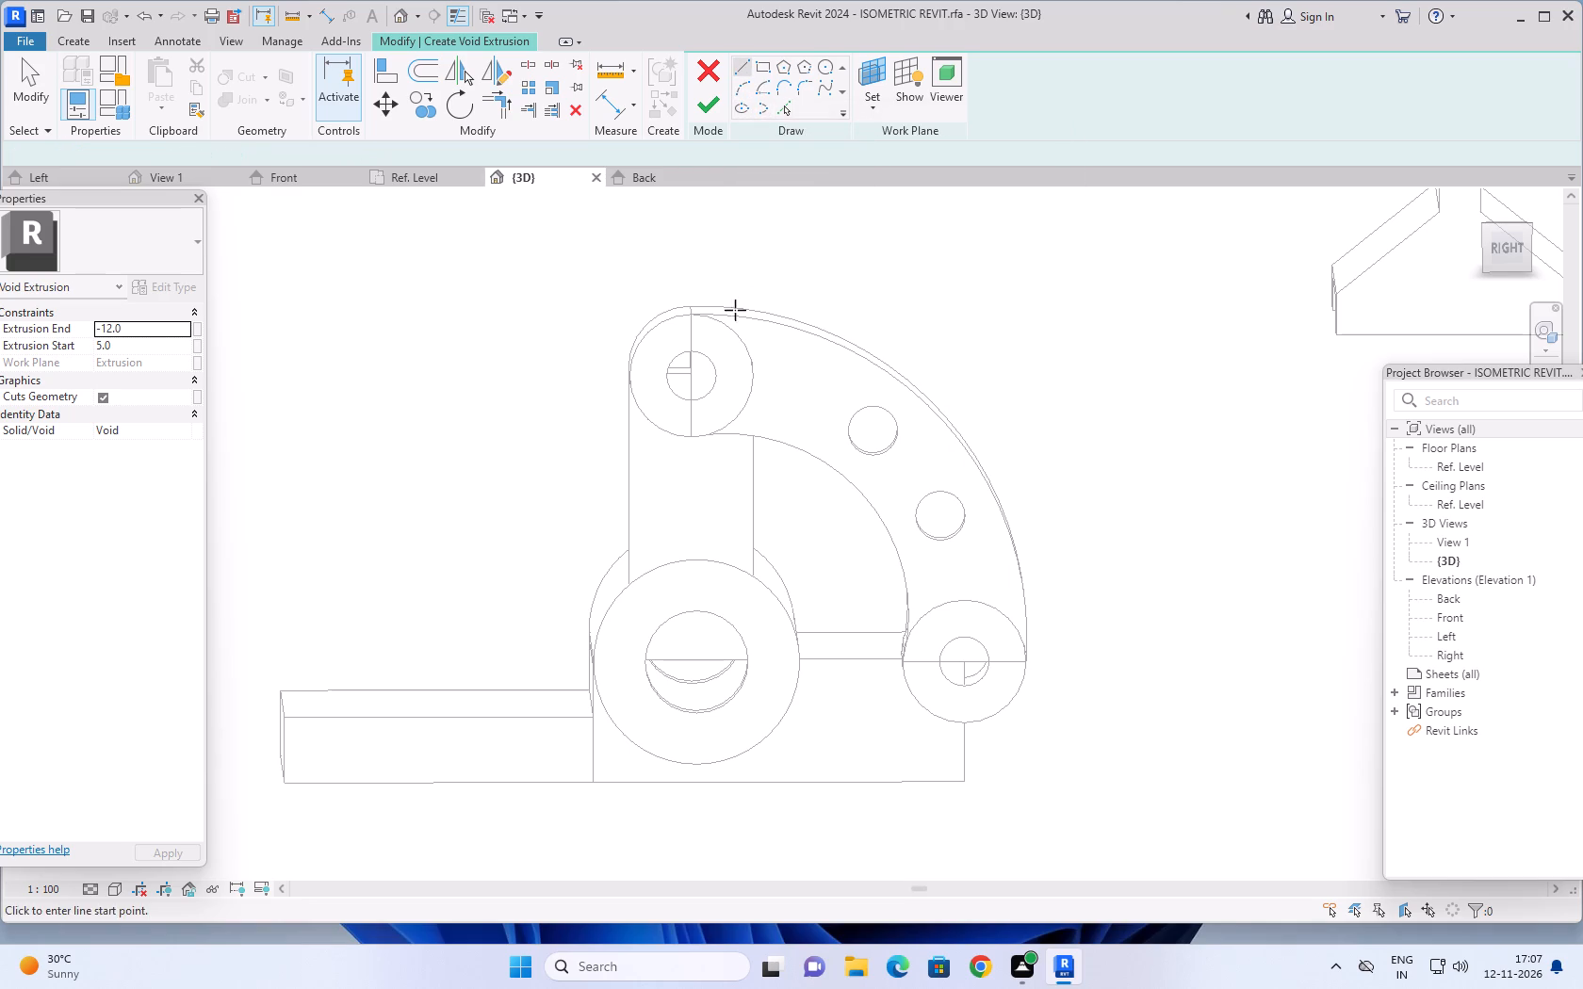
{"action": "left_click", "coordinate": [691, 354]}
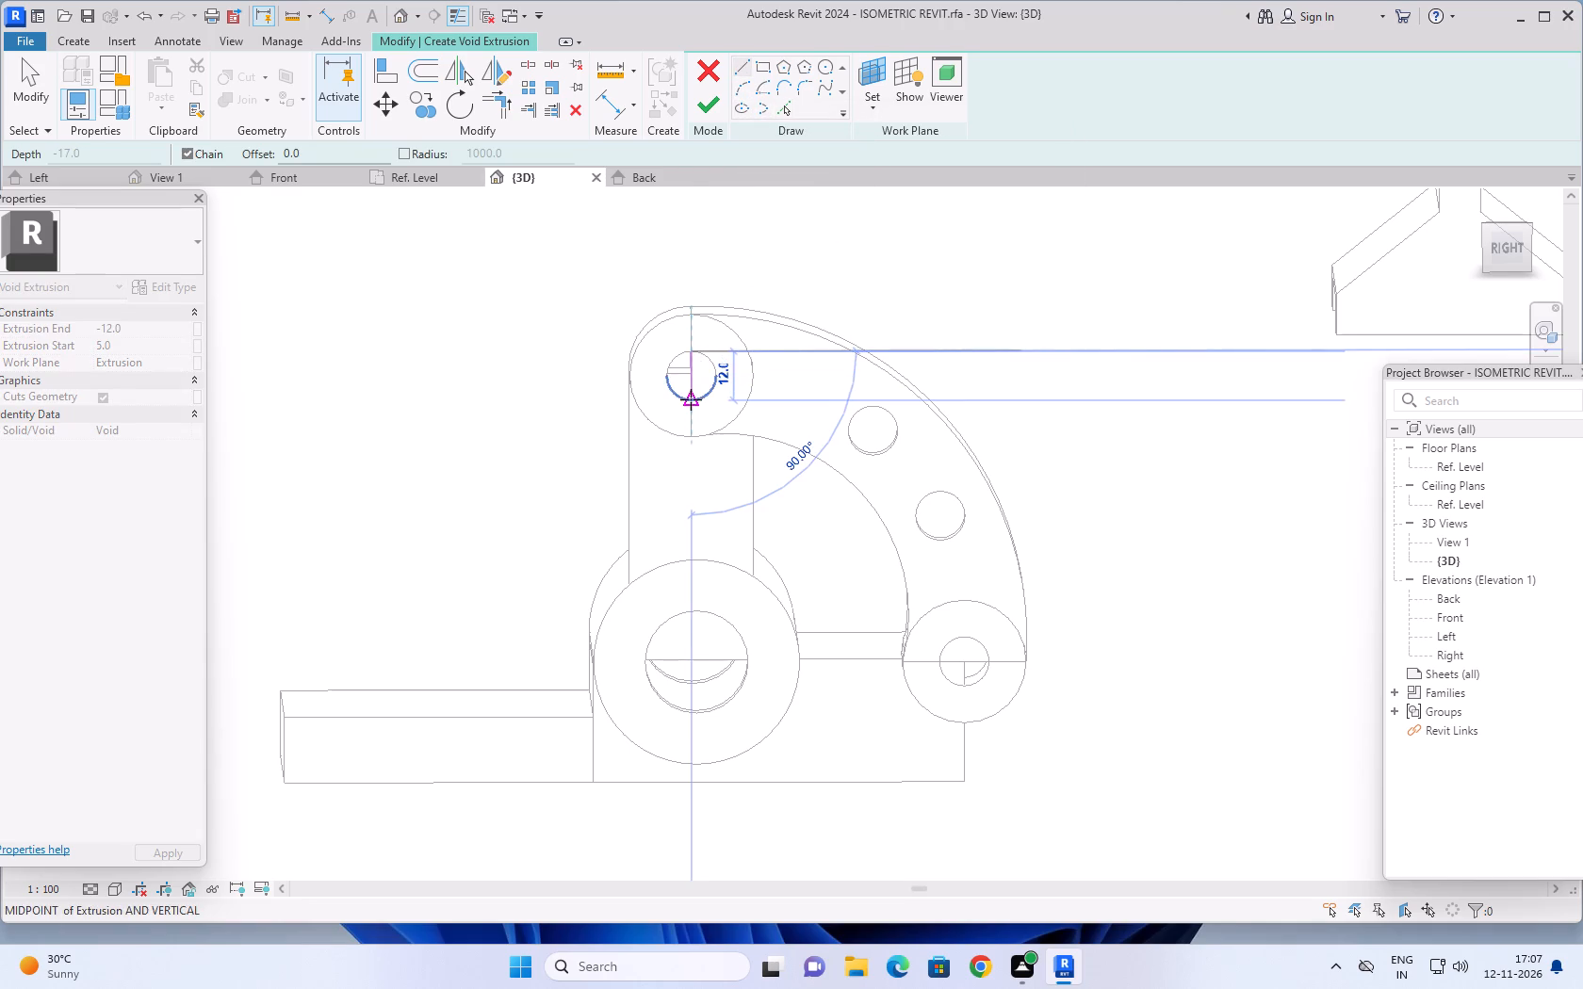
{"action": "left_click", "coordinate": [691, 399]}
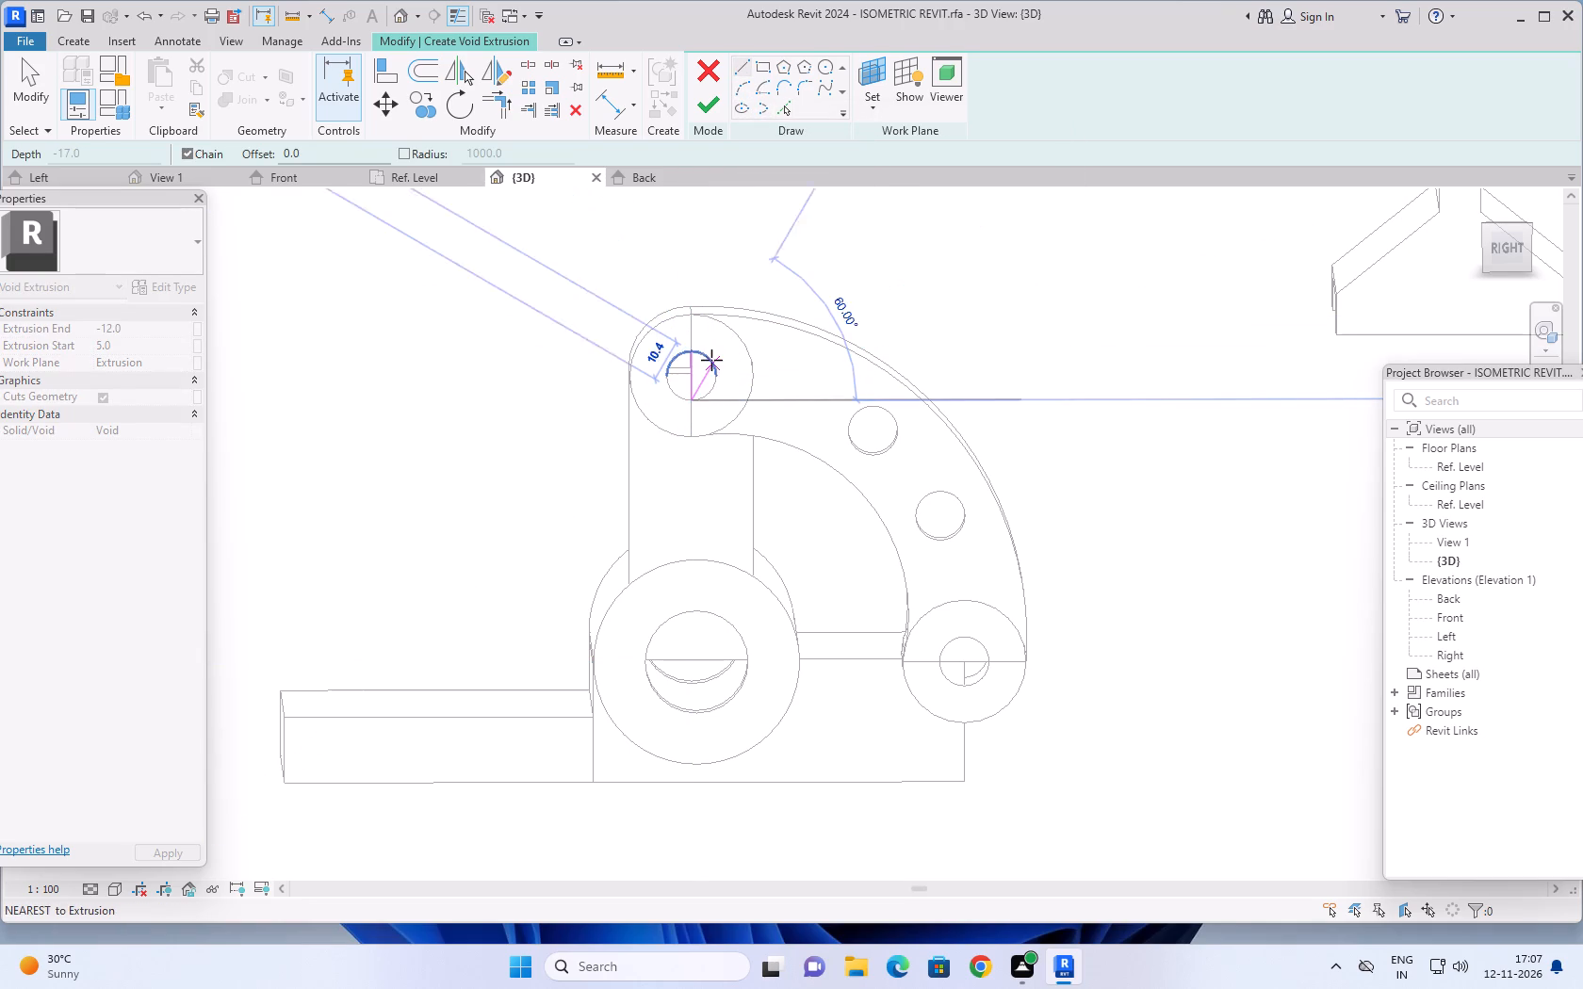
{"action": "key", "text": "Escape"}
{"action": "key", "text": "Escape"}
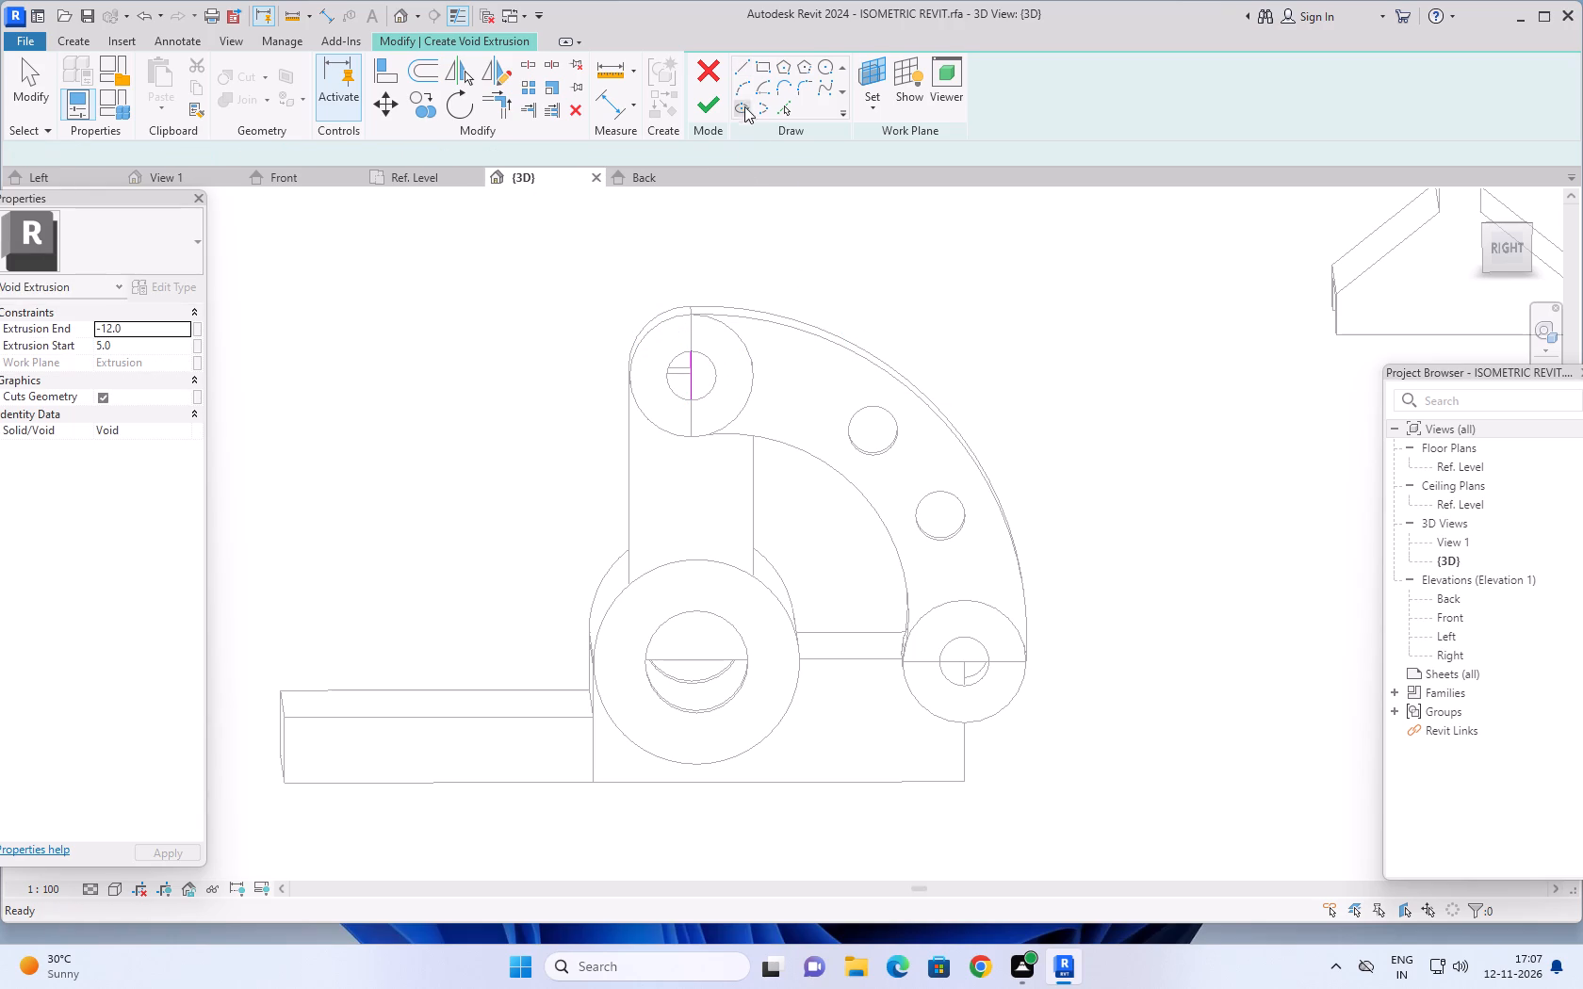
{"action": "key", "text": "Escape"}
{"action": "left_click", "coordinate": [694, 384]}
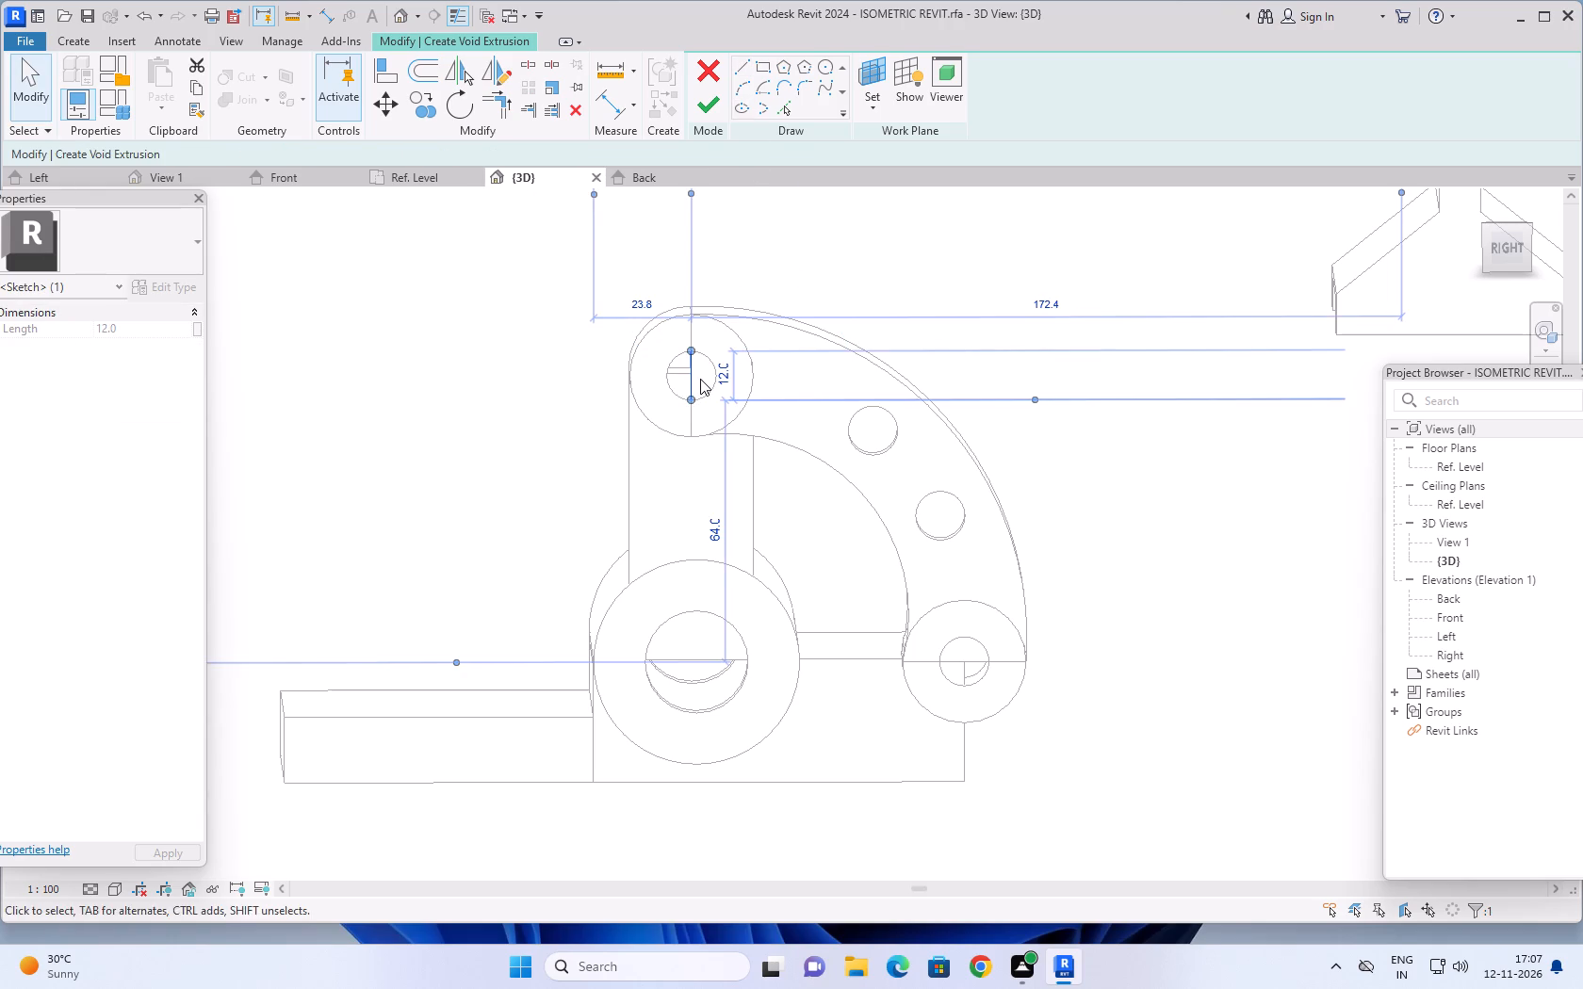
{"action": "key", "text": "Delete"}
Sketch a radius 6 semicircular arc along the upper ring's hole, on the side facing the curved web.
{"action": "left_click", "coordinate": [744, 86]}
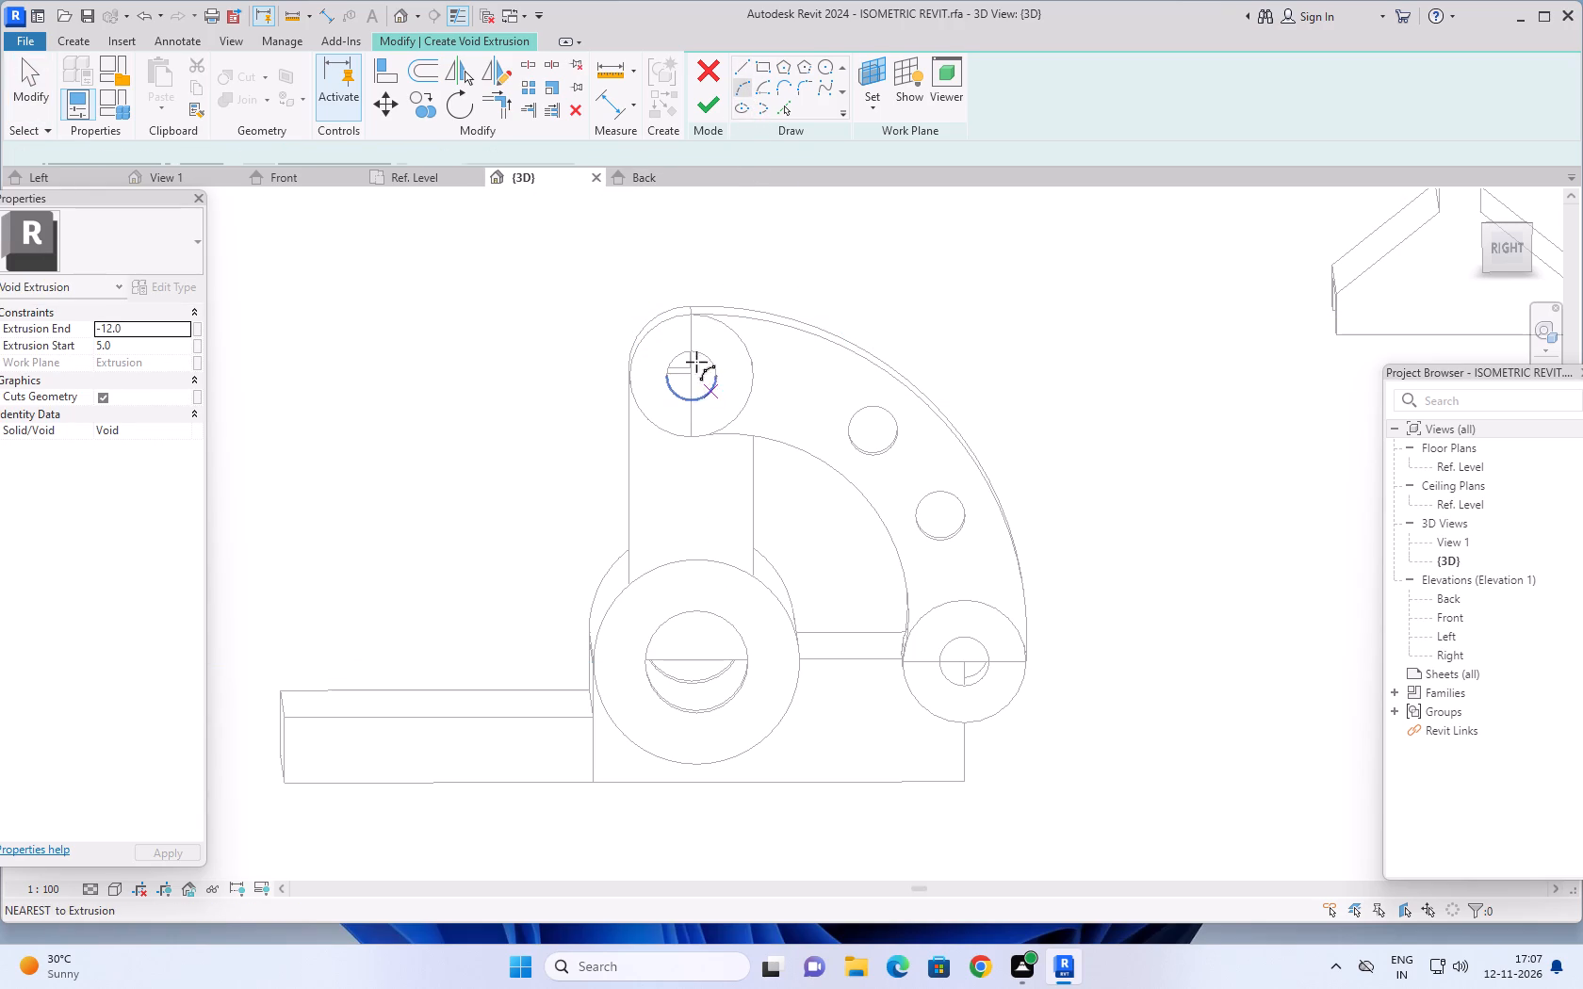
{"action": "left_click", "coordinate": [694, 356]}
{"action": "left_click", "coordinate": [692, 397]}
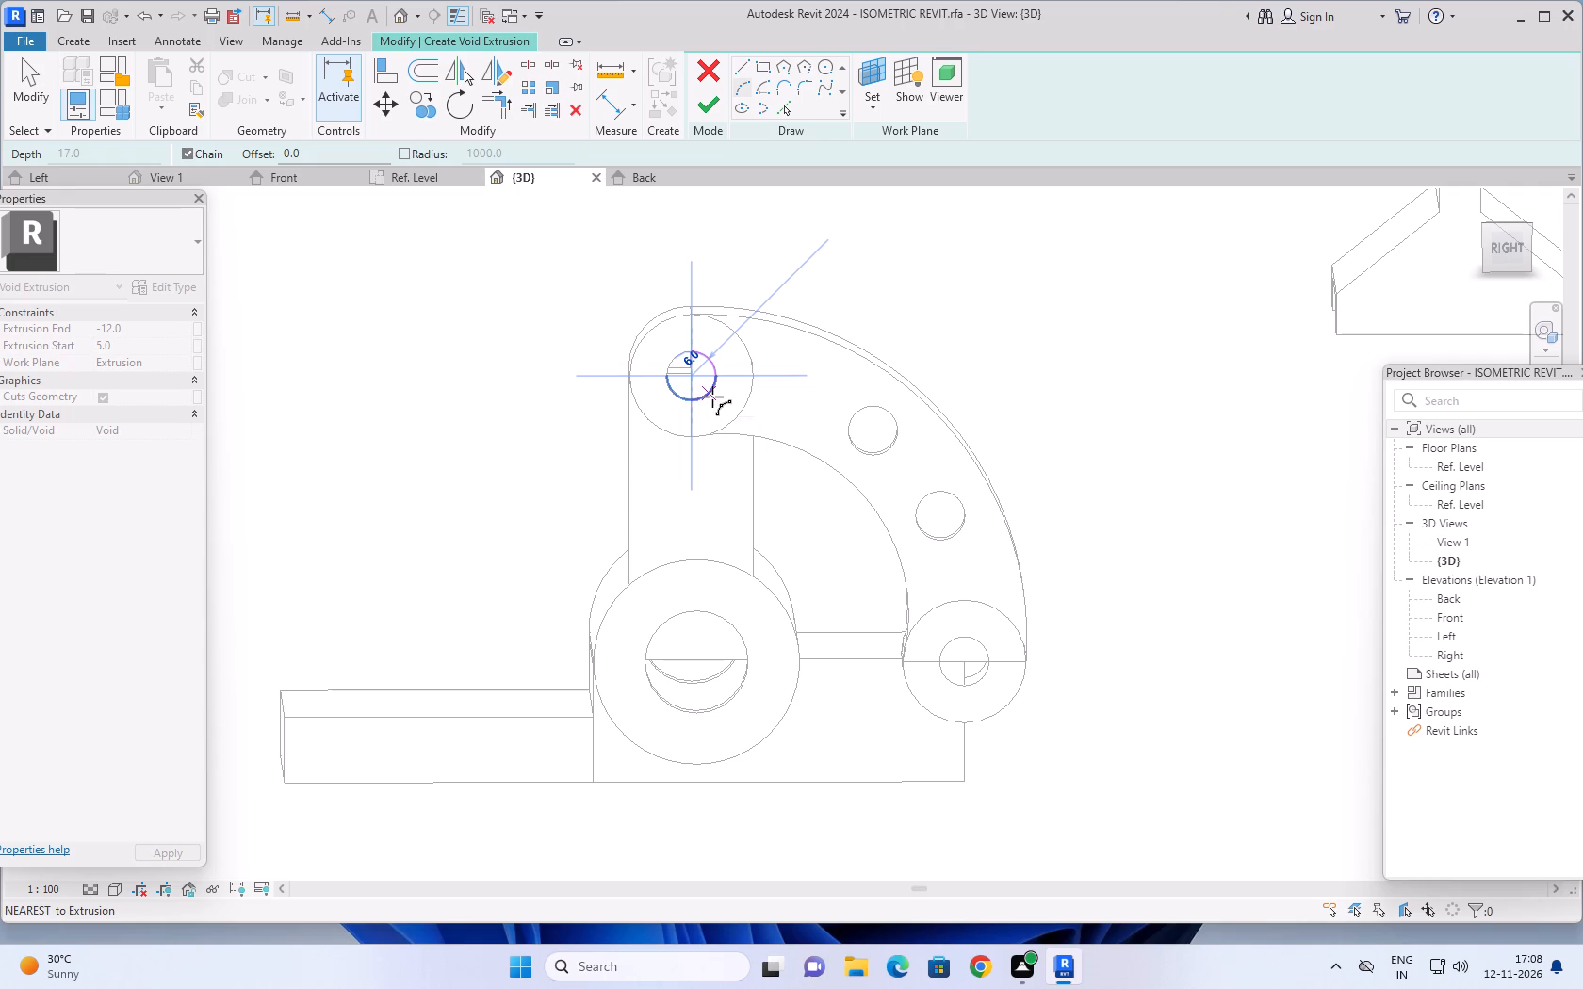
{"action": "left_click", "coordinate": [712, 397]}
{"action": "scroll", "coordinate": [703, 444], "scroll_direction": "down", "scroll_amount": 2}
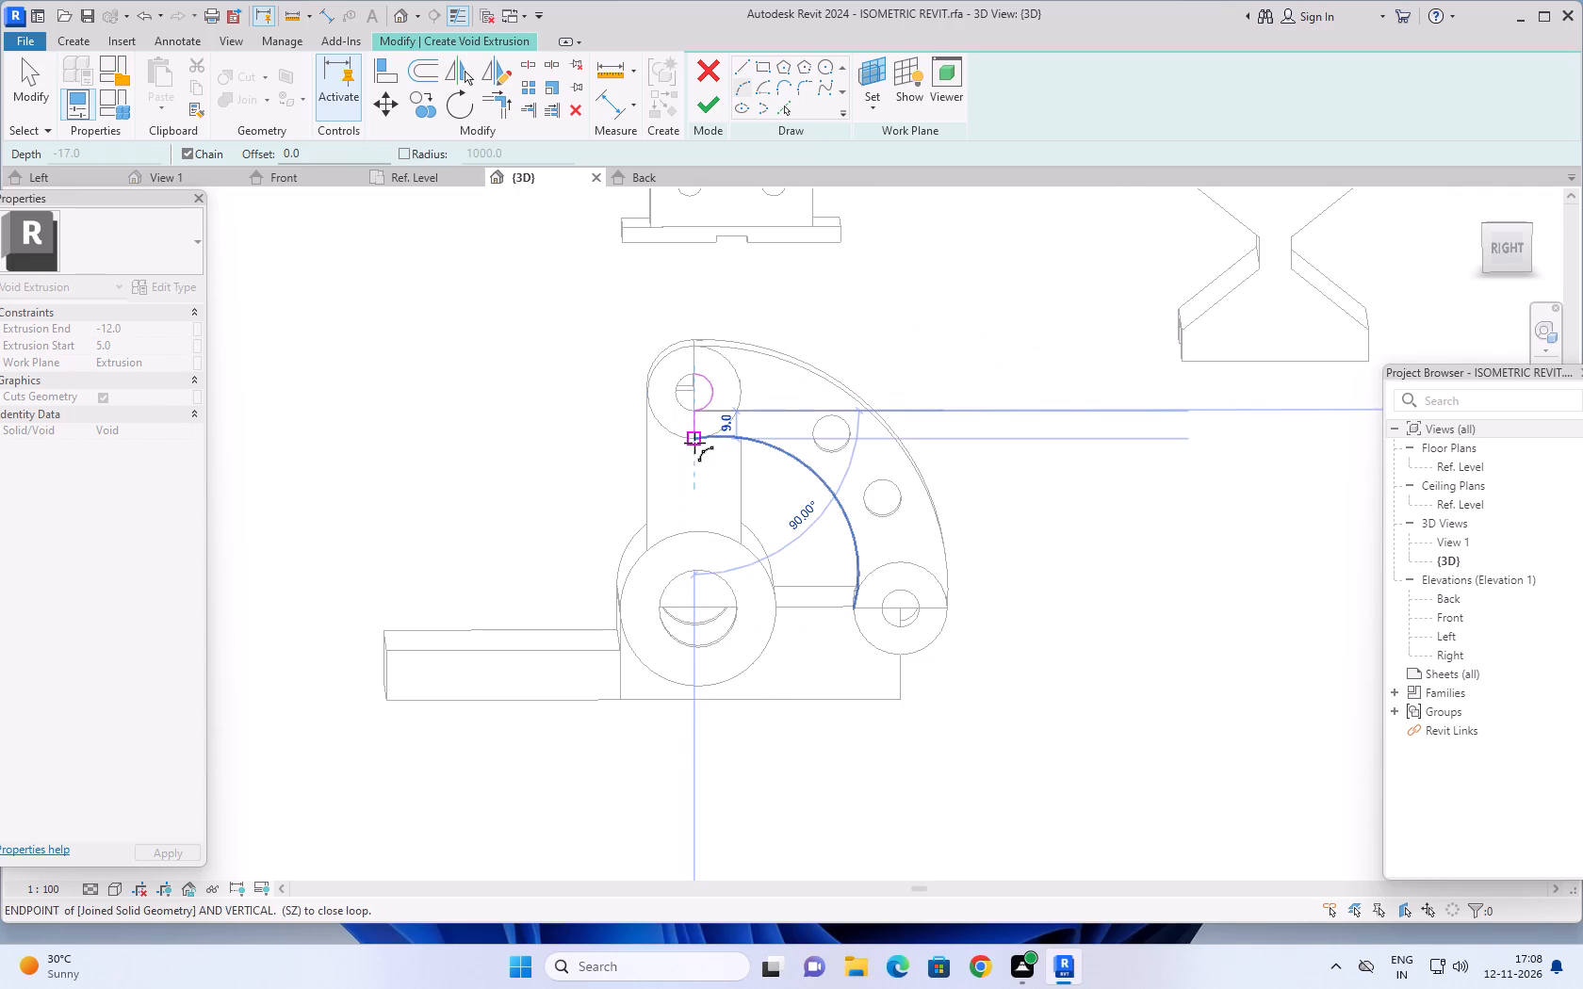
{"action": "left_click", "coordinate": [694, 443]}
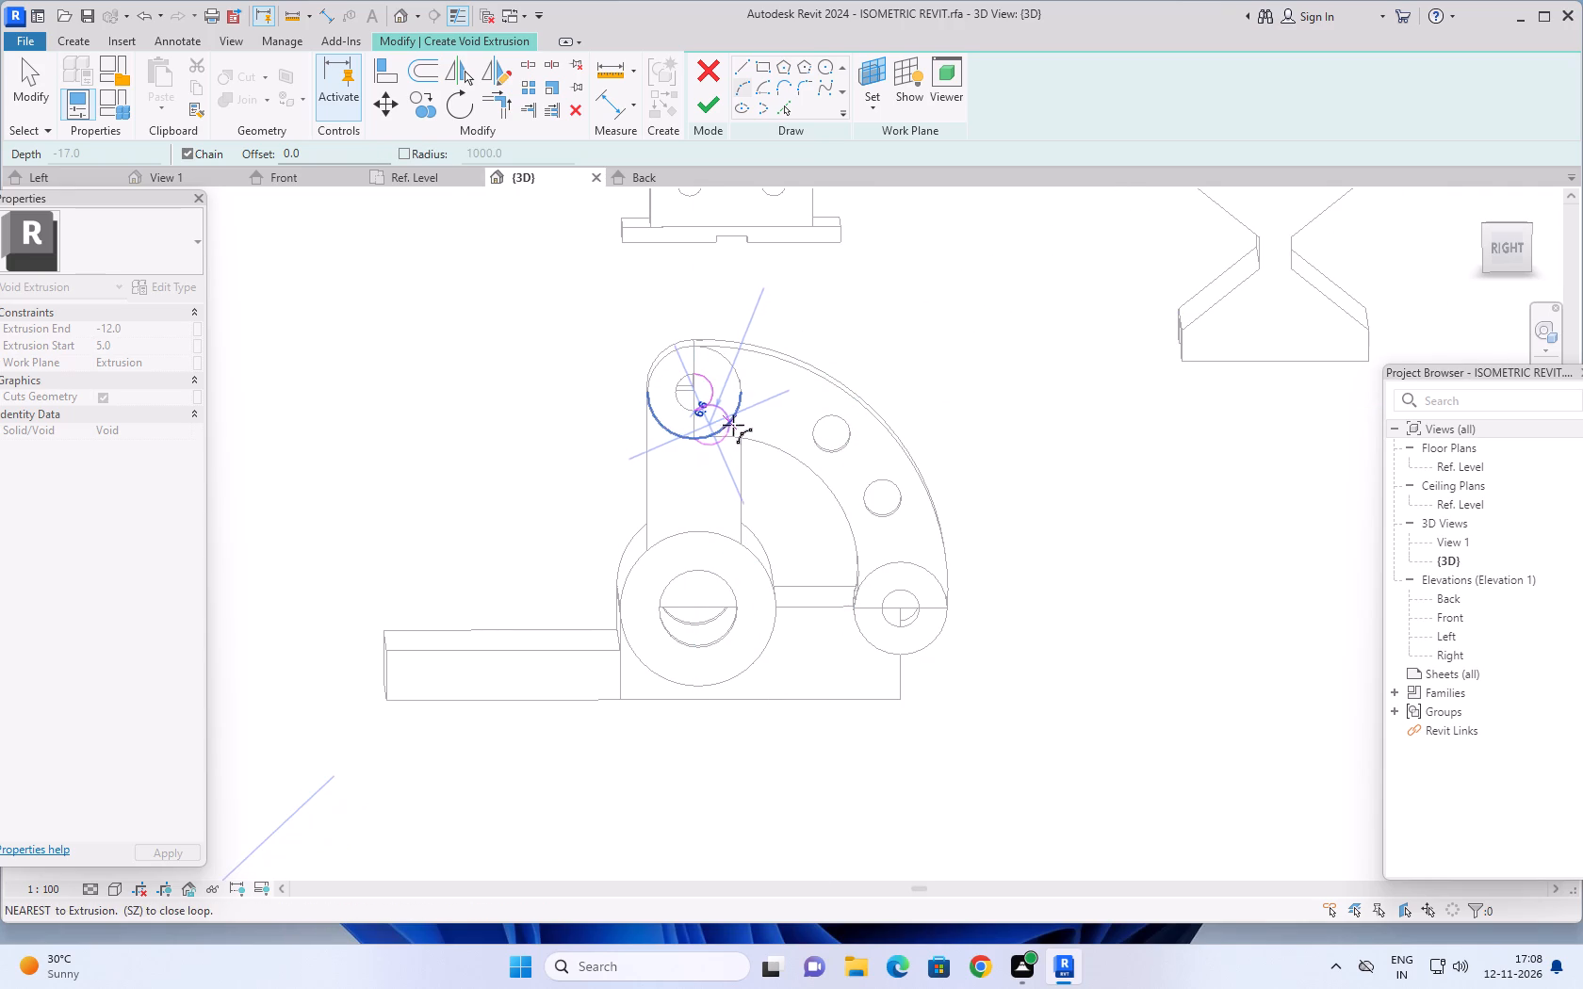
{"action": "key", "text": "Escape"}
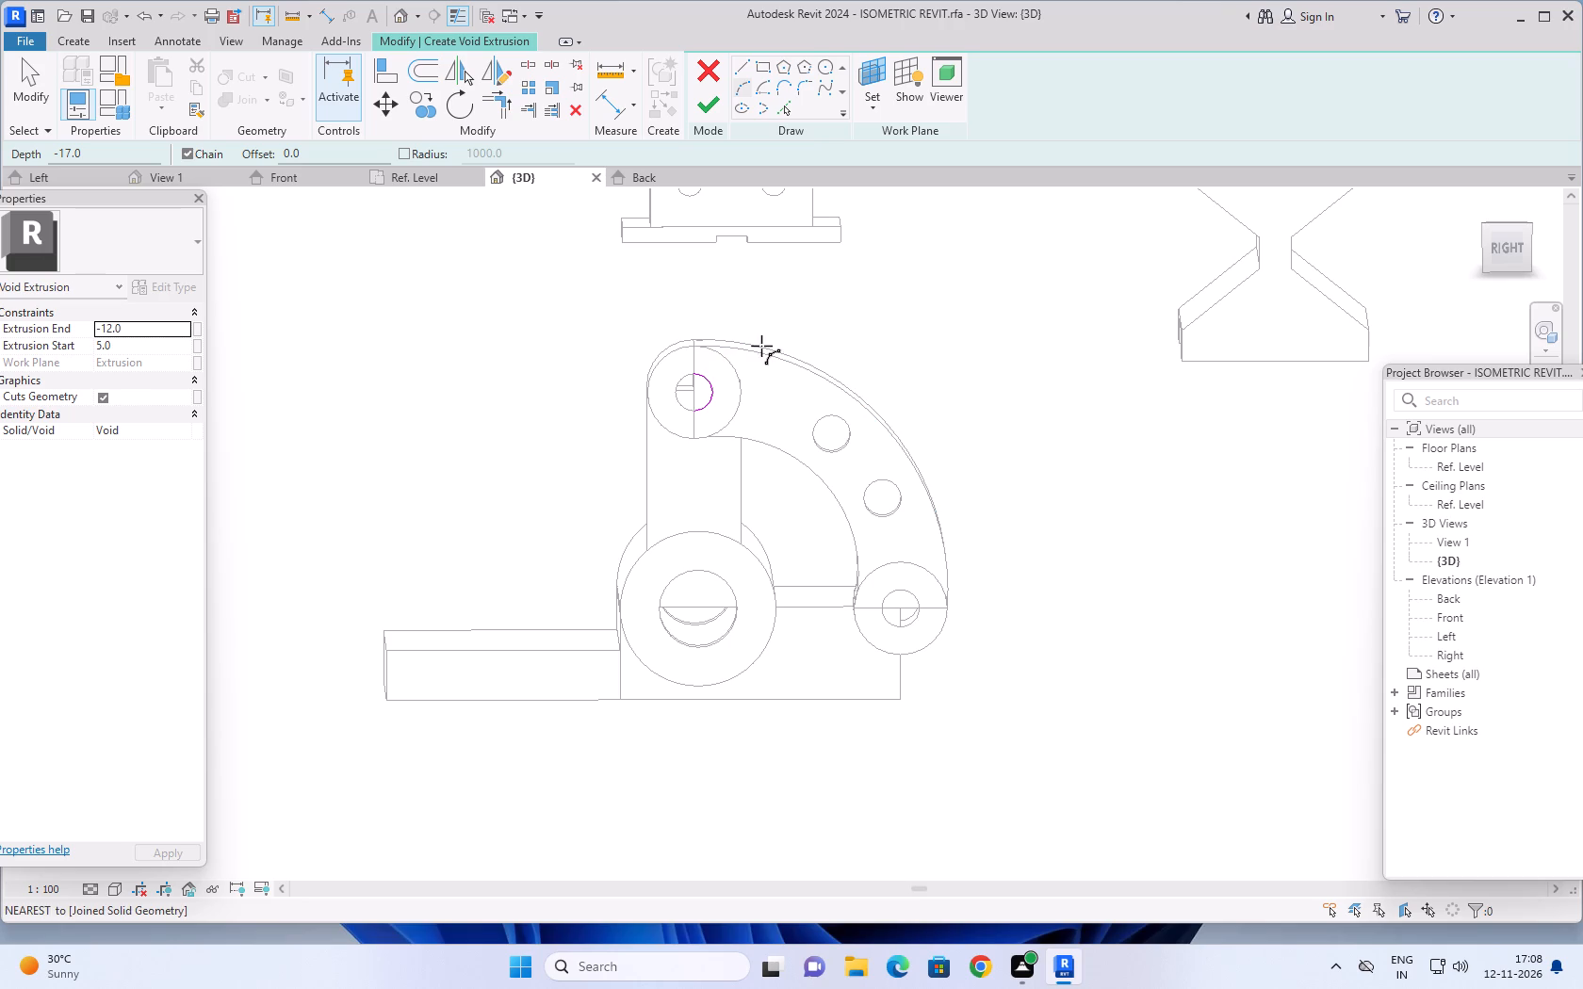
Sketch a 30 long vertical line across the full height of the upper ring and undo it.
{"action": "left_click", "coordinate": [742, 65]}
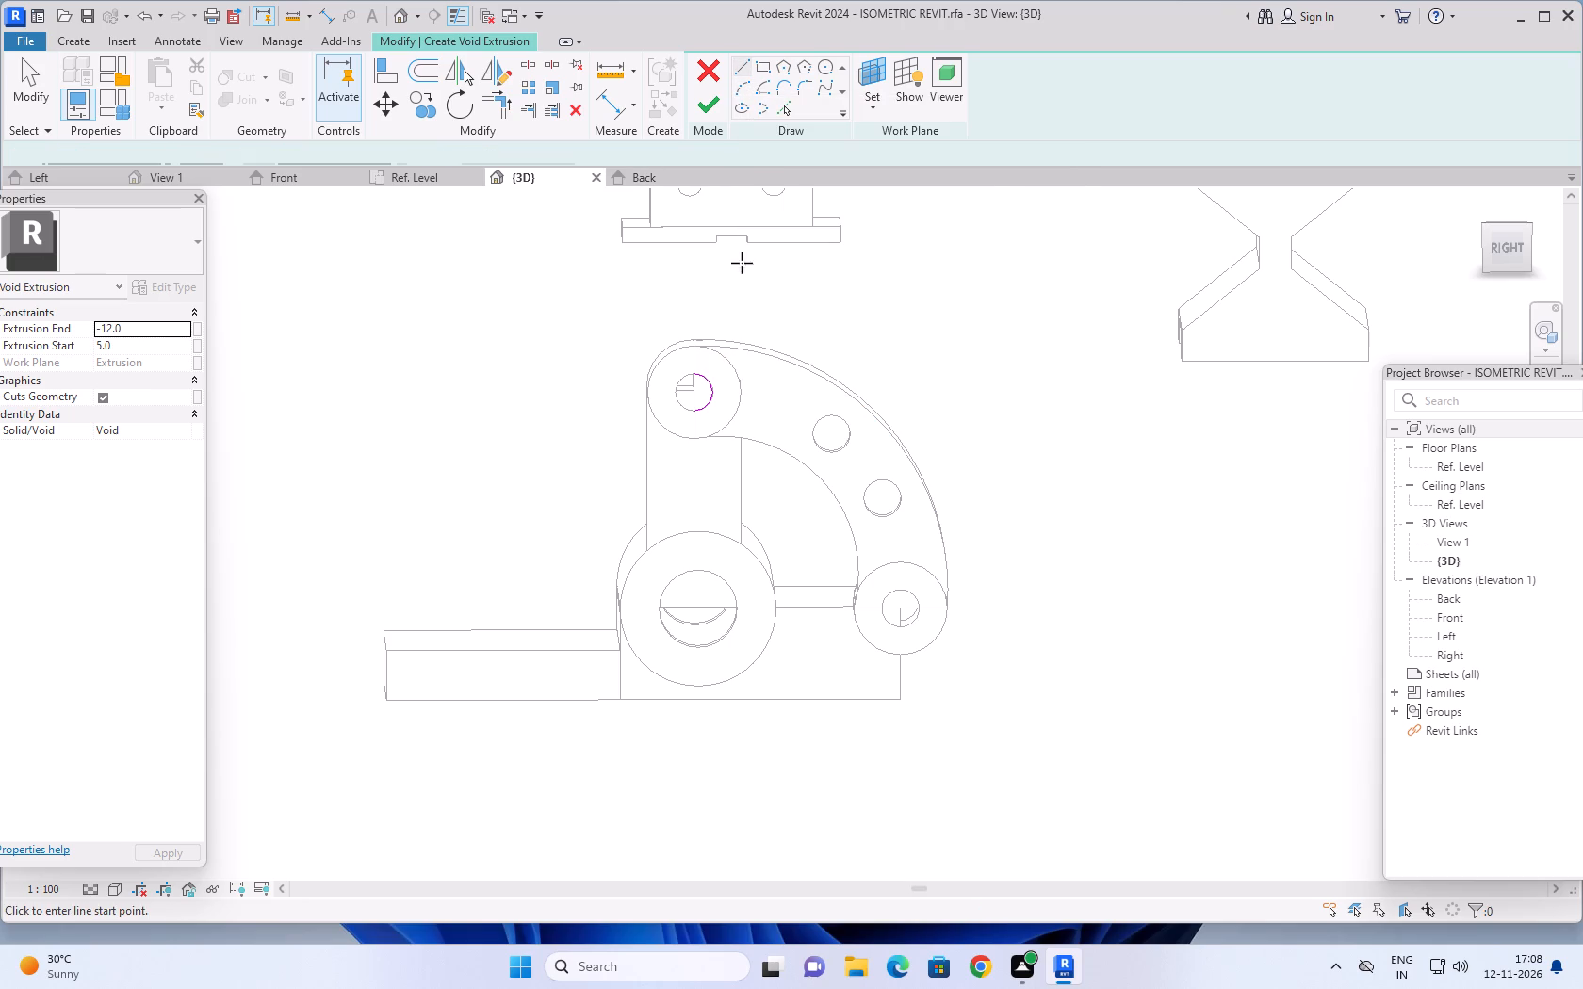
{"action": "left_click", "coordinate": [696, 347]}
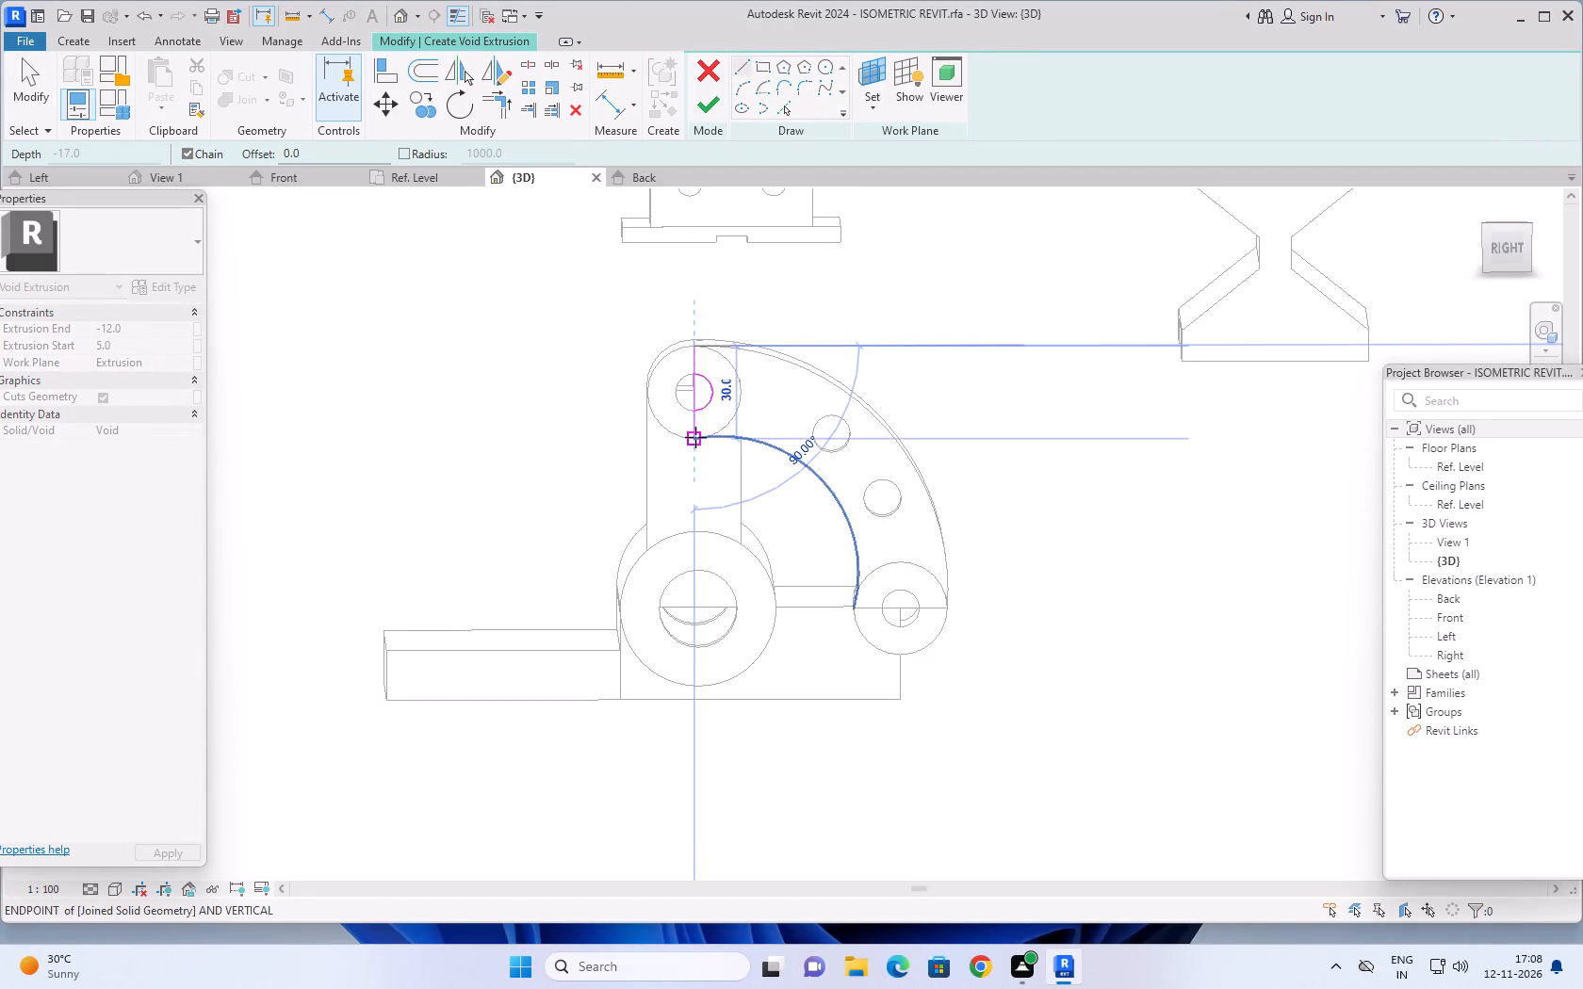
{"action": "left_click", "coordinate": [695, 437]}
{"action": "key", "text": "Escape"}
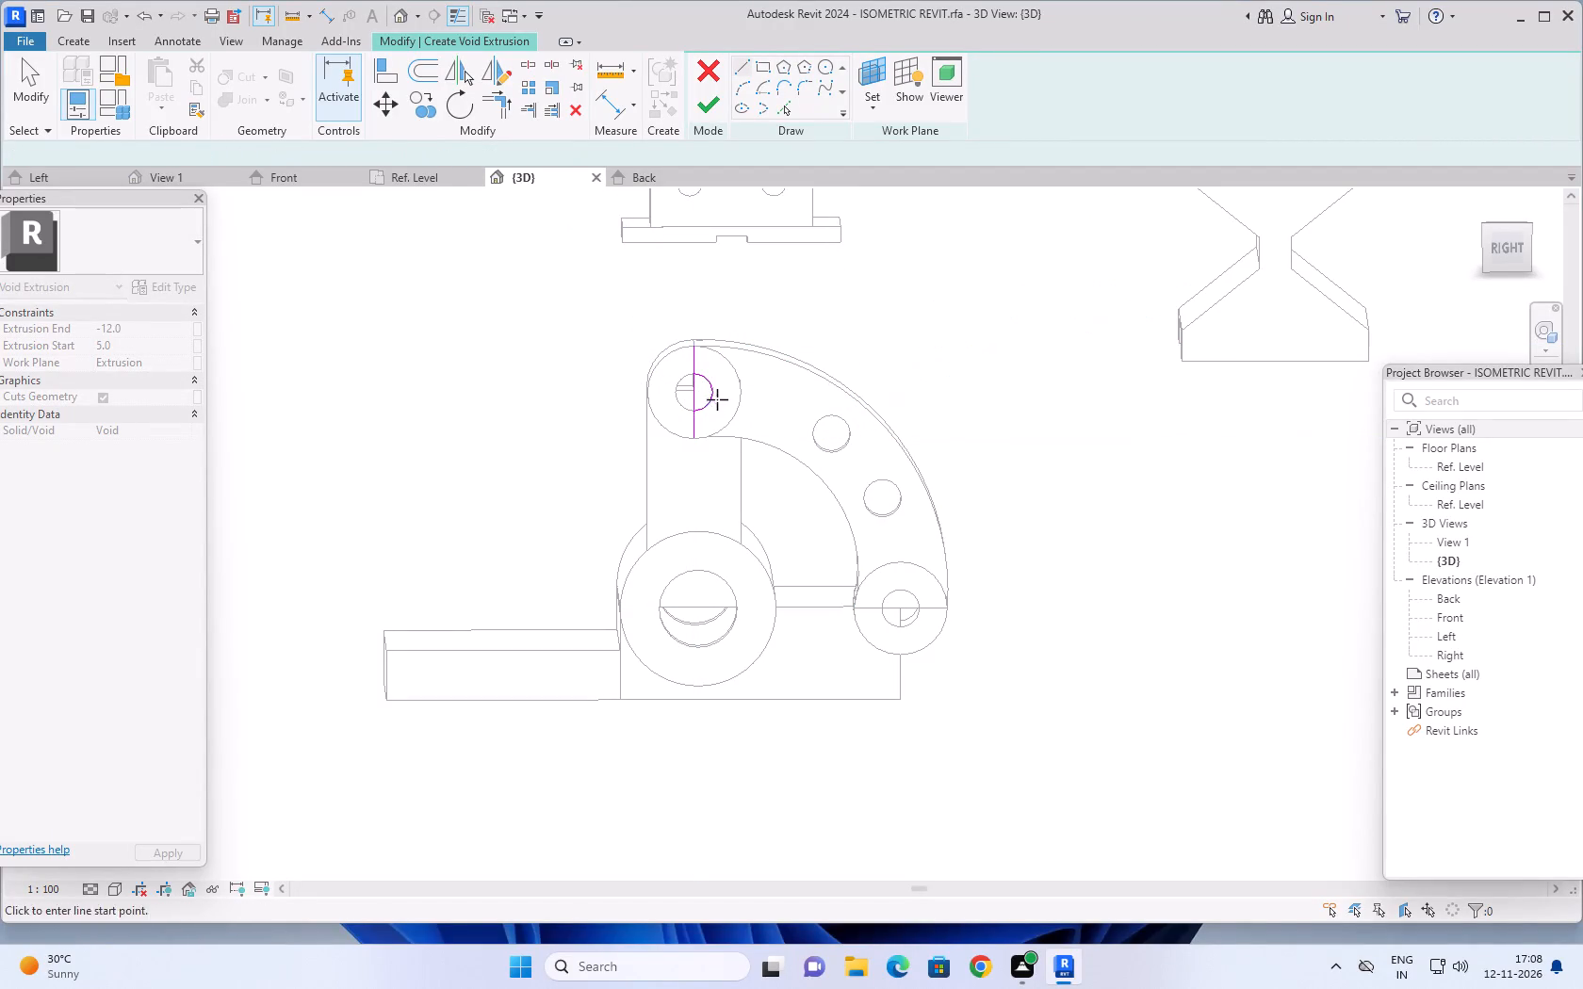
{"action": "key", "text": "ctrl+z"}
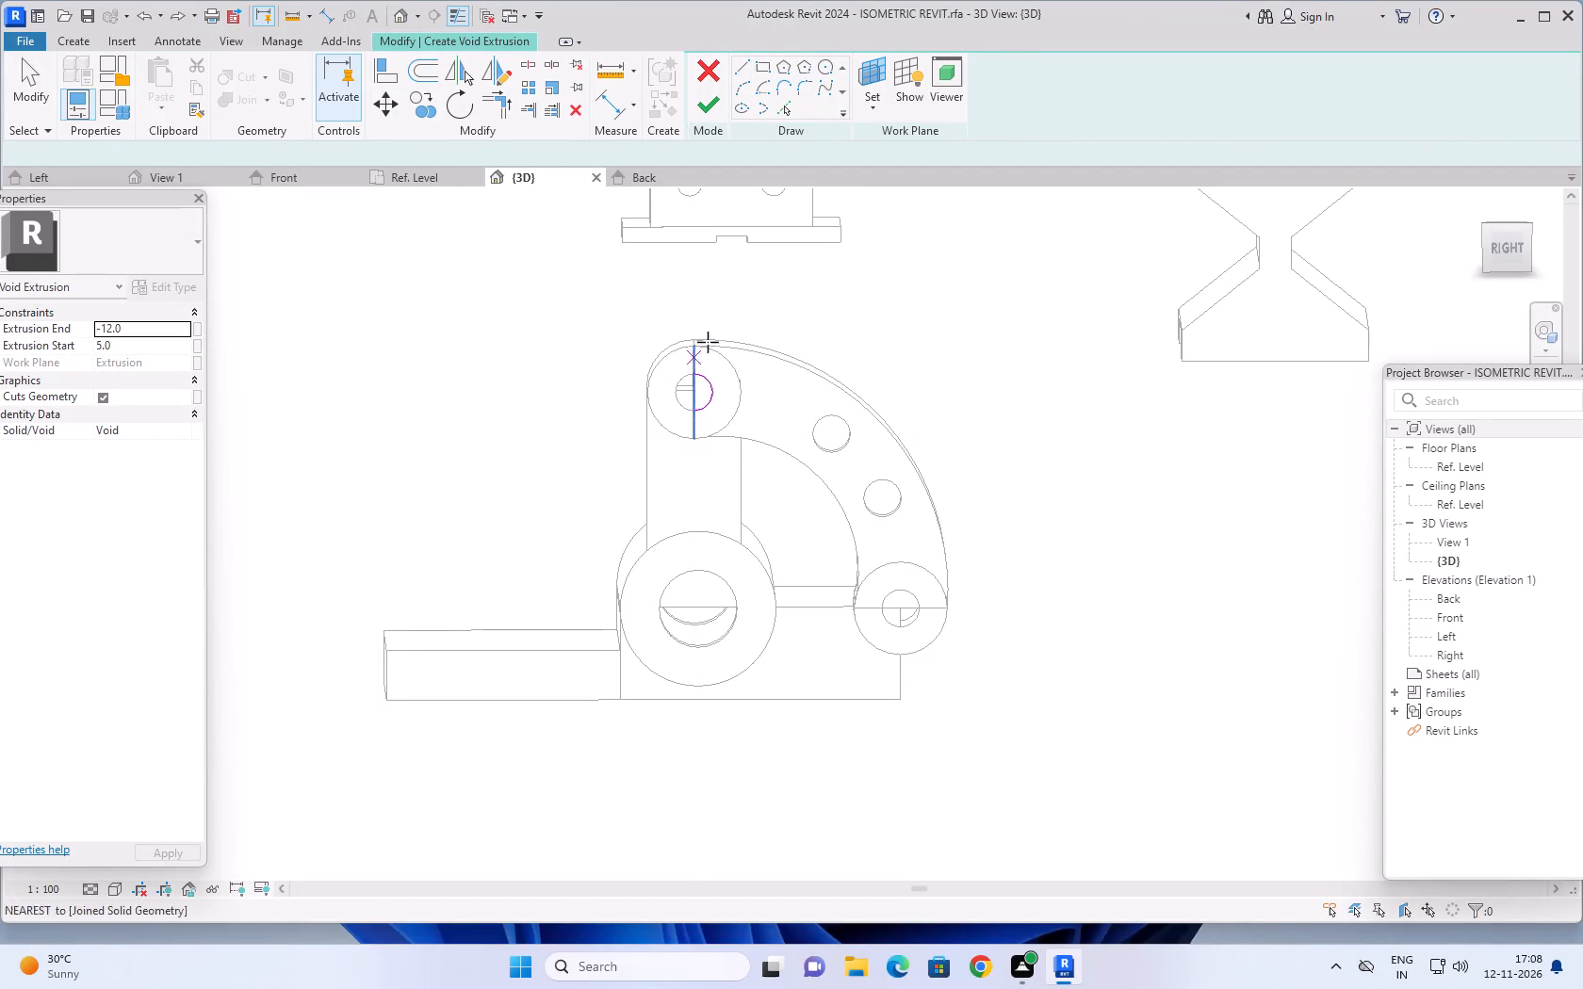
Sketch a radius 15 semicircular arc along the upper ring's outer edge, on the side facing the curved web.
{"action": "left_click", "coordinate": [740, 89]}
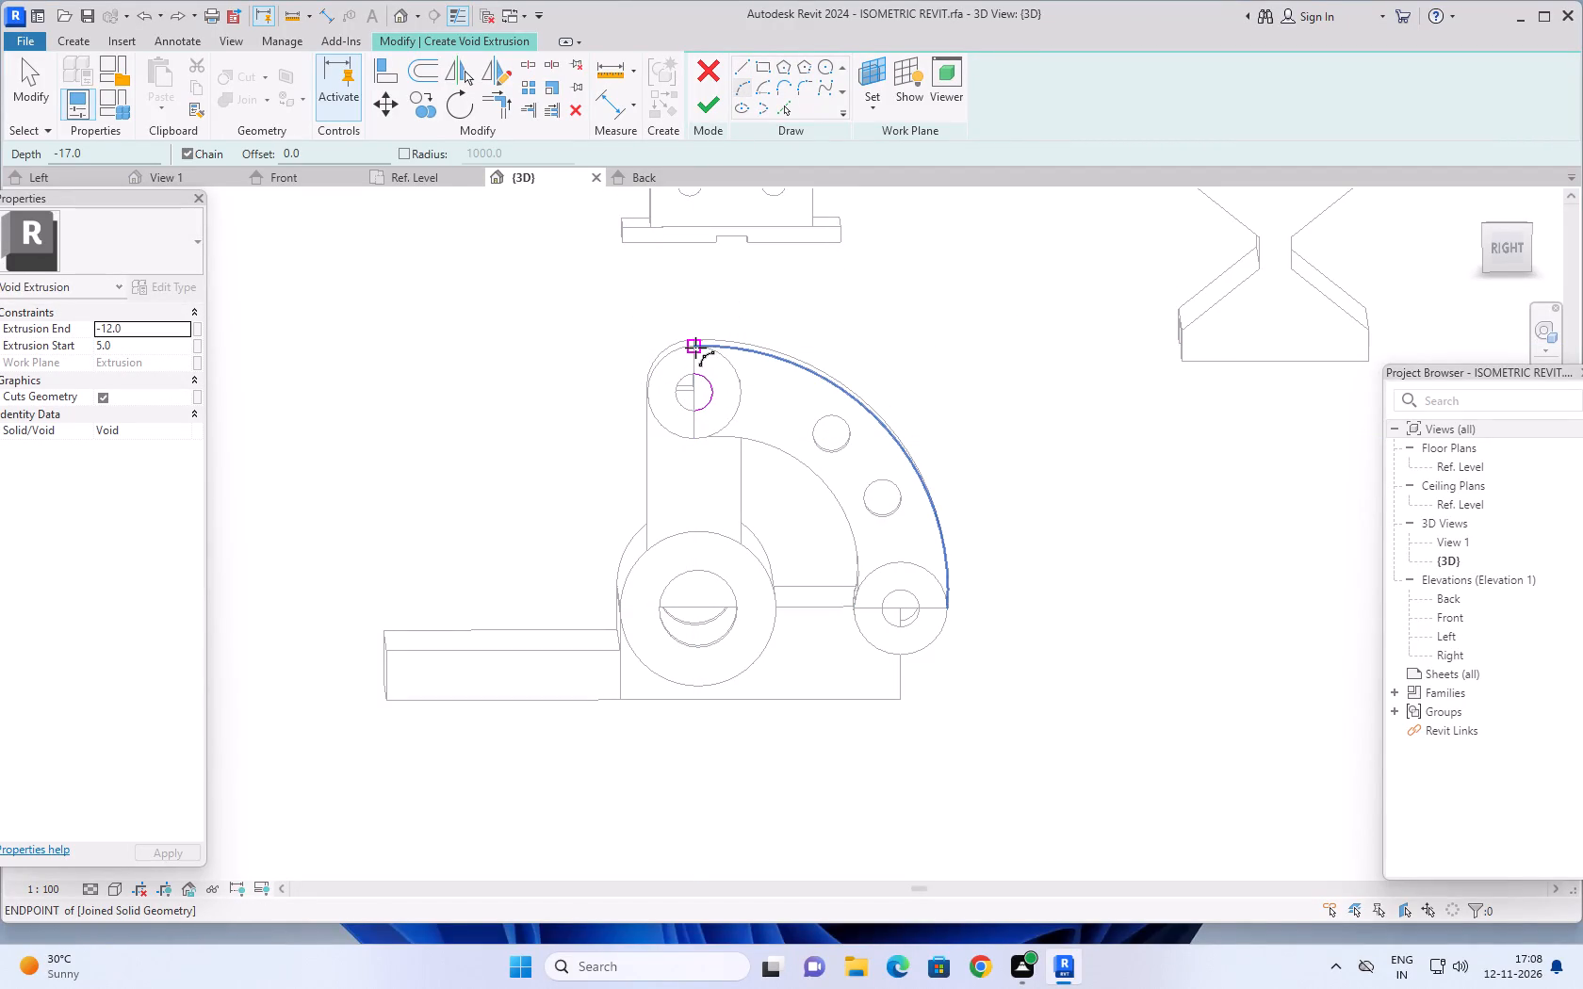
{"action": "left_click", "coordinate": [694, 348]}
{"action": "left_click", "coordinate": [697, 441]}
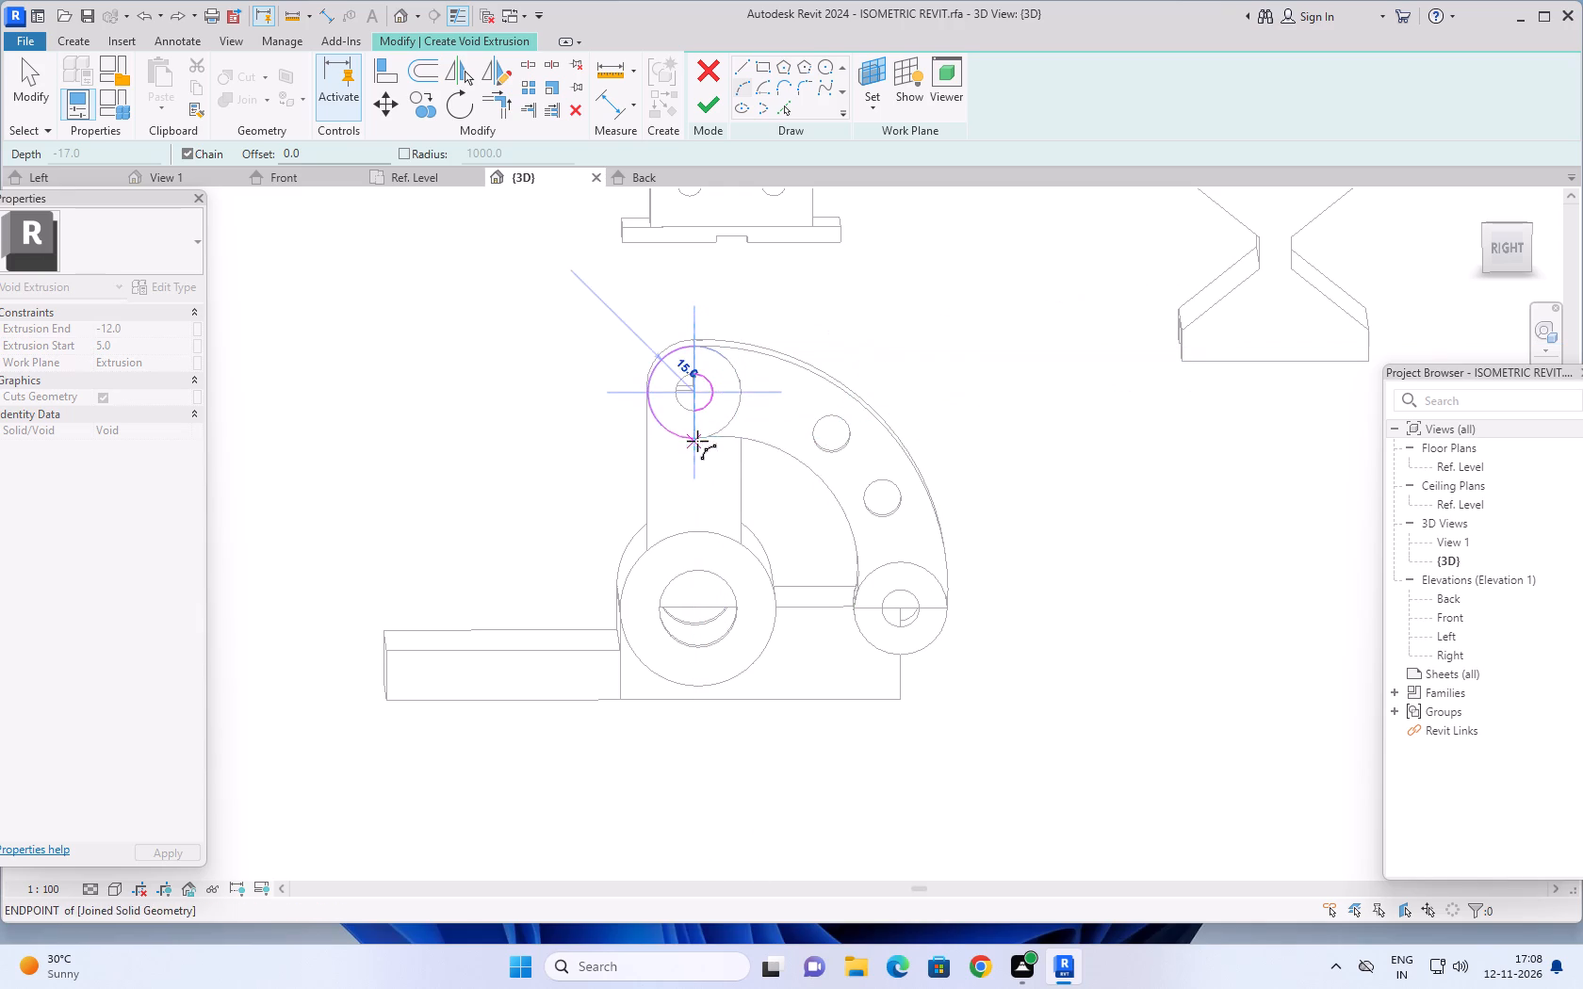
{"action": "left_click", "coordinate": [735, 423]}
{"action": "scroll", "coordinate": [724, 386], "scroll_direction": "up", "scroll_amount": 3}
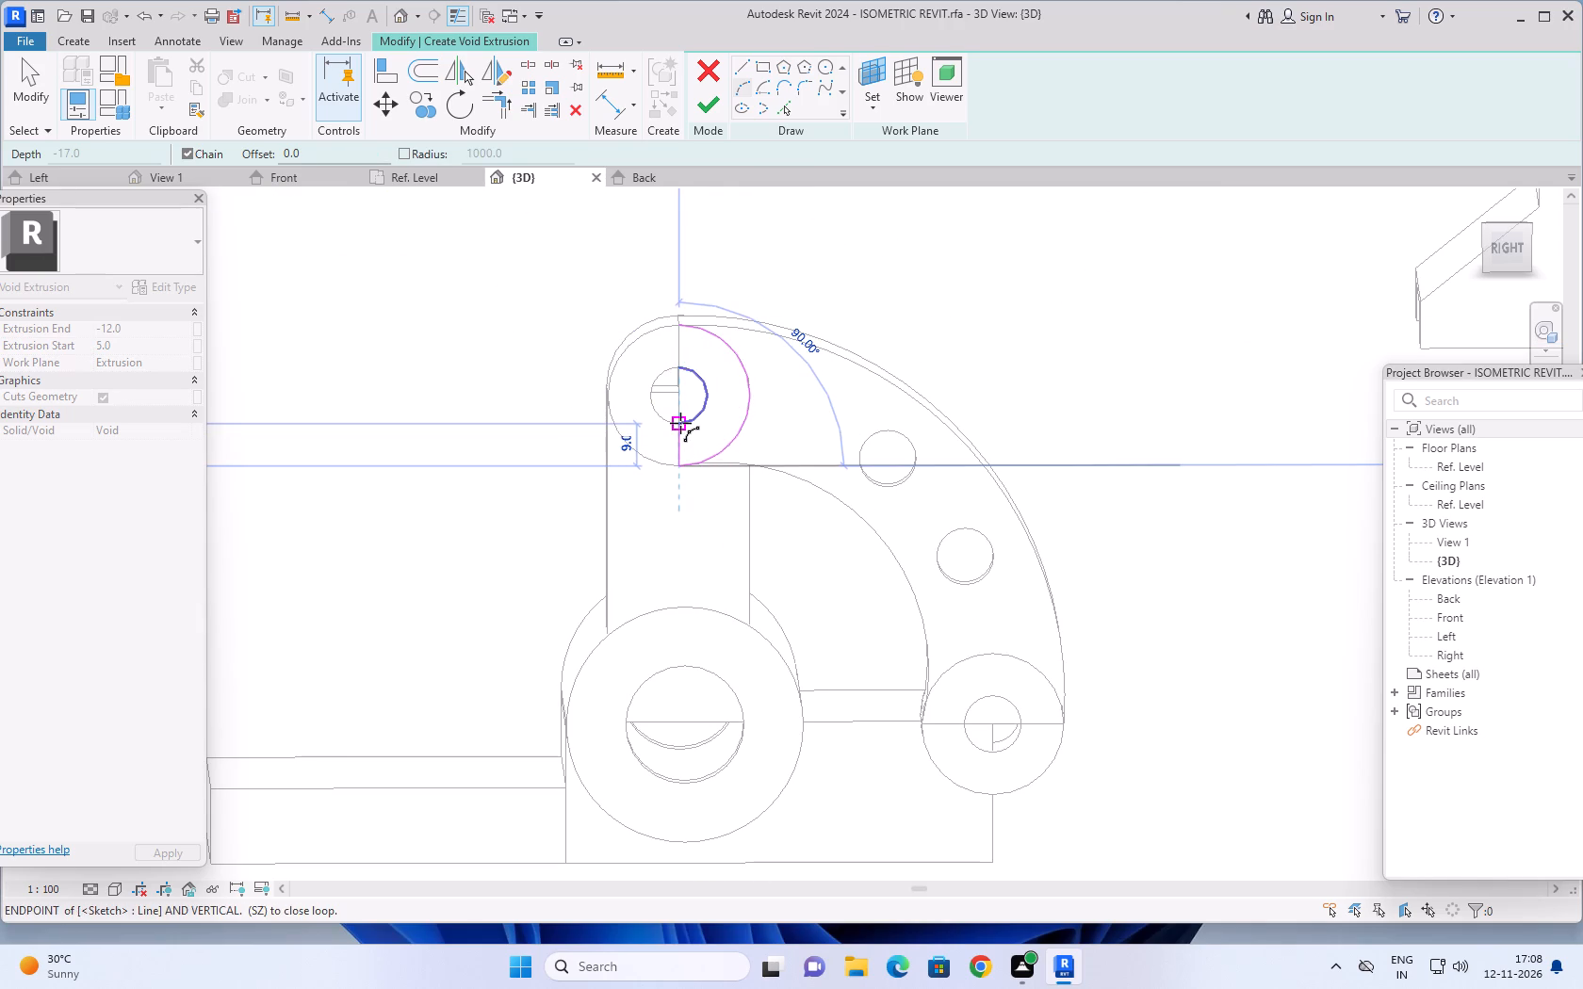
{"action": "left_click", "coordinate": [680, 423]}
{"action": "key", "text": "Escape"}
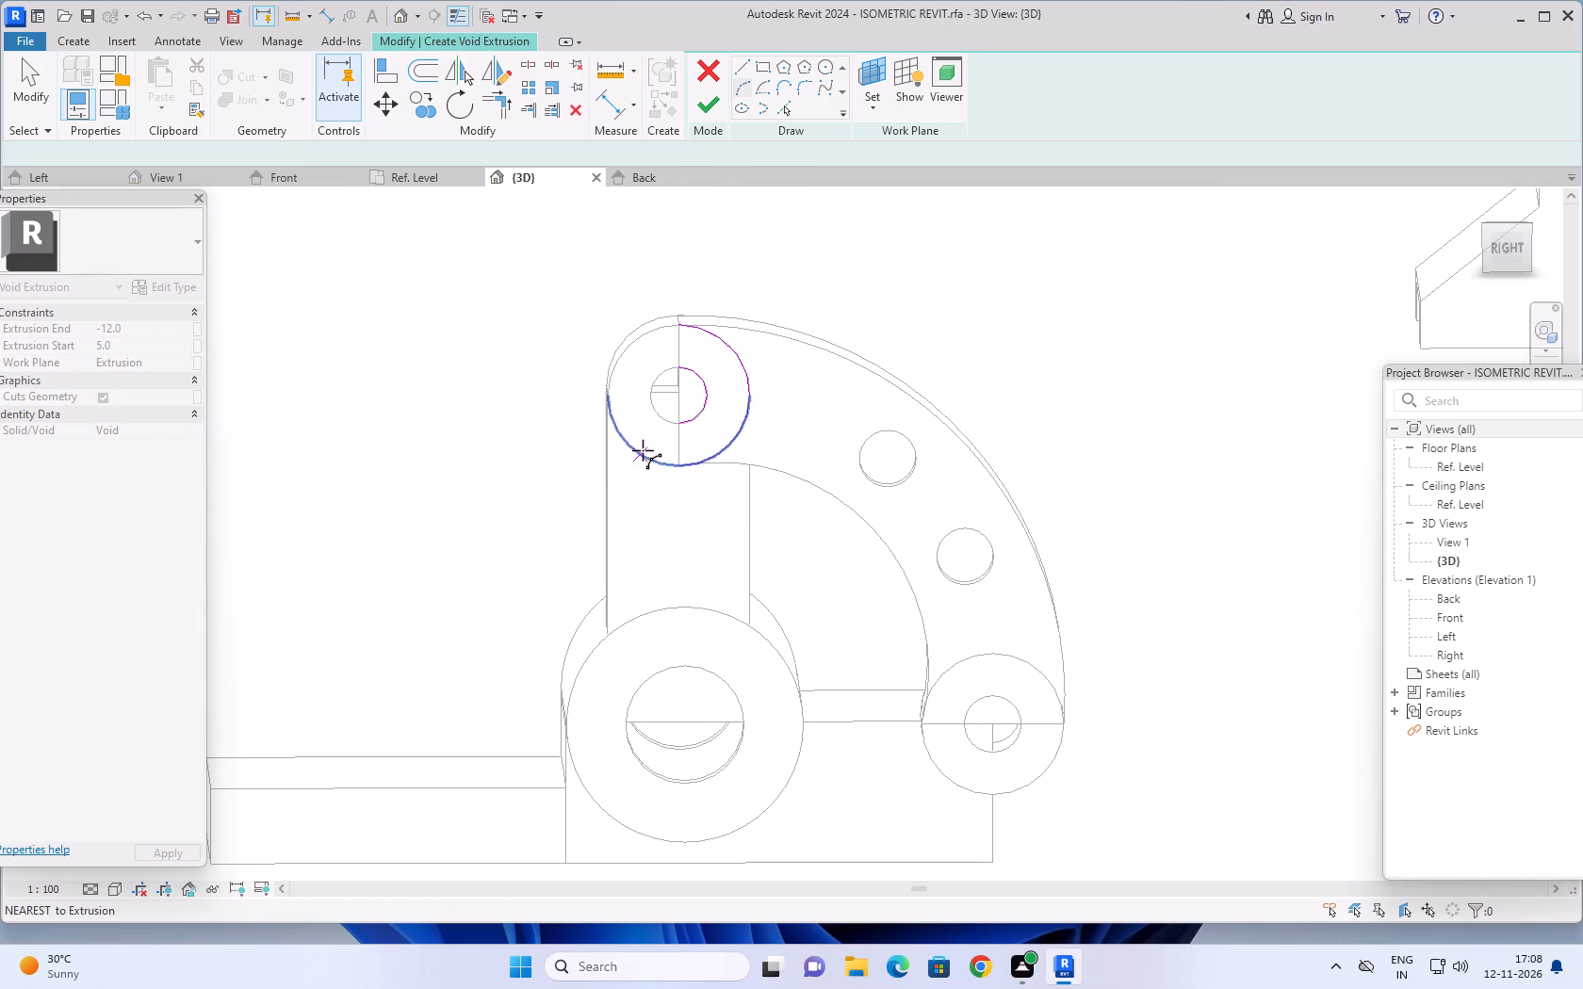
Close the half-ring profile with two 9 long vertical lines joining the ends of the inner and outer arcs.
{"action": "left_click", "coordinate": [740, 58]}
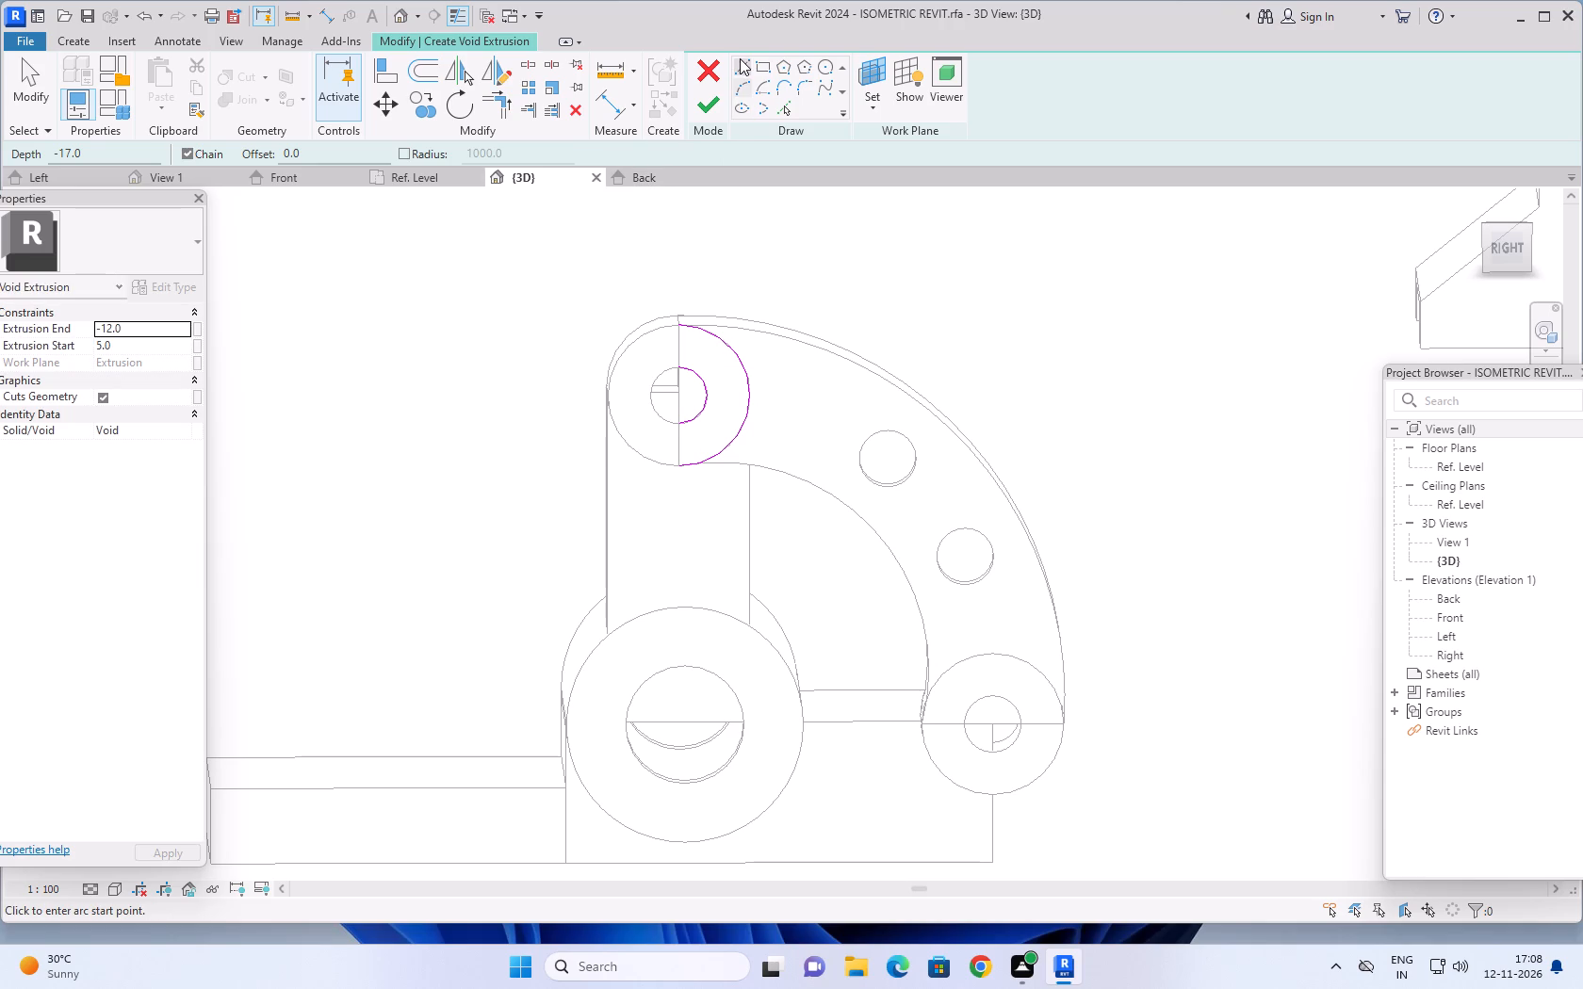
{"action": "left_click", "coordinate": [677, 426]}
{"action": "left_click", "coordinate": [677, 467]}
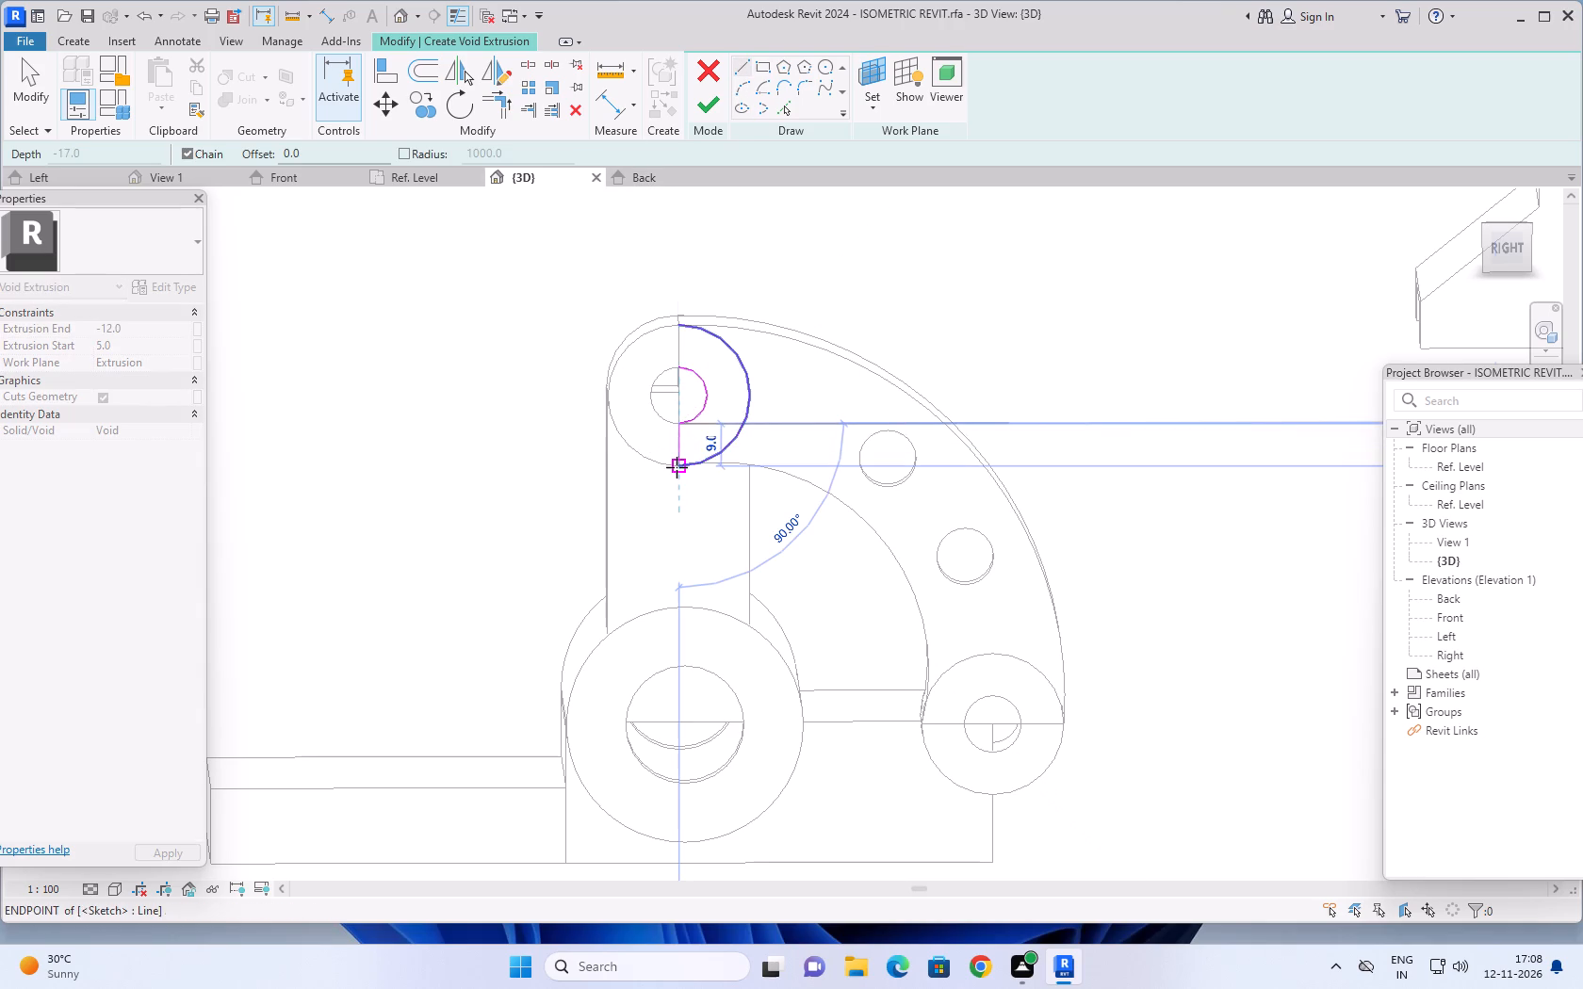
{"action": "left_click", "coordinate": [677, 329]}
{"action": "left_click", "coordinate": [676, 370]}
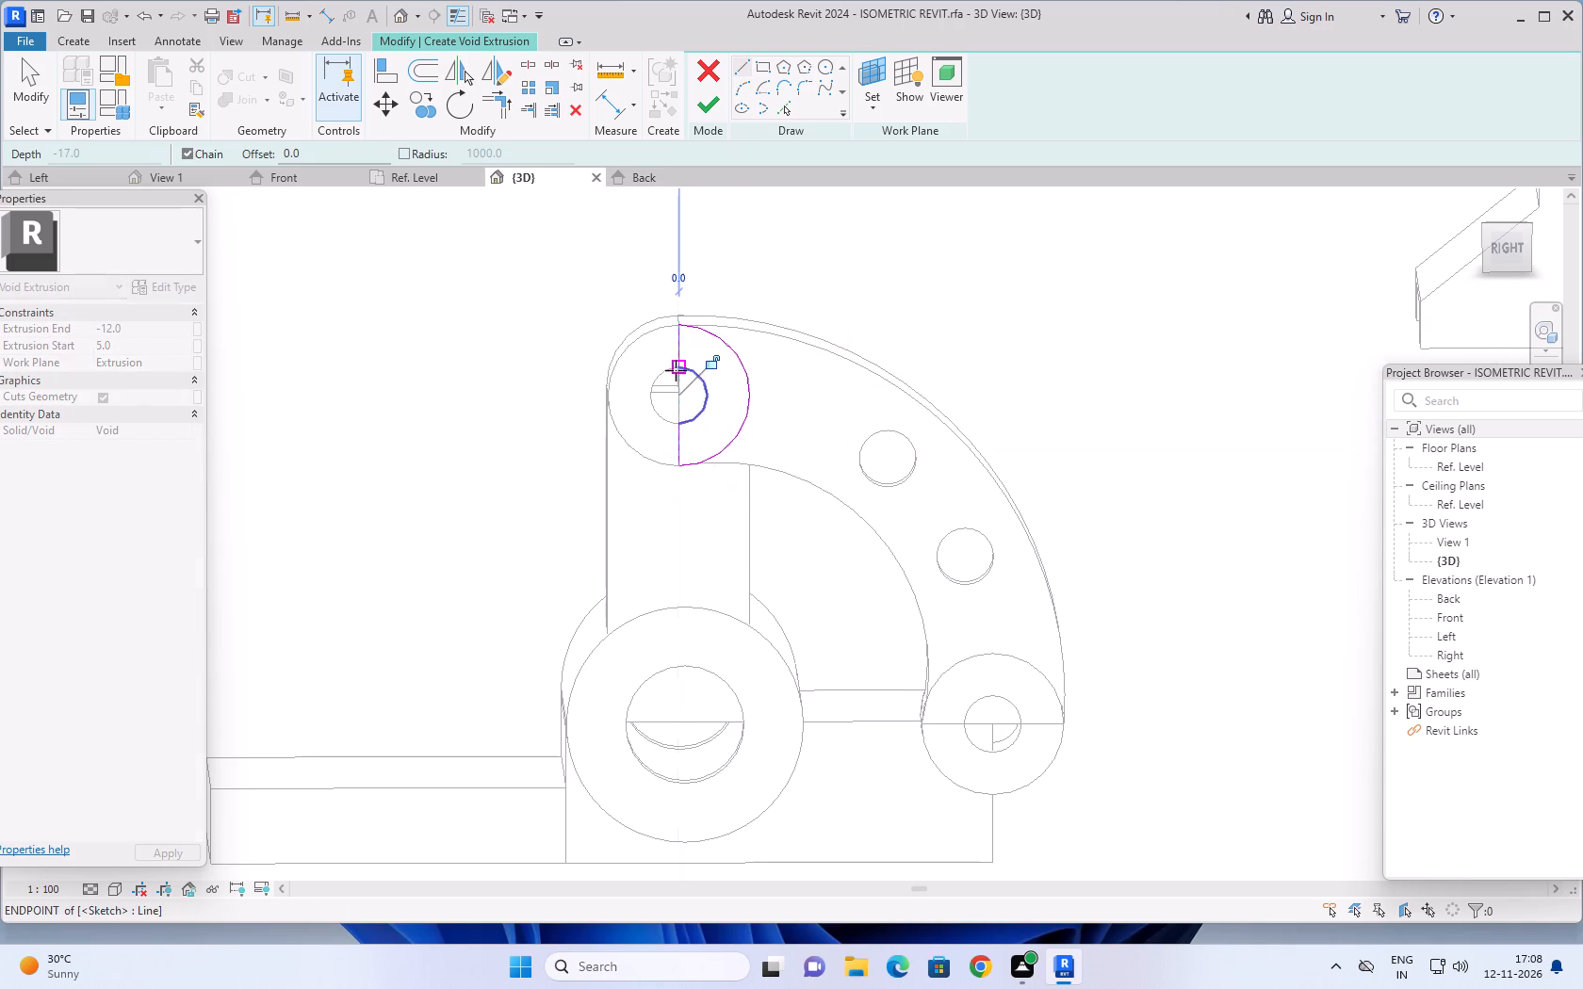
{"action": "scroll", "coordinate": [493, 383], "scroll_direction": "down", "scroll_amount": 2}
{"action": "key", "text": "Escape"}
{"action": "key", "text": "Escape"}
Finish the half-ring void extrusion at the upper ring, from 5 to -12, and deselect it.
{"action": "middle_click_drag", "start_coordinate": [502, 339], "coordinate": [504, 355]}
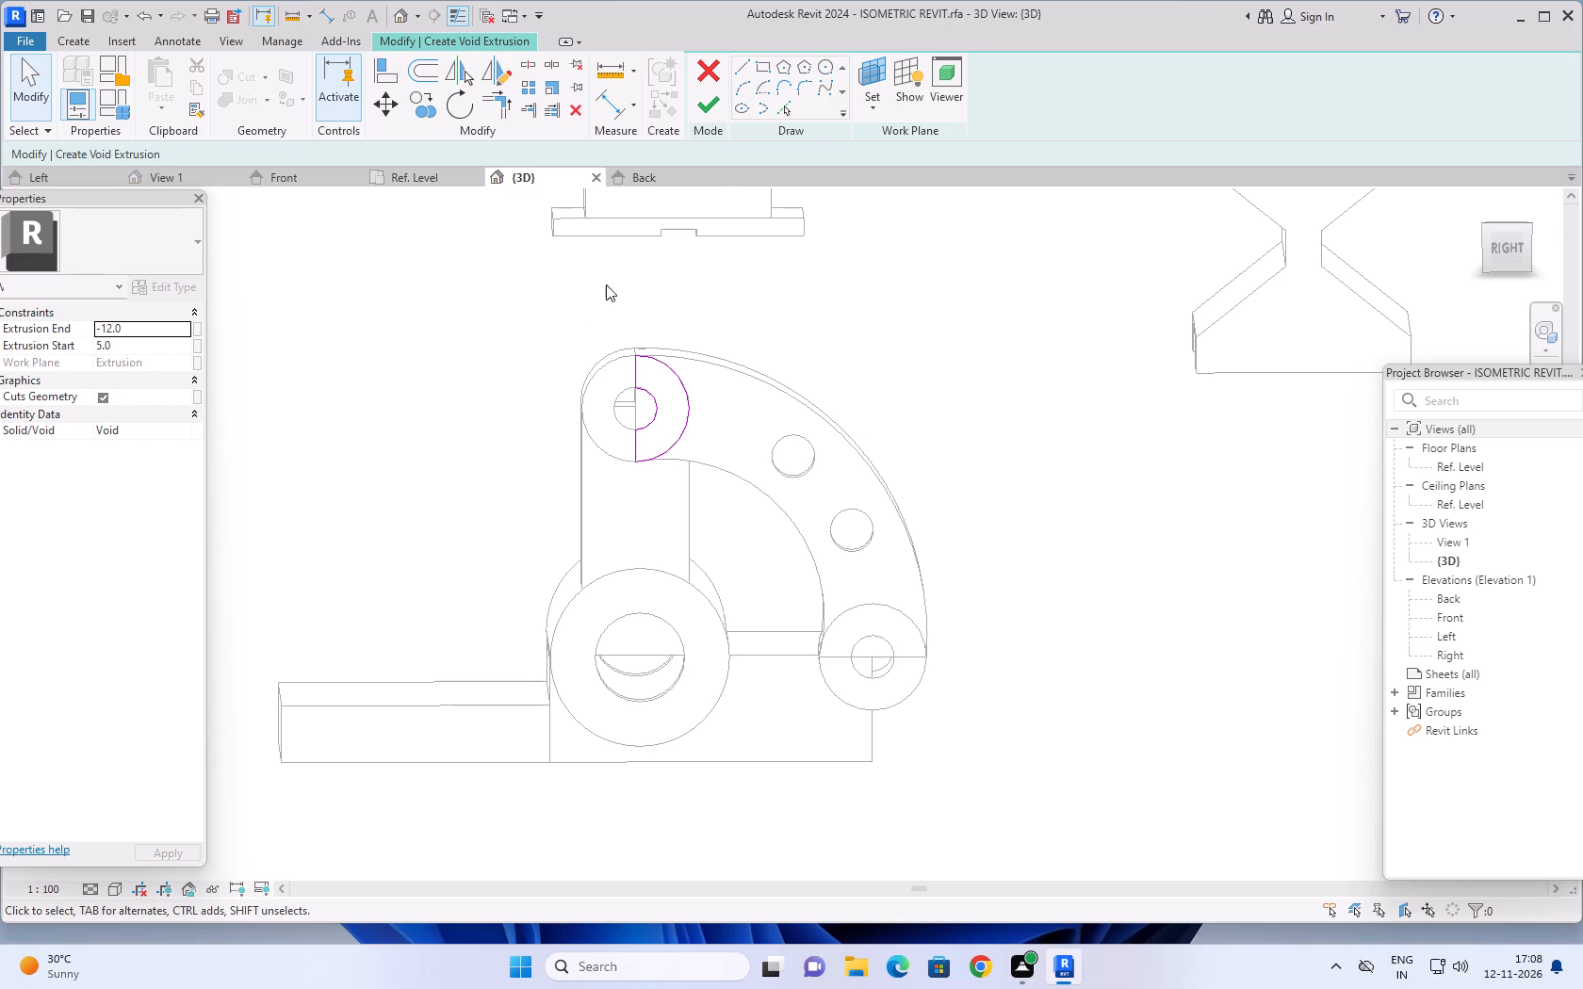
{"action": "left_click", "coordinate": [712, 104]}
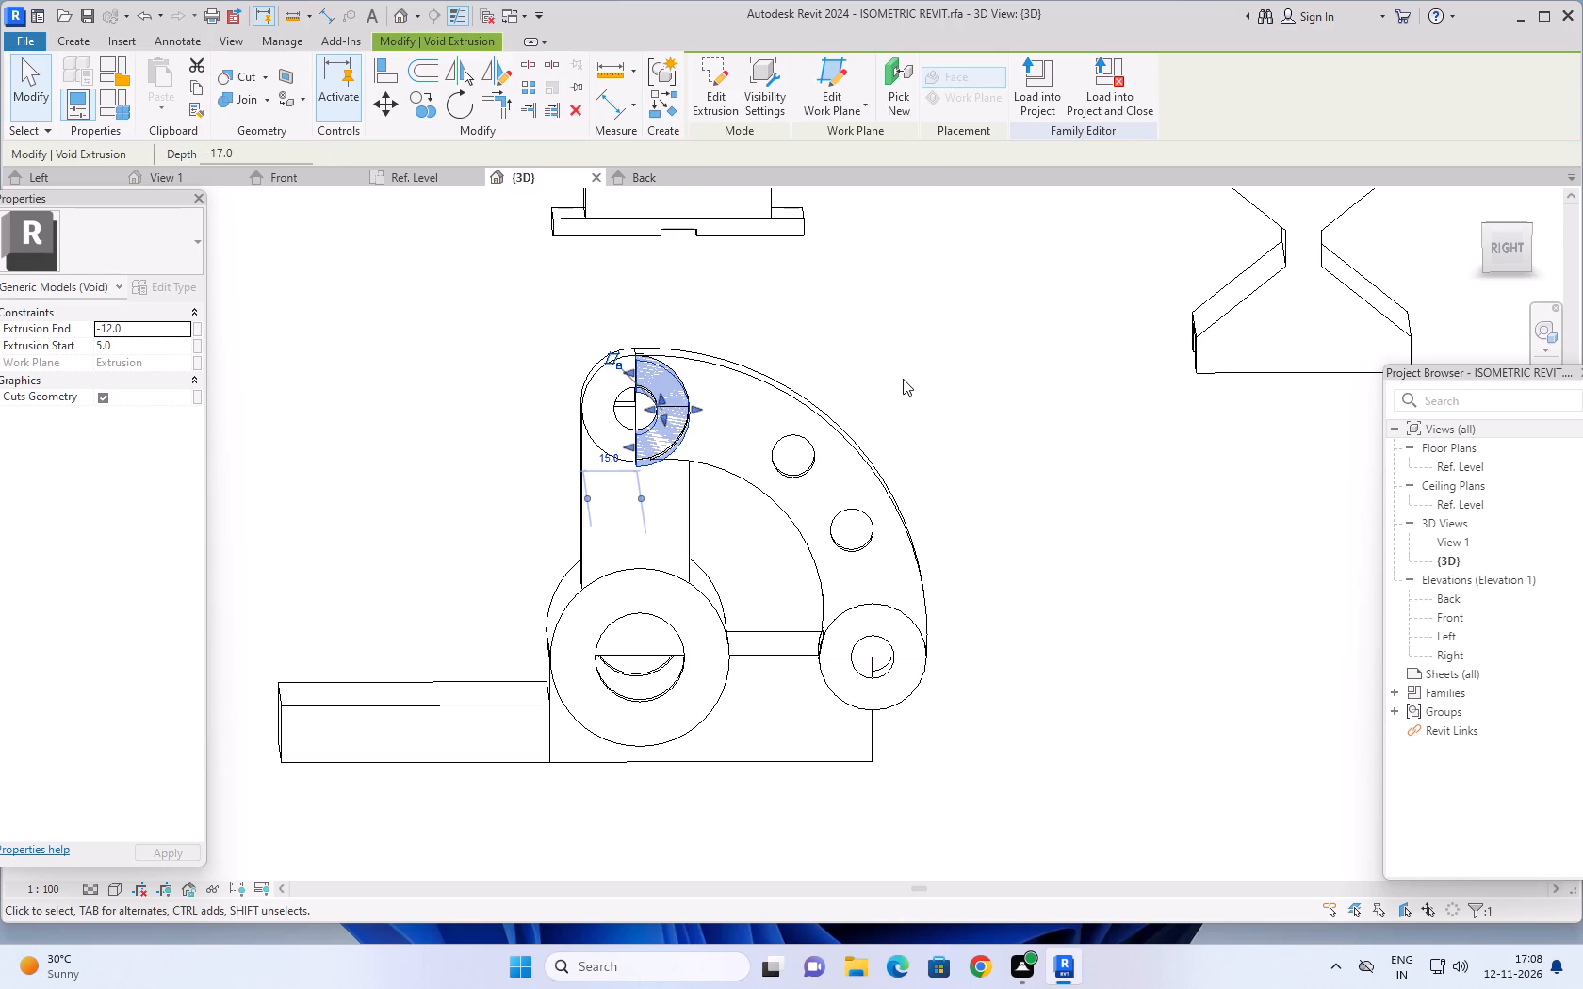
{"action": "left_click", "coordinate": [902, 381]}
{"action": "scroll", "coordinate": [900, 382], "scroll_direction": "down", "scroll_amount": 2}
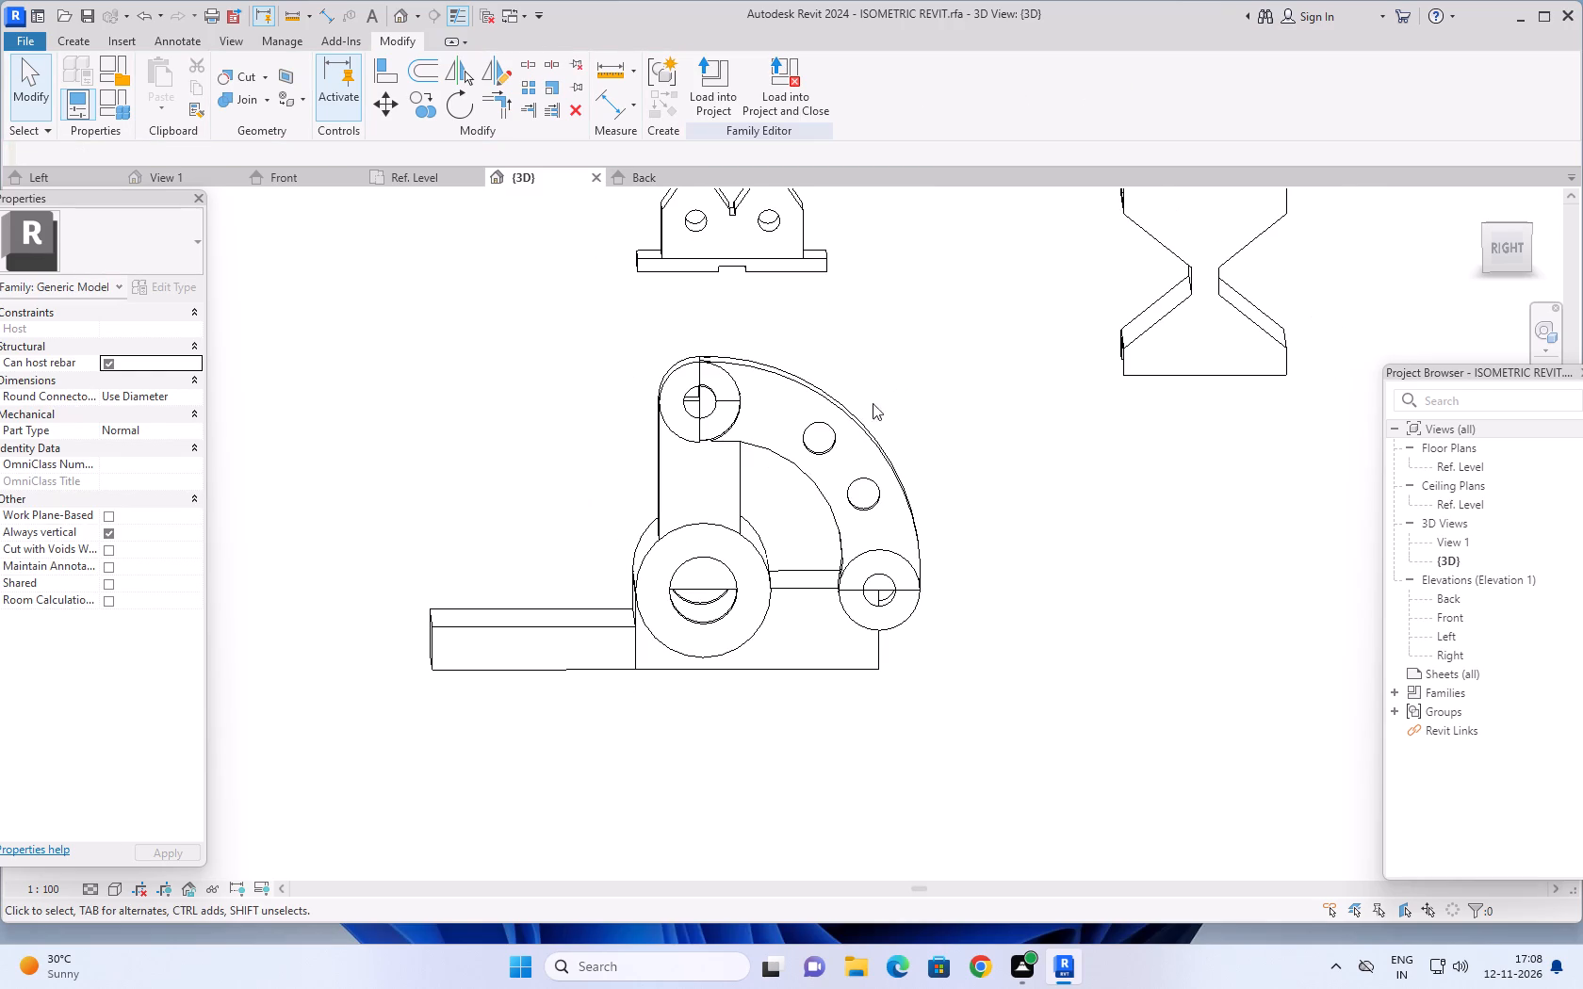
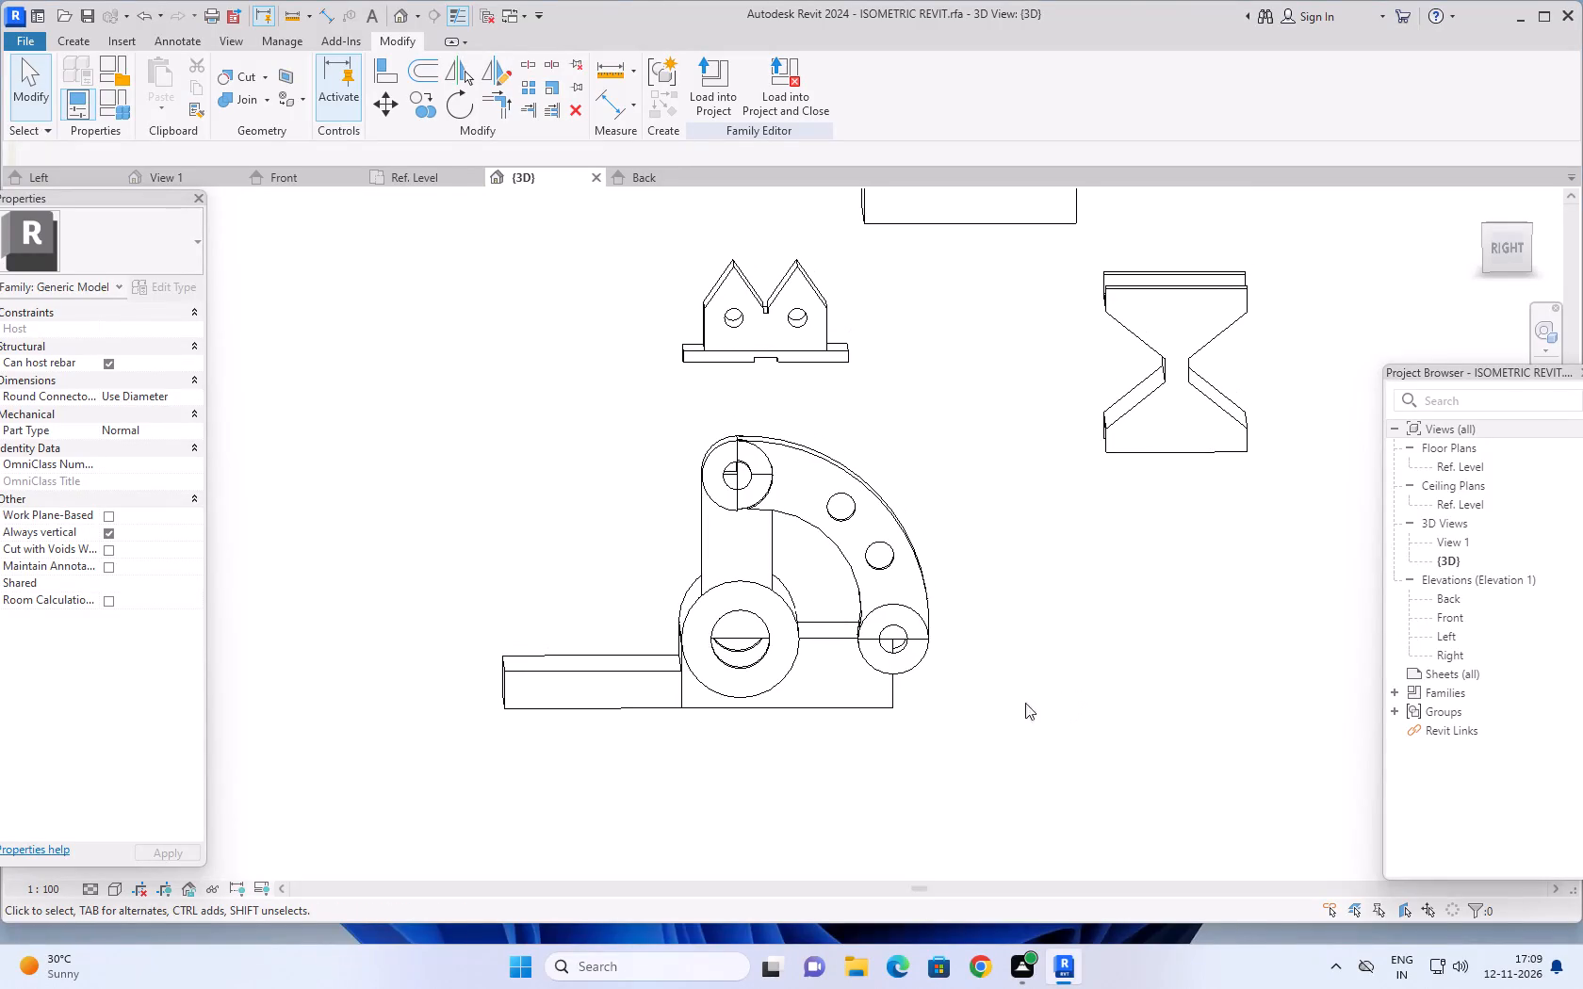
Examine the half-ring cut where the curved web meets the upper ring, from the right side.
{"action": "scroll", "coordinate": [754, 566], "scroll_direction": "up", "scroll_amount": 2}
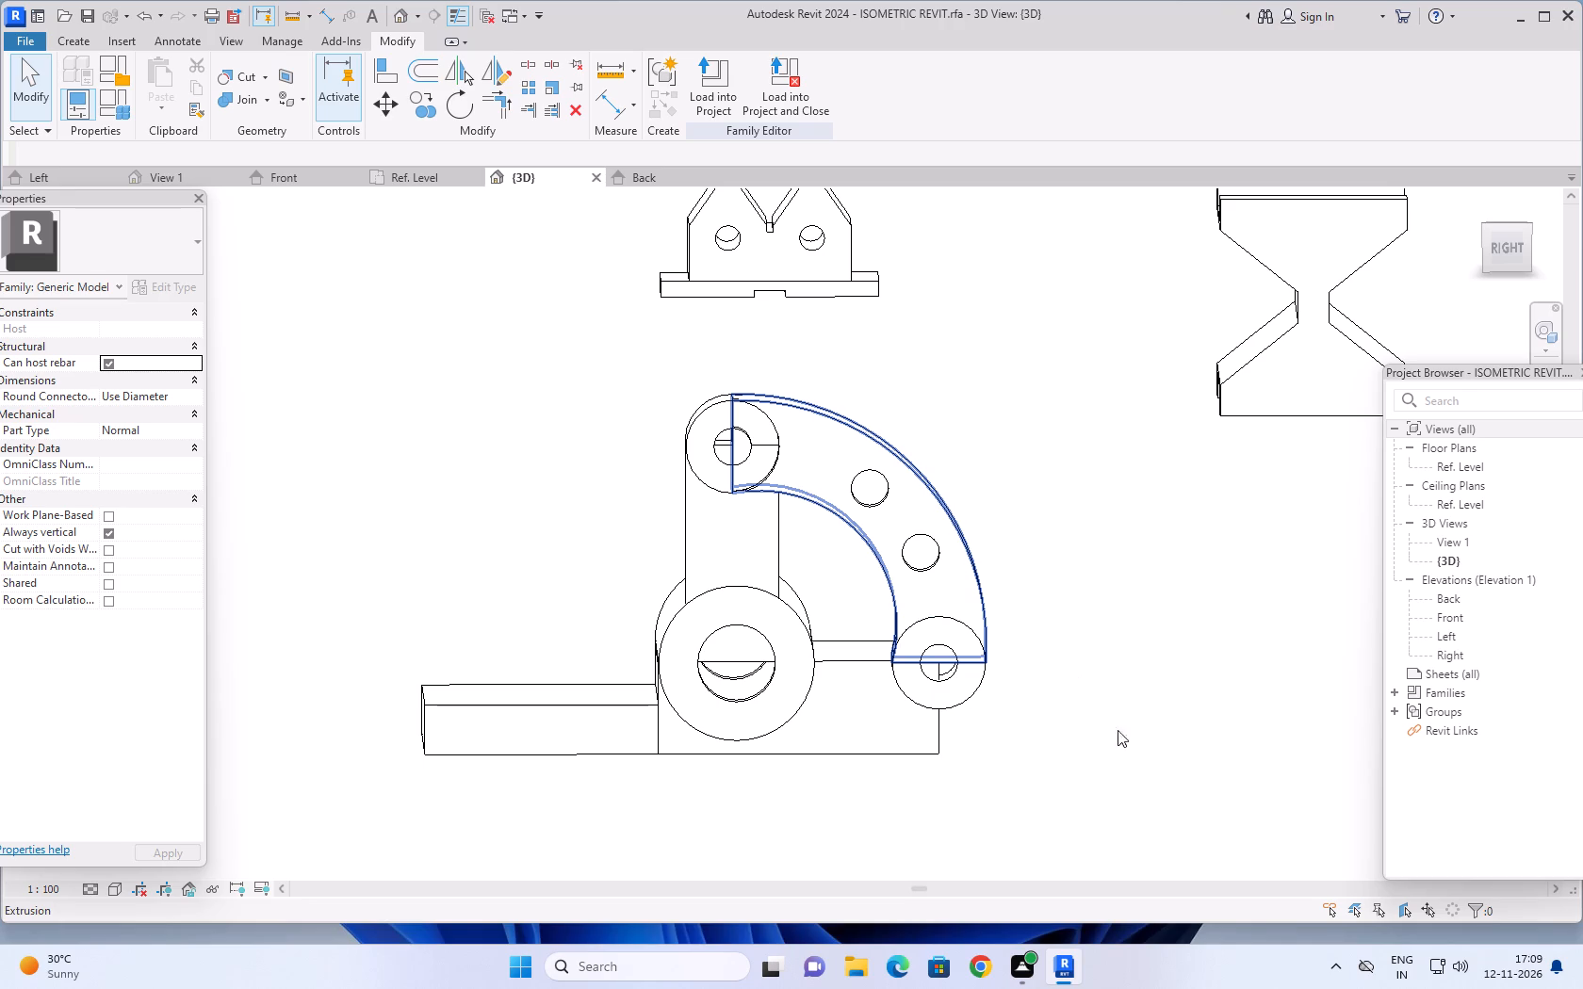
{"action": "scroll", "coordinate": [1094, 739], "scroll_direction": "down", "scroll_amount": 1}
{"action": "middle_click_drag", "start_coordinate": [1111, 691], "coordinate": [1073, 691]}
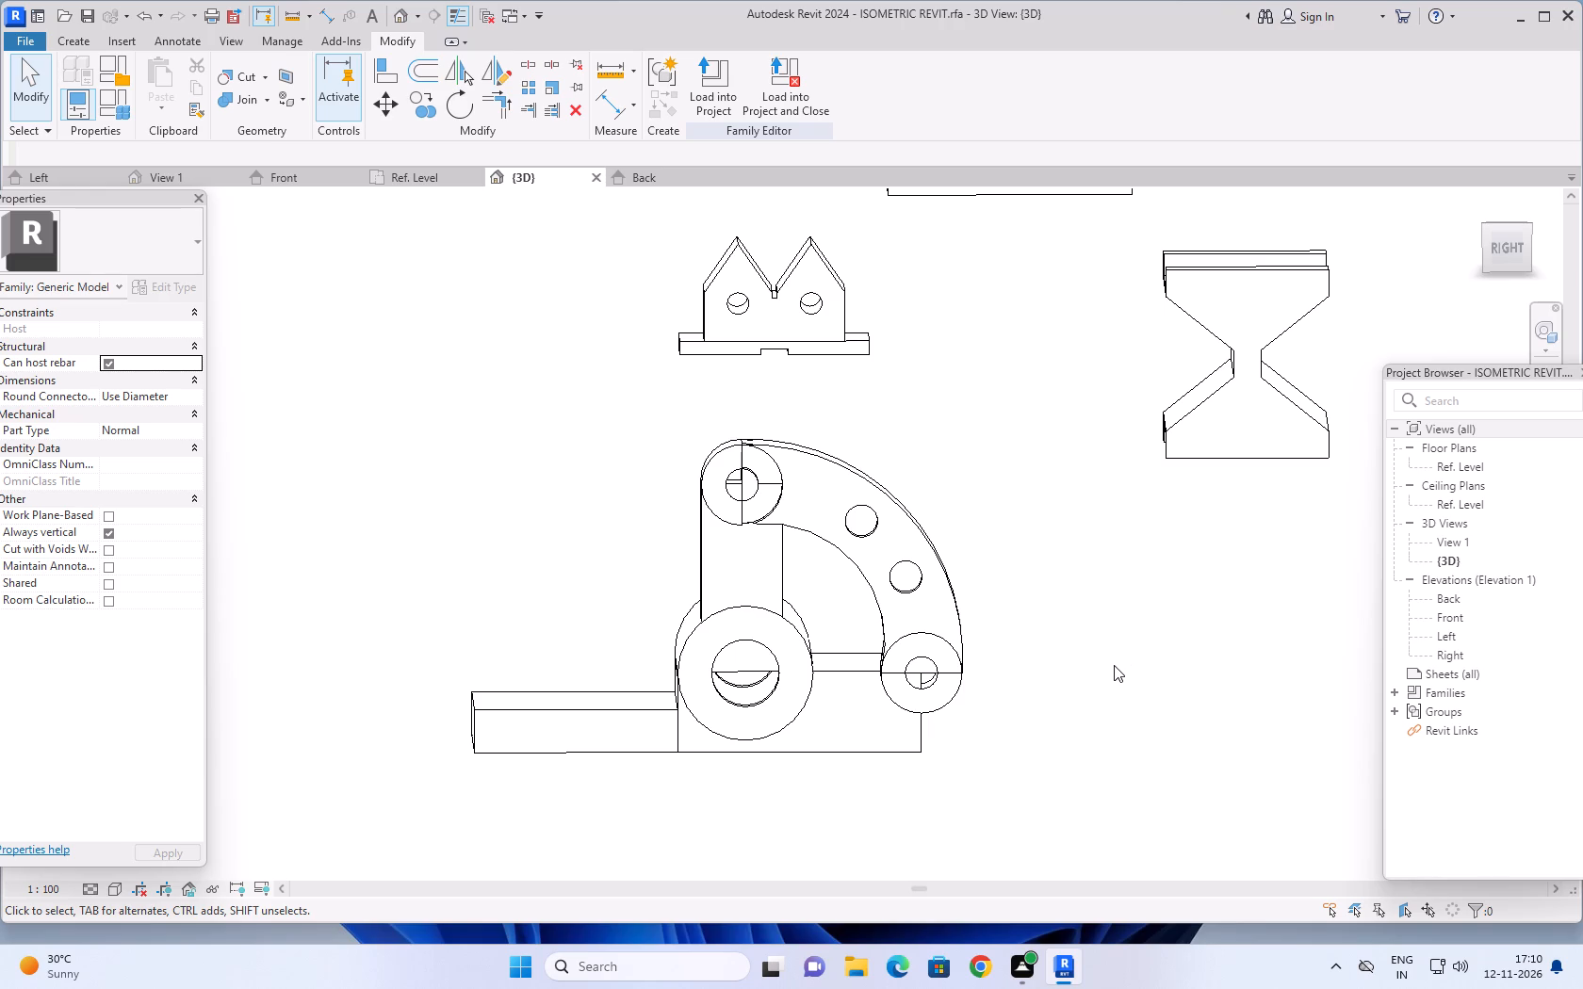
{"action": "scroll", "coordinate": [1118, 655], "scroll_direction": "up", "scroll_amount": 2}
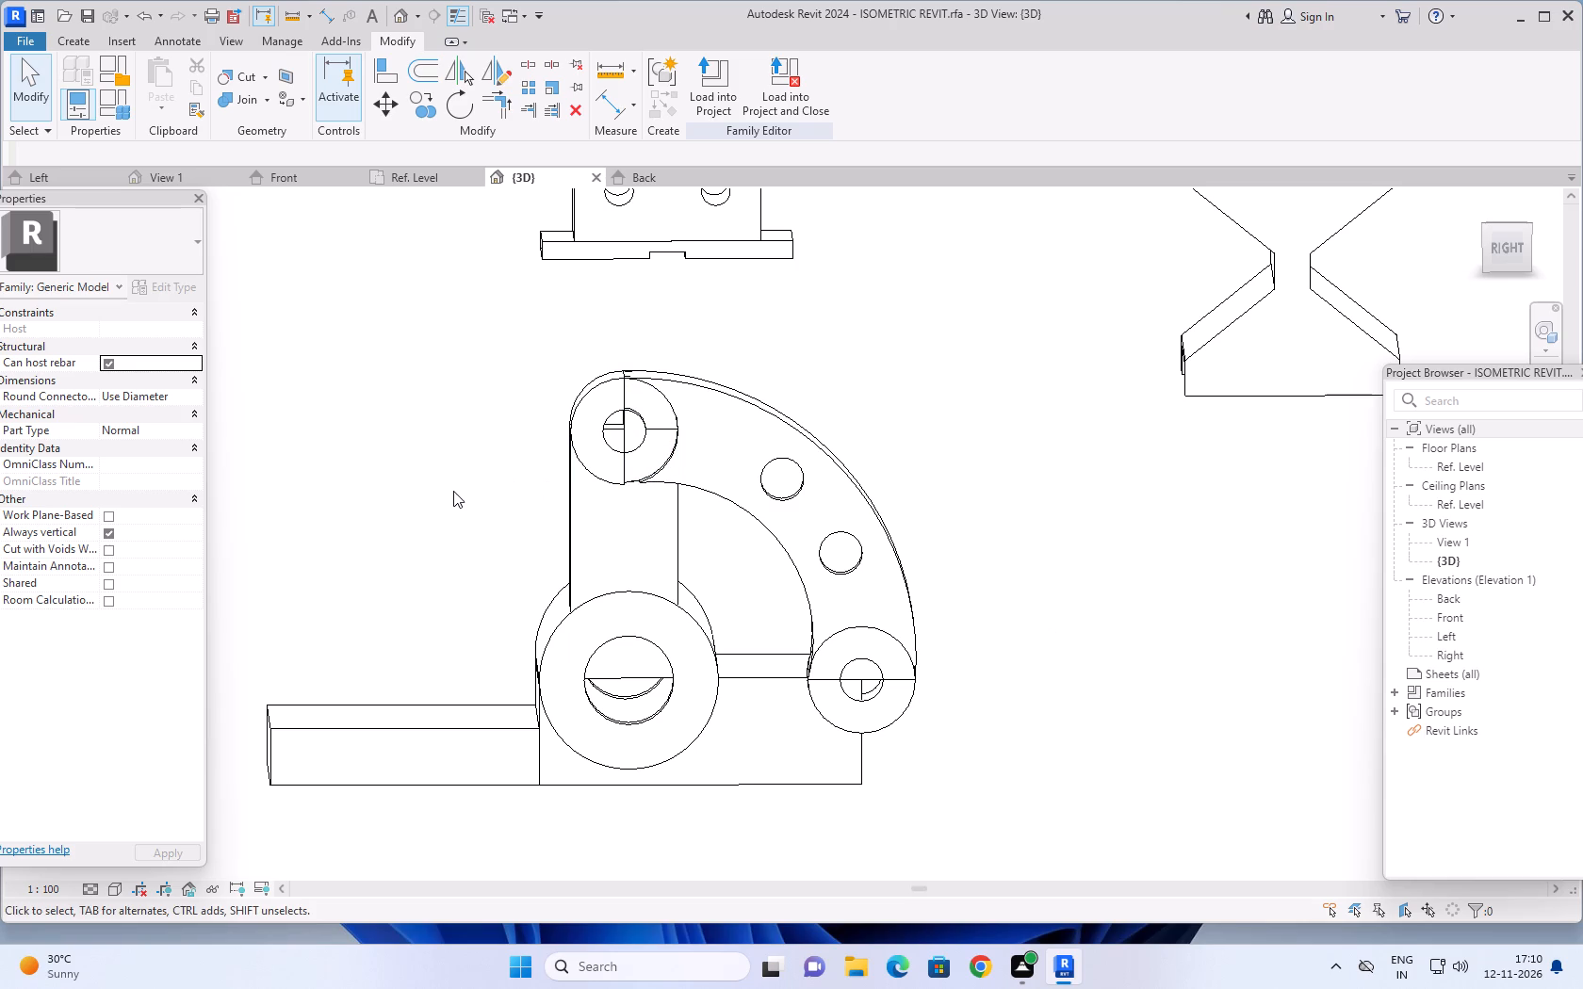
{"action": "middle_click_drag", "start_coordinate": [443, 482], "coordinate": [473, 533]}
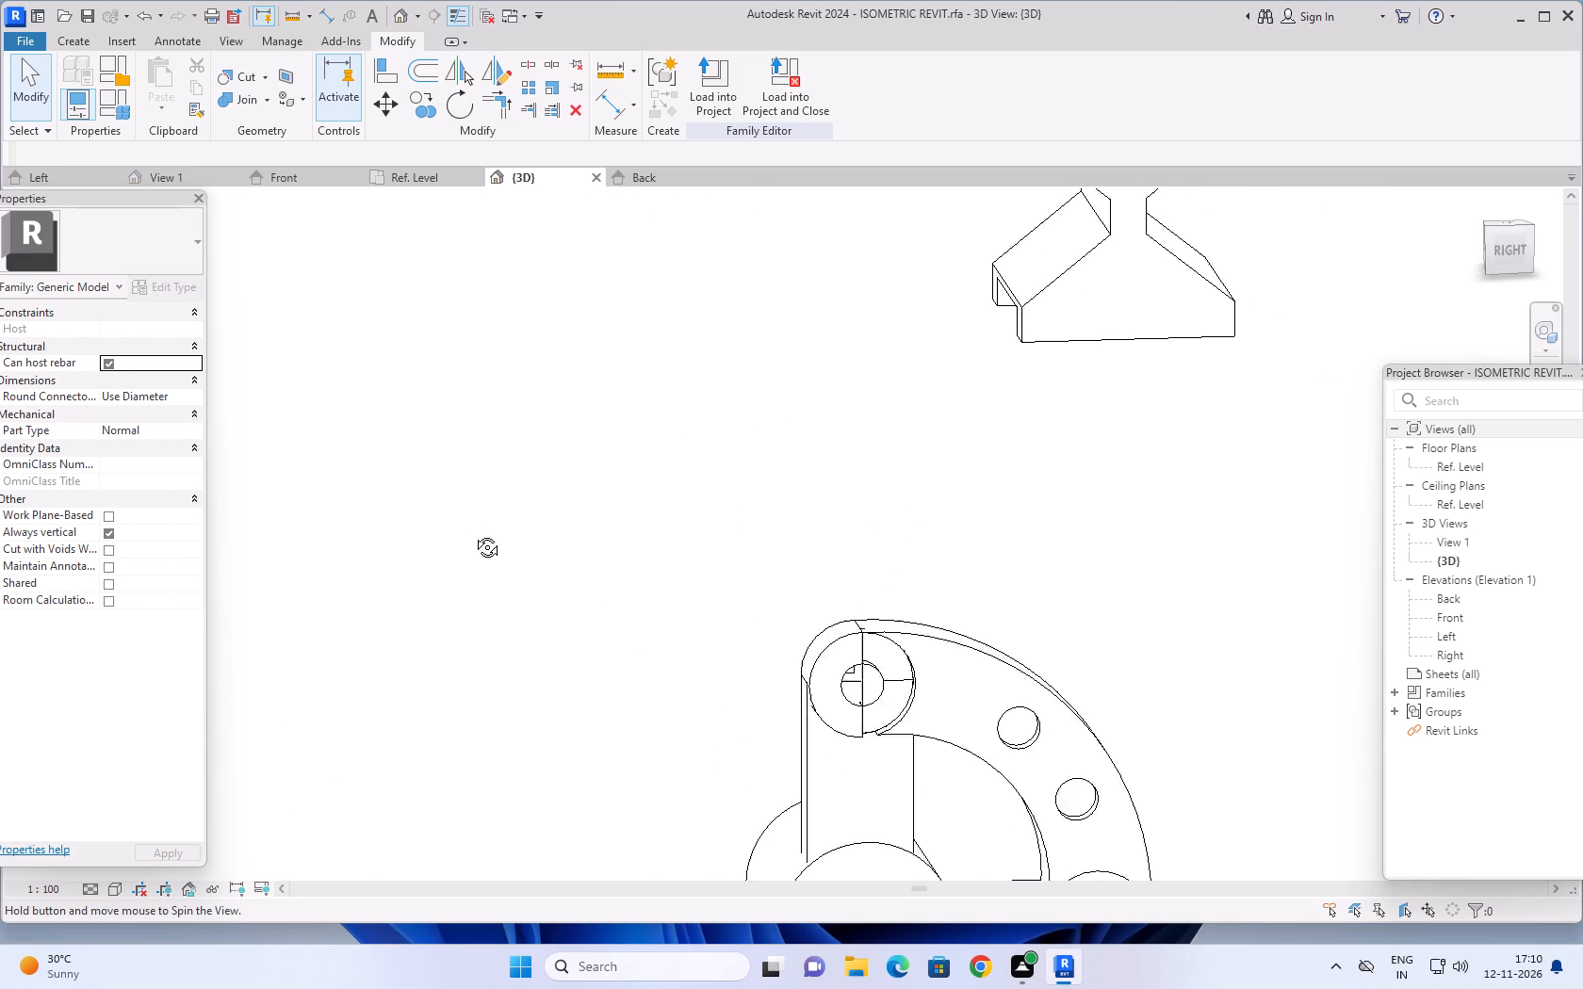
{"action": "middle_click_drag", "start_coordinate": [473, 533], "coordinate": [522, 550]}
{"action": "middle_click_drag", "start_coordinate": [615, 563], "coordinate": [286, 389]}
{"action": "middle_click_drag", "start_coordinate": [838, 629], "coordinate": [752, 546]}
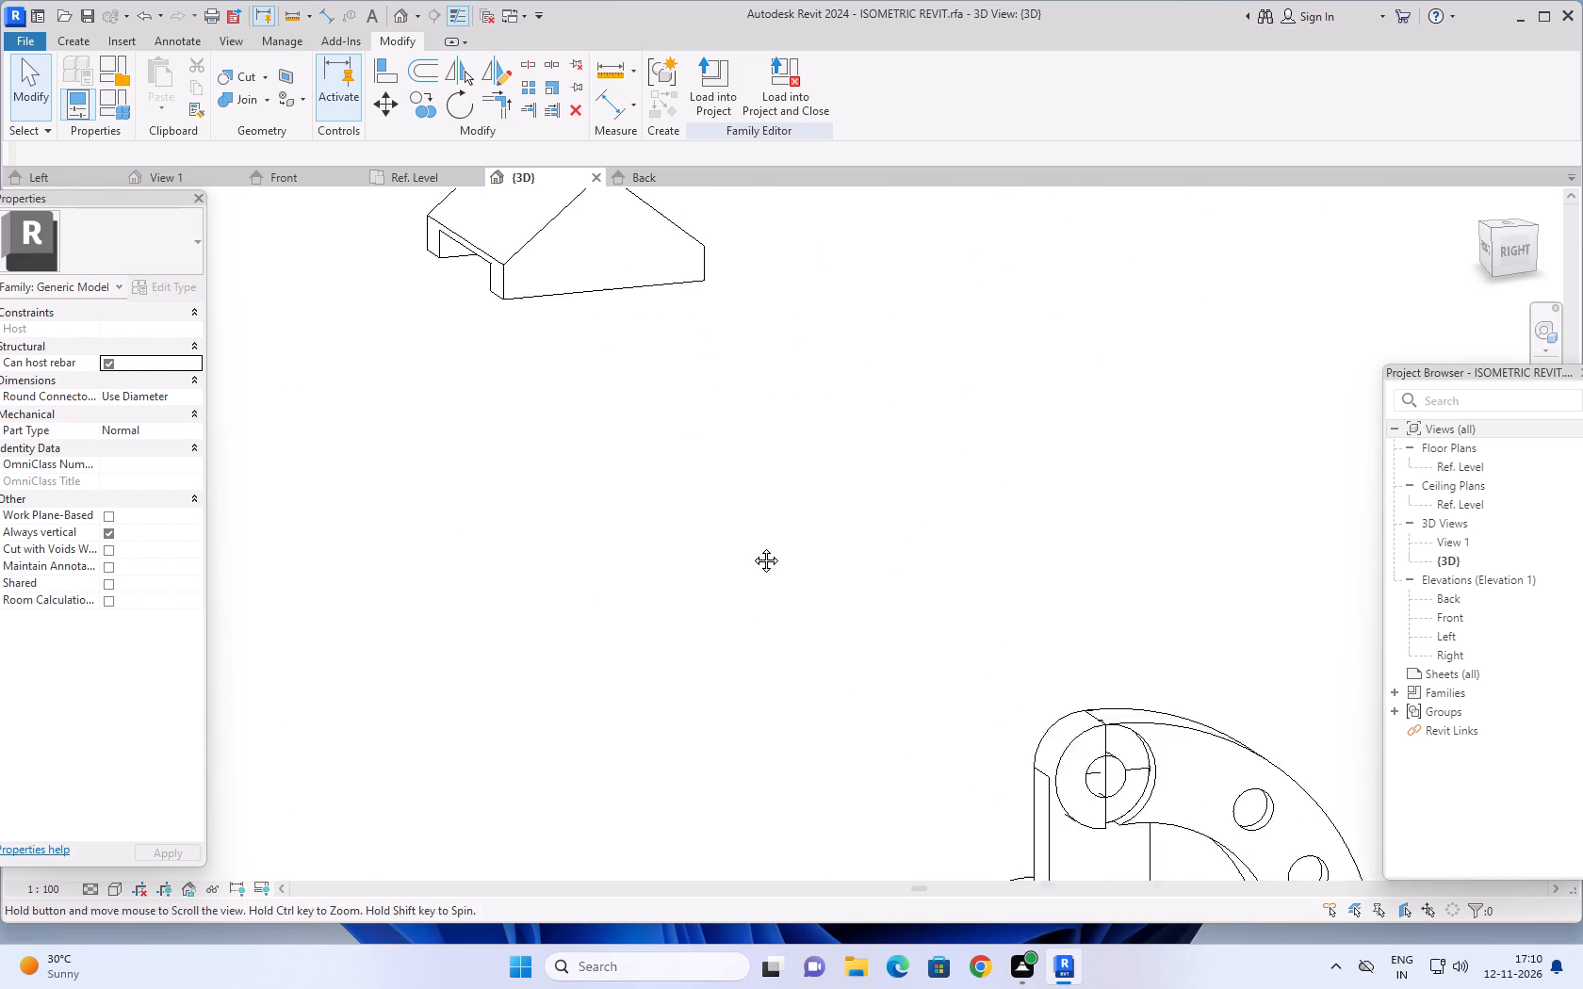
{"action": "middle_click_drag", "start_coordinate": [752, 546], "coordinate": [641, 477]}
{"action": "middle_click", "coordinate": [680, 542], "text": "shift"}
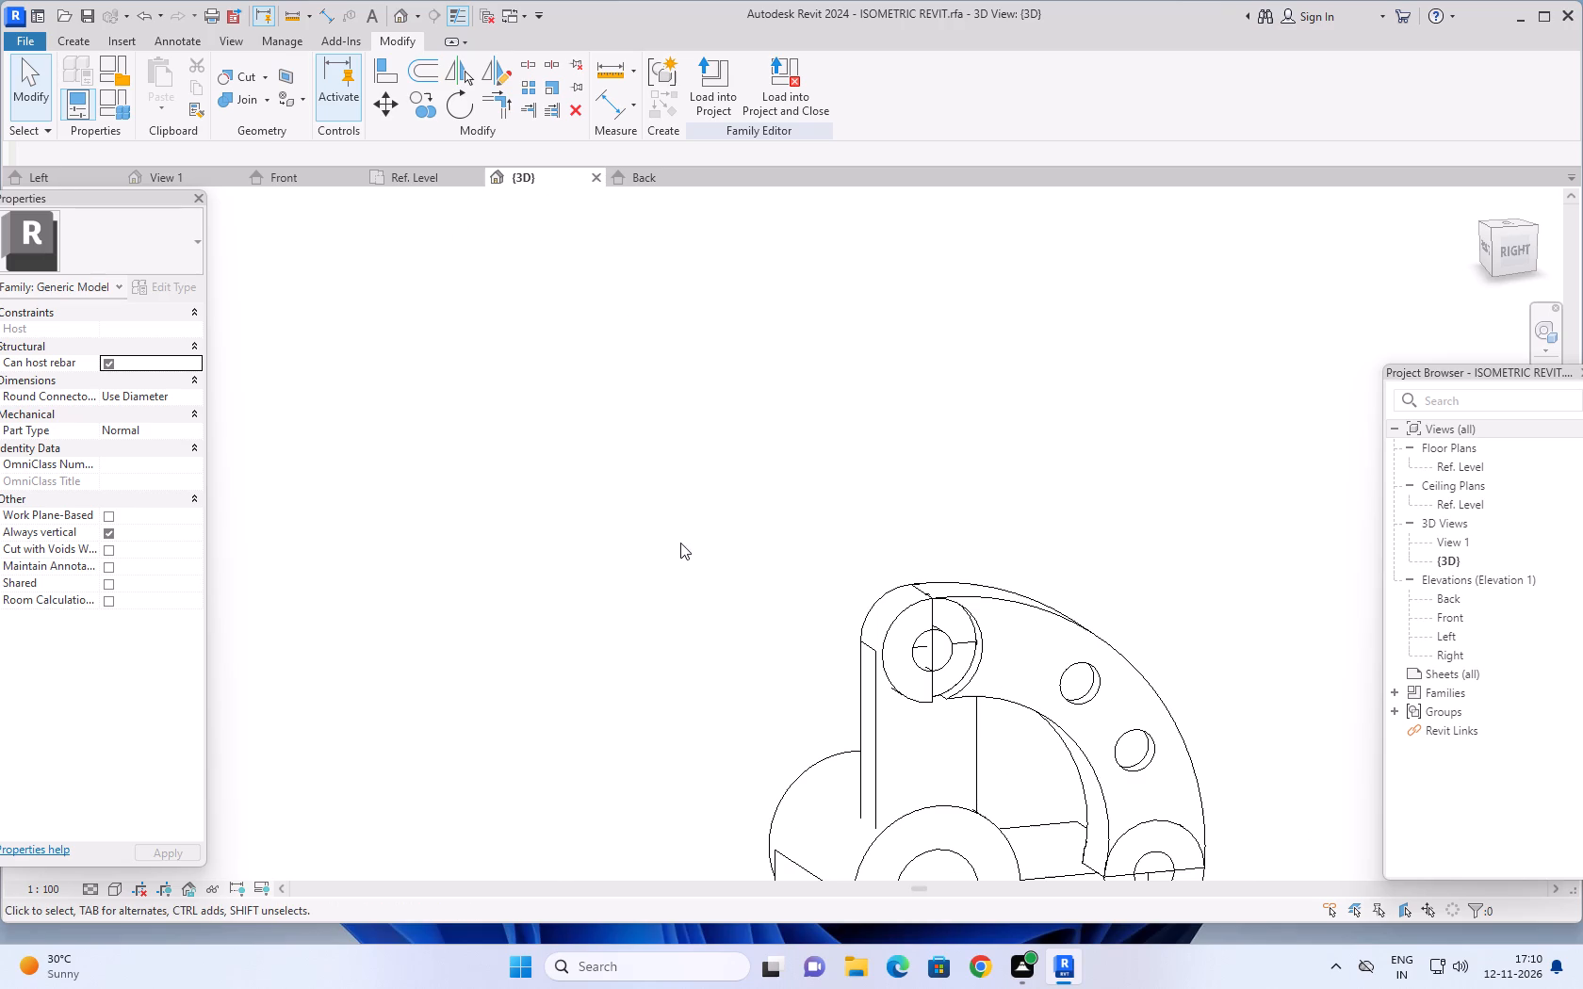
{"action": "scroll", "coordinate": [680, 543], "scroll_direction": "down", "scroll_amount": 2}
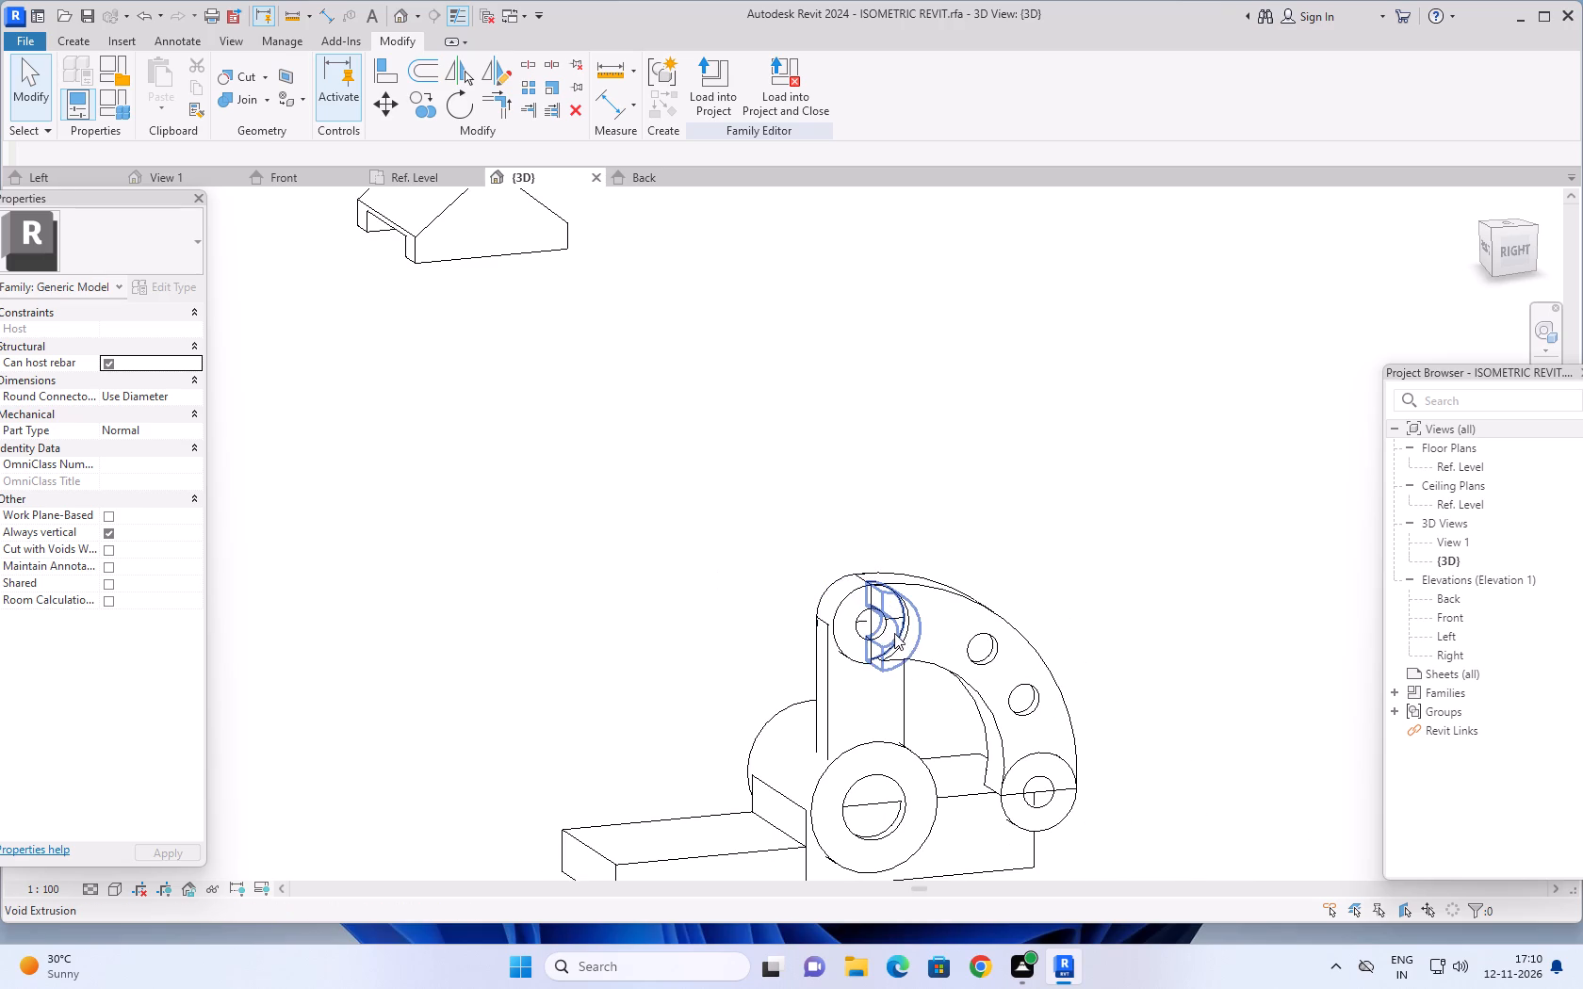
{"action": "scroll", "coordinate": [902, 626], "scroll_direction": "up", "scroll_amount": 6}
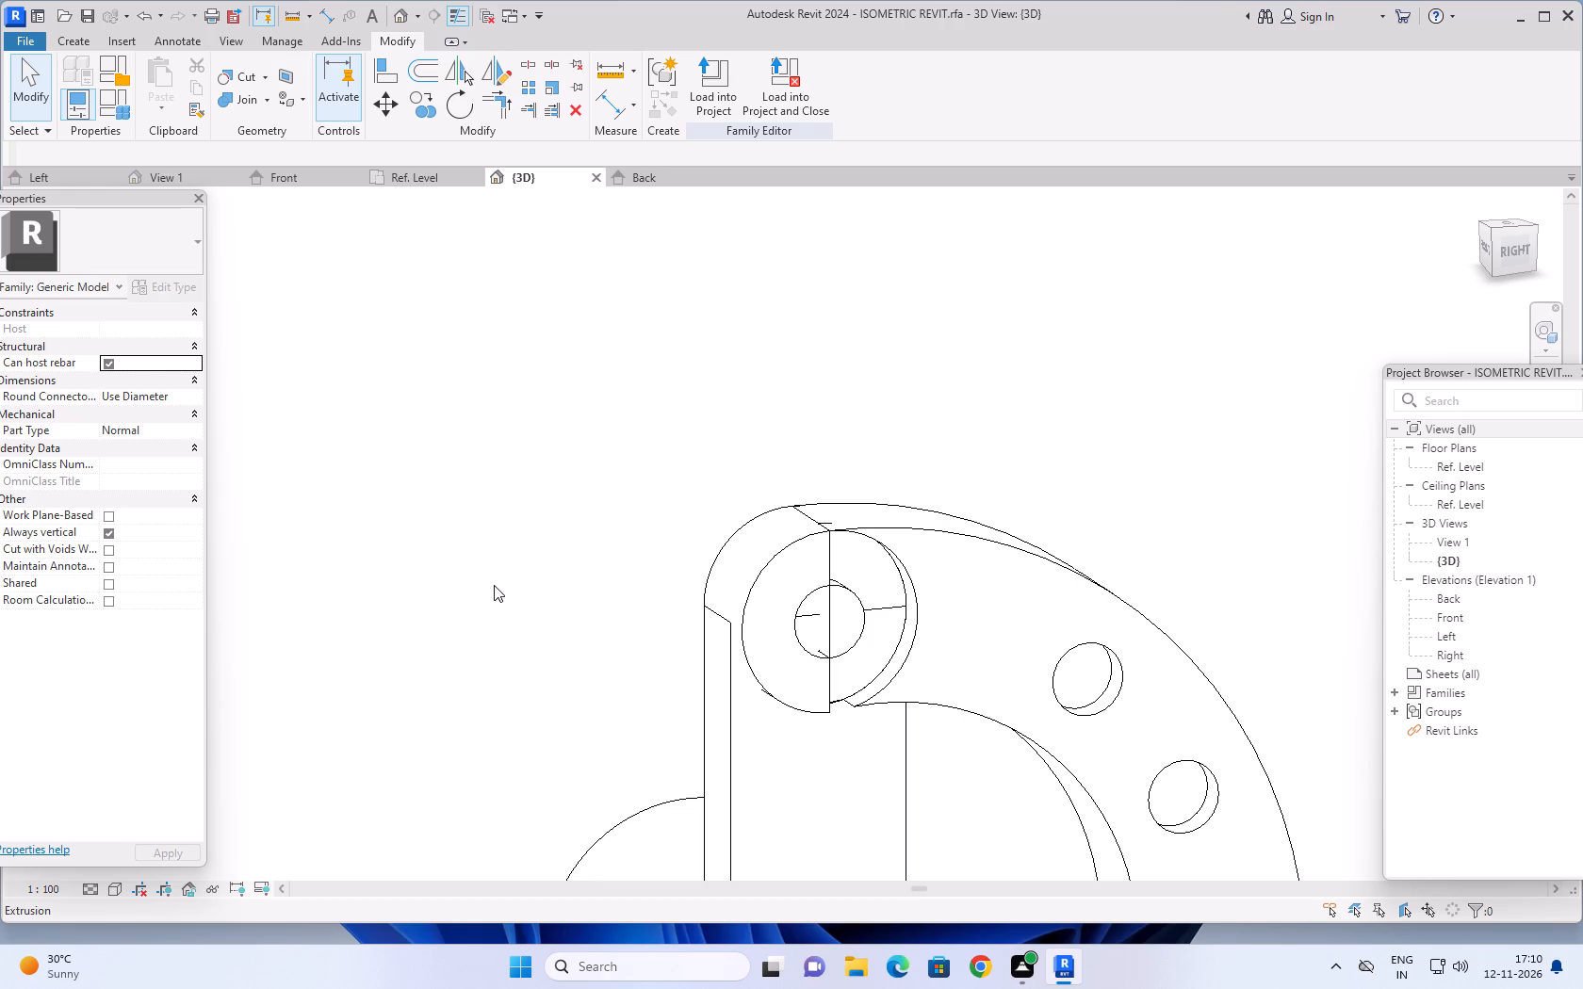
Examine the upper ring and curved web from the bracket's front-left side.
{"action": "middle_click_drag", "start_coordinate": [494, 585], "coordinate": [538, 617], "text": "shift"}
{"action": "middle_click_drag", "start_coordinate": [670, 592], "coordinate": [279, 393]}
{"action": "scroll", "coordinate": [818, 697], "scroll_direction": "down", "scroll_amount": 4}
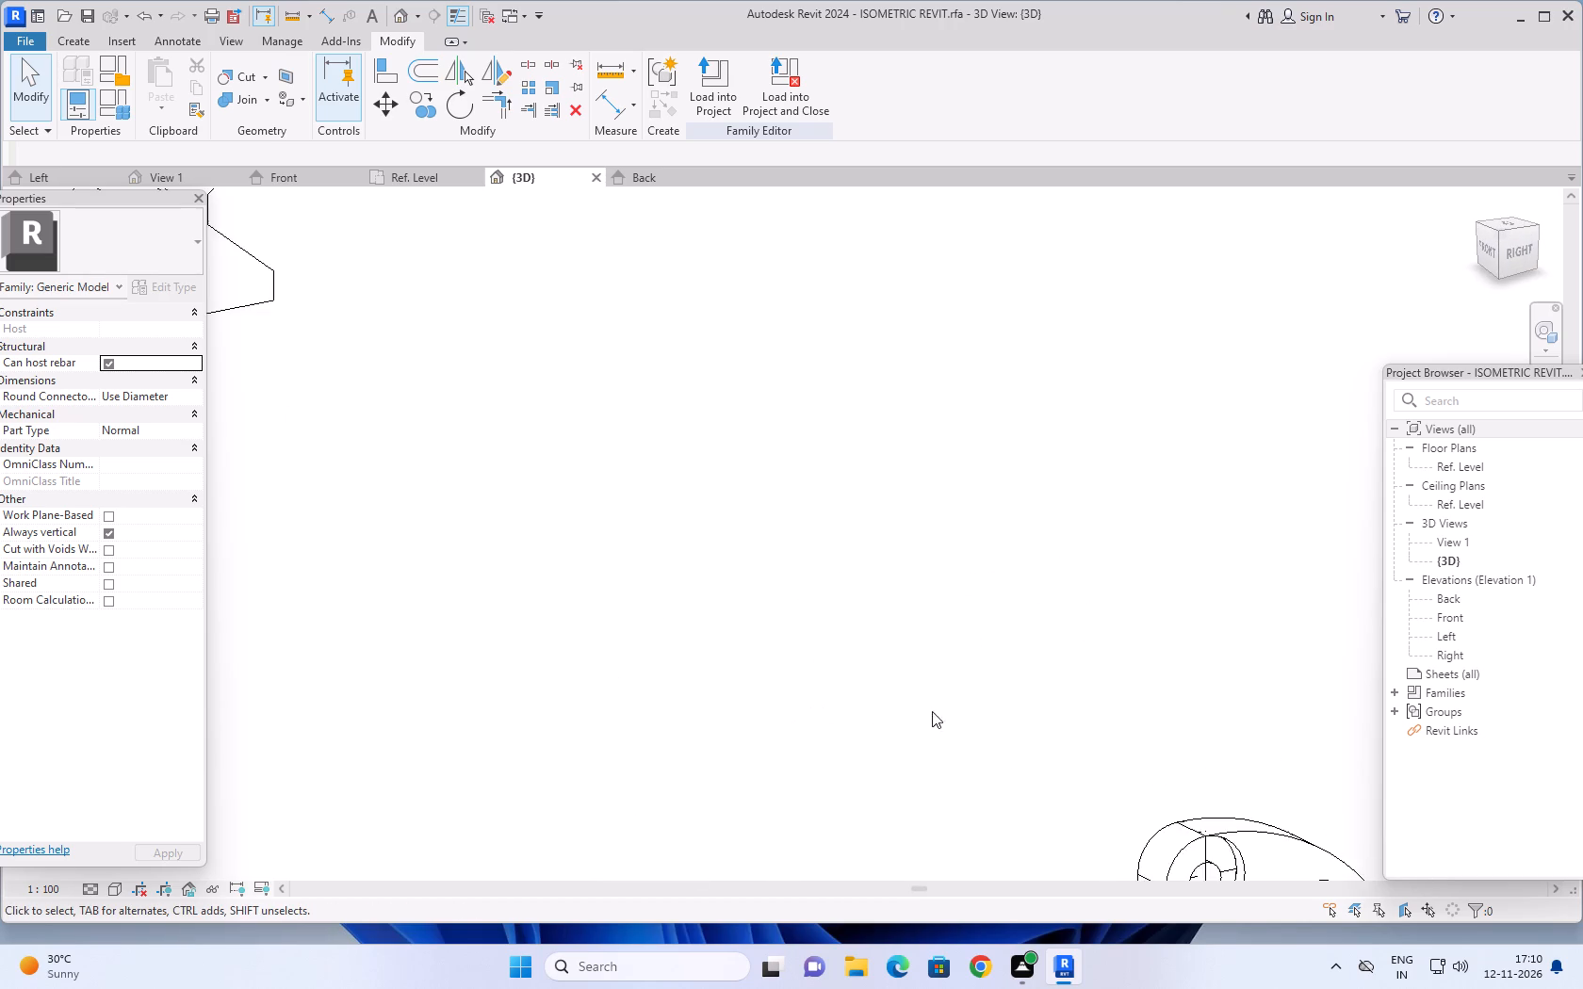
{"action": "scroll", "coordinate": [932, 711], "scroll_direction": "down", "scroll_amount": 5}
{"action": "middle_click_drag", "start_coordinate": [856, 646], "coordinate": [445, 448]}
{"action": "middle_click_drag", "start_coordinate": [535, 652], "coordinate": [661, 700]}
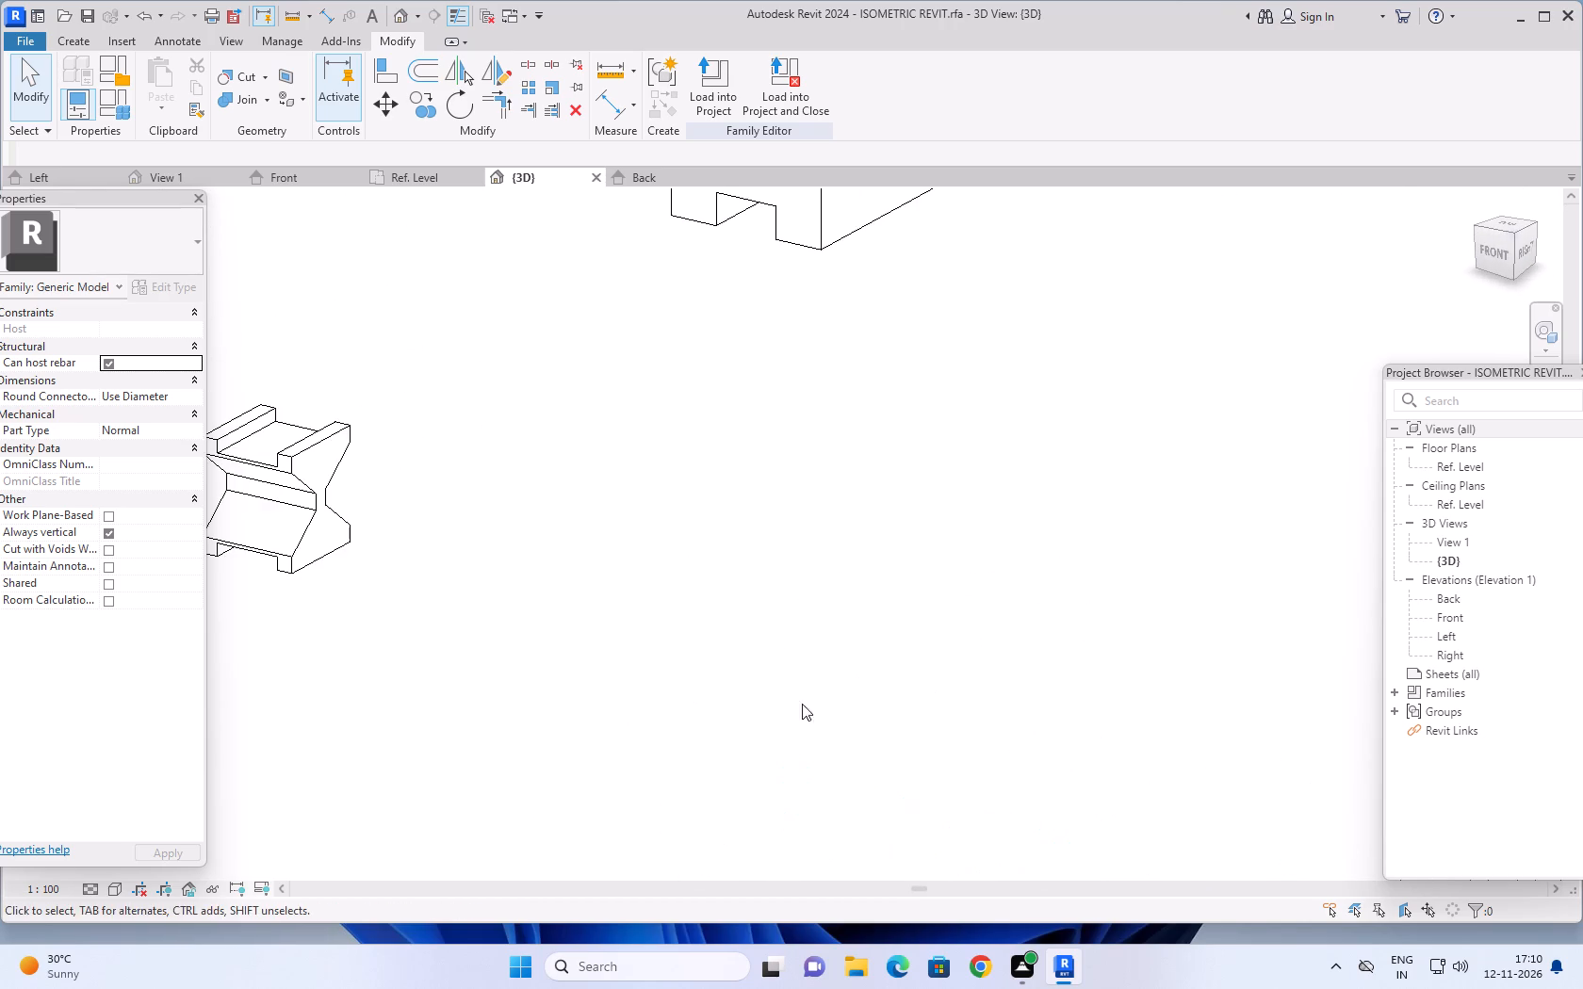
{"action": "middle_click_drag", "start_coordinate": [1031, 657], "coordinate": [27, 457]}
{"action": "middle_click_drag", "start_coordinate": [881, 782], "coordinate": [1080, 727]}
{"action": "middle_click_drag", "start_coordinate": [998, 638], "coordinate": [151, 774]}
{"action": "middle_click_drag", "start_coordinate": [1087, 641], "coordinate": [558, 676]}
{"action": "middle_click_drag", "start_coordinate": [850, 677], "coordinate": [923, 662], "text": "shift"}
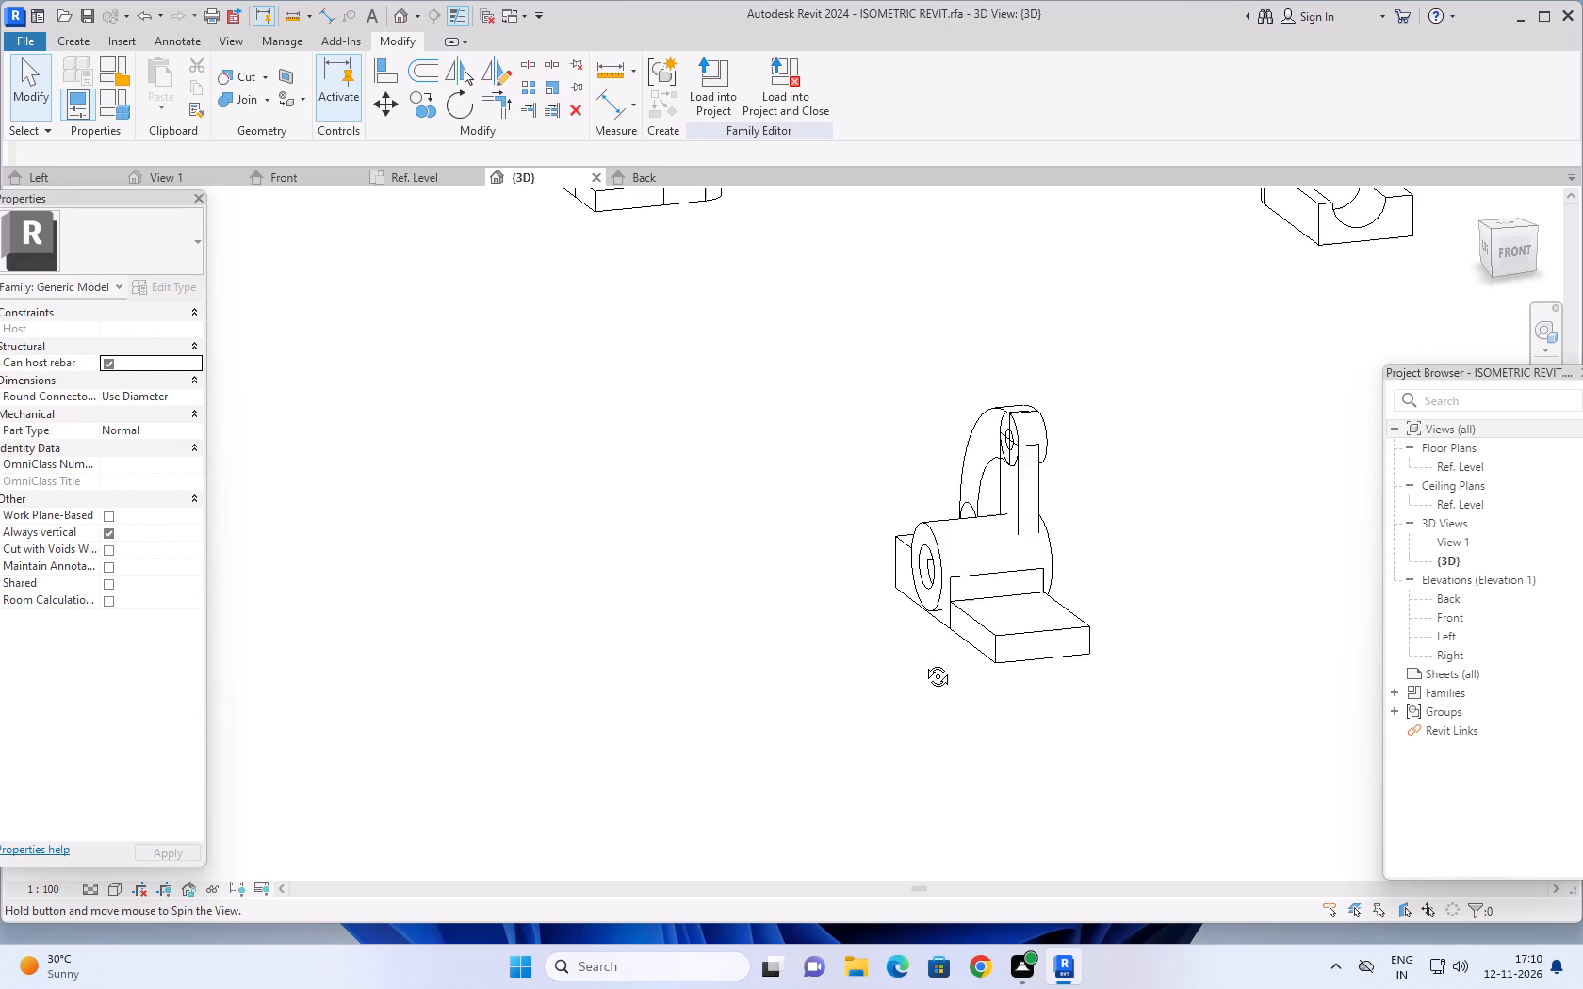
{"action": "middle_click_drag", "start_coordinate": [923, 662], "coordinate": [955, 652], "text": "shift"}
{"action": "middle_click_drag", "start_coordinate": [920, 589], "coordinate": [452, 792]}
{"action": "middle_click_drag", "start_coordinate": [997, 593], "coordinate": [1072, 592]}
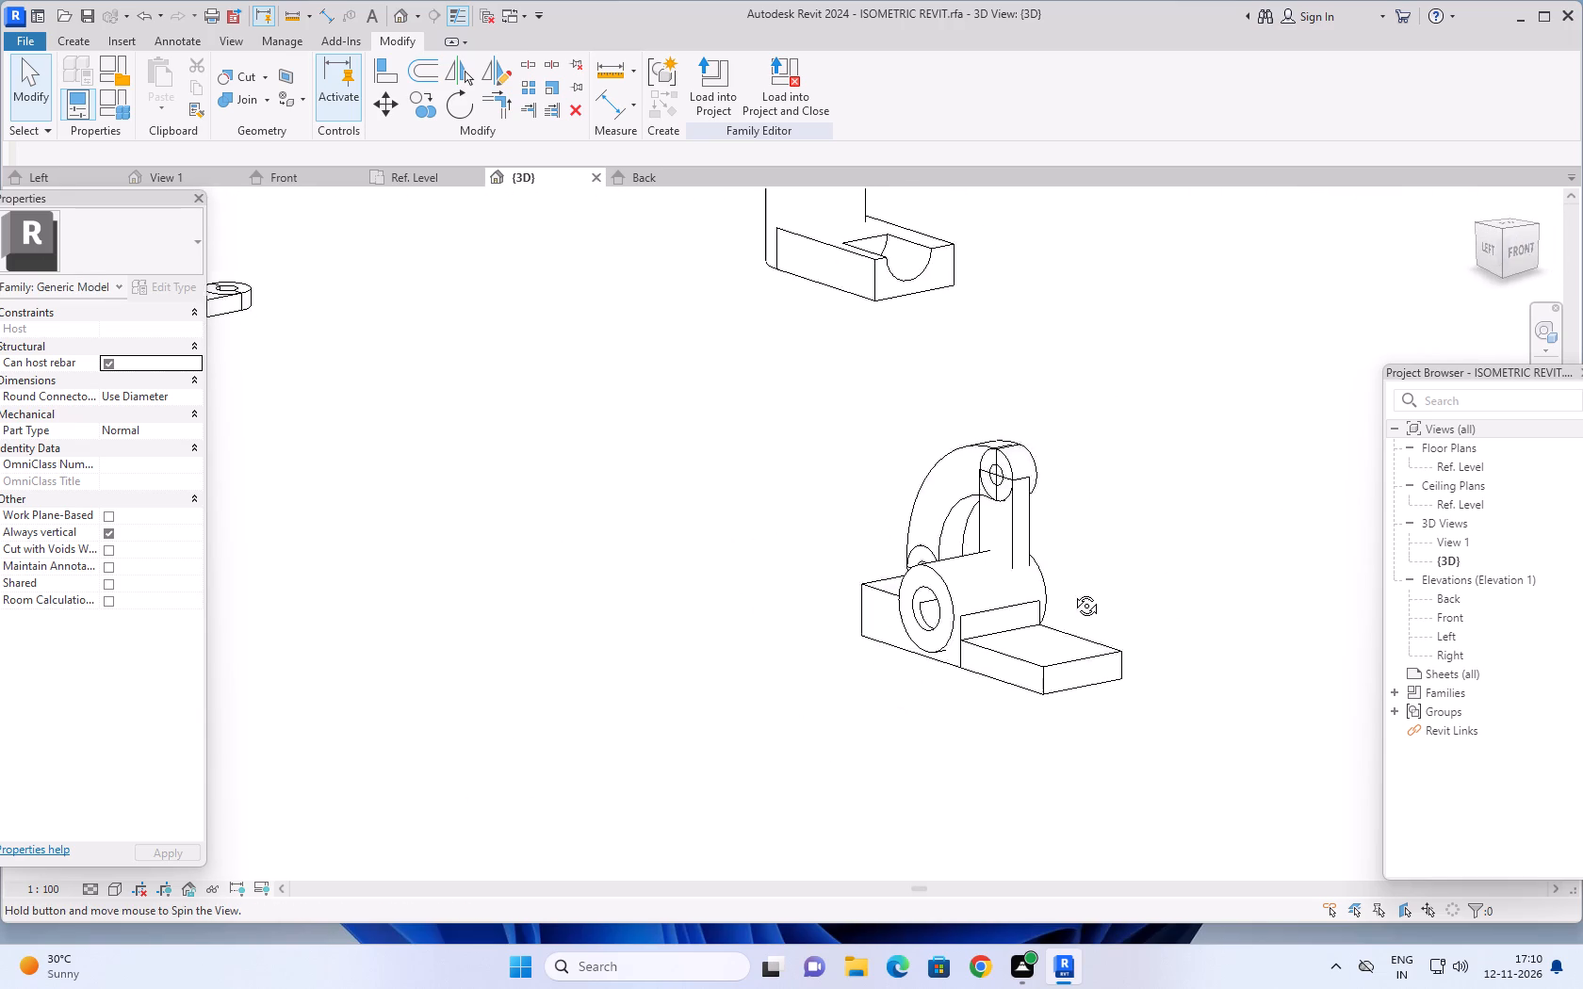
{"action": "middle_click_drag", "start_coordinate": [1072, 592], "coordinate": [1085, 635]}
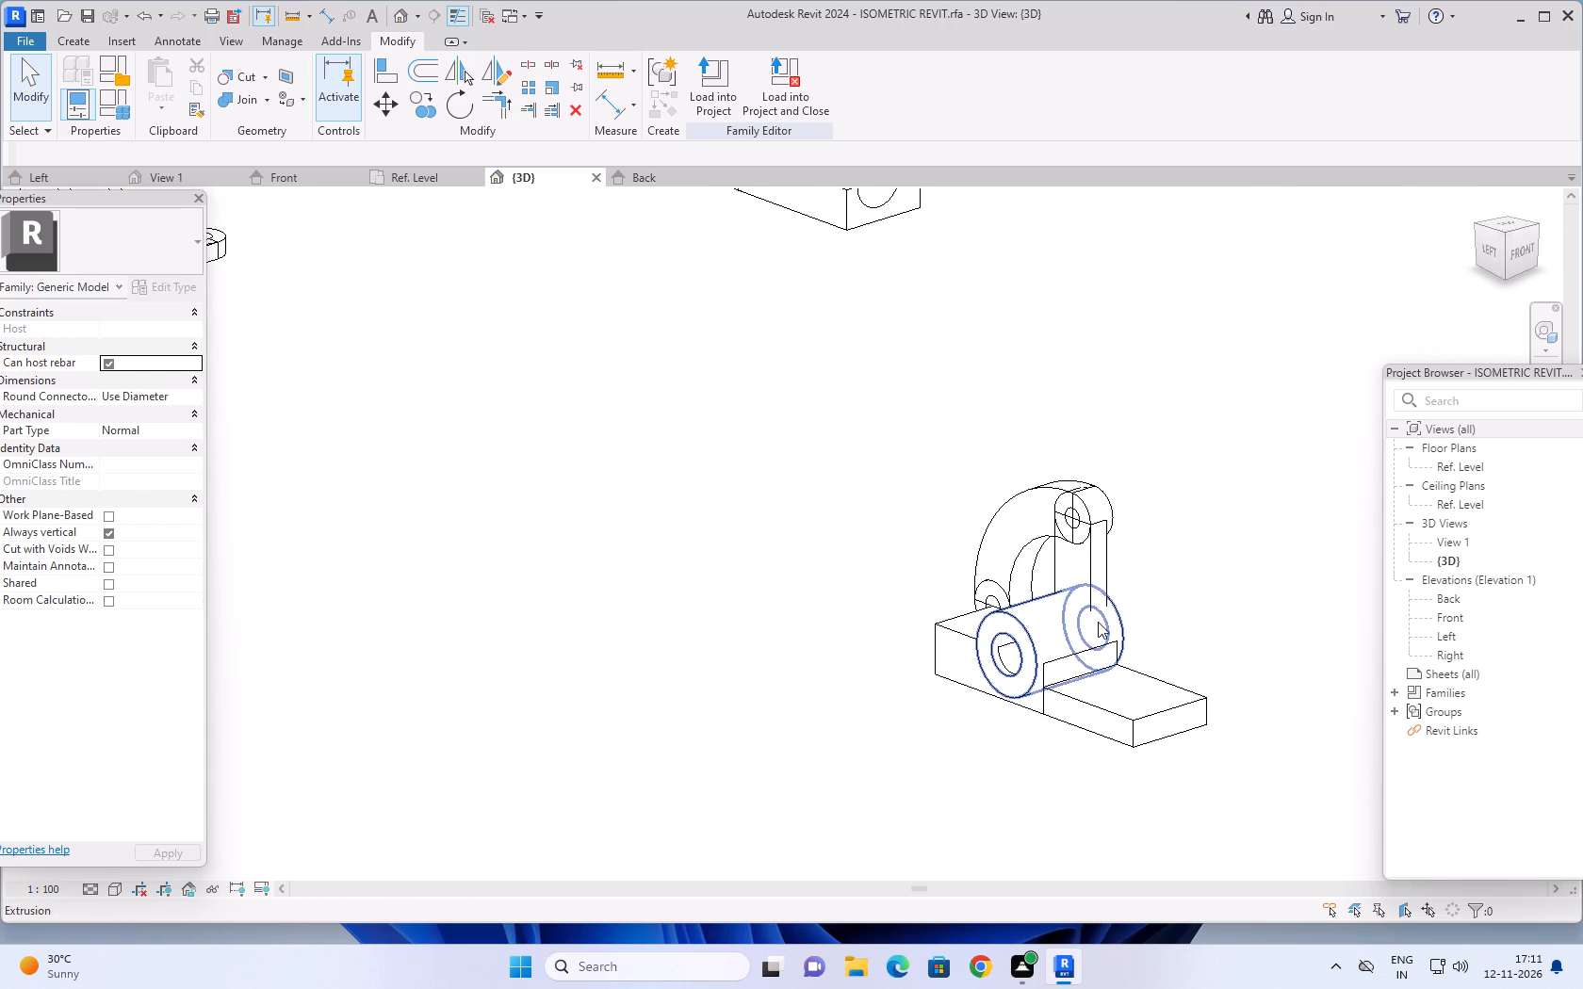
{"action": "scroll", "coordinate": [1157, 528], "scroll_direction": "up", "scroll_amount": 7}
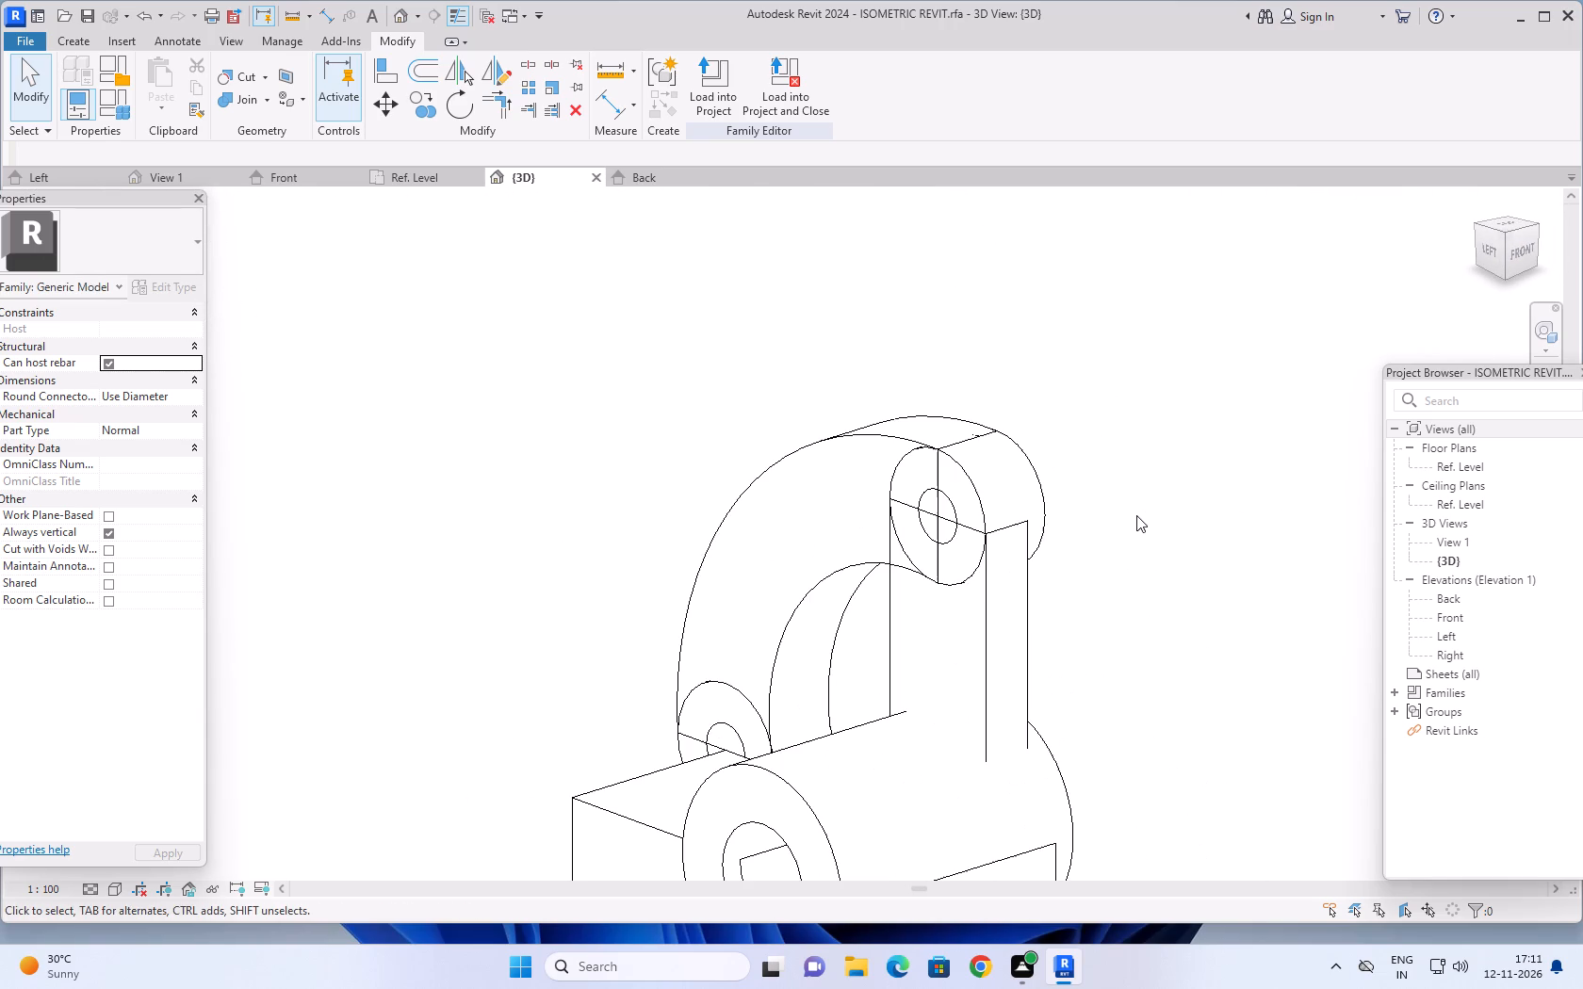
{"action": "scroll", "coordinate": [1136, 515], "scroll_direction": "up", "scroll_amount": 3}
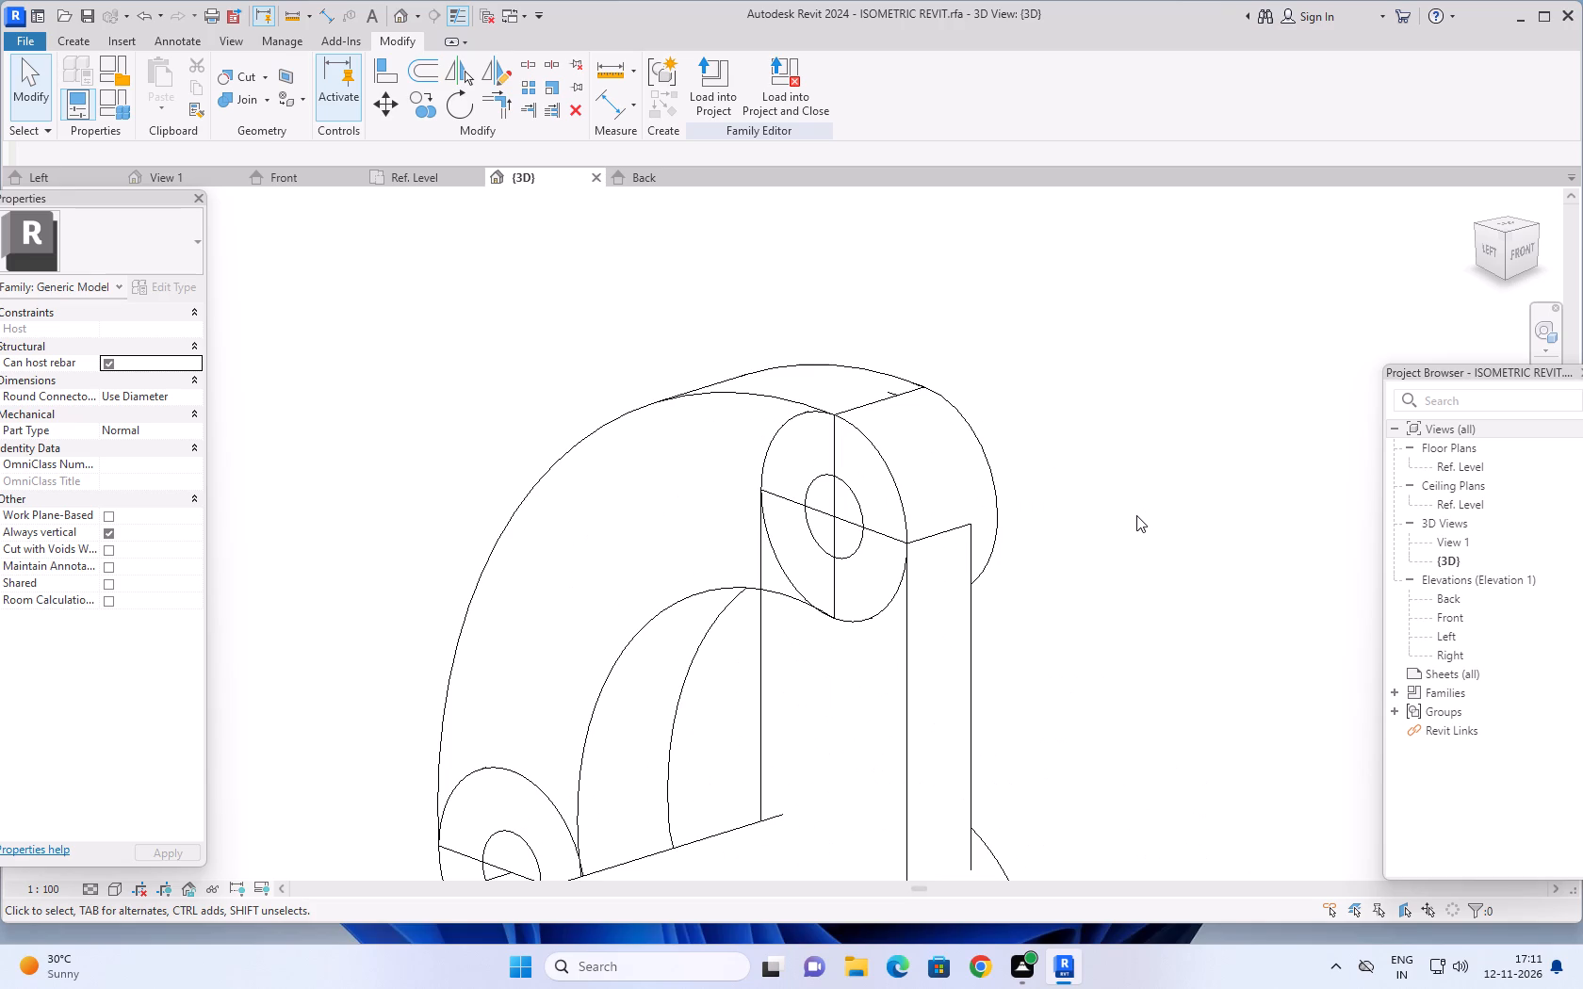
Examine the whole bracket again from the front-right, including the half-ring cut at the upper ring.
{"action": "scroll", "coordinate": [1136, 515], "scroll_direction": "down", "scroll_amount": 5}
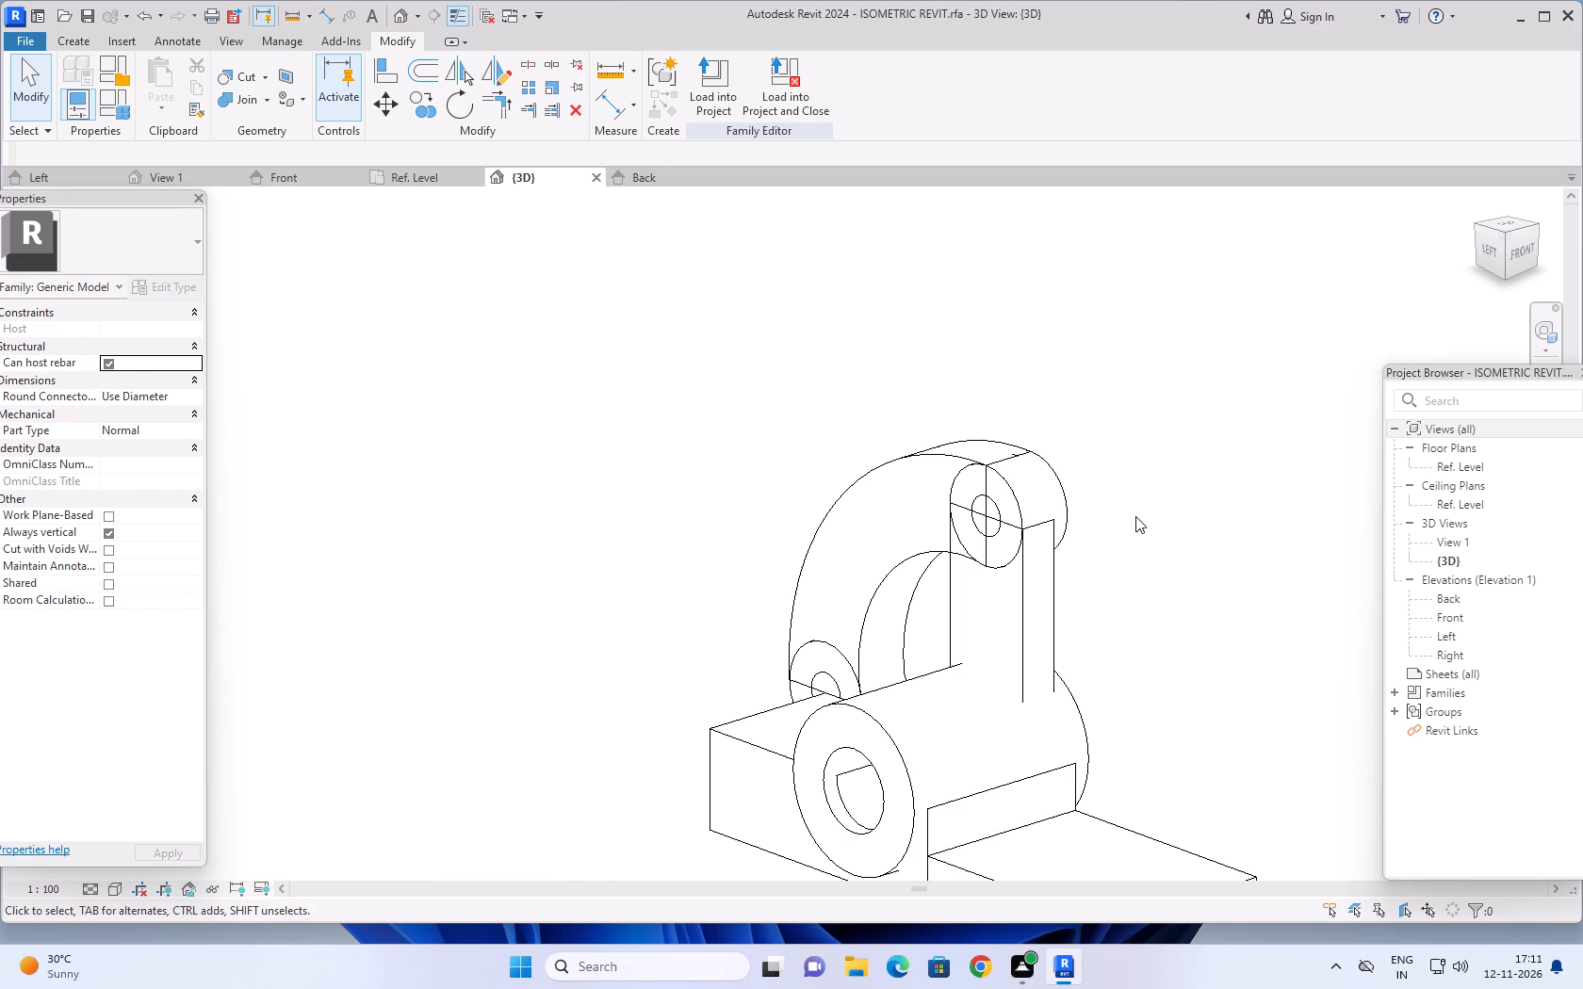
{"action": "middle_click_drag", "start_coordinate": [1113, 532], "coordinate": [1057, 602]}
{"action": "scroll", "coordinate": [895, 618], "scroll_direction": "down", "scroll_amount": 12}
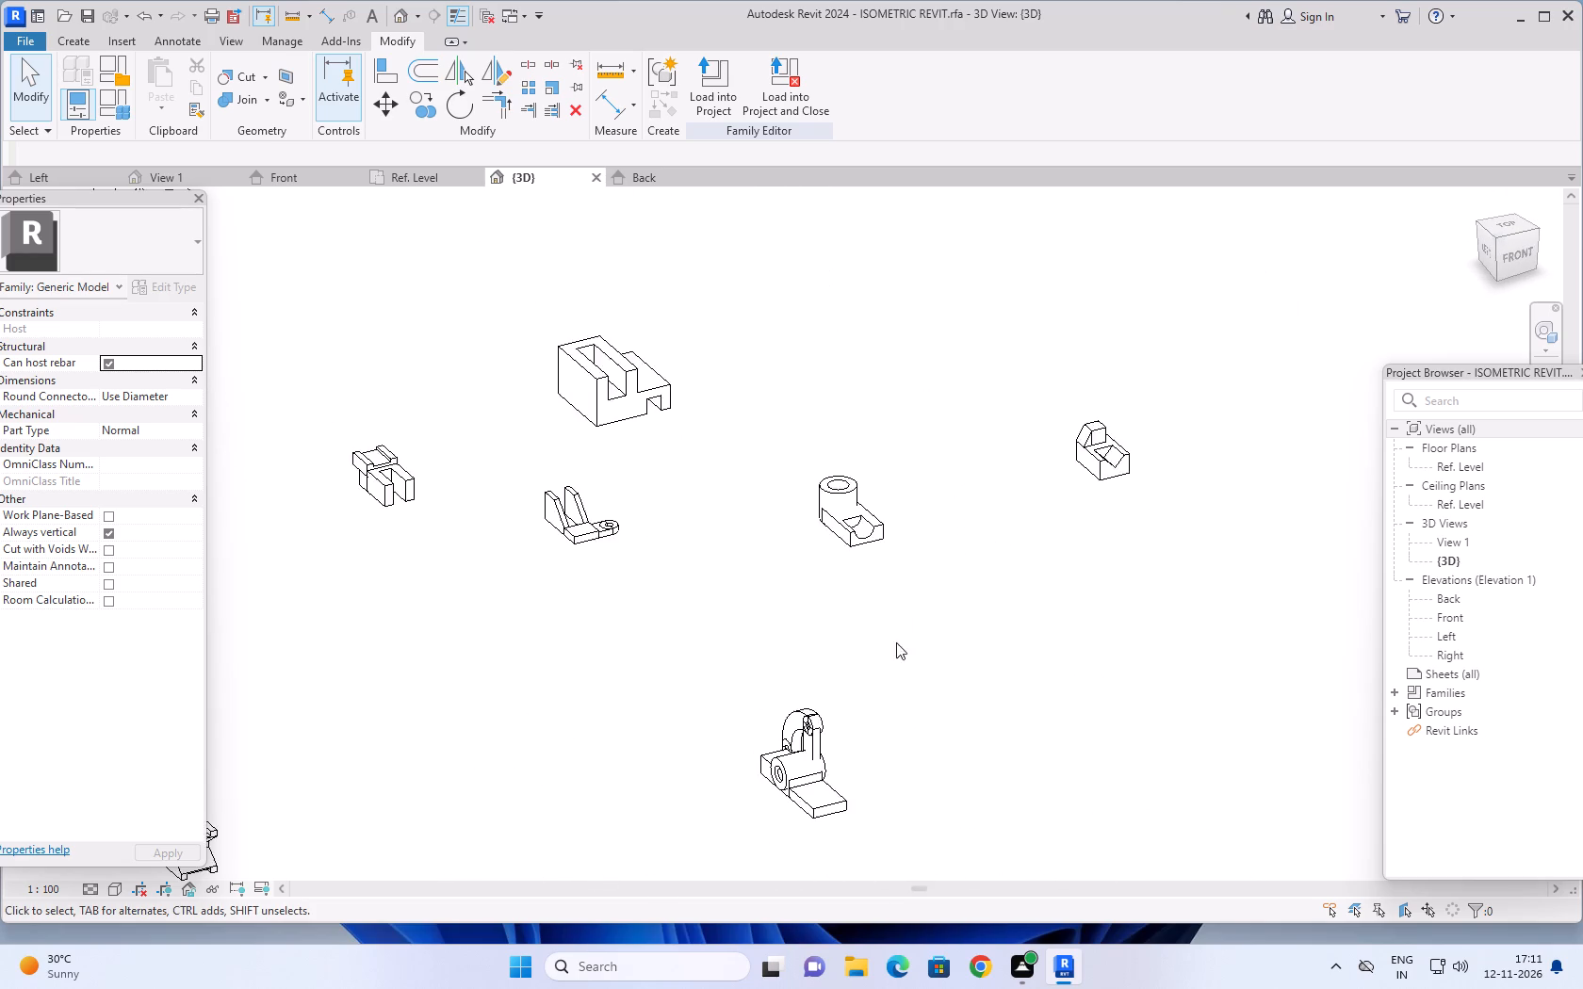
{"action": "middle_click_drag", "start_coordinate": [853, 661], "coordinate": [1011, 445]}
{"action": "middle_click_drag", "start_coordinate": [1039, 603], "coordinate": [689, 692]}
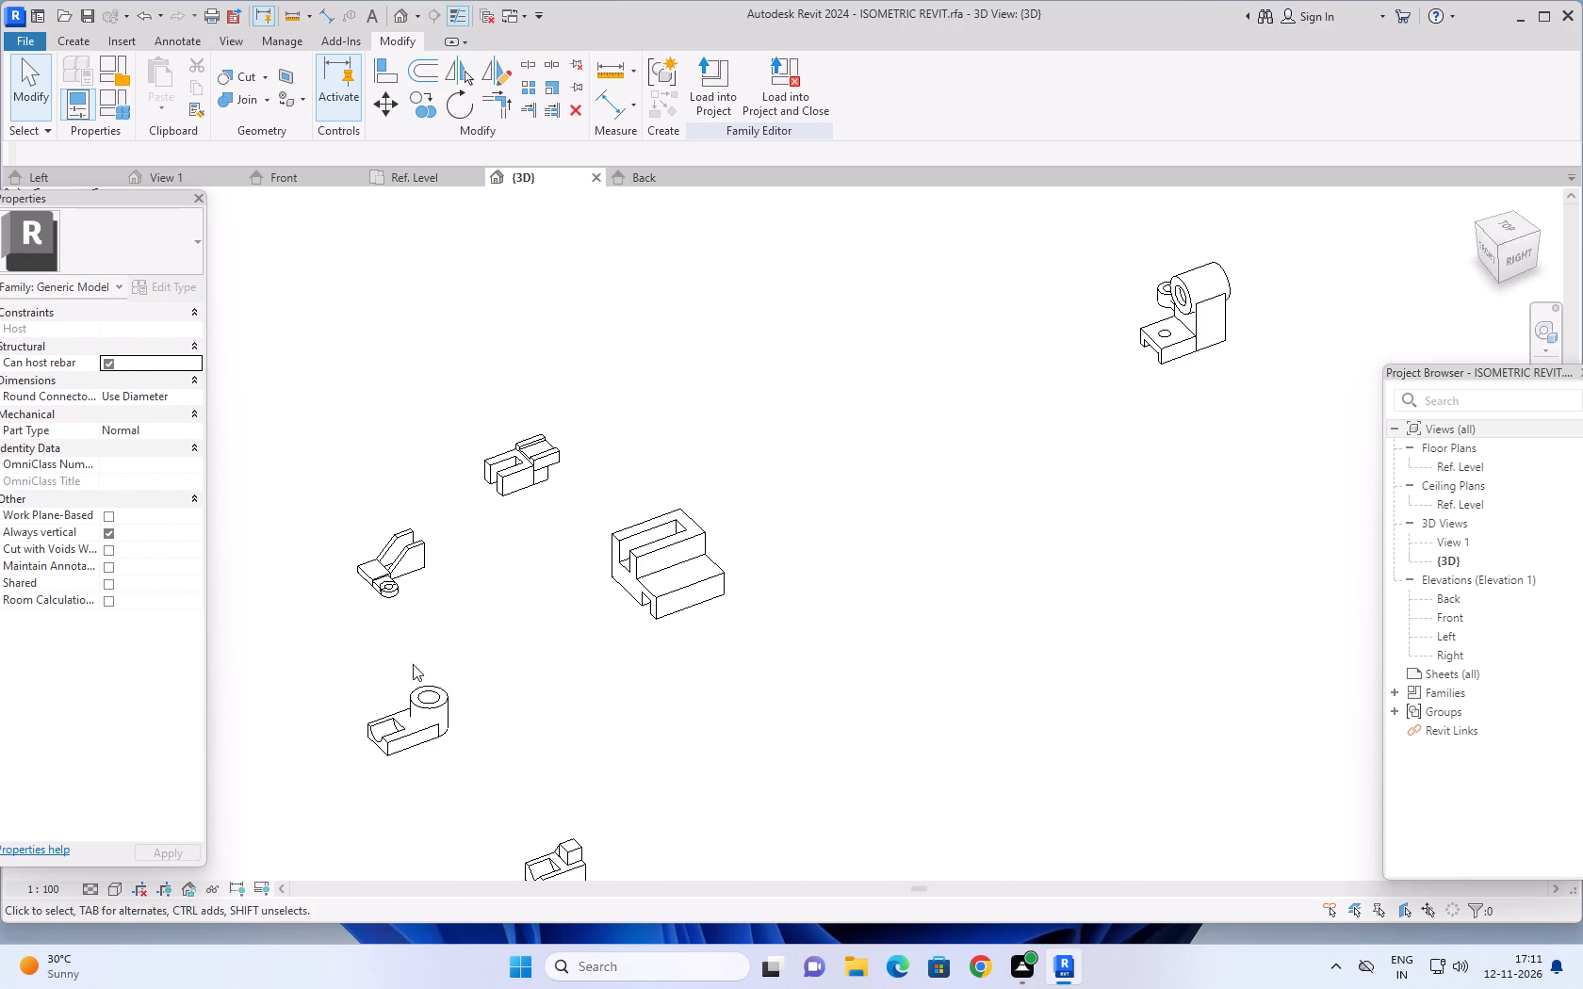
{"action": "middle_click_drag", "start_coordinate": [395, 645], "coordinate": [1077, 611]}
{"action": "scroll", "coordinate": [898, 608], "scroll_direction": "up", "scroll_amount": 1}
{"action": "middle_click_drag", "start_coordinate": [597, 593], "coordinate": [1123, 589]}
{"action": "scroll", "coordinate": [867, 599], "scroll_direction": "up", "scroll_amount": 4}
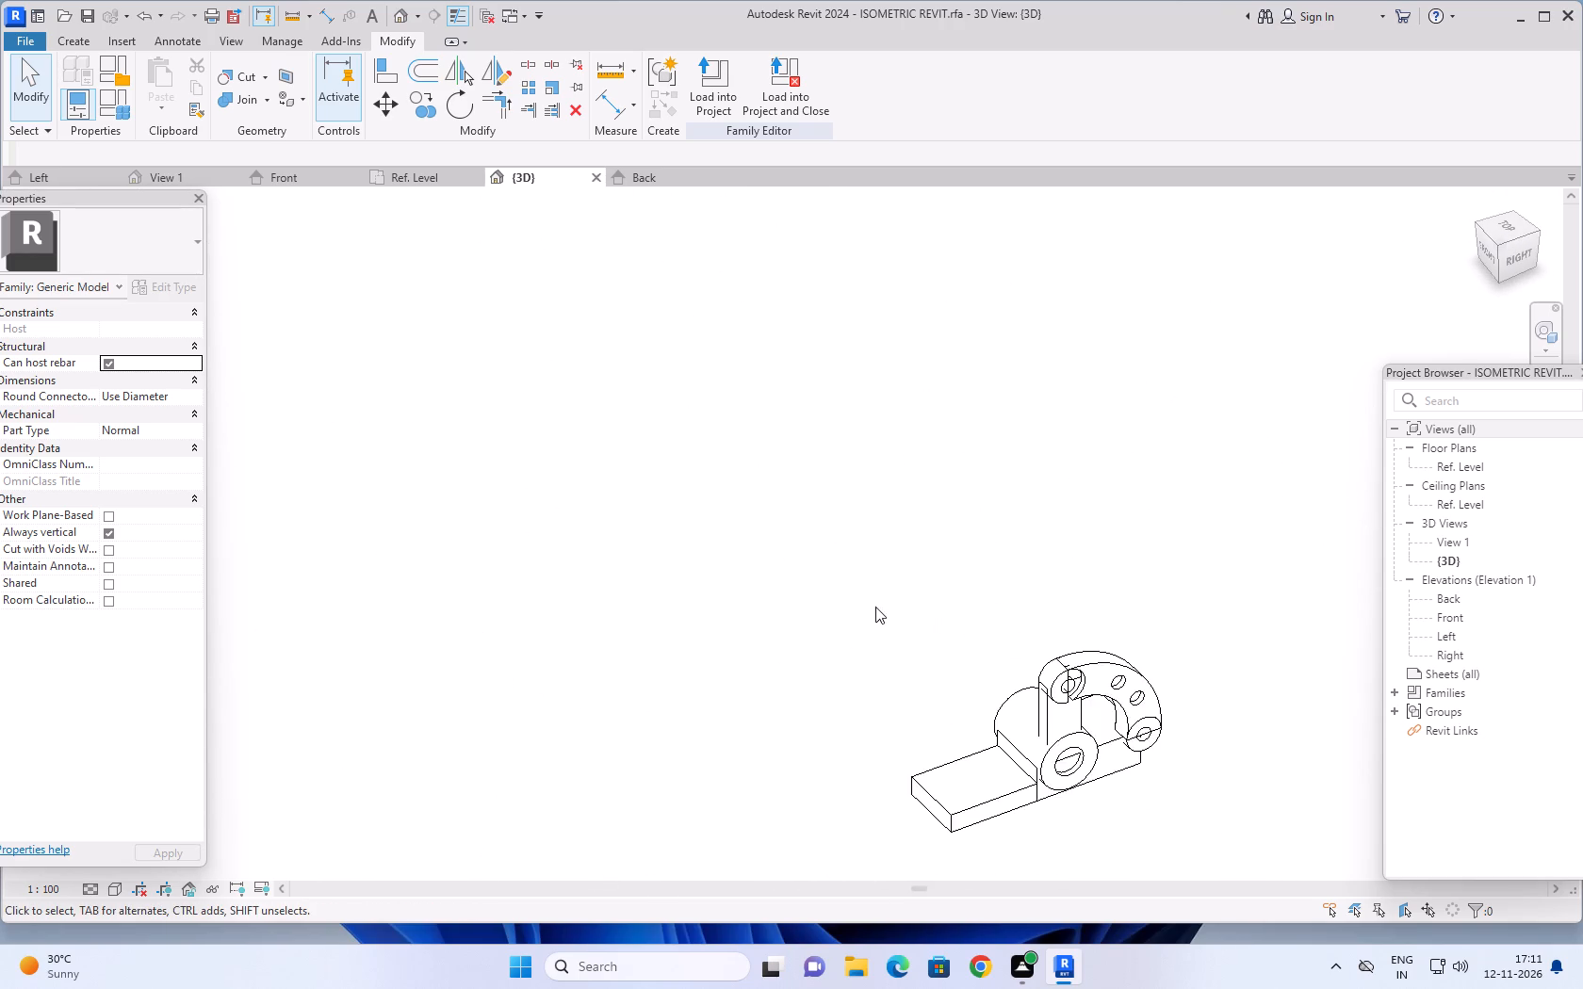
{"action": "middle_click_drag", "start_coordinate": [870, 602], "coordinate": [856, 494]}
{"action": "scroll", "coordinate": [854, 508], "scroll_direction": "up", "scroll_amount": 1, "text": "shift"}
{"action": "middle_click_drag", "start_coordinate": [791, 473], "coordinate": [774, 728]}
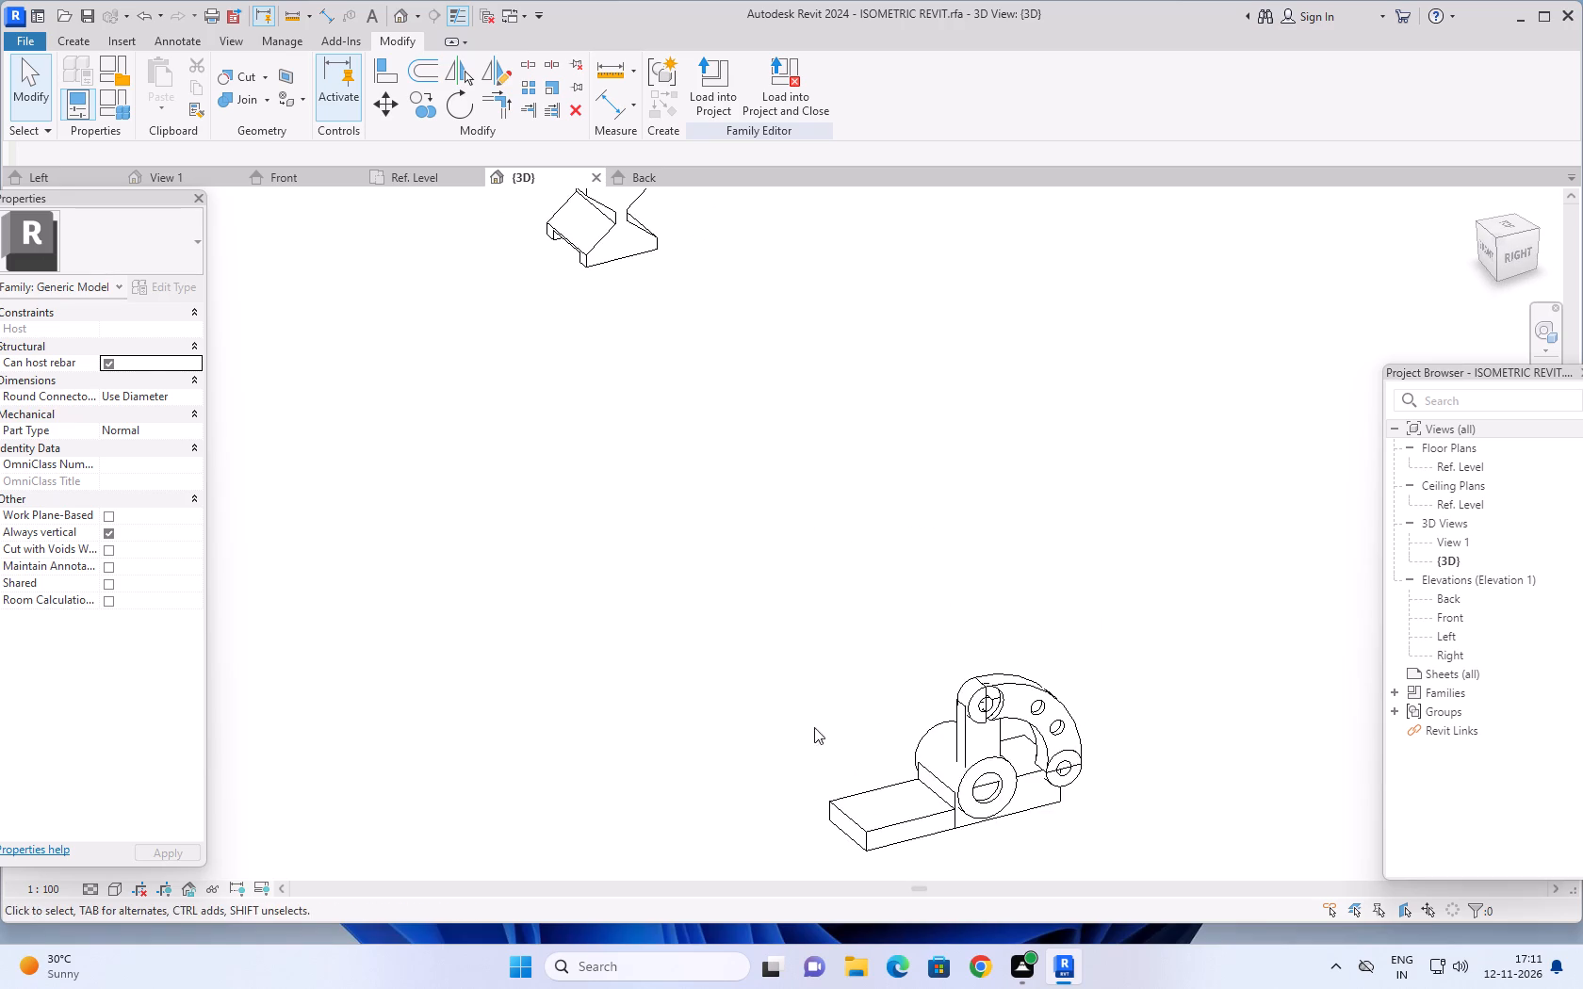
{"action": "scroll", "coordinate": [982, 706], "scroll_direction": "up", "scroll_amount": 3}
{"action": "middle_click_drag", "start_coordinate": [828, 593], "coordinate": [765, 605]}
{"action": "scroll", "coordinate": [828, 545], "scroll_direction": "up", "scroll_amount": 1, "text": "shift"}
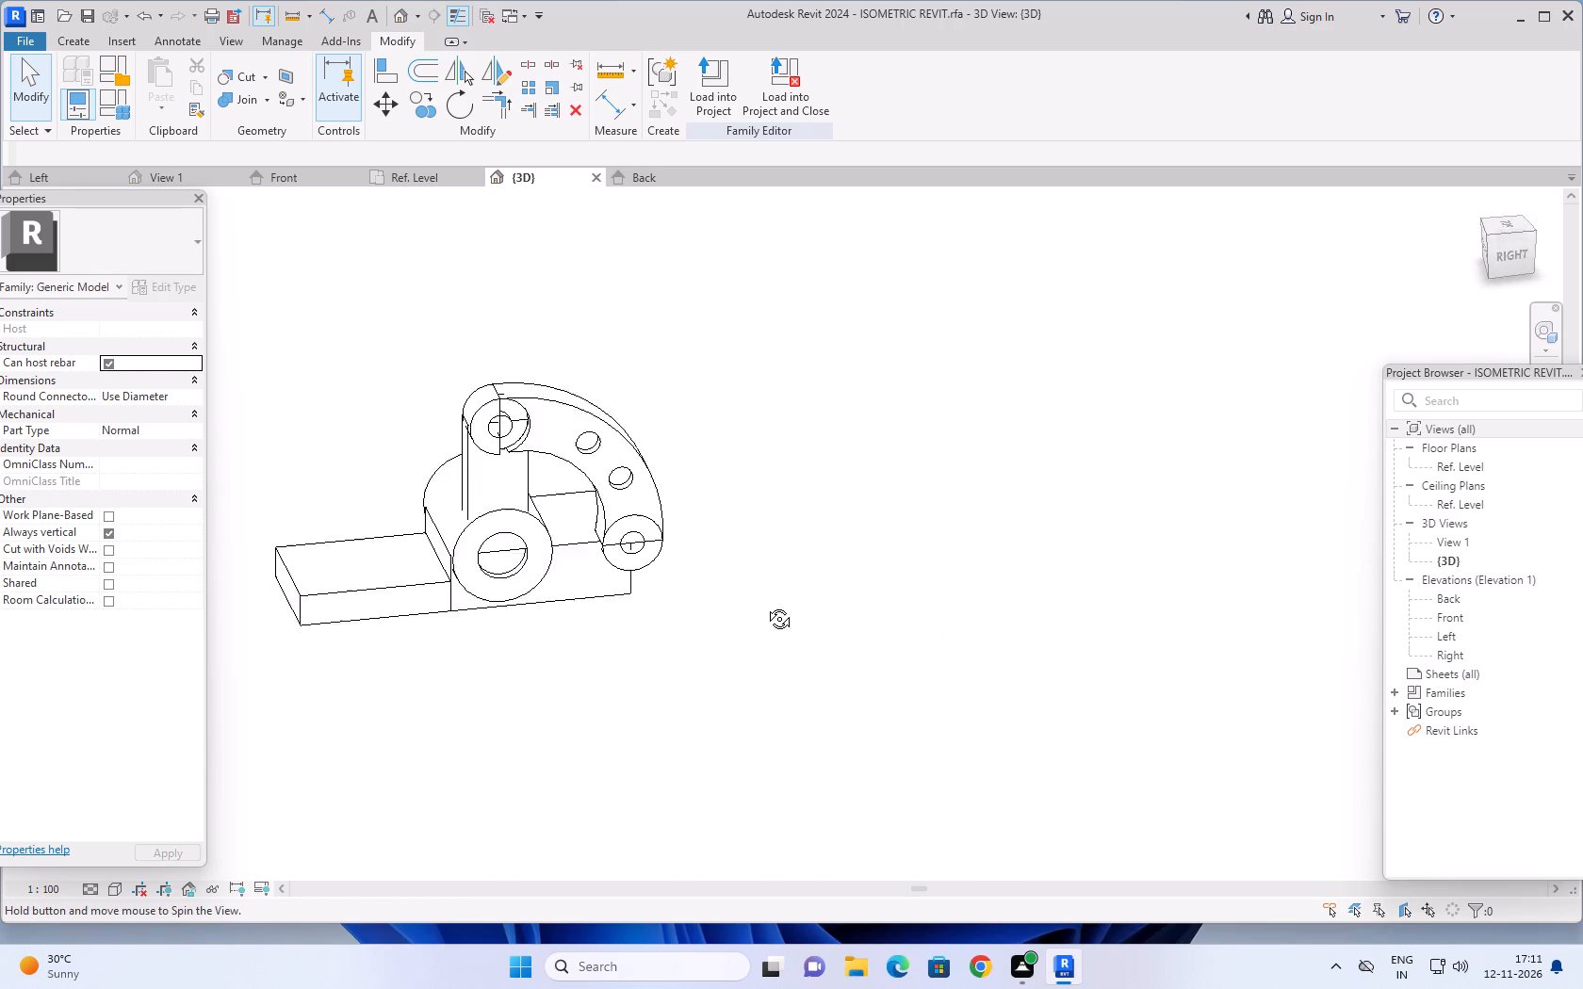
{"action": "middle_click_drag", "start_coordinate": [765, 605], "coordinate": [933, 657]}
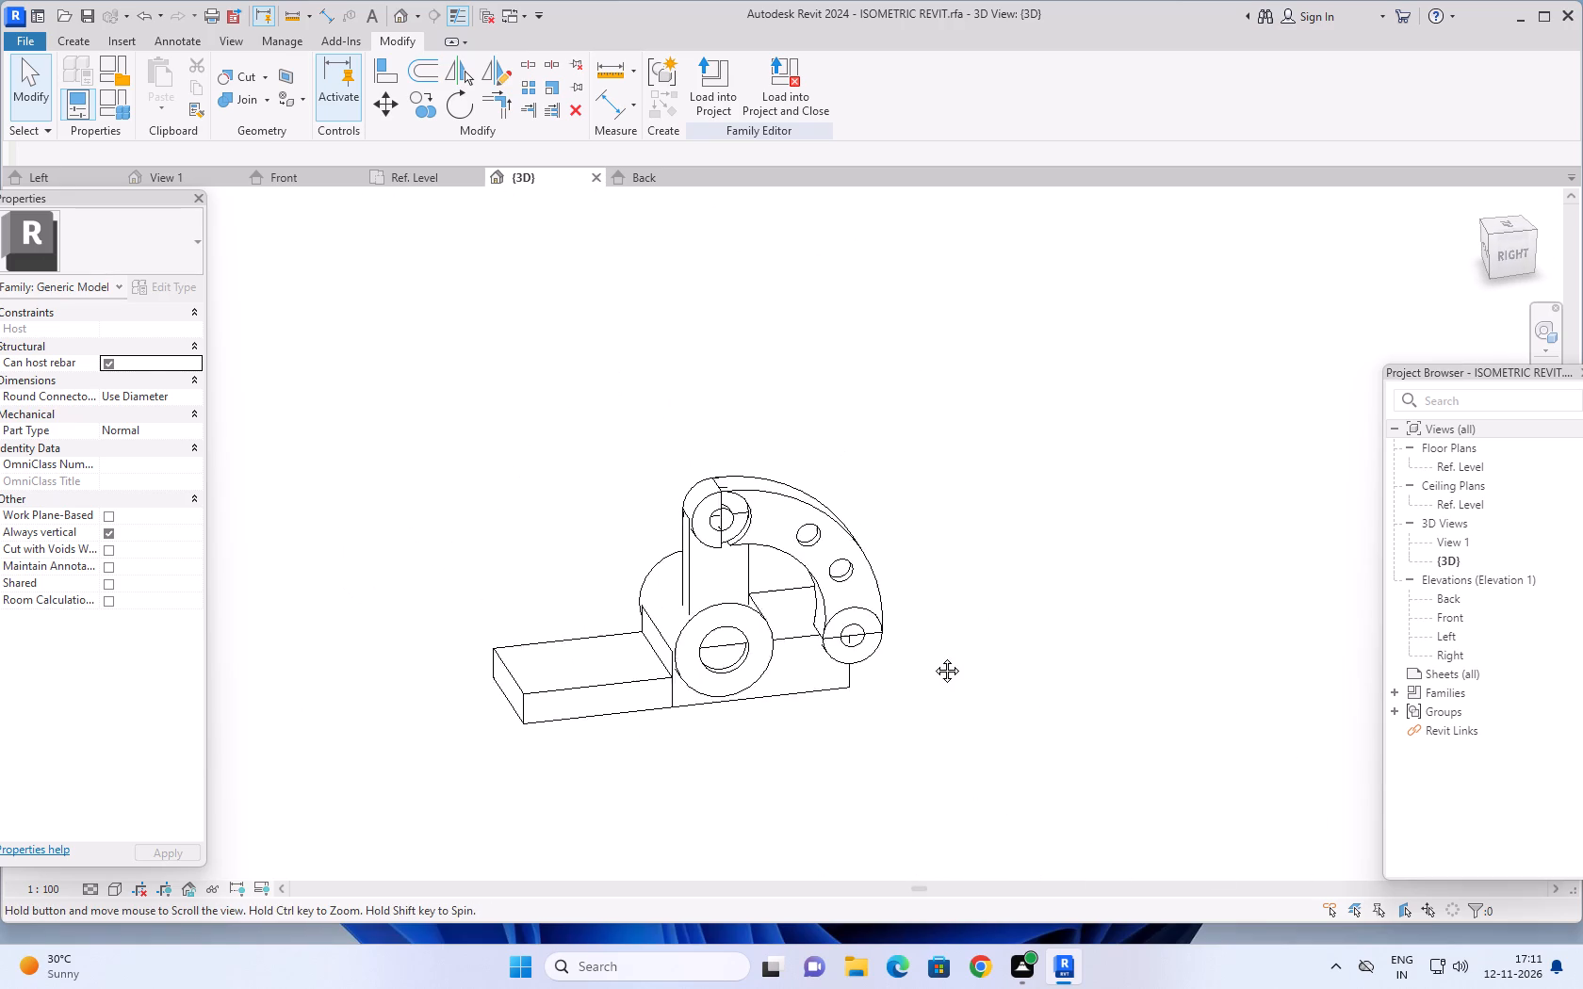
{"action": "middle_click_drag", "start_coordinate": [933, 657], "coordinate": [957, 677]}
{"action": "scroll", "coordinate": [735, 587], "scroll_direction": "up", "scroll_amount": 5}
Undo the half-ring void extrusion at the upper ring and discard its sketch.
{"action": "key", "text": "Escape"}
{"action": "left_click", "coordinate": [798, 495]}
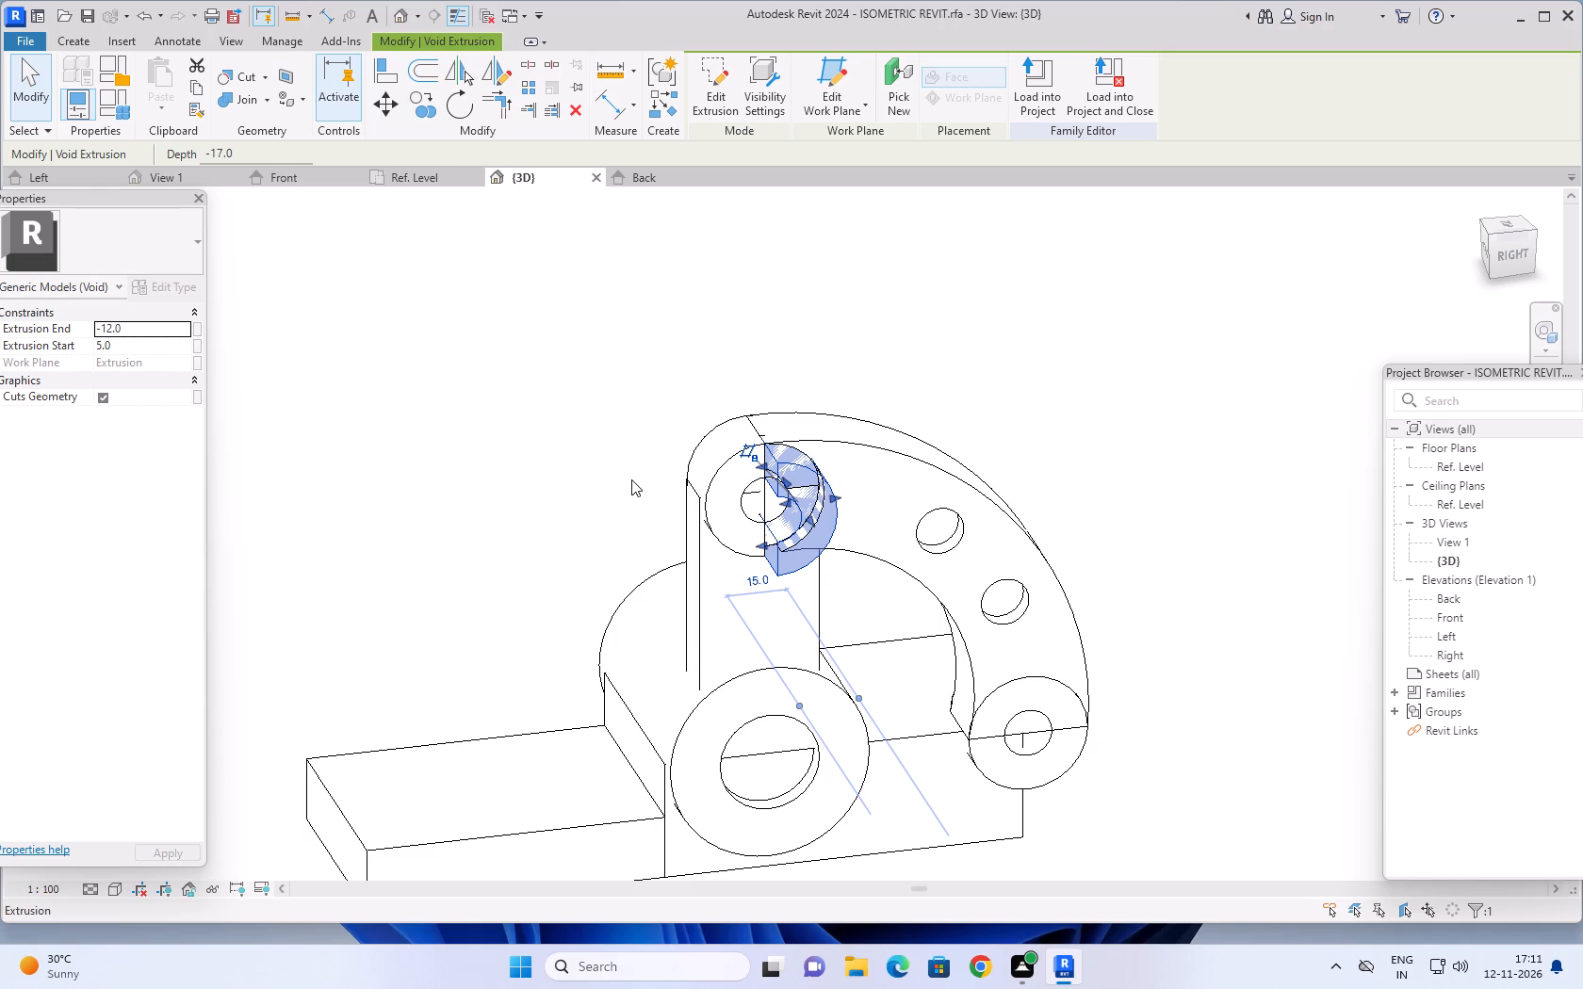
{"action": "key", "text": "Escape"}
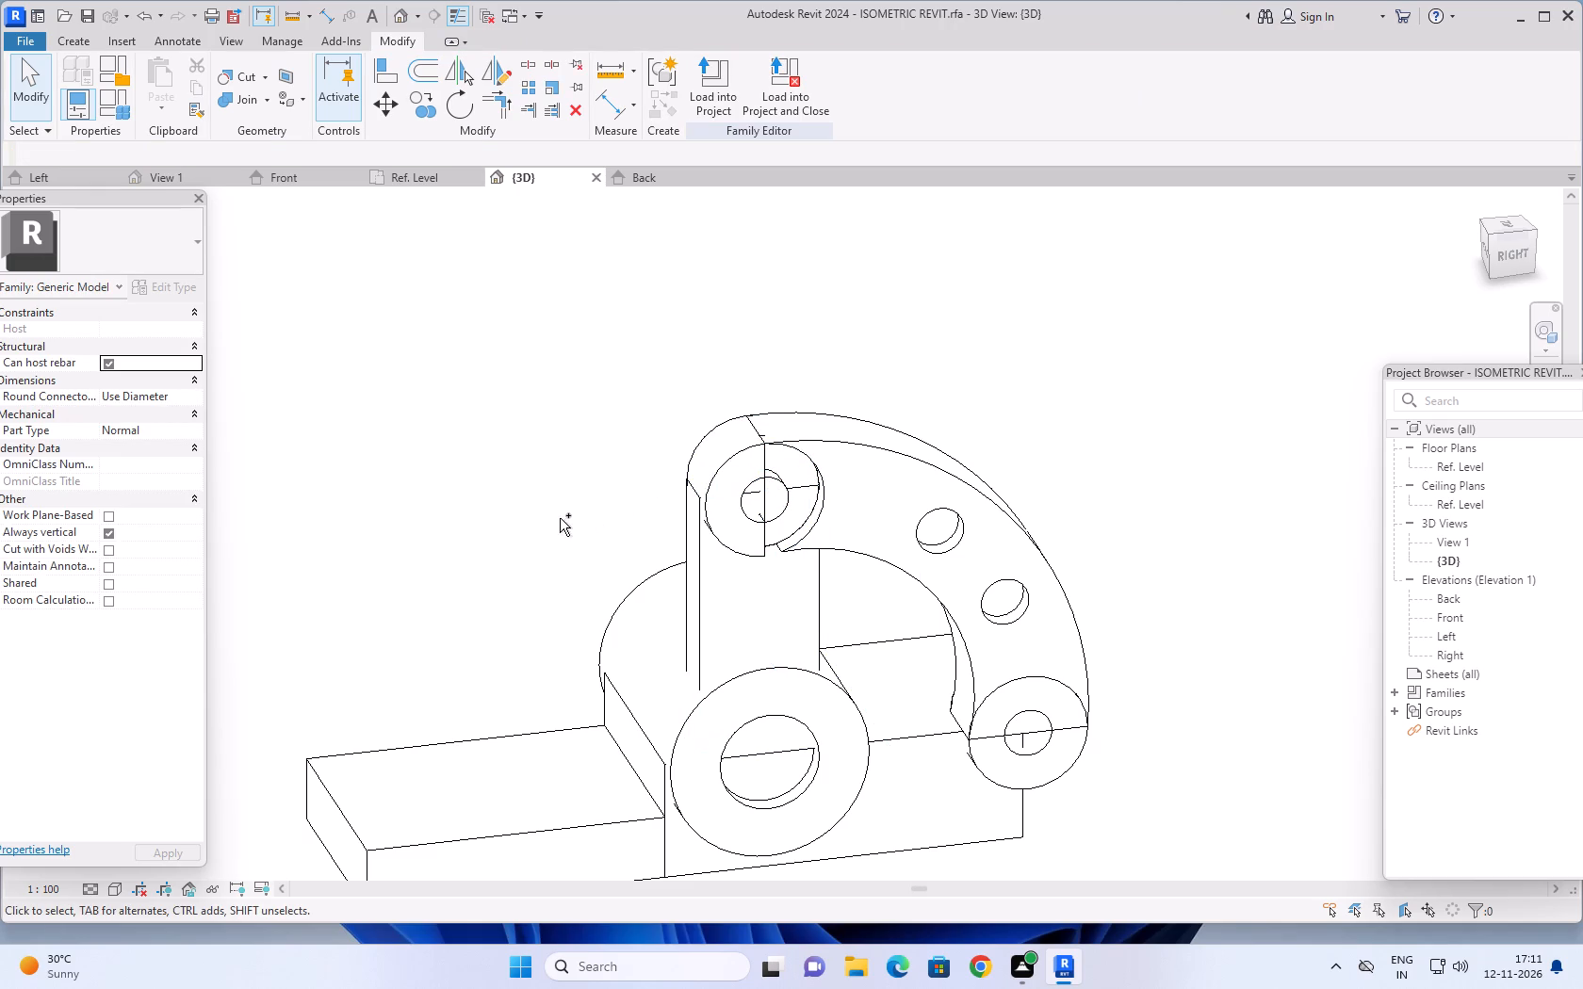
{"action": "key", "text": "ctrl+z"}
{"action": "scroll", "coordinate": [966, 513], "scroll_direction": "down", "scroll_amount": 6}
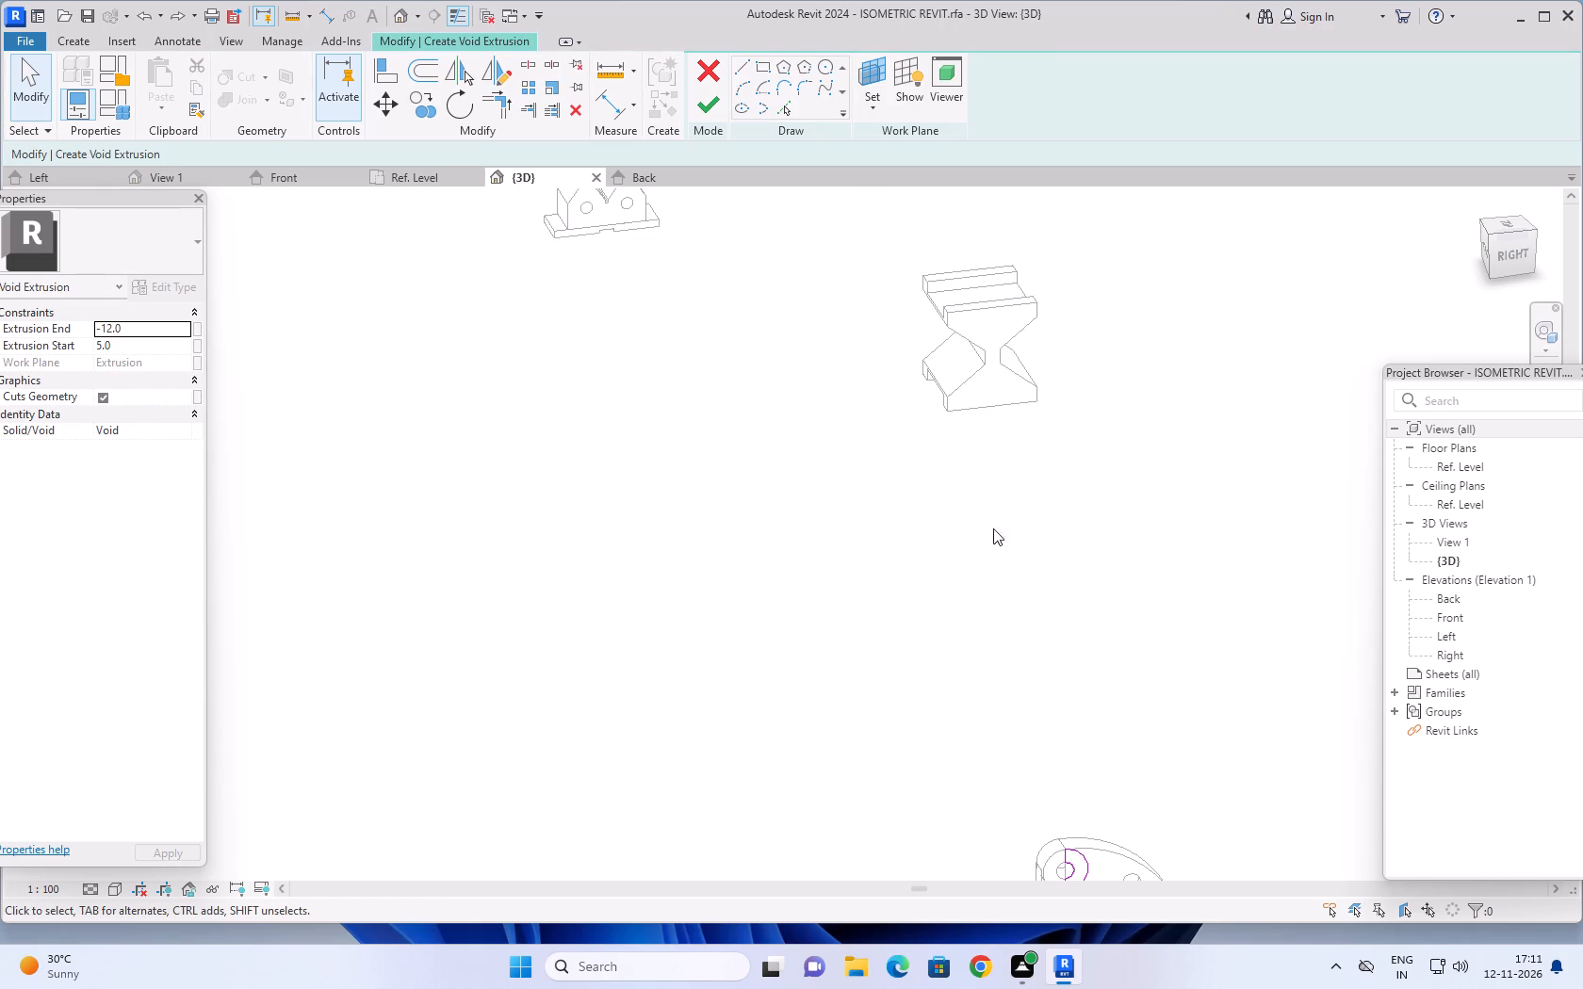
{"action": "middle_click_drag", "start_coordinate": [979, 549], "coordinate": [876, 461]}
{"action": "scroll", "coordinate": [905, 550], "scroll_direction": "down", "scroll_amount": 3}
{"action": "middle_click_drag", "start_coordinate": [880, 577], "coordinate": [755, 447]}
{"action": "scroll", "coordinate": [804, 583], "scroll_direction": "up", "scroll_amount": 5}
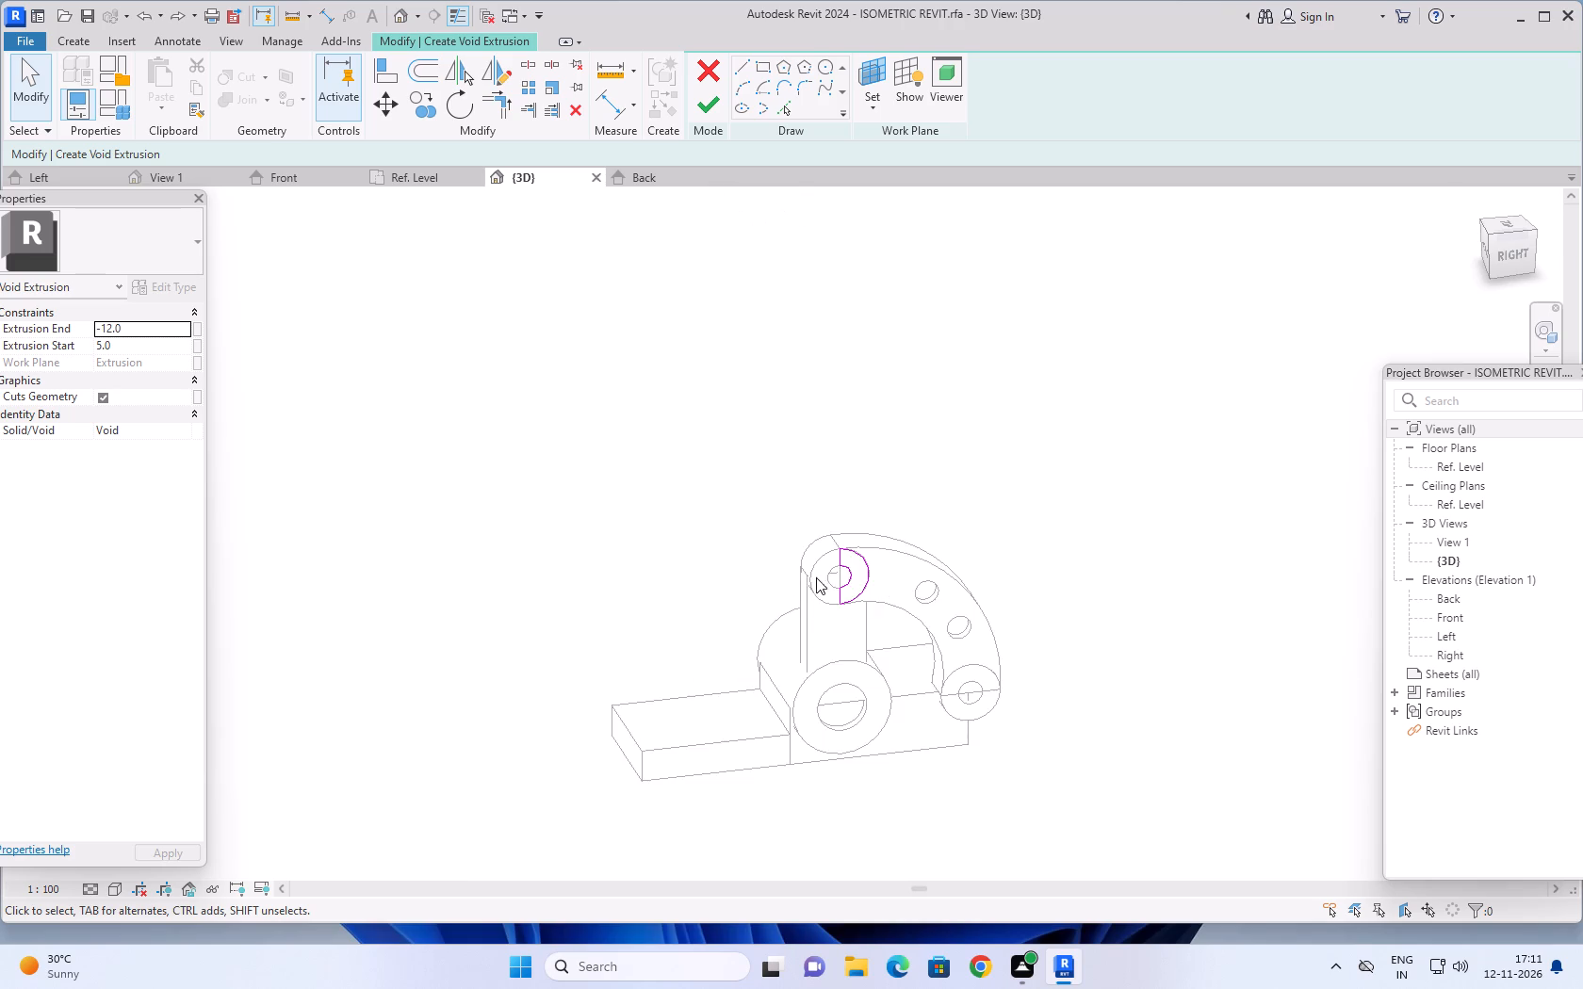
{"action": "scroll", "coordinate": [824, 573], "scroll_direction": "up", "scroll_amount": 4}
{"action": "middle_click_drag", "start_coordinate": [1032, 457], "coordinate": [942, 434]}
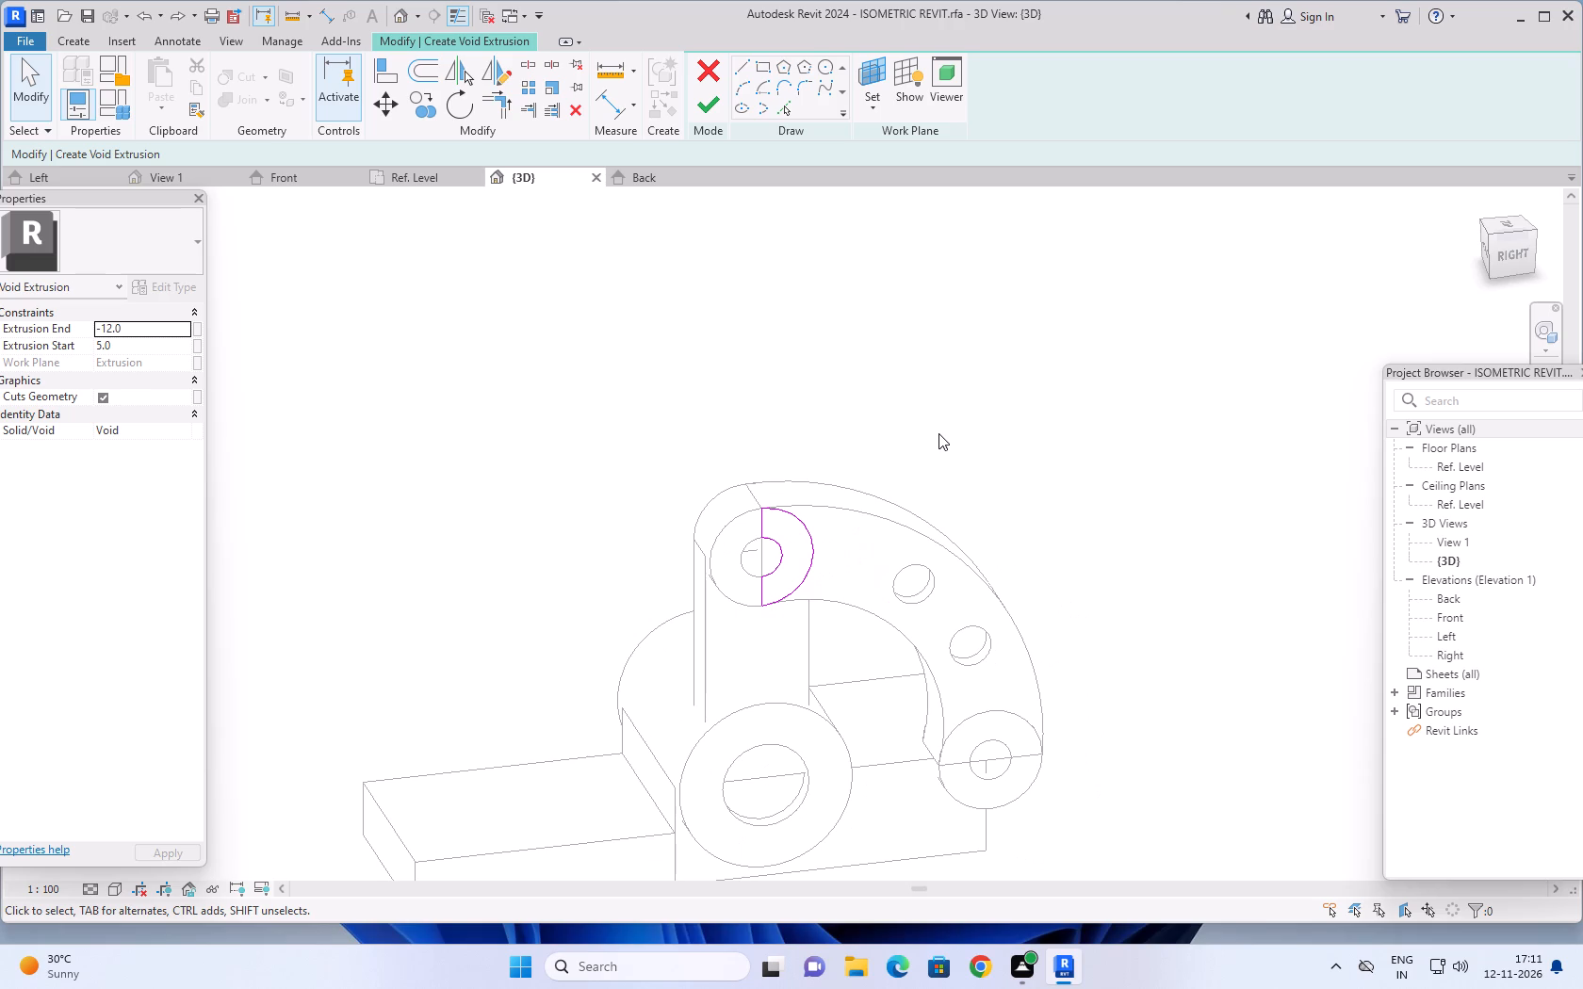
{"action": "left_click", "coordinate": [694, 75]}
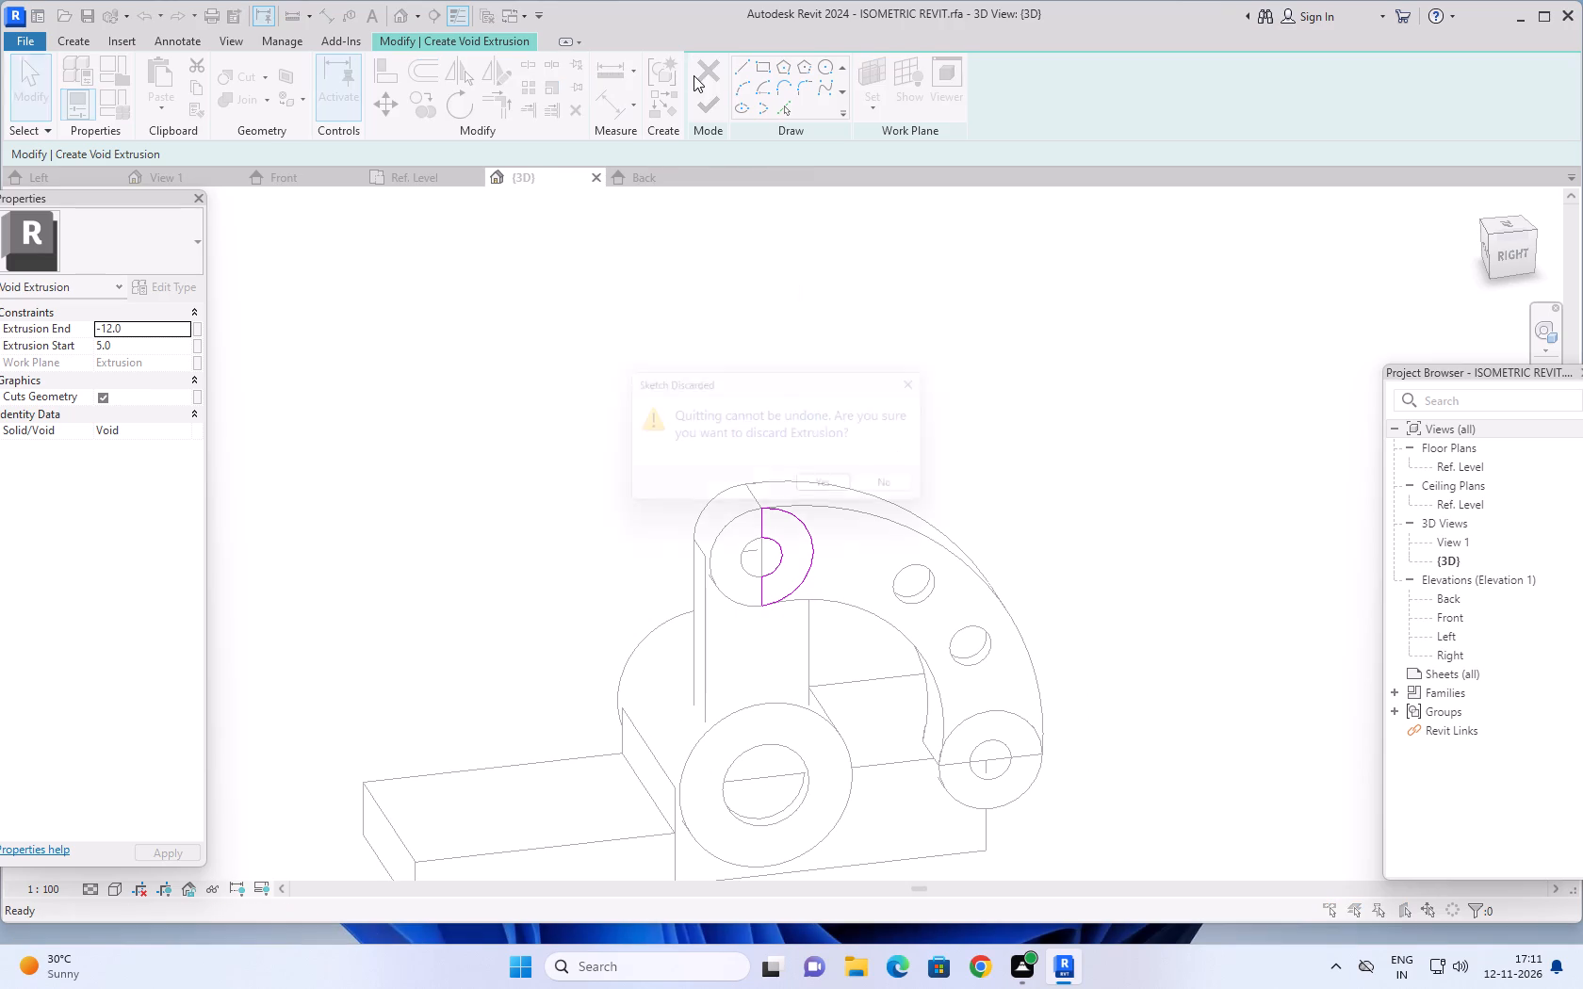
{"action": "left_click", "coordinate": [830, 484]}
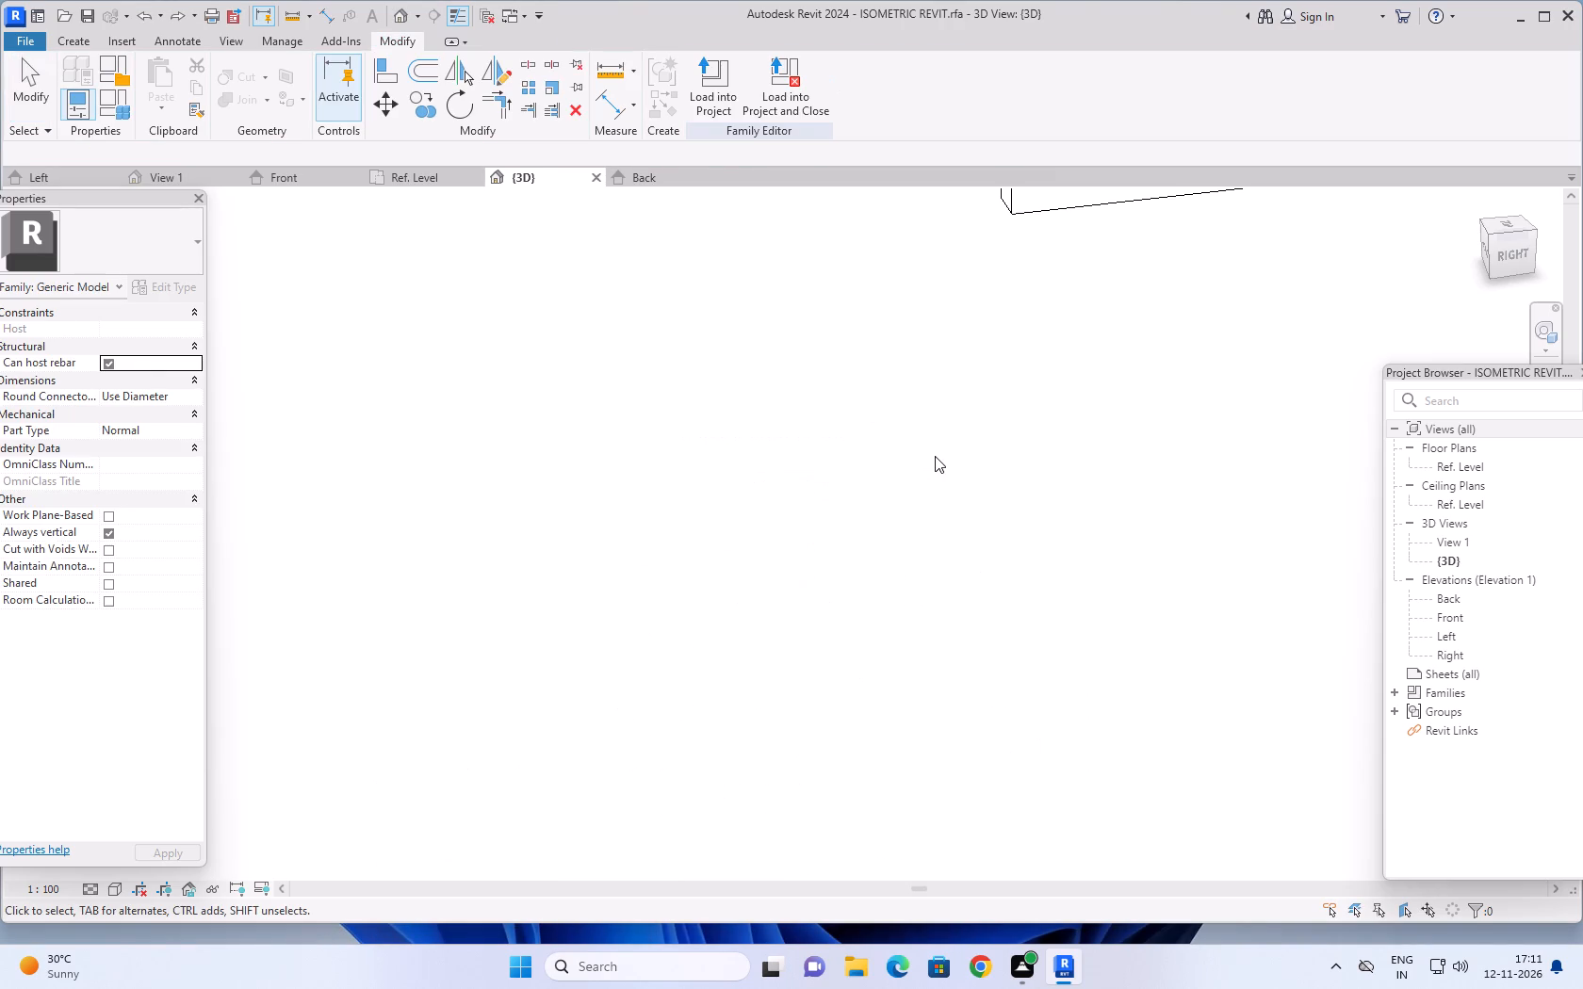
Inspect the upper ring and curved web of the bracket without the half-ring void.
{"action": "scroll", "coordinate": [970, 477], "scroll_direction": "down", "scroll_amount": 6}
{"action": "middle_click_drag", "start_coordinate": [1022, 488], "coordinate": [1014, 507]}
{"action": "scroll", "coordinate": [1006, 515], "scroll_direction": "down", "scroll_amount": 4}
{"action": "middle_click_drag", "start_coordinate": [961, 524], "coordinate": [909, 453]}
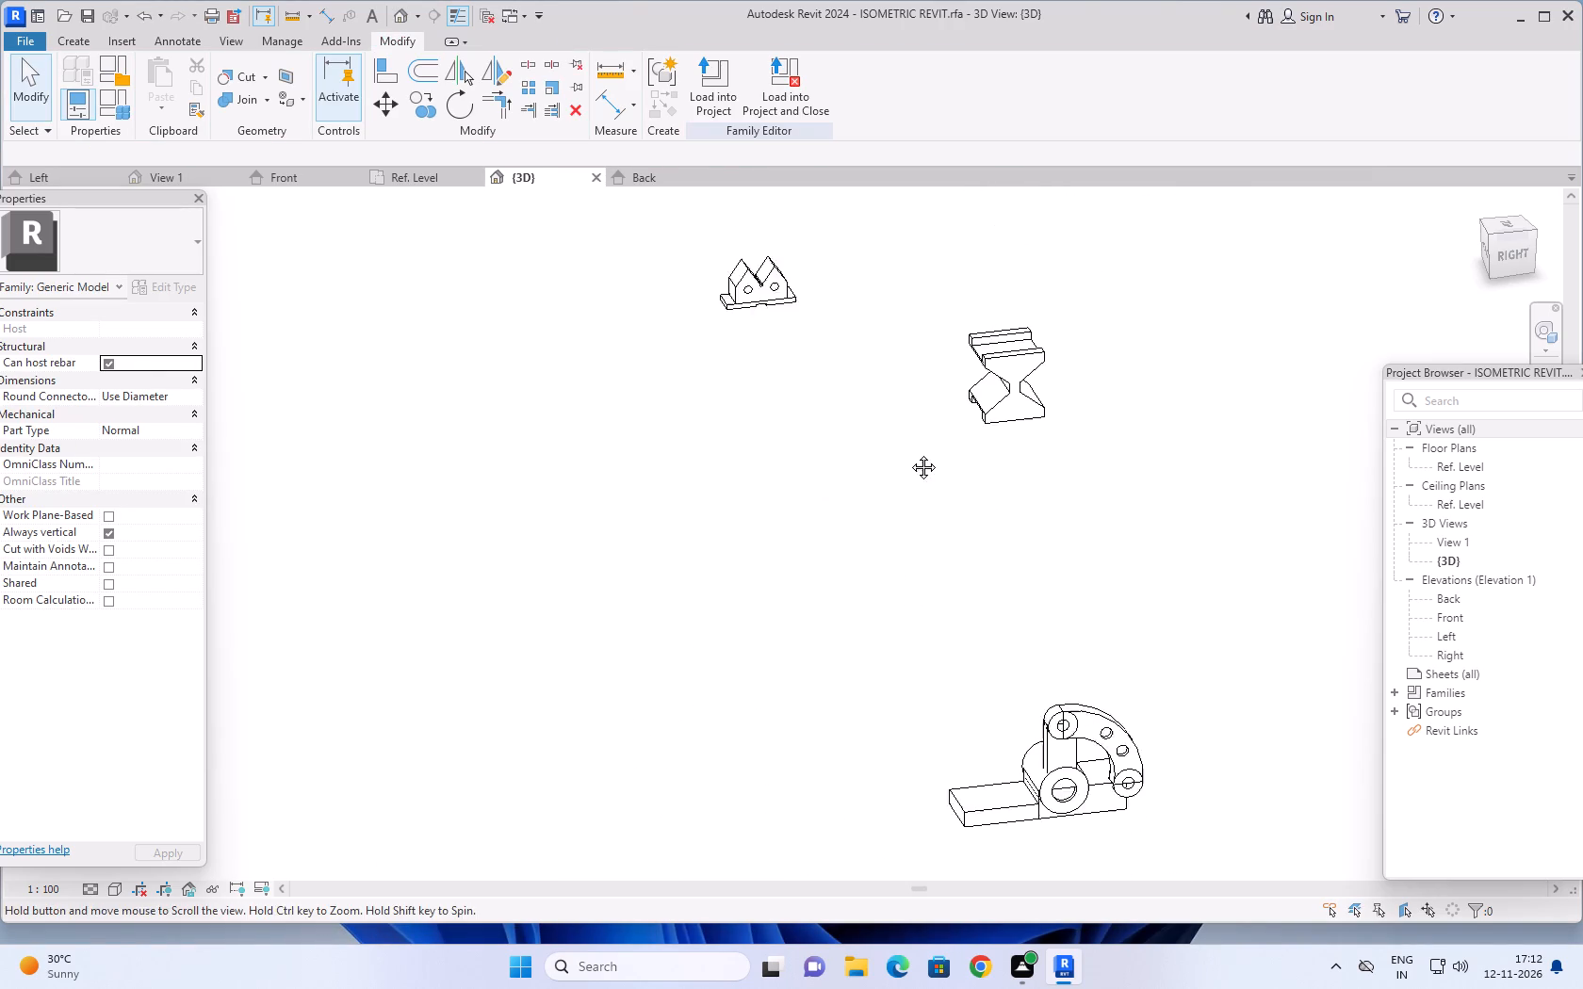
{"action": "middle_click_drag", "start_coordinate": [909, 453], "coordinate": [773, 318]}
{"action": "scroll", "coordinate": [911, 630], "scroll_direction": "up", "scroll_amount": 6}
{"action": "scroll", "coordinate": [940, 544], "scroll_direction": "up", "scroll_amount": 4}
{"action": "middle_click_drag", "start_coordinate": [1115, 332], "coordinate": [1098, 483]}
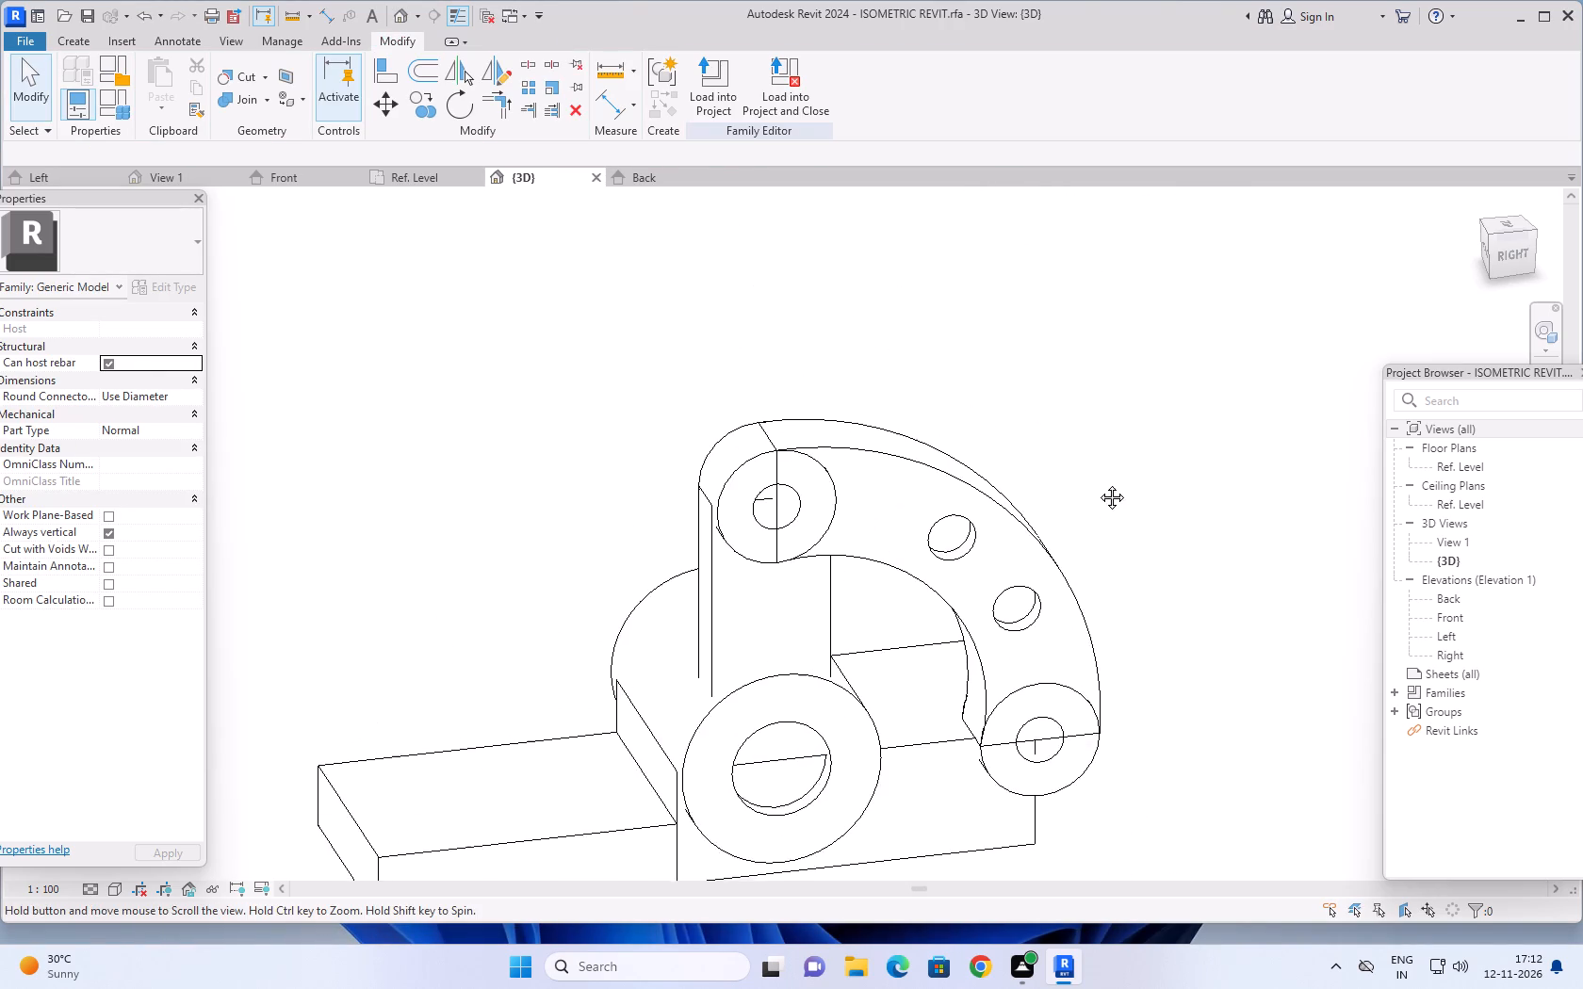
{"action": "middle_click_drag", "start_coordinate": [1098, 483], "coordinate": [1095, 489]}
{"action": "scroll", "coordinate": [873, 565], "scroll_direction": "up", "scroll_amount": 1}
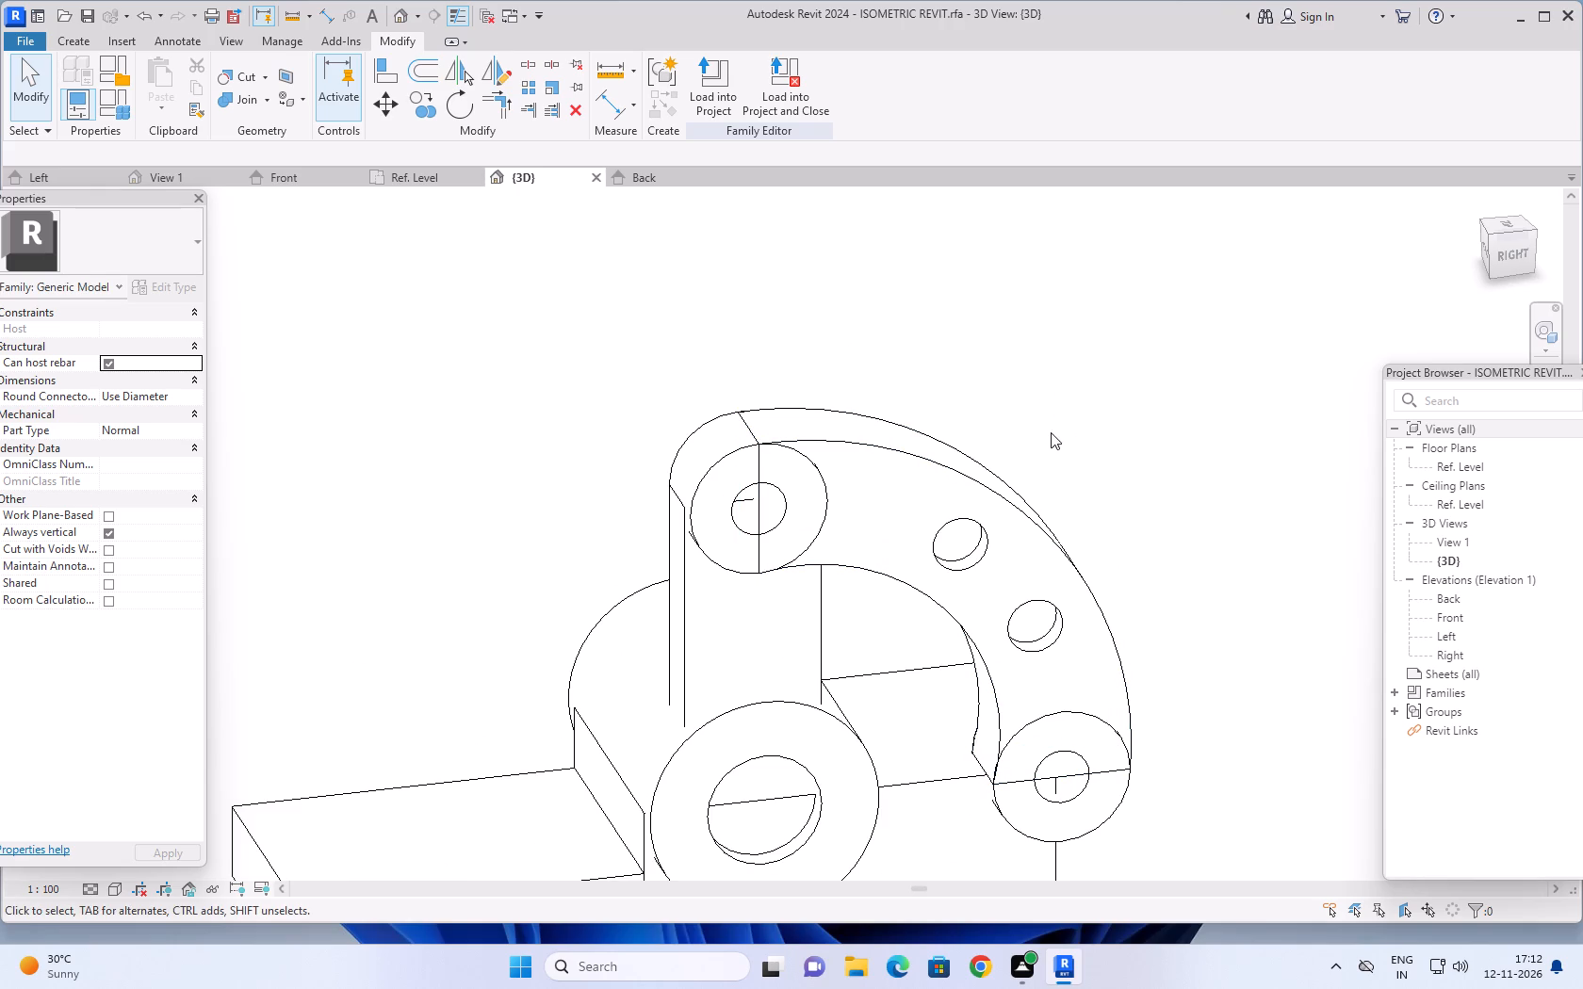
{"action": "middle_click_drag", "start_coordinate": [1038, 424], "coordinate": [1023, 391]}
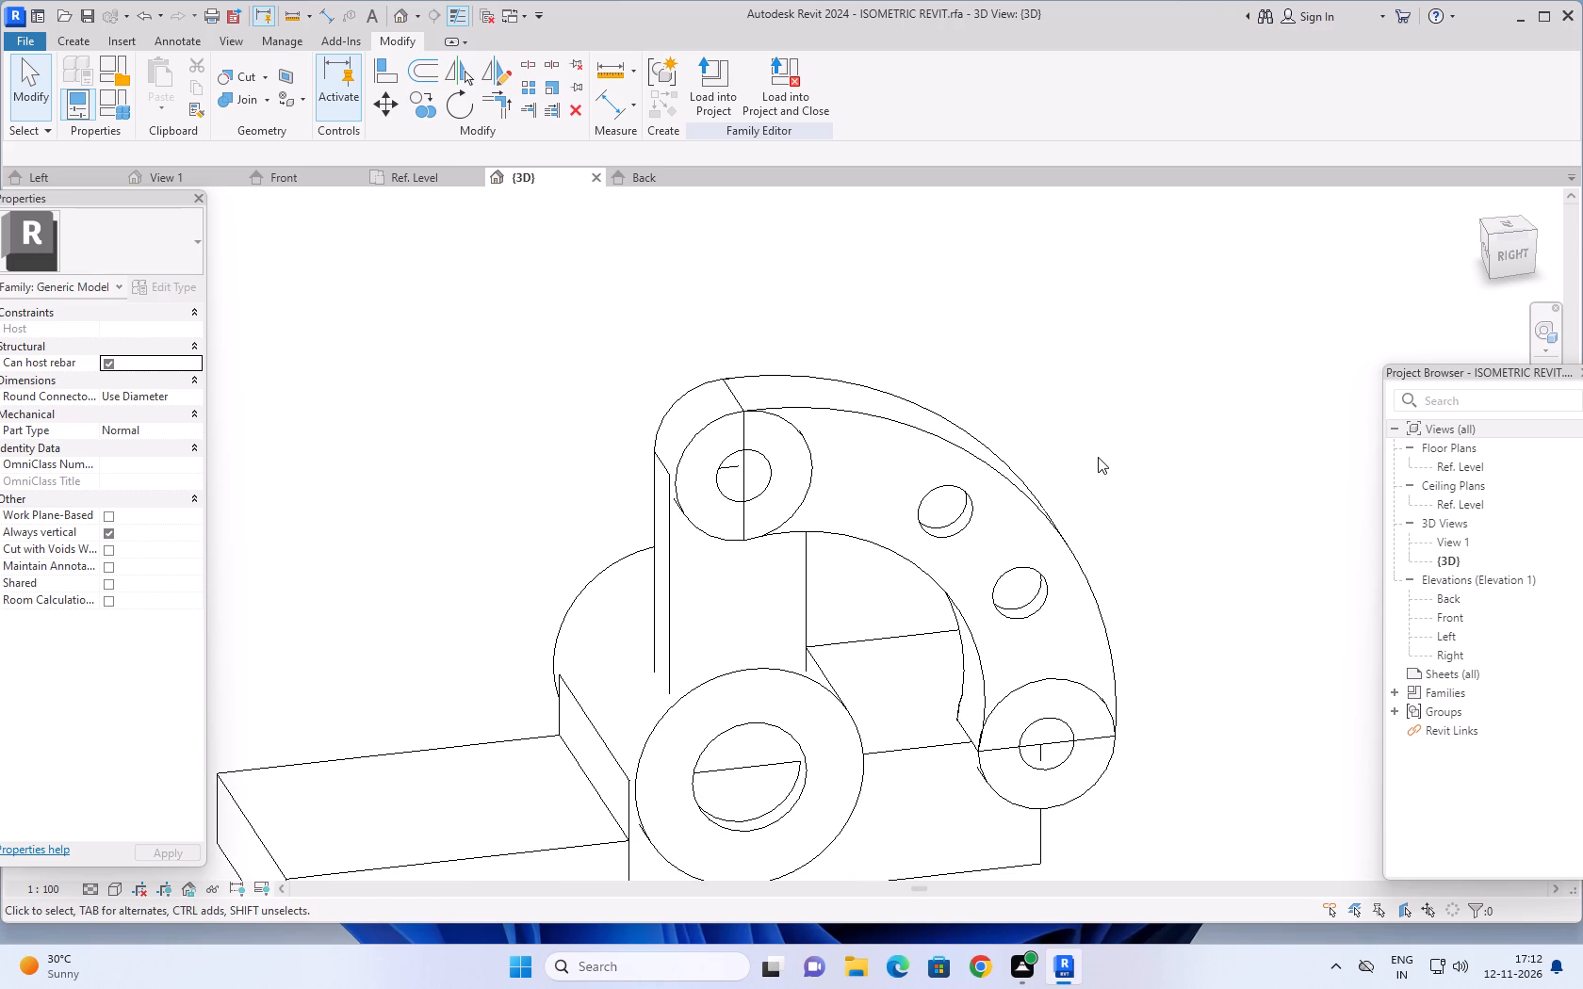
{"action": "scroll", "coordinate": [1098, 457], "scroll_direction": "down", "scroll_amount": 1}
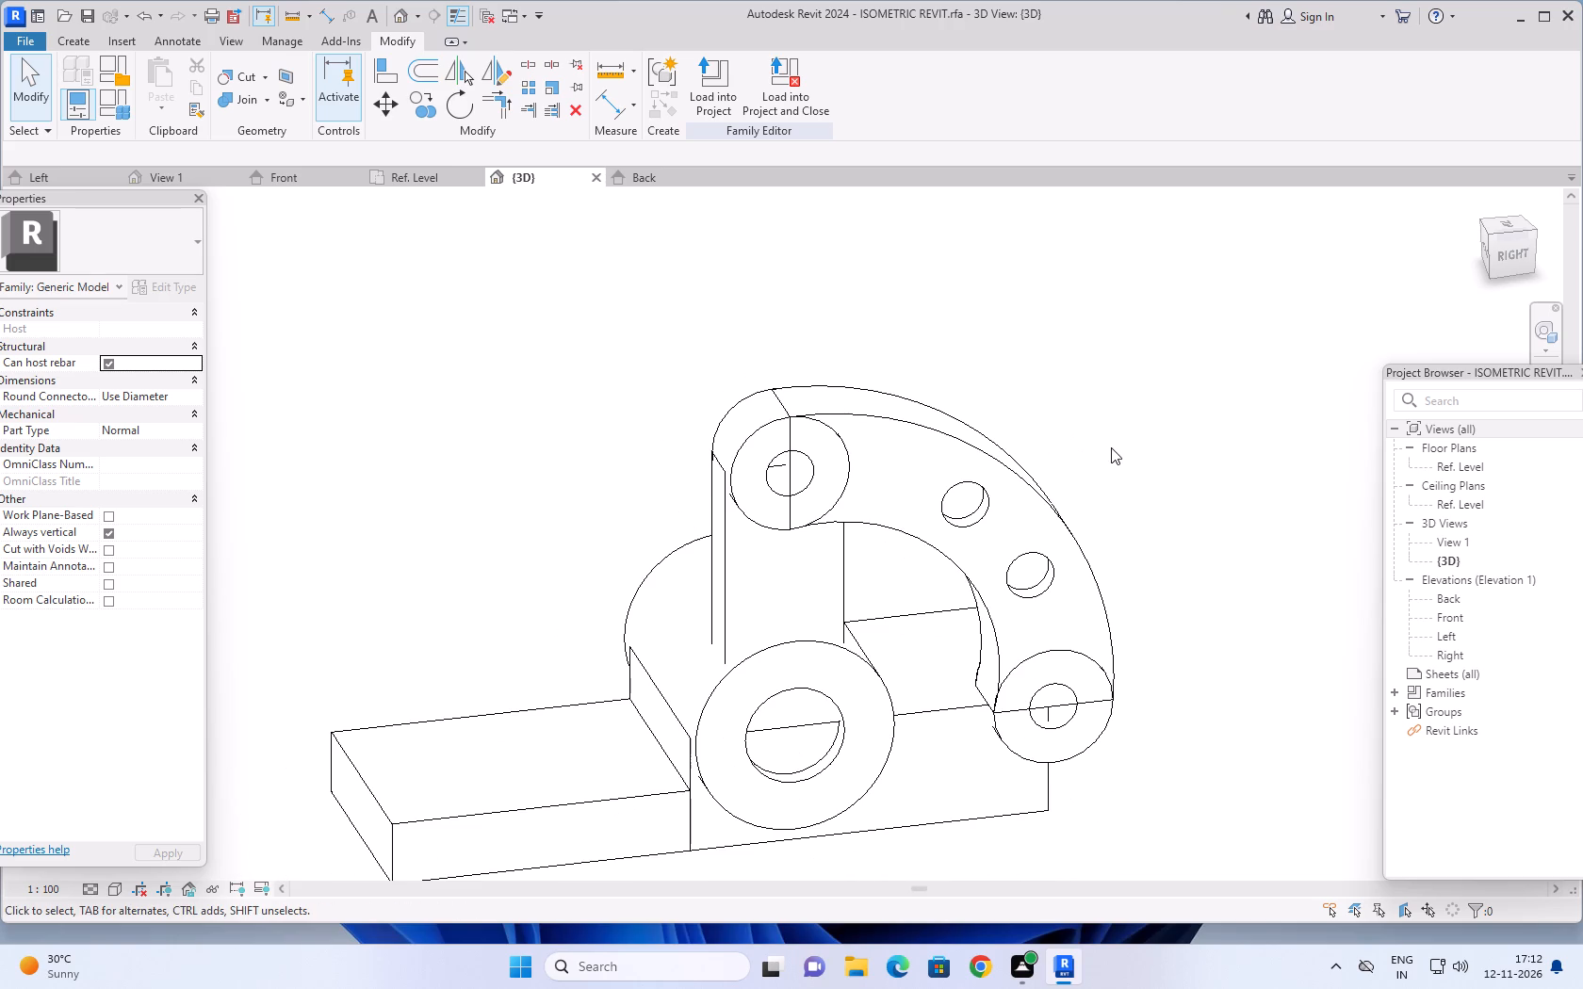
{"action": "middle_click_drag", "start_coordinate": [1111, 447], "coordinate": [1102, 466]}
{"action": "scroll", "coordinate": [1102, 466], "scroll_direction": "down", "scroll_amount": 2}
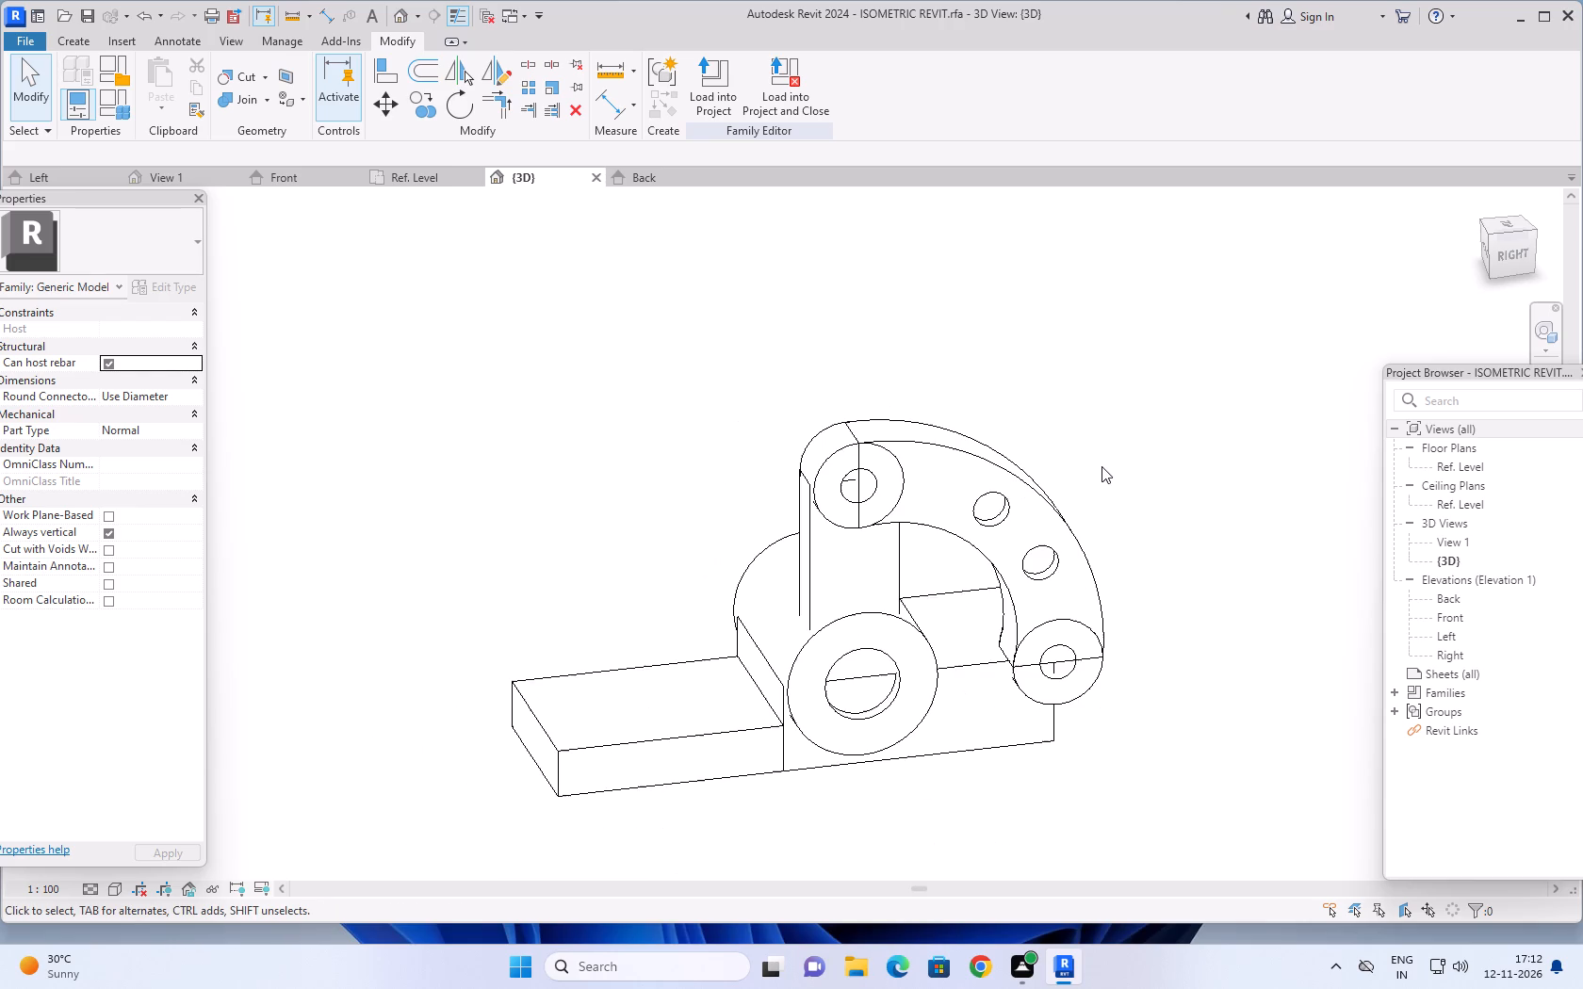
Examine the bracket's curved web, rings and base plate from the right and front-right sides.
{"action": "middle_click_drag", "start_coordinate": [1117, 458], "coordinate": [1098, 474]}
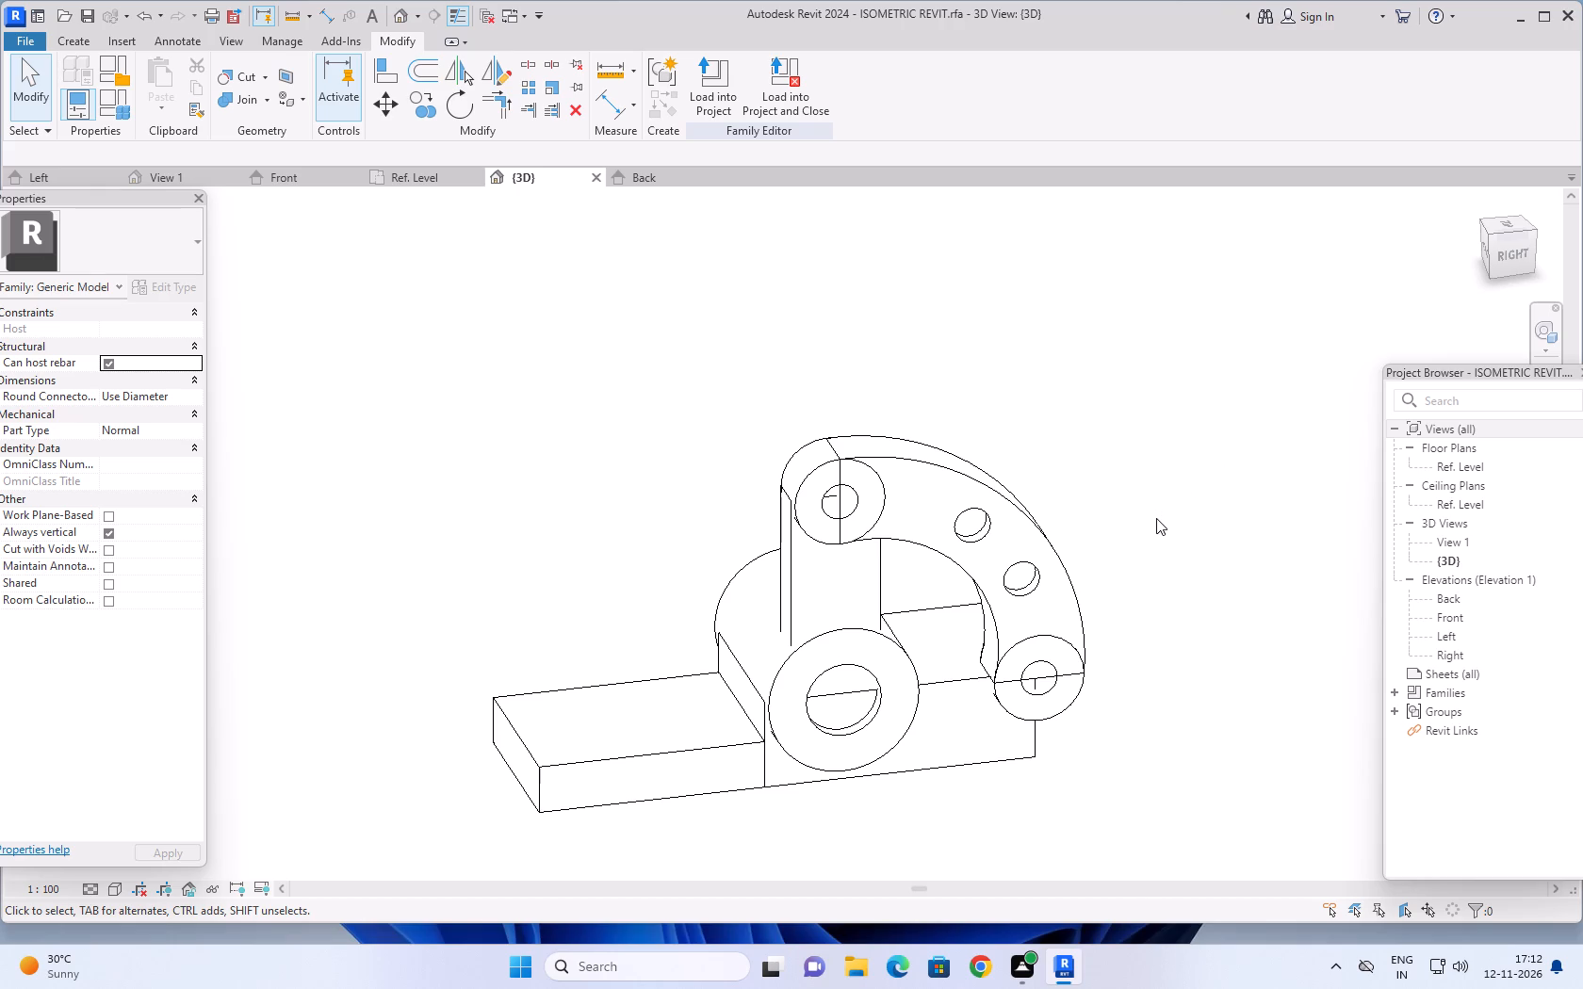
{"action": "scroll", "coordinate": [1156, 519], "scroll_direction": "down", "scroll_amount": 1}
{"action": "middle_click_drag", "start_coordinate": [1154, 524], "coordinate": [1160, 507]}
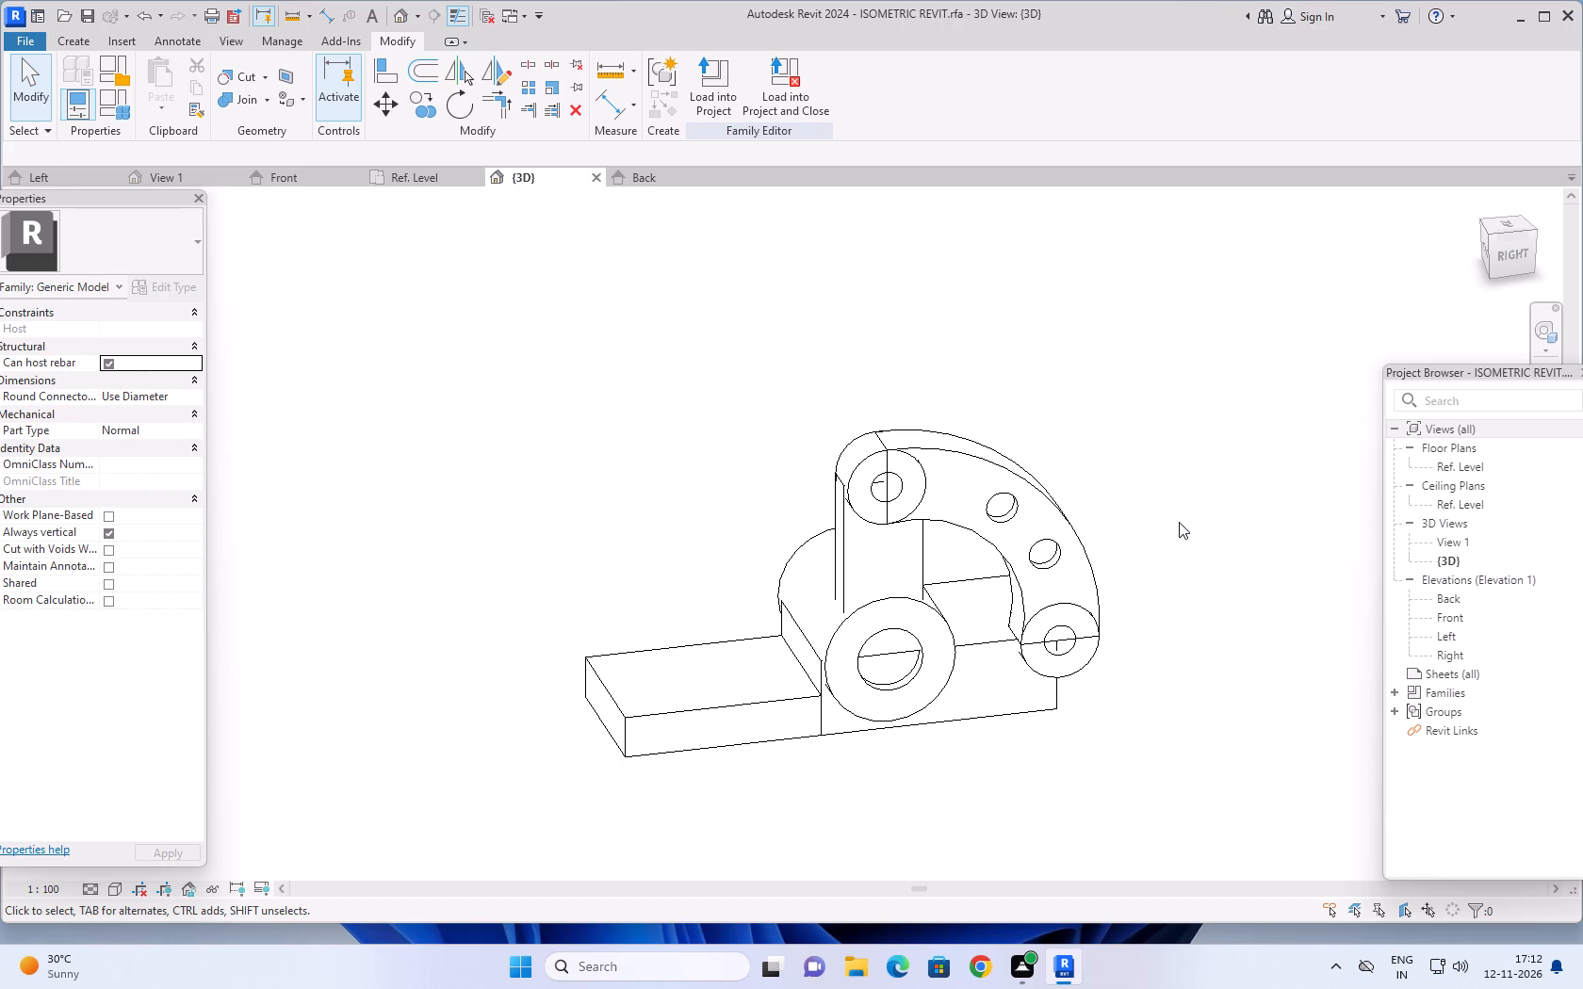
{"action": "scroll", "coordinate": [1179, 522], "scroll_direction": "down", "scroll_amount": 2}
{"action": "middle_click_drag", "start_coordinate": [1179, 522], "coordinate": [1167, 523]}
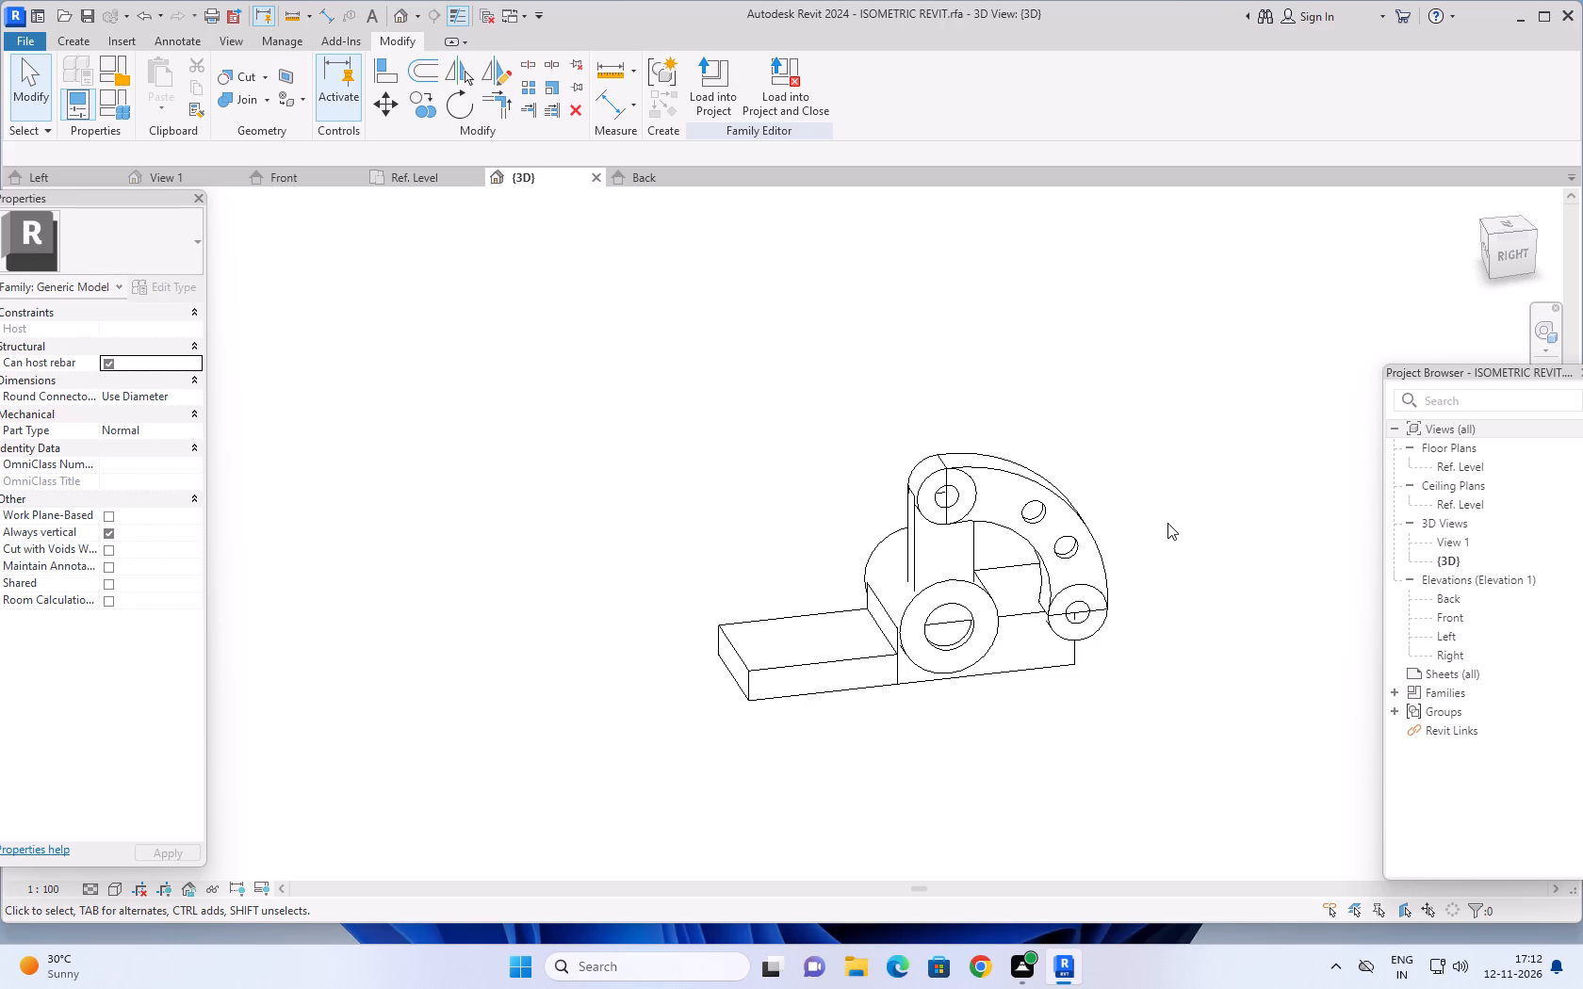
{"action": "middle_click_drag", "start_coordinate": [1135, 686], "coordinate": [1172, 676]}
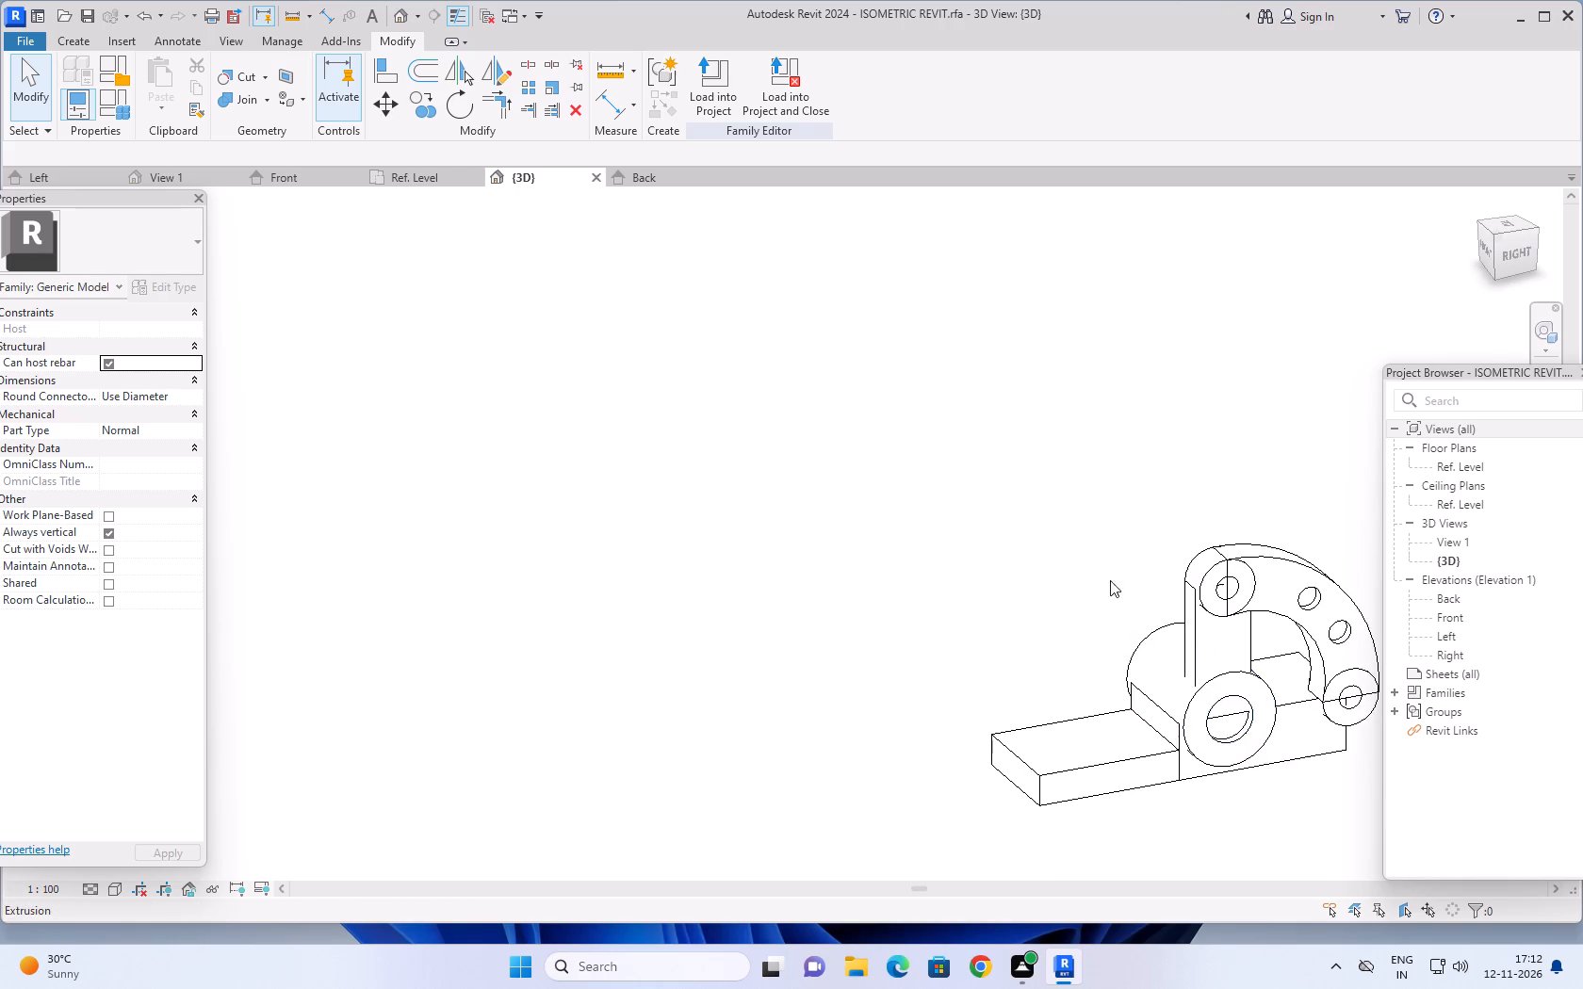
{"action": "middle_click_drag", "start_coordinate": [1058, 528], "coordinate": [738, 309]}
{"action": "scroll", "coordinate": [957, 584], "scroll_direction": "up", "scroll_amount": 1}
{"action": "middle_click_drag", "start_coordinate": [918, 601], "coordinate": [964, 654], "text": "shift"}
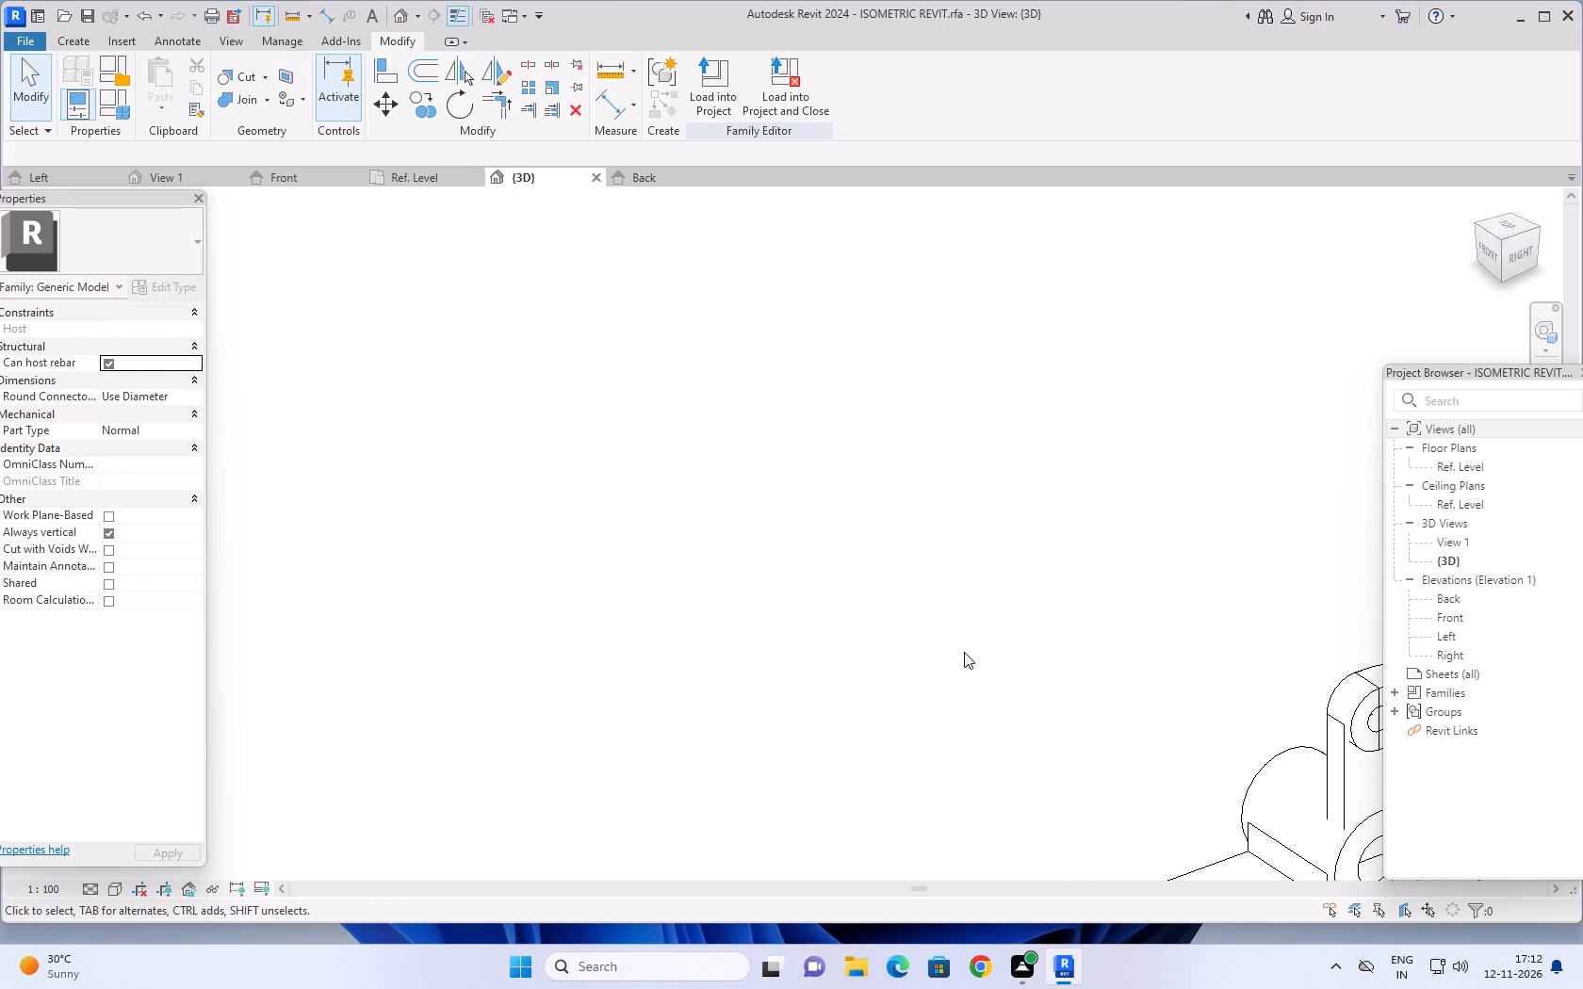
{"action": "middle_click_drag", "start_coordinate": [956, 612], "coordinate": [858, 547]}
{"action": "scroll", "coordinate": [858, 547], "scroll_direction": "up", "scroll_amount": 1}
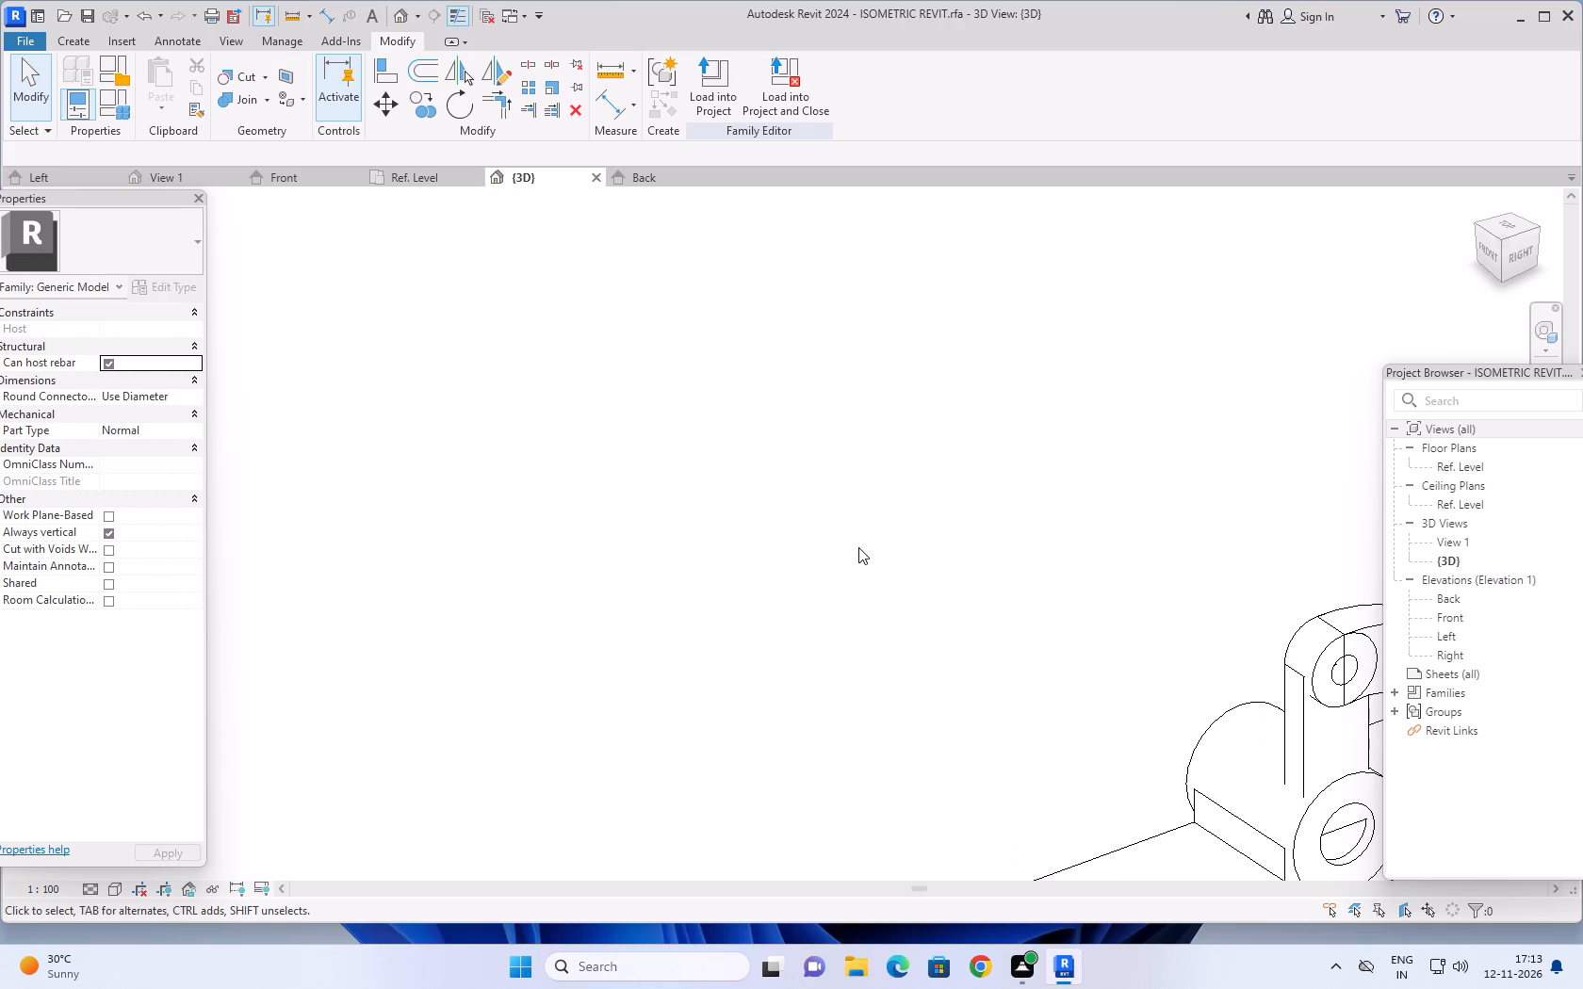
{"action": "scroll", "coordinate": [858, 547], "scroll_direction": "down", "scroll_amount": 2}
{"action": "middle_click_drag", "start_coordinate": [876, 570], "coordinate": [771, 421]}
{"action": "middle_click_drag", "start_coordinate": [776, 455], "coordinate": [810, 536]}
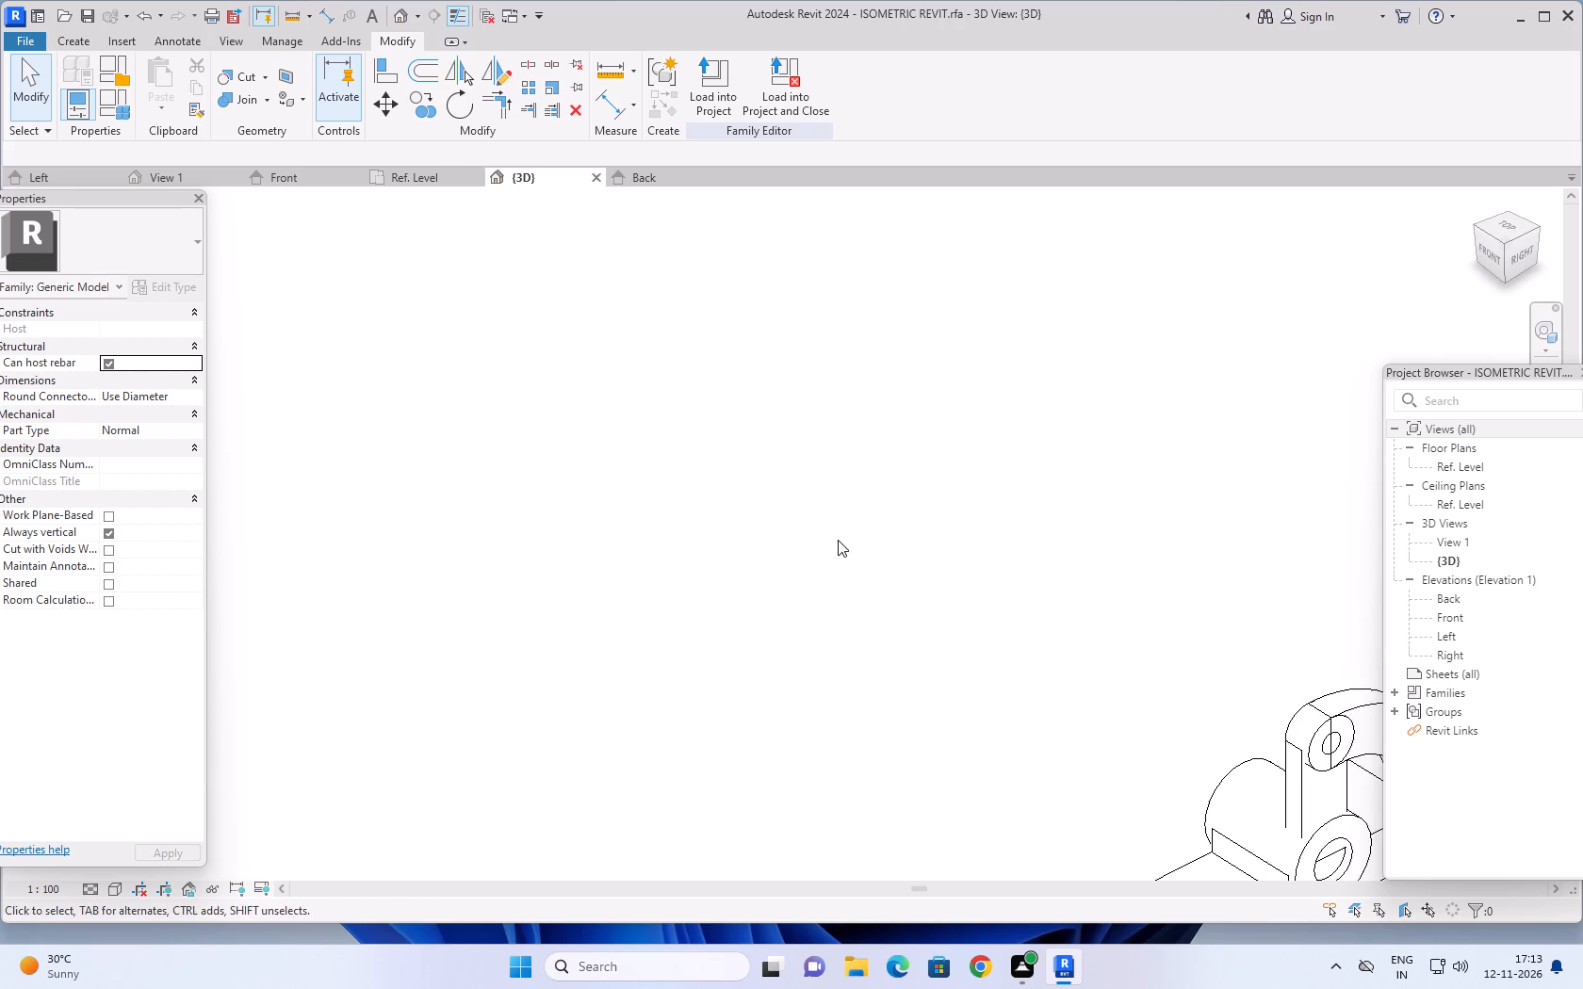
{"action": "middle_click_drag", "start_coordinate": [833, 531], "coordinate": [608, 404]}
Examine the bracket from the front and from directly above, including the flat base plate's plan outline.
{"action": "middle_click_drag", "start_coordinate": [874, 505], "coordinate": [439, 195]}
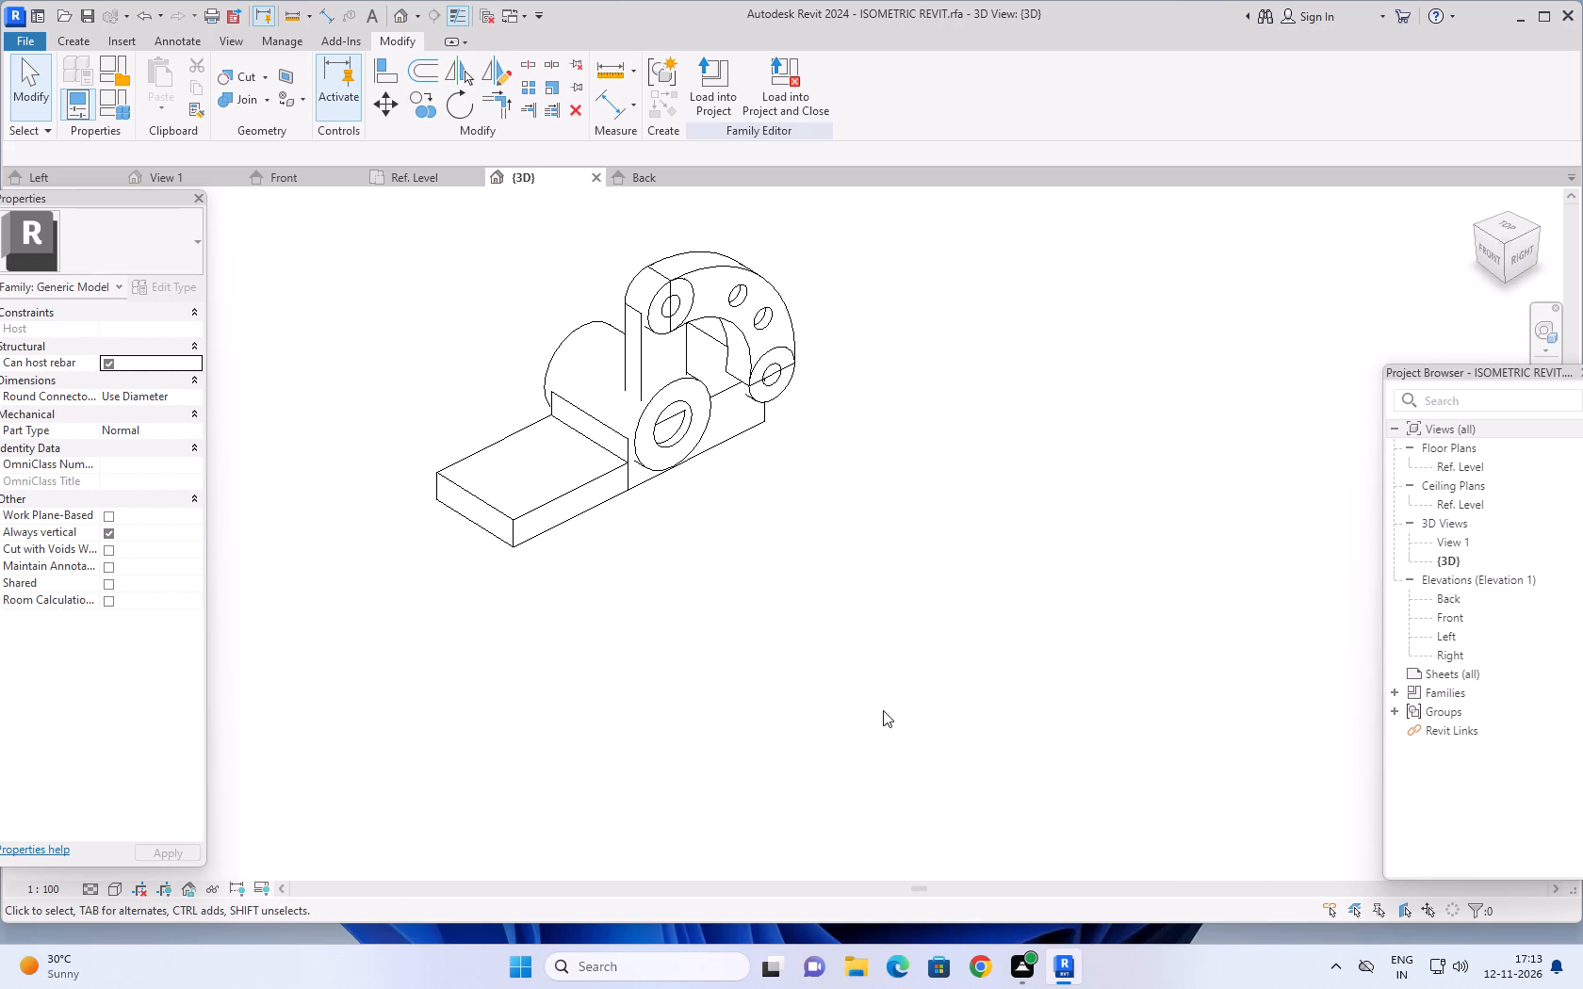
{"action": "middle_click_drag", "start_coordinate": [883, 710], "coordinate": [1009, 784]}
{"action": "middle_click_drag", "start_coordinate": [1105, 616], "coordinate": [390, 300]}
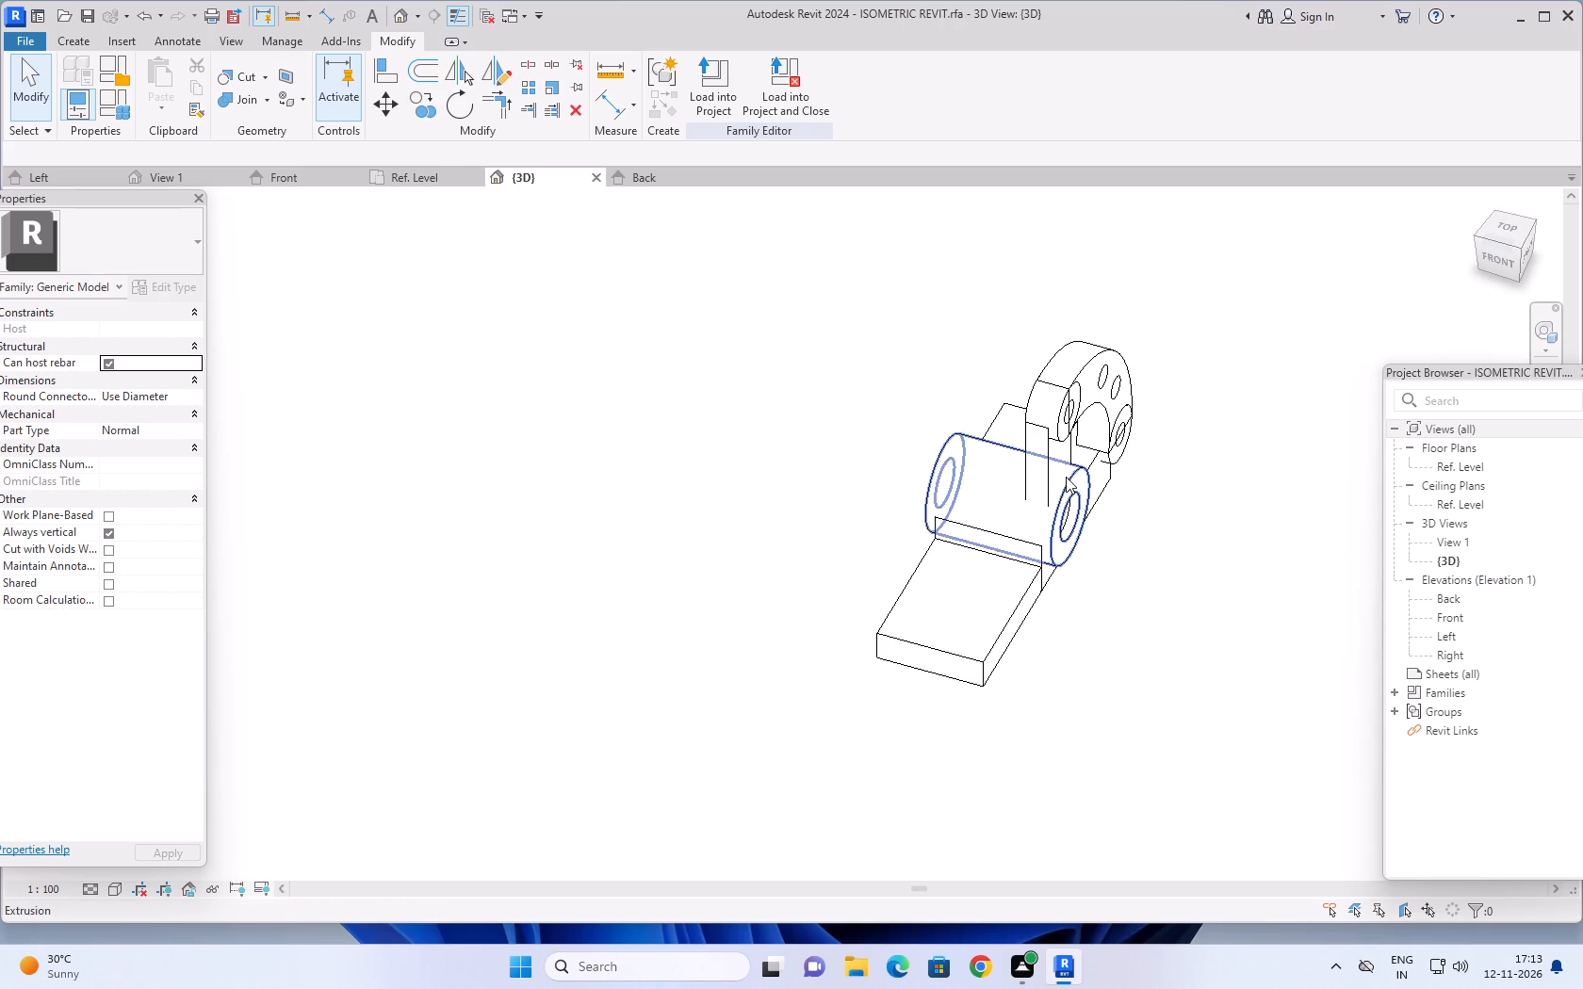
{"action": "middle_click_drag", "start_coordinate": [1206, 553], "coordinate": [887, 455]}
{"action": "middle_click_drag", "start_coordinate": [923, 479], "coordinate": [970, 530]}
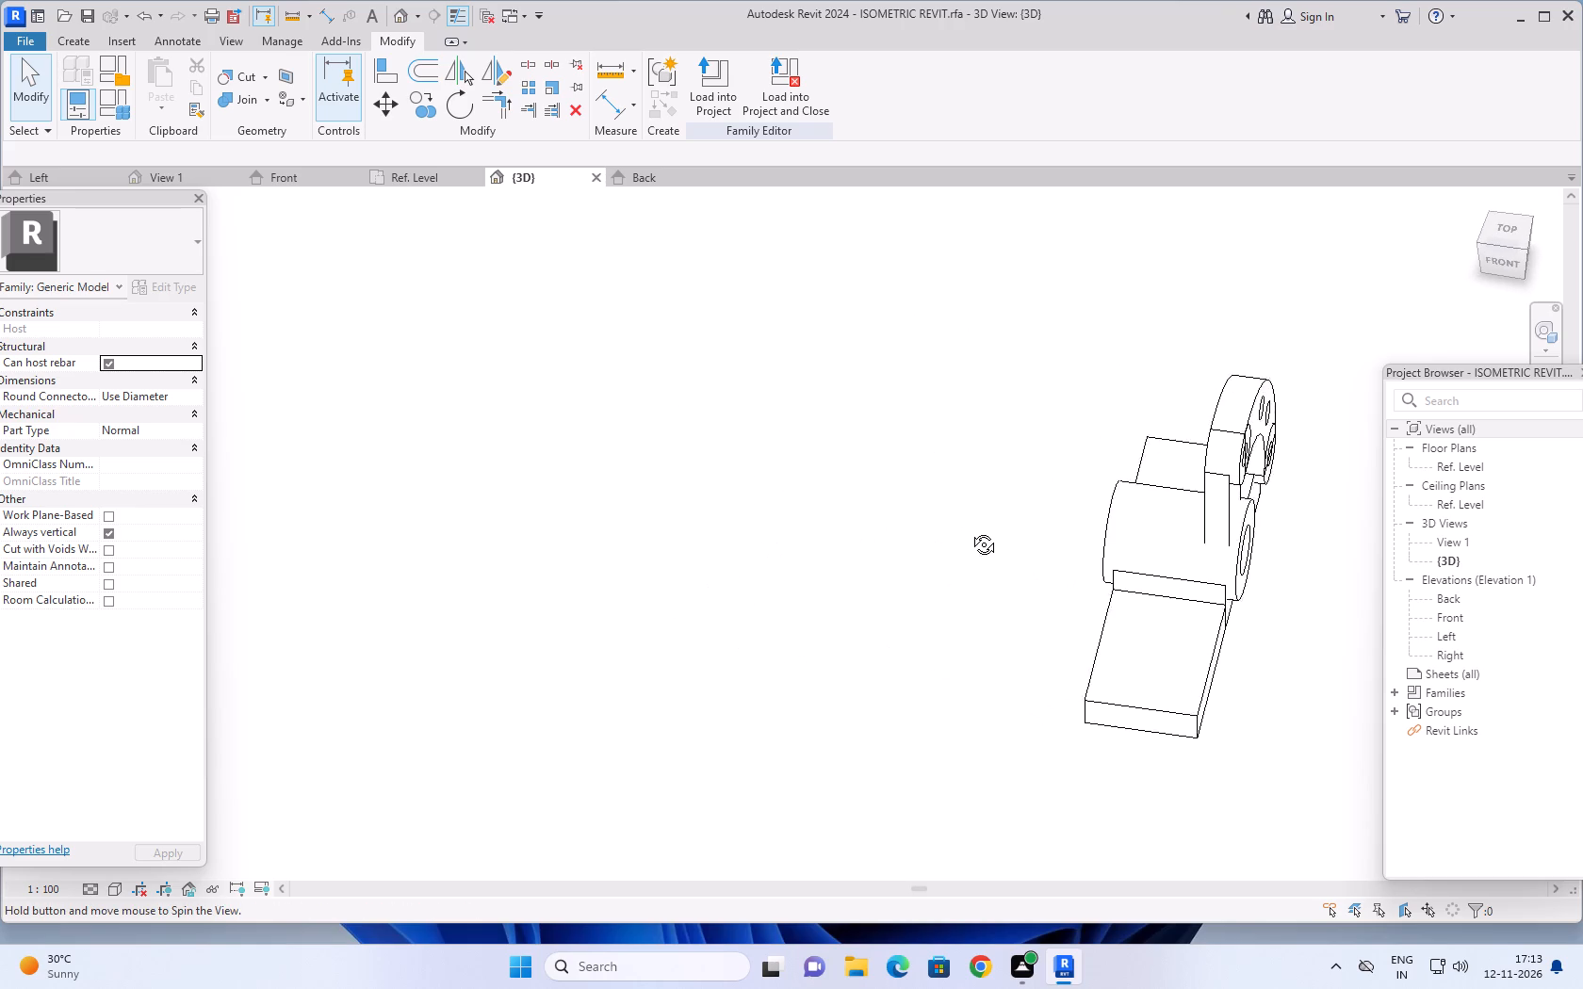
{"action": "middle_click_drag", "start_coordinate": [970, 530], "coordinate": [972, 551]}
{"action": "middle_click_drag", "start_coordinate": [1000, 499], "coordinate": [599, 392]}
{"action": "middle_click_drag", "start_coordinate": [1032, 439], "coordinate": [1068, 483]}
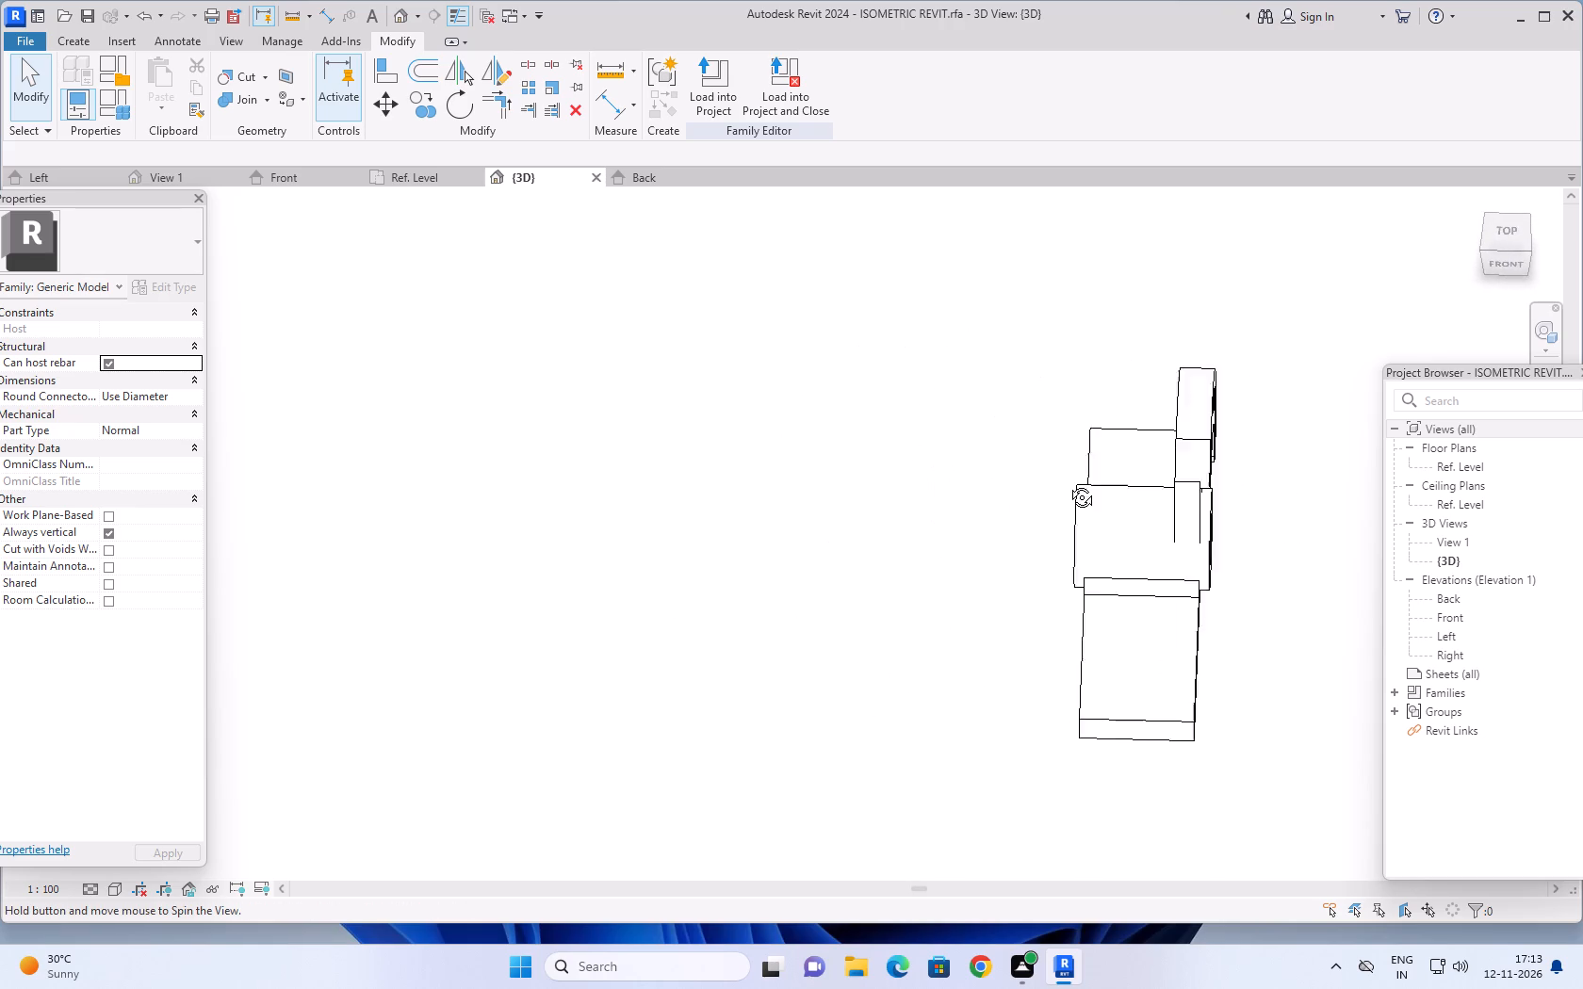
{"action": "middle_click_drag", "start_coordinate": [1068, 483], "coordinate": [1060, 499]}
{"action": "middle_click_drag", "start_coordinate": [993, 444], "coordinate": [844, 332]}
{"action": "middle_click_drag", "start_coordinate": [799, 390], "coordinate": [789, 502]}
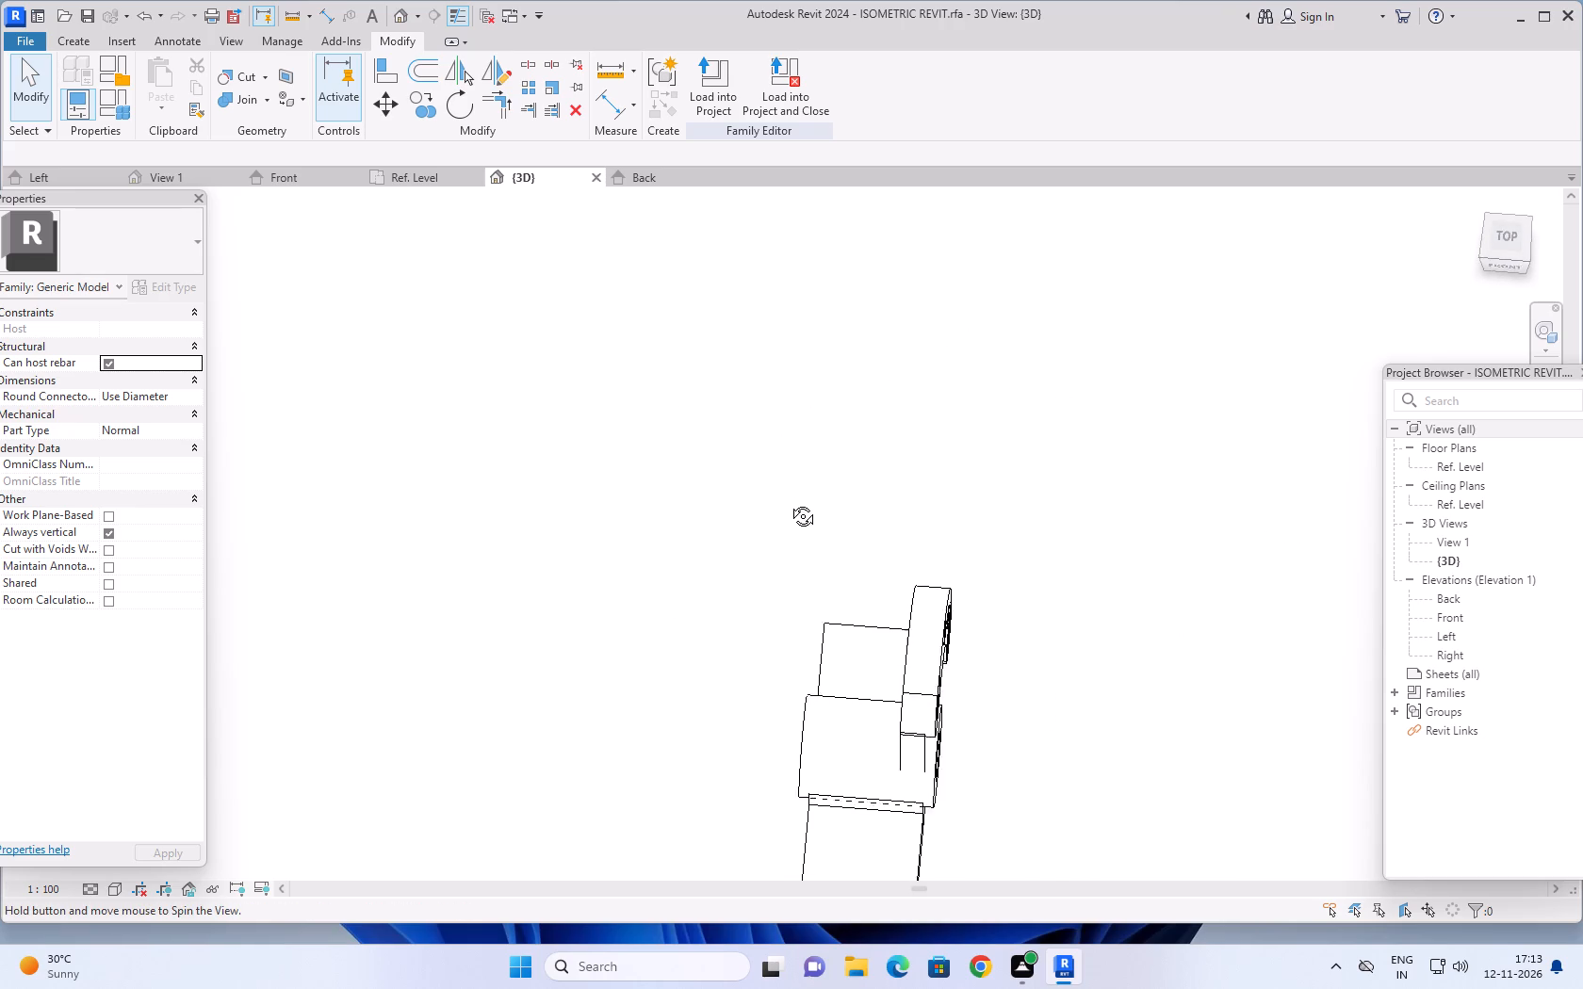
{"action": "middle_click_drag", "start_coordinate": [789, 502], "coordinate": [802, 558]}
{"action": "middle_click_drag", "start_coordinate": [806, 565], "coordinate": [786, 261]}
{"action": "middle_click_drag", "start_coordinate": [803, 525], "coordinate": [808, 581]}
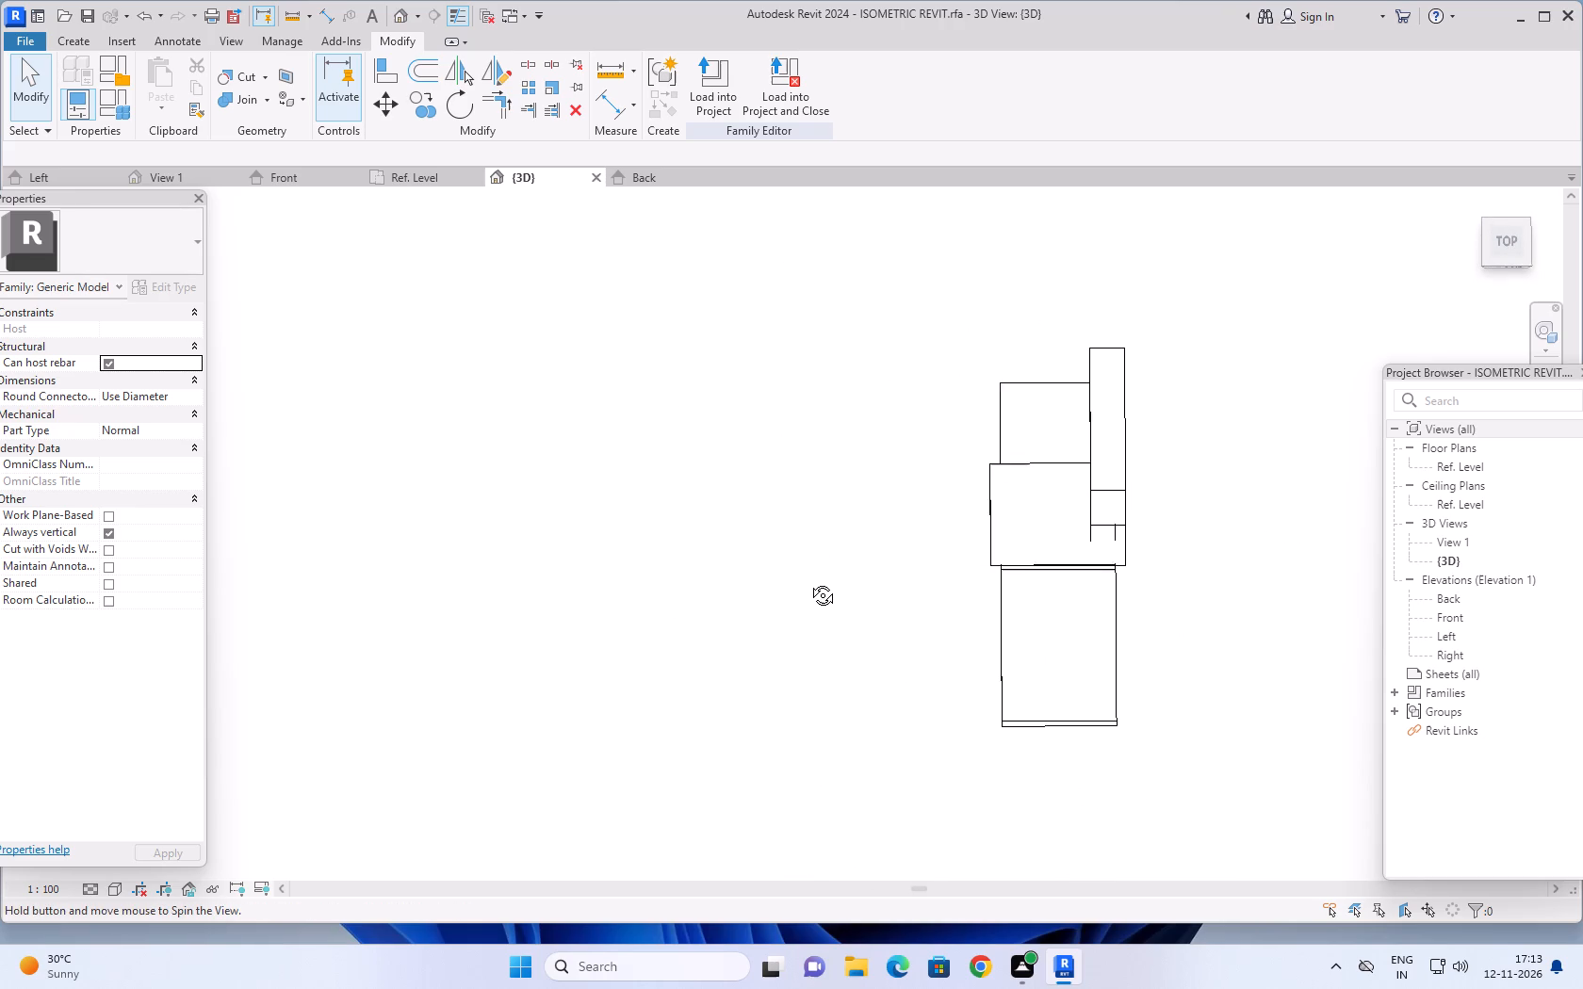
{"action": "middle_click_drag", "start_coordinate": [808, 581], "coordinate": [800, 647]}
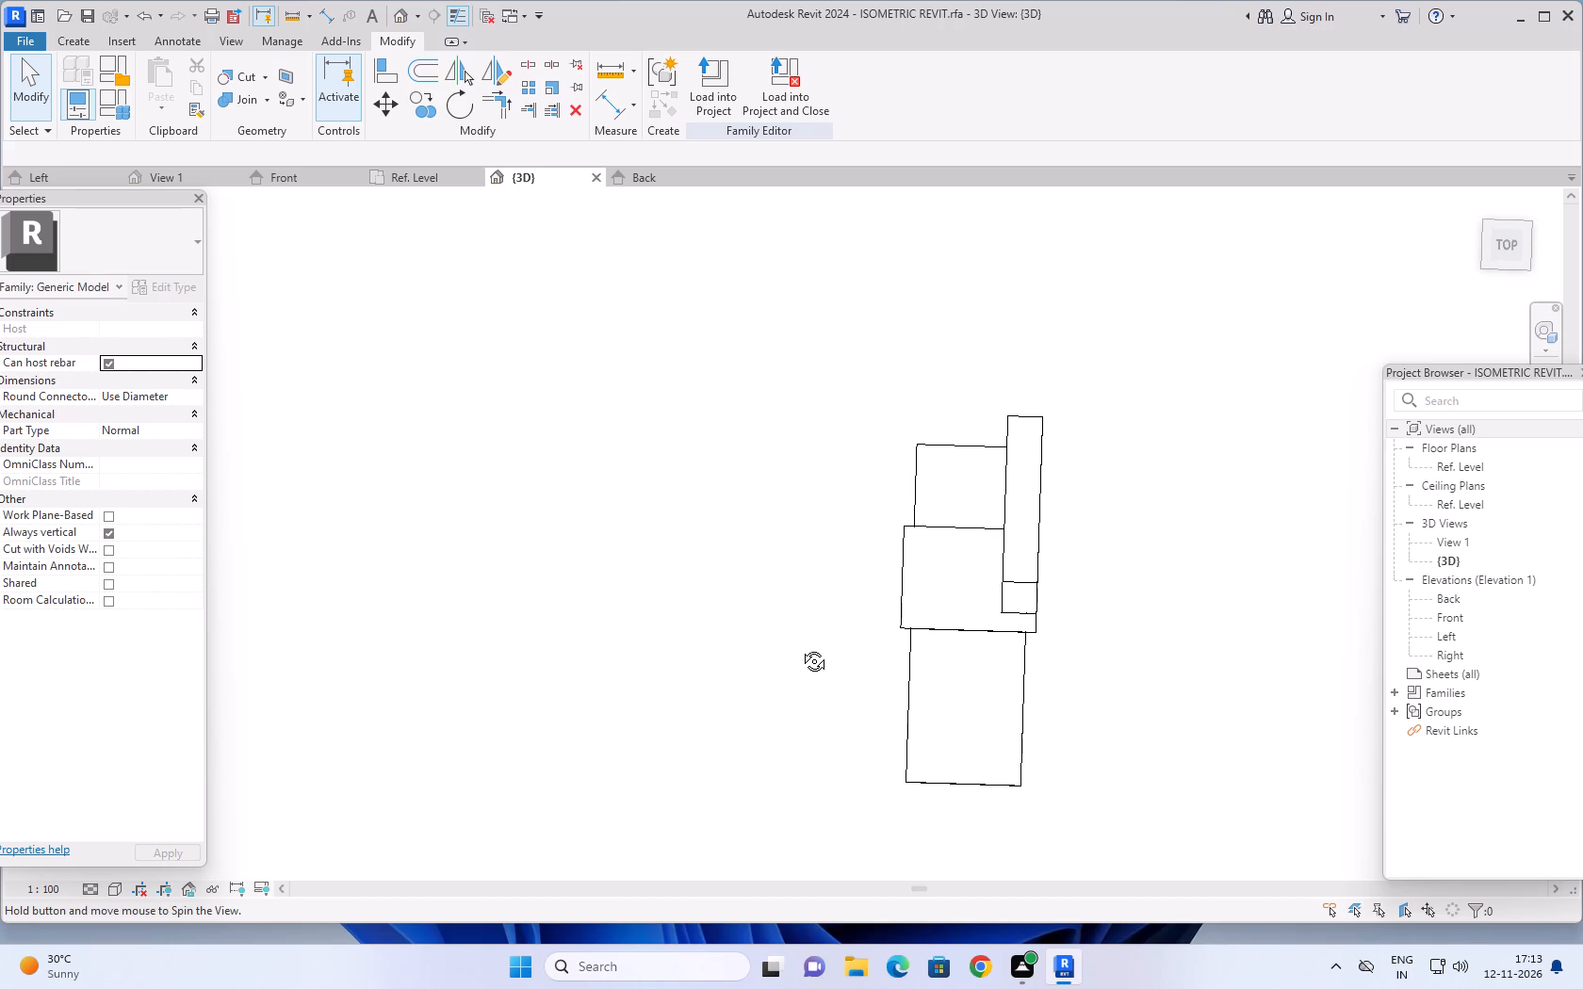
{"action": "middle_click_drag", "start_coordinate": [800, 647], "coordinate": [792, 639]}
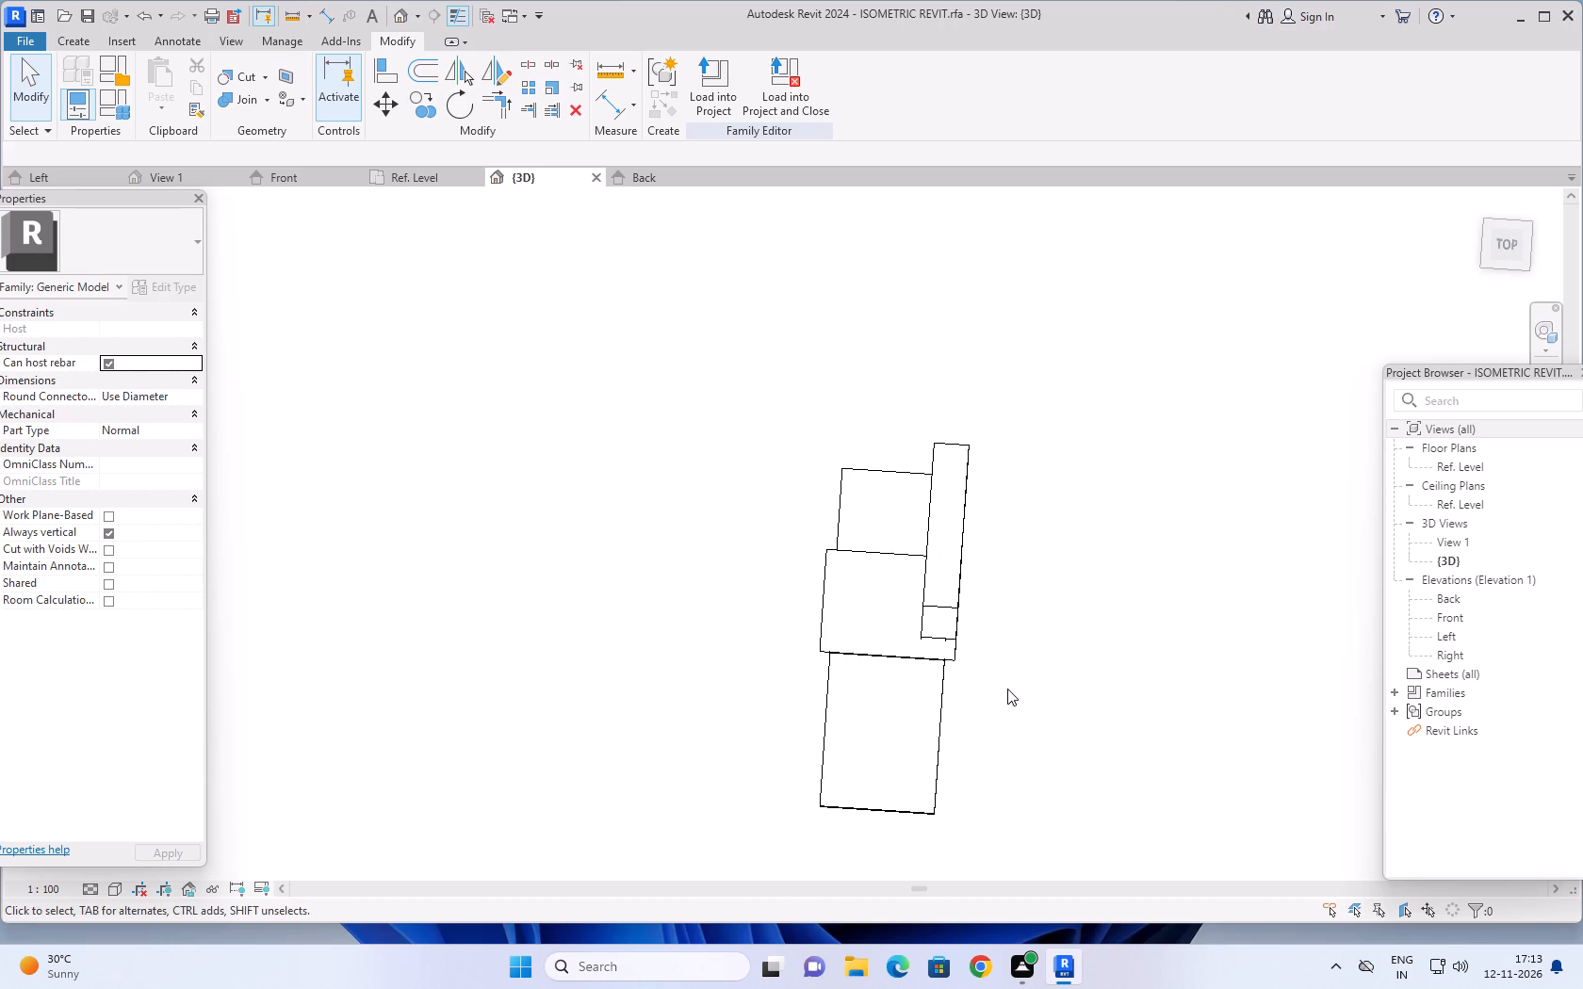
{"action": "middle_click_drag", "start_coordinate": [1026, 663], "coordinate": [1039, 598]}
{"action": "middle_click_drag", "start_coordinate": [1039, 598], "coordinate": [1044, 610]}
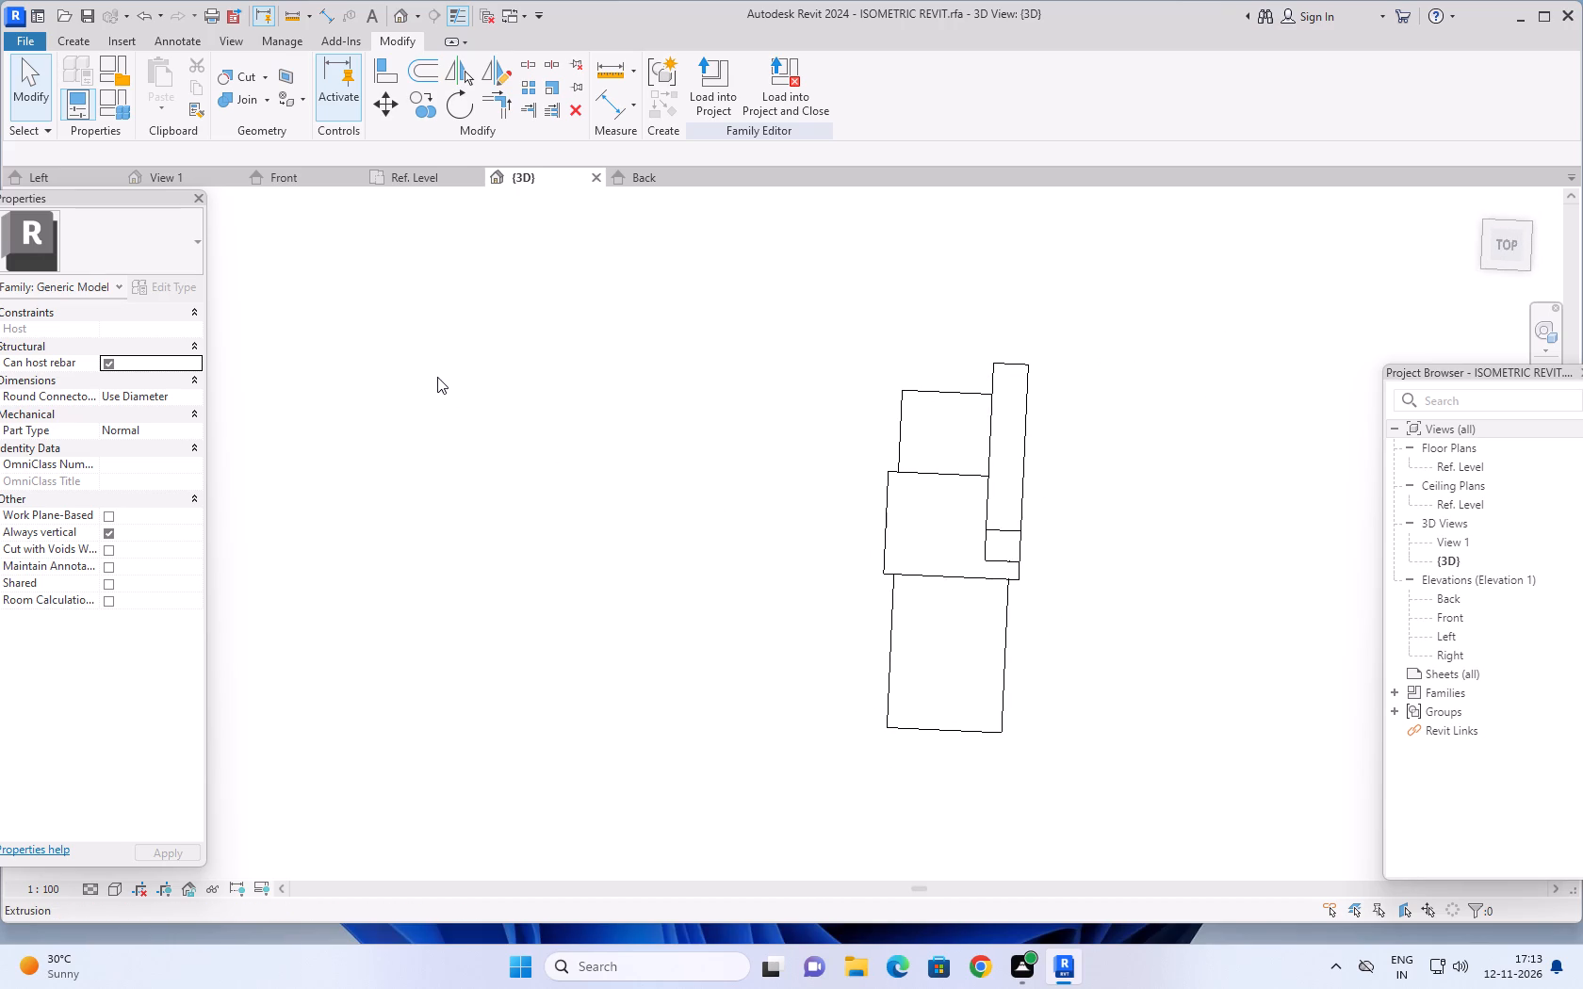
Start a void extrusion and pick the top face of the bracket's flat base plate as its work plane.
{"action": "left_click", "coordinate": [87, 37]}
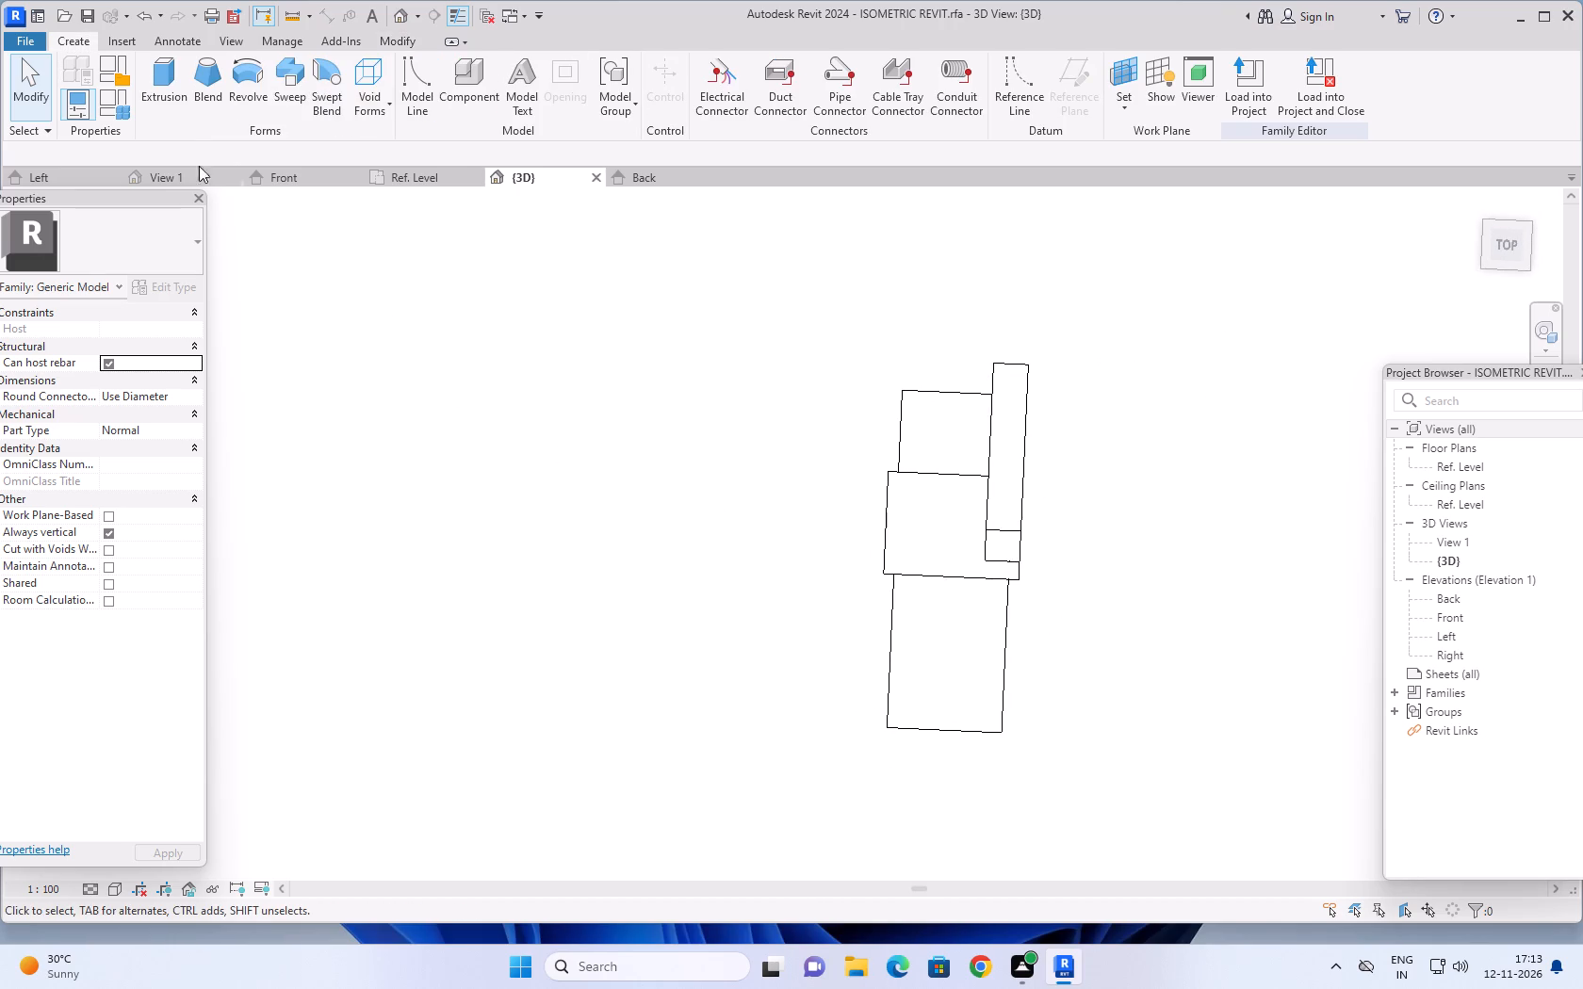
{"action": "middle_click", "coordinate": [675, 619]}
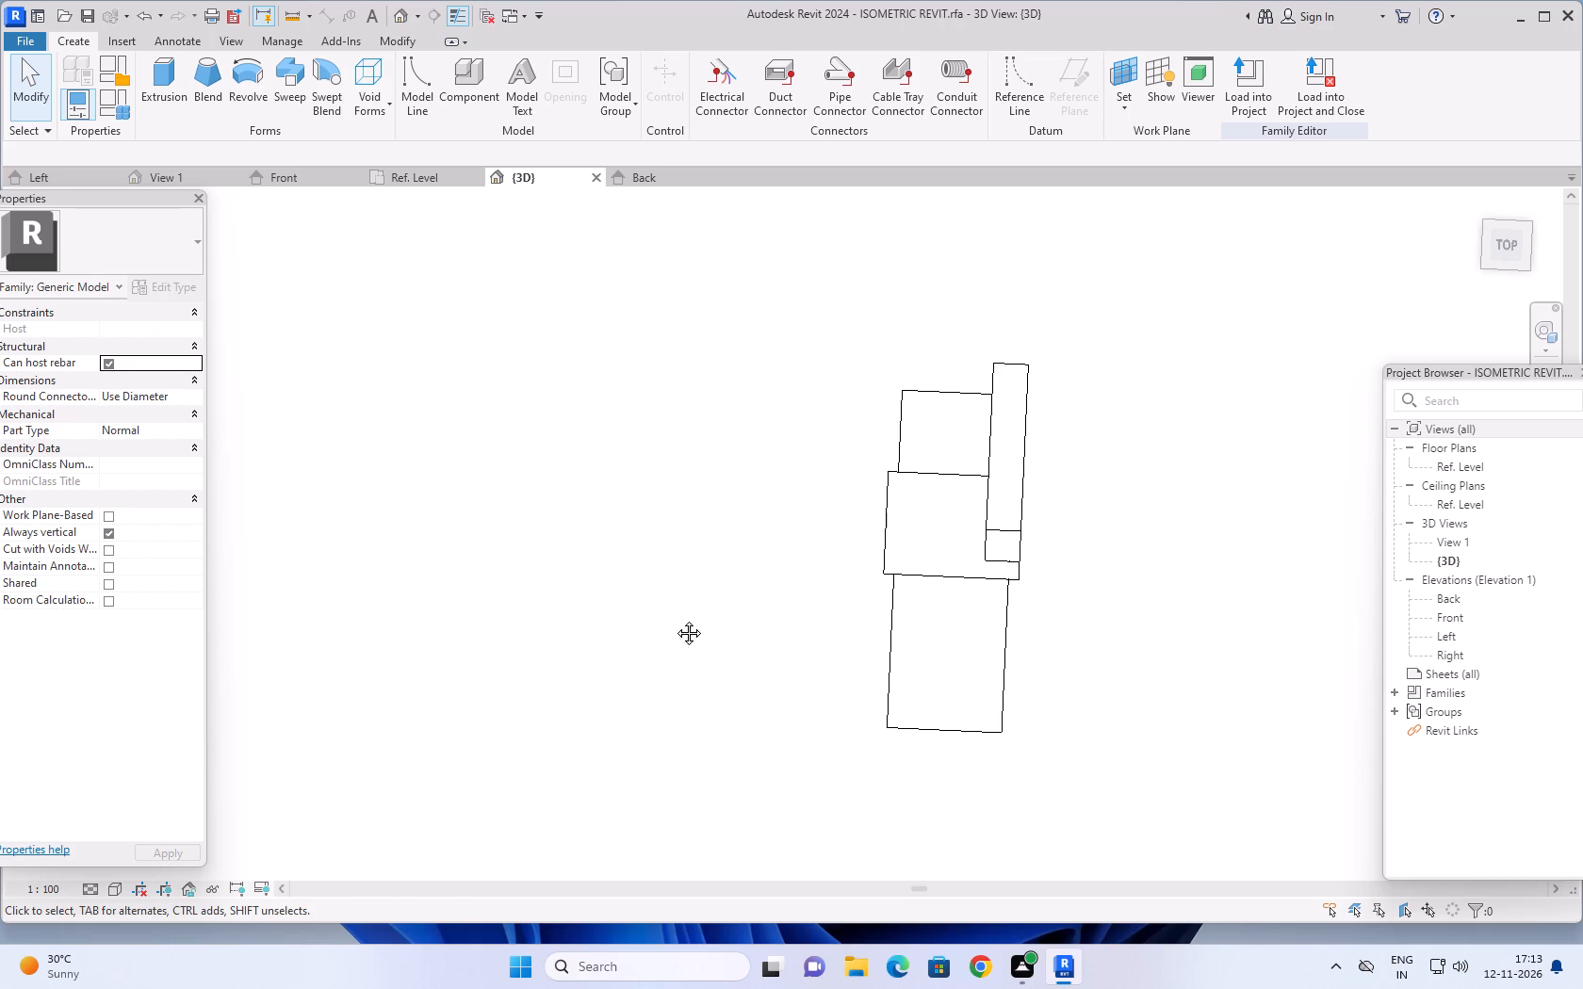
{"action": "middle_click", "coordinate": [694, 628]}
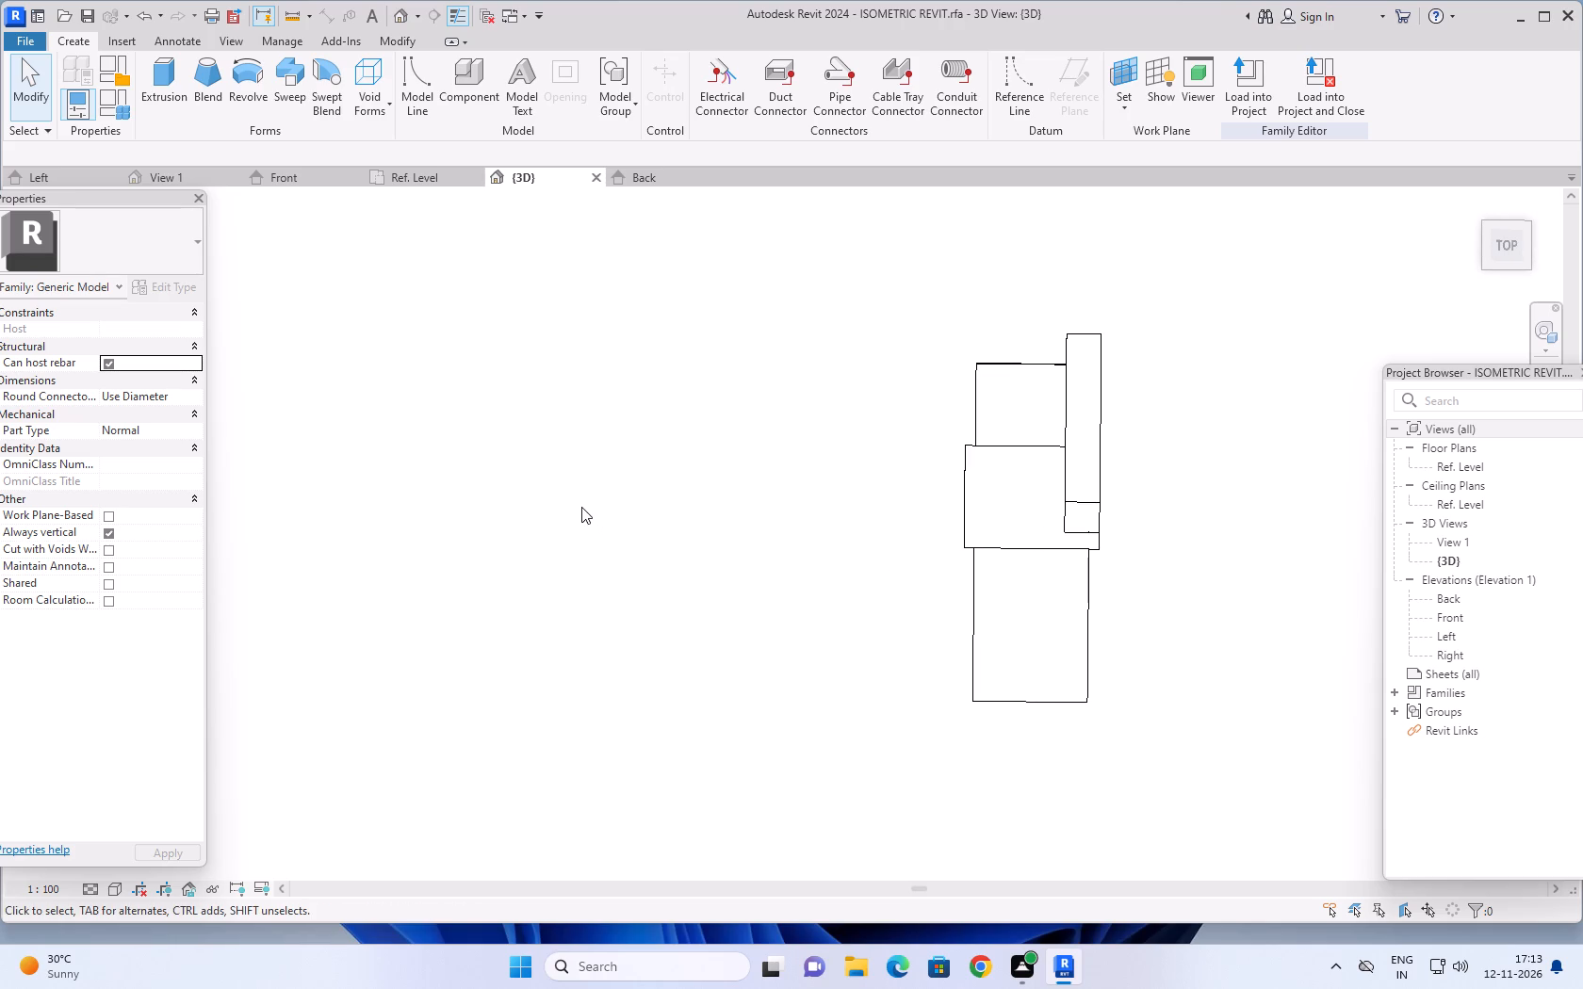
{"action": "scroll", "coordinate": [1213, 542], "scroll_direction": "down", "scroll_amount": 1}
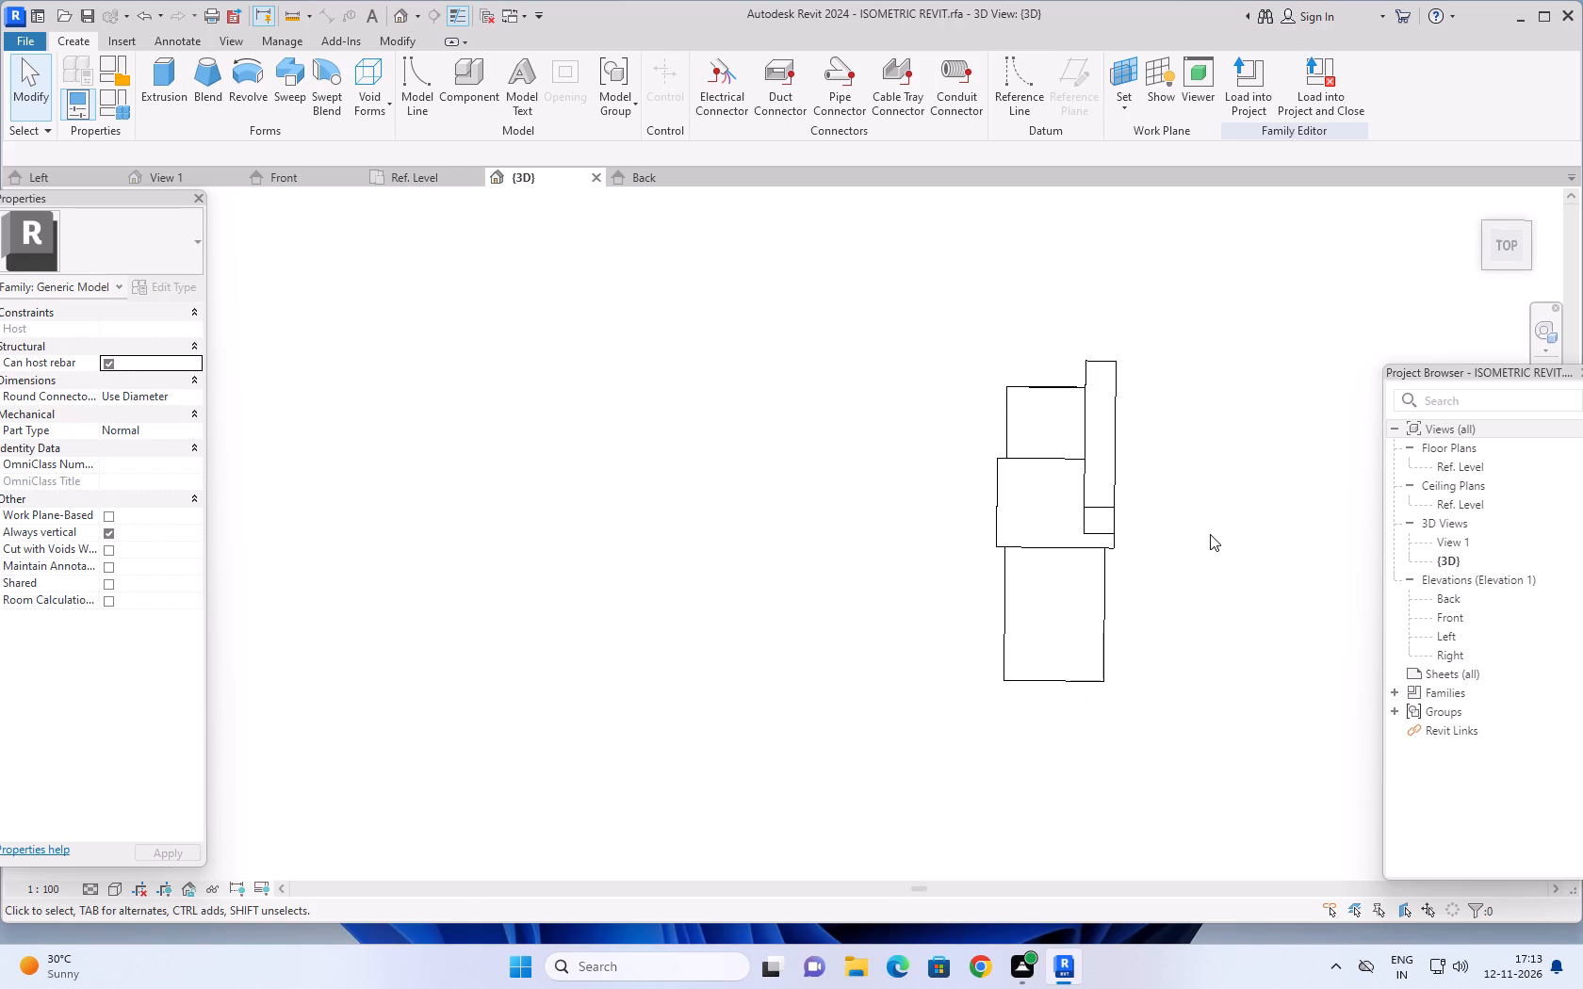
{"action": "middle_click_drag", "start_coordinate": [1180, 520], "coordinate": [998, 538]}
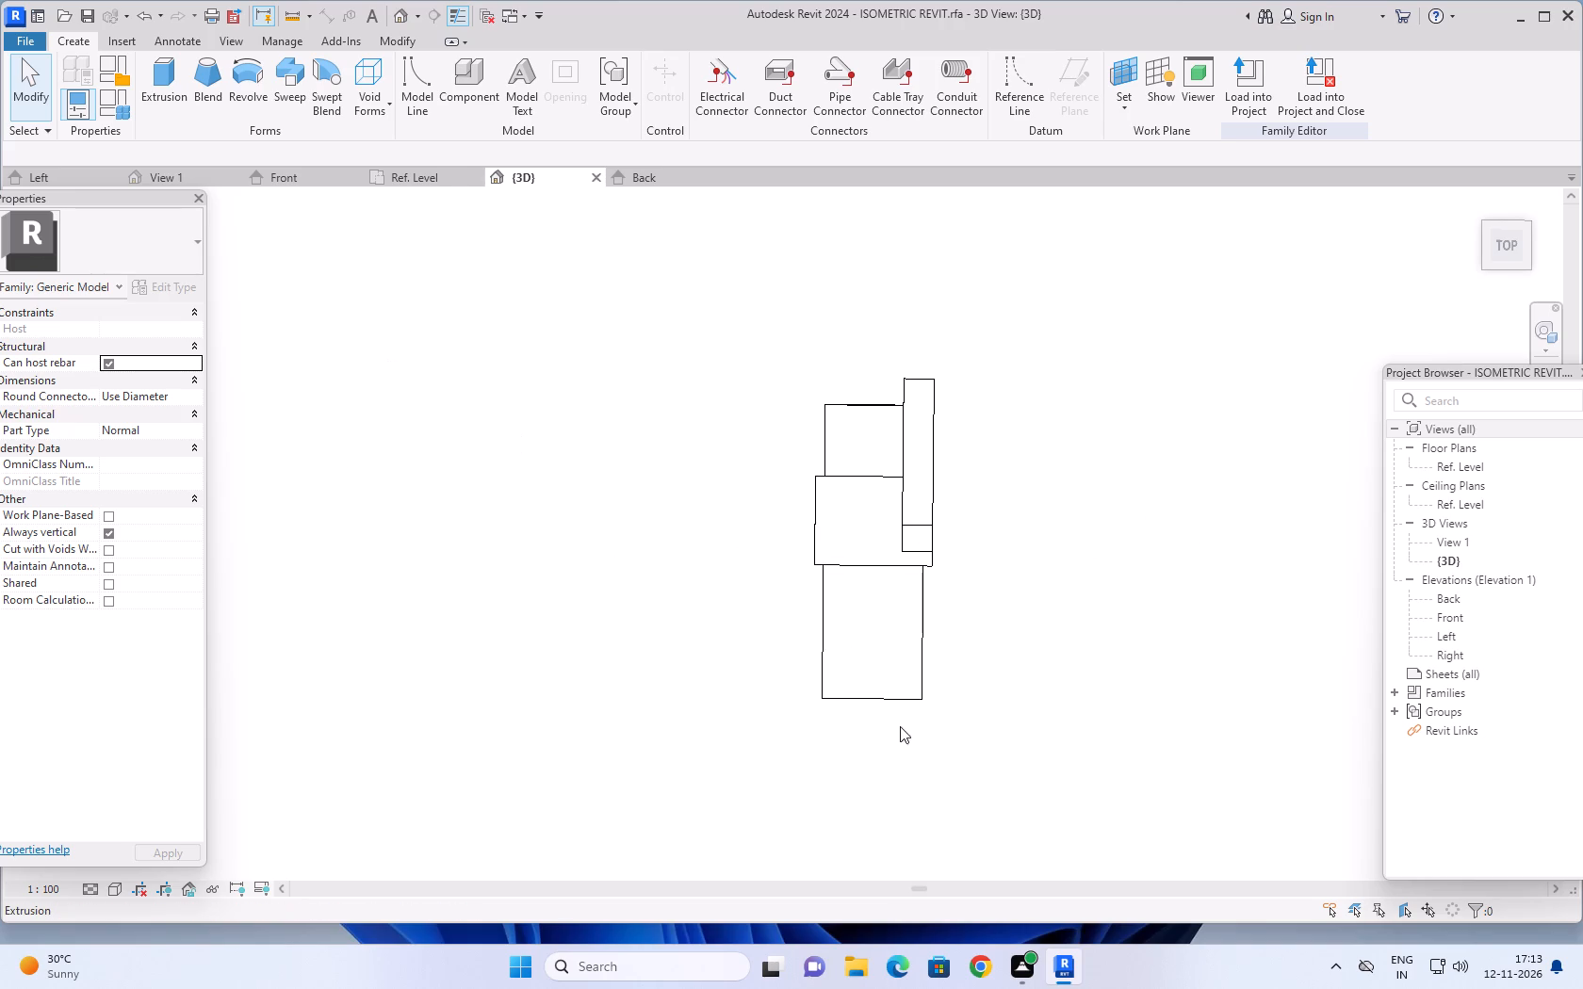
{"action": "middle_click_drag", "start_coordinate": [694, 692], "coordinate": [708, 701], "text": "shift"}
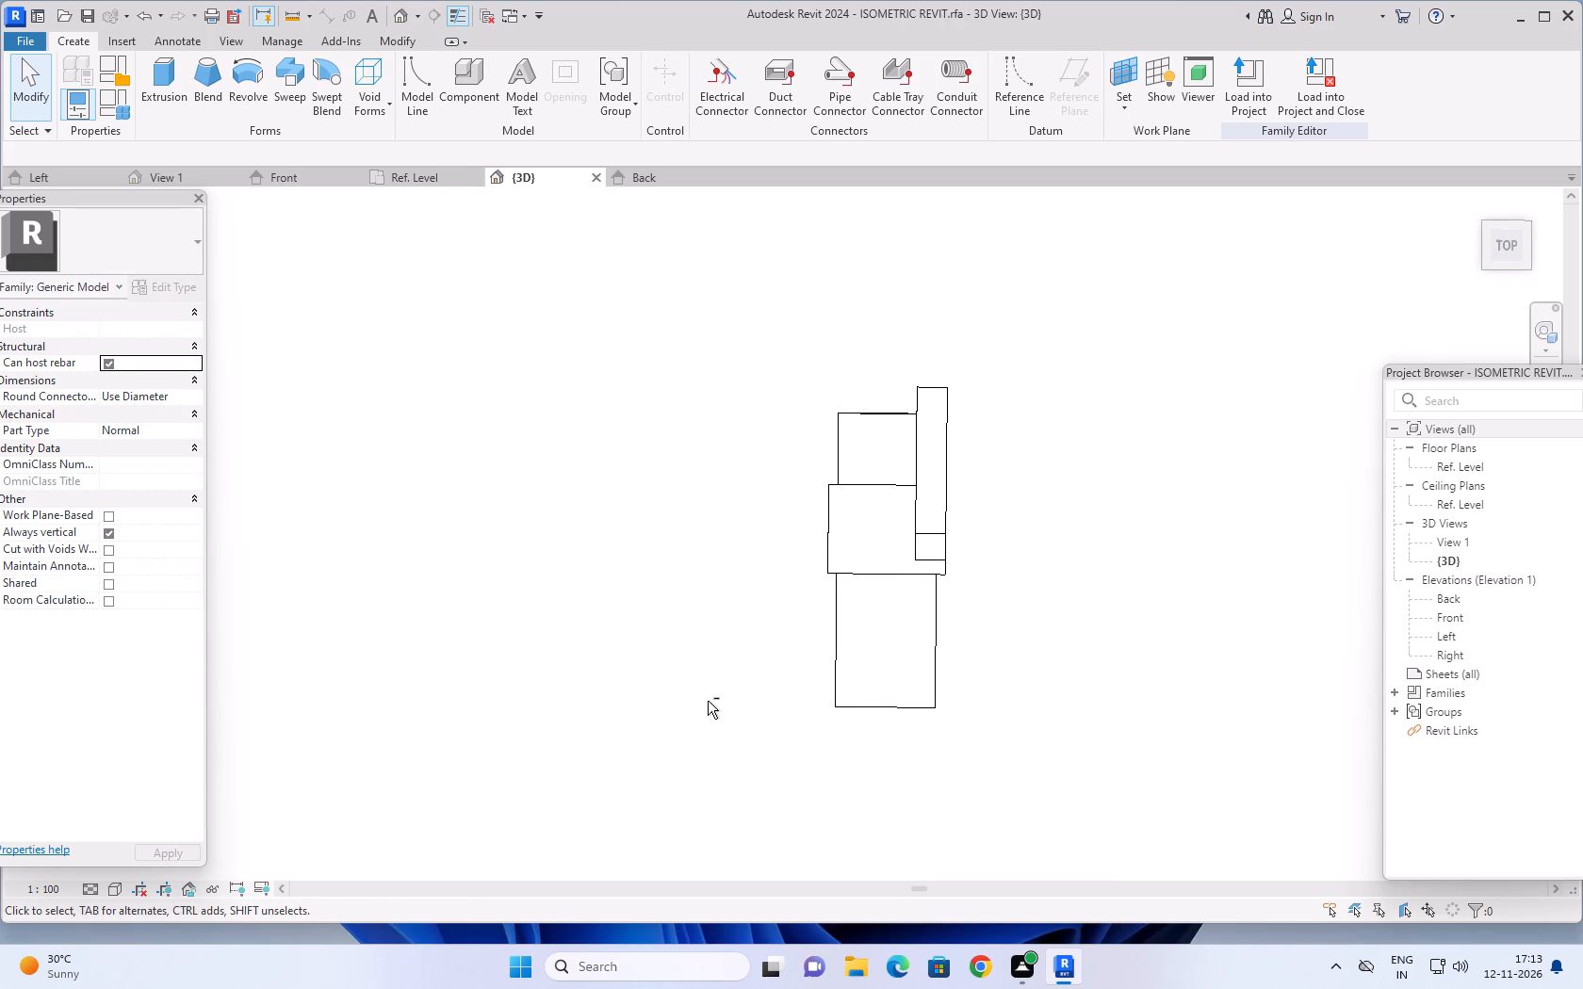
{"action": "middle_click_drag", "start_coordinate": [718, 654], "coordinate": [672, 565]}
{"action": "middle_click_drag", "start_coordinate": [677, 581], "coordinate": [687, 608]}
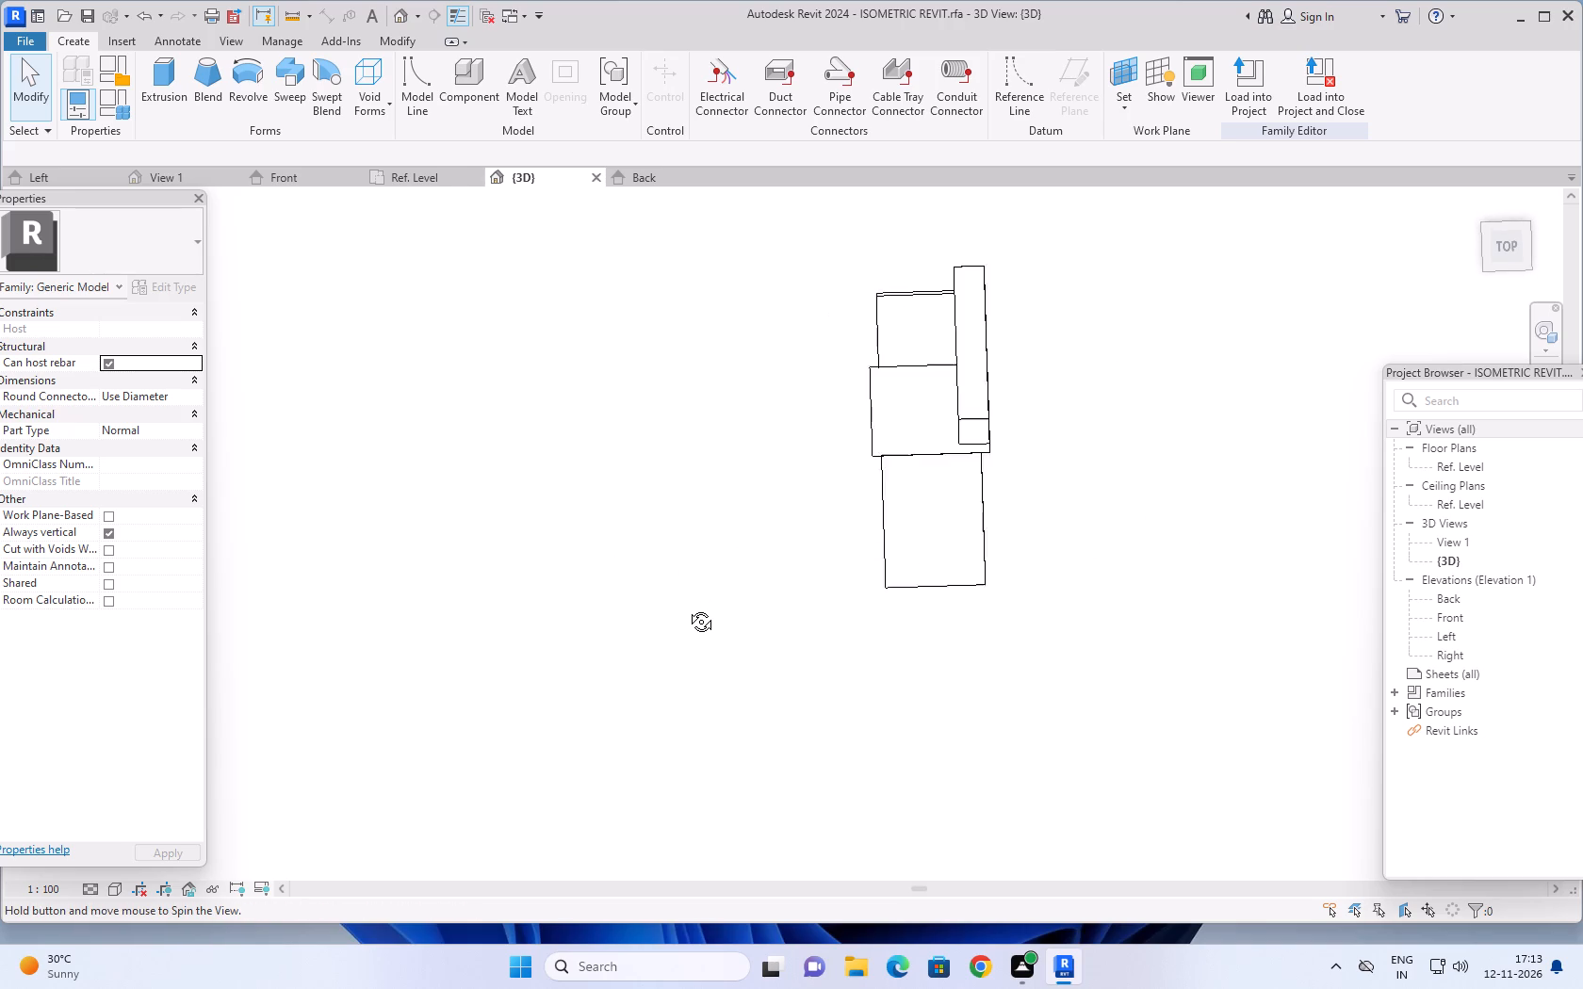
{"action": "middle_click_drag", "start_coordinate": [687, 608], "coordinate": [685, 613]}
{"action": "scroll", "coordinate": [694, 618], "scroll_direction": "up", "scroll_amount": 1}
{"action": "middle_click_drag", "start_coordinate": [716, 592], "coordinate": [710, 605]}
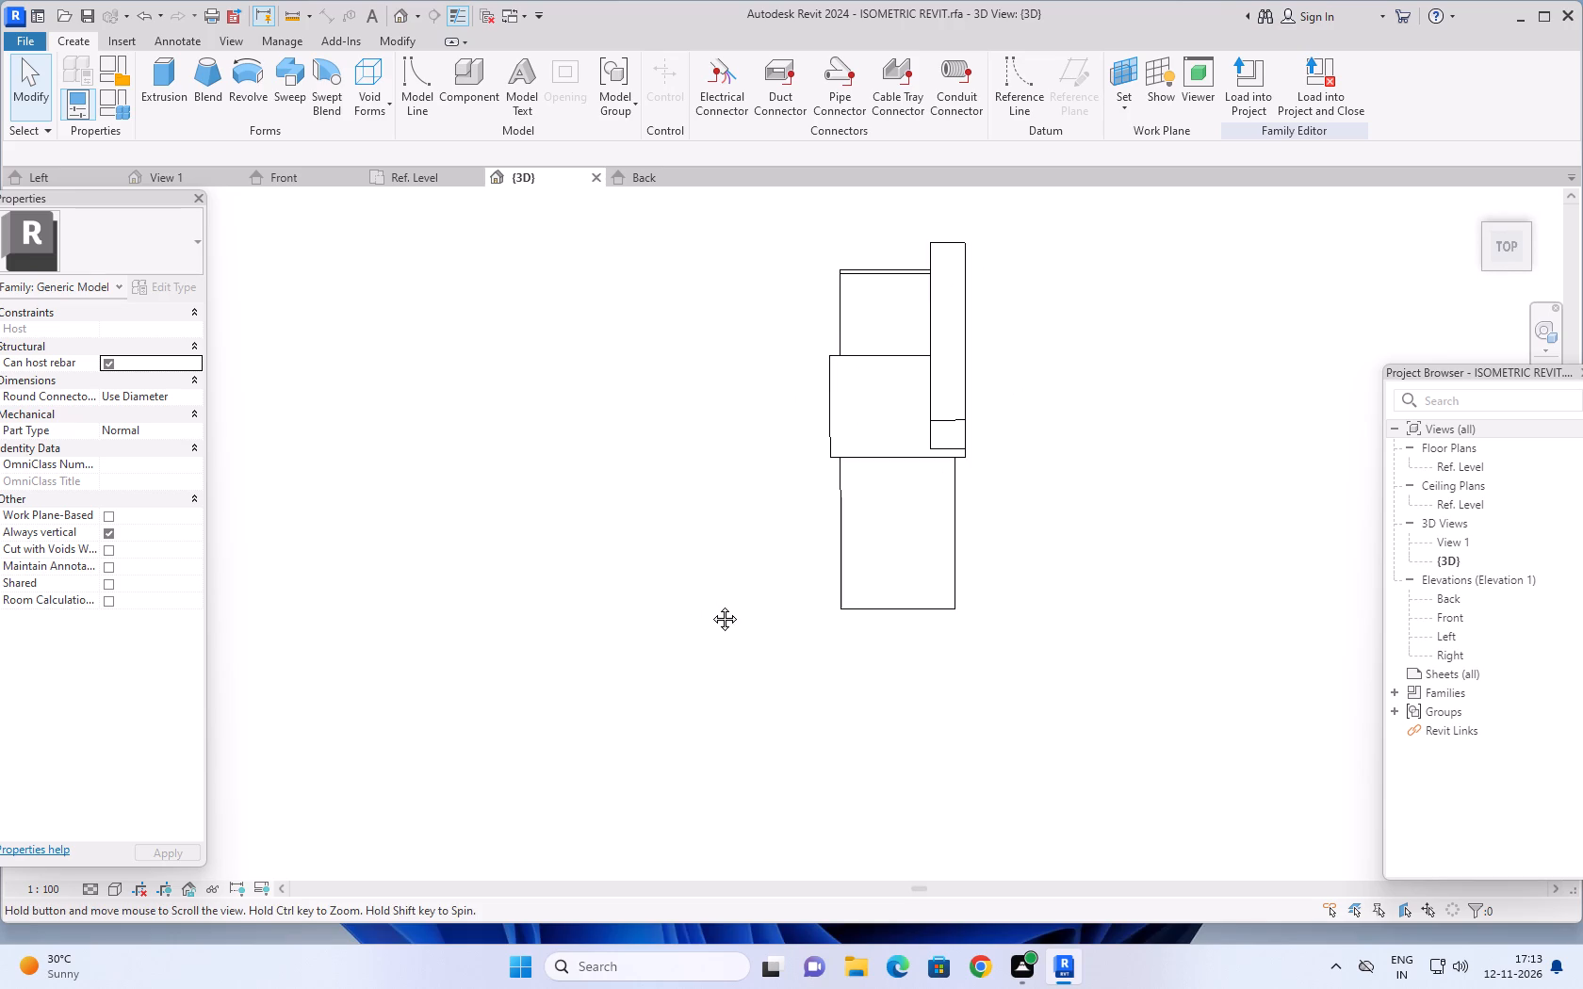
{"action": "middle_click_drag", "start_coordinate": [710, 605], "coordinate": [711, 647]}
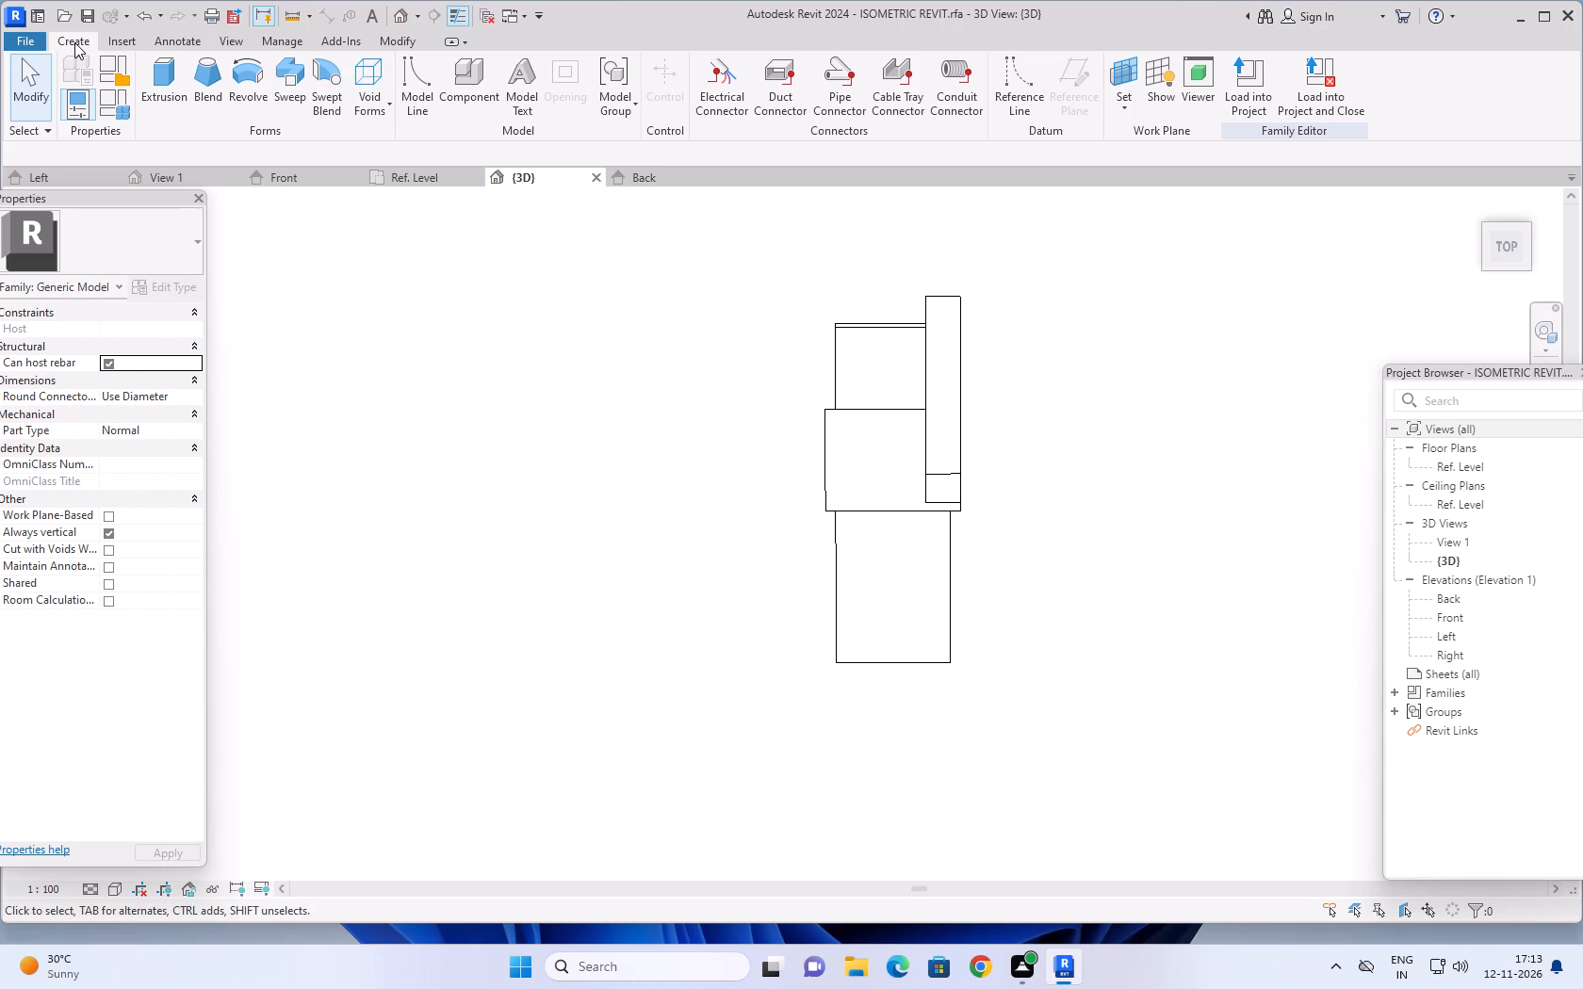
{"action": "left_click", "coordinate": [384, 104]}
{"action": "left_click", "coordinate": [423, 144]}
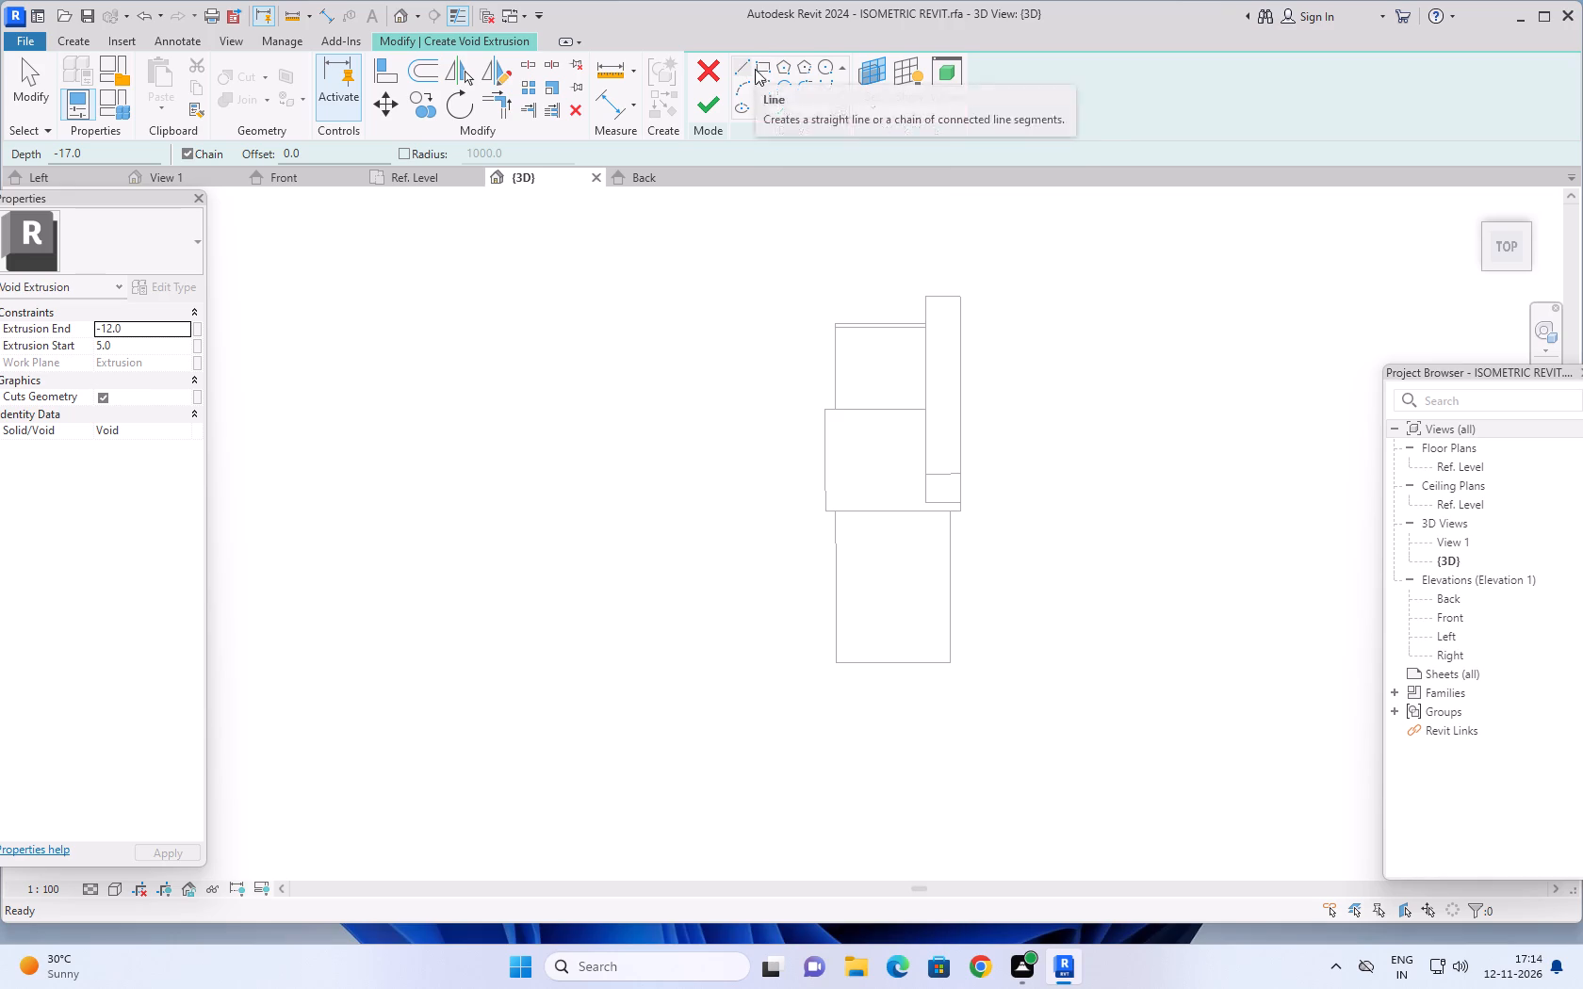
{"action": "left_click", "coordinate": [873, 109]}
{"action": "left_click", "coordinate": [894, 175]}
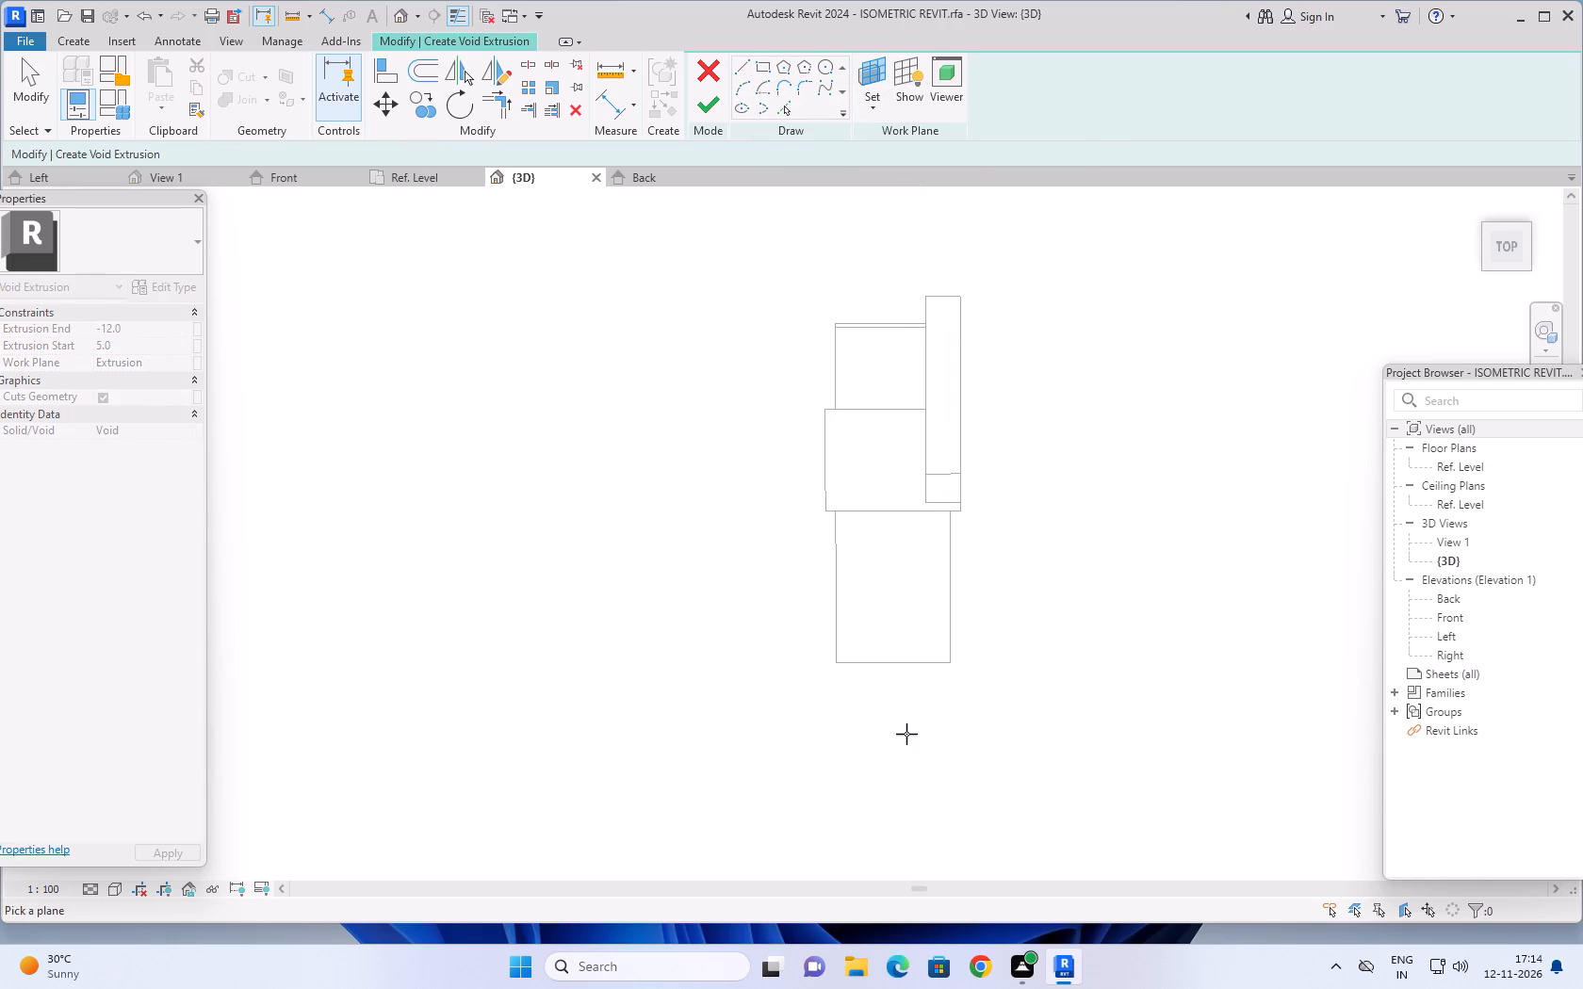
{"action": "left_click", "coordinate": [902, 651]}
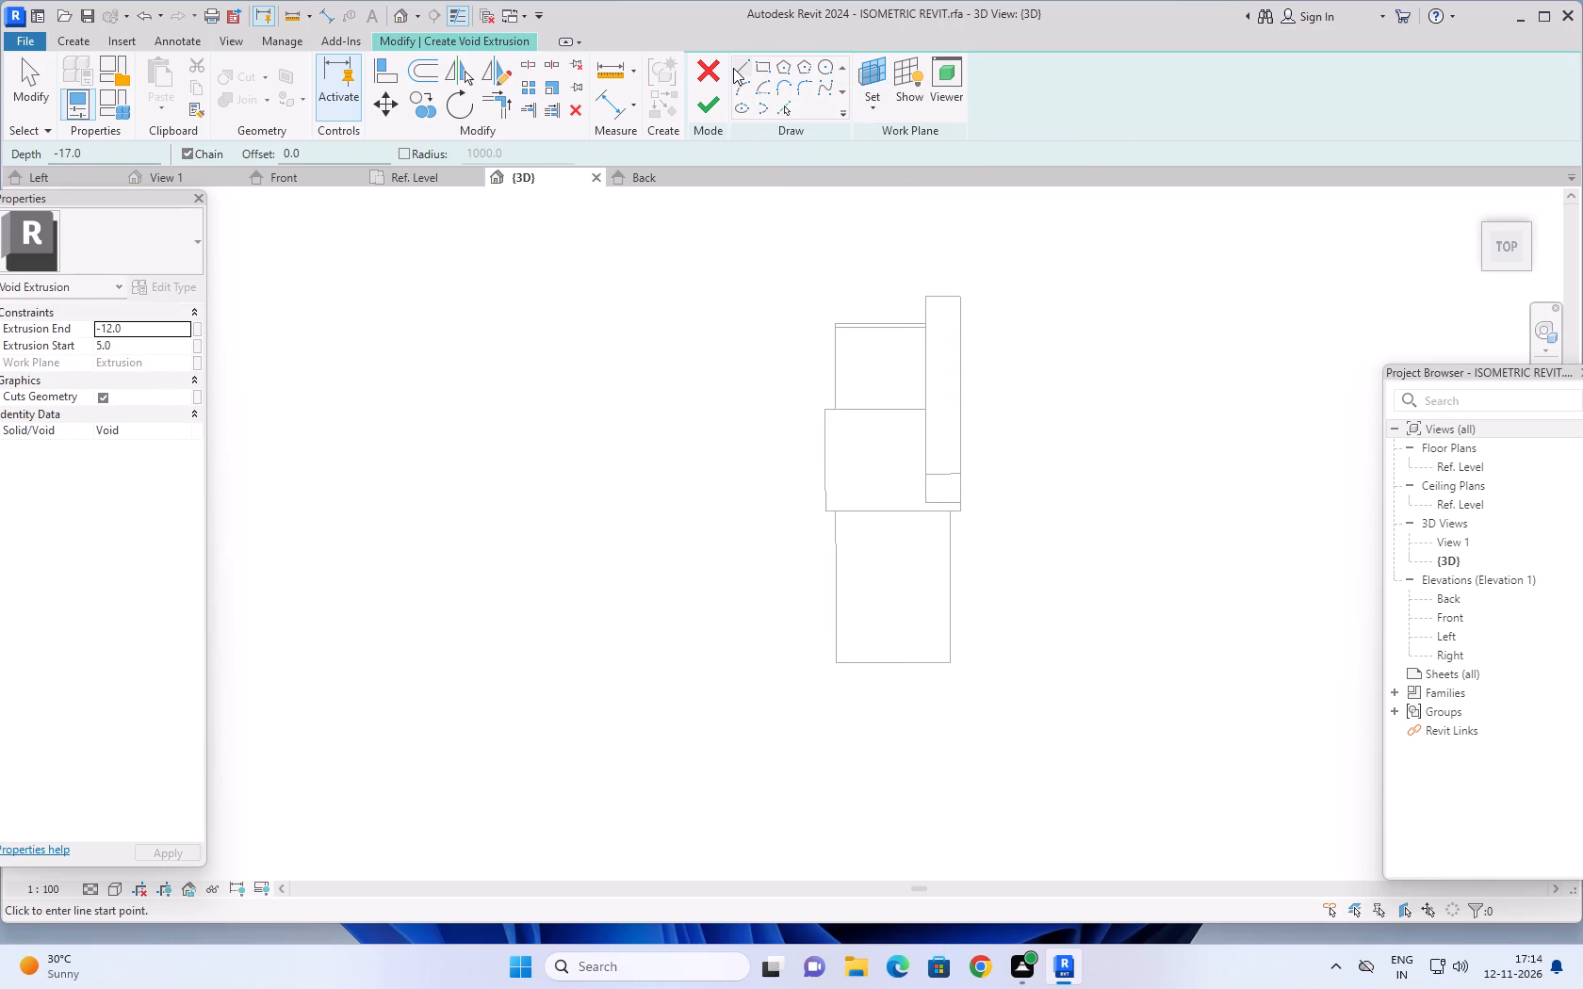
Sketch a 25 mm line along the base plate's free end from its corner, plus a perpendicular line of similar length inward.
{"action": "left_click", "coordinate": [738, 68]}
{"action": "left_click", "coordinate": [840, 661]}
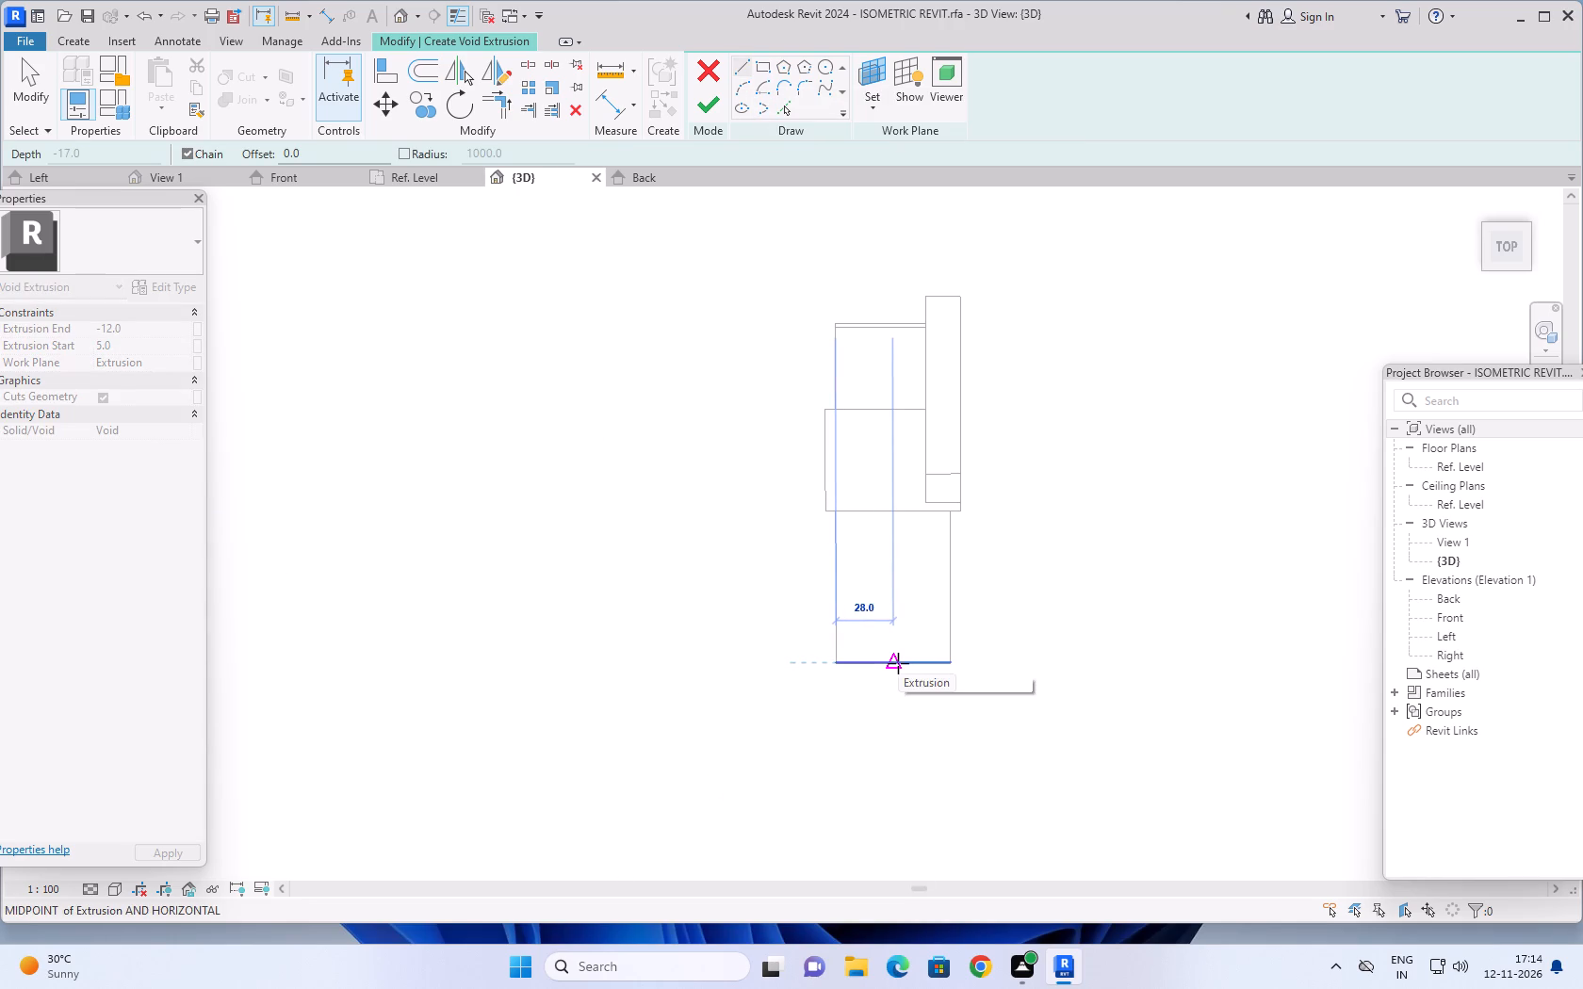
{"action": "type", "text": "25"}
{"action": "key", "text": "Return"}
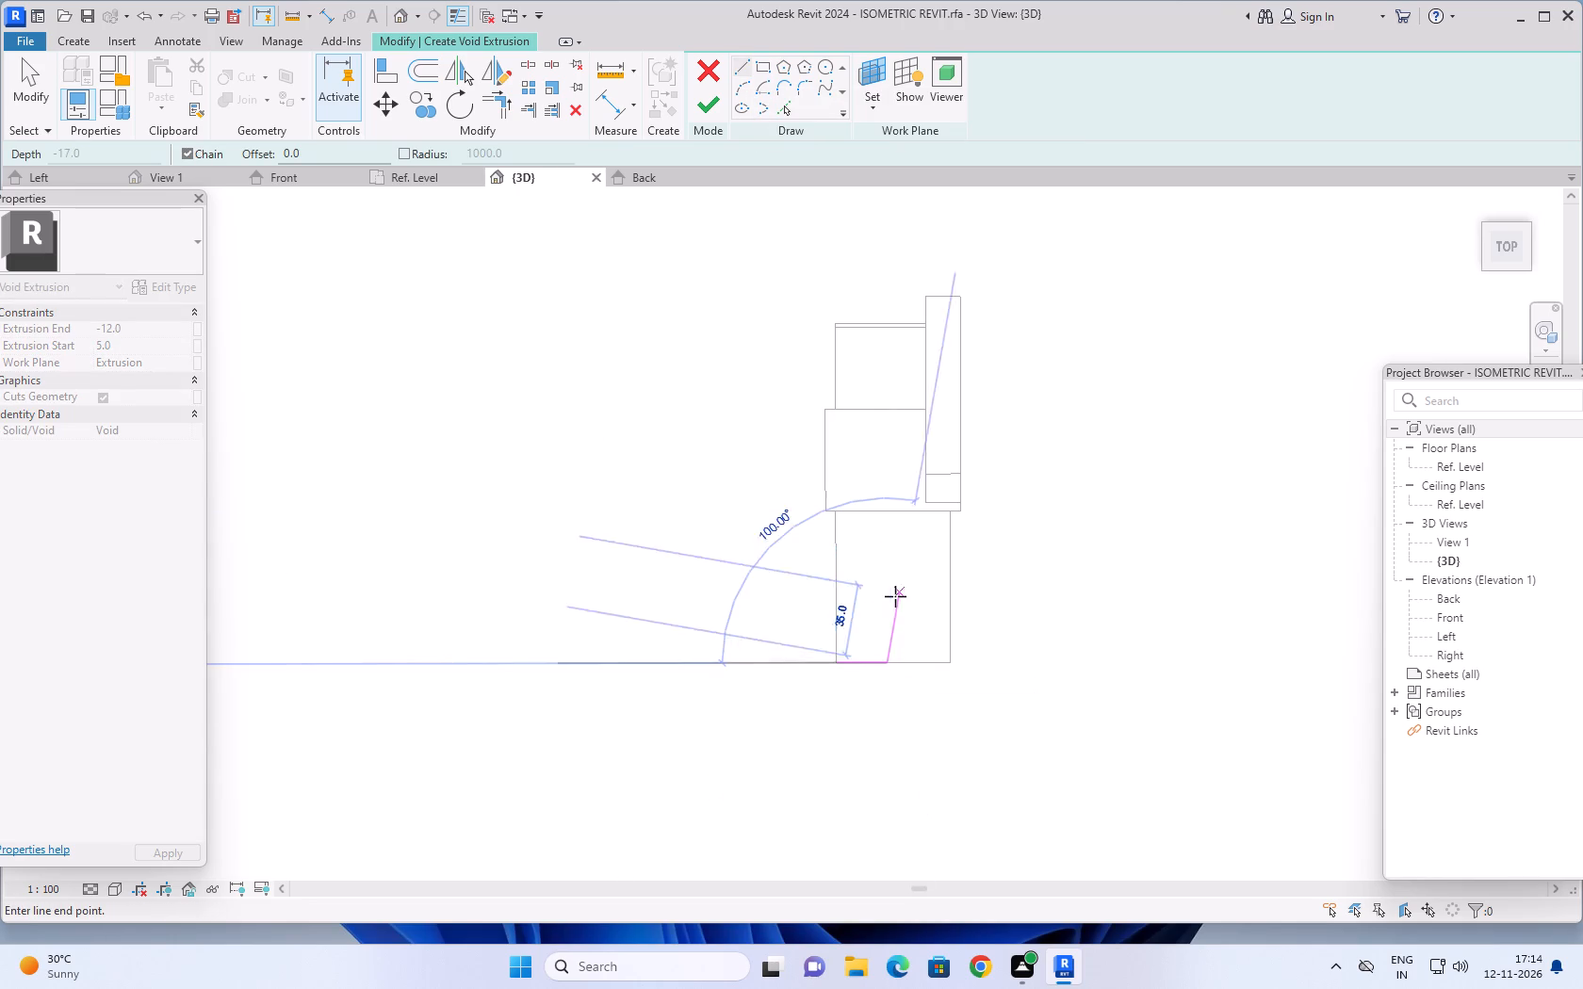
{"action": "left_click", "coordinate": [884, 607]}
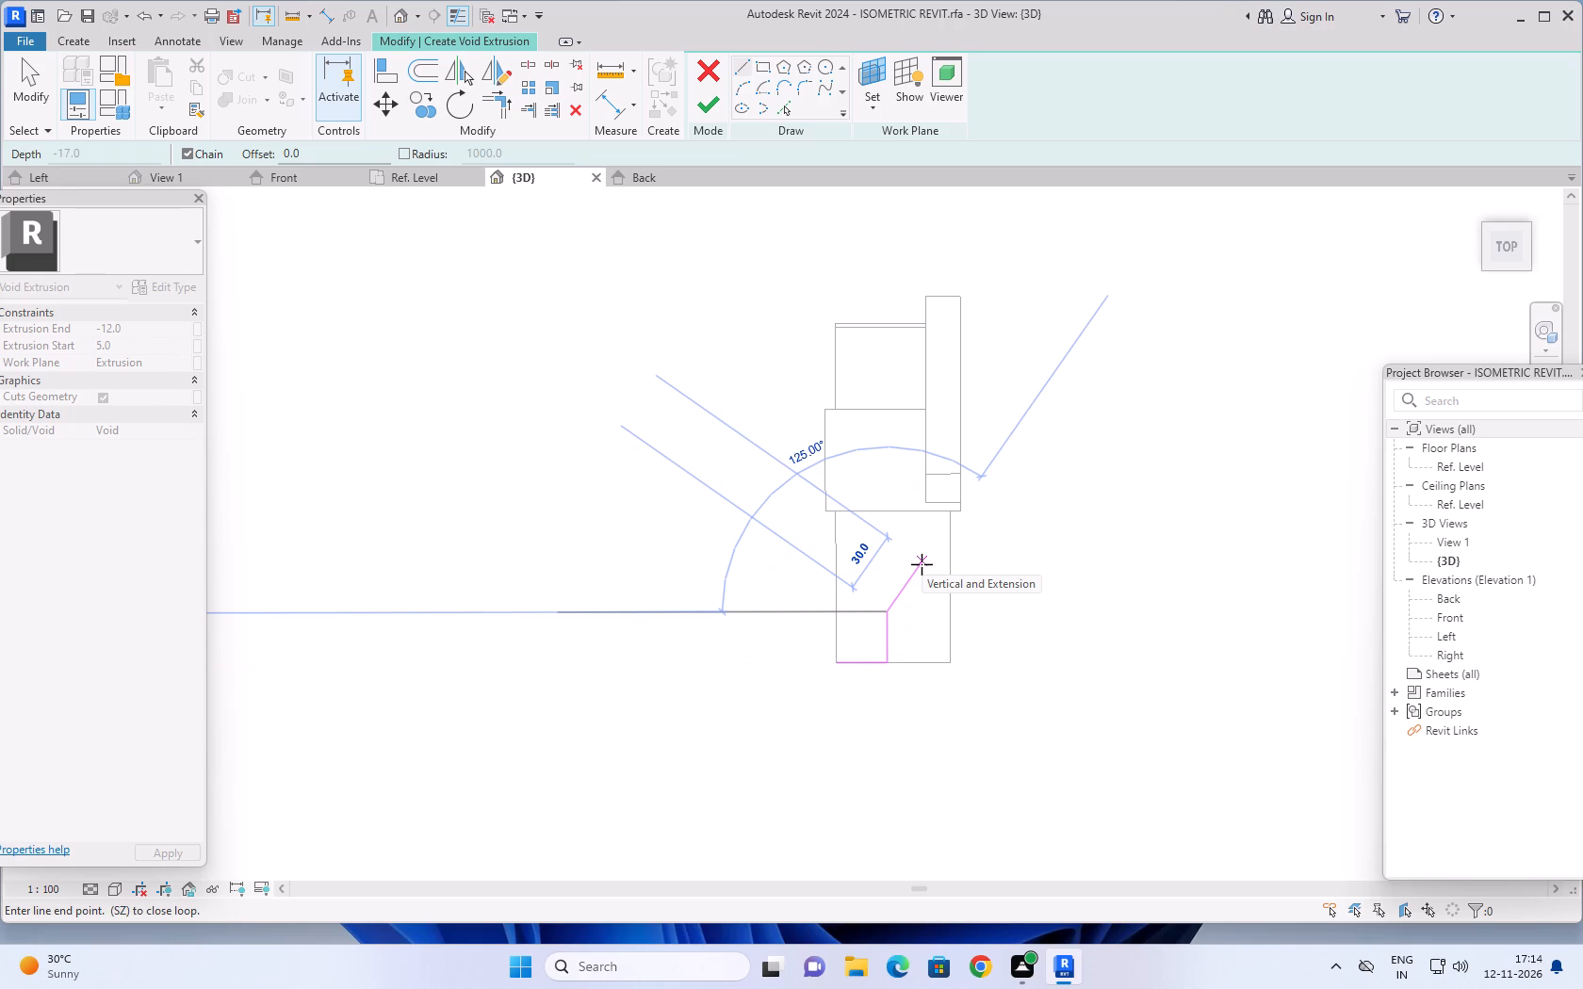
{"action": "key", "text": "Escape"}
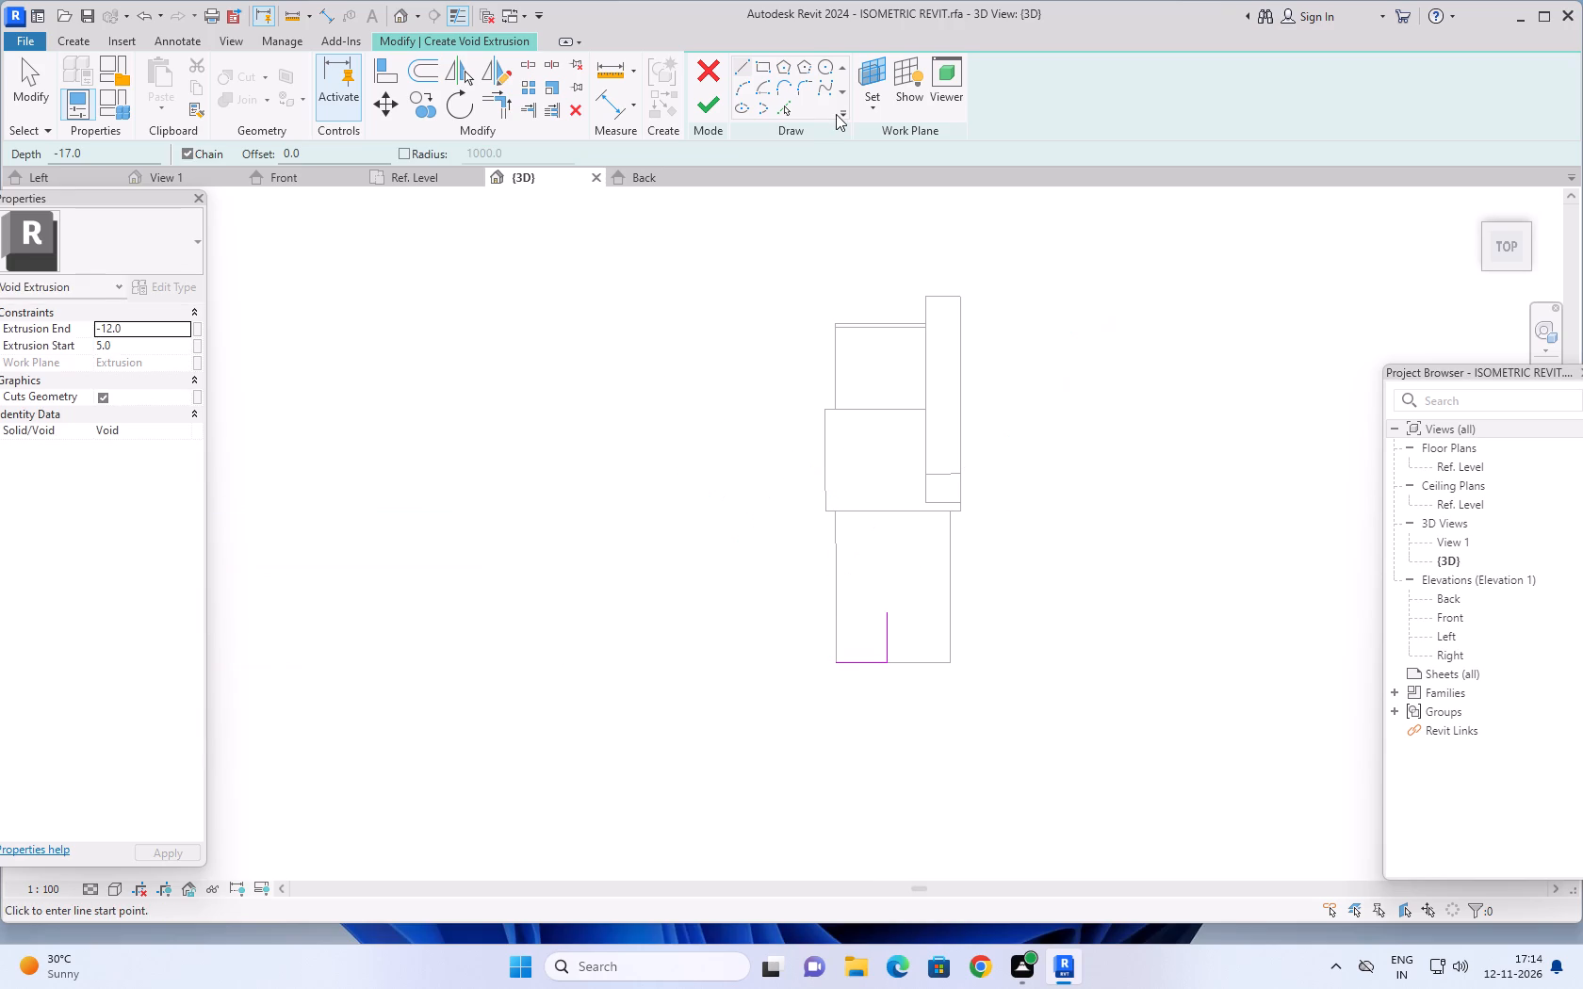
Sketch a circle of 8 mm radius centred on the inner end of the perpendicular guide line on the base plate.
{"action": "left_click", "coordinate": [828, 63]}
{"action": "left_click", "coordinate": [888, 614]}
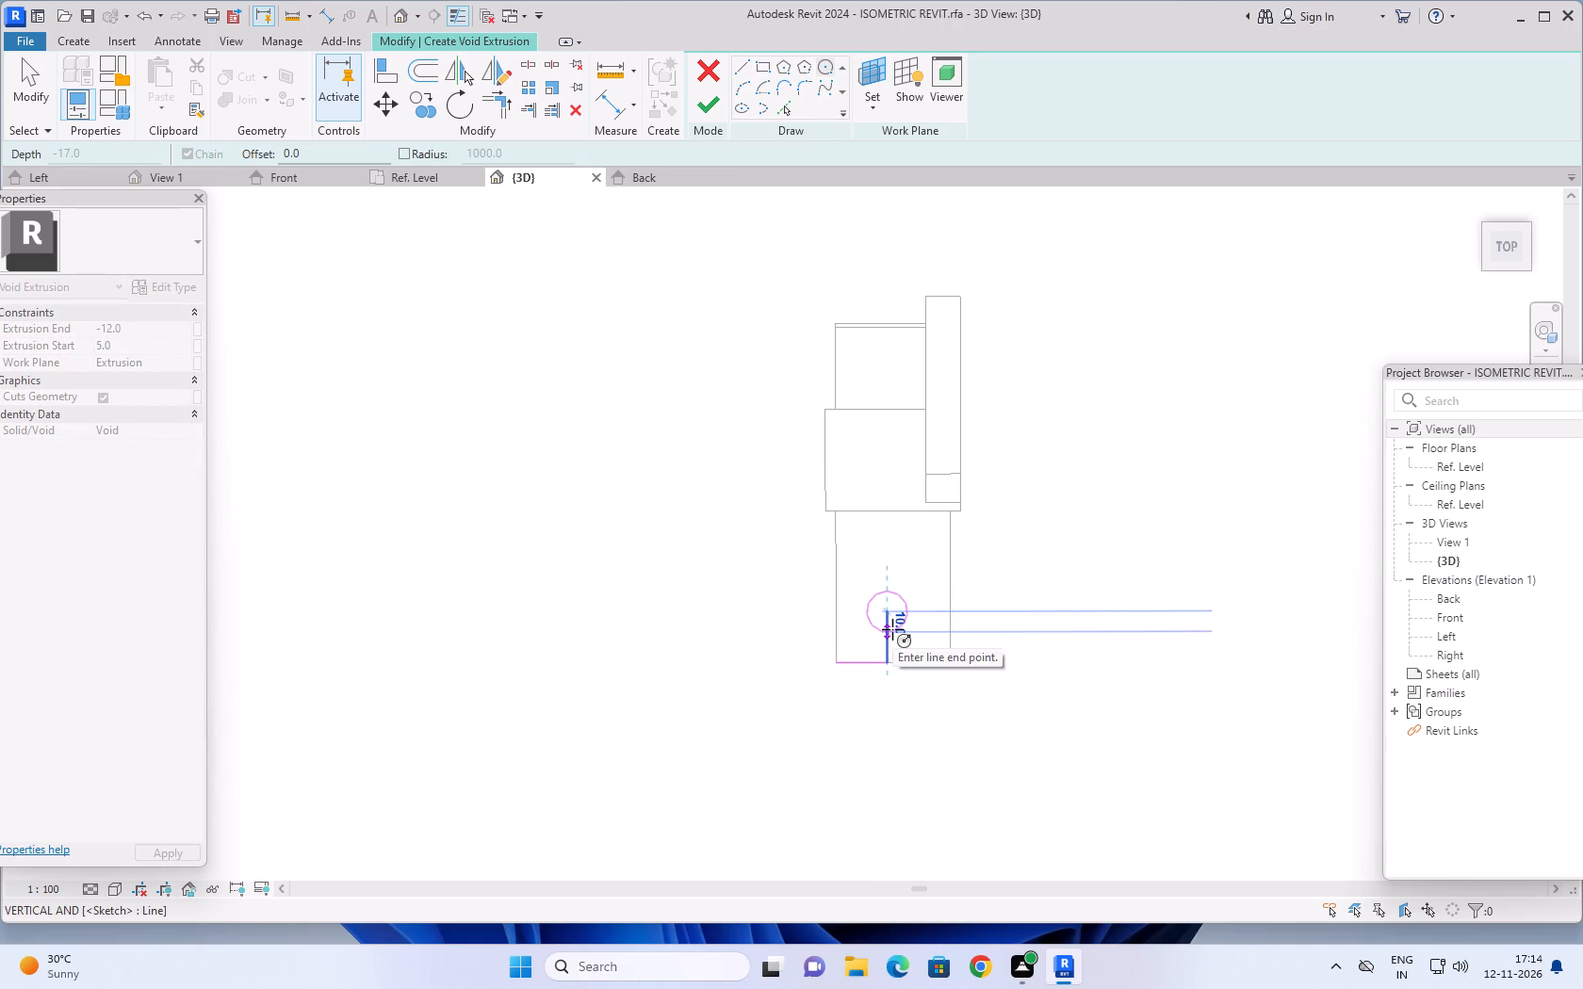
{"action": "key", "text": "8"}
{"action": "key", "text": "Return"}
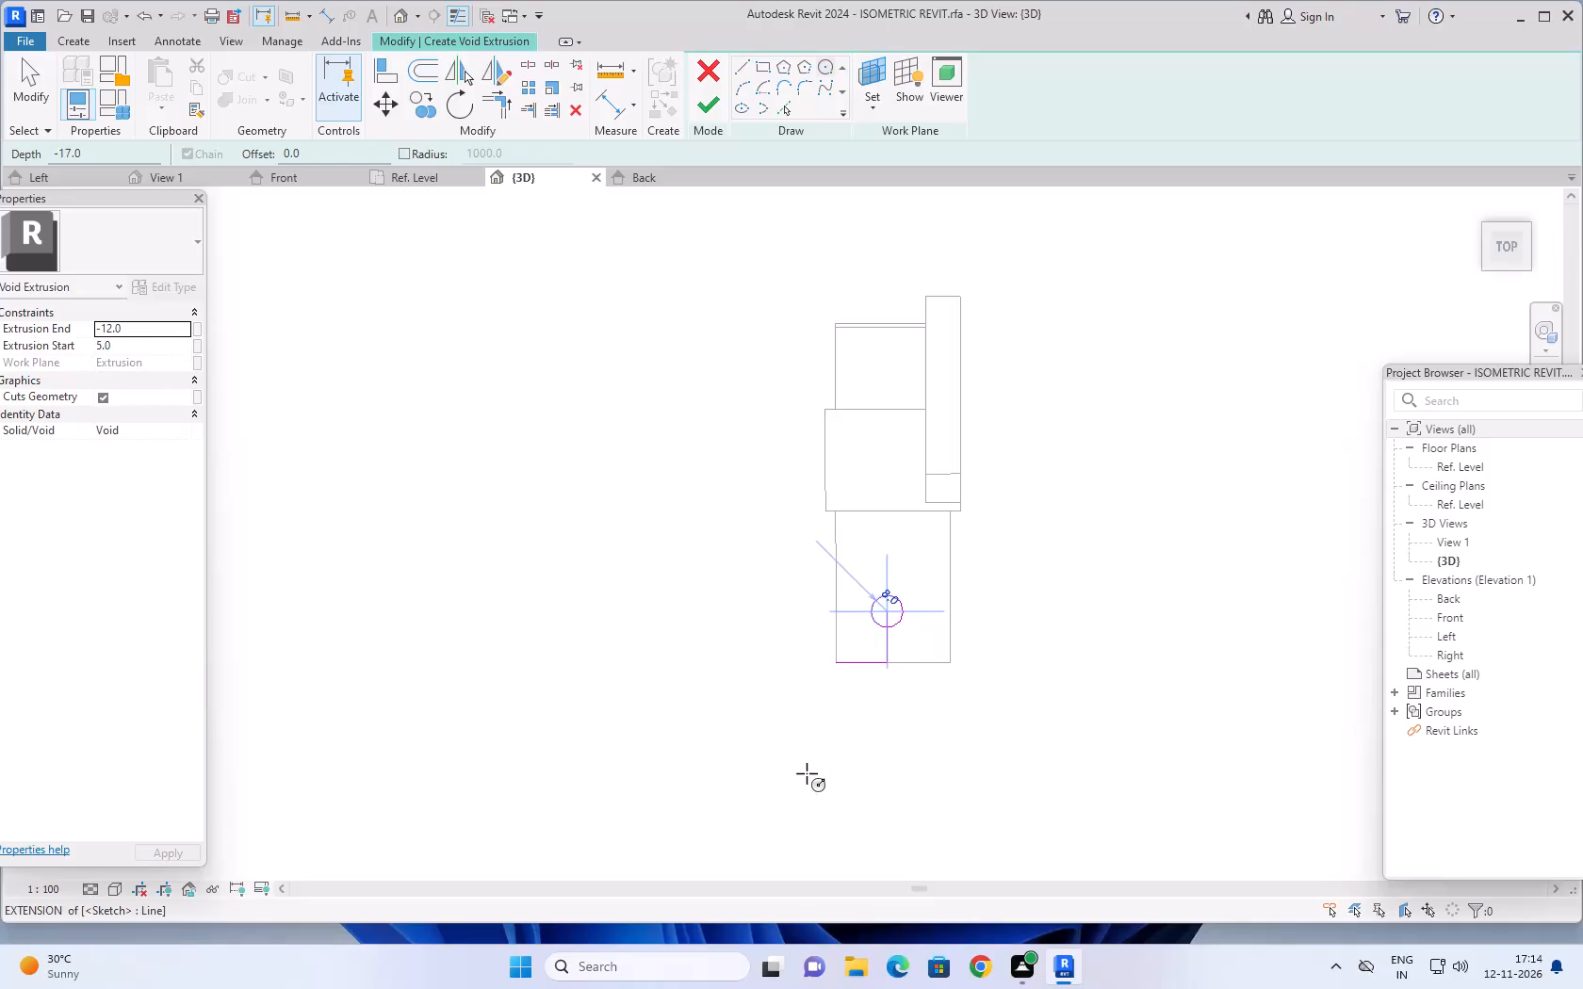
{"action": "key", "text": "Escape"}
{"action": "key", "text": "Escape"}
{"action": "key", "text": "Escape"}
Delete the two guide lines at the base plate's free end, leaving only the circle in the sketch.
{"action": "left_click", "coordinate": [859, 665]}
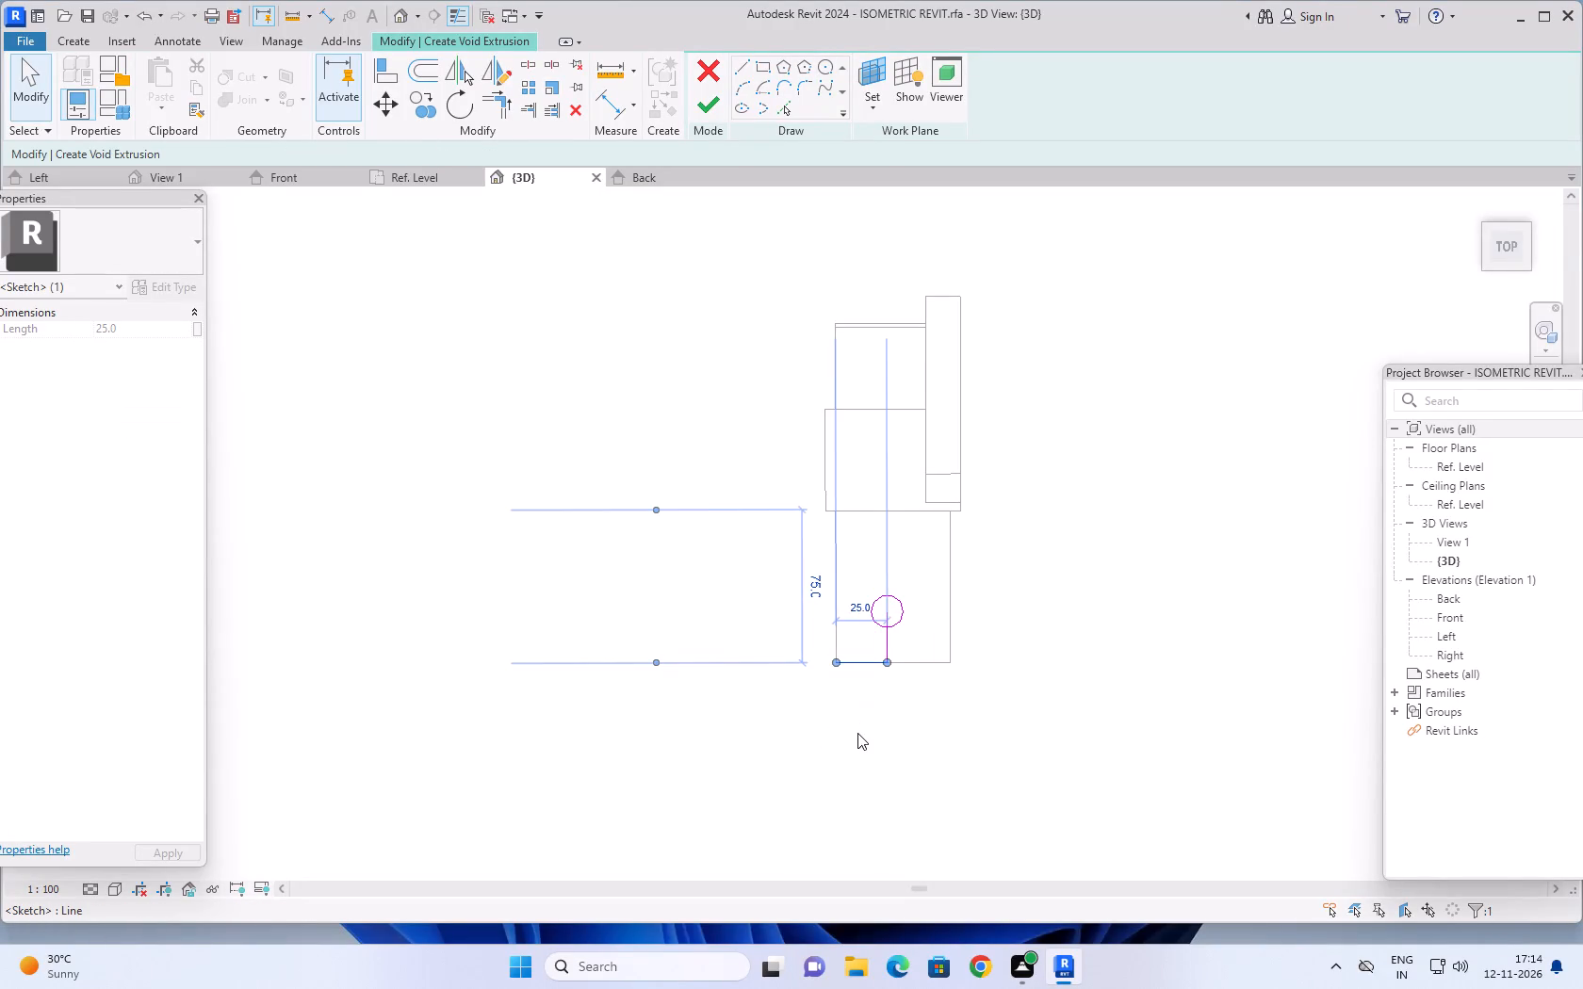
{"action": "key", "text": "Delete"}
{"action": "left_click", "coordinate": [885, 649]}
{"action": "key", "text": "Delete"}
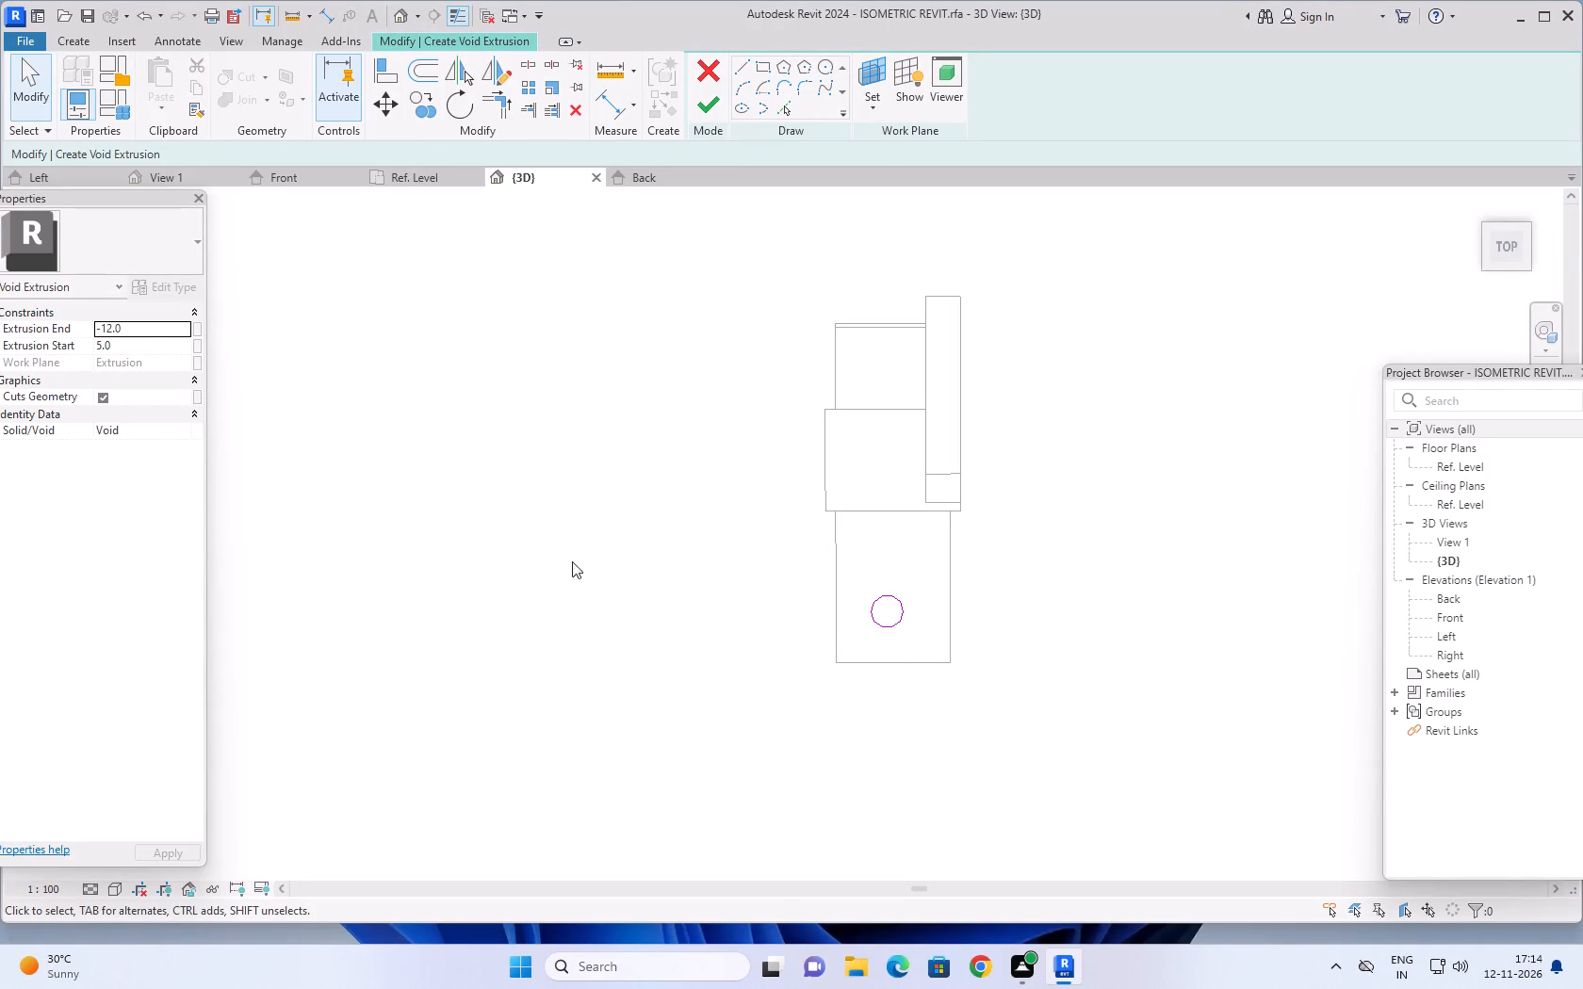
Set the void's extrusion start to 0 and extrusion end to 16 mm, and finish the void extrusion.
{"action": "left_click", "coordinate": [133, 342]}
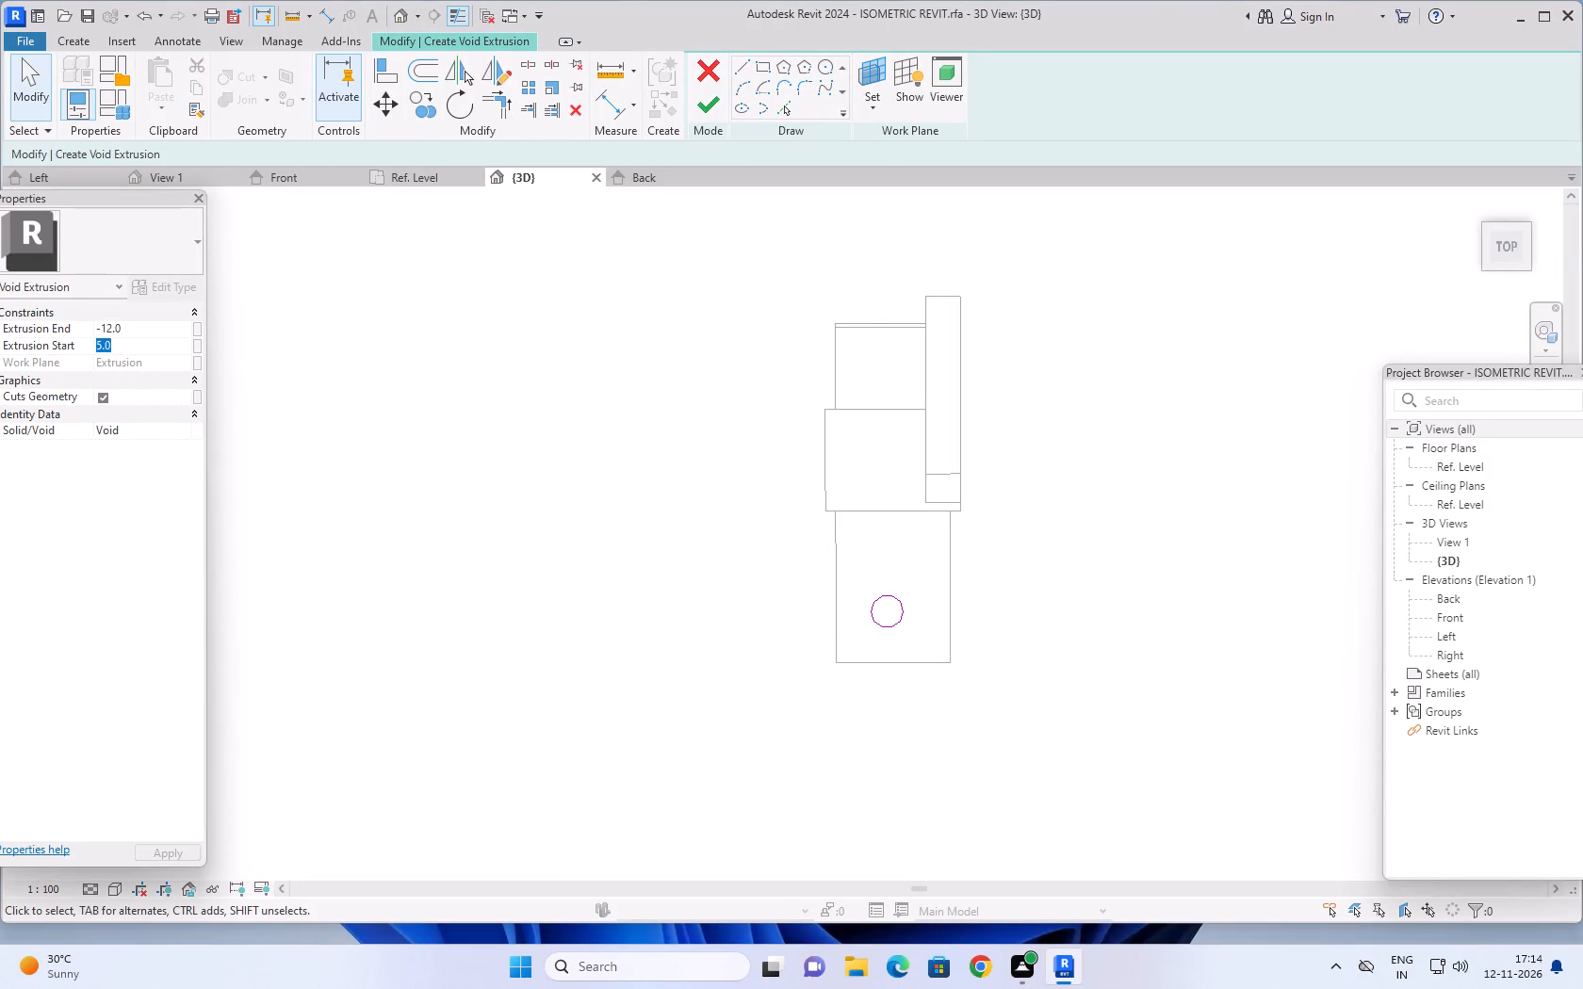
{"action": "key", "text": "0"}
{"action": "scroll", "coordinate": [133, 342], "scroll_direction": "up", "scroll_amount": 1}
{"action": "left_click", "coordinate": [143, 324]}
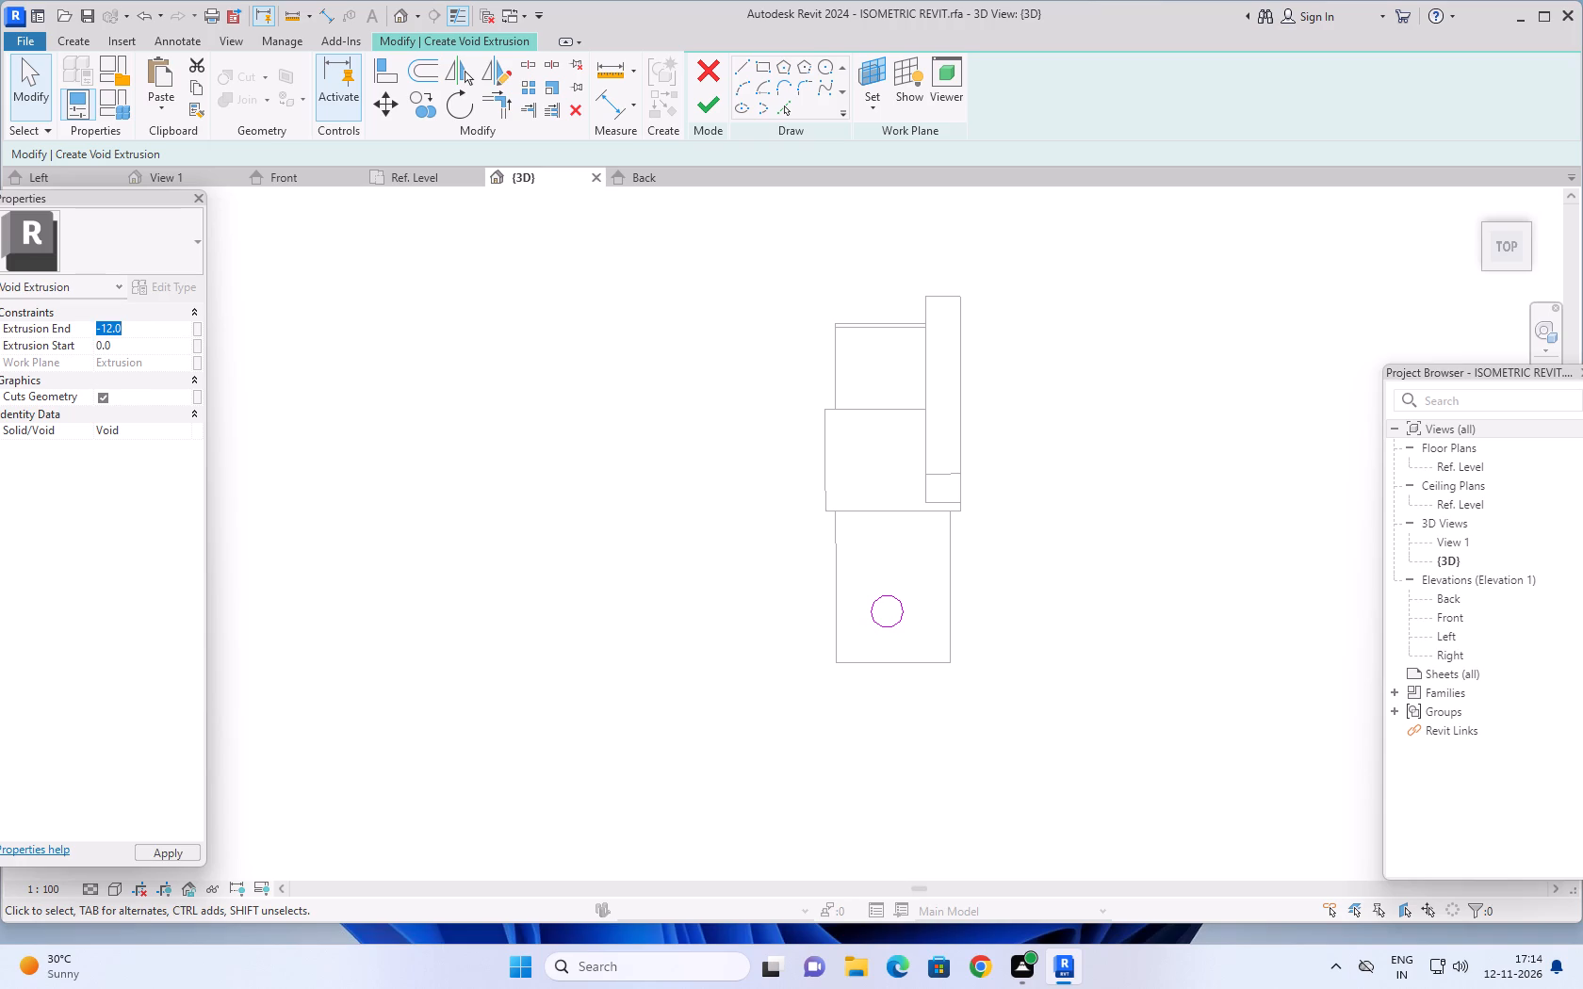
{"action": "type", "text": "16"}
{"action": "key", "text": "Return"}
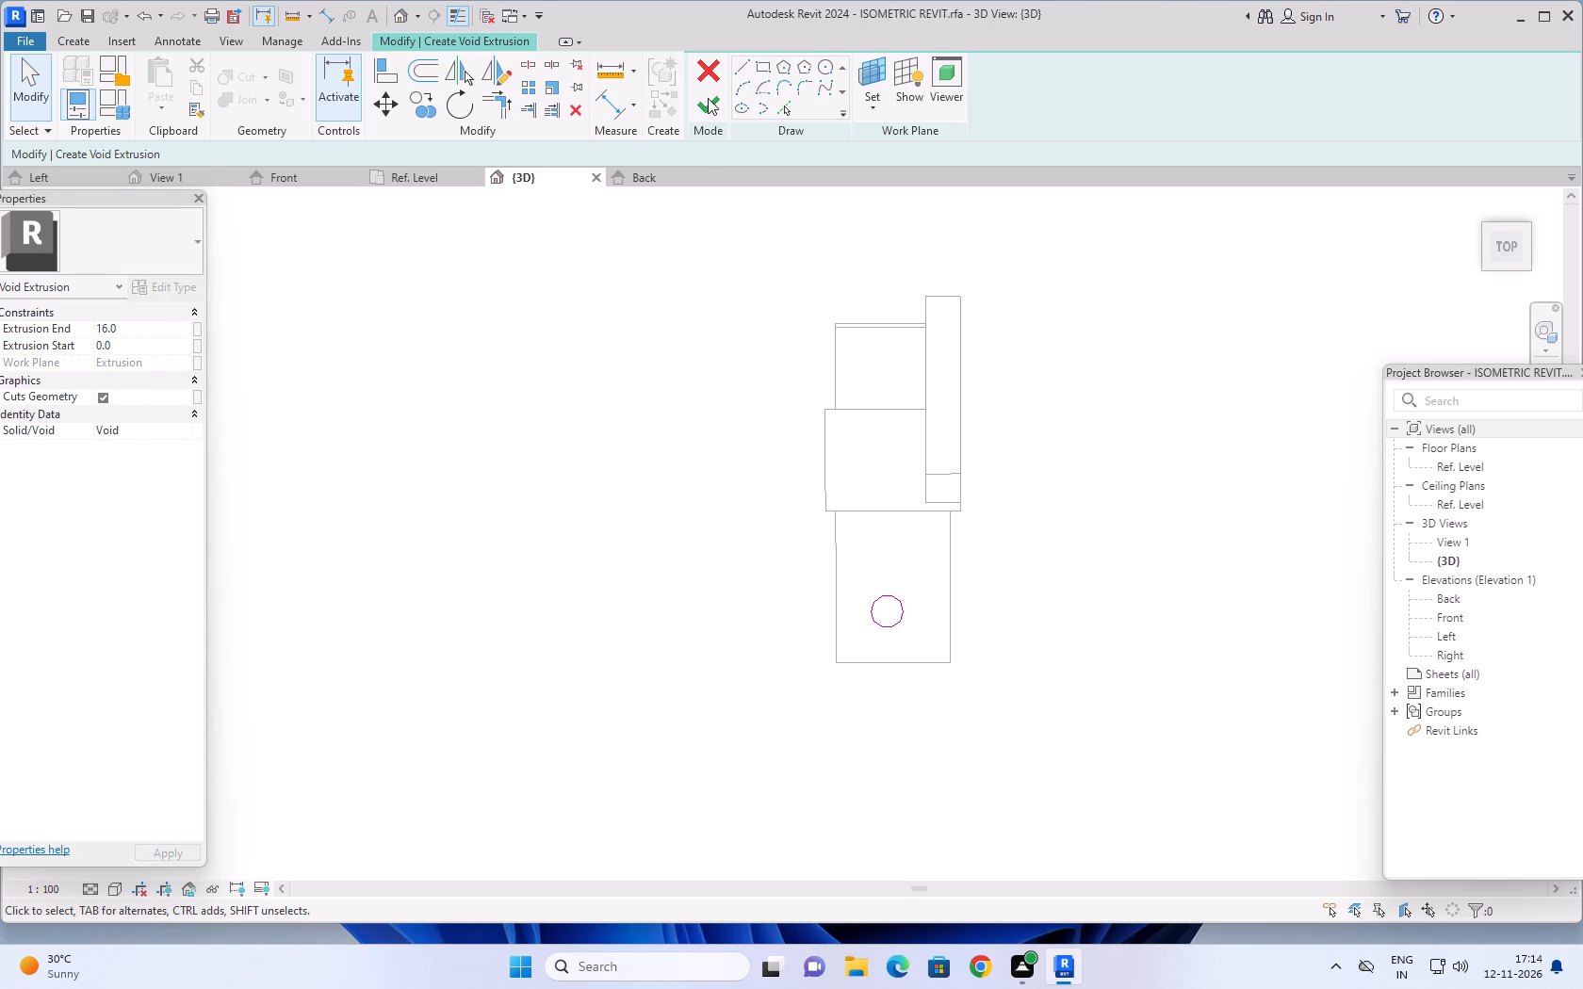
{"action": "left_click", "coordinate": [708, 98]}
{"action": "key", "text": "Escape"}
{"action": "key", "text": "Escape"}
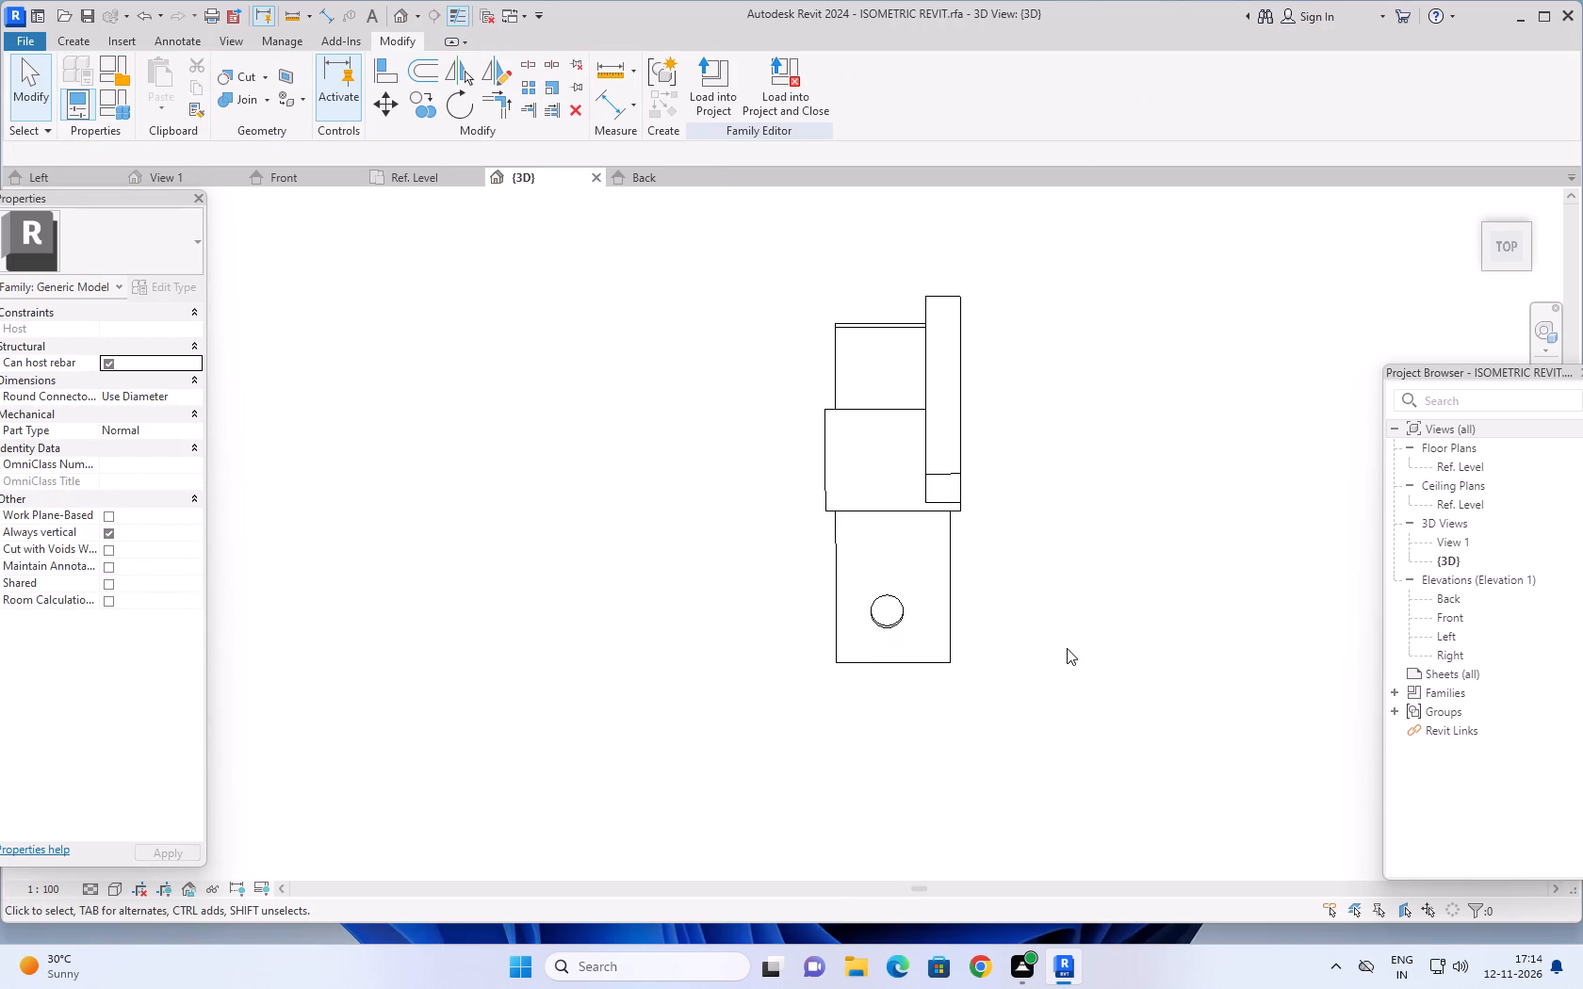
Examine the bracket and its base-plate hole from the front-right isometric direction.
{"action": "middle_click_drag", "start_coordinate": [1025, 629], "coordinate": [987, 332], "text": "shift"}
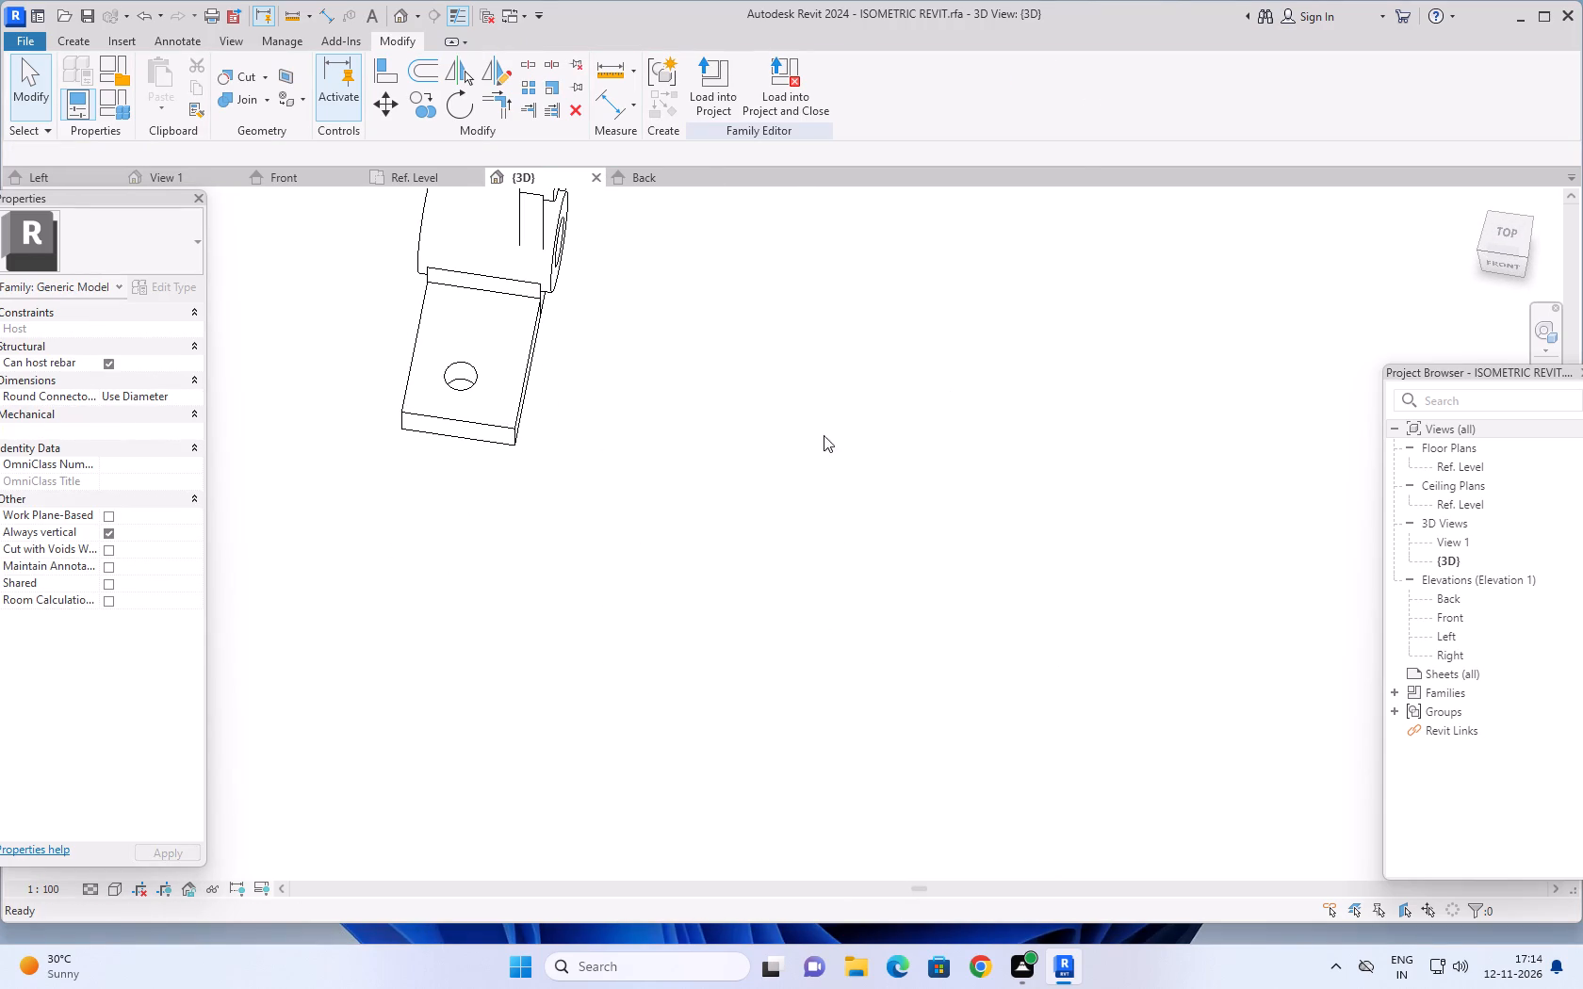
{"action": "middle_click_drag", "start_coordinate": [773, 435], "coordinate": [998, 538]}
{"action": "middle_click_drag", "start_coordinate": [978, 555], "coordinate": [937, 560]}
{"action": "scroll", "coordinate": [672, 477], "scroll_direction": "down", "scroll_amount": 1}
{"action": "middle_click_drag", "start_coordinate": [672, 476], "coordinate": [1069, 459]}
{"action": "middle_click_drag", "start_coordinate": [971, 555], "coordinate": [958, 553]}
{"action": "middle_click_drag", "start_coordinate": [716, 406], "coordinate": [995, 381]}
{"action": "middle_click_drag", "start_coordinate": [961, 496], "coordinate": [885, 417], "text": "shift"}
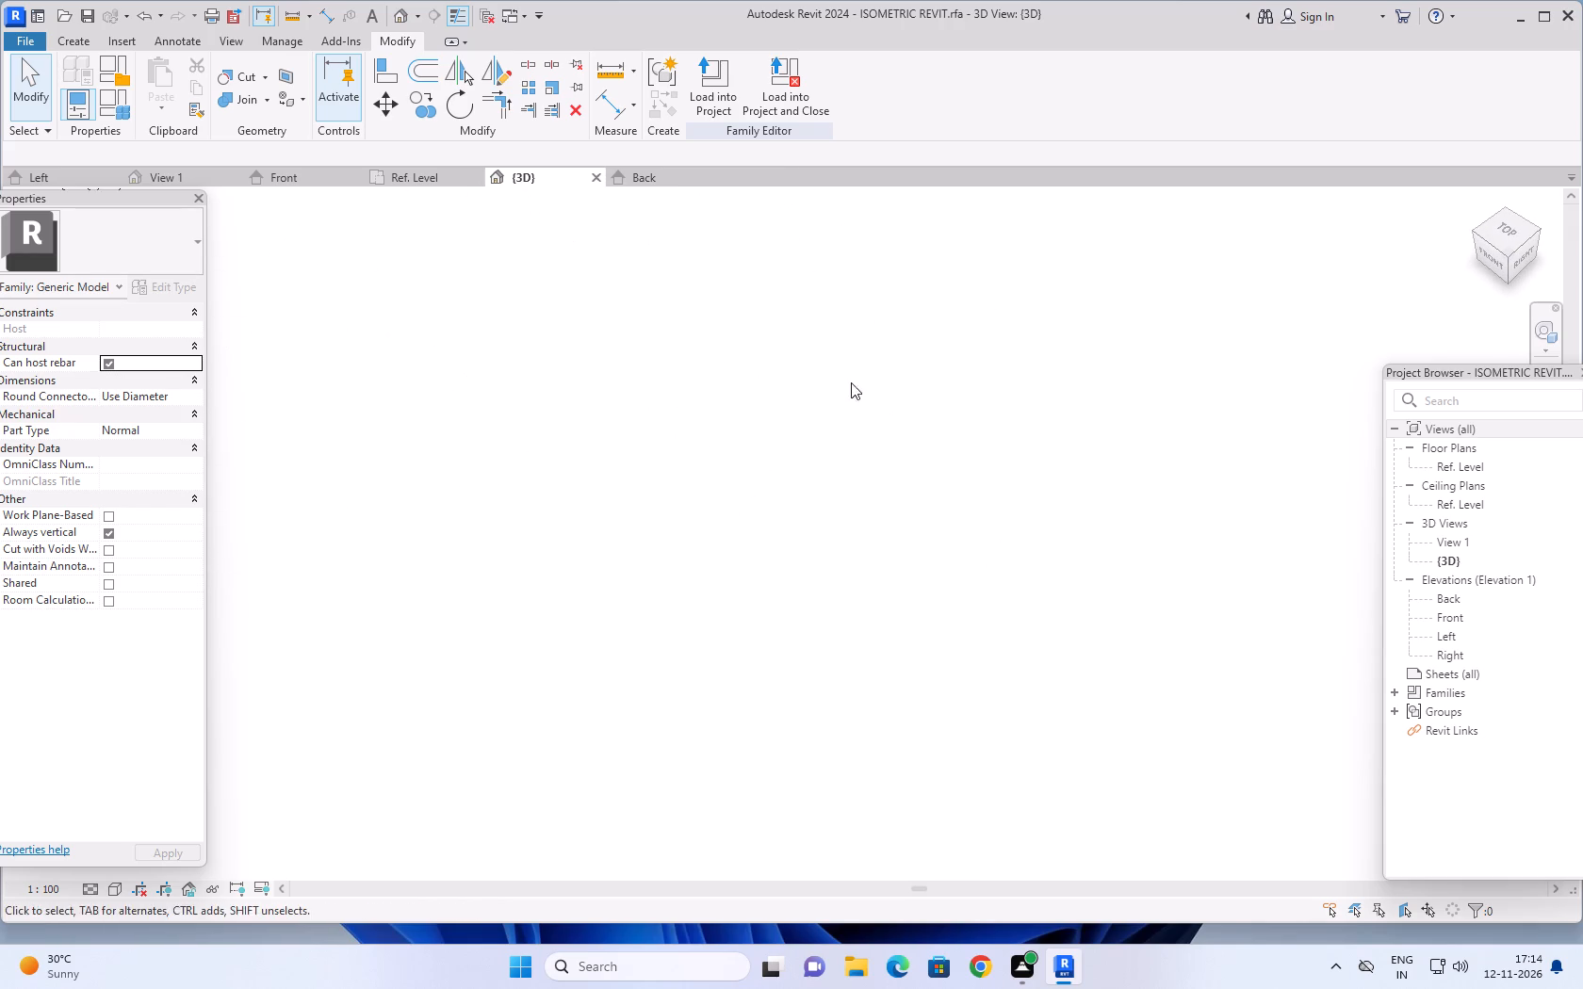
{"action": "middle_click_drag", "start_coordinate": [863, 399], "coordinate": [1102, 738]}
{"action": "middle_click_drag", "start_coordinate": [479, 397], "coordinate": [1002, 450]}
{"action": "middle_click_drag", "start_coordinate": [683, 426], "coordinate": [656, 365], "text": "shift"}
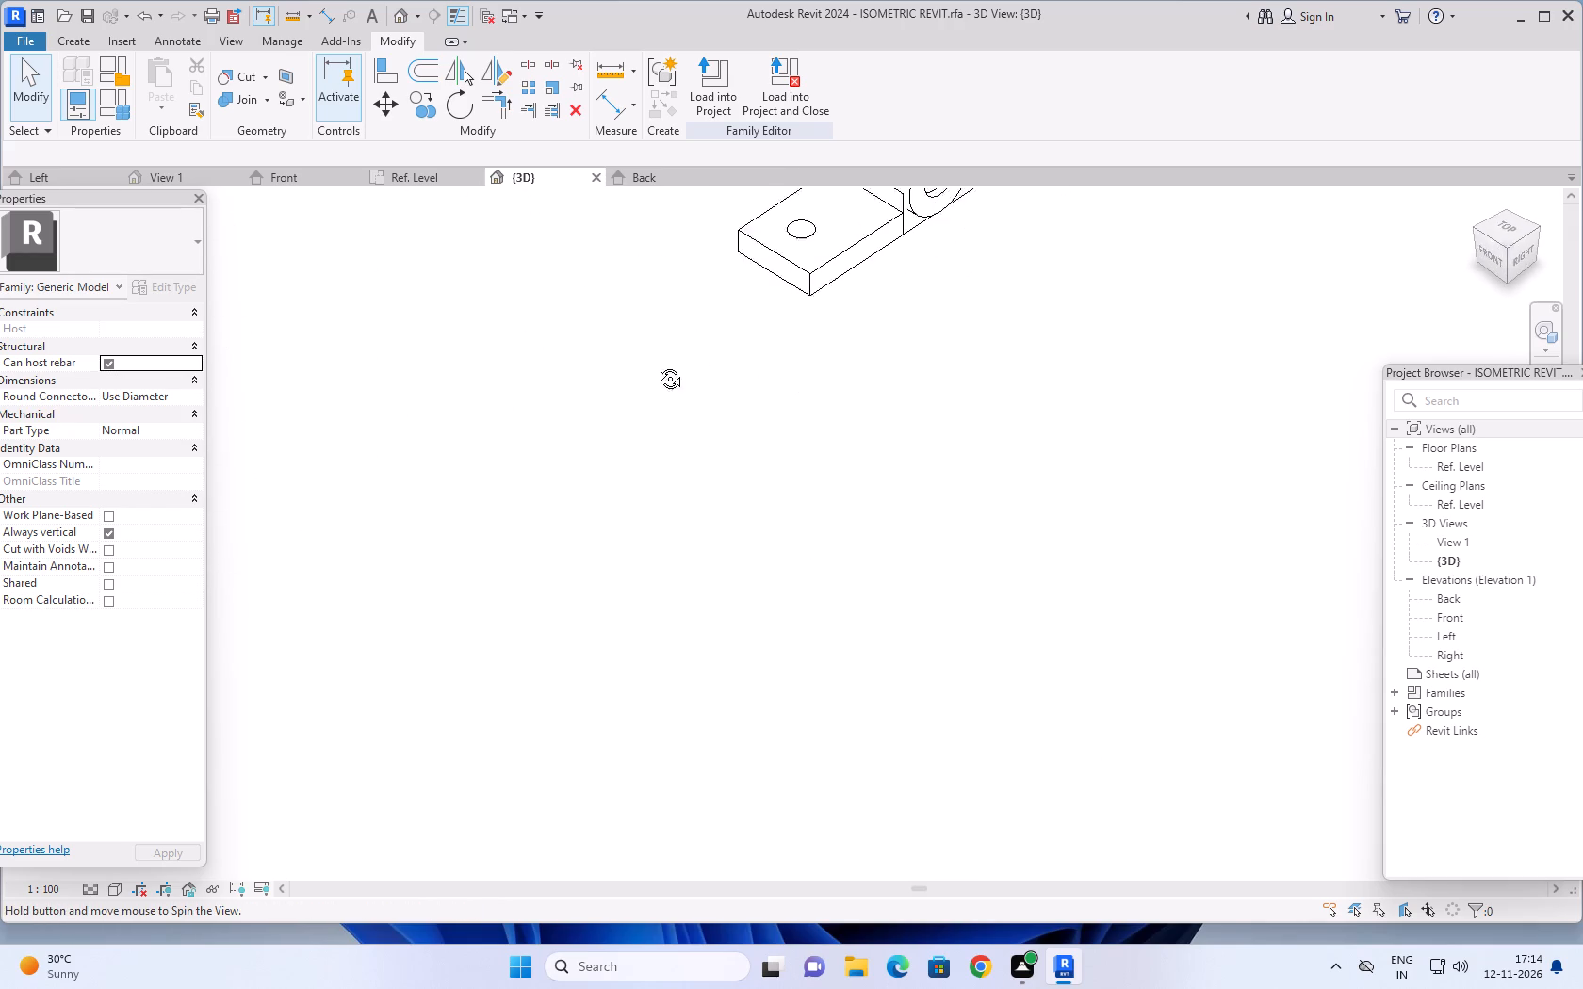
{"action": "middle_click_drag", "start_coordinate": [656, 365], "coordinate": [661, 423], "text": "shift"}
{"action": "middle_click_drag", "start_coordinate": [913, 391], "coordinate": [1136, 598]}
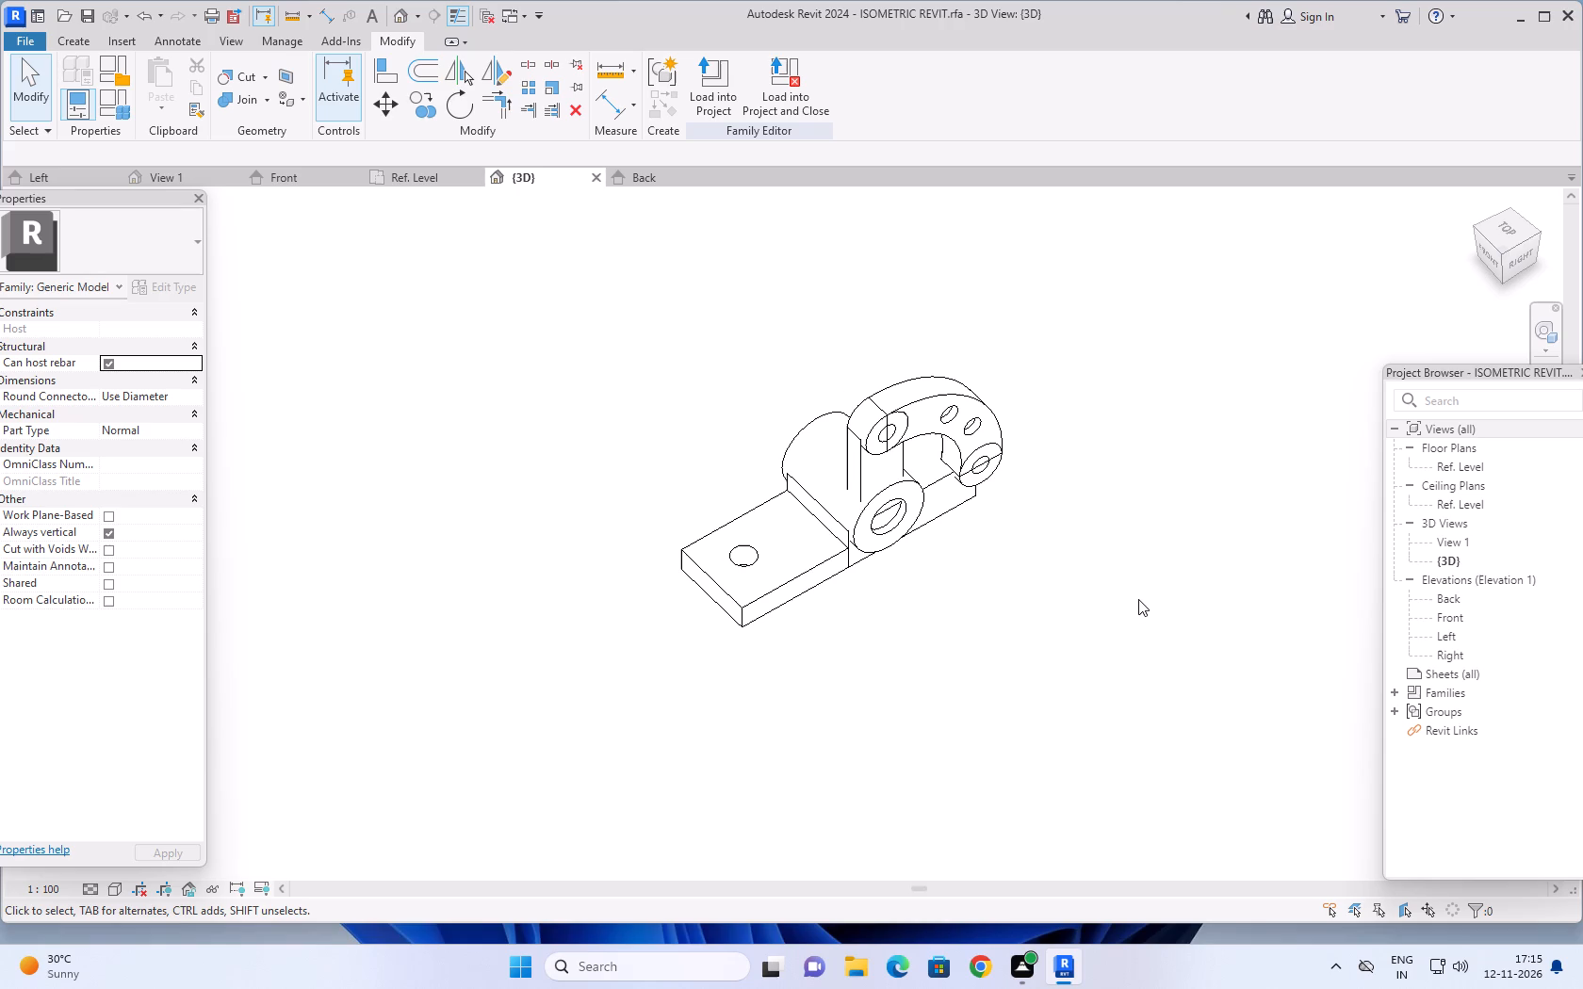
{"action": "scroll", "coordinate": [1069, 601], "scroll_direction": "down", "scroll_amount": 1}
{"action": "middle_click_drag", "start_coordinate": [1047, 567], "coordinate": [1022, 558]}
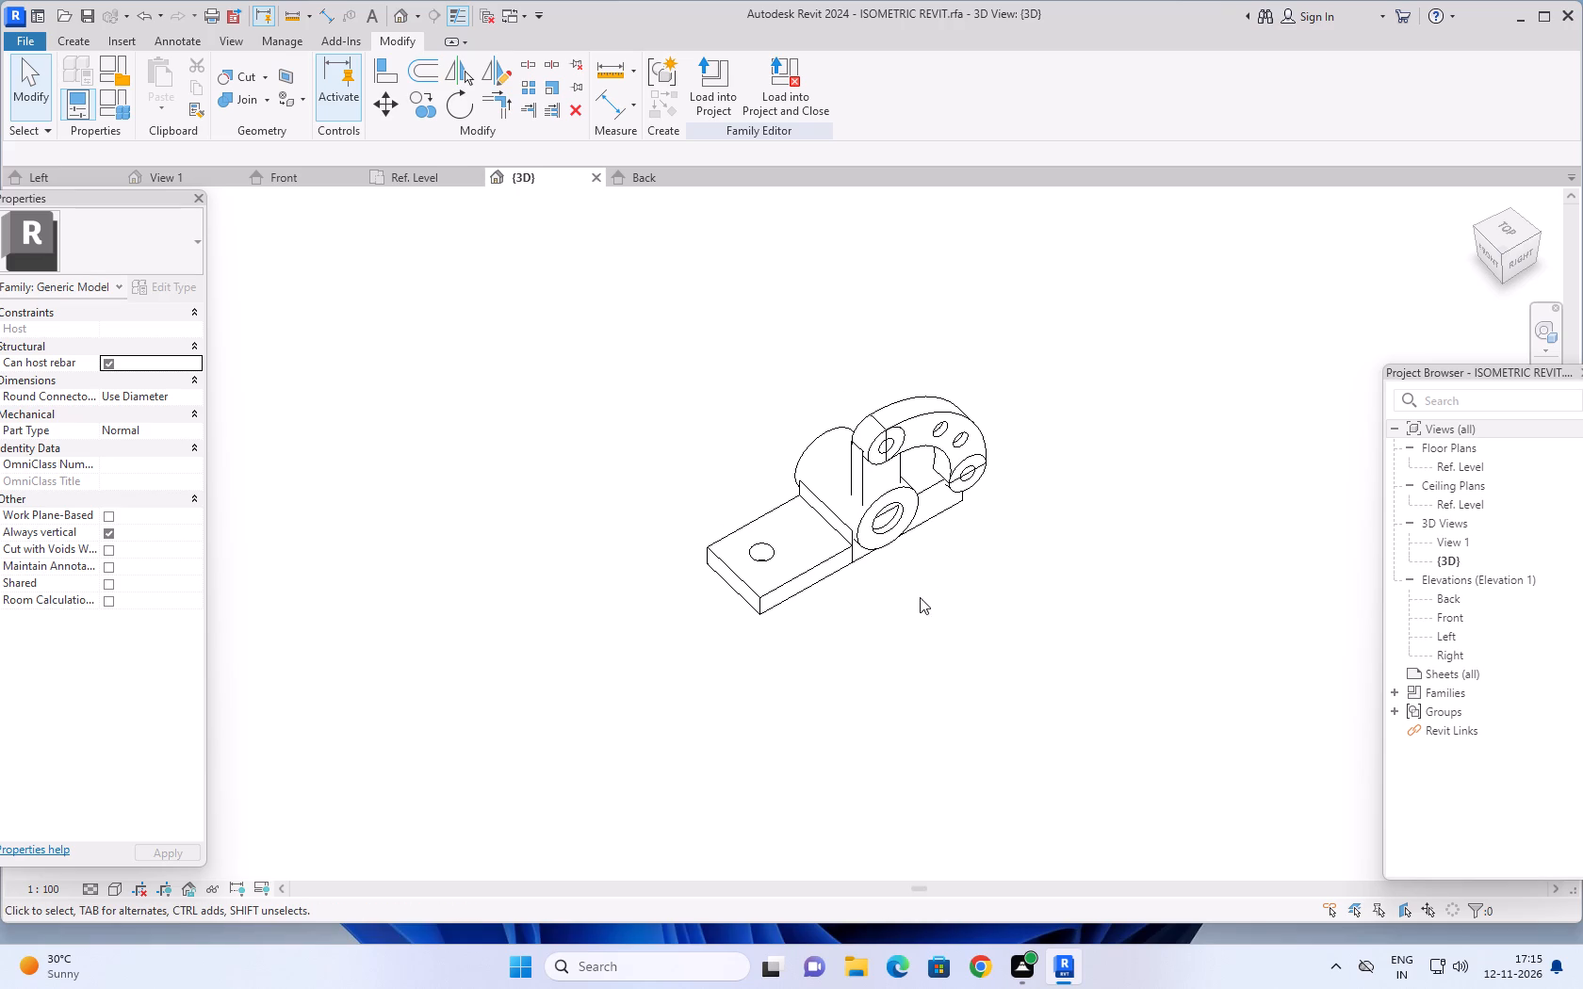
{"action": "scroll", "coordinate": [919, 594], "scroll_direction": "up", "scroll_amount": 5}
{"action": "middle_click_drag", "start_coordinate": [949, 537], "coordinate": [957, 592]}
{"action": "scroll", "coordinate": [978, 592], "scroll_direction": "down", "scroll_amount": 4}
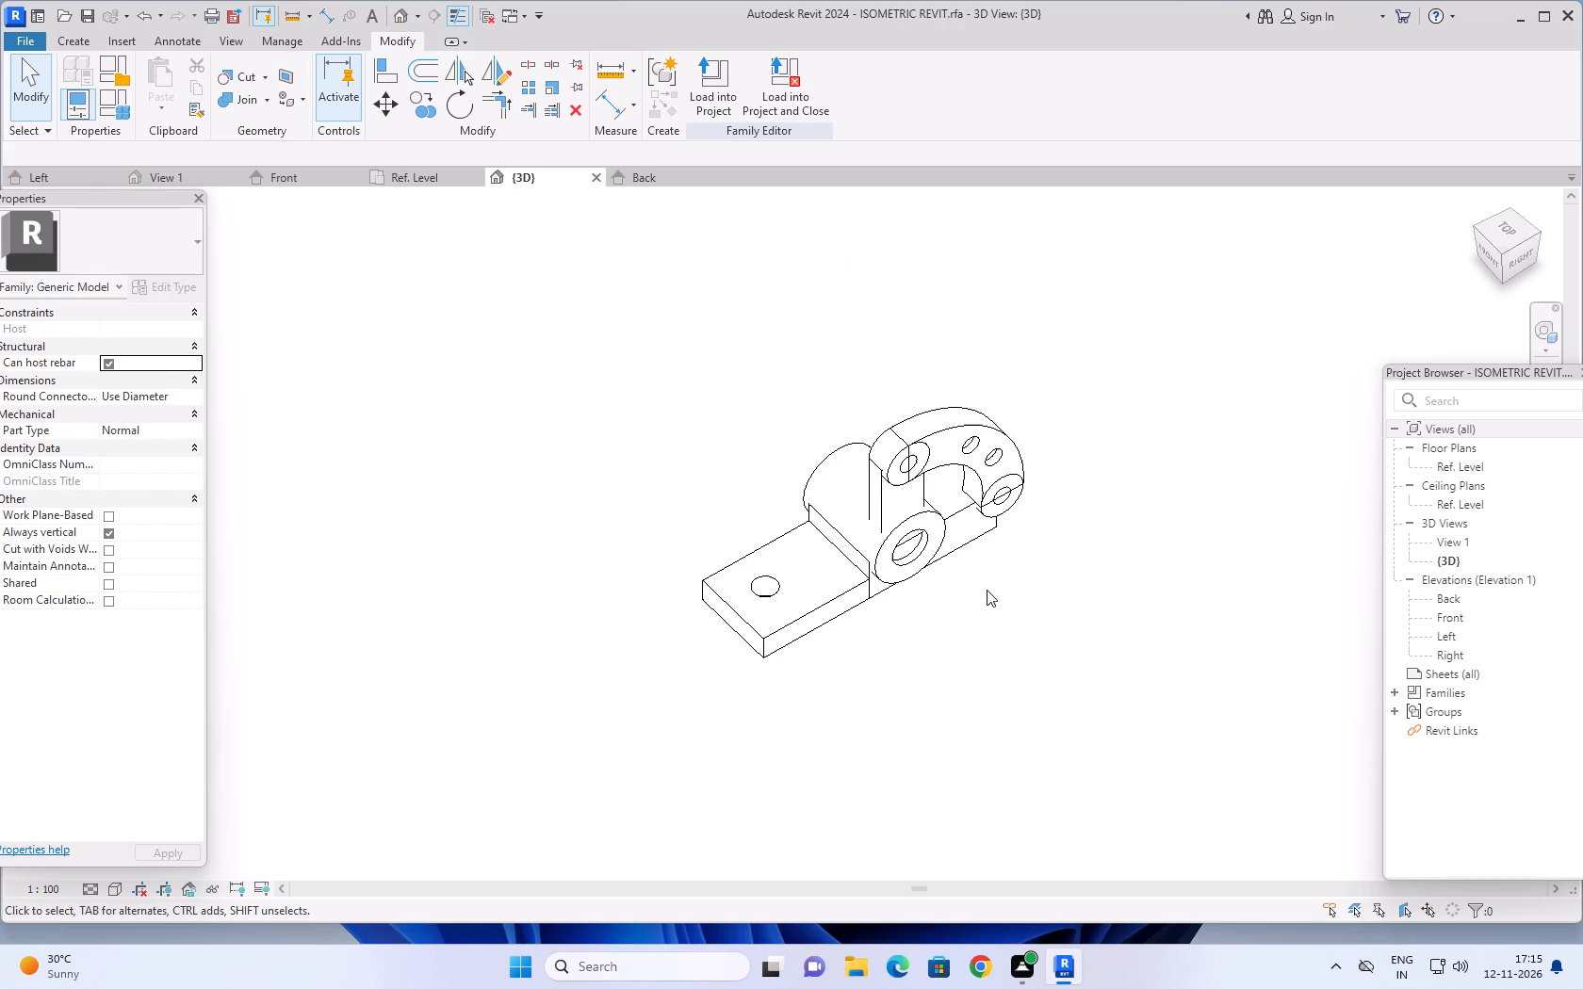
{"action": "scroll", "coordinate": [987, 590], "scroll_direction": "down", "scroll_amount": 3}
{"action": "scroll", "coordinate": [1004, 573], "scroll_direction": "up", "scroll_amount": 6}
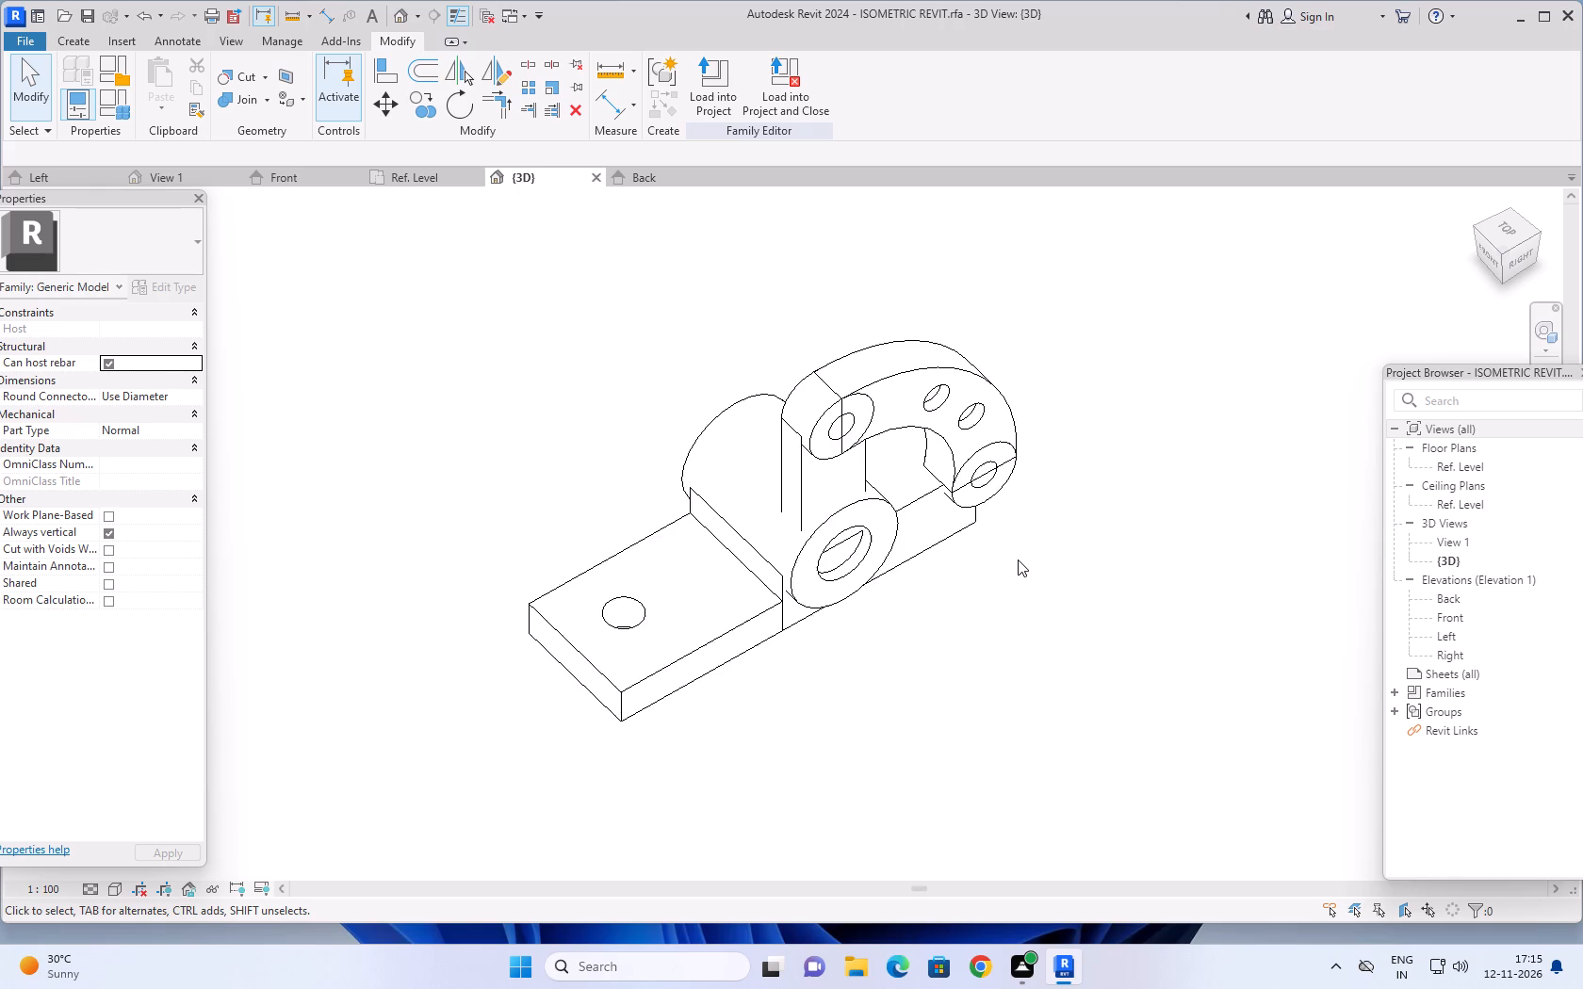
{"action": "middle_click_drag", "start_coordinate": [1032, 549], "coordinate": [1093, 576]}
{"action": "scroll", "coordinate": [1094, 576], "scroll_direction": "down", "scroll_amount": 2}
{"action": "middle_click", "coordinate": [1099, 570]}
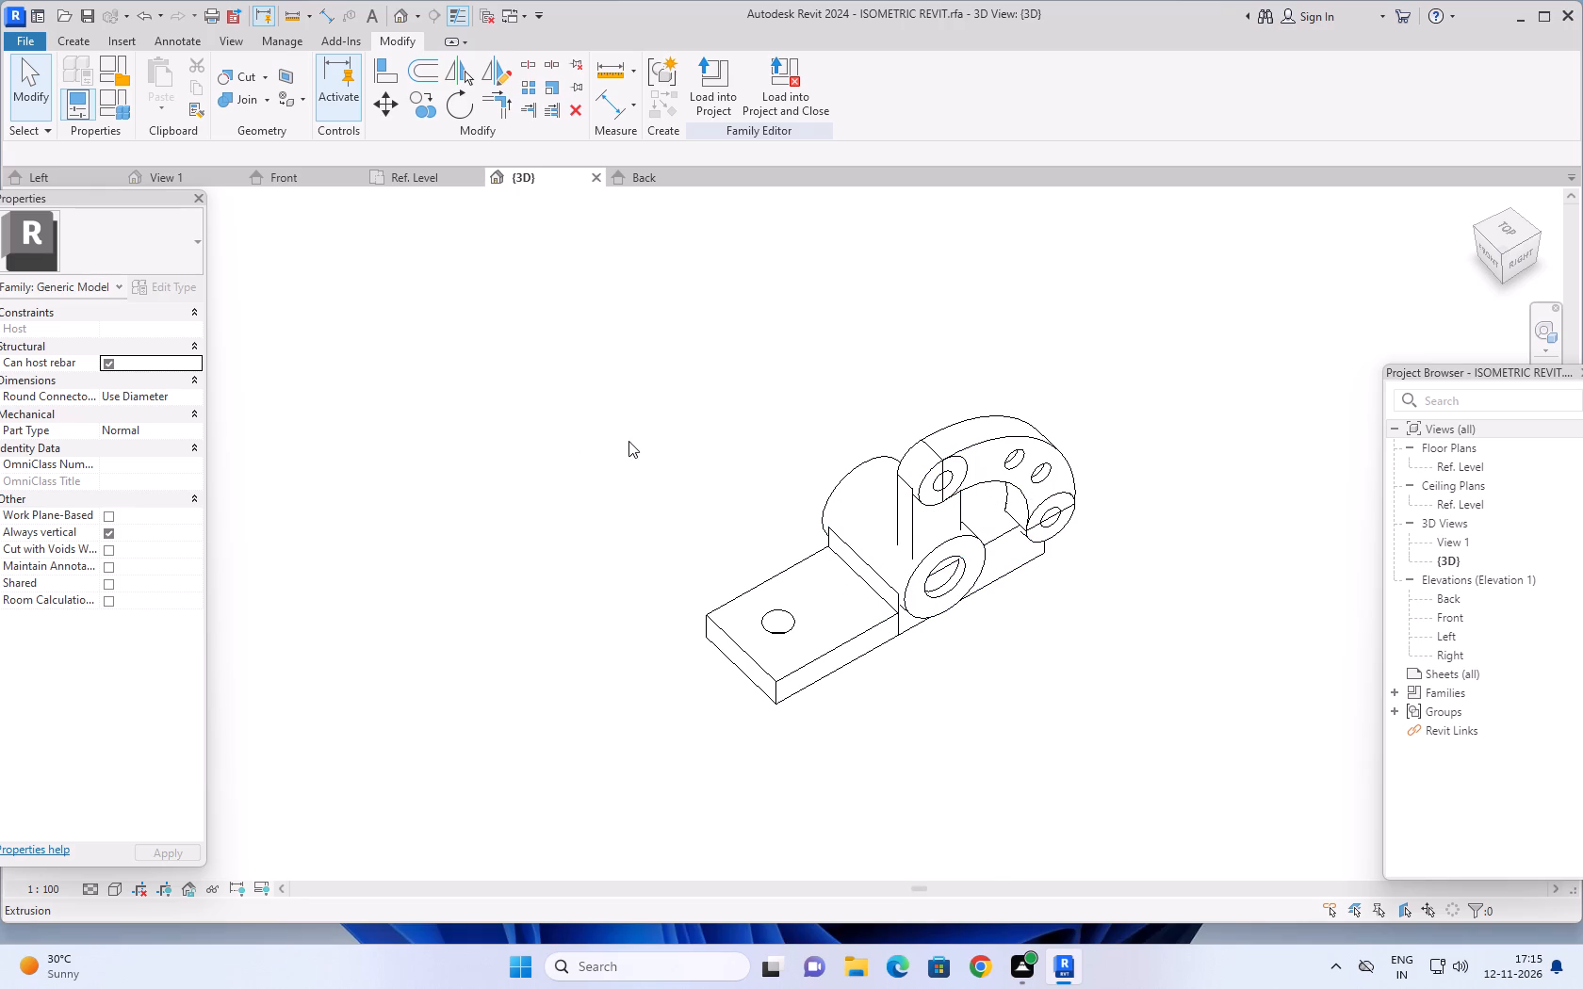
Open the sketch of the base plate's circular void for editing, seen in plan from above.
{"action": "middle_click_drag", "start_coordinate": [628, 430], "coordinate": [675, 529], "text": "shift"}
{"action": "scroll", "coordinate": [915, 518], "scroll_direction": "down", "scroll_amount": 5}
{"action": "middle_click_drag", "start_coordinate": [998, 486], "coordinate": [444, 233]}
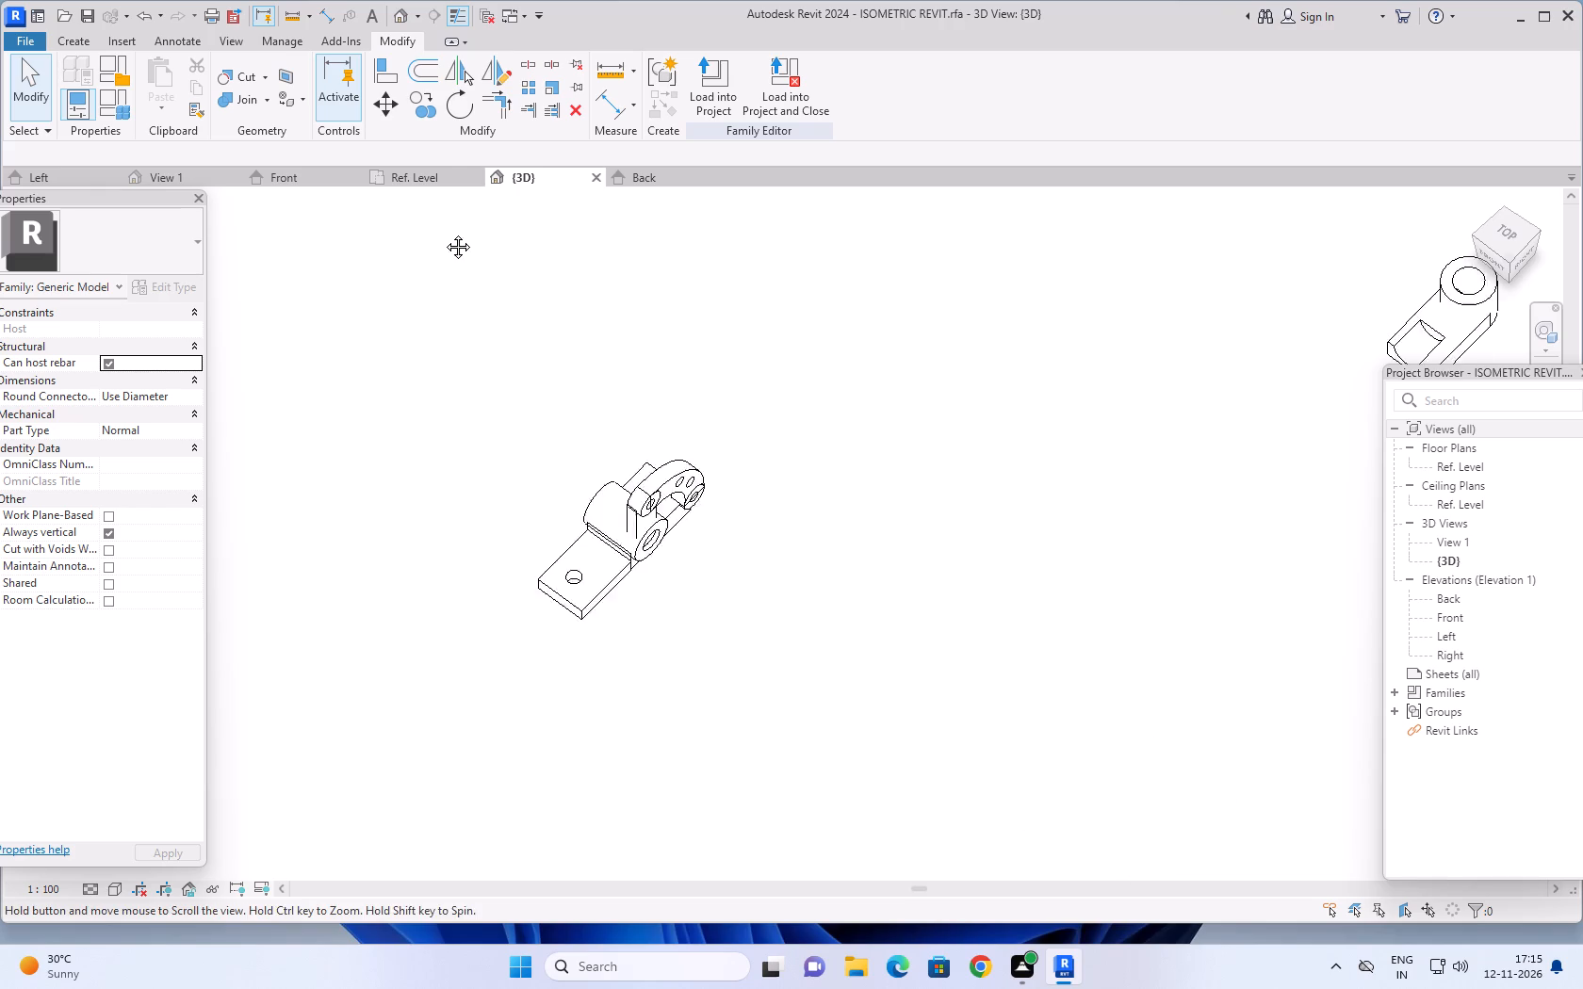
{"action": "middle_click_drag", "start_coordinate": [444, 233], "coordinate": [432, 228]}
{"action": "middle_click_drag", "start_coordinate": [759, 629], "coordinate": [862, 665]}
{"action": "middle_click_drag", "start_coordinate": [898, 525], "coordinate": [427, 393]}
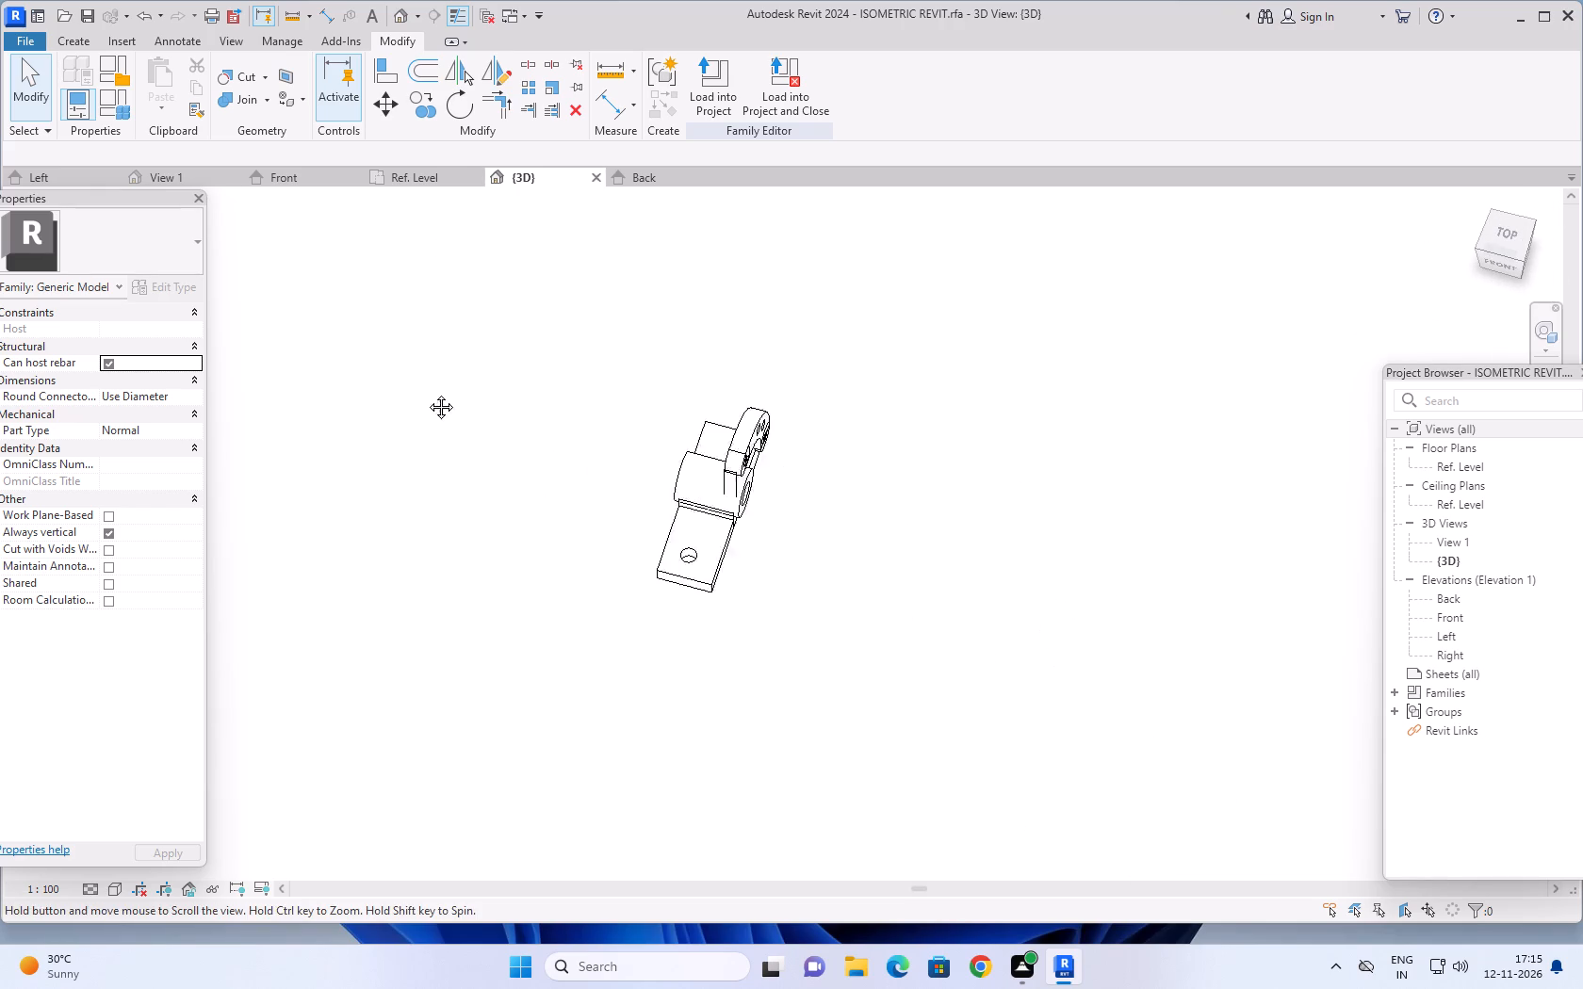
{"action": "middle_click_drag", "start_coordinate": [427, 393], "coordinate": [397, 393]}
{"action": "middle_click_drag", "start_coordinate": [741, 598], "coordinate": [817, 697]}
{"action": "middle_click_drag", "start_coordinate": [761, 450], "coordinate": [760, 450]}
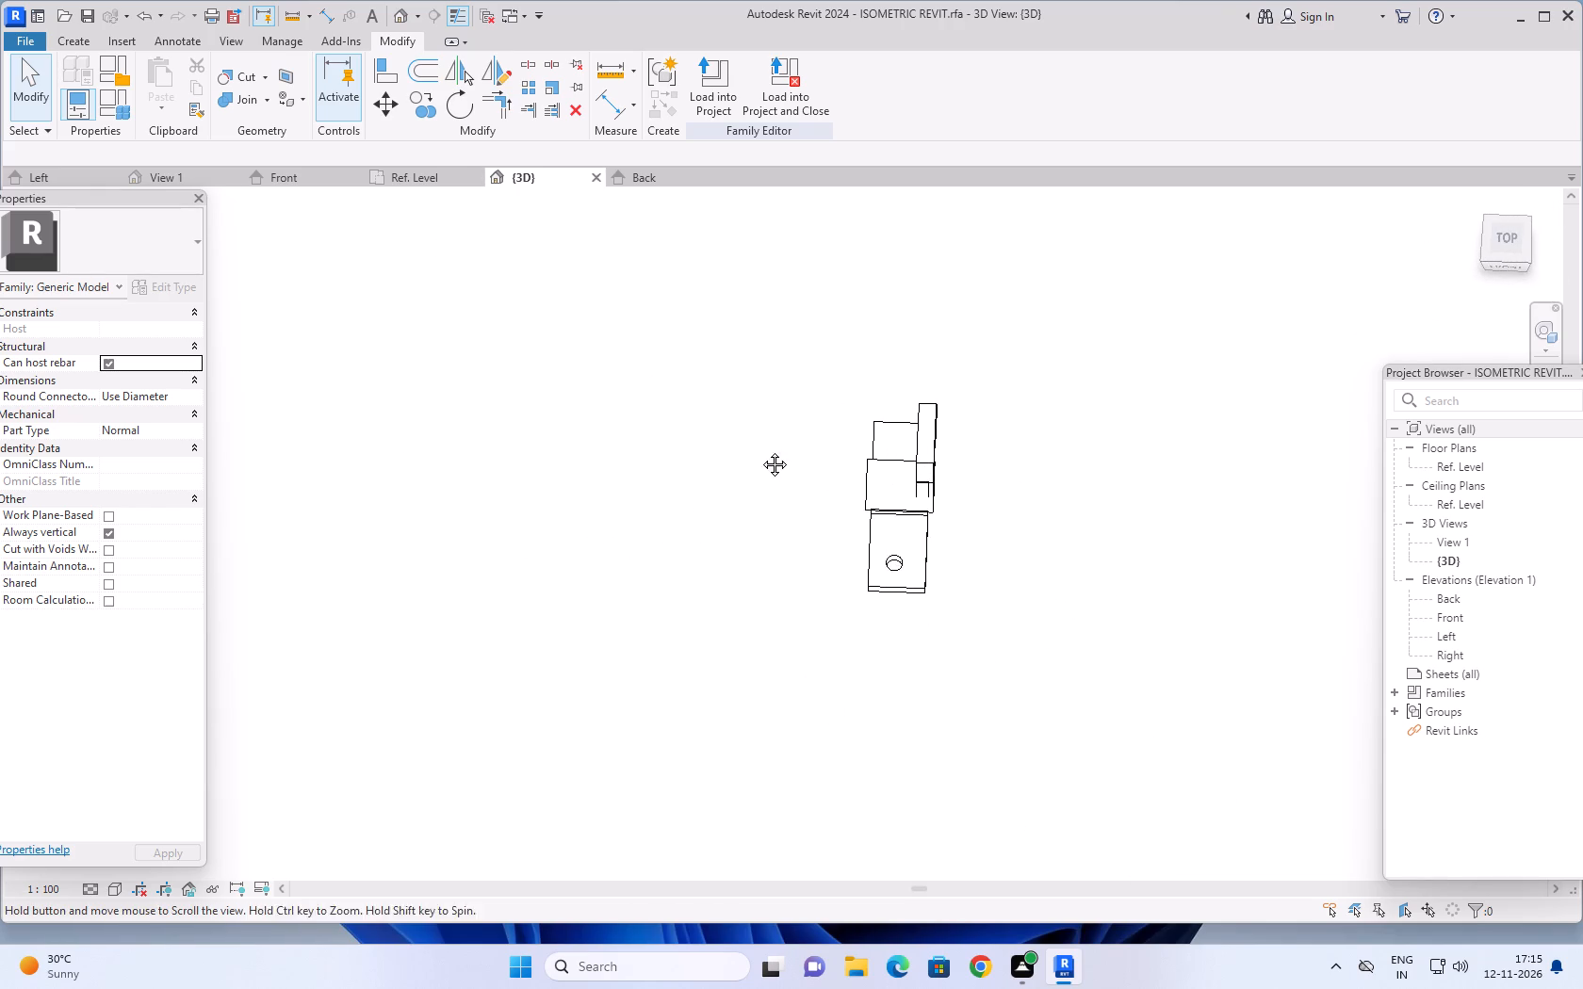
{"action": "middle_click_drag", "start_coordinate": [760, 450], "coordinate": [762, 662]}
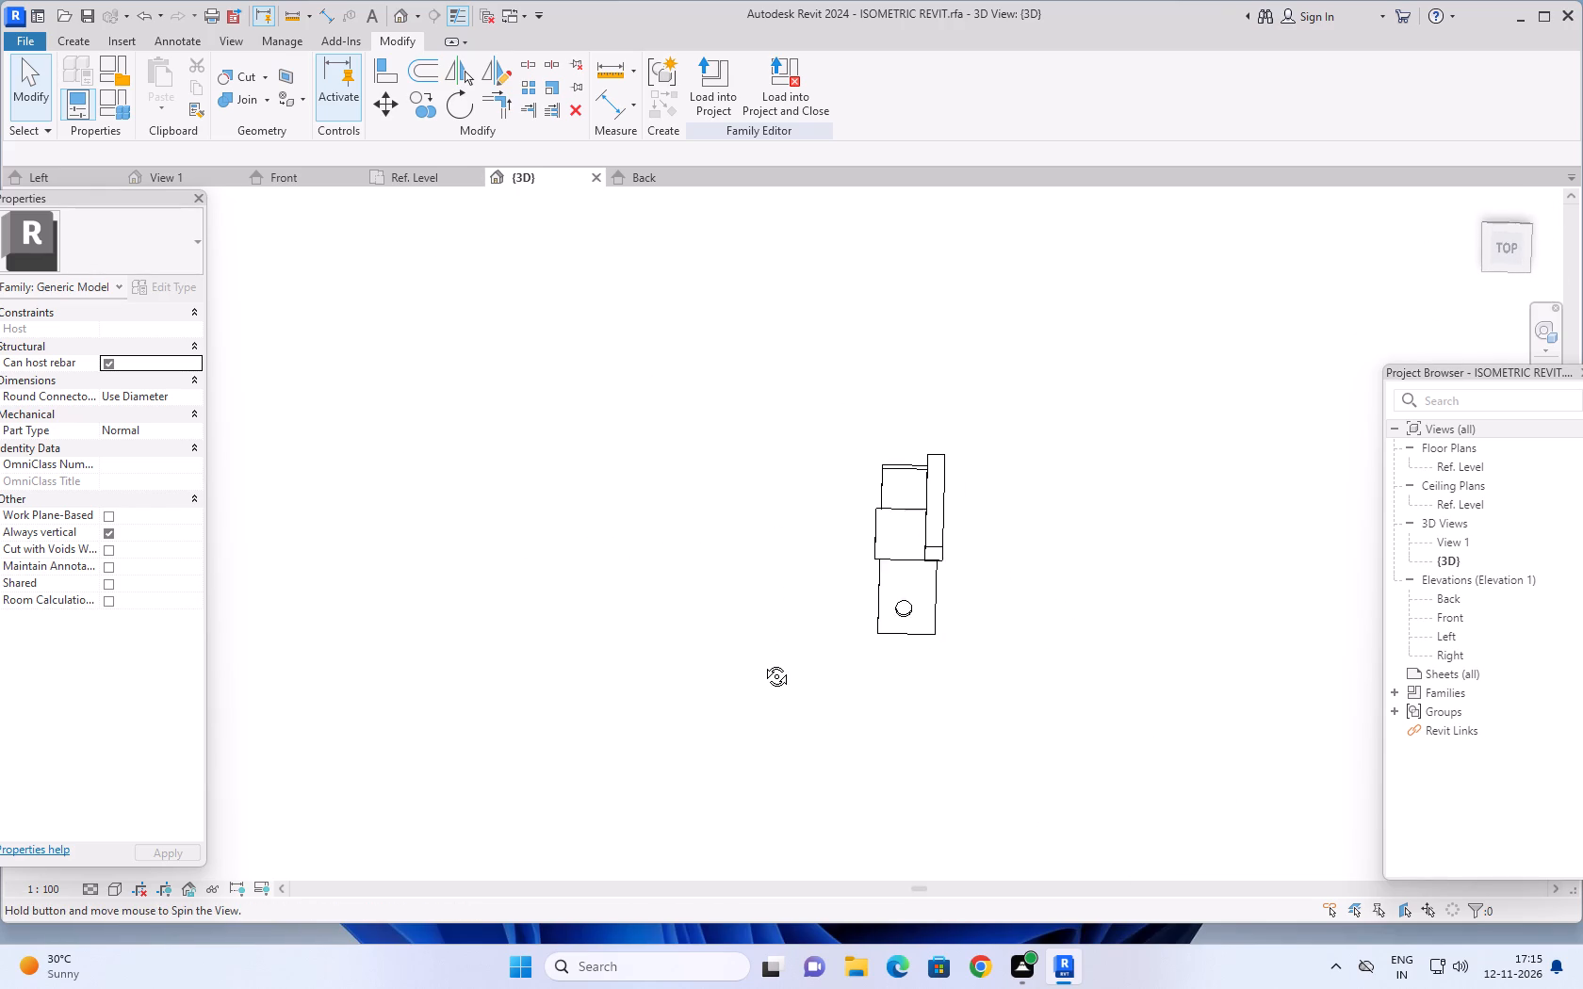
{"action": "middle_click_drag", "start_coordinate": [762, 662], "coordinate": [772, 678]}
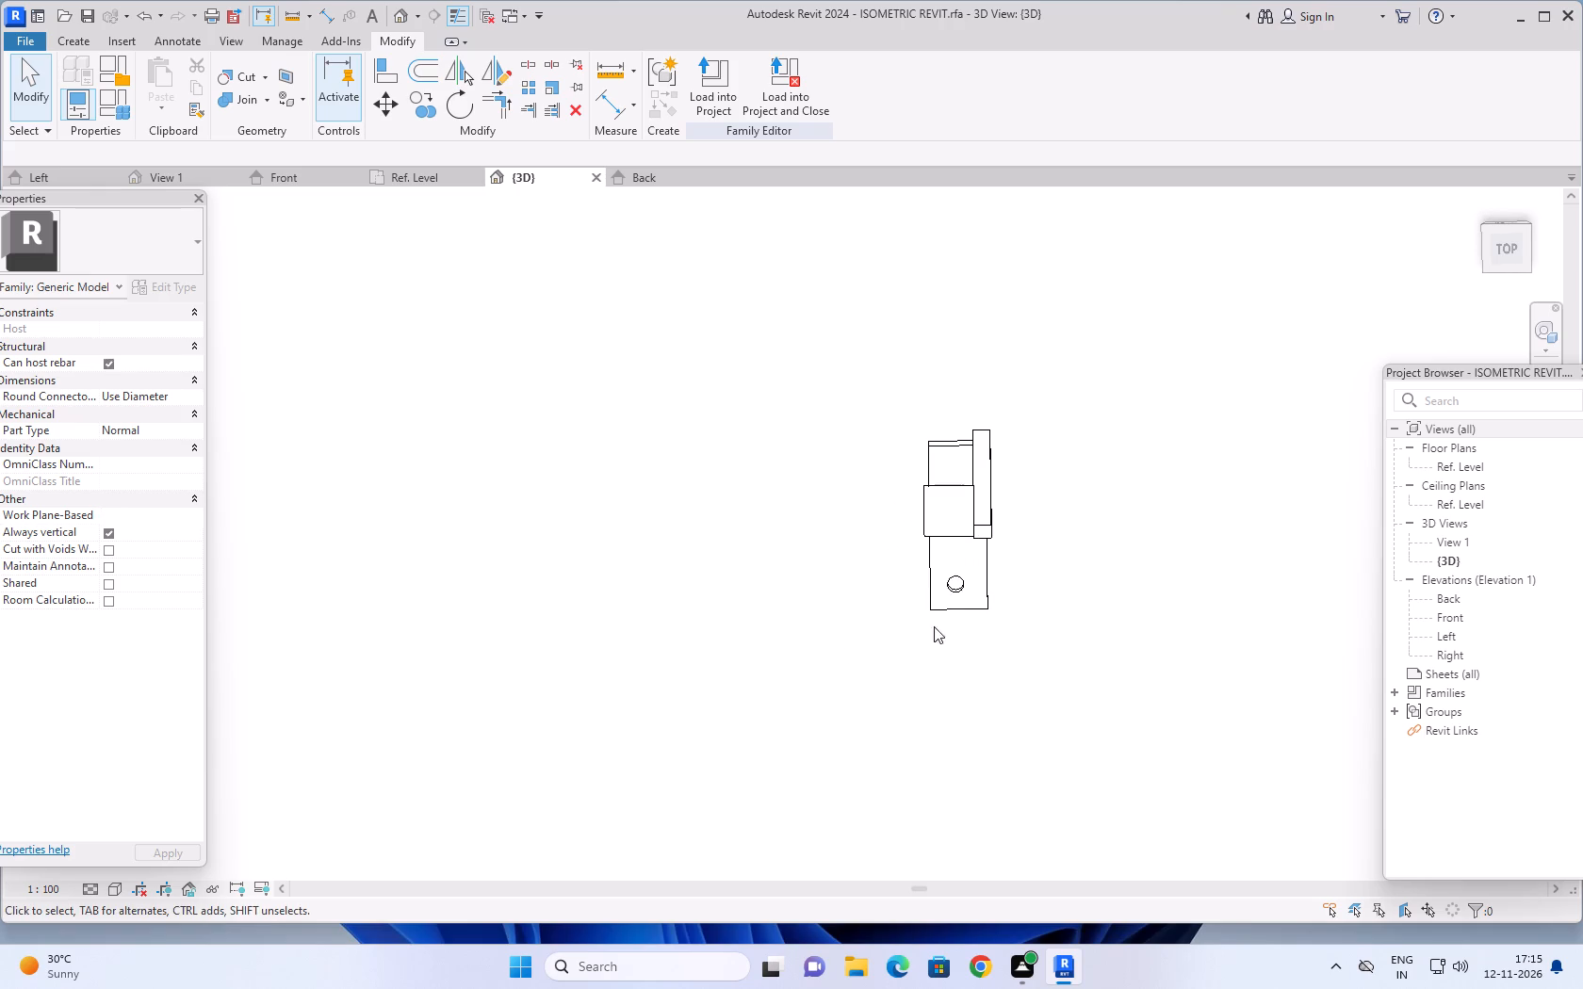
{"action": "scroll", "coordinate": [1004, 591], "scroll_direction": "up", "scroll_amount": 4}
{"action": "middle_click_drag", "start_coordinate": [1079, 509], "coordinate": [1009, 480]}
{"action": "scroll", "coordinate": [1016, 536], "scroll_direction": "up", "scroll_amount": 1}
{"action": "middle_click_drag", "start_coordinate": [1008, 479], "coordinate": [1004, 453]}
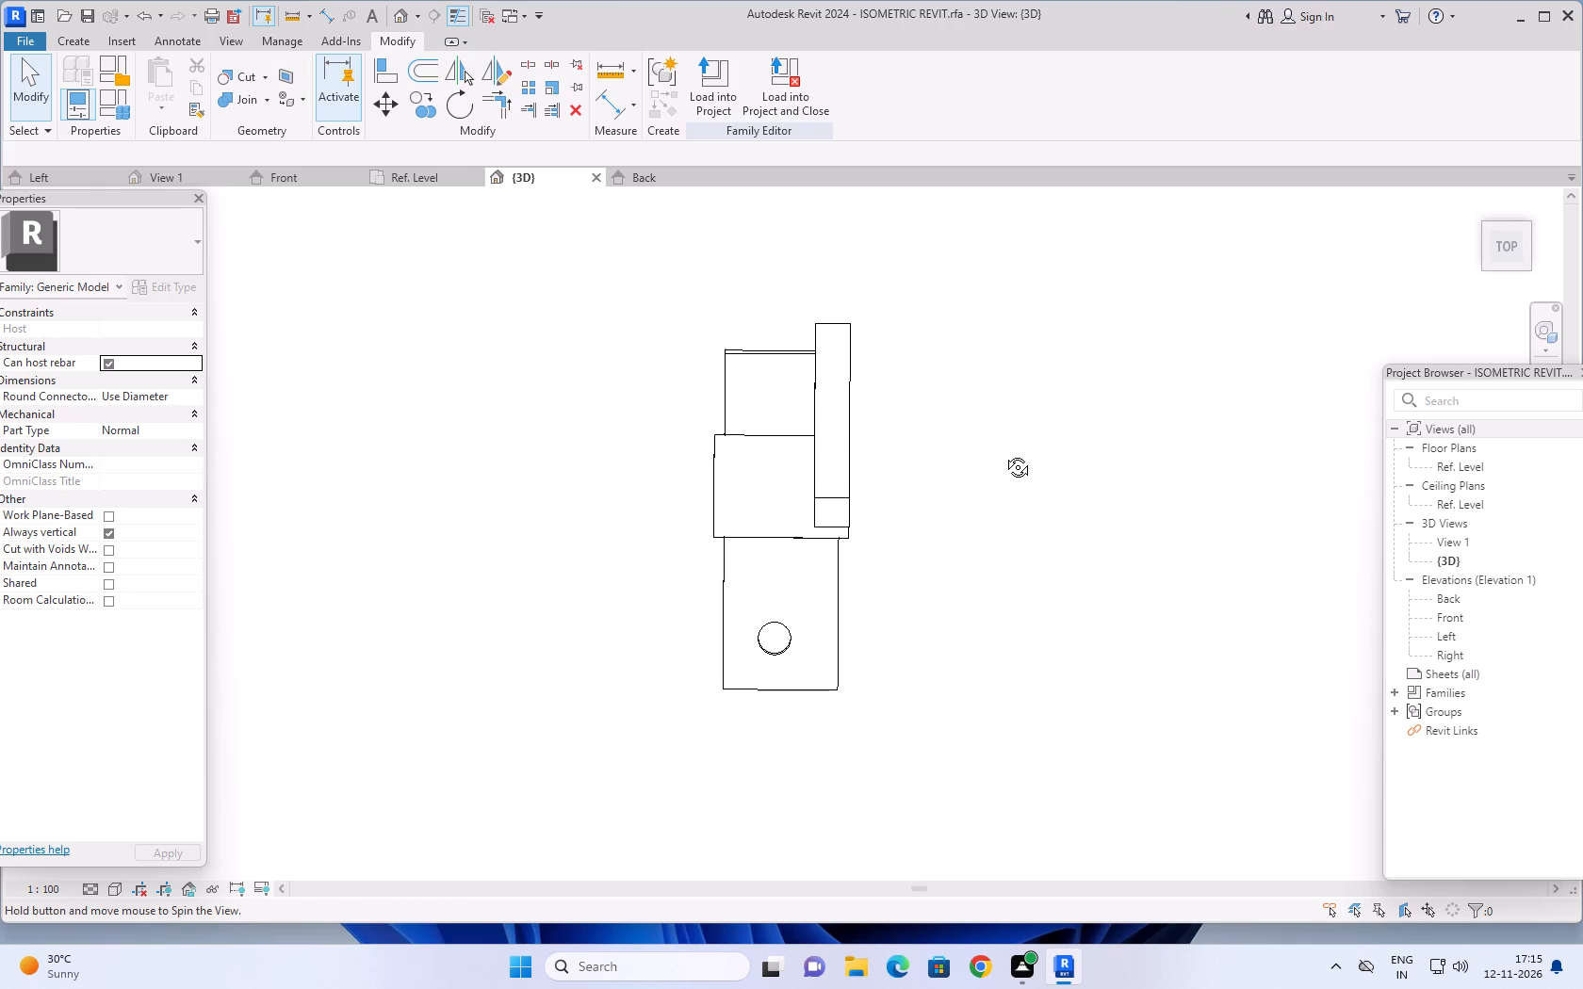
{"action": "middle_click_drag", "start_coordinate": [1004, 453], "coordinate": [1004, 443]}
{"action": "left_click", "coordinate": [773, 635]}
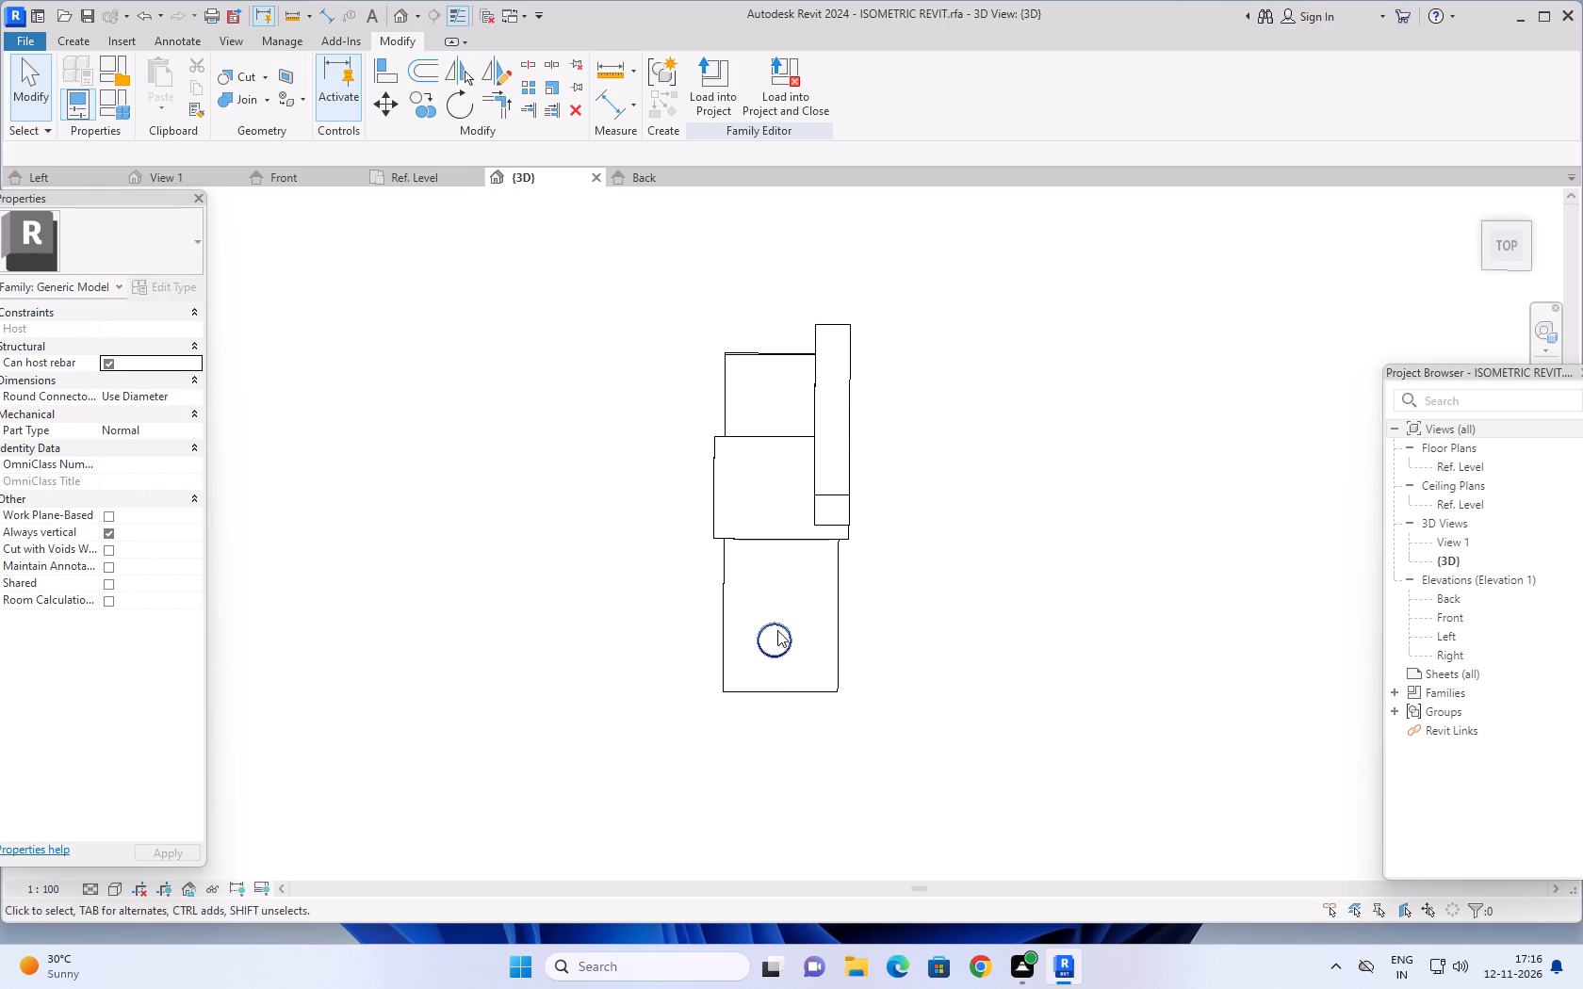
{"action": "left_click", "coordinate": [777, 629]}
{"action": "left_click", "coordinate": [710, 99]}
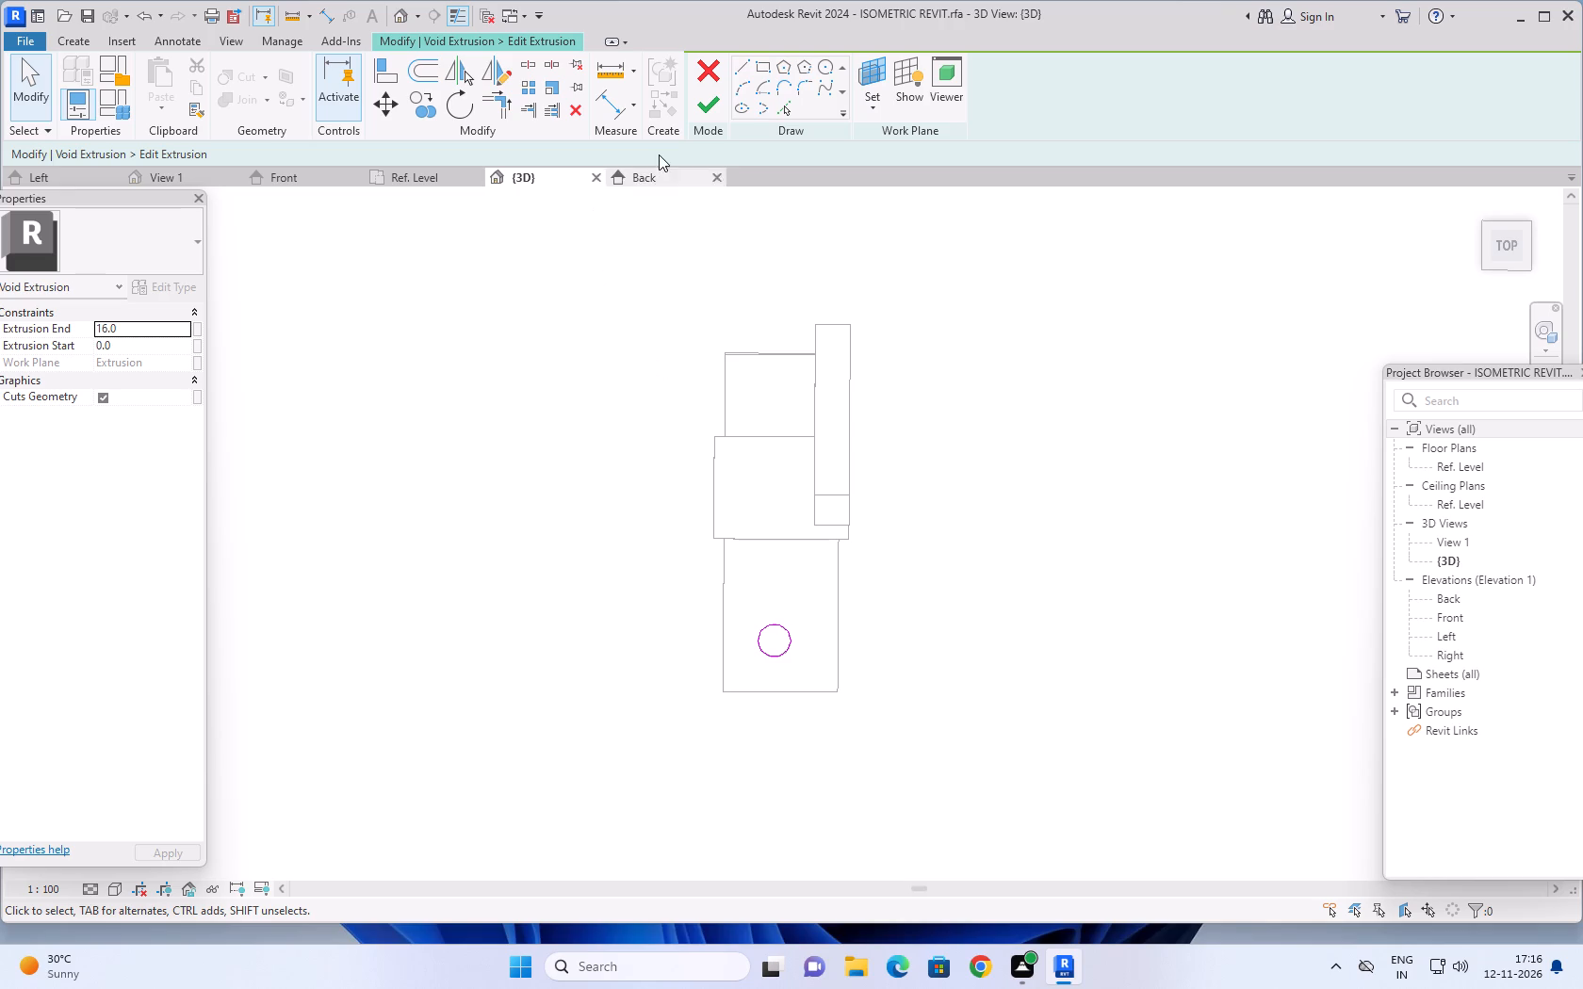
Pick a work plane for the void sketch on the base plate's opposite end, beyond the cylindrical hub.
{"action": "left_click", "coordinate": [876, 111]}
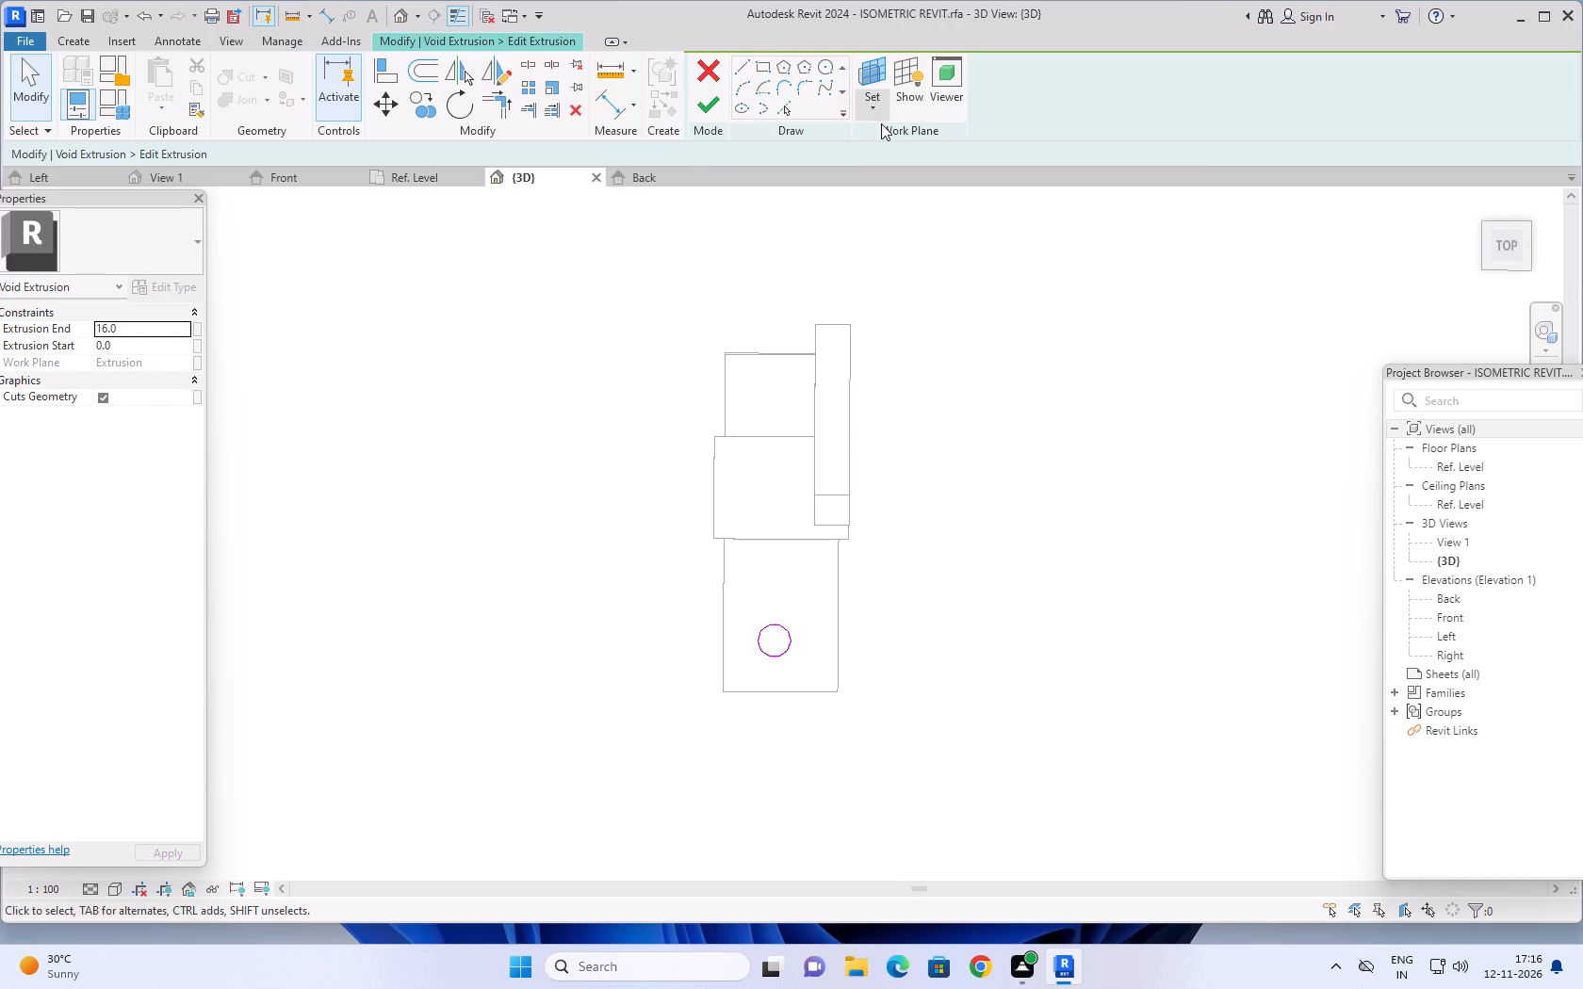
{"action": "left_click", "coordinate": [910, 170]}
{"action": "left_click", "coordinate": [776, 383]}
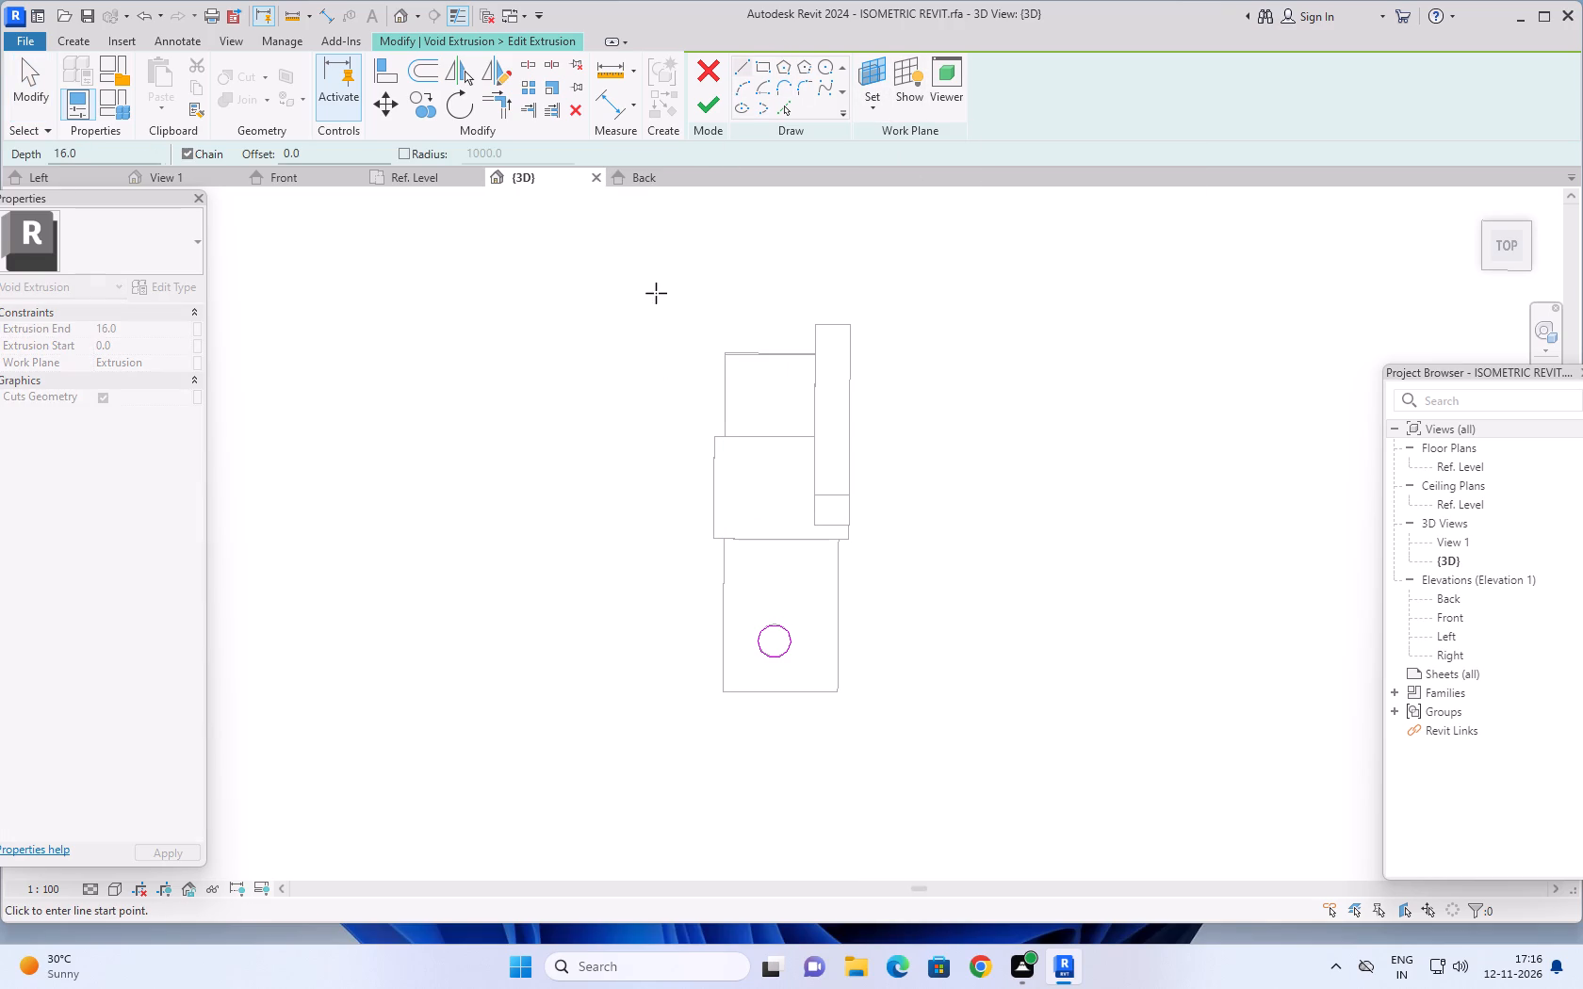
{"action": "left_click", "coordinate": [69, 39]}
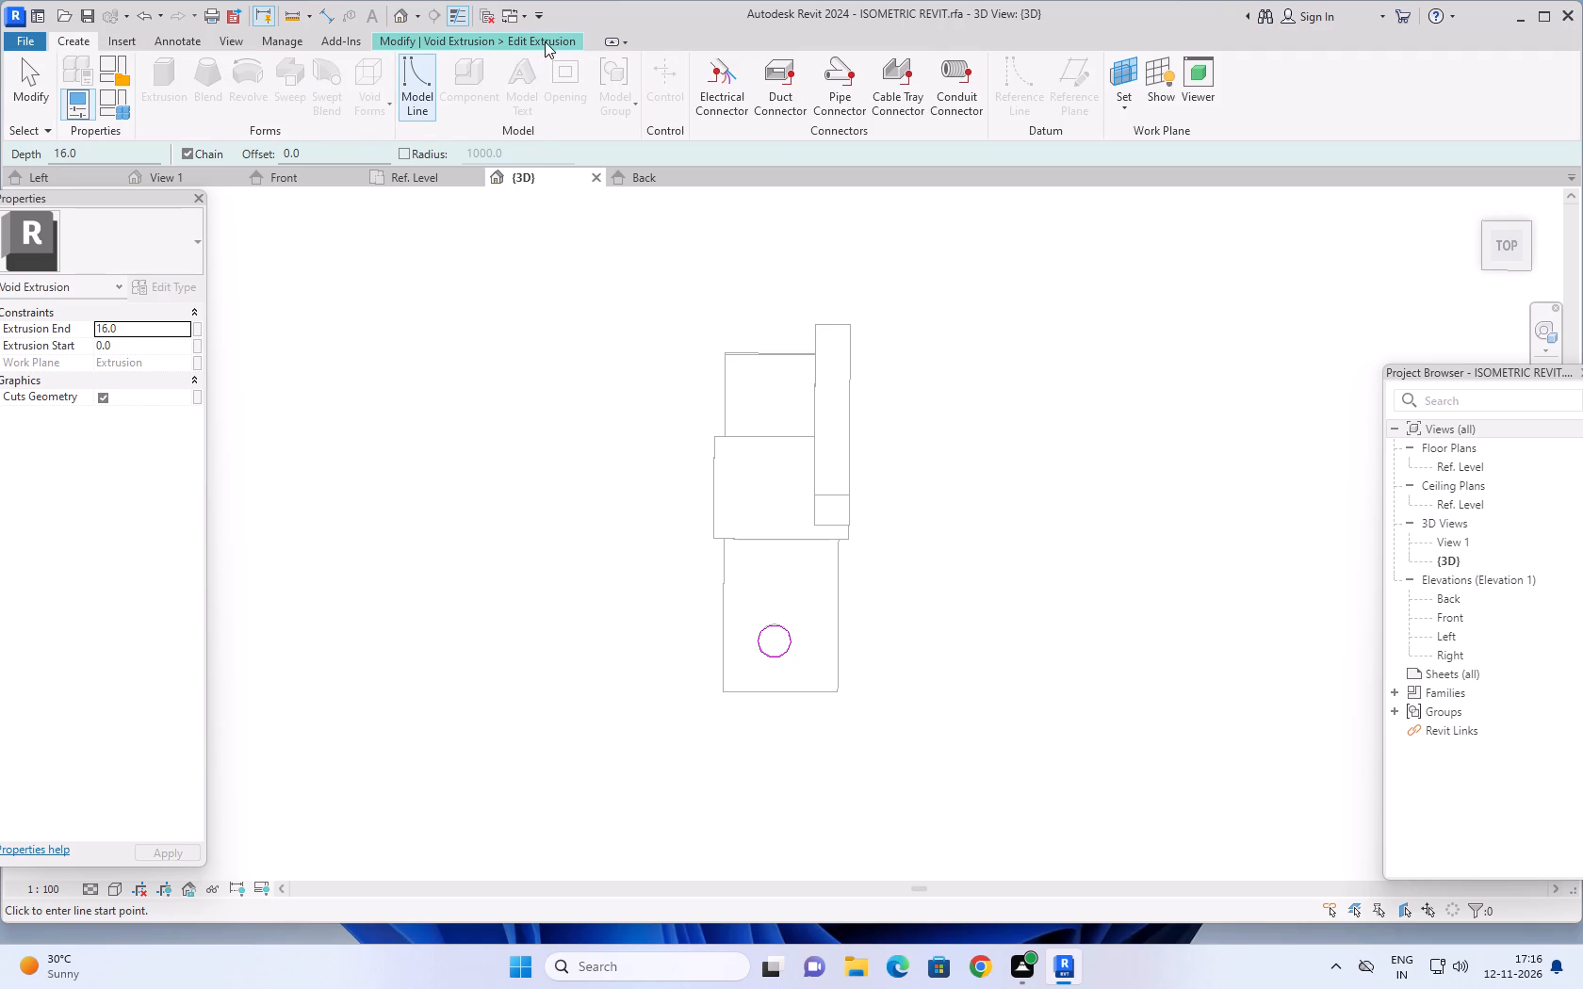
{"action": "left_click", "coordinate": [545, 41]}
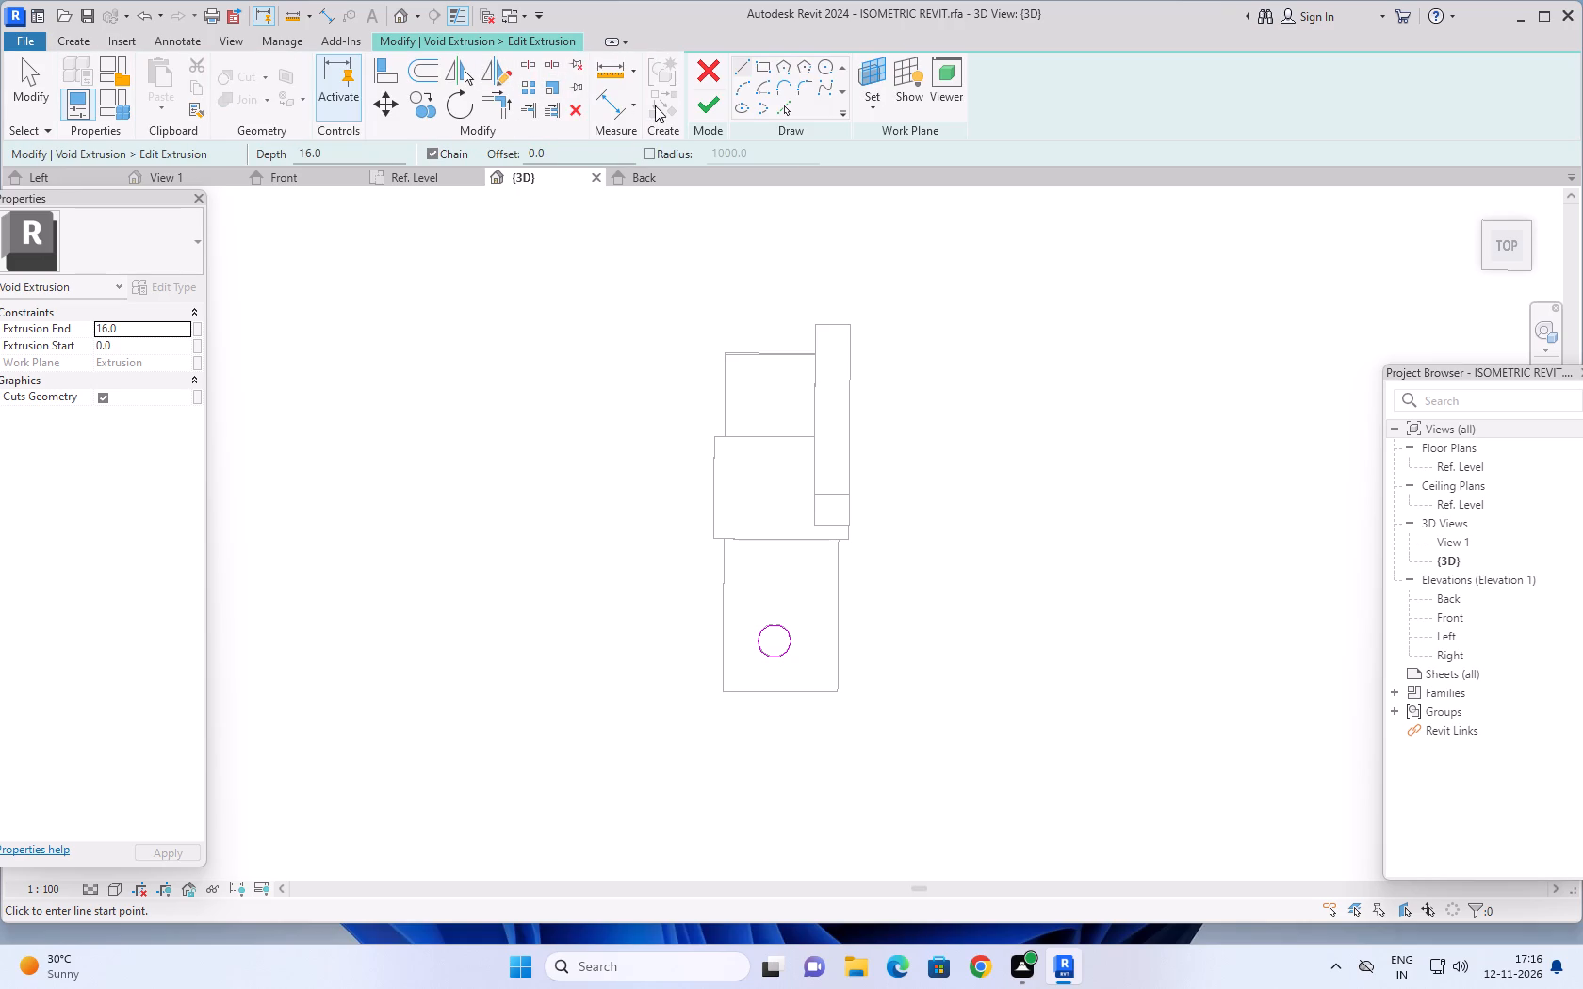
Sketch a 25 mm guide line along the plate's opposite end from its outer corner, plus a perpendicular 25 mm line inward.
{"action": "left_click", "coordinate": [738, 64]}
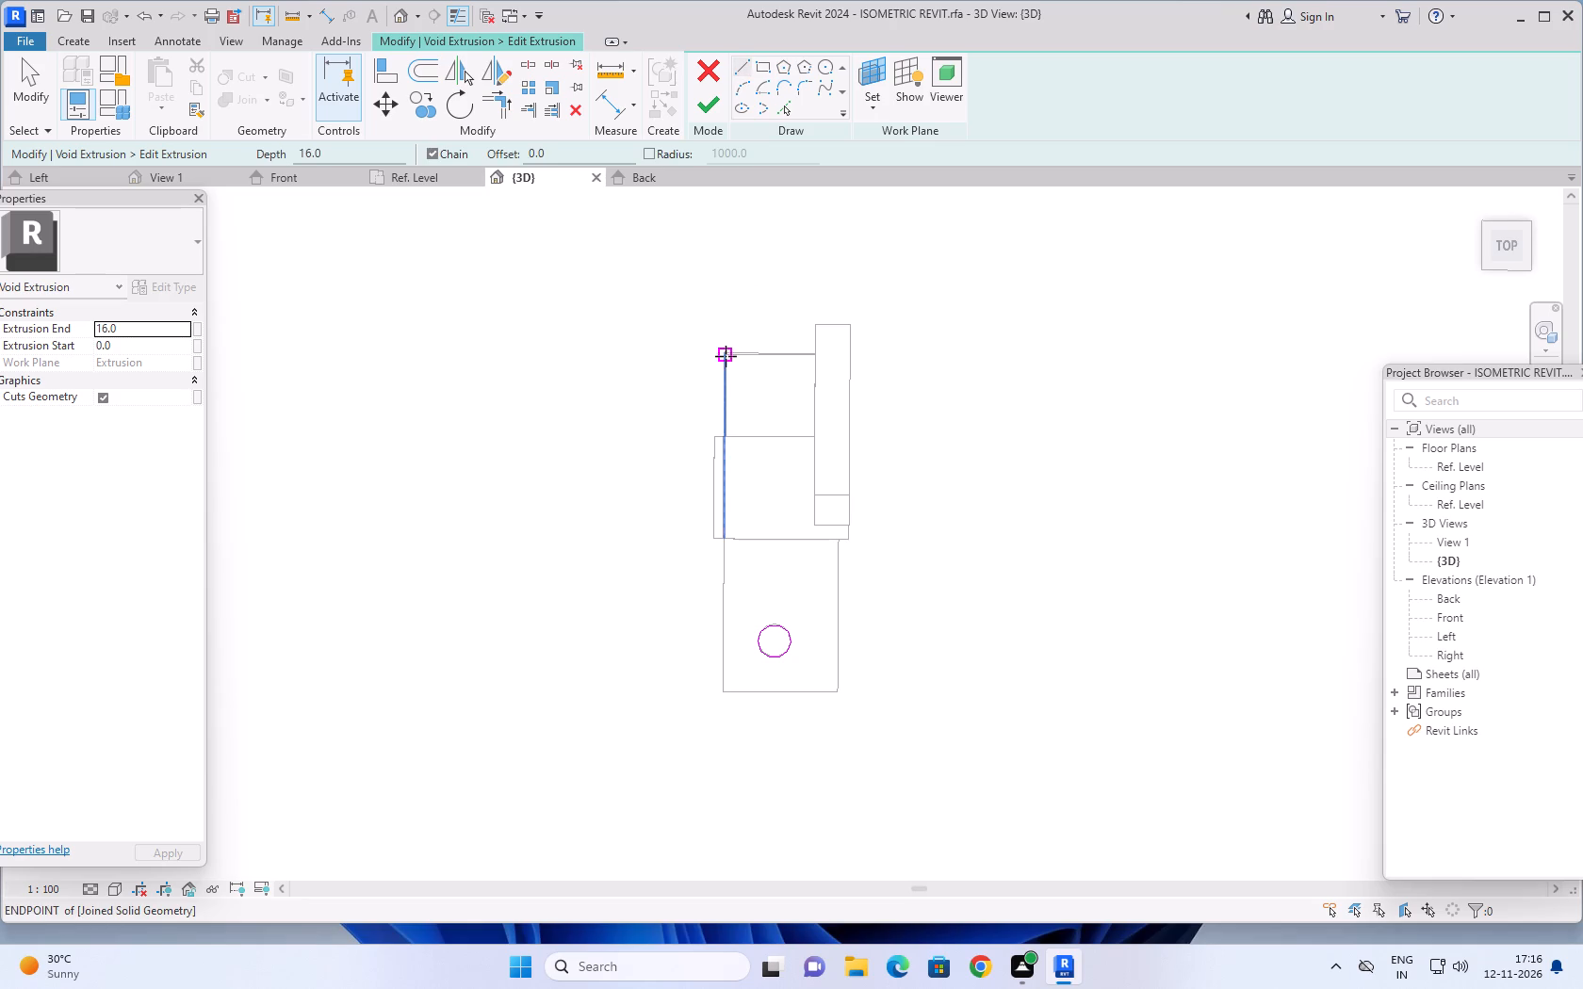
{"action": "left_click", "coordinate": [726, 356]}
{"action": "type", "text": "25"}
{"action": "key", "text": "Return"}
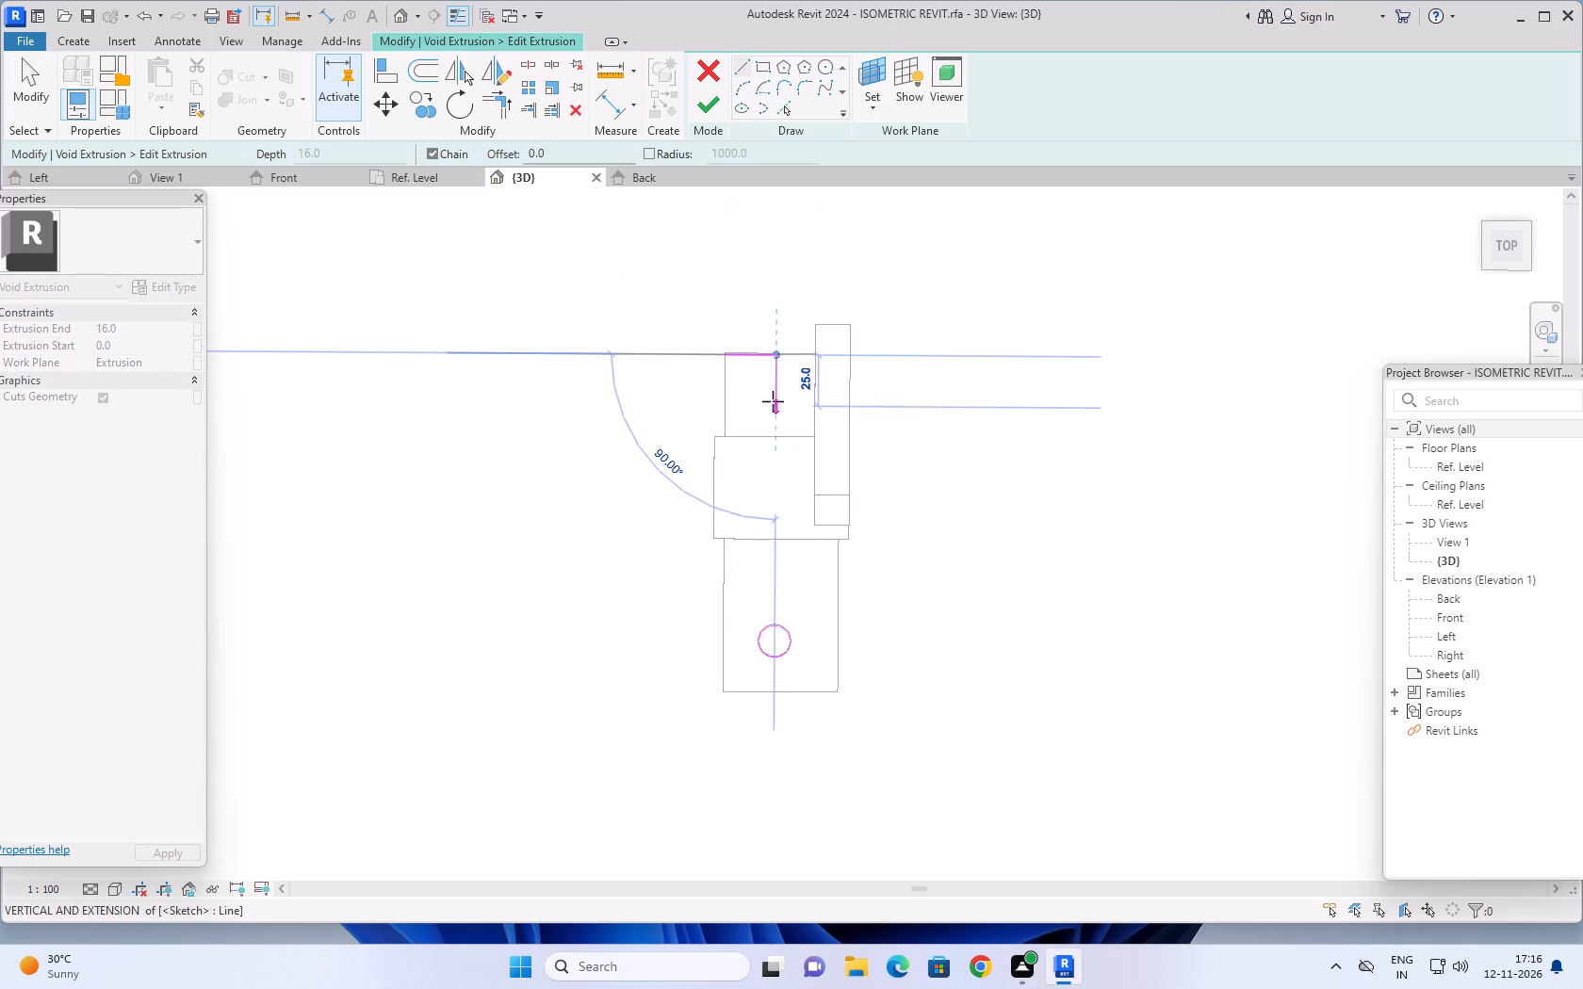
{"action": "type", "text": "25"}
{"action": "key", "text": "Return"}
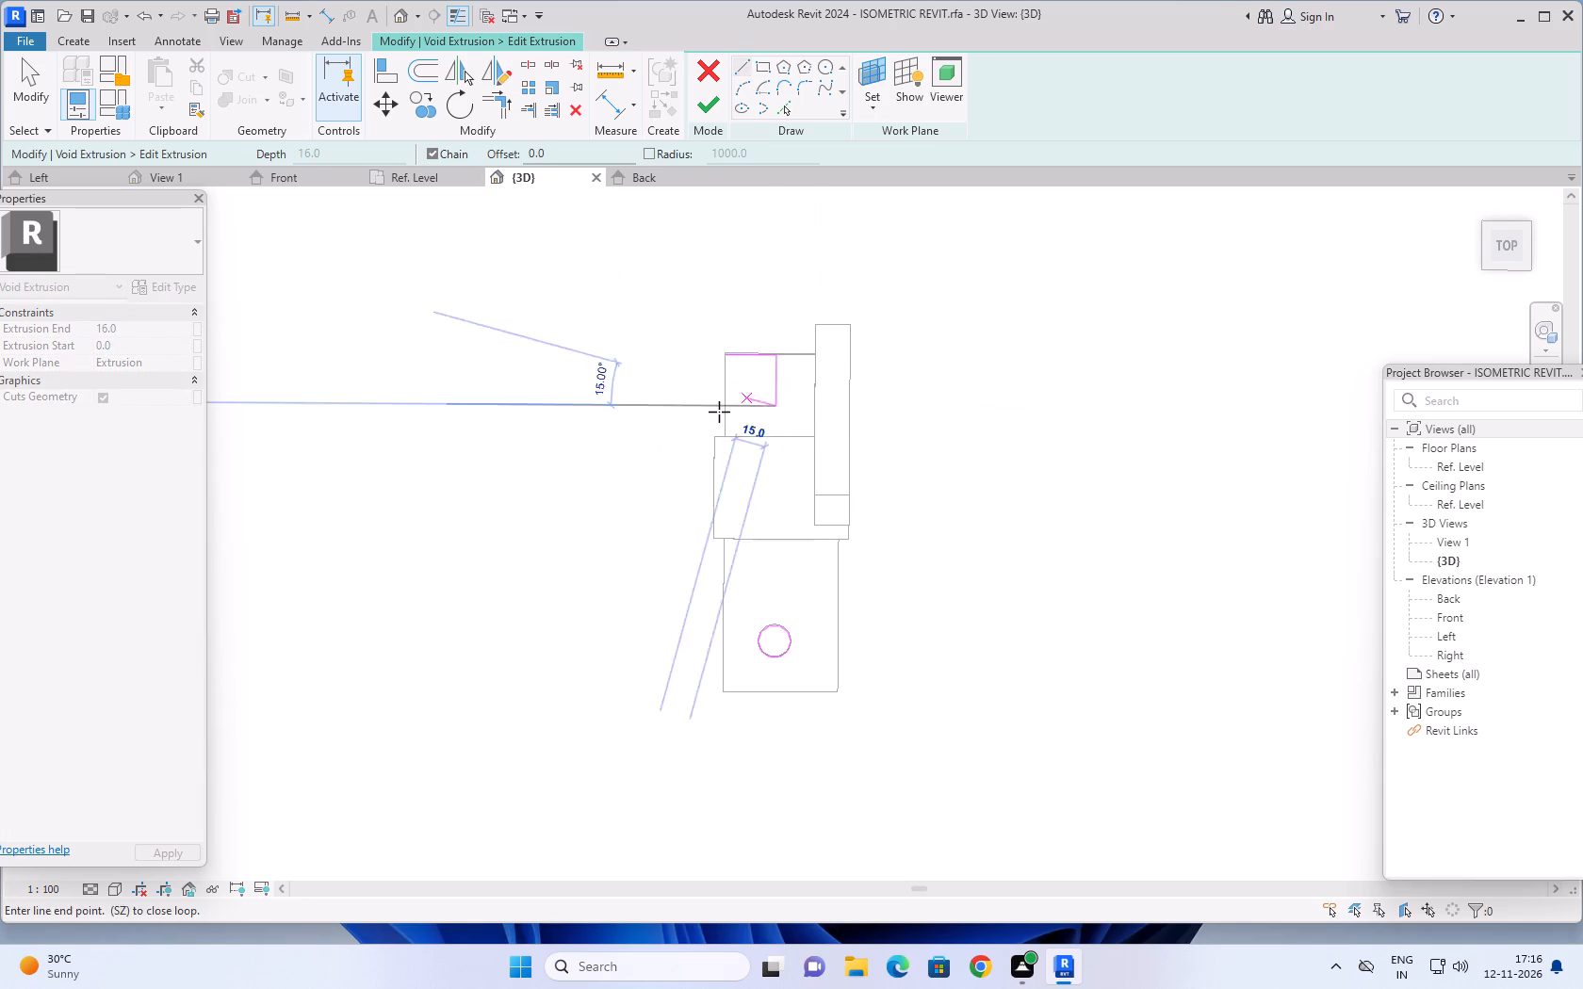
{"action": "key", "text": "Escape"}
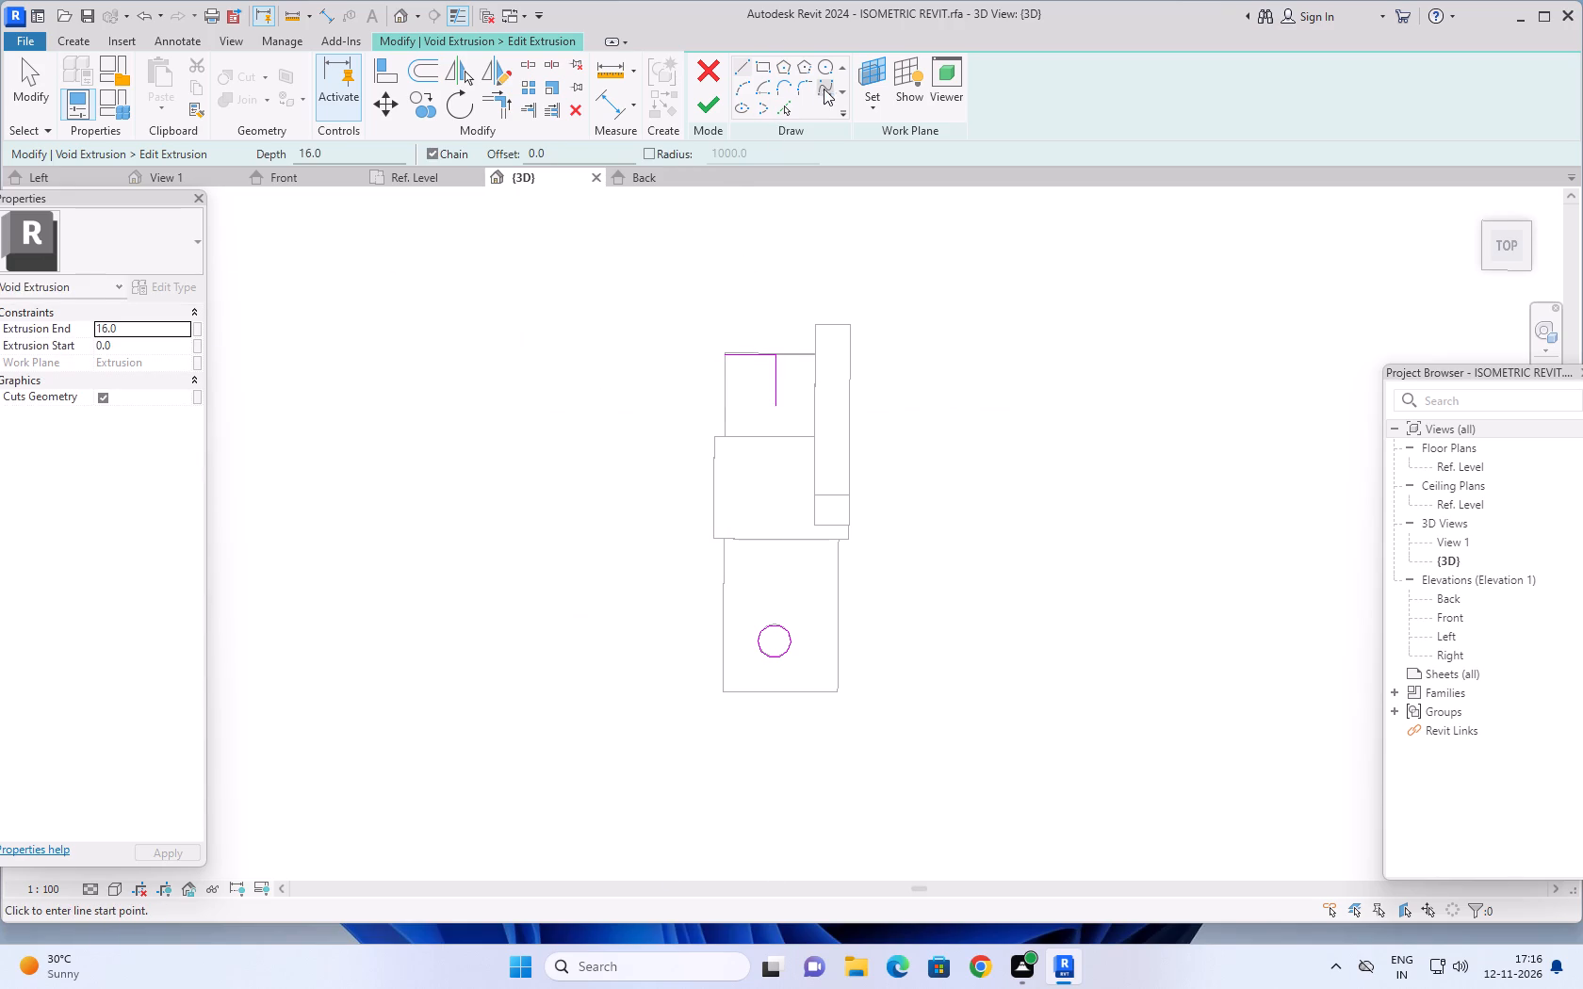
Sketch a second circle of 8 mm radius centred on the inner end of the new perpendicular guide line.
{"action": "left_click", "coordinate": [826, 65]}
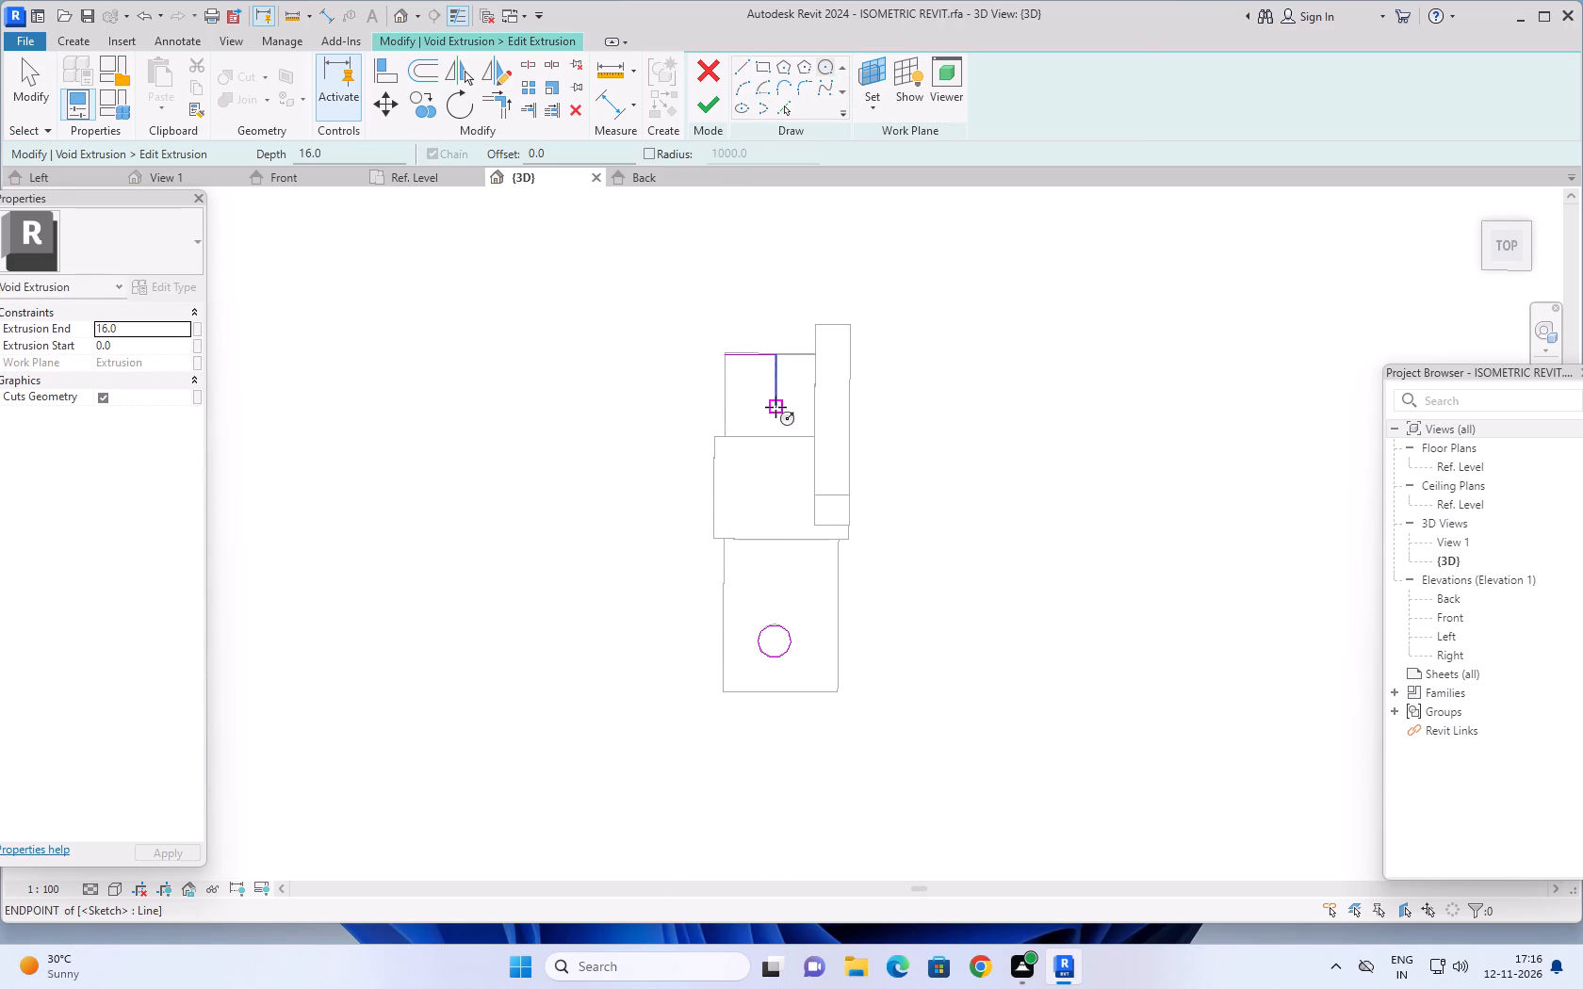
{"action": "left_click", "coordinate": [775, 407]}
{"action": "key", "text": "8"}
{"action": "key", "text": "Return"}
Delete the two guide lines beside the second circle and finish editing the void extrusion's sketch.
{"action": "key", "text": "Escape"}
{"action": "key", "text": "Escape"}
{"action": "key", "text": "Escape"}
{"action": "left_click", "coordinate": [777, 358]}
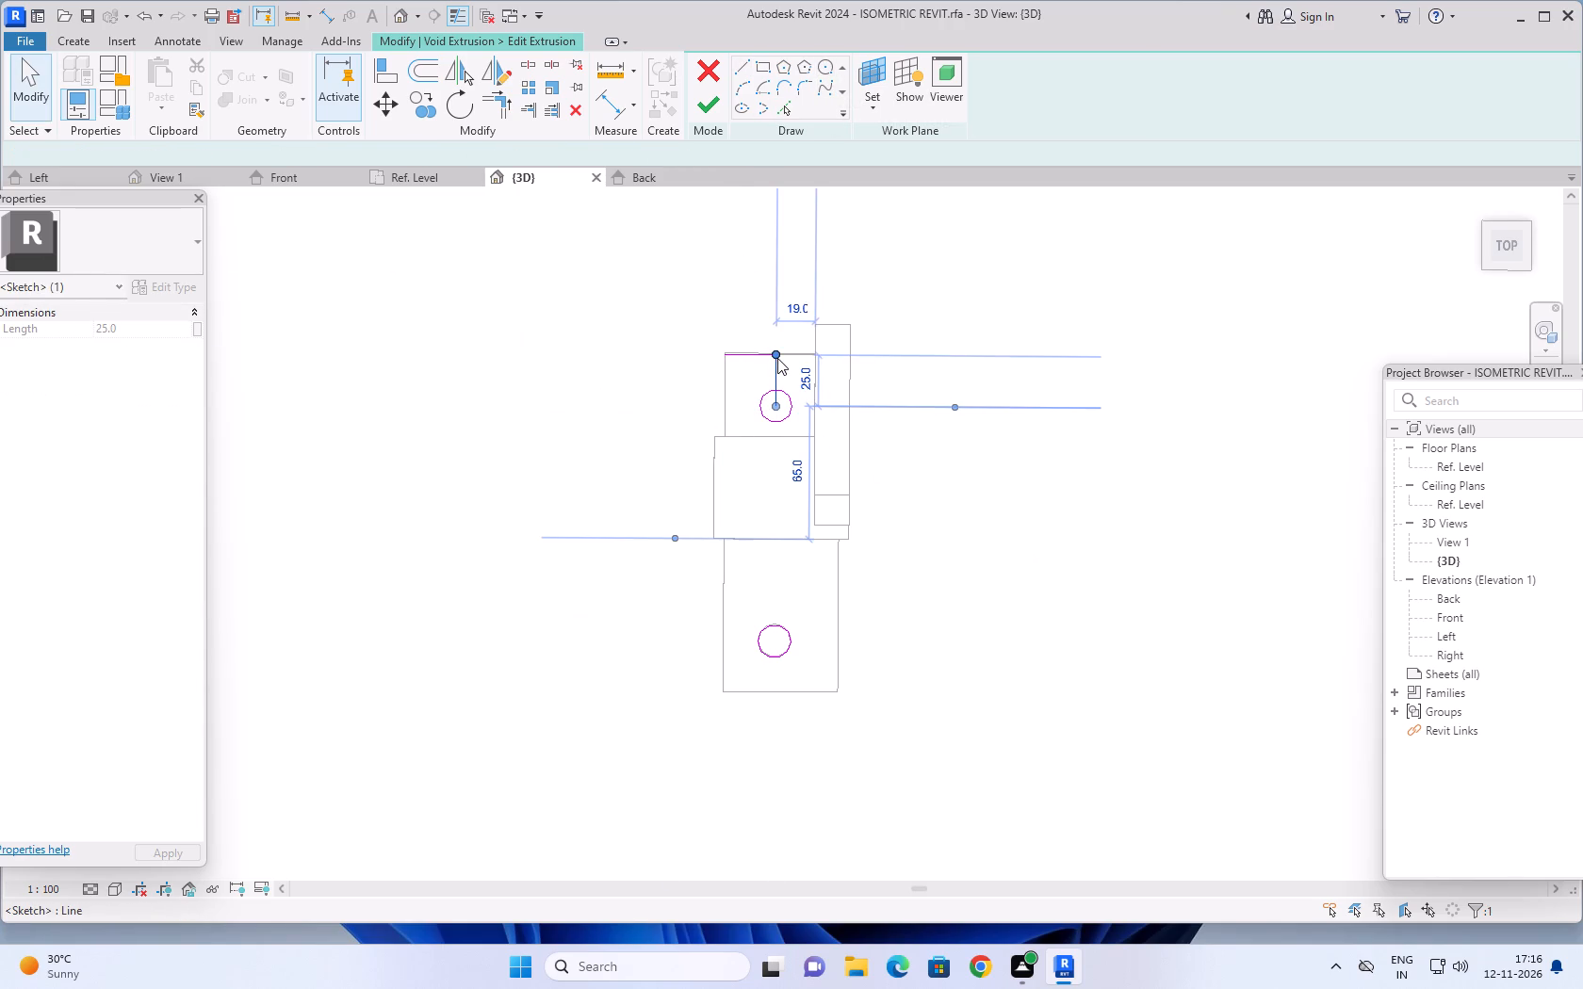
{"action": "key", "text": "Delete"}
{"action": "left_click", "coordinate": [757, 354]}
{"action": "key", "text": "Delete"}
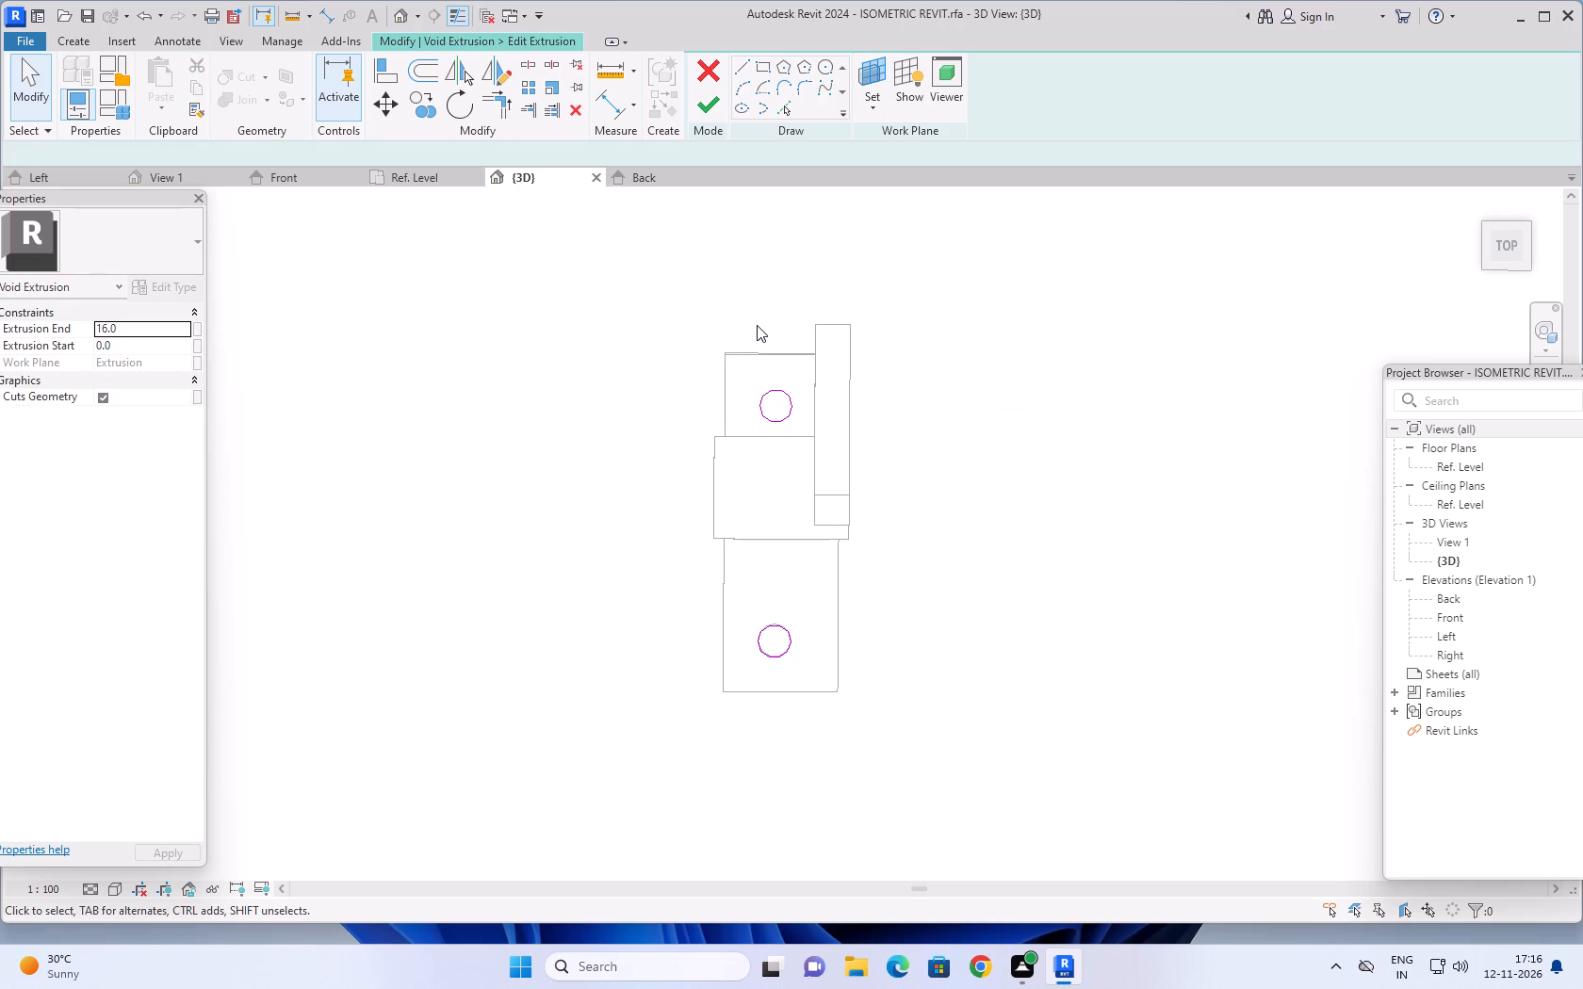
{"action": "left_click", "coordinate": [710, 107]}
{"action": "key", "text": "Escape"}
{"action": "key", "text": "Escape"}
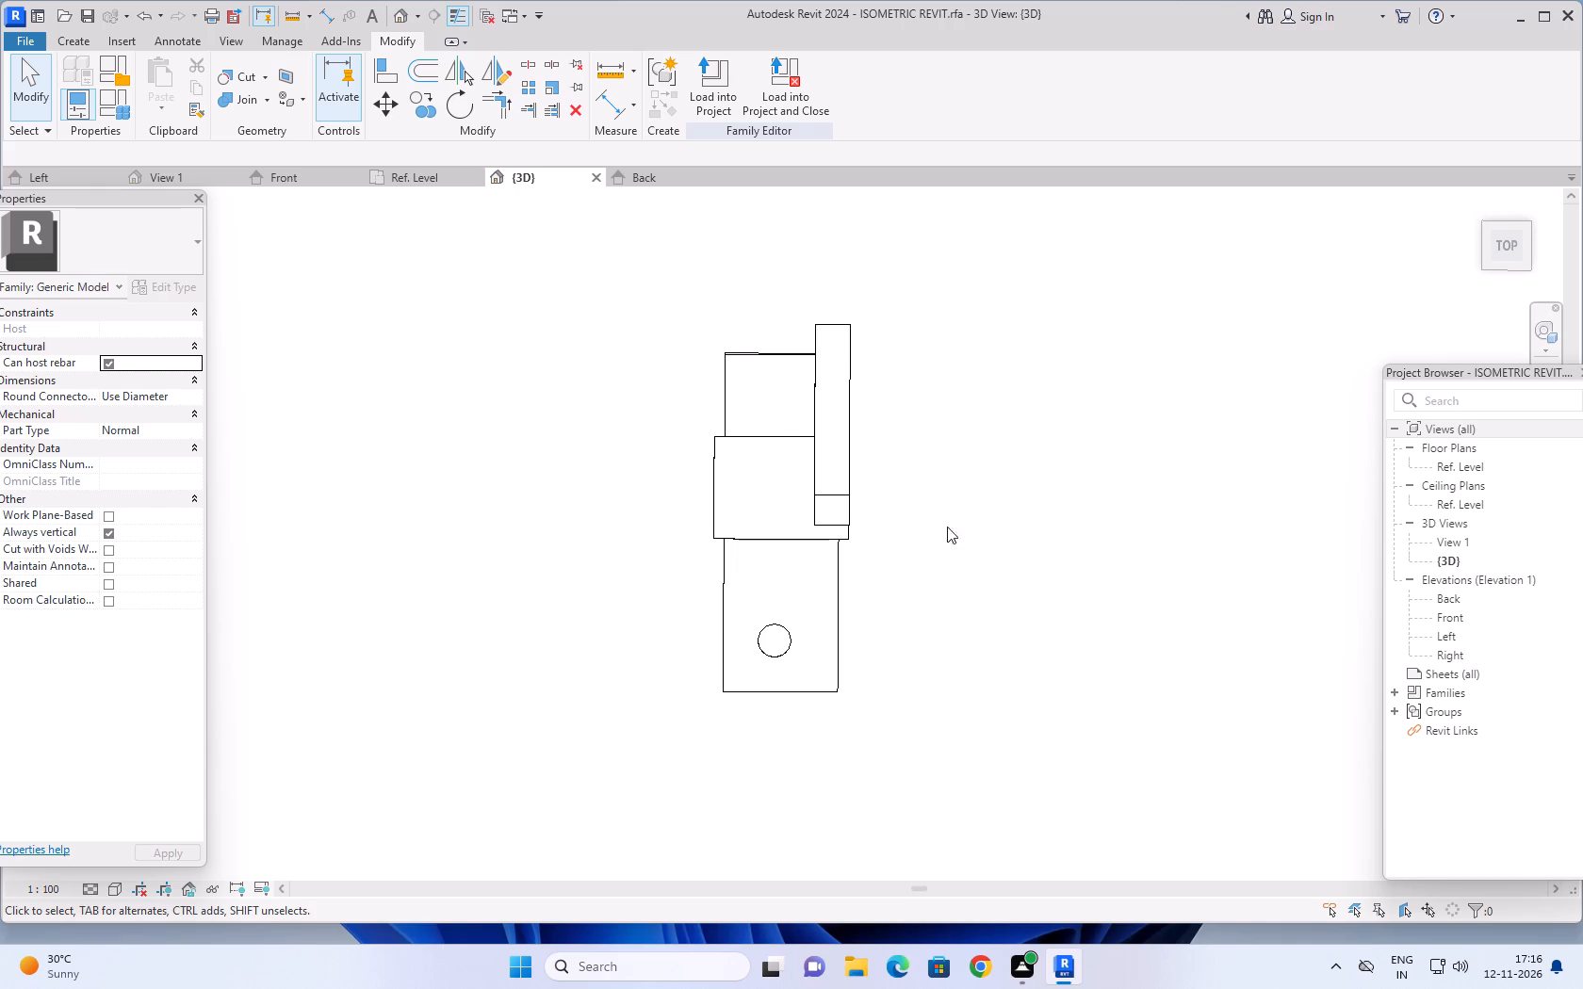
Examine the bracket from several angles to check the base plate for the second hole beyond the cylindrical hub.
{"action": "middle_click_drag", "start_coordinate": [930, 560], "coordinate": [912, 439]}
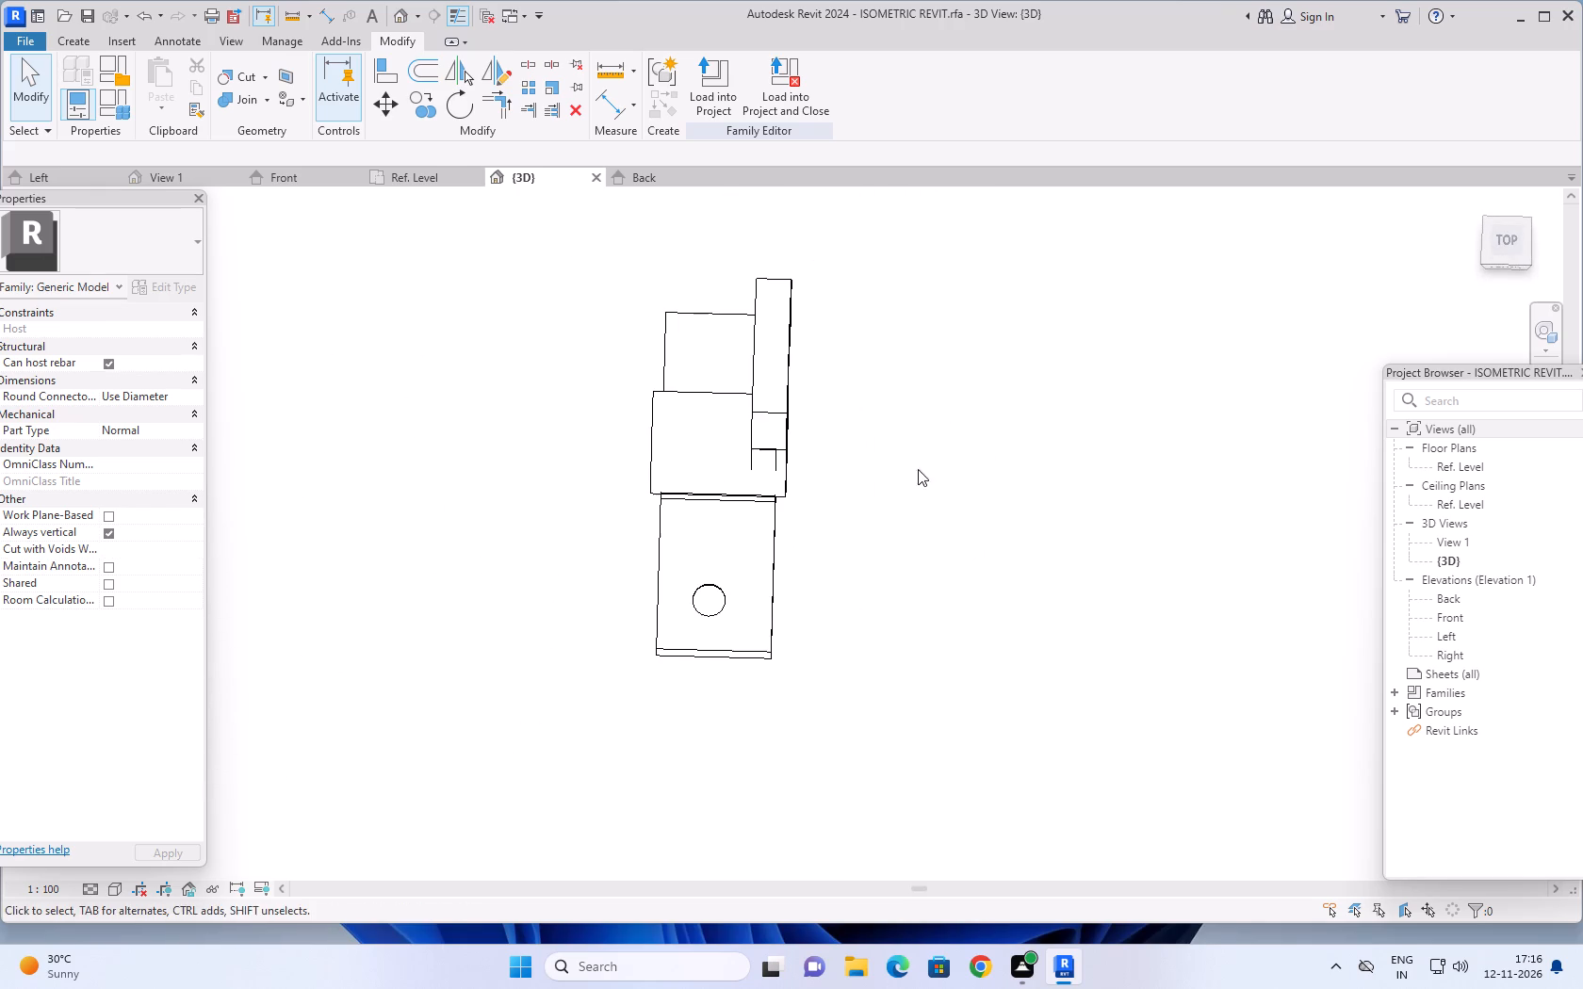
{"action": "middle_click_drag", "start_coordinate": [905, 536], "coordinate": [865, 537]}
{"action": "scroll", "coordinate": [677, 388], "scroll_direction": "down", "scroll_amount": 3}
{"action": "scroll", "coordinate": [758, 431], "scroll_direction": "down", "scroll_amount": 3}
{"action": "middle_click_drag", "start_coordinate": [696, 533], "coordinate": [651, 480], "text": "shift"}
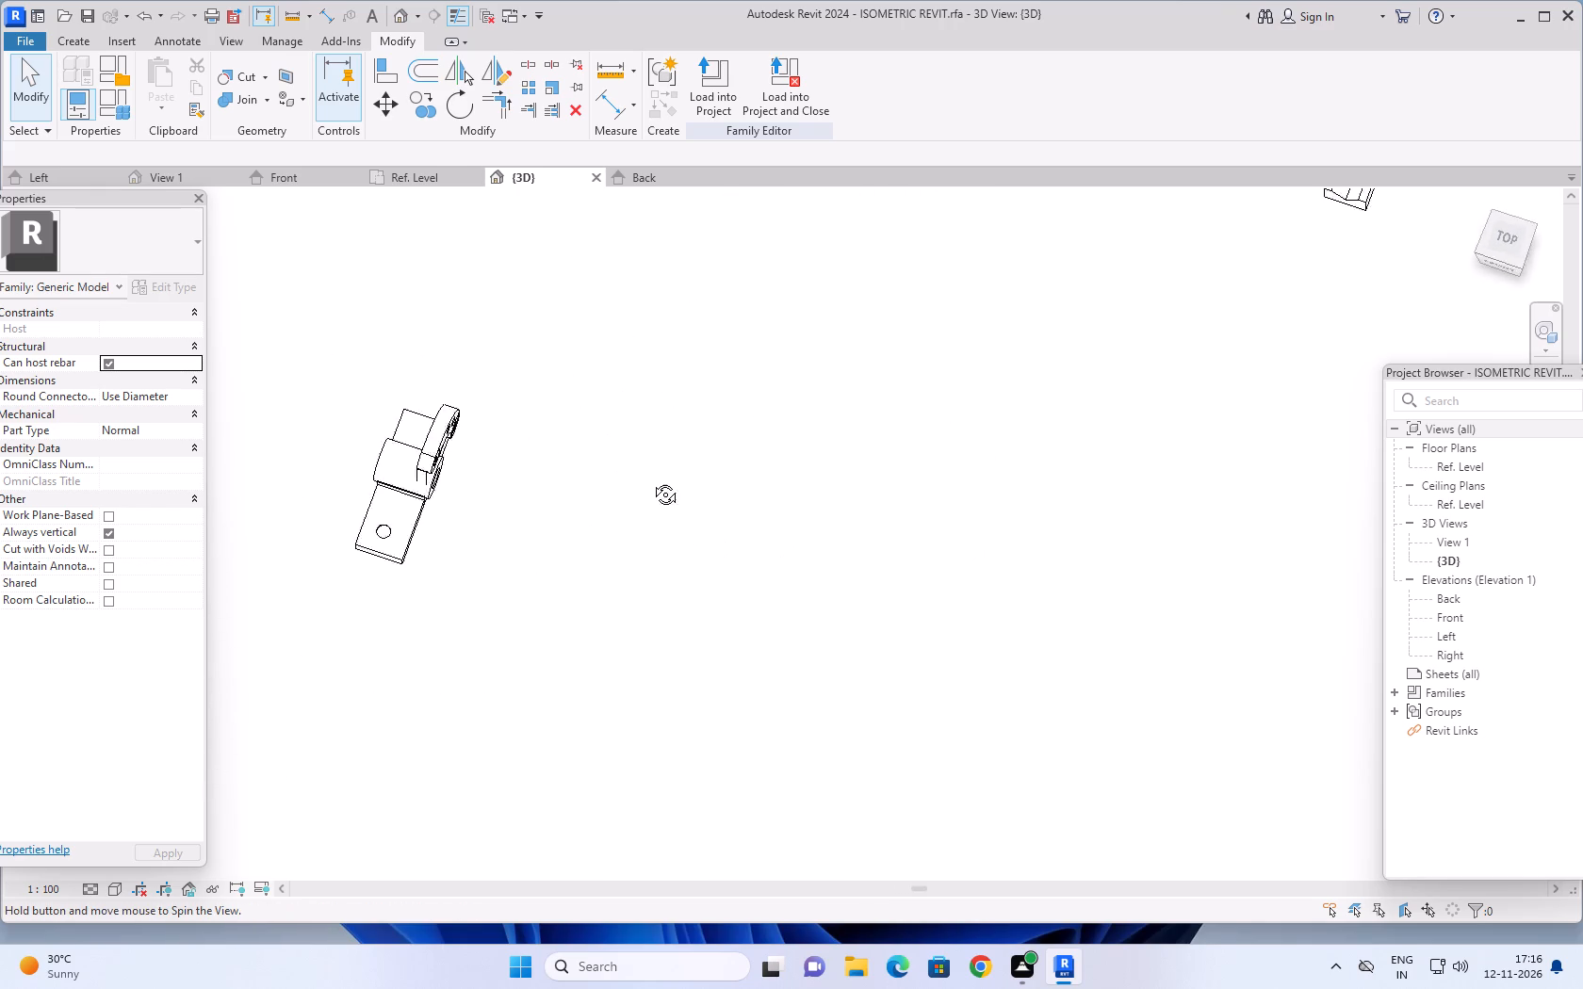
{"action": "middle_click_drag", "start_coordinate": [651, 480], "coordinate": [590, 332], "text": "shift"}
{"action": "middle_click_drag", "start_coordinate": [550, 353], "coordinate": [1159, 510]}
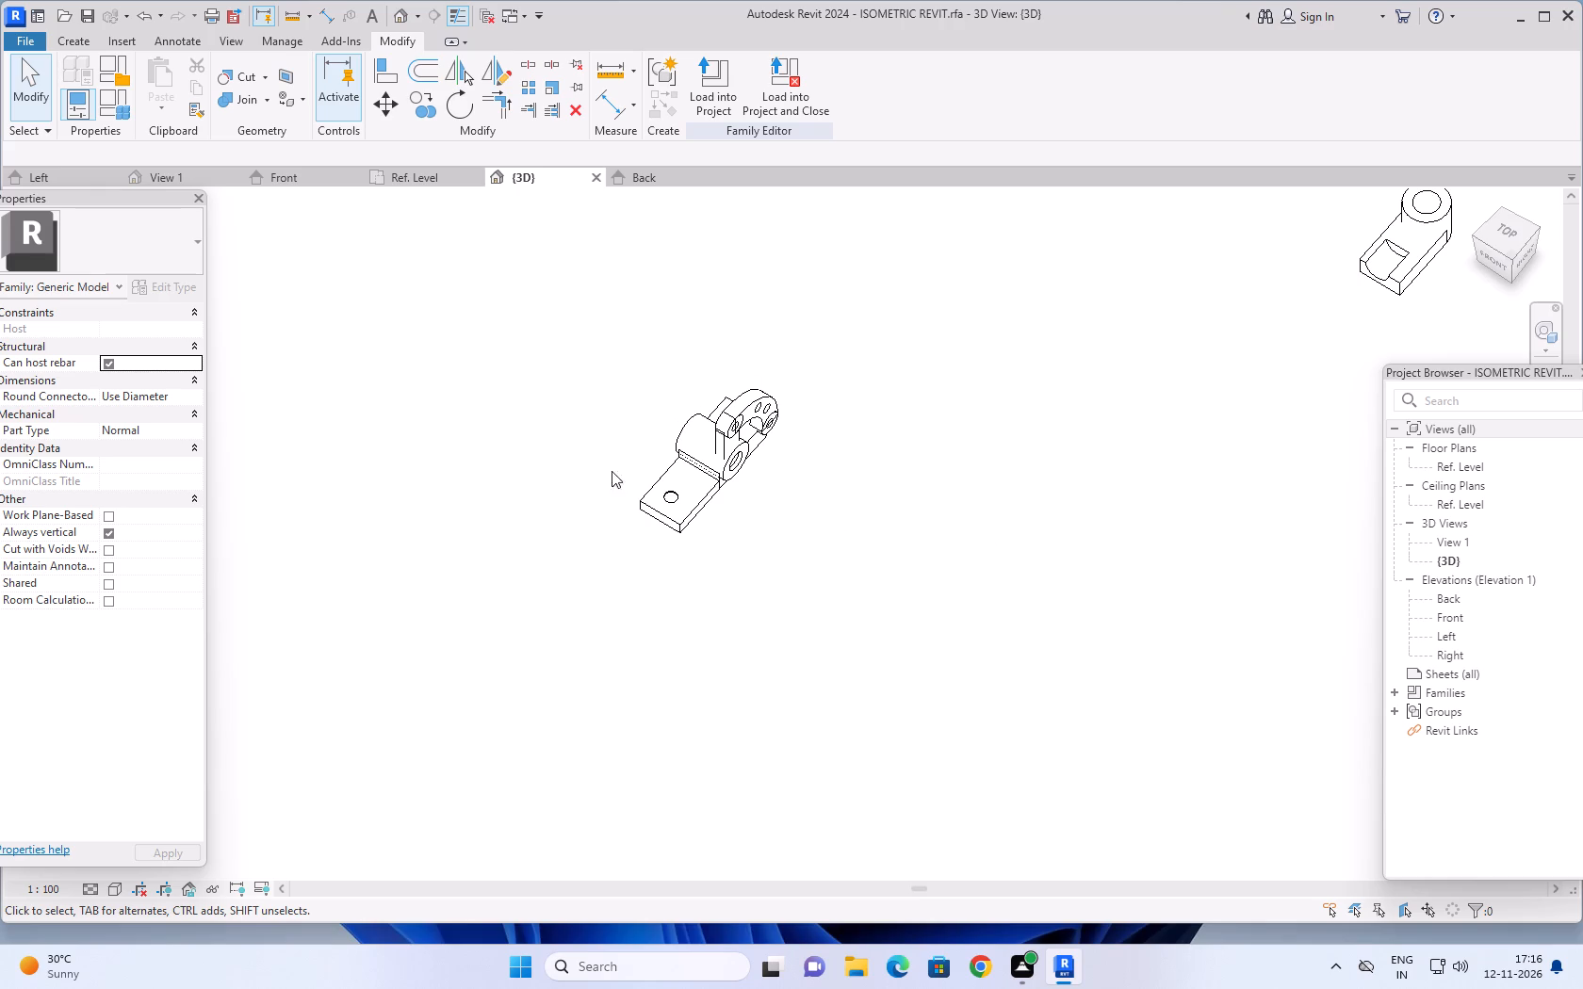
{"action": "scroll", "coordinate": [660, 453], "scroll_direction": "up", "scroll_amount": 5}
{"action": "scroll", "coordinate": [768, 476], "scroll_direction": "up", "scroll_amount": 5}
{"action": "middle_click_drag", "start_coordinate": [938, 532], "coordinate": [978, 564]}
{"action": "middle_click_drag", "start_coordinate": [884, 514], "coordinate": [57, 235]}
{"action": "scroll", "coordinate": [879, 471], "scroll_direction": "down", "scroll_amount": 3}
{"action": "middle_click_drag", "start_coordinate": [998, 490], "coordinate": [881, 350]}
{"action": "middle_click_drag", "start_coordinate": [866, 386], "coordinate": [1045, 567]}
{"action": "scroll", "coordinate": [1005, 518], "scroll_direction": "down", "scroll_amount": 1}
{"action": "middle_click_drag", "start_coordinate": [964, 528], "coordinate": [951, 395]}
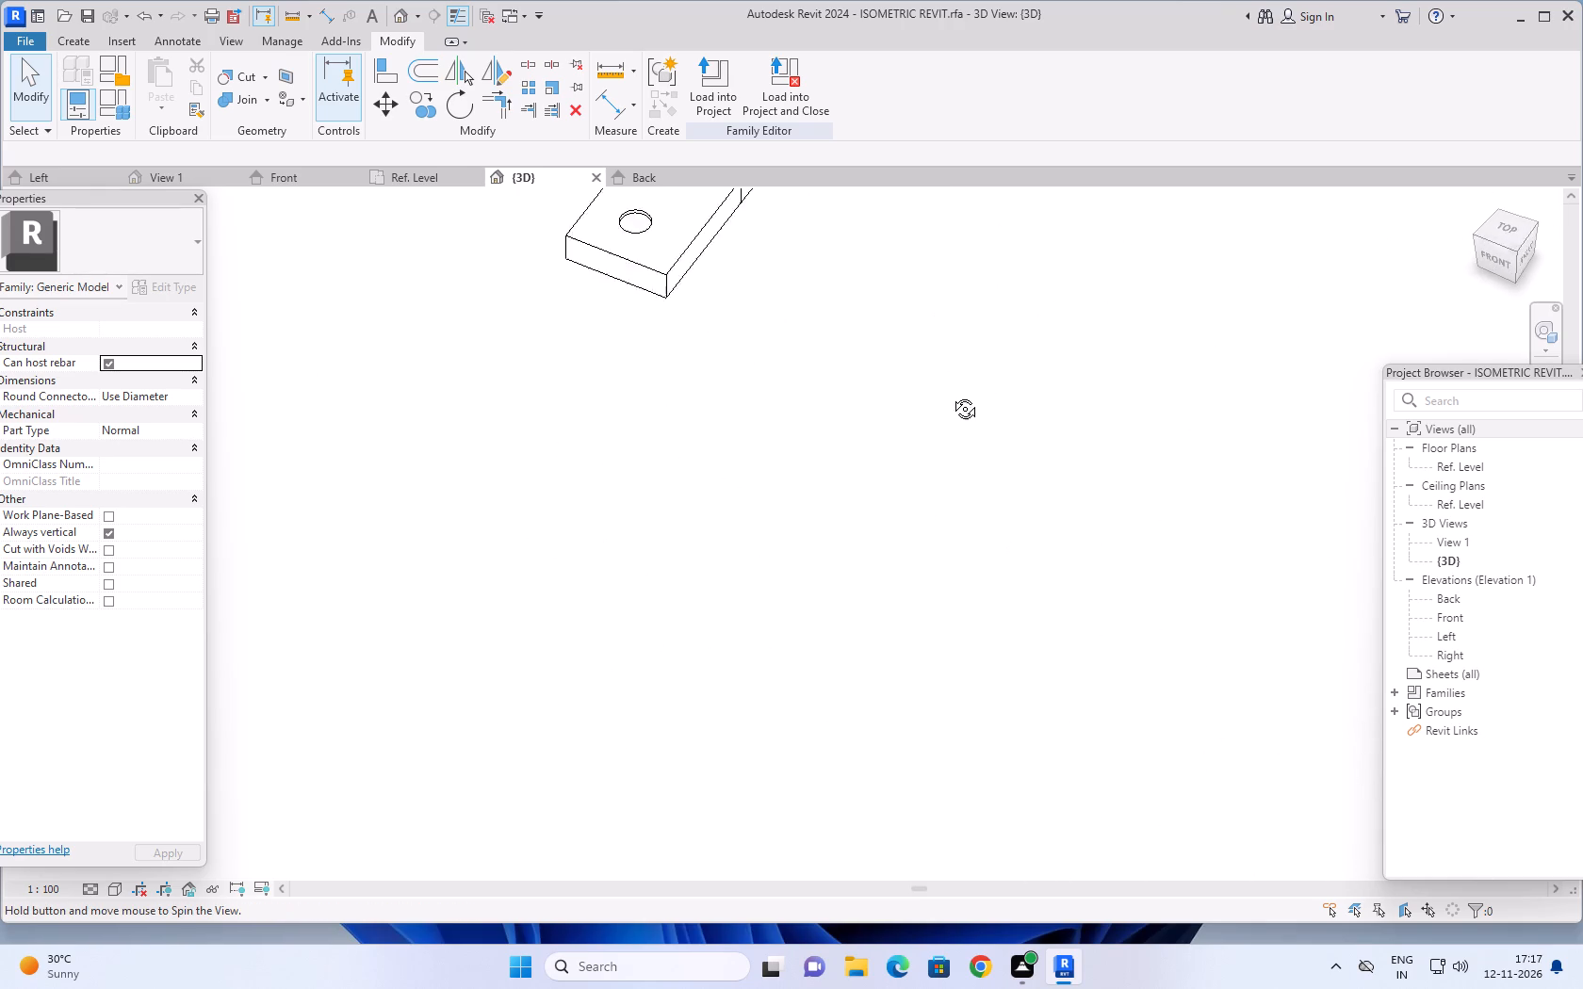
{"action": "middle_click_drag", "start_coordinate": [951, 395], "coordinate": [974, 705]}
{"action": "scroll", "coordinate": [973, 689], "scroll_direction": "up", "scroll_amount": 1}
{"action": "middle_click_drag", "start_coordinate": [911, 619], "coordinate": [655, 302]}
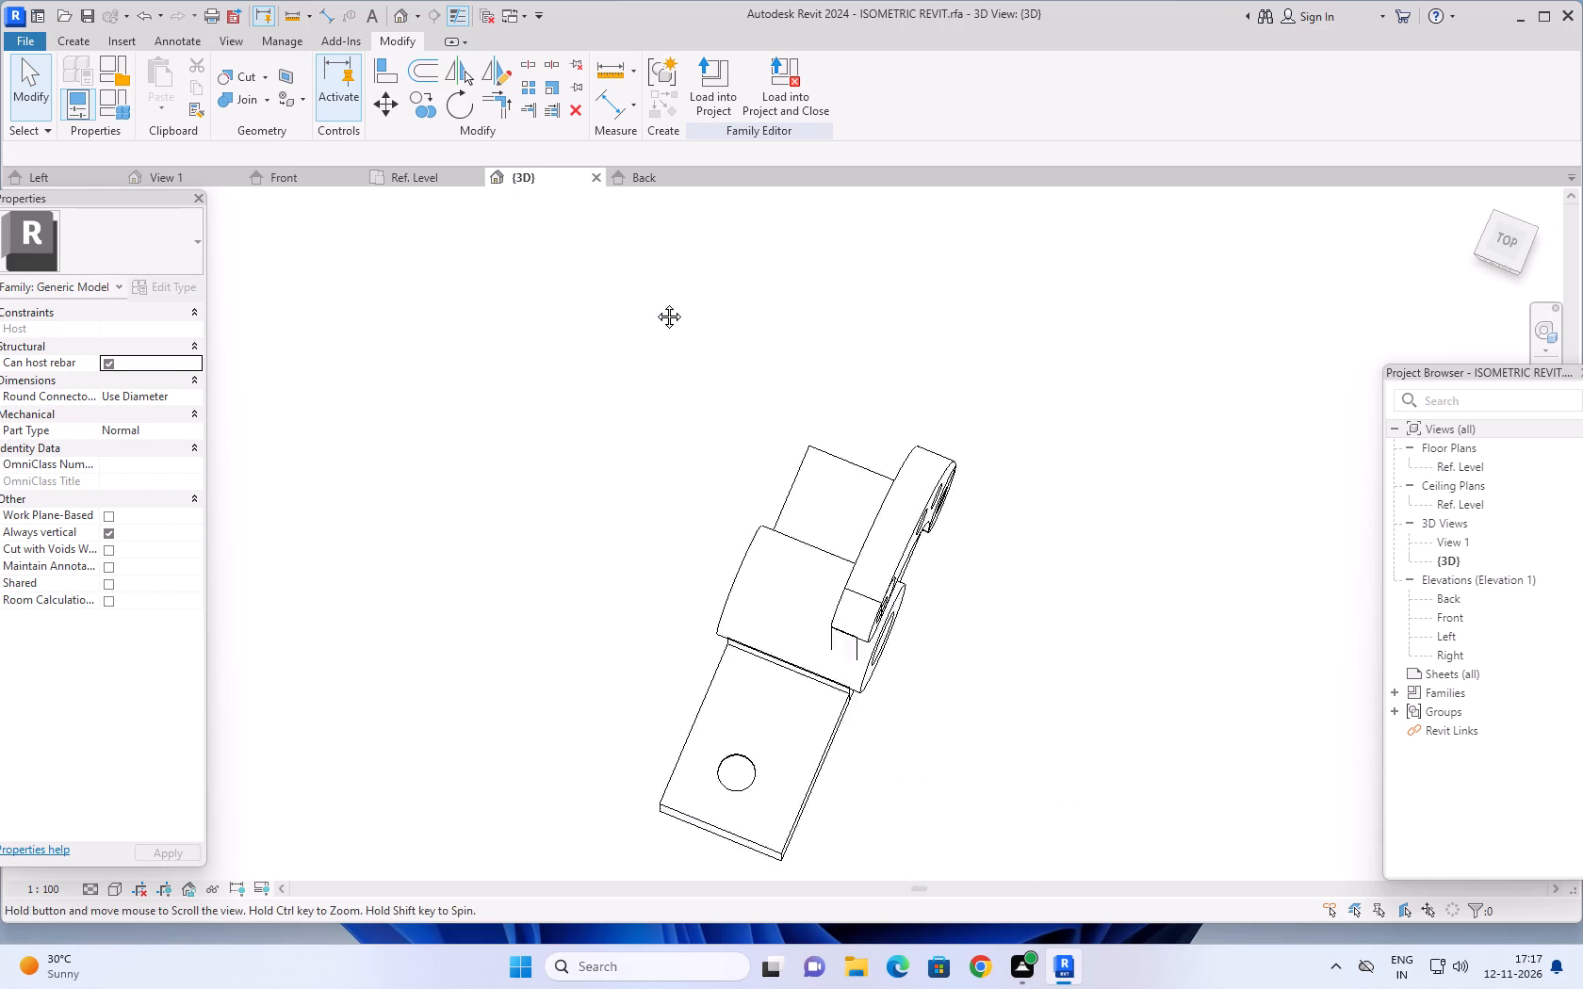
{"action": "middle_click_drag", "start_coordinate": [655, 302], "coordinate": [575, 214]}
{"action": "middle_click_drag", "start_coordinate": [858, 571], "coordinate": [920, 689]}
{"action": "middle_click_drag", "start_coordinate": [938, 391], "coordinate": [411, 535]}
{"action": "middle_click_drag", "start_coordinate": [404, 529], "coordinate": [437, 574], "text": "shift"}
{"action": "scroll", "coordinate": [794, 431], "scroll_direction": "up", "scroll_amount": 1}
{"action": "middle_click_drag", "start_coordinate": [793, 430], "coordinate": [365, 500]}
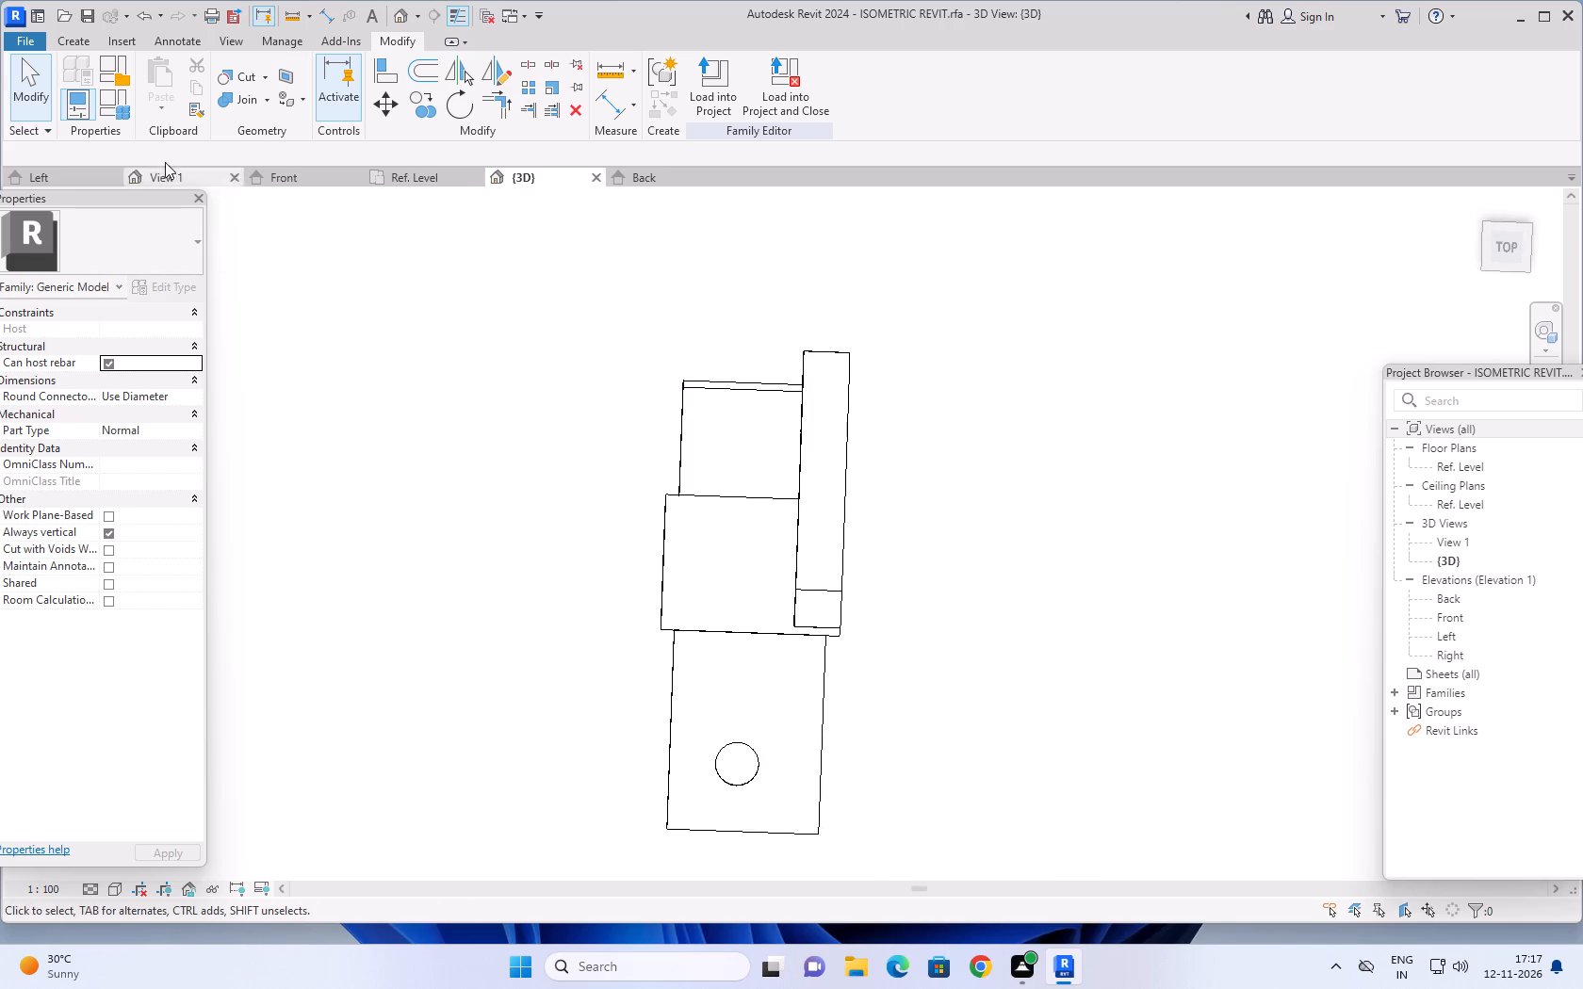
Start a new void extrusion and pick the base plate's face beyond the cylindrical hub as its work plane.
{"action": "left_click", "coordinate": [71, 41]}
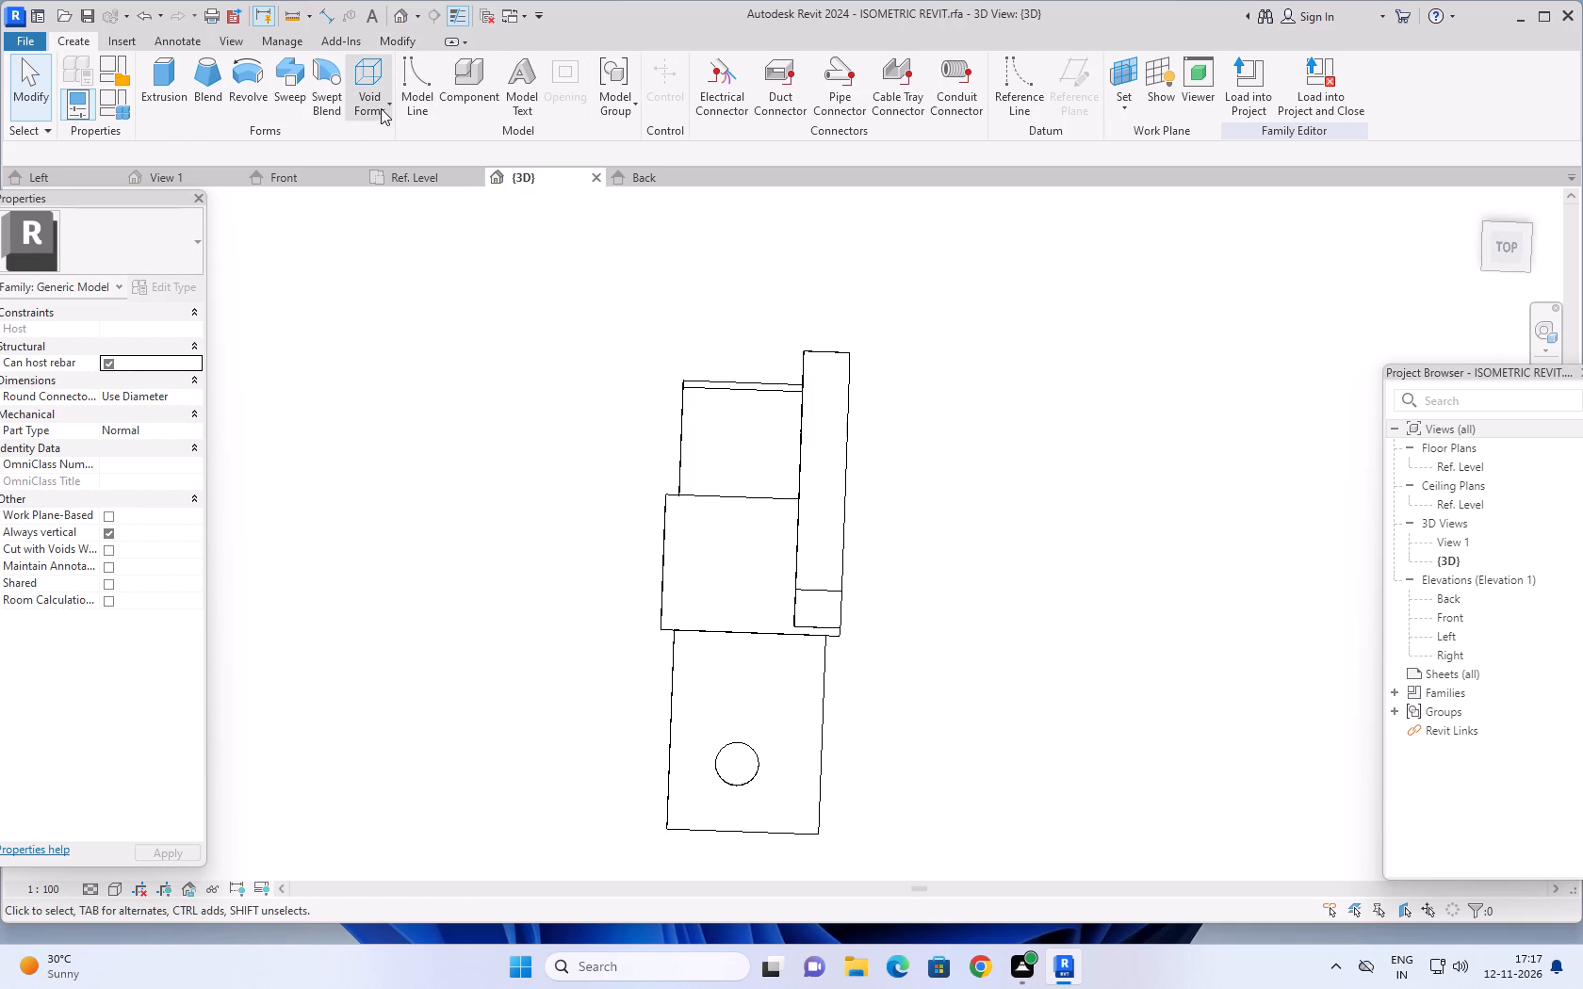
{"action": "left_click", "coordinate": [381, 108]}
{"action": "left_click", "coordinate": [412, 151]}
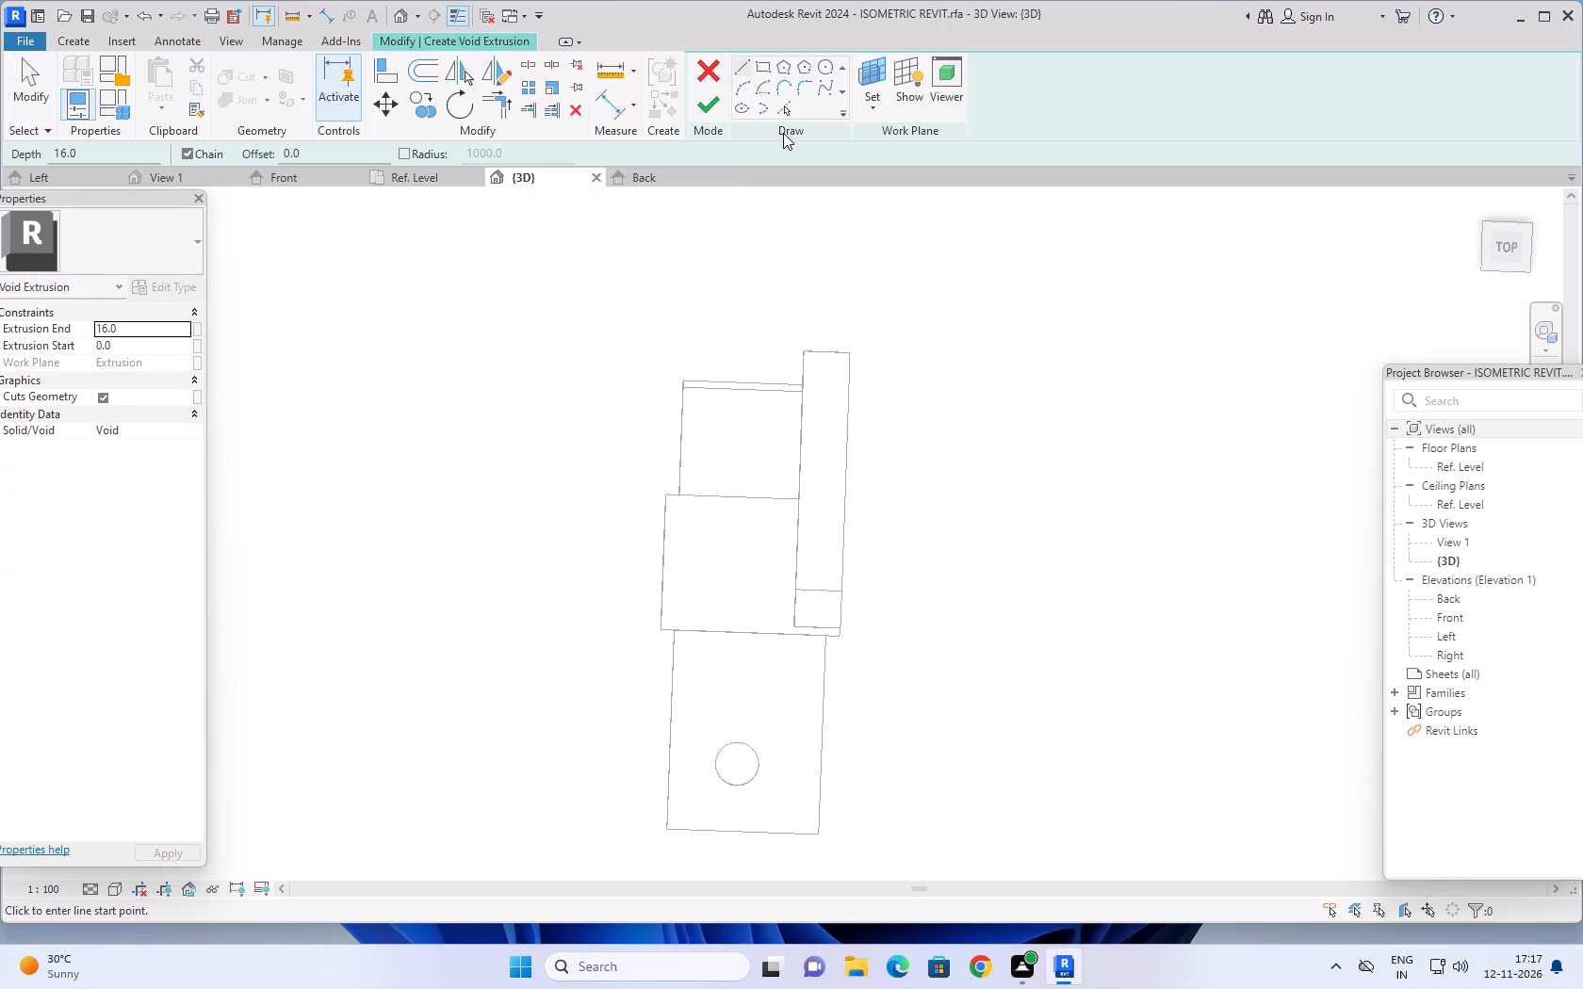
{"action": "left_click", "coordinate": [883, 110]}
{"action": "left_click", "coordinate": [876, 178]}
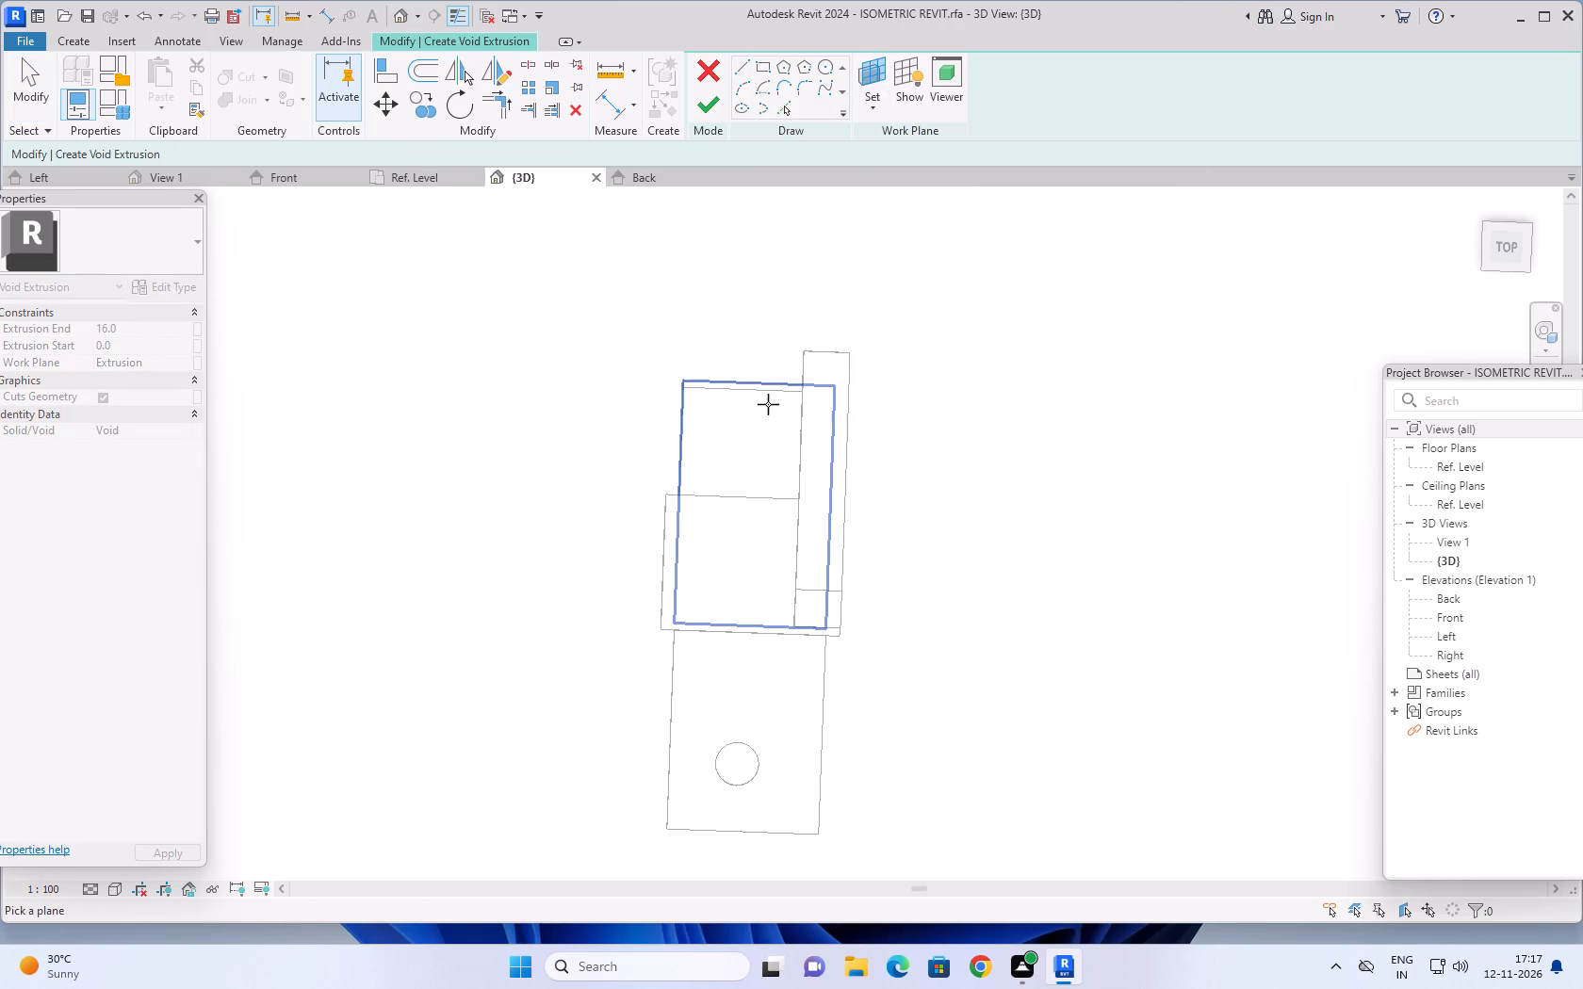
{"action": "left_click", "coordinate": [743, 424]}
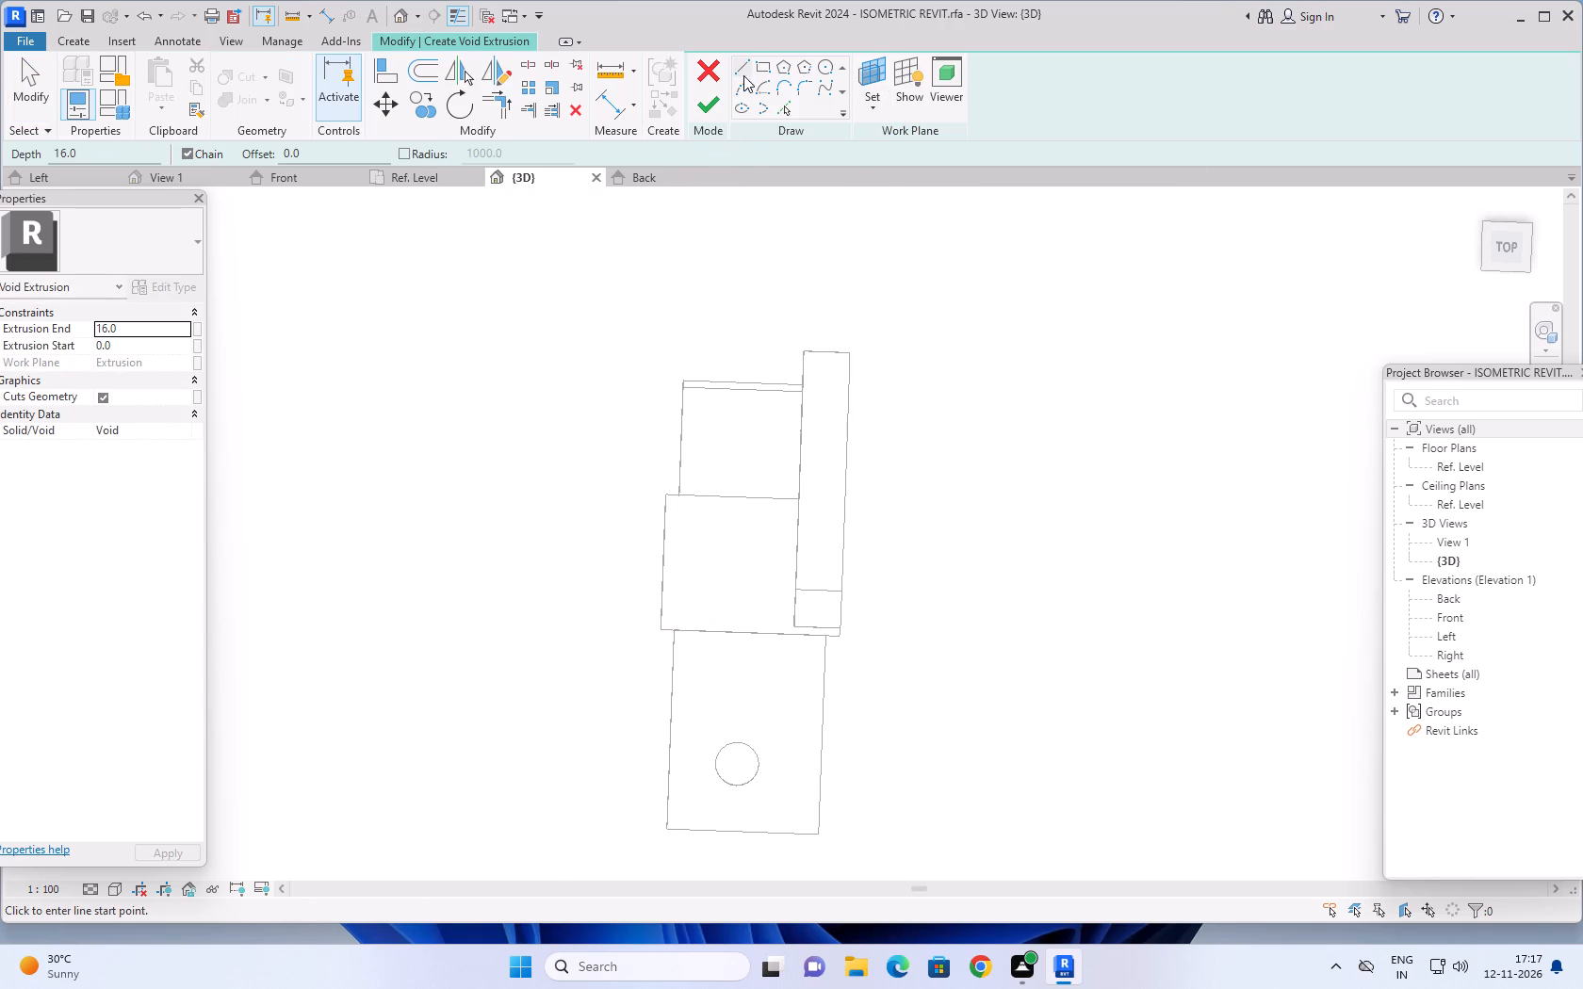
Sketch a 25 mm guide line along the plate's end from its outer corner, plus a perpendicular 25 mm line inward.
{"action": "left_click", "coordinate": [744, 65]}
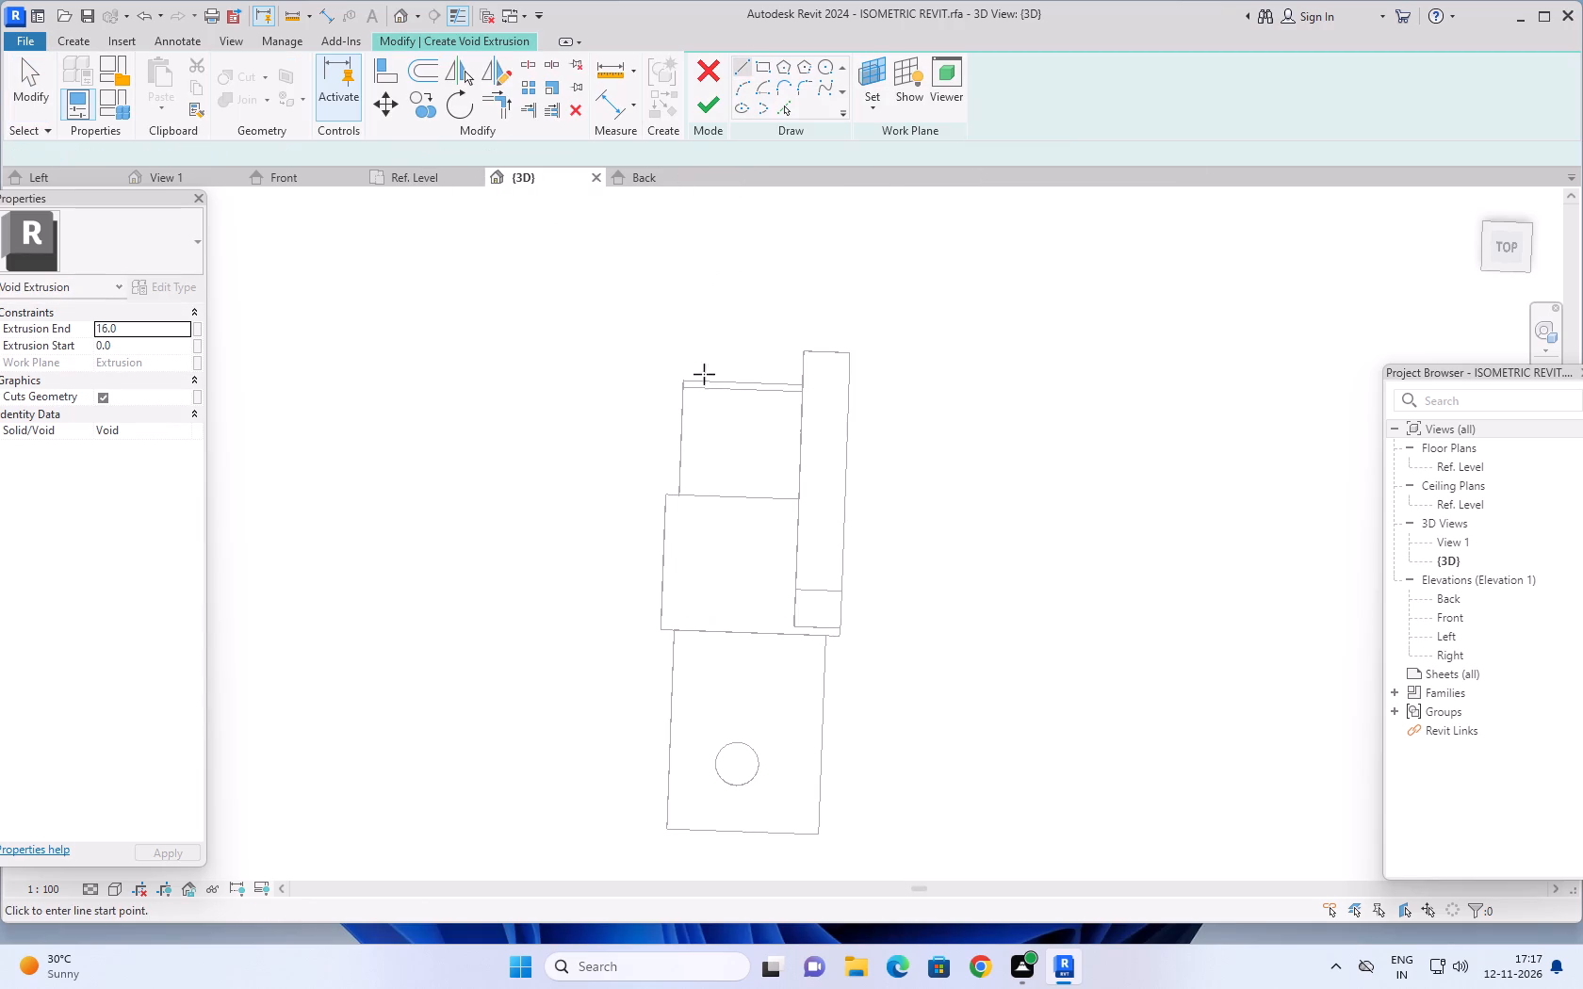
{"action": "left_click", "coordinate": [681, 389]}
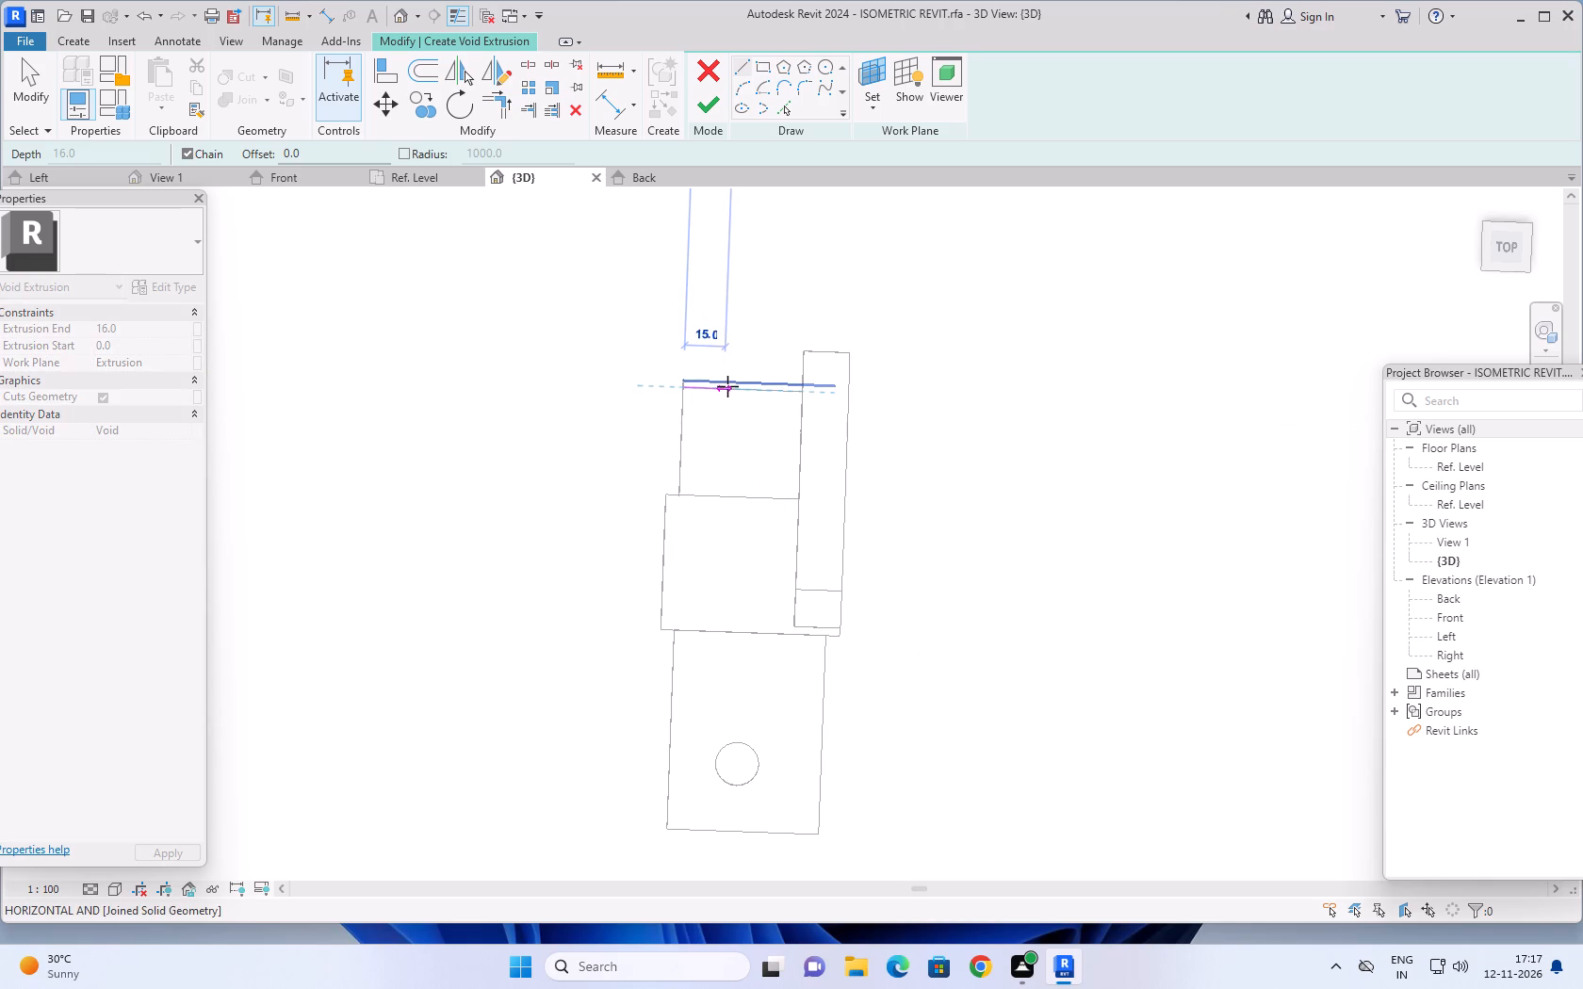
{"action": "type", "text": "25"}
{"action": "key", "text": "Return"}
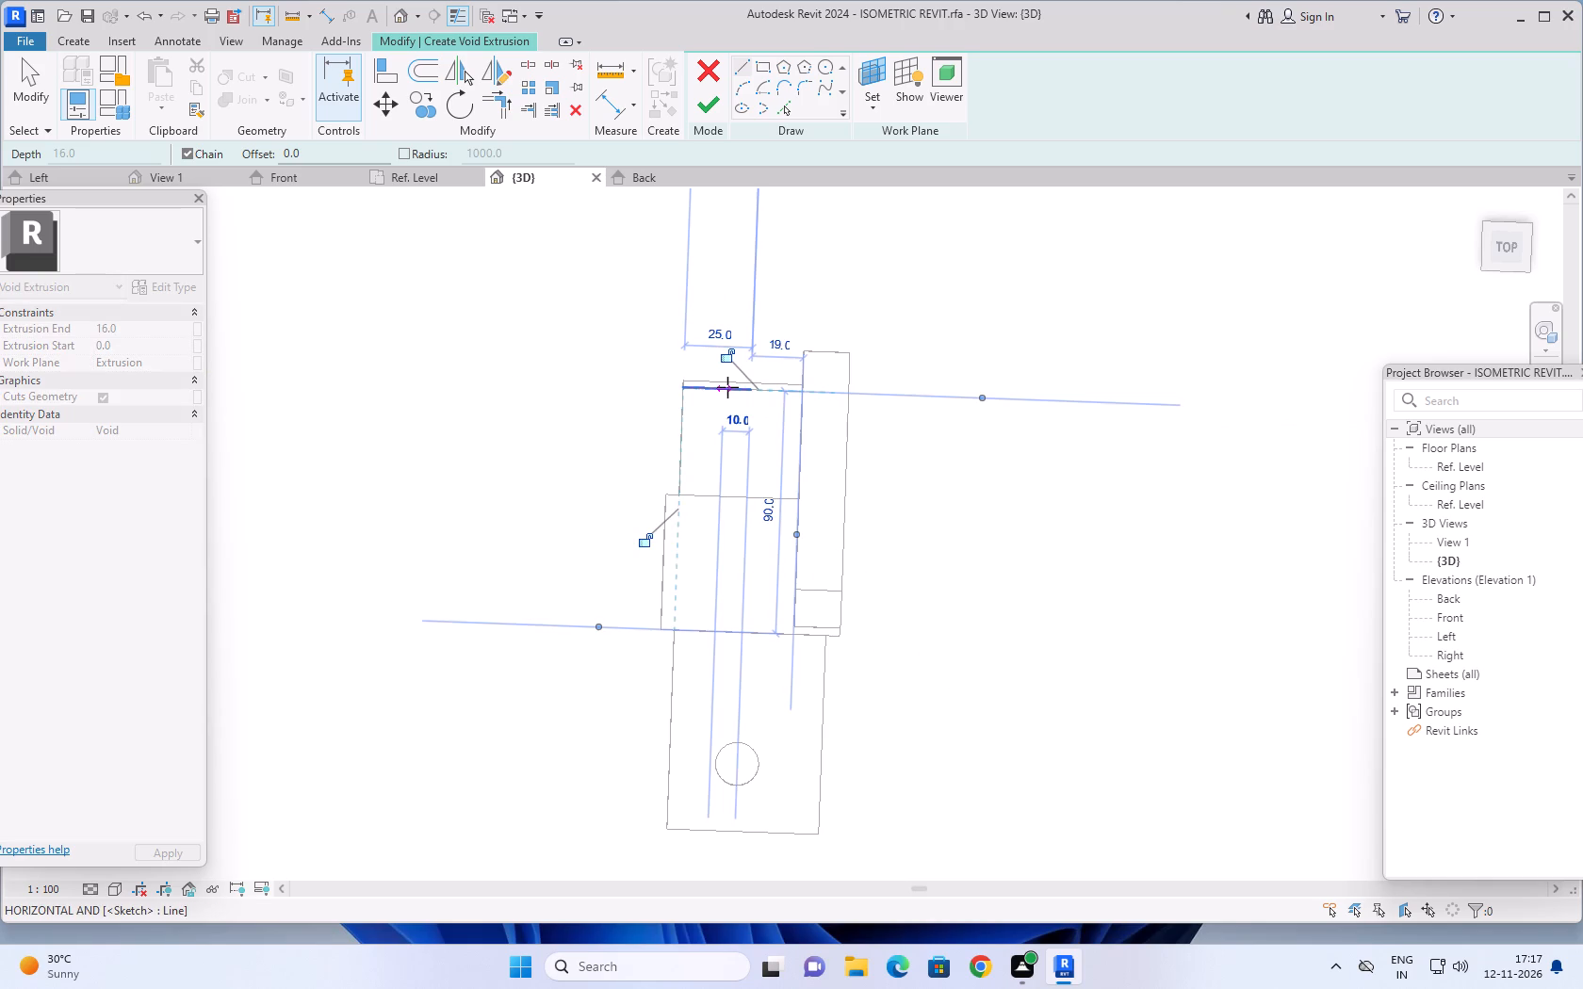
{"action": "type", "text": "25"}
{"action": "key", "text": "Return"}
{"action": "key", "text": "Escape"}
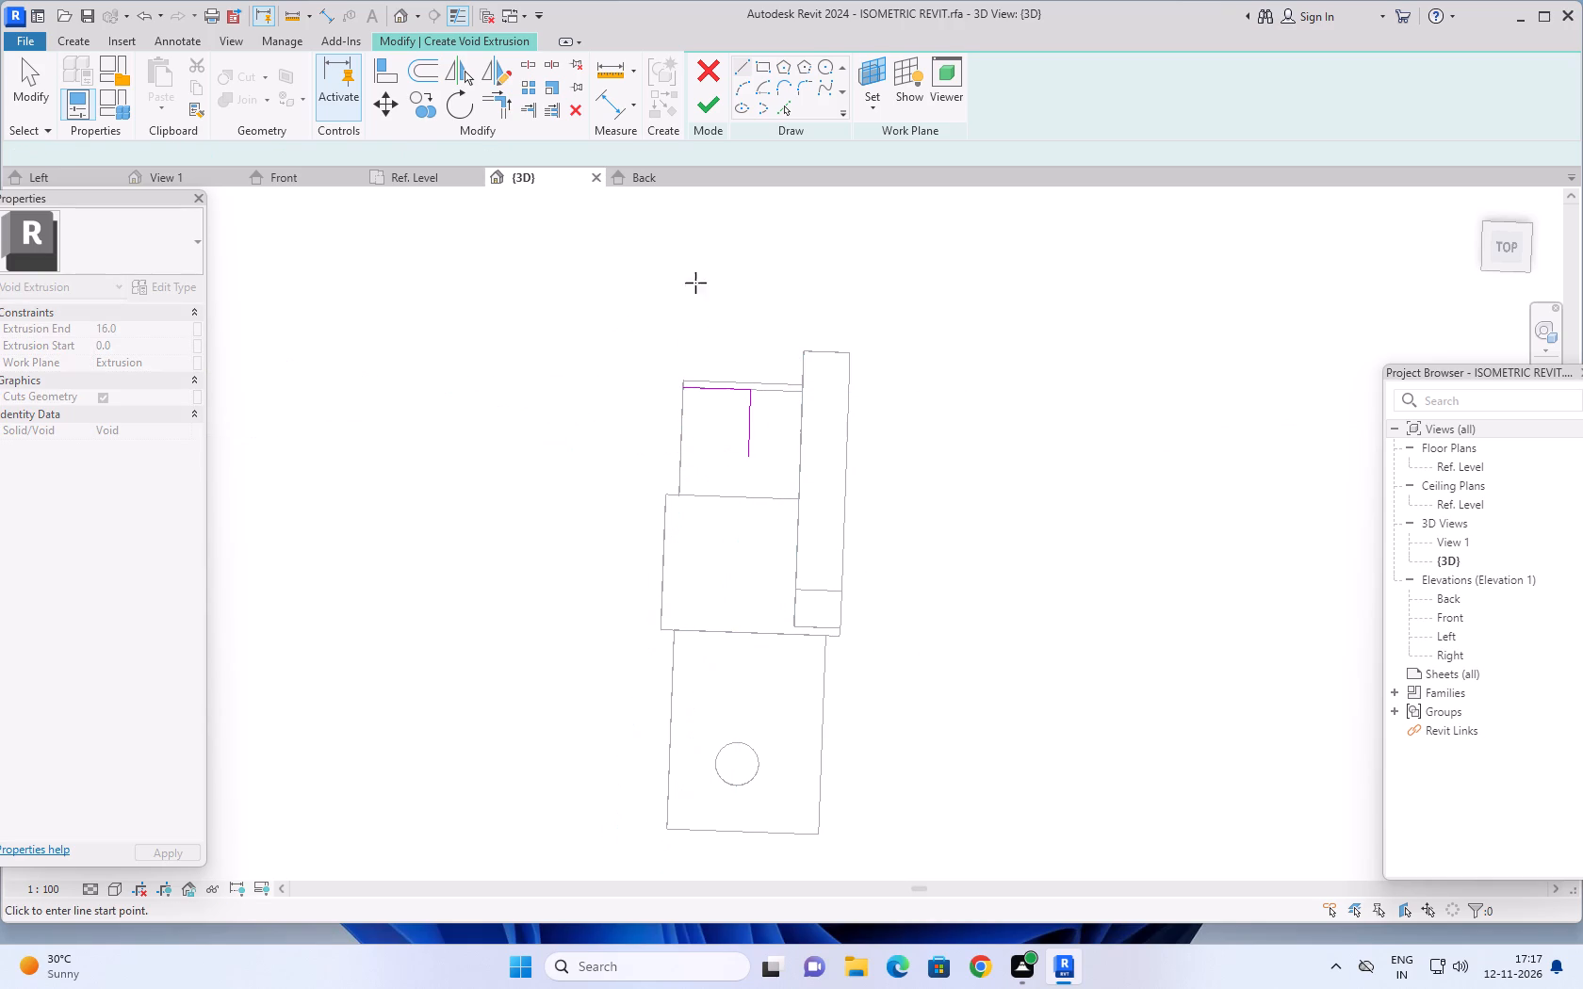
Sketch a circle of 8 mm radius centred on the inner end of the perpendicular guide line.
{"action": "left_click", "coordinate": [818, 65]}
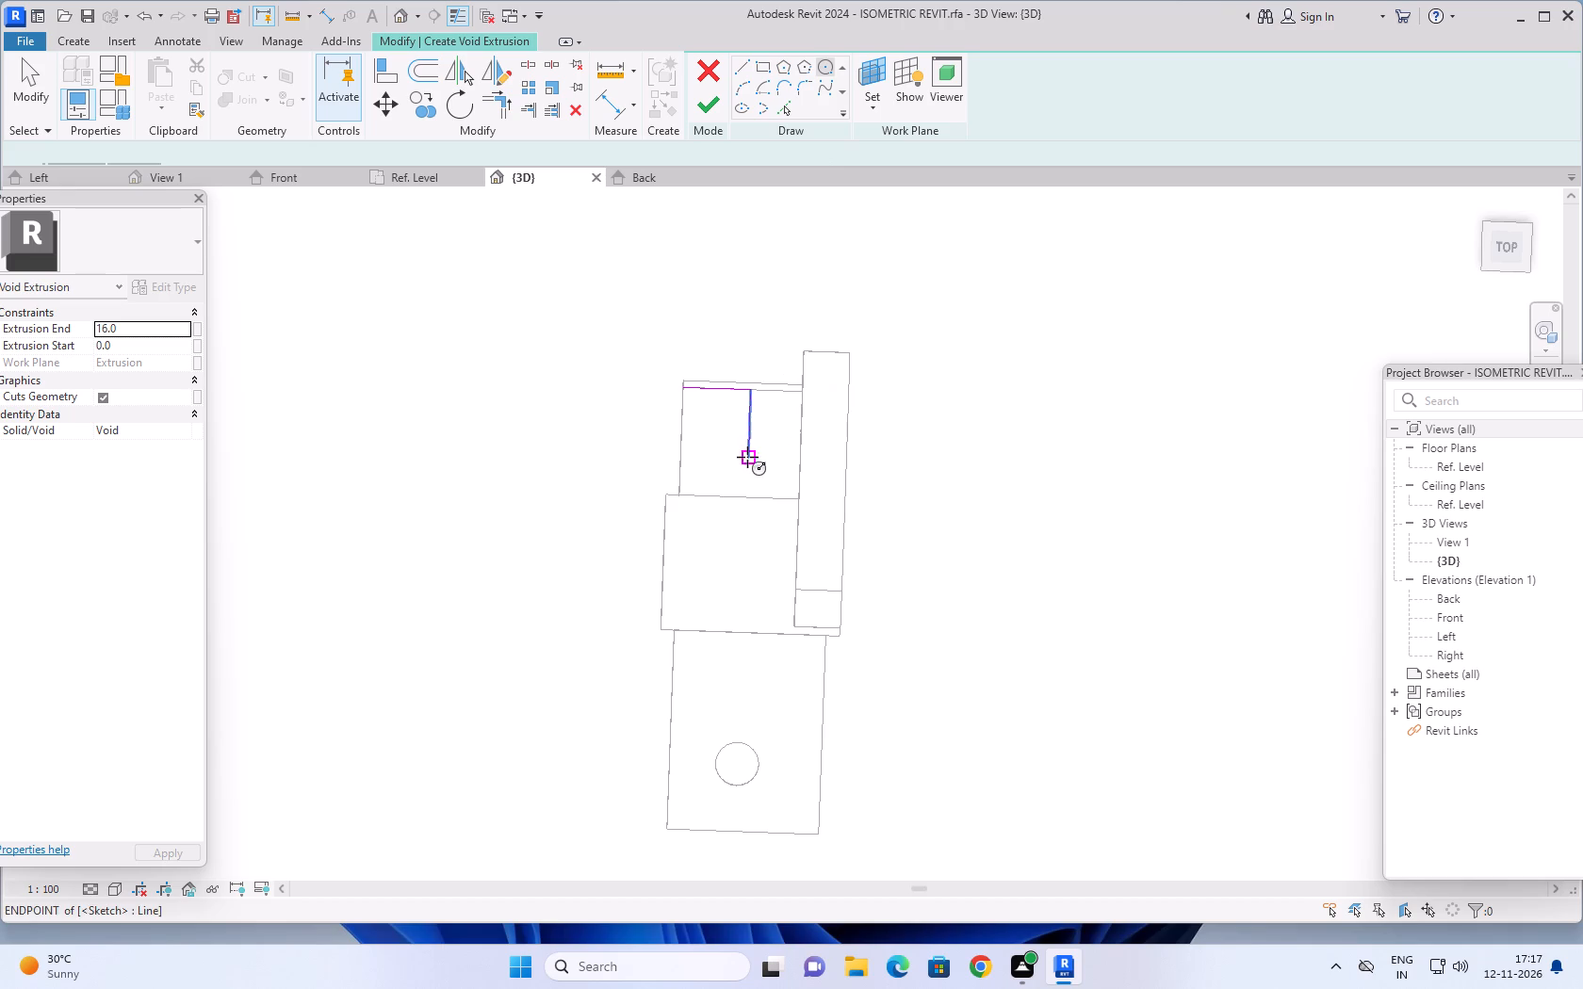
{"action": "left_click", "coordinate": [746, 460]}
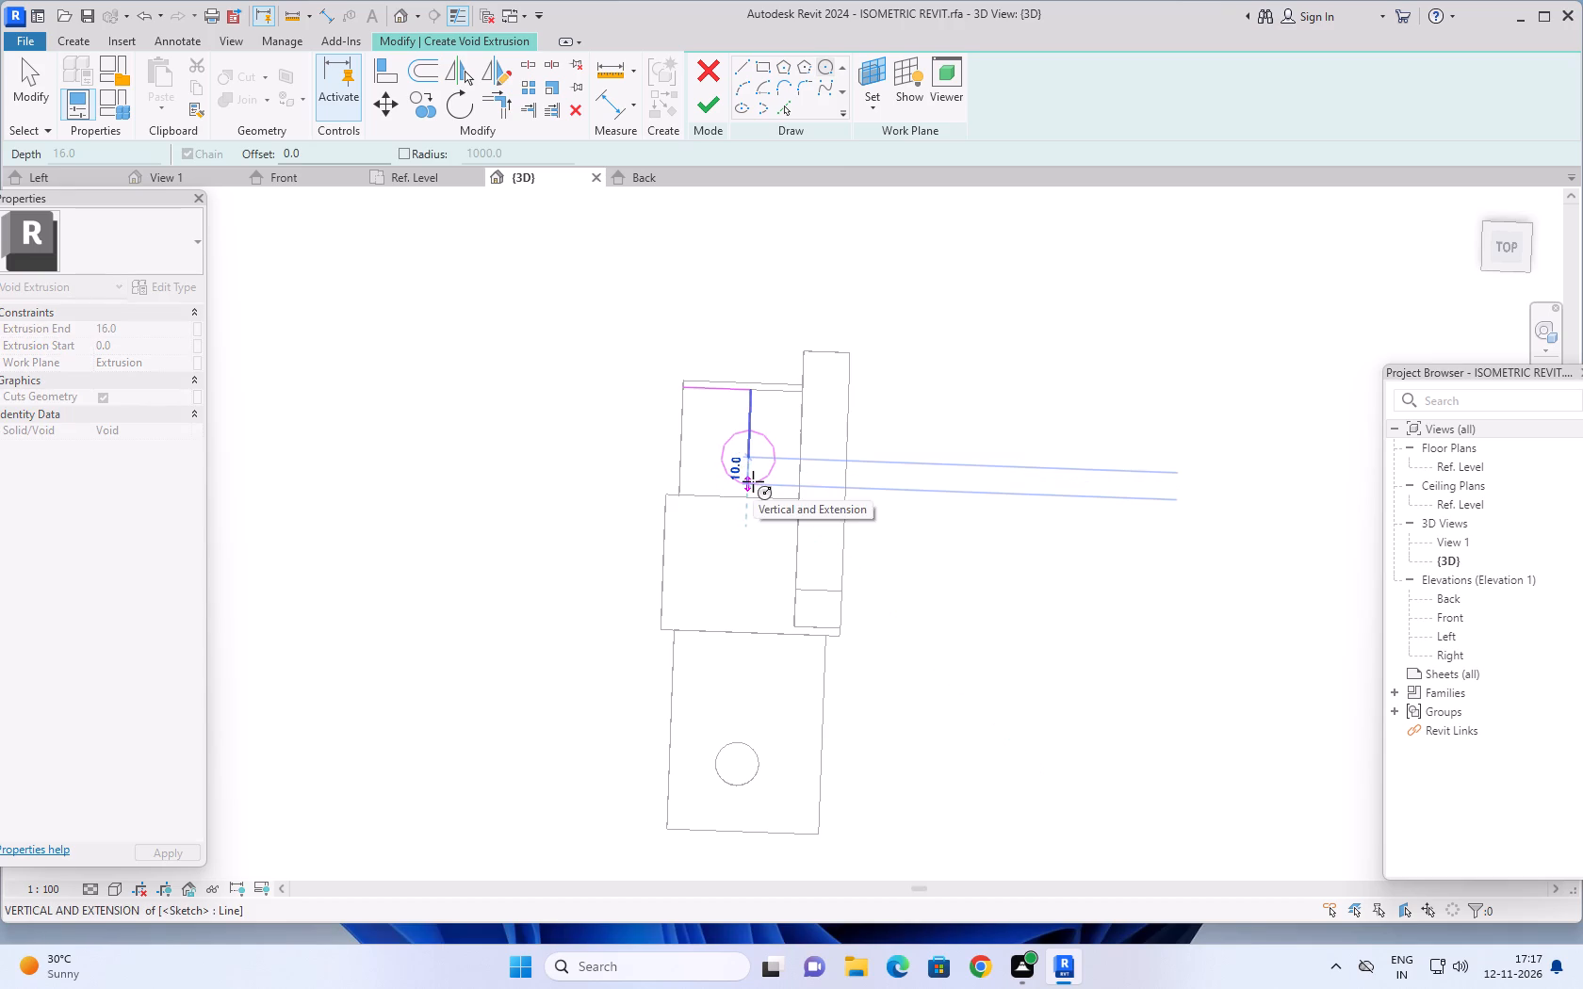
{"action": "key", "text": "8"}
{"action": "key", "text": "Return"}
{"action": "key", "text": "Escape"}
{"action": "key", "text": "Escape"}
{"action": "key", "text": "Escape"}
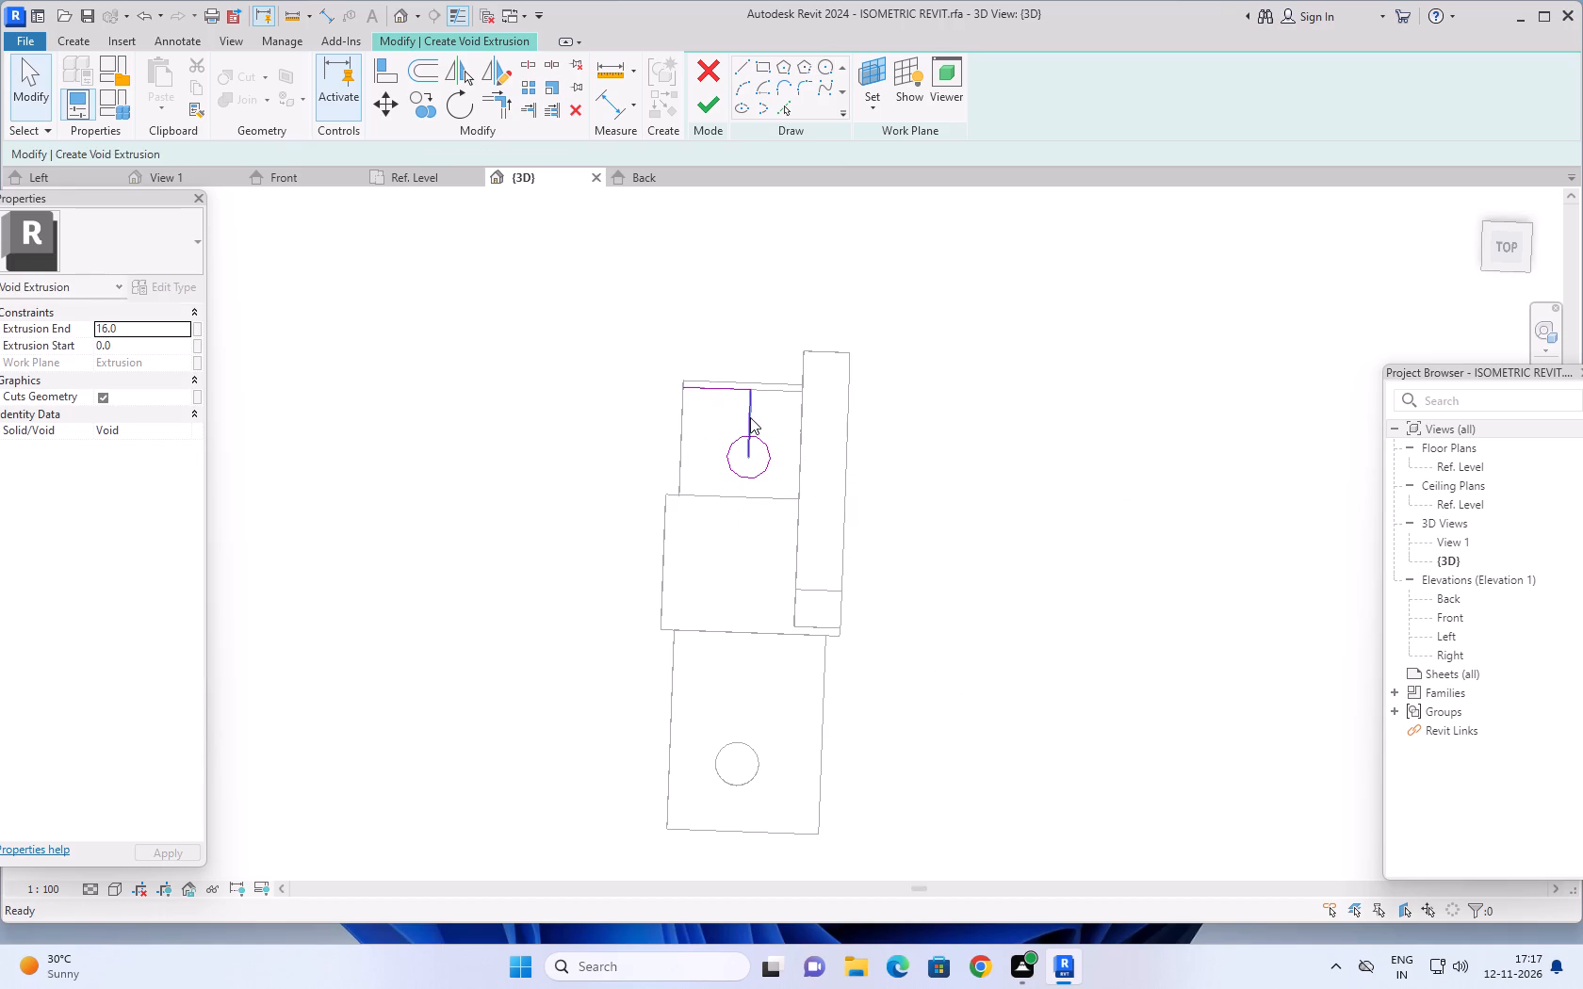
Delete both 25 mm guide lines, keeping only the circle in the void sketch.
{"action": "left_click", "coordinate": [751, 416]}
{"action": "key", "text": "Delete"}
{"action": "left_click", "coordinate": [701, 386]}
{"action": "key", "text": "Delete"}
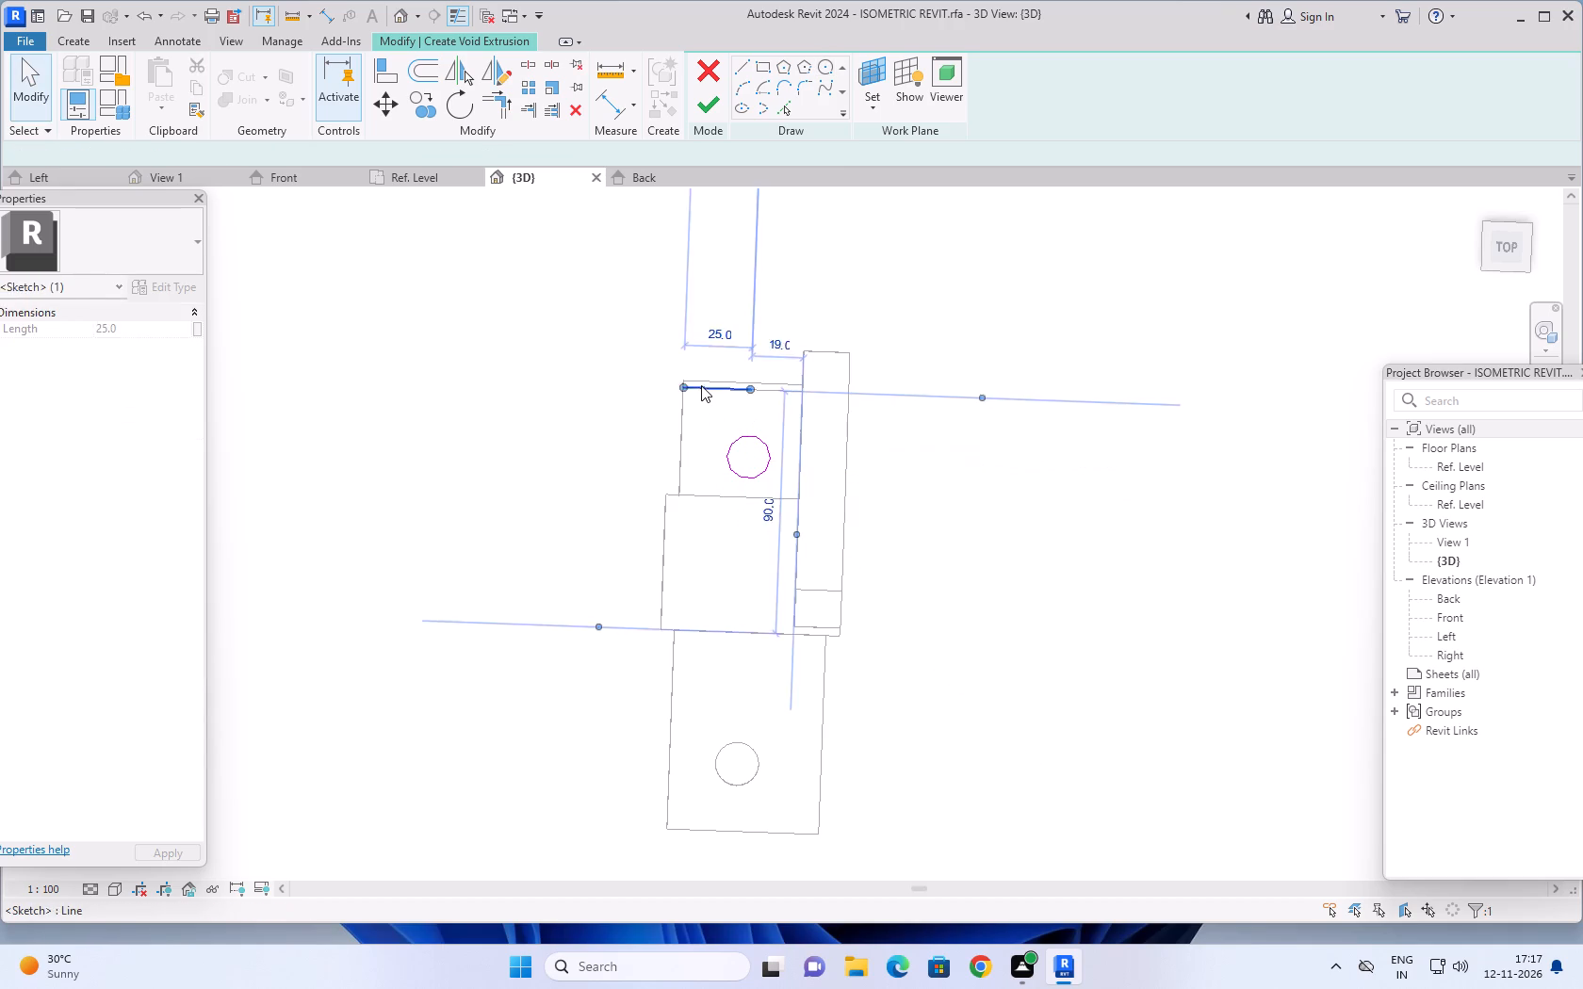
Set the void's extrusion end to 30 mm and finish the extrusion to cut the hole through the base plate.
{"action": "scroll", "coordinate": [821, 296], "scroll_direction": "down", "scroll_amount": 2}
{"action": "middle_click_drag", "start_coordinate": [908, 290], "coordinate": [848, 293]}
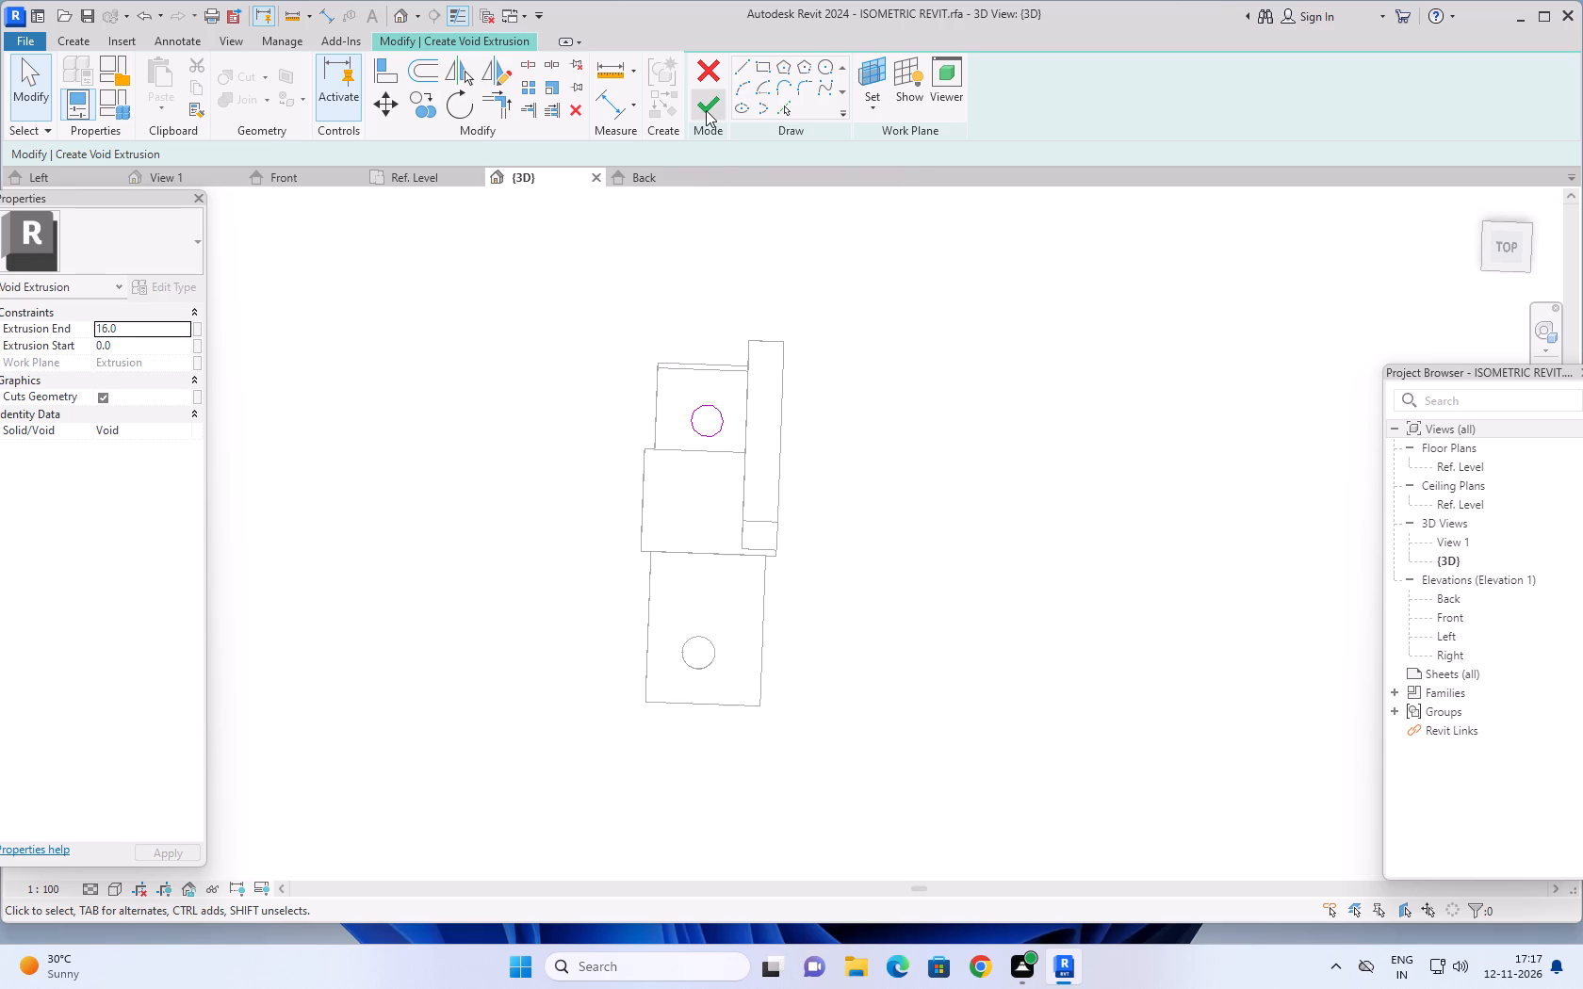
{"action": "left_click", "coordinate": [140, 327]}
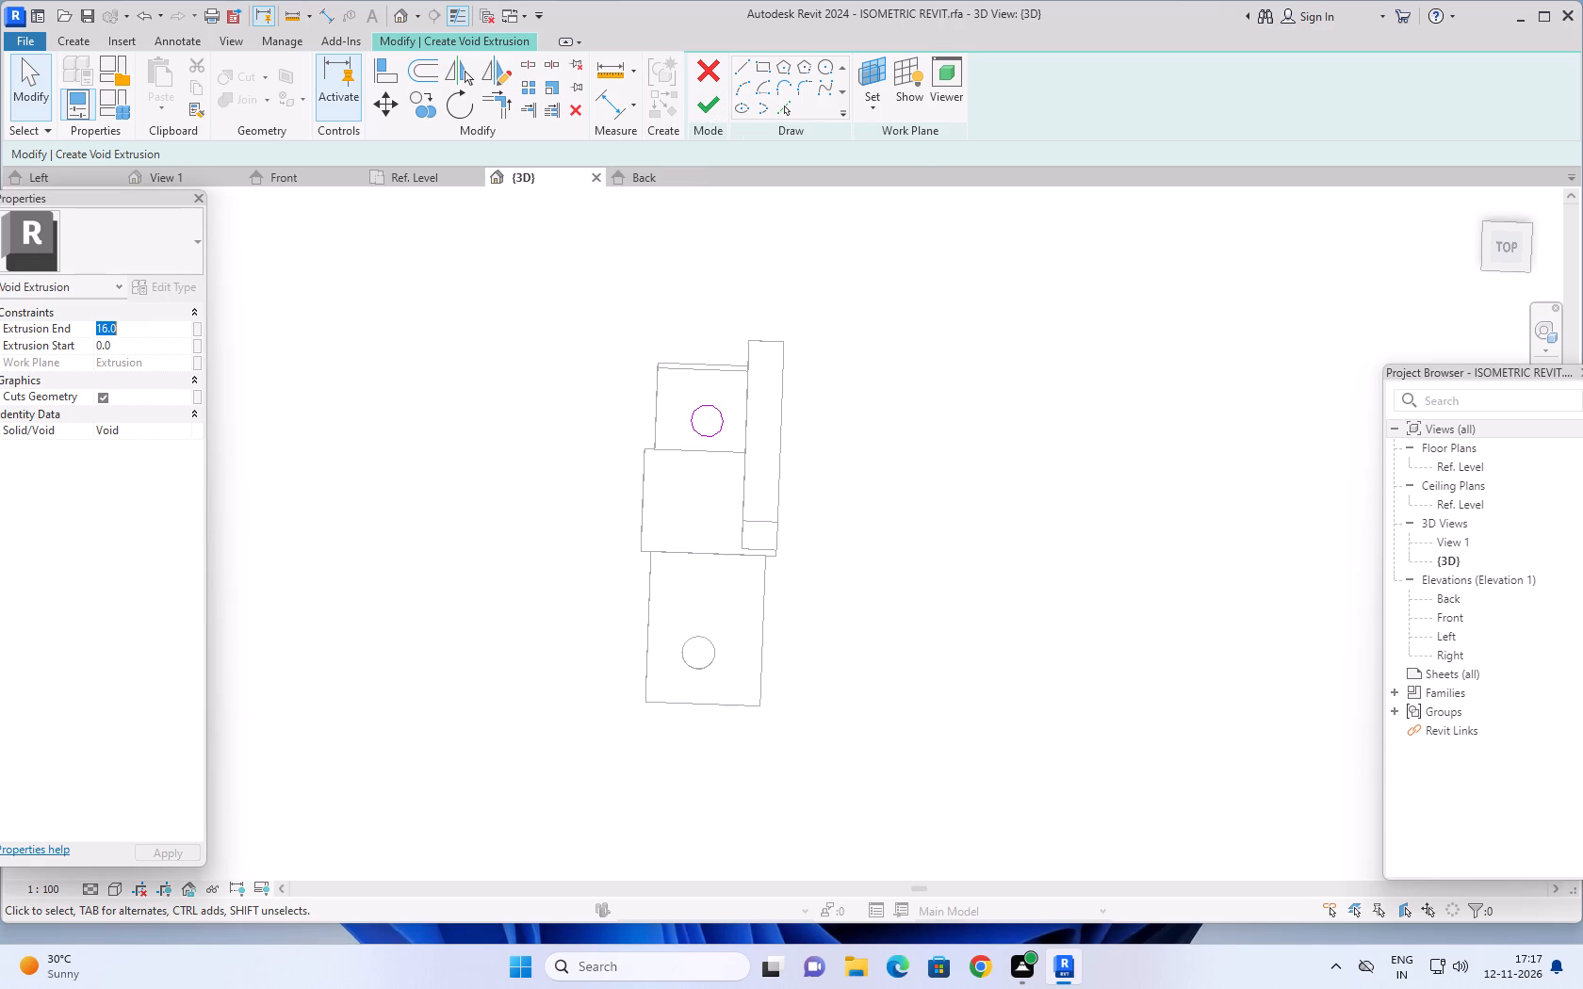
{"action": "type", "text": "30"}
{"action": "key", "text": "Return"}
{"action": "left_click", "coordinate": [705, 104]}
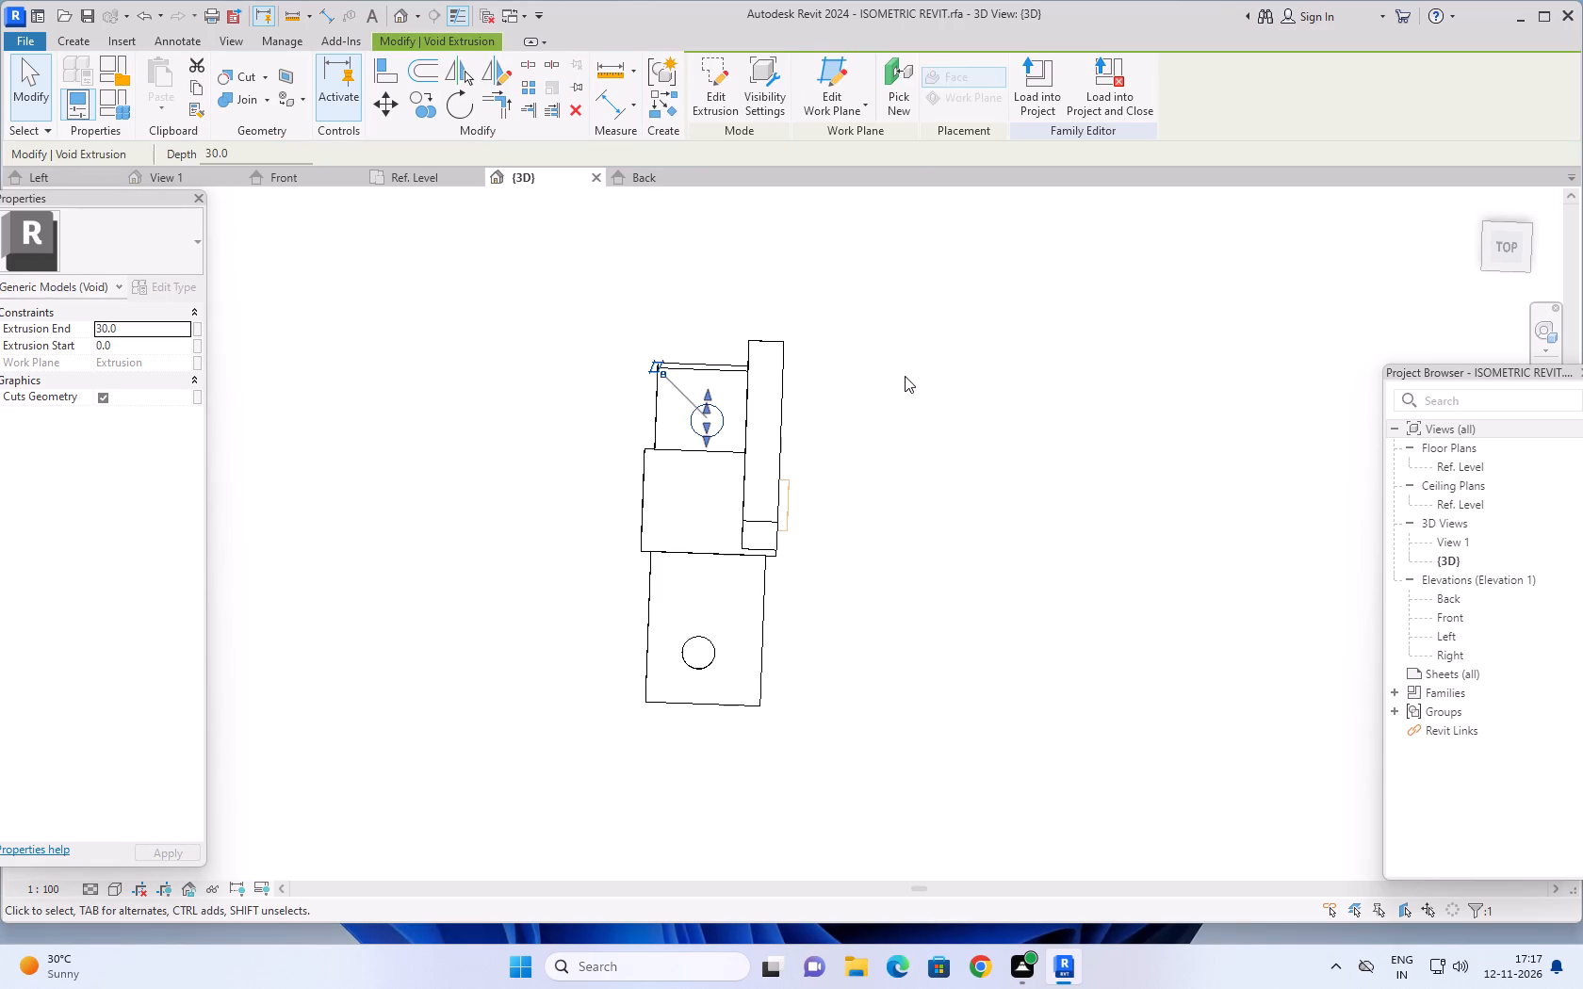
{"action": "key", "text": "Escape"}
Examine the bracket from above and in isometric orientations to check the new base plate hole.
{"action": "scroll", "coordinate": [913, 442], "scroll_direction": "down", "scroll_amount": 1}
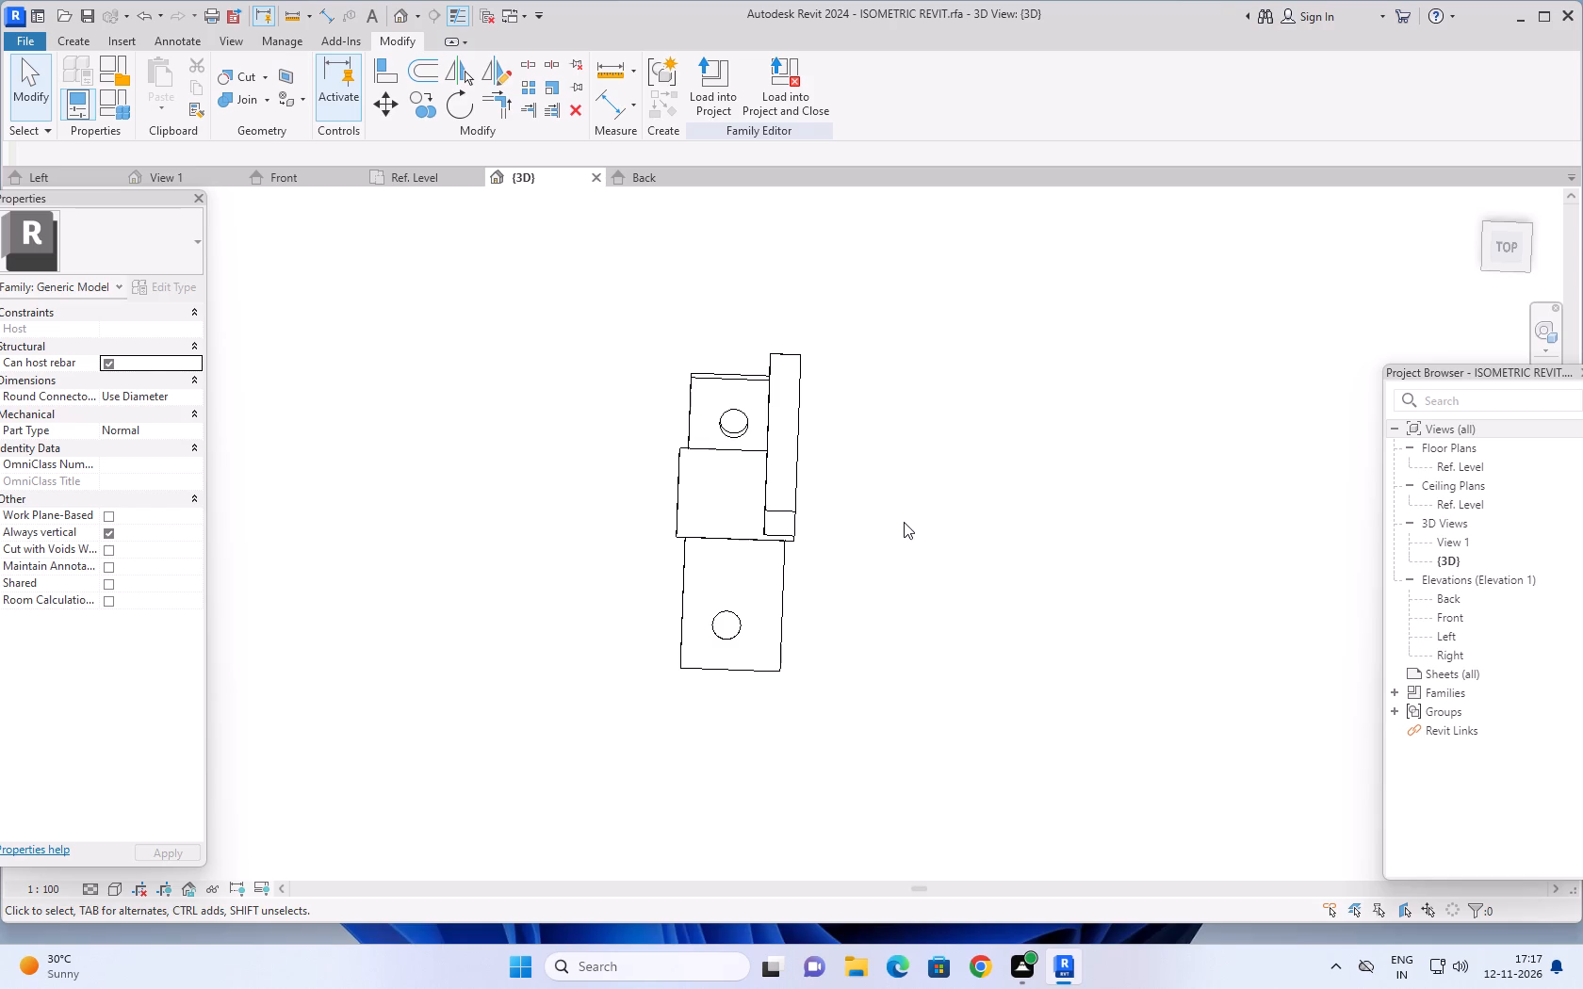
{"action": "middle_click_drag", "start_coordinate": [869, 488], "coordinate": [880, 310], "text": "shift"}
{"action": "middle_click_drag", "start_coordinate": [962, 480], "coordinate": [850, 536]}
{"action": "scroll", "coordinate": [614, 543], "scroll_direction": "down", "scroll_amount": 1}
{"action": "middle_click_drag", "start_coordinate": [615, 540], "coordinate": [1071, 478]}
{"action": "scroll", "coordinate": [738, 524], "scroll_direction": "down", "scroll_amount": 1}
{"action": "middle_click_drag", "start_coordinate": [739, 519], "coordinate": [990, 492]}
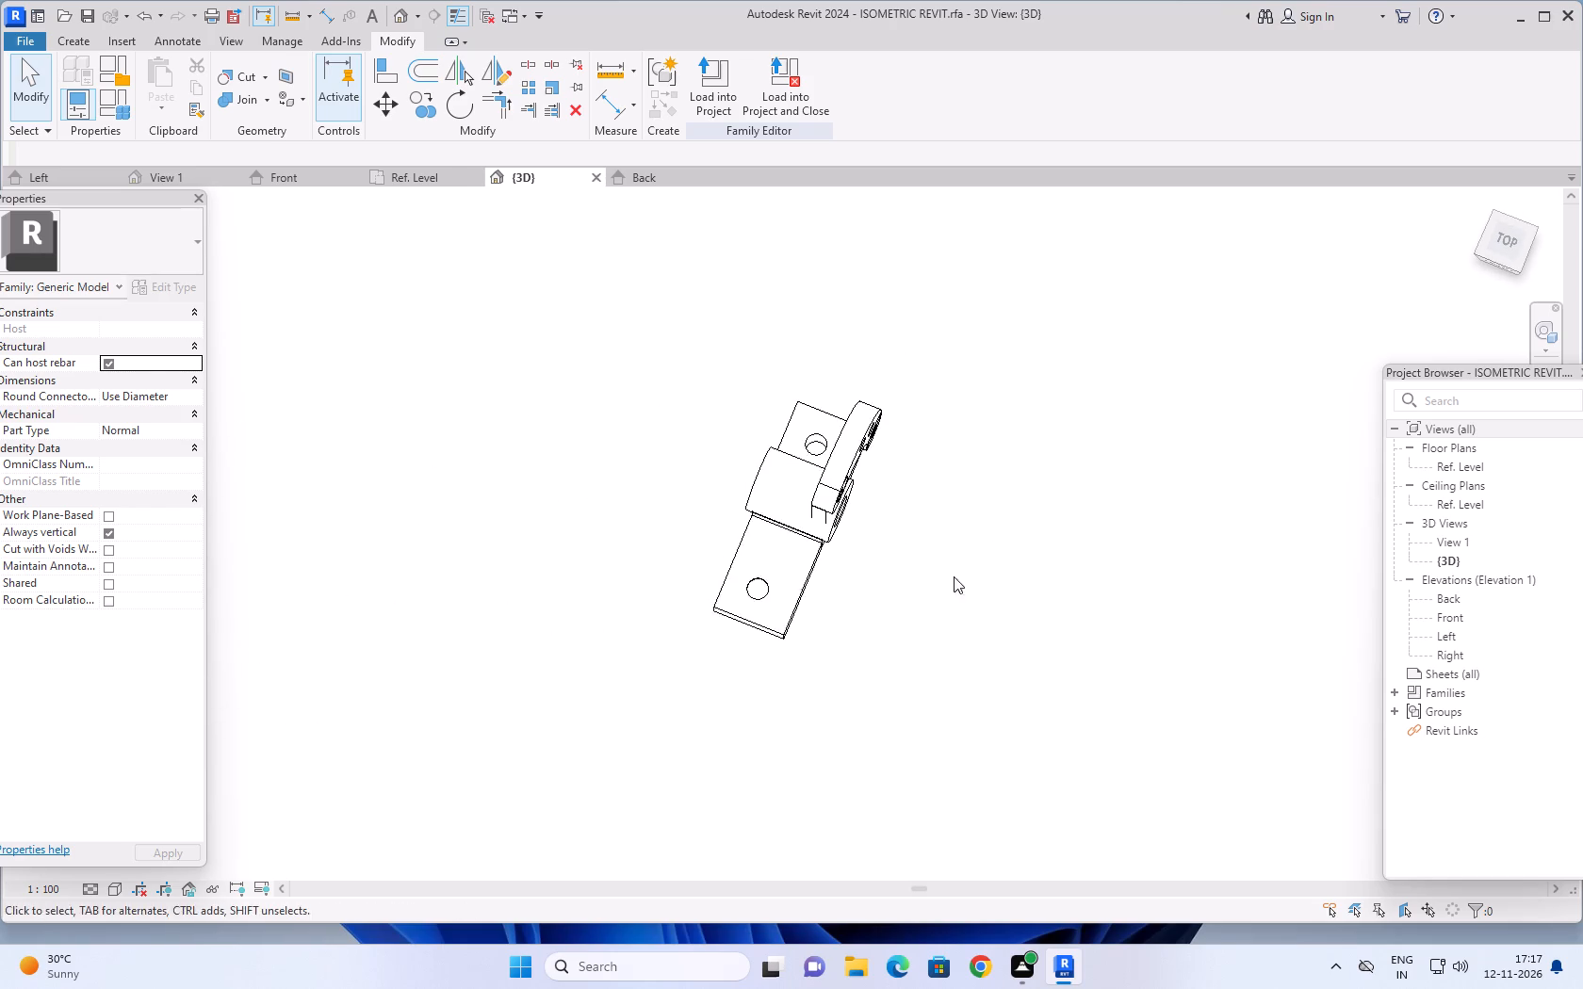
{"action": "middle_click_drag", "start_coordinate": [917, 581], "coordinate": [813, 334]}
{"action": "middle_click_drag", "start_coordinate": [714, 336], "coordinate": [1094, 816]}
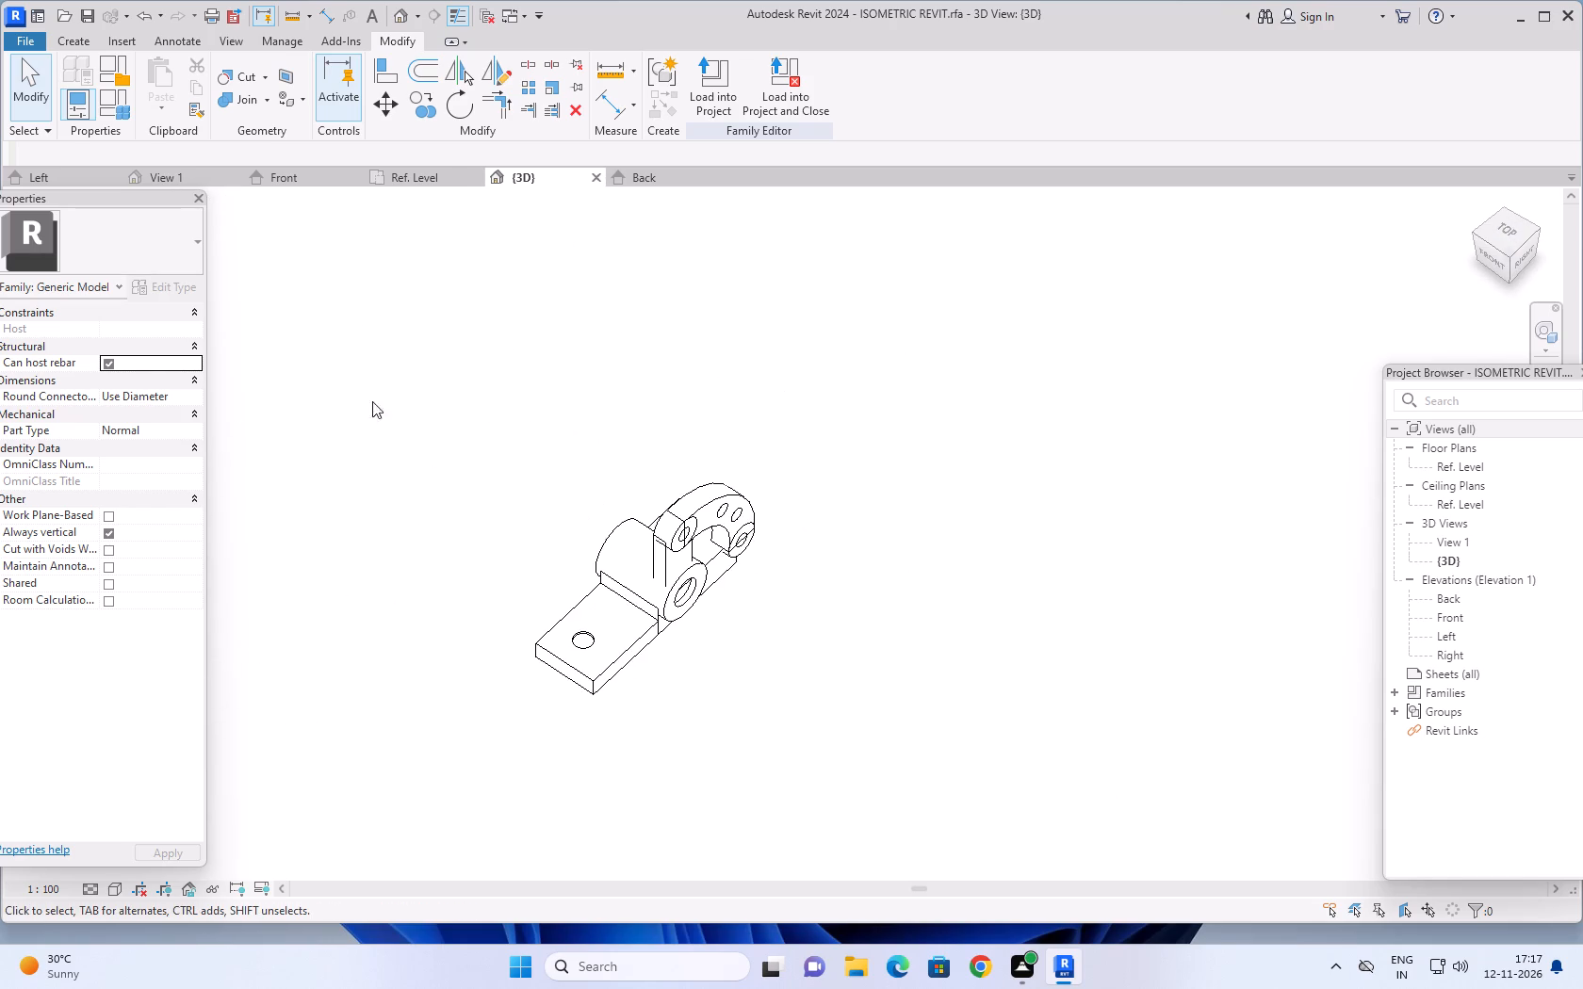
{"action": "middle_click_drag", "start_coordinate": [596, 436], "coordinate": [832, 309]}
{"action": "middle_click_drag", "start_coordinate": [775, 556], "coordinate": [805, 625], "text": "shift"}
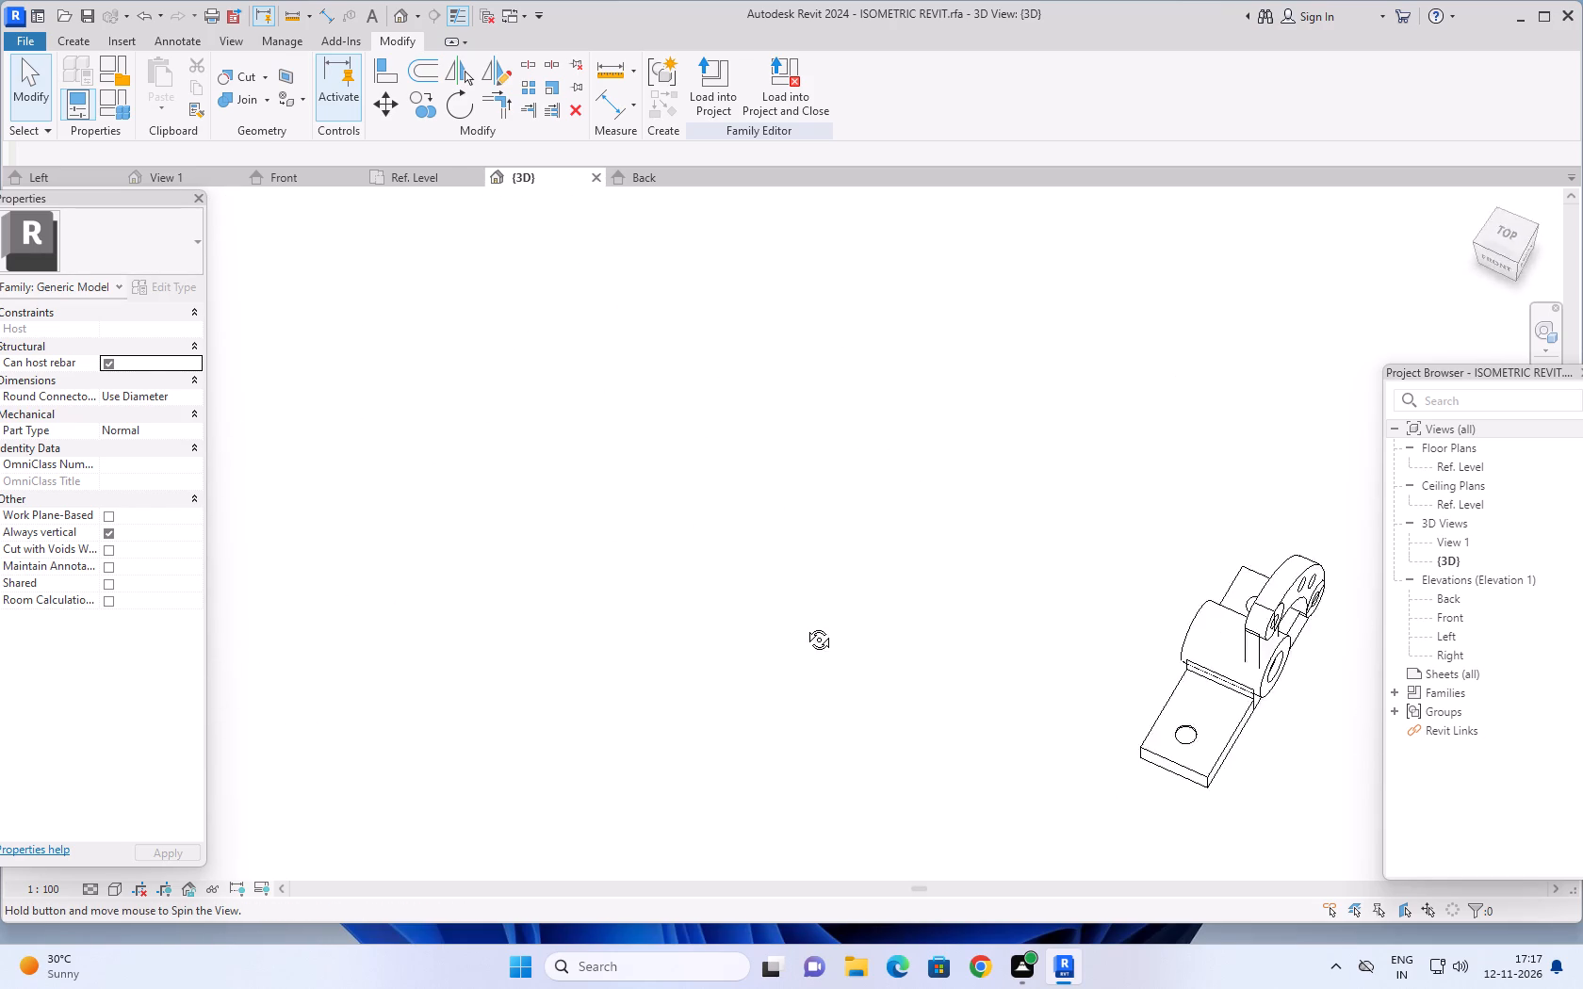
{"action": "middle_click_drag", "start_coordinate": [805, 625], "coordinate": [724, 583], "text": "shift"}
{"action": "middle_click_drag", "start_coordinate": [810, 443], "coordinate": [838, 575]}
{"action": "key", "text": "Escape"}
{"action": "key", "text": "Escape"}
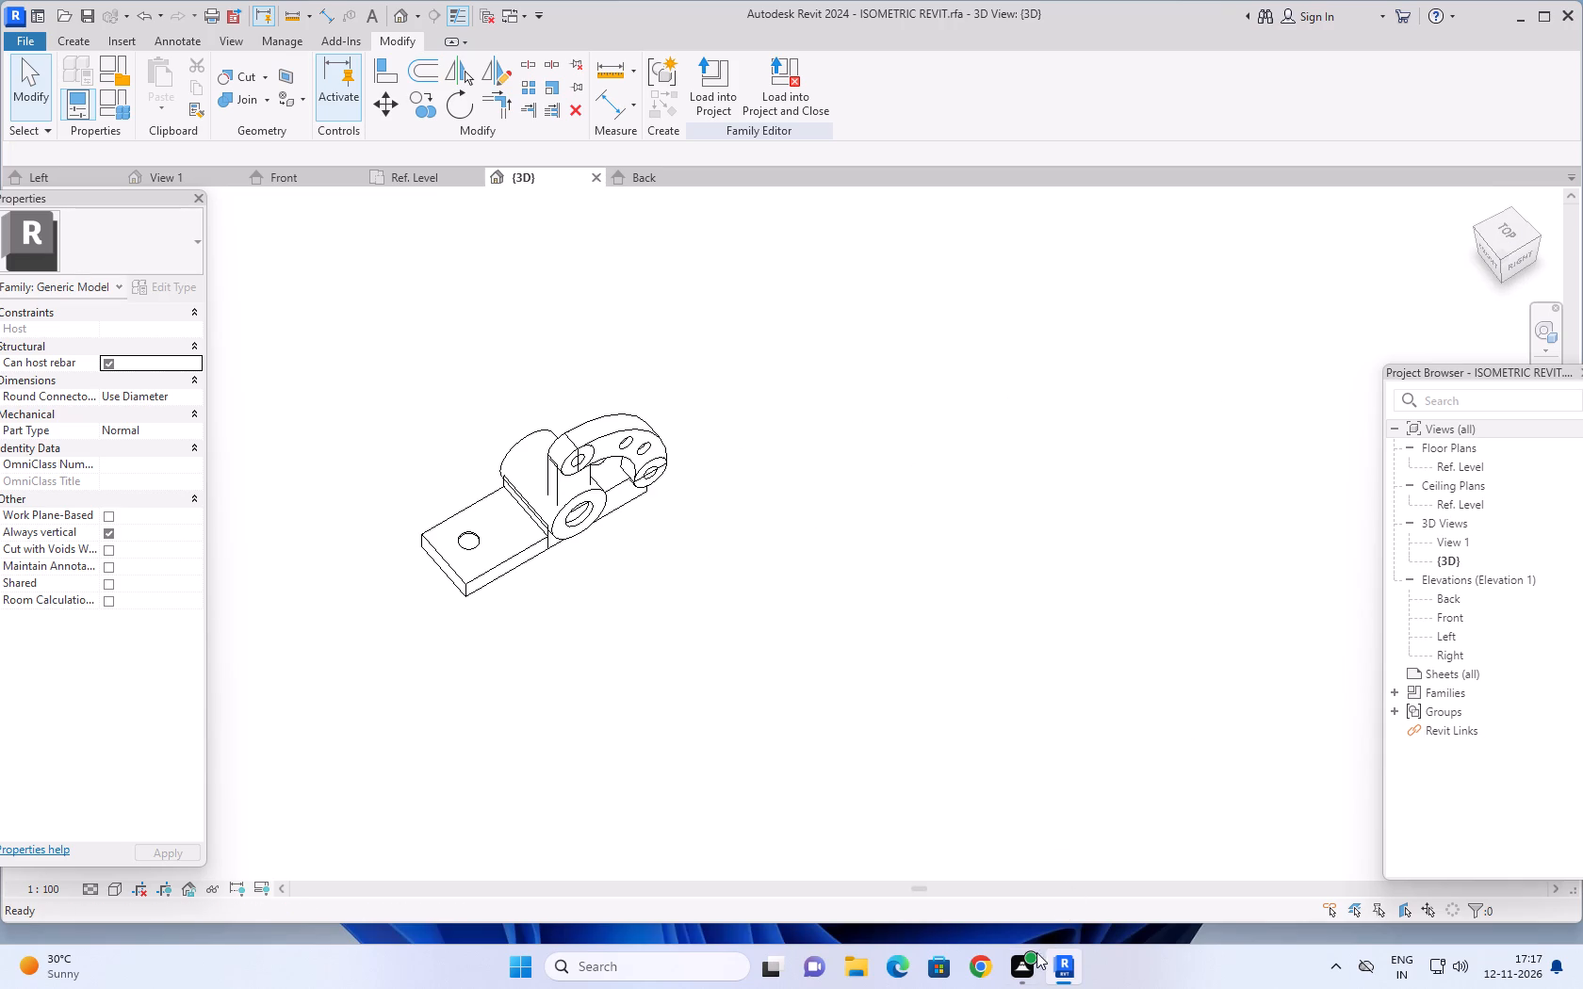
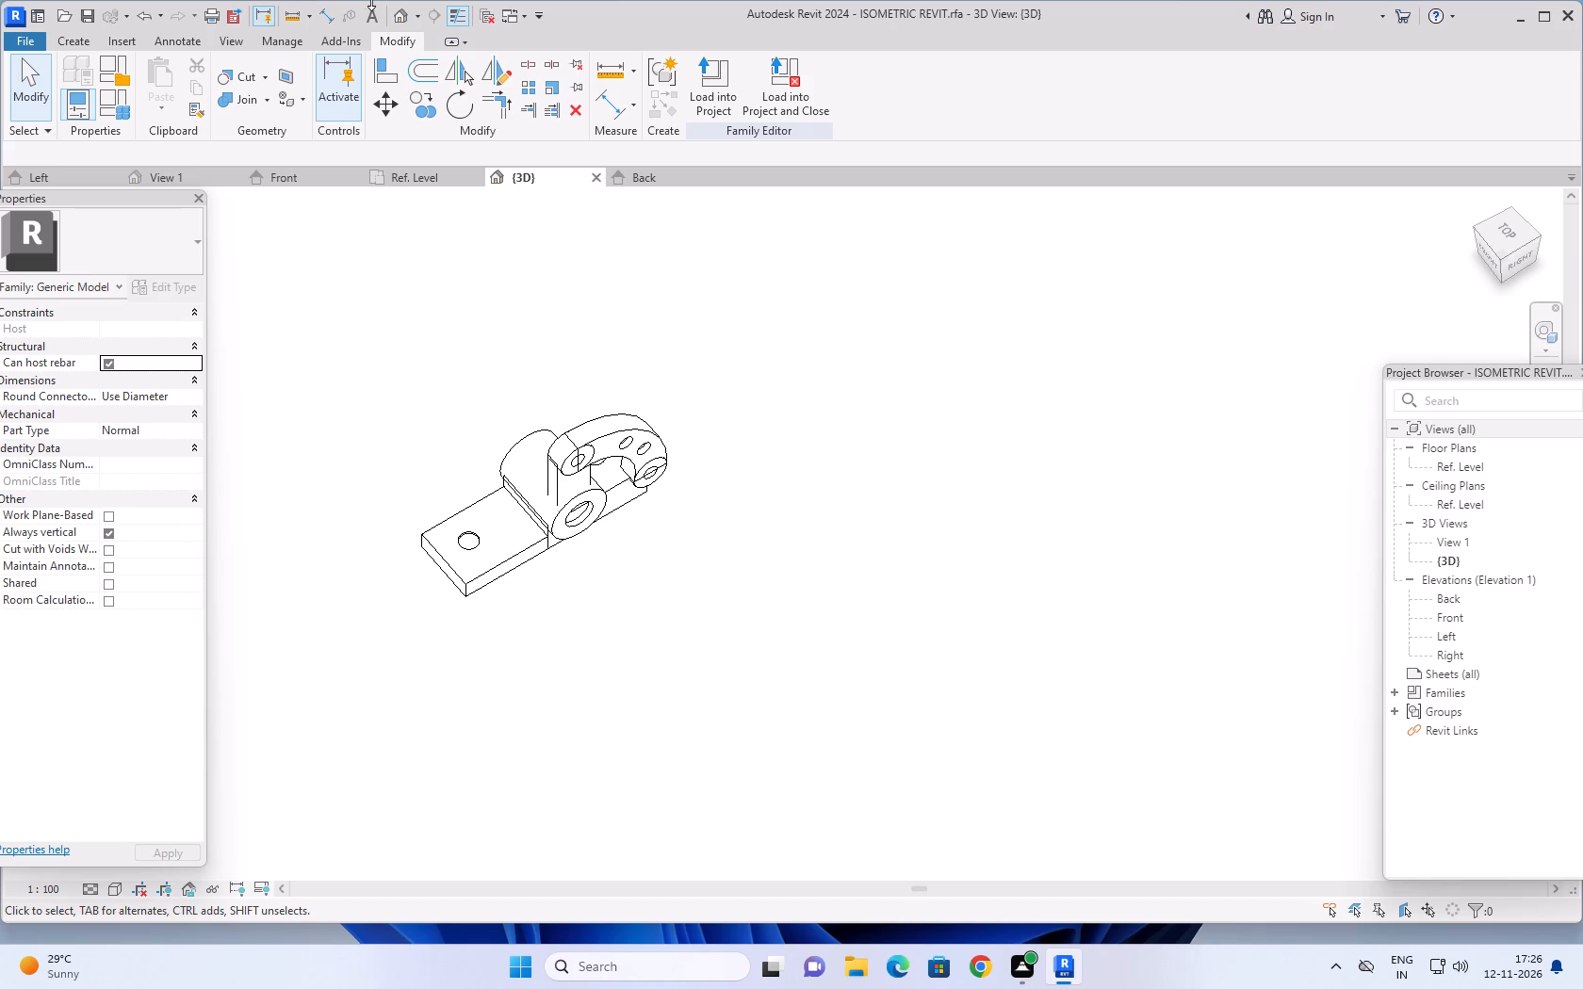
Examine the finished bracket close up, from several 3D orientations and alongside the other isometric parts.
{"action": "scroll", "coordinate": [743, 456], "scroll_direction": "down", "scroll_amount": 4}
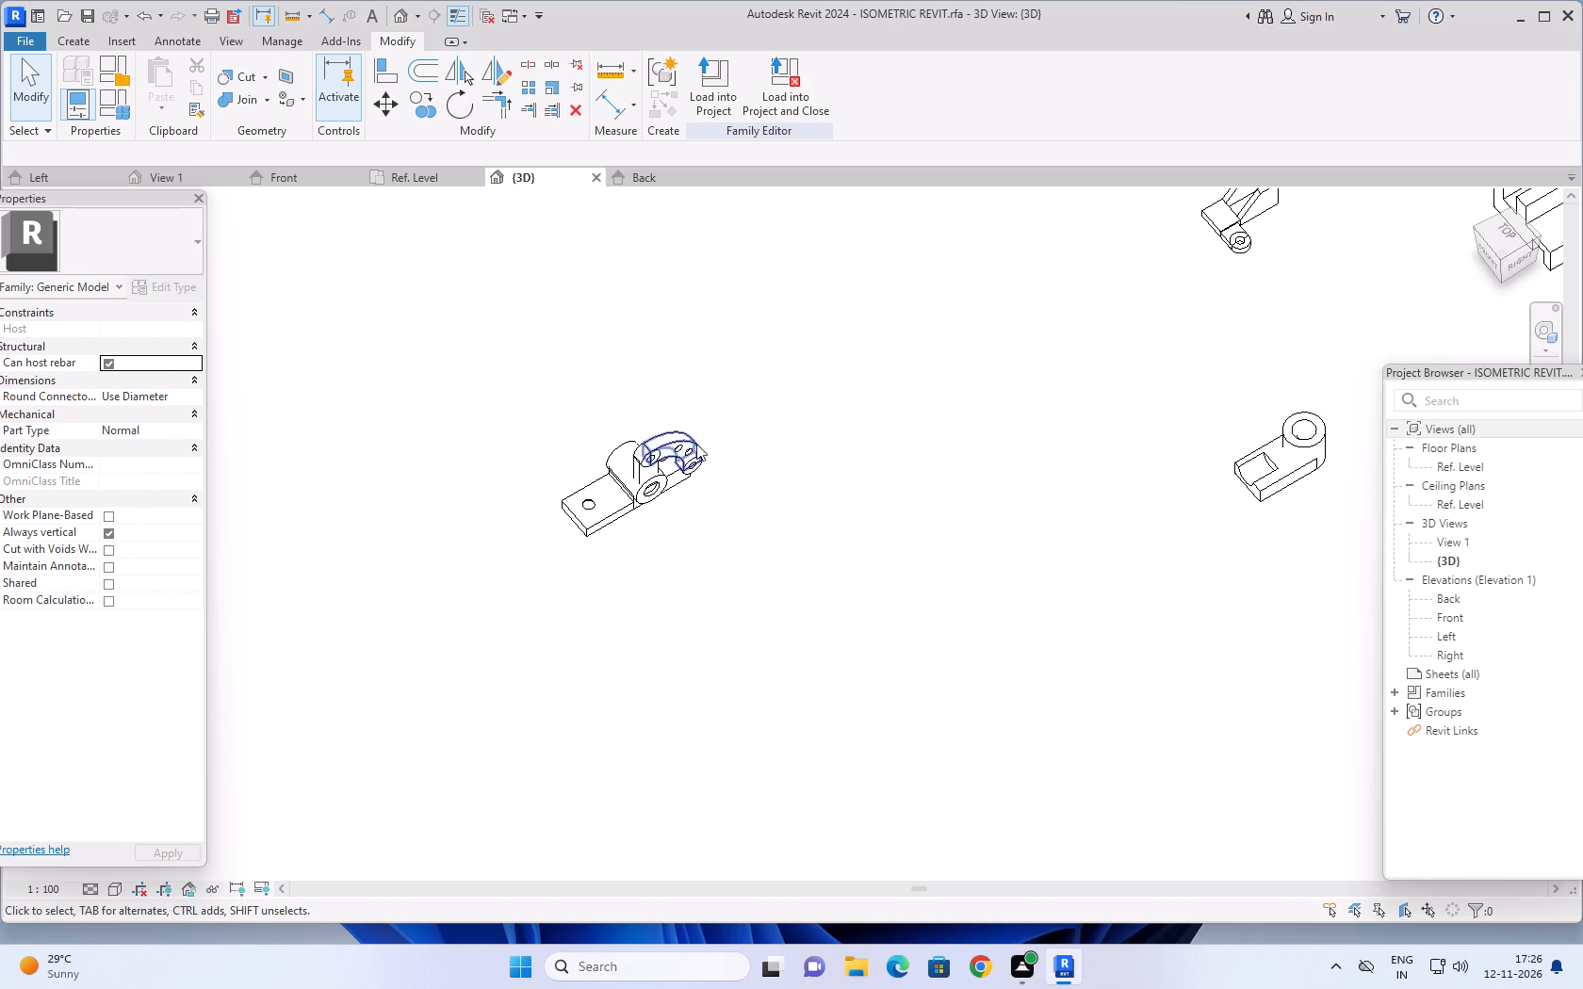
{"action": "middle_click_drag", "start_coordinate": [736, 374], "coordinate": [791, 362]}
{"action": "middle_click_drag", "start_coordinate": [743, 364], "coordinate": [796, 352]}
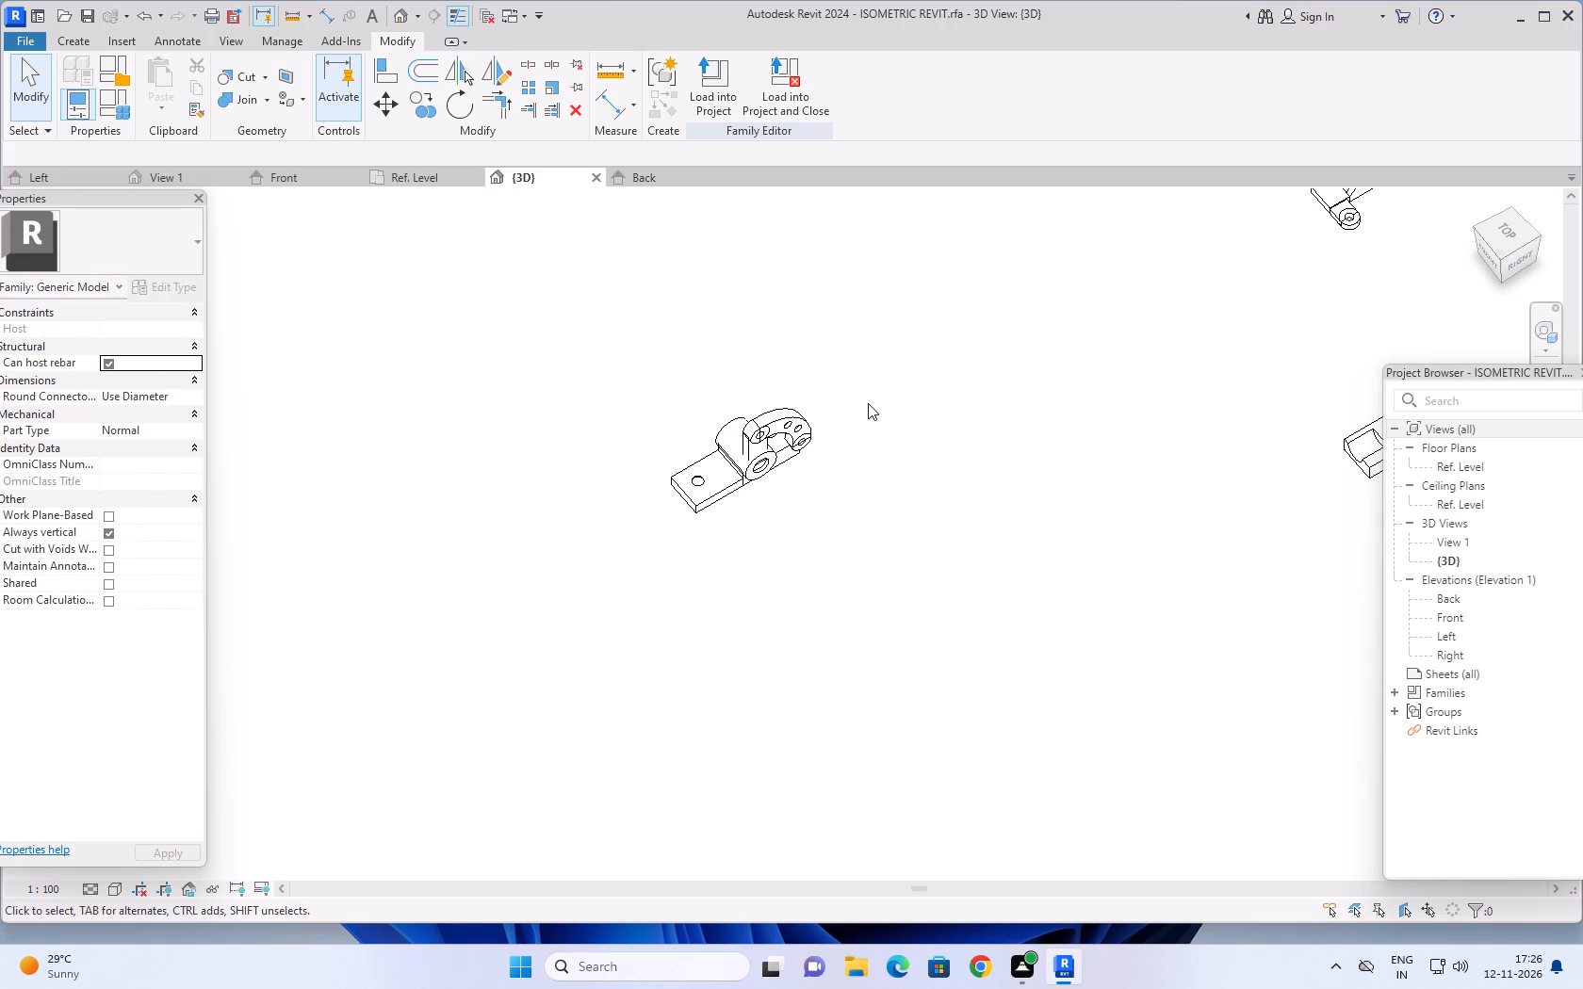
{"action": "scroll", "coordinate": [635, 499], "scroll_direction": "down", "scroll_amount": 1}
{"action": "middle_click_drag", "start_coordinate": [809, 574], "coordinate": [746, 595]}
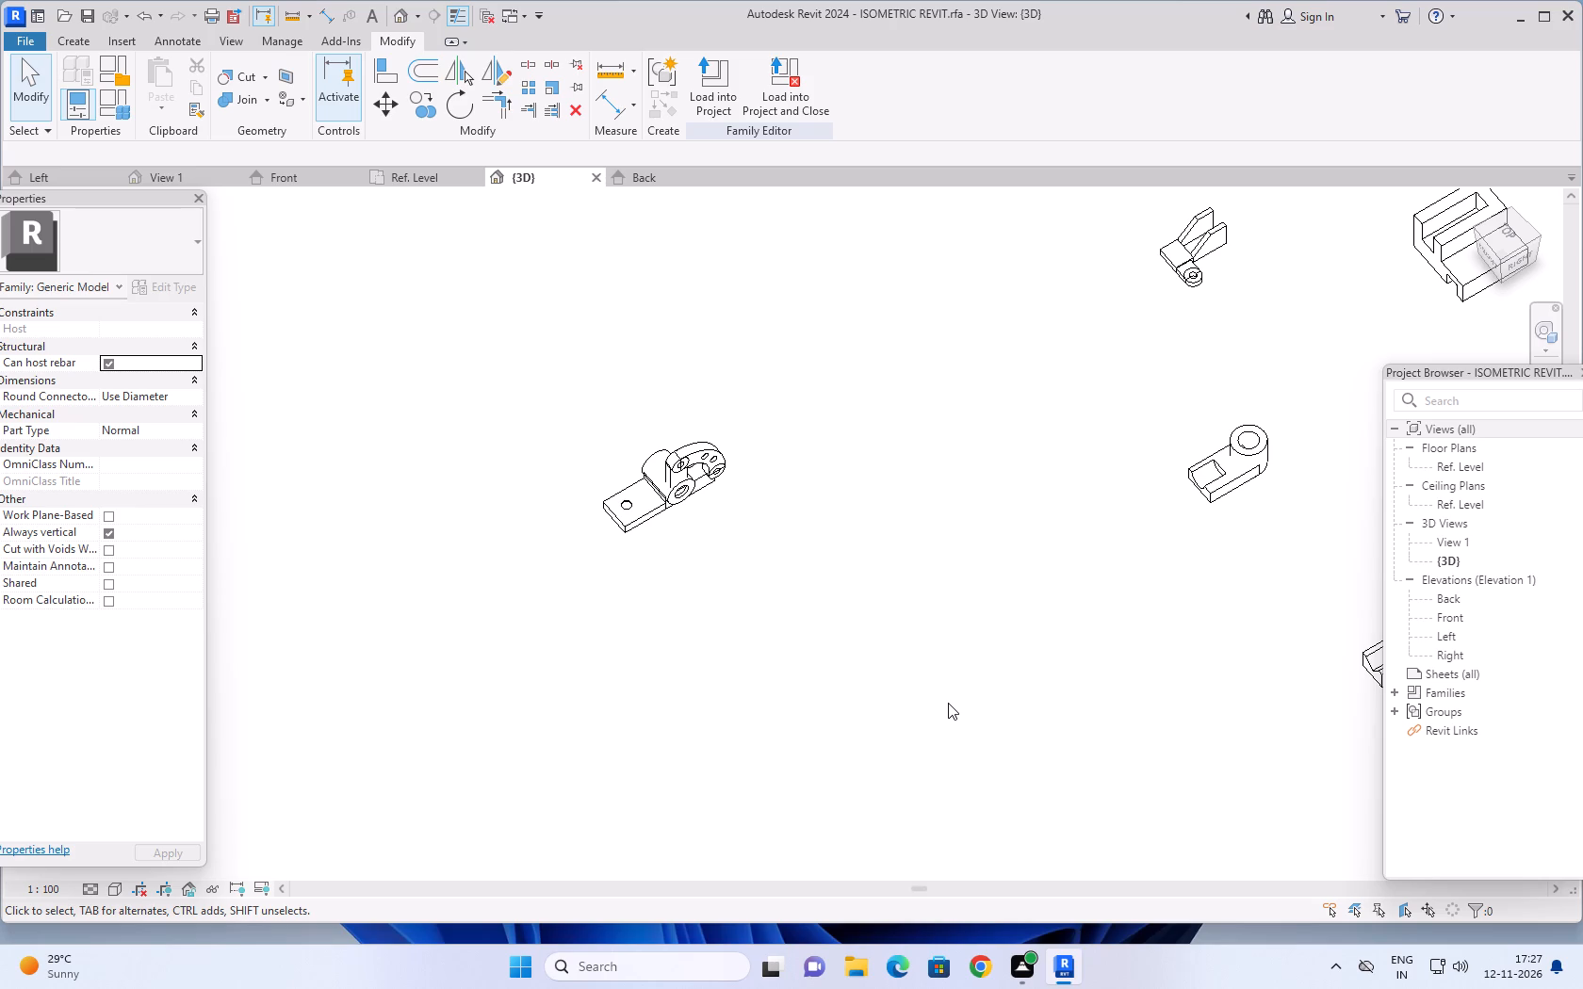
{"action": "scroll", "coordinate": [912, 567], "scroll_direction": "down", "scroll_amount": 6}
{"action": "middle_click_drag", "start_coordinate": [906, 574], "coordinate": [790, 473]}
{"action": "scroll", "coordinate": [807, 475], "scroll_direction": "up", "scroll_amount": 6}
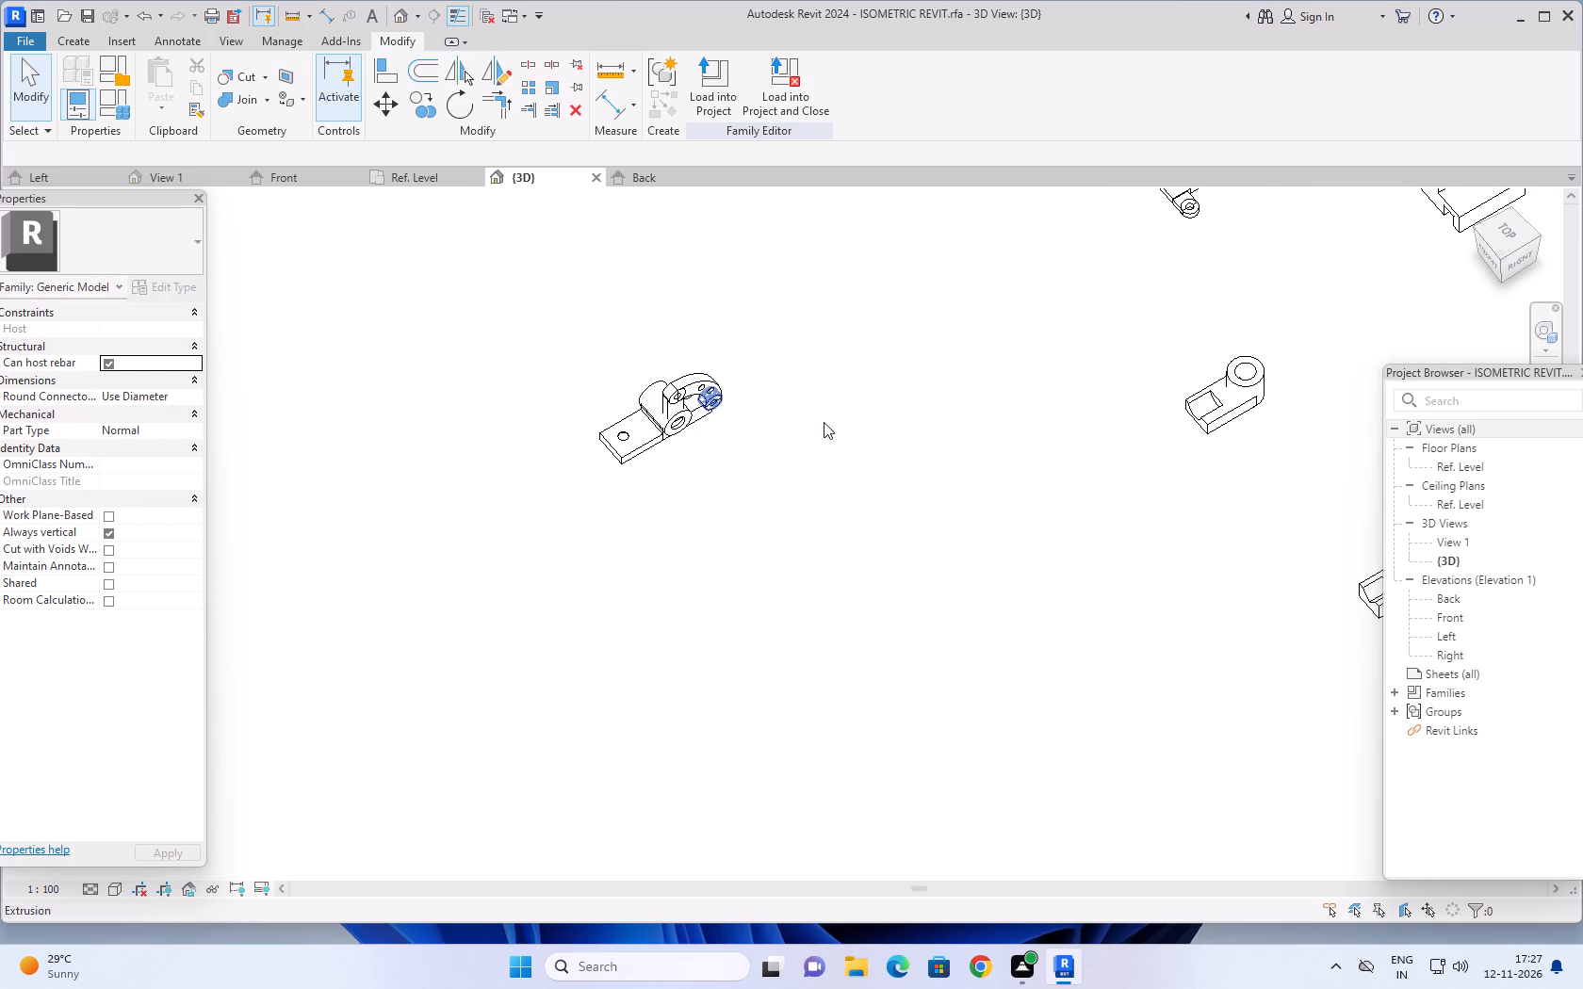
{"action": "scroll", "coordinate": [851, 424], "scroll_direction": "up", "scroll_amount": 6}
{"action": "middle_click_drag", "start_coordinate": [834, 391], "coordinate": [910, 514]}
{"action": "scroll", "coordinate": [910, 514], "scroll_direction": "up", "scroll_amount": 1}
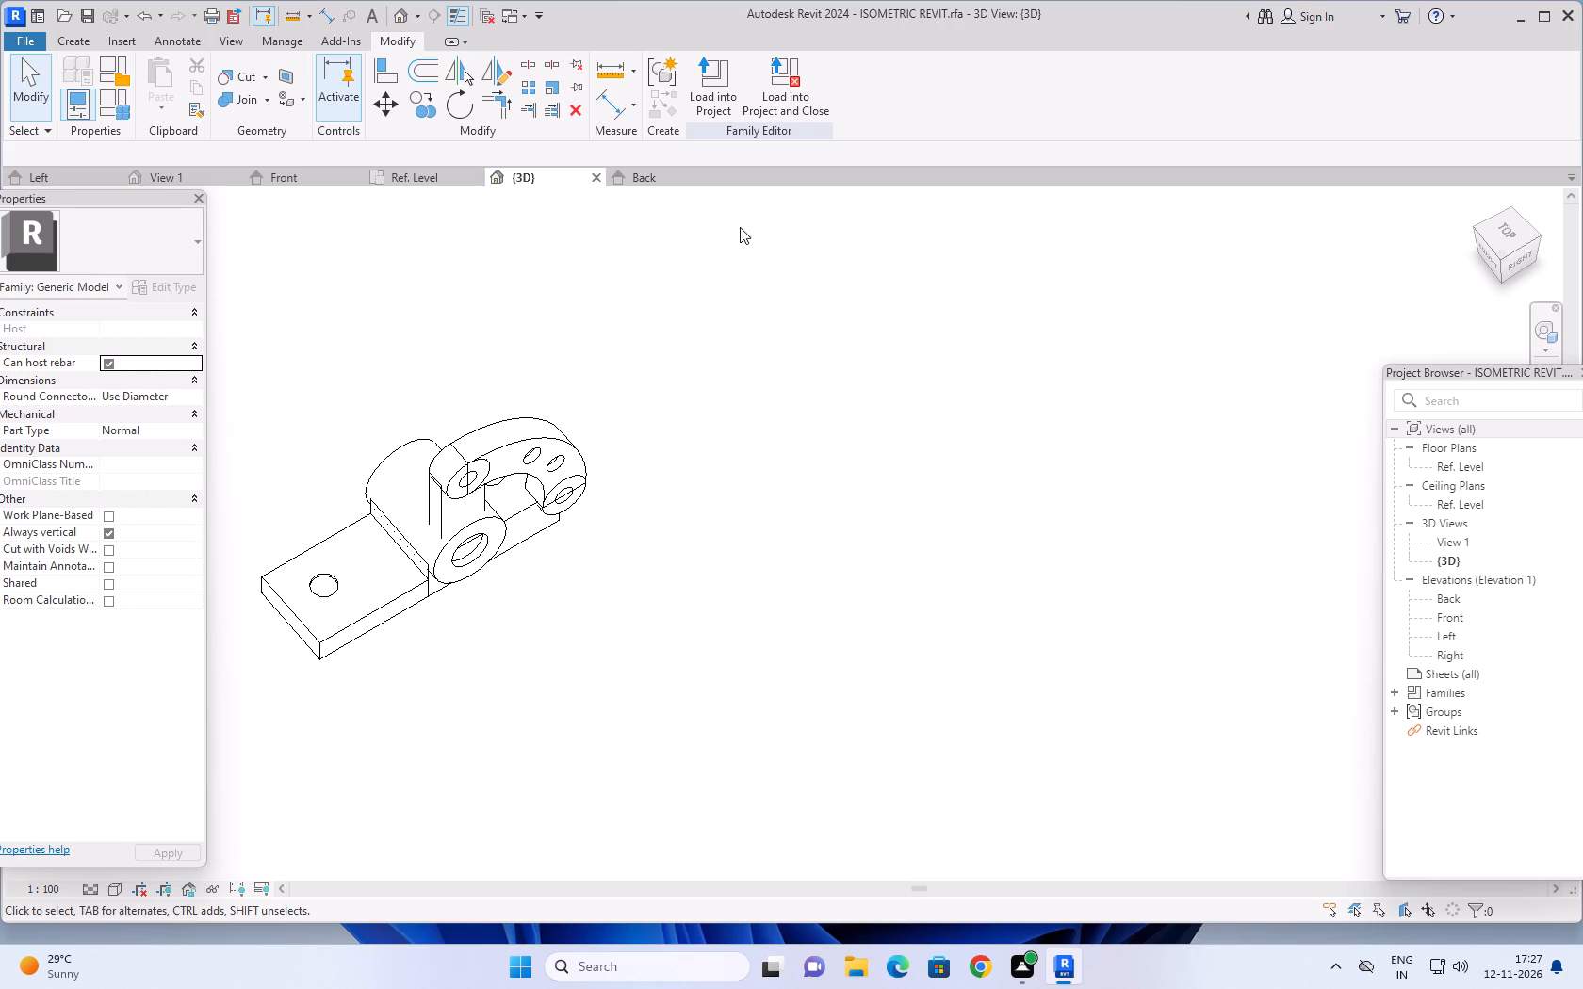
{"action": "scroll", "coordinate": [743, 264], "scroll_direction": "down", "scroll_amount": 3}
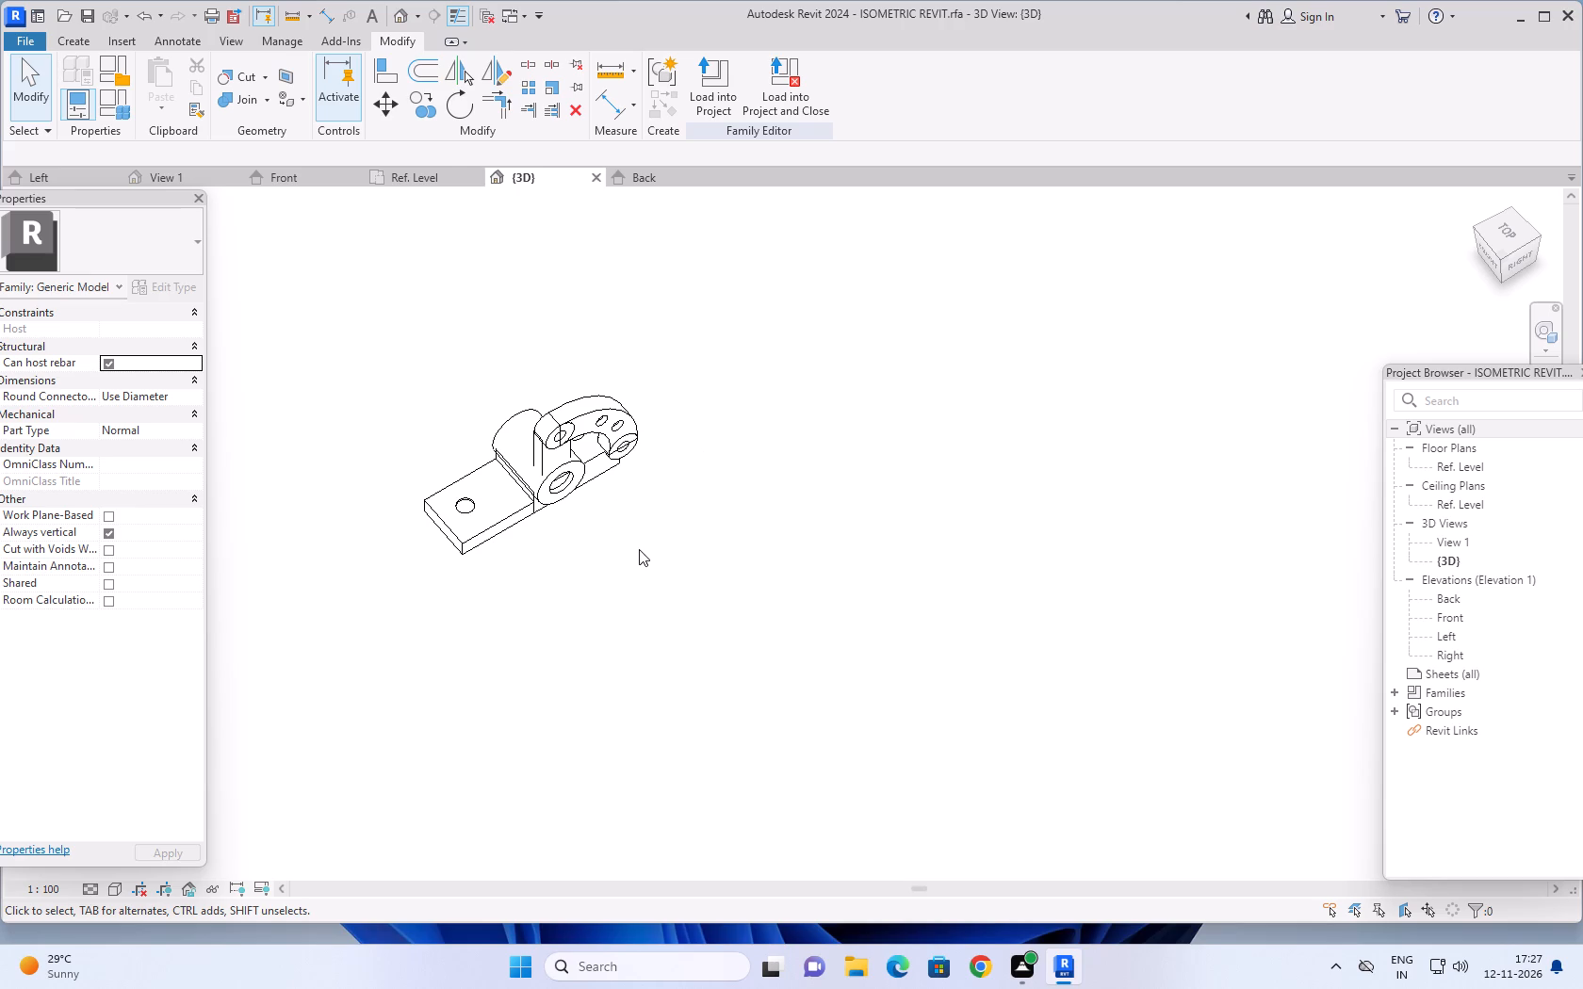
{"action": "scroll", "coordinate": [660, 535], "scroll_direction": "up", "scroll_amount": 1}
{"action": "middle_click_drag", "start_coordinate": [664, 531], "coordinate": [742, 467], "text": "shift"}
{"action": "scroll", "coordinate": [1001, 492], "scroll_direction": "up", "scroll_amount": 6}
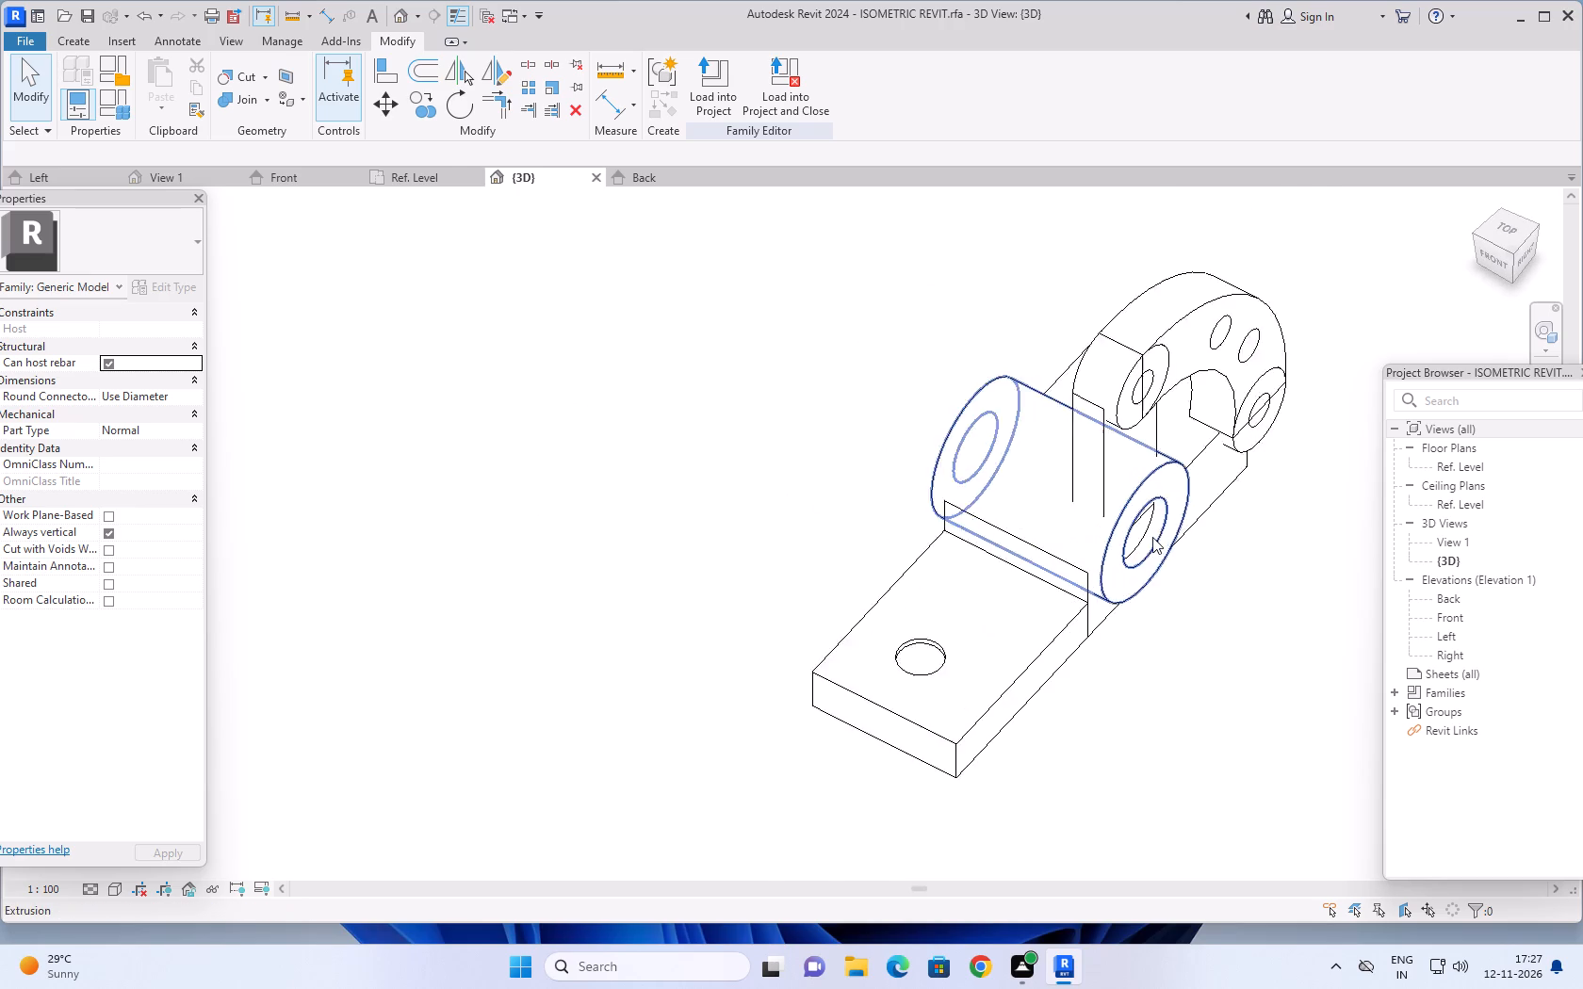
{"action": "scroll", "coordinate": [1152, 537], "scroll_direction": "up", "scroll_amount": 5}
{"action": "middle_click_drag", "start_coordinate": [1195, 608], "coordinate": [1010, 559]}
{"action": "scroll", "coordinate": [1065, 542], "scroll_direction": "down", "scroll_amount": 9}
{"action": "middle_click_drag", "start_coordinate": [1113, 532], "coordinate": [1020, 583]}
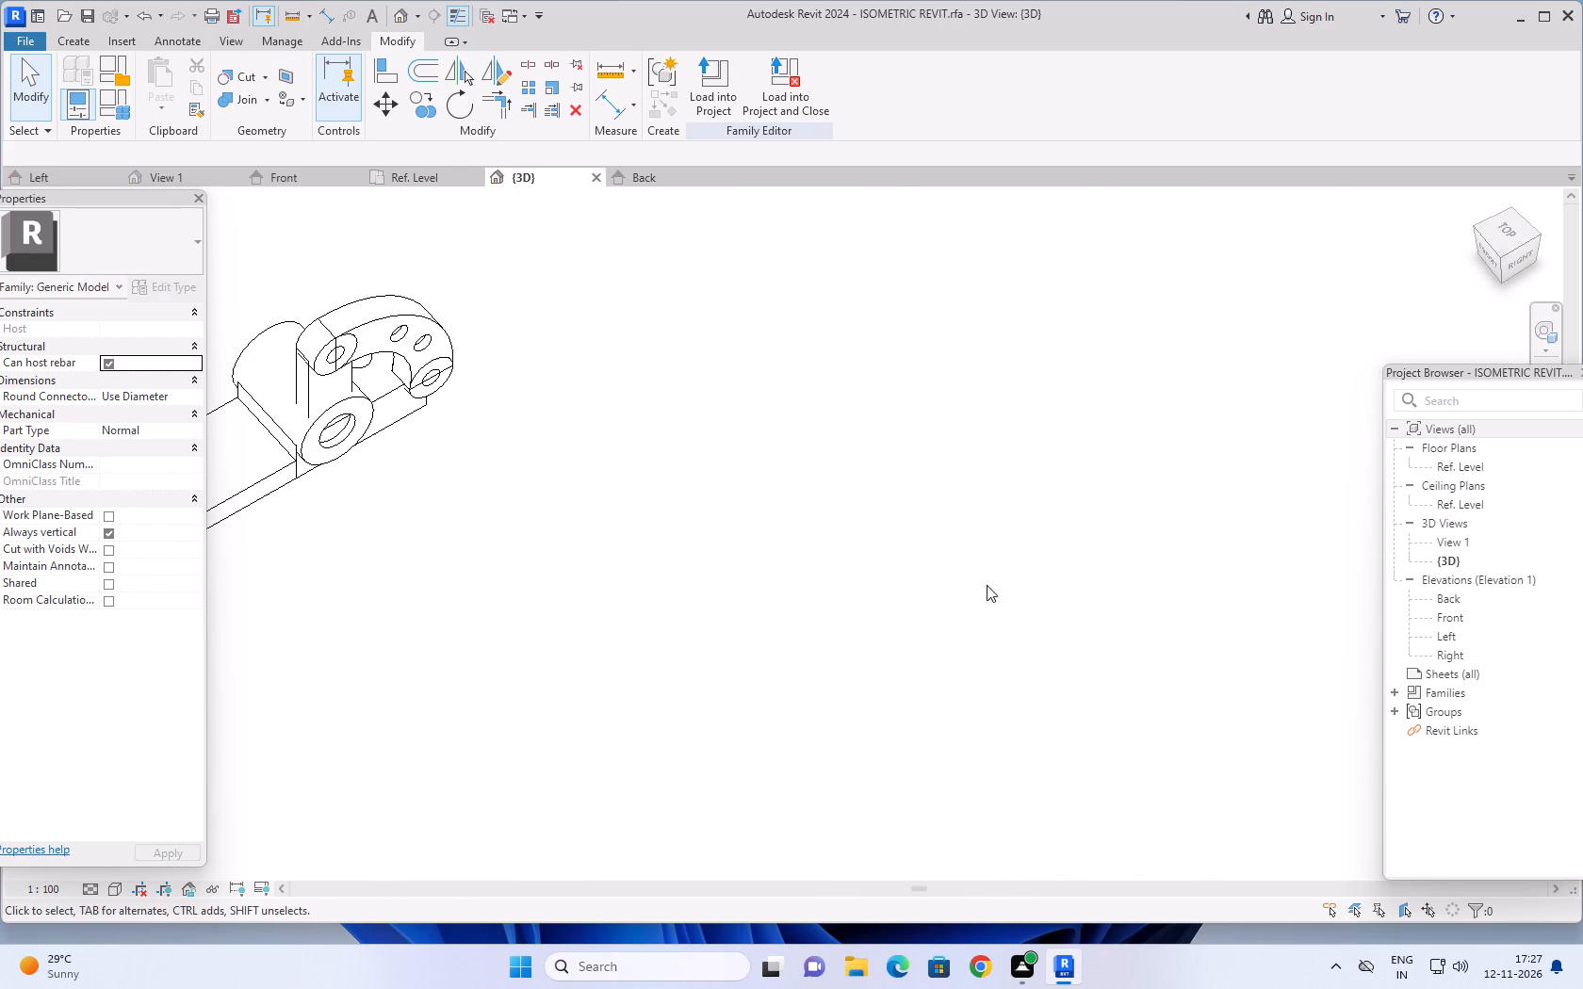
{"action": "middle_click_drag", "start_coordinate": [790, 445], "coordinate": [1183, 575]}
{"action": "scroll", "coordinate": [843, 522], "scroll_direction": "up", "scroll_amount": 5}
{"action": "middle_click_drag", "start_coordinate": [963, 485], "coordinate": [1102, 541]}
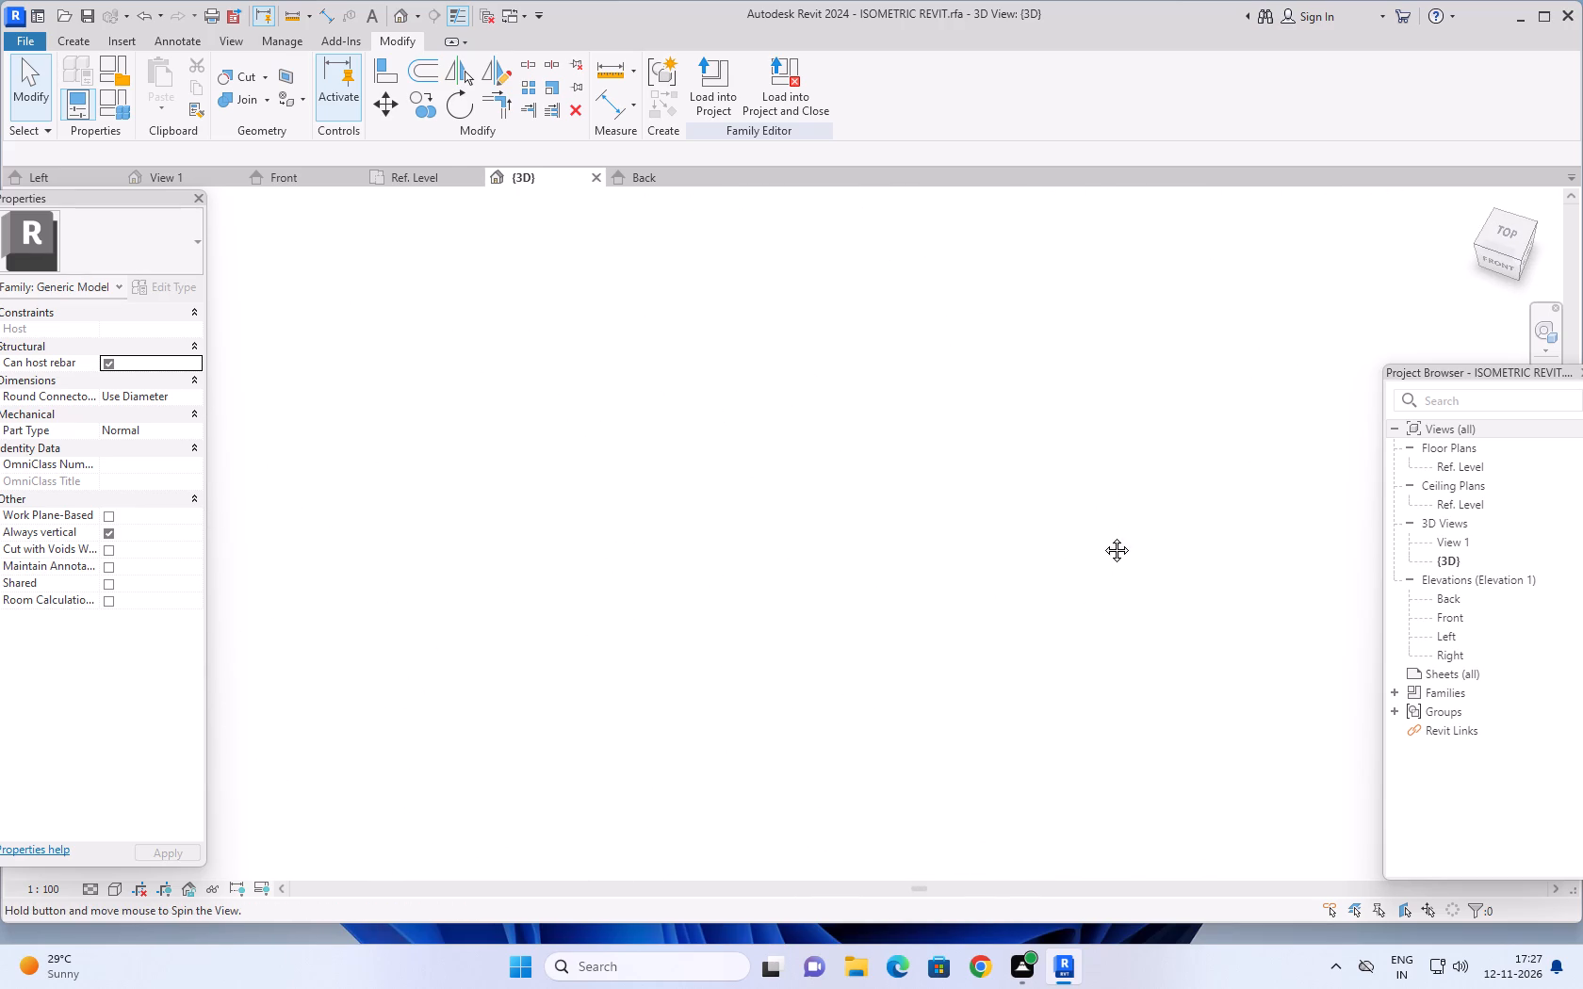
{"action": "middle_click", "coordinate": [1102, 540]}
{"action": "scroll", "coordinate": [1060, 526], "scroll_direction": "up", "scroll_amount": 1}
{"action": "scroll", "coordinate": [1008, 516], "scroll_direction": "down", "scroll_amount": 16}
{"action": "middle_click_drag", "start_coordinate": [935, 539], "coordinate": [836, 486], "text": "shift"}
{"action": "middle_click_drag", "start_coordinate": [855, 454], "coordinate": [1006, 669]}
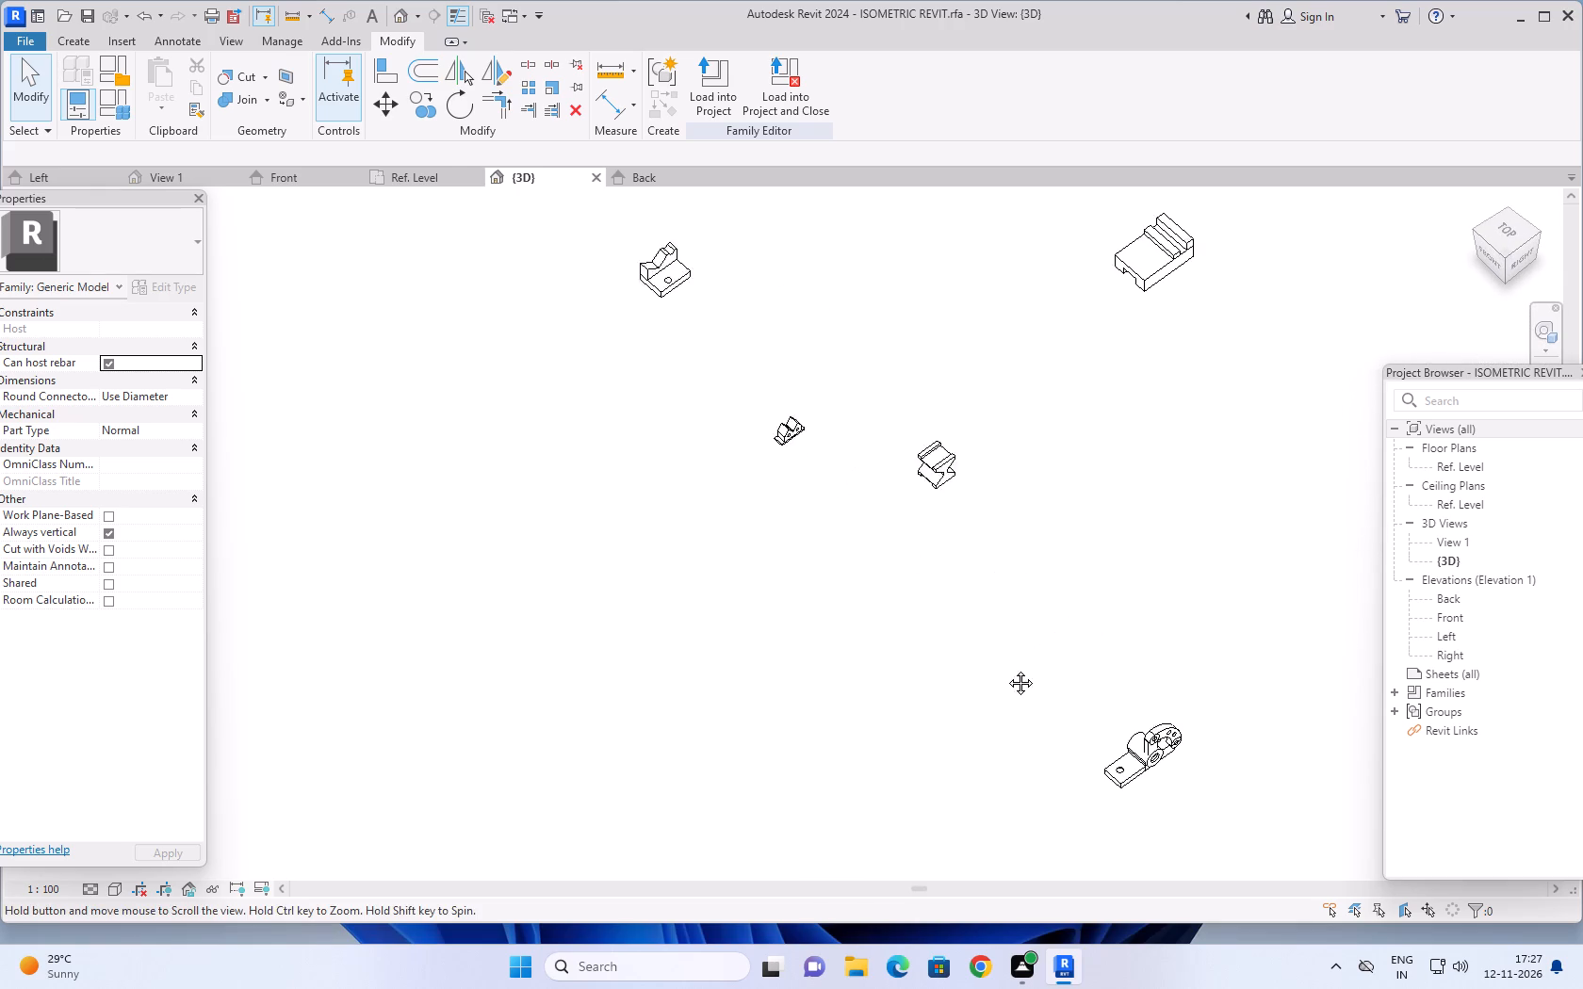
{"action": "middle_click_drag", "start_coordinate": [1006, 669], "coordinate": [1010, 679]}
{"action": "middle_click_drag", "start_coordinate": [1012, 628], "coordinate": [874, 440]}
{"action": "scroll", "coordinate": [1081, 626], "scroll_direction": "up", "scroll_amount": 9}
{"action": "middle_click_drag", "start_coordinate": [1069, 592], "coordinate": [1063, 578], "text": "shift"}
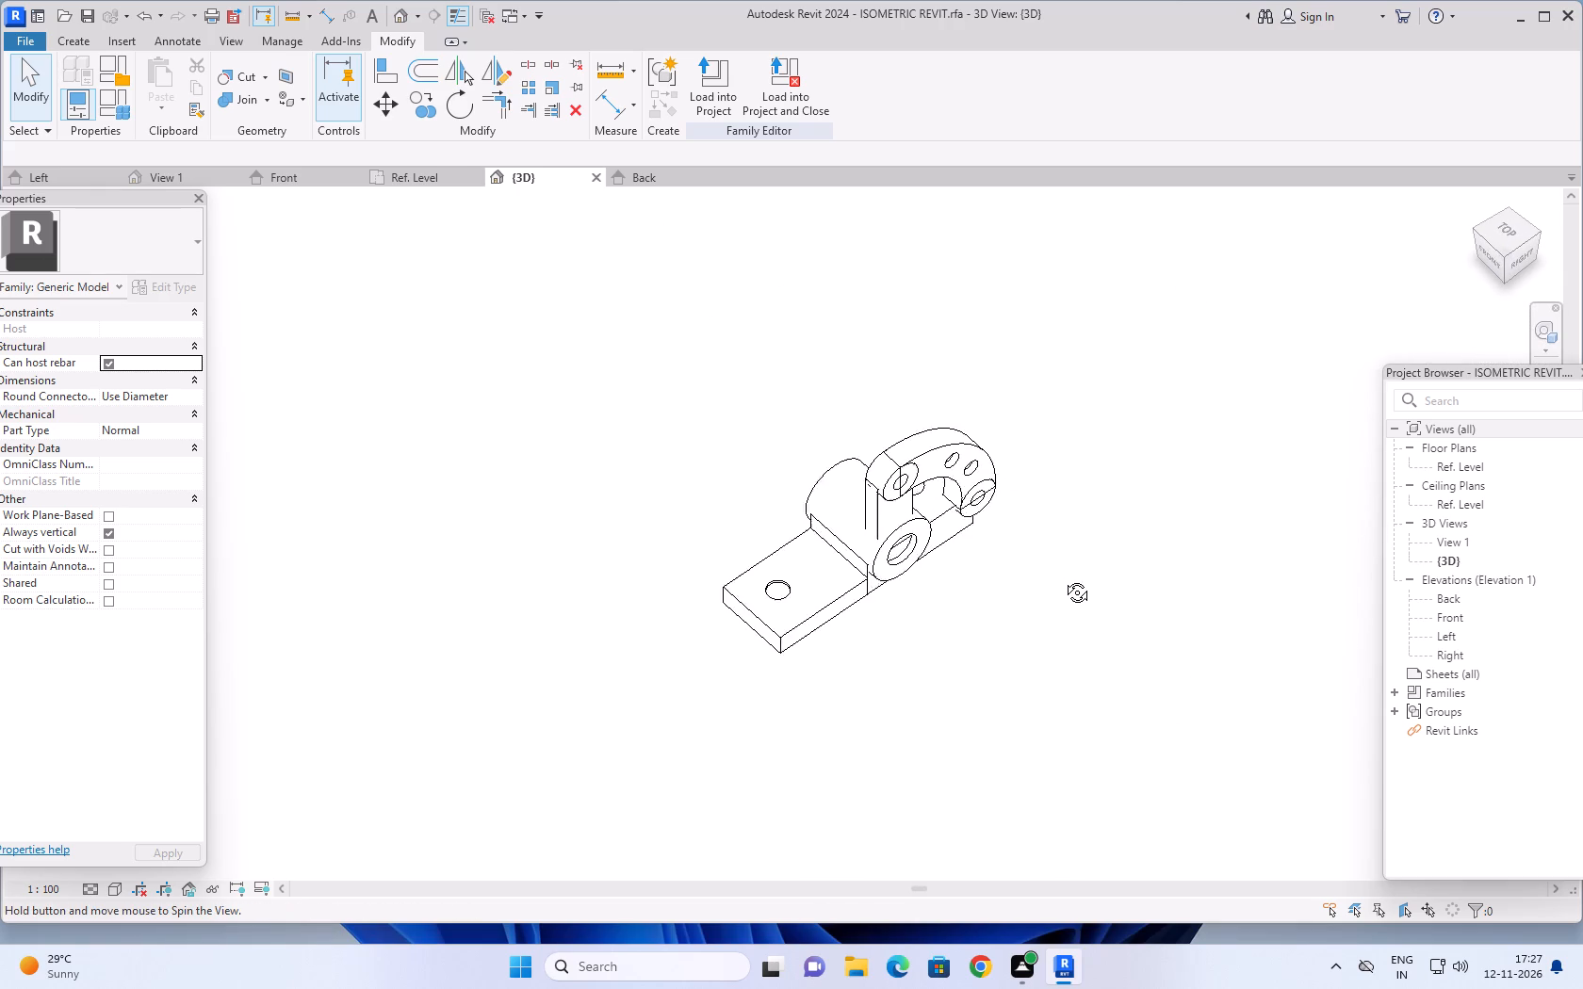
{"action": "middle_click_drag", "start_coordinate": [1063, 578], "coordinate": [1050, 547], "text": "shift"}
{"action": "scroll", "coordinate": [1050, 547], "scroll_direction": "up", "scroll_amount": 1}
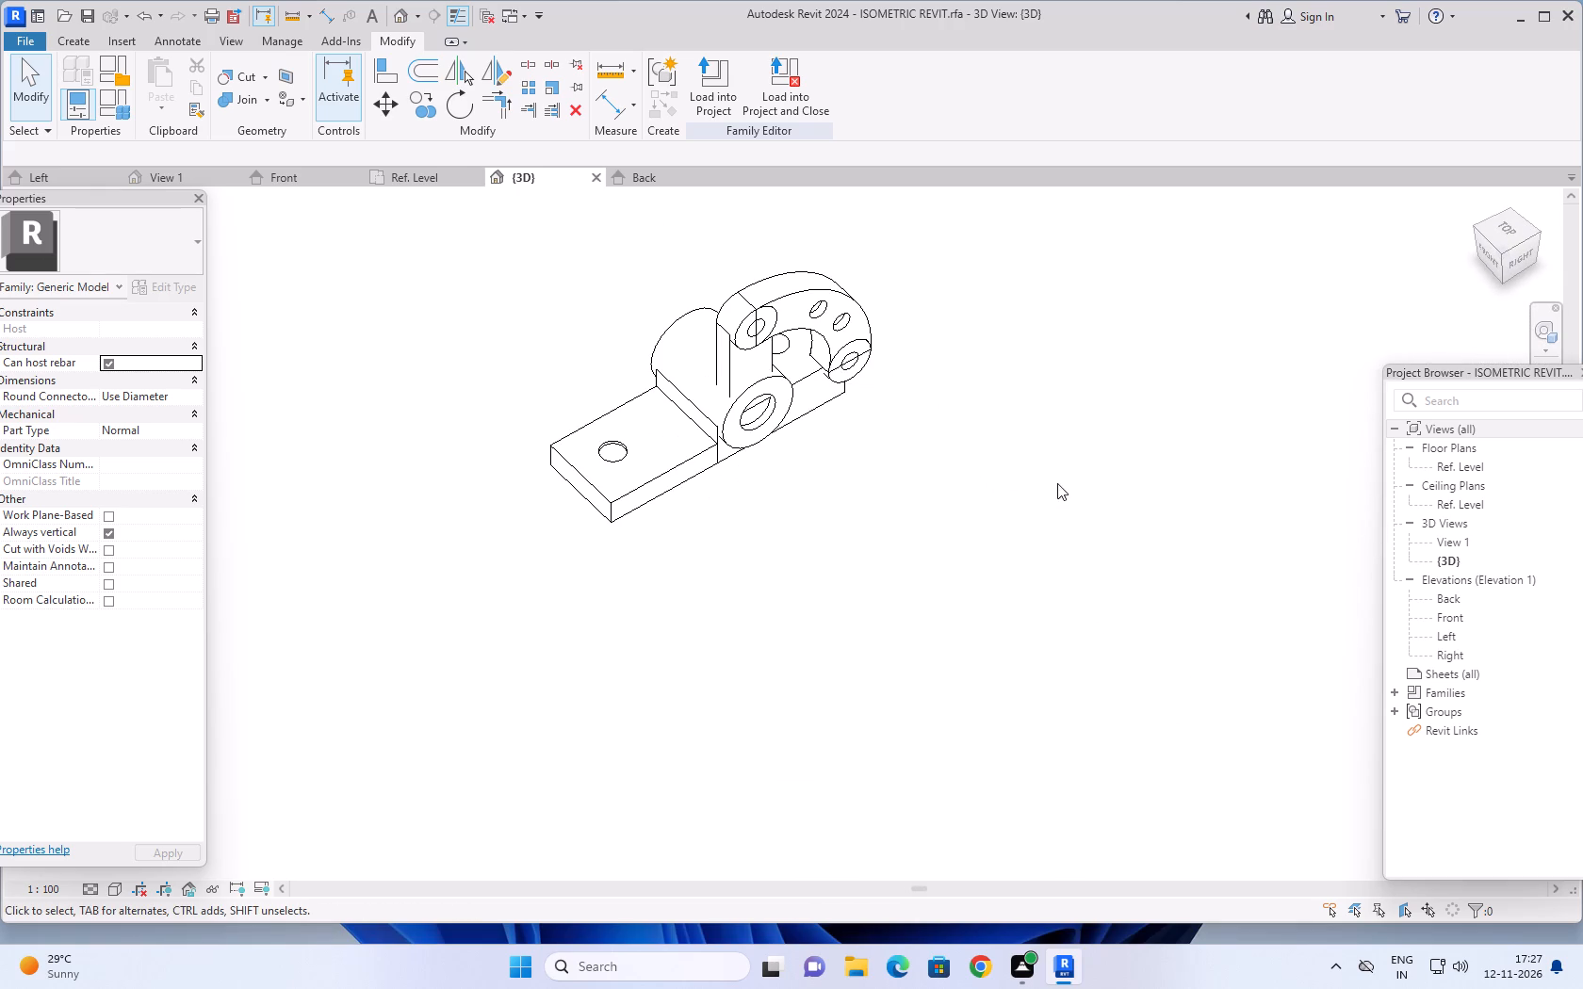
{"action": "scroll", "coordinate": [1042, 472], "scroll_direction": "down", "scroll_amount": 3}
{"action": "middle_click_drag", "start_coordinate": [1001, 421], "coordinate": [1063, 538]}
{"action": "scroll", "coordinate": [821, 524], "scroll_direction": "up", "scroll_amount": 4}
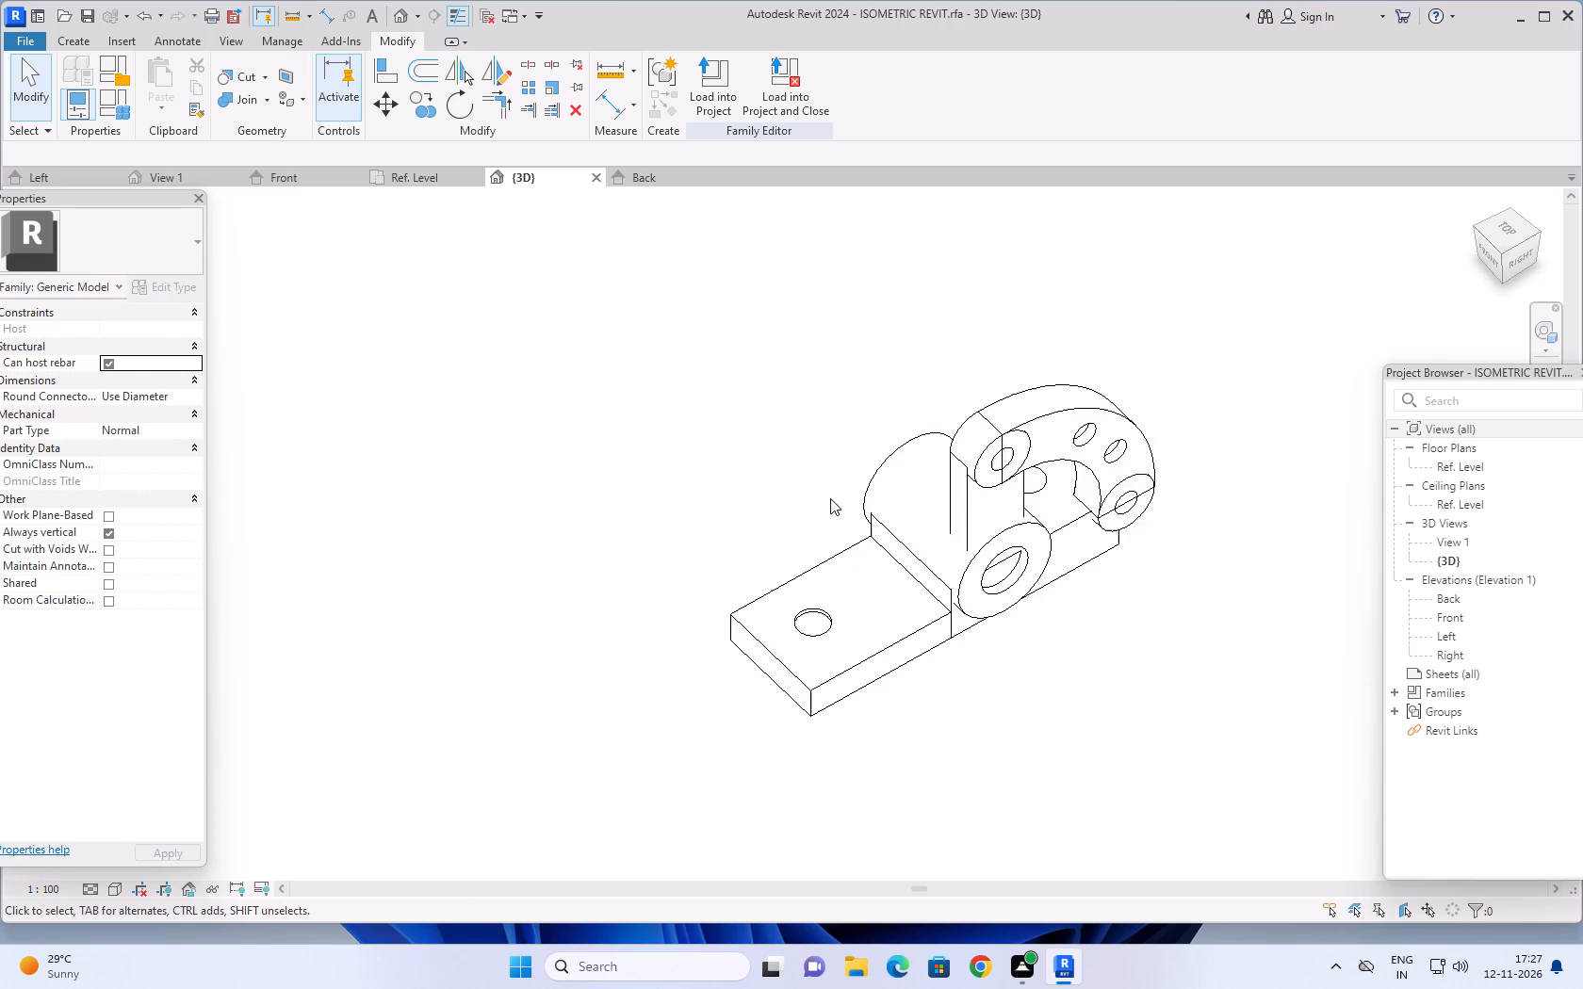
{"action": "scroll", "coordinate": [830, 498], "scroll_direction": "up", "scroll_amount": 3}
{"action": "scroll", "coordinate": [998, 518], "scroll_direction": "down", "scroll_amount": 10}
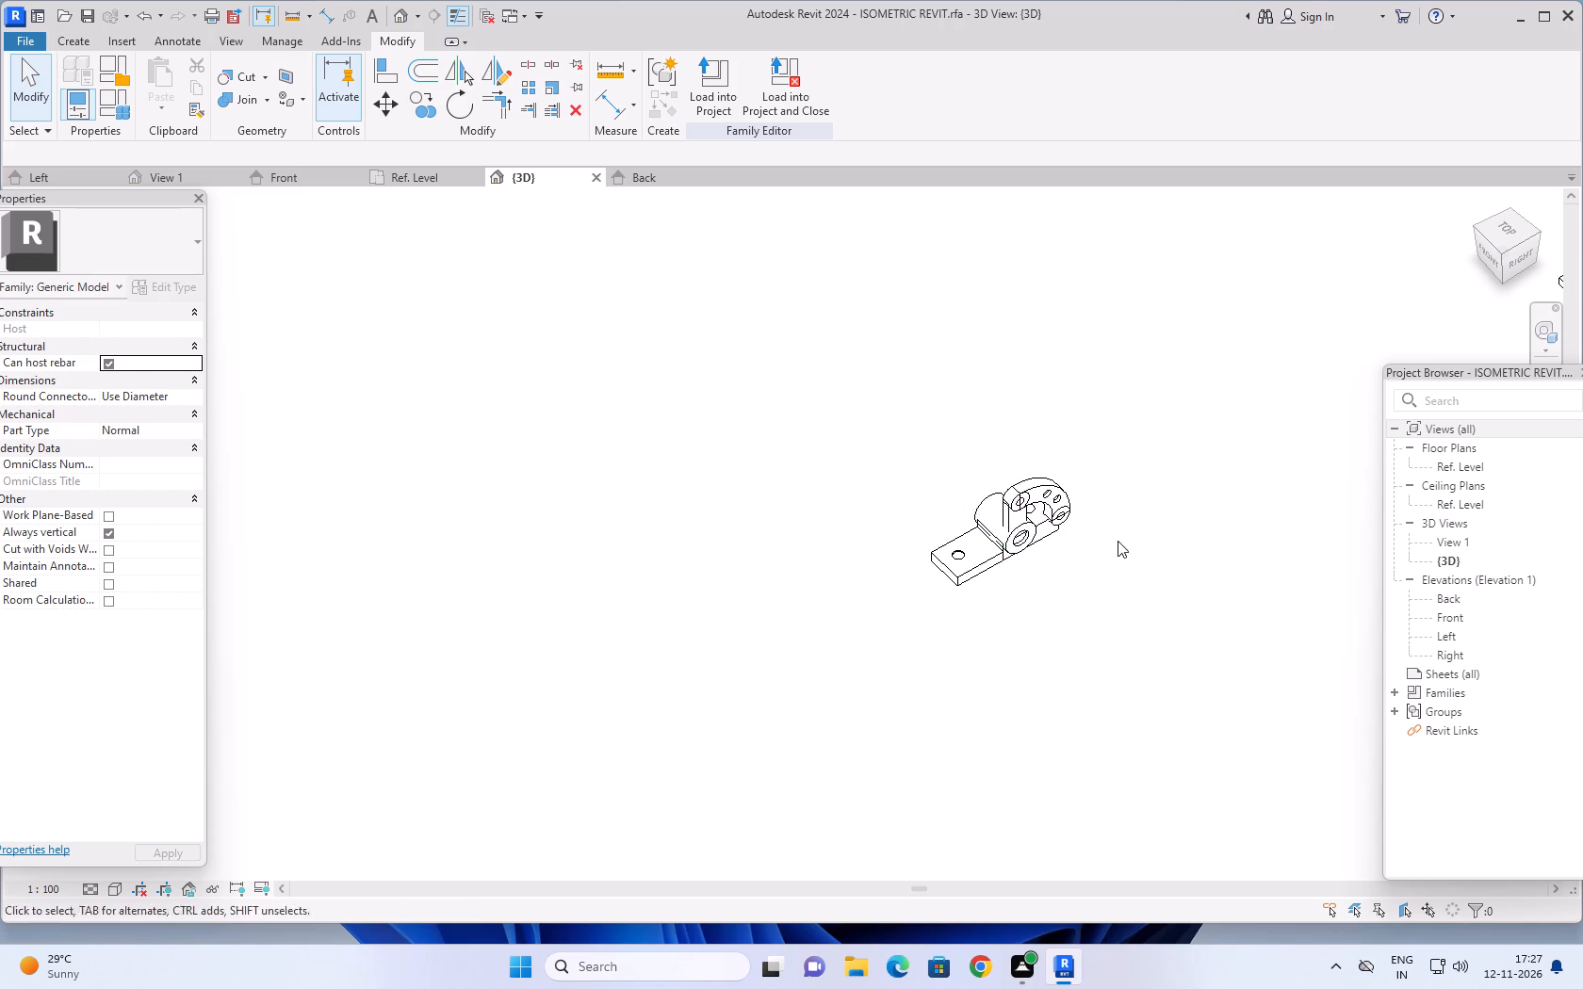
{"action": "middle_click_drag", "start_coordinate": [1118, 540], "coordinate": [1014, 538]}
{"action": "scroll", "coordinate": [1014, 538], "scroll_direction": "up", "scroll_amount": 1}
{"action": "scroll", "coordinate": [1013, 508], "scroll_direction": "down", "scroll_amount": 4}
{"action": "middle_click_drag", "start_coordinate": [1036, 563], "coordinate": [948, 546]}
{"action": "scroll", "coordinate": [931, 468], "scroll_direction": "down", "scroll_amount": 5}
{"action": "middle_click_drag", "start_coordinate": [998, 523], "coordinate": [940, 559]}
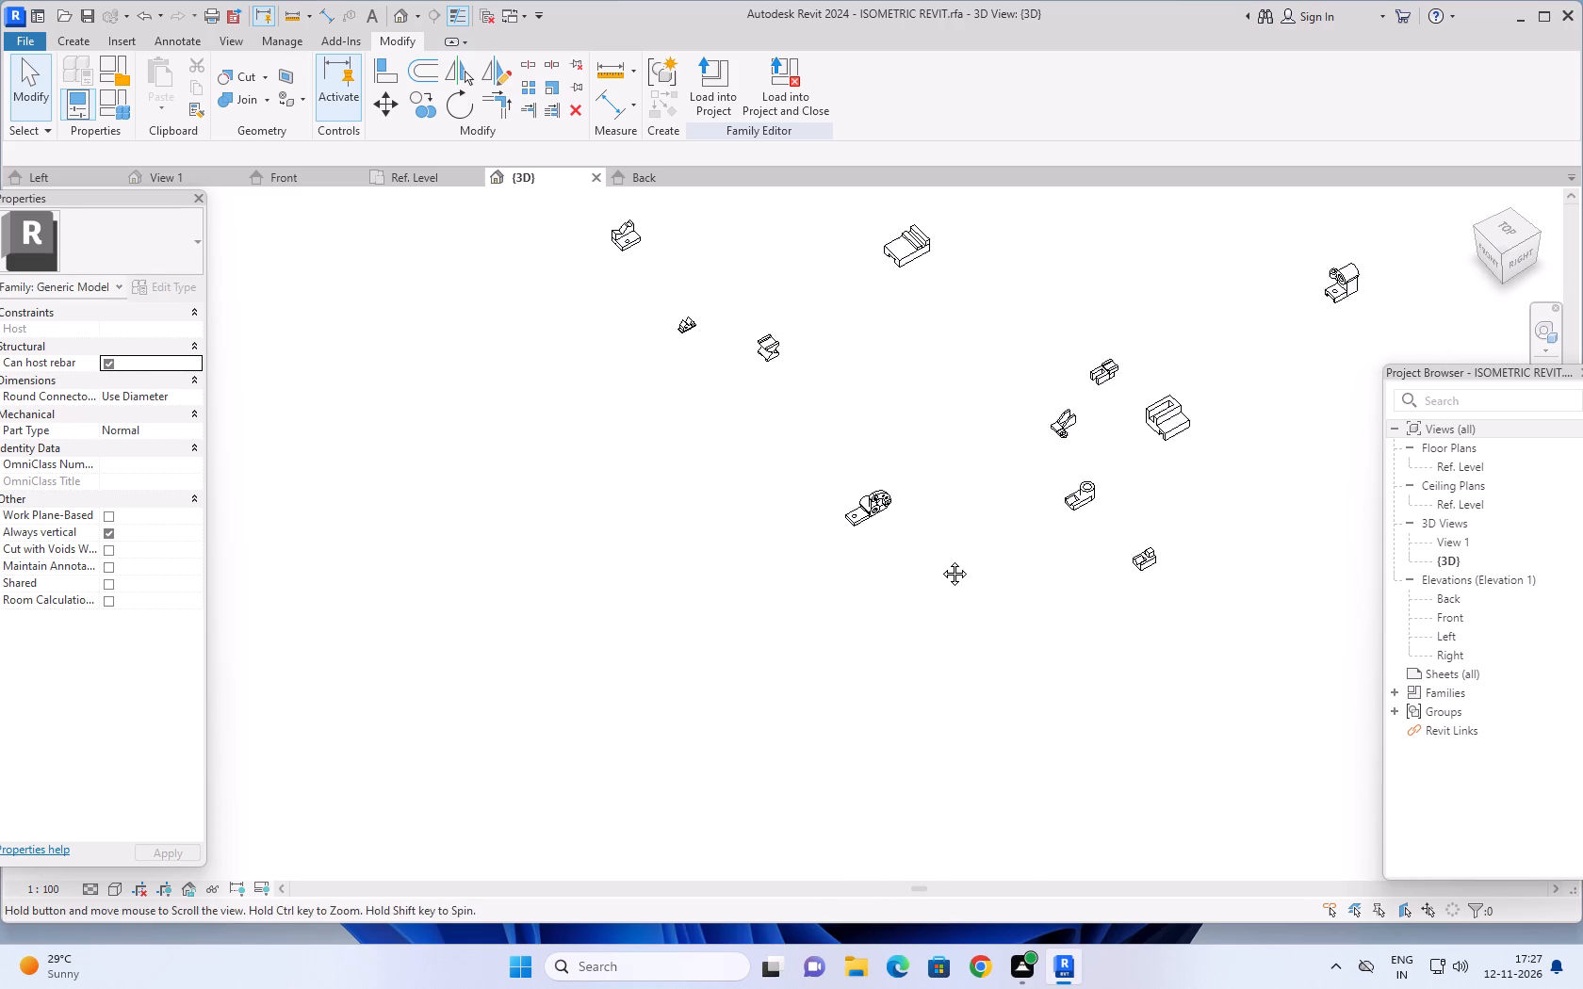
{"action": "middle_click_drag", "start_coordinate": [940, 559], "coordinate": [922, 583]}
{"action": "scroll", "coordinate": [804, 584], "scroll_direction": "up", "scroll_amount": 1}
{"action": "middle_click_drag", "start_coordinate": [804, 581], "coordinate": [821, 413], "text": "shift"}
{"action": "scroll", "coordinate": [818, 458], "scroll_direction": "up", "scroll_amount": 1, "text": "shift"}
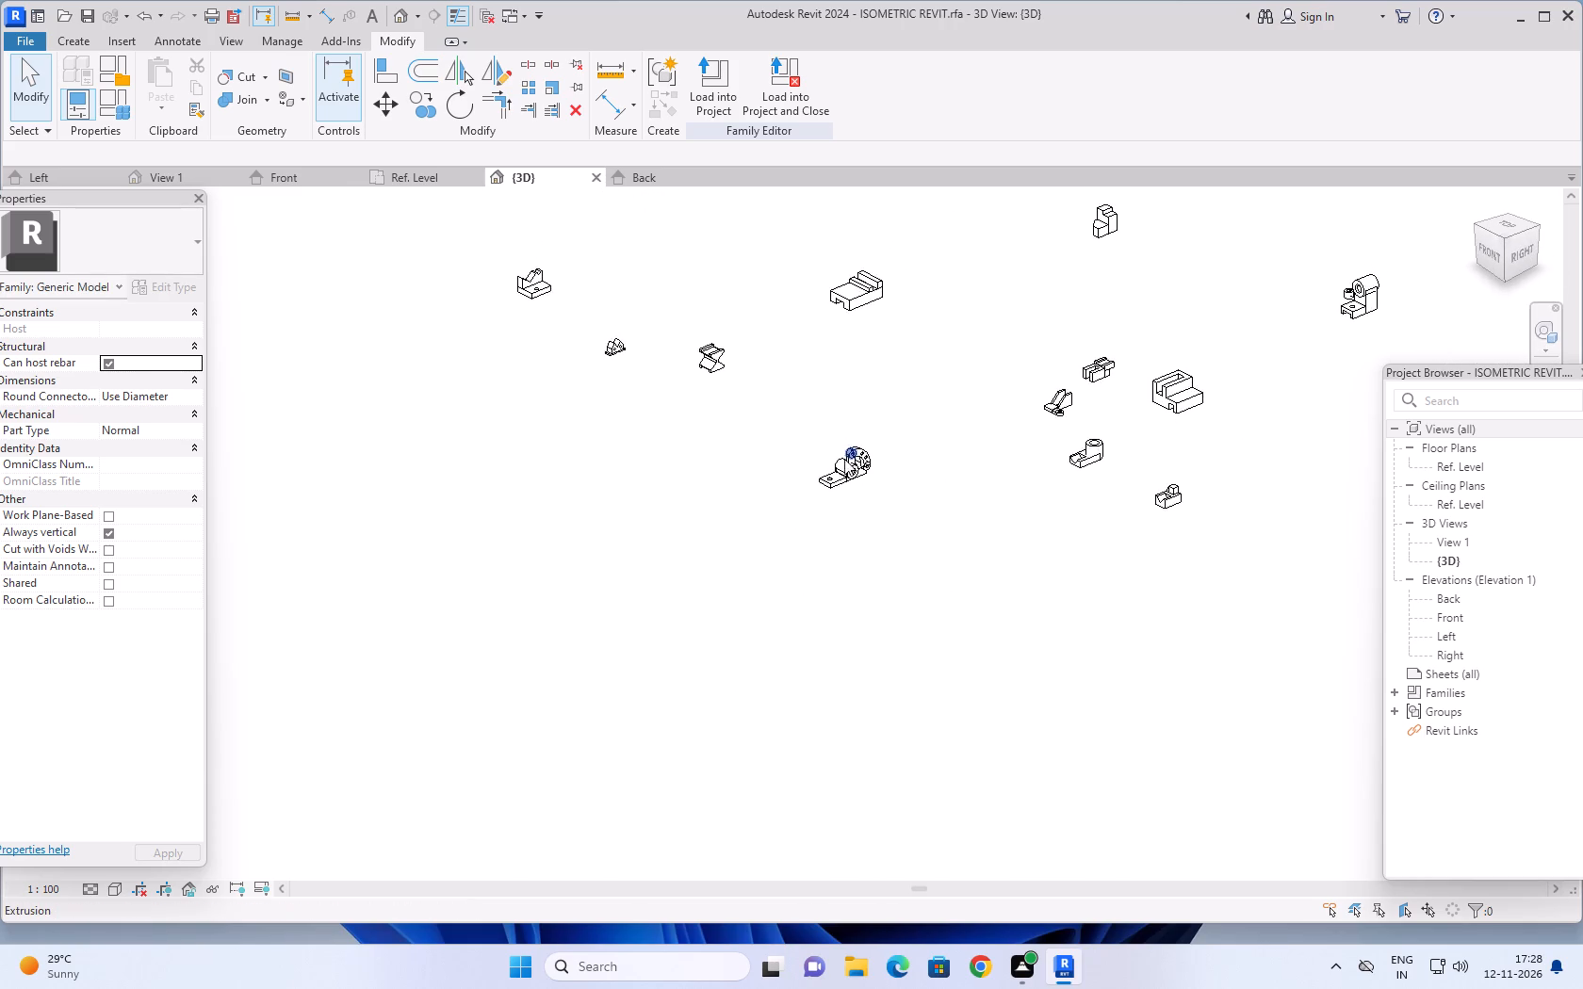
{"action": "scroll", "coordinate": [844, 459], "scroll_direction": "up", "scroll_amount": 18}
{"action": "scroll", "coordinate": [833, 463], "scroll_direction": "down", "scroll_amount": 2}
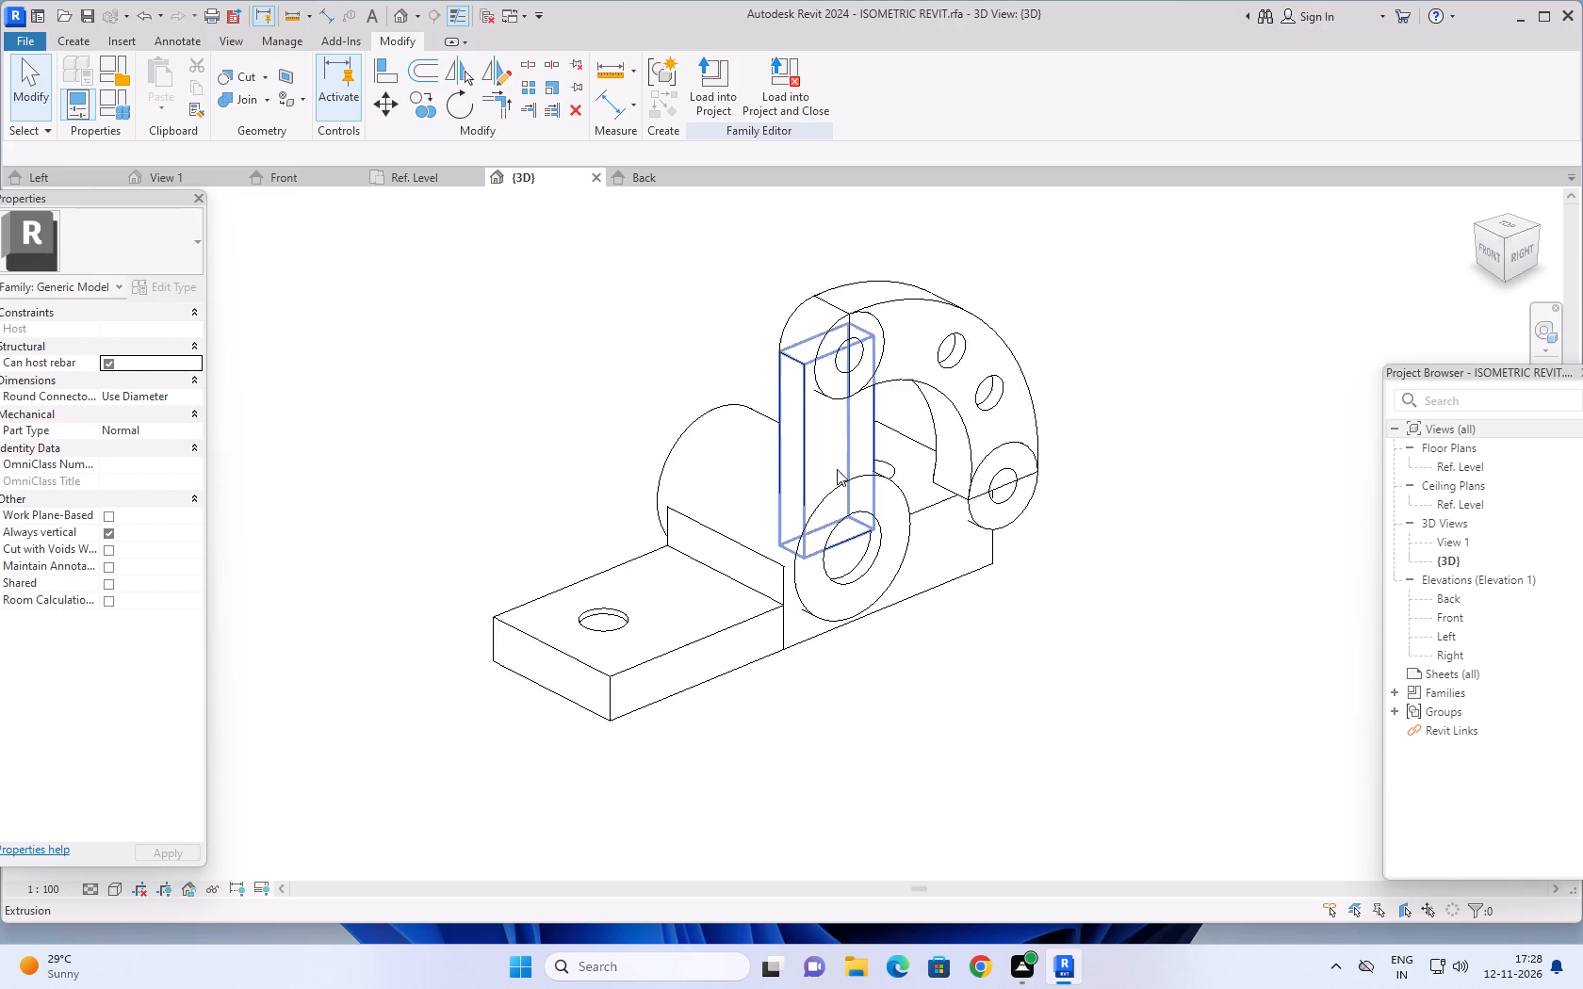
{"action": "scroll", "coordinate": [837, 469], "scroll_direction": "down", "scroll_amount": 8}
{"action": "middle_click_drag", "start_coordinate": [794, 425], "coordinate": [805, 501], "text": "shift"}
{"action": "scroll", "coordinate": [810, 505], "scroll_direction": "down", "scroll_amount": 2}
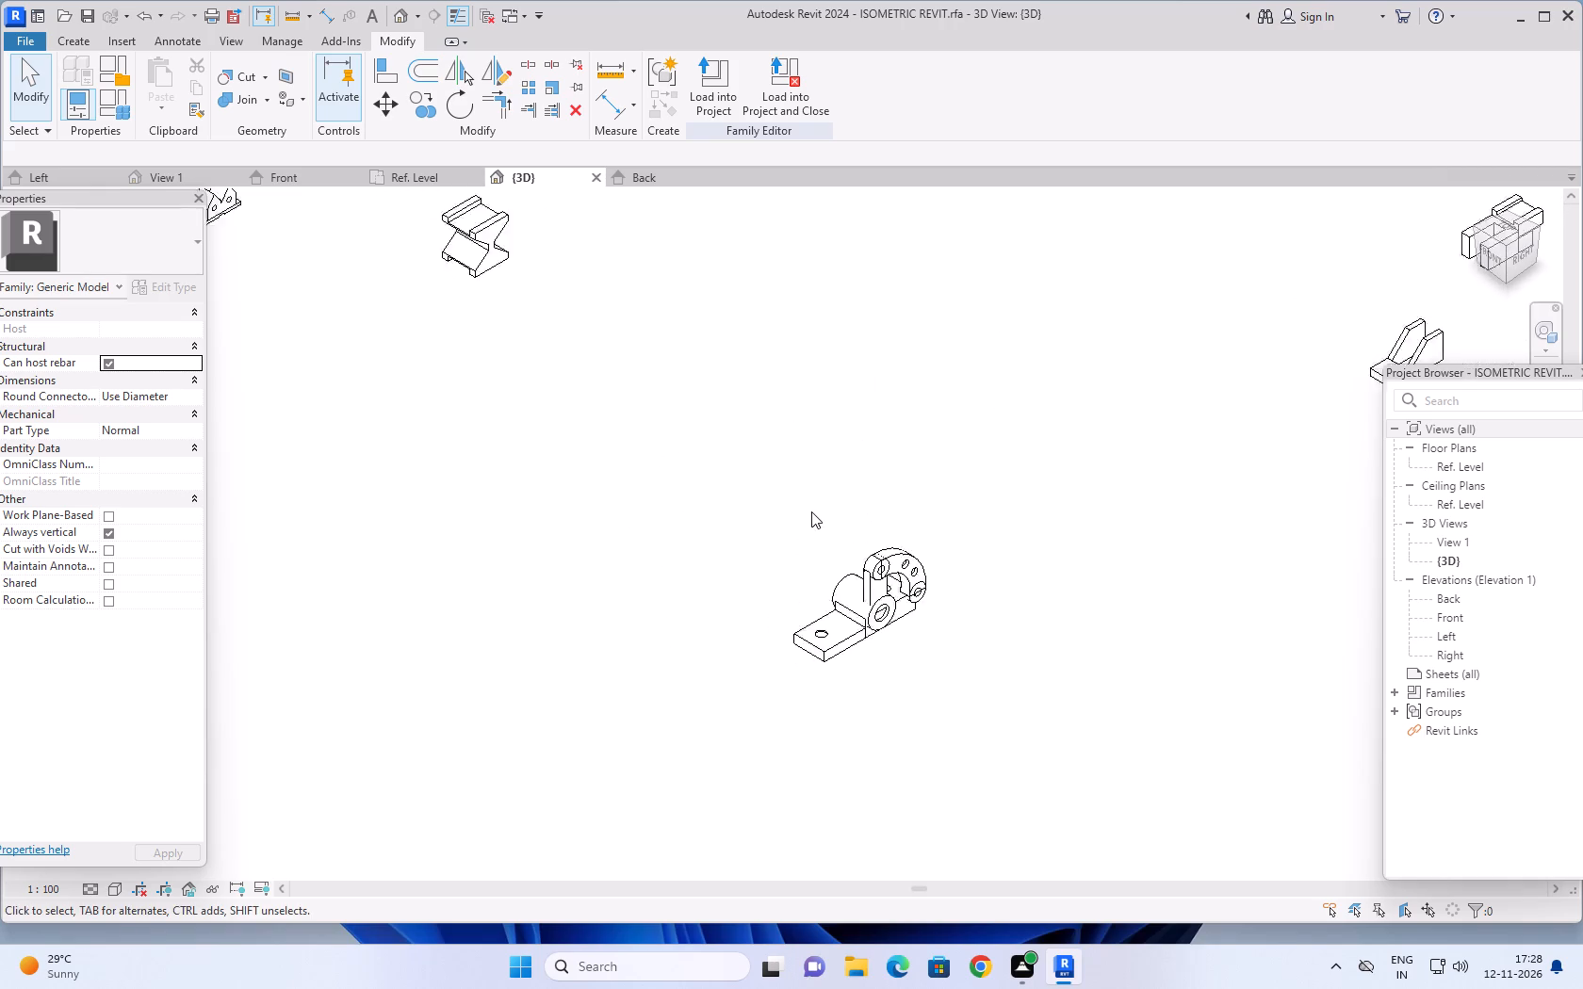
{"action": "scroll", "coordinate": [811, 511], "scroll_direction": "down", "scroll_amount": 1}
{"action": "middle_click_drag", "start_coordinate": [820, 504], "coordinate": [805, 461]}
{"action": "middle_click_drag", "start_coordinate": [813, 479], "coordinate": [818, 648], "text": "shift"}
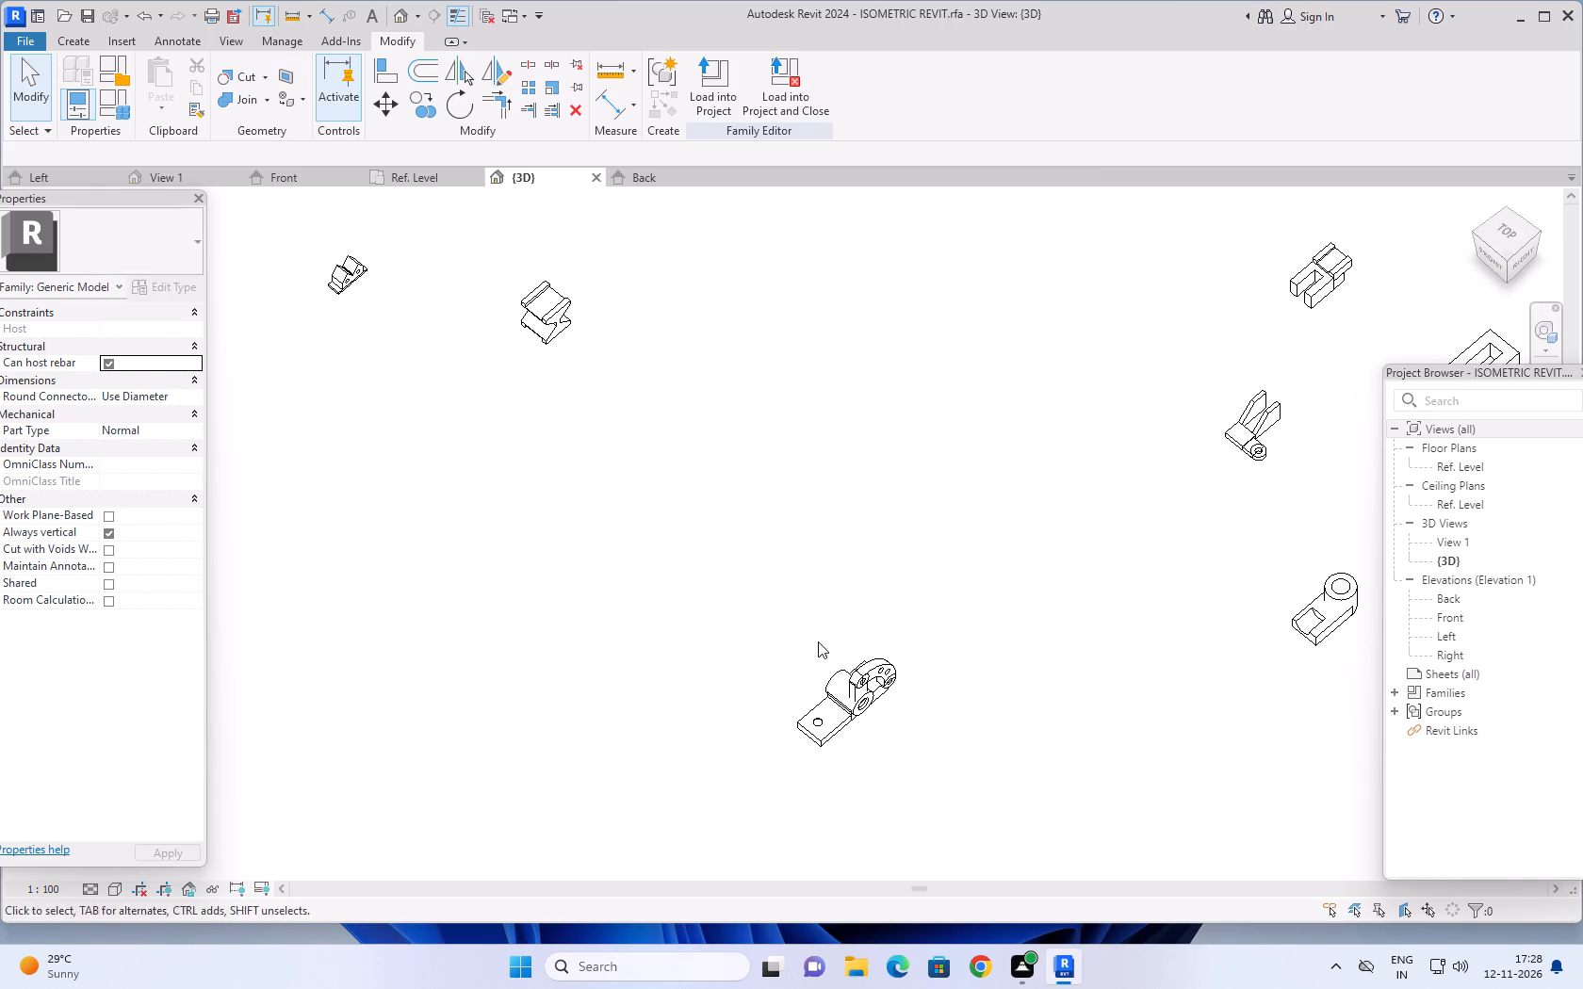
{"action": "middle_click_drag", "start_coordinate": [817, 629], "coordinate": [793, 494]}
{"action": "scroll", "coordinate": [825, 552], "scroll_direction": "up", "scroll_amount": 10}
{"action": "middle_click", "coordinate": [852, 551]}
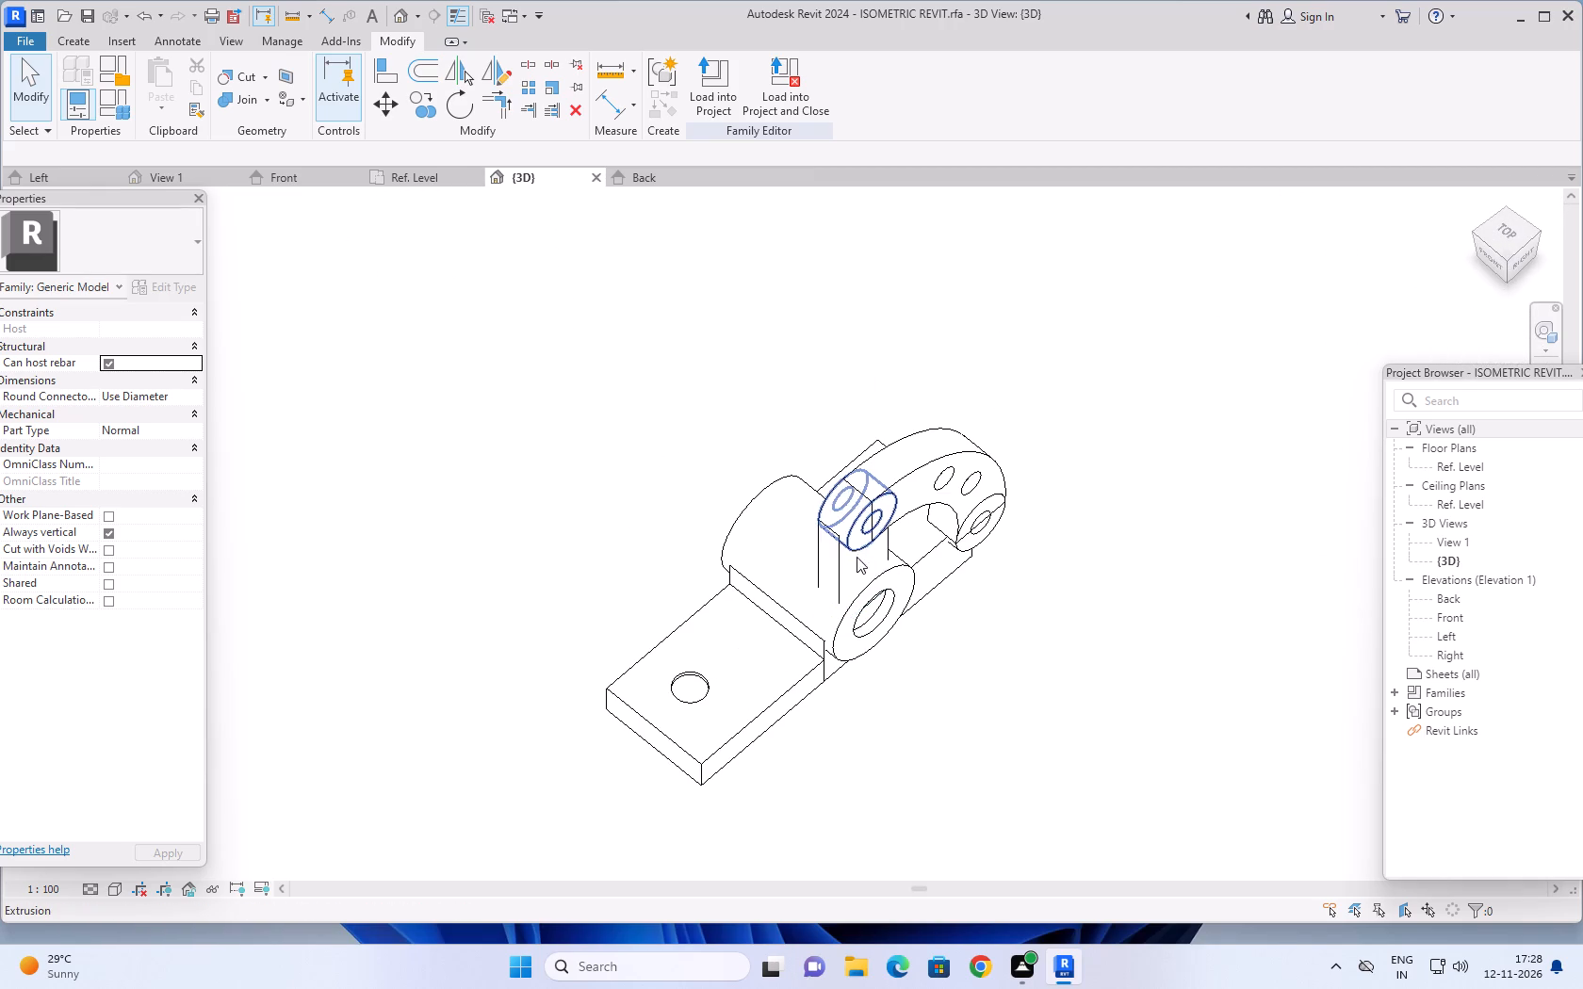
{"action": "key", "text": "Escape"}
{"action": "key", "text": "Escape"}
{"action": "scroll", "coordinate": [947, 591], "scroll_direction": "down", "scroll_amount": 3}
{"action": "key", "text": "Escape"}
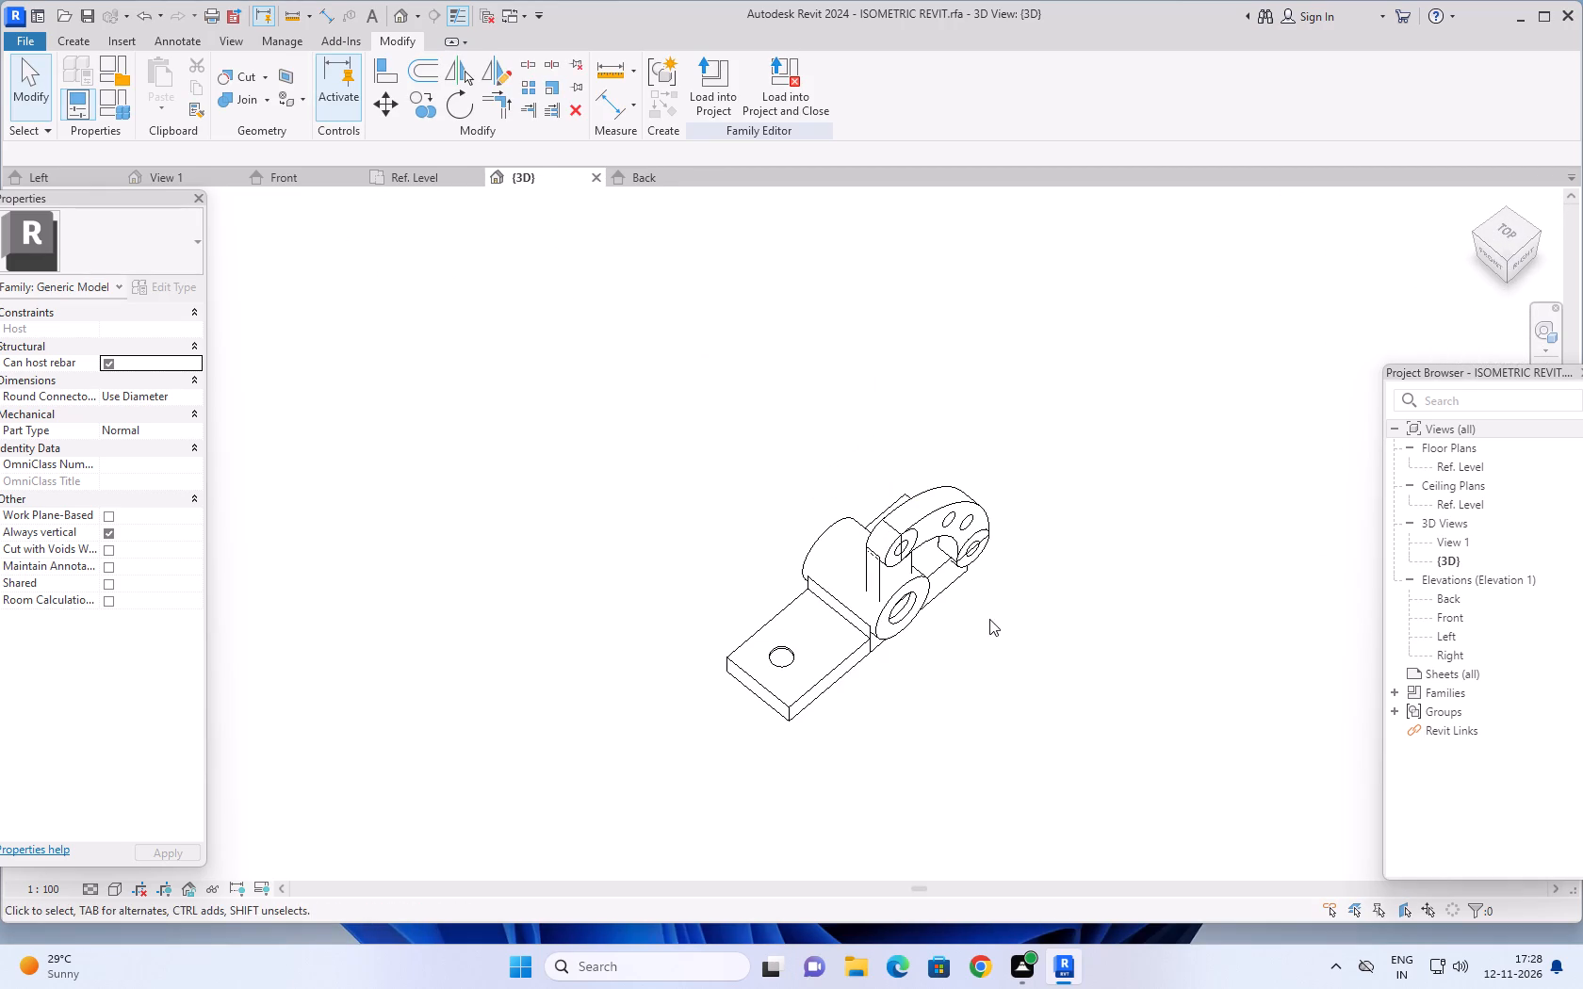
{"action": "key", "text": "Escape"}
{"action": "middle_click_drag", "start_coordinate": [990, 619], "coordinate": [942, 576]}
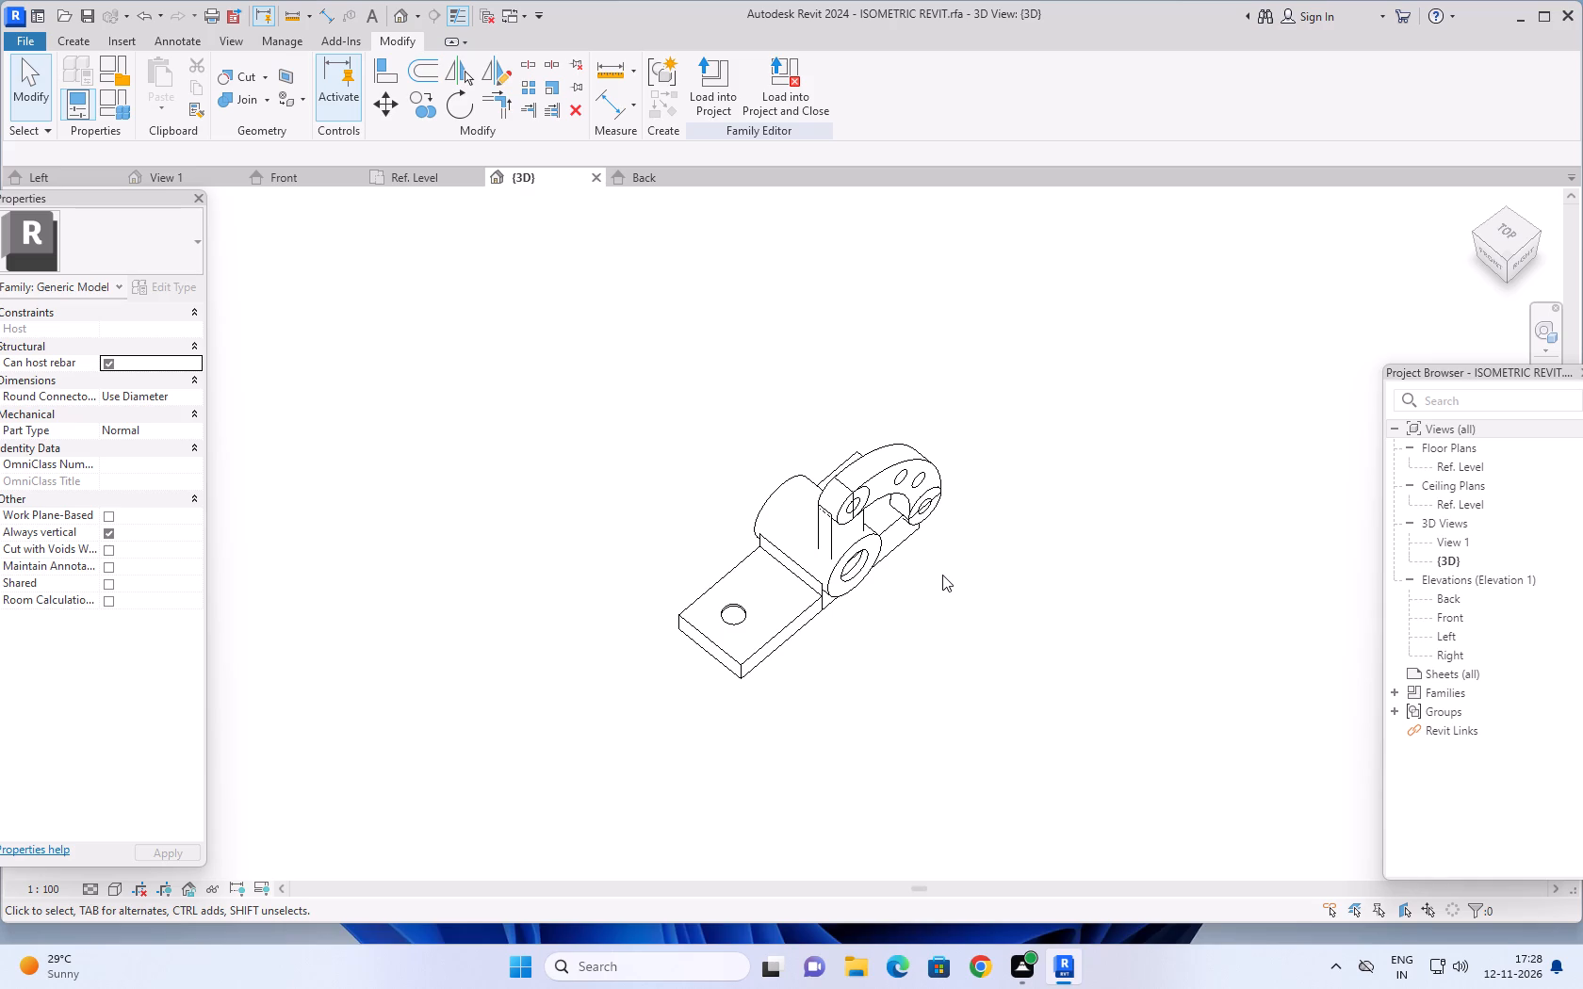
{"action": "scroll", "coordinate": [1033, 387], "scroll_direction": "down", "scroll_amount": 3}
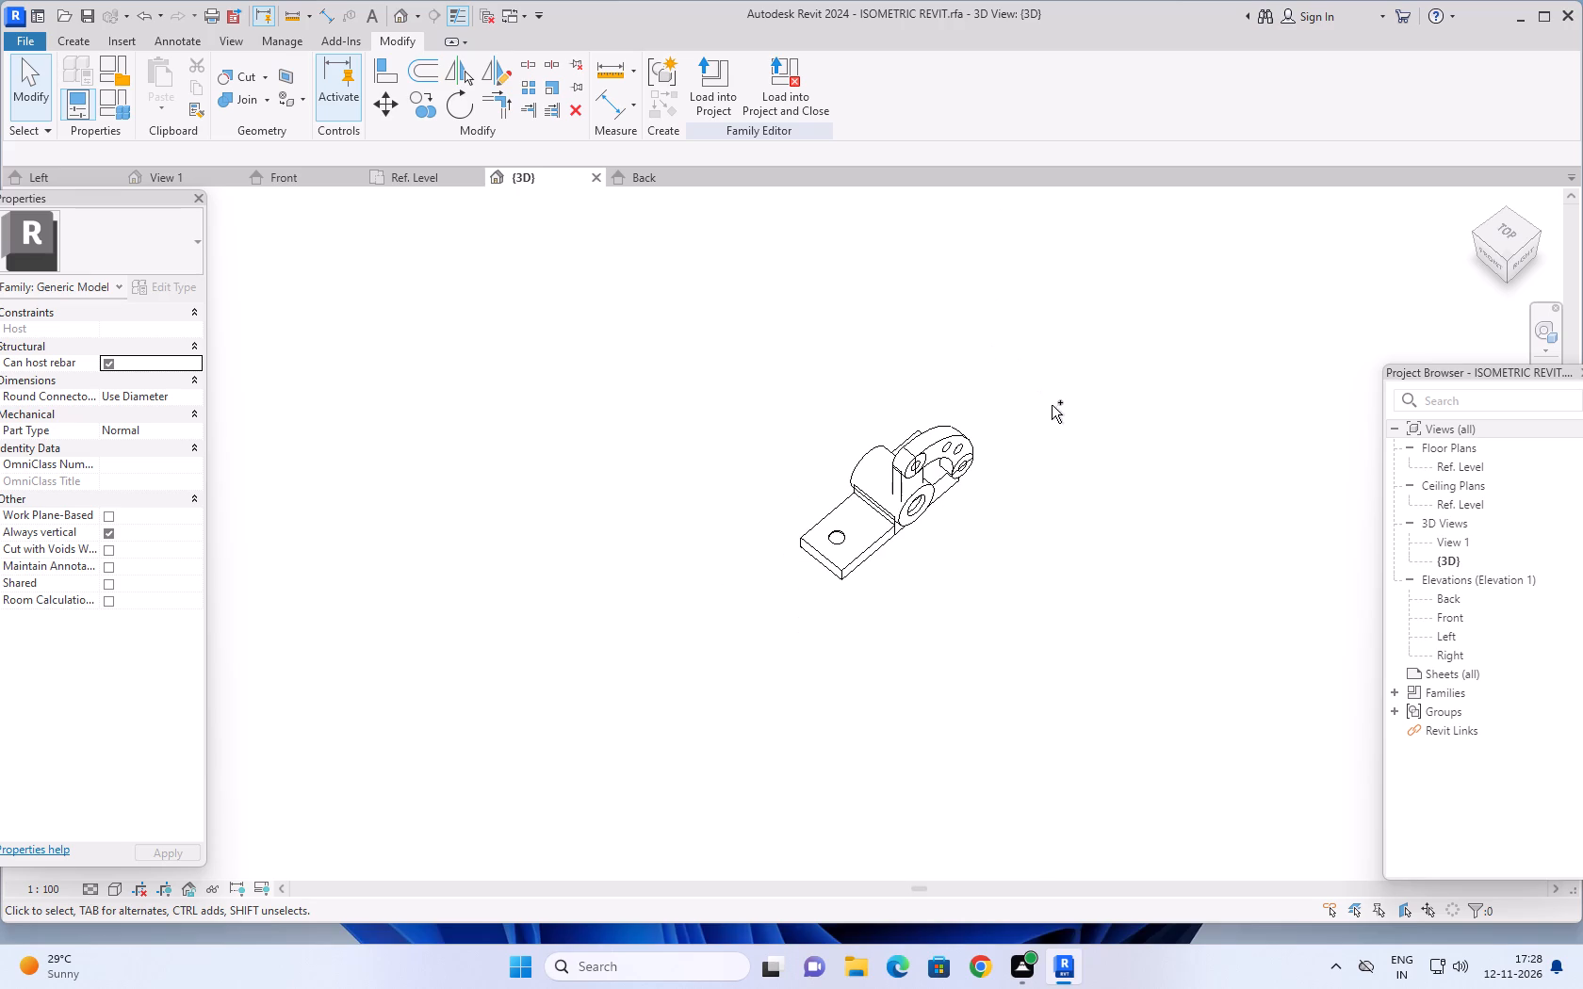
Save the ISOMETRIC REVIT family file.
{"action": "key", "text": "ctrl+s"}
Look over the whole set of isometric parts in the 3D view.
{"action": "scroll", "coordinate": [1077, 413], "scroll_direction": "down", "scroll_amount": 2}
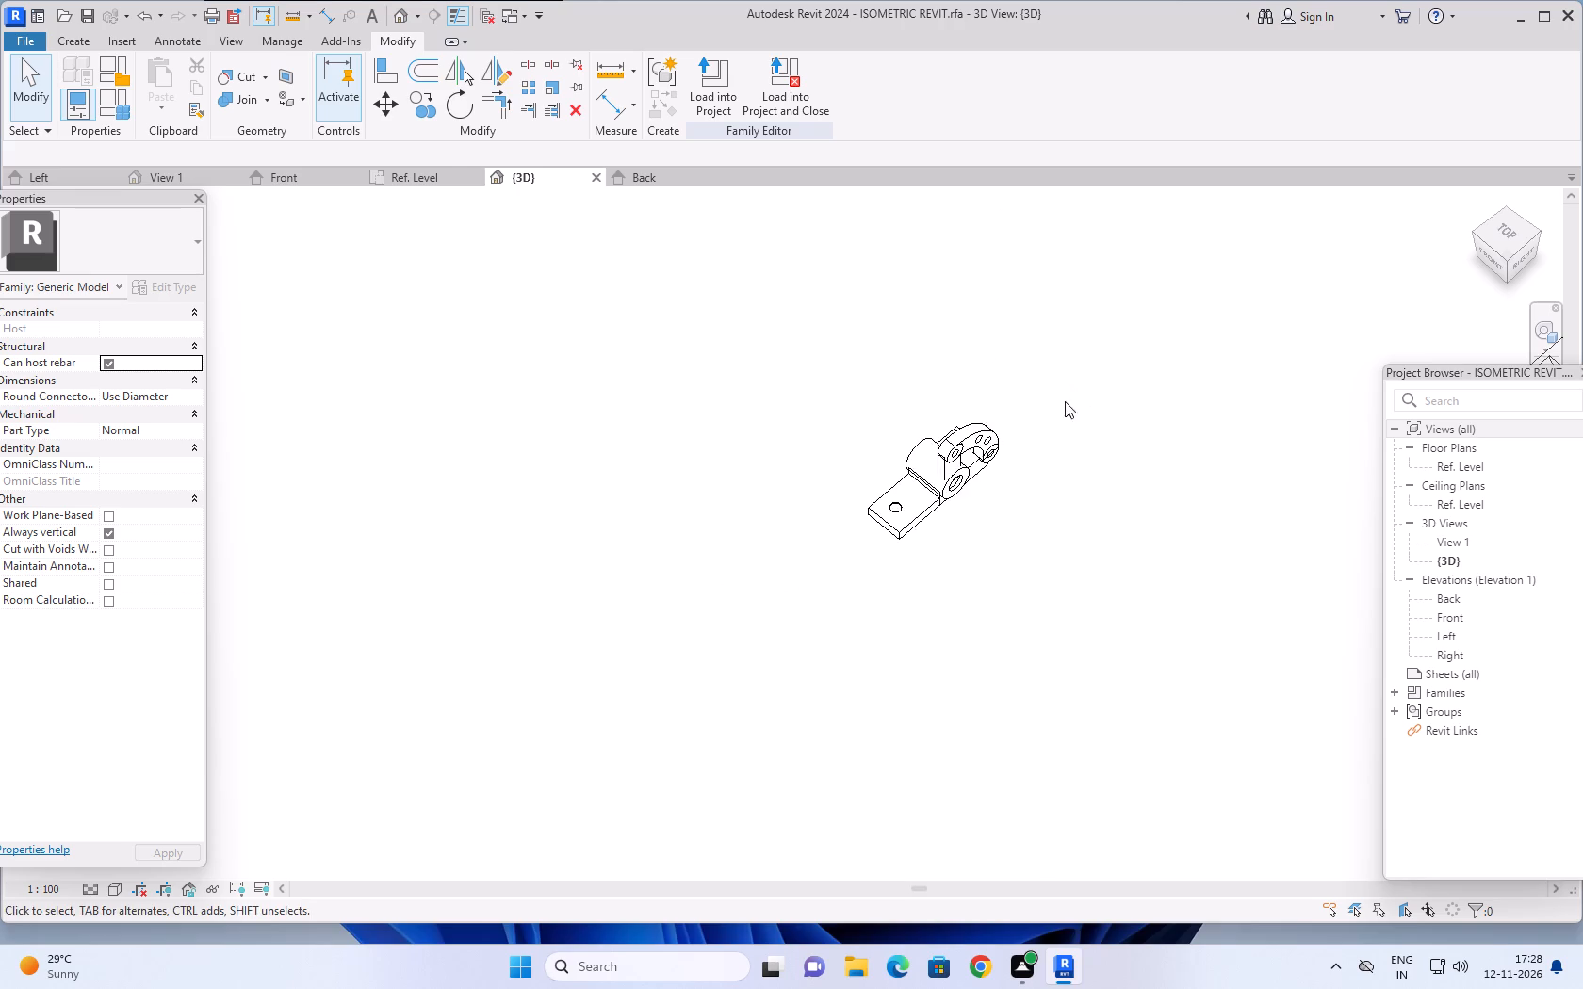
{"action": "middle_click_drag", "start_coordinate": [1028, 401], "coordinate": [907, 393]}
{"action": "scroll", "coordinate": [909, 376], "scroll_direction": "down", "scroll_amount": 2}
{"action": "middle_click_drag", "start_coordinate": [955, 391], "coordinate": [932, 391]}
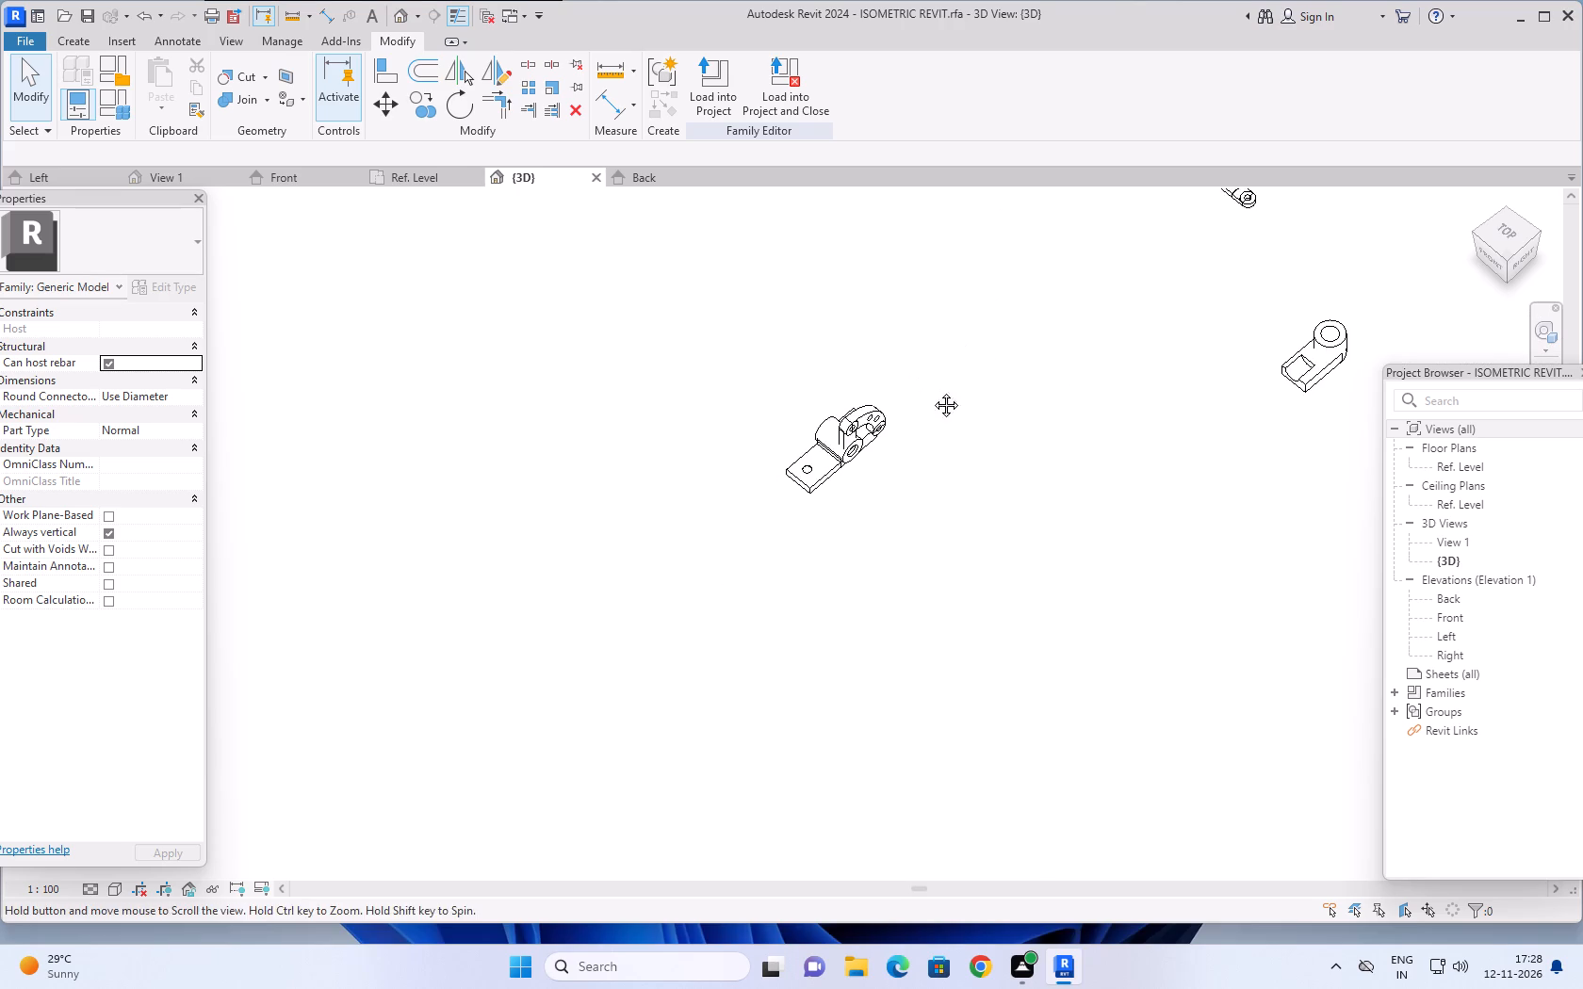
{"action": "middle_click_drag", "start_coordinate": [932, 391], "coordinate": [833, 399]}
{"action": "scroll", "coordinate": [857, 412], "scroll_direction": "down", "scroll_amount": 4}
{"action": "middle_click_drag", "start_coordinate": [940, 419], "coordinate": [822, 510]}
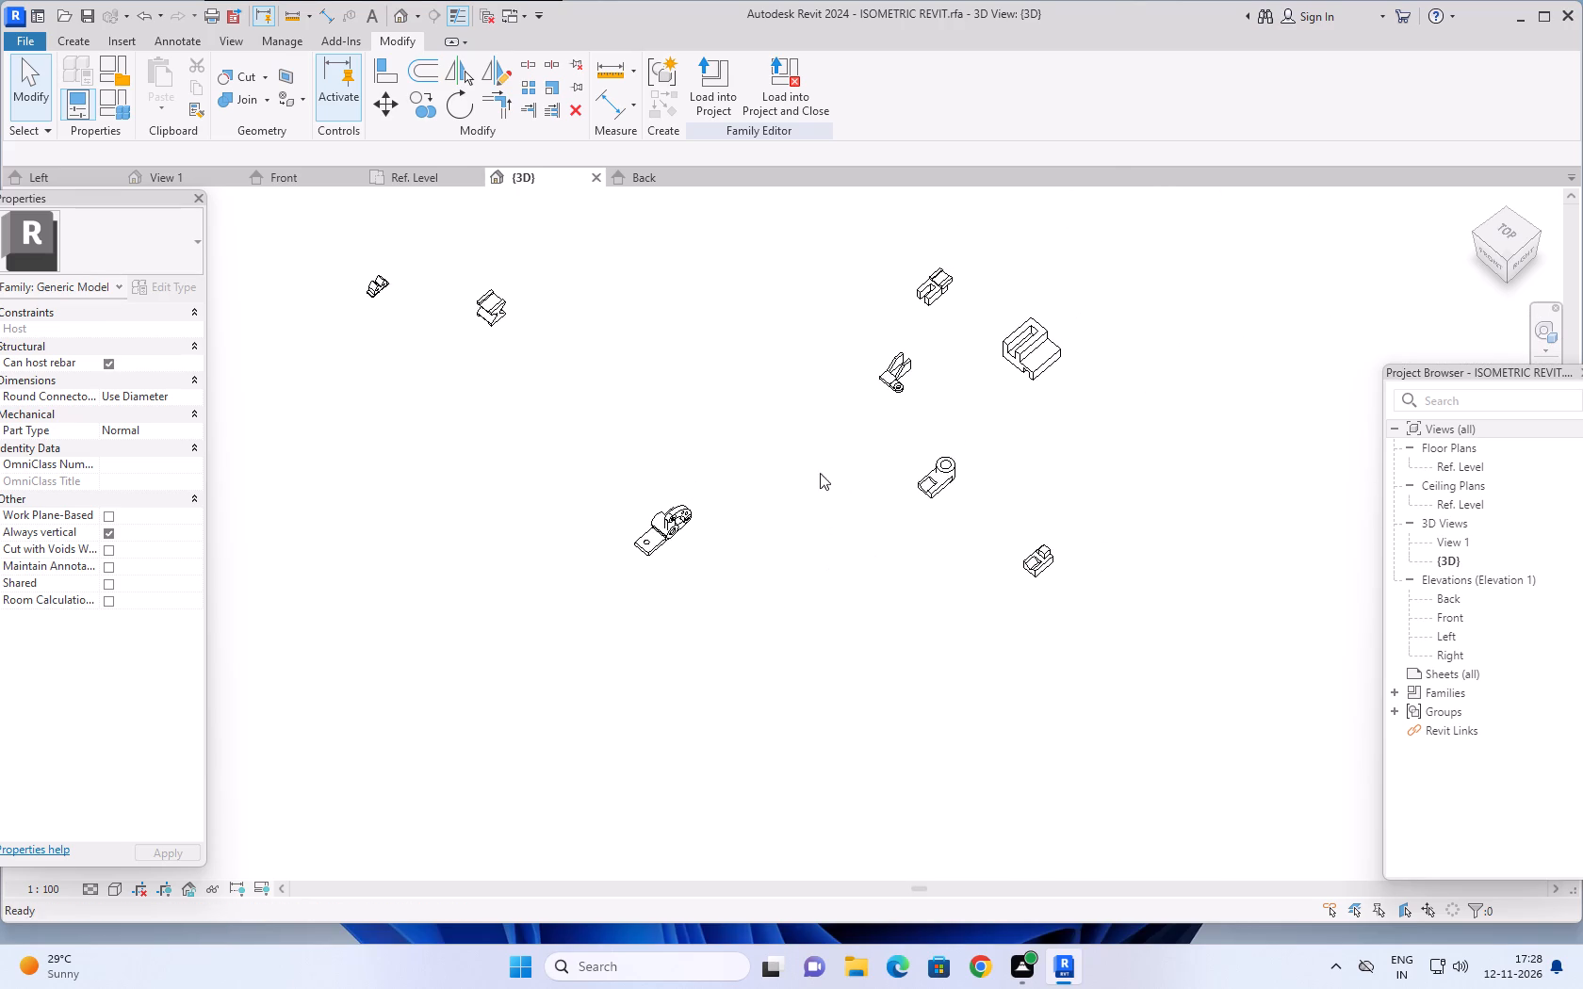
{"action": "scroll", "coordinate": [821, 433], "scroll_direction": "down", "scroll_amount": 3}
{"action": "middle_click_drag", "start_coordinate": [815, 422], "coordinate": [749, 445]}
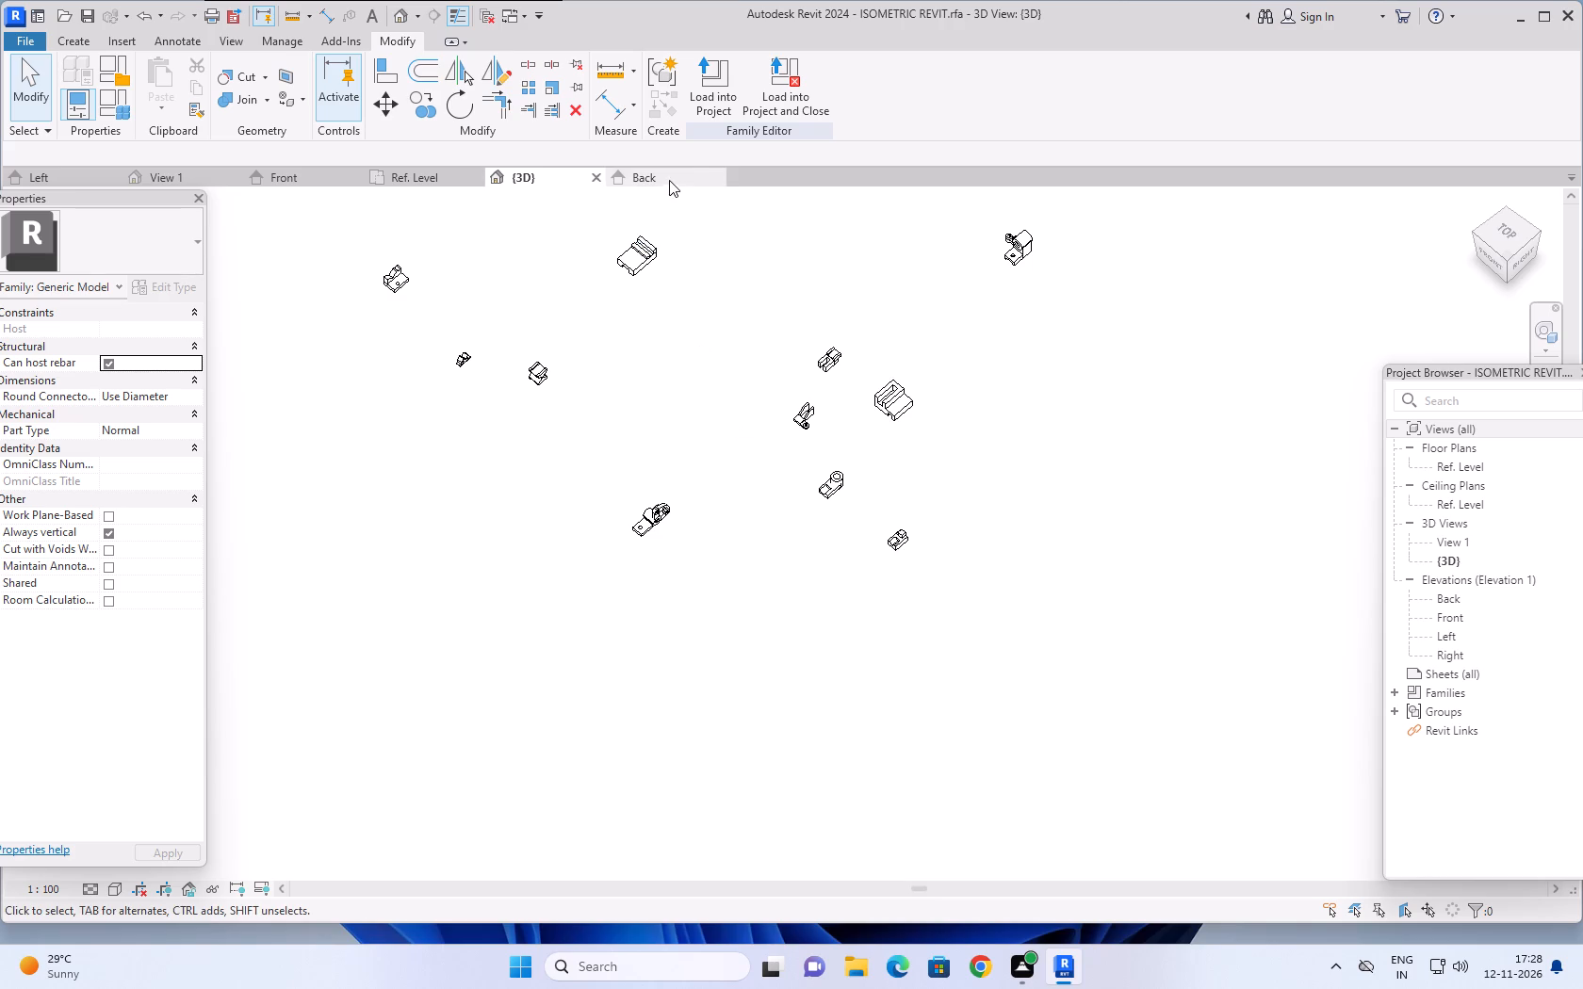
Create a new project from the default.rte template in the English-Imperial templates folder.
{"action": "left_click", "coordinate": [9, 13]}
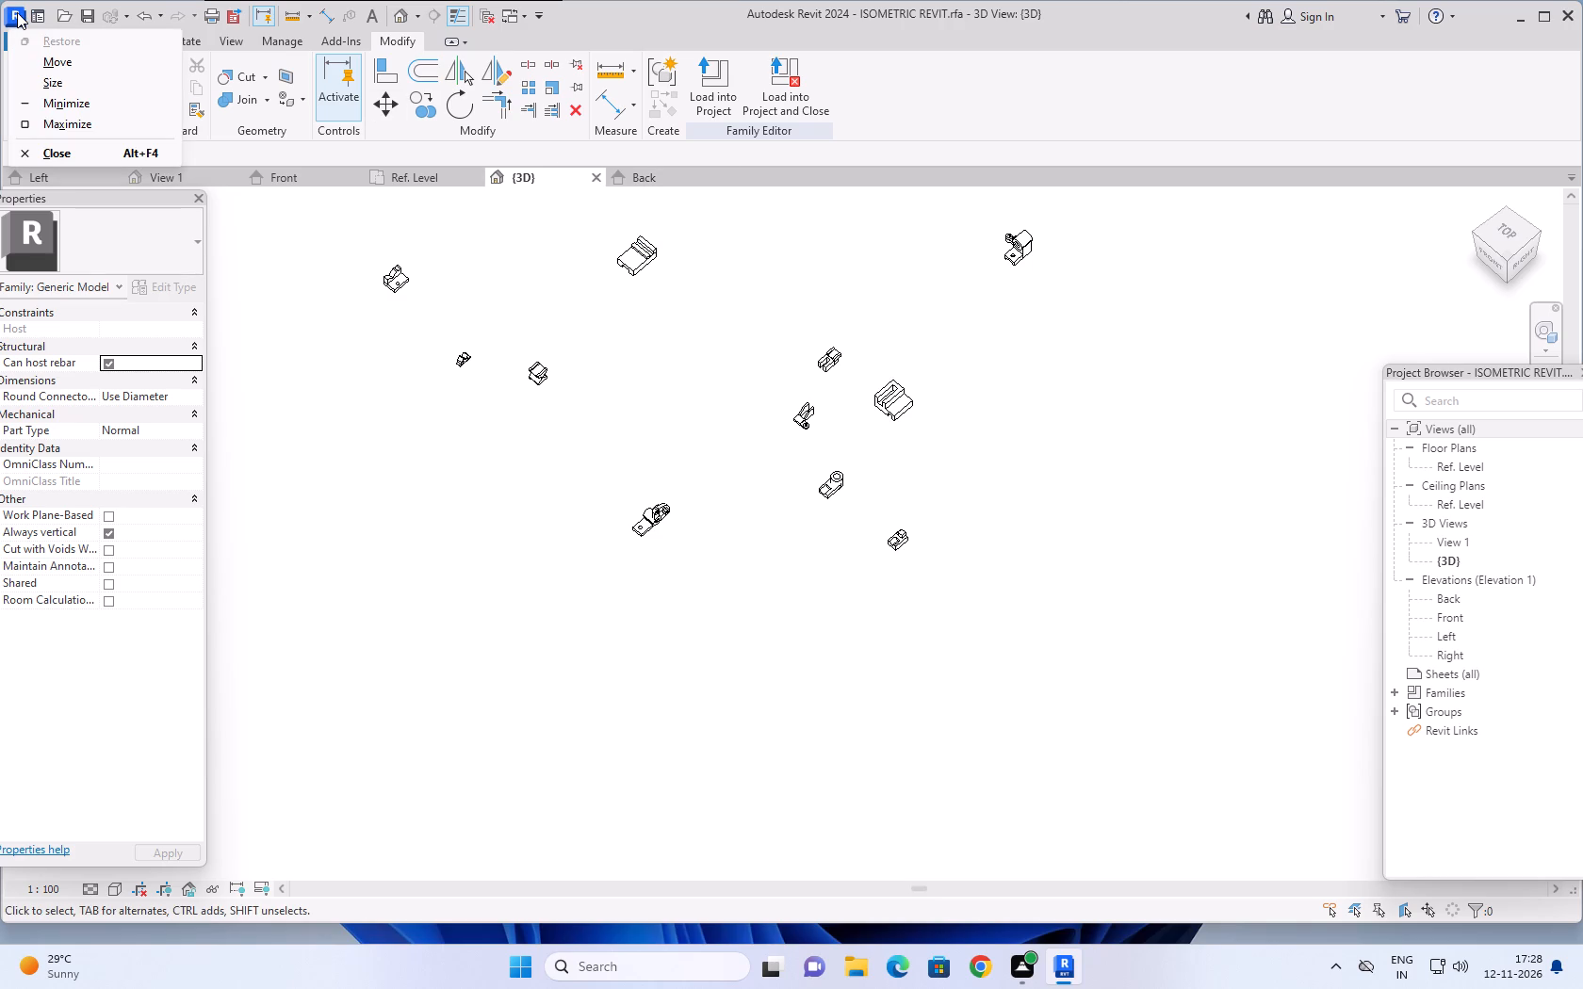
{"action": "left_click", "coordinate": [17, 12]}
{"action": "left_click", "coordinate": [21, 41]}
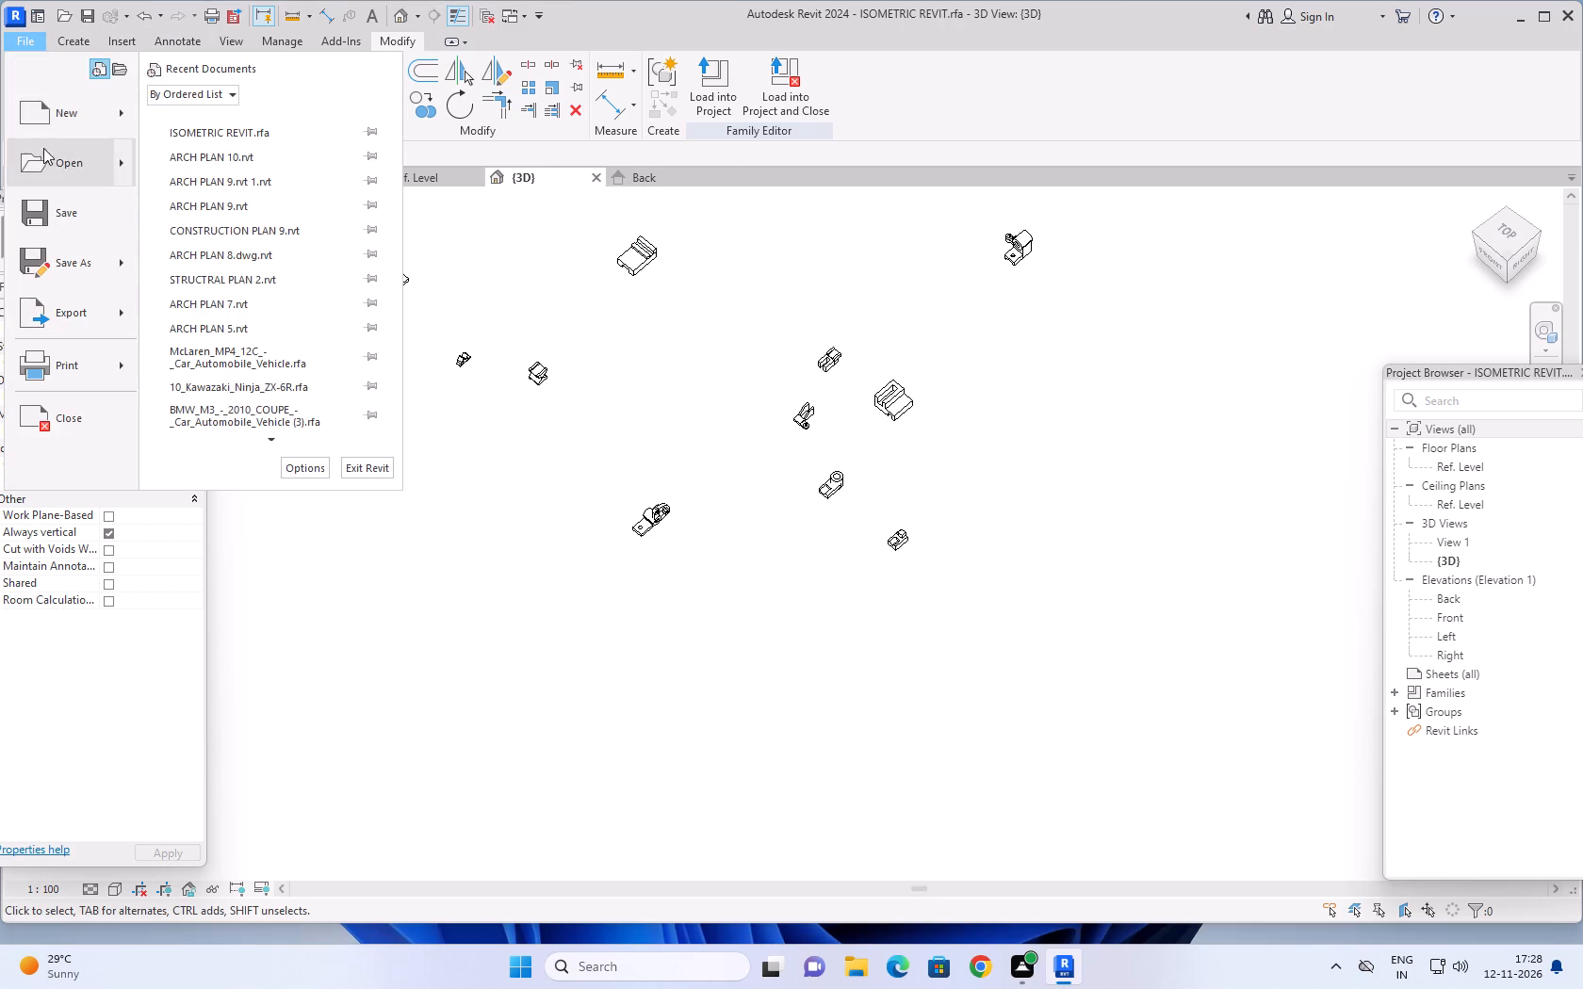
{"action": "left_click", "coordinate": [117, 115]}
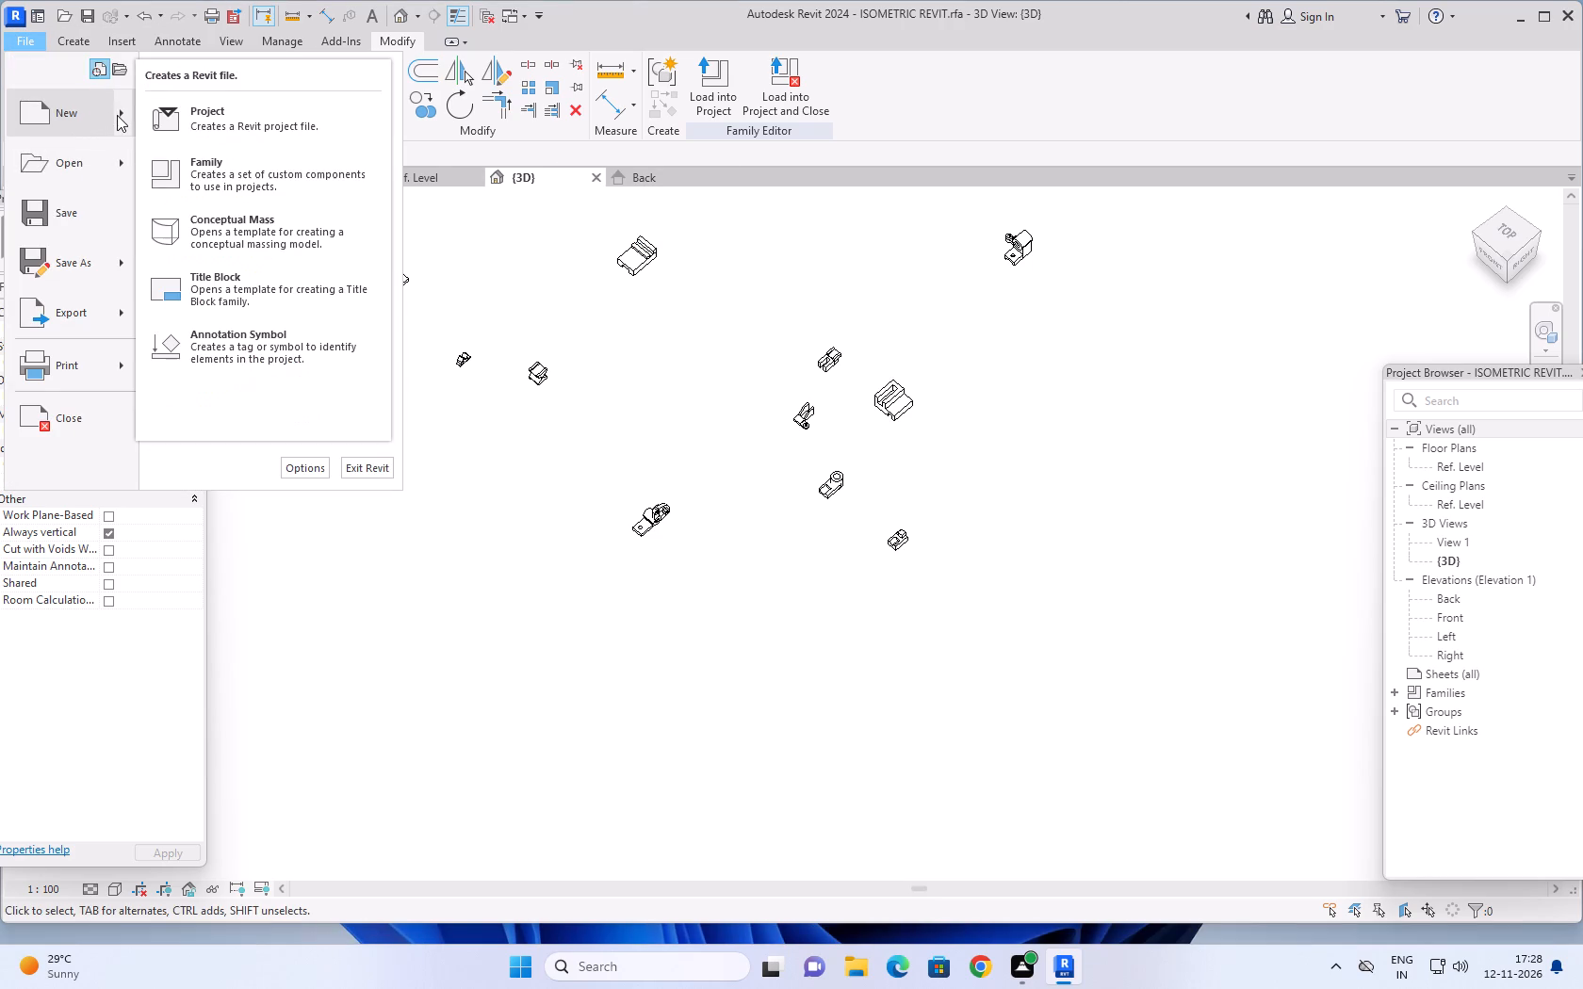
{"action": "left_click", "coordinate": [95, 111]}
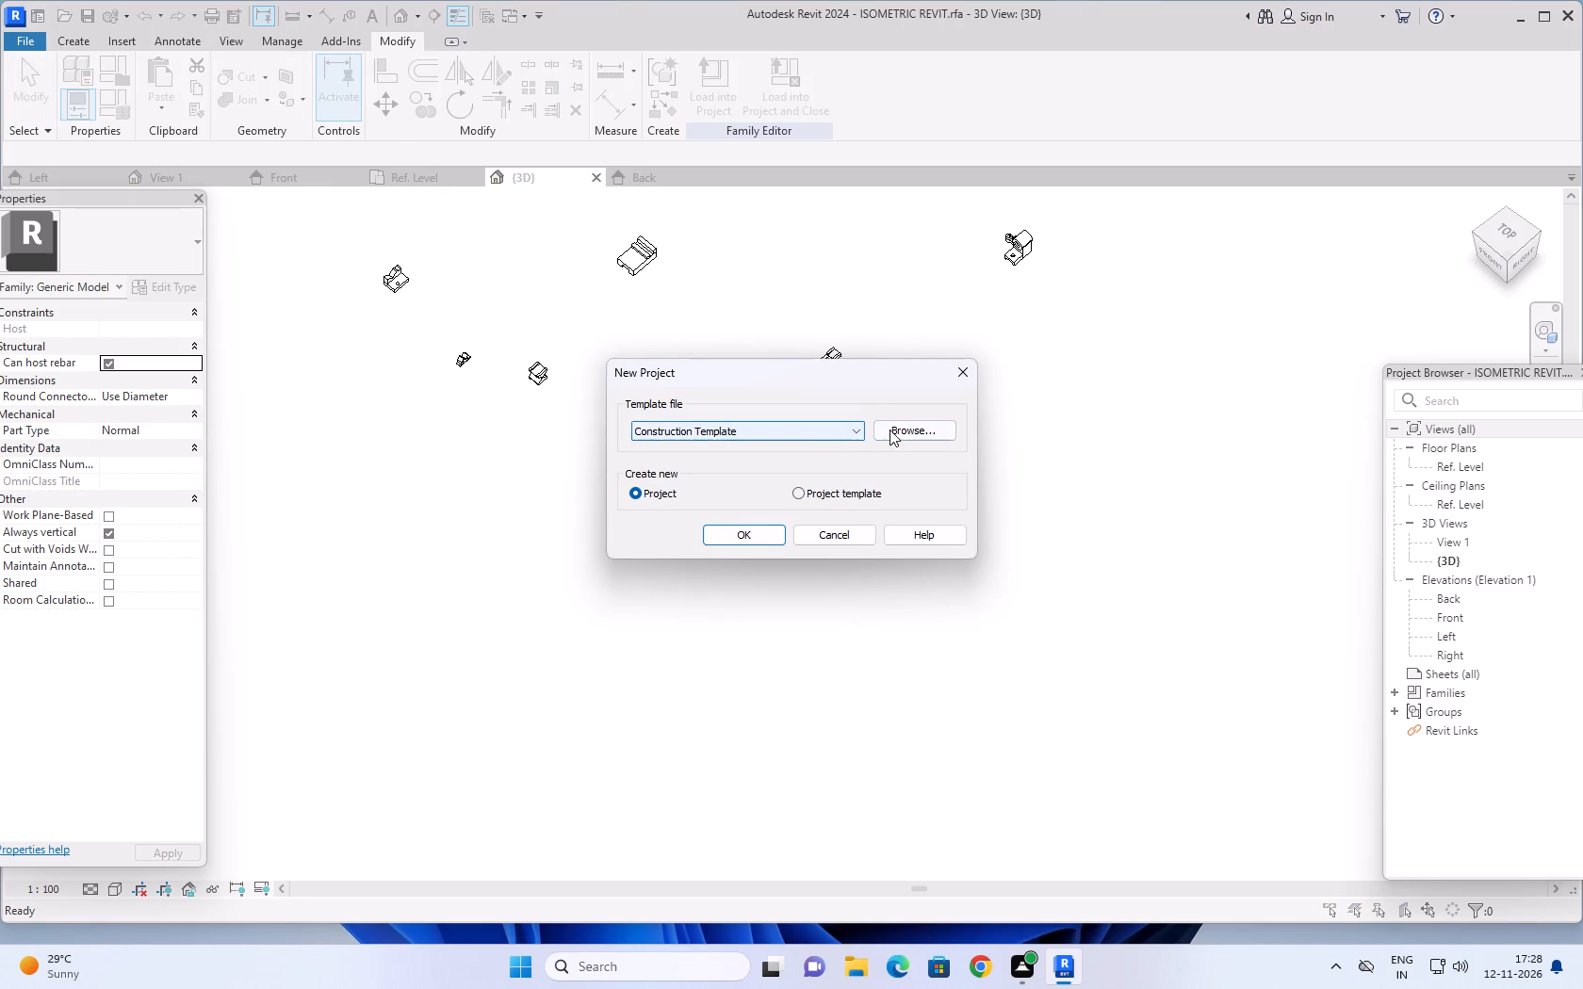
{"action": "left_click", "coordinate": [899, 429]}
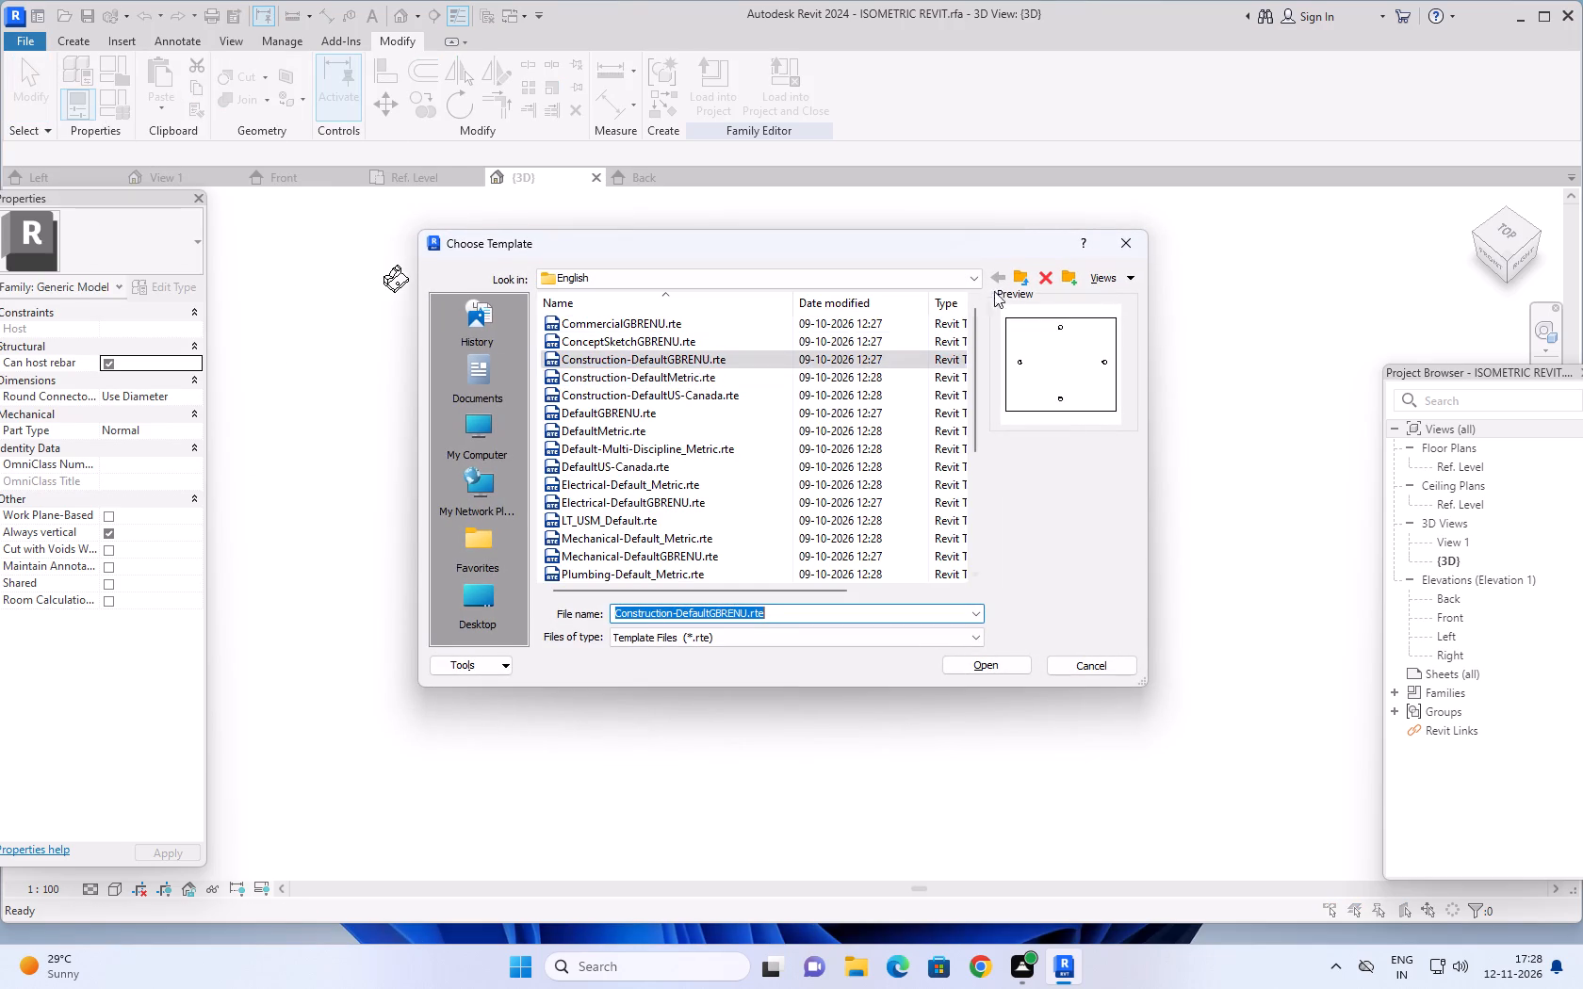
{"action": "left_click", "coordinate": [1021, 276]}
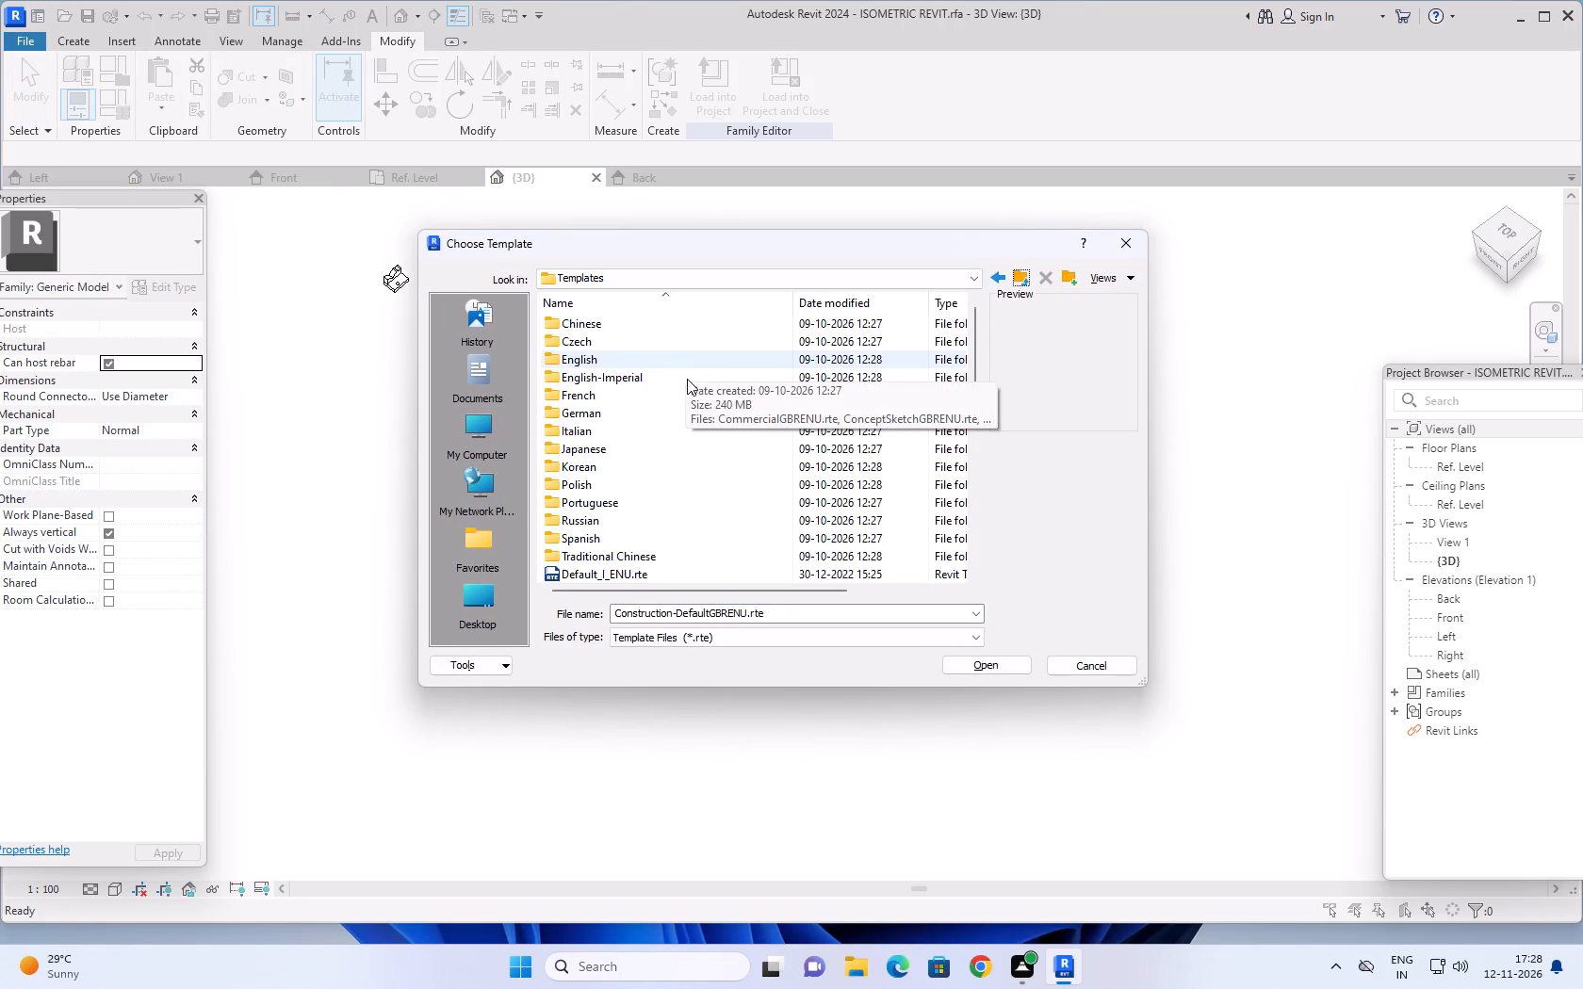
{"action": "double_click", "coordinate": [664, 380]}
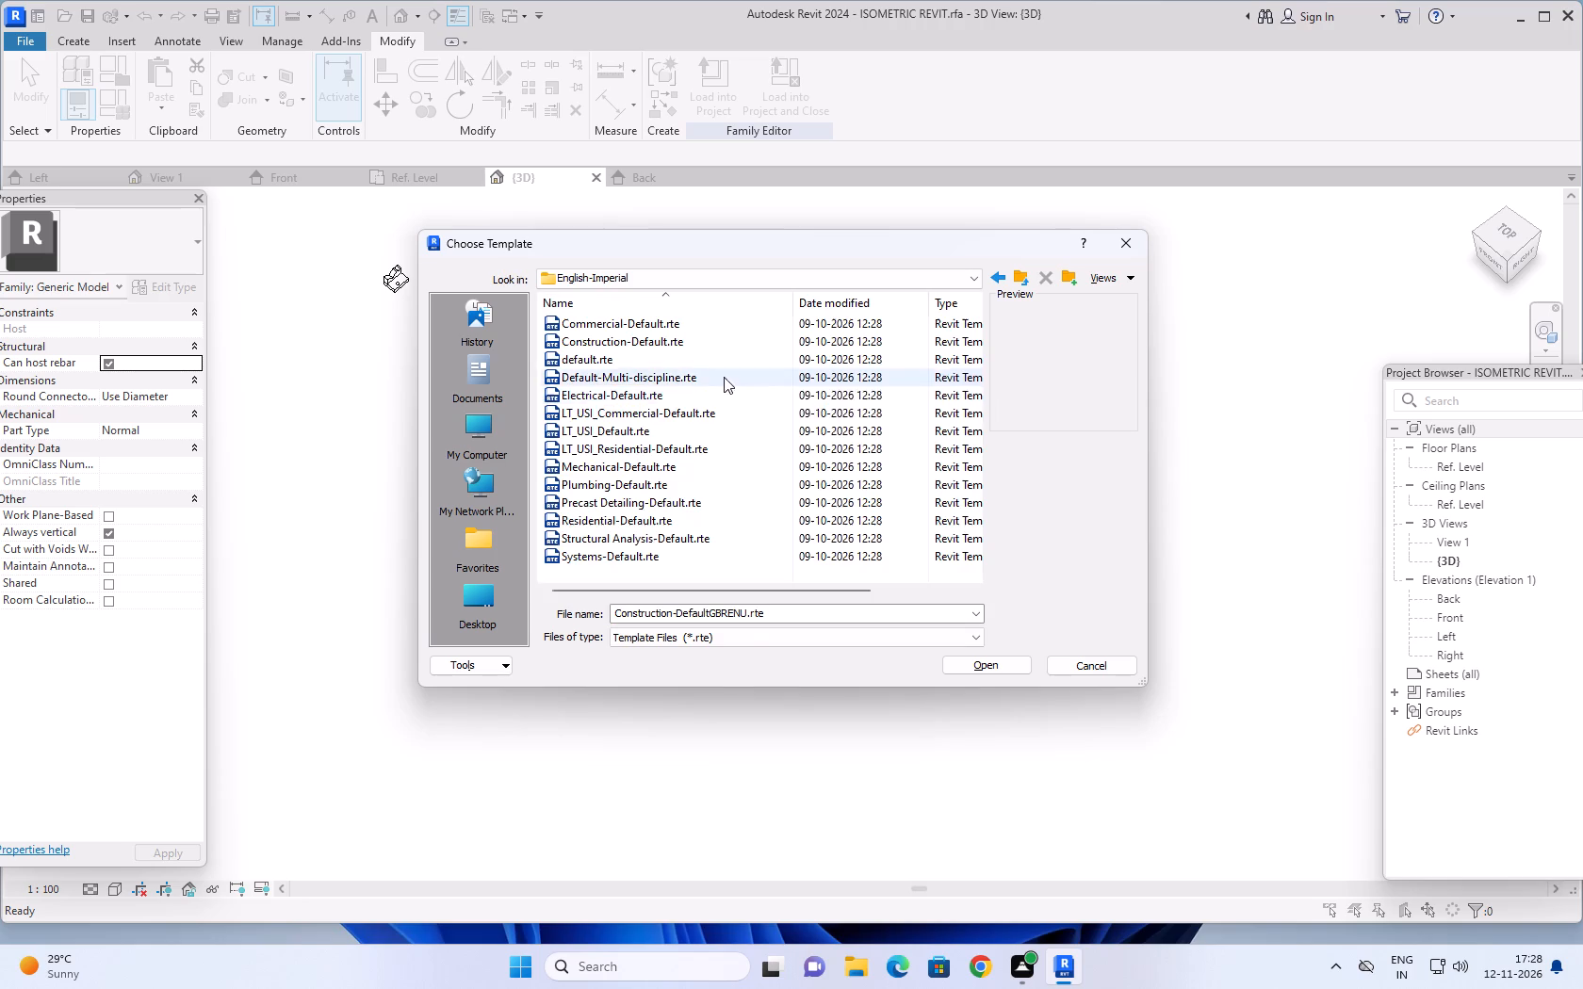
{"action": "left_click", "coordinate": [650, 363]}
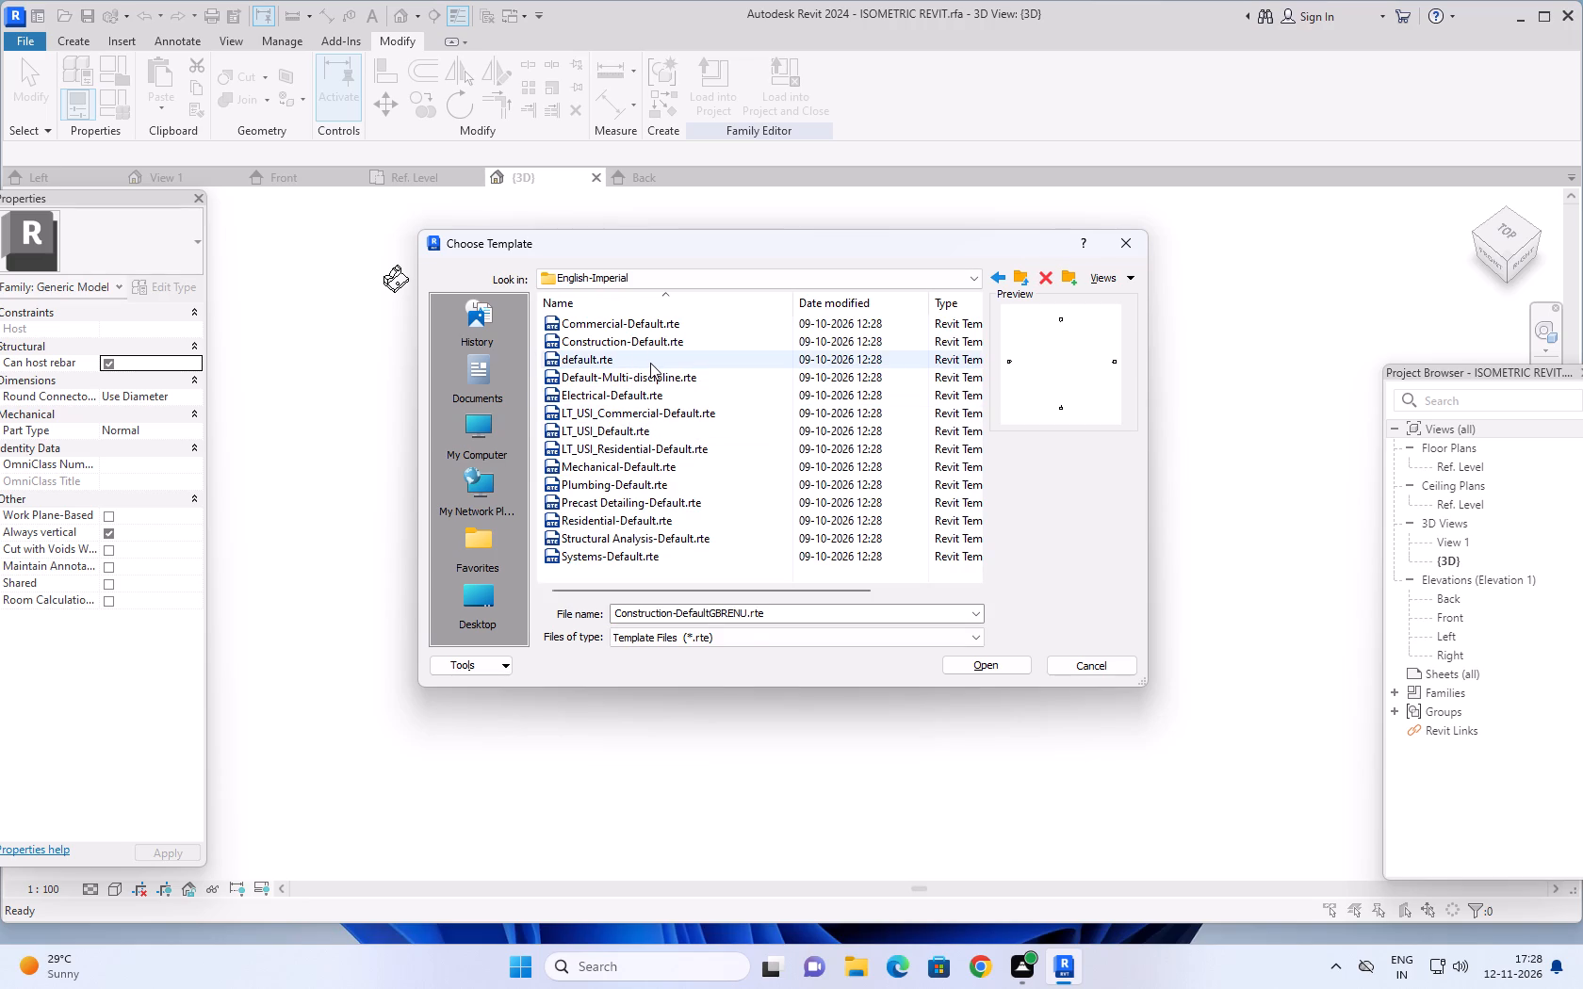
{"action": "left_click", "coordinate": [993, 661]}
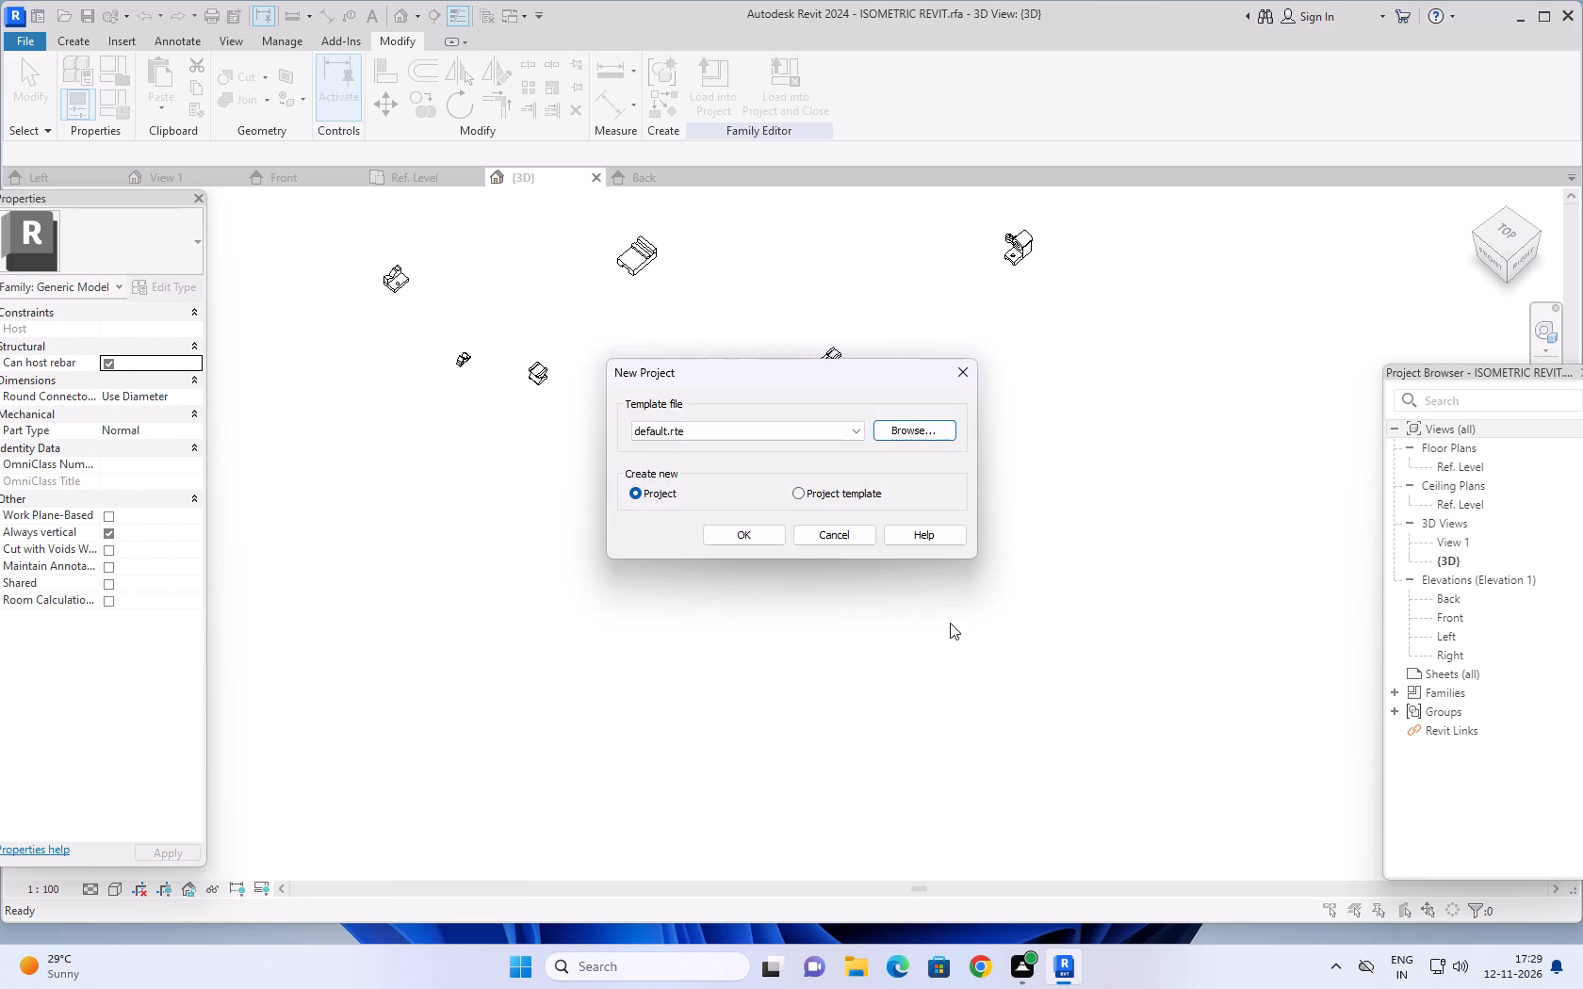
{"action": "left_click", "coordinate": [757, 533]}
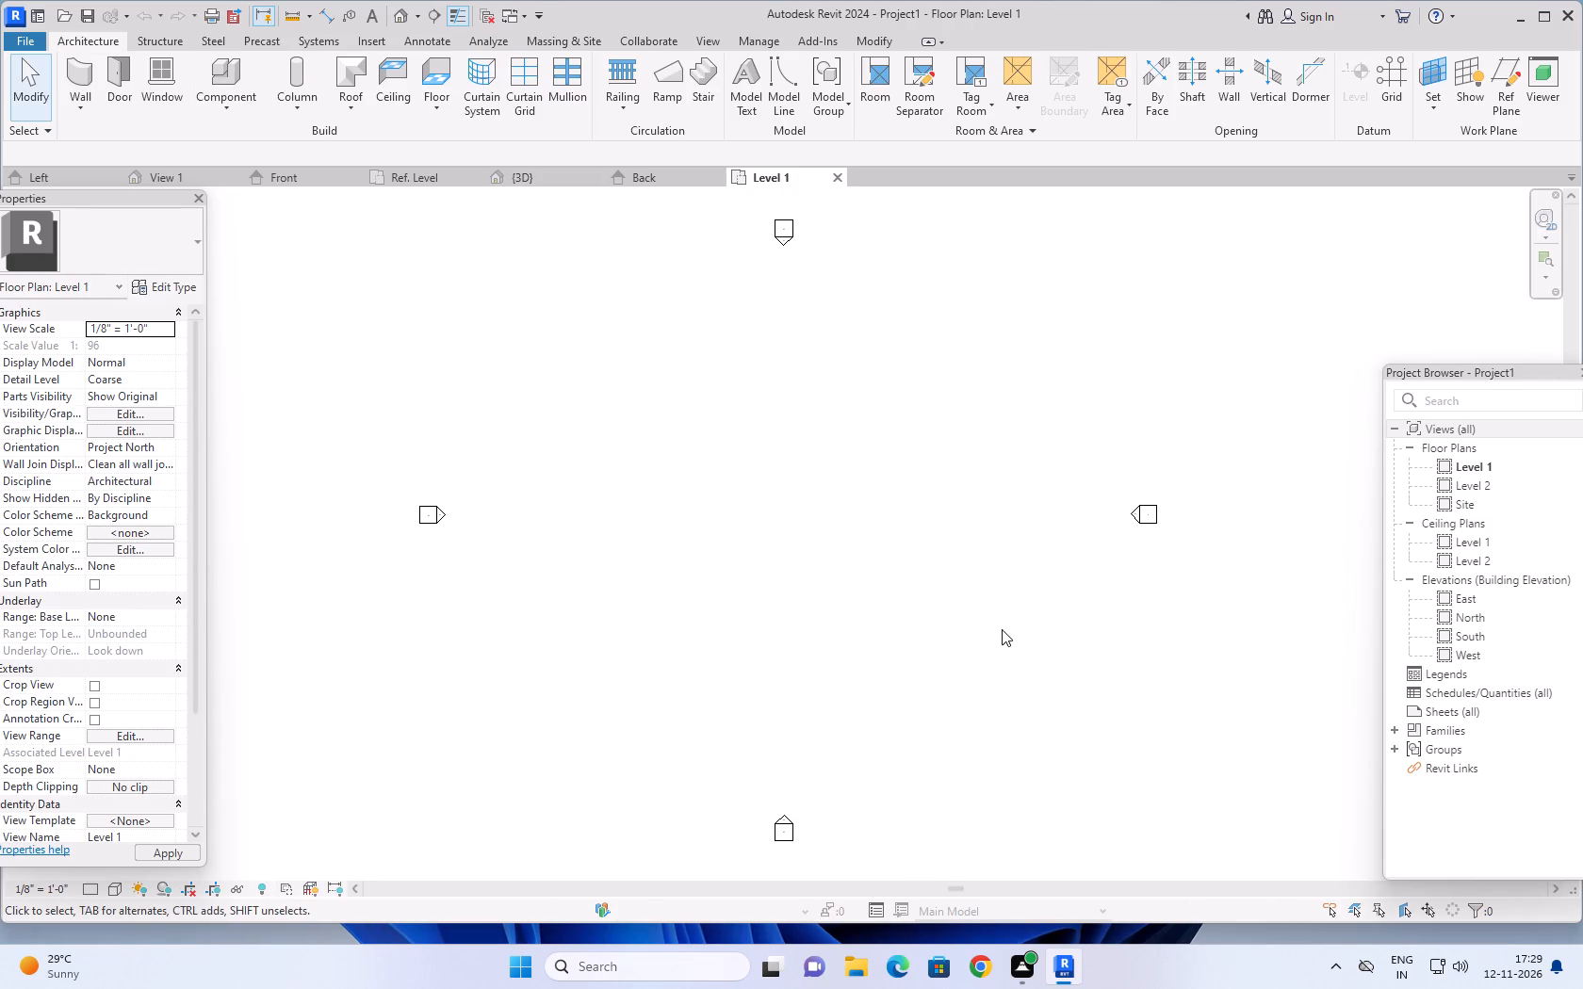
Close all the open views of the isometric family, leaving only the new project's Level 1 floor plan open.
{"action": "scroll", "coordinate": [1010, 648], "scroll_direction": "down", "scroll_amount": 3}
{"action": "middle_click_drag", "start_coordinate": [987, 464], "coordinate": [1017, 422]}
{"action": "scroll", "coordinate": [1017, 430], "scroll_direction": "up", "scroll_amount": 1}
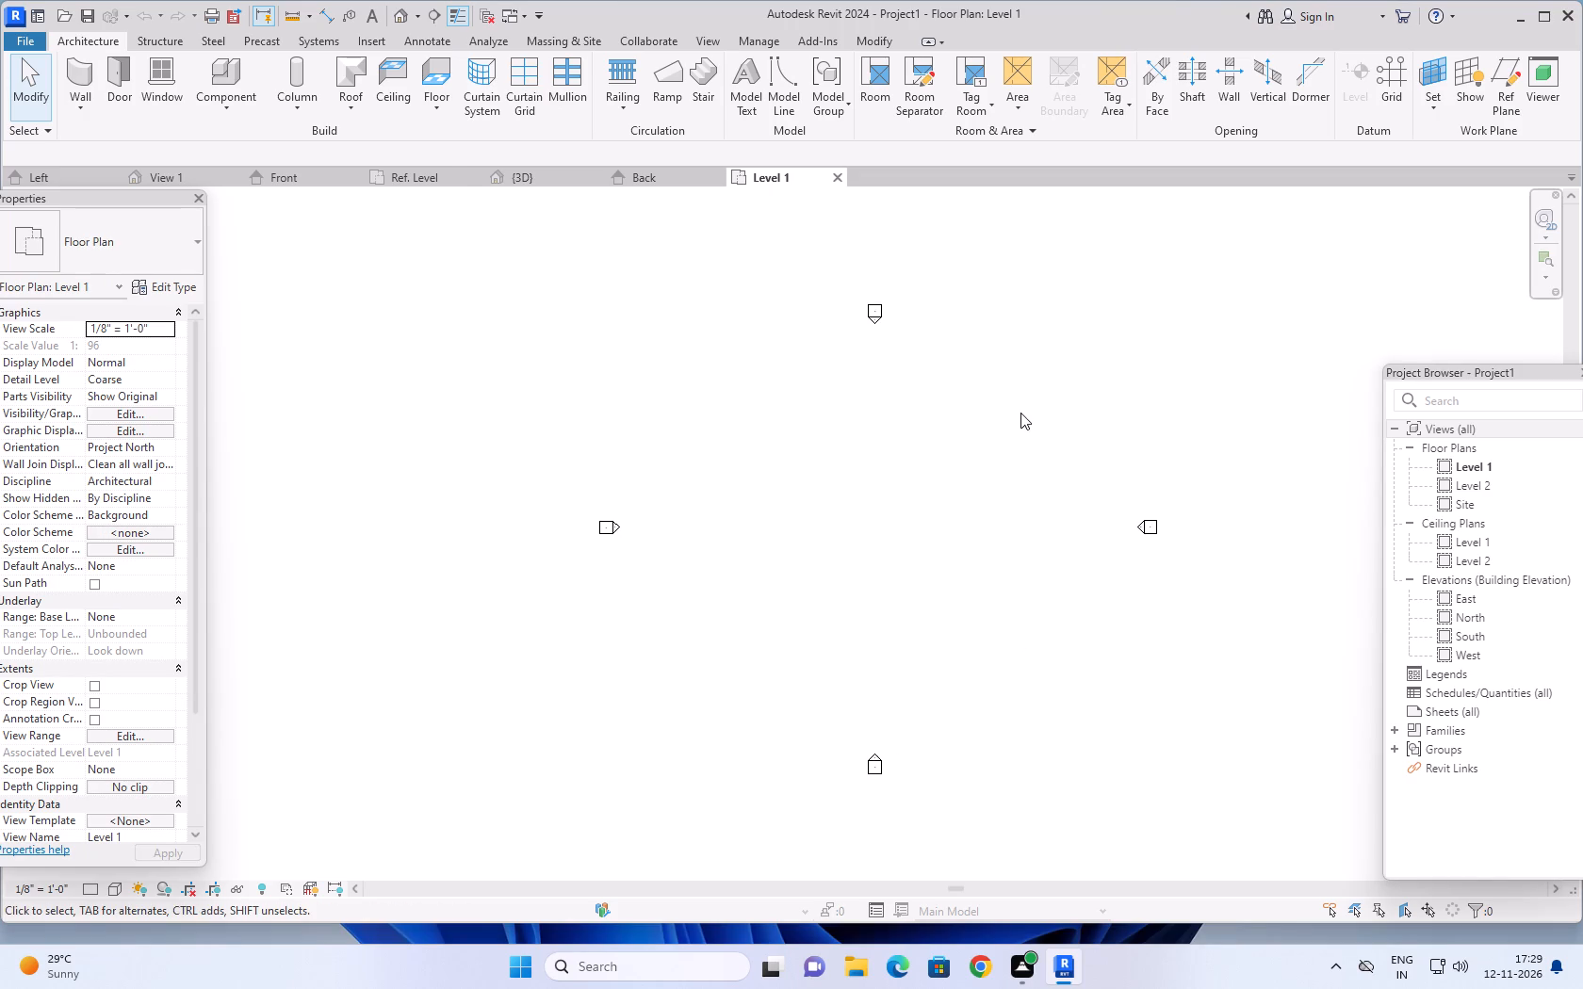
{"action": "middle_click_drag", "start_coordinate": [1018, 408], "coordinate": [977, 491]}
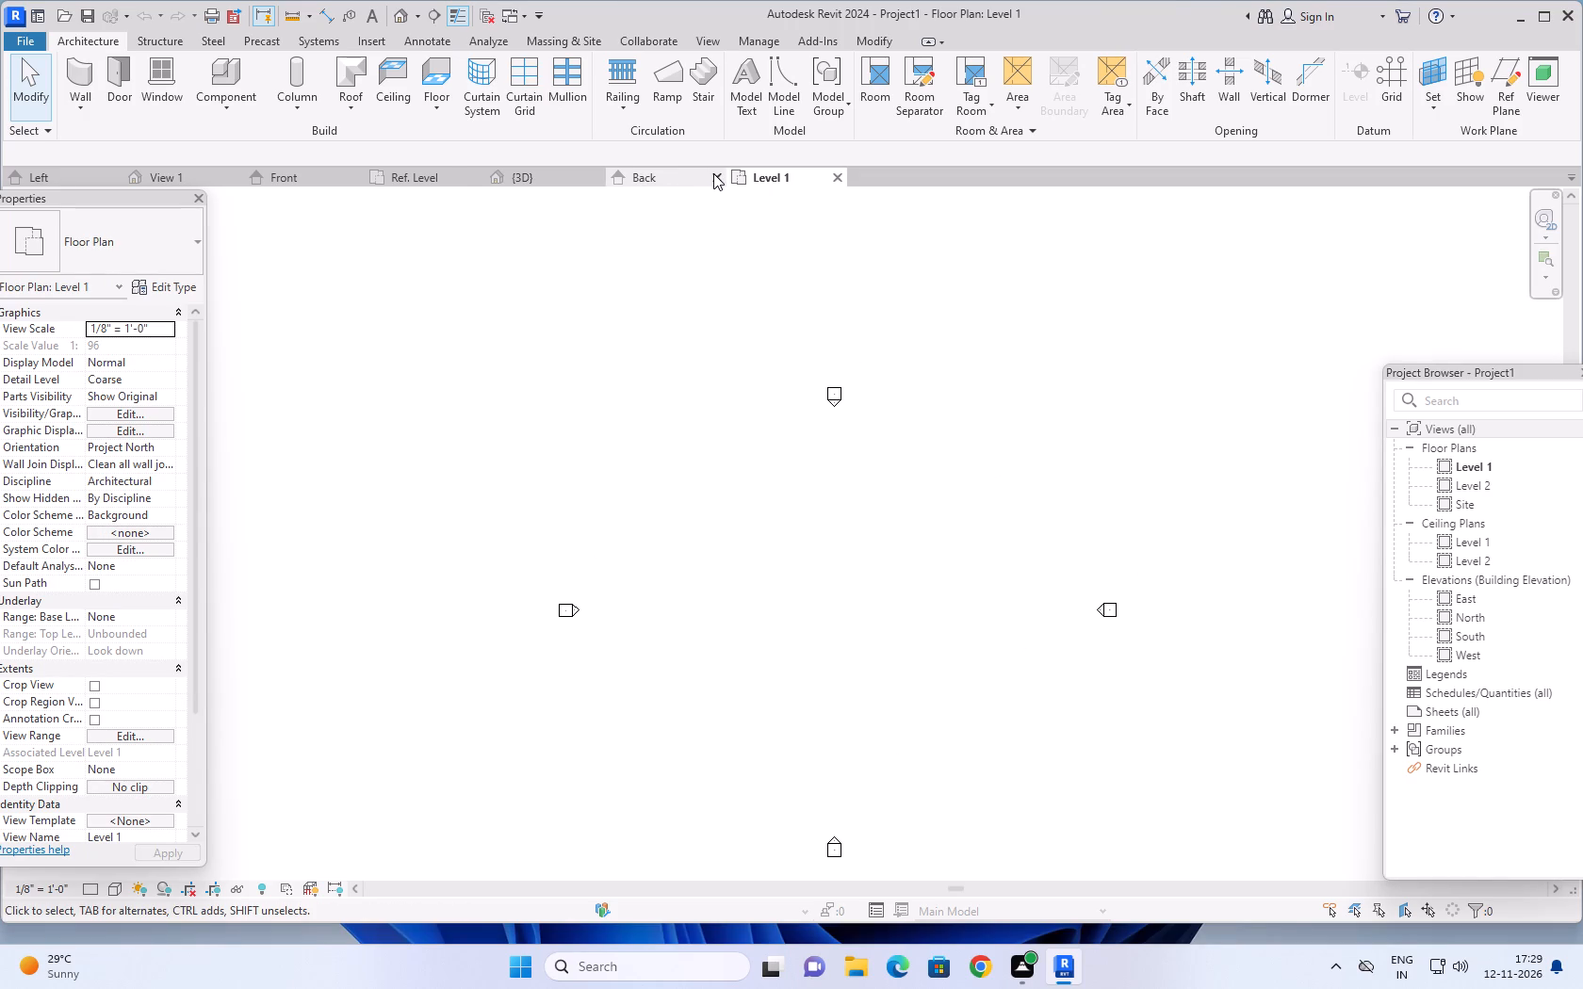
{"action": "left_click", "coordinate": [713, 173]}
{"action": "left_click", "coordinate": [596, 179]}
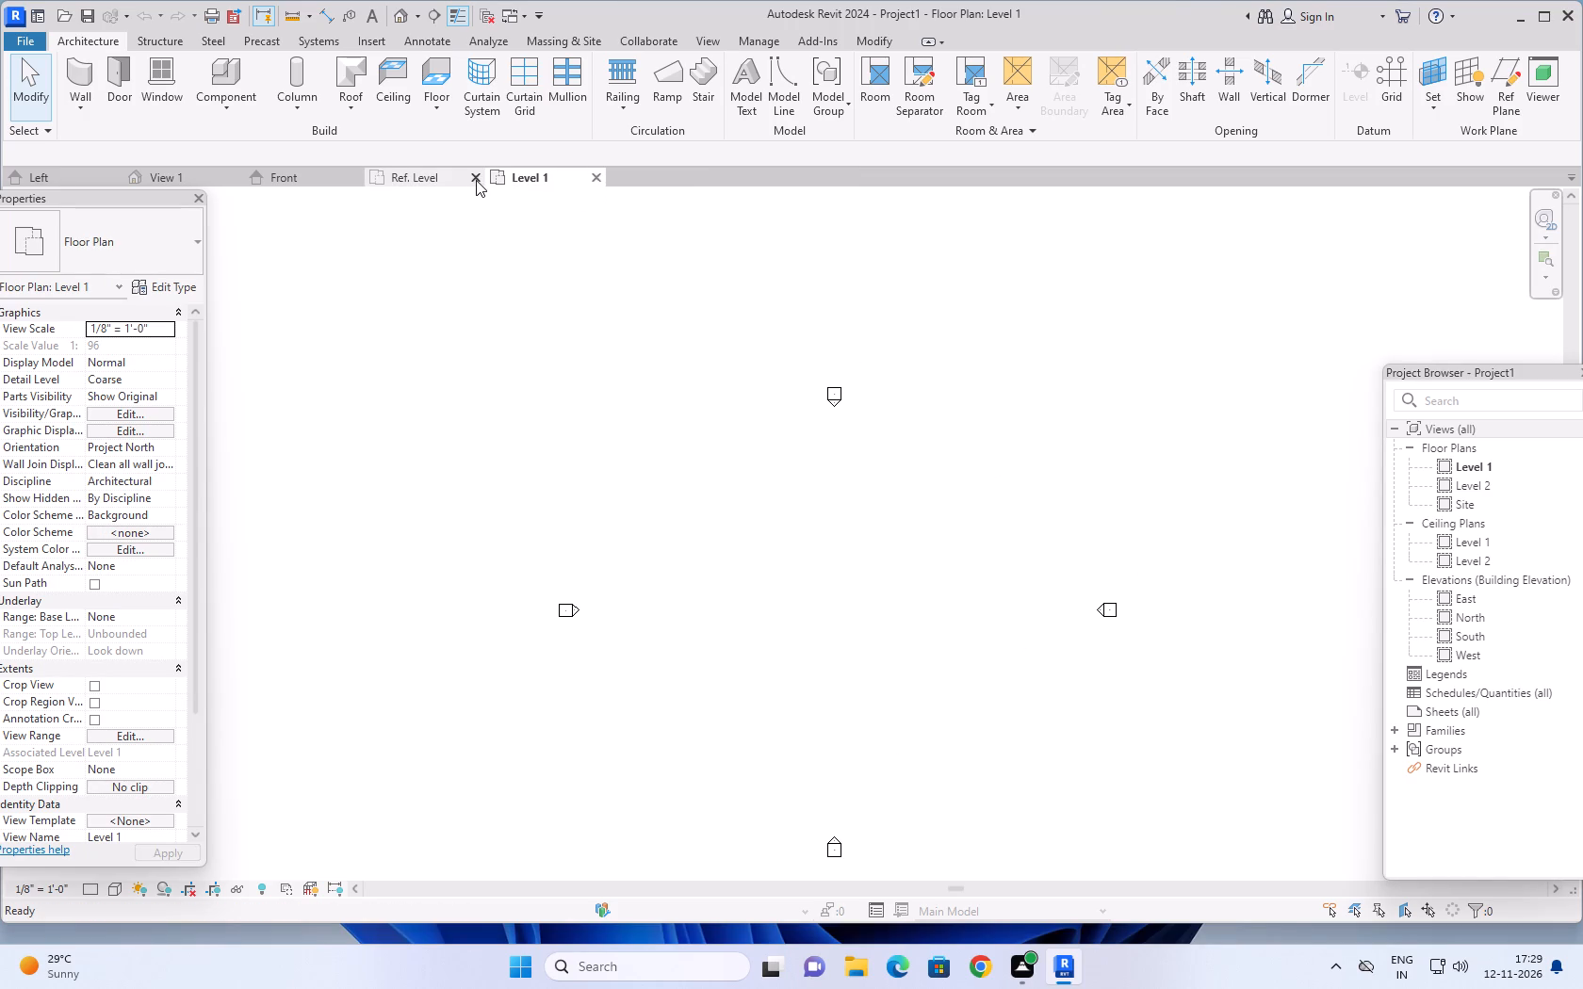
{"action": "left_click", "coordinate": [476, 177]}
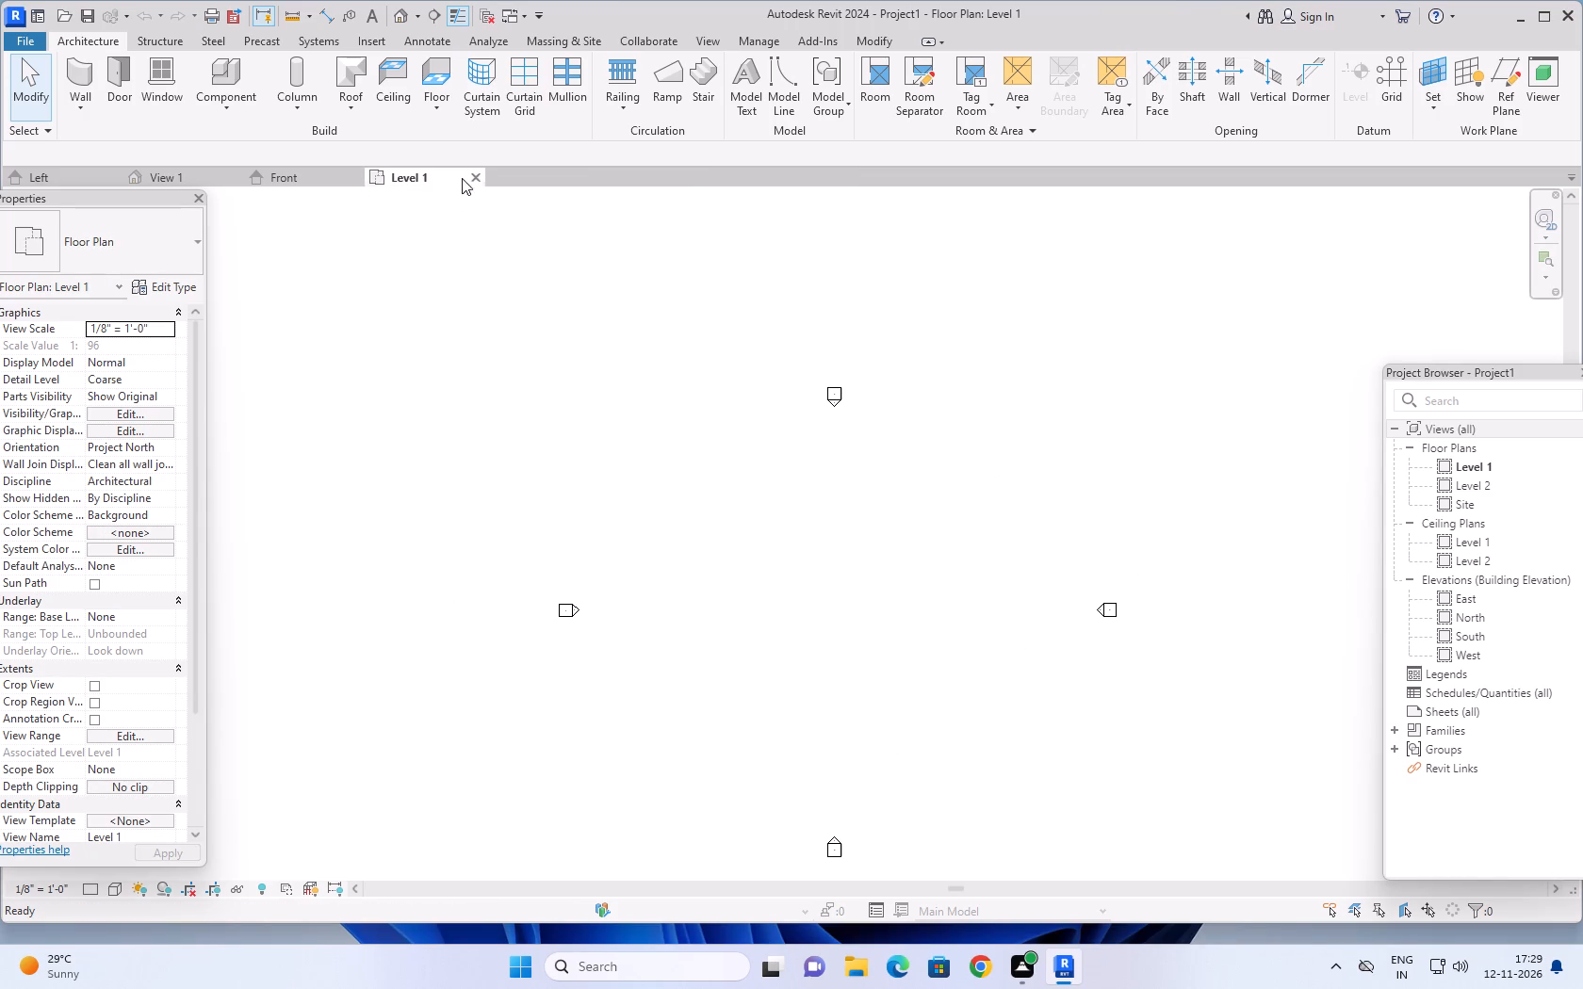
{"action": "left_click", "coordinate": [108, 177]}
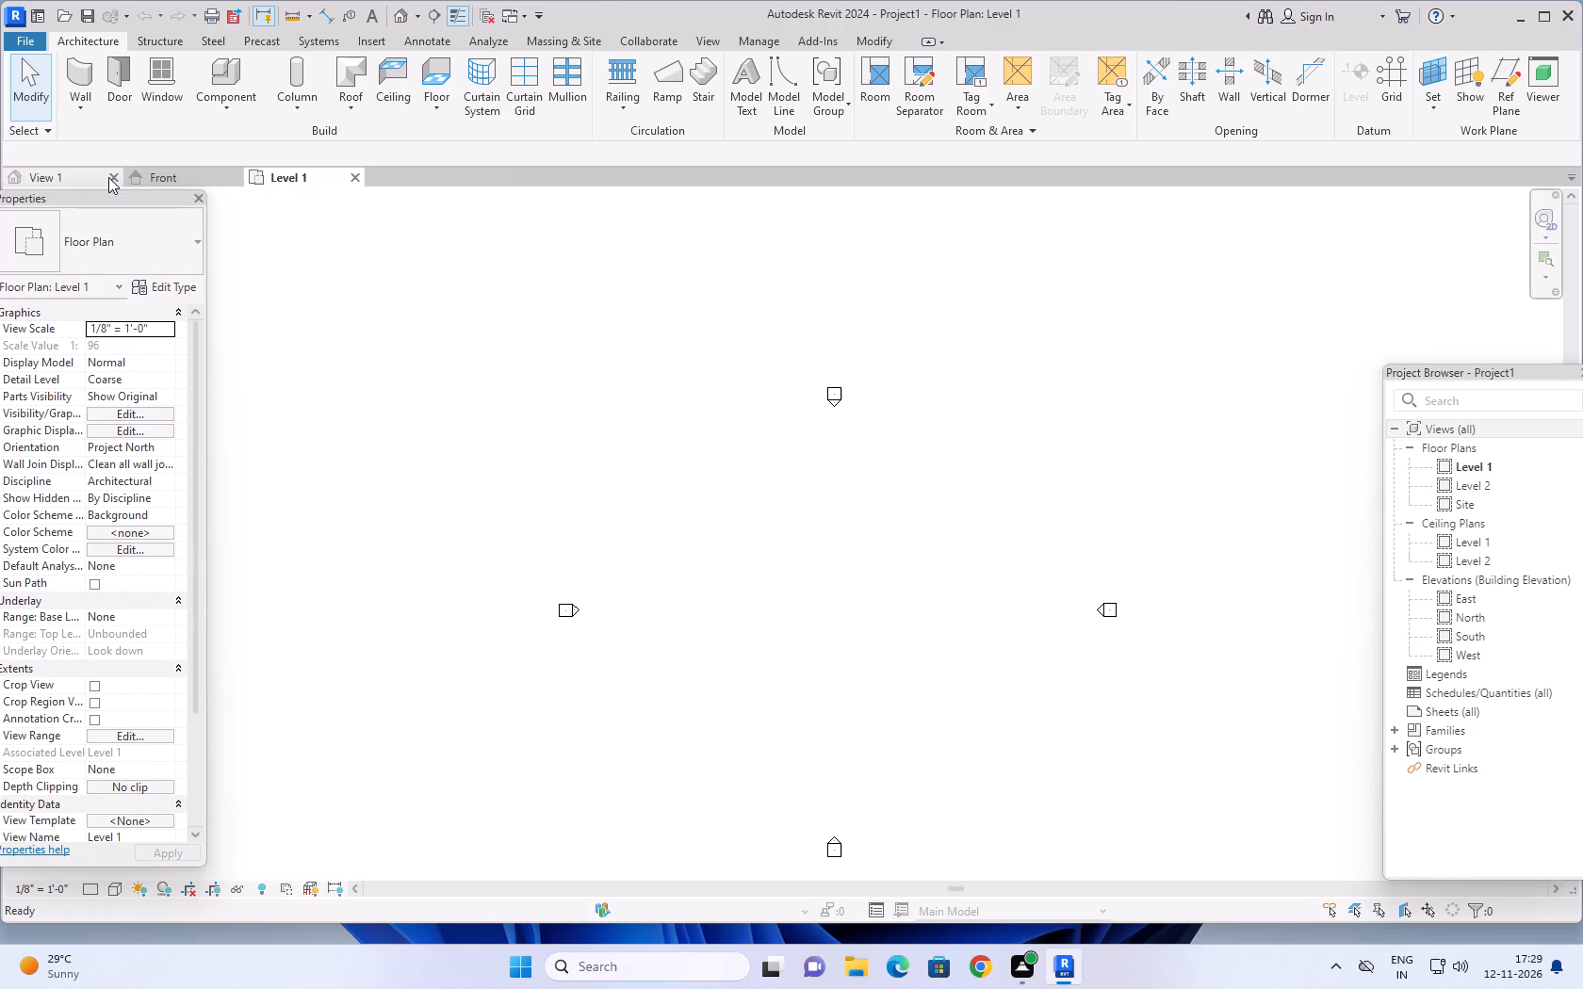
{"action": "left_click", "coordinate": [109, 176]}
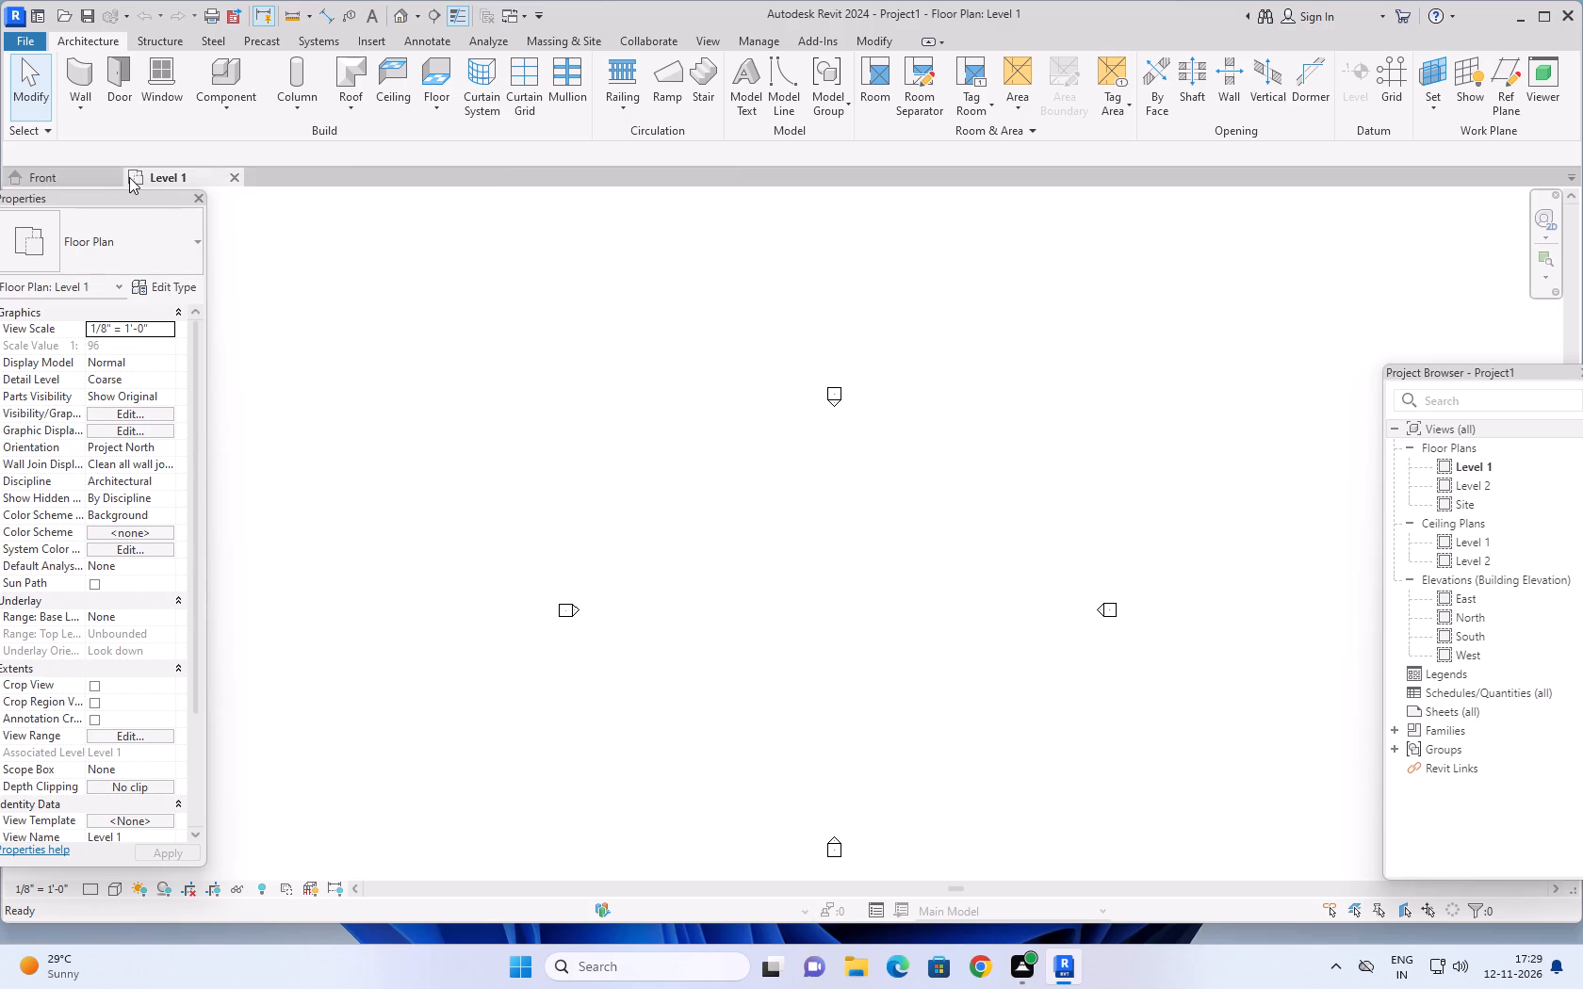
{"action": "left_click", "coordinate": [113, 177]}
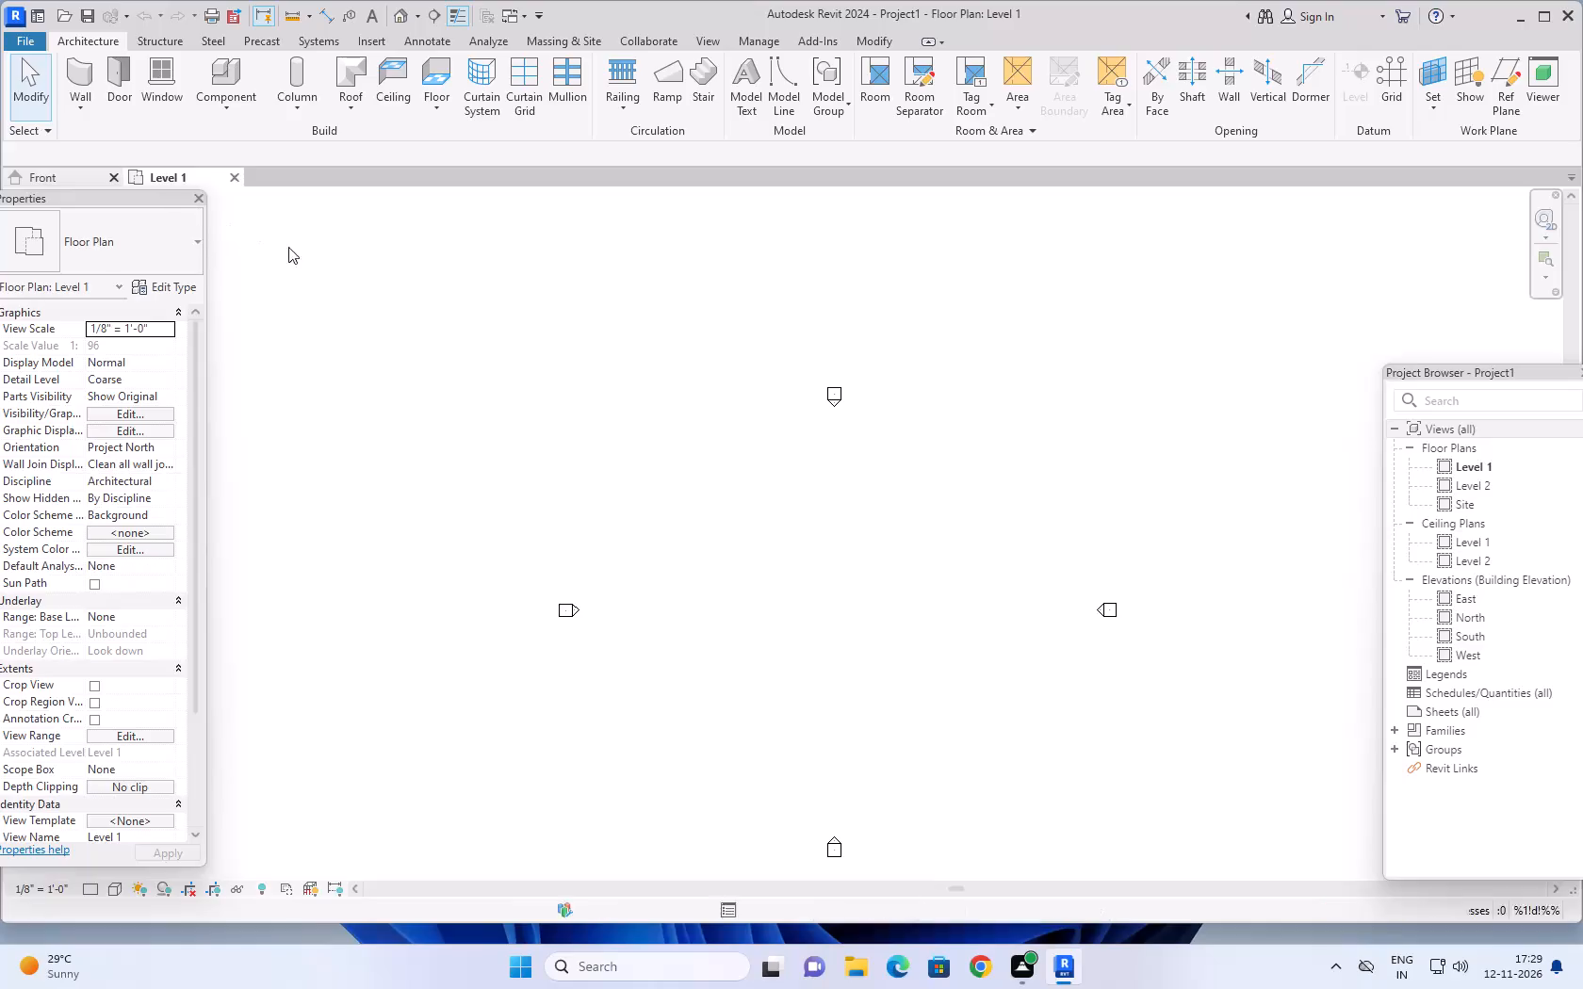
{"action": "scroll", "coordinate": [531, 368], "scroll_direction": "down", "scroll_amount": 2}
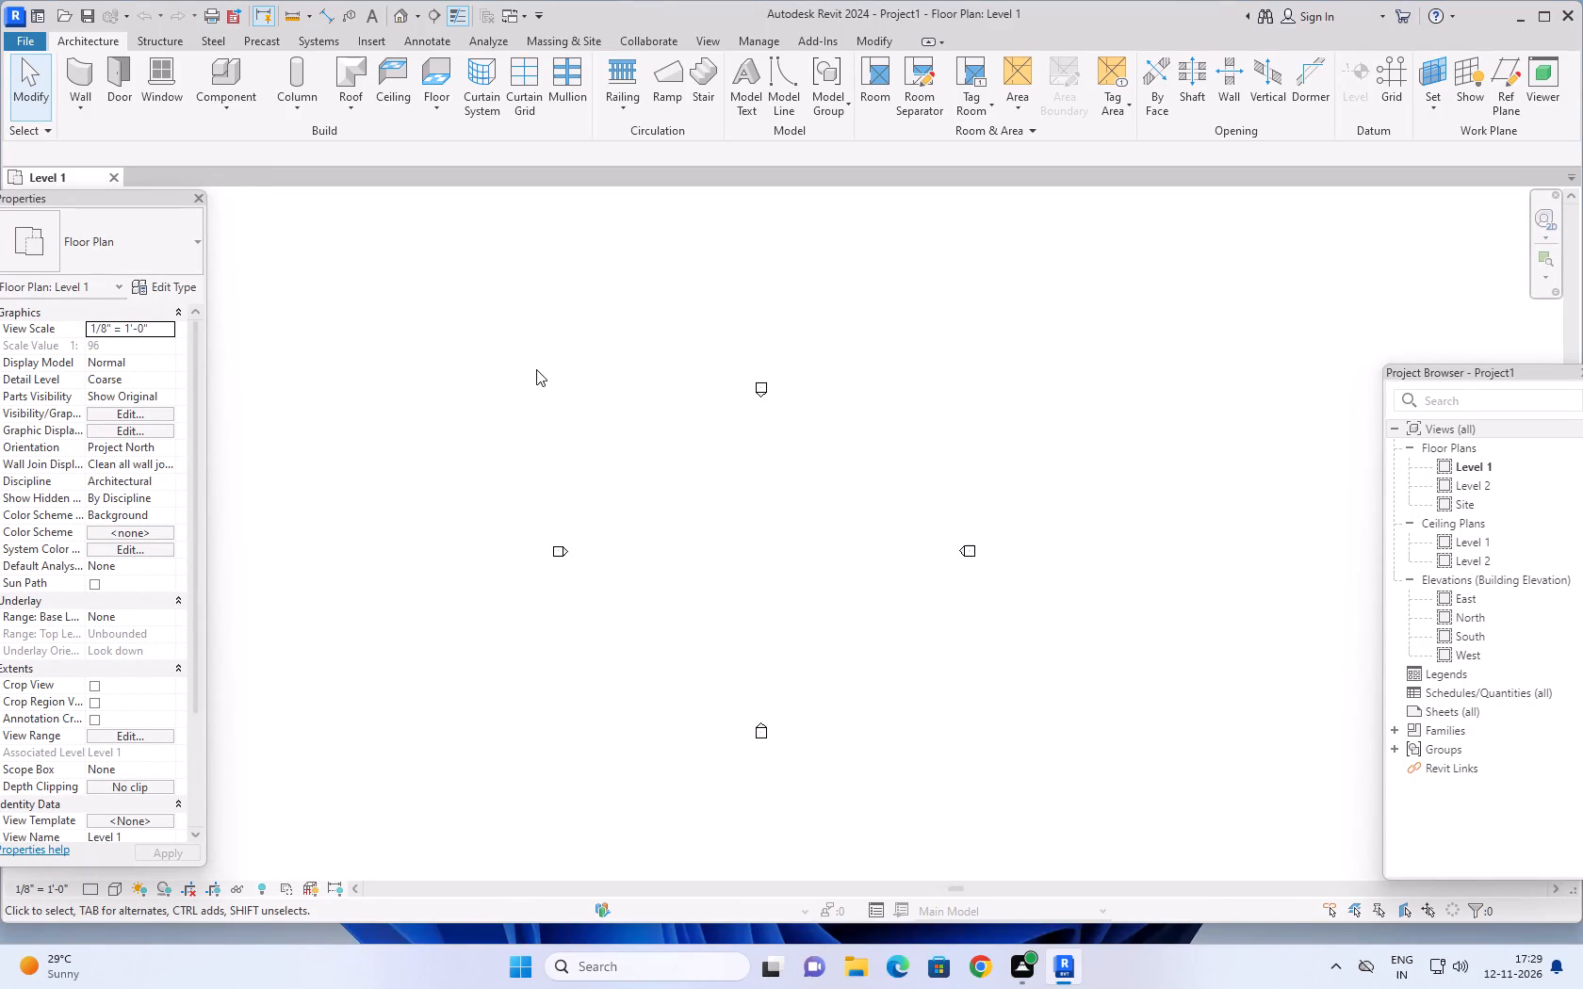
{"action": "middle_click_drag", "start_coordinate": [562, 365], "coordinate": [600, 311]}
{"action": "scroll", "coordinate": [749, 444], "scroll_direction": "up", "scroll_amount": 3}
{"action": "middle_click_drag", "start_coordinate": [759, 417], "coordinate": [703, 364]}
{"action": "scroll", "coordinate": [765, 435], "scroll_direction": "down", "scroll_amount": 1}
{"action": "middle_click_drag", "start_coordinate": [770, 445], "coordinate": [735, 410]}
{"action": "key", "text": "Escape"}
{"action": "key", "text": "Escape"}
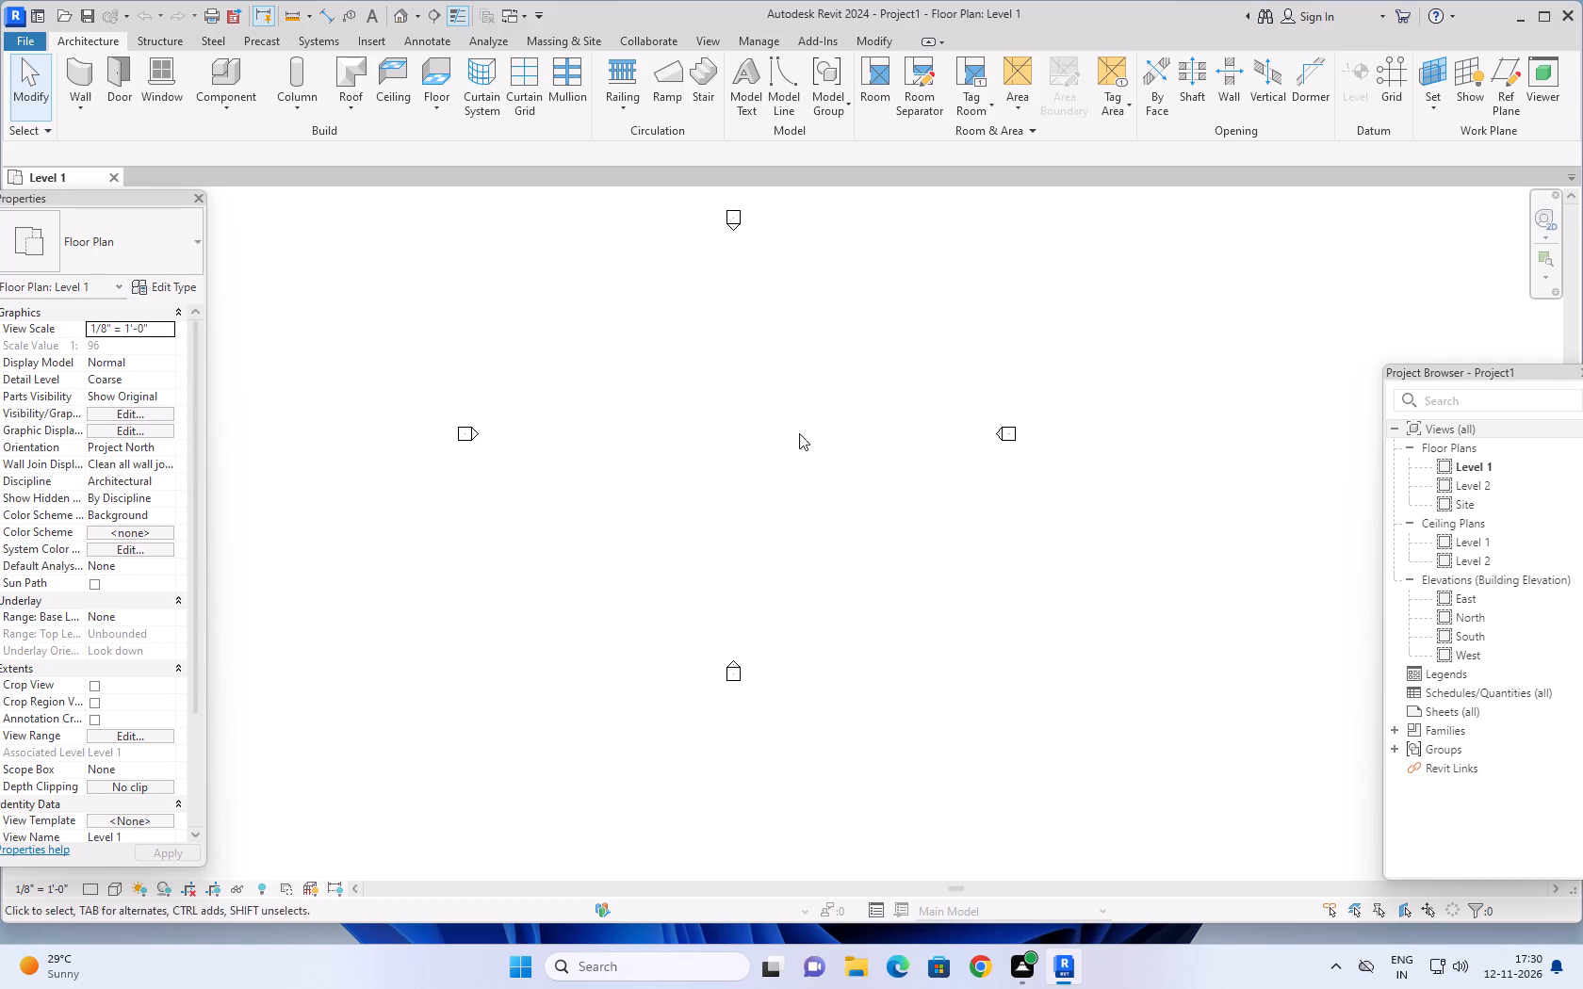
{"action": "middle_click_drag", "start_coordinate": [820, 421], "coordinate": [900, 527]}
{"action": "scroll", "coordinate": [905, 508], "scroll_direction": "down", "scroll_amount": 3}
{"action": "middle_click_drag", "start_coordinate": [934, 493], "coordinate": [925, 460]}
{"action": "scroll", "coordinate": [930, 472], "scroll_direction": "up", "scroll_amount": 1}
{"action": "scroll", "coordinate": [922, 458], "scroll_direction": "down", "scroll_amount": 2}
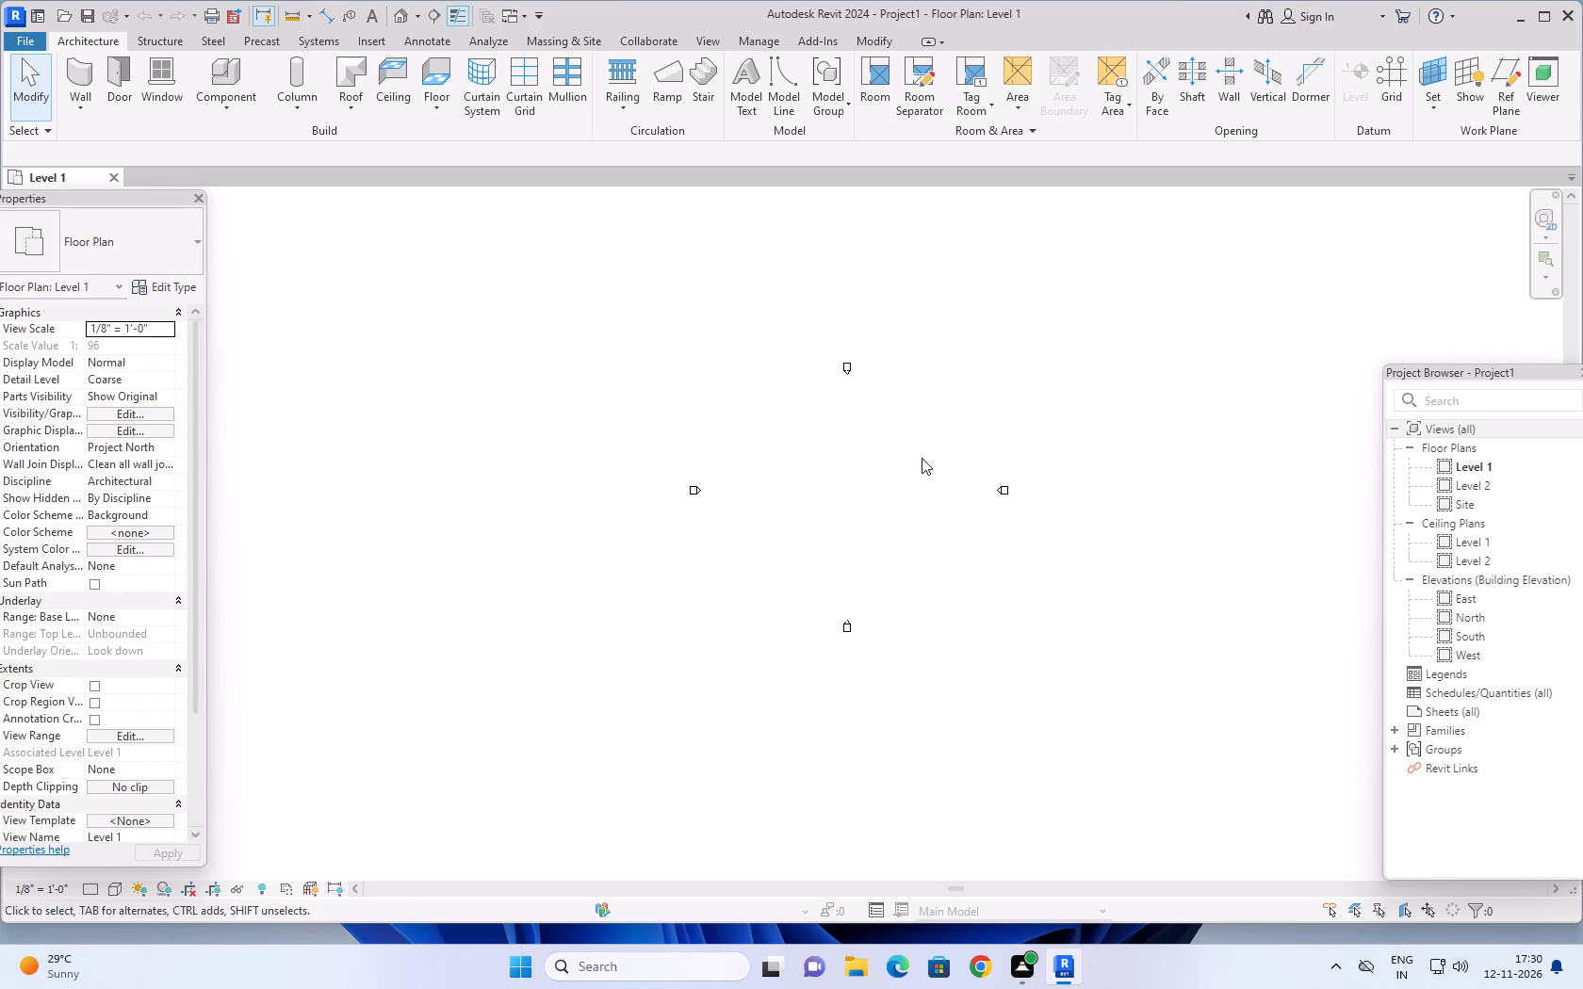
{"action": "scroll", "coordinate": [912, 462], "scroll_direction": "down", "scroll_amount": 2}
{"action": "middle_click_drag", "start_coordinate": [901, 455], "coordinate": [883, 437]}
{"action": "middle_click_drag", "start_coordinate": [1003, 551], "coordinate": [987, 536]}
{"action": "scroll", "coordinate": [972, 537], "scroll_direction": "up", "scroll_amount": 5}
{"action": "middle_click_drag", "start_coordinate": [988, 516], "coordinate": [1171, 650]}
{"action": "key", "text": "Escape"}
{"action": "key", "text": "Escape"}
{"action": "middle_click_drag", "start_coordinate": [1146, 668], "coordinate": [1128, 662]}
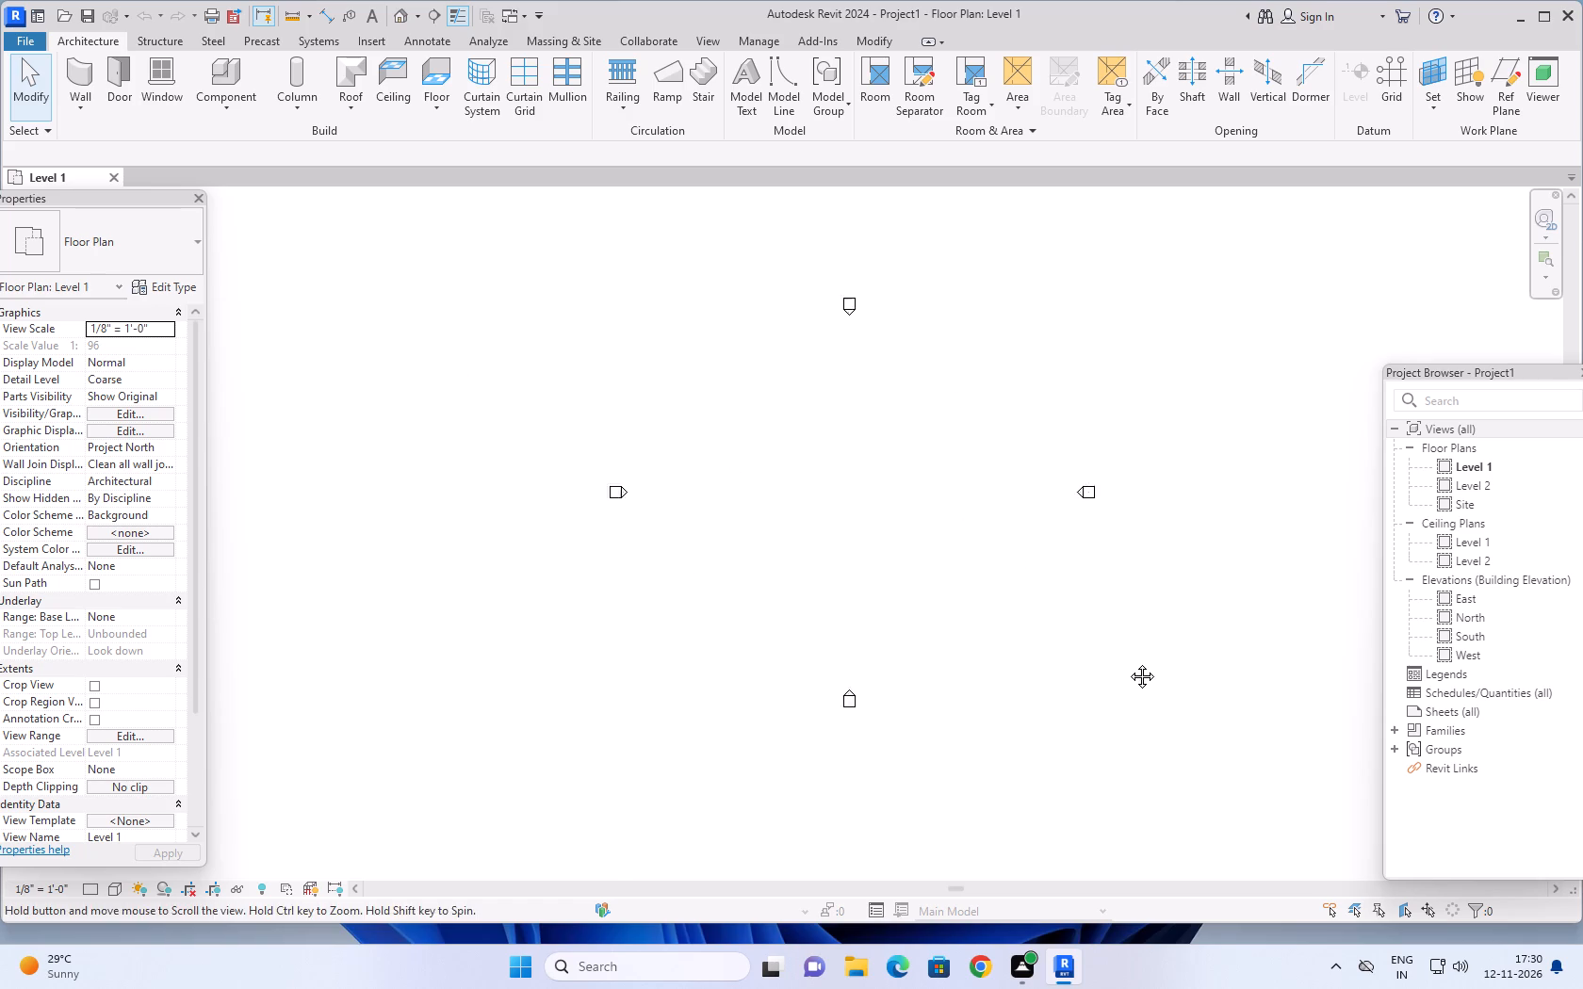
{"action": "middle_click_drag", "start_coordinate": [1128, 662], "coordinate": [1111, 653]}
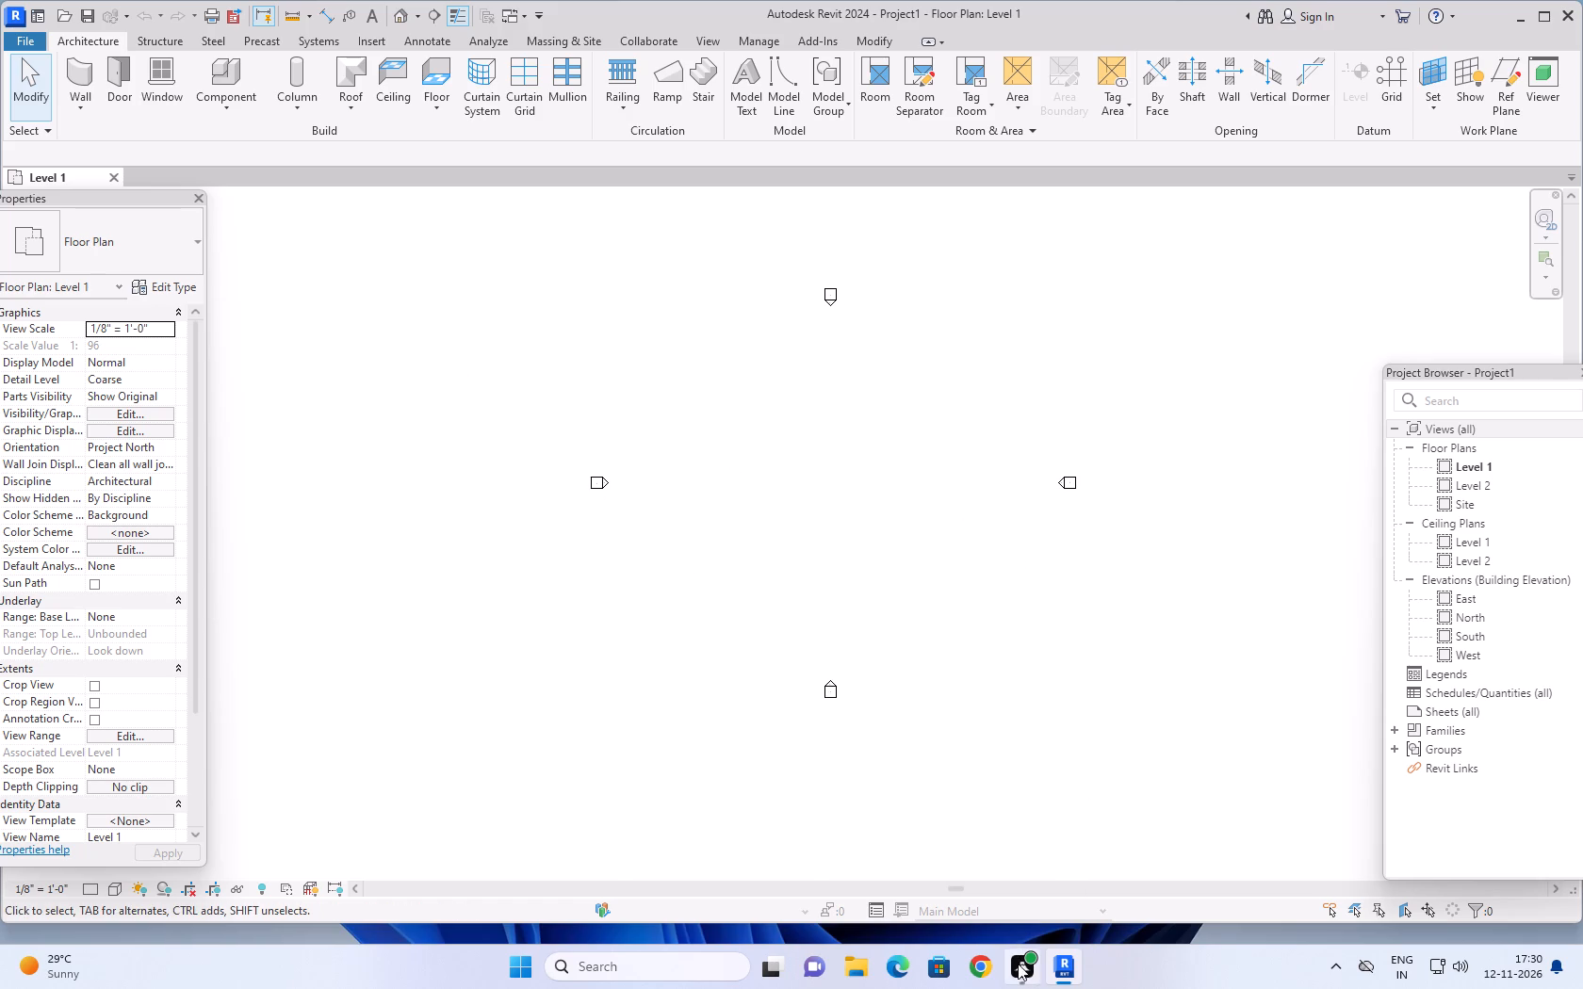
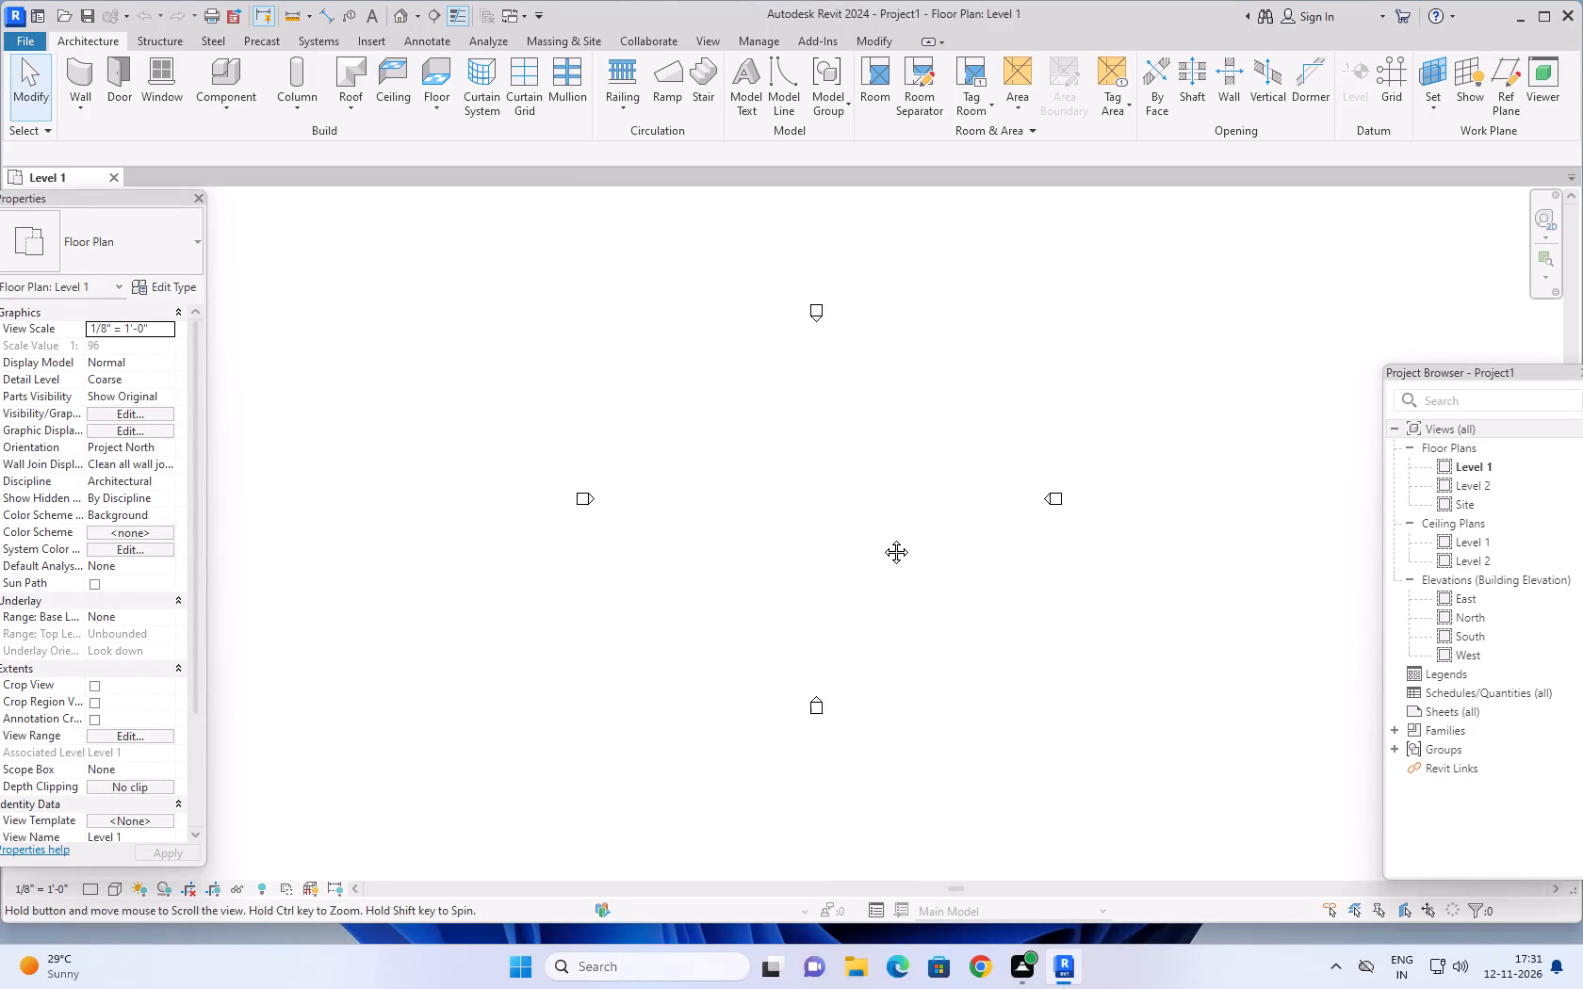
Link the CAD drawing 27-10-26 plans.dwg from Documents into Level 1, positioned Auto - Center to Center.
{"action": "scroll", "coordinate": [883, 539], "scroll_direction": "up", "scroll_amount": 1}
{"action": "left_click", "coordinate": [368, 40]}
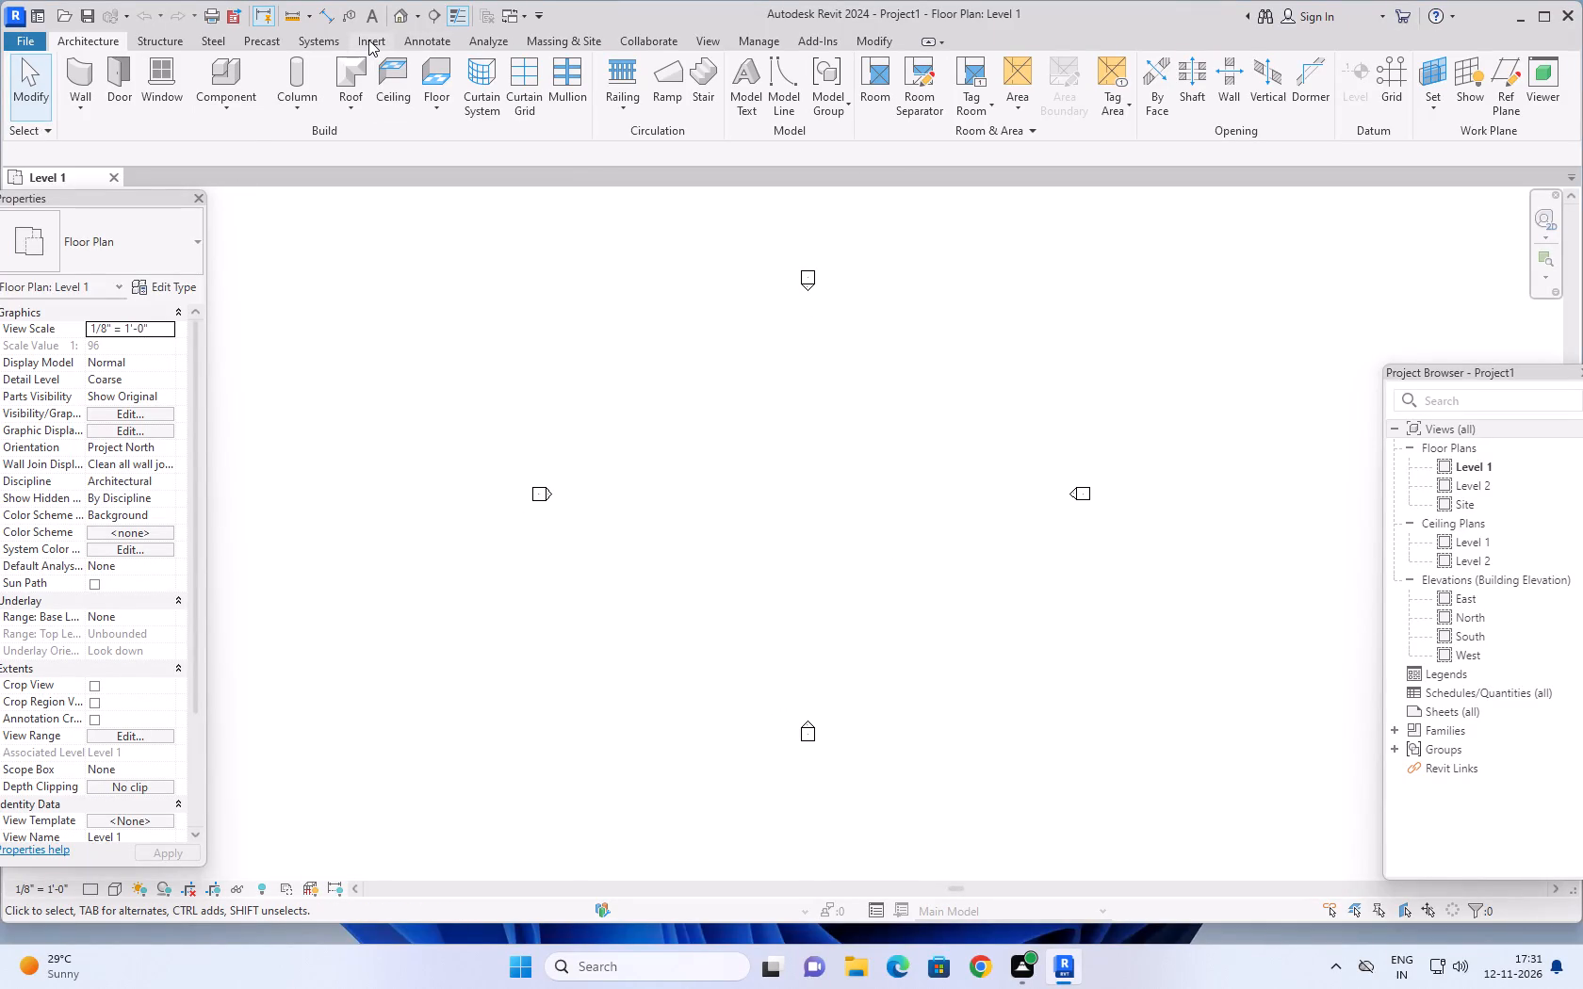
{"action": "left_click", "coordinate": [148, 82]}
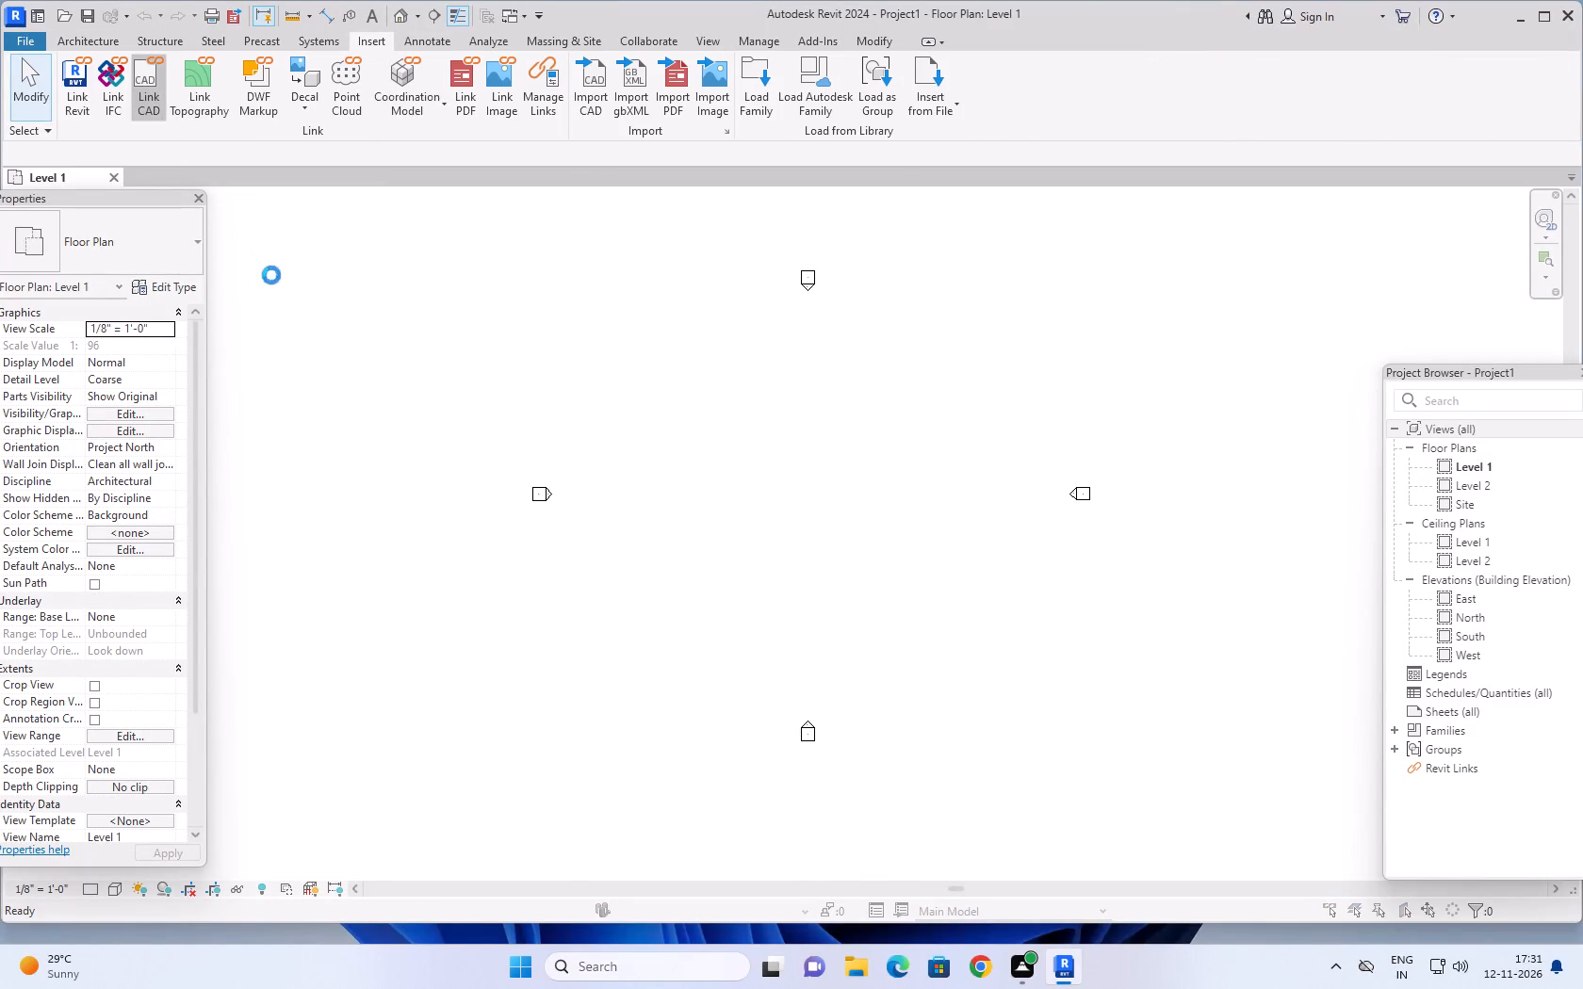
{"action": "left_click", "coordinate": [465, 340]}
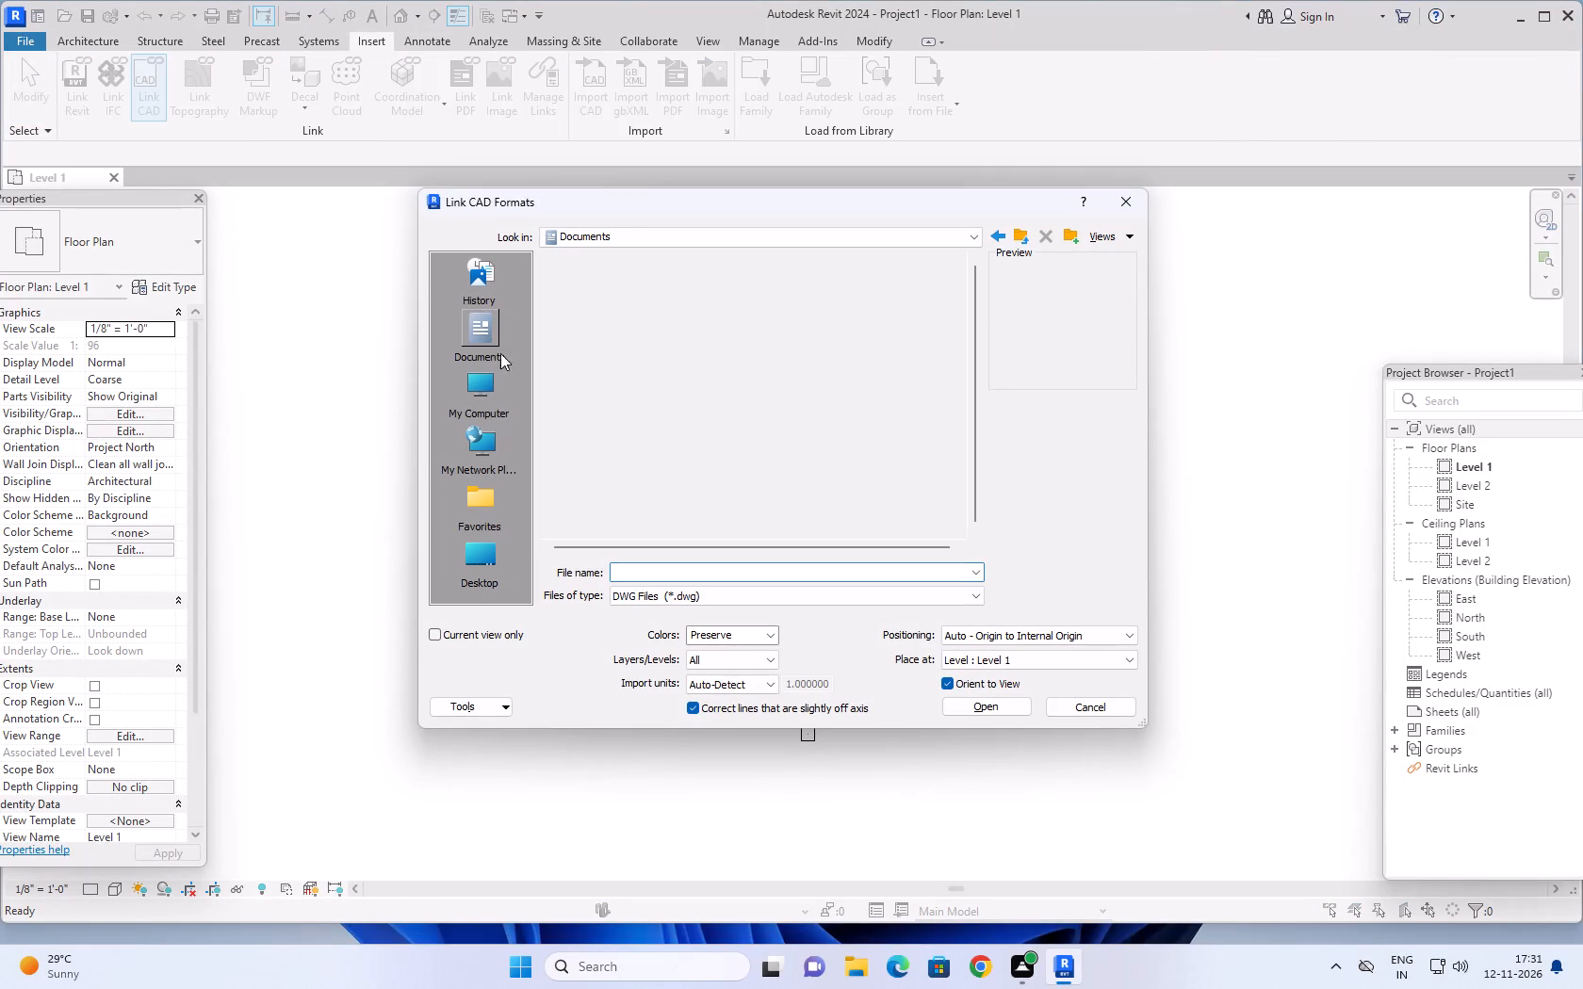
{"action": "scroll", "coordinate": [625, 357], "scroll_direction": "down", "scroll_amount": 2}
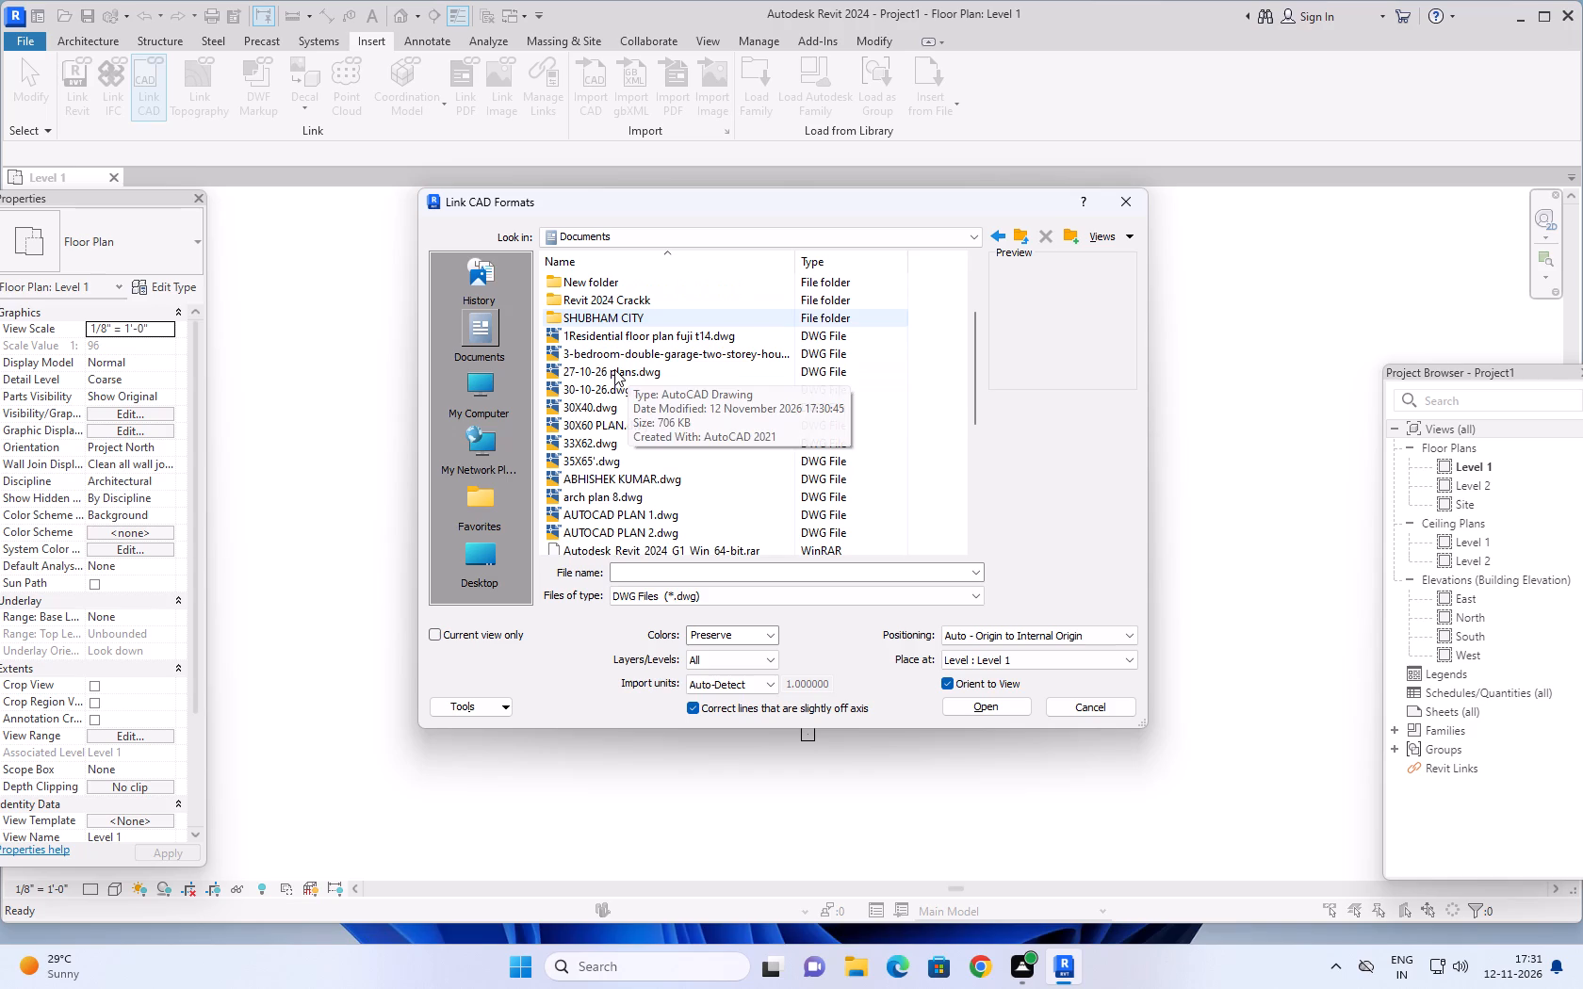
{"action": "left_click", "coordinate": [614, 369]}
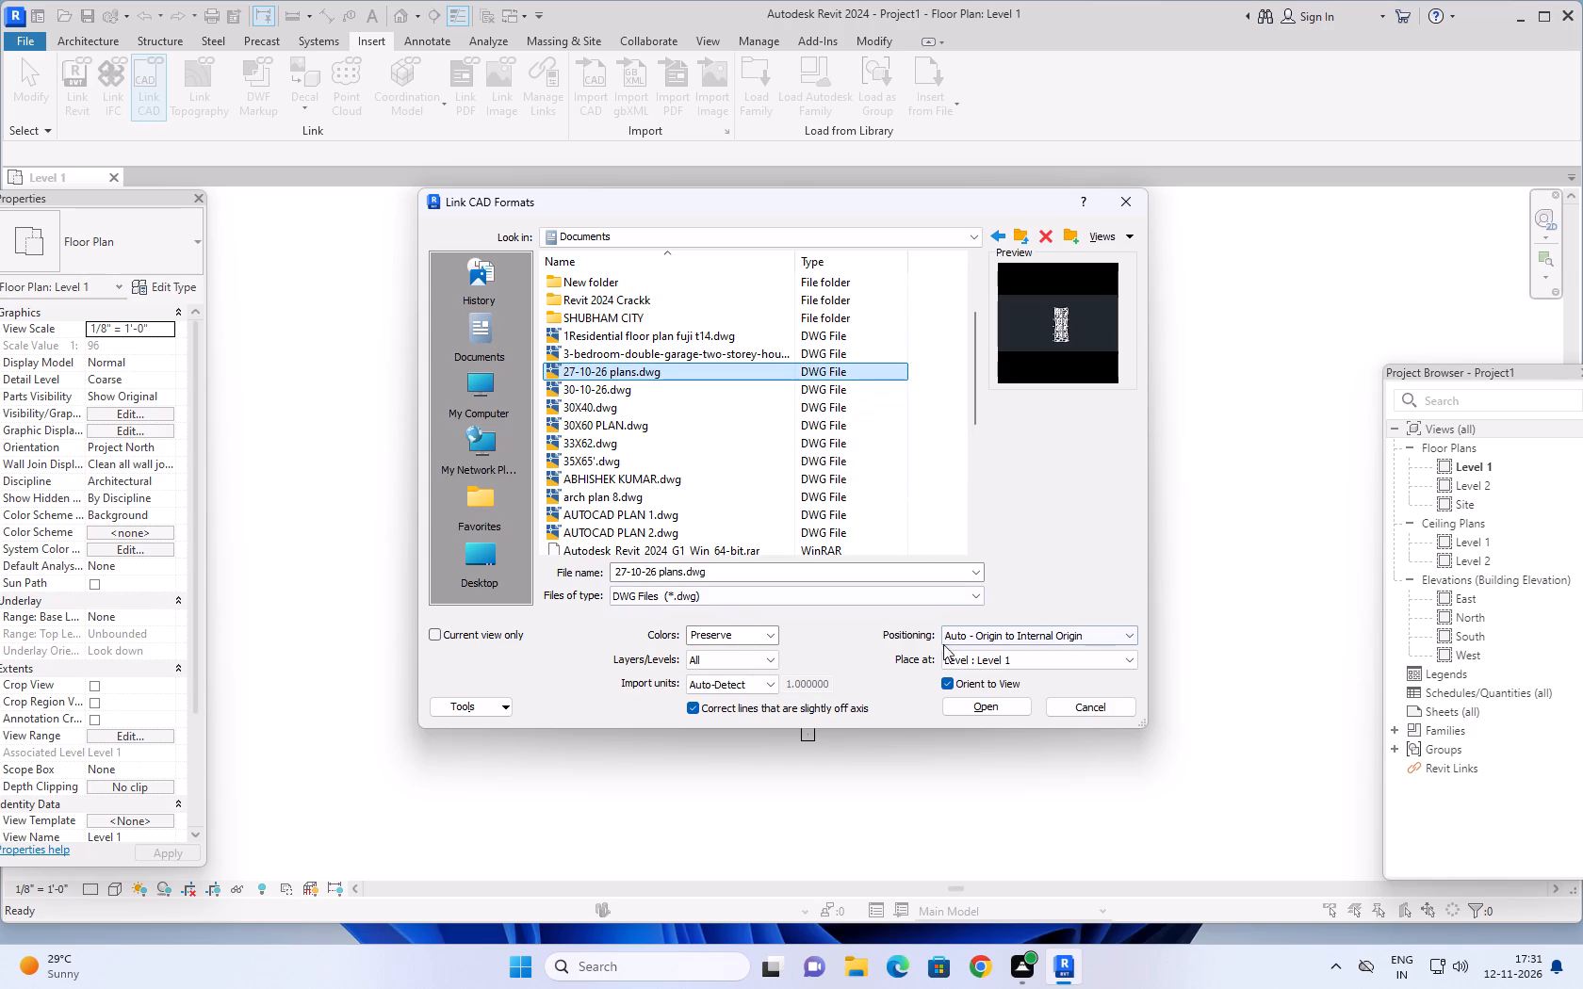
{"action": "left_click", "coordinate": [1086, 627]}
{"action": "left_click", "coordinate": [1053, 653]}
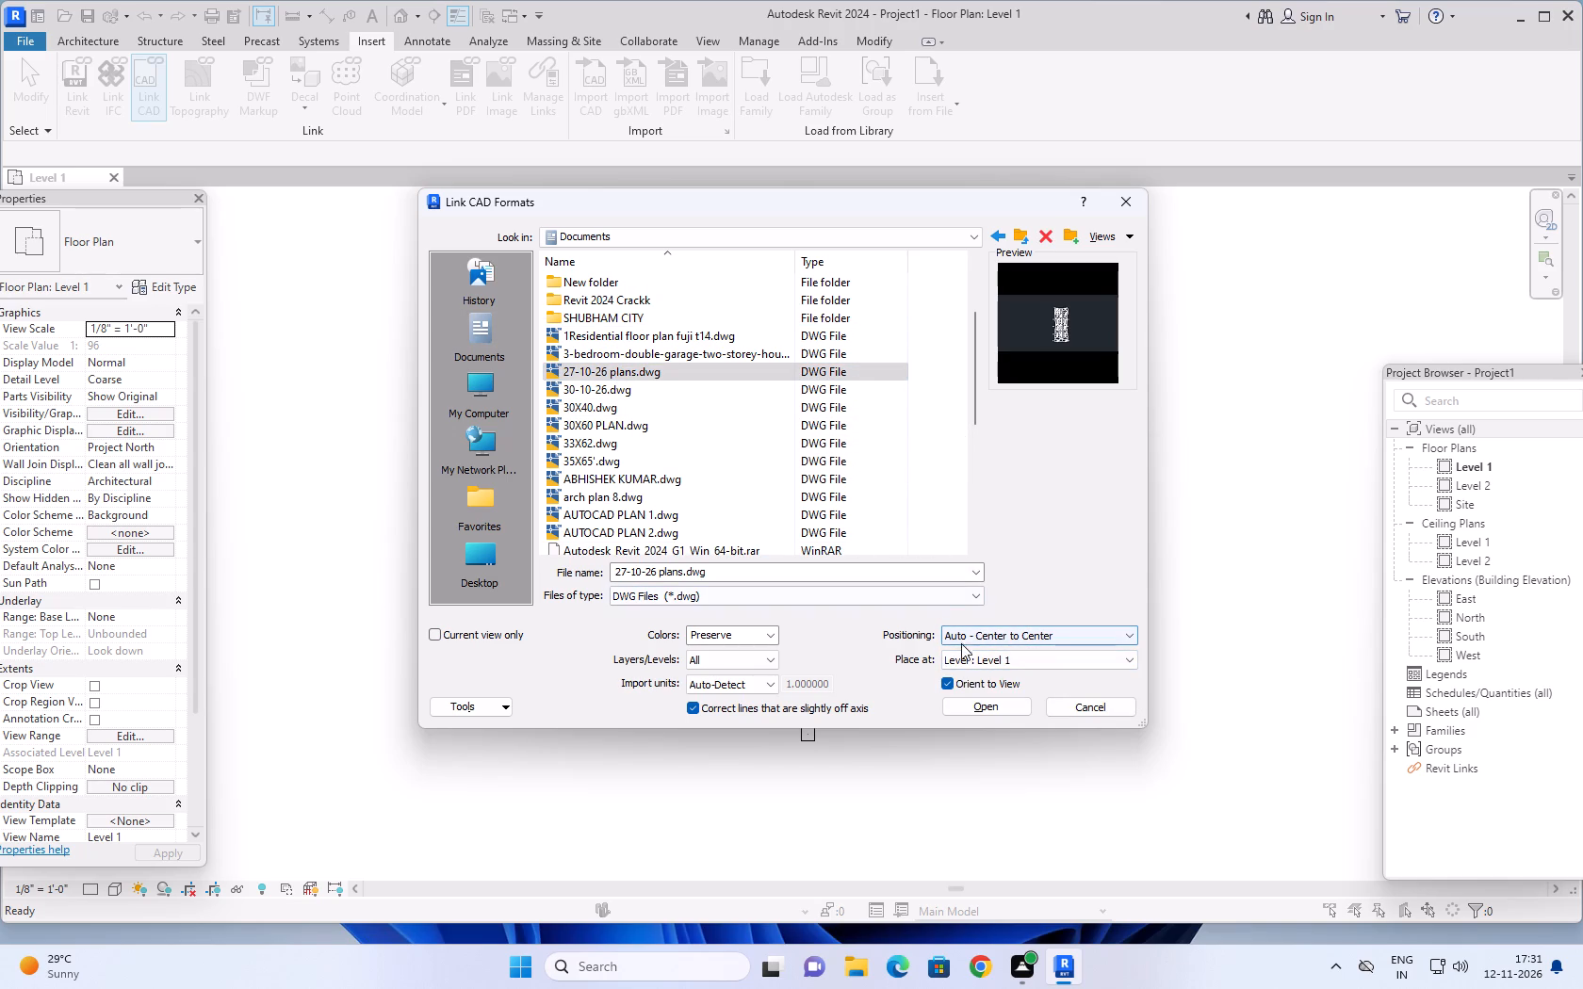
{"action": "left_click", "coordinate": [967, 702]}
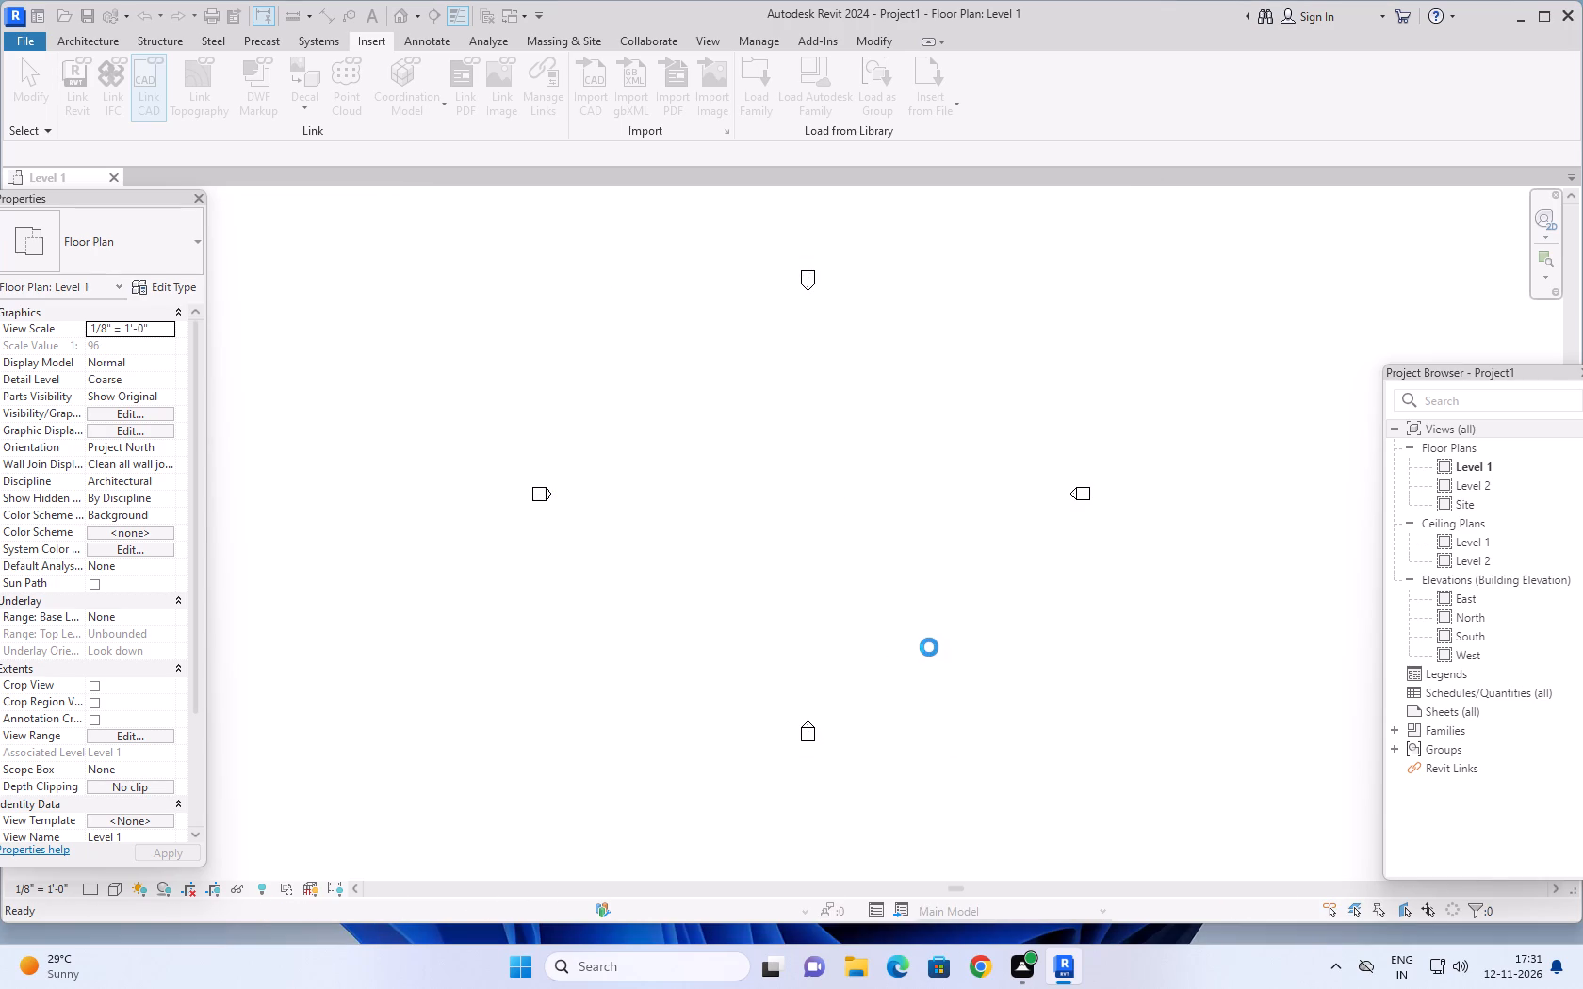
Pin the linked 27-10-26 plans.dwg drawing in place.
{"action": "scroll", "coordinate": [928, 625], "scroll_direction": "down", "scroll_amount": 5}
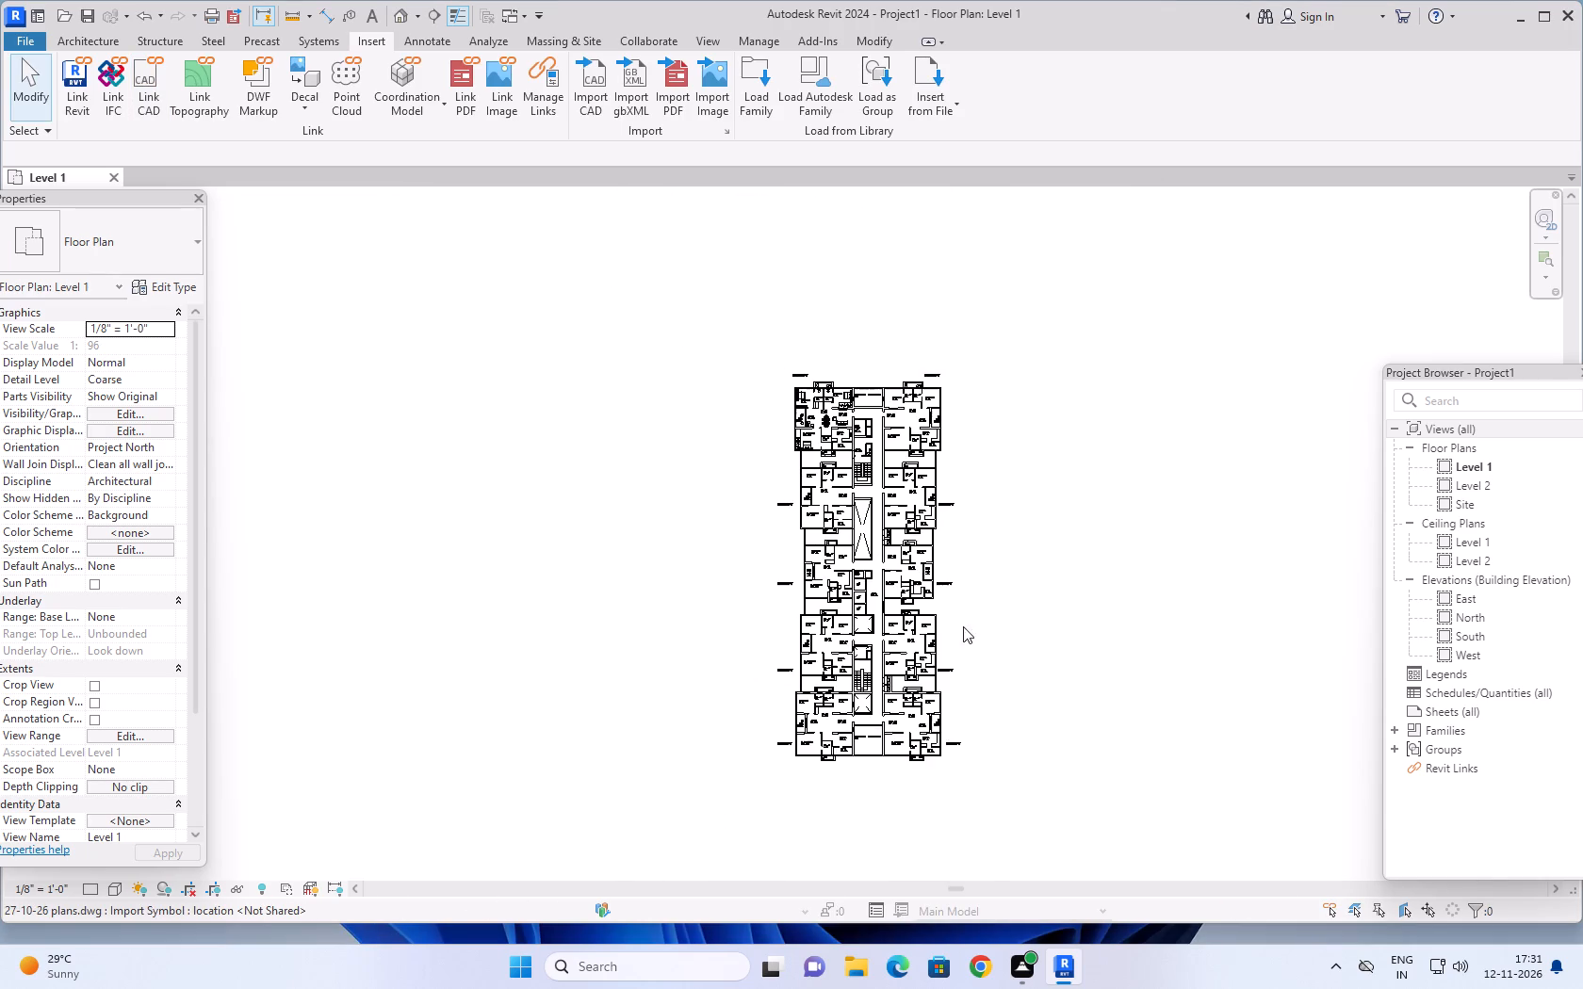
{"action": "middle_click_drag", "start_coordinate": [1019, 621], "coordinate": [868, 579]}
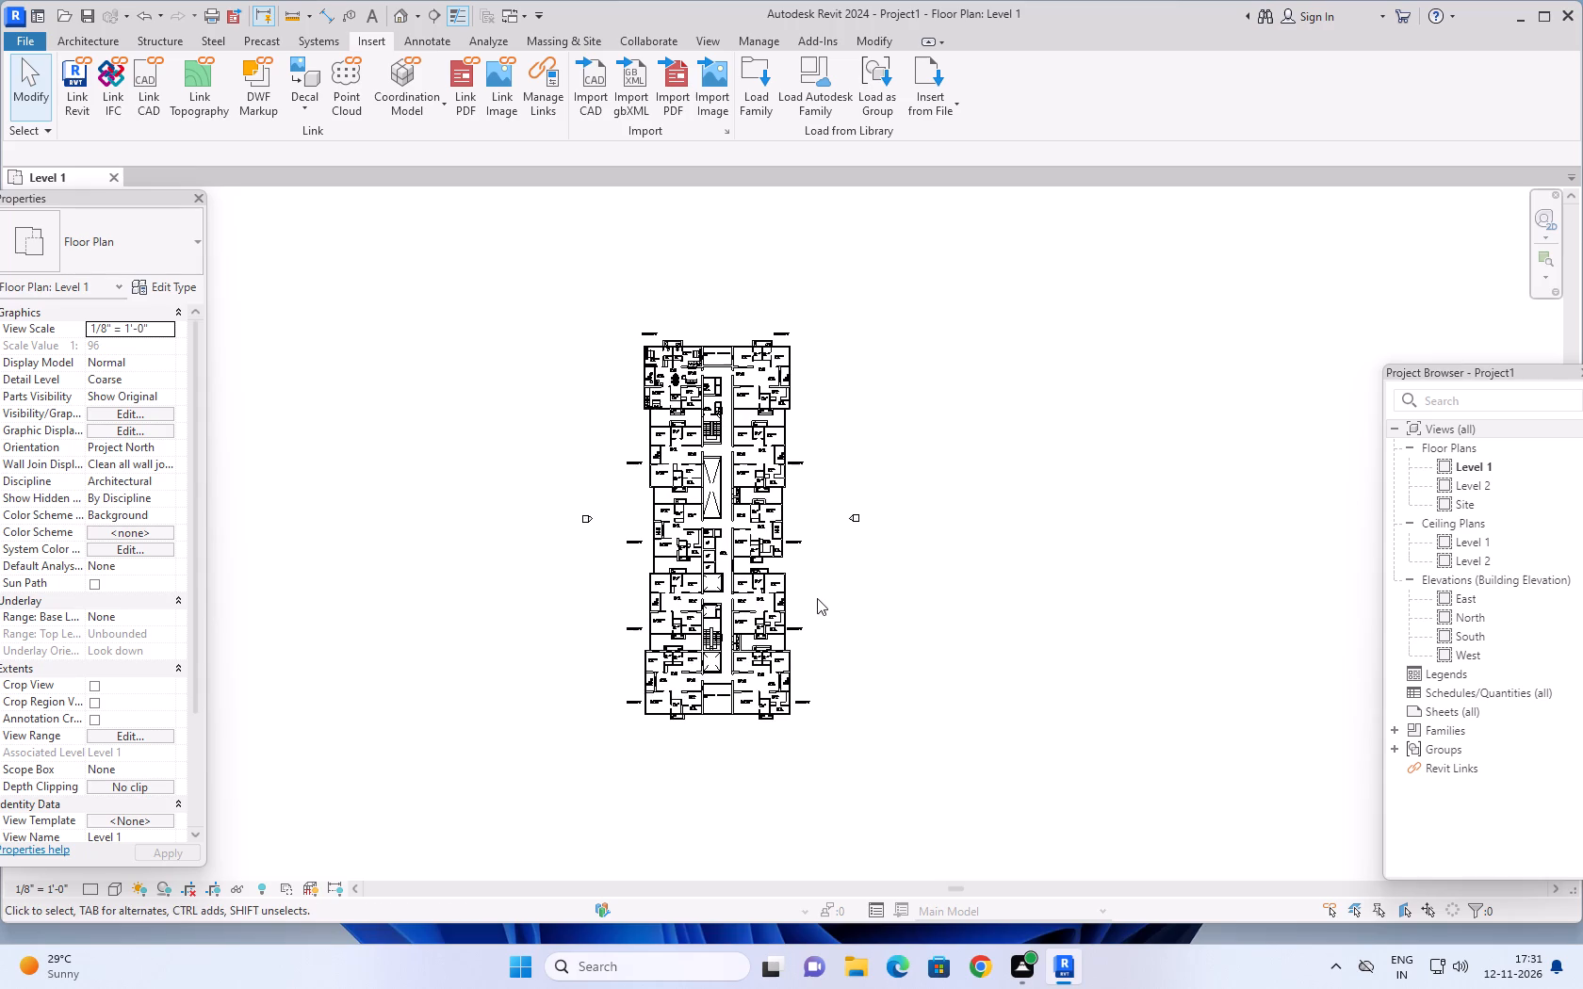
{"action": "scroll", "coordinate": [818, 586], "scroll_direction": "up", "scroll_amount": 2}
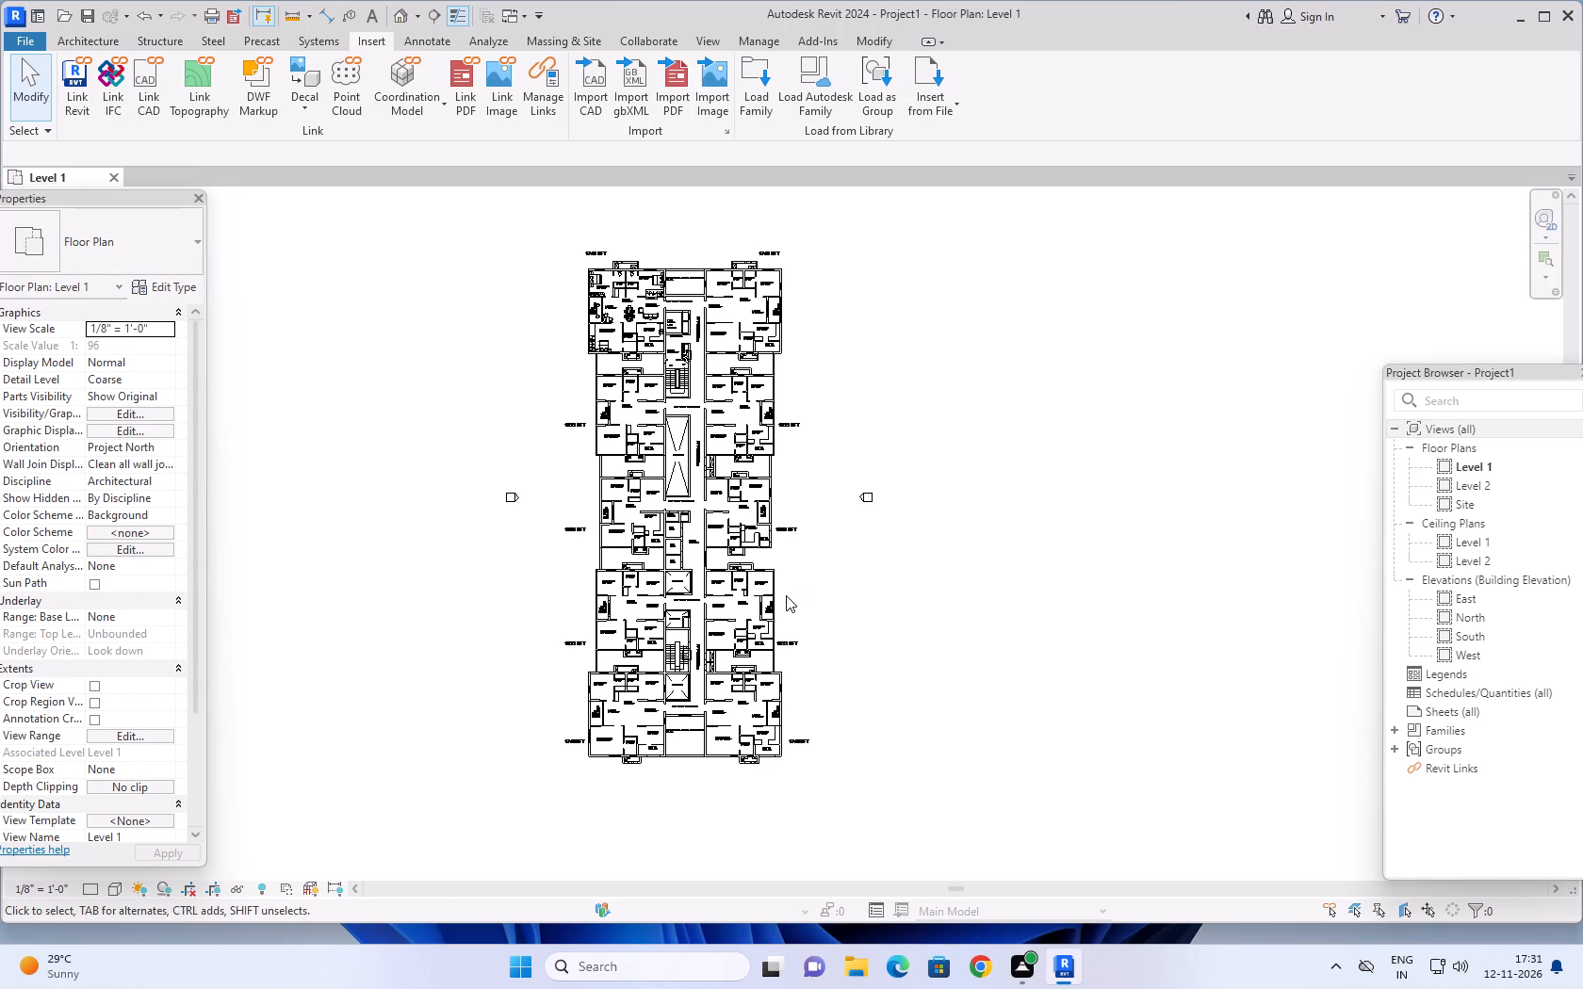
{"action": "left_click", "coordinate": [778, 595]}
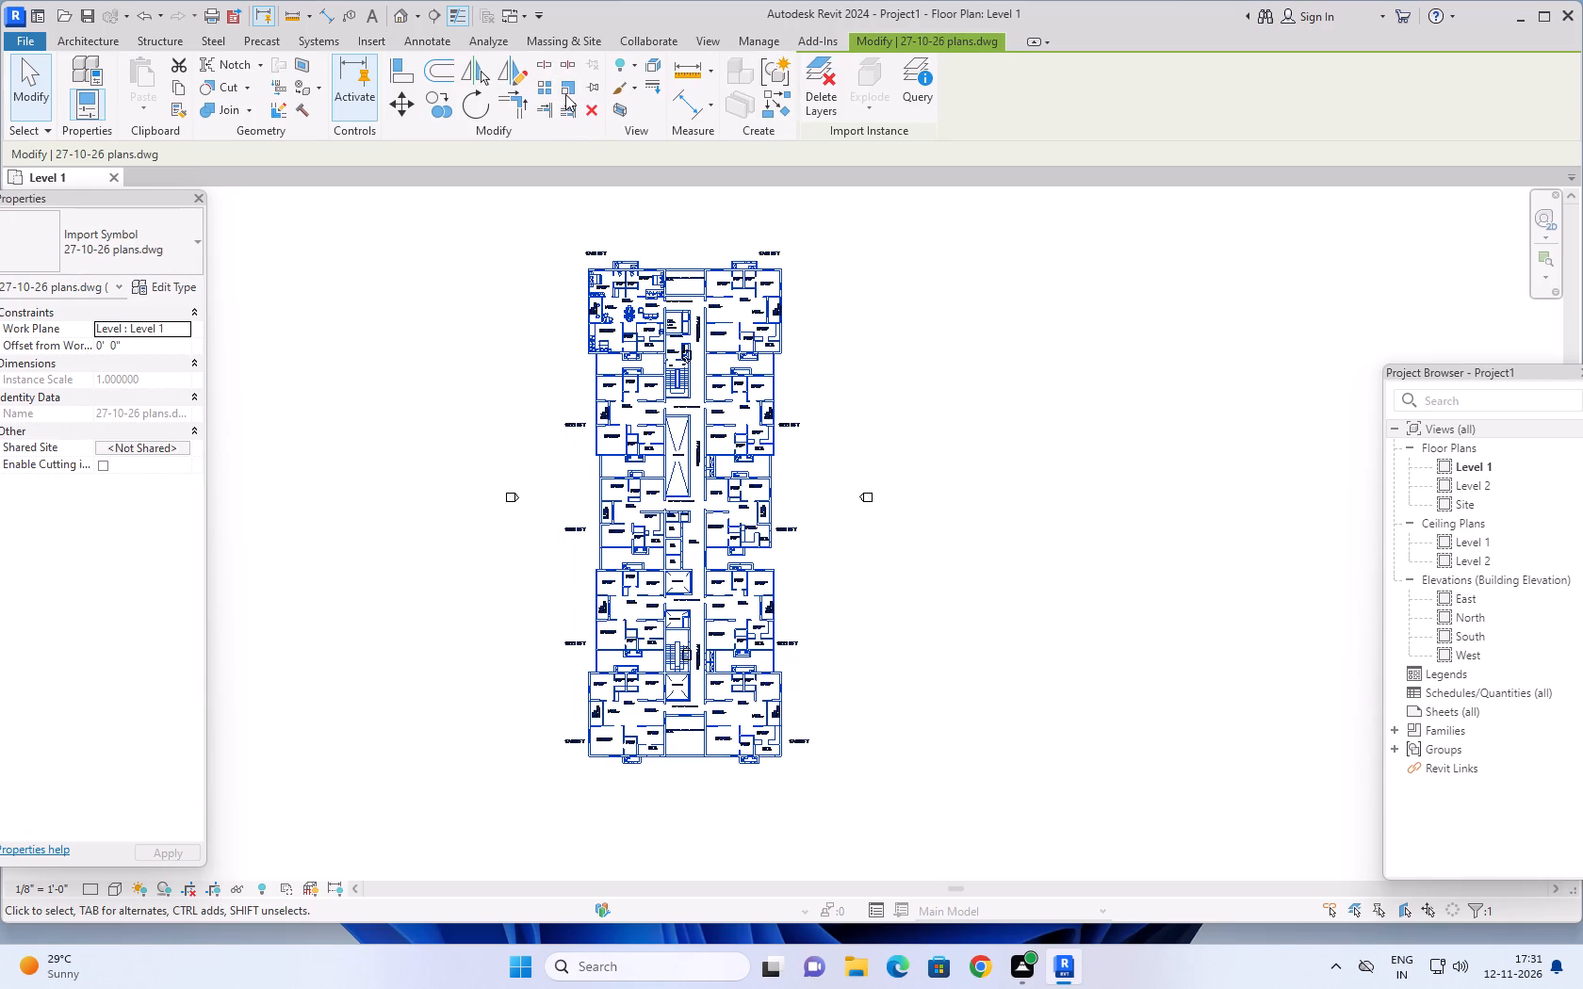
{"action": "left_click", "coordinate": [591, 91]}
{"action": "key", "text": "Escape"}
{"action": "key", "text": "Escape"}
{"action": "key", "text": "Escape"}
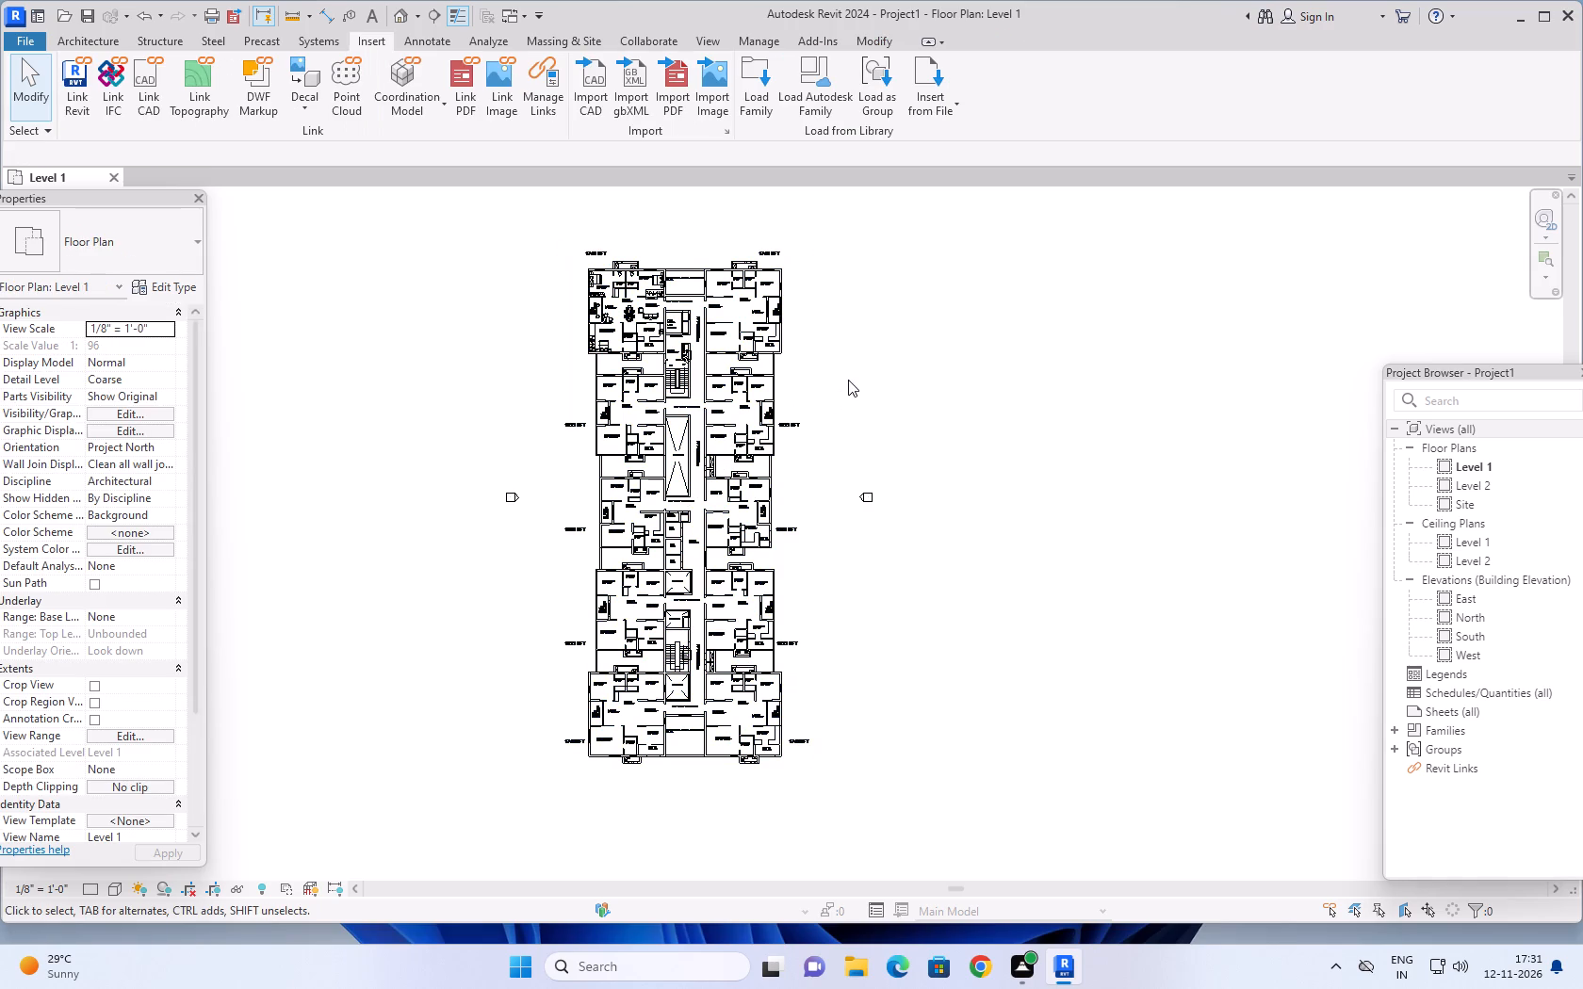
{"action": "key", "text": "Escape"}
{"action": "key", "text": "Escape"}
Look over the linked apartment floor plan from its upper flats down to its lower flats.
{"action": "middle_click_drag", "start_coordinate": [848, 405], "coordinate": [858, 389]}
{"action": "scroll", "coordinate": [707, 427], "scroll_direction": "up", "scroll_amount": 6}
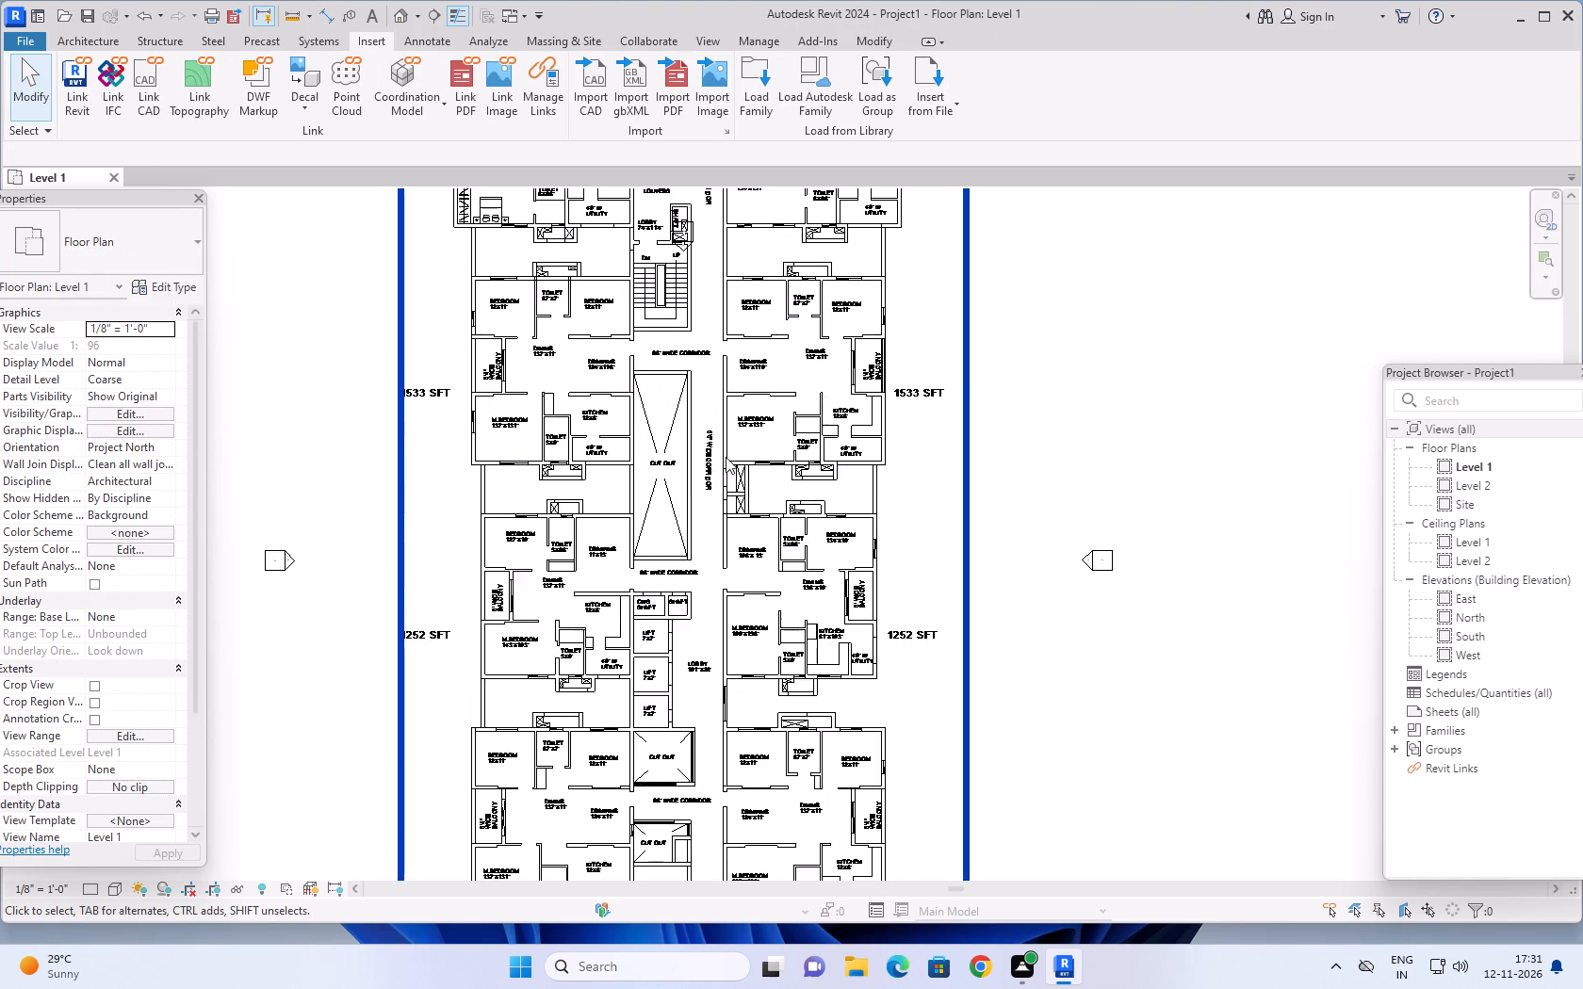
{"action": "scroll", "coordinate": [726, 457], "scroll_direction": "up", "scroll_amount": 2}
{"action": "middle_click_drag", "start_coordinate": [697, 377], "coordinate": [694, 652]}
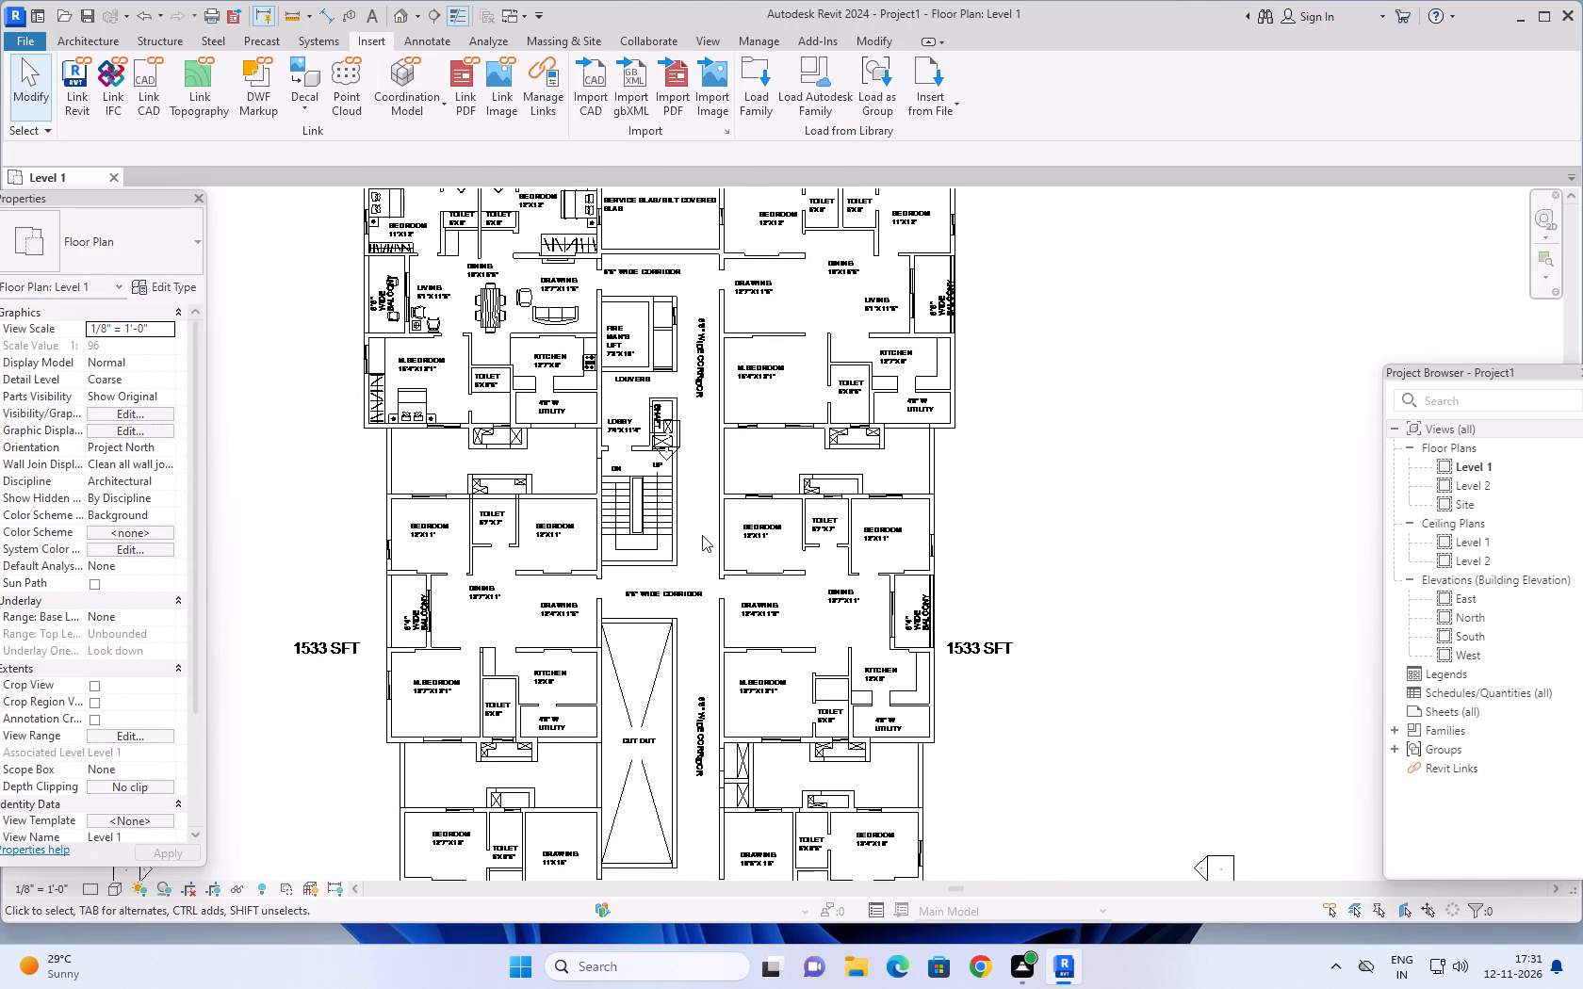
{"action": "middle_click_drag", "start_coordinate": [701, 501], "coordinate": [720, 689]}
{"action": "scroll", "coordinate": [721, 657], "scroll_direction": "down", "scroll_amount": 1}
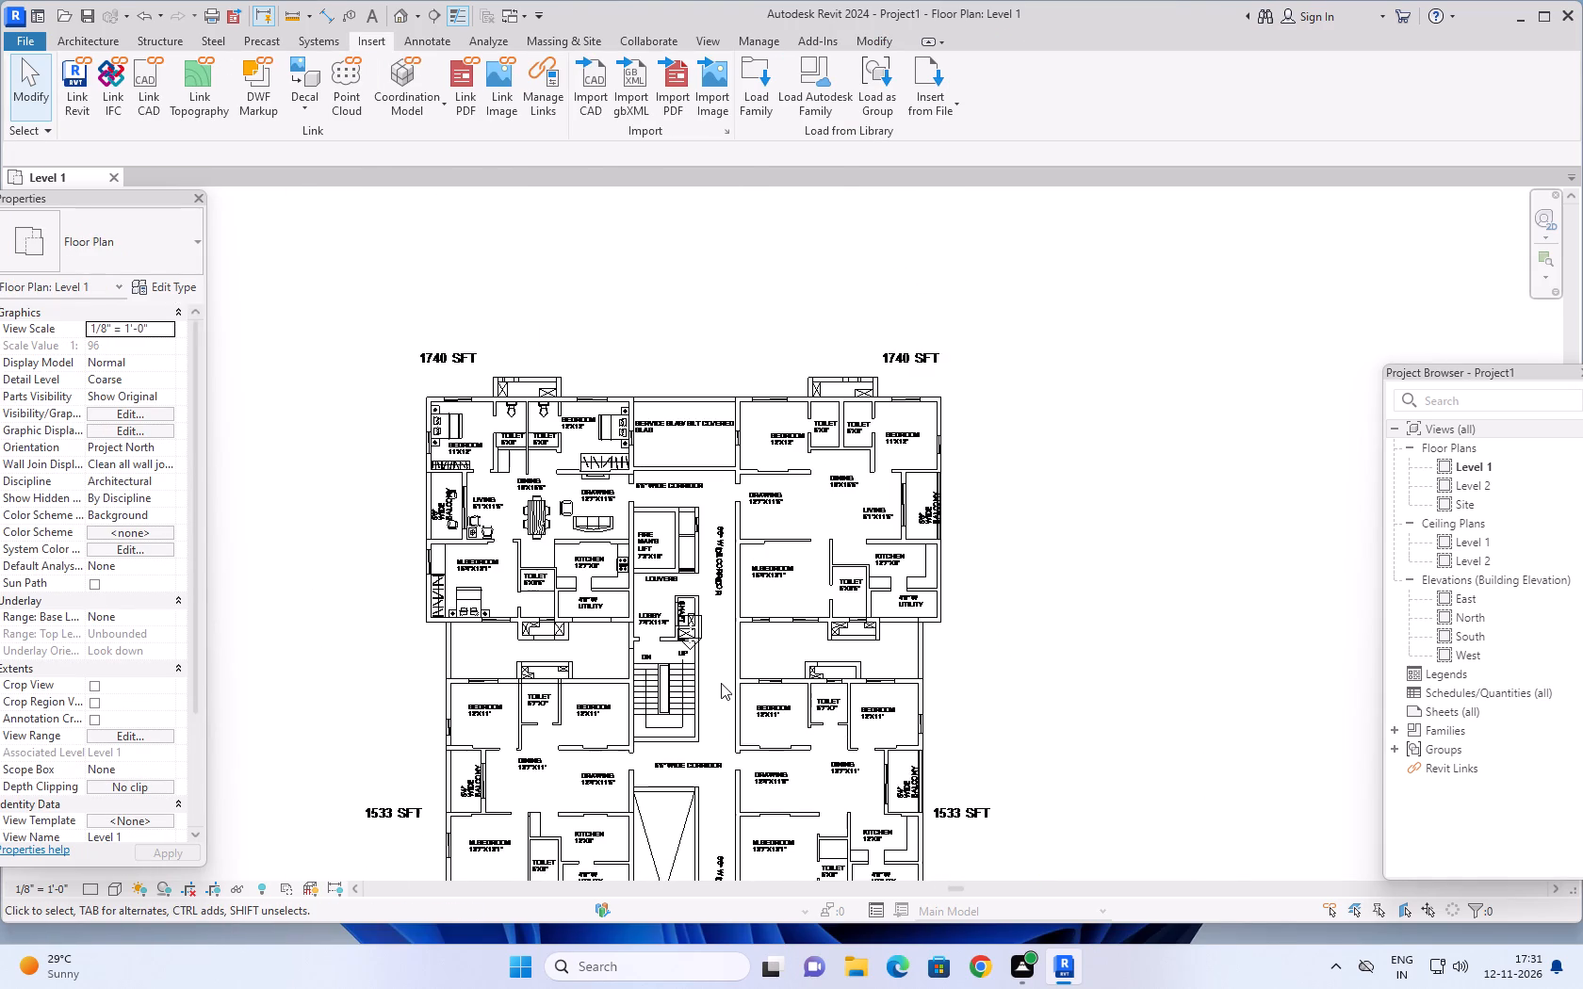
{"action": "middle_click_drag", "start_coordinate": [721, 683], "coordinate": [710, 443]}
{"action": "middle_click_drag", "start_coordinate": [706, 721], "coordinate": [708, 504]}
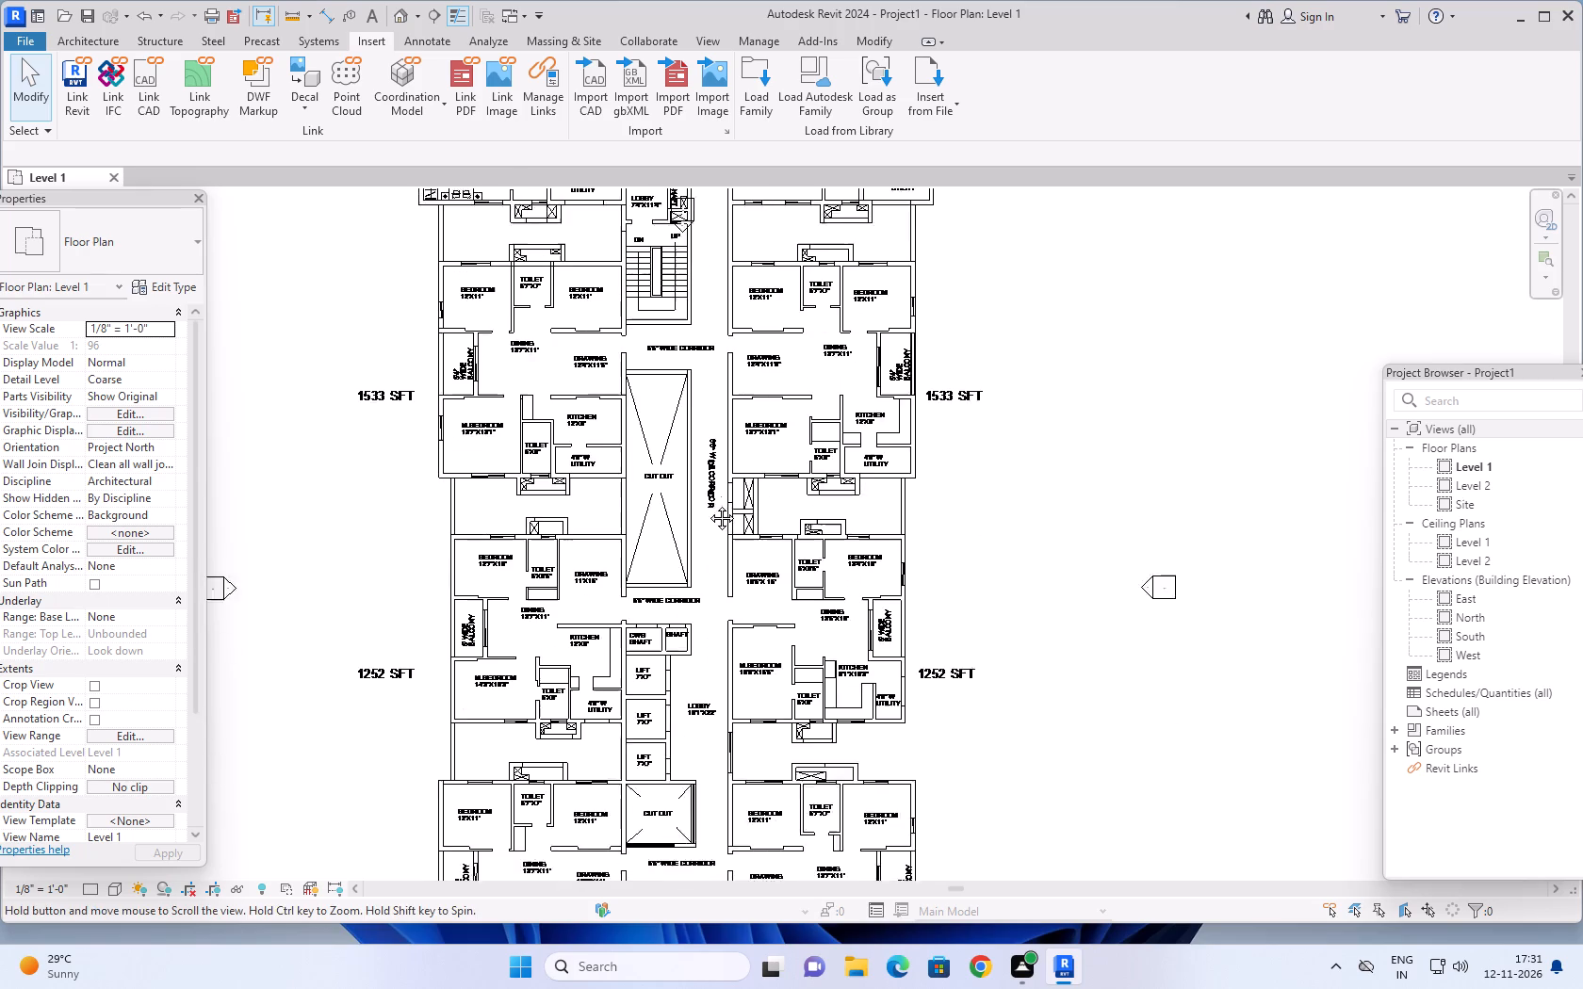
{"action": "middle_click_drag", "start_coordinate": [708, 504], "coordinate": [706, 488]}
{"action": "scroll", "coordinate": [692, 670], "scroll_direction": "down", "scroll_amount": 2}
{"action": "middle_click_drag", "start_coordinate": [695, 676], "coordinate": [676, 447]}
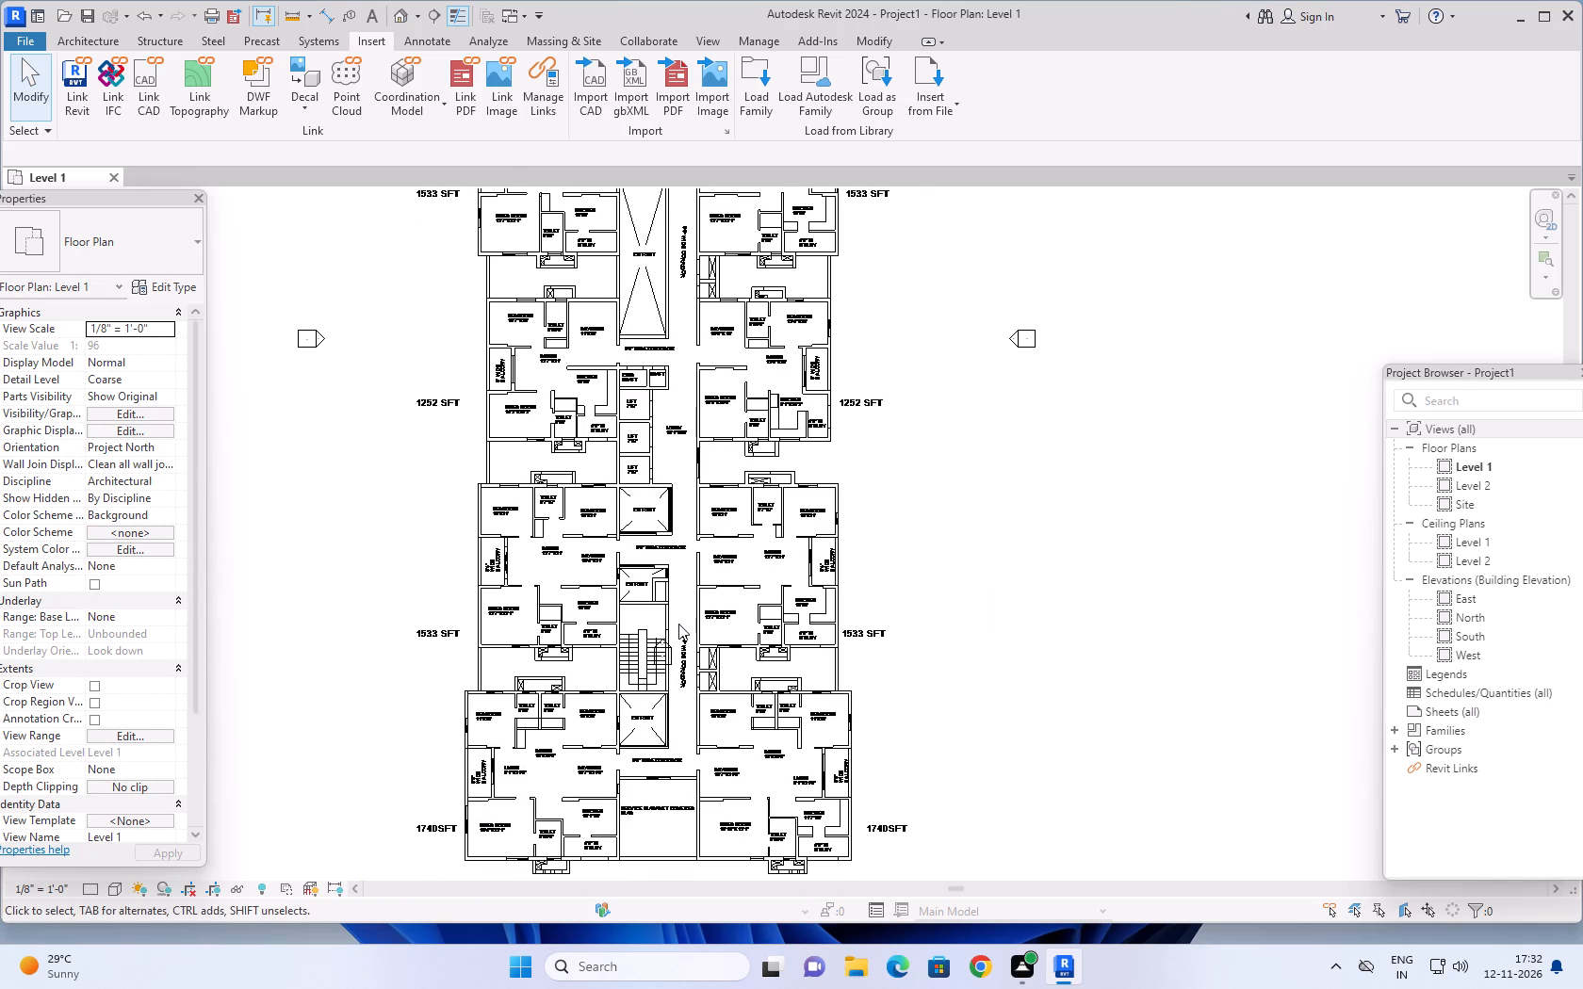
{"action": "middle_click_drag", "start_coordinate": [686, 604], "coordinate": [705, 437]}
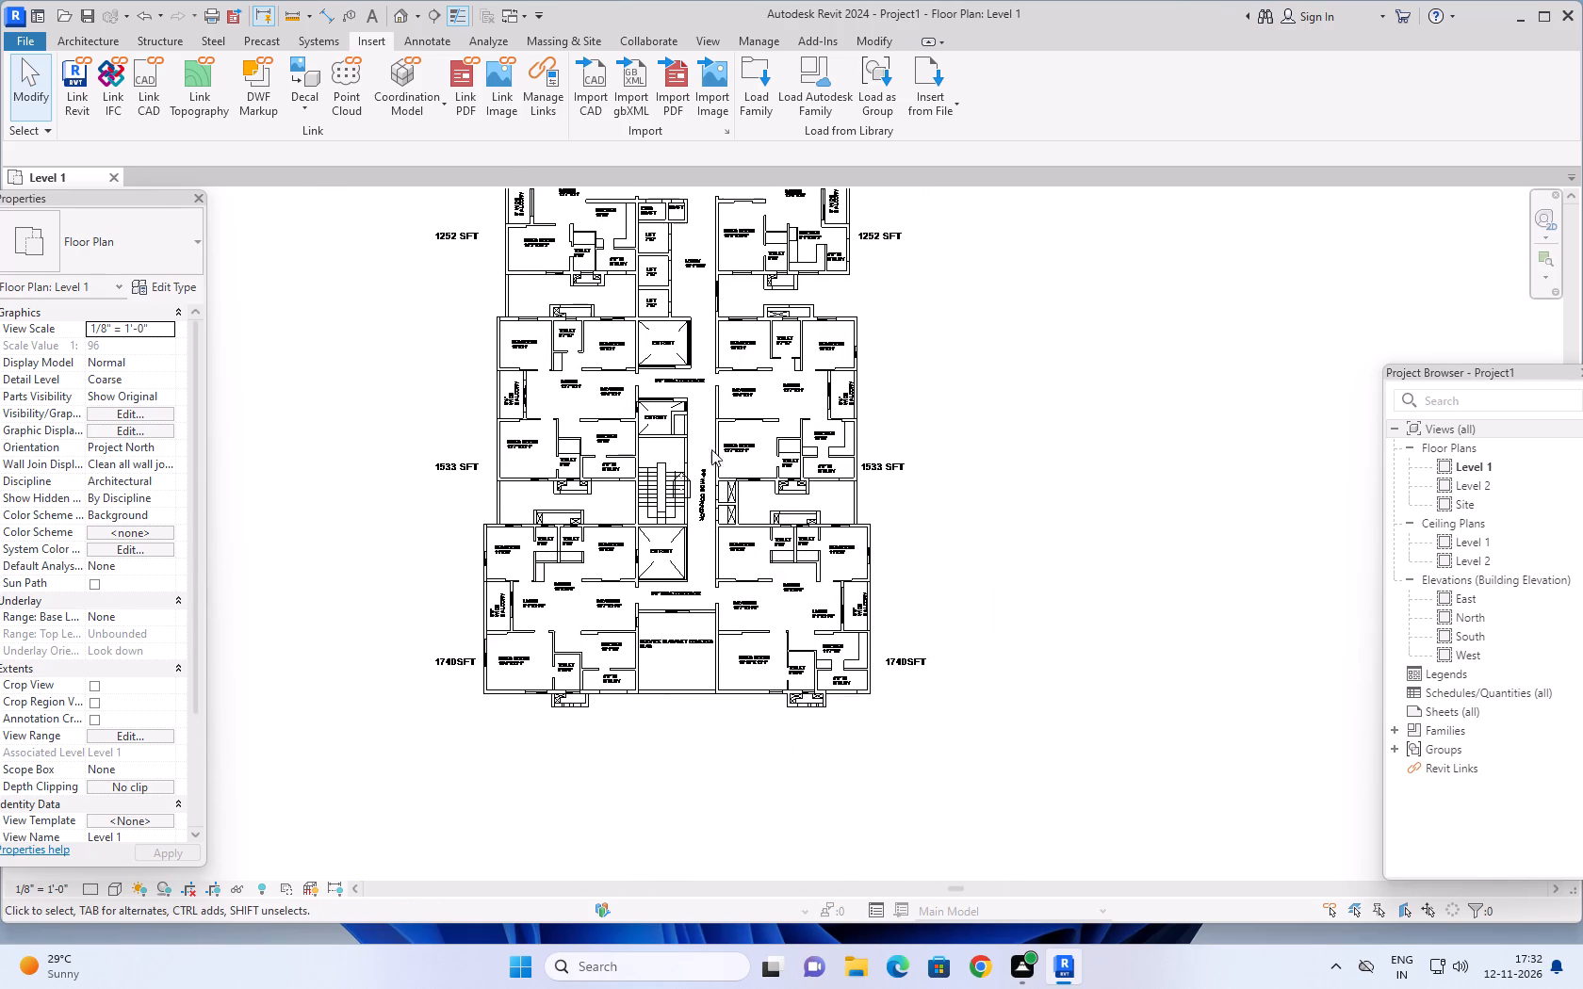
Move the south elevation marker from the lower staircase down to clear space below the linked floor plan.
{"action": "scroll", "coordinate": [692, 493], "scroll_direction": "up", "scroll_amount": 6}
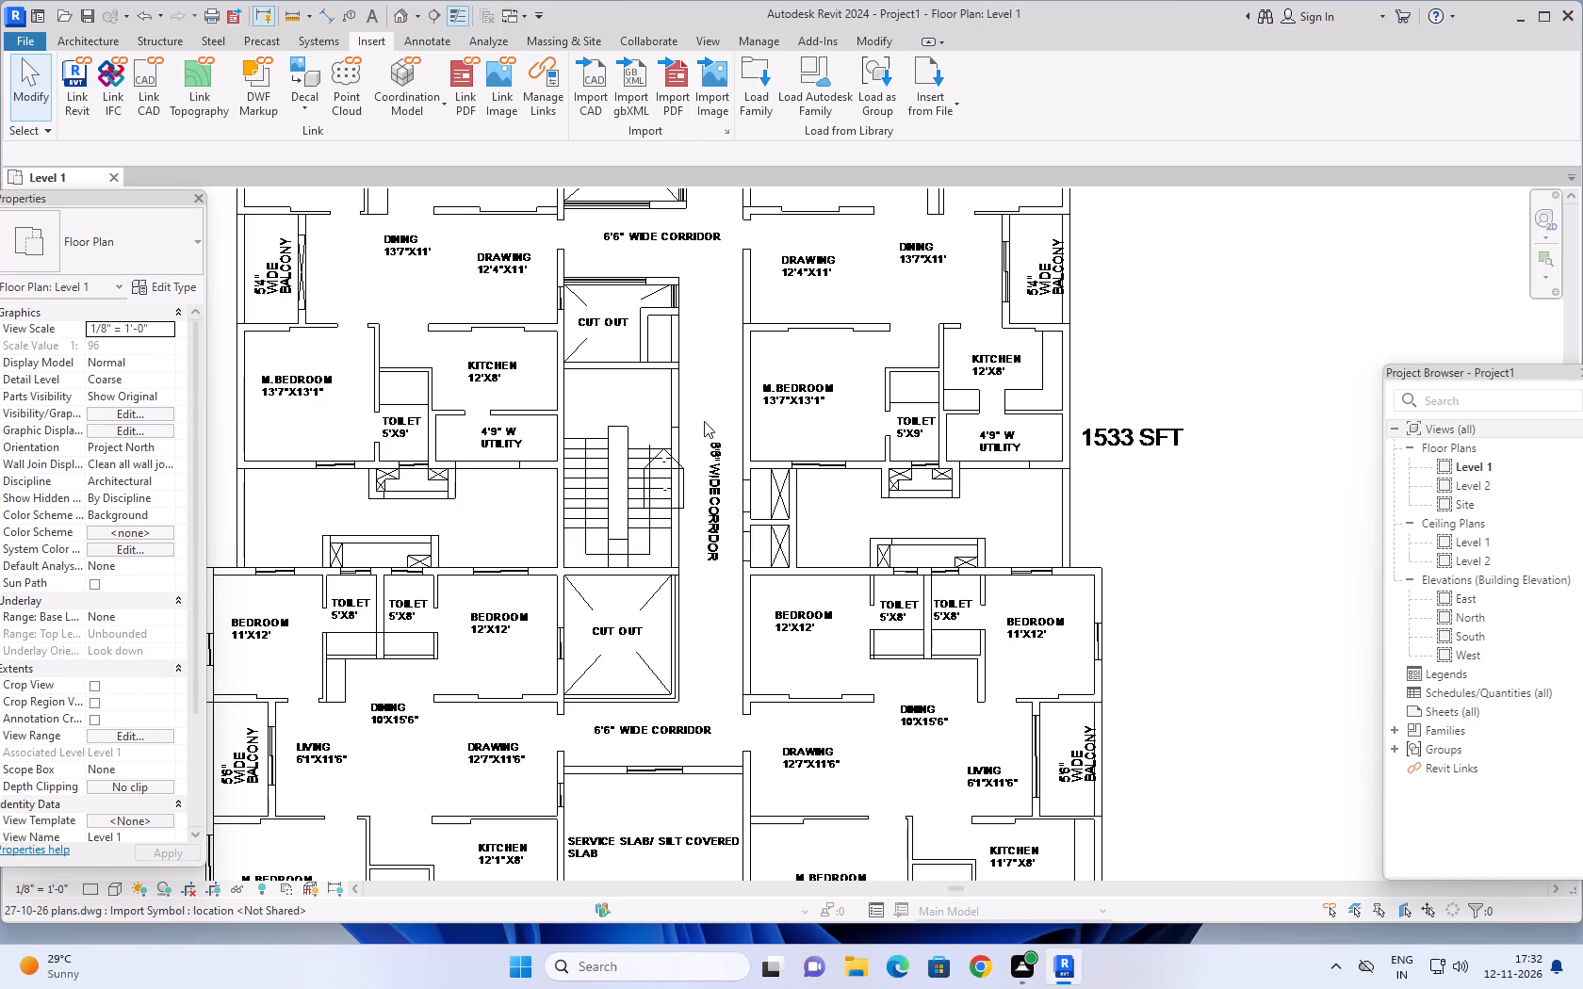
{"action": "left_click_drag", "start_coordinate": [617, 398], "coordinate": [709, 520]}
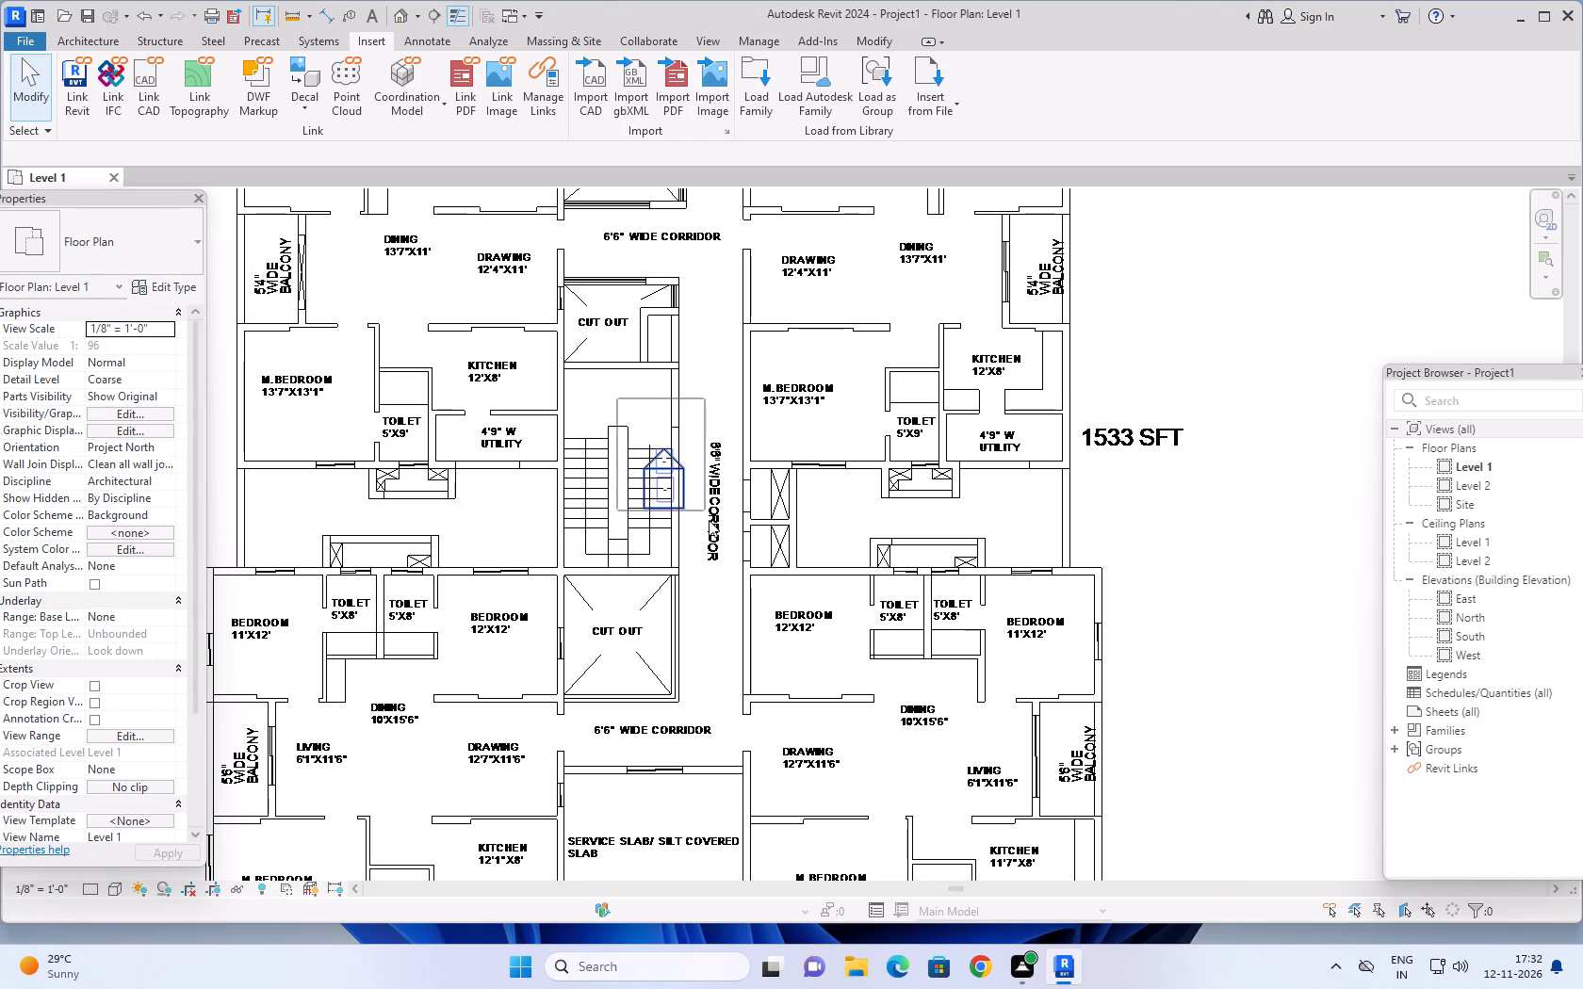
{"action": "left_click_drag", "start_coordinate": [709, 520], "coordinate": [714, 538]}
{"action": "scroll", "coordinate": [806, 526], "scroll_direction": "down", "scroll_amount": 5}
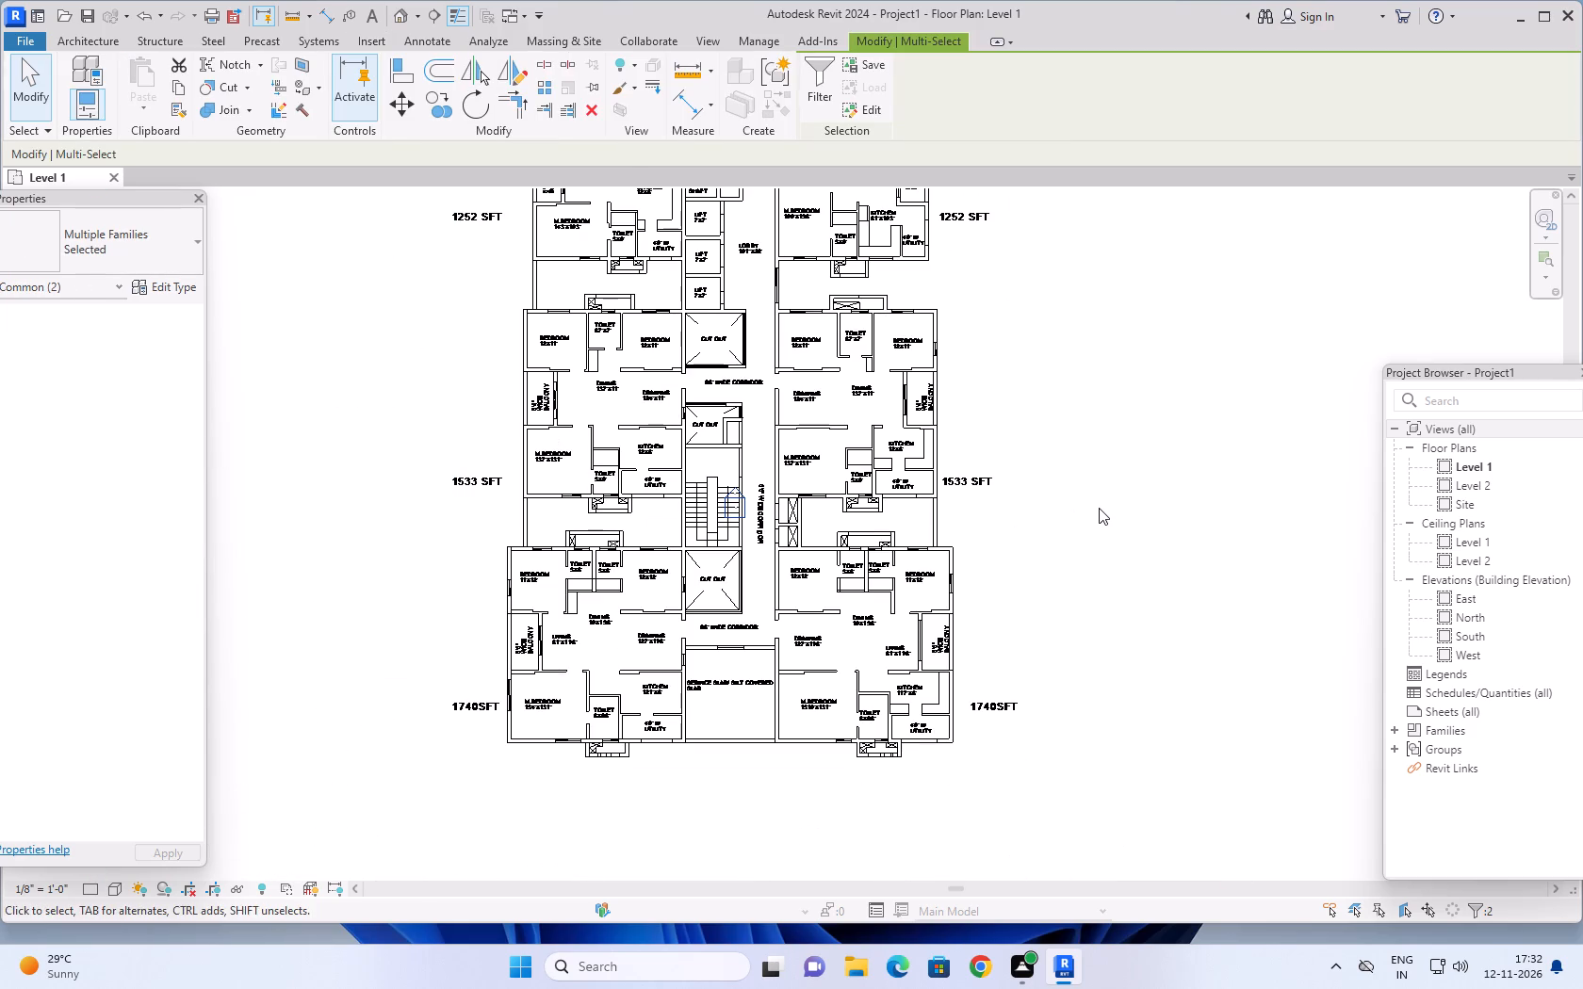
{"action": "key", "text": "Down"}
{"action": "key", "text": "Down"}
{"action": "key", "text": "Down"}
{"action": "key", "text": "Down"}
{"action": "key", "text": "Down"}
{"action": "key", "text": "Down"}
{"action": "key", "text": "Down"}
{"action": "key", "text": "Down"}
{"action": "key", "text": "Down"}
{"action": "key", "text": "Down"}
{"action": "key", "text": "Down"}
{"action": "key", "text": "Down"}
{"action": "key", "text": "Down"}
{"action": "key", "text": "Down"}
{"action": "key", "text": "Down"}
{"action": "key", "text": "Down"}
{"action": "key", "text": "Down"}
{"action": "key", "text": "Down"}
{"action": "key", "text": "Down"}
{"action": "key", "text": "Down"}
Move the north elevation marker from beside the upper lobby up to clear space above the linked floor plan.
{"action": "scroll", "coordinate": [1097, 472], "scroll_direction": "down", "scroll_amount": 9}
{"action": "middle_click_drag", "start_coordinate": [1136, 445], "coordinate": [1115, 486]}
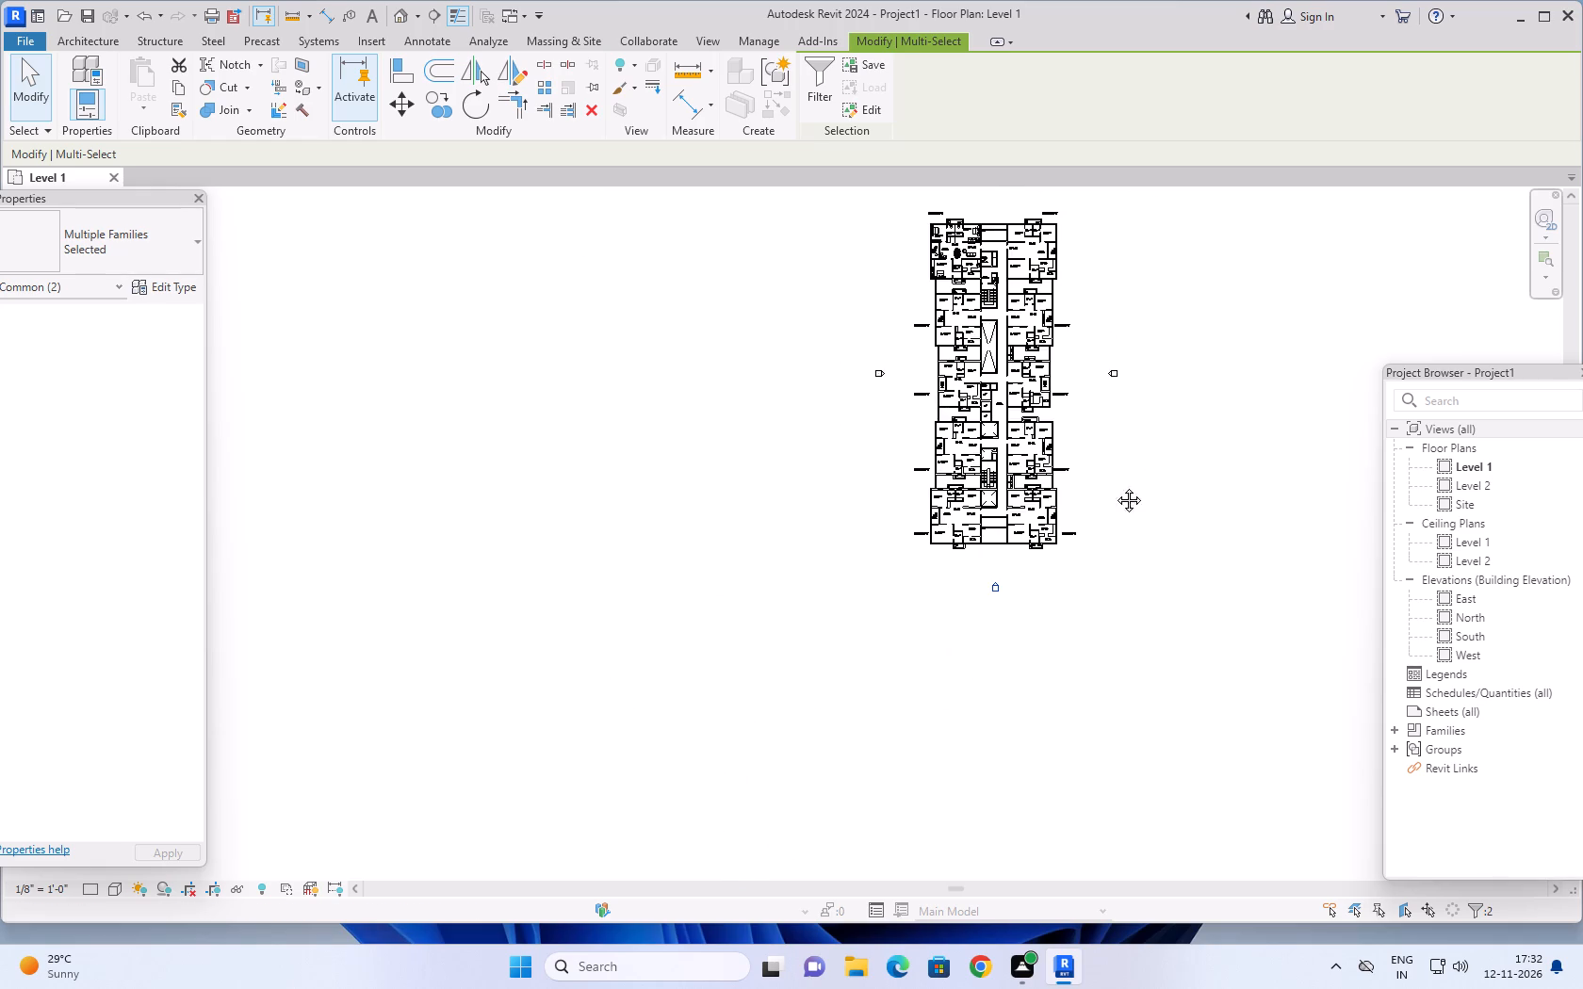
{"action": "middle_click_drag", "start_coordinate": [1115, 486], "coordinate": [1039, 647]}
{"action": "scroll", "coordinate": [912, 396], "scroll_direction": "up", "scroll_amount": 5}
{"action": "middle_click_drag", "start_coordinate": [927, 384], "coordinate": [808, 309]}
{"action": "scroll", "coordinate": [807, 323], "scroll_direction": "up", "scroll_amount": 1}
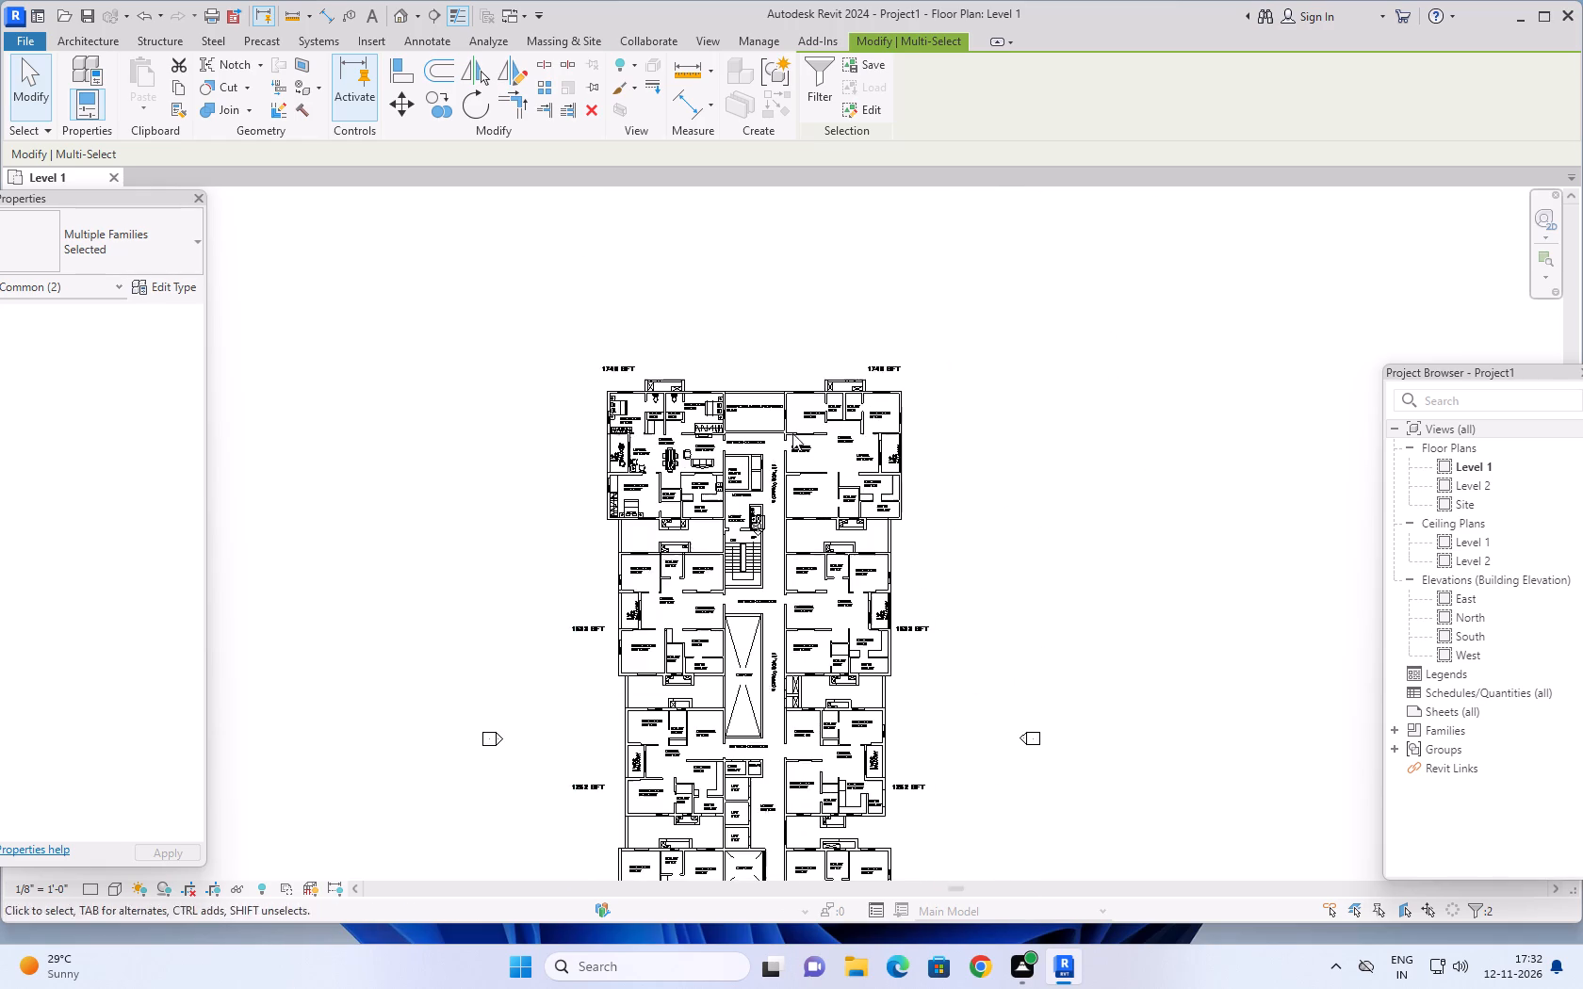
{"action": "scroll", "coordinate": [744, 463], "scroll_direction": "up", "scroll_amount": 4}
{"action": "middle_click_drag", "start_coordinate": [785, 541], "coordinate": [762, 486]}
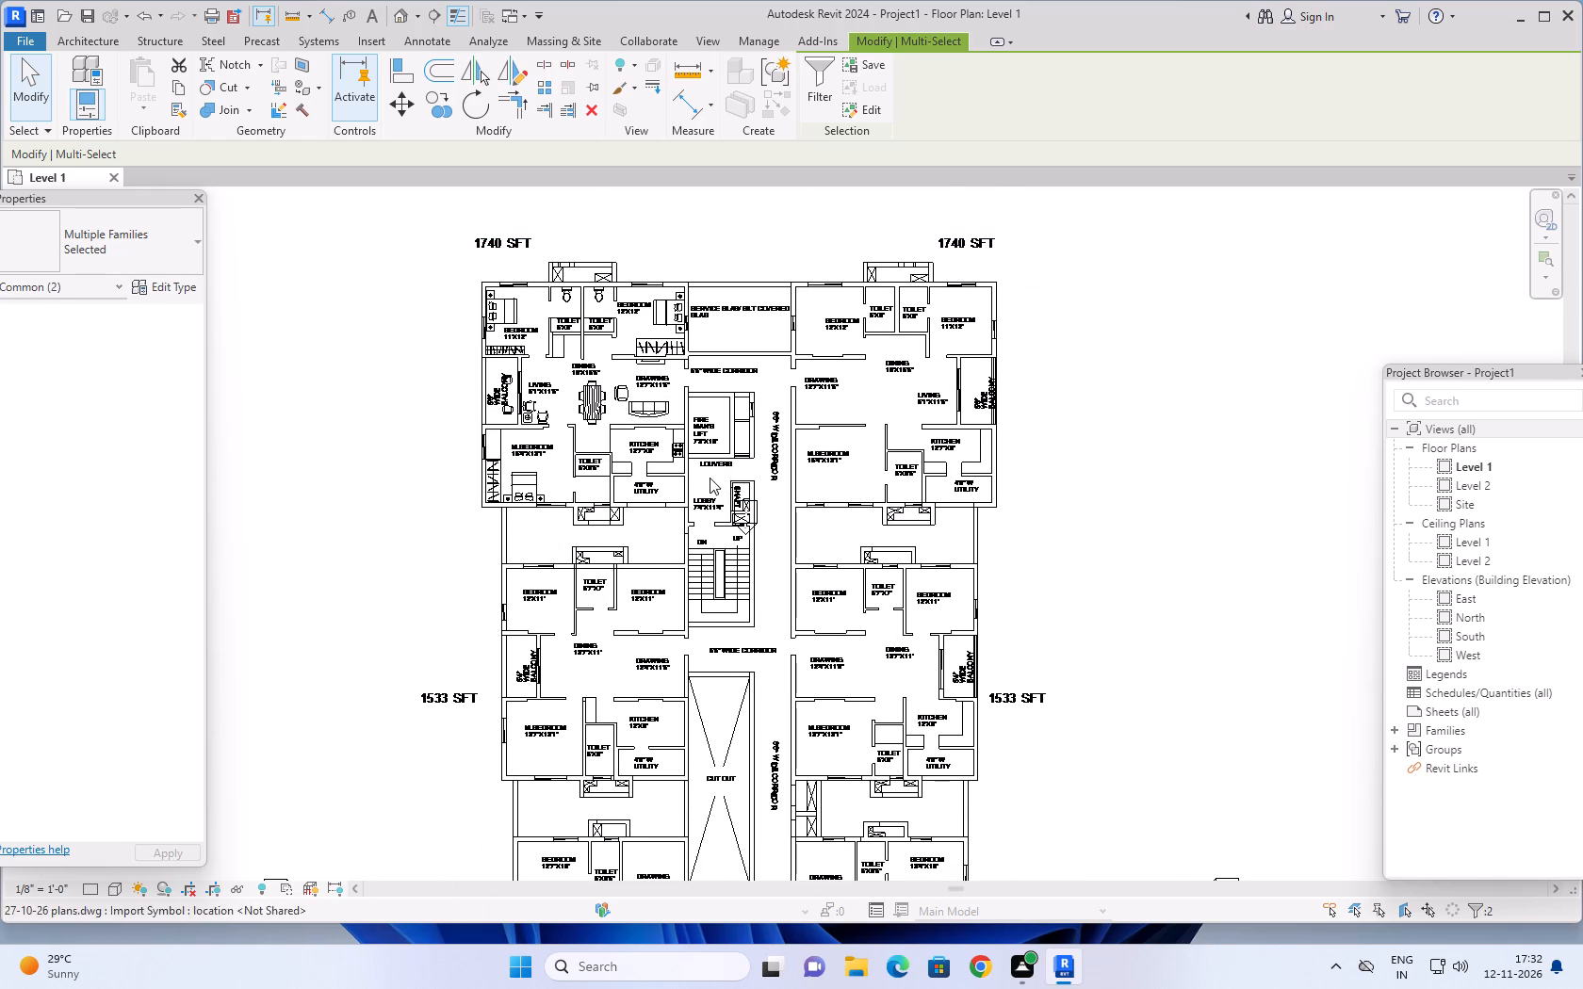
{"action": "left_click_drag", "start_coordinate": [710, 477], "coordinate": [780, 545]}
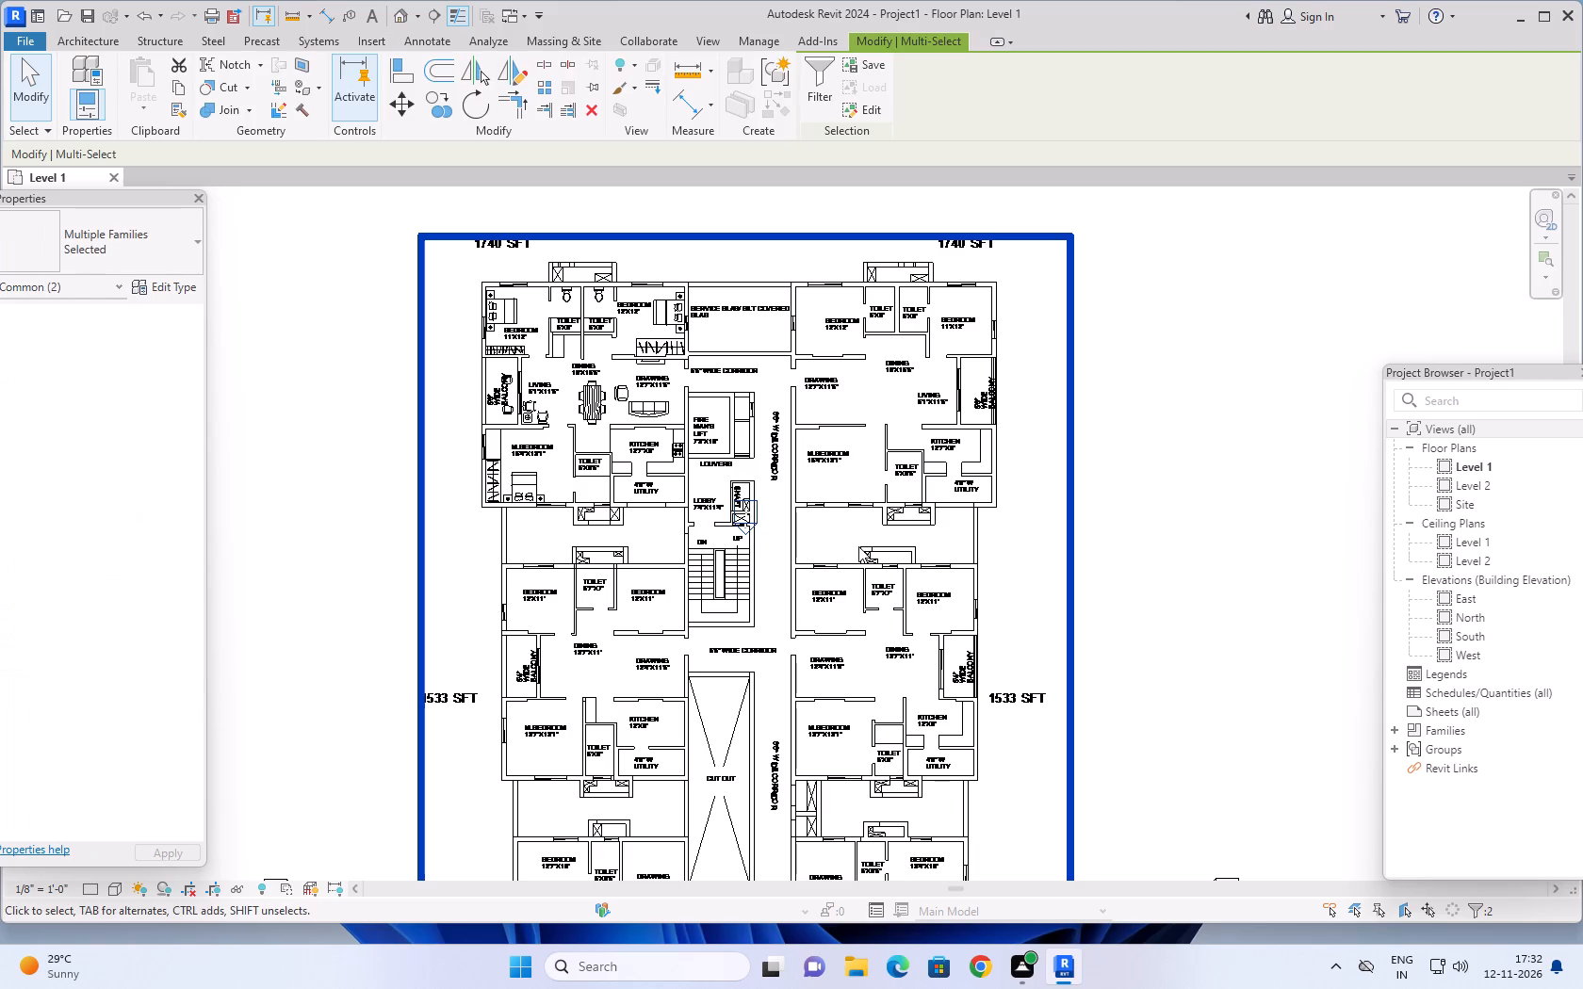
{"action": "key", "text": "Up"}
{"action": "key", "text": "Up"}
{"action": "key", "text": "Up"}
{"action": "key", "text": "Up"}
{"action": "key", "text": "Up"}
{"action": "key", "text": "Up"}
{"action": "key", "text": "Up"}
{"action": "key", "text": "Up"}
{"action": "key", "text": "Up"}
{"action": "key", "text": "Up"}
{"action": "key", "text": "Up"}
{"action": "key", "text": "Up"}
{"action": "key", "text": "Up"}
{"action": "key", "text": "Up"}
{"action": "key", "text": "Up"}
{"action": "key", "text": "Up"}
{"action": "key", "text": "Up"}
{"action": "key", "text": "Up"}
{"action": "key", "text": "Up"}
{"action": "key", "text": "Up"}
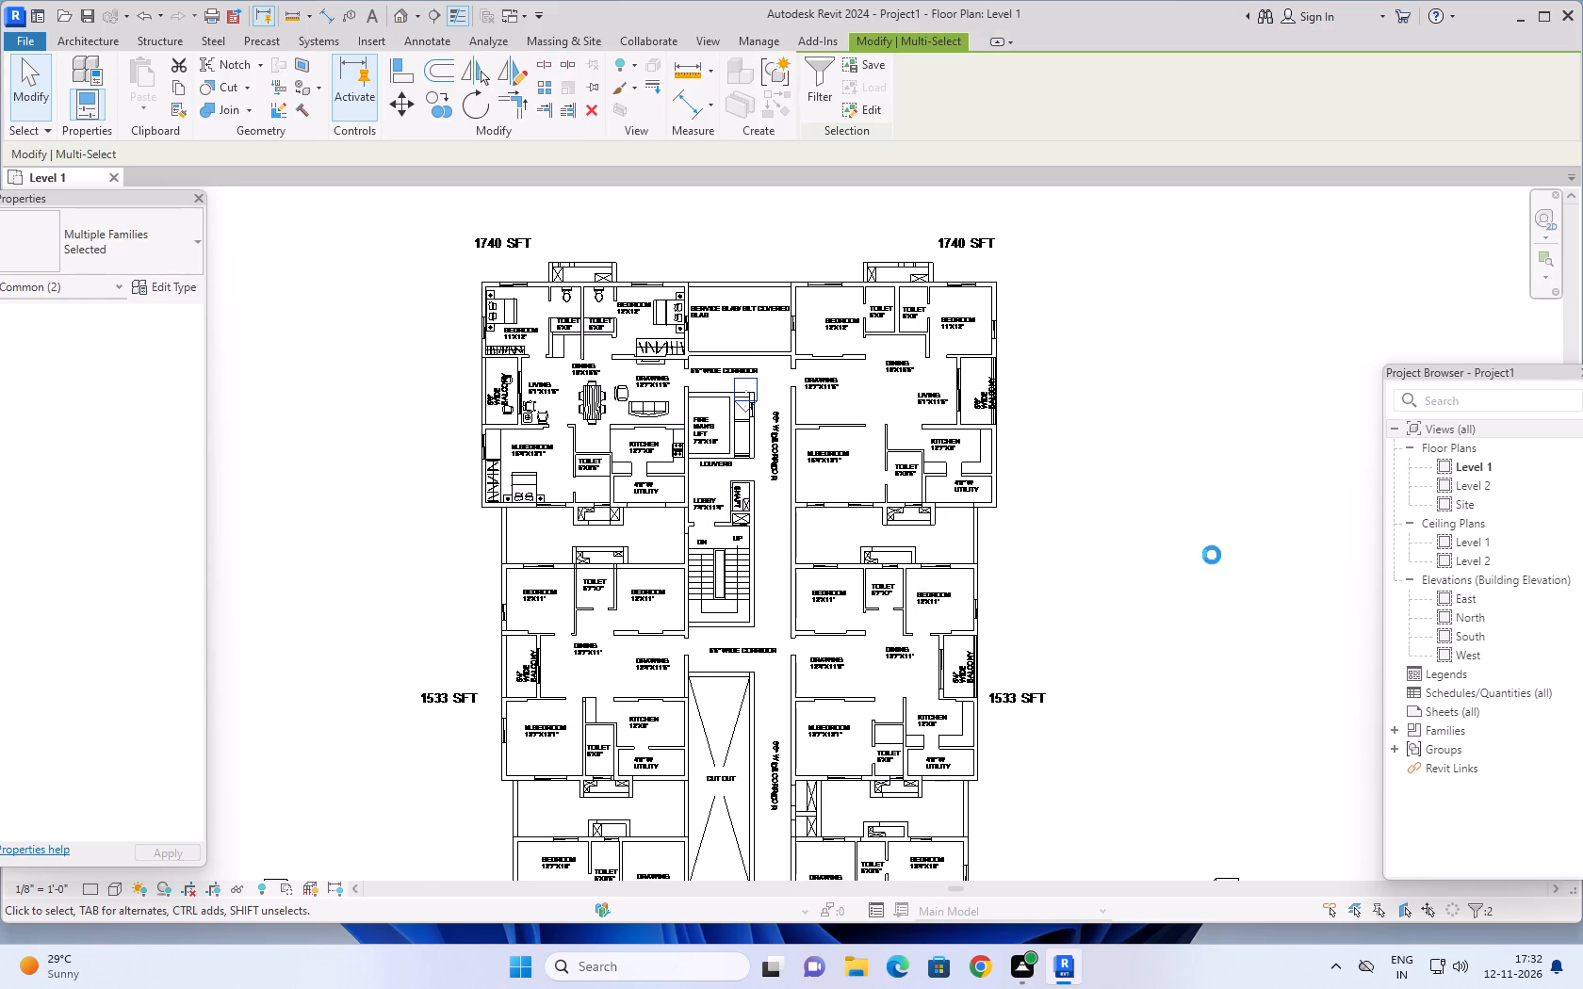
{"action": "key", "text": "Up"}
{"action": "key", "text": "Up"}
{"action": "key", "text": "Up"}
{"action": "key", "text": "Up"}
{"action": "key", "text": "Up"}
{"action": "key", "text": "Up"}
{"action": "key", "text": "Up"}
{"action": "key", "text": "Up"}
{"action": "key", "text": "Up"}
{"action": "key", "text": "Up"}
{"action": "key", "text": "Up"}
{"action": "key", "text": "Up"}
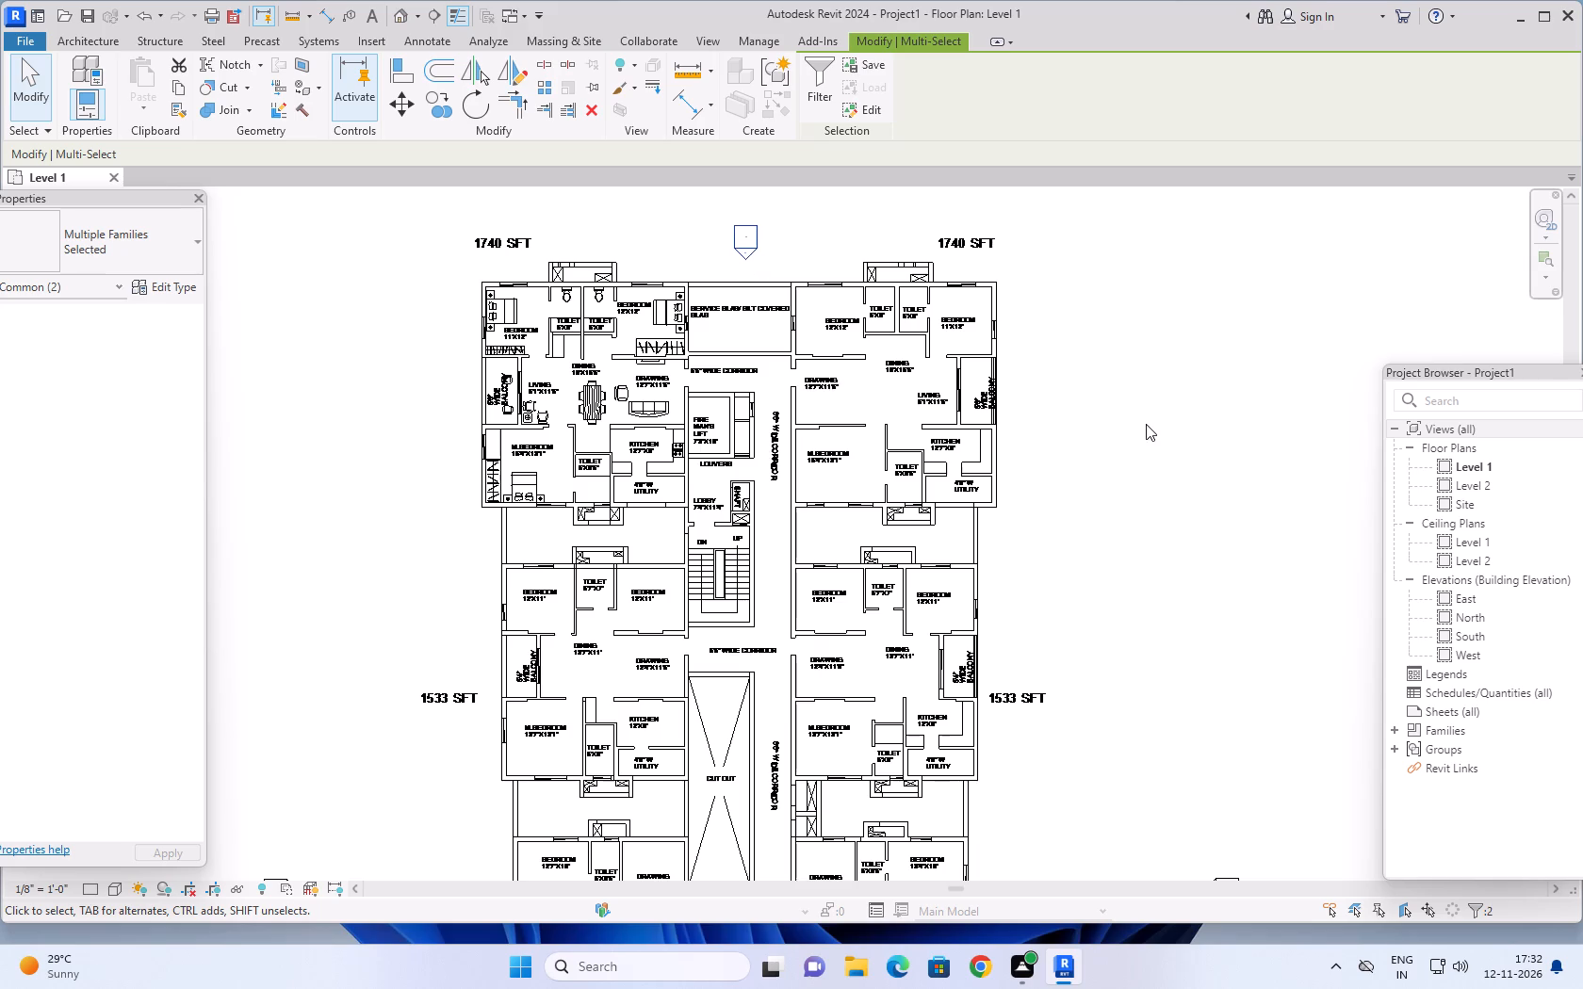
{"action": "key", "text": "Up"}
{"action": "key", "text": "Up"}
{"action": "key", "text": "Up"}
{"action": "key", "text": "Up"}
{"action": "key", "text": "Up"}
{"action": "key", "text": "Up"}
{"action": "key", "text": "Up"}
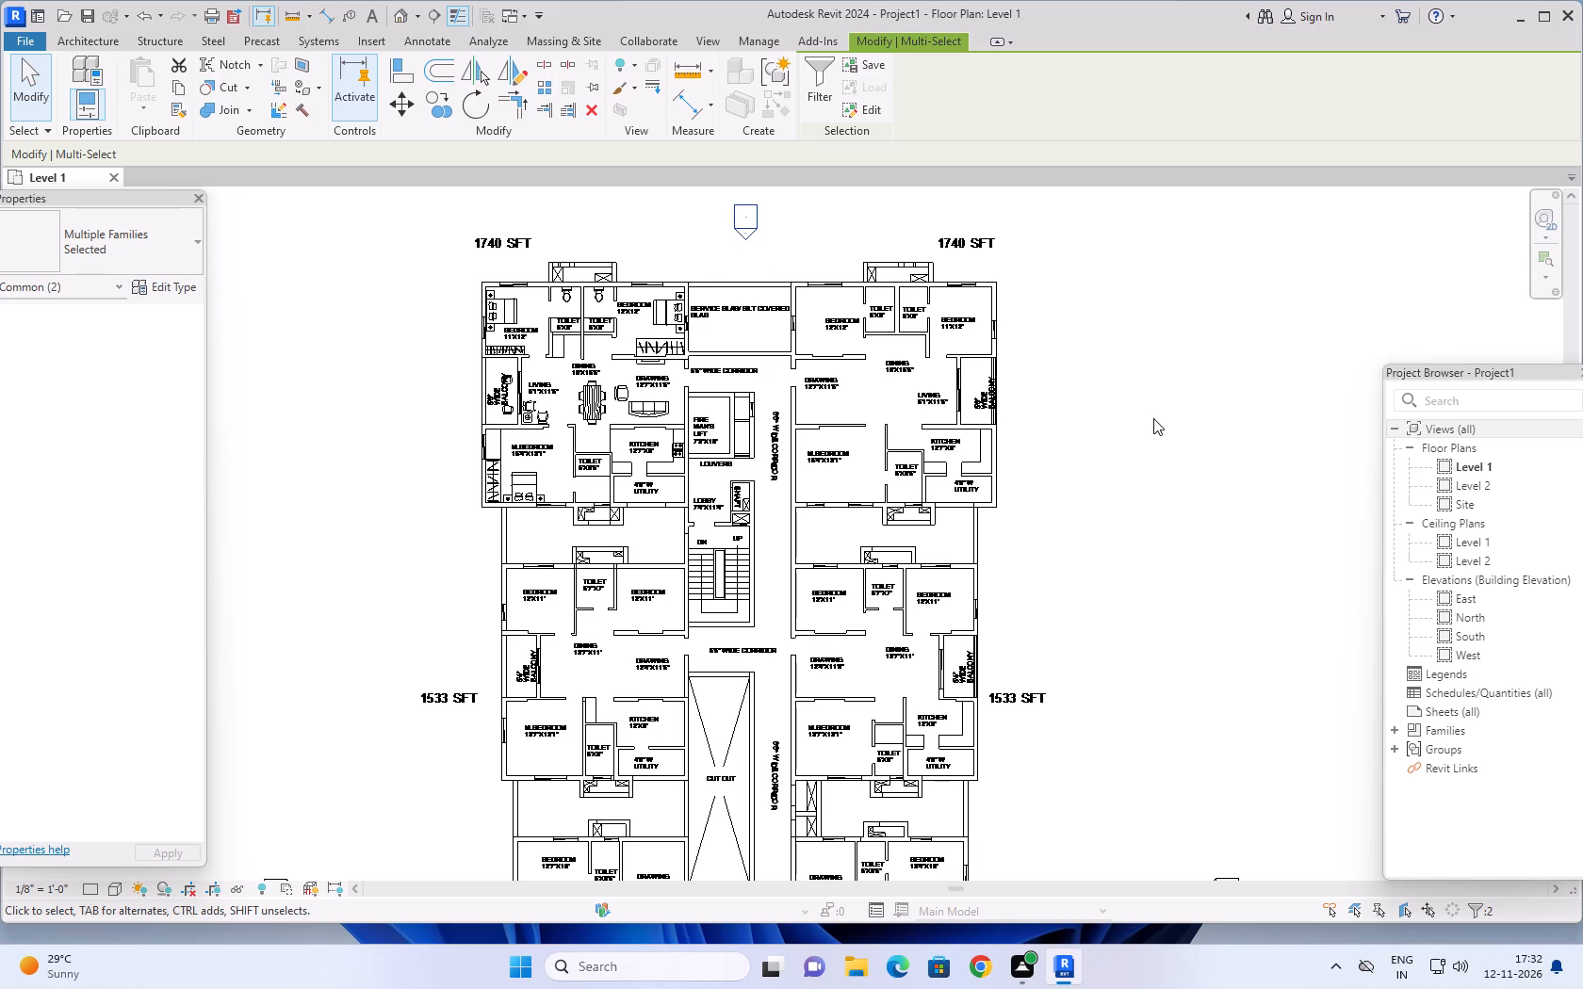
{"action": "key", "text": "Up"}
{"action": "key", "text": "Up"}
{"action": "scroll", "coordinate": [1158, 366], "scroll_direction": "down", "scroll_amount": 5}
{"action": "key", "text": "Up"}
{"action": "key", "text": "Up"}
{"action": "key", "text": "Up"}
{"action": "key", "text": "Up"}
{"action": "key", "text": "Up"}
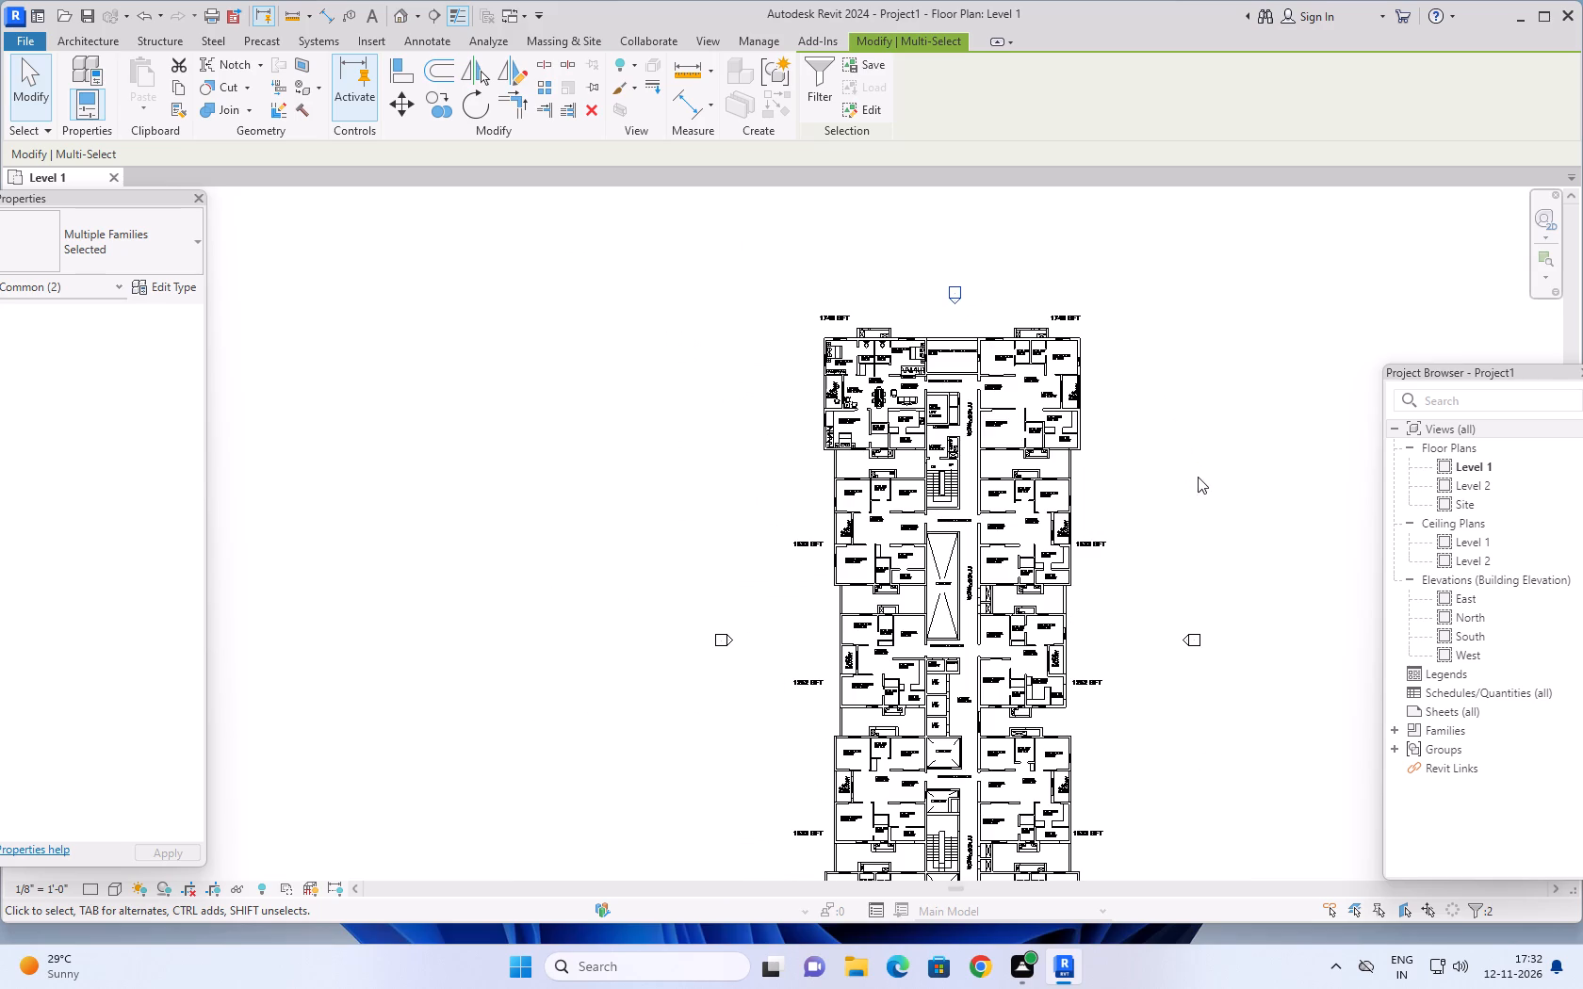
{"action": "key", "text": "Up"}
{"action": "key", "text": "Up"}
{"action": "key", "text": "Up"}
{"action": "key", "text": "Up"}
{"action": "key", "text": "Up"}
{"action": "key", "text": "Up"}
{"action": "key", "text": "Up"}
{"action": "scroll", "coordinate": [1198, 481], "scroll_direction": "down", "scroll_amount": 2}
{"action": "middle_click_drag", "start_coordinate": [1135, 465], "coordinate": [998, 479]}
{"action": "scroll", "coordinate": [864, 412], "scroll_direction": "up", "scroll_amount": 4}
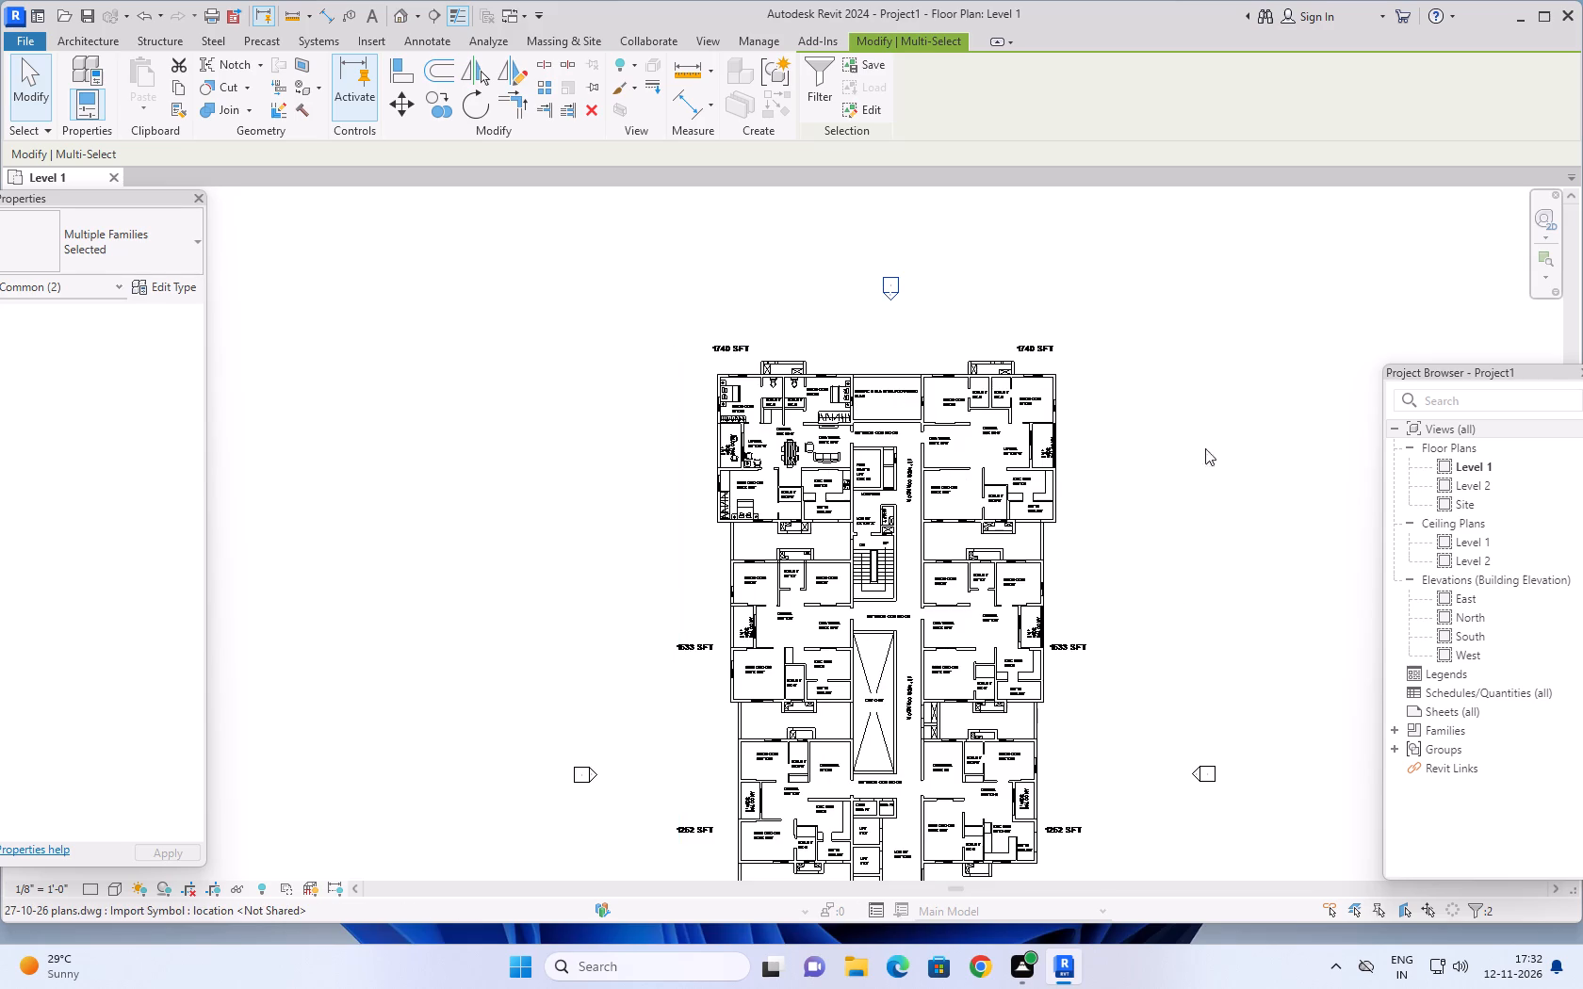
{"action": "middle_click_drag", "start_coordinate": [1210, 434], "coordinate": [1134, 375]}
{"action": "scroll", "coordinate": [798, 237], "scroll_direction": "up", "scroll_amount": 4}
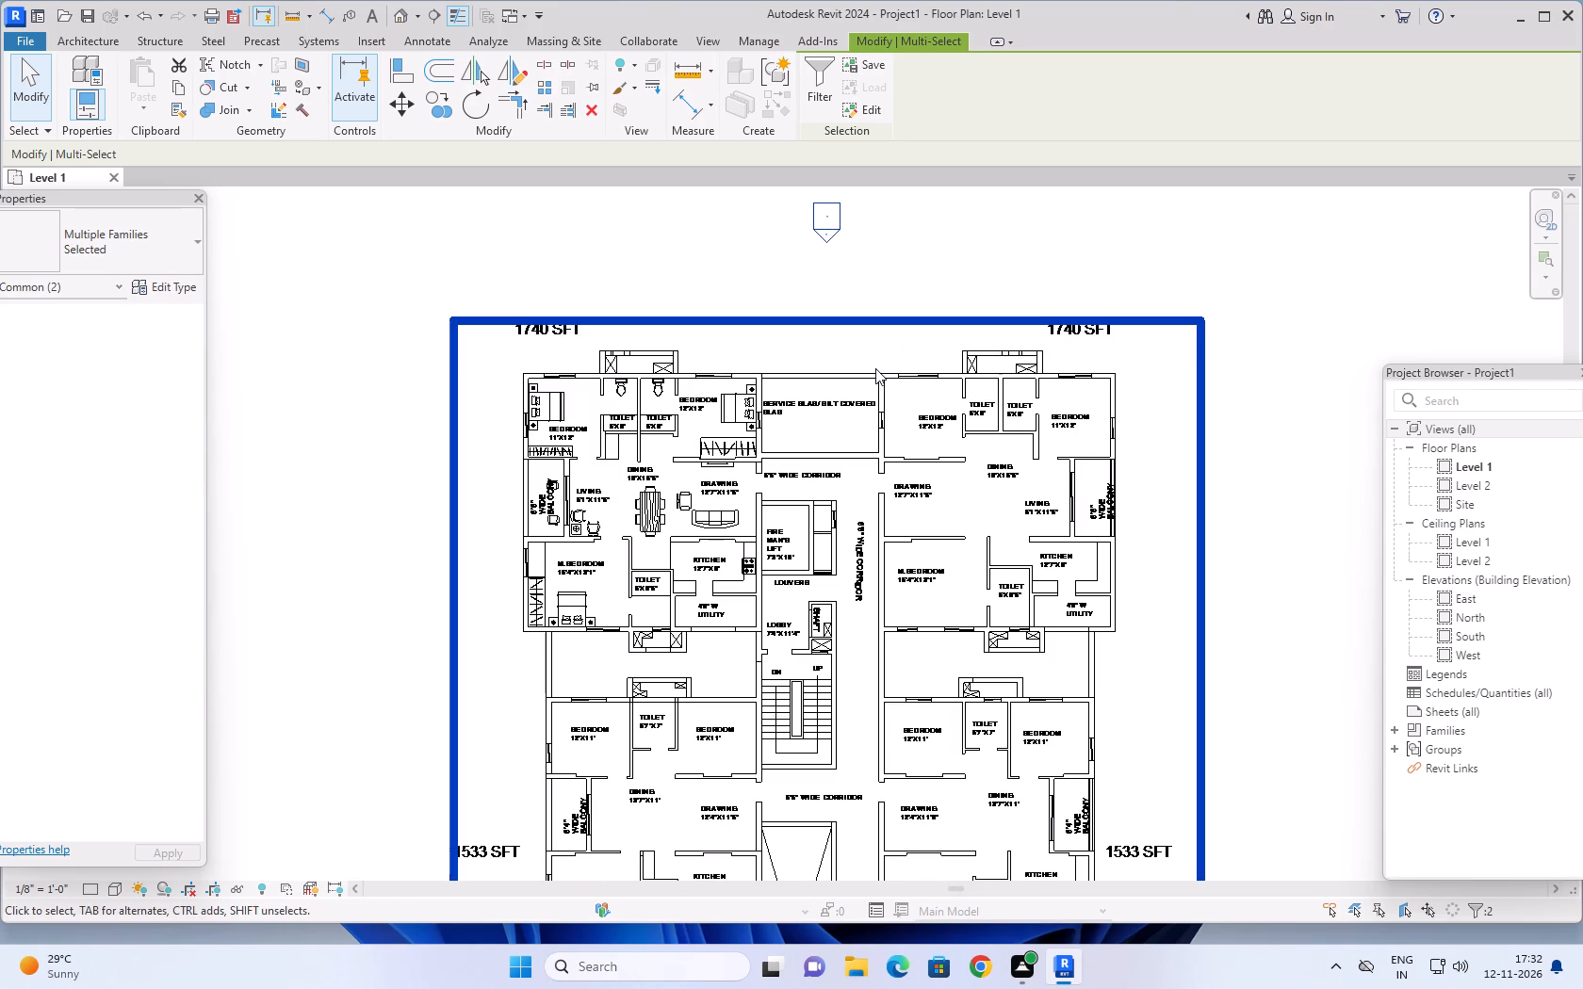
{"action": "left_click", "coordinate": [871, 371]}
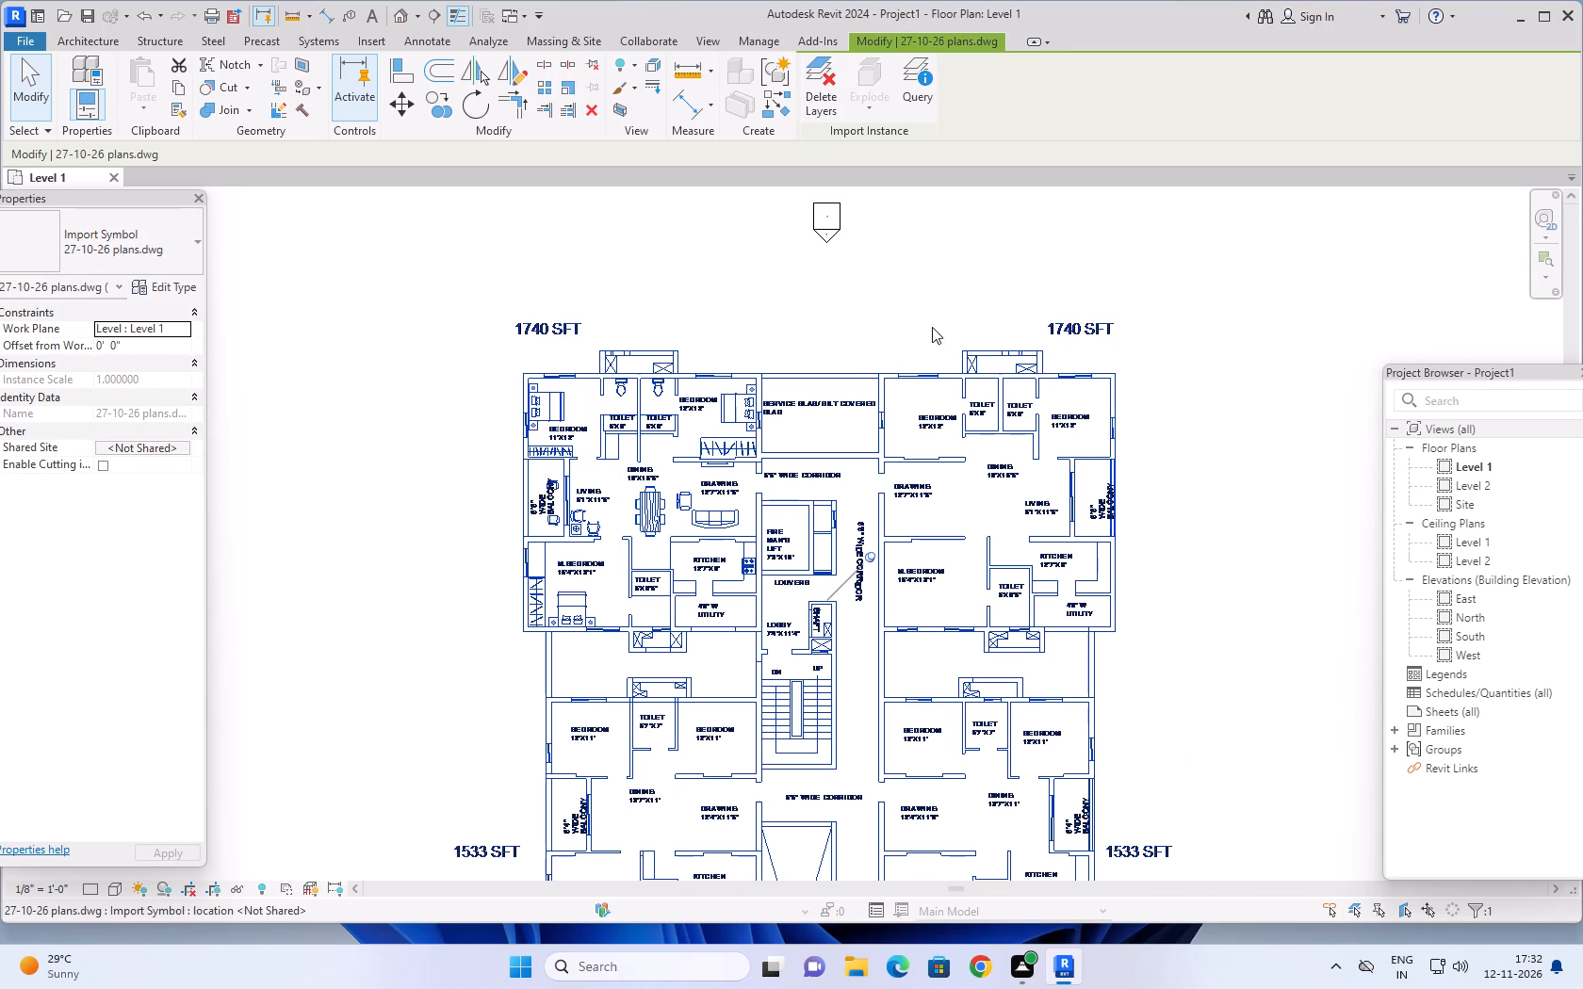
{"action": "key", "text": "Escape"}
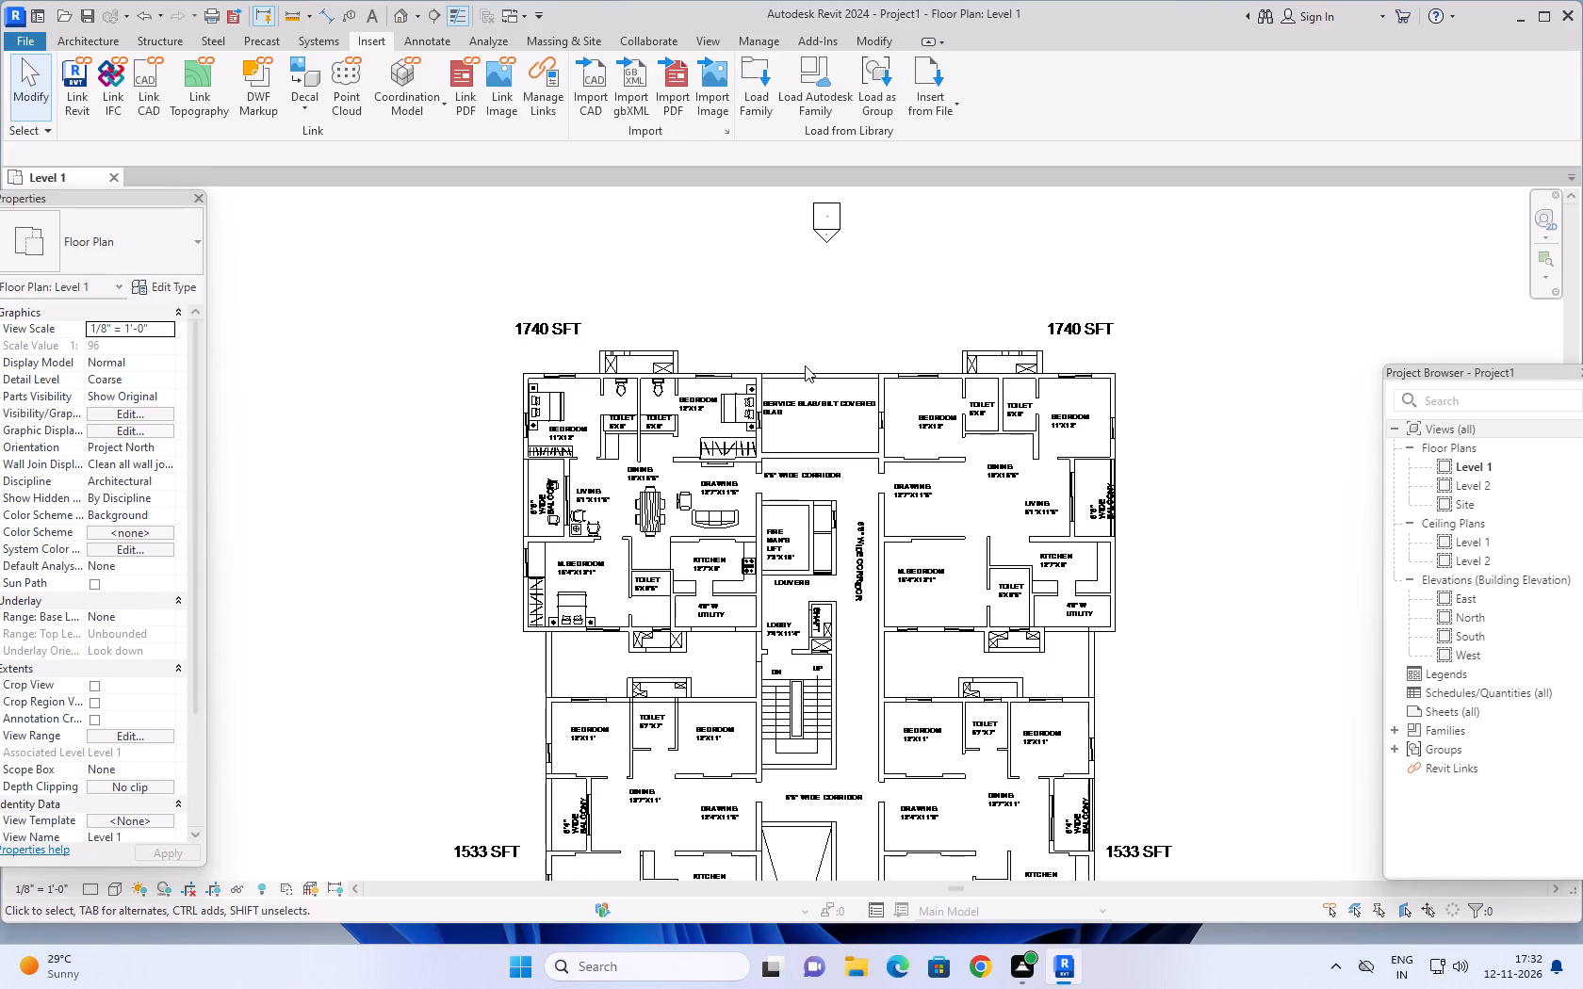
Examine the upper 1740 SFT flats of the linked plan, with the service slab, fireman's lift and lobby between them.
{"action": "scroll", "coordinate": [805, 365], "scroll_direction": "up", "scroll_amount": 4}
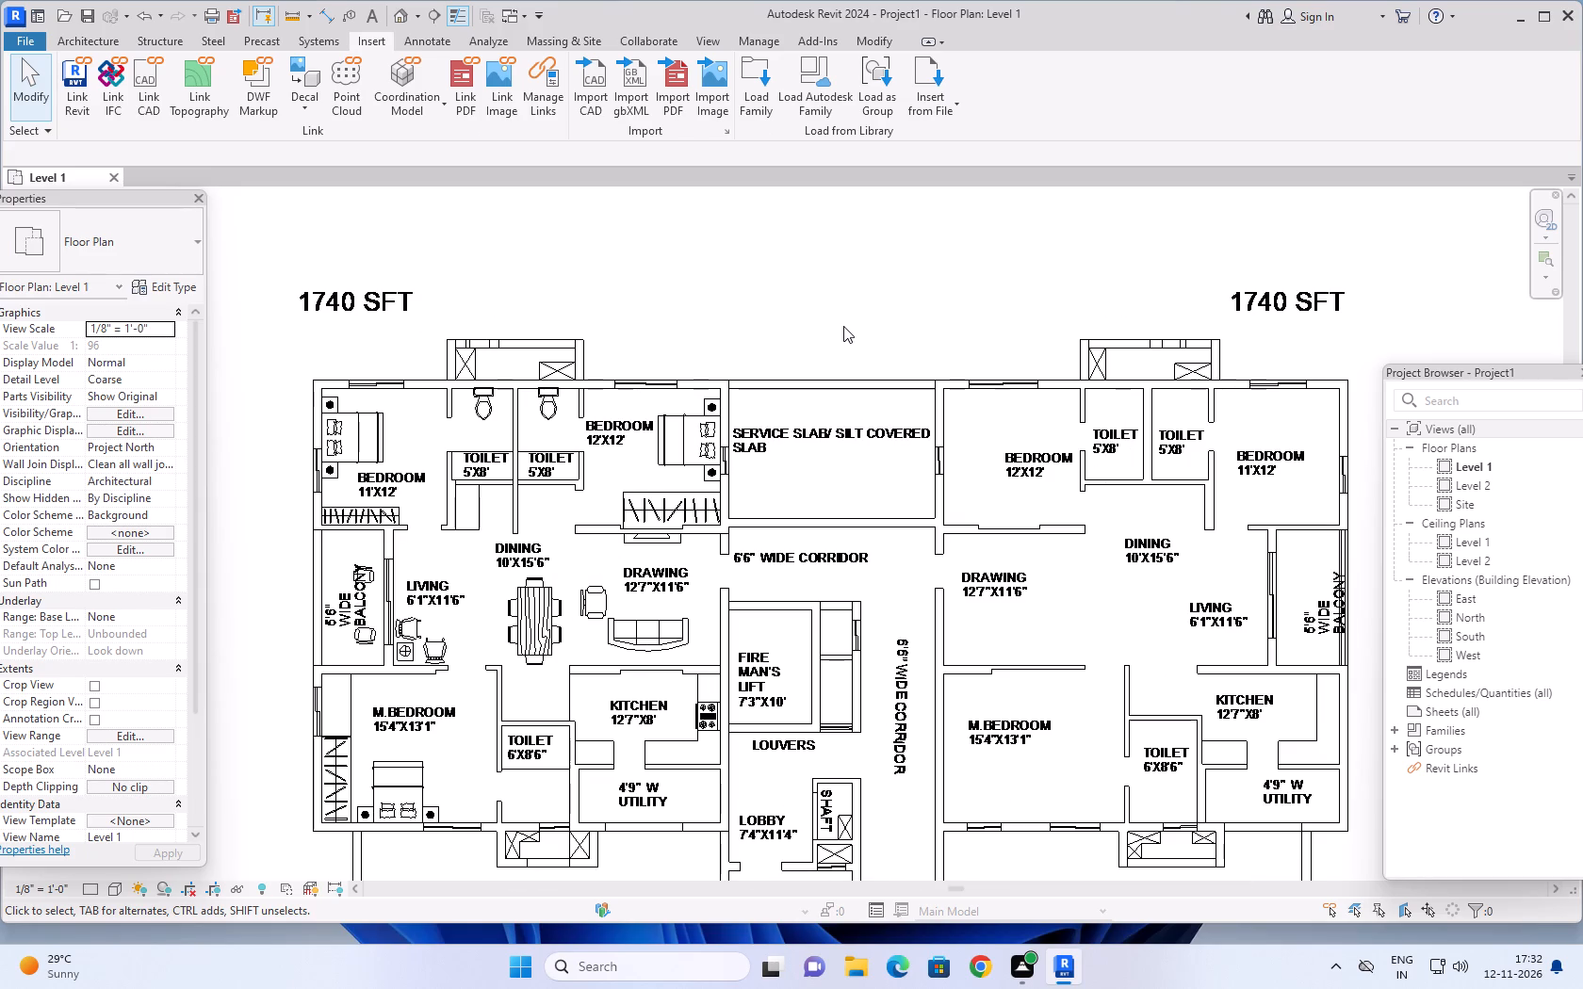
{"action": "middle_click_drag", "start_coordinate": [851, 356], "coordinate": [848, 310]}
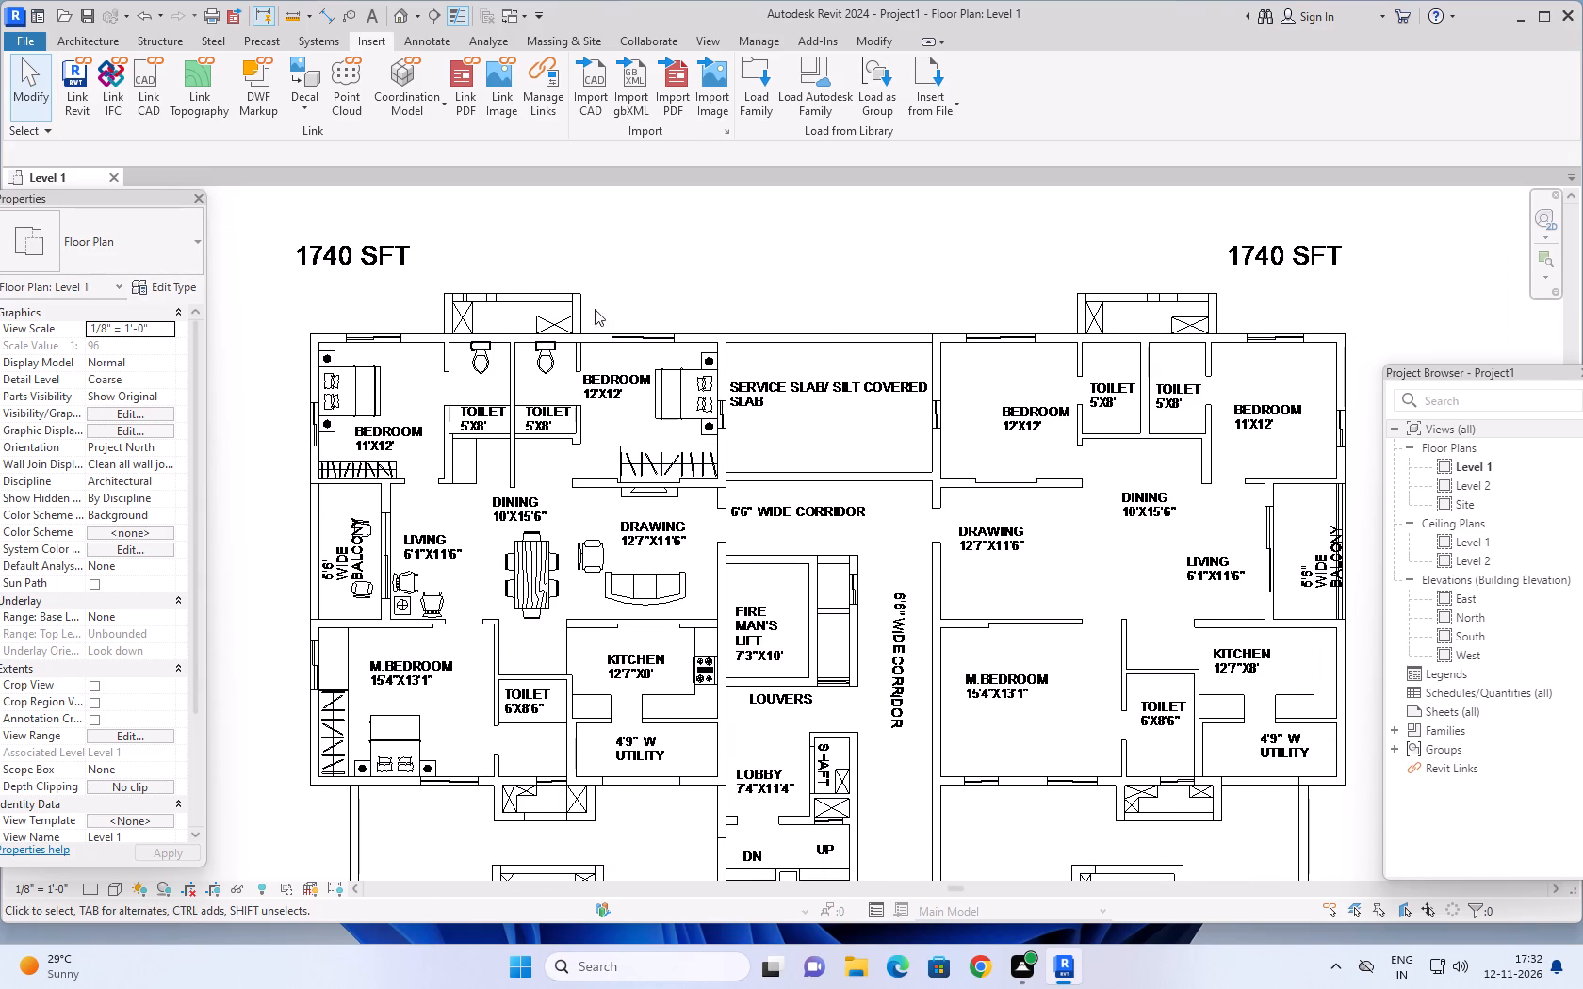
{"action": "scroll", "coordinate": [519, 302], "scroll_direction": "up", "scroll_amount": 2}
{"action": "middle_click_drag", "start_coordinate": [709, 295], "coordinate": [709, 242]}
{"action": "scroll", "coordinate": [709, 242], "scroll_direction": "down", "scroll_amount": 3}
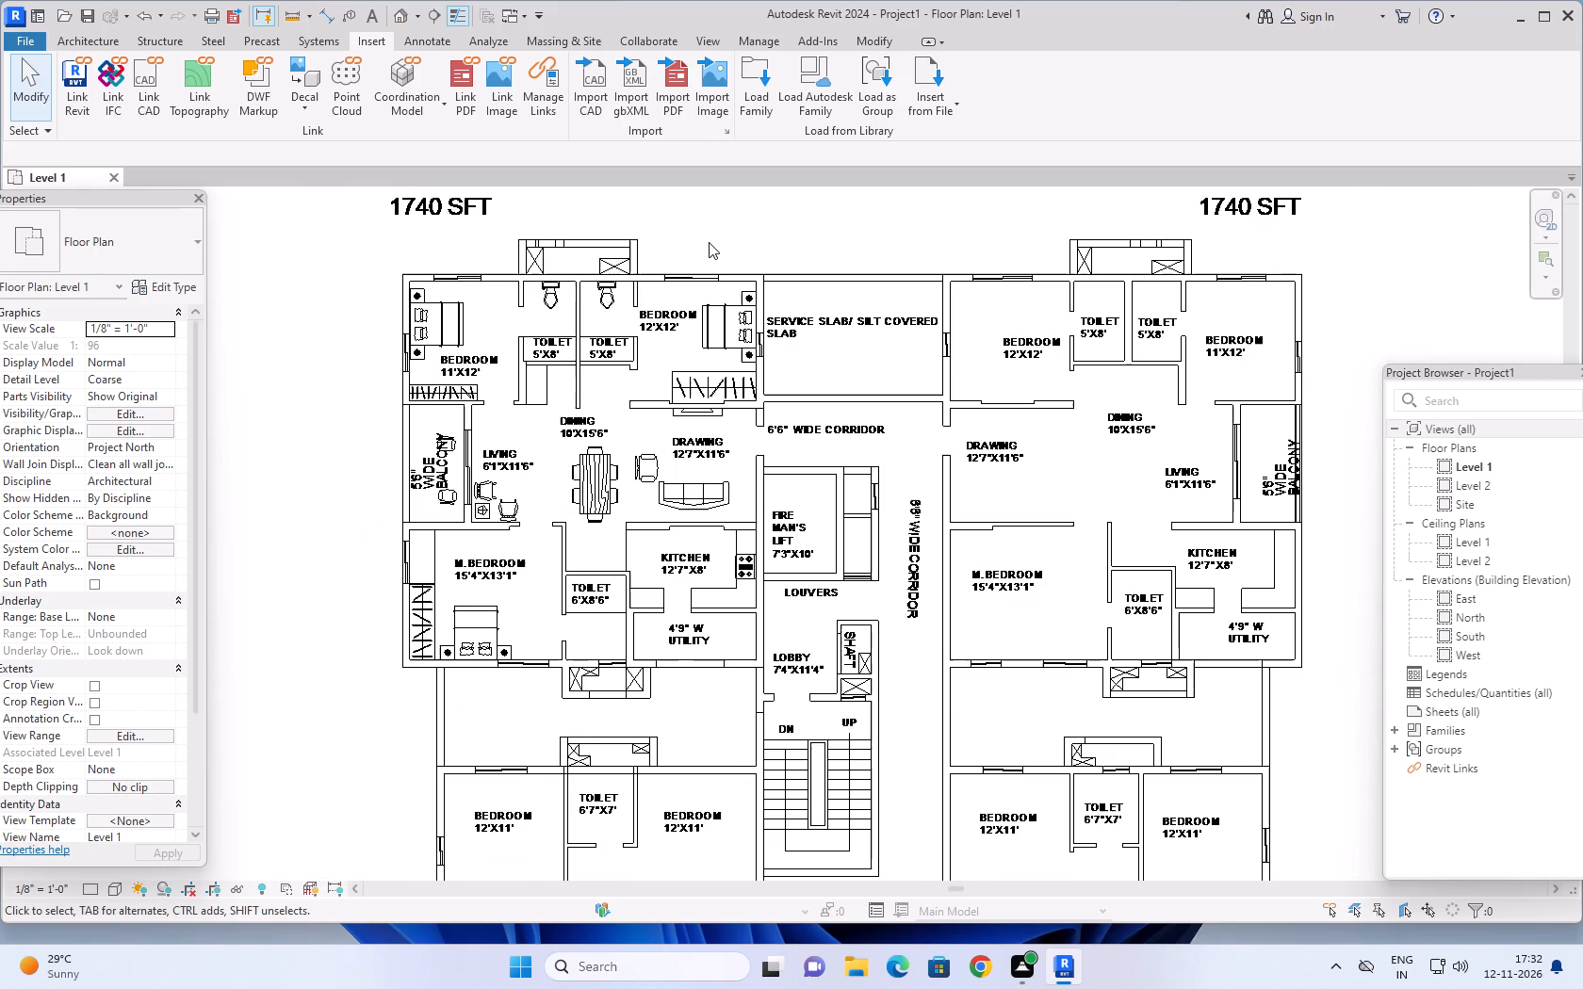
{"action": "middle_click_drag", "start_coordinate": [668, 345], "coordinate": [670, 340]}
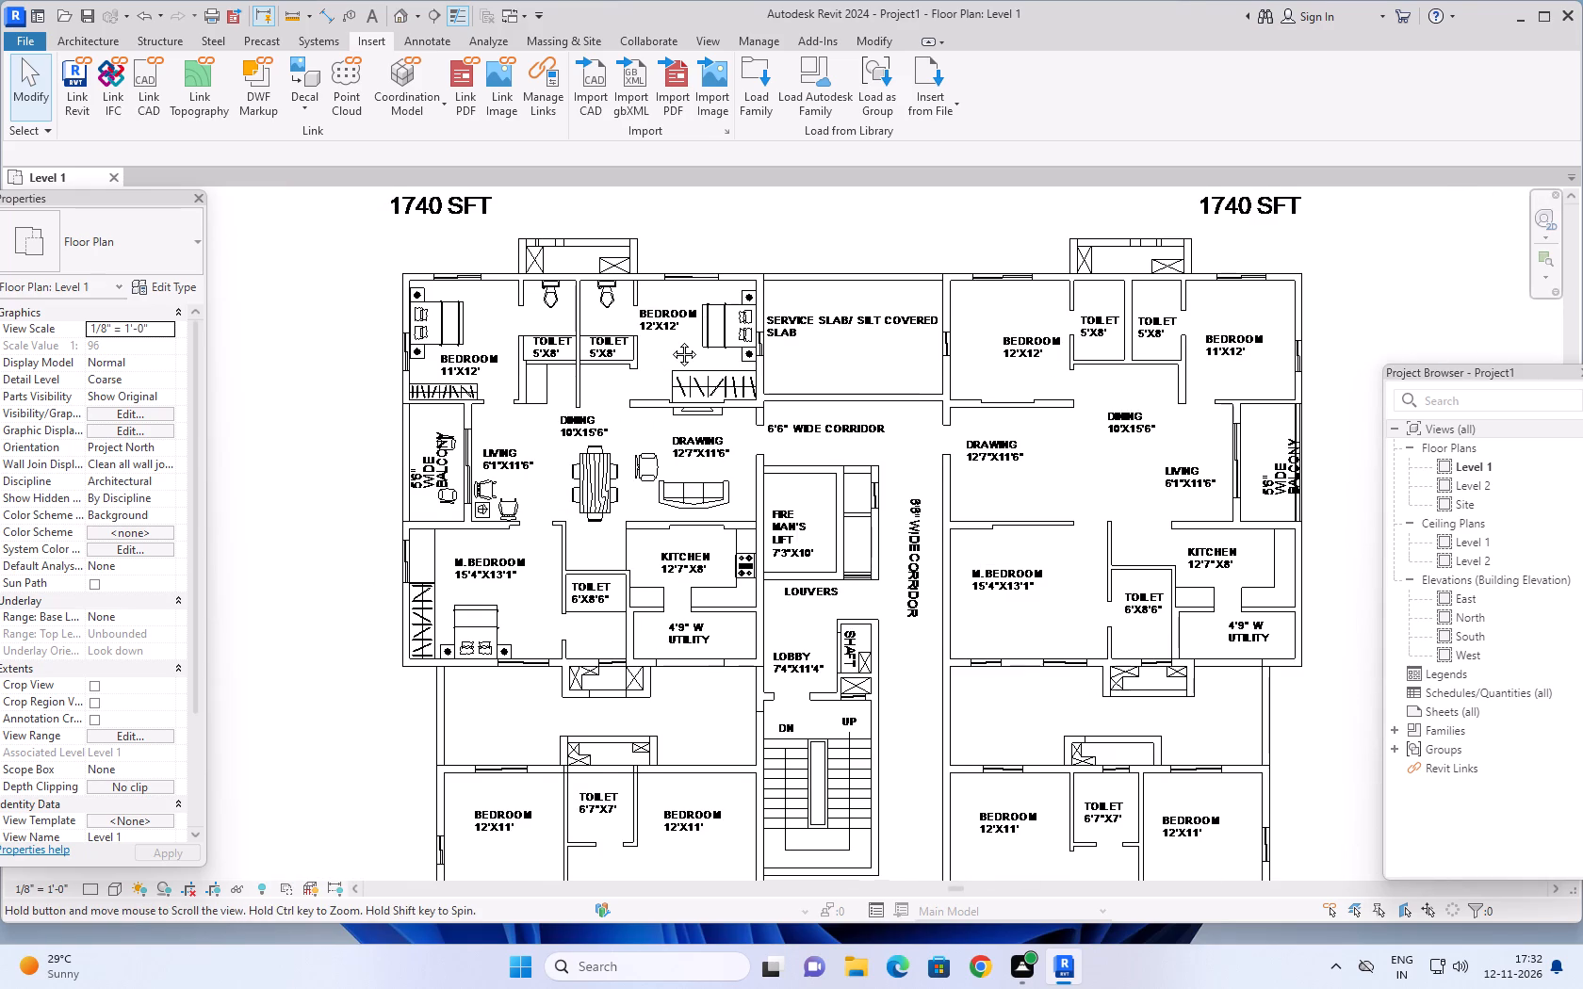
{"action": "middle_click_drag", "start_coordinate": [670, 340], "coordinate": [677, 245]}
{"action": "scroll", "coordinate": [589, 402], "scroll_direction": "down", "scroll_amount": 3}
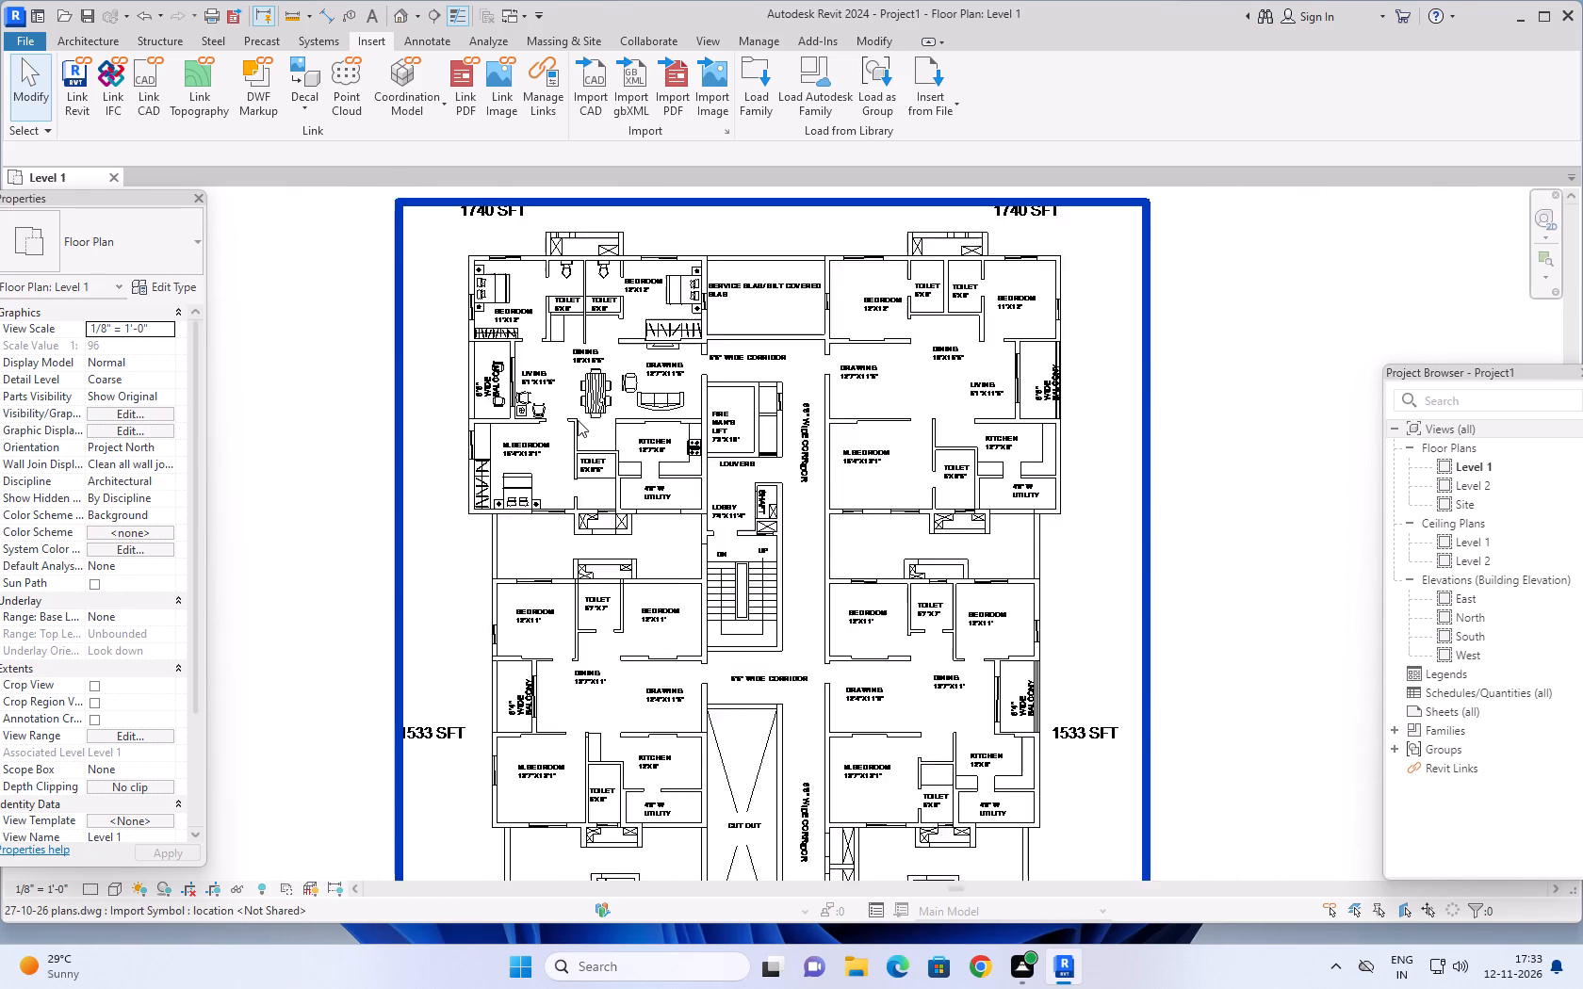
{"action": "scroll", "coordinate": [578, 420], "scroll_direction": "down", "scroll_amount": 1}
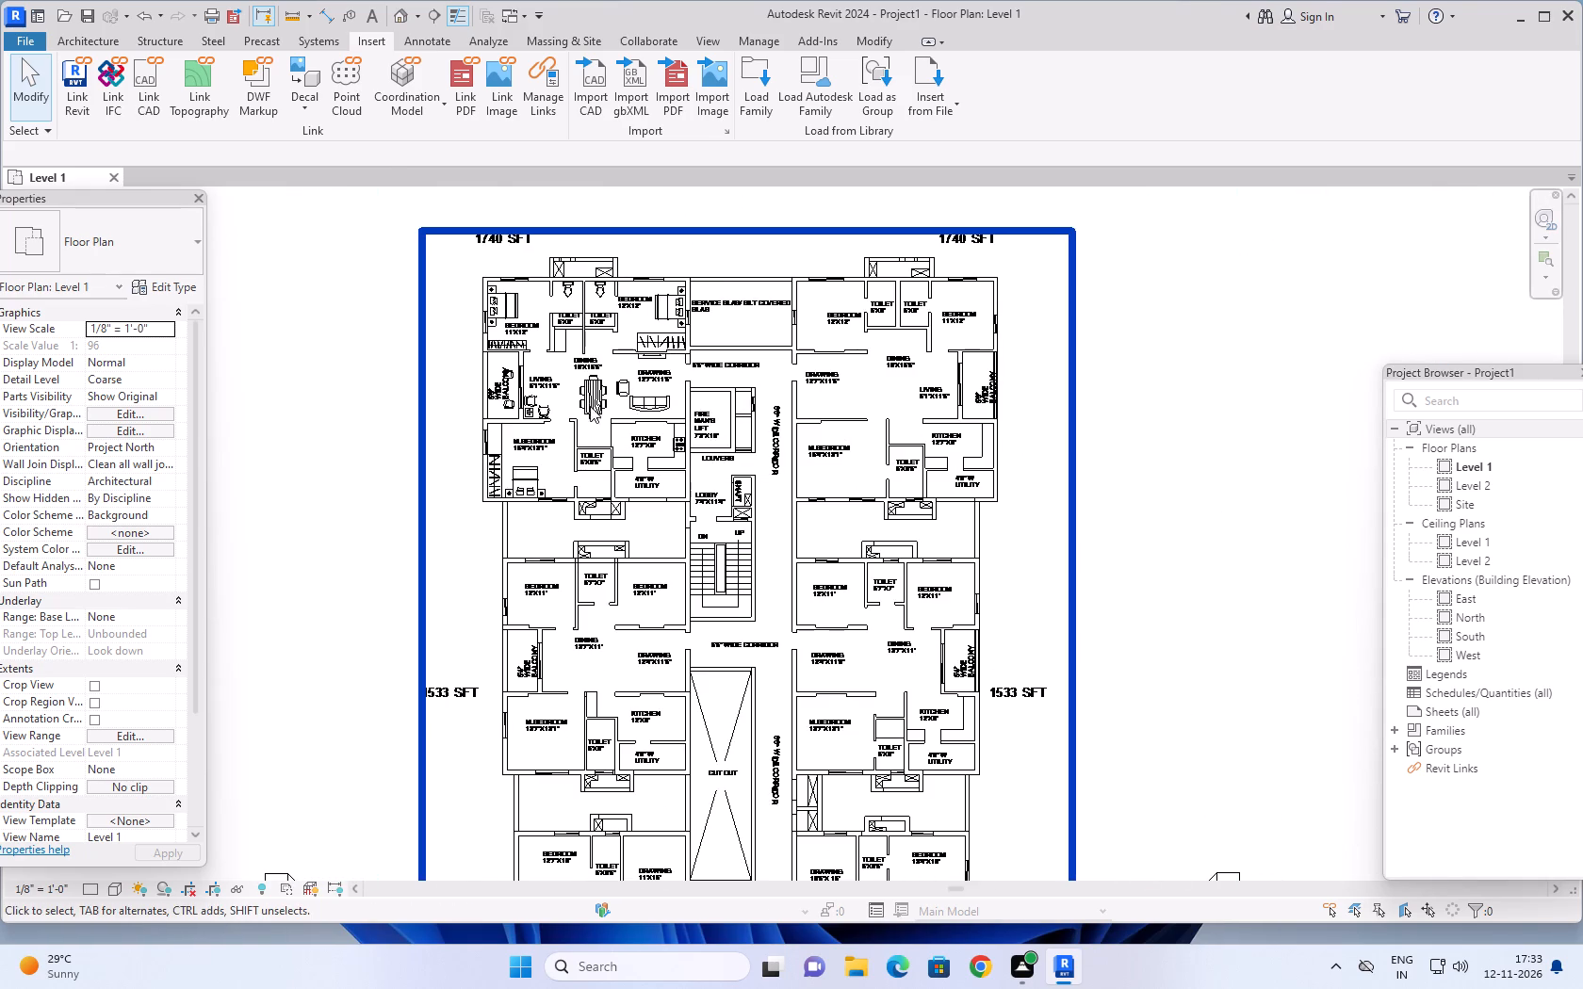
{"action": "scroll", "coordinate": [590, 406], "scroll_direction": "up", "scroll_amount": 15}
{"action": "scroll", "coordinate": [592, 437], "scroll_direction": "down", "scroll_amount": 7}
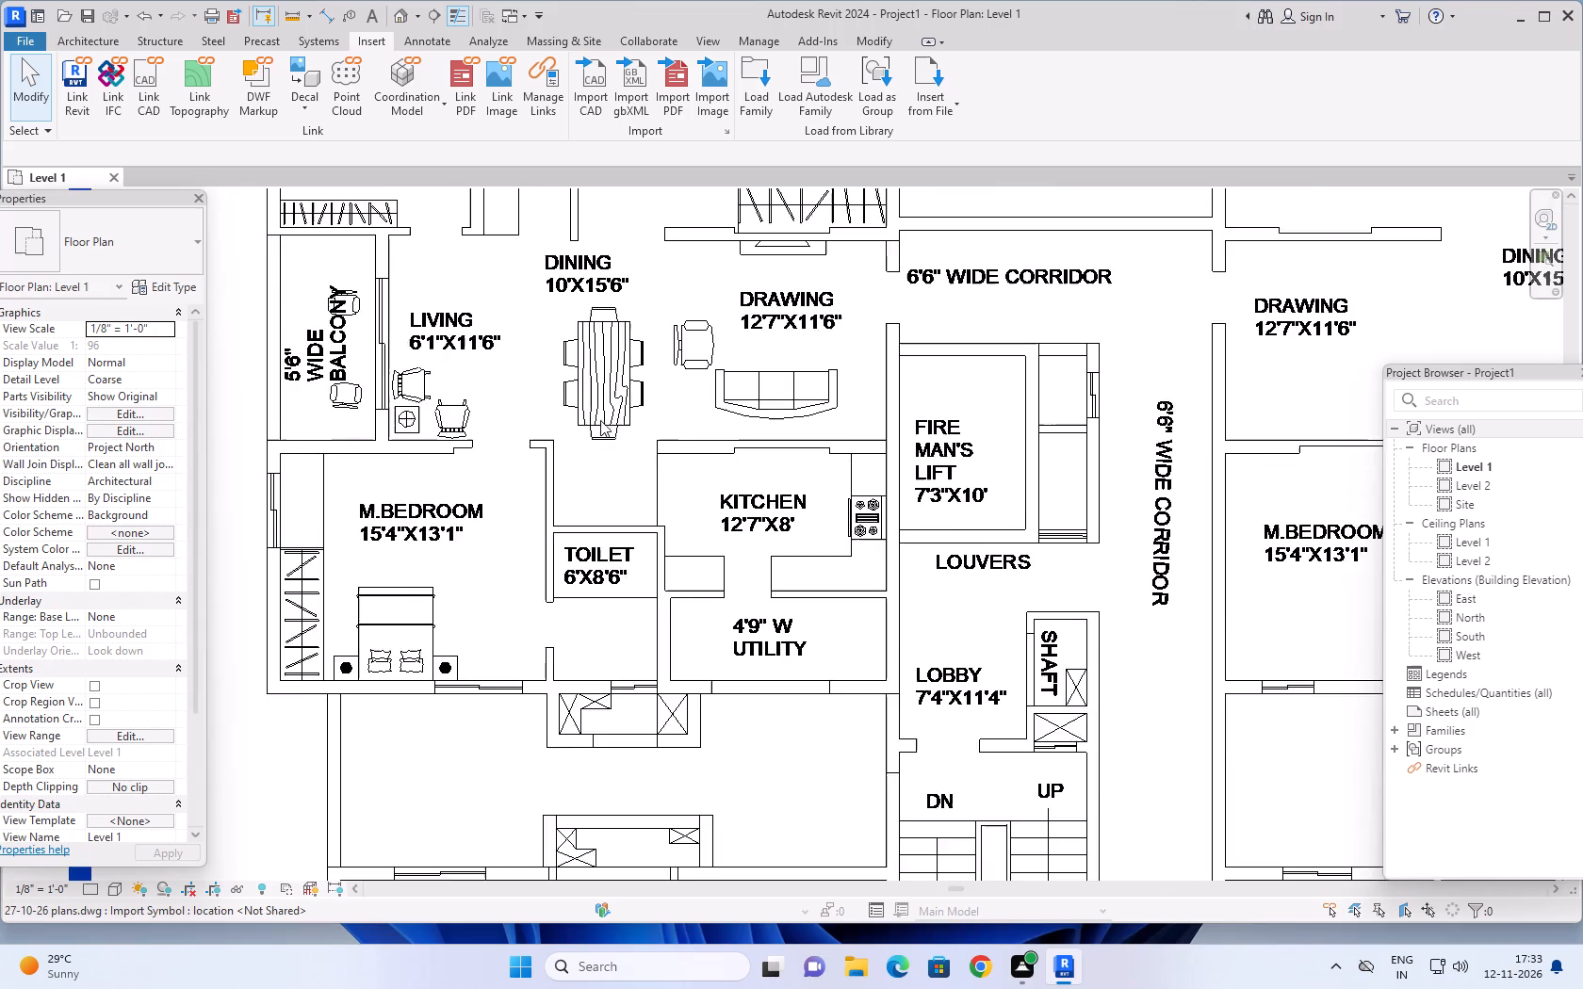
{"action": "scroll", "coordinate": [603, 415], "scroll_direction": "down", "scroll_amount": 7}
{"action": "middle_click_drag", "start_coordinate": [595, 428], "coordinate": [594, 355]}
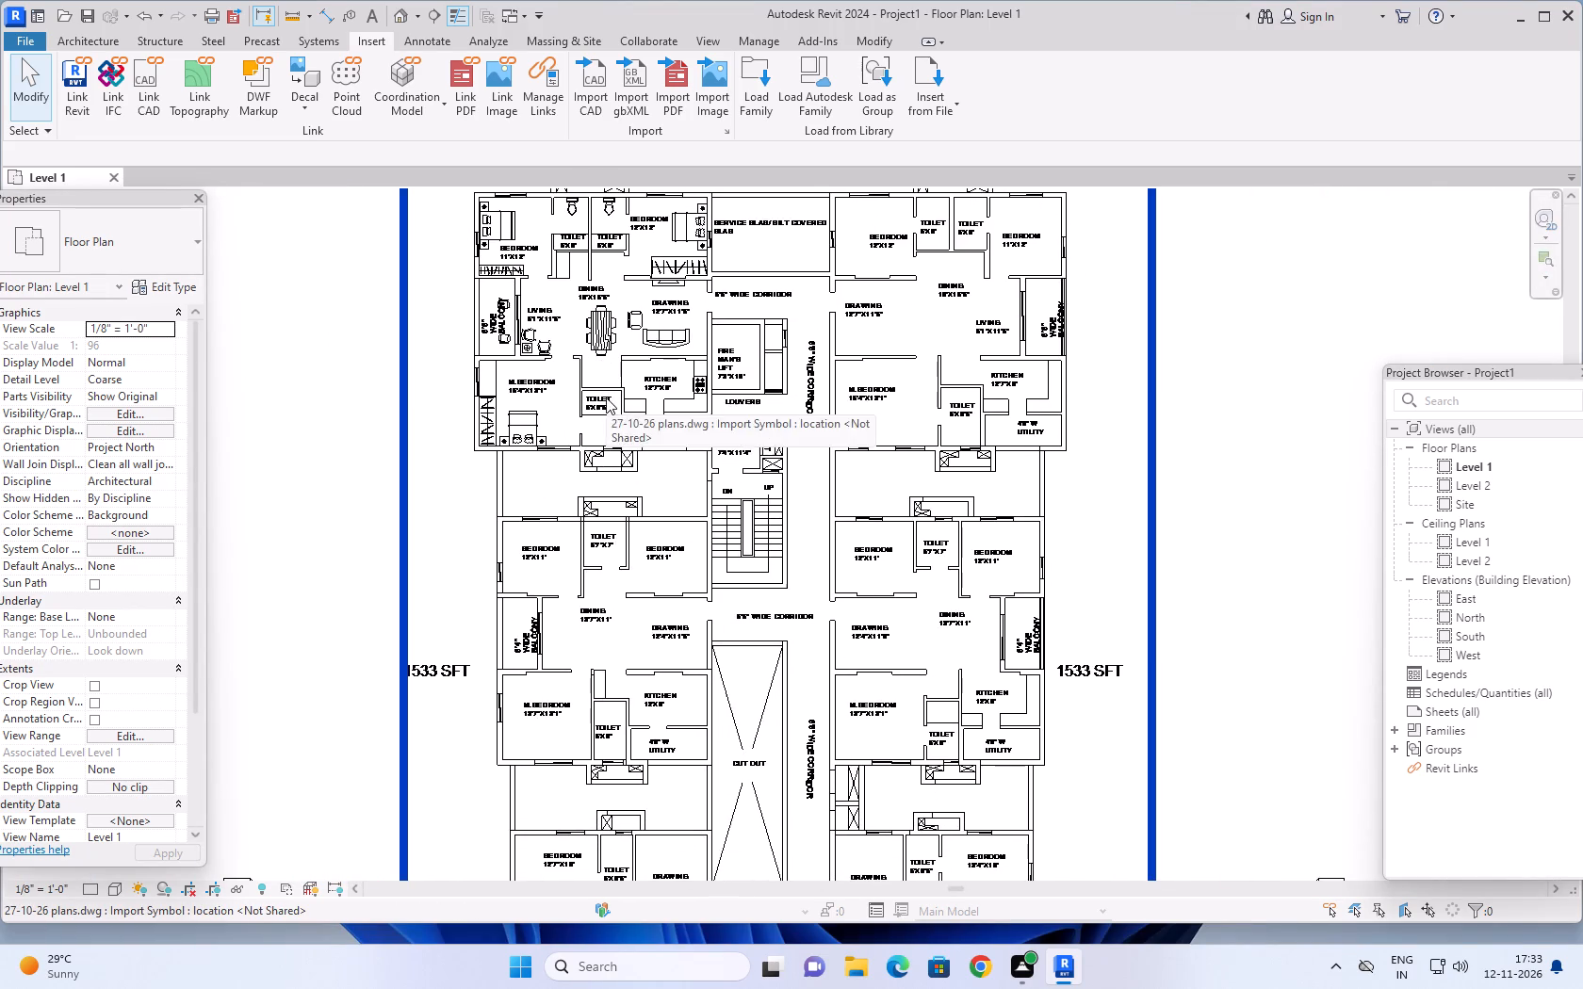
Examine the lower half of the linked plan around the lifts, lobby, cut-outs and the 1252 and 1533 SFT flats.
{"action": "scroll", "coordinate": [606, 397], "scroll_direction": "down", "scroll_amount": 6}
{"action": "middle_click_drag", "start_coordinate": [701, 507], "coordinate": [731, 264]}
{"action": "scroll", "coordinate": [727, 641], "scroll_direction": "up", "scroll_amount": 7}
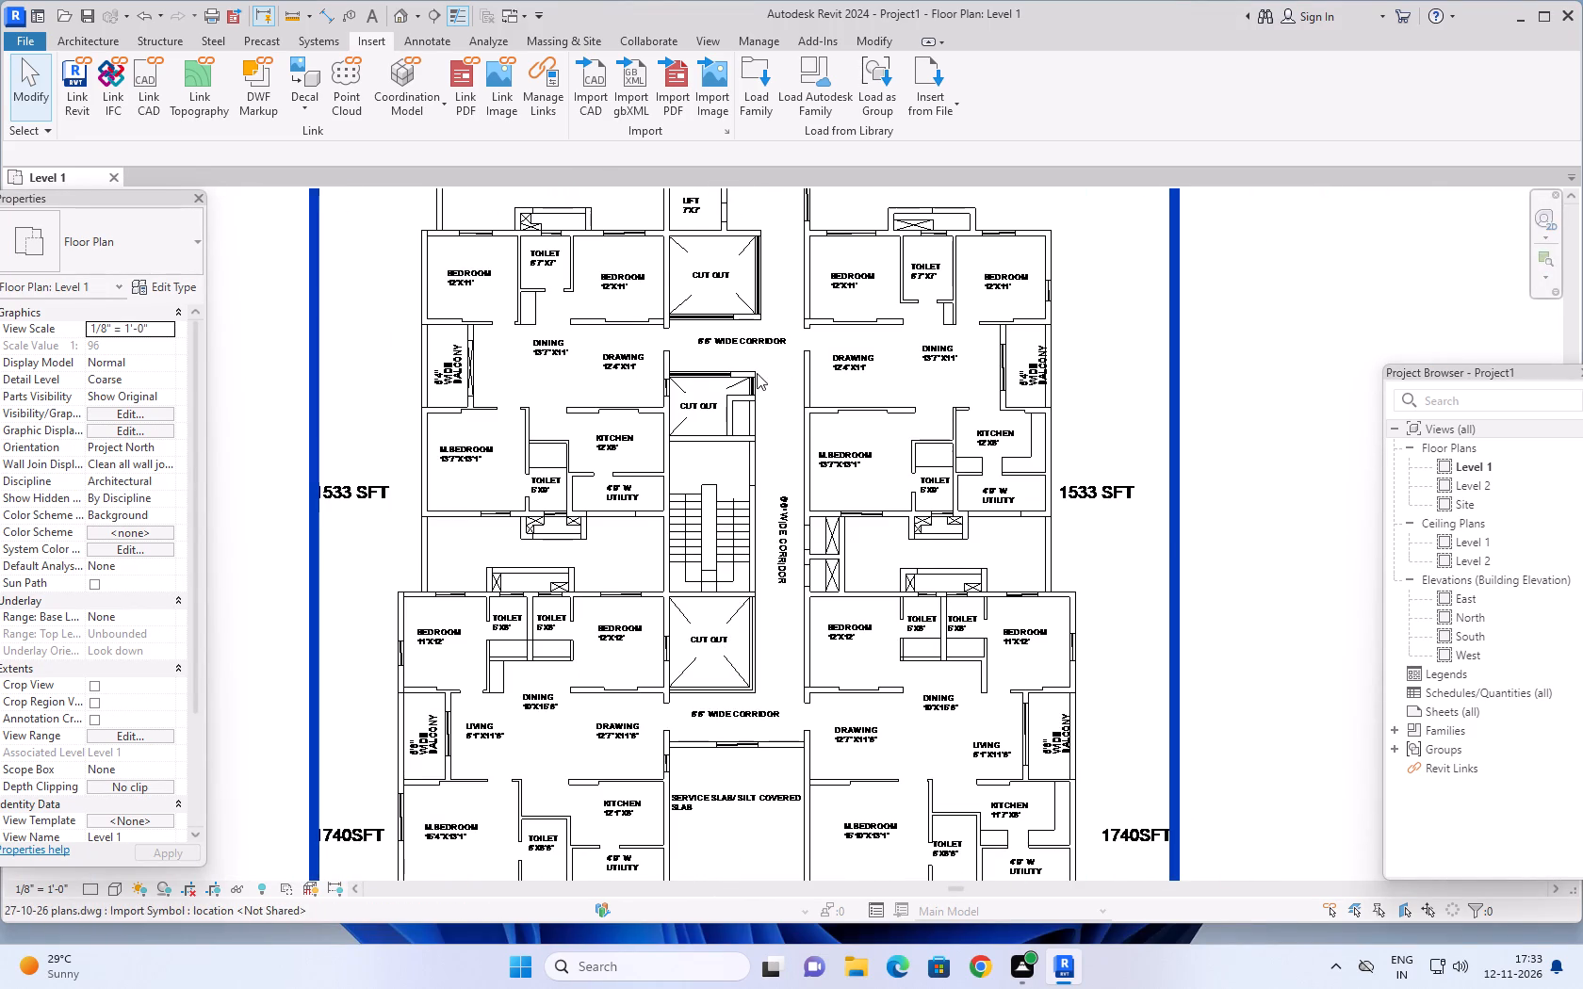
{"action": "middle_click_drag", "start_coordinate": [761, 373], "coordinate": [754, 434]}
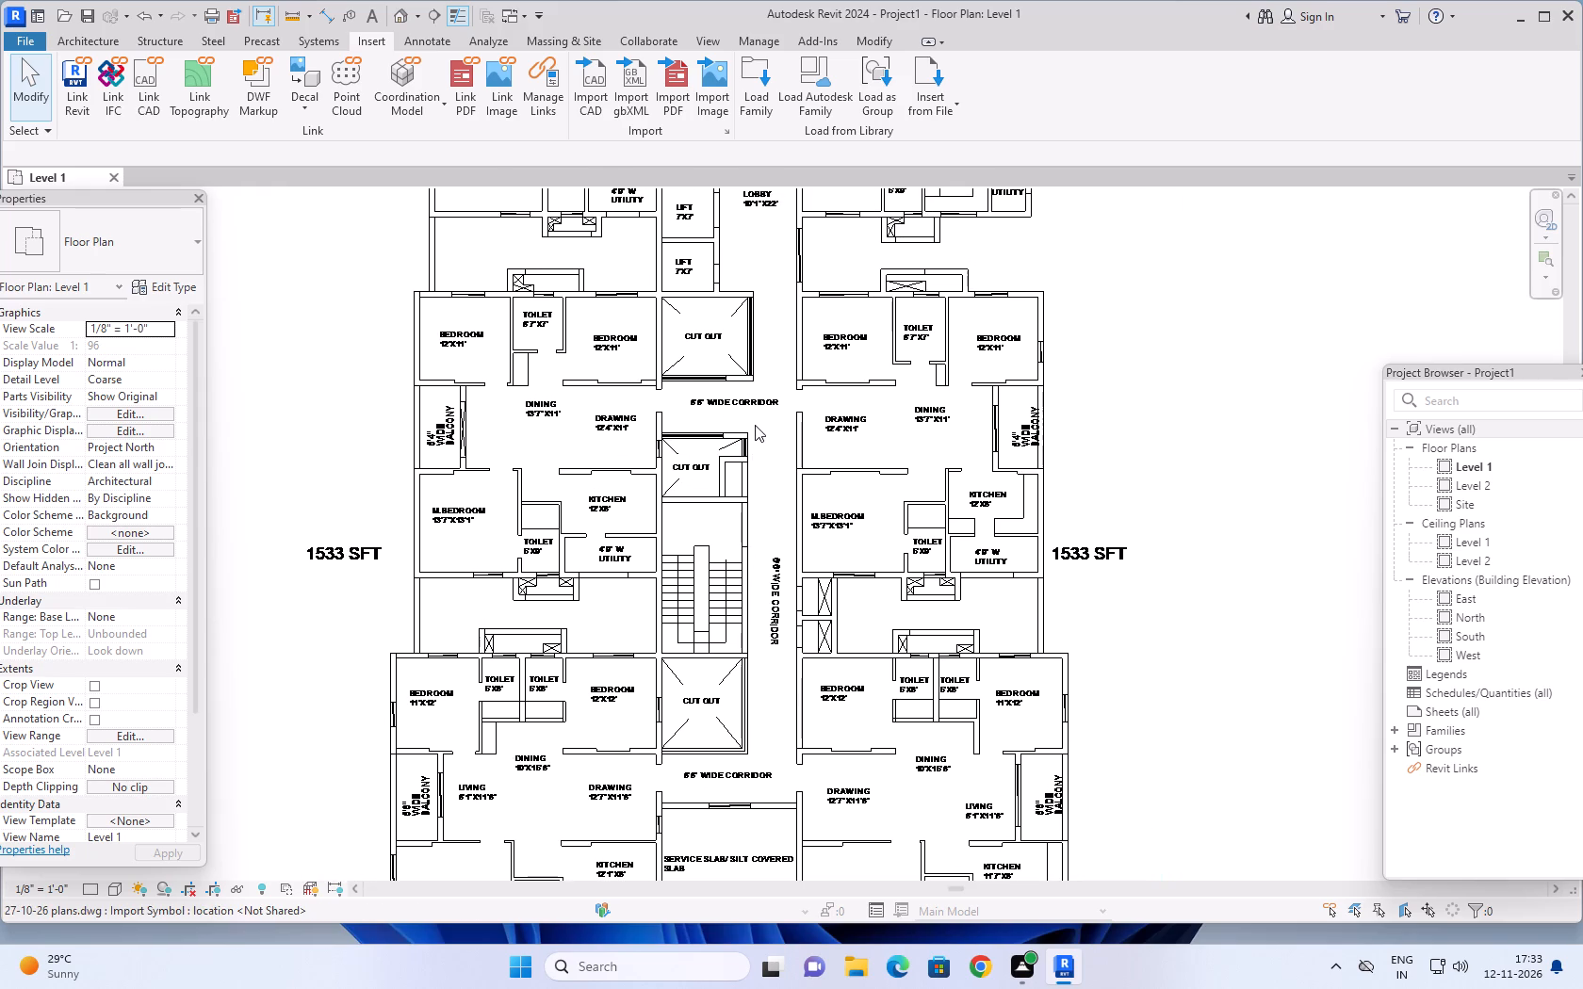
{"action": "middle_click_drag", "start_coordinate": [764, 417], "coordinate": [762, 536]}
{"action": "scroll", "coordinate": [777, 404], "scroll_direction": "down", "scroll_amount": 2}
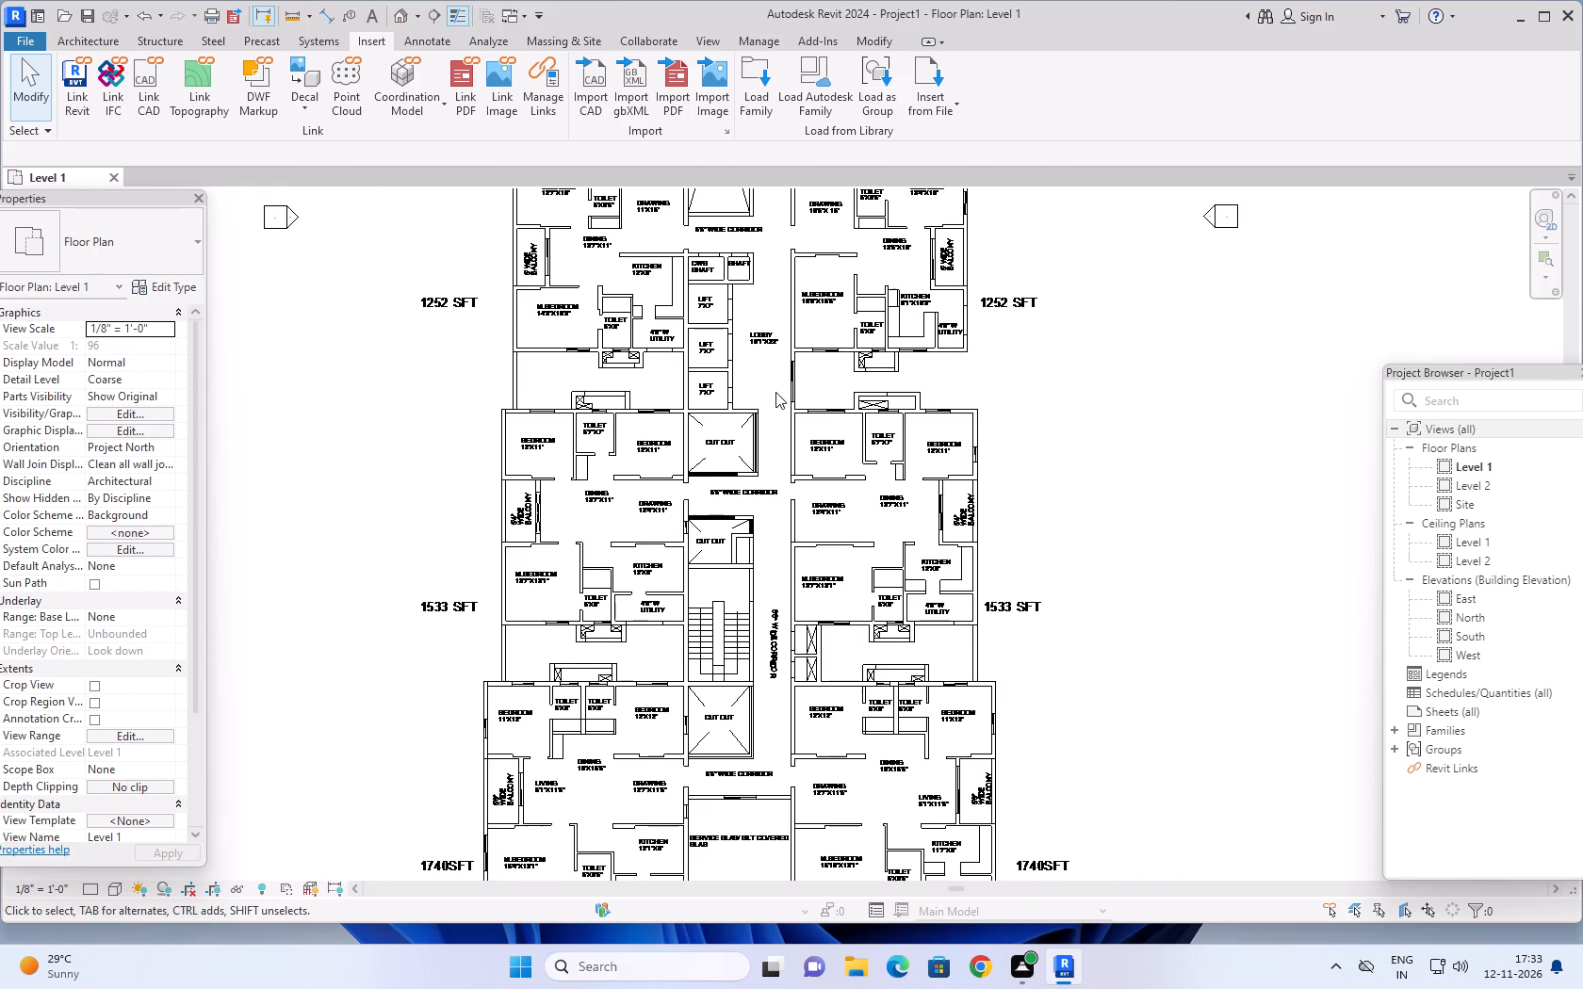
{"action": "middle_click_drag", "start_coordinate": [775, 392], "coordinate": [770, 439]}
{"action": "scroll", "coordinate": [1007, 381], "scroll_direction": "up", "scroll_amount": 3}
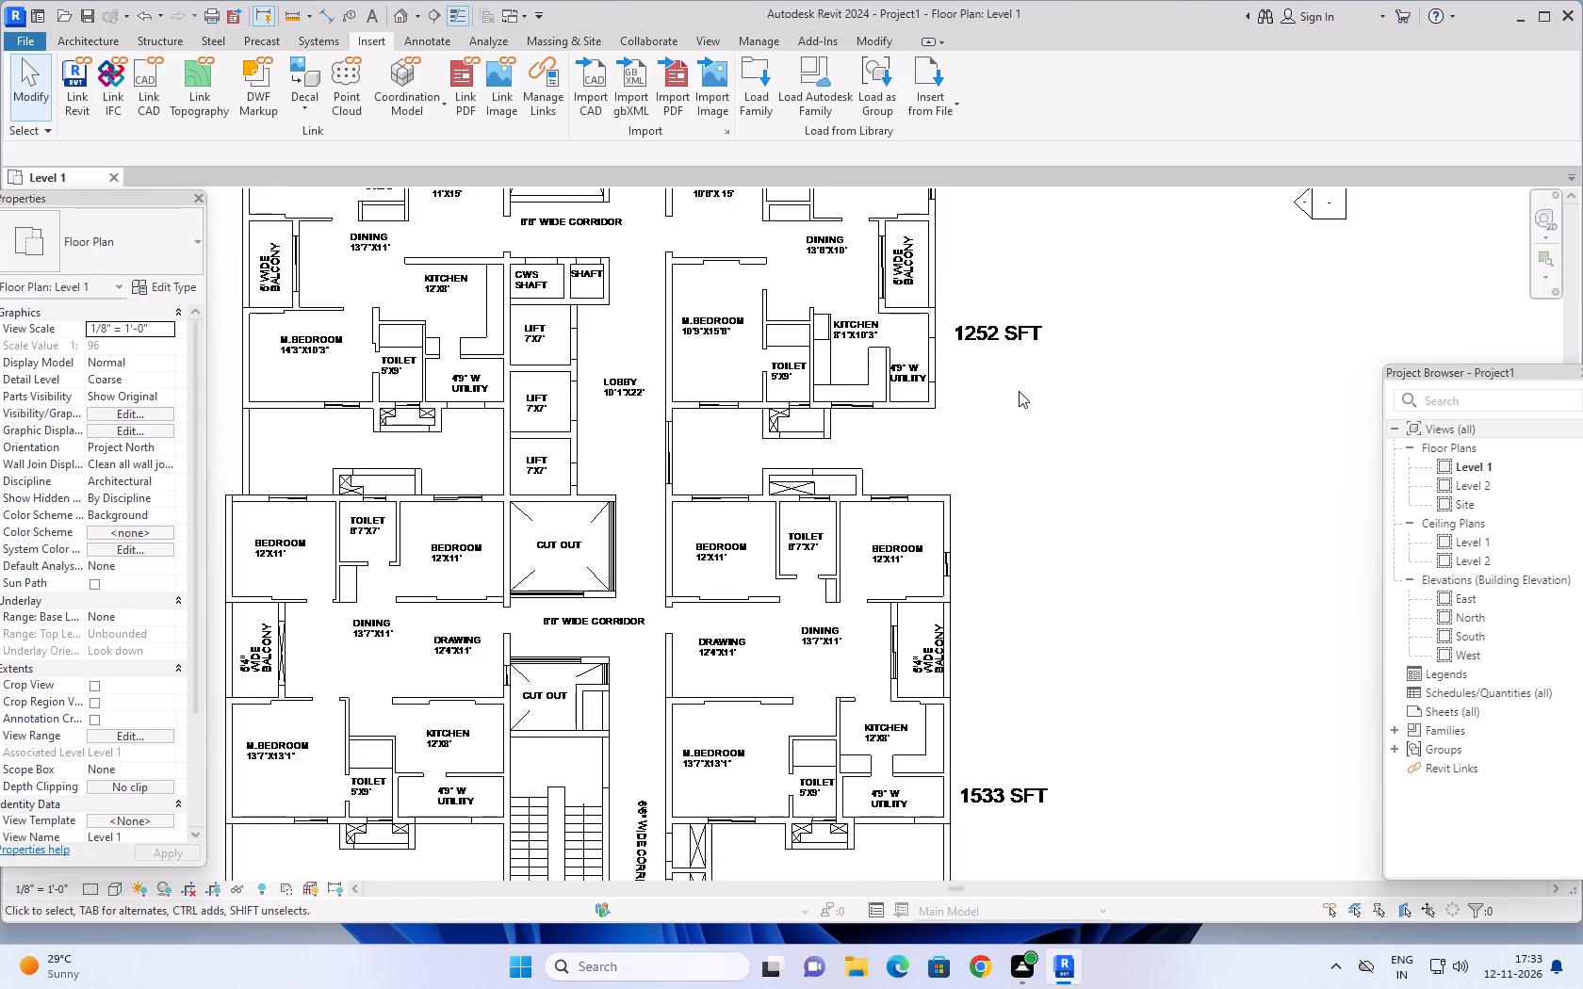
{"action": "scroll", "coordinate": [998, 419], "scroll_direction": "up", "scroll_amount": 1}
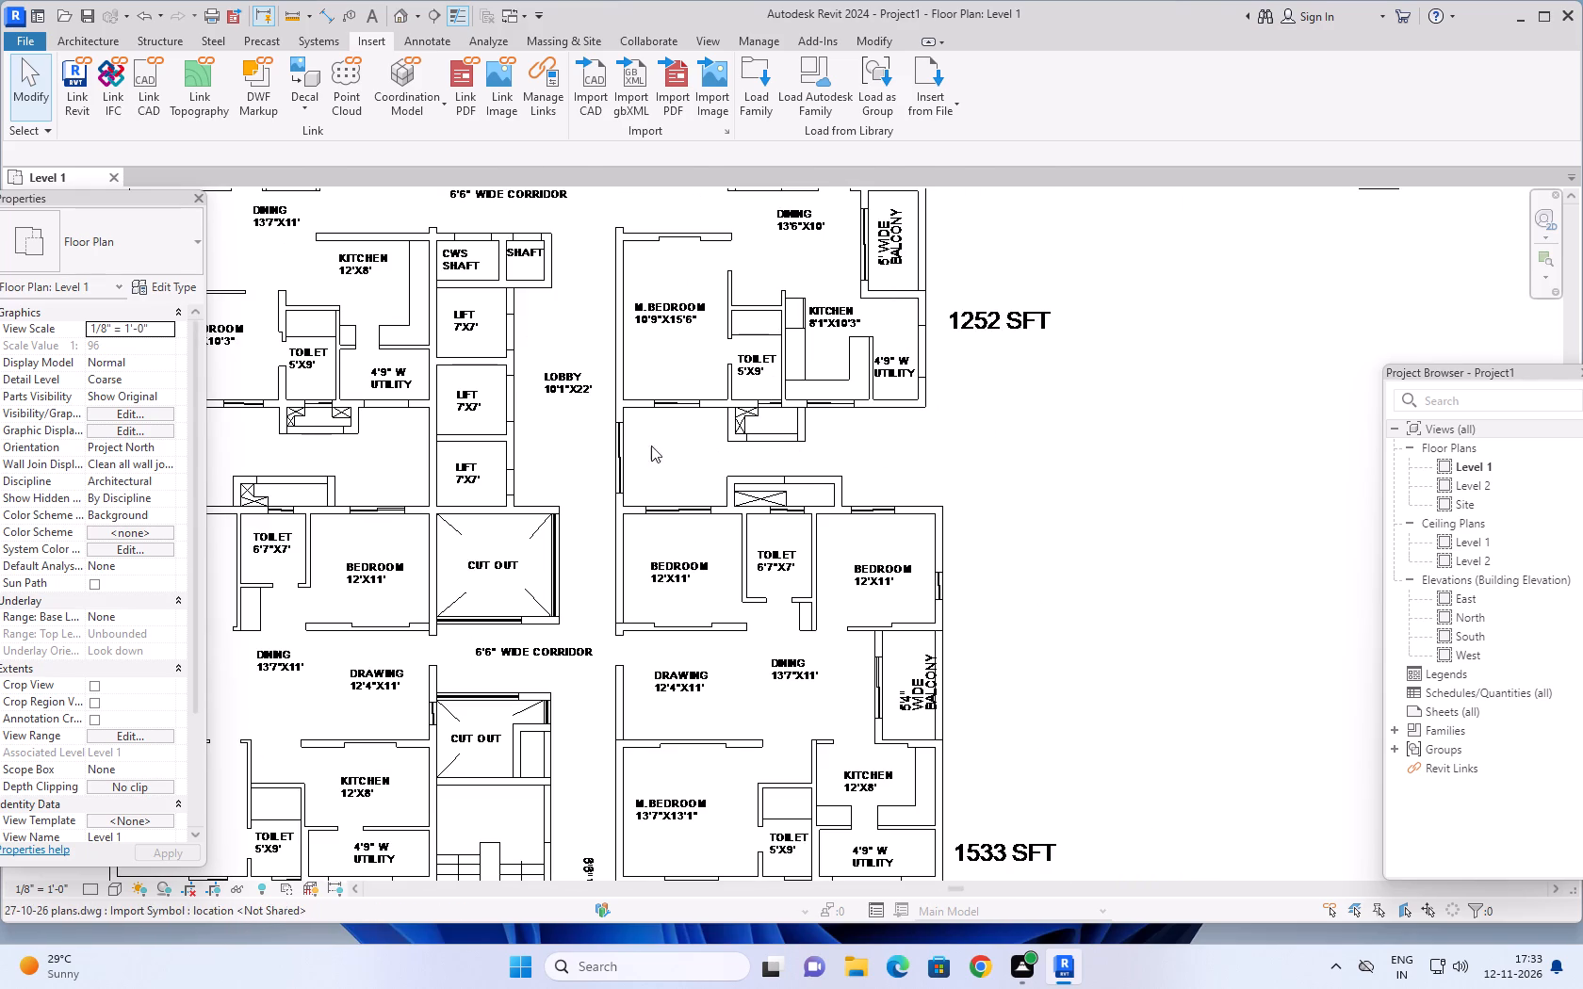
{"action": "scroll", "coordinate": [699, 437], "scroll_direction": "down", "scroll_amount": 6}
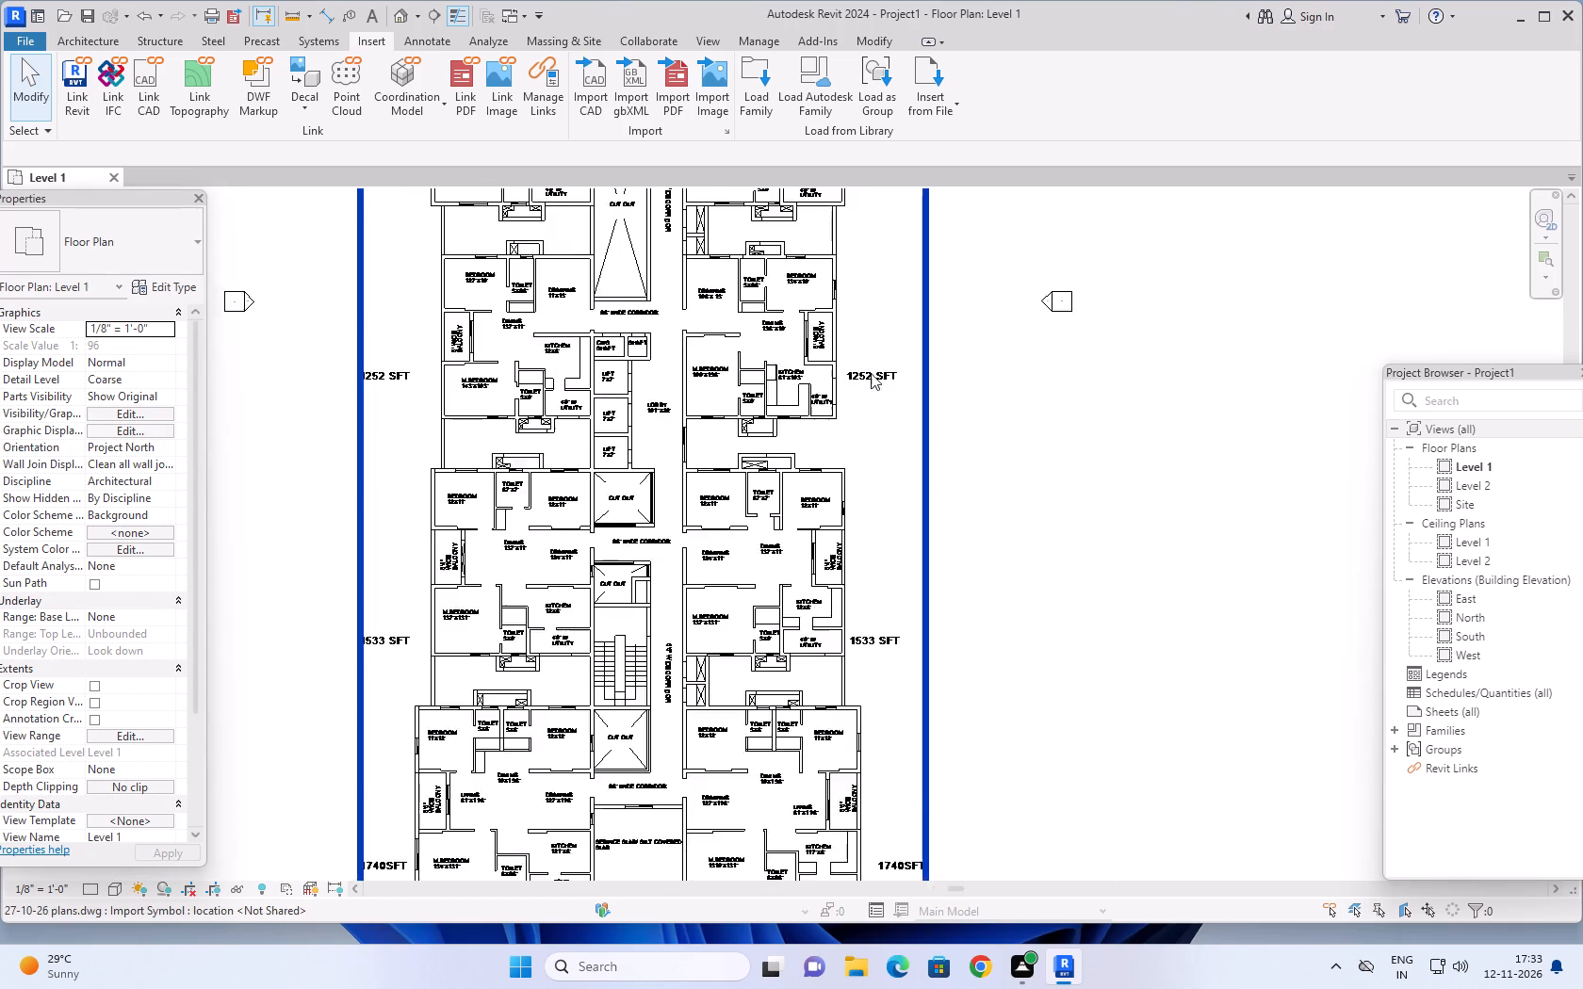
Examine the long central cut-out and the corridors between the upper 1533 SFT and the 1252 SFT flats.
{"action": "scroll", "coordinate": [871, 373], "scroll_direction": "down", "scroll_amount": 1}
{"action": "middle_click_drag", "start_coordinate": [878, 303], "coordinate": [893, 478]}
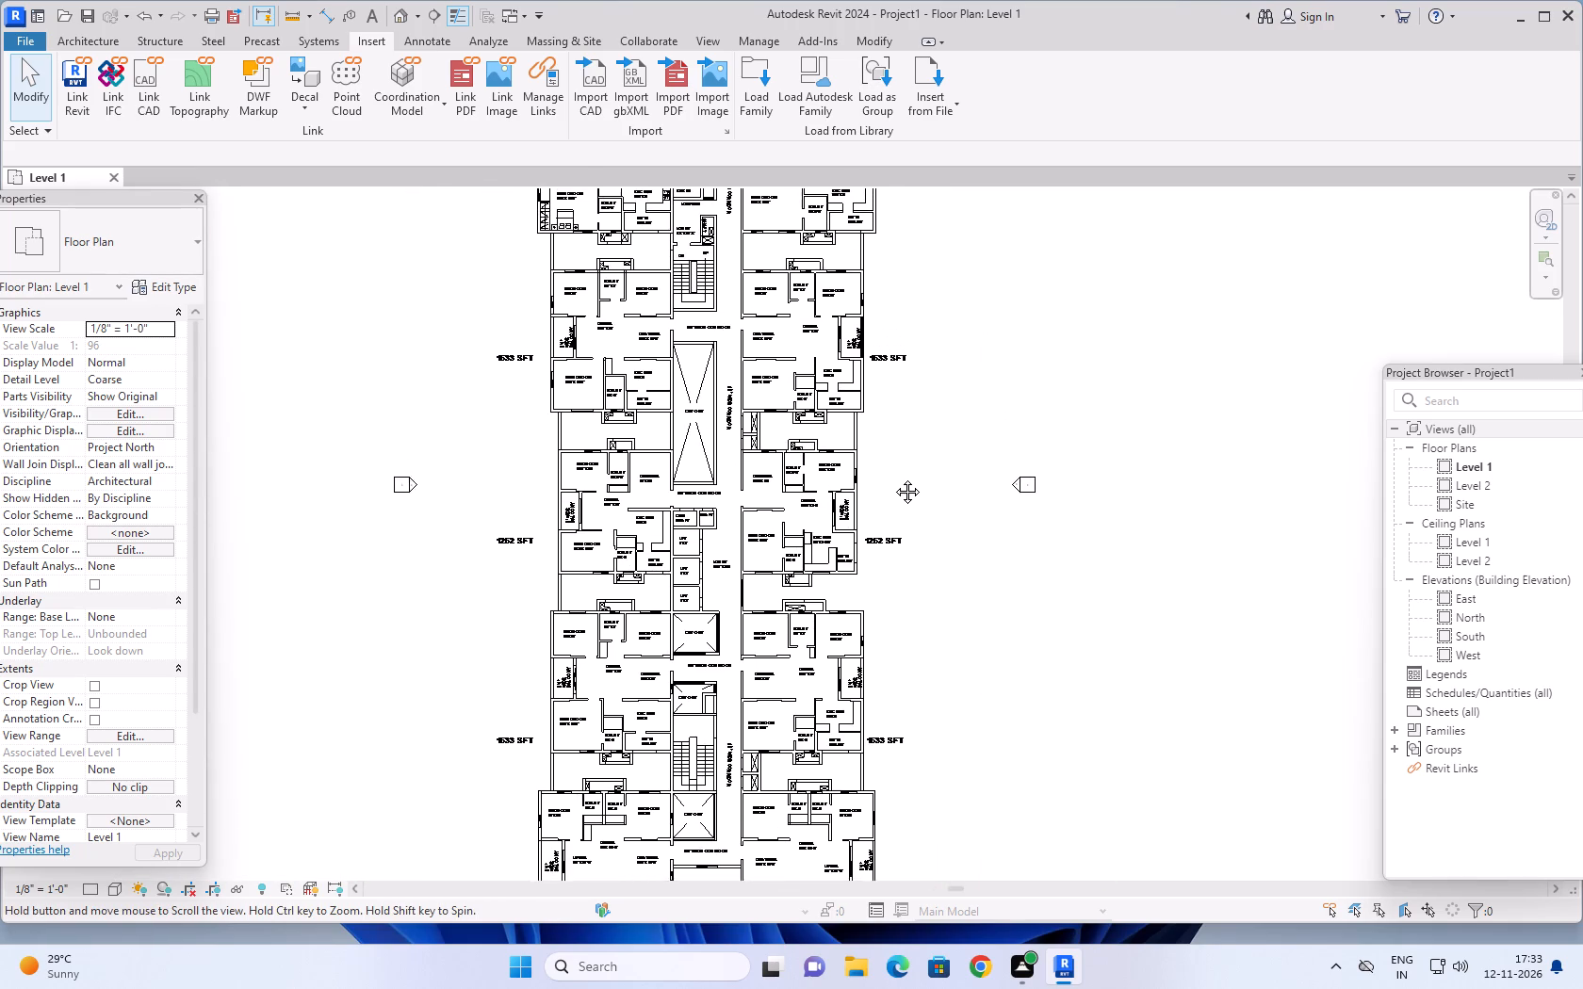
{"action": "middle_click_drag", "start_coordinate": [893, 478], "coordinate": [906, 520]}
{"action": "scroll", "coordinate": [726, 459], "scroll_direction": "up", "scroll_amount": 8}
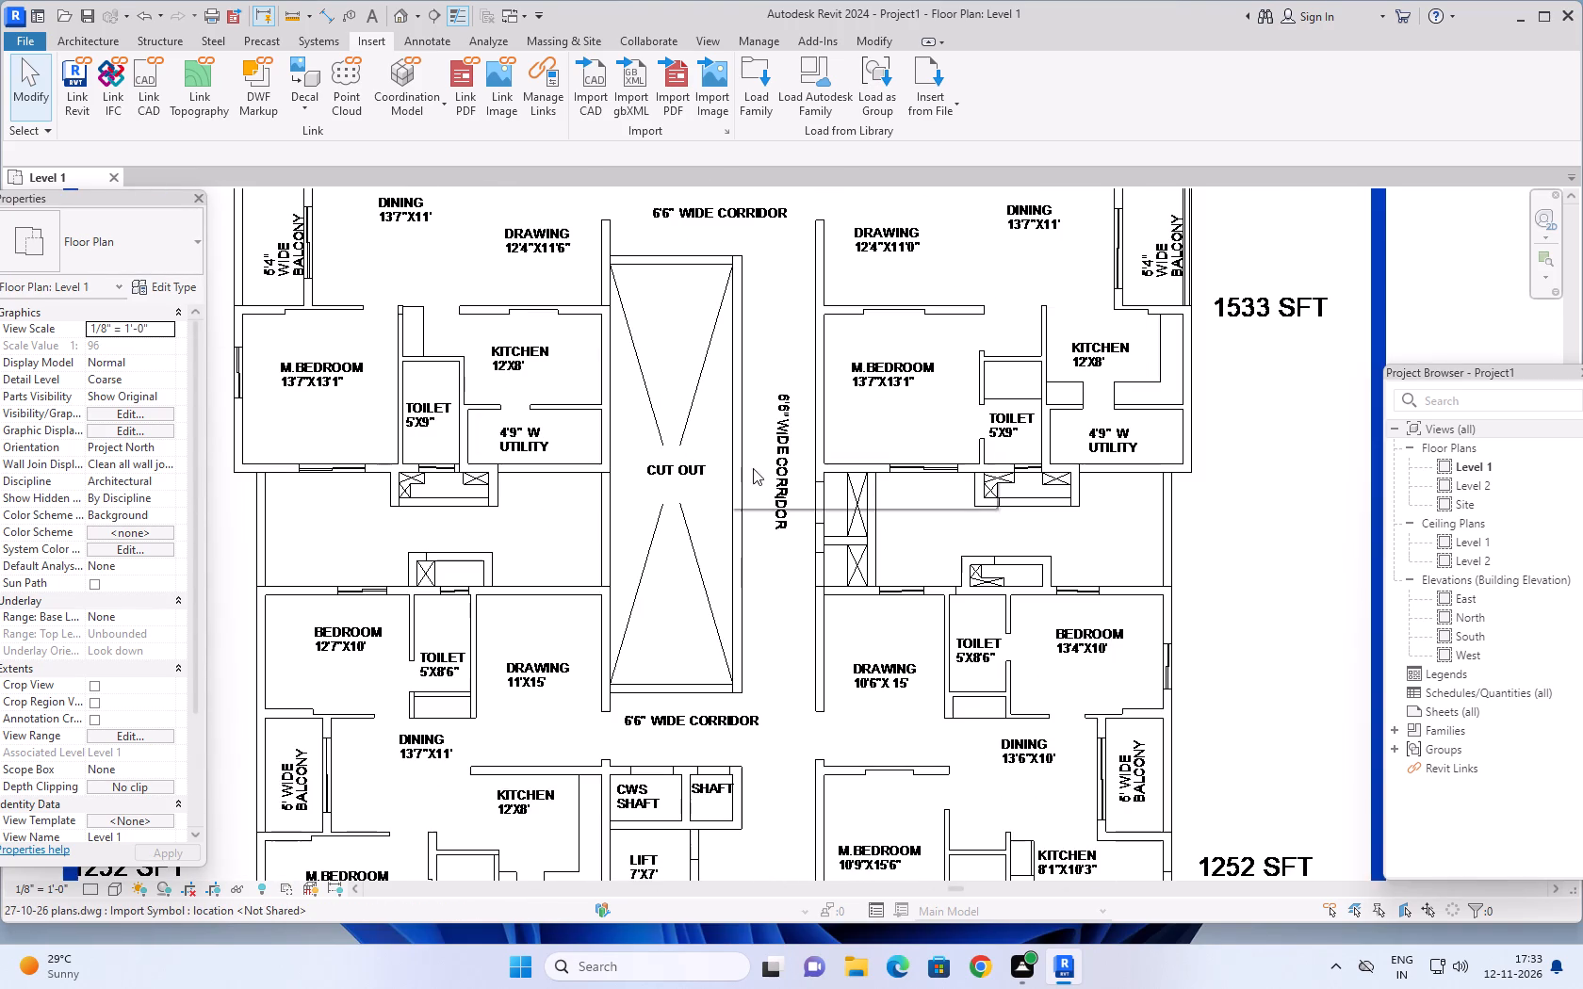
{"action": "scroll", "coordinate": [686, 422], "scroll_direction": "down", "scroll_amount": 1}
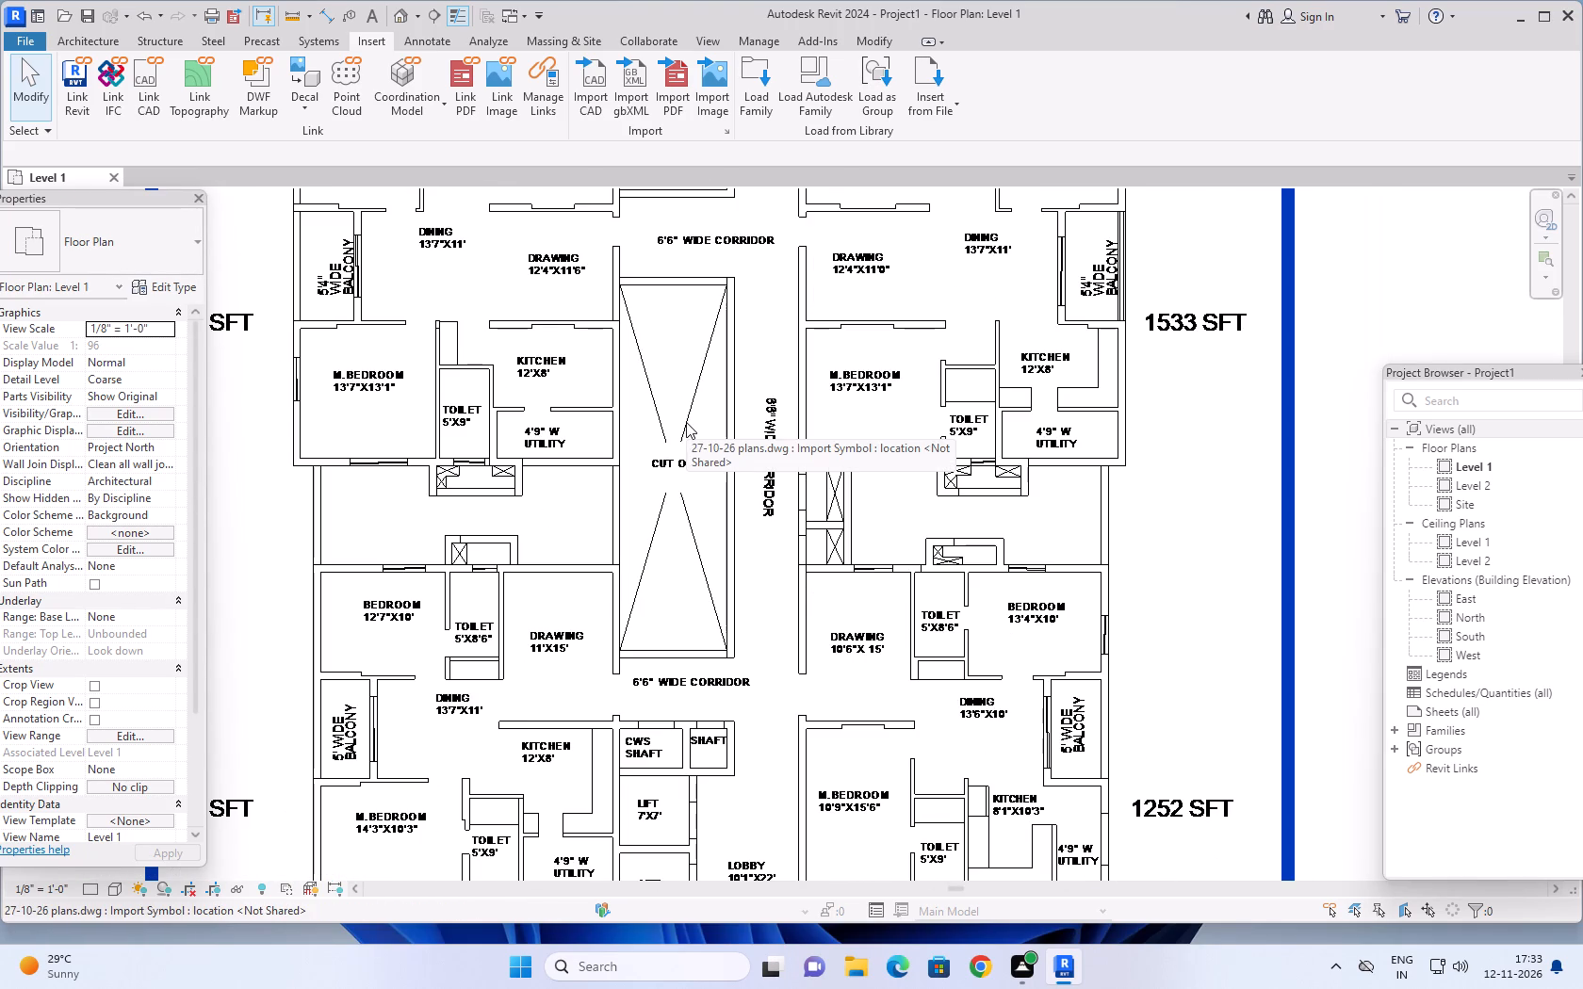
{"action": "scroll", "coordinate": [686, 427], "scroll_direction": "down", "scroll_amount": 5}
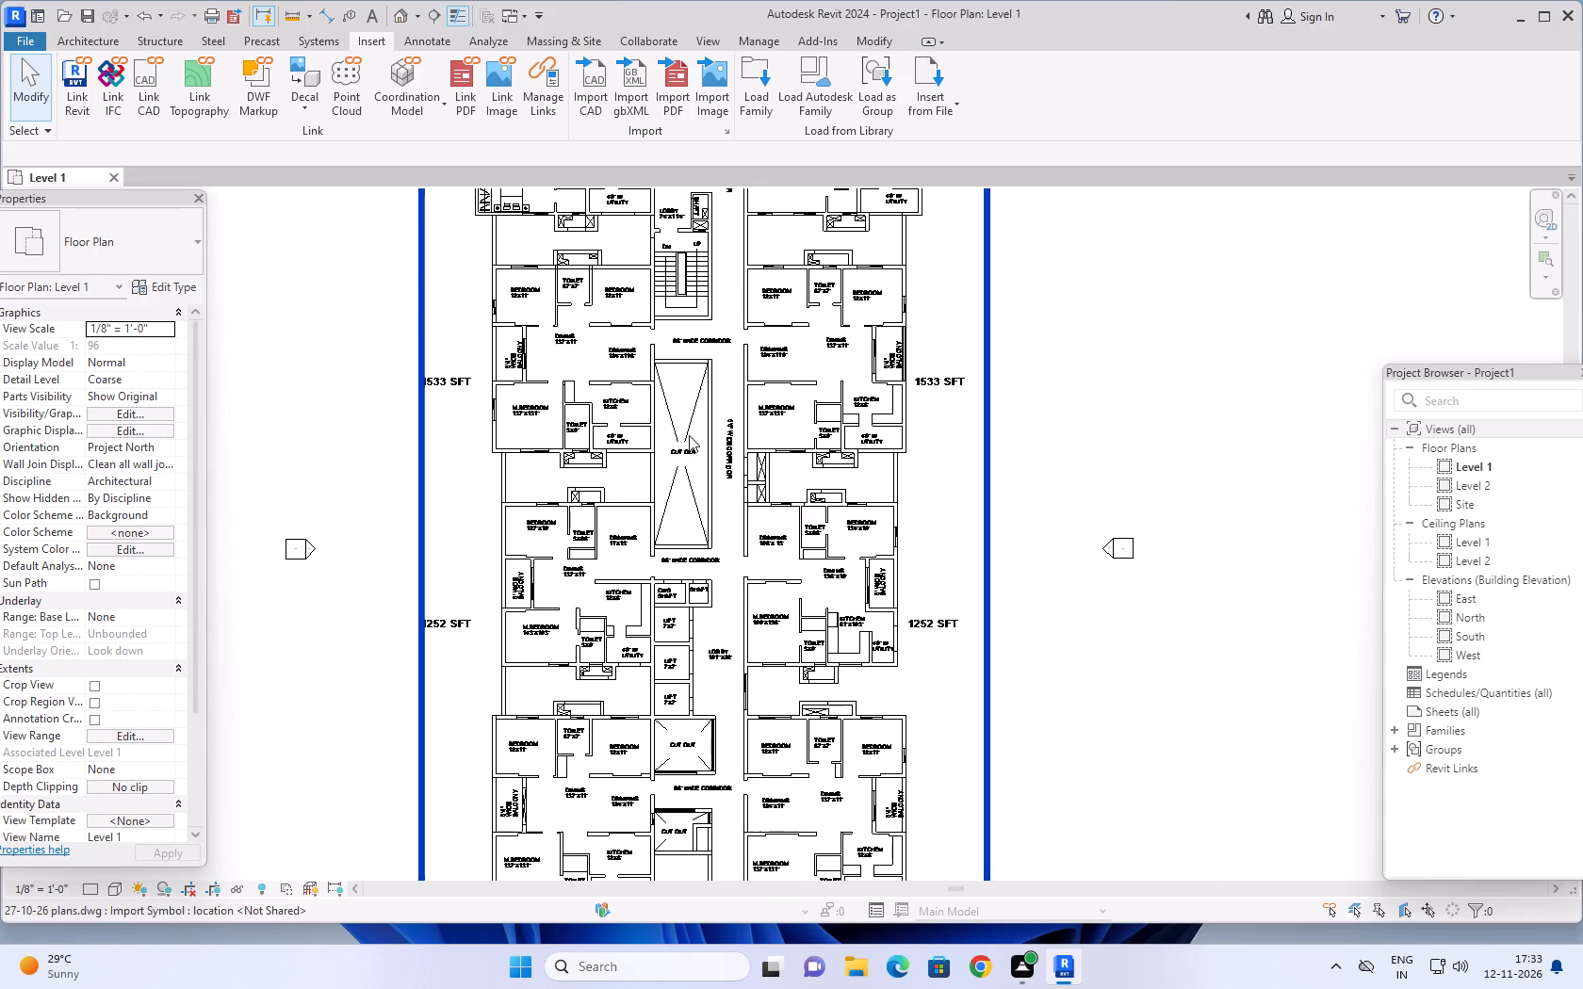
{"action": "scroll", "coordinate": [690, 345], "scroll_direction": "down", "scroll_amount": 1}
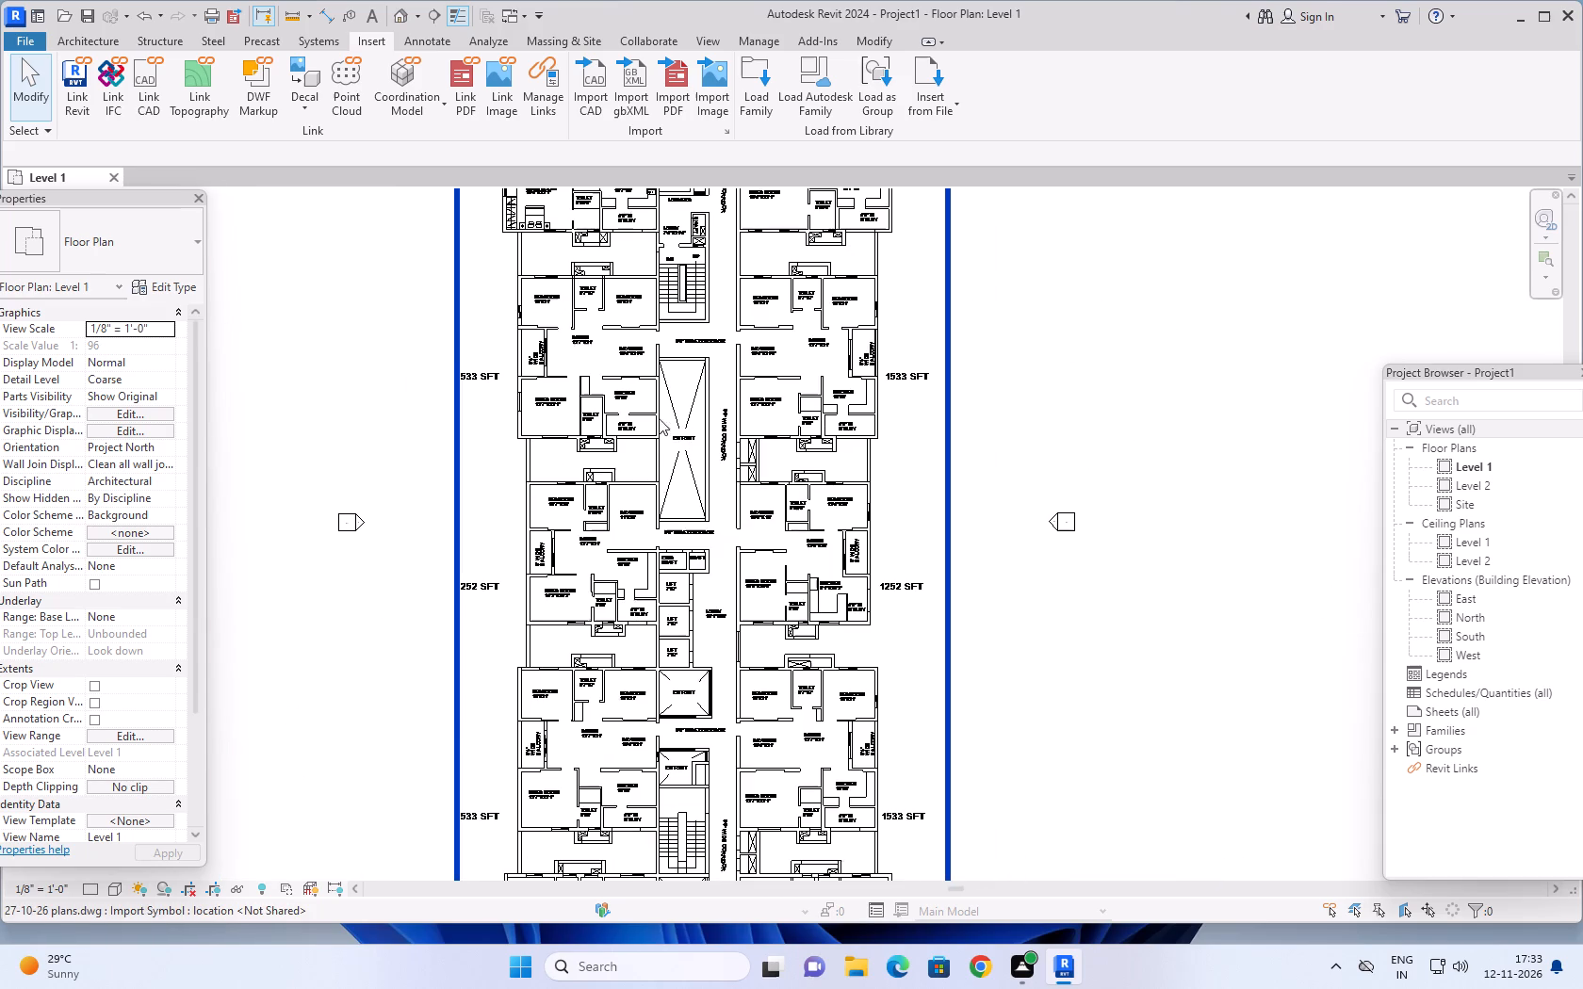
{"action": "scroll", "coordinate": [596, 369], "scroll_direction": "down", "scroll_amount": 7}
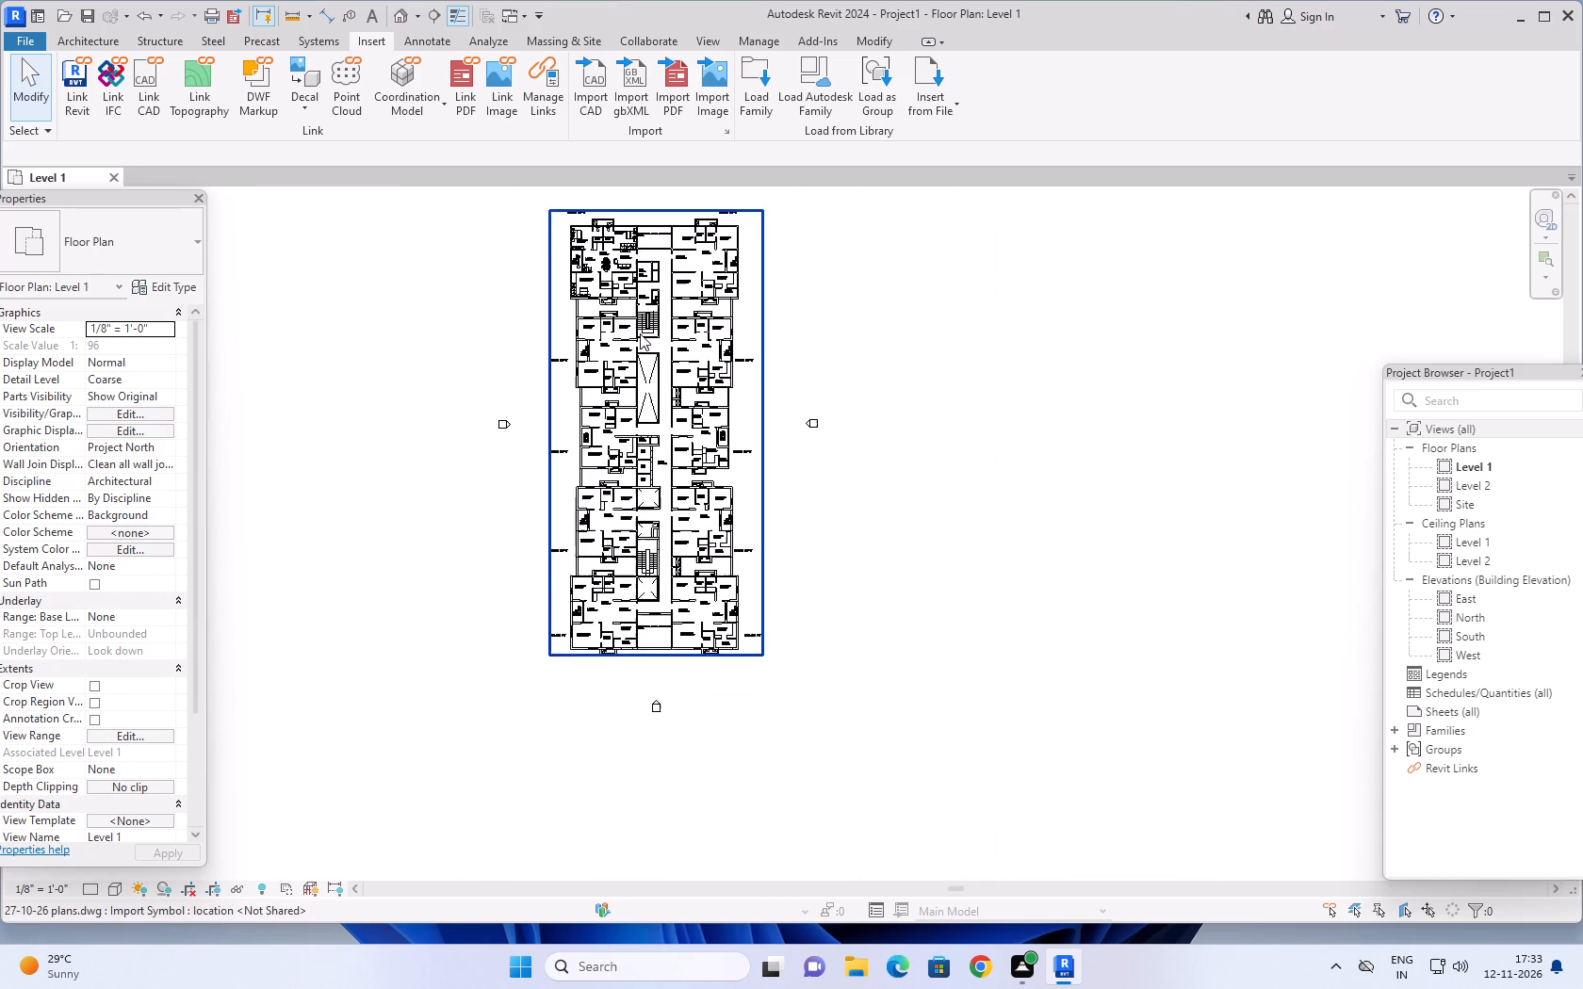
Compare the two ends of the linked plan, checking the service slab and 1740 SFT flats at each end.
{"action": "middle_click_drag", "start_coordinate": [655, 230], "coordinate": [655, 293]}
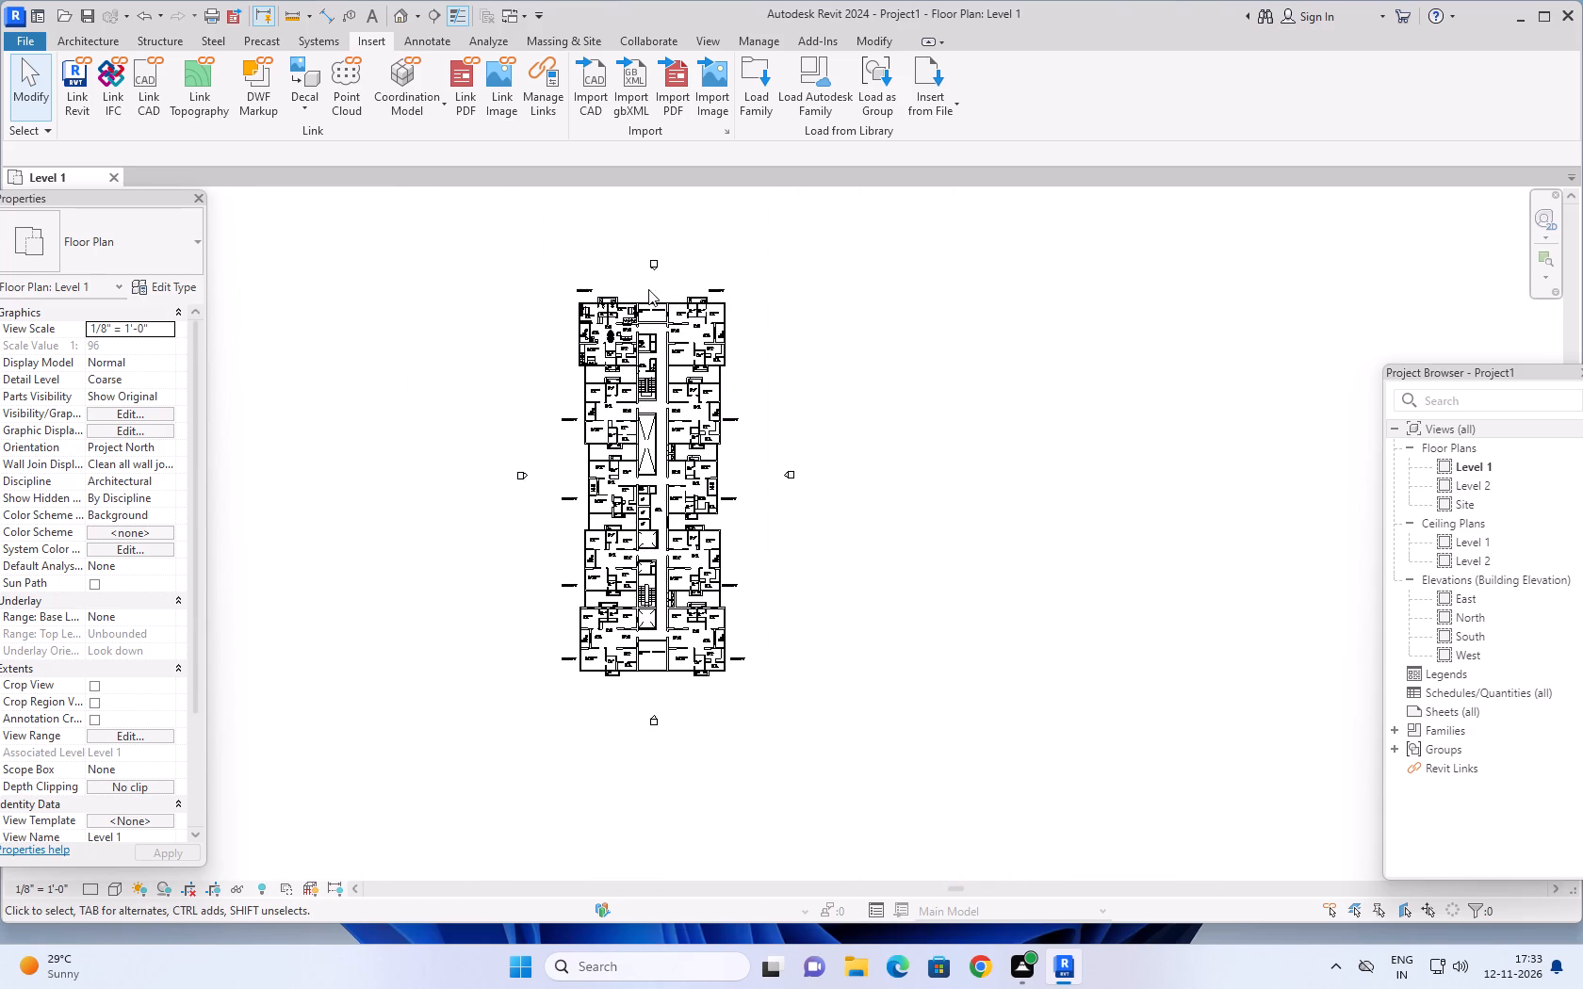
{"action": "scroll", "coordinate": [647, 286], "scroll_direction": "up", "scroll_amount": 13}
{"action": "scroll", "coordinate": [626, 387], "scroll_direction": "up", "scroll_amount": 2}
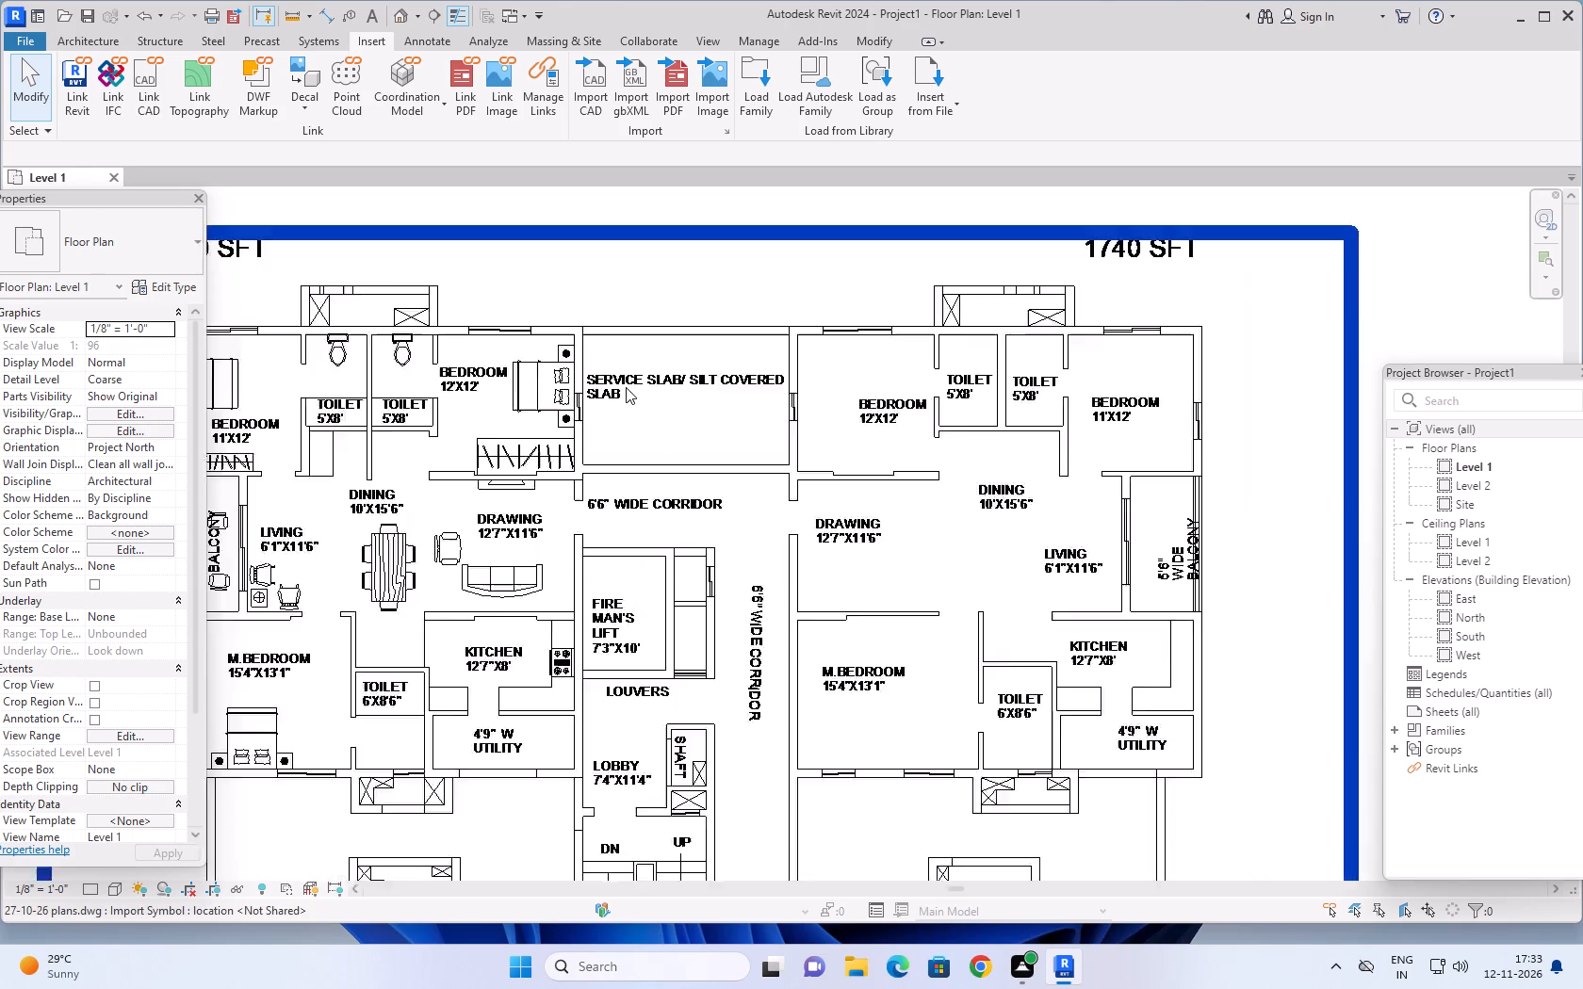
{"action": "scroll", "coordinate": [626, 387], "scroll_direction": "up", "scroll_amount": 4}
{"action": "scroll", "coordinate": [804, 374], "scroll_direction": "down", "scroll_amount": 11}
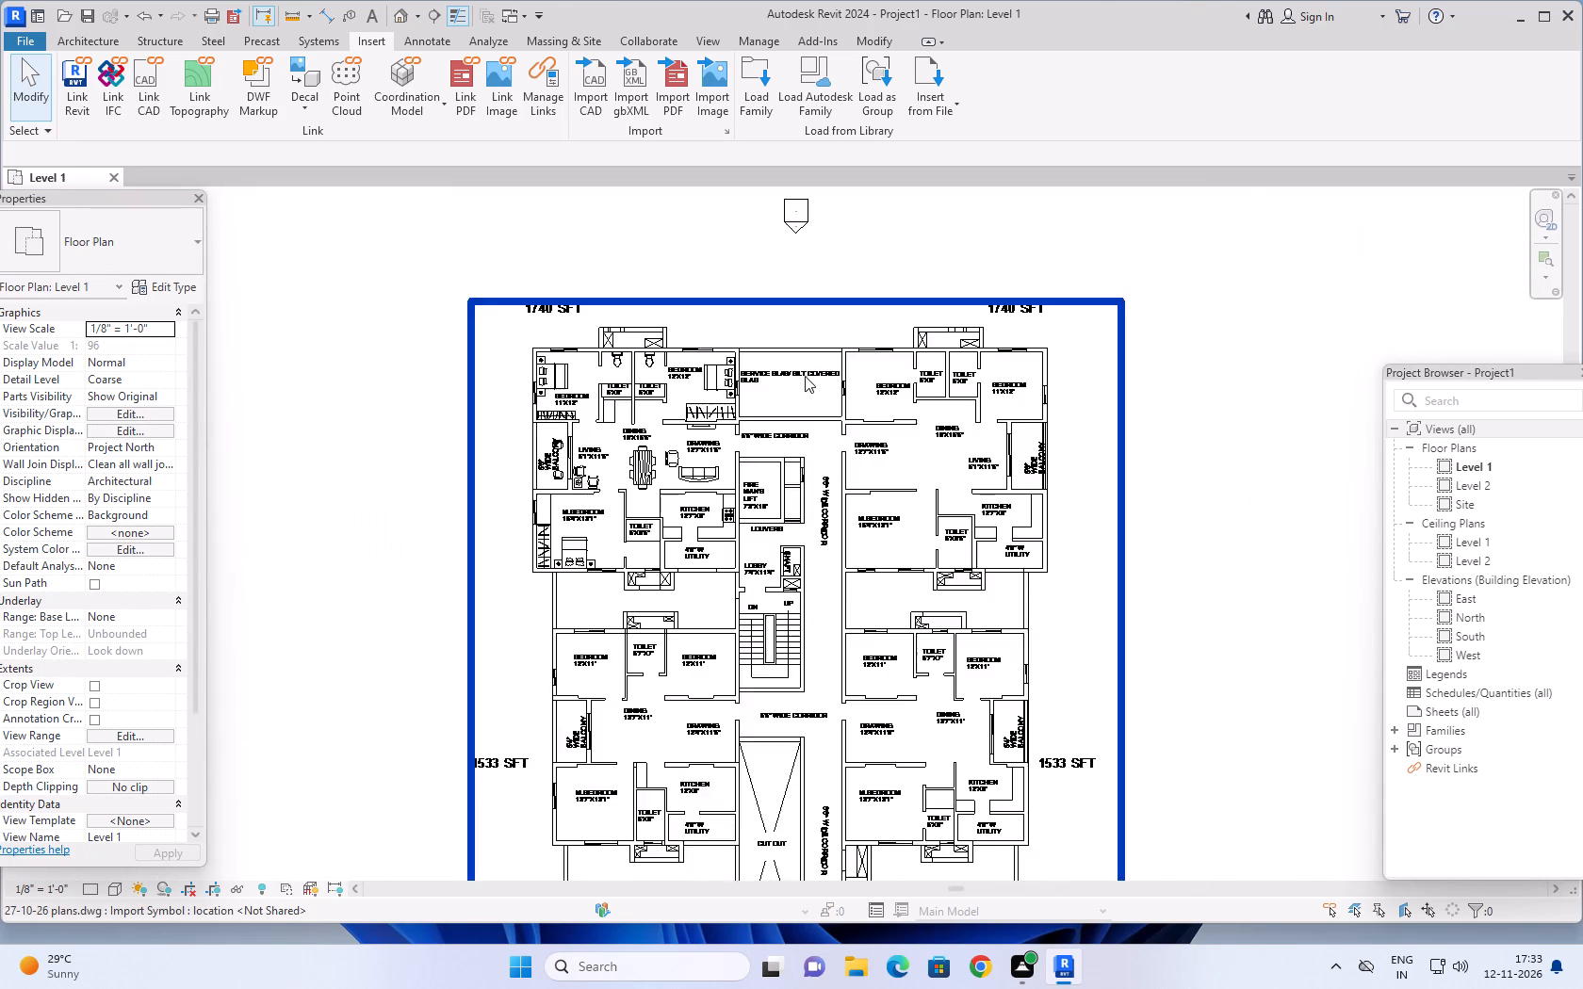
{"action": "scroll", "coordinate": [805, 376], "scroll_direction": "down", "scroll_amount": 5}
{"action": "middle_click_drag", "start_coordinate": [1069, 553], "coordinate": [1128, 353]}
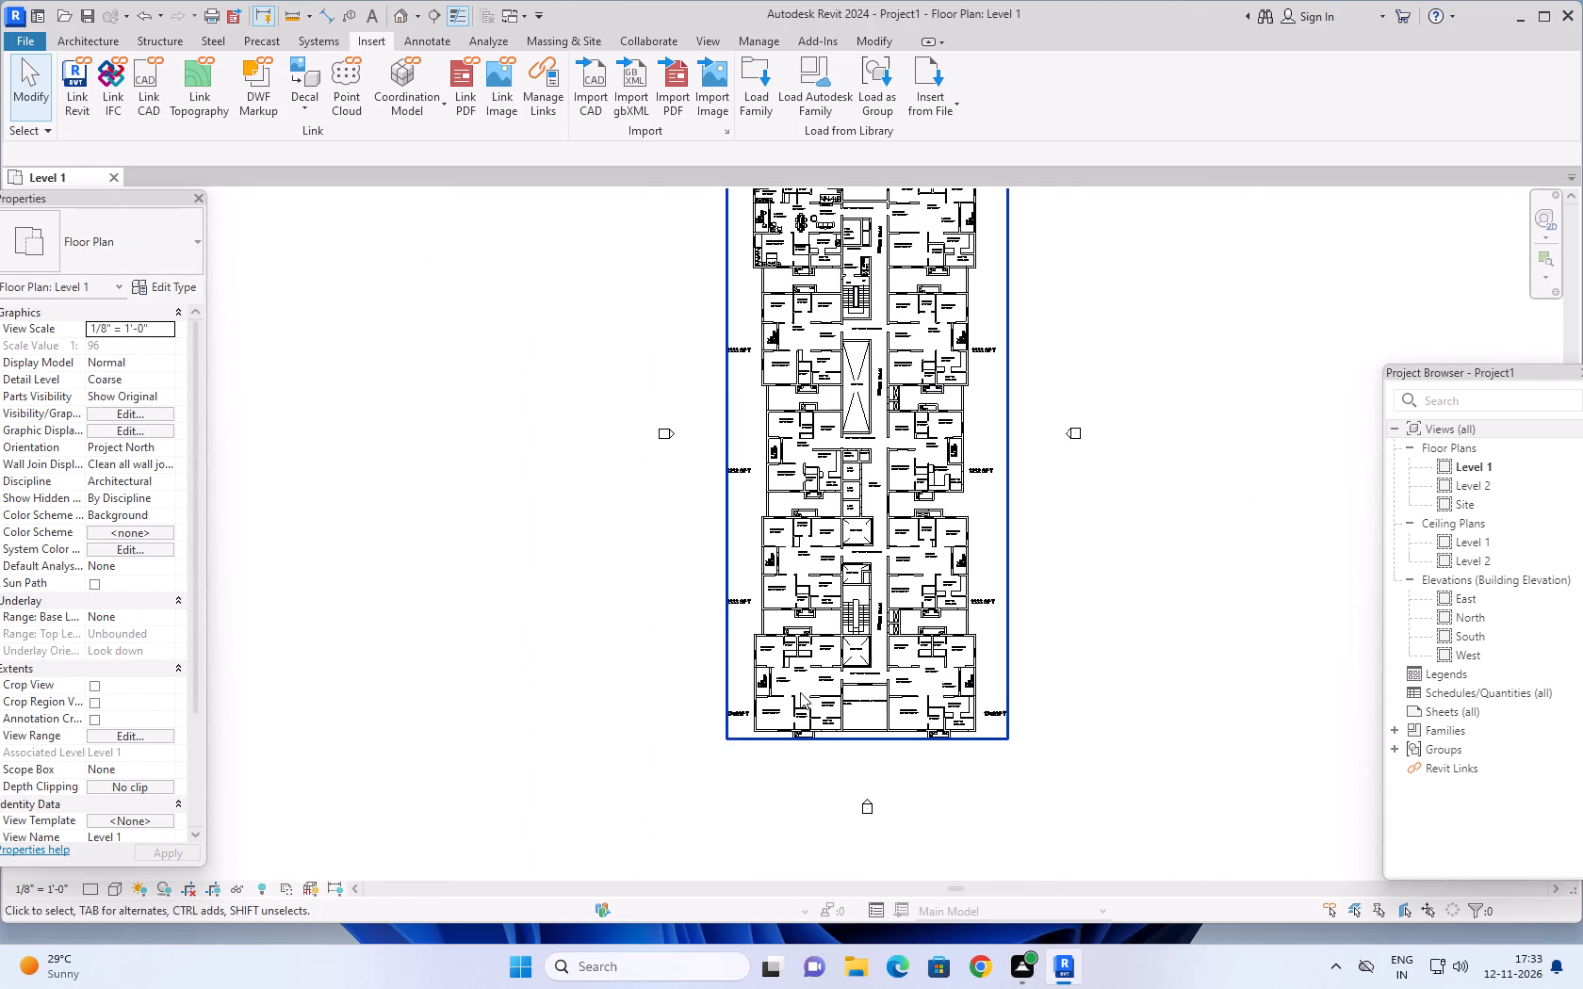
{"action": "scroll", "coordinate": [800, 694], "scroll_direction": "up", "scroll_amount": 6}
{"action": "scroll", "coordinate": [915, 768], "scroll_direction": "up", "scroll_amount": 1}
{"action": "middle_click_drag", "start_coordinate": [915, 764], "coordinate": [915, 691]}
{"action": "scroll", "coordinate": [917, 715], "scroll_direction": "up", "scroll_amount": 5}
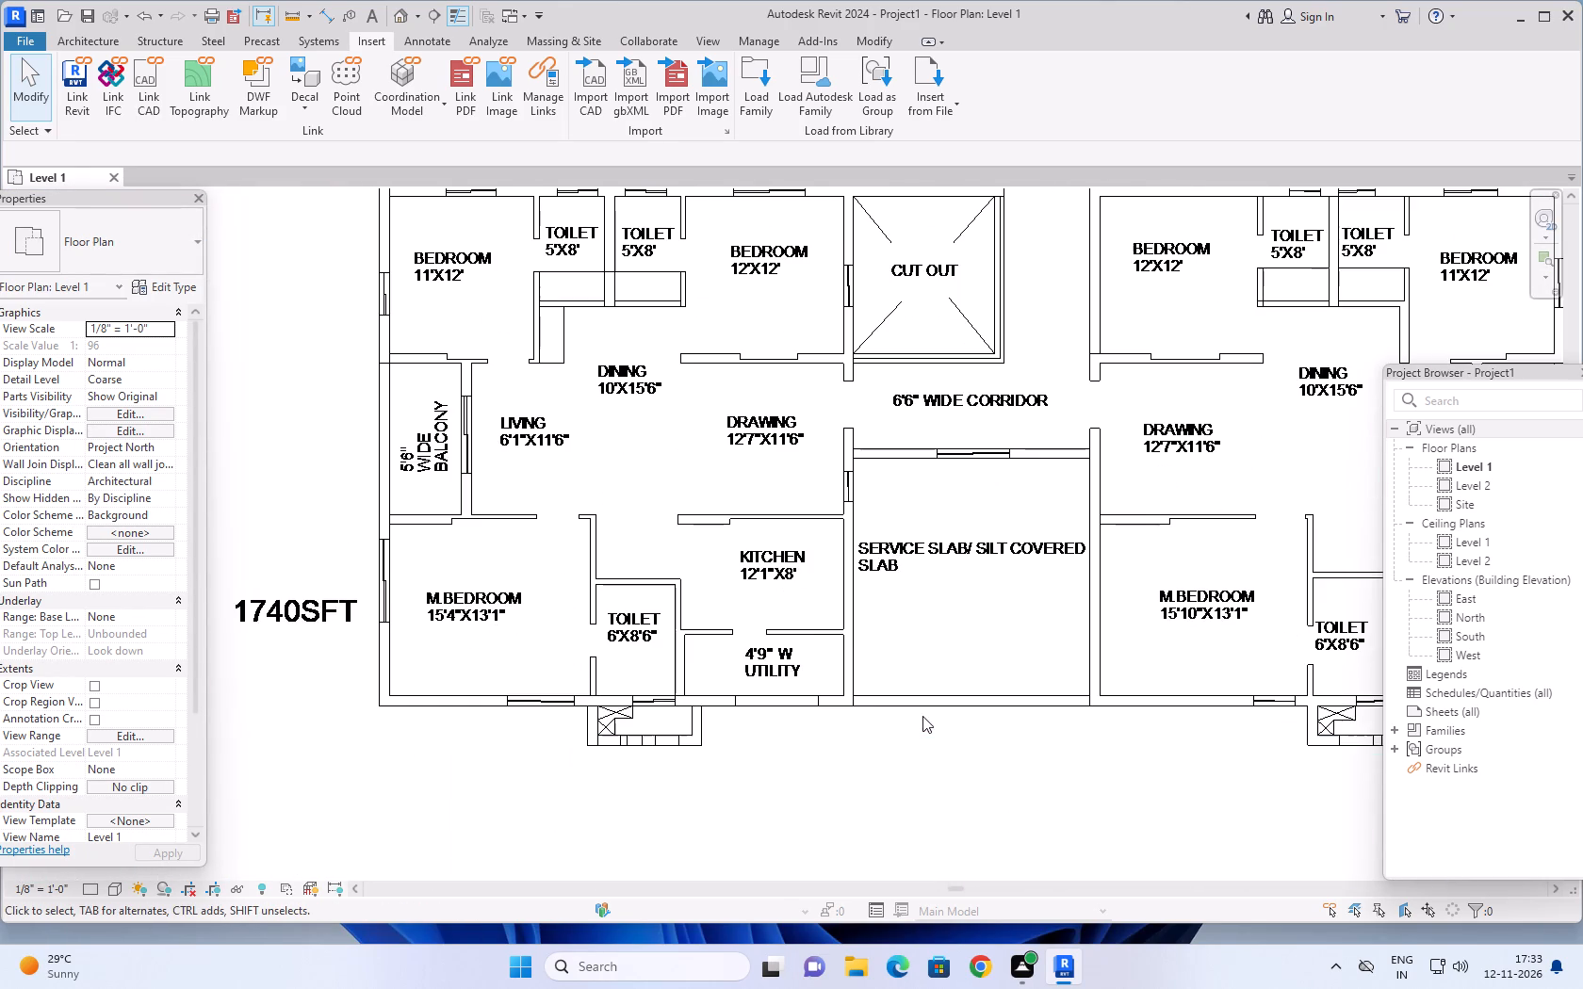
{"action": "scroll", "coordinate": [926, 719], "scroll_direction": "up", "scroll_amount": 1}
{"action": "scroll", "coordinate": [928, 722], "scroll_direction": "down", "scroll_amount": 6}
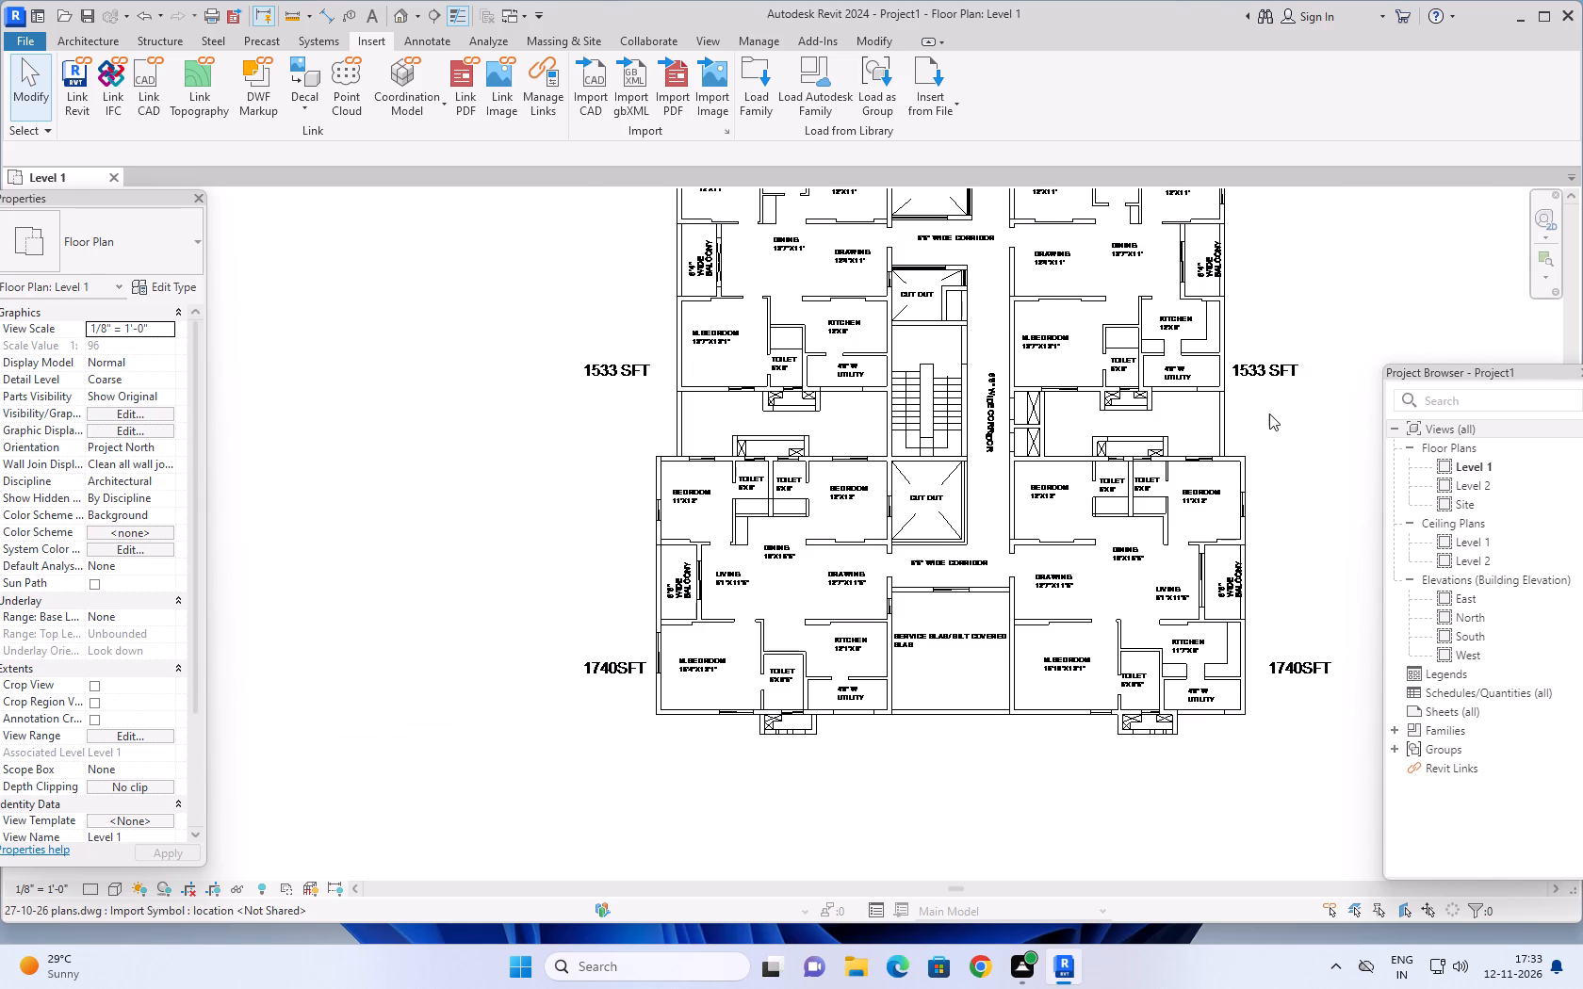
Review the linked floor plan from the lower 1740 SFT flats up through the lifts and cut-outs to the upper 1740 SFT flats.
{"action": "middle_click_drag", "start_coordinate": [1269, 415], "coordinate": [1221, 562]}
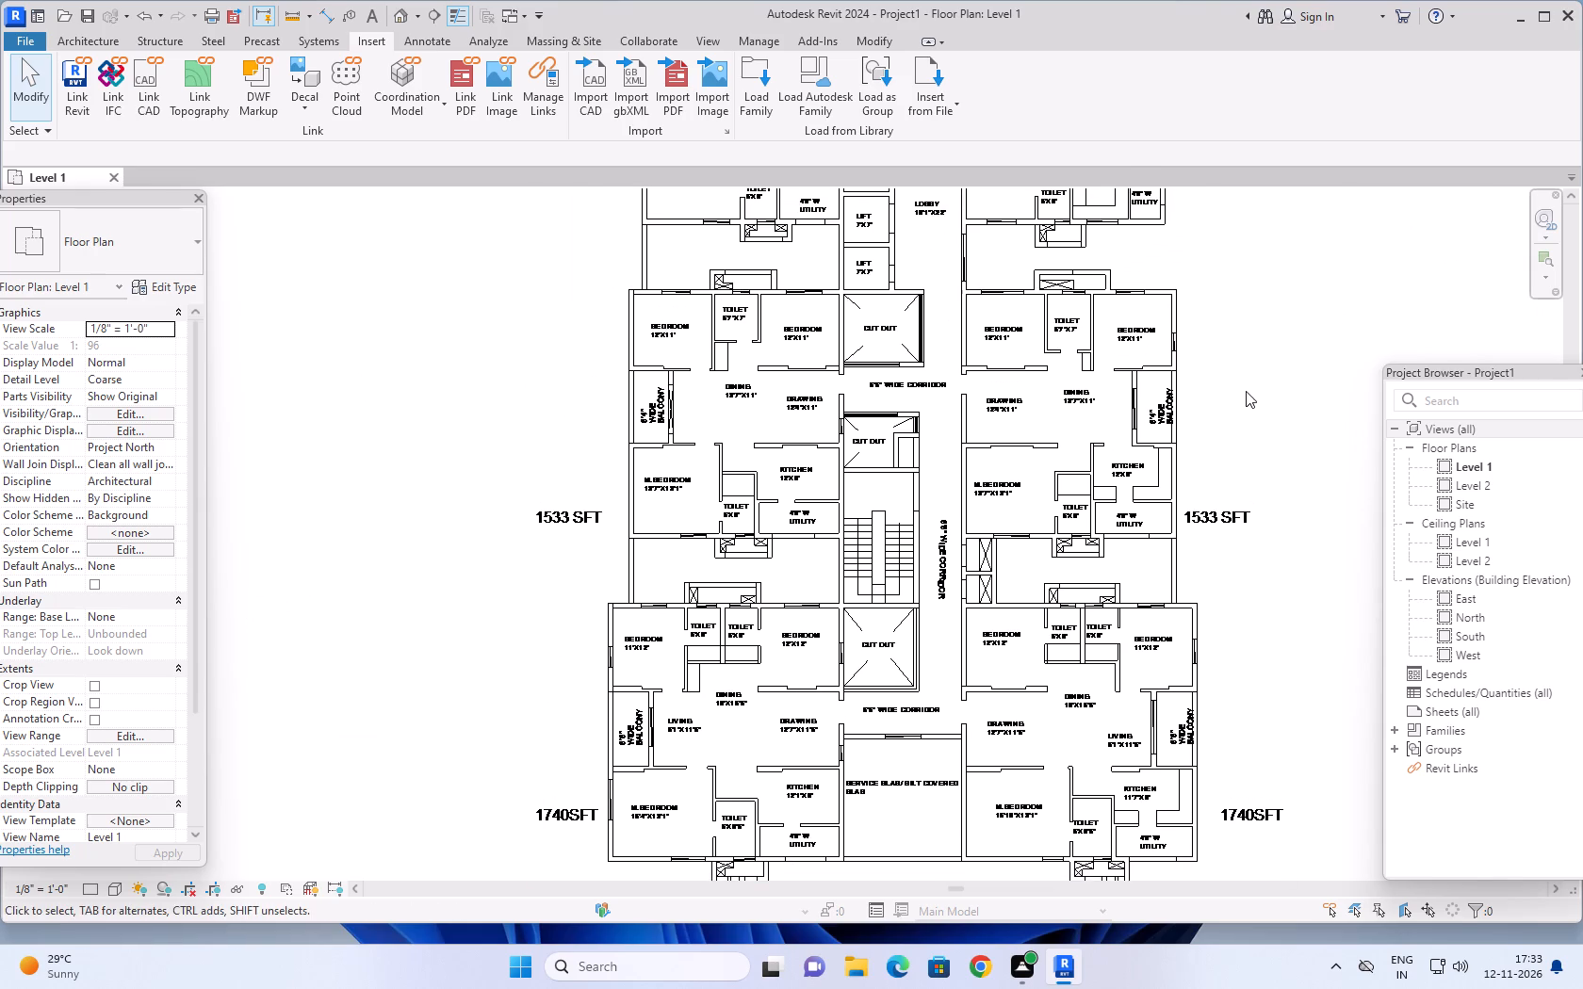
{"action": "middle_click_drag", "start_coordinate": [1246, 381], "coordinate": [1272, 461]}
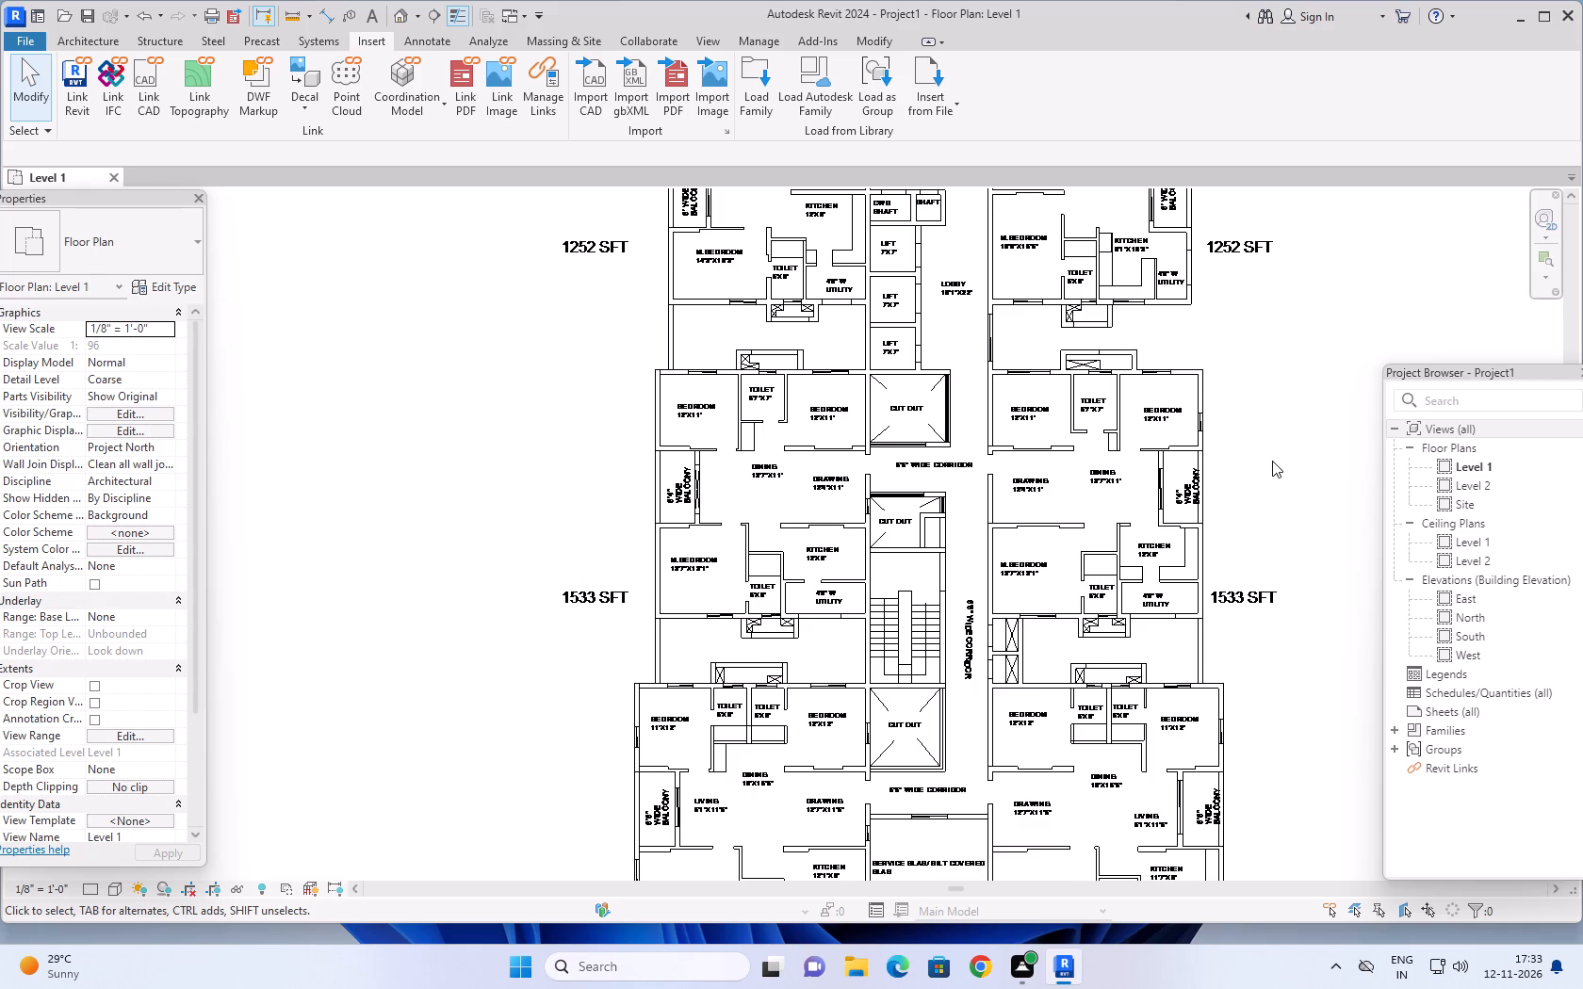
{"action": "scroll", "coordinate": [1256, 395], "scroll_direction": "down", "scroll_amount": 1}
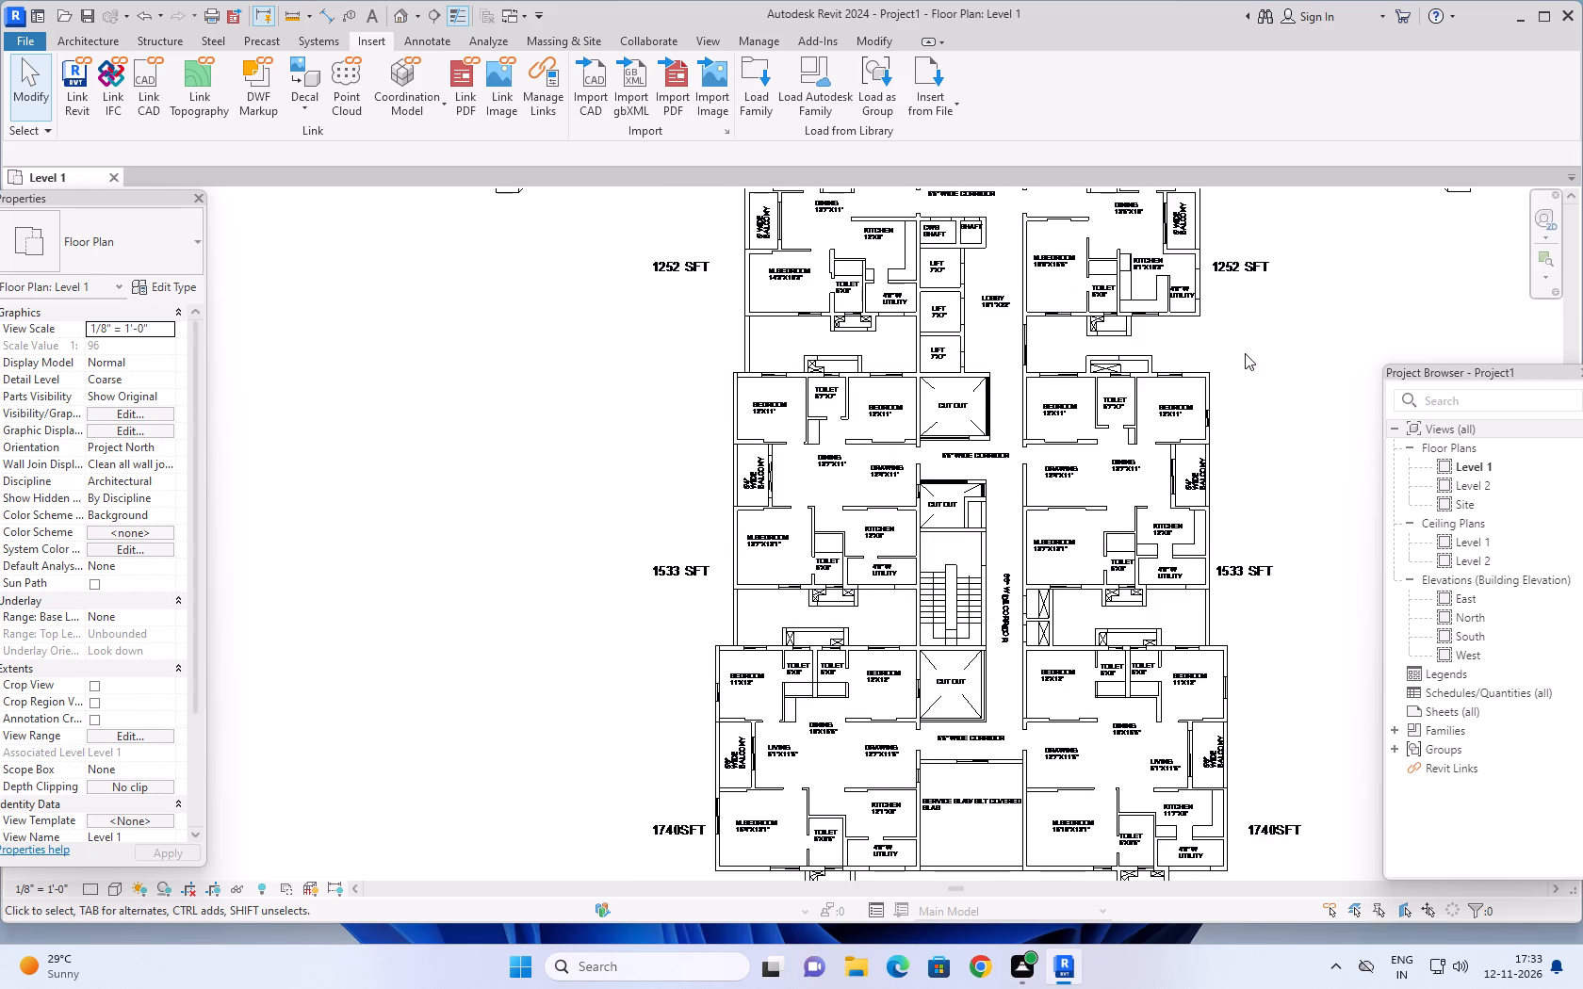
{"action": "middle_click_drag", "start_coordinate": [1245, 353], "coordinate": [1221, 432]}
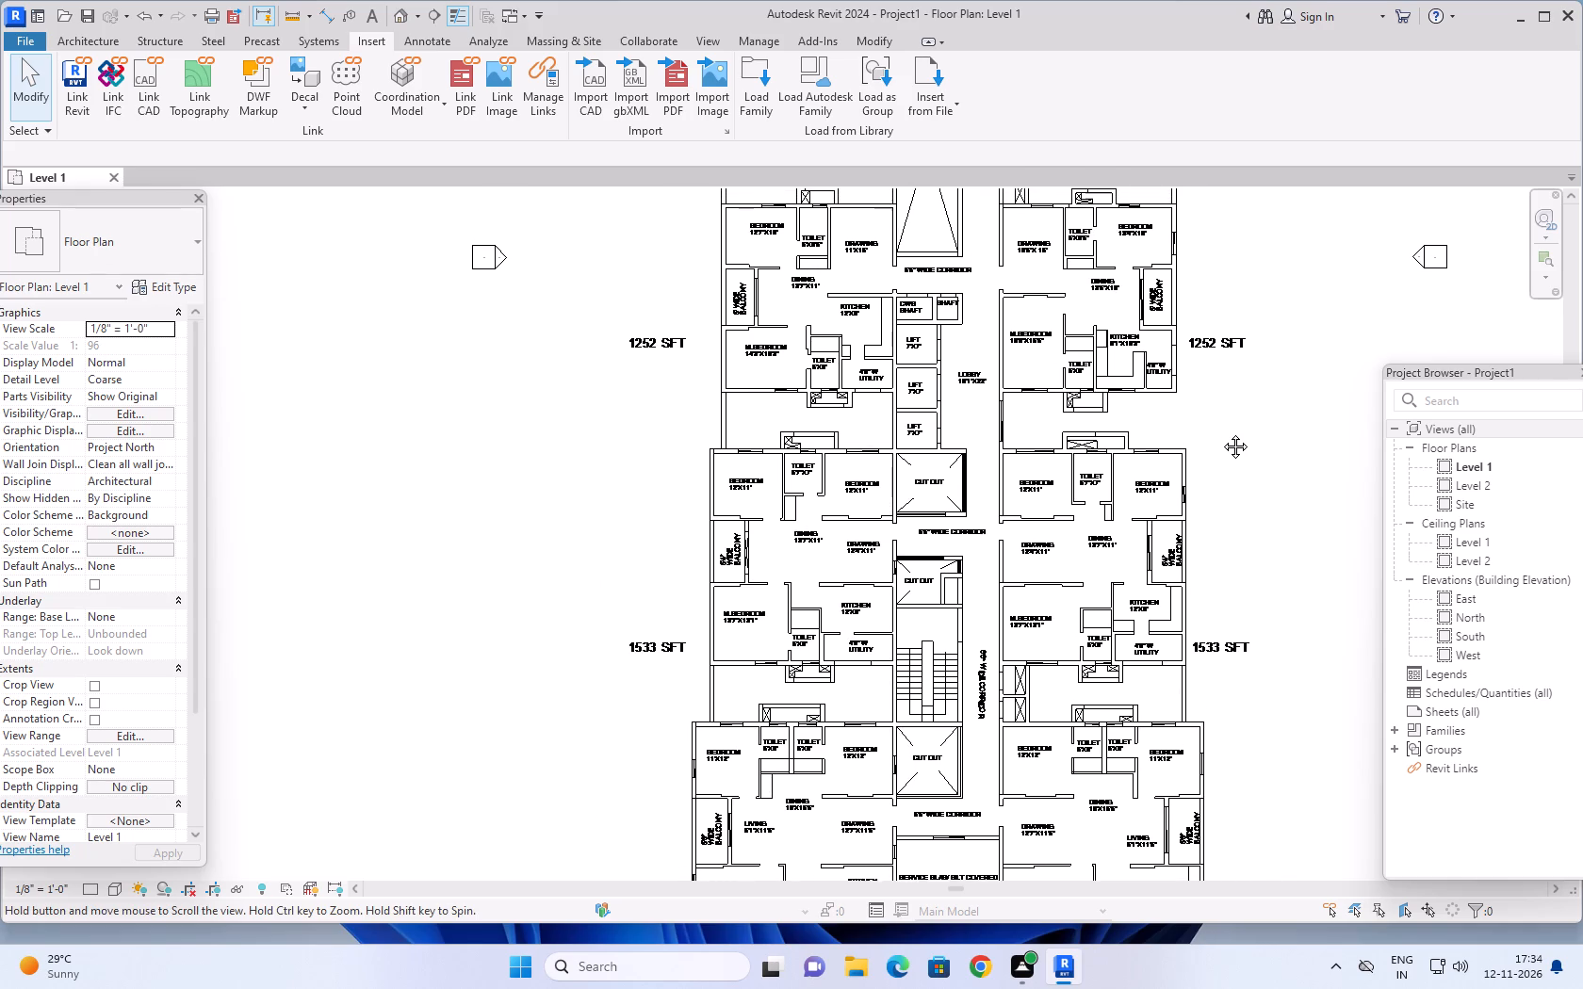
{"action": "middle_click_drag", "start_coordinate": [1221, 432], "coordinate": [1243, 523]}
{"action": "middle_click_drag", "start_coordinate": [1273, 333], "coordinate": [1273, 418]}
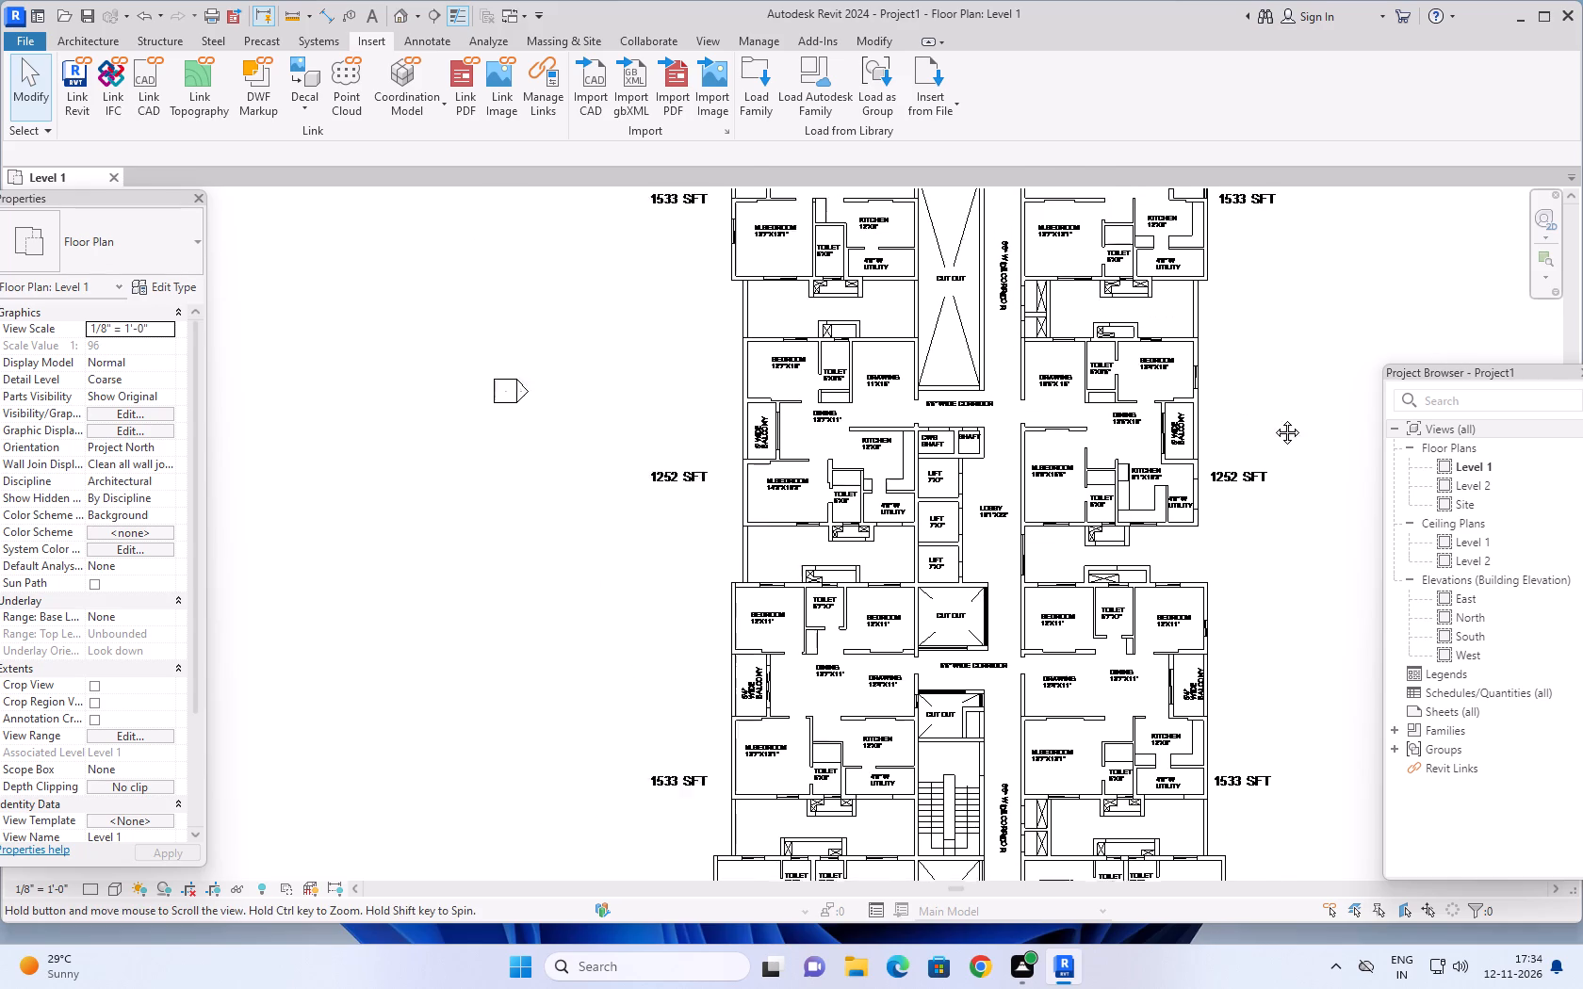
{"action": "middle_click_drag", "start_coordinate": [1273, 418], "coordinate": [1269, 508]}
{"action": "middle_click_drag", "start_coordinate": [1267, 410], "coordinate": [1263, 493]}
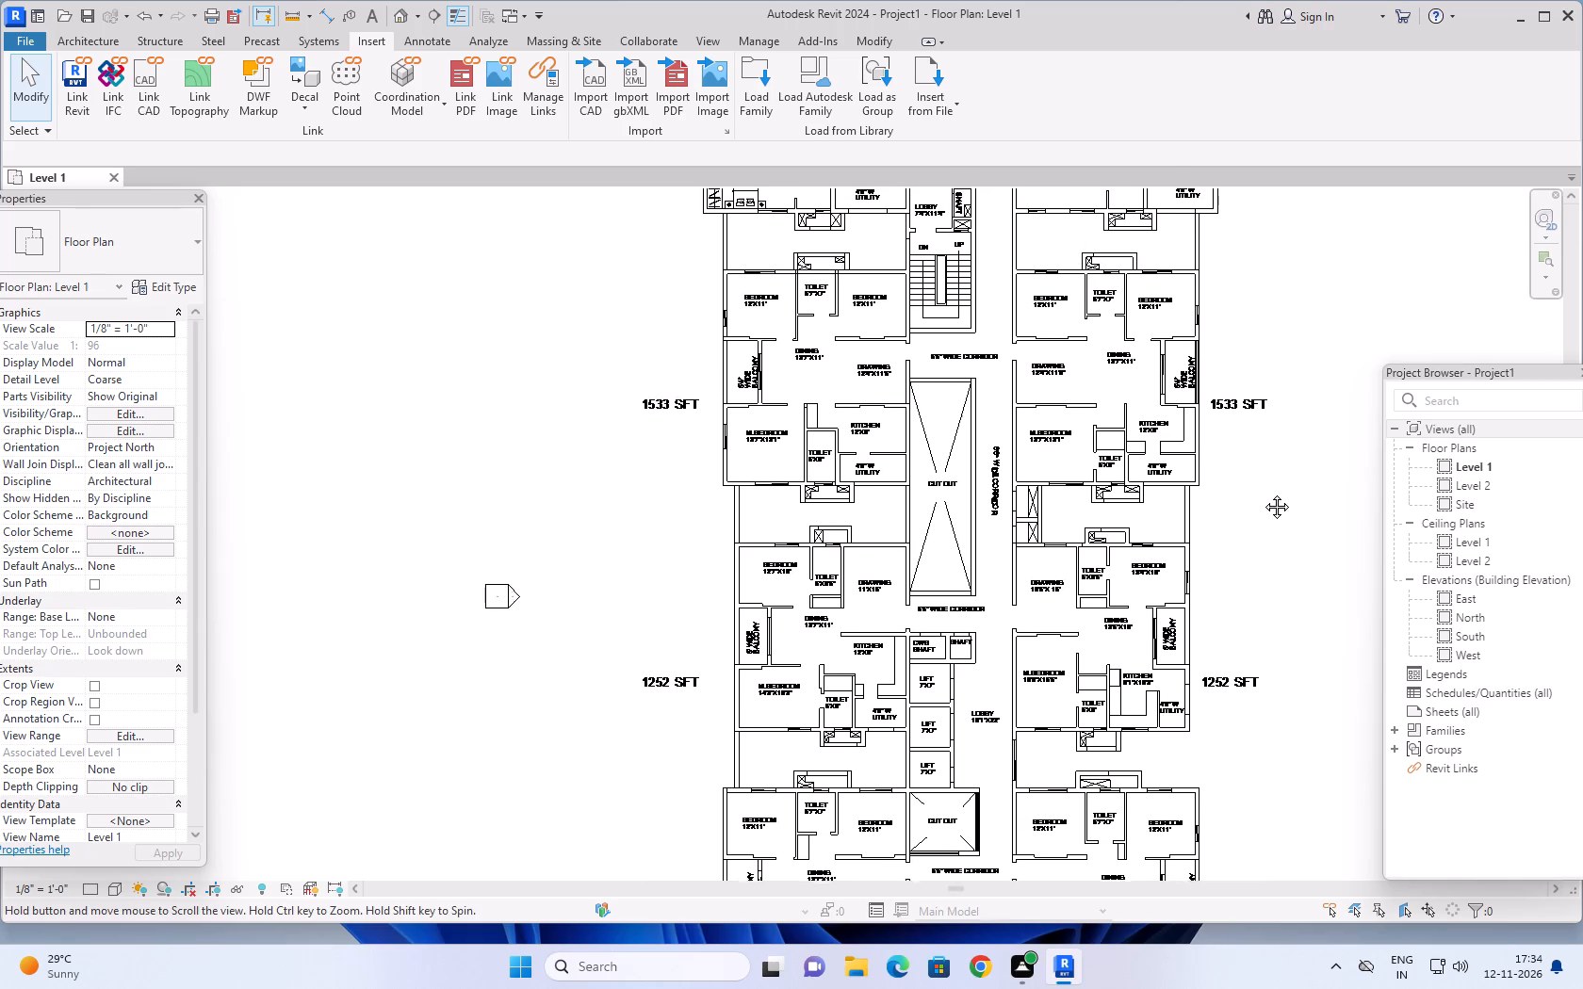
{"action": "middle_click_drag", "start_coordinate": [1263, 493], "coordinate": [1262, 518]}
{"action": "middle_click_drag", "start_coordinate": [1262, 338], "coordinate": [1248, 488]}
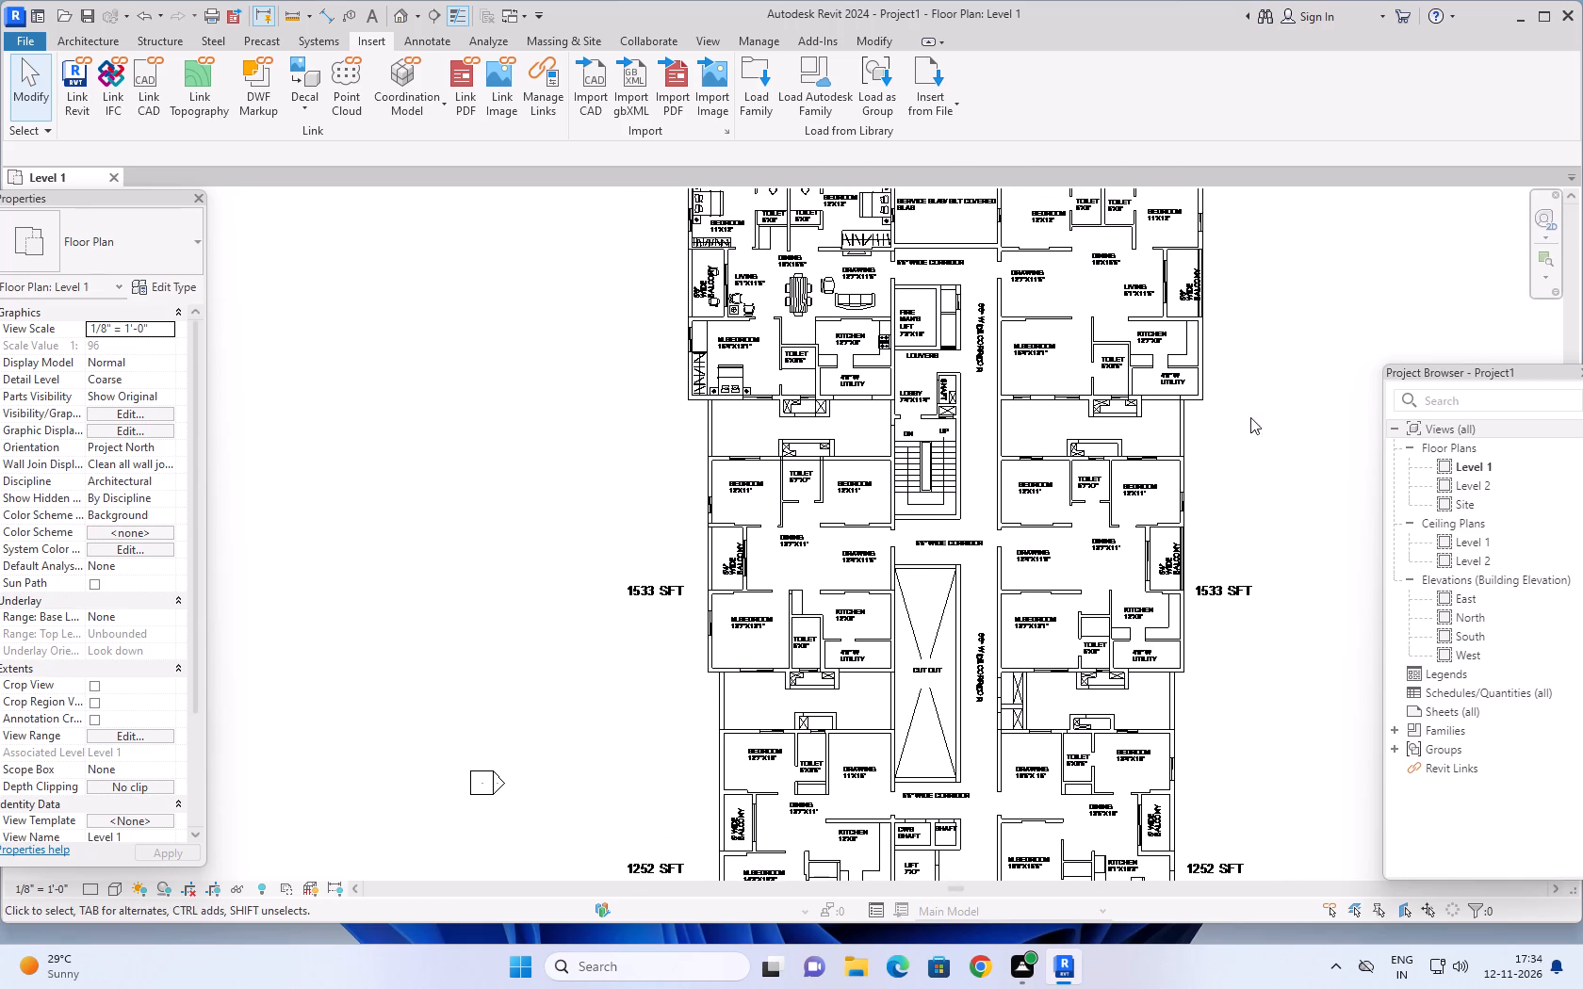
{"action": "middle_click_drag", "start_coordinate": [1250, 367], "coordinate": [1241, 425]}
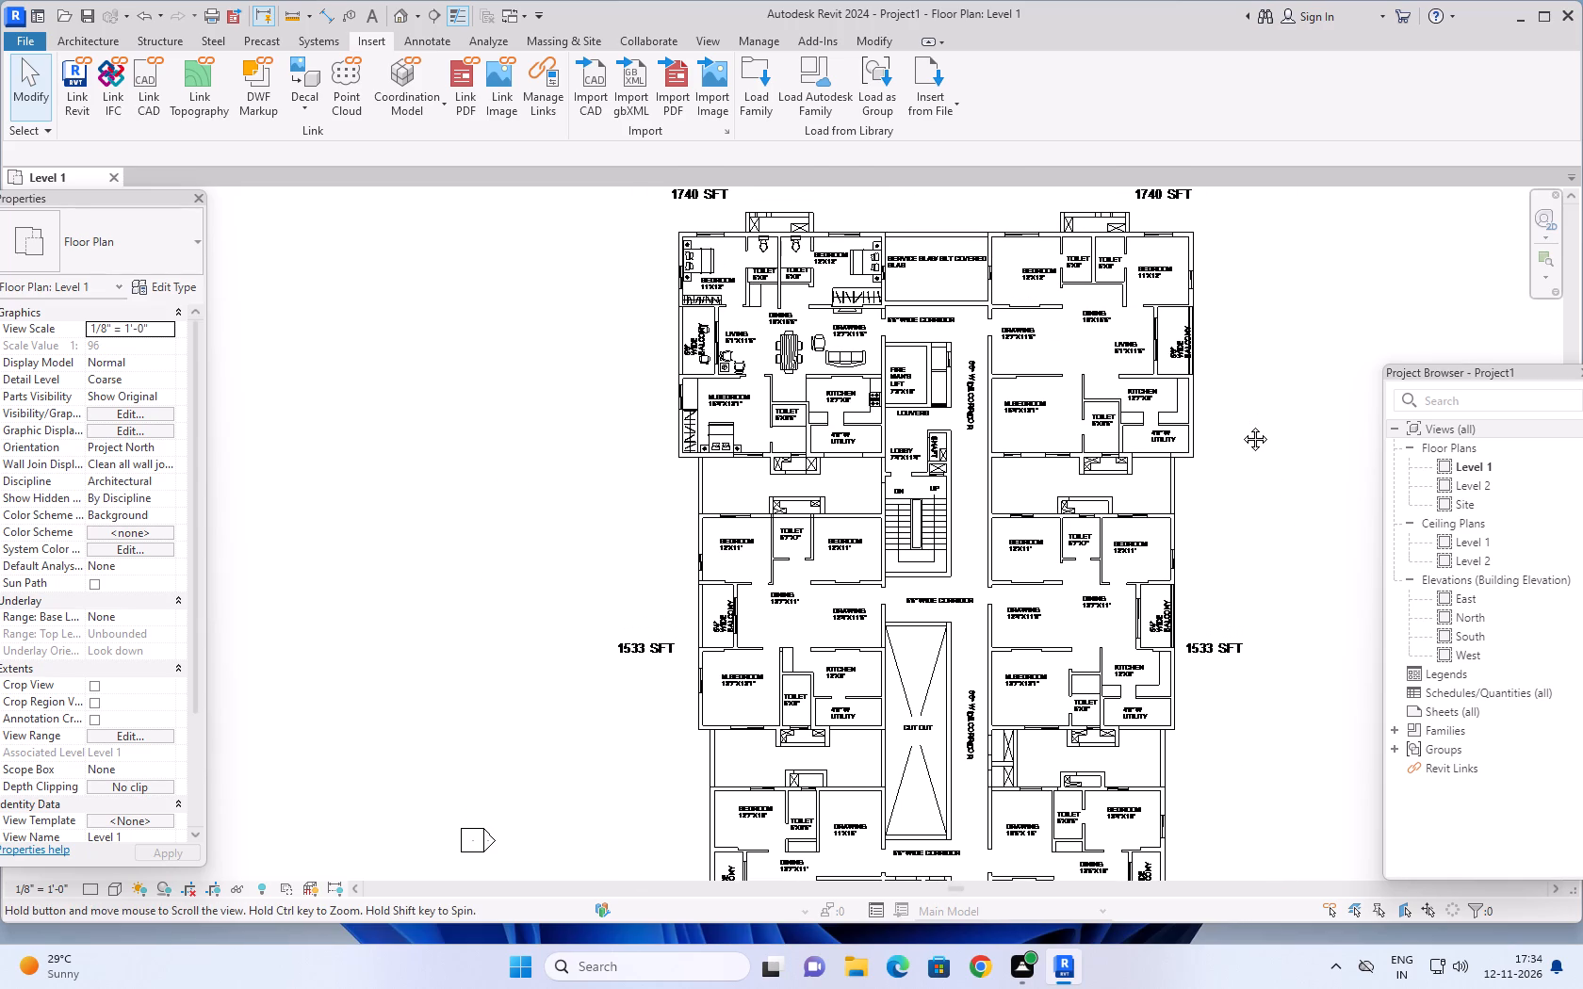
{"action": "middle_click_drag", "start_coordinate": [1241, 425], "coordinate": [1240, 390]}
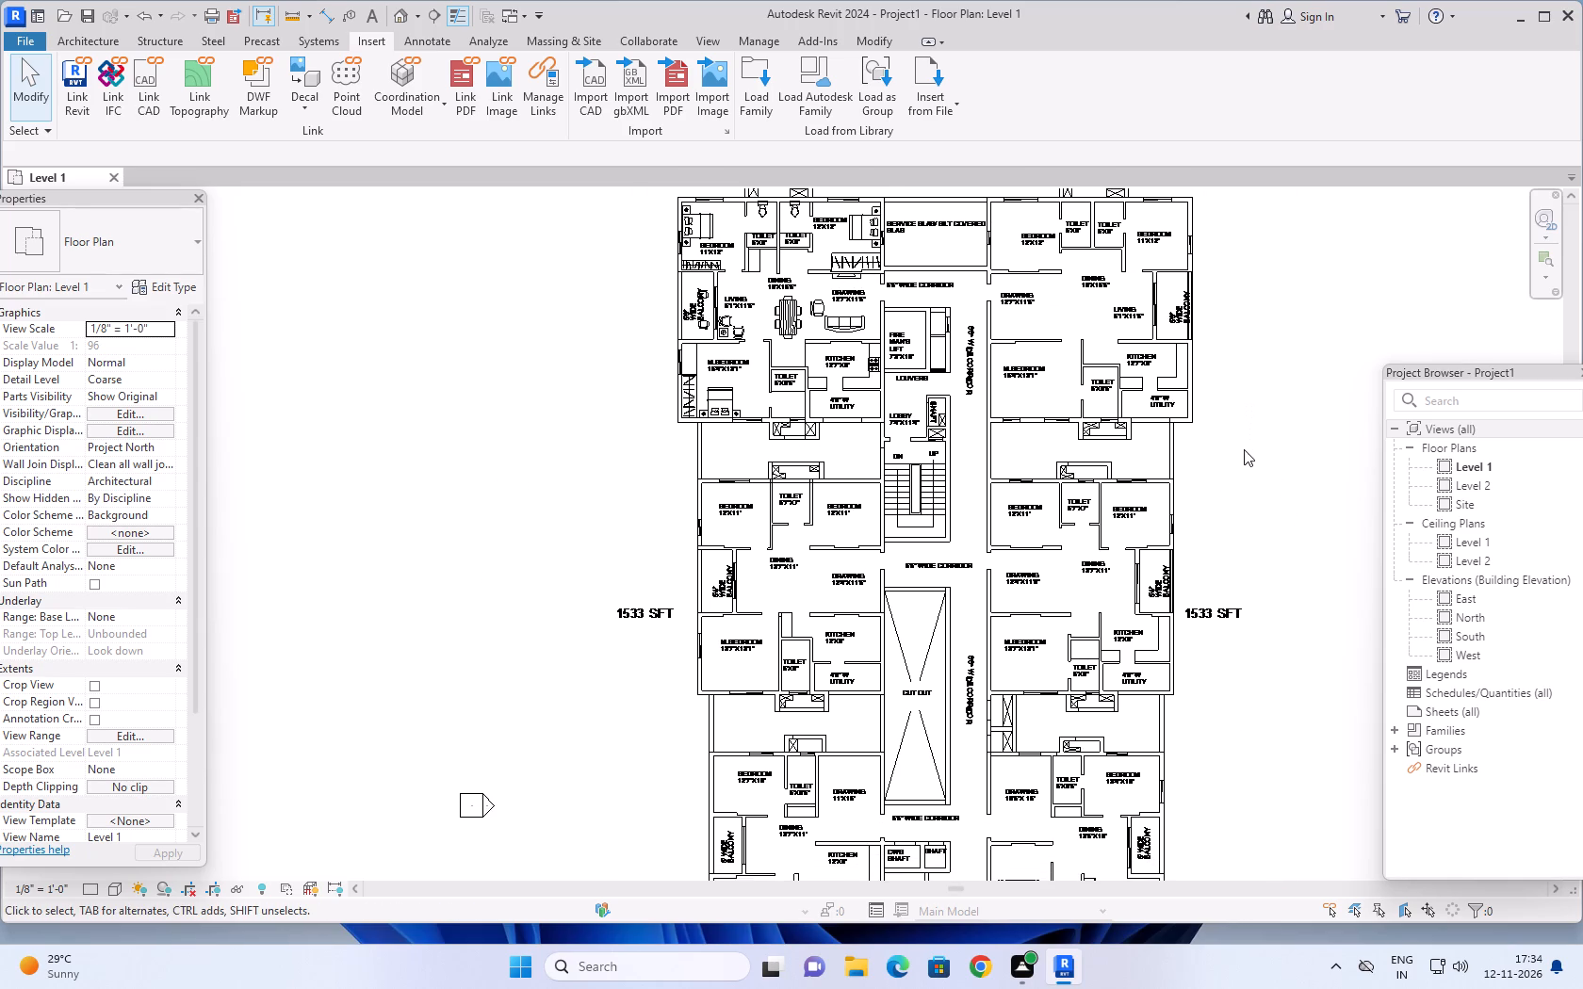
Examine the fireman's lift, lobby and staircase core between the upper 1740 and 1533 SFT flats.
{"action": "scroll", "coordinate": [925, 421], "scroll_direction": "up", "scroll_amount": 8}
{"action": "scroll", "coordinate": [976, 393], "scroll_direction": "down", "scroll_amount": 4}
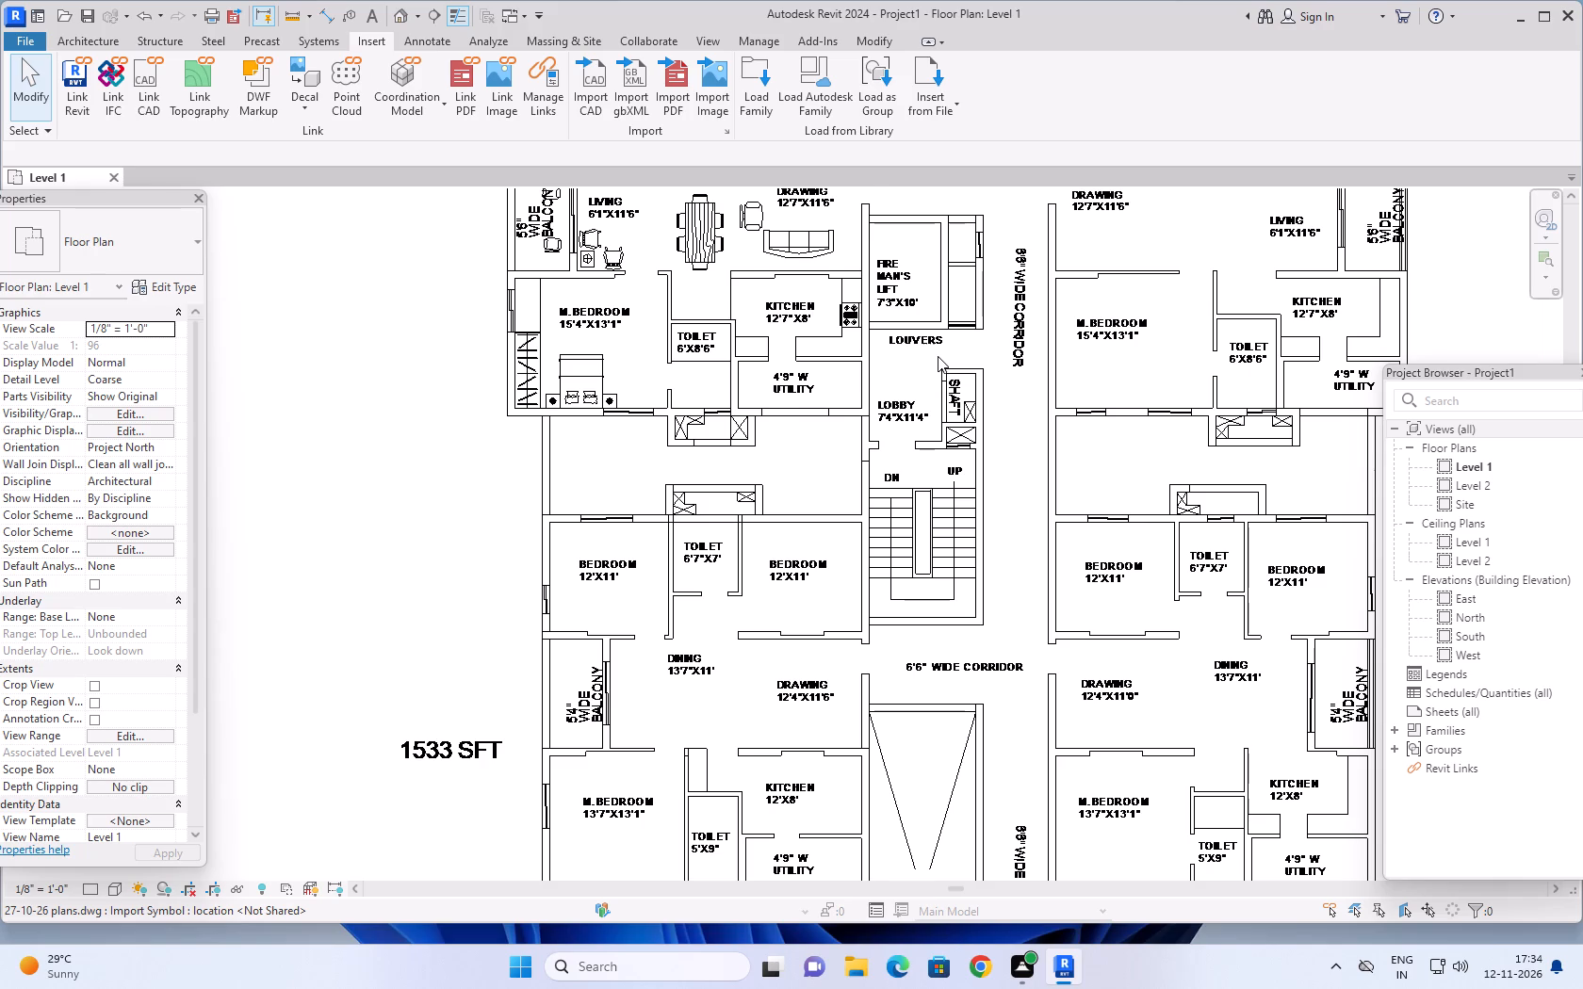
{"action": "scroll", "coordinate": [897, 375], "scroll_direction": "down", "scroll_amount": 2}
{"action": "scroll", "coordinate": [583, 524], "scroll_direction": "down", "scroll_amount": 2}
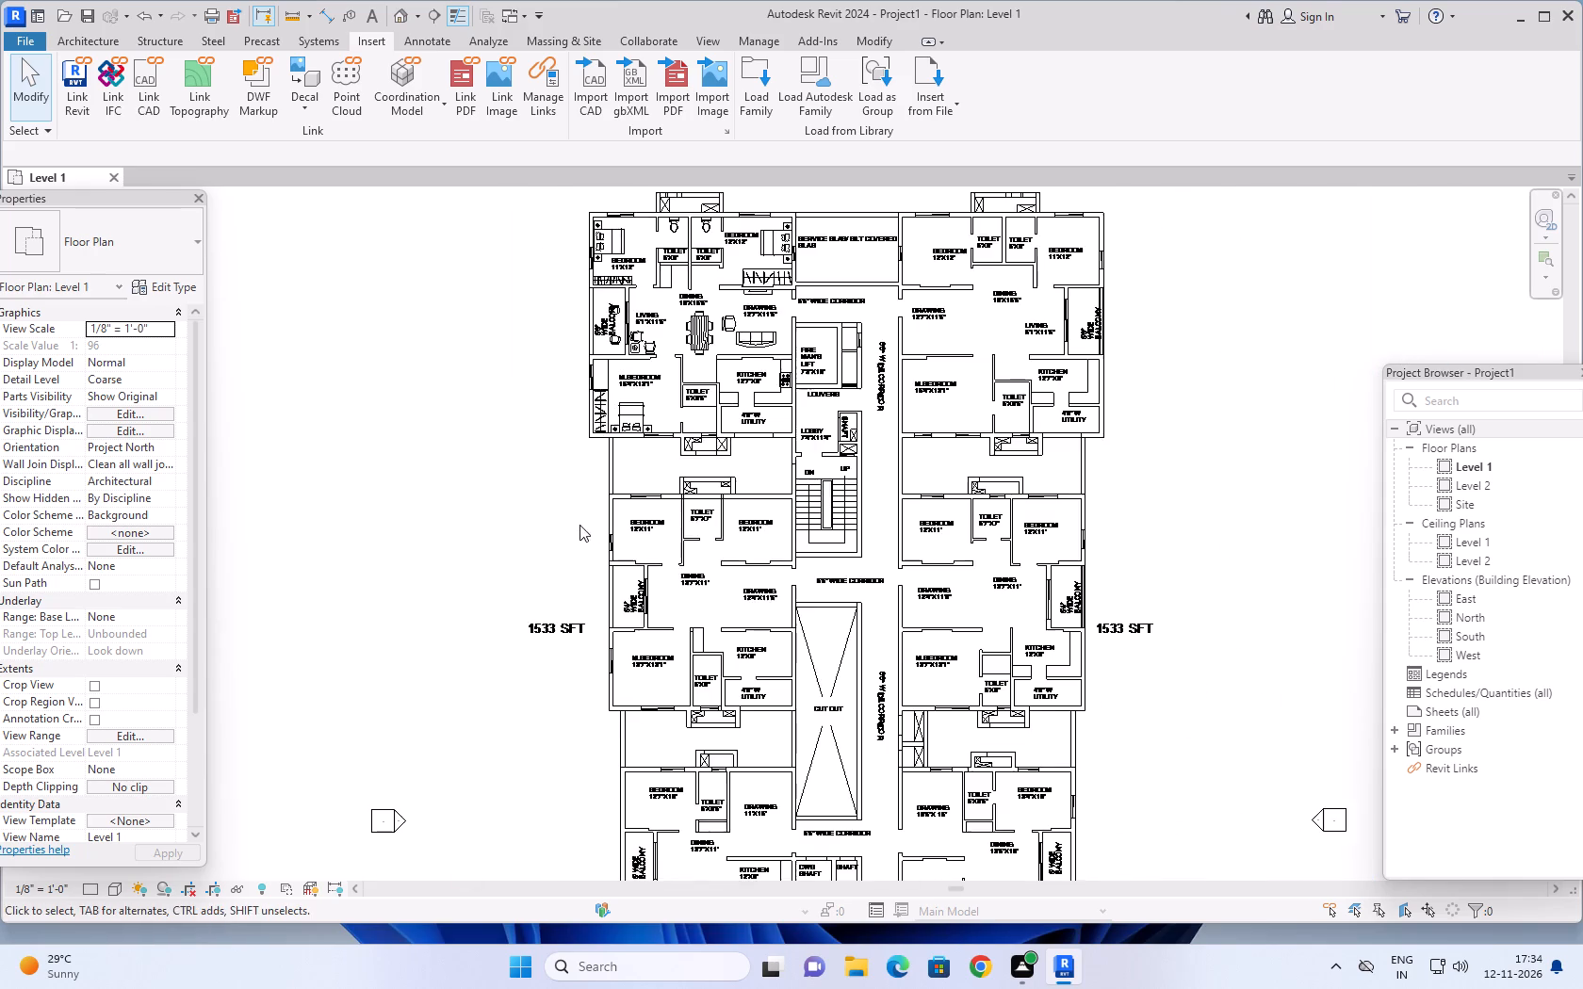
Examine the bedroom, toilet, drawing, dining and kitchen layout of the west 1252 SFT flat beside the long cut-out.
{"action": "middle_click_drag", "start_coordinate": [574, 525], "coordinate": [524, 413]}
{"action": "scroll", "coordinate": [616, 634], "scroll_direction": "up", "scroll_amount": 1}
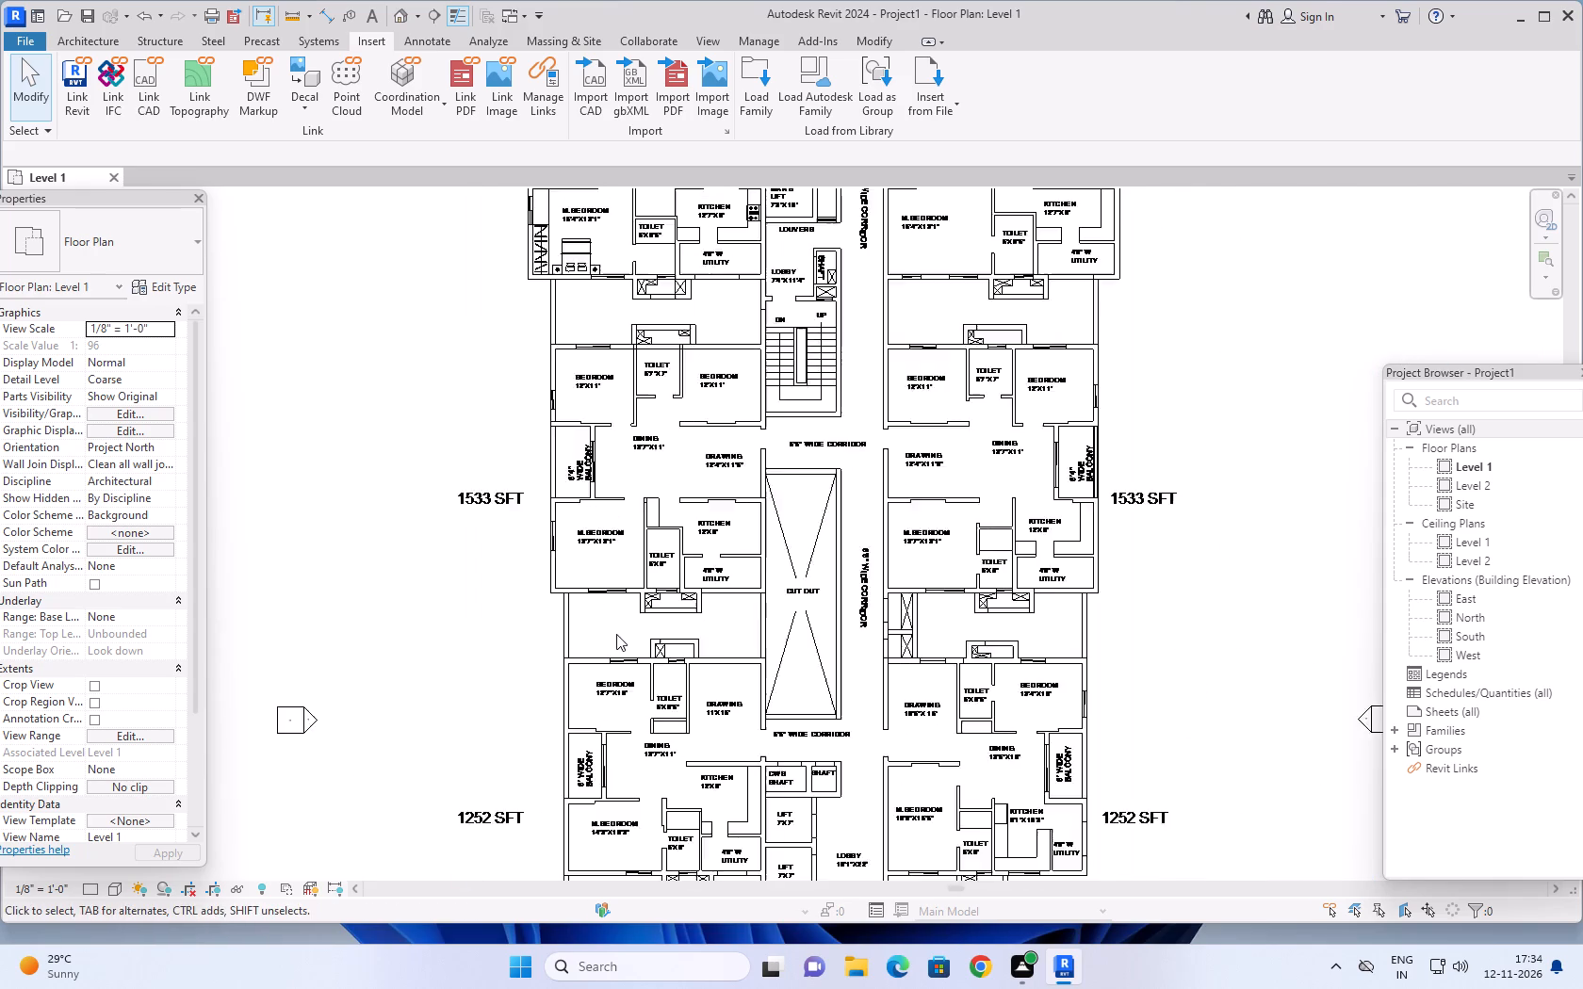
{"action": "scroll", "coordinate": [616, 634], "scroll_direction": "up", "scroll_amount": 1}
{"action": "middle_click_drag", "start_coordinate": [614, 629], "coordinate": [609, 570]}
{"action": "scroll", "coordinate": [612, 597], "scroll_direction": "up", "scroll_amount": 5}
{"action": "middle_click_drag", "start_coordinate": [617, 693], "coordinate": [583, 630]}
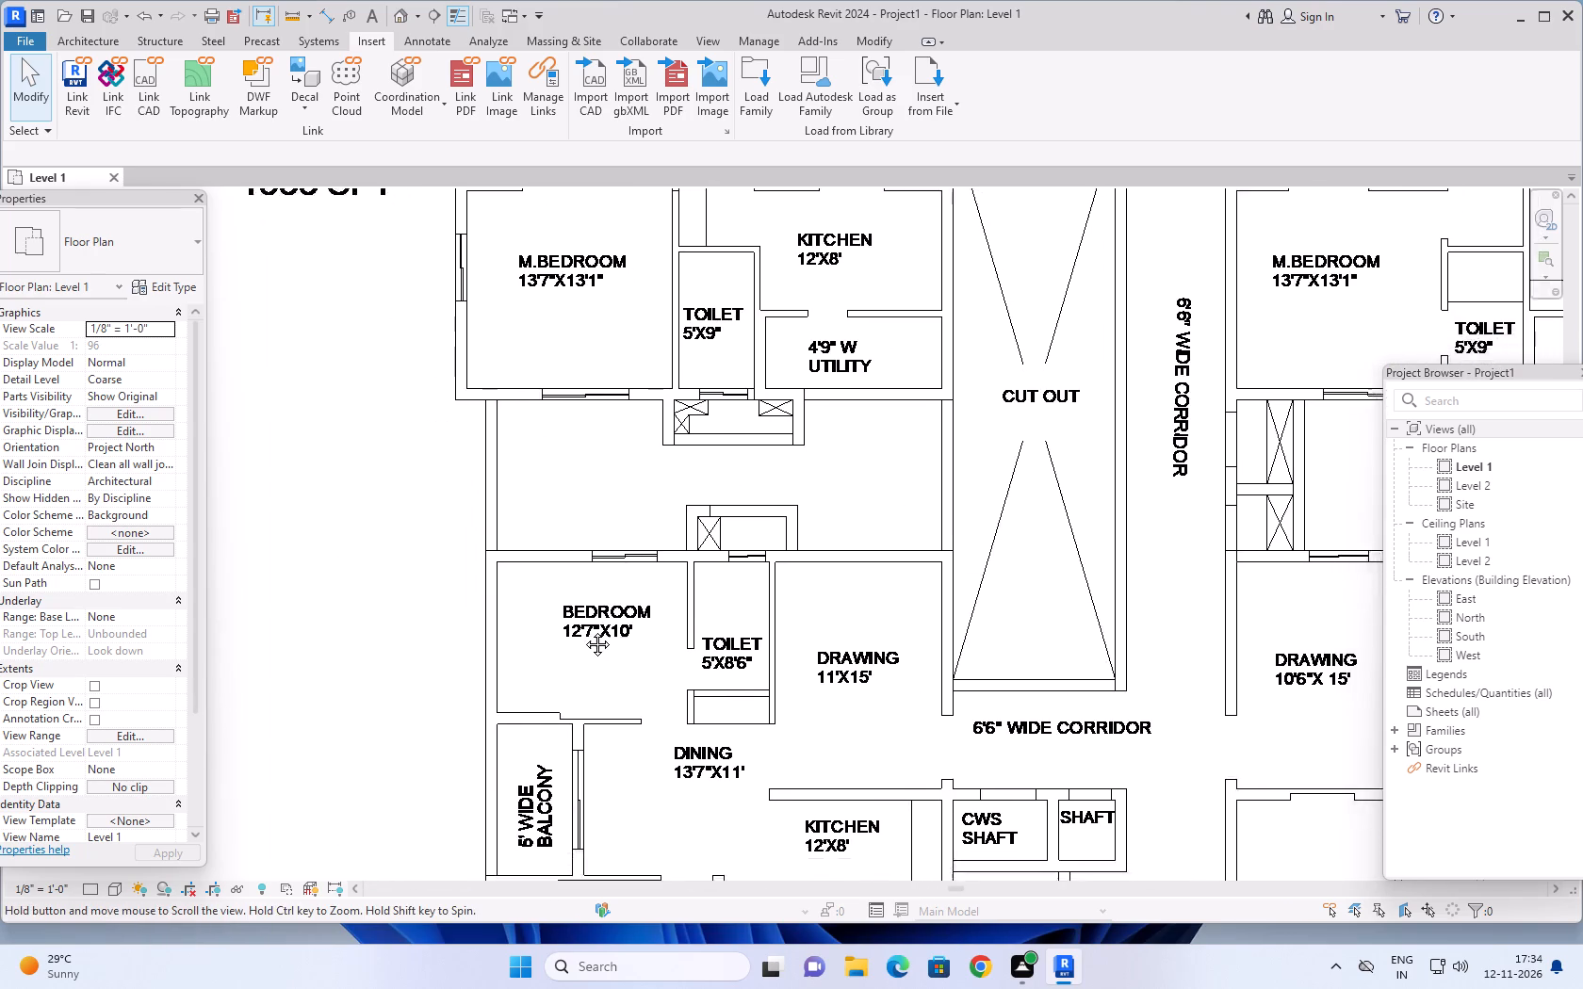
{"action": "middle_click_drag", "start_coordinate": [583, 630], "coordinate": [573, 607]}
{"action": "scroll", "coordinate": [691, 654], "scroll_direction": "up", "scroll_amount": 2}
{"action": "scroll", "coordinate": [810, 640], "scroll_direction": "down", "scroll_amount": 4}
{"action": "middle_click_drag", "start_coordinate": [809, 641], "coordinate": [795, 629]}
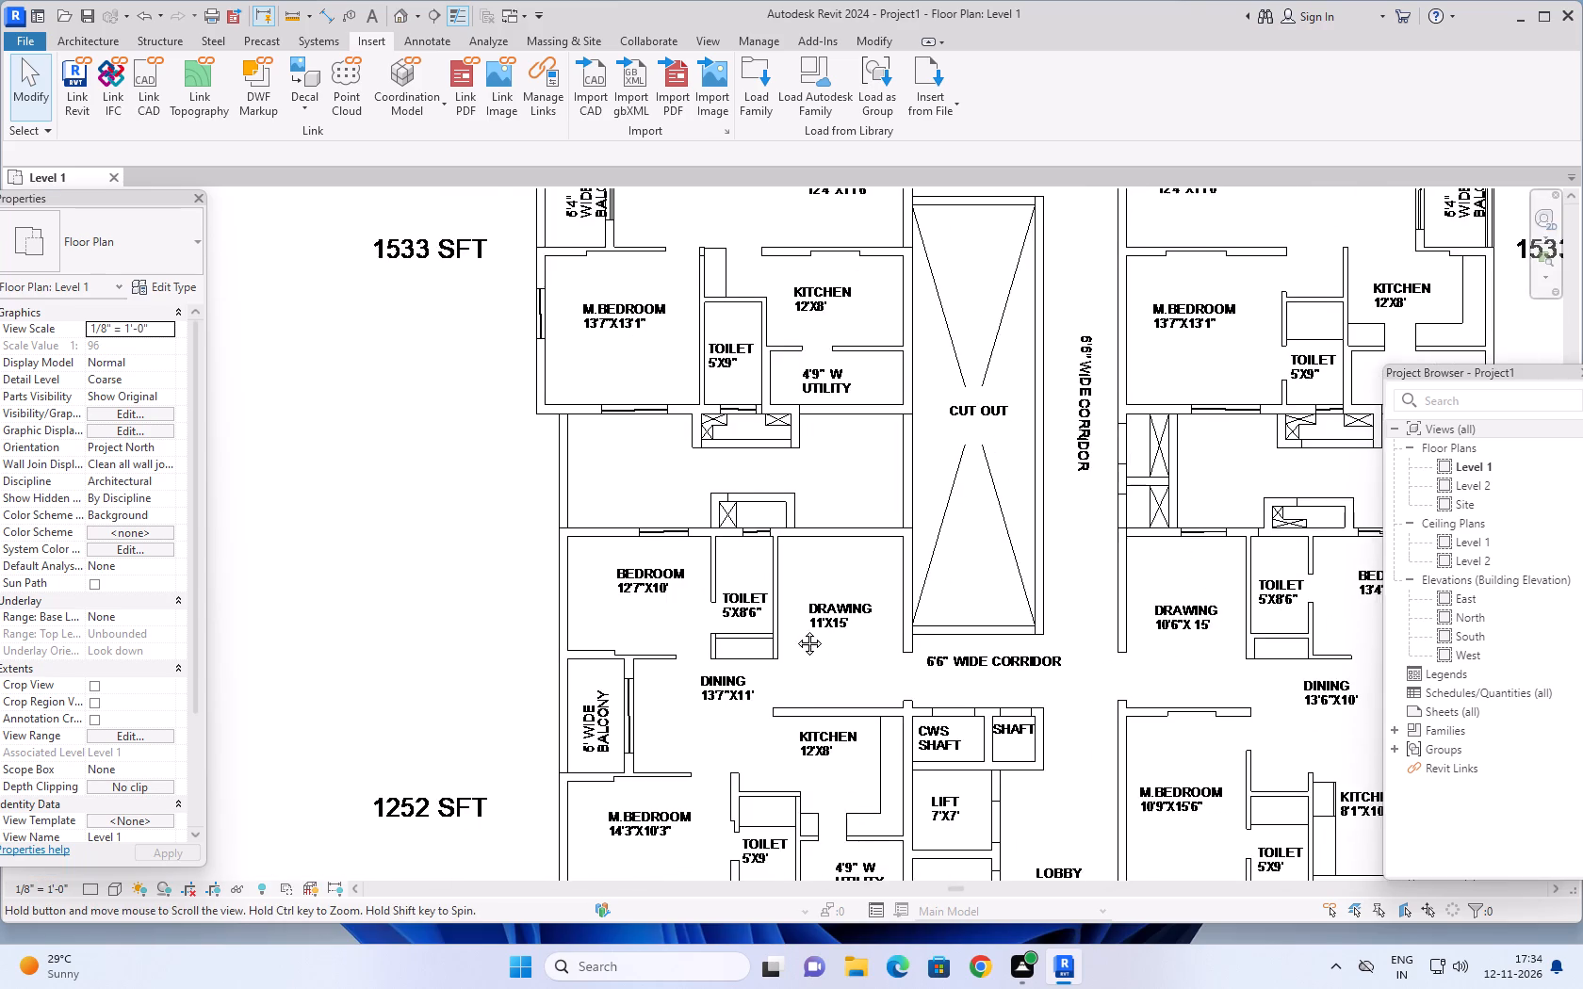
{"action": "middle_click_drag", "start_coordinate": [795, 629], "coordinate": [707, 459]}
{"action": "scroll", "coordinate": [593, 517], "scroll_direction": "up", "scroll_amount": 7}
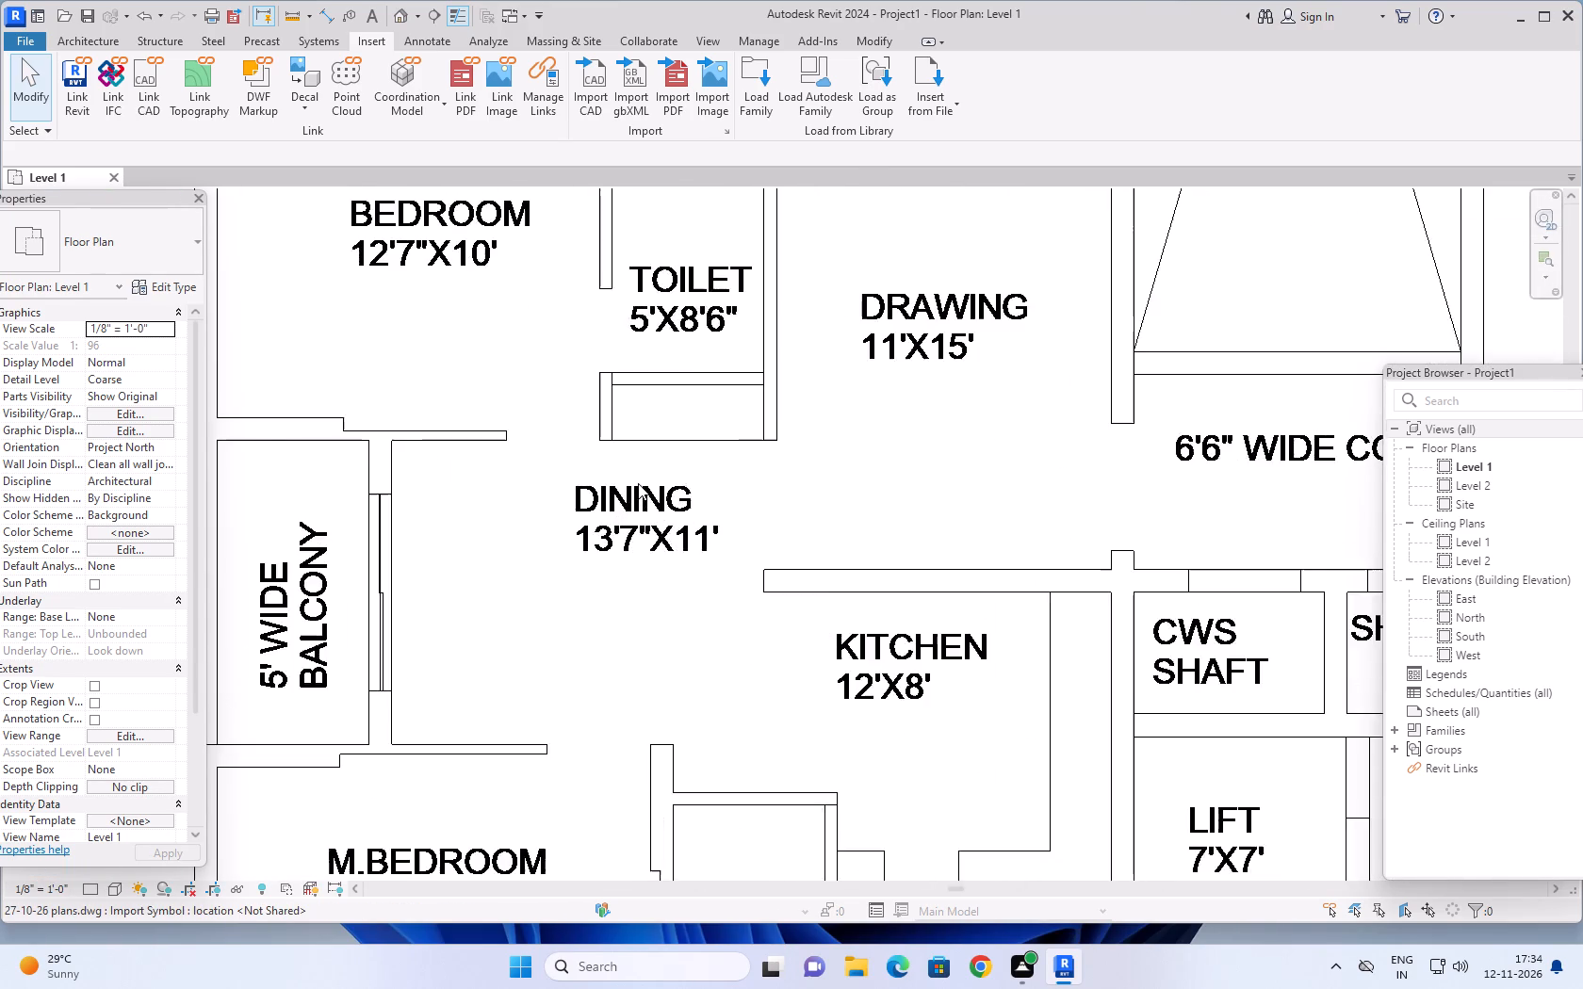
{"action": "scroll", "coordinate": [639, 482], "scroll_direction": "down", "scroll_amount": 7}
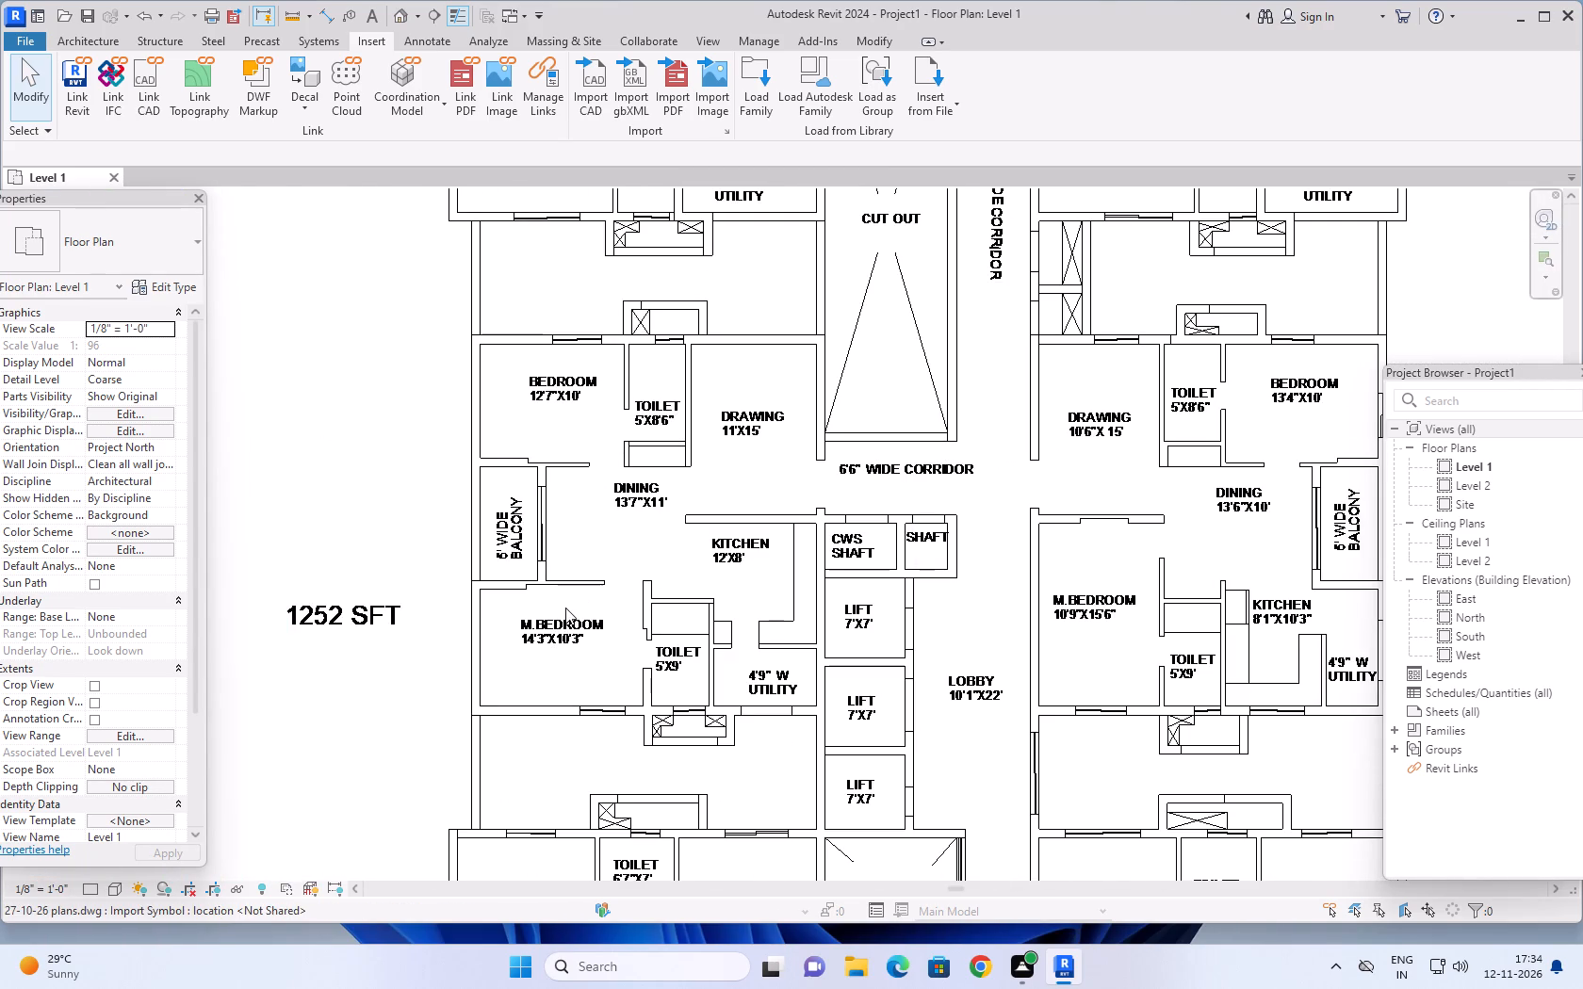
Inspect the master bedroom, attached toilet and utility of the west 1252 SFT flat.
{"action": "scroll", "coordinate": [577, 611], "scroll_direction": "down", "scroll_amount": 7}
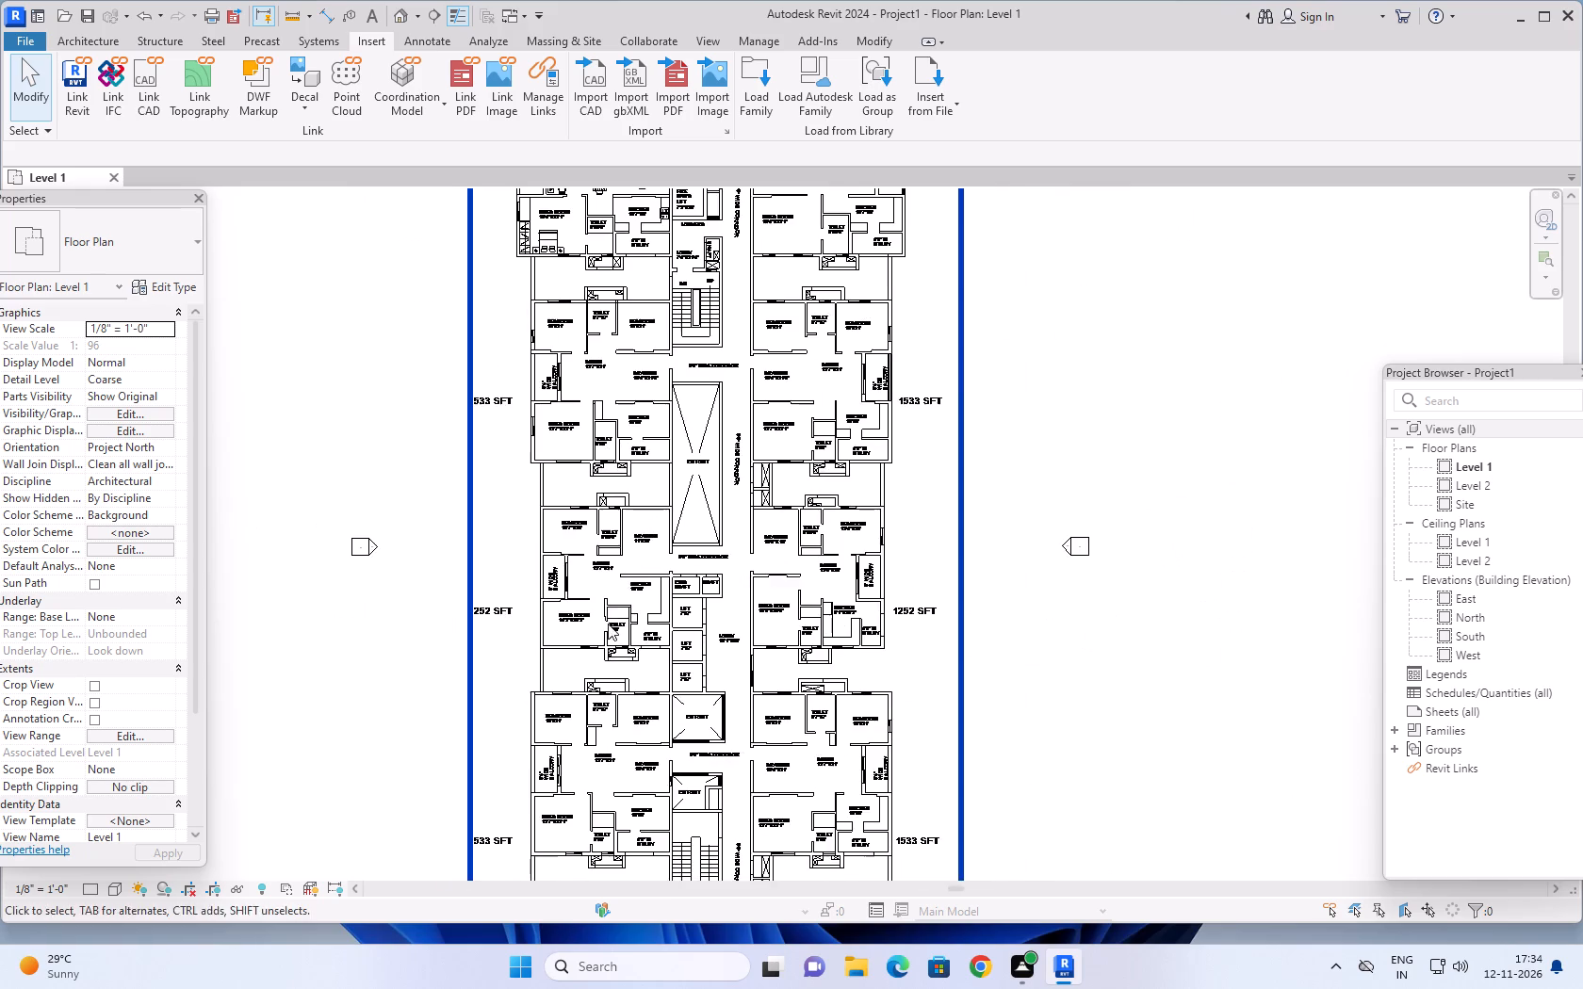
{"action": "middle_click_drag", "start_coordinate": [608, 624], "coordinate": [597, 486]}
{"action": "scroll", "coordinate": [597, 484], "scroll_direction": "up", "scroll_amount": 16}
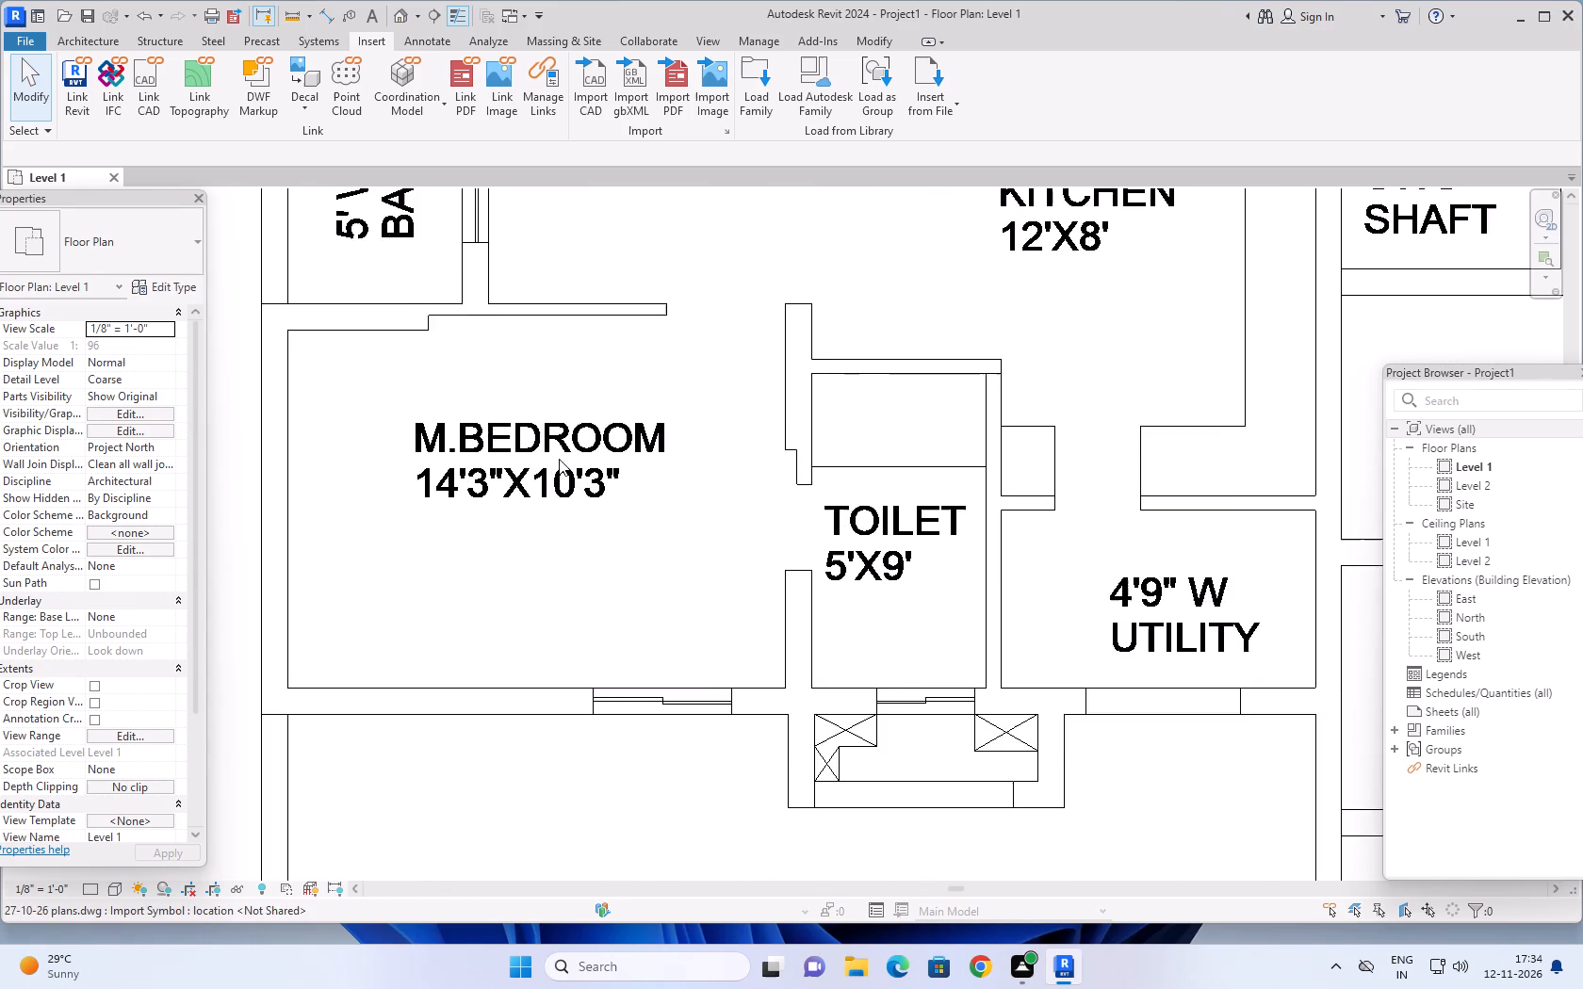
{"action": "scroll", "coordinate": [608, 430], "scroll_direction": "down", "scroll_amount": 5}
{"action": "scroll", "coordinate": [748, 466], "scroll_direction": "down", "scroll_amount": 6}
Examine the lower 1533 SFT flats, cut-outs and staircase, continuing down to the 1740 SFT flats and service slab.
{"action": "middle_click_drag", "start_coordinate": [827, 564], "coordinate": [808, 522]}
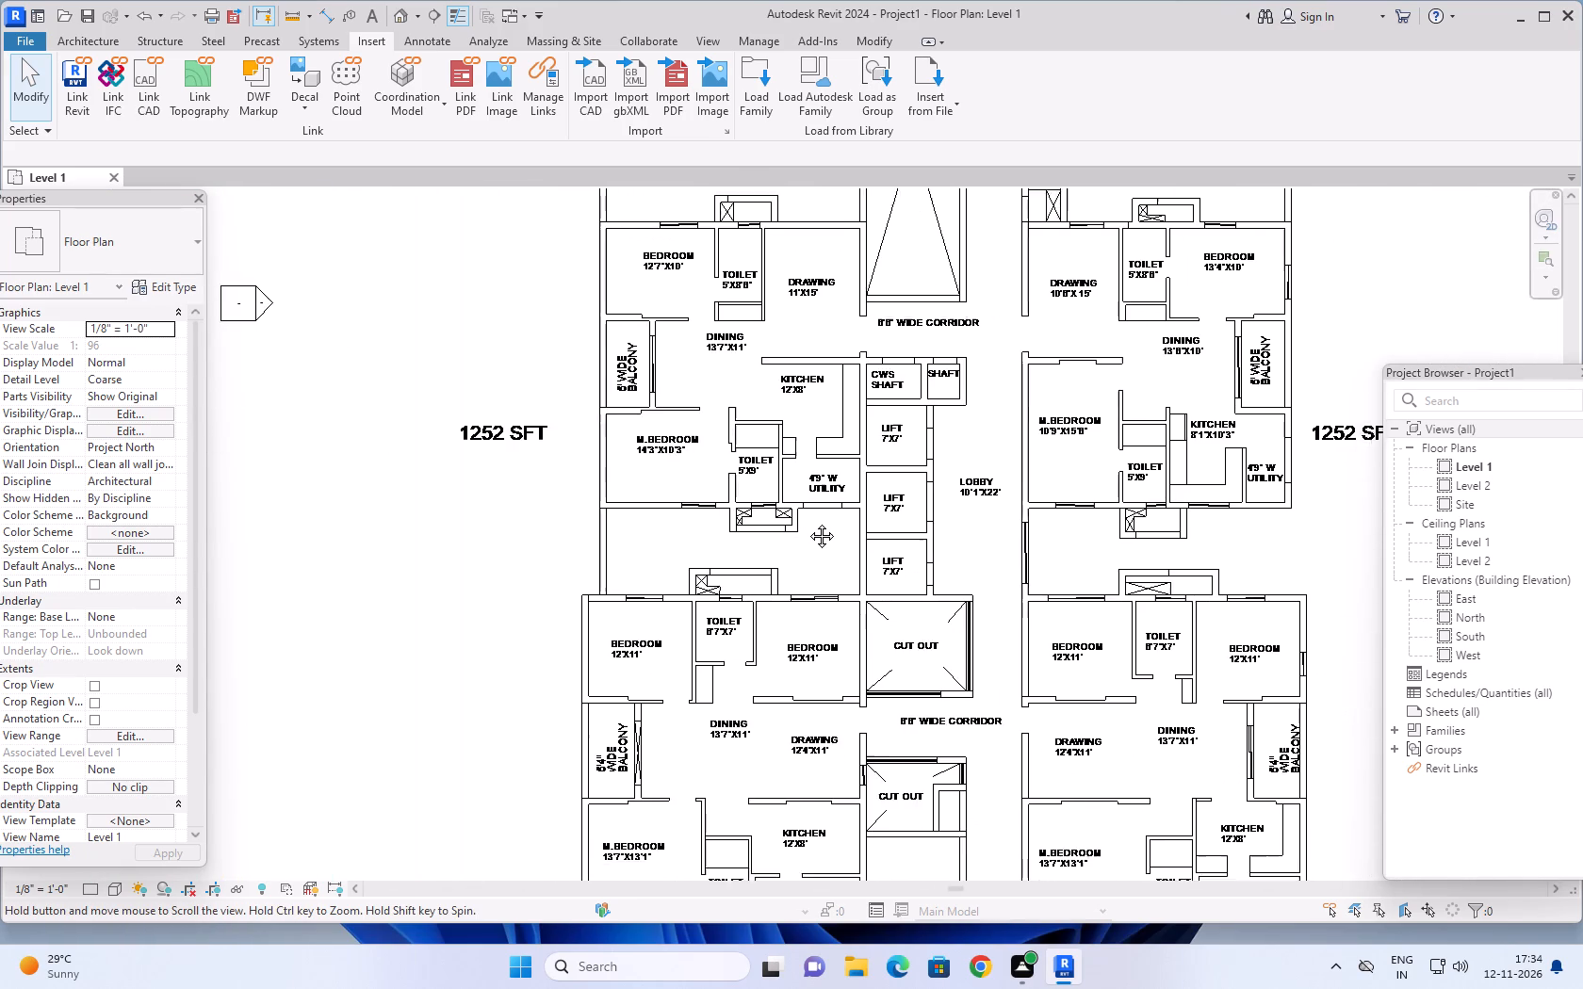
{"action": "middle_click_drag", "start_coordinate": [808, 522], "coordinate": [774, 462]}
{"action": "scroll", "coordinate": [585, 614], "scroll_direction": "up", "scroll_amount": 3}
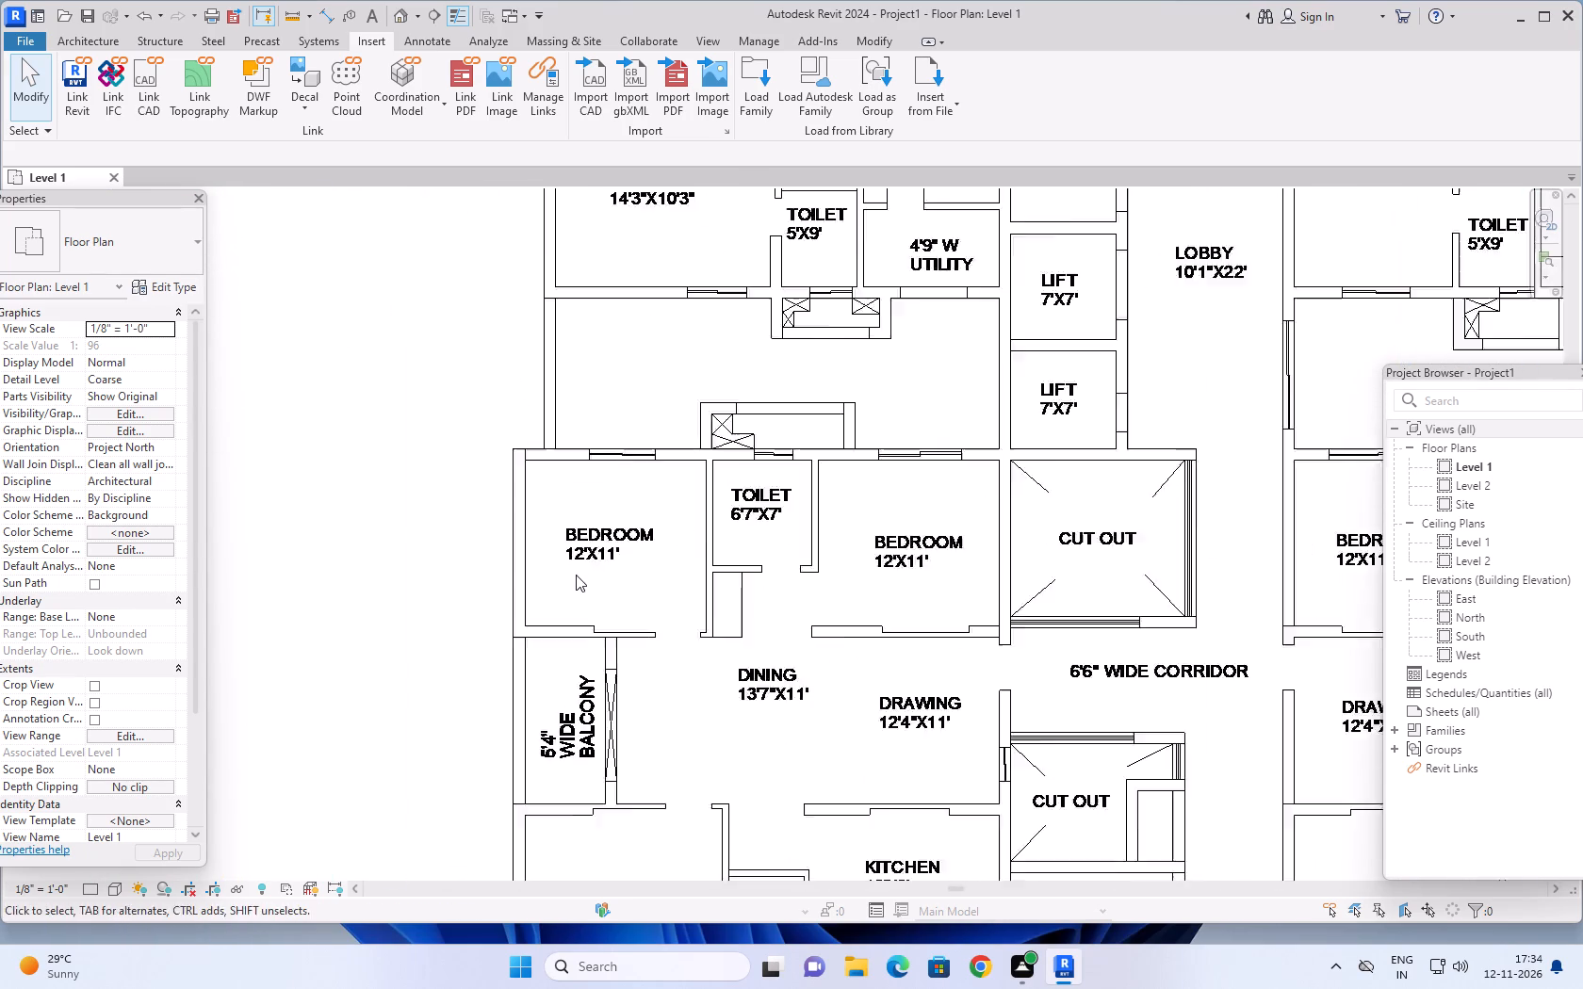
{"action": "scroll", "coordinate": [576, 575], "scroll_direction": "up", "scroll_amount": 3}
{"action": "scroll", "coordinate": [579, 563], "scroll_direction": "down", "scroll_amount": 5}
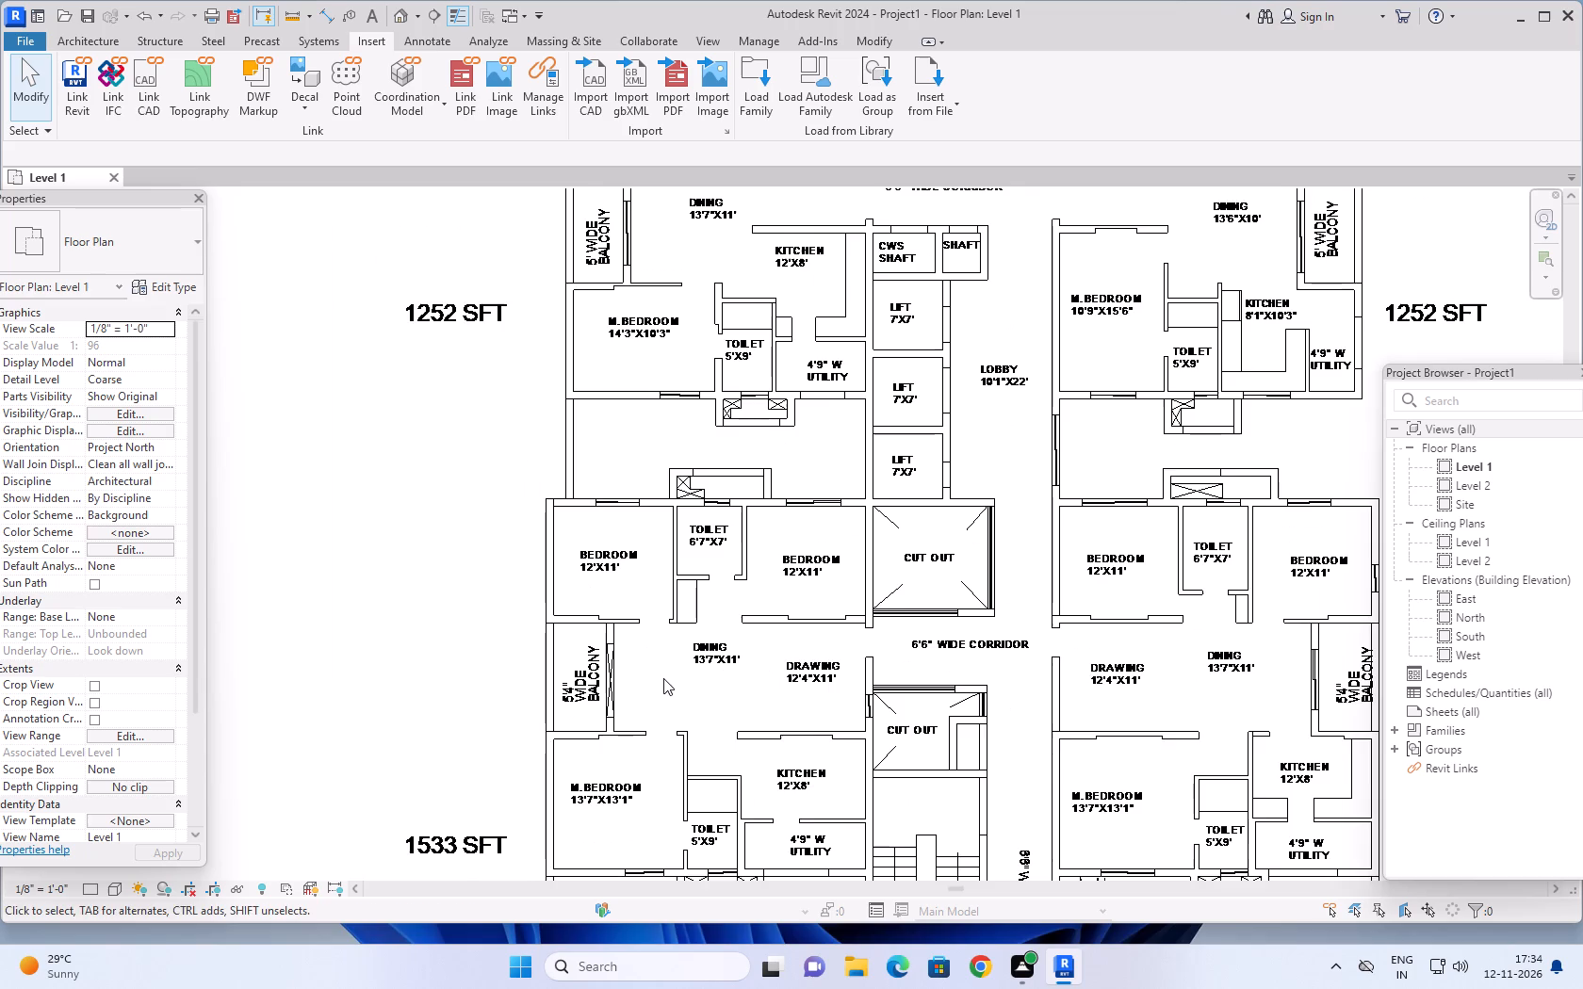
{"action": "middle_click_drag", "start_coordinate": [663, 678], "coordinate": [597, 527]}
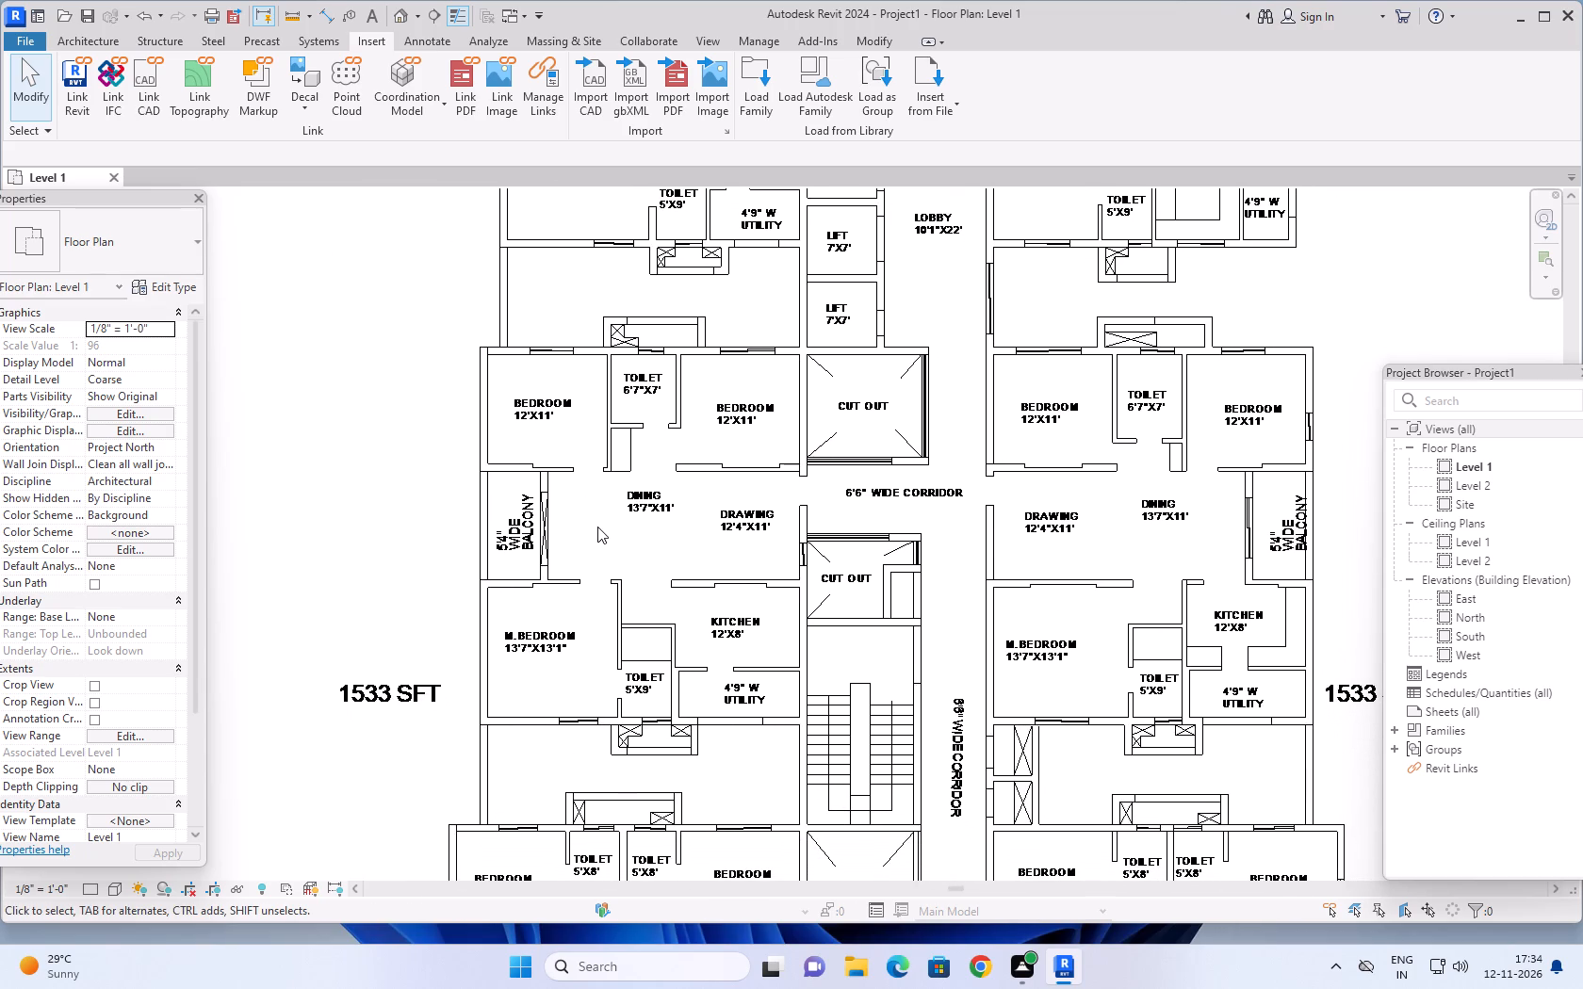
{"action": "scroll", "coordinate": [625, 524], "scroll_direction": "down", "scroll_amount": 3}
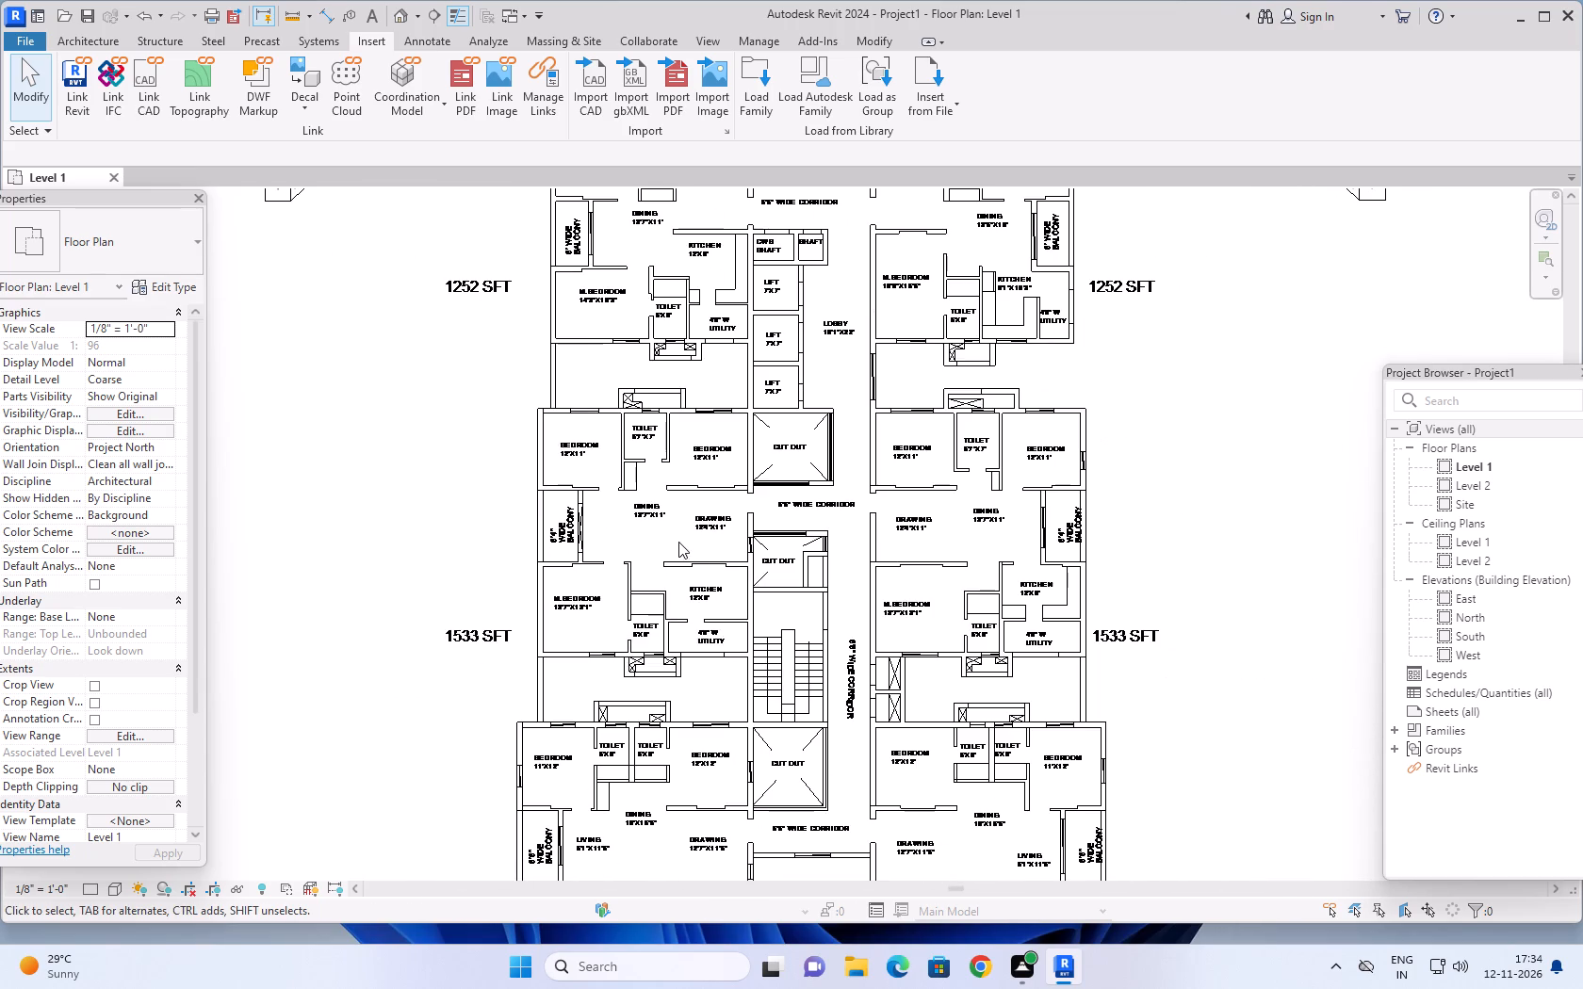
{"action": "middle_click_drag", "start_coordinate": [808, 610], "coordinate": [814, 441]}
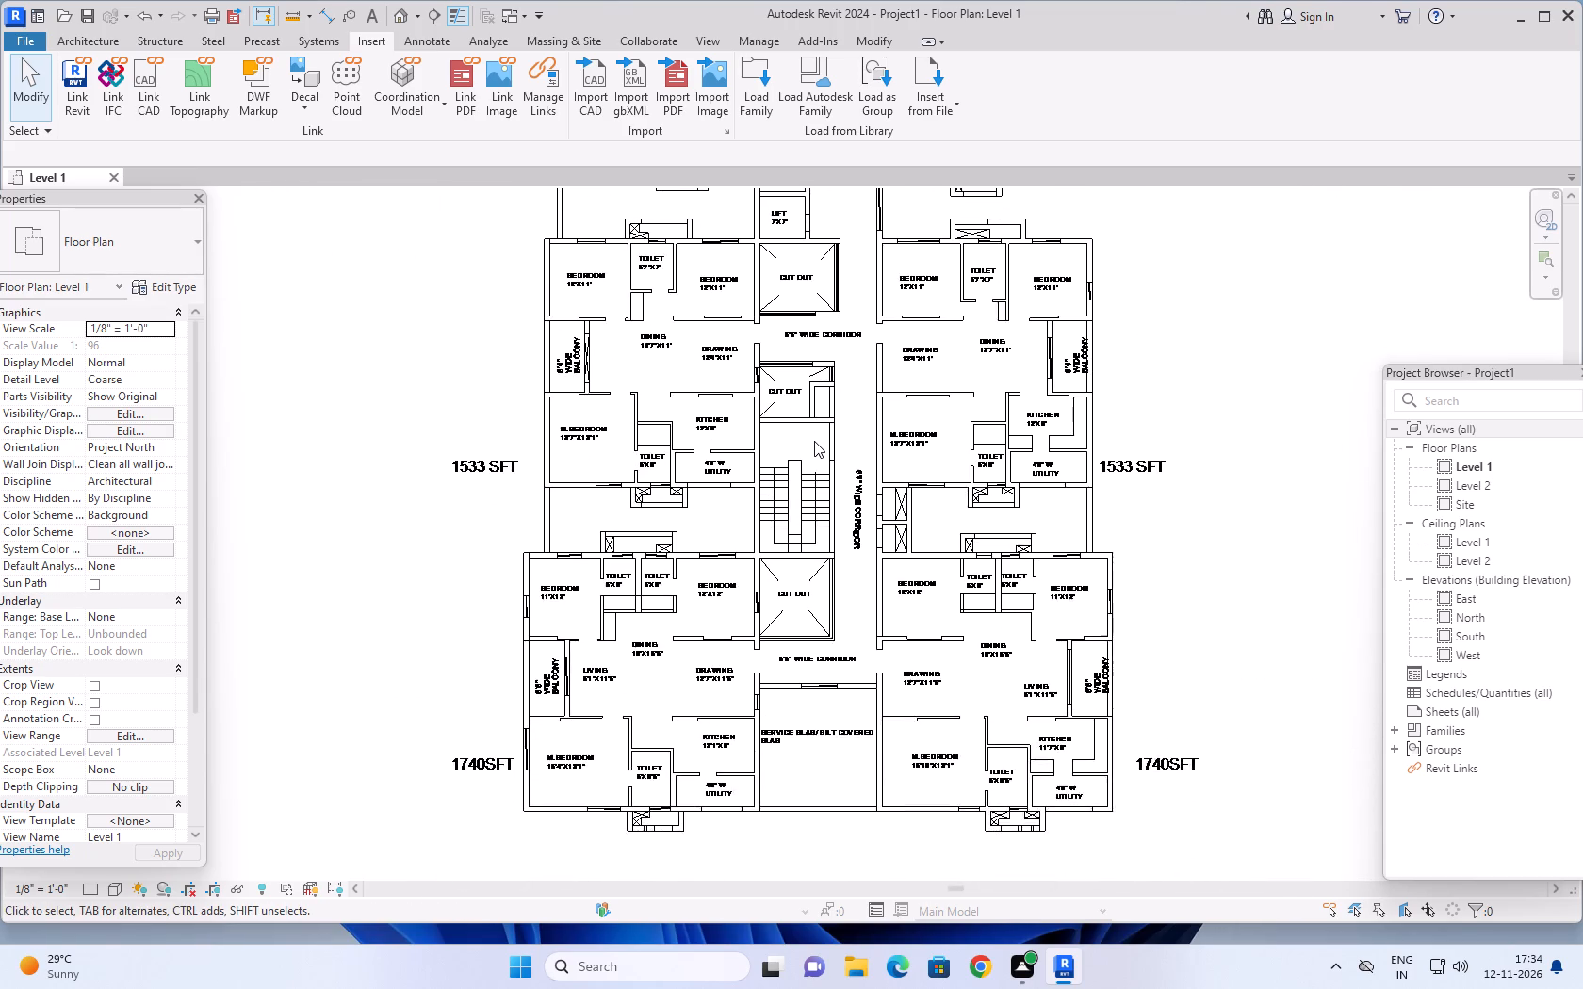
{"action": "scroll", "coordinate": [814, 441], "scroll_direction": "down", "scroll_amount": 1}
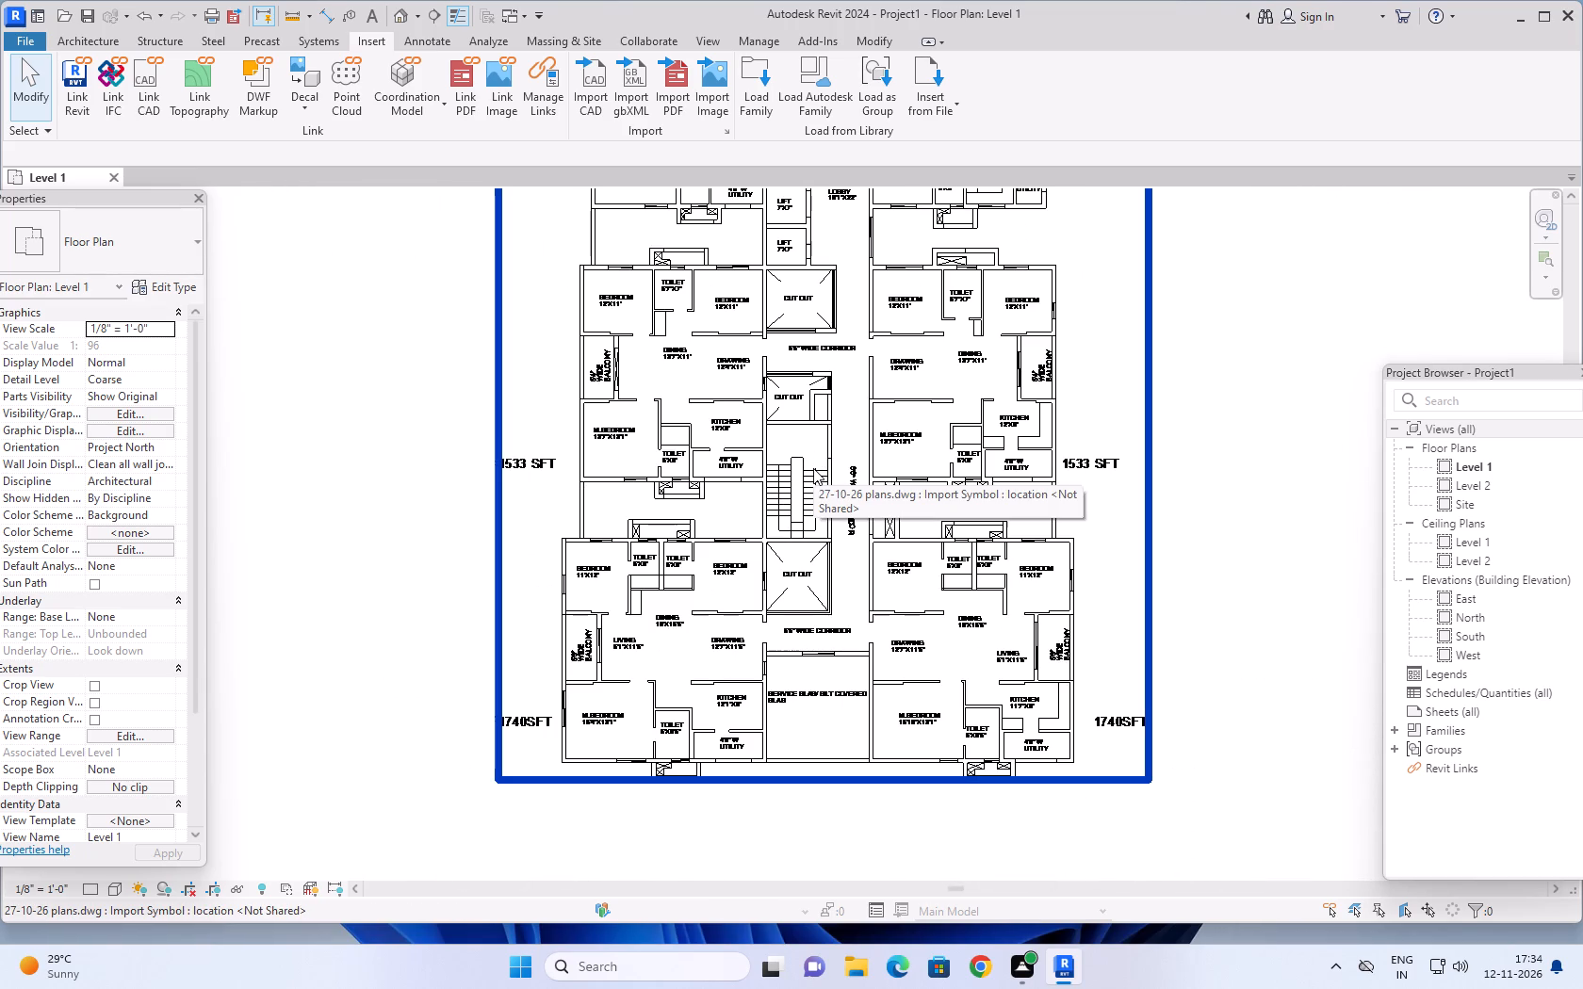
Review the linked plan from the lower 1740 SFT flats up past the lifts and long cut-out to the upper service slab.
{"action": "middle_click_drag", "start_coordinate": [1211, 441], "coordinate": [1218, 499]}
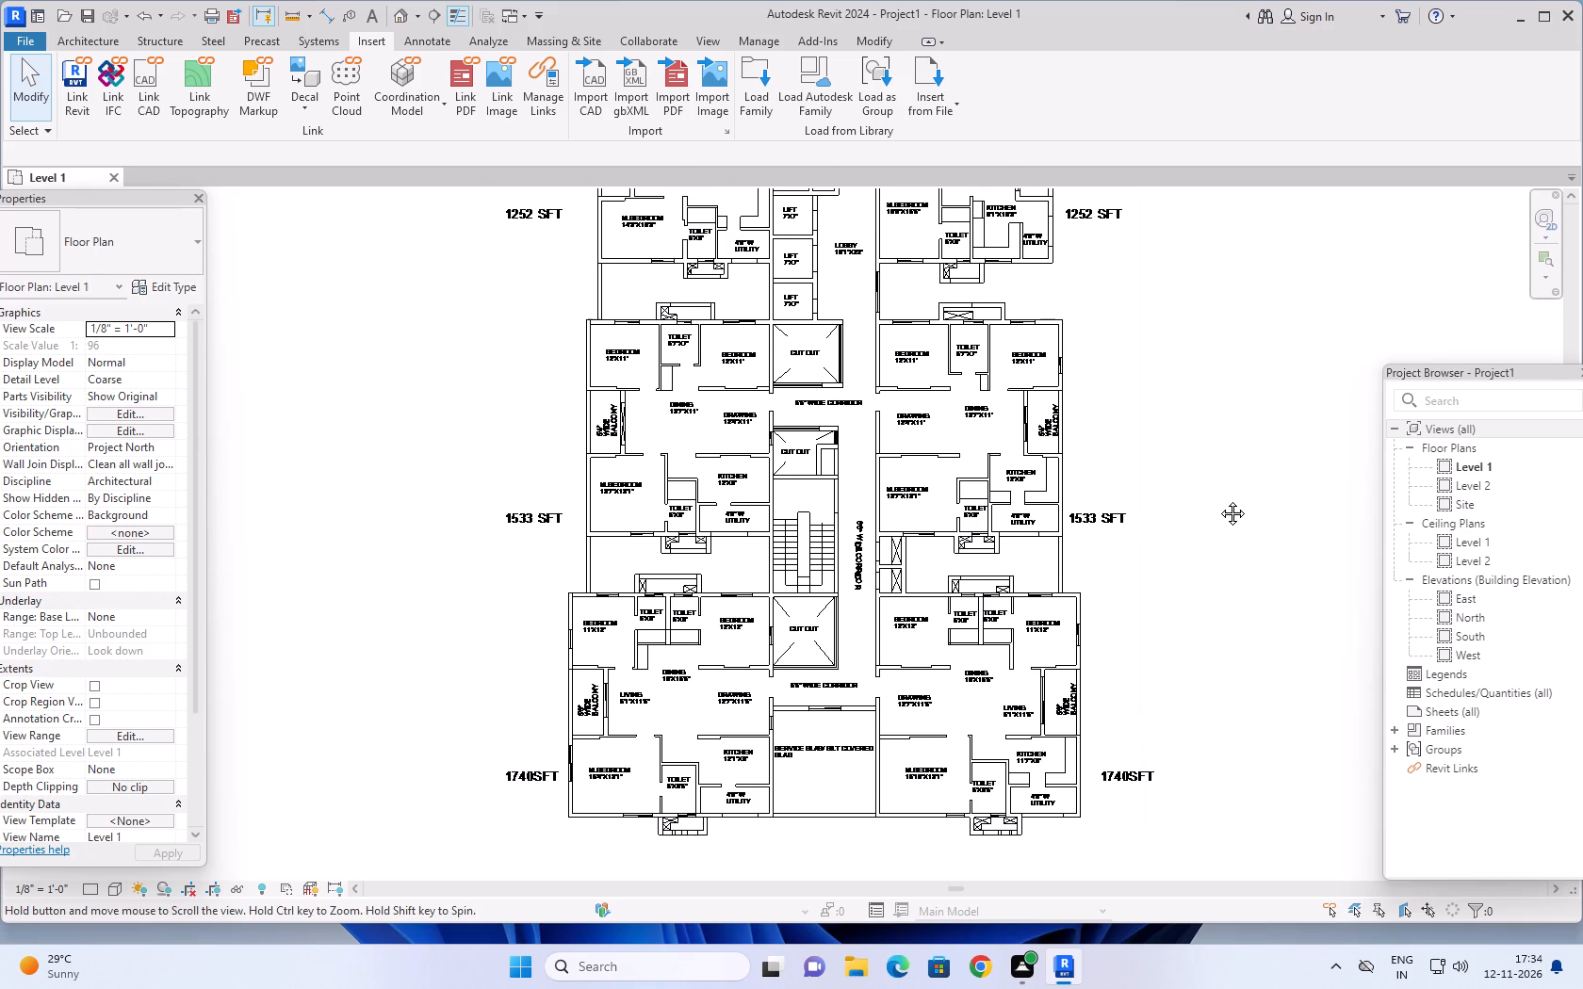
{"action": "middle_click_drag", "start_coordinate": [1218, 499], "coordinate": [1229, 583]}
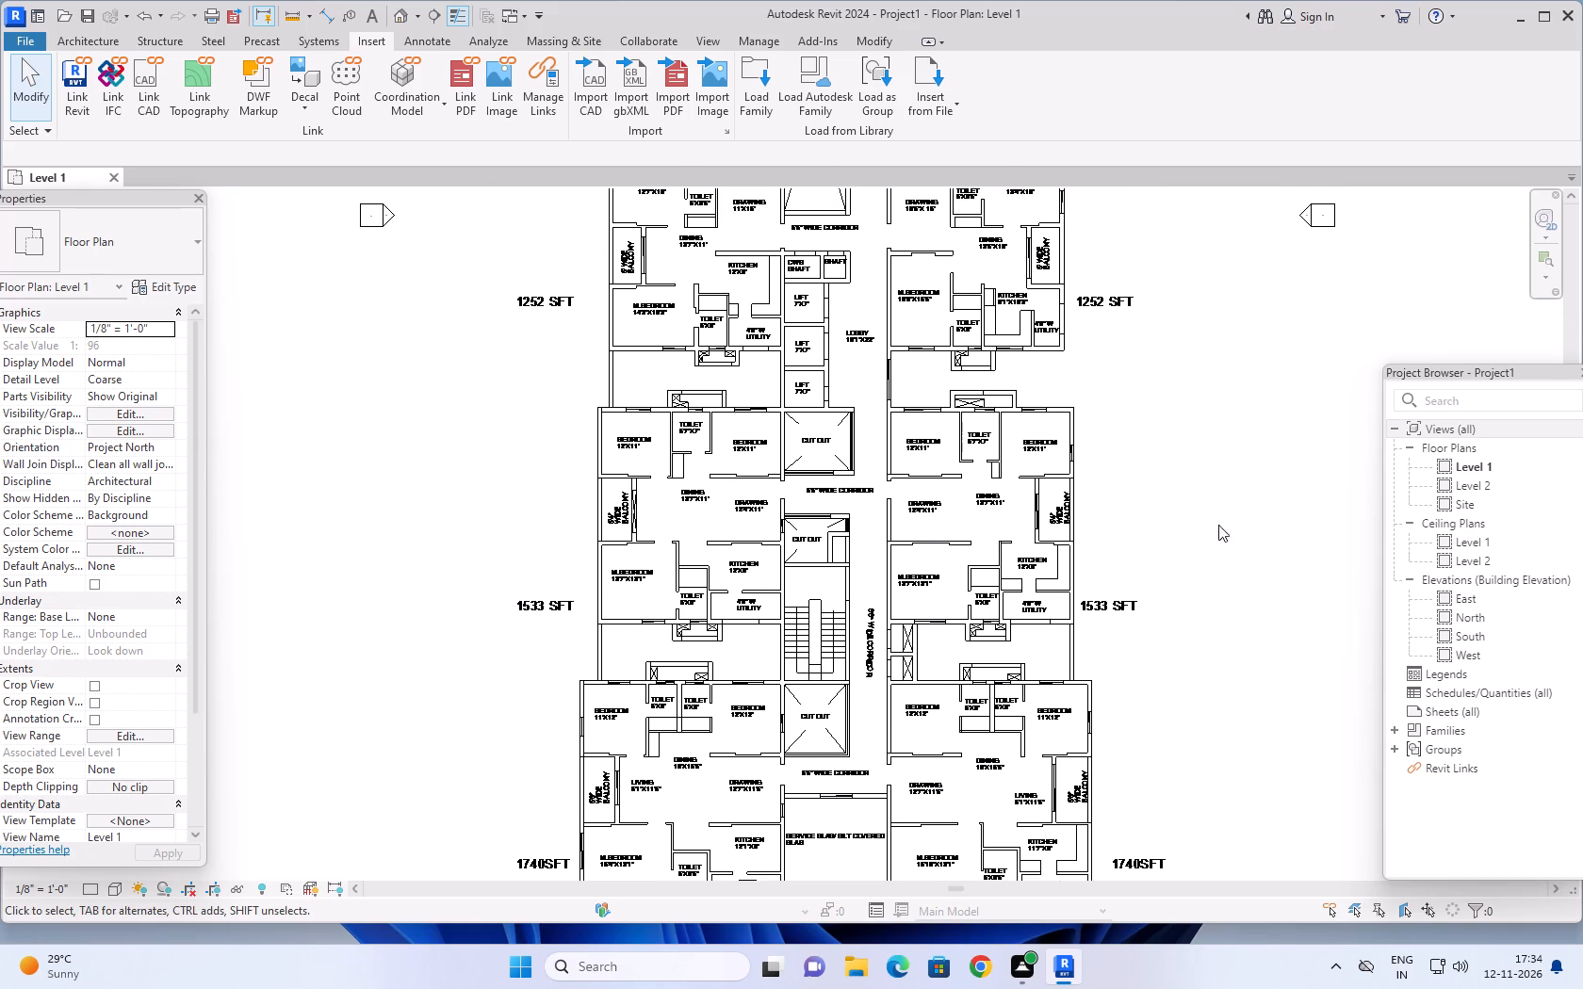
{"action": "middle_click_drag", "start_coordinate": [1183, 413], "coordinate": [1200, 537]}
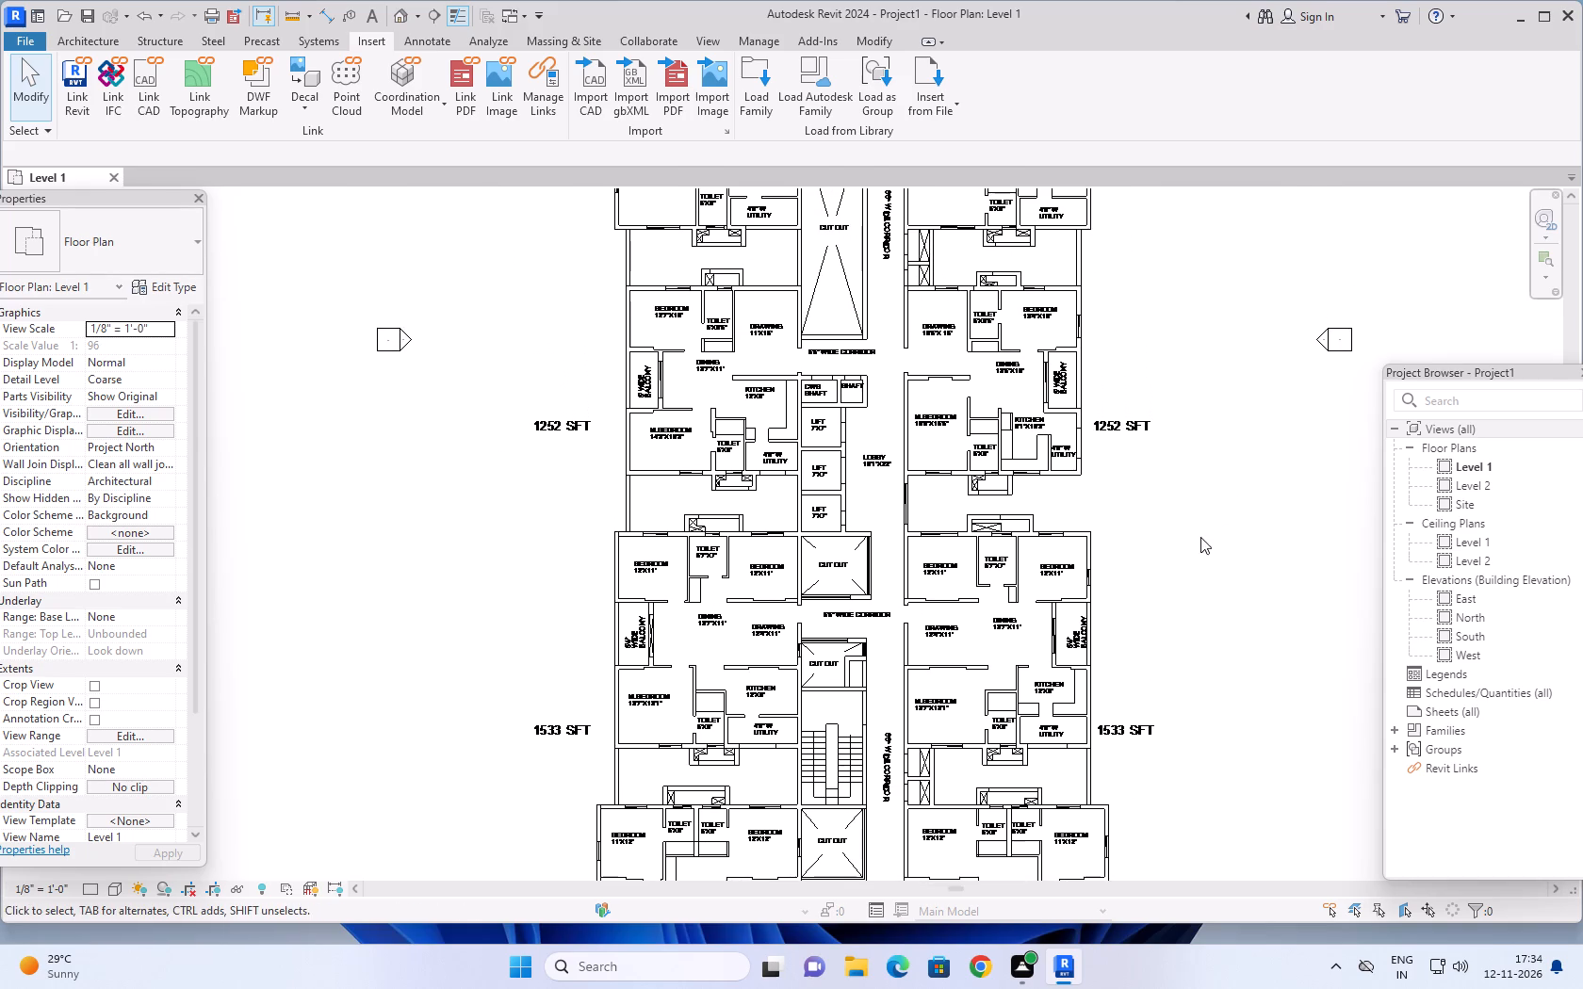
{"action": "middle_click_drag", "start_coordinate": [1185, 365], "coordinate": [1207, 530]}
{"action": "scroll", "coordinate": [1207, 530], "scroll_direction": "up", "scroll_amount": 1}
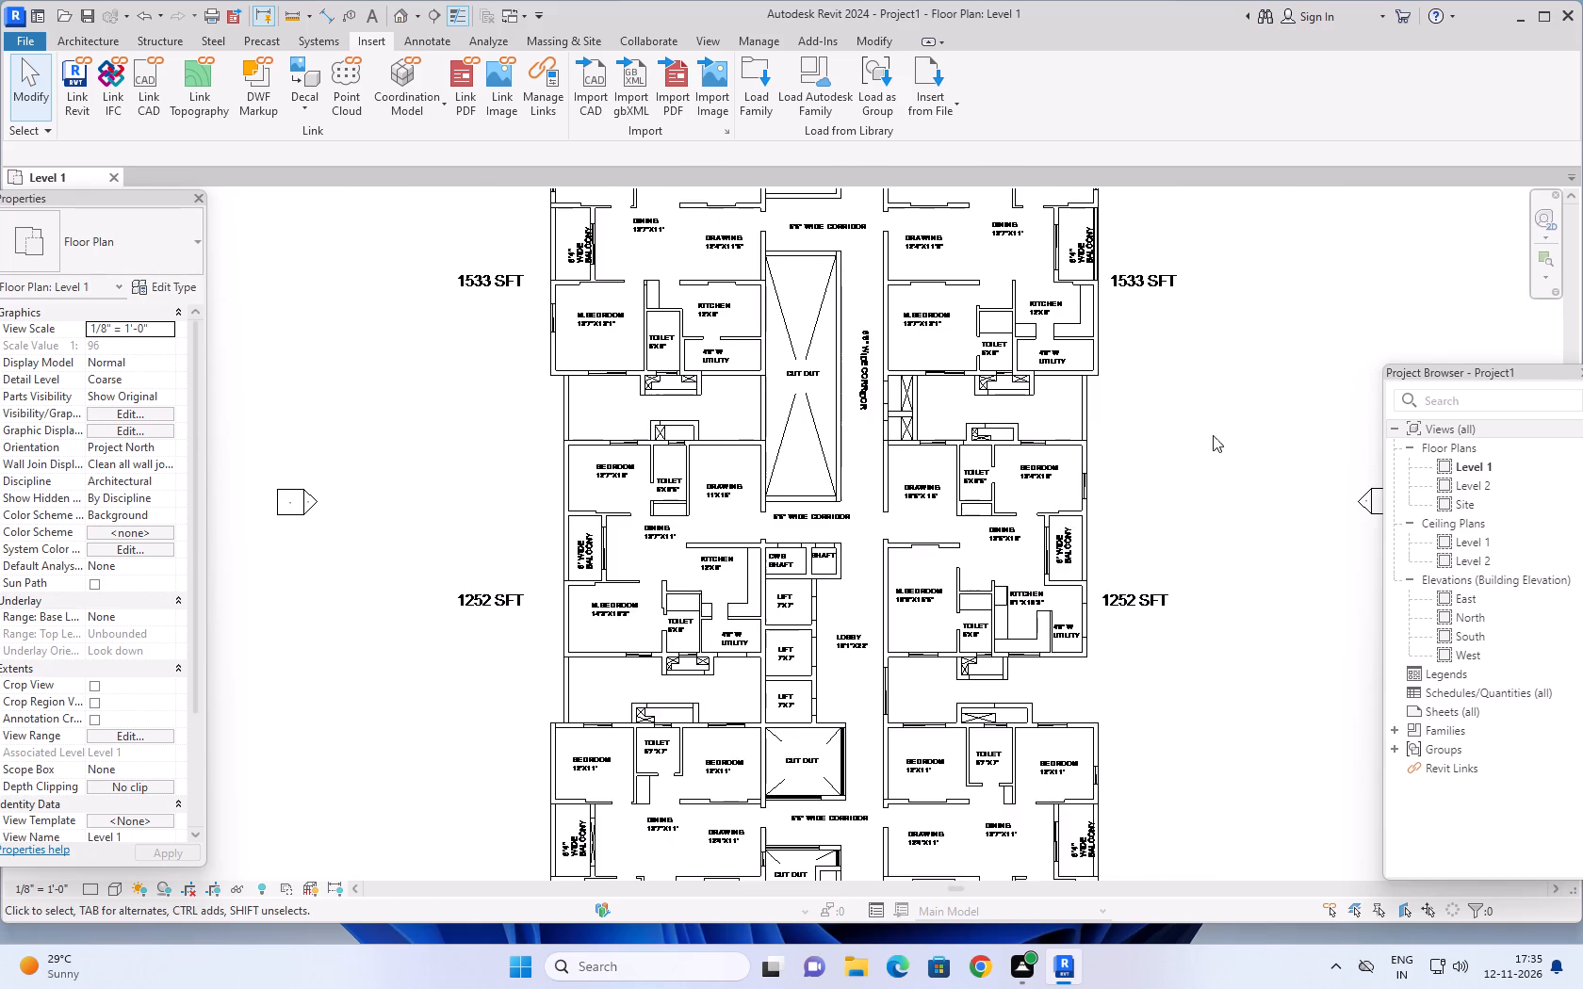
{"action": "middle_click_drag", "start_coordinate": [1201, 413], "coordinate": [1217, 569]}
{"action": "middle_click_drag", "start_coordinate": [1230, 363], "coordinate": [1231, 381]}
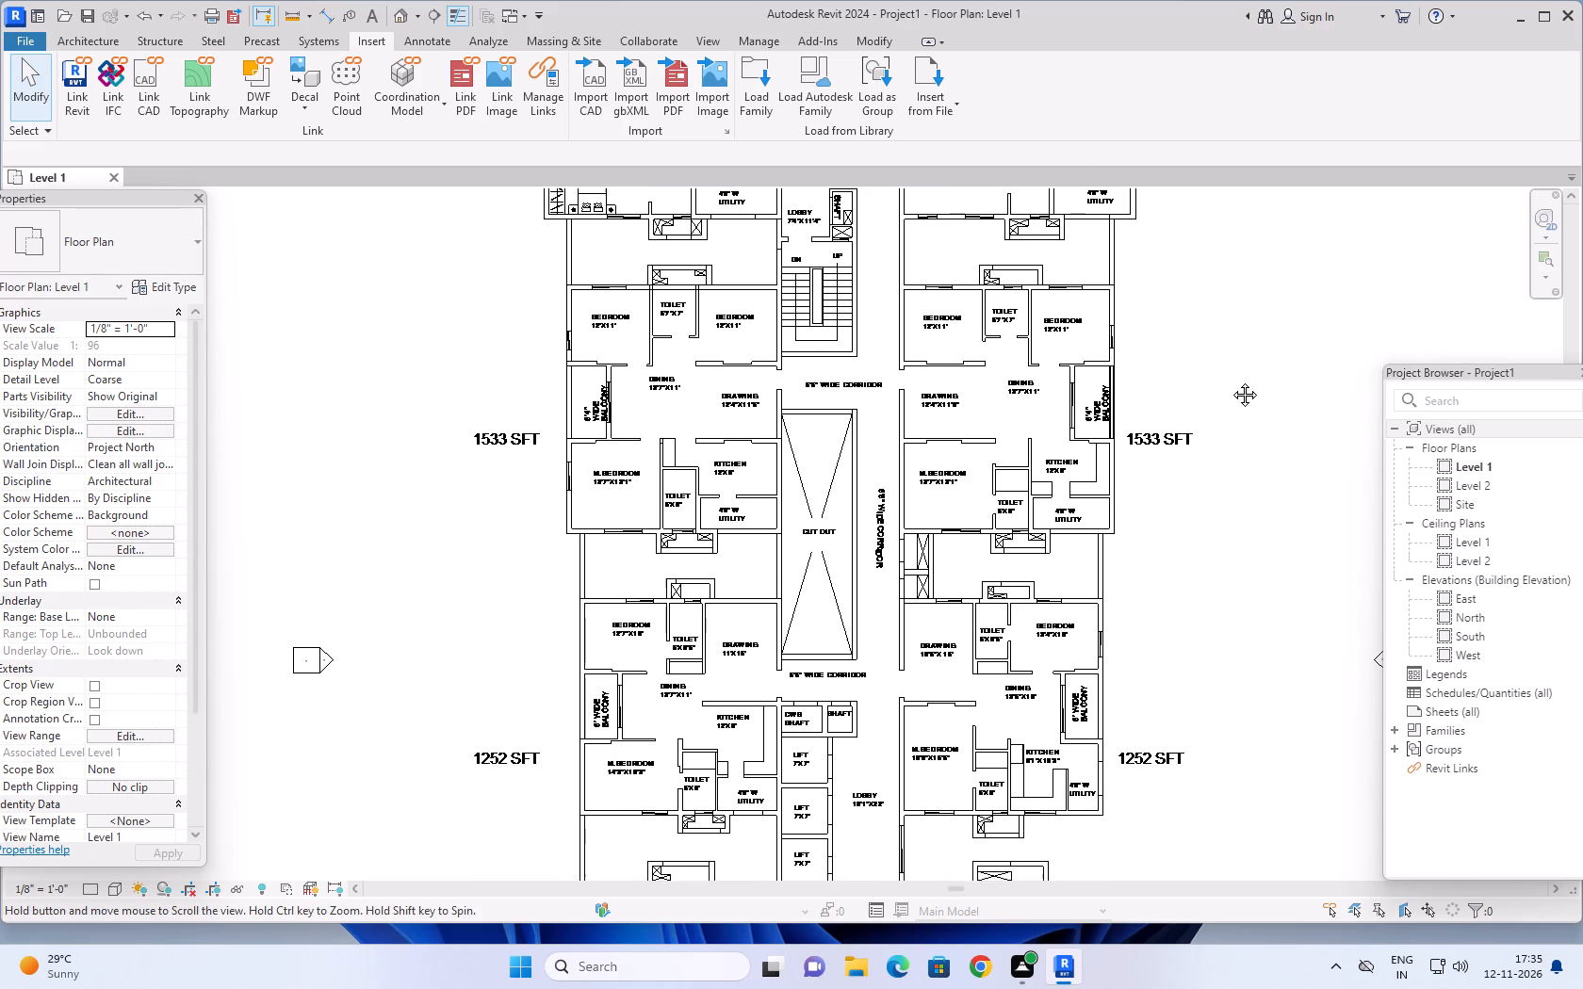
{"action": "middle_click_drag", "start_coordinate": [1231, 381], "coordinate": [1232, 408]}
{"action": "scroll", "coordinate": [898, 439], "scroll_direction": "up", "scroll_amount": 3}
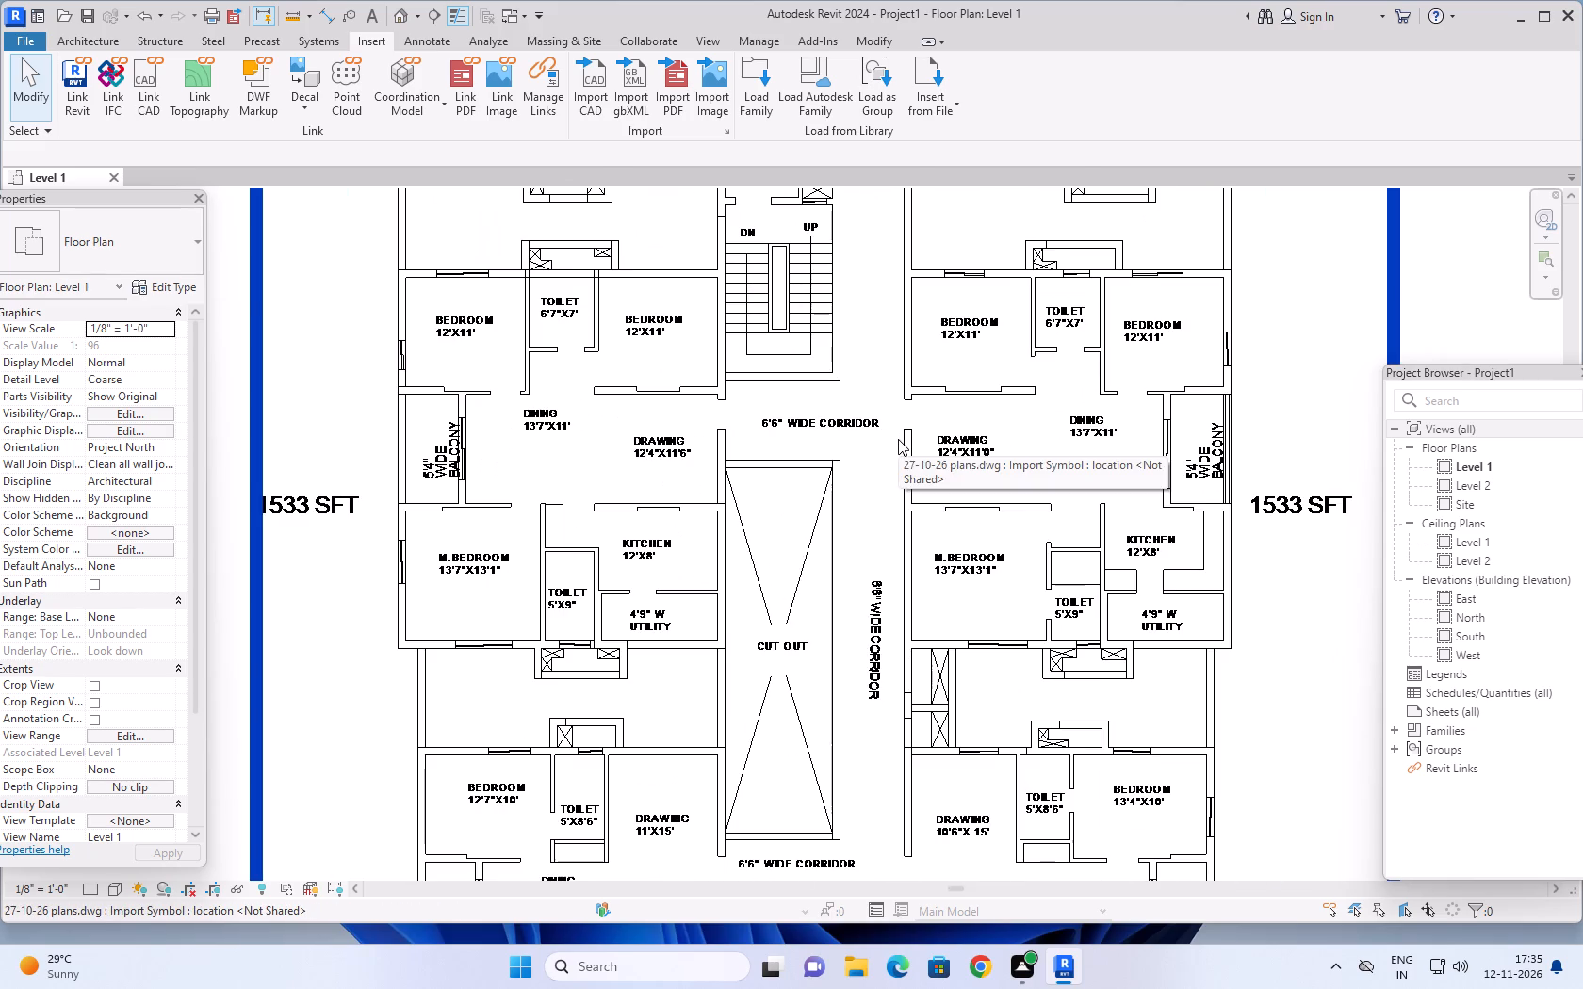
{"action": "scroll", "coordinate": [843, 432], "scroll_direction": "down", "scroll_amount": 3}
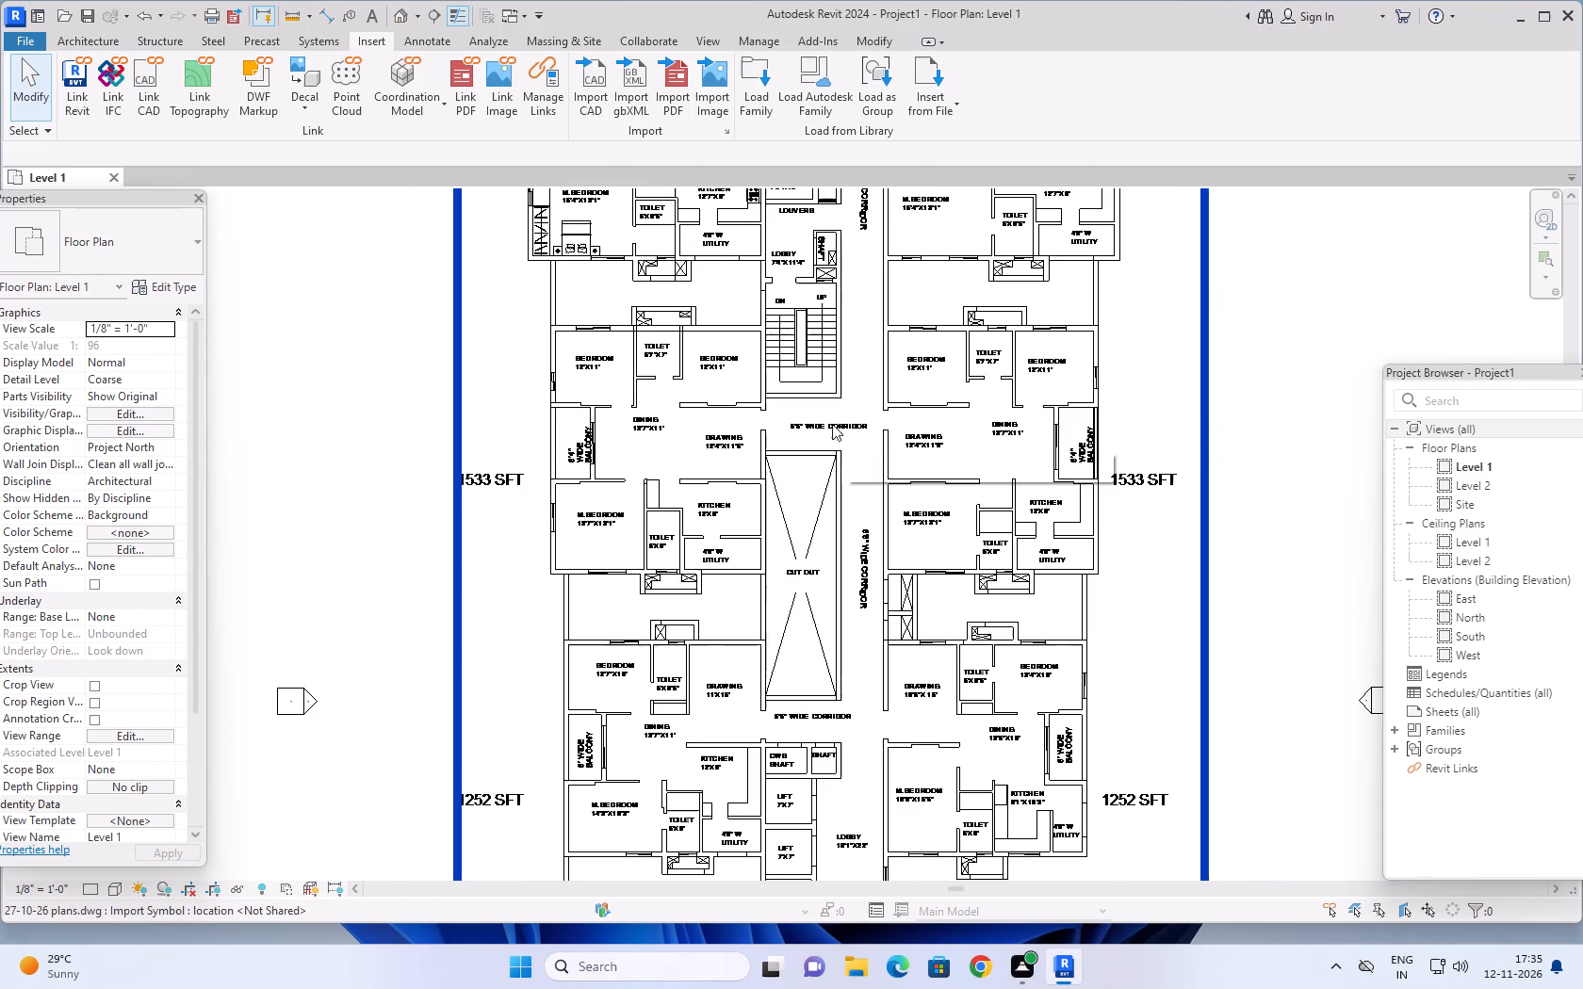
{"action": "middle_click_drag", "start_coordinate": [818, 397], "coordinate": [803, 612]}
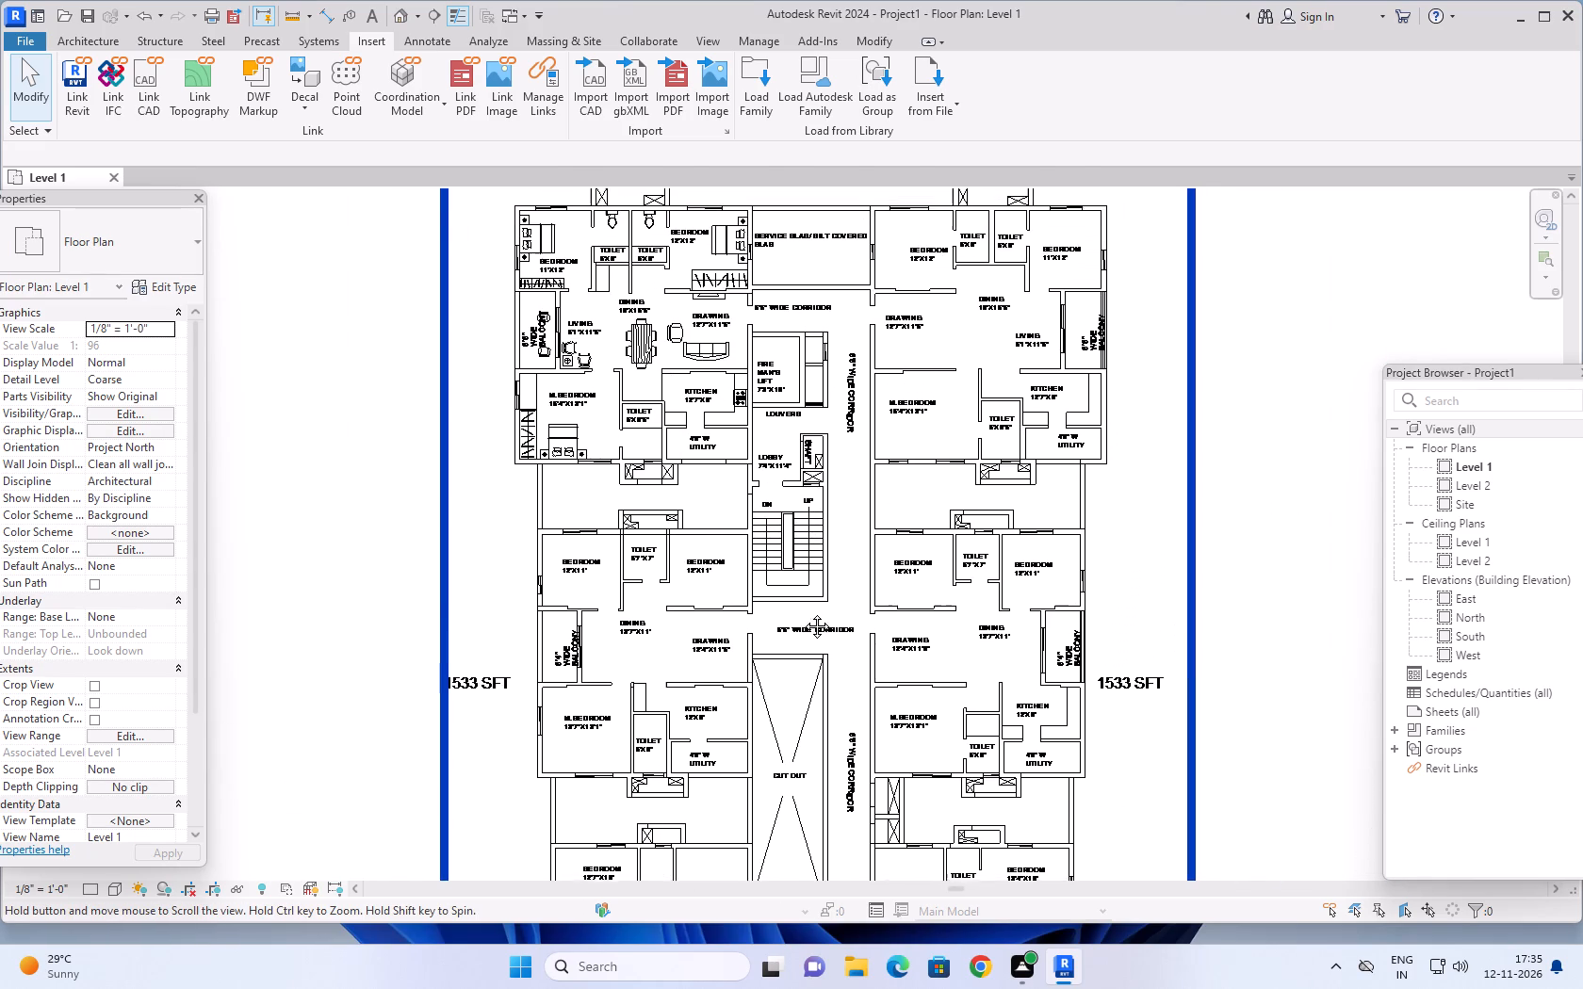
{"action": "middle_click_drag", "start_coordinate": [803, 612], "coordinate": [804, 649]}
View the whole linked floor plan together with the four elevation markers around it.
{"action": "scroll", "coordinate": [809, 551], "scroll_direction": "down", "scroll_amount": 3}
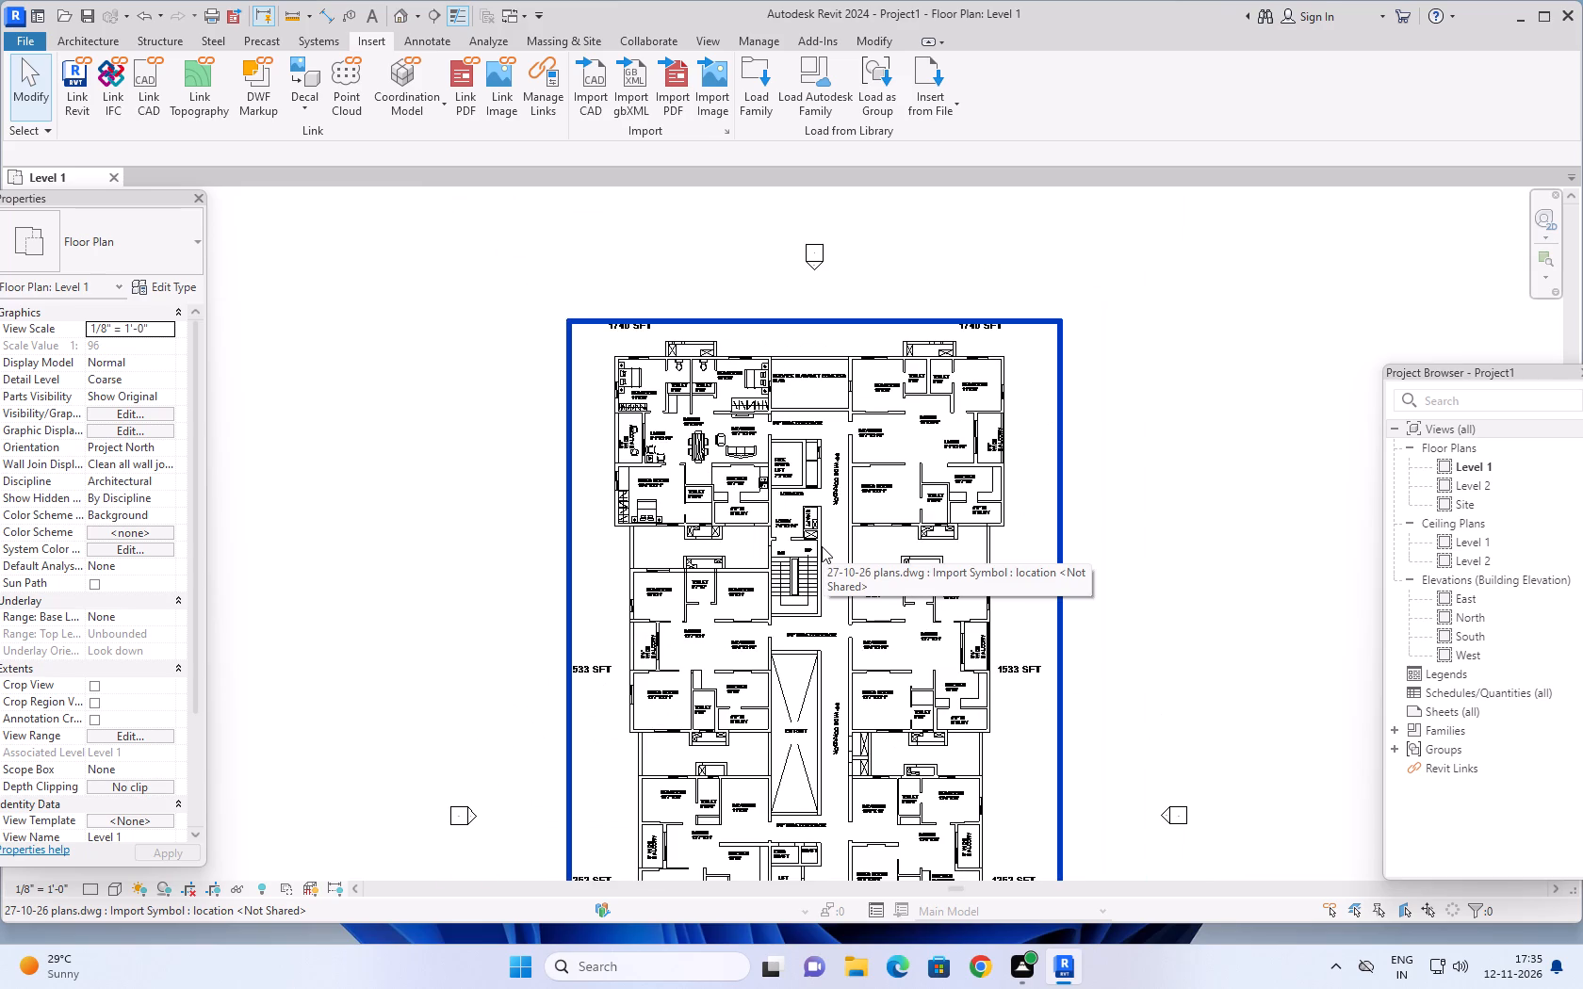
{"action": "scroll", "coordinate": [822, 546], "scroll_direction": "down", "scroll_amount": 1}
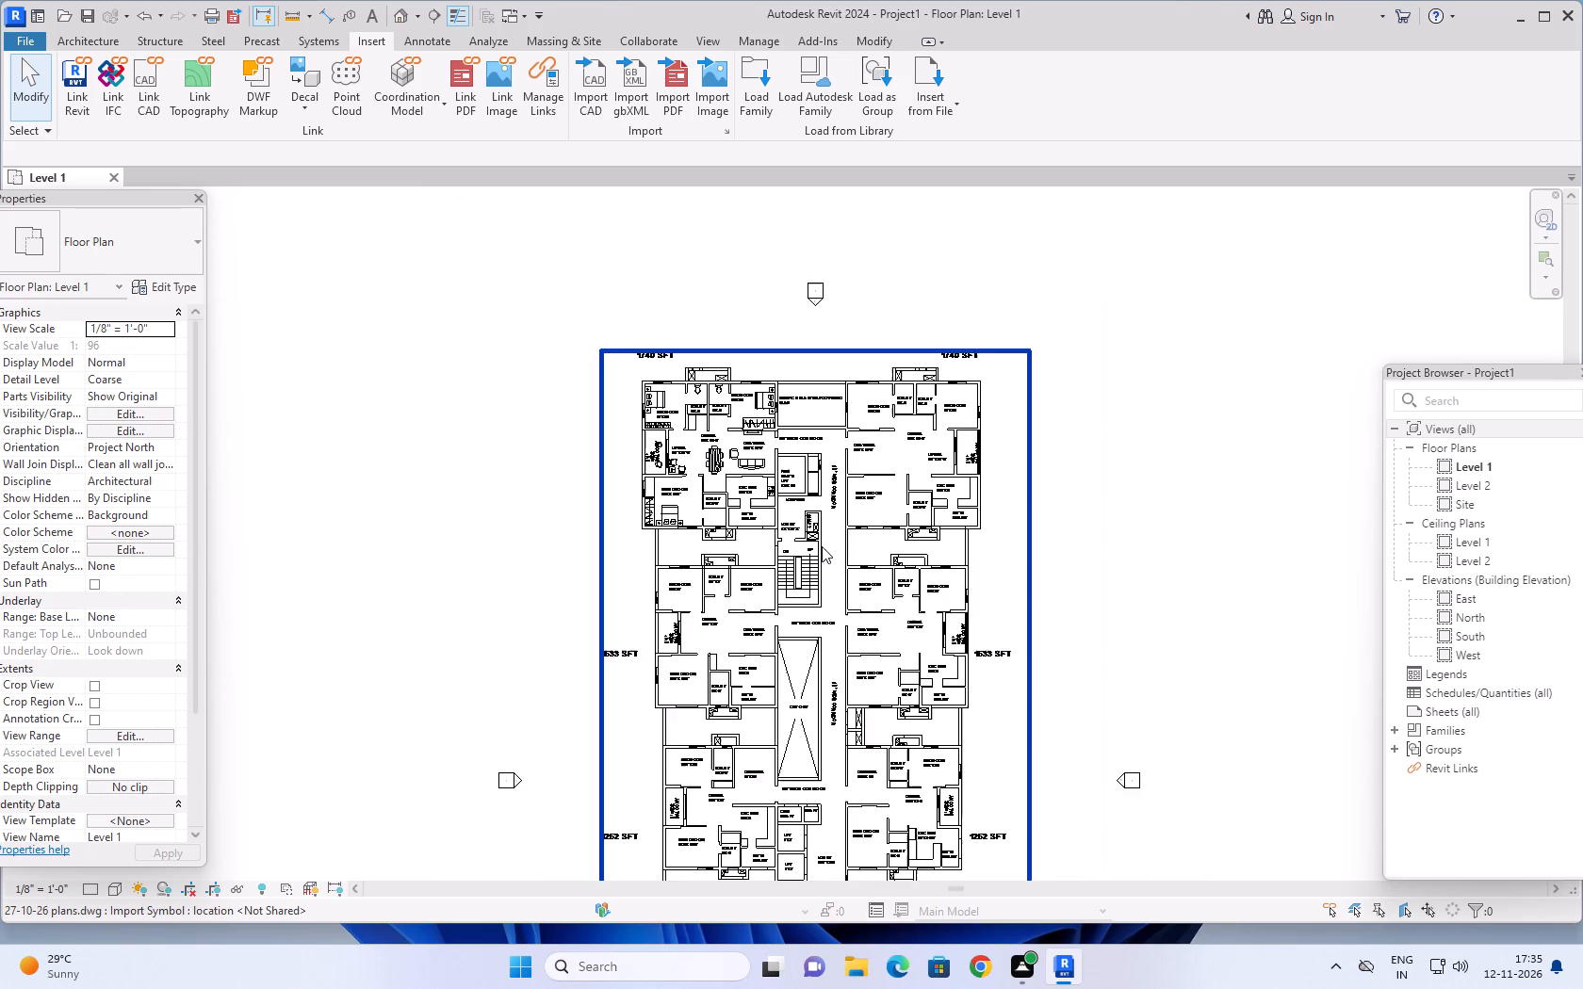
{"action": "scroll", "coordinate": [822, 546], "scroll_direction": "down", "scroll_amount": 2}
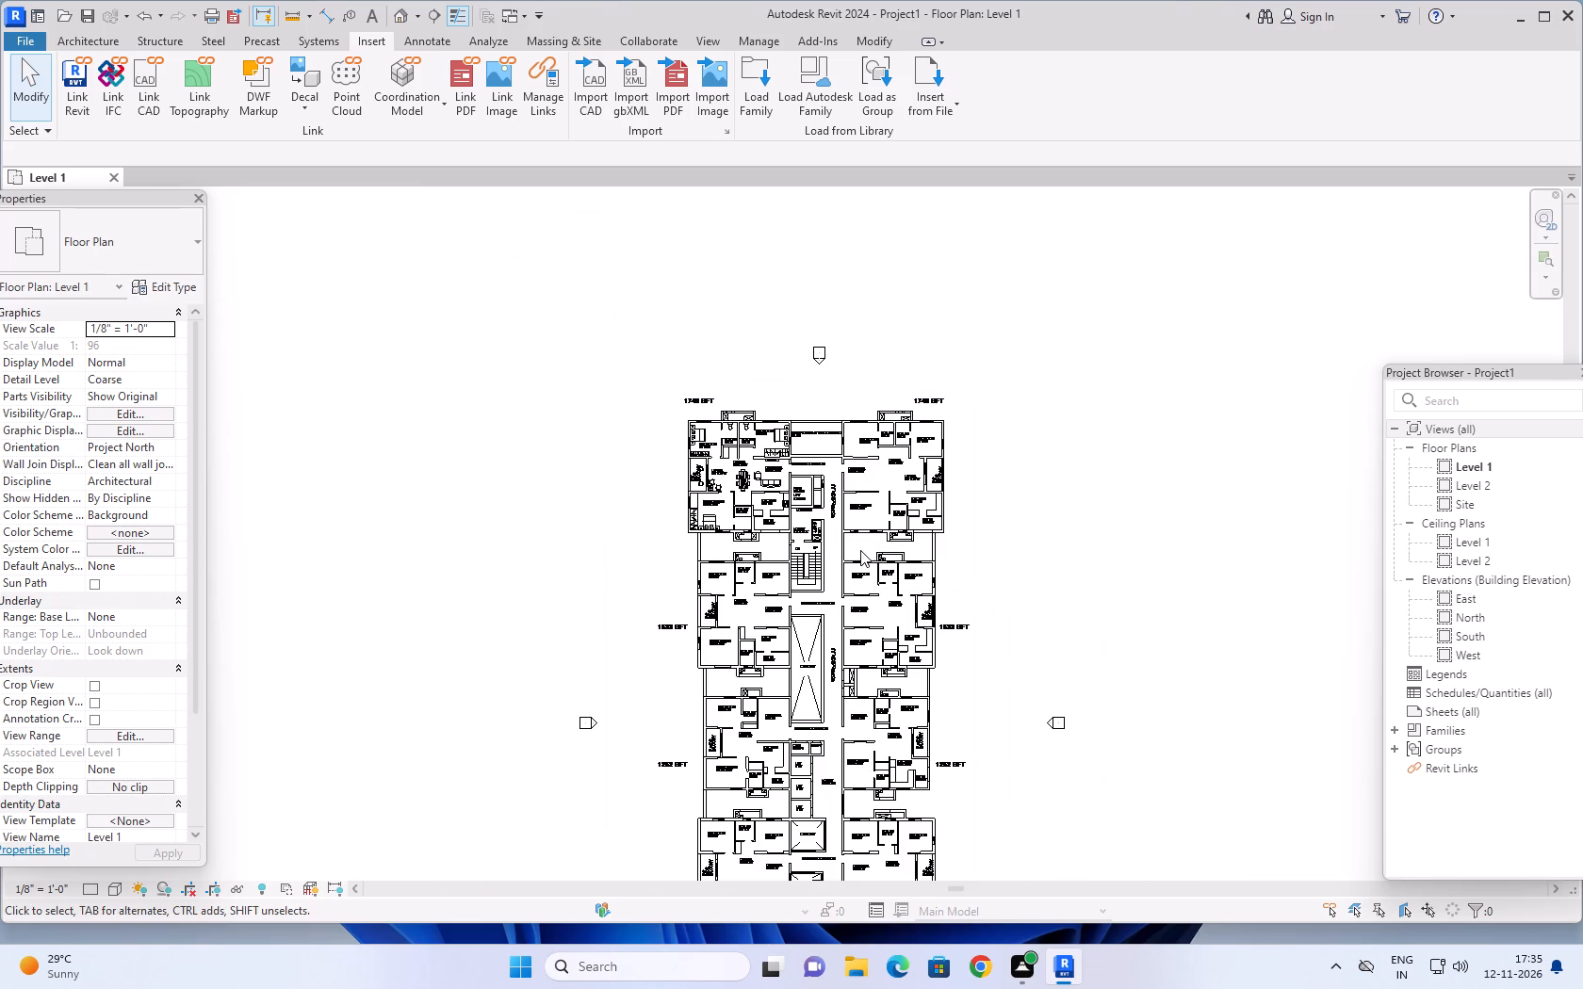
{"action": "scroll", "coordinate": [878, 548], "scroll_direction": "down", "scroll_amount": 2}
{"action": "middle_click_drag", "start_coordinate": [1054, 592], "coordinate": [1053, 504]}
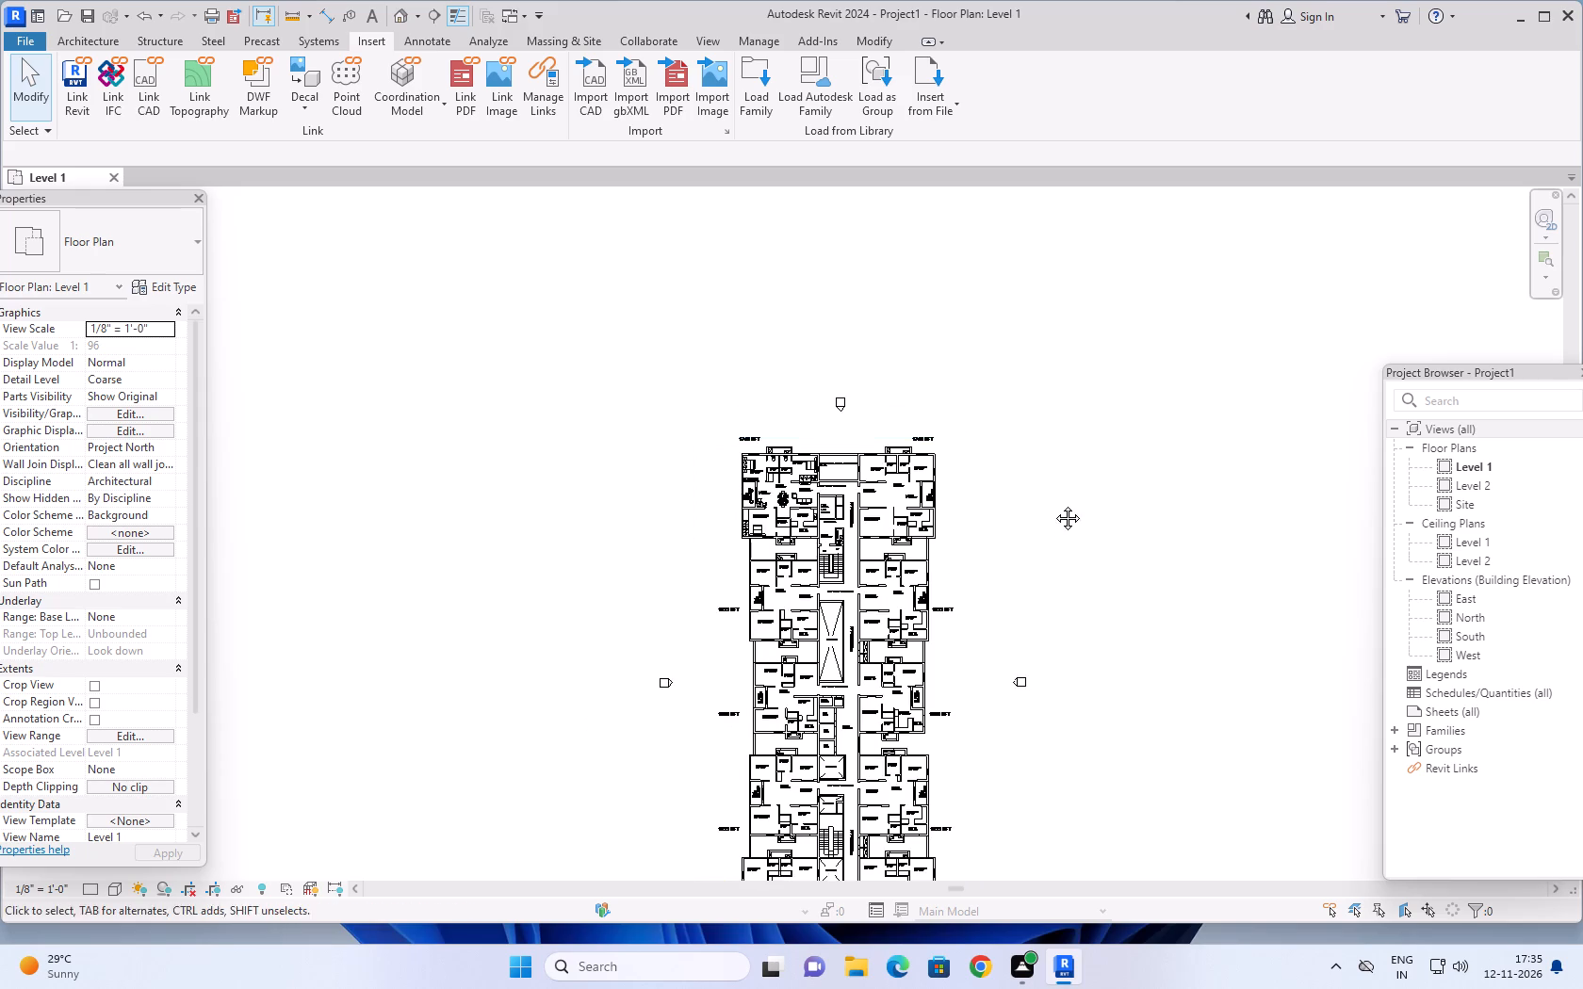
{"action": "middle_click_drag", "start_coordinate": [1053, 504], "coordinate": [1053, 411]}
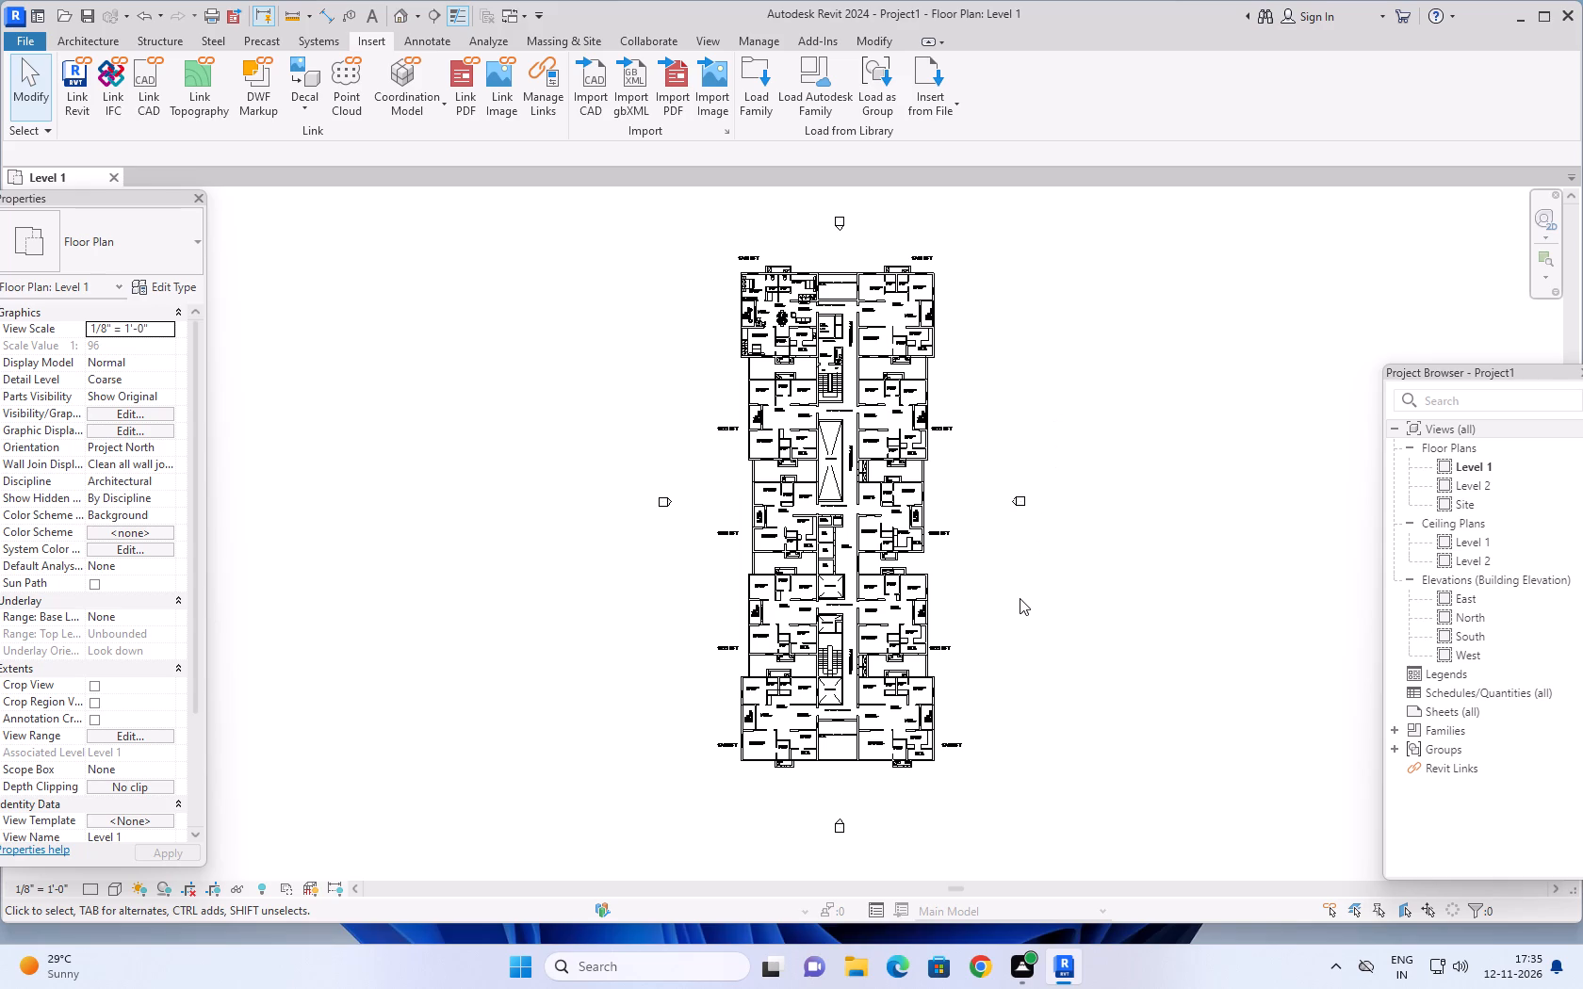
Check the corridor and staircase between the upper 1533 SFT flats, and review the overall plan extents again.
{"action": "scroll", "coordinate": [791, 387], "scroll_direction": "up", "scroll_amount": 6}
{"action": "scroll", "coordinate": [846, 447], "scroll_direction": "up", "scroll_amount": 3}
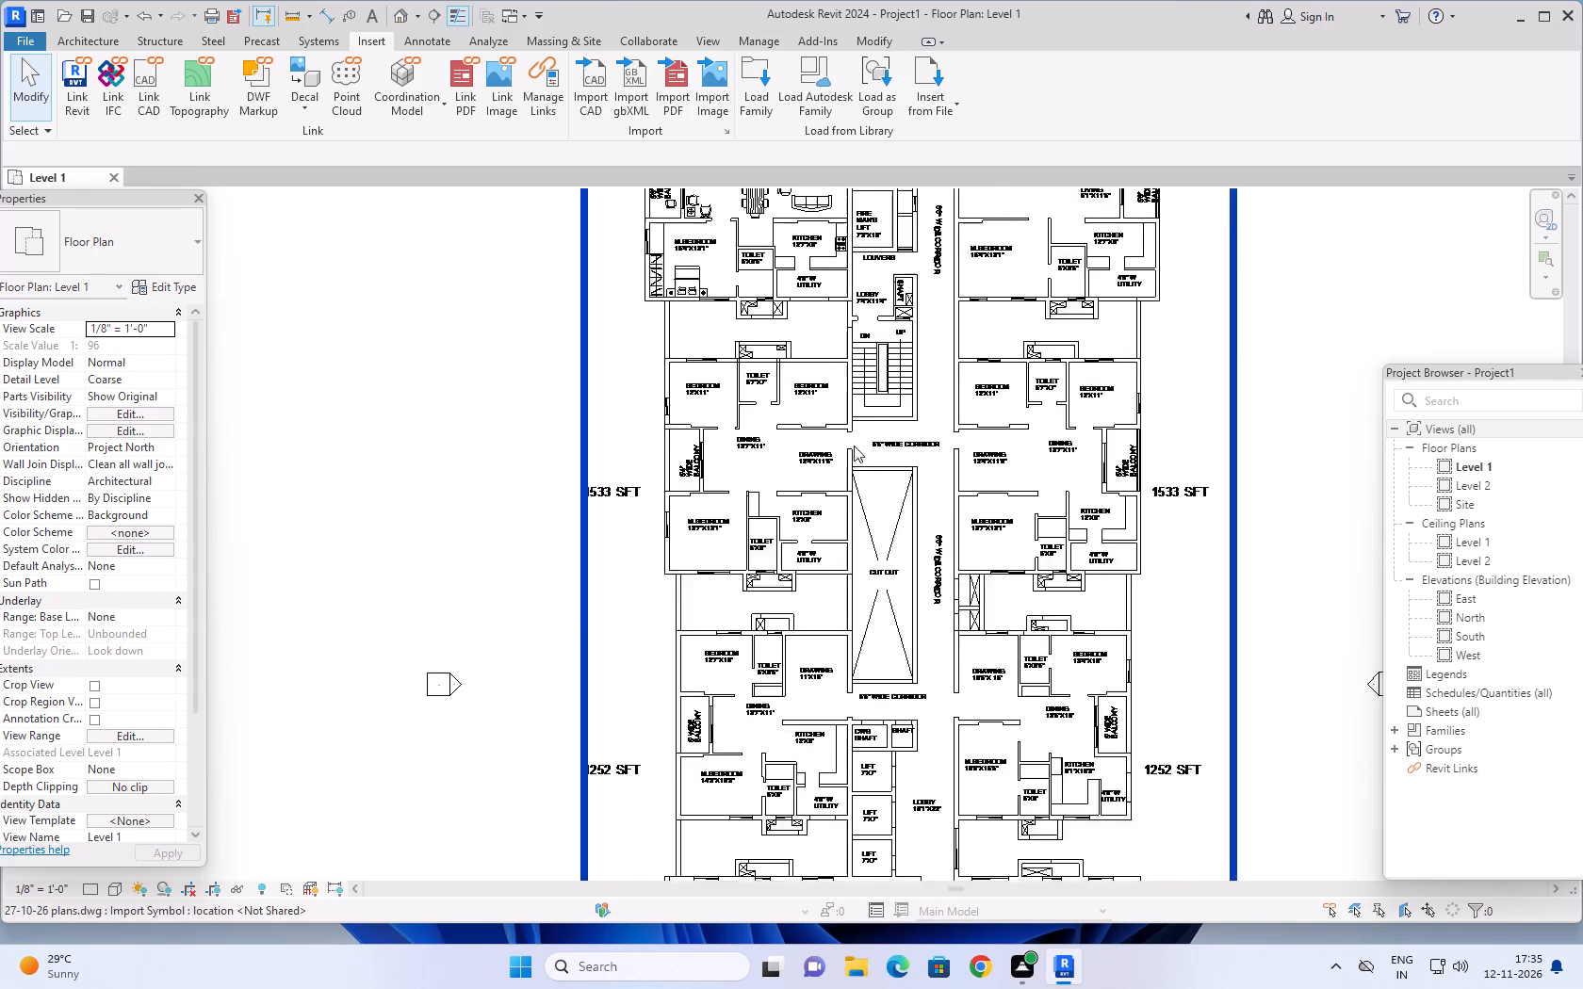
{"action": "scroll", "coordinate": [854, 446], "scroll_direction": "up", "scroll_amount": 3}
{"action": "scroll", "coordinate": [922, 418], "scroll_direction": "down", "scroll_amount": 4}
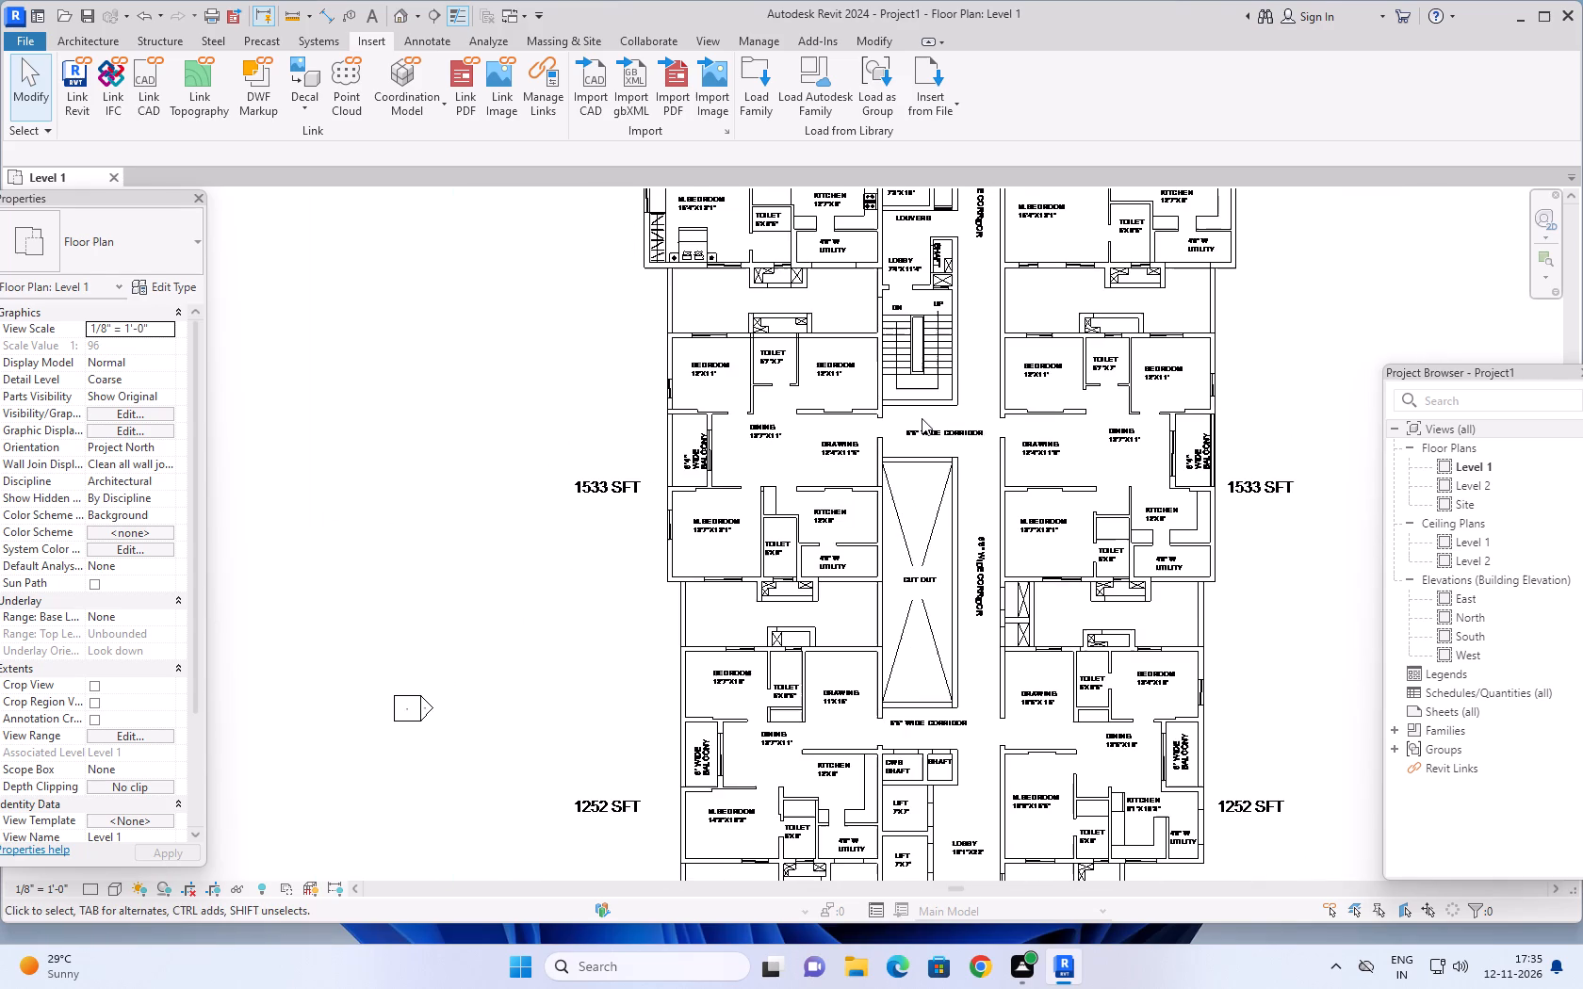
{"action": "scroll", "coordinate": [921, 419], "scroll_direction": "down", "scroll_amount": 1}
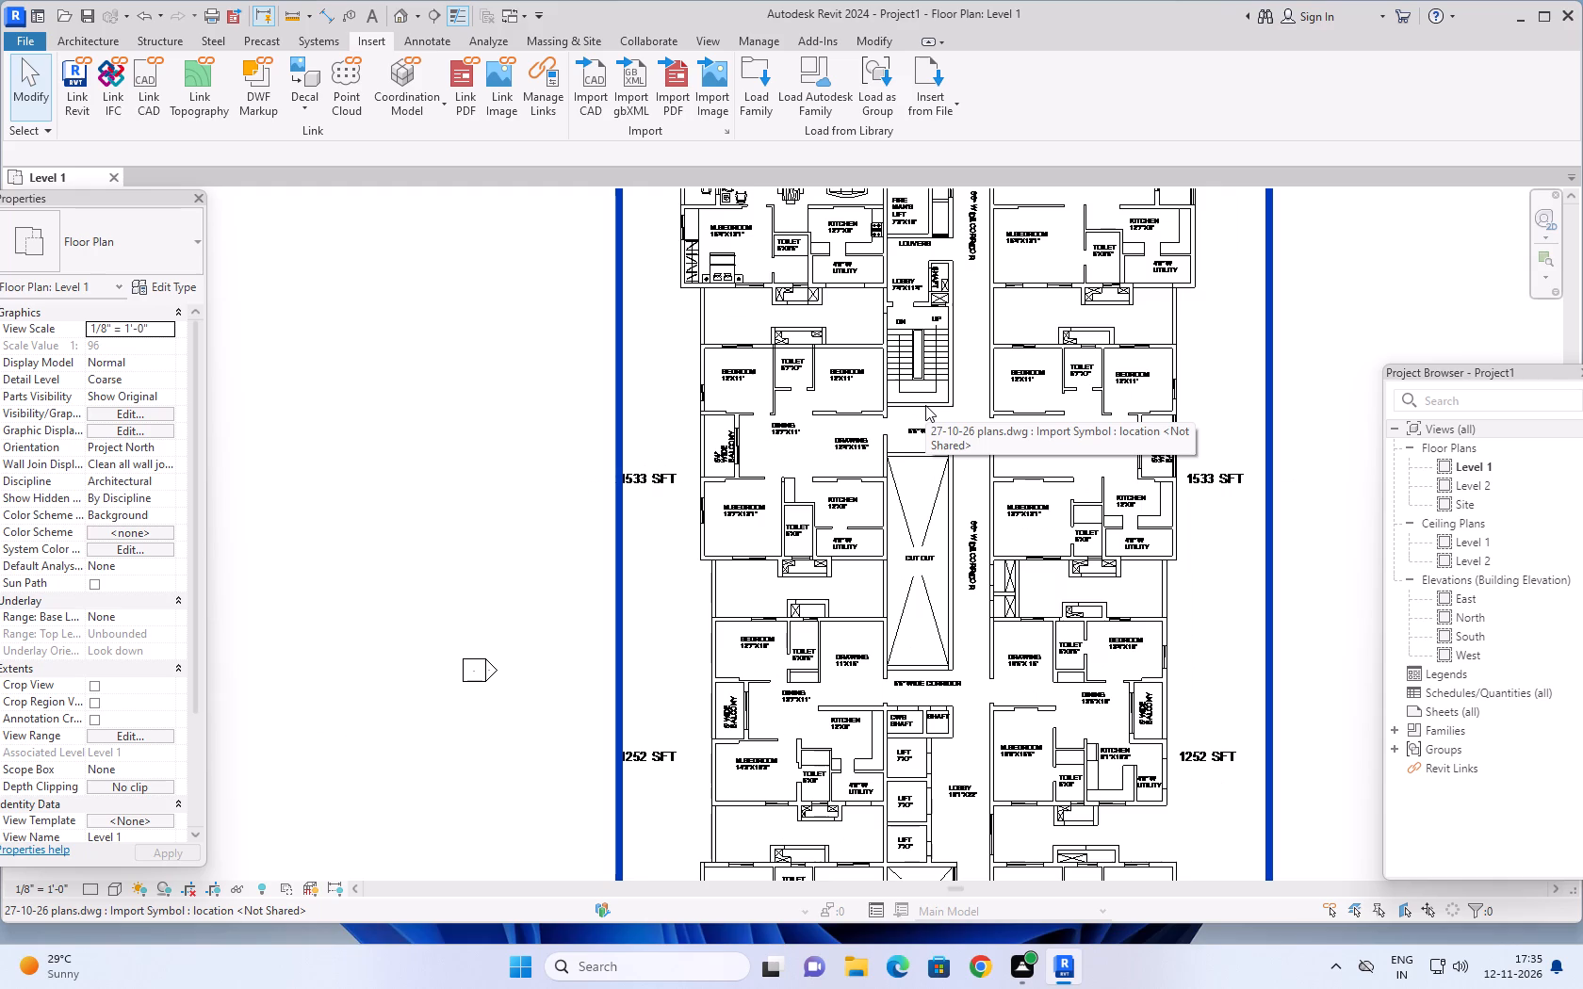
{"action": "scroll", "coordinate": [925, 405], "scroll_direction": "down", "scroll_amount": 7}
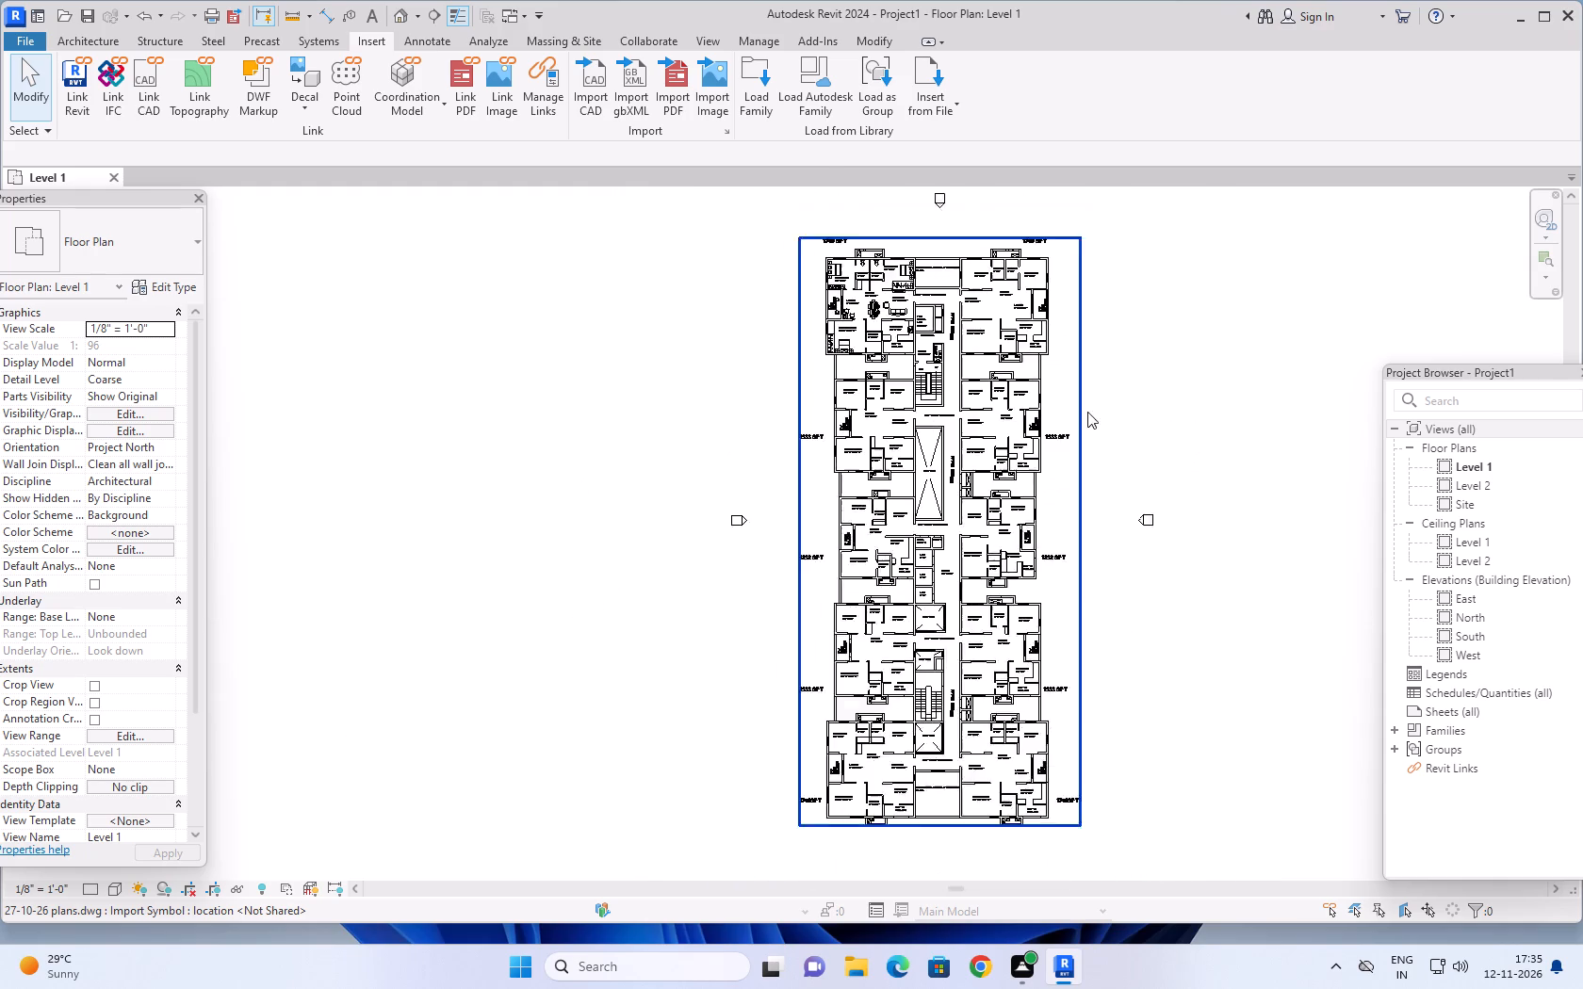
{"action": "middle_click_drag", "start_coordinate": [1204, 397], "coordinate": [1144, 396]}
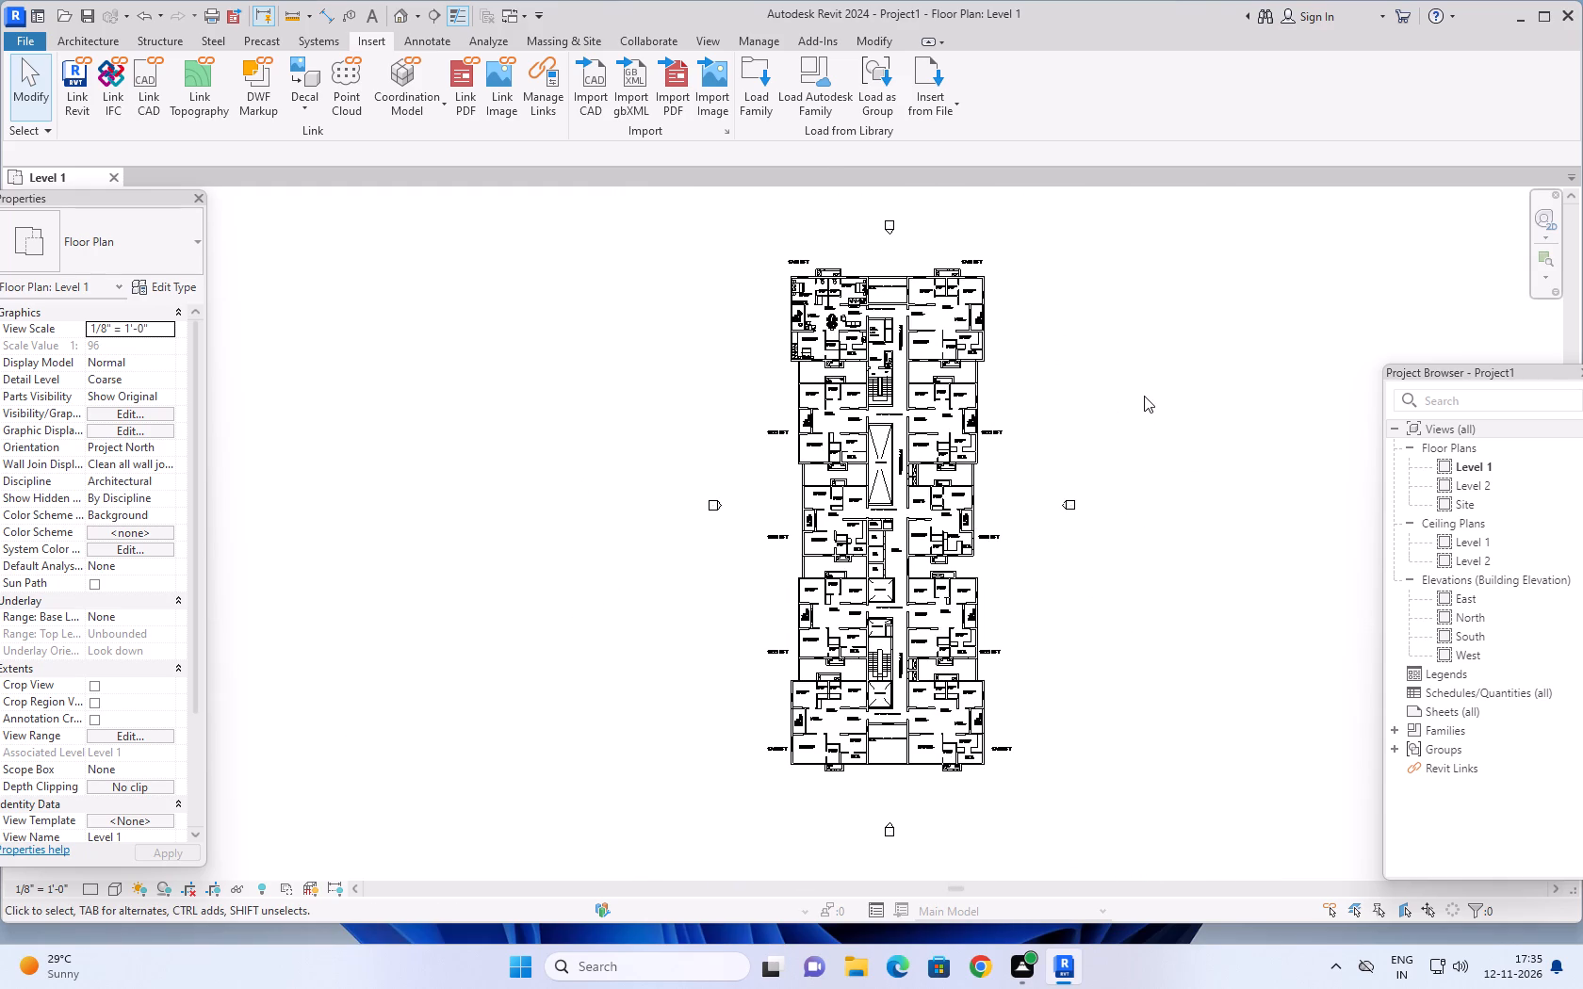
{"action": "scroll", "coordinate": [1062, 416], "scroll_direction": "up", "scroll_amount": 1}
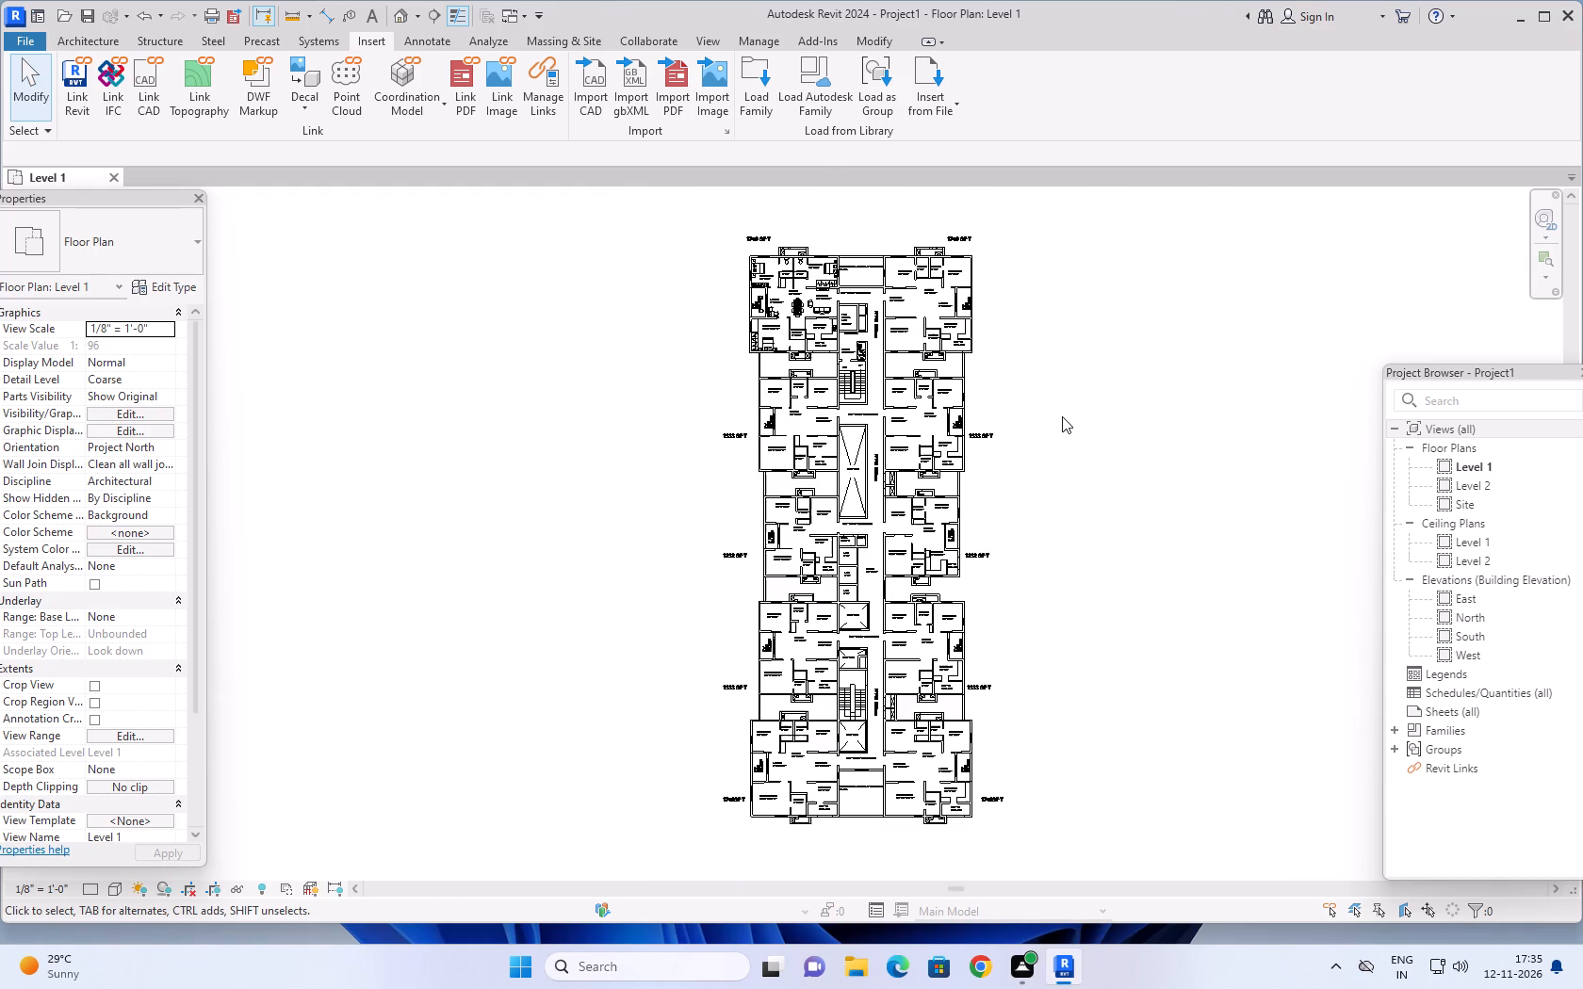
Examine the upper 1740 SFT flats and service slab, continuing down past the fireman's lift and staircase to the 1533 SFT flats and cut-out.
{"action": "middle_click_drag", "start_coordinate": [1060, 373], "coordinate": [1062, 483]}
{"action": "scroll", "coordinate": [913, 369], "scroll_direction": "up", "scroll_amount": 5}
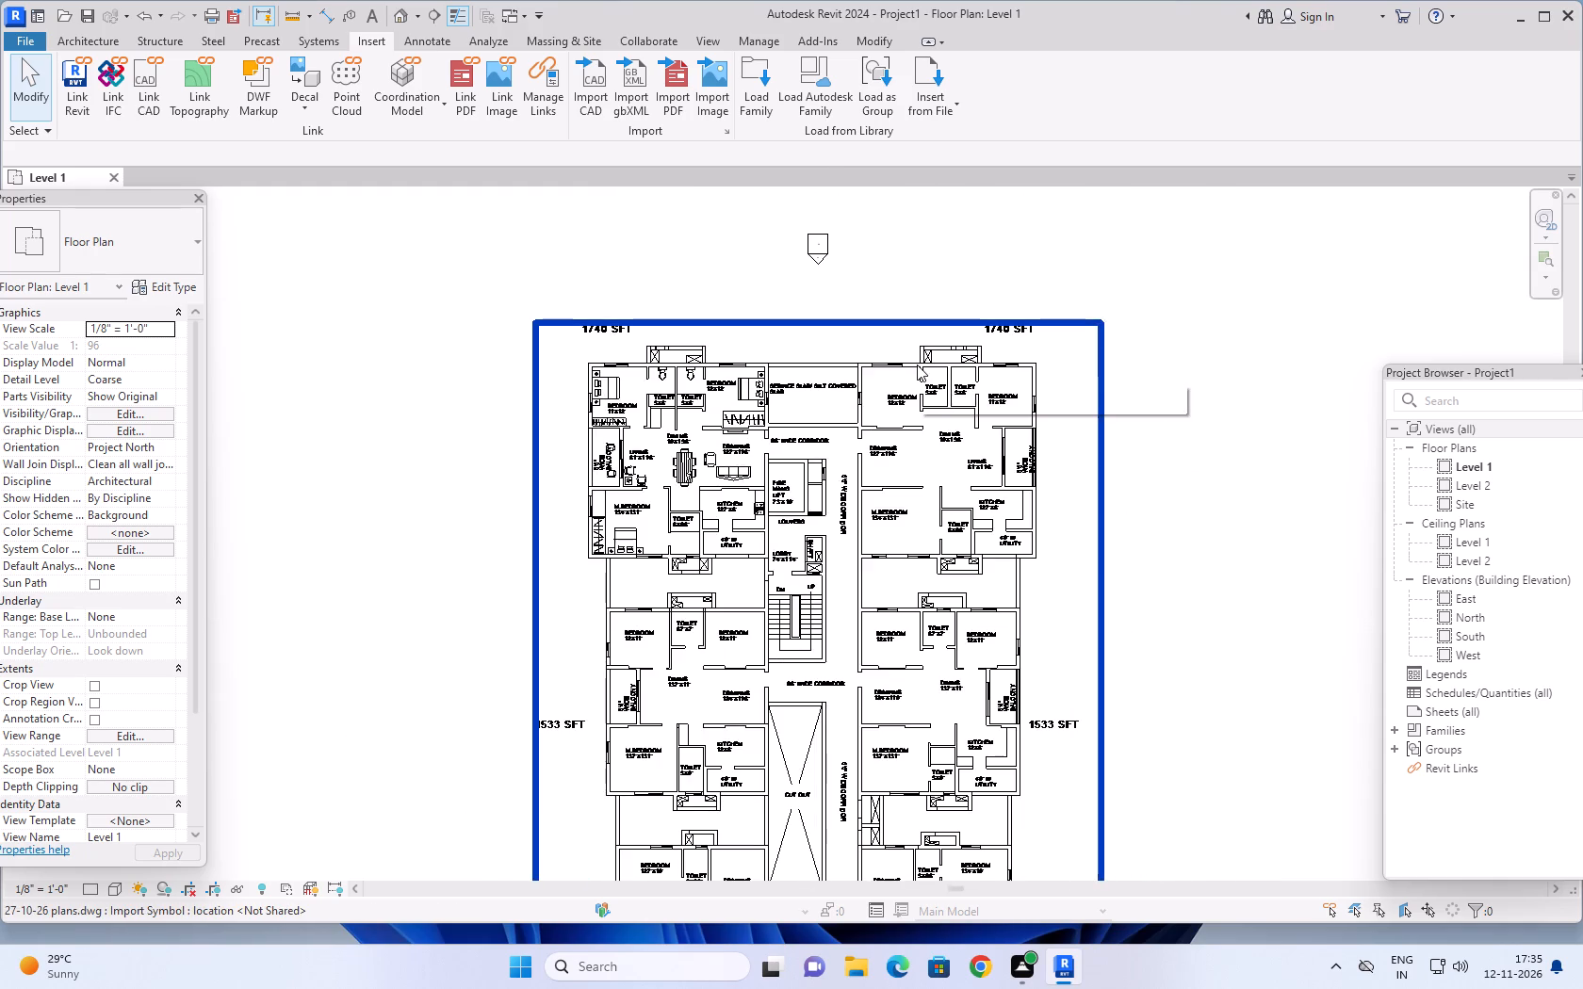
{"action": "scroll", "coordinate": [917, 365], "scroll_direction": "up", "scroll_amount": 5}
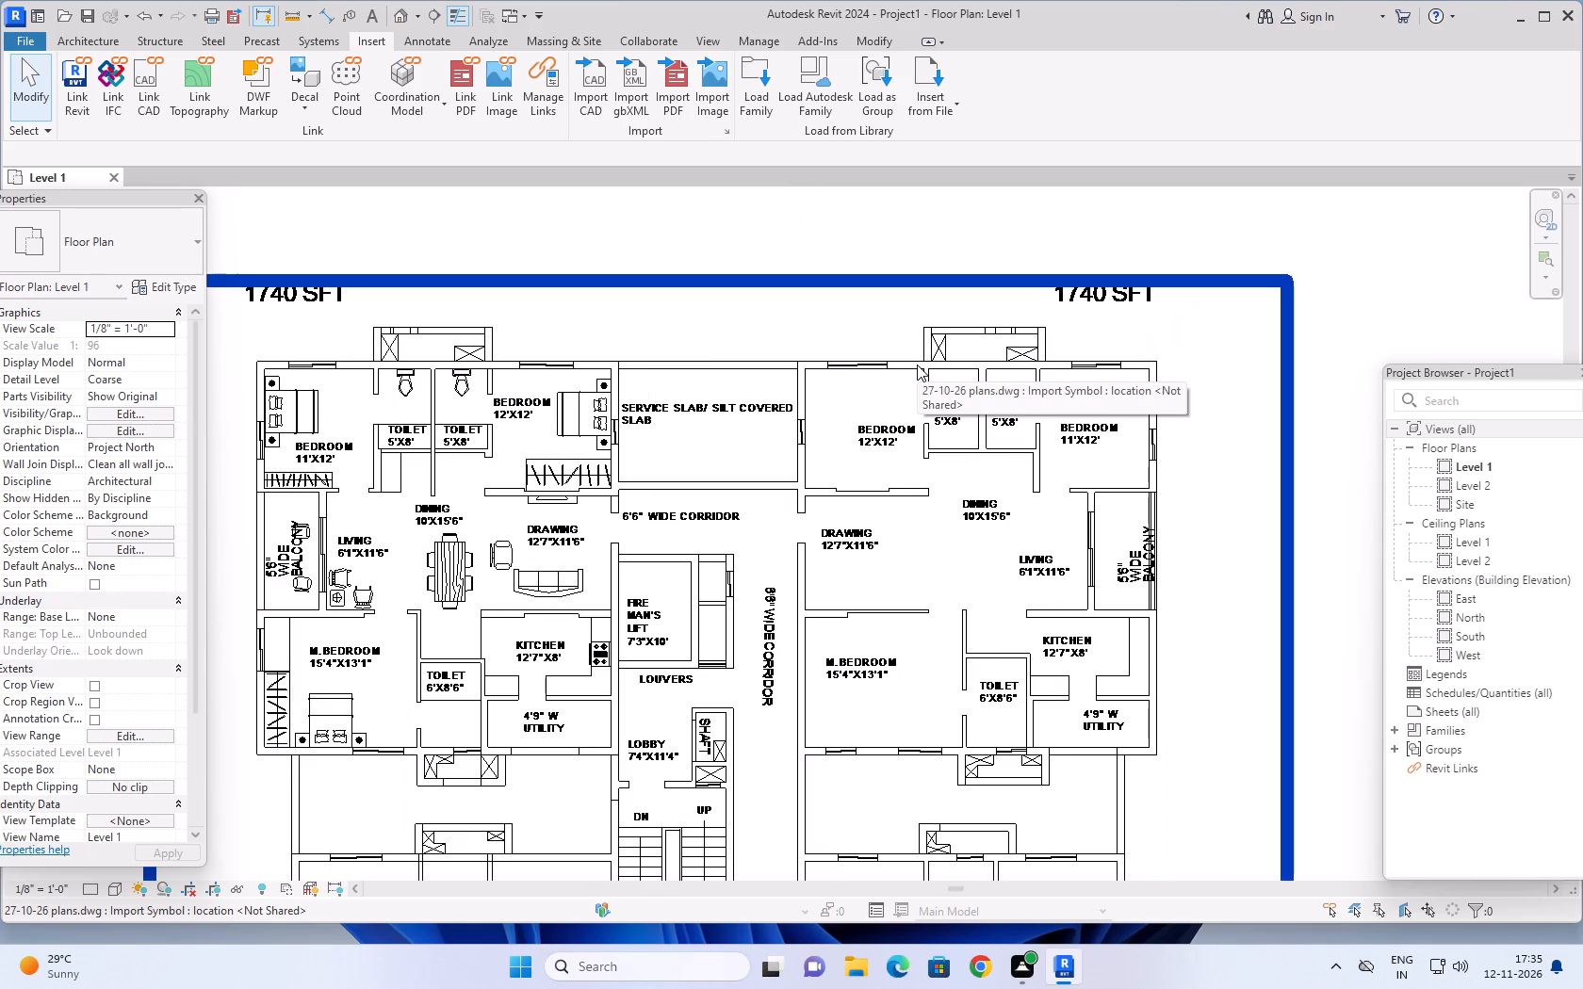
{"action": "scroll", "coordinate": [917, 365], "scroll_direction": "down", "scroll_amount": 1}
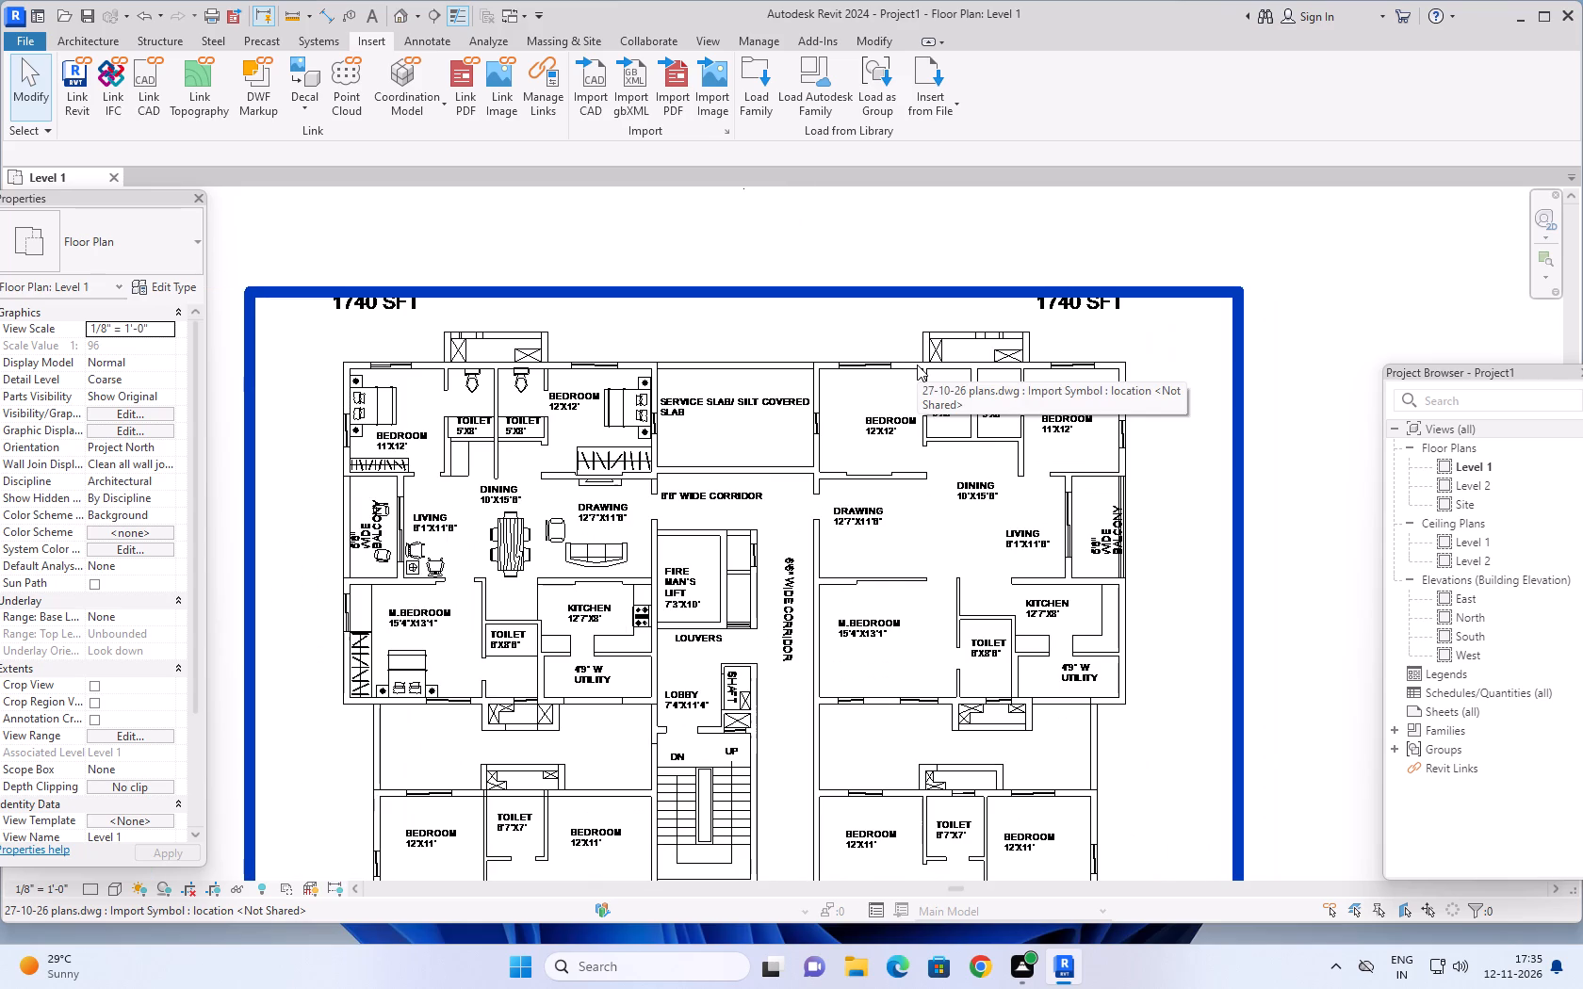
{"action": "scroll", "coordinate": [917, 365], "scroll_direction": "down", "scroll_amount": 1}
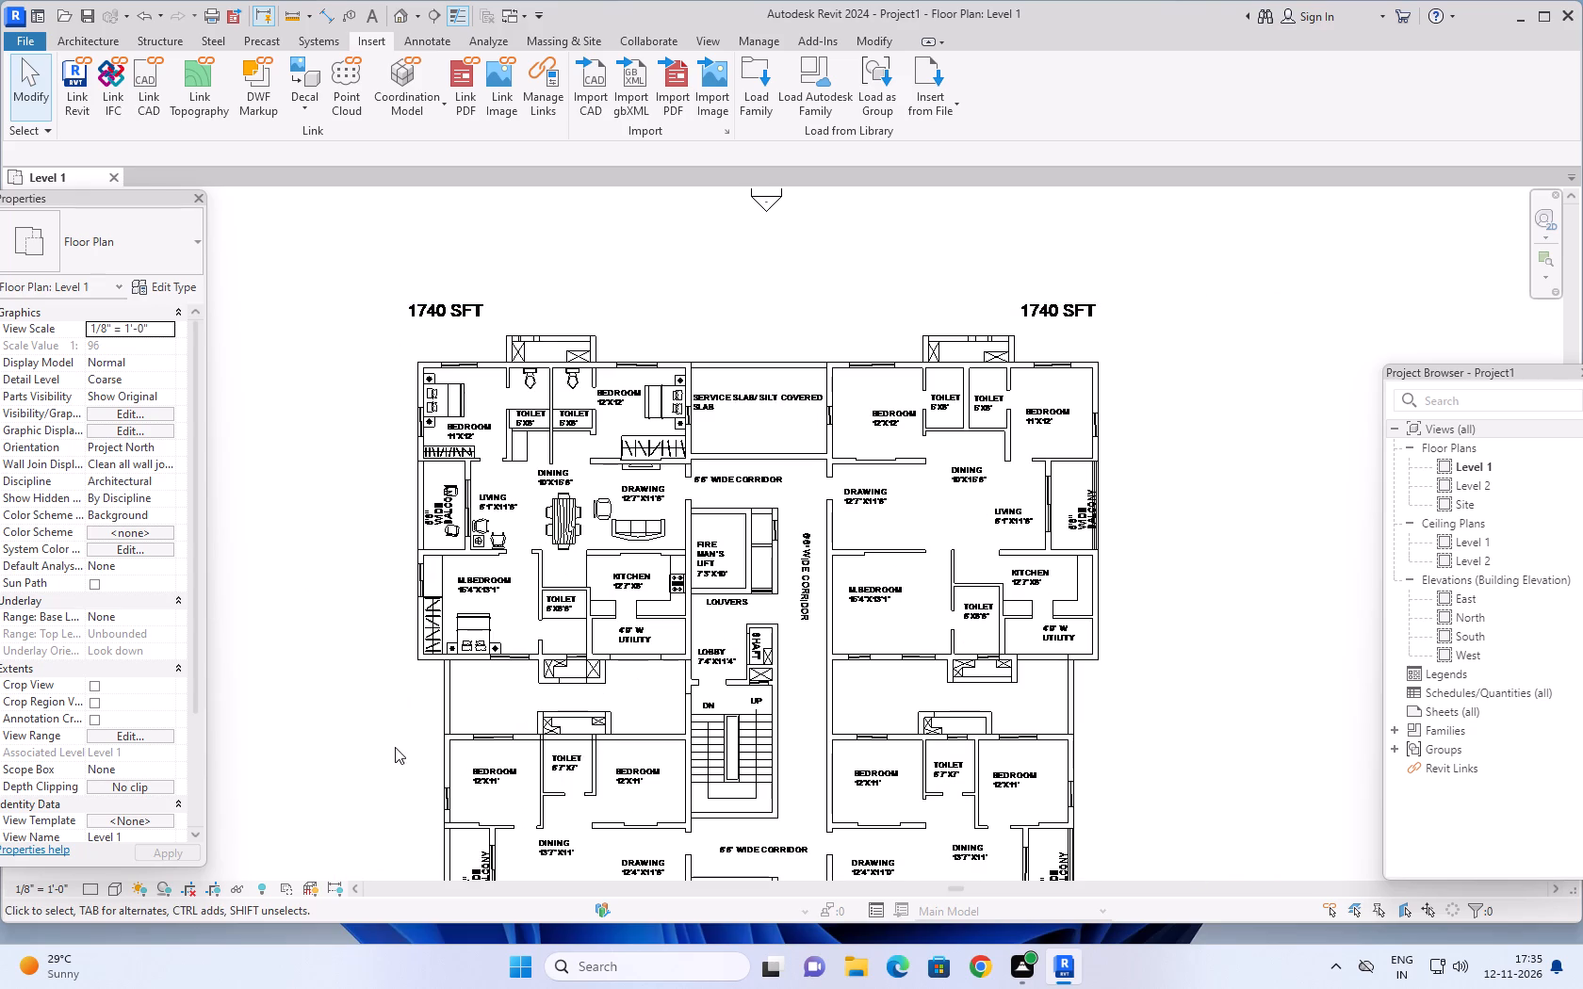
{"action": "middle_click_drag", "start_coordinate": [392, 741], "coordinate": [357, 648]}
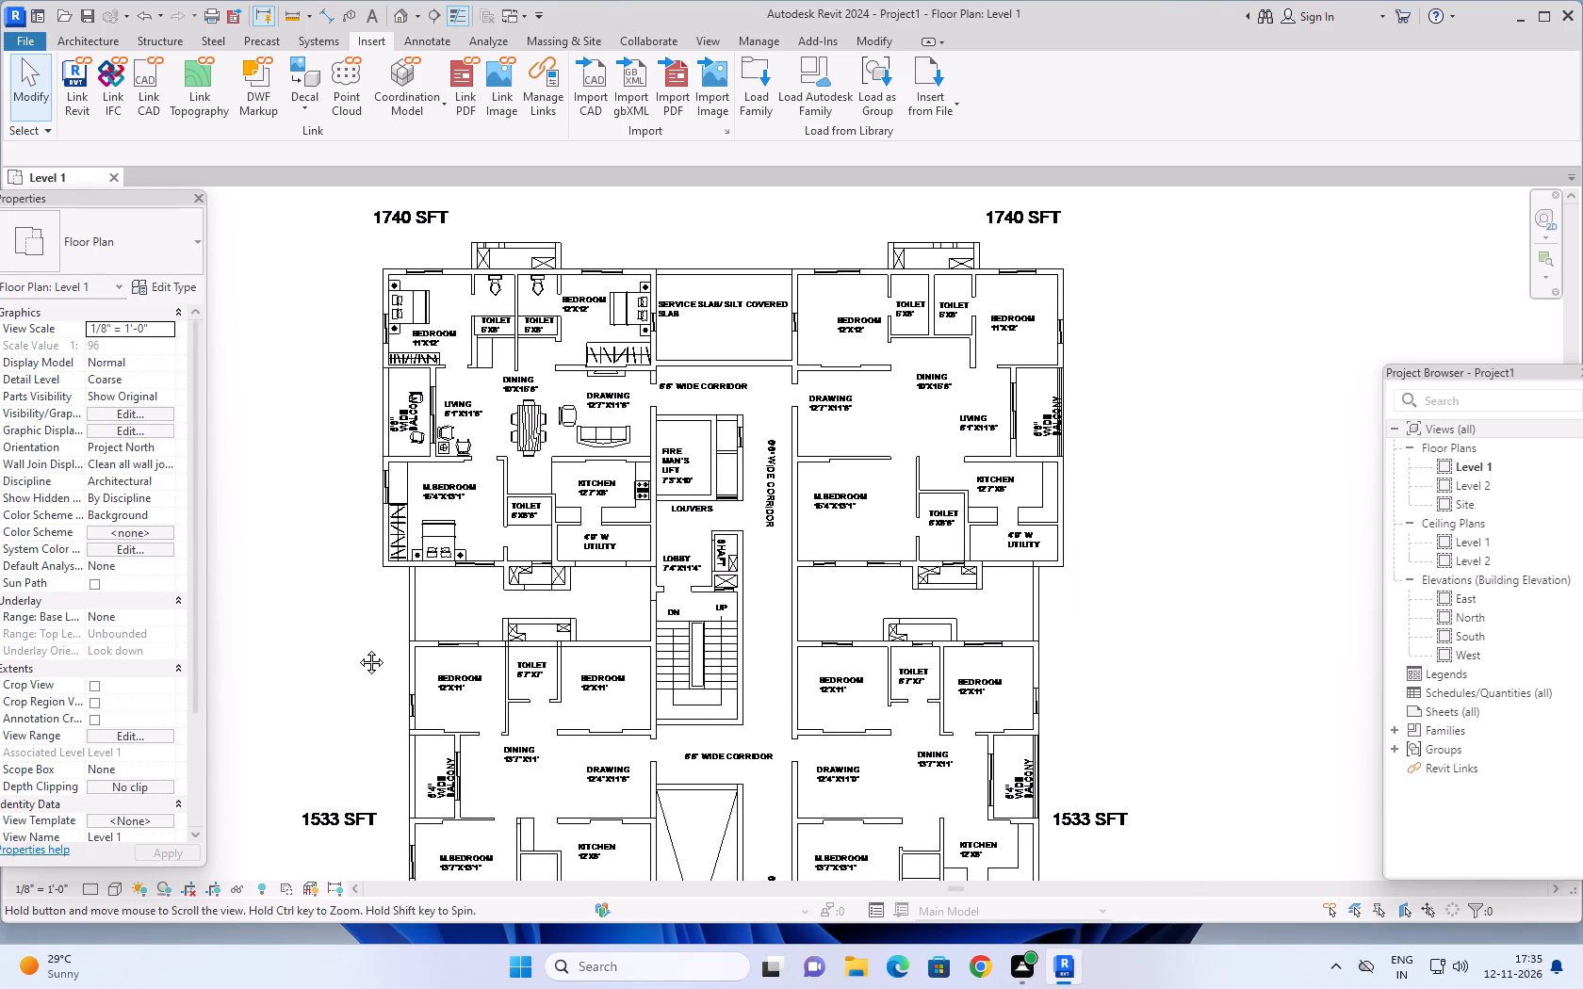
{"action": "middle_click_drag", "start_coordinate": [357, 648], "coordinate": [358, 621]}
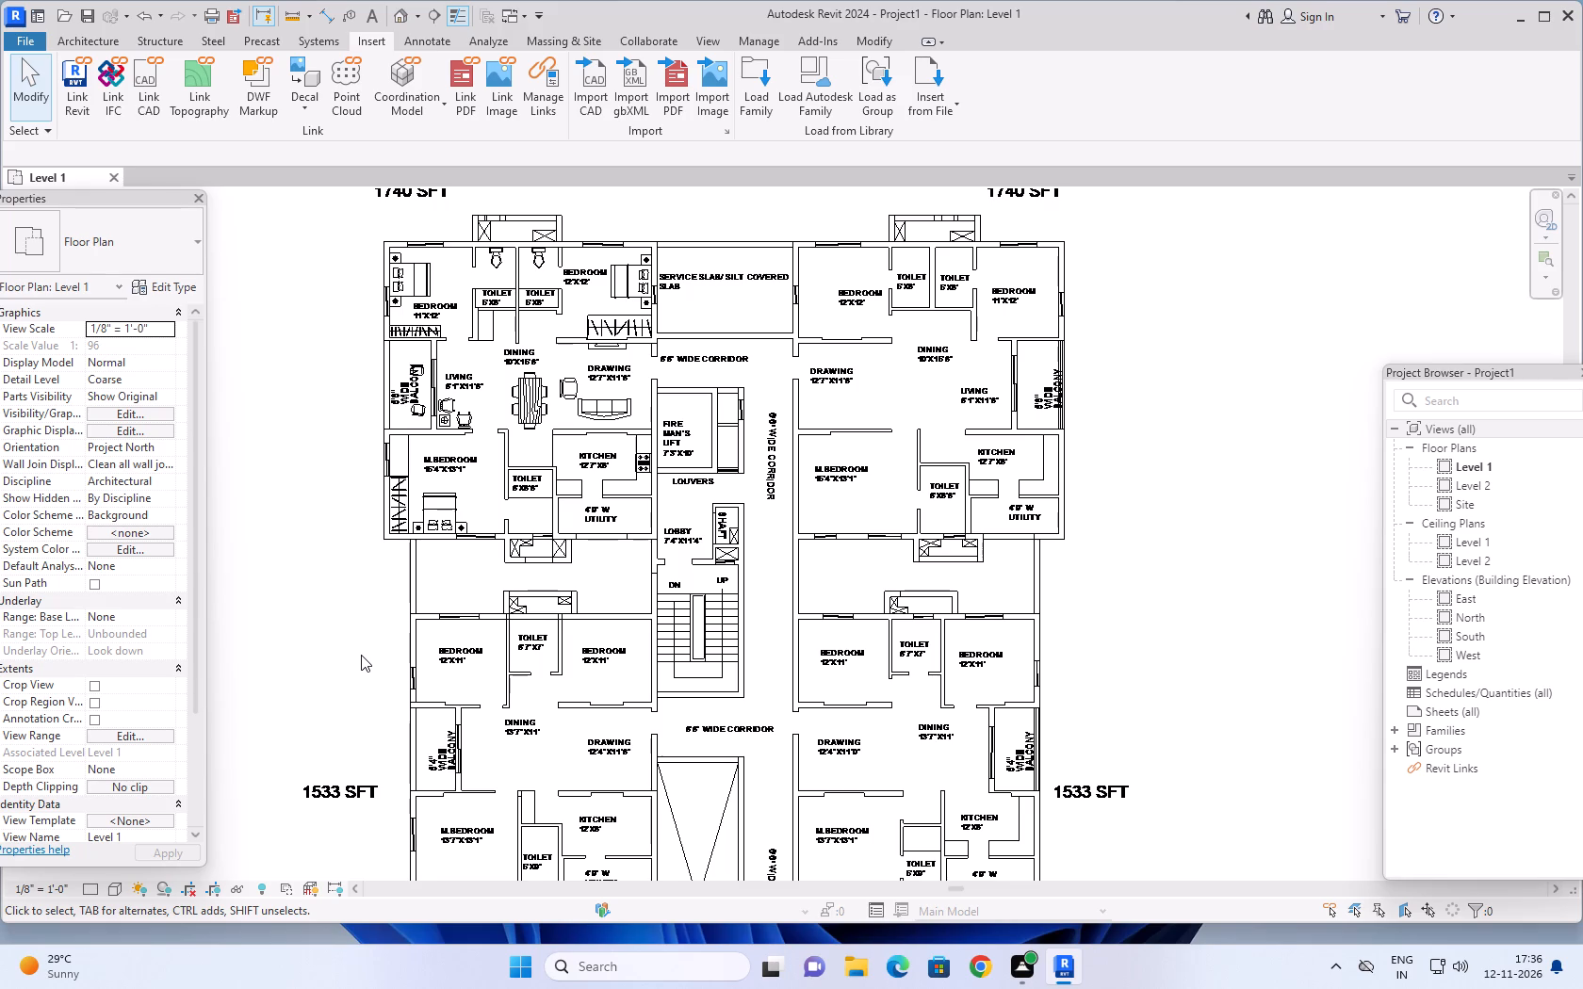
{"action": "middle_click_drag", "start_coordinate": [361, 655], "coordinate": [377, 554]}
{"action": "scroll", "coordinate": [398, 601], "scroll_direction": "down", "scroll_amount": 1}
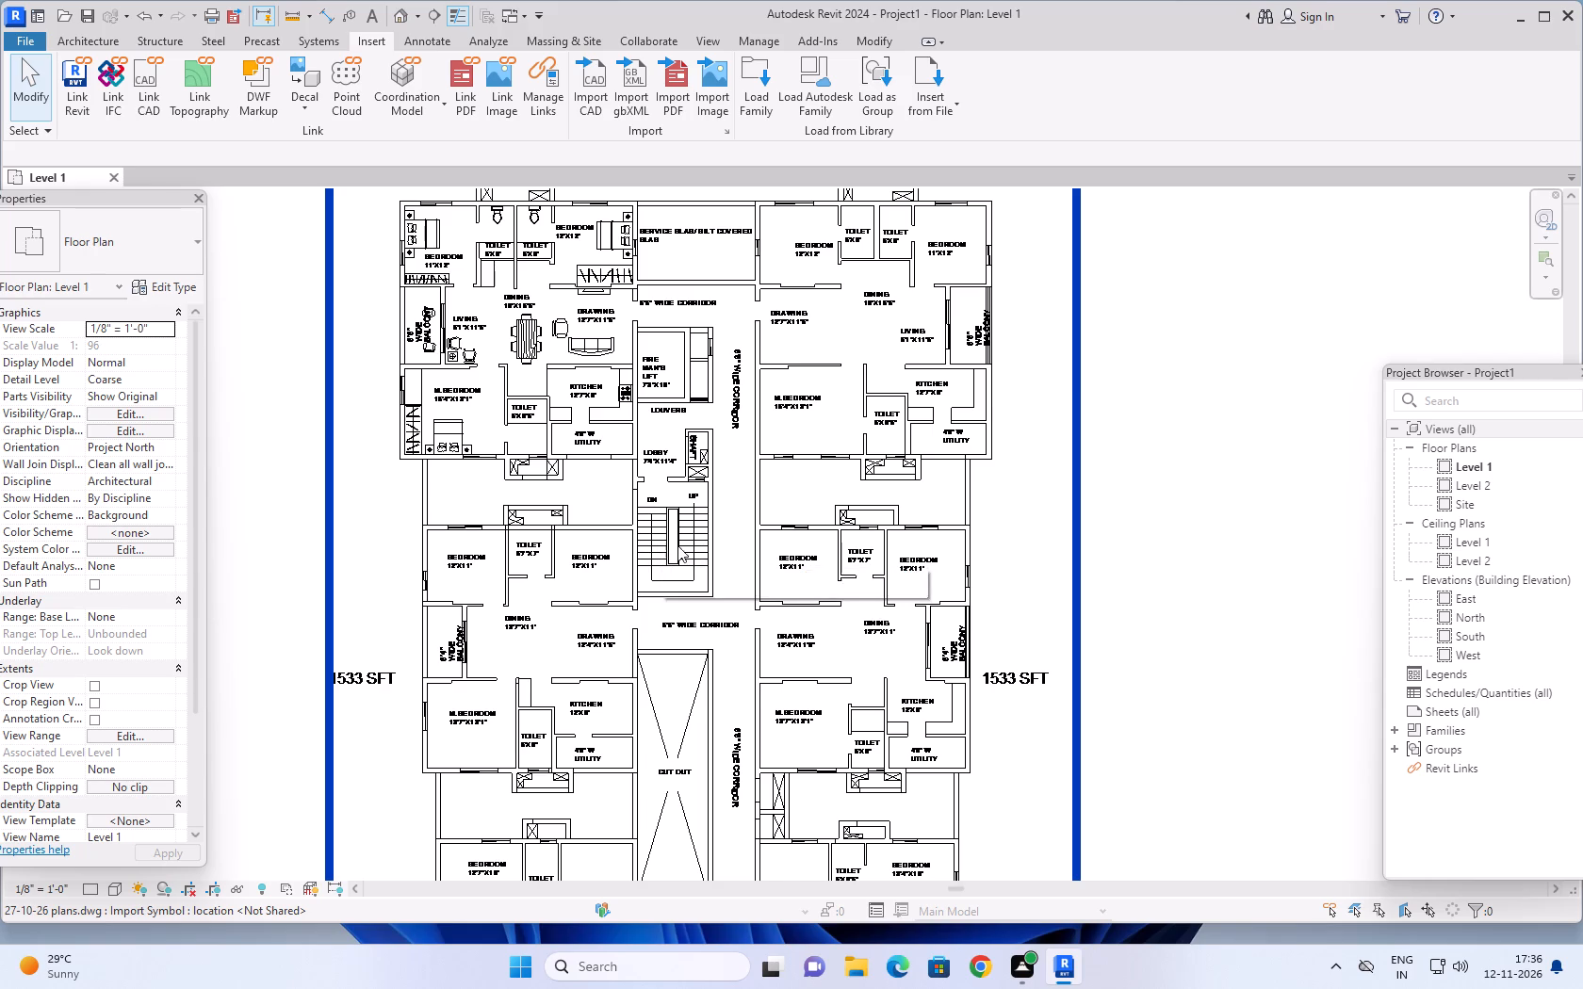
{"action": "scroll", "coordinate": [700, 552], "scroll_direction": "down", "scroll_amount": 3}
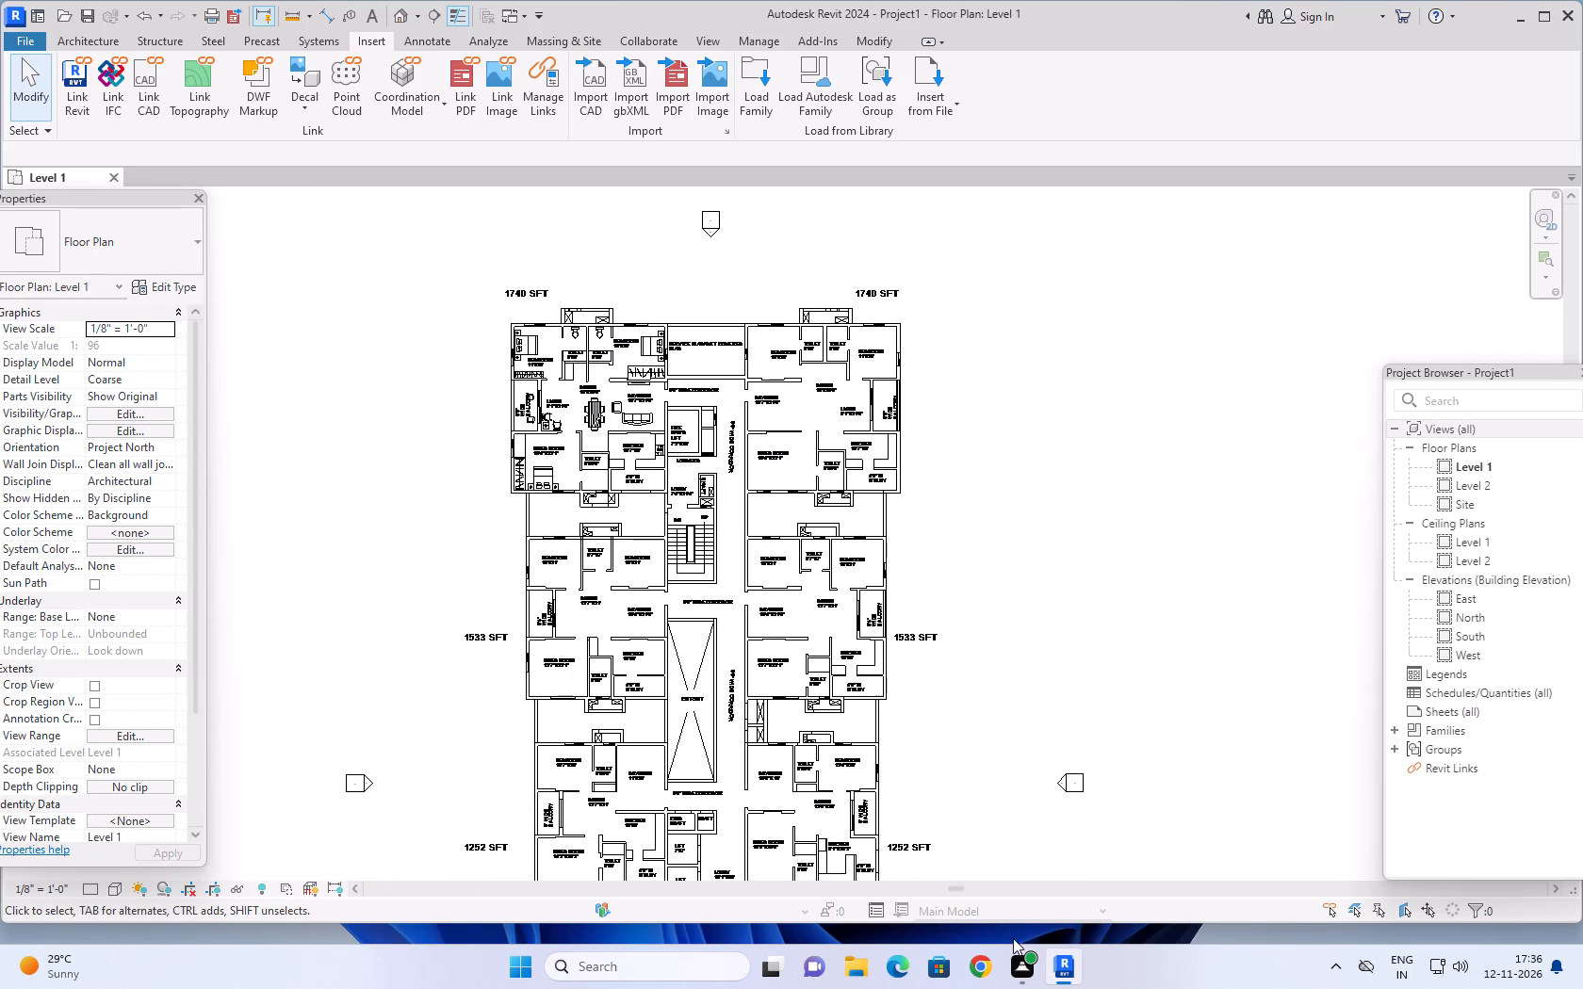
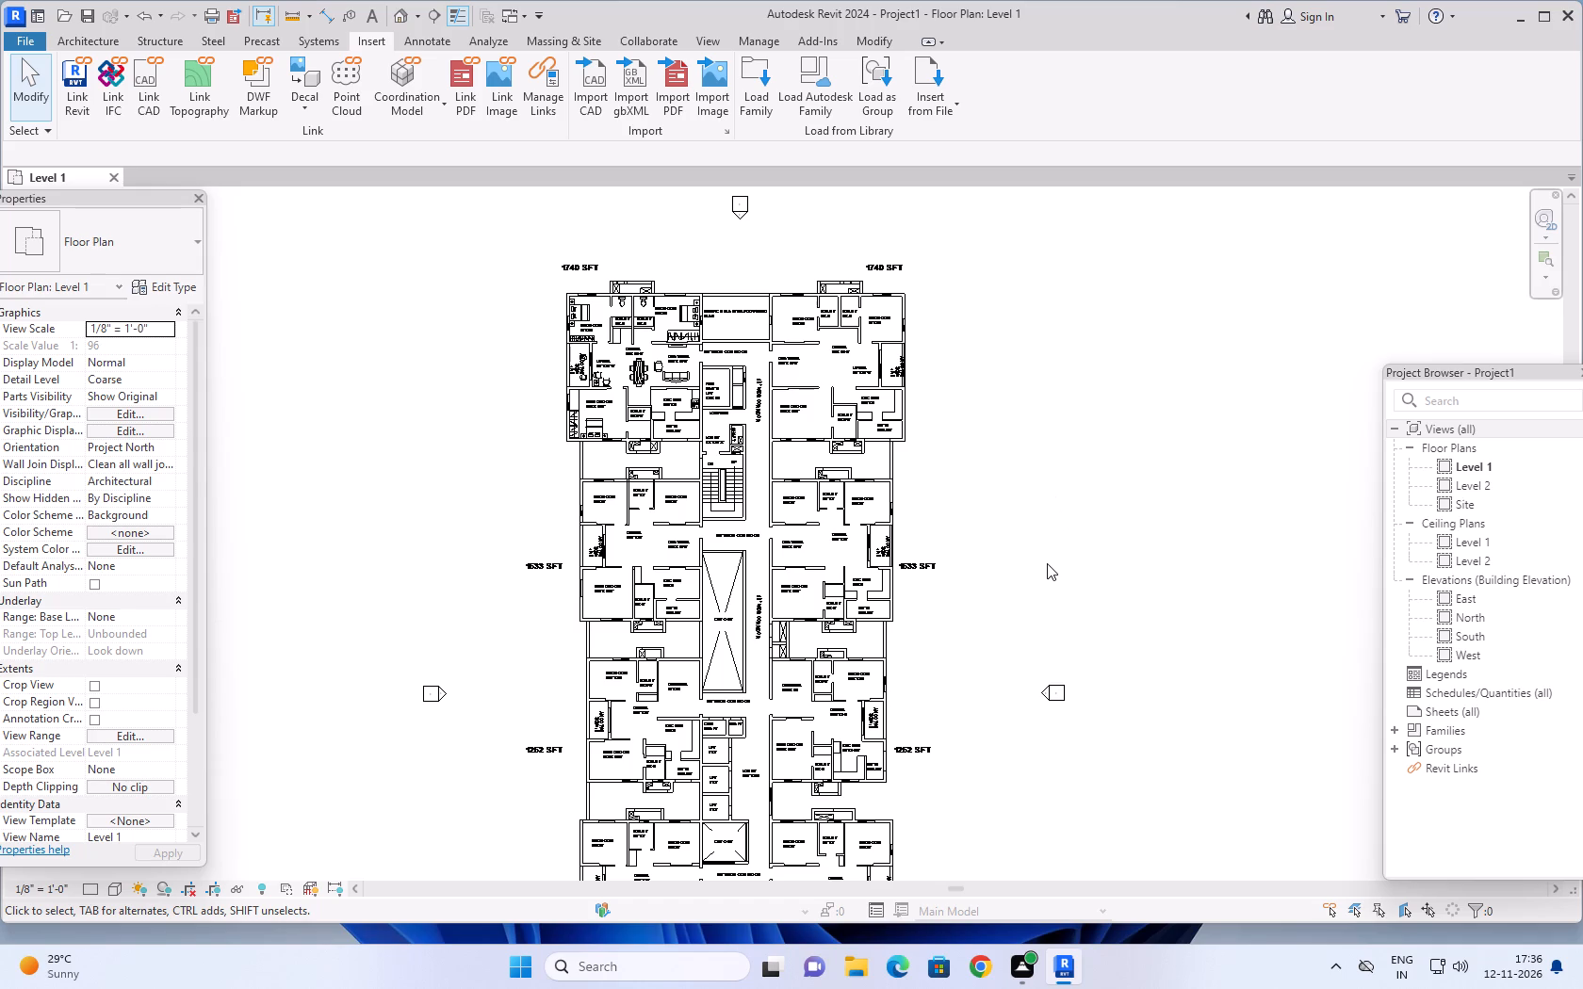
Look over the linked plan from the upper 1740 SFT flats down to the lower ones, including the surrounding elevation markers.
{"action": "scroll", "coordinate": [1047, 563], "scroll_direction": "up", "scroll_amount": 2}
{"action": "scroll", "coordinate": [1040, 568], "scroll_direction": "down", "scroll_amount": 2}
{"action": "middle_click_drag", "start_coordinate": [1034, 559], "coordinate": [1056, 527]}
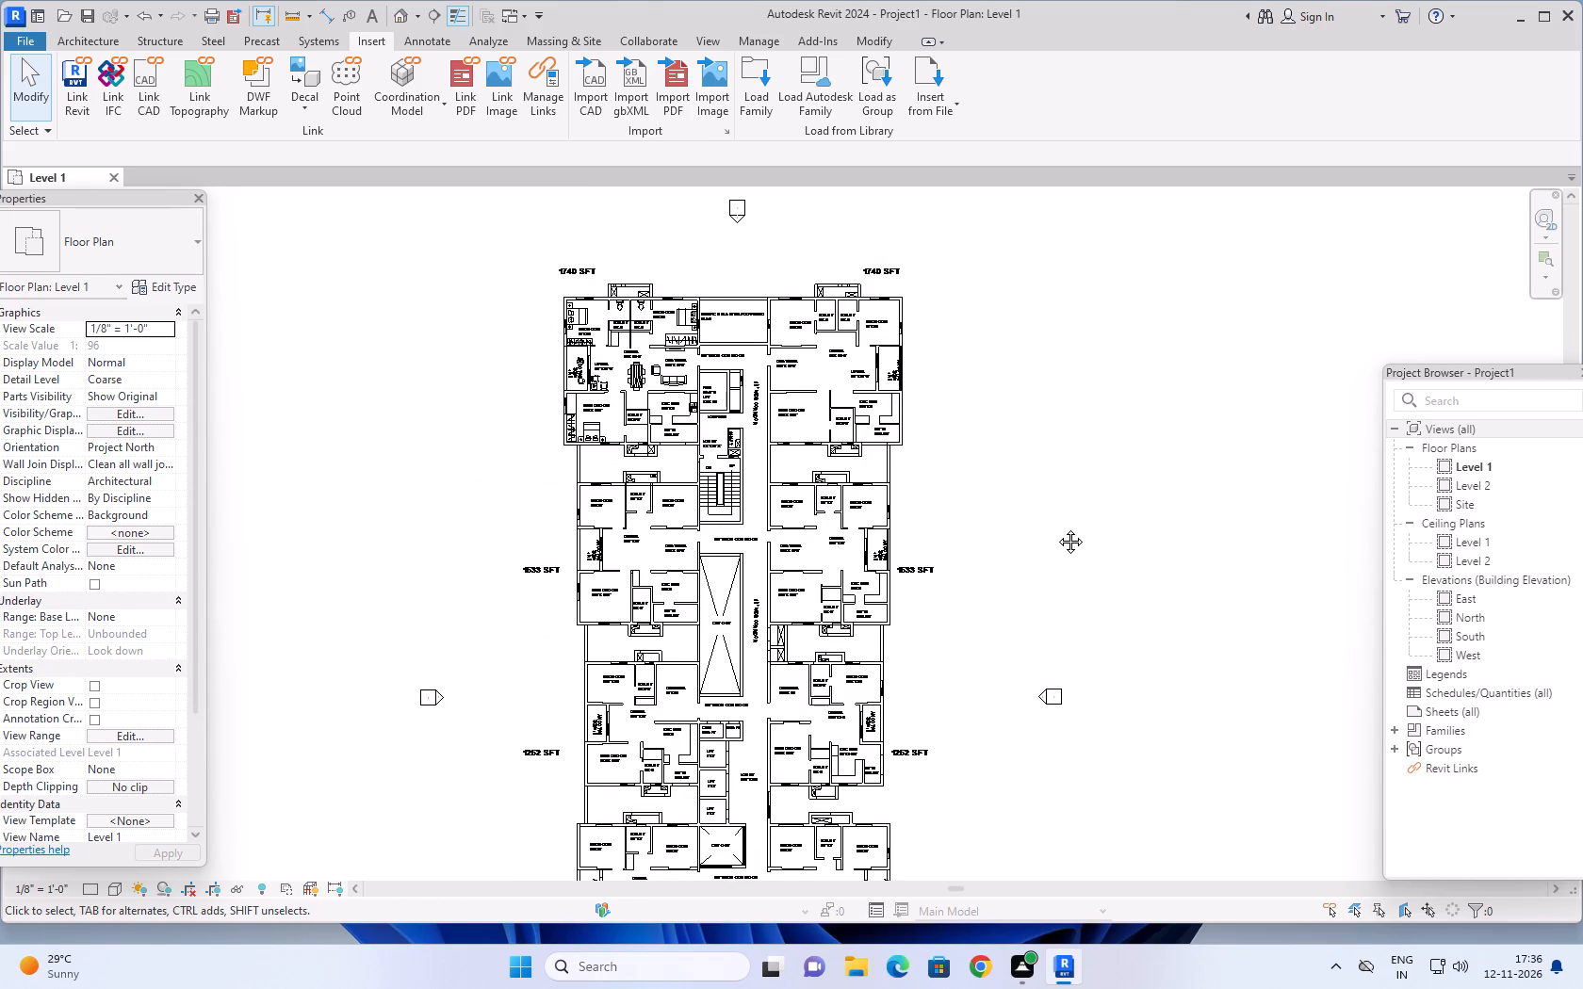
{"action": "middle_click_drag", "start_coordinate": [1056, 527], "coordinate": [1116, 473]}
{"action": "scroll", "coordinate": [1023, 570], "scroll_direction": "up", "scroll_amount": 2}
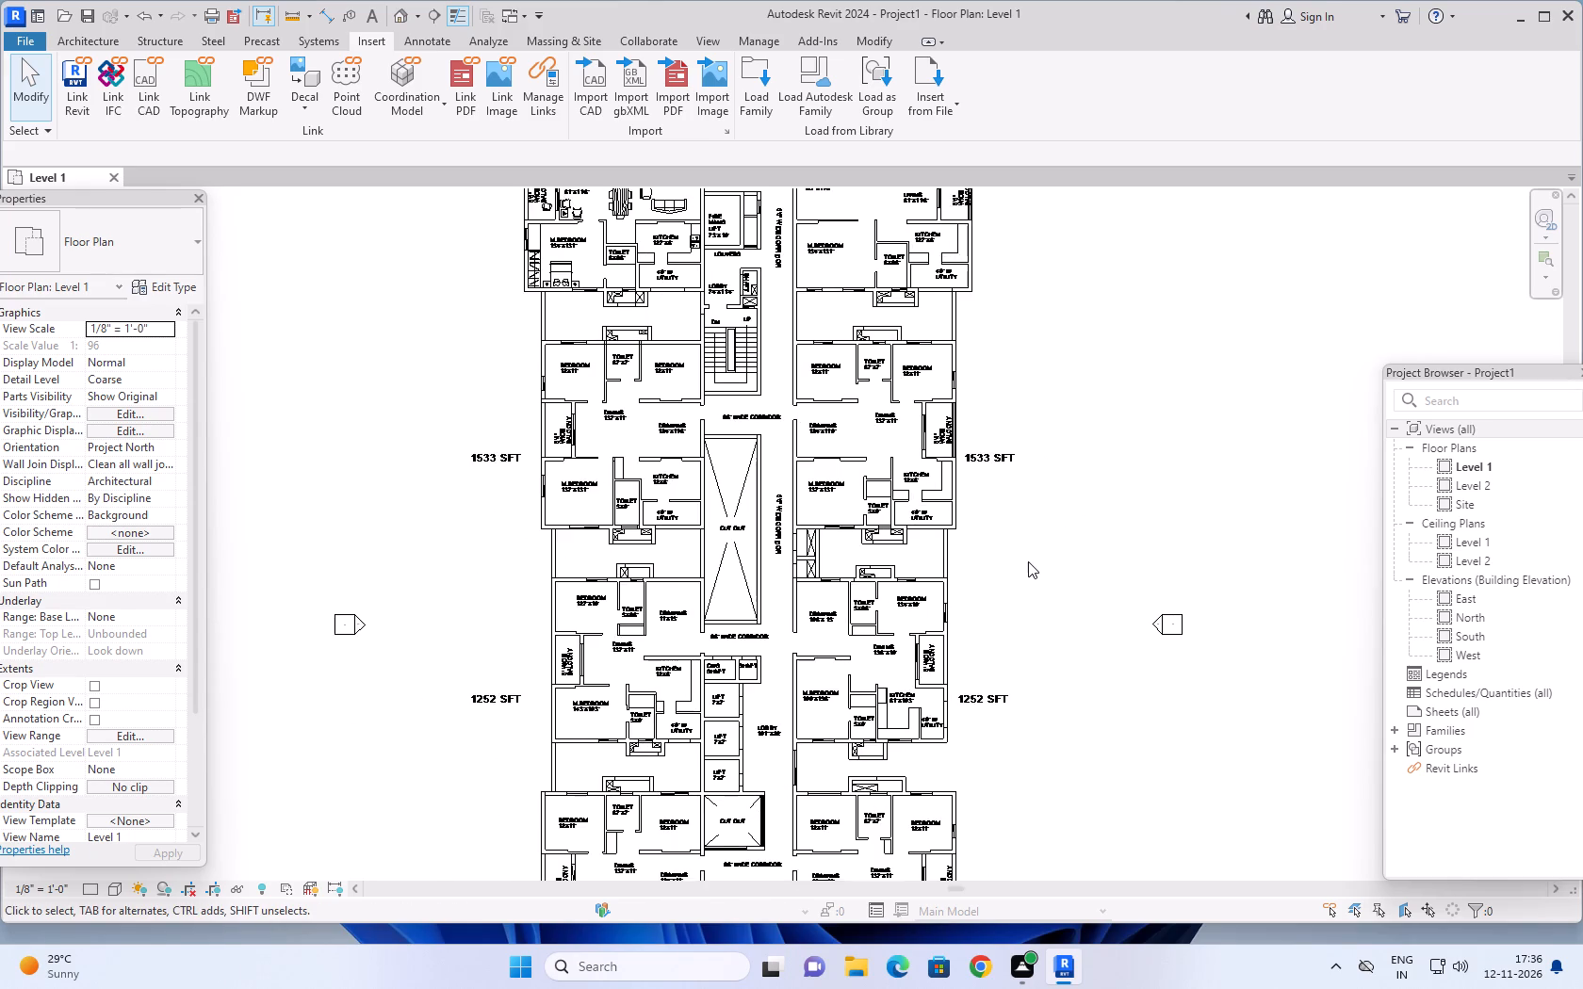
{"action": "middle_click_drag", "start_coordinate": [1033, 553], "coordinate": [1079, 524]}
{"action": "scroll", "coordinate": [1079, 524], "scroll_direction": "down", "scroll_amount": 3}
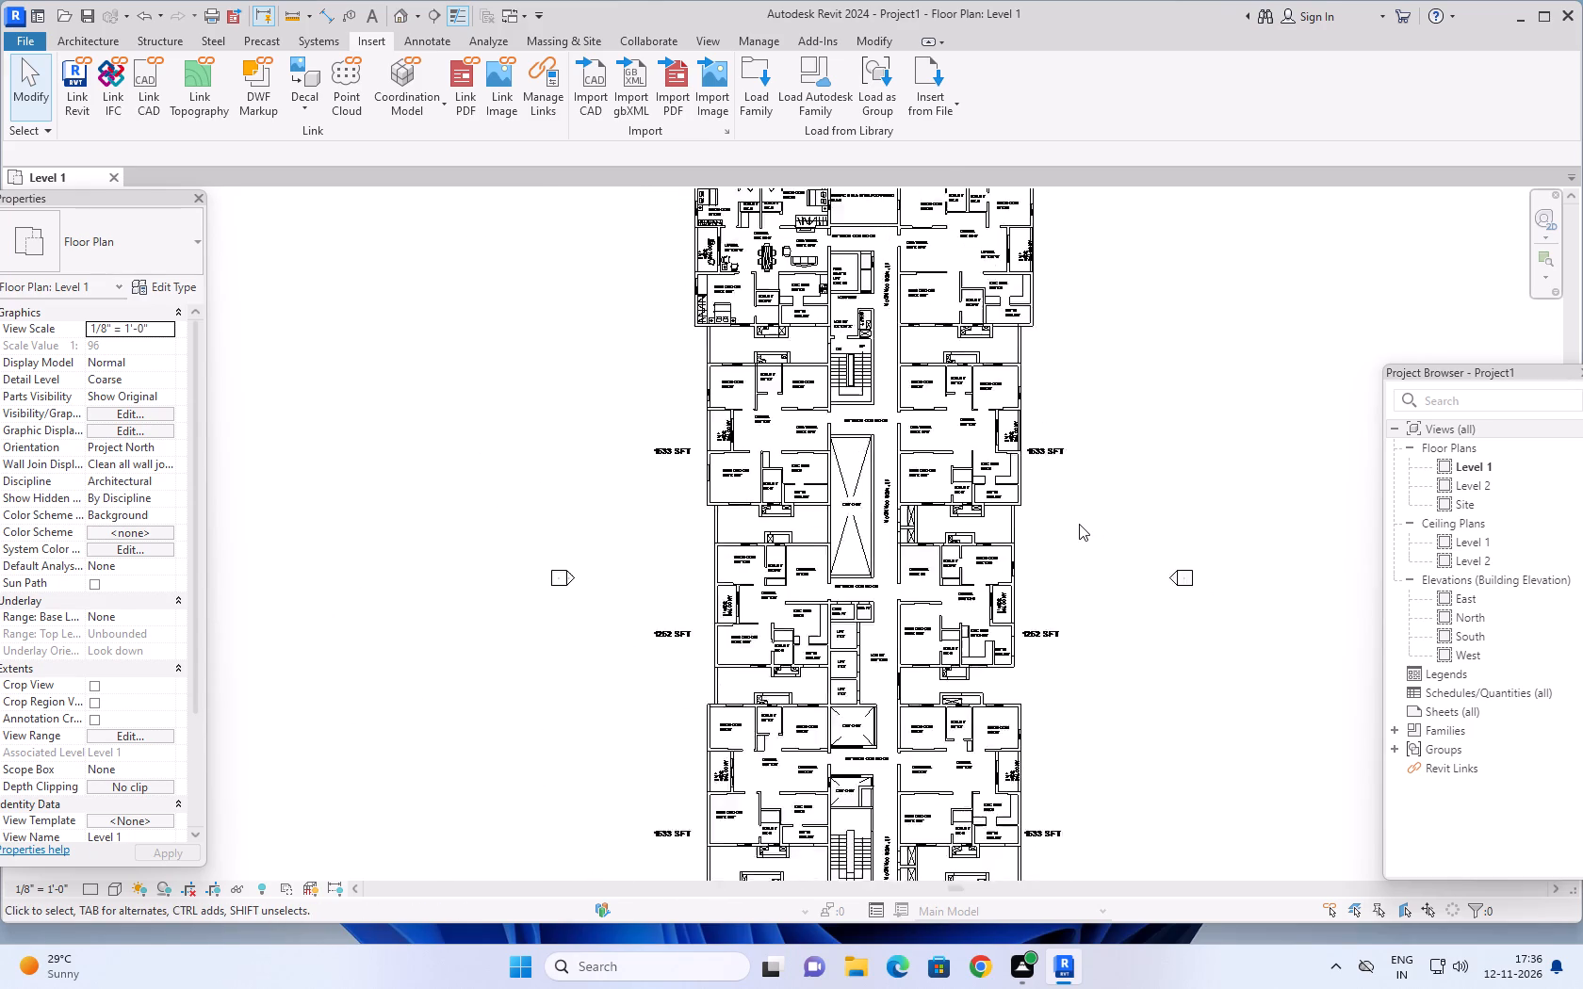
{"action": "scroll", "coordinate": [1079, 524], "scroll_direction": "down", "scroll_amount": 2}
{"action": "middle_click_drag", "start_coordinate": [1101, 616], "coordinate": [1085, 460]}
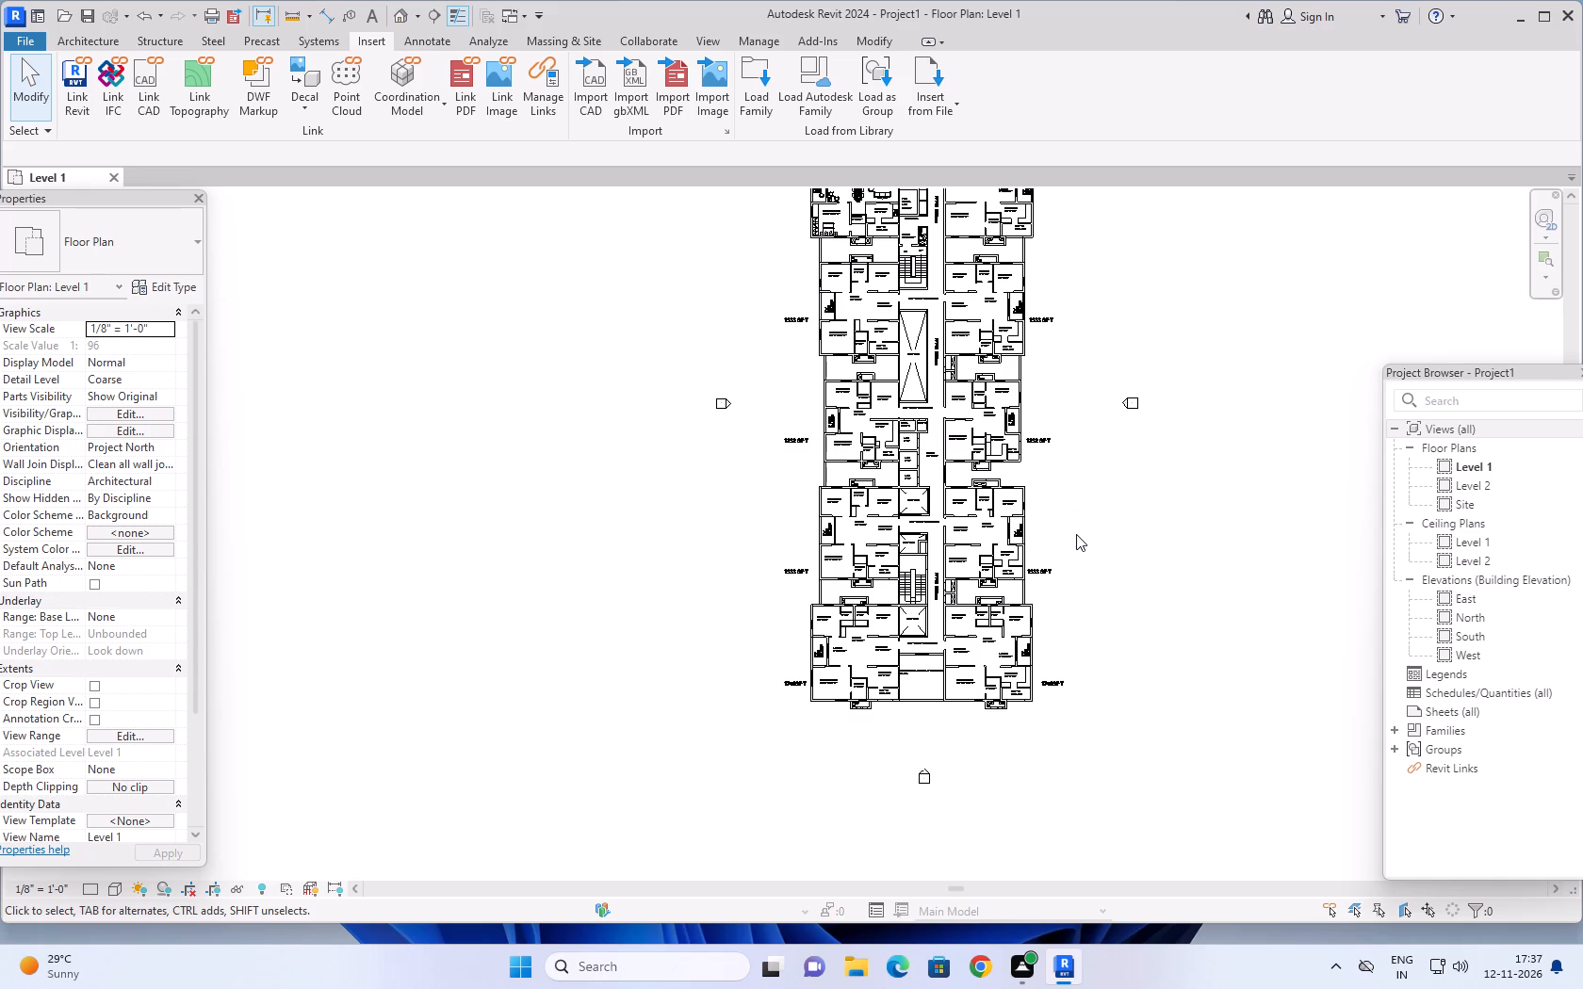
{"action": "scroll", "coordinate": [1076, 534], "scroll_direction": "down", "scroll_amount": 5}
{"action": "middle_click_drag", "start_coordinate": [1100, 550], "coordinate": [915, 566]}
{"action": "scroll", "coordinate": [1081, 550], "scroll_direction": "down", "scroll_amount": 1}
{"action": "scroll", "coordinate": [922, 566], "scroll_direction": "up", "scroll_amount": 3}
{"action": "middle_click_drag", "start_coordinate": [940, 565], "coordinate": [979, 558]}
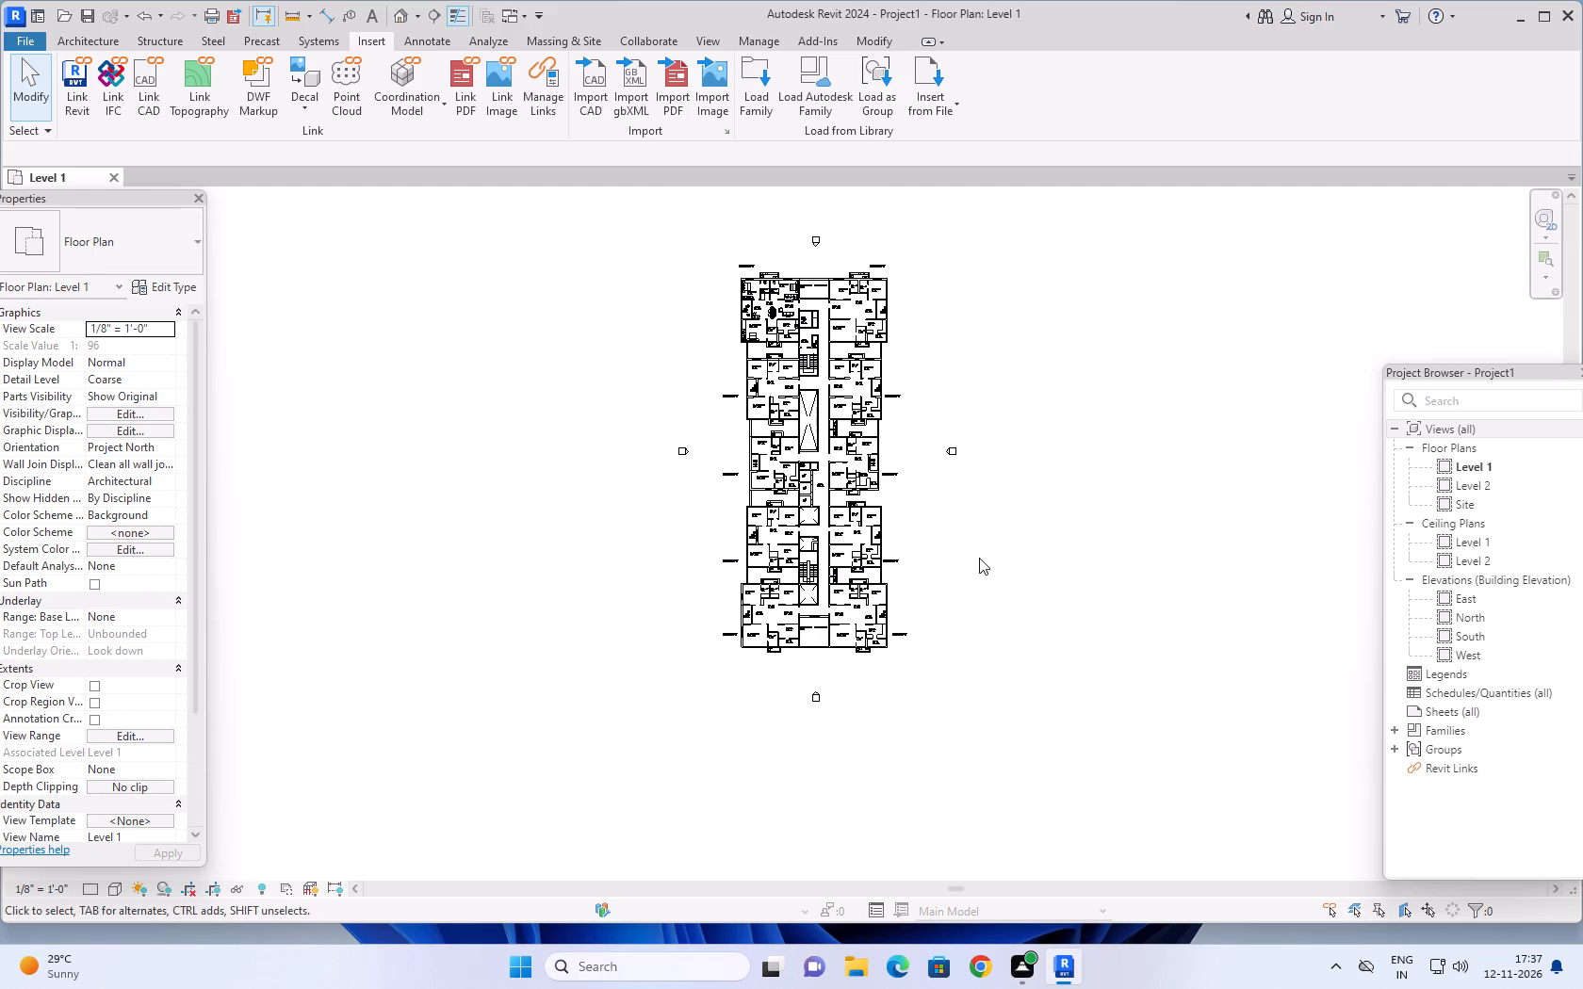
Unpin the linked 27-10-26 plans.dwg drawing and delete it from the Level 1 plan.
{"action": "left_click", "coordinate": [854, 652]}
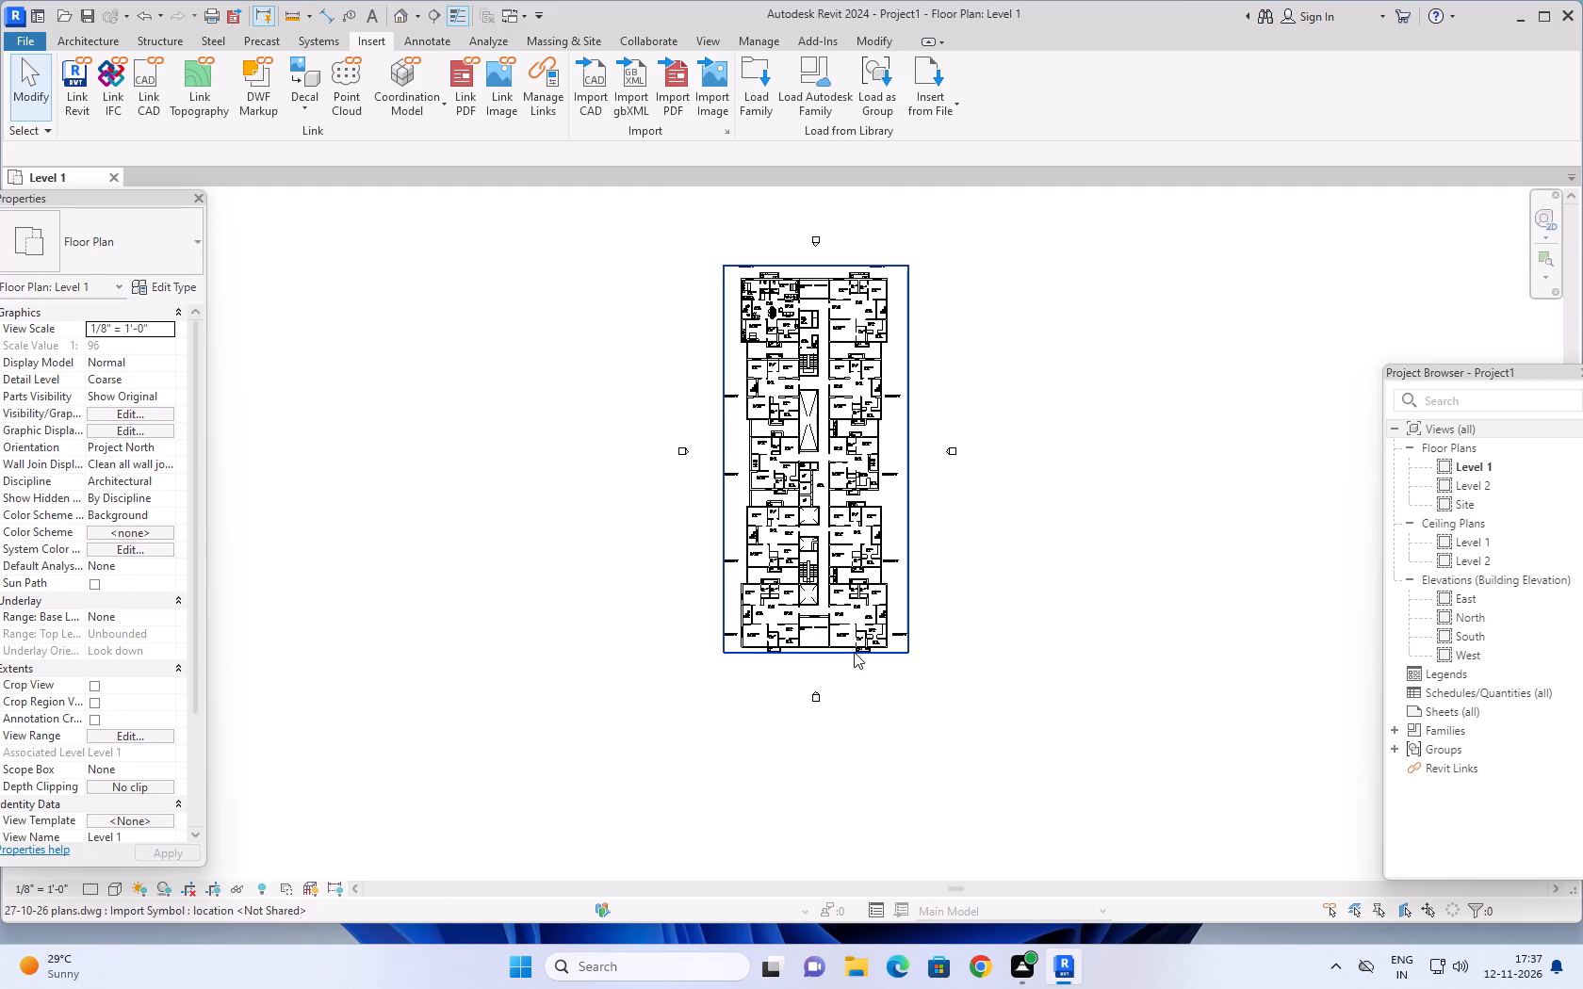
{"action": "scroll", "coordinate": [977, 543], "scroll_direction": "down", "scroll_amount": 2}
{"action": "middle_click_drag", "start_coordinate": [986, 539], "coordinate": [936, 626]}
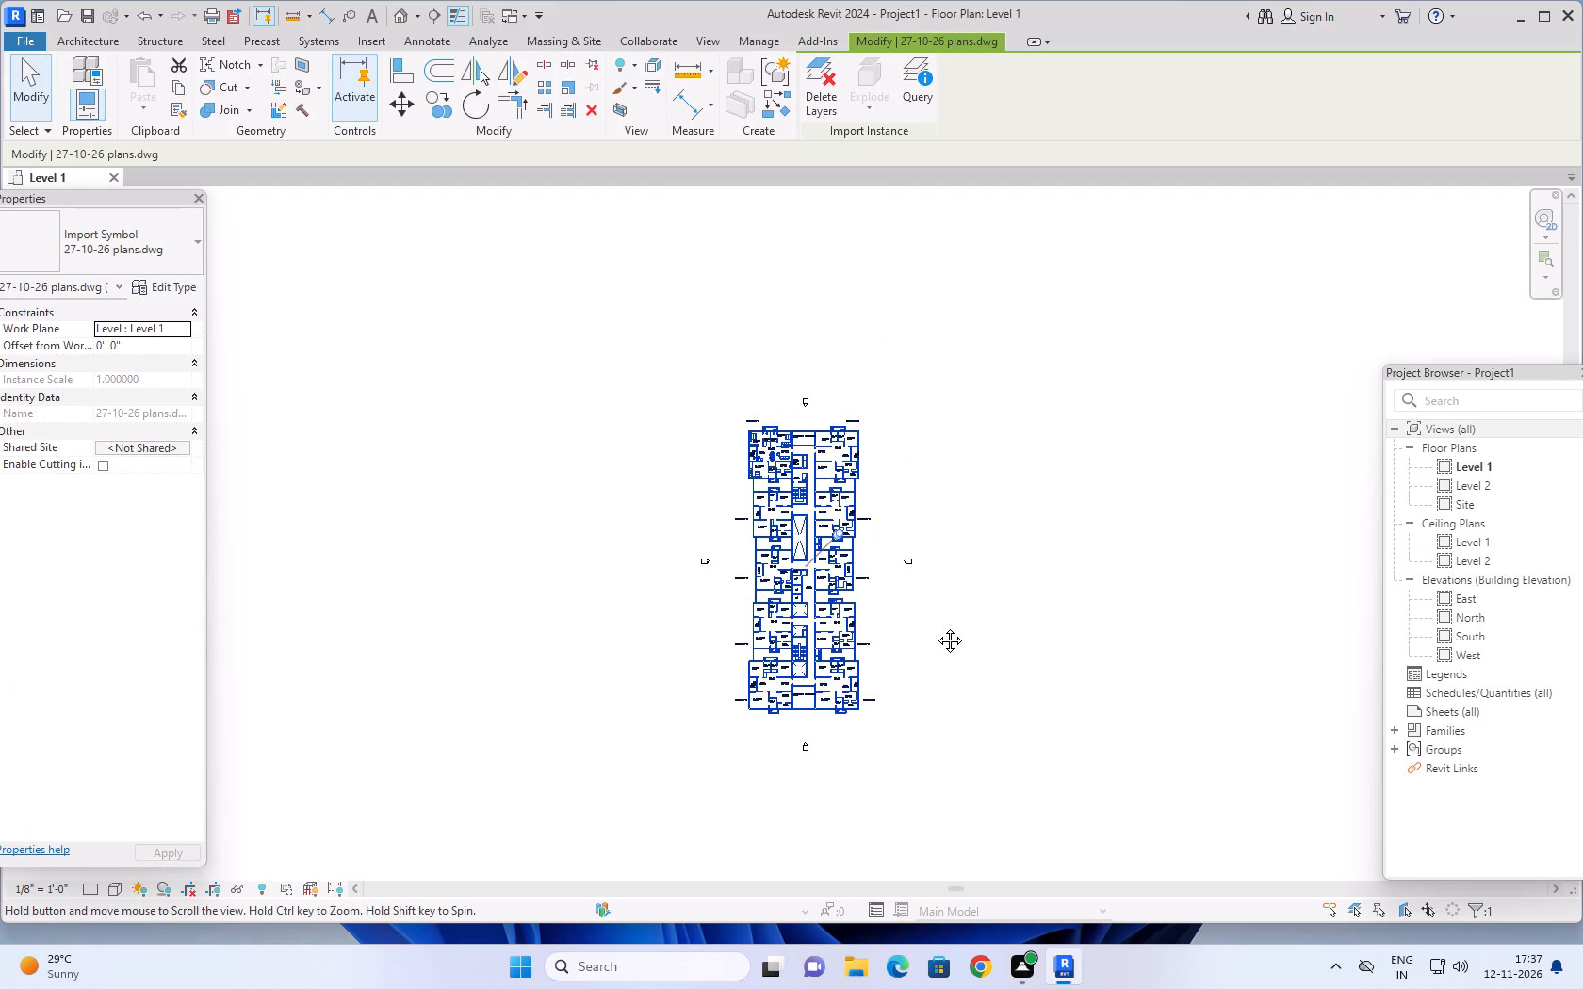
{"action": "middle_click_drag", "start_coordinate": [936, 626], "coordinate": [934, 622]}
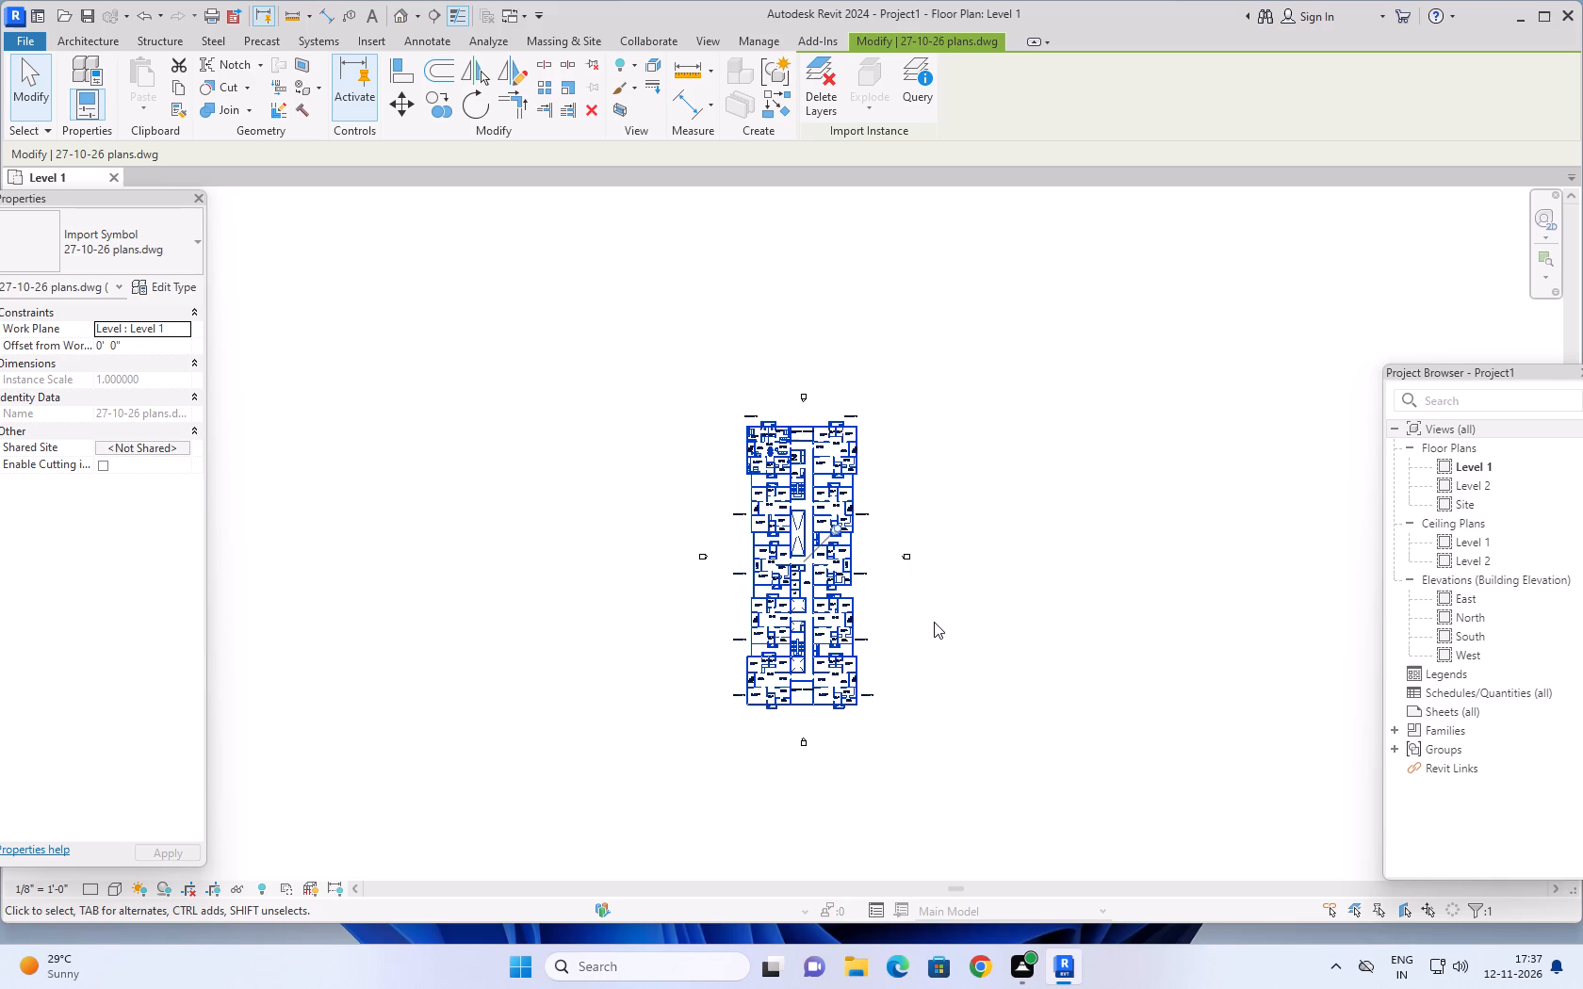
{"action": "left_click", "coordinate": [594, 65]}
{"action": "left_click", "coordinate": [844, 416]}
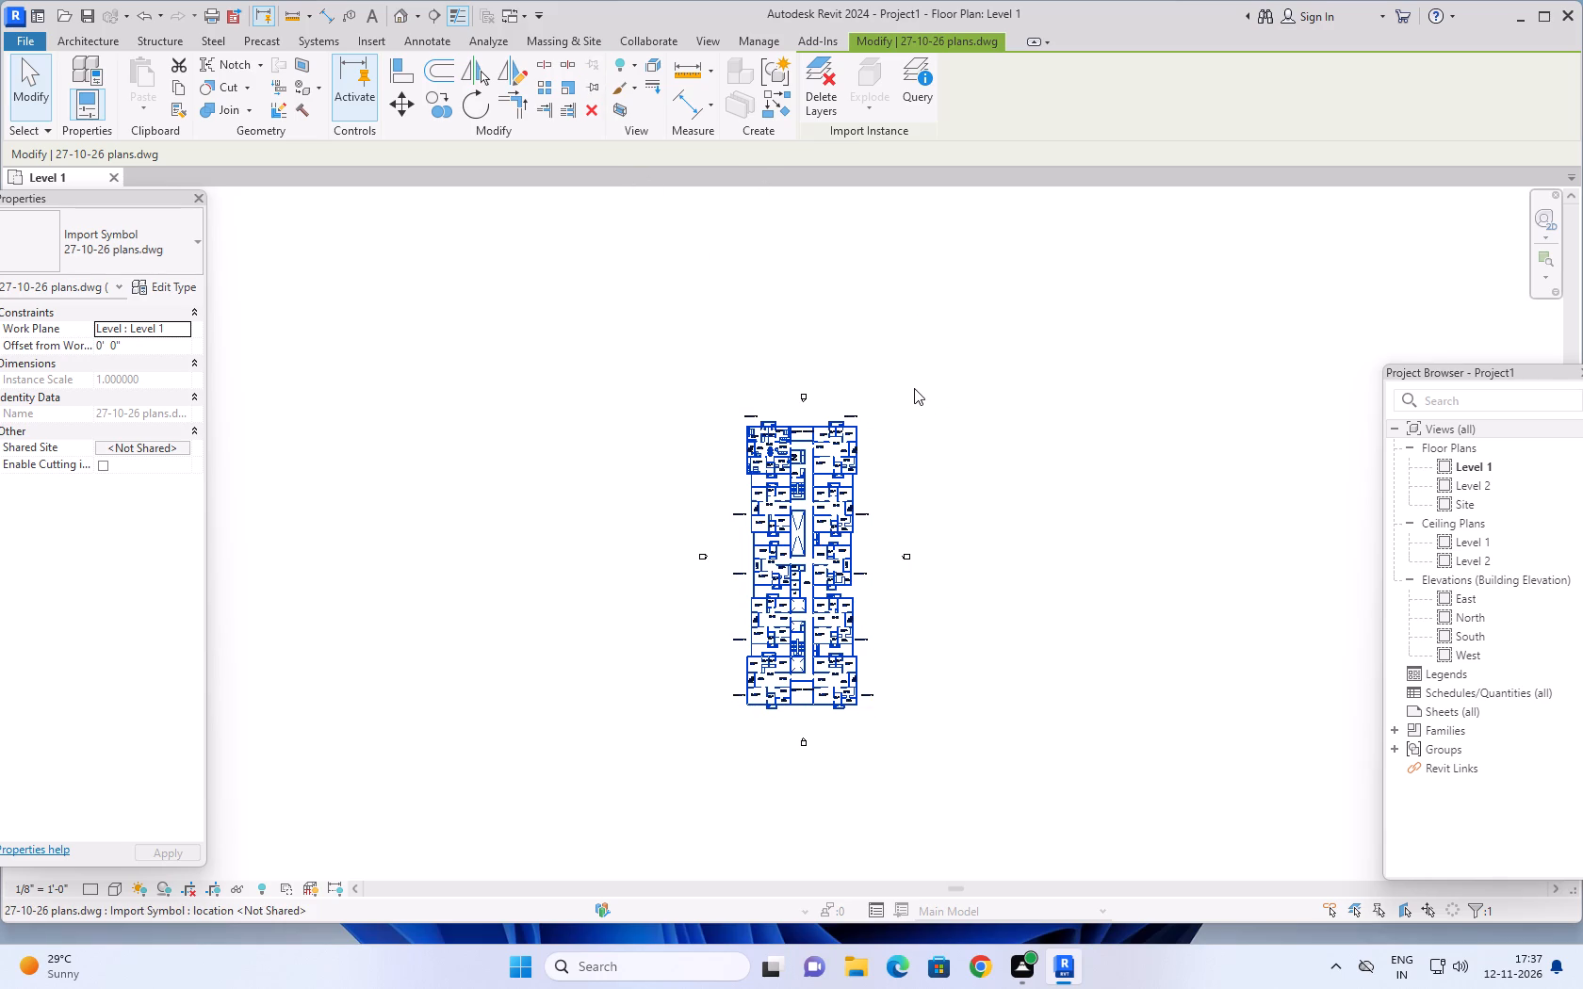
{"action": "key", "text": "Delete"}
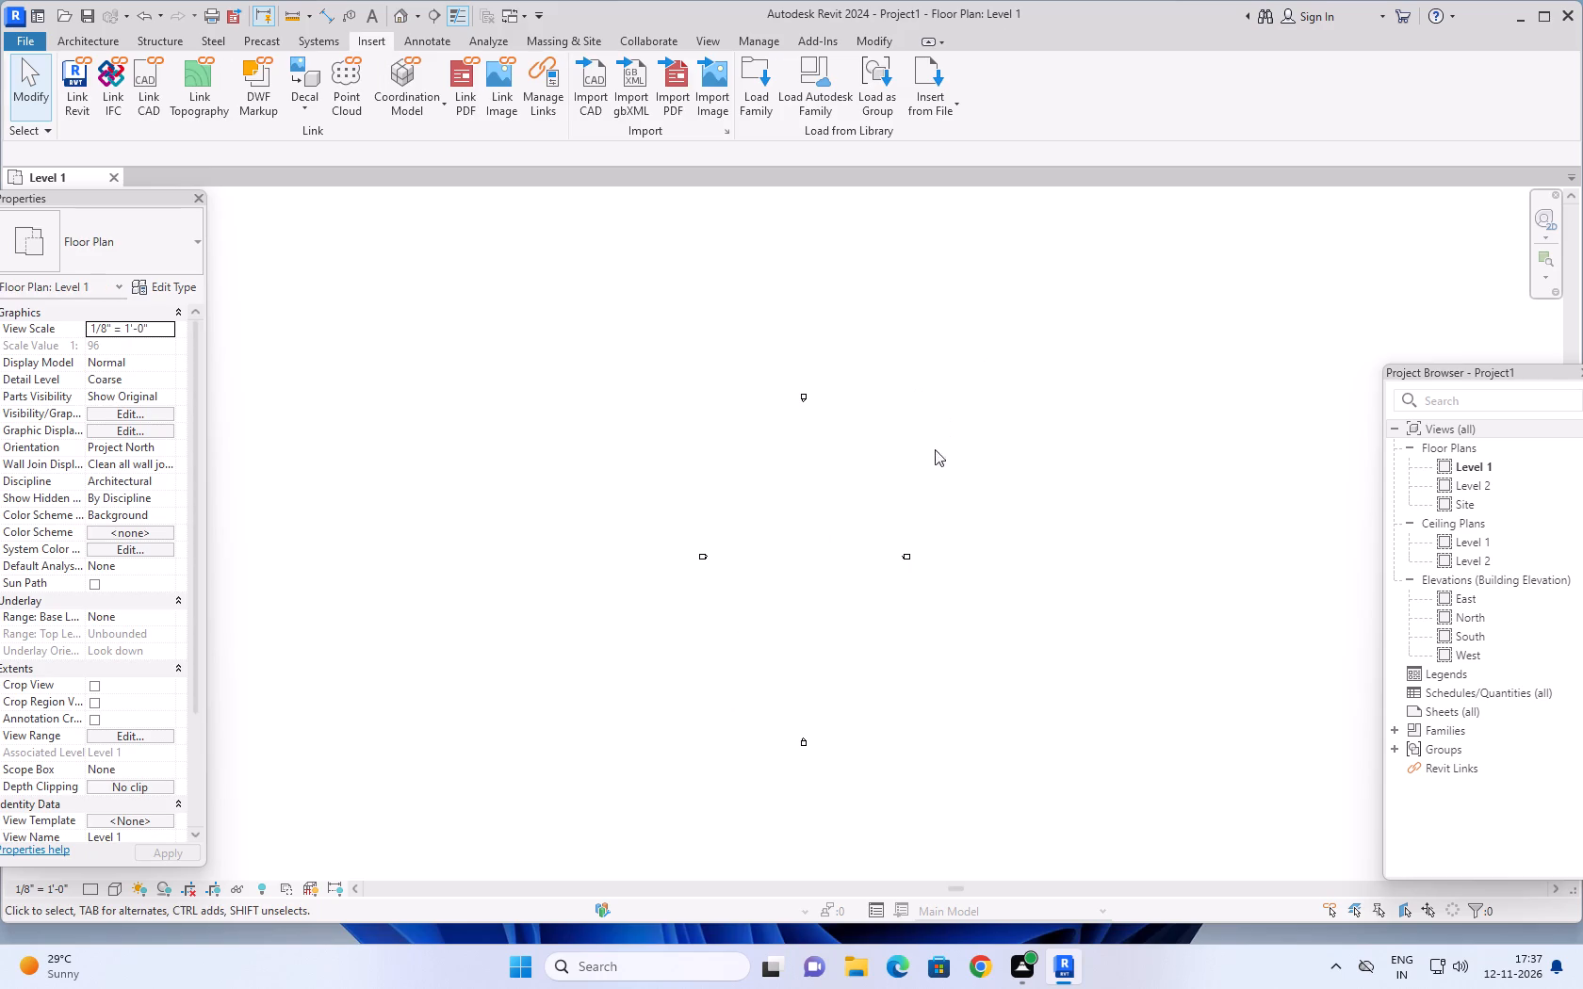
Browse the Documents folder for a replacement CAD link, previewing PLAN AND ARCH.dwg and SAGAR.dwg.
{"action": "middle_click_drag", "start_coordinate": [935, 449], "coordinate": [940, 401]}
{"action": "scroll", "coordinate": [841, 464], "scroll_direction": "up", "scroll_amount": 5}
{"action": "middle_click_drag", "start_coordinate": [849, 460], "coordinate": [783, 523]}
{"action": "left_click", "coordinate": [142, 74]}
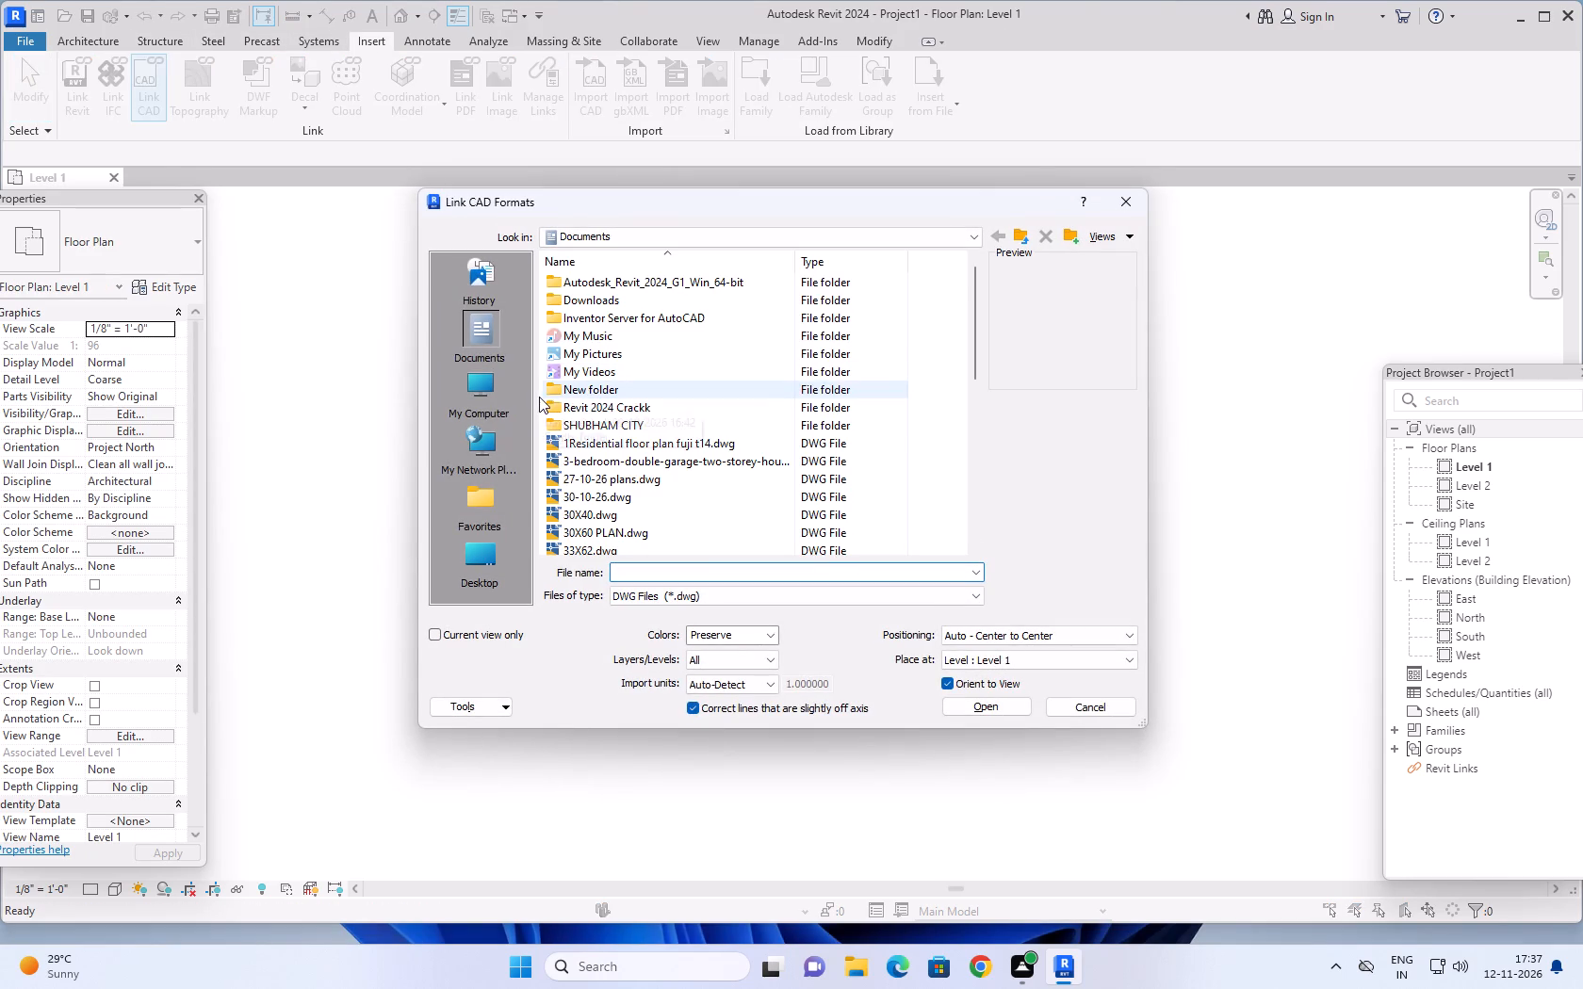
{"action": "scroll", "coordinate": [592, 420], "scroll_direction": "down", "scroll_amount": 5}
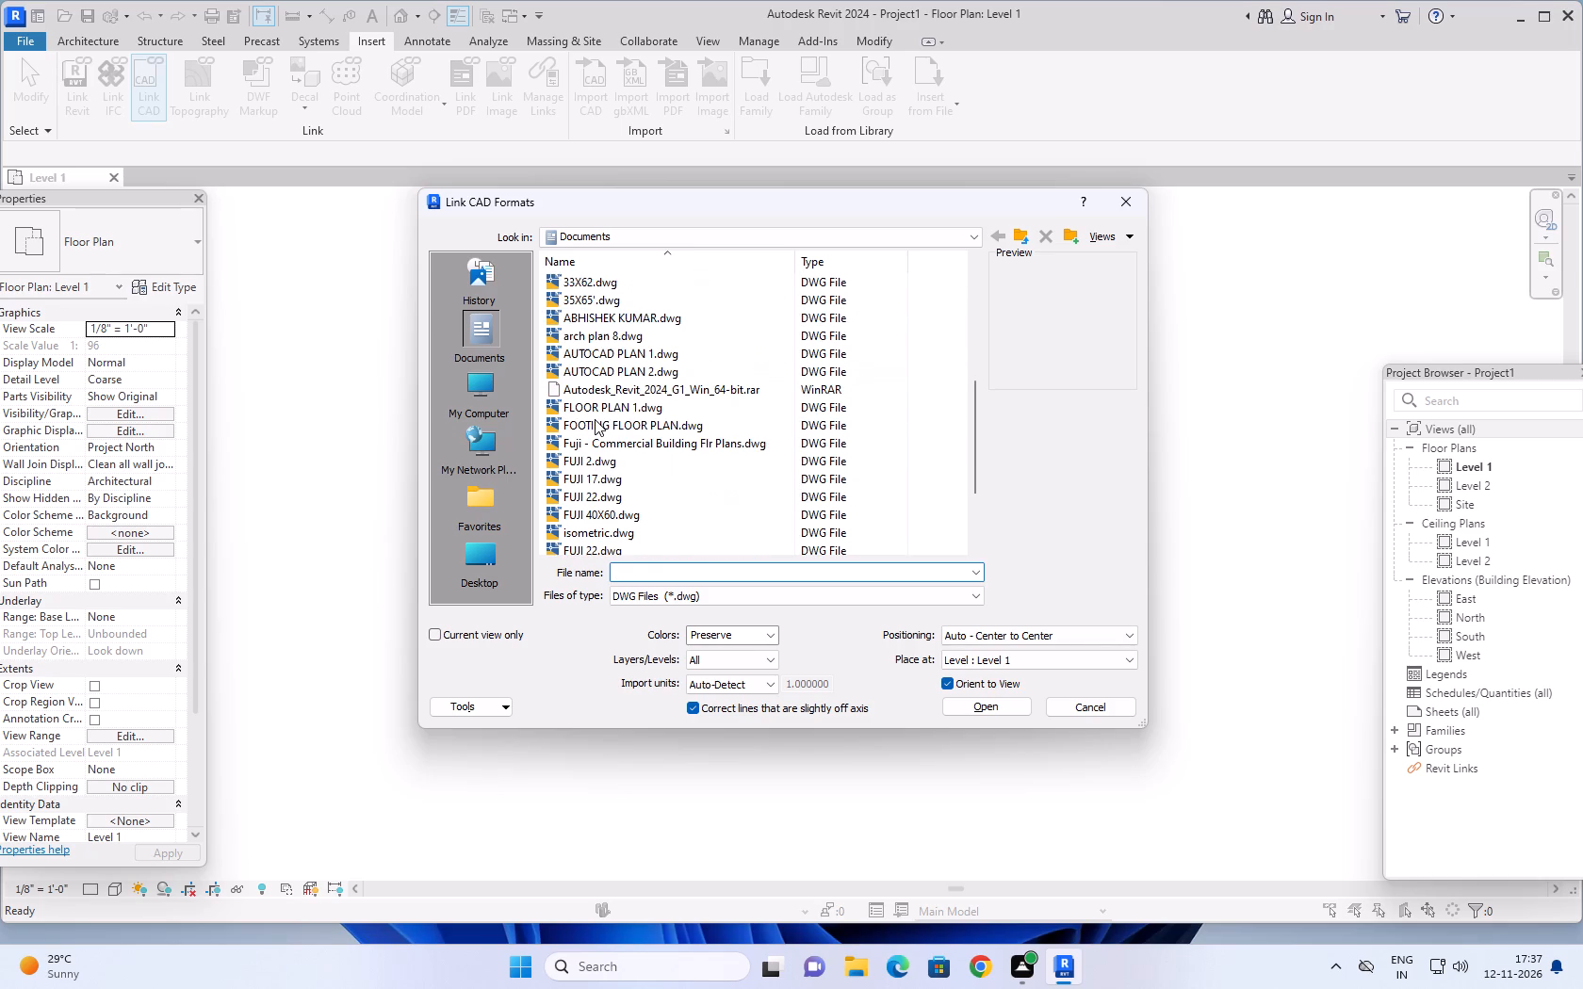
{"action": "scroll", "coordinate": [595, 419], "scroll_direction": "down", "scroll_amount": 2}
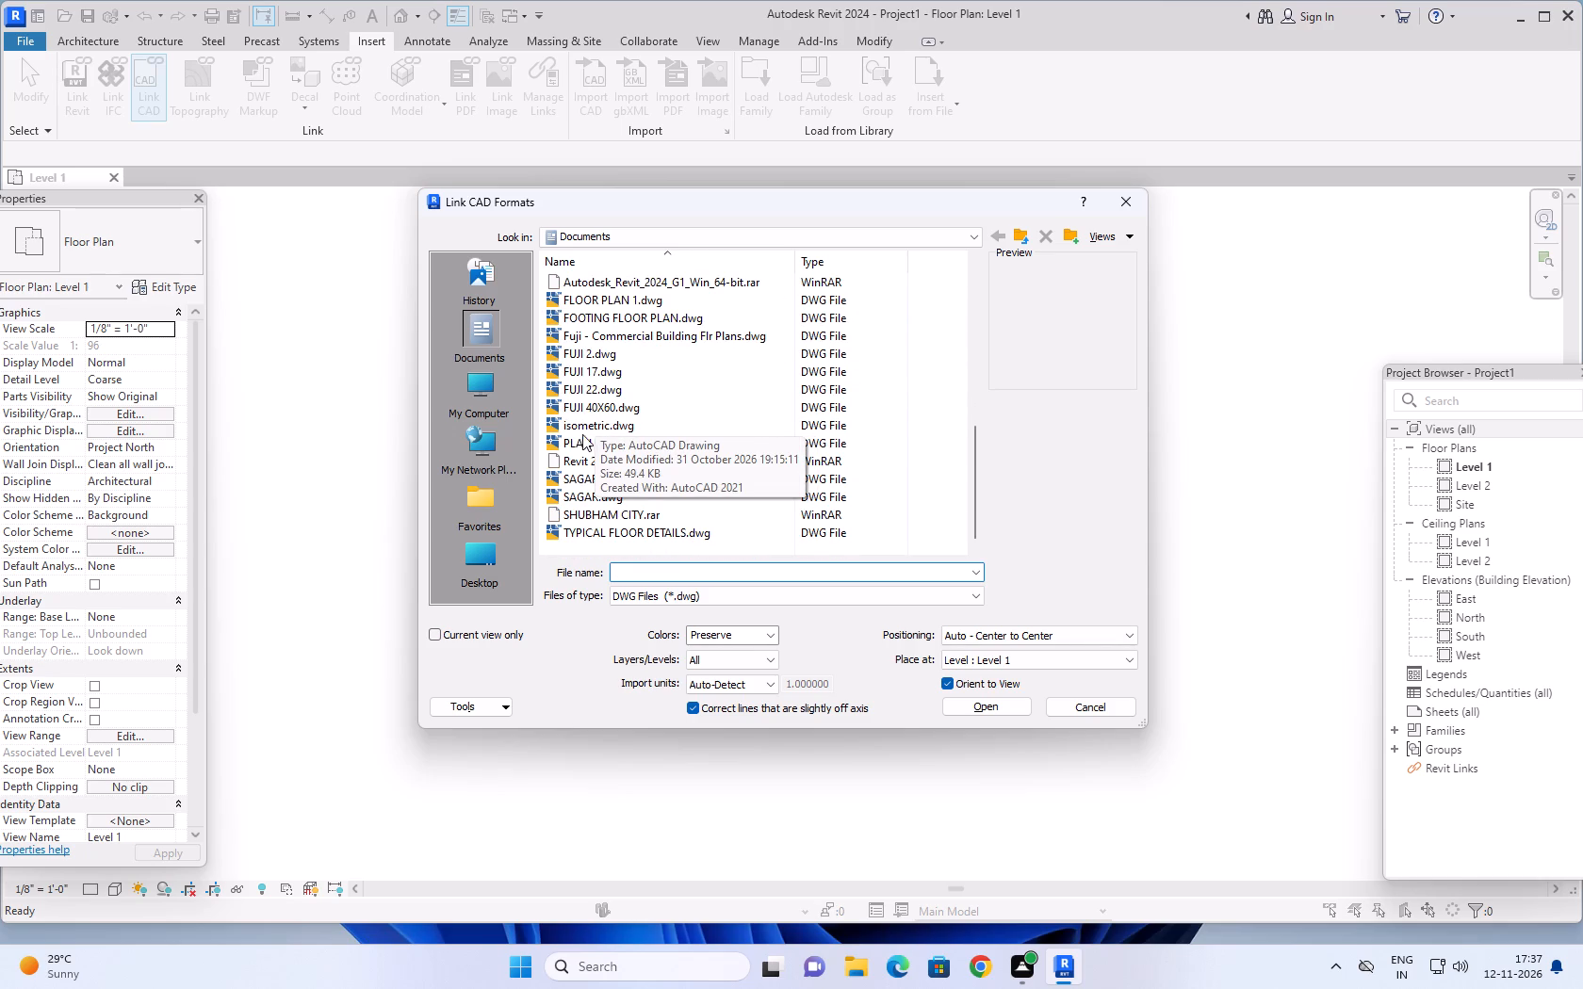
{"action": "left_click", "coordinate": [573, 445]}
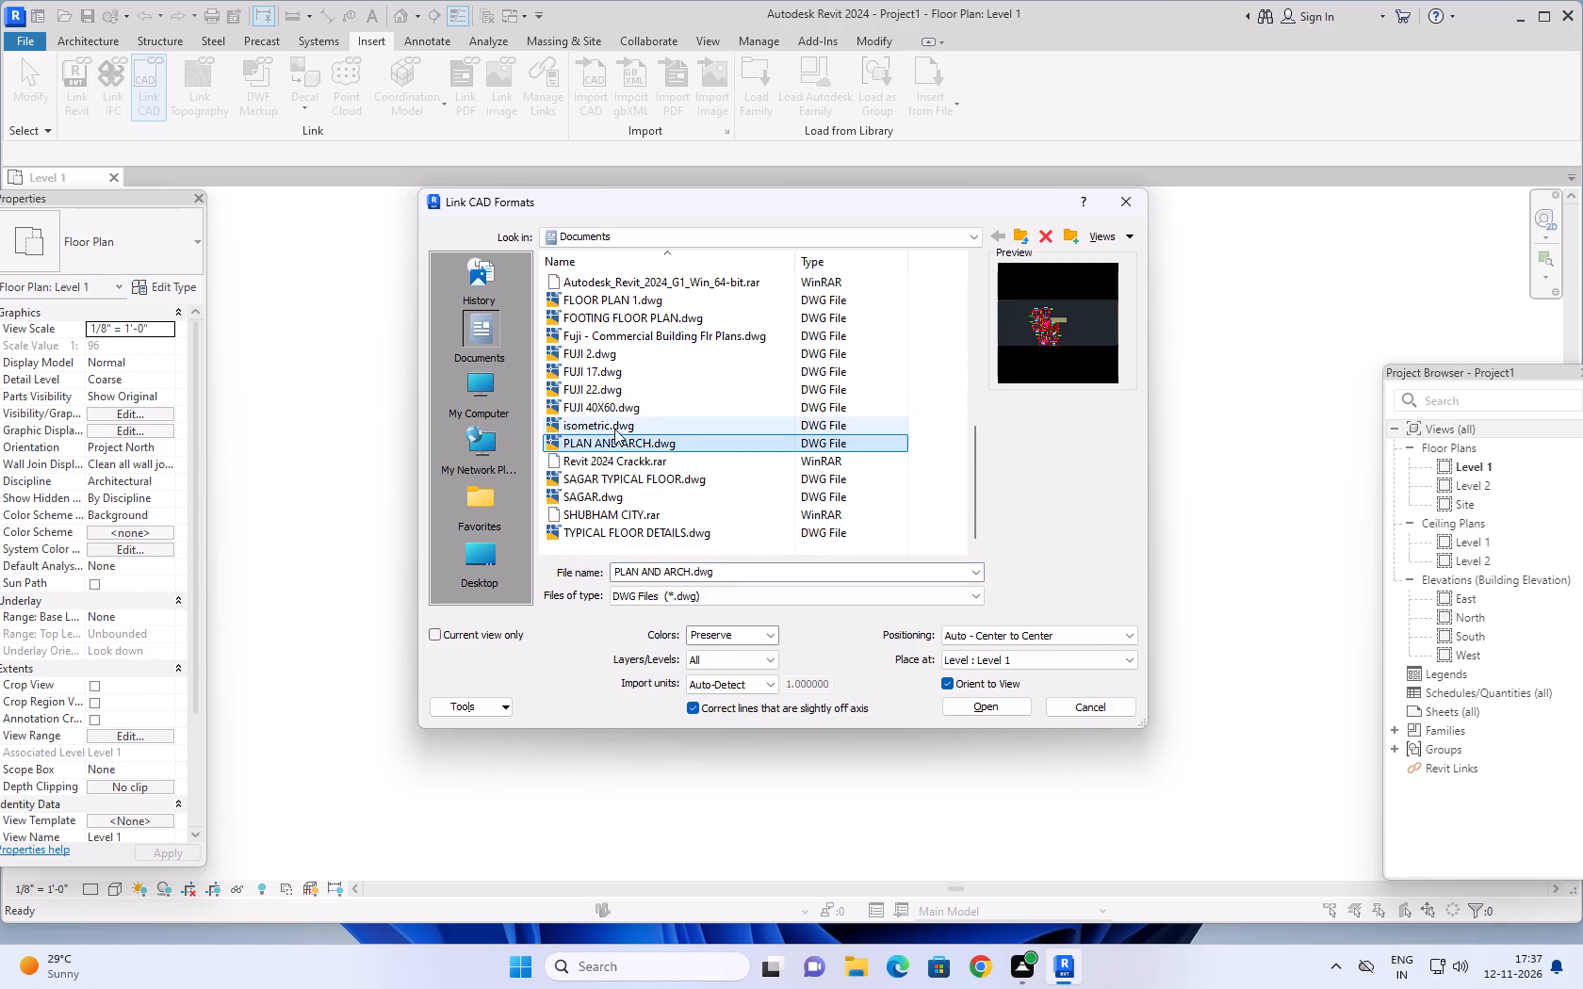
{"action": "scroll", "coordinate": [665, 402], "scroll_direction": "down", "scroll_amount": 1}
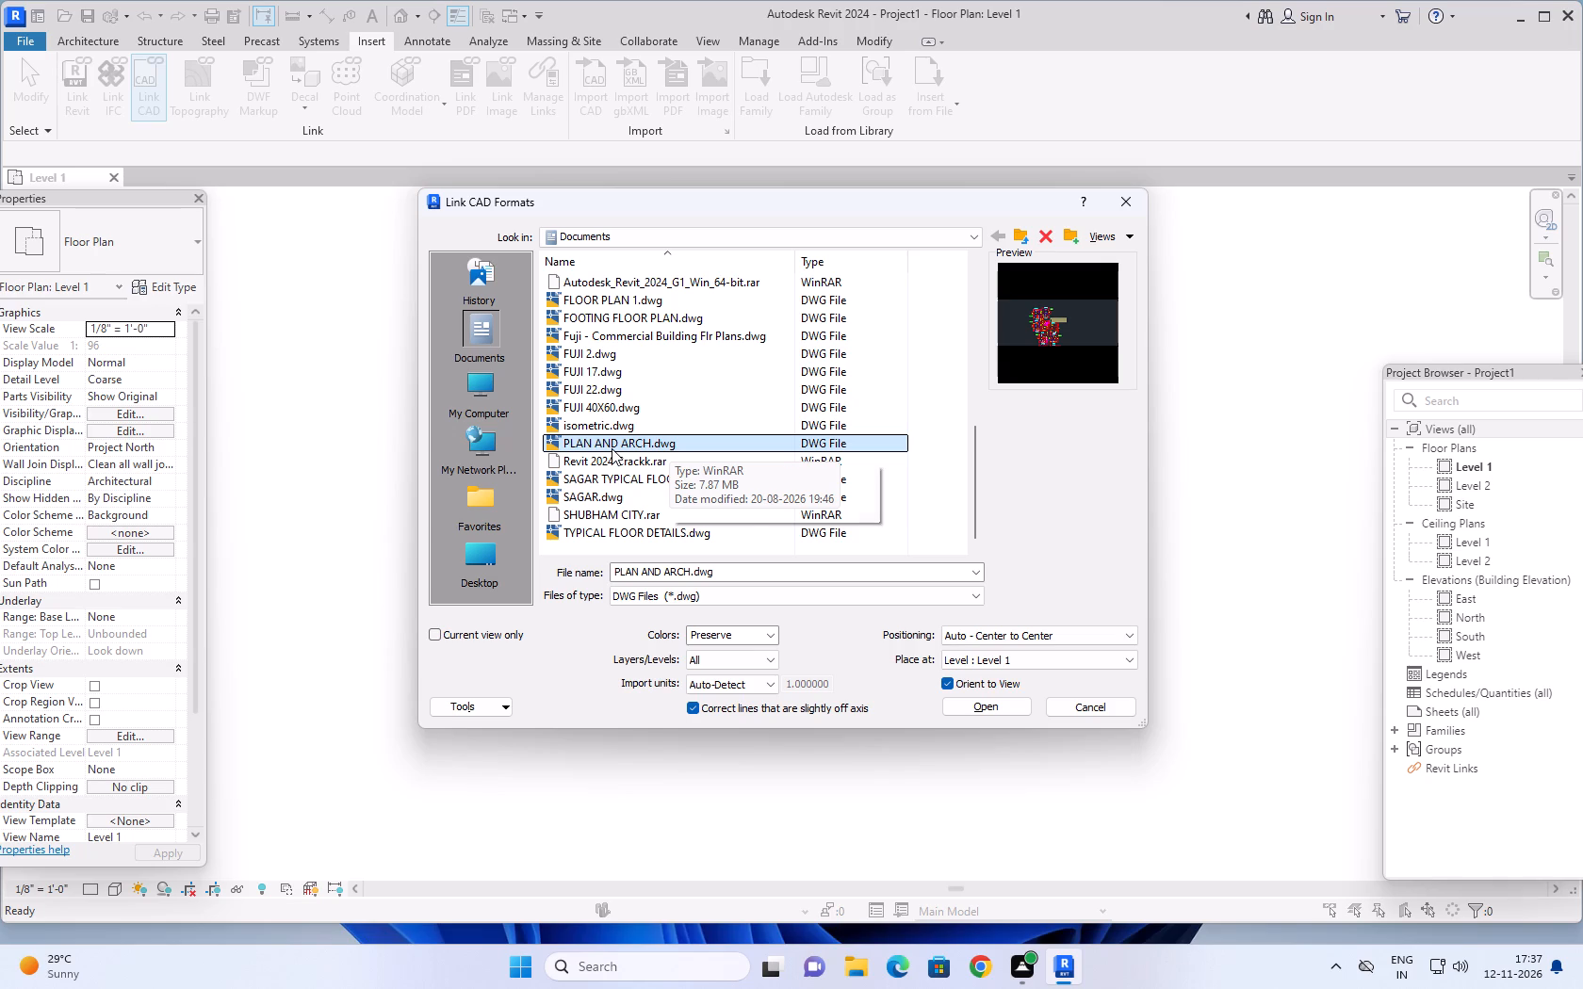
{"action": "scroll", "coordinate": [612, 448], "scroll_direction": "down", "scroll_amount": 1}
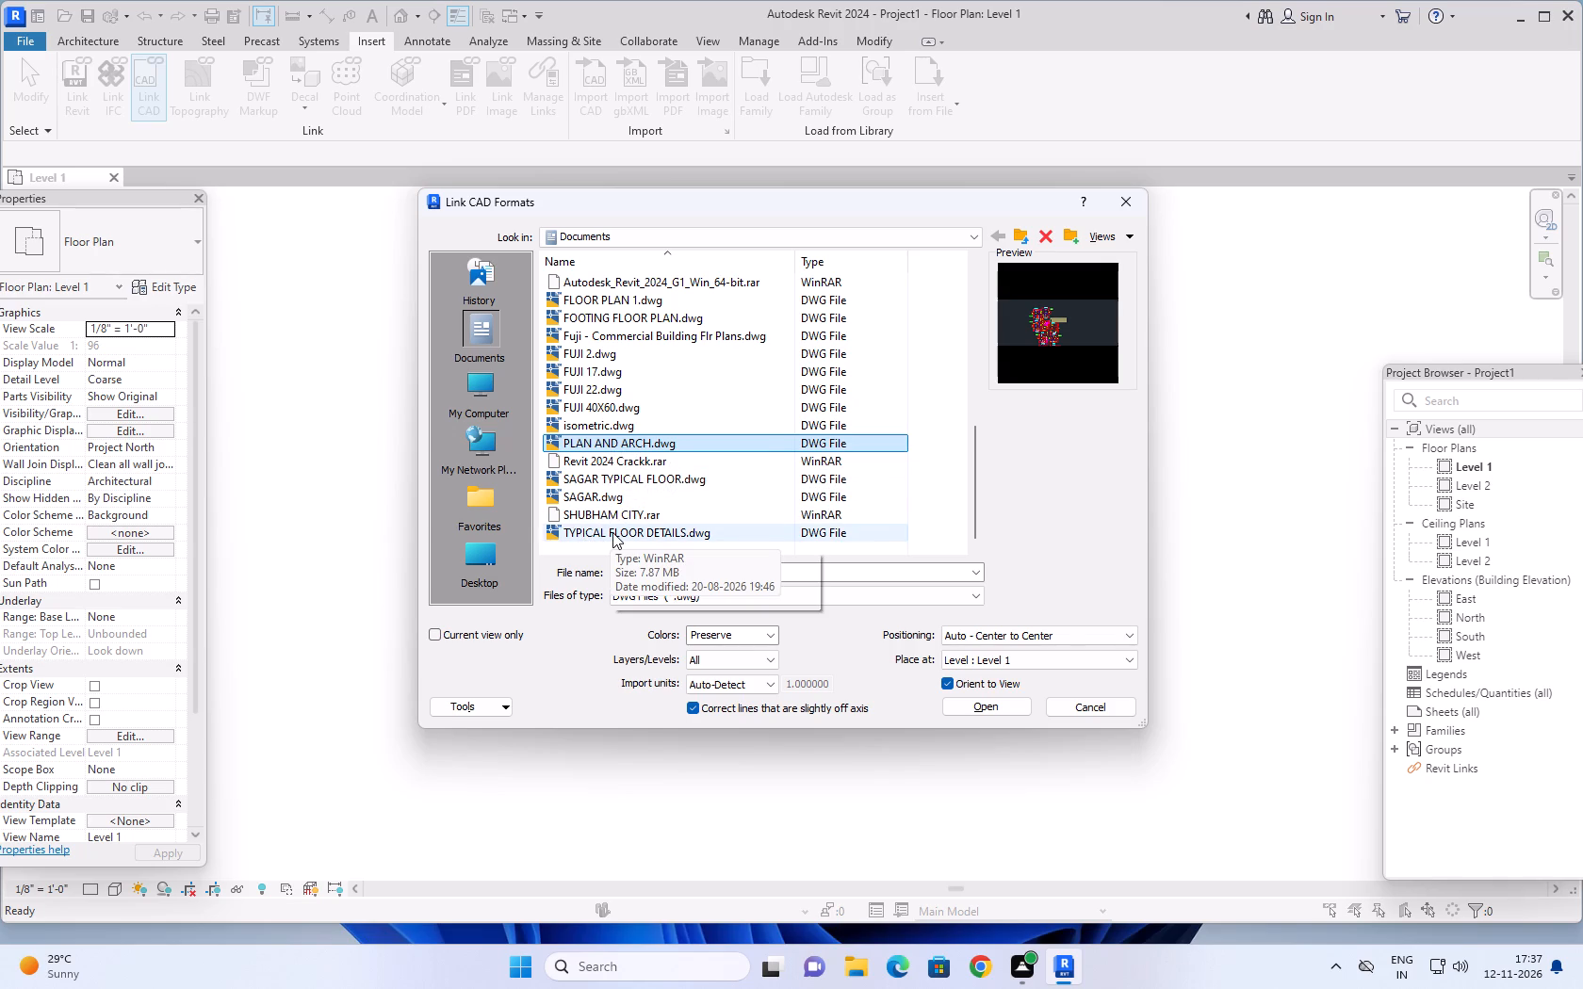
{"action": "scroll", "coordinate": [611, 426], "scroll_direction": "up", "scroll_amount": 1}
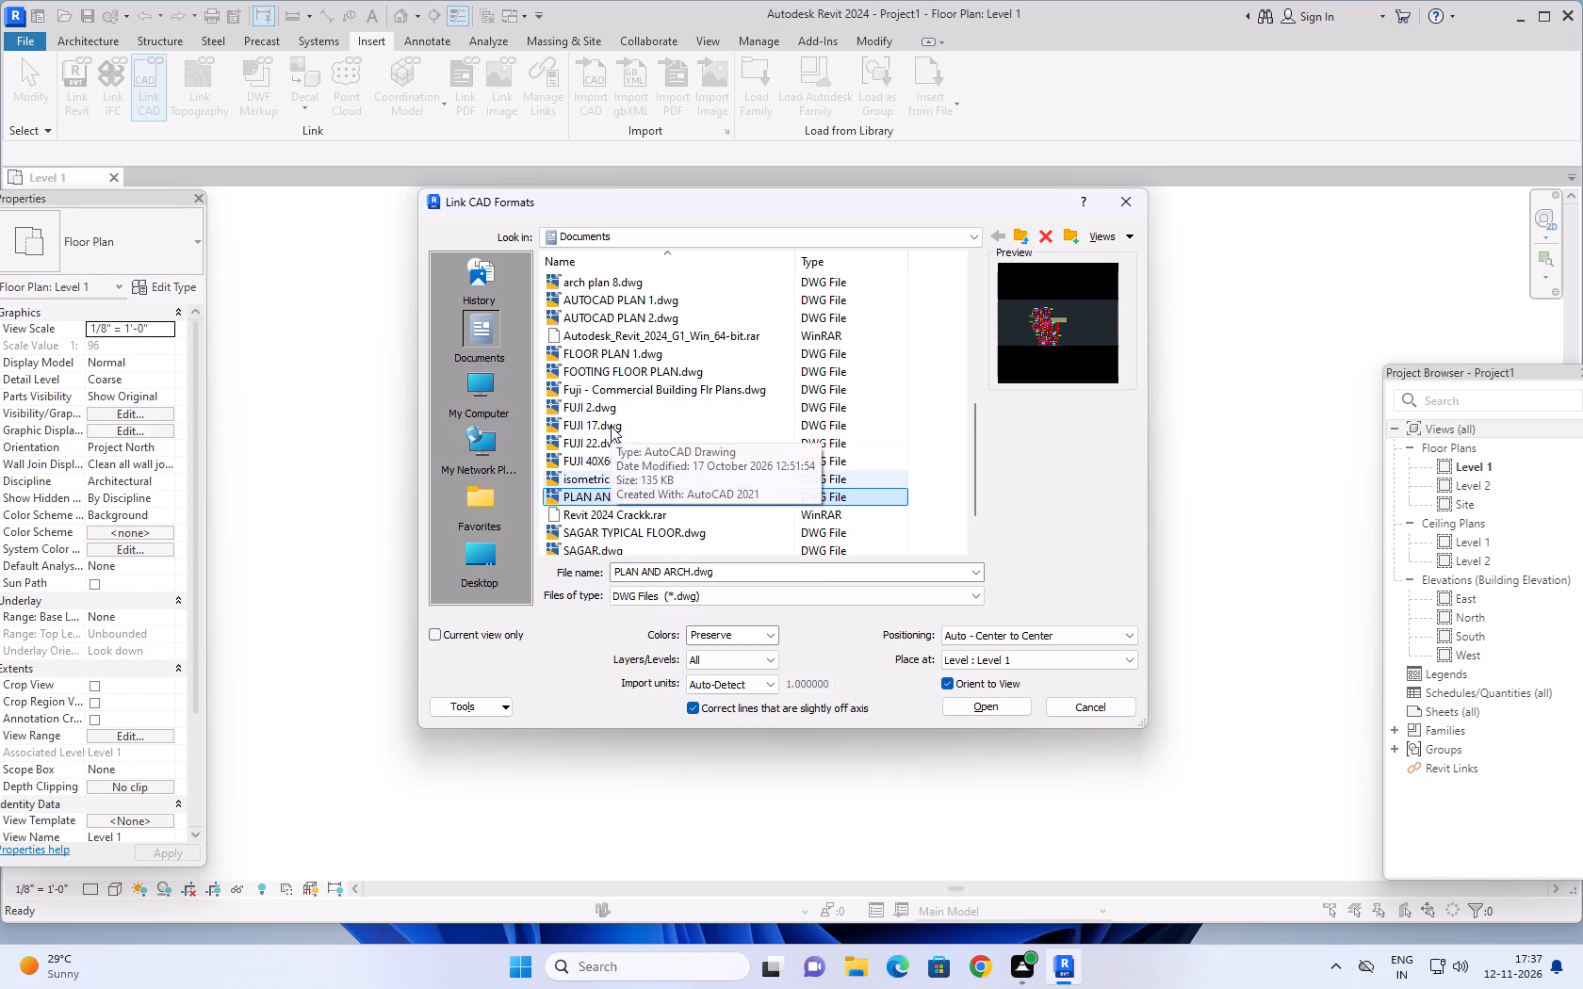
{"action": "scroll", "coordinate": [611, 426], "scroll_direction": "up", "scroll_amount": 3}
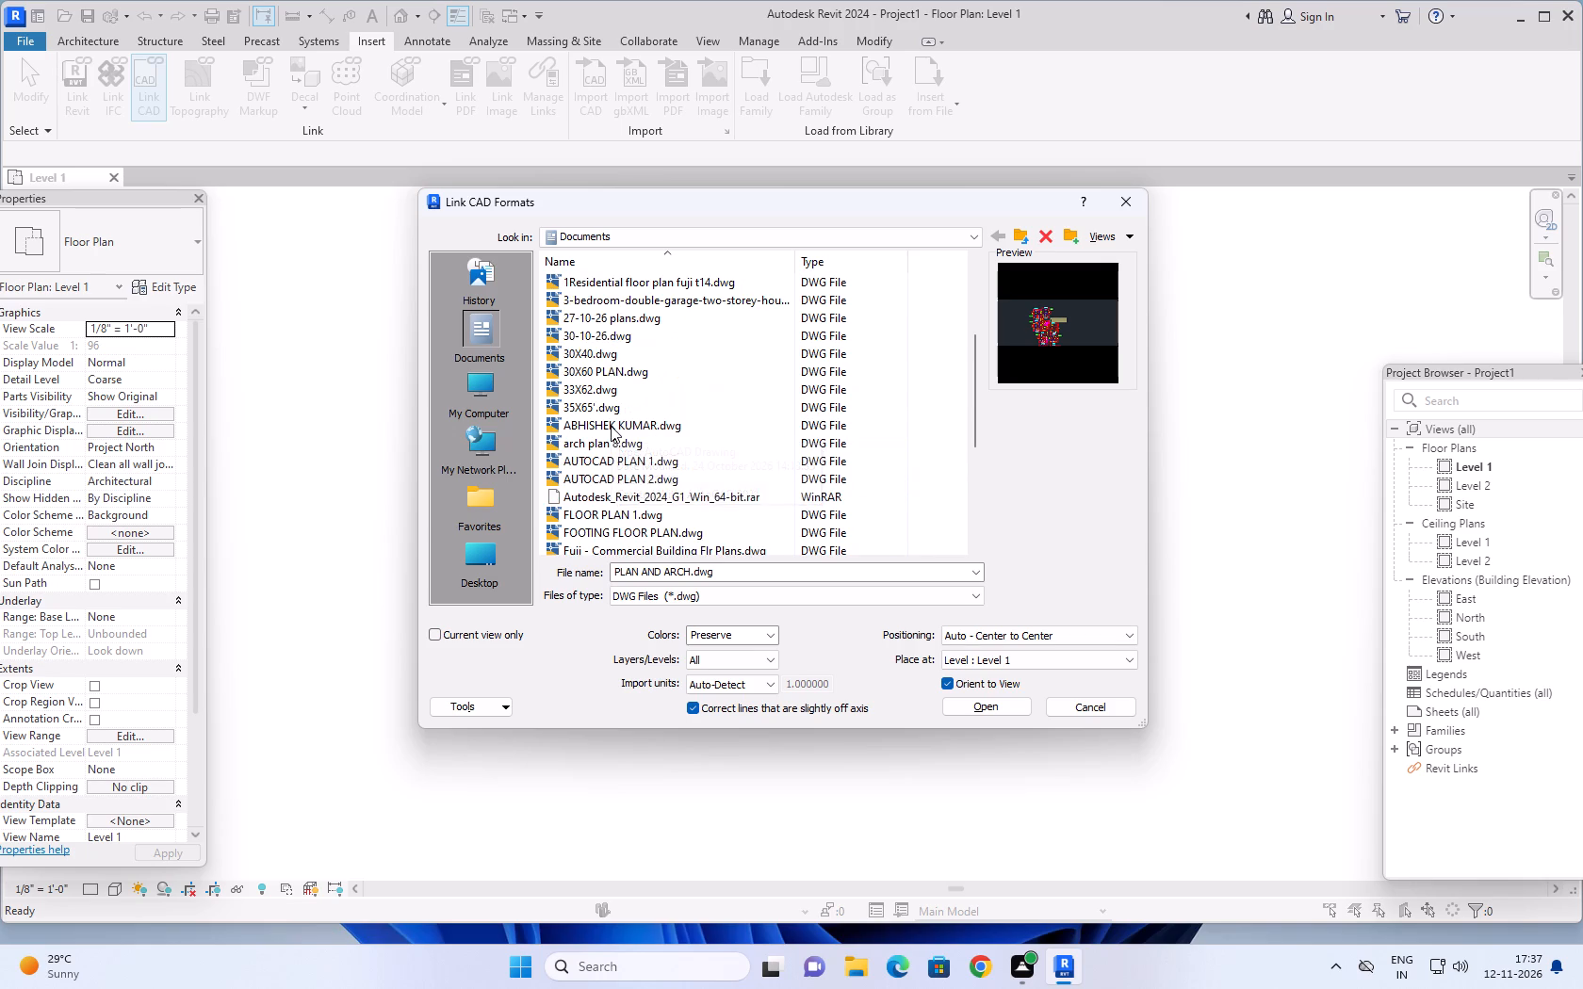
{"action": "scroll", "coordinate": [611, 426], "scroll_direction": "up", "scroll_amount": 6}
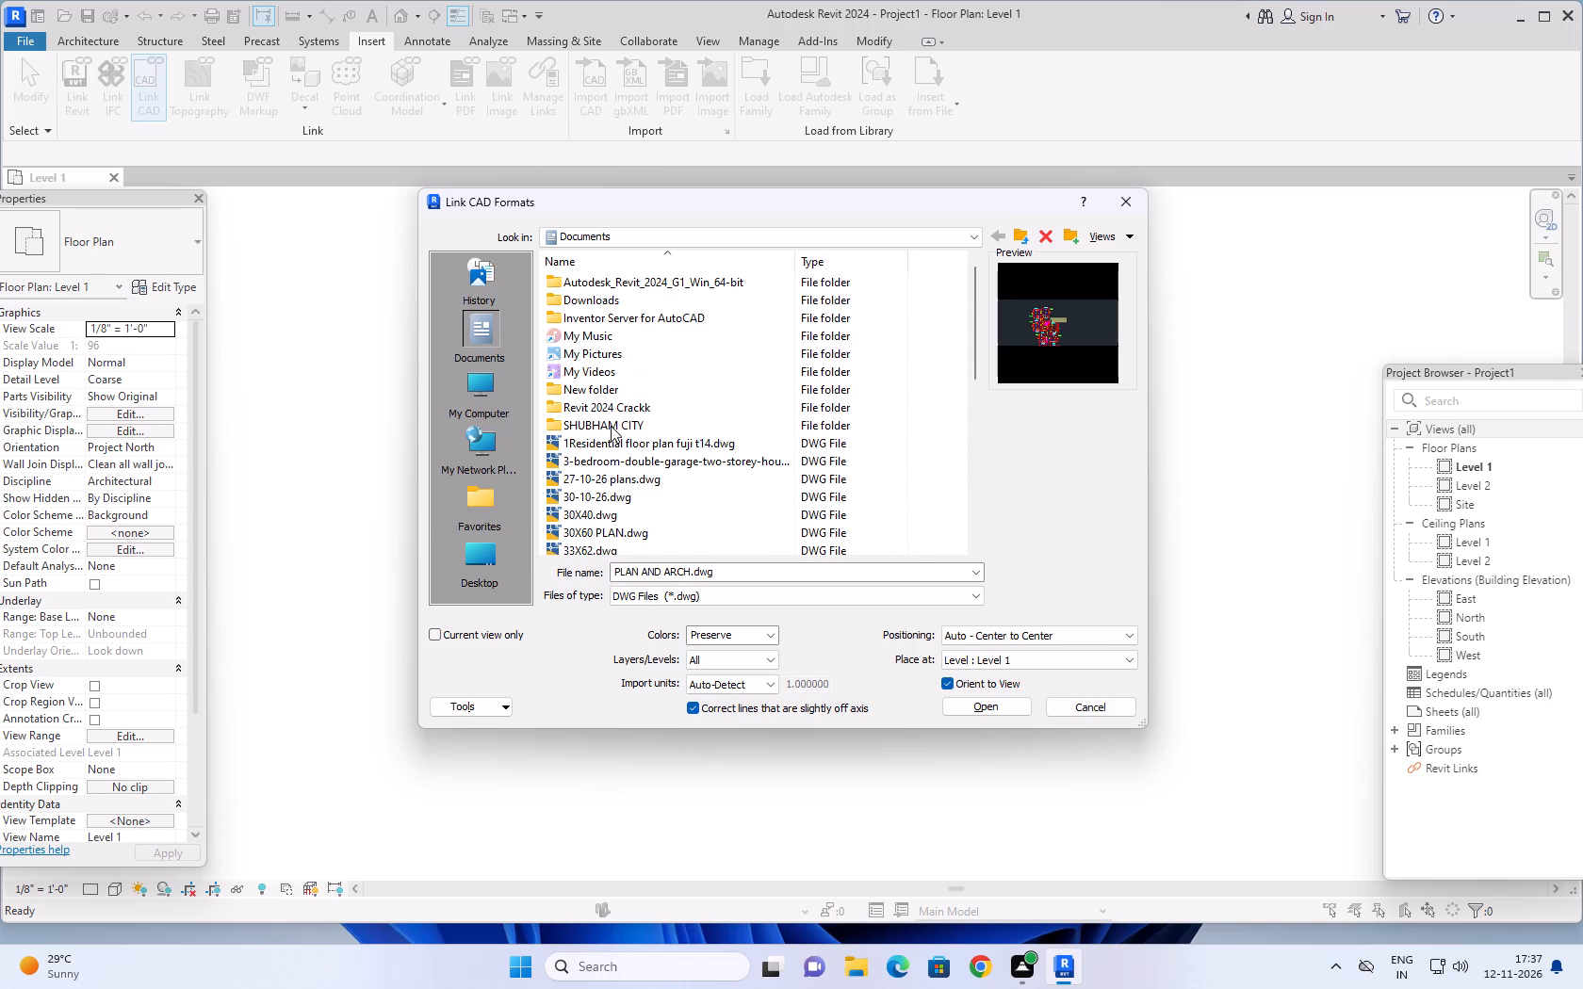
{"action": "scroll", "coordinate": [611, 426], "scroll_direction": "up", "scroll_amount": 1}
{"action": "scroll", "coordinate": [611, 426], "scroll_direction": "down", "scroll_amount": 11}
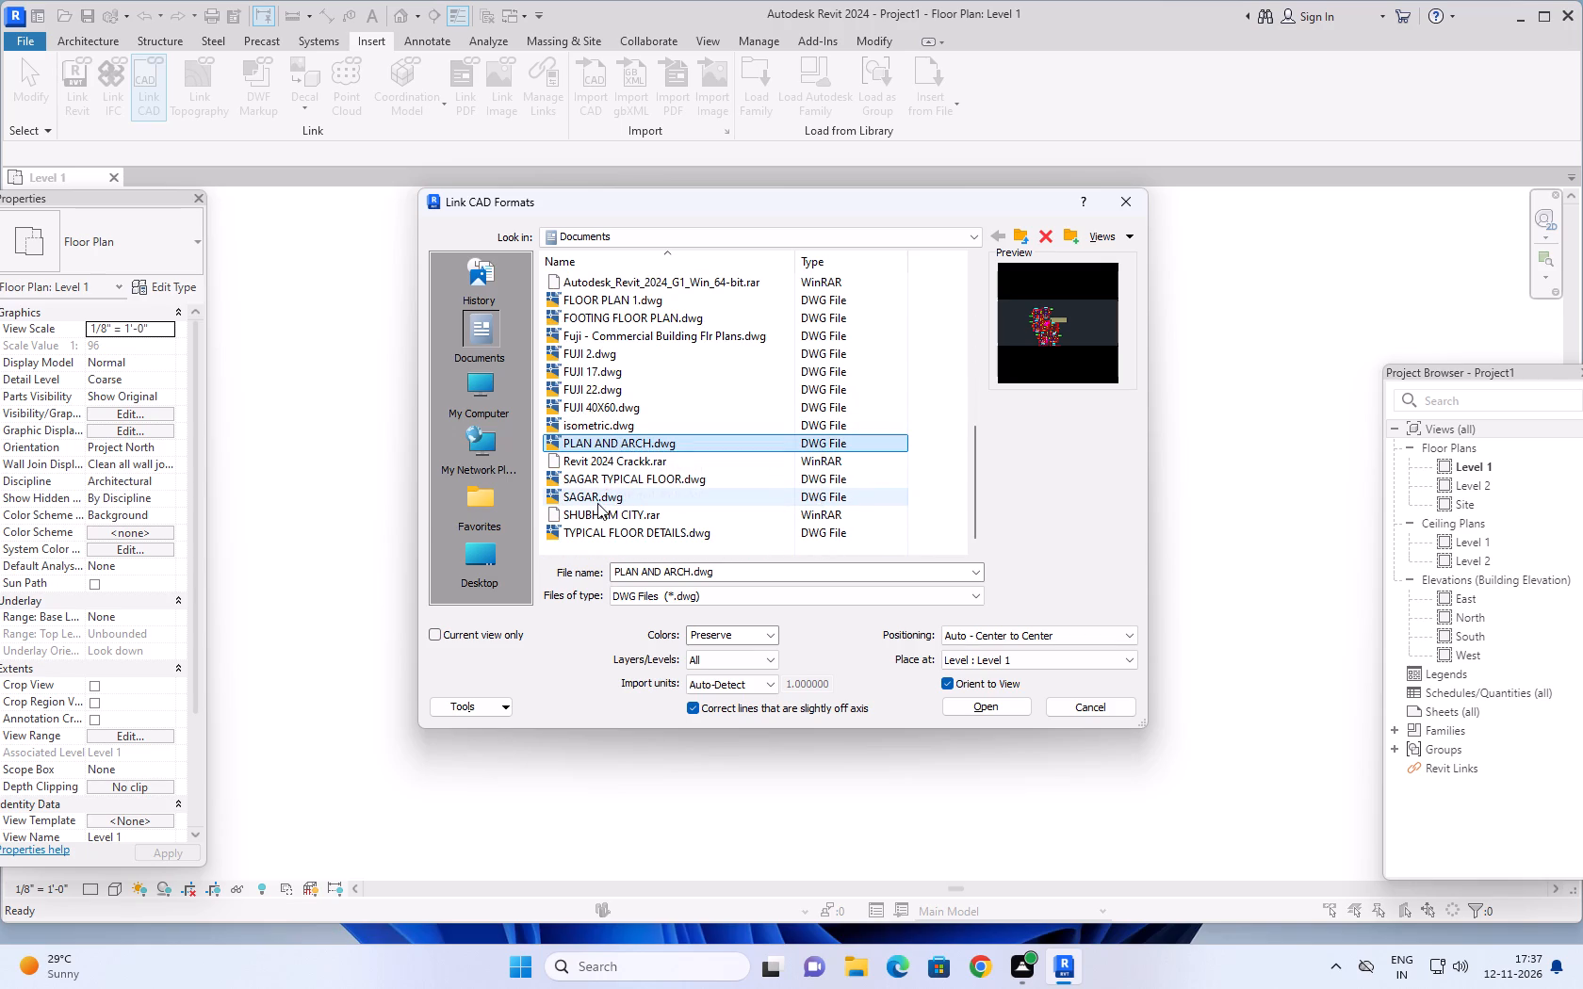
{"action": "left_click", "coordinate": [600, 498]}
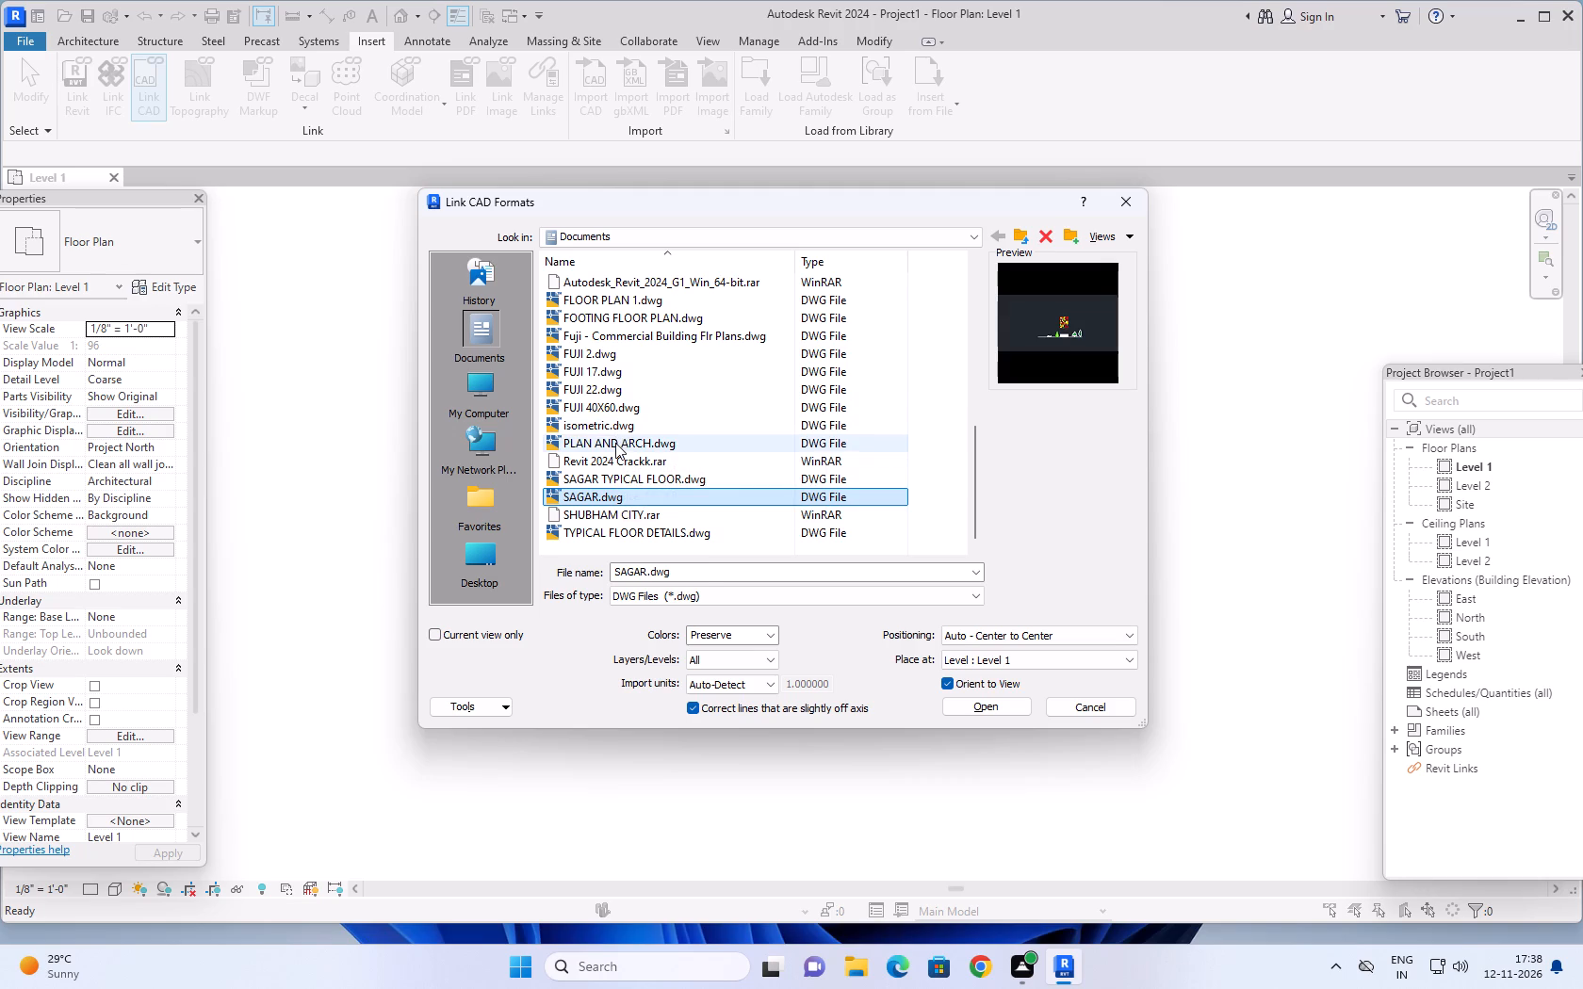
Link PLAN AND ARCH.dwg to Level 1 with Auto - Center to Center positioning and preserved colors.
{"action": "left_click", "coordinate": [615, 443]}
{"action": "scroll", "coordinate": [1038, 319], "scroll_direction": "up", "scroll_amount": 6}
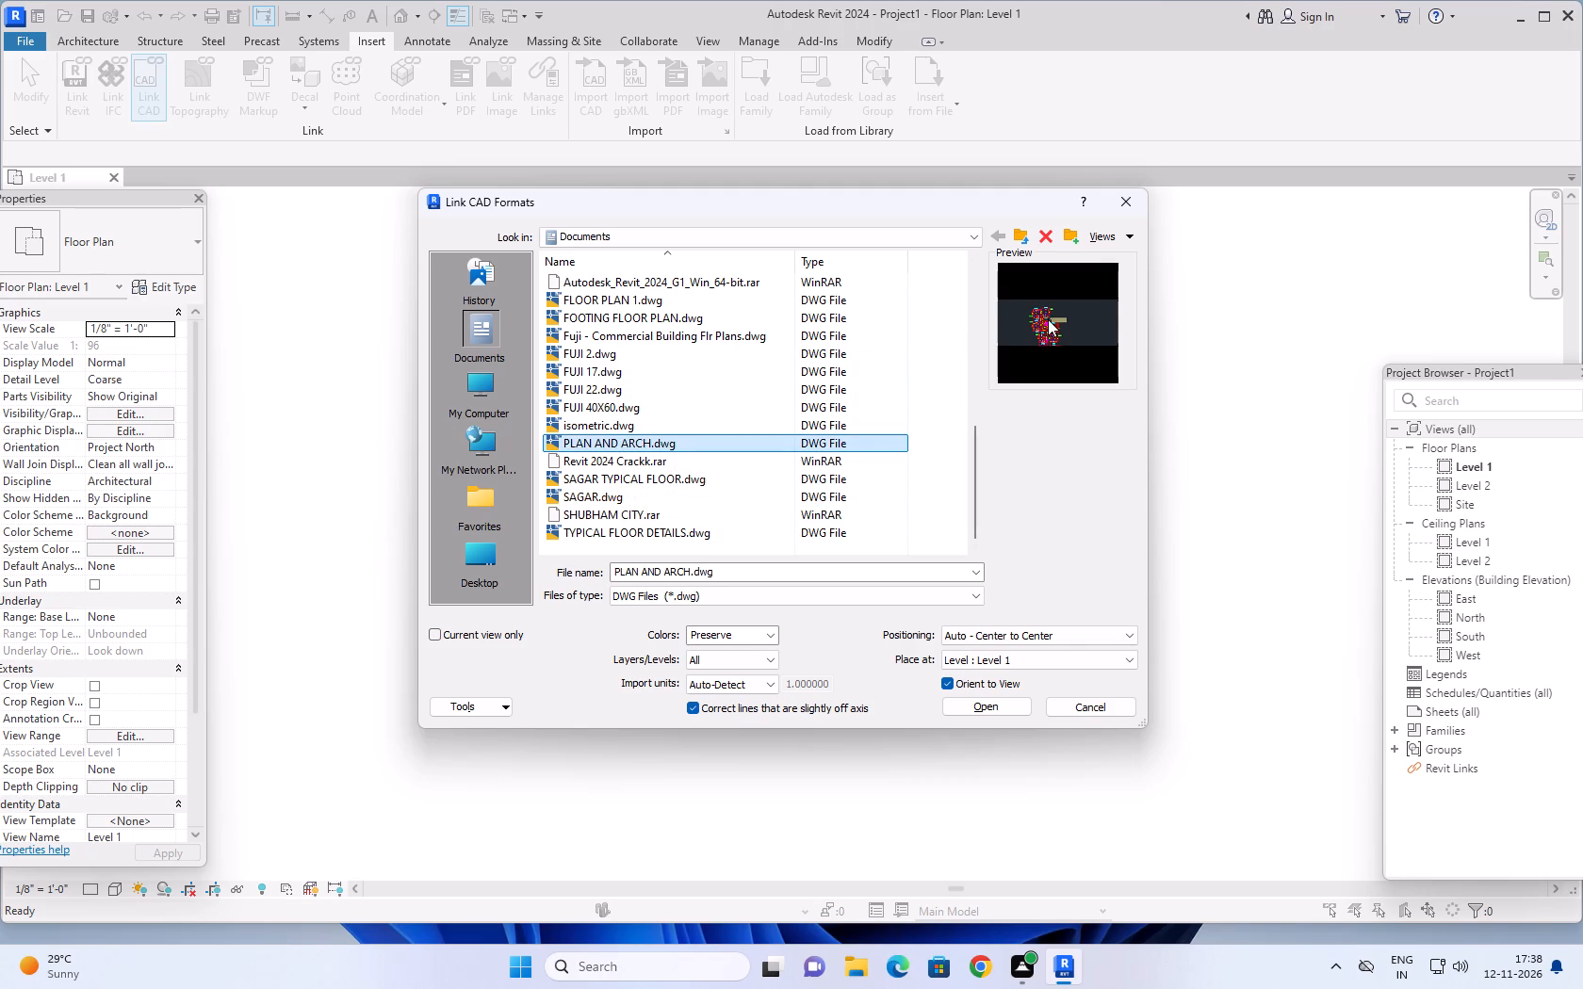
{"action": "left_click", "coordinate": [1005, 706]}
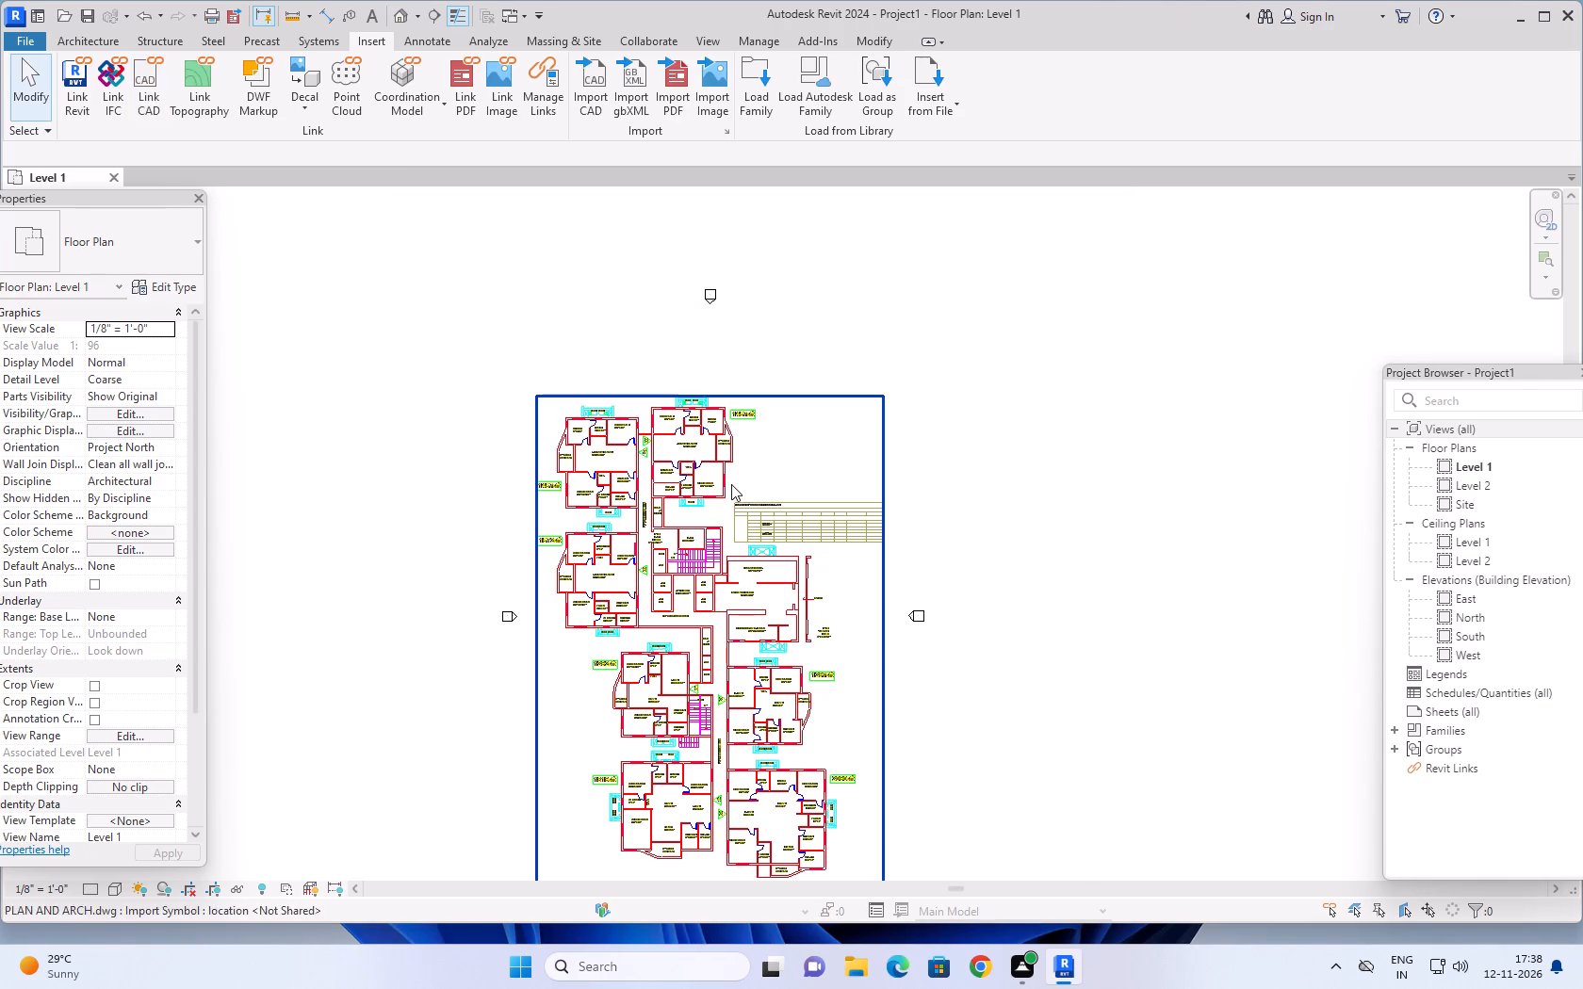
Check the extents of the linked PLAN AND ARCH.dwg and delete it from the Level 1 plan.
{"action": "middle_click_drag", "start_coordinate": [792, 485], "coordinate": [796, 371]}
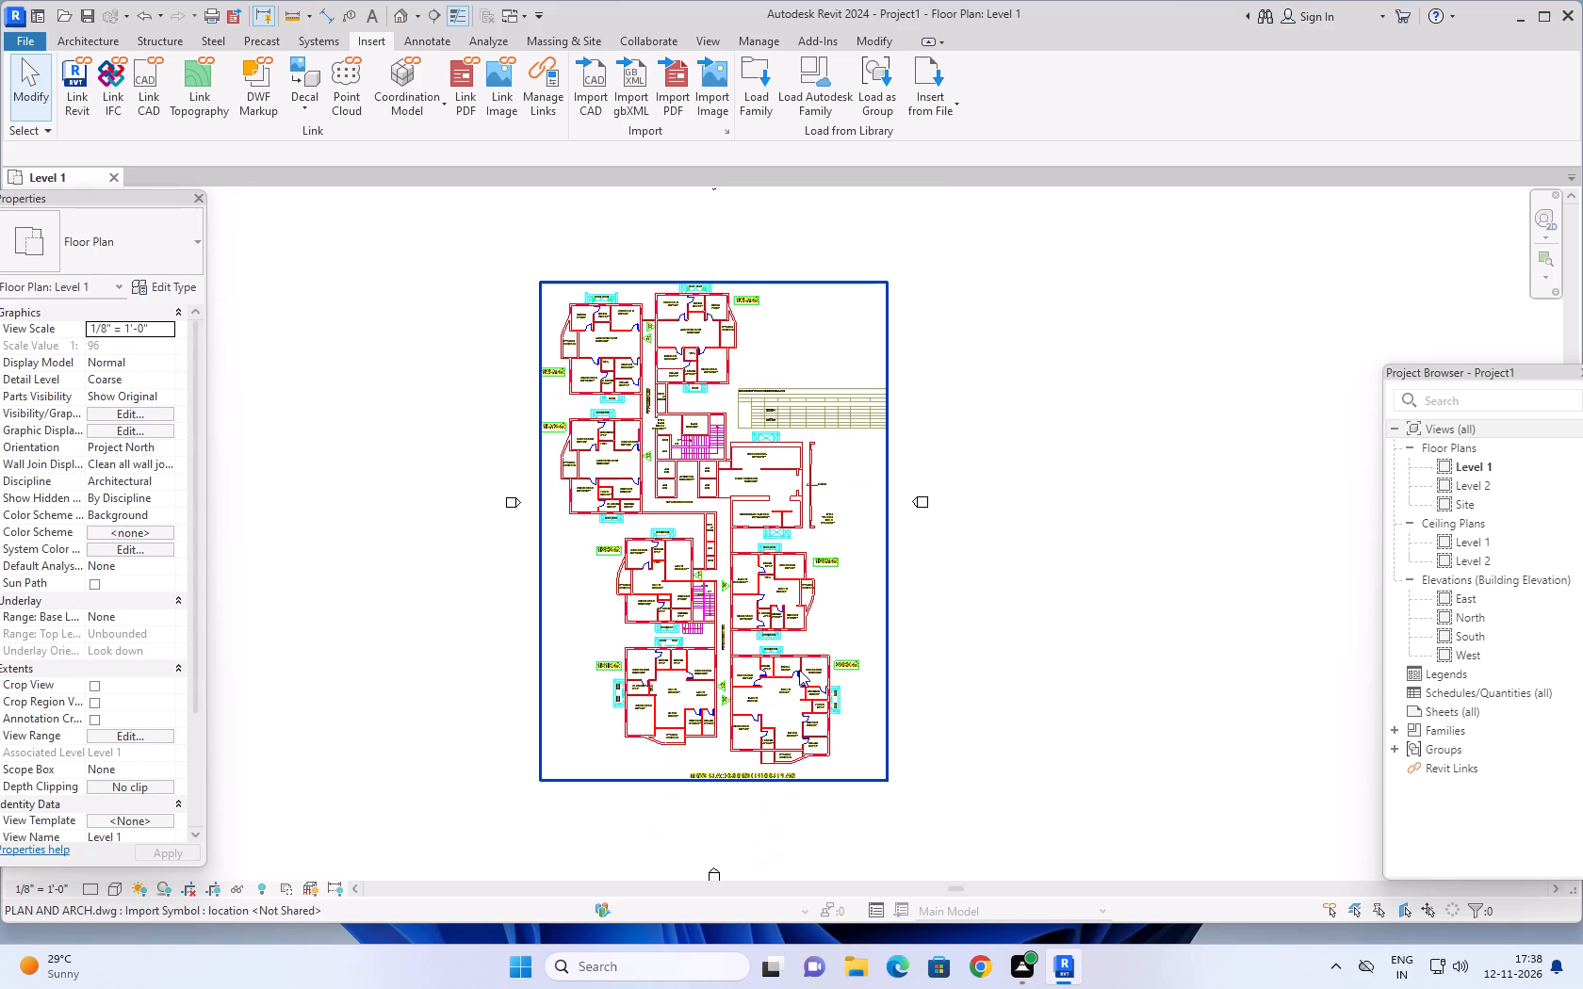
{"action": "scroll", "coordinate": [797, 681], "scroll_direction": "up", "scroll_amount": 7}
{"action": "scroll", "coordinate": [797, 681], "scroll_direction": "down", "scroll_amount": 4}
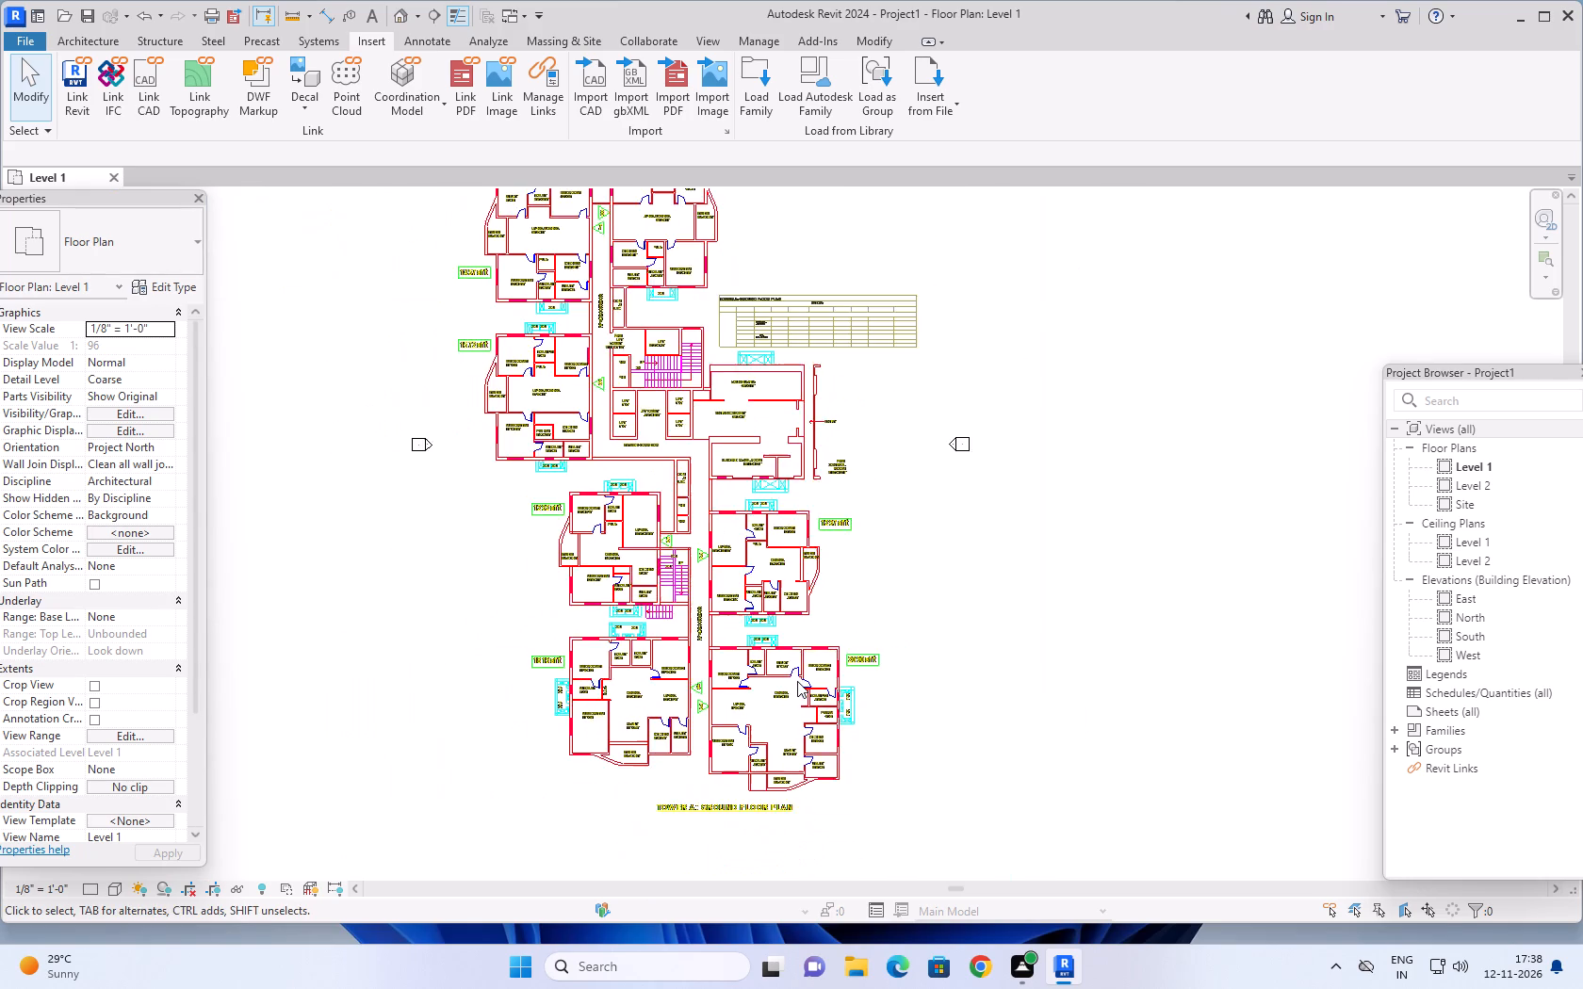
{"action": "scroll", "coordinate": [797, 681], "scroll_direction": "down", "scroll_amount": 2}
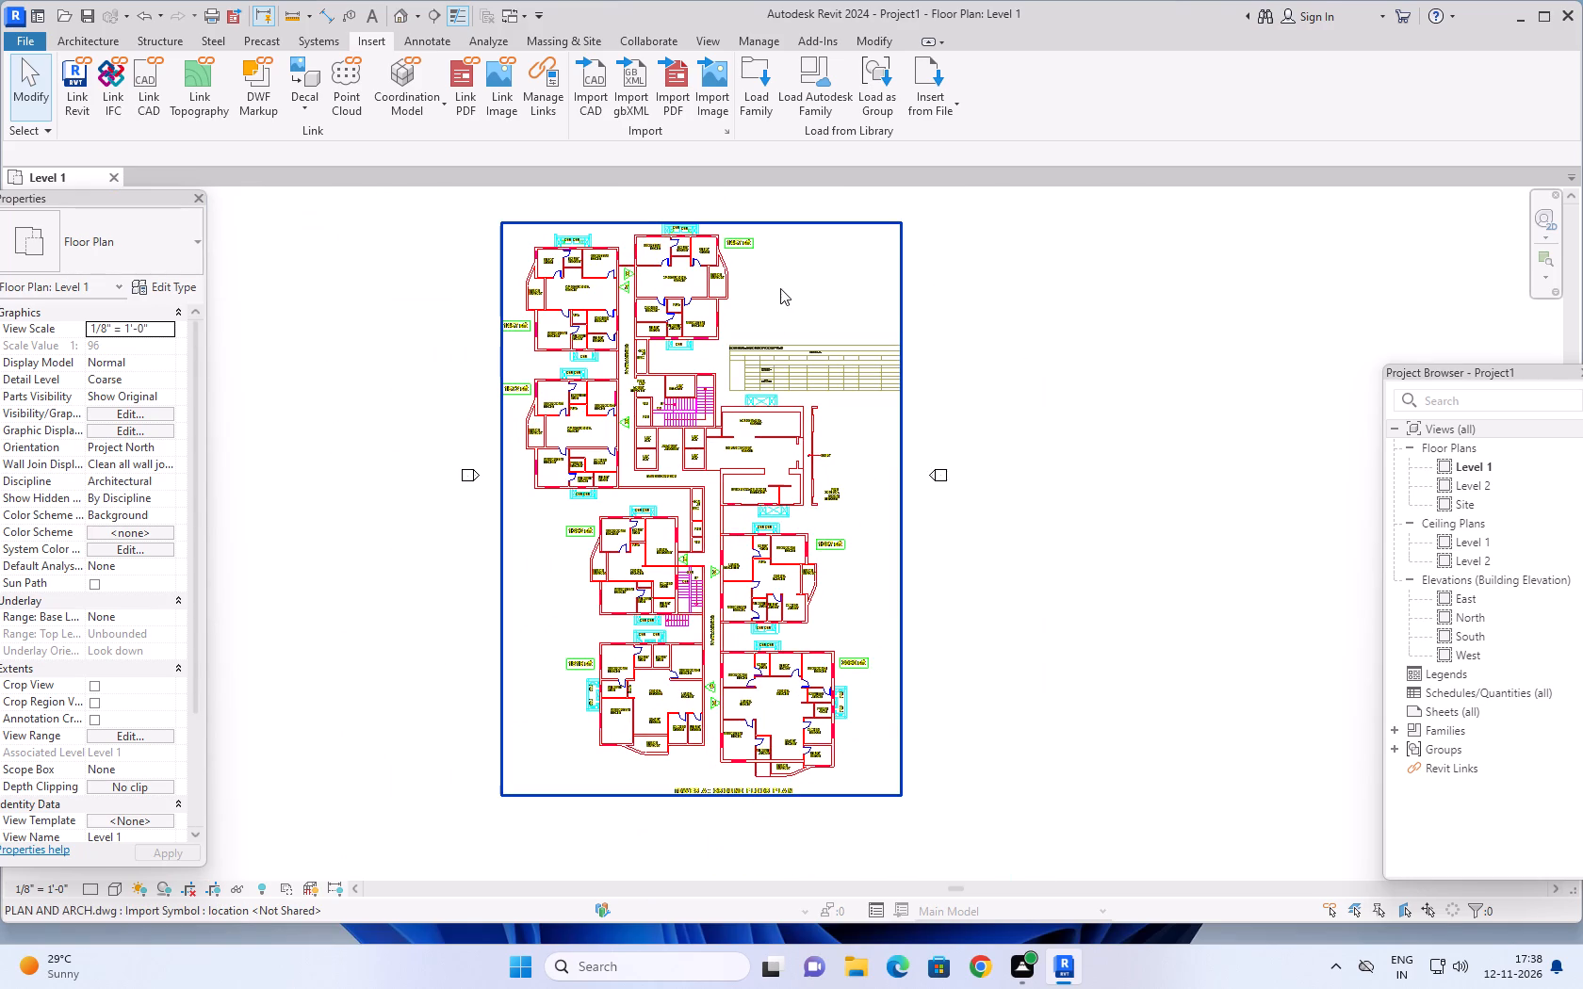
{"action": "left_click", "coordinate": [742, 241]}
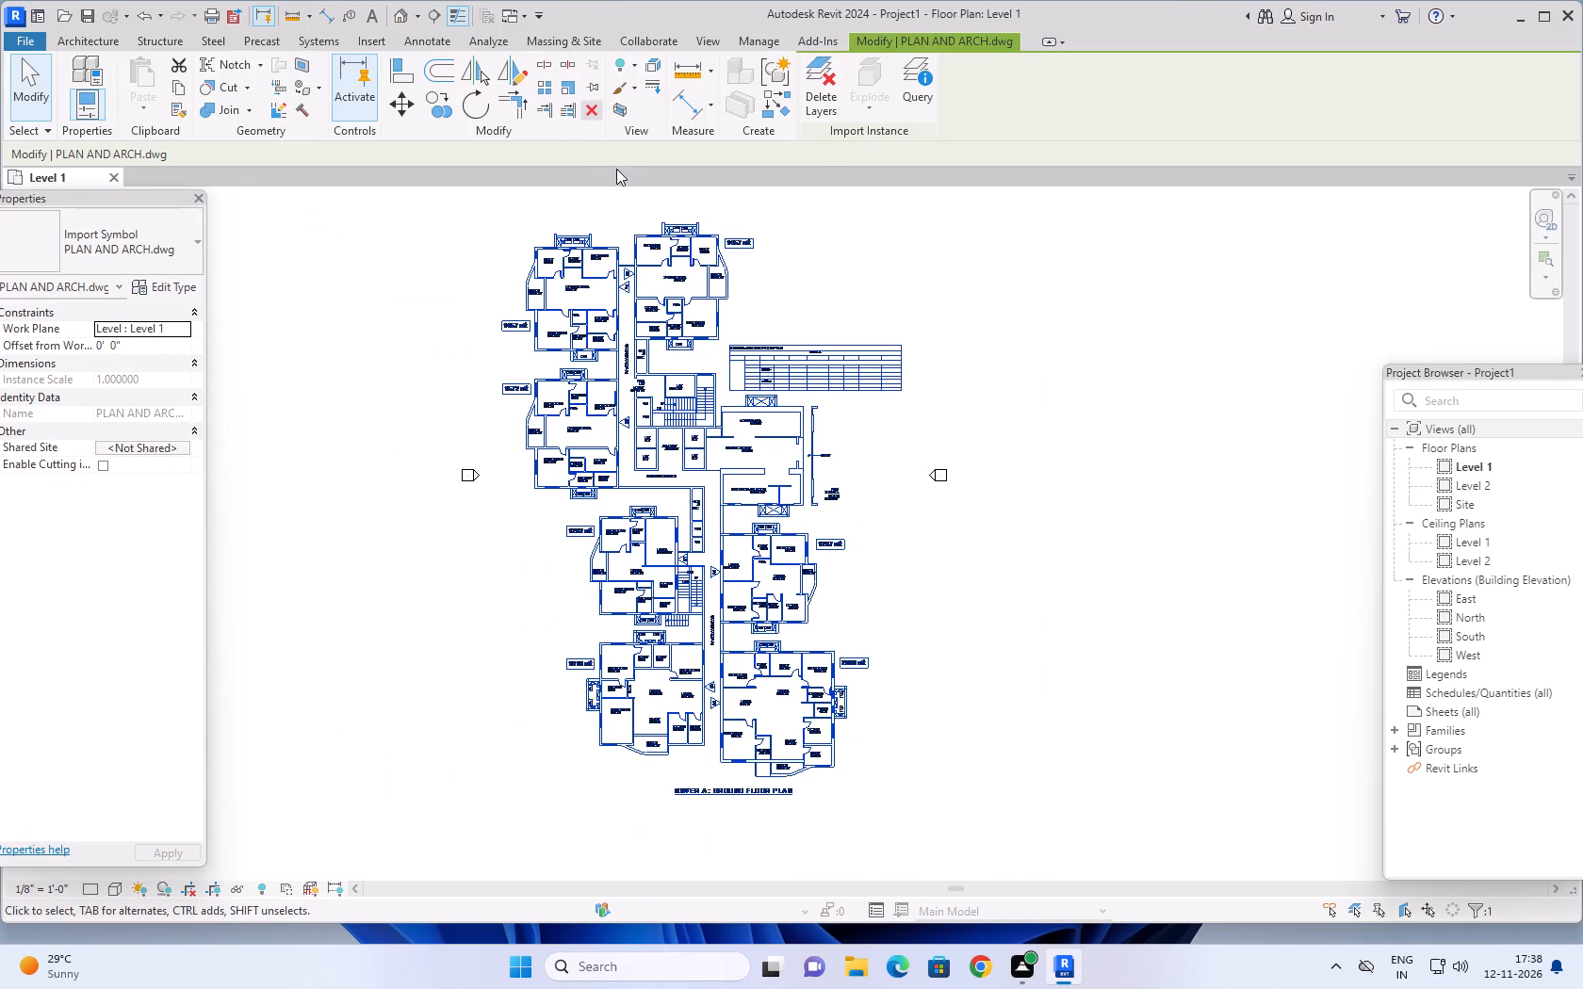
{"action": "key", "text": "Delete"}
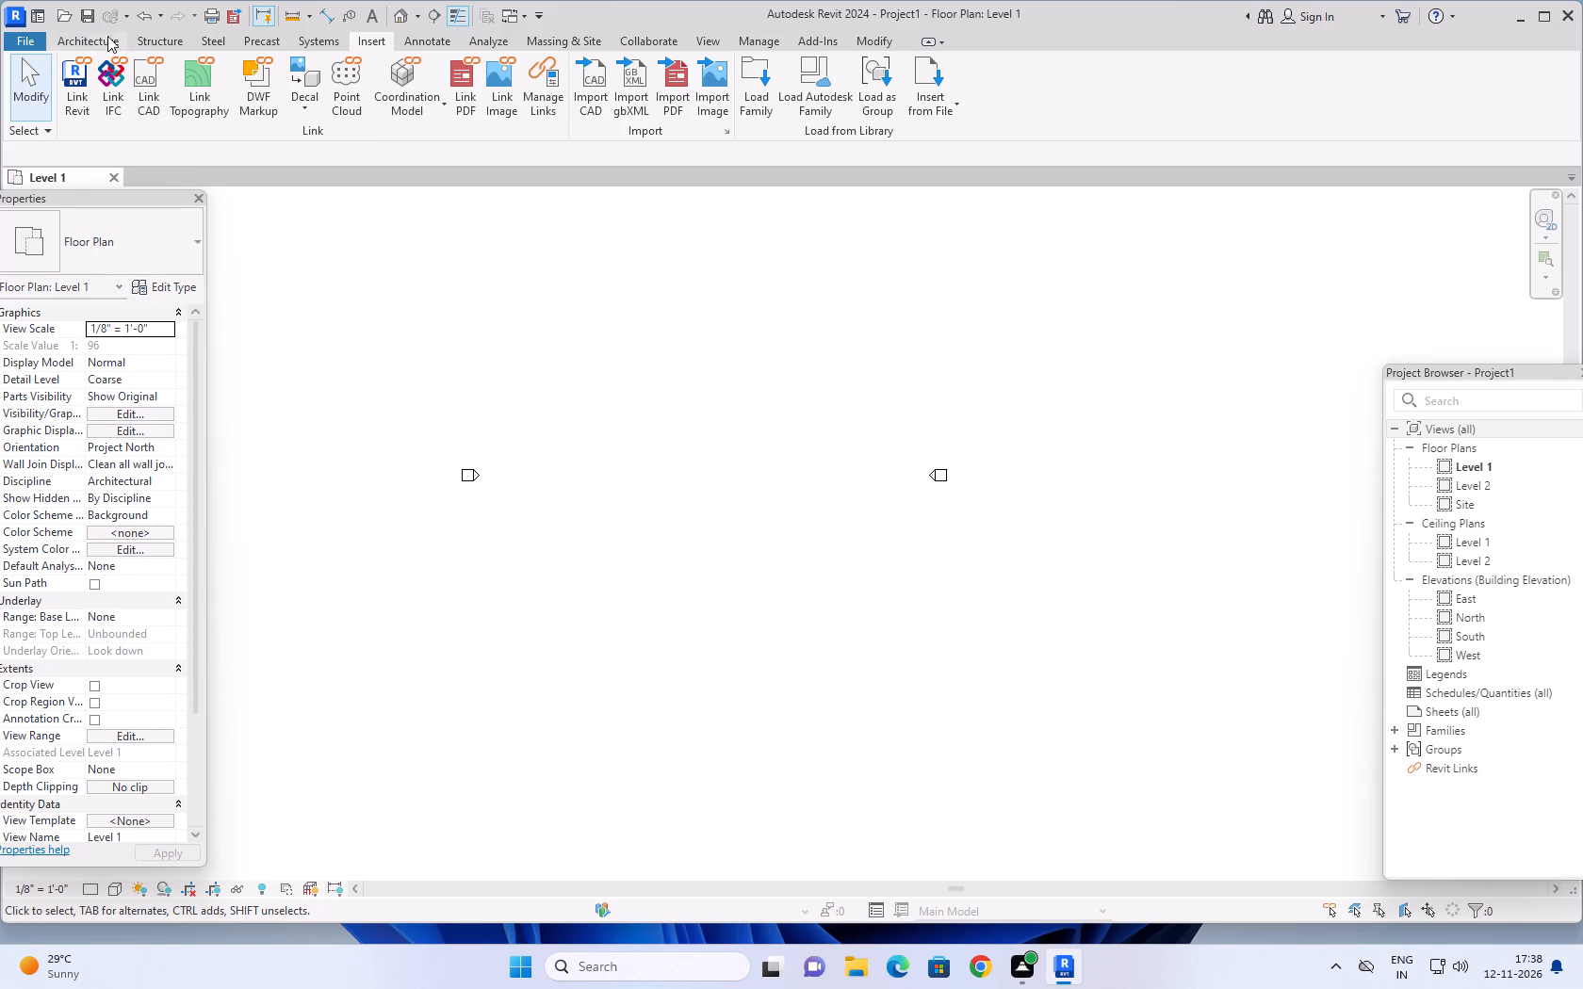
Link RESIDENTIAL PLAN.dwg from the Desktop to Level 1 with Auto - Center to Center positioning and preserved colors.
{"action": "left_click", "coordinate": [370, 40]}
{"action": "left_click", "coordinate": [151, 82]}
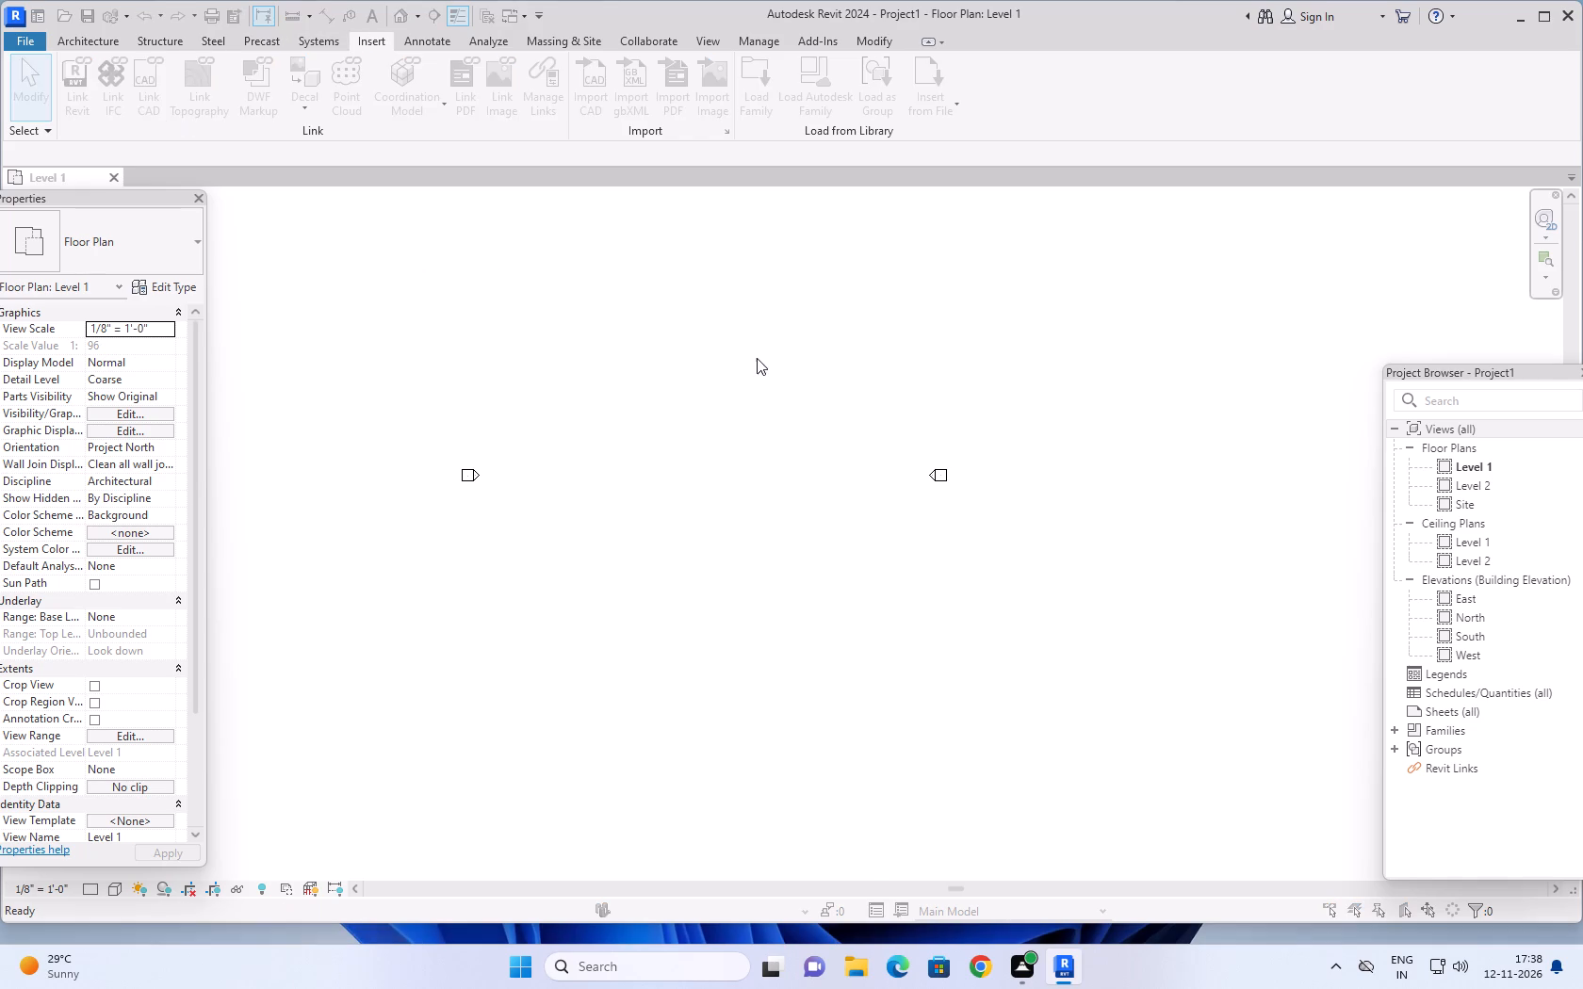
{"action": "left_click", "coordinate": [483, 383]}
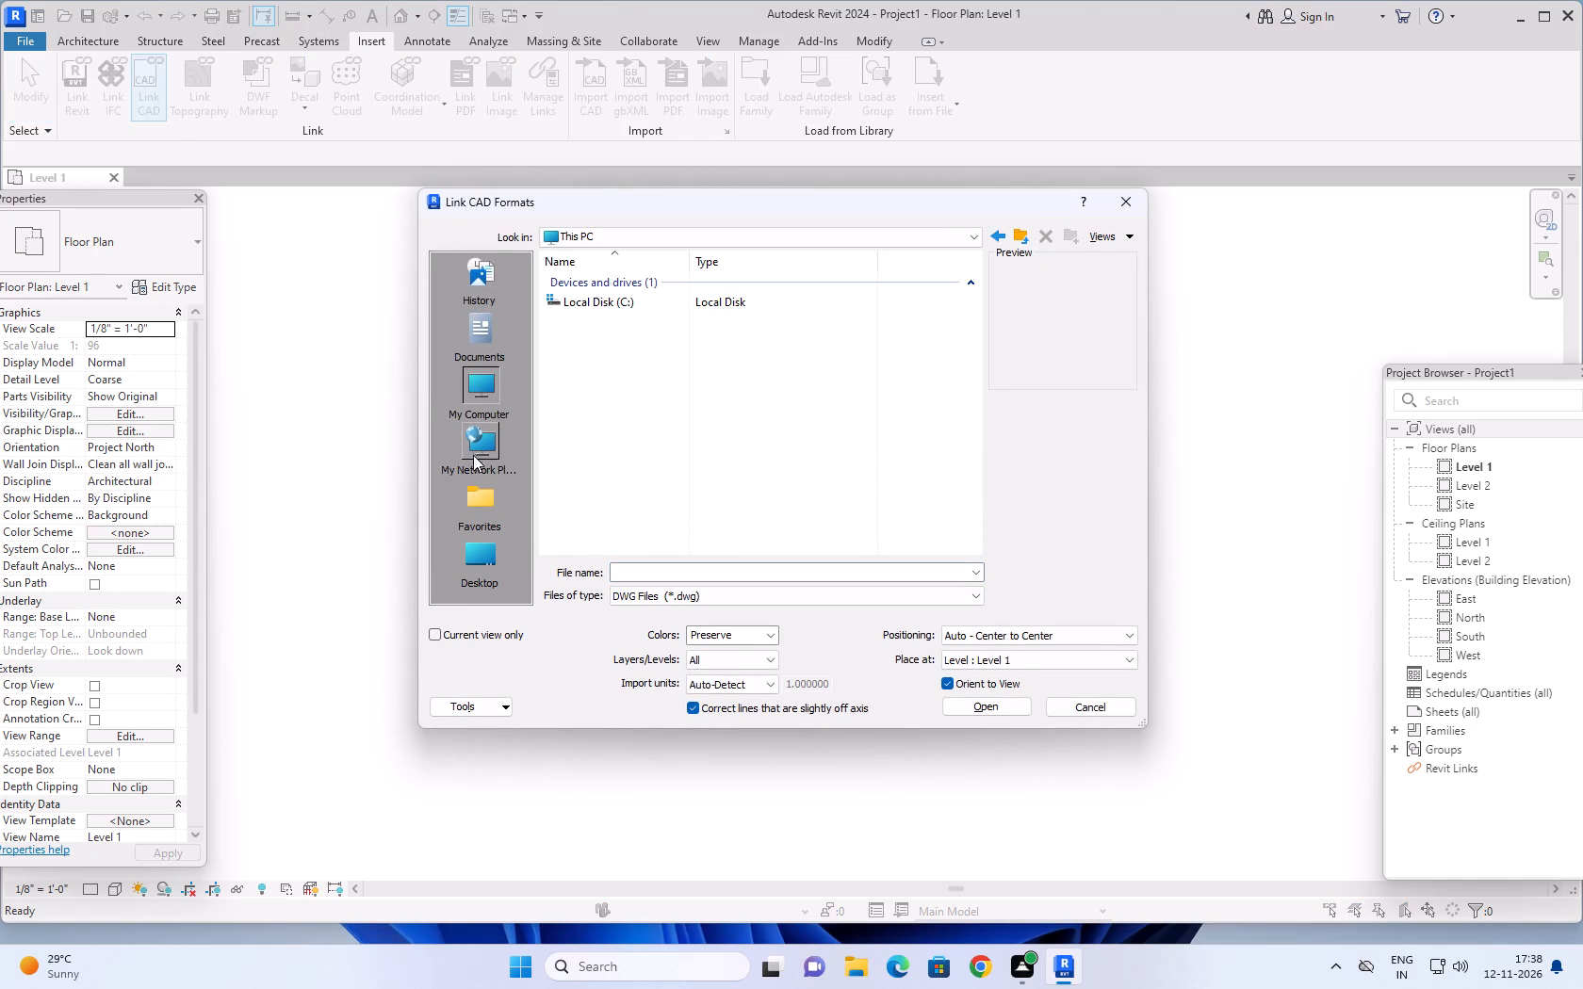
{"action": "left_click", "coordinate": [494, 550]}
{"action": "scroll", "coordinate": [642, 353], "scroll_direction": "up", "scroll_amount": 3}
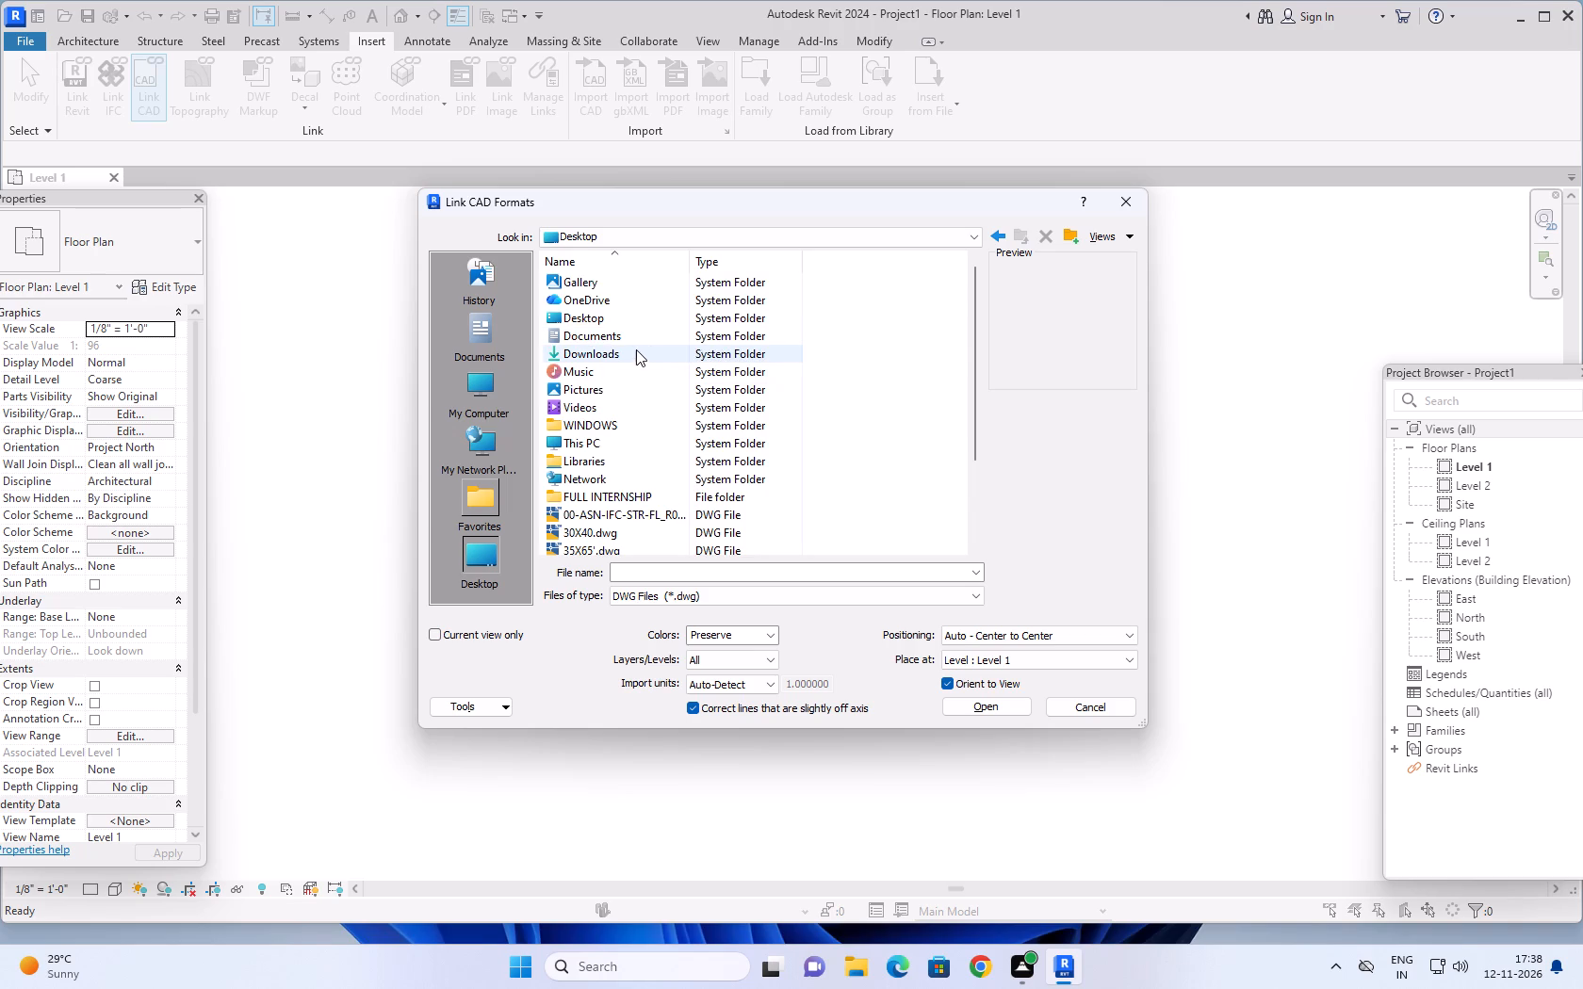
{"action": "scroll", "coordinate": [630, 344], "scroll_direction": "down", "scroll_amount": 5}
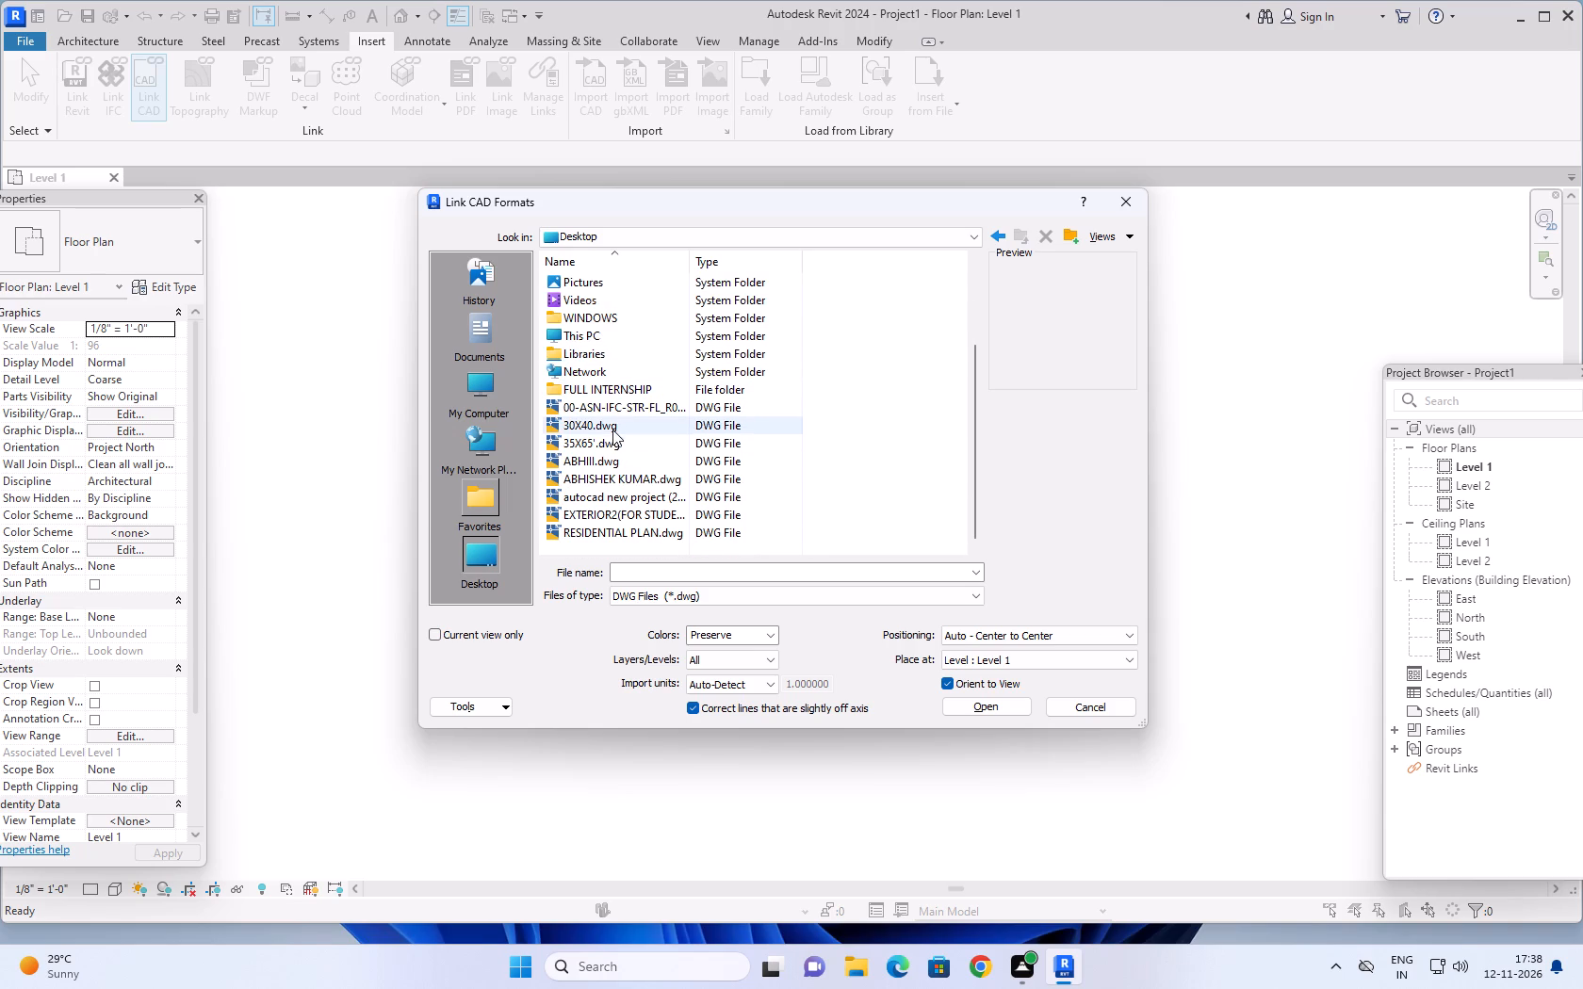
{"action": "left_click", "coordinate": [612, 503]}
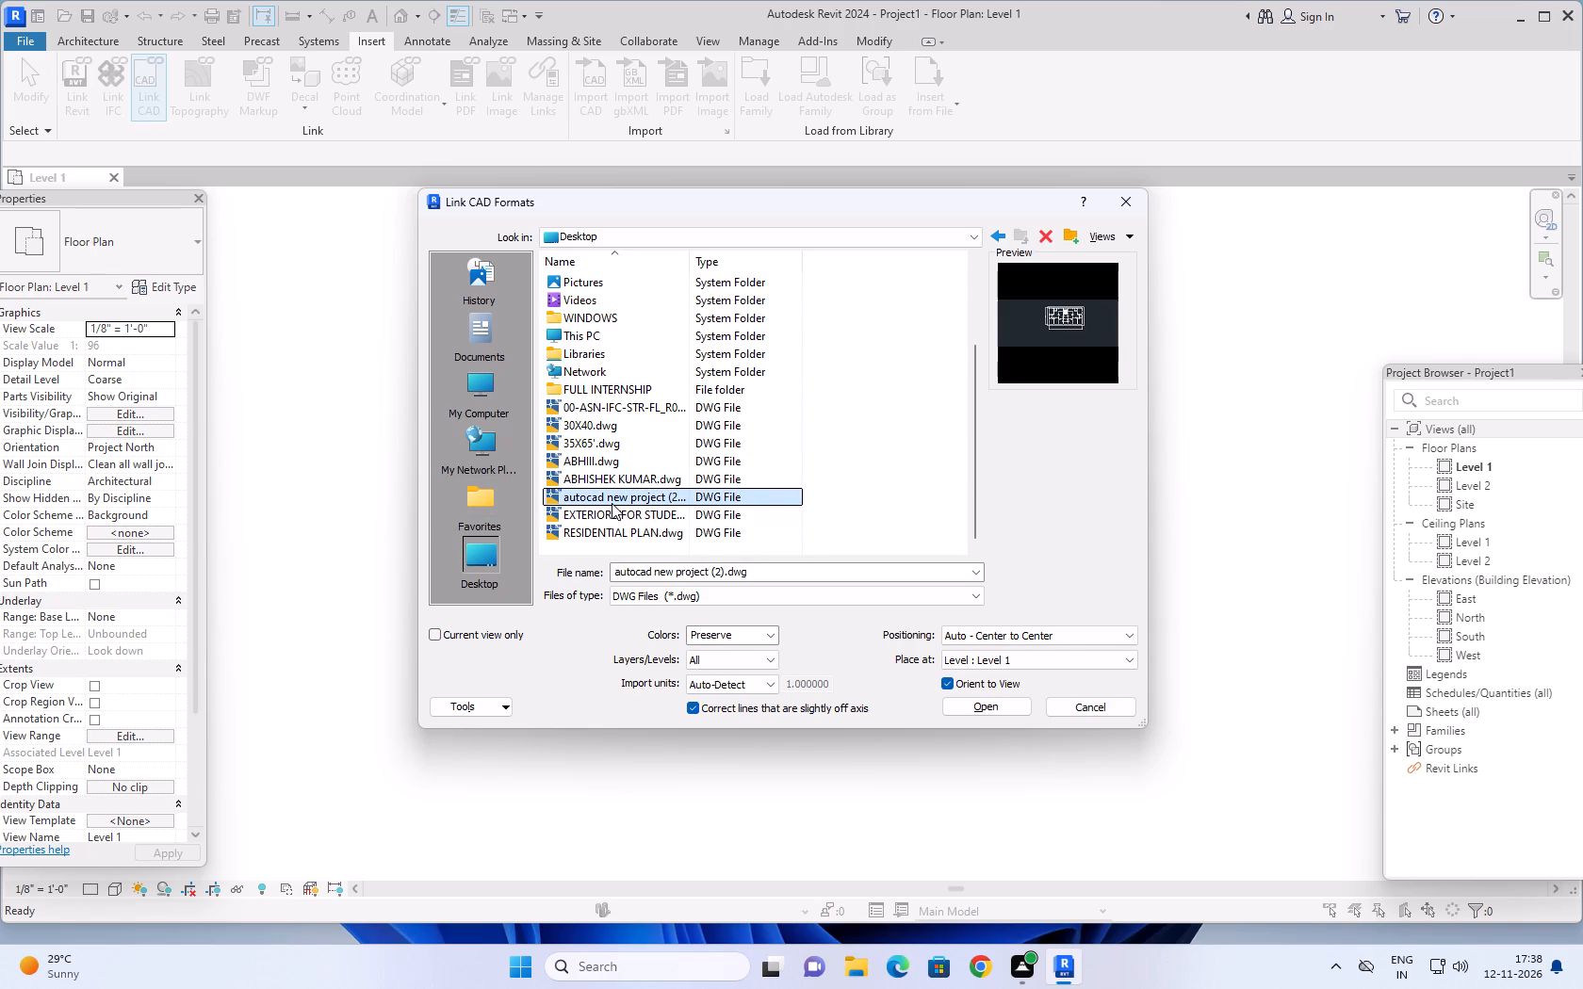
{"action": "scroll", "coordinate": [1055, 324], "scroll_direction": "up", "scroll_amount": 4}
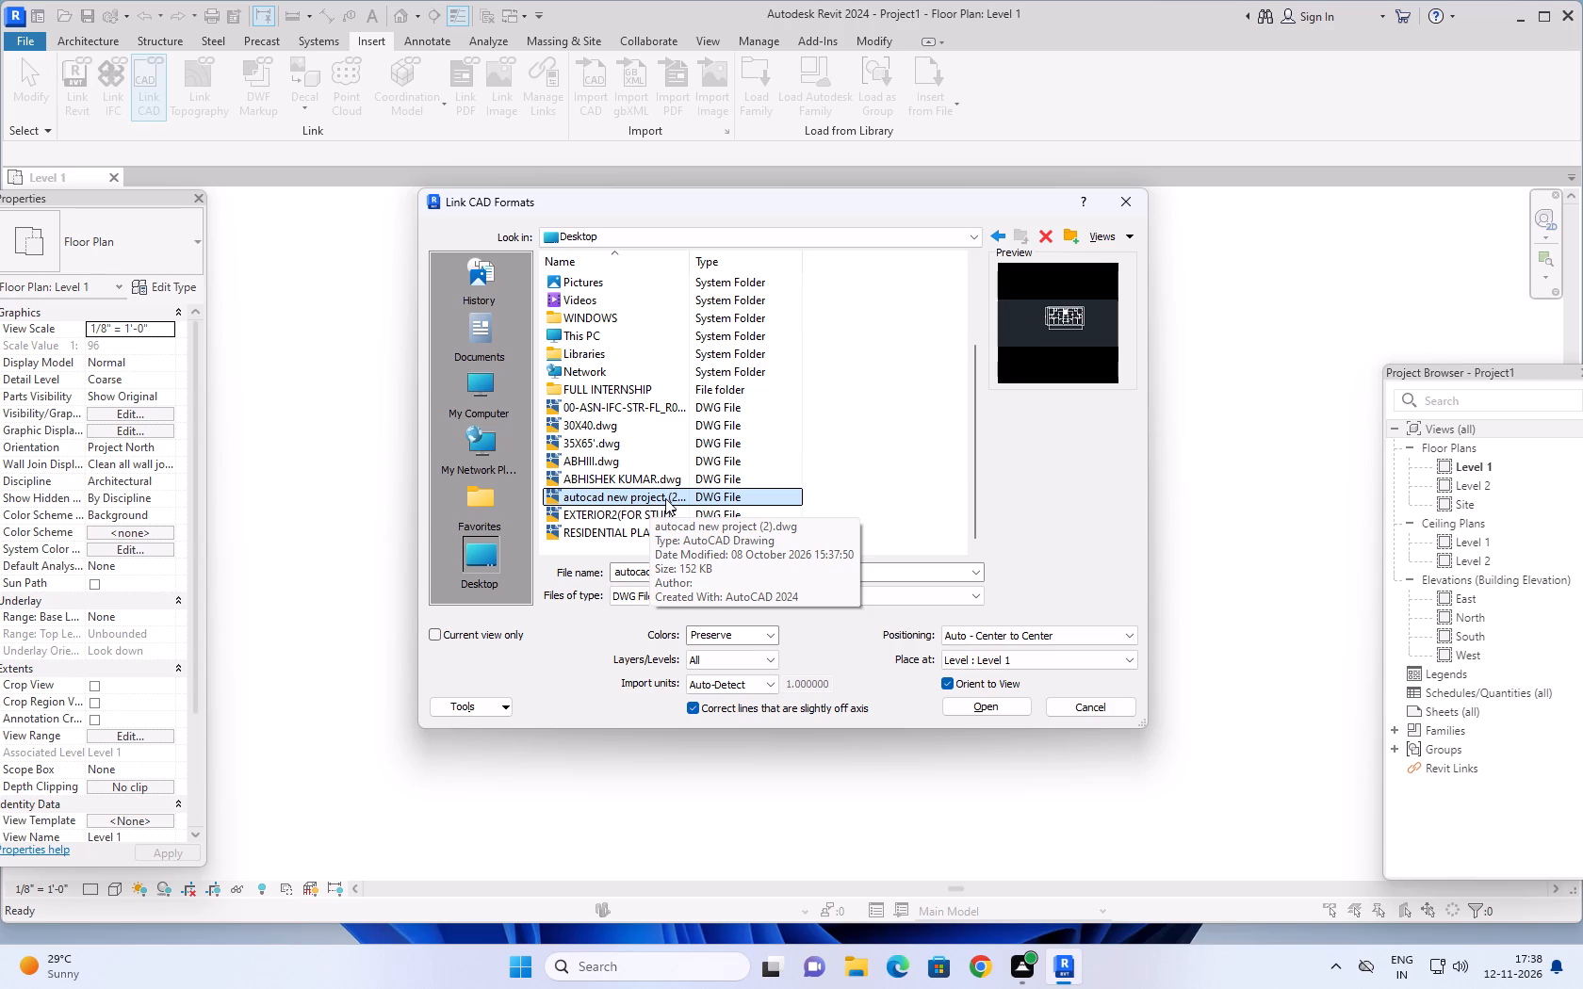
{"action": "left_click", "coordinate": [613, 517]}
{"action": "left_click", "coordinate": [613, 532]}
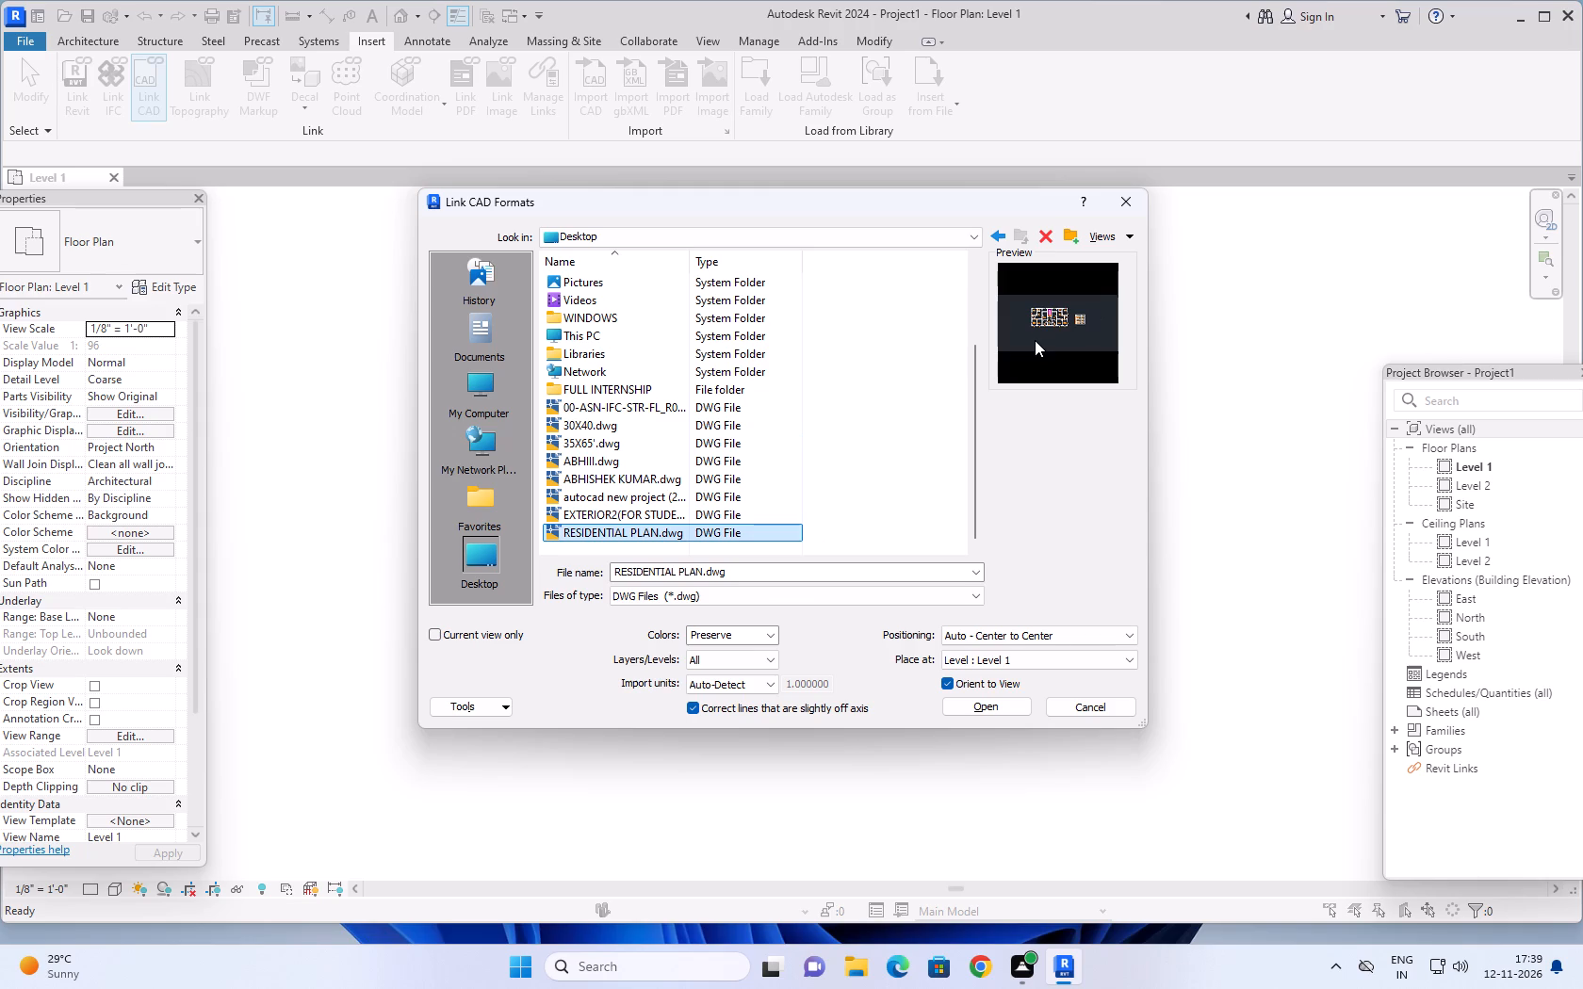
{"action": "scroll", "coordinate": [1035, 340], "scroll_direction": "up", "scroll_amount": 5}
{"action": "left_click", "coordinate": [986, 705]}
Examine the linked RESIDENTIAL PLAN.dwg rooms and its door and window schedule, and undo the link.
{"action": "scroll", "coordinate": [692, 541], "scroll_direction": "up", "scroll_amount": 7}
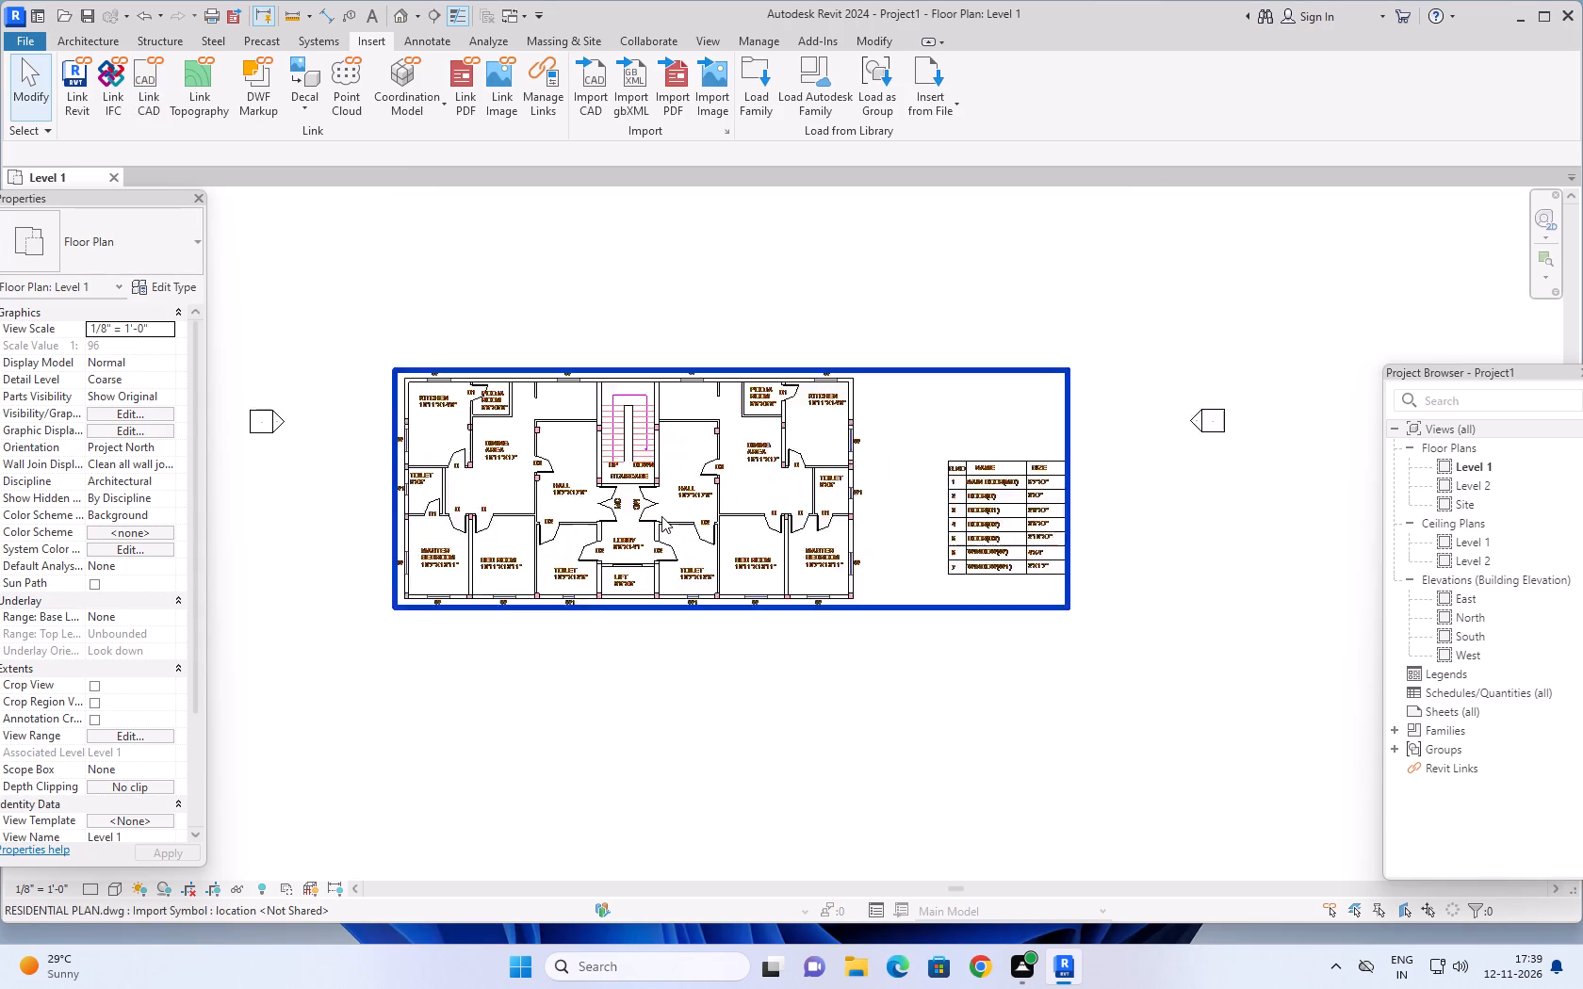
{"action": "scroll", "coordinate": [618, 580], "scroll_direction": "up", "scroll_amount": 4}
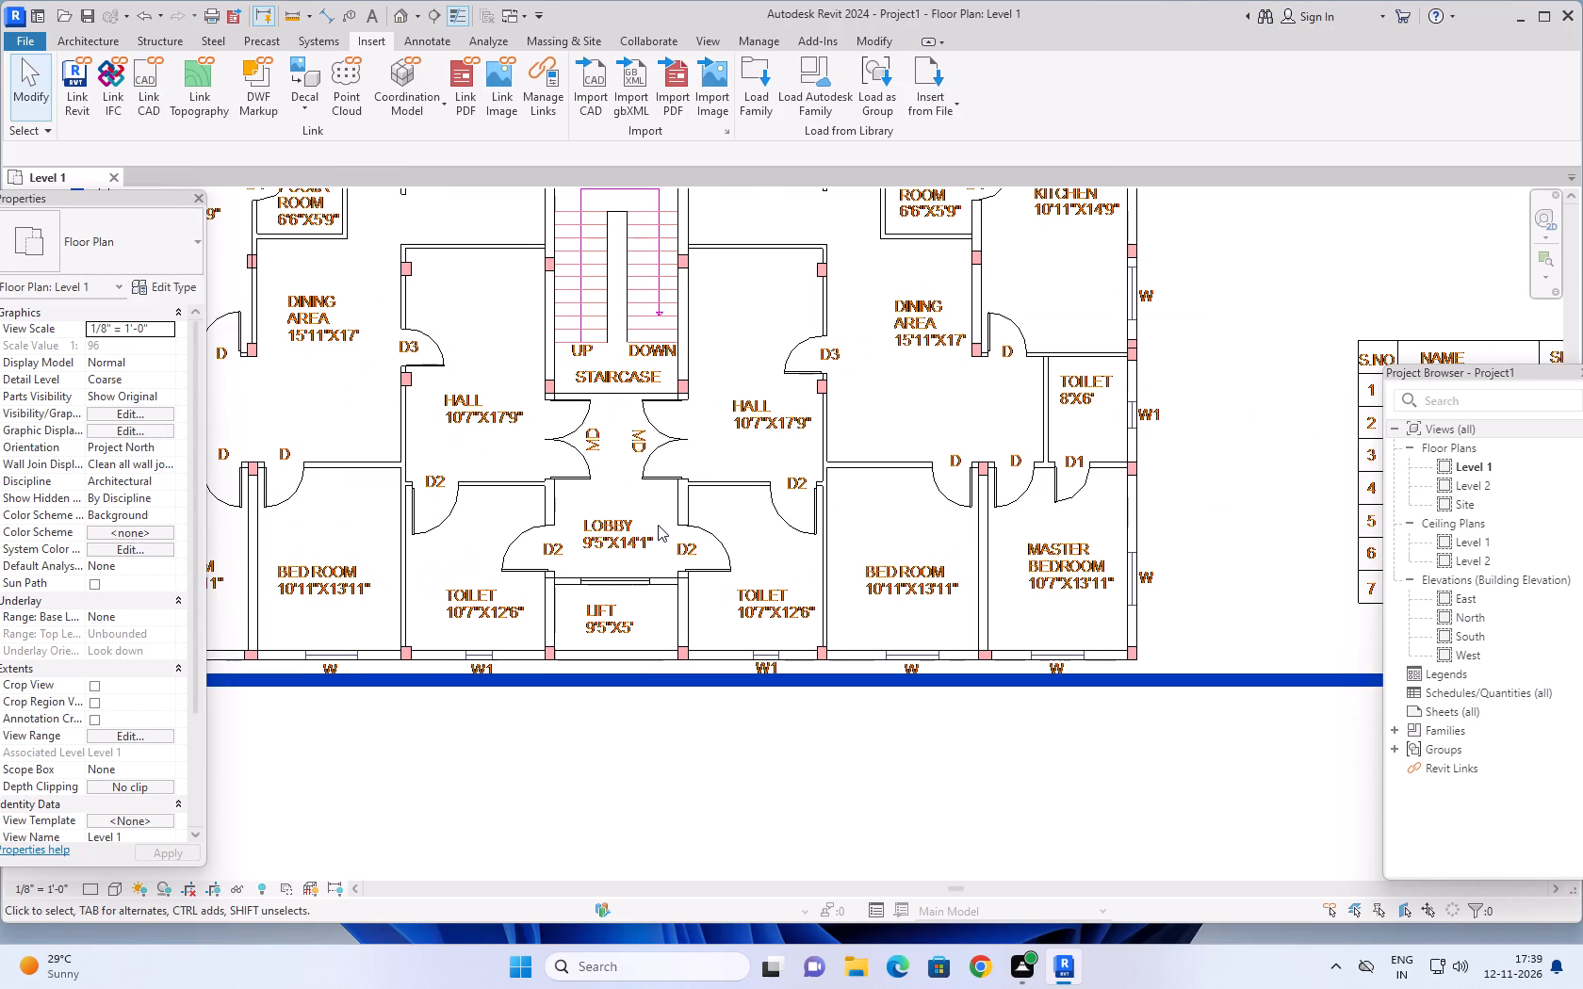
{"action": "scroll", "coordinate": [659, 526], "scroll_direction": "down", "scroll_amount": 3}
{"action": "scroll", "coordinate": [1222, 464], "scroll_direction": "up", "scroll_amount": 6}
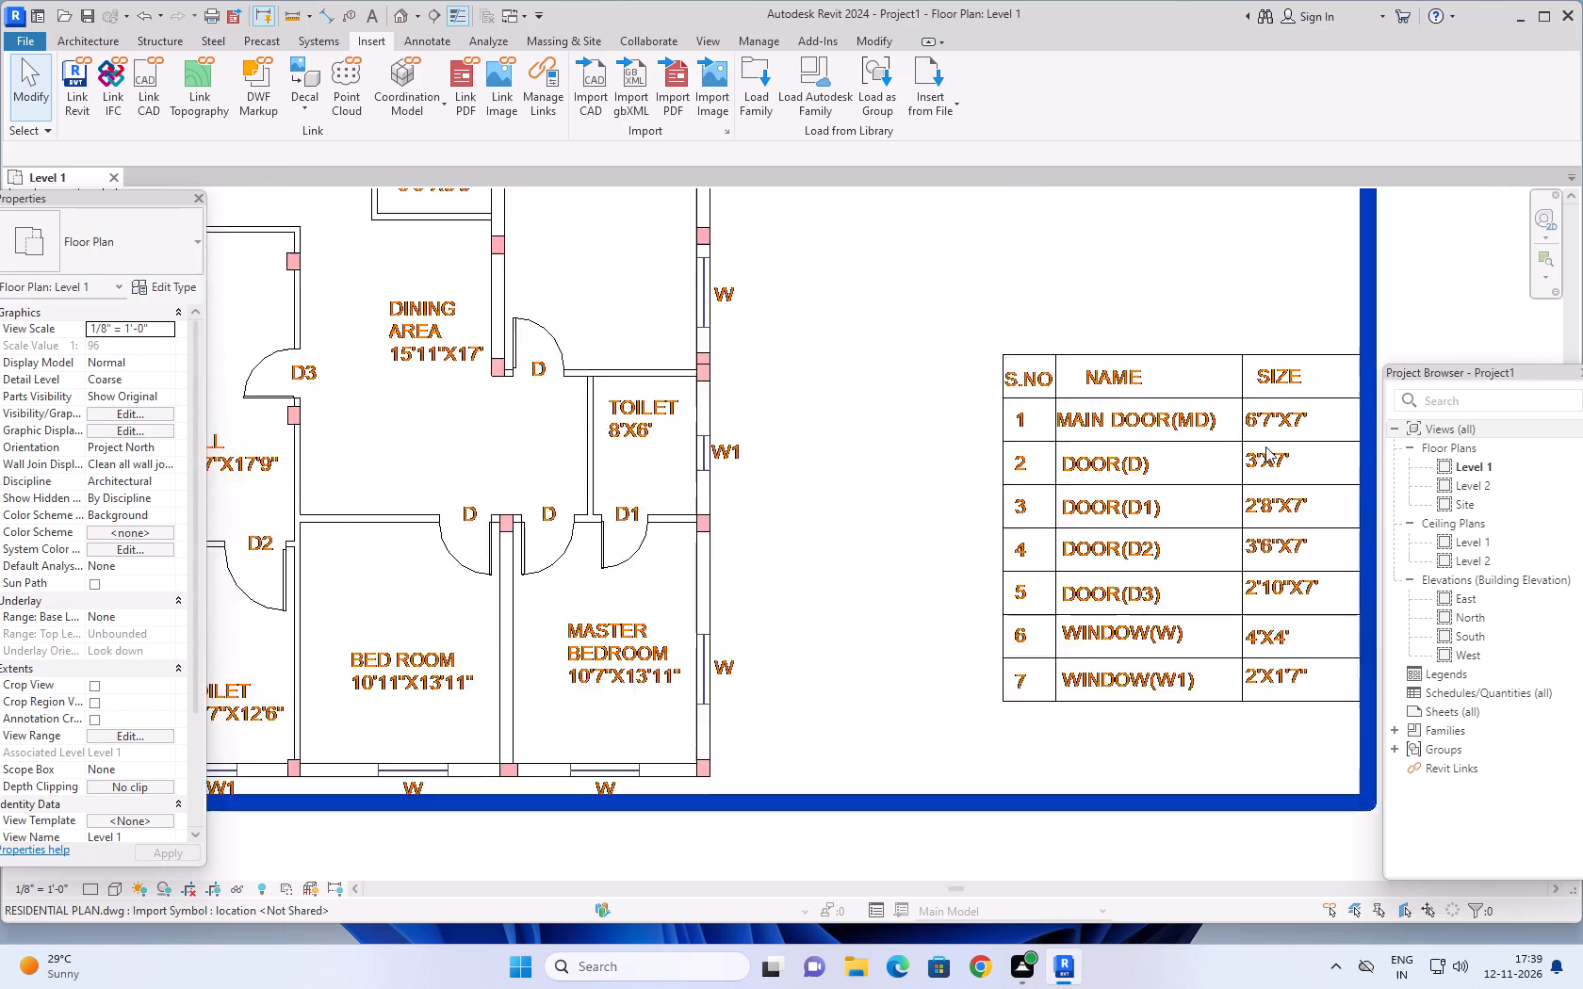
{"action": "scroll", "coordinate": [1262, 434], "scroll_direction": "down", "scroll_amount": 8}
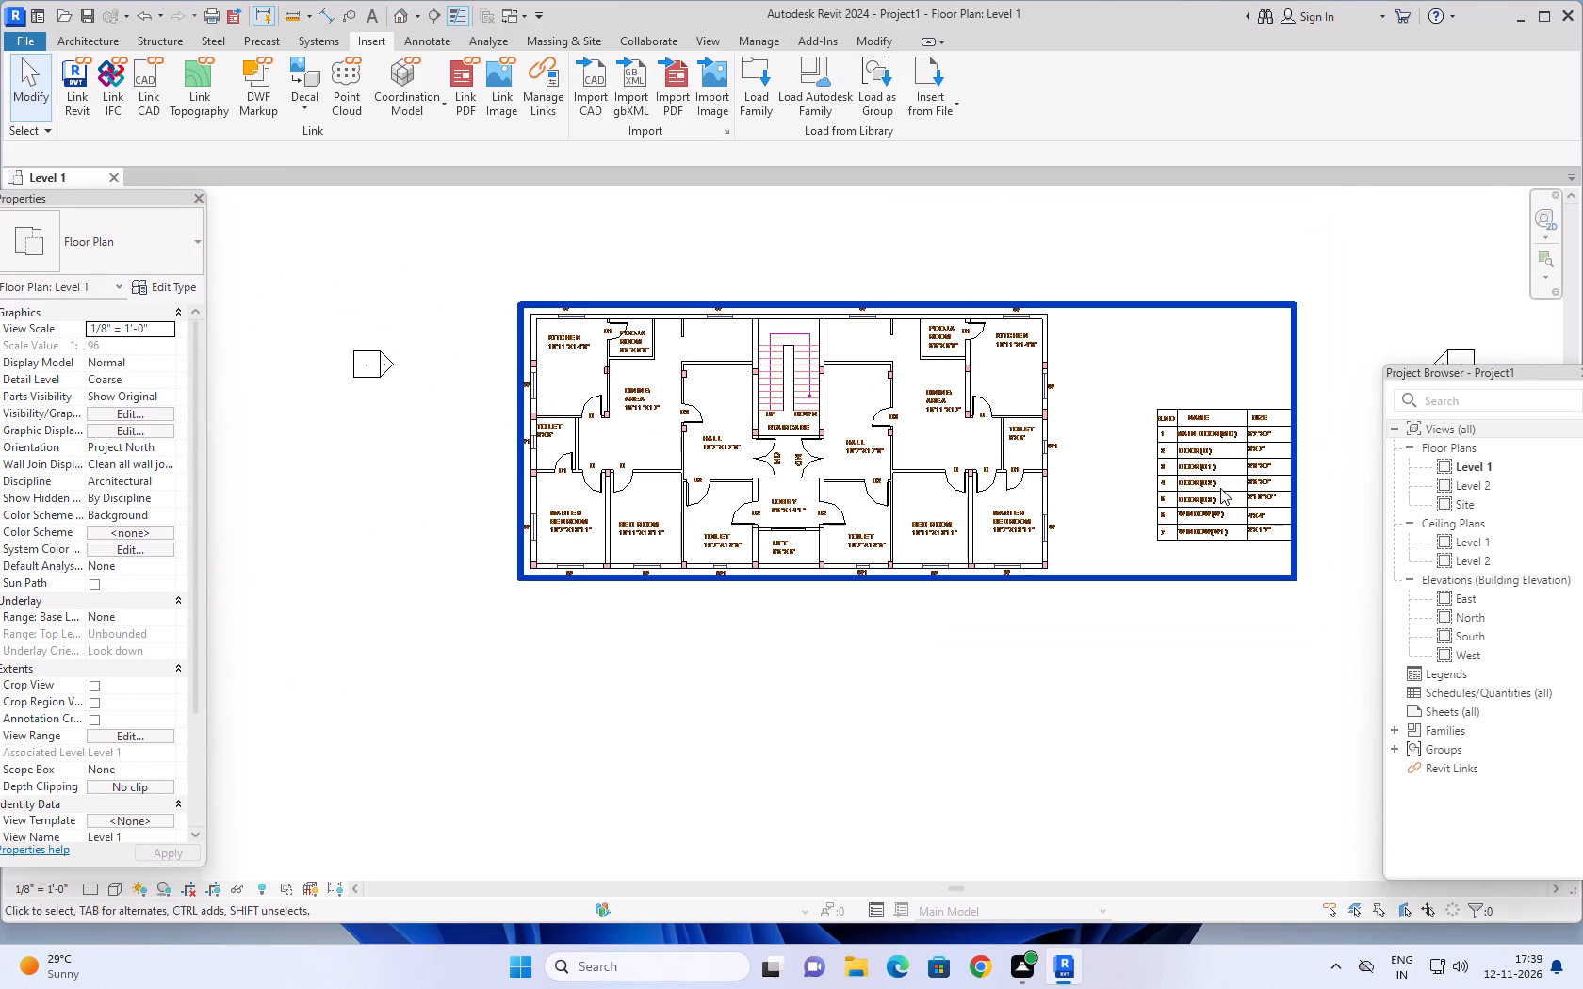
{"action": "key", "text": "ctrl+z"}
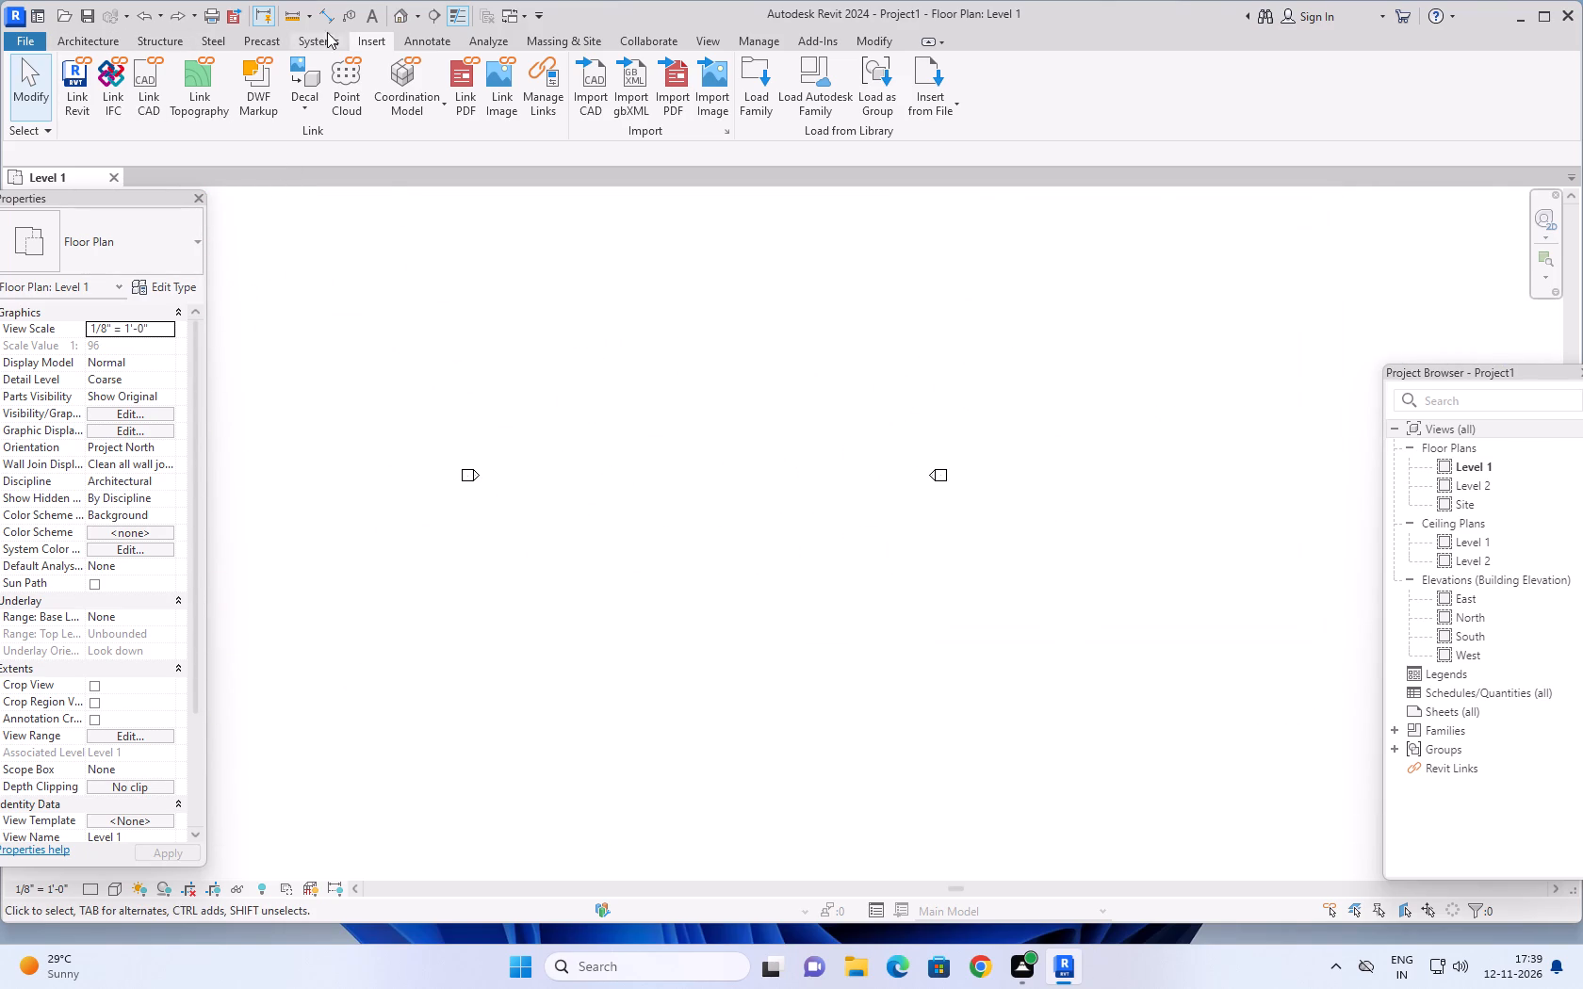
Look through the DWG files on the Desktop for another drawing to link.
{"action": "left_click", "coordinate": [158, 89]}
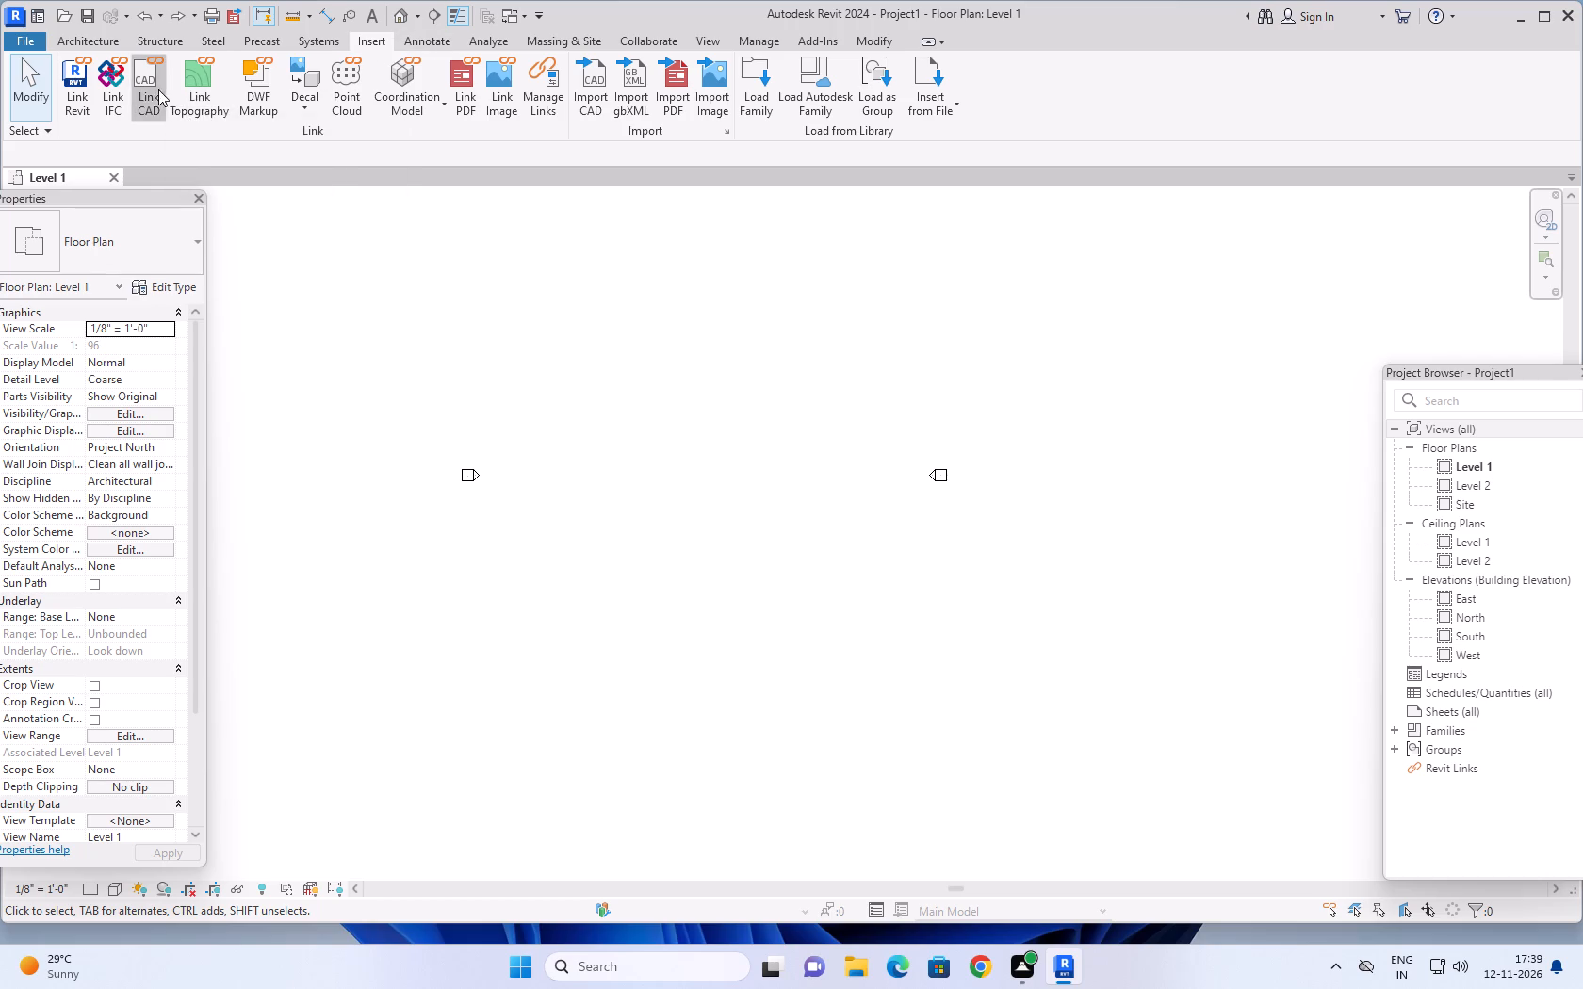
{"action": "scroll", "coordinate": [586, 423], "scroll_direction": "down", "scroll_amount": 2}
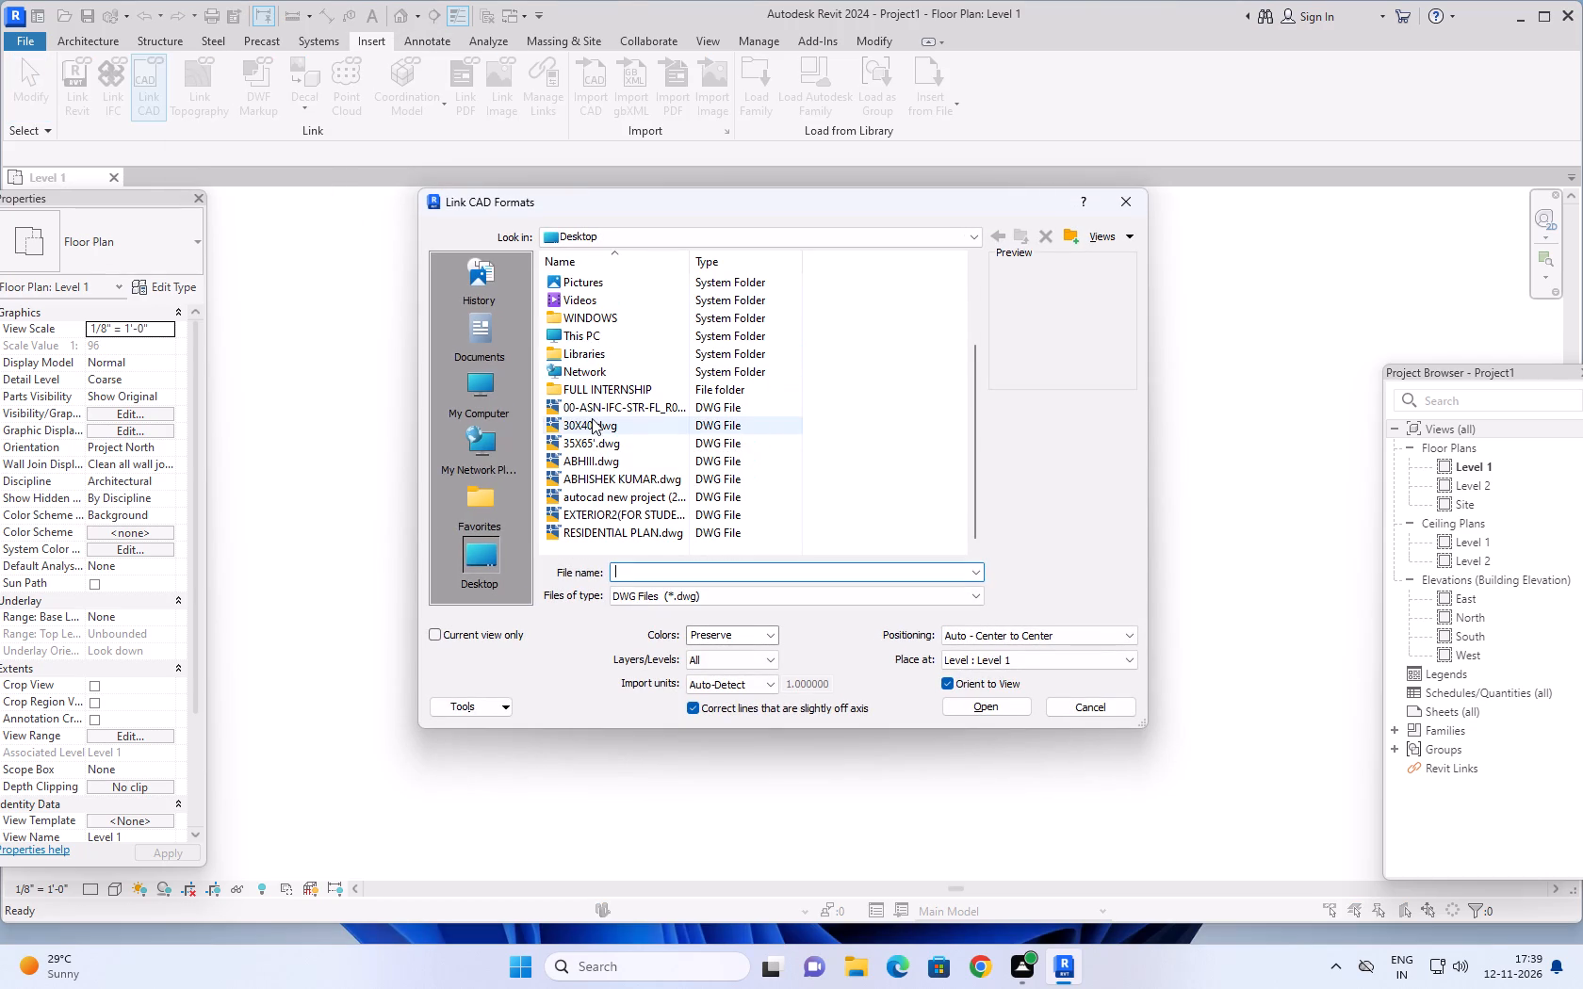
{"action": "scroll", "coordinate": [592, 418], "scroll_direction": "down", "scroll_amount": 3}
{"action": "scroll", "coordinate": [593, 441], "scroll_direction": "up", "scroll_amount": 5}
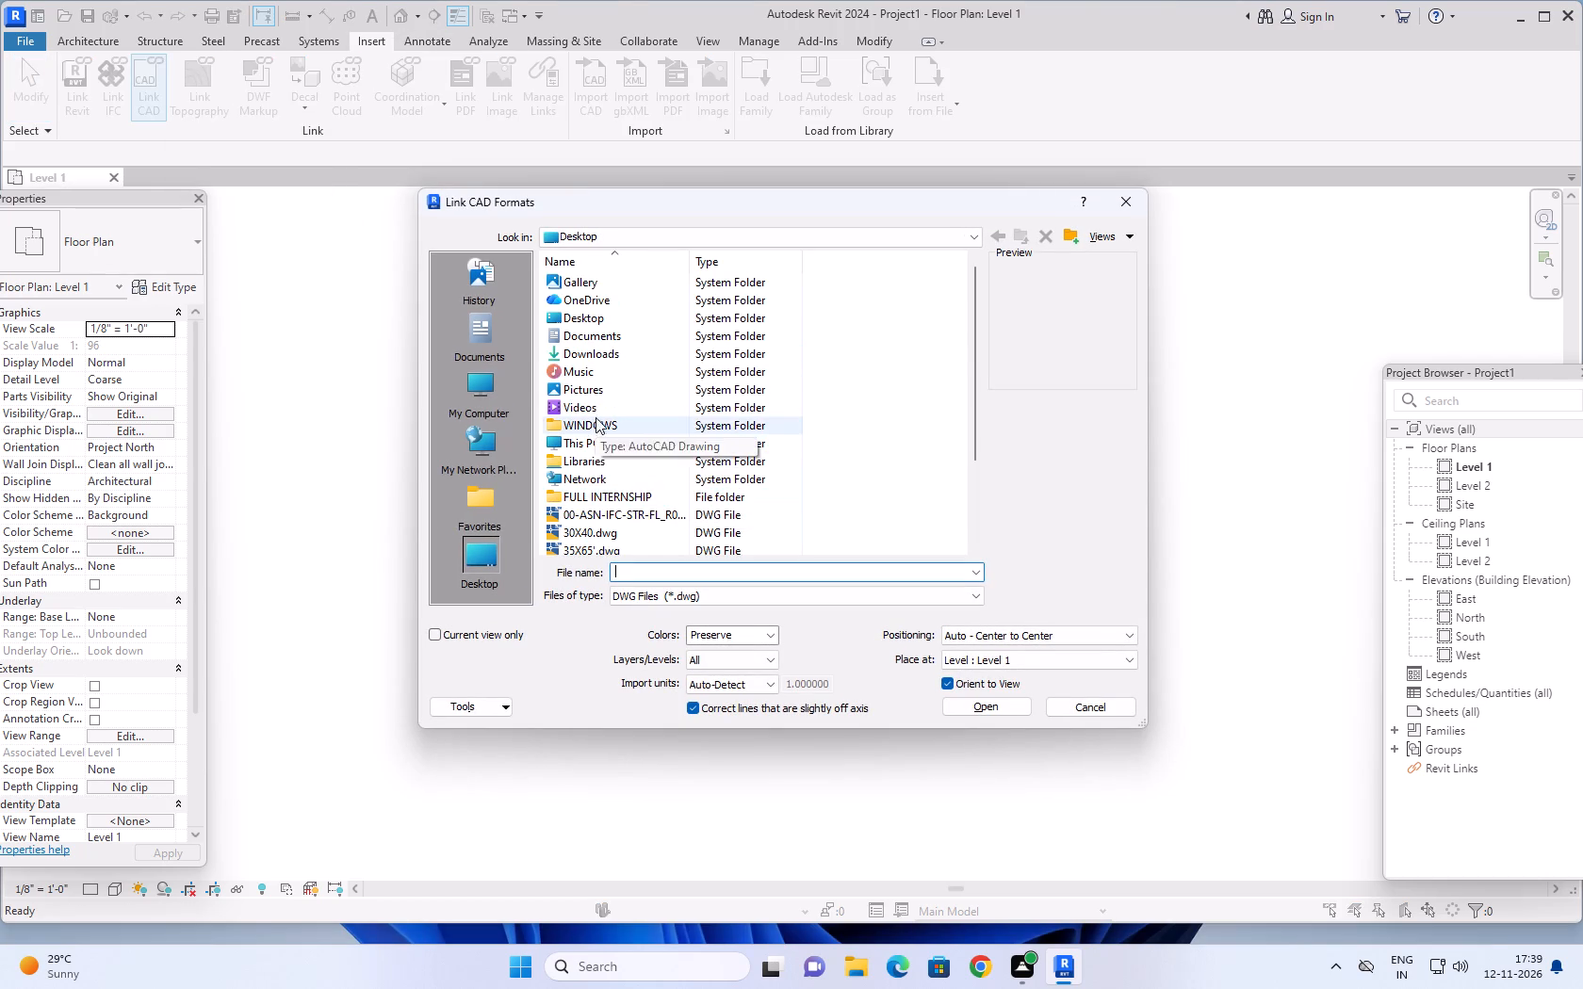
{"action": "scroll", "coordinate": [583, 380], "scroll_direction": "down", "scroll_amount": 4}
{"action": "scroll", "coordinate": [641, 399], "scroll_direction": "up", "scroll_amount": 1}
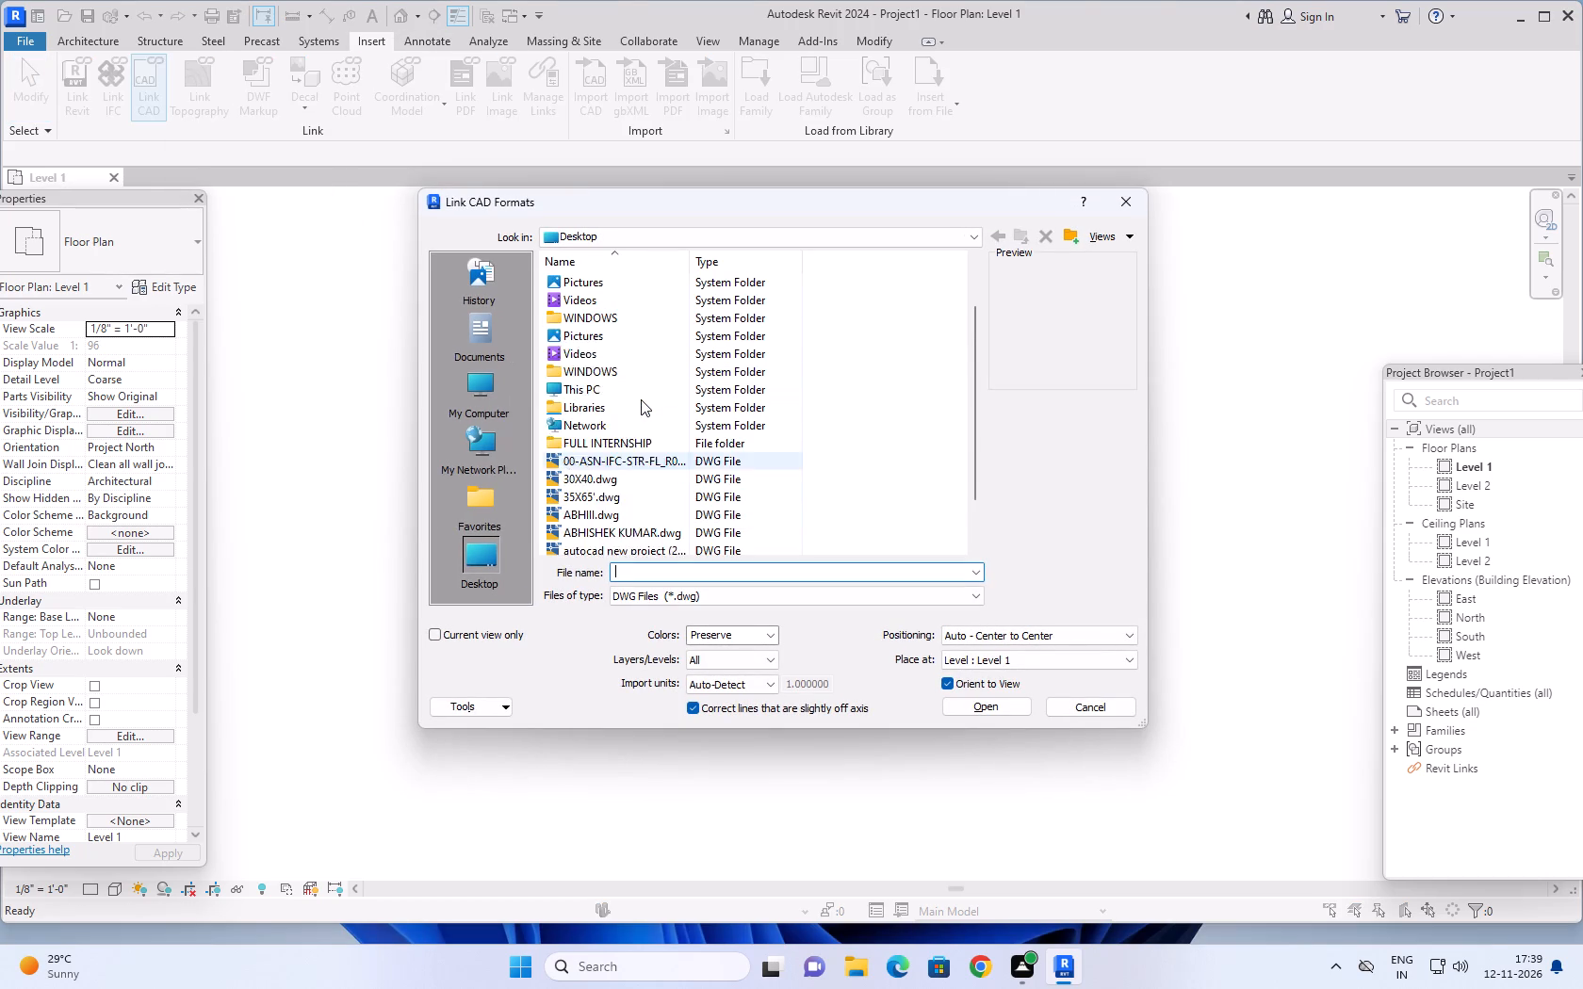
{"action": "scroll", "coordinate": [641, 399], "scroll_direction": "up", "scroll_amount": 4}
{"action": "scroll", "coordinate": [641, 399], "scroll_direction": "down", "scroll_amount": 7}
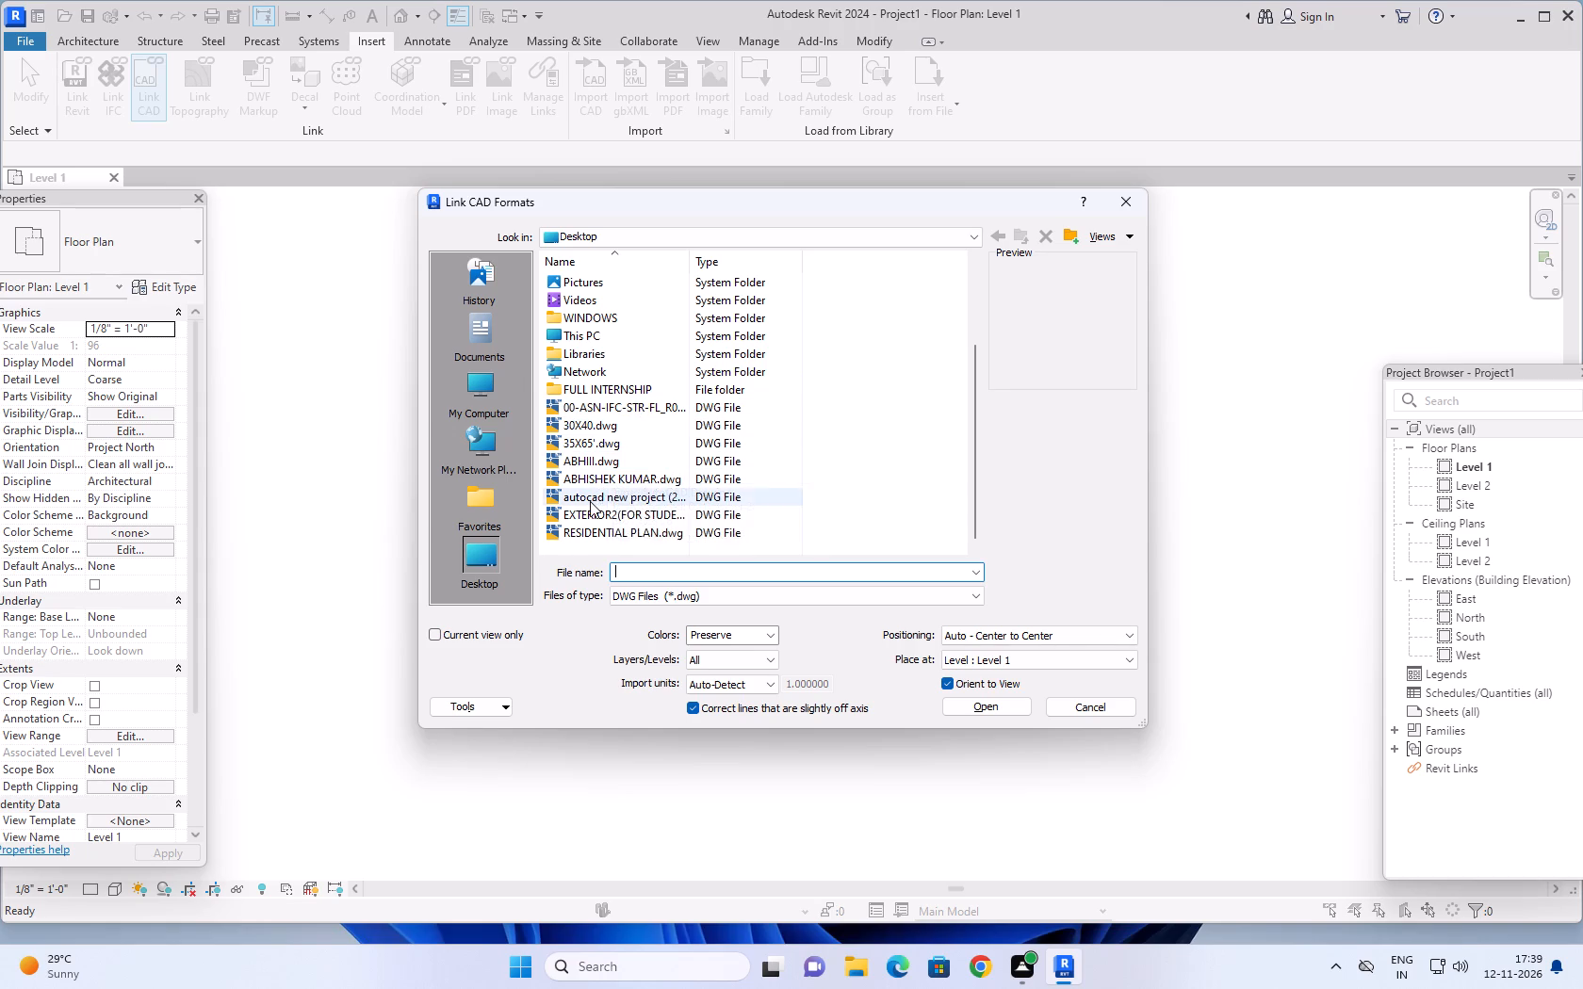
{"action": "scroll", "coordinate": [590, 501], "scroll_direction": "up", "scroll_amount": 6}
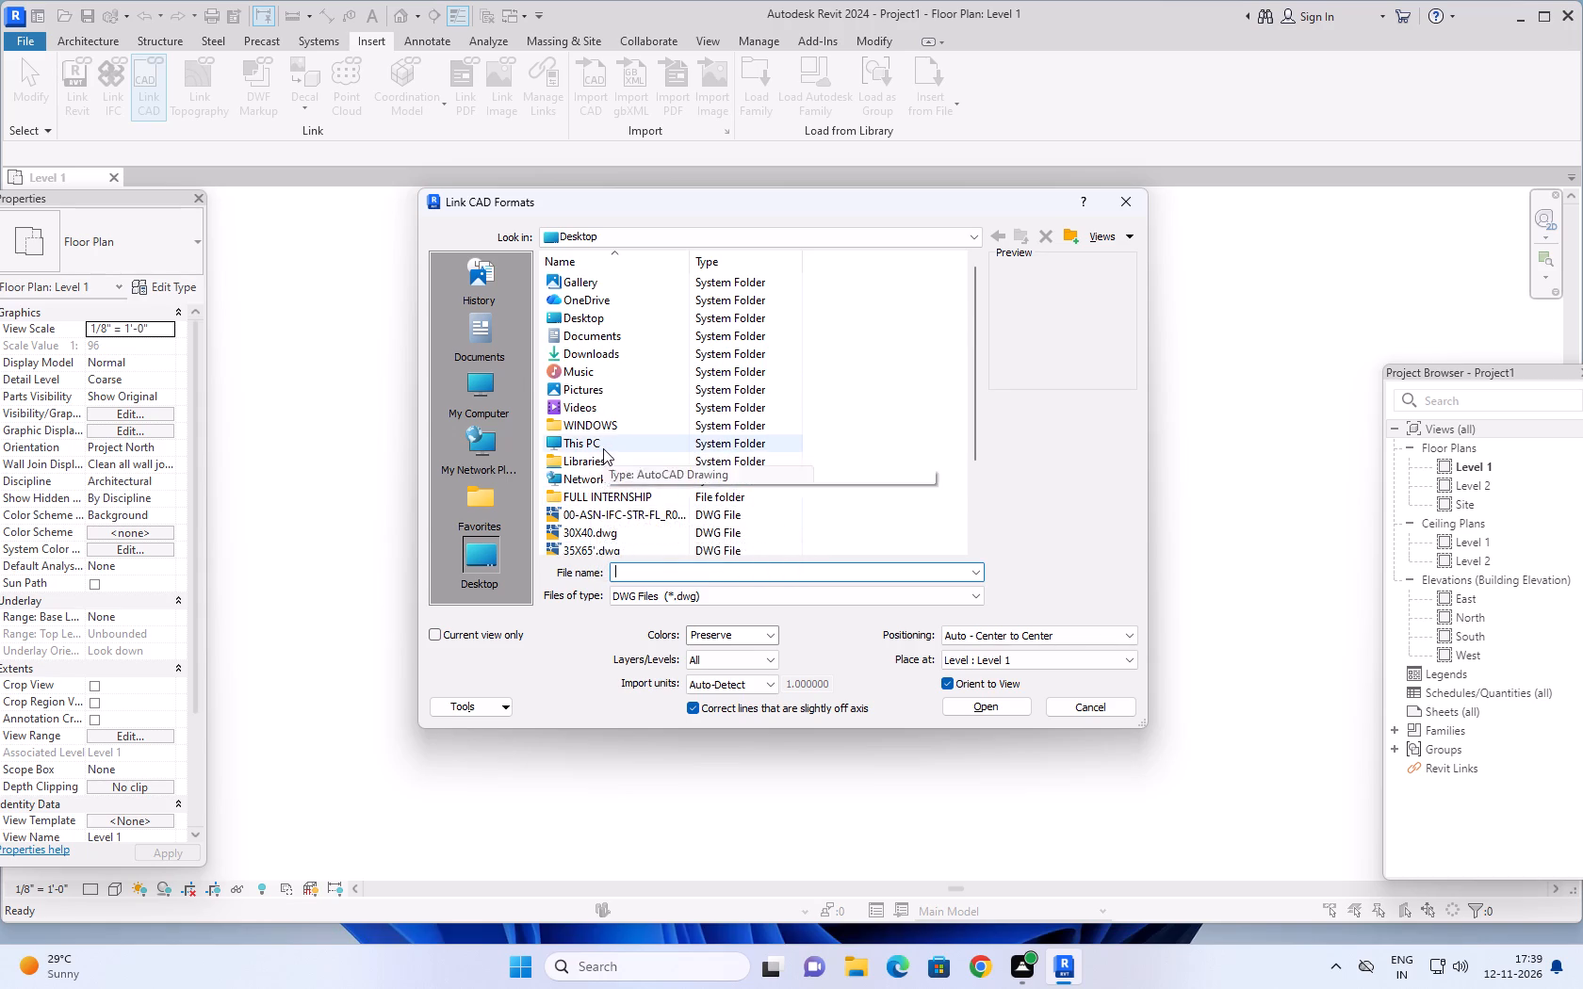
{"action": "scroll", "coordinate": [603, 448], "scroll_direction": "down", "scroll_amount": 4}
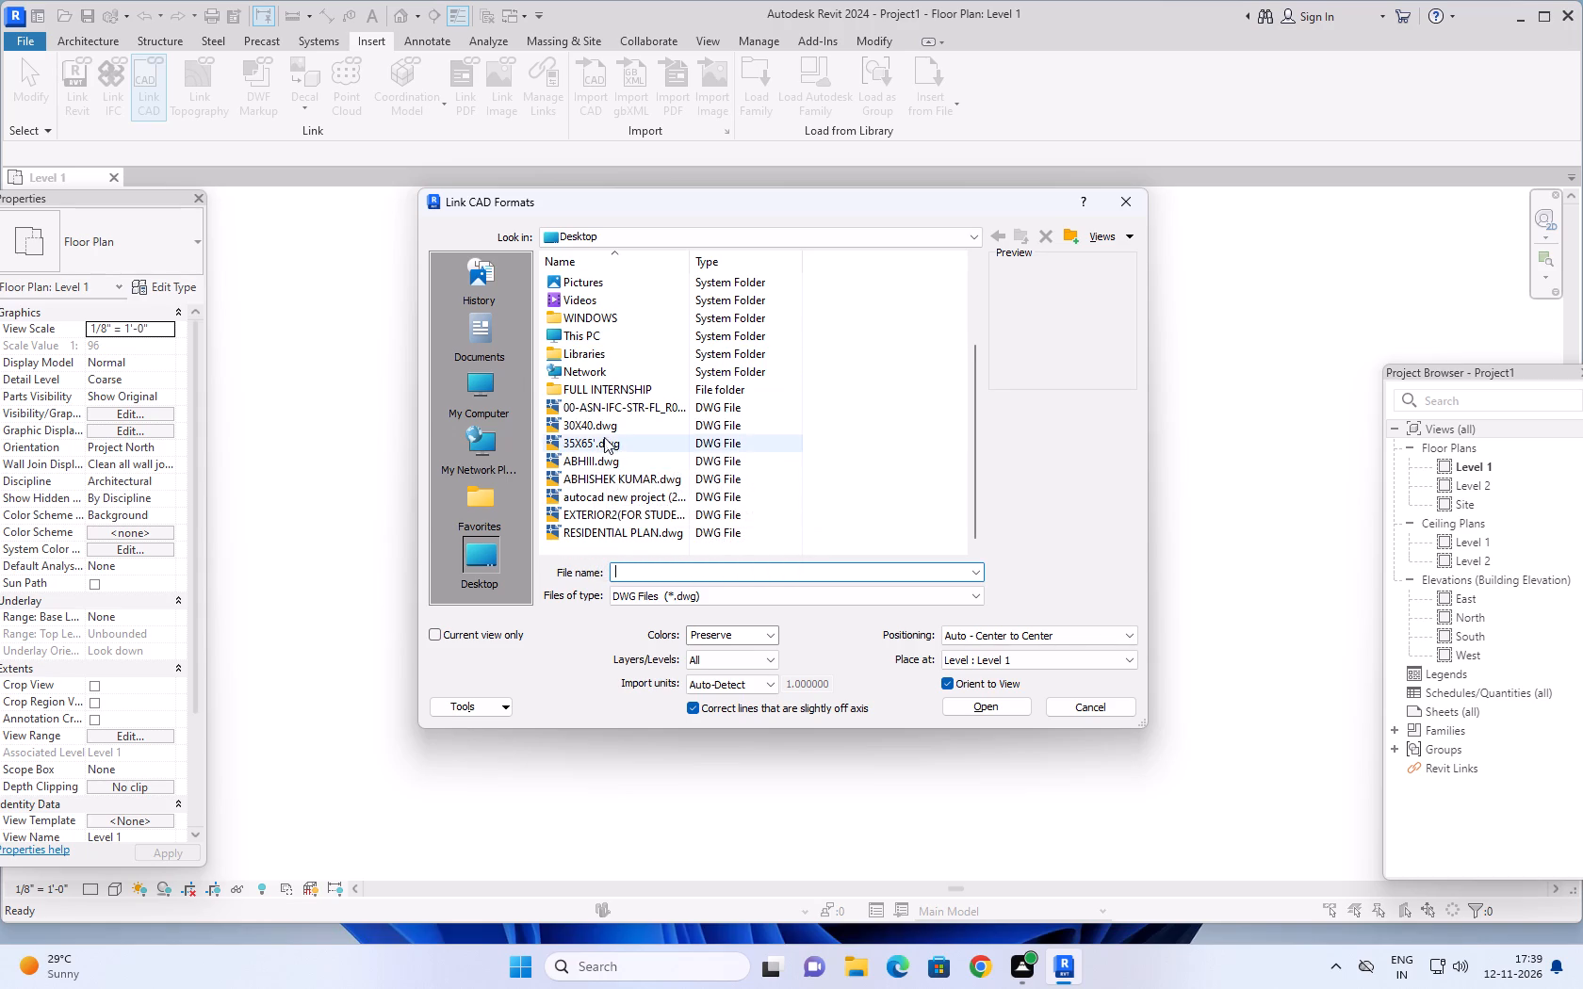
Preview the Desktop drawings, including autocad new project (2).dwg, RESIDENTIAL PLAN.dwg, 00-ASN-IFC-STR-FL_R00.dwg and 30X40.dwg, as link candidates.
{"action": "left_click", "coordinate": [588, 462]}
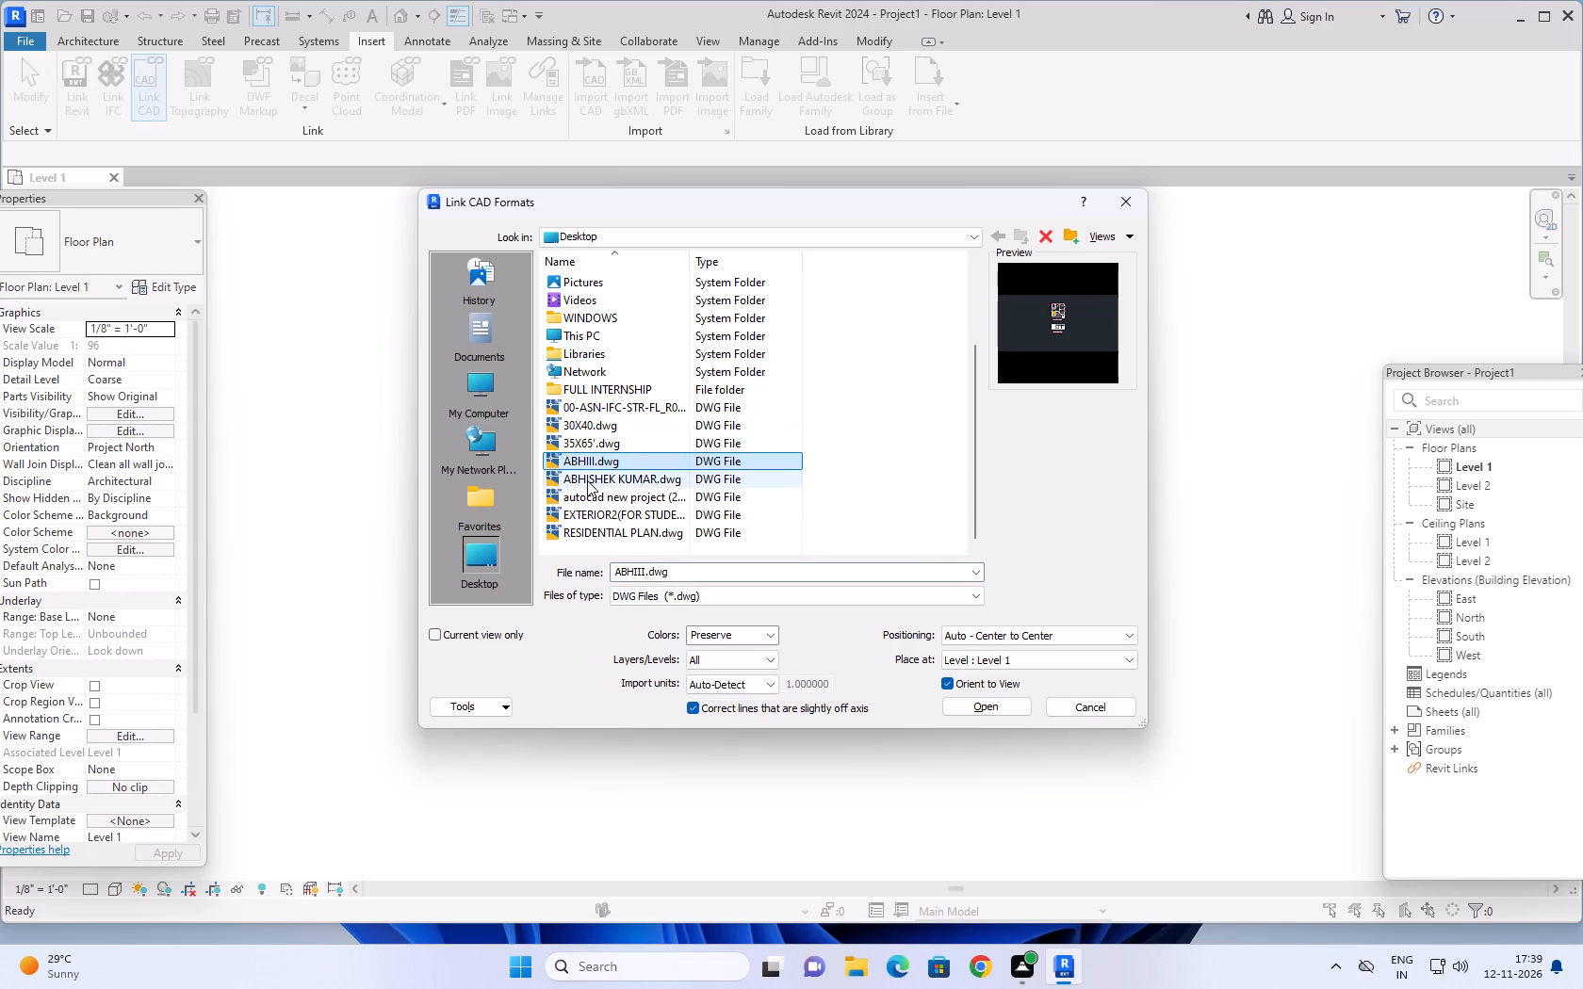
{"action": "left_click", "coordinate": [588, 480]}
{"action": "left_click", "coordinate": [588, 494]}
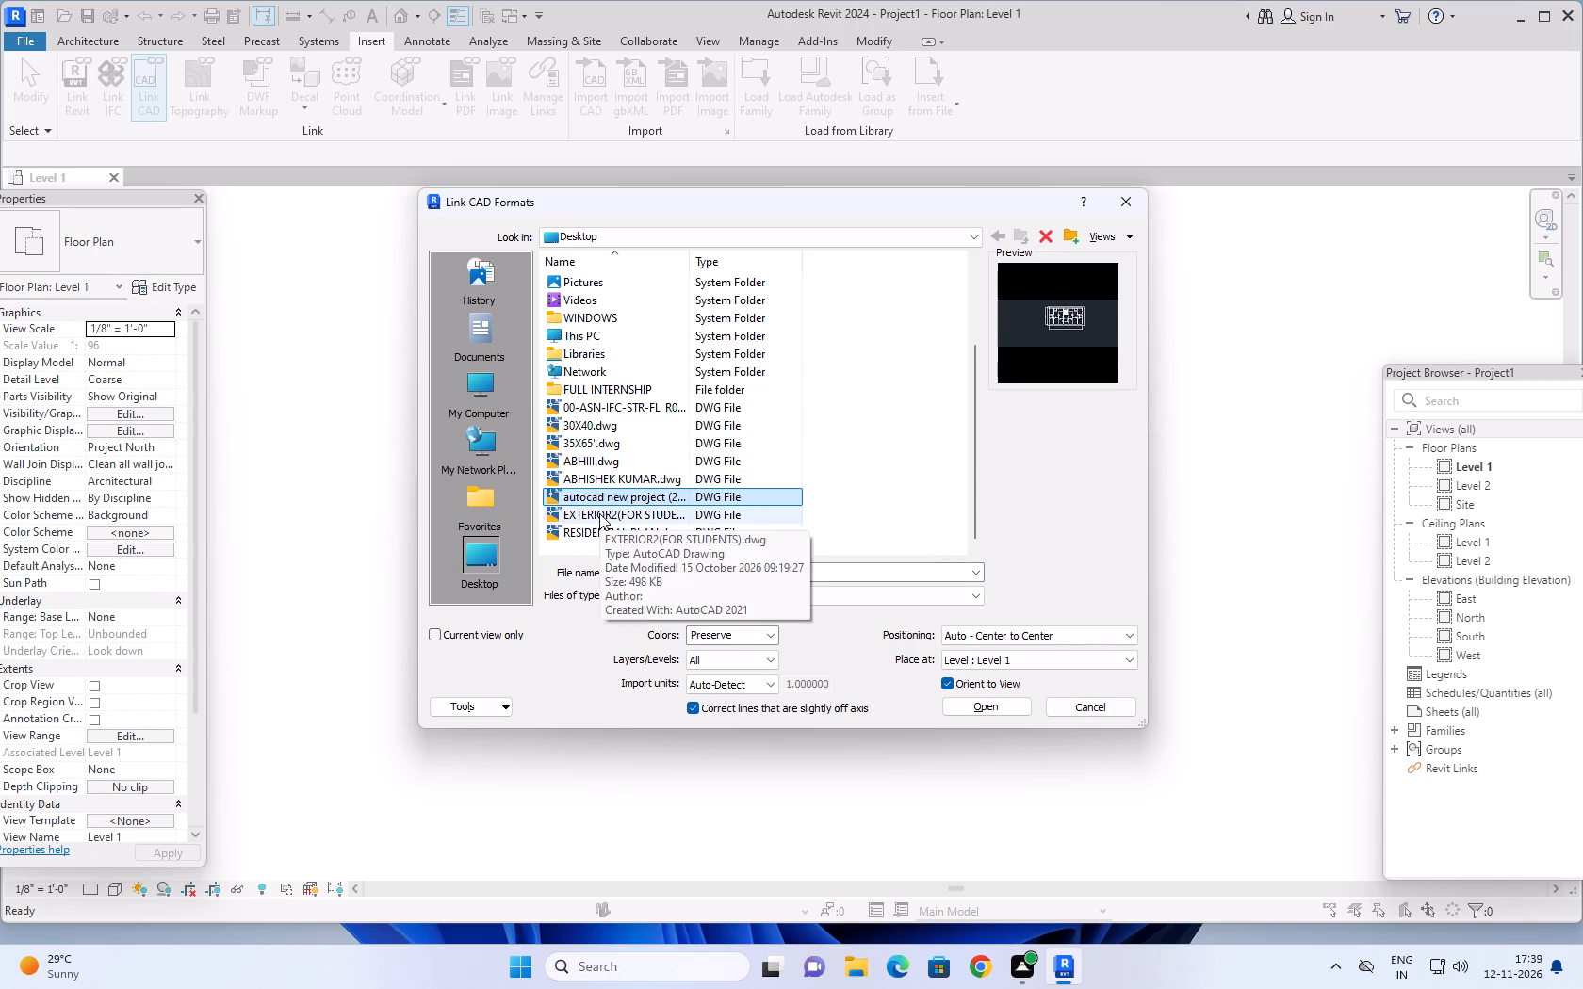
{"action": "left_click", "coordinate": [599, 513]}
{"action": "left_click", "coordinate": [587, 527]}
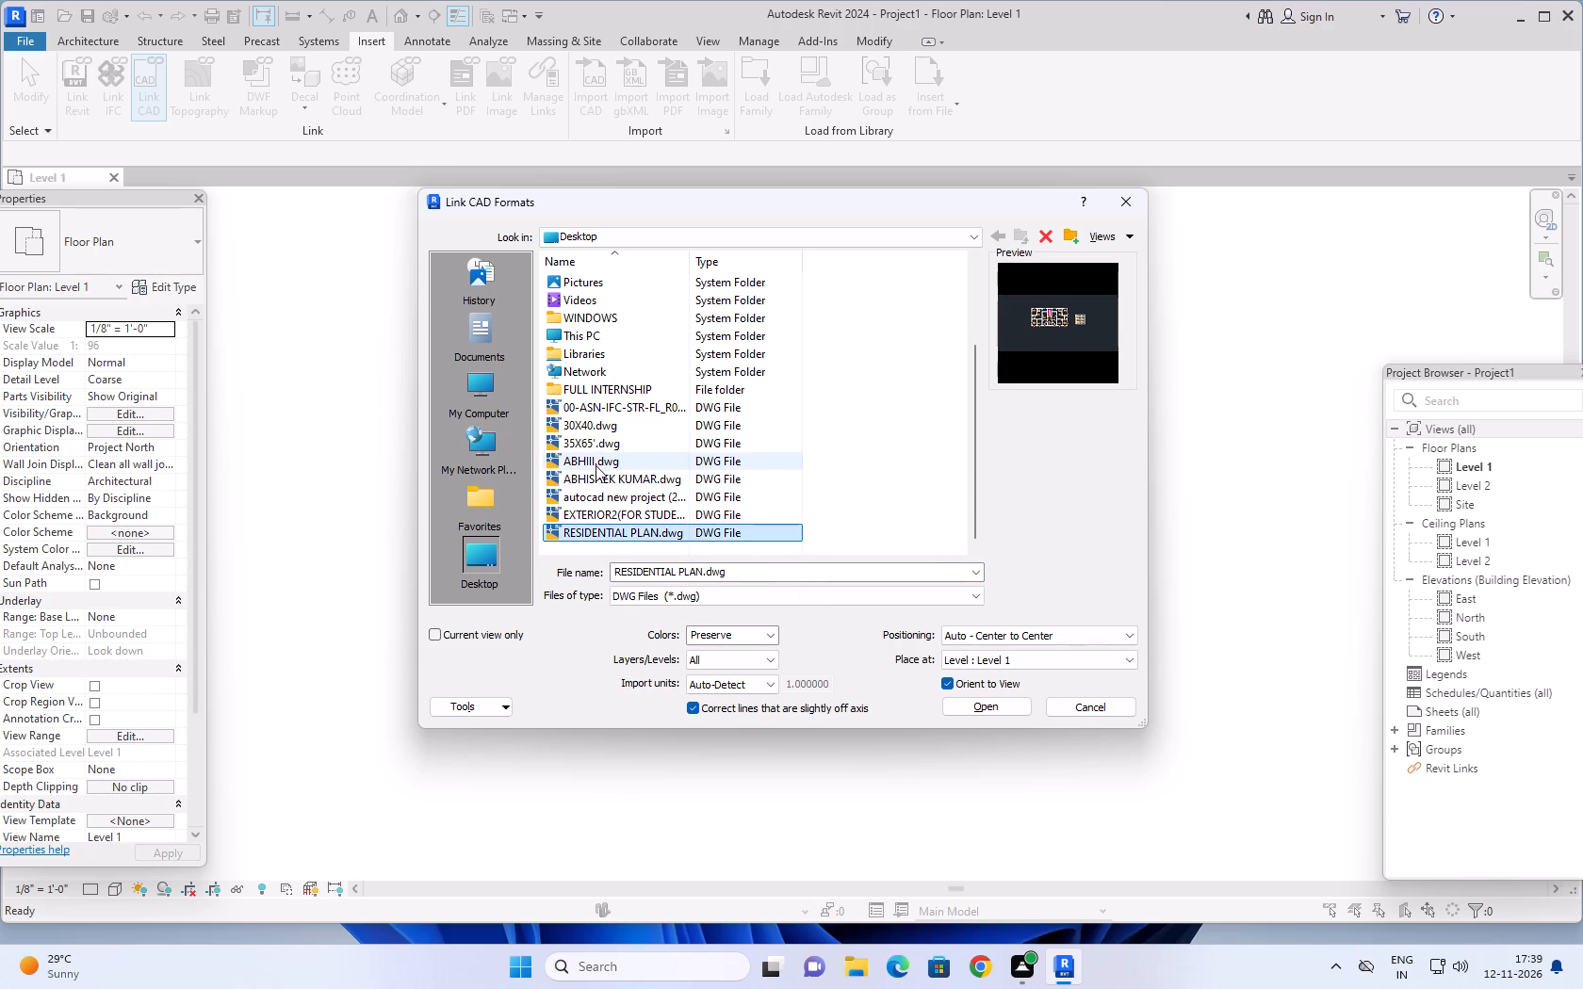
{"action": "left_click", "coordinate": [595, 408]}
{"action": "left_click", "coordinate": [595, 391]}
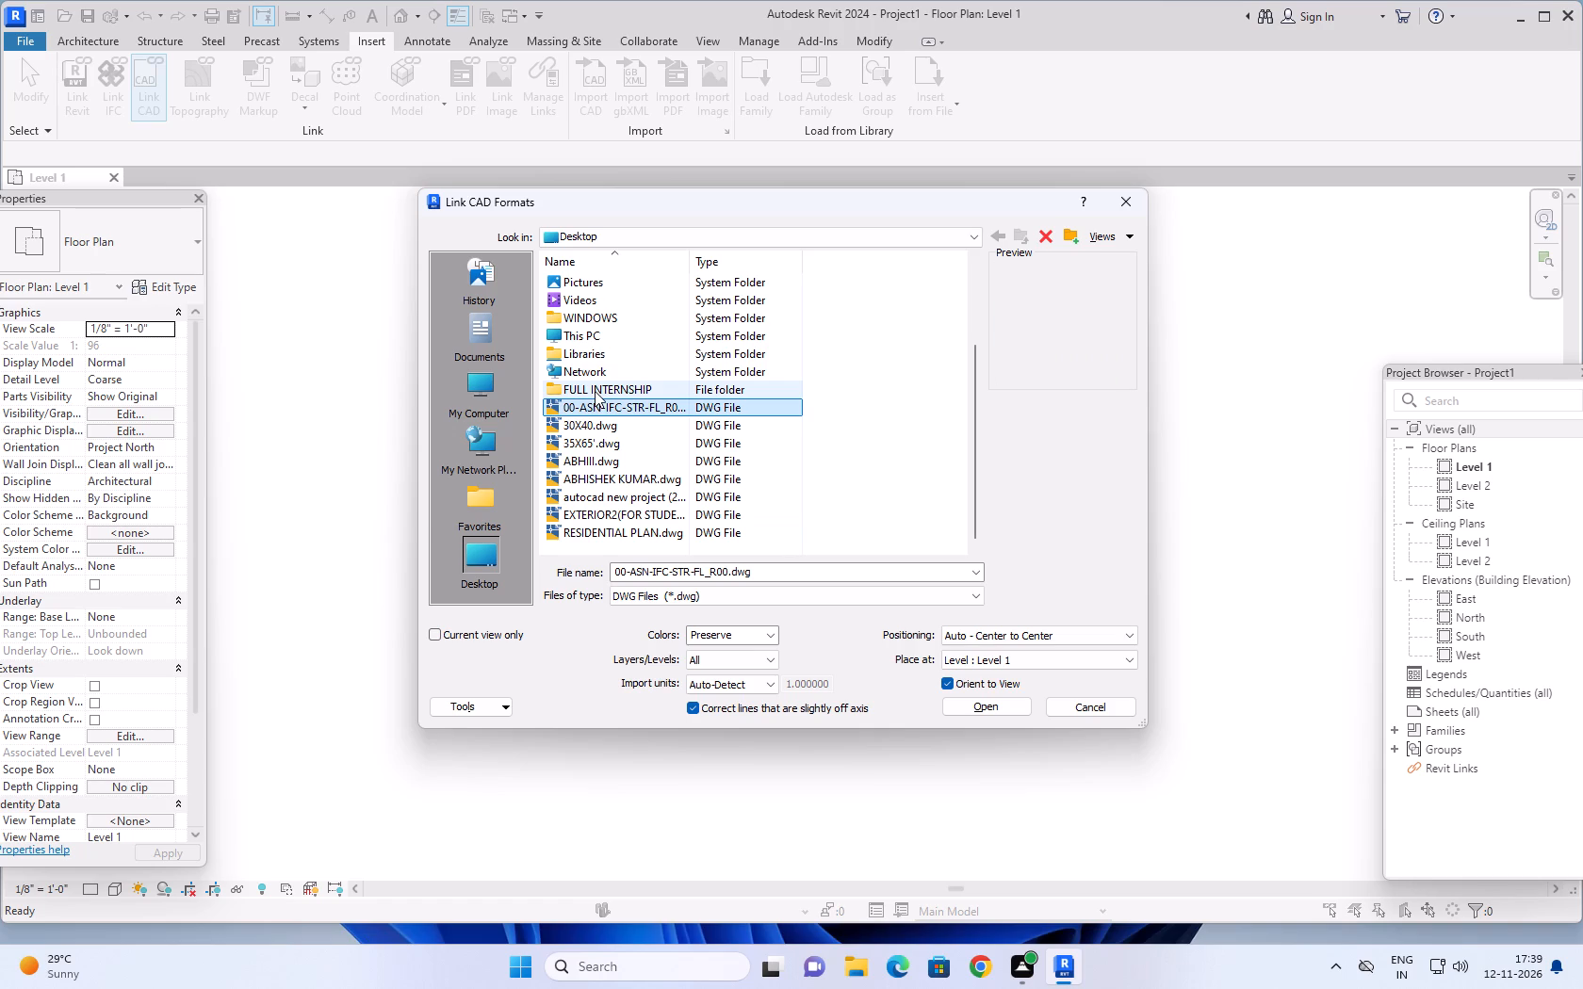
{"action": "scroll", "coordinate": [587, 365], "scroll_direction": "up", "scroll_amount": 4}
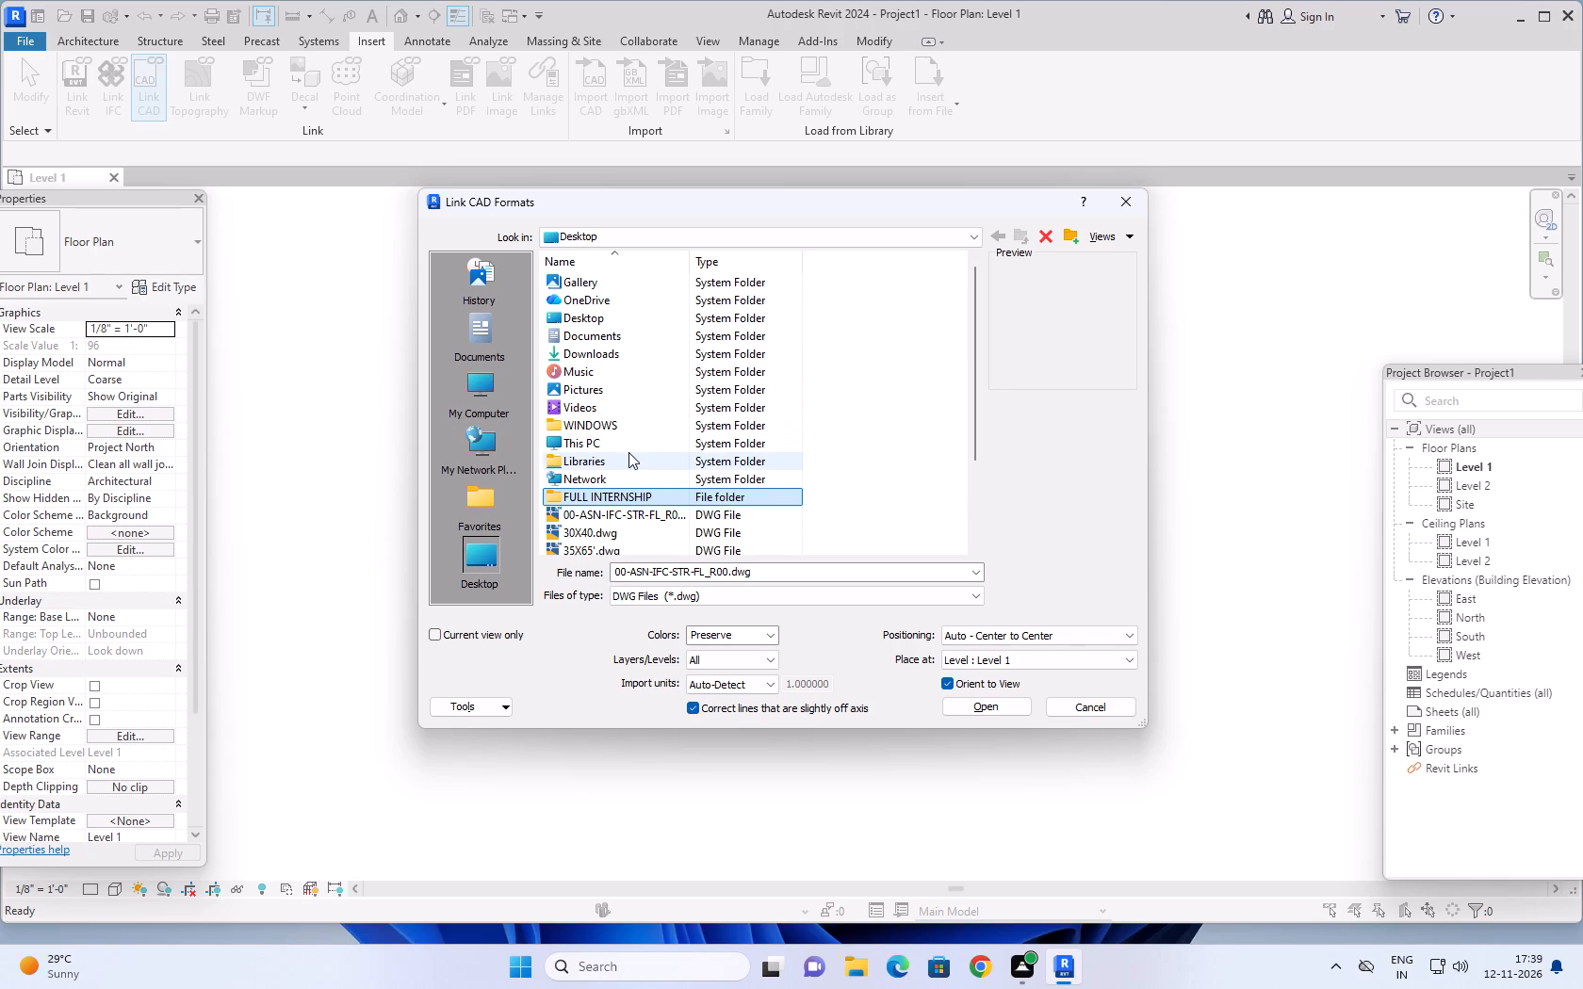
{"action": "scroll", "coordinate": [628, 452], "scroll_direction": "up", "scroll_amount": 2}
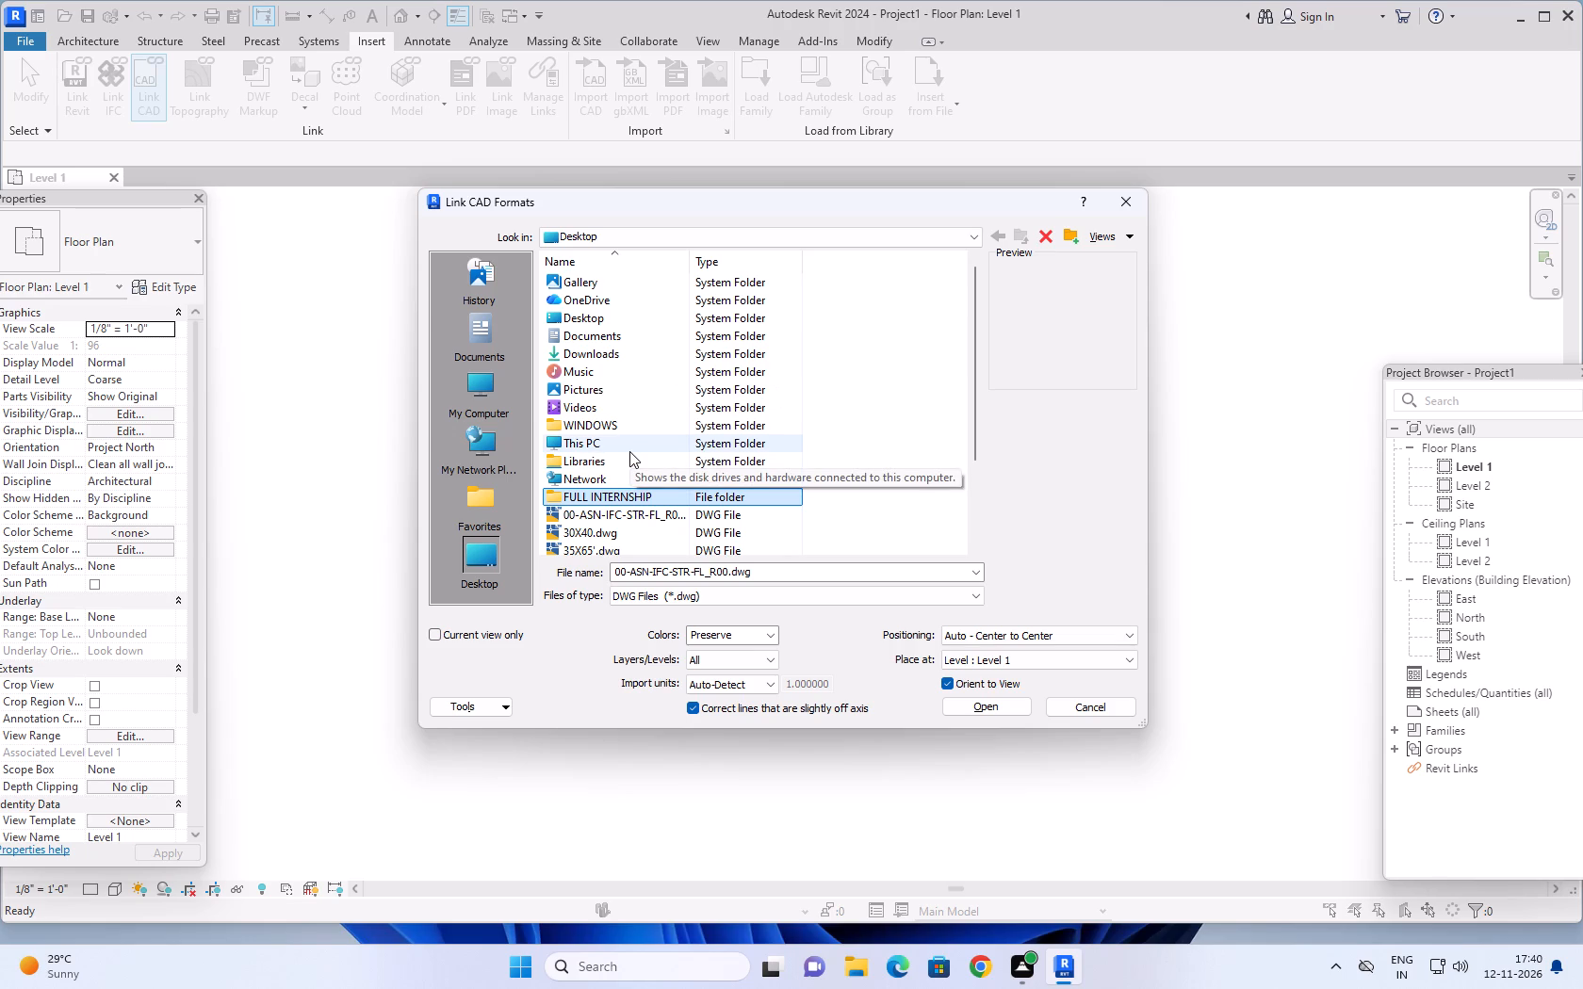
{"action": "scroll", "coordinate": [629, 454], "scroll_direction": "up", "scroll_amount": 3}
{"action": "scroll", "coordinate": [611, 444], "scroll_direction": "down", "scroll_amount": 2}
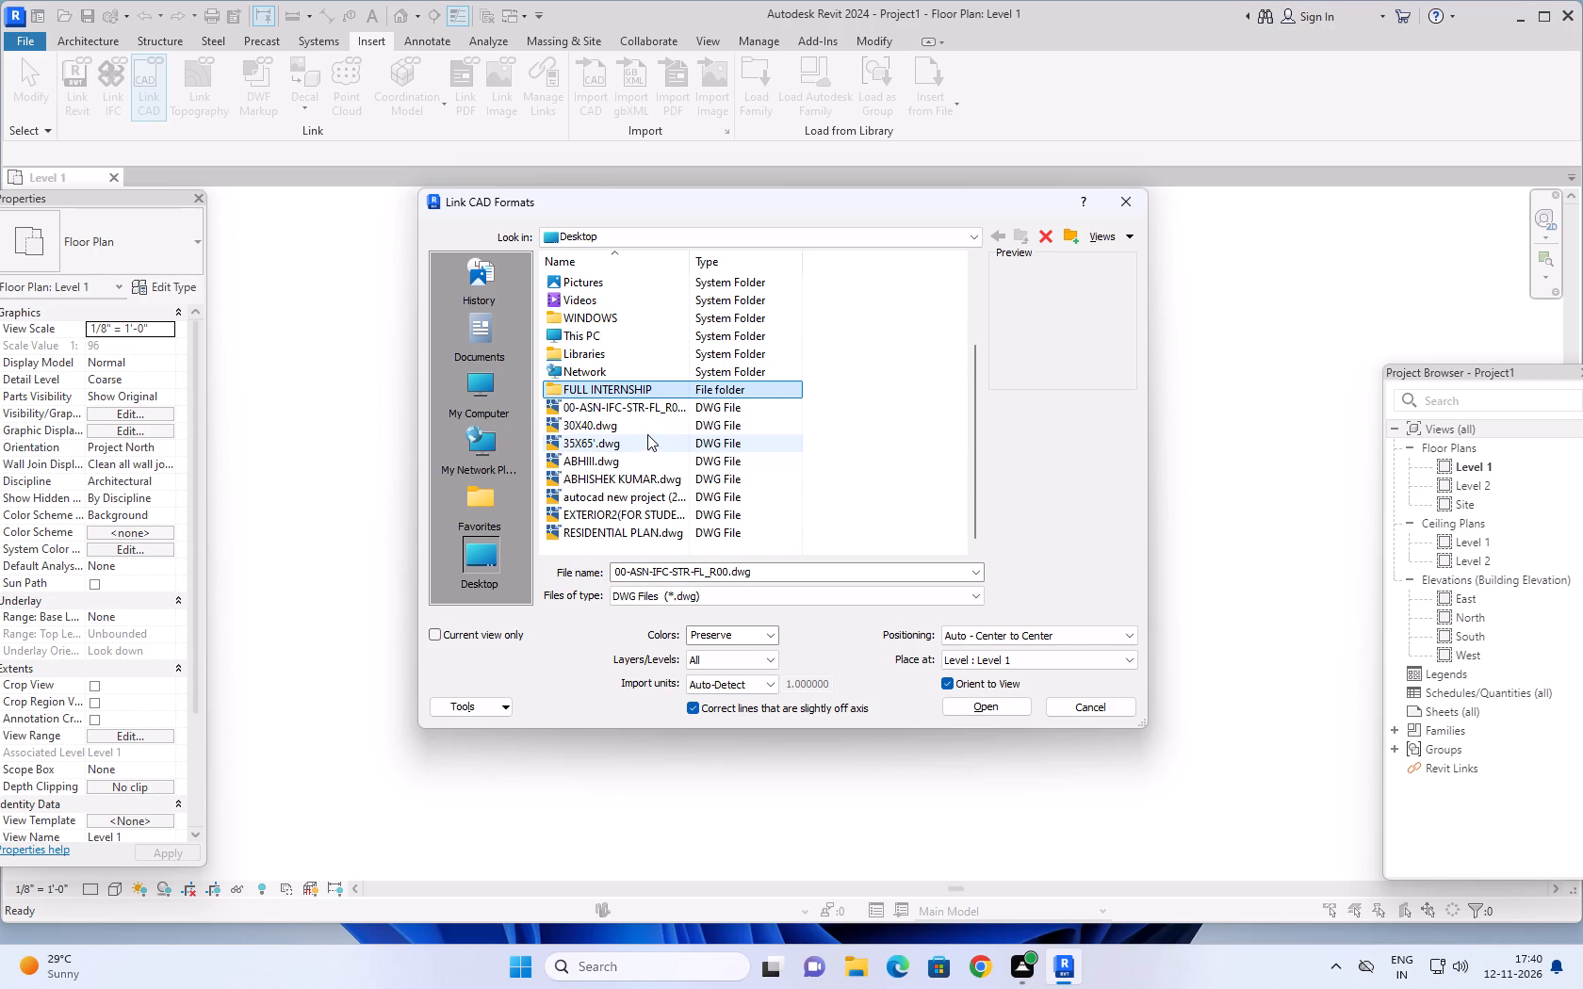
{"action": "left_click", "coordinate": [613, 433]}
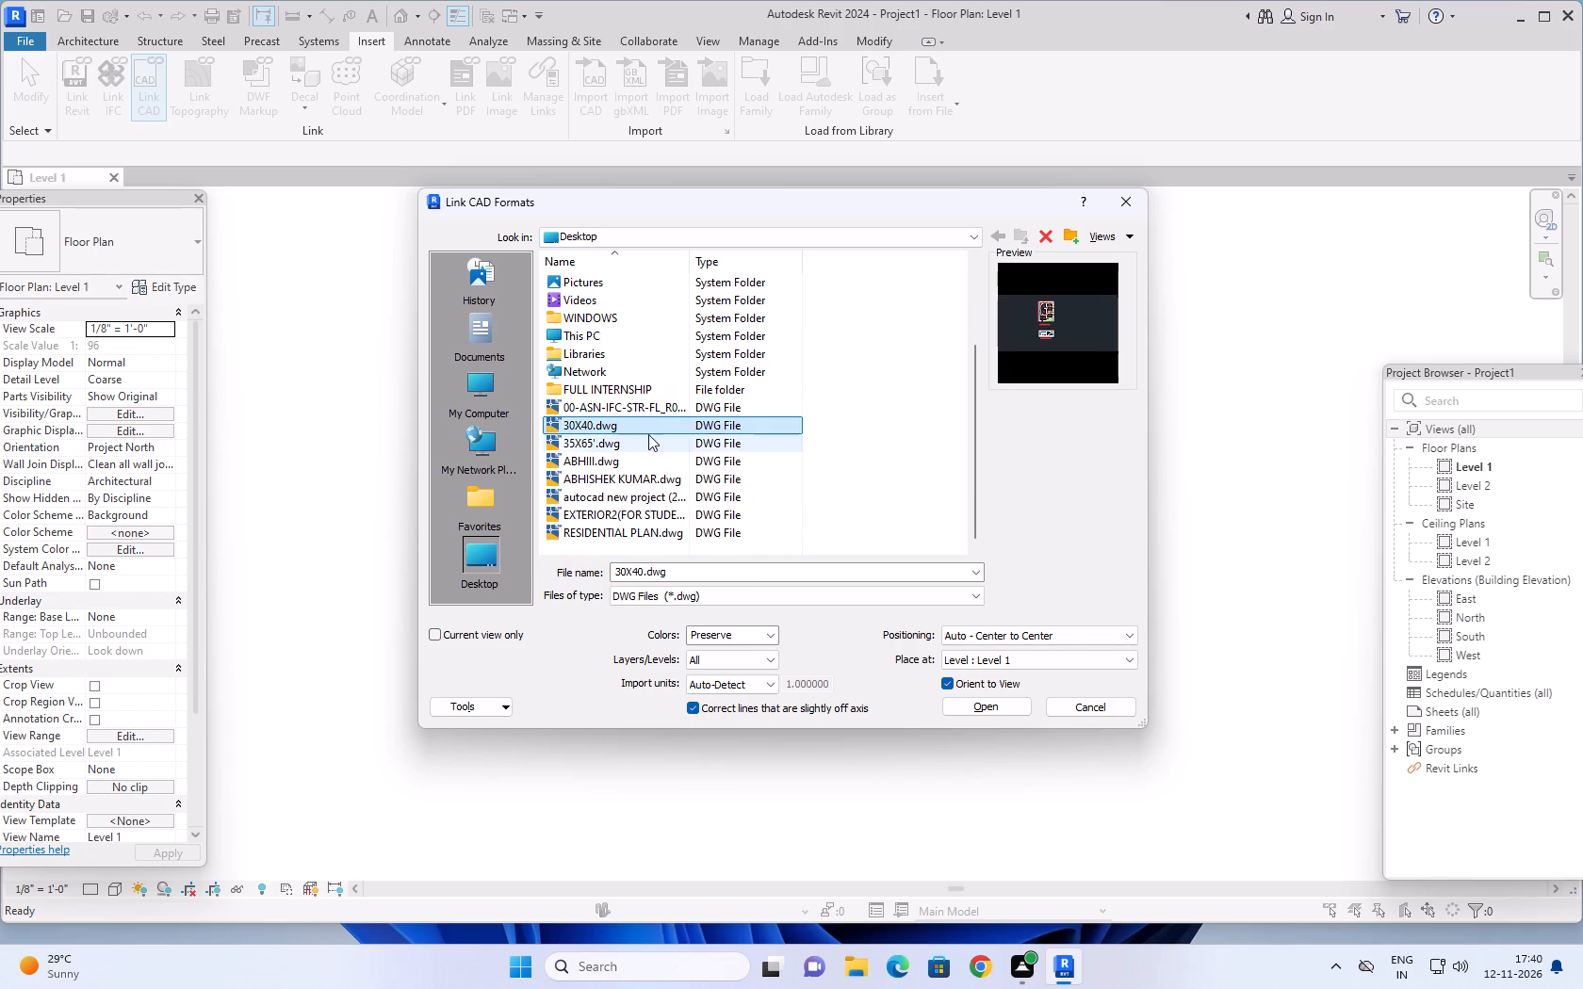
{"action": "scroll", "coordinate": [601, 438], "scroll_direction": "up", "scroll_amount": 2}
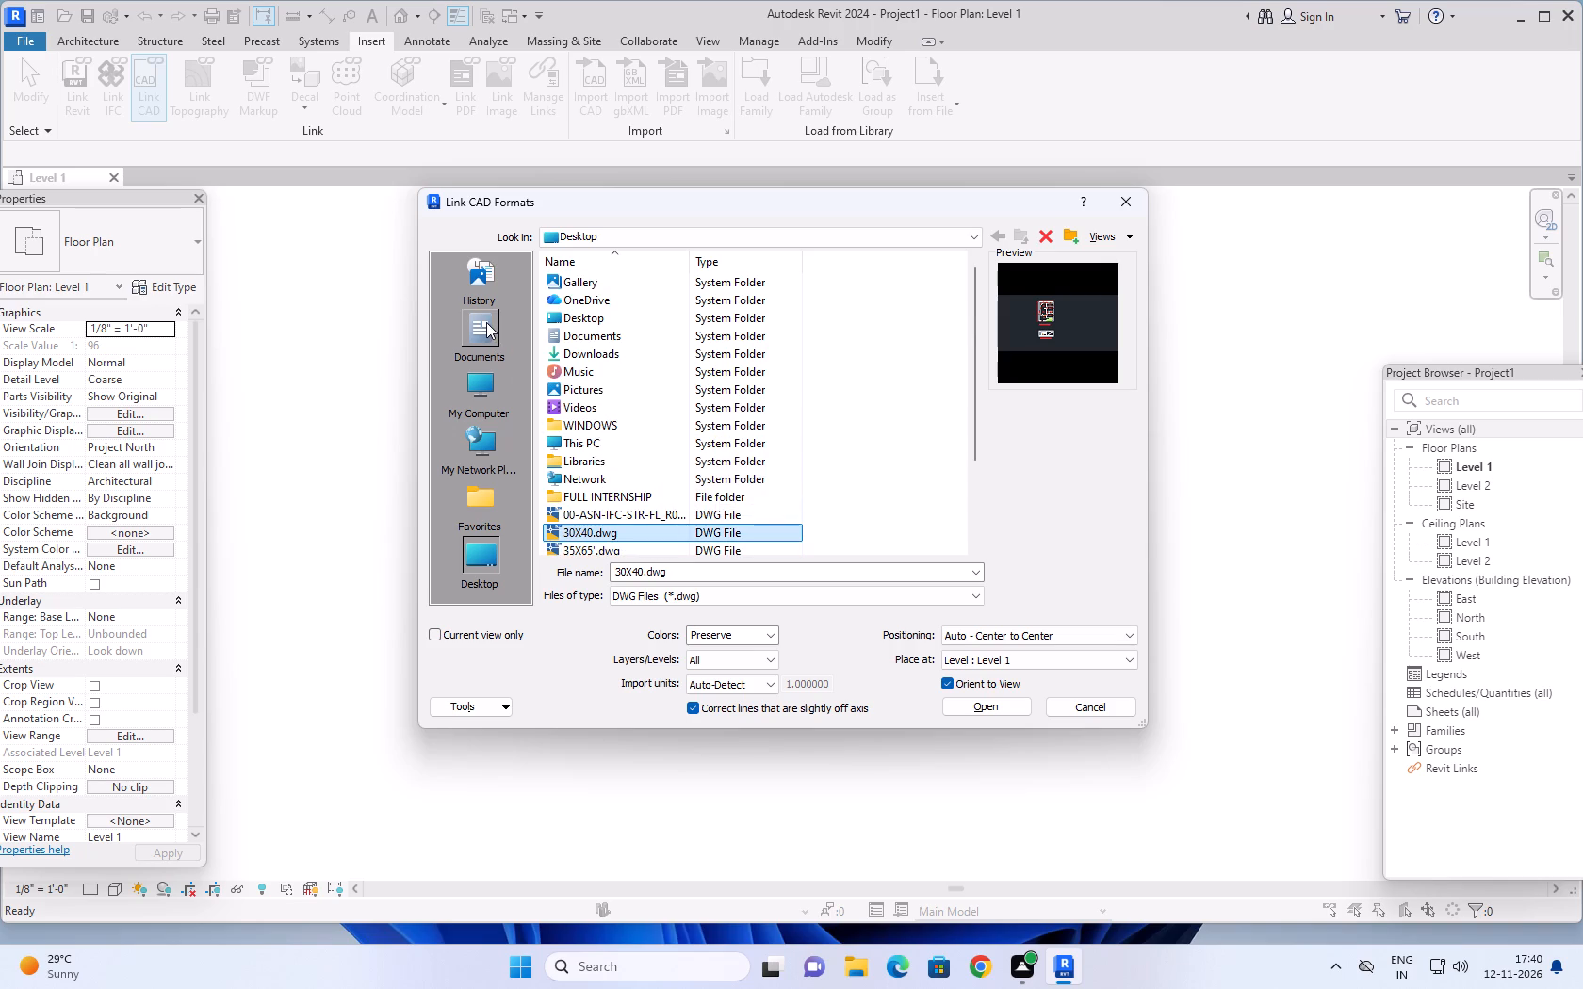
Link 3-bedroom-double-garage-two-storey-house-plan.dwg from Documents to Level 1, using Auto - Center to Center positioning and preserved colors.
{"action": "left_click", "coordinate": [485, 322]}
{"action": "scroll", "coordinate": [666, 354], "scroll_direction": "up", "scroll_amount": 2}
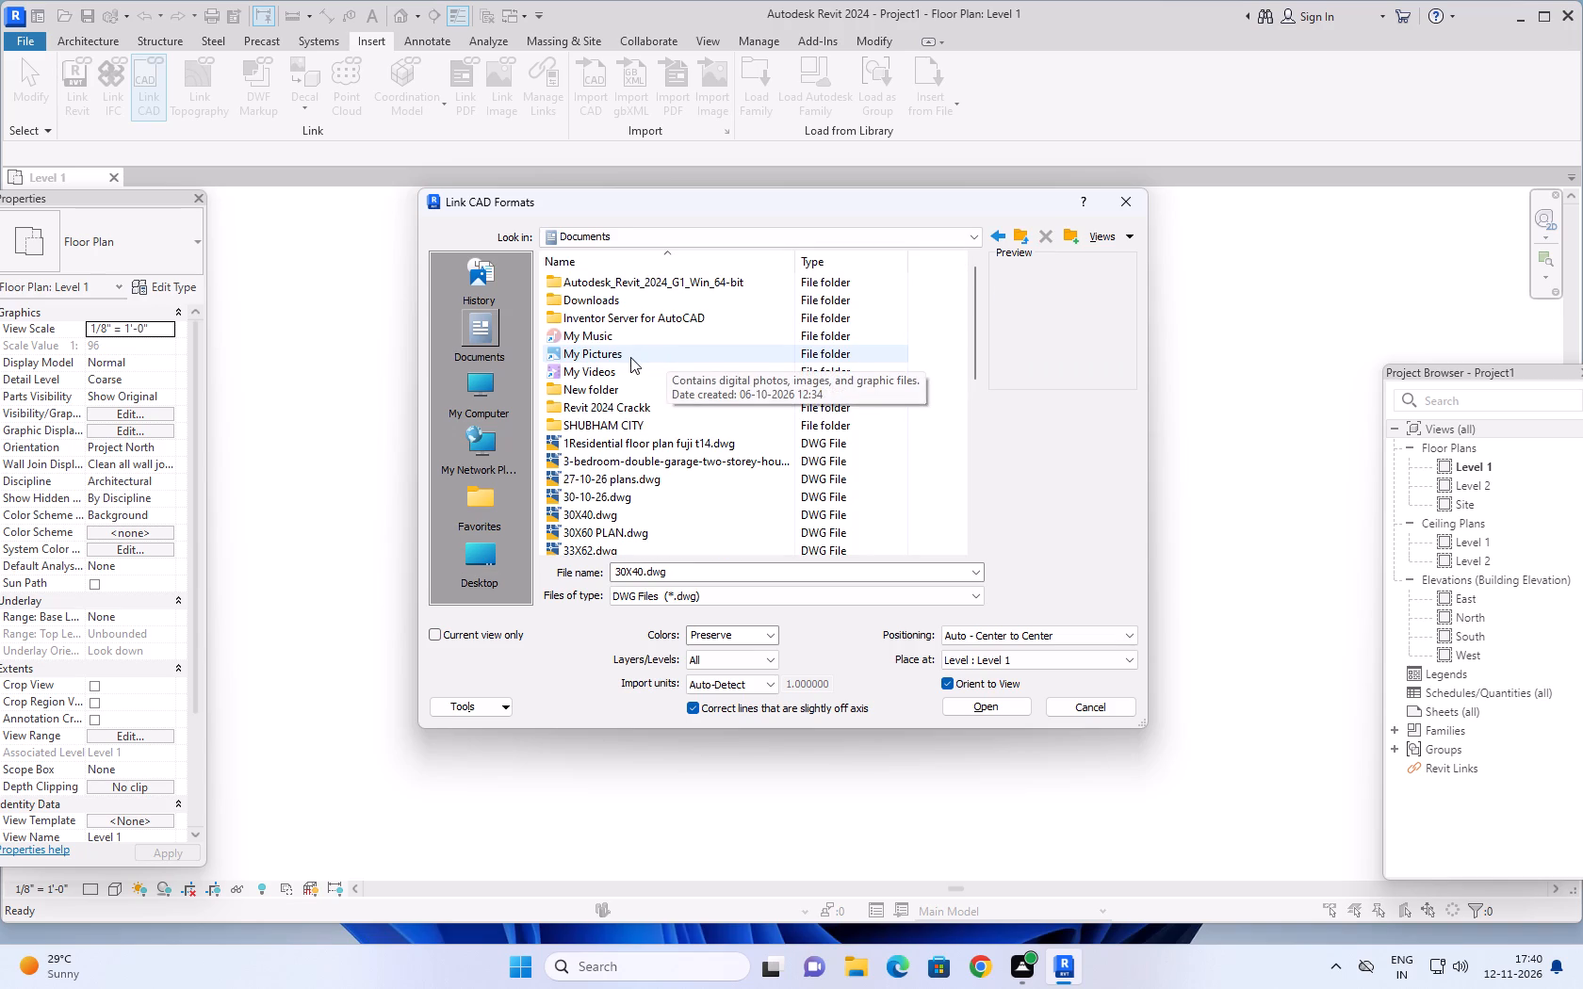
{"action": "left_click", "coordinate": [618, 435]}
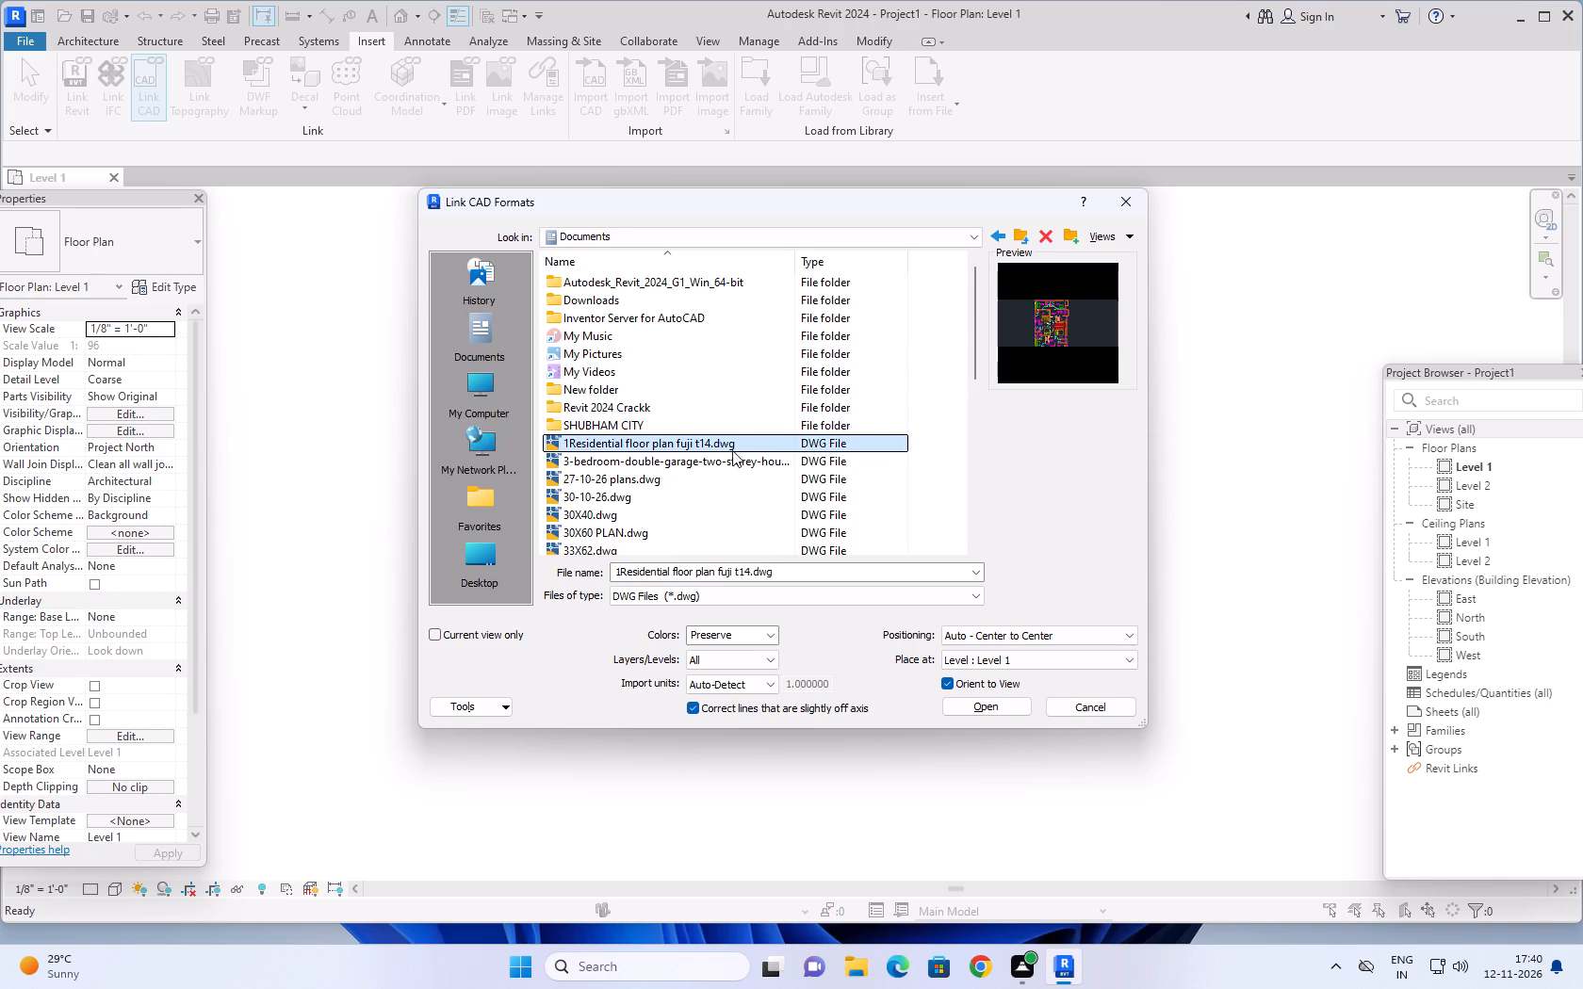
{"action": "scroll", "coordinate": [647, 454], "scroll_direction": "up", "scroll_amount": 1}
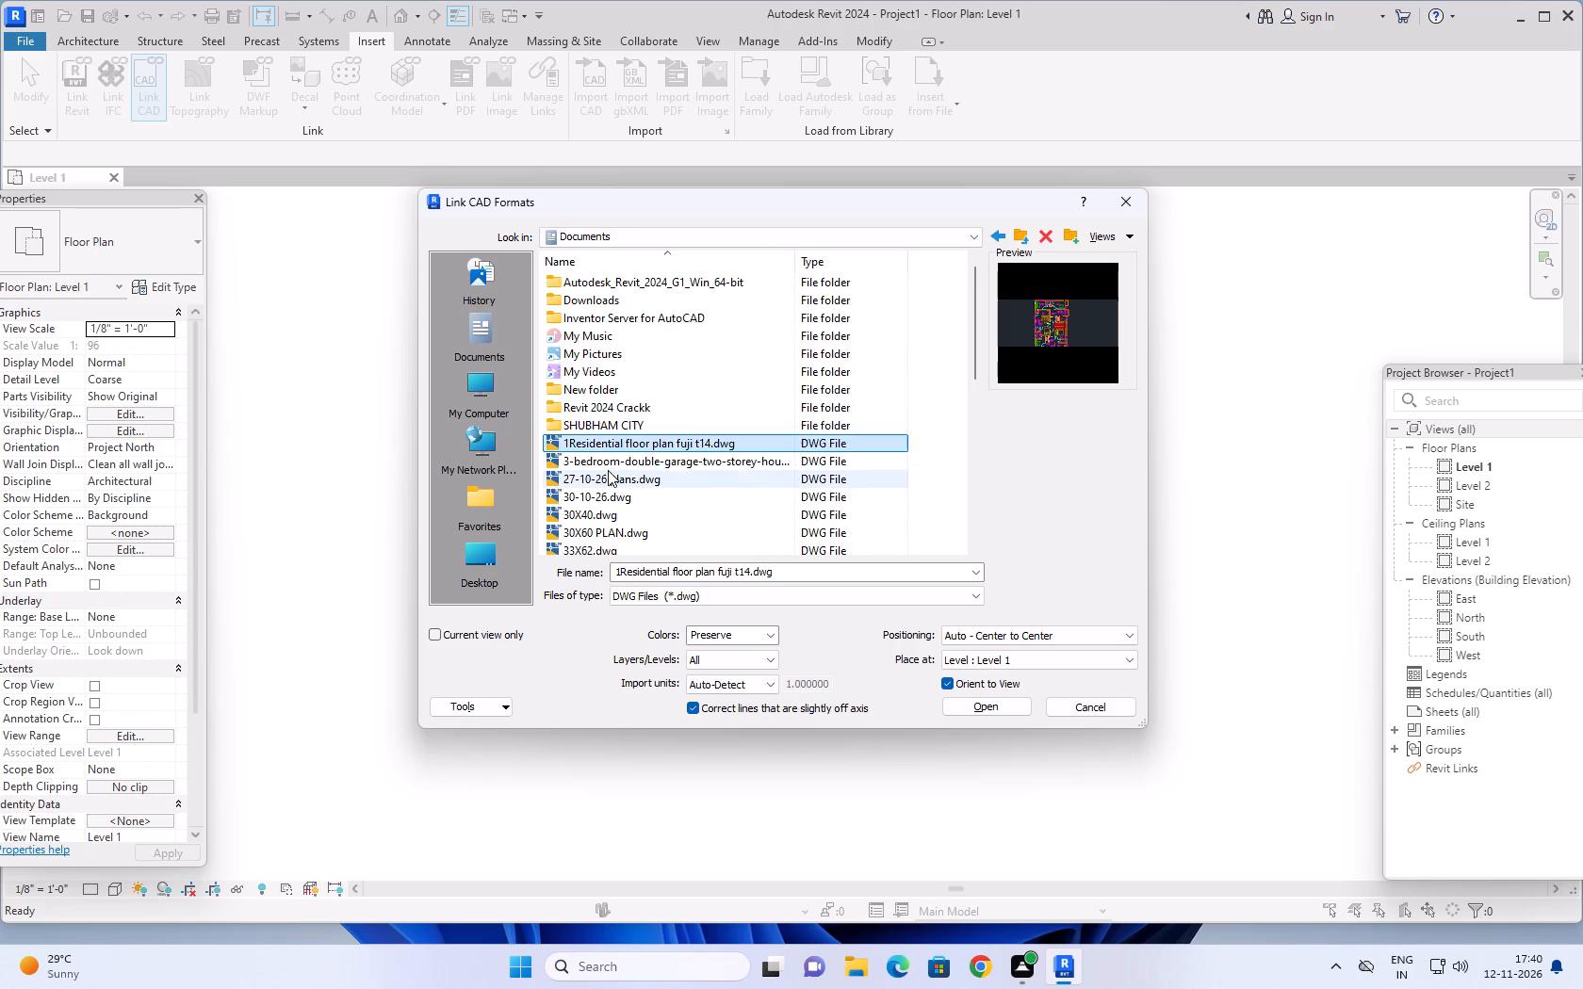
{"action": "left_click", "coordinate": [610, 459]}
{"action": "left_click", "coordinate": [609, 477]}
{"action": "left_click", "coordinate": [612, 458]}
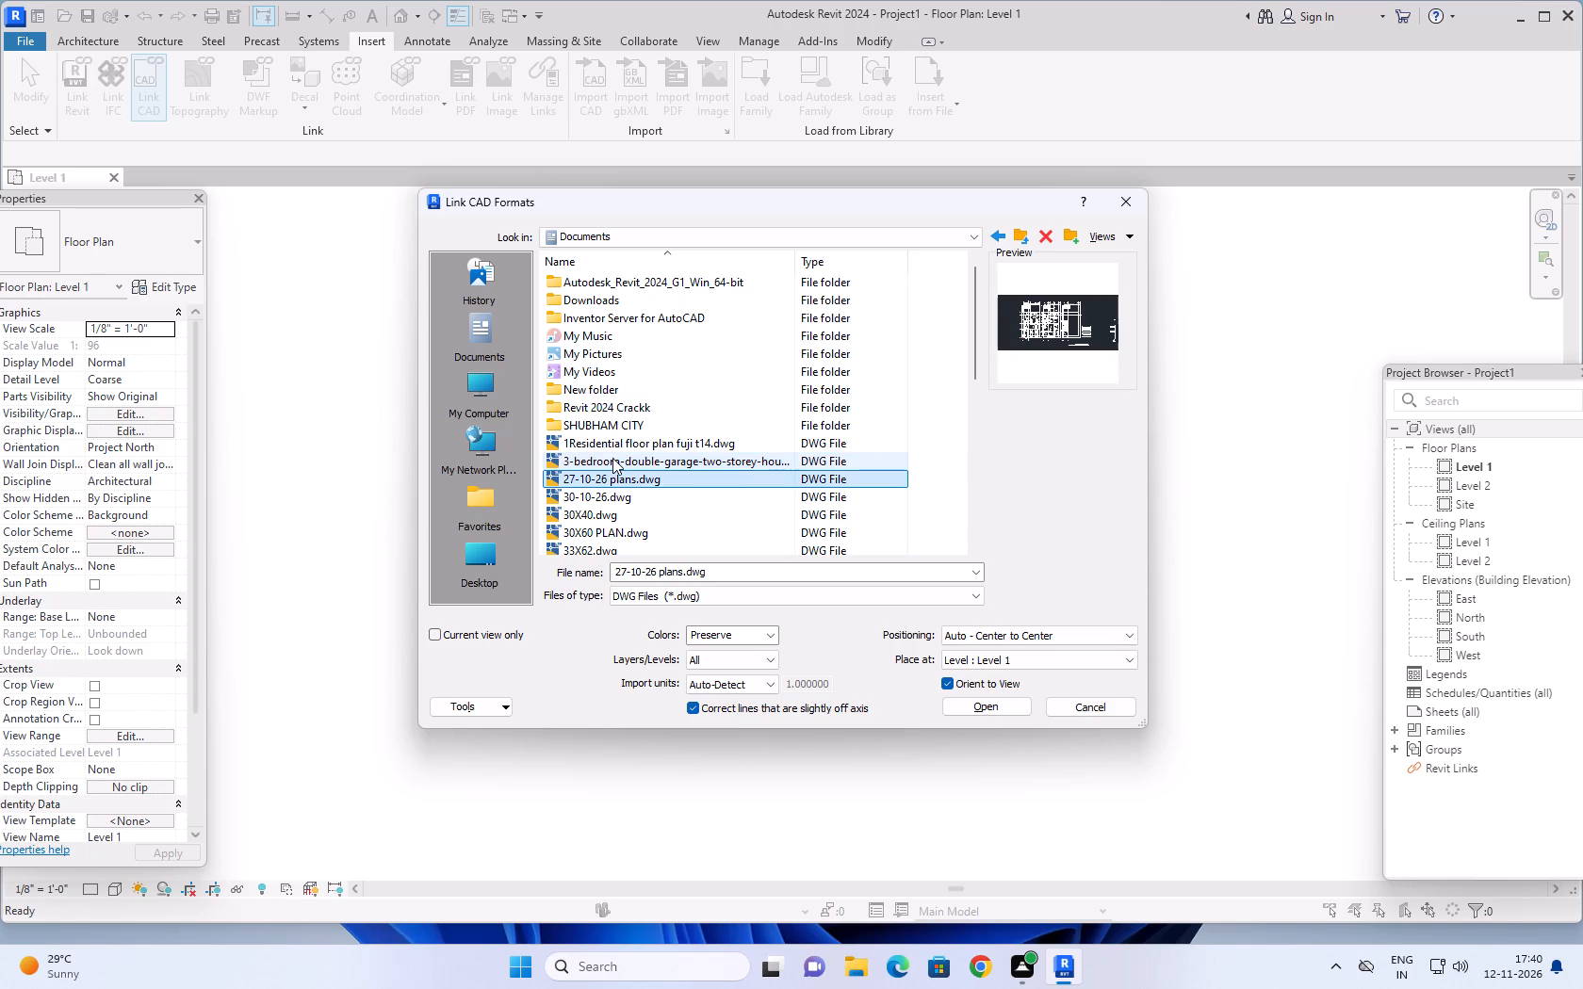
{"action": "scroll", "coordinate": [1038, 332], "scroll_direction": "up", "scroll_amount": 2}
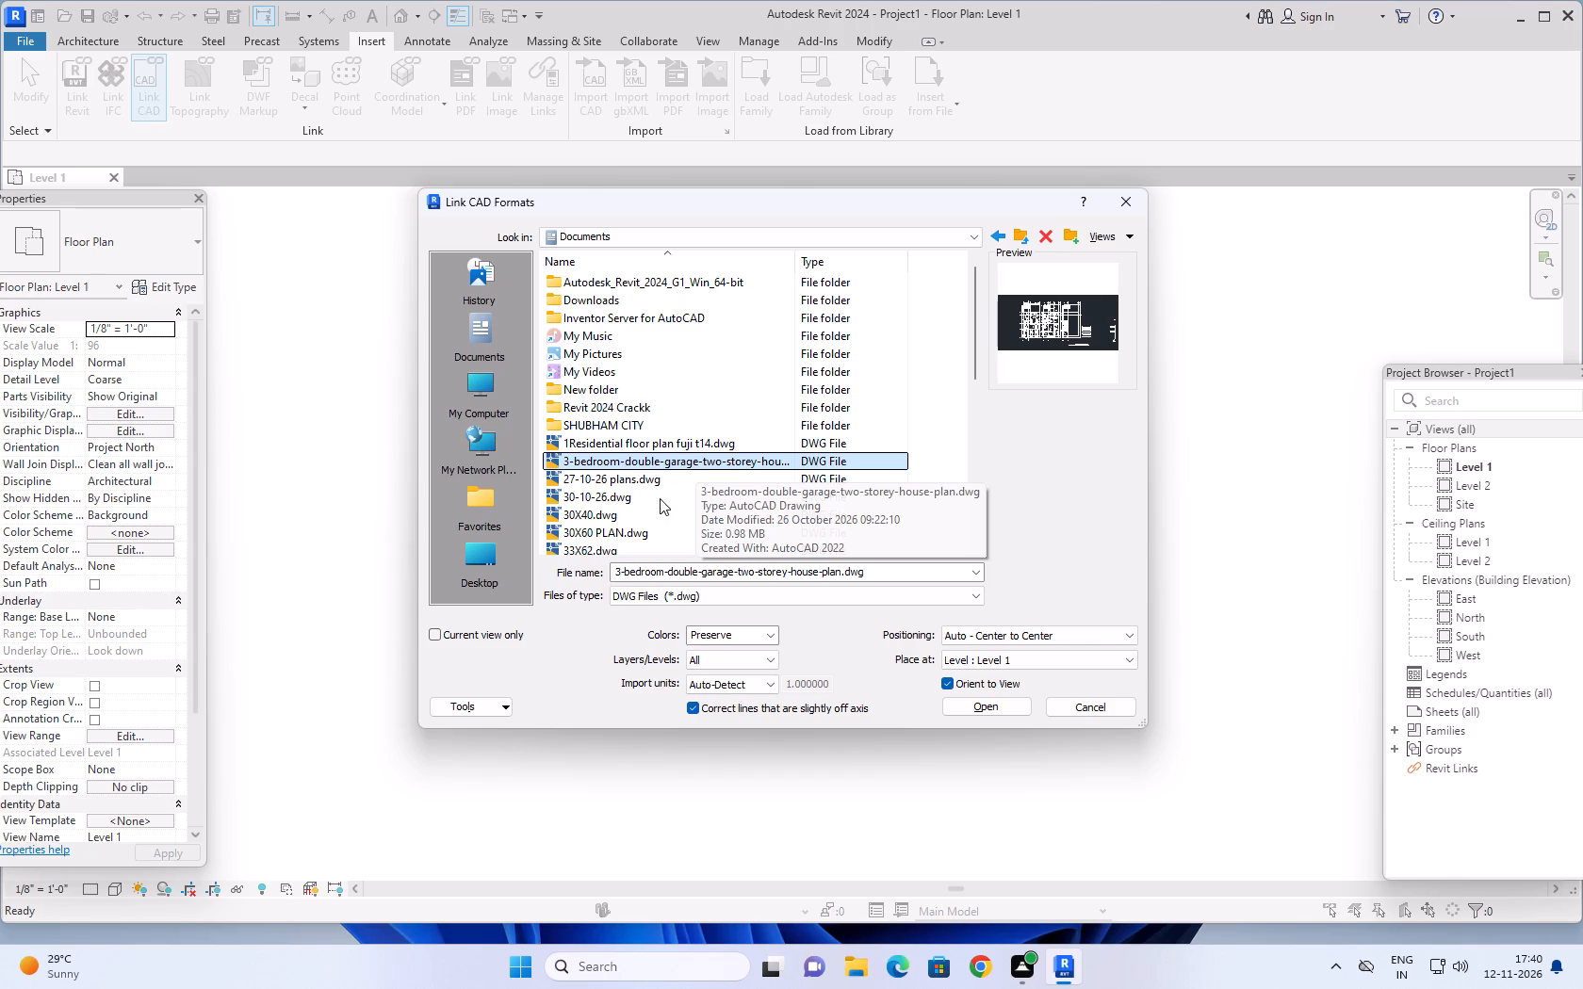
{"action": "left_click", "coordinate": [970, 705]}
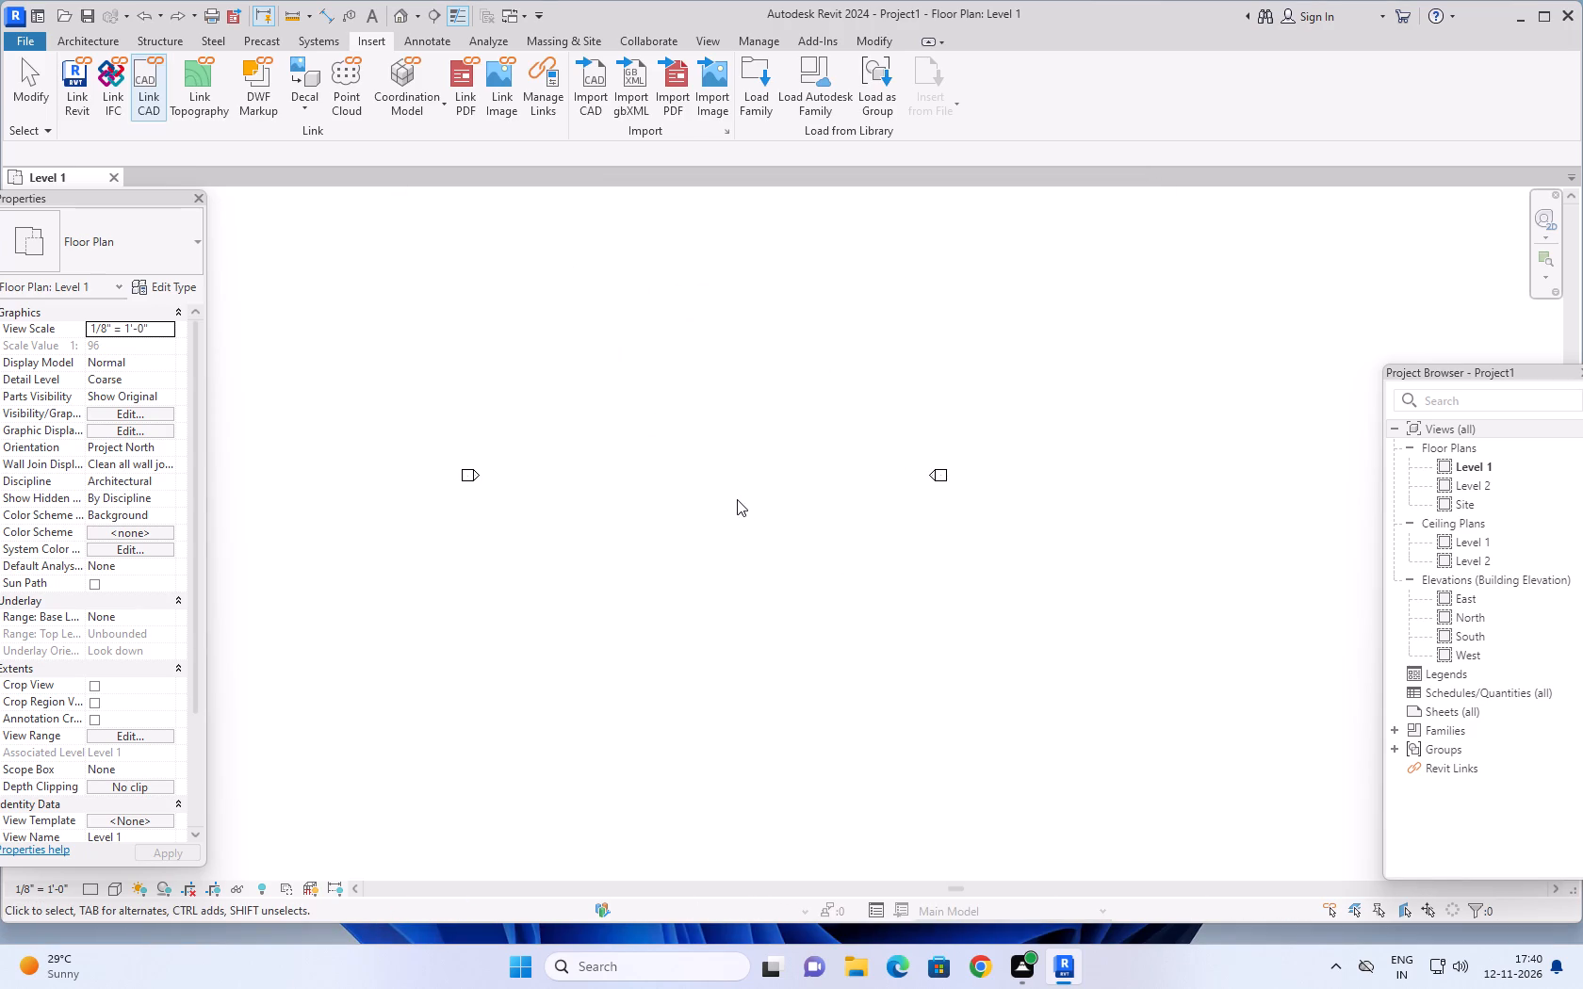
Look over the Level 1 floor plan for the linked two-storey house plan drawing.
{"action": "scroll", "coordinate": [708, 495], "scroll_direction": "up", "scroll_amount": 1}
{"action": "scroll", "coordinate": [710, 473], "scroll_direction": "down", "scroll_amount": 4}
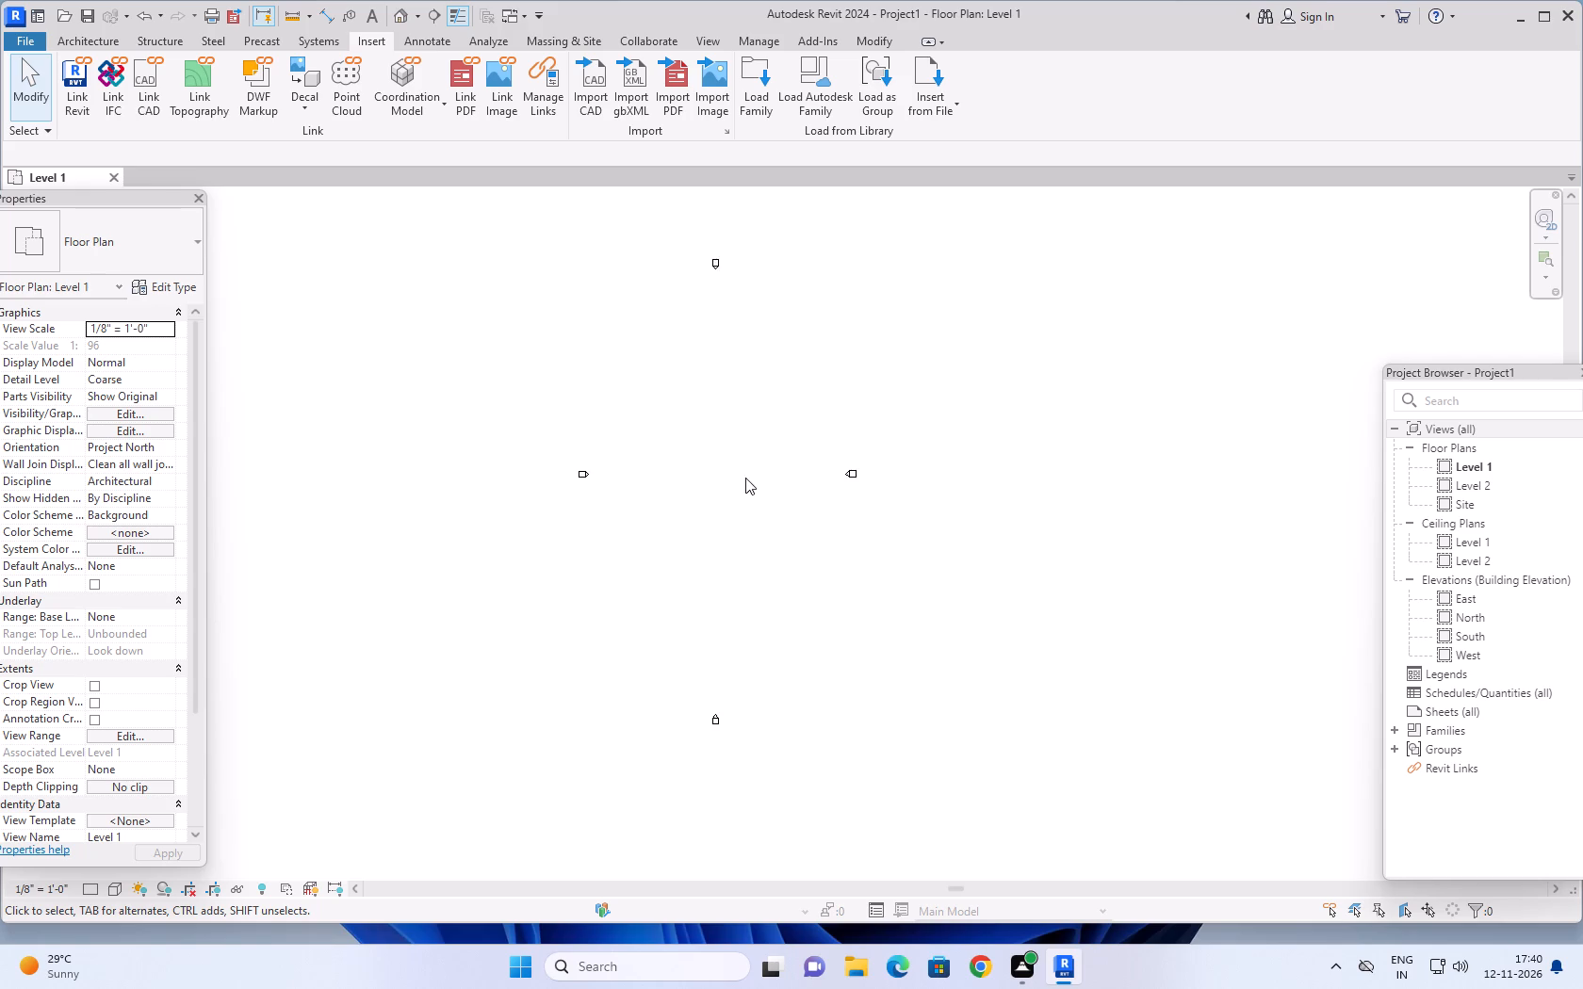
{"action": "scroll", "coordinate": [745, 478], "scroll_direction": "down", "scroll_amount": 3}
{"action": "middle_click_drag", "start_coordinate": [803, 467], "coordinate": [912, 444]}
{"action": "scroll", "coordinate": [829, 454], "scroll_direction": "up", "scroll_amount": 4}
{"action": "scroll", "coordinate": [829, 454], "scroll_direction": "down", "scroll_amount": 1}
{"action": "middle_click_drag", "start_coordinate": [772, 354], "coordinate": [663, 403]}
{"action": "scroll", "coordinate": [679, 361], "scroll_direction": "down", "scroll_amount": 1}
{"action": "scroll", "coordinate": [663, 403], "scroll_direction": "up", "scroll_amount": 1}
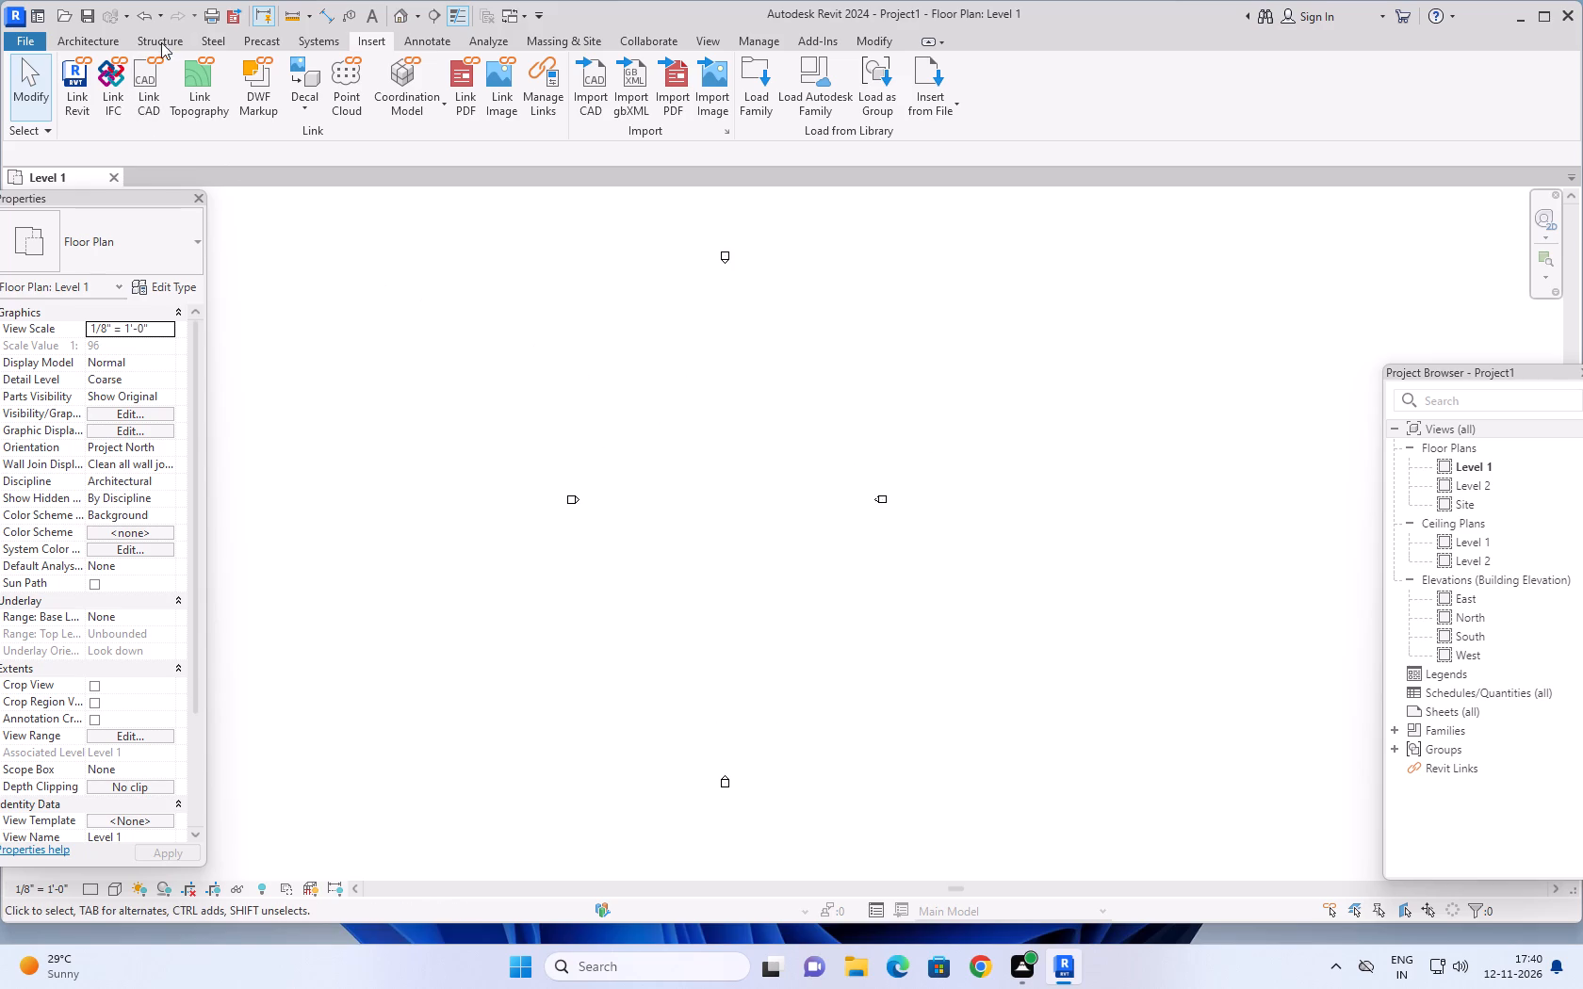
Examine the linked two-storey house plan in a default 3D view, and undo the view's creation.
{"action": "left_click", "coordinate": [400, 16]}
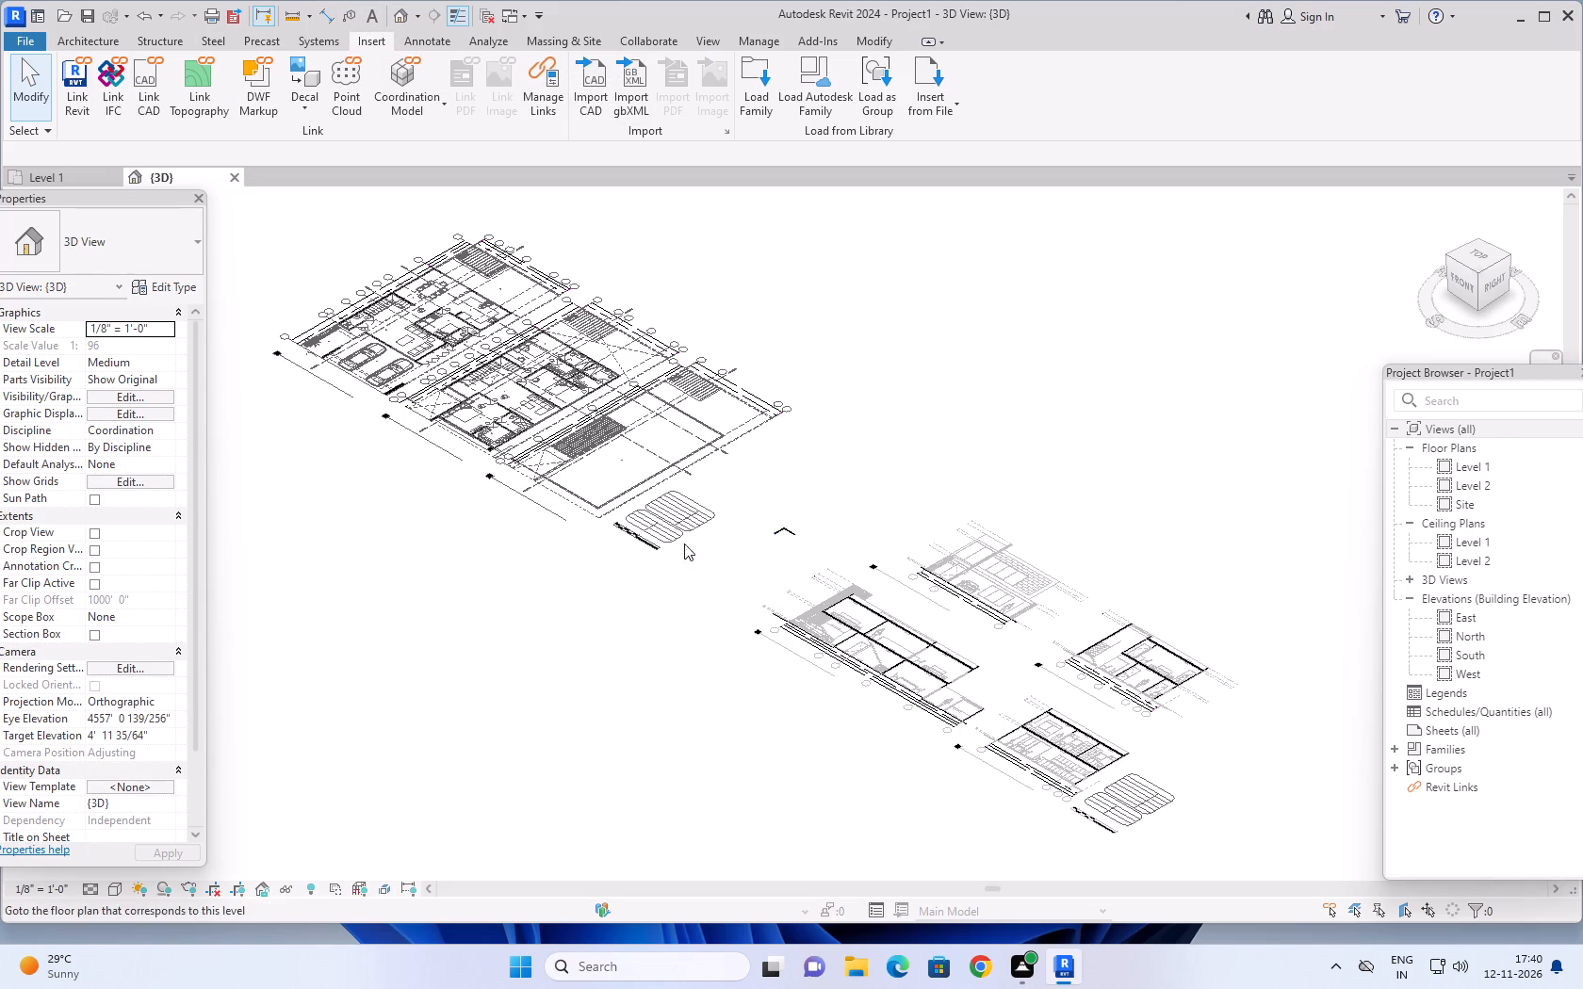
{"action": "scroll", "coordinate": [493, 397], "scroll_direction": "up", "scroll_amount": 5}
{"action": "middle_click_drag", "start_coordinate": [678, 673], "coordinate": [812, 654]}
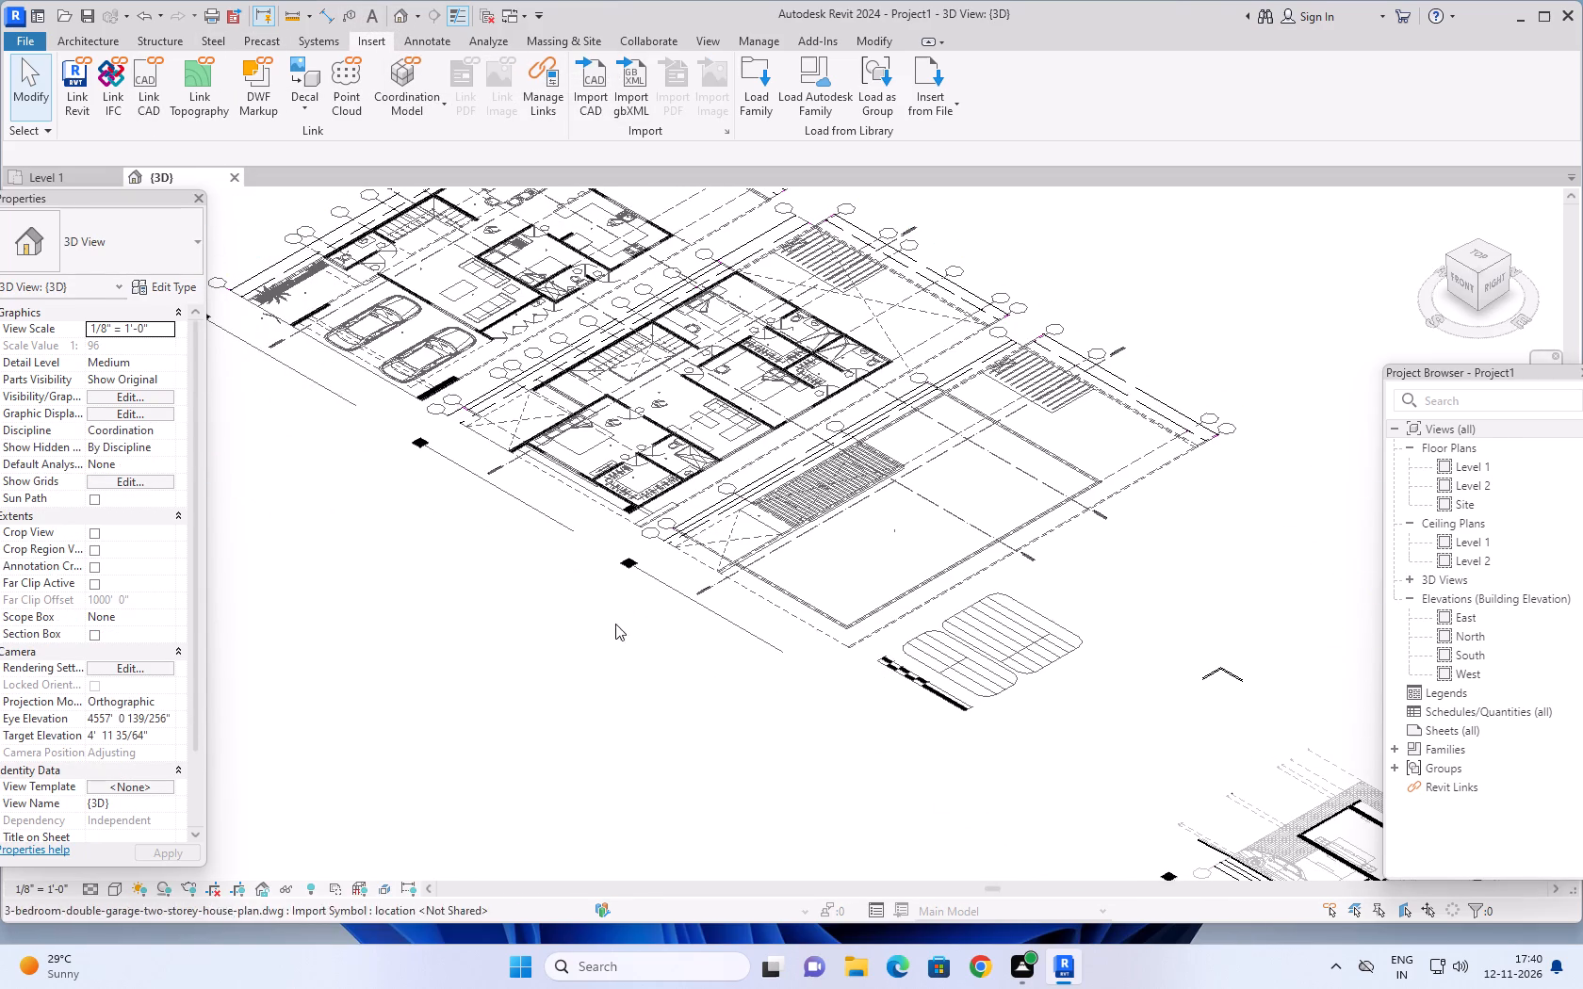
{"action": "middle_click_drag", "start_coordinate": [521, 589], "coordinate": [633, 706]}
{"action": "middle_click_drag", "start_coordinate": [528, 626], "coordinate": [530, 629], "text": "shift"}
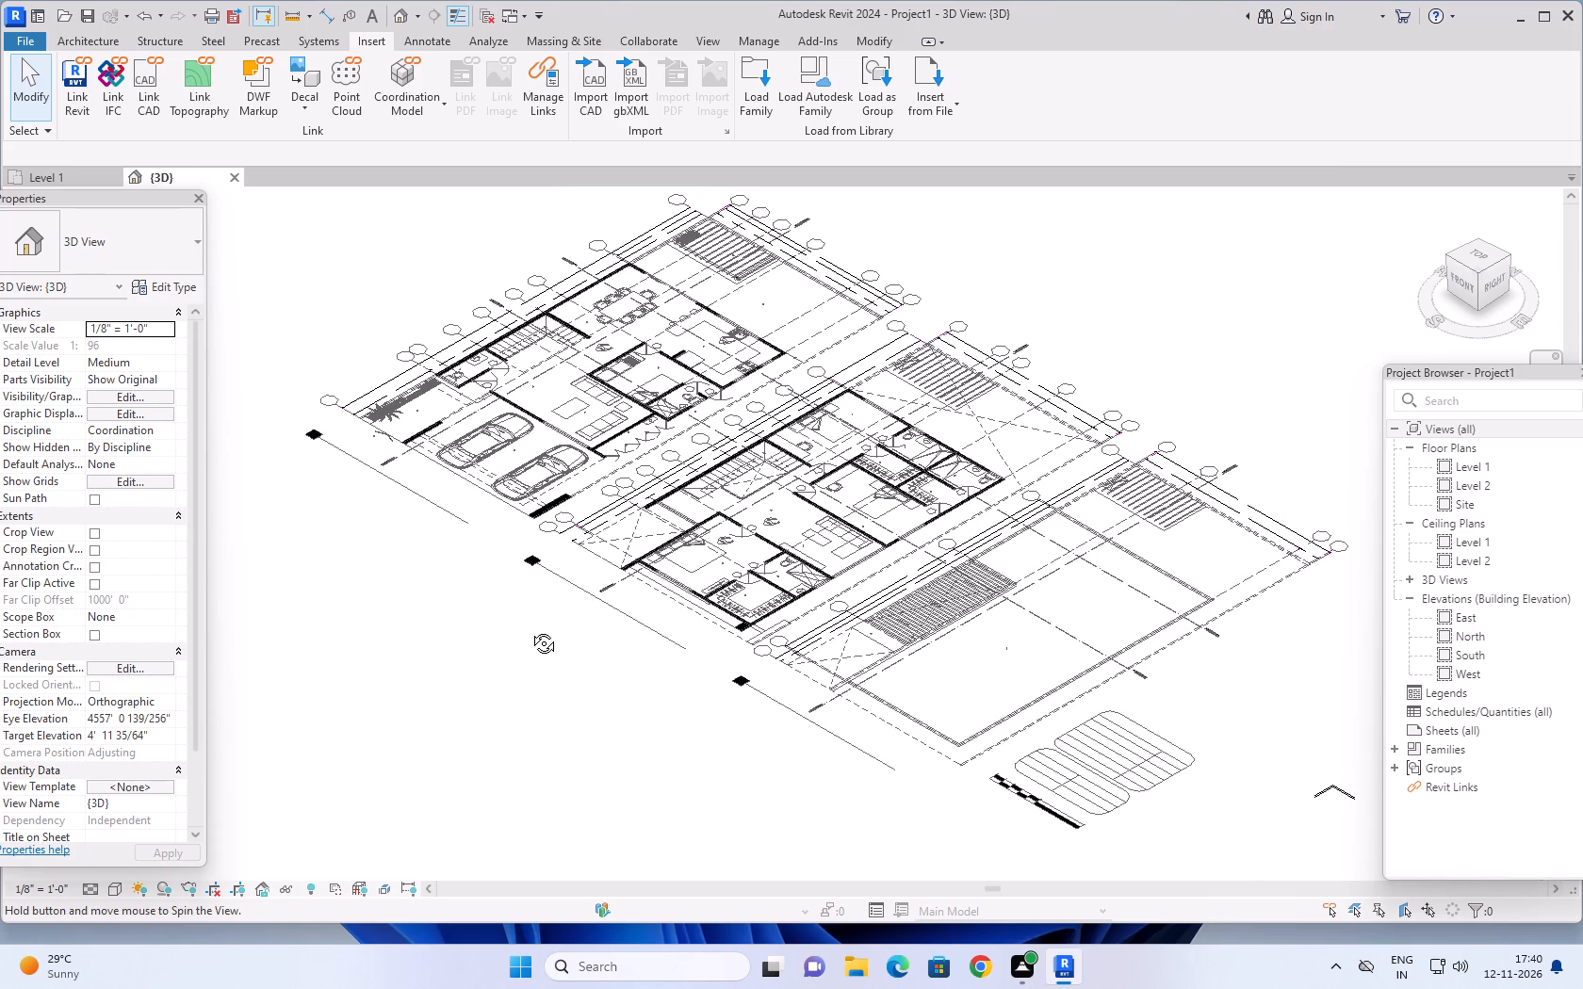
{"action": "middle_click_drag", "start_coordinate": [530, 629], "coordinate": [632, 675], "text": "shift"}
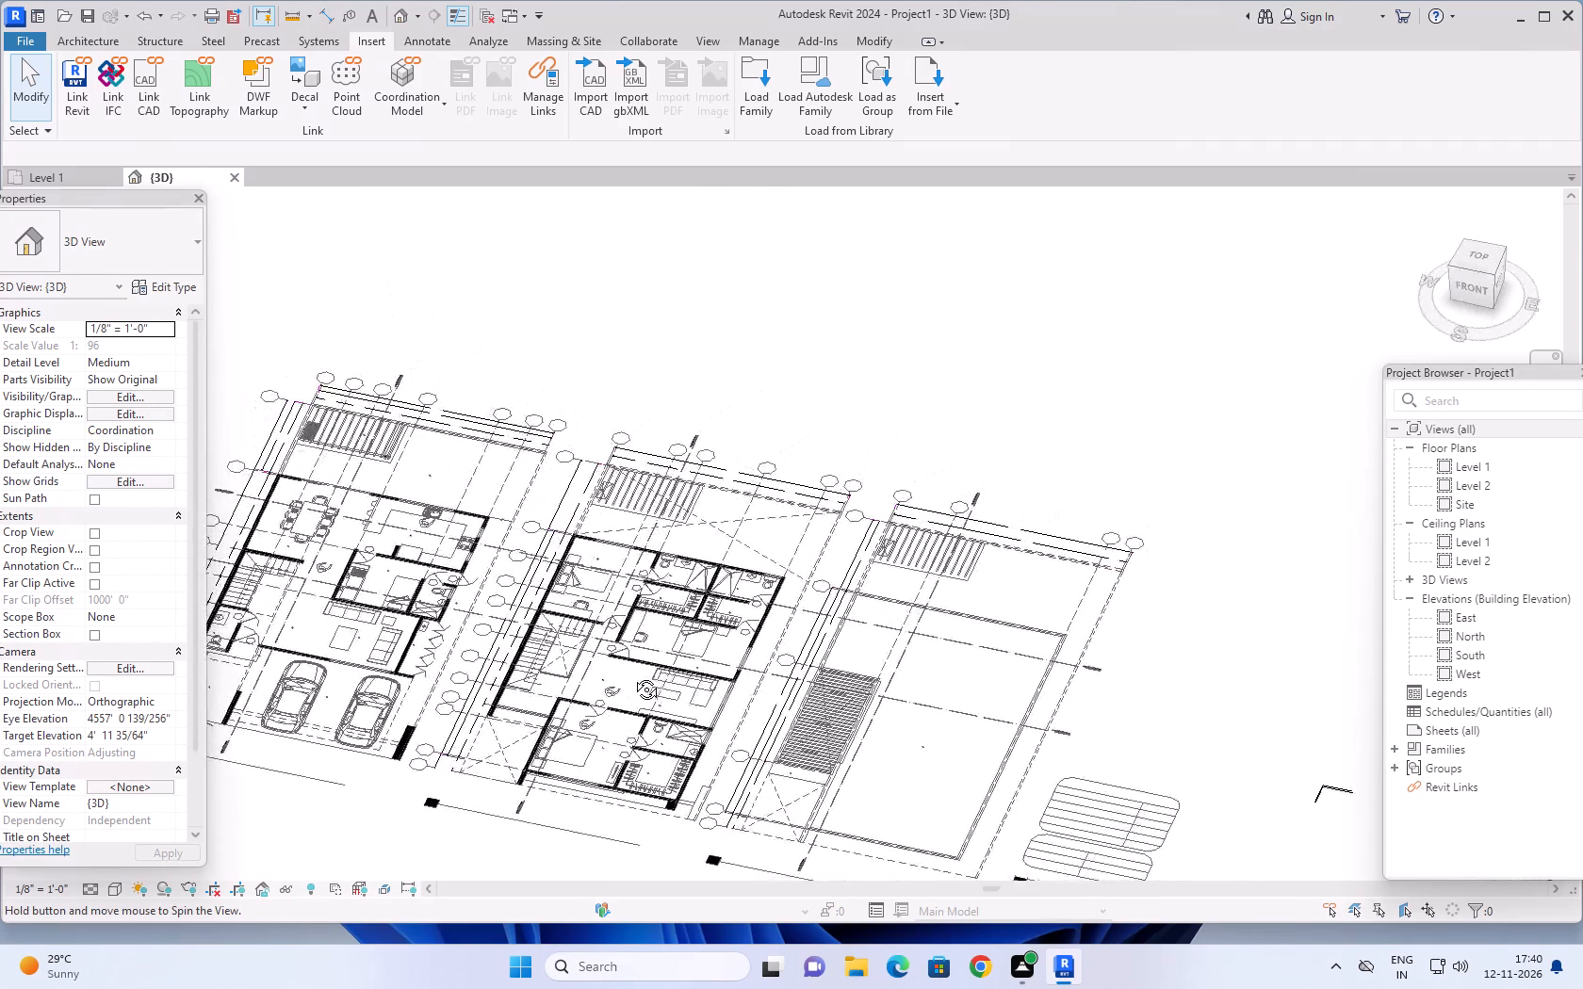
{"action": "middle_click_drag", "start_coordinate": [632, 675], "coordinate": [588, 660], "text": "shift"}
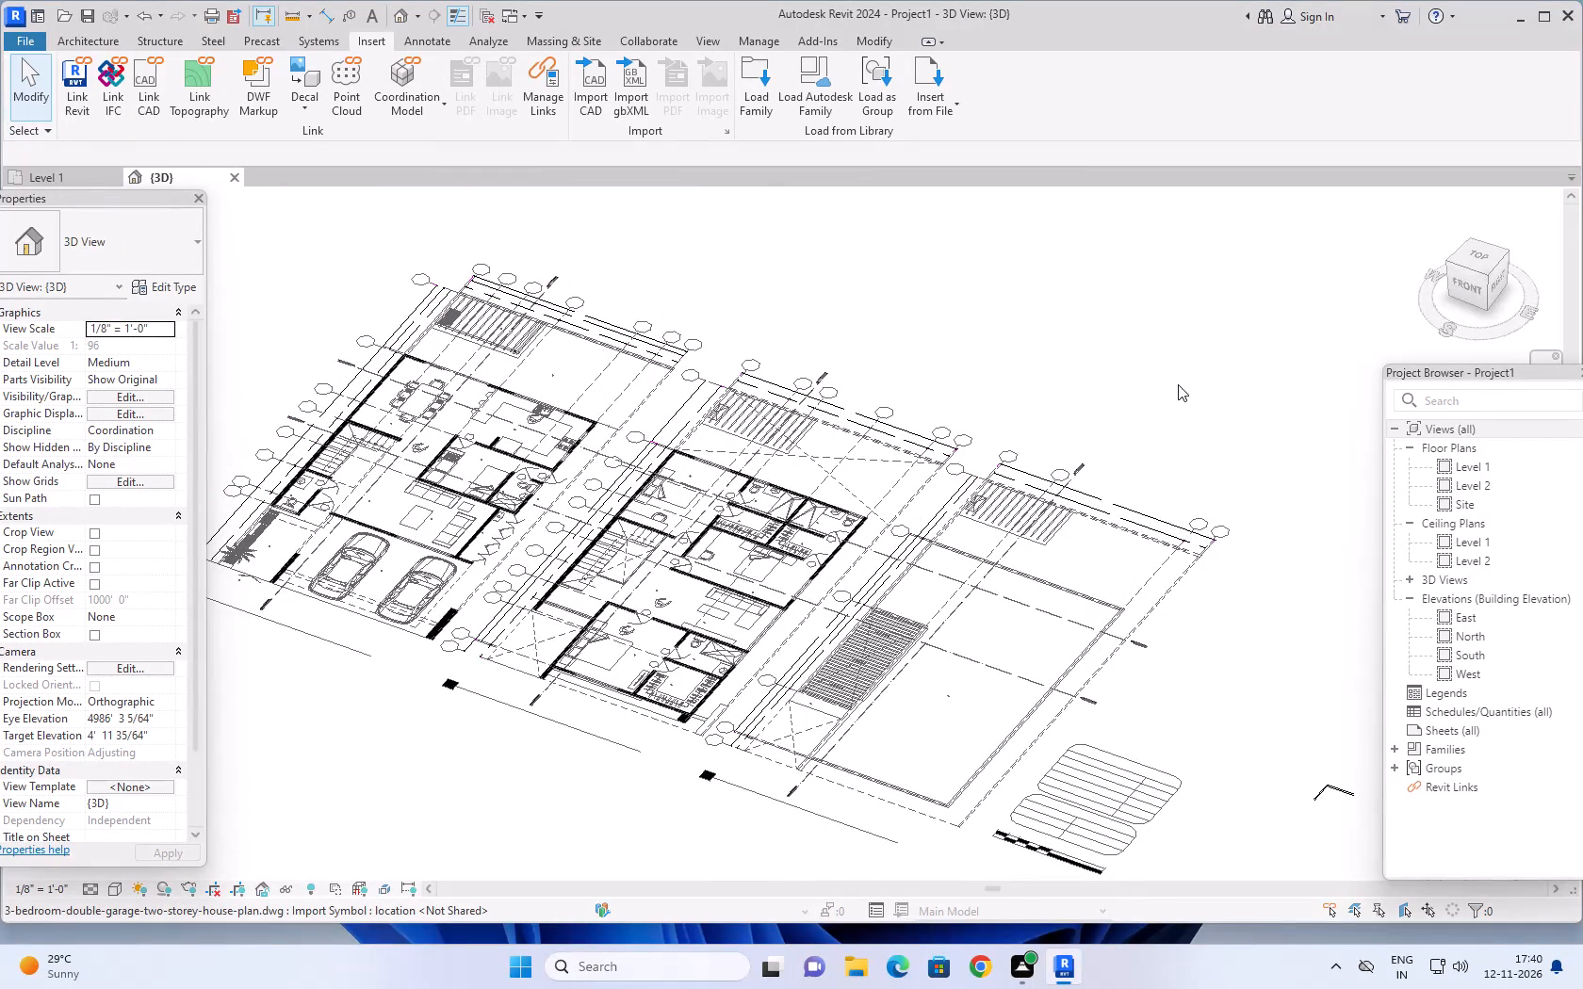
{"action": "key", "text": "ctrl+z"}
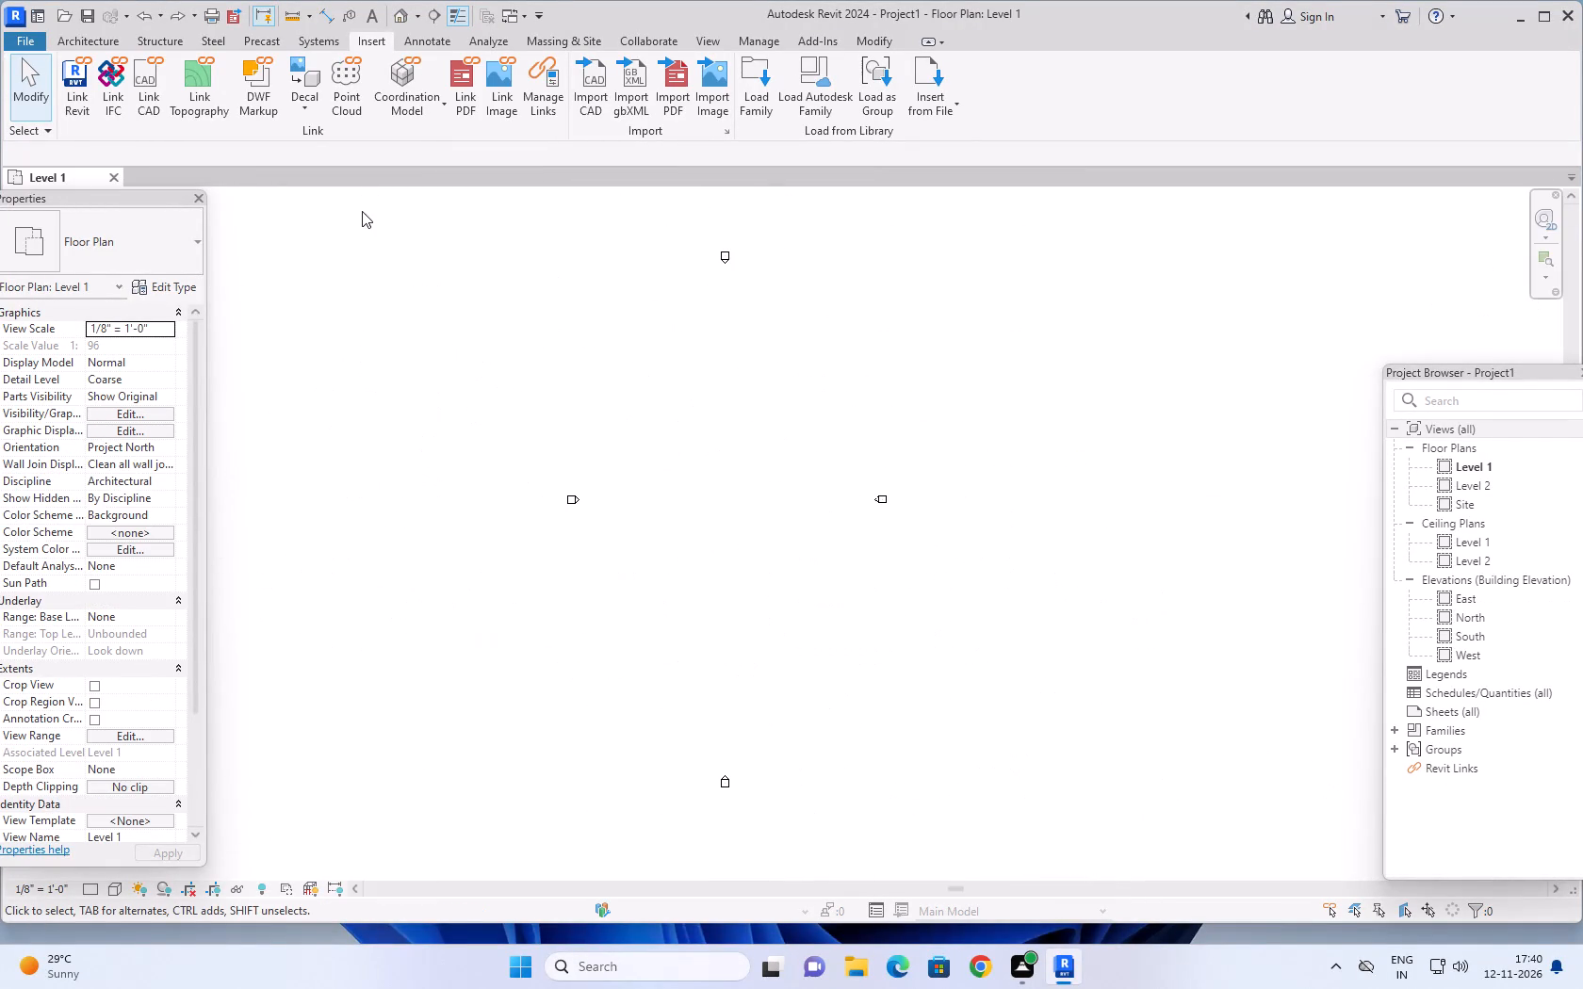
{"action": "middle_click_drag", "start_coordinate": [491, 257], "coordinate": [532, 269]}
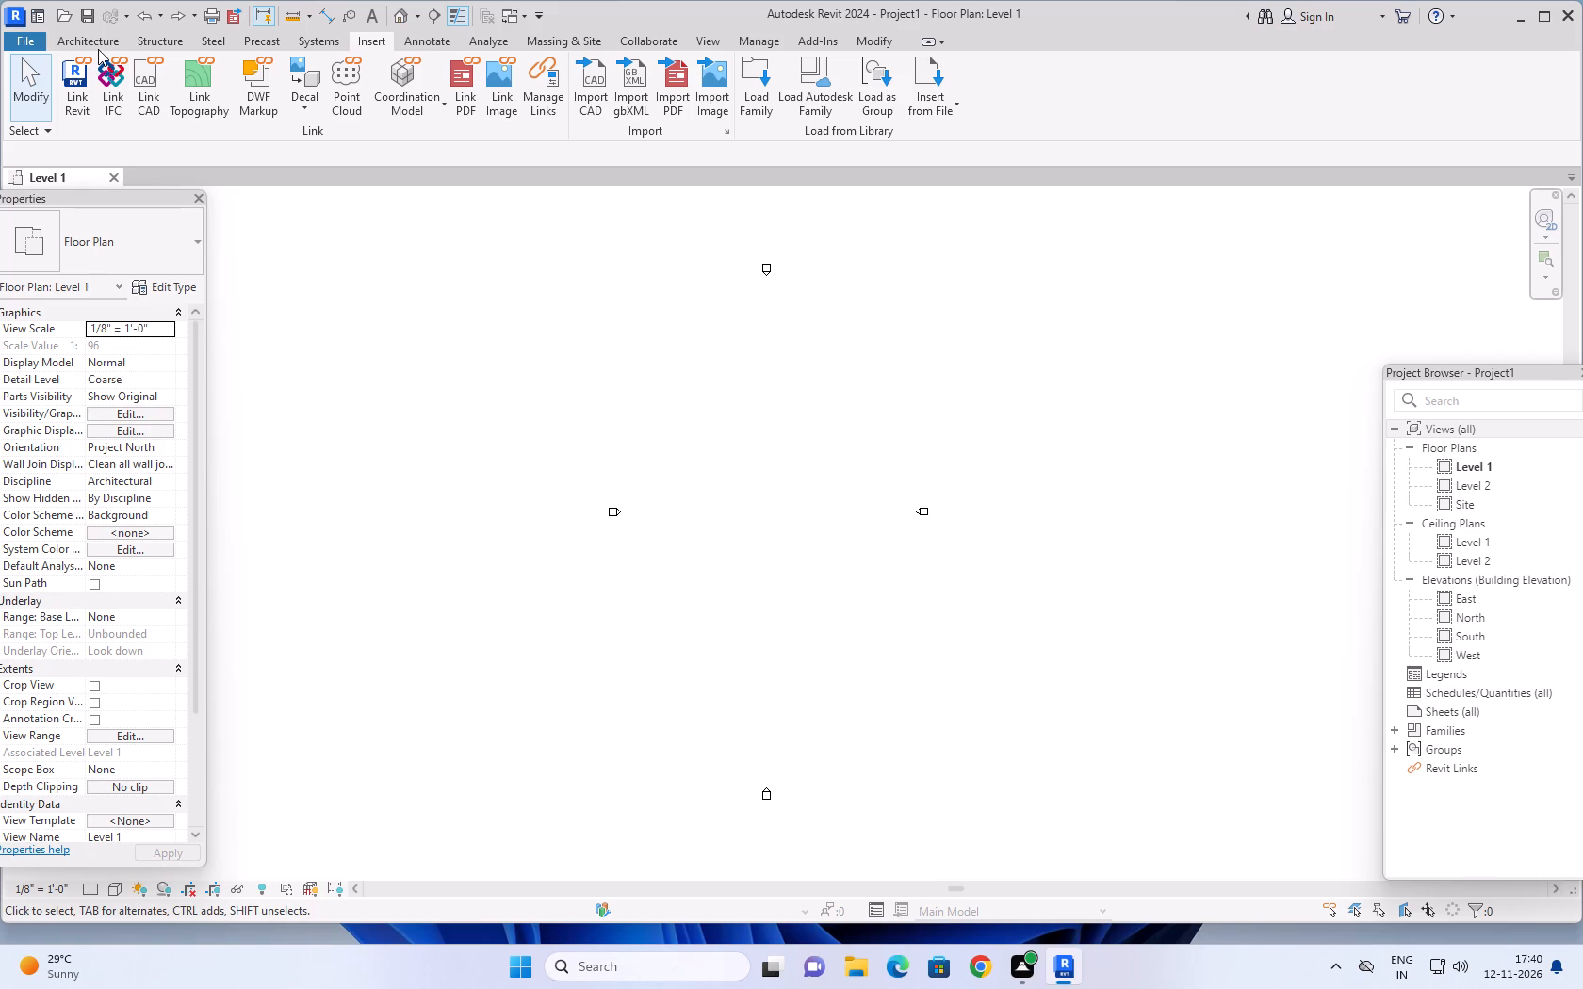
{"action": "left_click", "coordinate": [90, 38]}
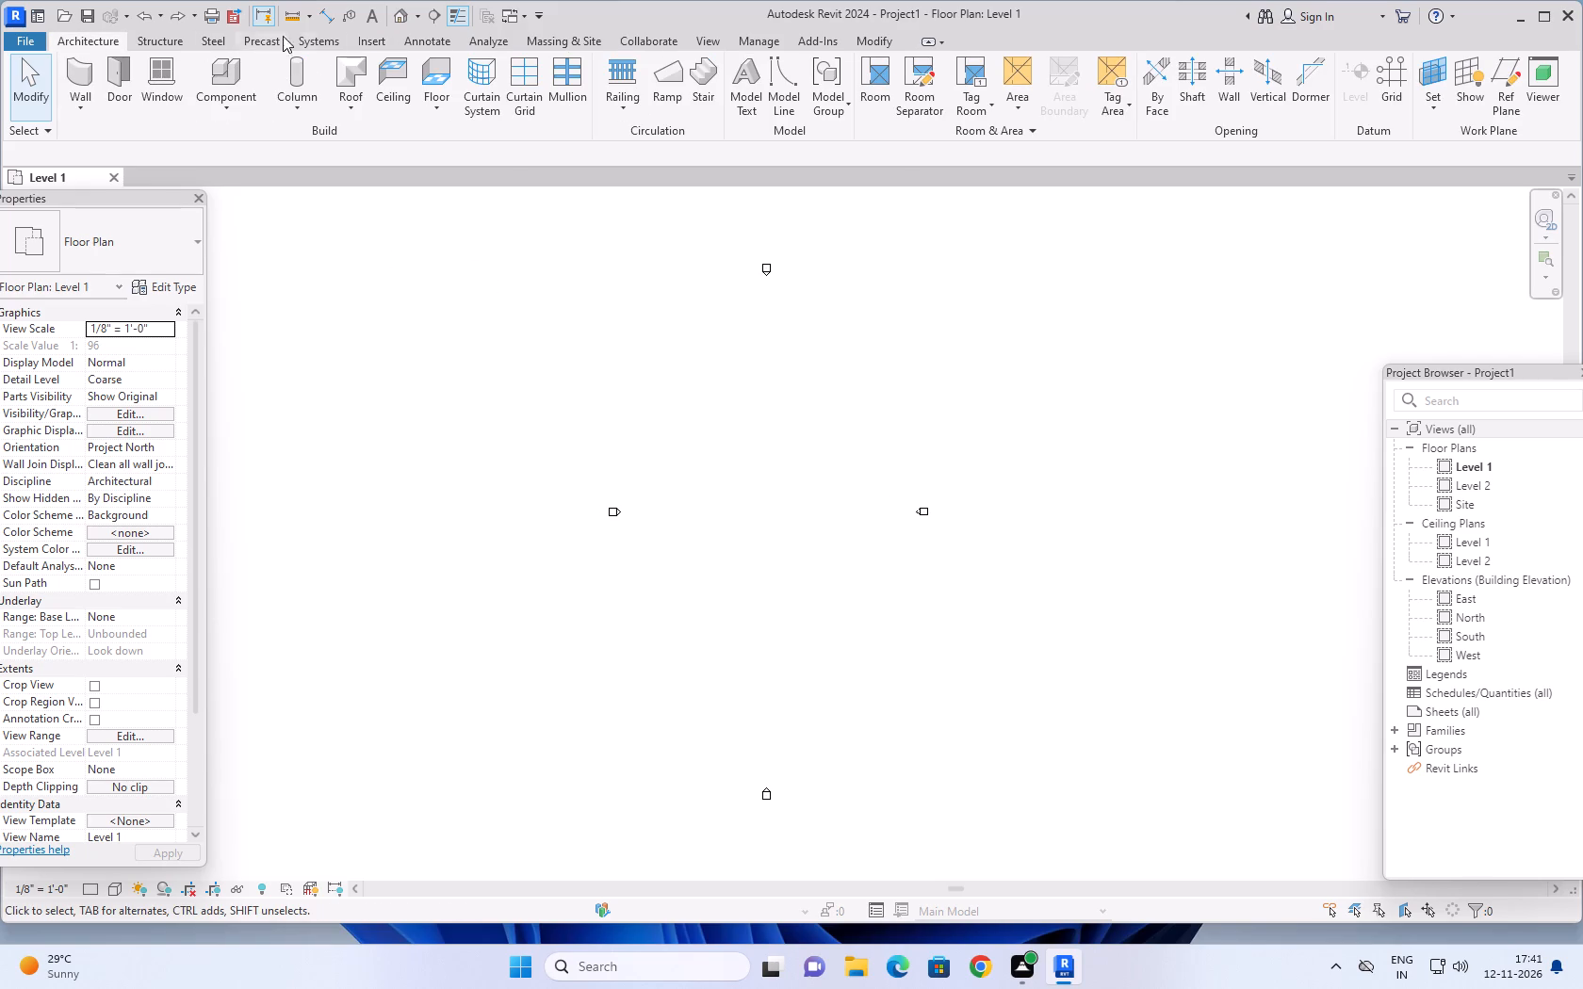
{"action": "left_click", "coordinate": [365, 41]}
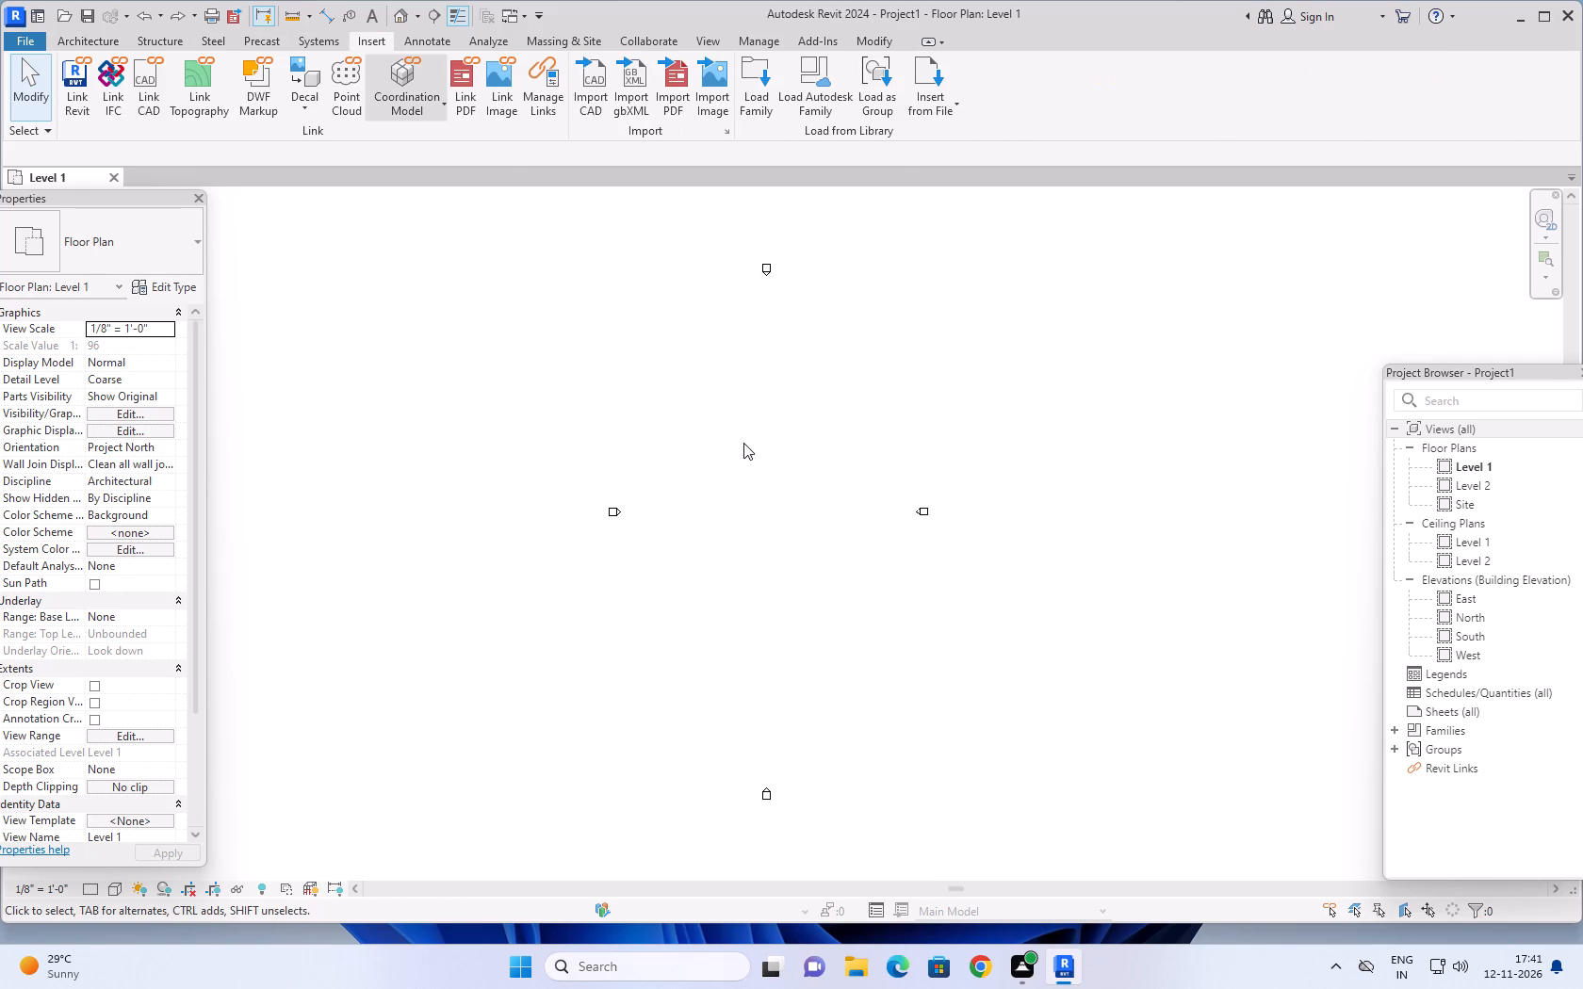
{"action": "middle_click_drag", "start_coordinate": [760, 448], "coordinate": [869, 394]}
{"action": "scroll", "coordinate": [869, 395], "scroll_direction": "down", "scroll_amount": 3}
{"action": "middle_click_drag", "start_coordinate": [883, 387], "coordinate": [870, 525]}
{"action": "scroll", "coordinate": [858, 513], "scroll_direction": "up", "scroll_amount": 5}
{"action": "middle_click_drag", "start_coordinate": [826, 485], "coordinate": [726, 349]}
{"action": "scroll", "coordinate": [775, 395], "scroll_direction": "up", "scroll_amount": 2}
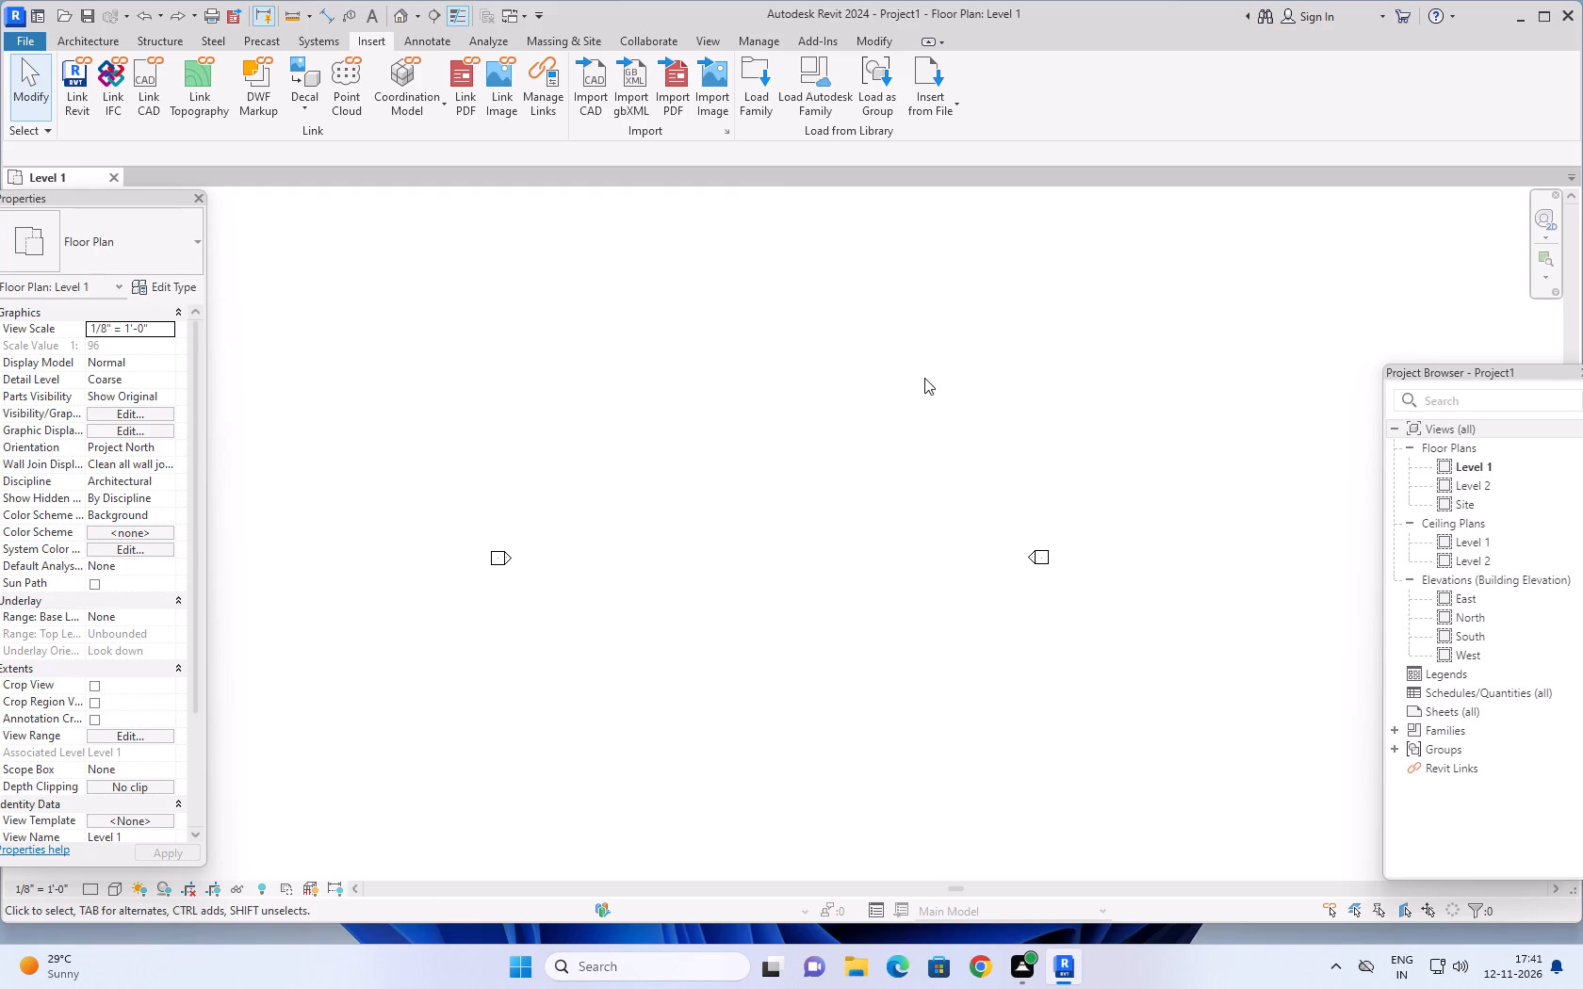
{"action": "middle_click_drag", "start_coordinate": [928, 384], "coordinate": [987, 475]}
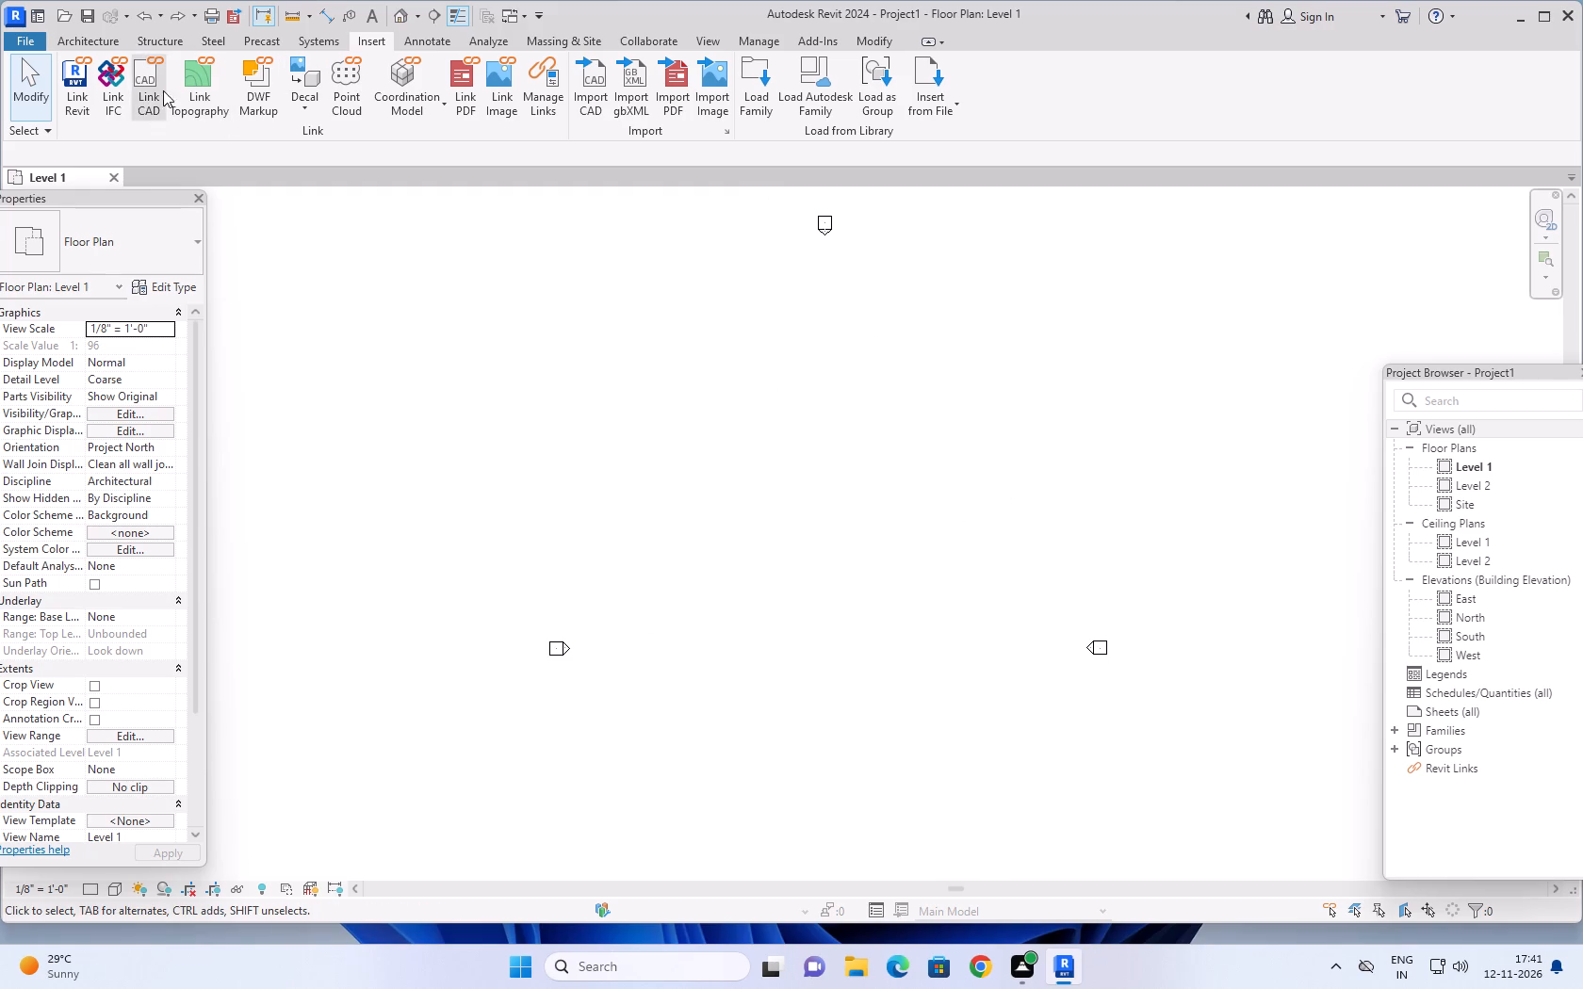
Preview the DWG files in Documents and link arch plan 8.dwg to Level 1, using Auto - Center to Center positioning and preserved colors.
{"action": "left_click", "coordinate": [155, 86]}
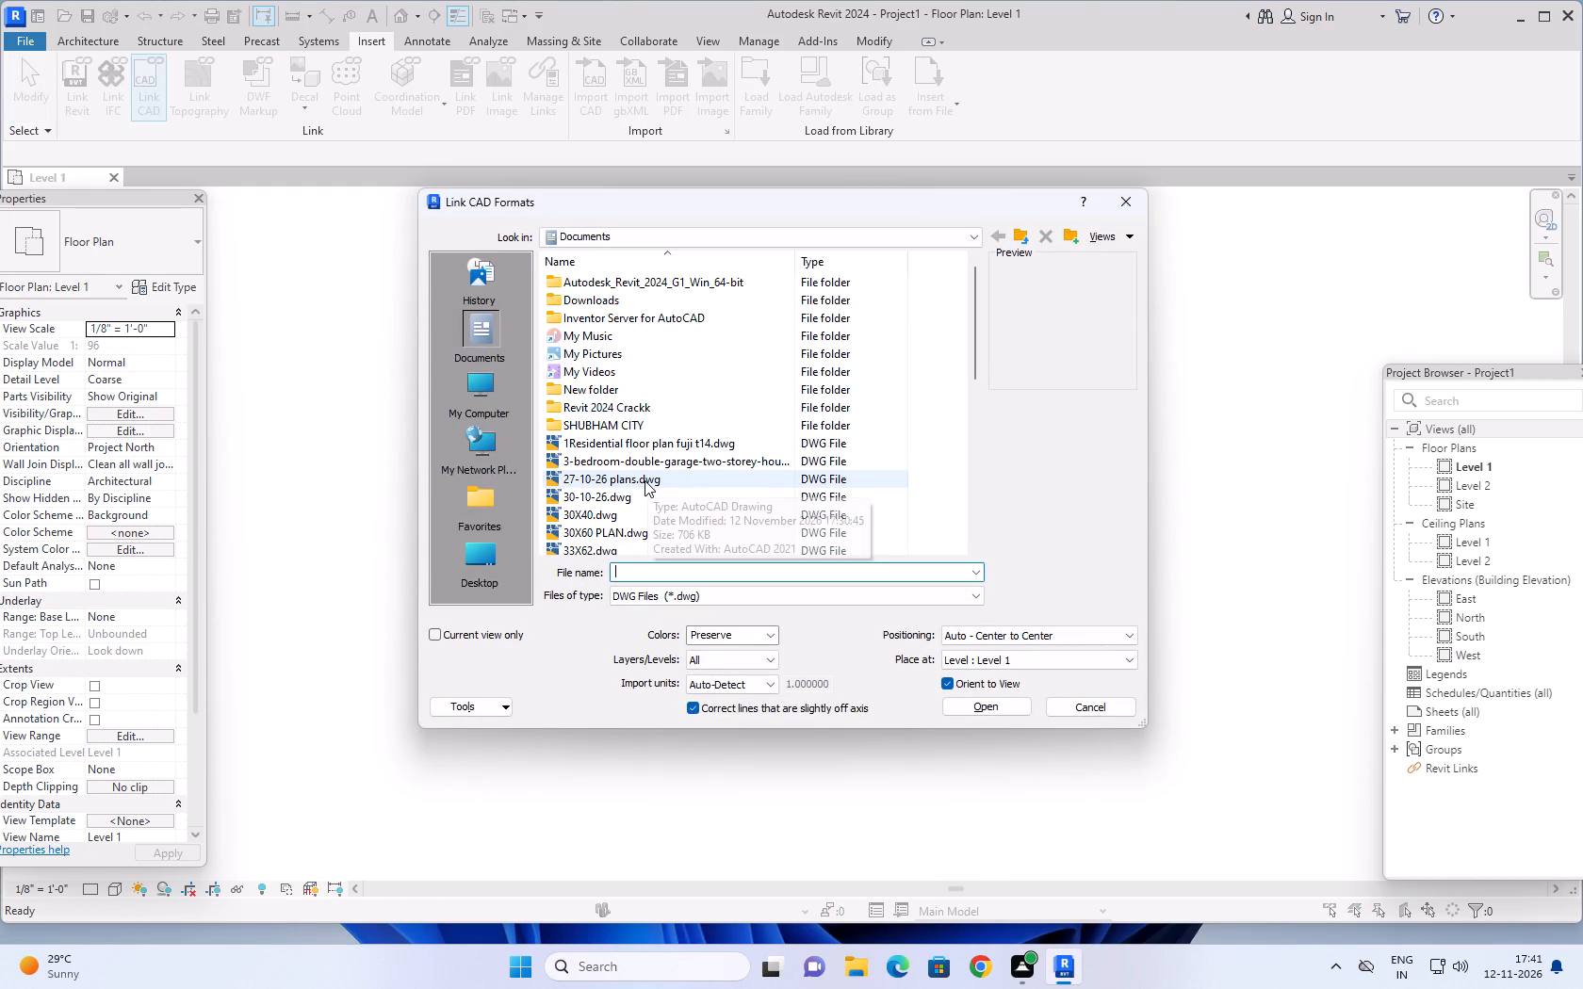
{"action": "scroll", "coordinate": [616, 499], "scroll_direction": "up", "scroll_amount": 3}
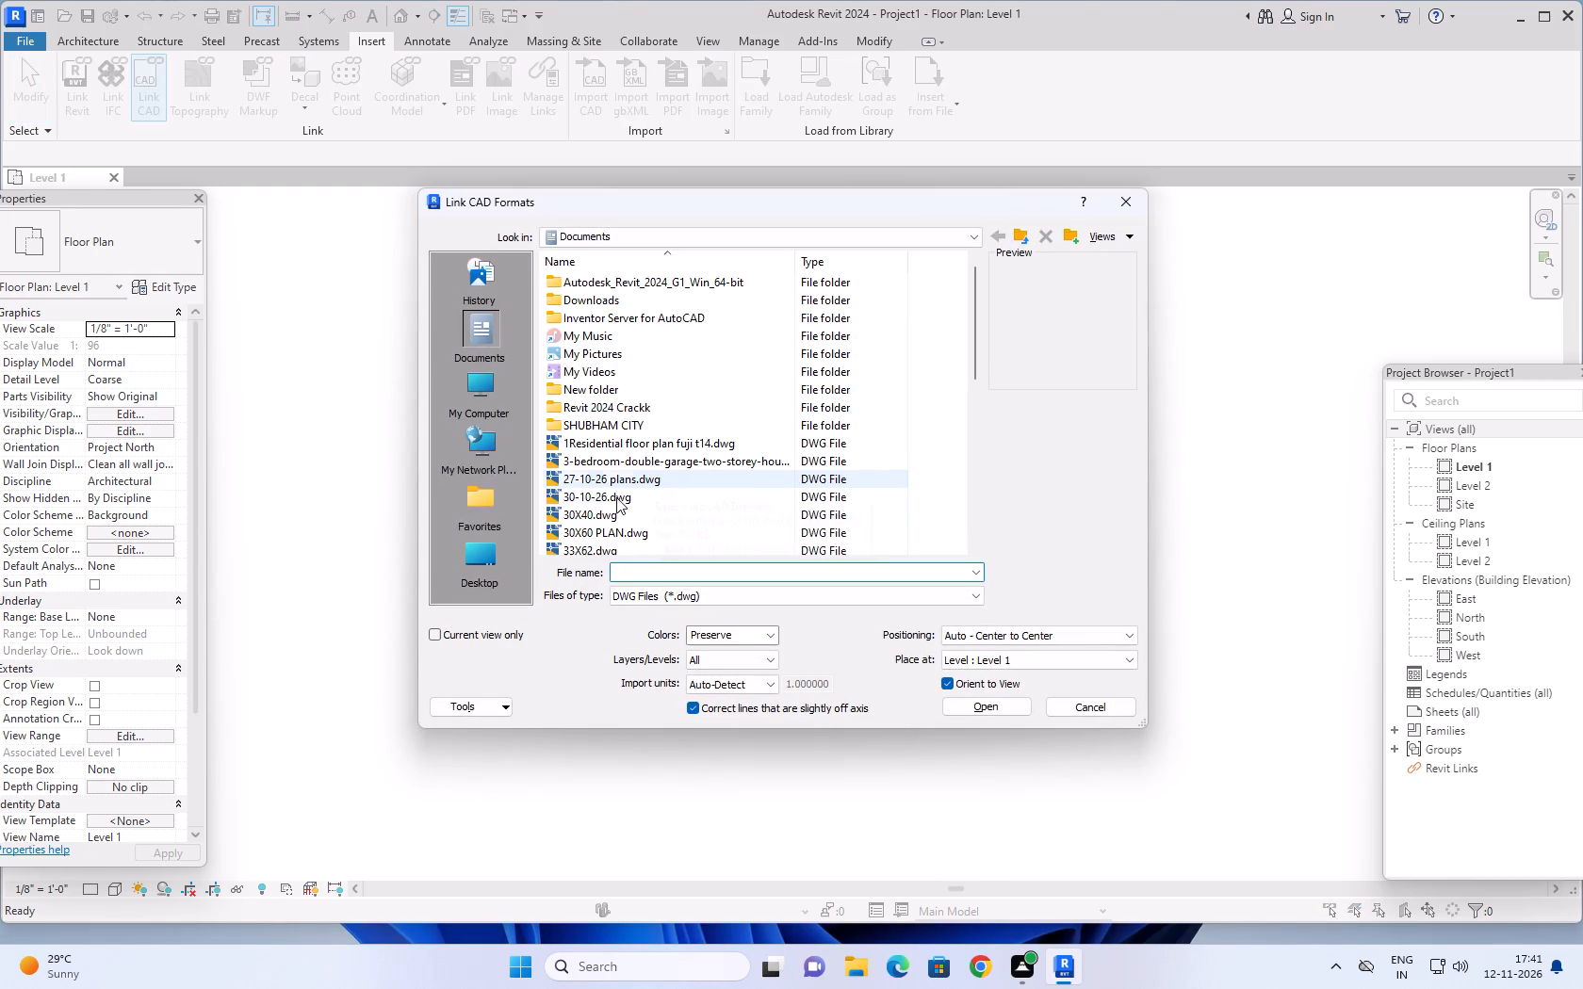
{"action": "left_click", "coordinate": [620, 462]}
{"action": "left_click", "coordinate": [614, 478]}
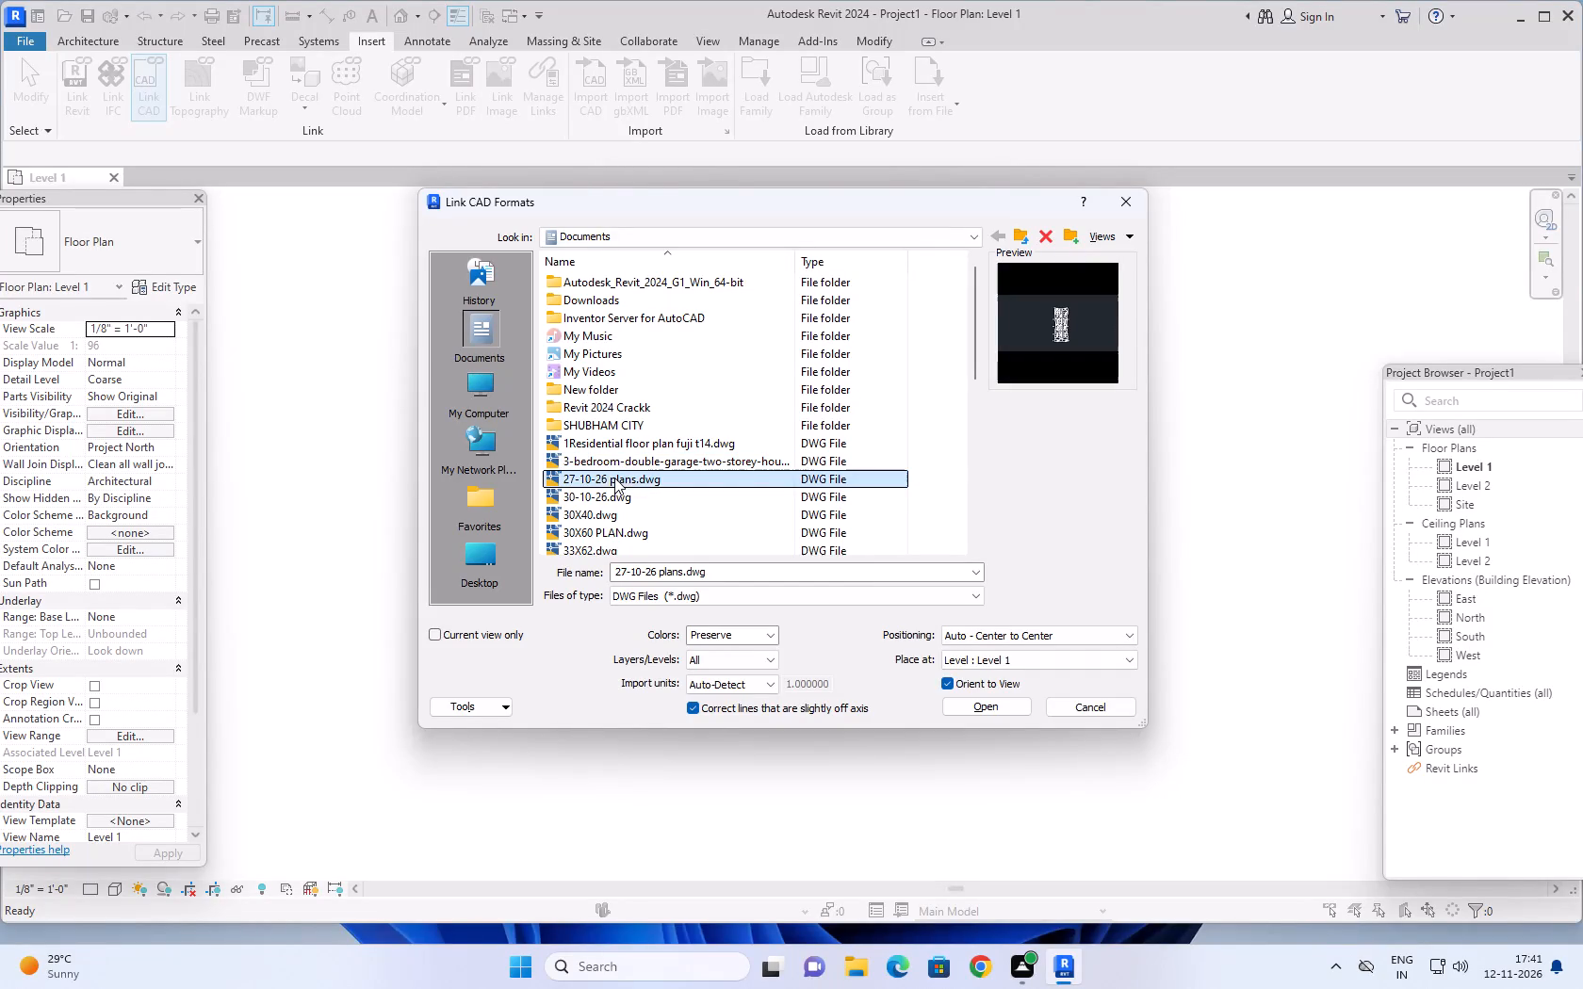
{"action": "left_click", "coordinate": [617, 501]}
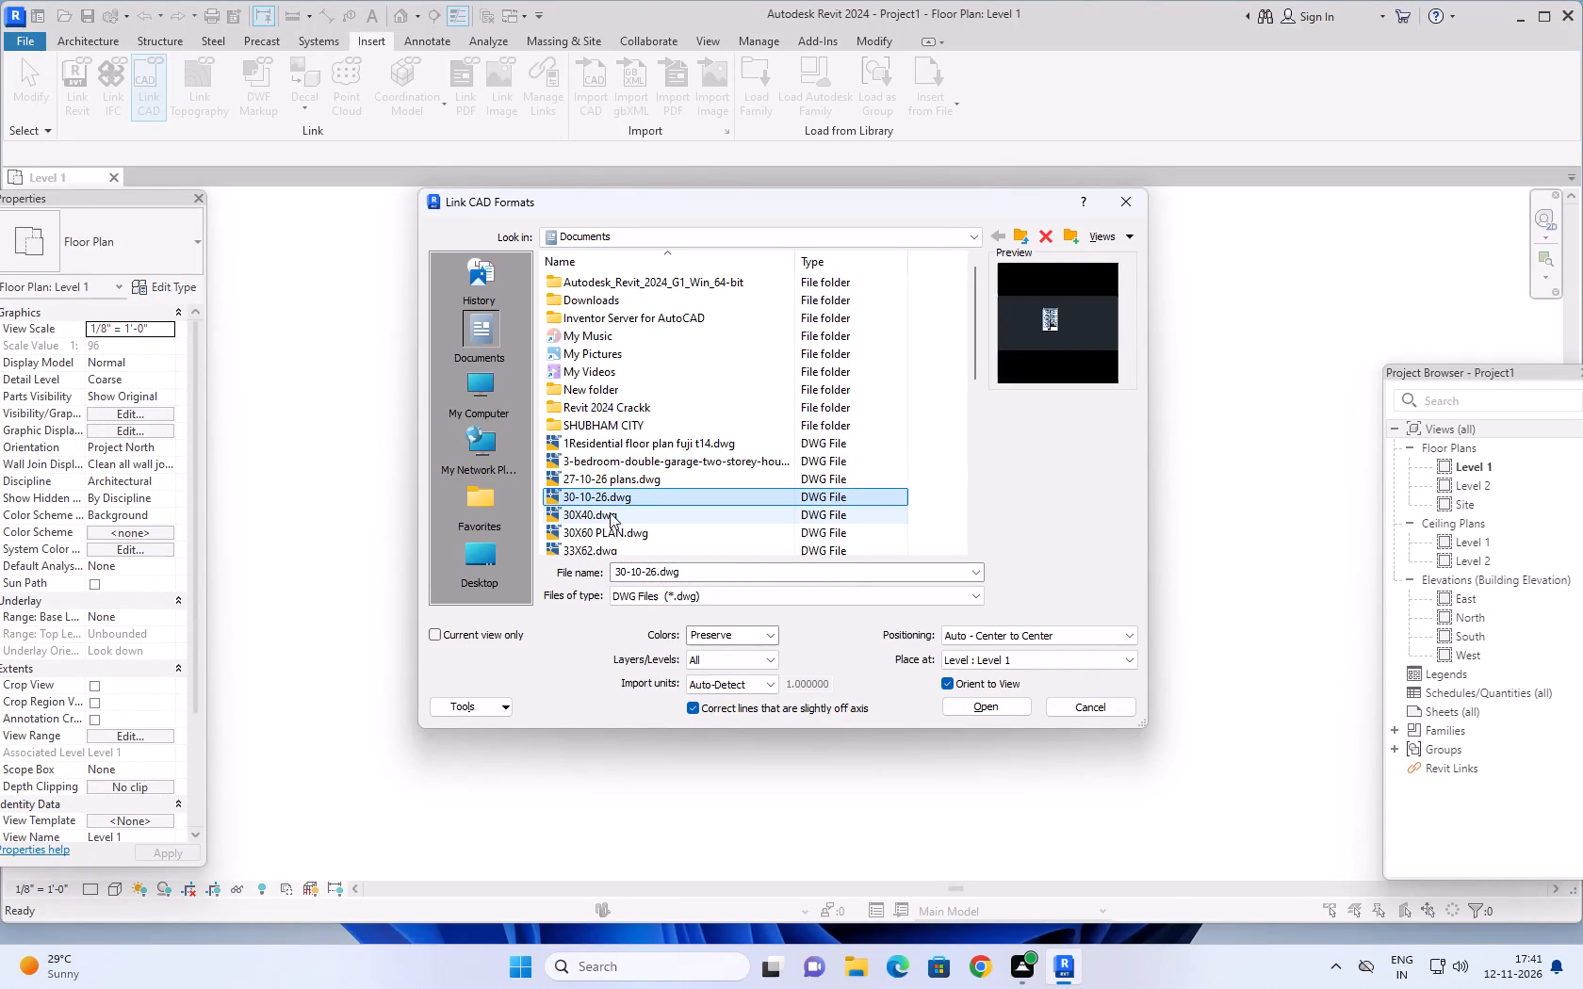
{"action": "left_click", "coordinate": [610, 512]}
{"action": "left_click", "coordinate": [604, 533]}
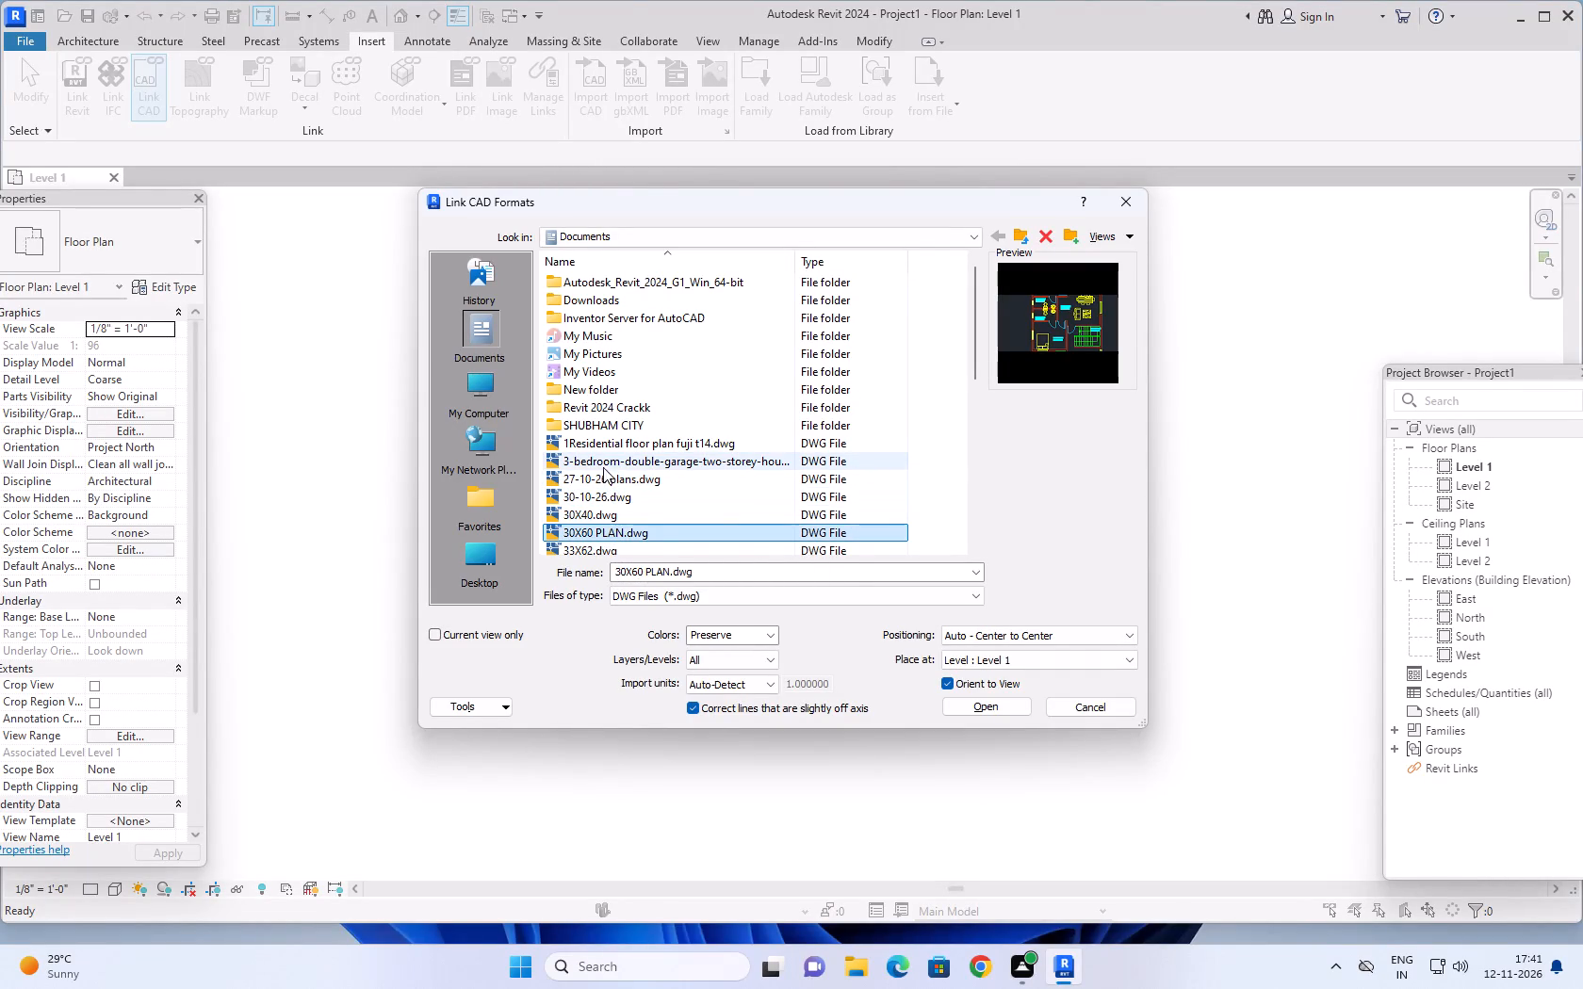
{"action": "scroll", "coordinate": [594, 463], "scroll_direction": "down", "scroll_amount": 1}
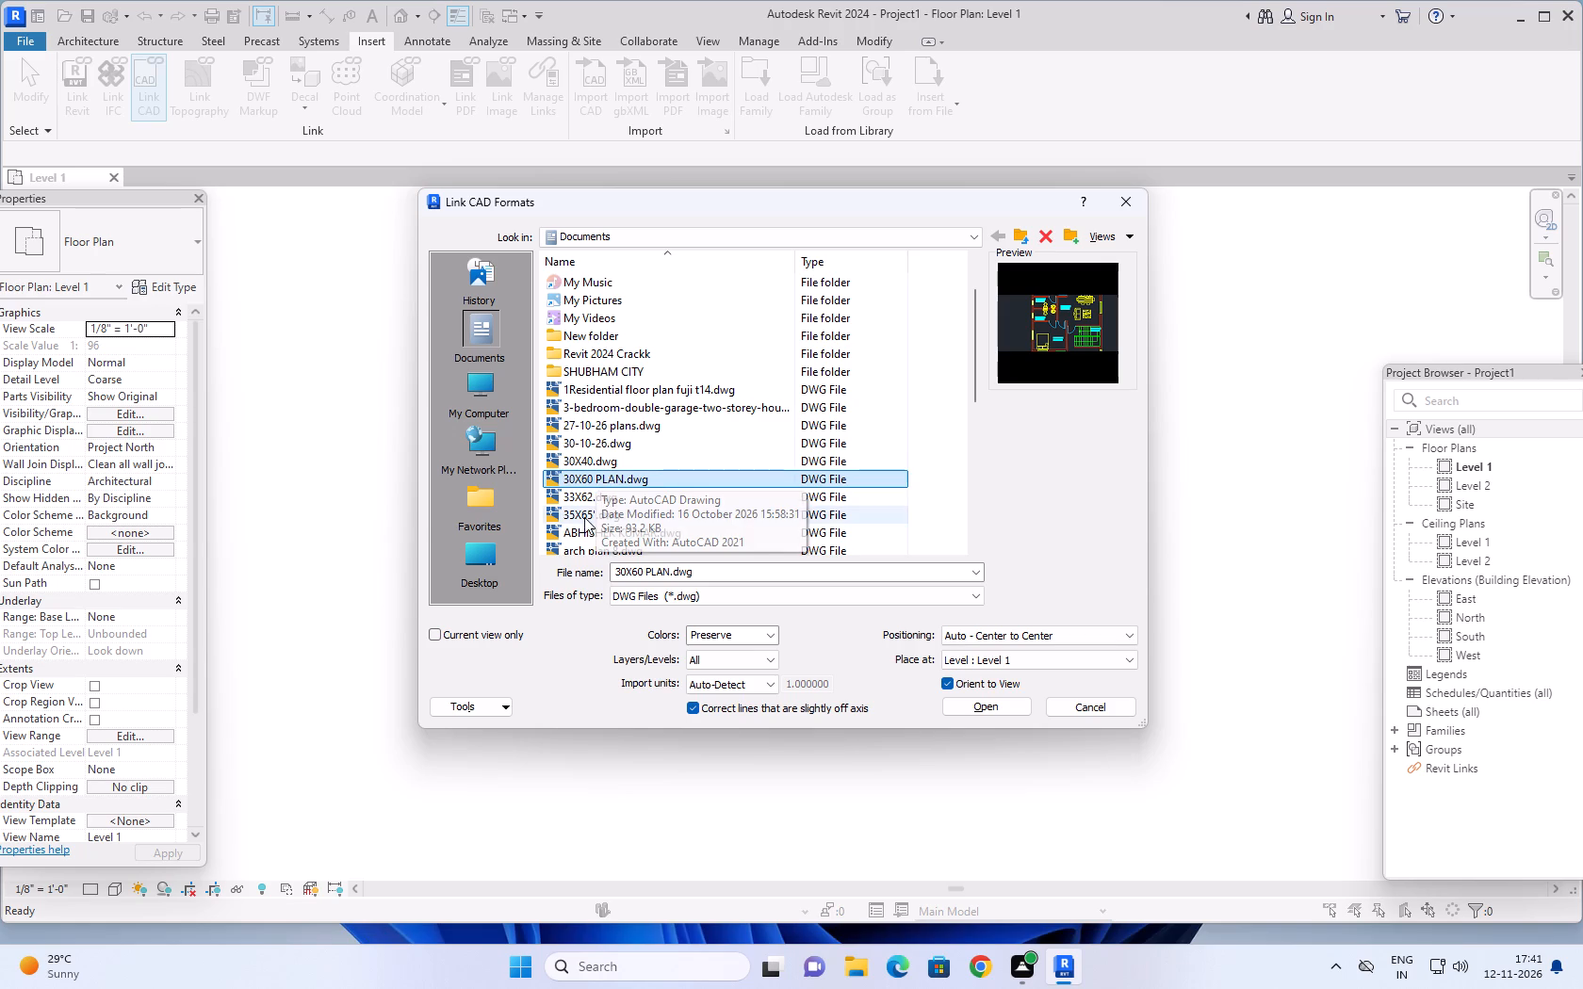
{"action": "scroll", "coordinate": [603, 498], "scroll_direction": "down", "scroll_amount": 1}
{"action": "left_click", "coordinate": [604, 477]}
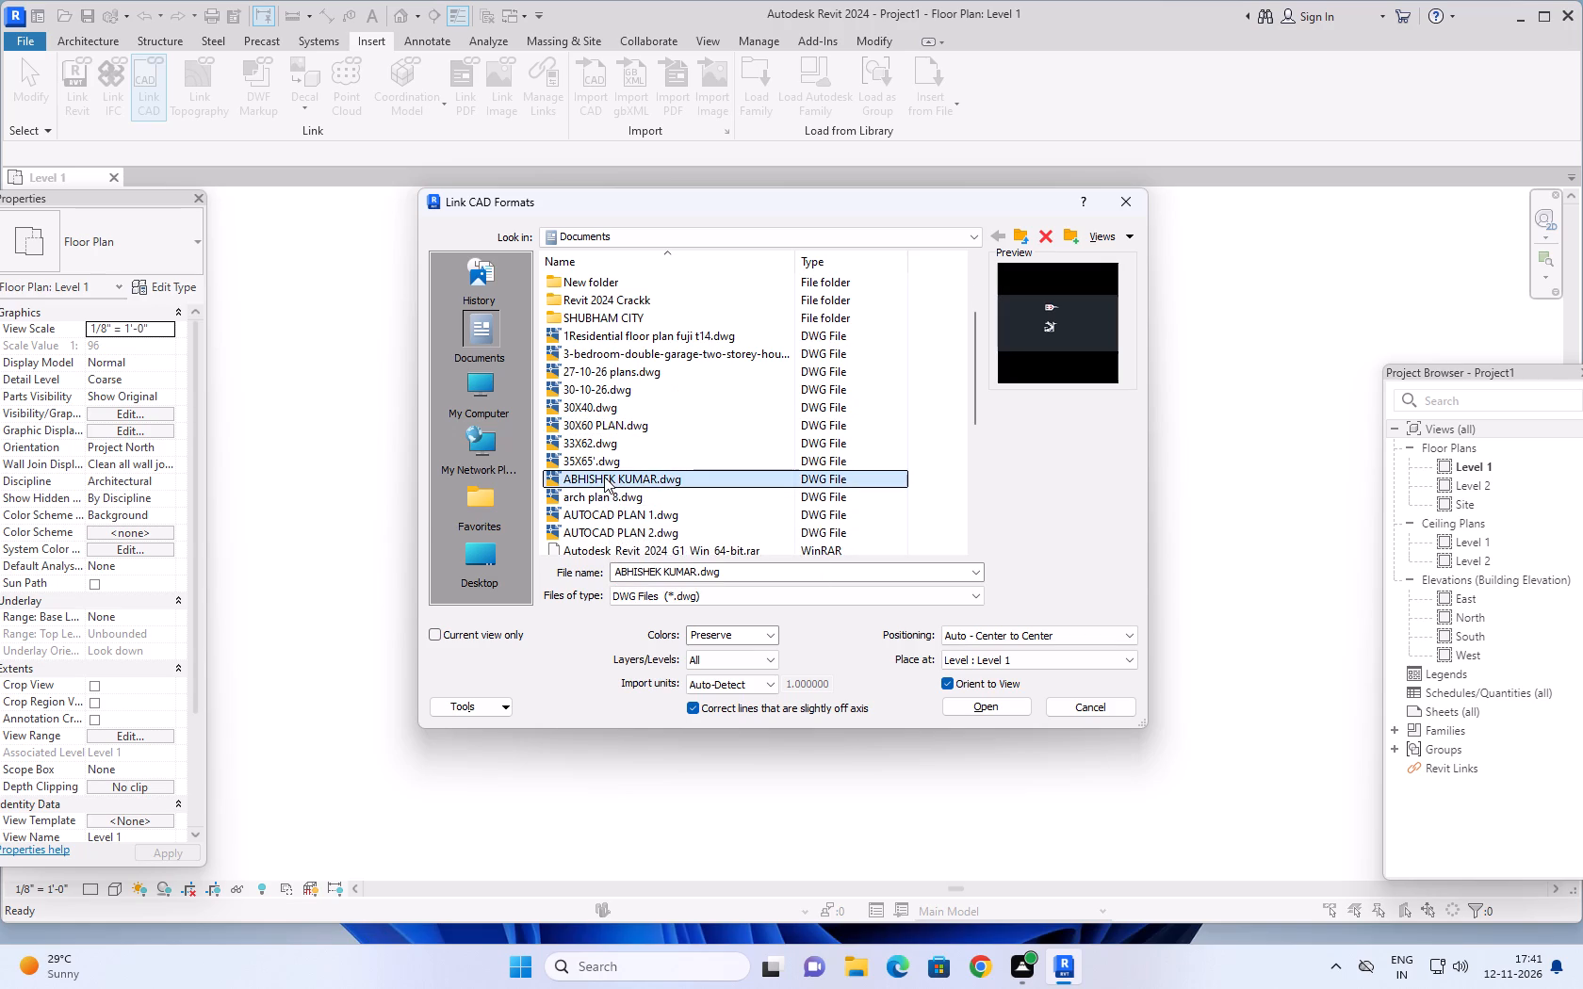
{"action": "left_click", "coordinate": [596, 497]}
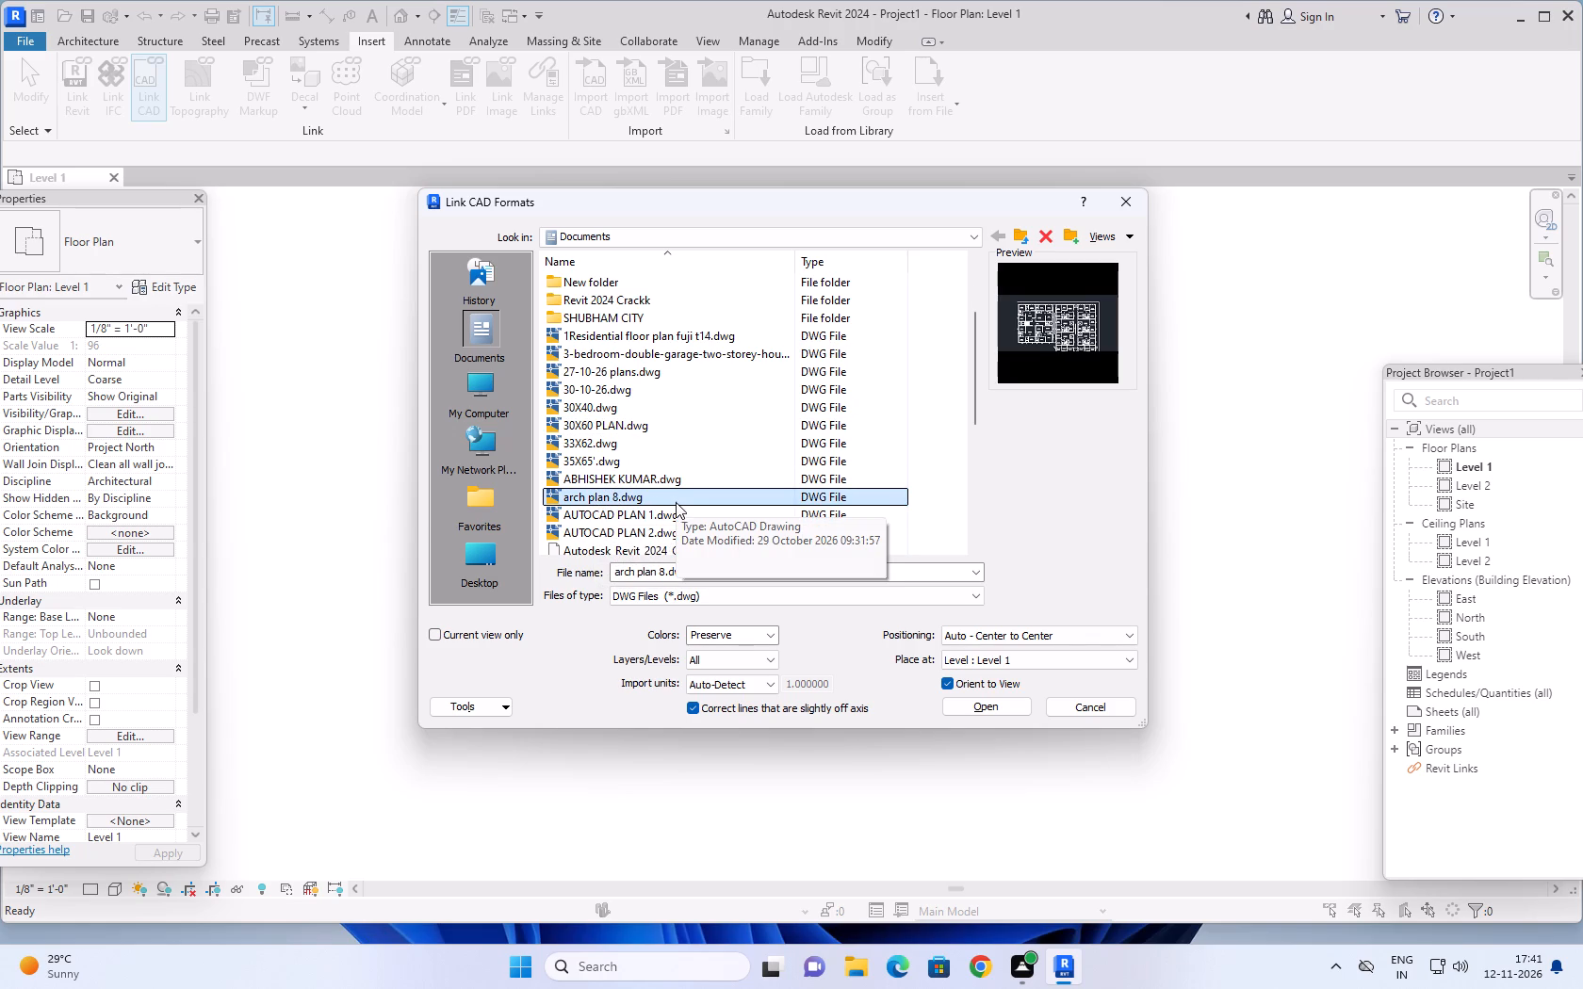
{"action": "left_click", "coordinate": [994, 705]}
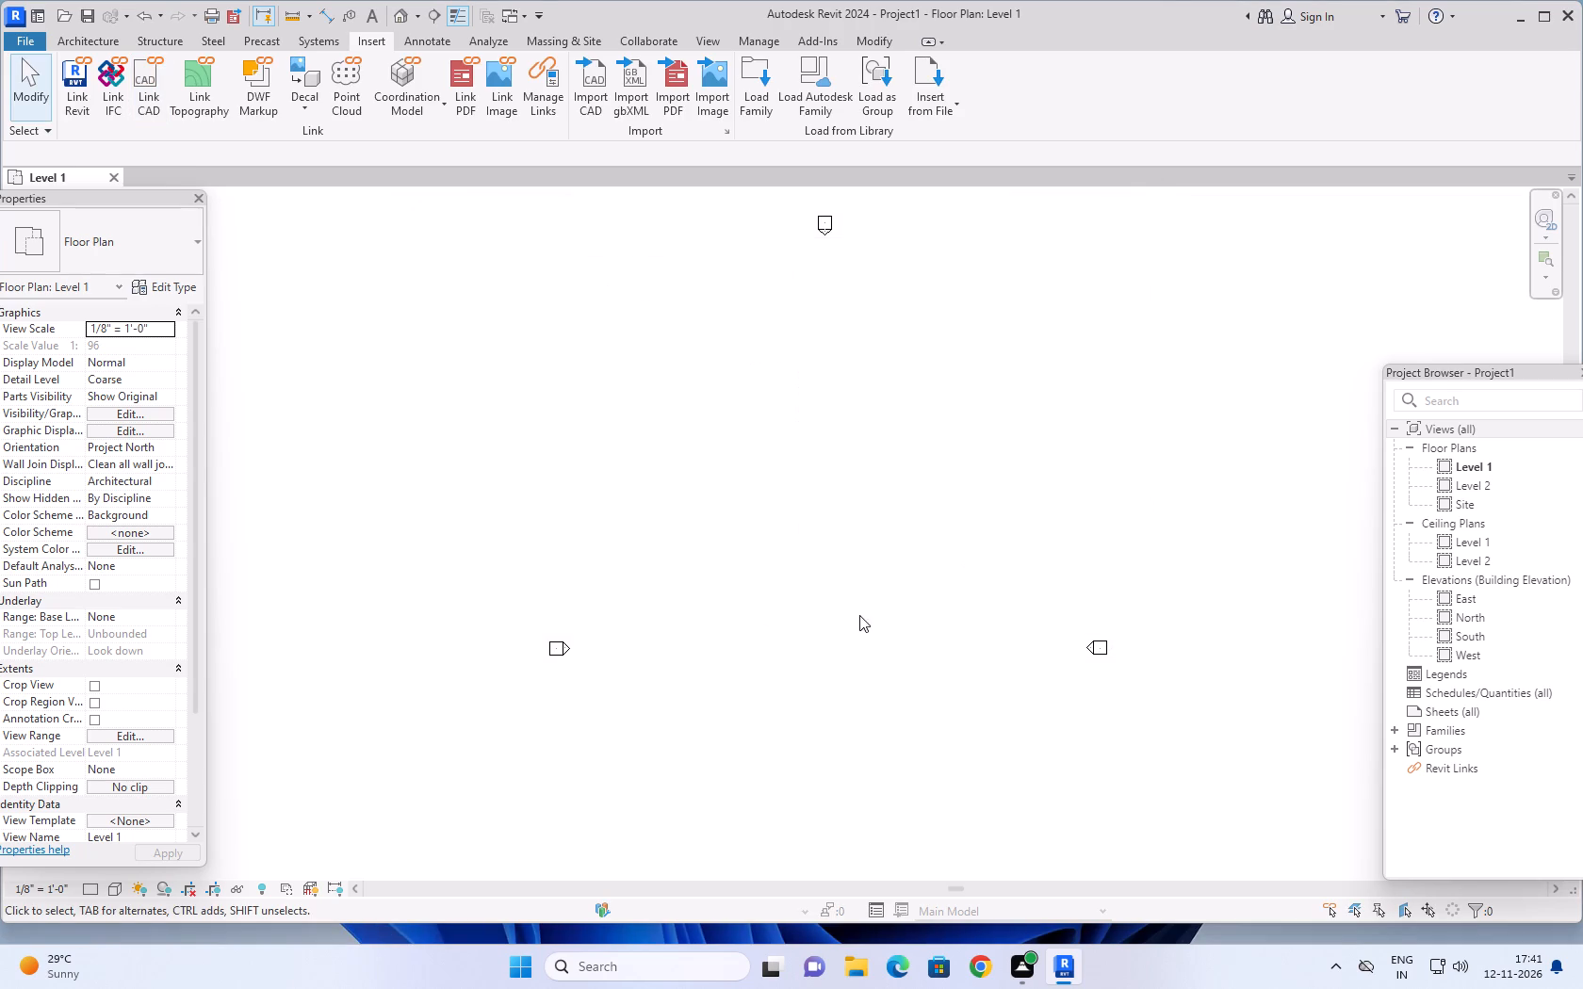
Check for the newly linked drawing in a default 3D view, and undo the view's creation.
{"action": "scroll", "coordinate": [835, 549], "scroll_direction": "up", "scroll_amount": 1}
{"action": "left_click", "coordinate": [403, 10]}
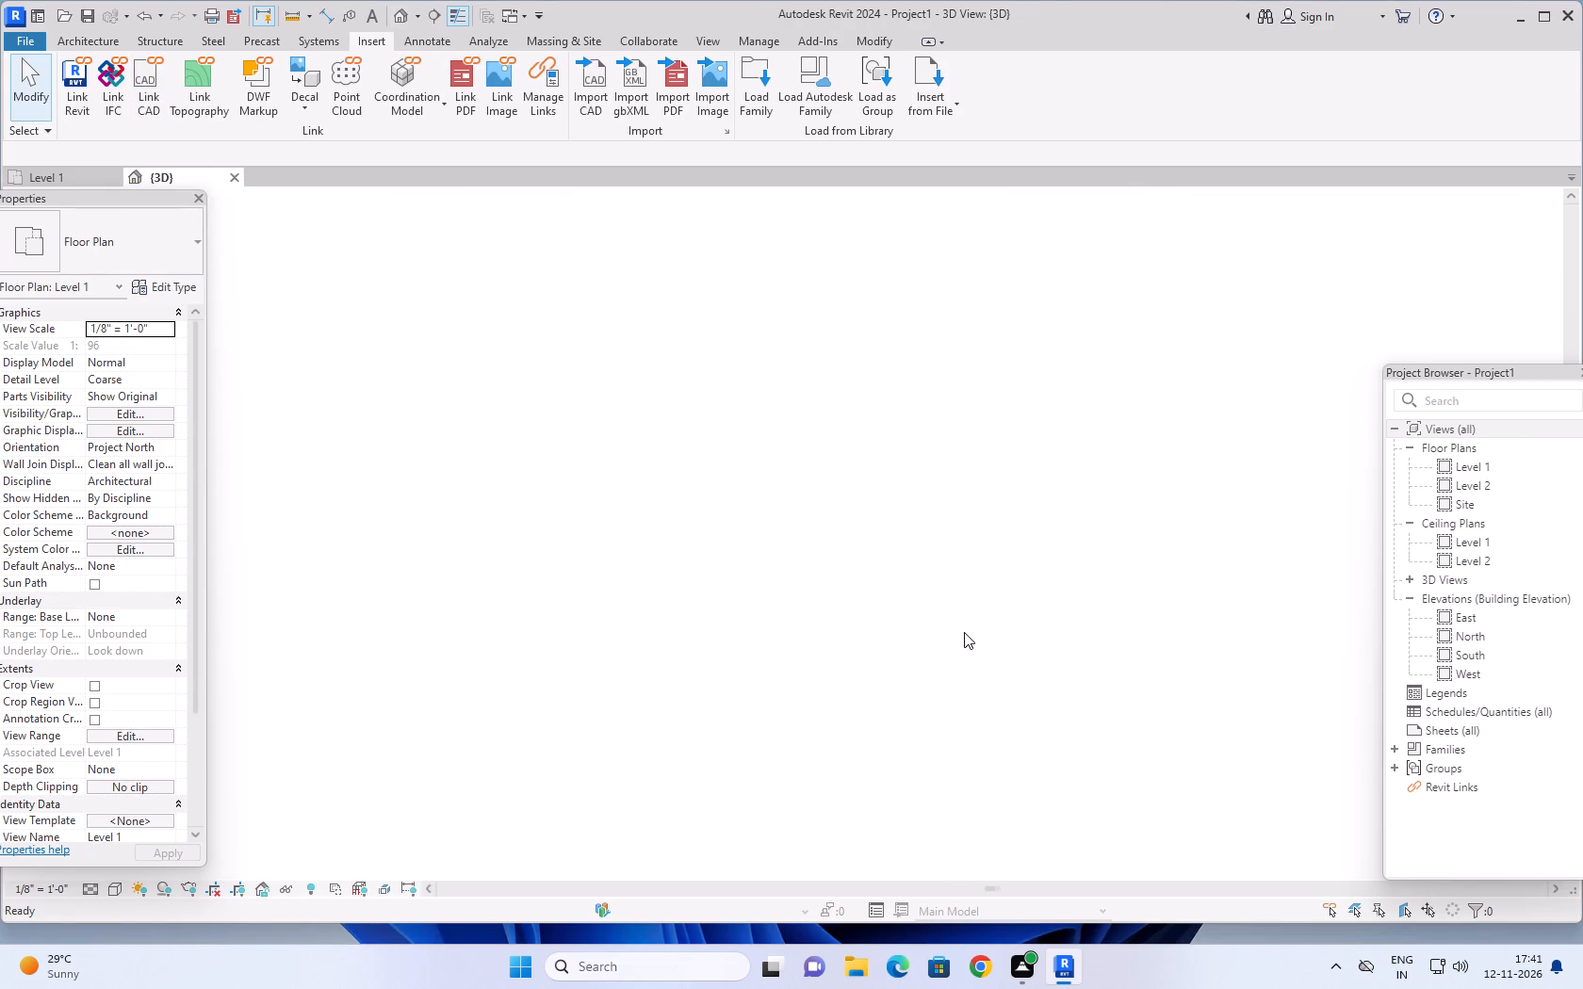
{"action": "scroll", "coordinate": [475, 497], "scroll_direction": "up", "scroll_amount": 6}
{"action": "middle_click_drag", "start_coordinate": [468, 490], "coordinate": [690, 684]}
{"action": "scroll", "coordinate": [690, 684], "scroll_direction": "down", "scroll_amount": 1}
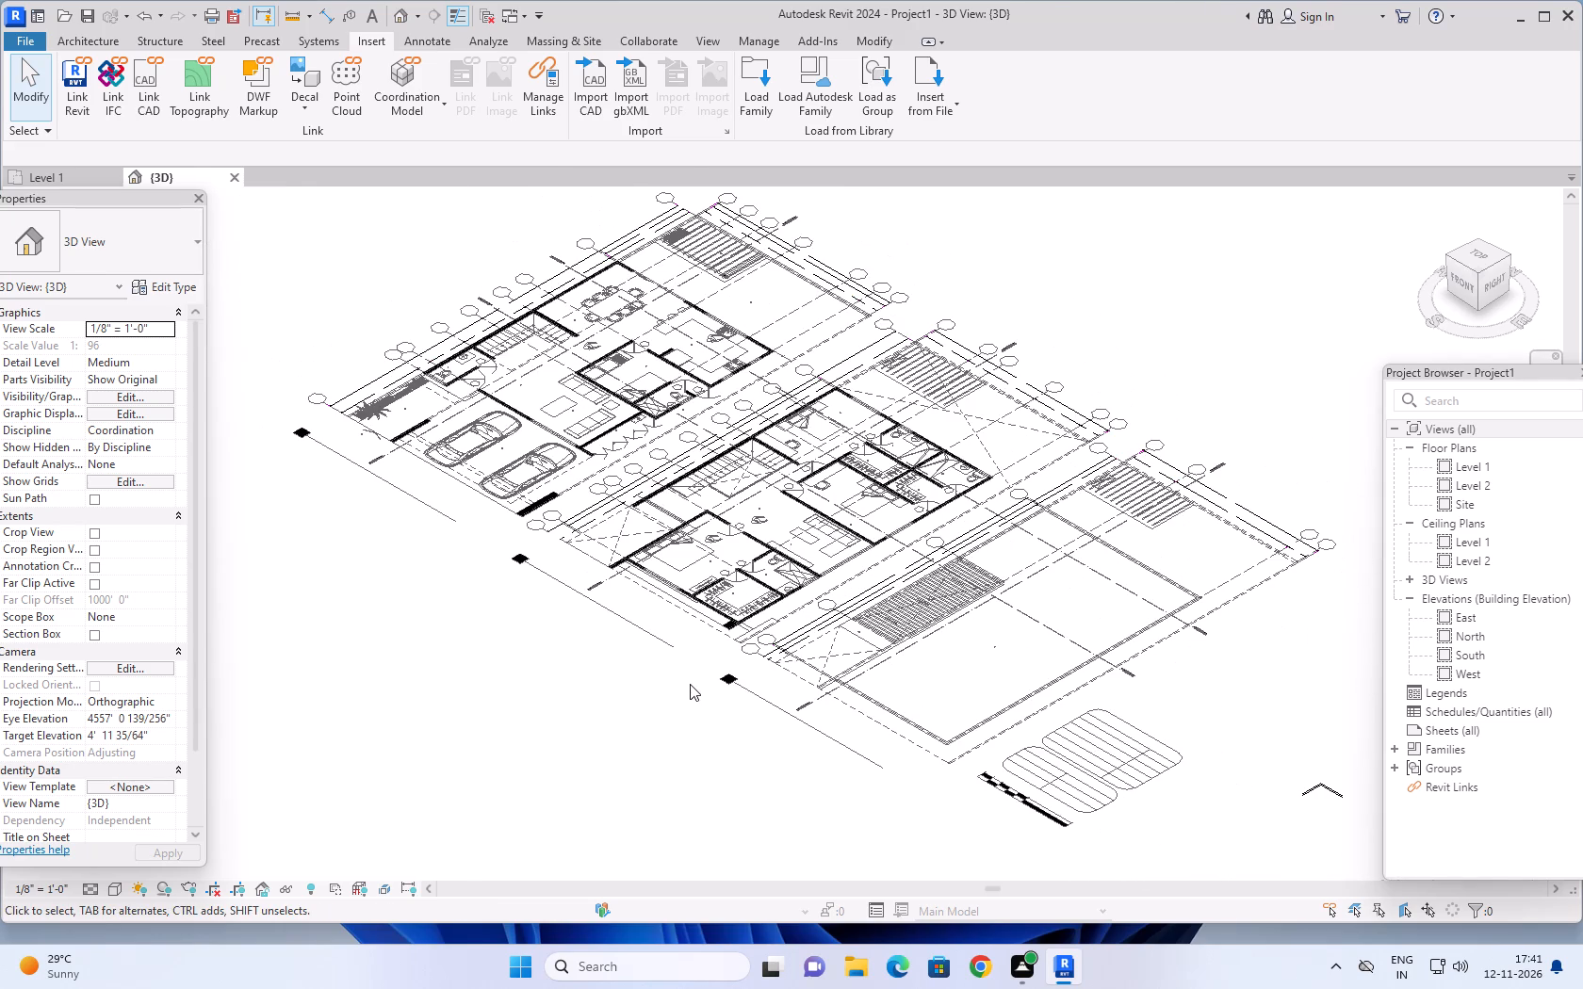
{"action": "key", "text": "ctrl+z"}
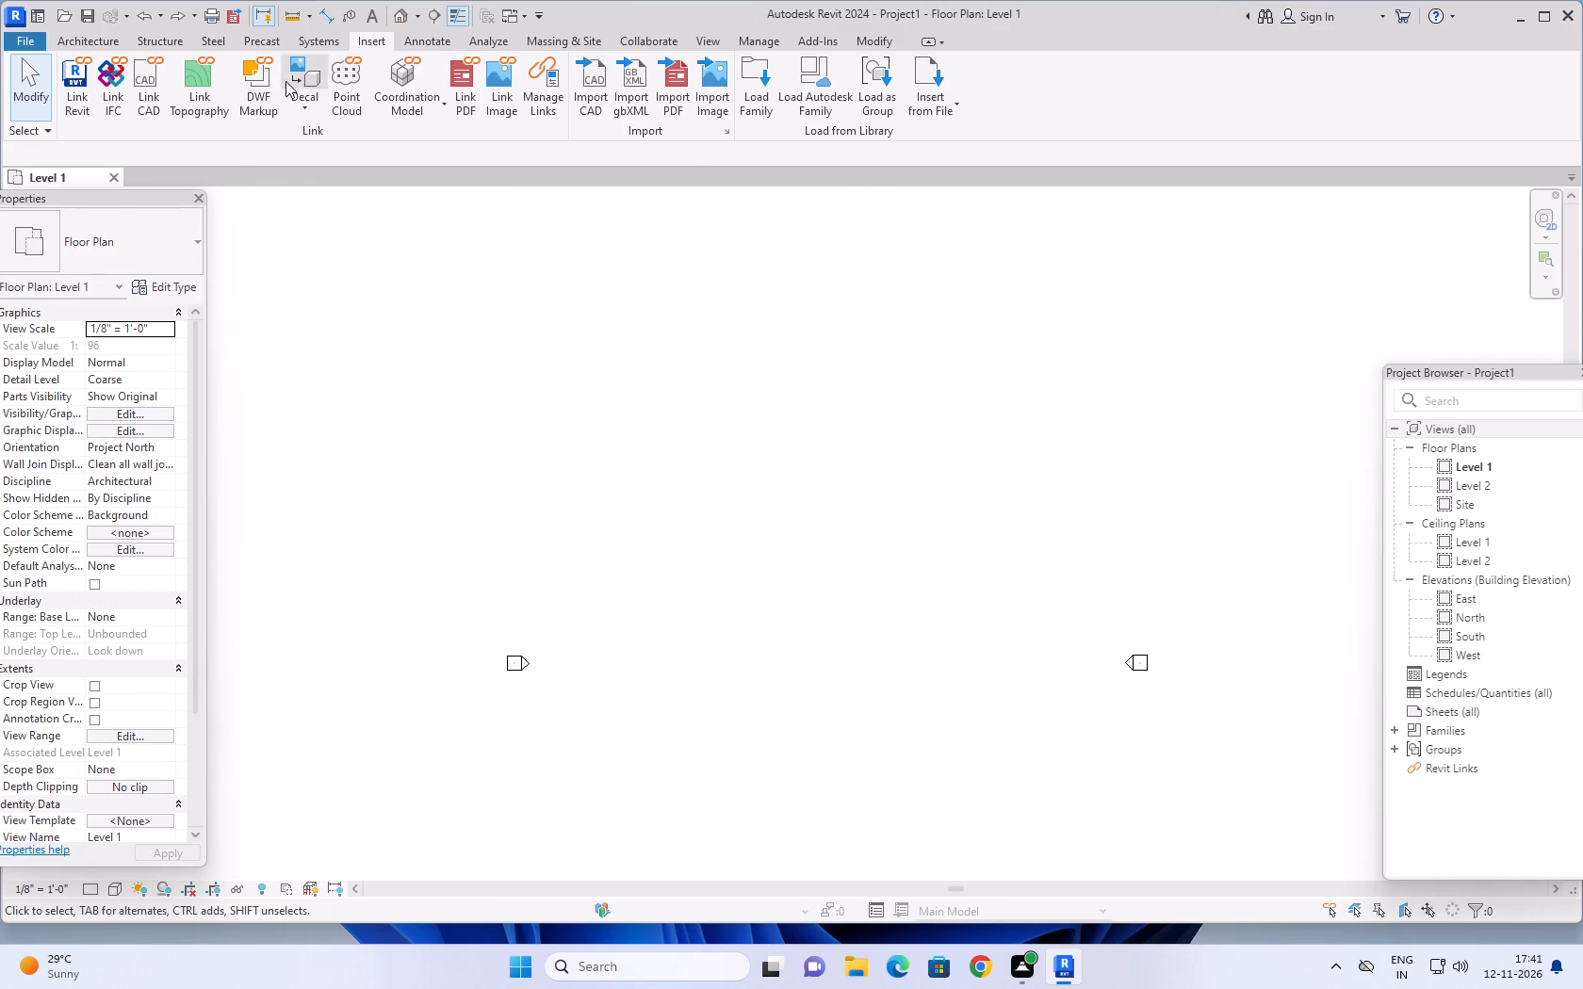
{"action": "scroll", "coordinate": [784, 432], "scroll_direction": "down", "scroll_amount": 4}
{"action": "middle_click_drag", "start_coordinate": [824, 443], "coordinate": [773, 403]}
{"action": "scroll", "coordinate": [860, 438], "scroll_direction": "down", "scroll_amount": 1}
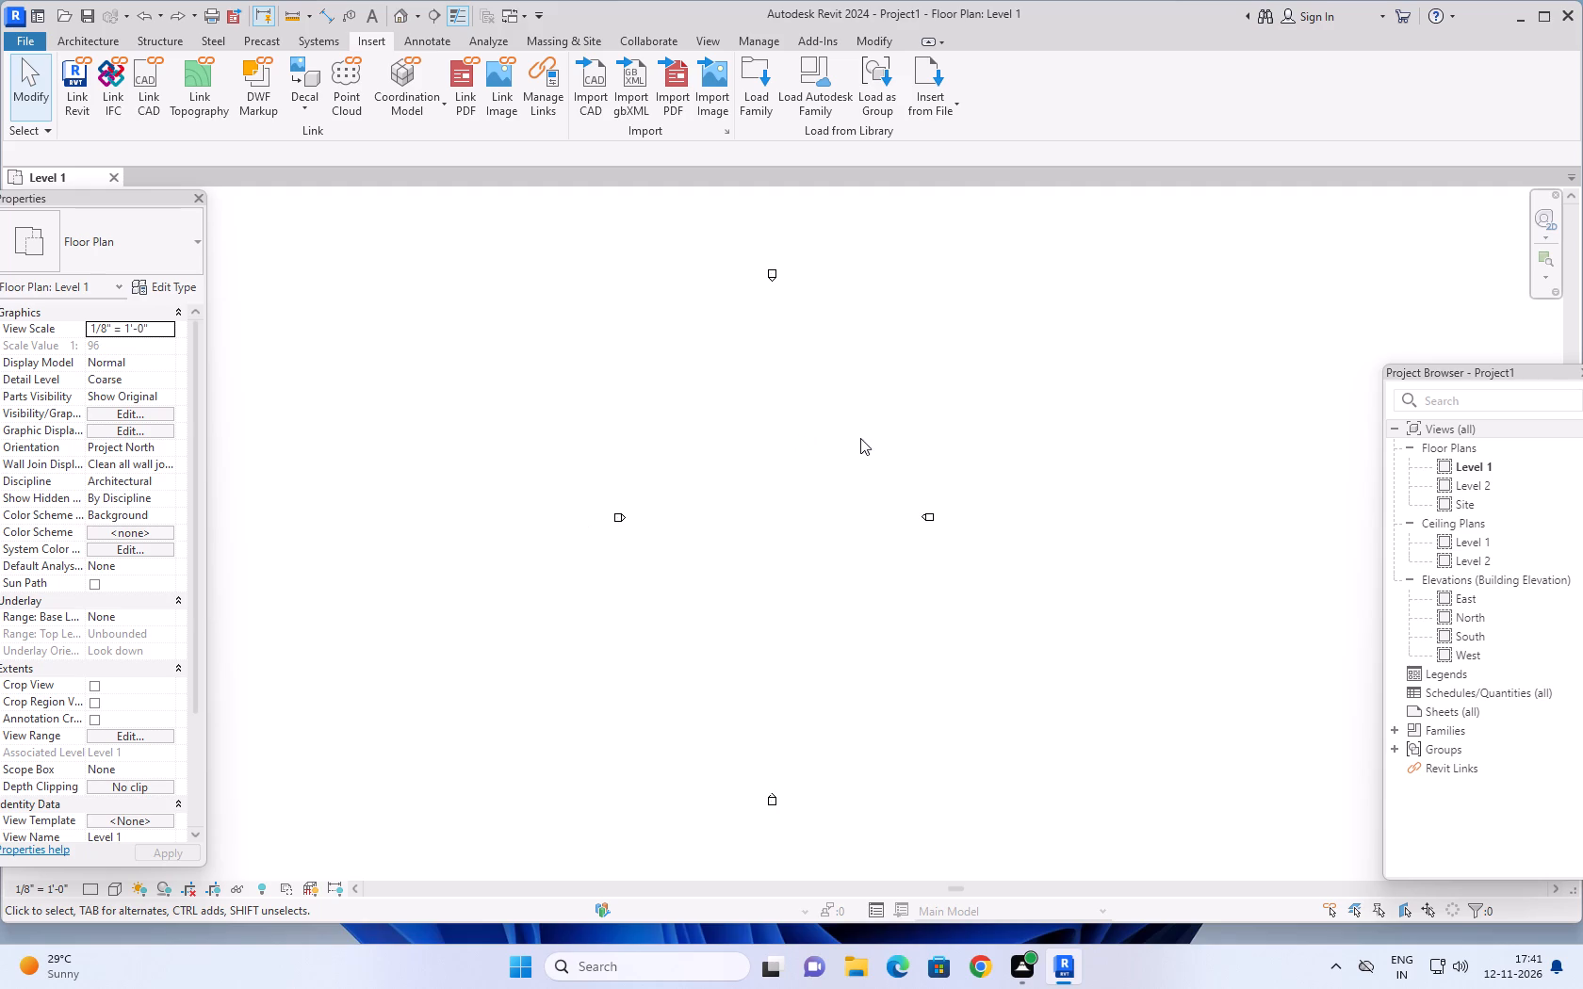
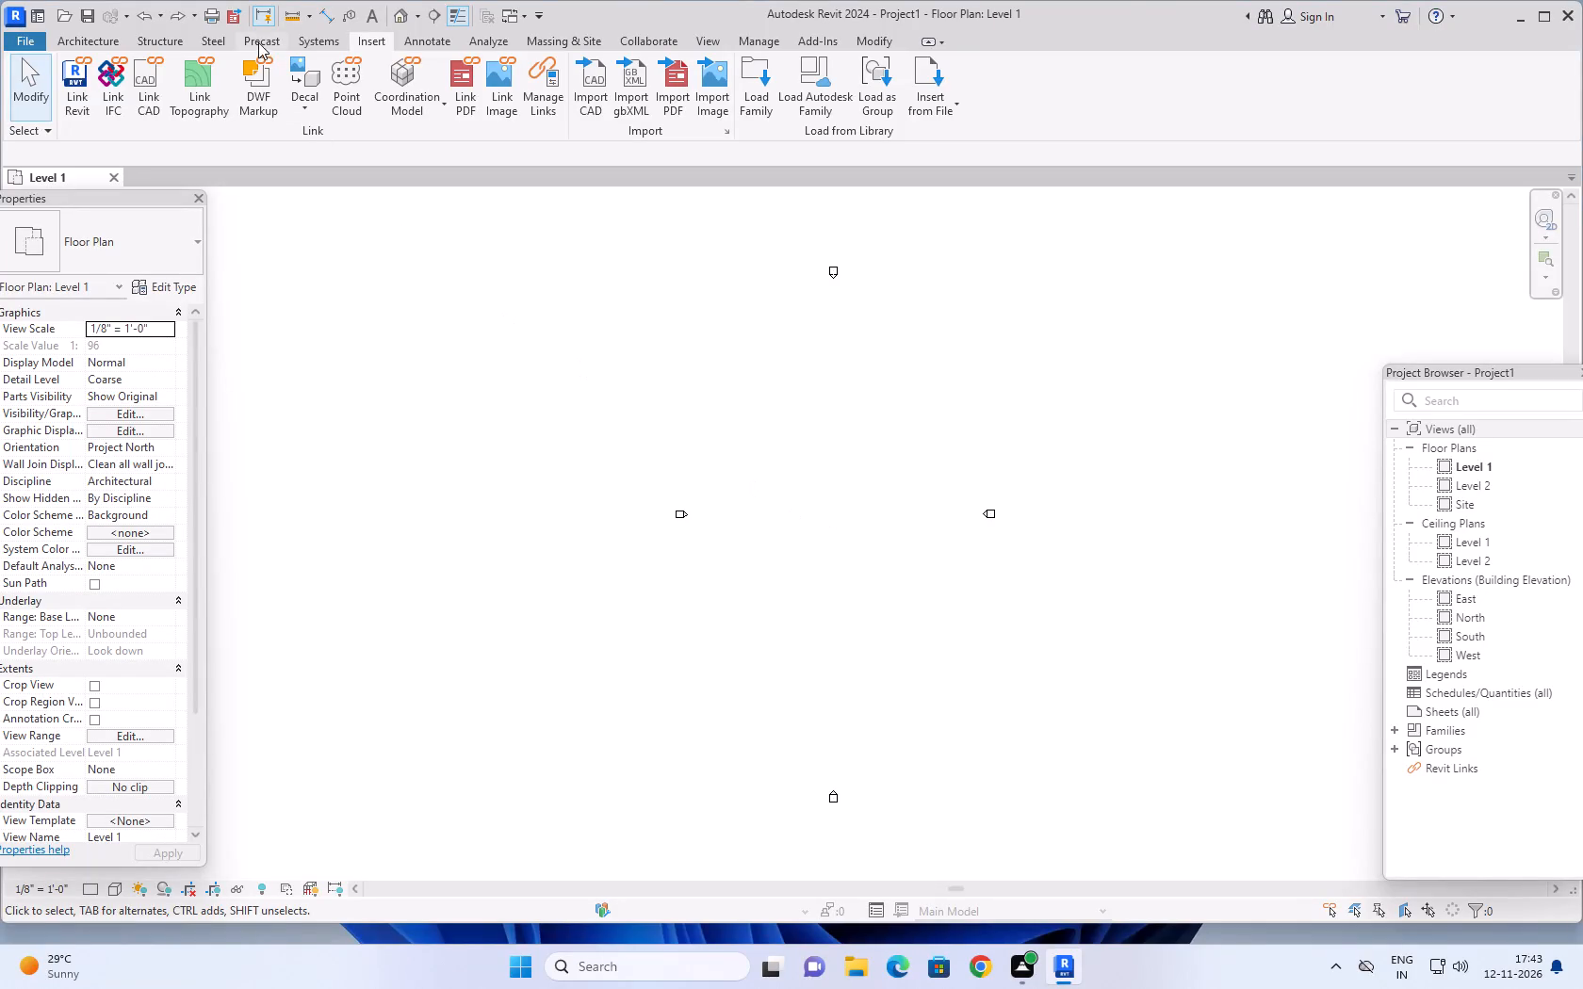
Link appartment.dwg from Documents to Level 1, using Auto - Center to Center positioning and preserved colors.
{"action": "left_click", "coordinate": [149, 86]}
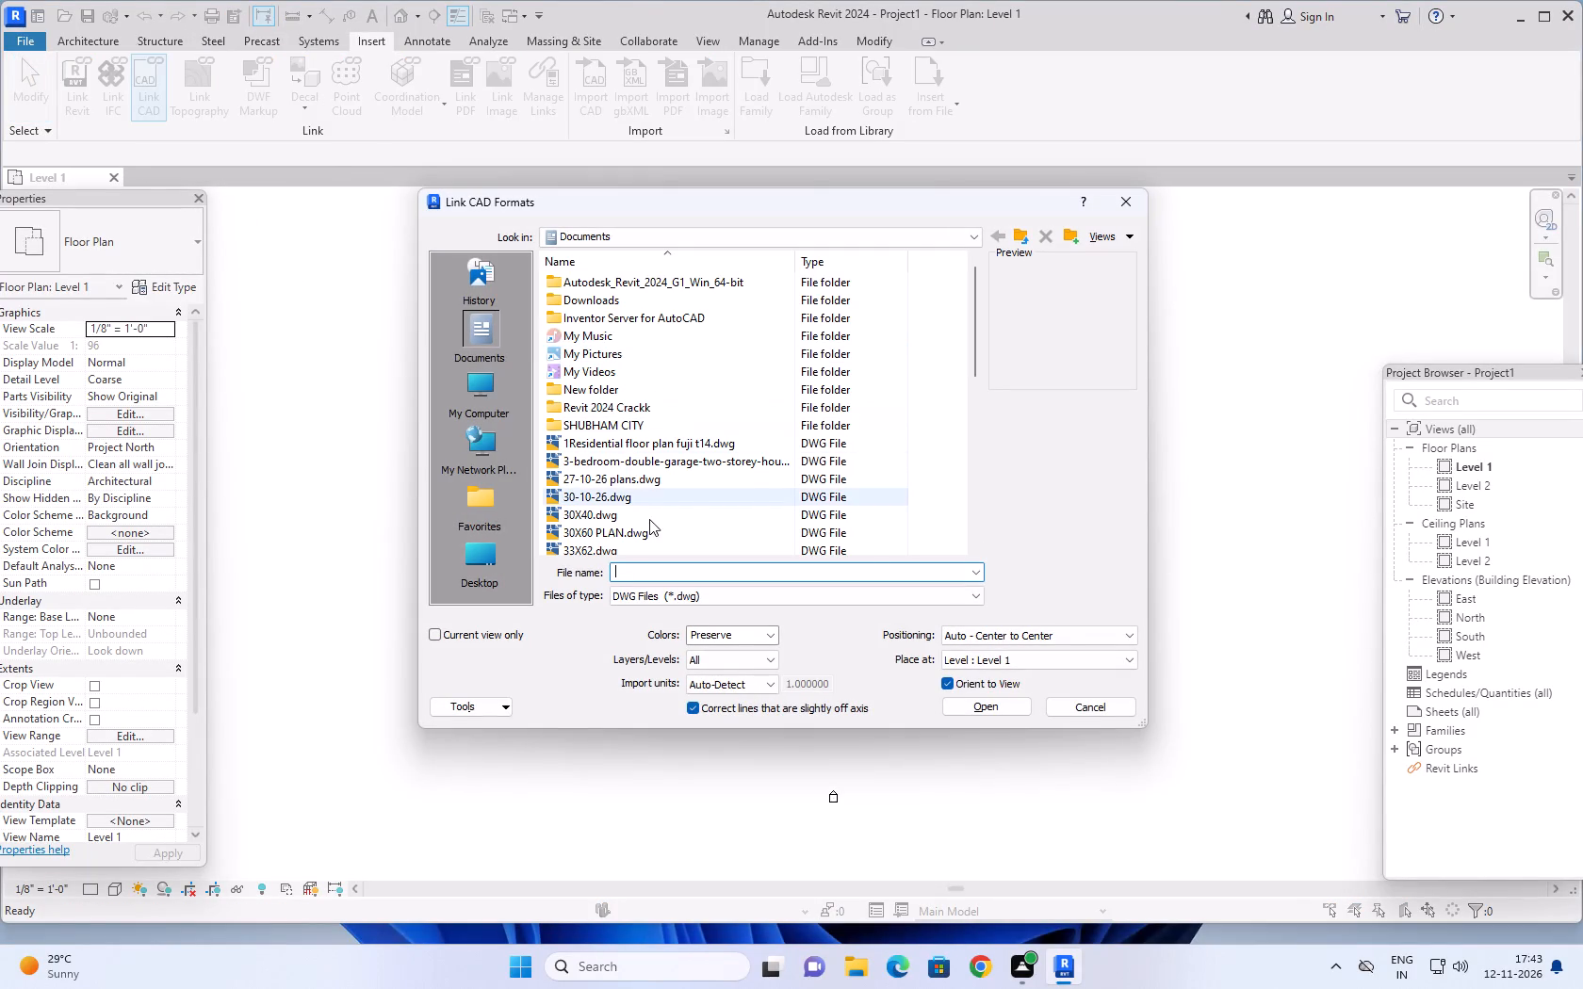
{"action": "scroll", "coordinate": [647, 478], "scroll_direction": "down", "scroll_amount": 13}
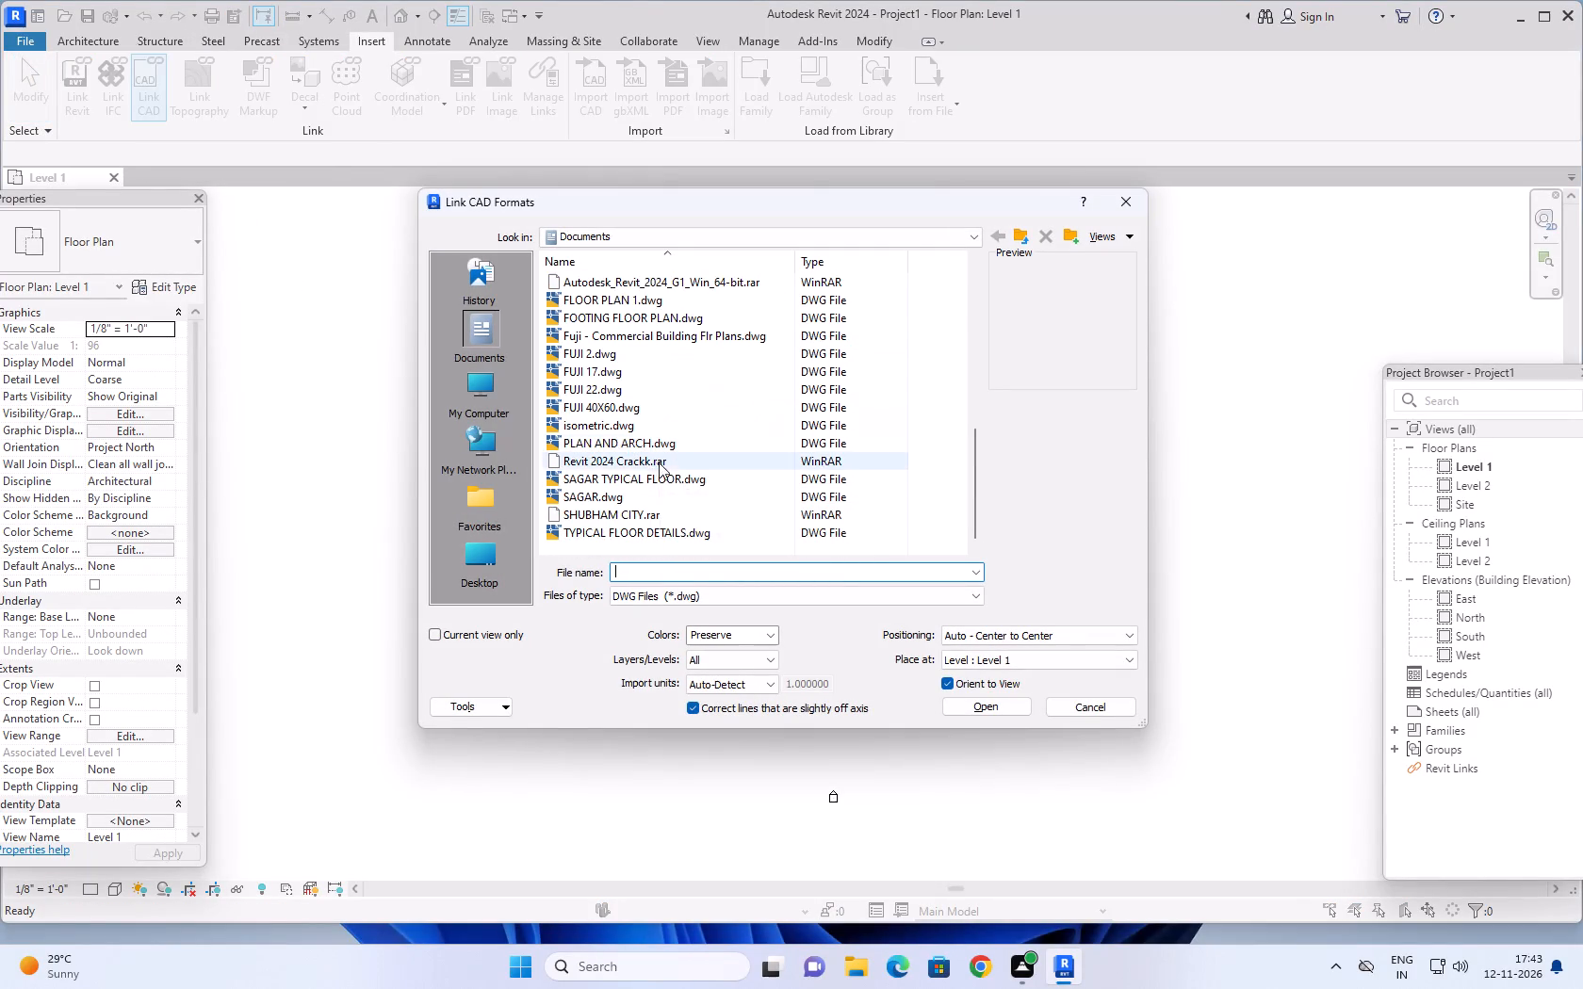
{"action": "scroll", "coordinate": [635, 494], "scroll_direction": "up", "scroll_amount": 1}
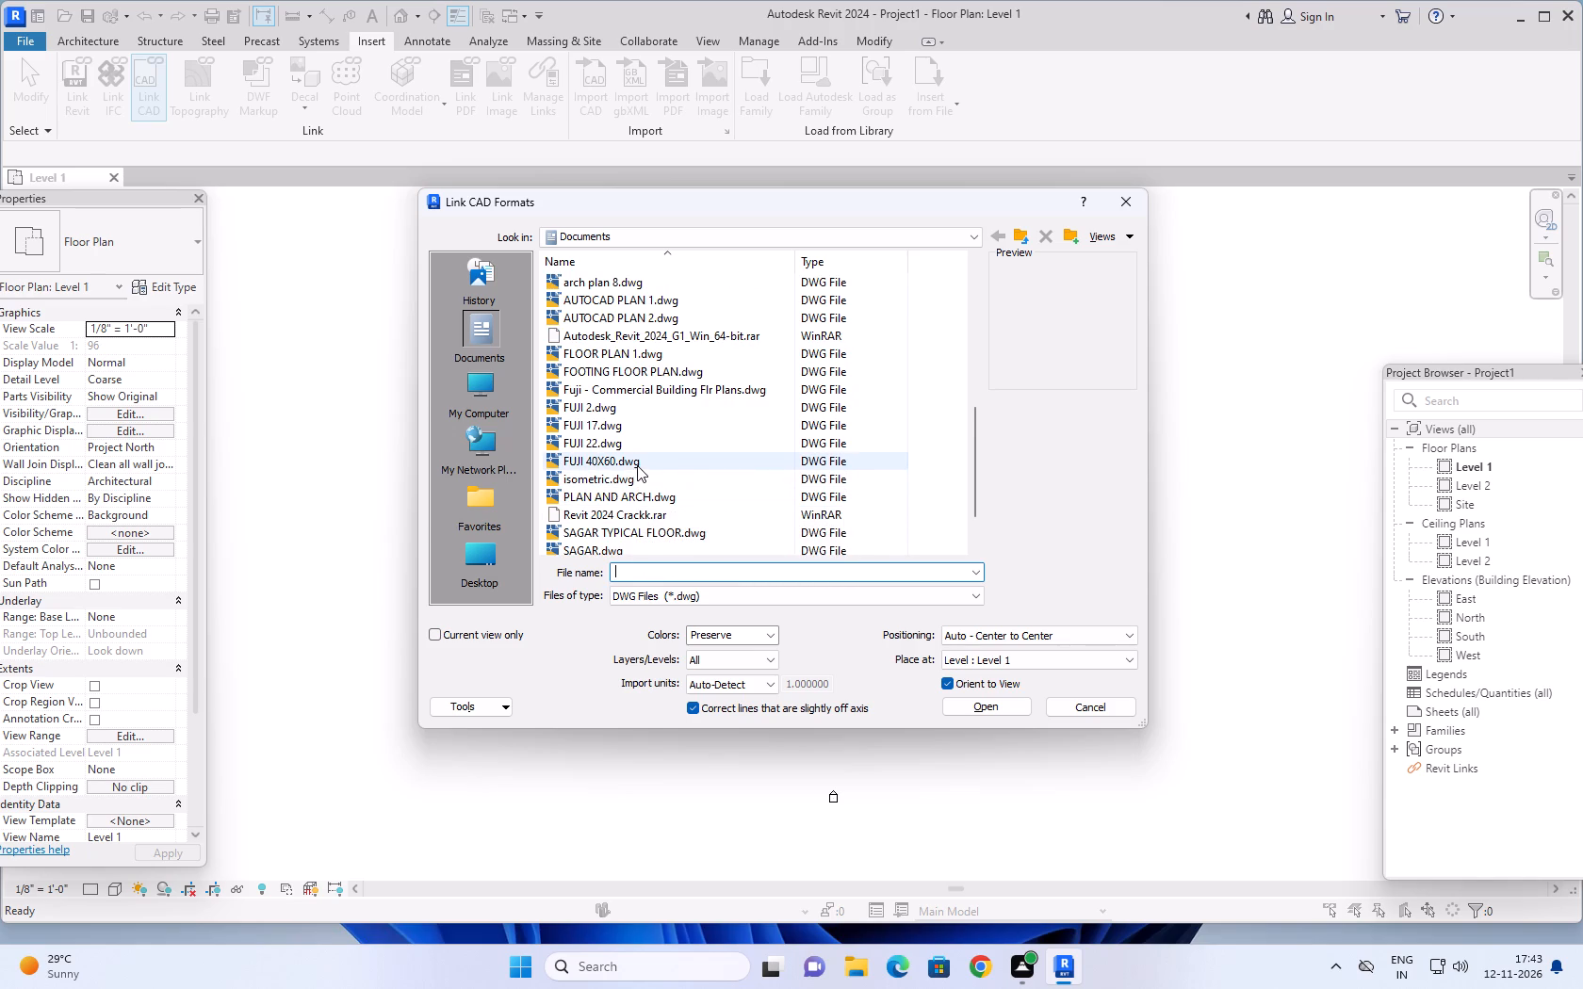
{"action": "scroll", "coordinate": [630, 487], "scroll_direction": "up", "scroll_amount": 3}
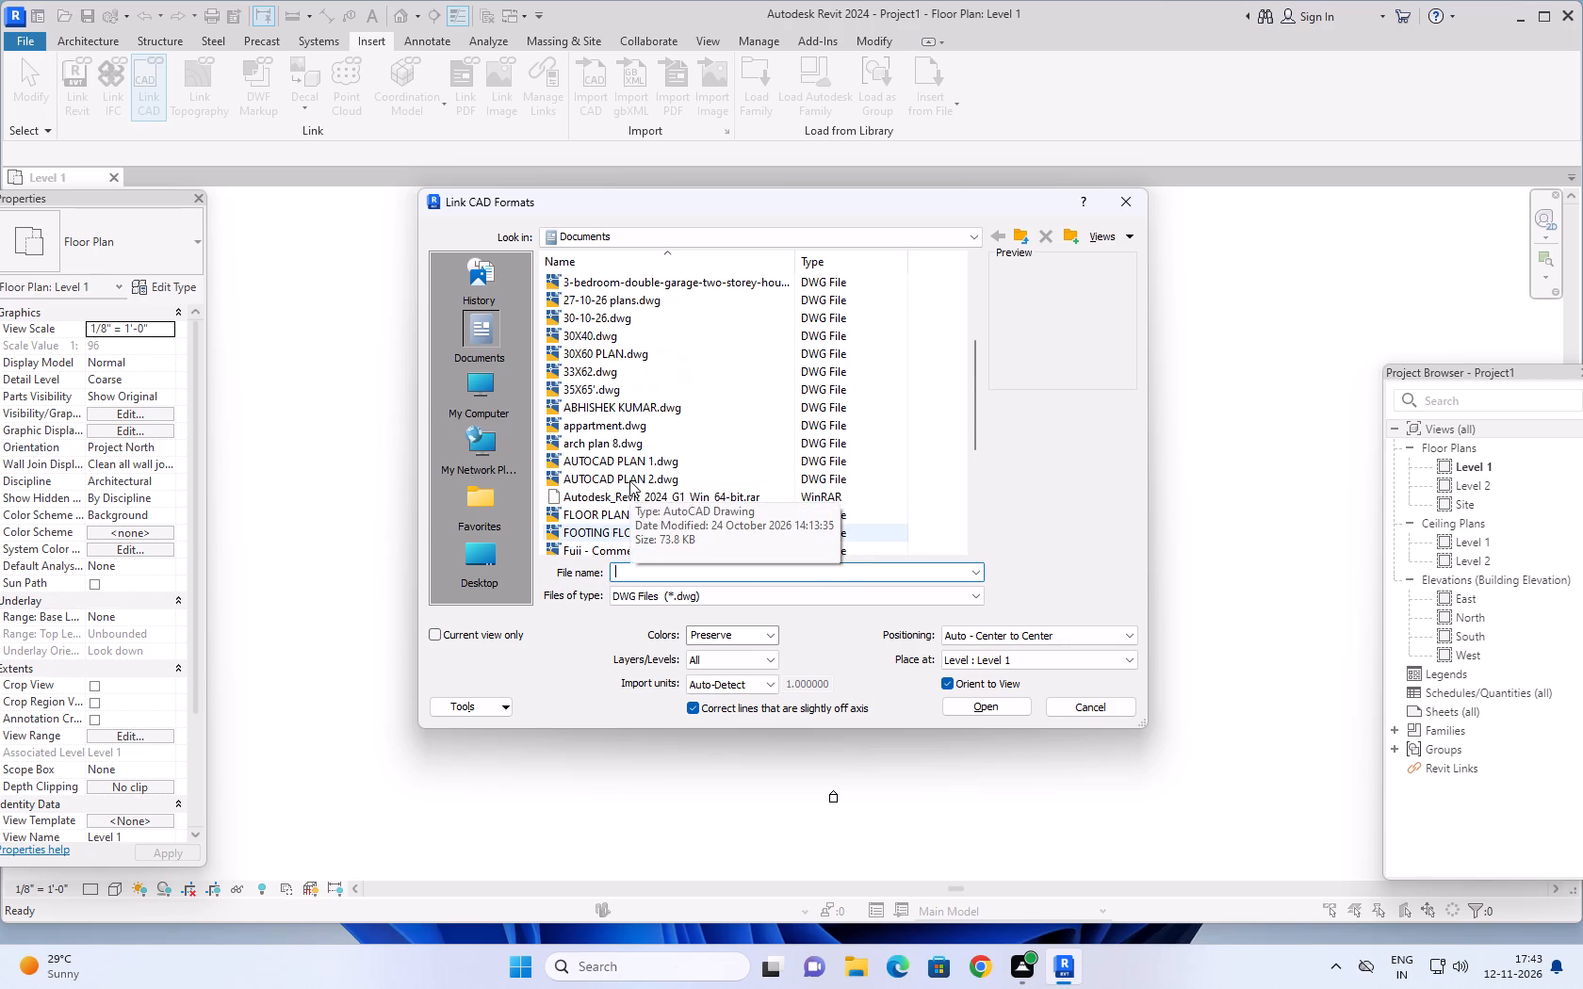
{"action": "scroll", "coordinate": [629, 480], "scroll_direction": "up", "scroll_amount": 2}
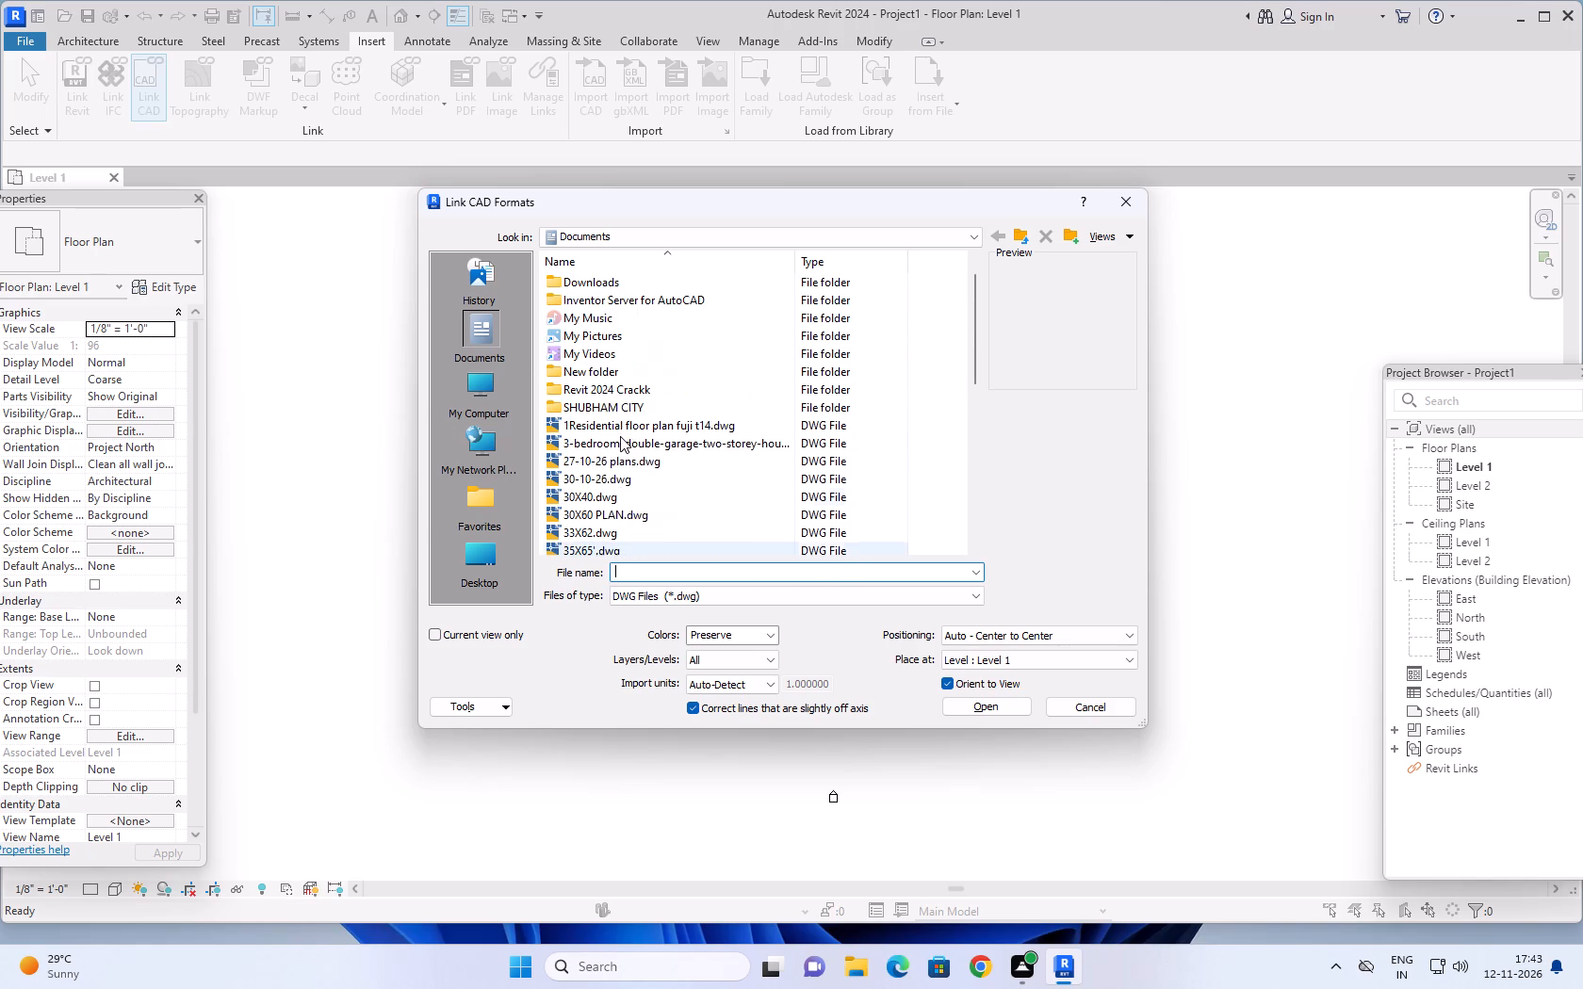
{"action": "scroll", "coordinate": [620, 436], "scroll_direction": "up", "scroll_amount": 9}
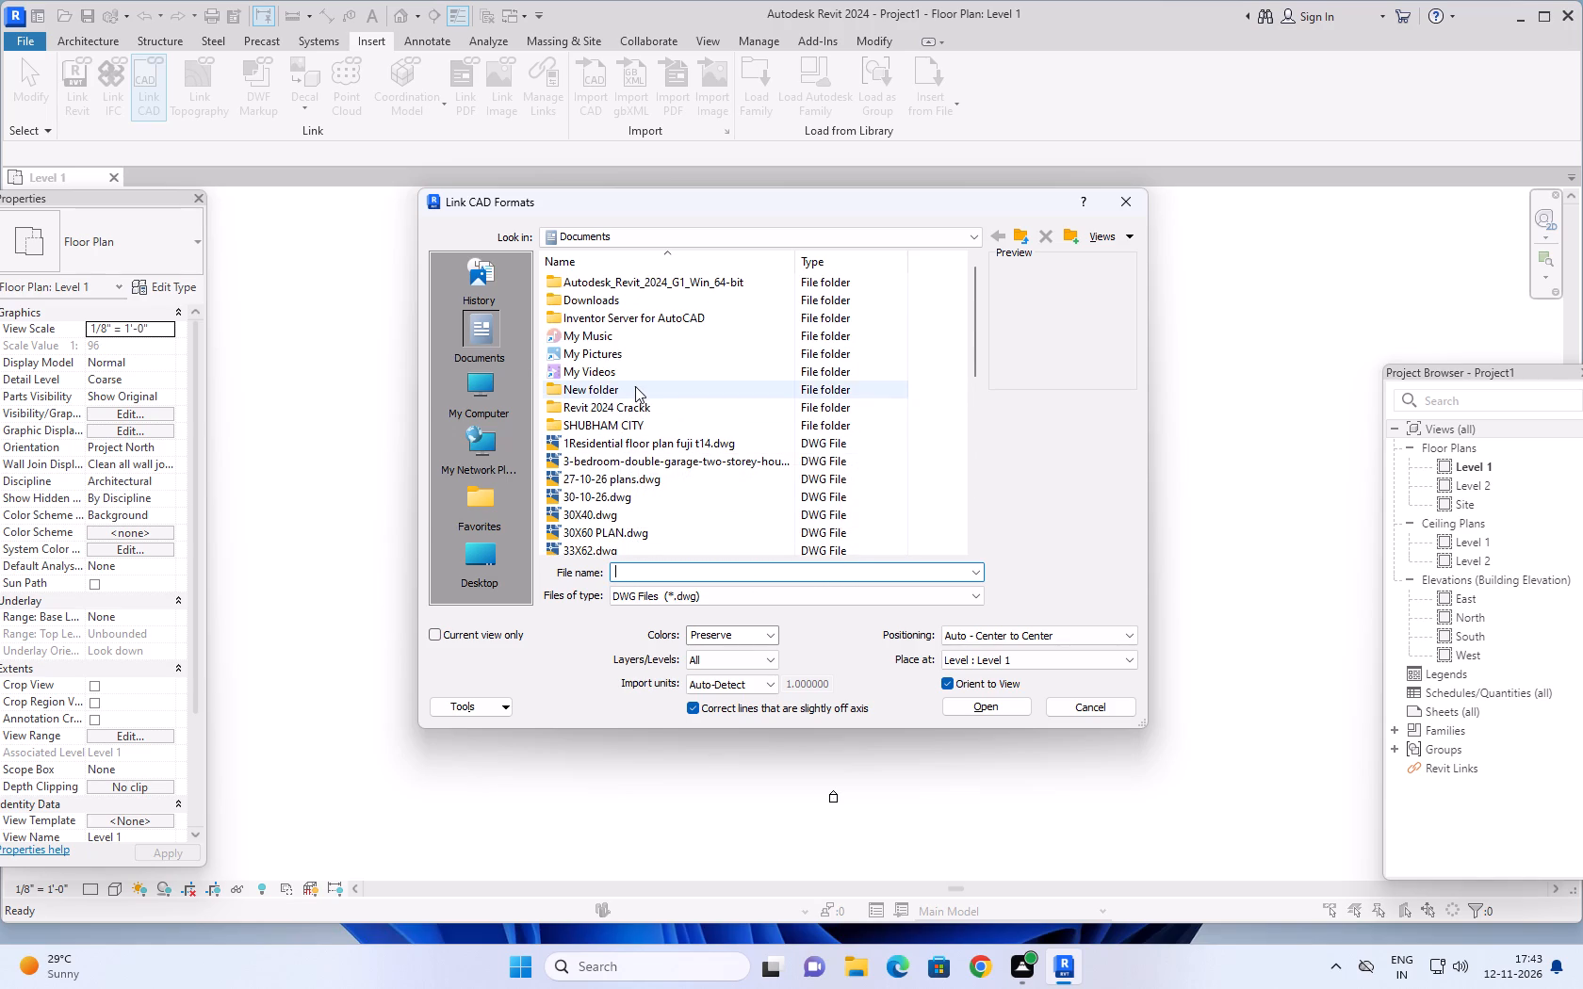
{"action": "scroll", "coordinate": [636, 383], "scroll_direction": "down", "scroll_amount": 2}
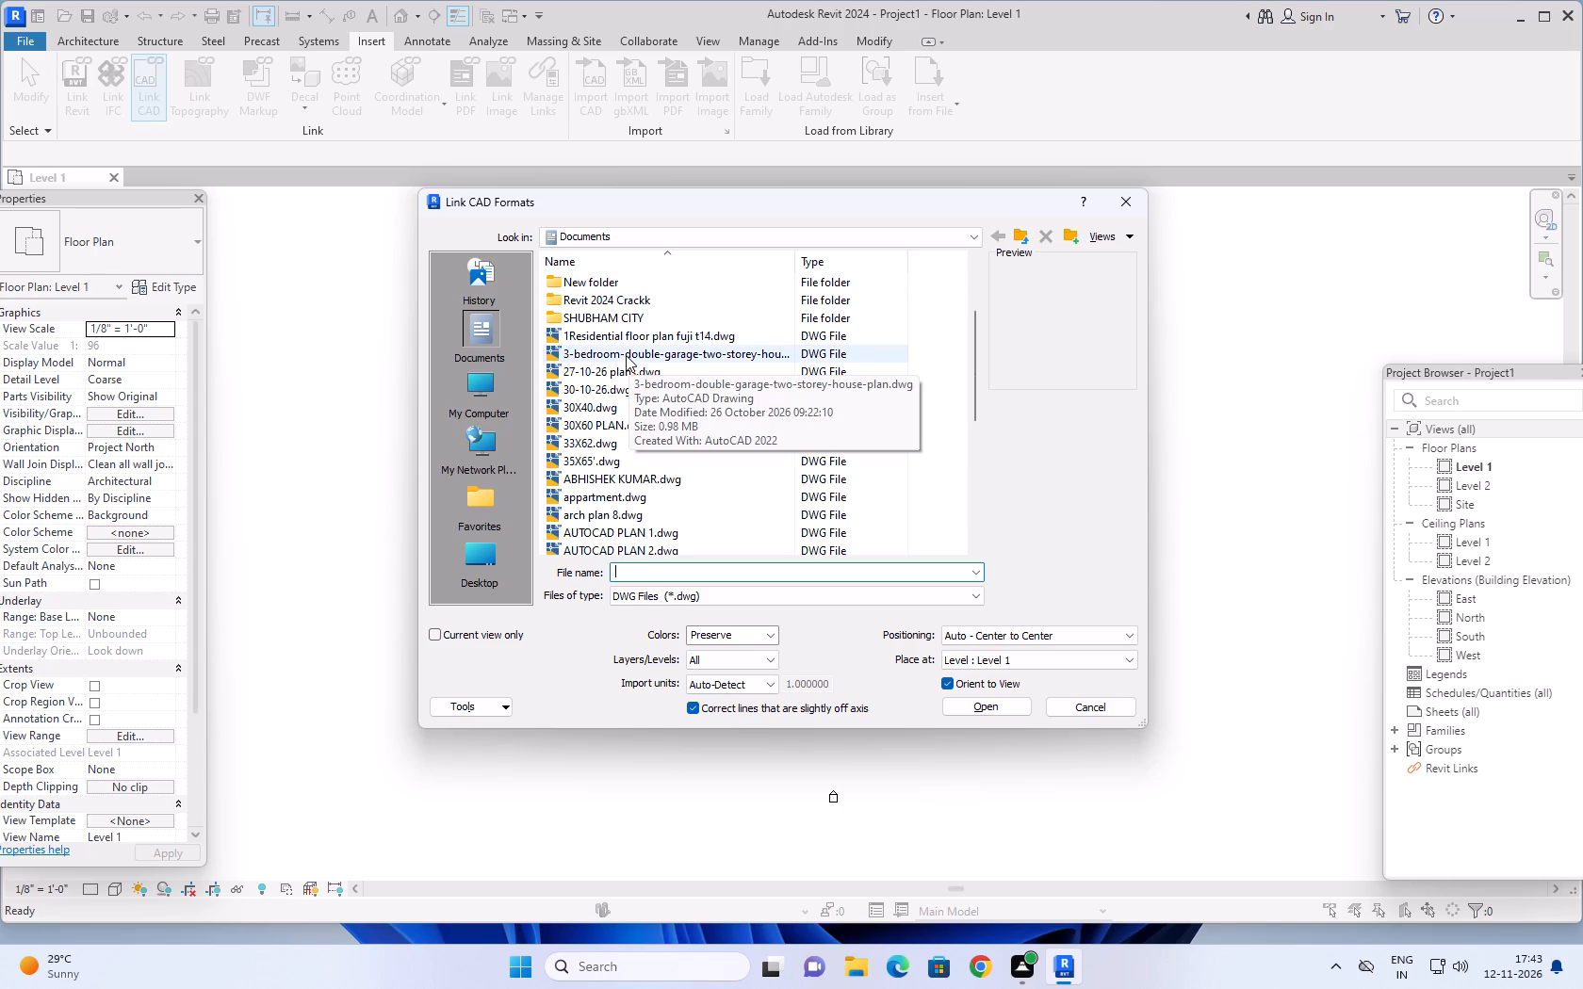
{"action": "left_click", "coordinate": [613, 493]}
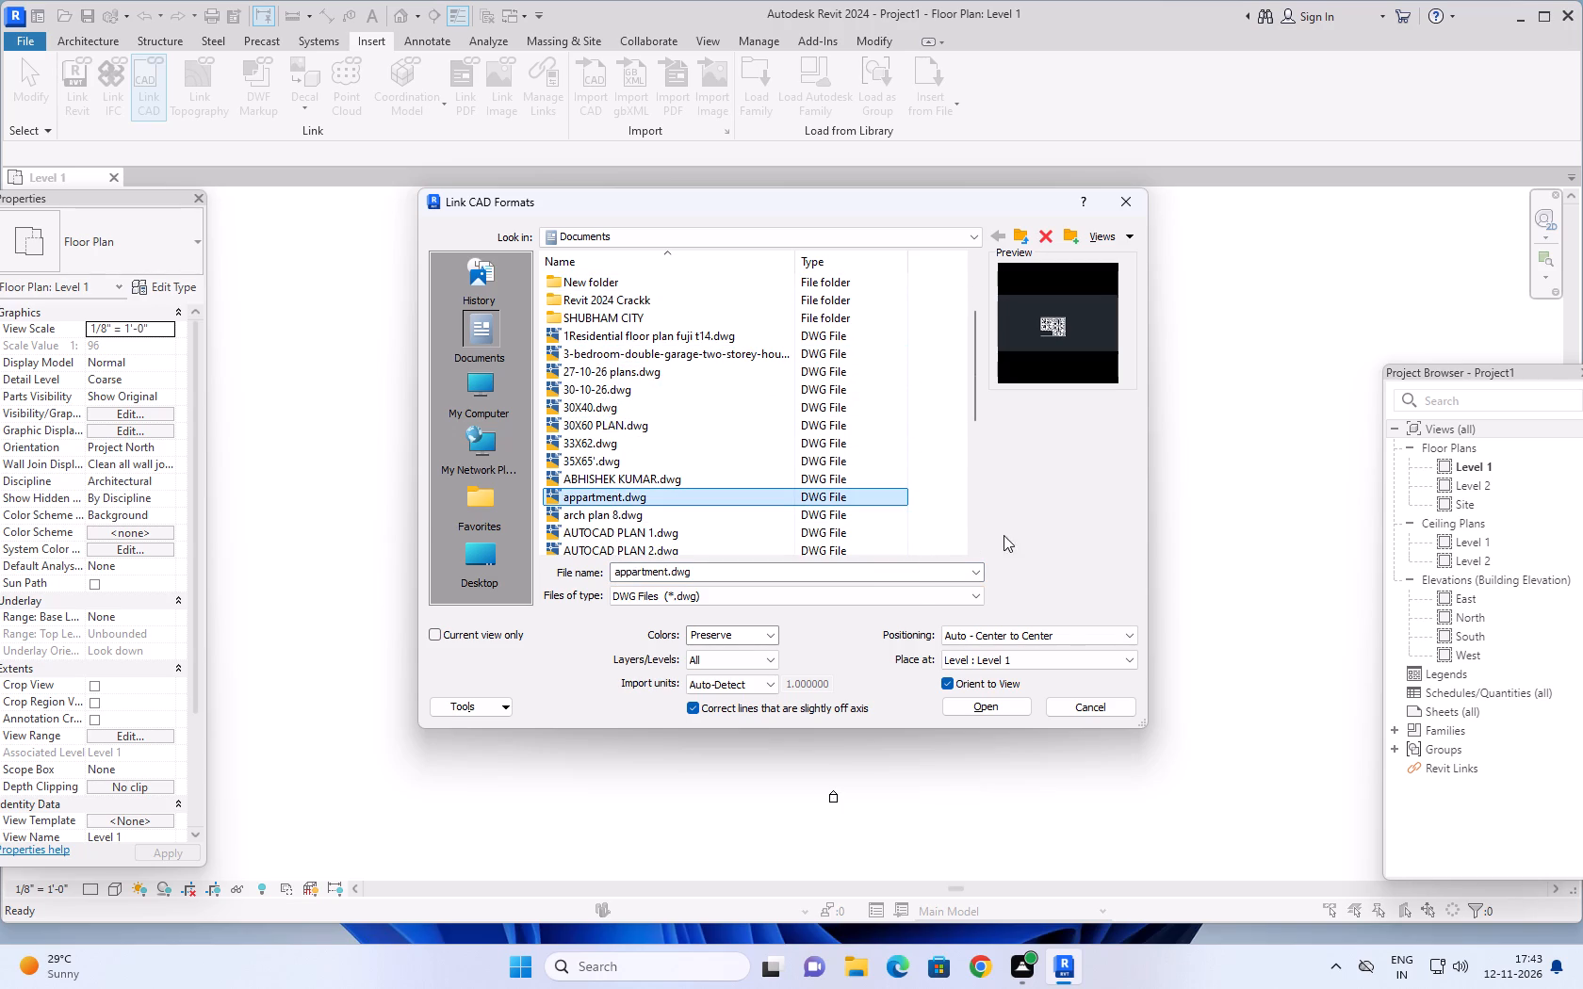
{"action": "left_click", "coordinate": [1000, 707]}
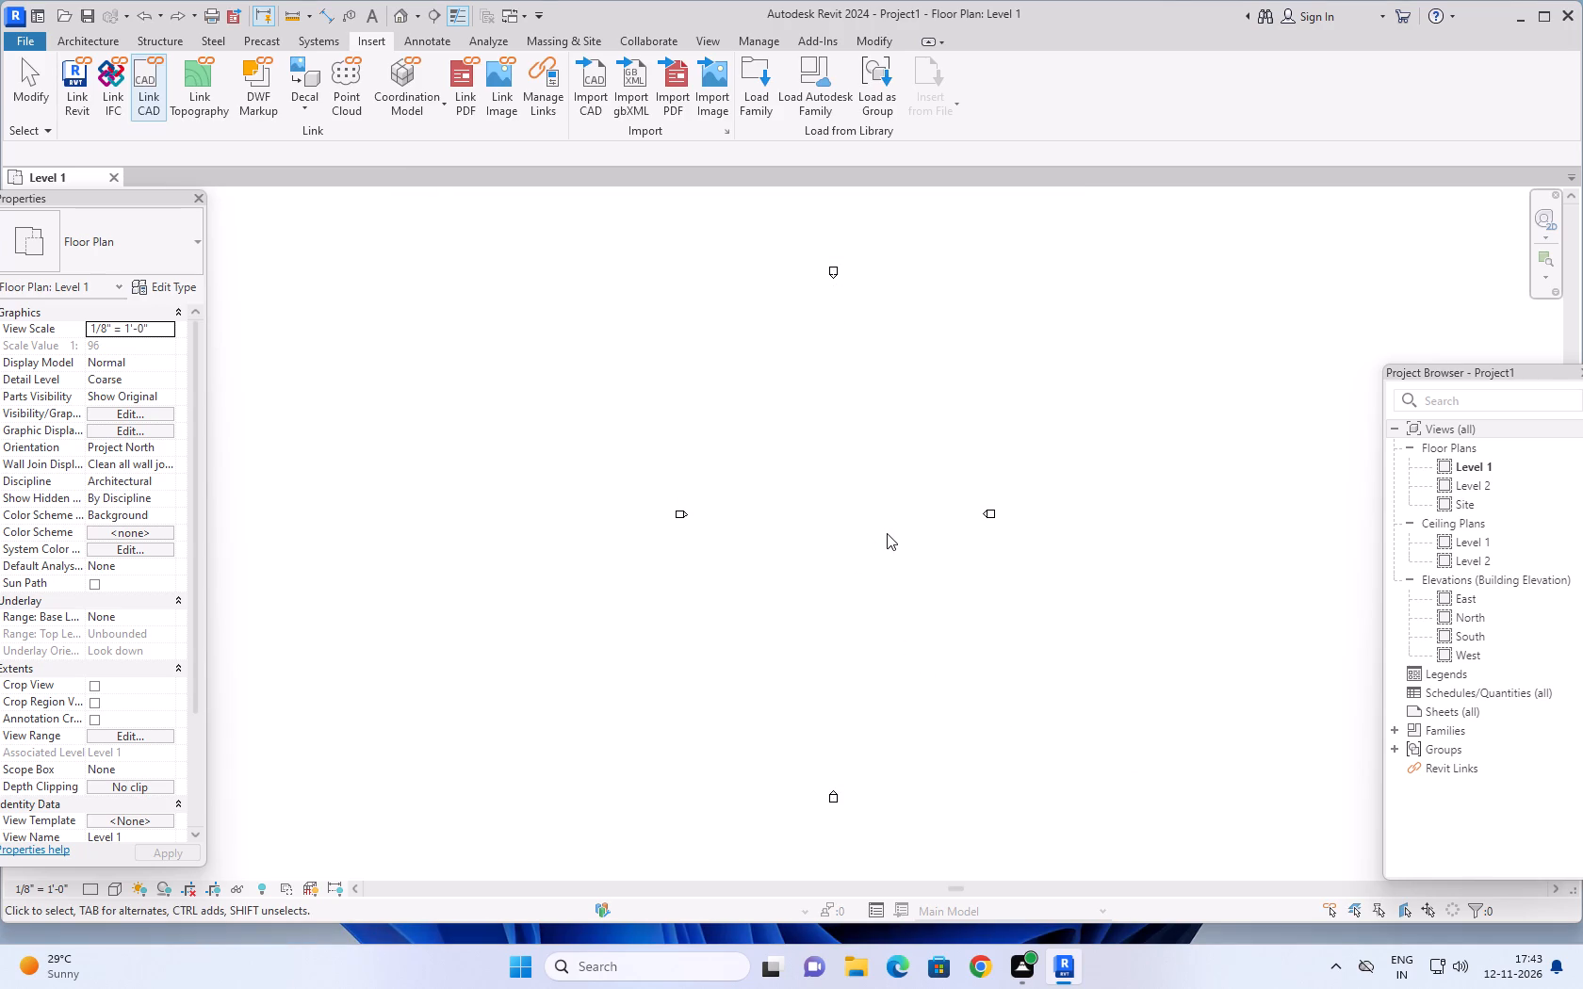
Check for the linked apartment drawing in a default 3D view, and undo the view's creation.
{"action": "scroll", "coordinate": [870, 521], "scroll_direction": "up", "scroll_amount": 1}
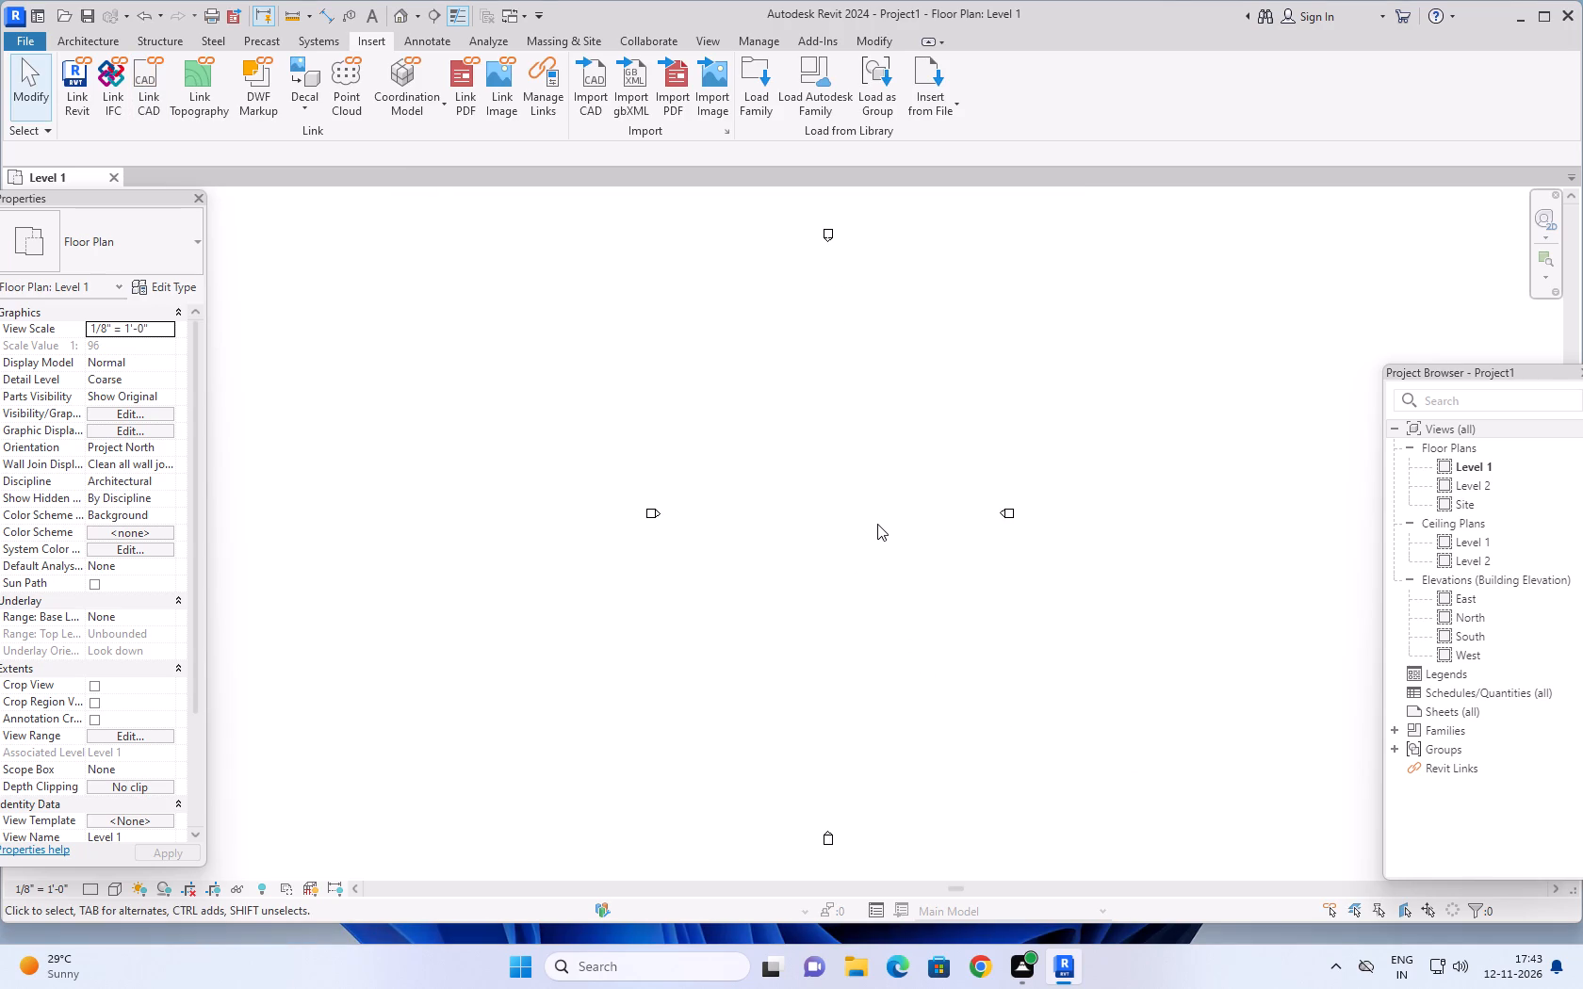
{"action": "middle_click_drag", "start_coordinate": [856, 519], "coordinate": [751, 488]}
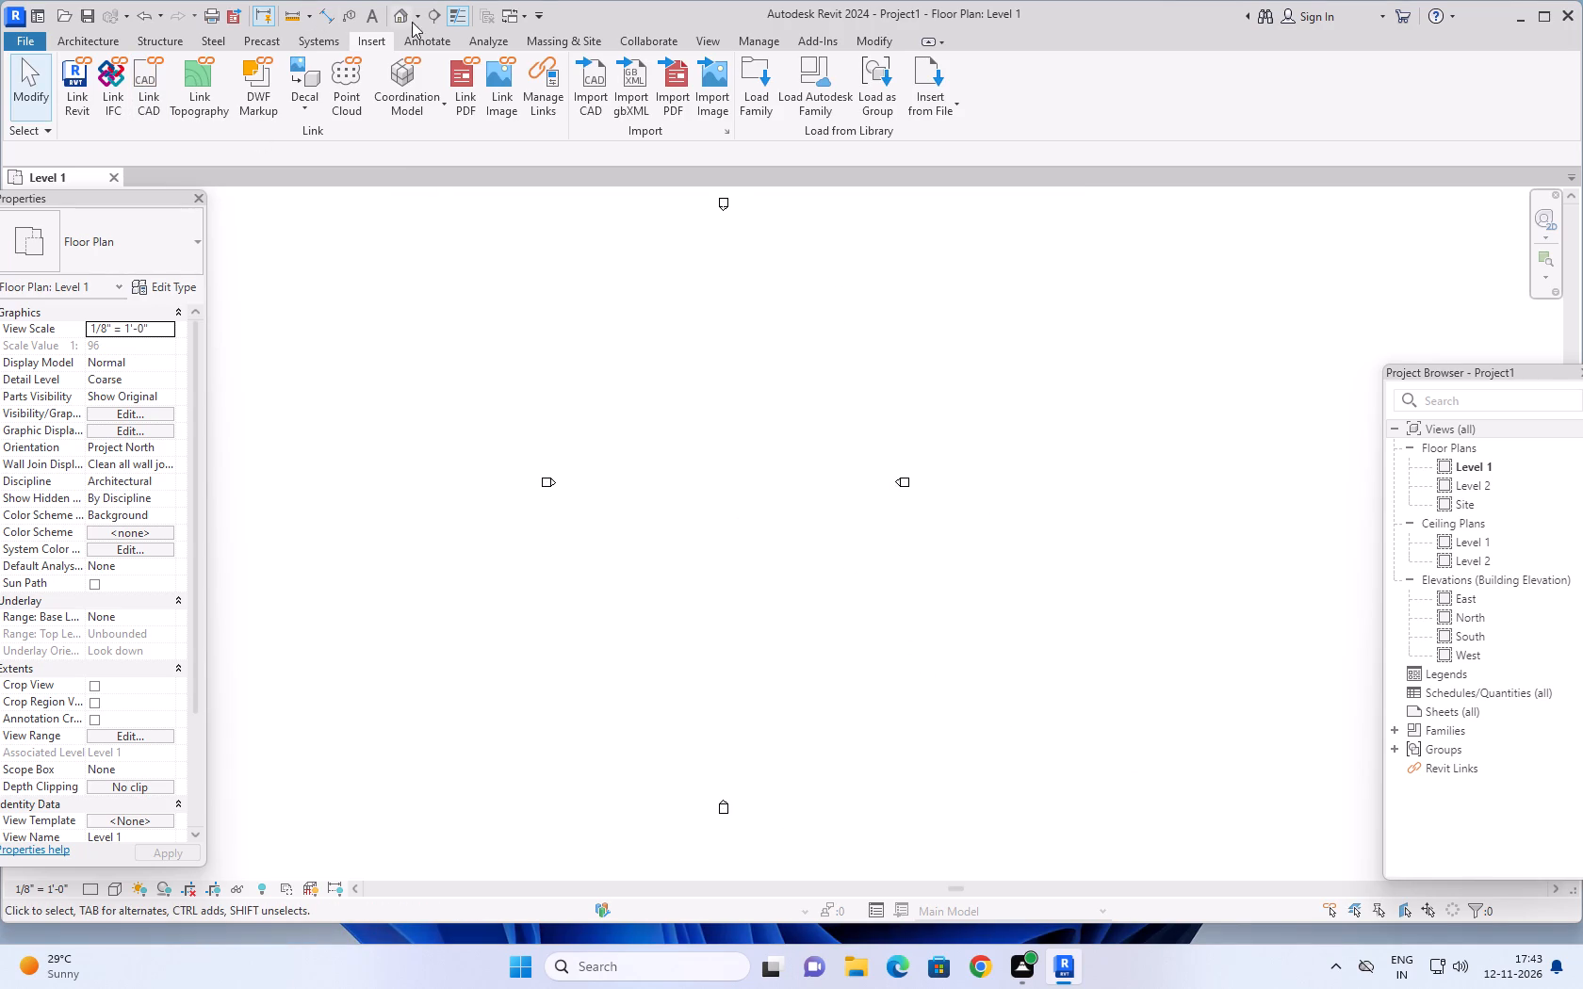
{"action": "left_click", "coordinate": [394, 13]}
{"action": "scroll", "coordinate": [502, 460], "scroll_direction": "up", "scroll_amount": 6}
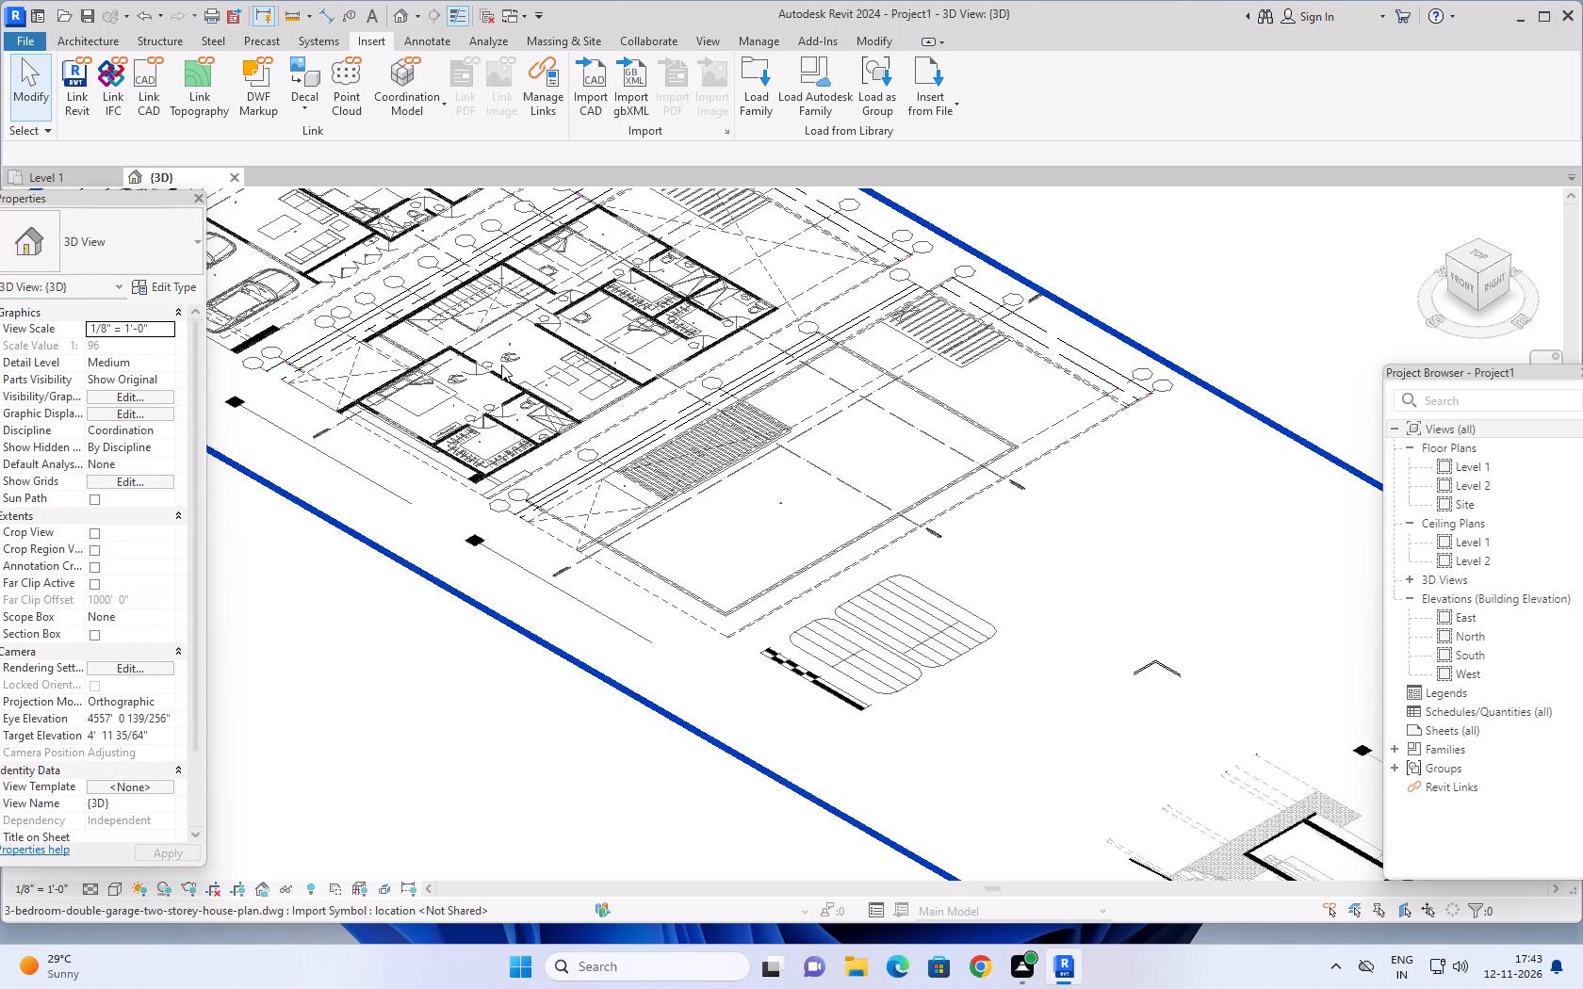
{"action": "middle_click_drag", "start_coordinate": [432, 554], "coordinate": [785, 736]}
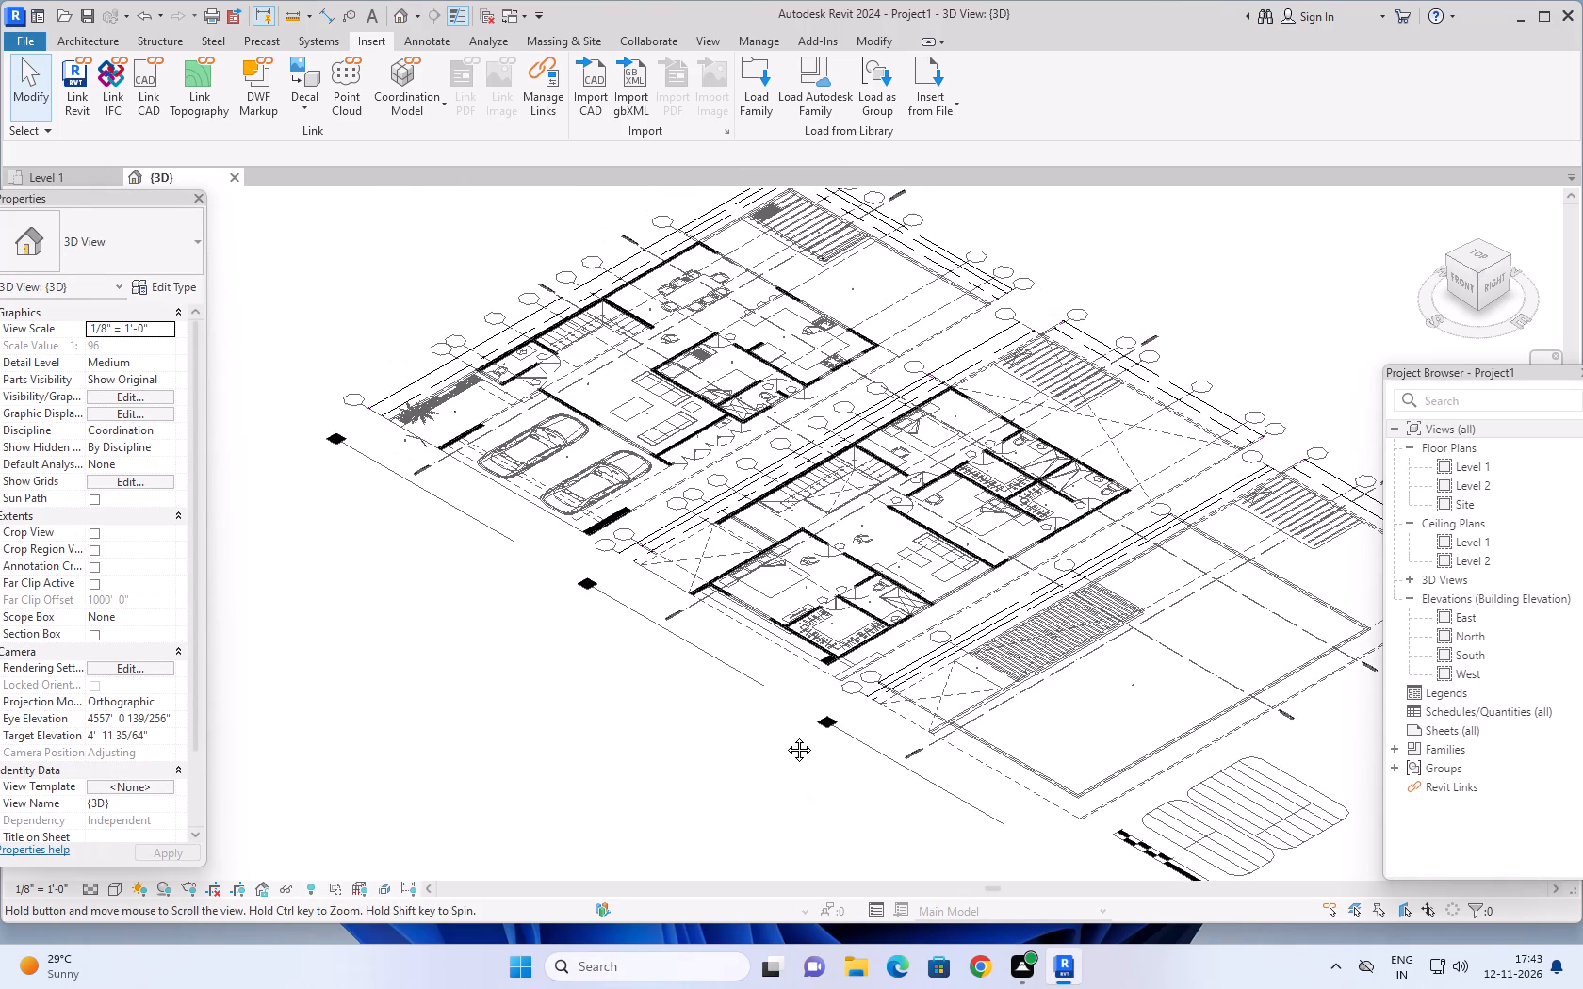
{"action": "middle_click_drag", "start_coordinate": [785, 736], "coordinate": [768, 754]}
{"action": "scroll", "coordinate": [719, 722], "scroll_direction": "down", "scroll_amount": 3}
{"action": "middle_click_drag", "start_coordinate": [736, 755], "coordinate": [649, 699]}
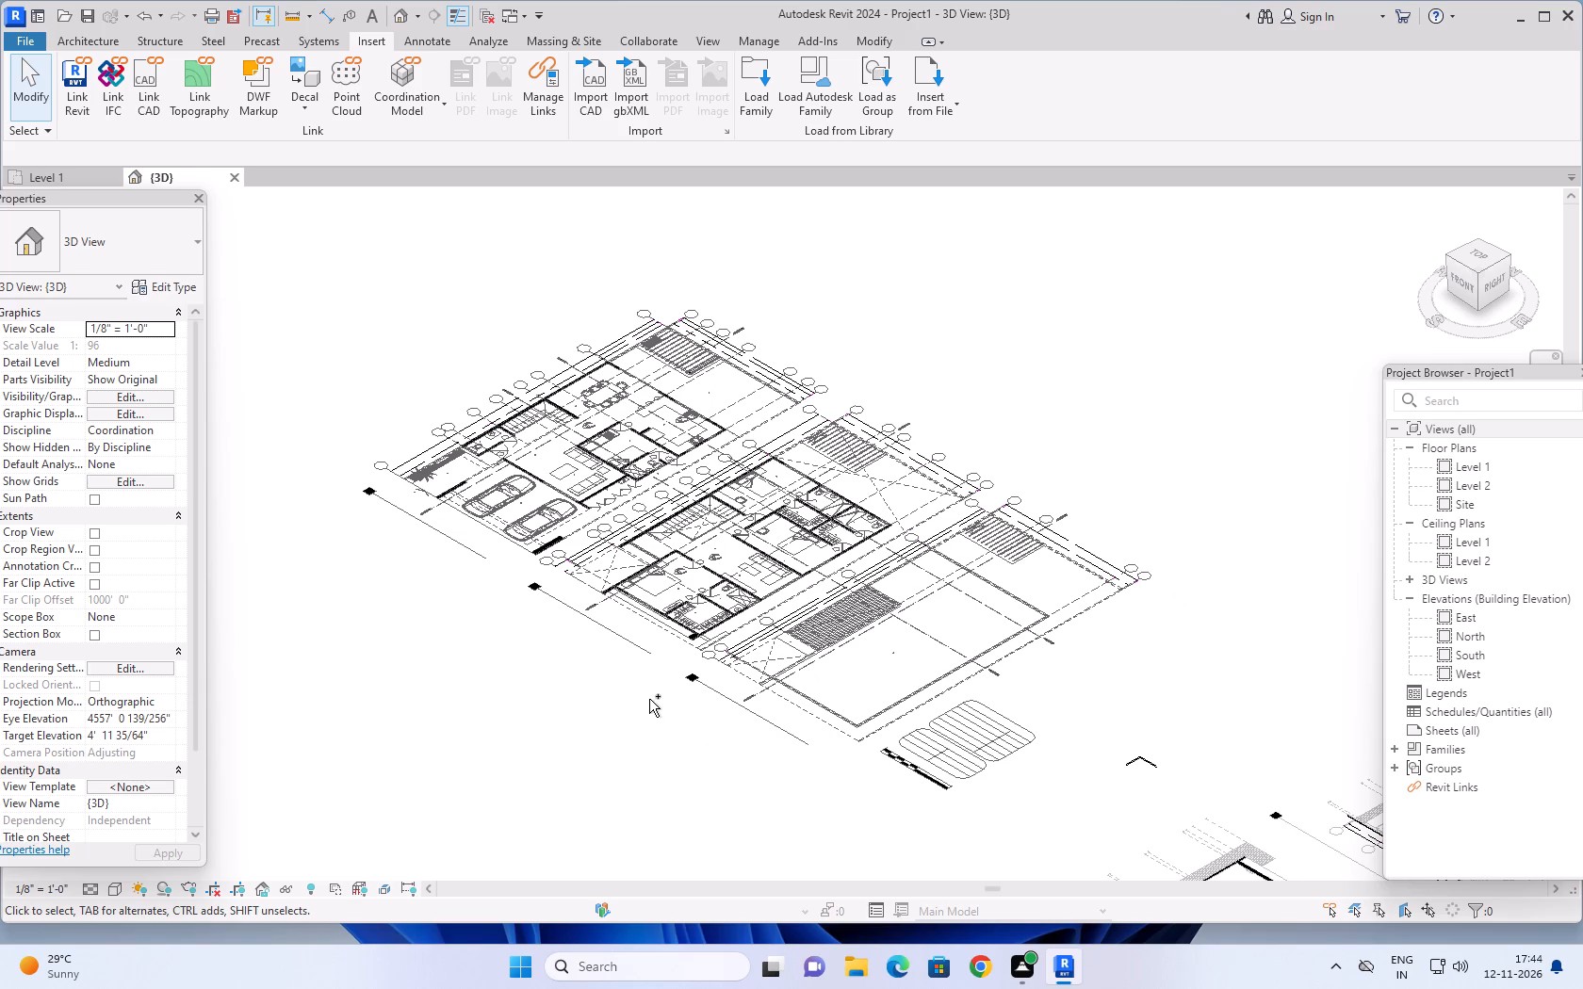
{"action": "key", "text": "ctrl+z"}
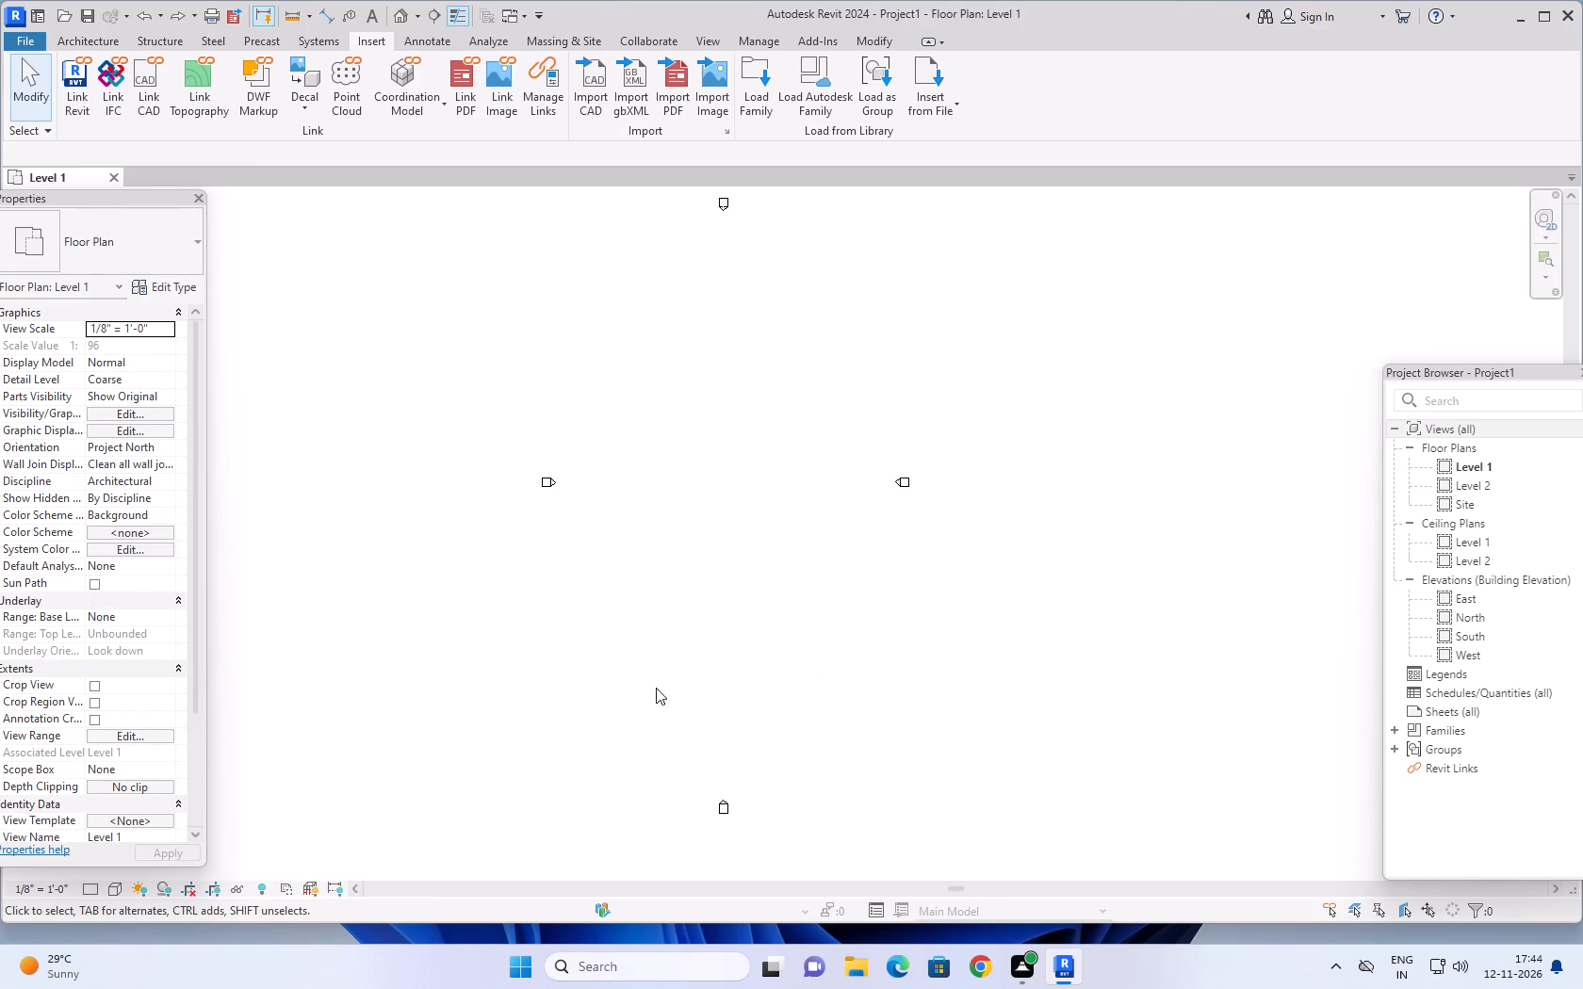
Browse the history, computer, network, favorites, desktop and Documents locations for another DWG to link, and leave without linking one.
{"action": "scroll", "coordinate": [692, 642], "scroll_direction": "down", "scroll_amount": 1}
{"action": "middle_click_drag", "start_coordinate": [747, 607], "coordinate": [729, 608]}
{"action": "left_click", "coordinate": [139, 81]}
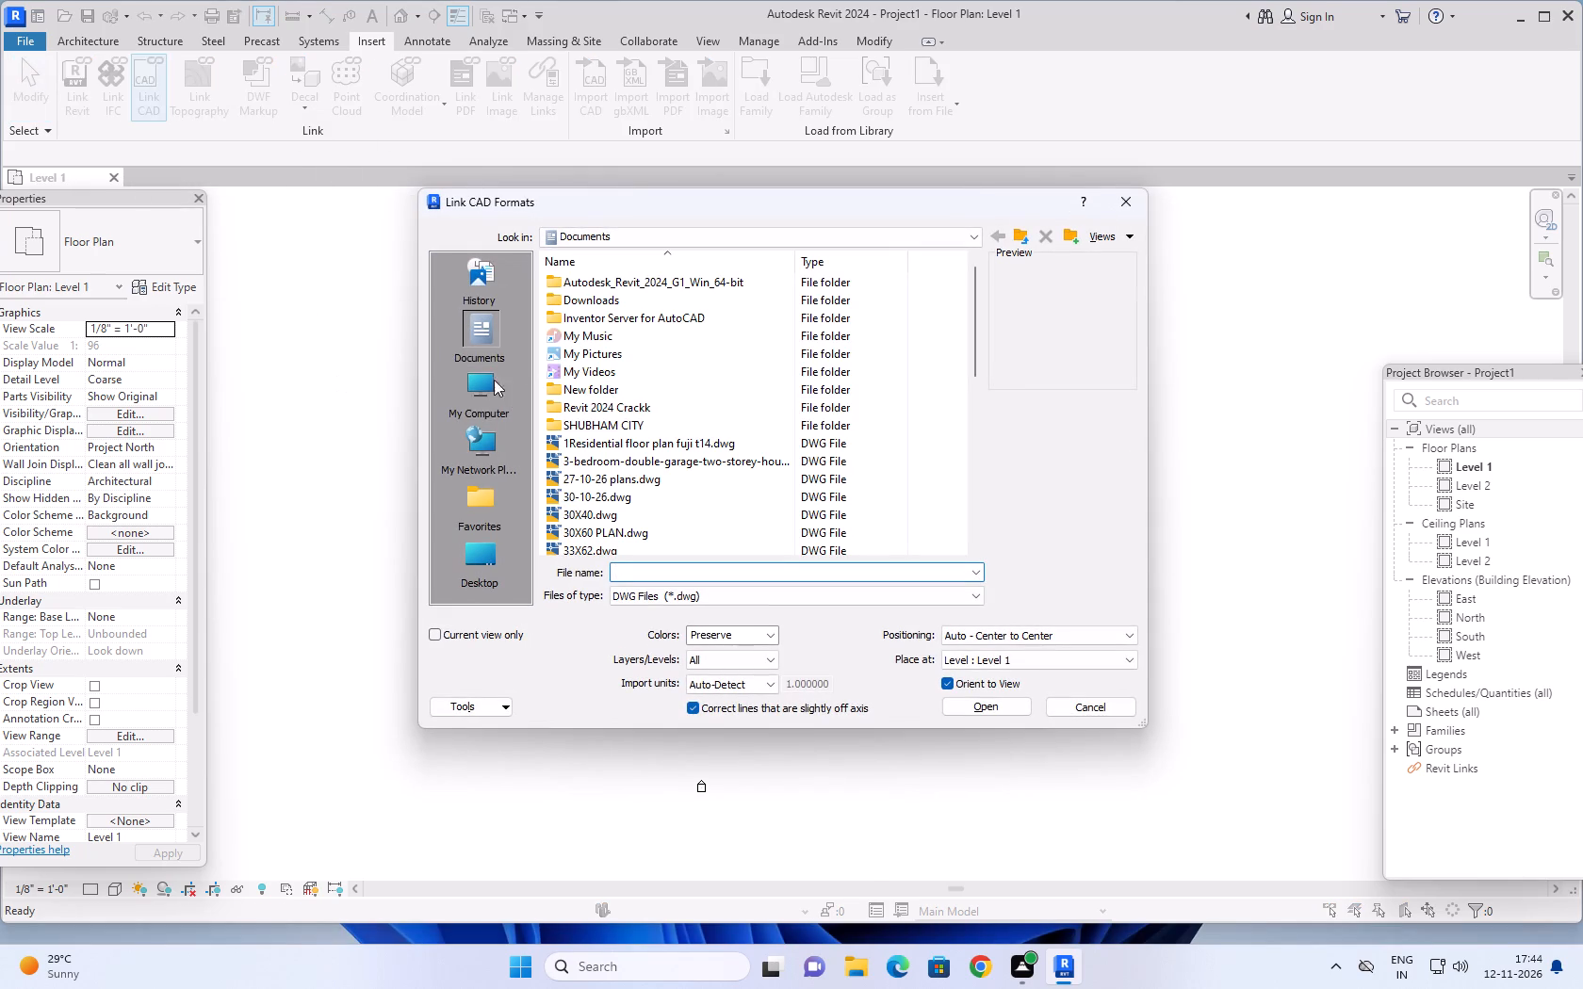
{"action": "scroll", "coordinate": [593, 370], "scroll_direction": "down", "scroll_amount": 2}
{"action": "left_click", "coordinate": [476, 273]}
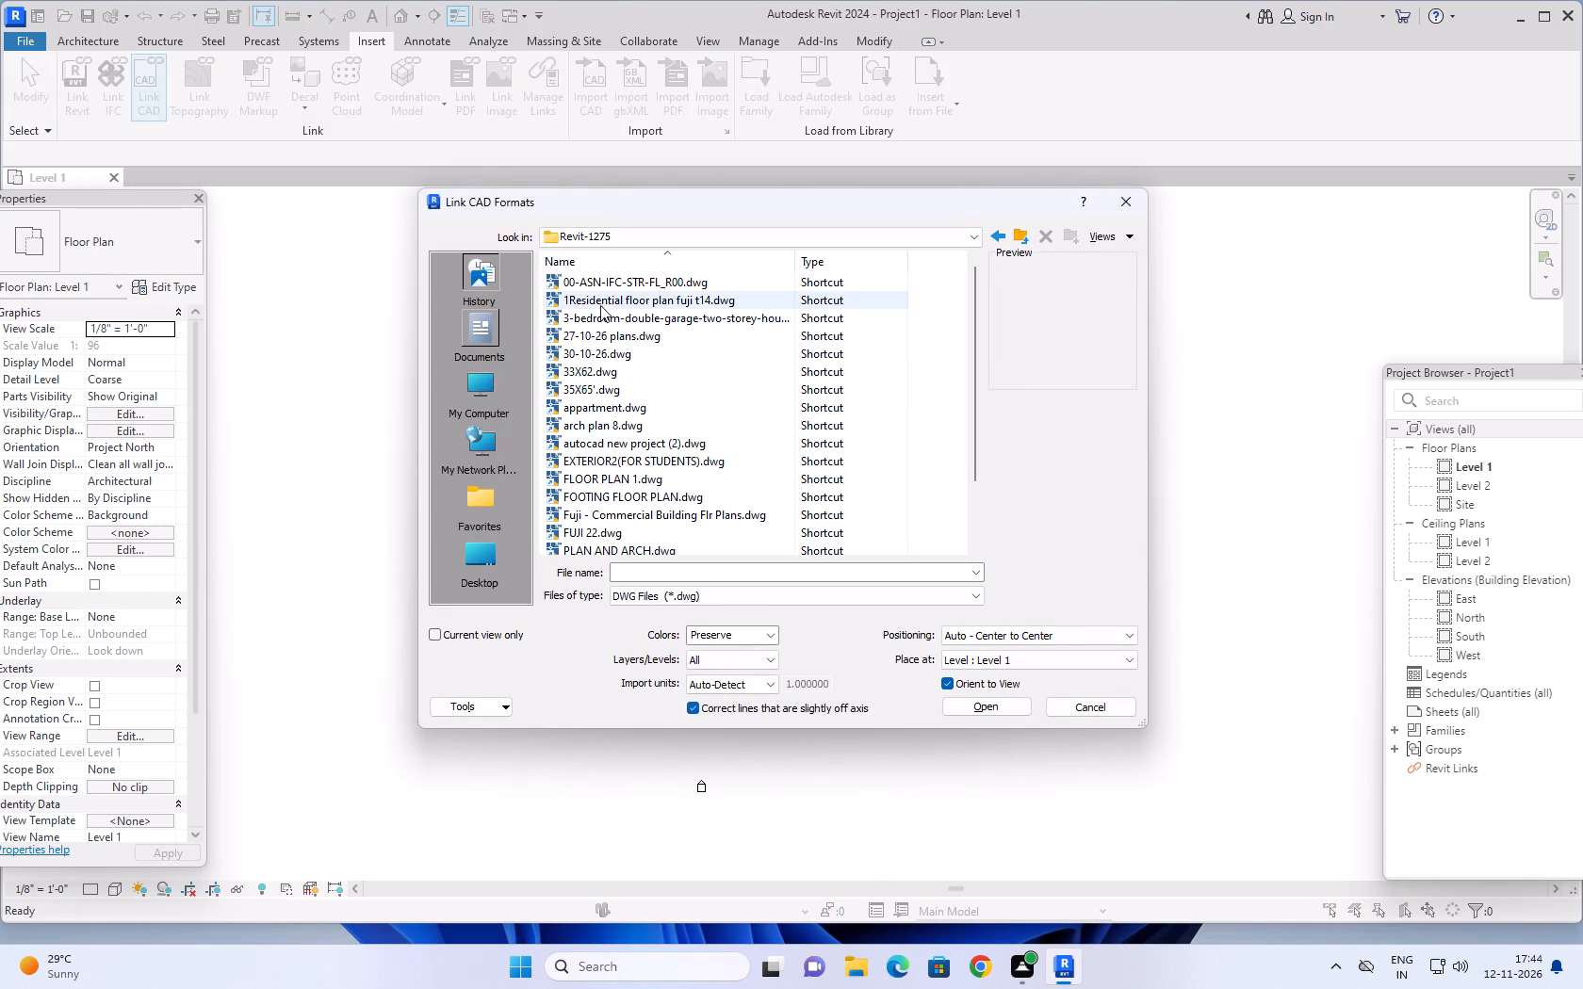
{"action": "scroll", "coordinate": [600, 304], "scroll_direction": "up", "scroll_amount": 3}
{"action": "scroll", "coordinate": [607, 375], "scroll_direction": "down", "scroll_amount": 1}
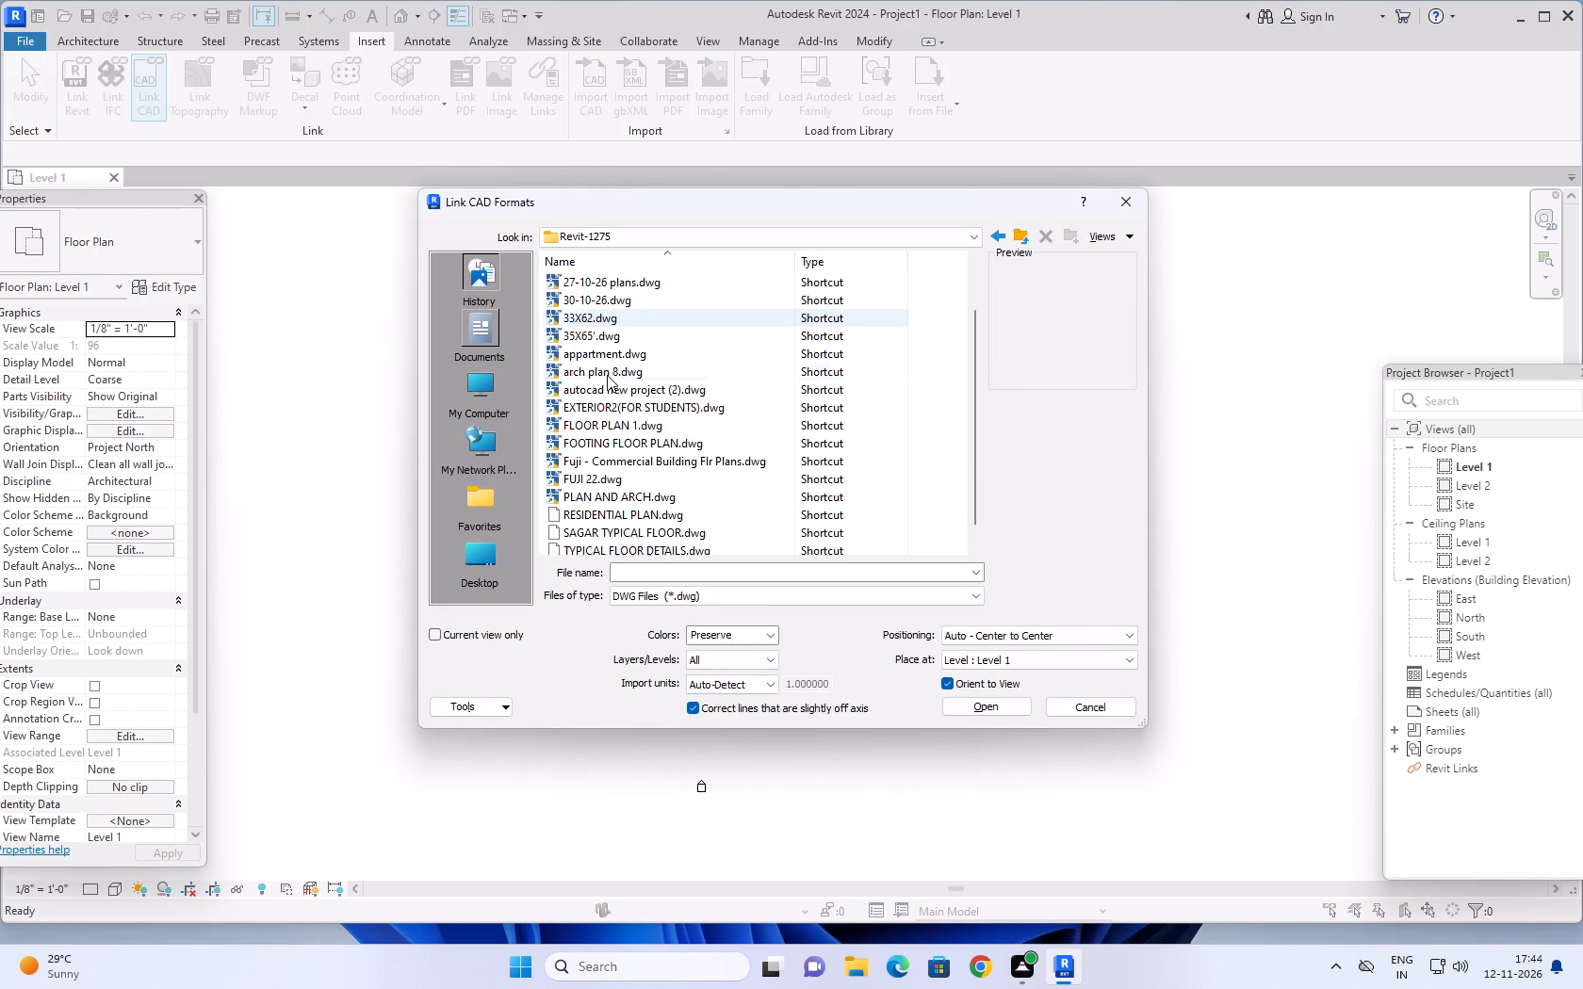
{"action": "scroll", "coordinate": [607, 378], "scroll_direction": "down", "scroll_amount": 5}
{"action": "scroll", "coordinate": [612, 447], "scroll_direction": "up", "scroll_amount": 6}
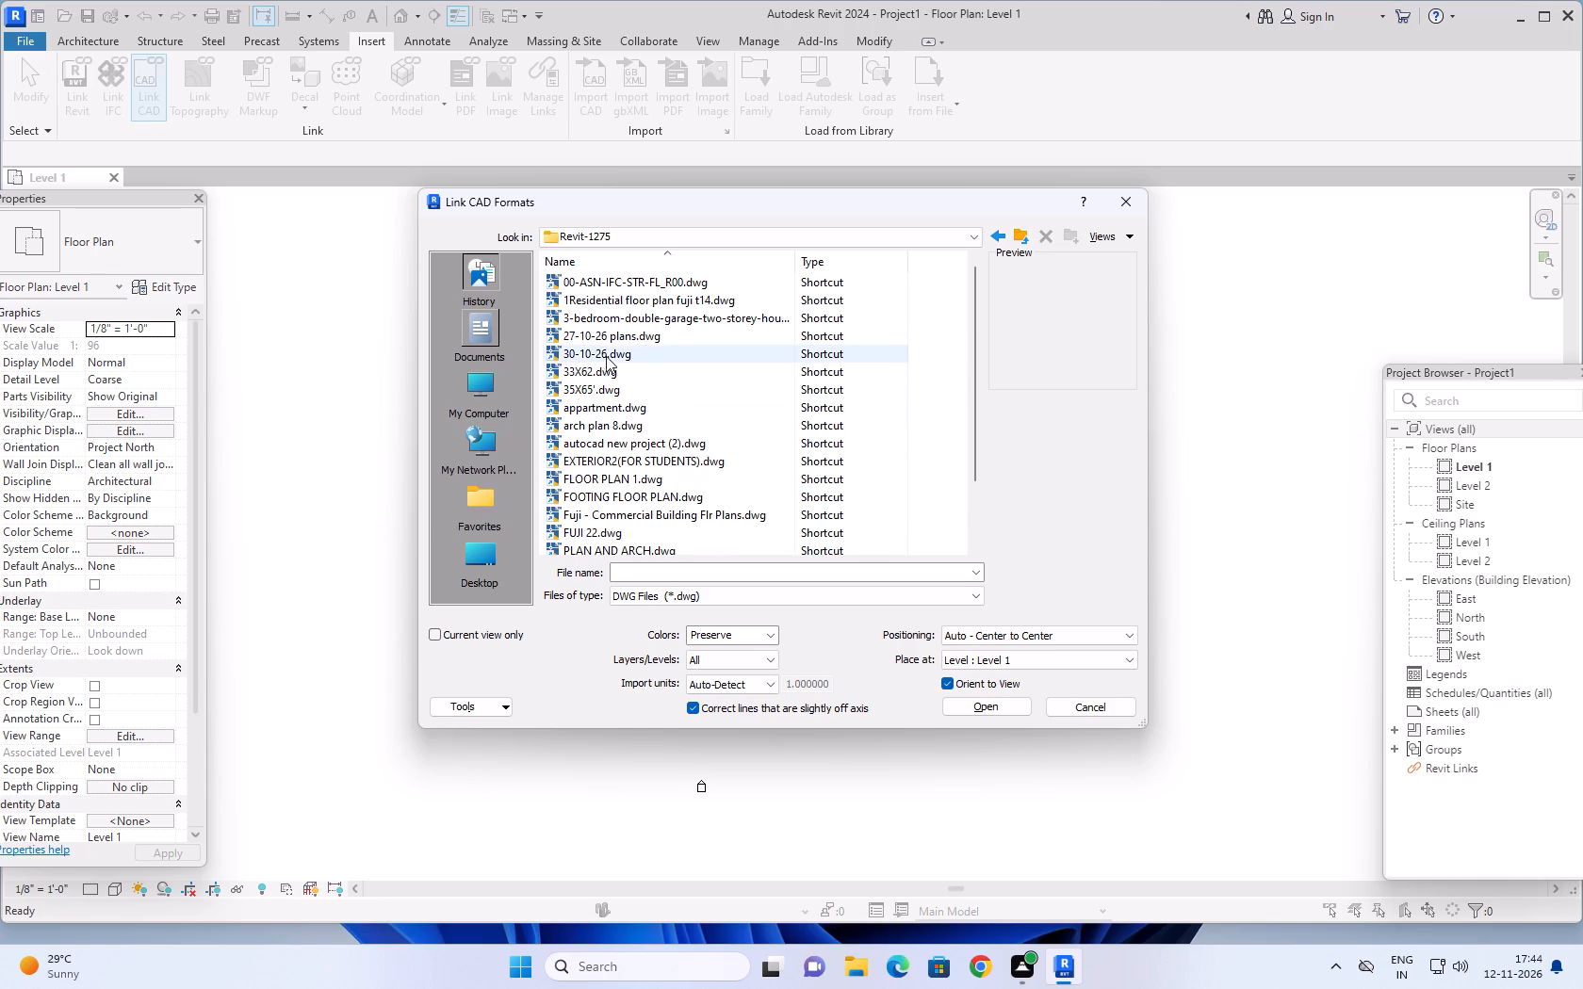
{"action": "scroll", "coordinate": [597, 349], "scroll_direction": "up", "scroll_amount": 5}
{"action": "left_click", "coordinate": [476, 383]}
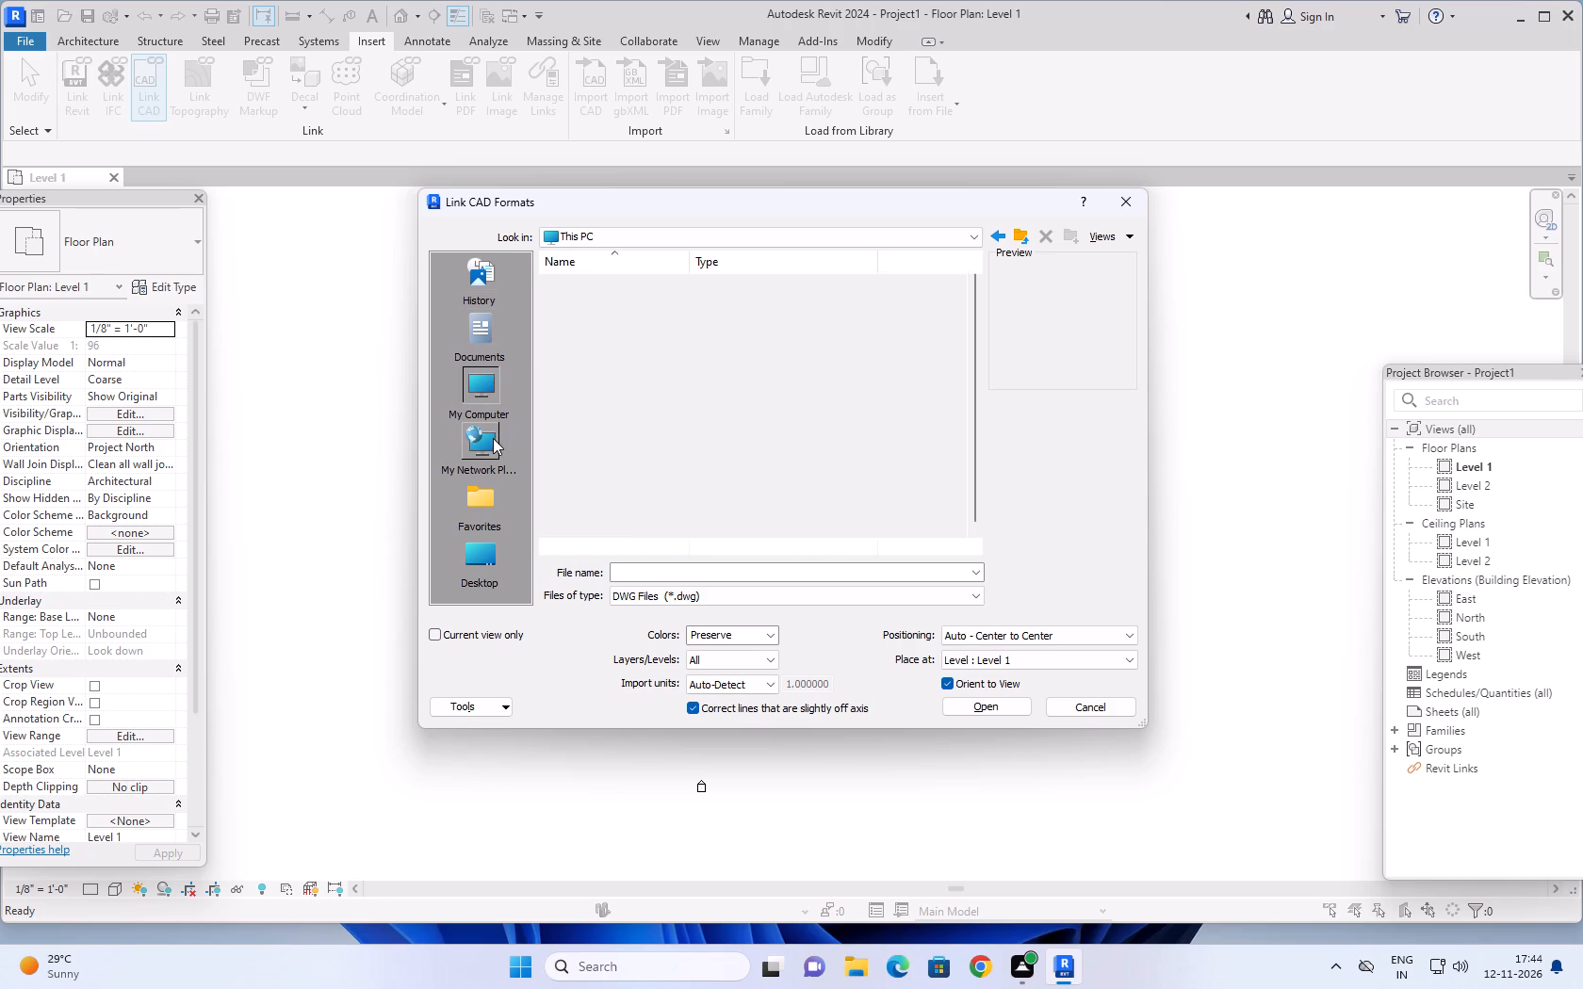
{"action": "left_click", "coordinate": [493, 438]}
{"action": "left_click", "coordinate": [481, 508]}
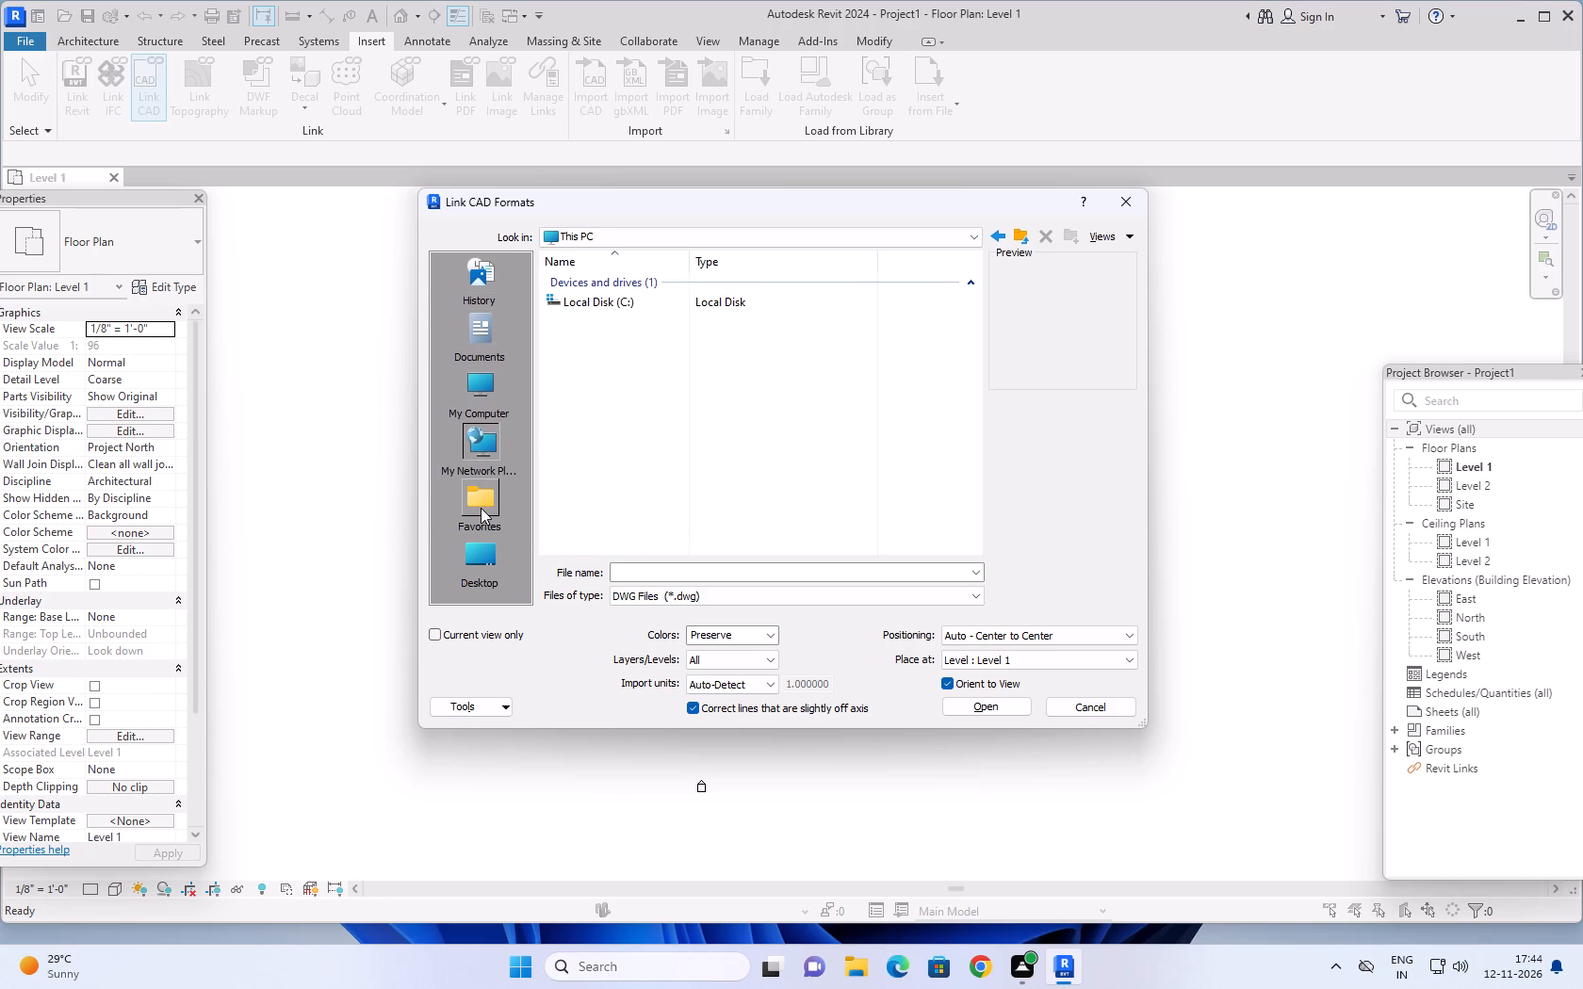
{"action": "left_click", "coordinate": [475, 576]}
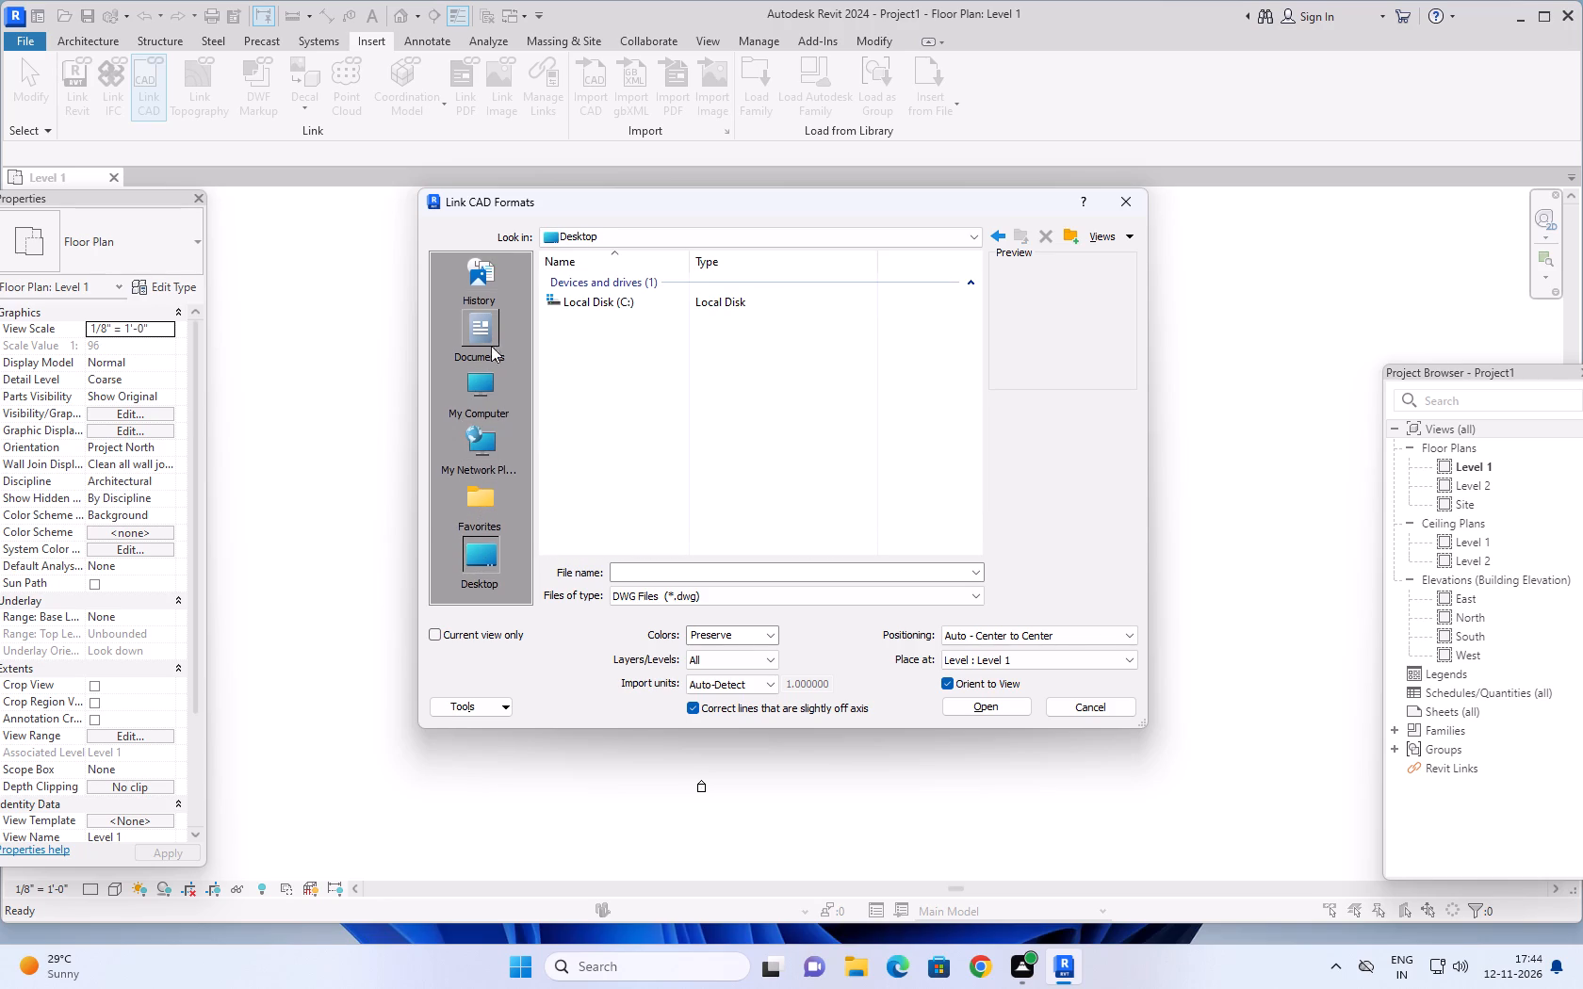
{"action": "left_click", "coordinate": [478, 316]}
{"action": "left_click", "coordinate": [478, 282]}
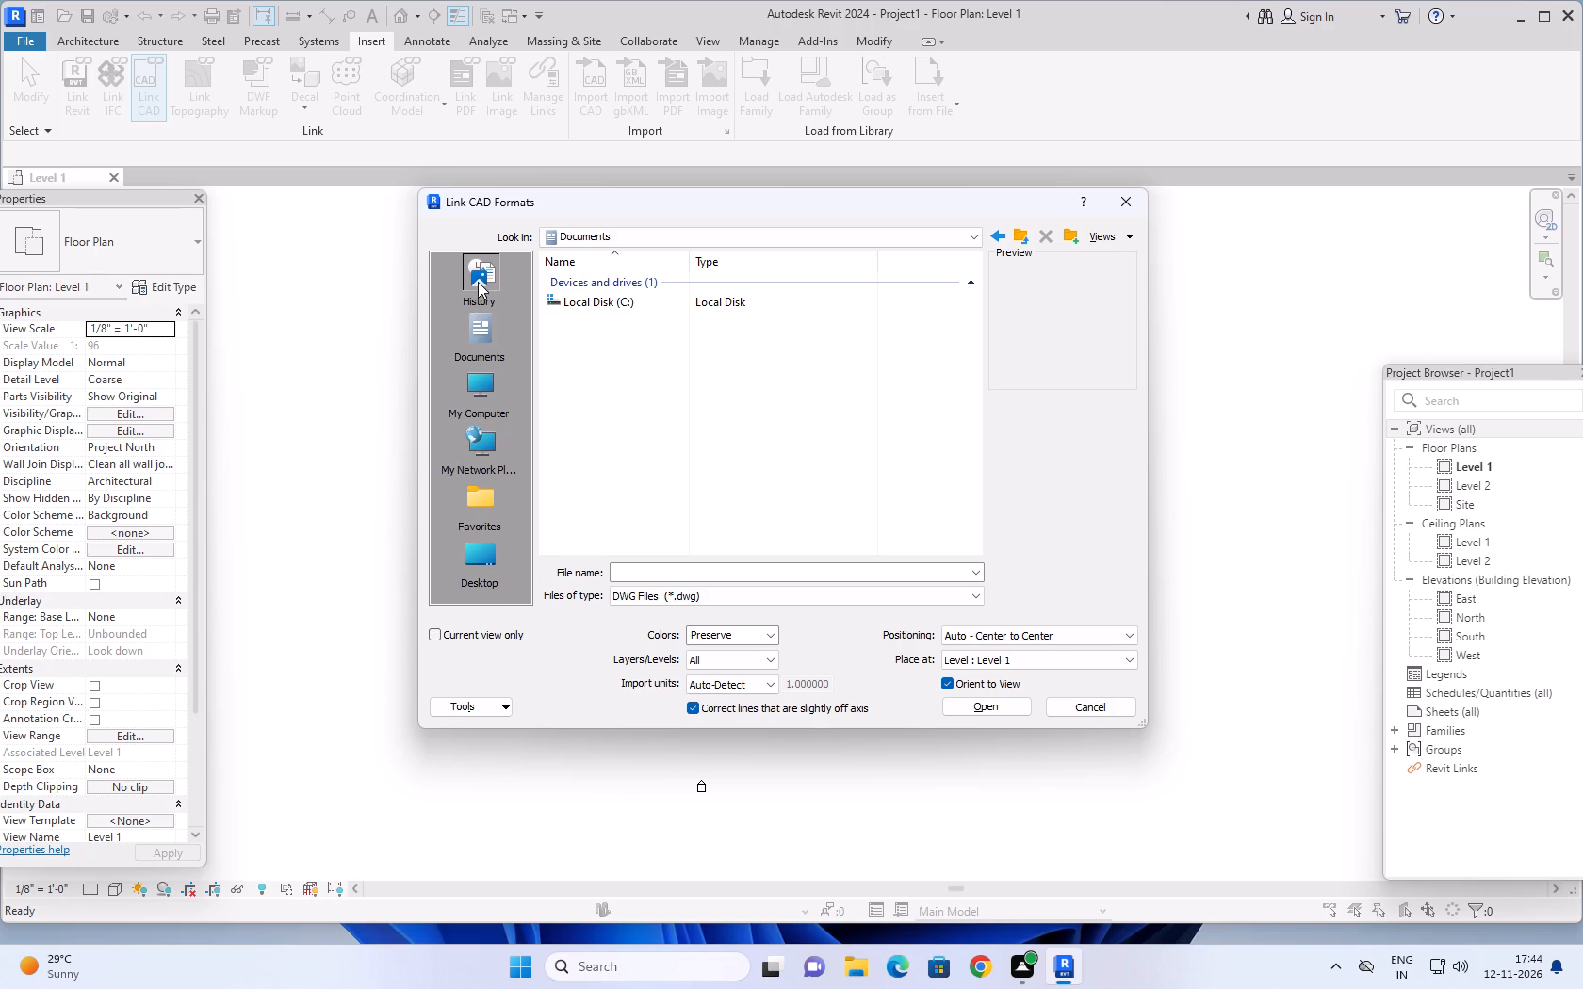
{"action": "left_click", "coordinate": [488, 353]}
{"action": "scroll", "coordinate": [621, 328], "scroll_direction": "up", "scroll_amount": 1}
{"action": "scroll", "coordinate": [621, 328], "scroll_direction": "down", "scroll_amount": 5}
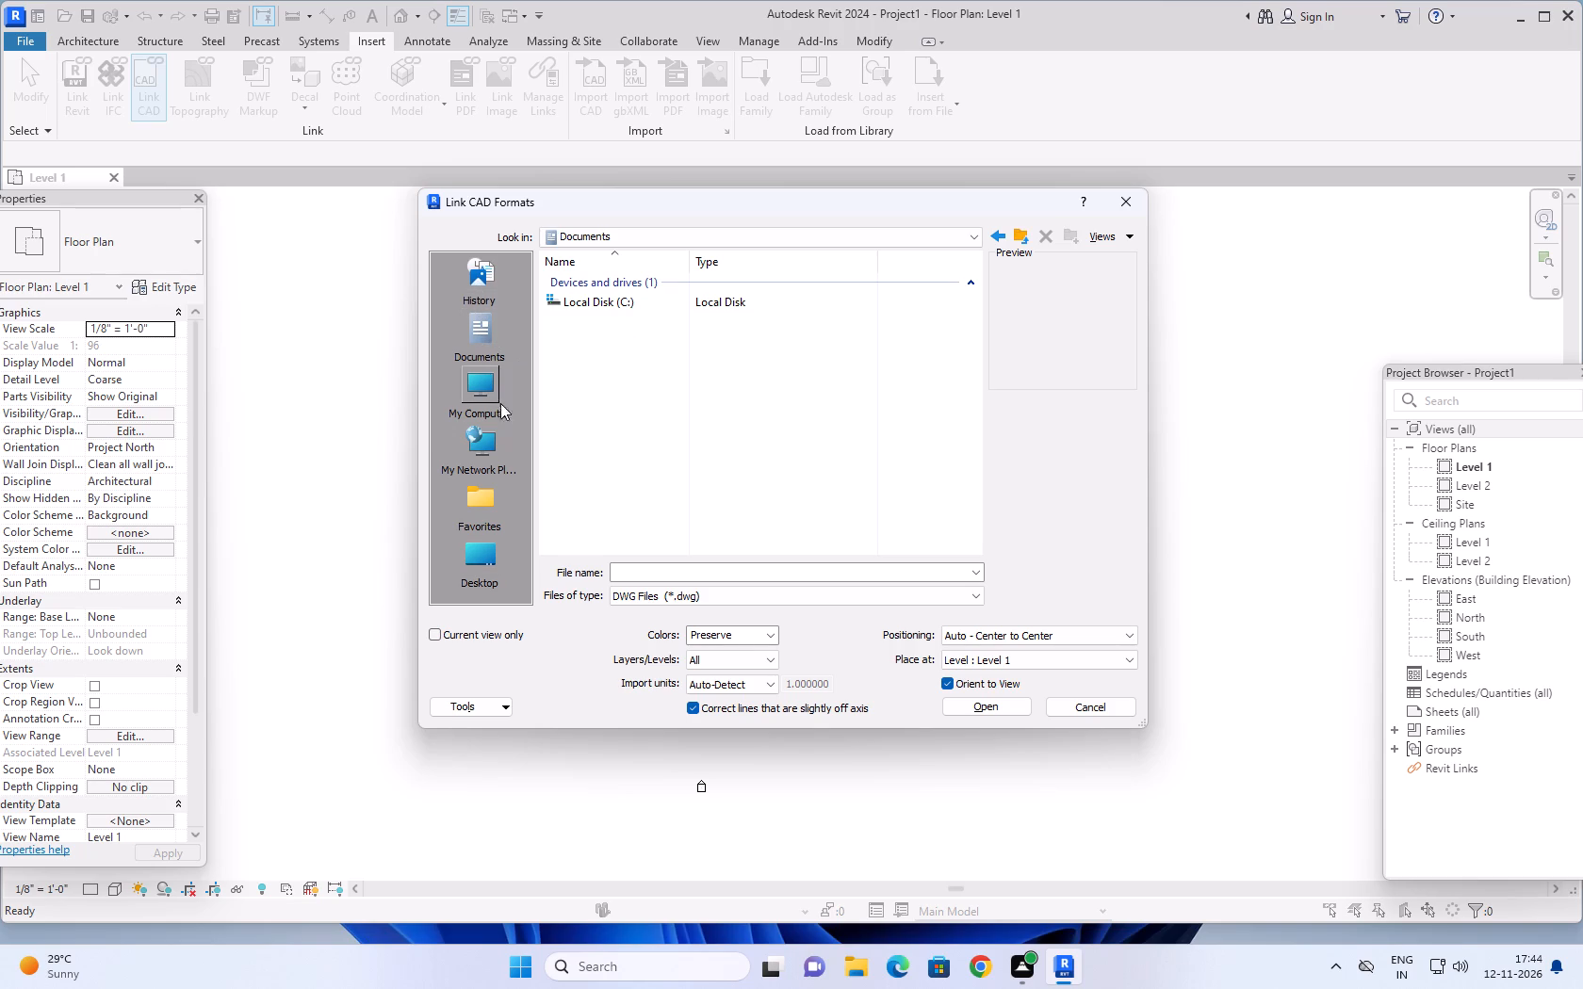
{"action": "left_click", "coordinate": [479, 404]}
{"action": "left_click", "coordinate": [484, 451]}
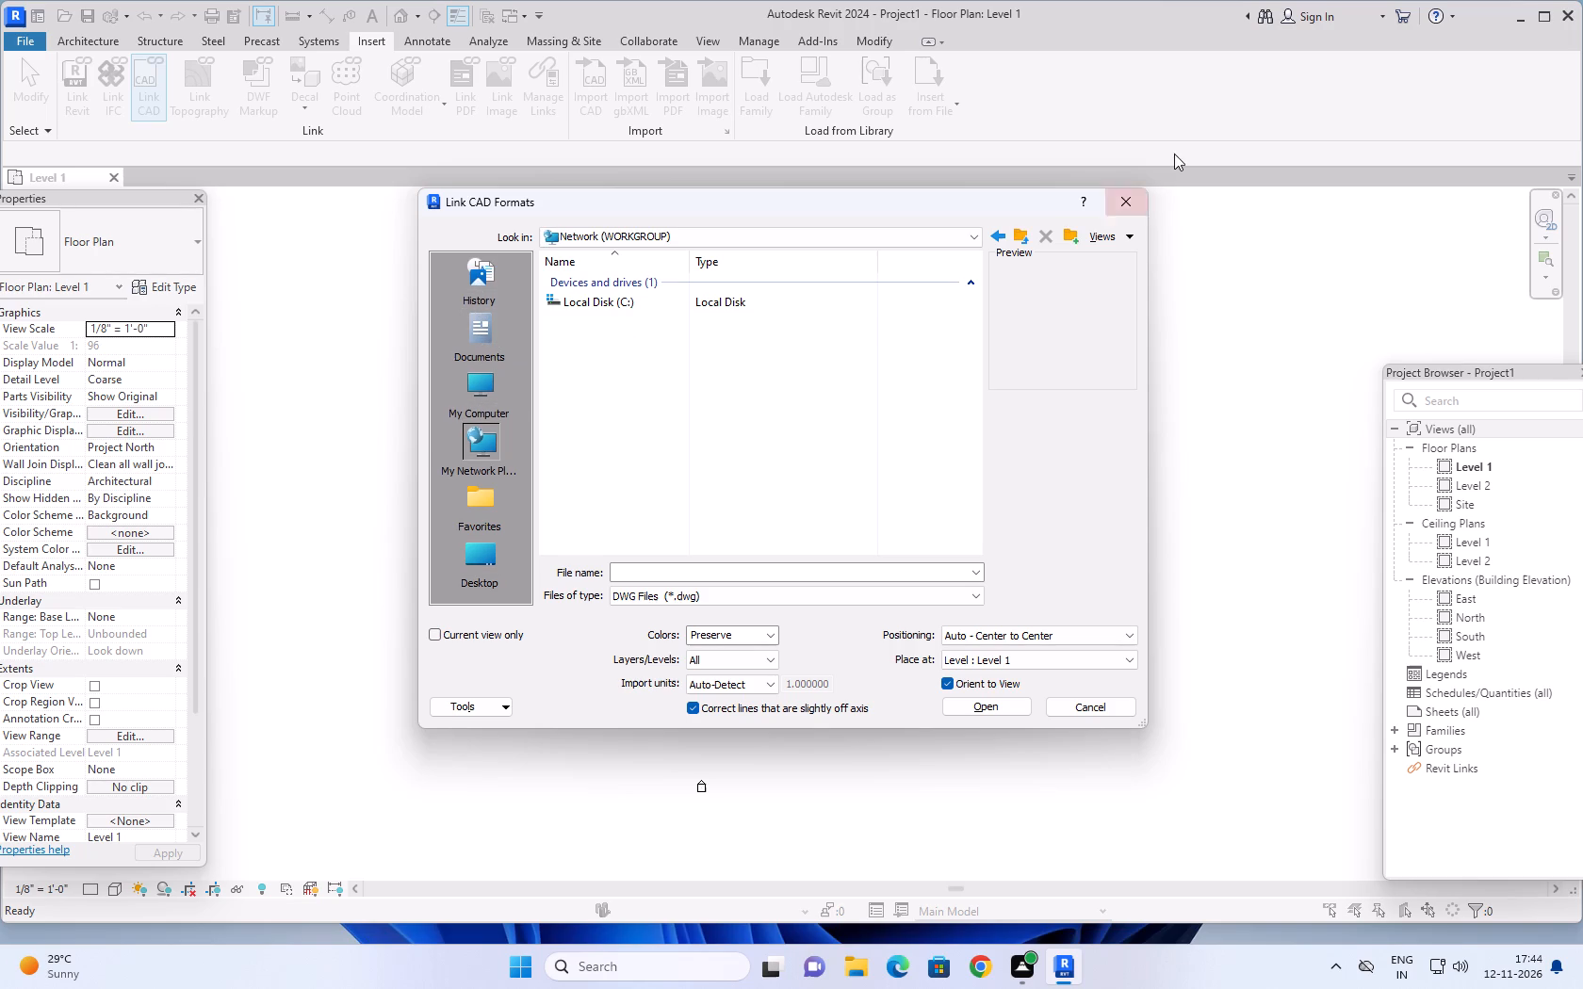
{"action": "left_click", "coordinate": [1128, 195]}
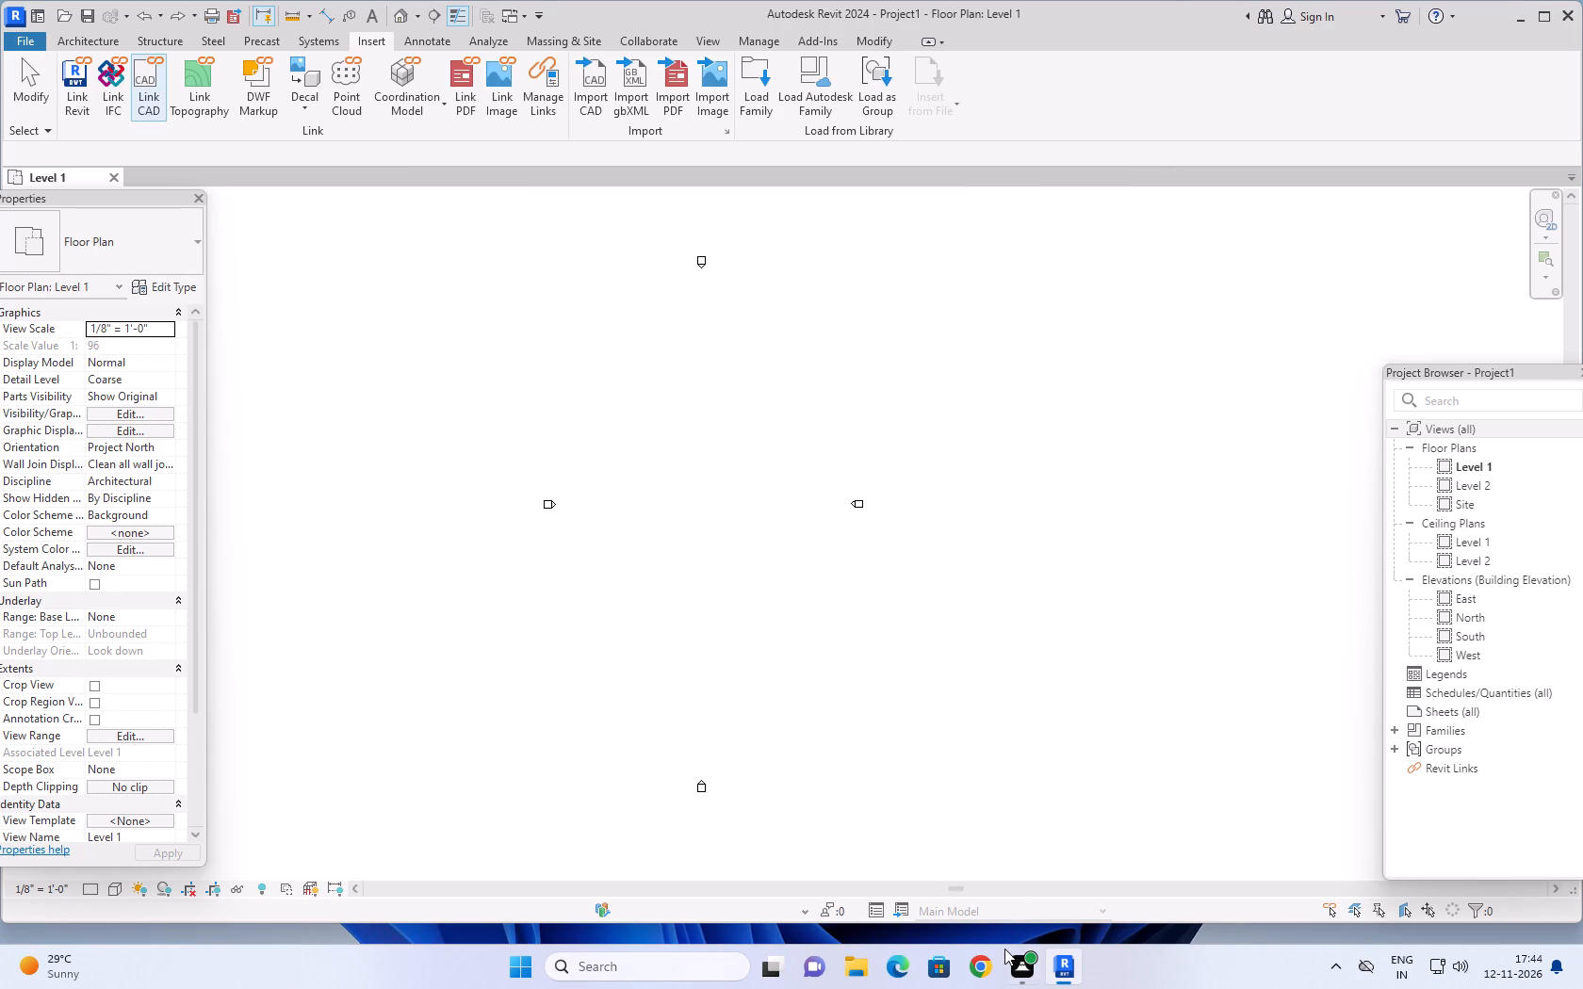
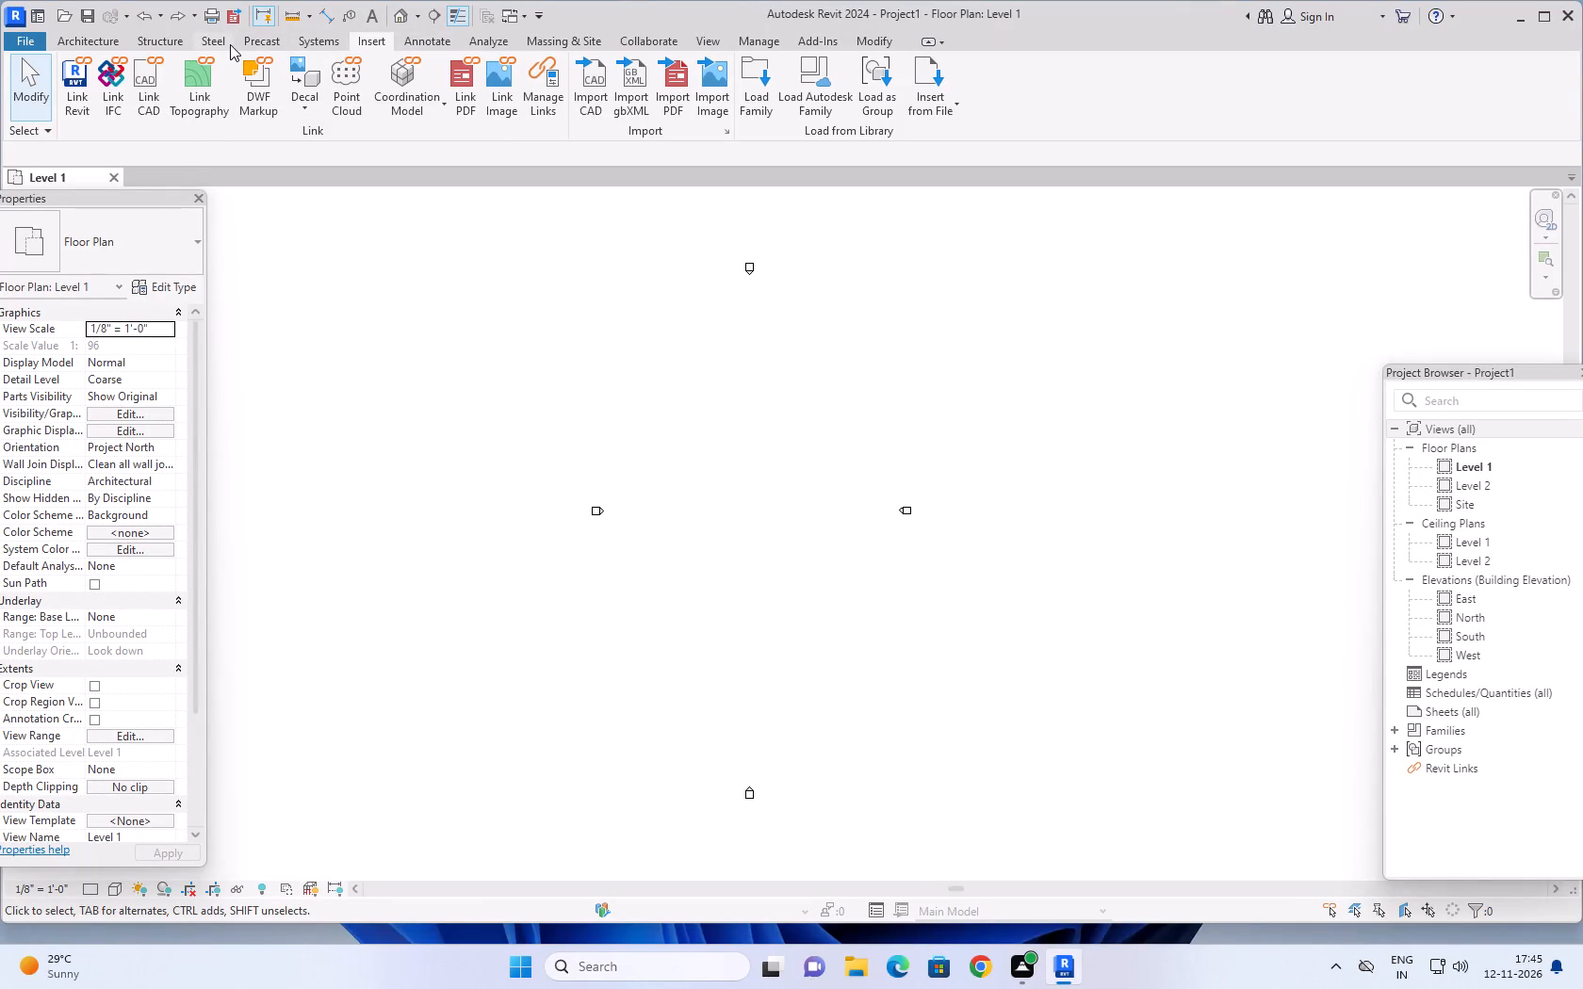
Link 28-10-26 residential plan (1).dwg from Documents to Level 1 with preserved colors and Auto - Center to Center positioning.
{"action": "left_click", "coordinate": [153, 76]}
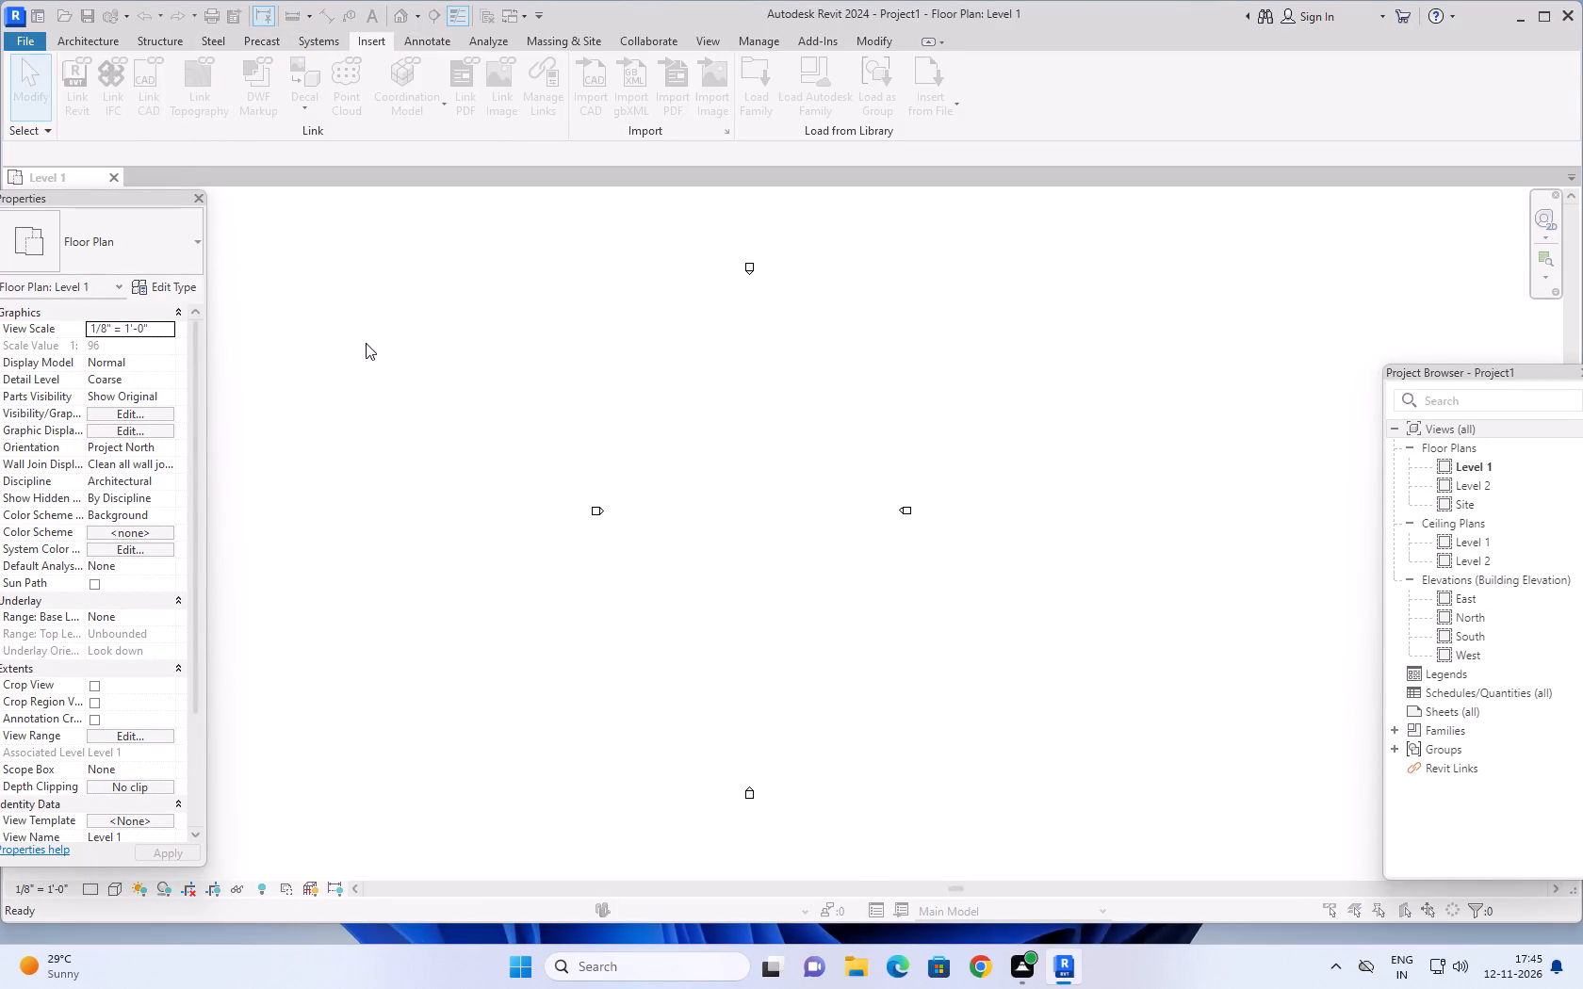
{"action": "scroll", "coordinate": [612, 411], "scroll_direction": "down", "scroll_amount": 1}
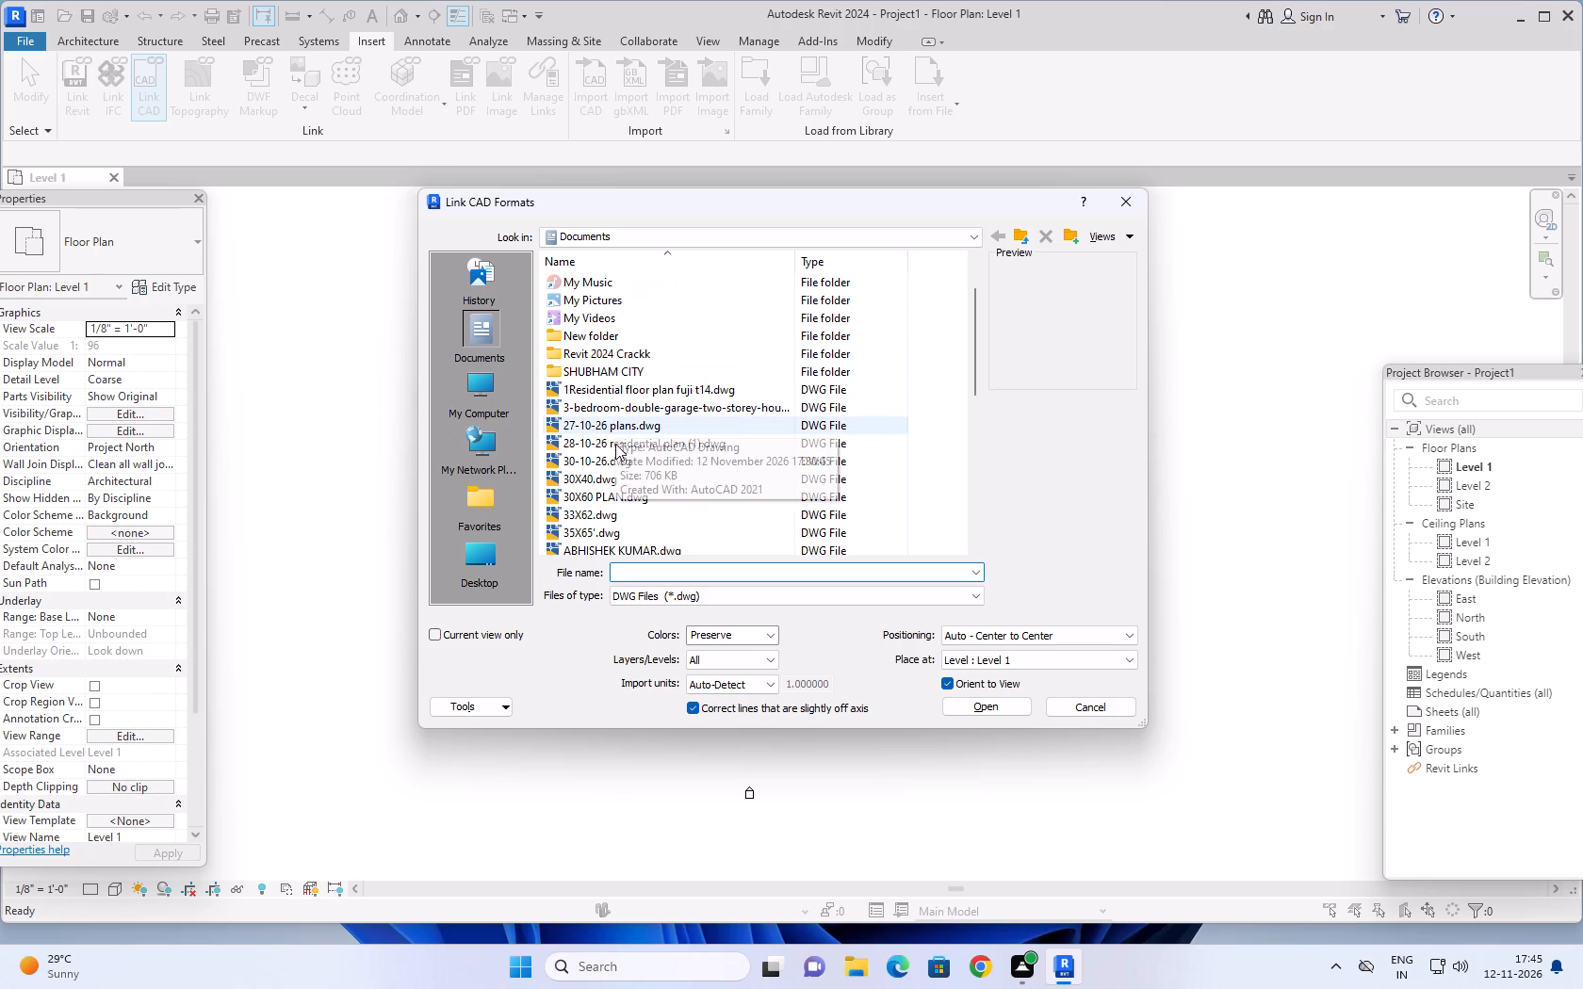
{"action": "left_click", "coordinate": [572, 441]}
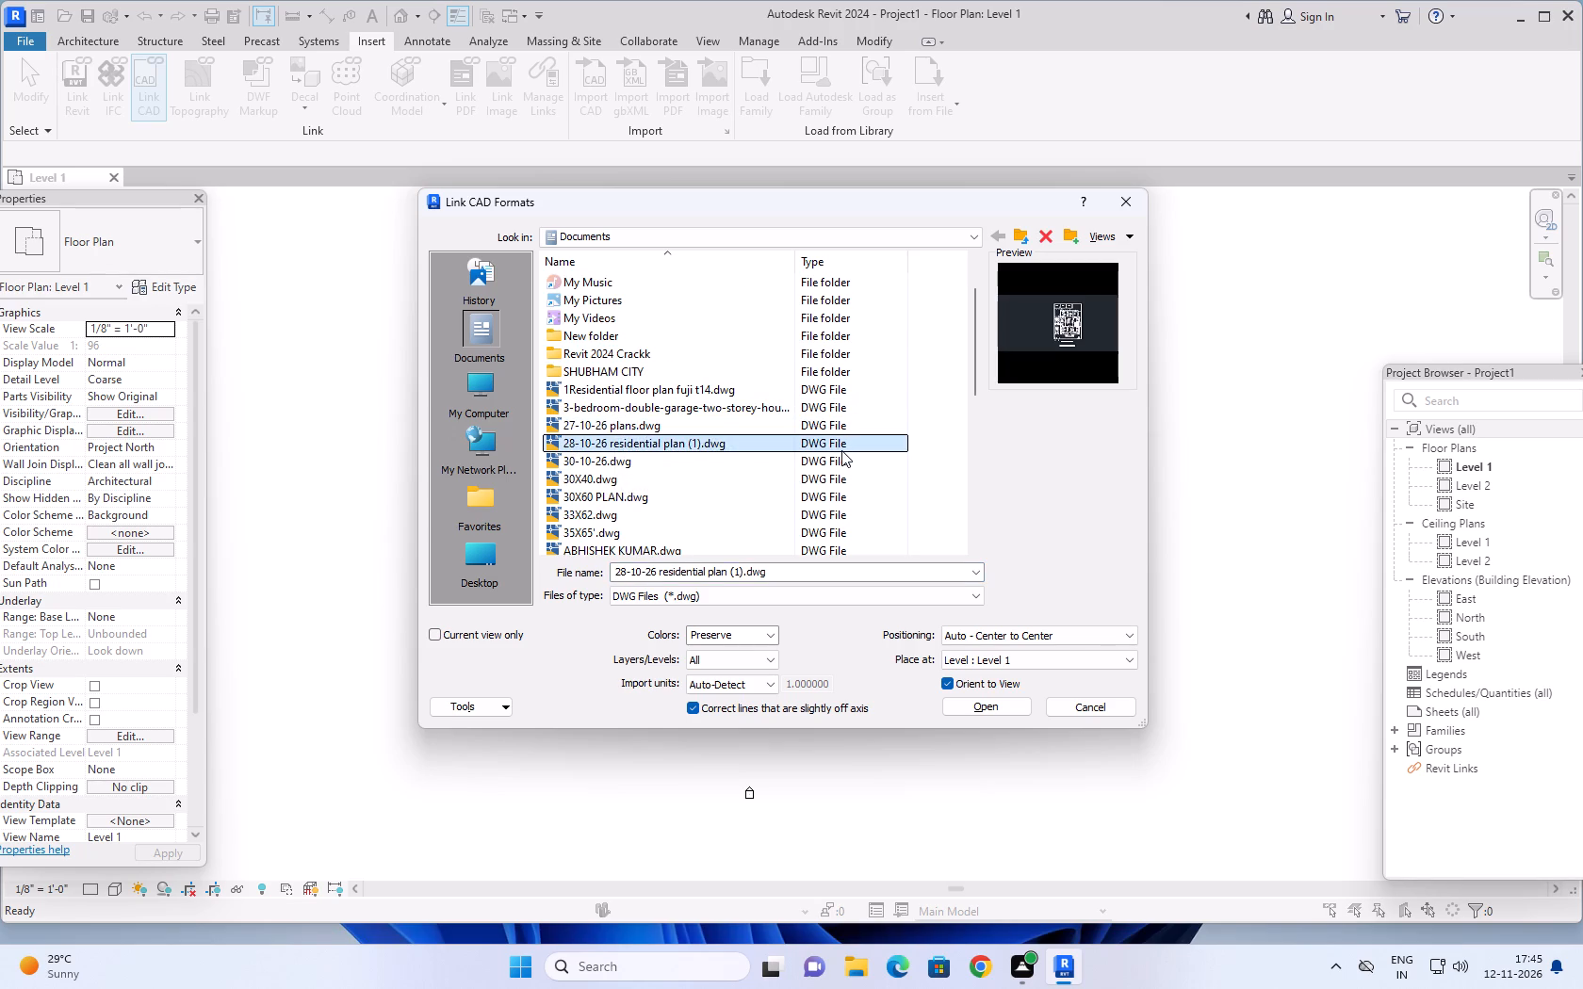
{"action": "left_click", "coordinate": [988, 700]}
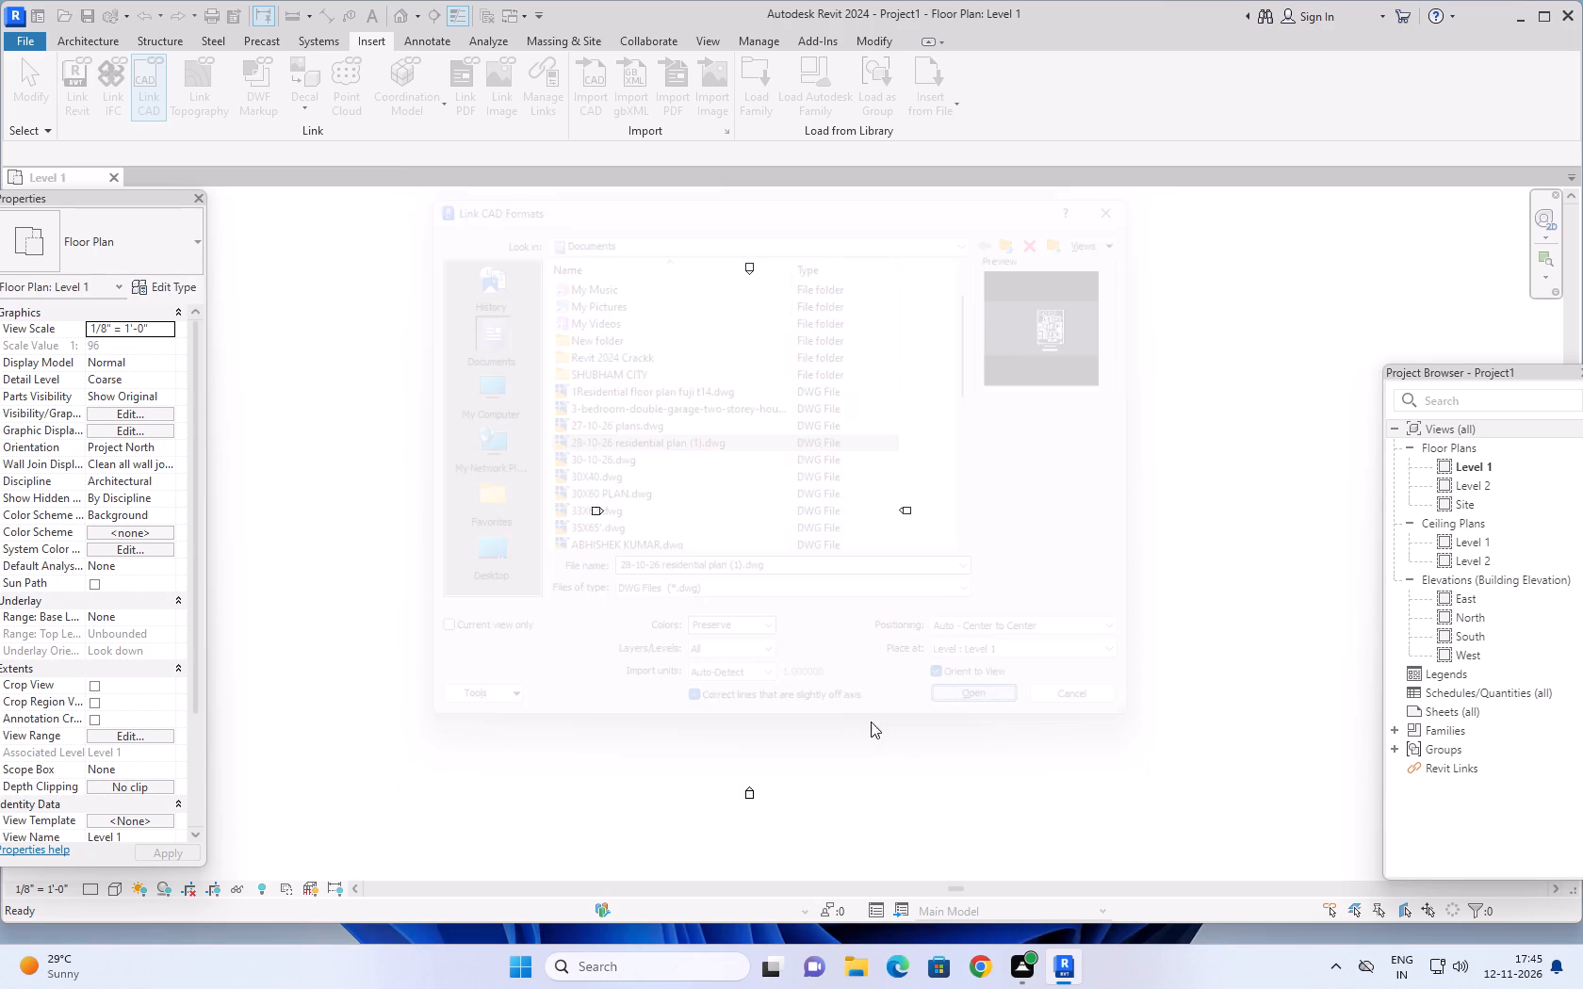
Pin the linked residential plan drawing in place on Level 1 and clear the selection.
{"action": "scroll", "coordinate": [808, 568], "scroll_direction": "up", "scroll_amount": 5}
{"action": "middle_click_drag", "start_coordinate": [836, 529], "coordinate": [973, 488]}
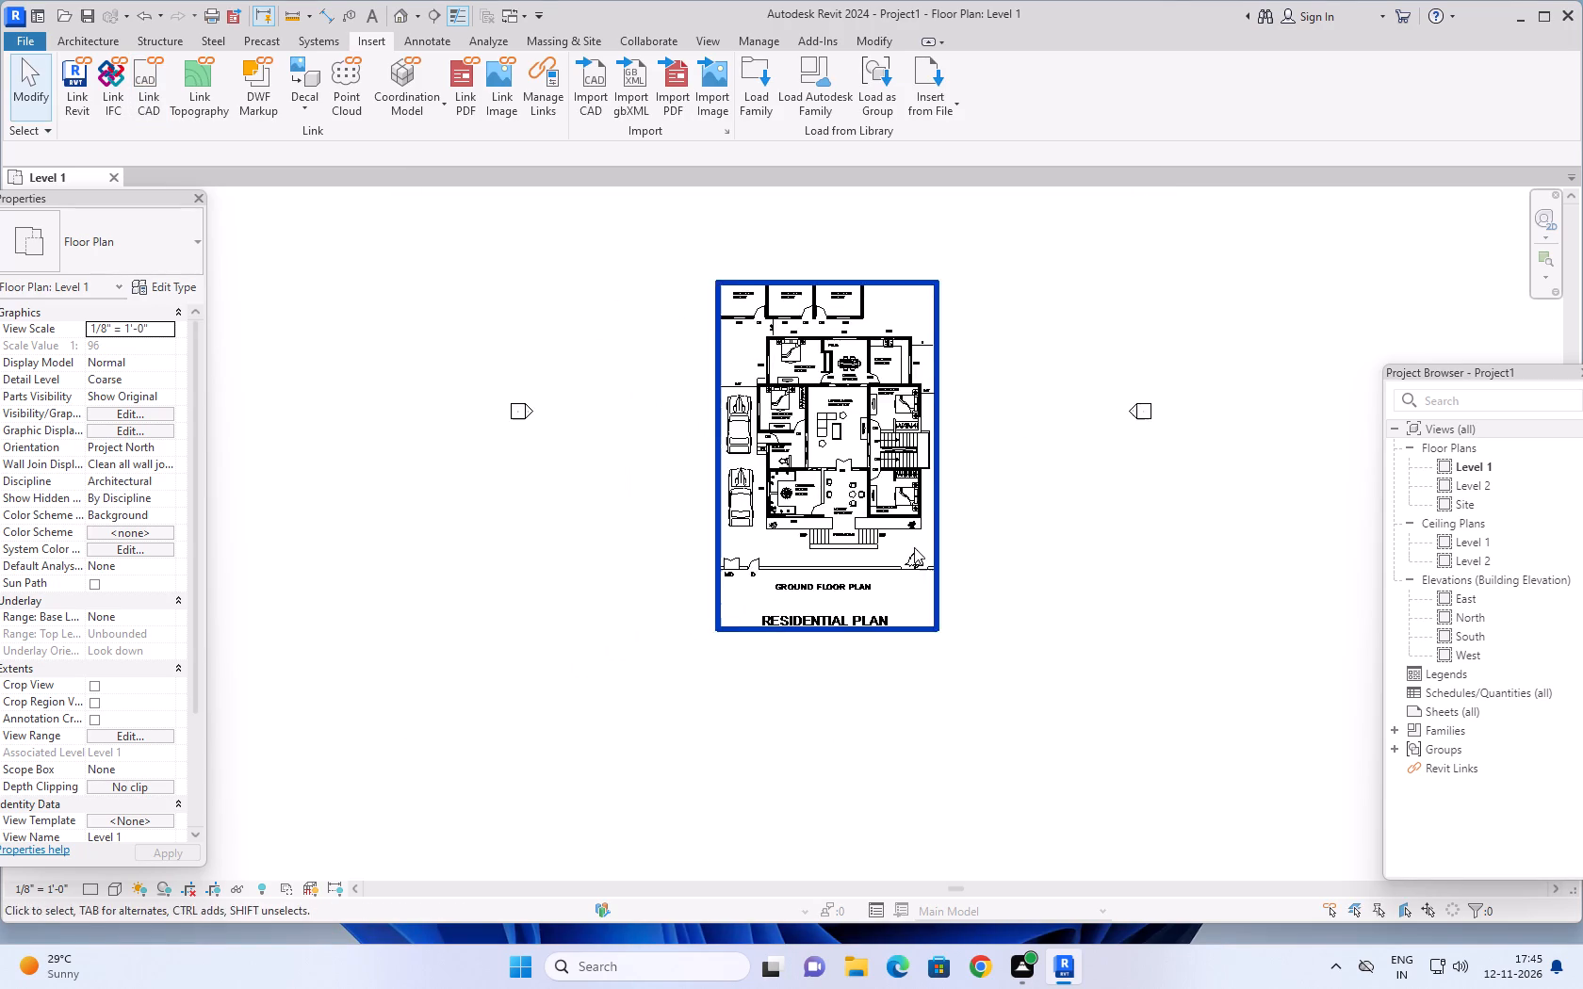
{"action": "scroll", "coordinate": [914, 547], "scroll_direction": "up", "scroll_amount": 5}
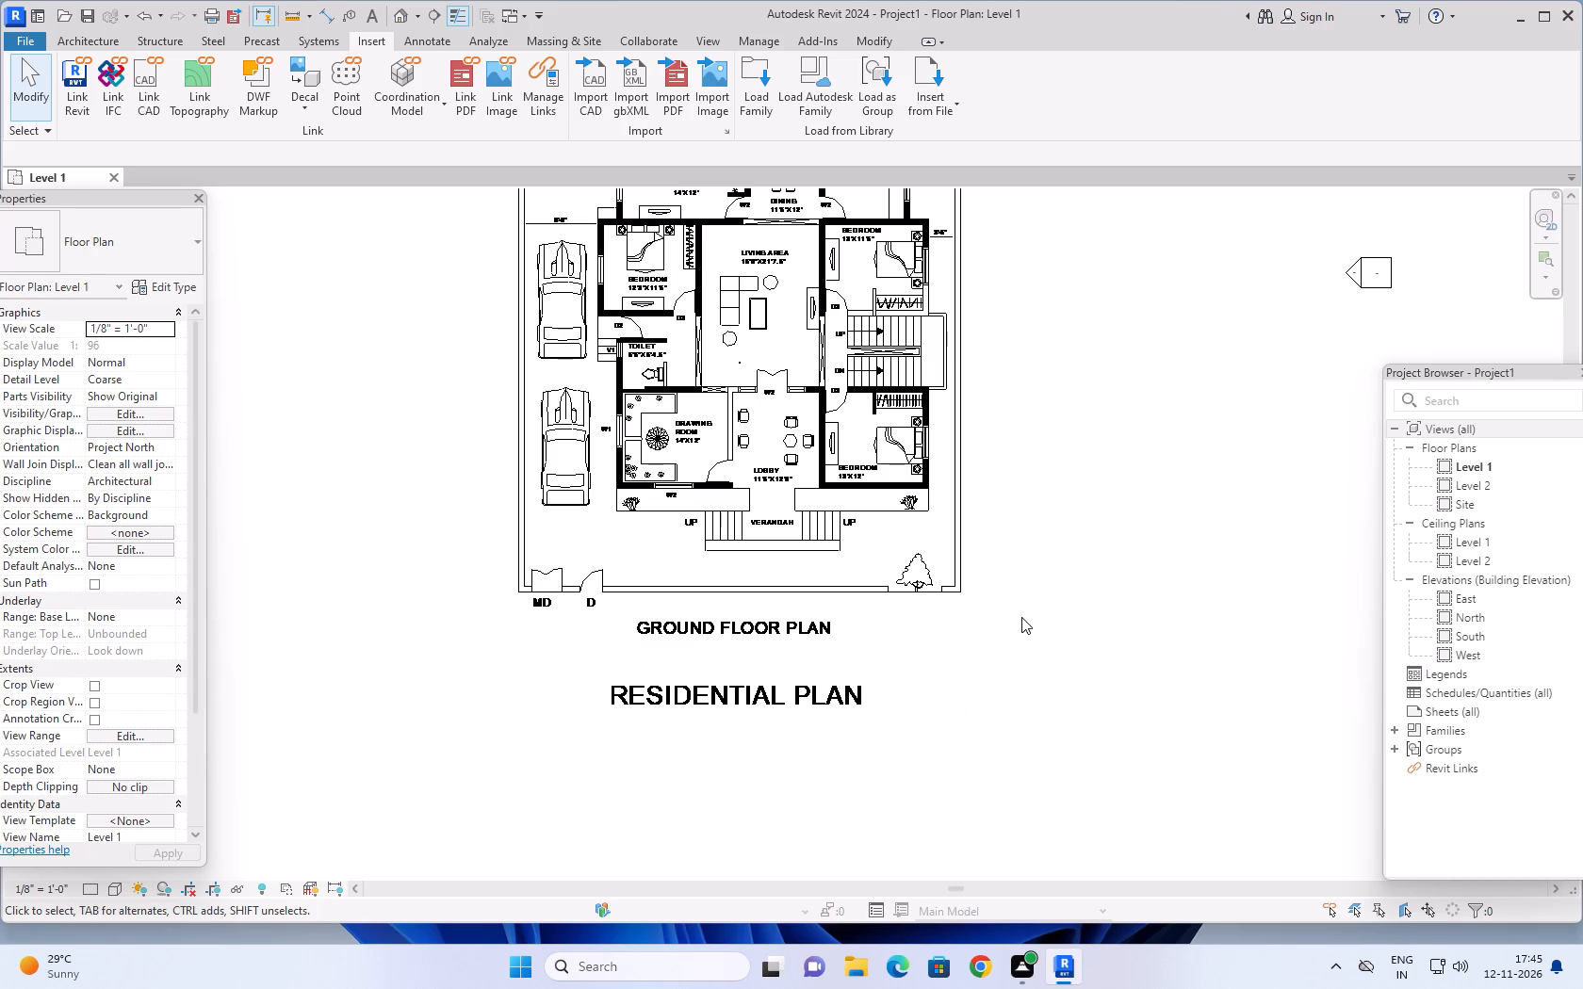
{"action": "scroll", "coordinate": [1009, 596], "scroll_direction": "up", "scroll_amount": 1}
{"action": "middle_click_drag", "start_coordinate": [1003, 489], "coordinate": [1102, 597]}
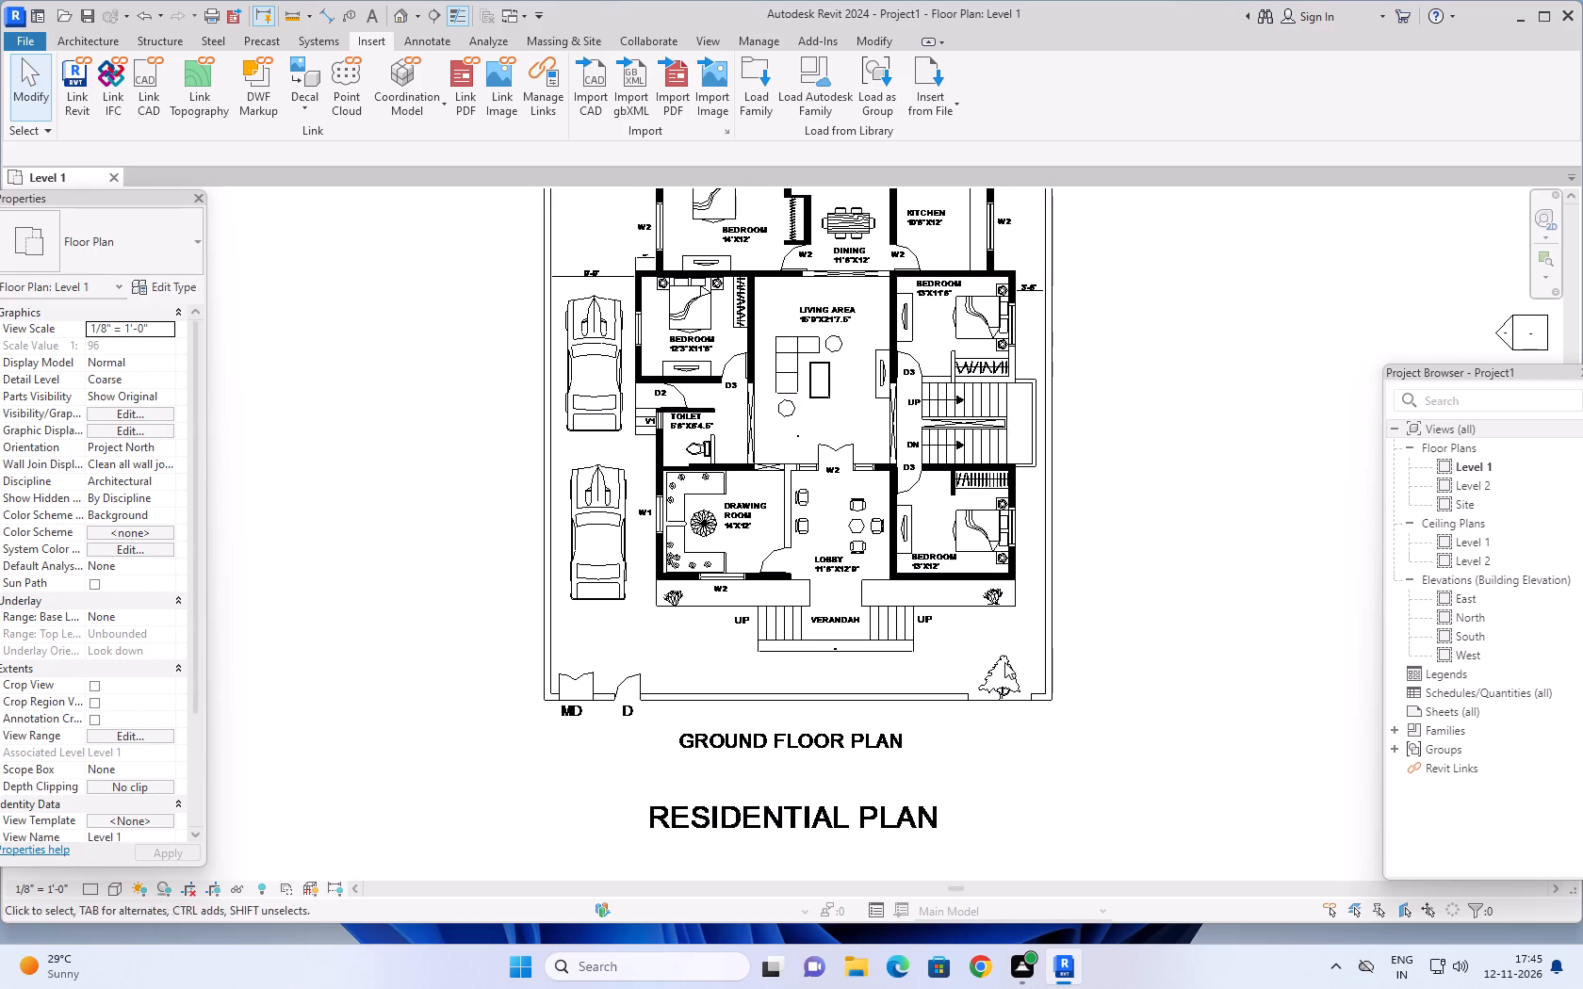
{"action": "left_click", "coordinate": [1048, 634]}
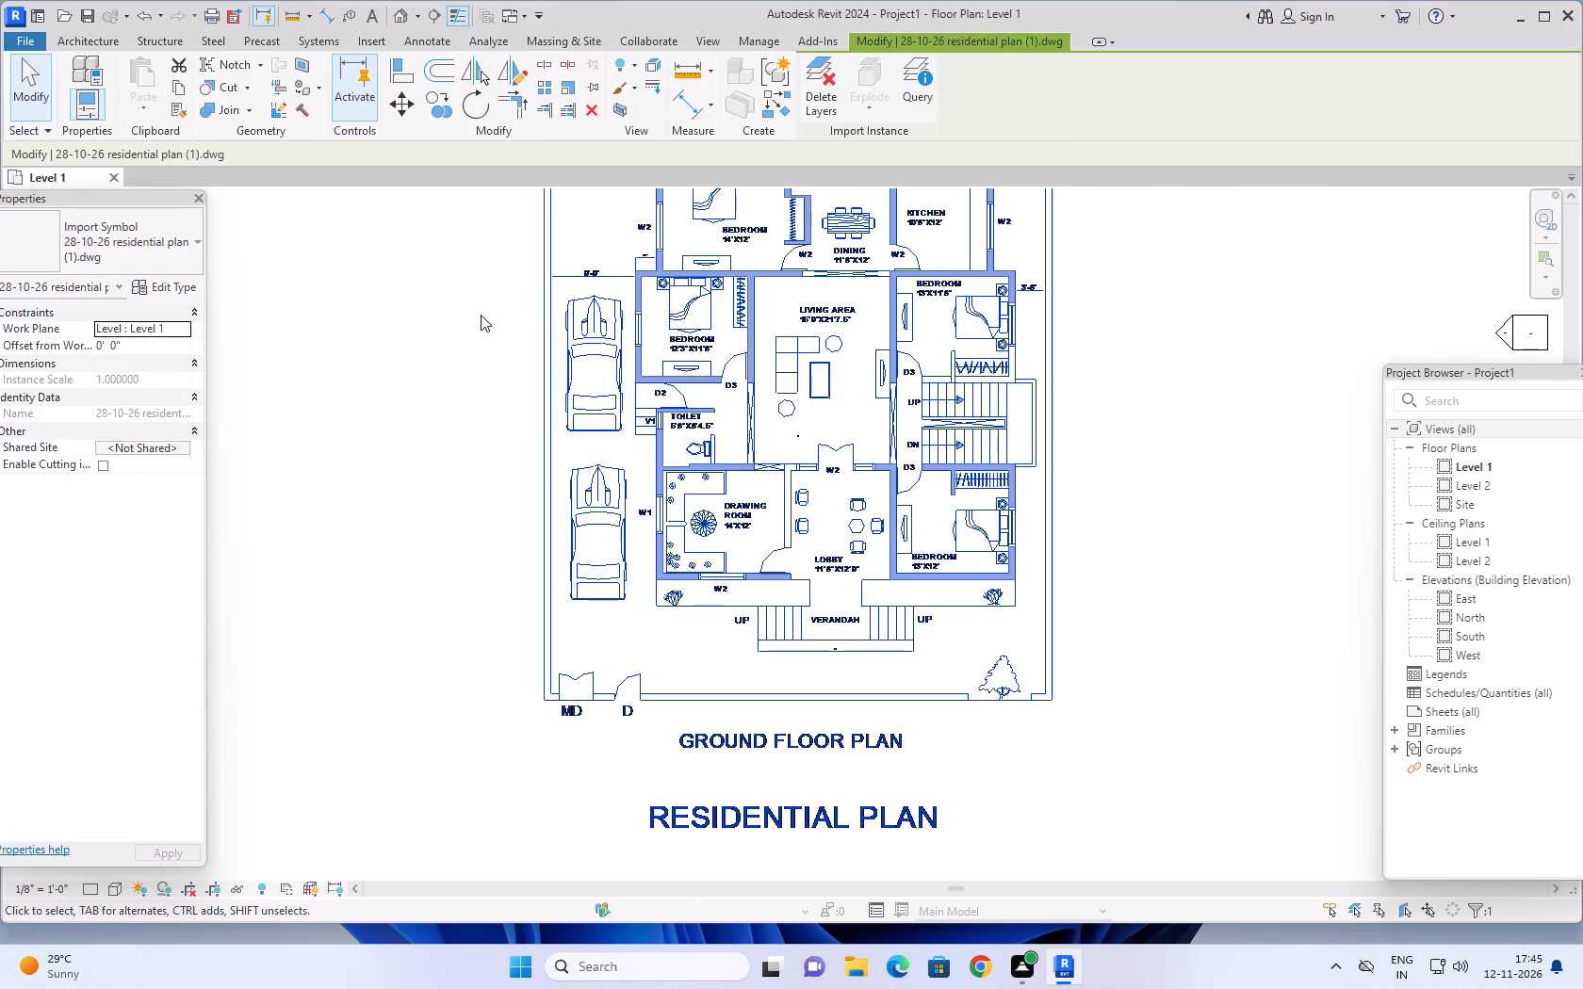
{"action": "left_click", "coordinate": [599, 82]}
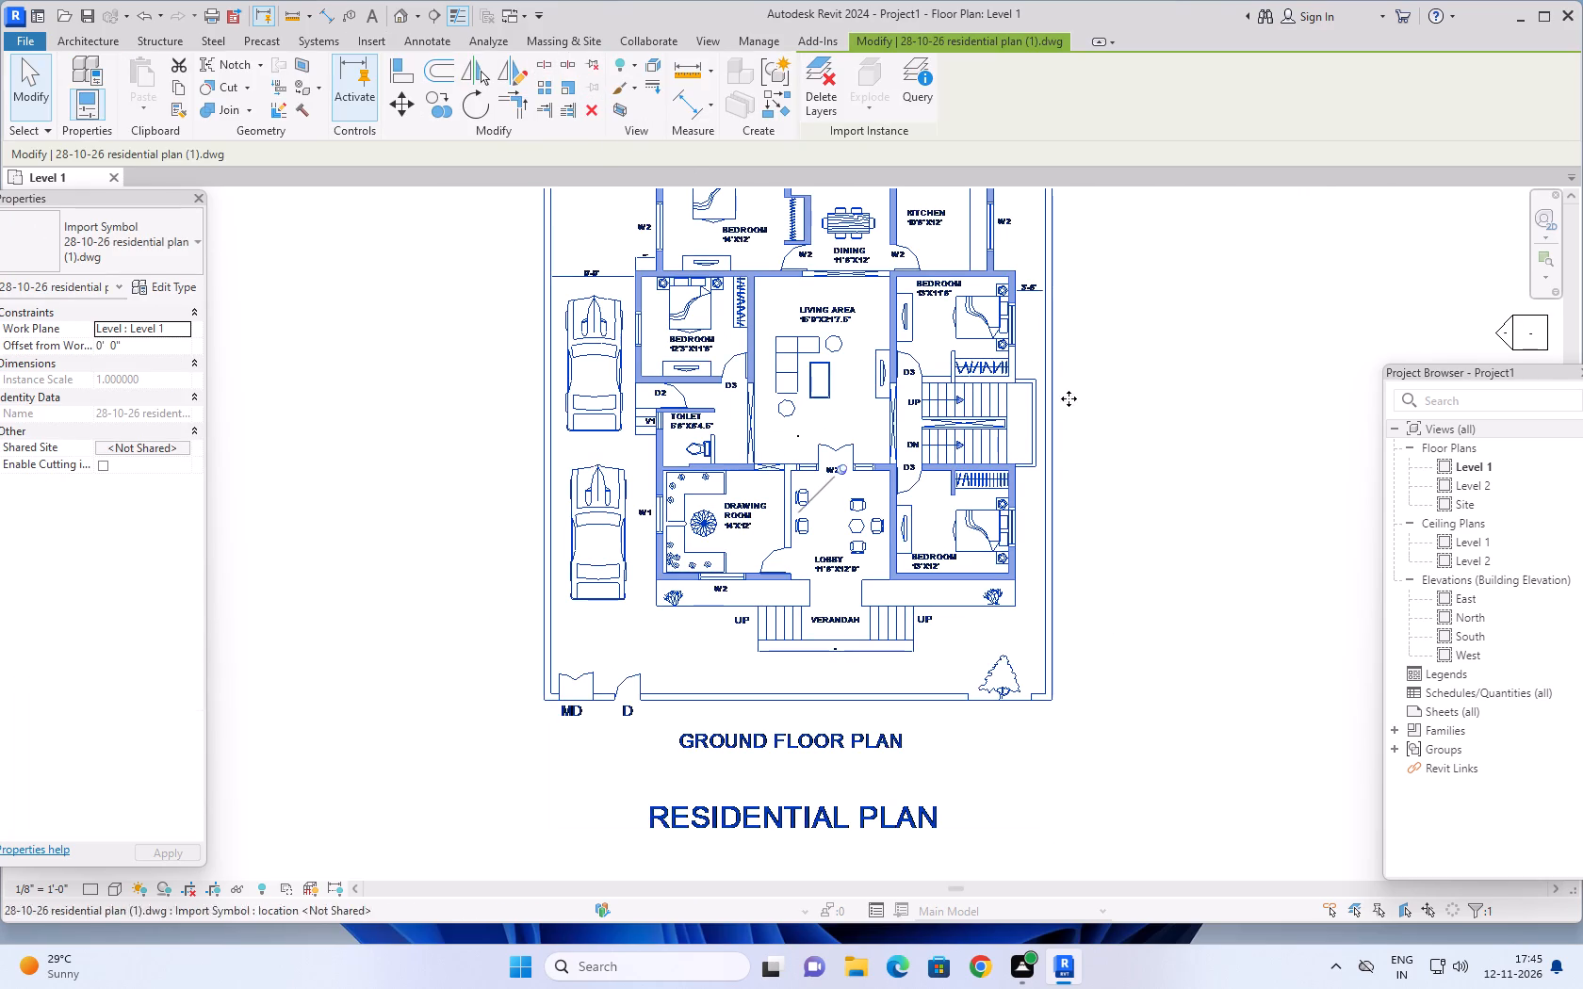
{"action": "scroll", "coordinate": [1109, 409], "scroll_direction": "down", "scroll_amount": 3}
{"action": "middle_click_drag", "start_coordinate": [1135, 296], "coordinate": [1112, 531]}
{"action": "middle_click_drag", "start_coordinate": [1098, 422], "coordinate": [1066, 303]}
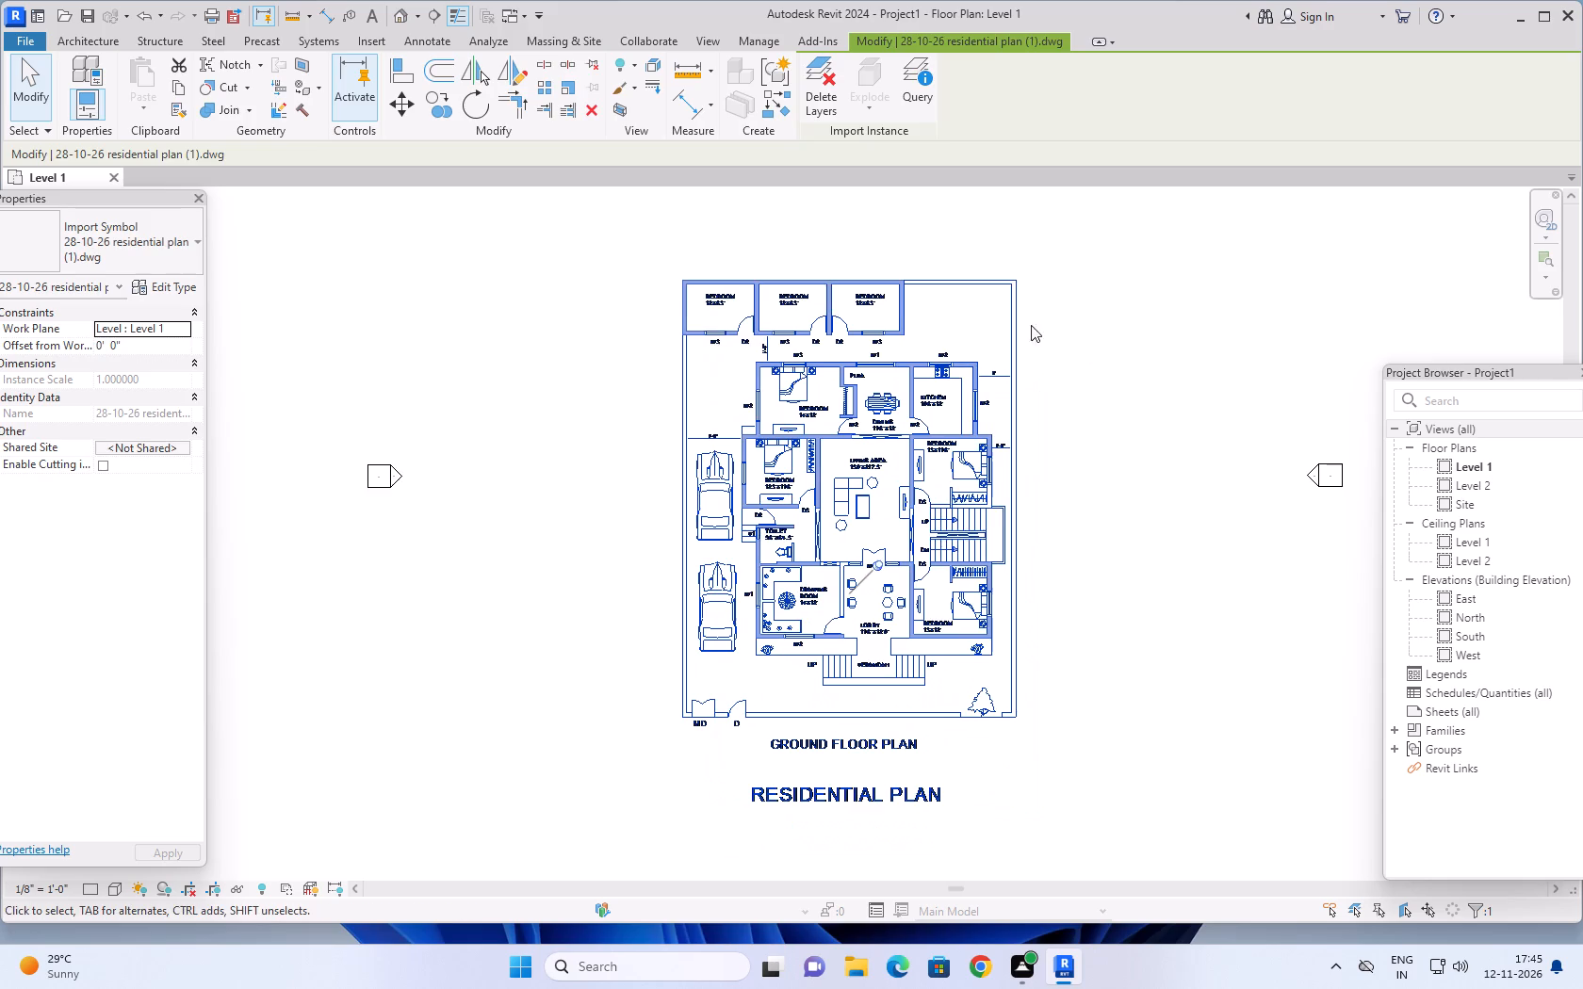
{"action": "key", "text": "Escape"}
{"action": "scroll", "coordinate": [892, 344], "scroll_direction": "up", "scroll_amount": 1}
{"action": "key", "text": "Escape"}
{"action": "scroll", "coordinate": [923, 380], "scroll_direction": "up", "scroll_amount": 2}
{"action": "key", "text": "Escape"}
{"action": "key", "text": "Escape"}
{"action": "key", "text": "Escape"}
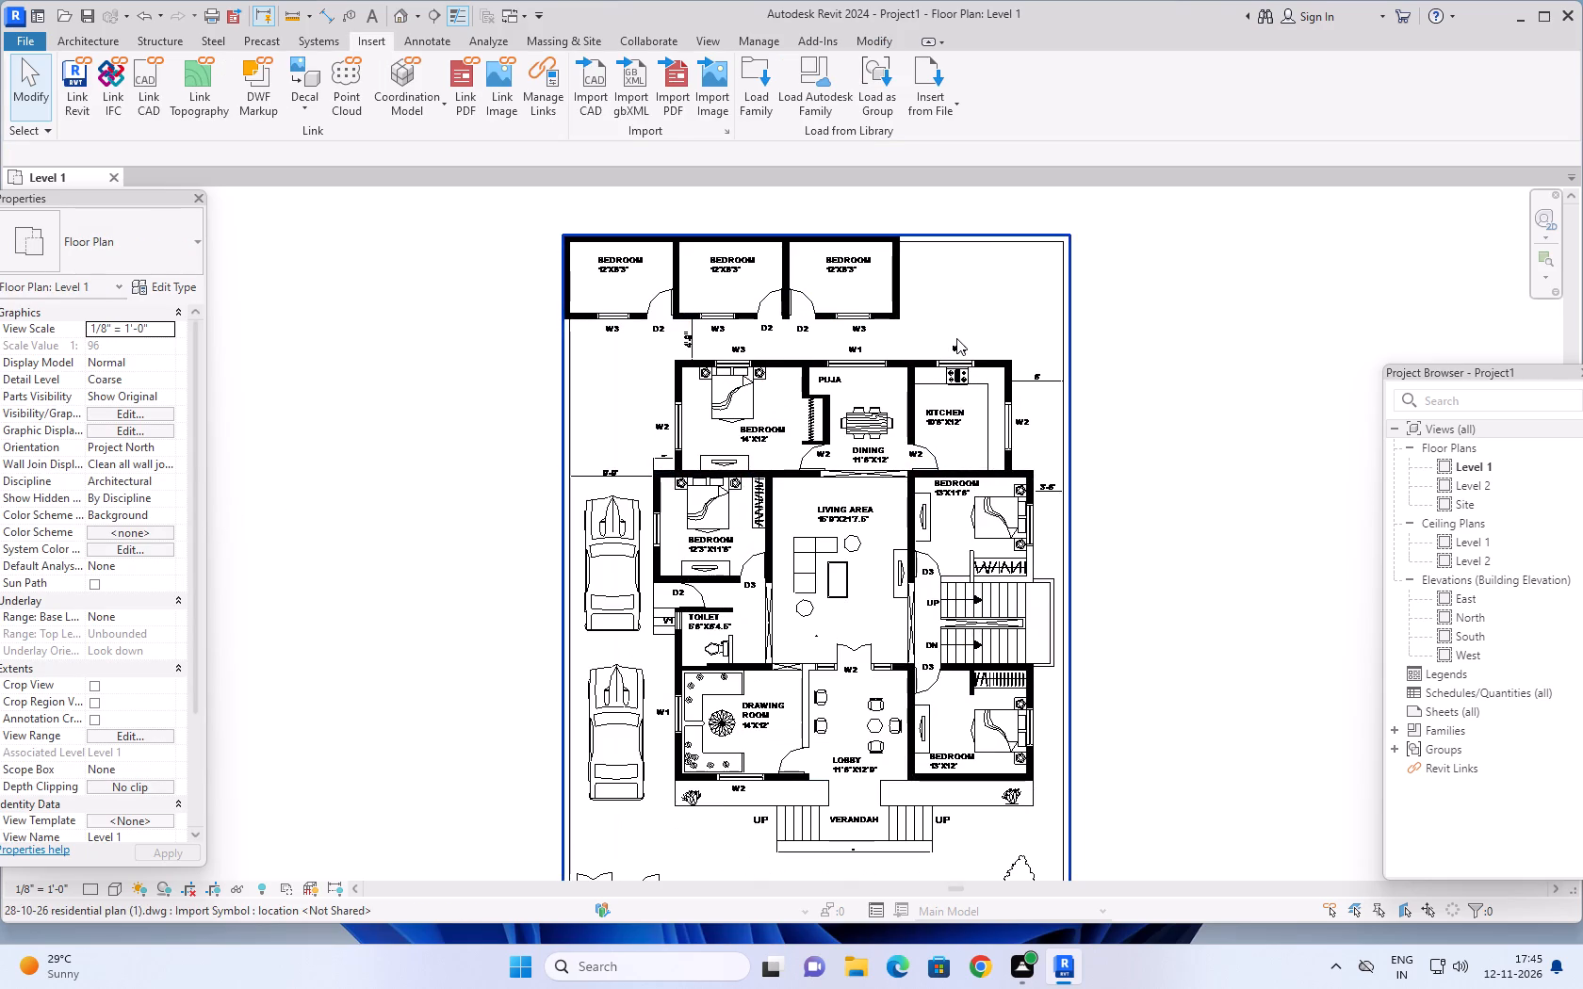
{"action": "key", "text": "Escape"}
{"action": "key", "text": "Escape"}
Examine the upper bedrooms, puja, dining and kitchen areas of the linked residential plan.
{"action": "scroll", "coordinate": [694, 331], "scroll_direction": "up", "scroll_amount": 4}
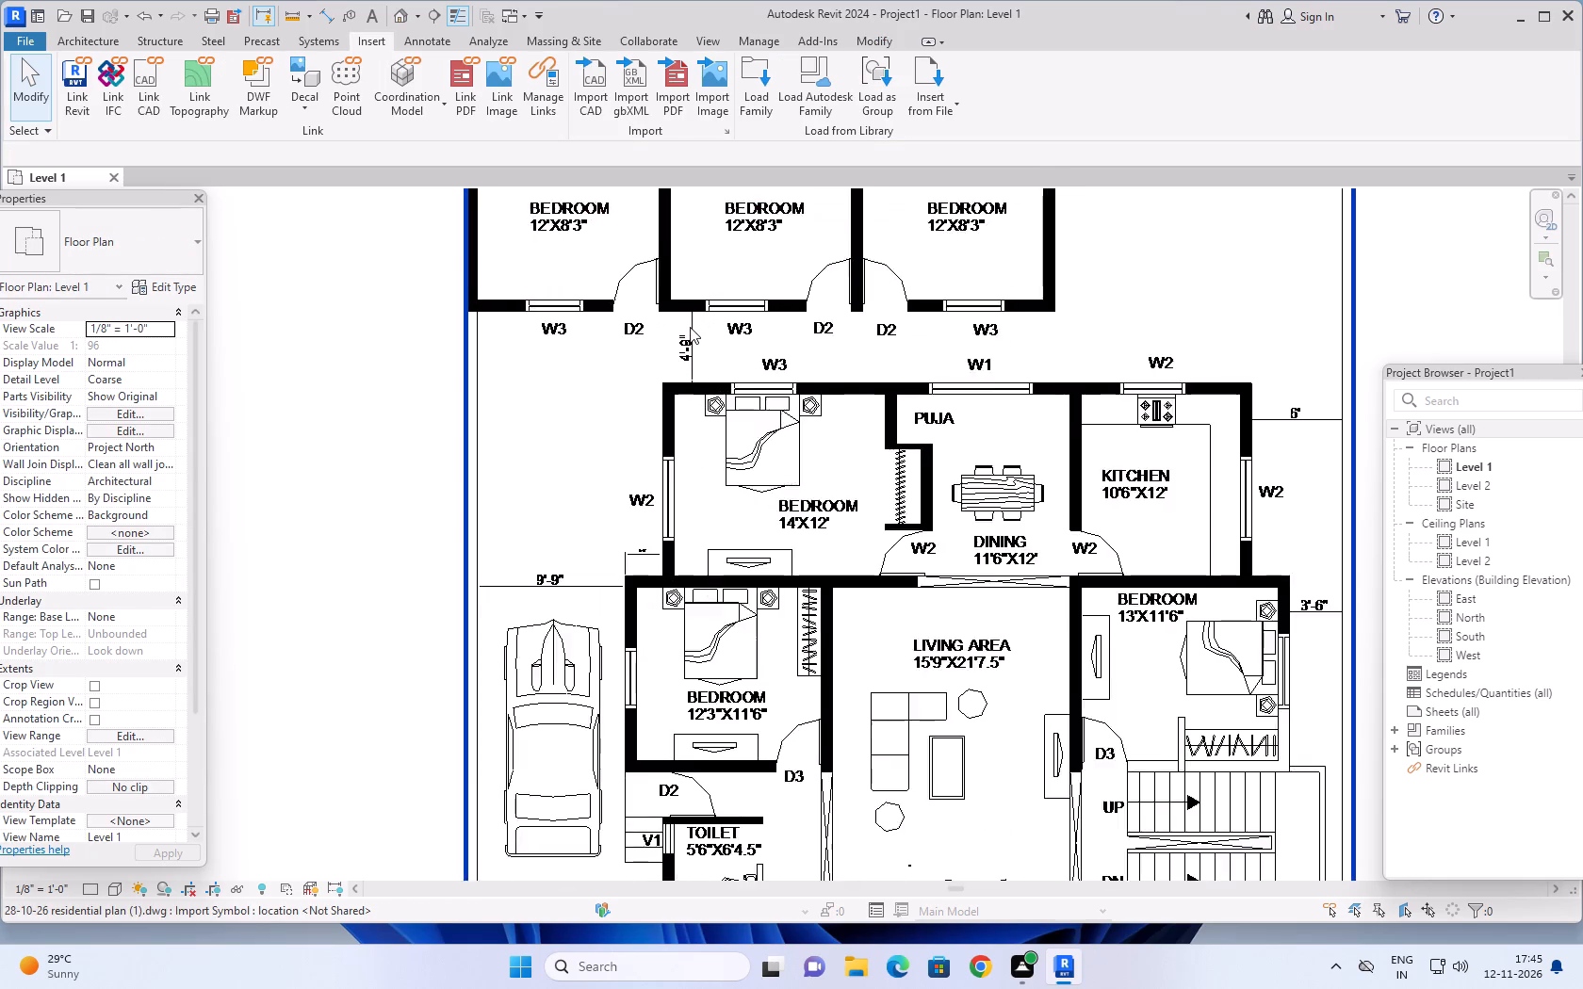
{"action": "scroll", "coordinate": [690, 327], "scroll_direction": "up", "scroll_amount": 1}
{"action": "scroll", "coordinate": [1027, 276], "scroll_direction": "down", "scroll_amount": 6}
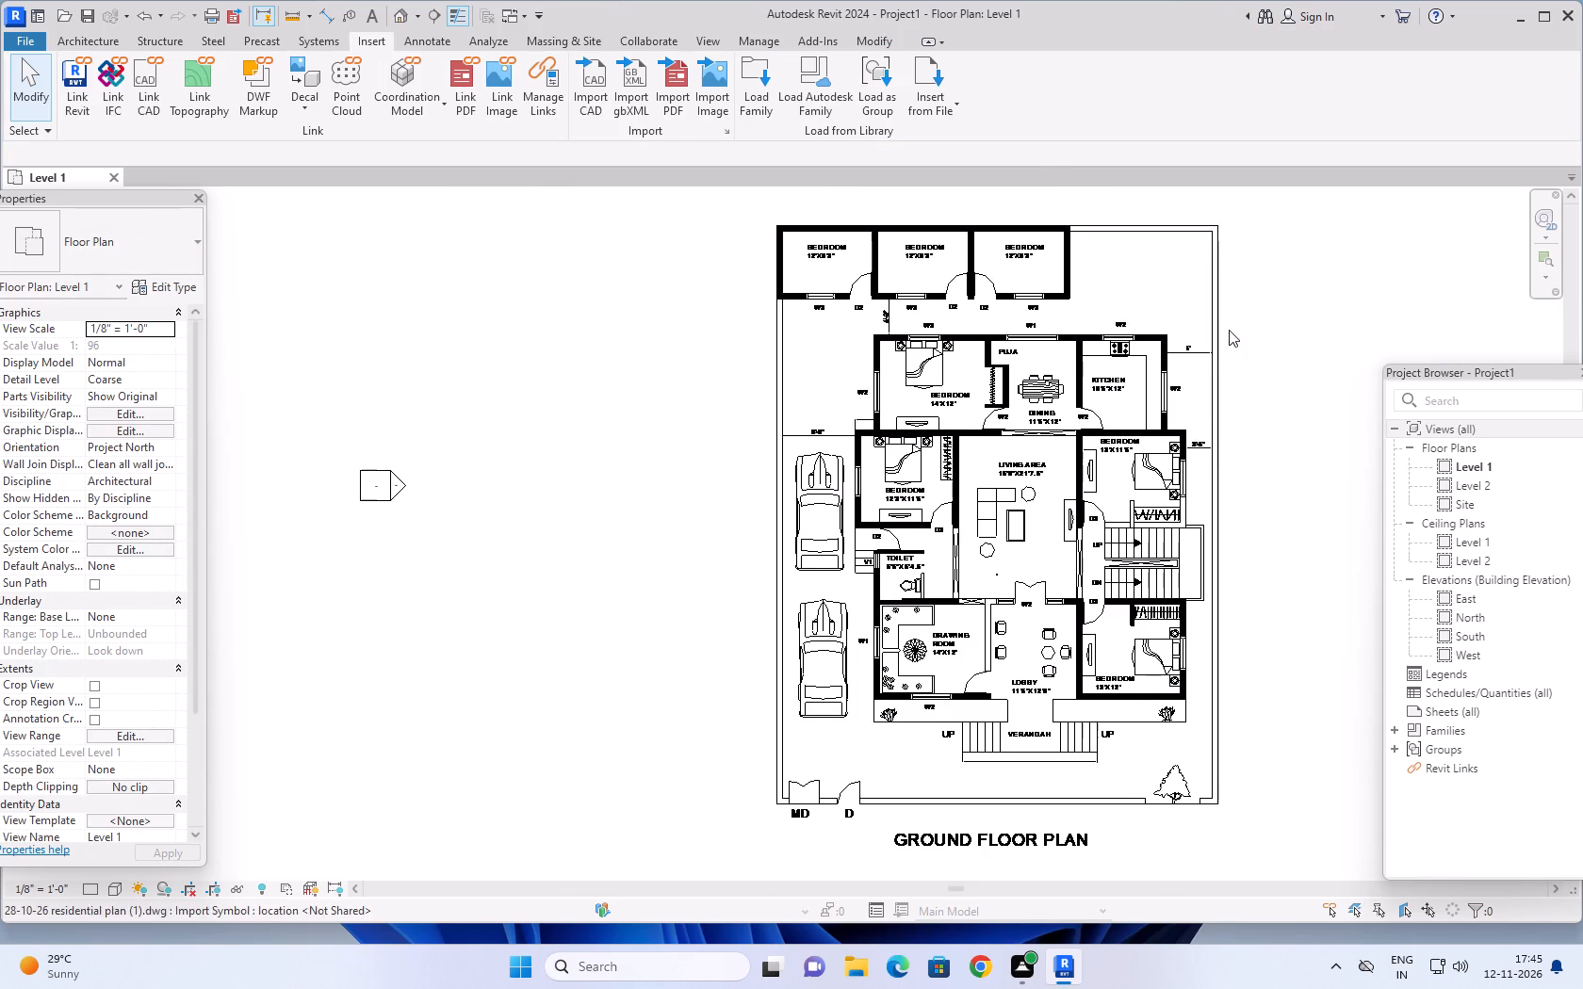
{"action": "middle_click_drag", "start_coordinate": [1223, 321], "coordinate": [1121, 310]}
{"action": "scroll", "coordinate": [1002, 295], "scroll_direction": "up", "scroll_amount": 2}
{"action": "middle_click_drag", "start_coordinate": [1018, 264], "coordinate": [1029, 328]}
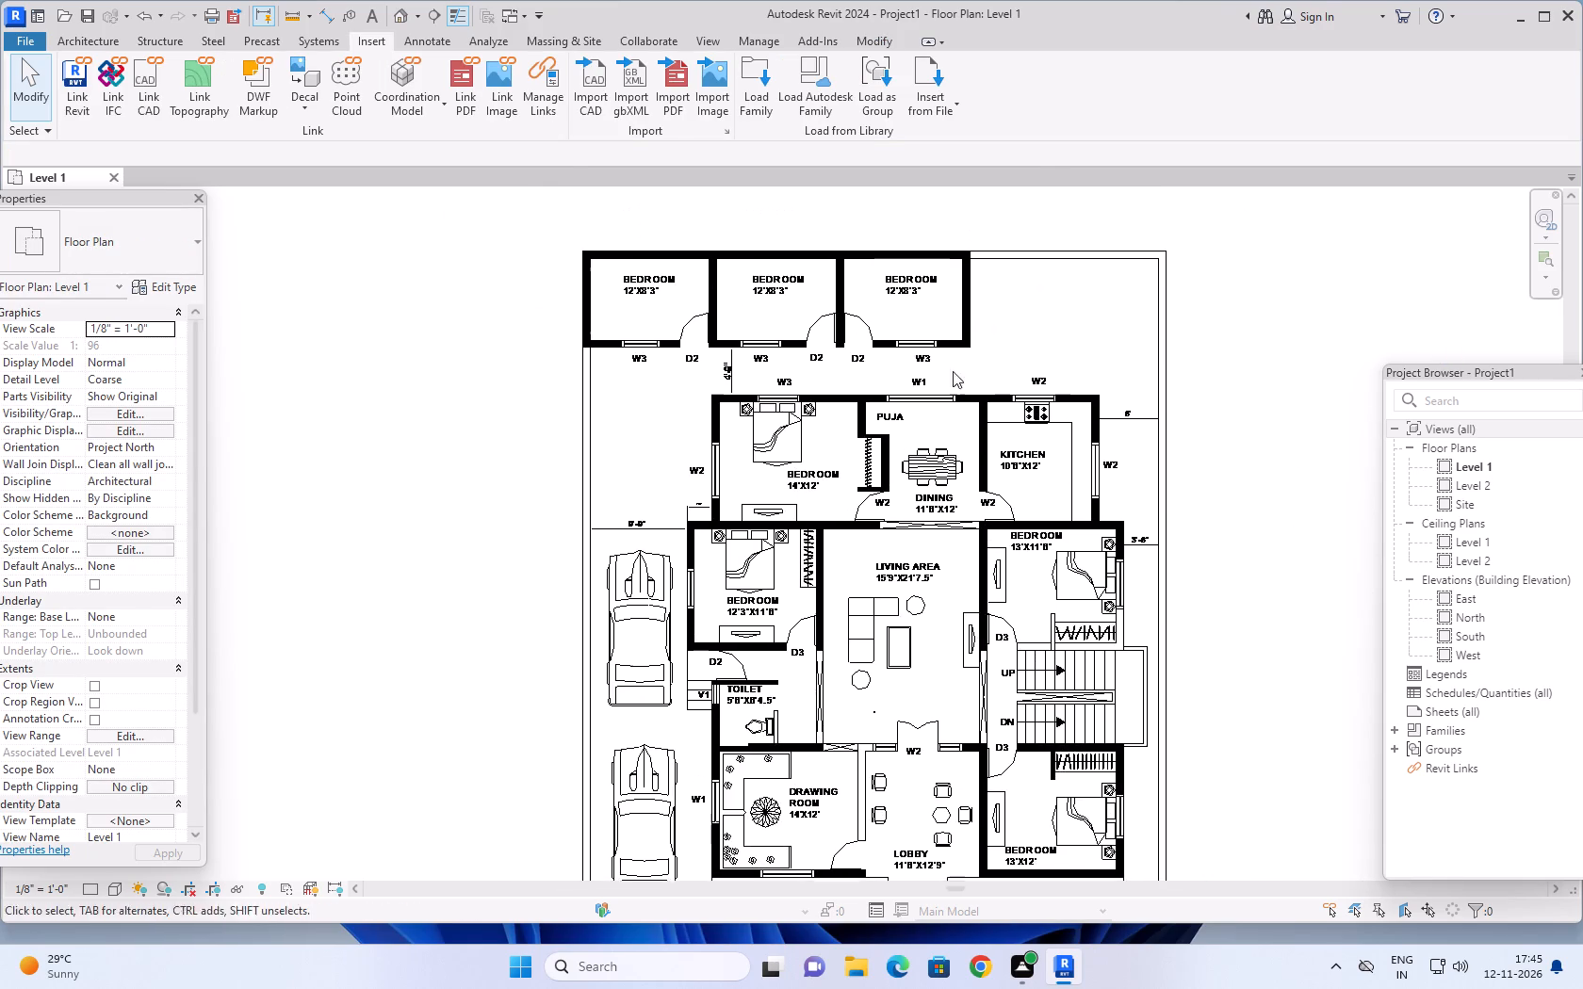
{"action": "scroll", "coordinate": [873, 415], "scroll_direction": "up", "scroll_amount": 4}
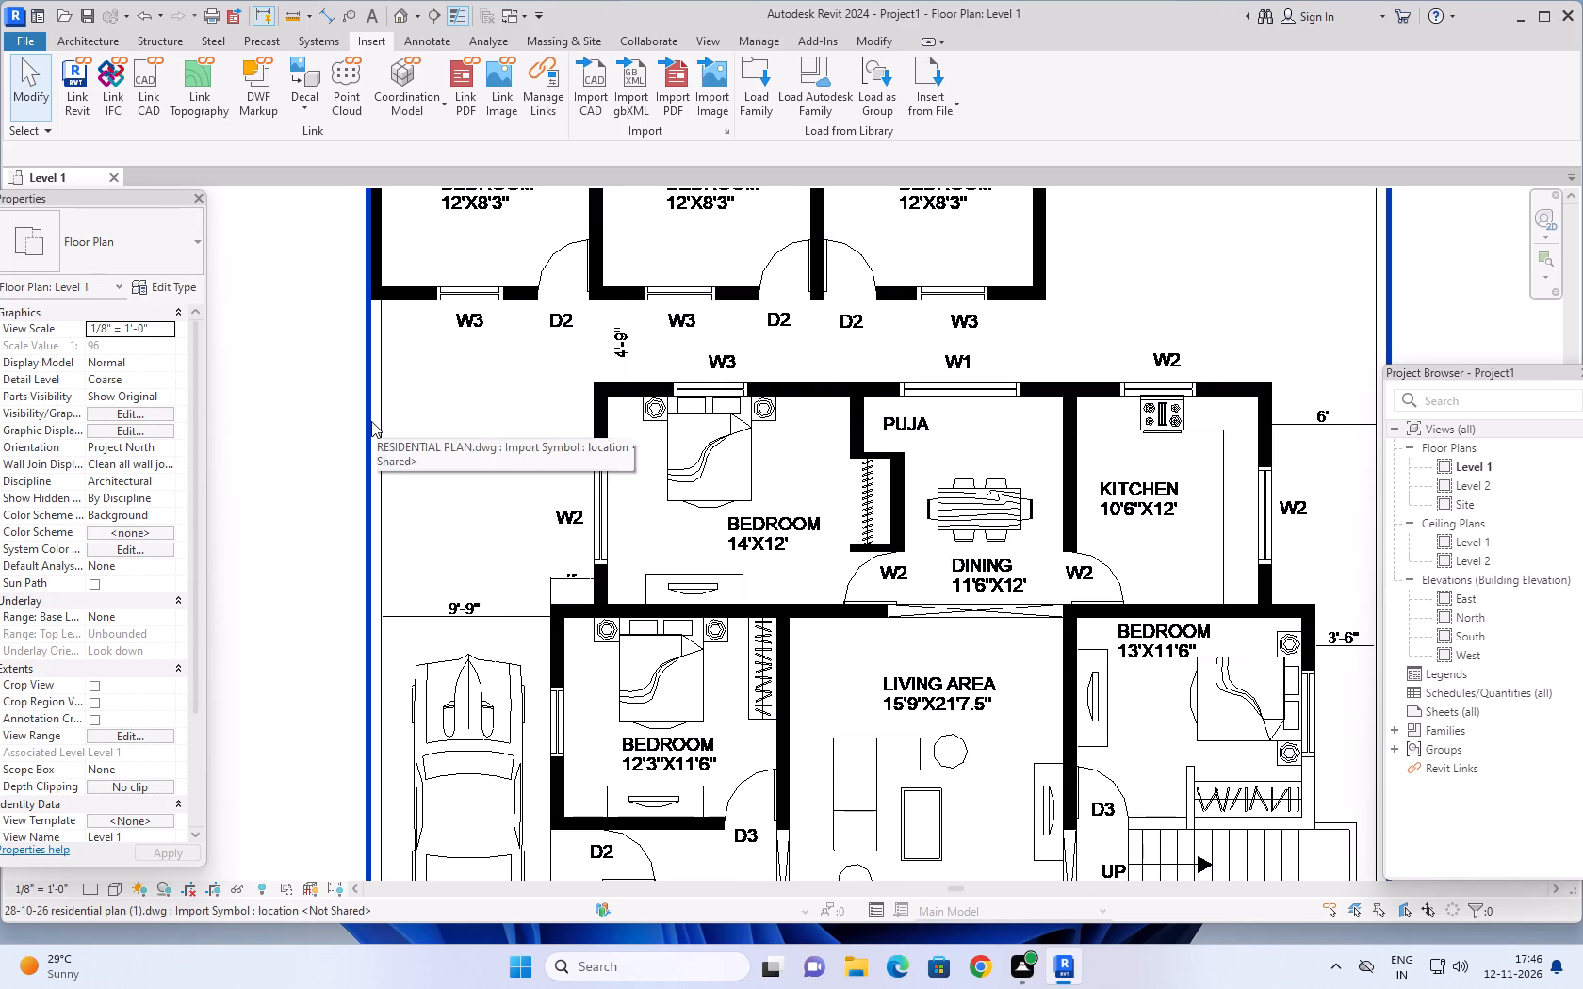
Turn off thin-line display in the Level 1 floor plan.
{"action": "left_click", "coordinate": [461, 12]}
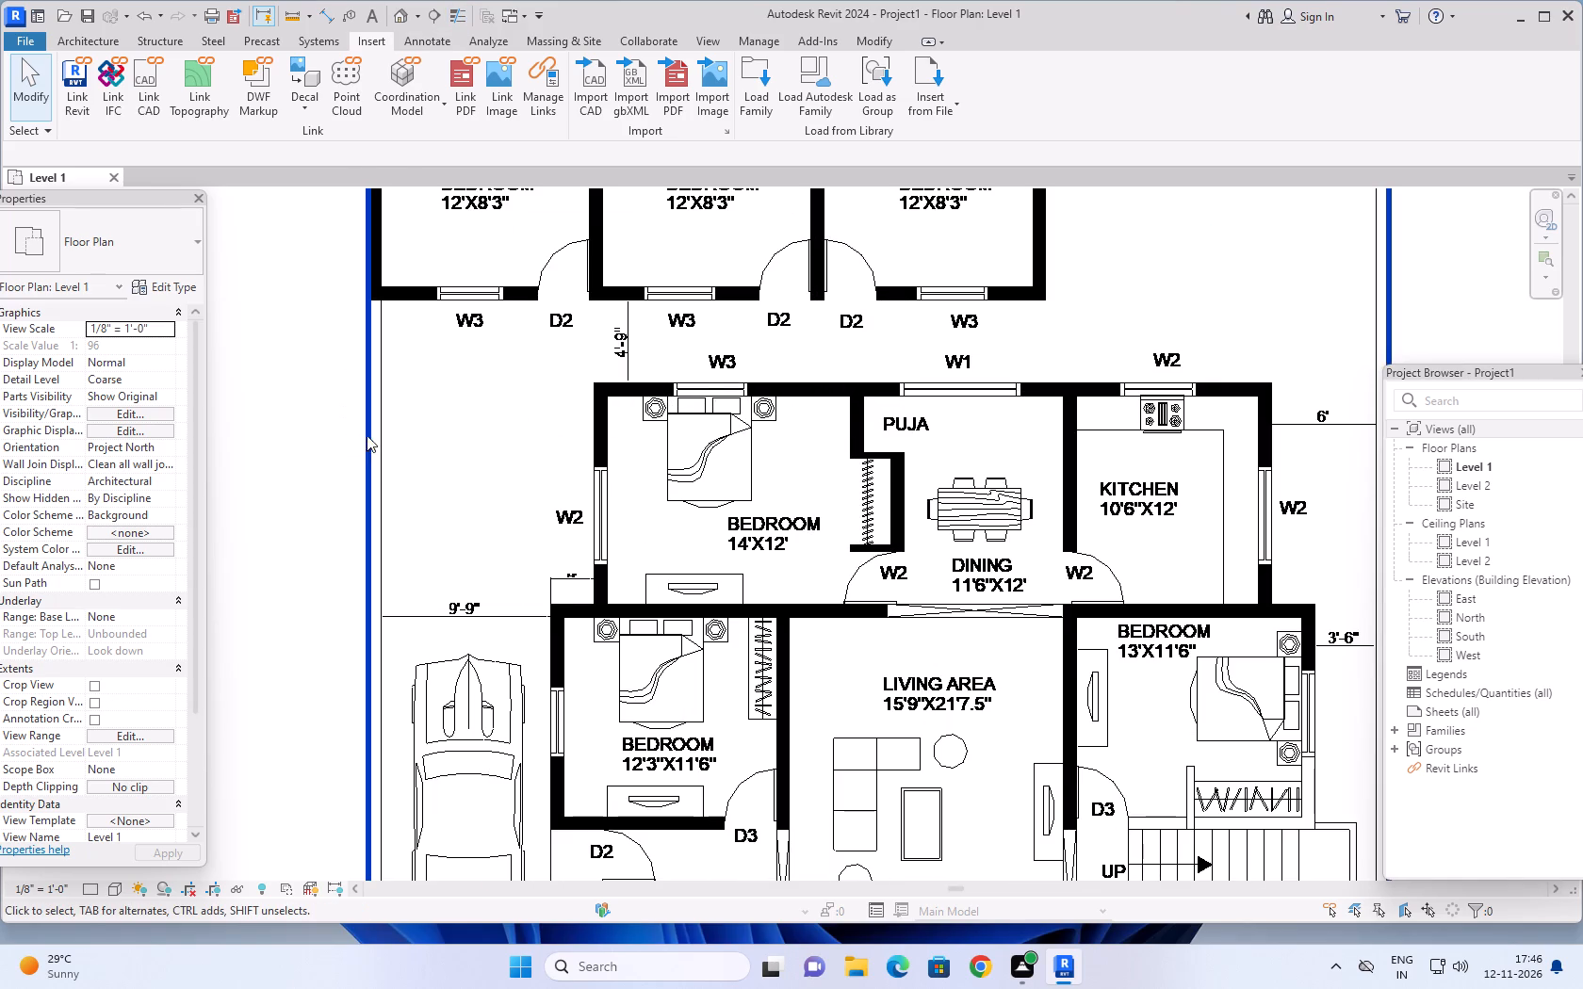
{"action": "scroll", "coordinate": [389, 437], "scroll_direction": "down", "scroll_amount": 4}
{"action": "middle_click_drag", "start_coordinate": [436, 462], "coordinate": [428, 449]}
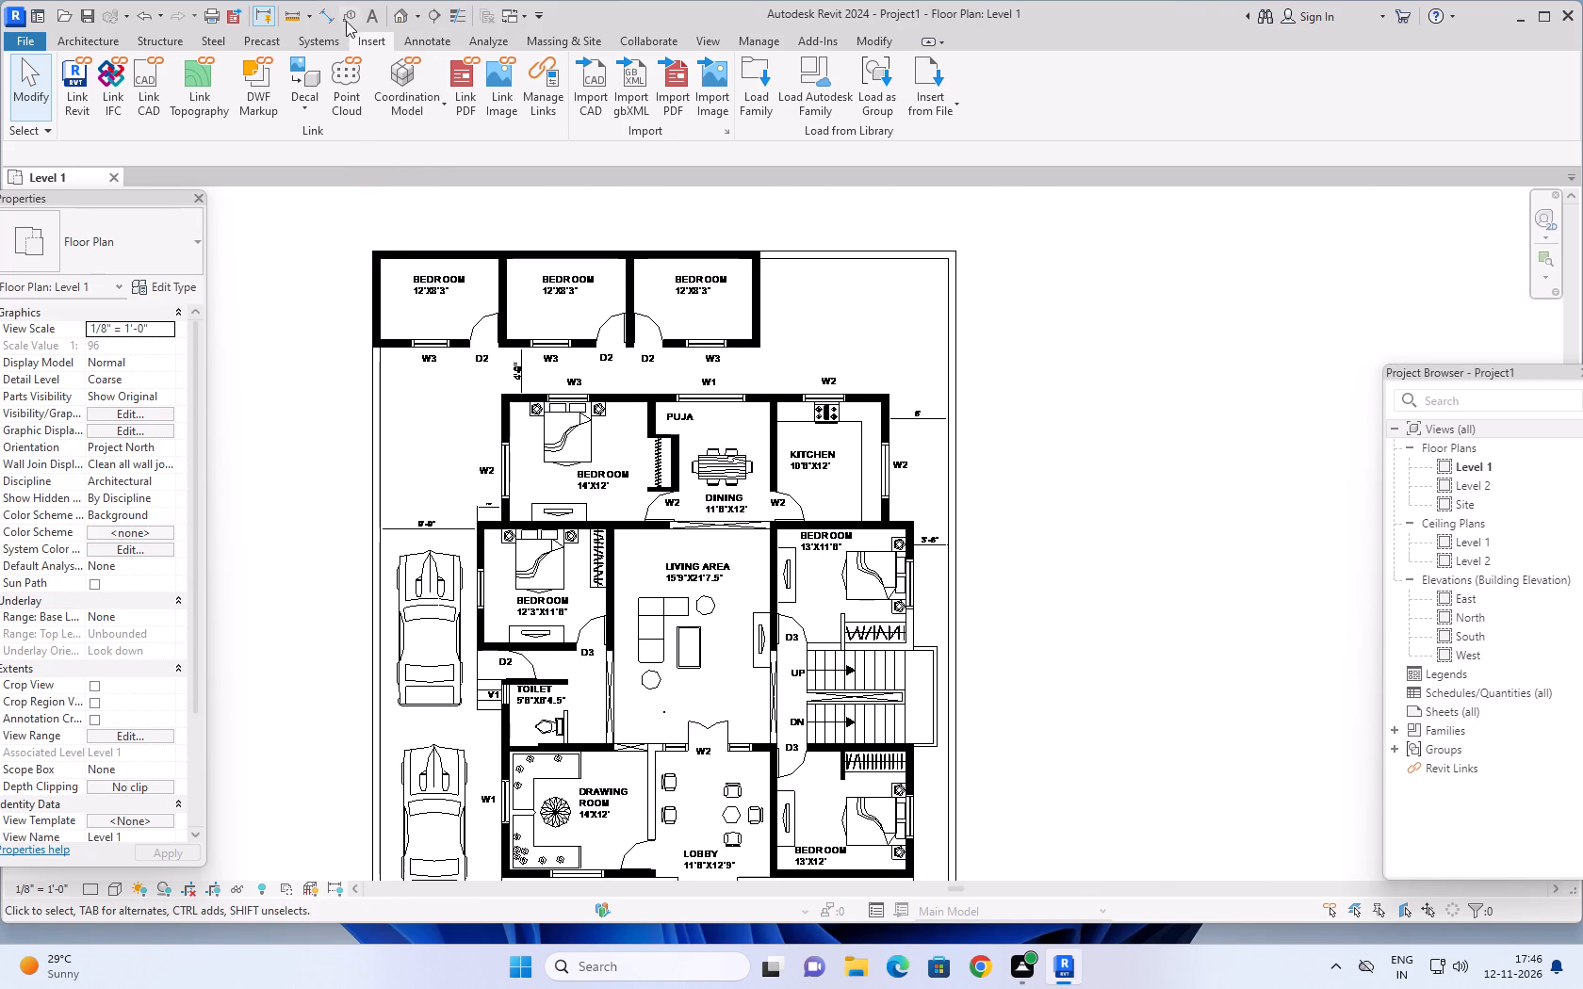
Restore thin-line display and check the 14'x12' bedroom's wall thickness at window W3 with a temporary aligned dimension.
{"action": "left_click", "coordinate": [329, 12]}
{"action": "scroll", "coordinate": [562, 401], "scroll_direction": "up", "scroll_amount": 6}
{"action": "scroll", "coordinate": [465, 377], "scroll_direction": "up", "scroll_amount": 6}
{"action": "scroll", "coordinate": [594, 391], "scroll_direction": "up", "scroll_amount": 3}
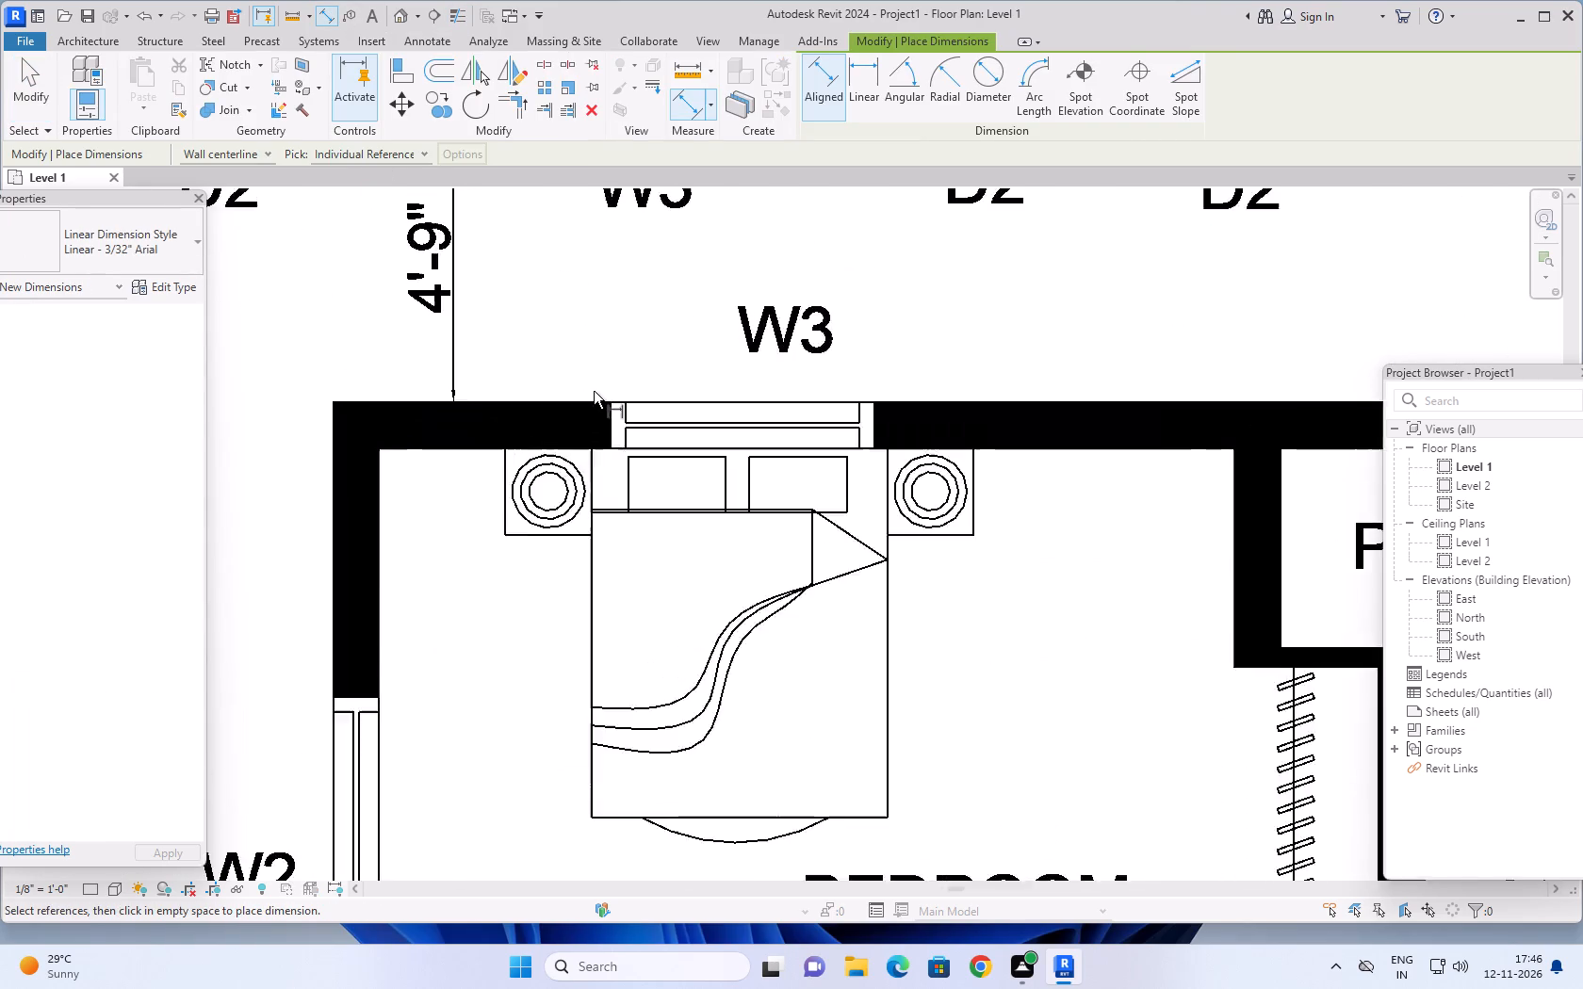
{"action": "scroll", "coordinate": [594, 391], "scroll_direction": "up", "scroll_amount": 3}
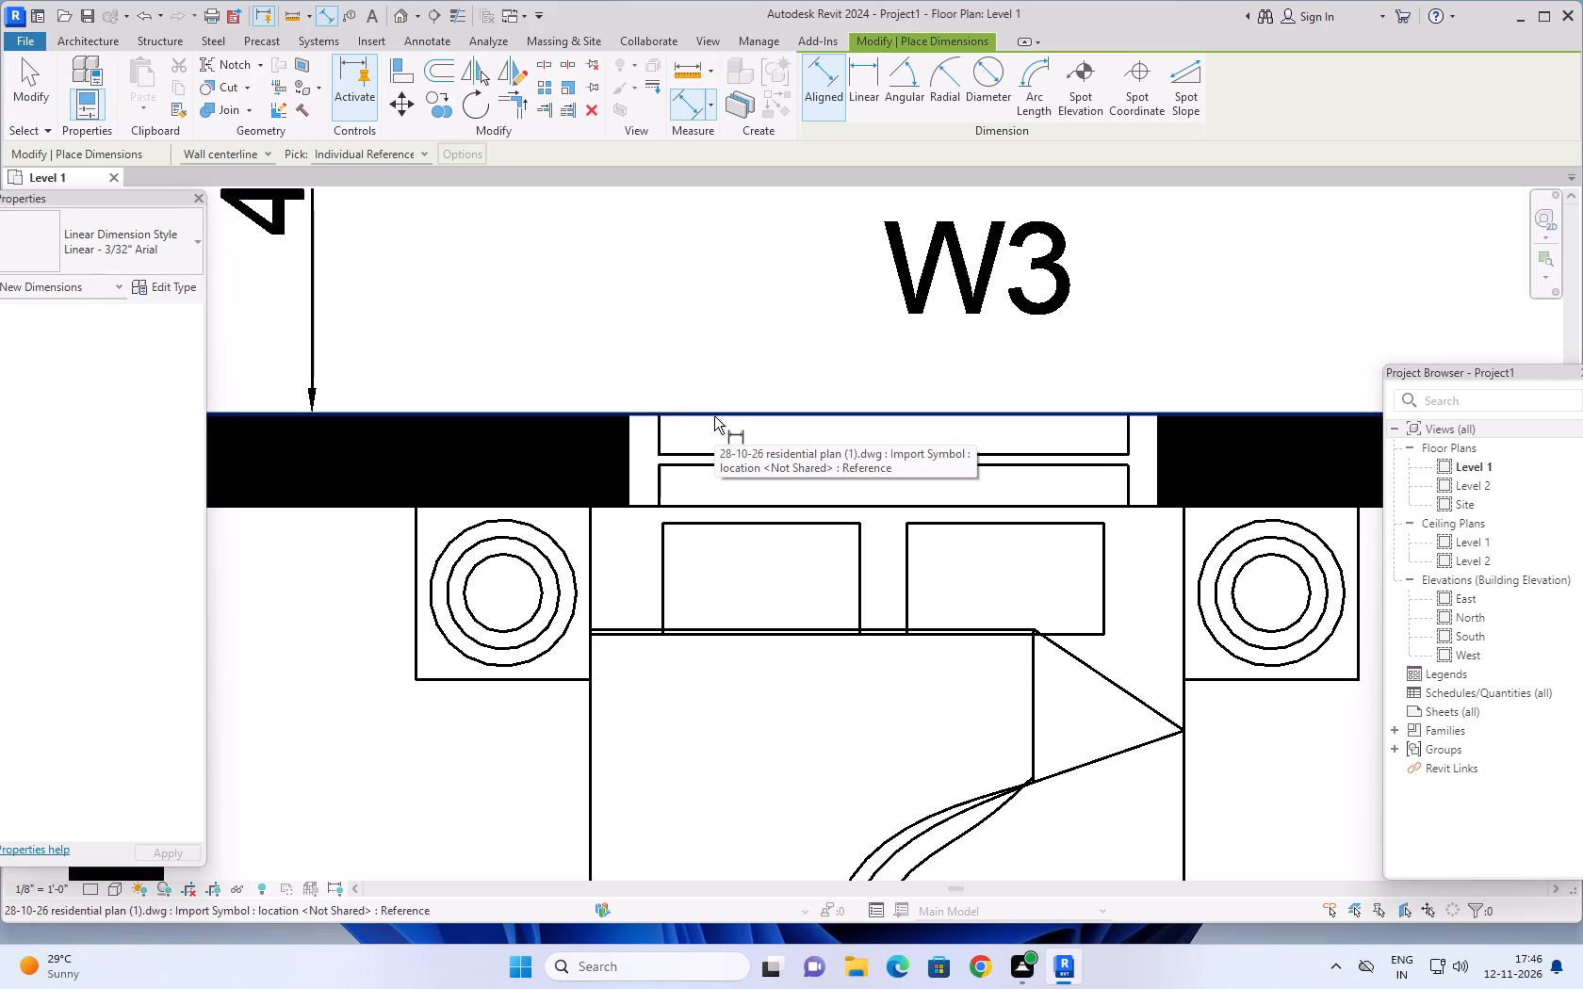
{"action": "left_click", "coordinate": [454, 22]}
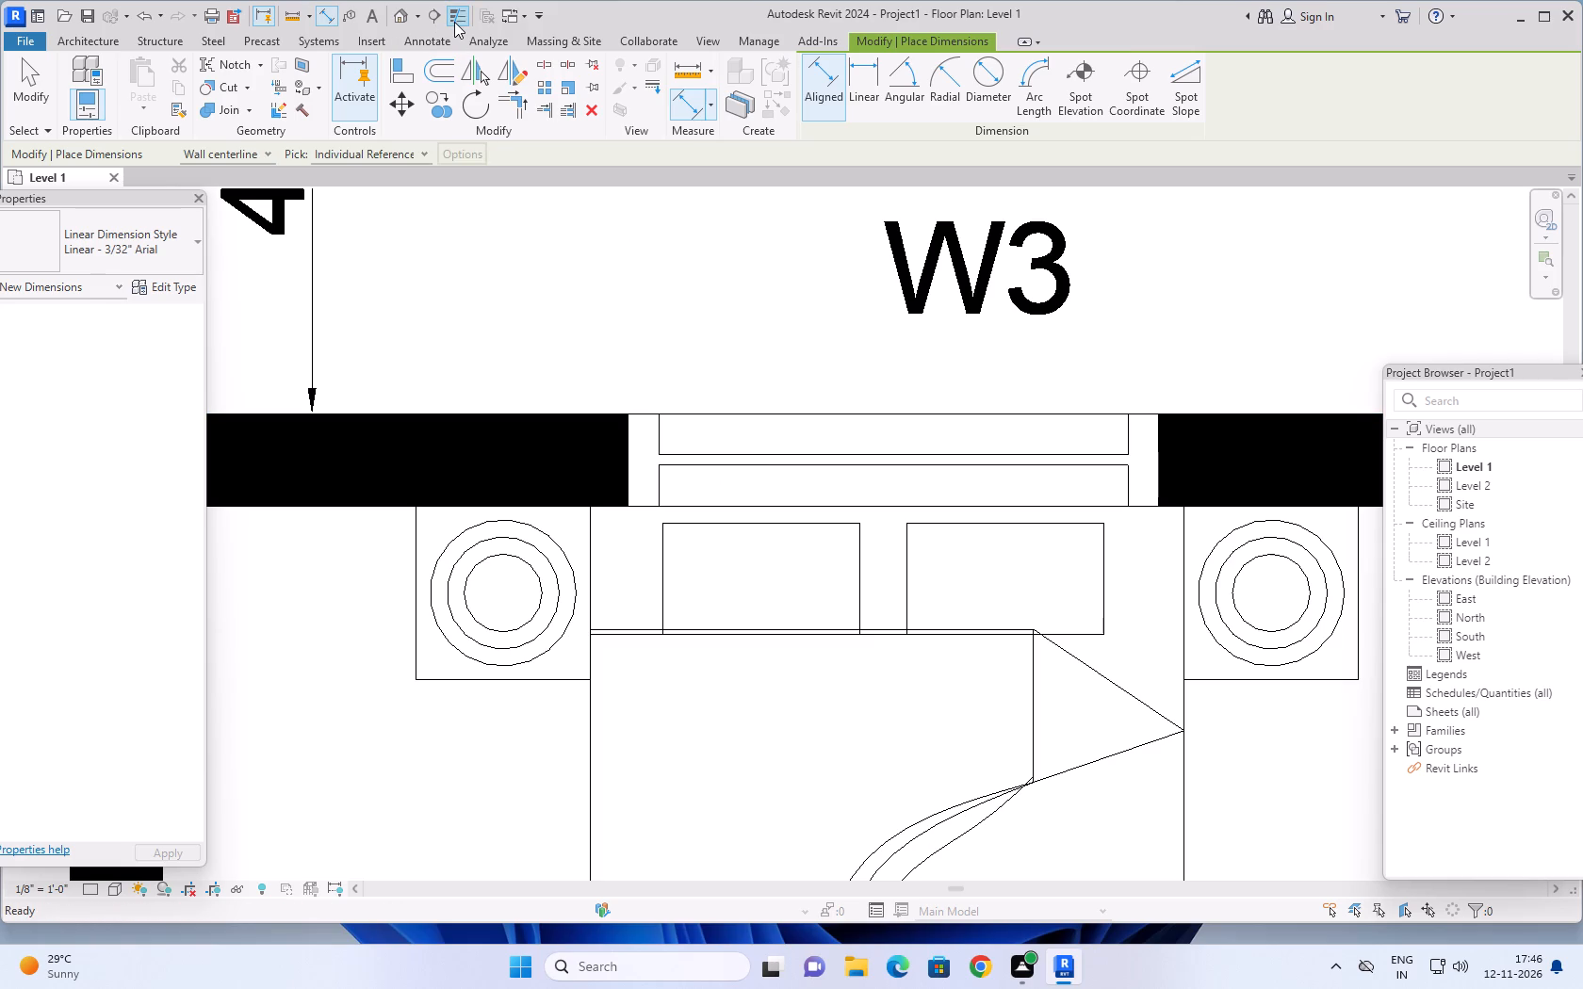
{"action": "left_click", "coordinate": [731, 415]}
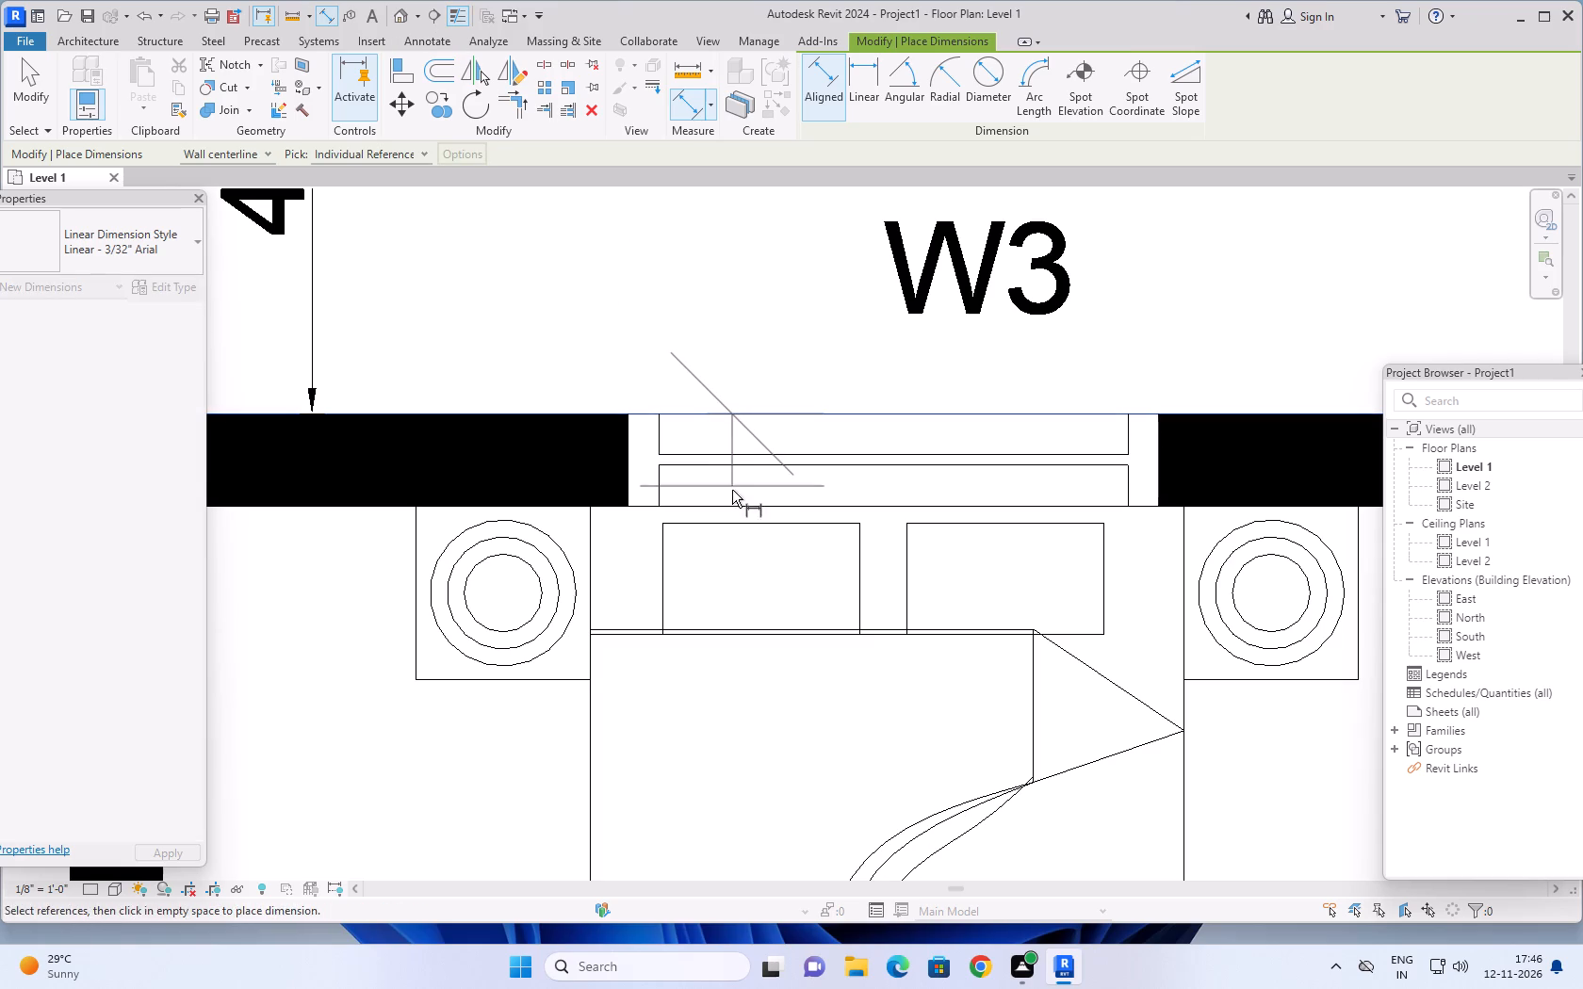
{"action": "left_click", "coordinate": [732, 505]}
{"action": "scroll", "coordinate": [677, 527], "scroll_direction": "down", "scroll_amount": 7}
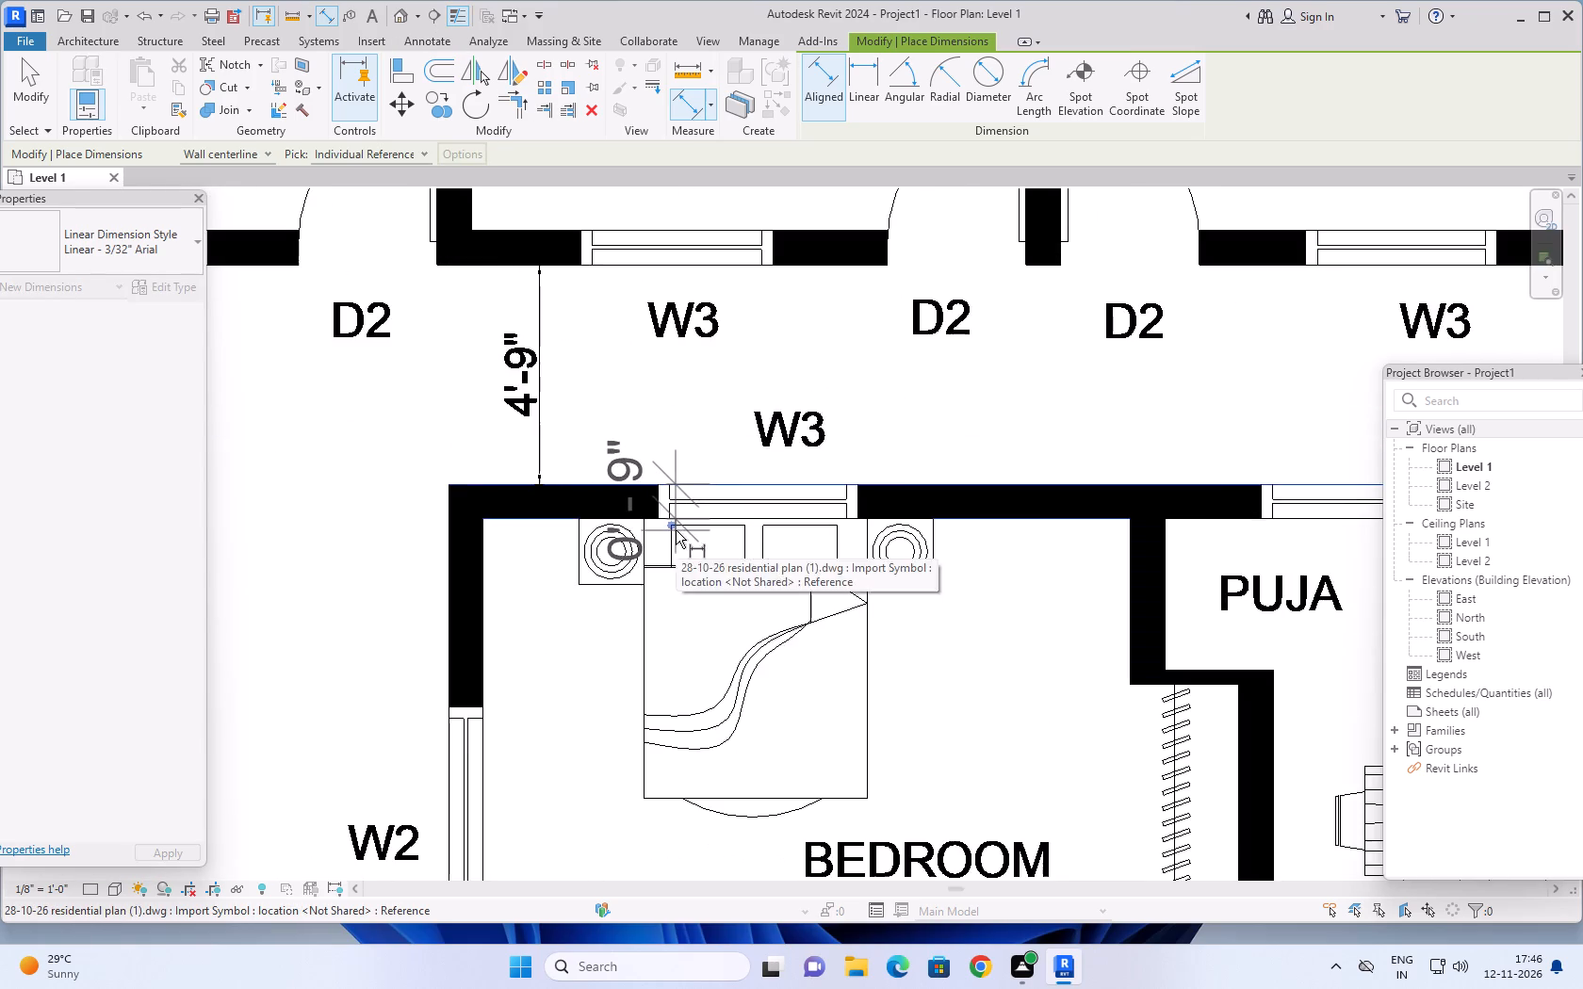
{"action": "scroll", "coordinate": [676, 530], "scroll_direction": "down", "scroll_amount": 2}
{"action": "scroll", "coordinate": [400, 565], "scroll_direction": "down", "scroll_amount": 3}
{"action": "key", "text": "Escape"}
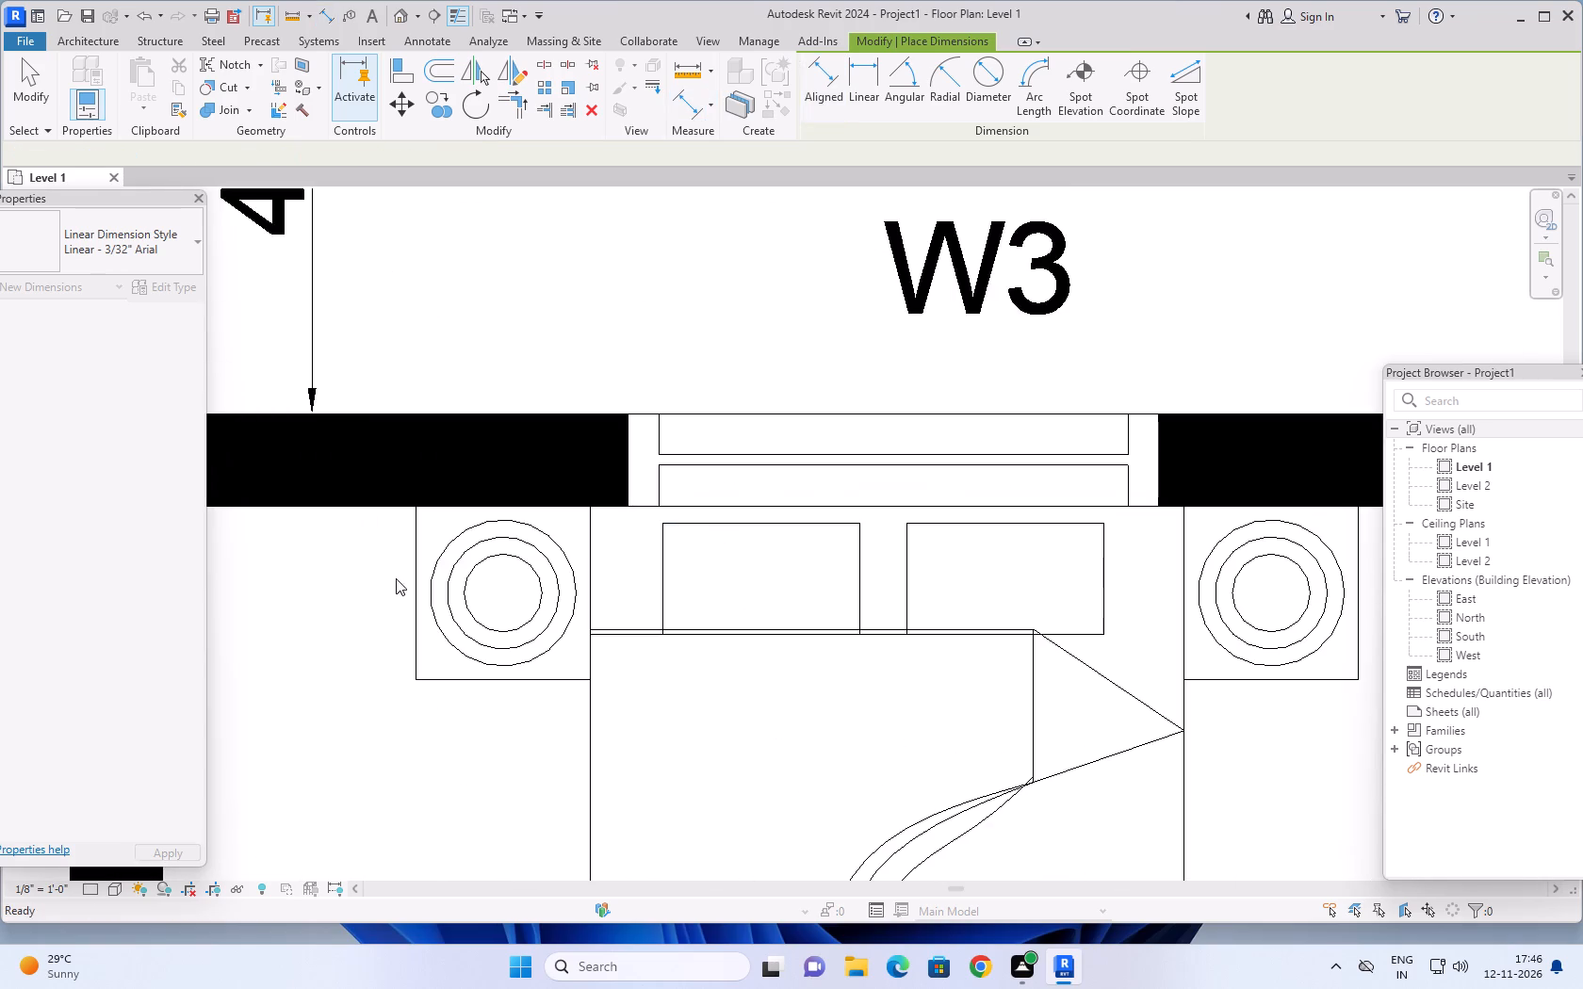
Examine the linked plan's room layout, looking closely at the wall between the toilet and the drawing room.
{"action": "scroll", "coordinate": [426, 597], "scroll_direction": "down", "scroll_amount": 13}
{"action": "middle_click_drag", "start_coordinate": [655, 681], "coordinate": [511, 480]}
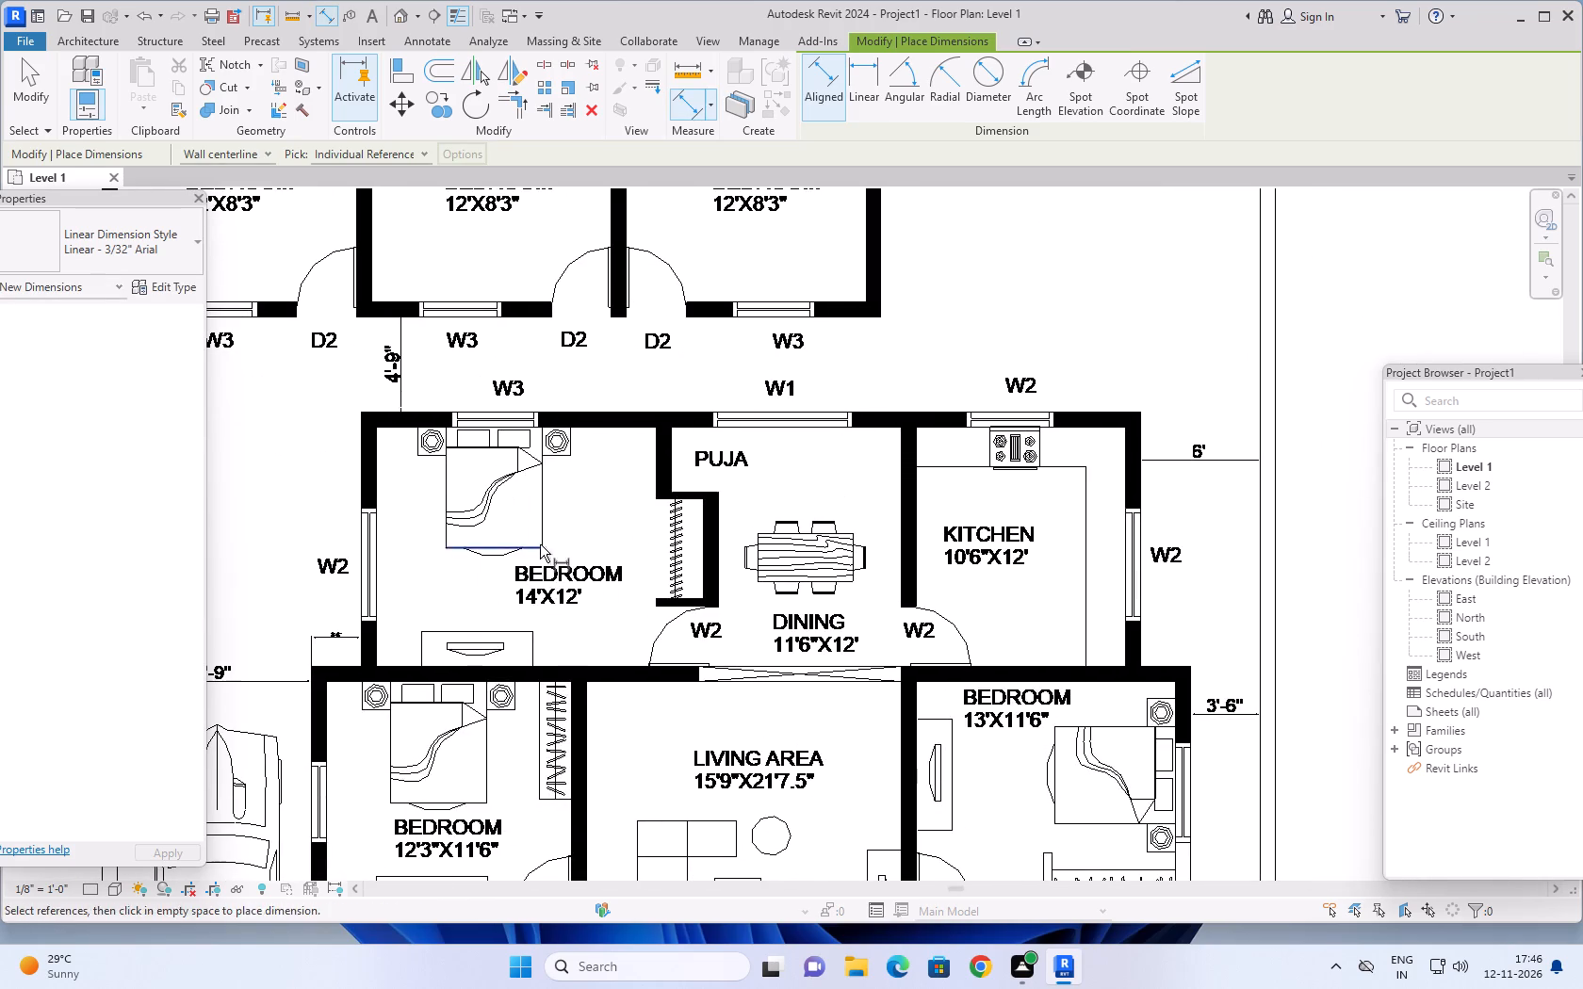
{"action": "scroll", "coordinate": [614, 563], "scroll_direction": "down", "scroll_amount": 5}
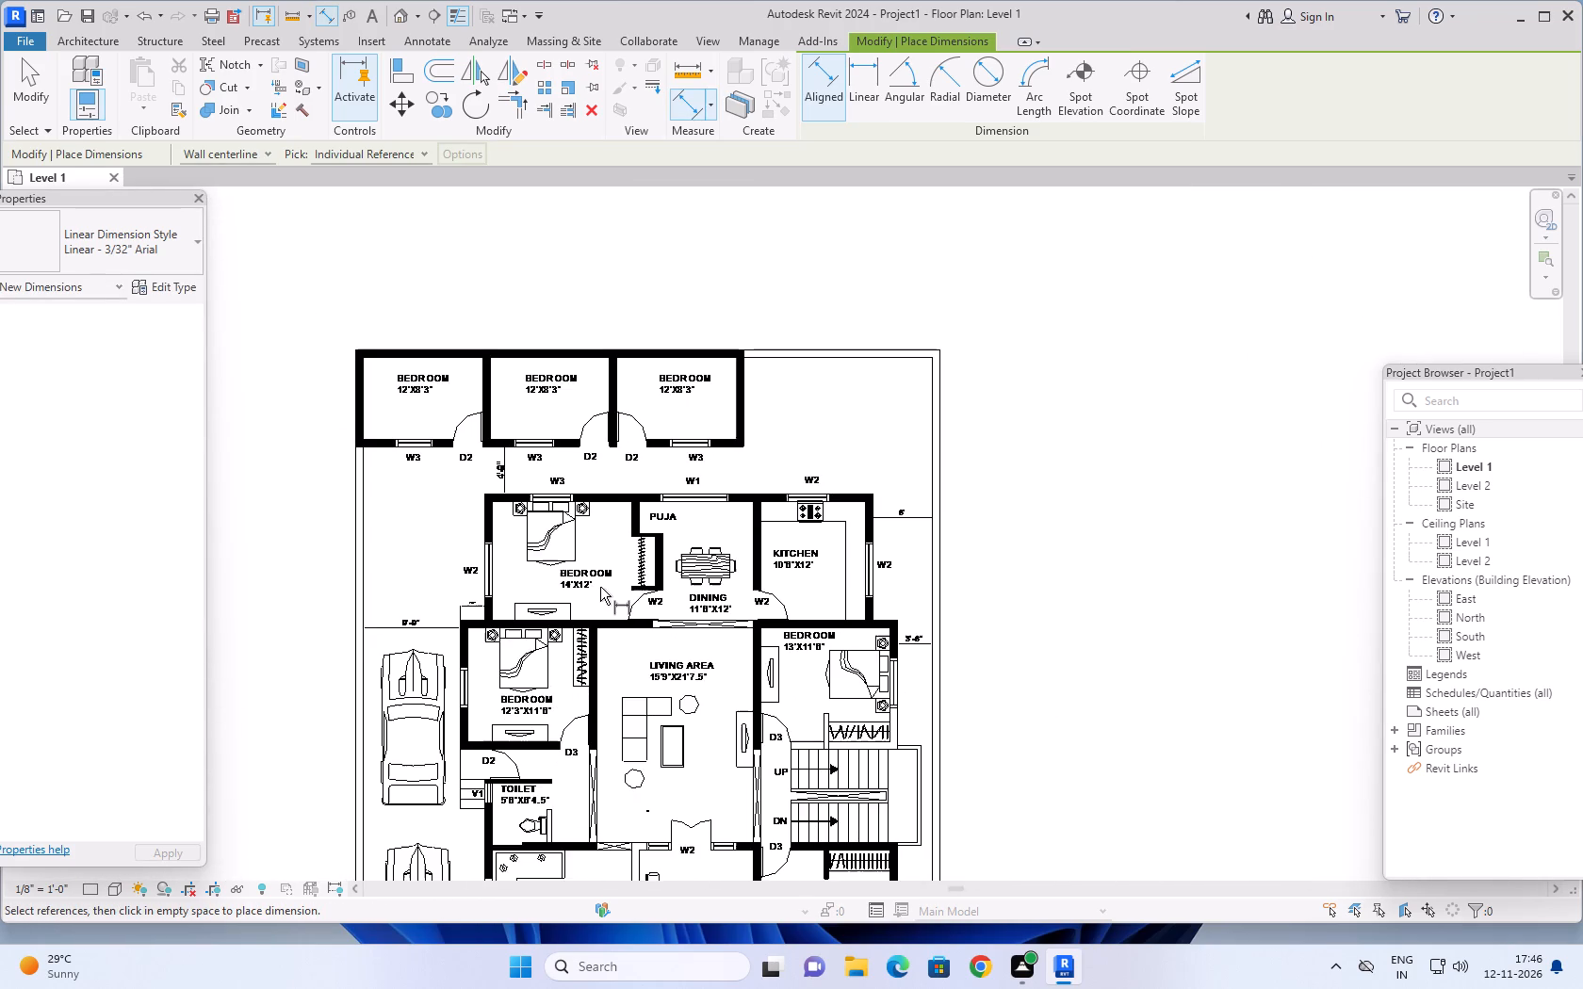
{"action": "middle_click_drag", "start_coordinate": [594, 583], "coordinate": [537, 549]}
{"action": "middle_click_drag", "start_coordinate": [584, 631], "coordinate": [574, 525]}
{"action": "middle_click_drag", "start_coordinate": [569, 656], "coordinate": [545, 568]}
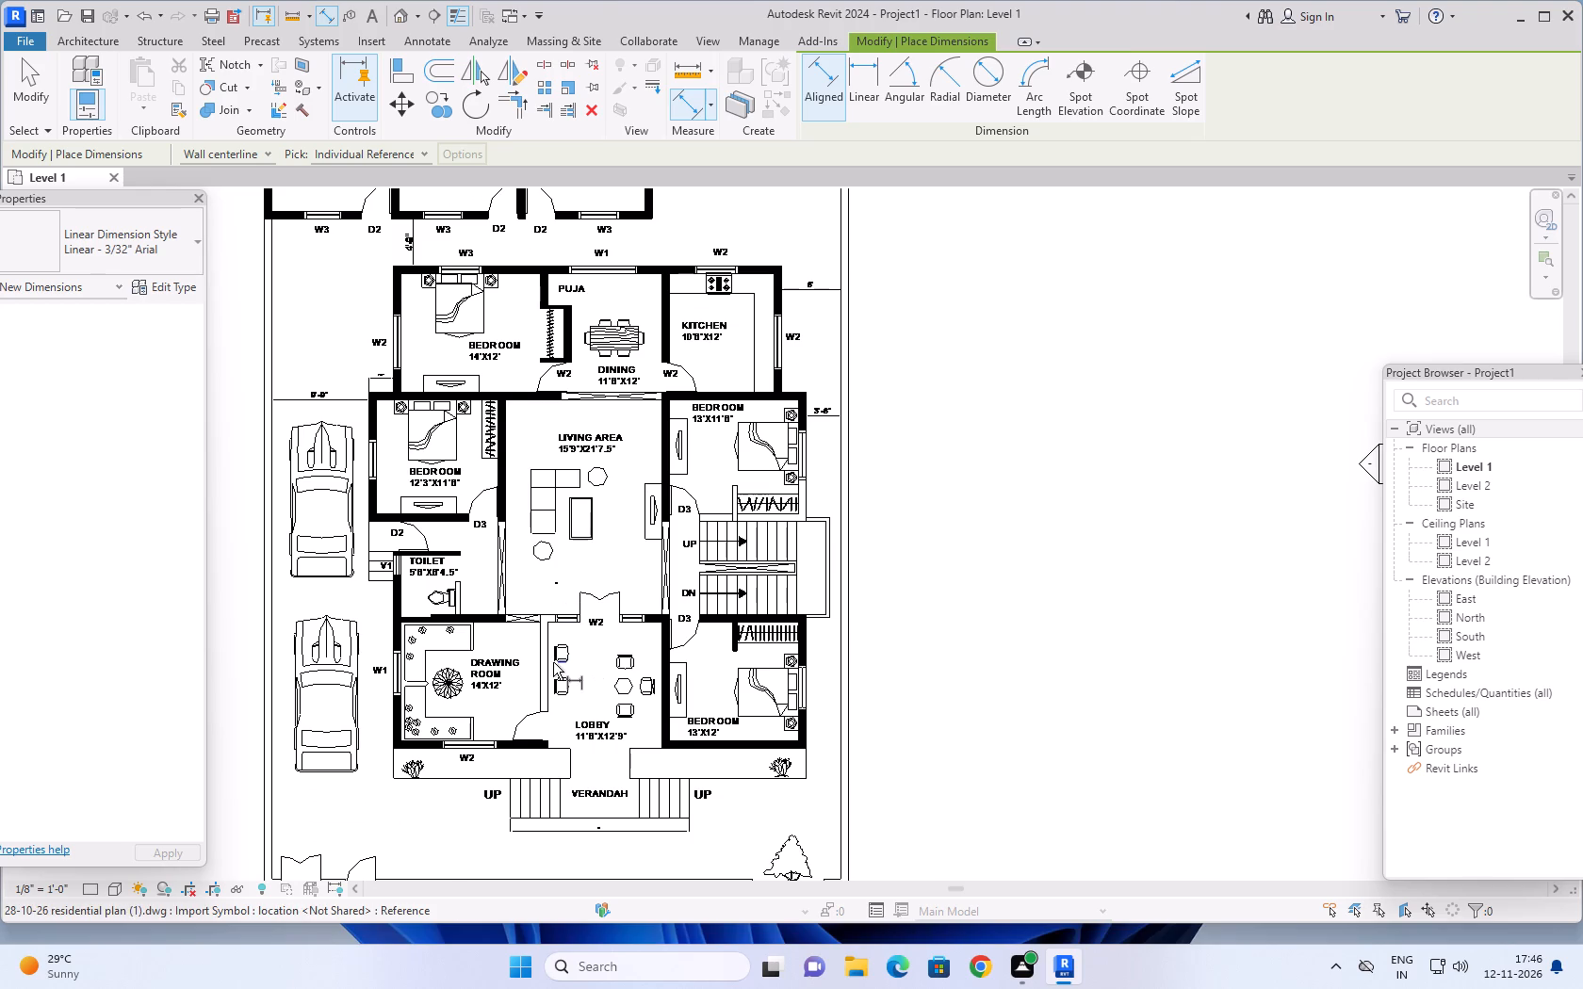
{"action": "scroll", "coordinate": [544, 646], "scroll_direction": "up", "scroll_amount": 1}
{"action": "scroll", "coordinate": [398, 600], "scroll_direction": "up", "scroll_amount": 11}
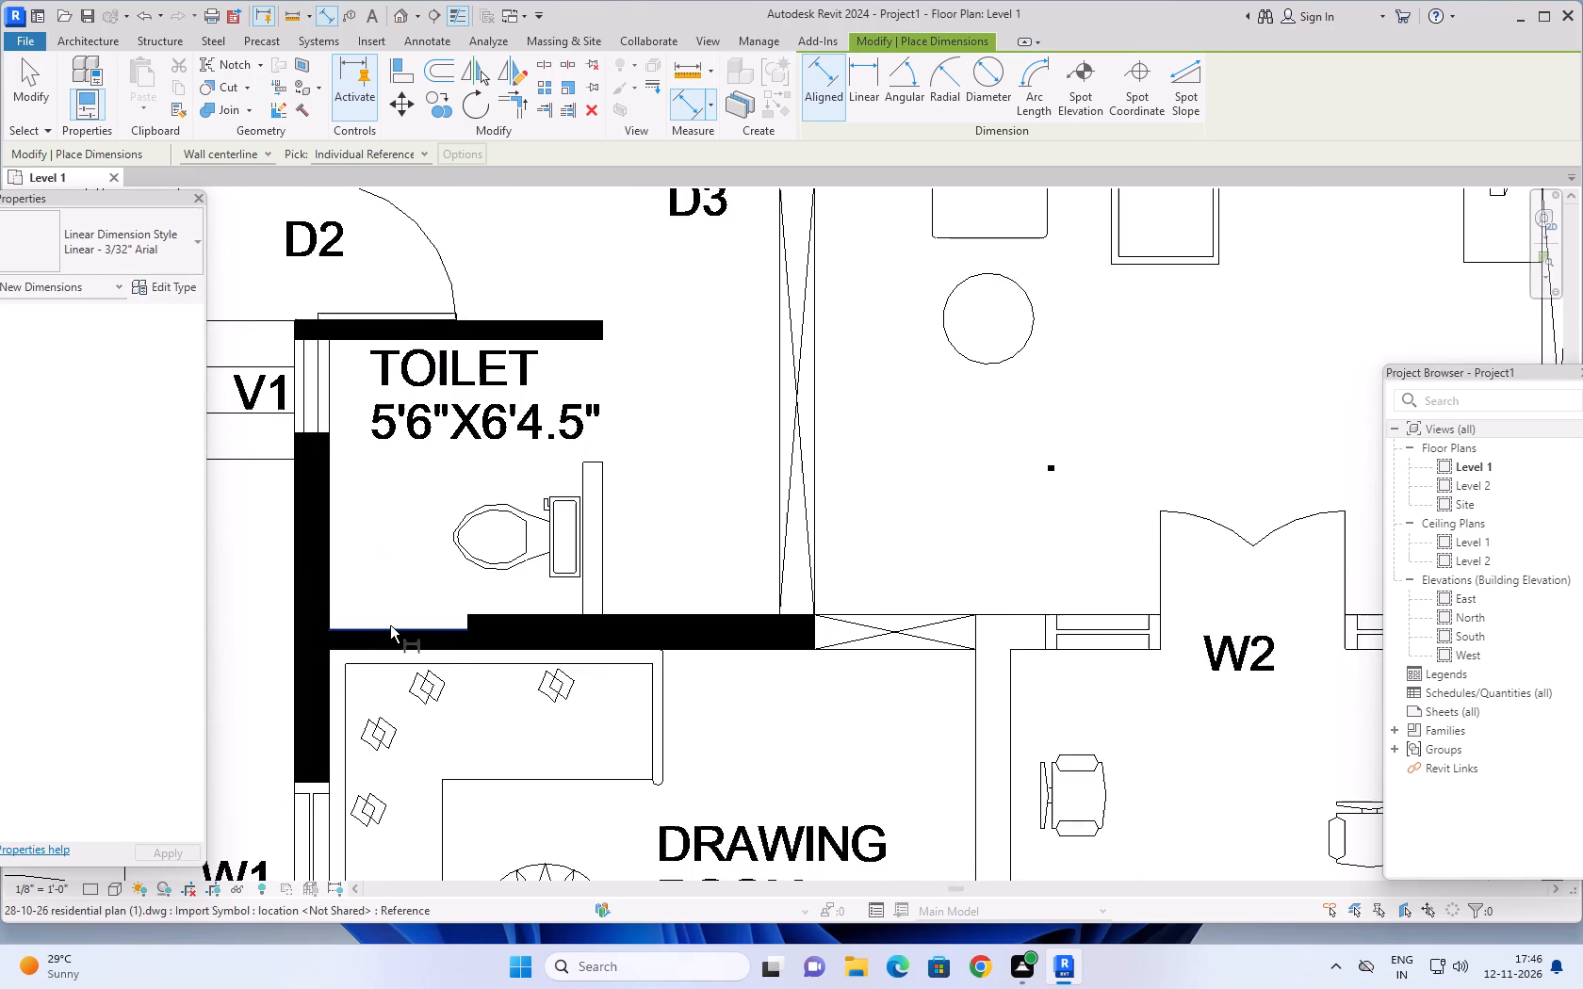
{"action": "scroll", "coordinate": [397, 630], "scroll_direction": "up", "scroll_amount": 3}
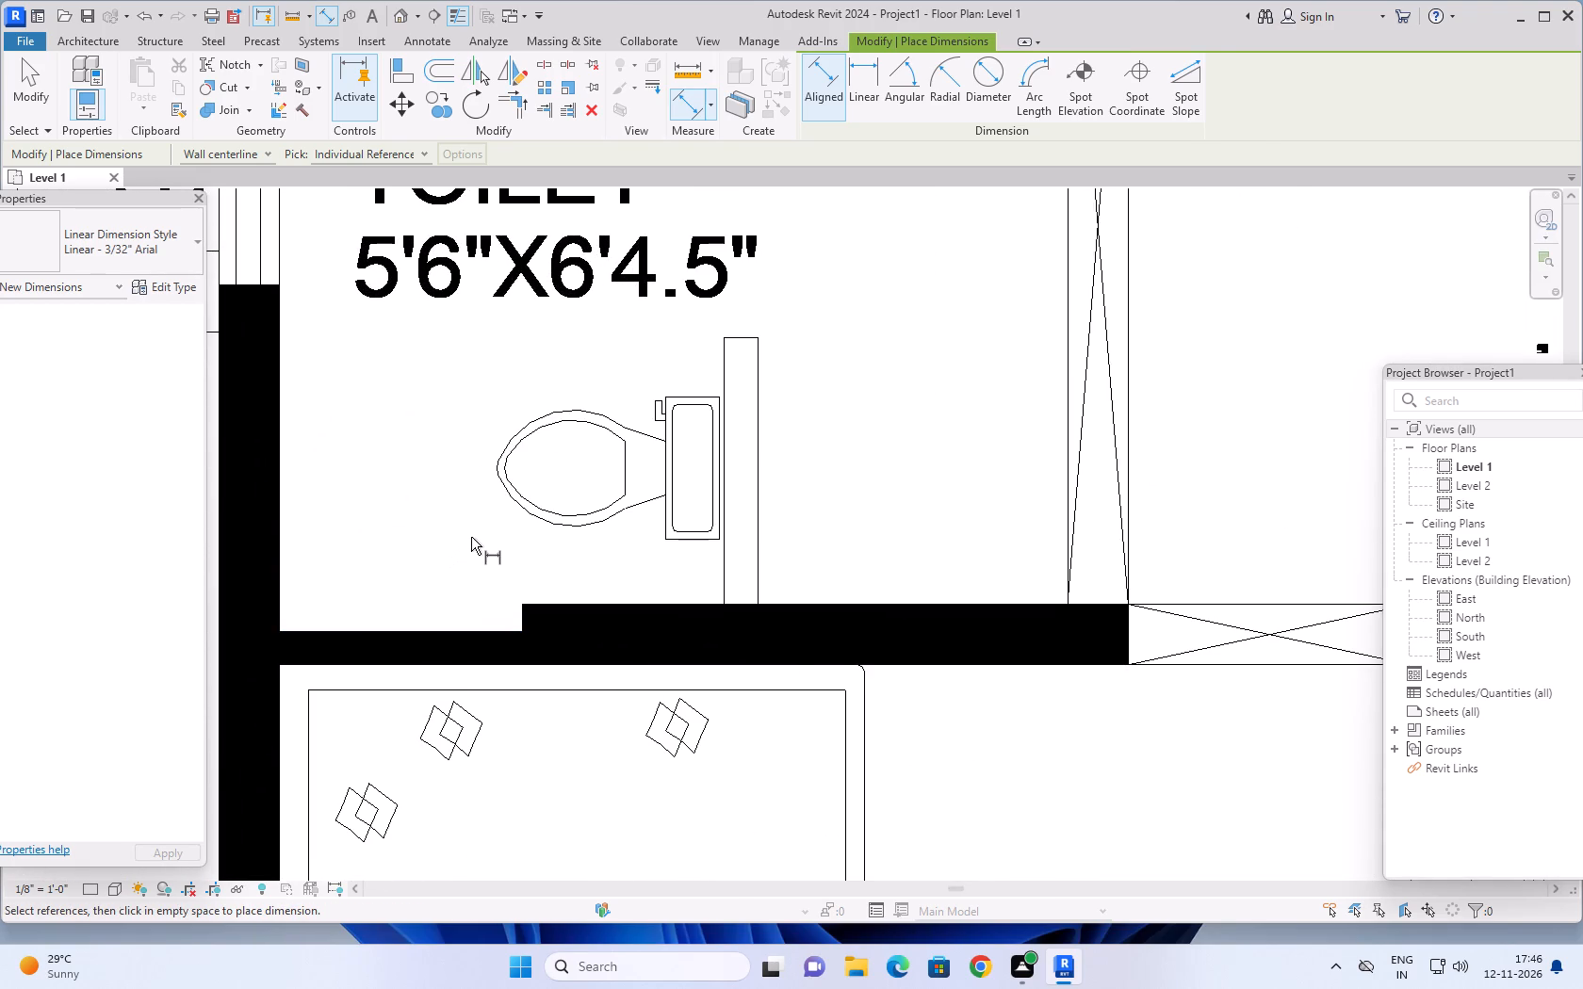
{"action": "scroll", "coordinate": [564, 527], "scroll_direction": "down", "scroll_amount": 1}
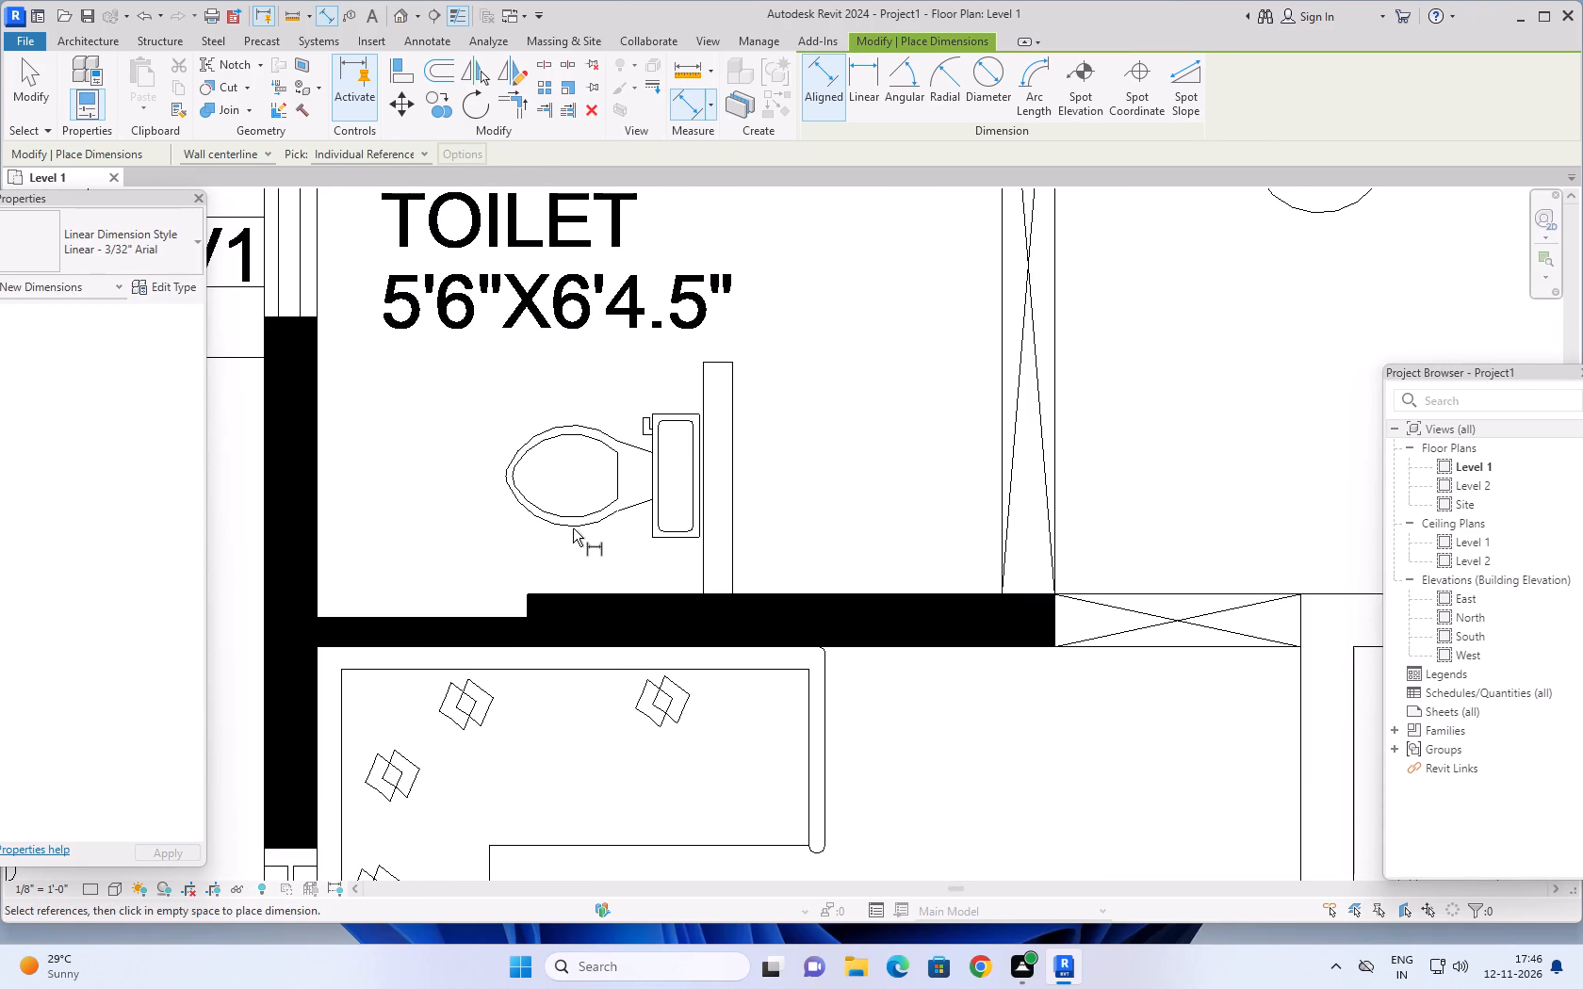
{"action": "scroll", "coordinate": [649, 535], "scroll_direction": "down", "scroll_amount": 2}
{"action": "scroll", "coordinate": [751, 548], "scroll_direction": "down", "scroll_amount": 3}
{"action": "scroll", "coordinate": [842, 533], "scroll_direction": "down", "scroll_amount": 1}
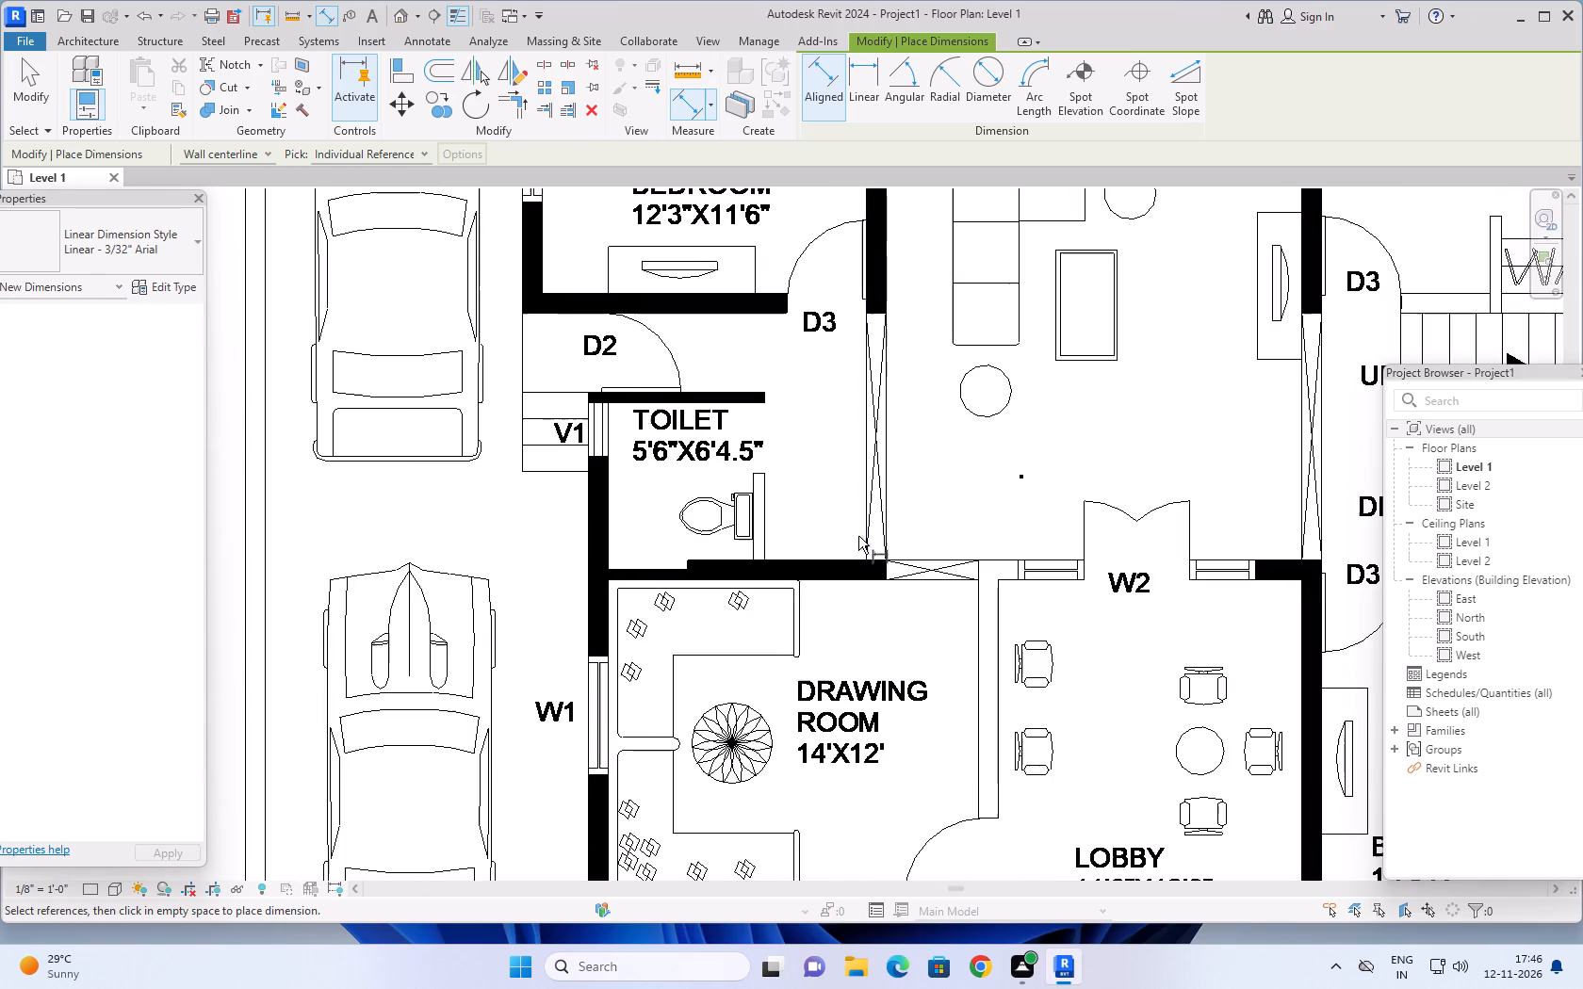
Review the linked ground floor plan from the drawing room, lobby and verandah up to the rear bedrooms.
{"action": "scroll", "coordinate": [858, 536], "scroll_direction": "down", "scroll_amount": 2}
{"action": "middle_click_drag", "start_coordinate": [912, 625], "coordinate": [767, 398]}
{"action": "scroll", "coordinate": [850, 524], "scroll_direction": "down", "scroll_amount": 2}
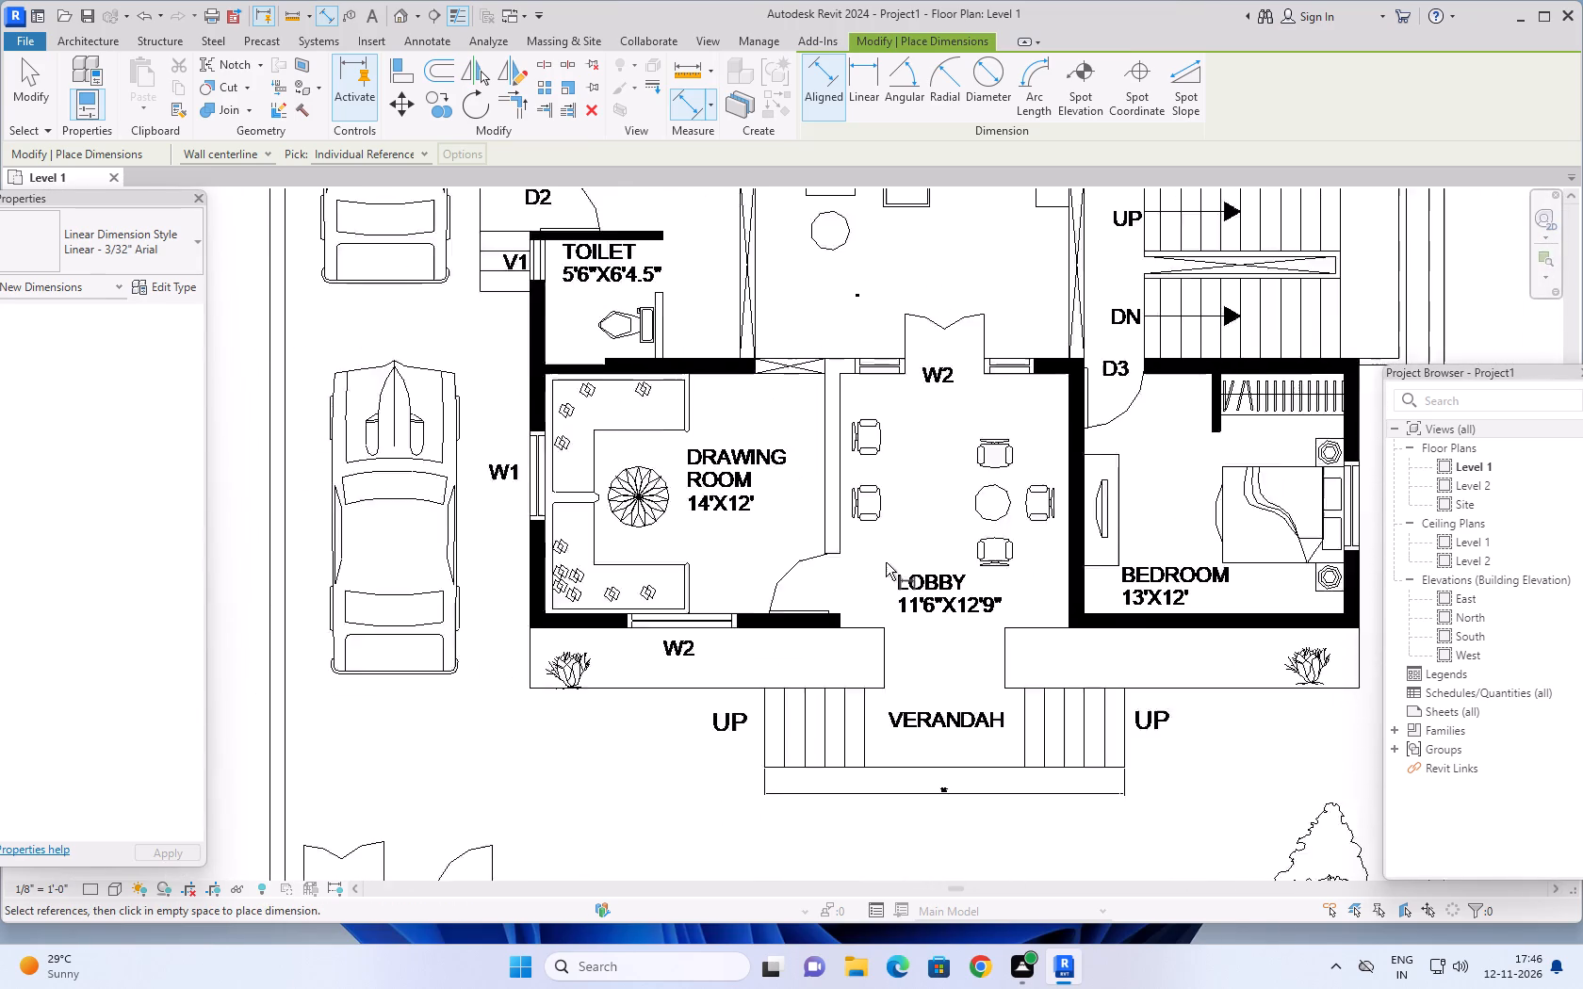
{"action": "scroll", "coordinate": [884, 564], "scroll_direction": "down", "scroll_amount": 1}
{"action": "middle_click_drag", "start_coordinate": [883, 564], "coordinate": [740, 711]}
{"action": "middle_click_drag", "start_coordinate": [788, 472], "coordinate": [773, 511]}
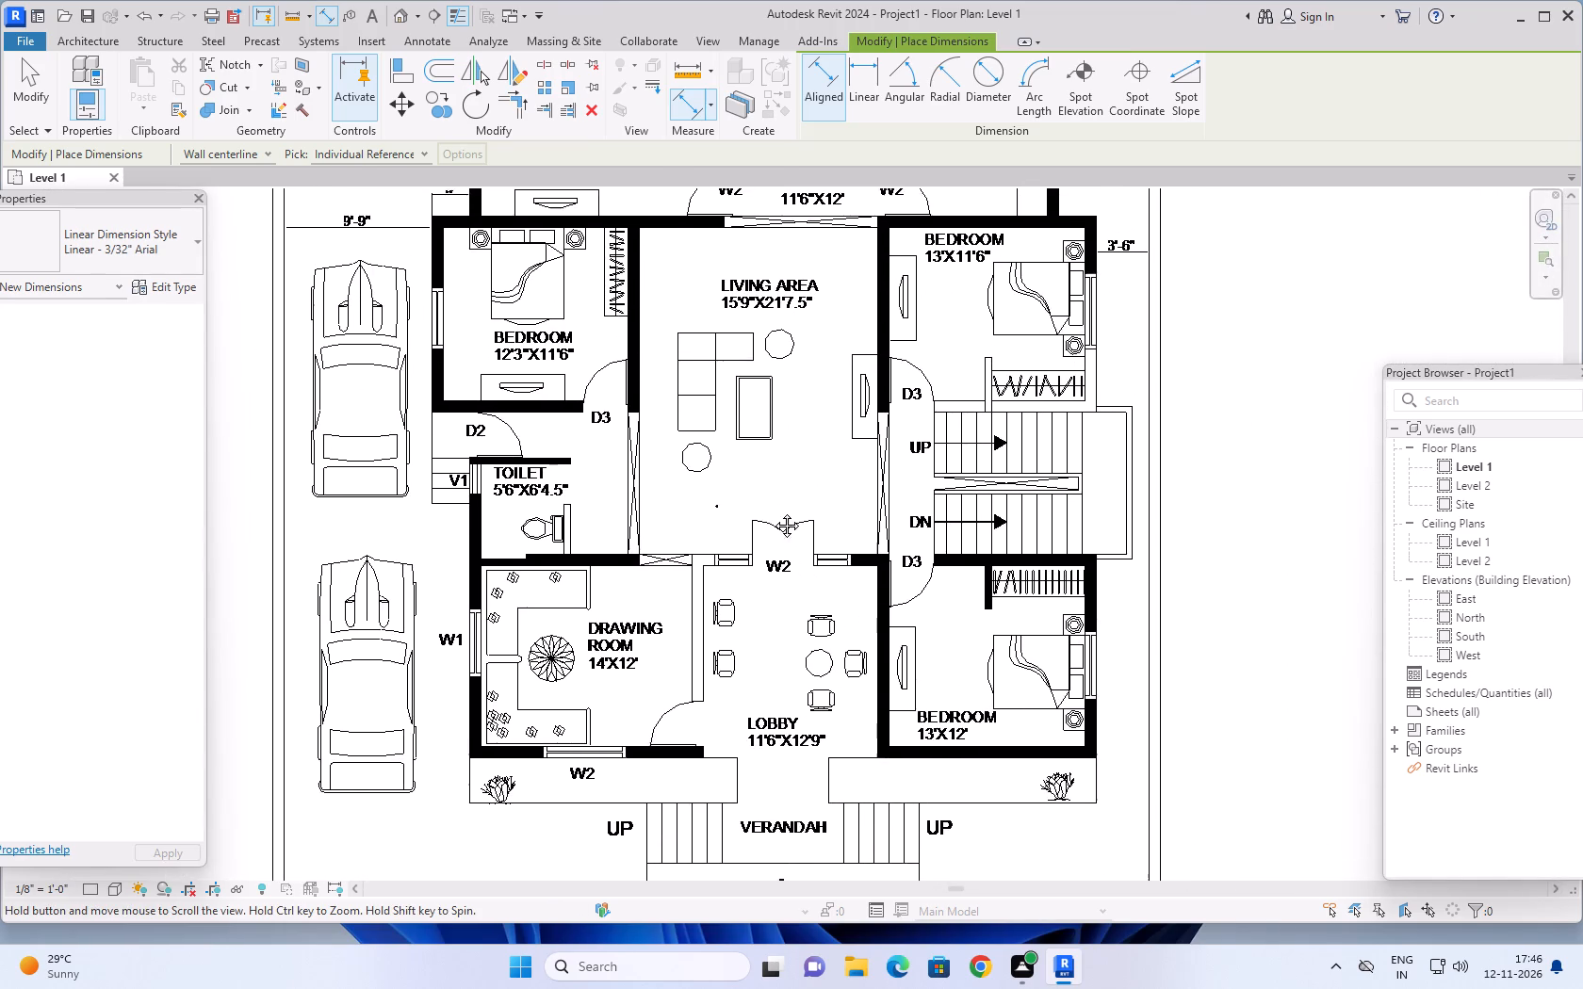
{"action": "middle_click_drag", "start_coordinate": [773, 511], "coordinate": [743, 629]}
{"action": "middle_click_drag", "start_coordinate": [770, 457], "coordinate": [700, 685]}
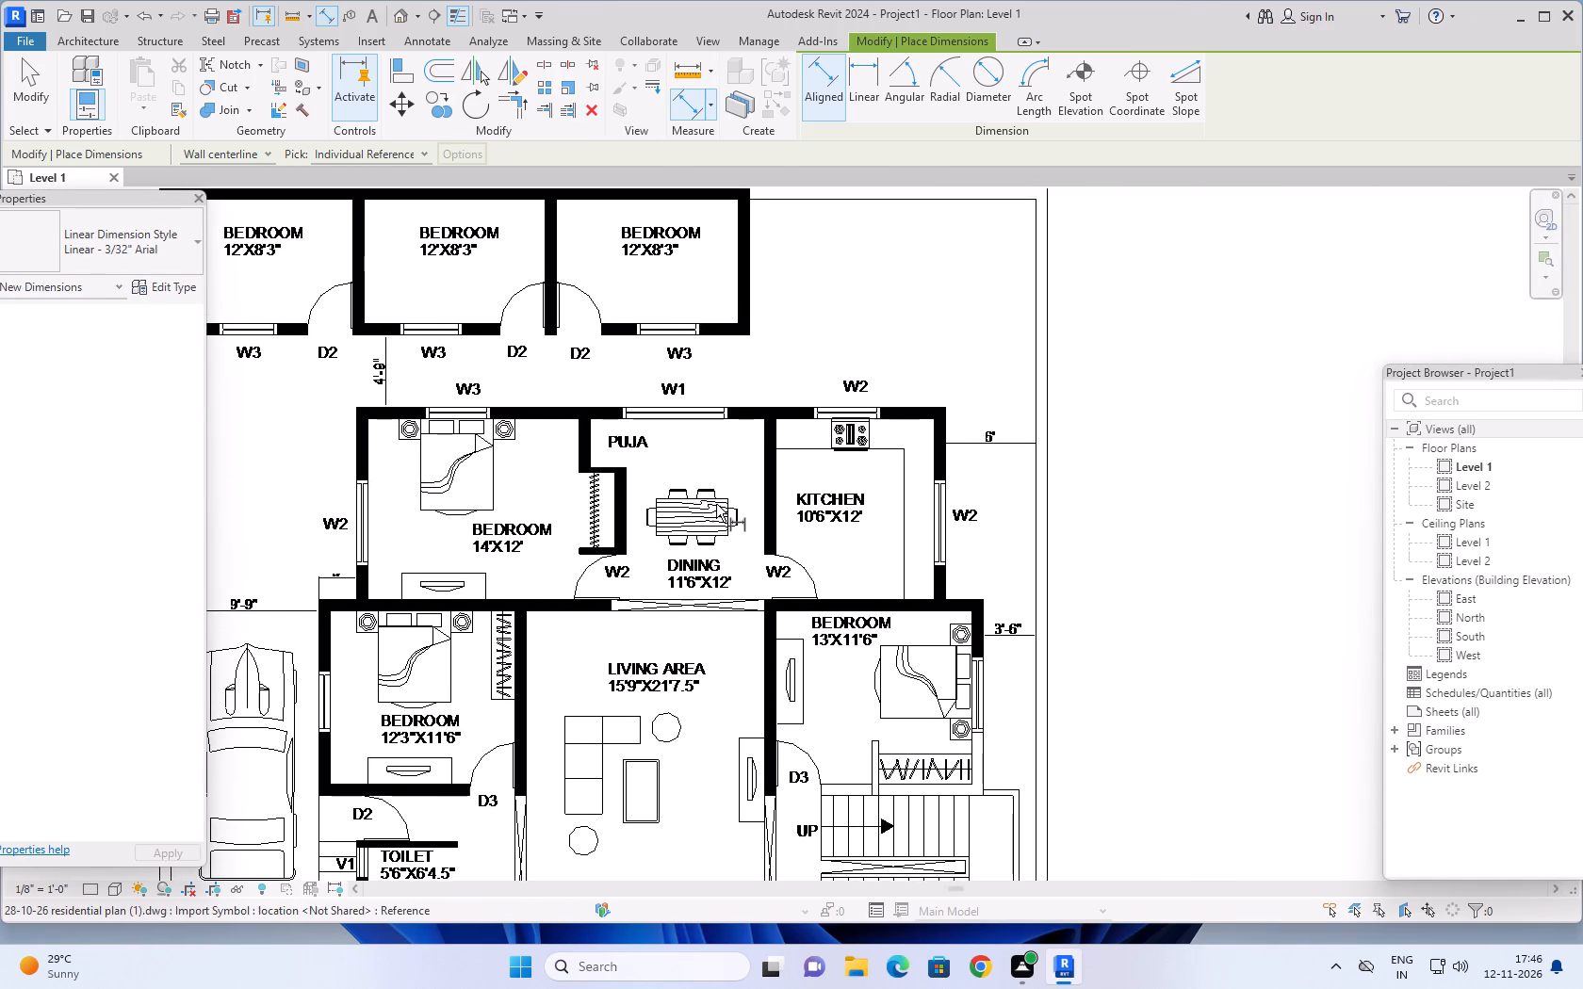
{"action": "scroll", "coordinate": [716, 504], "scroll_direction": "down", "scroll_amount": 2}
{"action": "middle_click_drag", "start_coordinate": [839, 530], "coordinate": [849, 455]}
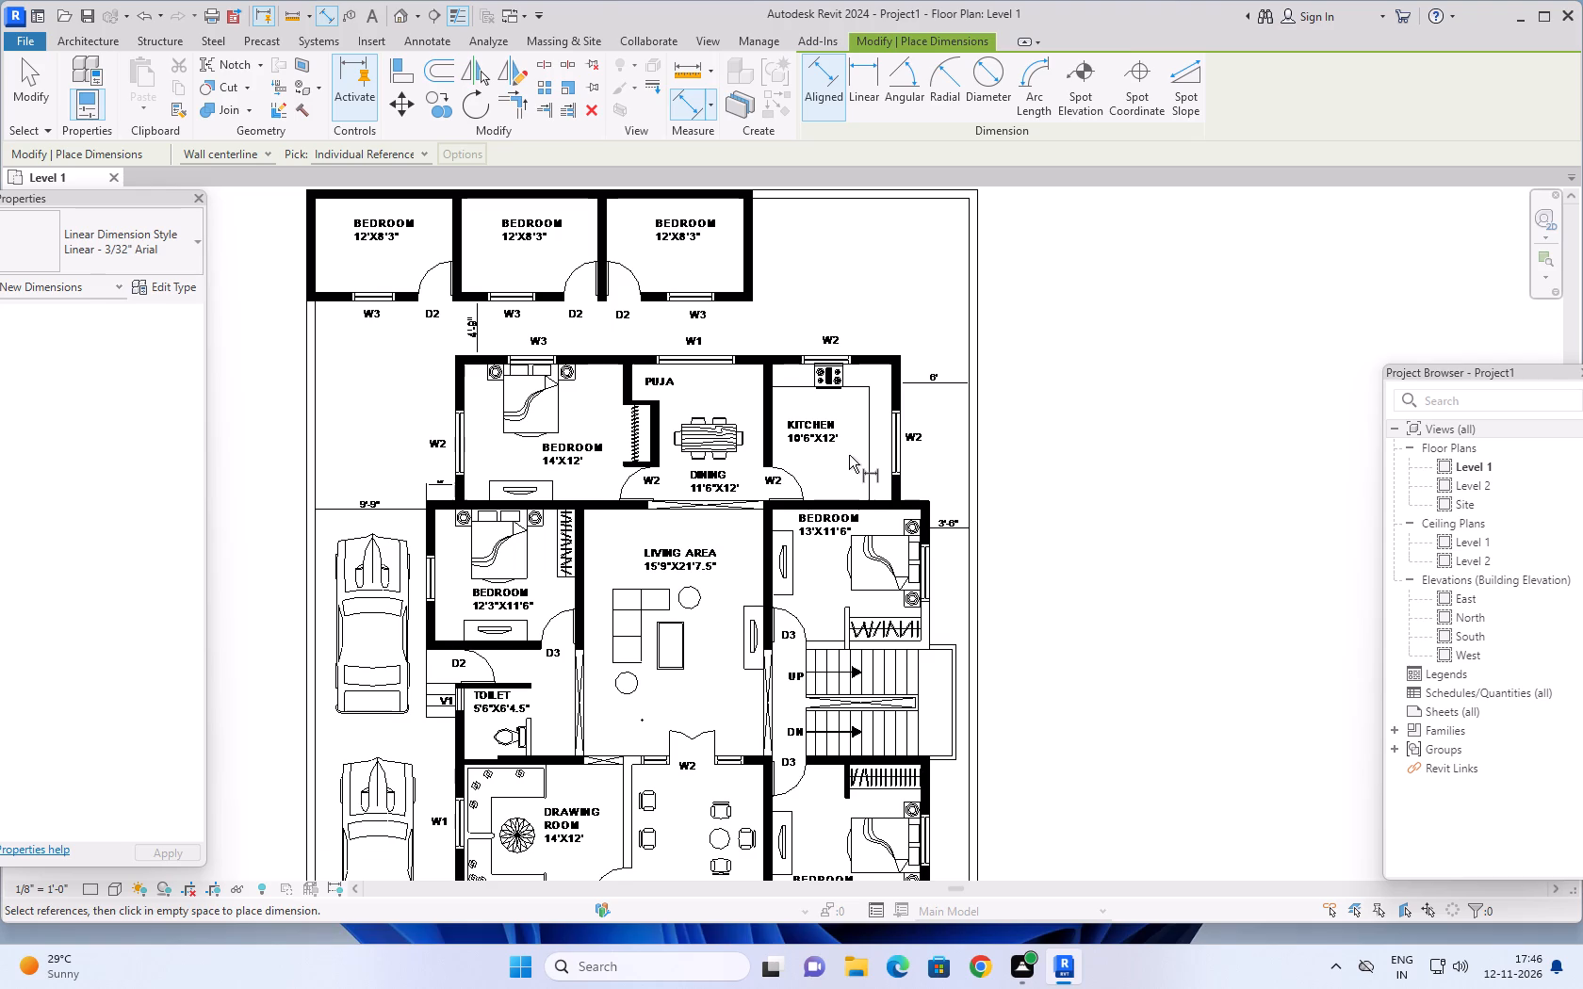
{"action": "scroll", "coordinate": [763, 651], "scroll_direction": "down", "scroll_amount": 1}
{"action": "middle_click_drag", "start_coordinate": [735, 679], "coordinate": [631, 555]}
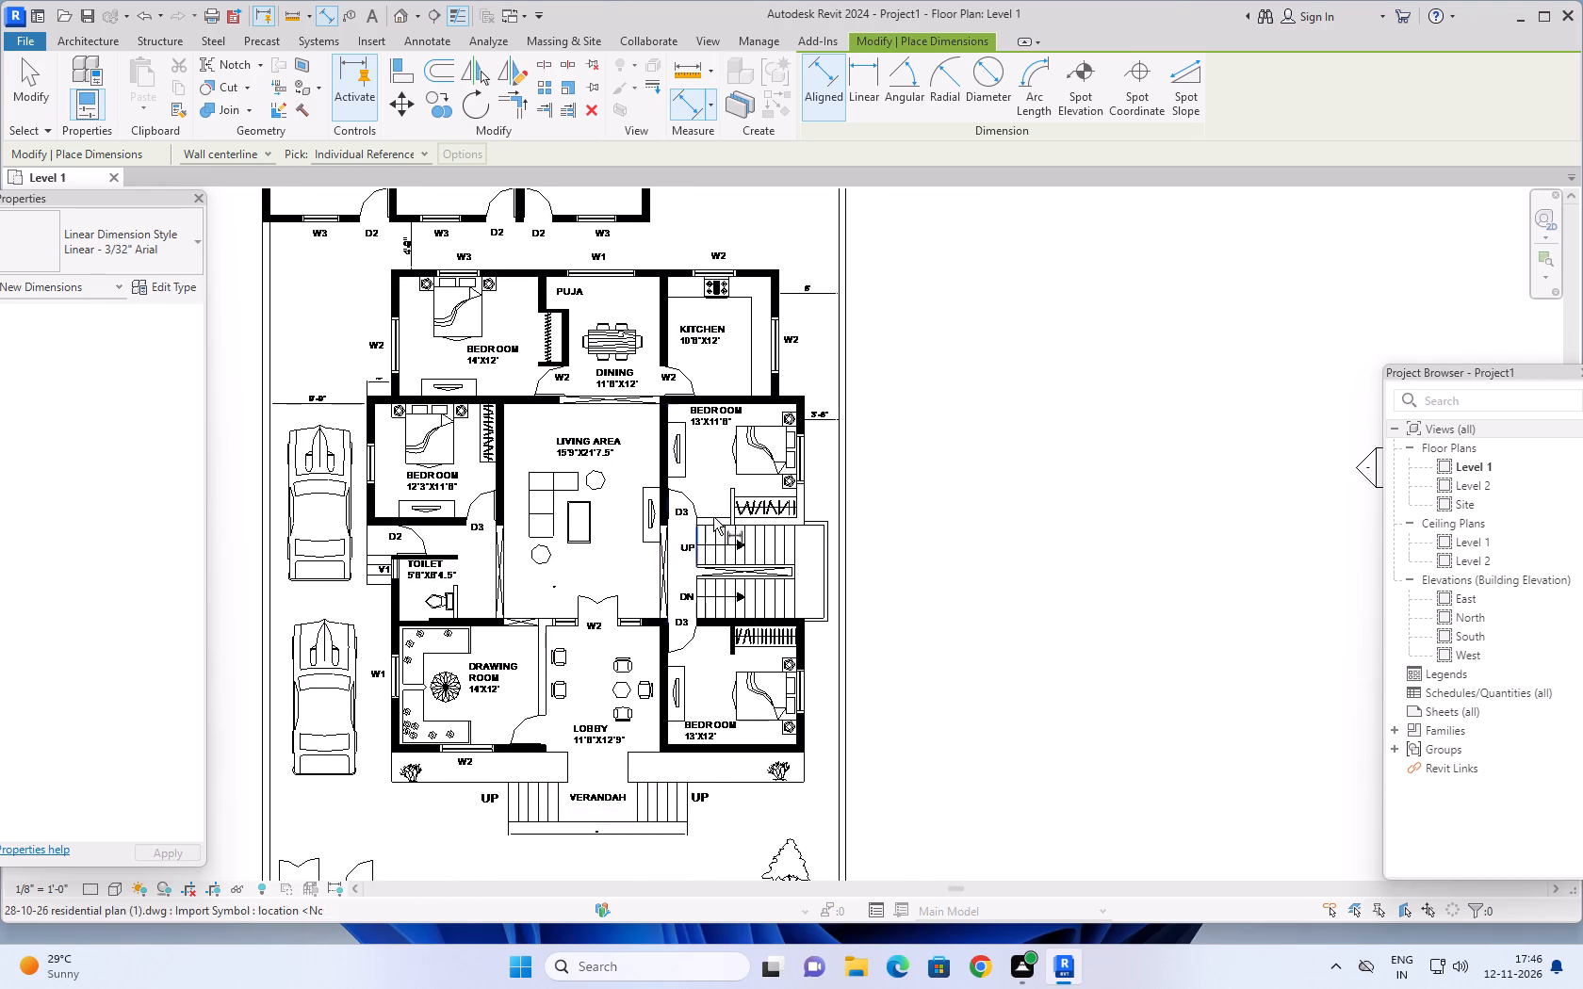
Check the thickness of the short wall beside the 13'x11'6" bedroom's wardrobe, above the stairs, with a temporary aligned dimension.
{"action": "scroll", "coordinate": [711, 495], "scroll_direction": "up", "scroll_amount": 11}
{"action": "left_click", "coordinate": [796, 512]}
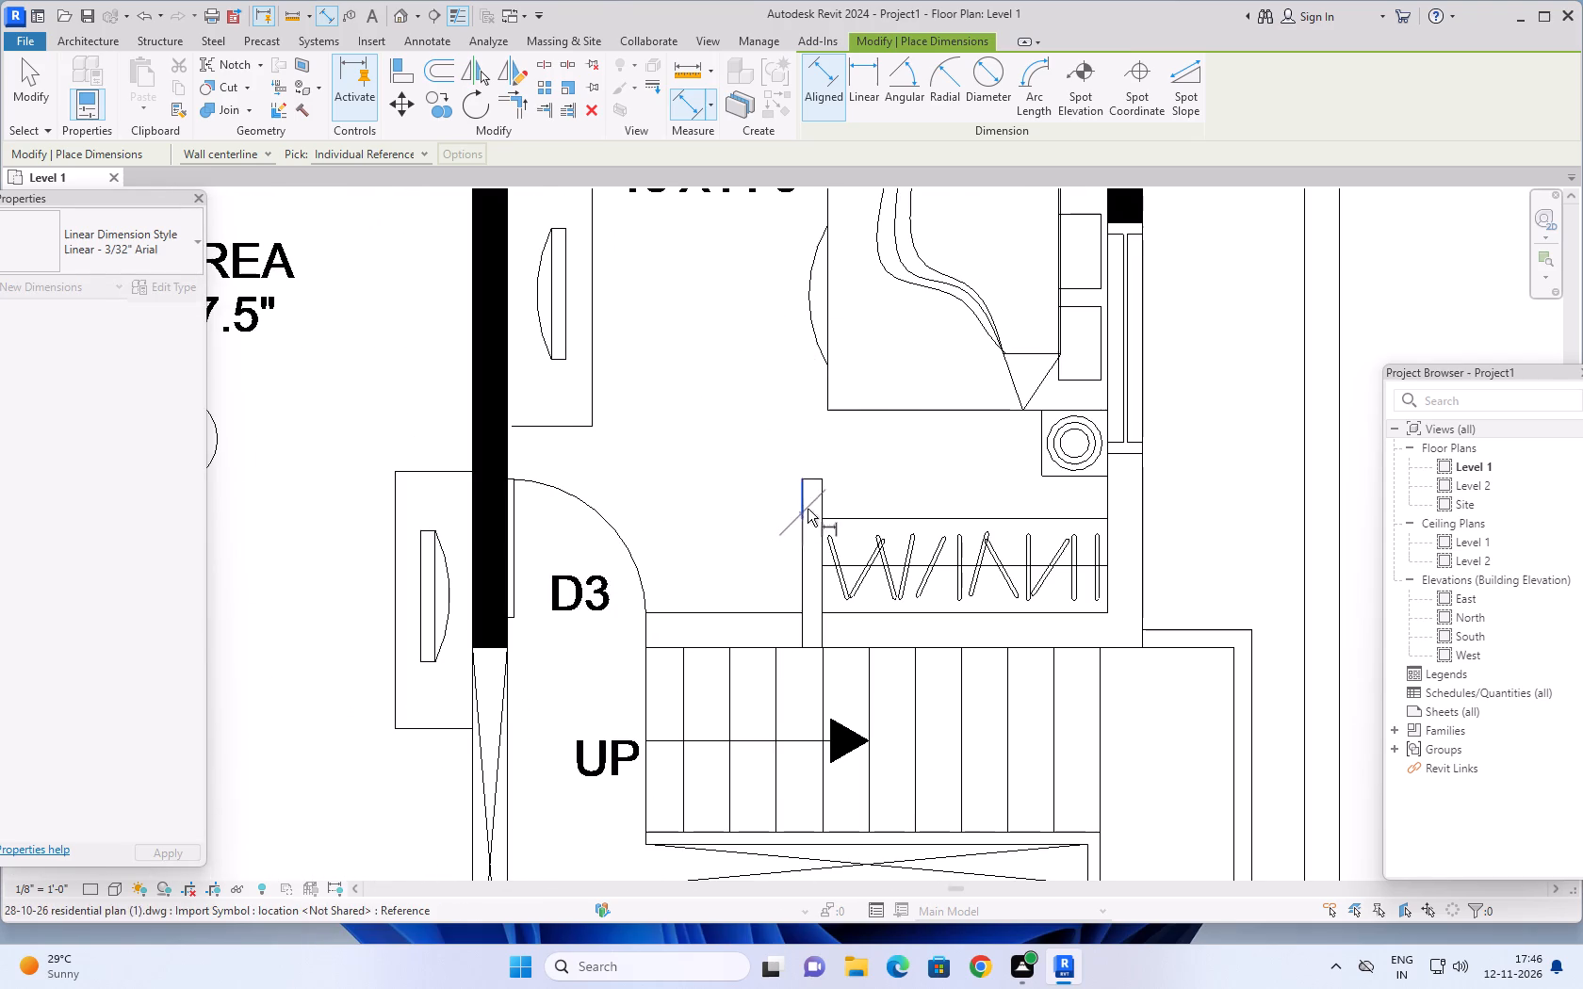
{"action": "left_click", "coordinate": [821, 503]}
{"action": "scroll", "coordinate": [802, 460], "scroll_direction": "down", "scroll_amount": 3}
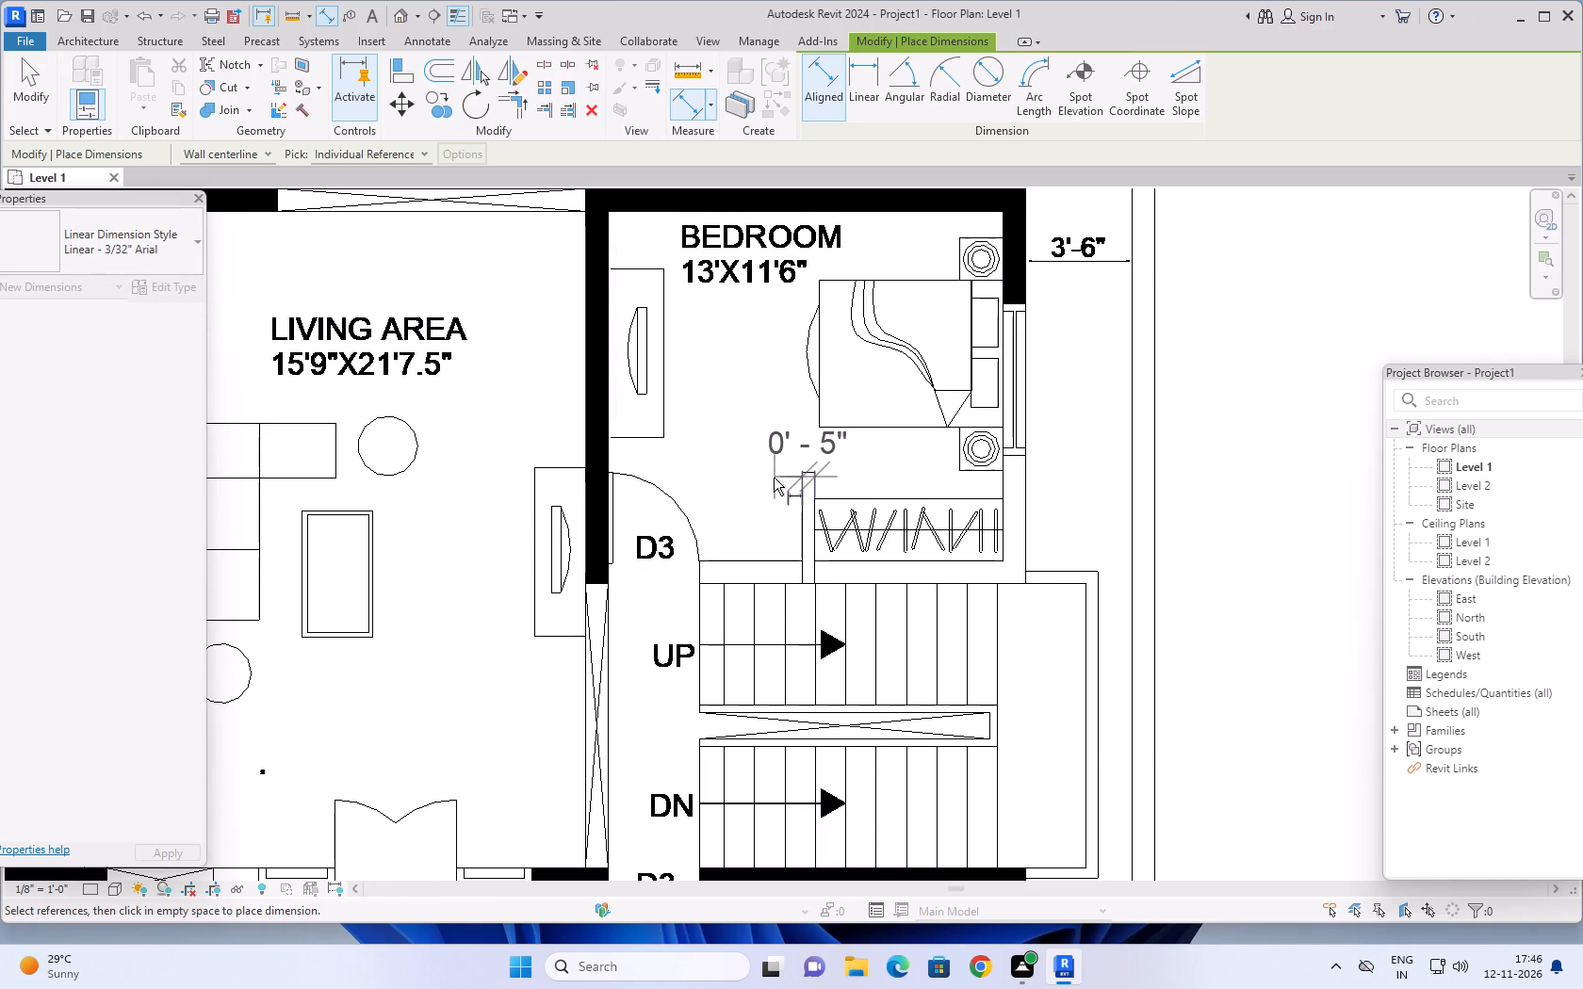
{"action": "key", "text": "Escape"}
{"action": "scroll", "coordinate": [759, 462], "scroll_direction": "down", "scroll_amount": 10}
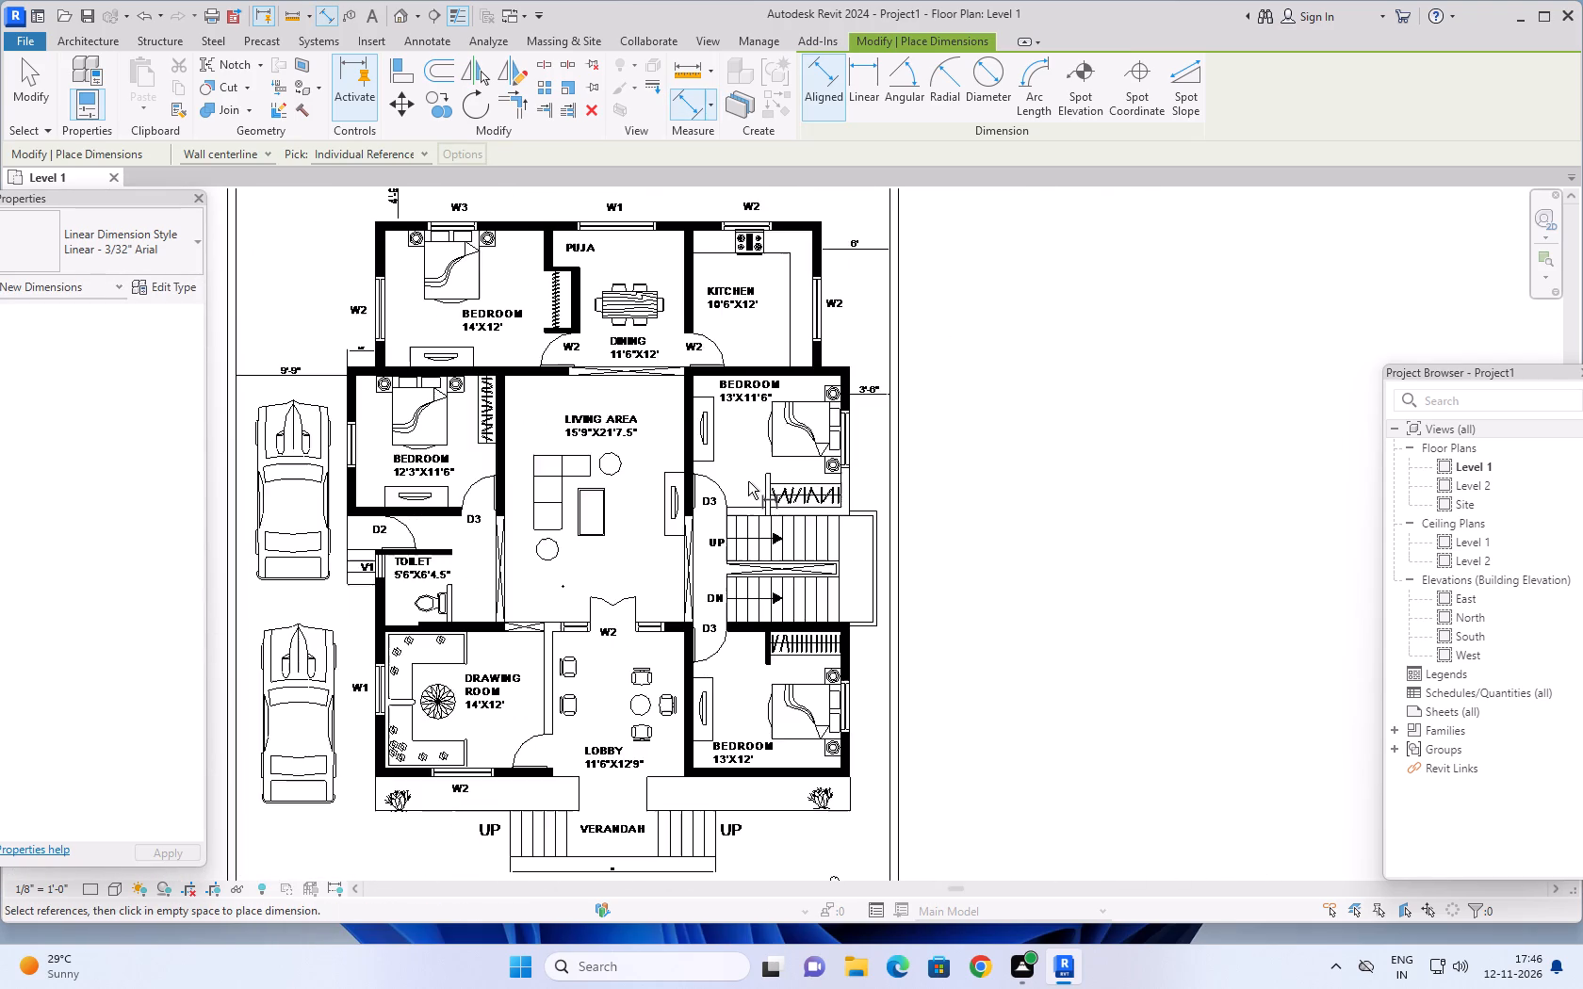
{"action": "scroll", "coordinate": [748, 481], "scroll_direction": "down", "scroll_amount": 3}
{"action": "middle_click_drag", "start_coordinate": [300, 379], "coordinate": [403, 373]}
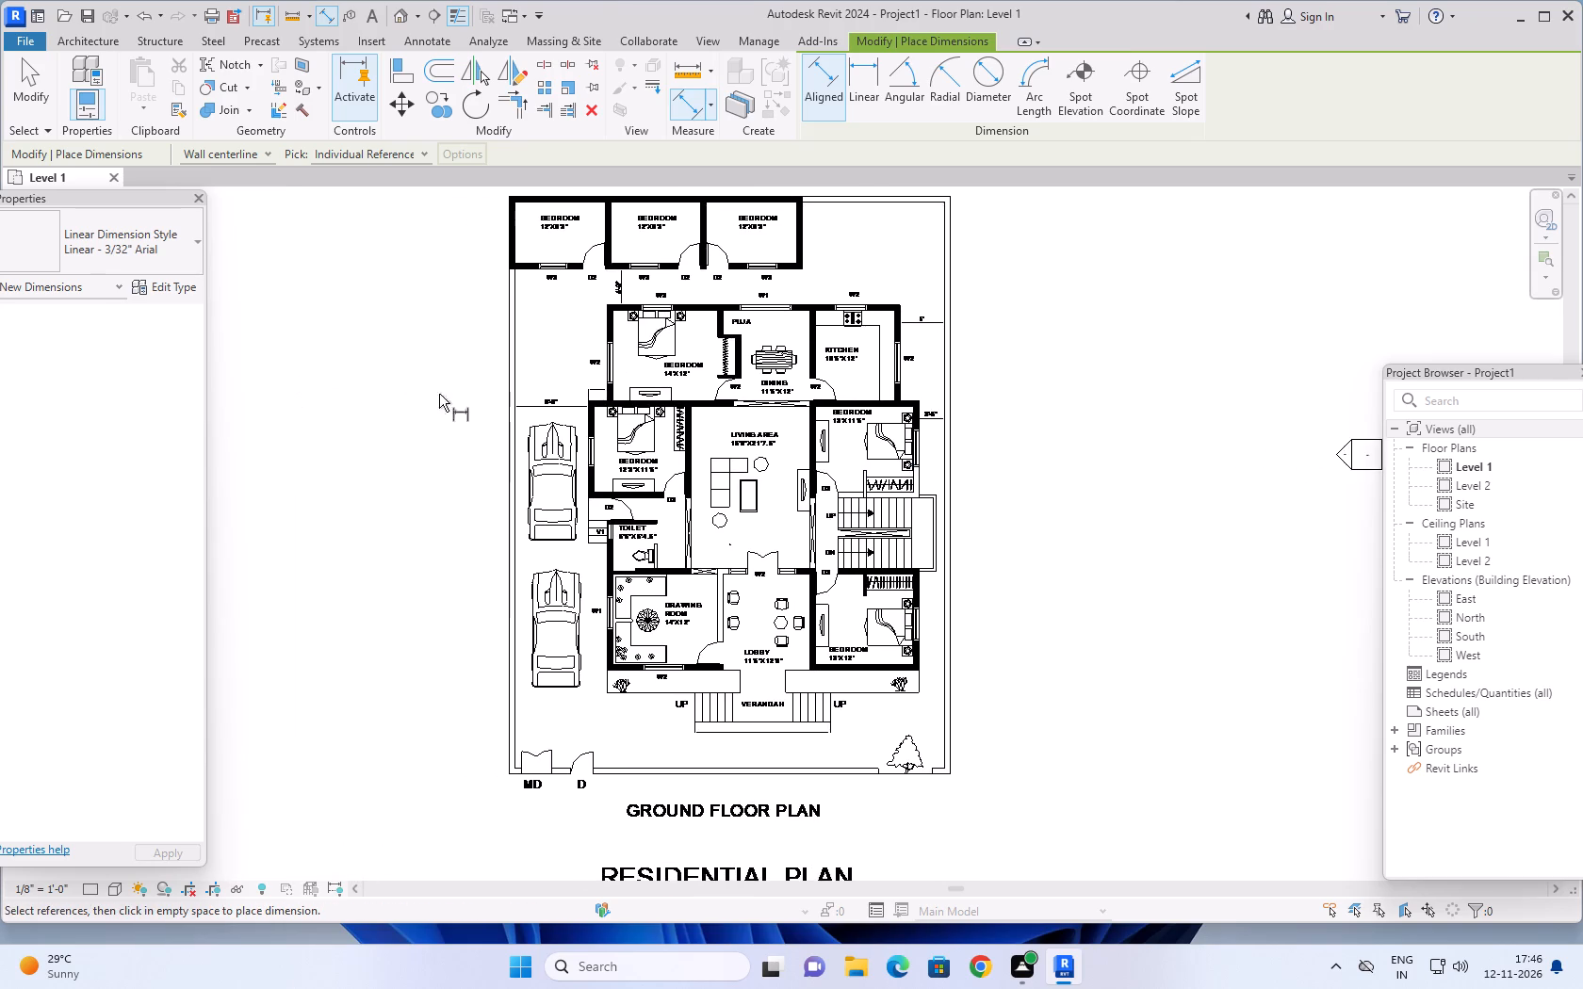
{"action": "scroll", "coordinate": [449, 399], "scroll_direction": "down", "scroll_amount": 4}
{"action": "middle_click_drag", "start_coordinate": [806, 414], "coordinate": [847, 420]}
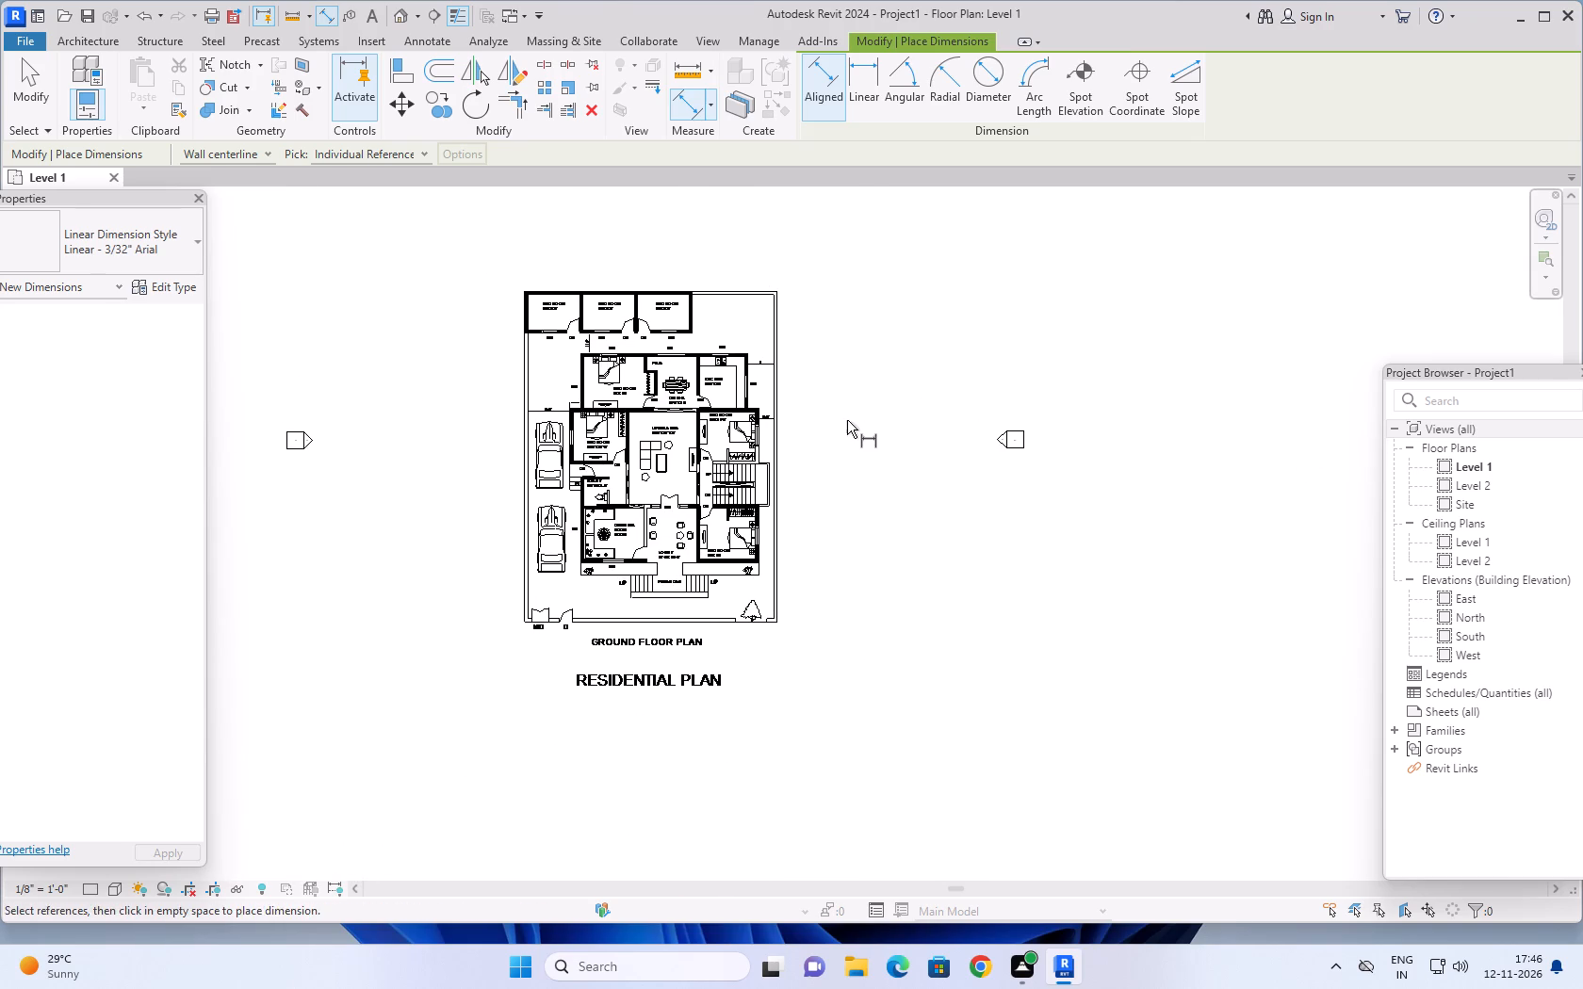
{"action": "key", "text": "Escape"}
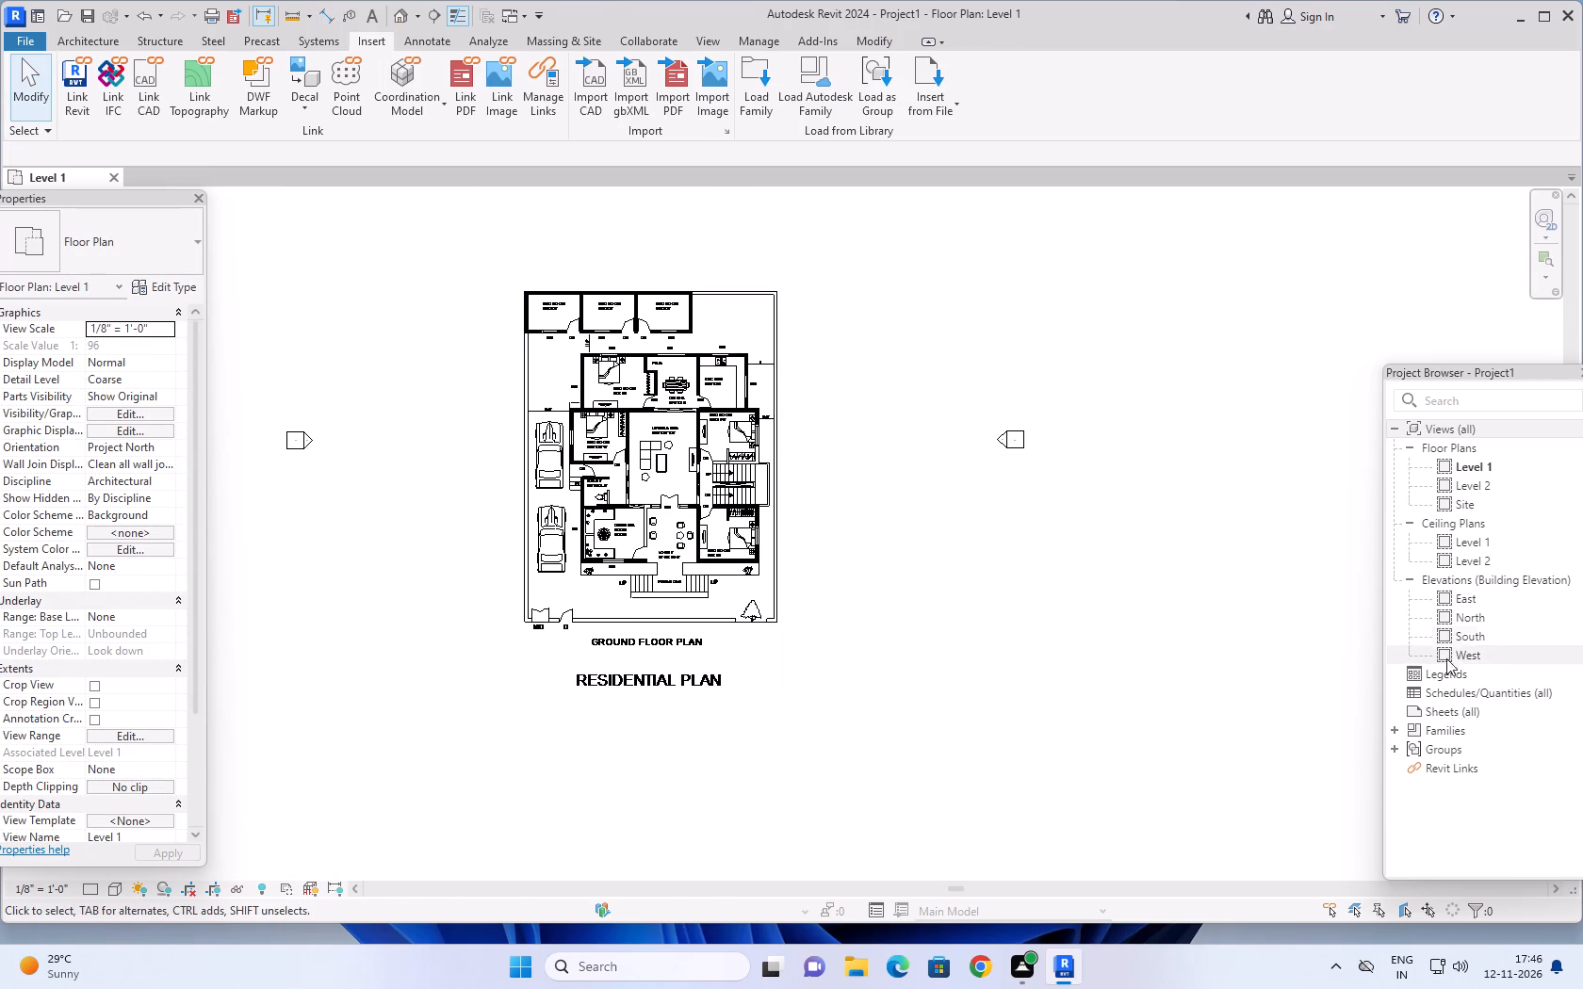
In the North elevation, set the elevation of Level 2 to 10'6".
{"action": "double_click", "coordinate": [1493, 617]}
{"action": "scroll", "coordinate": [1184, 597], "scroll_direction": "down", "scroll_amount": 5}
{"action": "scroll", "coordinate": [1120, 644], "scroll_direction": "down", "scroll_amount": 1}
{"action": "middle_click_drag", "start_coordinate": [1109, 648], "coordinate": [1069, 652]}
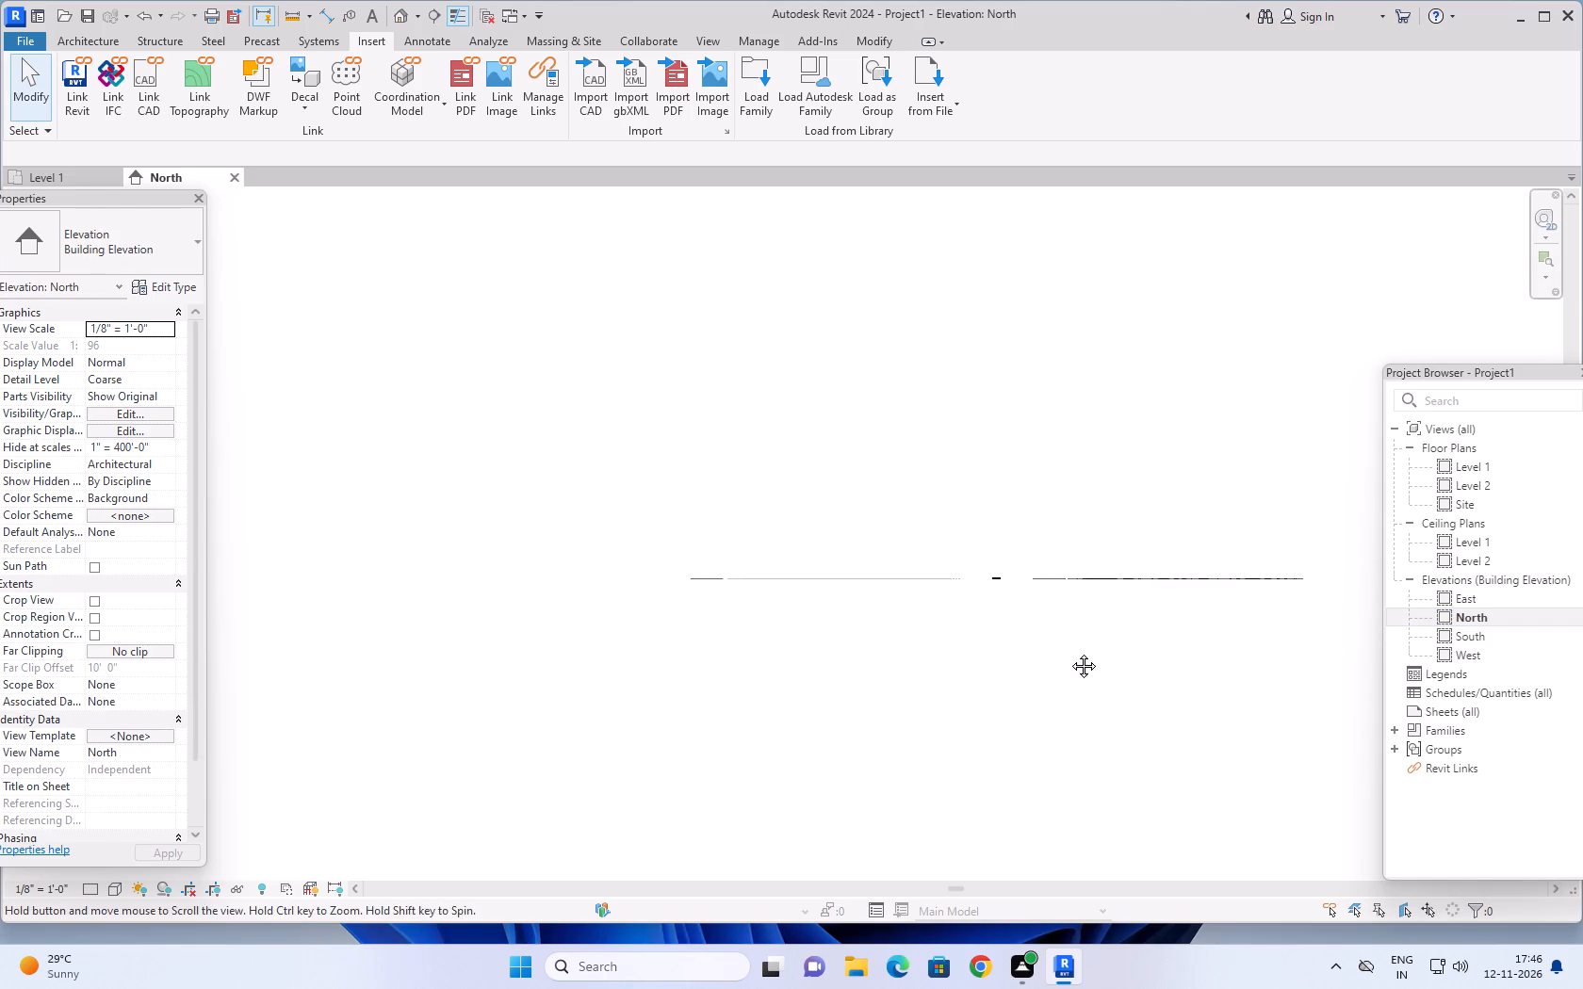
{"action": "middle_click_drag", "start_coordinate": [1069, 652], "coordinate": [753, 667]}
{"action": "scroll", "coordinate": [768, 652], "scroll_direction": "down", "scroll_amount": 7}
{"action": "scroll", "coordinate": [692, 639], "scroll_direction": "up", "scroll_amount": 5}
{"action": "scroll", "coordinate": [793, 642], "scroll_direction": "up", "scroll_amount": 2}
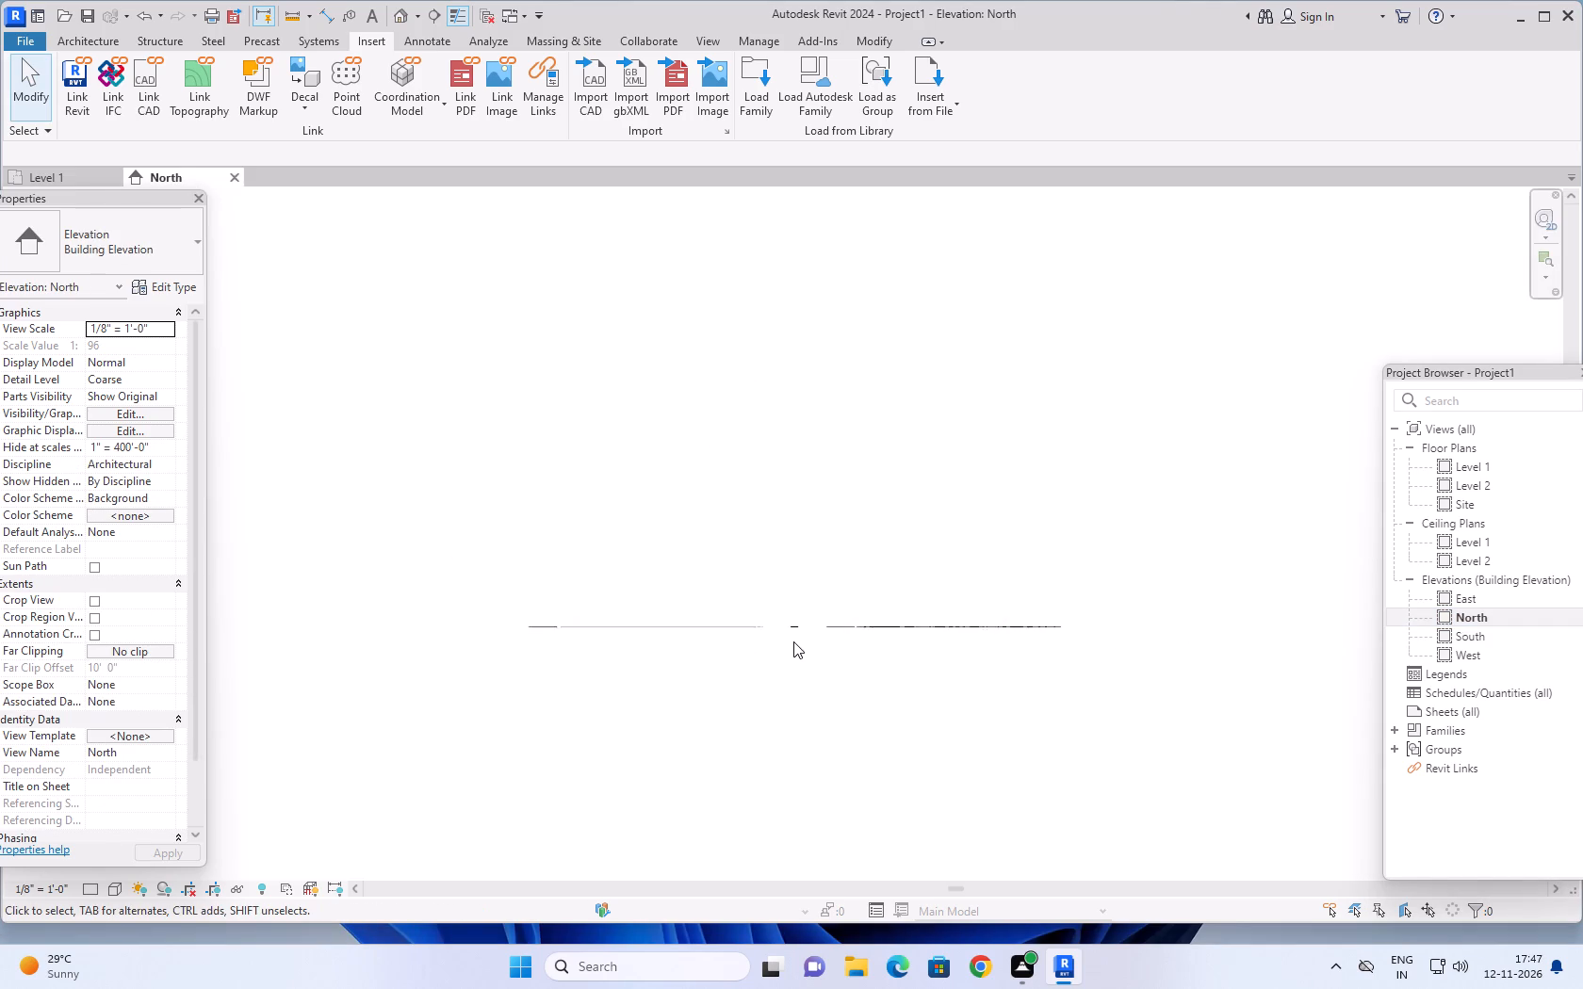
{"action": "scroll", "coordinate": [793, 641], "scroll_direction": "up", "scroll_amount": 13}
{"action": "scroll", "coordinate": [837, 576], "scroll_direction": "up", "scroll_amount": 14}
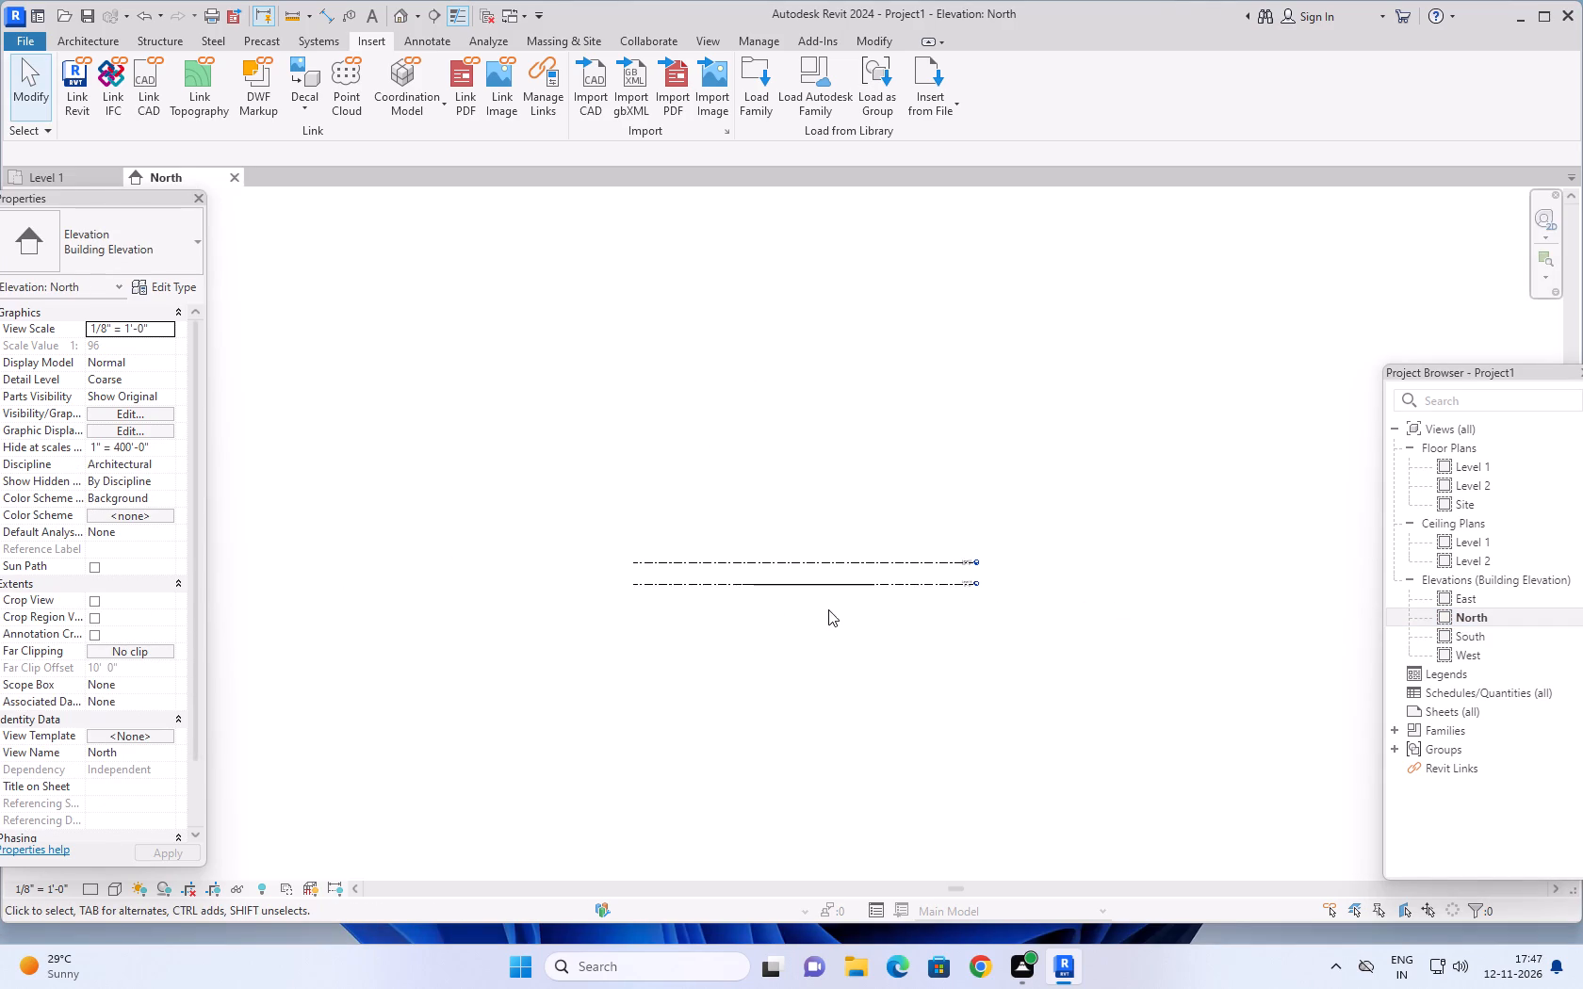
{"action": "scroll", "coordinate": [828, 609], "scroll_direction": "up", "scroll_amount": 10}
{"action": "middle_click_drag", "start_coordinate": [1057, 602], "coordinate": [870, 677]}
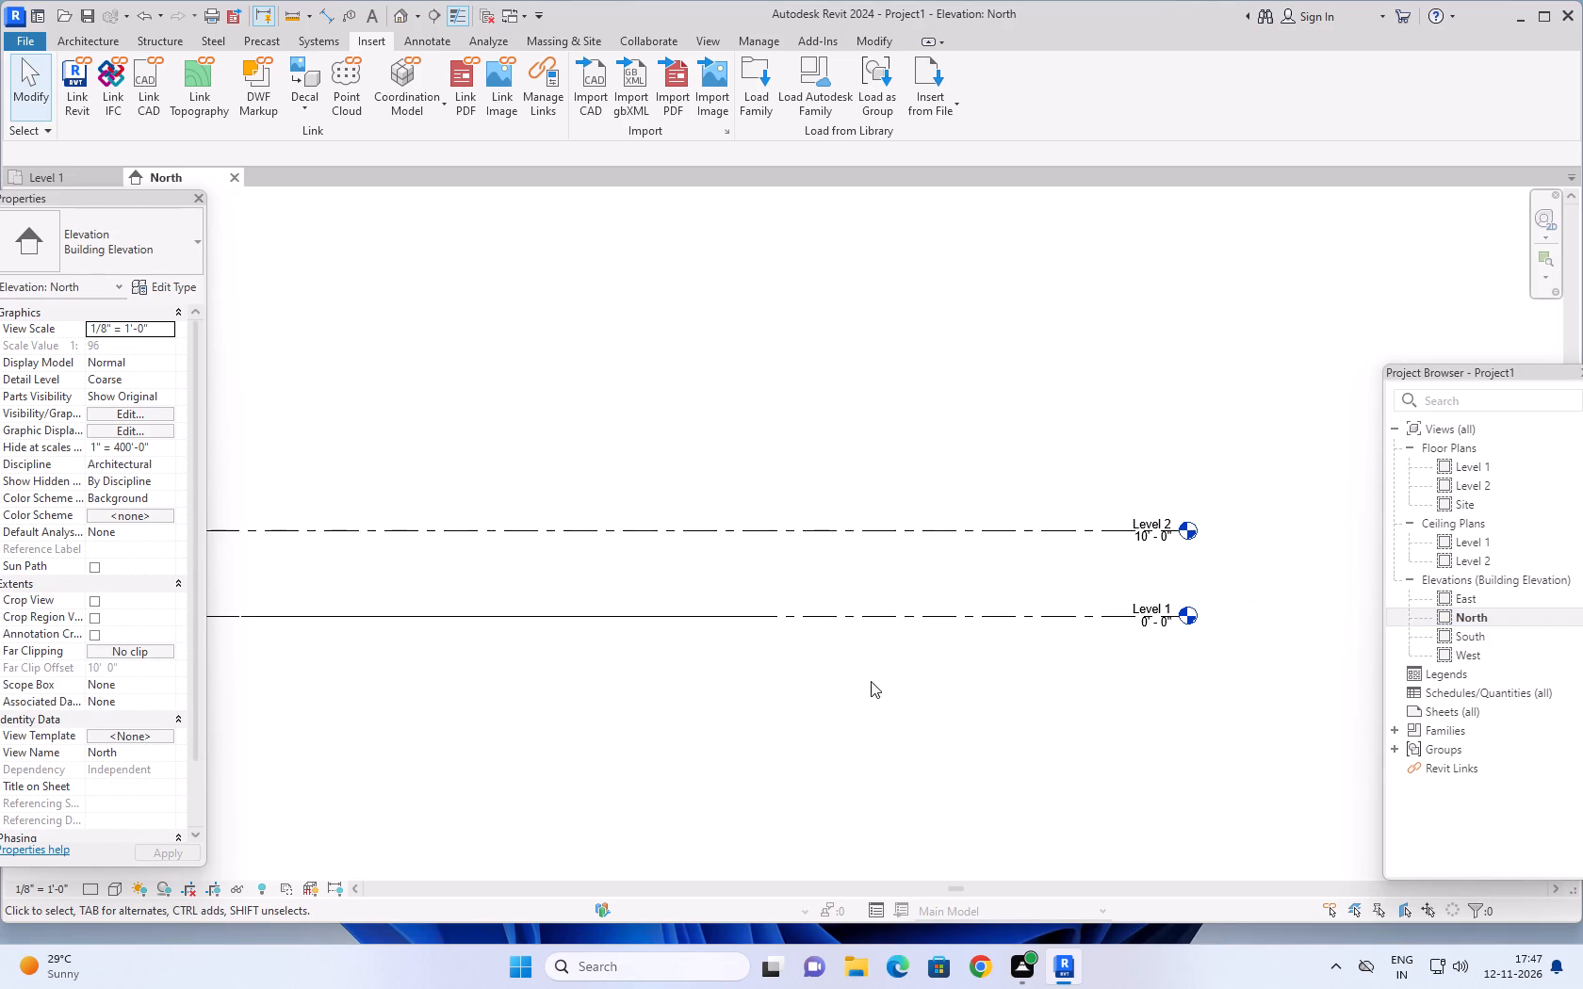
{"action": "scroll", "coordinate": [1026, 705], "scroll_direction": "up", "scroll_amount": 2}
{"action": "middle_click_drag", "start_coordinate": [1020, 690], "coordinate": [918, 728]}
{"action": "key", "text": "Escape"}
{"action": "key", "text": "Escape"}
{"action": "scroll", "coordinate": [1081, 550], "scroll_direction": "up", "scroll_amount": 4}
{"action": "key", "text": "Escape"}
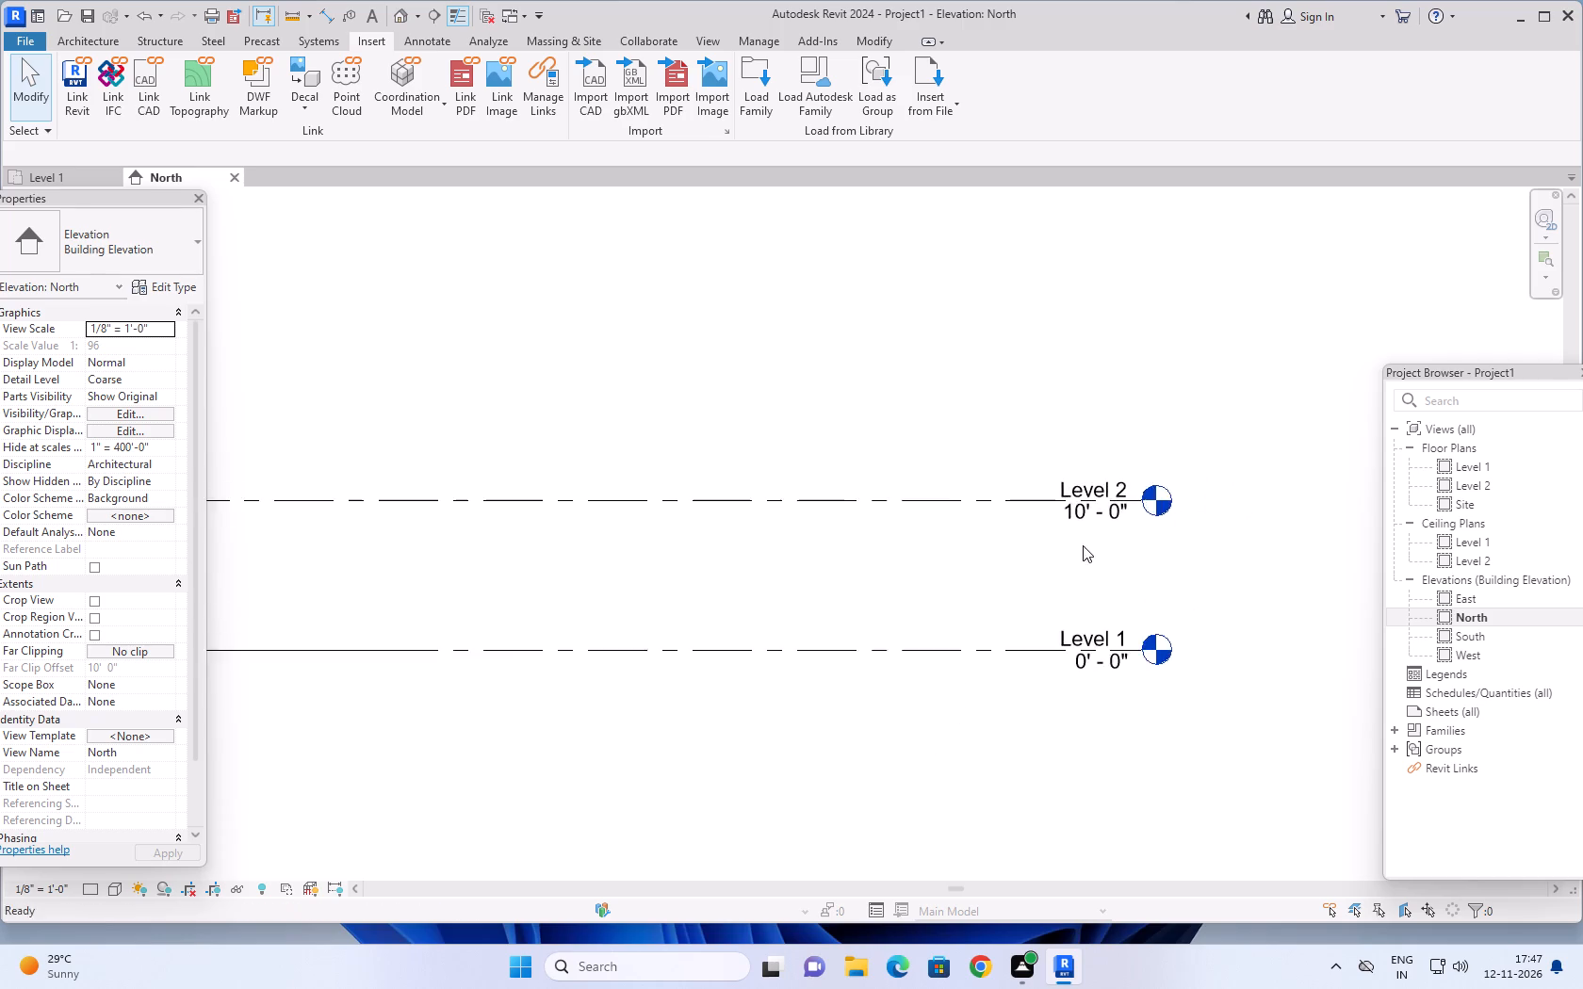
{"action": "scroll", "coordinate": [1083, 545], "scroll_direction": "up", "scroll_amount": 1}
{"action": "key", "text": "Escape"}
{"action": "left_click", "coordinate": [1104, 502]}
{"action": "left_click", "coordinate": [1104, 502]}
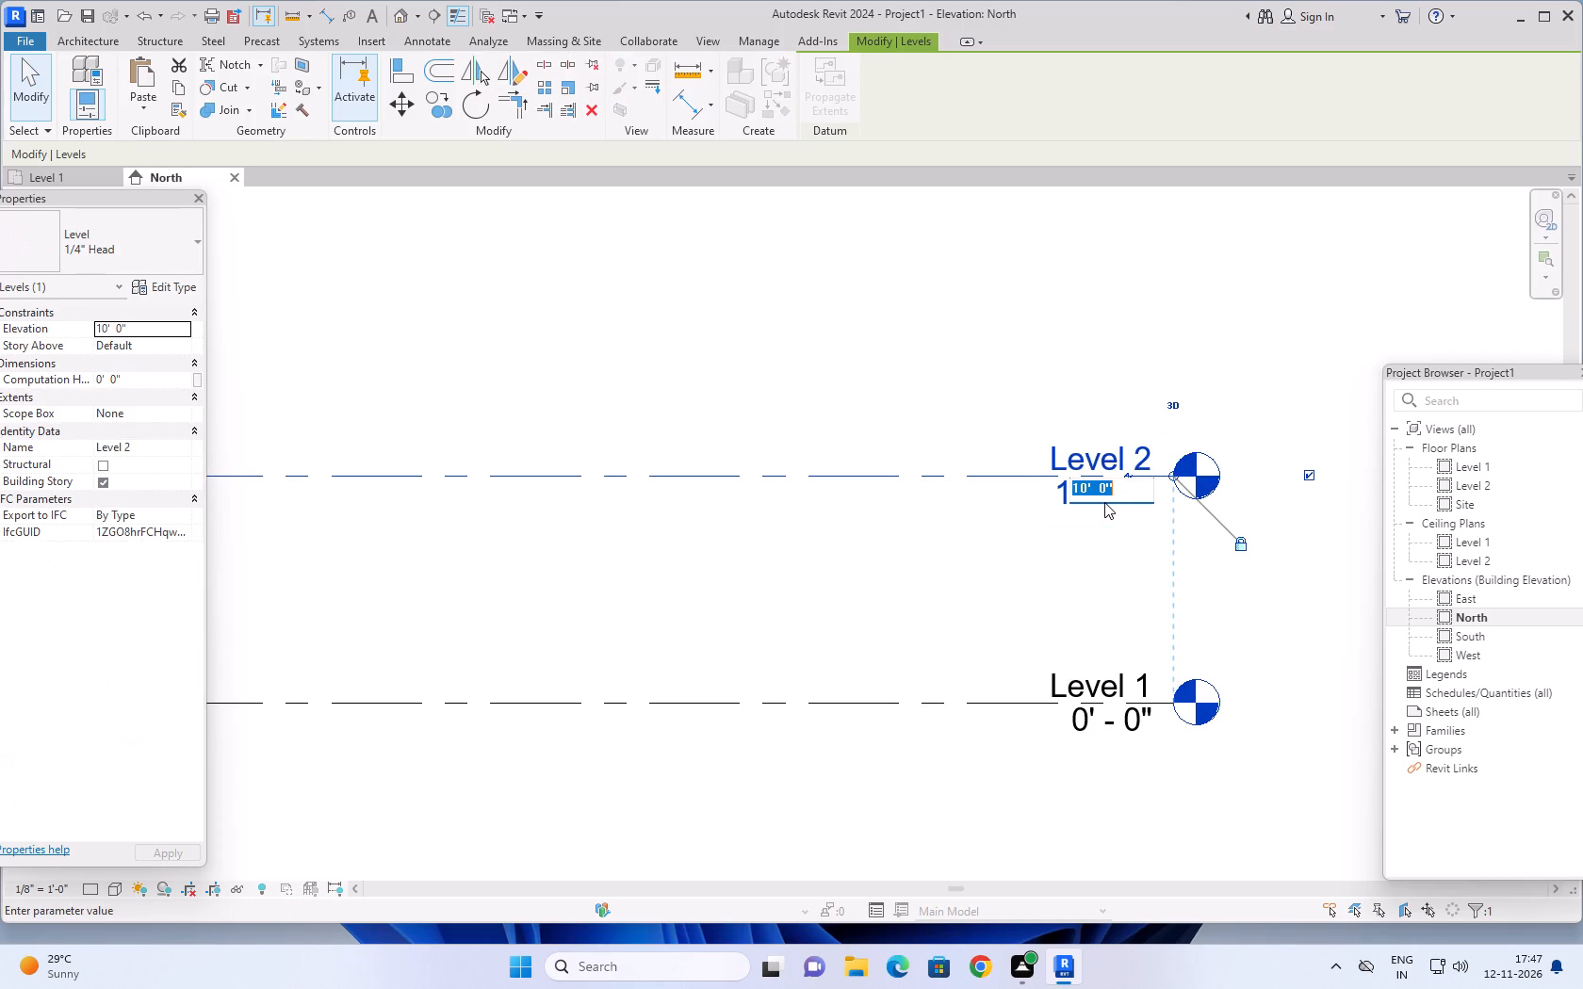
{"action": "type", "text": "10'6\""}
{"action": "key", "text": "Return"}
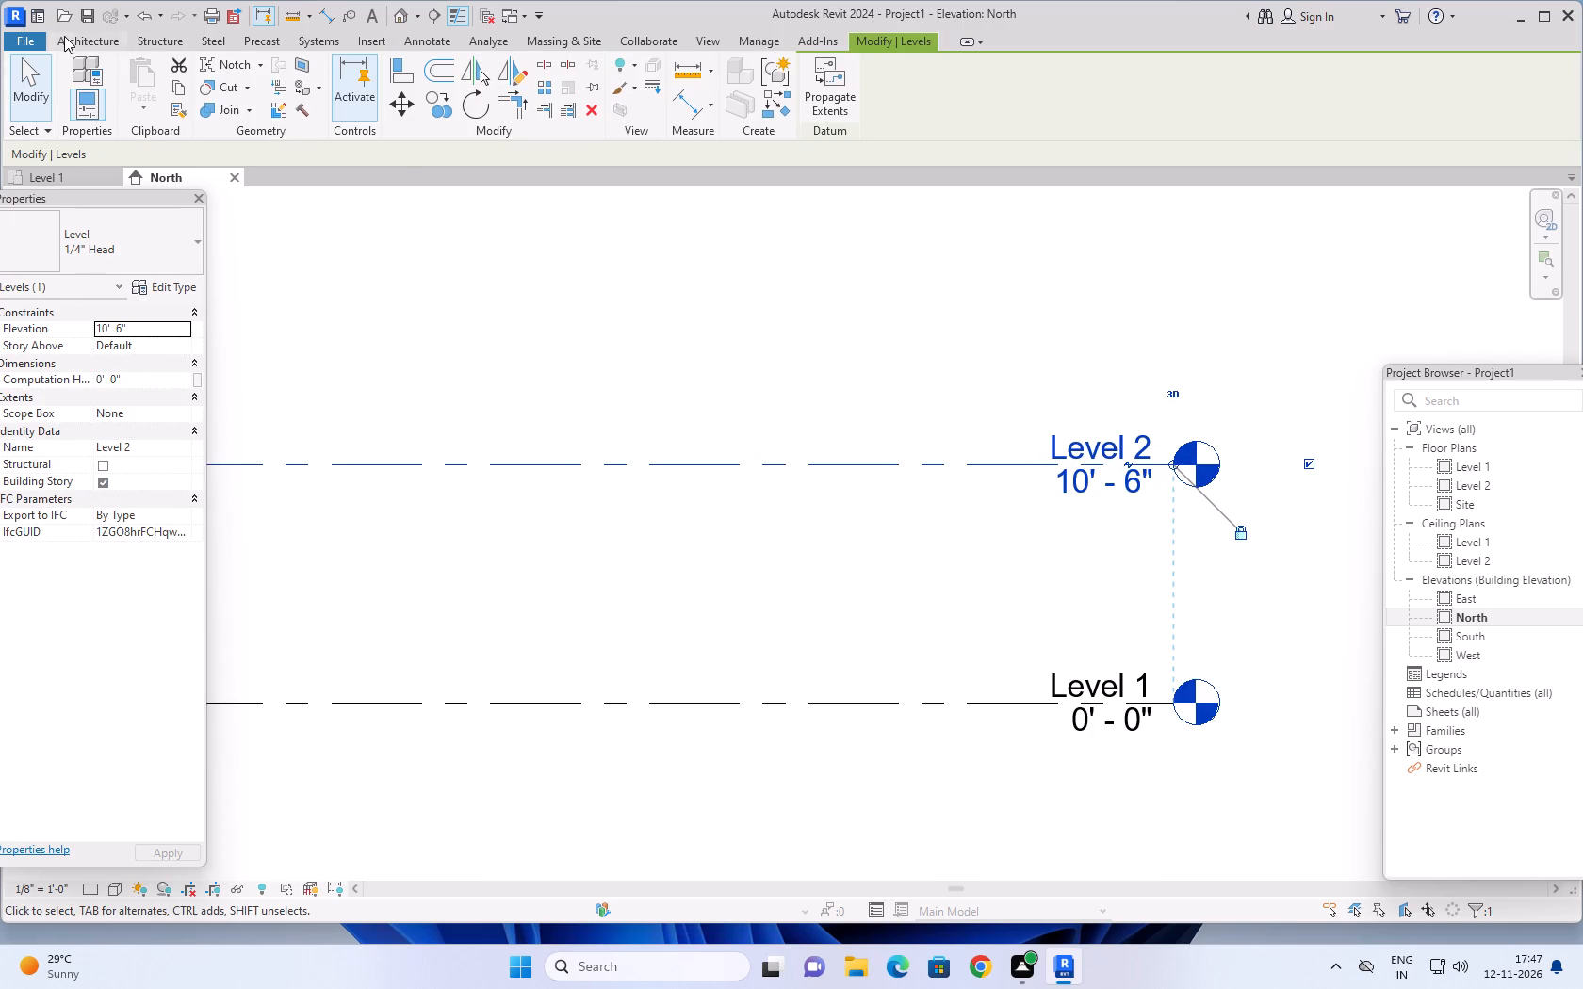
Add three levels above Level 2 by picking existing level lines, each with a 10'6" offset above the one below.
{"action": "left_click", "coordinate": [83, 41]}
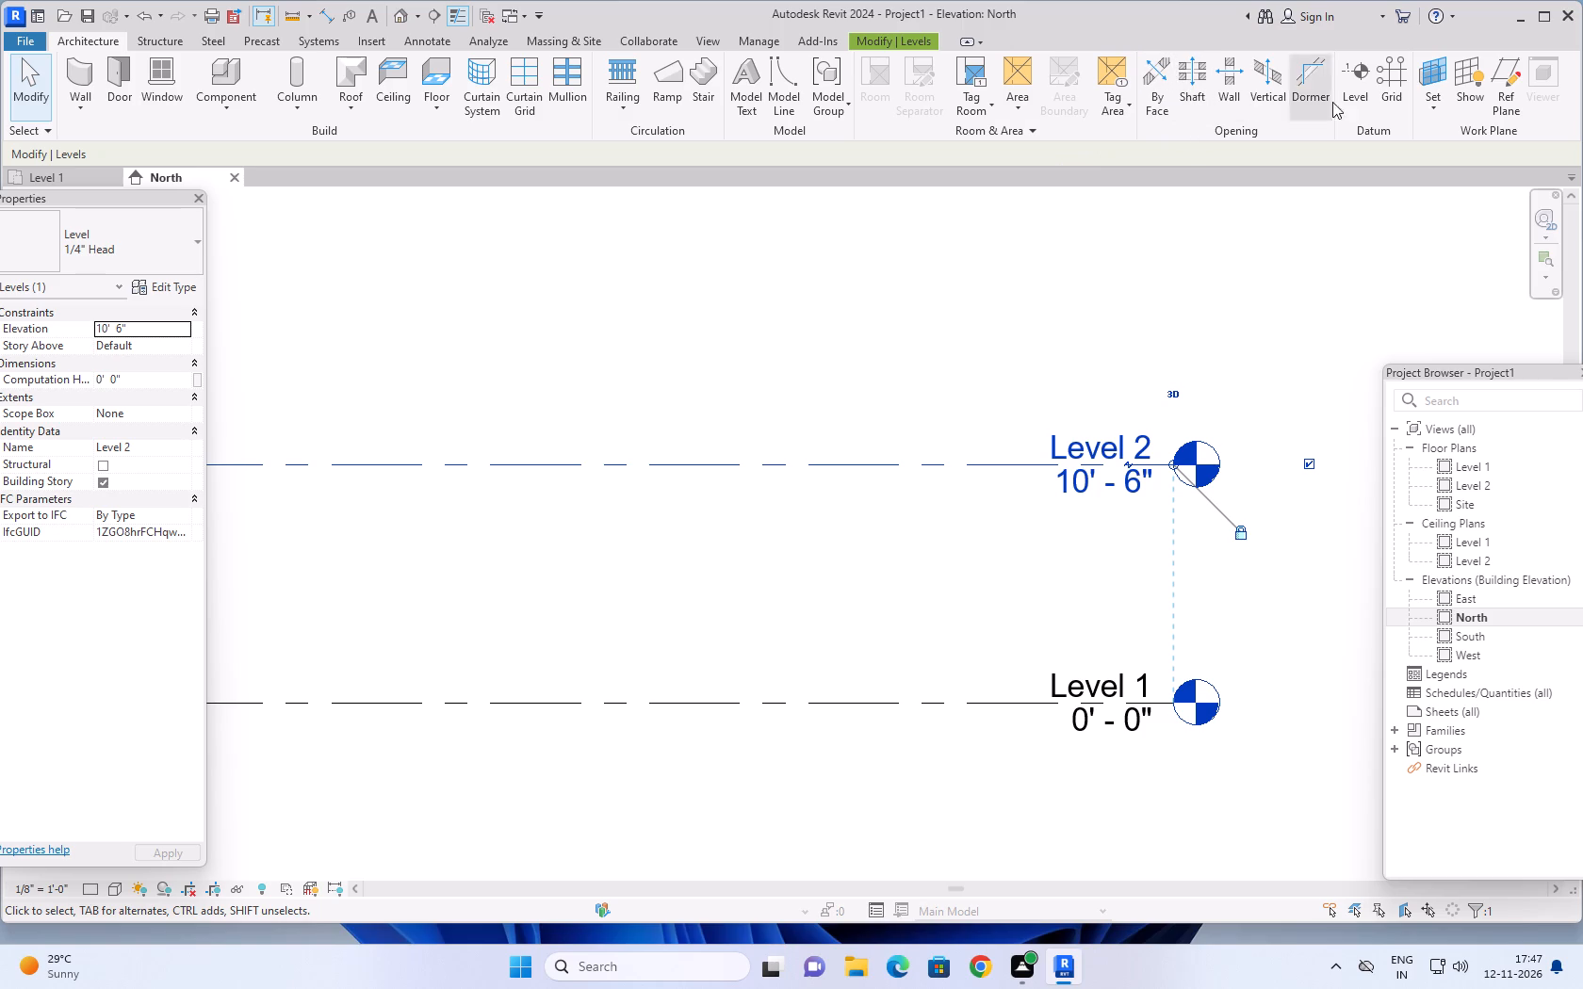
{"action": "left_click", "coordinate": [1358, 83]}
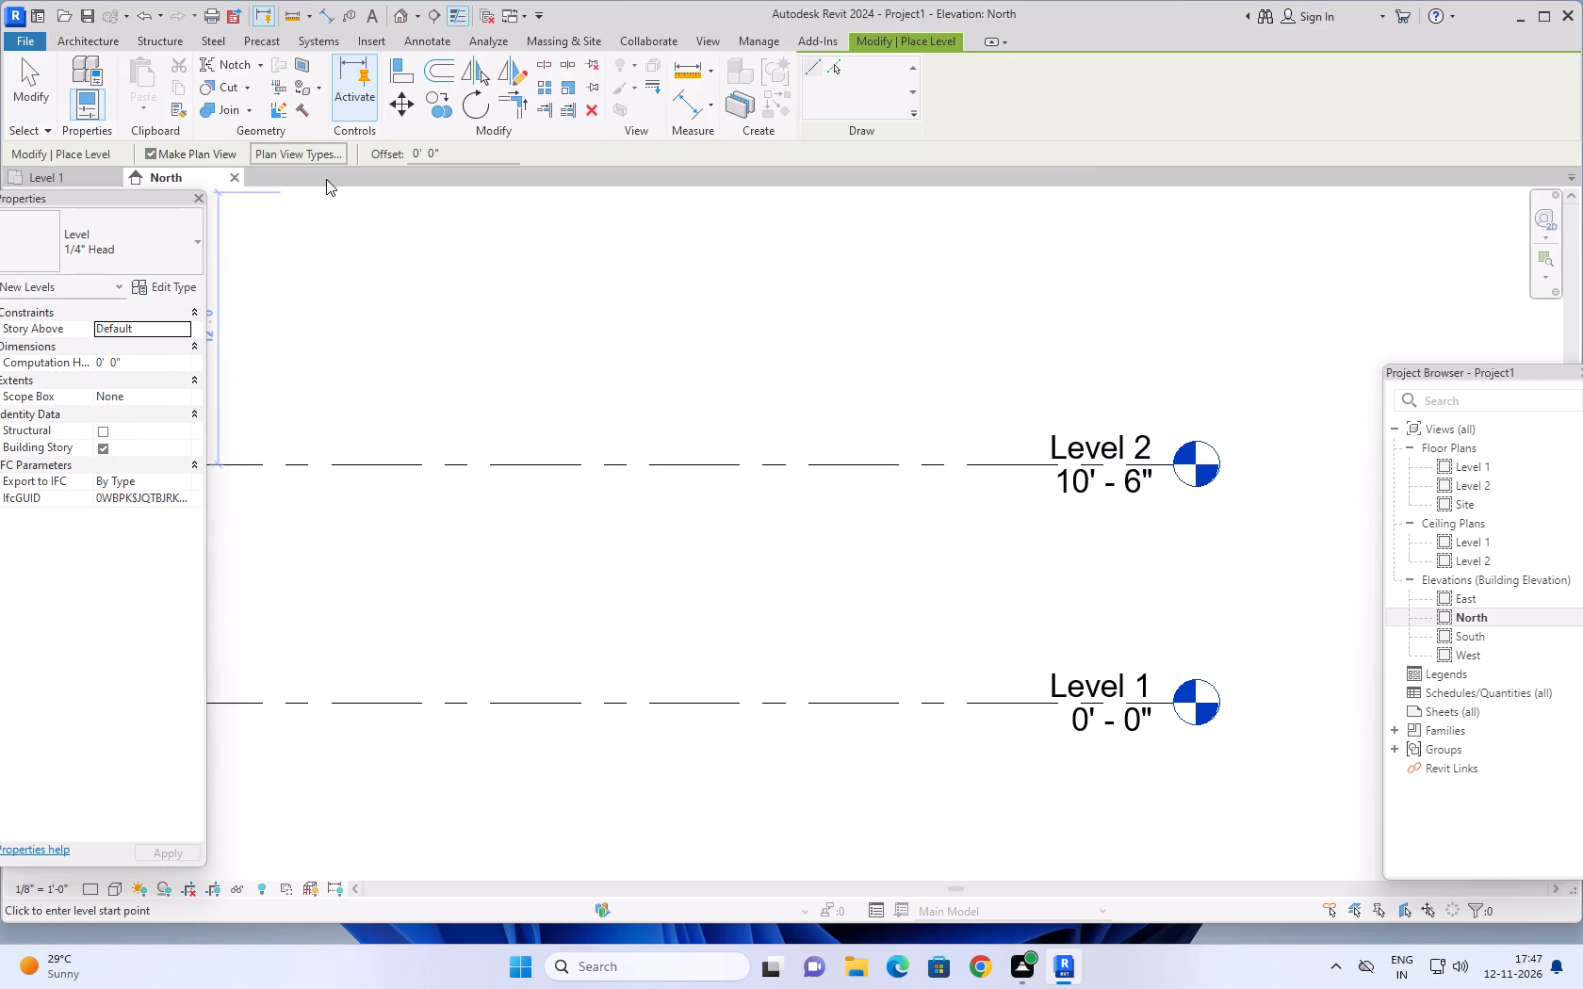
{"action": "left_click_drag", "start_coordinate": [444, 150], "coordinate": [383, 159]}
{"action": "type", "text": "10'6\""}
{"action": "key", "text": "Return"}
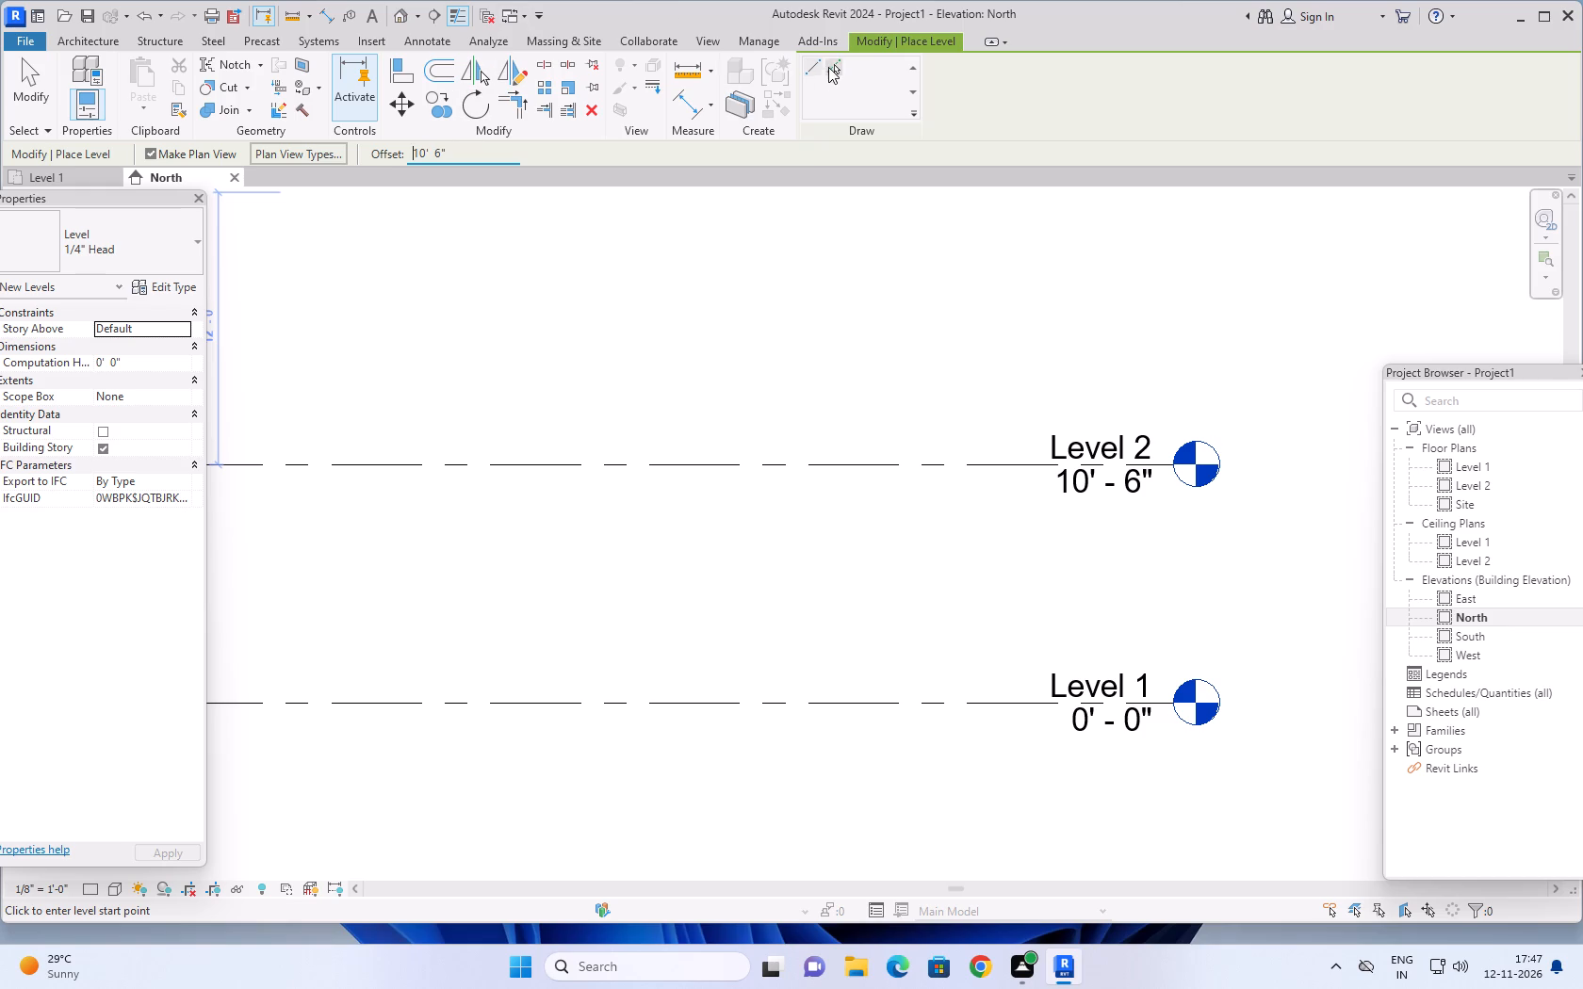
{"action": "left_click", "coordinate": [831, 65]}
{"action": "left_click", "coordinate": [954, 460]}
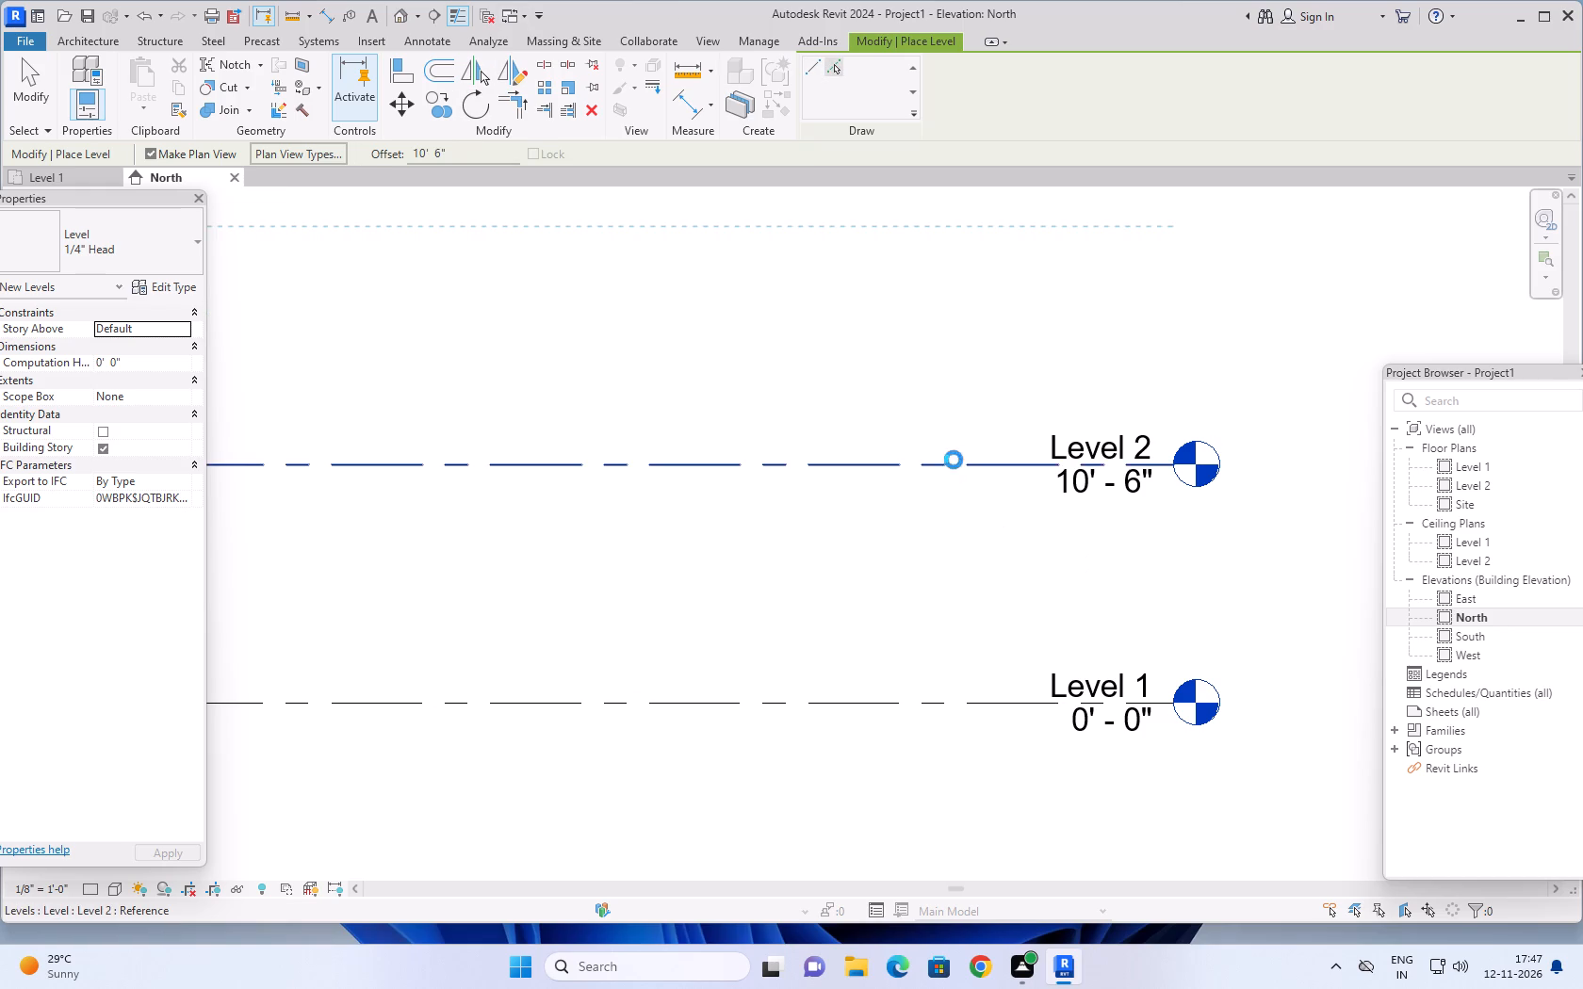
{"action": "scroll", "coordinate": [1003, 400], "scroll_direction": "down", "scroll_amount": 5}
{"action": "middle_click_drag", "start_coordinate": [998, 386], "coordinate": [1084, 525]}
{"action": "scroll", "coordinate": [1027, 429], "scroll_direction": "down", "scroll_amount": 1}
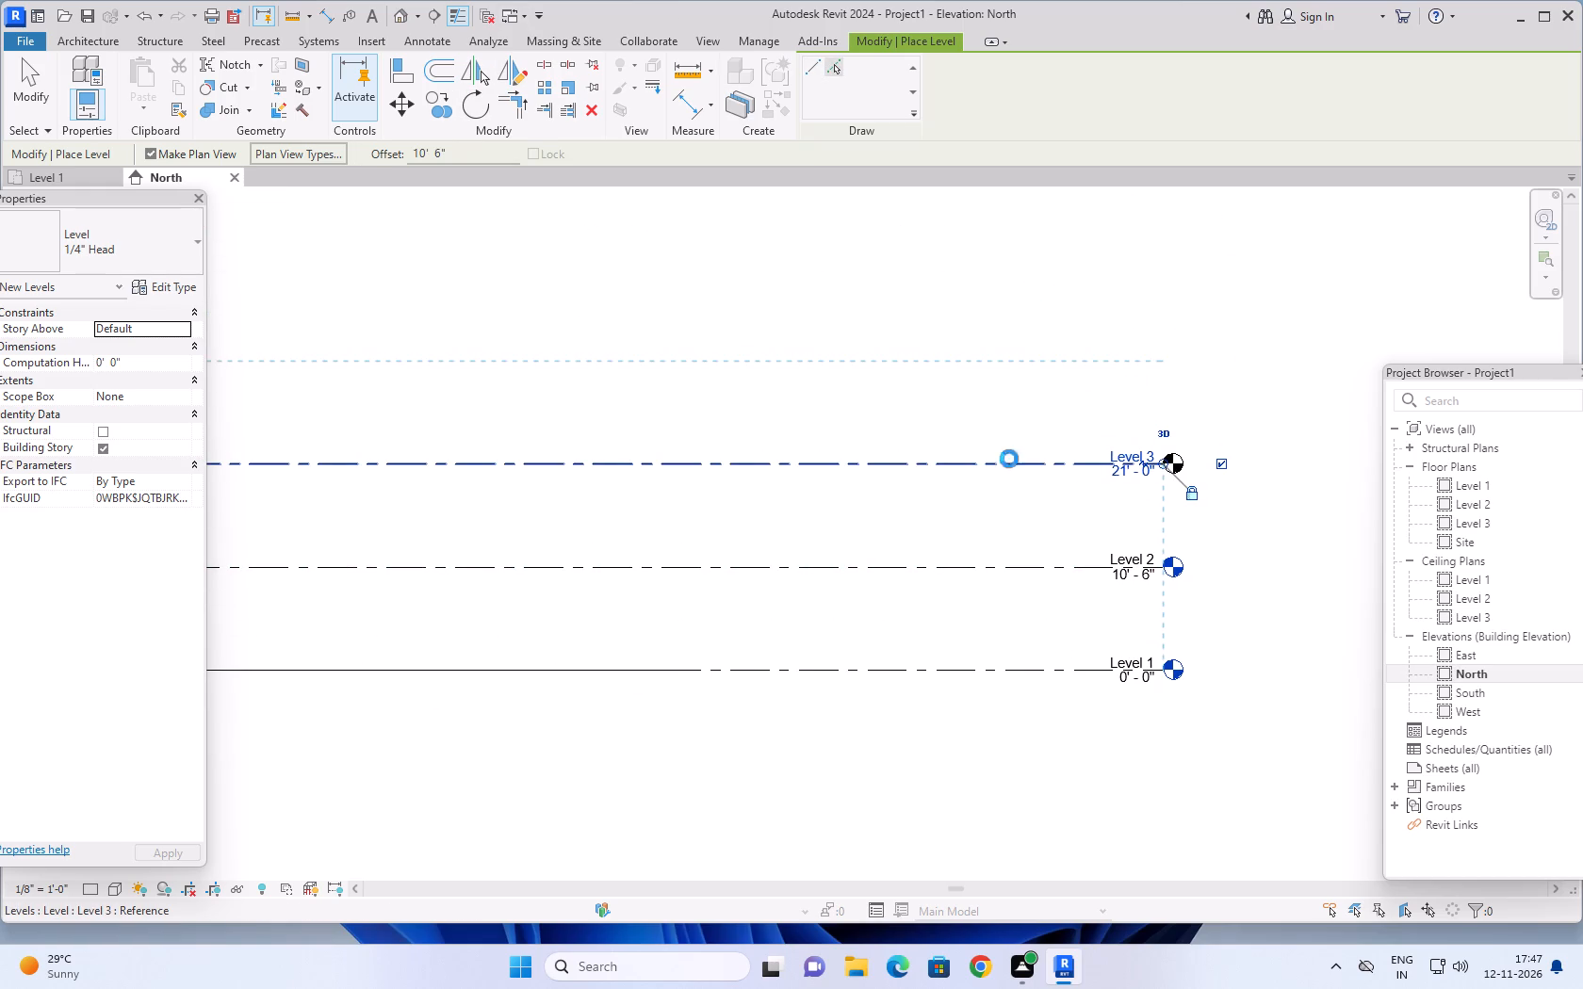
{"action": "left_click", "coordinate": [1009, 459]}
{"action": "scroll", "coordinate": [966, 485], "scroll_direction": "down", "scroll_amount": 4}
{"action": "middle_click_drag", "start_coordinate": [1013, 446], "coordinate": [1024, 505]}
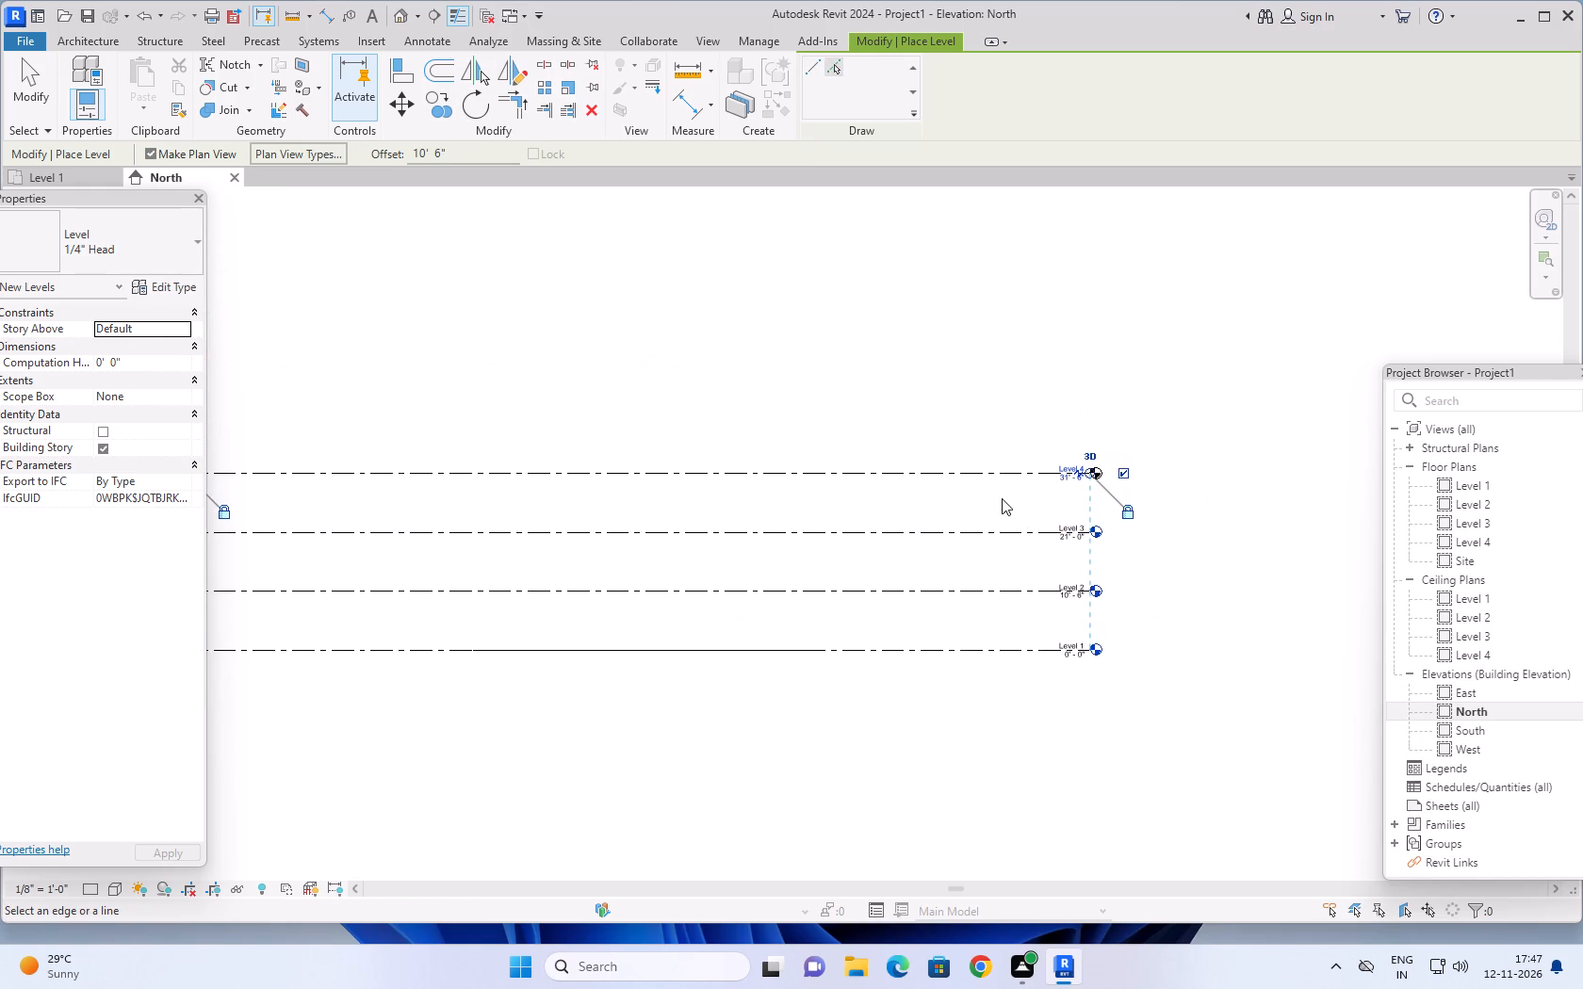
{"action": "scroll", "coordinate": [1003, 493], "scroll_direction": "up", "scroll_amount": 1}
{"action": "middle_click_drag", "start_coordinate": [1020, 482], "coordinate": [1093, 411]}
{"action": "scroll", "coordinate": [1070, 428], "scroll_direction": "up", "scroll_amount": 2}
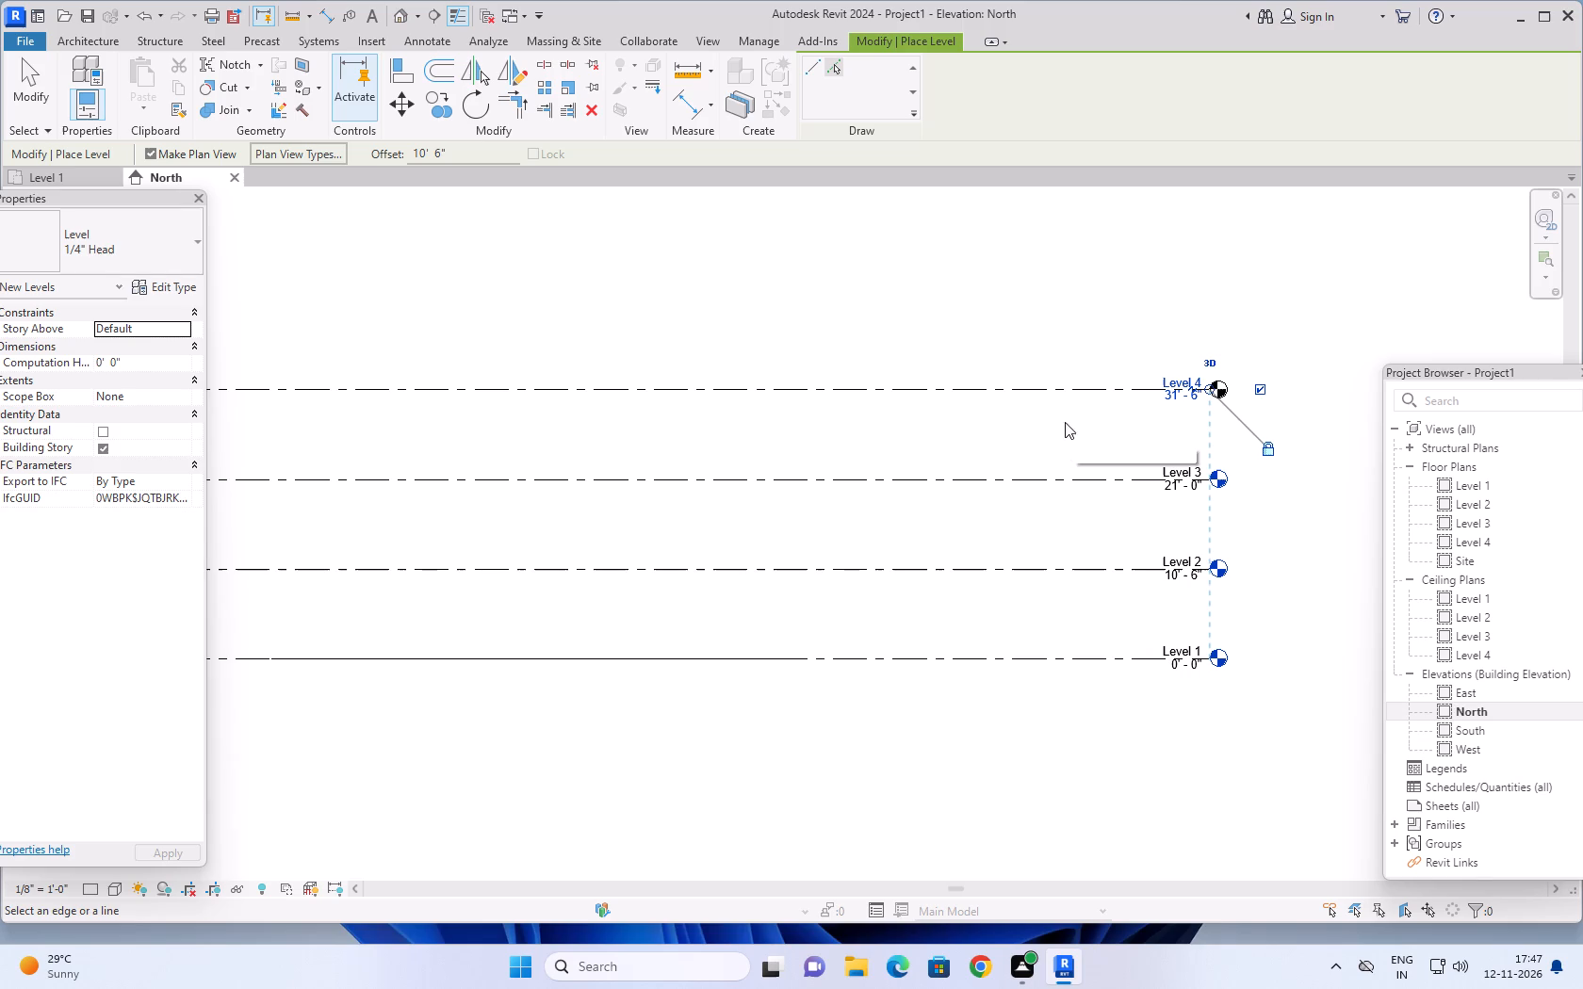
{"action": "left_click", "coordinate": [1084, 382]}
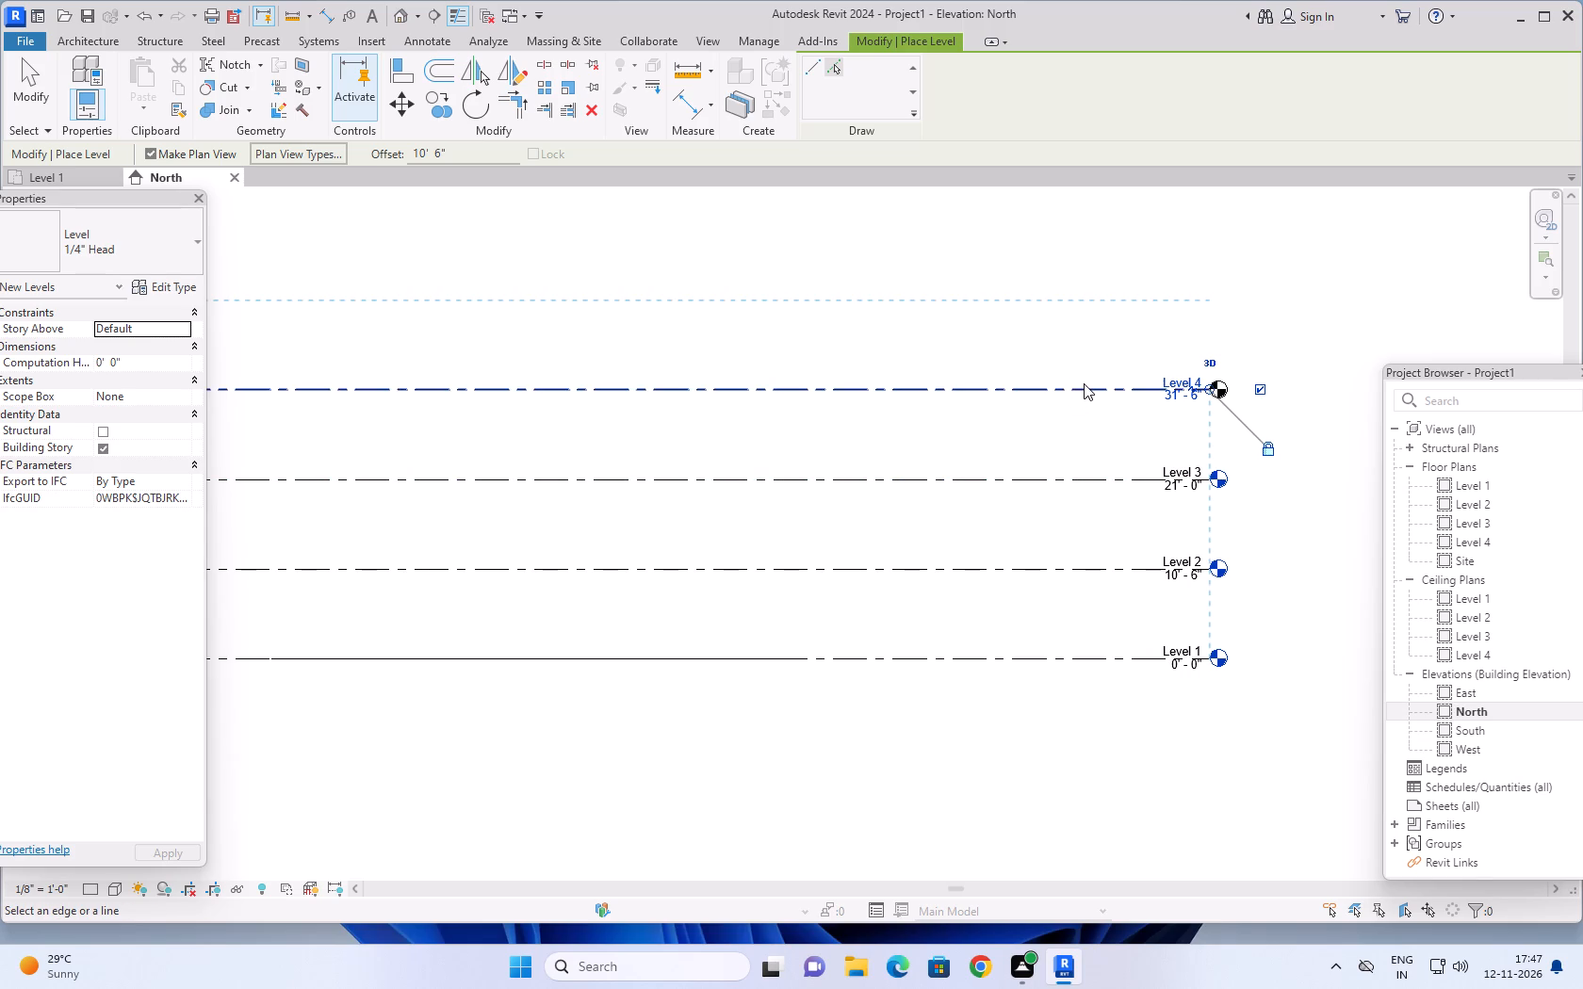
{"action": "left_click", "coordinate": [1084, 383]}
{"action": "scroll", "coordinate": [1073, 414], "scroll_direction": "down", "scroll_amount": 6}
{"action": "key", "text": "Escape"}
{"action": "key", "text": "Escape"}
{"action": "middle_click_drag", "start_coordinate": [1006, 624], "coordinate": [1032, 568]}
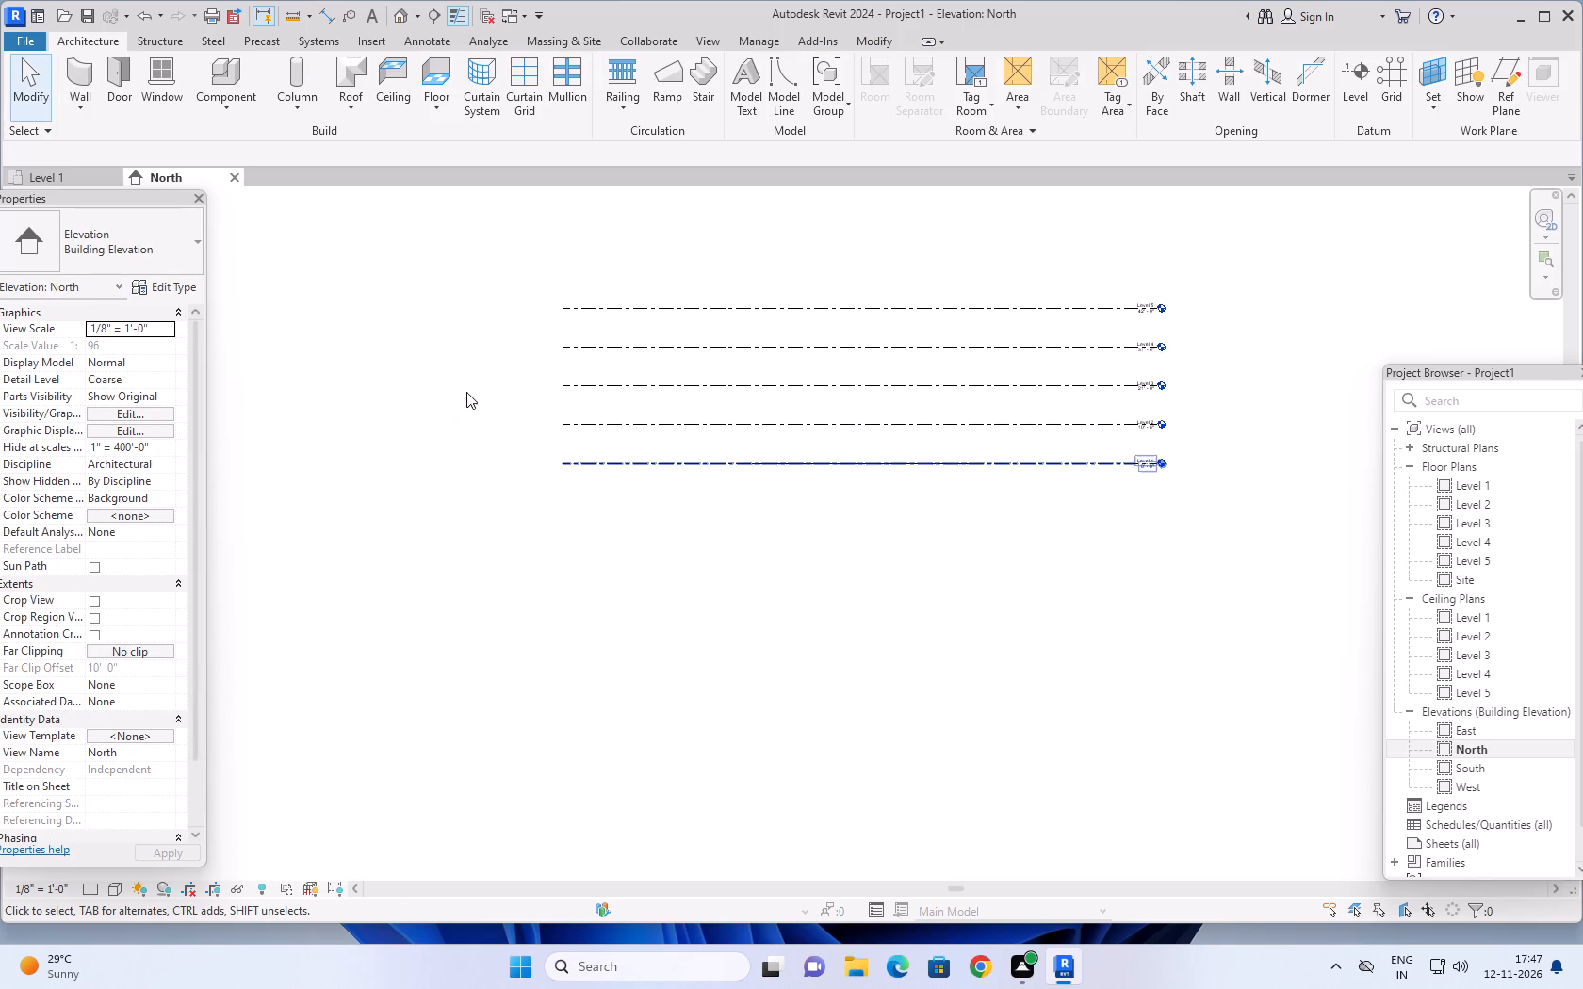
Return to the Level 1 floor plan and review the linked ground floor layout.
{"action": "left_click", "coordinate": [65, 175]}
{"action": "scroll", "coordinate": [811, 508], "scroll_direction": "down", "scroll_amount": 3}
{"action": "middle_click_drag", "start_coordinate": [892, 533], "coordinate": [1076, 490]}
{"action": "scroll", "coordinate": [1001, 478], "scroll_direction": "up", "scroll_amount": 6}
{"action": "middle_click_drag", "start_coordinate": [1027, 447], "coordinate": [1063, 654]}
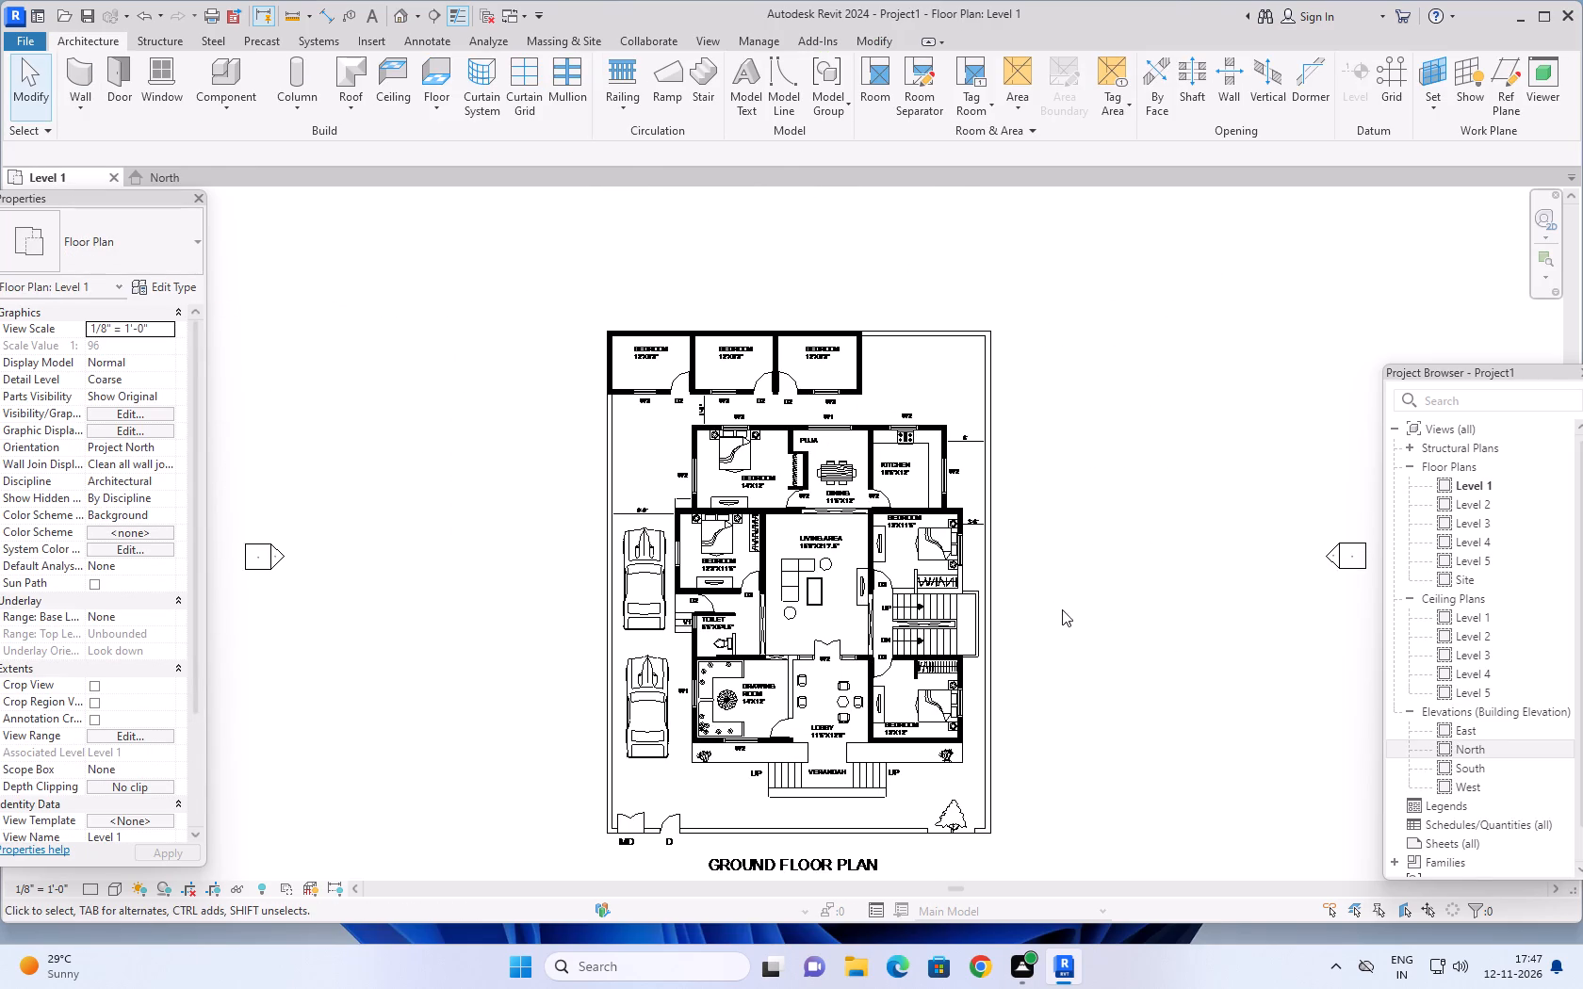
{"action": "middle_click_drag", "start_coordinate": [1067, 589], "coordinate": [1073, 509]}
{"action": "scroll", "coordinate": [947, 616], "scroll_direction": "up", "scroll_amount": 2}
{"action": "middle_click_drag", "start_coordinate": [1092, 543], "coordinate": [1124, 632]}
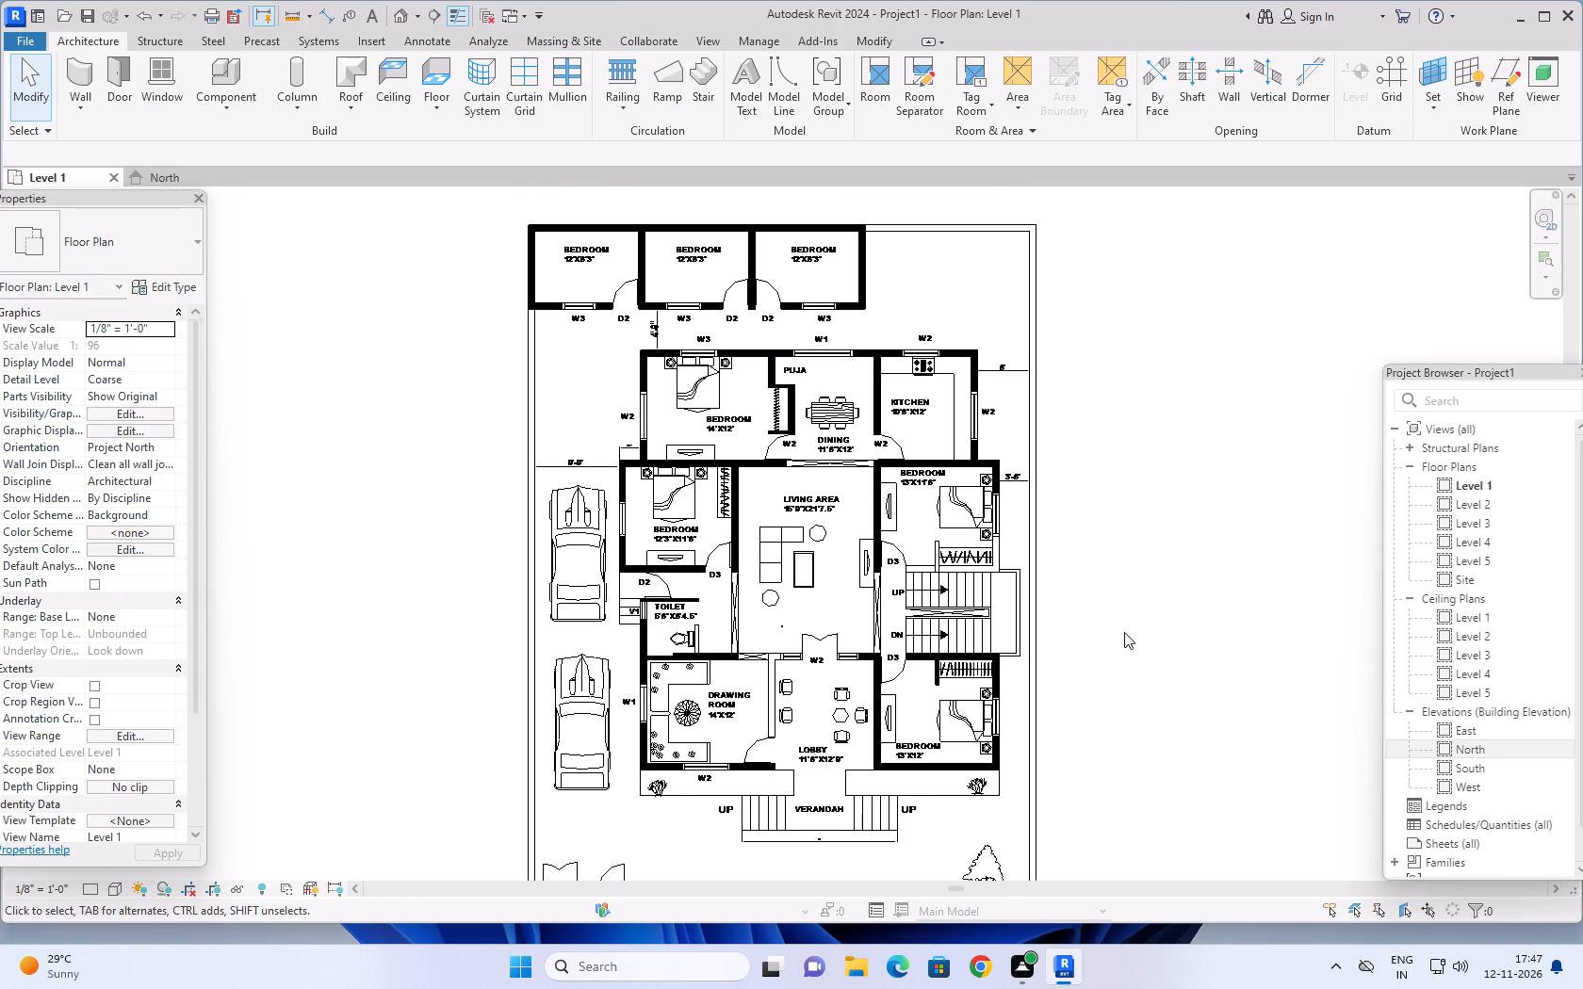
{"action": "key", "text": "Escape"}
{"action": "key", "text": "Escape"}
{"action": "key", "text": "Escape"}
{"action": "middle_click_drag", "start_coordinate": [454, 371], "coordinate": [429, 575]}
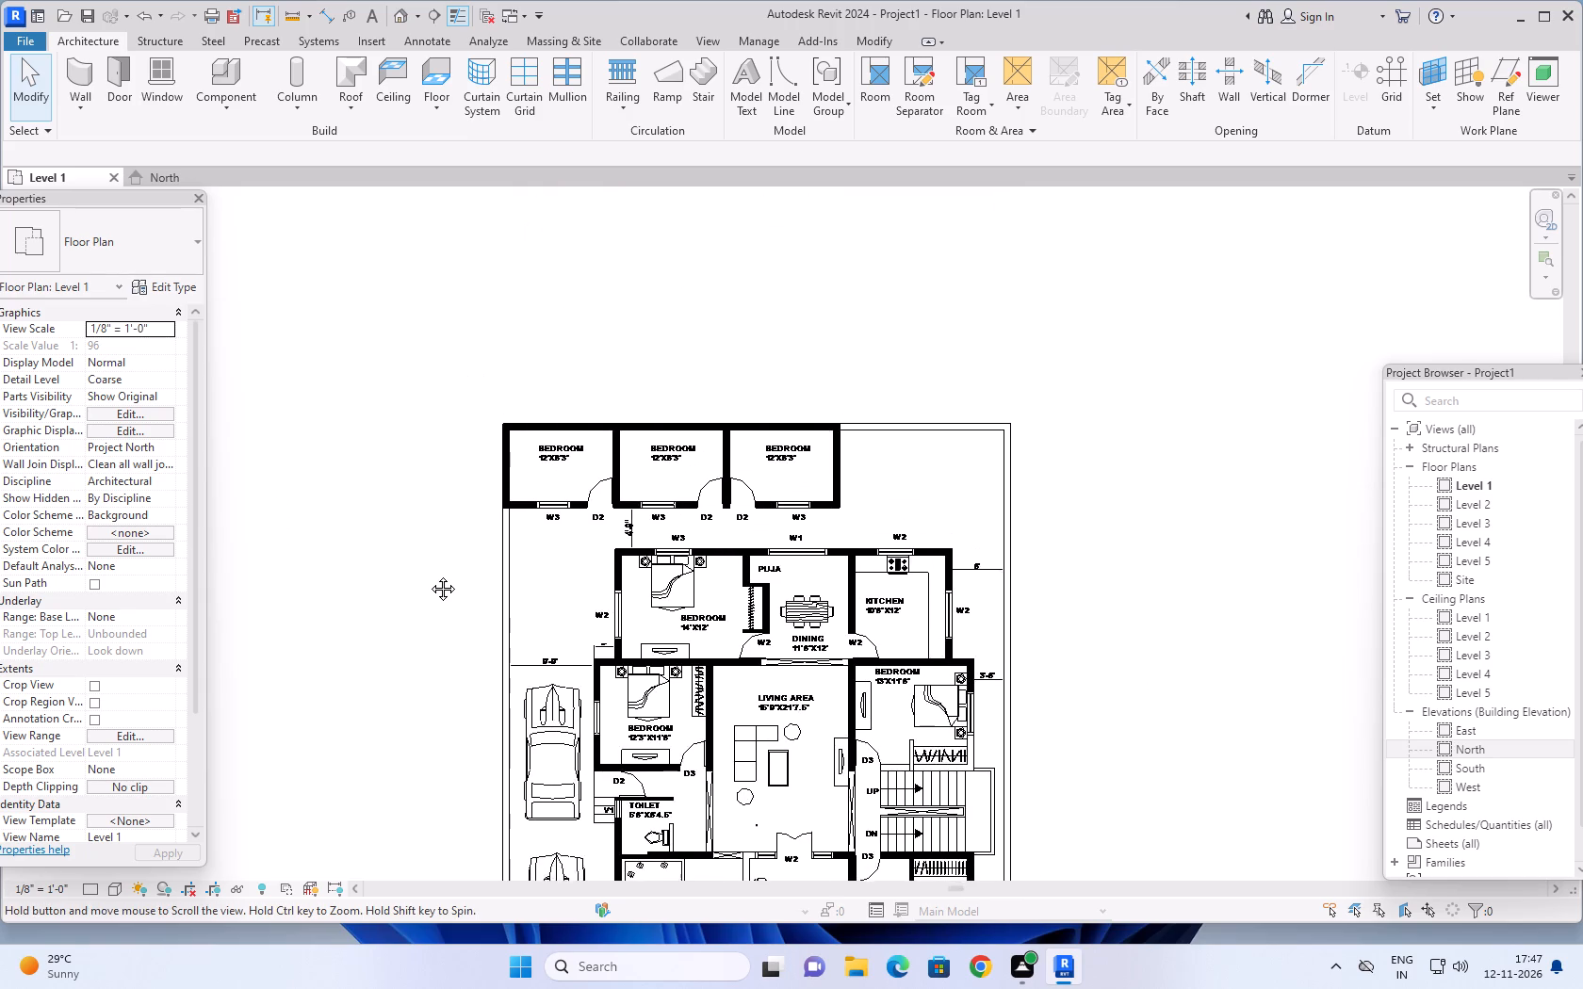
{"action": "middle_click_drag", "start_coordinate": [429, 575], "coordinate": [434, 423]}
{"action": "scroll", "coordinate": [1069, 539], "scroll_direction": "down", "scroll_amount": 3}
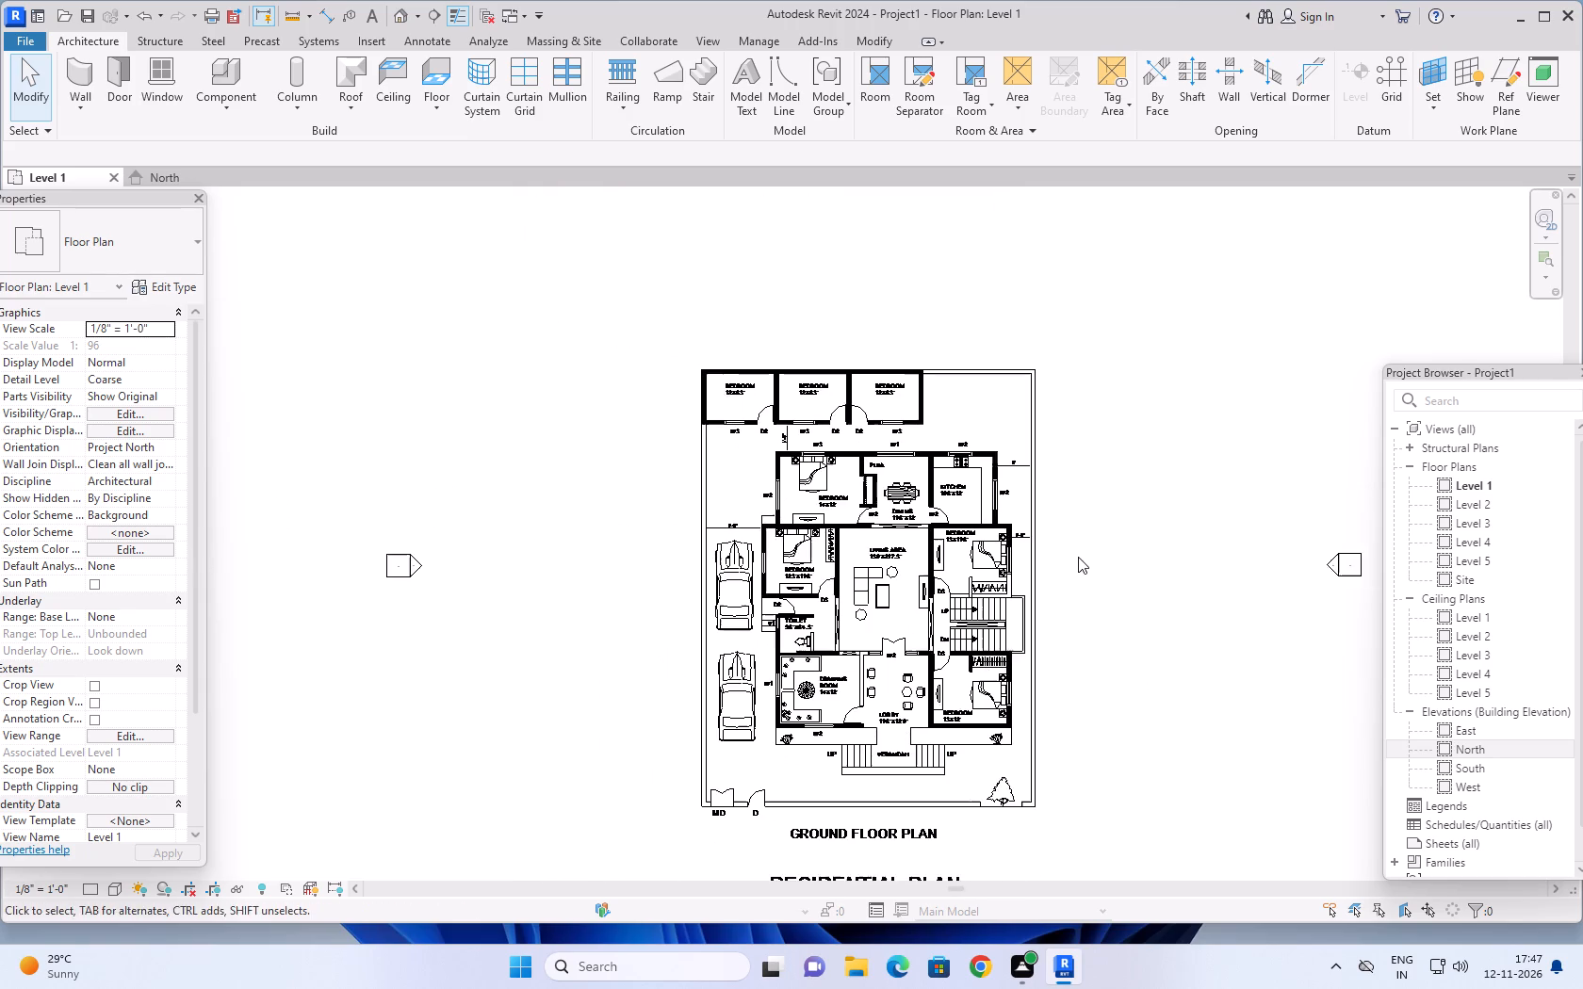
{"action": "middle_click_drag", "start_coordinate": [1072, 553], "coordinate": [1023, 559]}
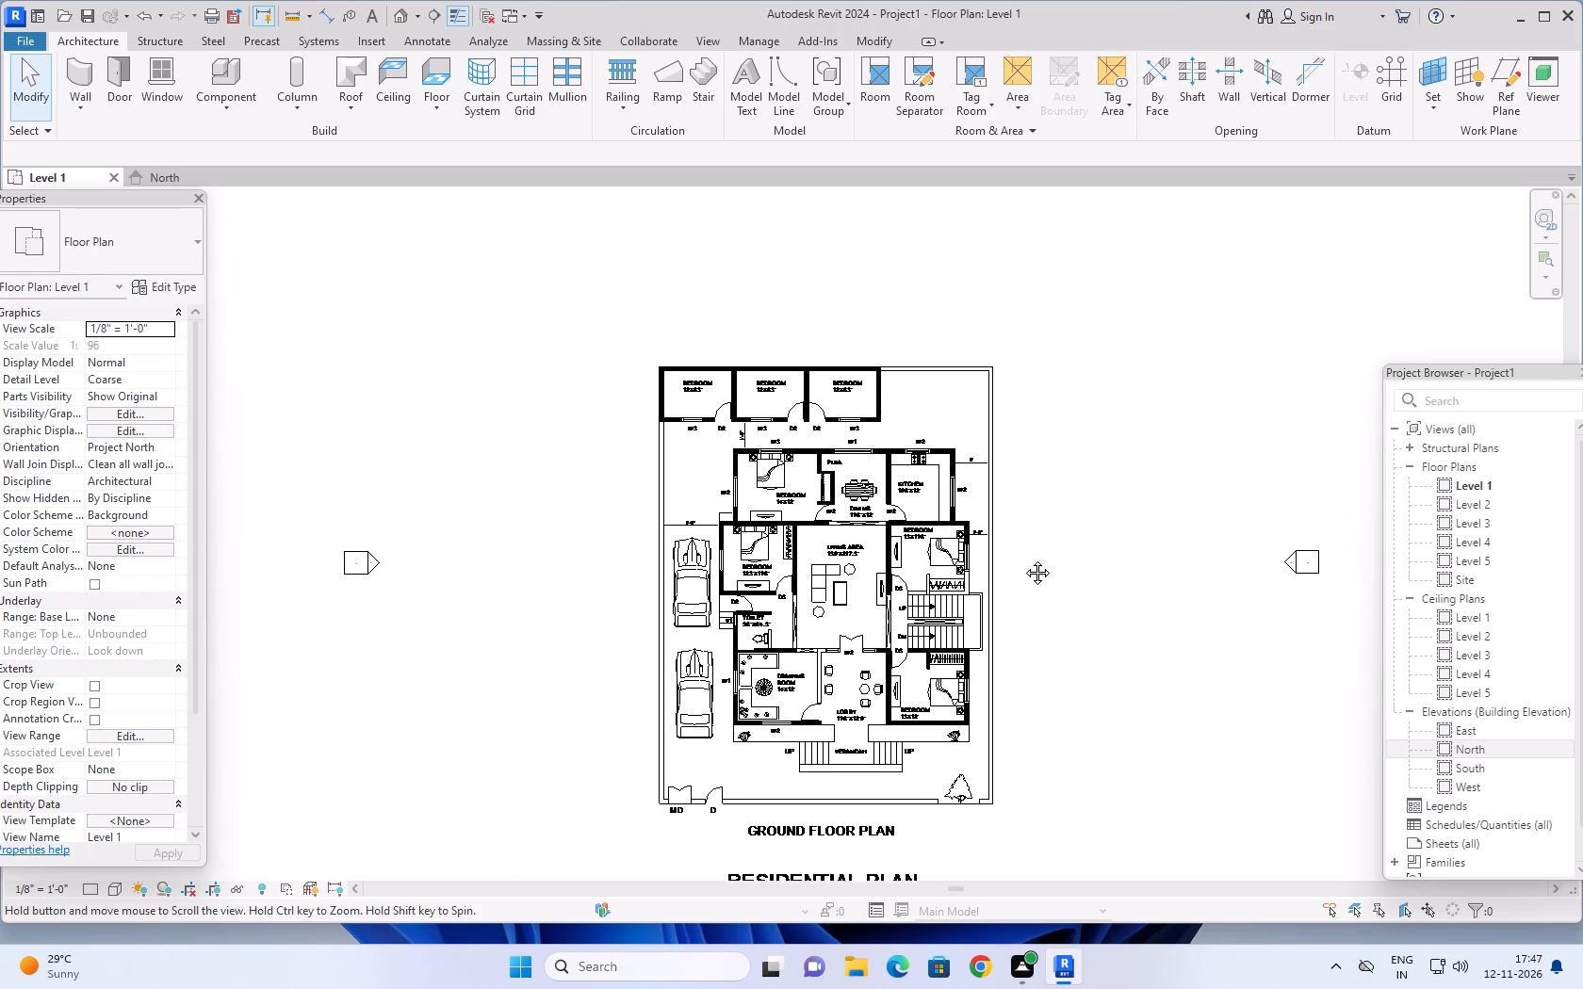
{"action": "middle_click_drag", "start_coordinate": [1023, 559], "coordinate": [947, 608]}
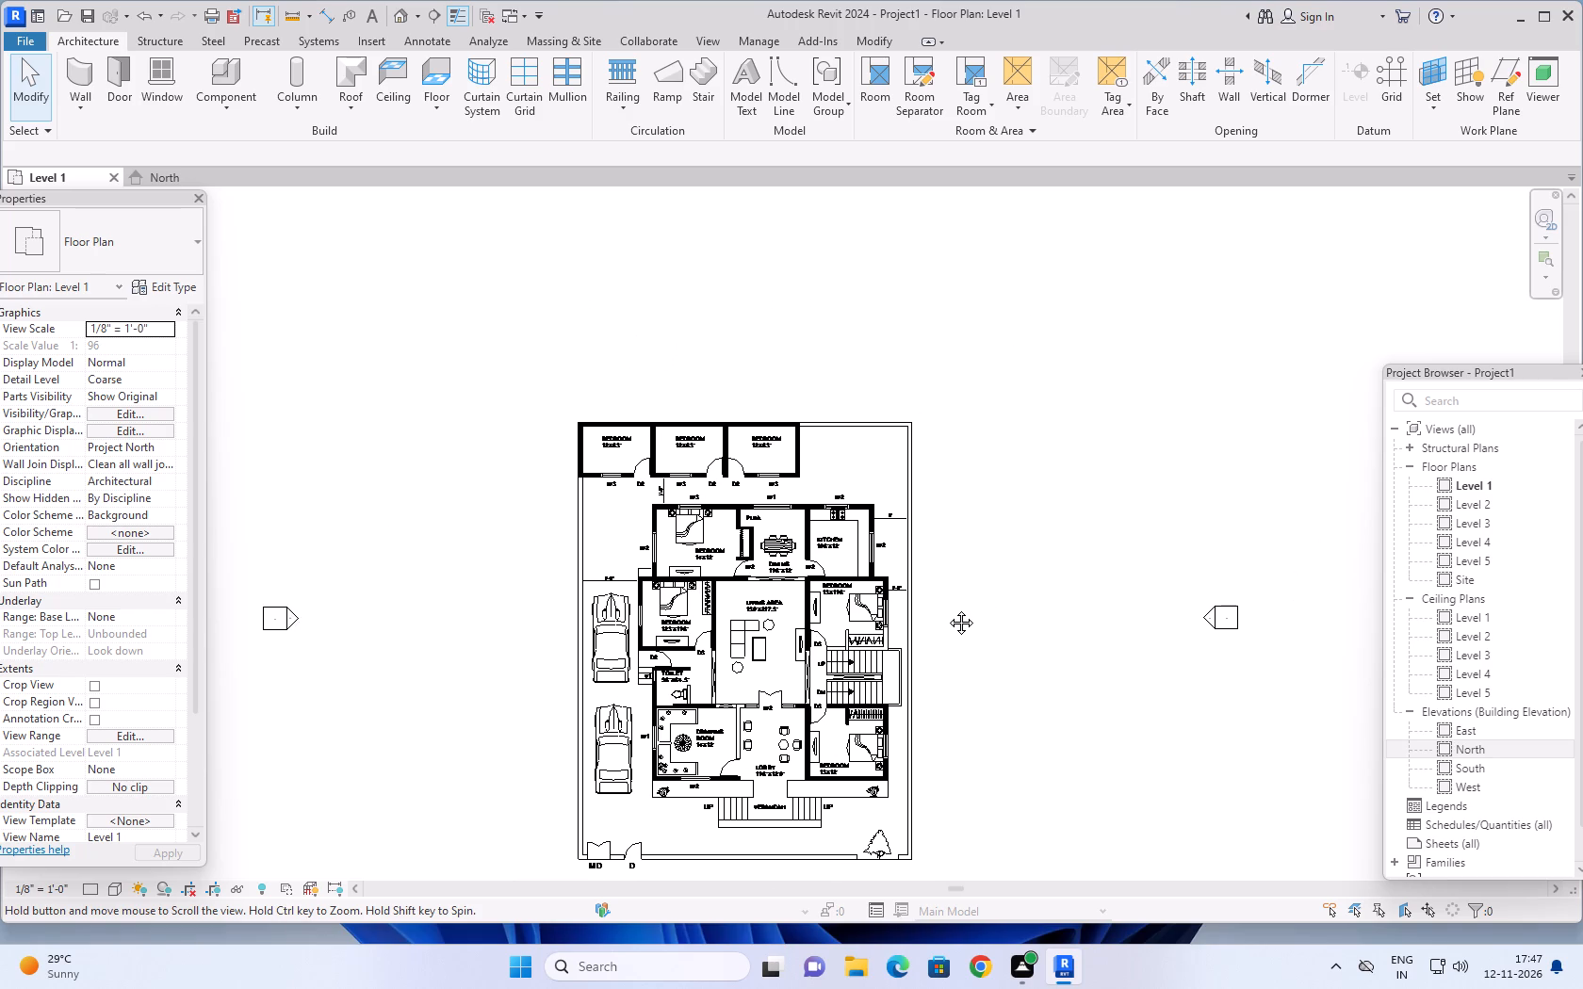
{"action": "middle_click_drag", "start_coordinate": [947, 608], "coordinate": [940, 608]}
Start the Wall tool and duplicate the Generic - 8" basic wall type as 9".
{"action": "left_click", "coordinate": [79, 71]}
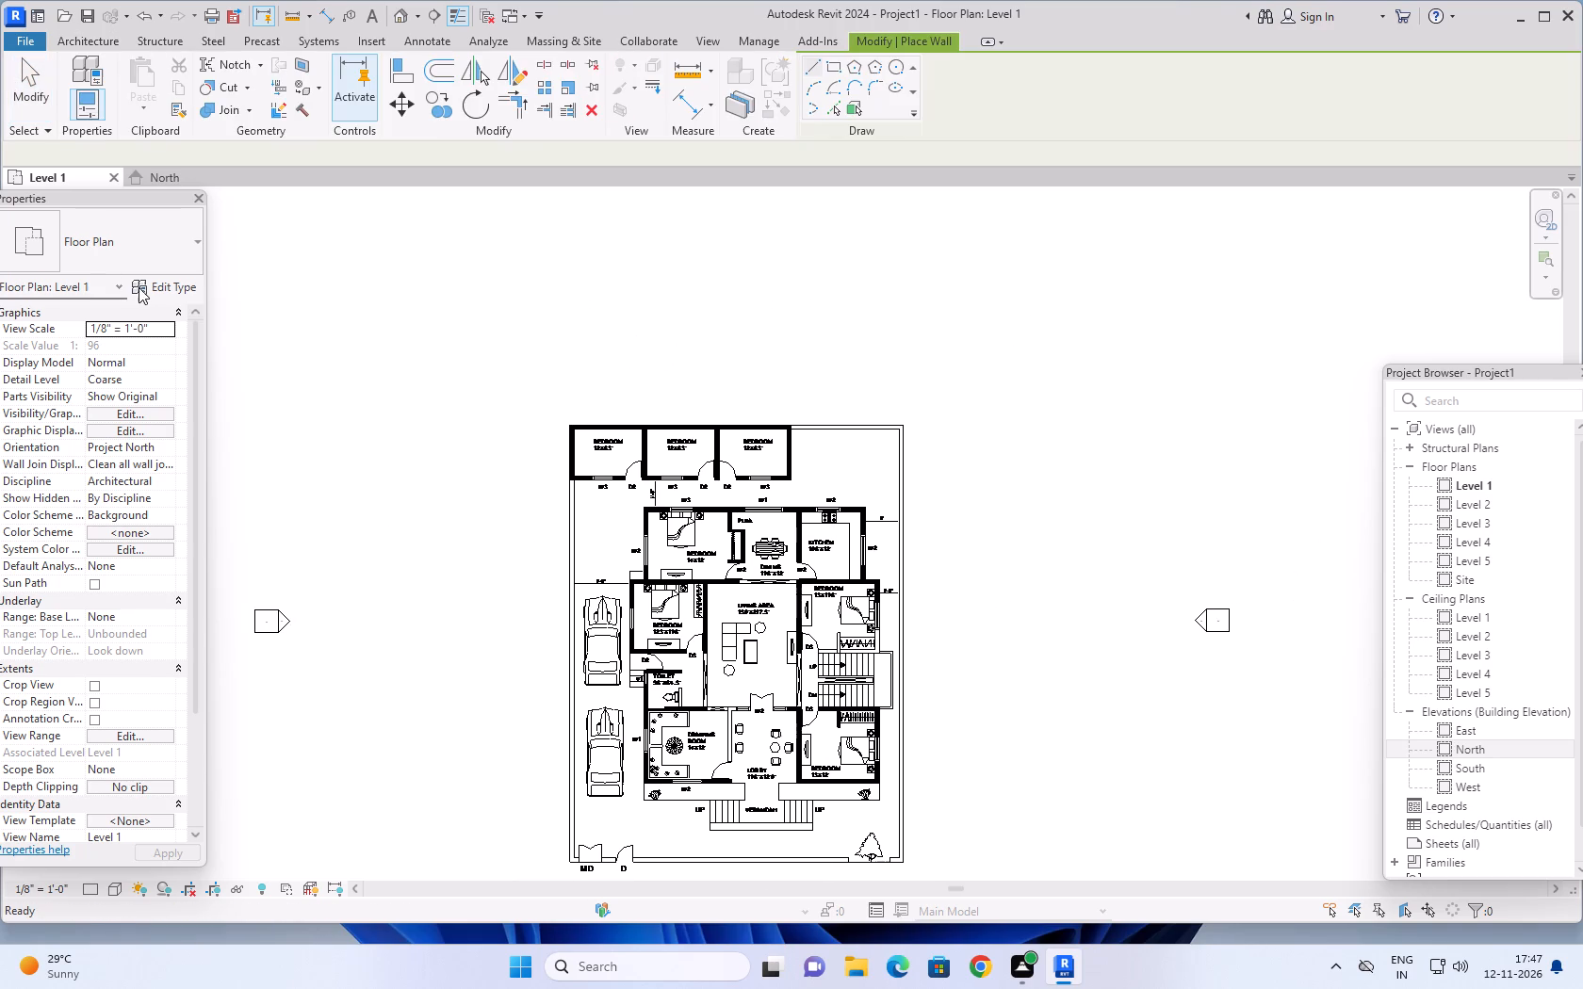
{"action": "left_click", "coordinate": [167, 285]}
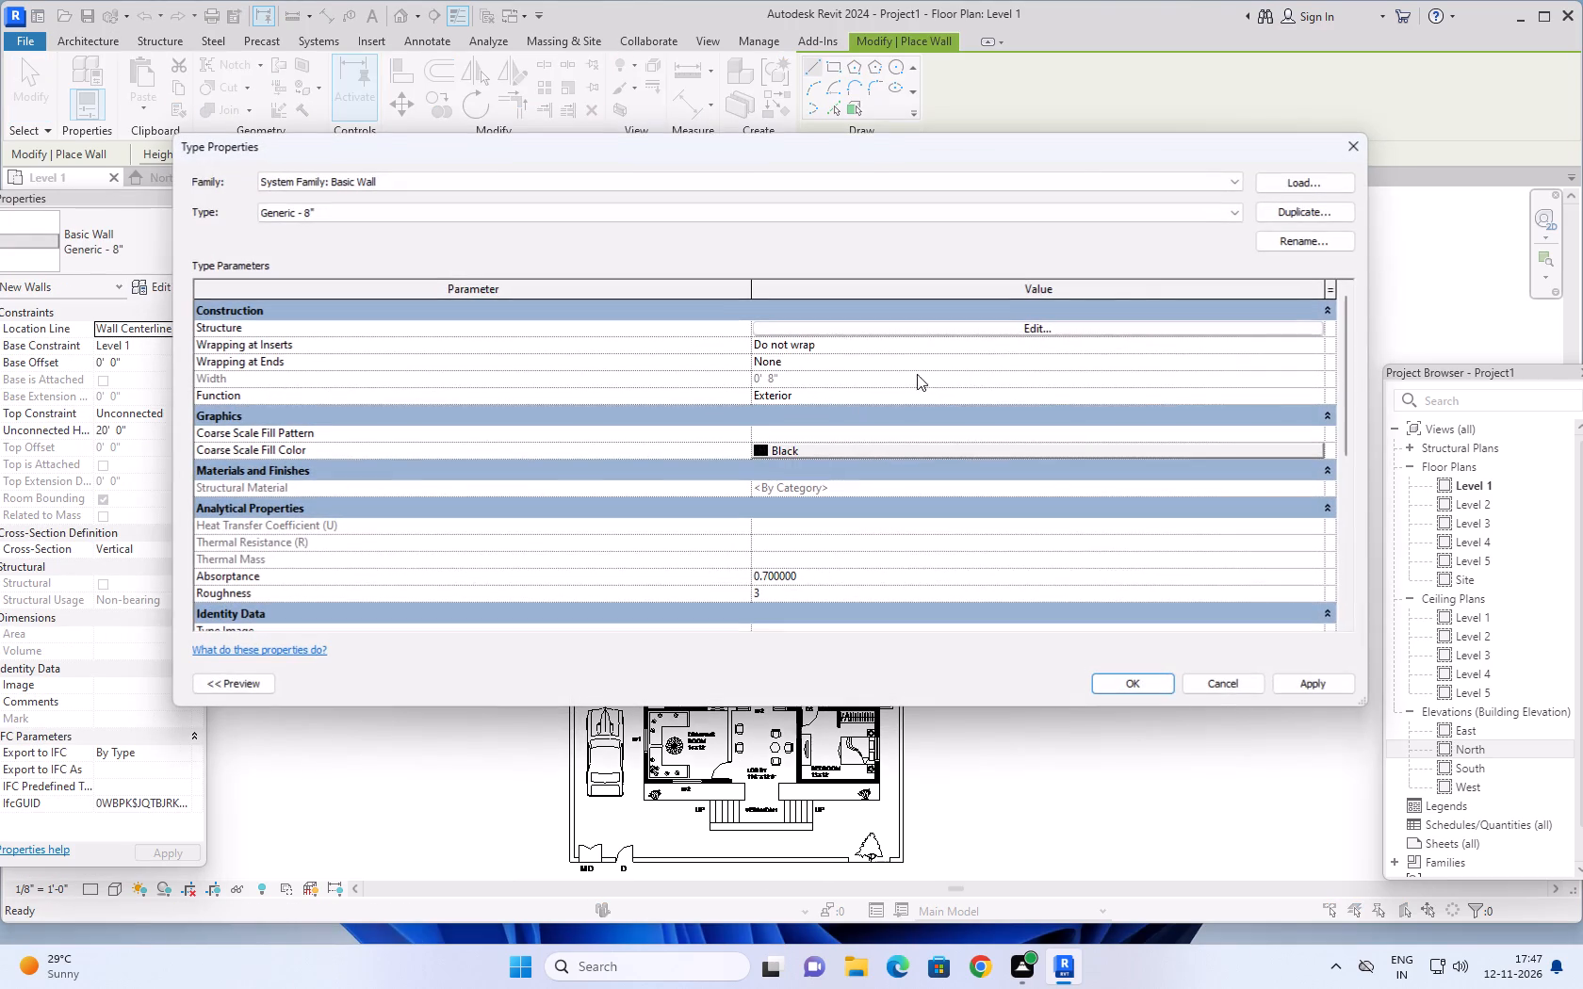
{"action": "left_click", "coordinate": [1277, 210]}
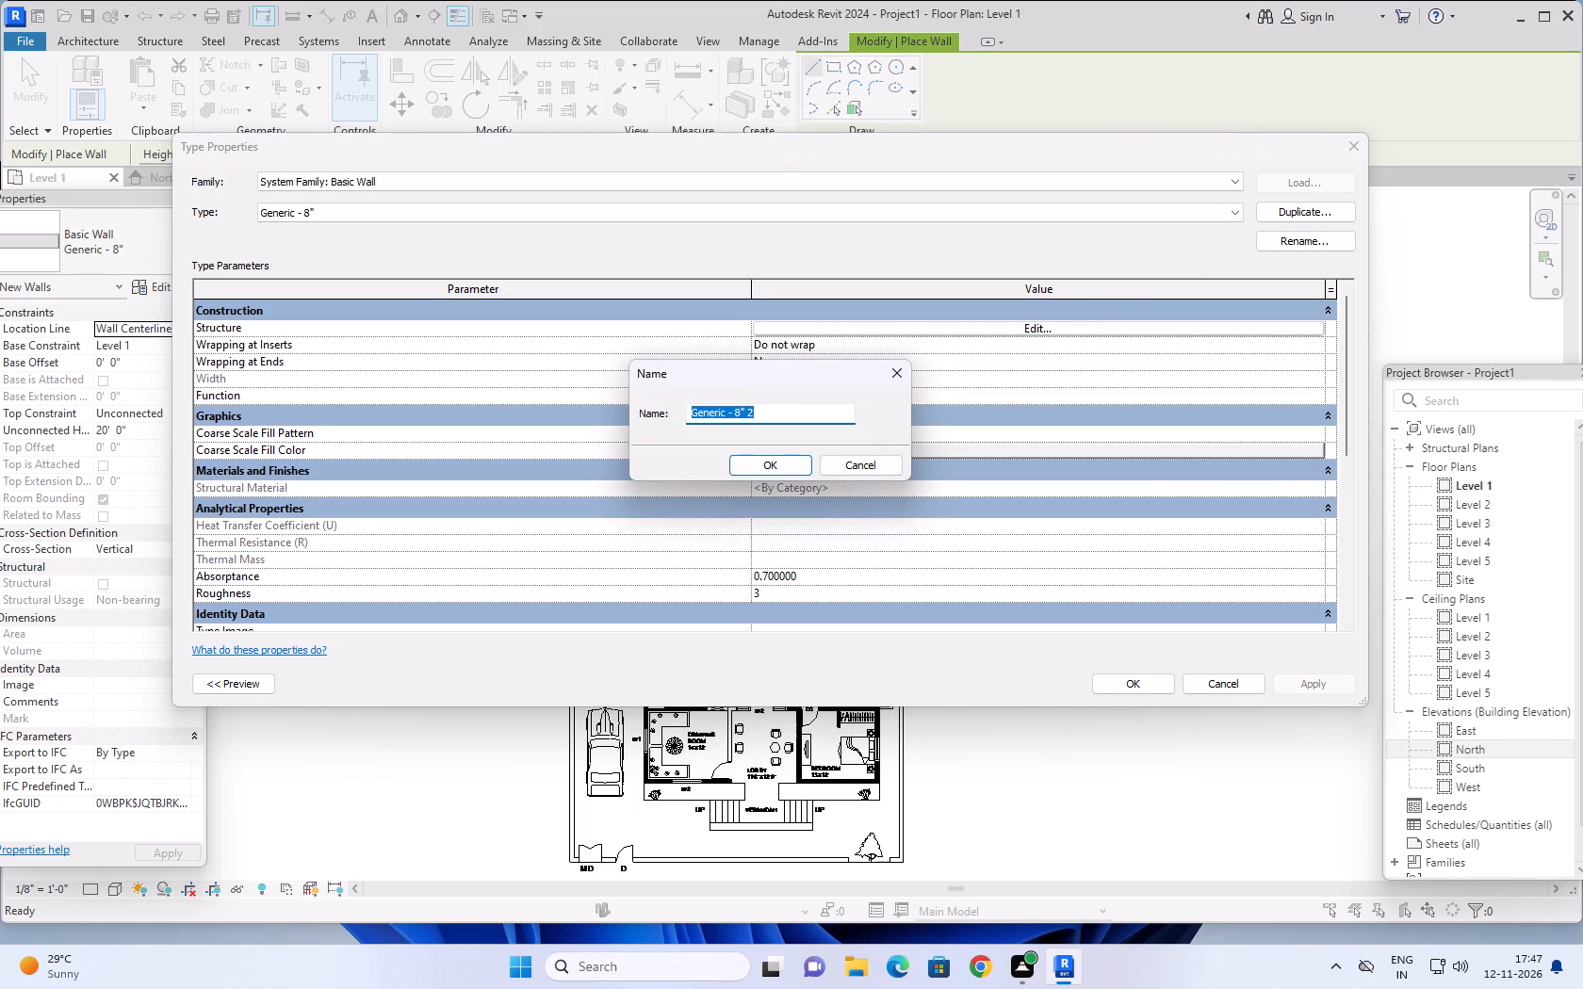
{"action": "type", "text": "9\""}
{"action": "key", "text": "Return"}
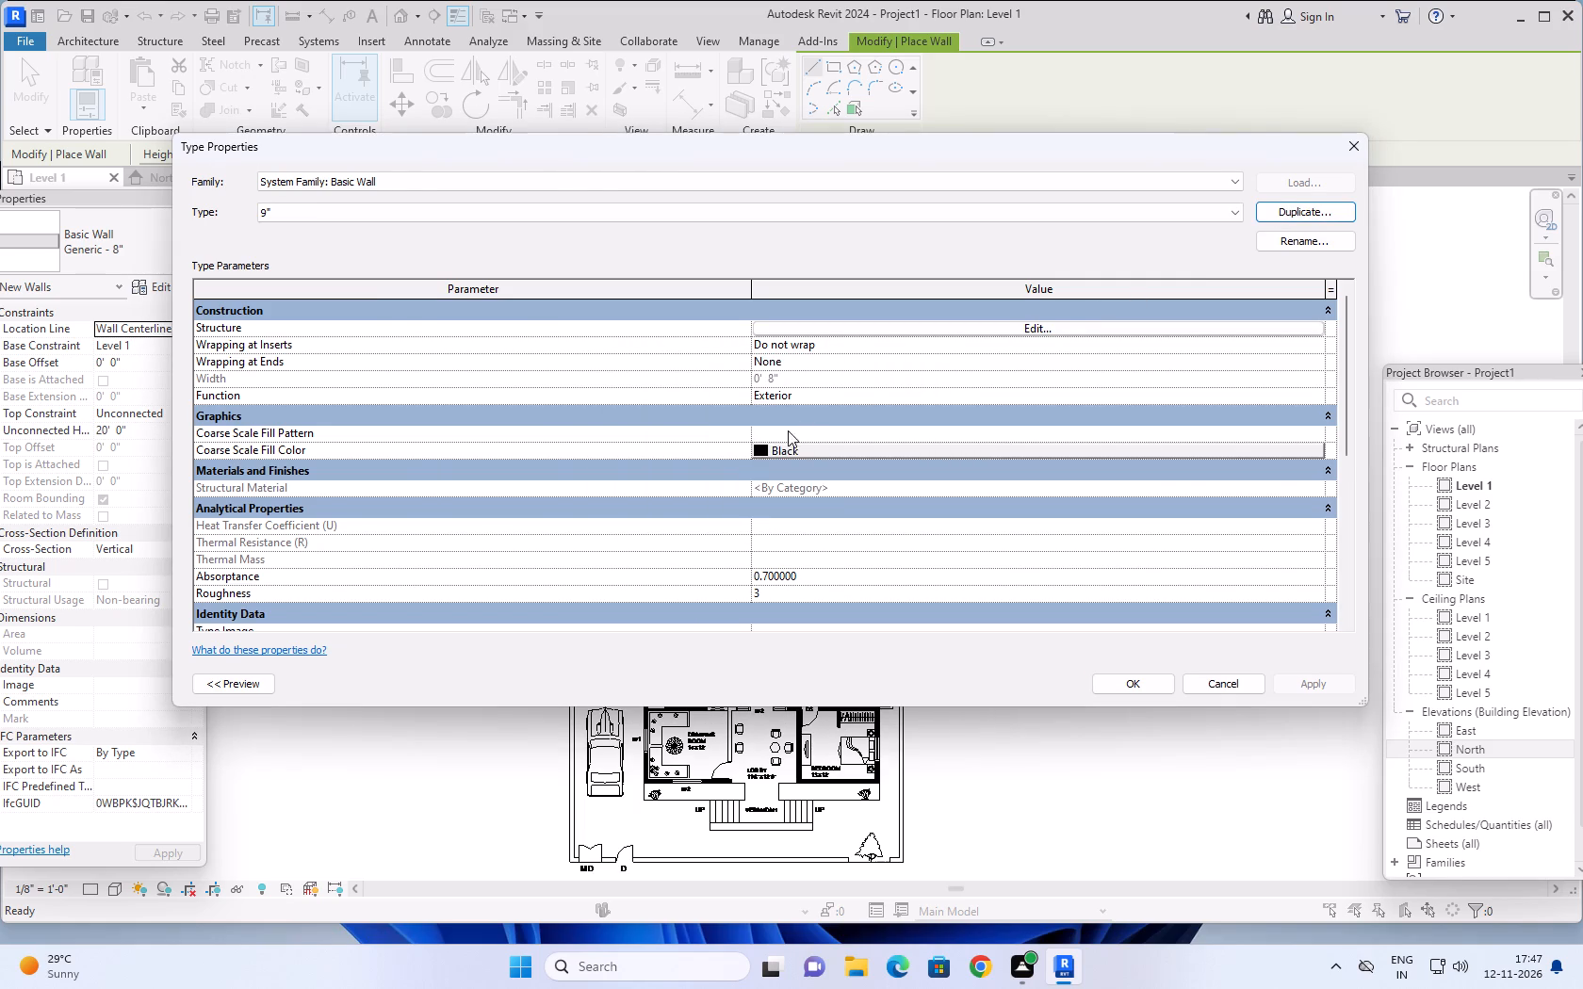
Set the structure layer thickness of the 9" wall type to 9" and apply the type changes.
{"action": "left_click", "coordinate": [979, 331]}
{"action": "left_click", "coordinate": [789, 327]}
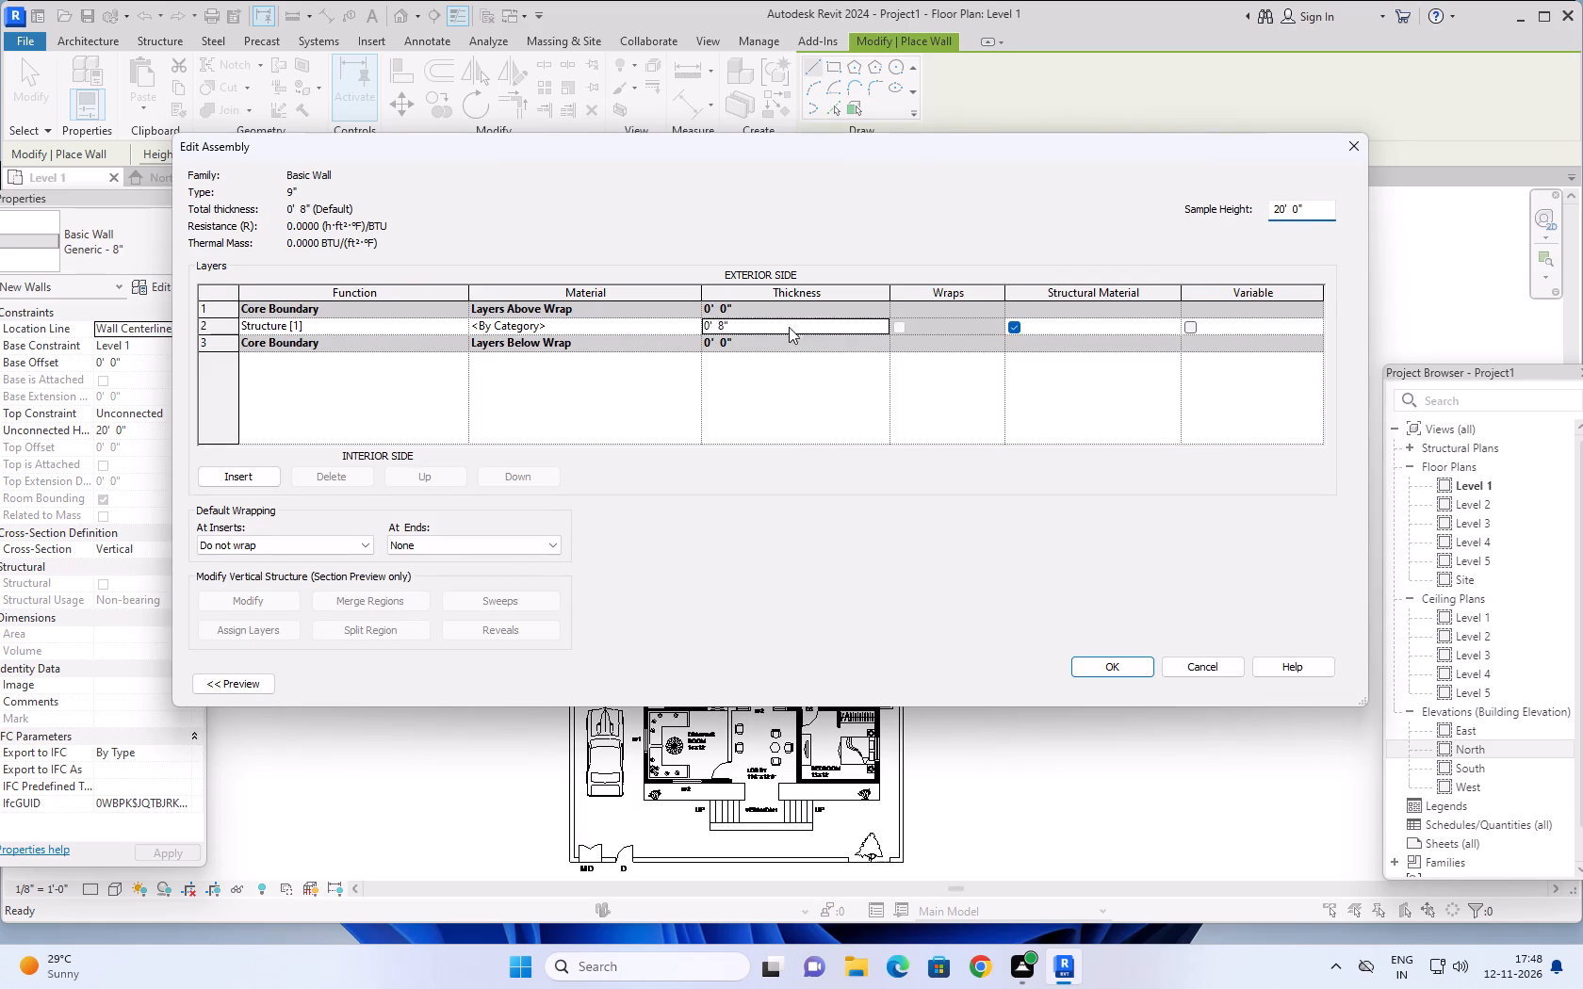
{"action": "type", "text": "9\""}
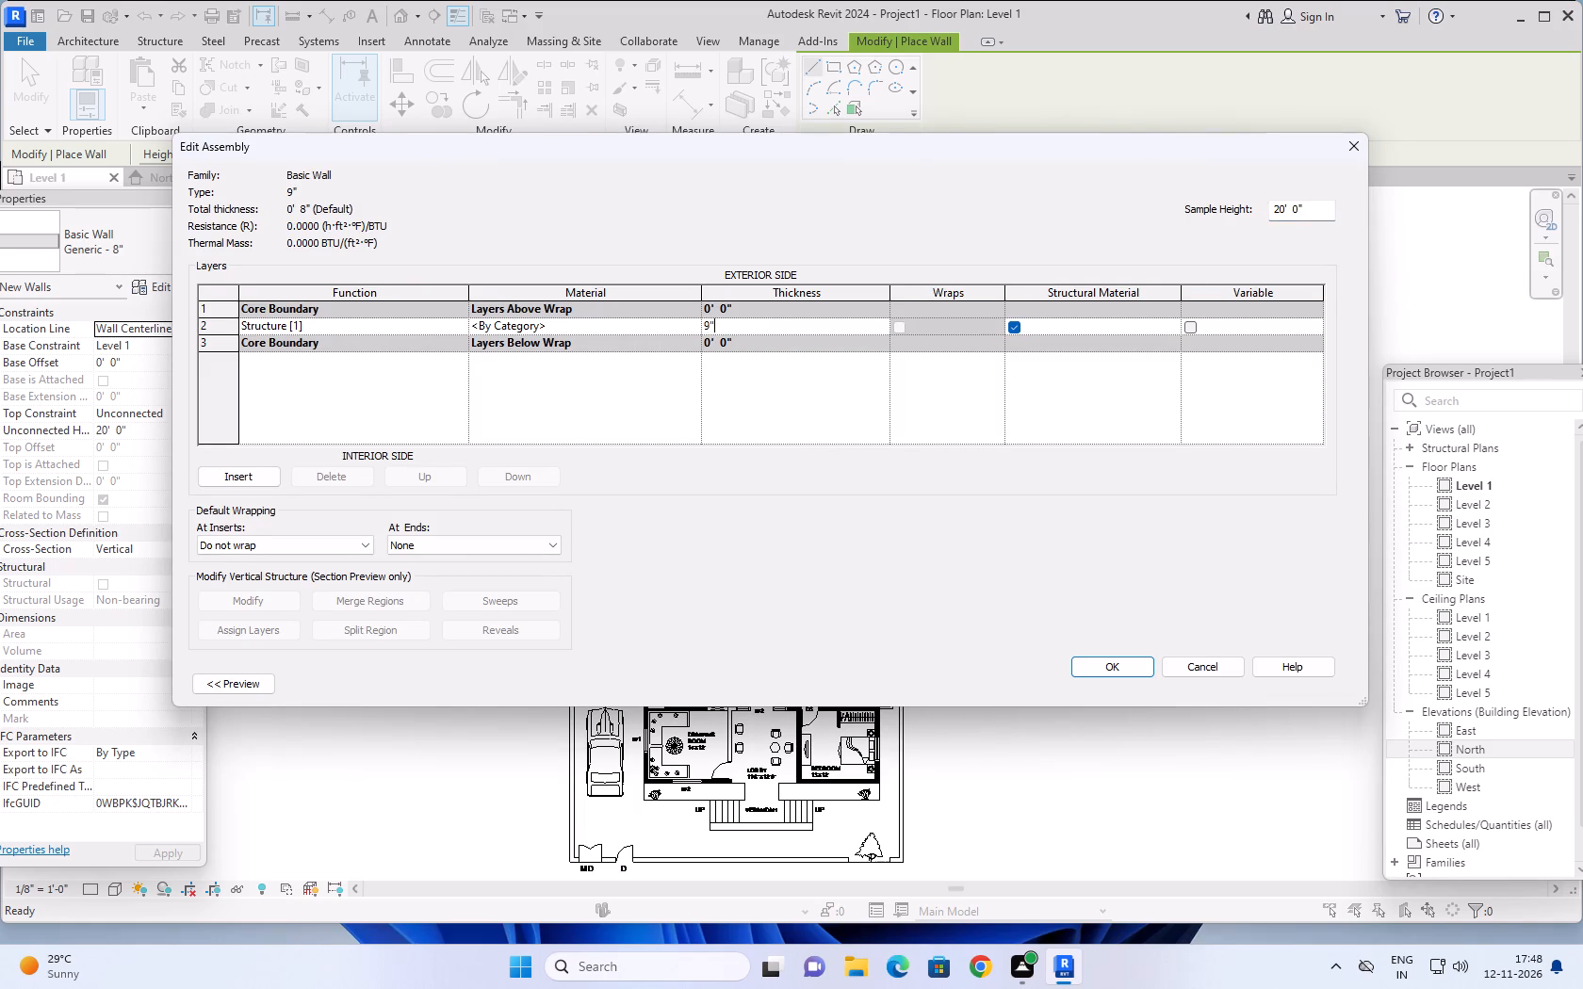
{"action": "key", "text": "Return"}
{"action": "left_click", "coordinate": [1116, 663]}
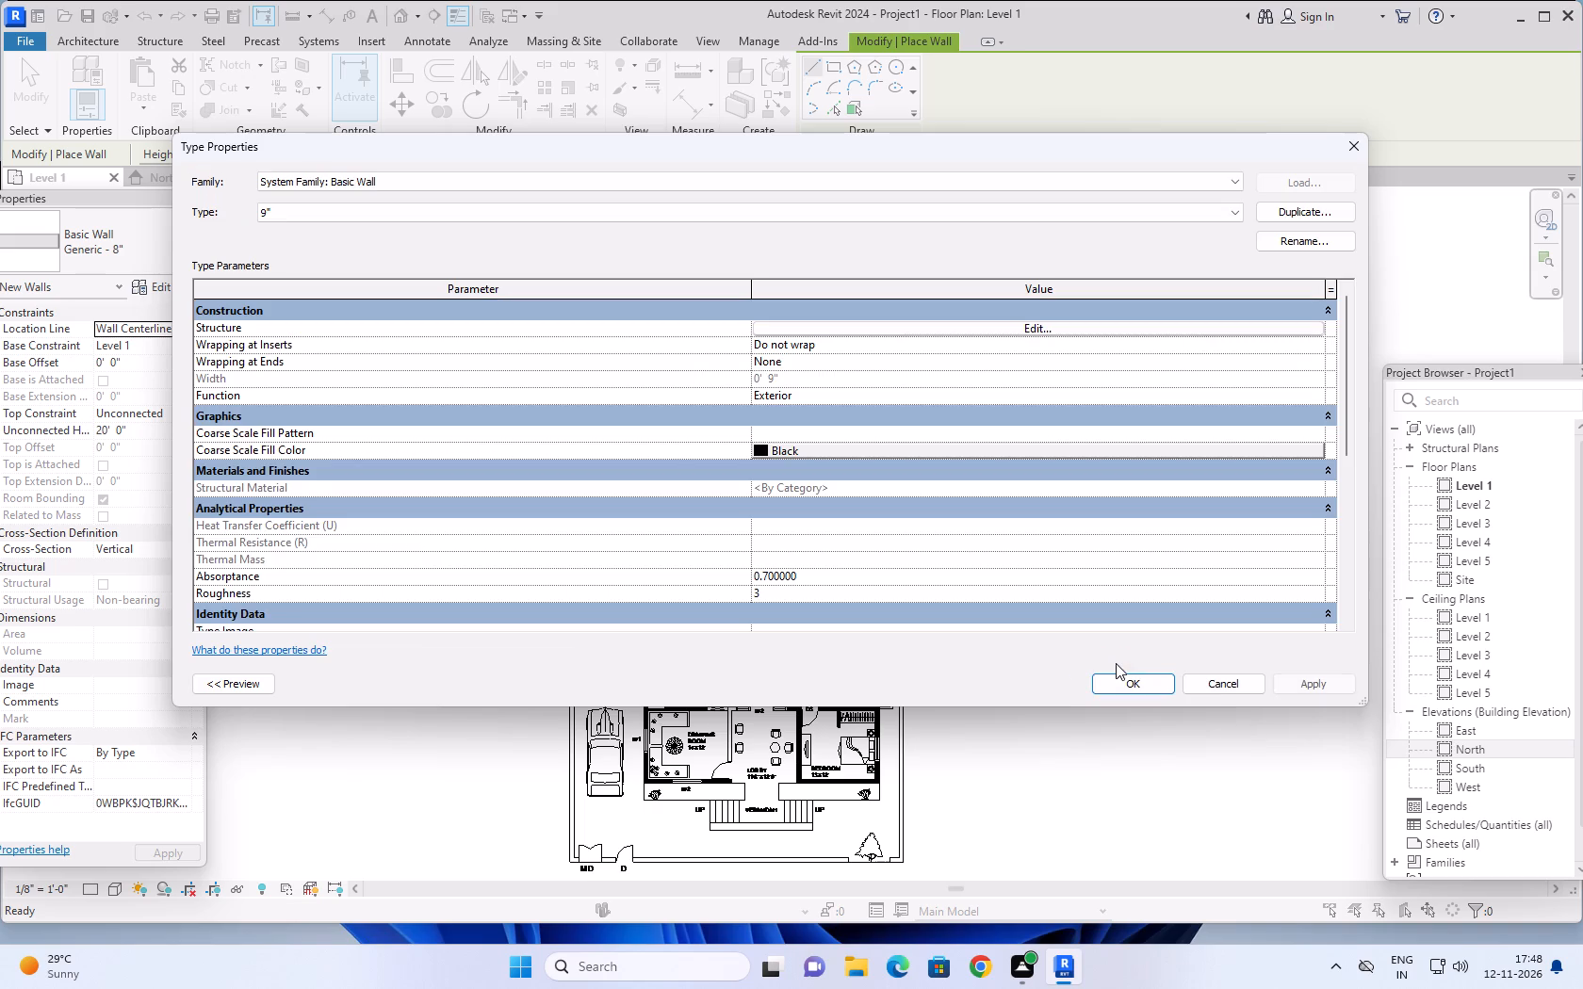
{"action": "left_click", "coordinate": [1339, 680]}
{"action": "left_click", "coordinate": [1111, 684]}
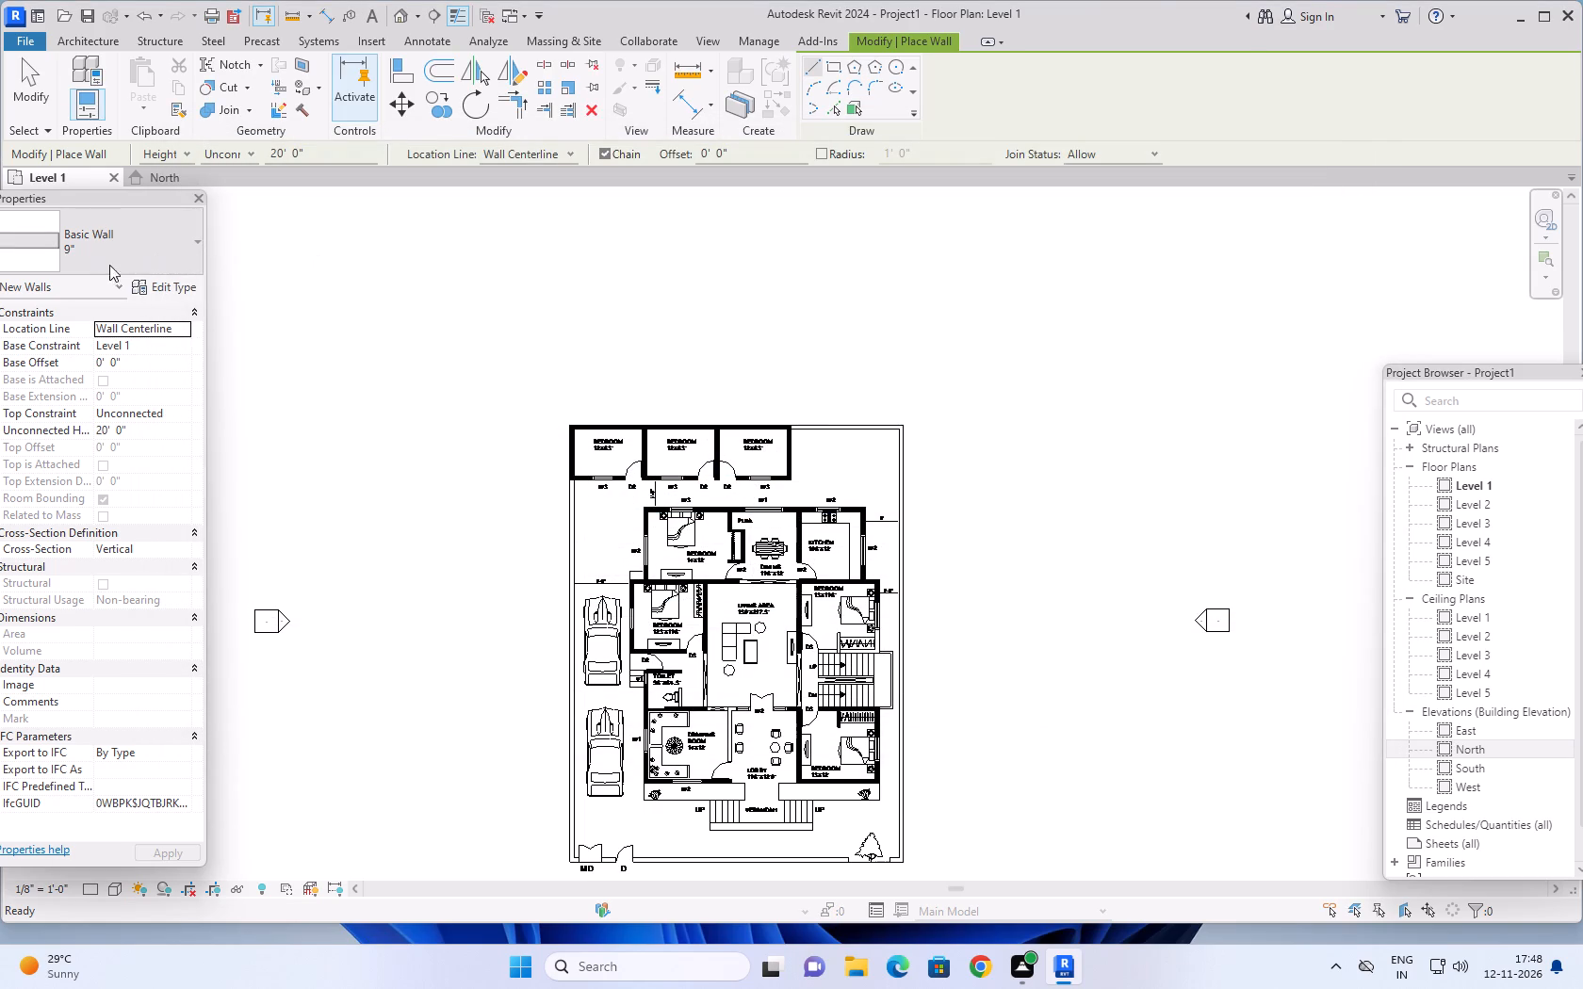
Set the new wall's location line to Finish Face: Exterior and its top constraint to Level 2 with a -6" top offset.
{"action": "left_click", "coordinate": [183, 328]}
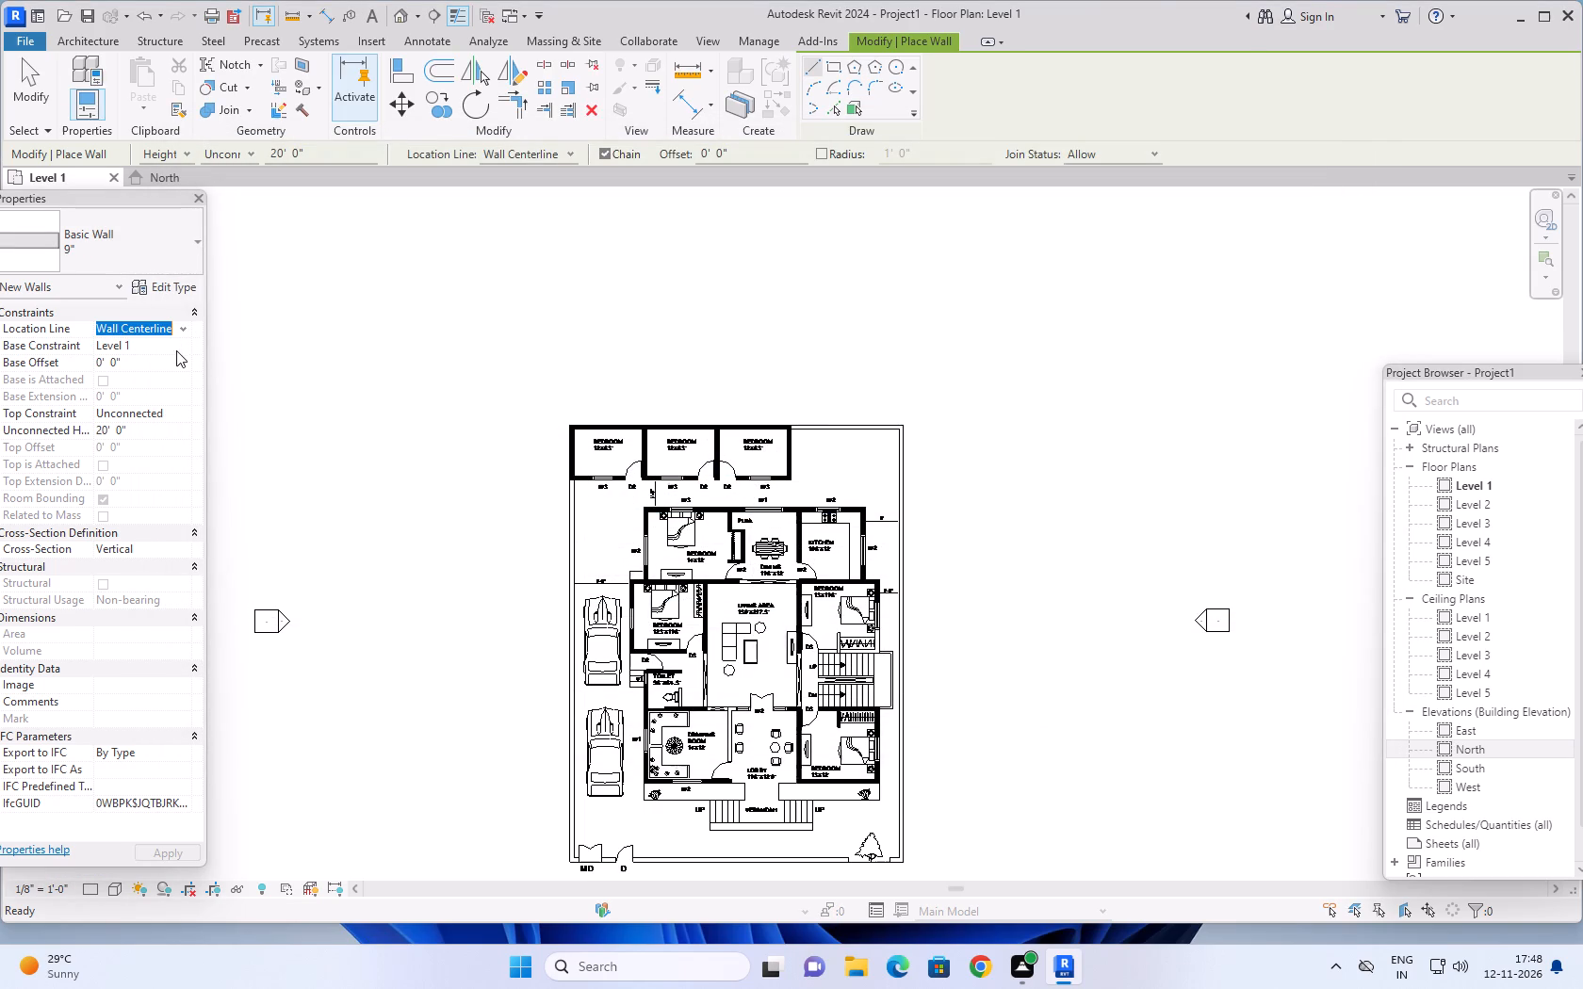
{"action": "left_click", "coordinate": [168, 373]}
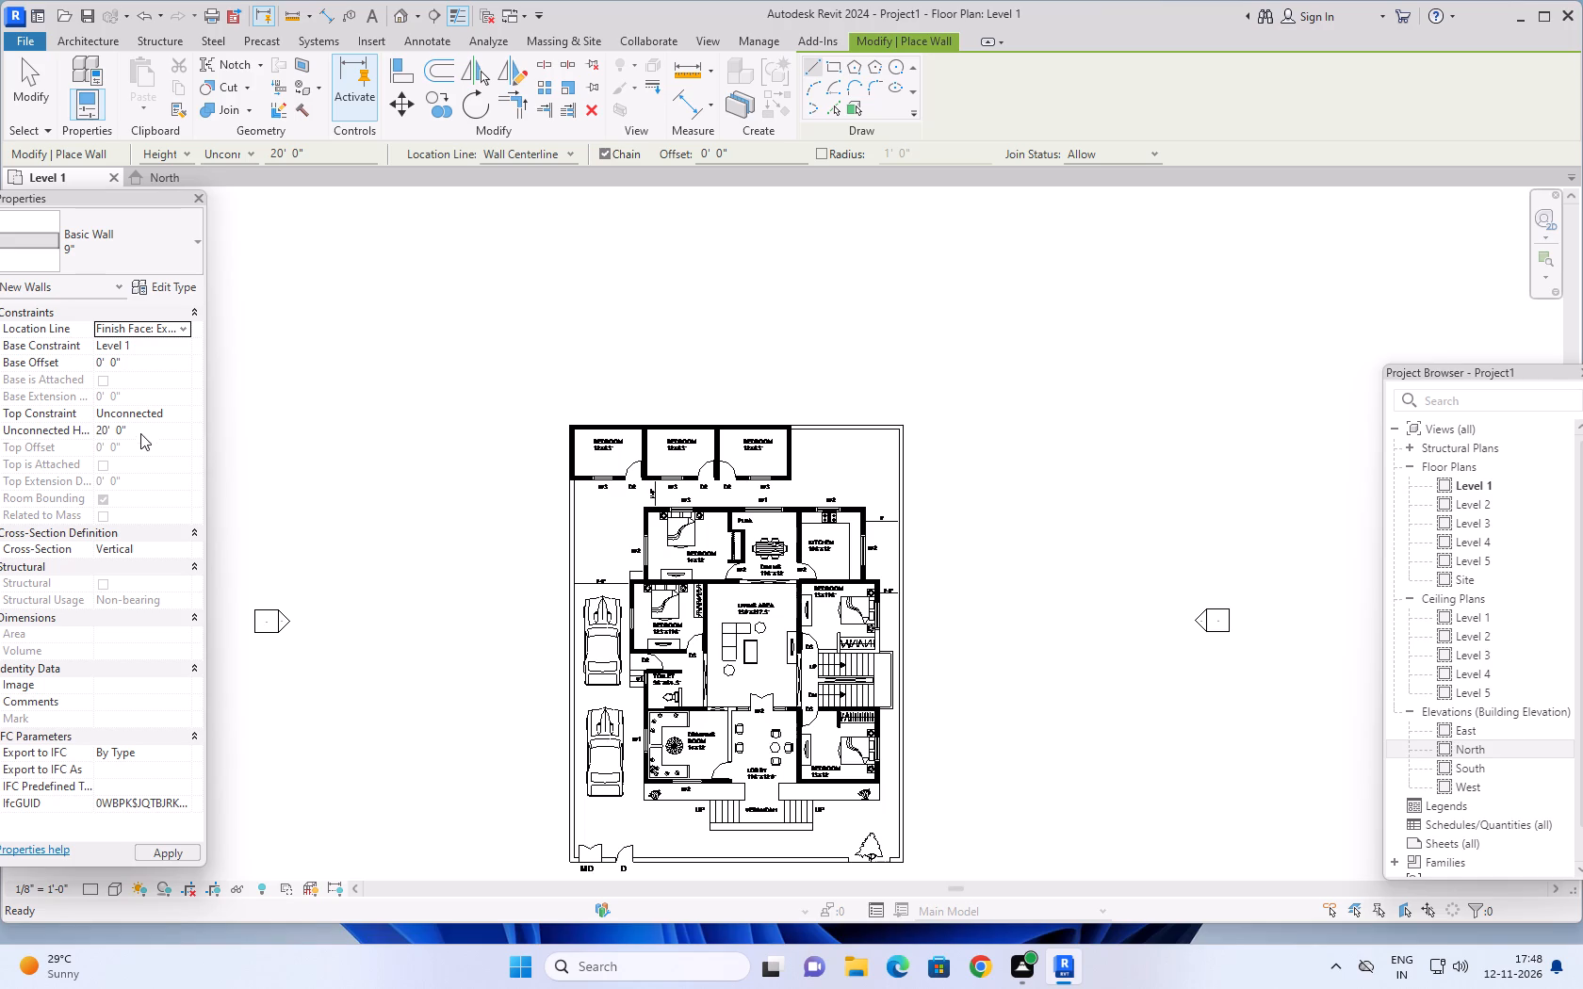
{"action": "left_click", "coordinate": [176, 413]}
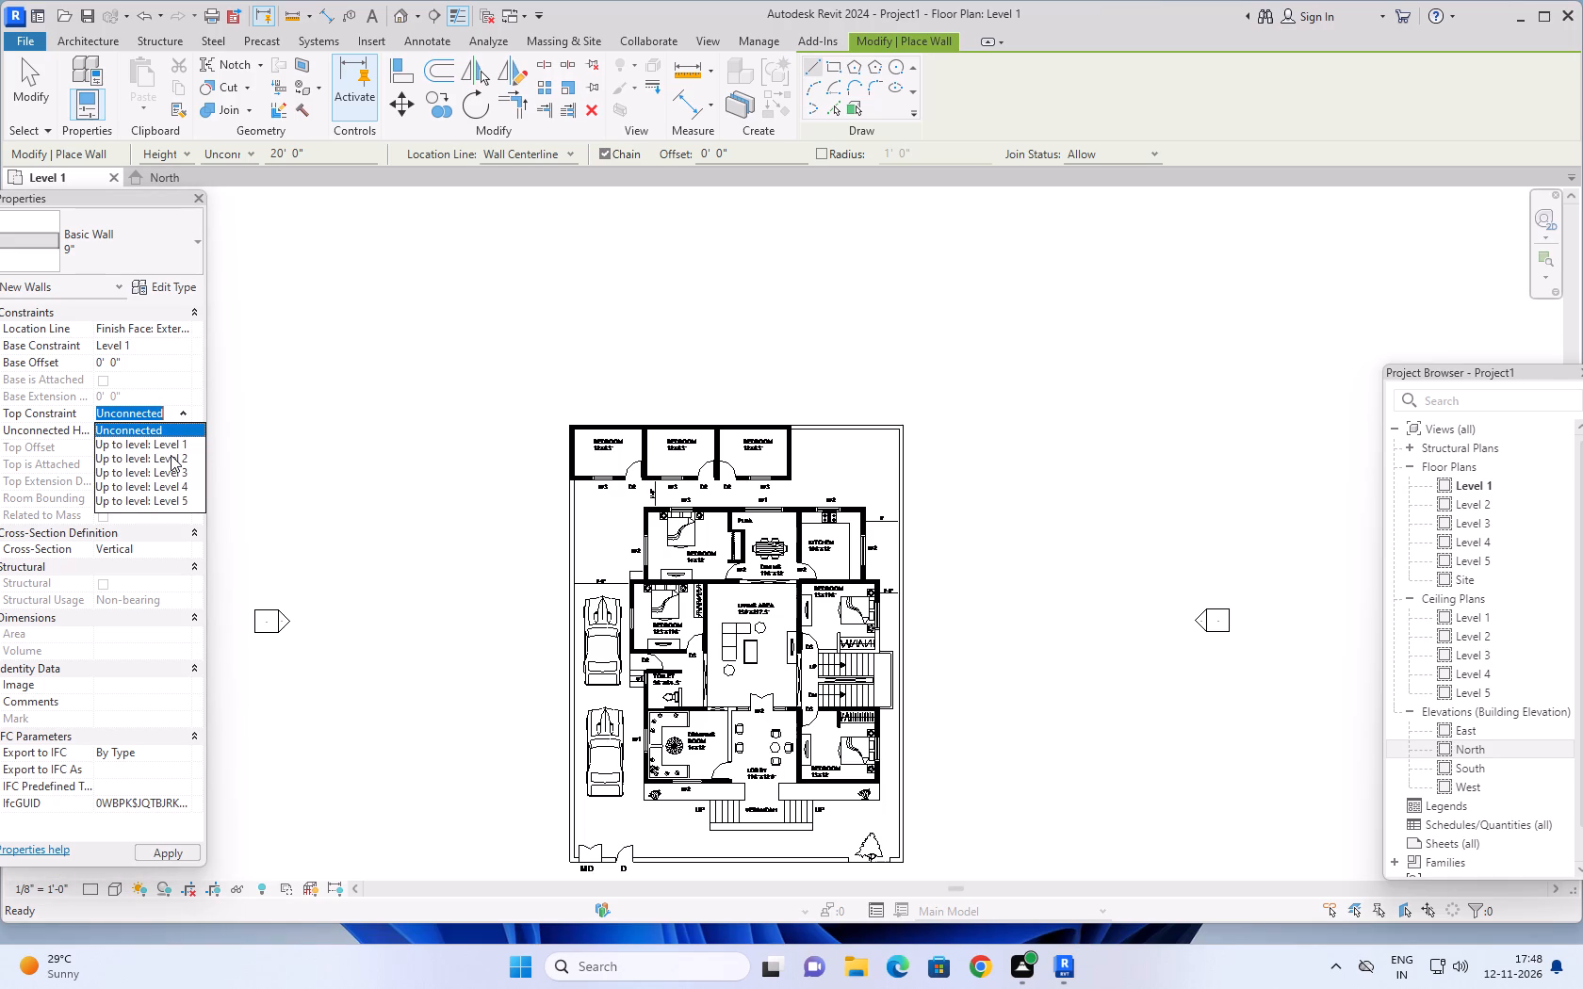
{"action": "left_click", "coordinate": [171, 455]}
{"action": "left_click", "coordinate": [154, 449]}
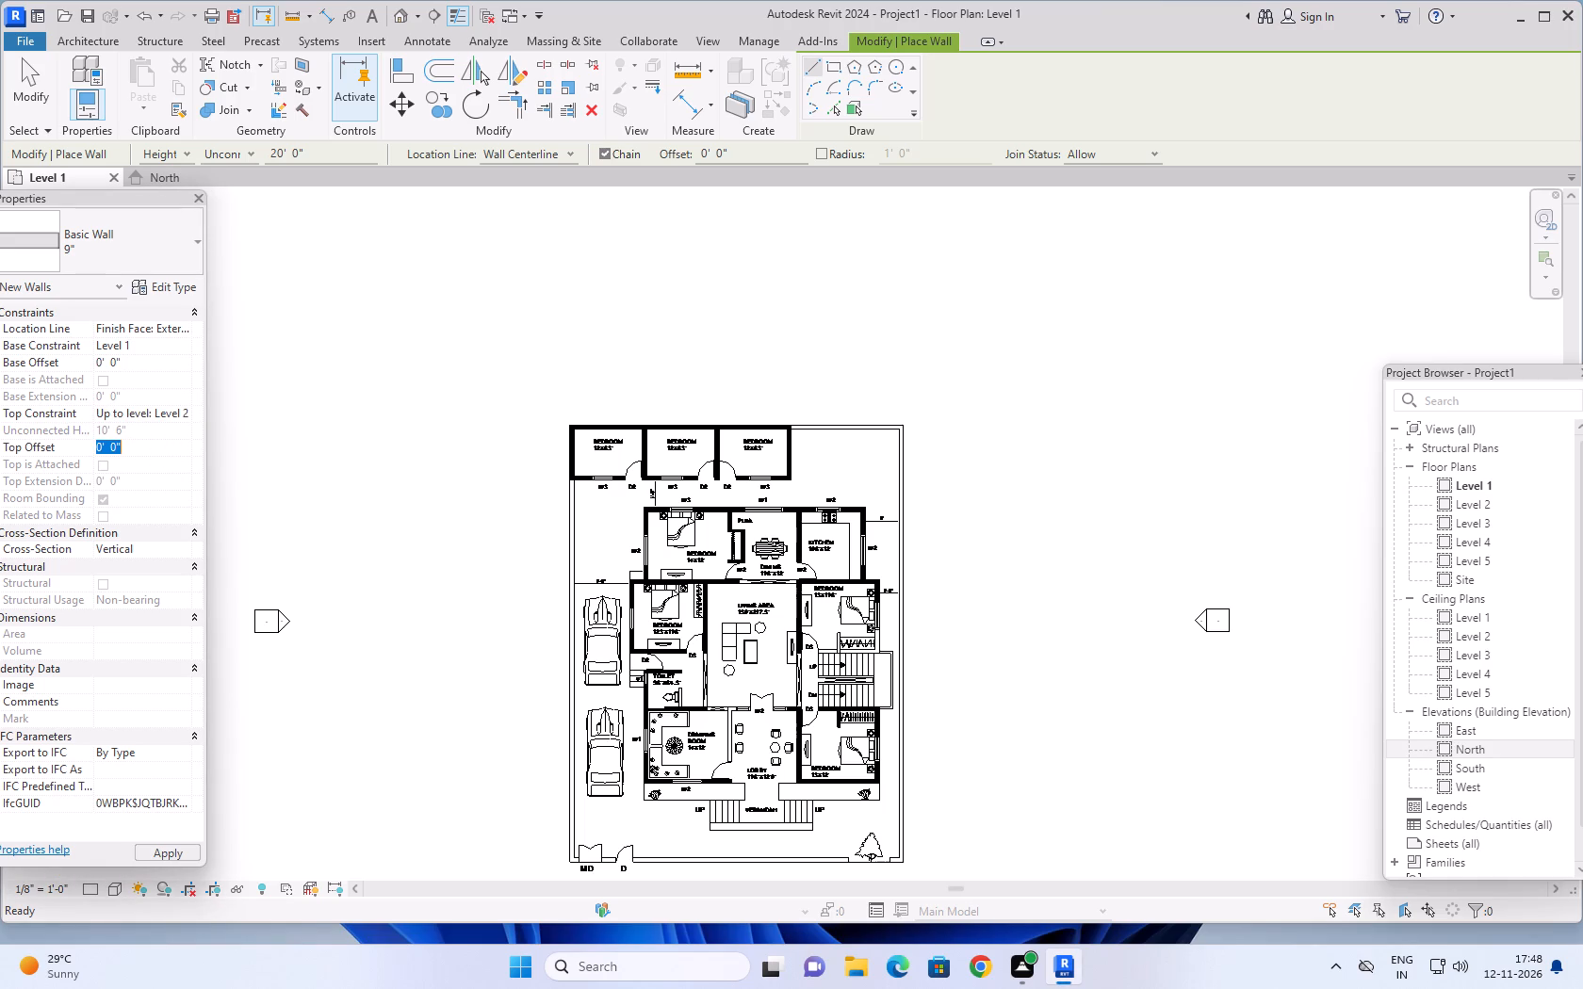
{"action": "type", "text": "-6\""}
{"action": "key", "text": "Return"}
Draw the rear exterior 9" wall from the kitchen's outer corner to the outer corner of the 14'x12' bedroom, flipped onto the plan's wall.
{"action": "scroll", "coordinate": [842, 537], "scroll_direction": "up", "scroll_amount": 5}
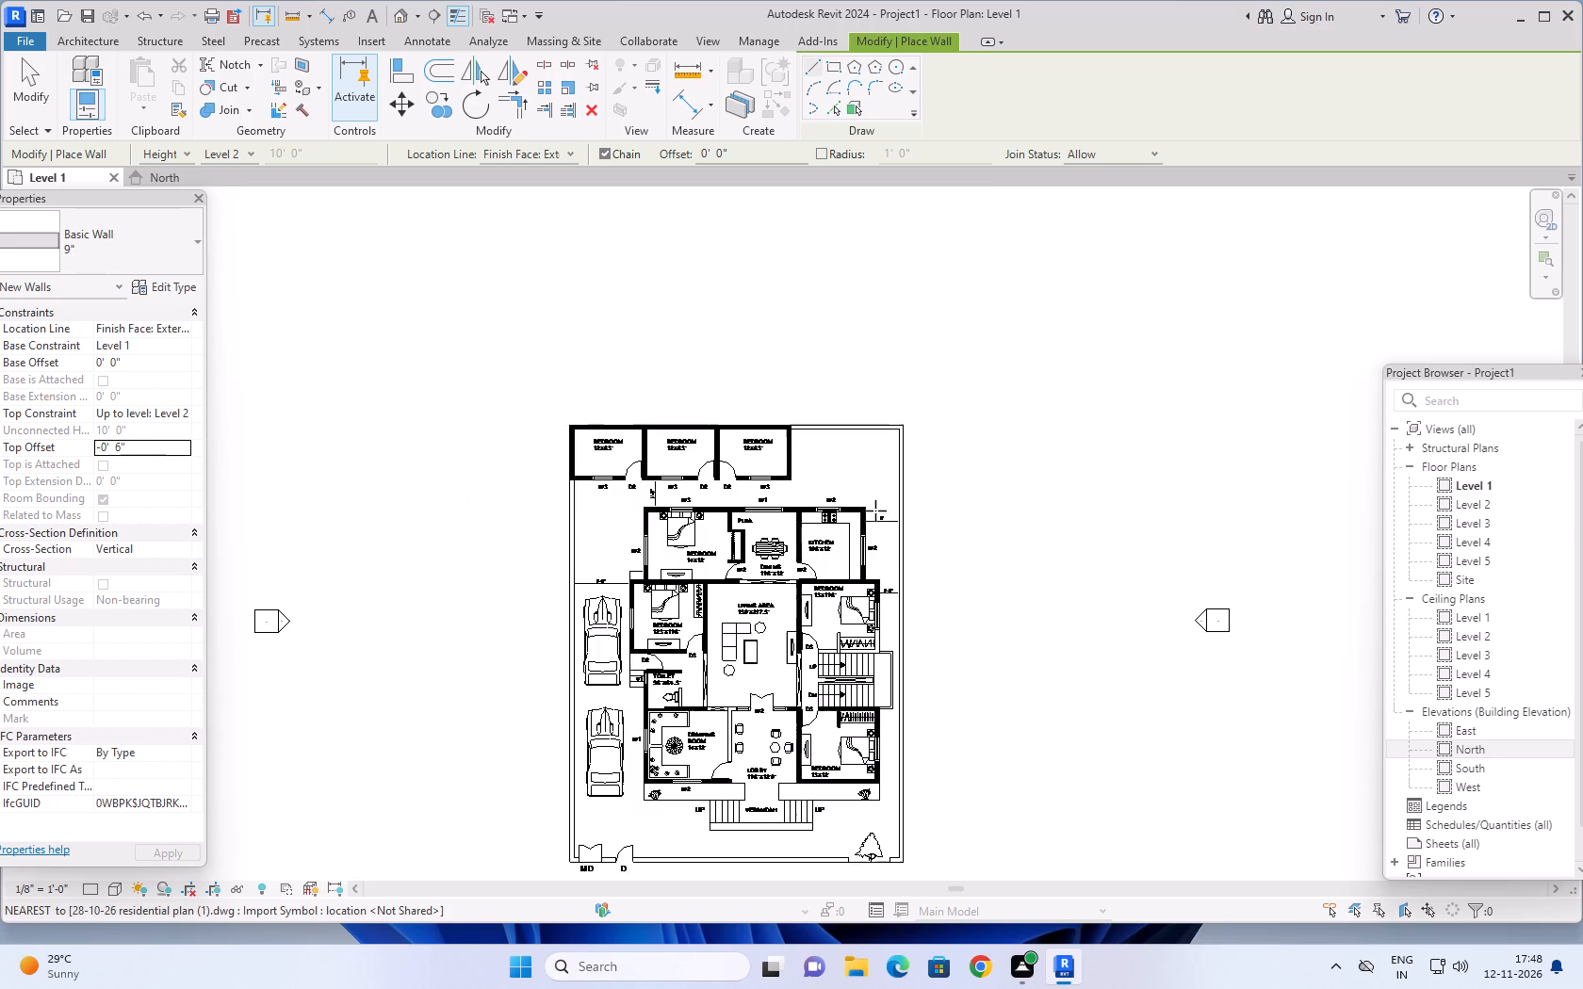
{"action": "scroll", "coordinate": [872, 515], "scroll_direction": "up", "scroll_amount": 11}
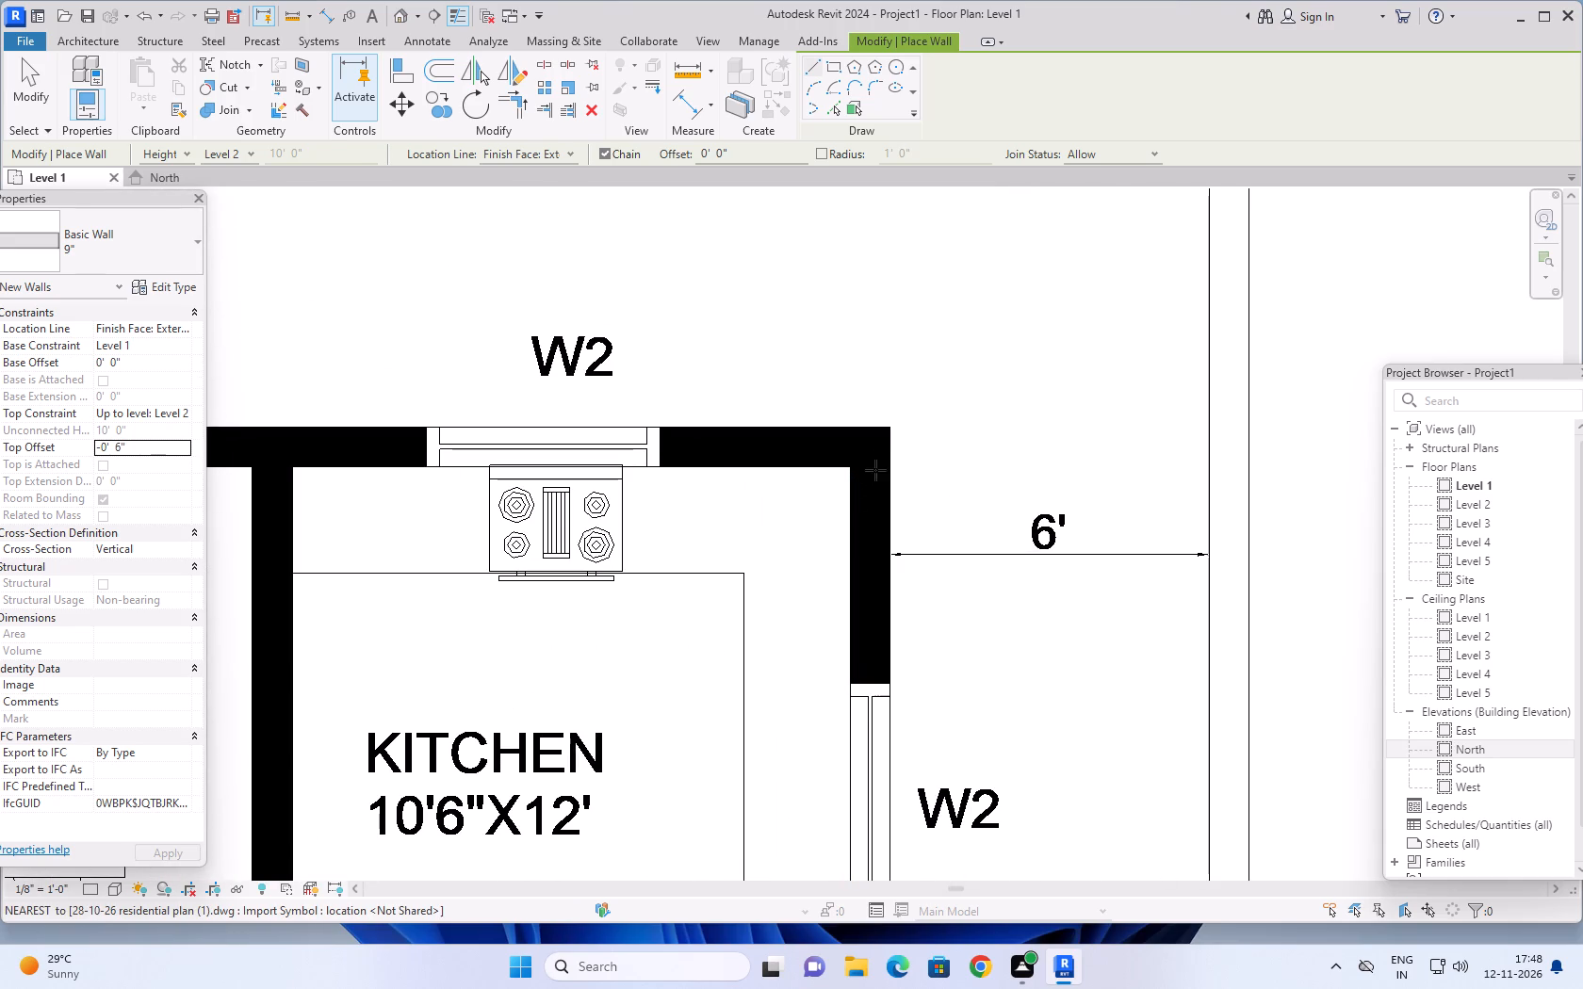
{"action": "left_click", "coordinate": [890, 428]}
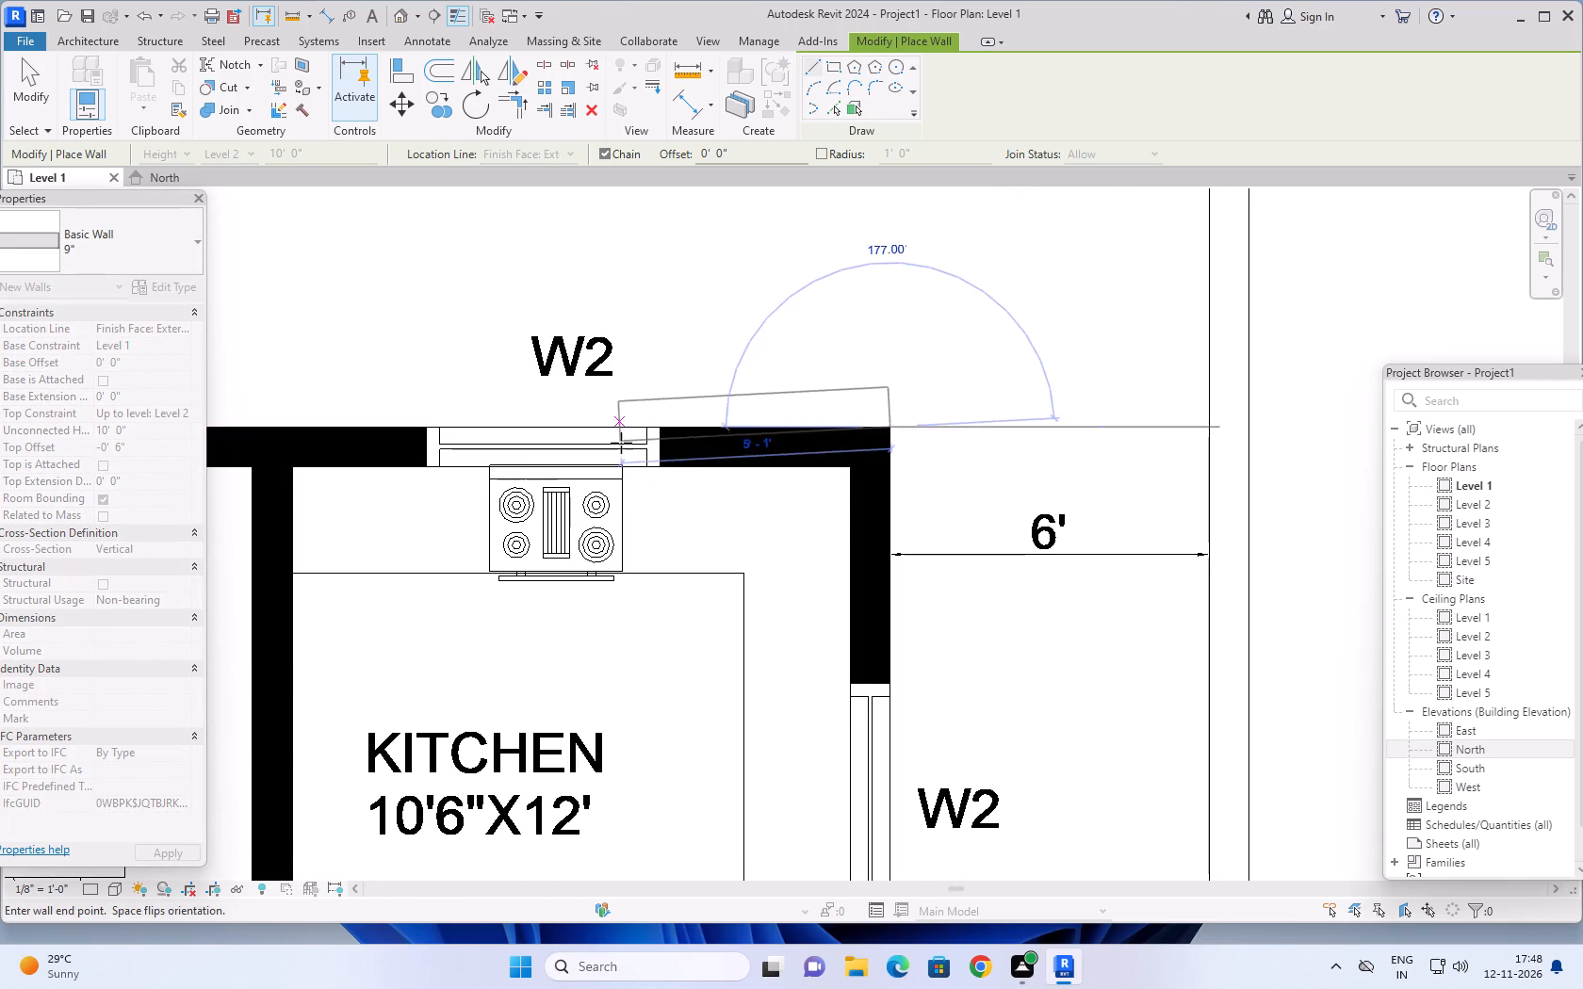
{"action": "scroll", "coordinate": [621, 428], "scroll_direction": "down", "scroll_amount": 3}
{"action": "key", "text": "space"}
{"action": "scroll", "coordinate": [621, 428], "scroll_direction": "down", "scroll_amount": 5}
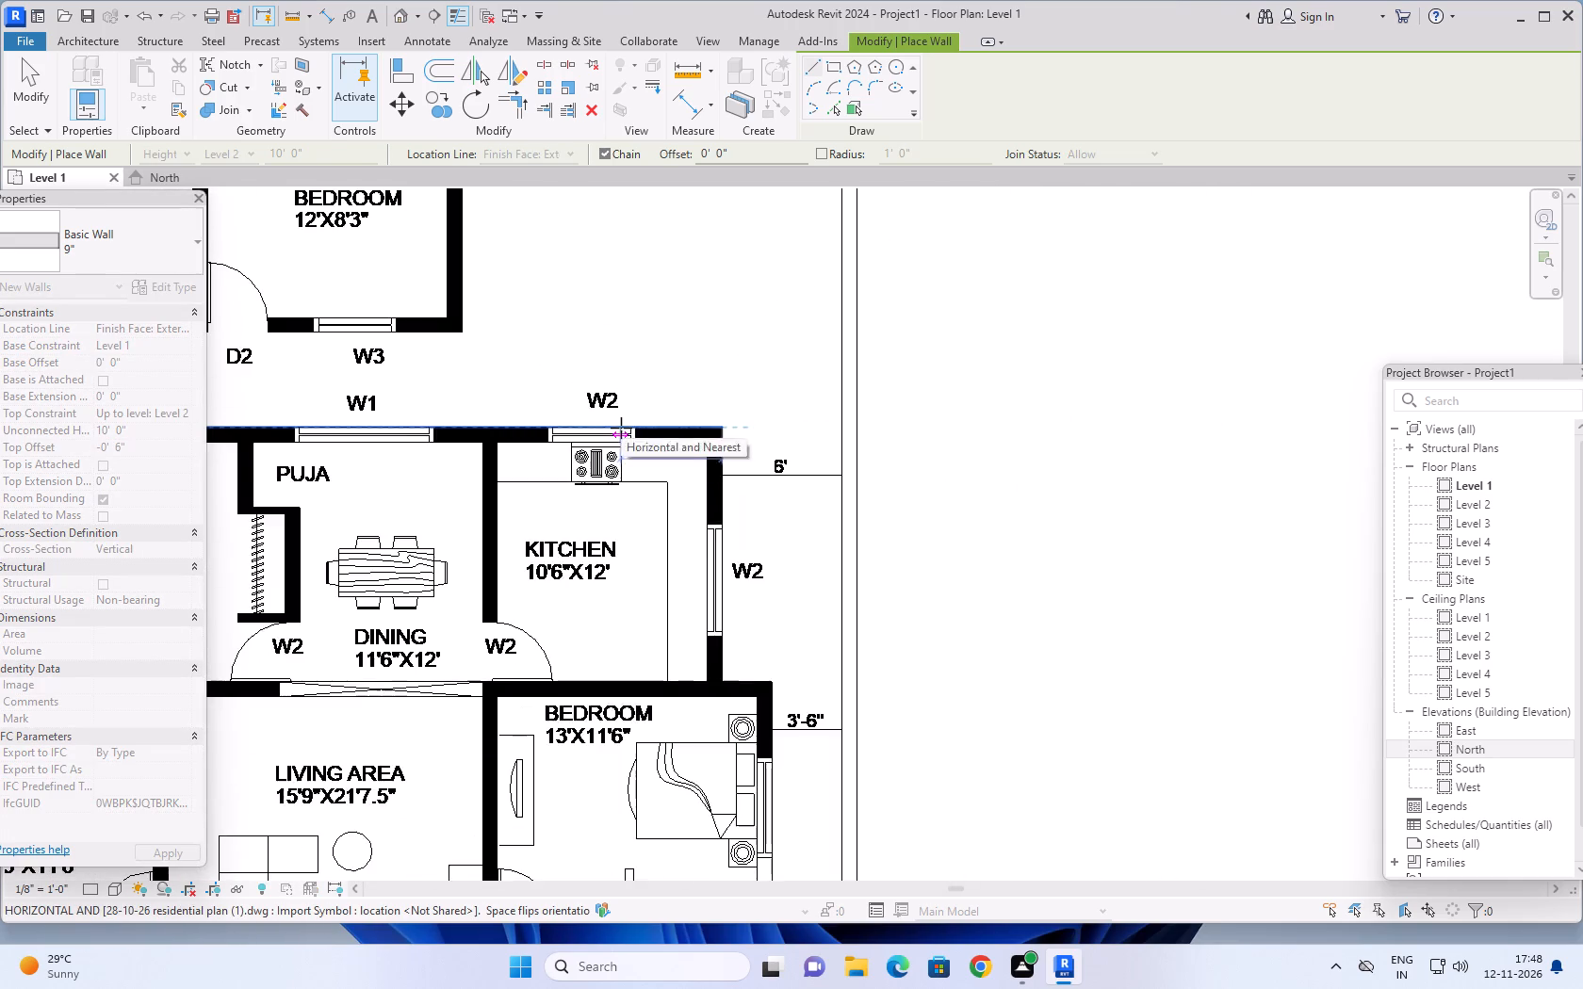
{"action": "scroll", "coordinate": [621, 428], "scroll_direction": "down", "scroll_amount": 3}
{"action": "middle_click_drag", "start_coordinate": [588, 440], "coordinate": [1179, 481]}
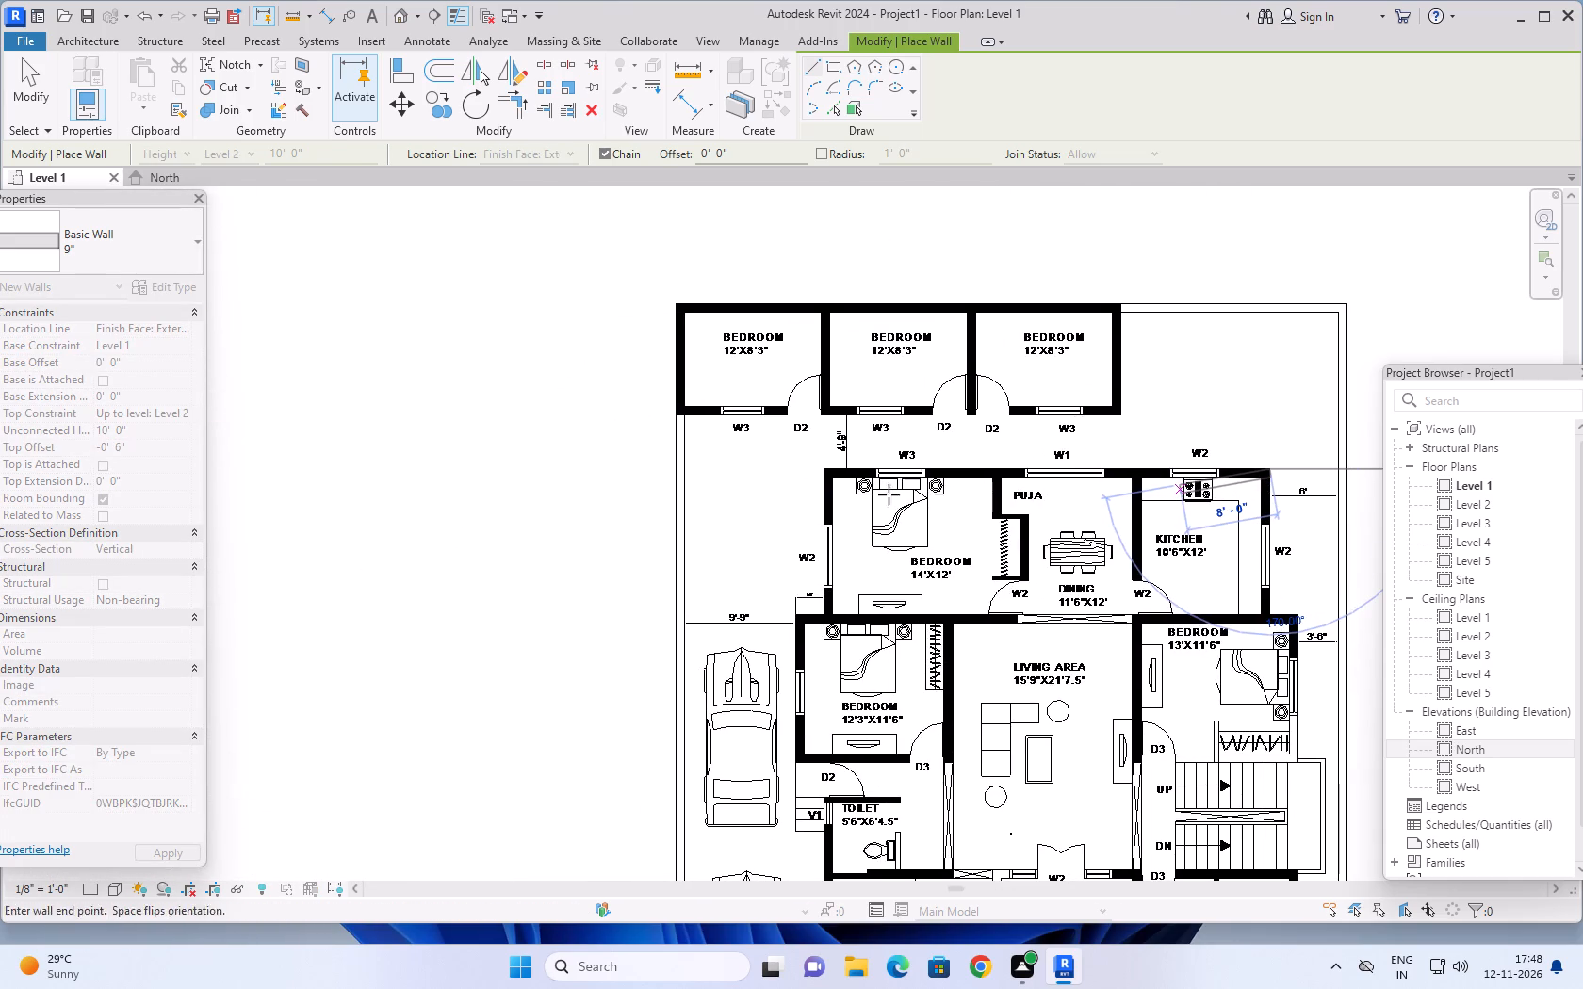
{"action": "scroll", "coordinate": [824, 466], "scroll_direction": "up", "scroll_amount": 12}
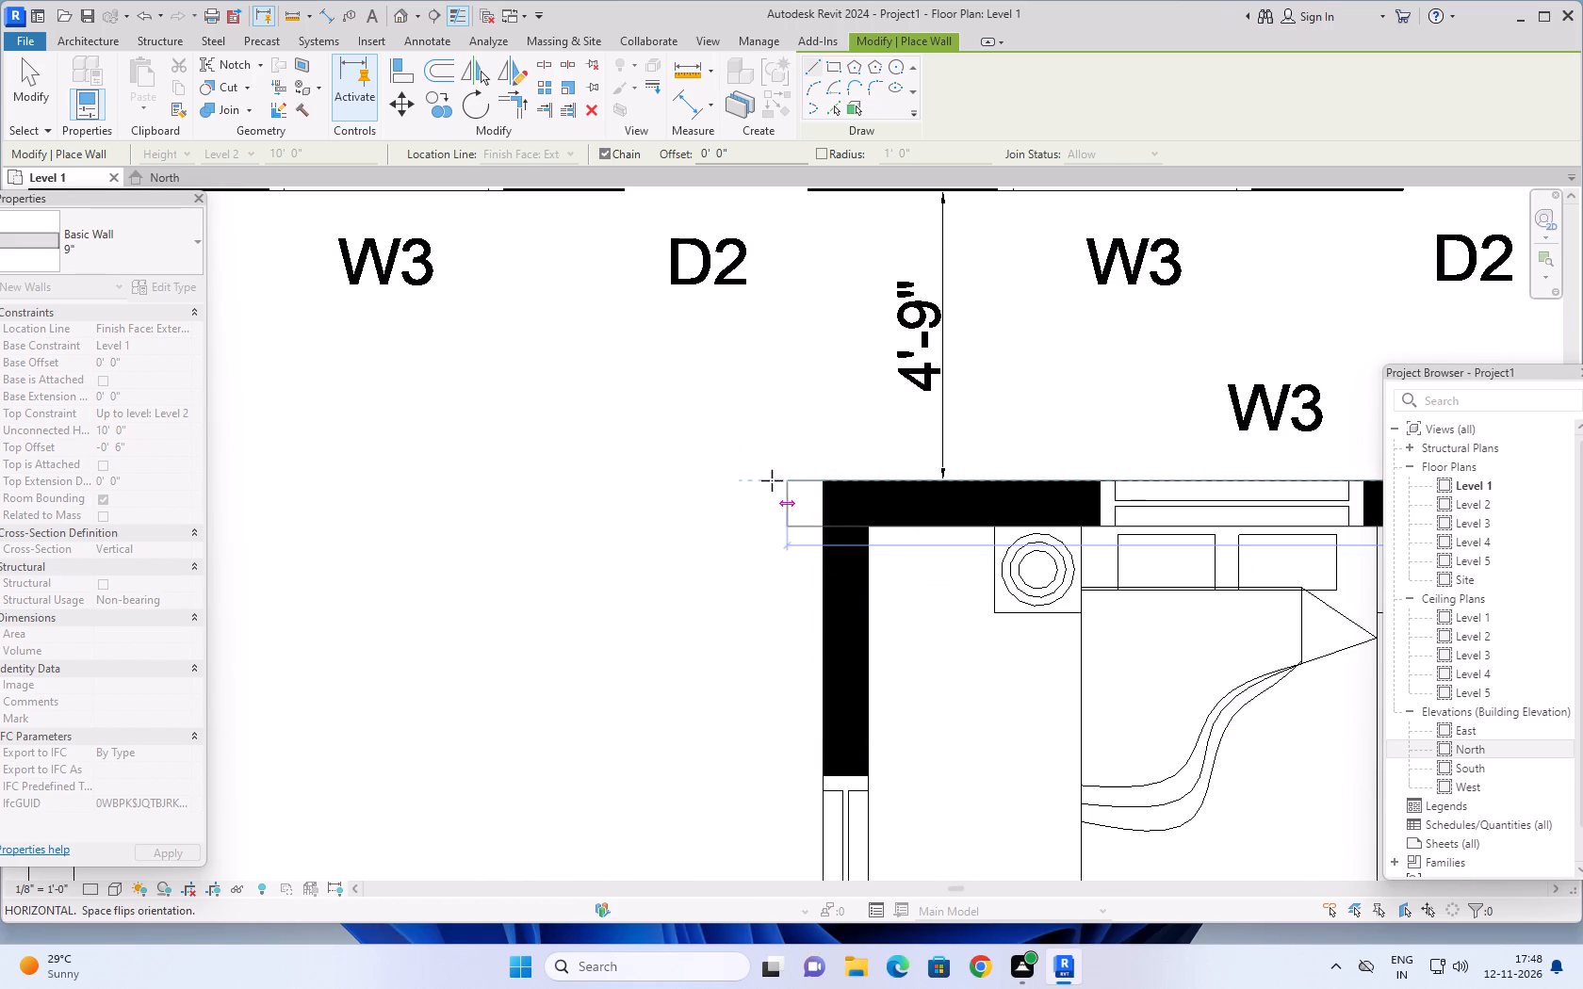
{"action": "left_click", "coordinate": [820, 478]}
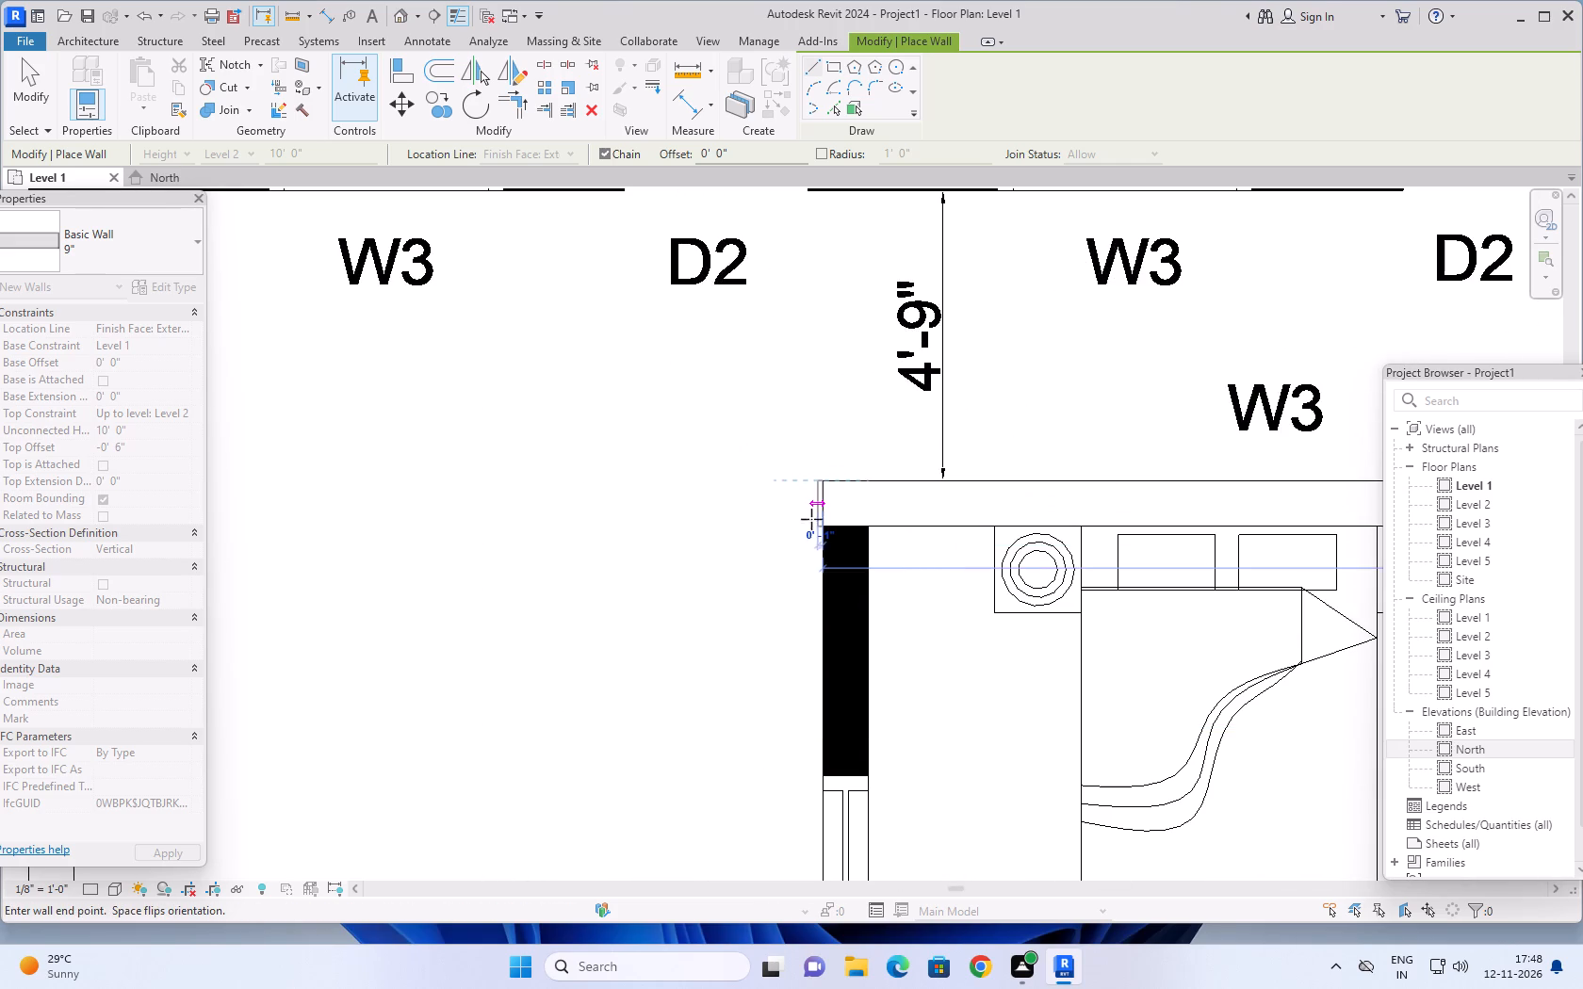
Continue with the 14'x12' bedroom's outer side wall, about 12'-9" long, ending at the 12'3"x11'6" bedroom's wall.
{"action": "scroll", "coordinate": [806, 733], "scroll_direction": "down", "scroll_amount": 4}
{"action": "middle_click_drag", "start_coordinate": [806, 729], "coordinate": [763, 487]}
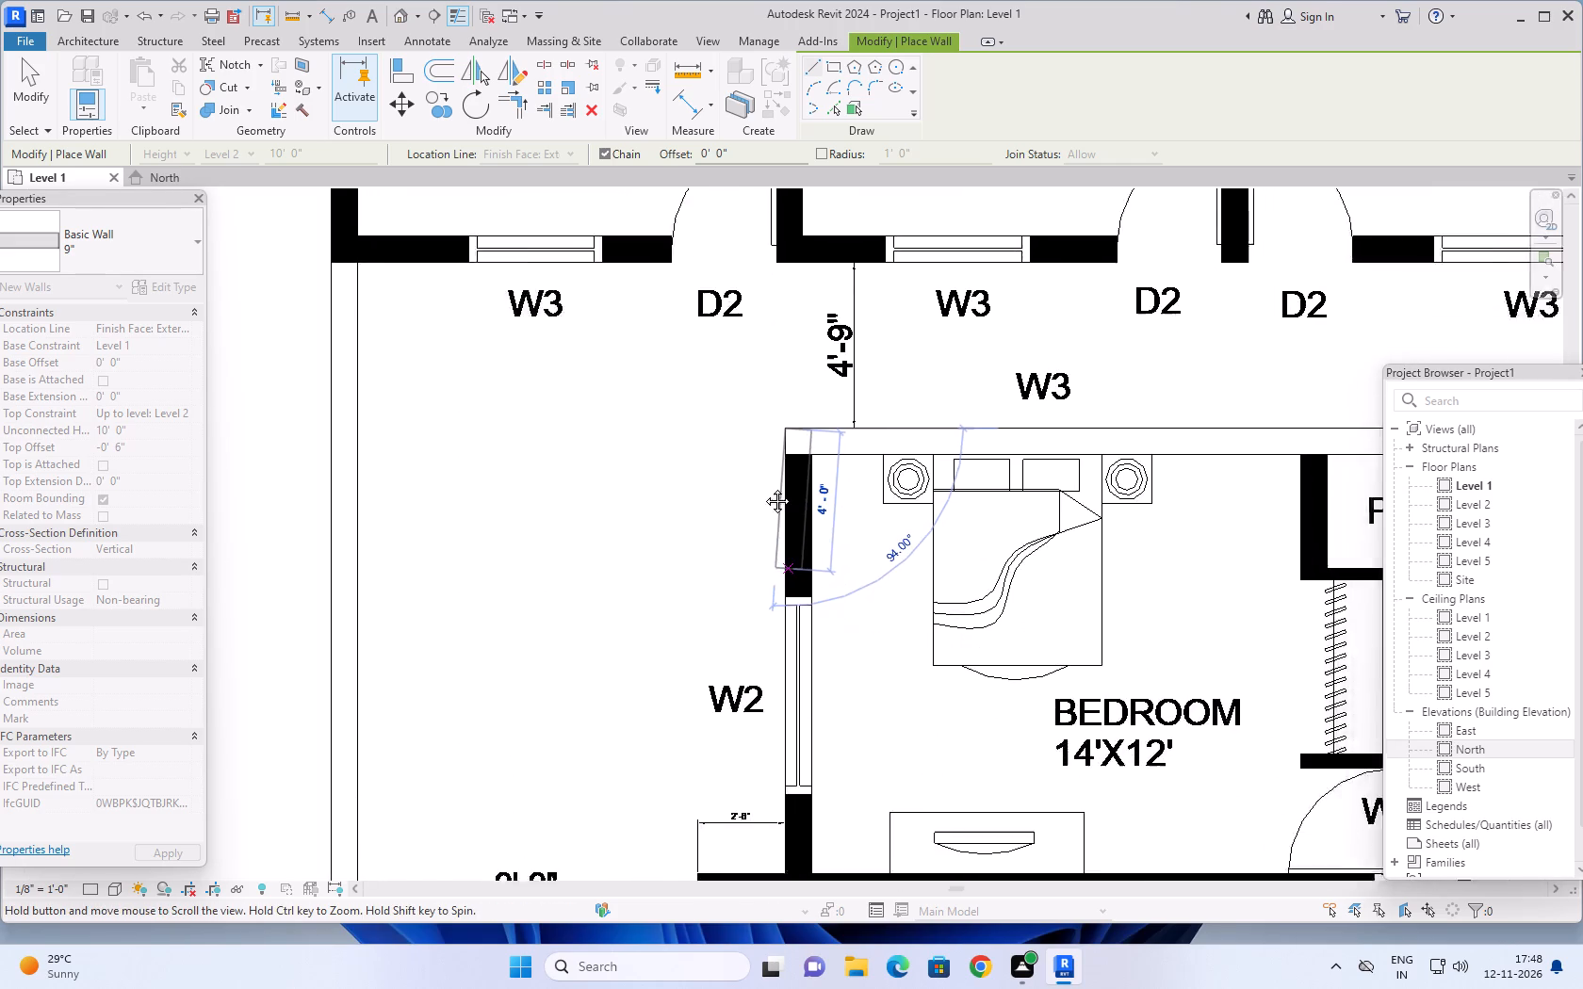
{"action": "middle_click_drag", "start_coordinate": [763, 487], "coordinate": [751, 402]}
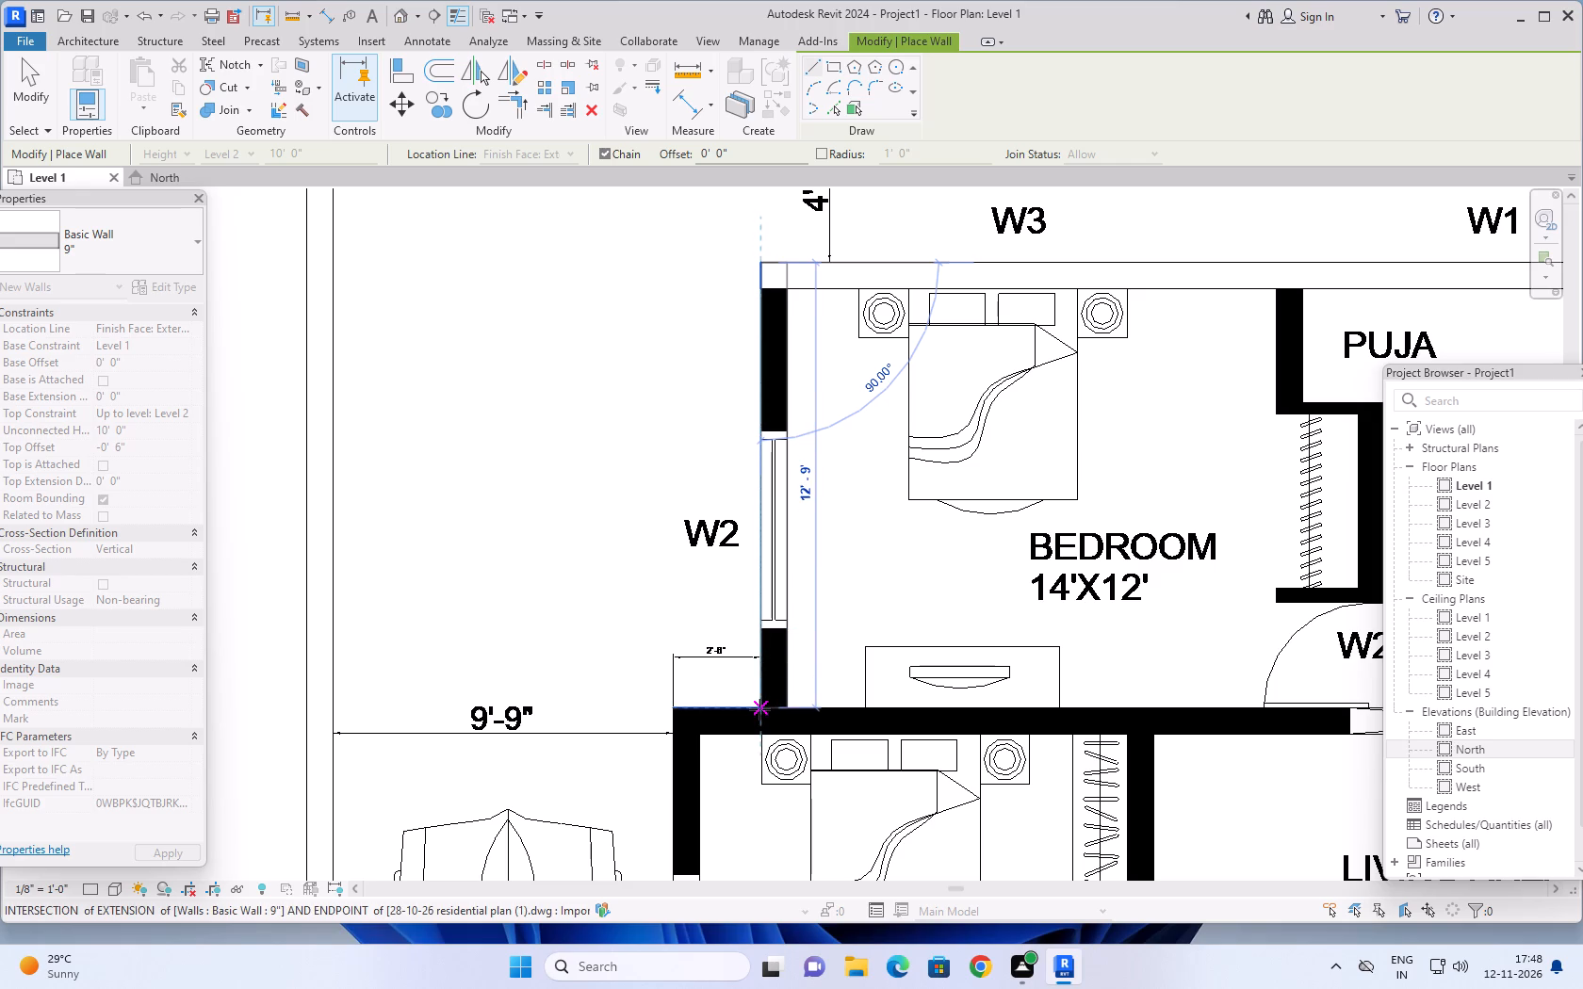
{"action": "scroll", "coordinate": [759, 709], "scroll_direction": "up", "scroll_amount": 12}
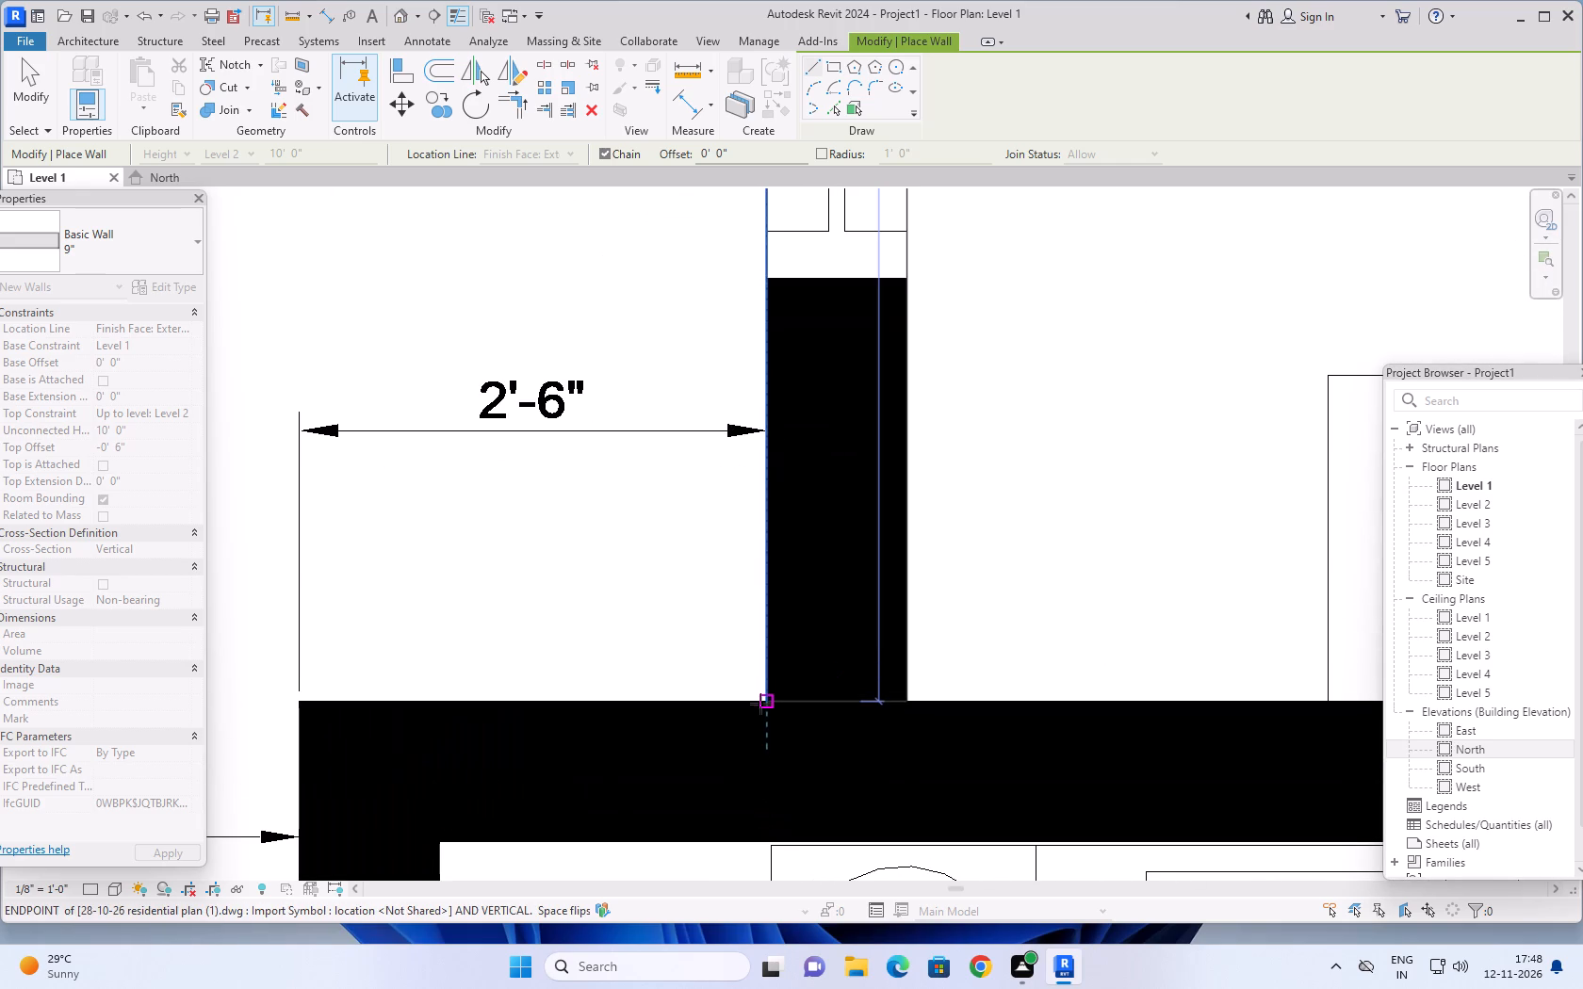
{"action": "left_click", "coordinate": [760, 705]}
{"action": "scroll", "coordinate": [573, 591], "scroll_direction": "down", "scroll_amount": 8}
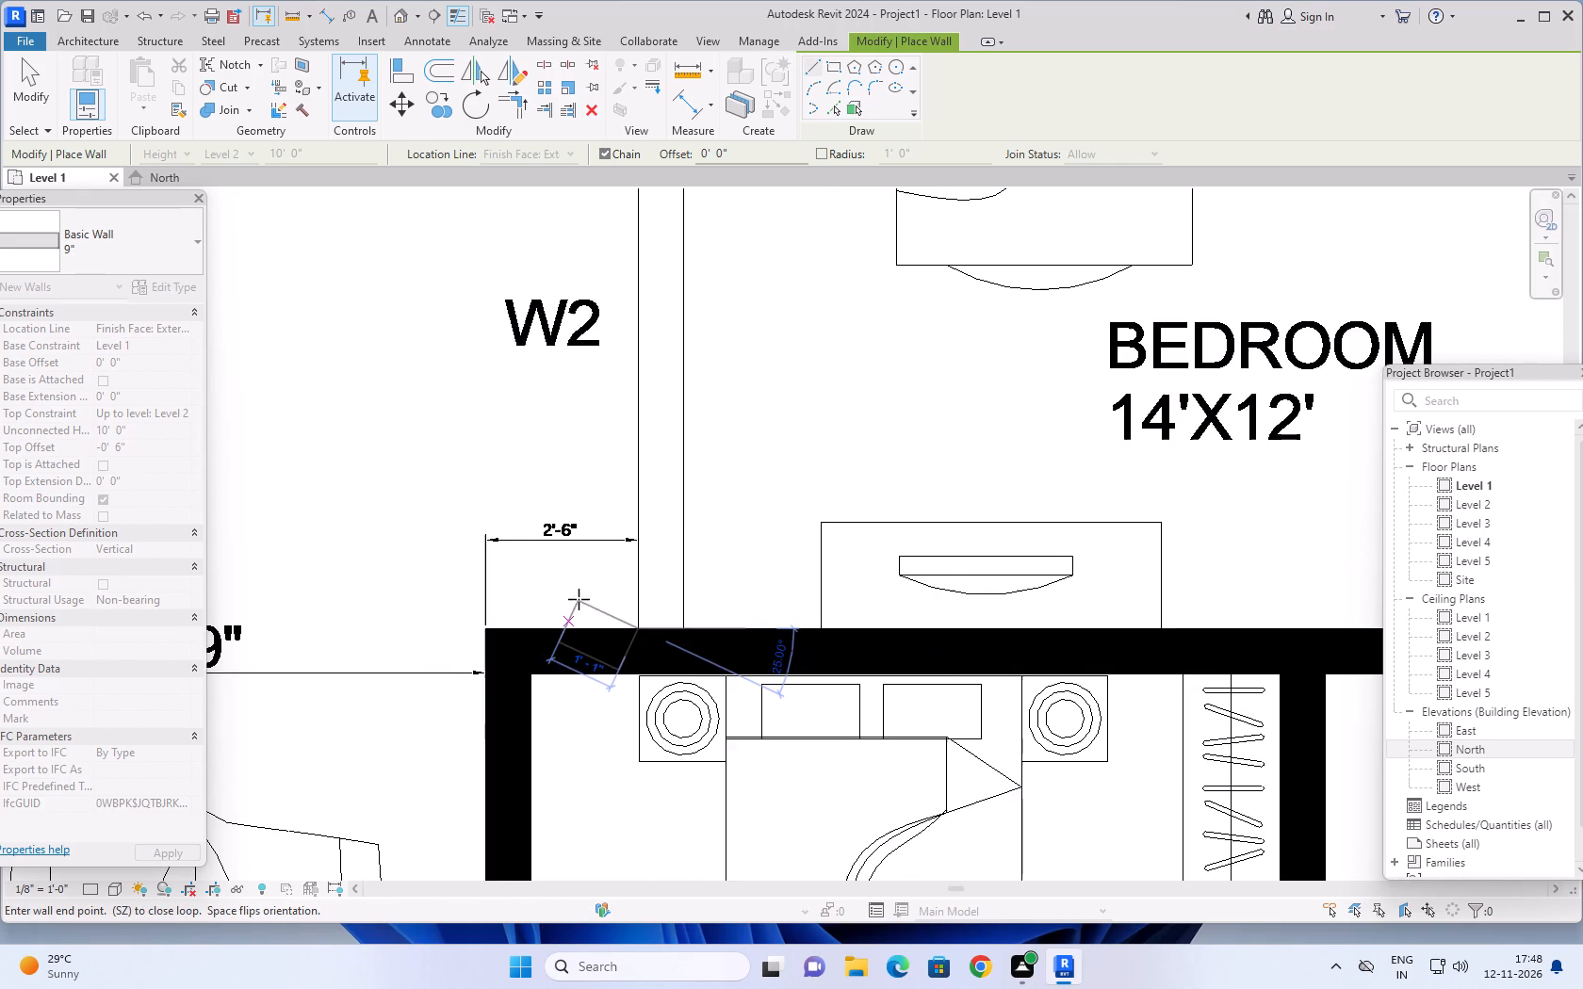
{"action": "middle_click_drag", "start_coordinate": [579, 599], "coordinate": [554, 587]}
{"action": "key", "text": "Escape"}
Draw the kitchen's outer side wall from the rear wall's end to the outer face of the 13'x11'6" bedroom wall.
{"action": "scroll", "coordinate": [554, 587], "scroll_direction": "down", "scroll_amount": 9}
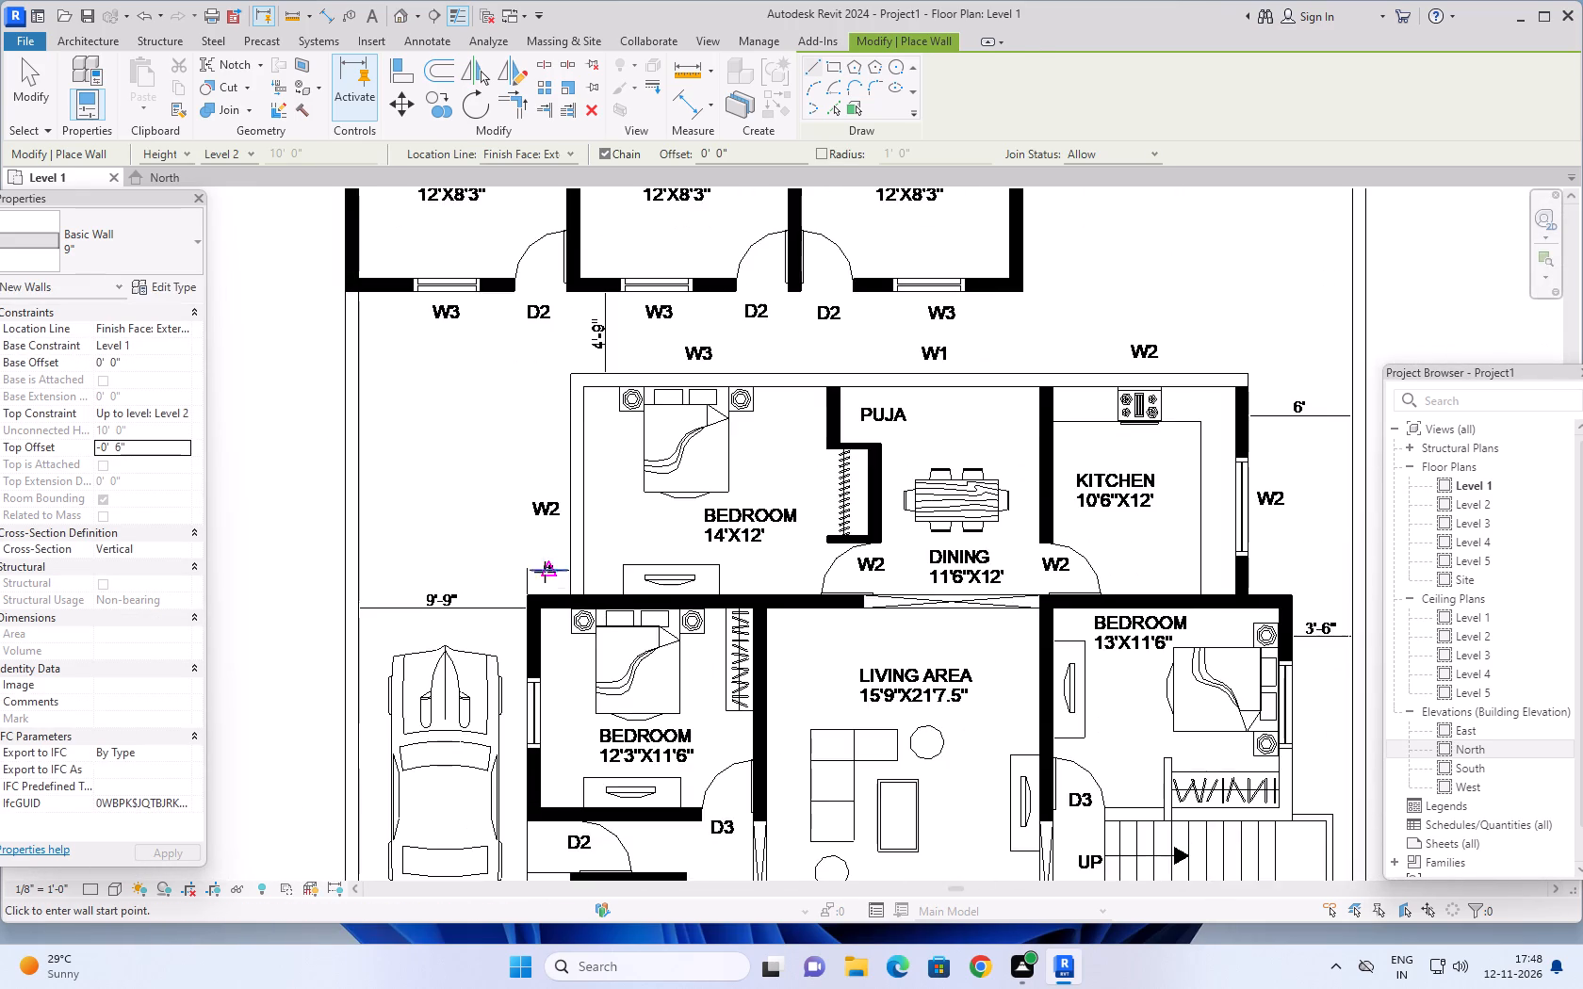
{"action": "scroll", "coordinate": [540, 564], "scroll_direction": "down", "scroll_amount": 4}
{"action": "middle_click_drag", "start_coordinate": [518, 538], "coordinate": [425, 478]}
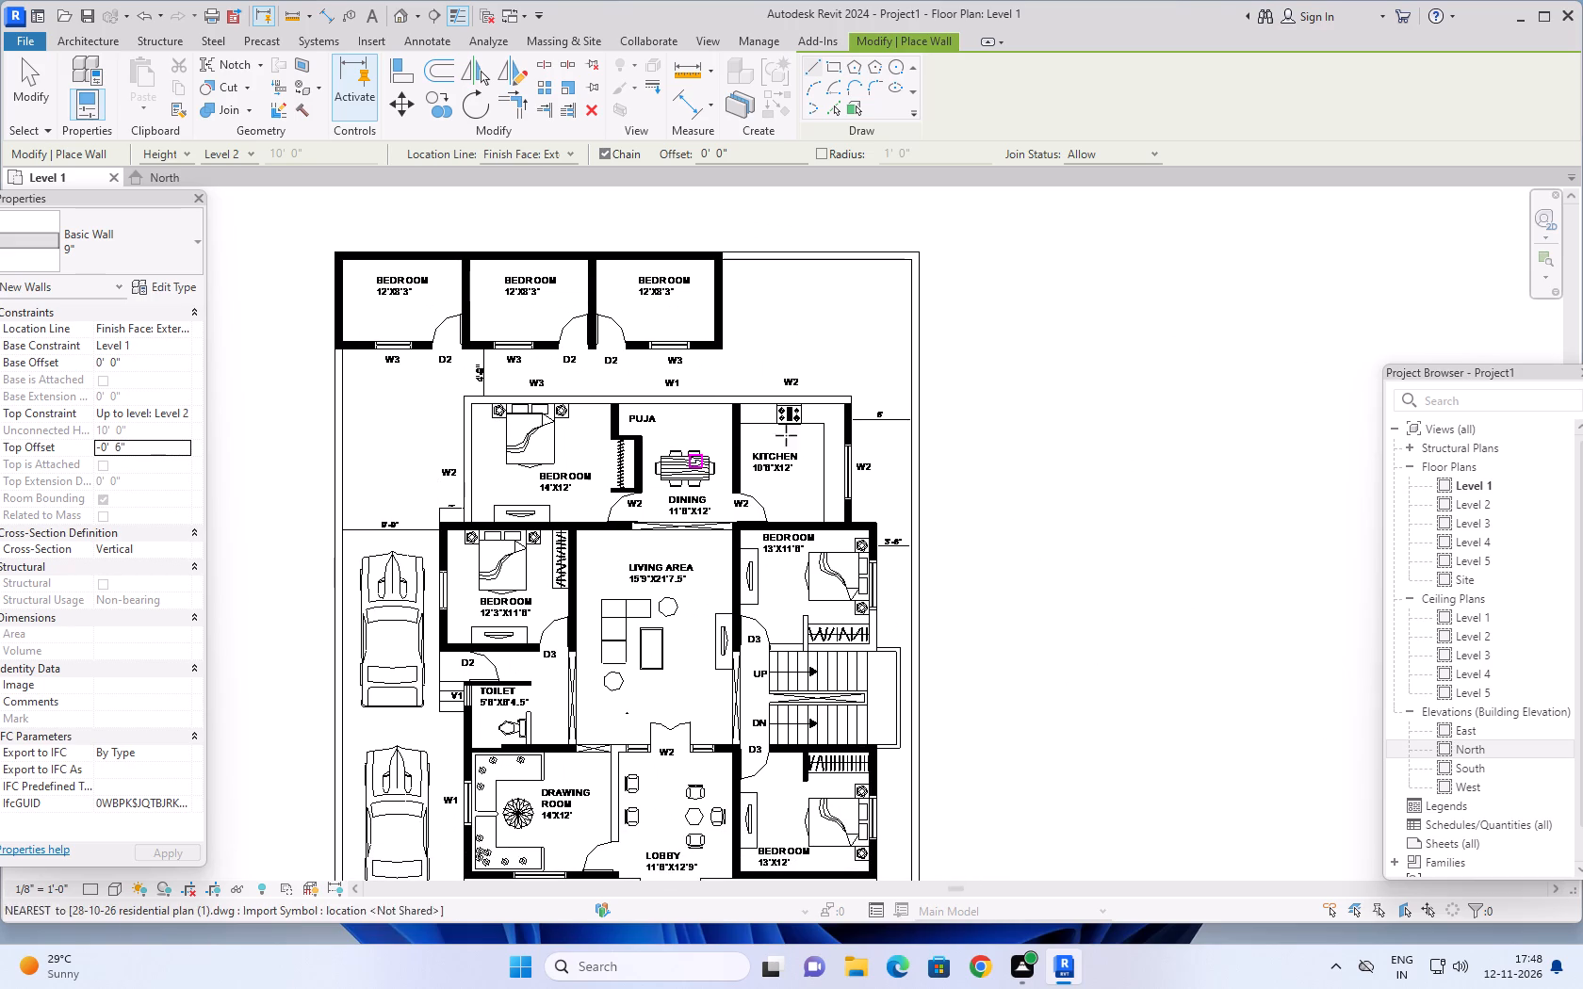
{"action": "scroll", "coordinate": [850, 416], "scroll_direction": "up", "scroll_amount": 10}
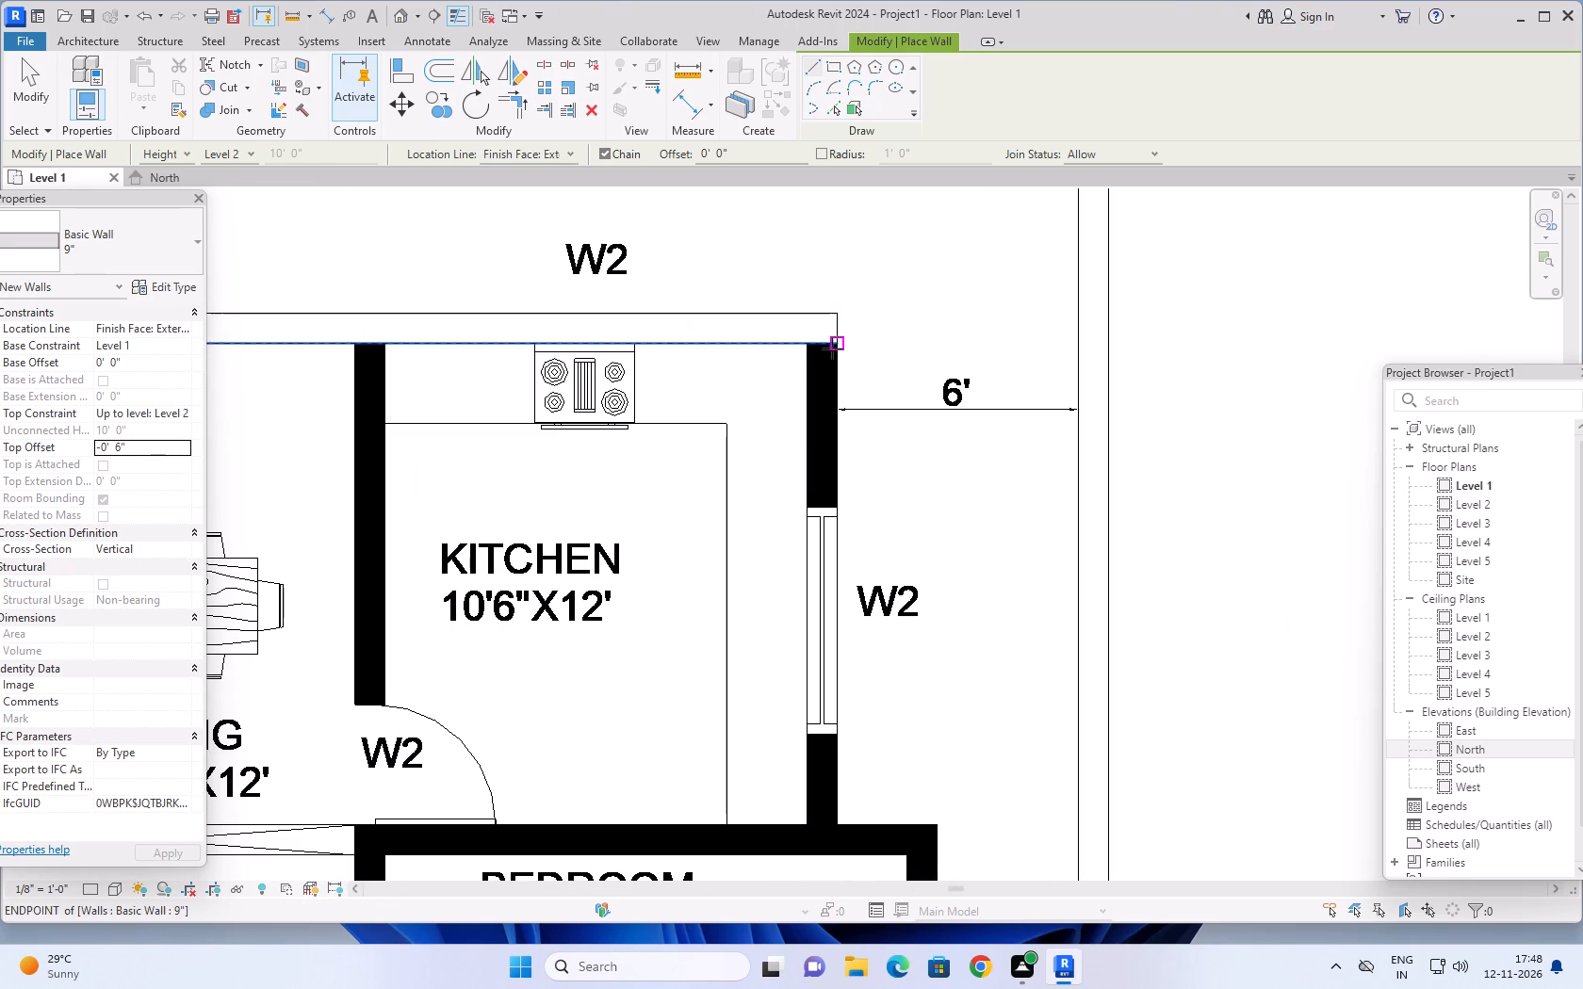
{"action": "left_click", "coordinate": [832, 349]}
{"action": "scroll", "coordinate": [848, 653], "scroll_direction": "down", "scroll_amount": 1}
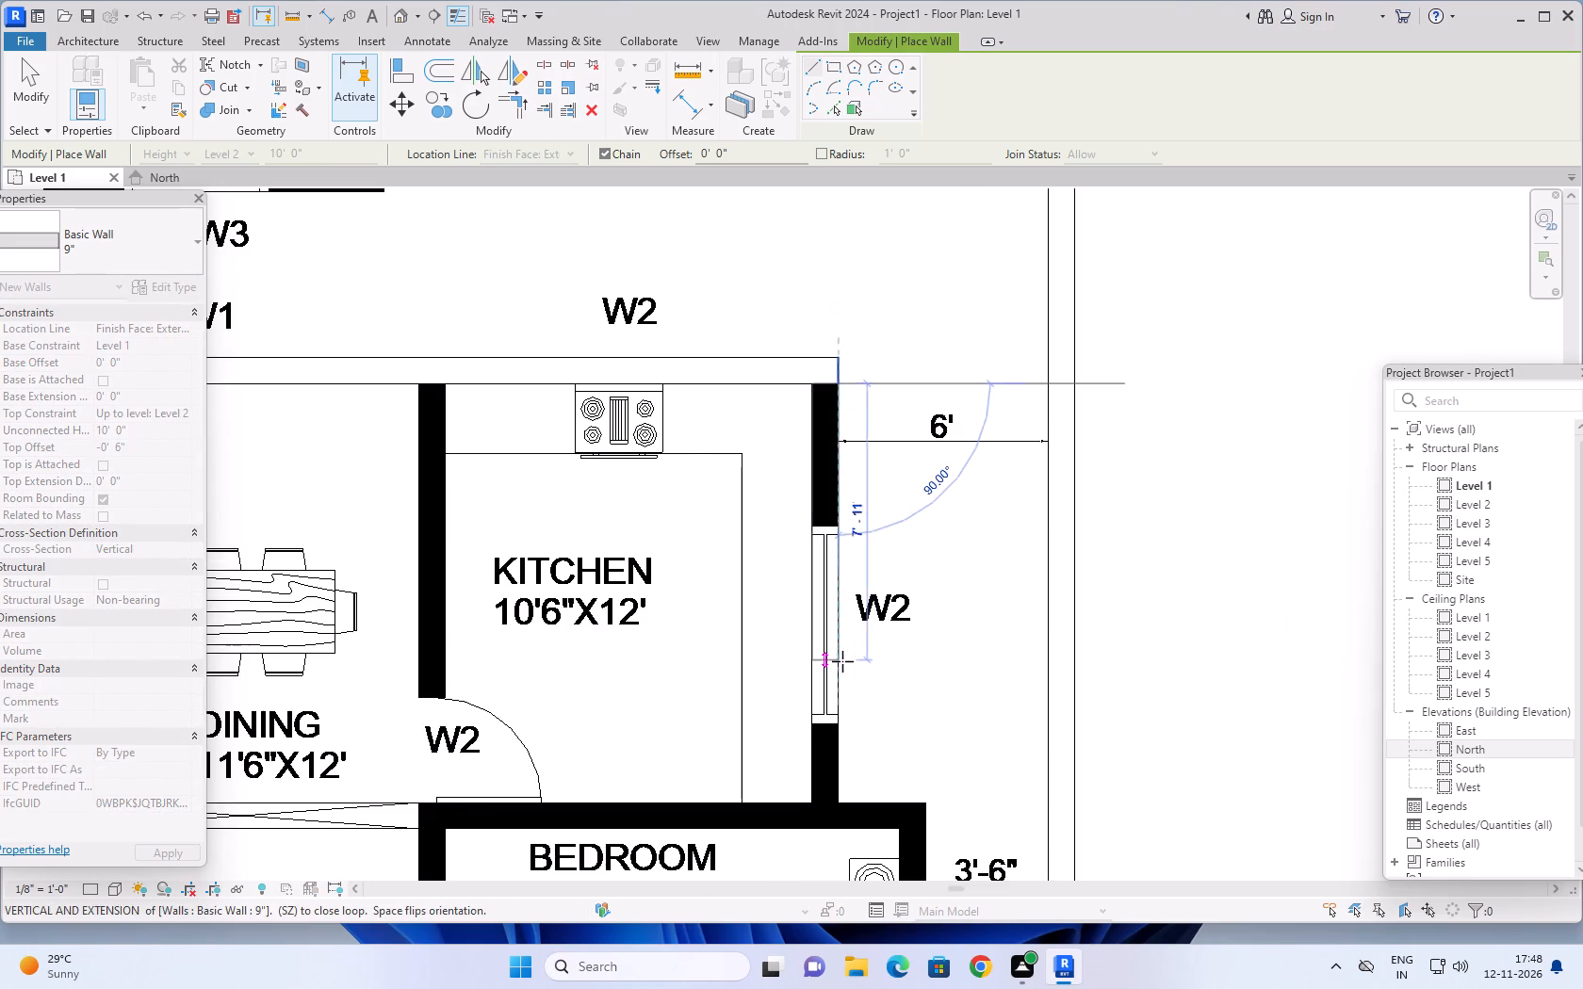
{"action": "scroll", "coordinate": [842, 662], "scroll_direction": "down", "scroll_amount": 1}
{"action": "middle_click_drag", "start_coordinate": [840, 649], "coordinate": [830, 493]}
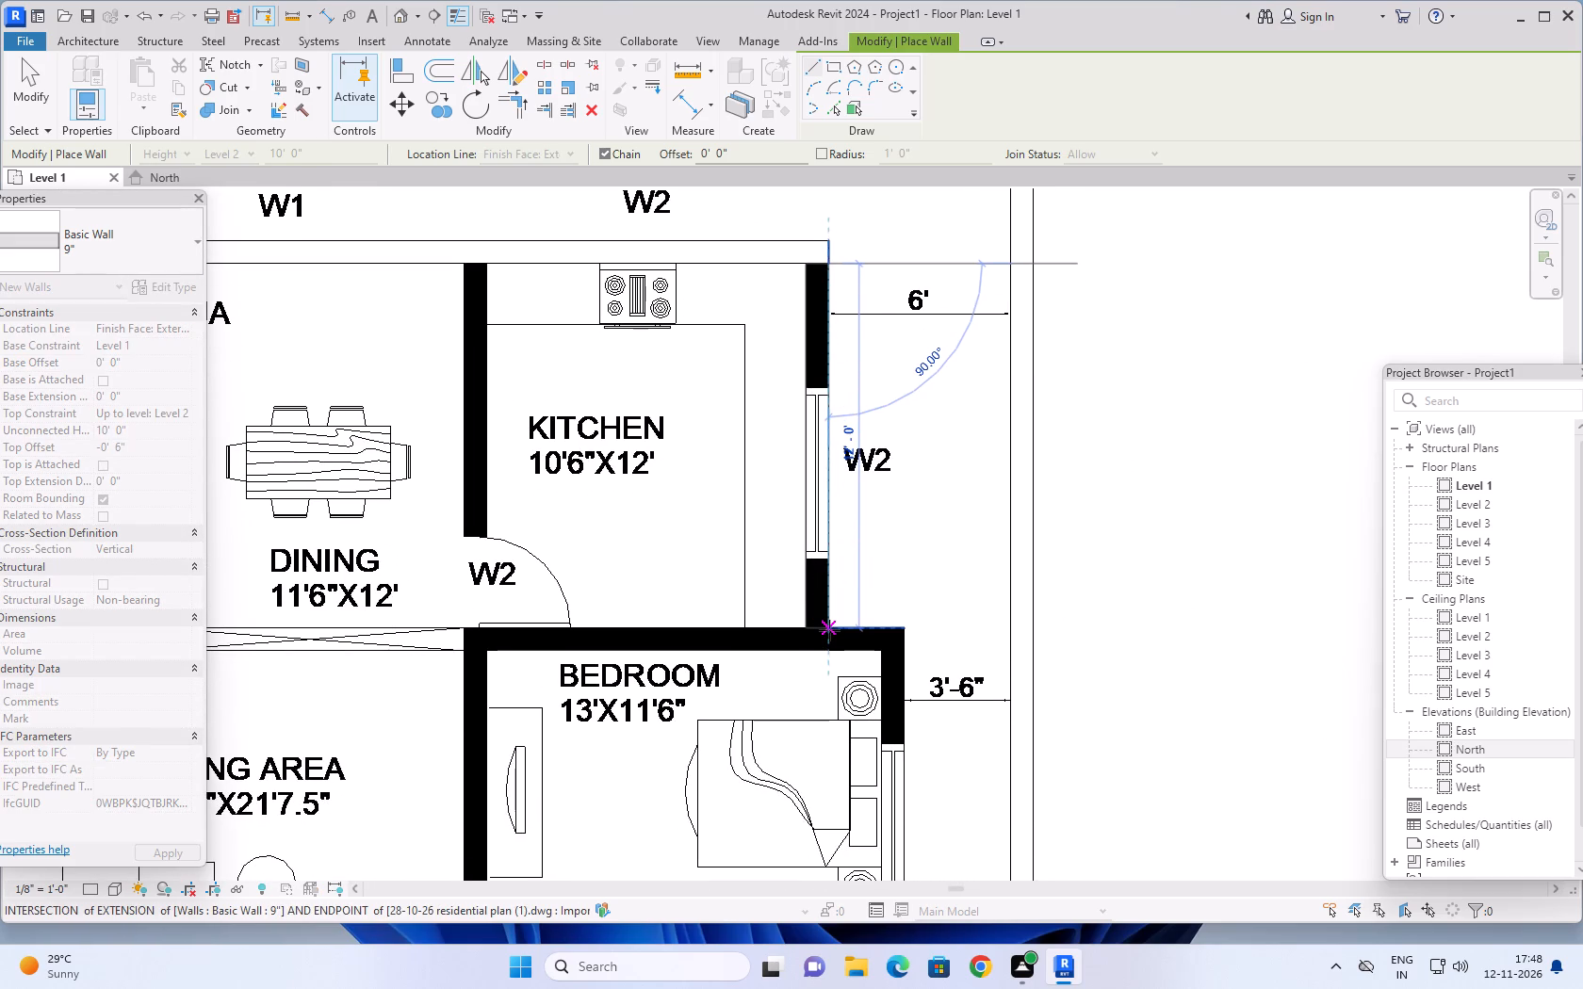
{"action": "scroll", "coordinate": [831, 635], "scroll_direction": "up", "scroll_amount": 8}
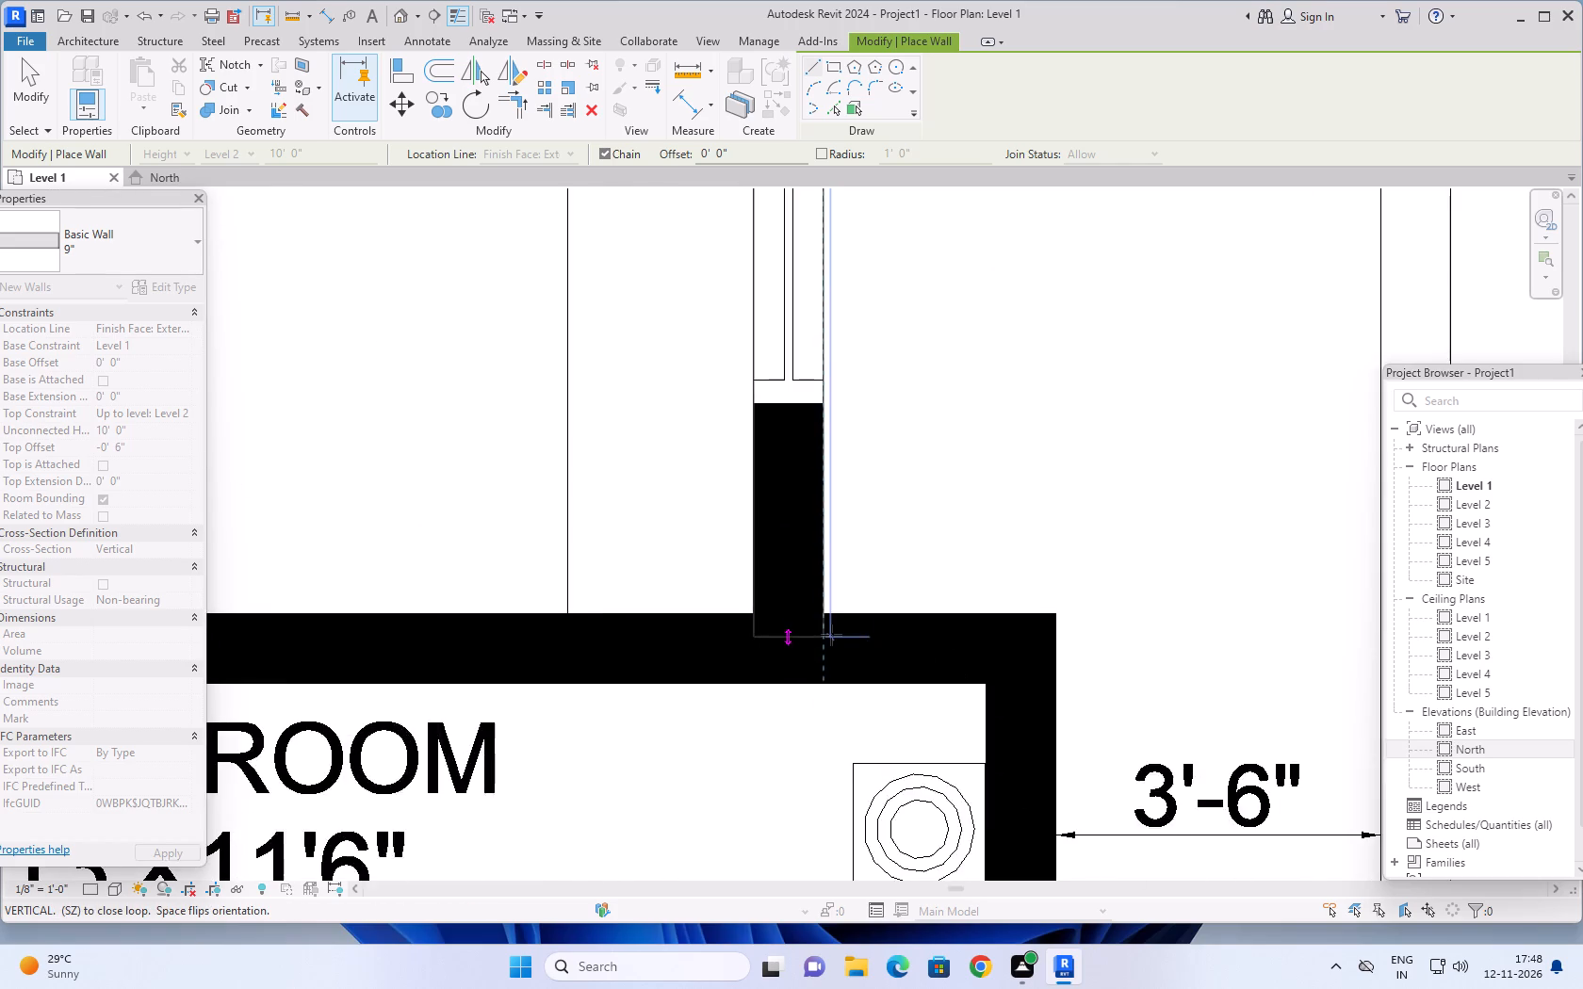
{"action": "scroll", "coordinate": [831, 635], "scroll_direction": "up", "scroll_amount": 5}
{"action": "left_click", "coordinate": [821, 594]}
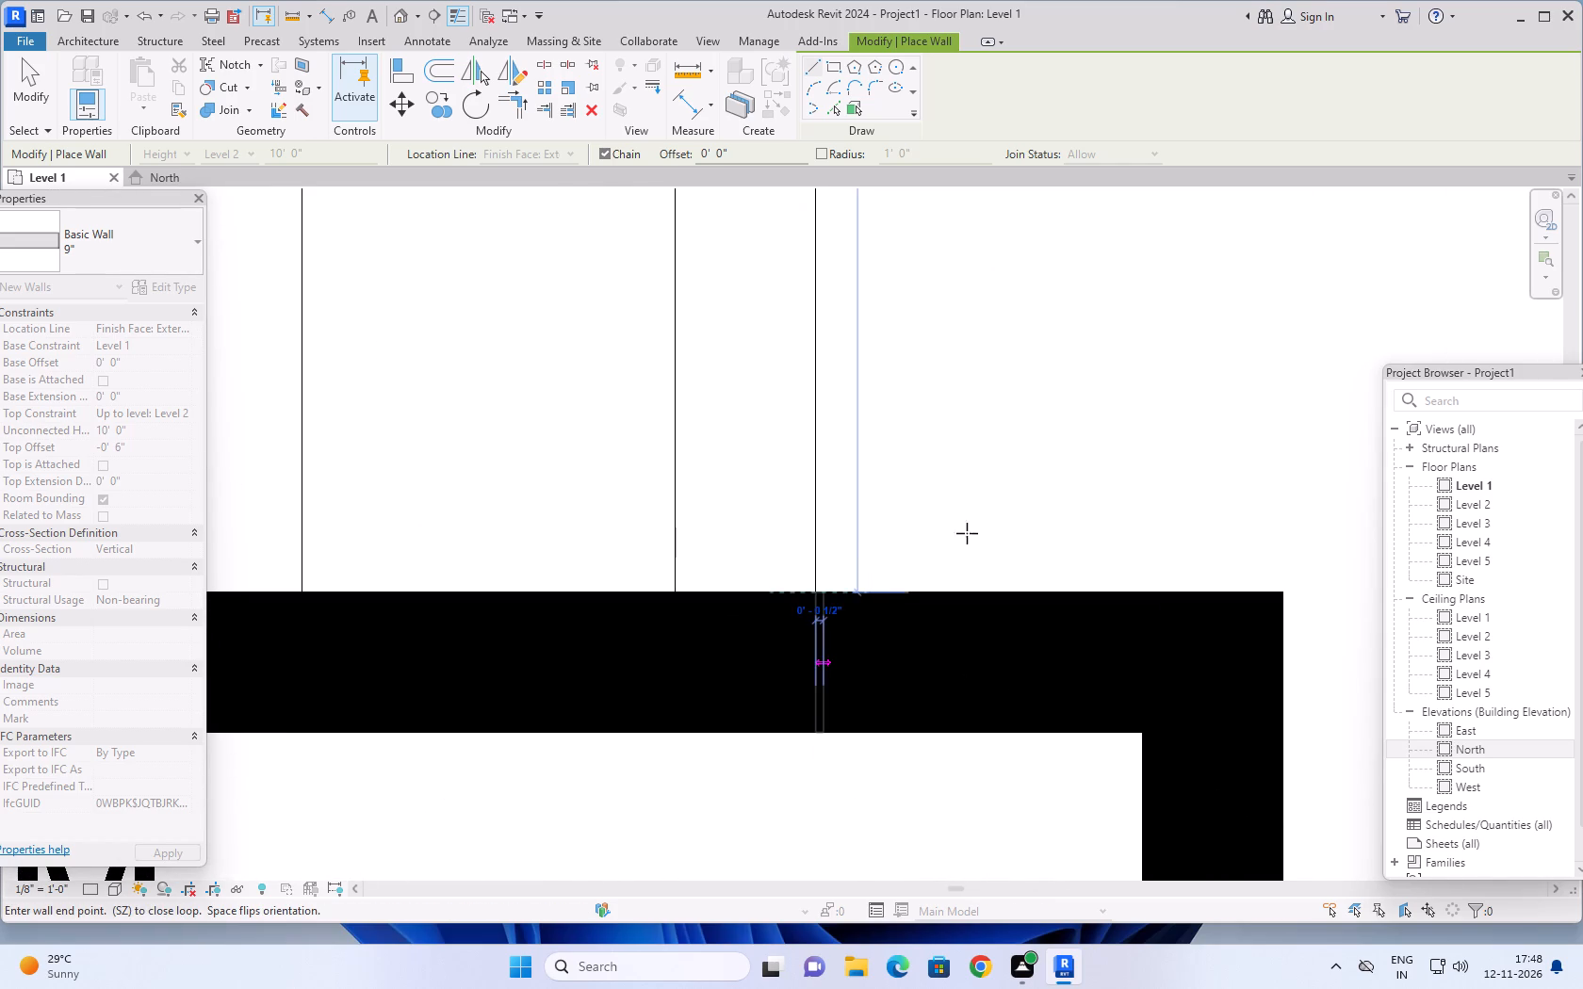
{"action": "scroll", "coordinate": [1065, 520], "scroll_direction": "down", "scroll_amount": 13}
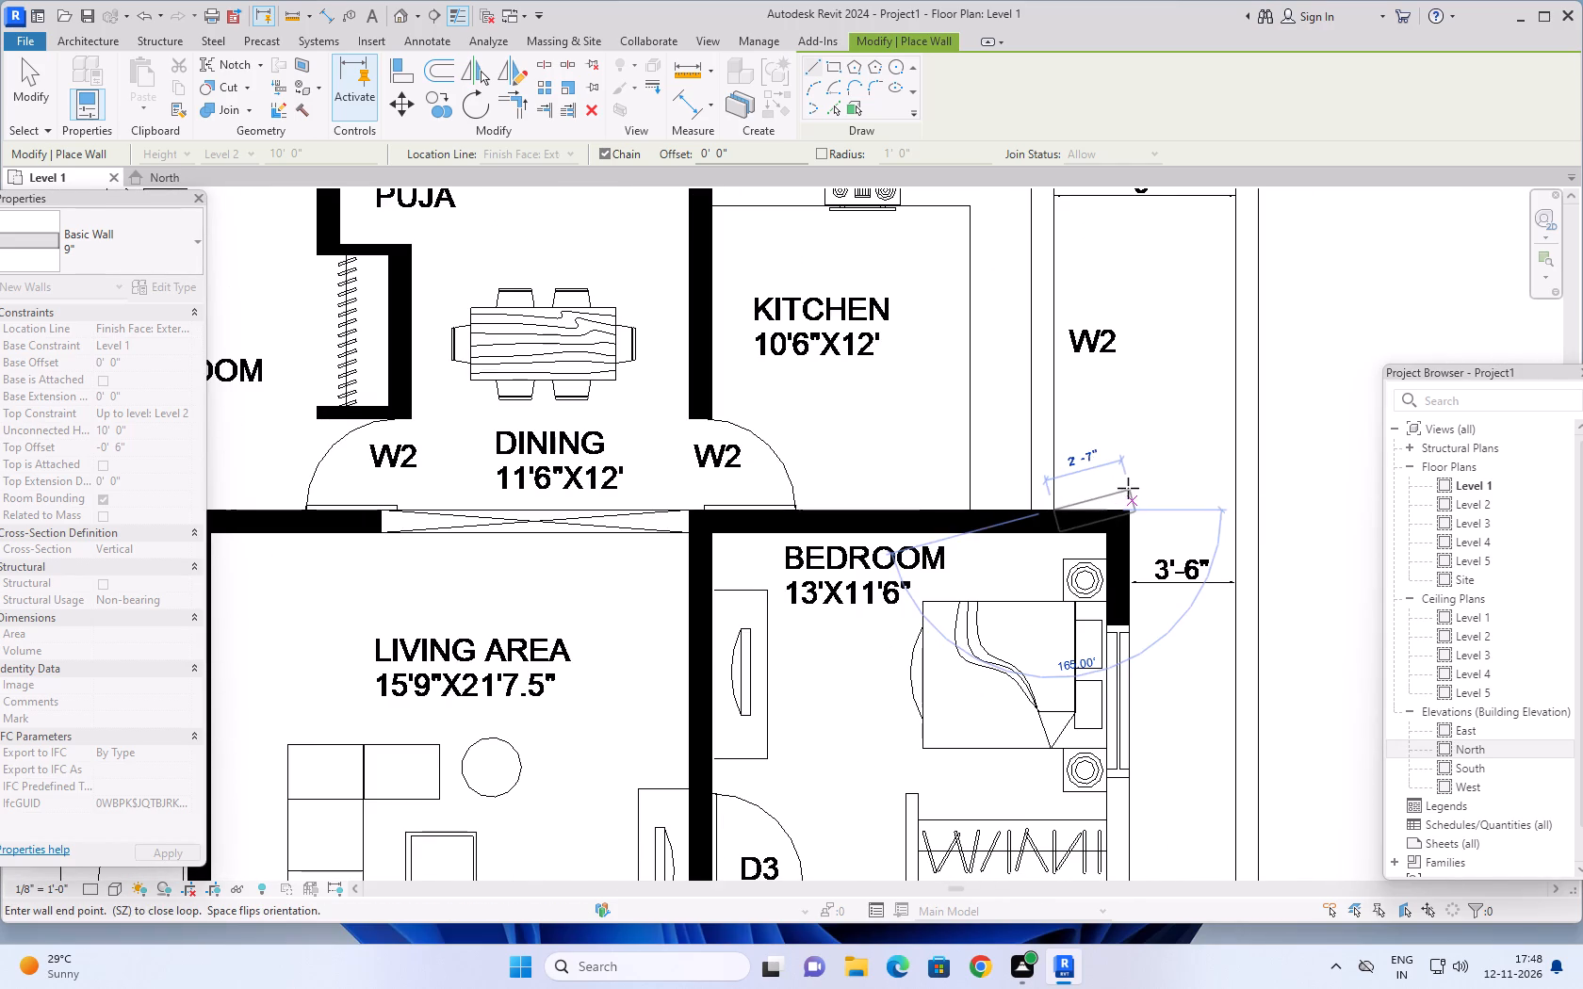
{"action": "key", "text": "Escape"}
Draw the 9" wall between dining and kitchen from the rear wall to the 13'x11'6" bedroom's corner, flipped onto the plan's wall.
{"action": "scroll", "coordinate": [1128, 488], "scroll_direction": "down", "scroll_amount": 9}
{"action": "middle_click_drag", "start_coordinate": [1134, 471], "coordinate": [1025, 508]}
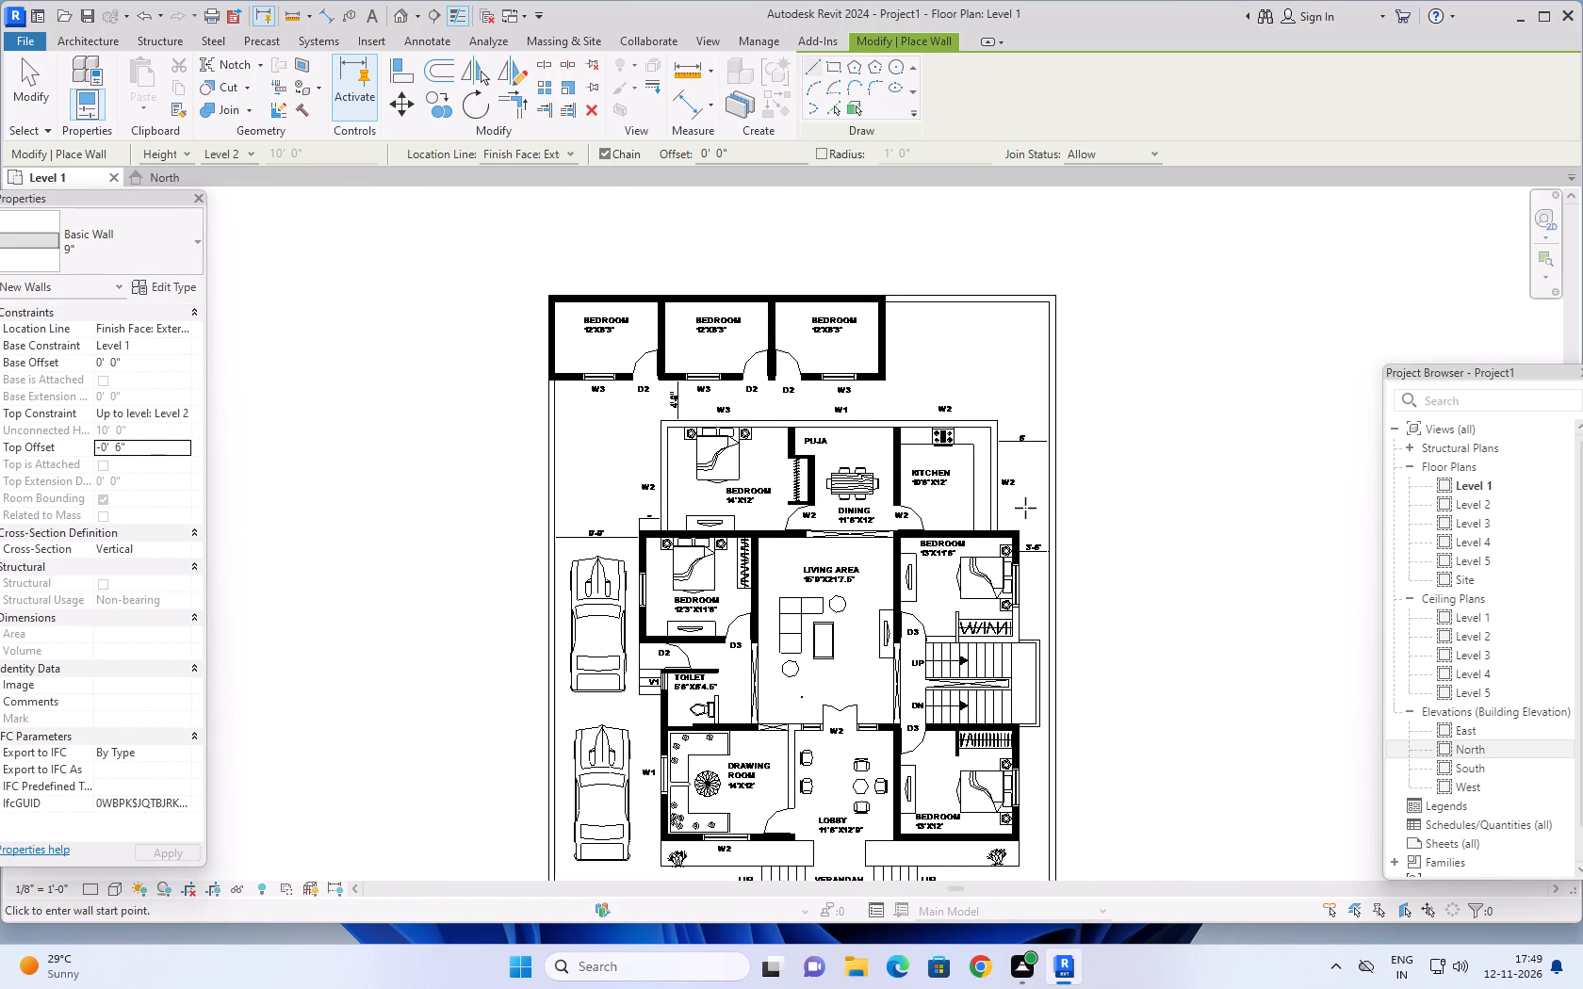
{"action": "scroll", "coordinate": [880, 425], "scroll_direction": "up", "scroll_amount": 15}
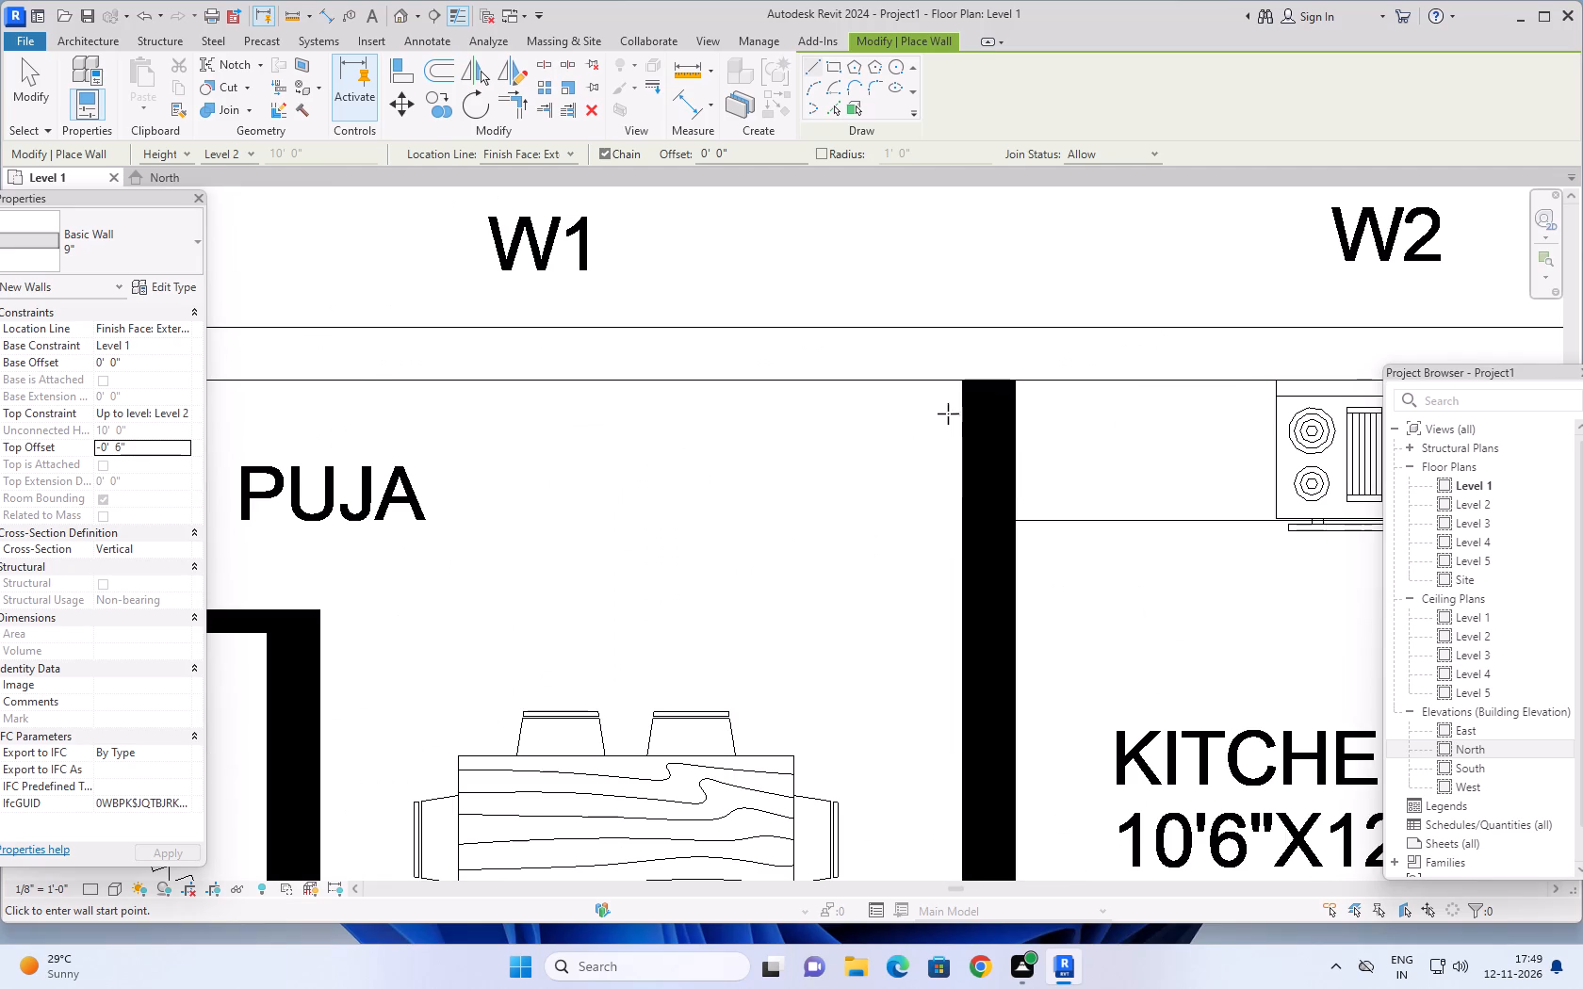
{"action": "left_click", "coordinate": [960, 385]}
{"action": "key", "text": "space"}
{"action": "scroll", "coordinate": [950, 718], "scroll_direction": "down", "scroll_amount": 2}
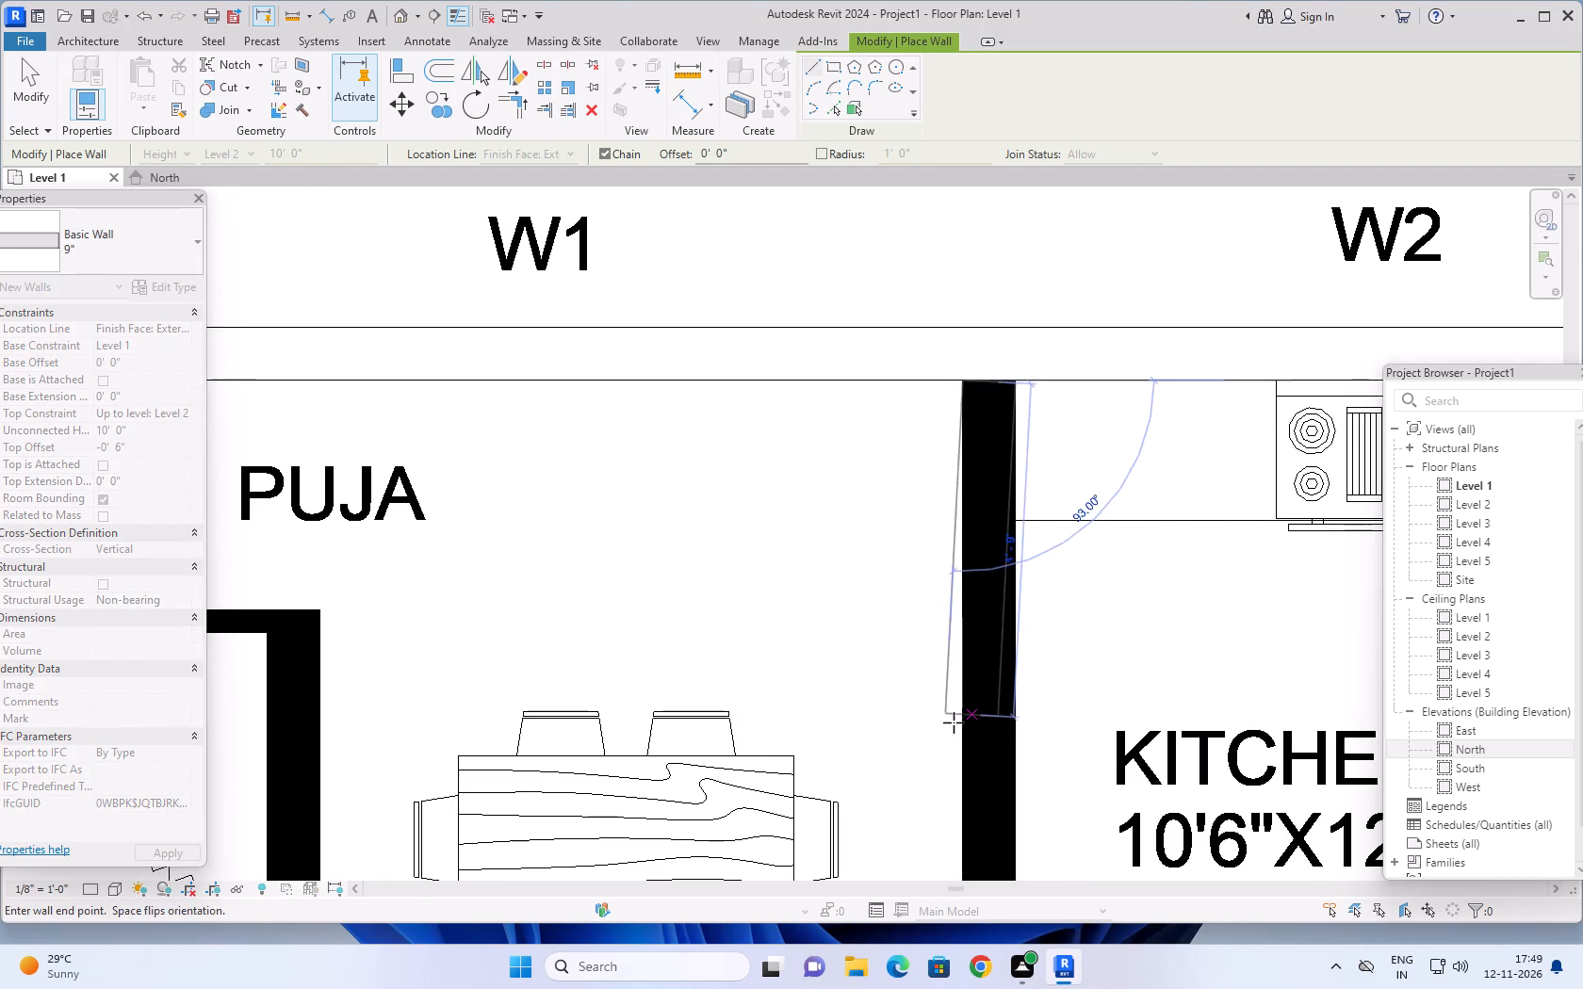
{"action": "scroll", "coordinate": [954, 722], "scroll_direction": "down", "scroll_amount": 2}
{"action": "middle_click_drag", "start_coordinate": [956, 727], "coordinate": [918, 319]}
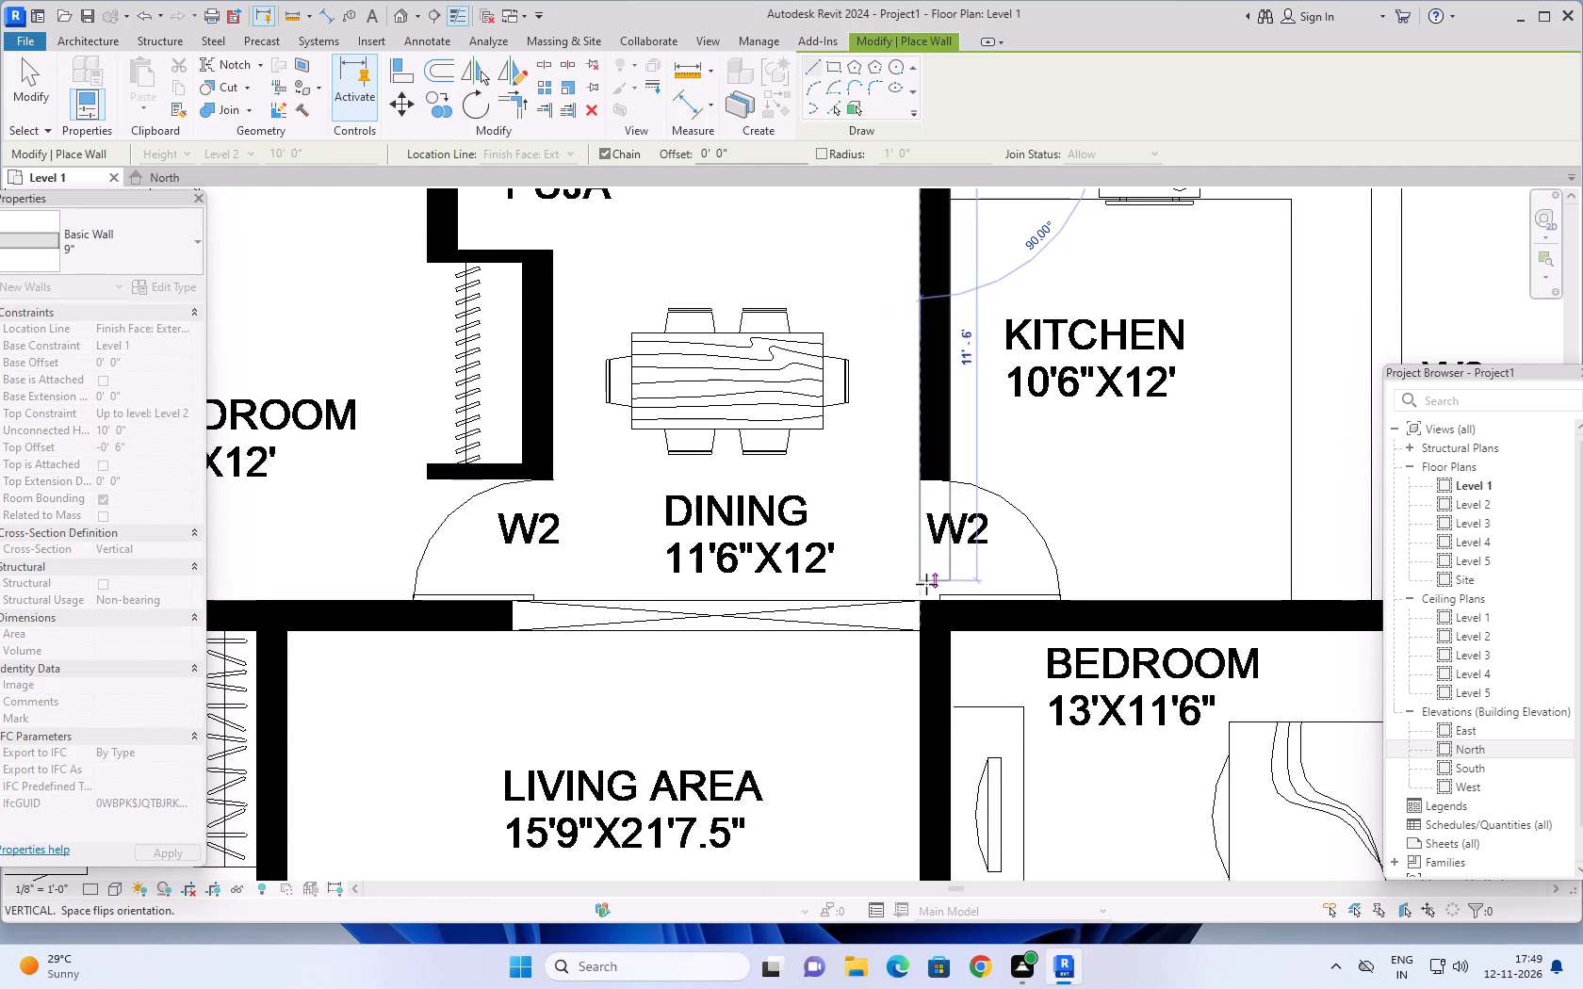
{"action": "scroll", "coordinate": [921, 606], "scroll_direction": "up", "scroll_amount": 7}
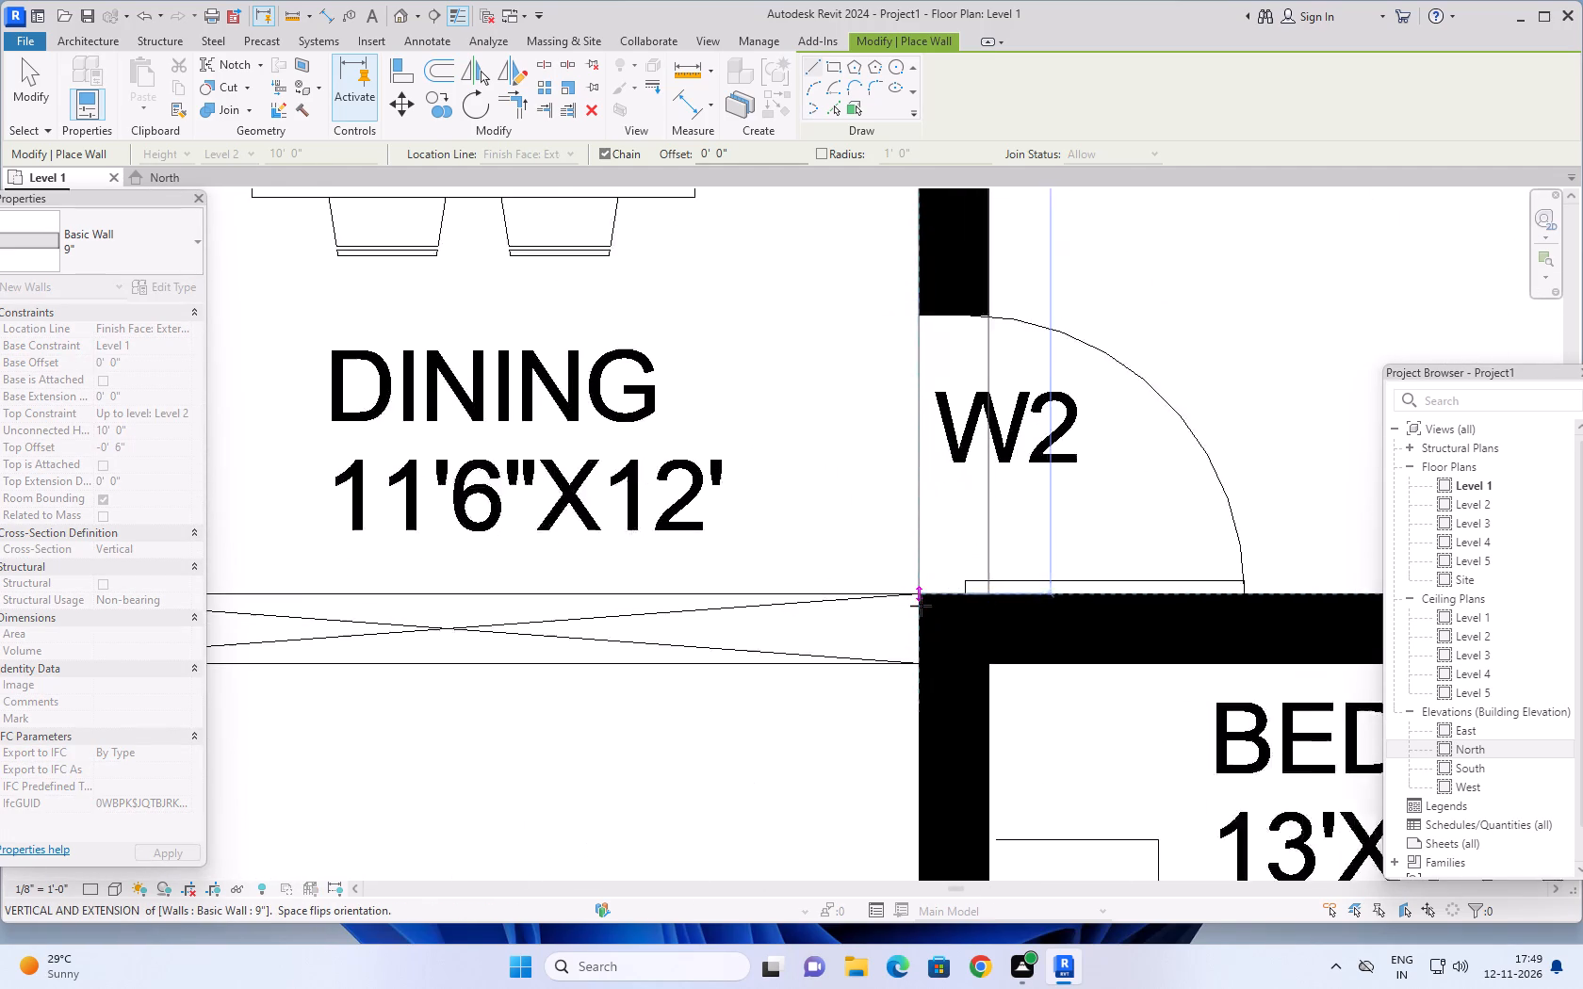
{"action": "scroll", "coordinate": [921, 606], "scroll_direction": "up", "scroll_amount": 5}
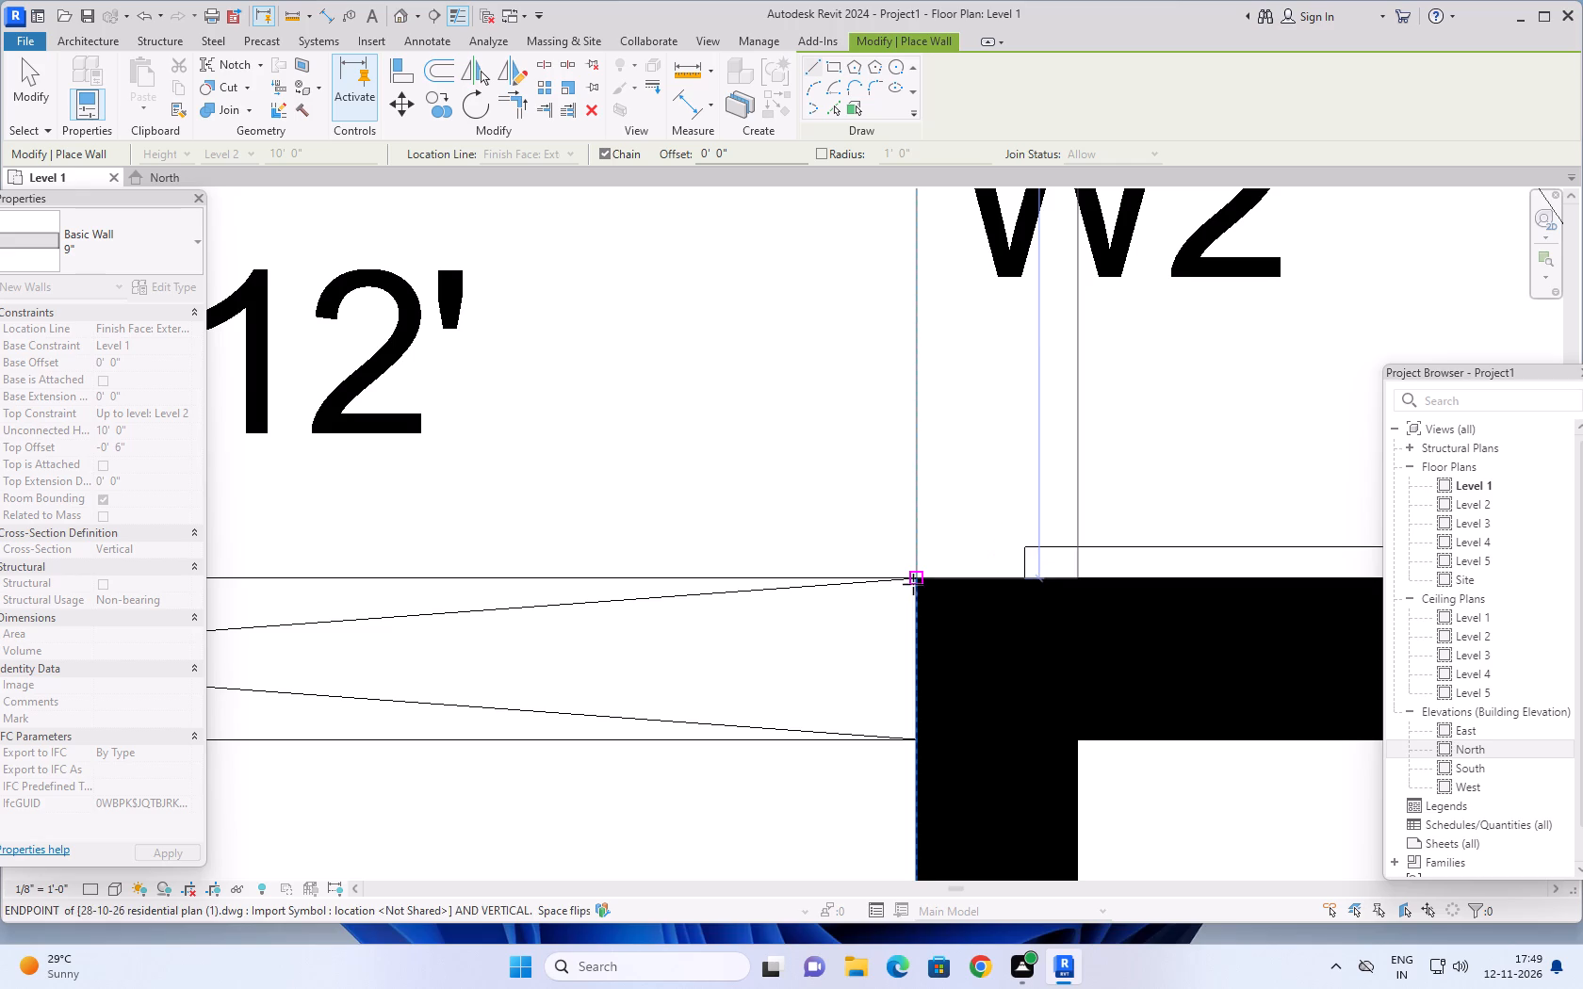
{"action": "left_click", "coordinate": [913, 584]}
{"action": "scroll", "coordinate": [797, 442], "scroll_direction": "down", "scroll_amount": 7}
{"action": "key", "text": "Escape"}
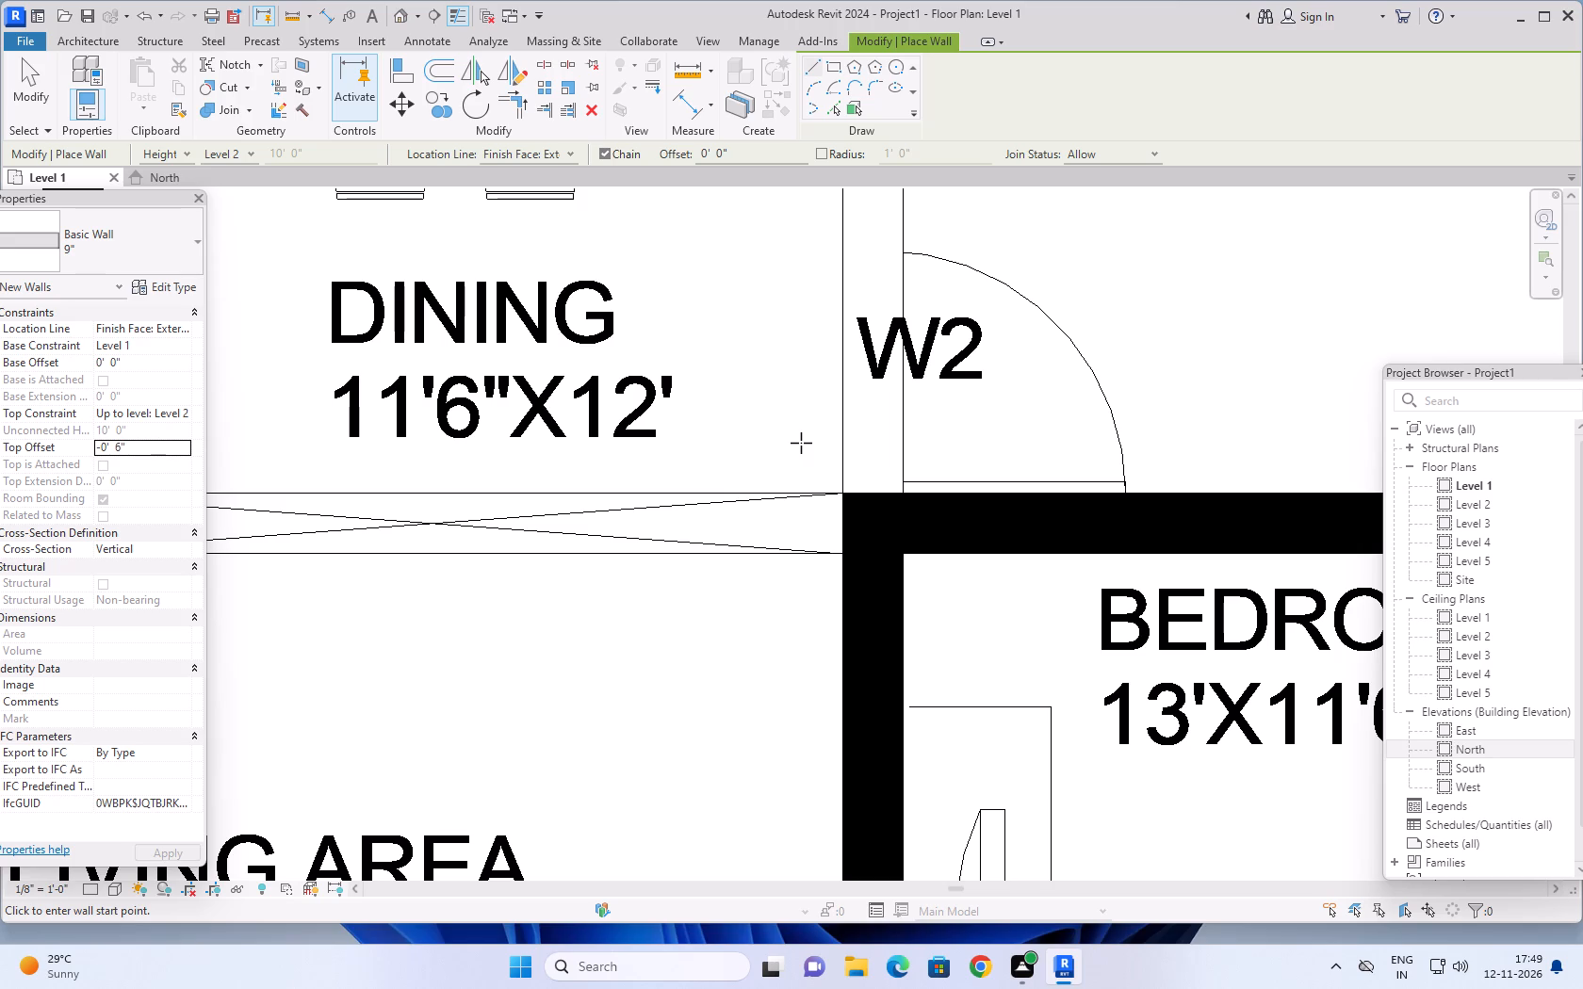
Draw the short 9" wall between the 14'x12' bedroom and puja from the rear wall to the wardrobe jog, flipped onto the plan's wall.
{"action": "scroll", "coordinate": [977, 449], "scroll_direction": "down", "scroll_amount": 9}
{"action": "scroll", "coordinate": [1070, 457], "scroll_direction": "down", "scroll_amount": 2}
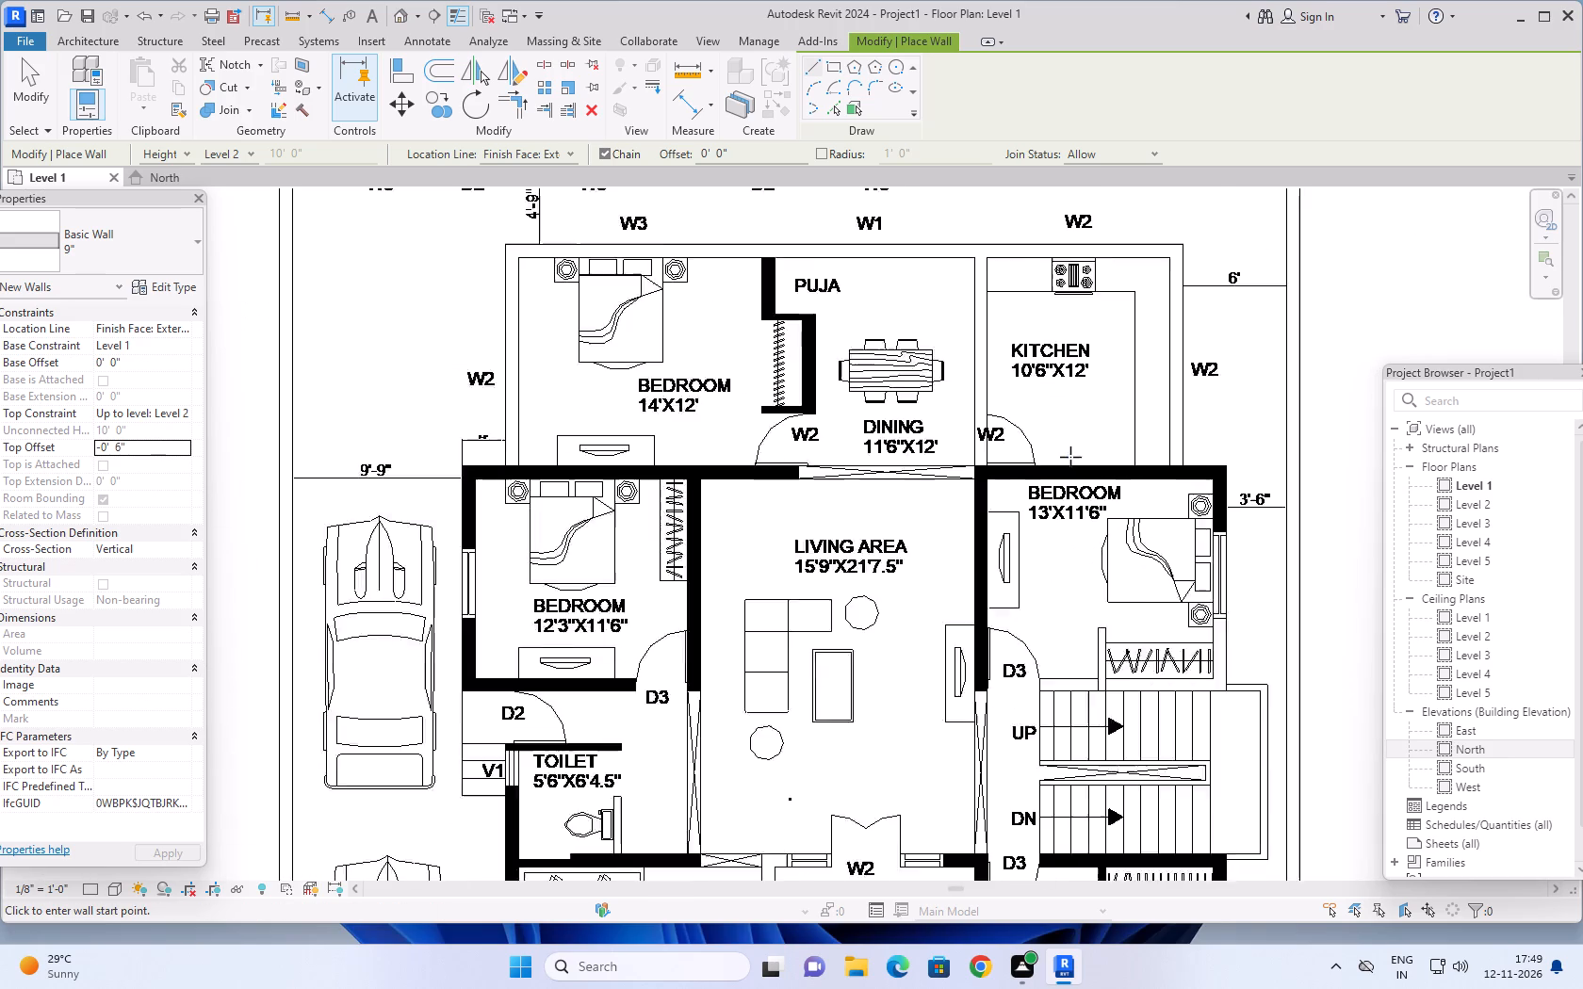
{"action": "scroll", "coordinate": [1070, 457], "scroll_direction": "down", "scroll_amount": 1}
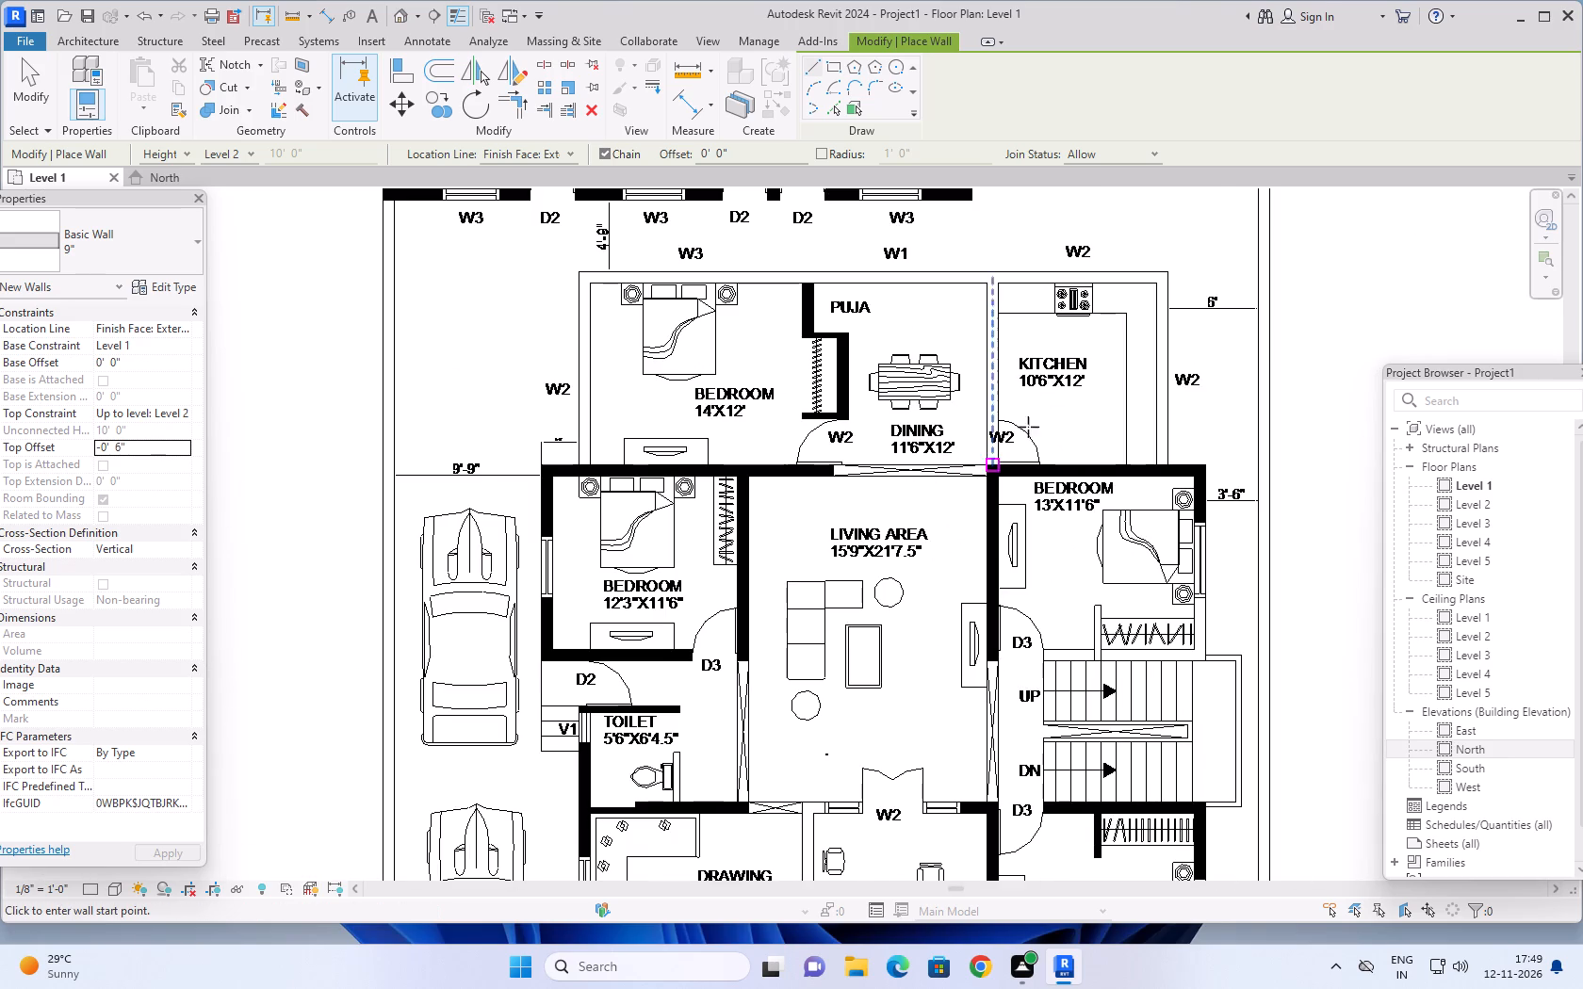
{"action": "scroll", "coordinate": [1080, 423], "scroll_direction": "down", "scroll_amount": 2}
{"action": "middle_click_drag", "start_coordinate": [1089, 427], "coordinate": [928, 437]}
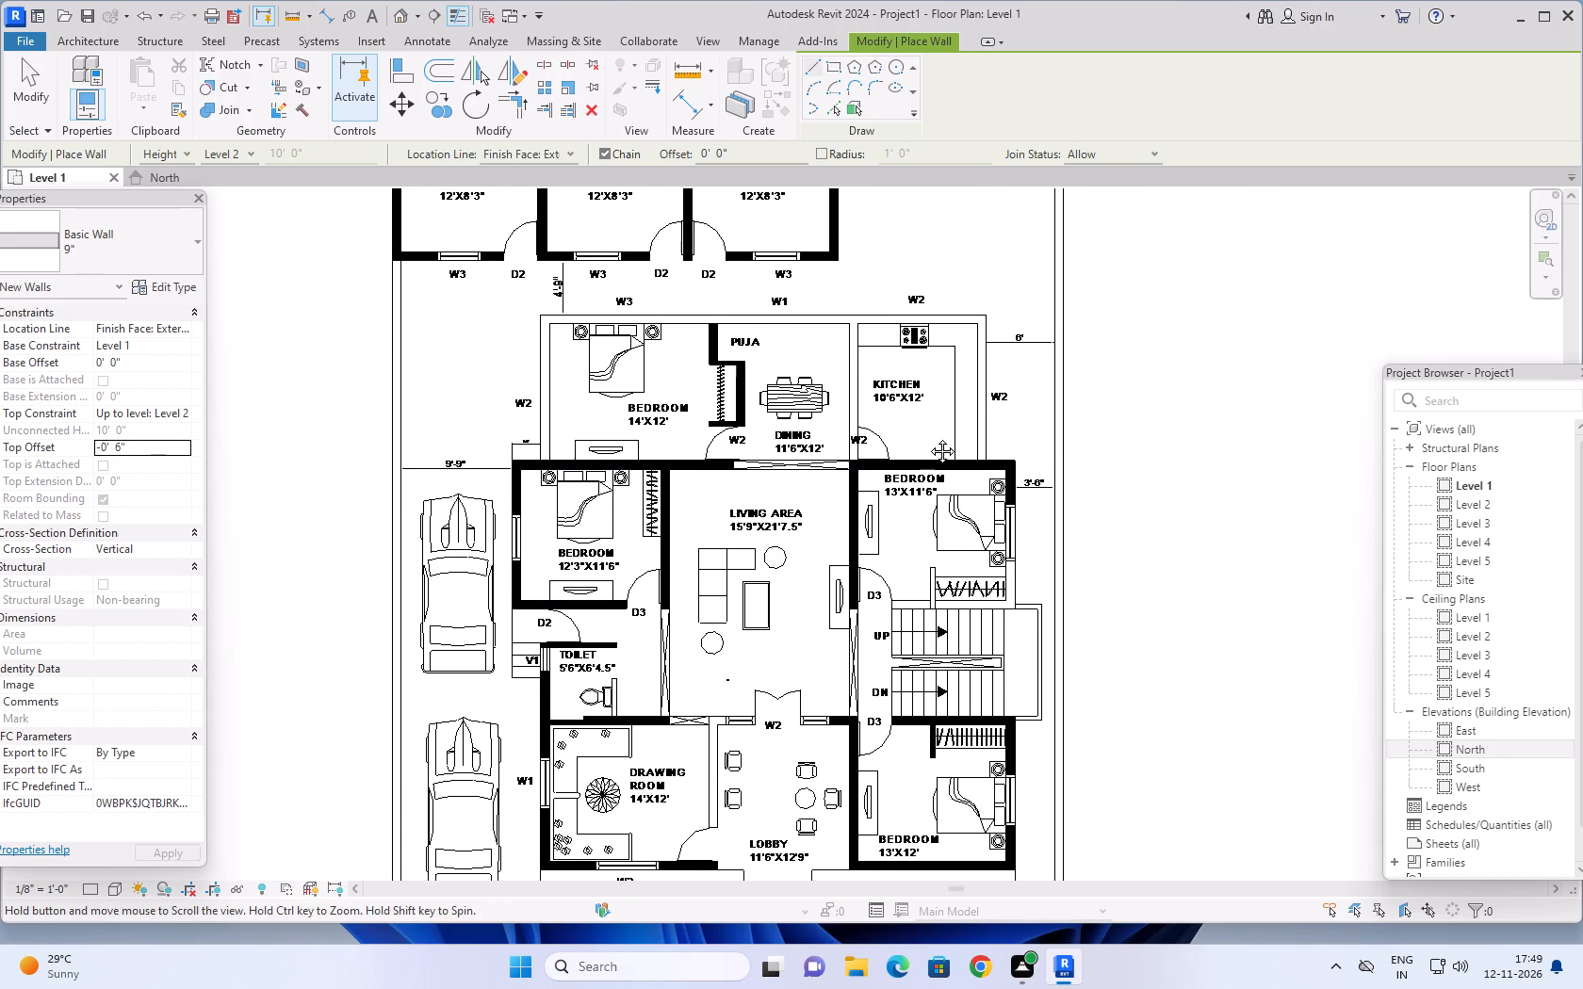
{"action": "middle_click_drag", "start_coordinate": [928, 437], "coordinate": [944, 522]}
{"action": "scroll", "coordinate": [716, 413], "scroll_direction": "up", "scroll_amount": 2}
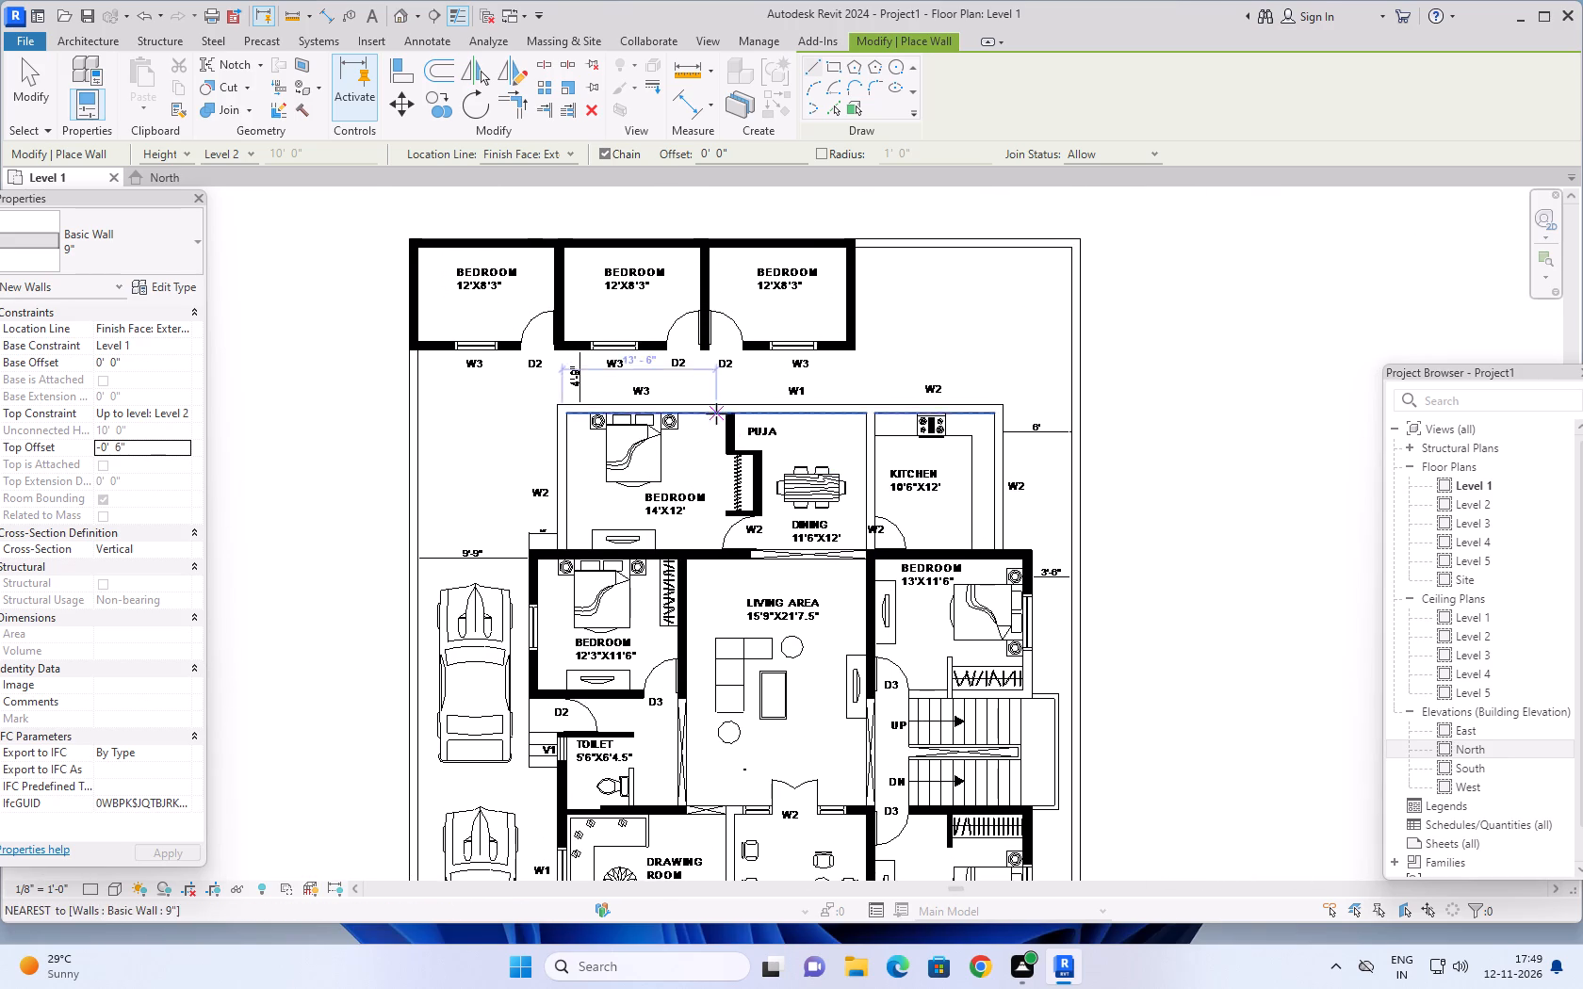
{"action": "scroll", "coordinate": [716, 413], "scroll_direction": "up", "scroll_amount": 12}
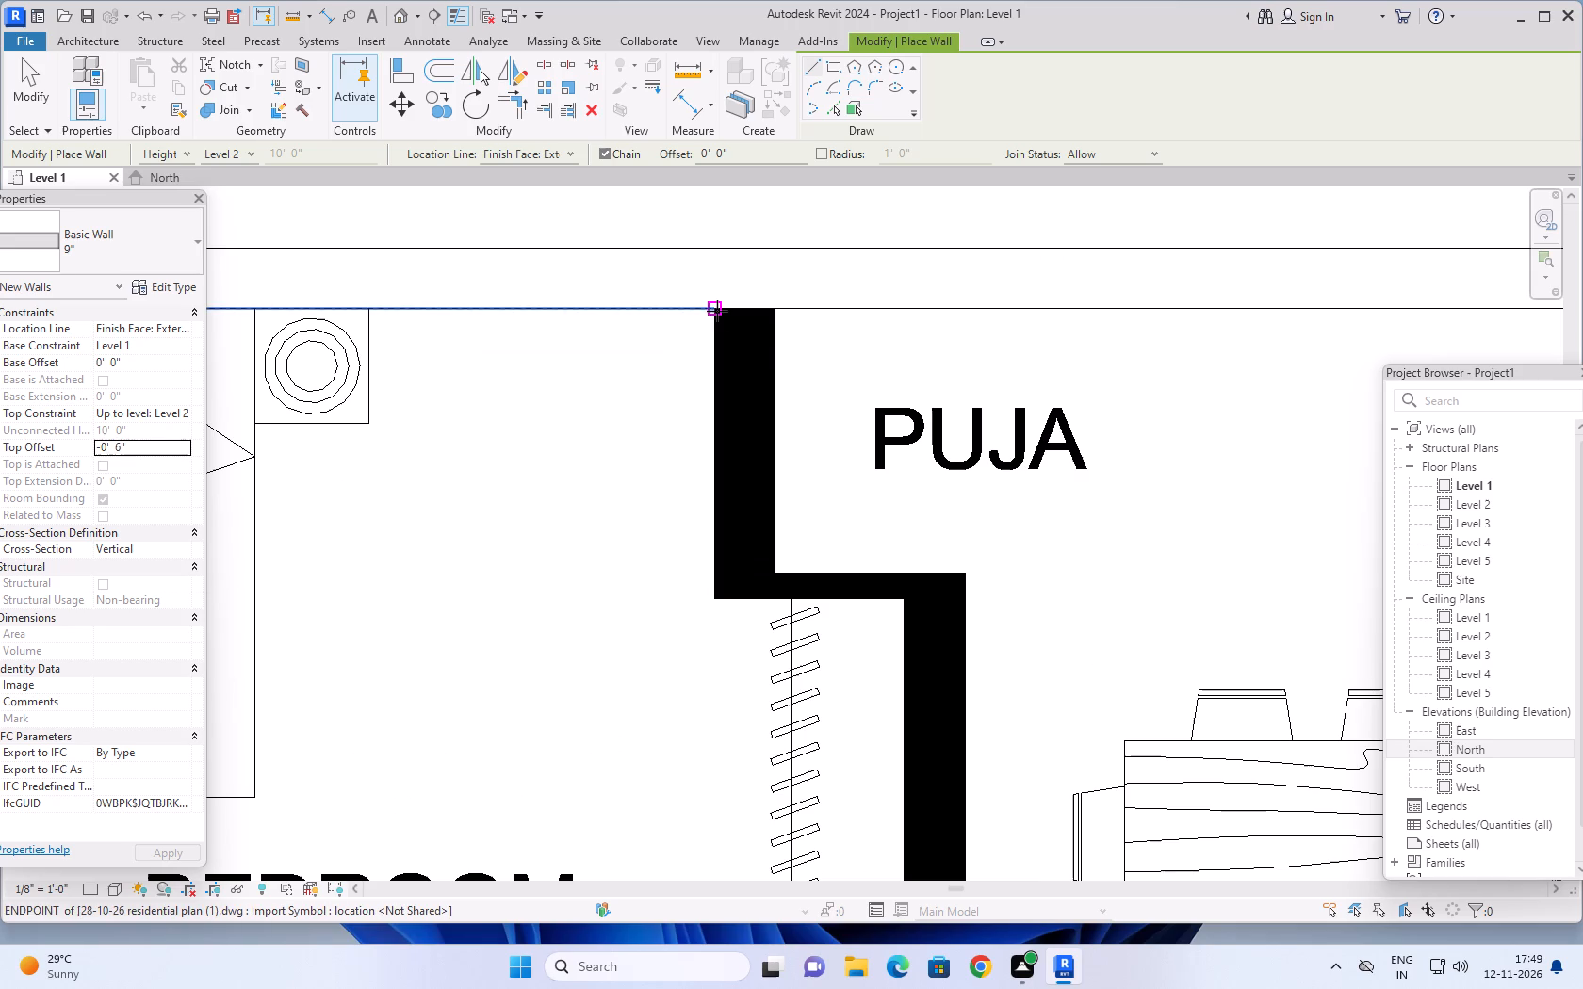
{"action": "left_click", "coordinate": [717, 311]}
{"action": "key", "text": "space"}
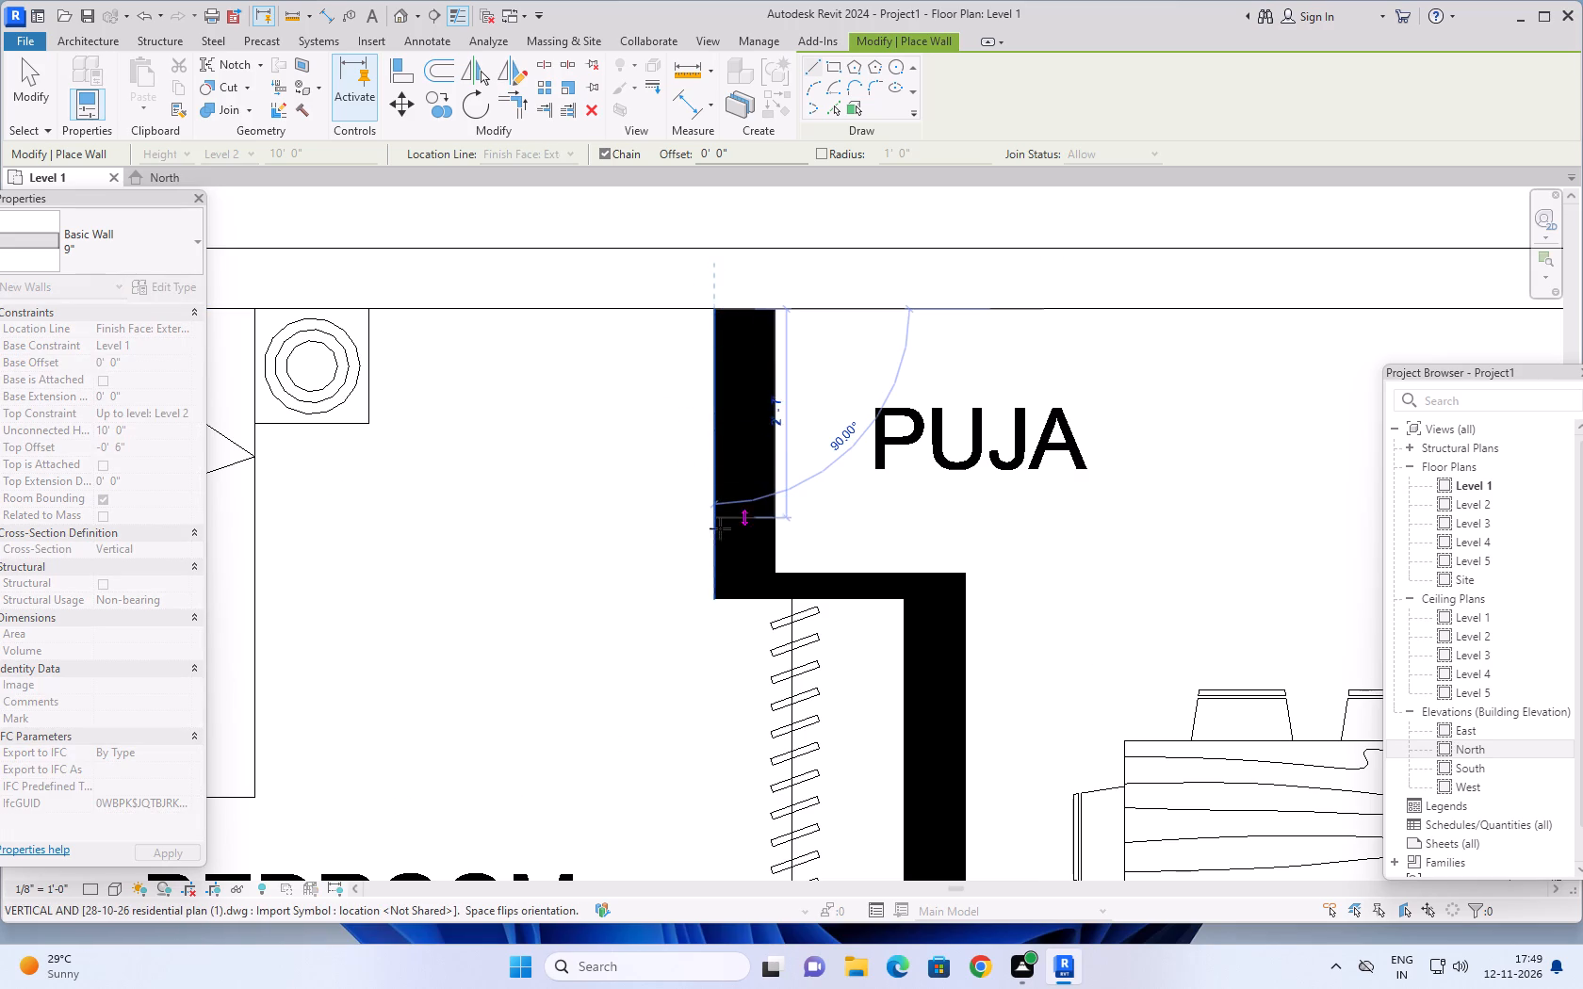
{"action": "left_click", "coordinate": [715, 600]}
{"action": "key", "text": "Escape"}
Draw the 9" wall between the two side bedrooms from the dining opening's edge to the 12'3"x11'6" bedroom's inner outside-wall corner.
{"action": "scroll", "coordinate": [710, 628], "scroll_direction": "down", "scroll_amount": 2}
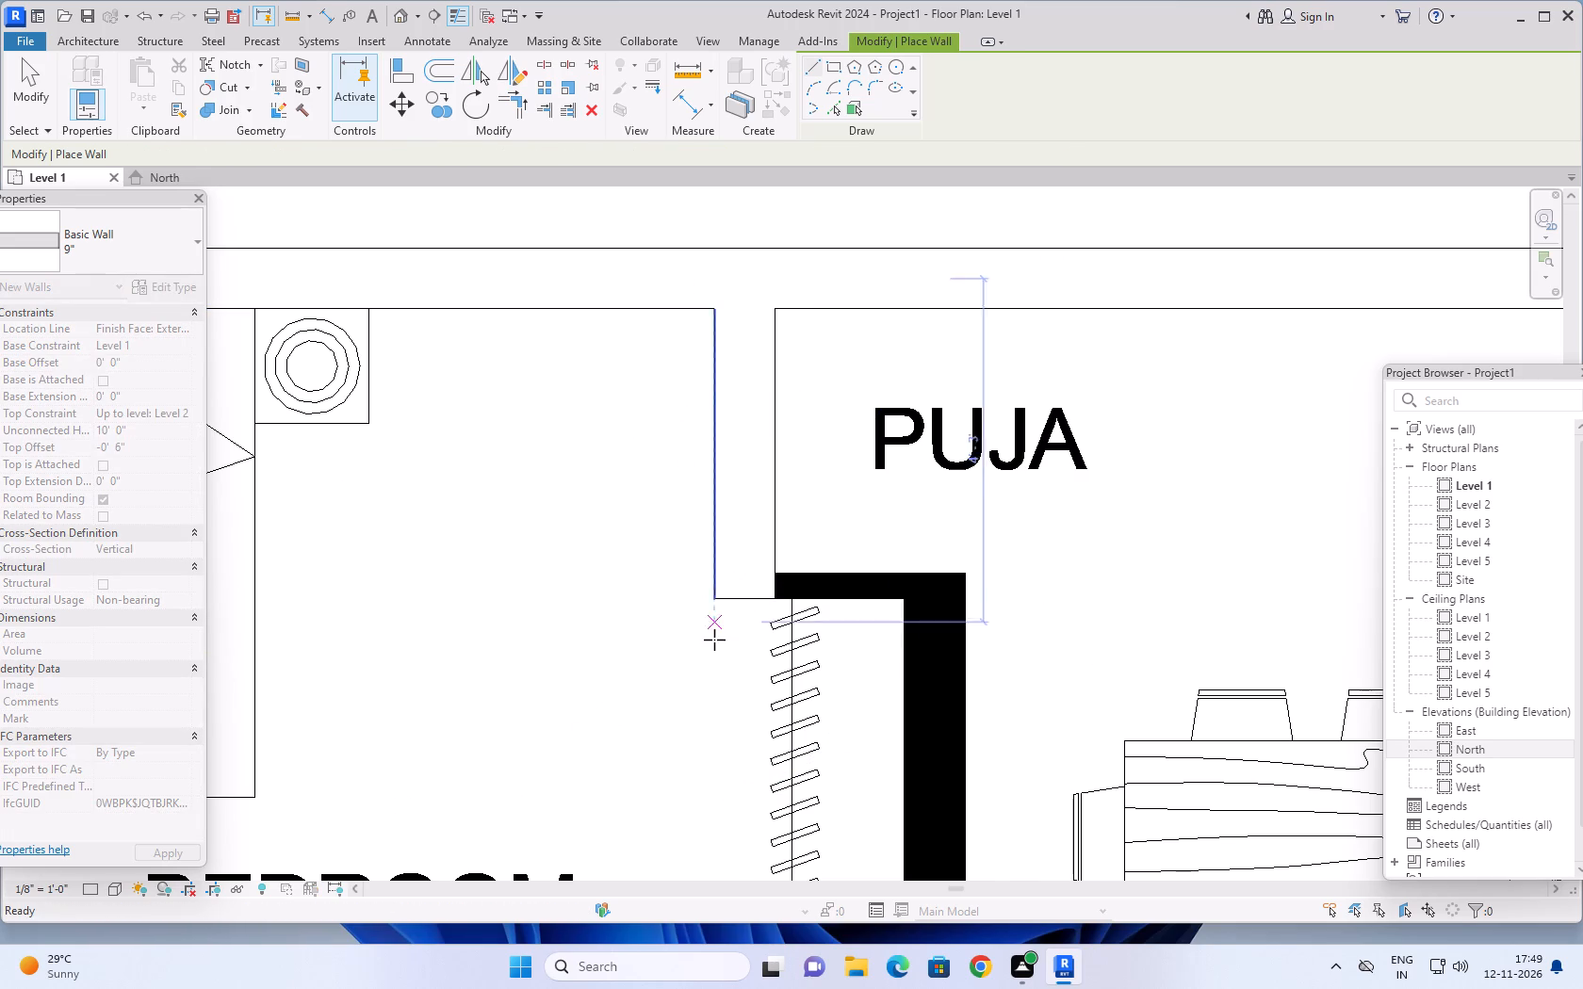
{"action": "scroll", "coordinate": [714, 640], "scroll_direction": "down", "scroll_amount": 7}
{"action": "middle_click_drag", "start_coordinate": [720, 650], "coordinate": [723, 432]}
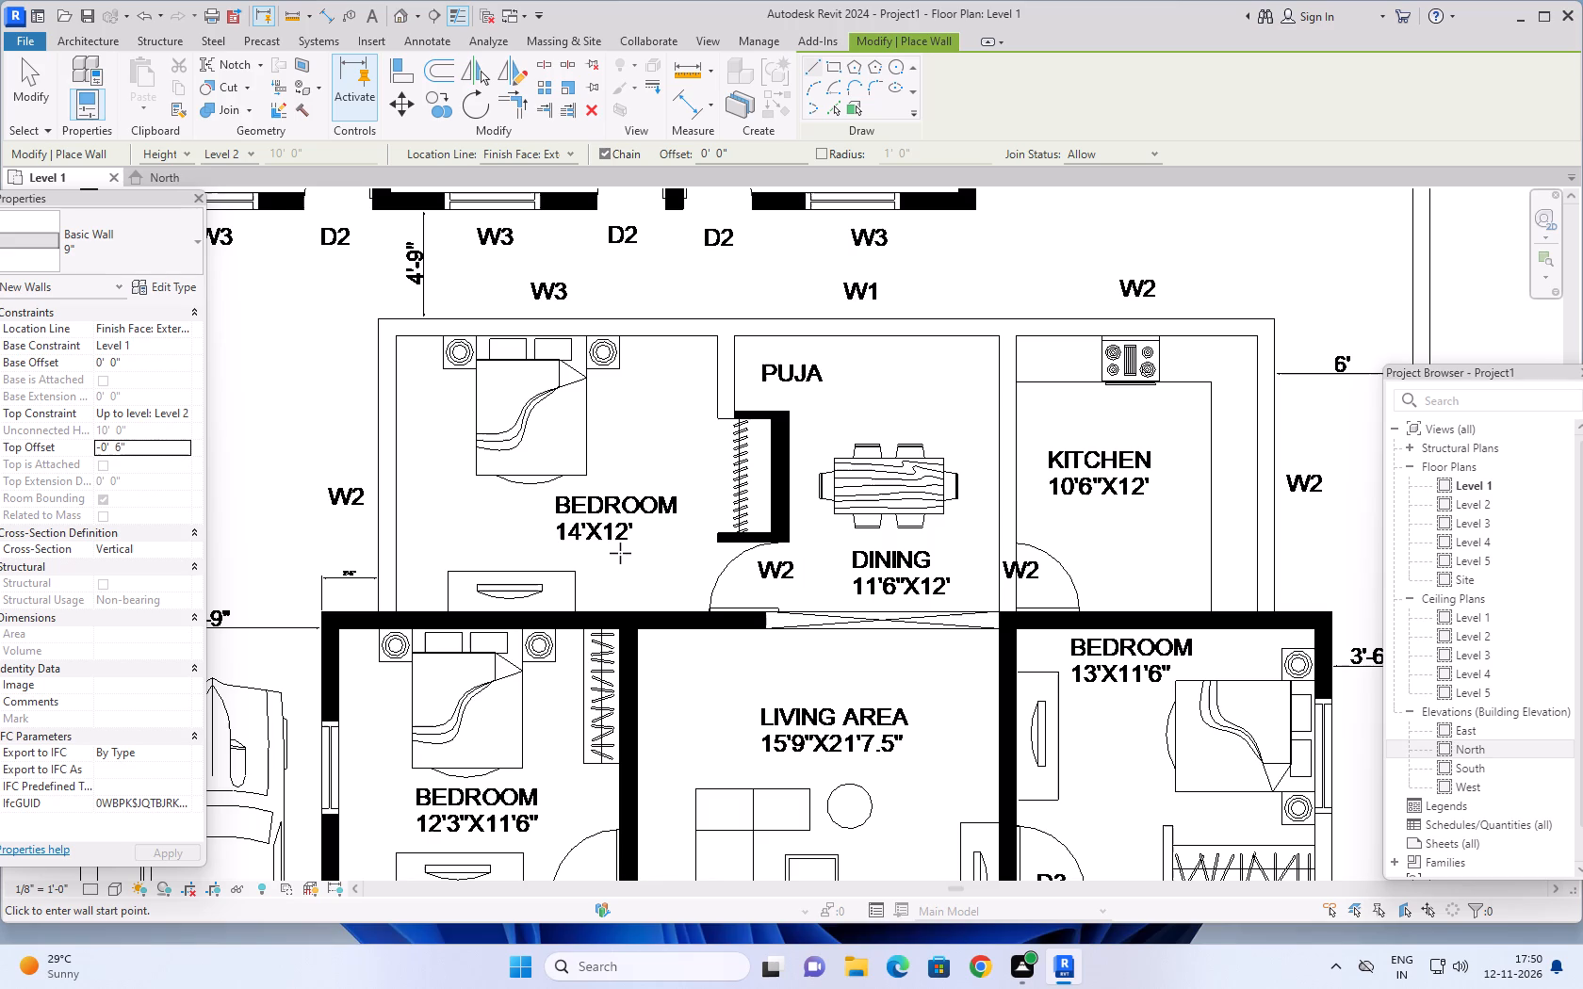
{"action": "scroll", "coordinate": [771, 661], "scroll_direction": "up", "scroll_amount": 1}
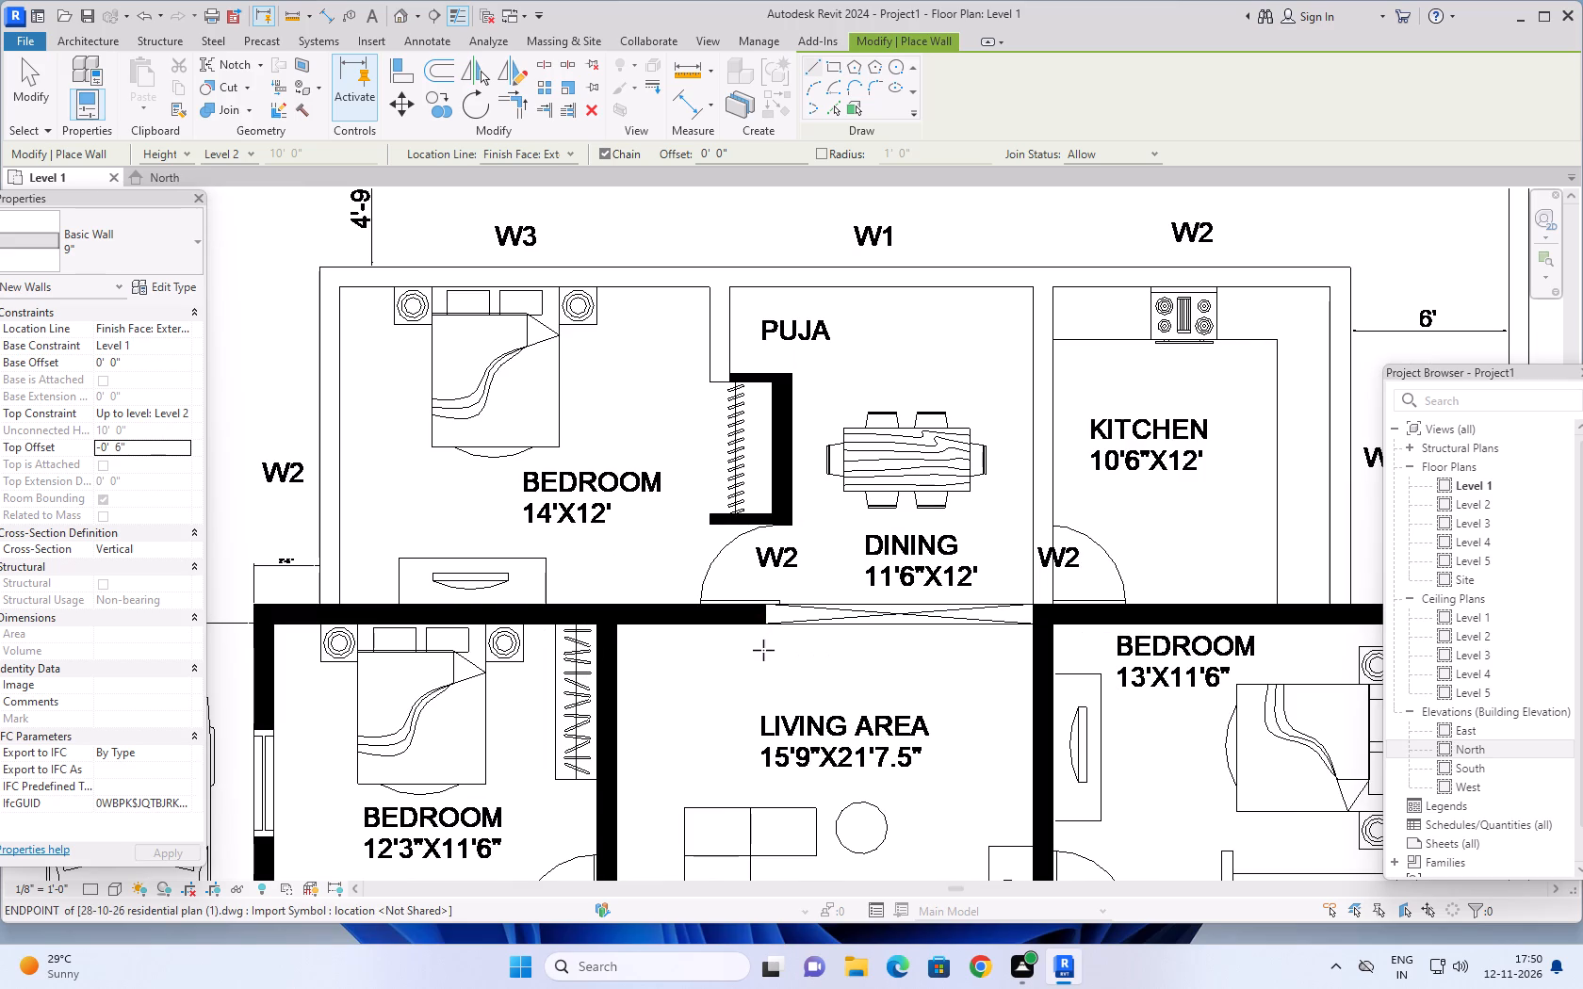
{"action": "left_click", "coordinate": [765, 628]}
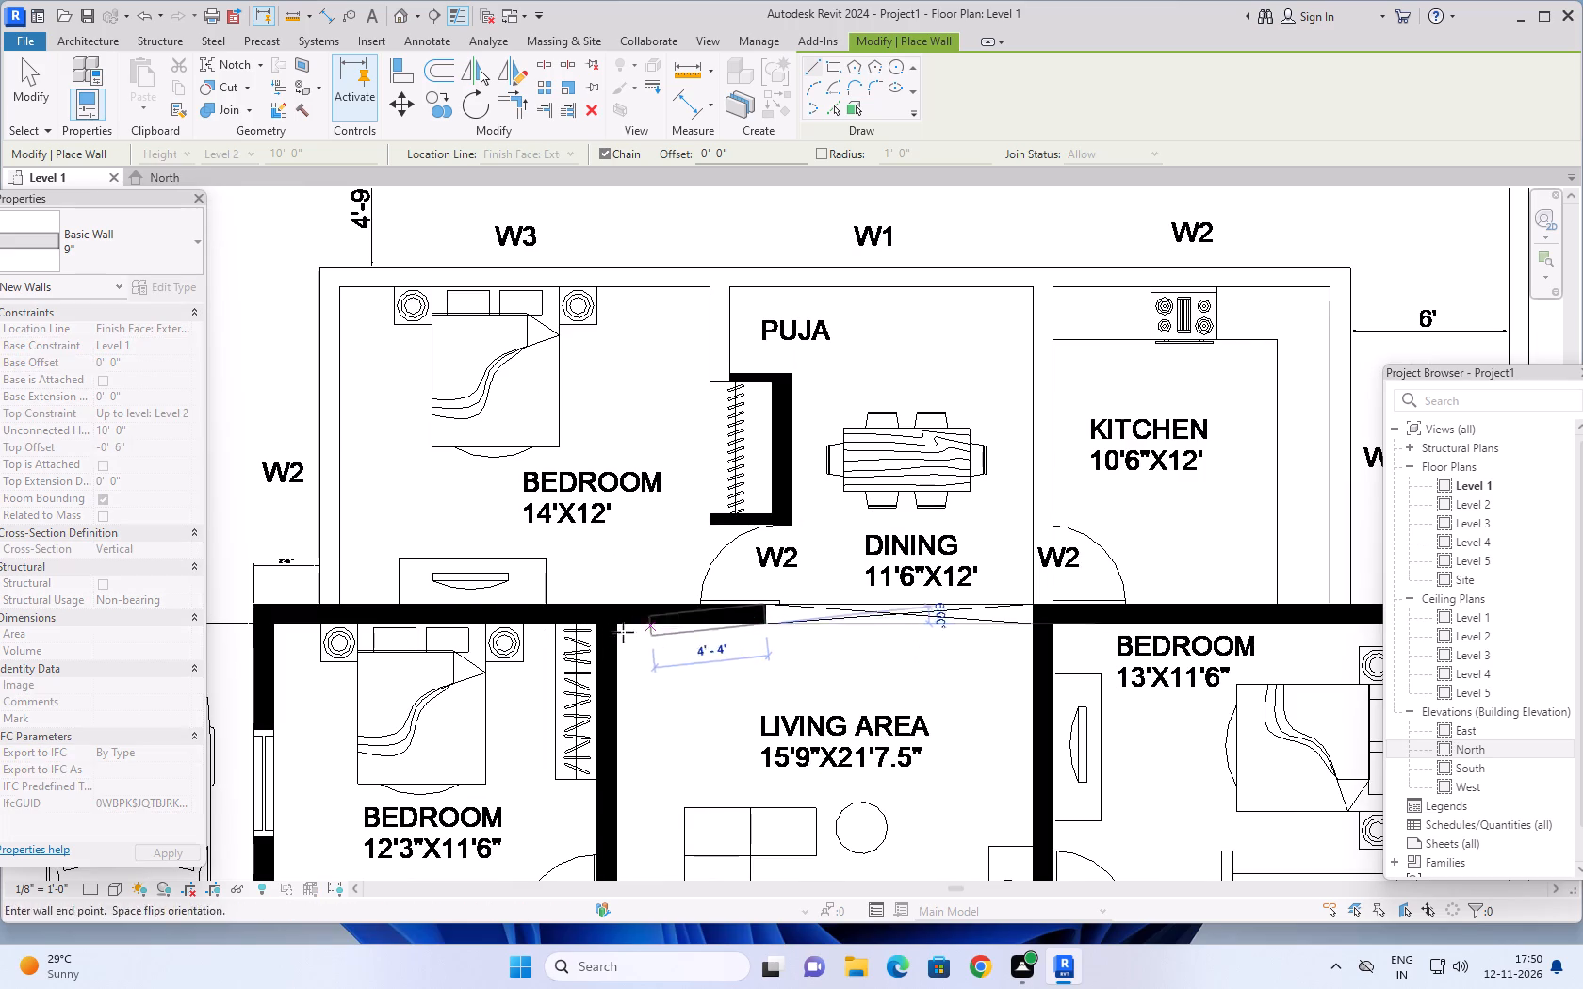
{"action": "left_click", "coordinate": [270, 624]}
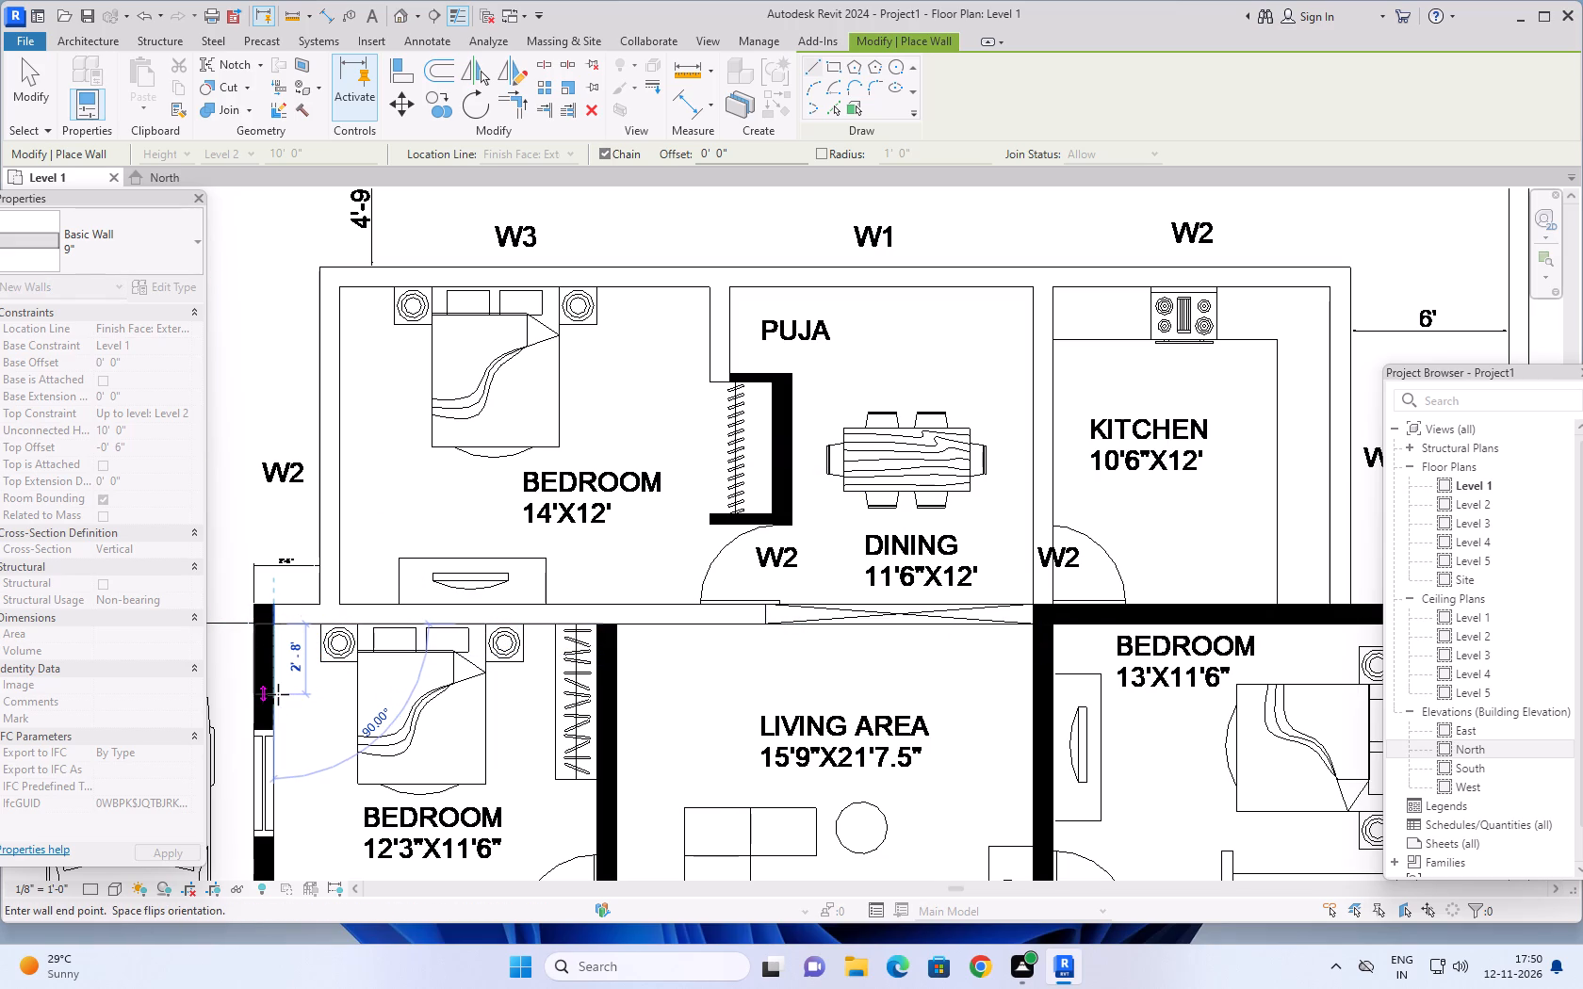
Continue with the 12'3"x11'6" bedroom's outer side wall along its inner face, down to the wall above door D2.
{"action": "scroll", "coordinate": [278, 694], "scroll_direction": "down", "scroll_amount": 5}
{"action": "middle_click_drag", "start_coordinate": [277, 694], "coordinate": [342, 519]}
{"action": "scroll", "coordinate": [345, 637], "scroll_direction": "up", "scroll_amount": 10}
{"action": "left_click", "coordinate": [324, 647]}
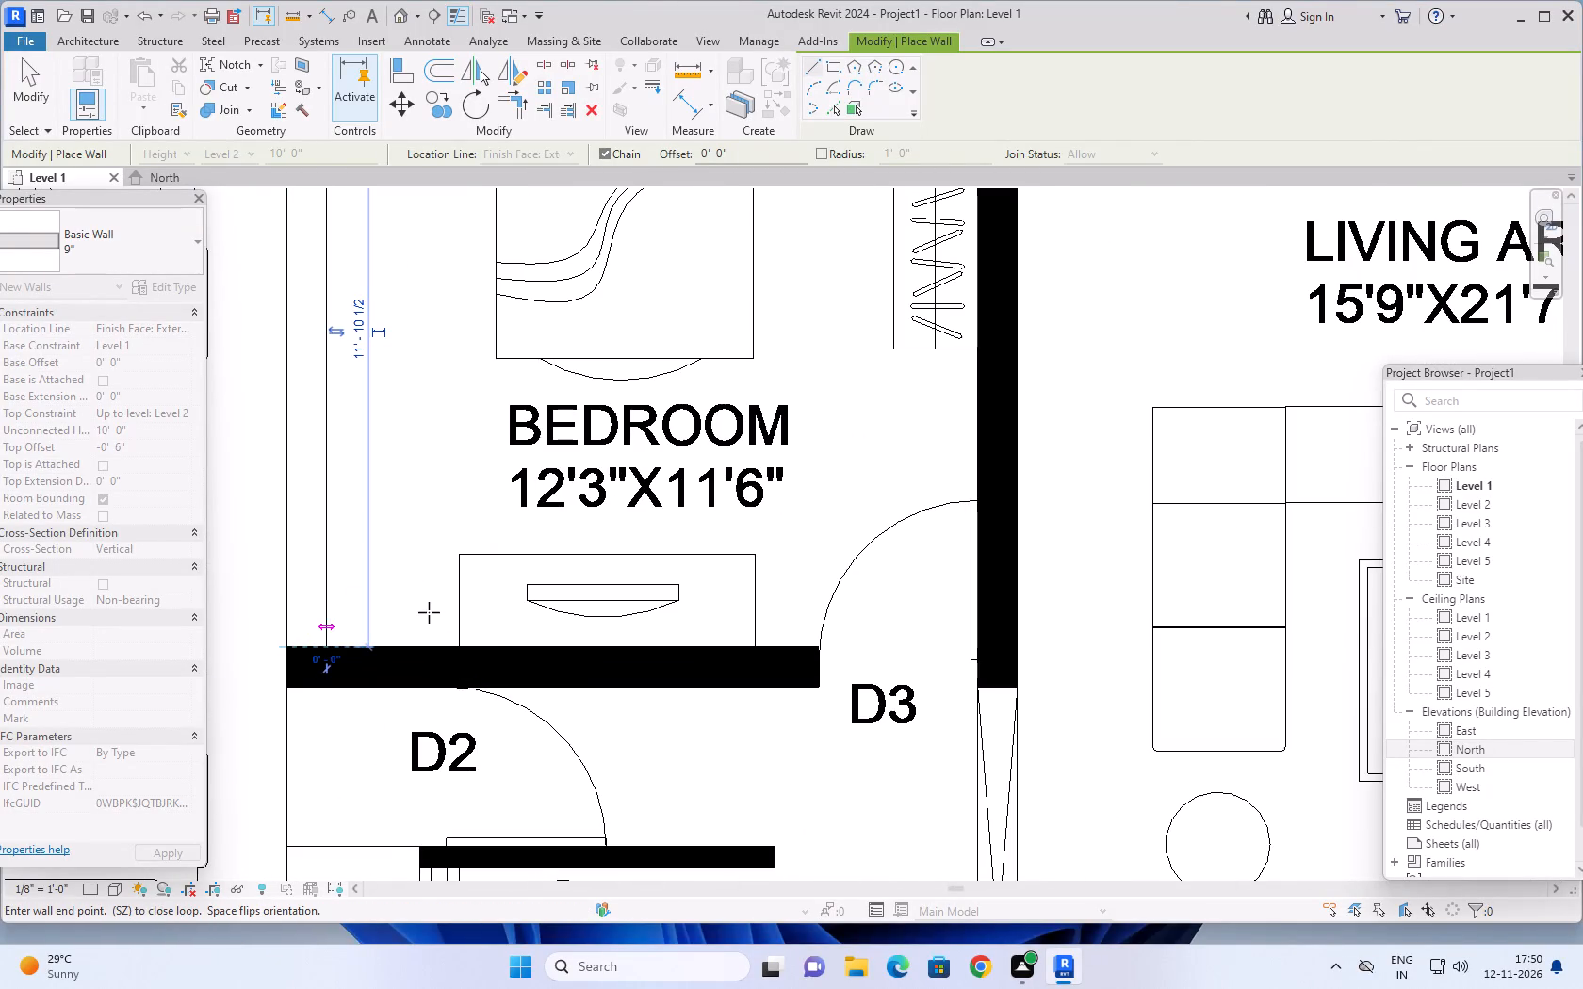
Continue with the bedroom's D2/D3-side wall, about 13'-0", and the flipped living-area wall, about 11'-6", back to the first wall.
{"action": "scroll", "coordinate": [429, 612], "scroll_direction": "down", "scroll_amount": 4}
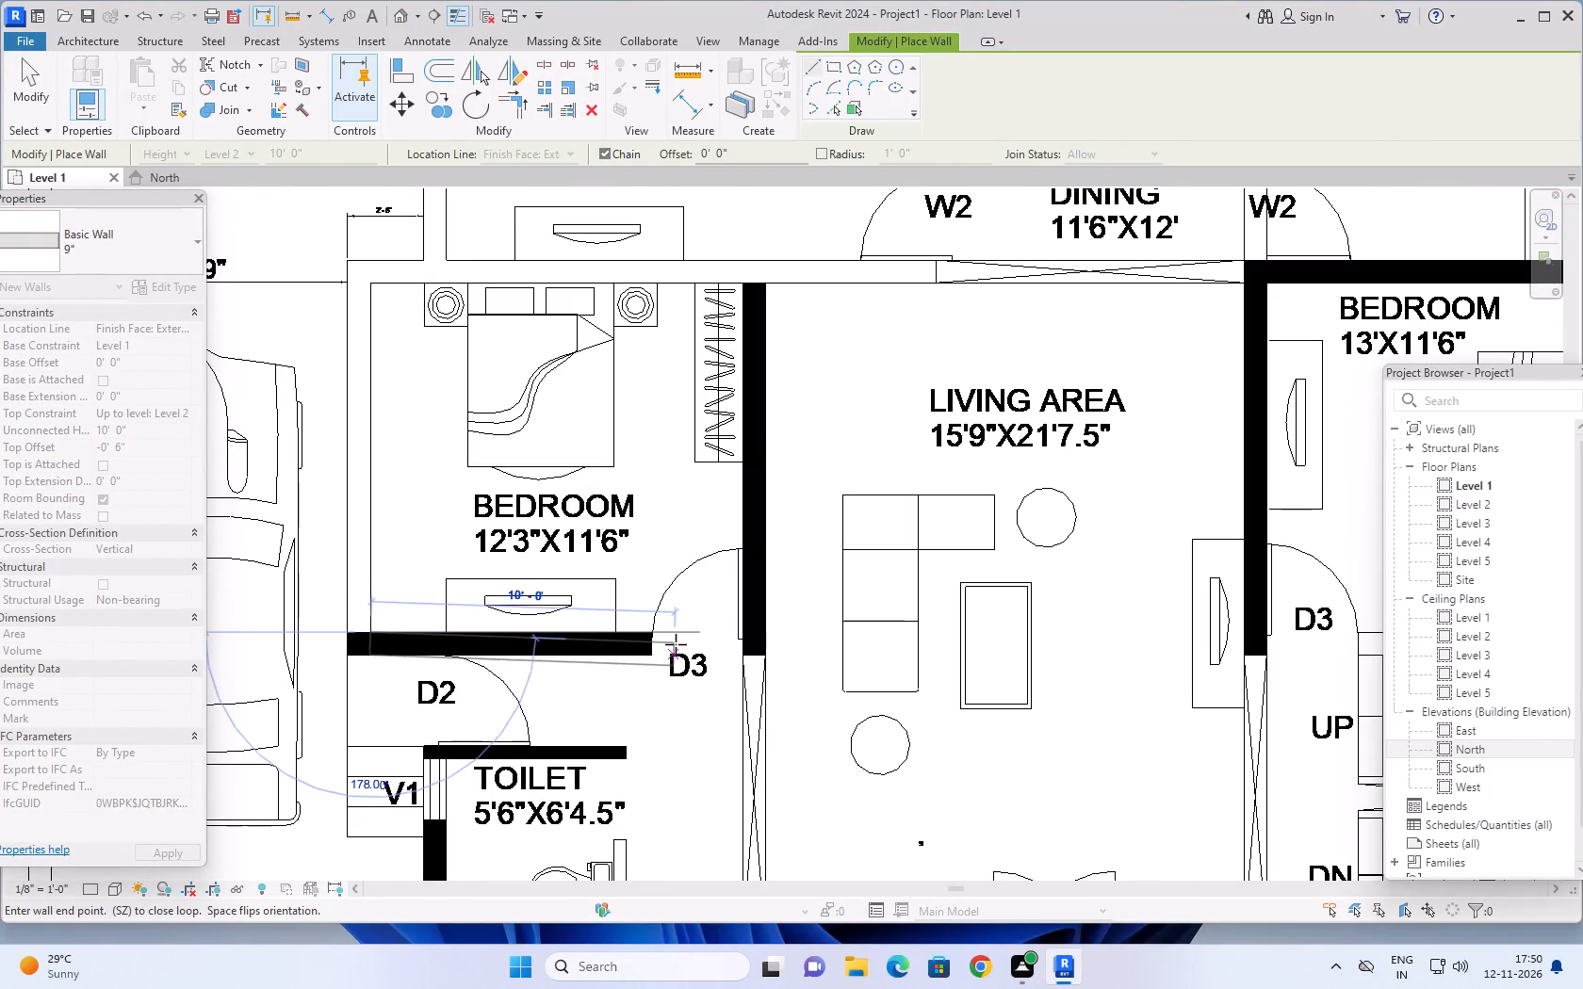
{"action": "left_click", "coordinate": [765, 636]}
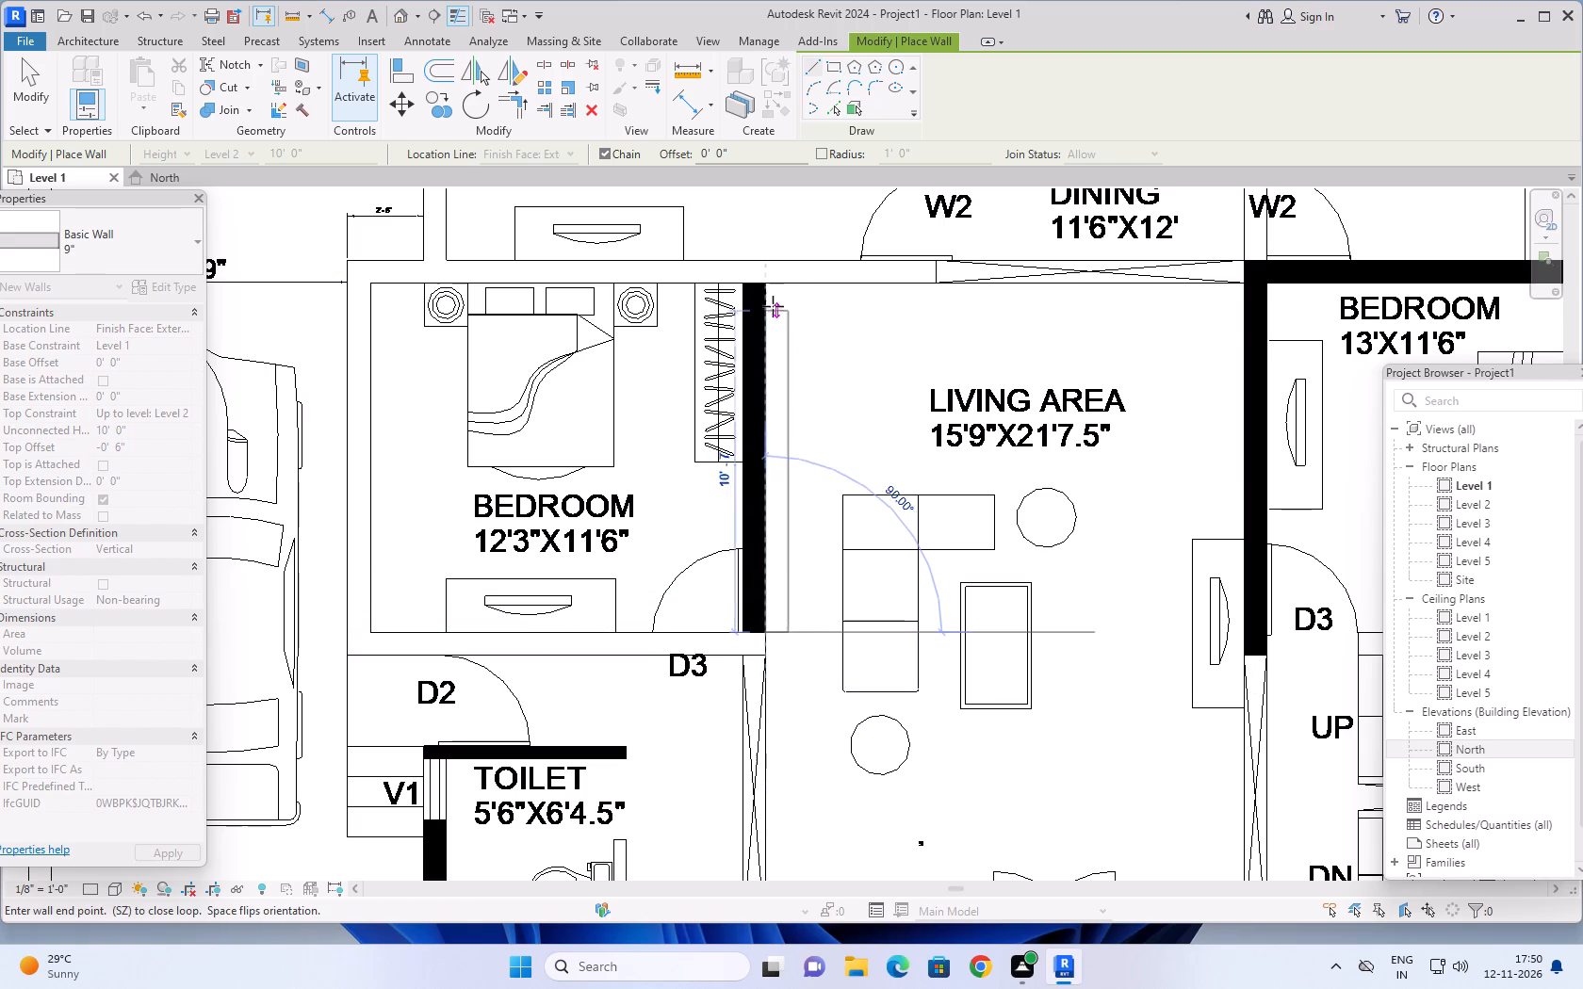
{"action": "key", "text": "space"}
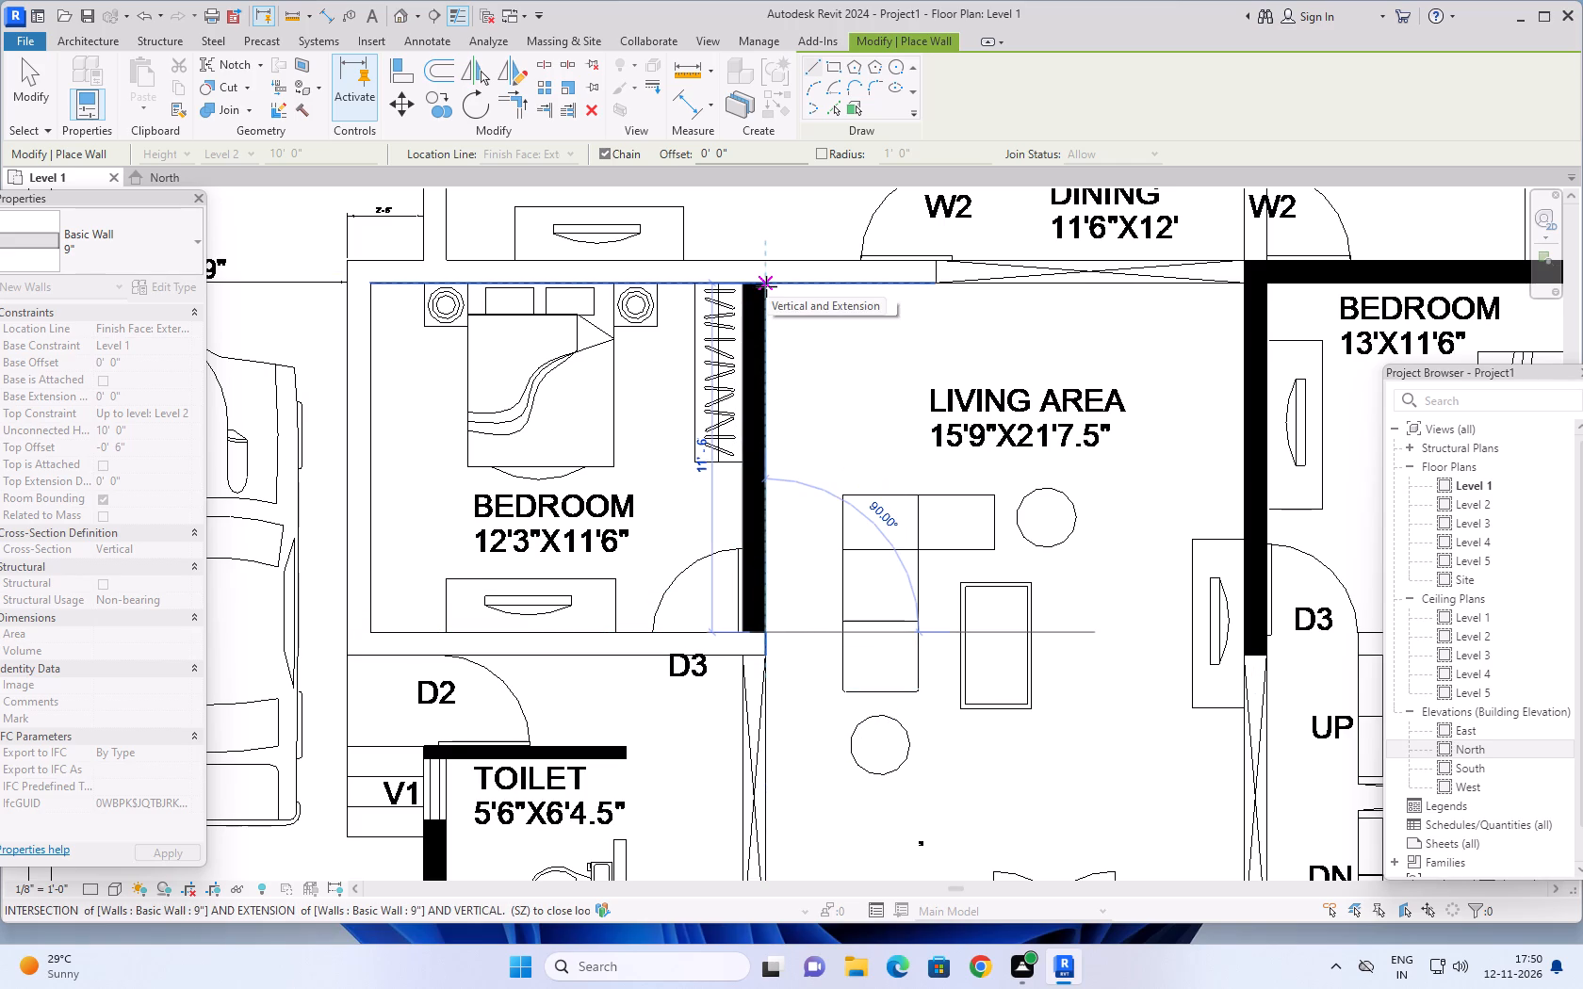
{"action": "left_click", "coordinate": [764, 285]}
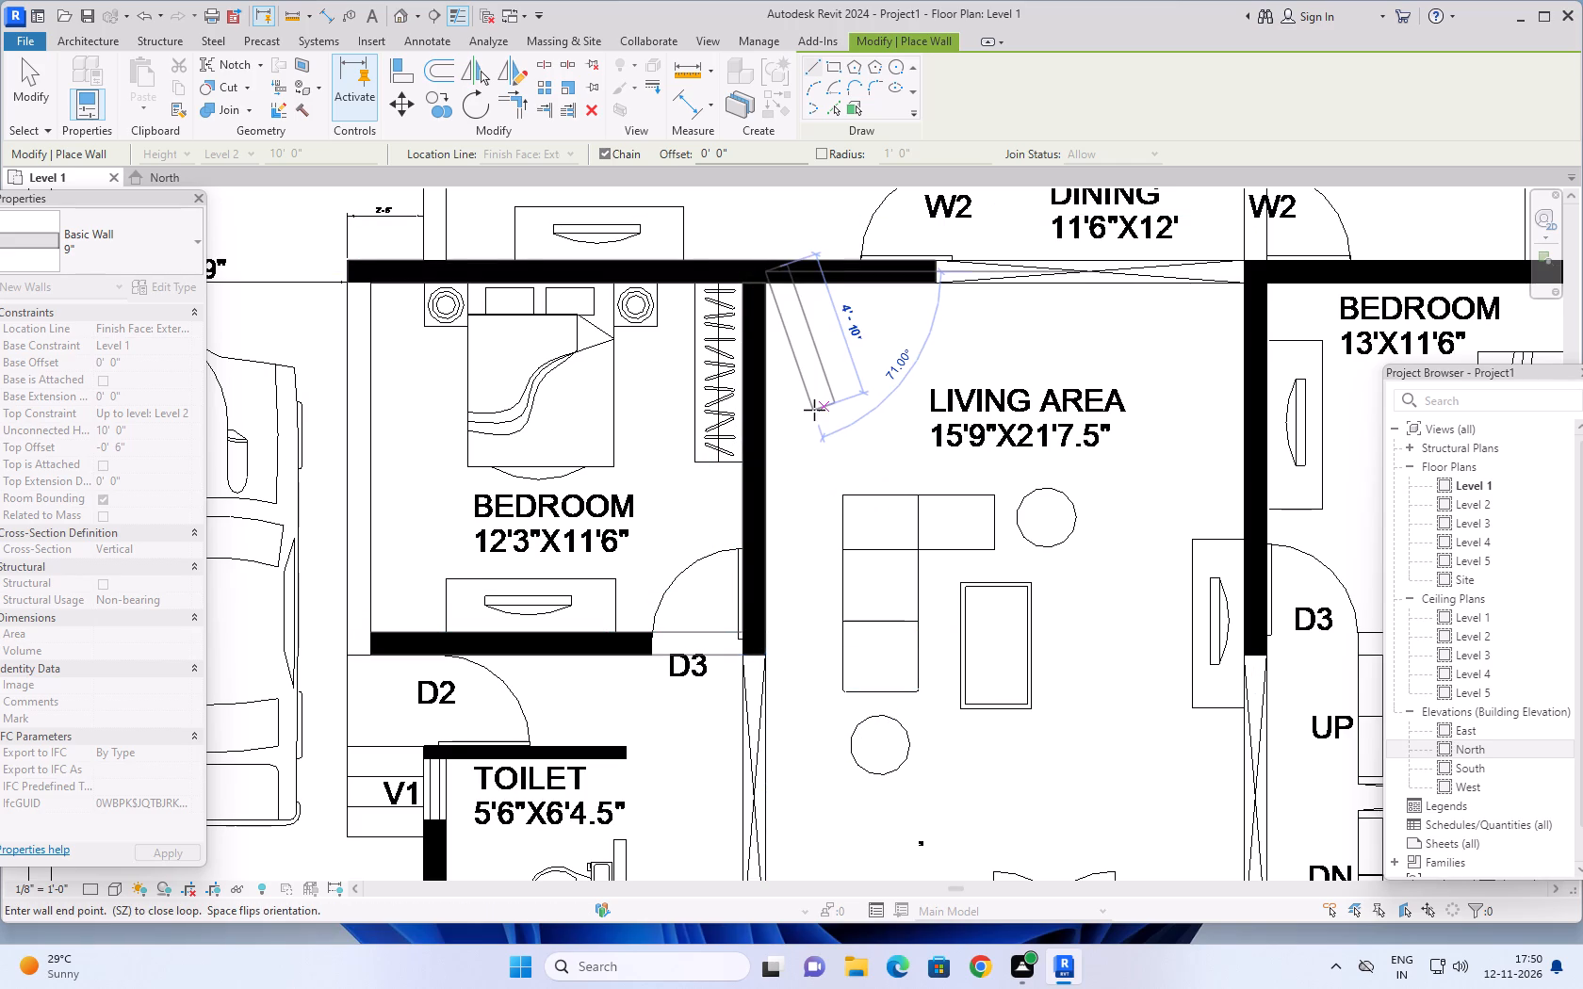
{"action": "key", "text": "Escape"}
Draw the 9" wall between kitchen and 13'x11'6" bedroom from the bedroom's outer corner to the dining-kitchen wall, flipped onto the plan.
{"action": "scroll", "coordinate": [814, 419], "scroll_direction": "down", "scroll_amount": 4}
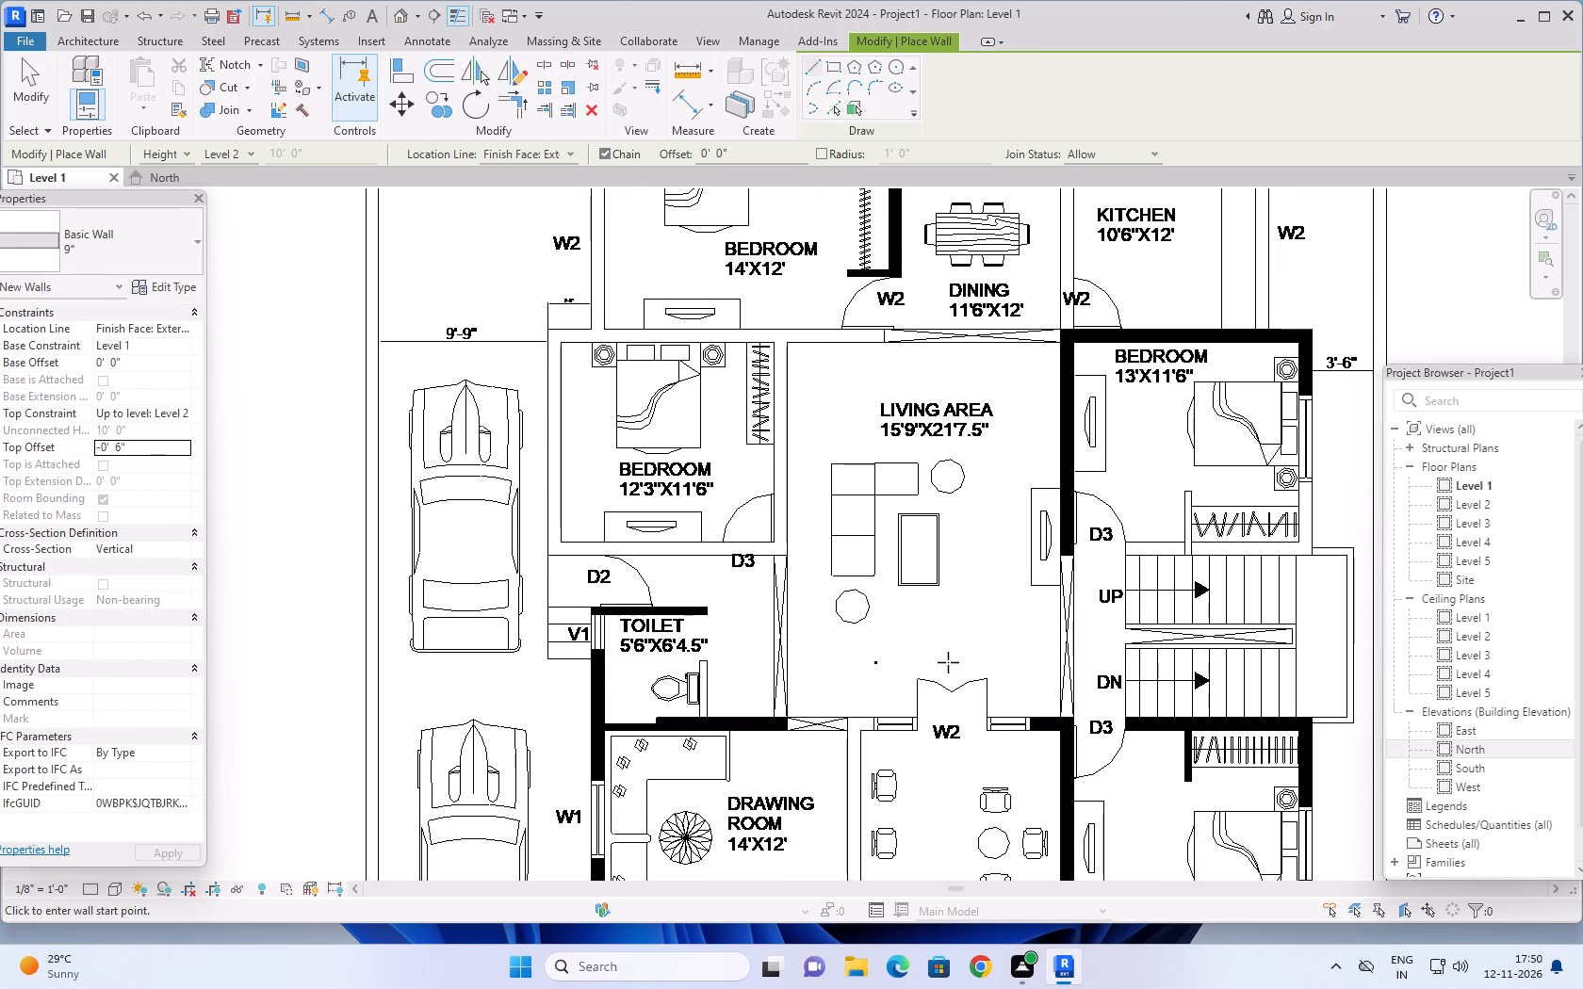
{"action": "middle_click_drag", "start_coordinate": [940, 662], "coordinate": [704, 706]}
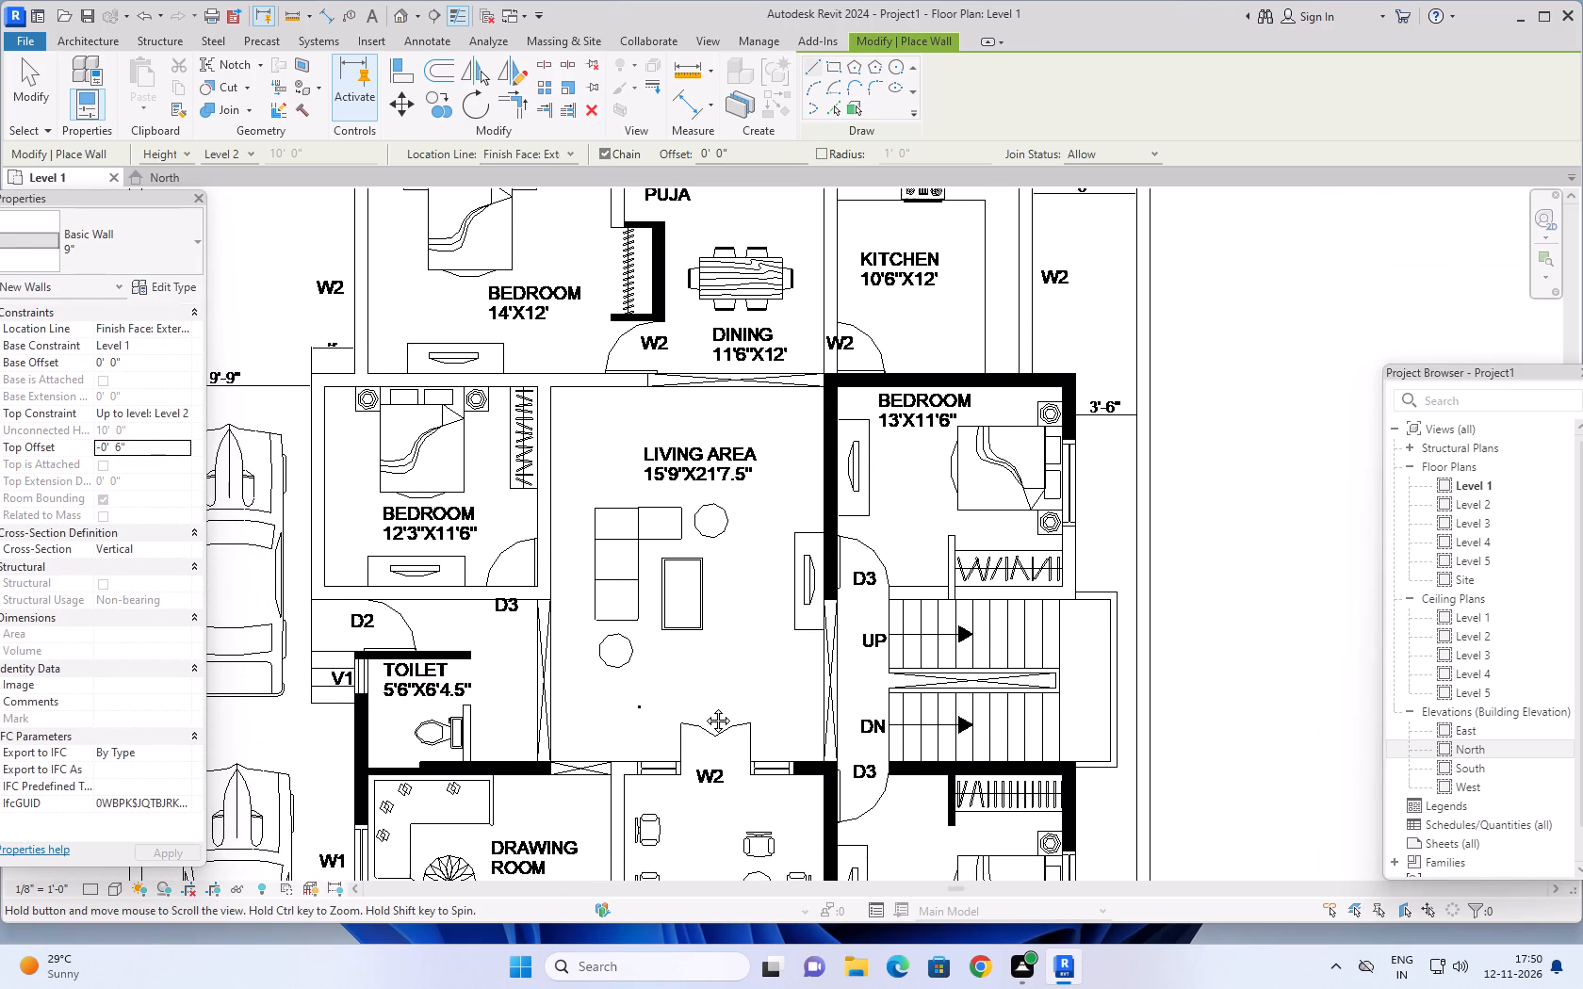
{"action": "middle_click_drag", "start_coordinate": [704, 706], "coordinate": [628, 768]}
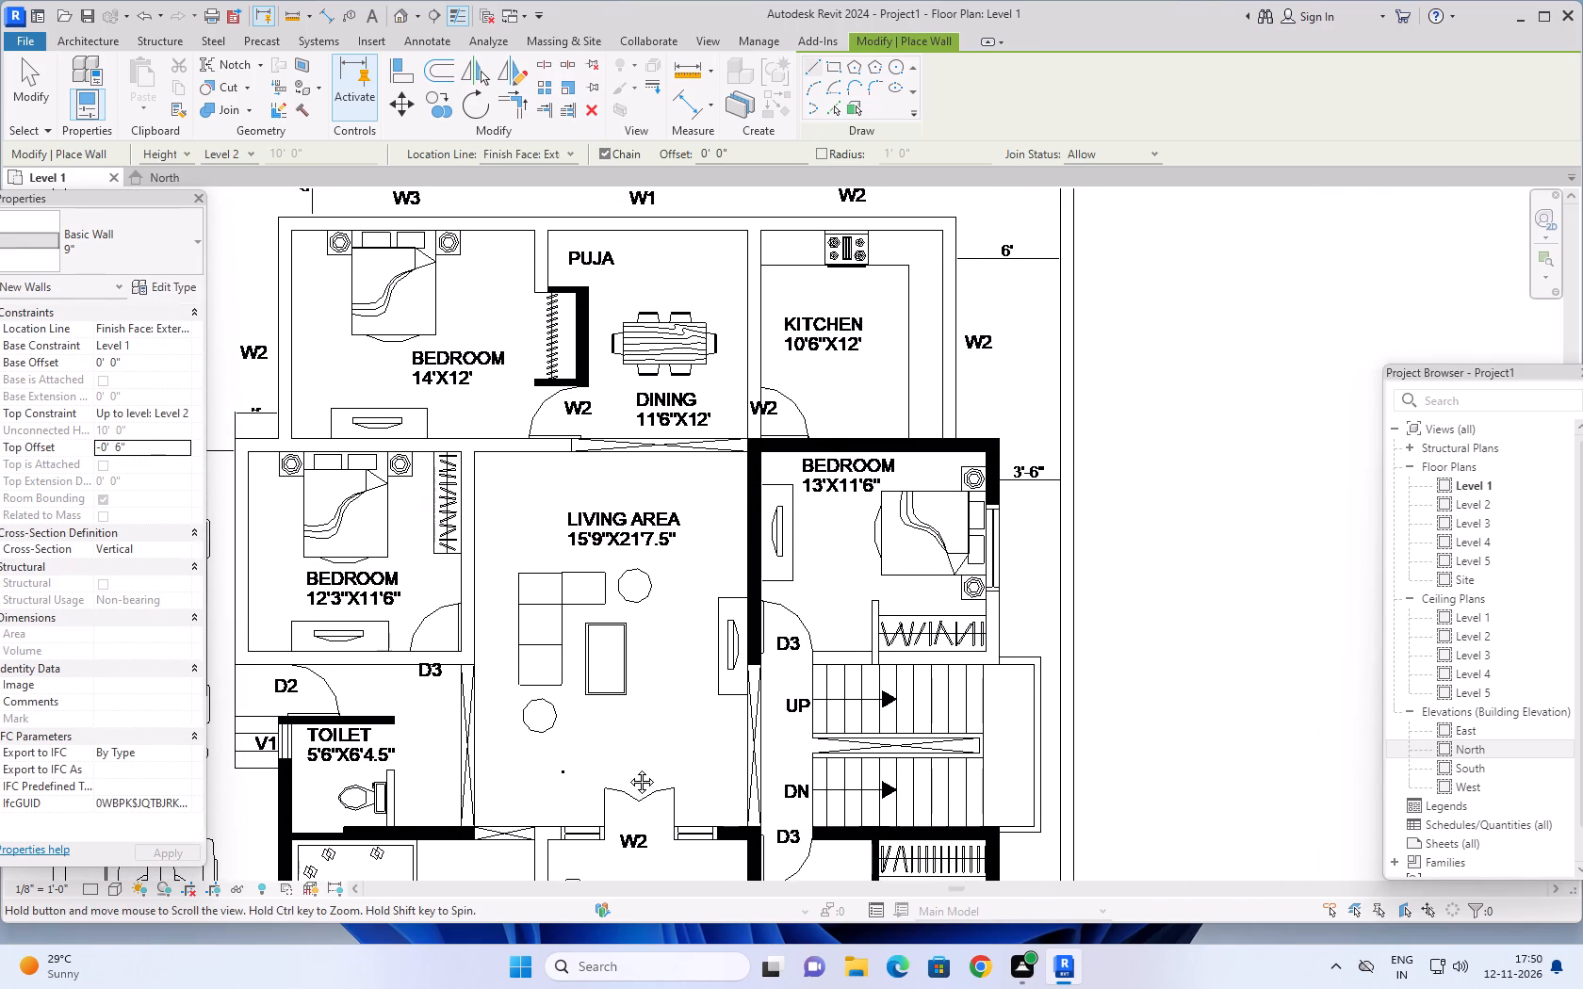
{"action": "middle_click_drag", "start_coordinate": [628, 768], "coordinate": [618, 767]}
{"action": "middle_click_drag", "start_coordinate": [614, 767], "coordinate": [524, 790]}
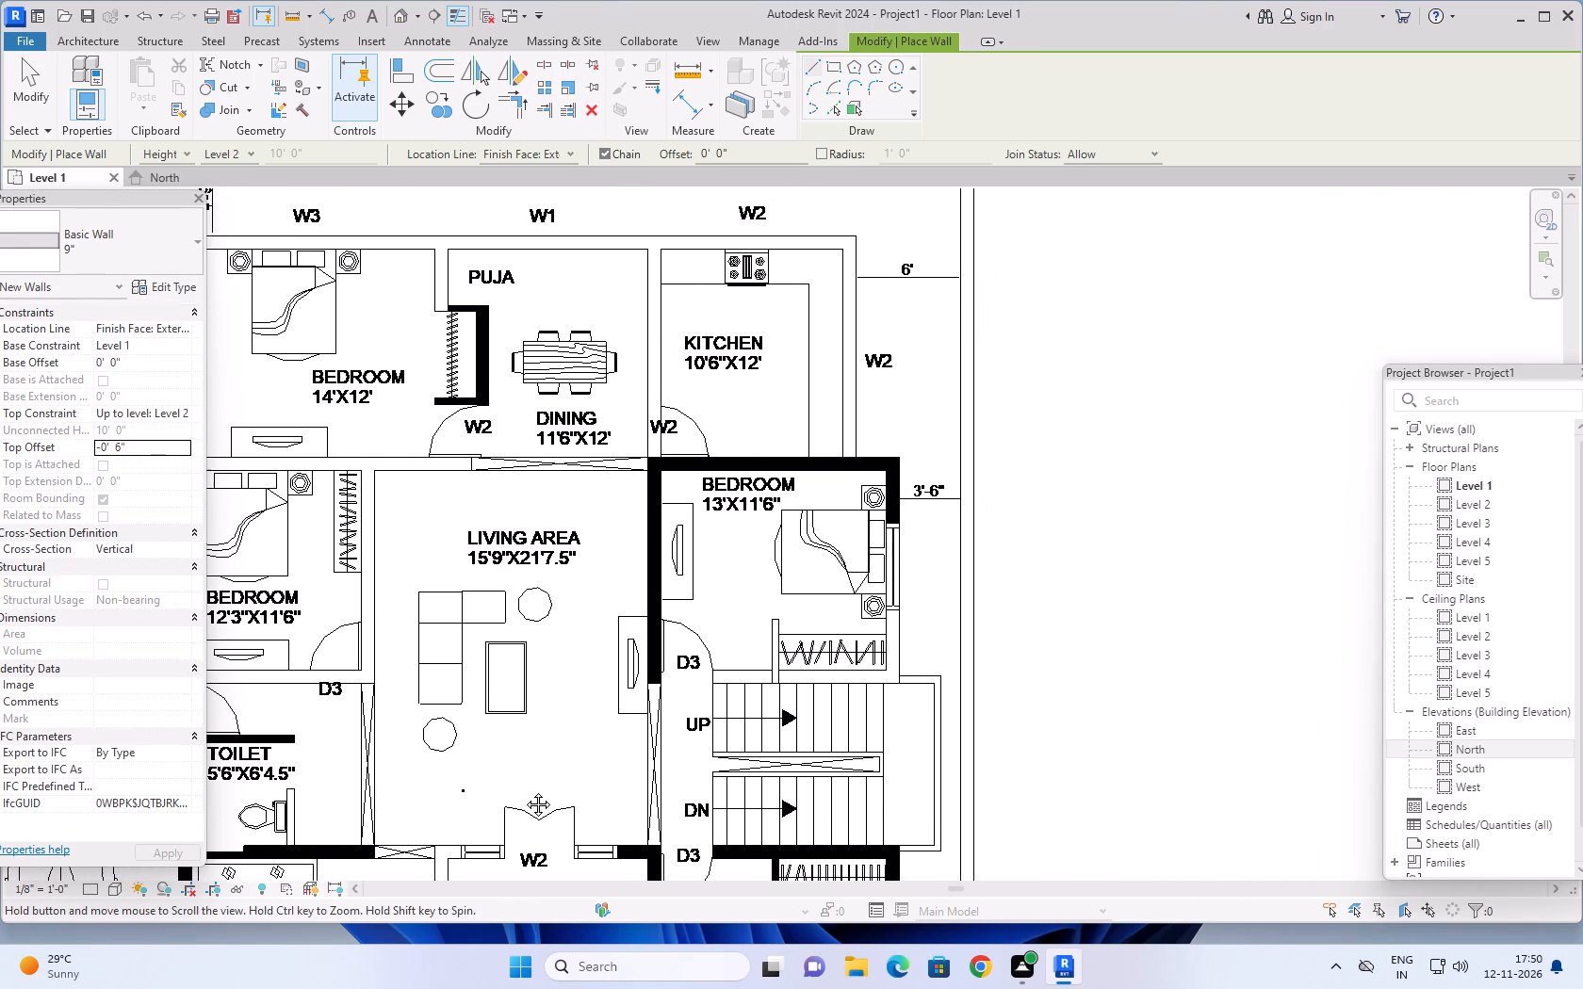
{"action": "middle_click_drag", "start_coordinate": [524, 790], "coordinate": [515, 795]}
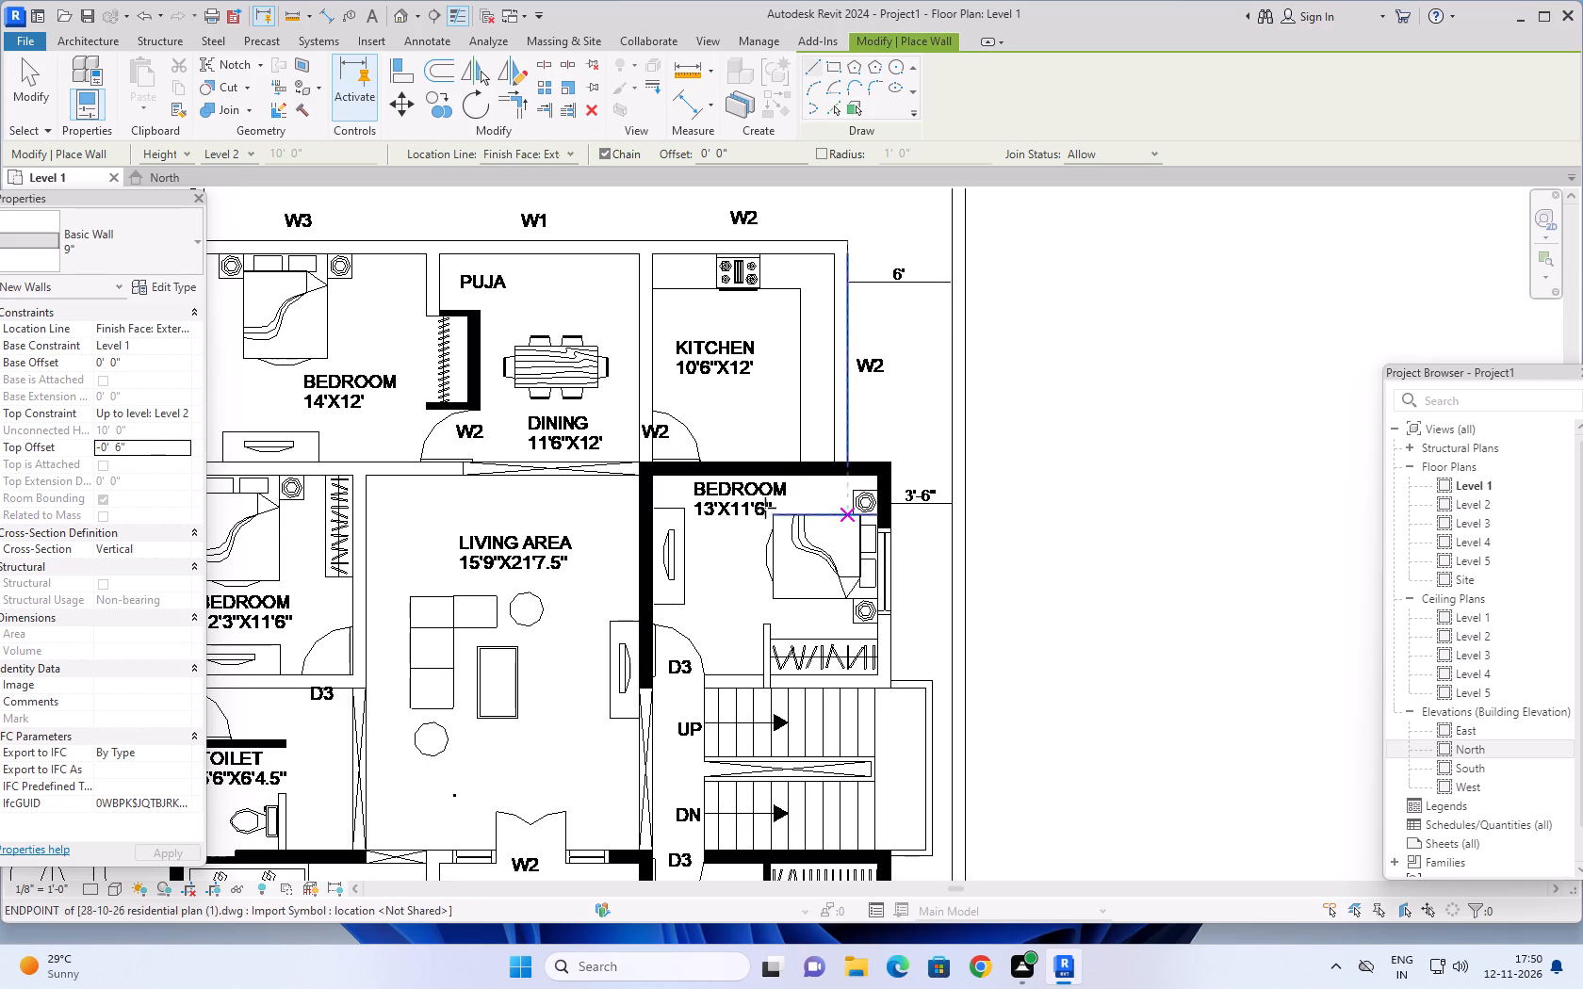
{"action": "scroll", "coordinate": [910, 459], "scroll_direction": "up", "scroll_amount": 4}
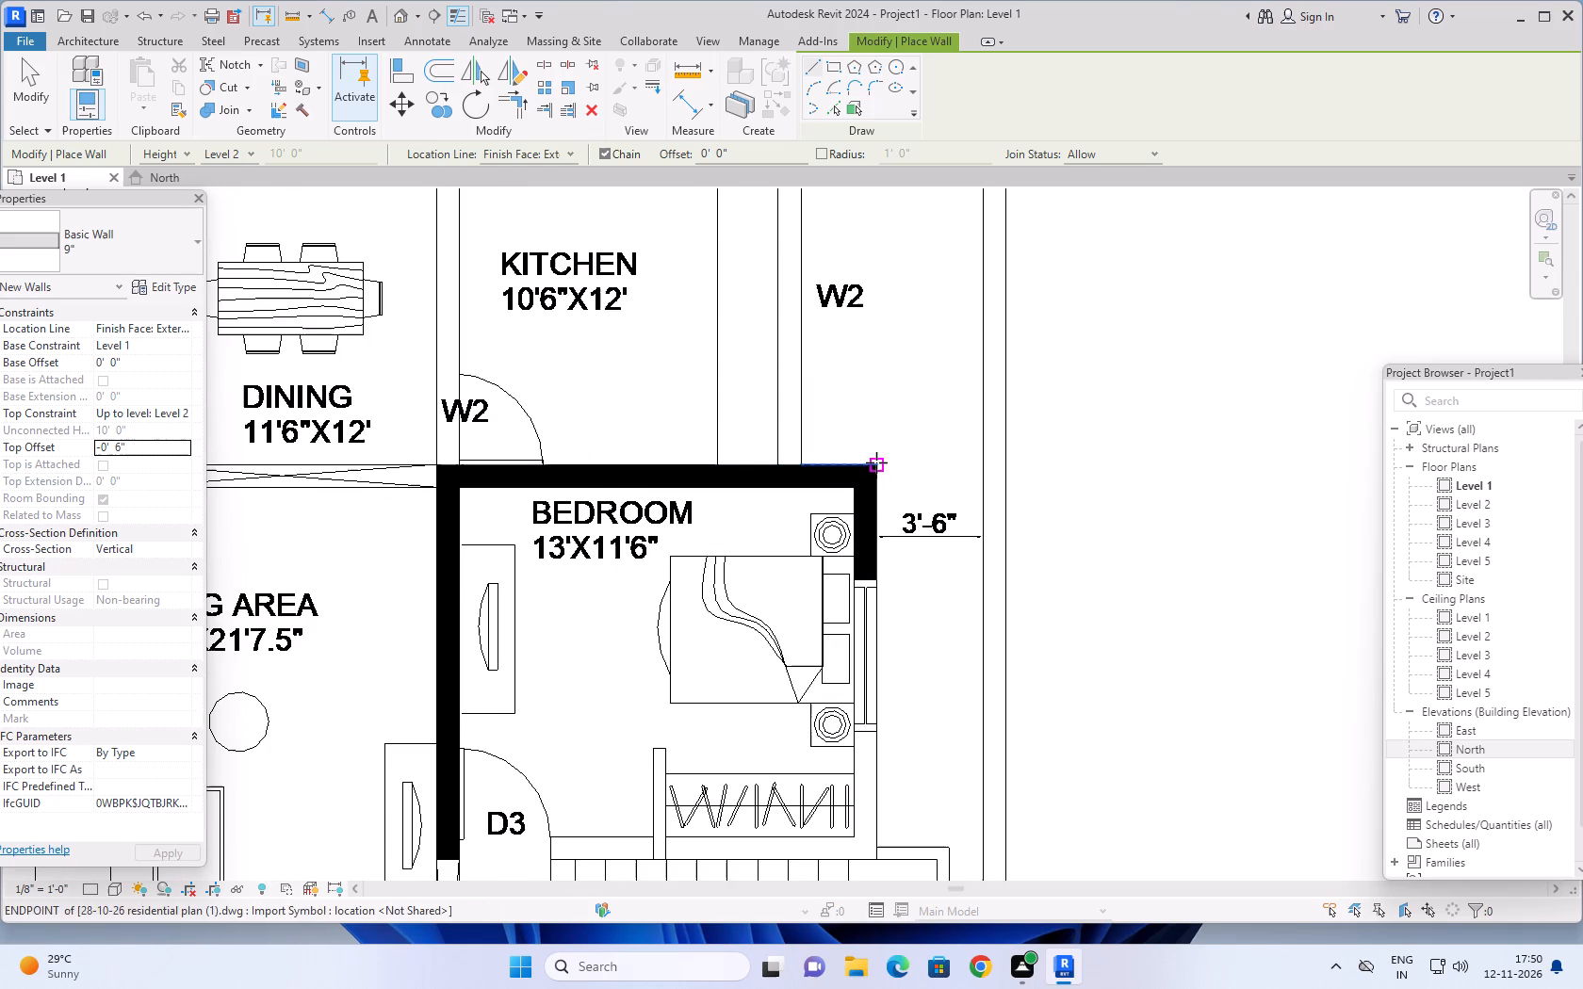
{"action": "left_click", "coordinate": [876, 462]}
{"action": "key", "text": "space"}
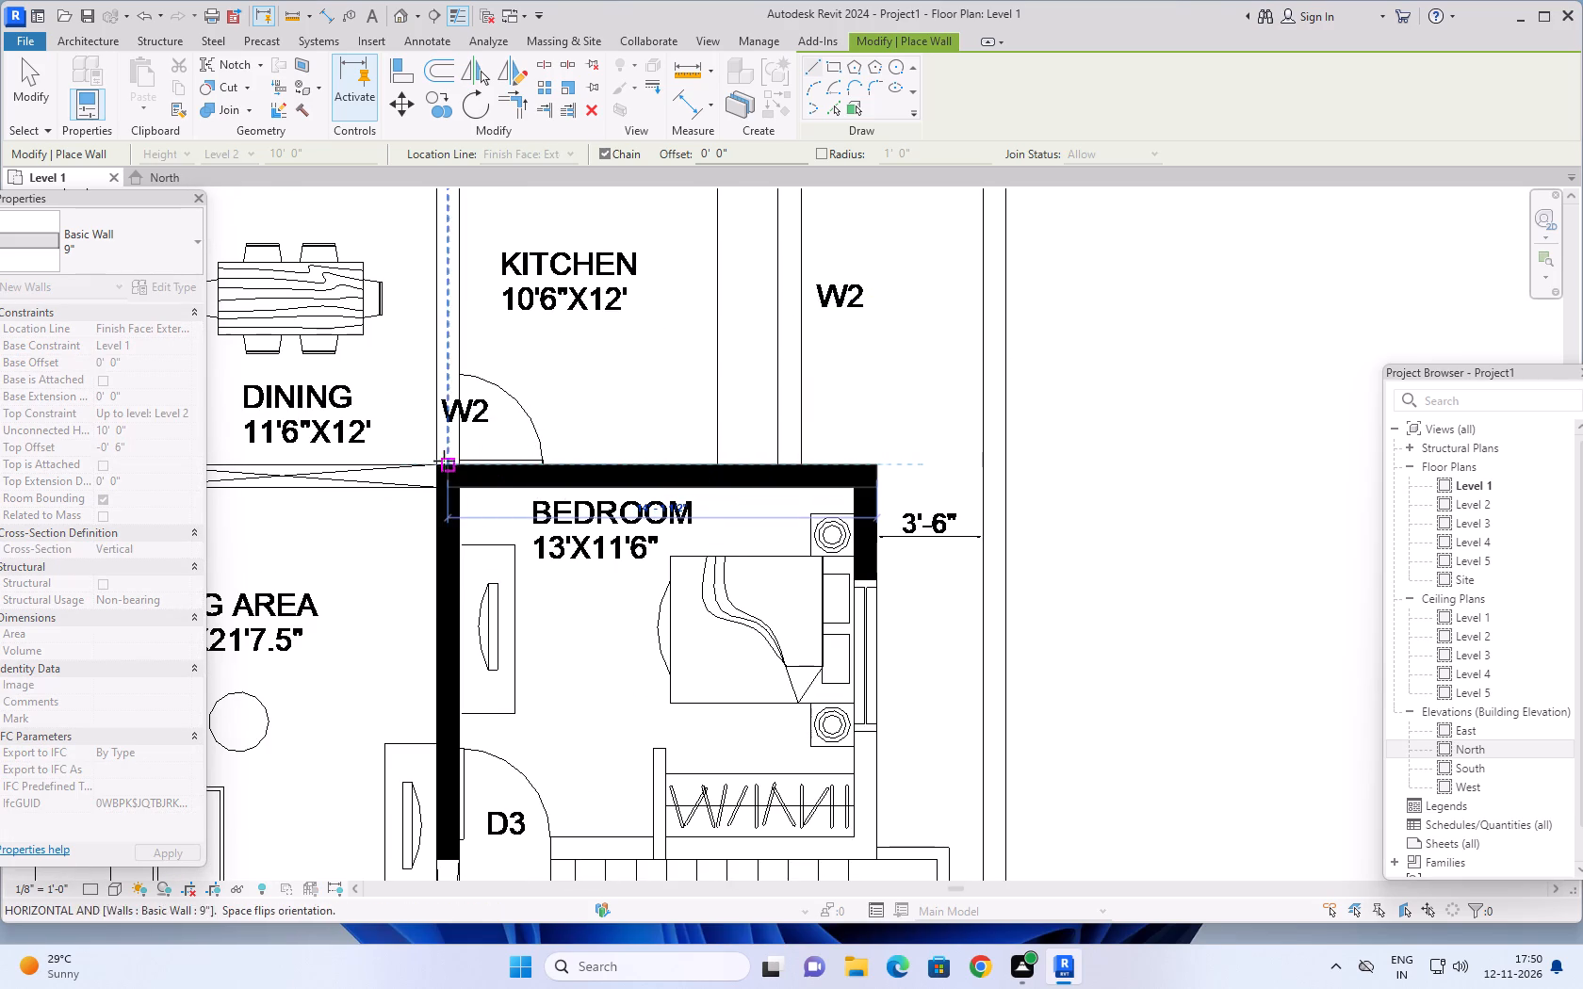
{"action": "left_click", "coordinate": [440, 464]}
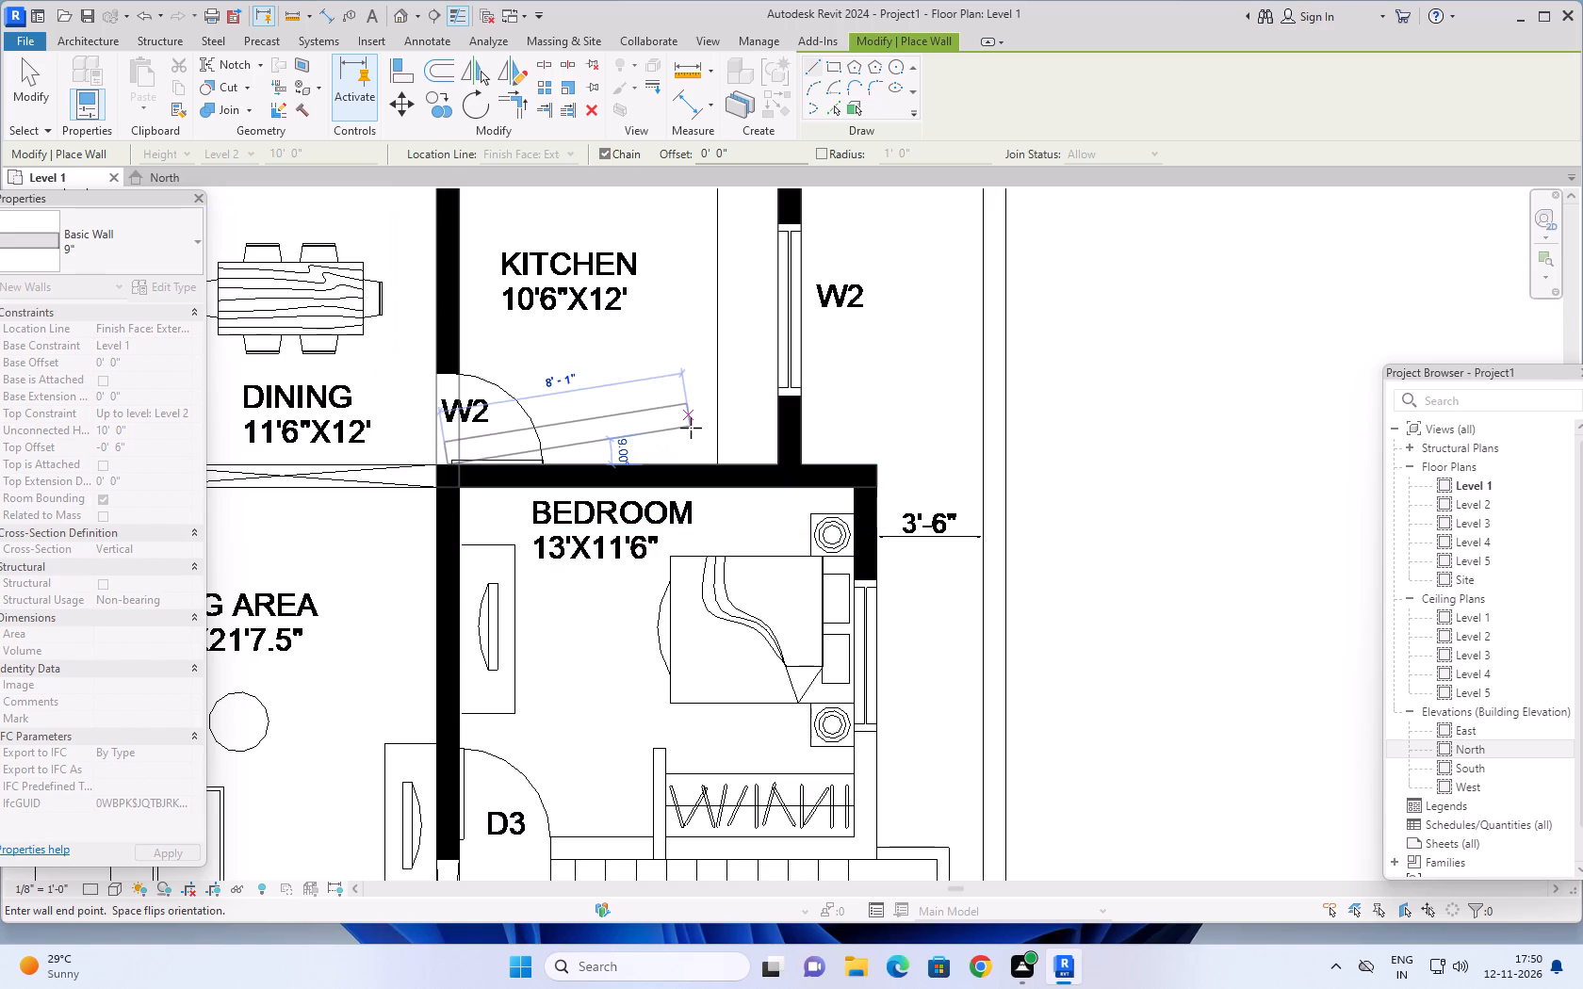
{"action": "key", "text": "Escape"}
Draw the 13'x11'6" bedroom's outer side wall from its kitchen-side wall to the edge of the staircase.
{"action": "scroll", "coordinate": [691, 428], "scroll_direction": "down", "scroll_amount": 2}
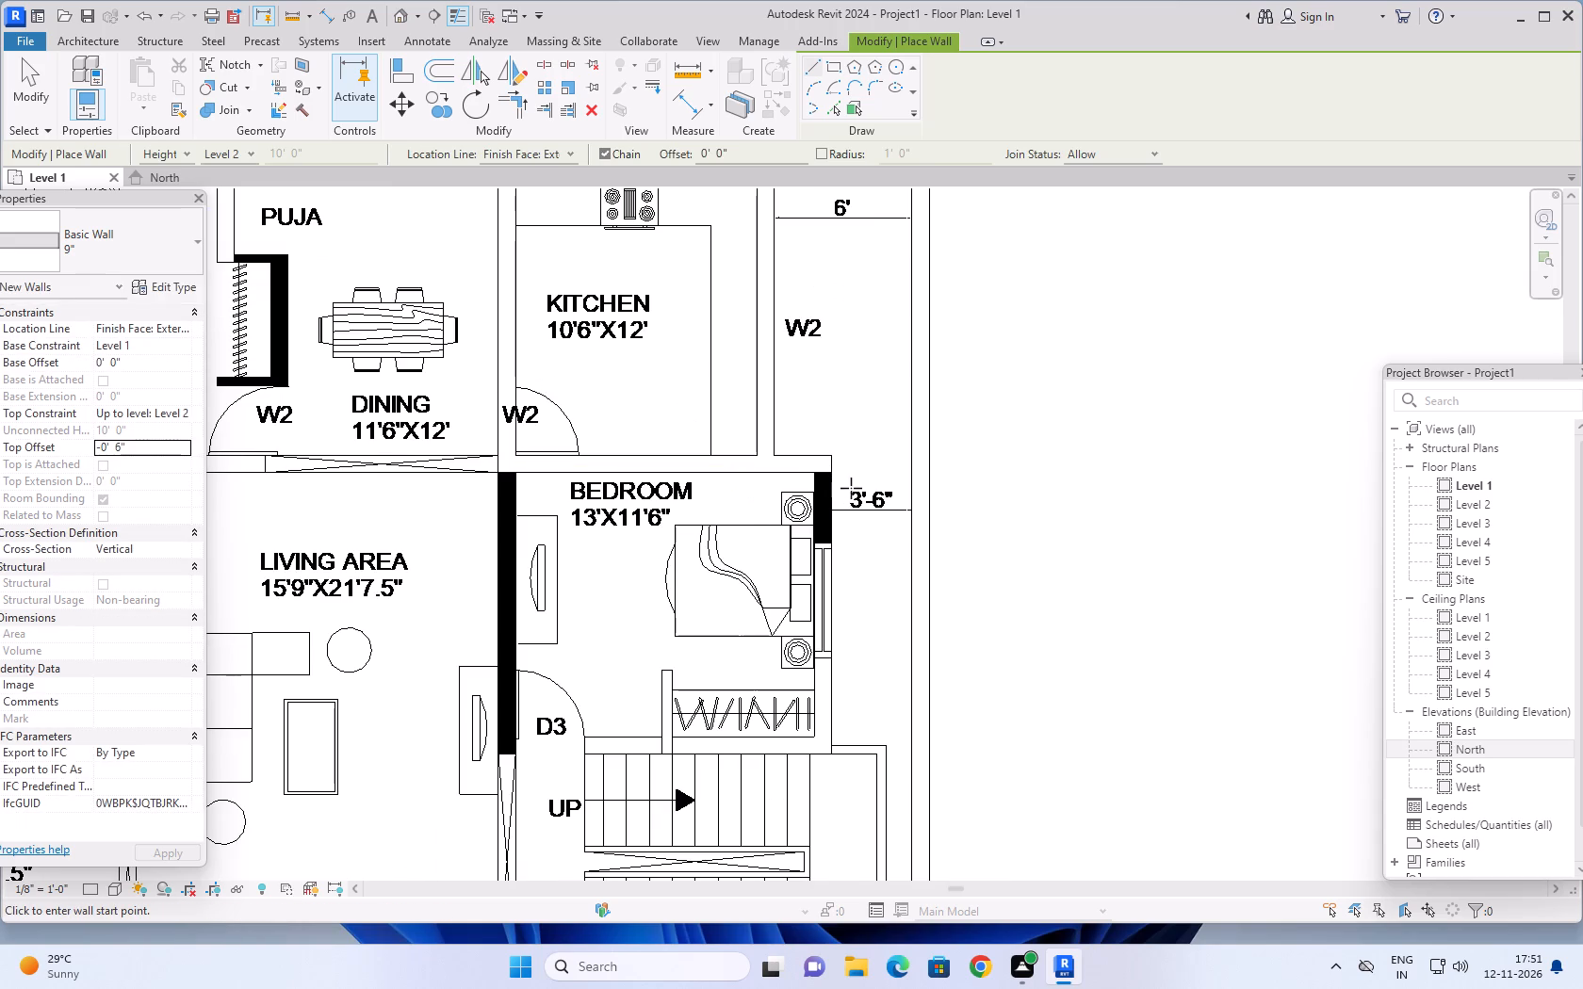
{"action": "left_click", "coordinate": [830, 477]}
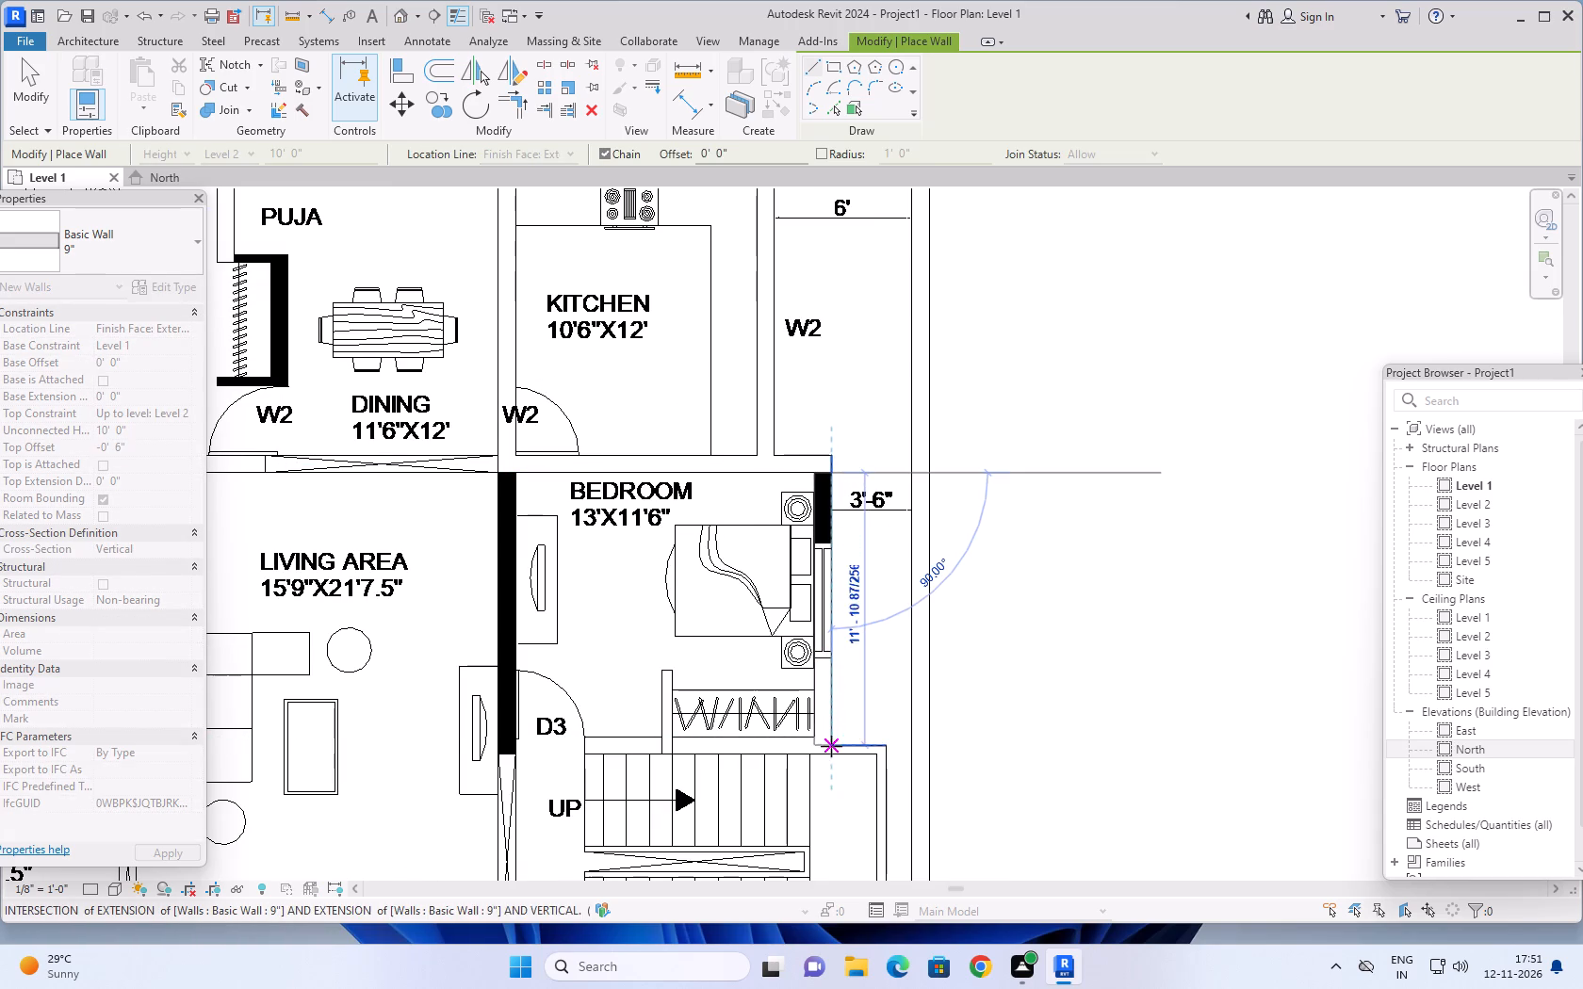
{"action": "scroll", "coordinate": [829, 757], "scroll_direction": "up", "scroll_amount": 7}
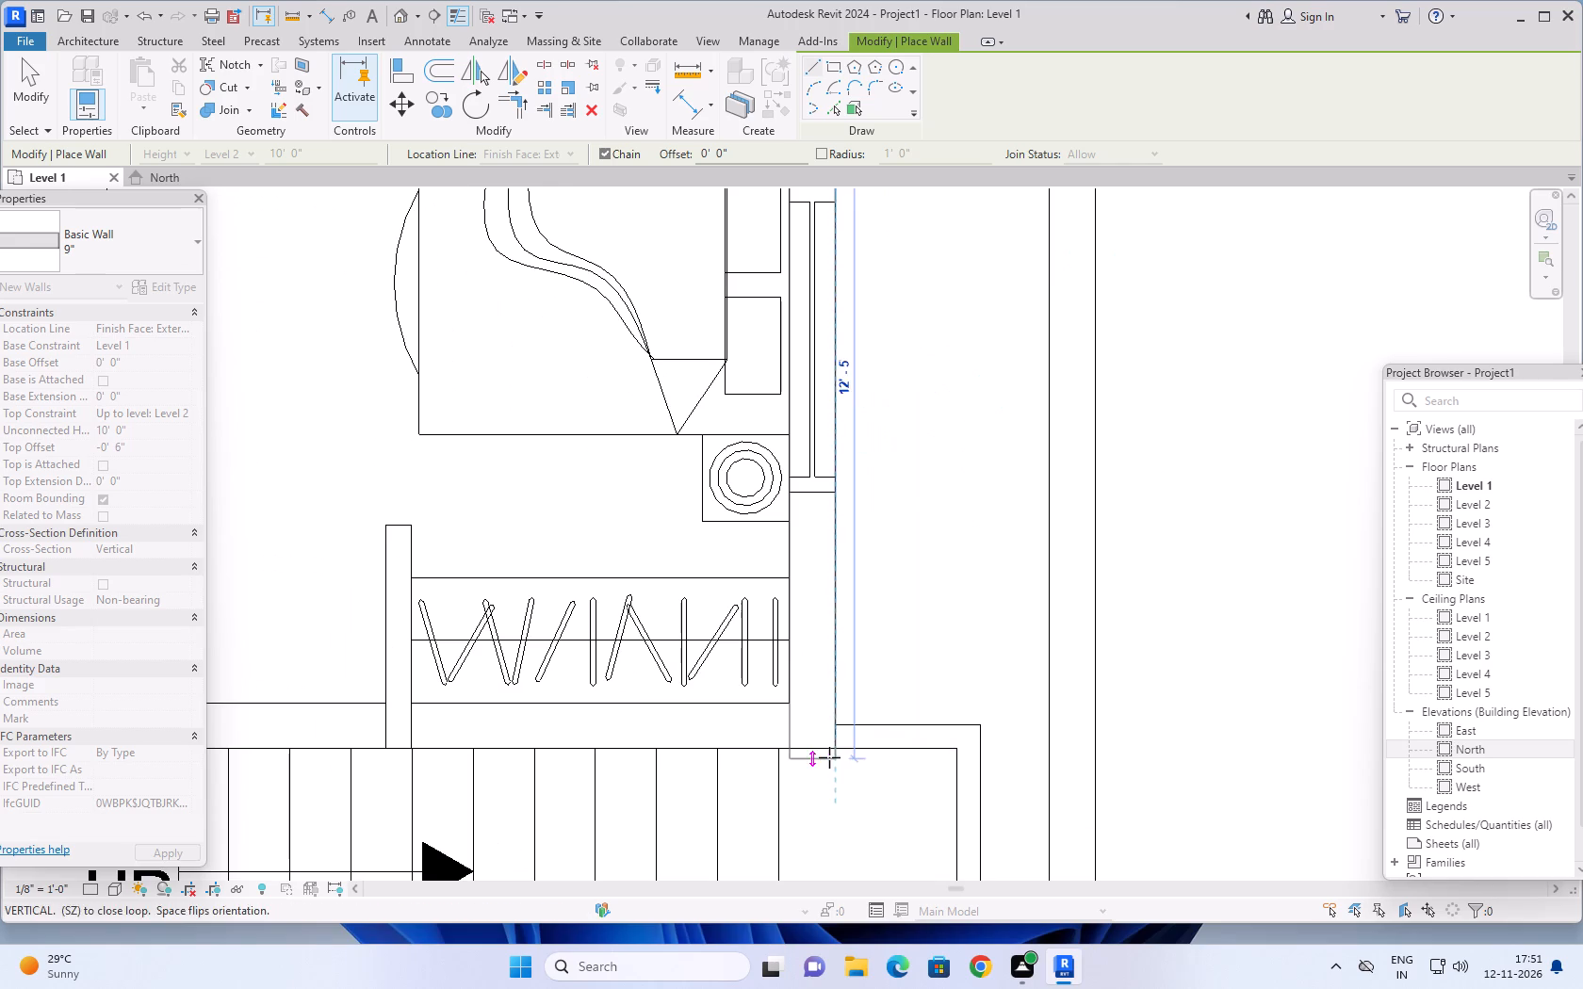
{"action": "scroll", "coordinate": [830, 723], "scroll_direction": "up", "scroll_amount": 5}
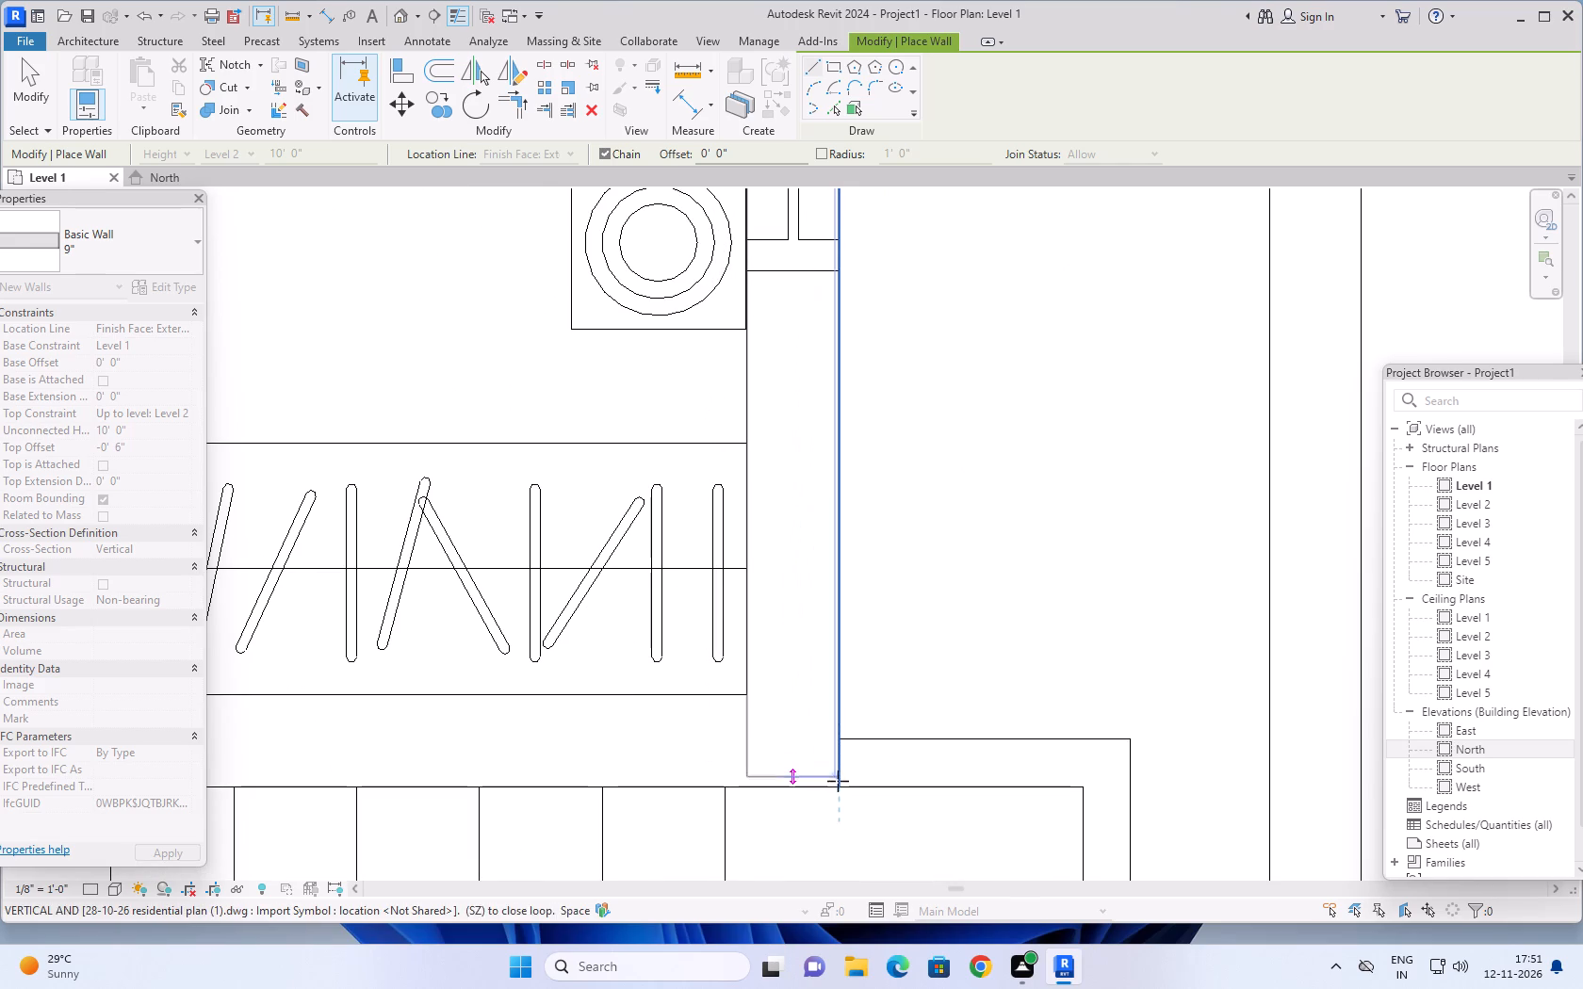
{"action": "left_click", "coordinate": [838, 786]}
{"action": "key", "text": "Escape"}
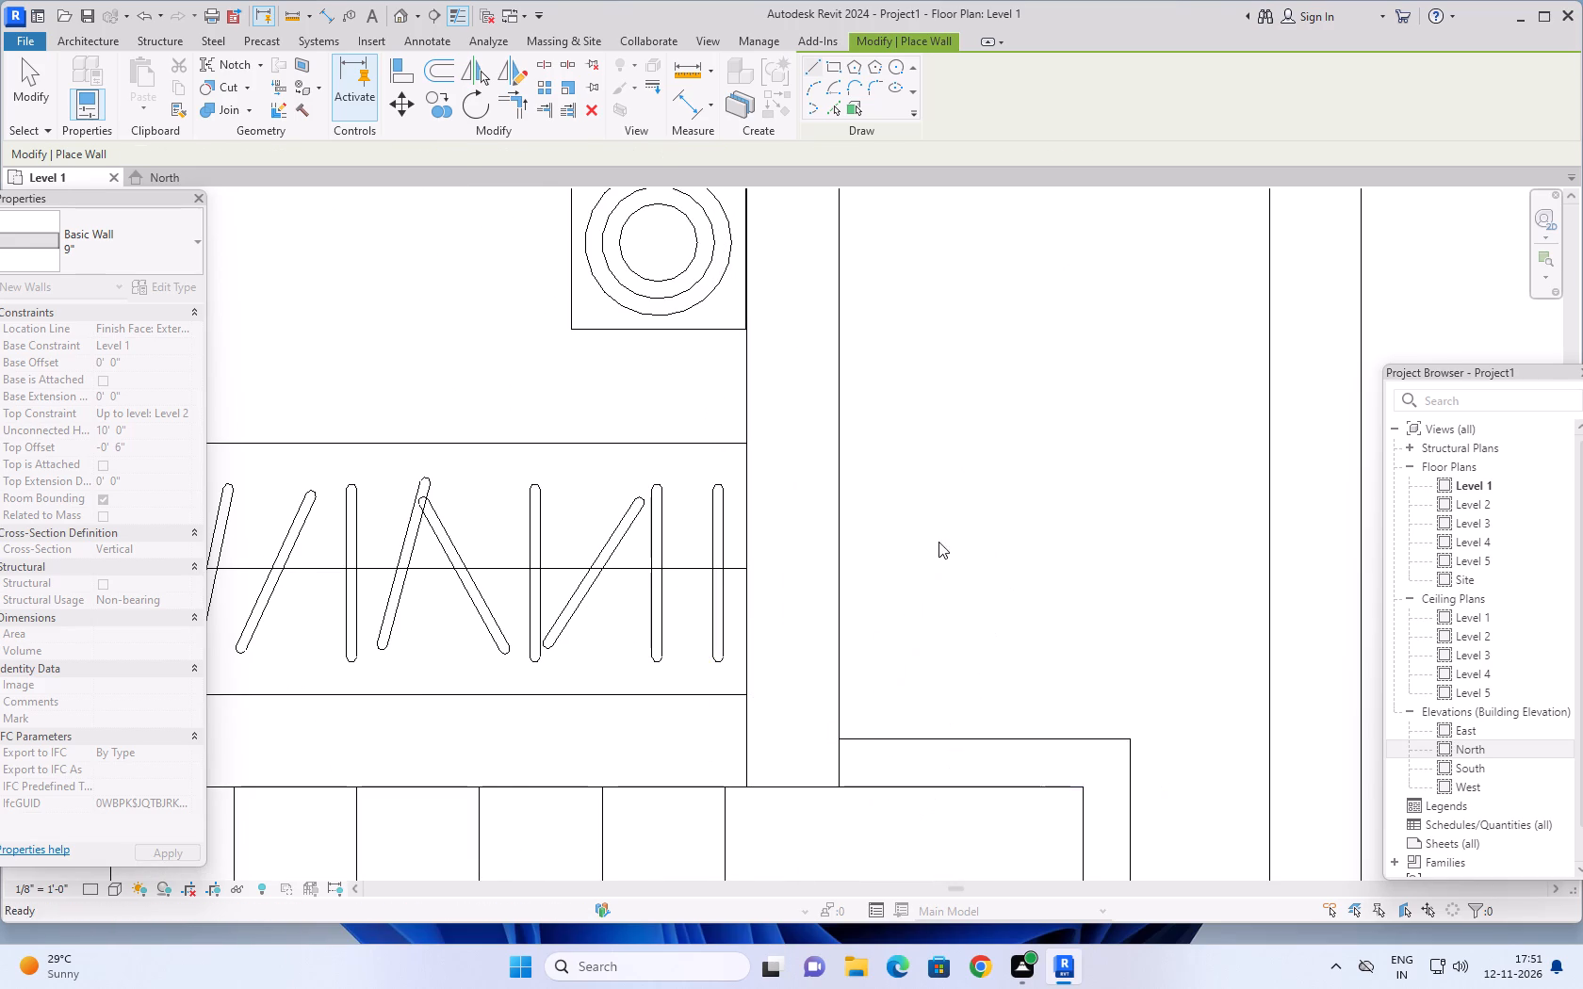
Draw the 9" wall between the bedroom's wardrobe and the staircase, about 6'-2" from the outer side wall to the wardrobe partition.
{"action": "scroll", "coordinate": [938, 542], "scroll_direction": "down", "scroll_amount": 9}
{"action": "middle_click_drag", "start_coordinate": [941, 553], "coordinate": [960, 524]}
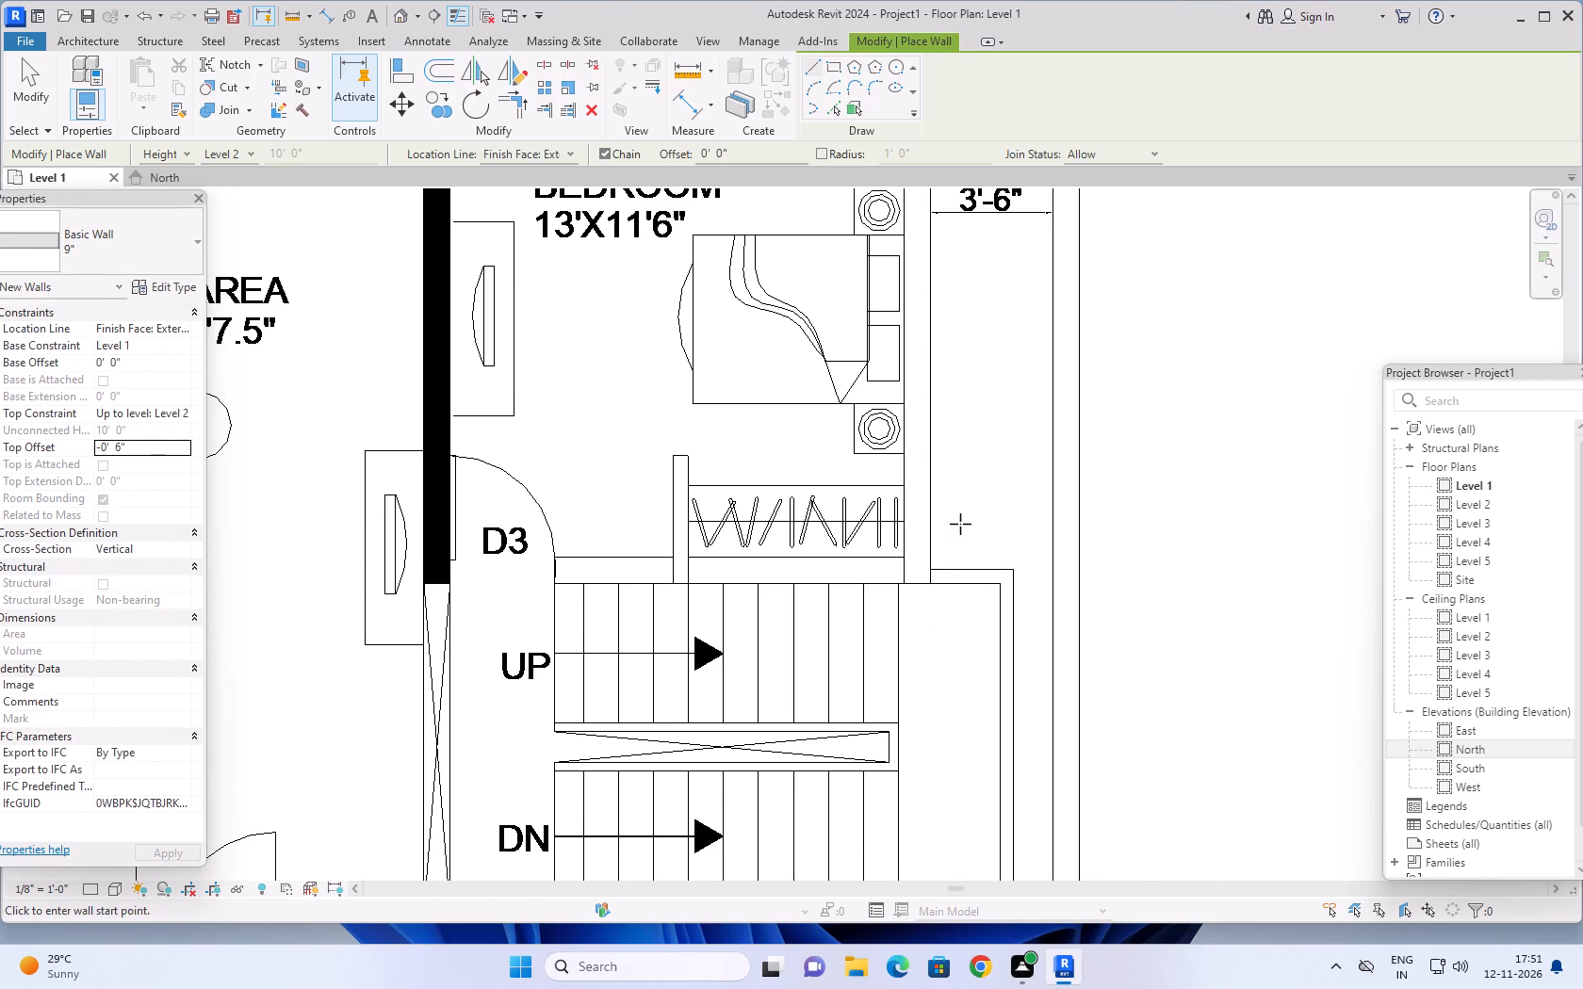
{"action": "scroll", "coordinate": [956, 528], "scroll_direction": "down", "scroll_amount": 3}
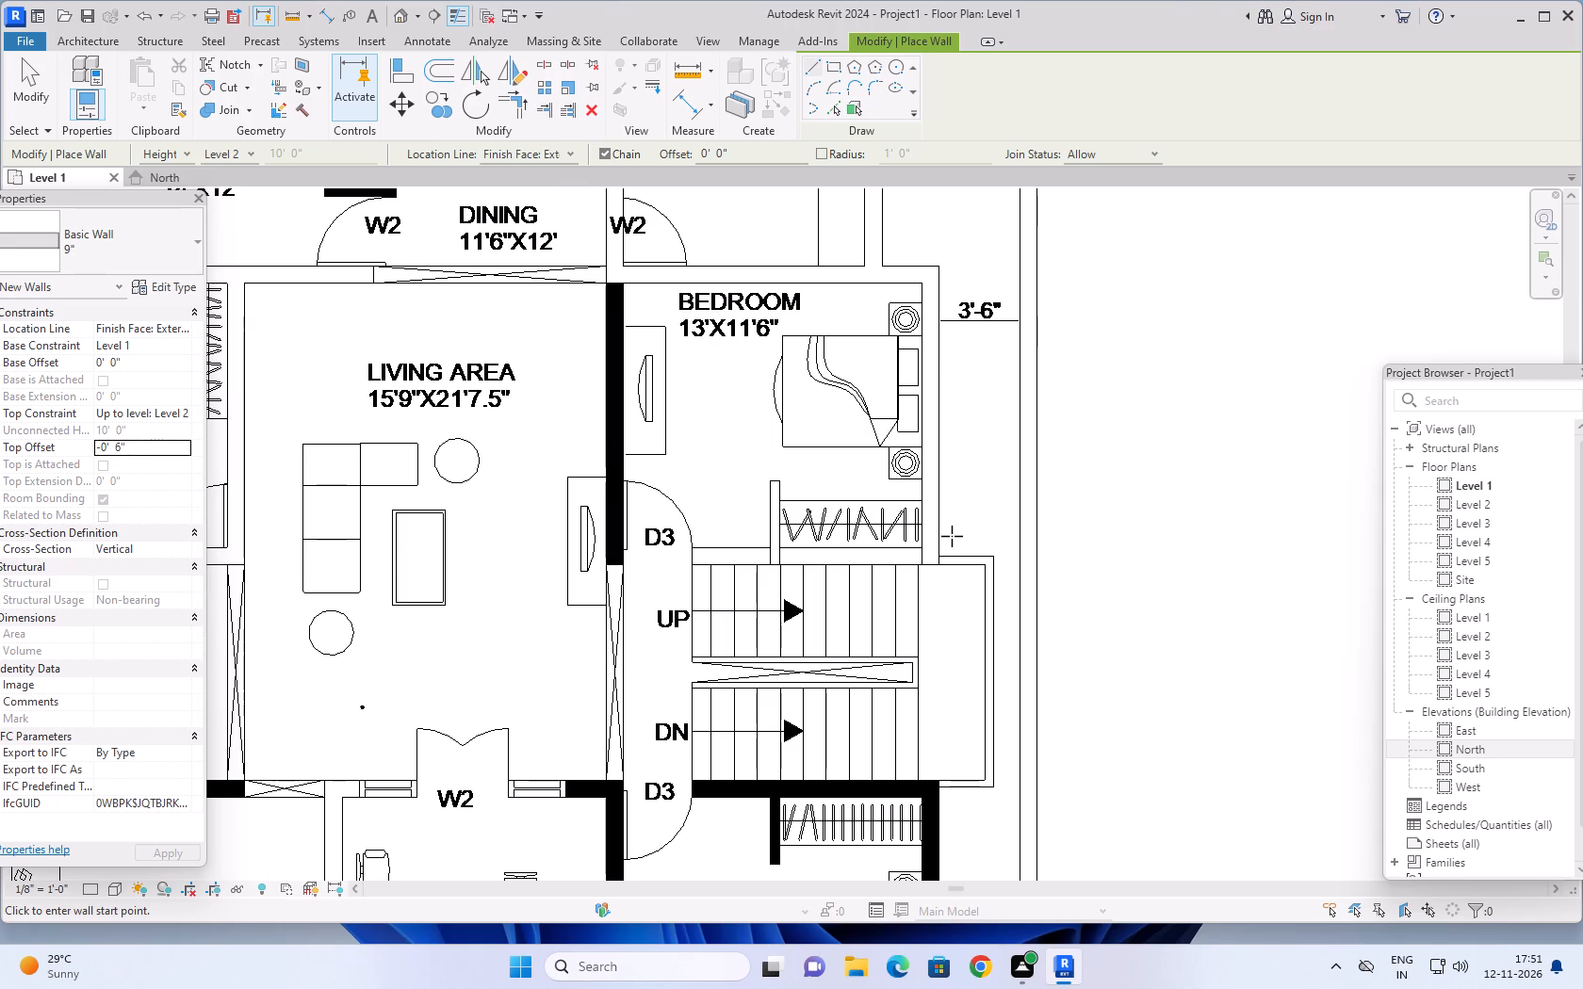
{"action": "scroll", "coordinate": [920, 573], "scroll_direction": "up", "scroll_amount": 4}
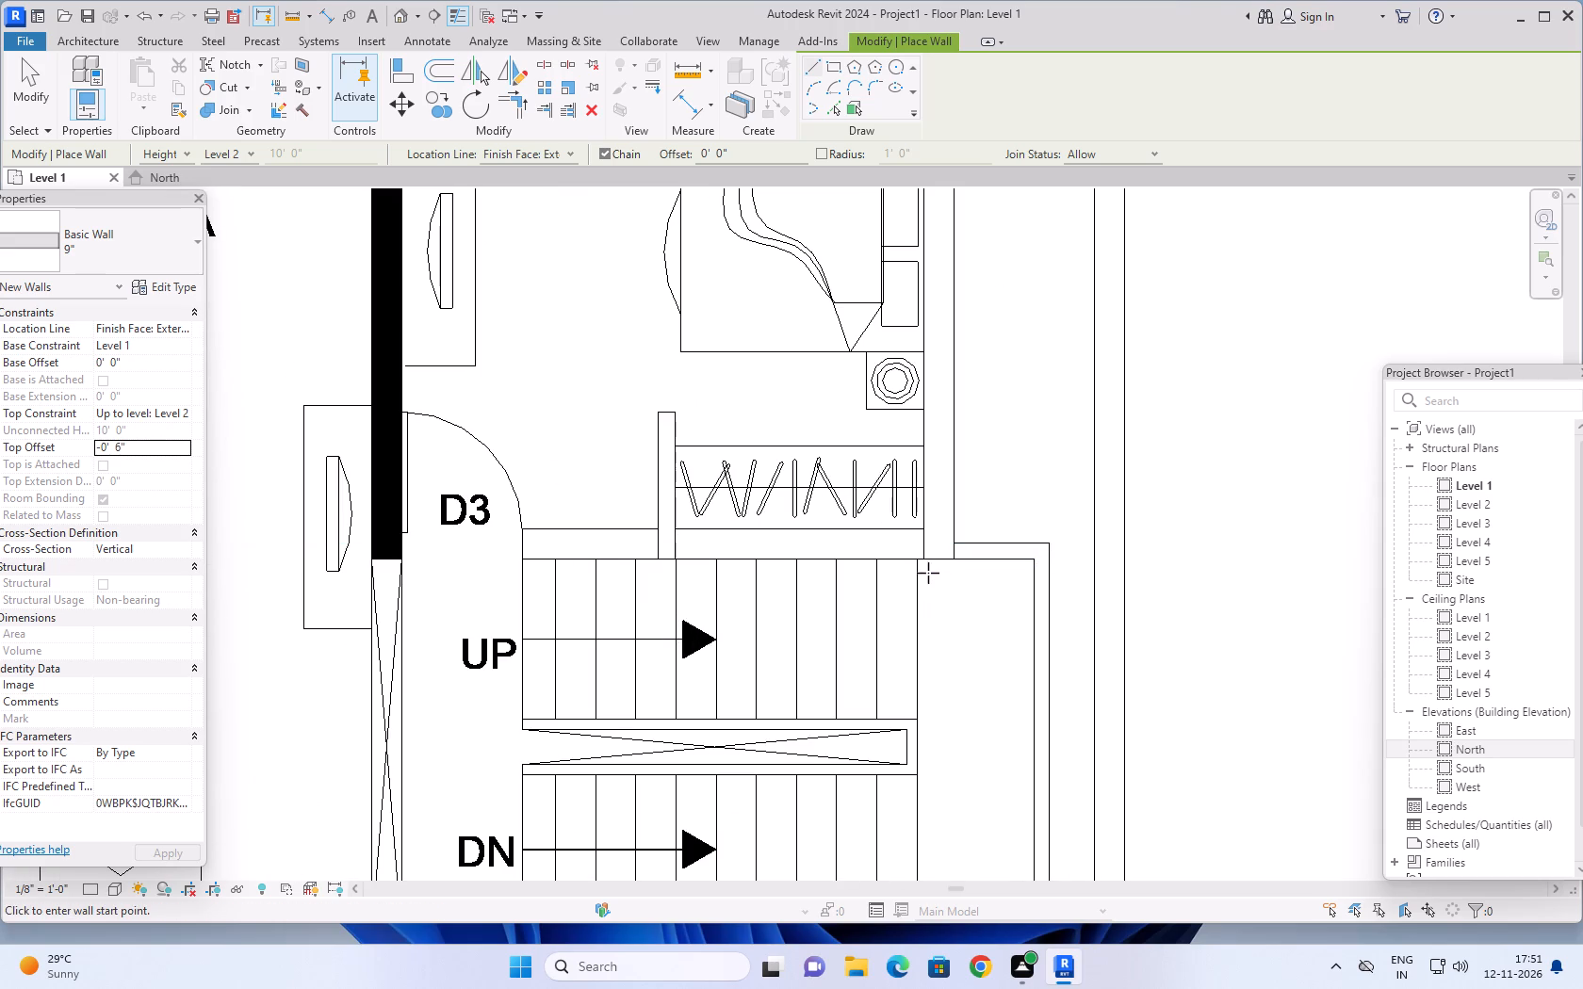
{"action": "left_click", "coordinate": [925, 559]}
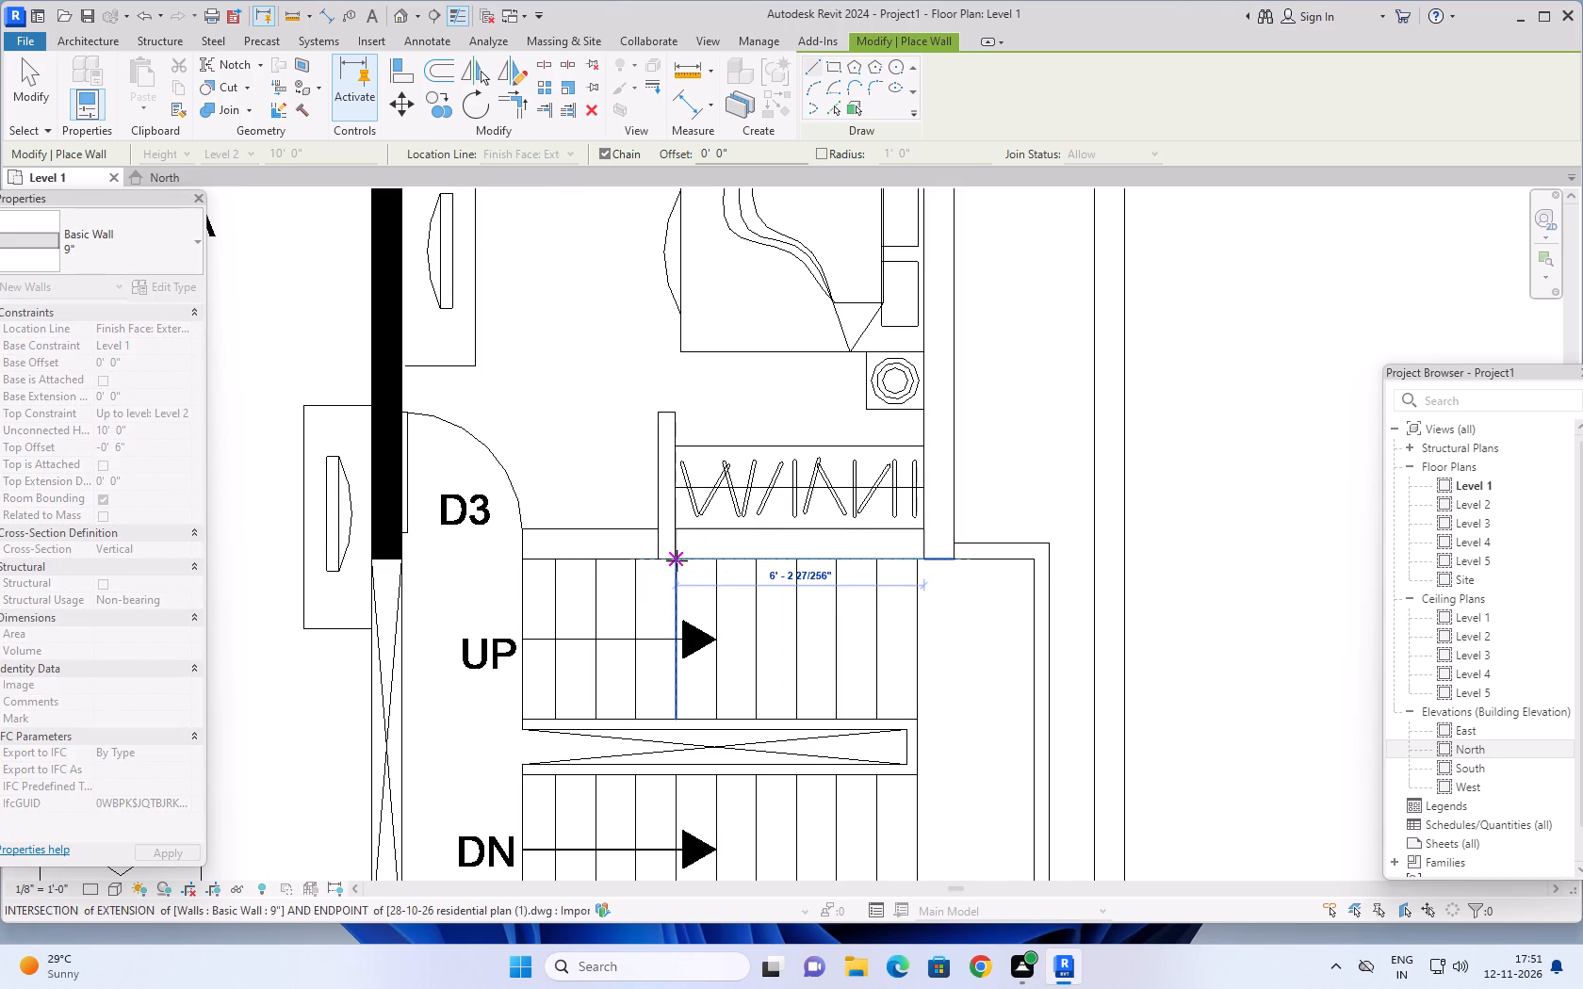
{"action": "left_click", "coordinate": [677, 560]}
{"action": "key", "text": "Escape"}
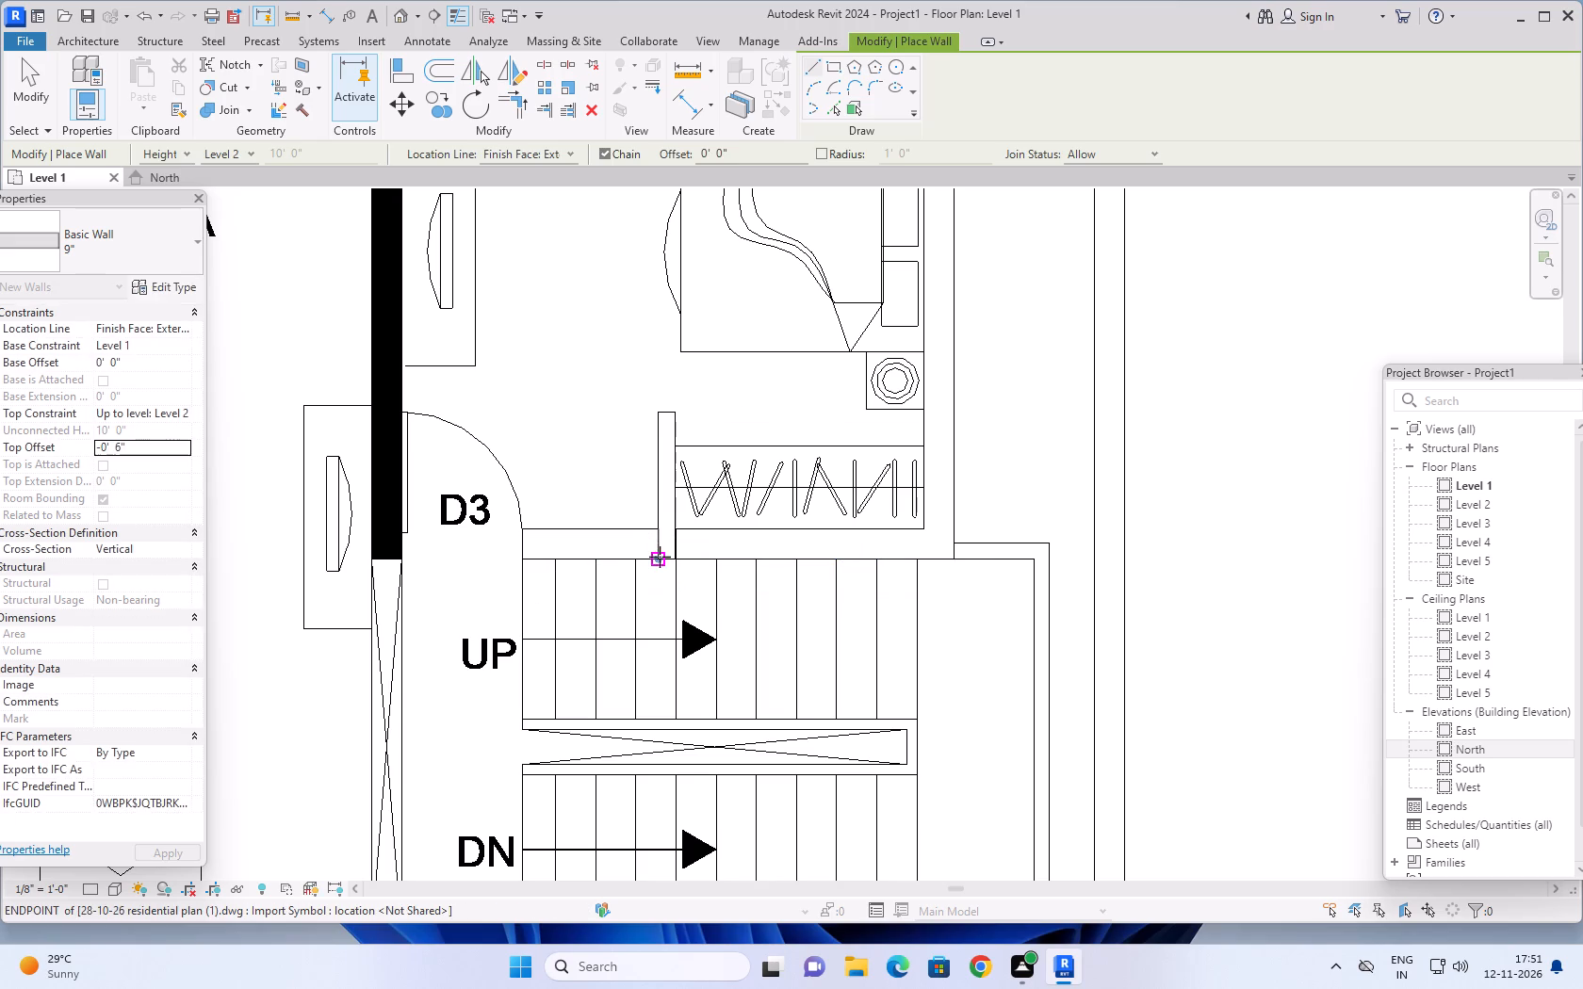
Draw the 9" wall between the 13'x11'6" bedroom and the staircase from the wardrobe partition past D3 to the living-area wall.
{"action": "left_click", "coordinate": [661, 558]}
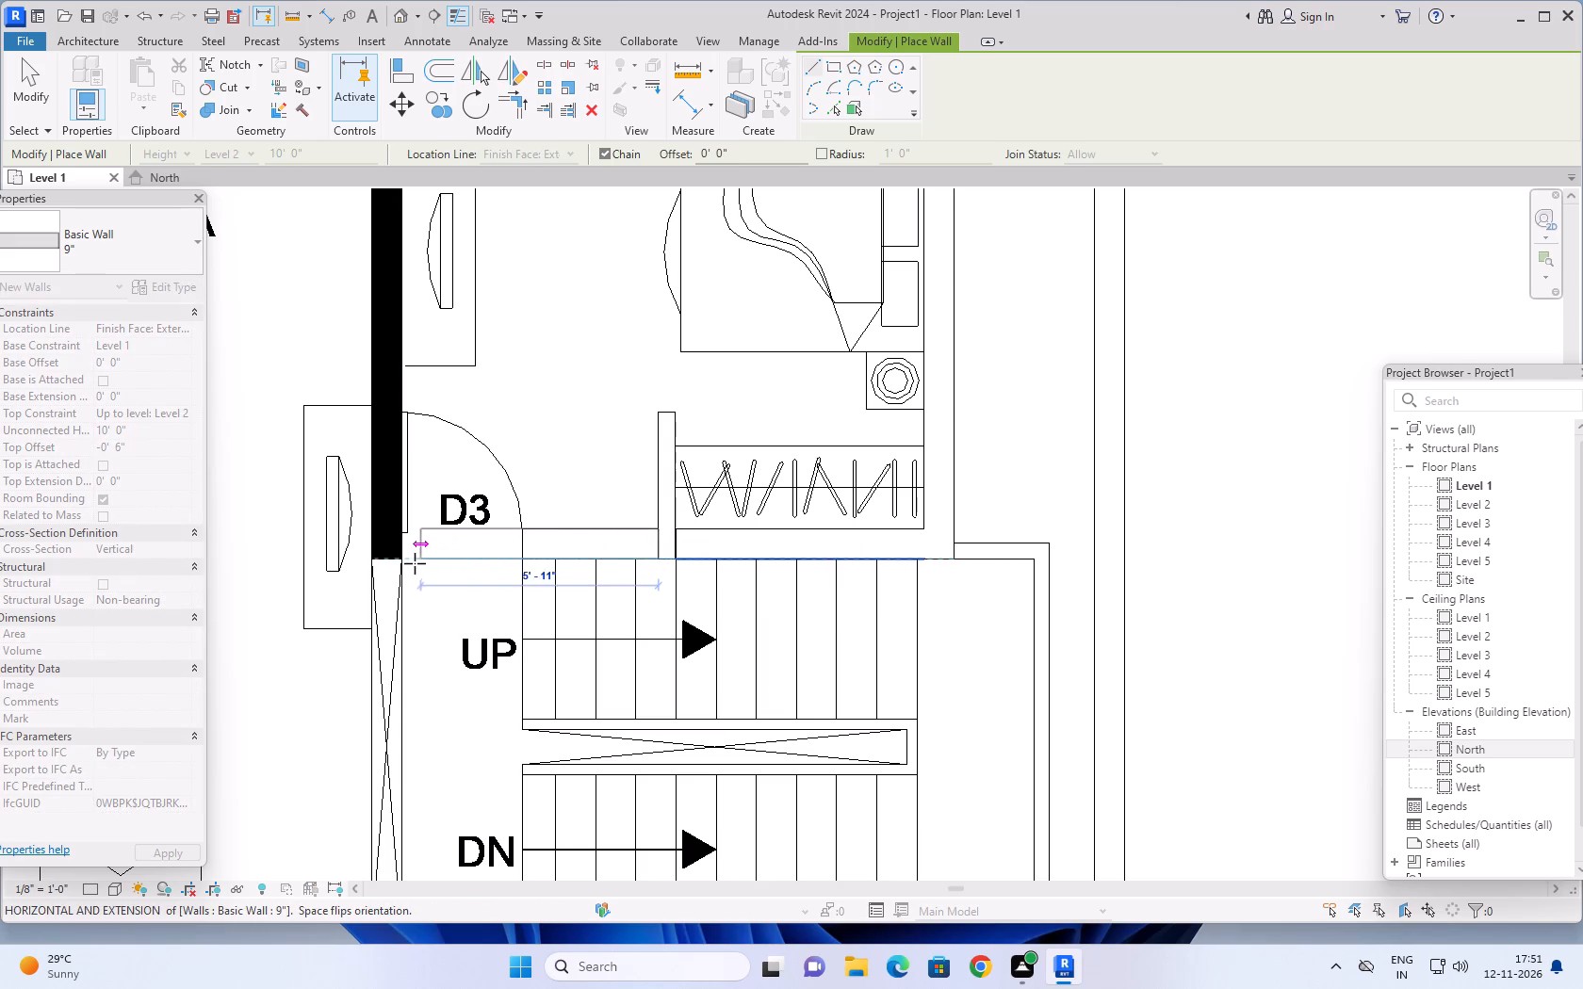
{"action": "left_click", "coordinate": [400, 563]}
{"action": "key", "text": "Escape"}
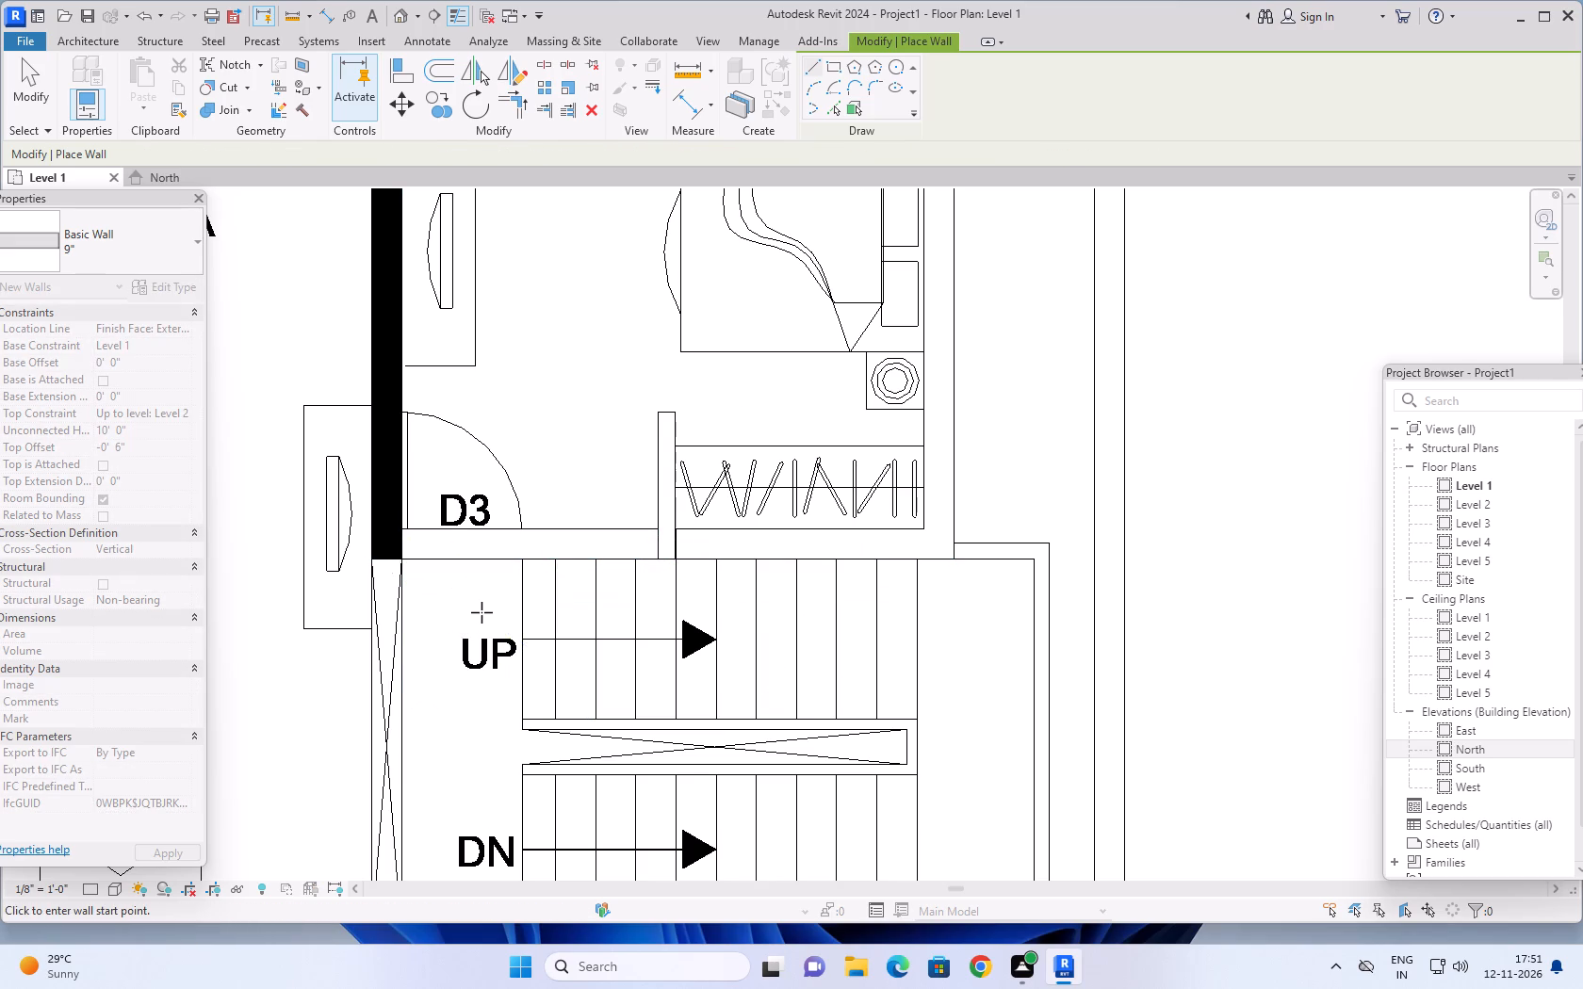
Draw the 9" wall between the living area and the 13'x11'6" bedroom, about 12'-3", from the kitchen-side wall to the staircase-side wall.
{"action": "scroll", "coordinate": [481, 612], "scroll_direction": "down", "scroll_amount": 5}
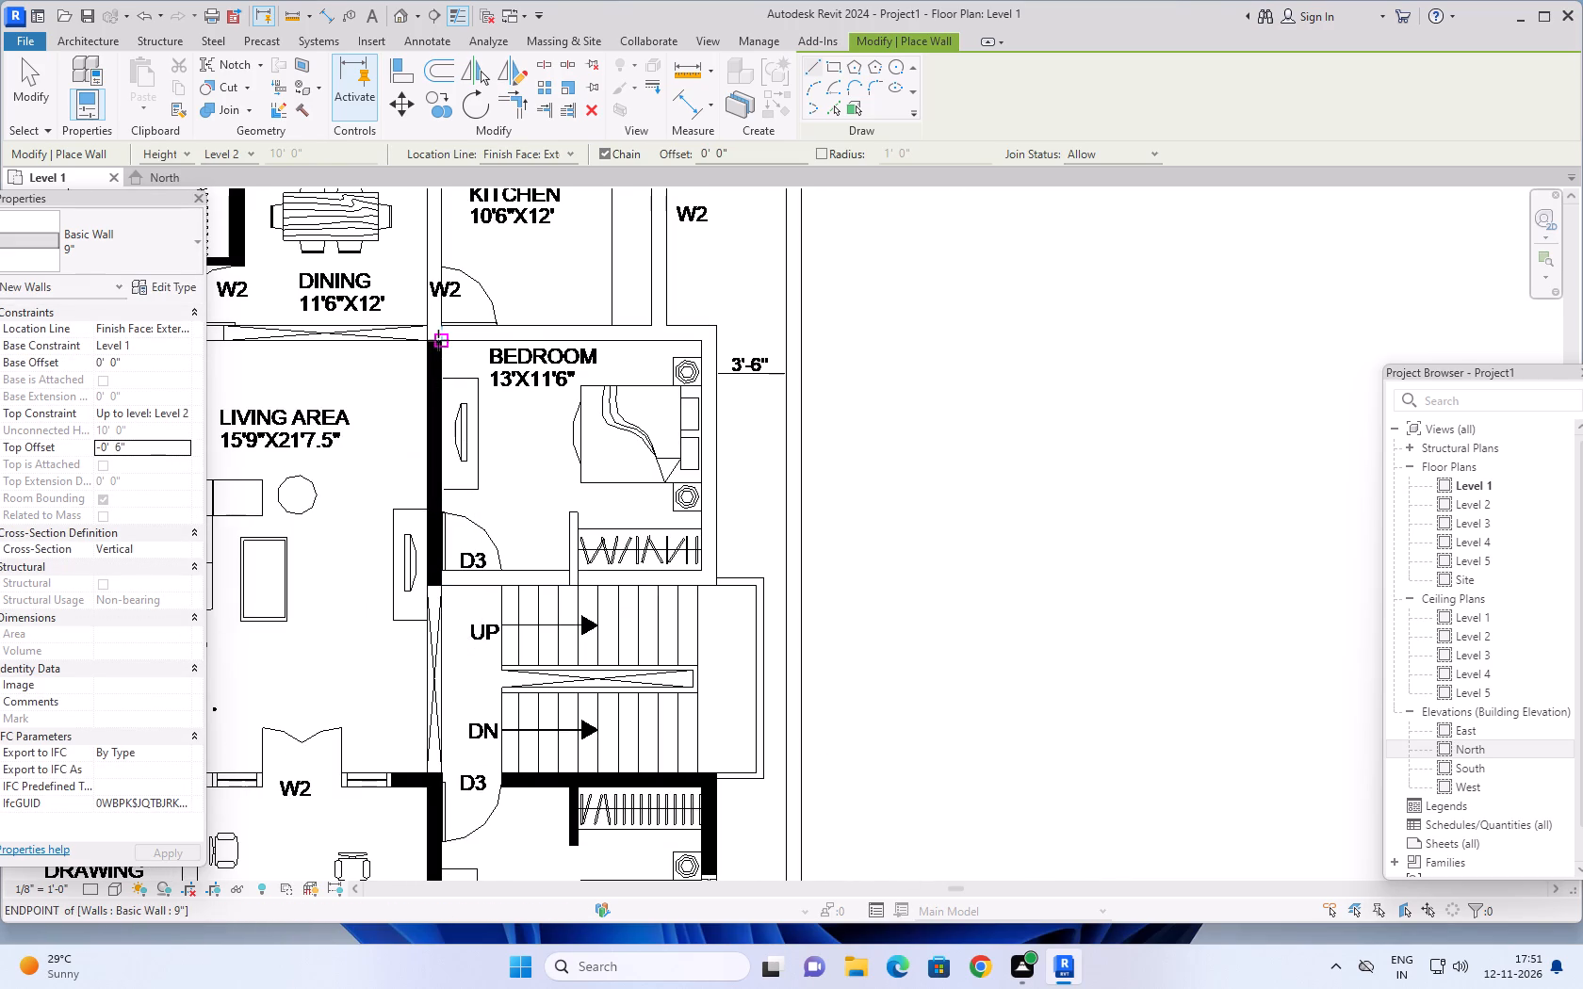
{"action": "left_click", "coordinate": [438, 340]}
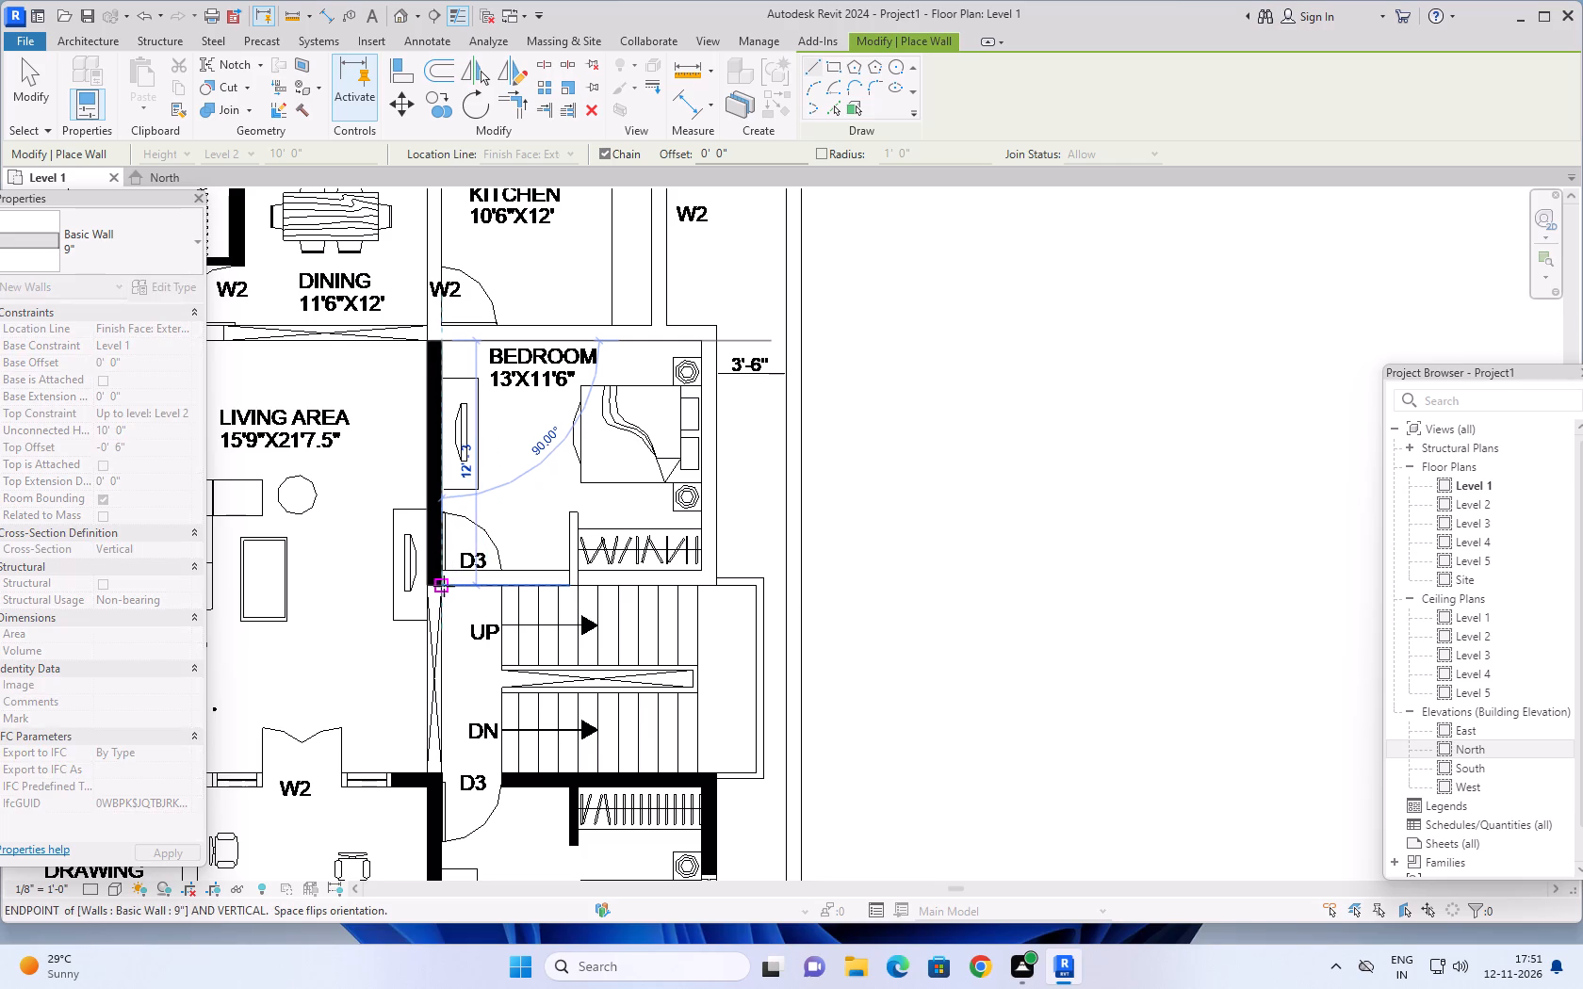
{"action": "left_click", "coordinate": [443, 586]}
{"action": "key", "text": "Escape"}
Draw the 9" outer side wall from the toilet's corner at V1 past W1 to the drawing room's verandah corner, flipped onto the plan.
{"action": "scroll", "coordinate": [462, 699], "scroll_direction": "down", "scroll_amount": 2}
{"action": "middle_click_drag", "start_coordinate": [463, 693], "coordinate": [481, 652]}
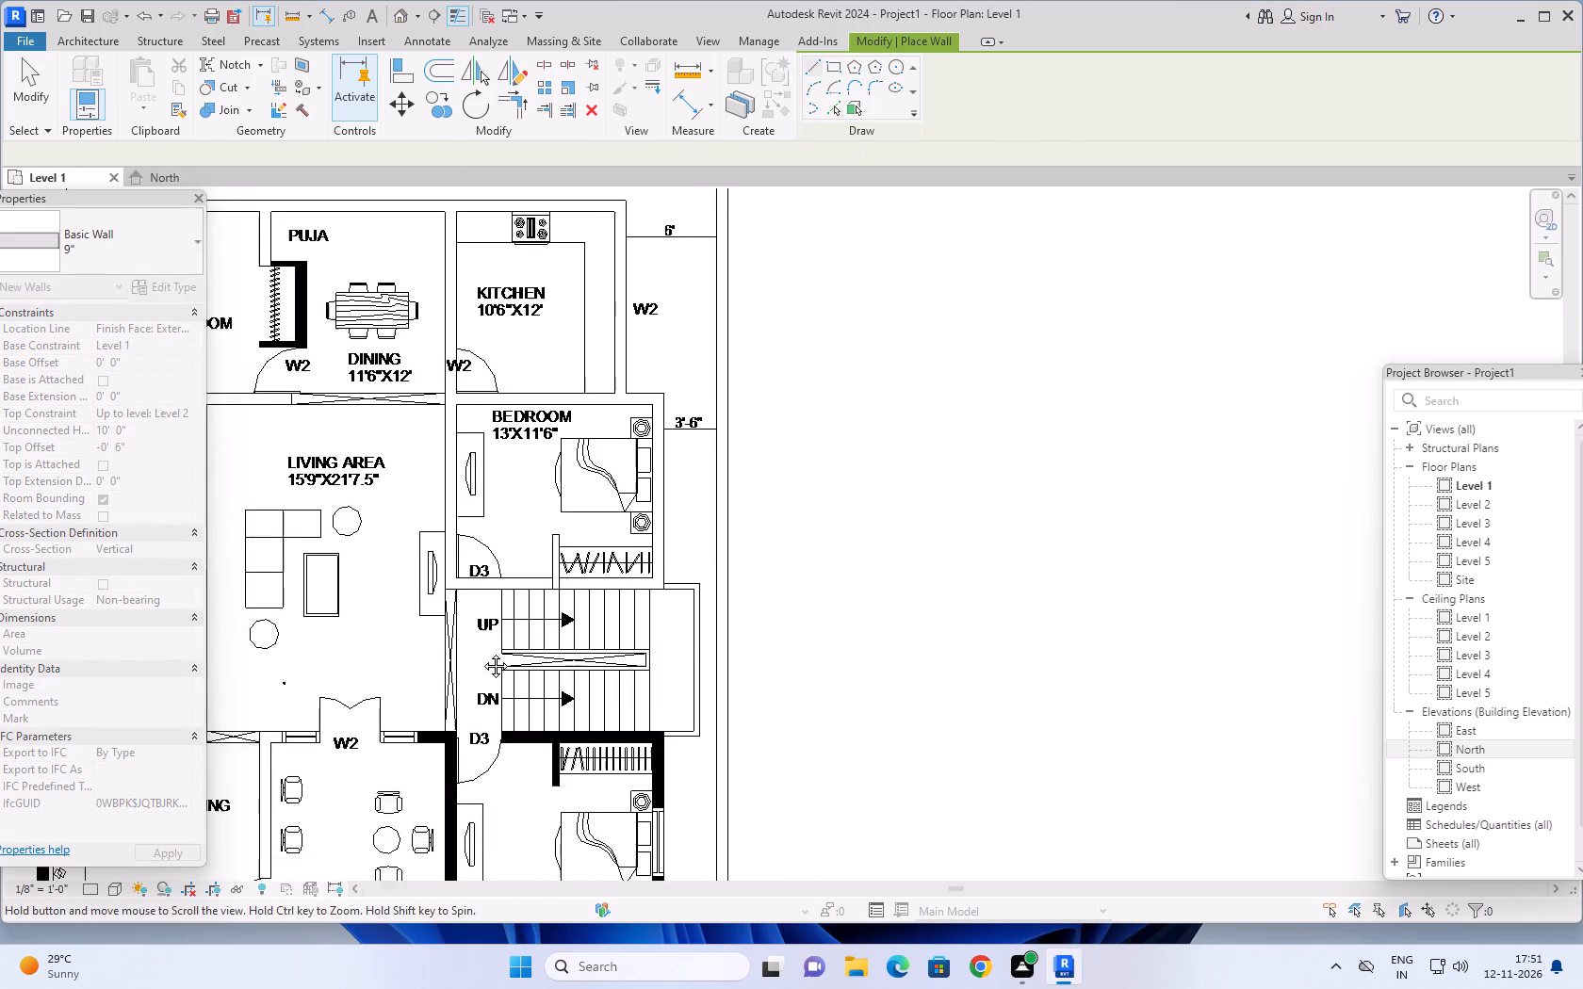
{"action": "middle_click_drag", "start_coordinate": [481, 652], "coordinate": [511, 578]}
{"action": "scroll", "coordinate": [514, 614], "scroll_direction": "down", "scroll_amount": 3}
{"action": "middle_click_drag", "start_coordinate": [514, 614], "coordinate": [856, 587]}
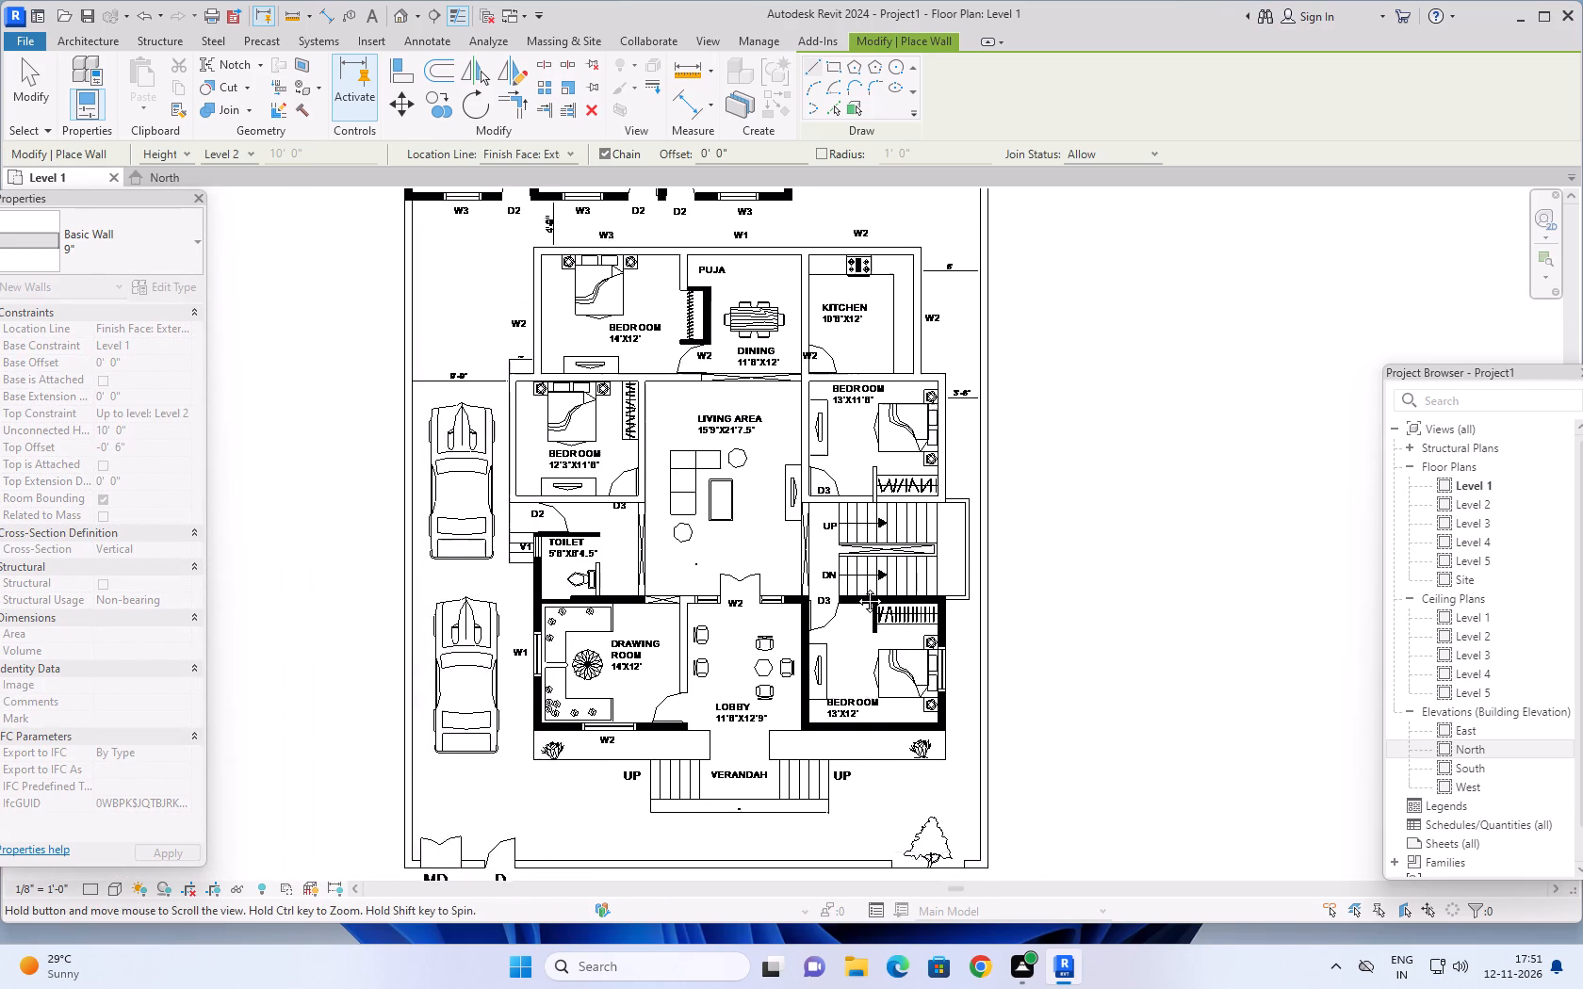
{"action": "middle_click_drag", "start_coordinate": [856, 587], "coordinate": [849, 624]}
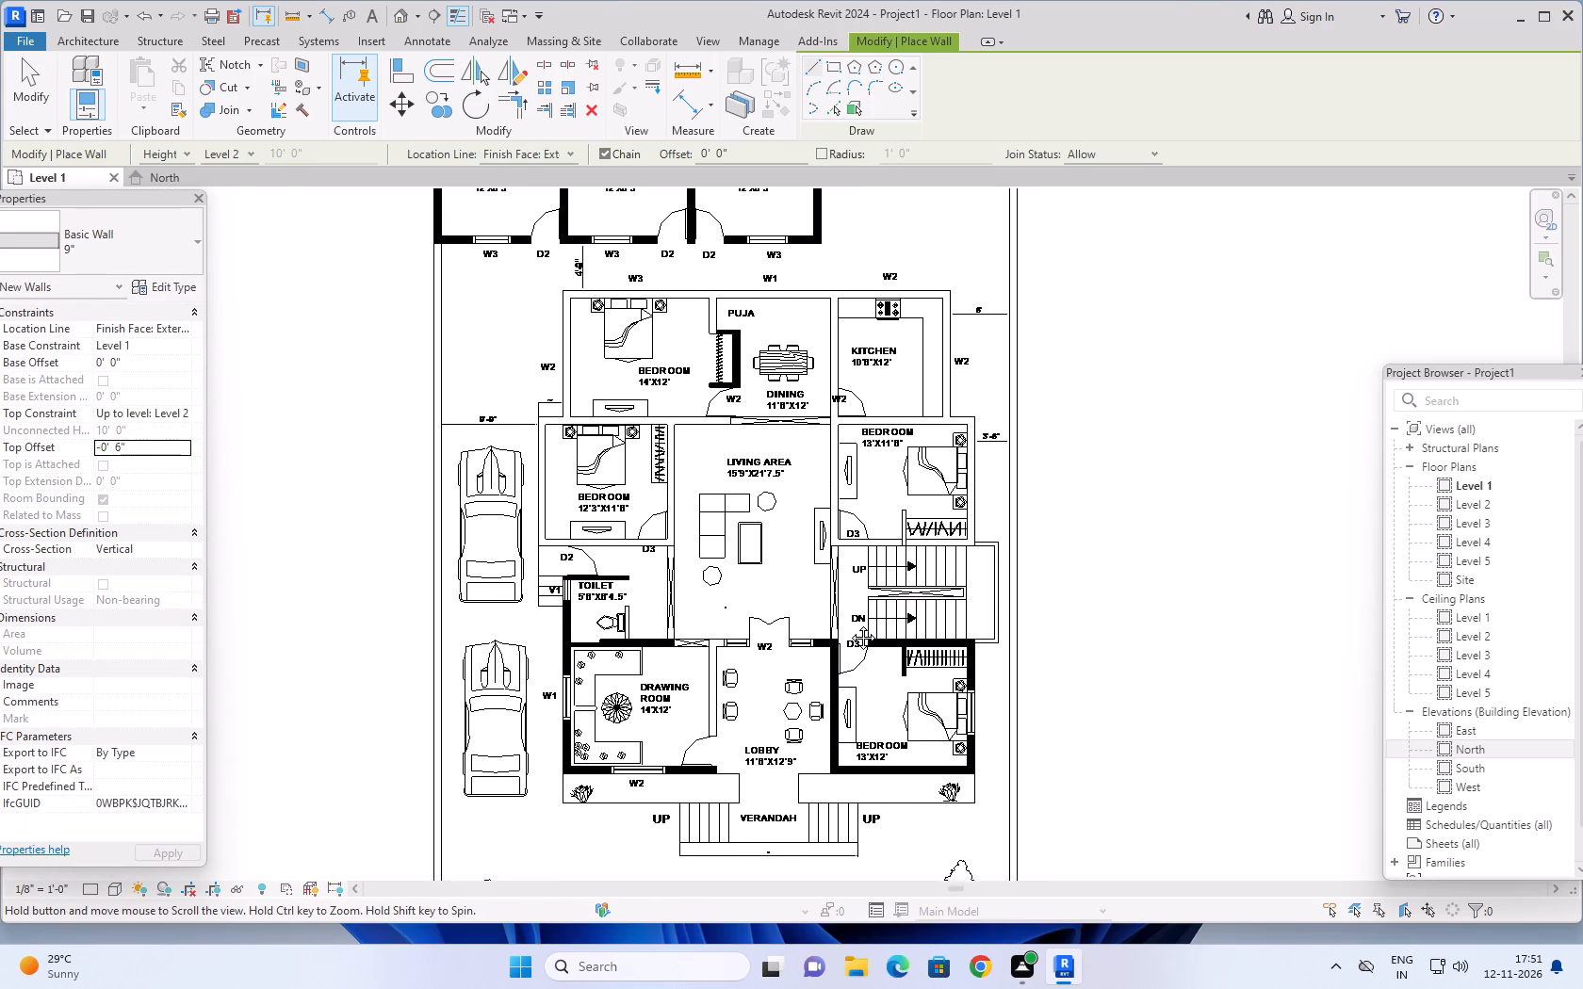
{"action": "middle_click_drag", "start_coordinate": [849, 624], "coordinate": [843, 627]}
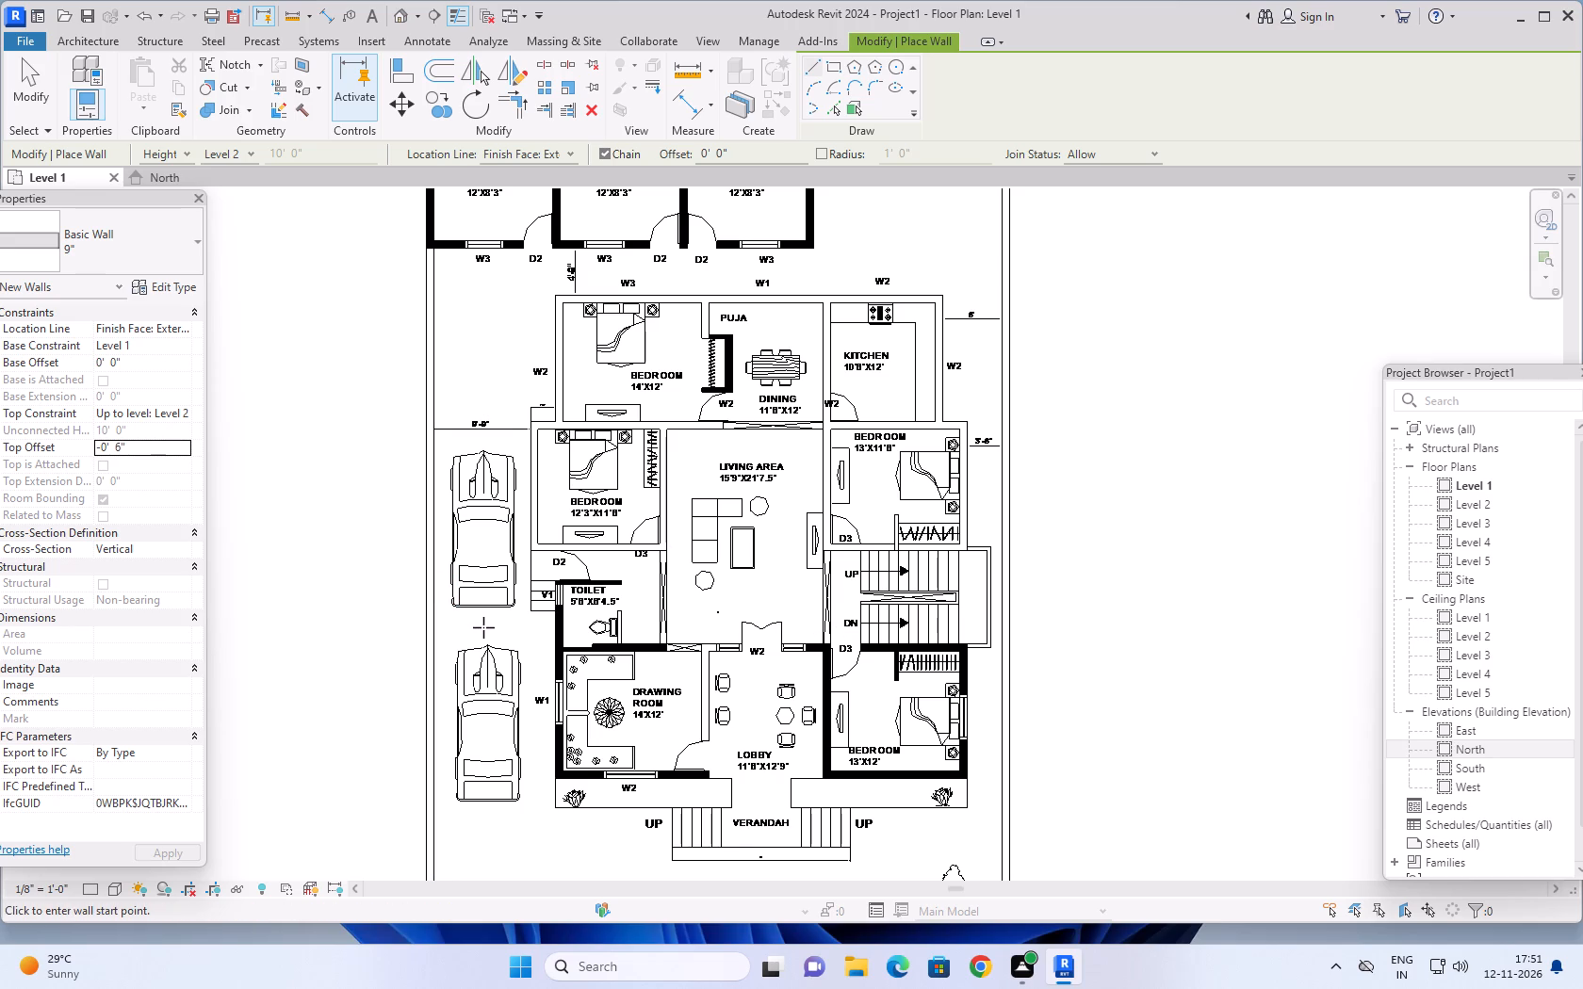
{"action": "scroll", "coordinate": [673, 566], "scroll_direction": "up", "scroll_amount": 2}
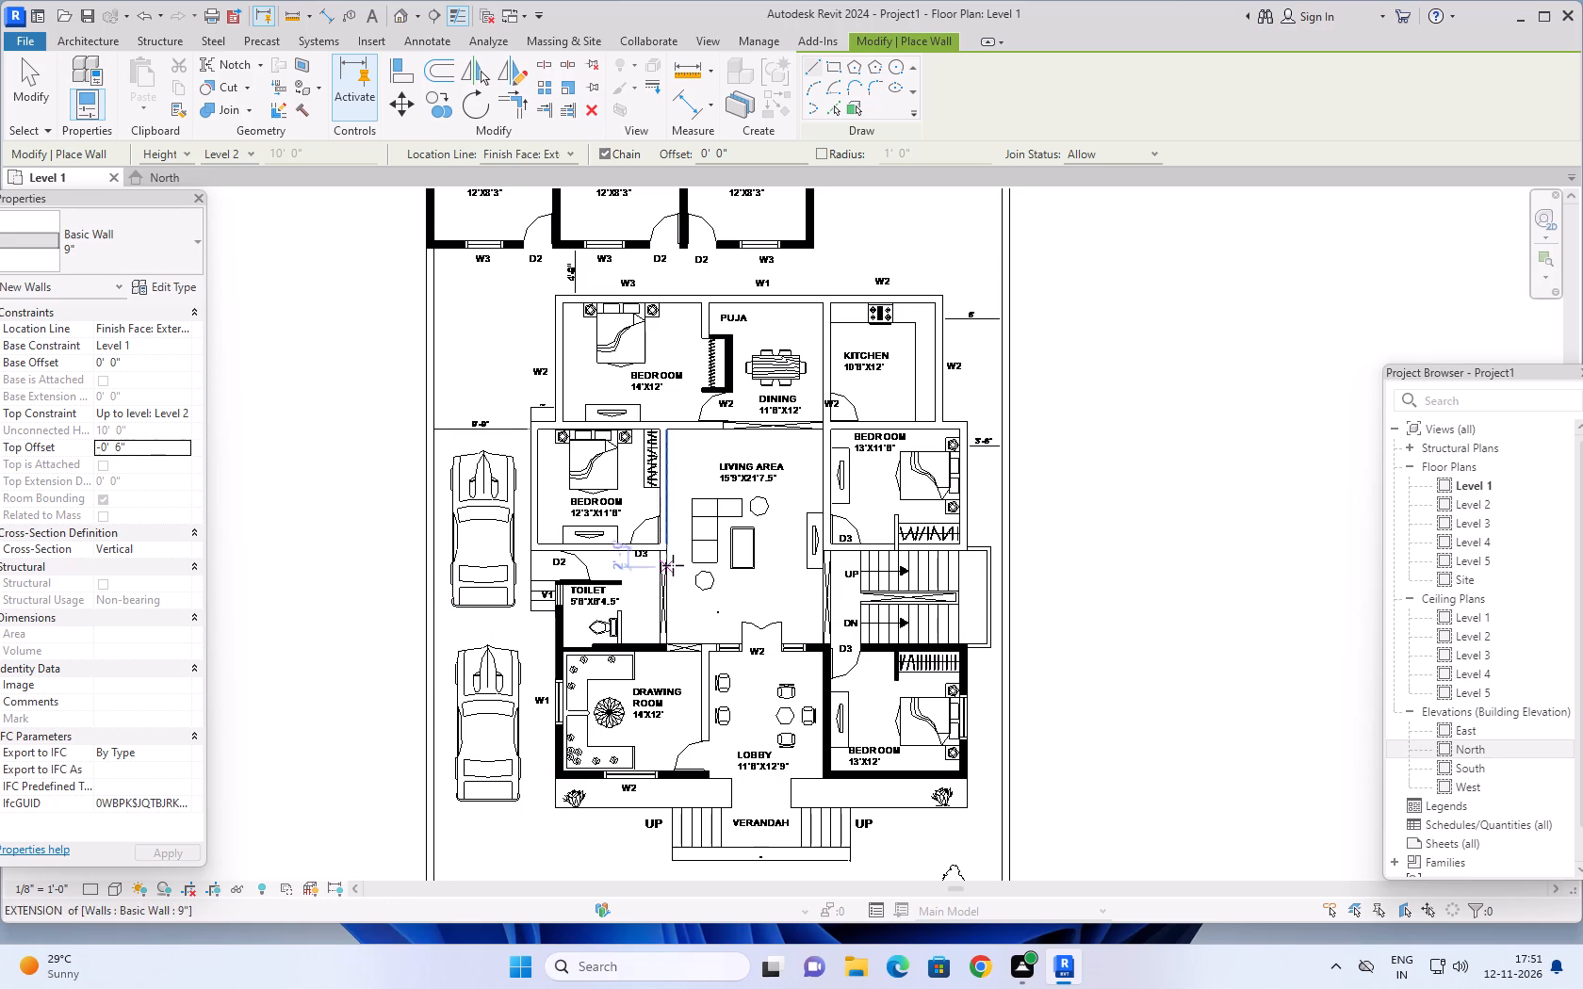
{"action": "scroll", "coordinate": [673, 565], "scroll_direction": "up", "scroll_amount": 4}
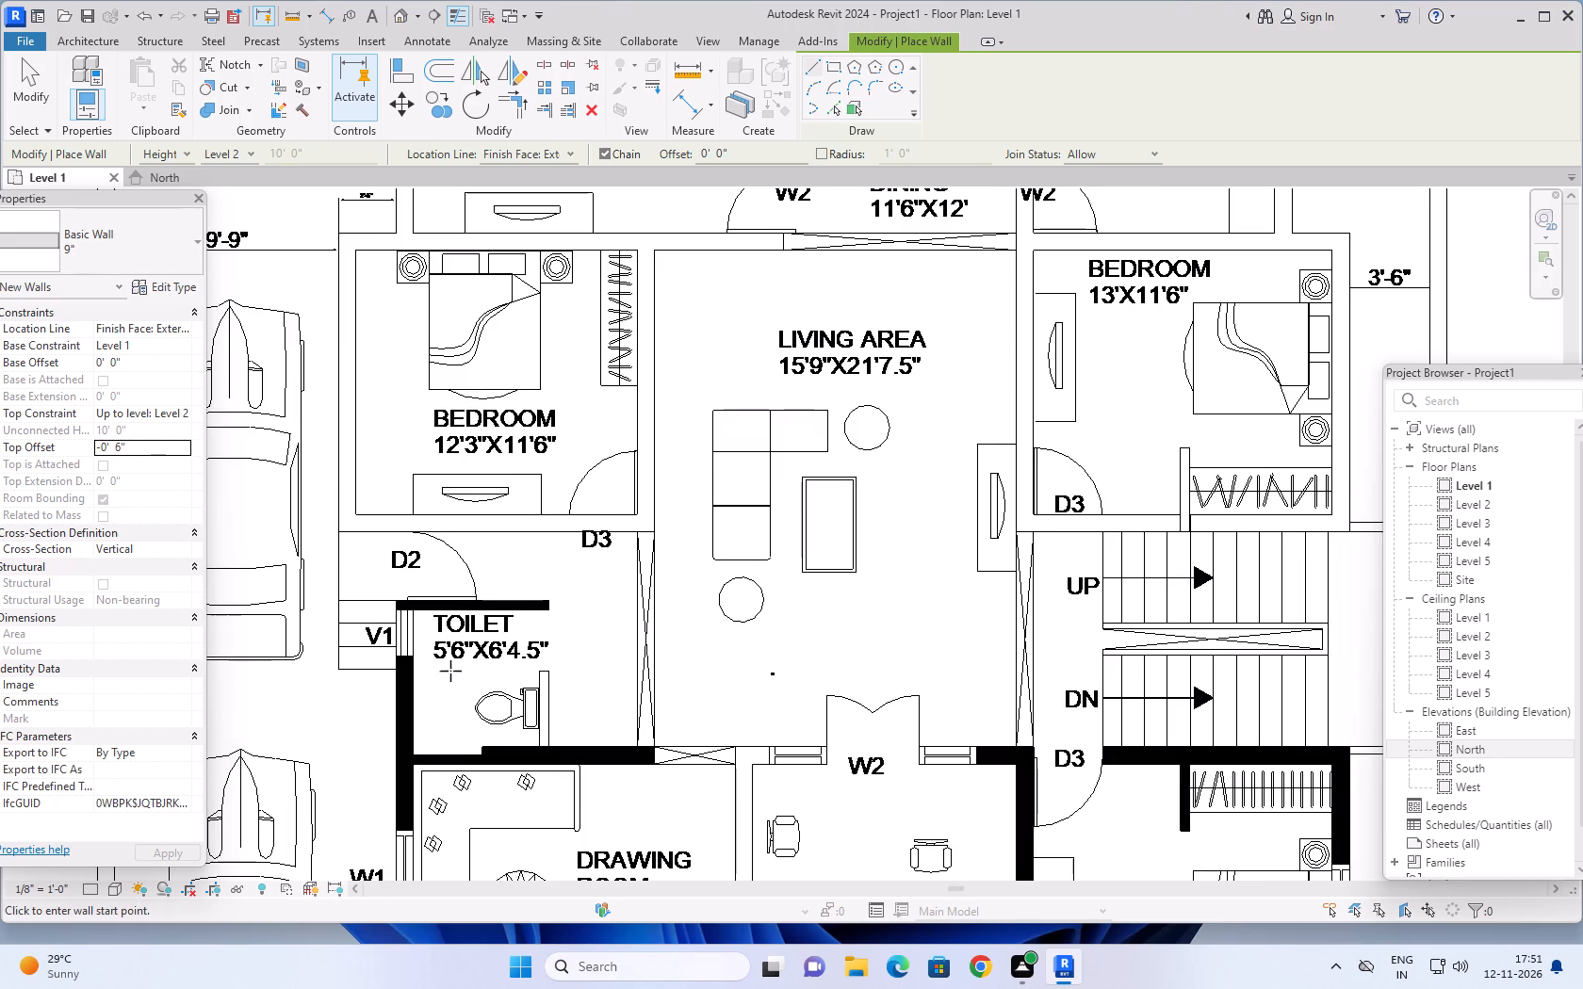
{"action": "scroll", "coordinate": [393, 640], "scroll_direction": "up", "scroll_amount": 9}
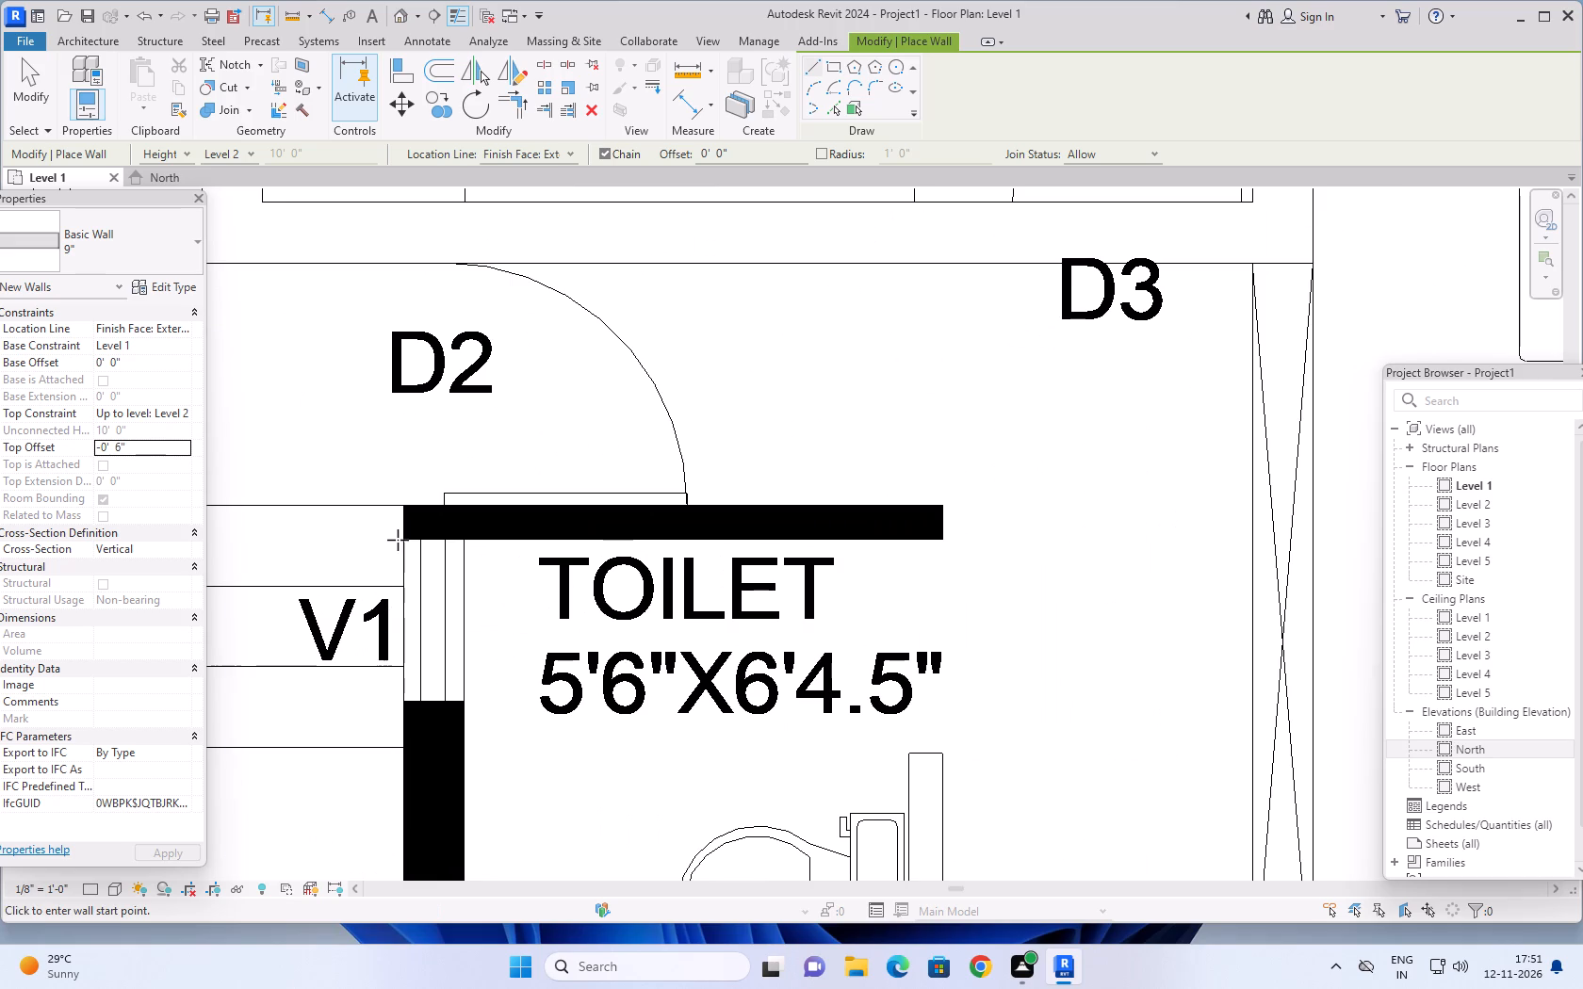
{"action": "left_click", "coordinate": [400, 539]}
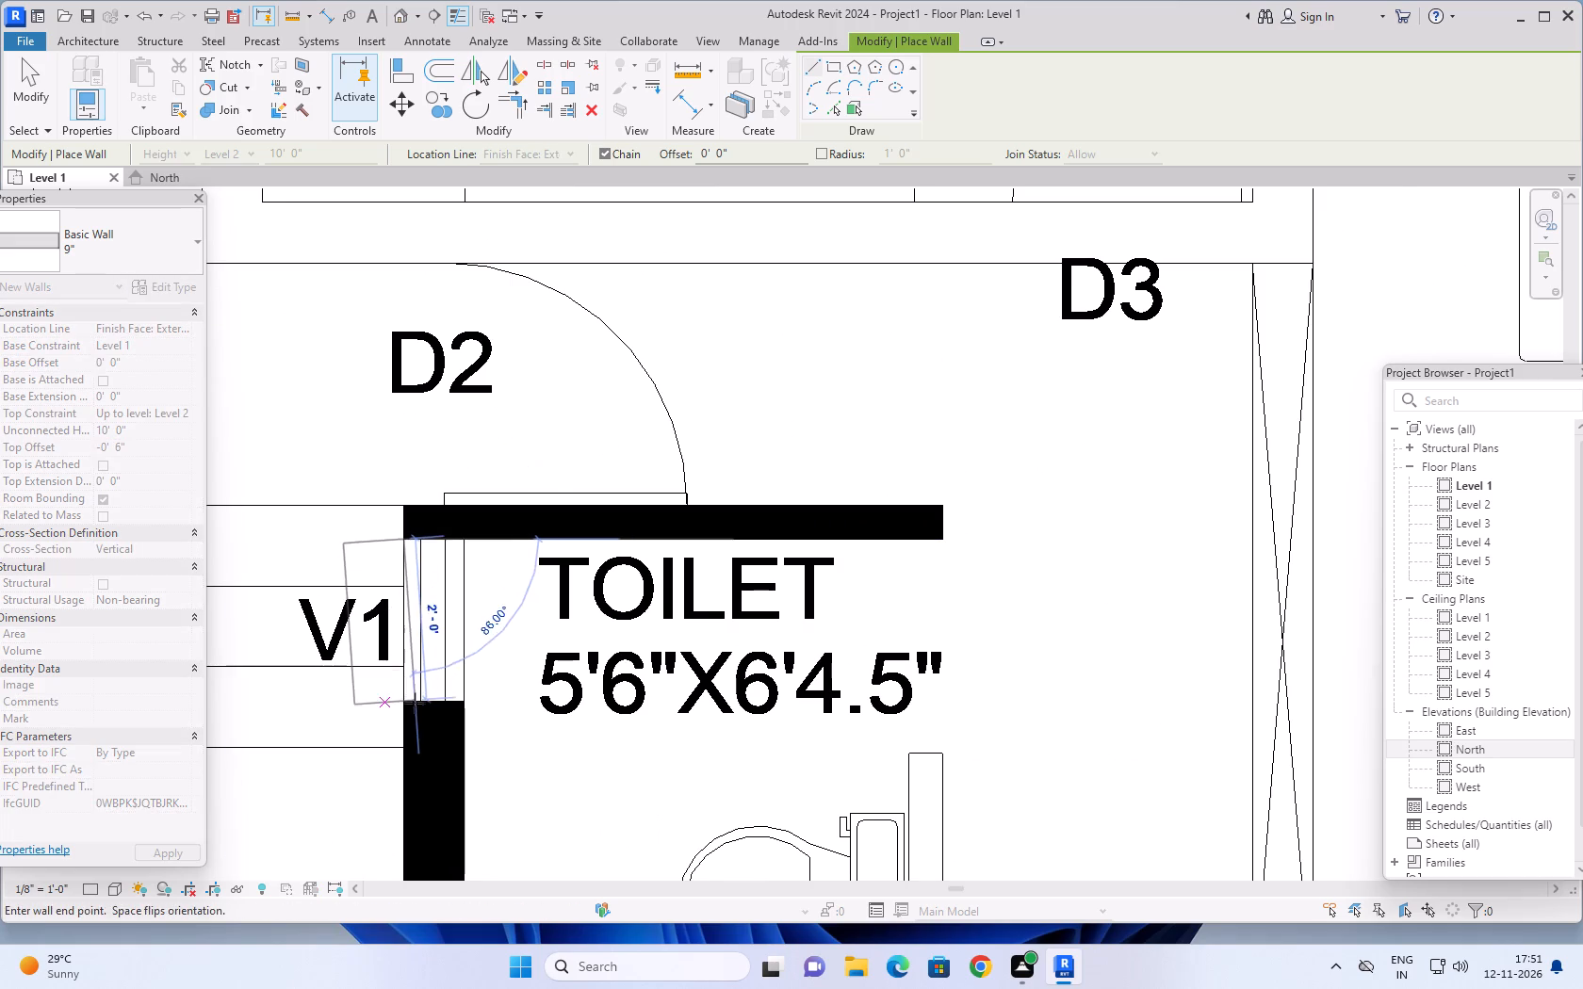
{"action": "scroll", "coordinate": [411, 705], "scroll_direction": "down", "scroll_amount": 3}
{"action": "middle_click_drag", "start_coordinate": [409, 711], "coordinate": [438, 422]}
{"action": "key", "text": "space"}
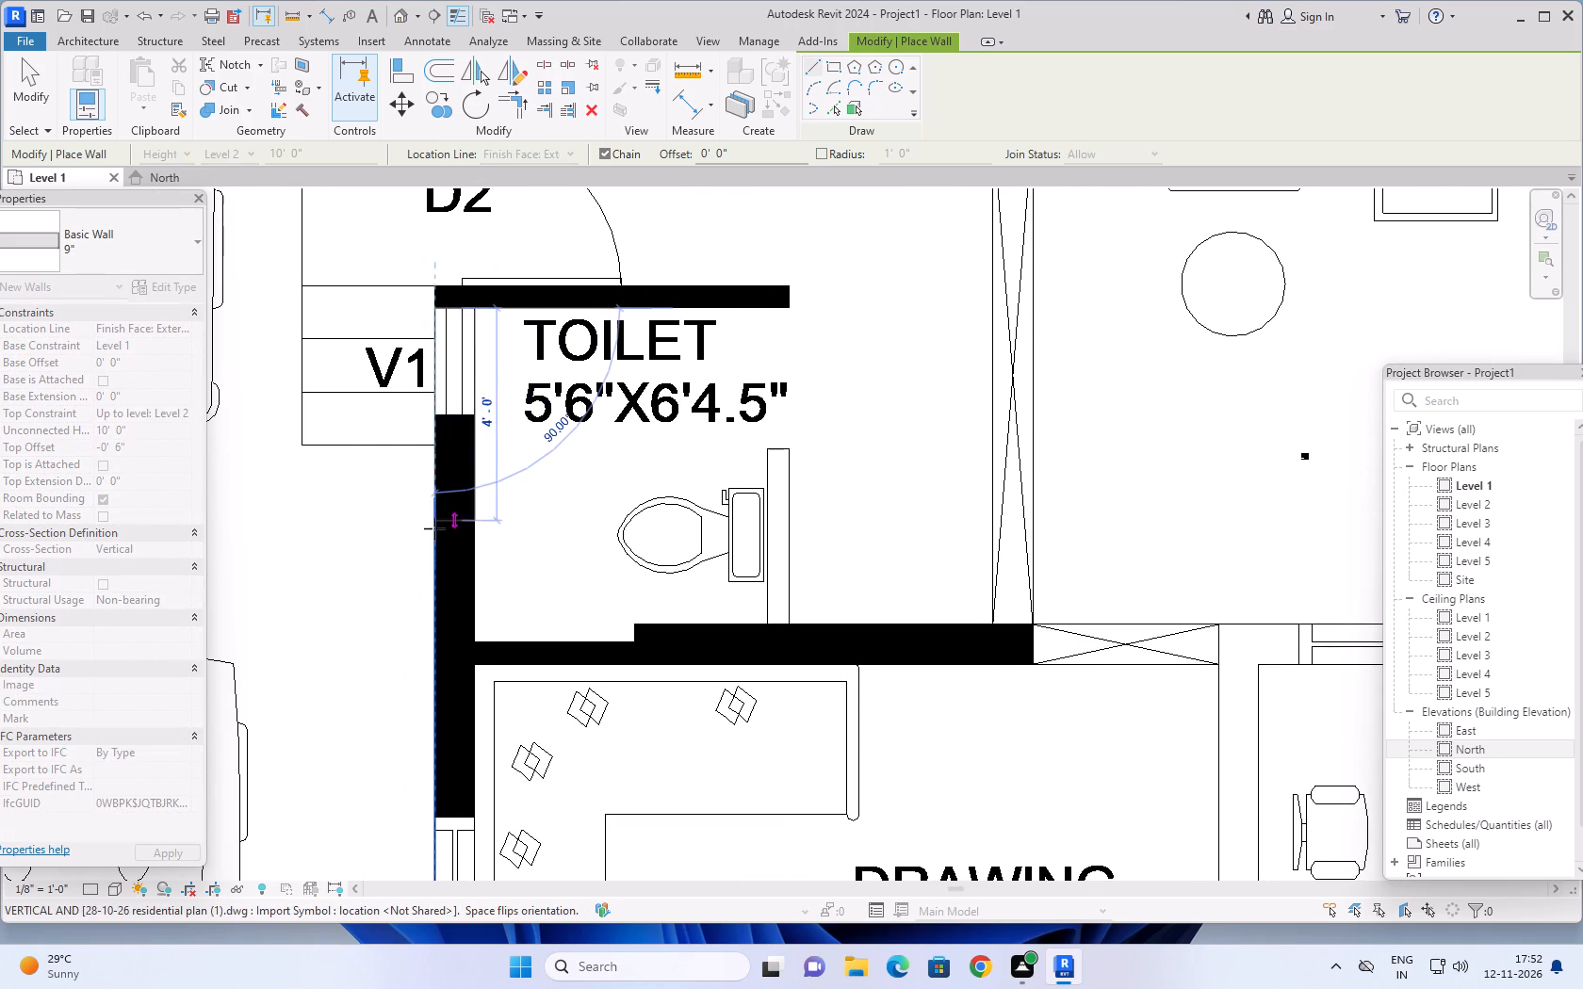
{"action": "middle_click_drag", "start_coordinate": [428, 683], "coordinate": [464, 297]}
{"action": "scroll", "coordinate": [443, 512], "scroll_direction": "down", "scroll_amount": 4}
{"action": "middle_click_drag", "start_coordinate": [454, 582], "coordinate": [470, 462]}
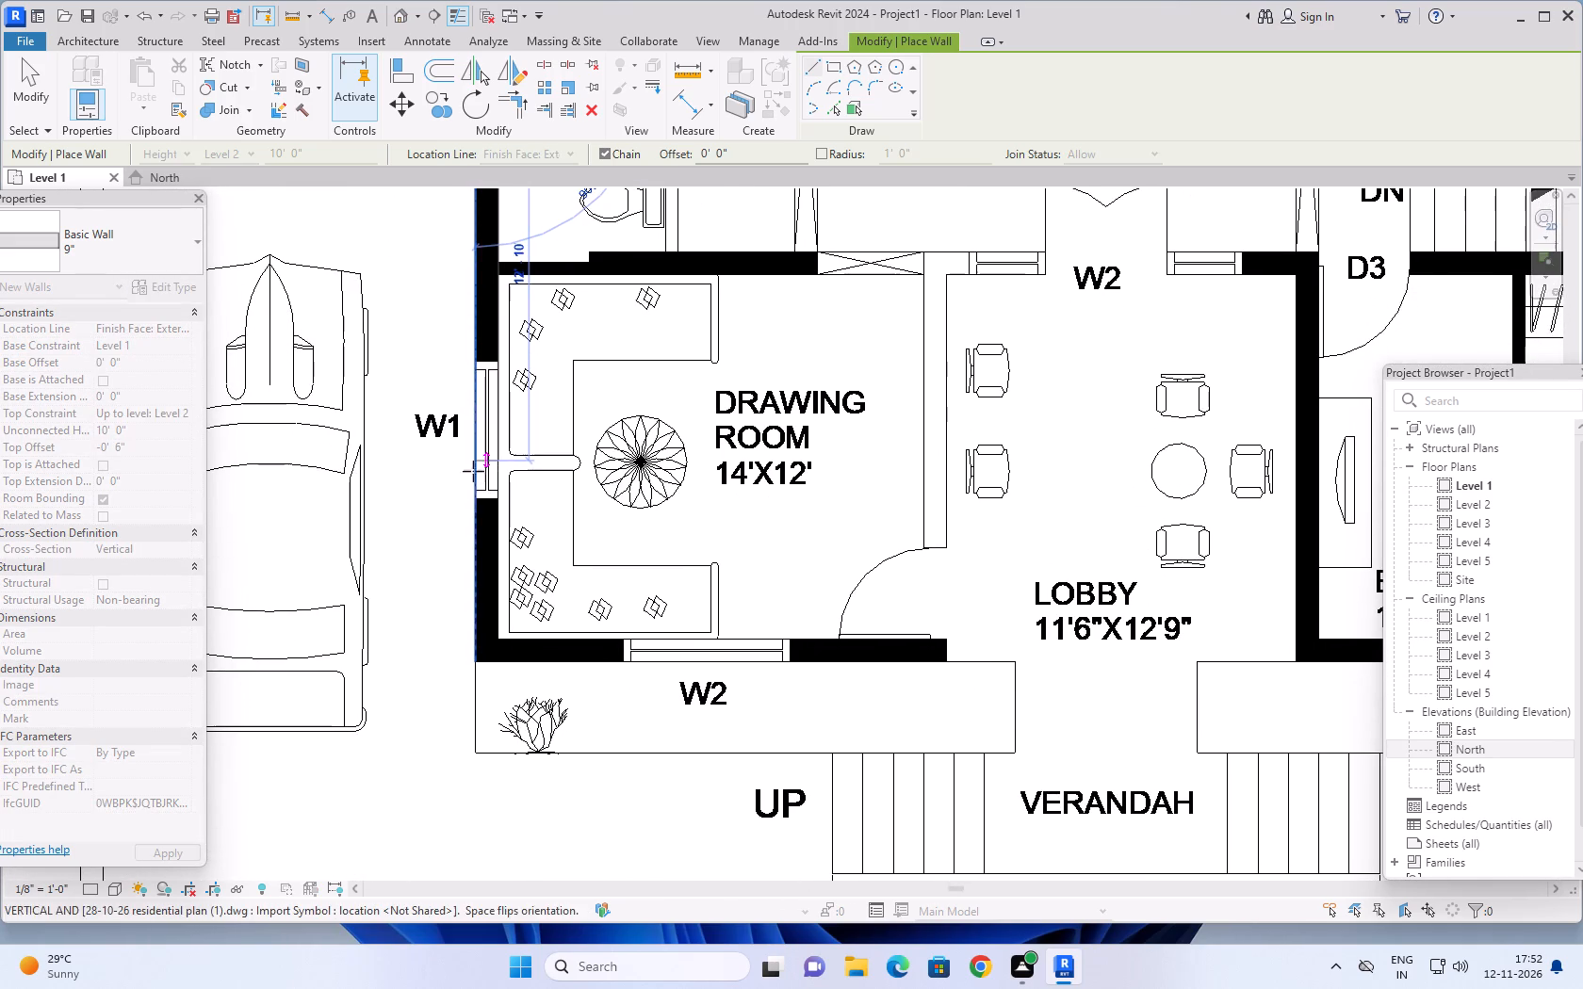
{"action": "left_click", "coordinate": [471, 662]}
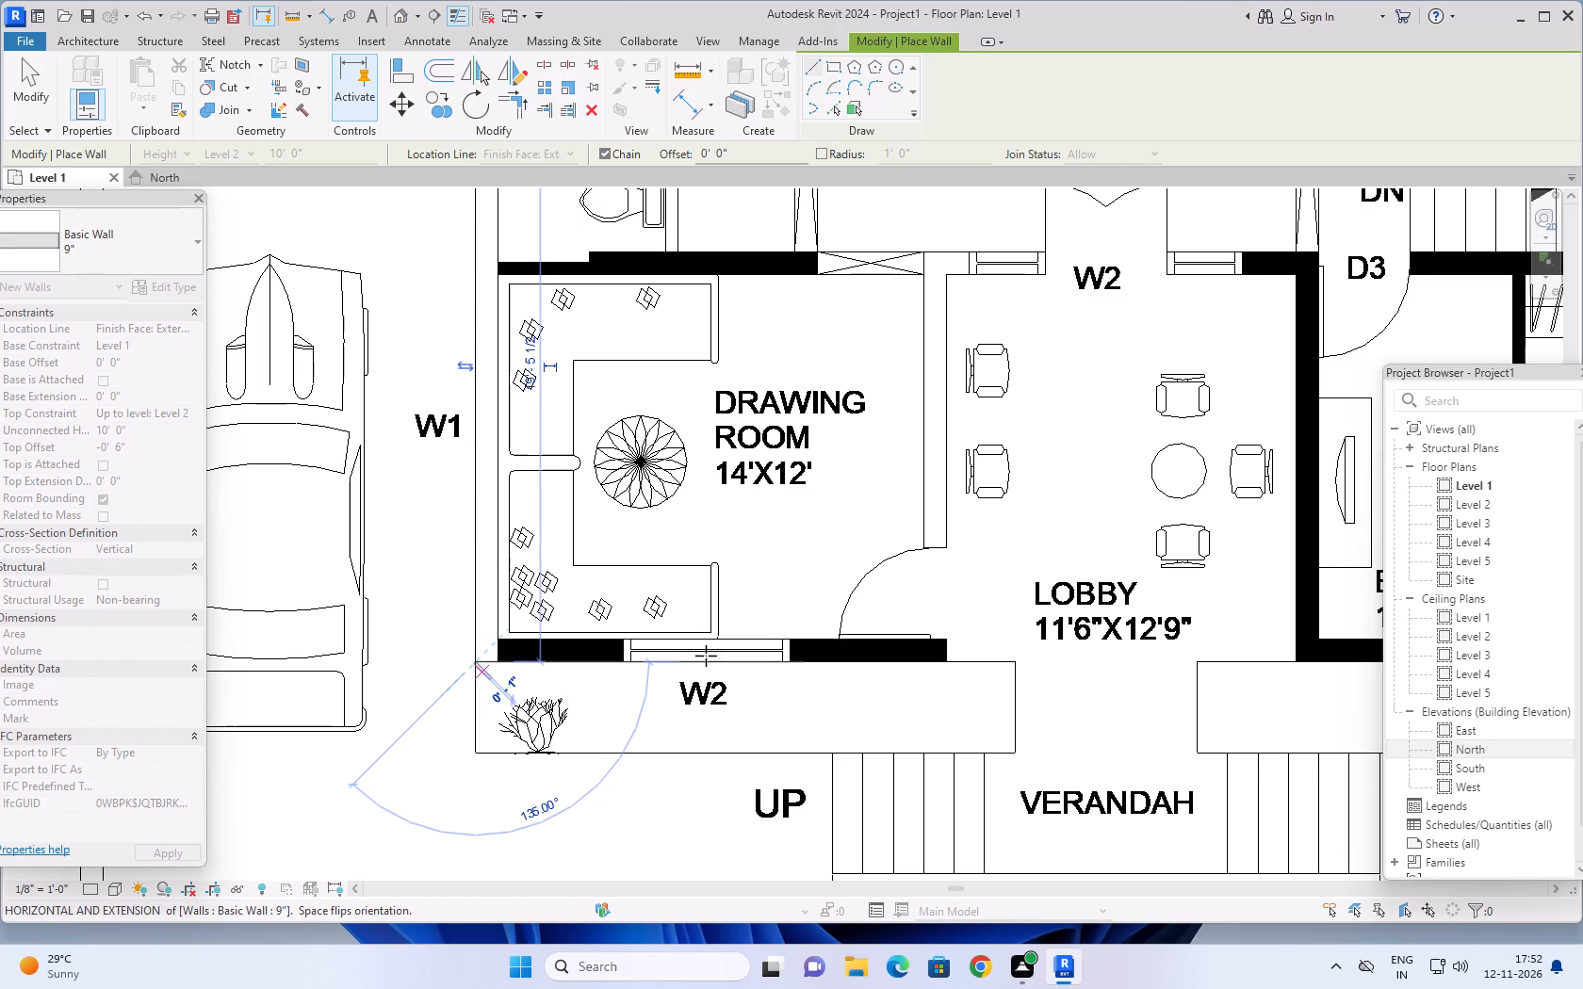
Continue with the drawing room's verandah-side wall, about 15'-6", past W2 to the lobby and end the chain.
{"action": "left_click", "coordinate": [945, 663]}
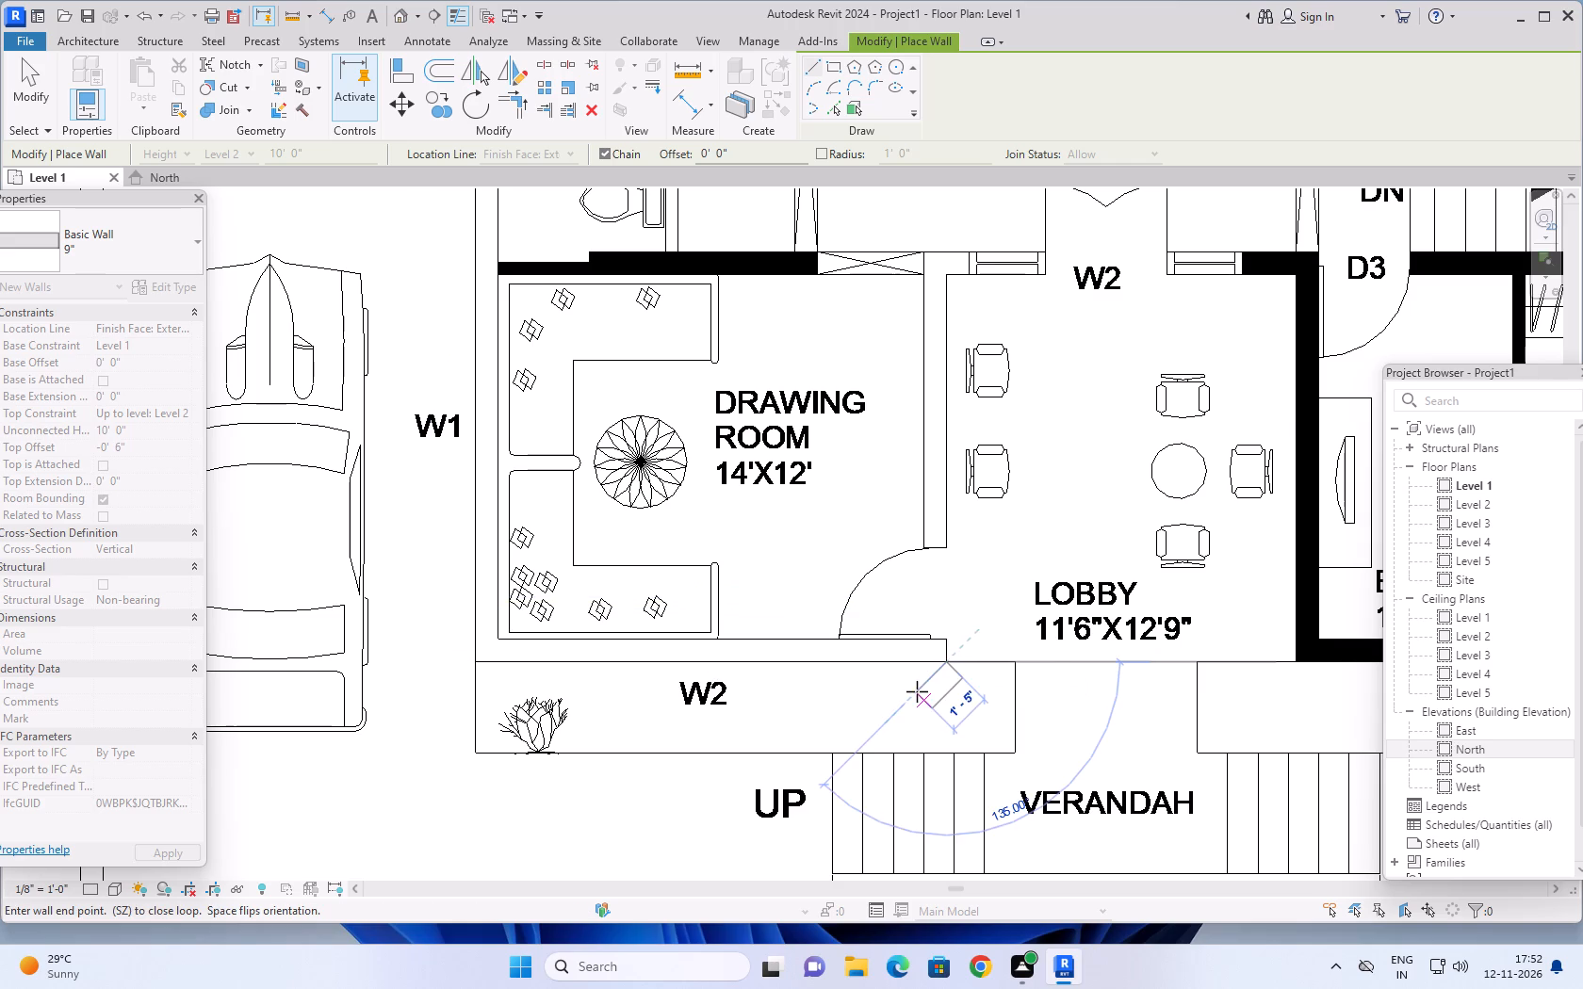
{"action": "scroll", "coordinate": [917, 691], "scroll_direction": "down", "scroll_amount": 4}
{"action": "middle_click_drag", "start_coordinate": [947, 704], "coordinate": [628, 689]}
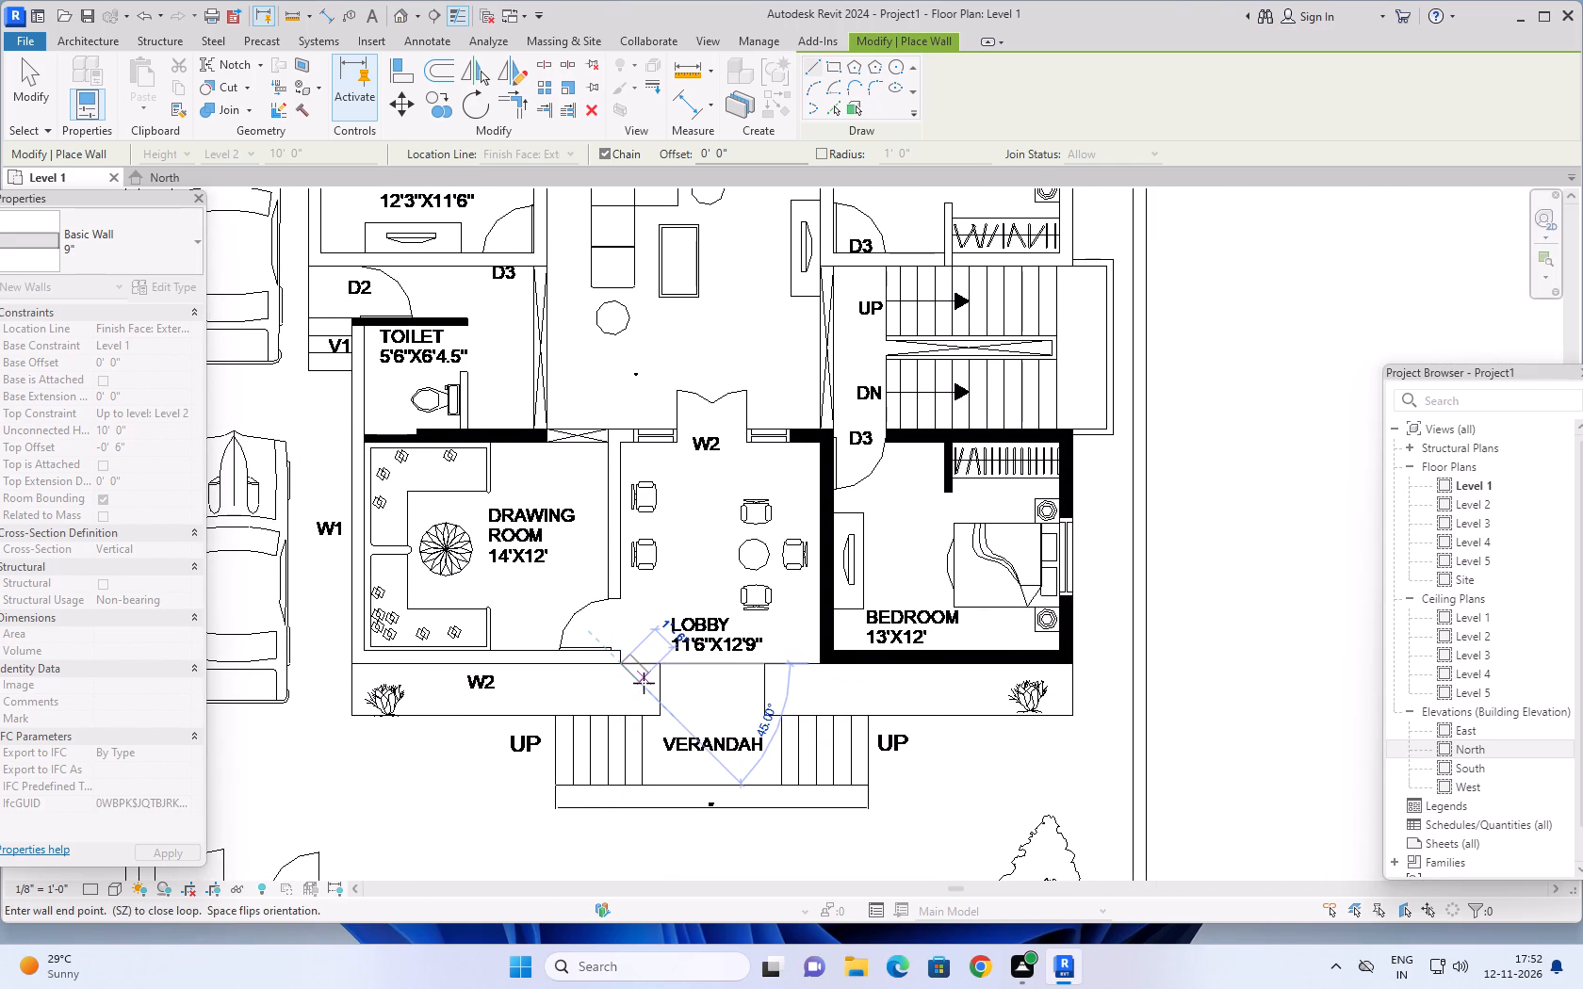
{"action": "key", "text": "Escape"}
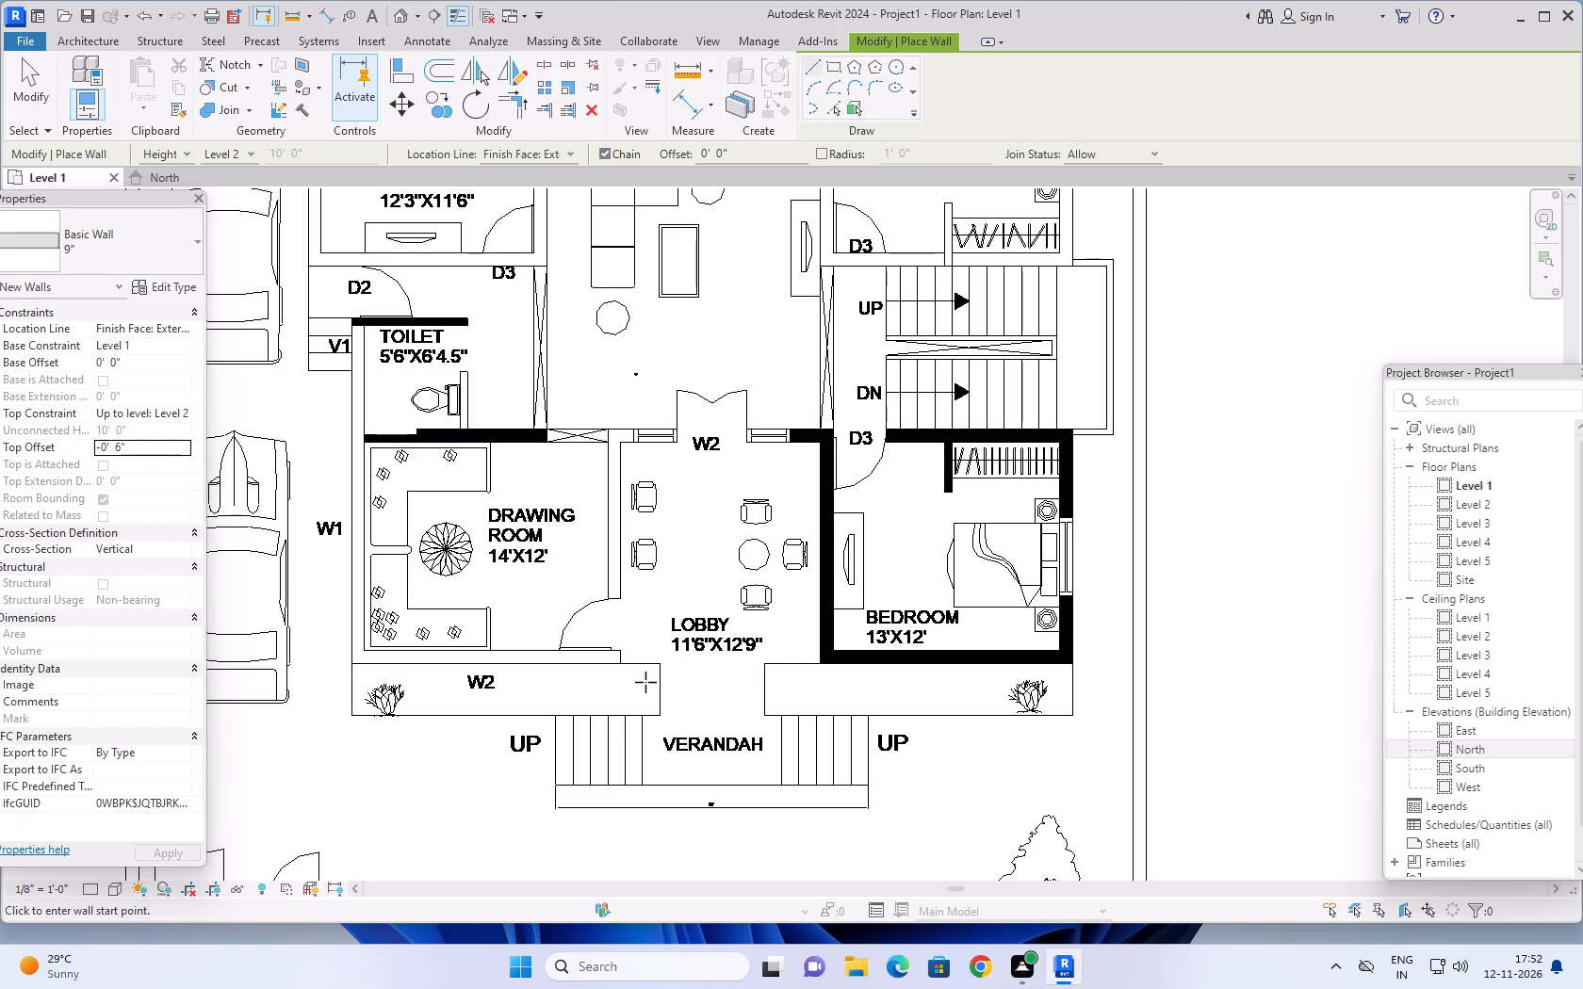
Draw the 9" wall between the toilet passage and drawing room, about 7'-6", from the living-area opening to where the plan's wall thins.
{"action": "scroll", "coordinate": [645, 682], "scroll_direction": "down", "scroll_amount": 2}
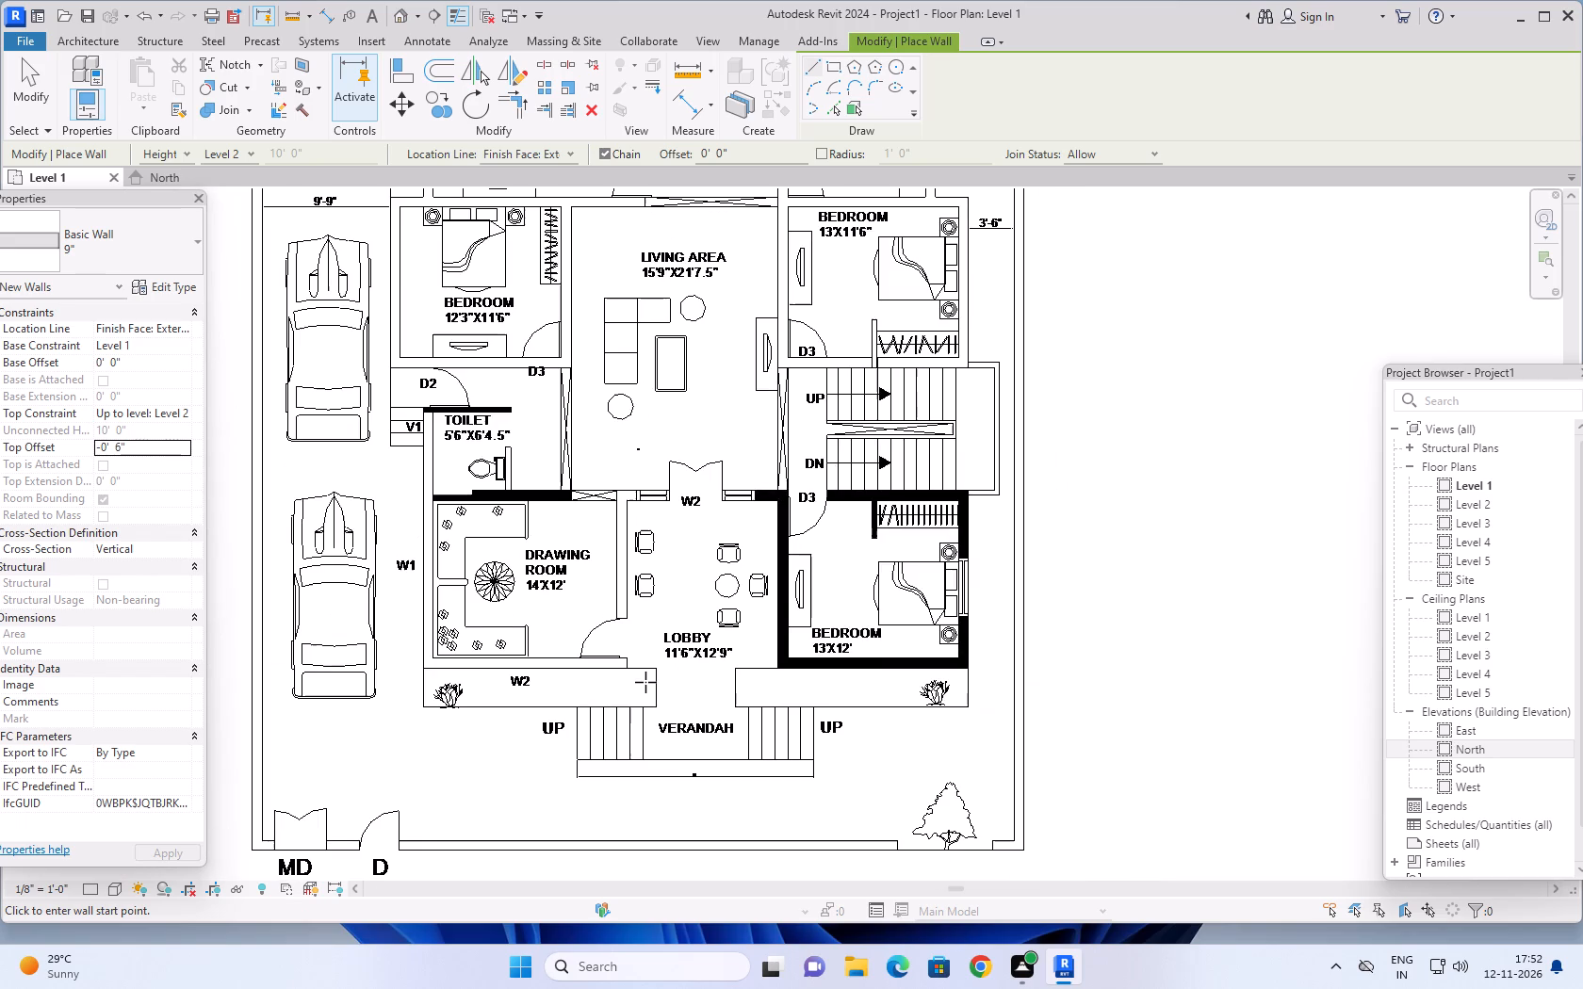
{"action": "scroll", "coordinate": [645, 682], "scroll_direction": "down", "scroll_amount": 1}
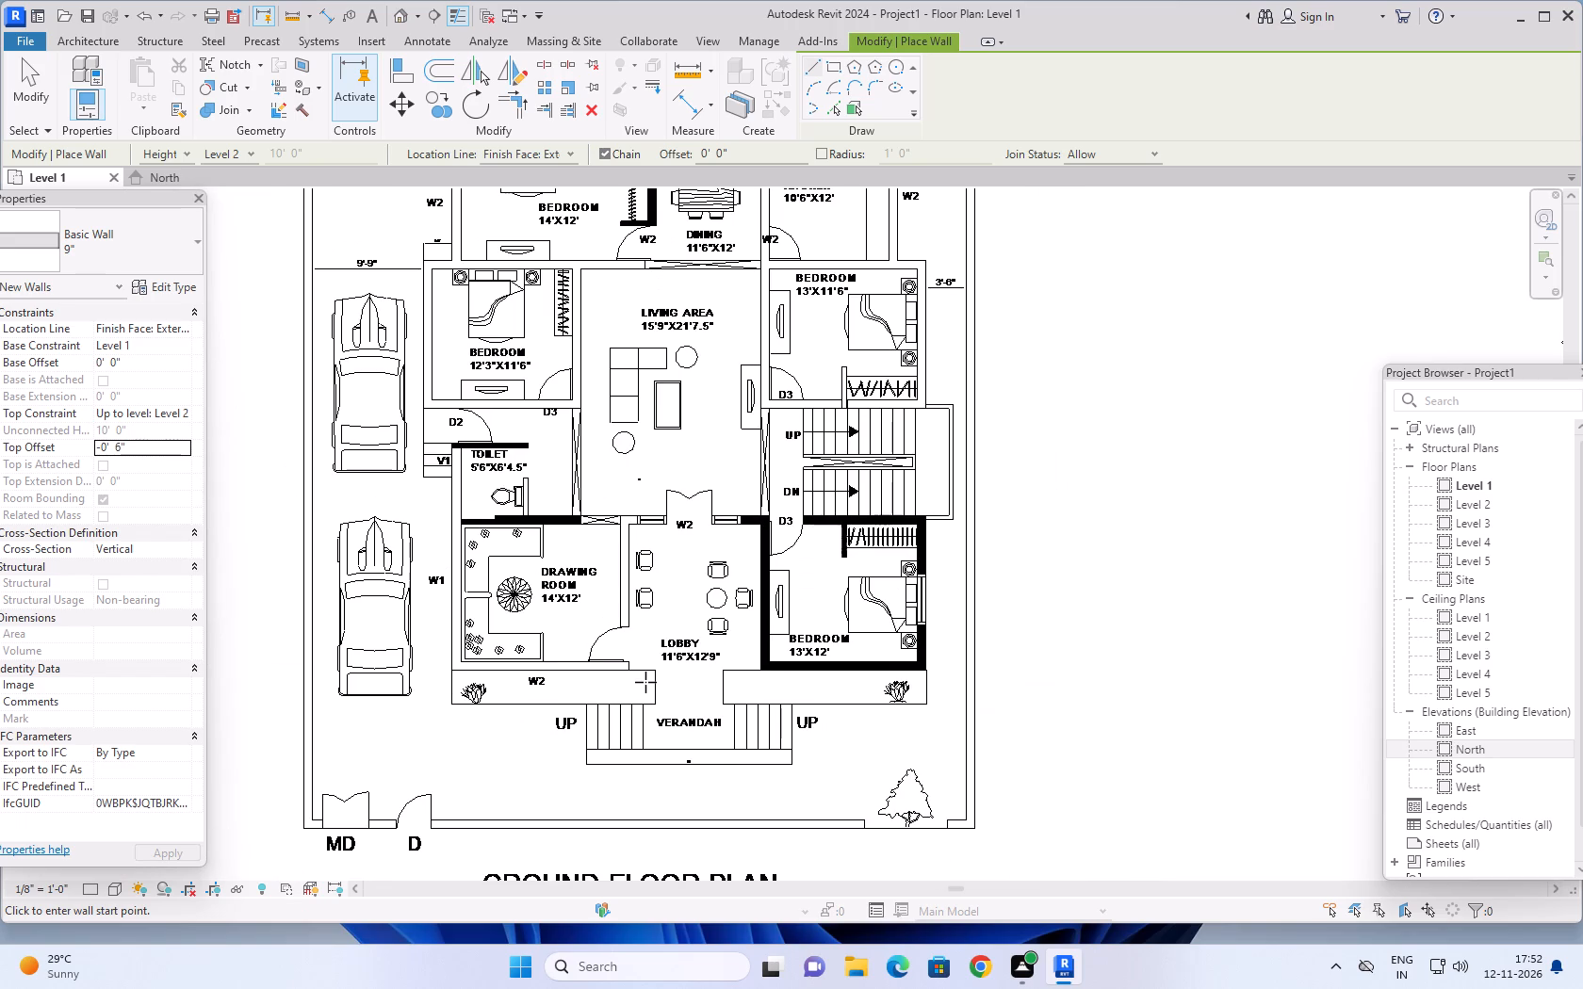
{"action": "scroll", "coordinate": [573, 513], "scroll_direction": "up", "scroll_amount": 1}
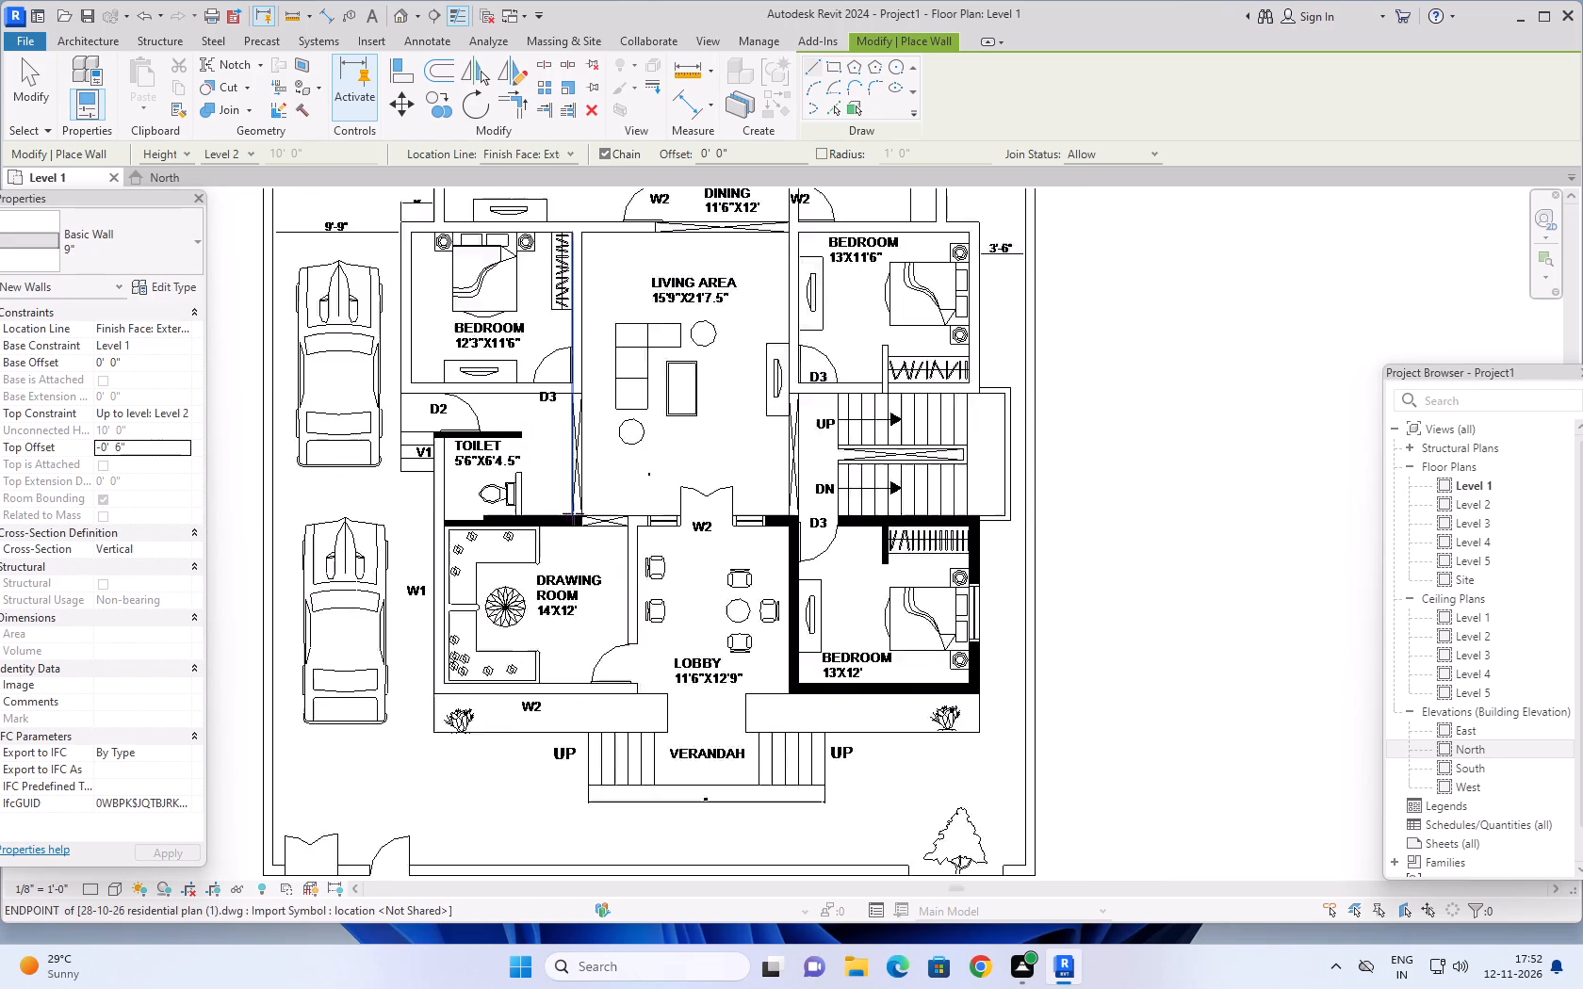
{"action": "scroll", "coordinate": [573, 513], "scroll_direction": "up", "scroll_amount": 8}
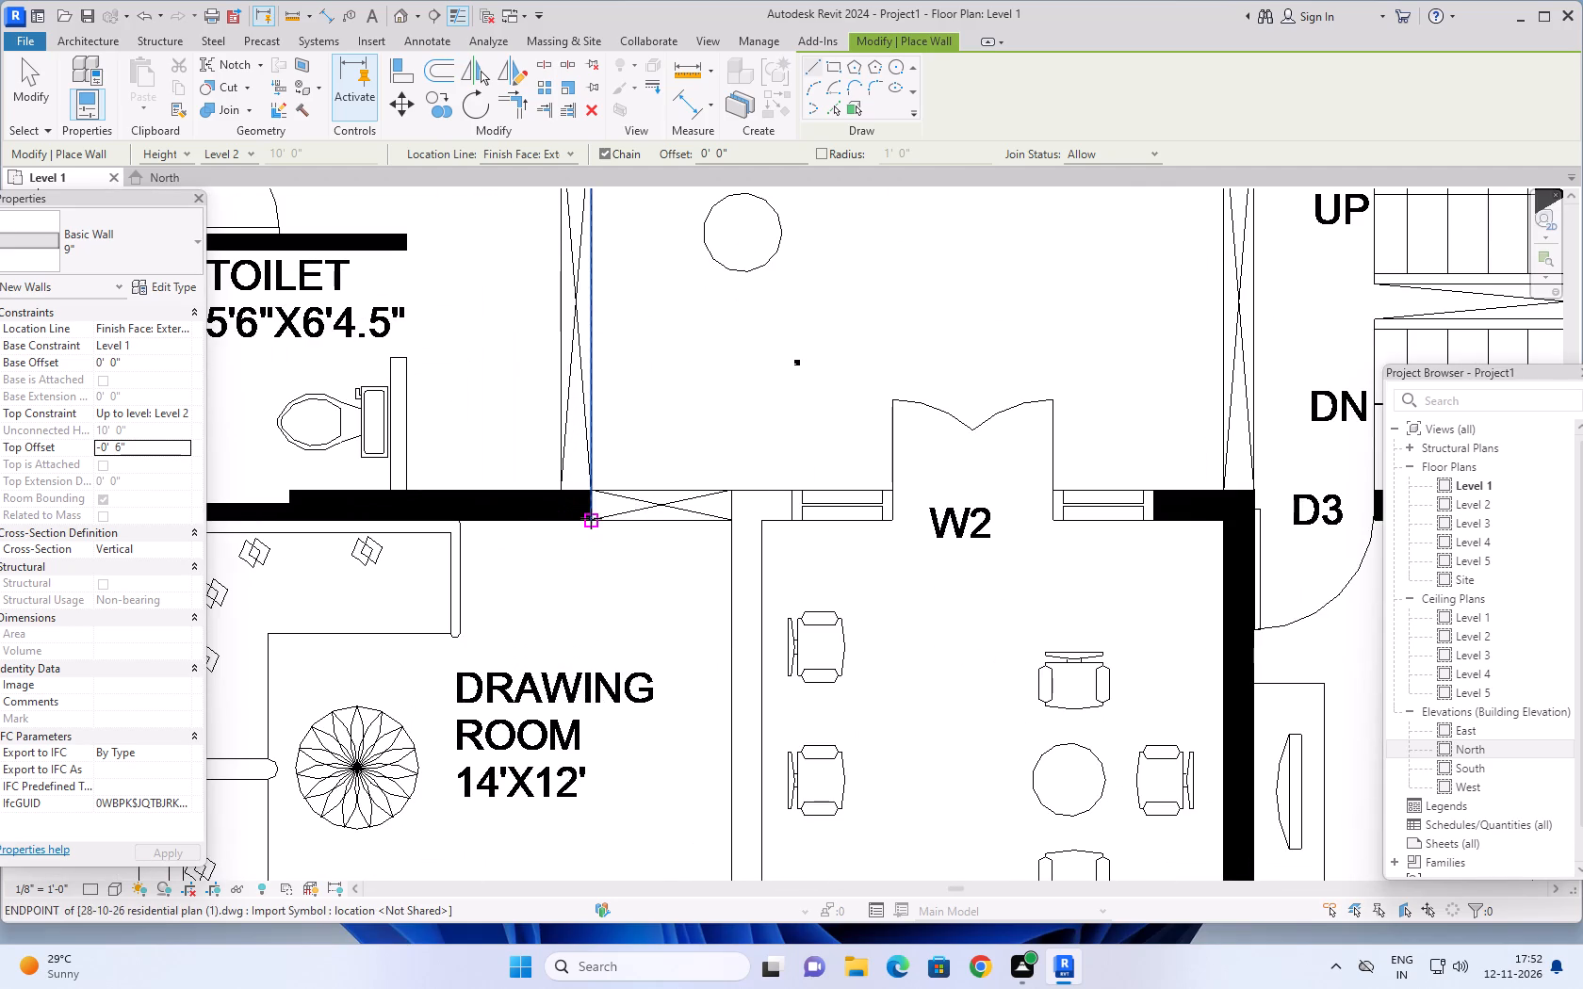
{"action": "left_click", "coordinate": [591, 517]}
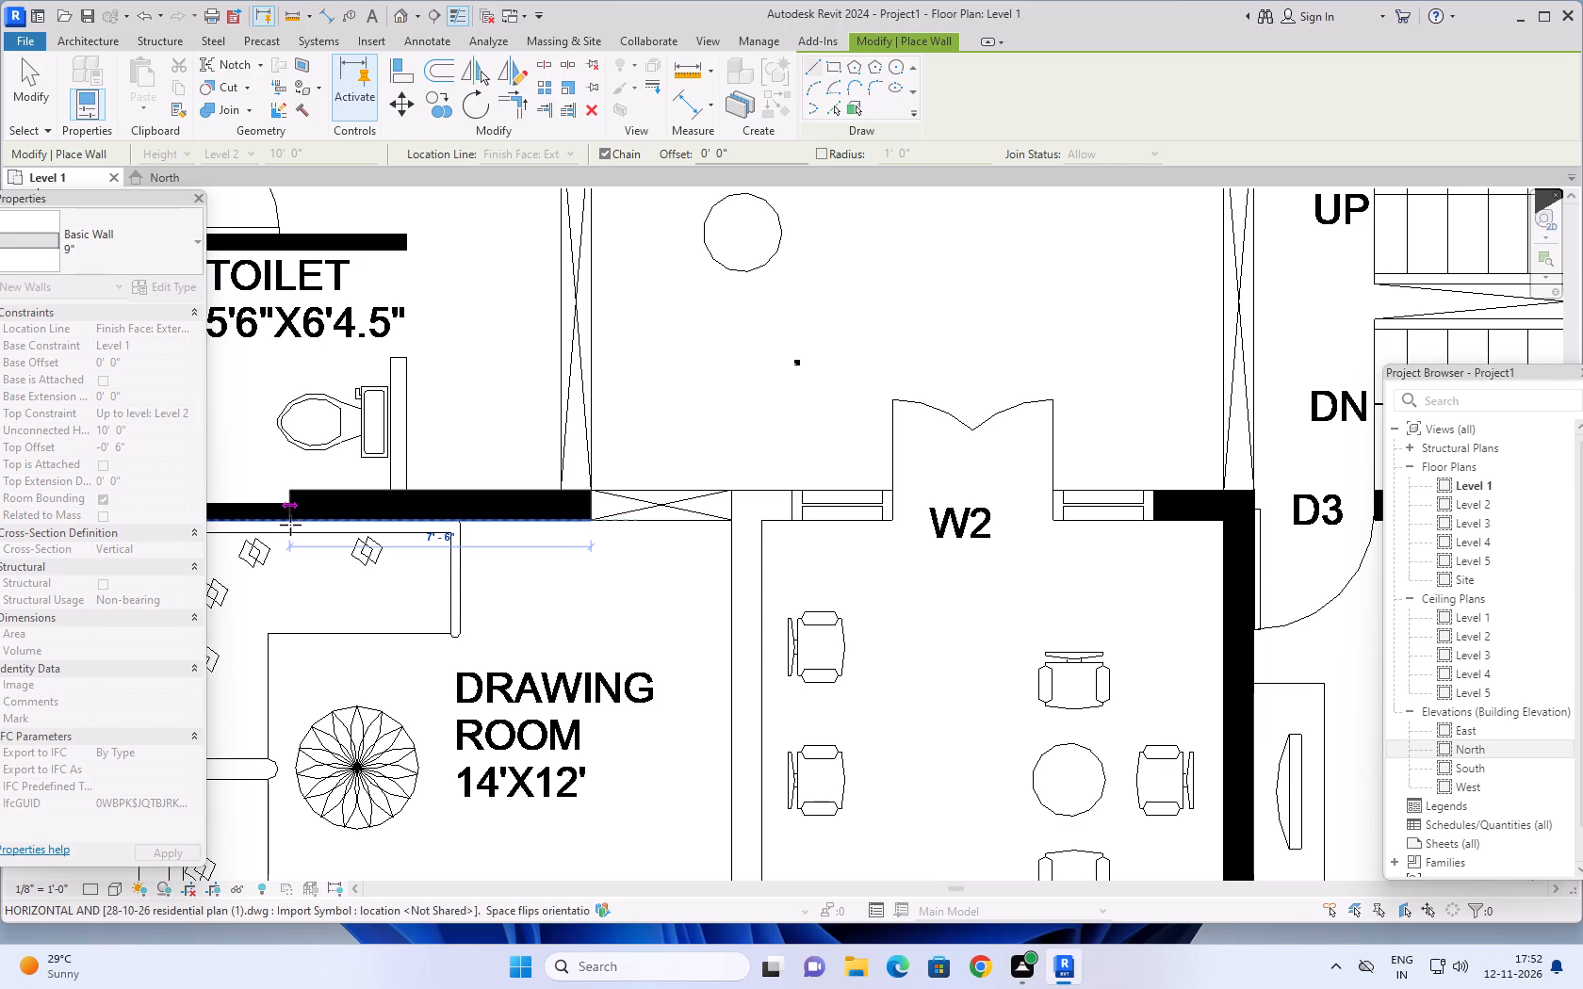
{"action": "left_click", "coordinate": [290, 525]}
{"action": "scroll", "coordinate": [526, 566], "scroll_direction": "down", "scroll_amount": 3}
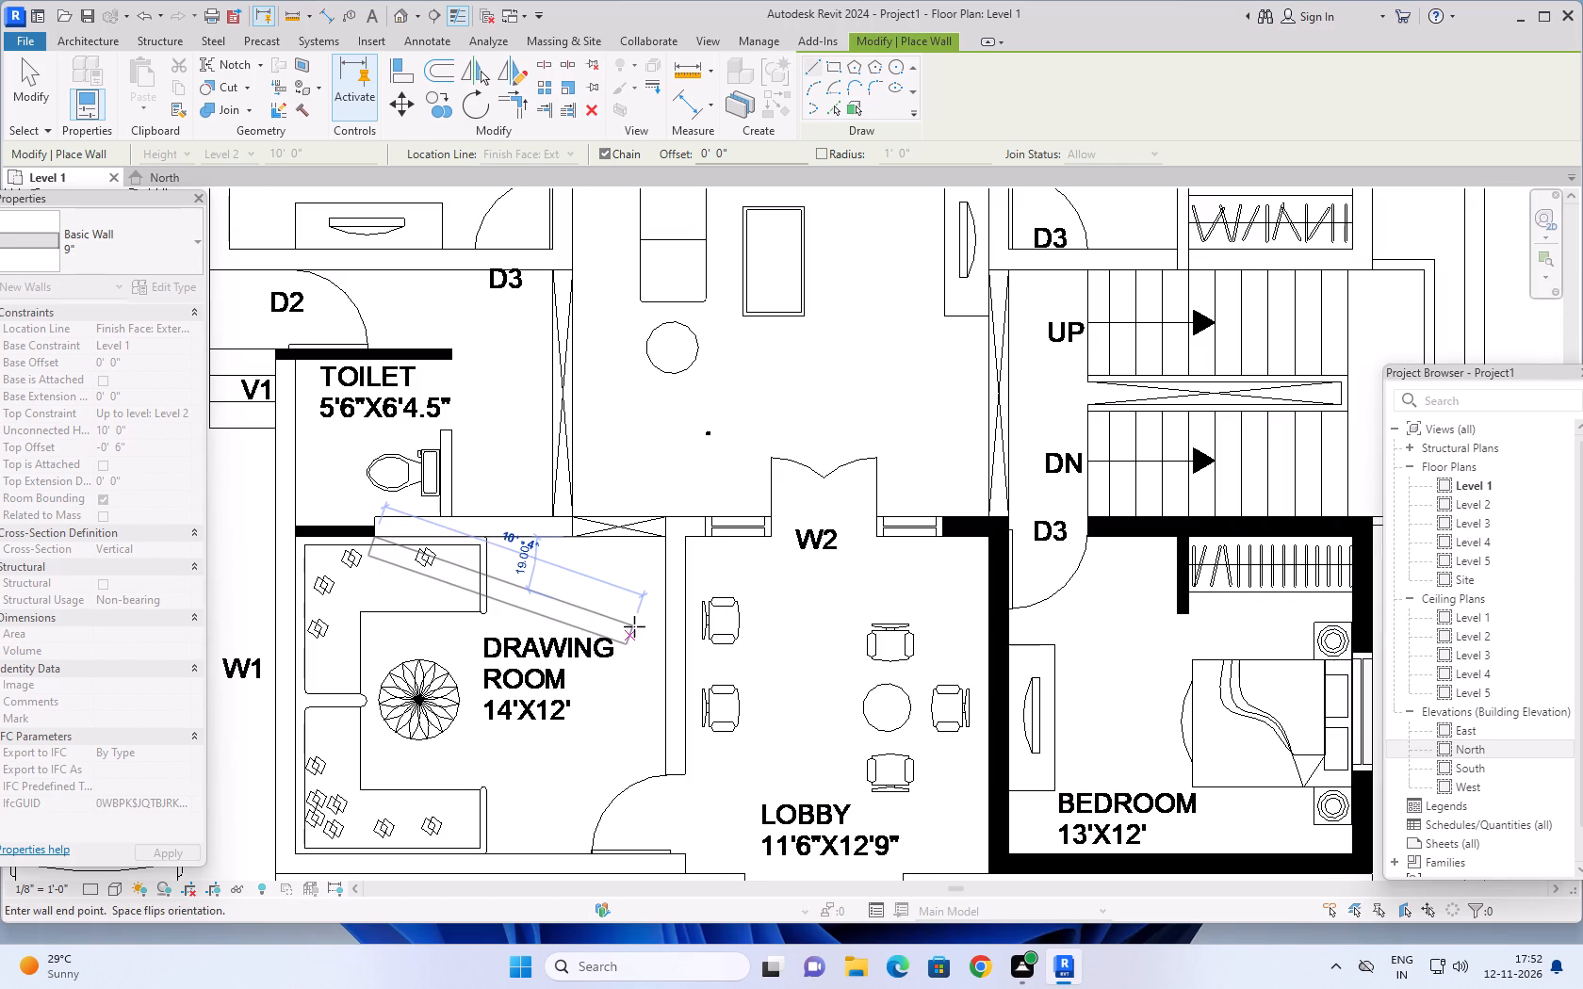
{"action": "key", "text": "Escape"}
Draw the 9" wall between living area and lobby through W2, about 13'-0", from the drawing-room partition to the 13'x12' bedroom at D3.
{"action": "scroll", "coordinate": [637, 629], "scroll_direction": "down", "scroll_amount": 3}
{"action": "middle_click_drag", "start_coordinate": [629, 633], "coordinate": [483, 596]}
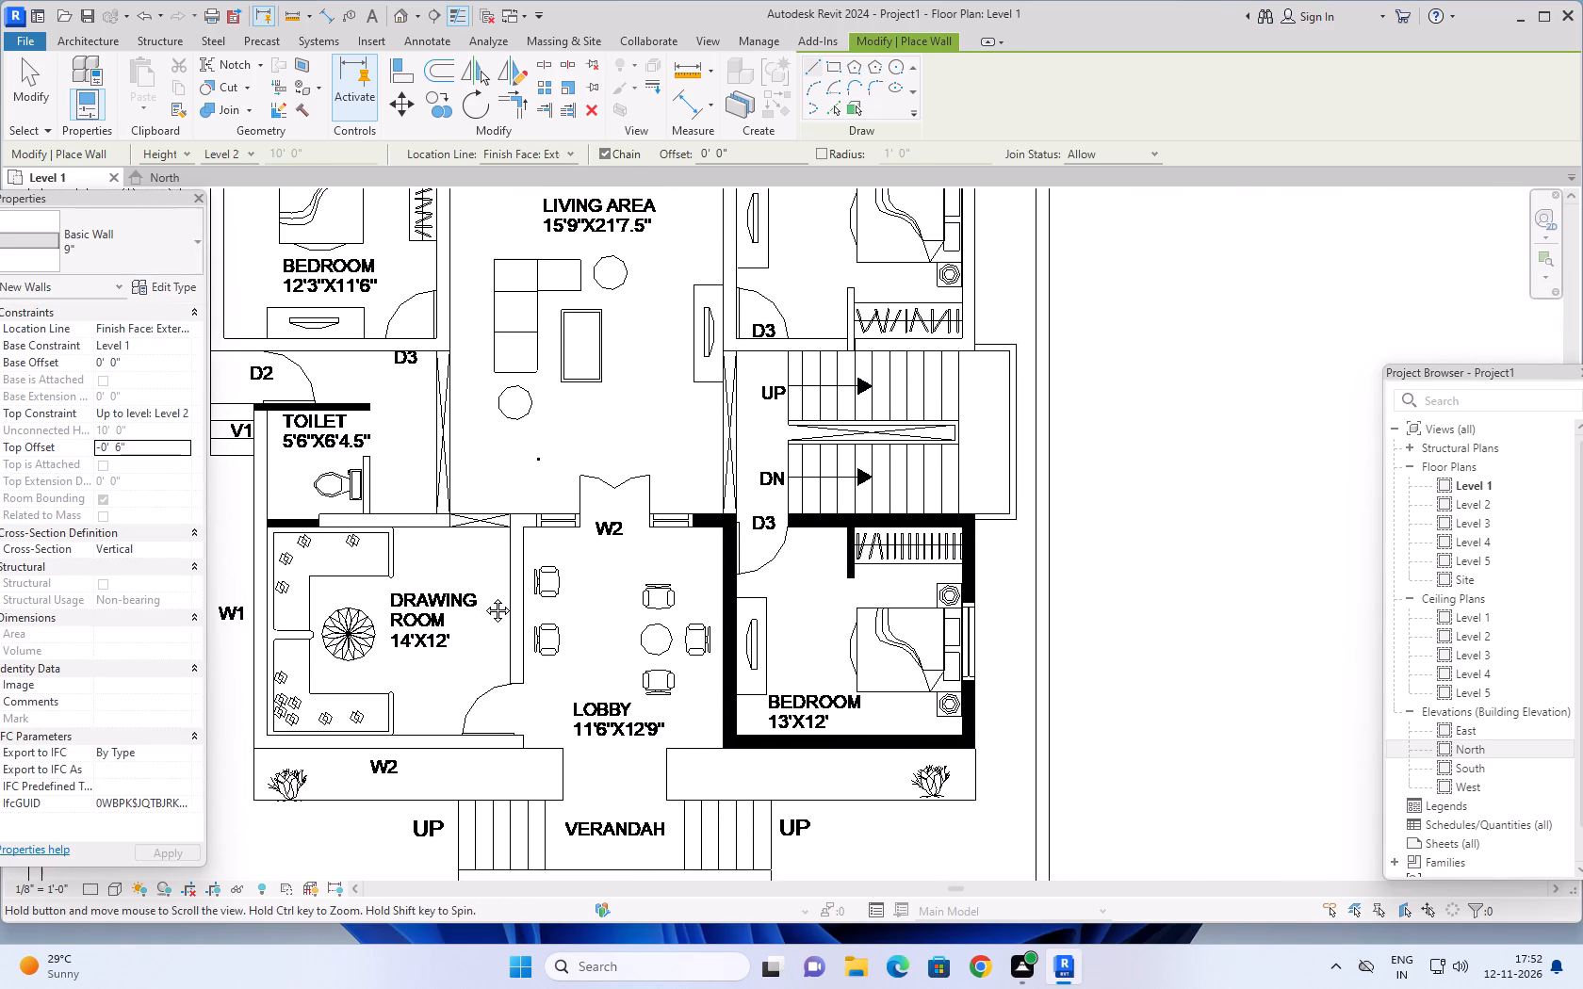
{"action": "middle_click_drag", "start_coordinate": [483, 596], "coordinate": [481, 608]}
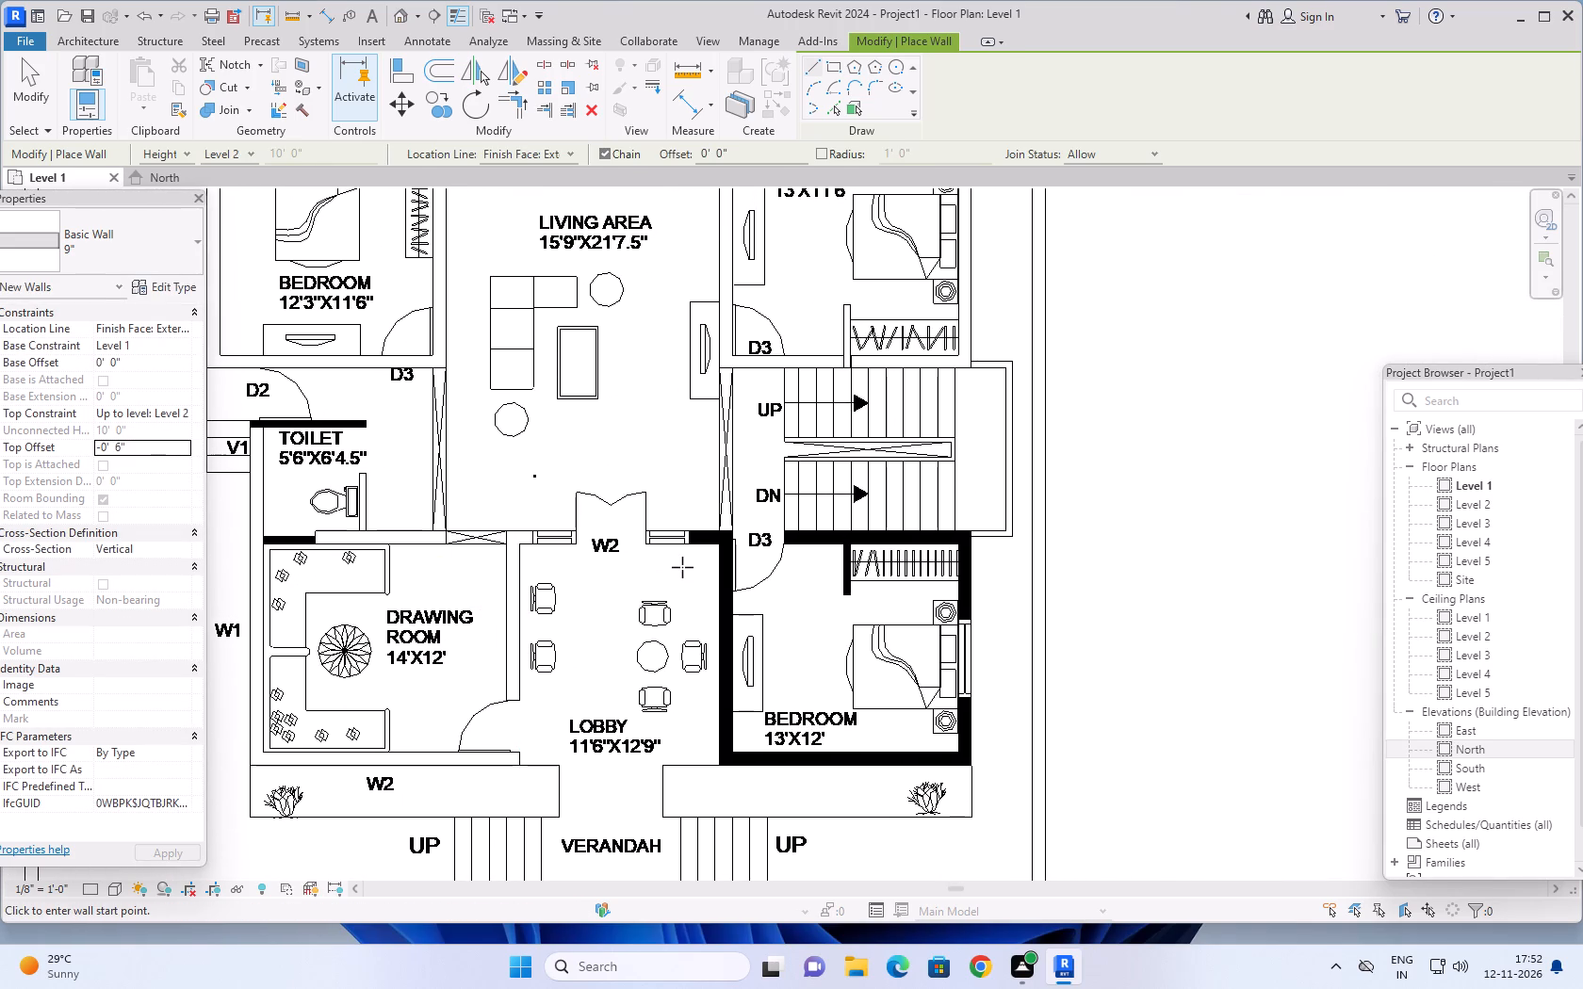
{"action": "left_click", "coordinate": [506, 529]}
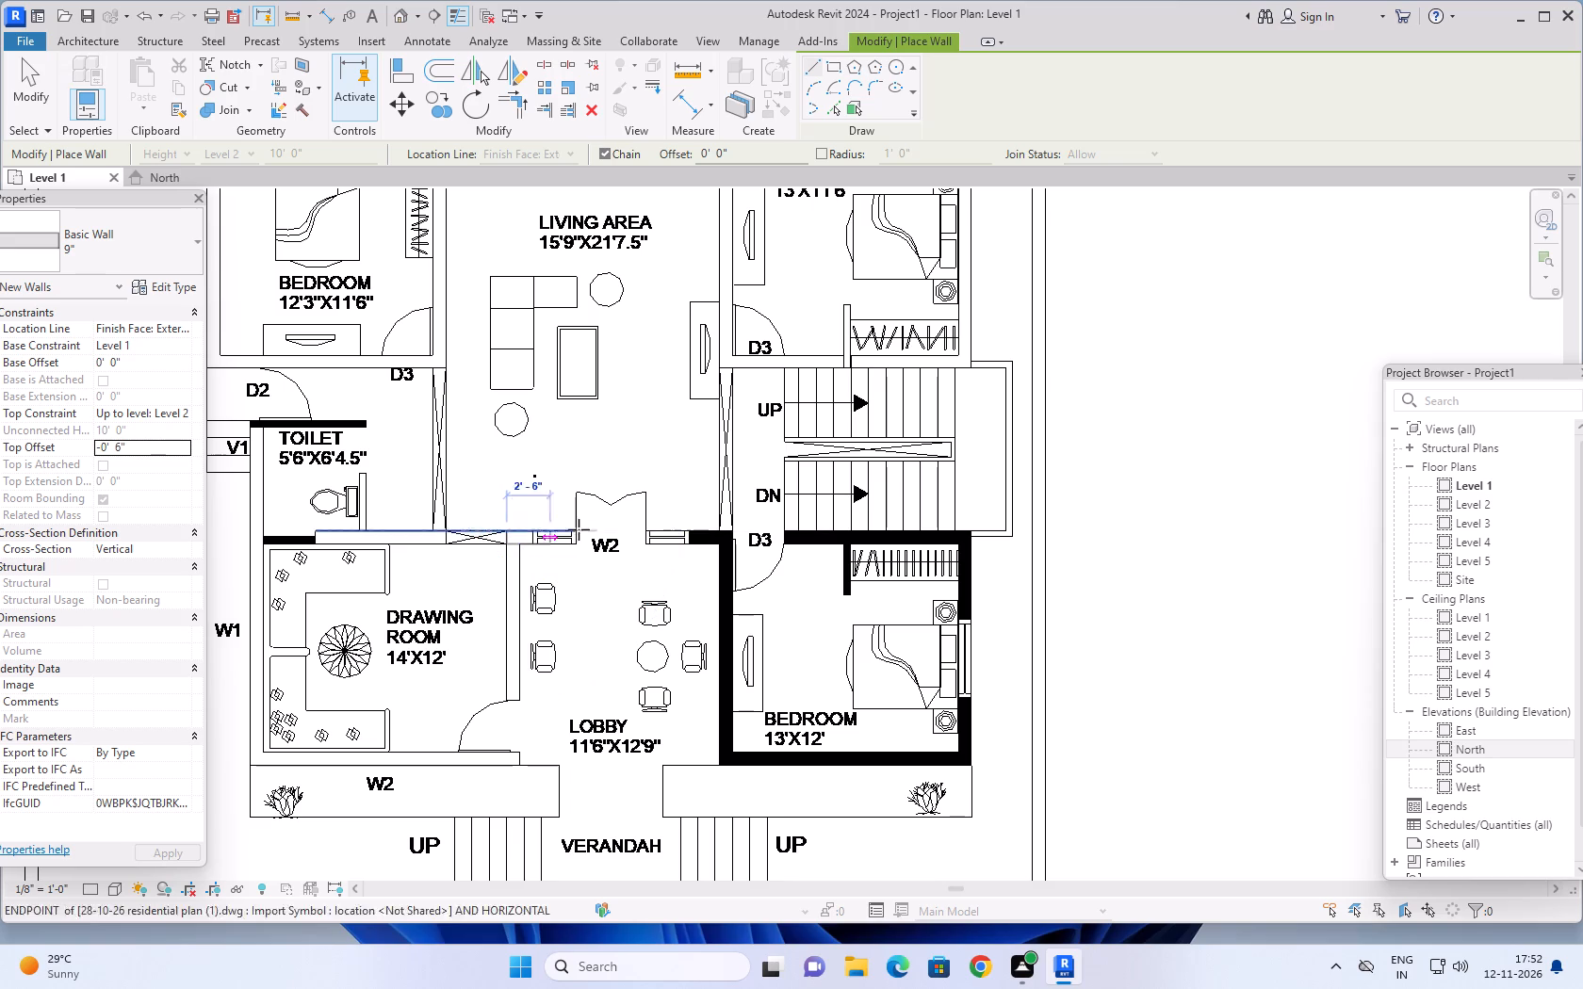
{"action": "left_click", "coordinate": [733, 532]}
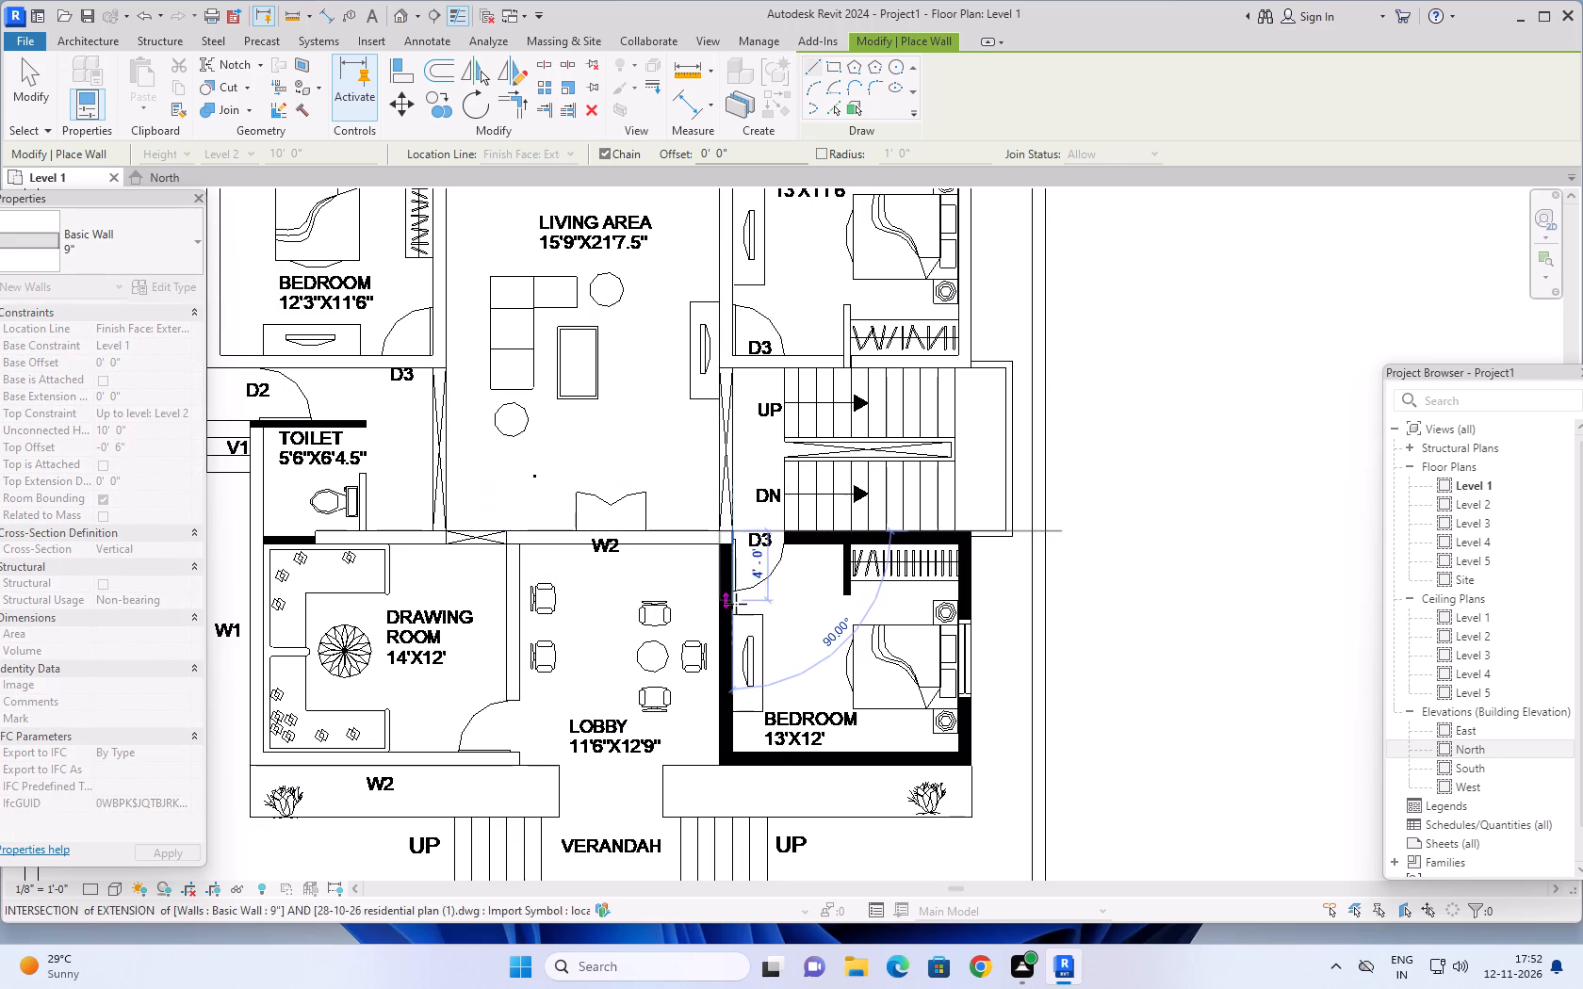
Enclose the 13'x12' bedroom with chained 9" walls along its lobby, verandah, outer and staircase sides, ending back at the D3 corner.
{"action": "left_click", "coordinate": [735, 754]}
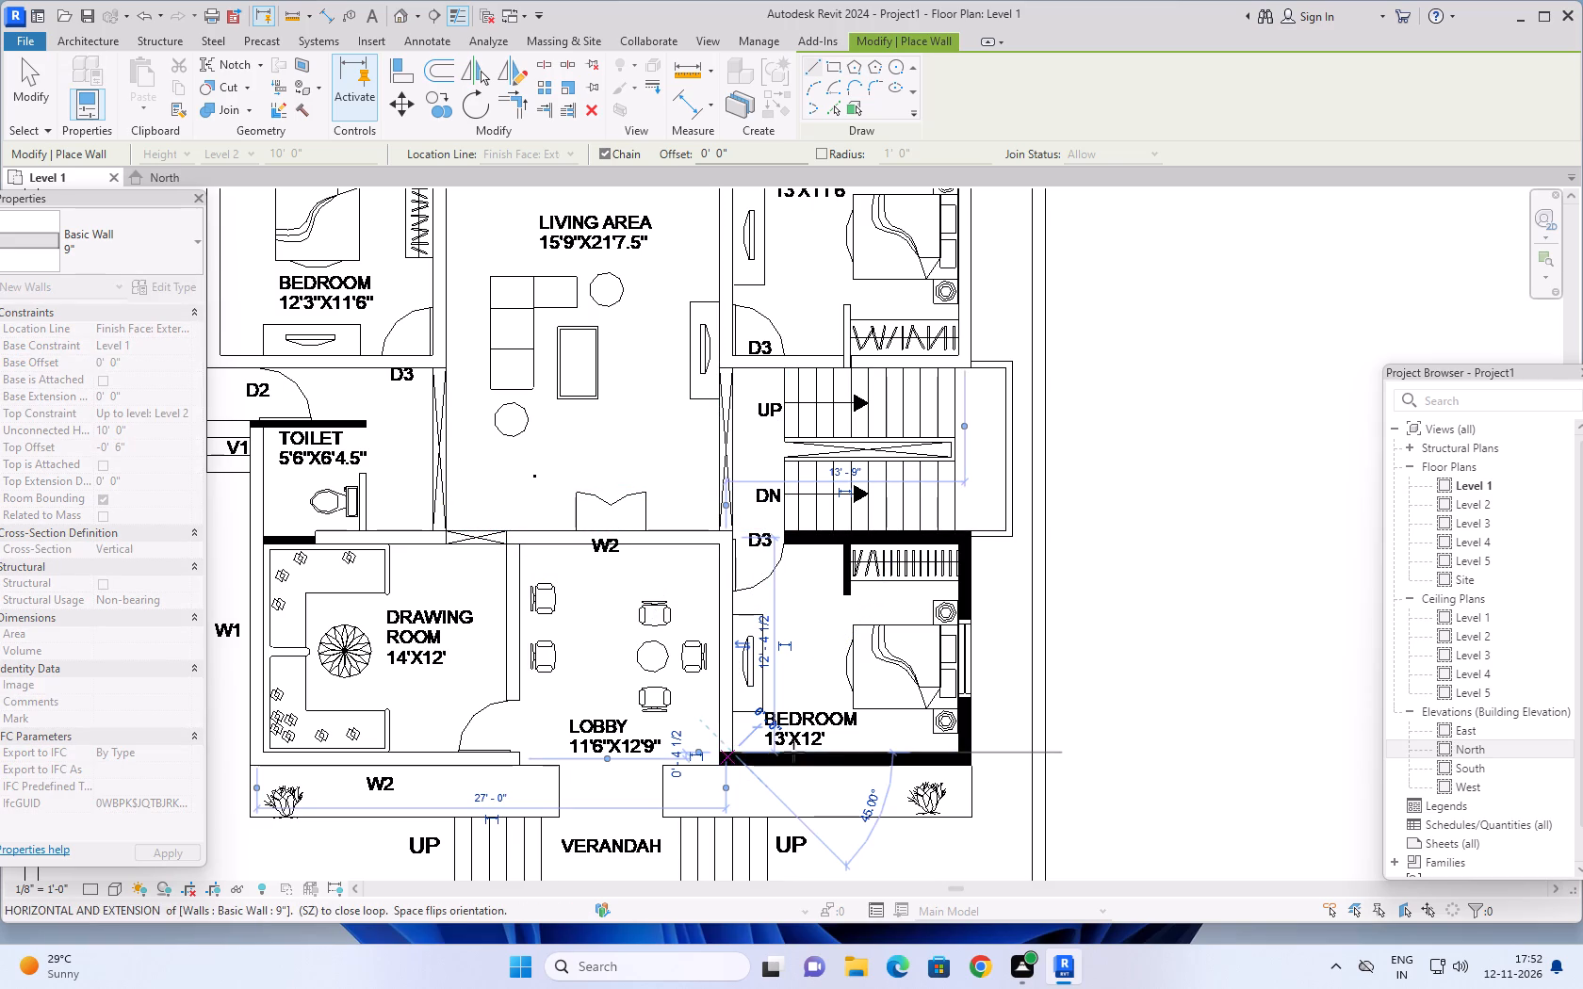
{"action": "left_click", "coordinate": [959, 754]}
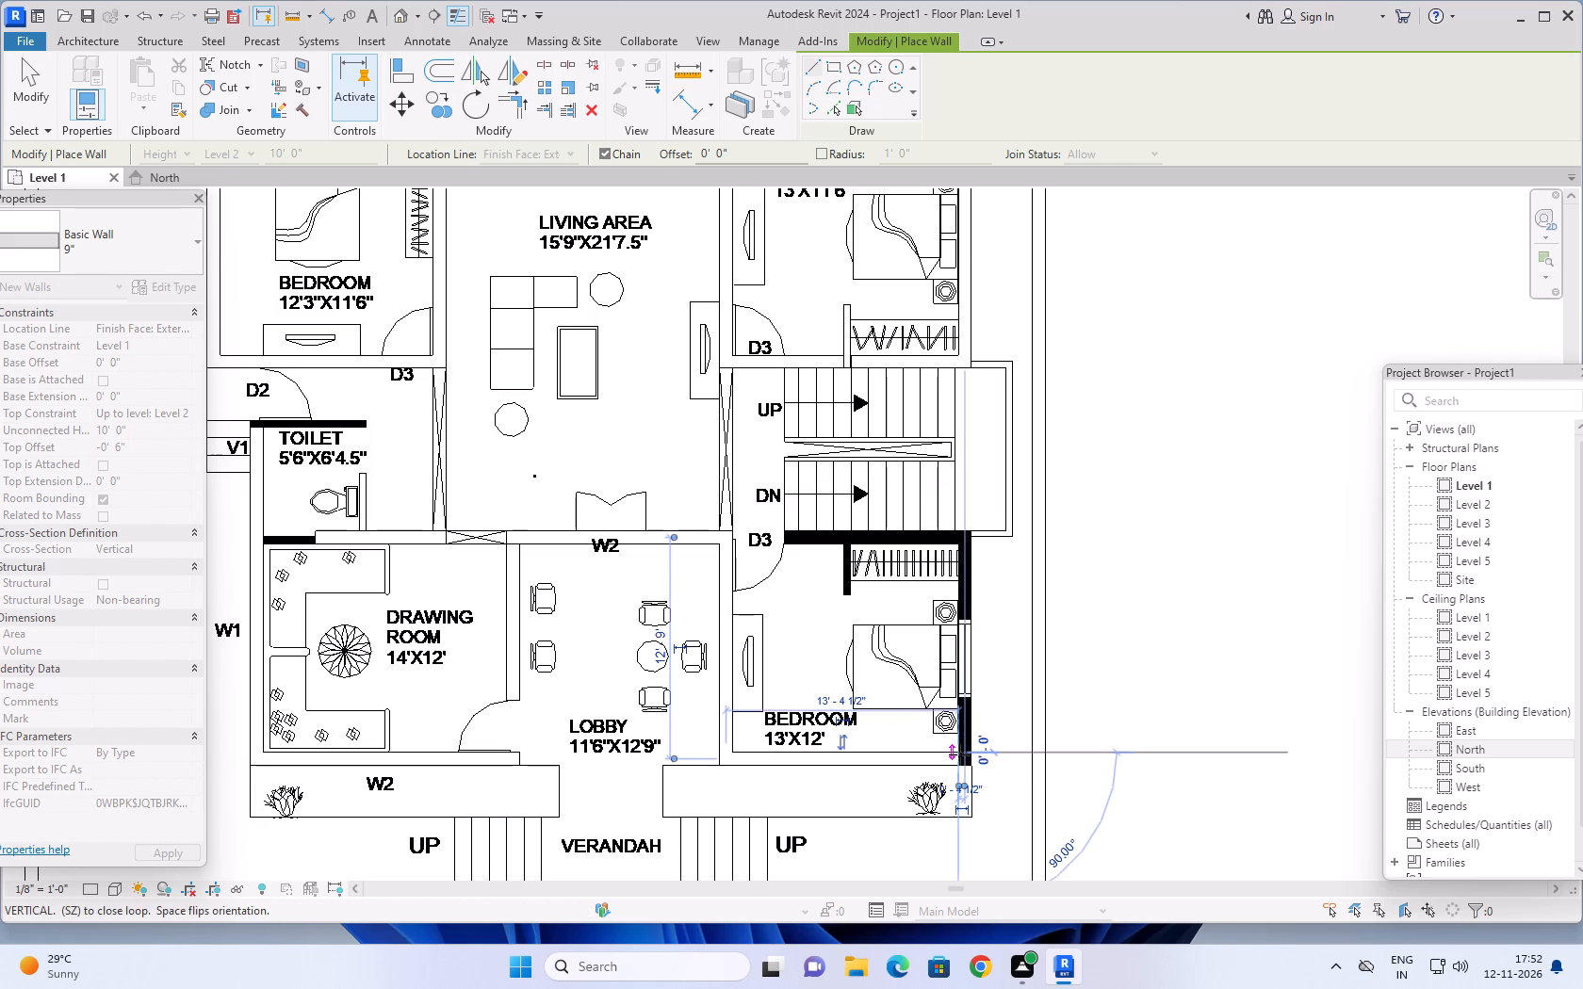
{"action": "scroll", "coordinate": [953, 685], "scroll_direction": "up", "scroll_amount": 6}
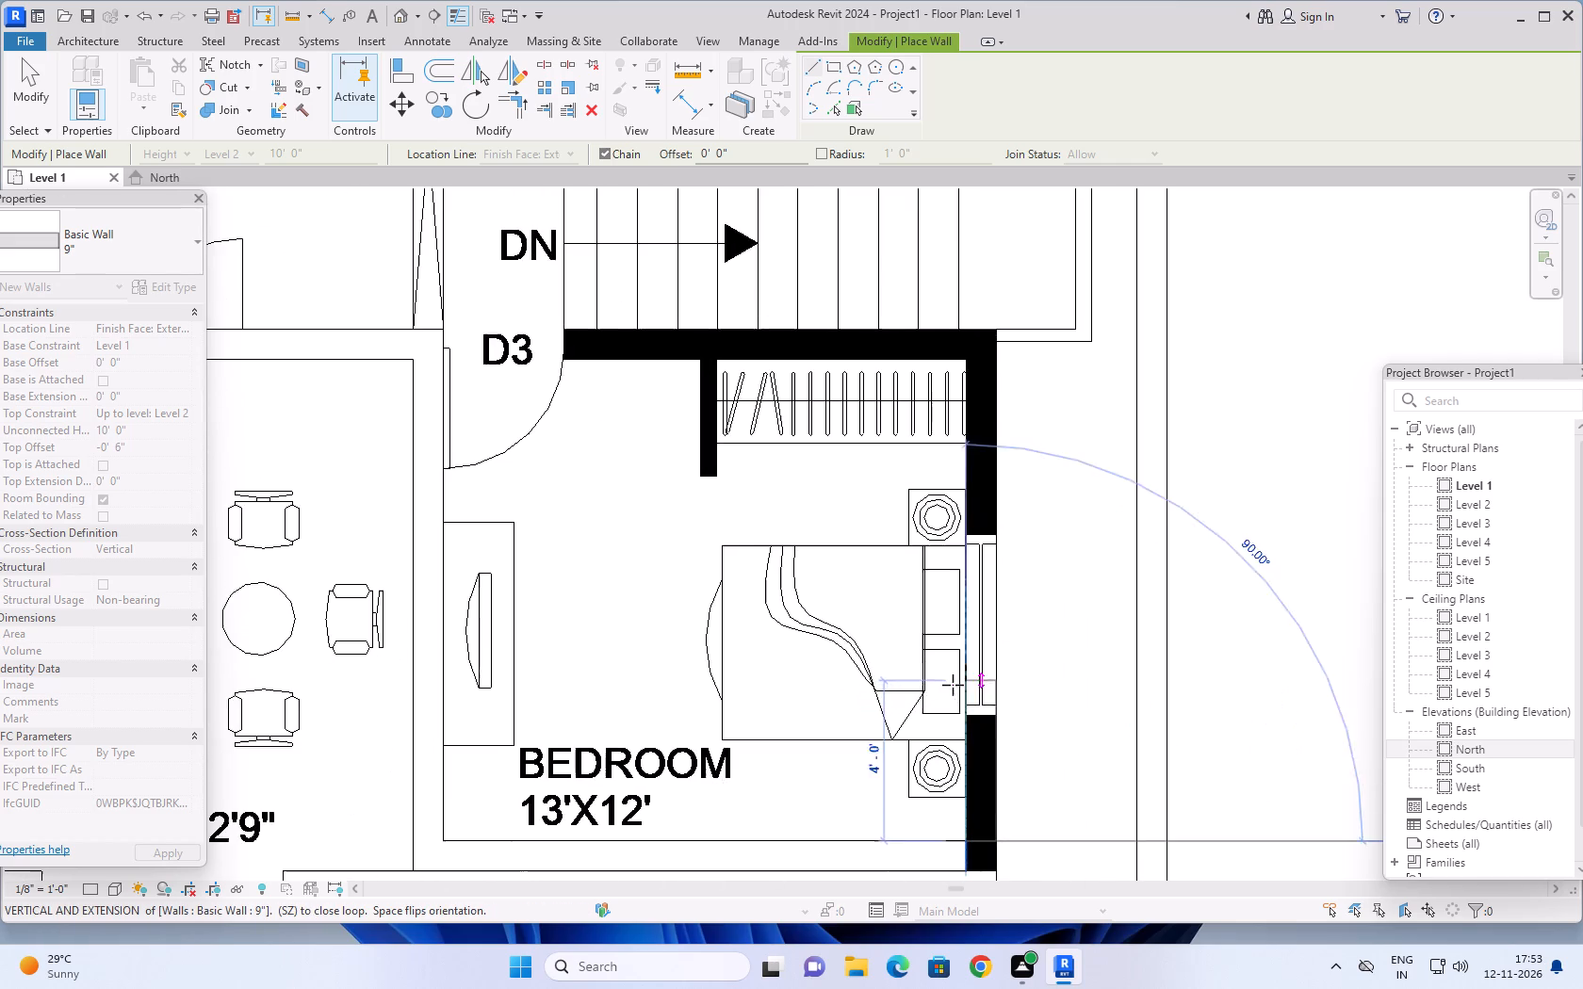
{"action": "scroll", "coordinate": [953, 685], "scroll_direction": "up", "scroll_amount": 1}
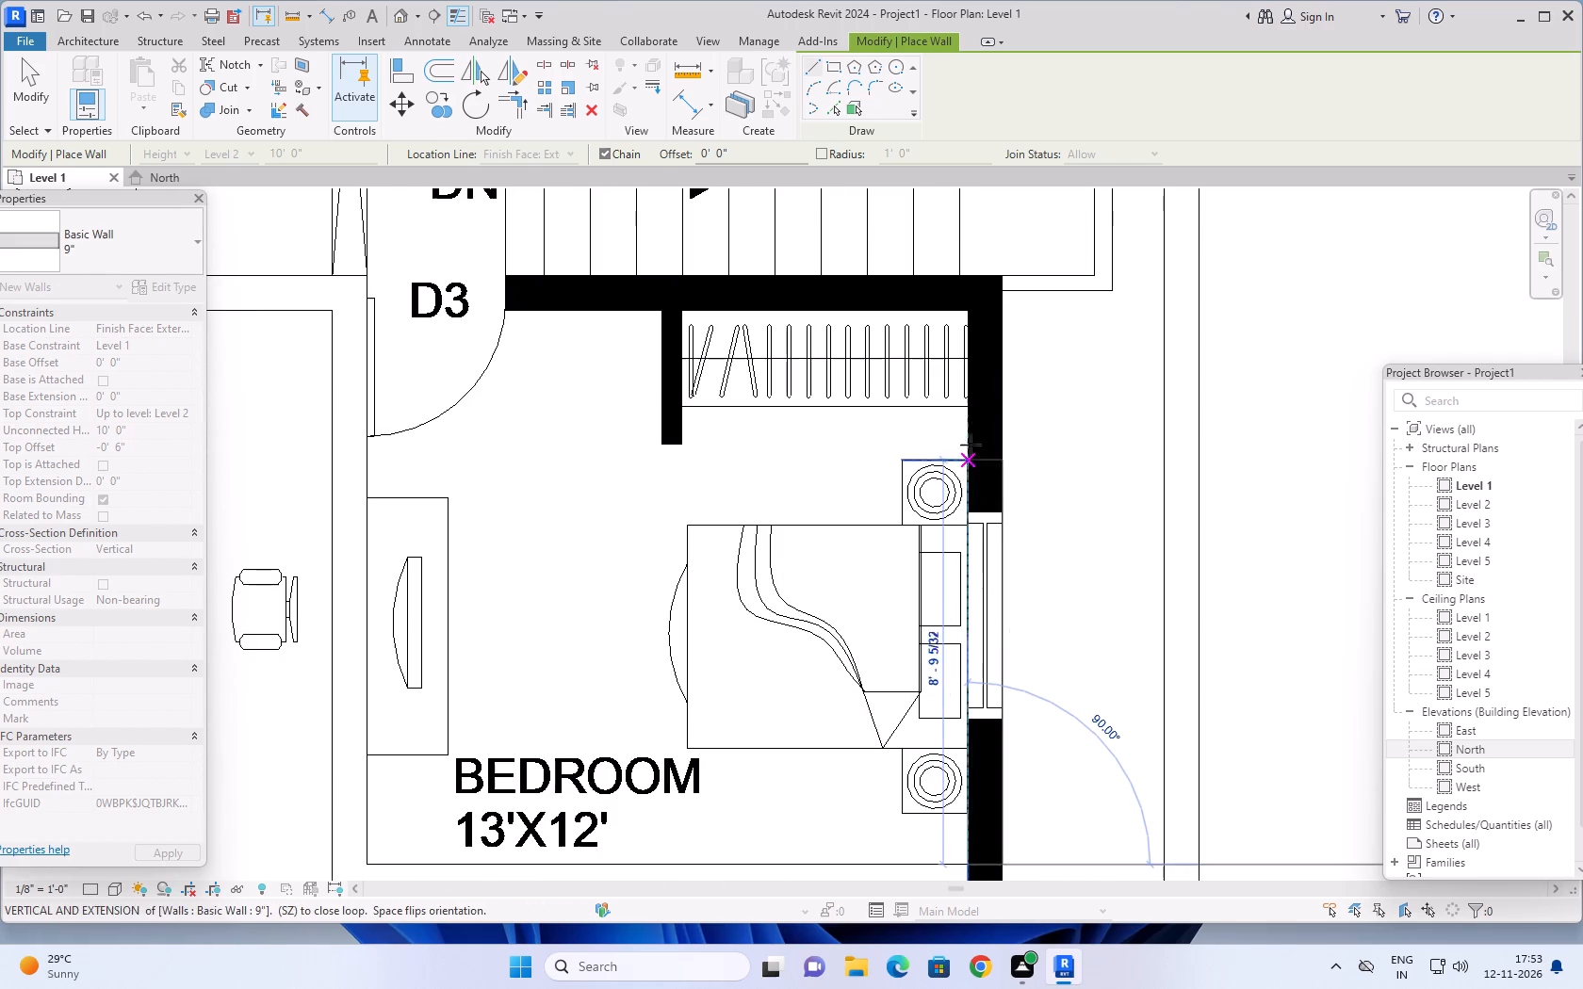
{"action": "left_click", "coordinate": [971, 313]}
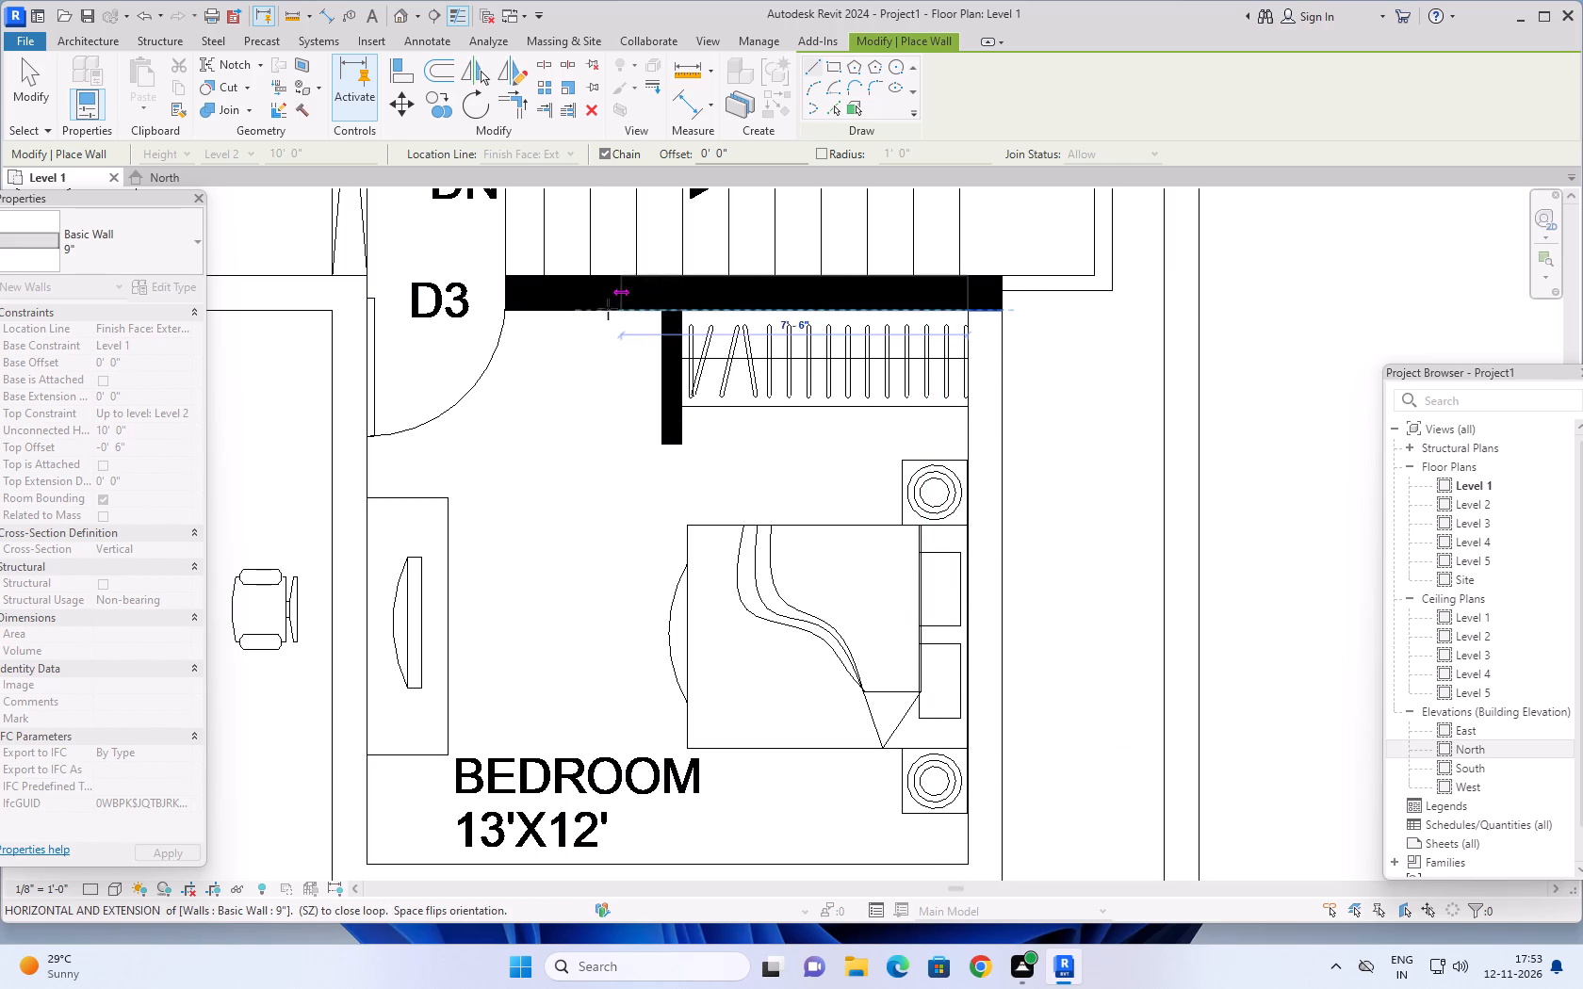
{"action": "left_click", "coordinate": [367, 312]}
{"action": "scroll", "coordinate": [617, 476], "scroll_direction": "down", "scroll_amount": 1}
{"action": "key", "text": "Escape"}
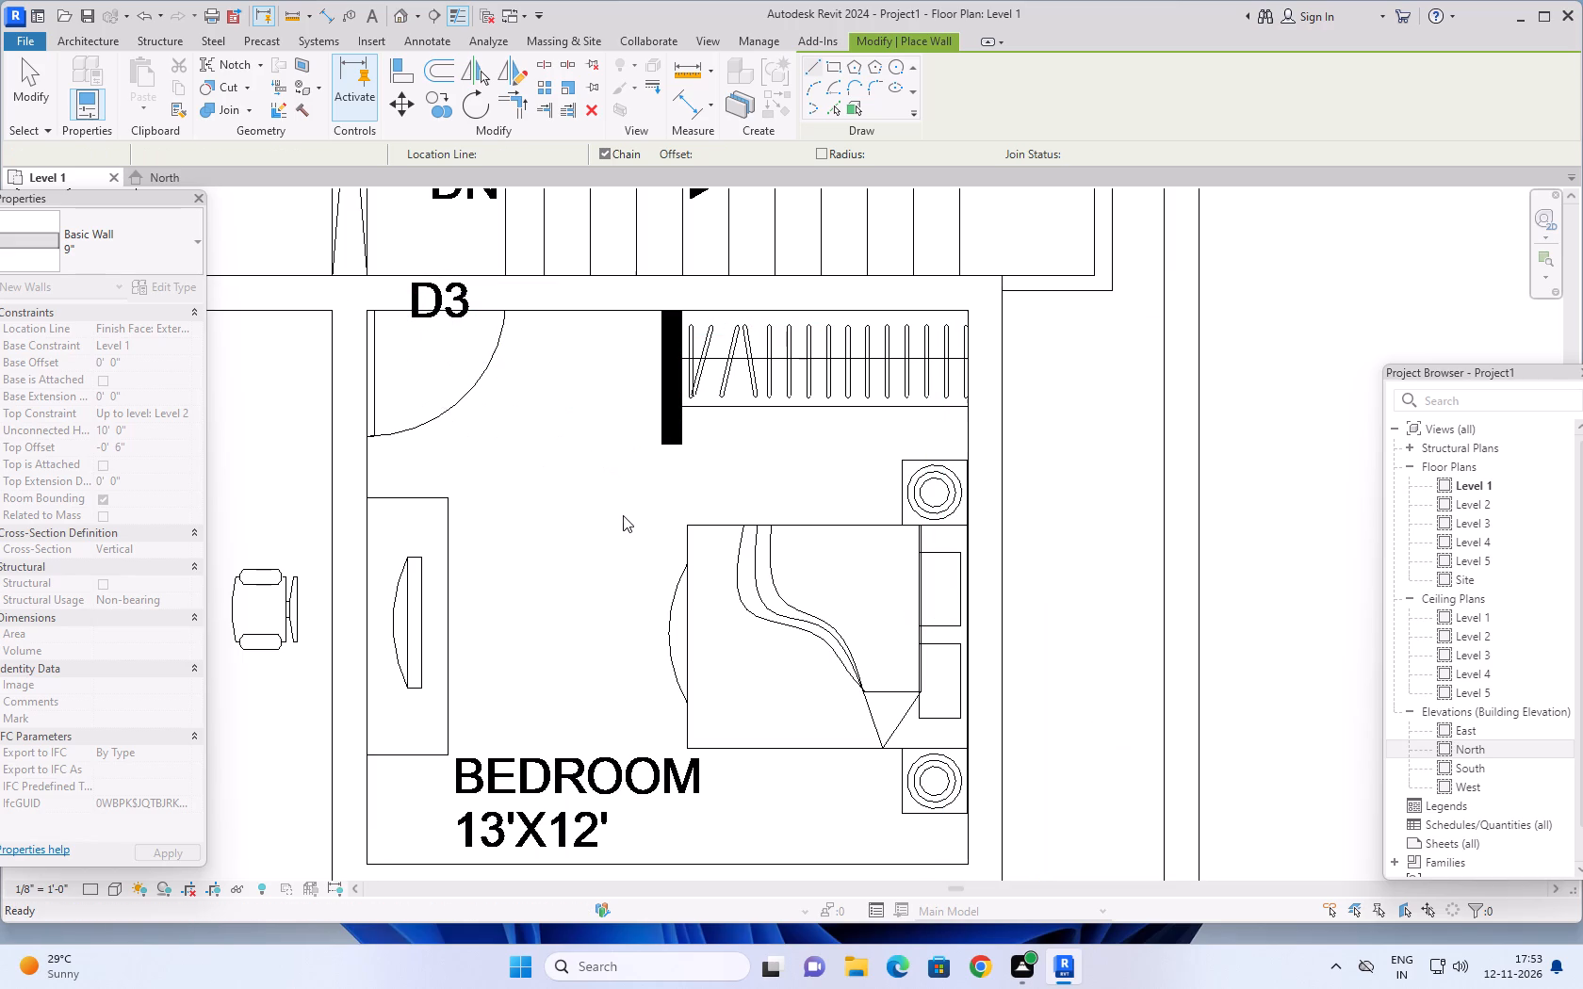
{"action": "scroll", "coordinate": [626, 516], "scroll_direction": "down", "scroll_amount": 4}
{"action": "scroll", "coordinate": [700, 550], "scroll_direction": "down", "scroll_amount": 3}
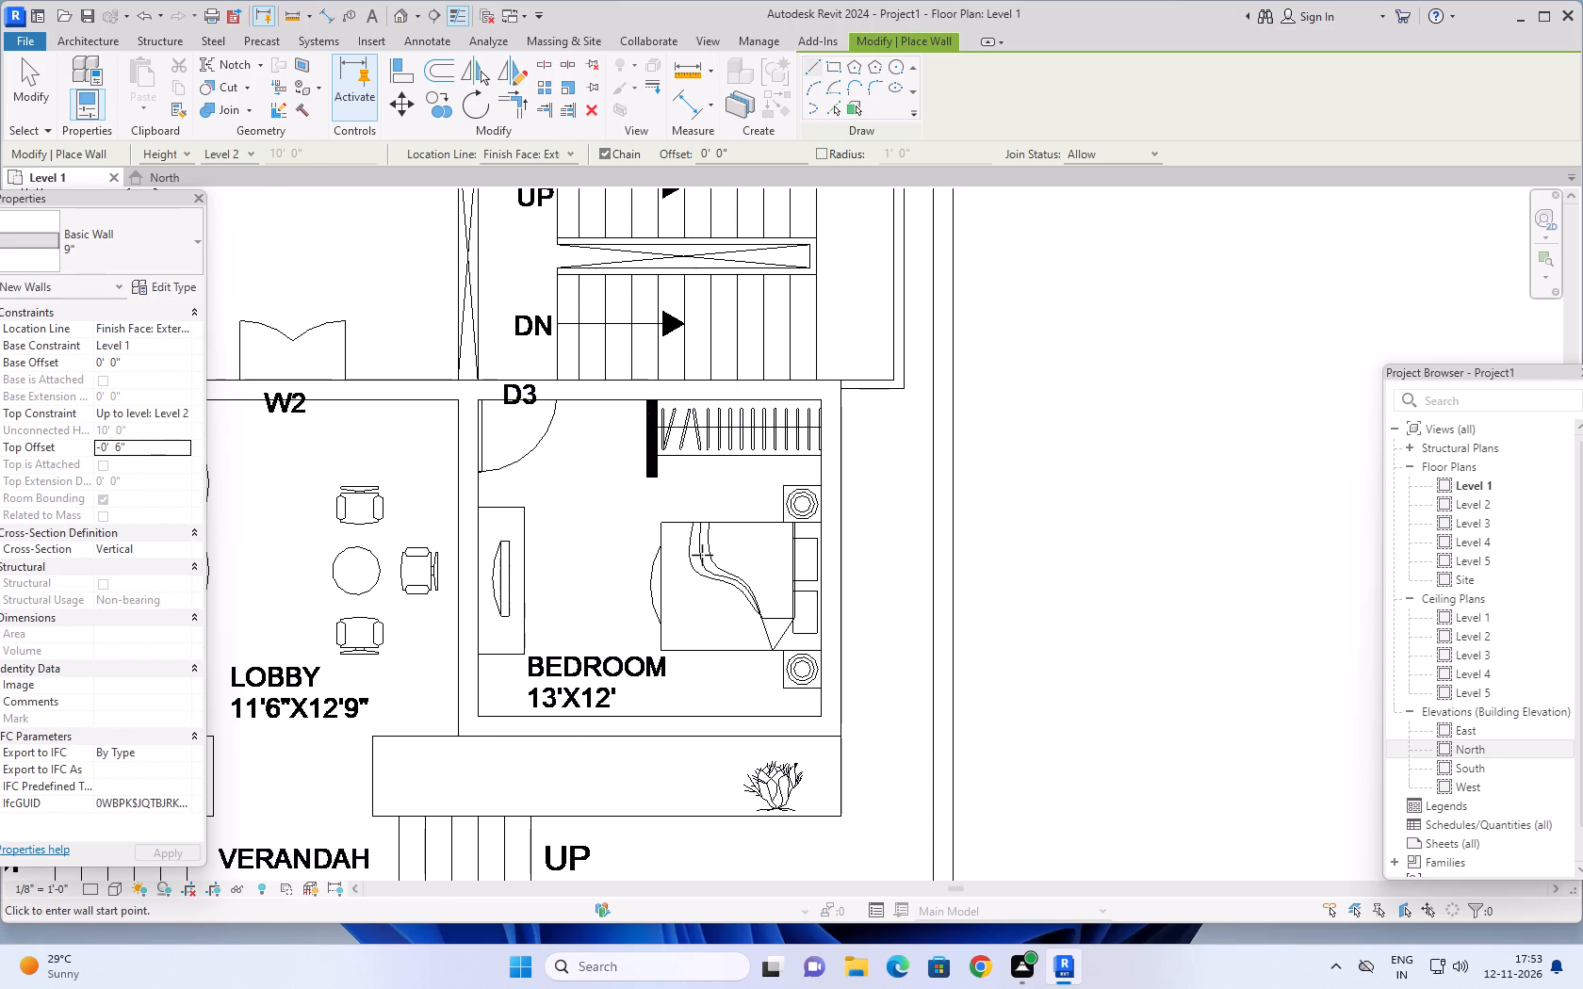
Examine the ground floor plan around the lobby, staircase, verandah and front boundary for remaining walls to trace.
{"action": "scroll", "coordinate": [705, 557], "scroll_direction": "down", "scroll_amount": 2}
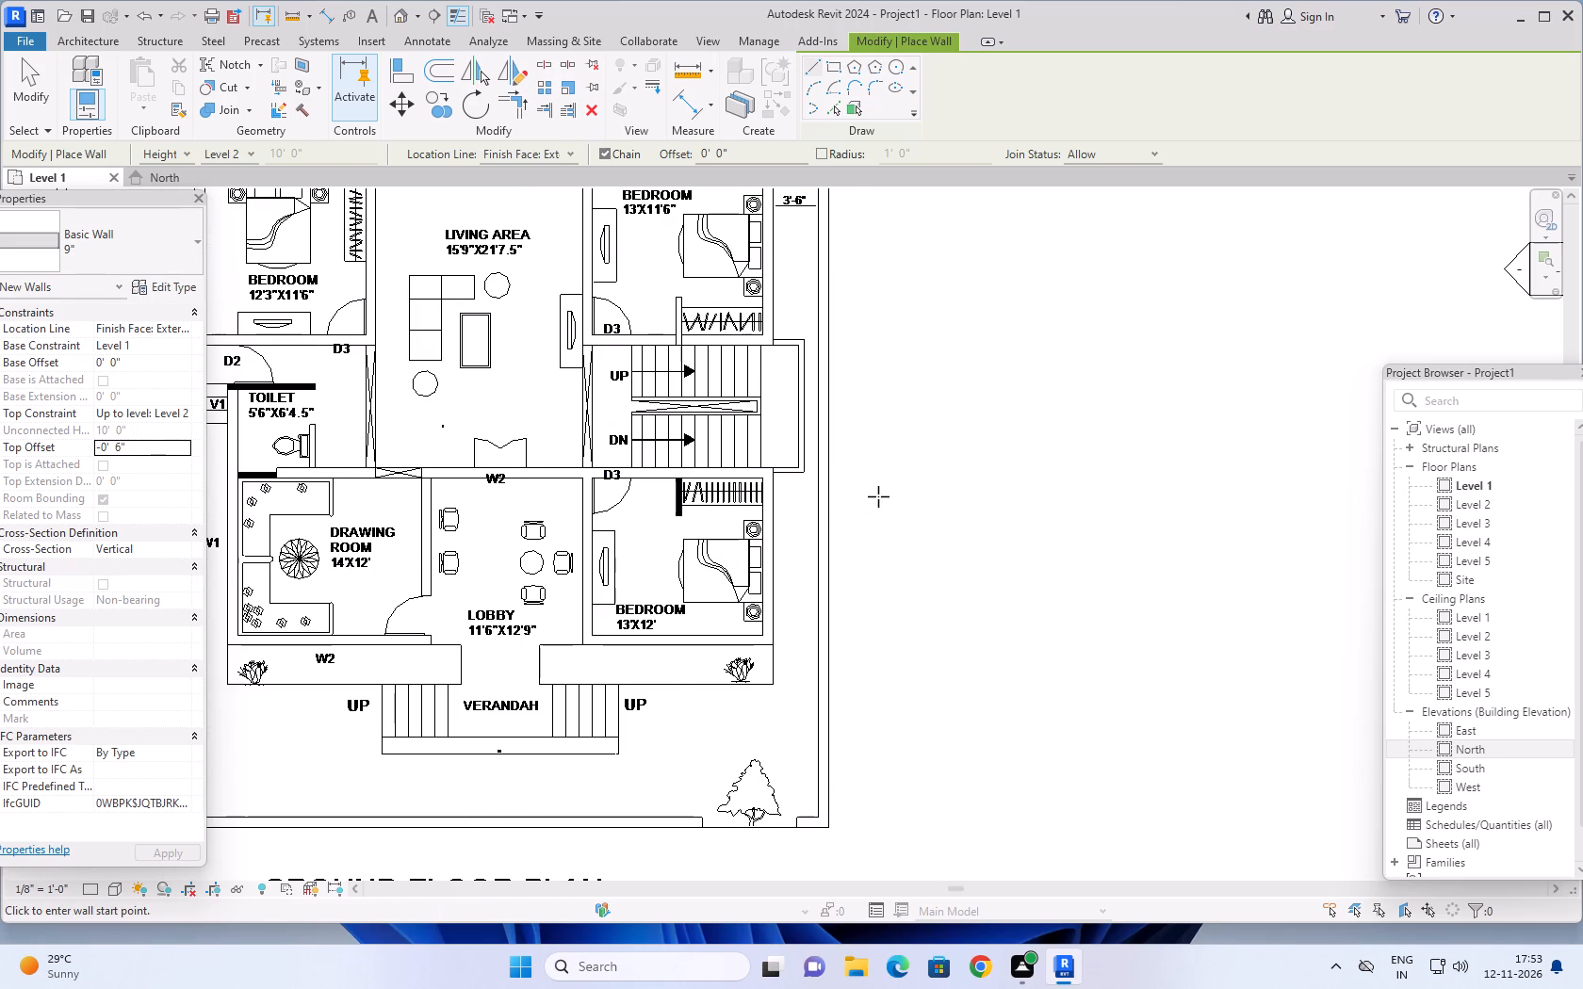
{"action": "scroll", "coordinate": [883, 498], "scroll_direction": "down", "scroll_amount": 3}
{"action": "middle_click_drag", "start_coordinate": [901, 499], "coordinate": [938, 474]}
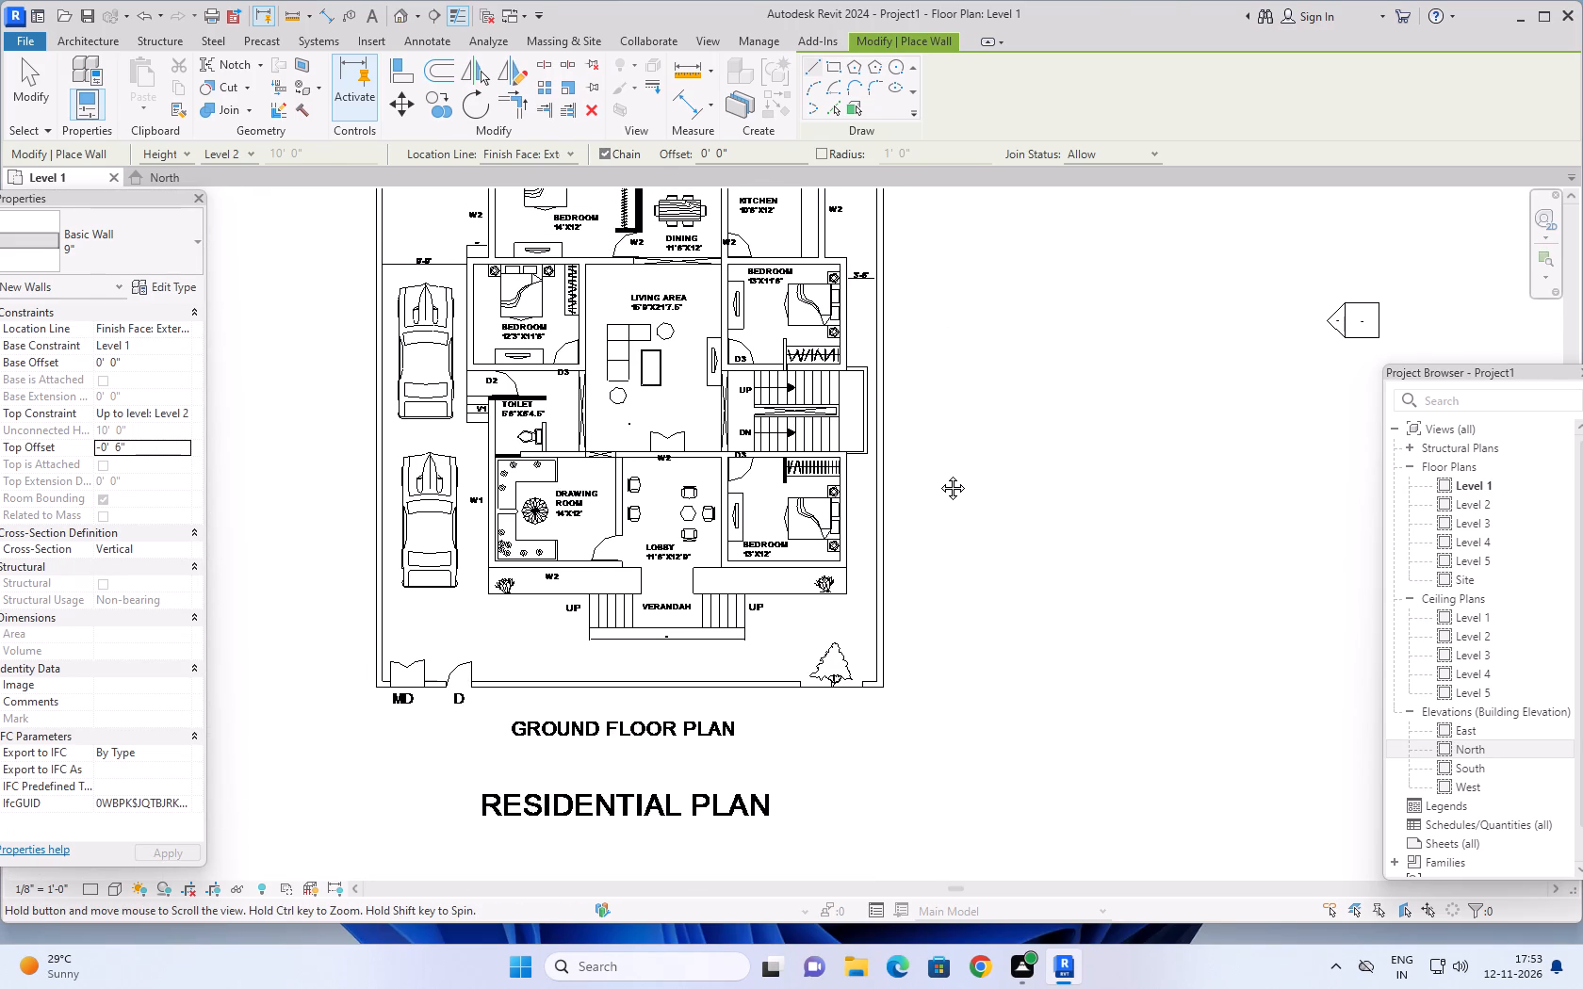
{"action": "middle_click_drag", "start_coordinate": [938, 474], "coordinate": [944, 486]}
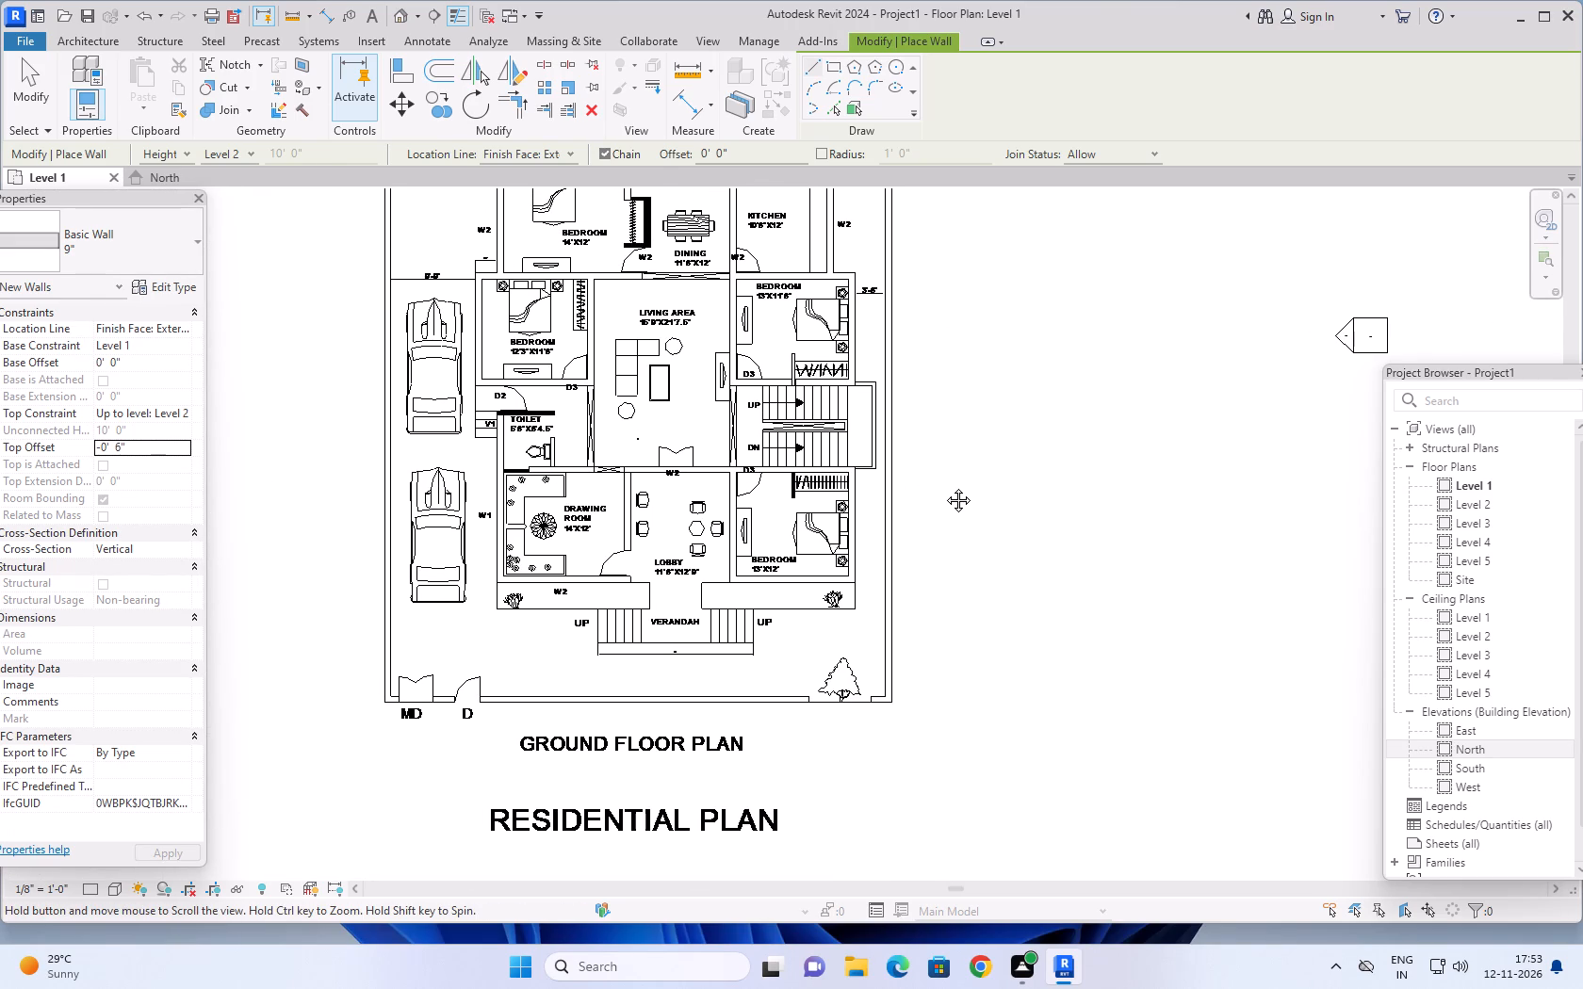
{"action": "middle_click_drag", "start_coordinate": [944, 486], "coordinate": [949, 511]}
{"action": "middle_click", "coordinate": [949, 511]}
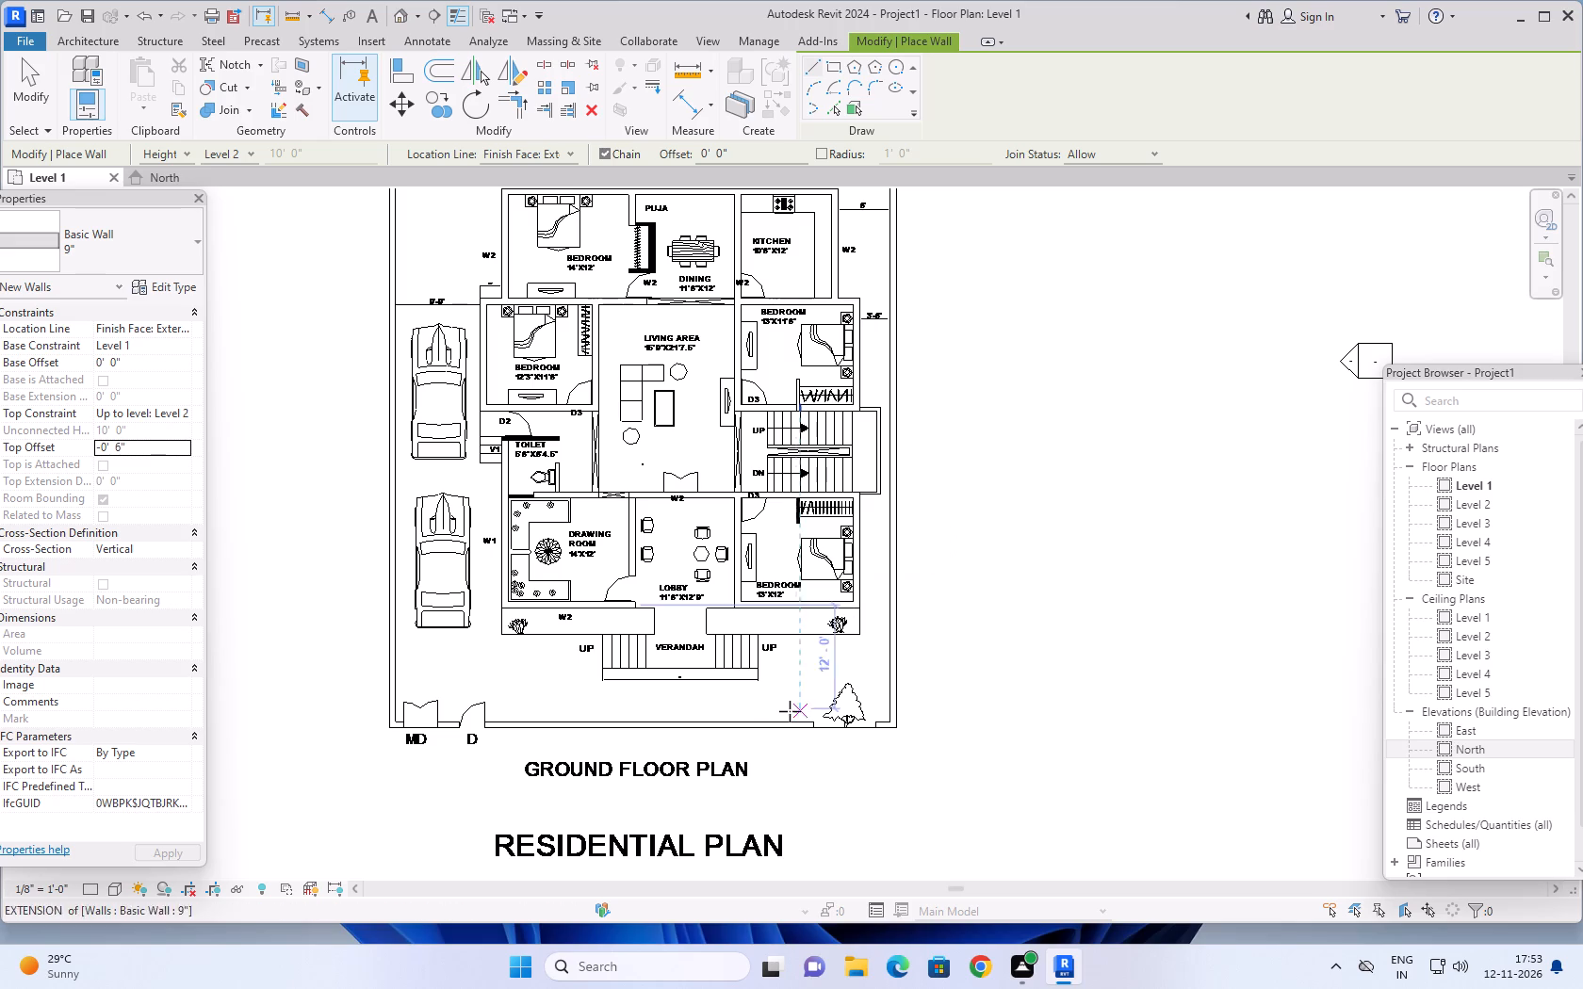
{"action": "scroll", "coordinate": [774, 714], "scroll_direction": "up", "scroll_amount": 2}
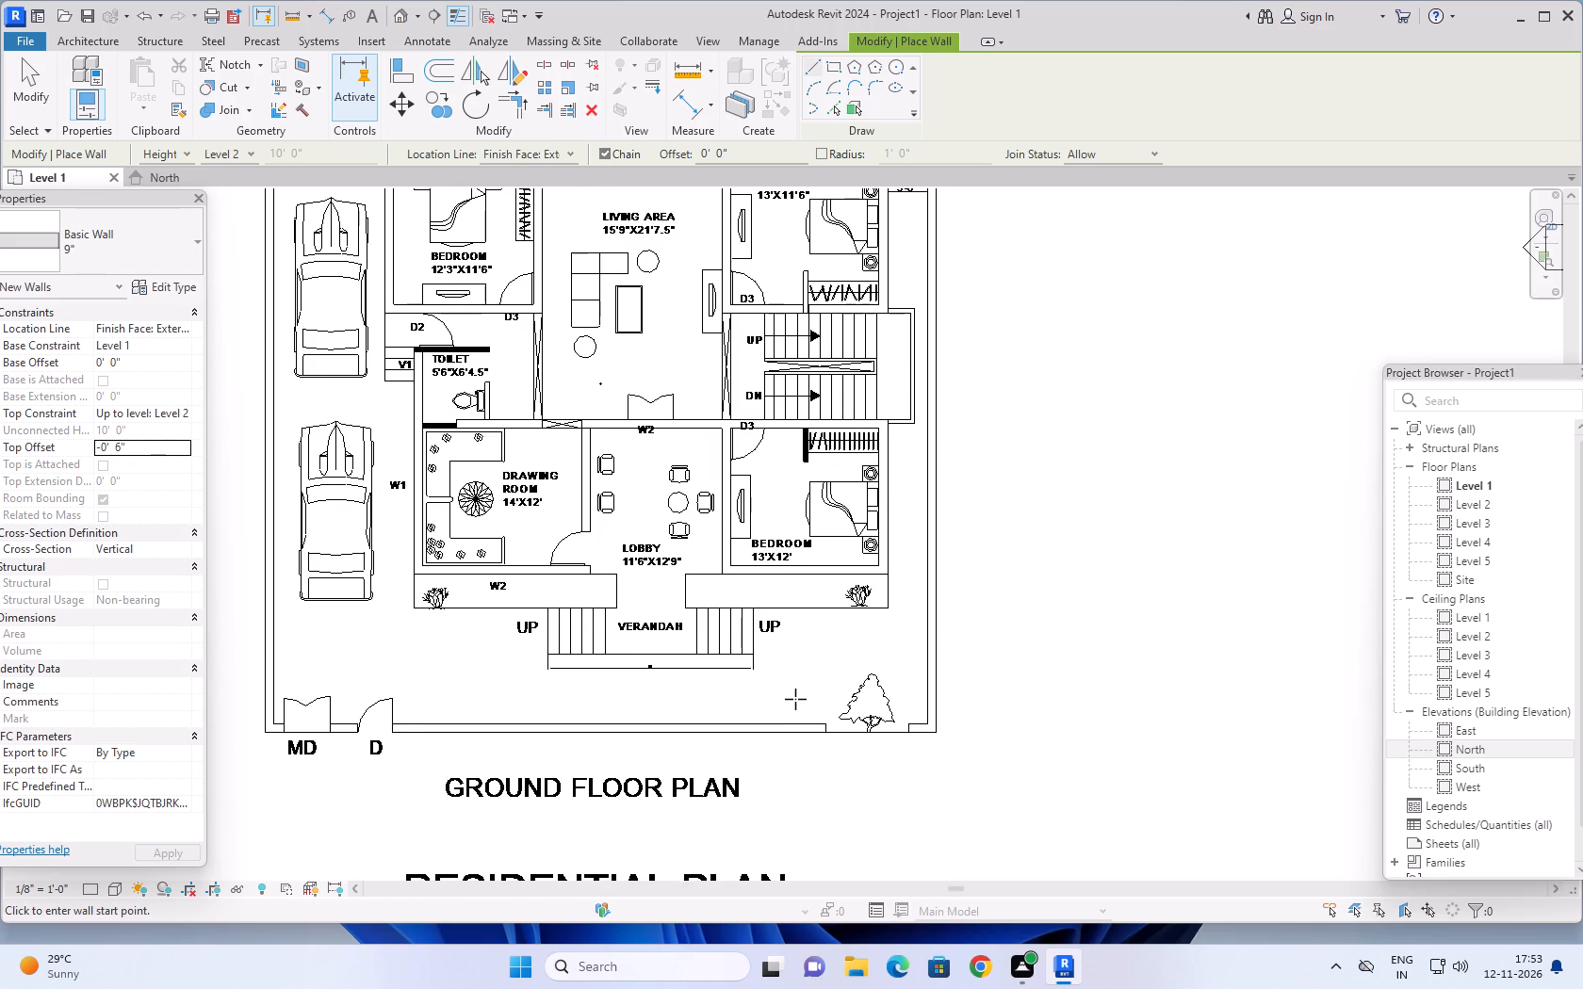
{"action": "scroll", "coordinate": [795, 699], "scroll_direction": "down", "scroll_amount": 1}
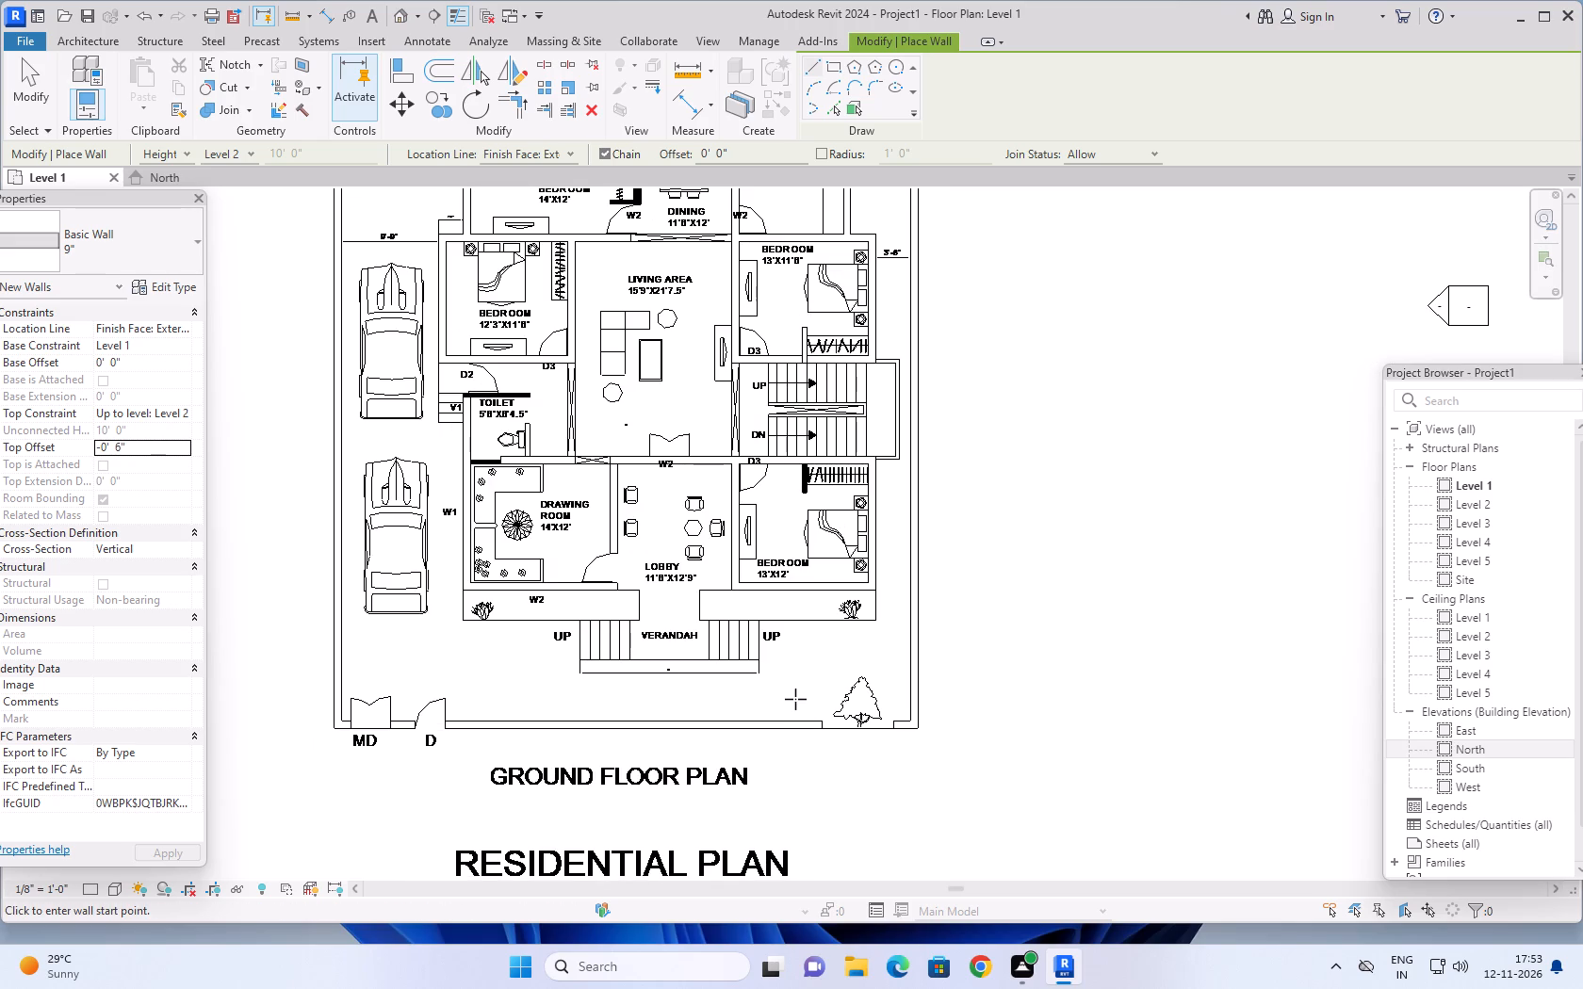
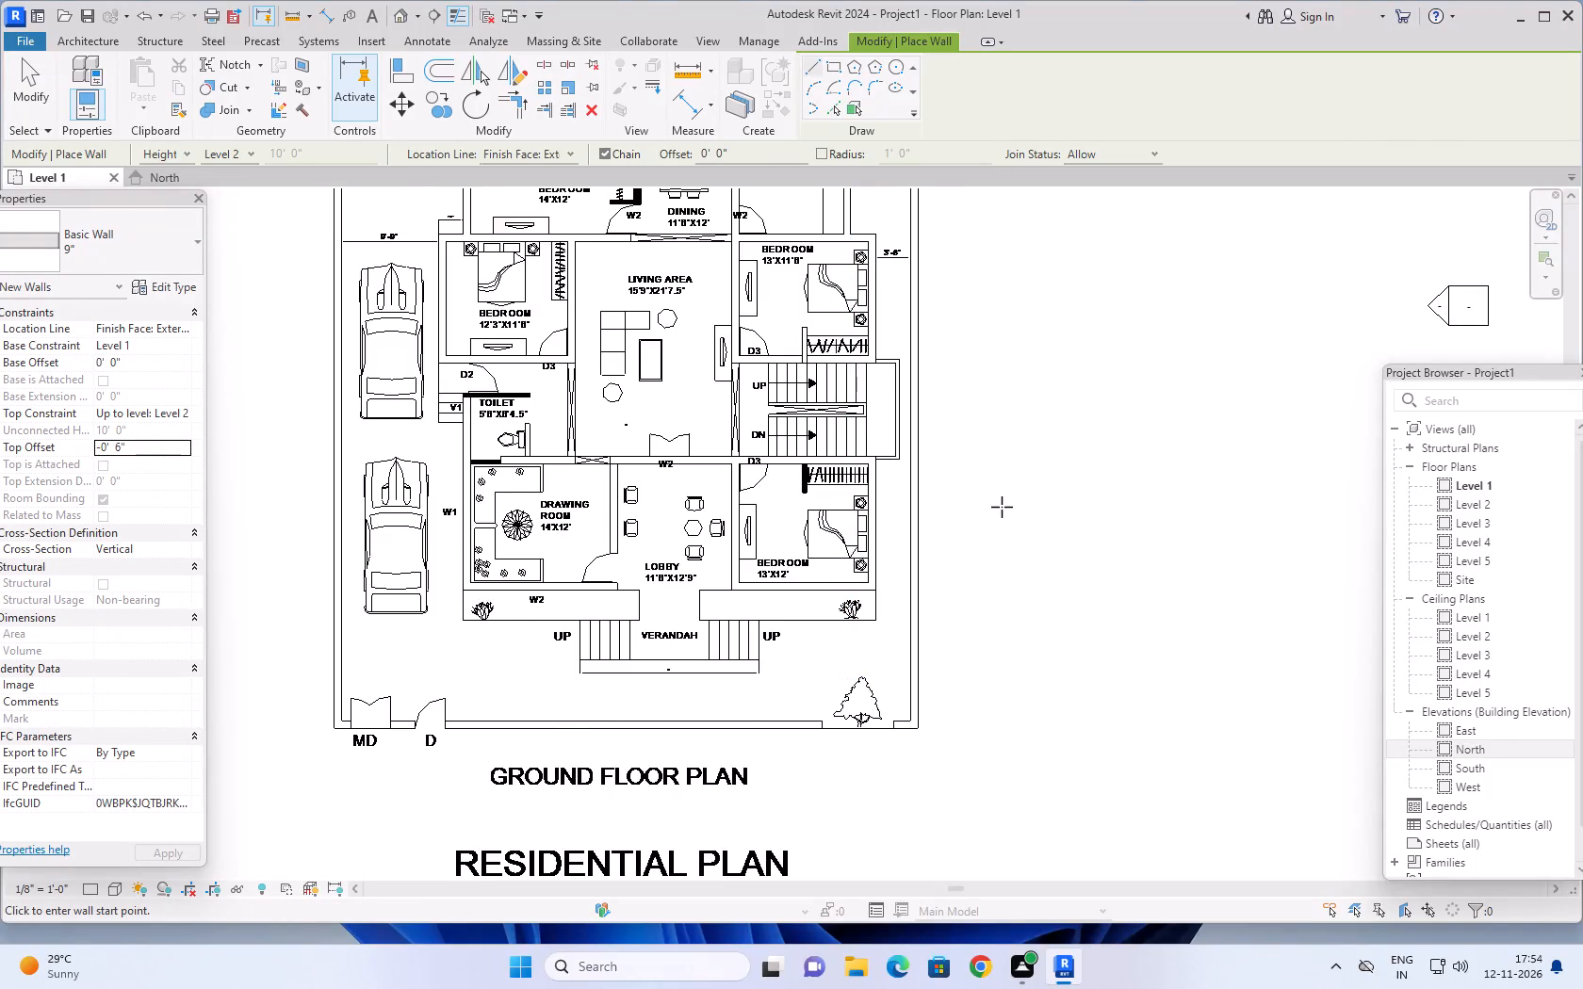
Examine the ground floor plan for partitions that still need walls.
{"action": "scroll", "coordinate": [1003, 506], "scroll_direction": "down", "scroll_amount": 3}
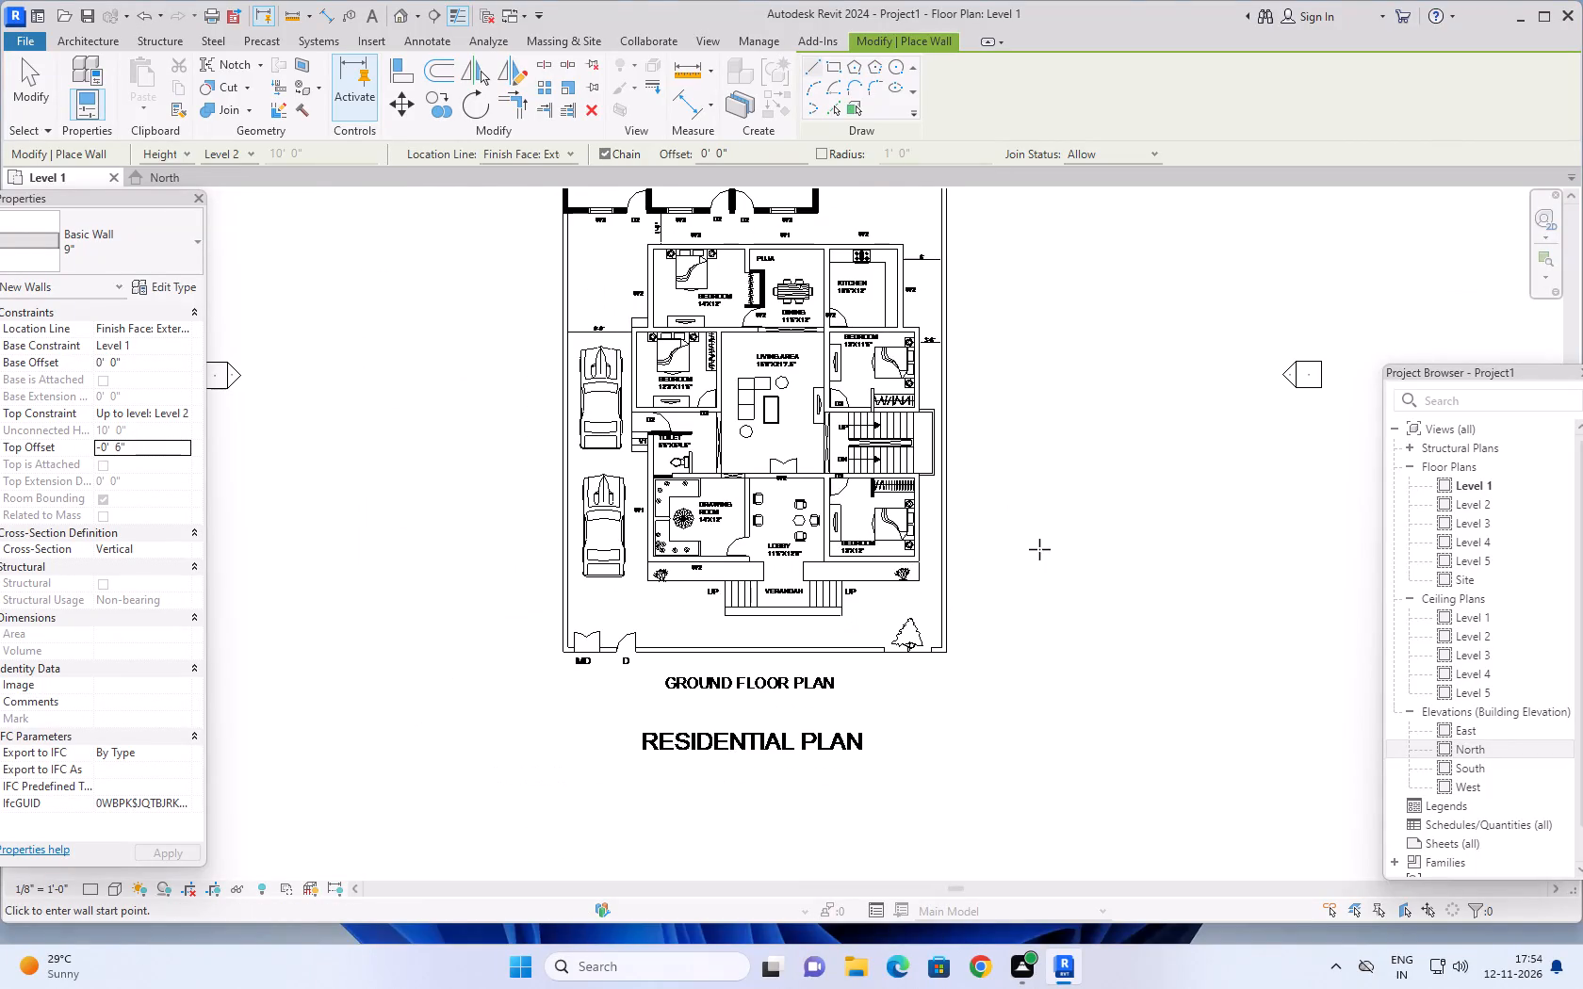
{"action": "middle_click_drag", "start_coordinate": [1039, 549], "coordinate": [1036, 521]}
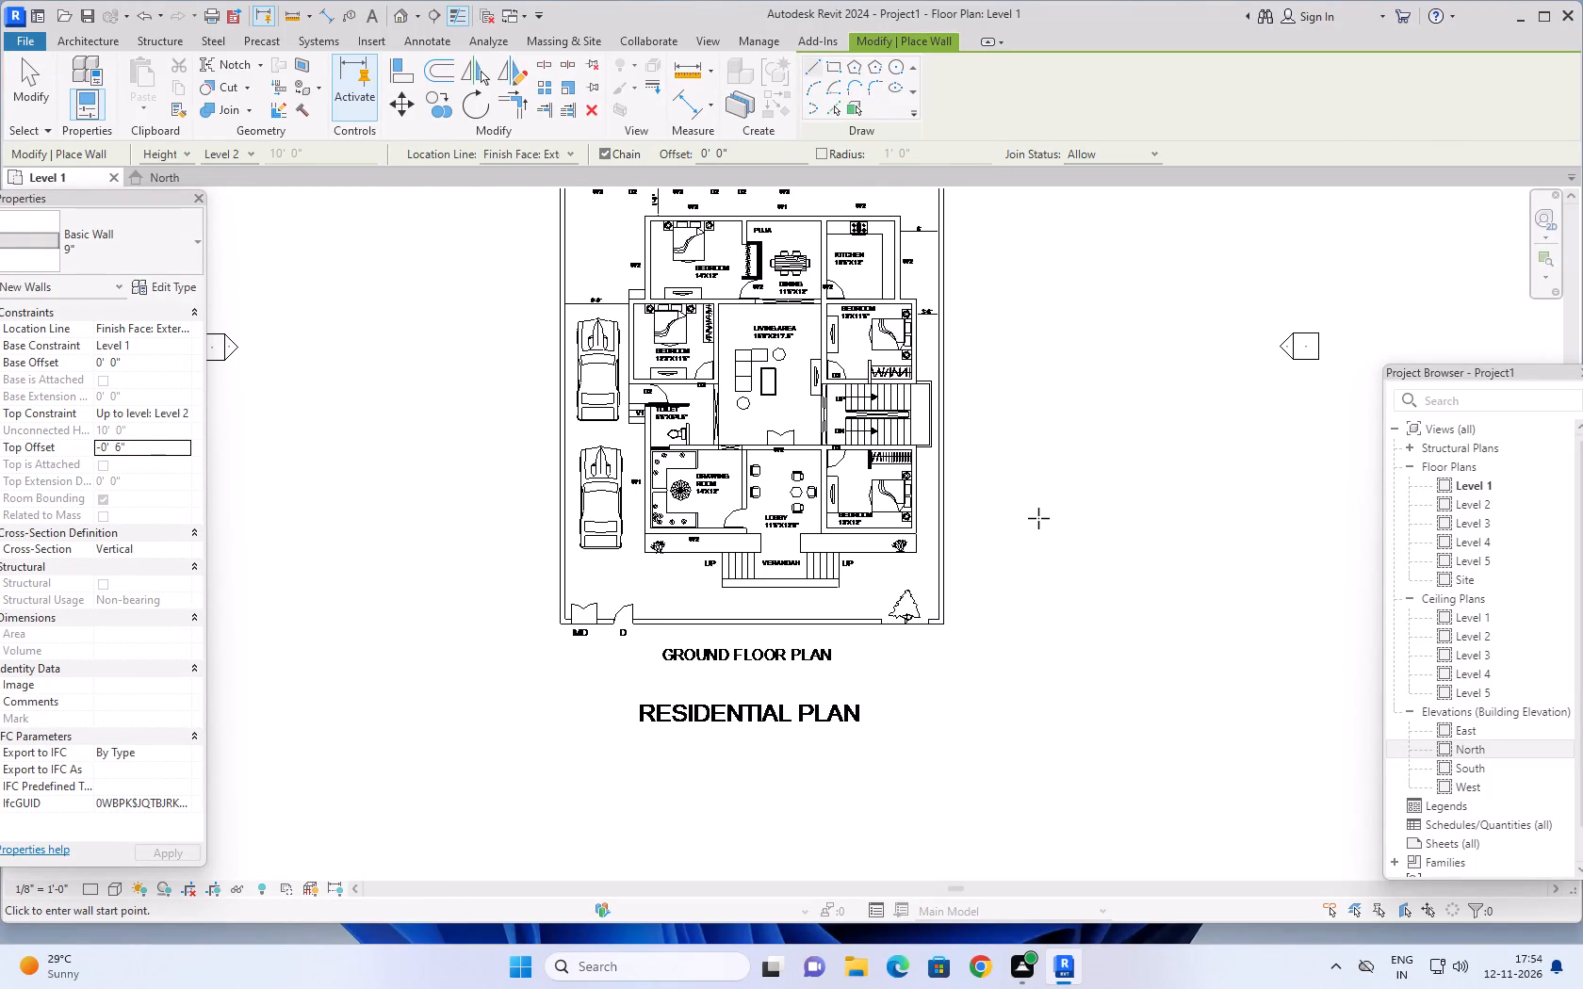
{"action": "scroll", "coordinate": [1038, 518], "scroll_direction": "down", "scroll_amount": 2}
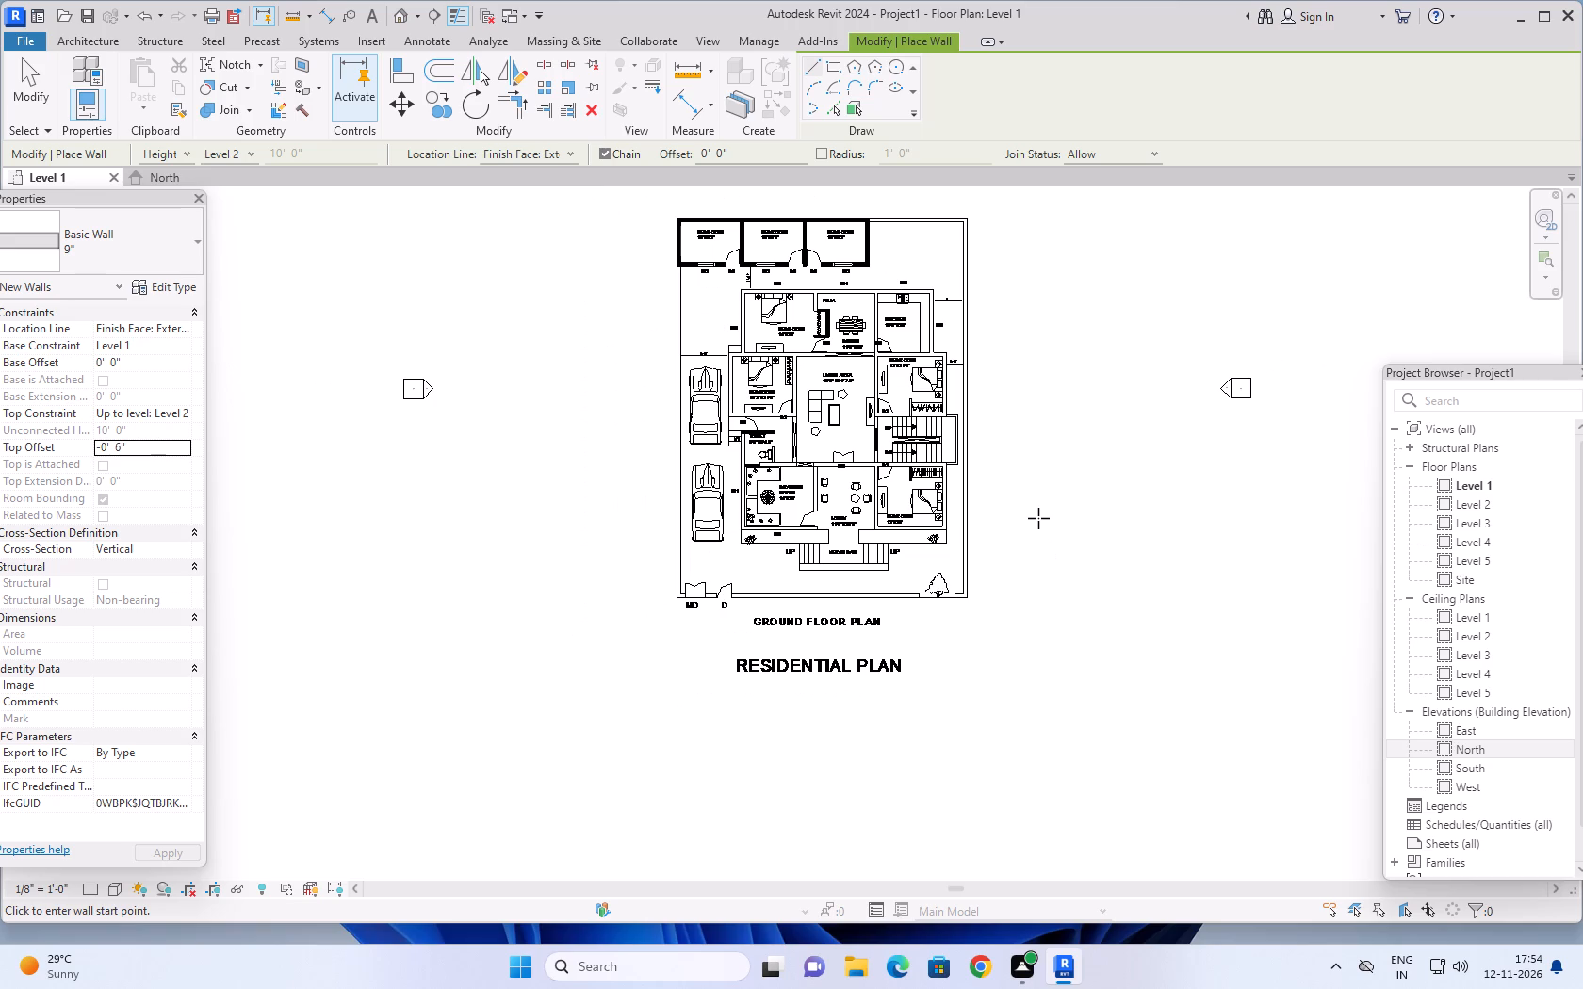
{"action": "scroll", "coordinate": [951, 638], "scroll_direction": "up", "scroll_amount": 2}
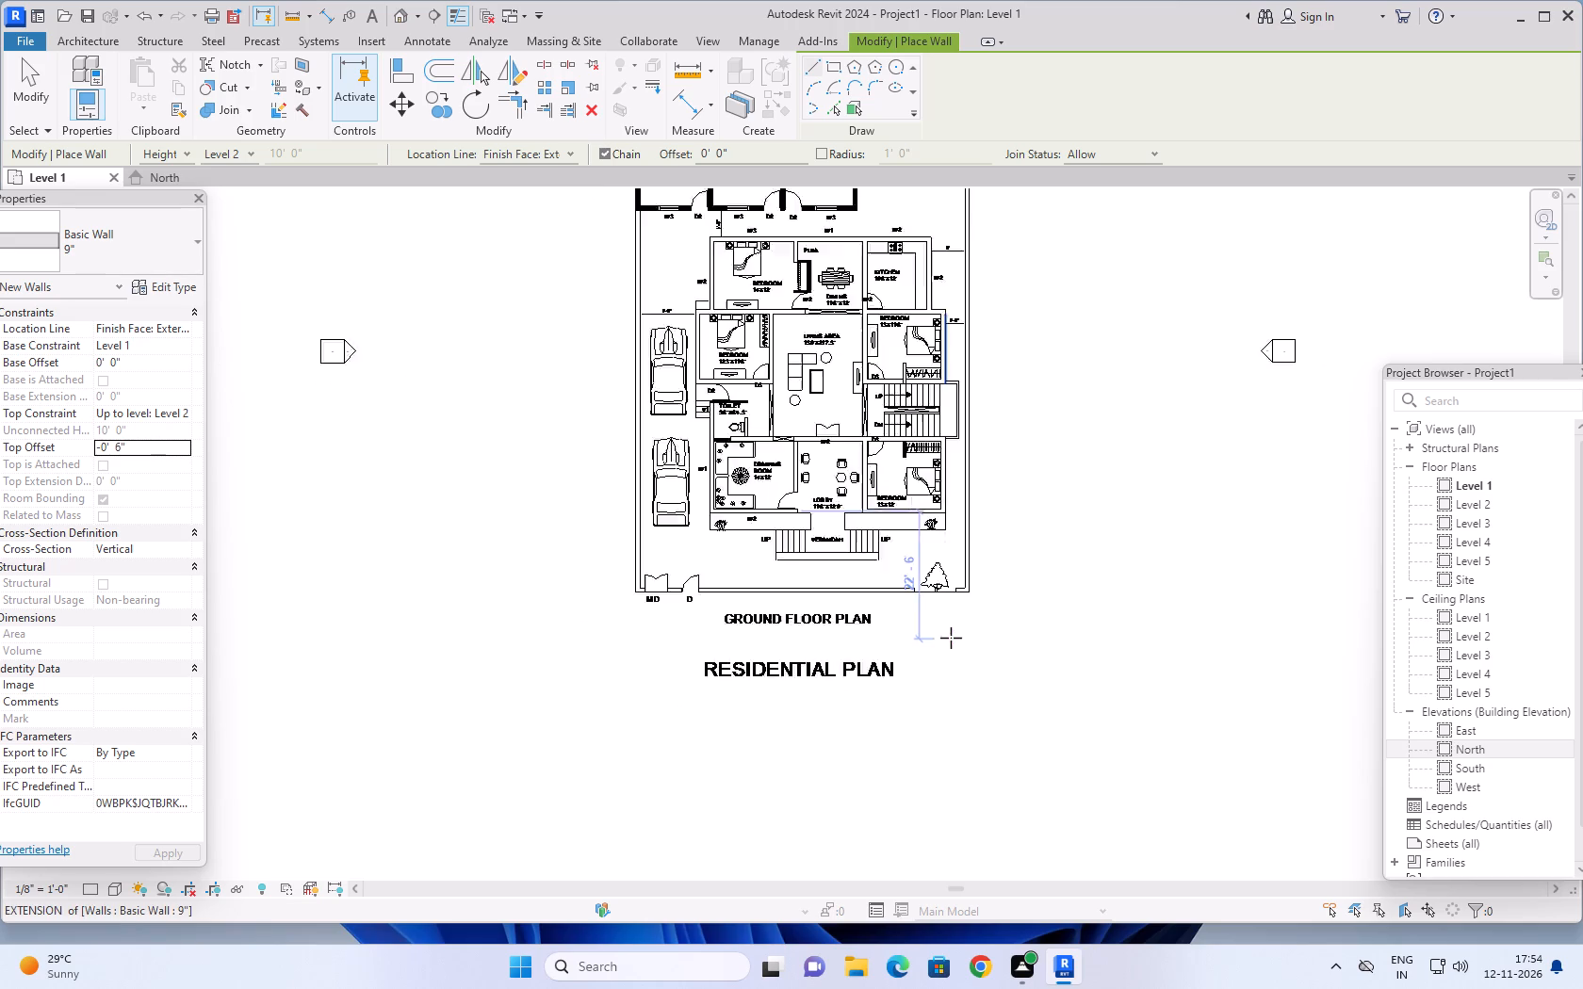
{"action": "scroll", "coordinate": [951, 638], "scroll_direction": "up", "scroll_amount": 1}
{"action": "middle_click_drag", "start_coordinate": [1085, 460], "coordinate": [1159, 537]}
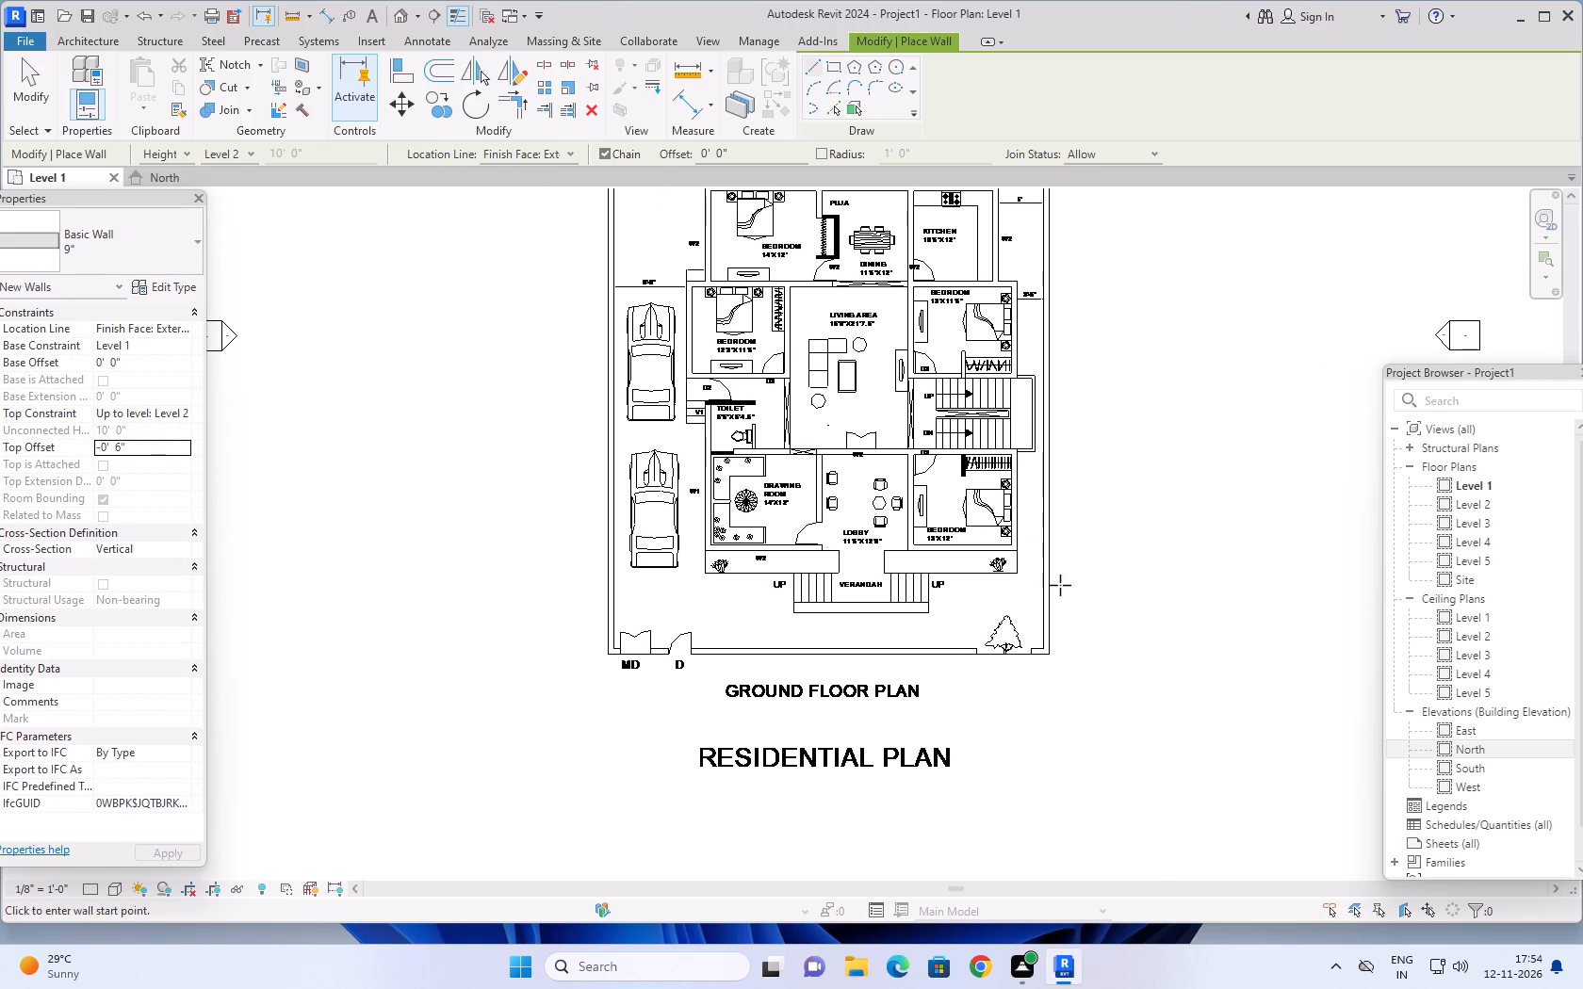
{"action": "scroll", "coordinate": [932, 604], "scroll_direction": "up", "scroll_amount": 4}
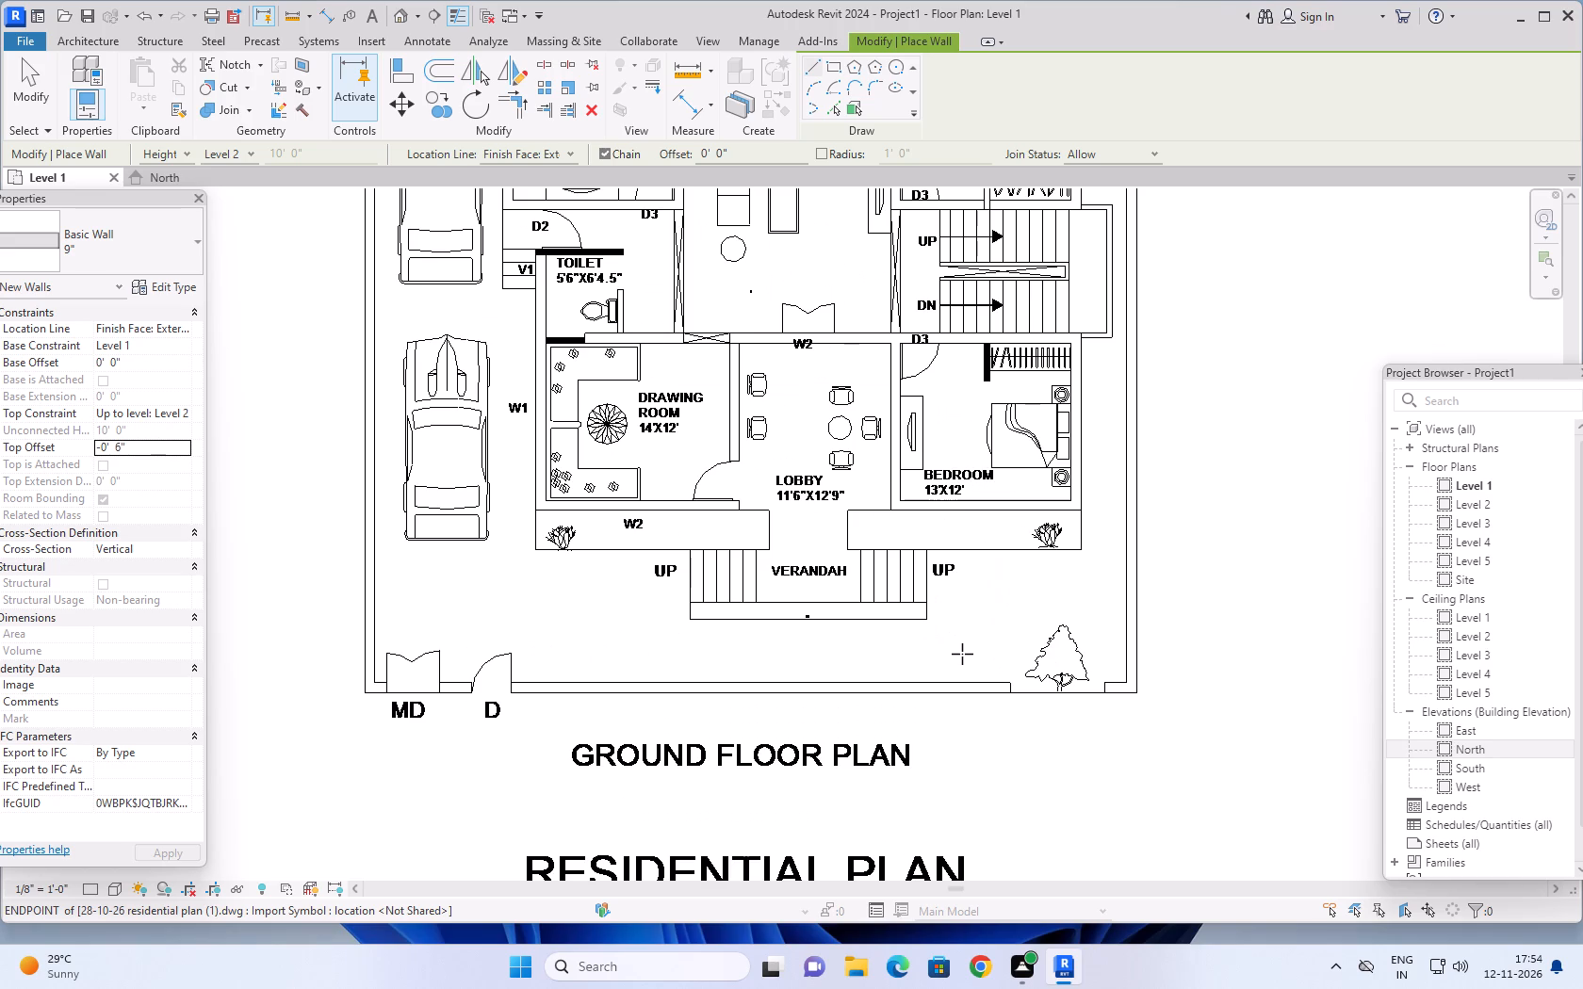
{"action": "scroll", "coordinate": [932, 616], "scroll_direction": "down", "scroll_amount": 4}
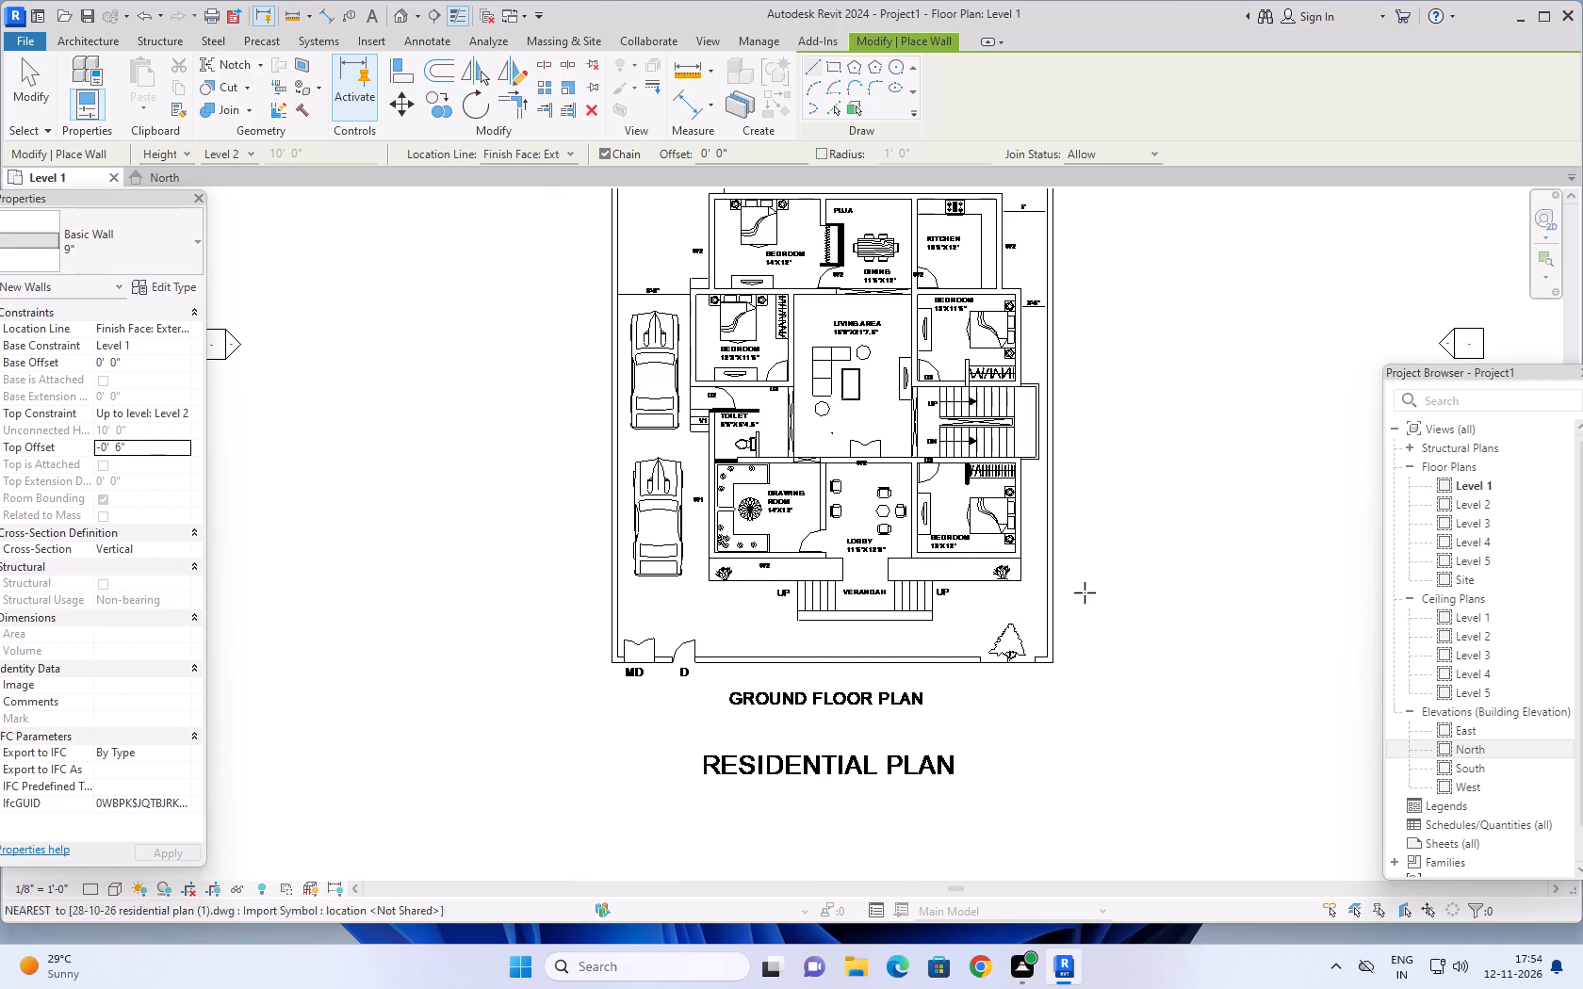
{"action": "scroll", "coordinate": [1141, 579], "scroll_direction": "down", "scroll_amount": 3}
{"action": "middle_click_drag", "start_coordinate": [1169, 571], "coordinate": [1159, 535]}
Draw a 9" wall along the partition between the drawing room and the lobby, down to the drawing room's front wall.
{"action": "scroll", "coordinate": [972, 577], "scroll_direction": "up", "scroll_amount": 2}
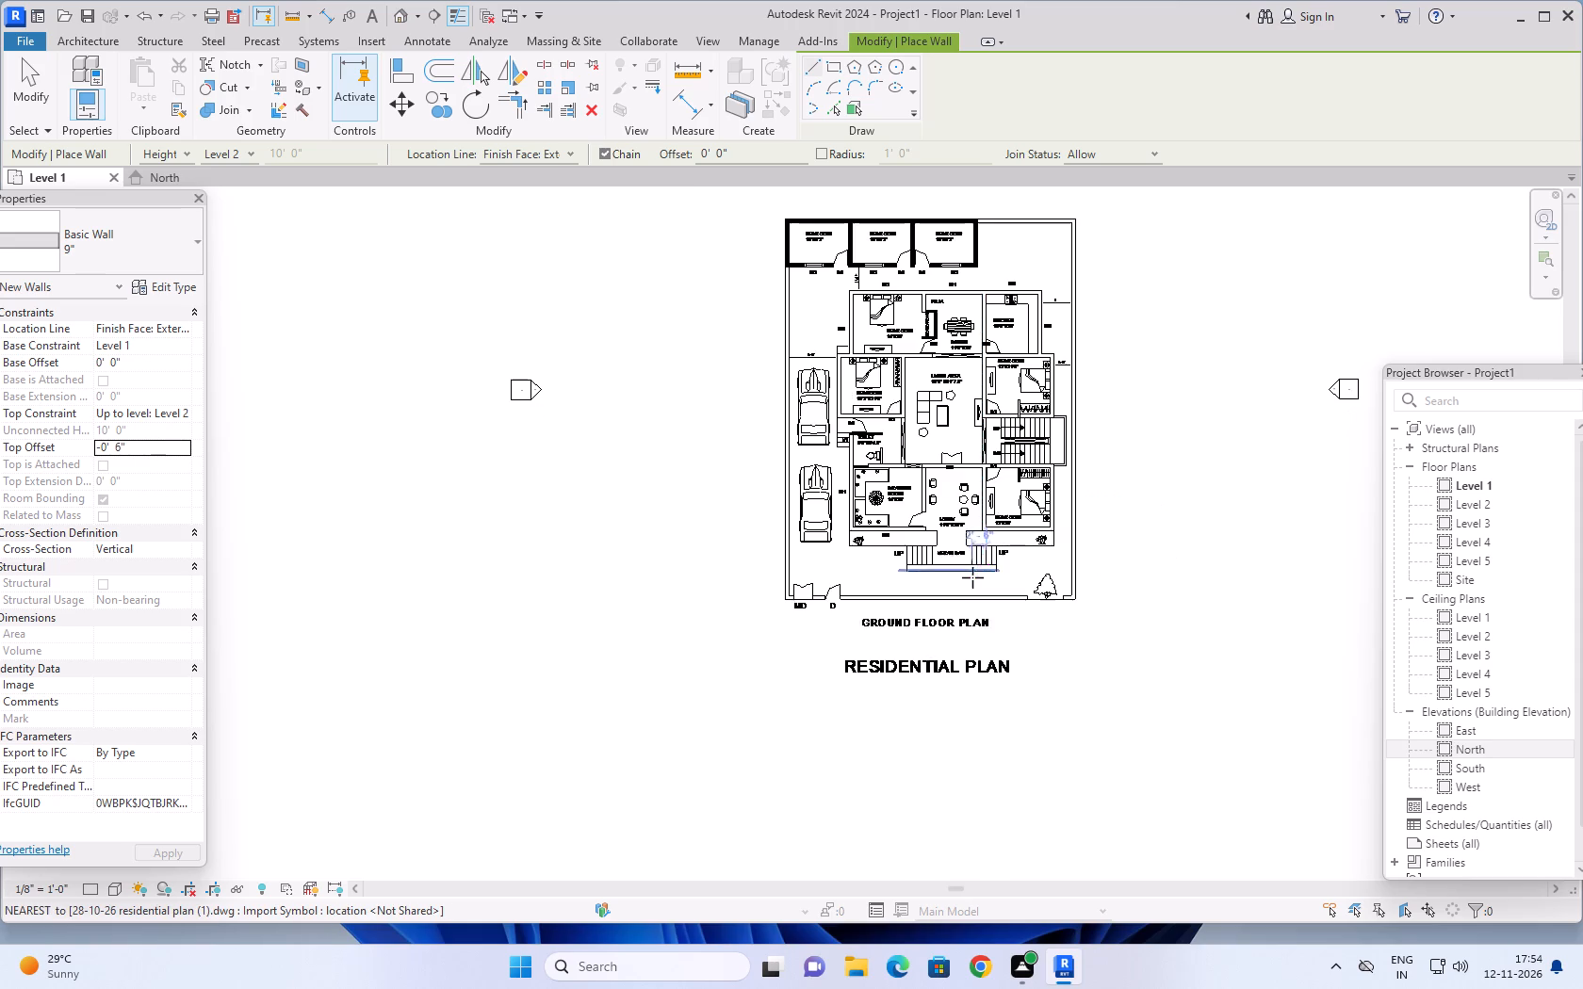
{"action": "scroll", "coordinate": [972, 577], "scroll_direction": "up", "scroll_amount": 2}
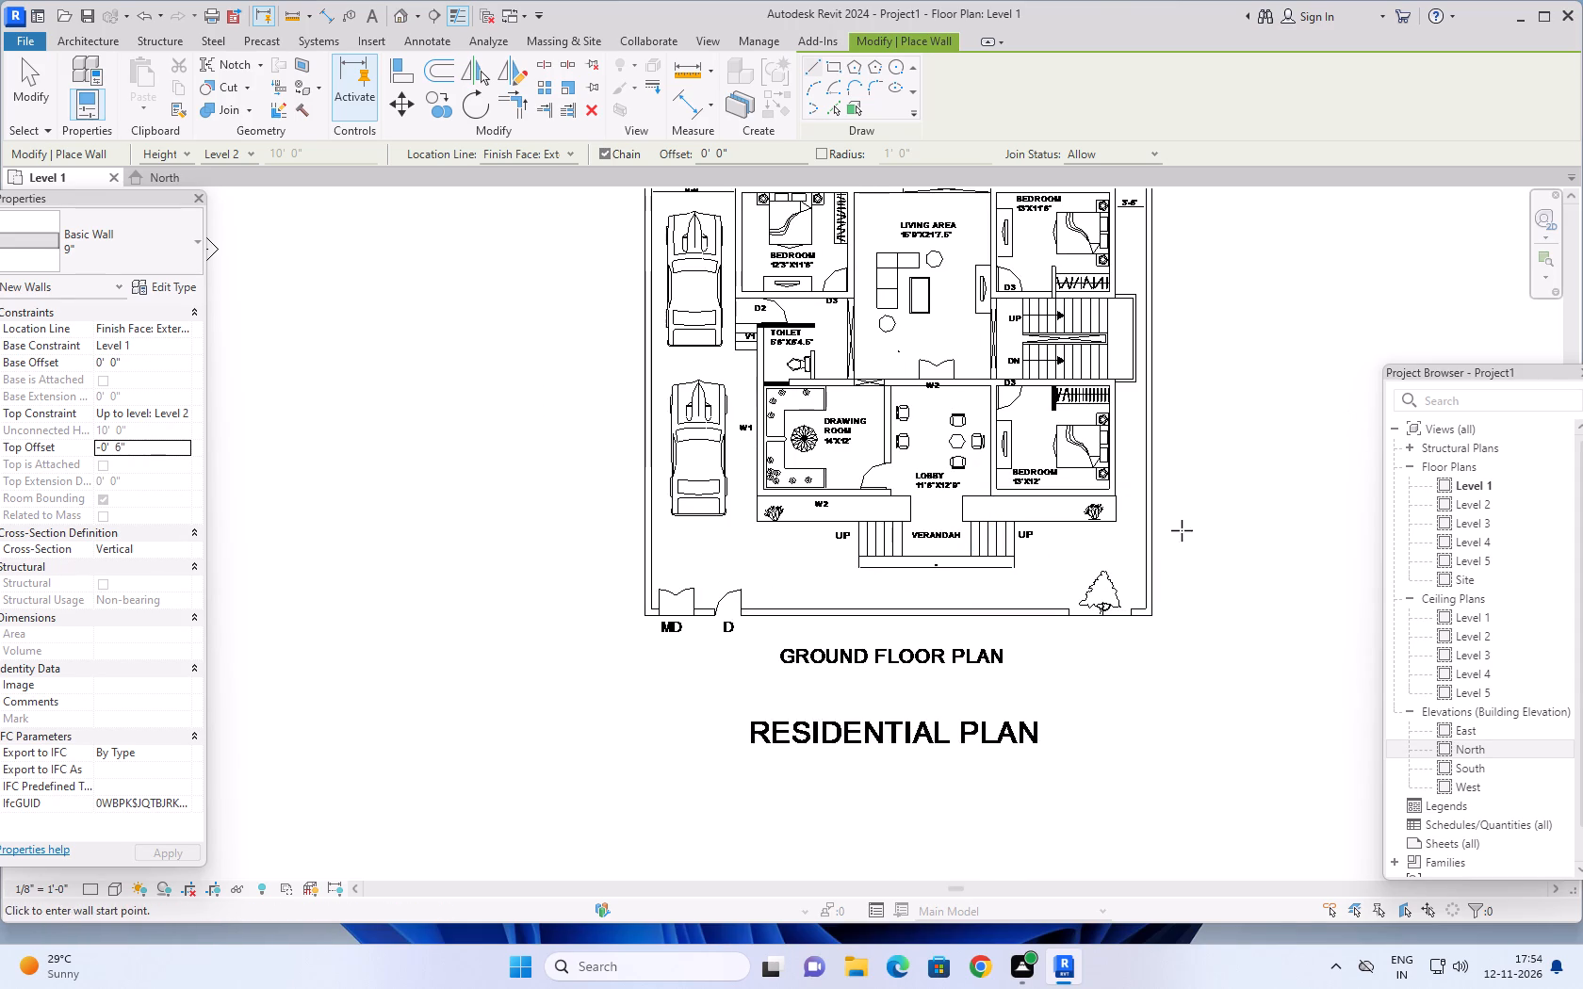
{"action": "scroll", "coordinate": [900, 391], "scroll_direction": "up", "scroll_amount": 11}
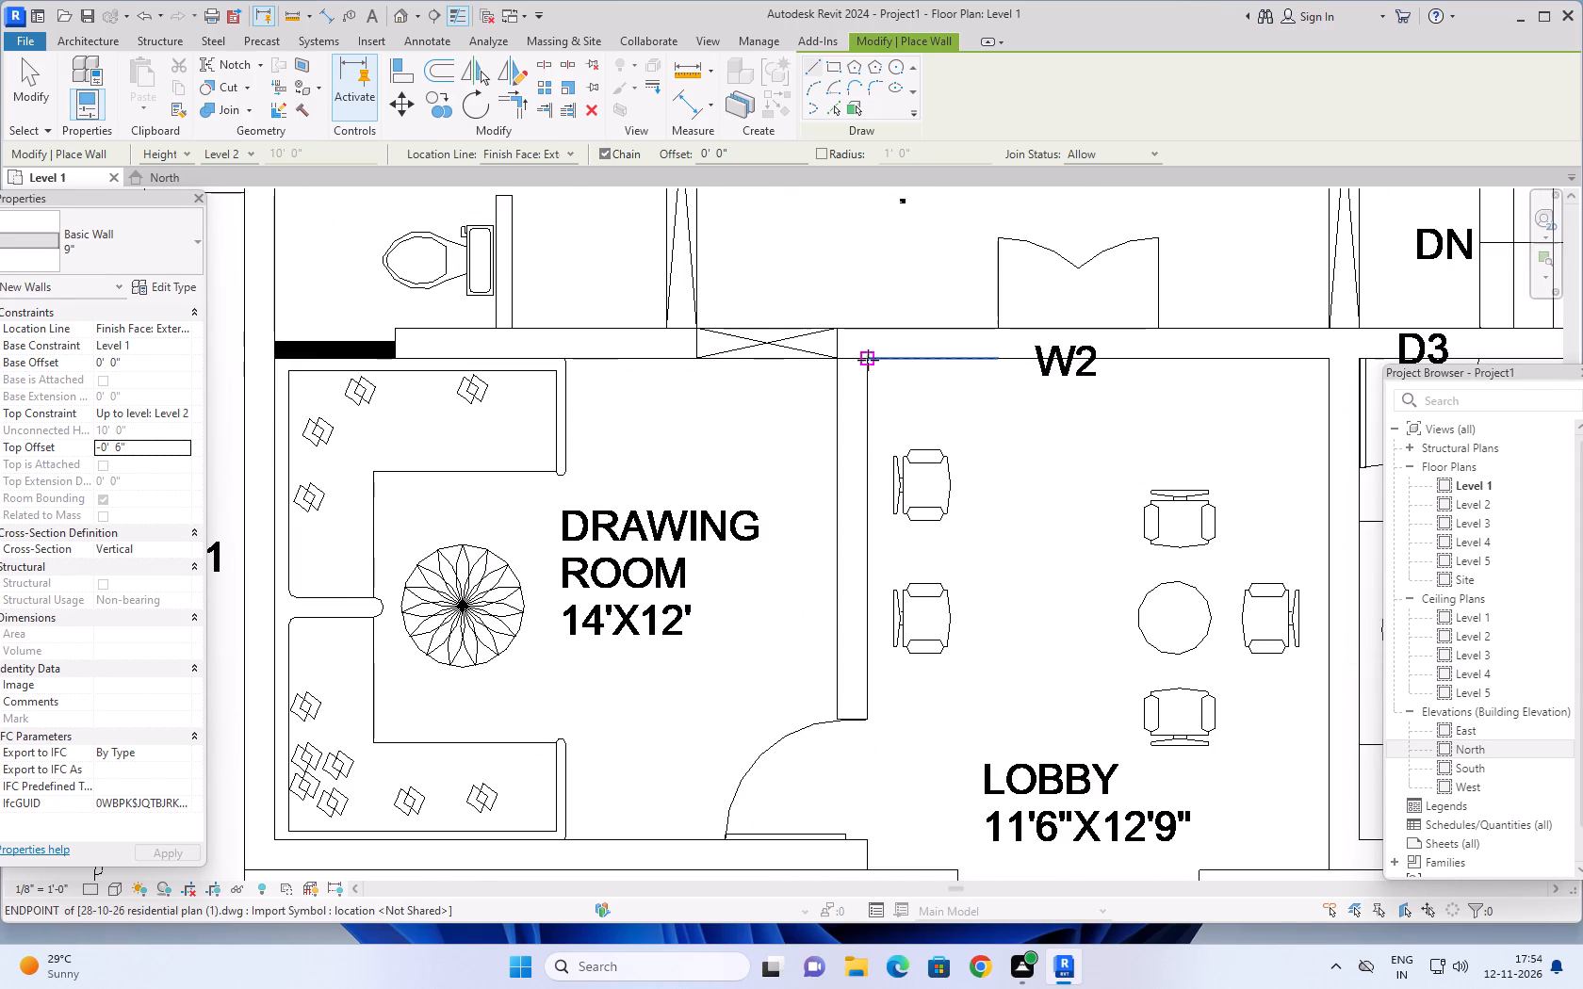
{"action": "left_click", "coordinate": [867, 360]}
{"action": "scroll", "coordinate": [867, 763], "scroll_direction": "down", "scroll_amount": 2}
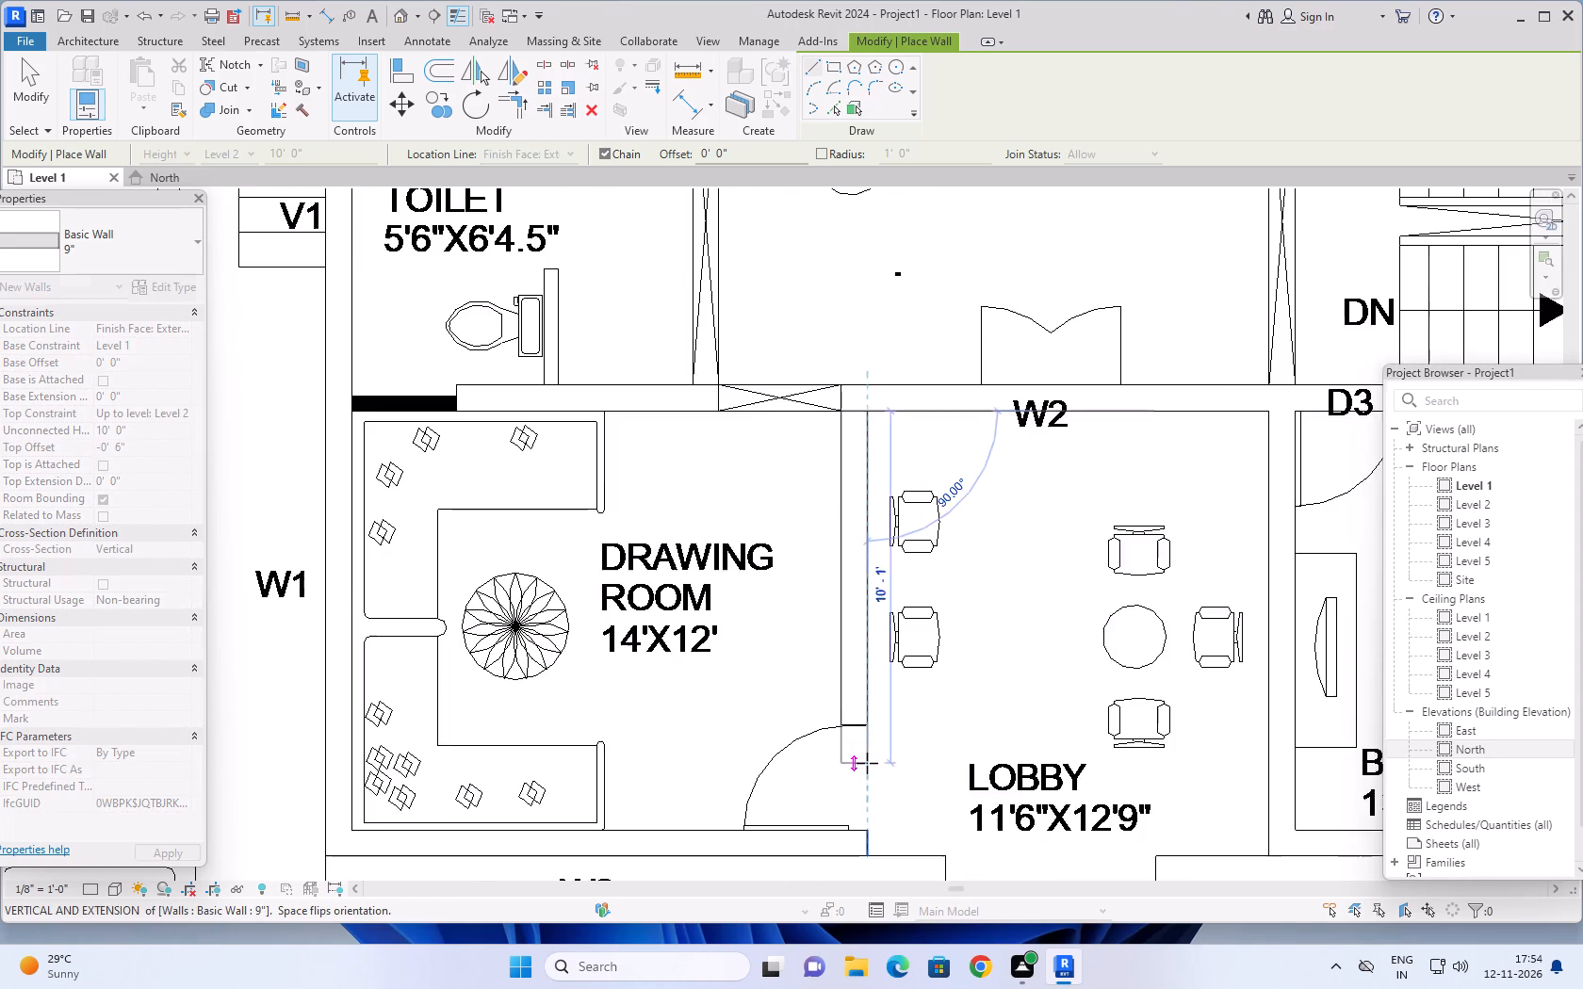
{"action": "left_click", "coordinate": [867, 820]}
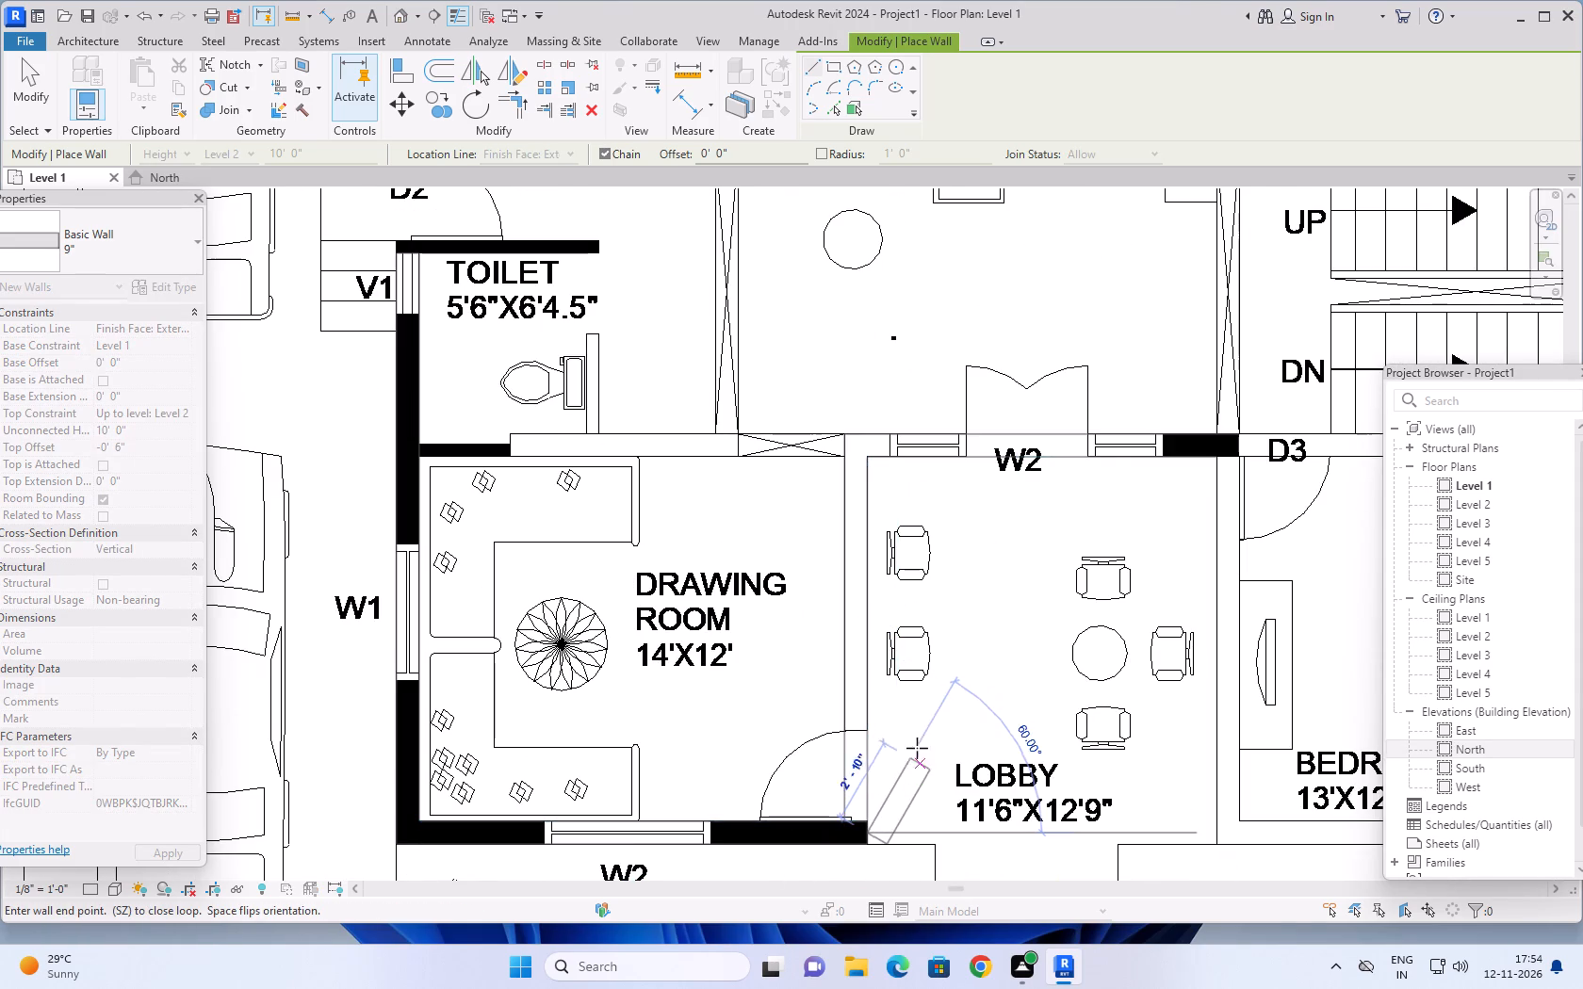
{"action": "key", "text": "Escape"}
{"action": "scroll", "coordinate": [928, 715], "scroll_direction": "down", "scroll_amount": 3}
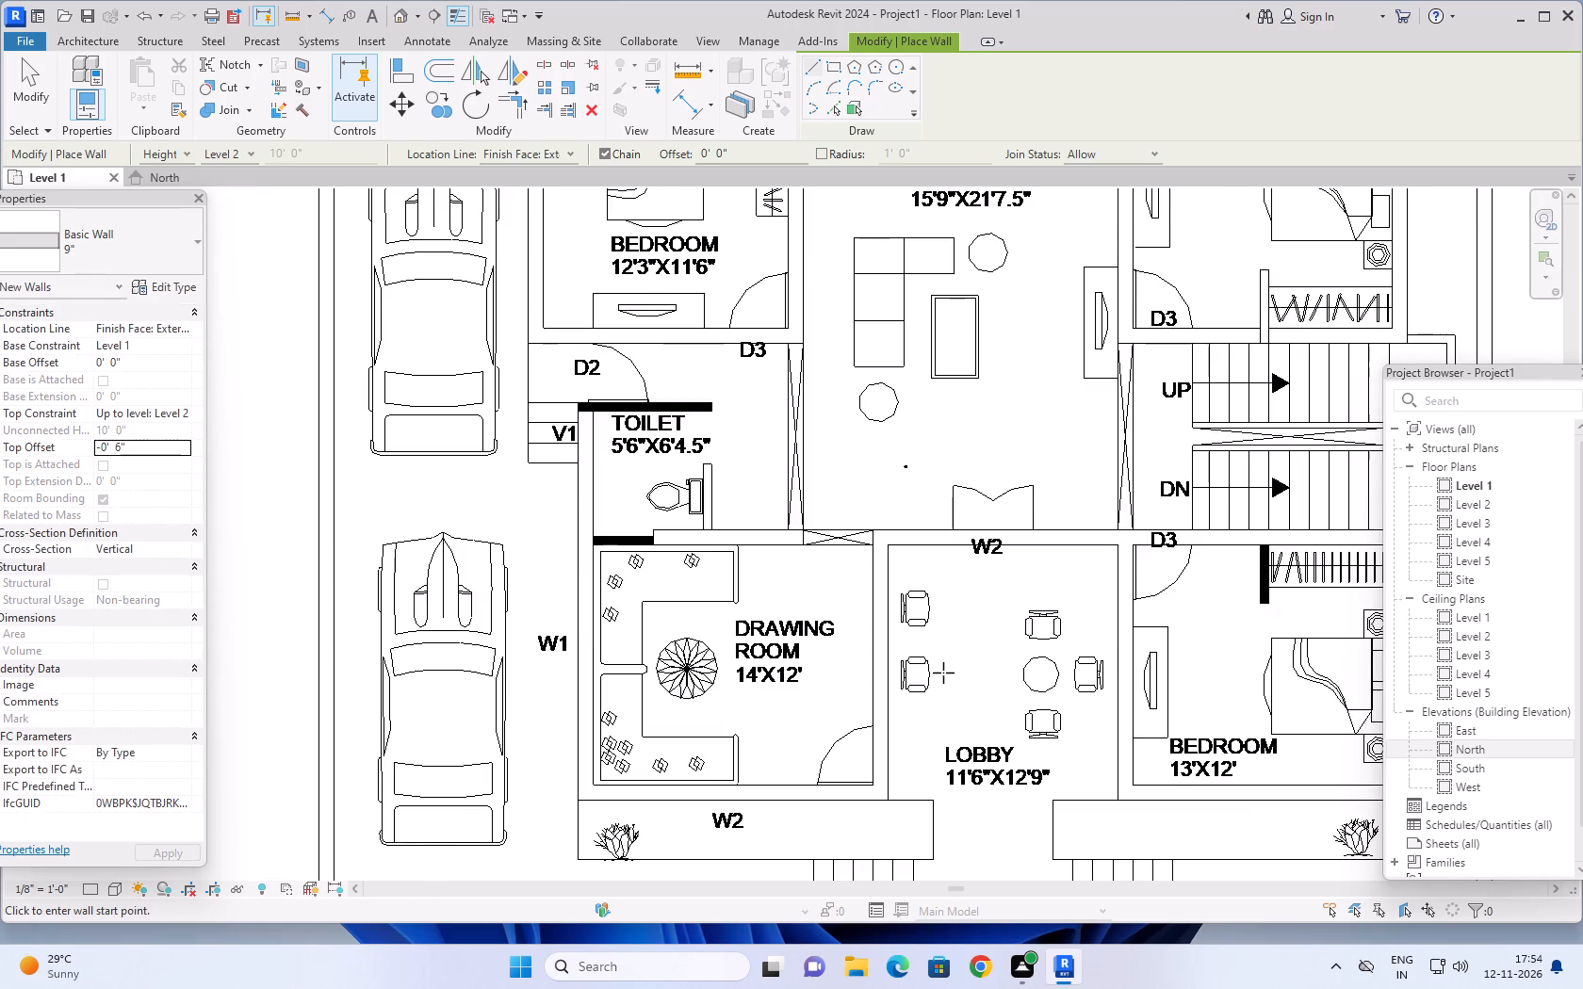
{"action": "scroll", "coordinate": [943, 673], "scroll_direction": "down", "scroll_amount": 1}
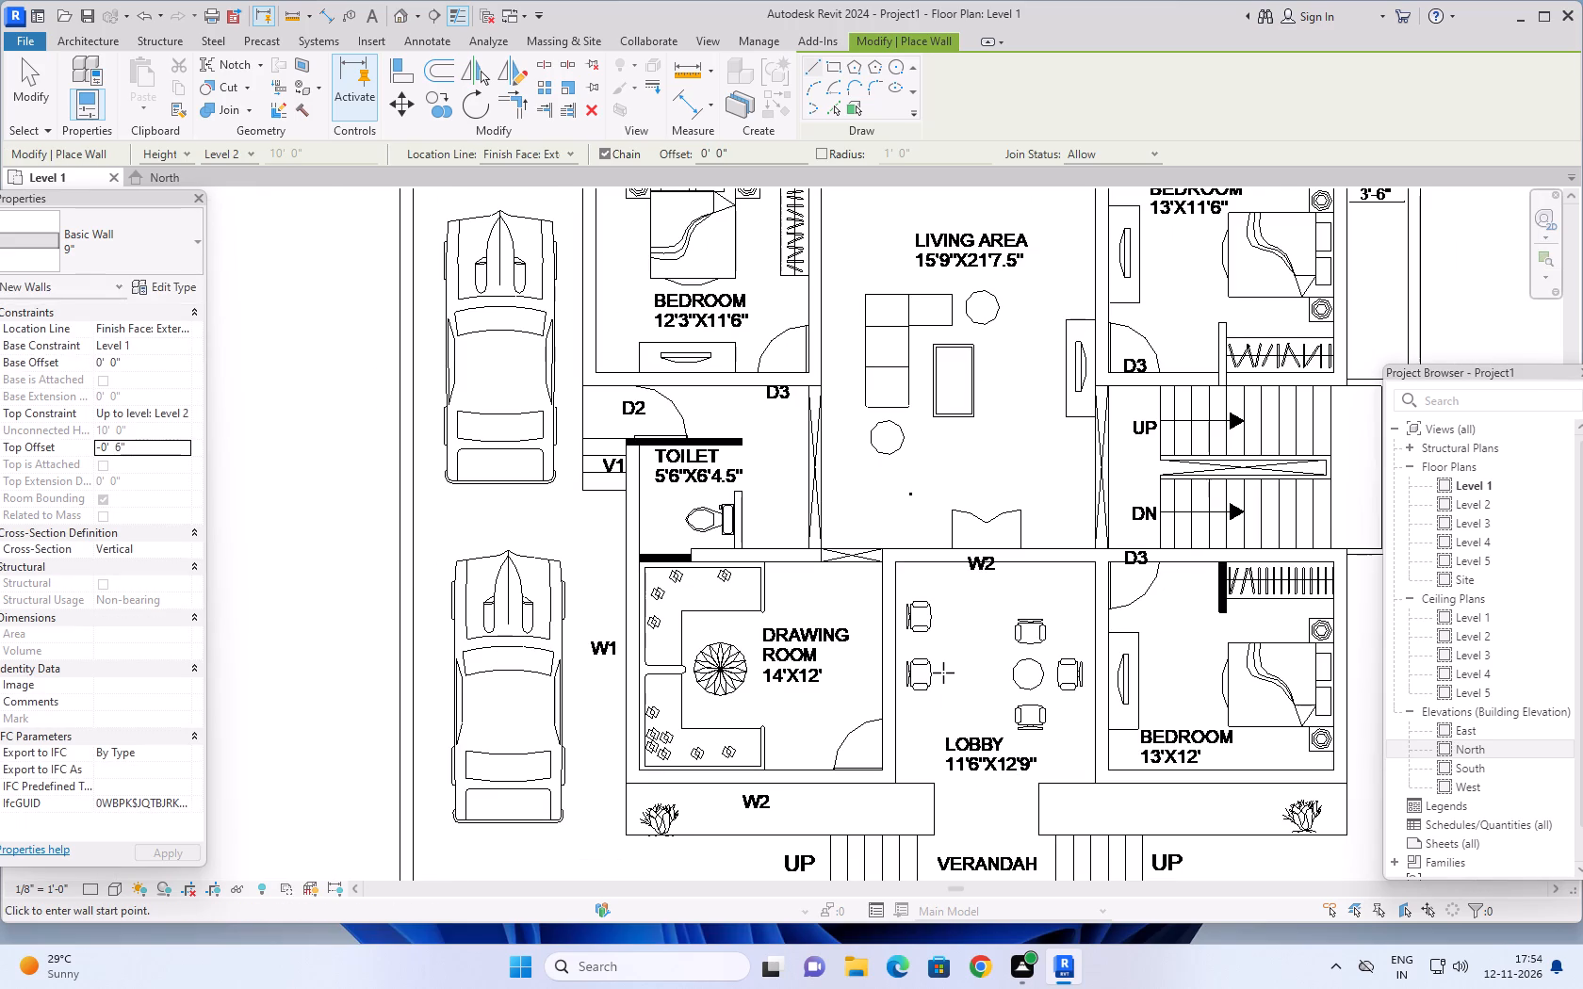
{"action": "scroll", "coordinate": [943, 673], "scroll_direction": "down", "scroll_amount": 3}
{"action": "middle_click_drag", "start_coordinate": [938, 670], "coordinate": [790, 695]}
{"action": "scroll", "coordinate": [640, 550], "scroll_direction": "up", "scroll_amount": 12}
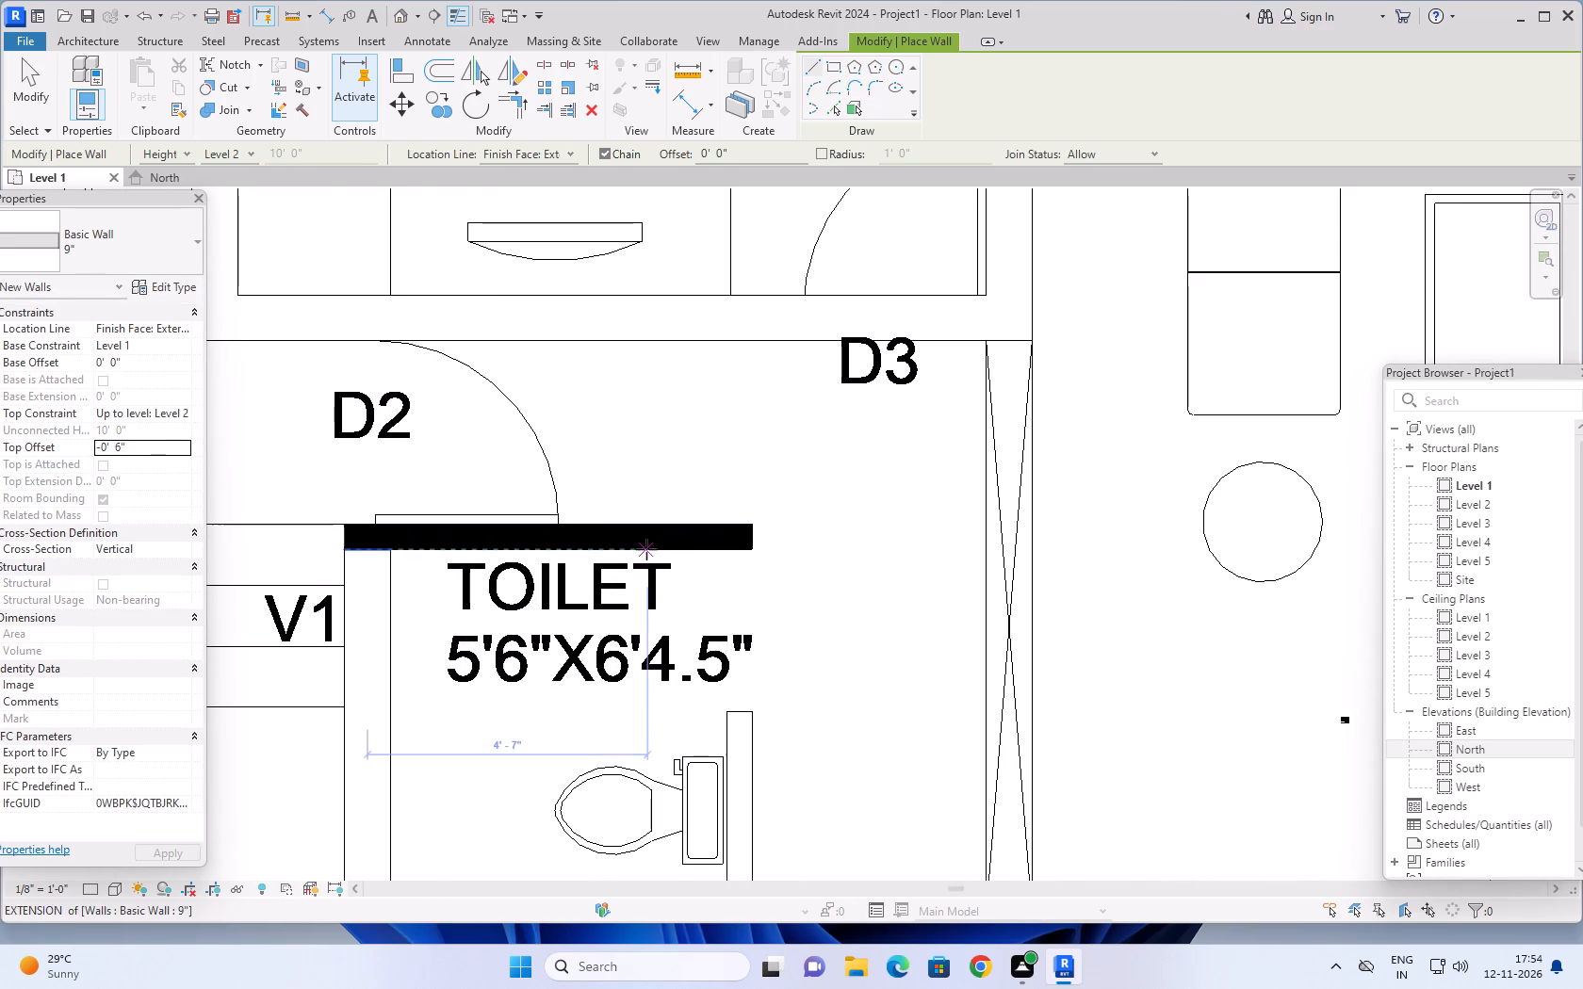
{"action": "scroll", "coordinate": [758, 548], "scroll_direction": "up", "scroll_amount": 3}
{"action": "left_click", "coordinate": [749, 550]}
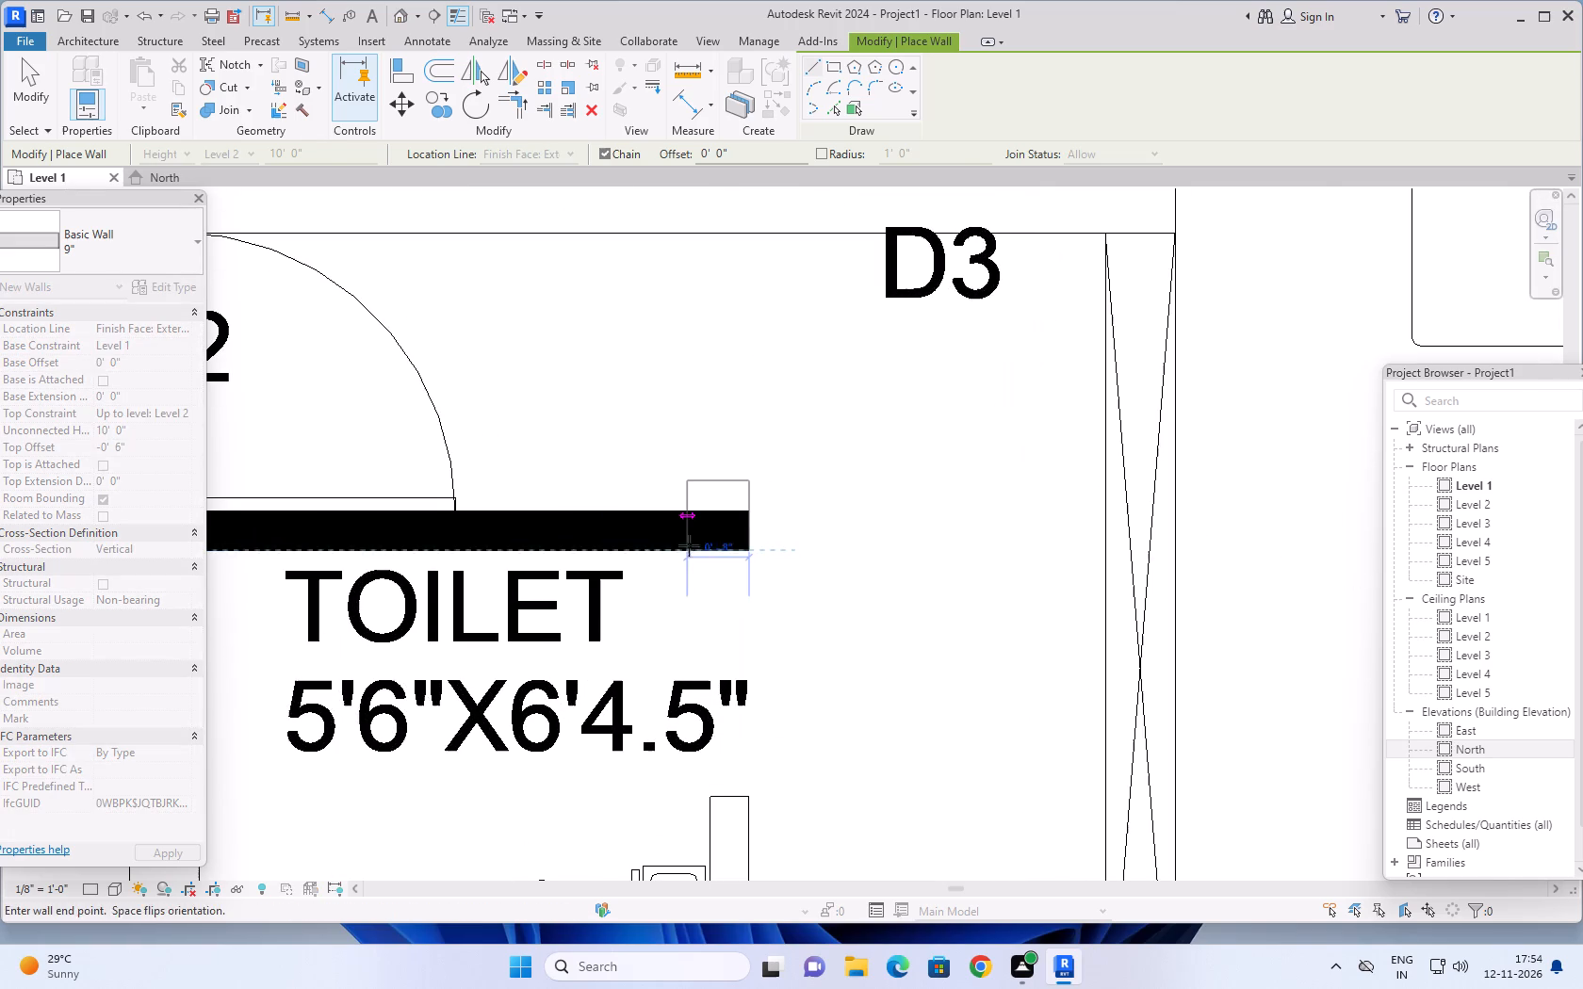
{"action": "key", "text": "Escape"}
Draw 9" walls along the front of the westernmost 12'X8'3" rear bedroom, about 12'-9", and up its outer side, about 9'-9".
{"action": "scroll", "coordinate": [807, 563], "scroll_direction": "down", "scroll_amount": 6}
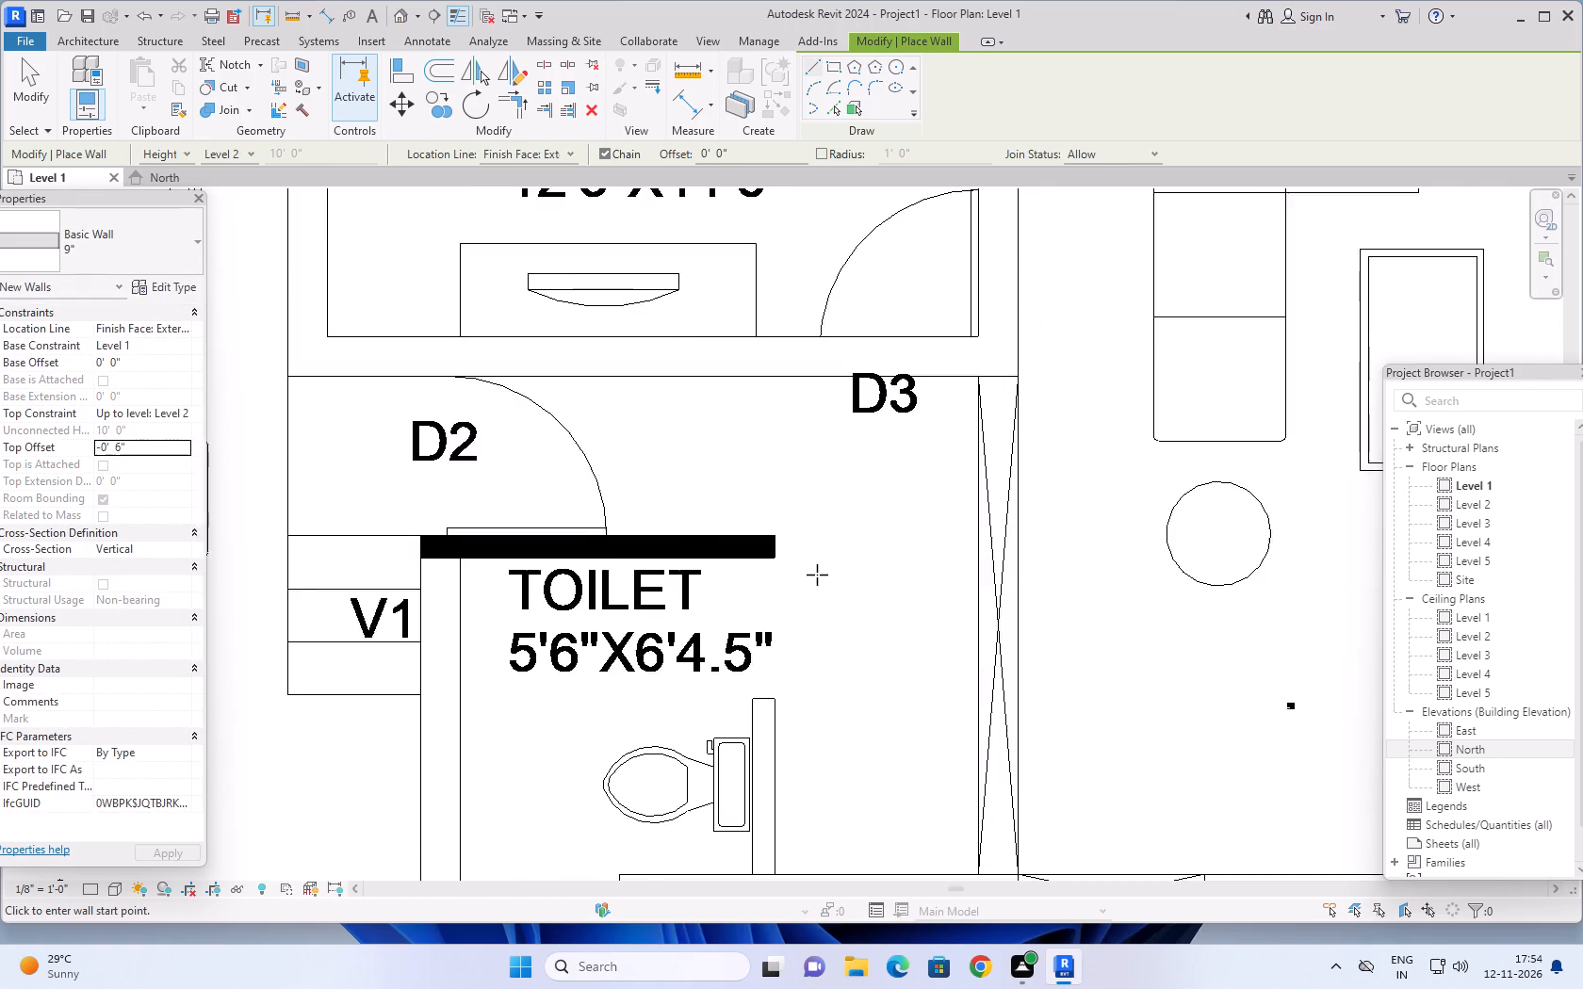
{"action": "scroll", "coordinate": [817, 575], "scroll_direction": "down", "scroll_amount": 11}
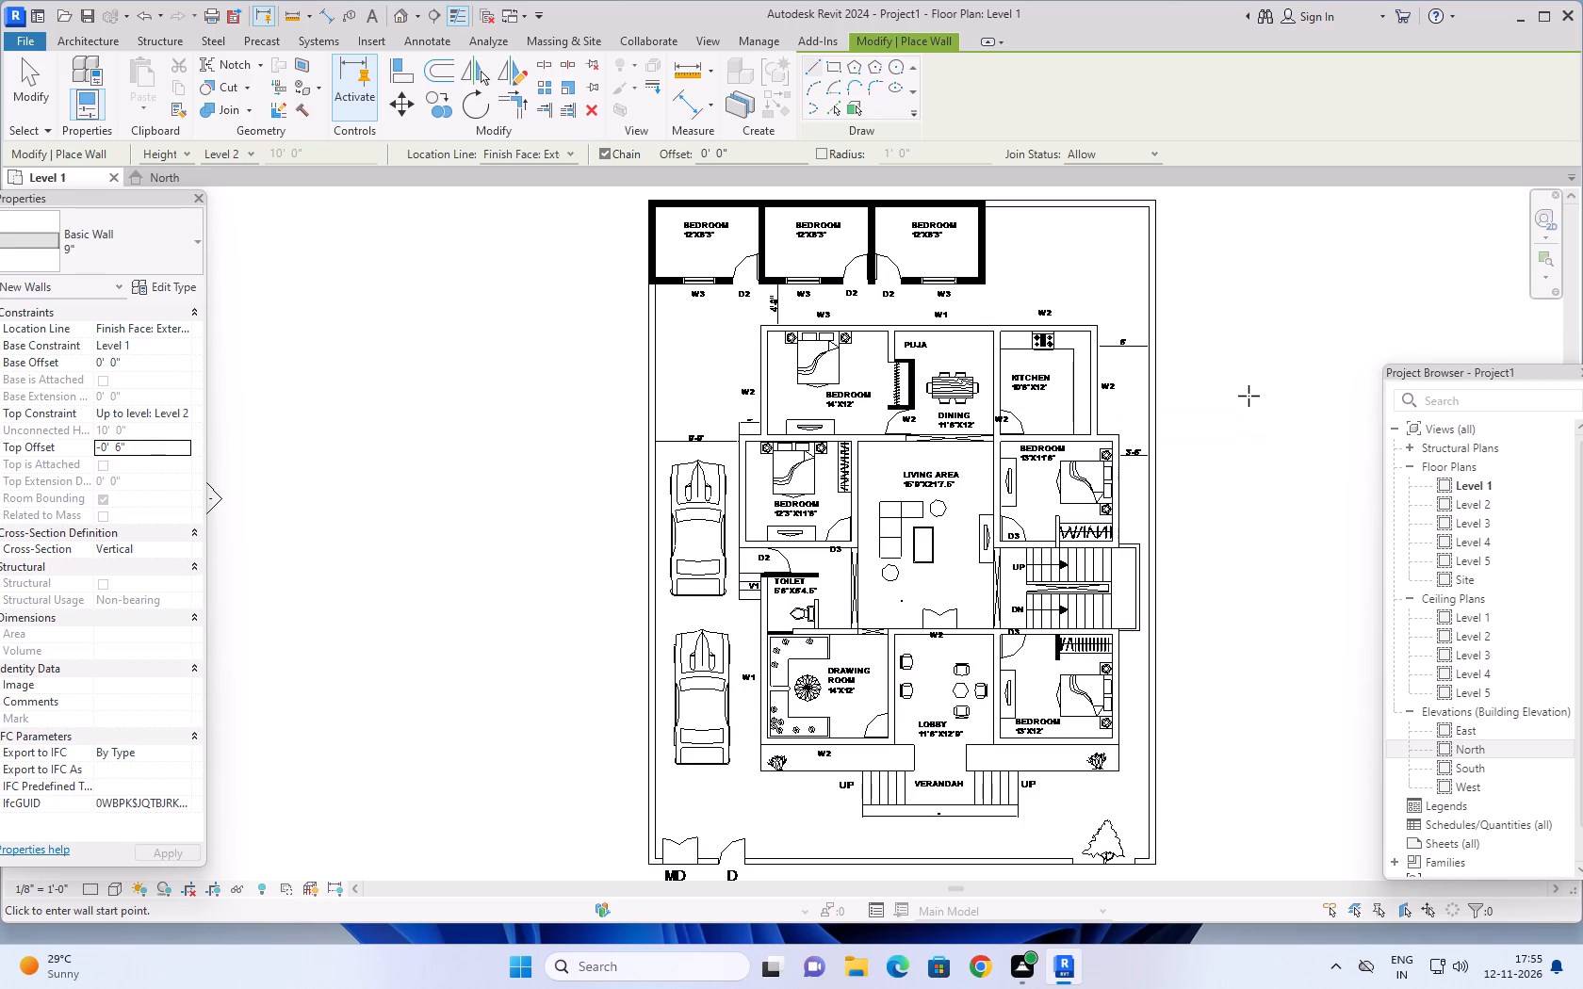
{"action": "middle_click_drag", "start_coordinate": [1238, 370], "coordinate": [1184, 562]}
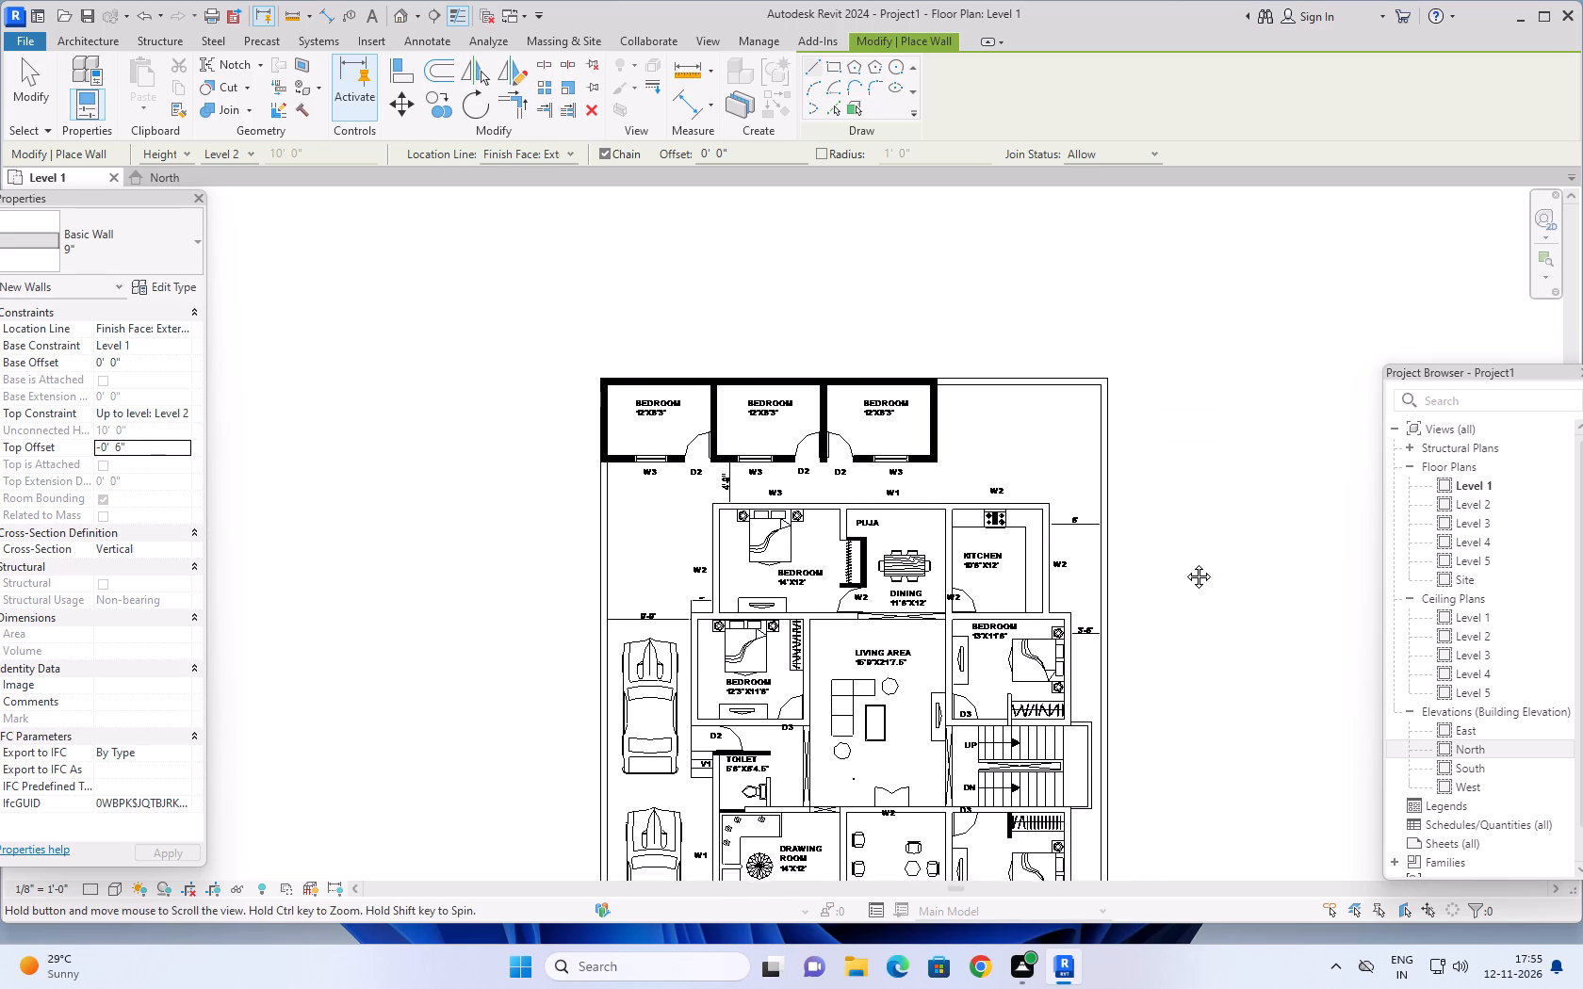
{"action": "middle_click_drag", "start_coordinate": [1184, 562], "coordinate": [1162, 615]}
{"action": "scroll", "coordinate": [603, 522], "scroll_direction": "up", "scroll_amount": 10}
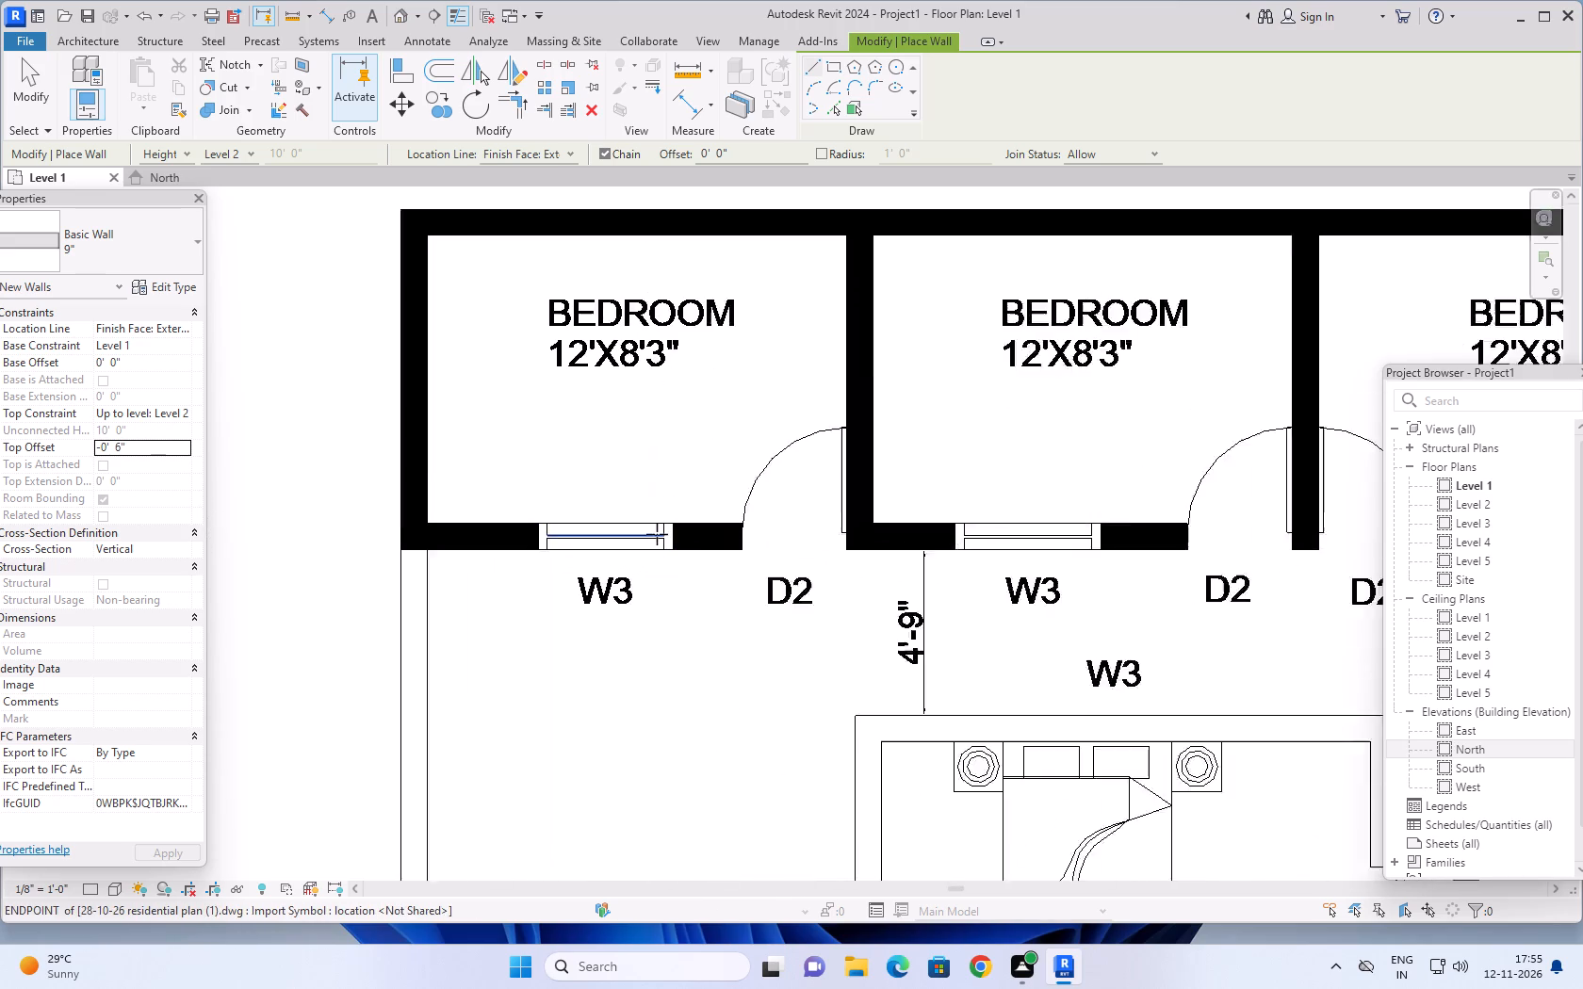
{"action": "scroll", "coordinate": [657, 534], "scroll_direction": "up", "scroll_amount": 1}
{"action": "left_click", "coordinate": [878, 547]}
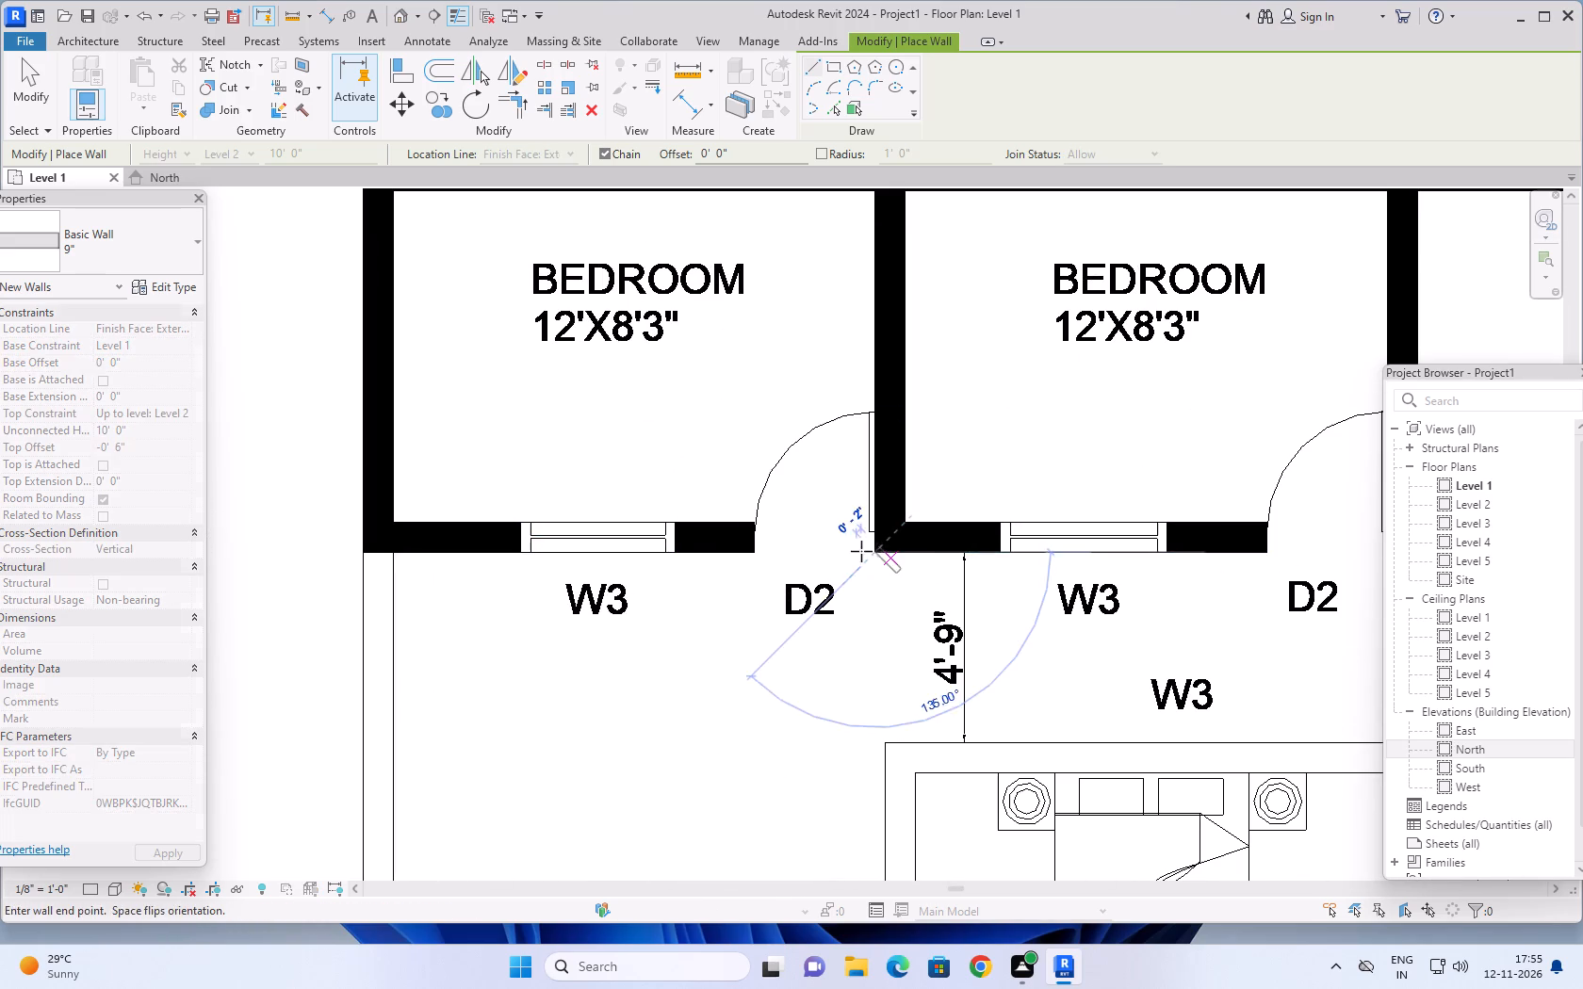
{"action": "left_click", "coordinate": [361, 553]}
{"action": "scroll", "coordinate": [338, 361], "scroll_direction": "down", "scroll_amount": 1}
{"action": "middle_click_drag", "start_coordinate": [338, 361], "coordinate": [335, 641]}
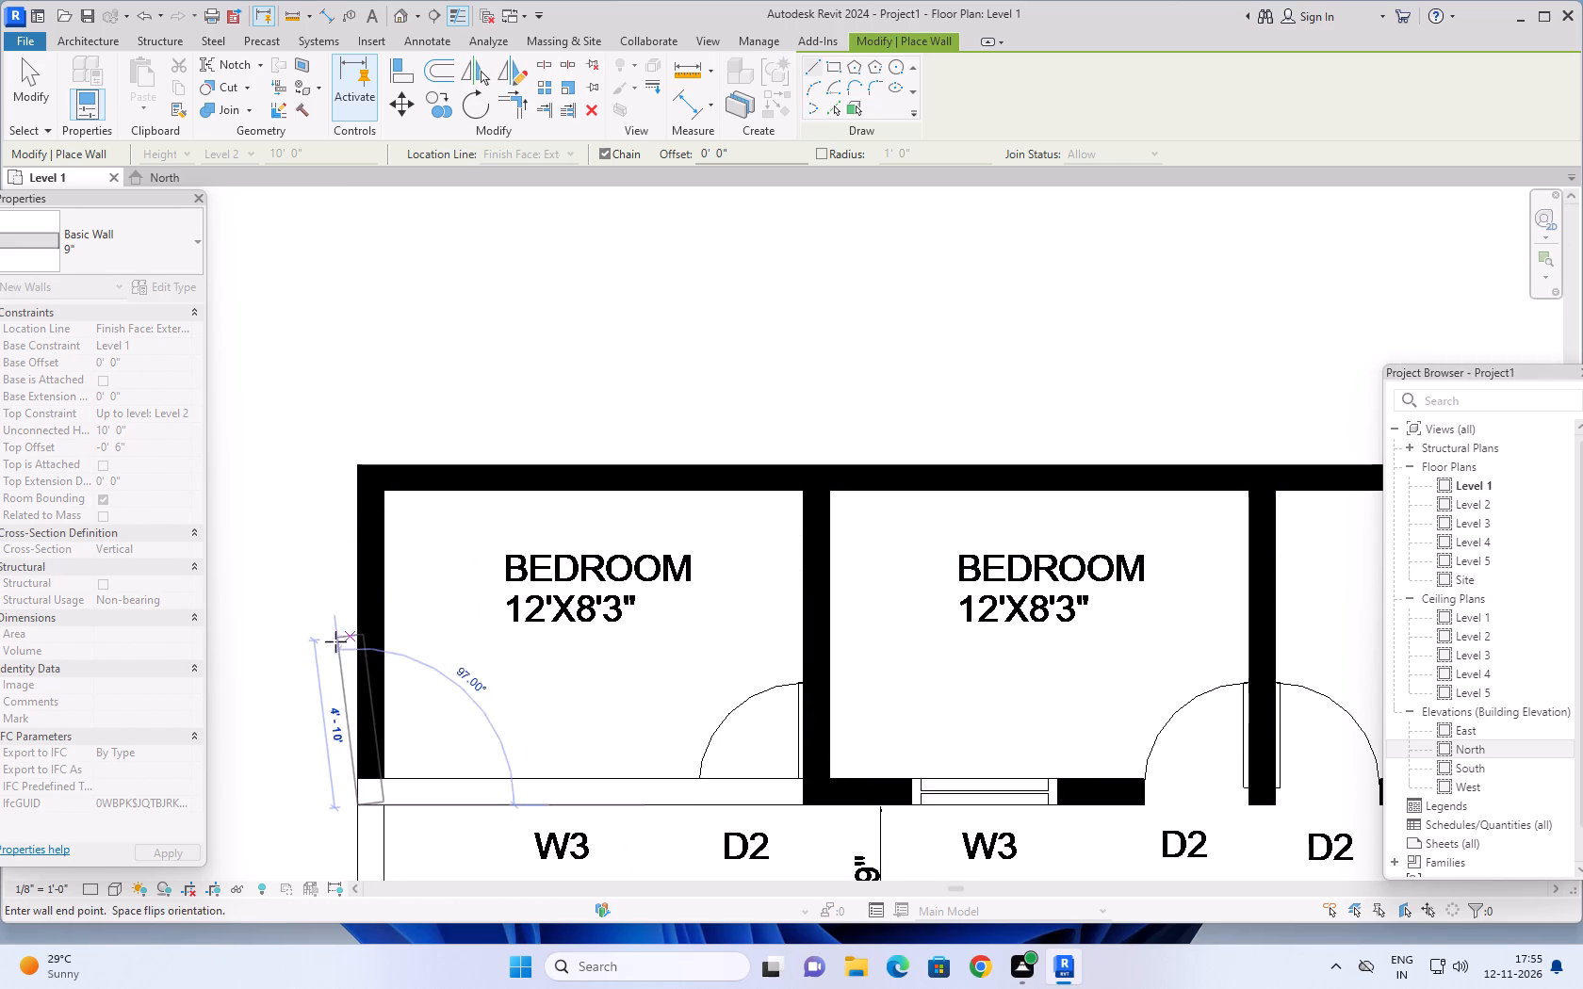
{"action": "left_click", "coordinate": [355, 467]}
Continue the chain along the three rear bedrooms' back and far side, closing along the front with a wall about 26'-3" long.
{"action": "scroll", "coordinate": [1065, 442], "scroll_direction": "down", "scroll_amount": 4}
{"action": "middle_click_drag", "start_coordinate": [1077, 453], "coordinate": [1068, 452]}
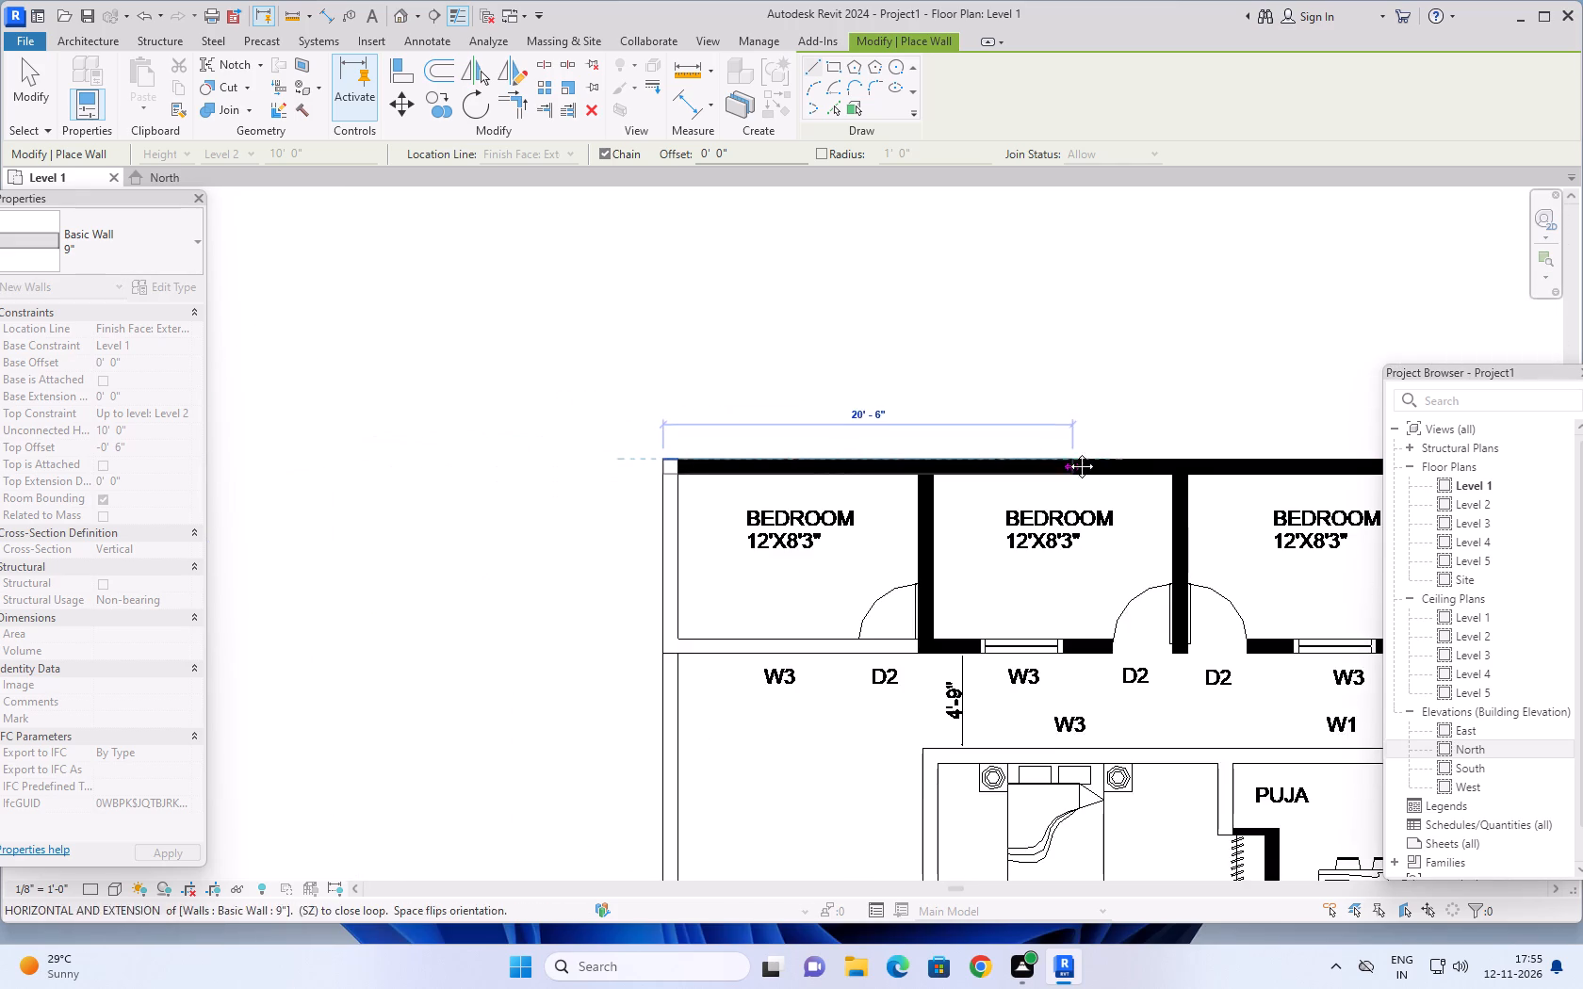
{"action": "middle_click_drag", "start_coordinate": [1068, 452], "coordinate": [627, 375]}
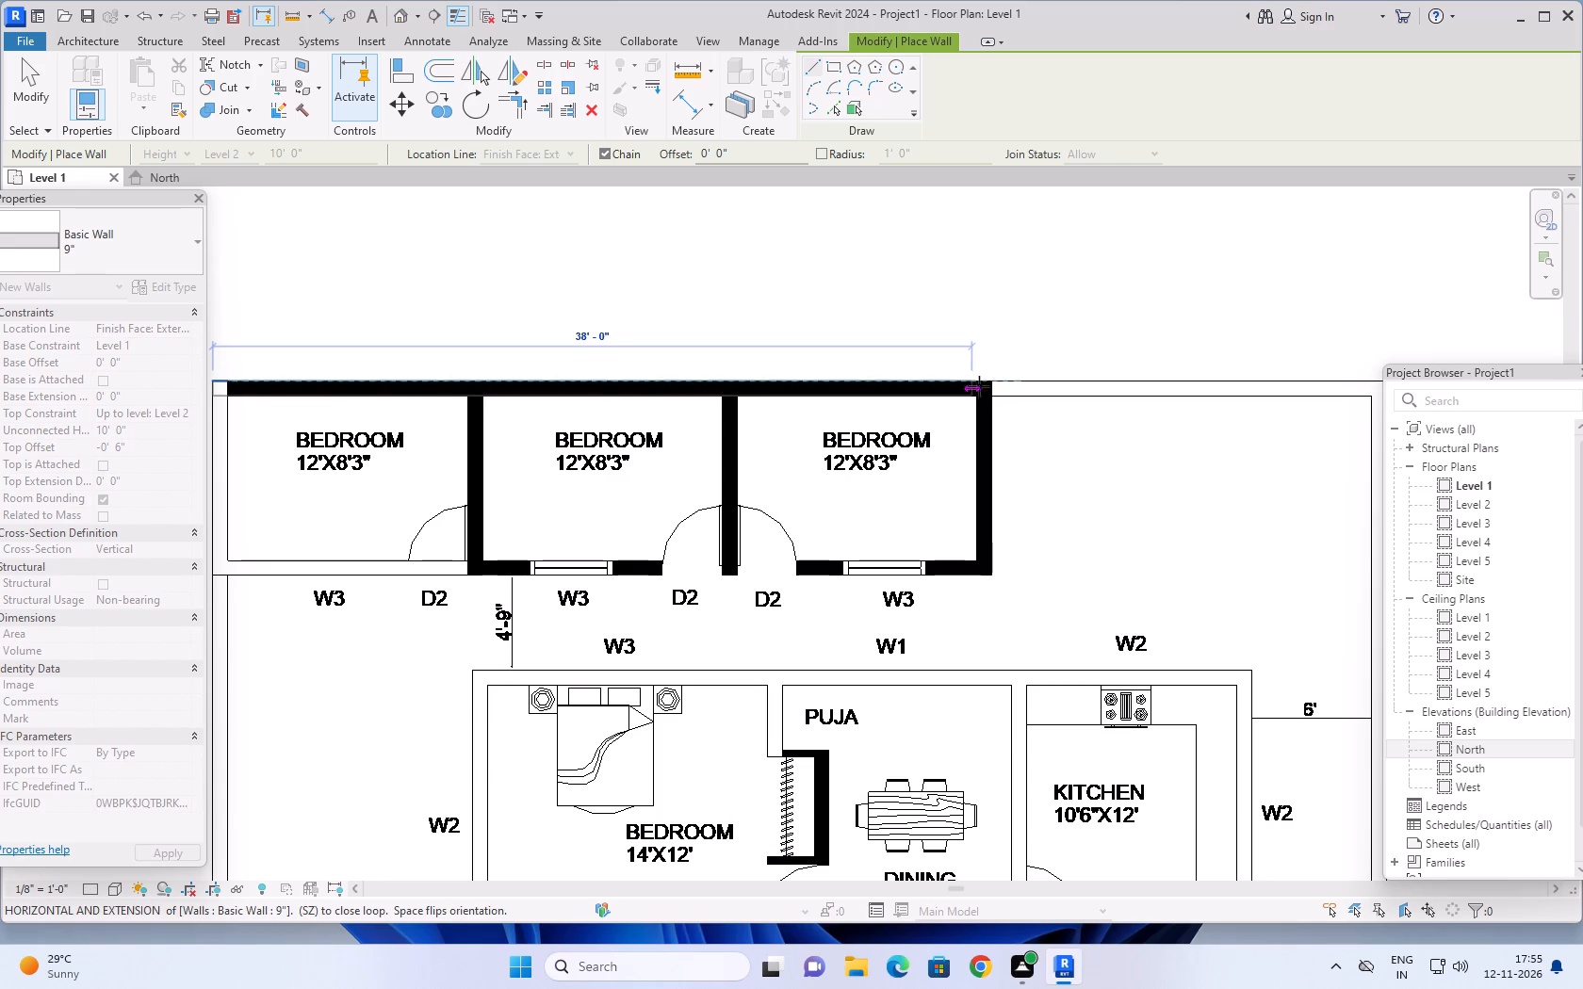
{"action": "scroll", "coordinate": [993, 384], "scroll_direction": "up", "scroll_amount": 5}
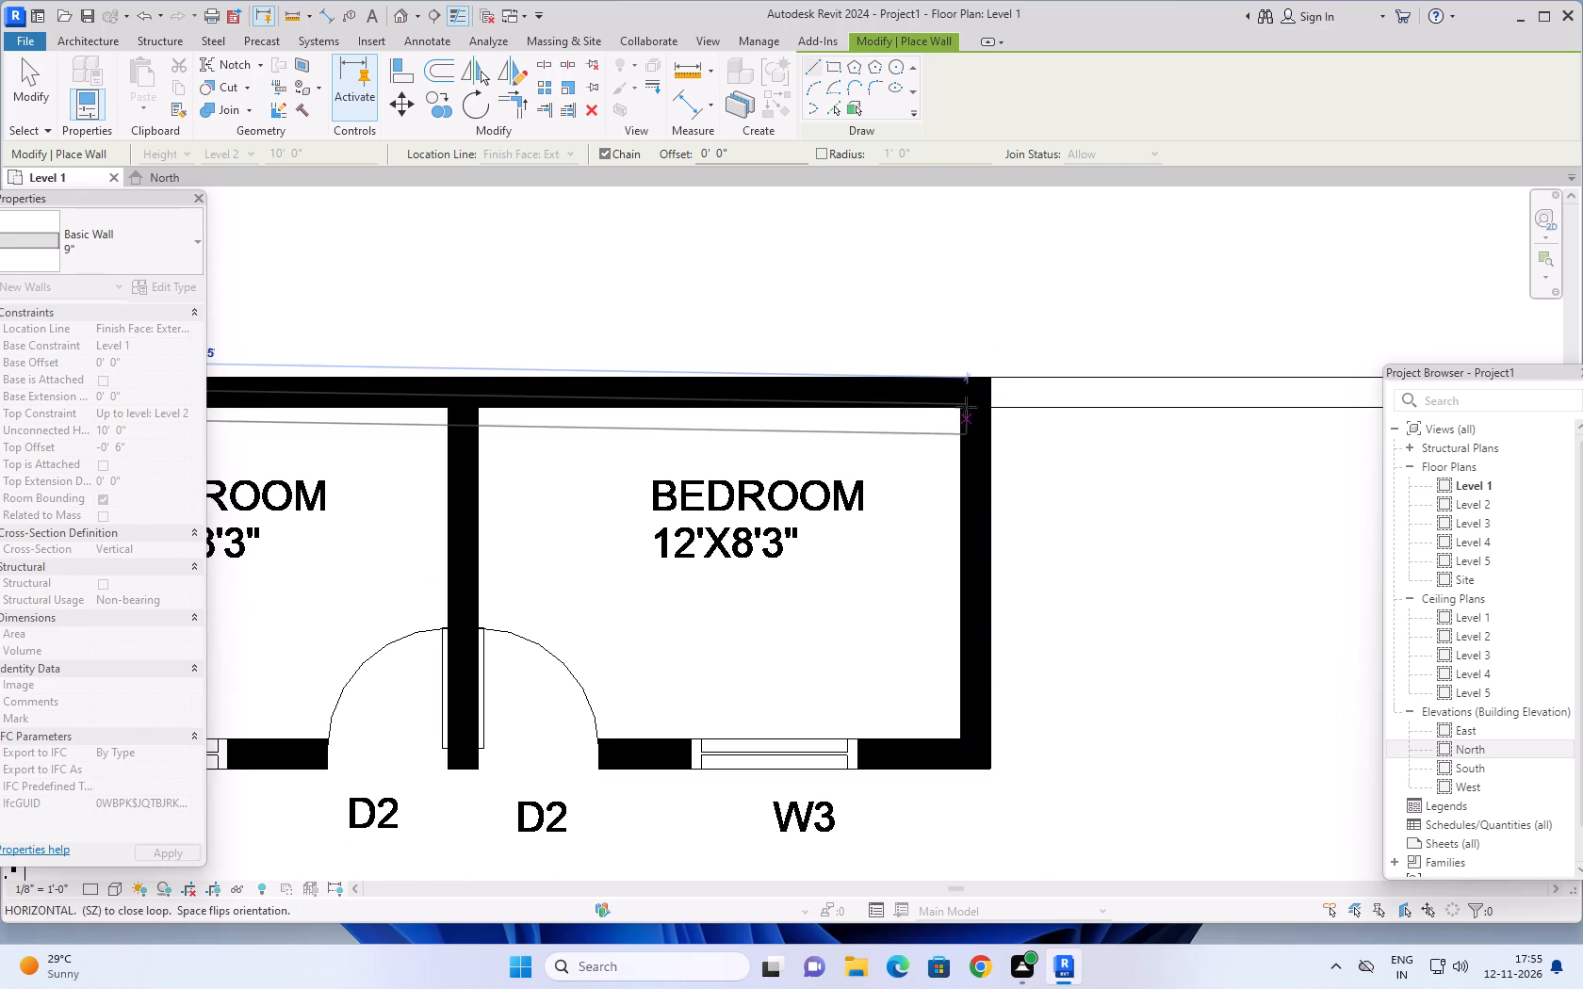
{"action": "left_click", "coordinate": [989, 381]}
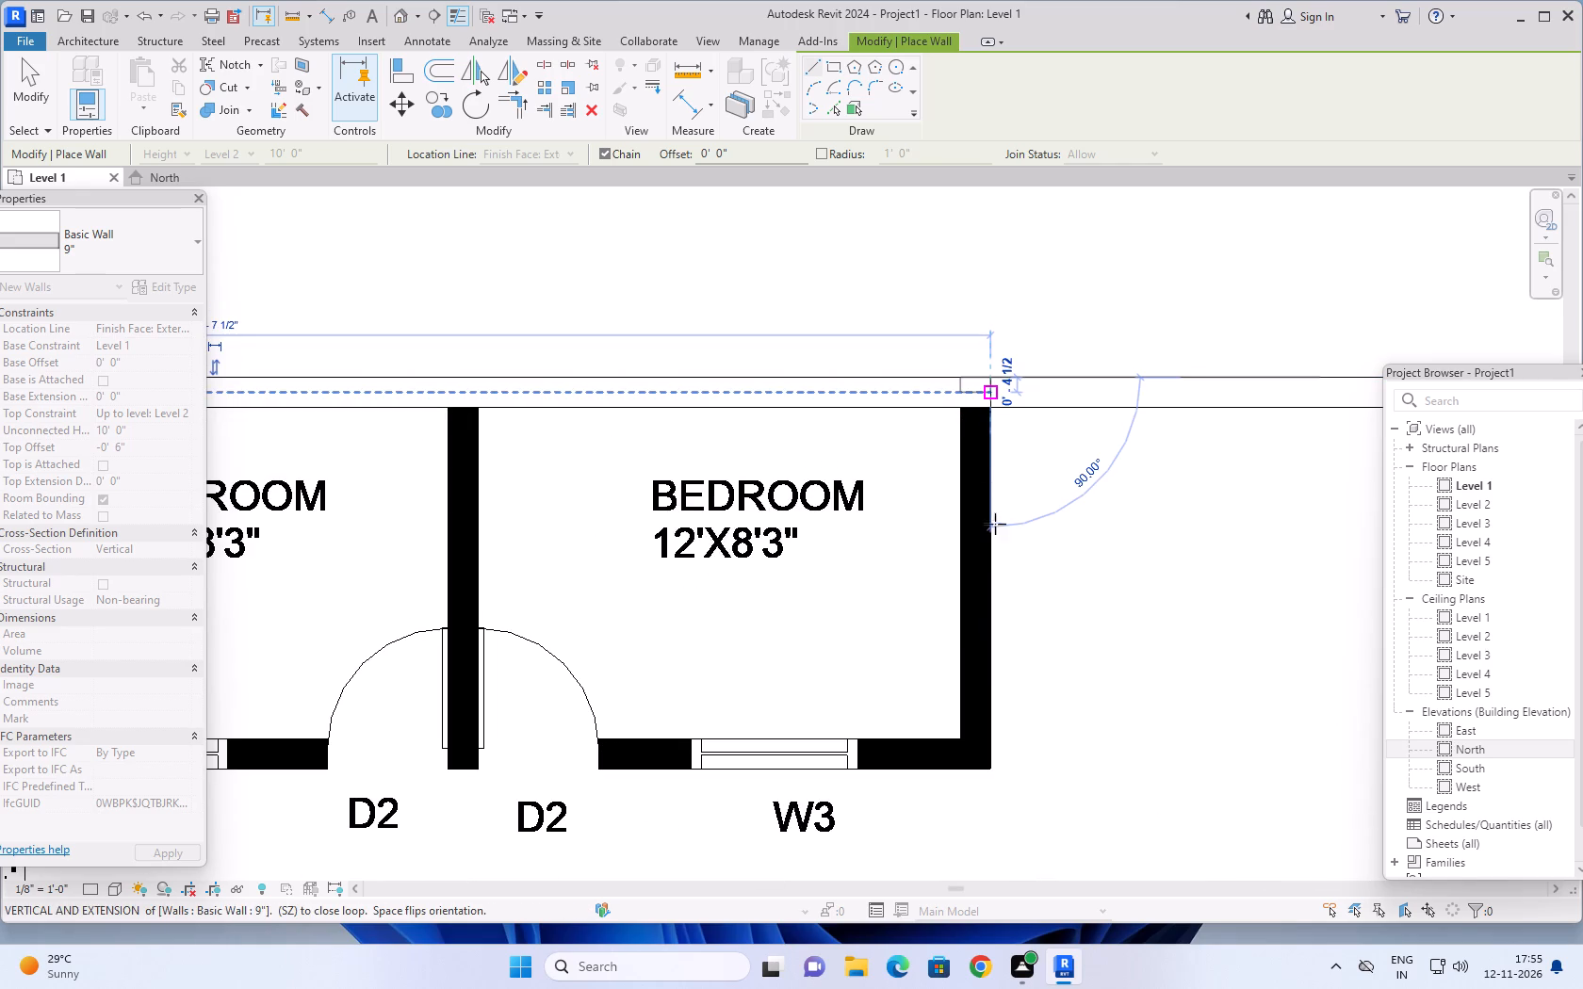
{"action": "left_click", "coordinate": [992, 770]}
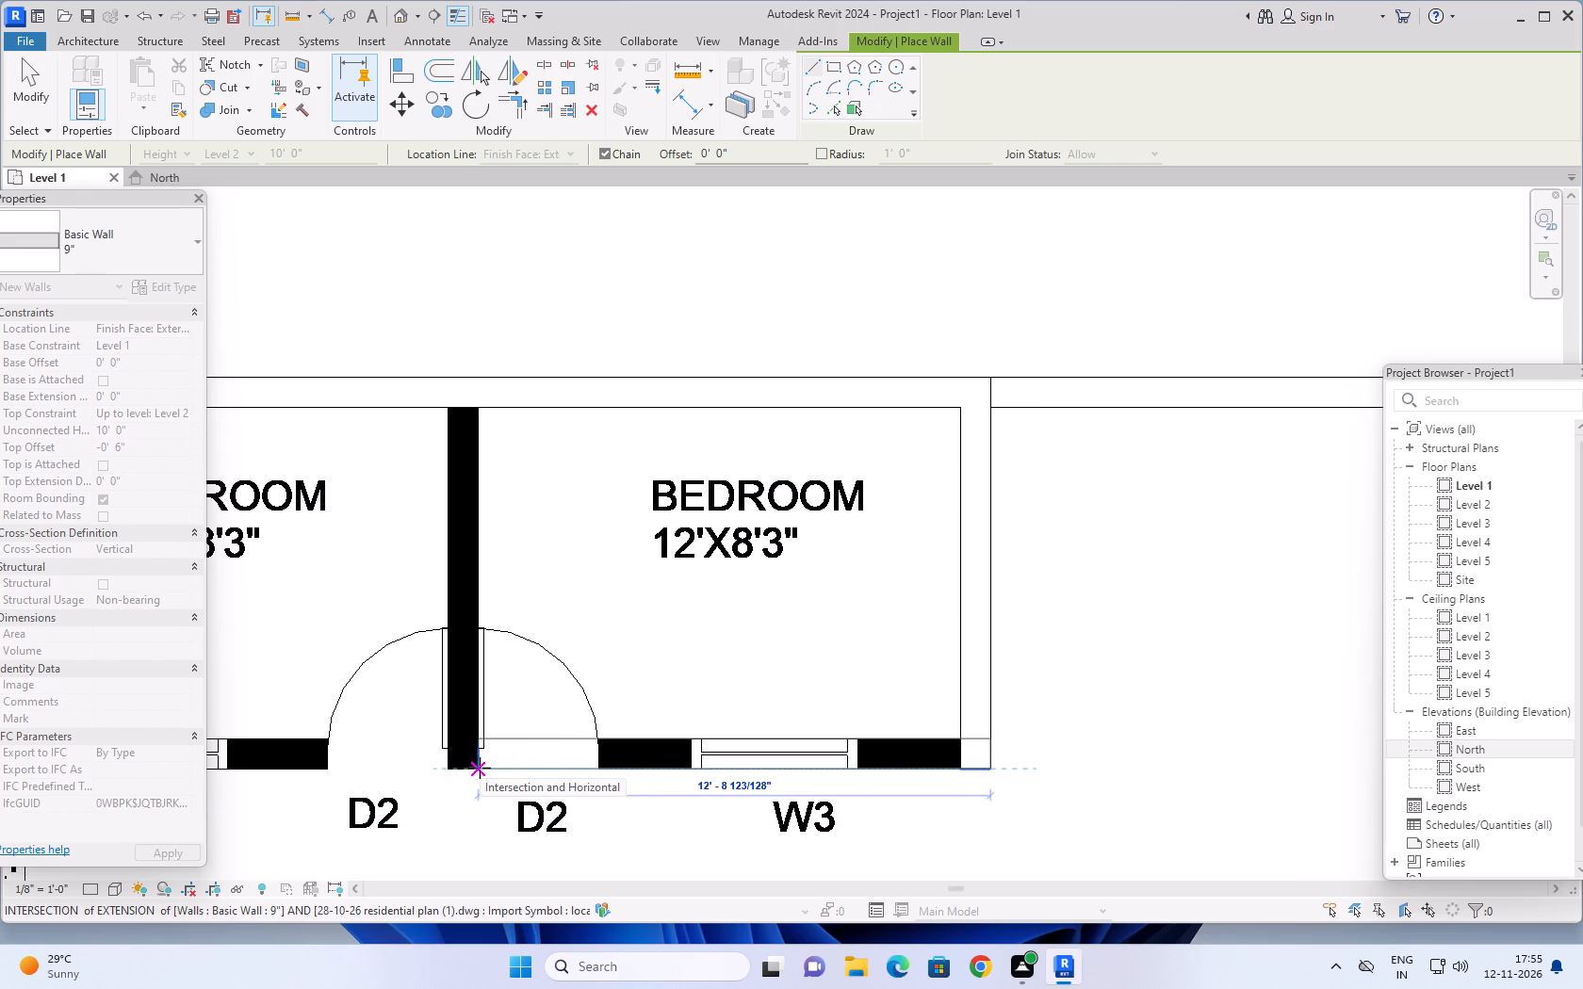
{"action": "scroll", "coordinate": [480, 768], "scroll_direction": "down", "scroll_amount": 4}
{"action": "middle_click_drag", "start_coordinate": [480, 768], "coordinate": [1130, 653]}
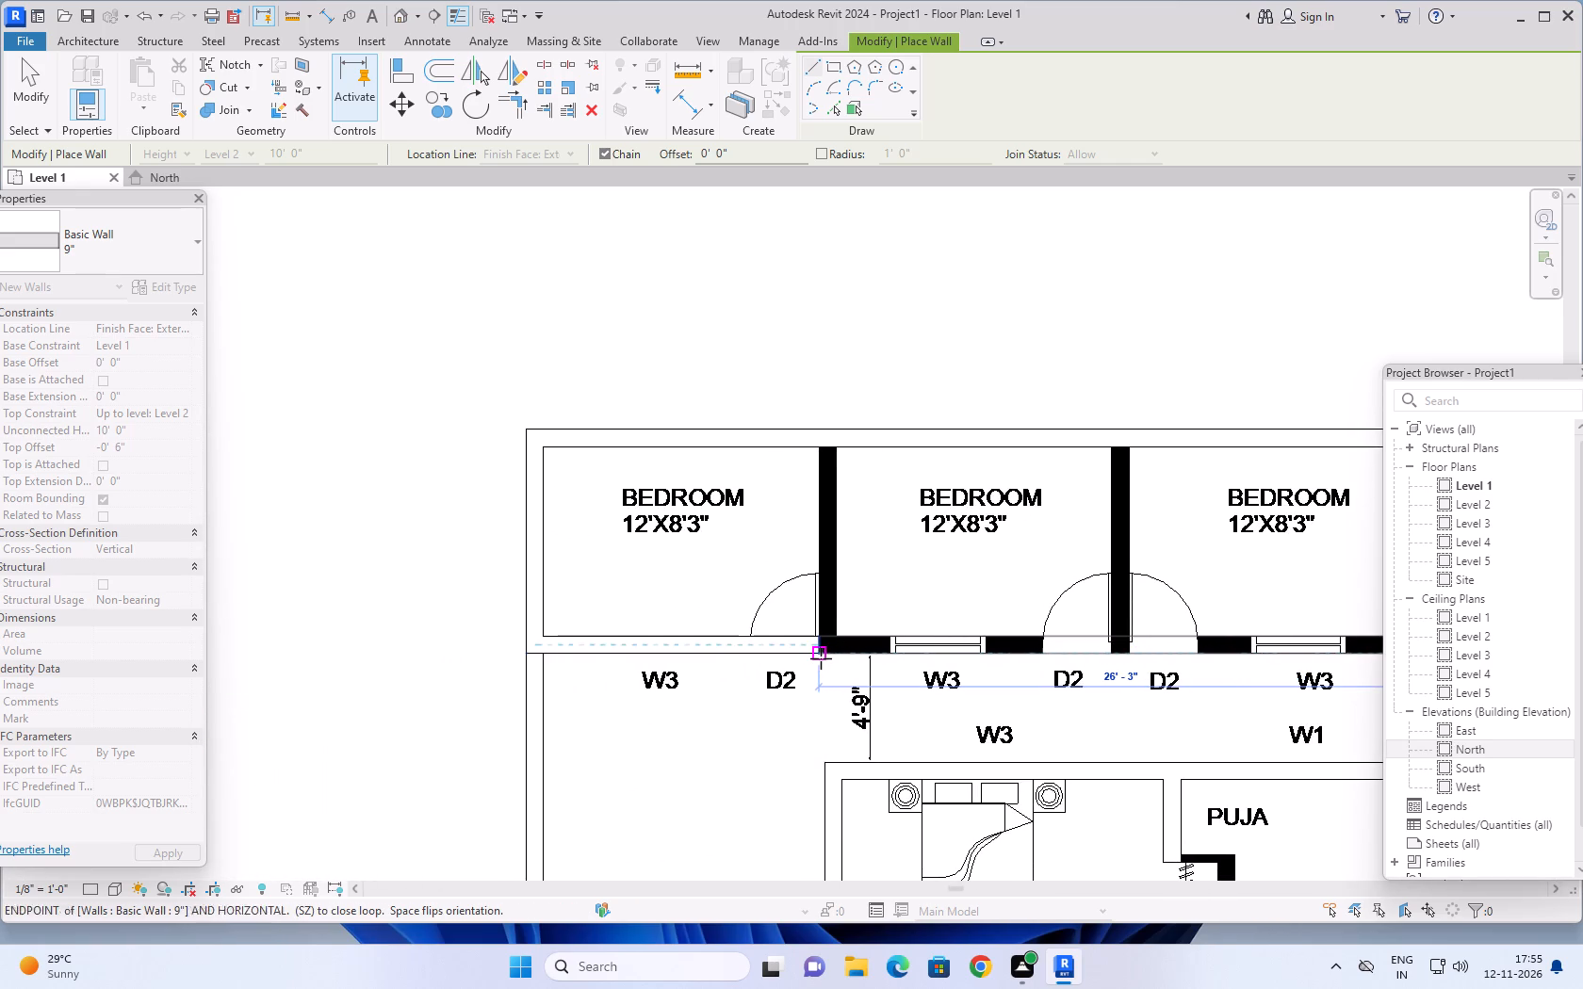
{"action": "left_click", "coordinate": [820, 657]}
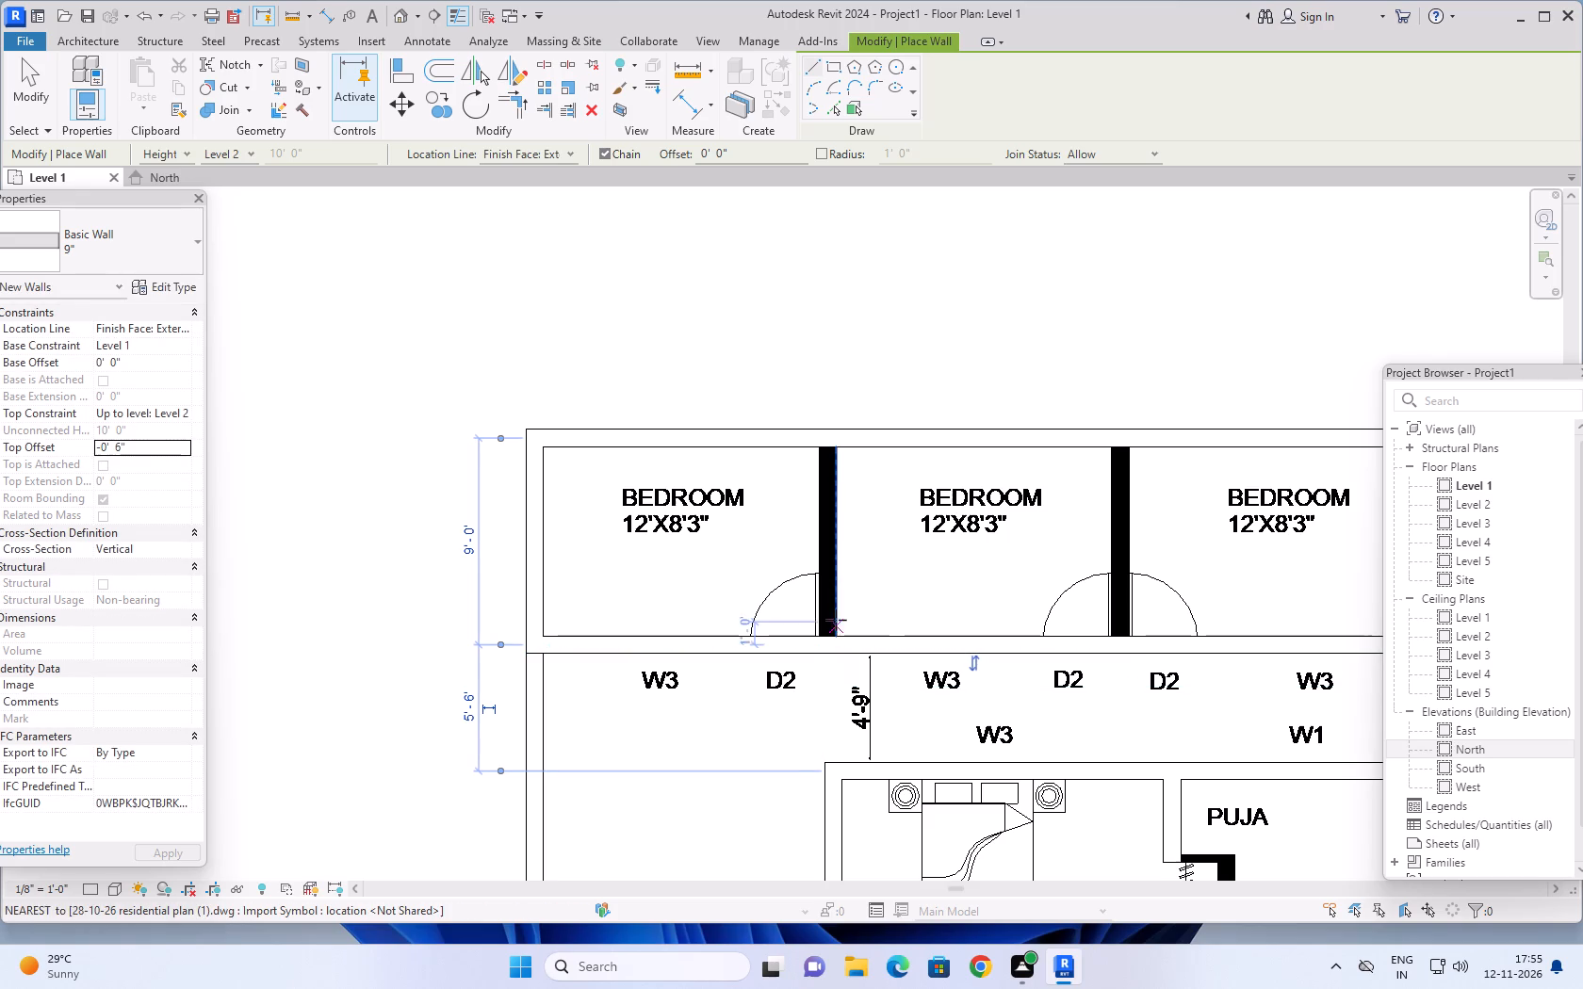
Draw the 9" partition wall between the first and second rear bedrooms, from the back wall to the front wall.
{"action": "left_click", "coordinate": [835, 445]}
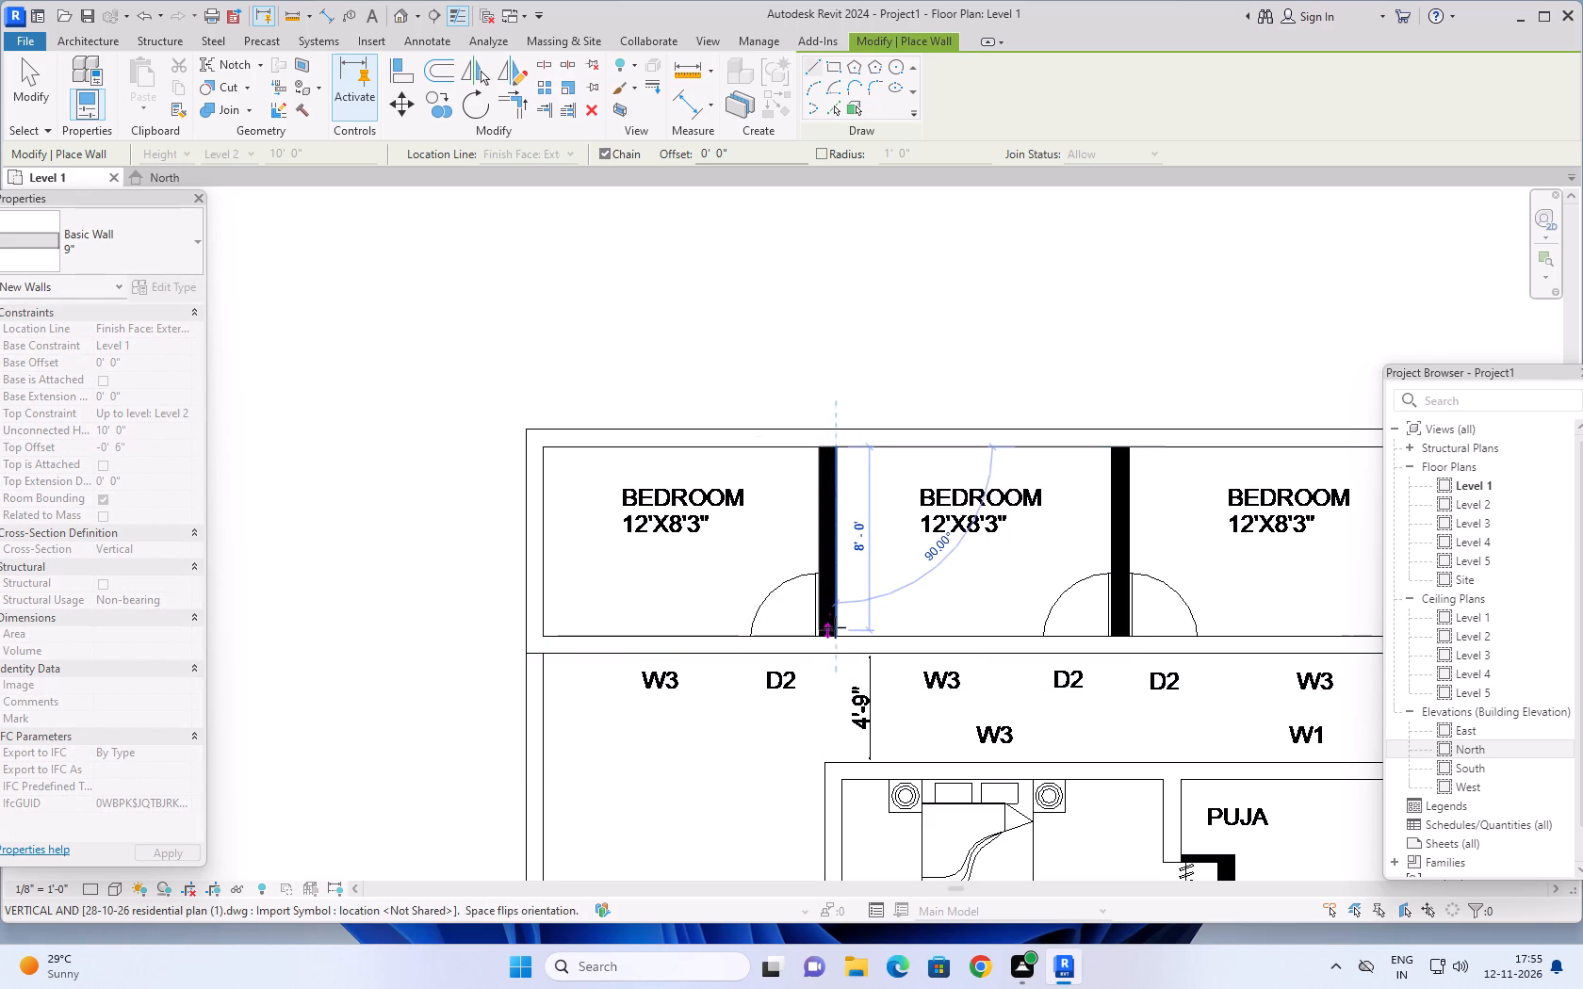
{"action": "left_click", "coordinate": [834, 635]}
{"action": "key", "text": "Escape"}
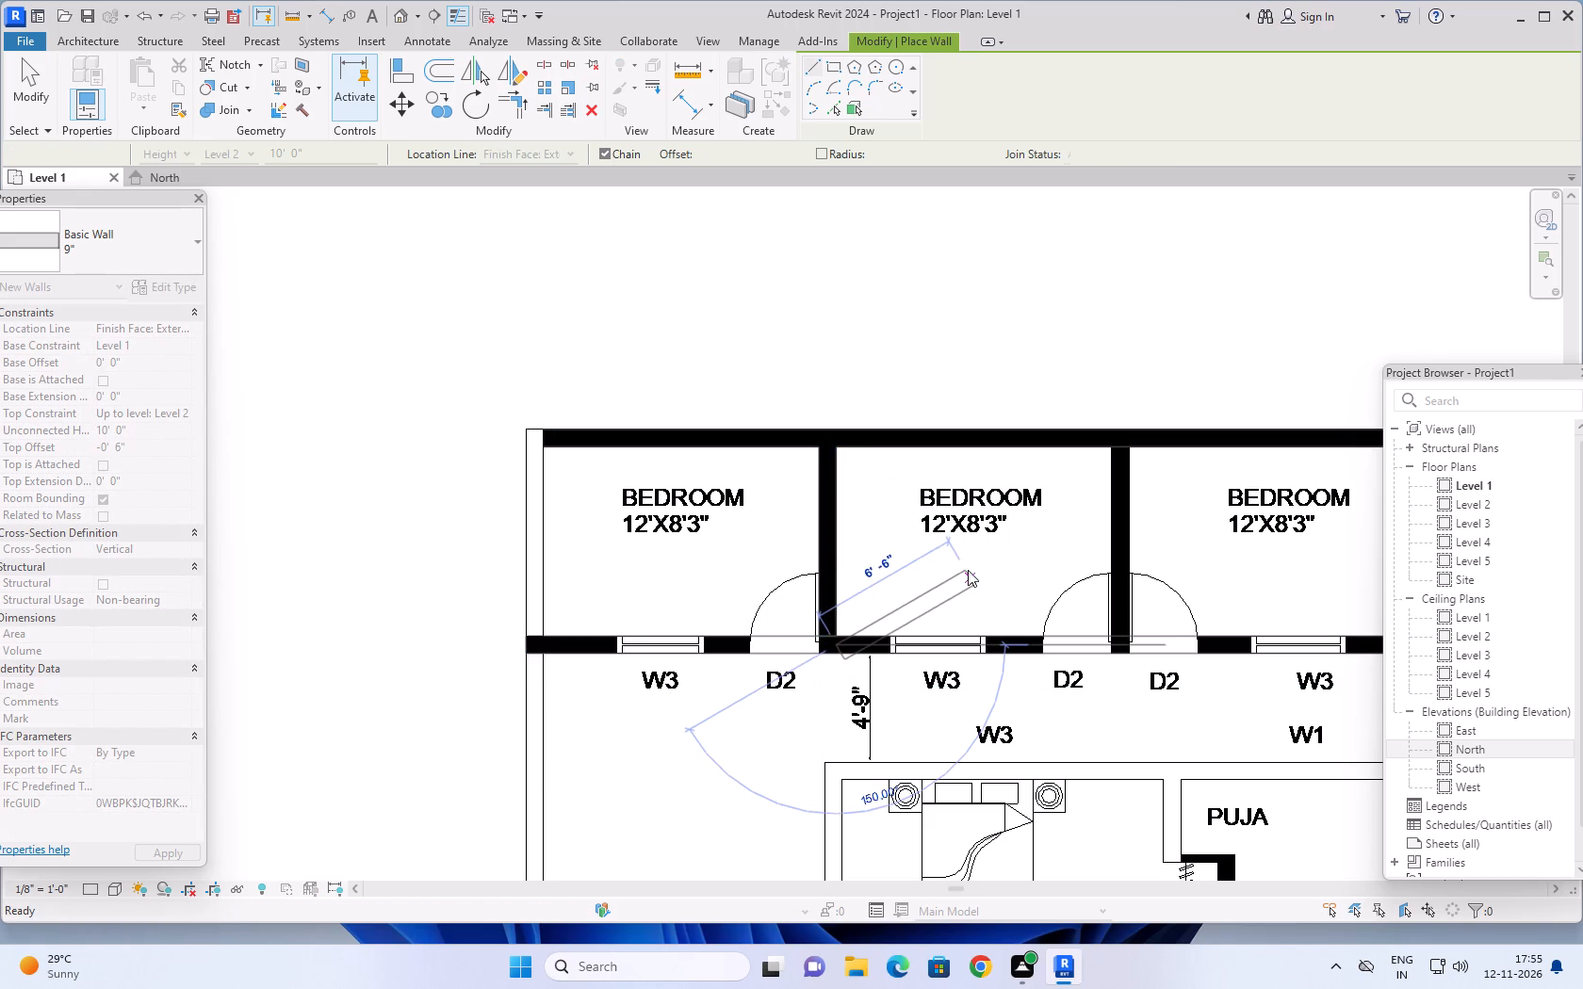
Draw the 9" partition wall between the second and third rear bedrooms, about 8'-3", from the back wall to the front wall.
{"action": "scroll", "coordinate": [987, 570], "scroll_direction": "down", "scroll_amount": 3}
{"action": "middle_click_drag", "start_coordinate": [961, 576], "coordinate": [624, 566]}
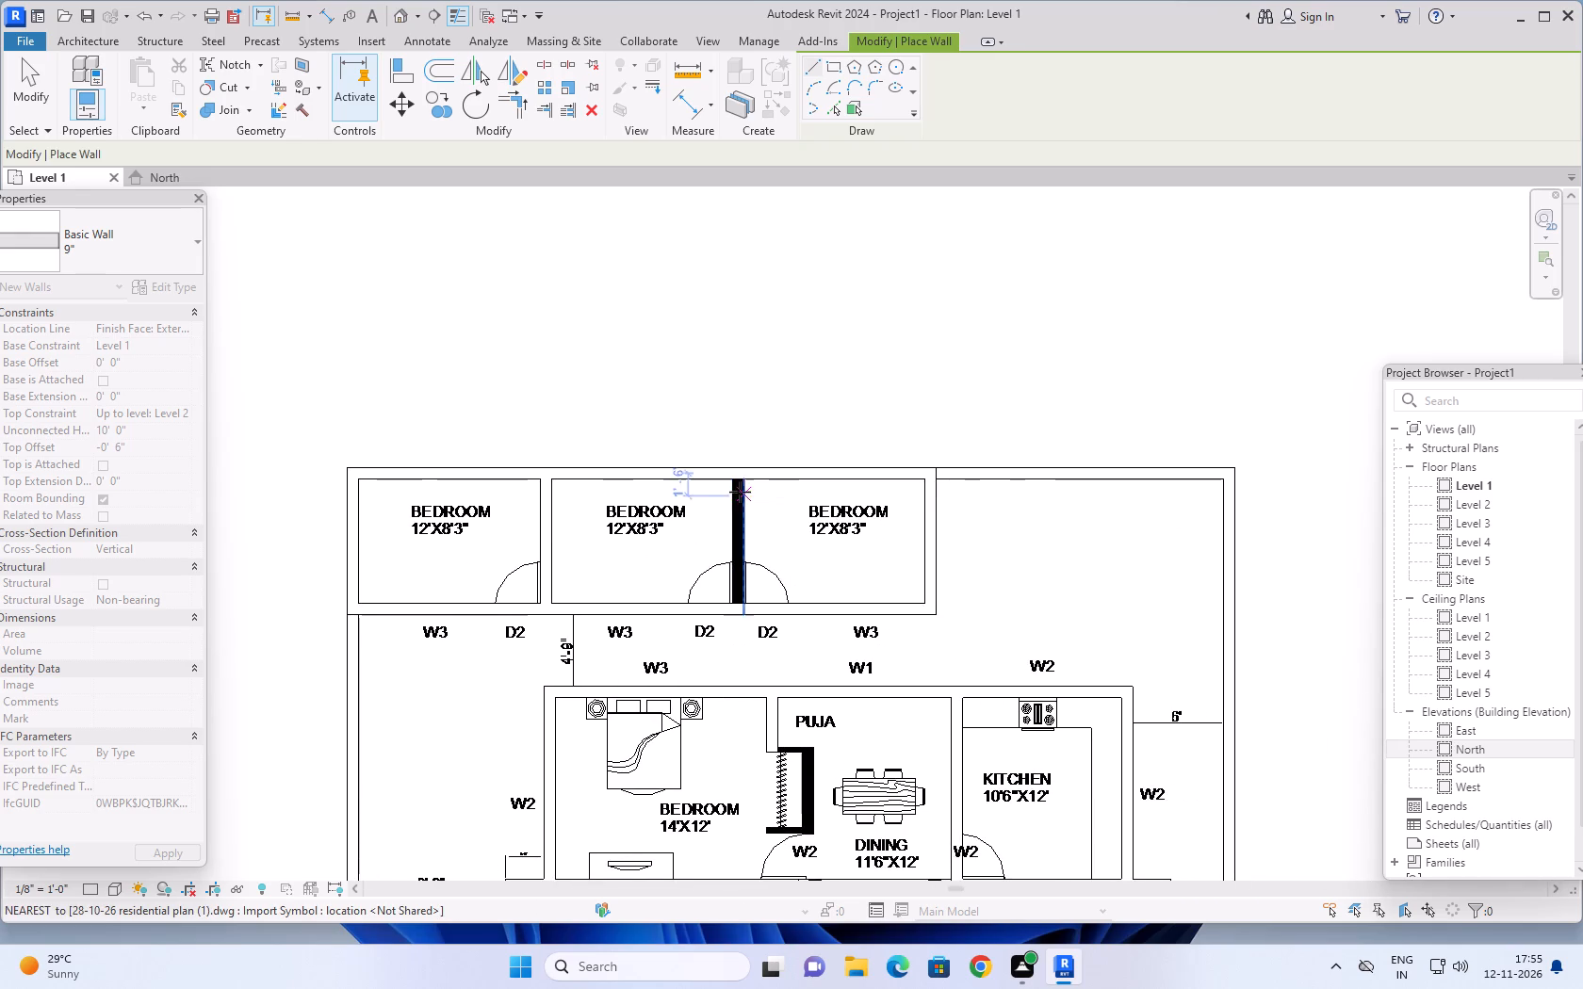
{"action": "scroll", "coordinate": [745, 482], "scroll_direction": "up", "scroll_amount": 6}
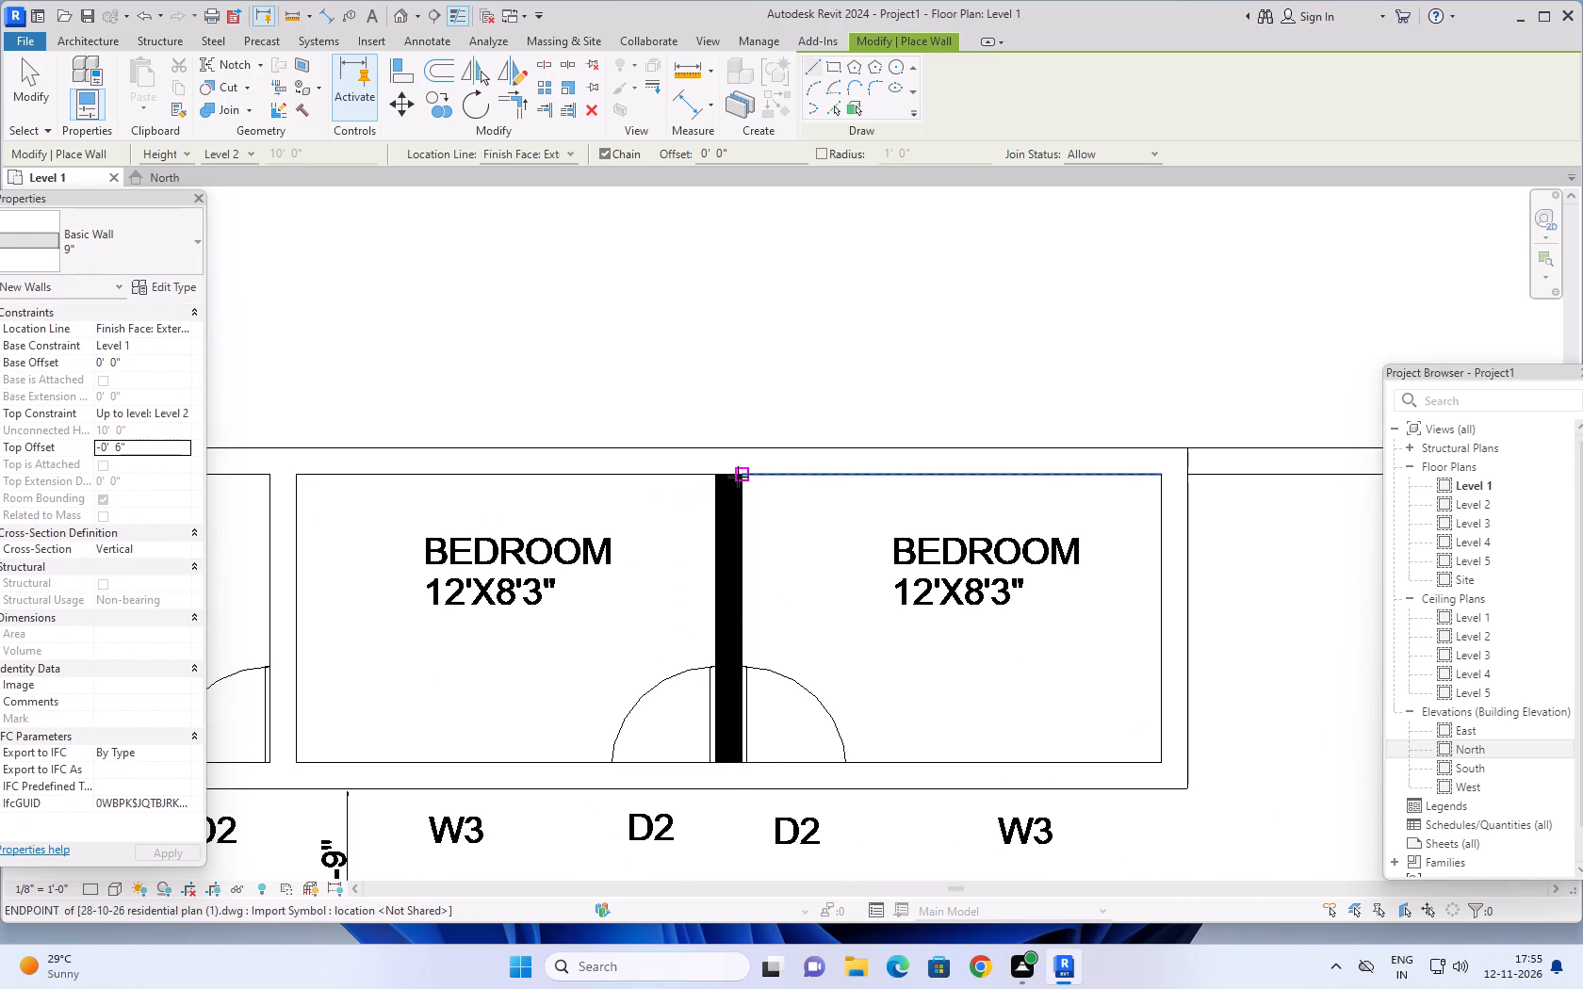
{"action": "left_click", "coordinate": [738, 477]}
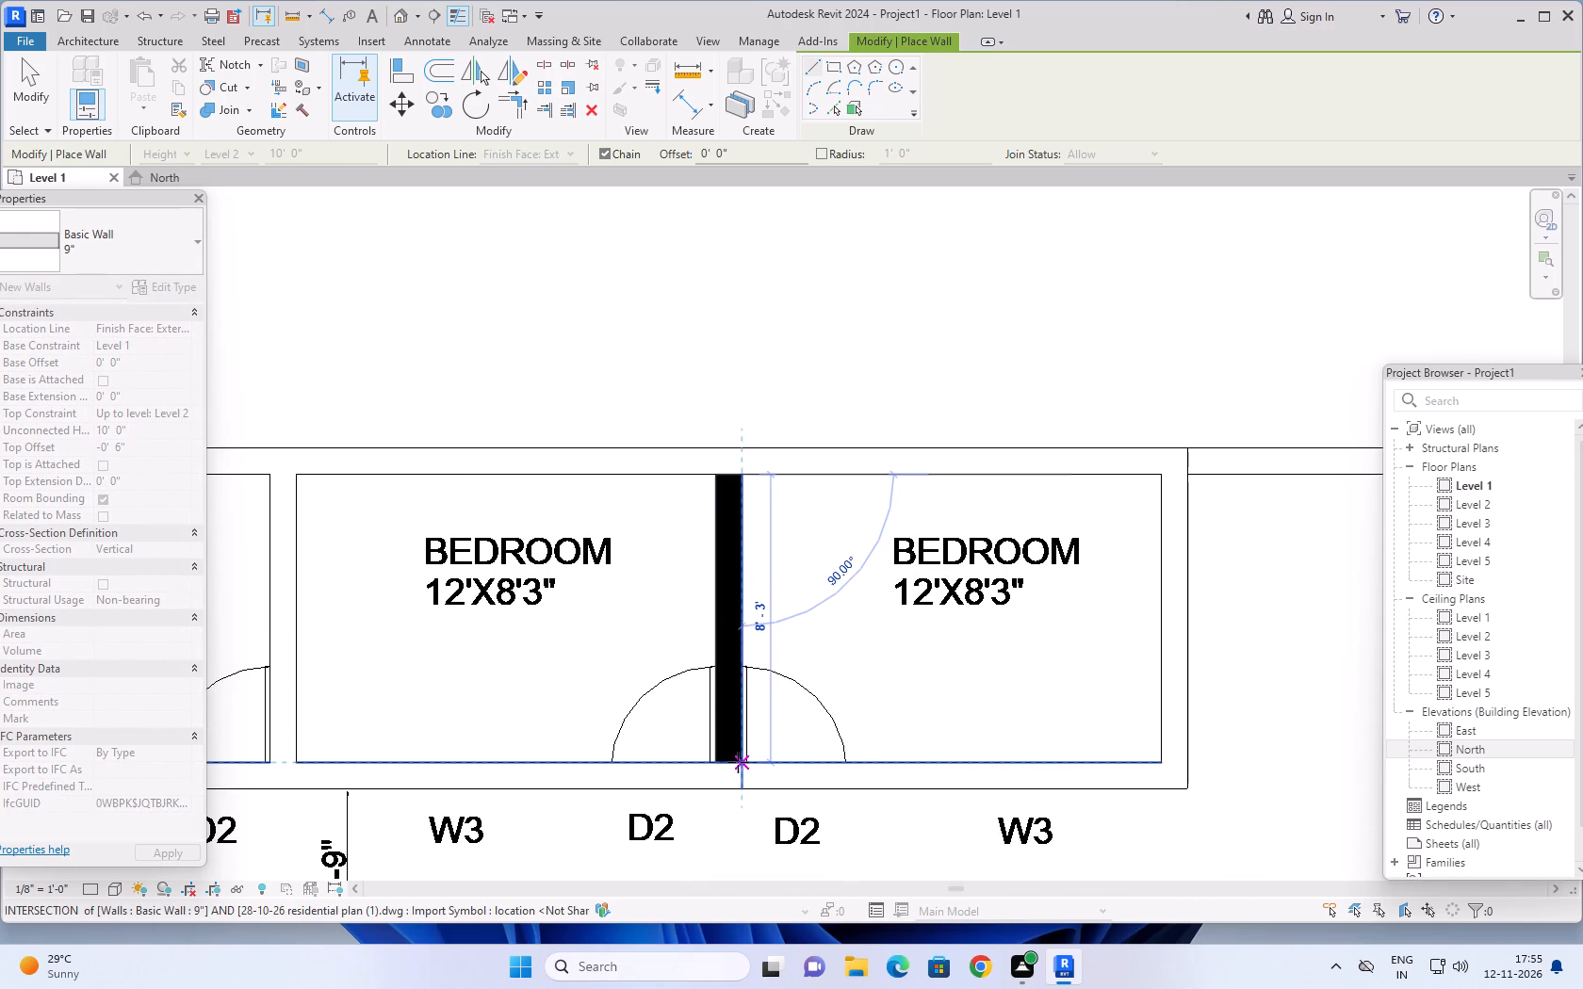
{"action": "scroll", "coordinate": [738, 762], "scroll_direction": "up", "scroll_amount": 7}
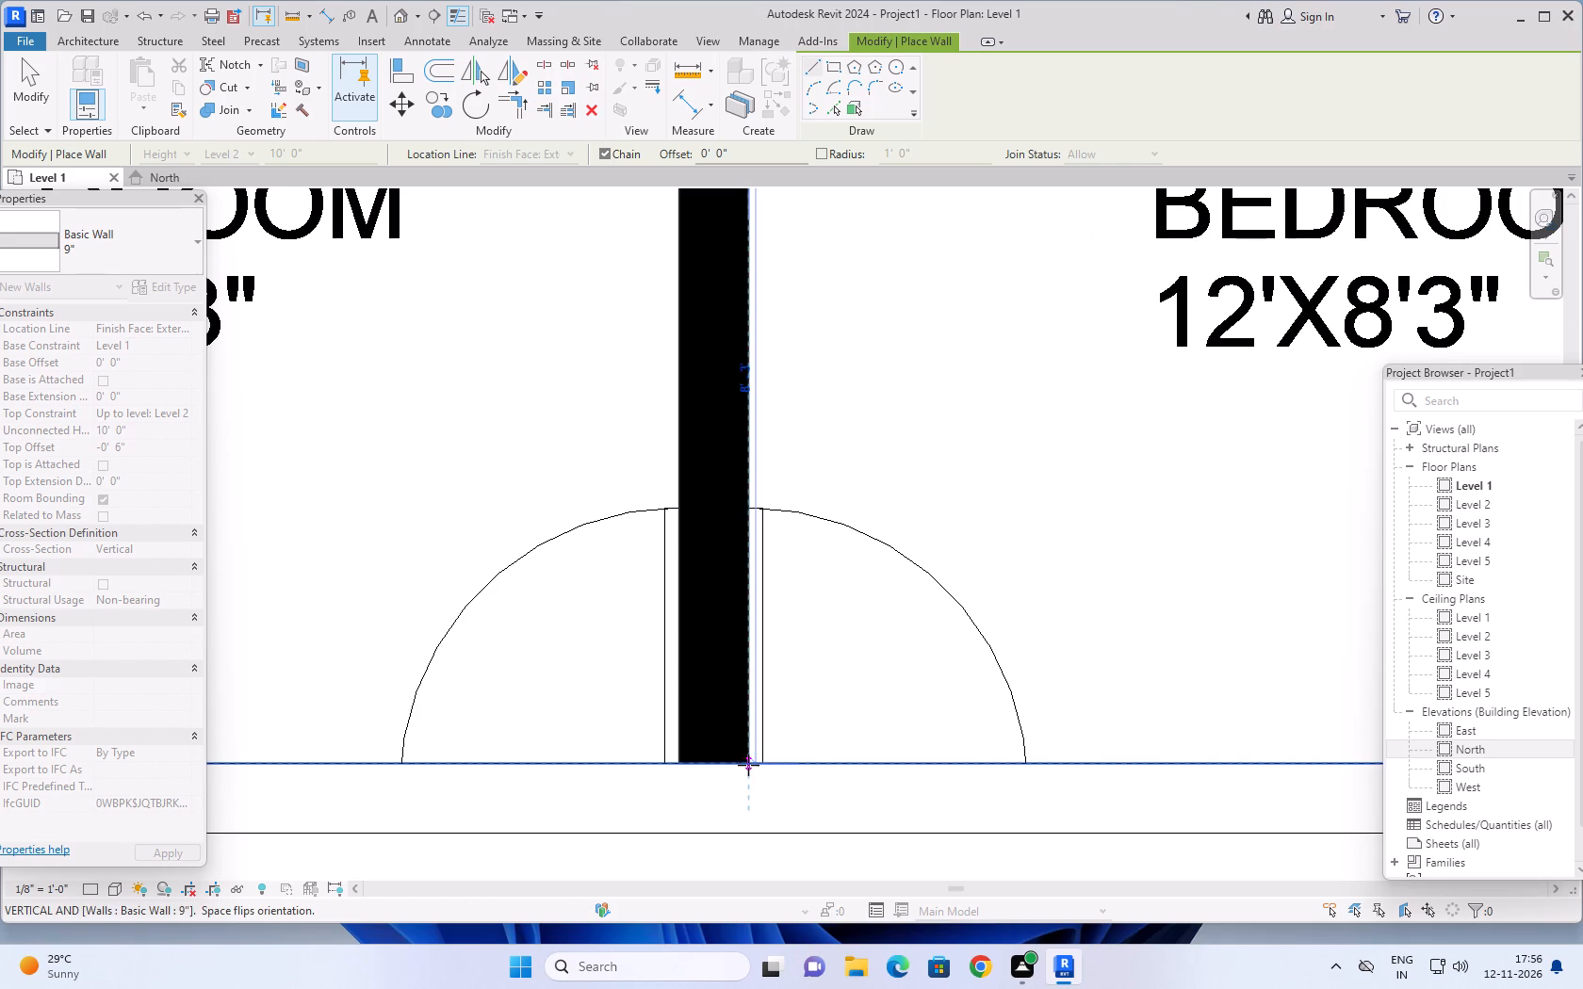
{"action": "left_click", "coordinate": [747, 764]}
{"action": "key", "text": "Escape"}
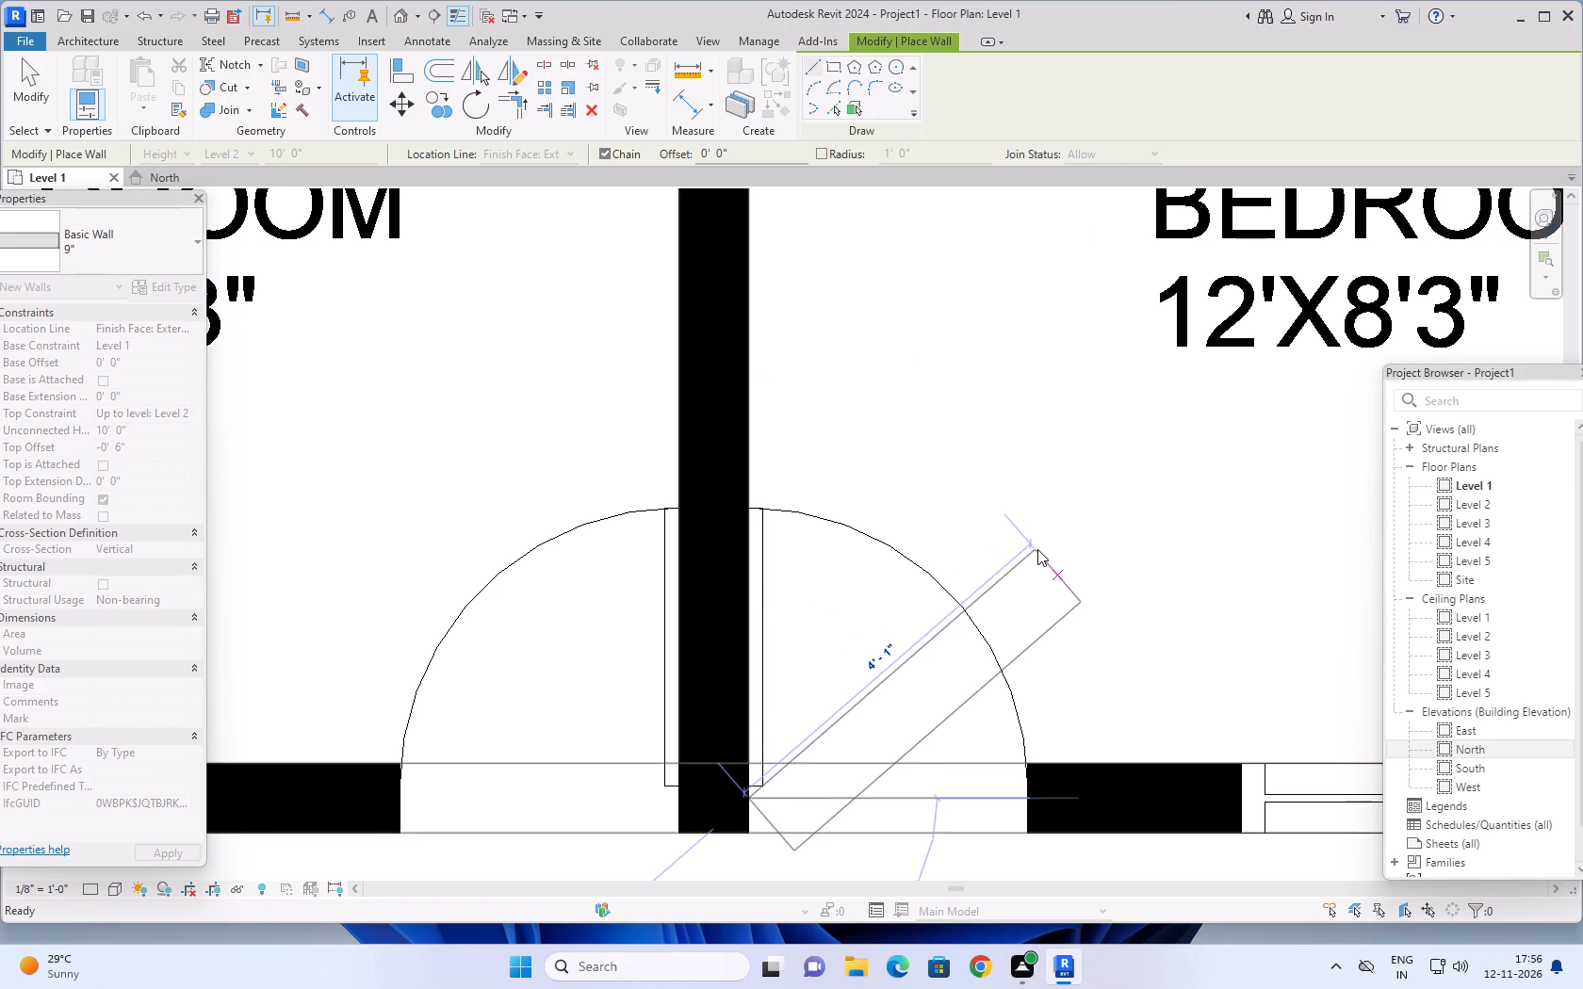
Draw a 9" wall about 8'-9" long between the 14'X12' bedroom's wardrobe and the dining area, from the puja corner to the living area wall.
{"action": "scroll", "coordinate": [1037, 549], "scroll_direction": "down", "scroll_amount": 11}
{"action": "middle_click_drag", "start_coordinate": [1080, 556], "coordinate": [1006, 490]}
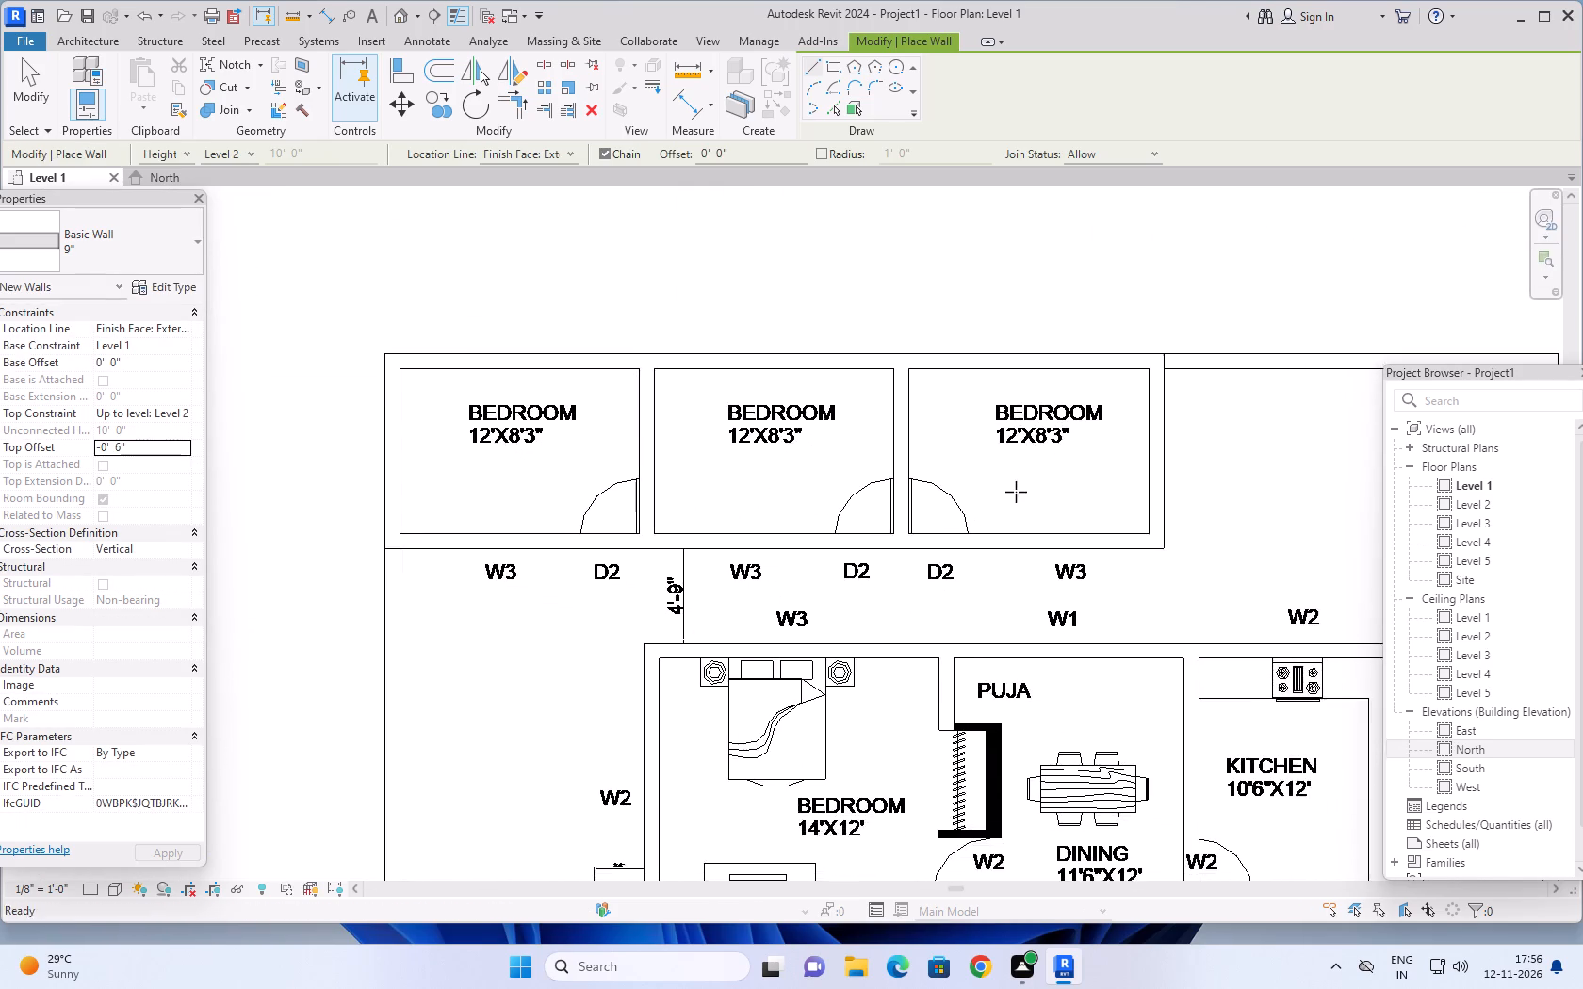
{"action": "scroll", "coordinate": [1042, 502], "scroll_direction": "down", "scroll_amount": 5}
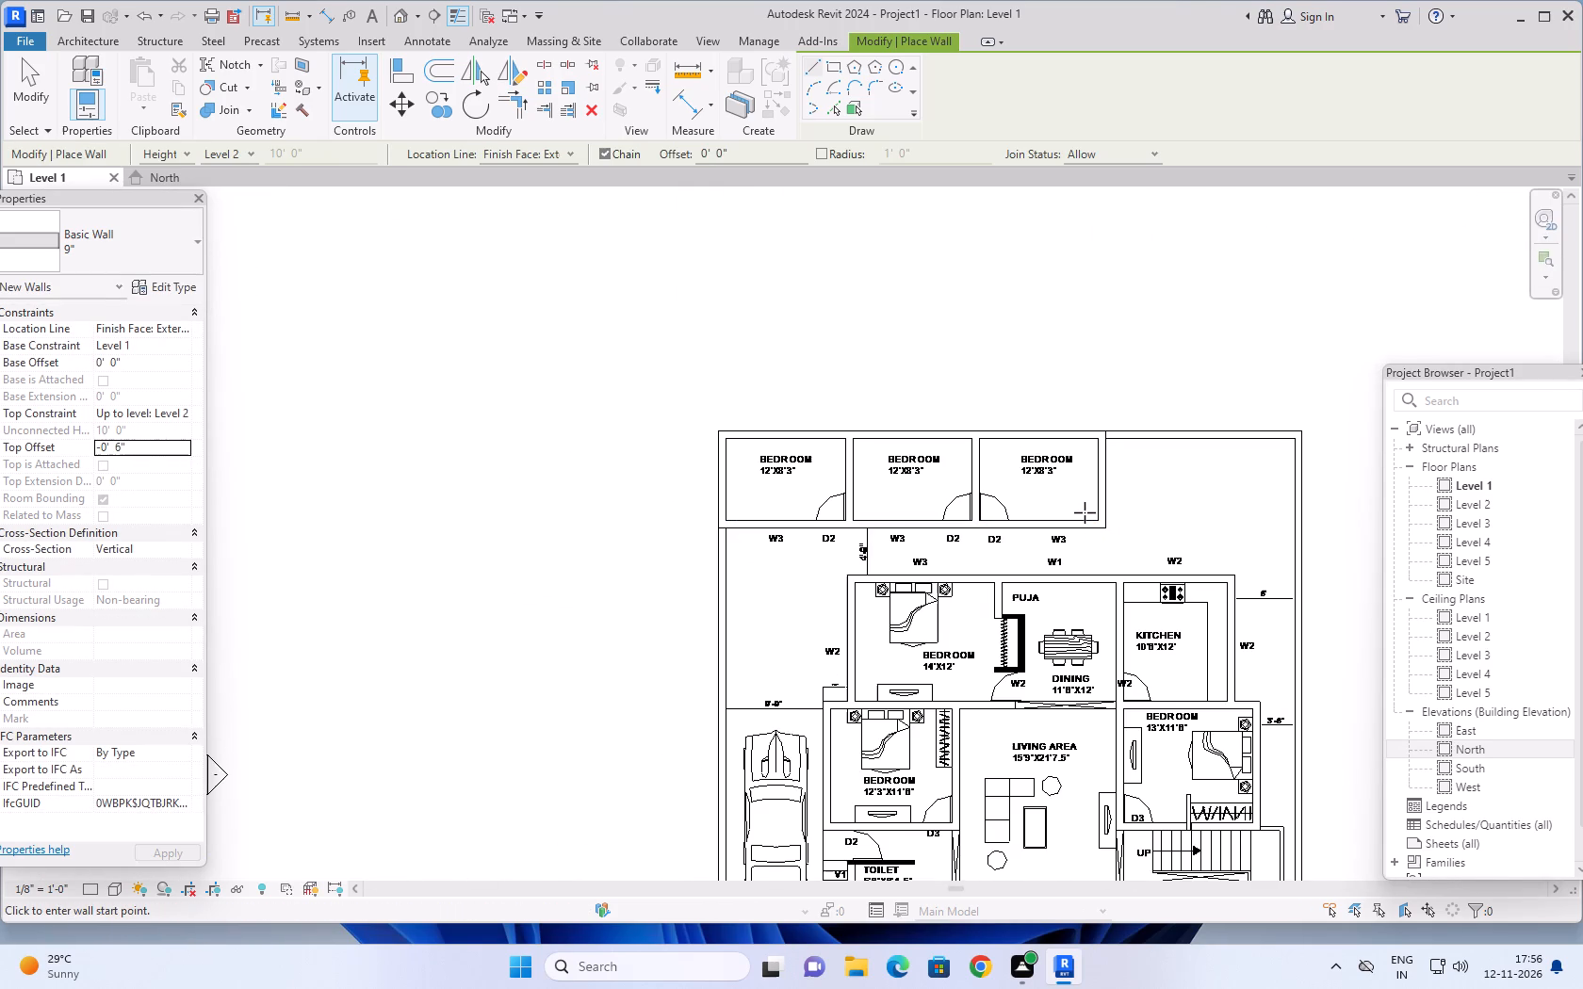
{"action": "scroll", "coordinate": [1085, 512], "scroll_direction": "down", "scroll_amount": 1}
{"action": "scroll", "coordinate": [1190, 512], "scroll_direction": "down", "scroll_amount": 2}
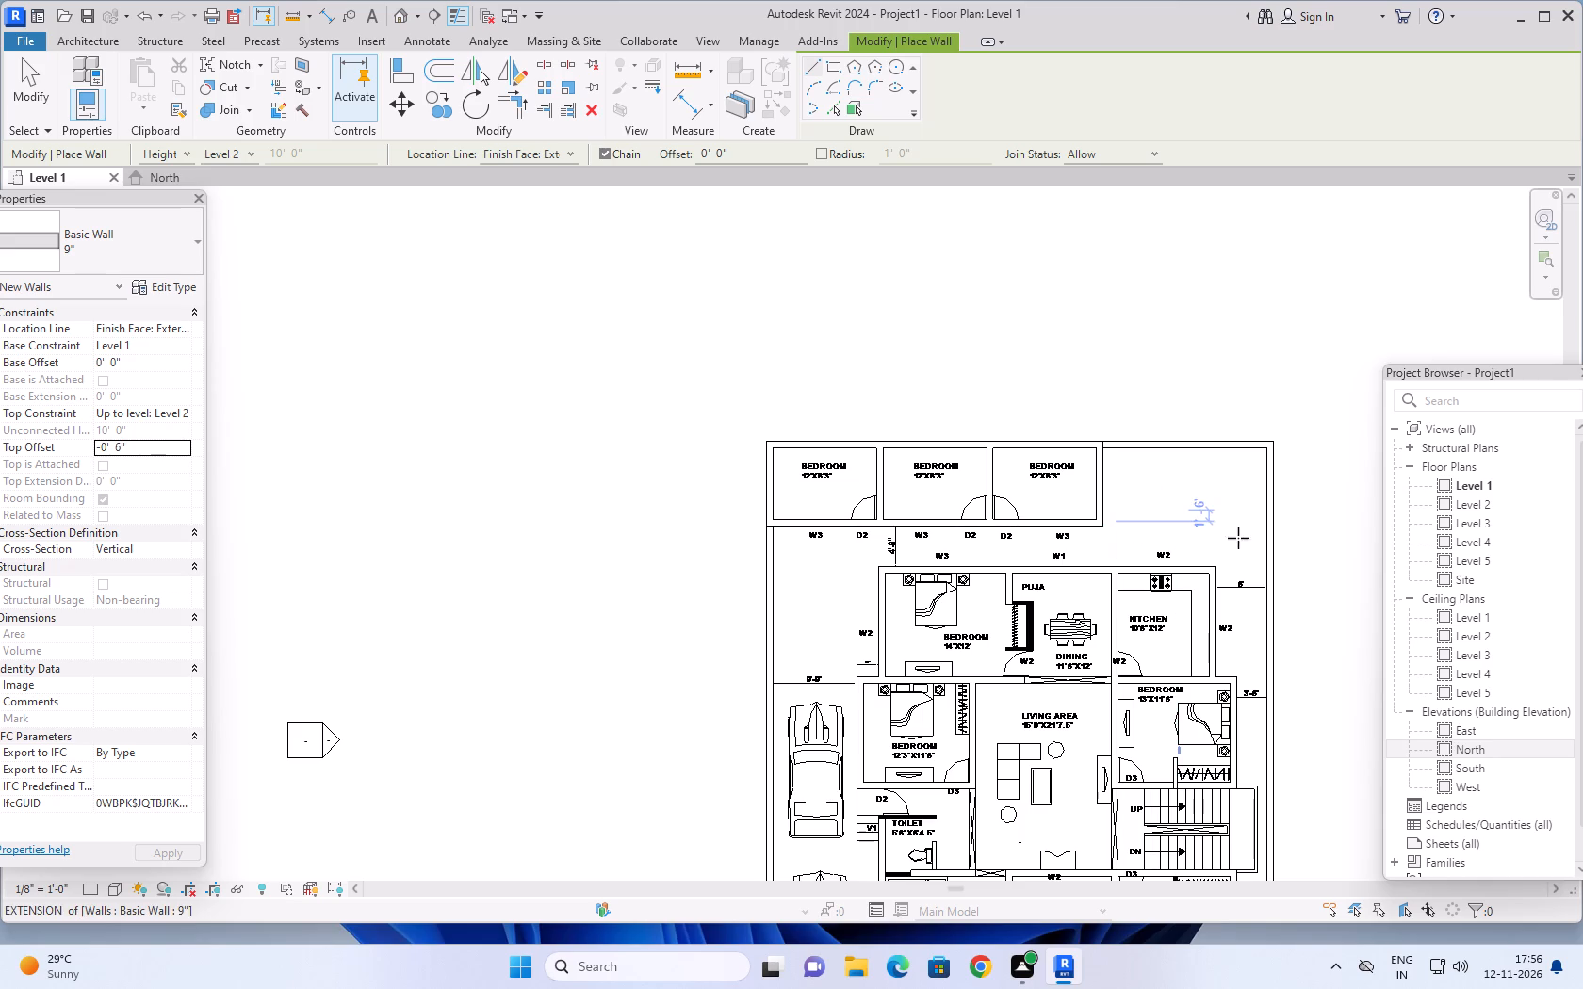
{"action": "scroll", "coordinate": [1238, 538], "scroll_direction": "down", "scroll_amount": 2}
{"action": "middle_click_drag", "start_coordinate": [1318, 613], "coordinate": [1054, 557]}
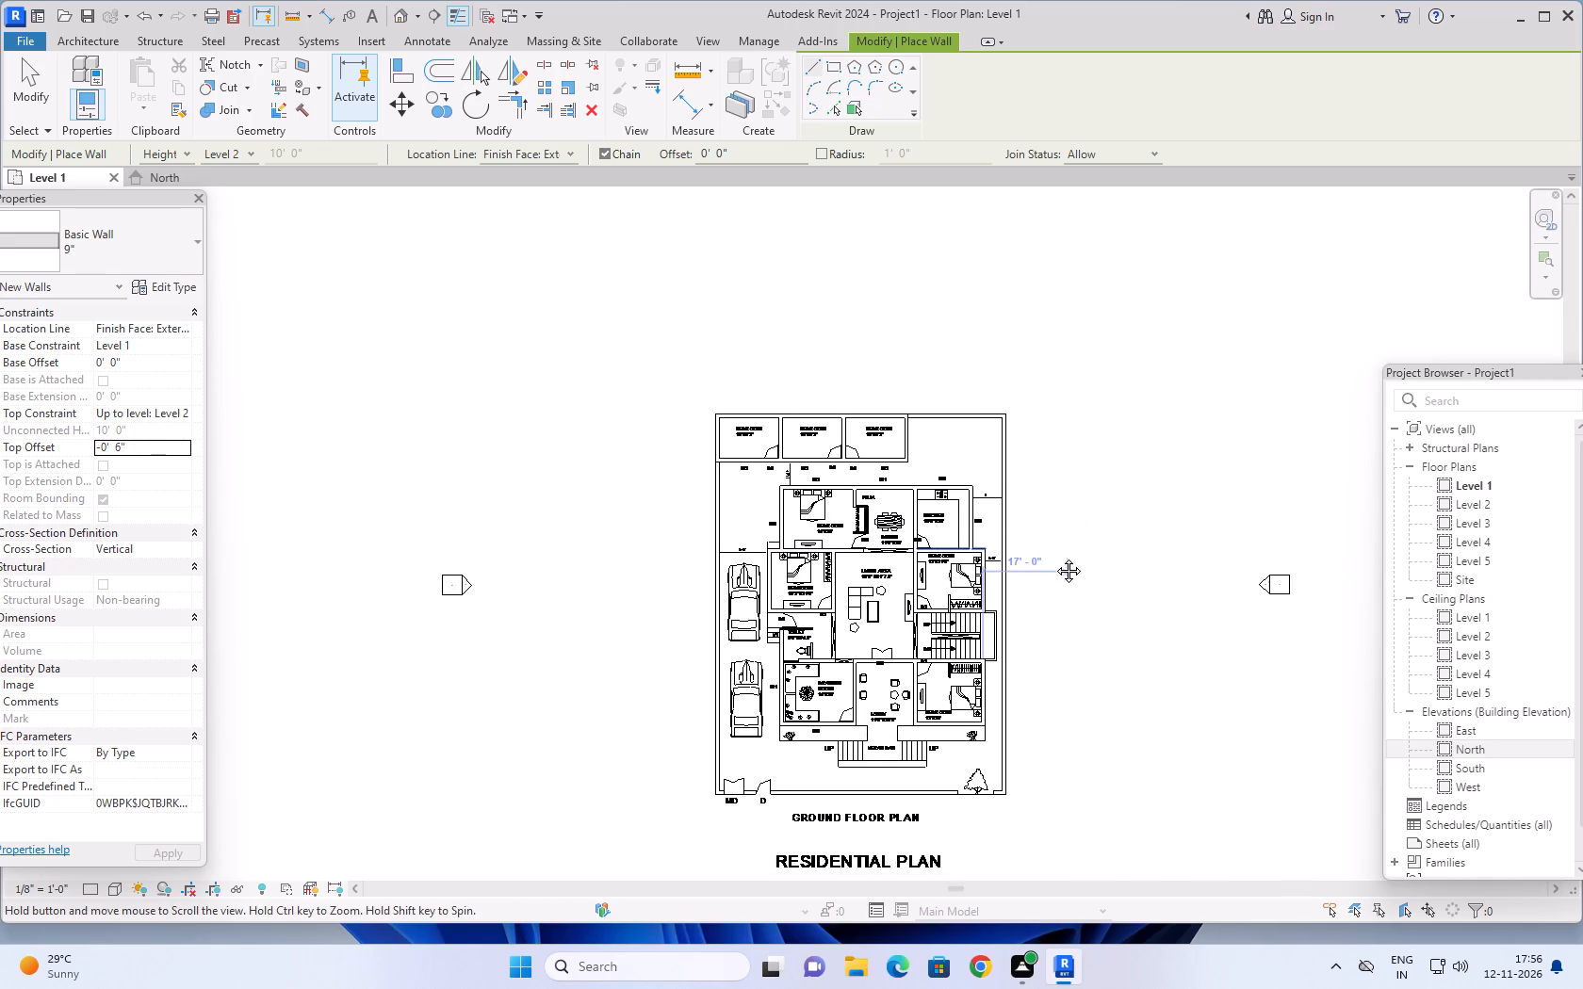
{"action": "middle_click_drag", "start_coordinate": [1054, 557], "coordinate": [1053, 558]}
{"action": "scroll", "coordinate": [771, 471], "scroll_direction": "up", "scroll_amount": 5}
{"action": "scroll", "coordinate": [930, 511], "scroll_direction": "up", "scroll_amount": 4}
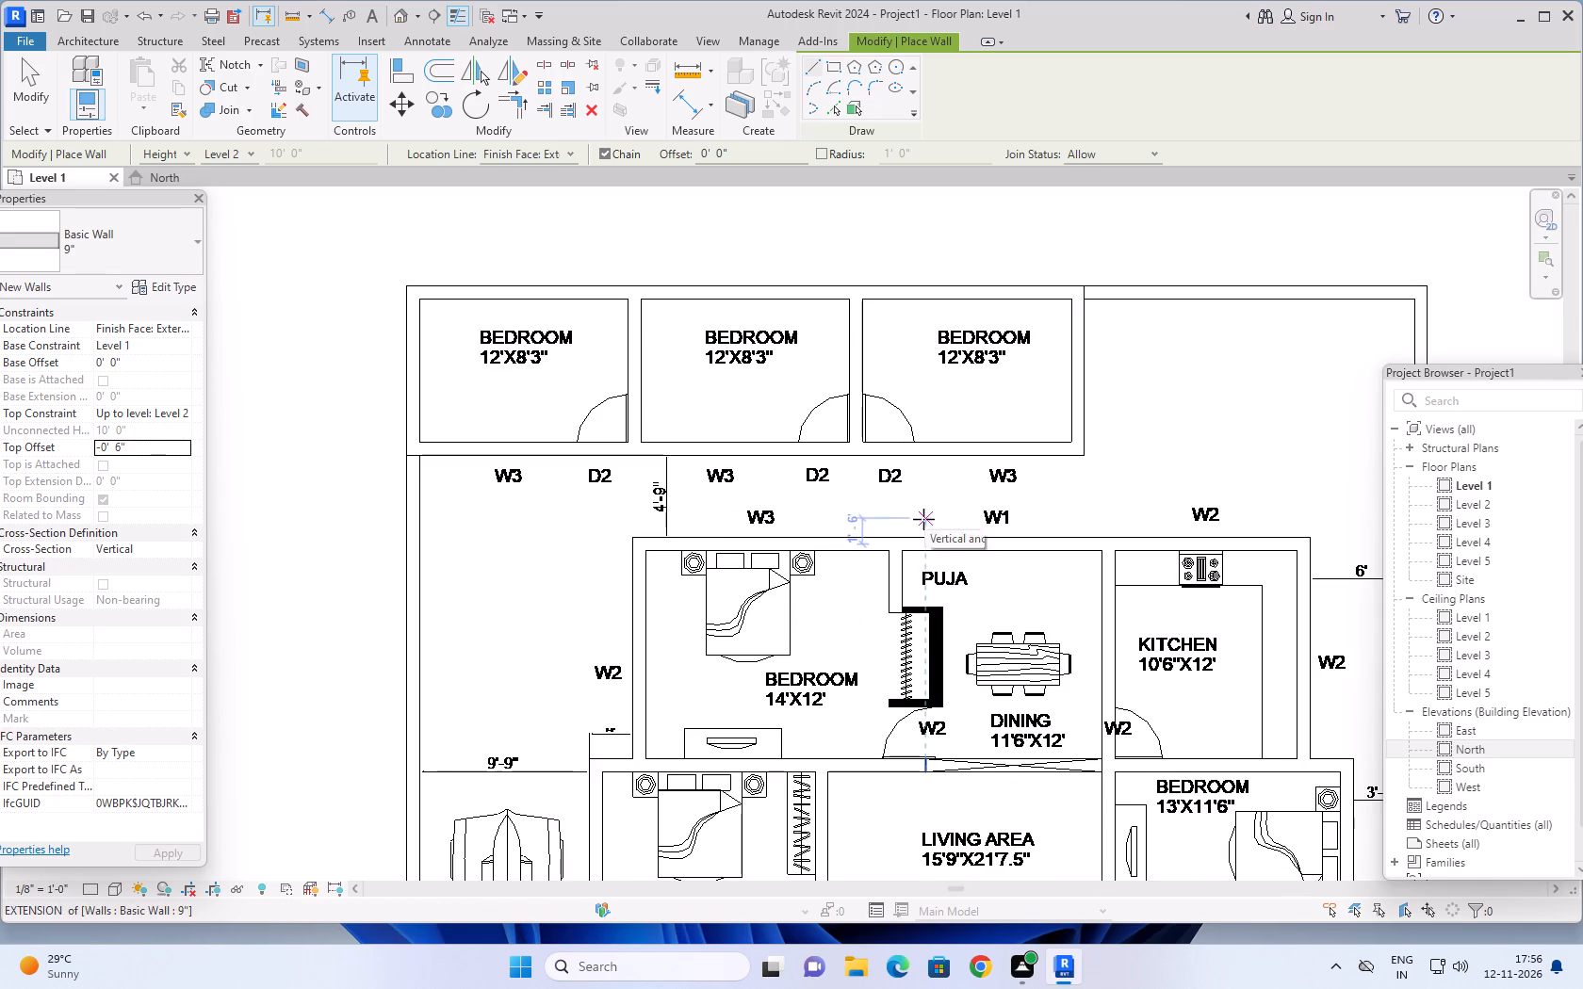
{"action": "scroll", "coordinate": [906, 632], "scroll_direction": "up", "scroll_amount": 11}
{"action": "scroll", "coordinate": [1005, 594], "scroll_direction": "up", "scroll_amount": 1}
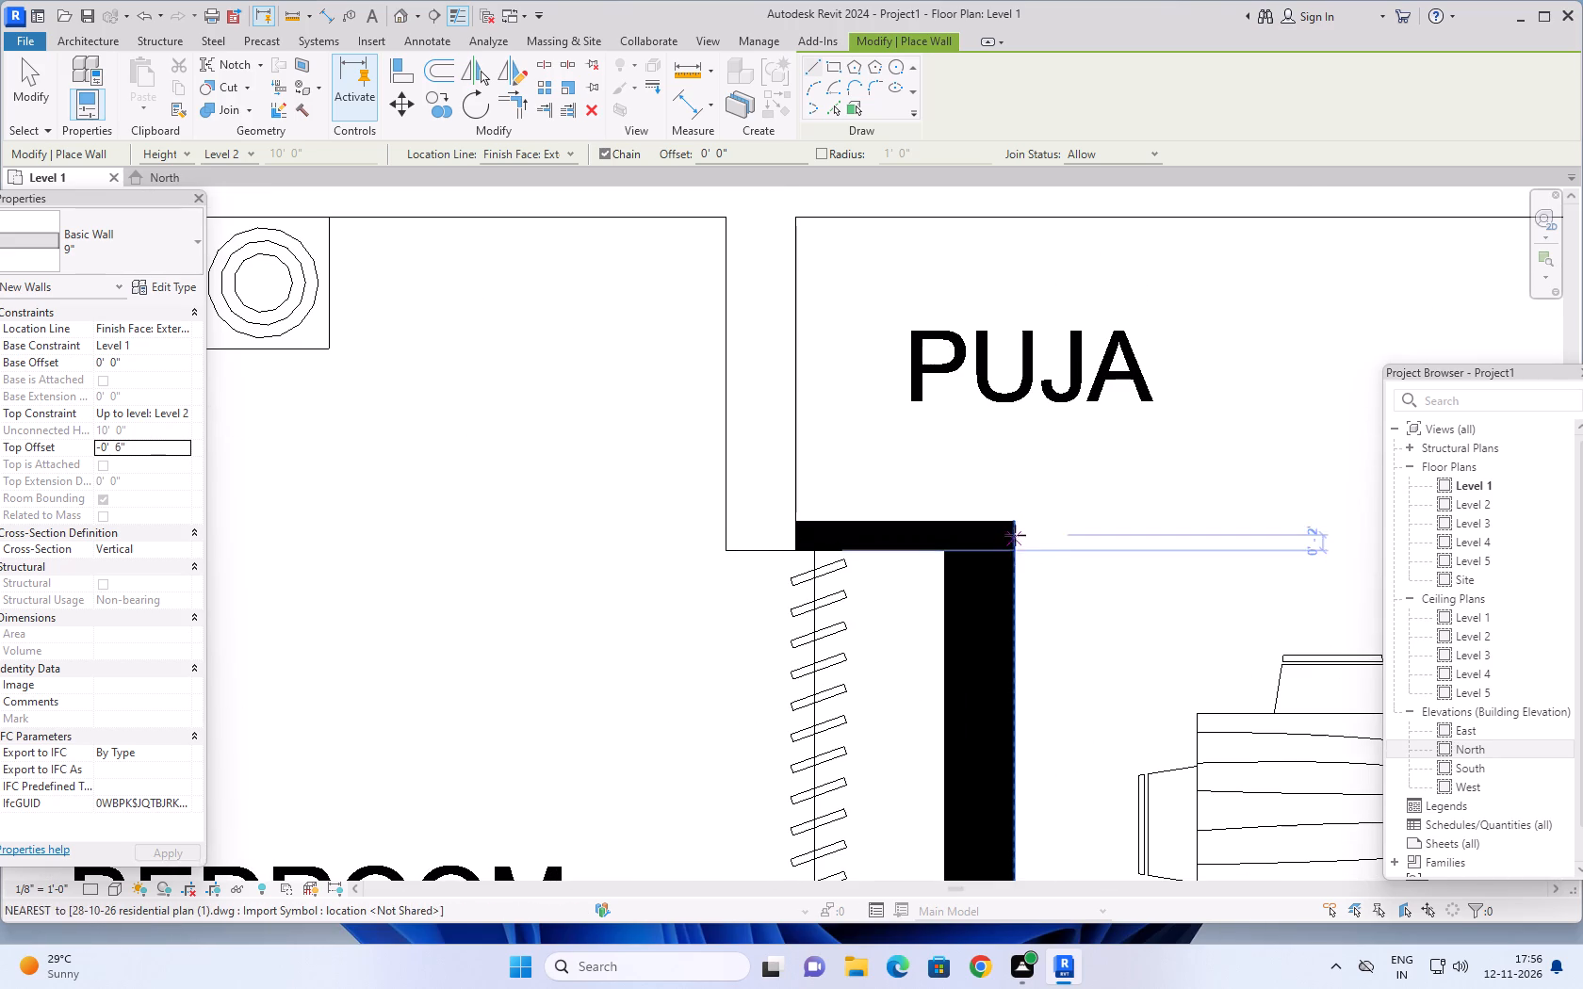
{"action": "left_click", "coordinate": [1016, 524]}
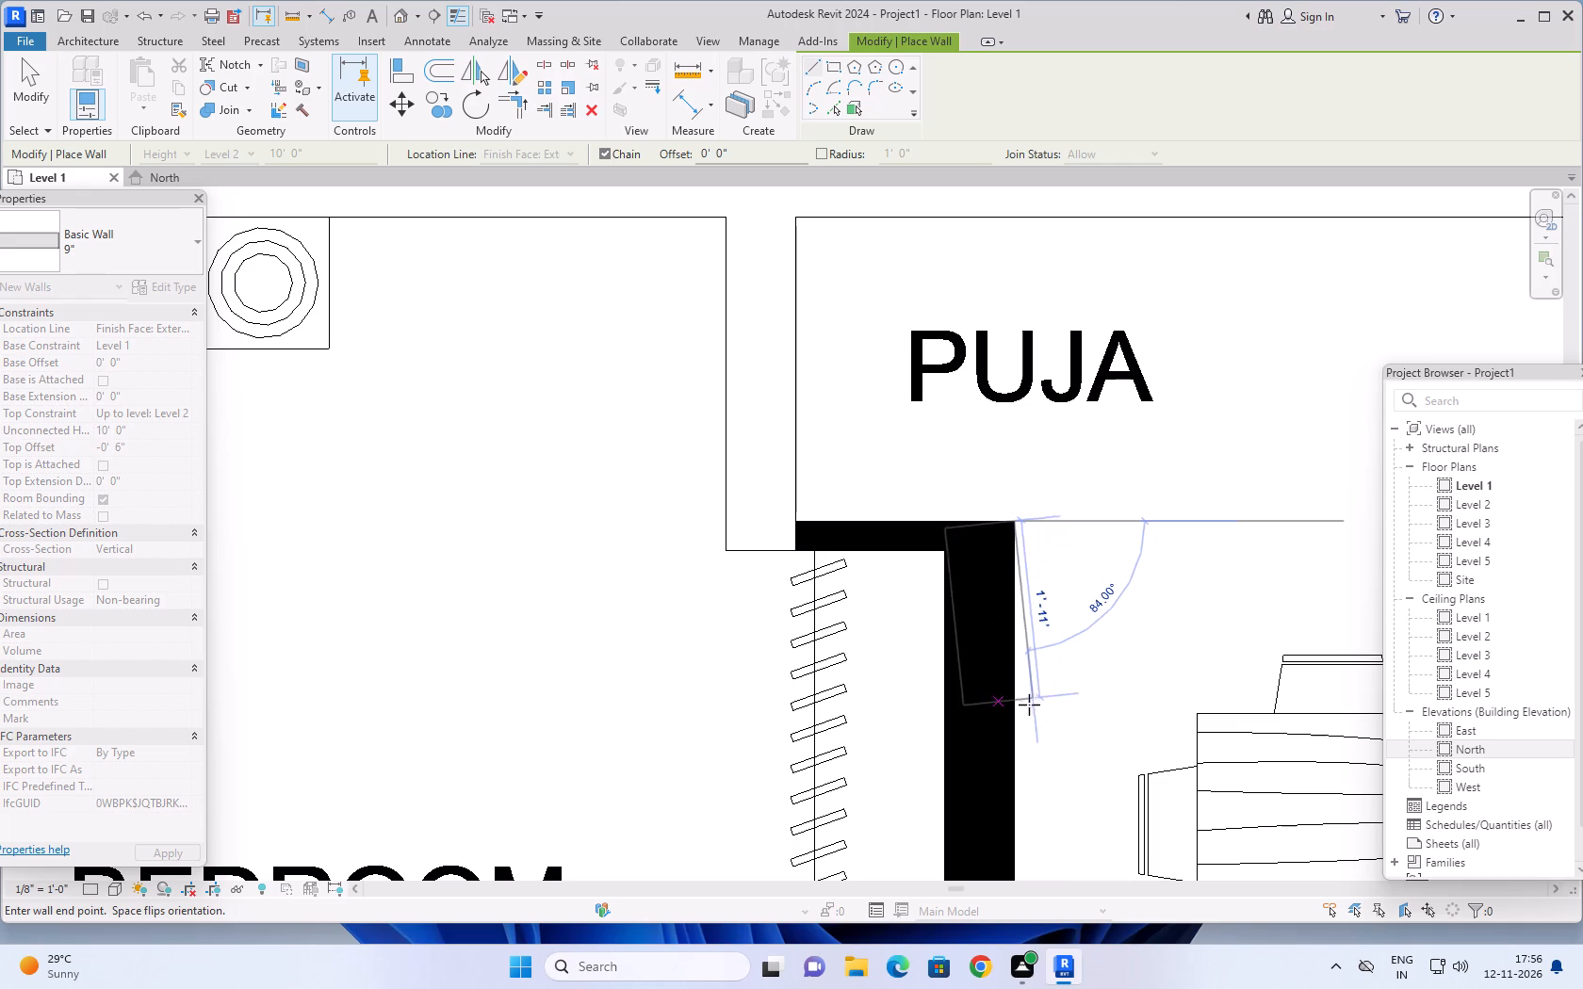
{"action": "scroll", "coordinate": [1017, 750], "scroll_direction": "down", "scroll_amount": 4}
{"action": "middle_click_drag", "start_coordinate": [1013, 745], "coordinate": [933, 458]}
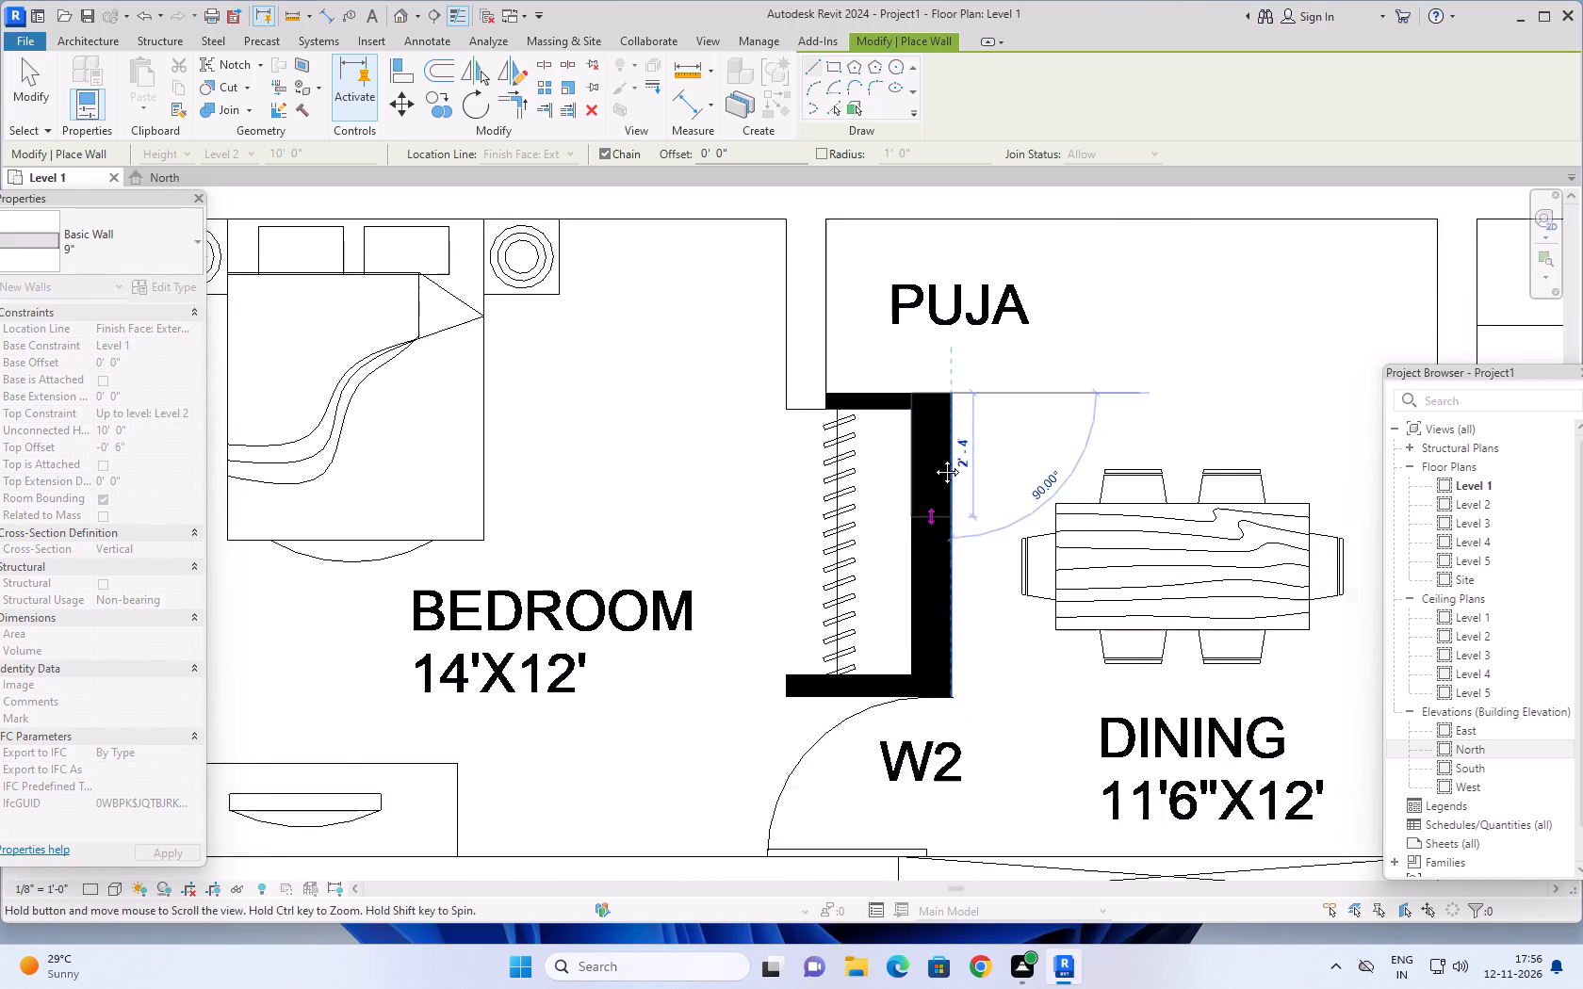
{"action": "middle_click_drag", "start_coordinate": [933, 458], "coordinate": [930, 446]}
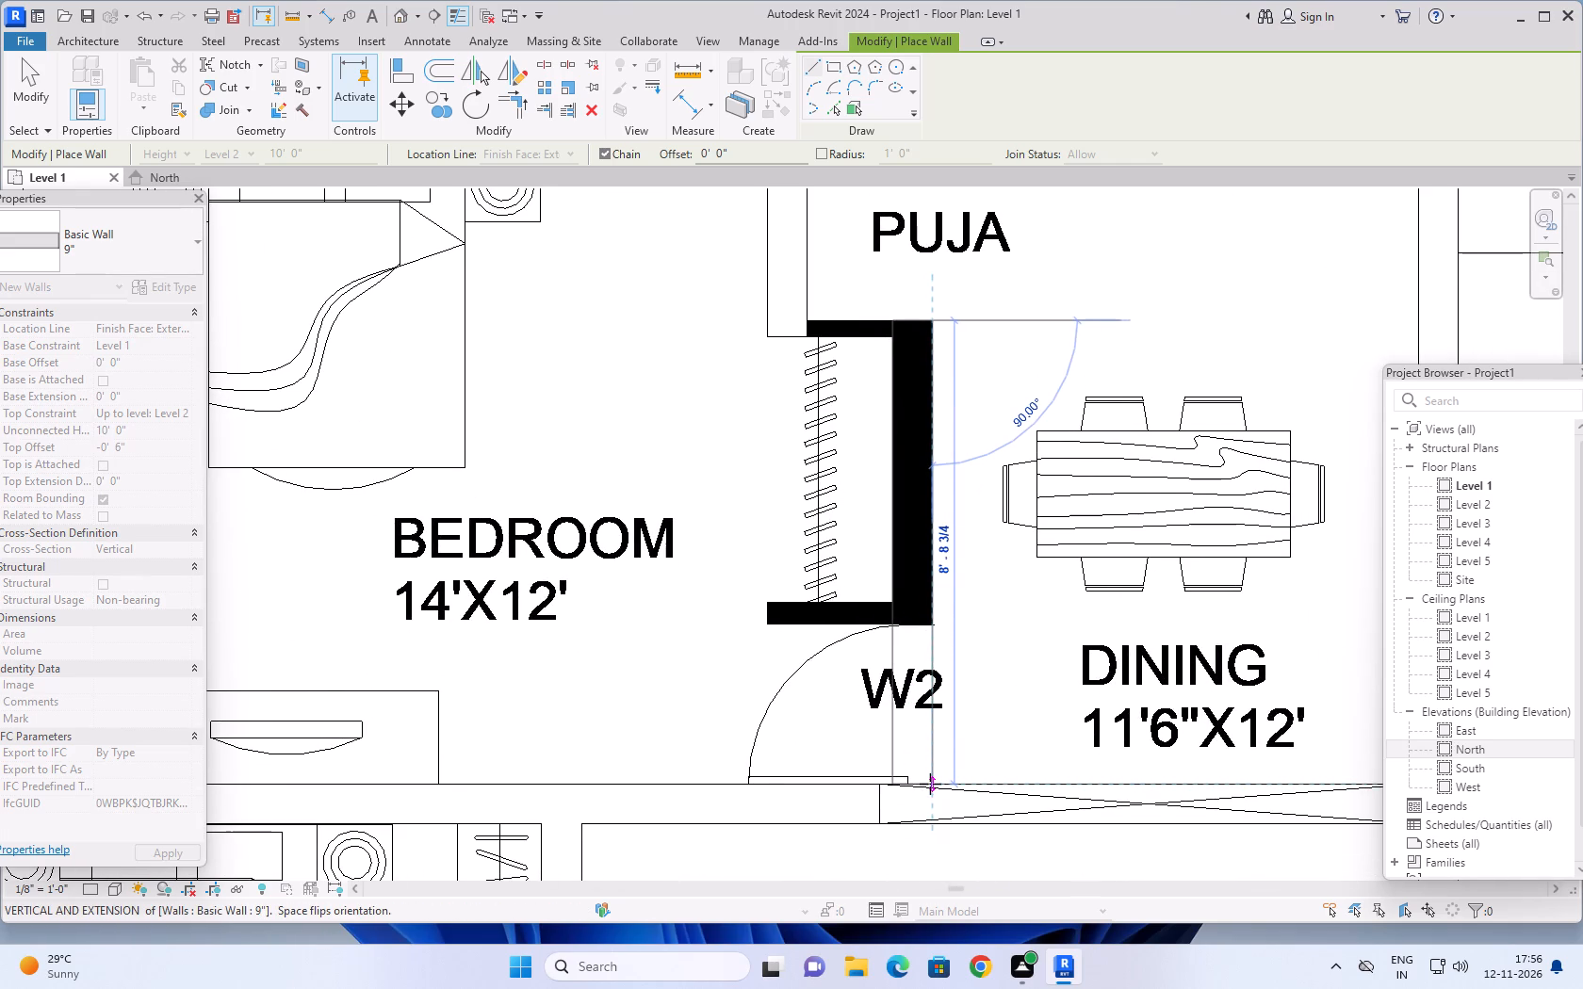
{"action": "scroll", "coordinate": [930, 782], "scroll_direction": "up", "scroll_amount": 2}
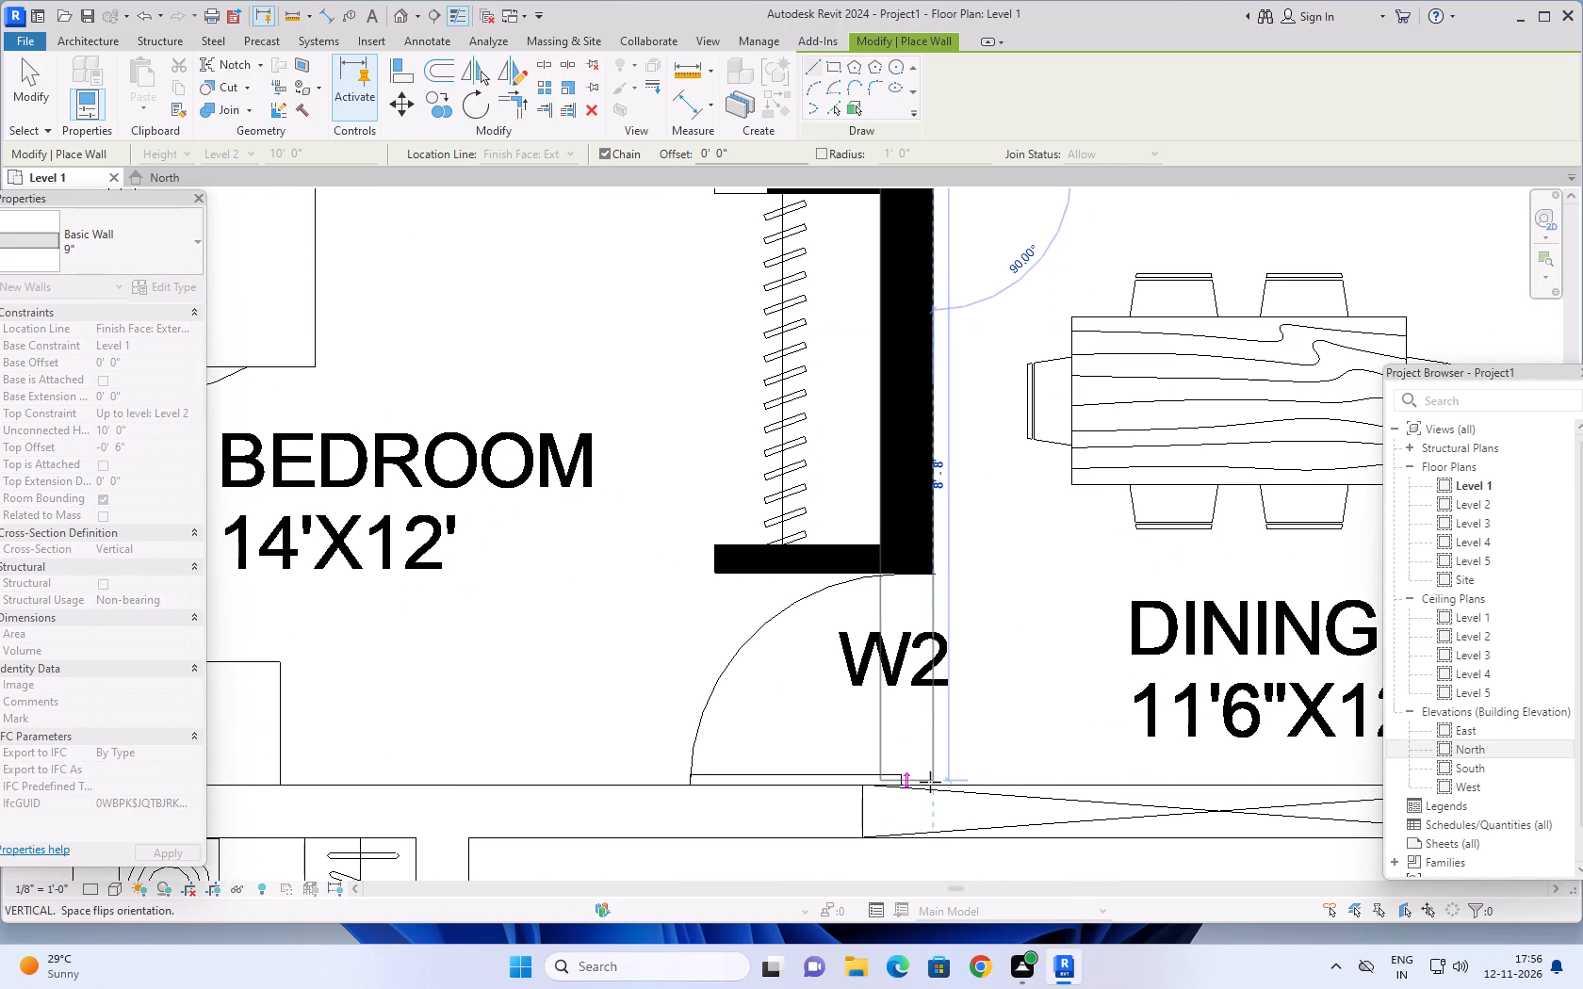
{"action": "scroll", "coordinate": [930, 782], "scroll_direction": "up", "scroll_amount": 3}
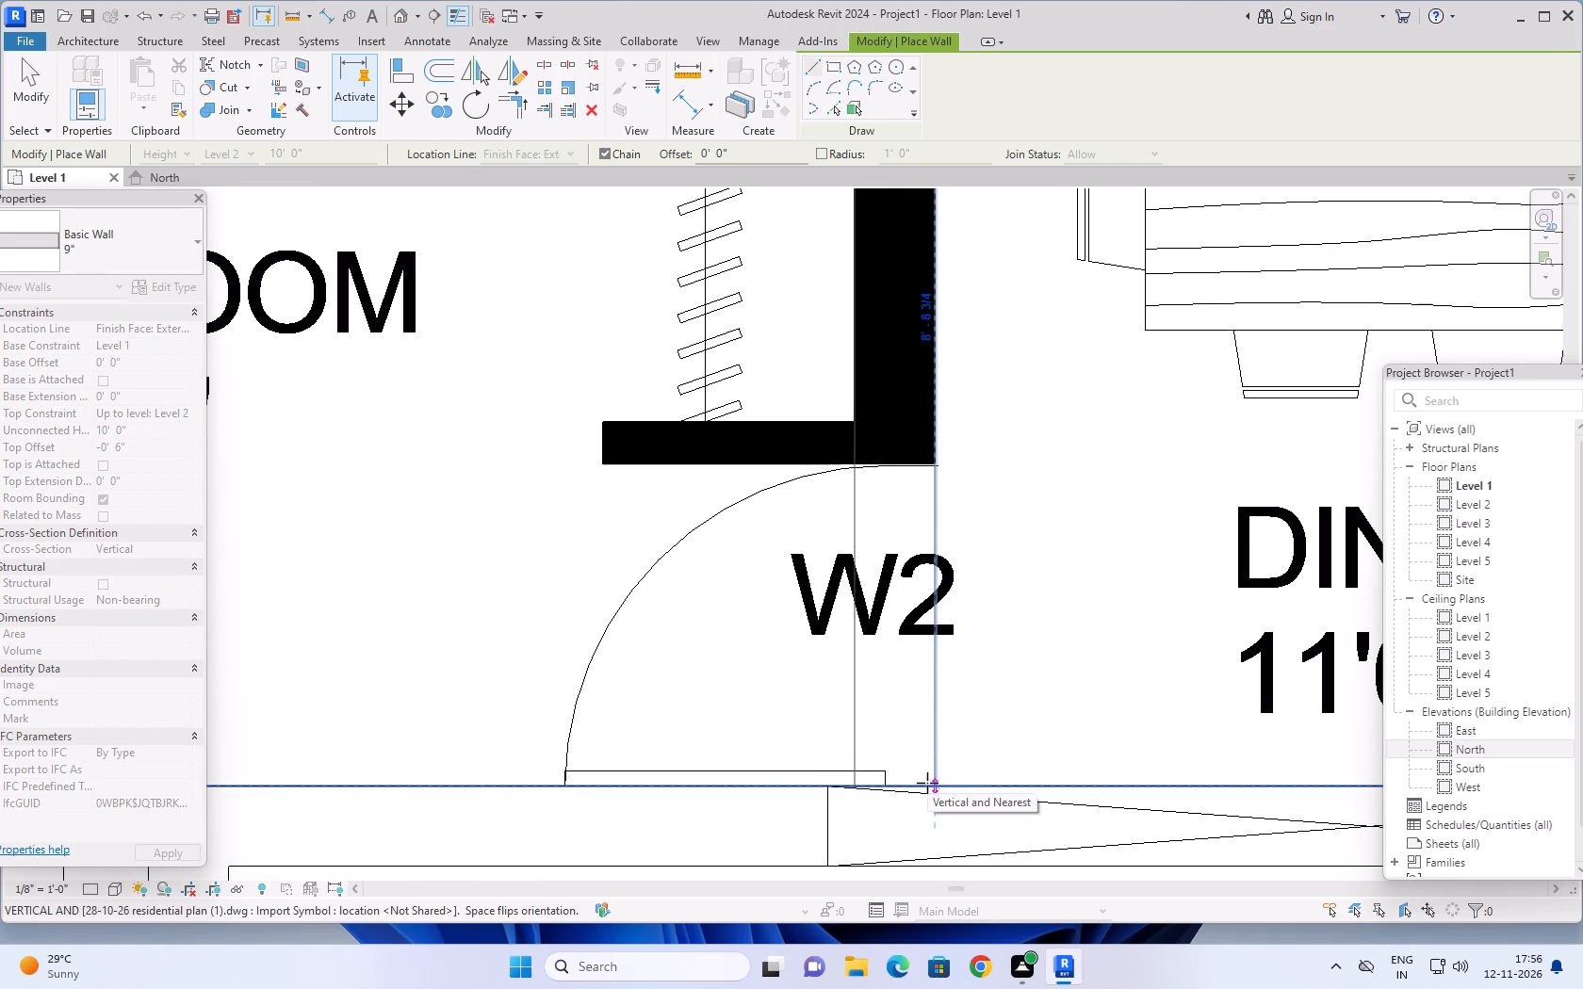
{"action": "left_click", "coordinate": [927, 783]}
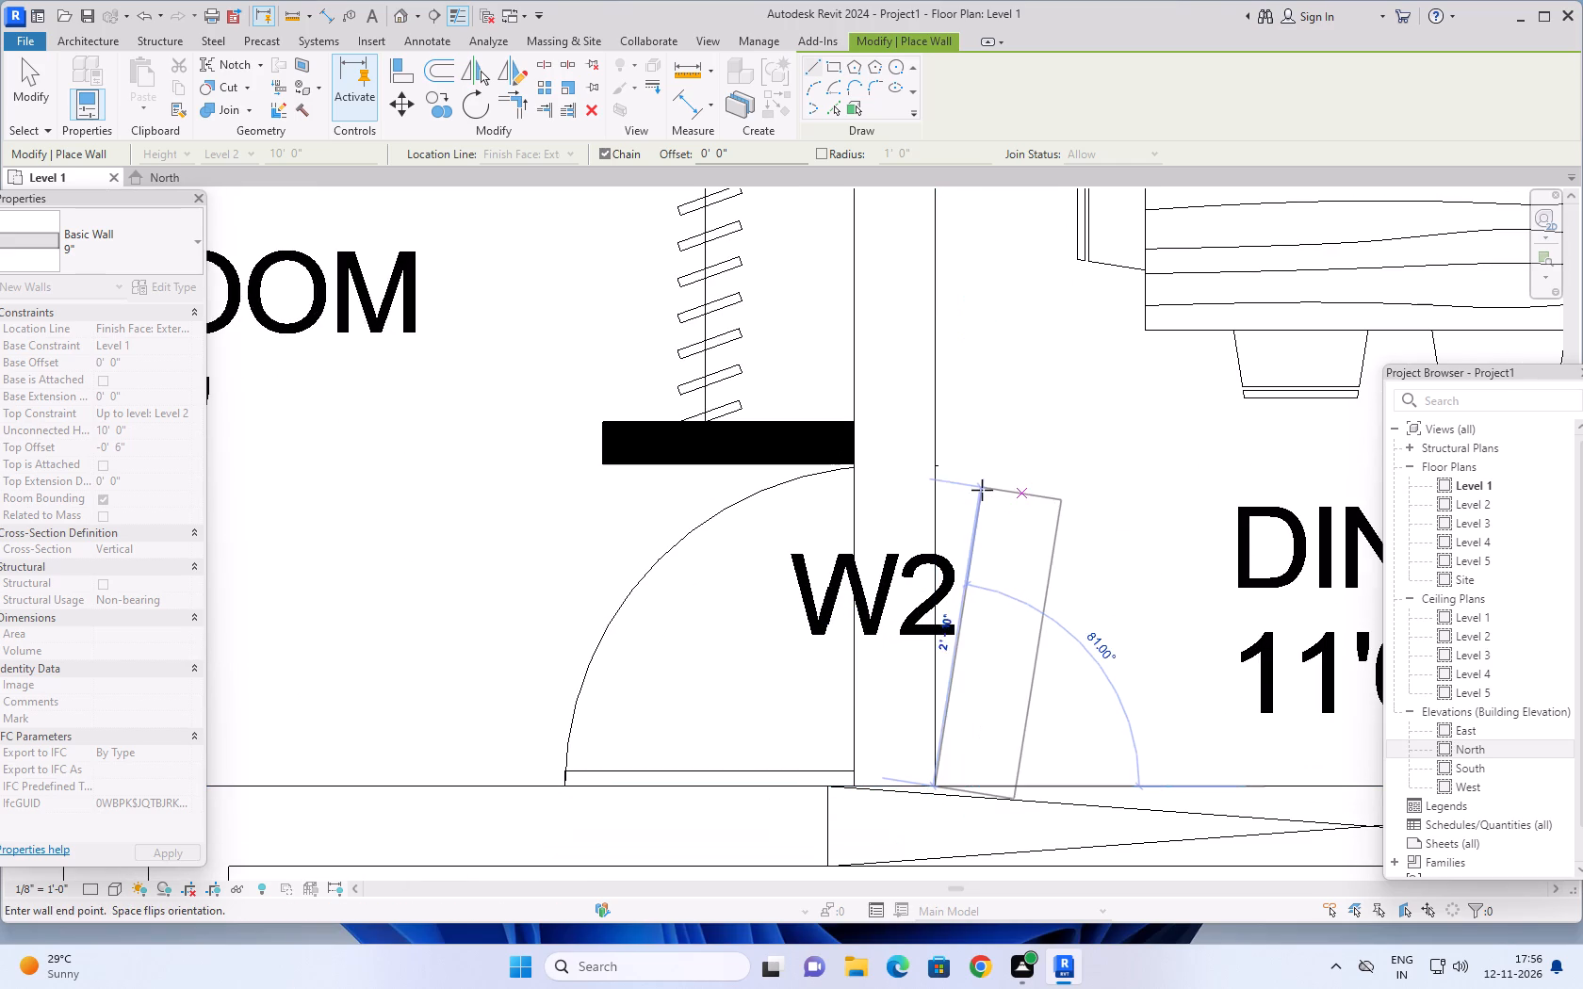
{"action": "key", "text": "Escape"}
End wall placement and look over the whole ground floor plan for wall lines still untraced.
{"action": "scroll", "coordinate": [983, 495], "scroll_direction": "down", "scroll_amount": 8}
{"action": "middle_click_drag", "start_coordinate": [1005, 475], "coordinate": [962, 520]}
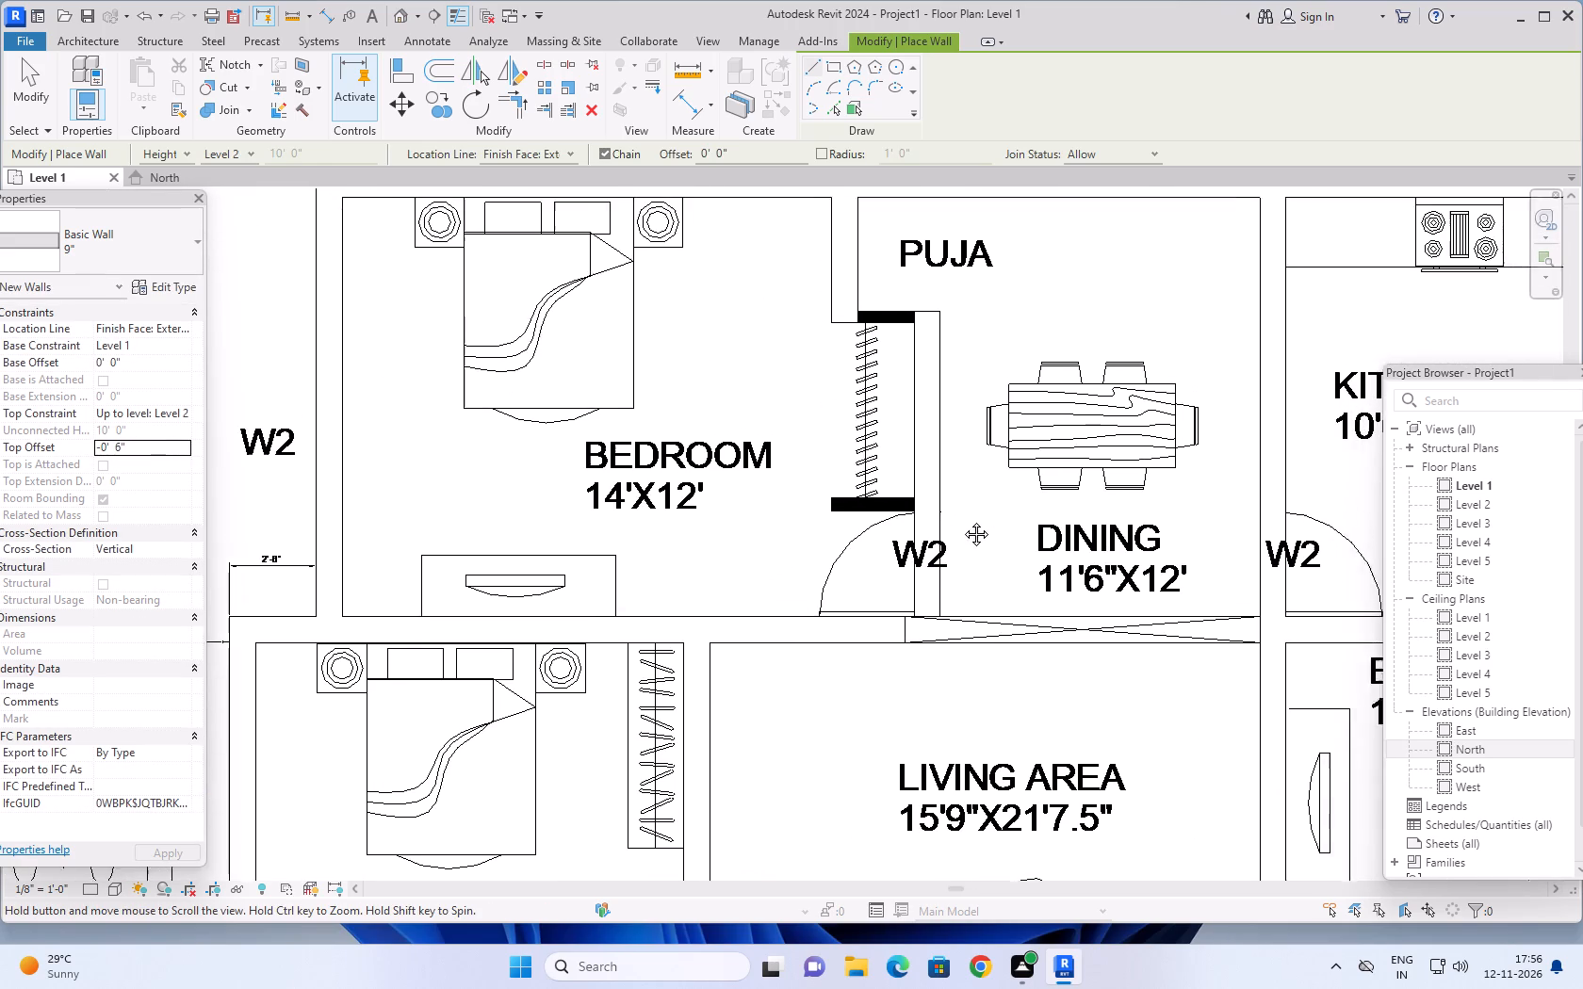
{"action": "middle_click_drag", "start_coordinate": [962, 520], "coordinate": [935, 553]}
{"action": "scroll", "coordinate": [935, 553], "scroll_direction": "down", "scroll_amount": 5}
{"action": "middle_click_drag", "start_coordinate": [957, 539], "coordinate": [889, 553]}
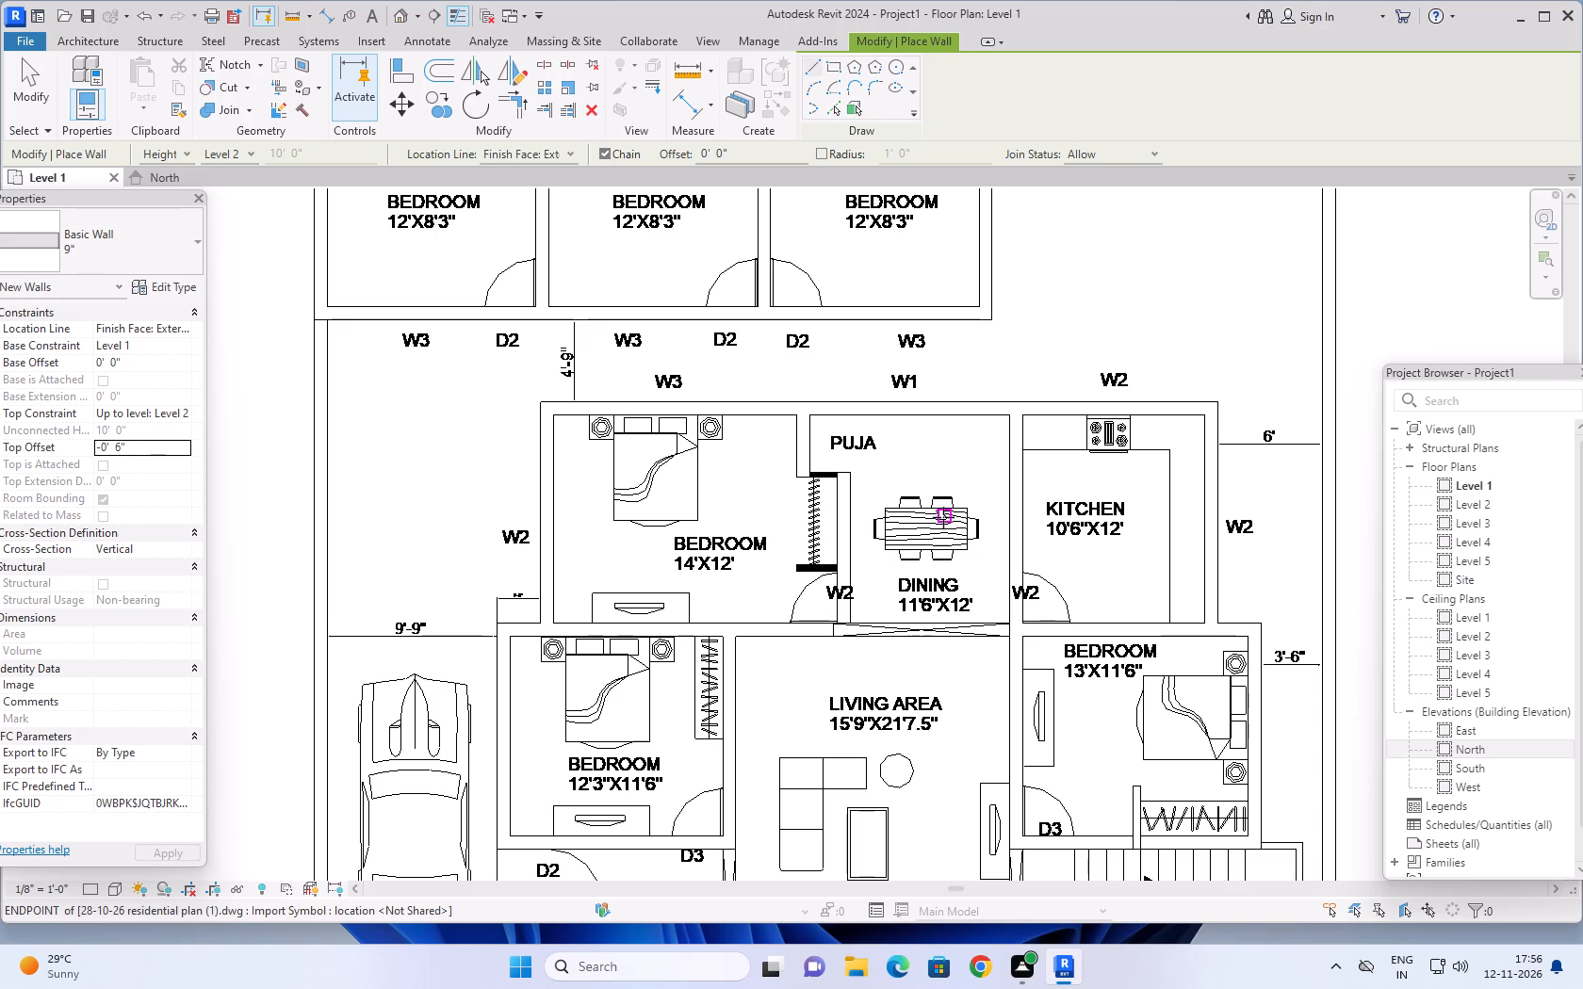
{"action": "scroll", "coordinate": [937, 479], "scroll_direction": "down", "scroll_amount": 4}
{"action": "scroll", "coordinate": [1271, 554], "scroll_direction": "down", "scroll_amount": 1}
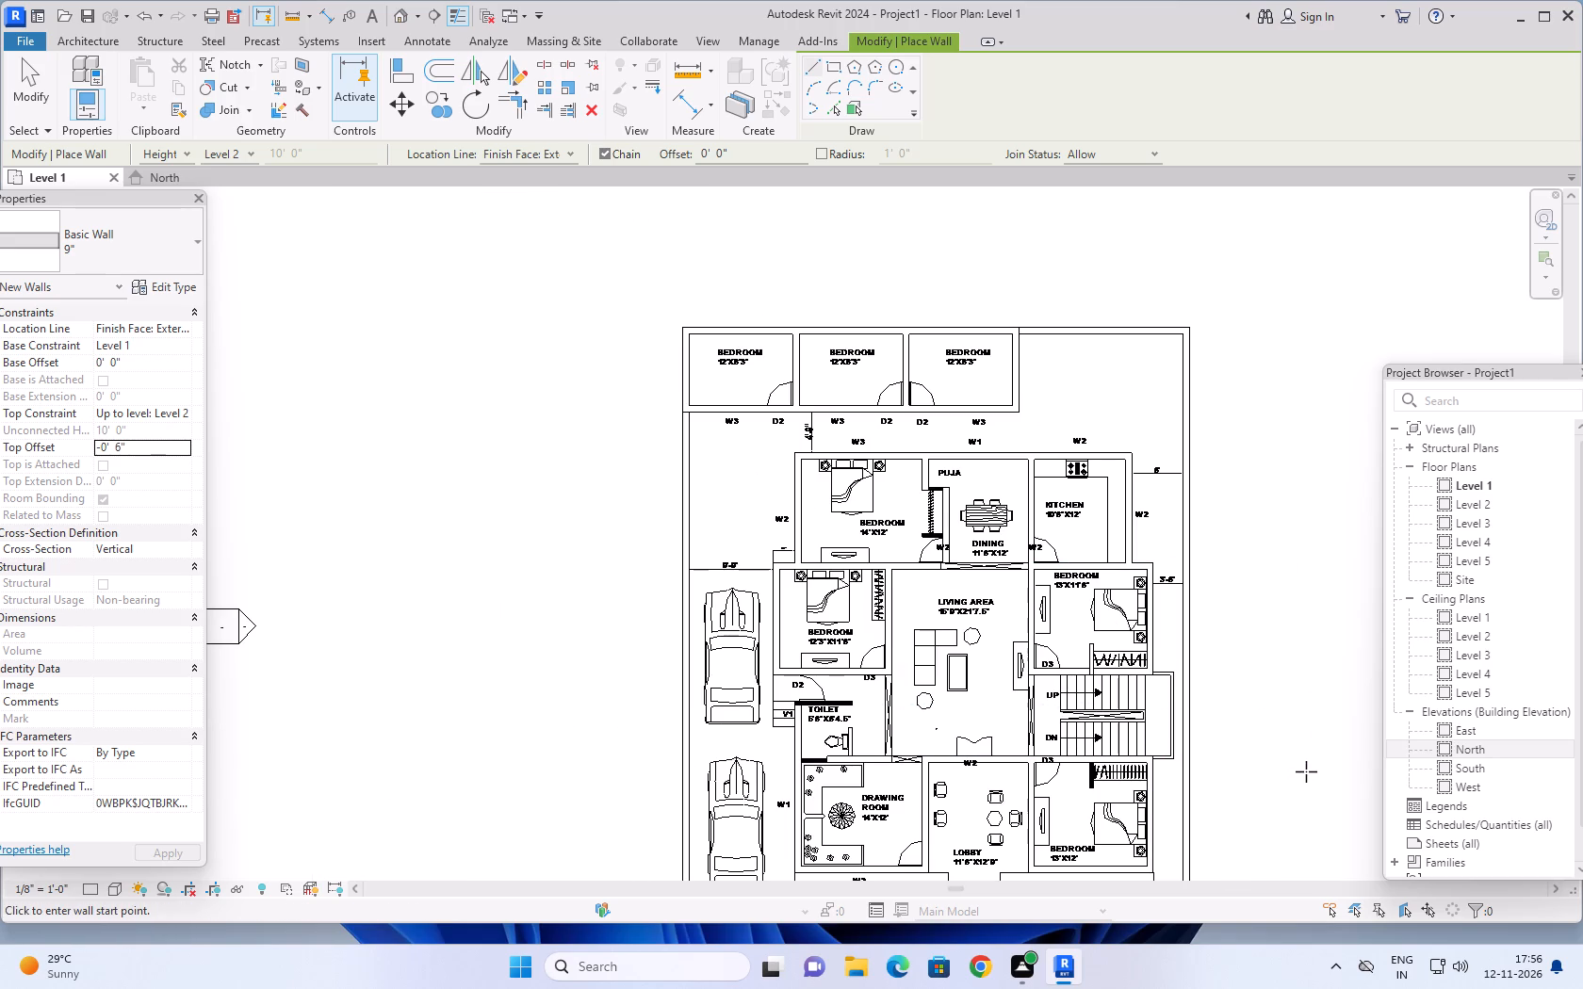
{"action": "key", "text": "Escape"}
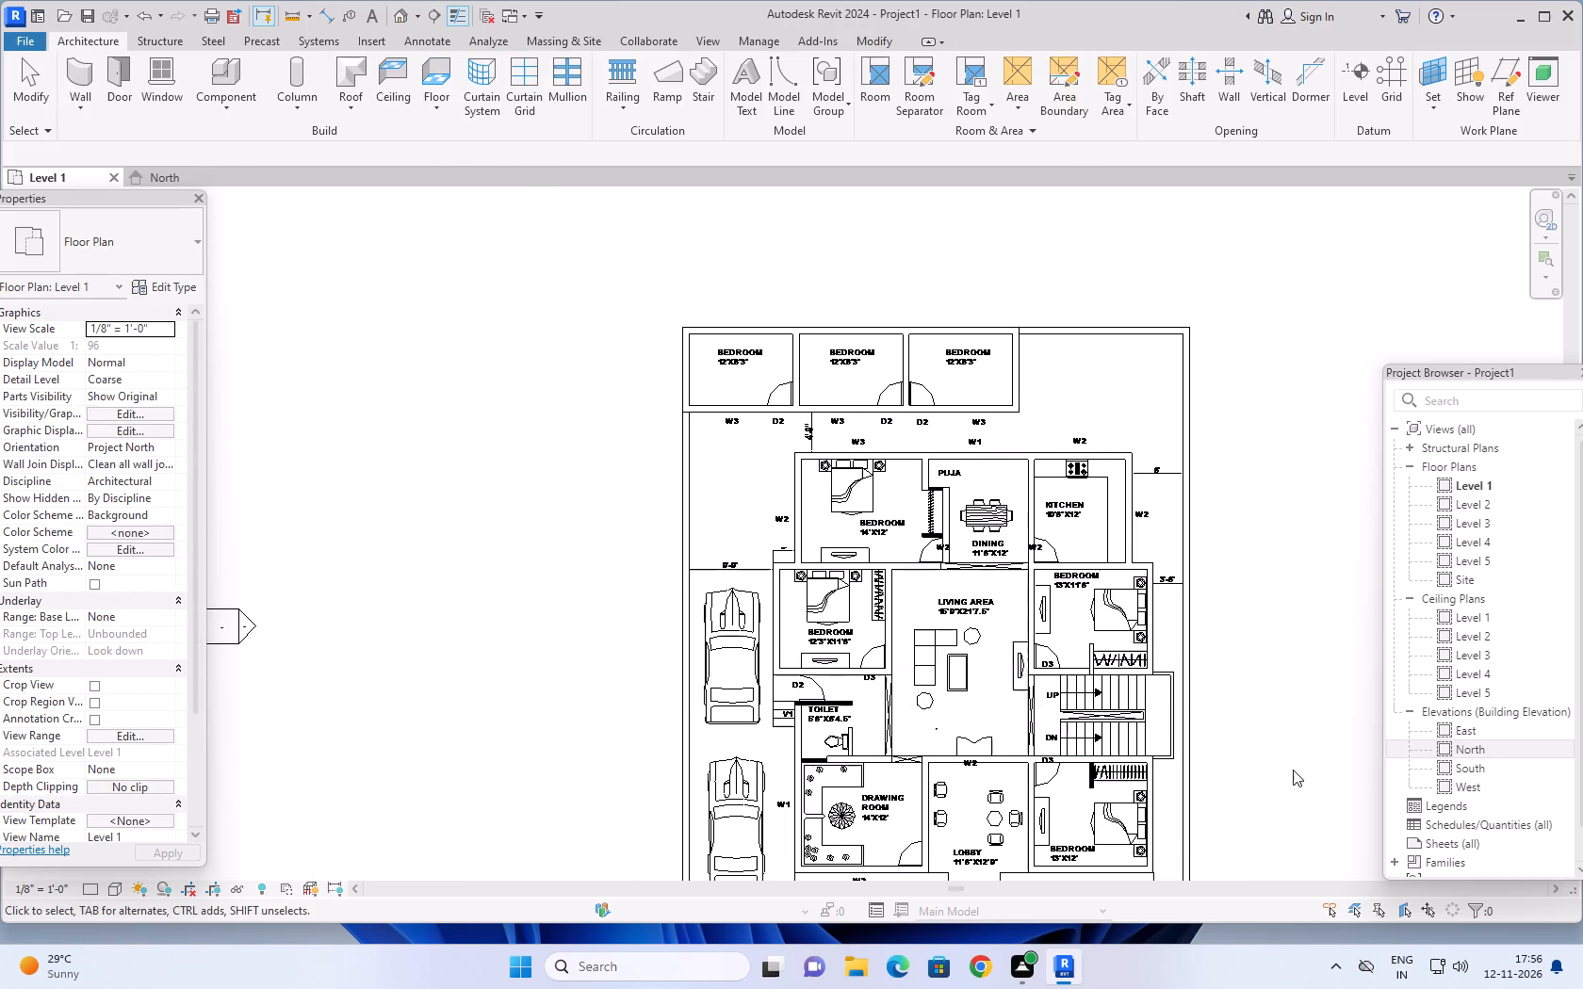
{"action": "middle_click_drag", "start_coordinate": [1274, 755], "coordinate": [1193, 500]}
{"action": "scroll", "coordinate": [1223, 607], "scroll_direction": "down", "scroll_amount": 1}
{"action": "middle_click_drag", "start_coordinate": [1182, 591], "coordinate": [1177, 563]}
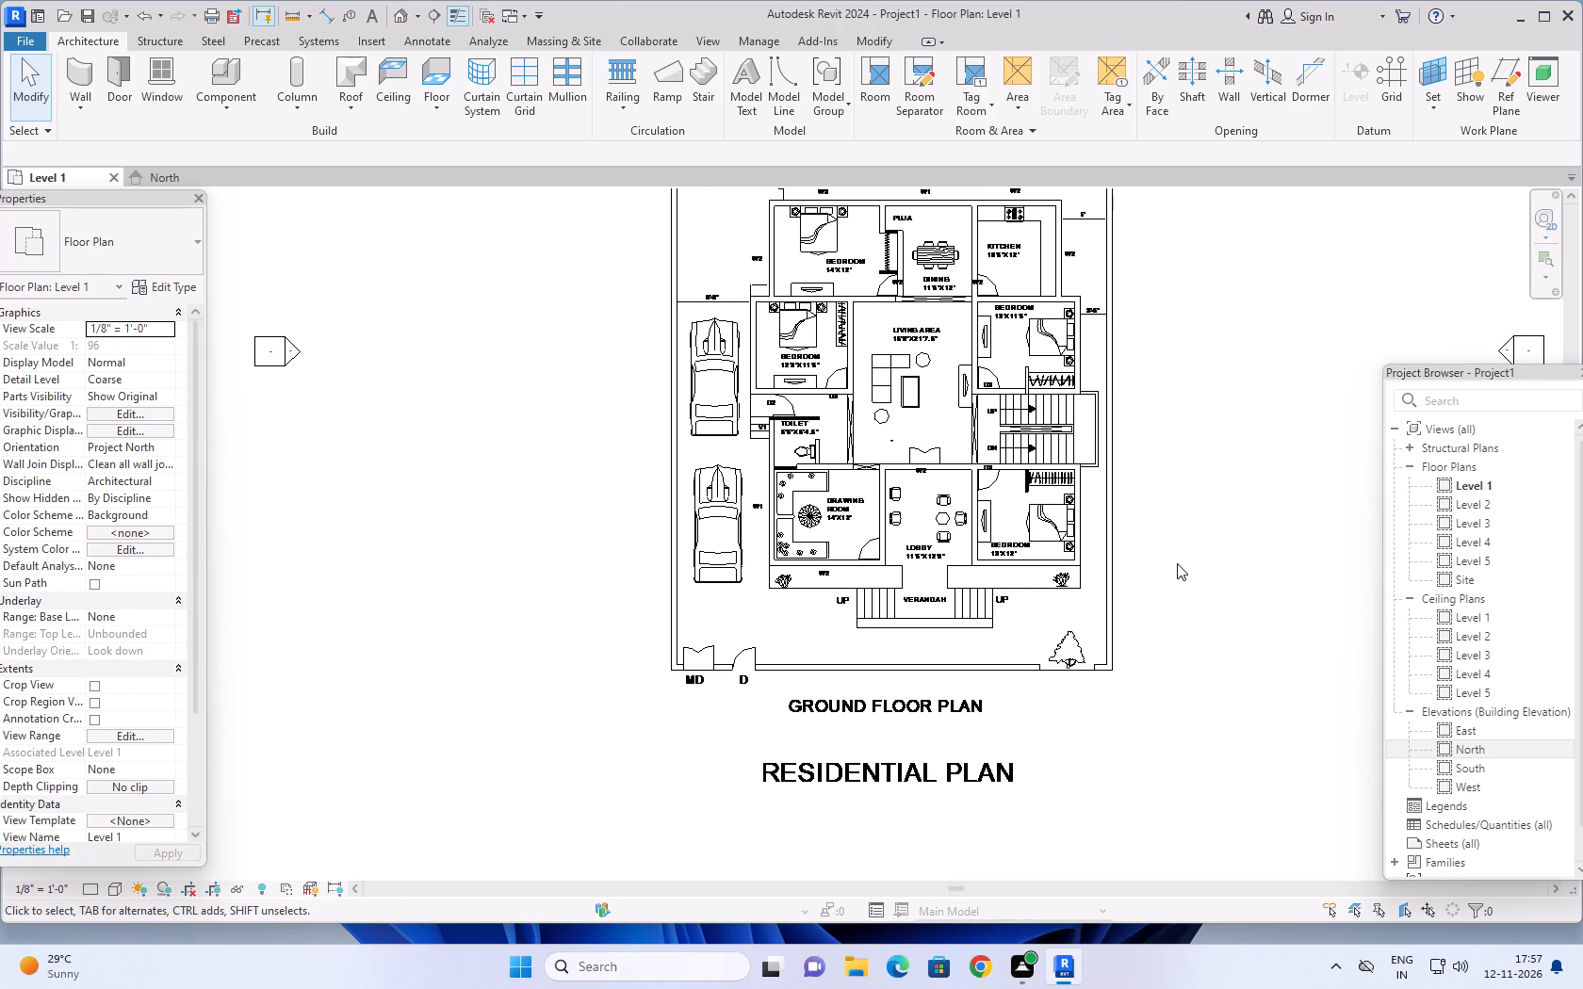
{"action": "middle_click_drag", "start_coordinate": [1238, 492], "coordinate": [1167, 577]}
{"action": "scroll", "coordinate": [910, 611], "scroll_direction": "up", "scroll_amount": 6}
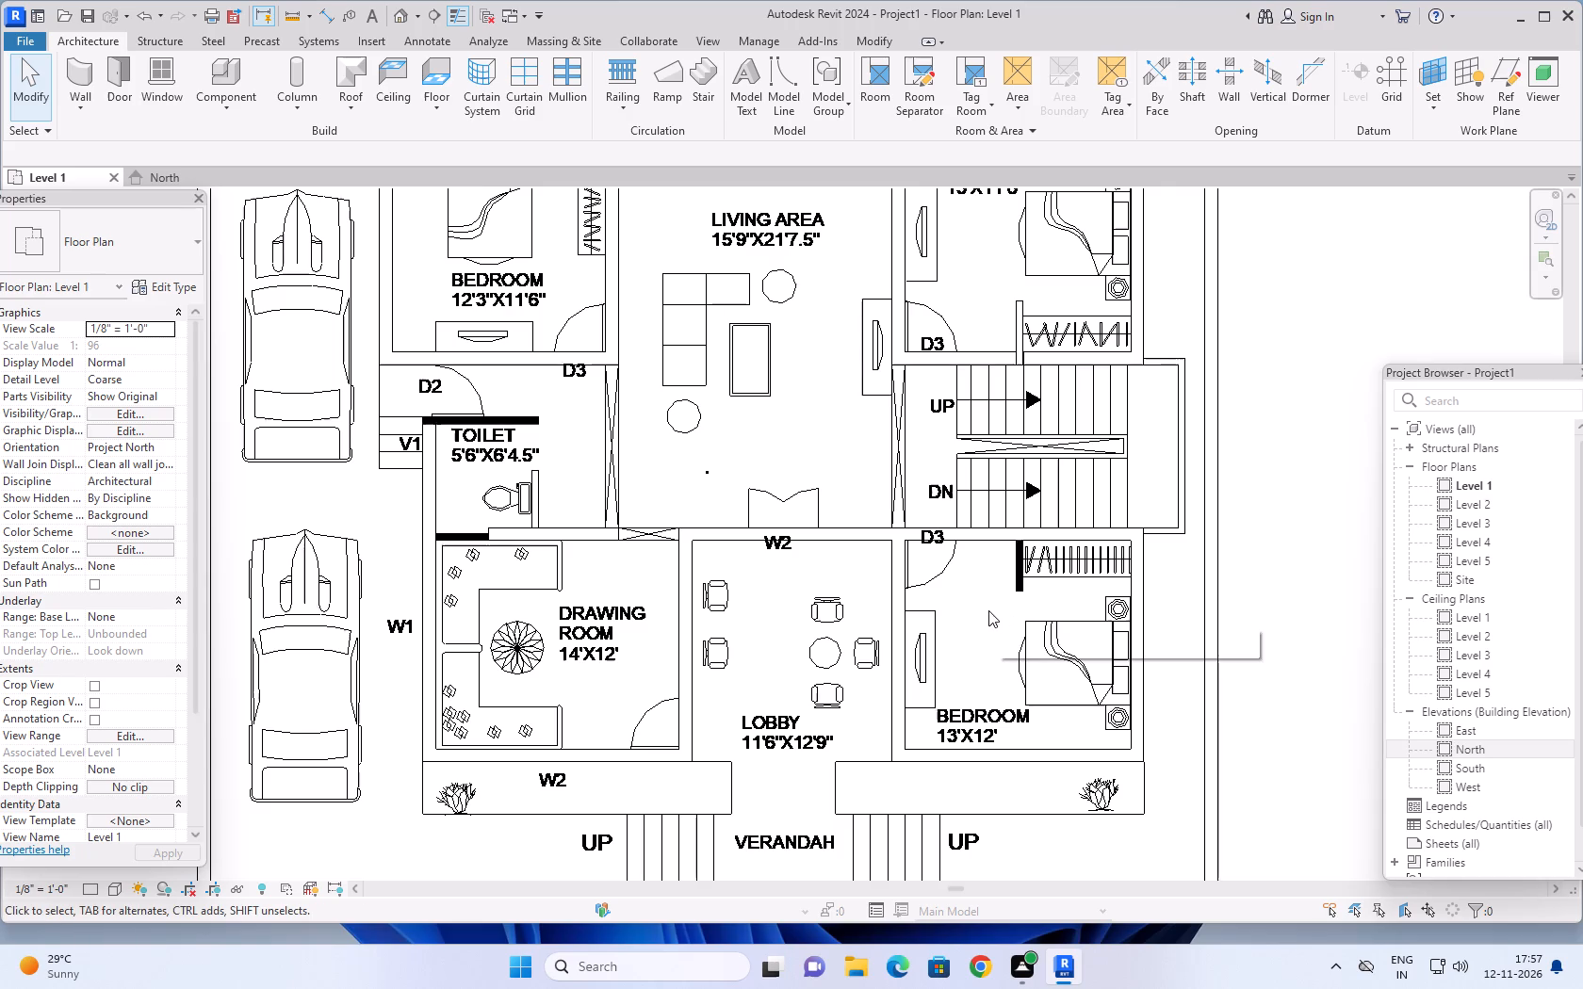
{"action": "scroll", "coordinate": [973, 614], "scroll_direction": "down", "scroll_amount": 1}
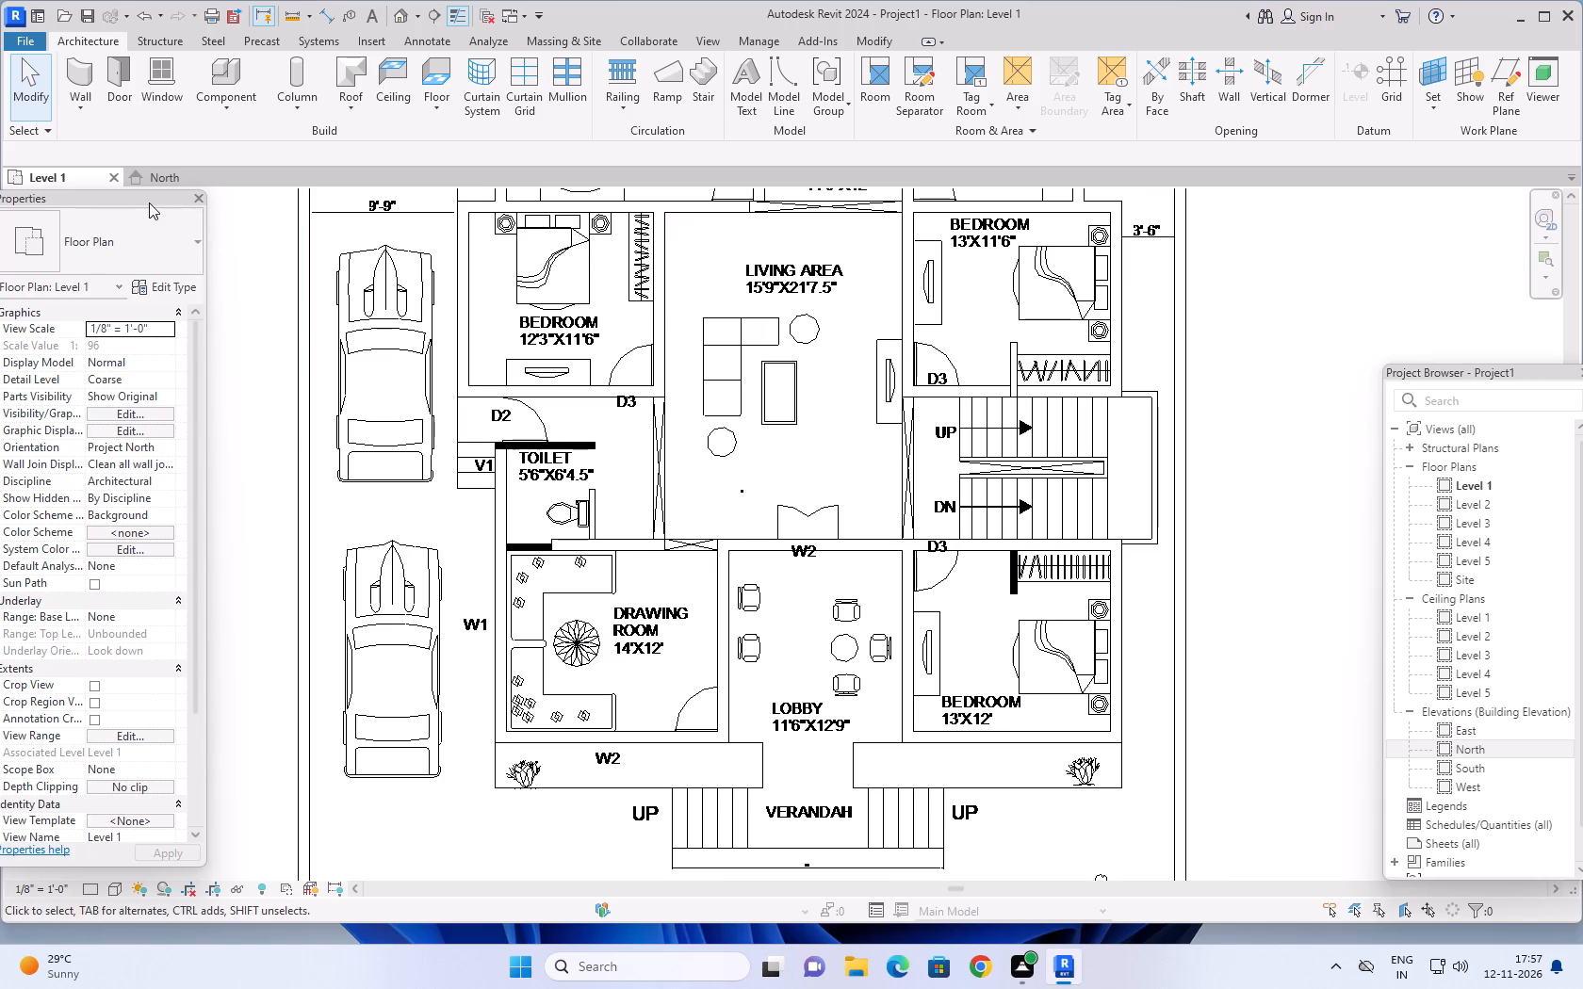
In the default 3D view, delete the other imported drawing containing the three floor layouts and the sections.
{"action": "left_click", "coordinate": [398, 10]}
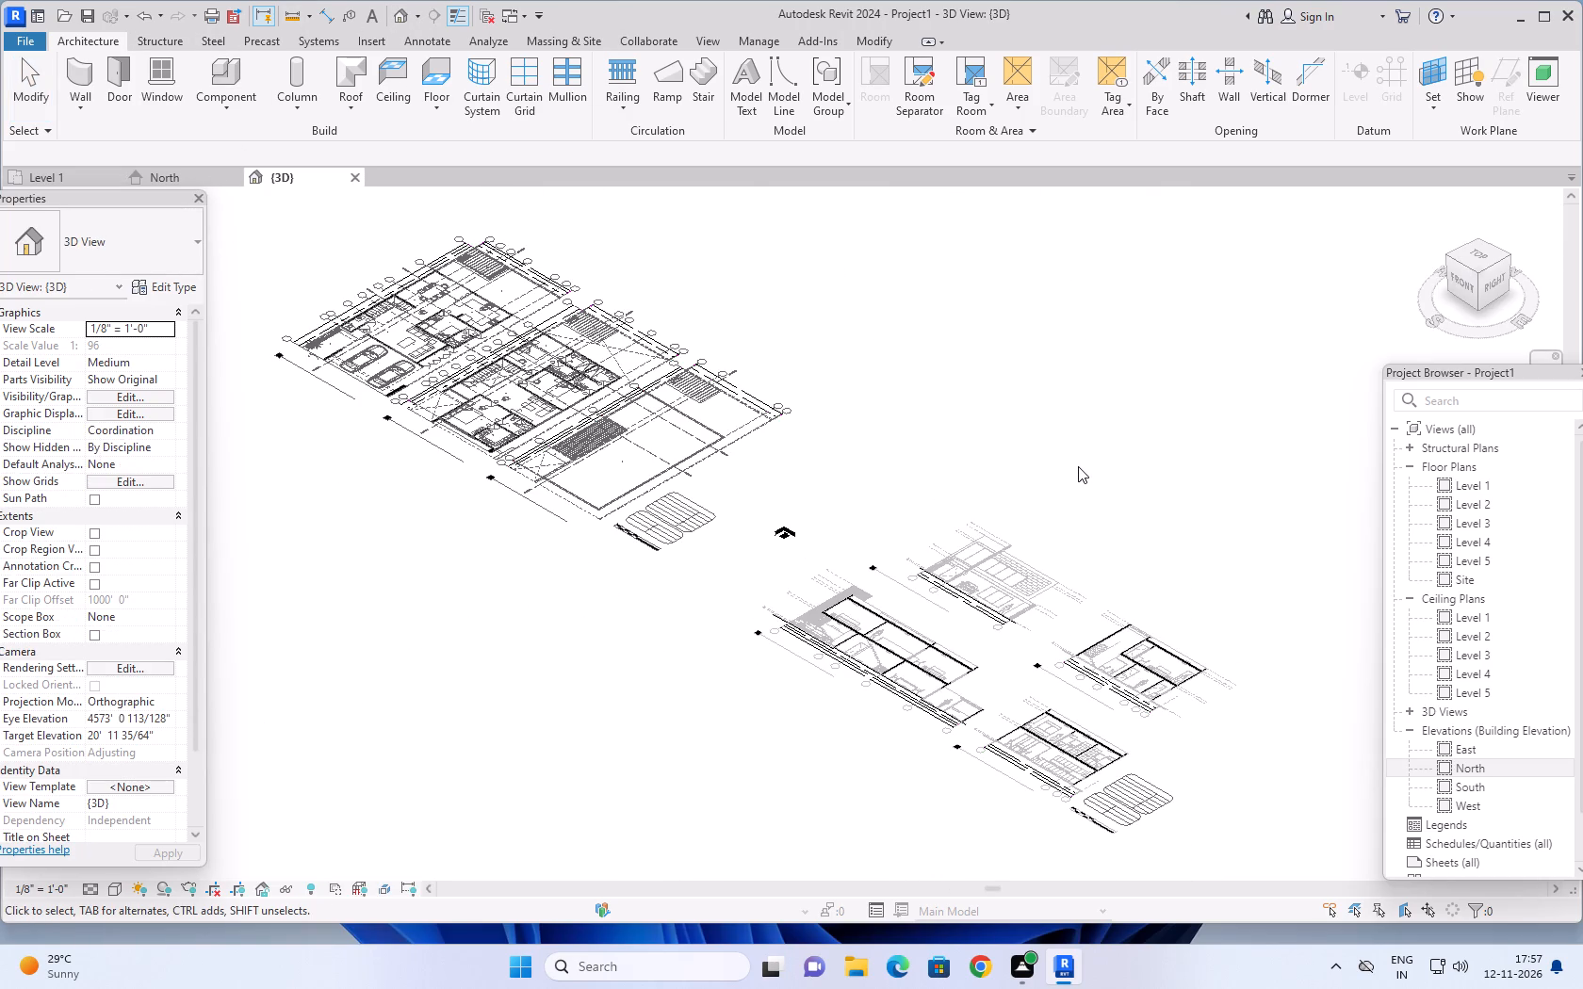
{"action": "scroll", "coordinate": [857, 476], "scroll_direction": "down", "scroll_amount": 3}
{"action": "scroll", "coordinate": [614, 498], "scroll_direction": "up", "scroll_amount": 6}
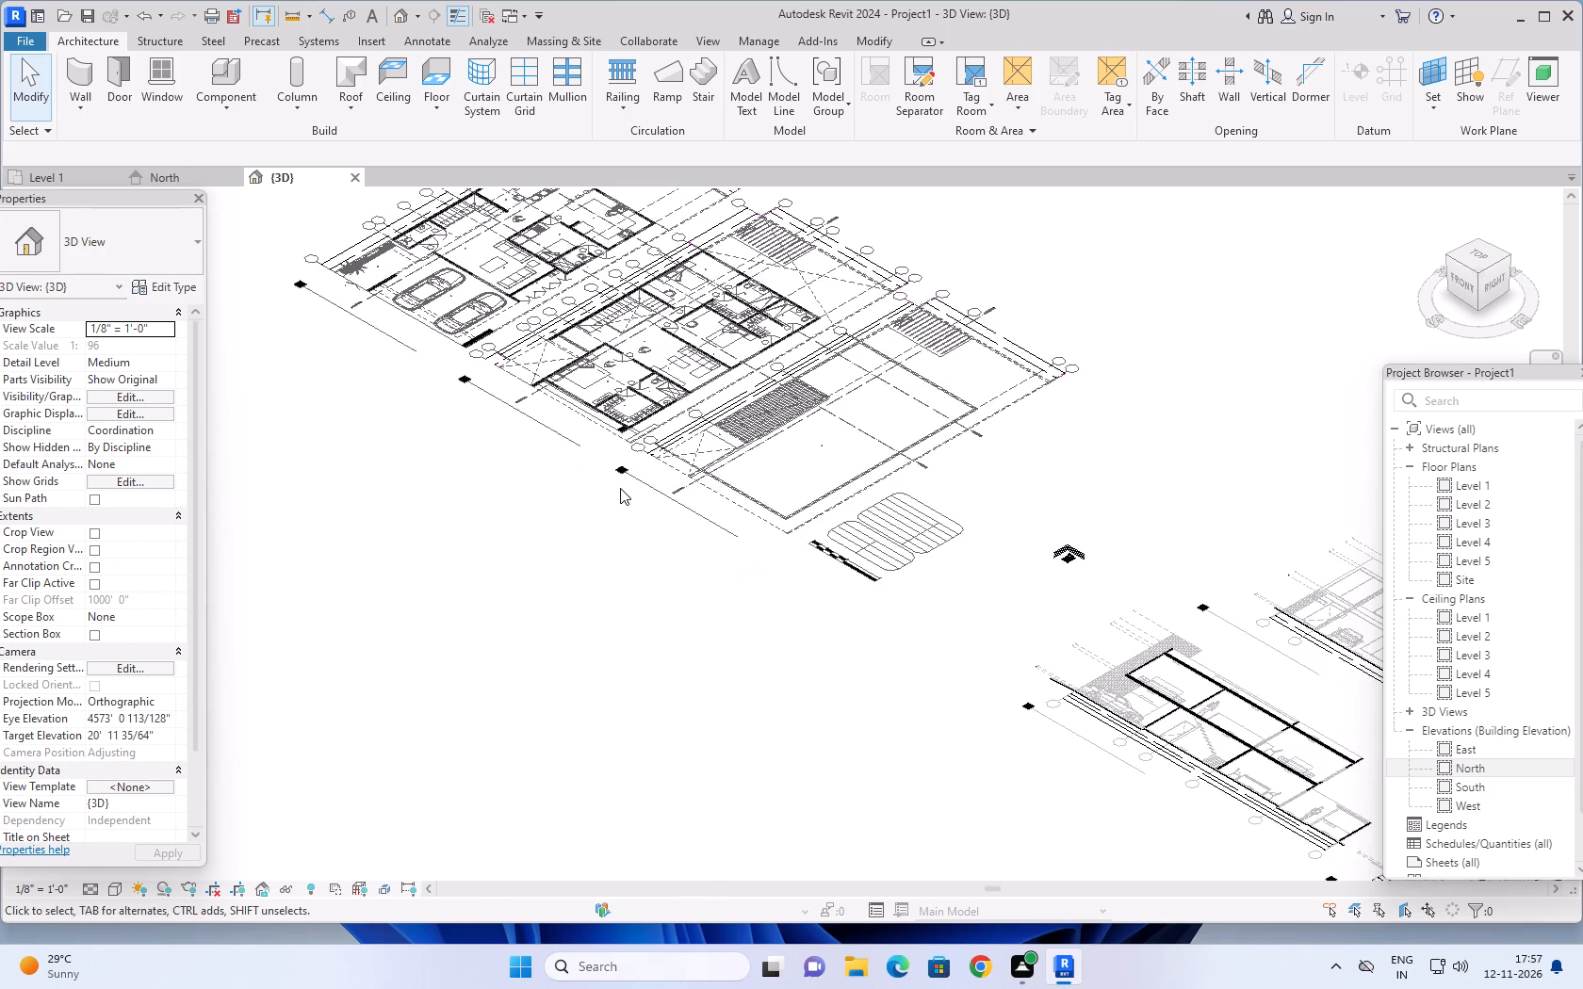
{"action": "scroll", "coordinate": [620, 488], "scroll_direction": "down", "scroll_amount": 6}
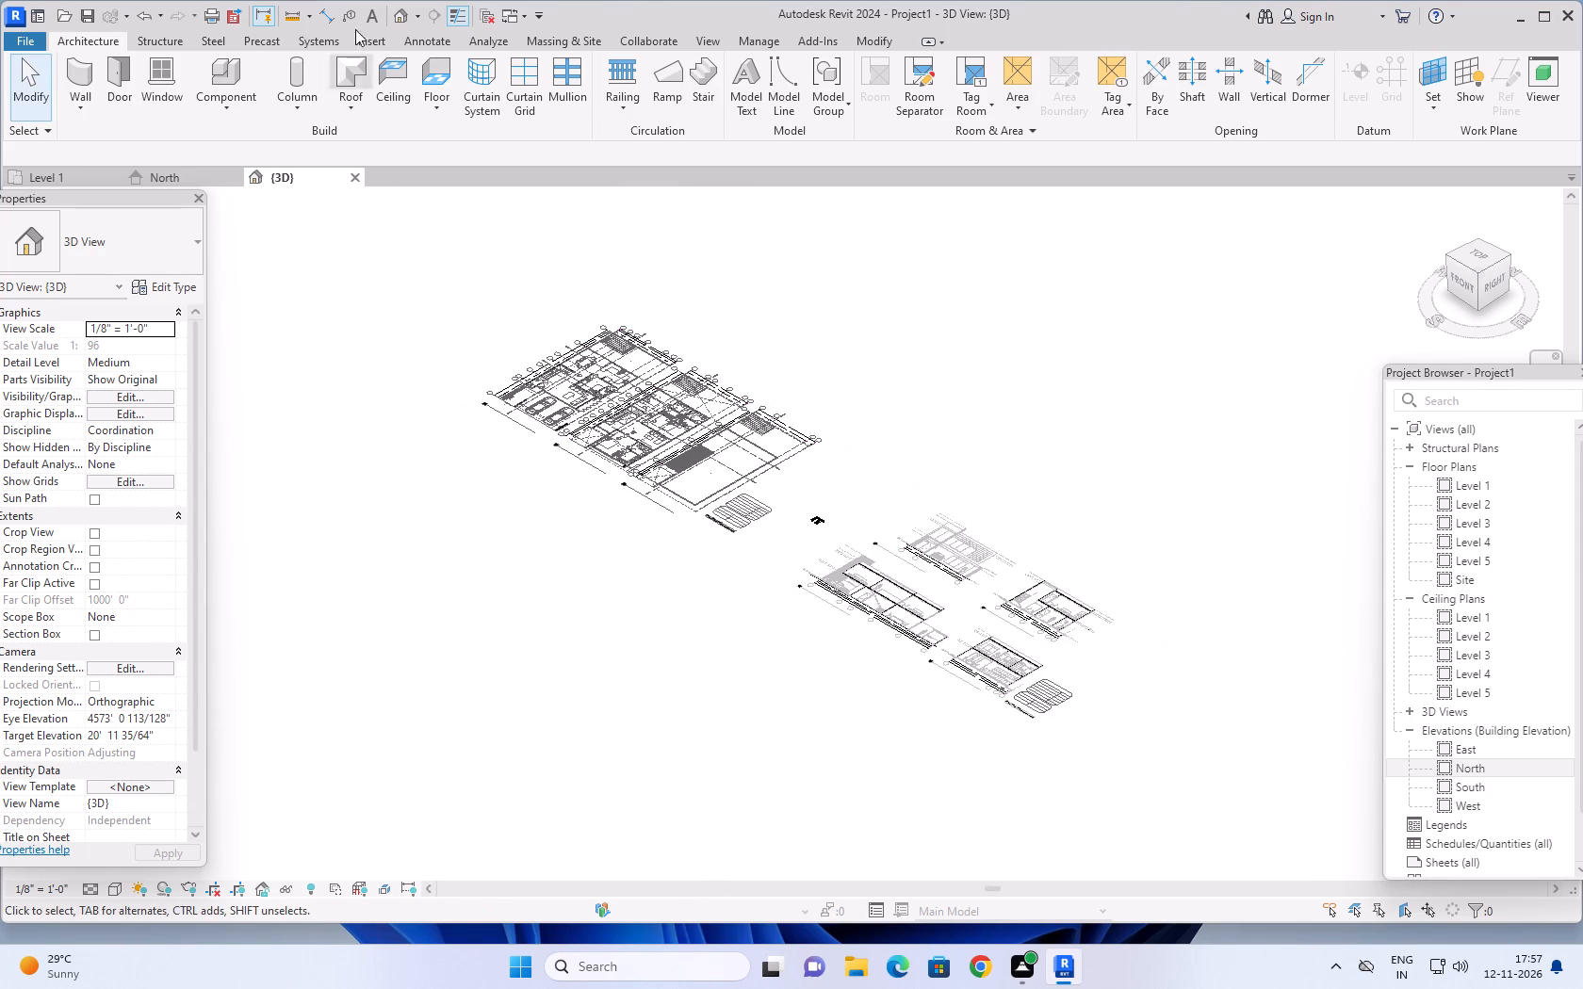
{"action": "left_click", "coordinate": [400, 14]}
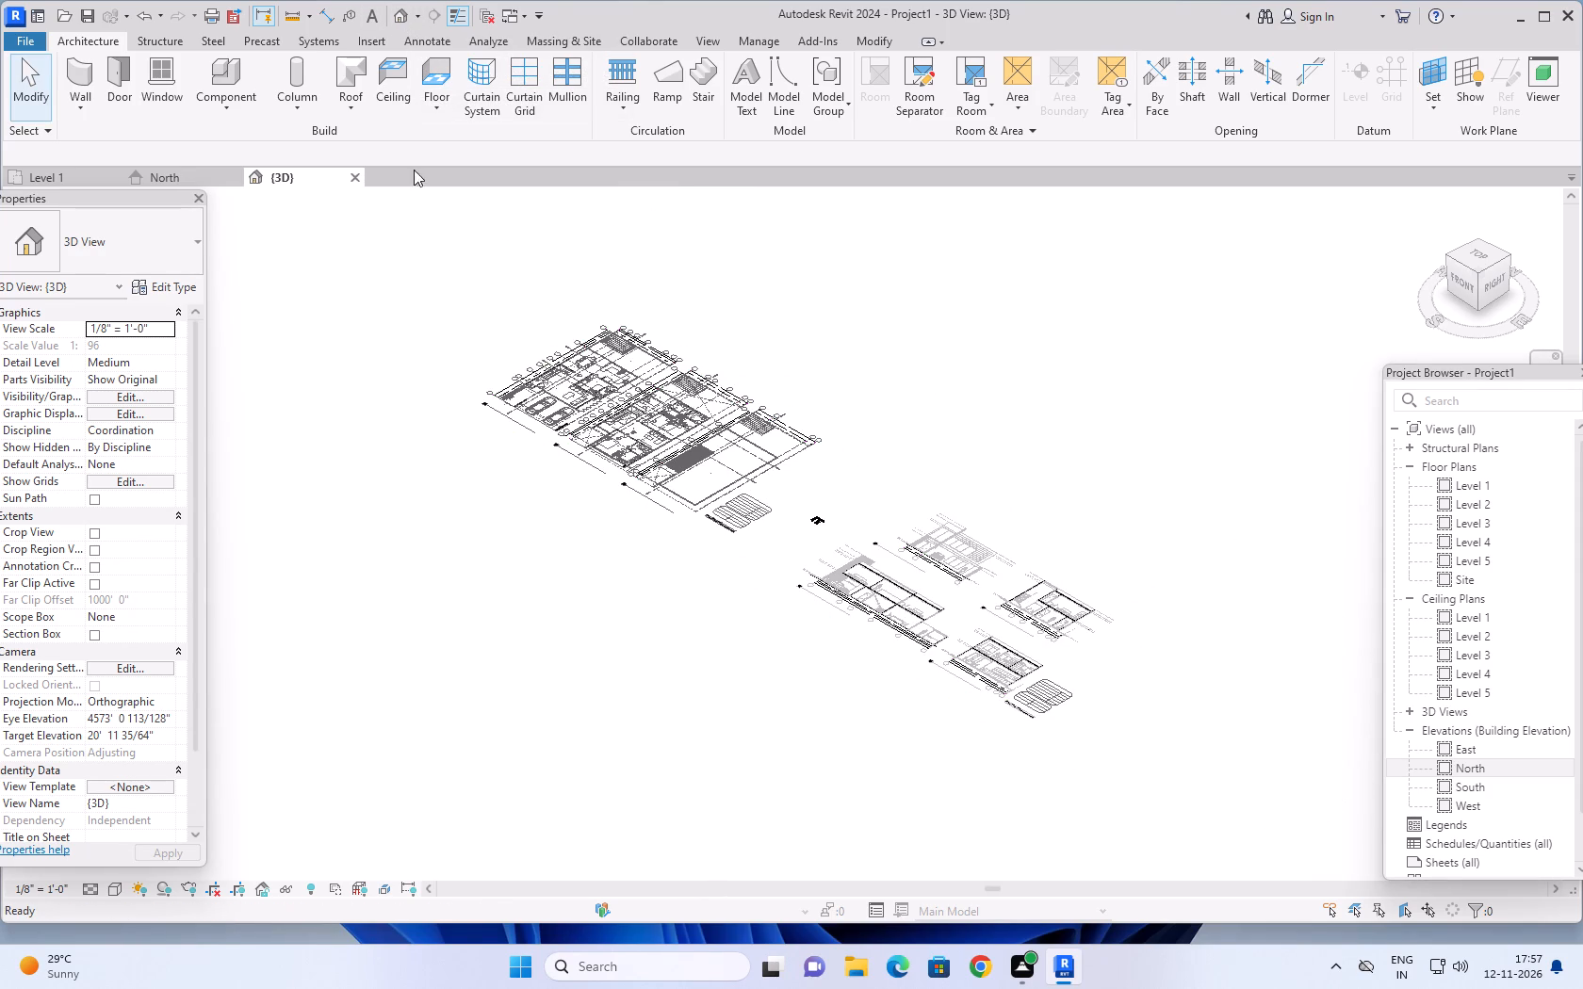
{"action": "middle_click_drag", "start_coordinate": [648, 581], "coordinate": [720, 555]}
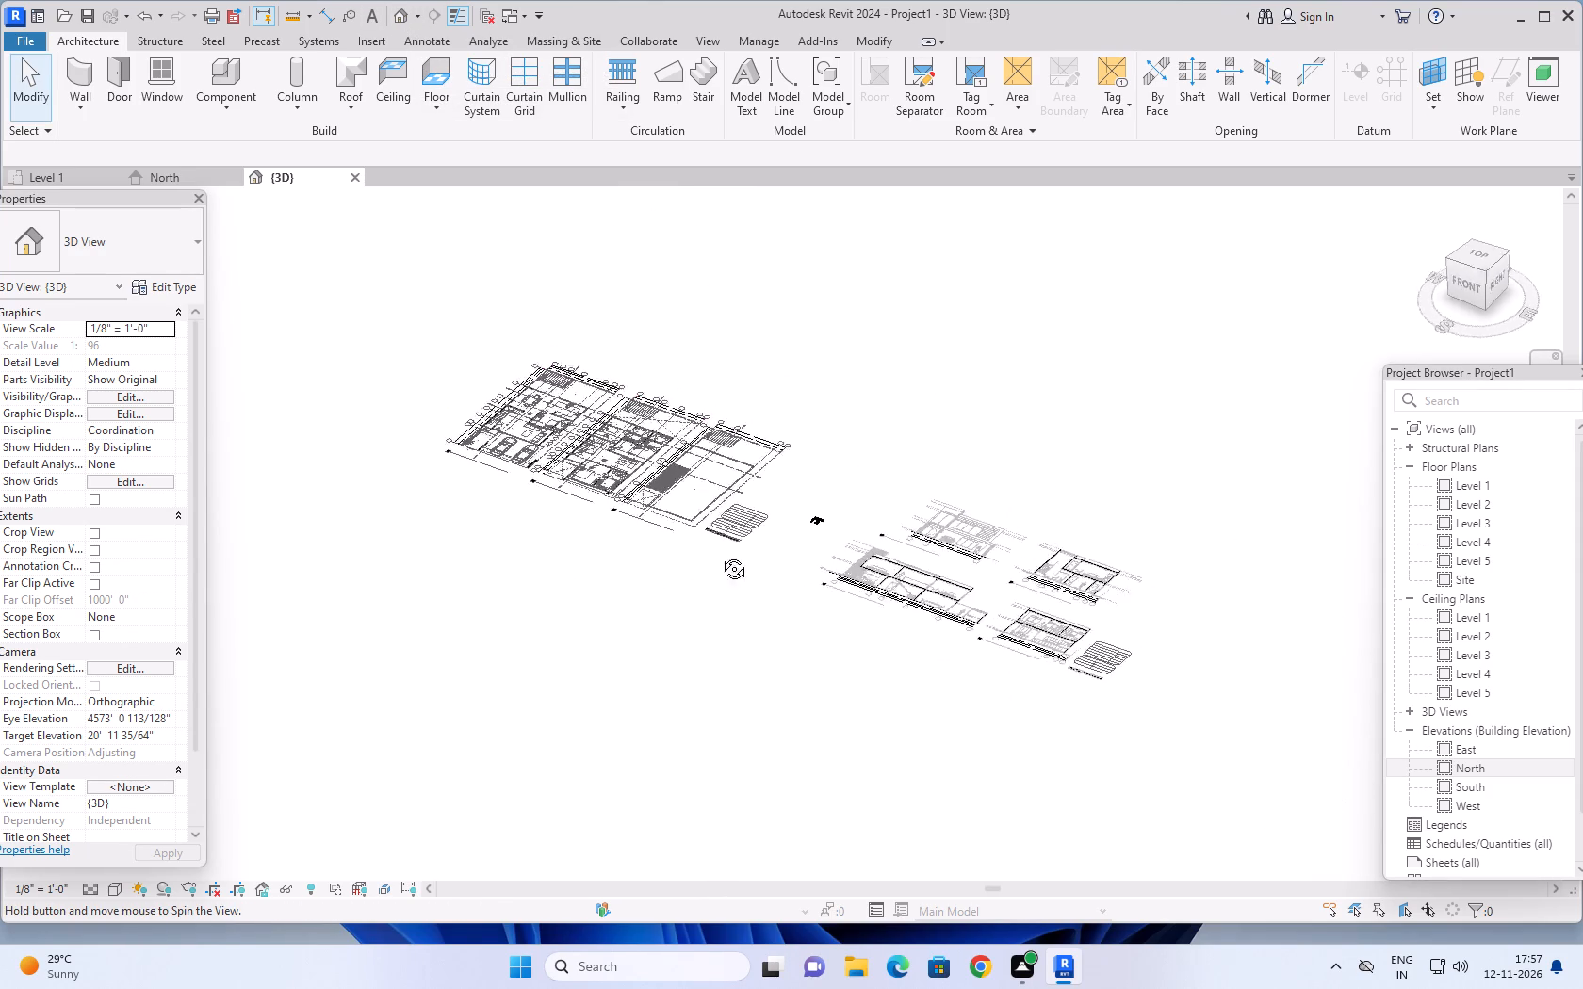
{"action": "middle_click_drag", "start_coordinate": [720, 555], "coordinate": [804, 744]}
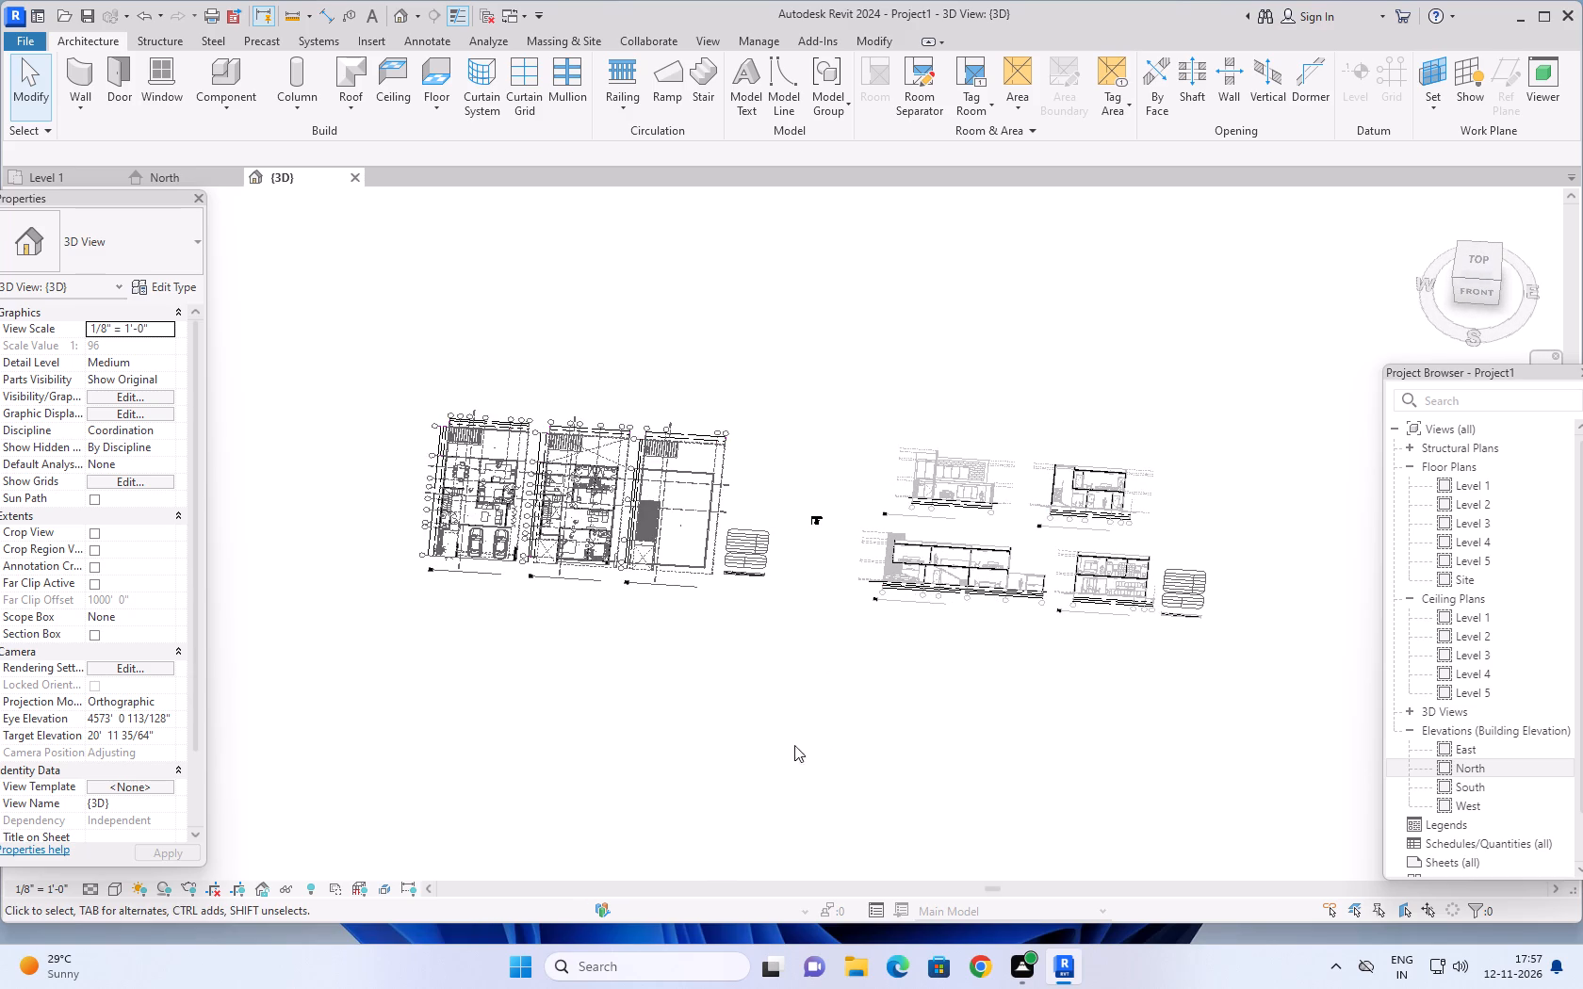
{"action": "scroll", "coordinate": [561, 585], "scroll_direction": "up", "scroll_amount": 8}
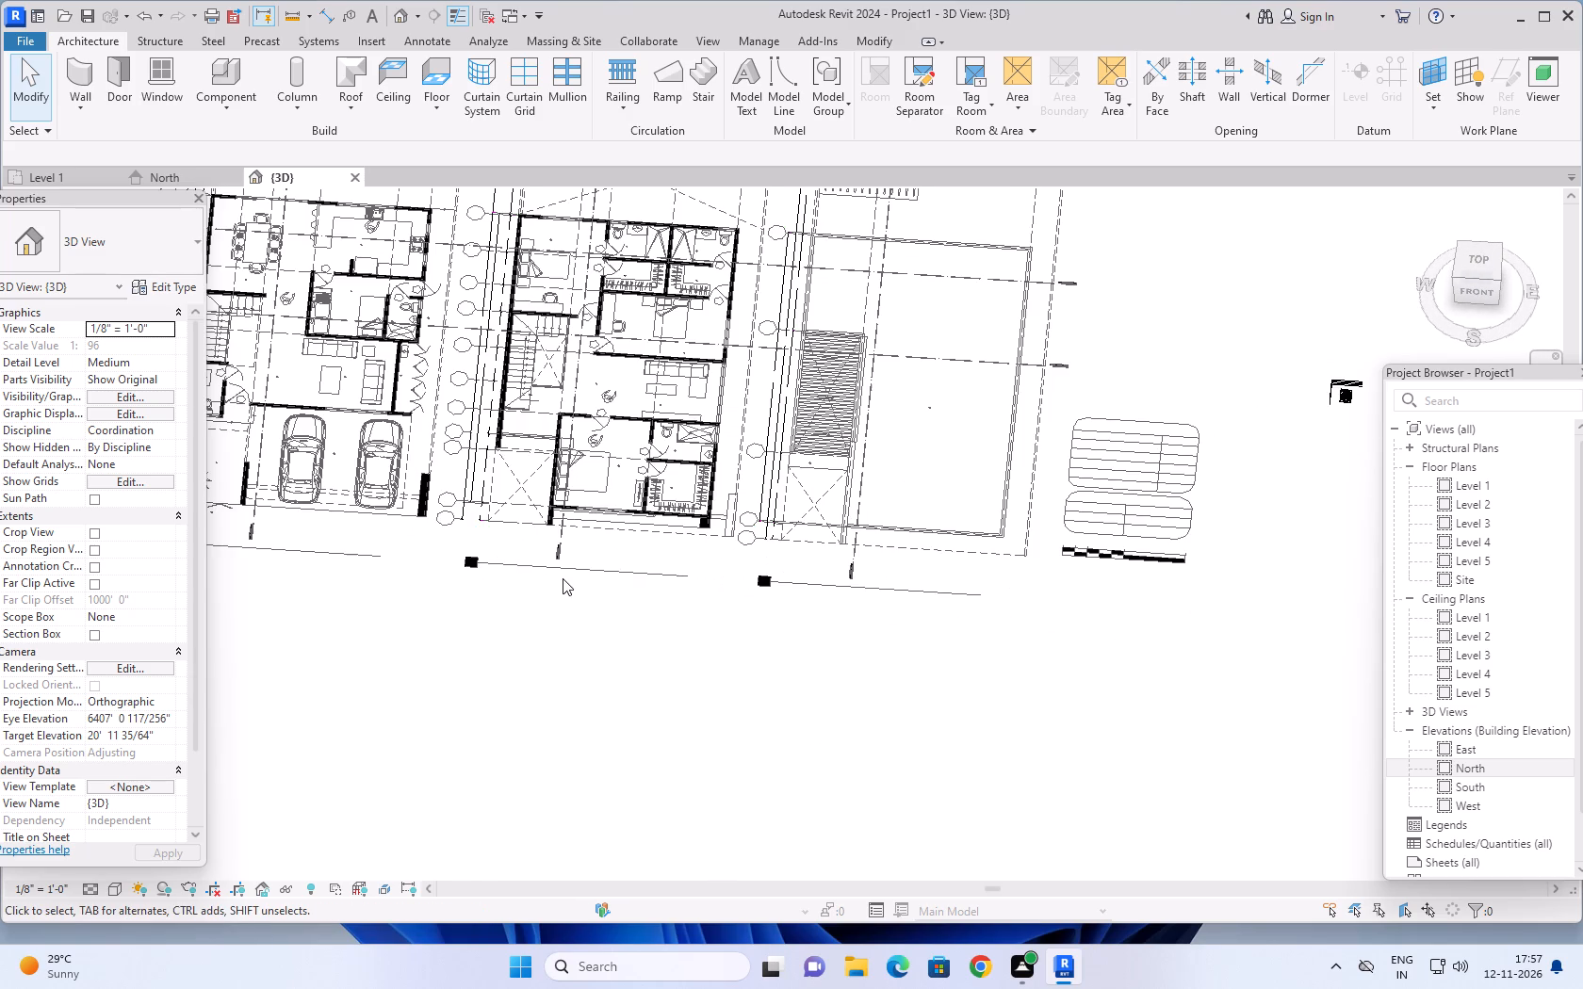
{"action": "scroll", "coordinate": [587, 536], "scroll_direction": "down", "scroll_amount": 3}
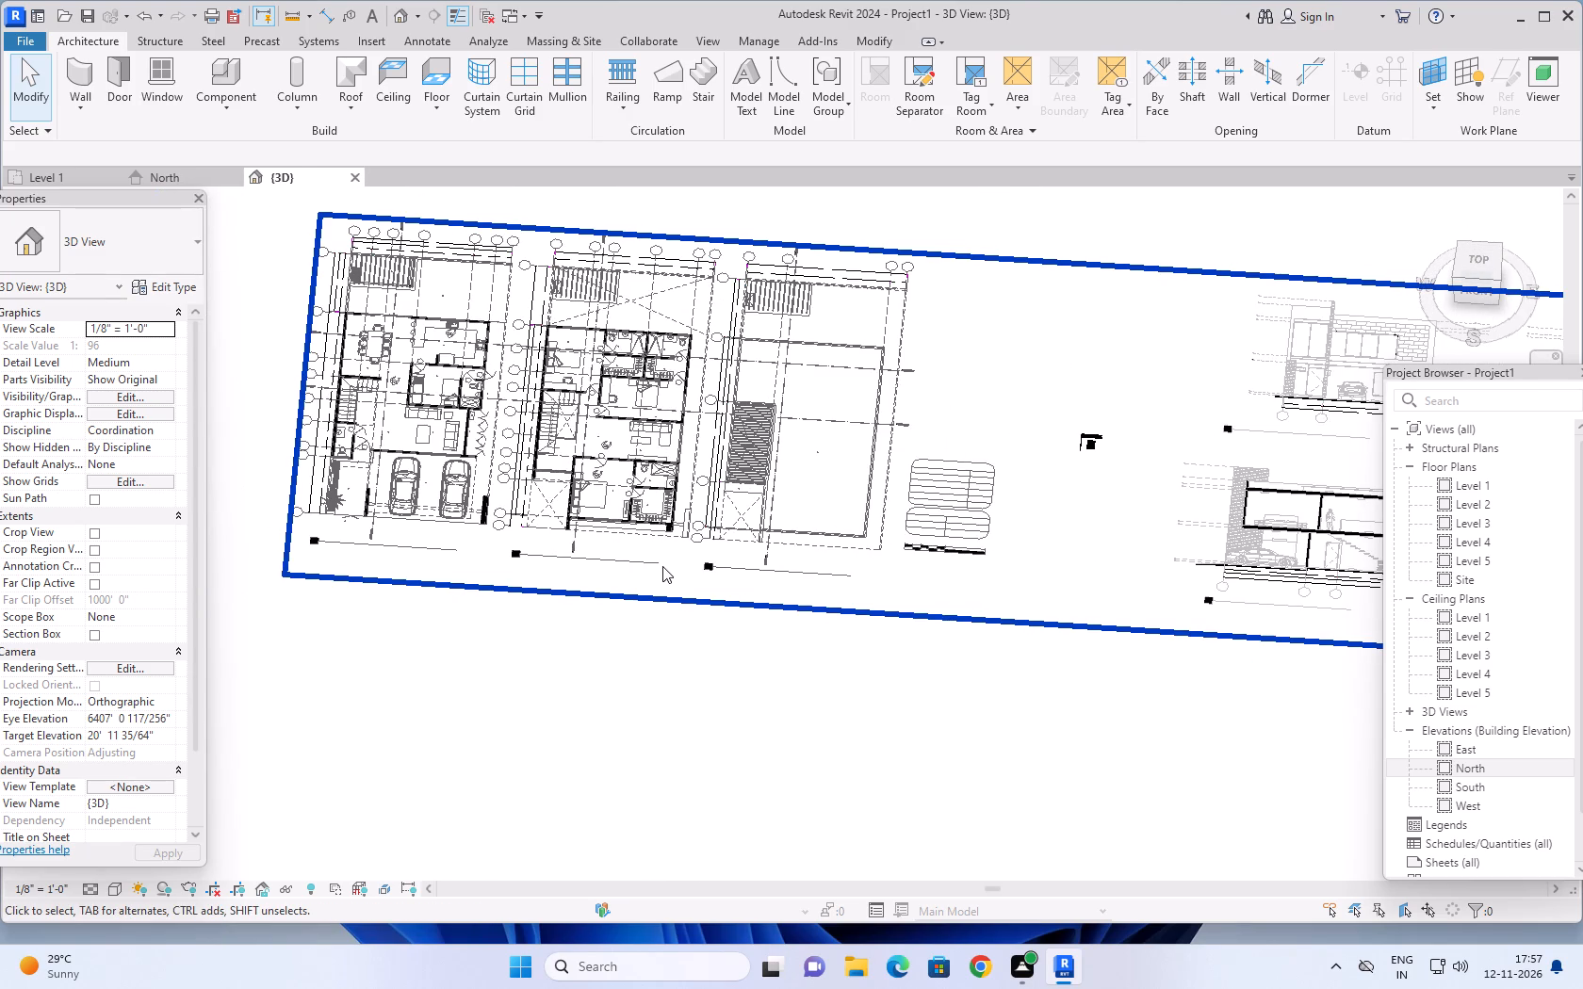
{"action": "left_click", "coordinate": [662, 566]}
{"action": "key", "text": "Delete"}
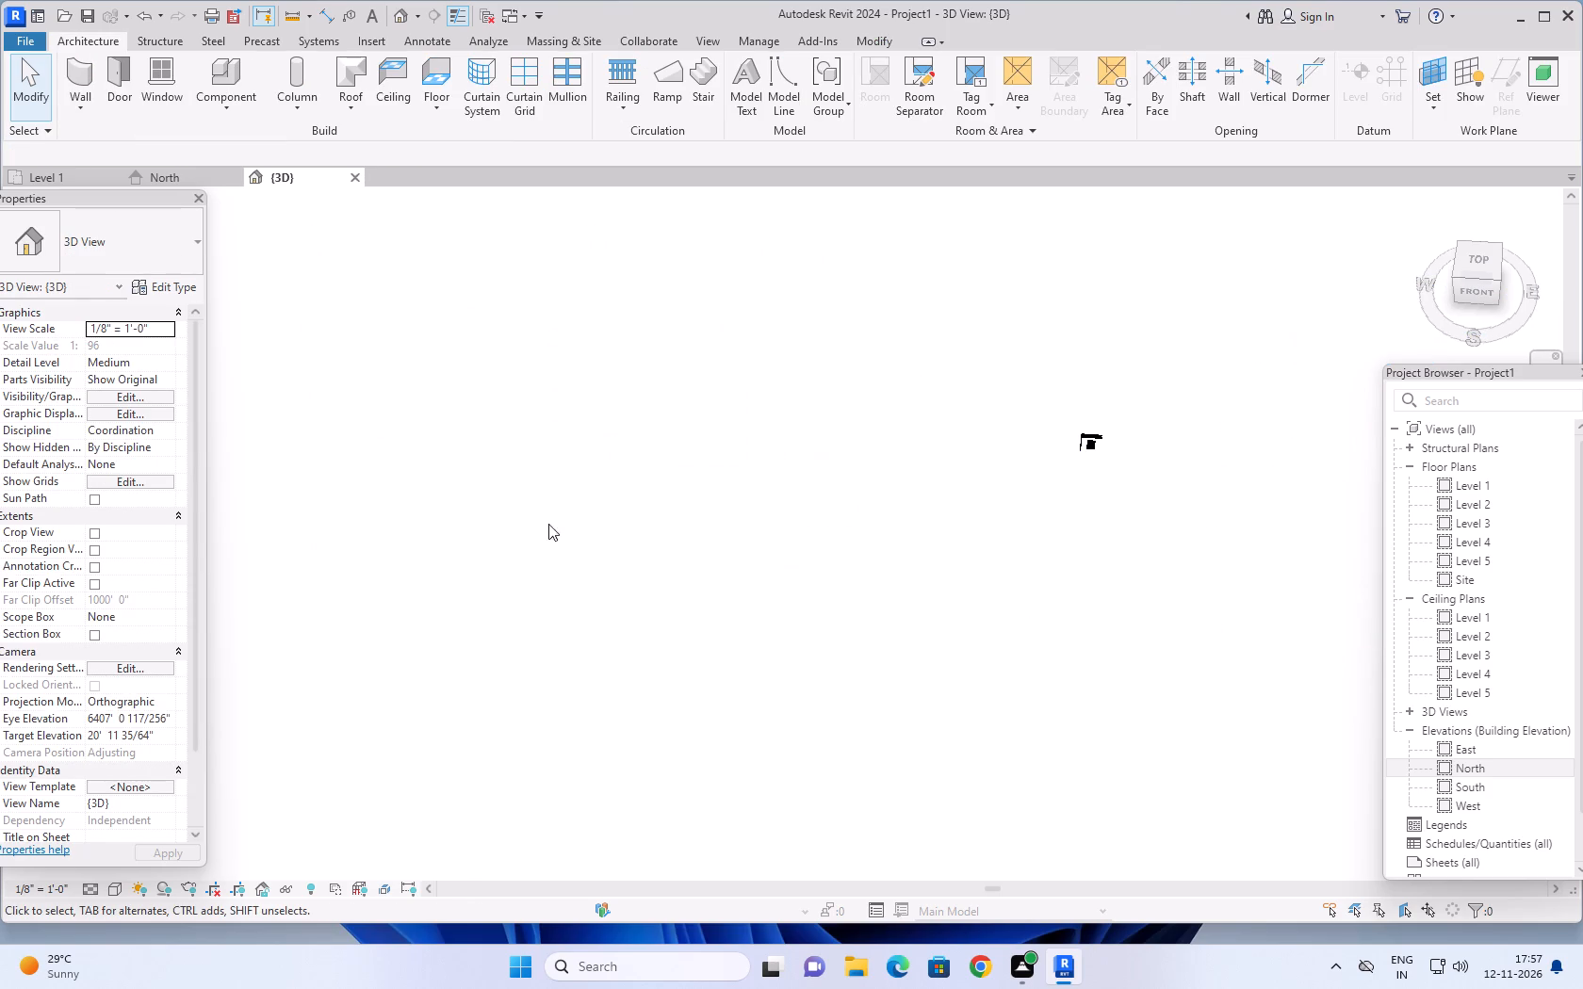
Close and reopen the 3D view, then examine the ground floor walls from several angles.
{"action": "left_click", "coordinate": [353, 173]}
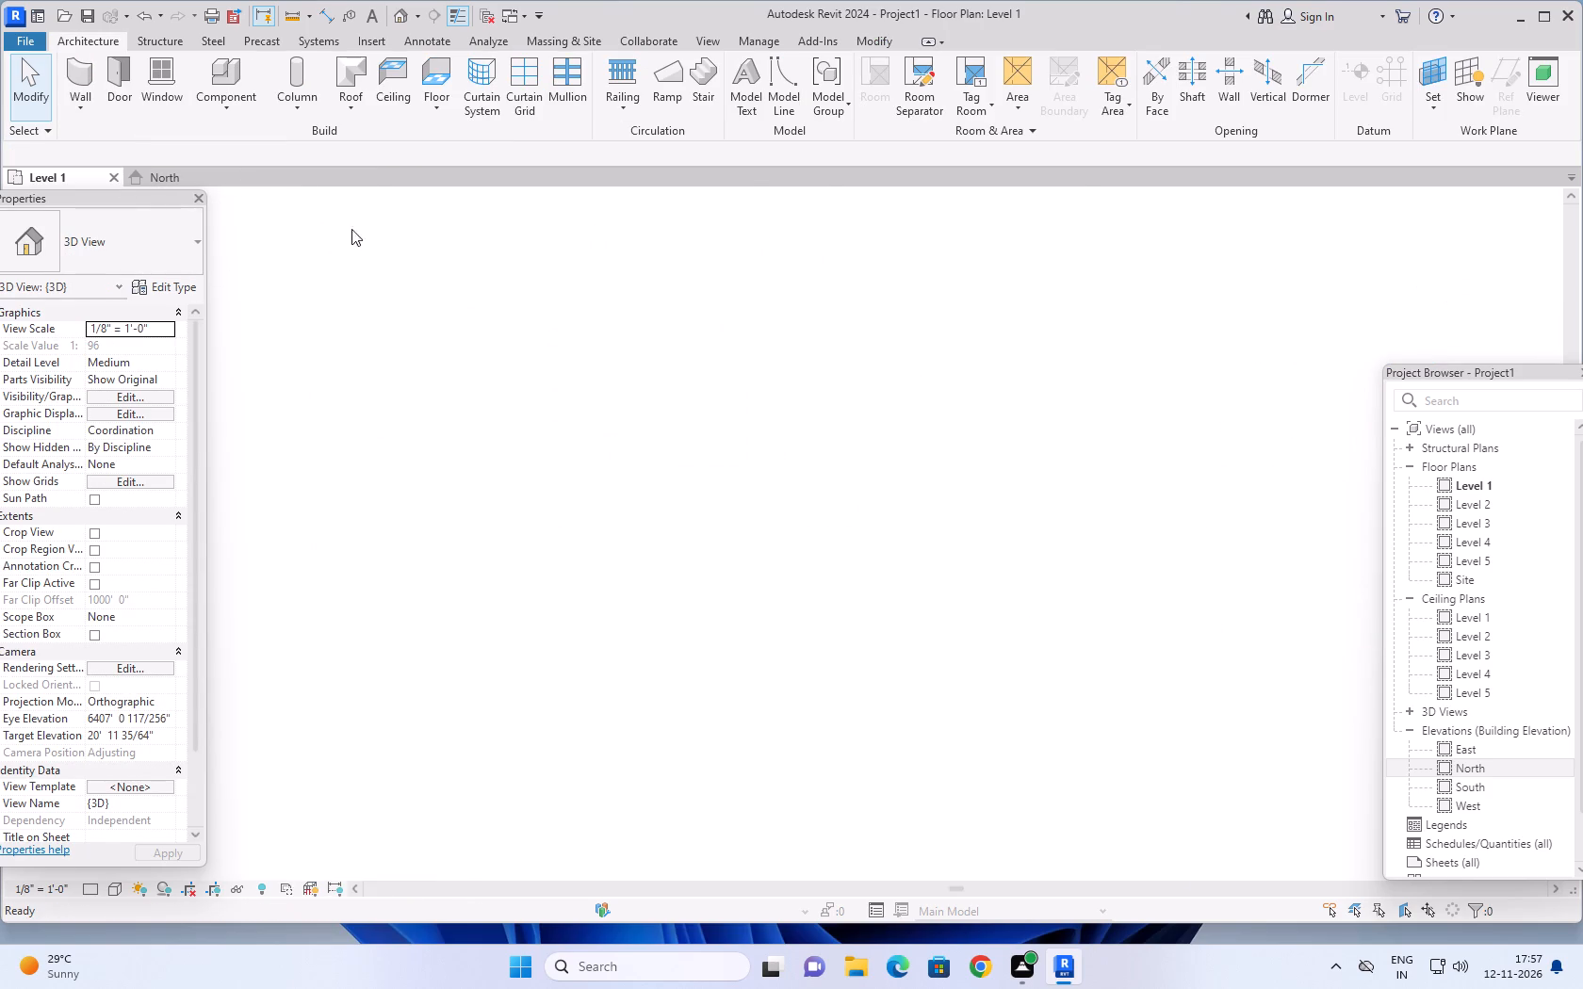
{"action": "scroll", "coordinate": [569, 408], "scroll_direction": "down", "scroll_amount": 4}
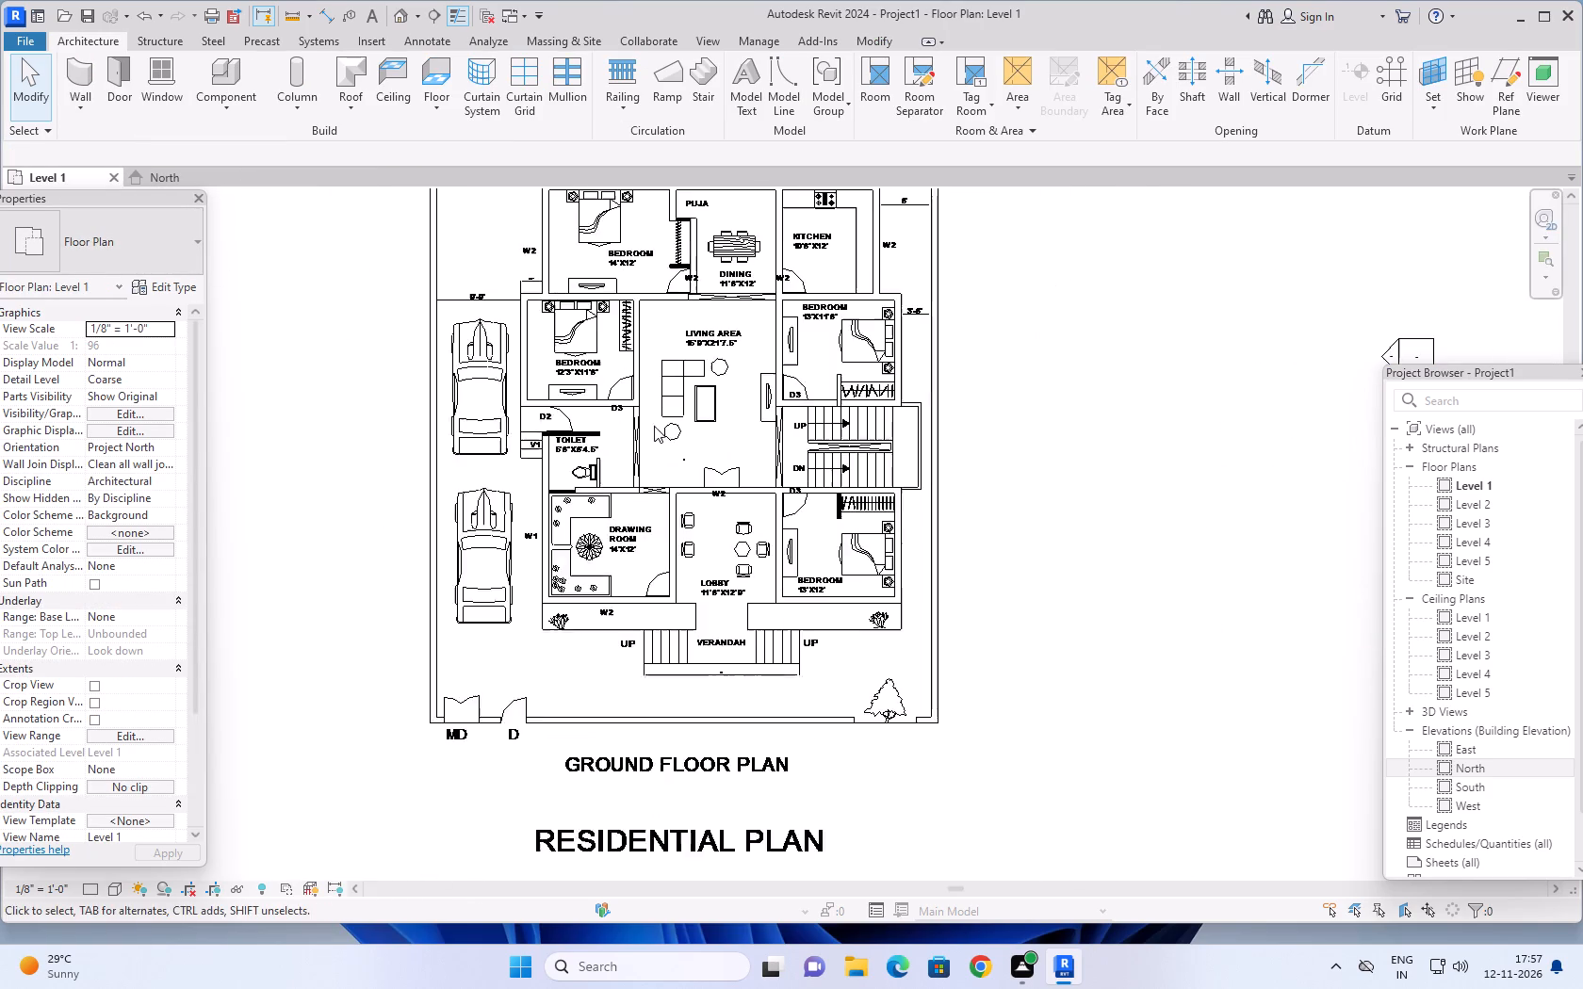
{"action": "scroll", "coordinate": [654, 426], "scroll_direction": "down", "scroll_amount": 3}
{"action": "left_click", "coordinate": [393, 14]}
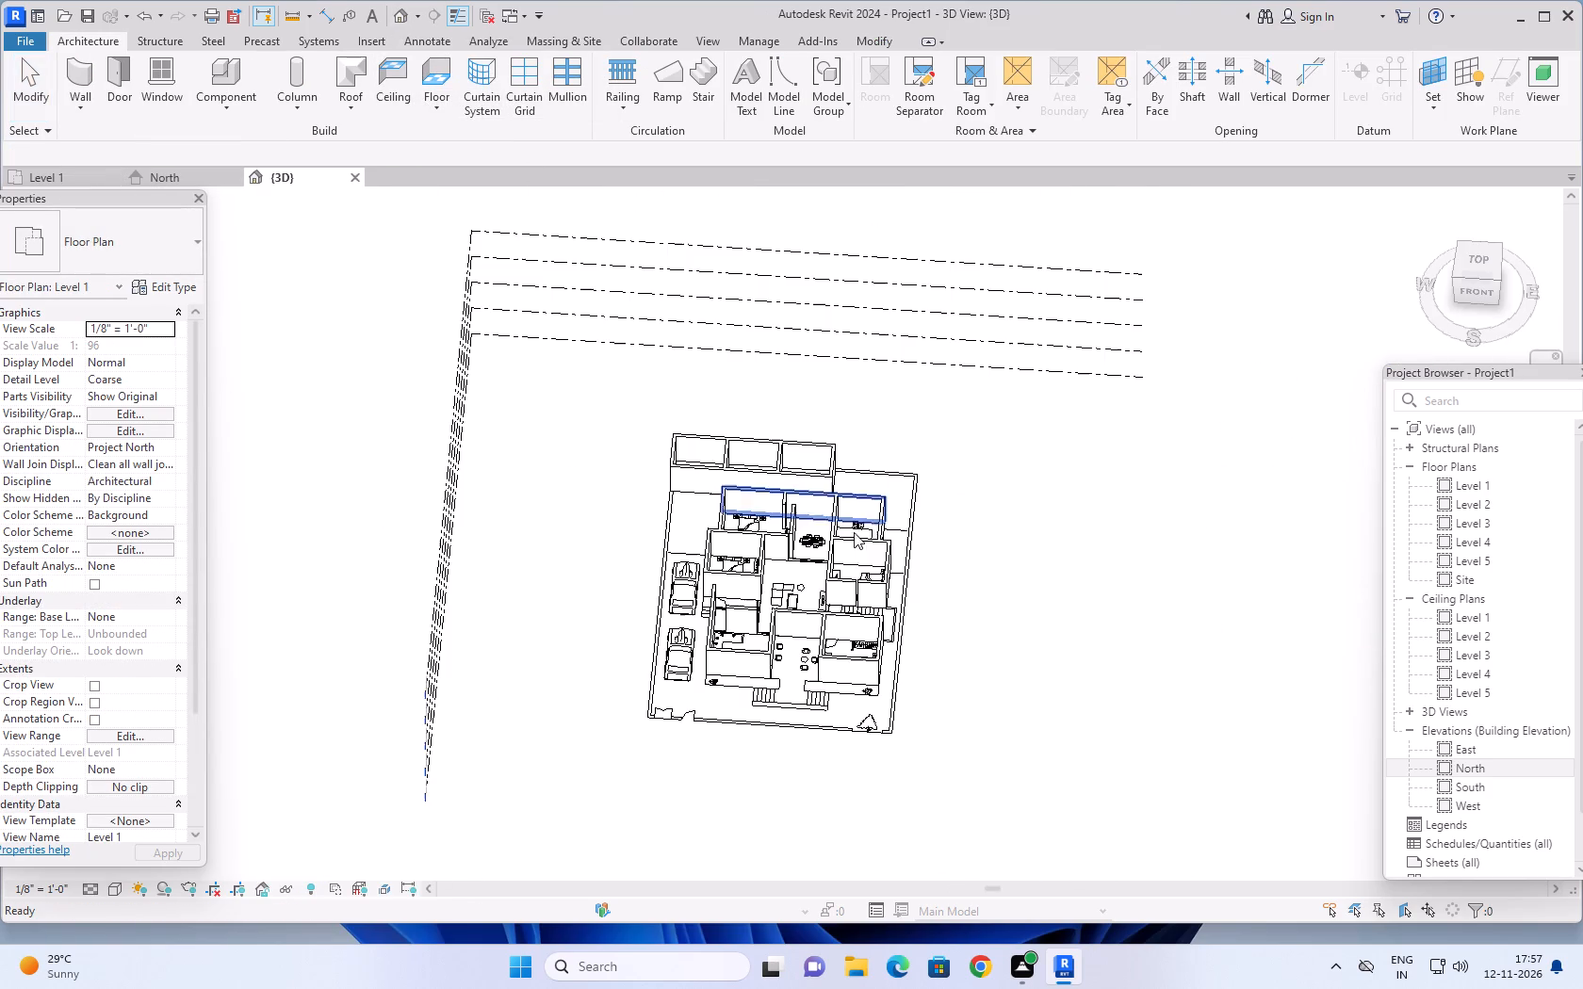
{"action": "middle_click_drag", "start_coordinate": [946, 669], "coordinate": [885, 478]}
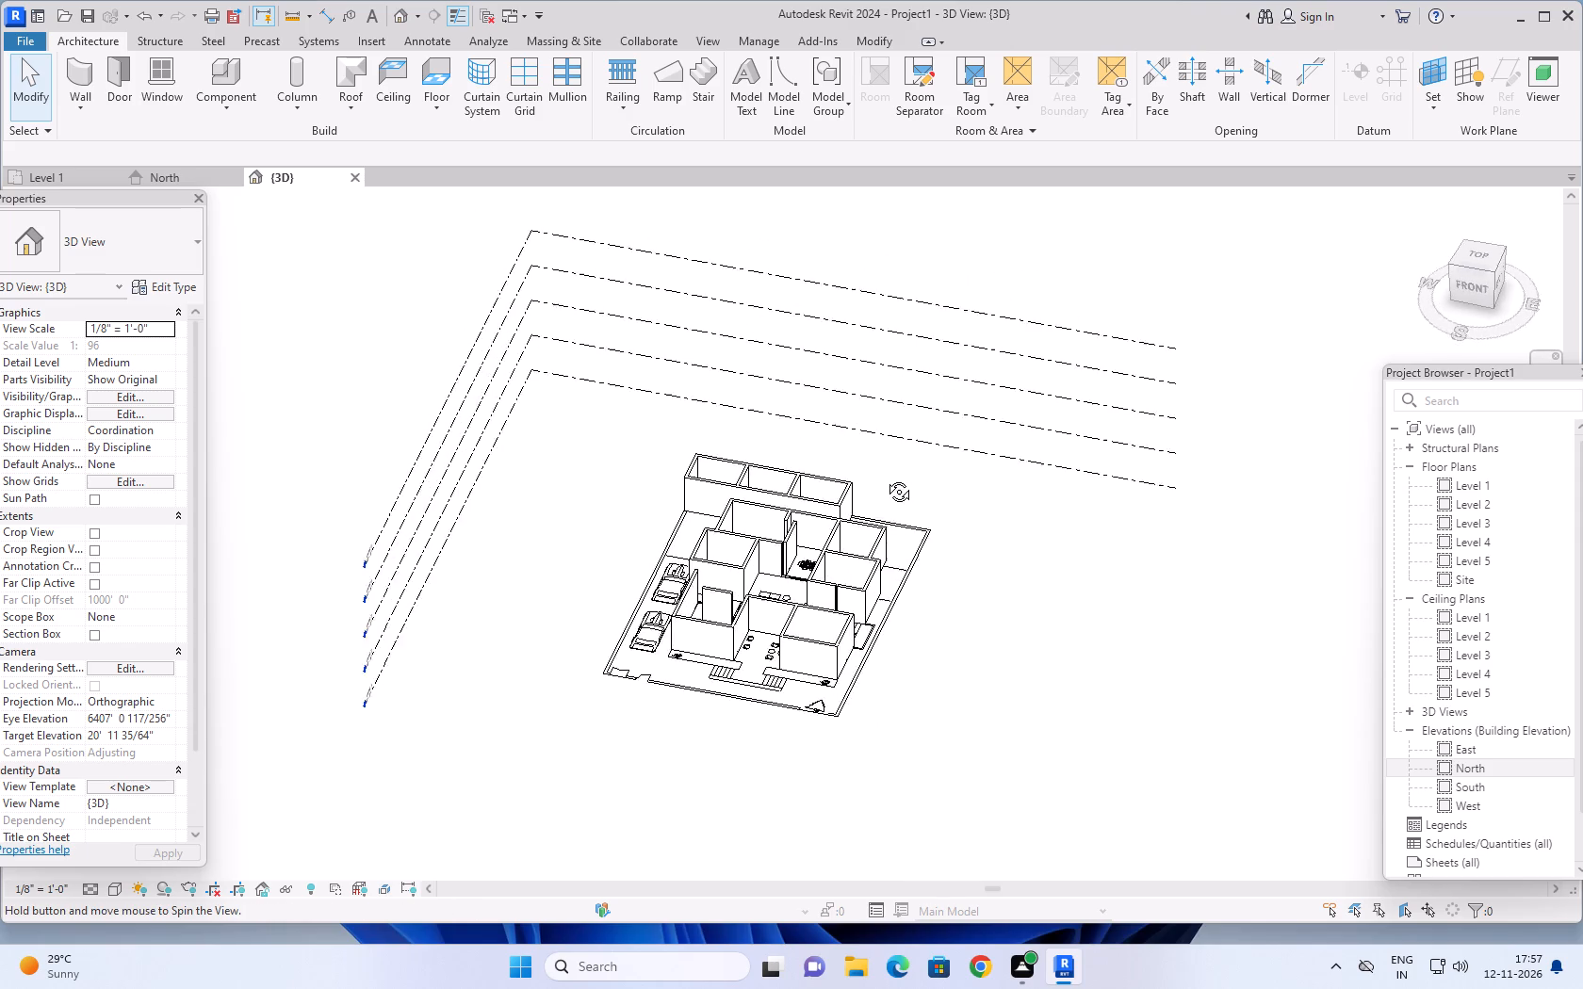
{"action": "middle_click_drag", "start_coordinate": [885, 478], "coordinate": [958, 486]}
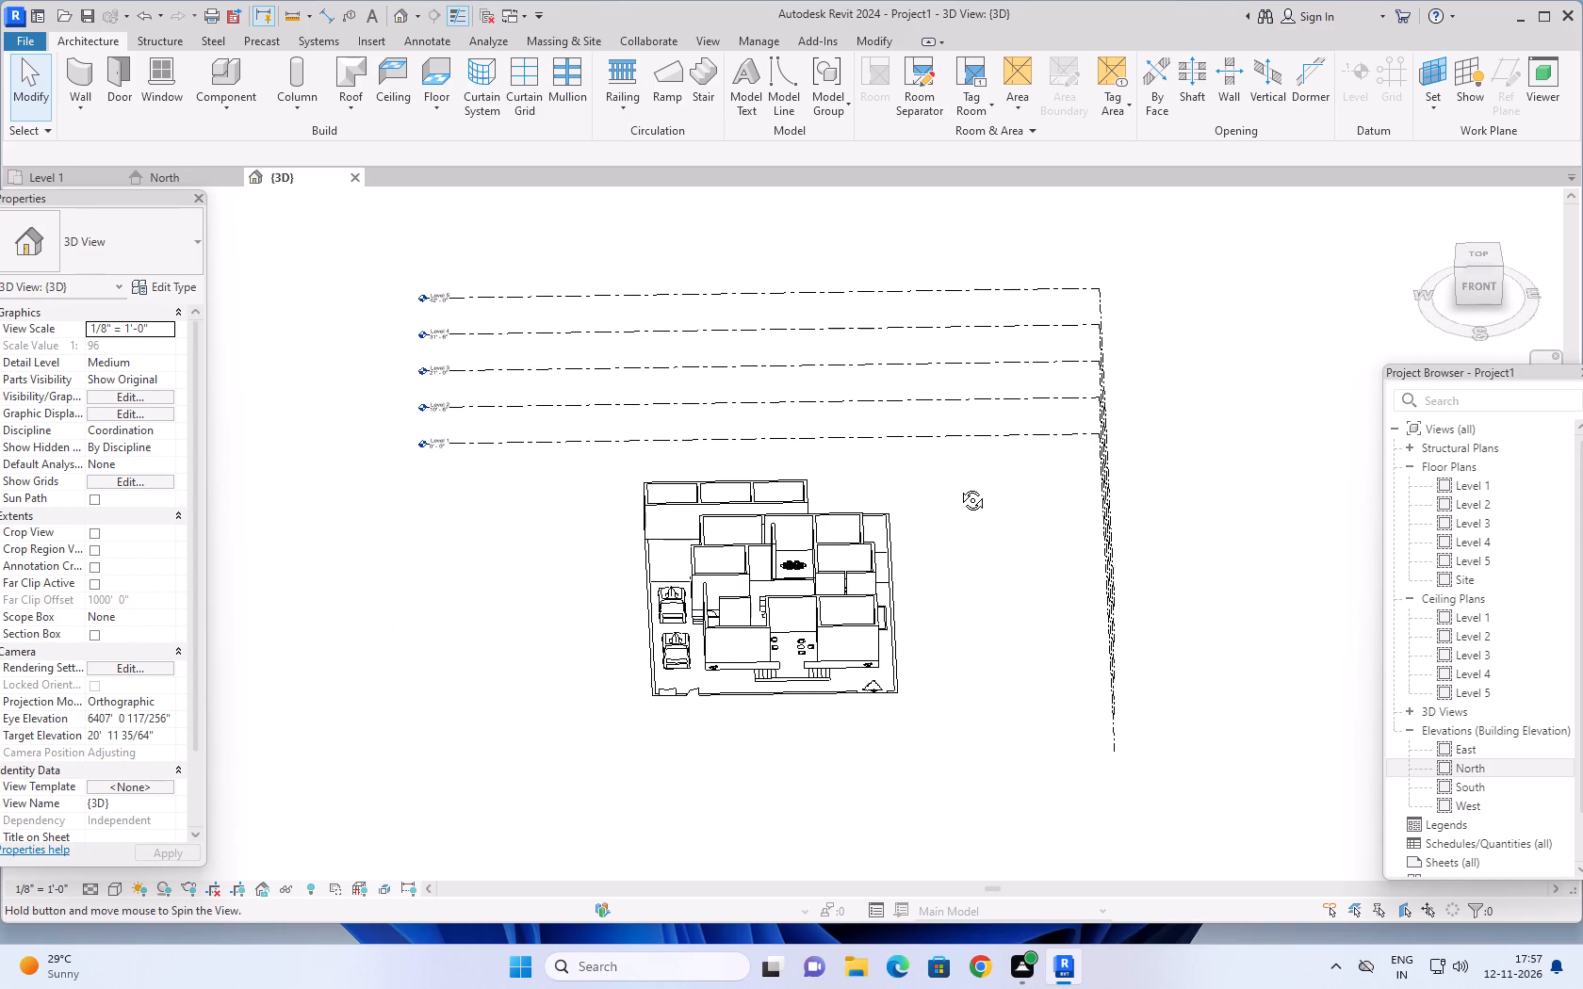
{"action": "middle_click_drag", "start_coordinate": [958, 486], "coordinate": [955, 662]}
{"action": "middle_click_drag", "start_coordinate": [982, 562], "coordinate": [976, 598], "text": "shift"}
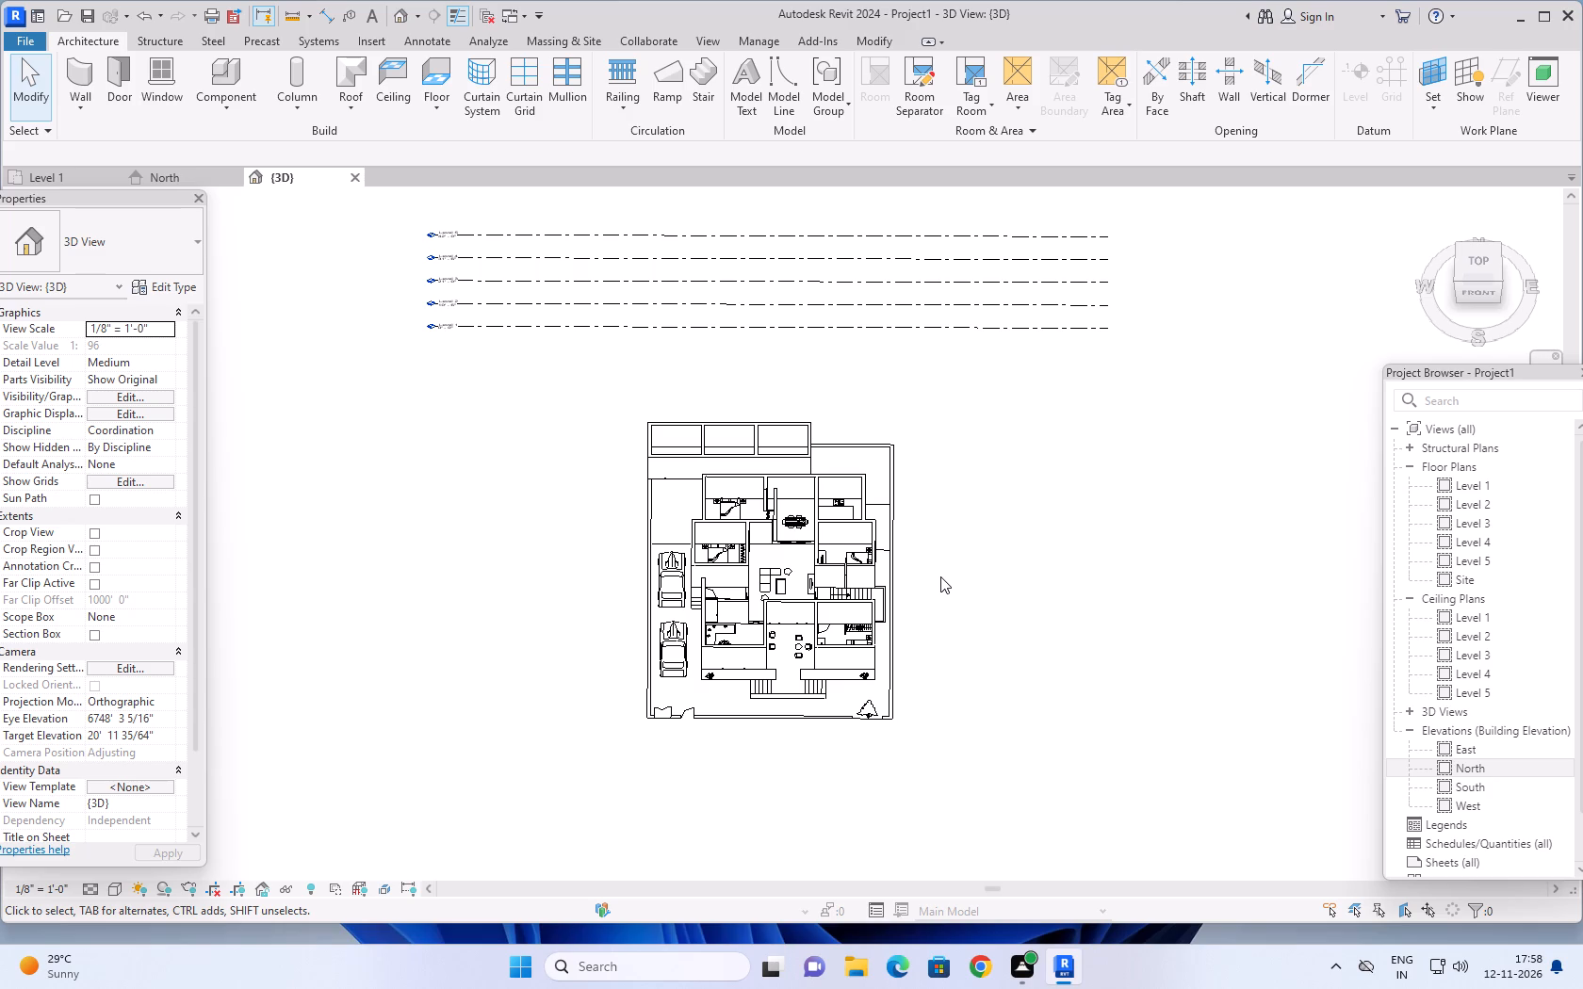
{"action": "scroll", "coordinate": [957, 596], "scroll_direction": "down", "scroll_amount": 1}
{"action": "middle_click_drag", "start_coordinate": [1040, 695], "coordinate": [970, 679], "text": "shift"}
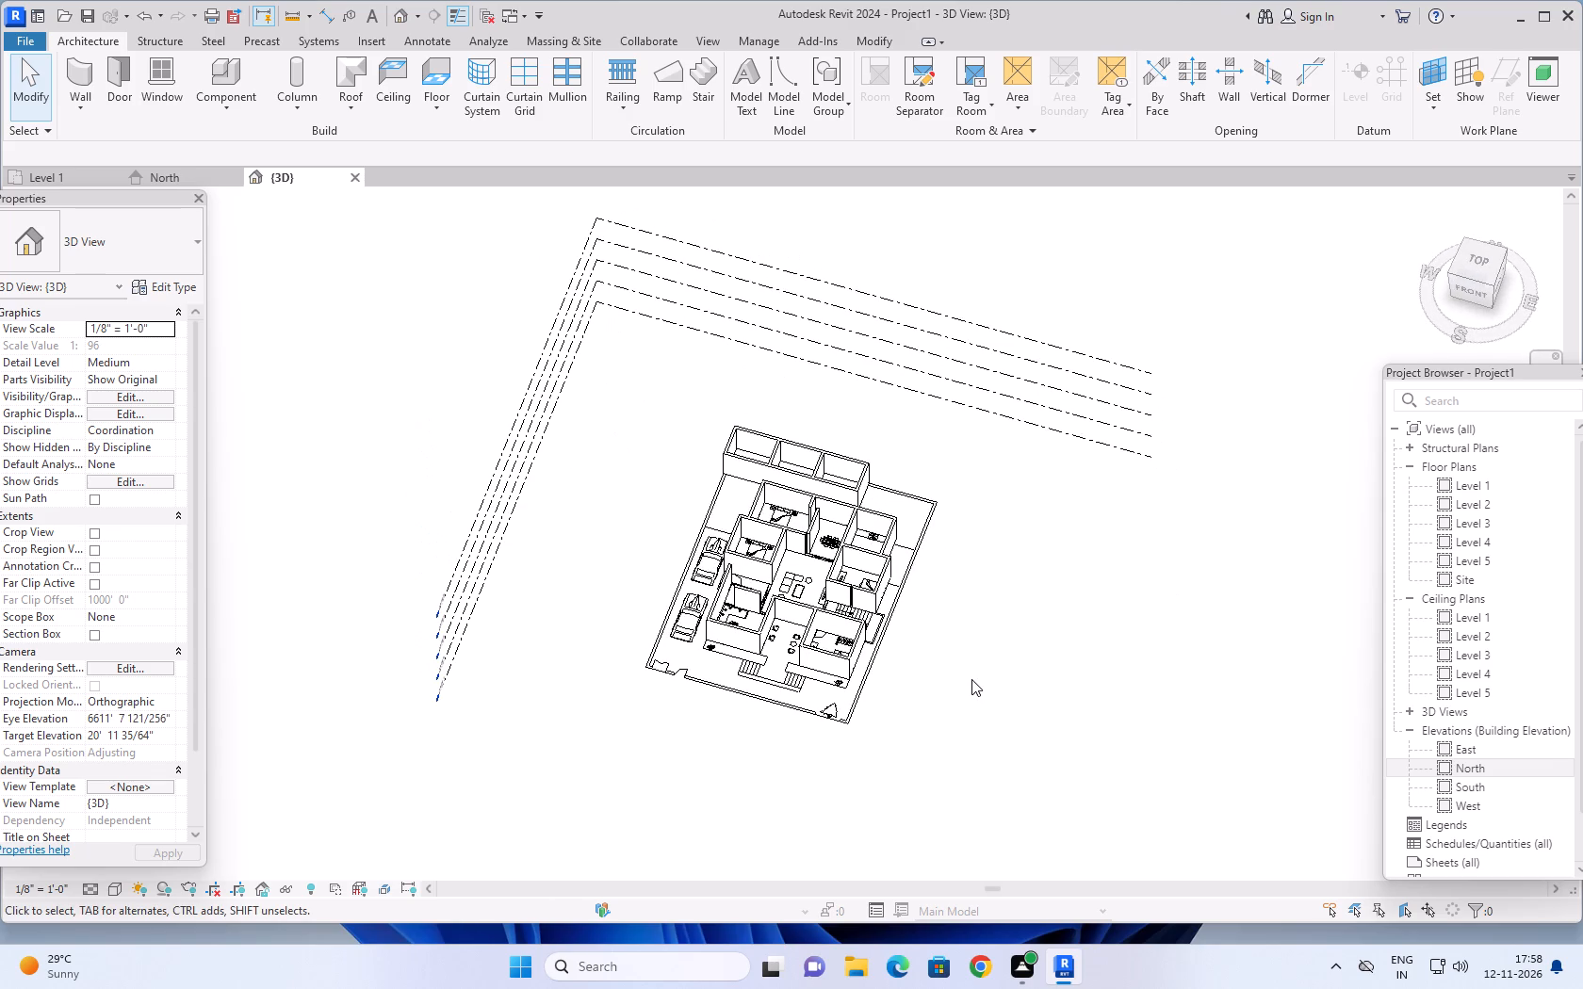
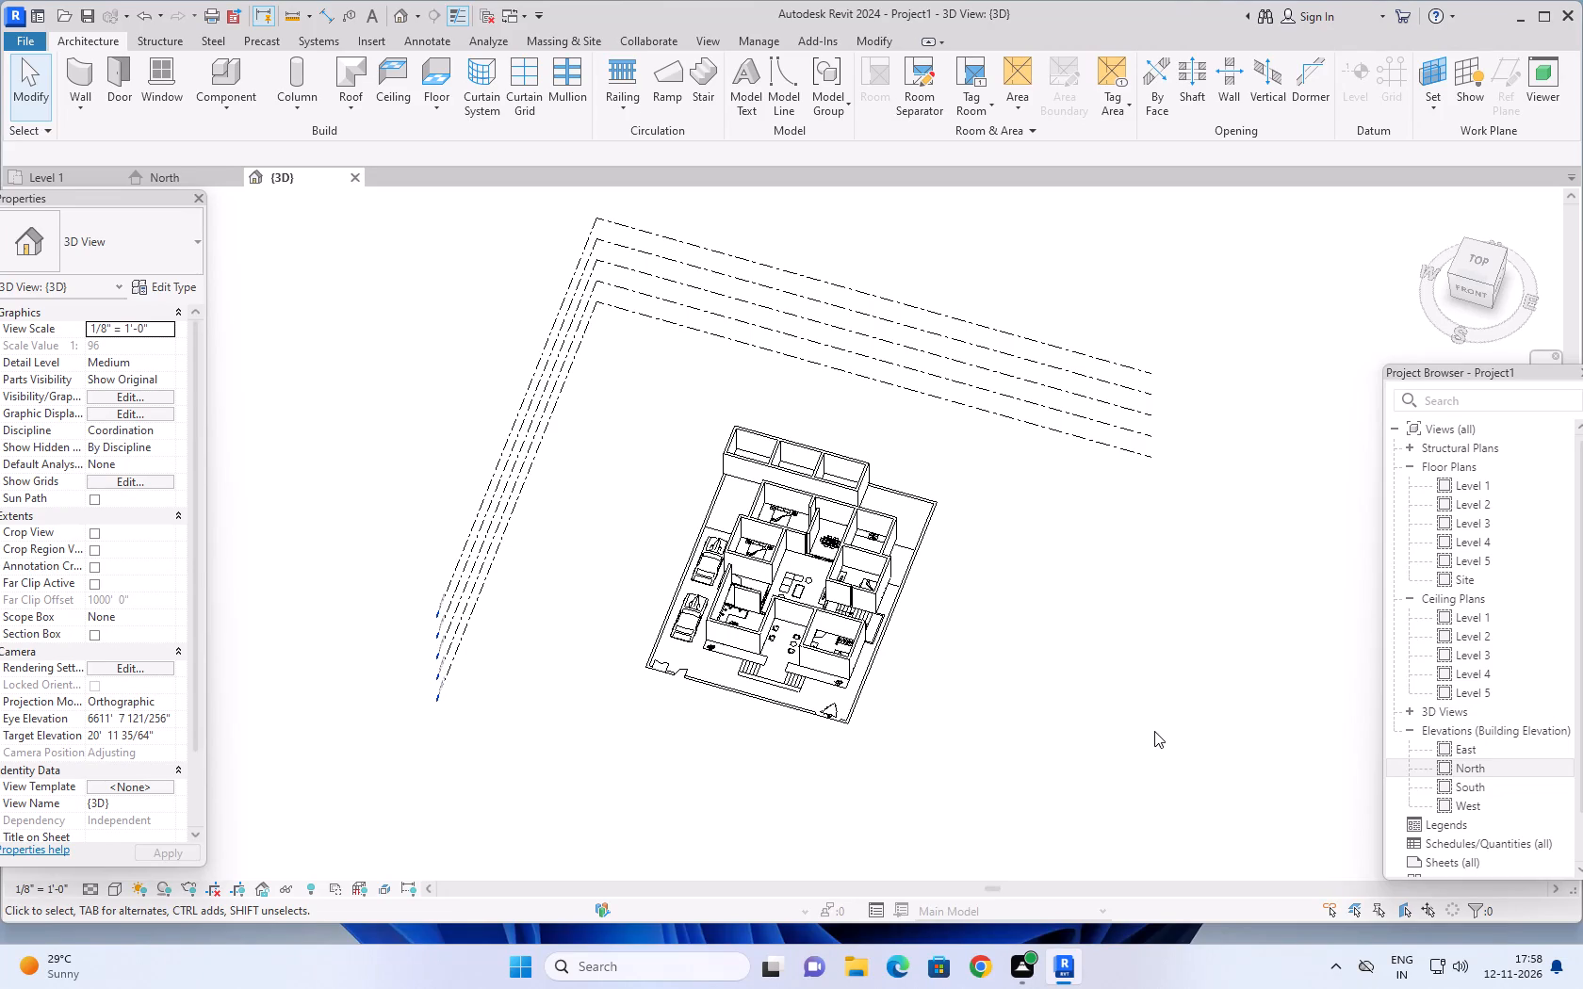
Examine the ground floor walls in the 3D view, first at an angle and from directly above.
{"action": "scroll", "coordinate": [1123, 700], "scroll_direction": "down", "scroll_amount": 1}
{"action": "scroll", "coordinate": [1028, 580], "scroll_direction": "up", "scroll_amount": 5}
{"action": "middle_click_drag", "start_coordinate": [1001, 503], "coordinate": [1181, 498]}
{"action": "scroll", "coordinate": [1179, 536], "scroll_direction": "up", "scroll_amount": 2}
{"action": "middle_click_drag", "start_coordinate": [1152, 548], "coordinate": [1181, 520]}
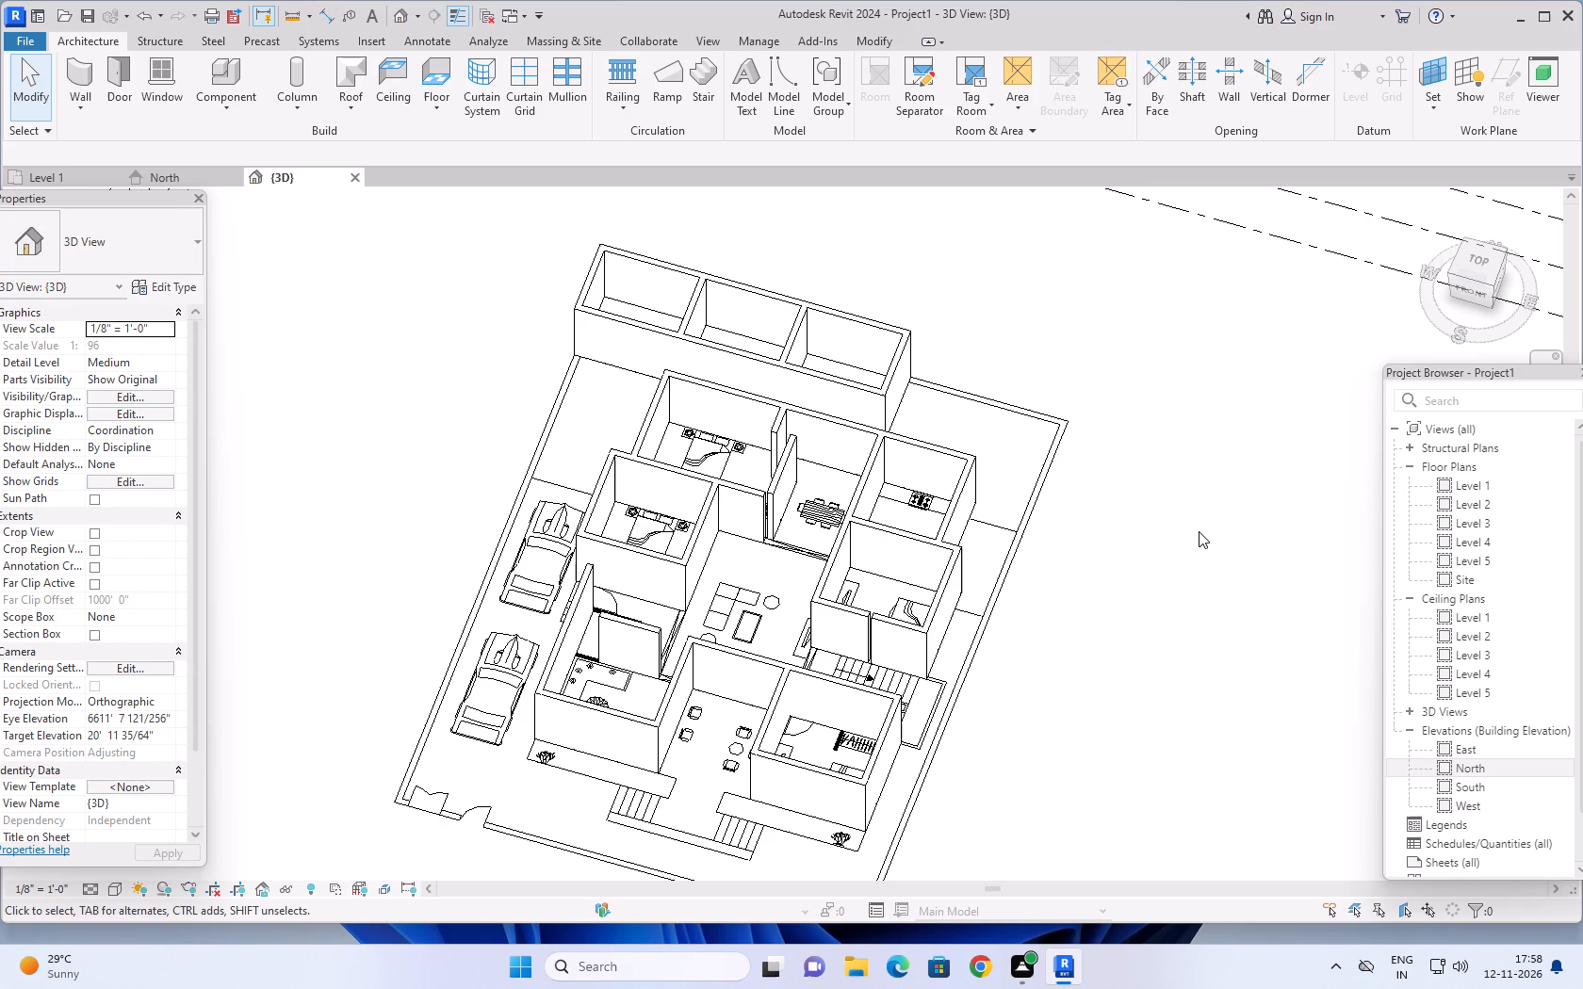
{"action": "scroll", "coordinate": [1140, 660], "scroll_direction": "down", "scroll_amount": 1}
{"action": "middle_click_drag", "start_coordinate": [1140, 660], "coordinate": [1167, 538]}
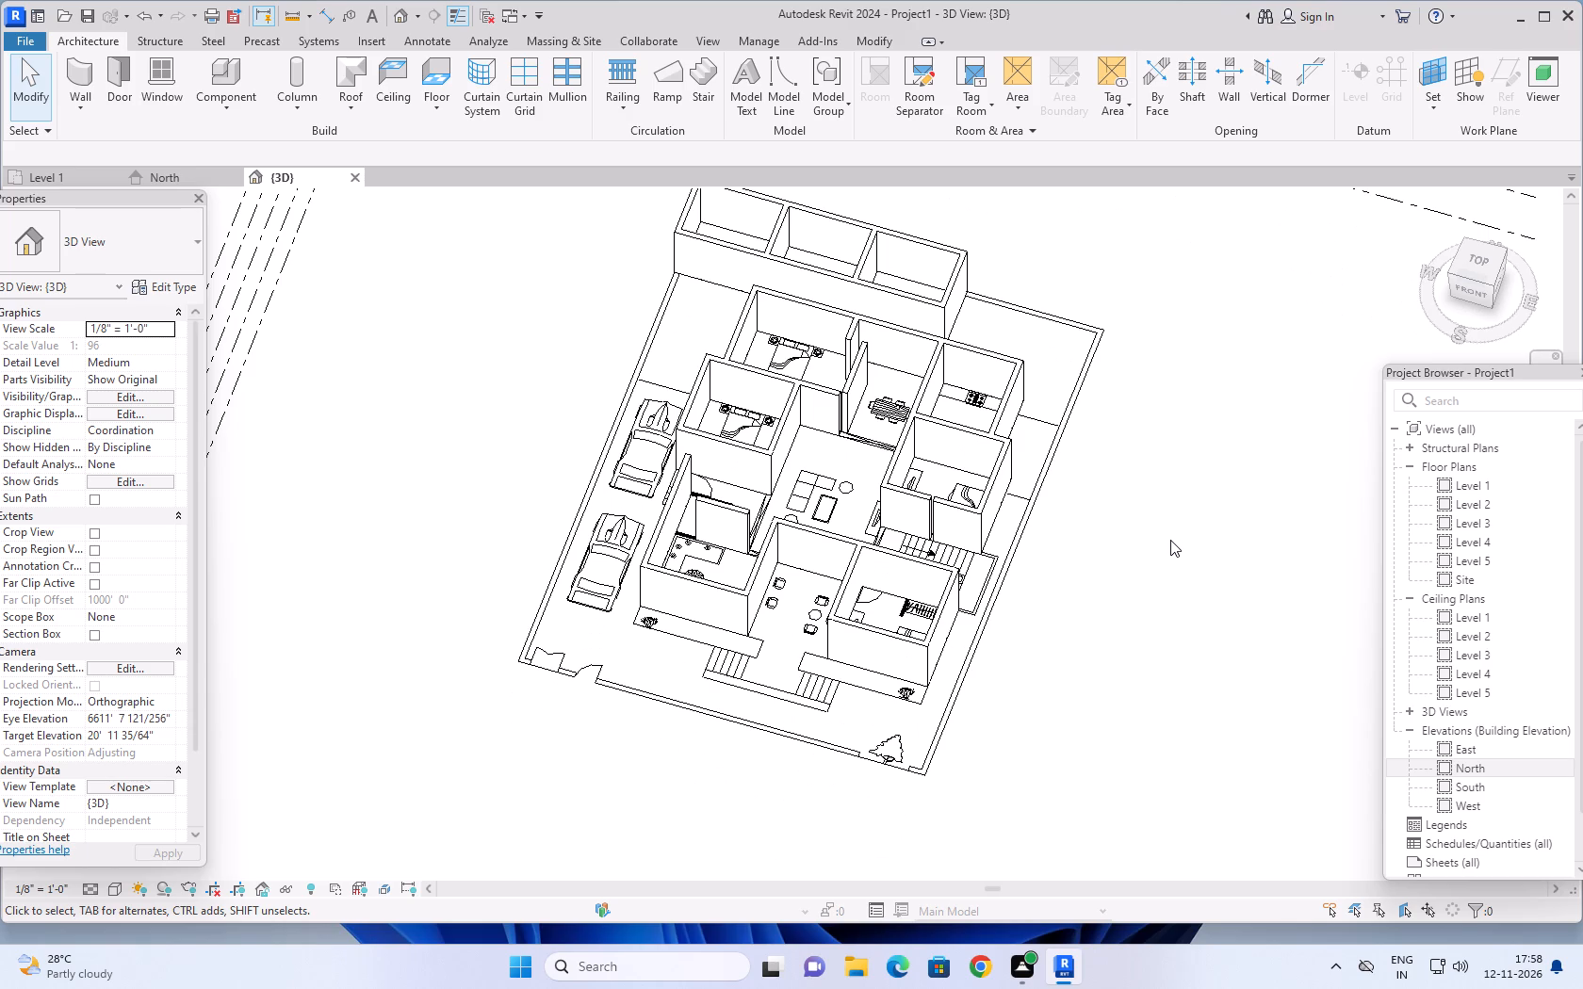
{"action": "scroll", "coordinate": [1170, 540], "scroll_direction": "down", "scroll_amount": 1}
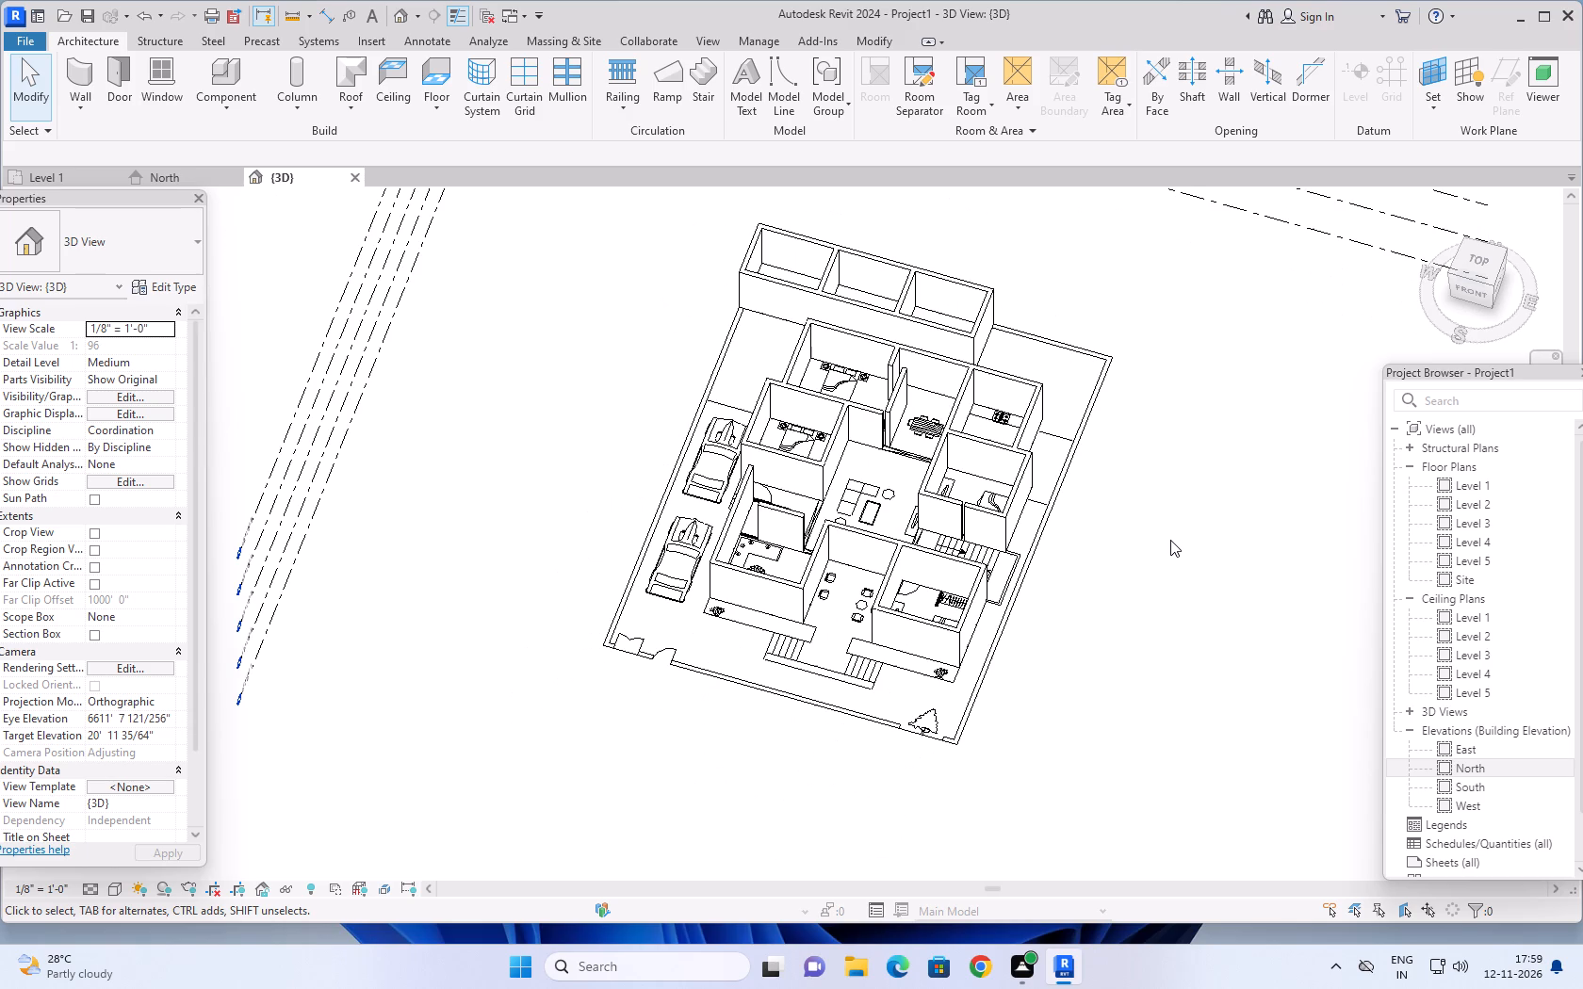
{"action": "scroll", "coordinate": [1134, 567], "scroll_direction": "up", "scroll_amount": 3}
{"action": "middle_click_drag", "start_coordinate": [1134, 559], "coordinate": [1156, 528]}
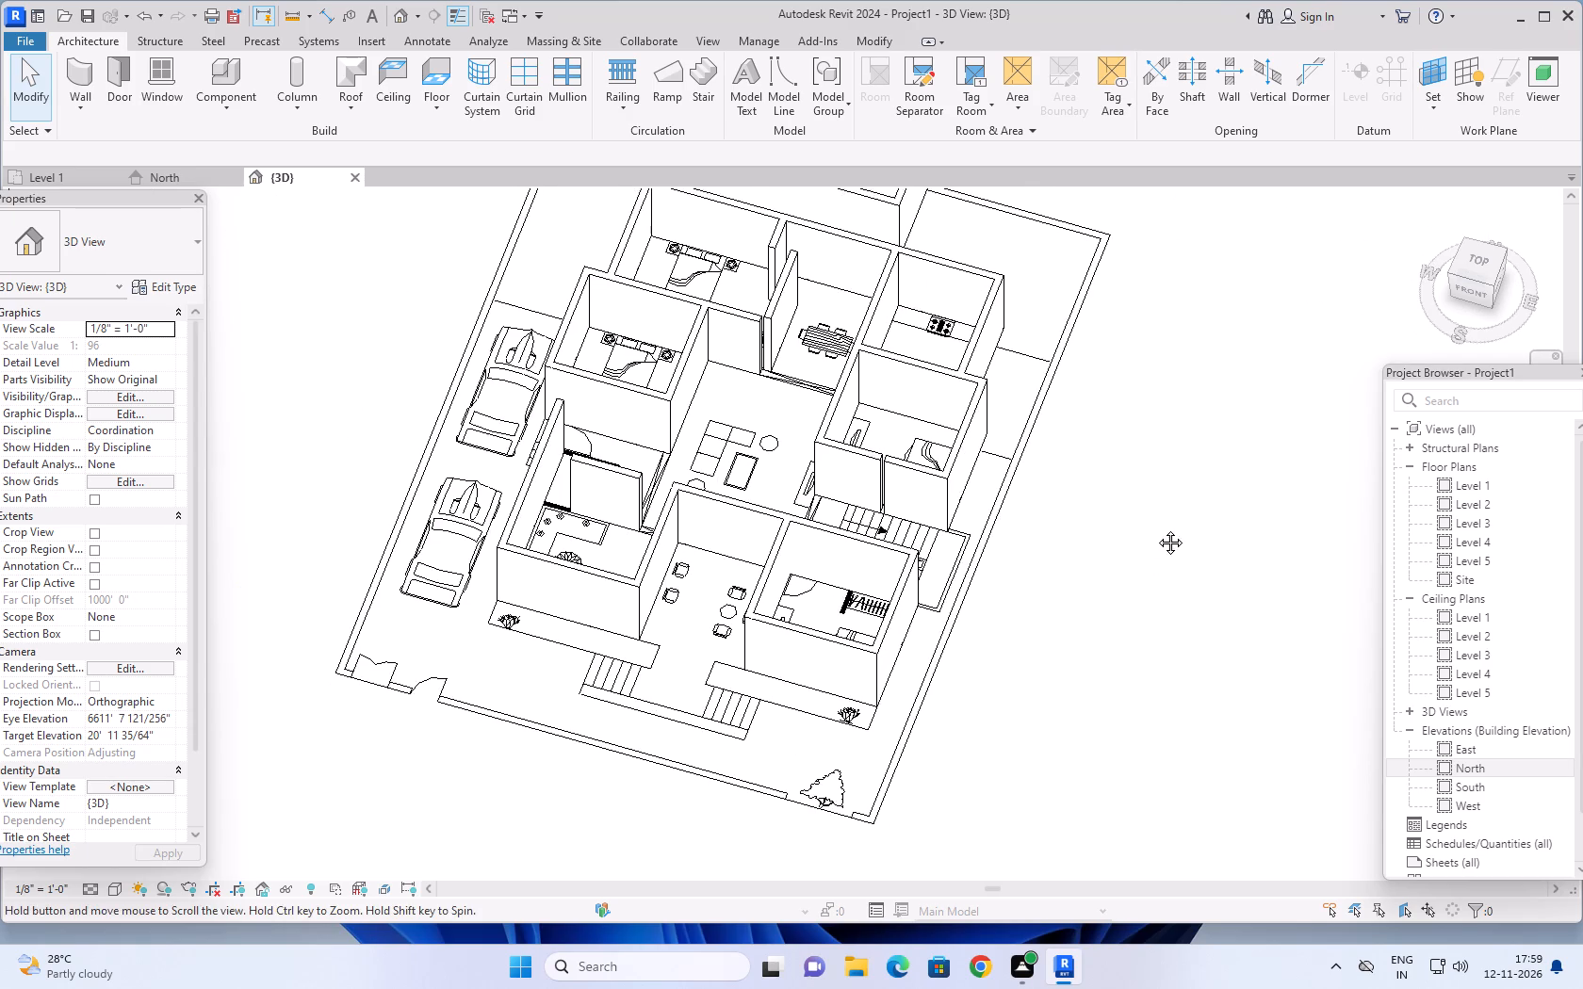
{"action": "middle_click_drag", "start_coordinate": [1156, 528], "coordinate": [1167, 516]}
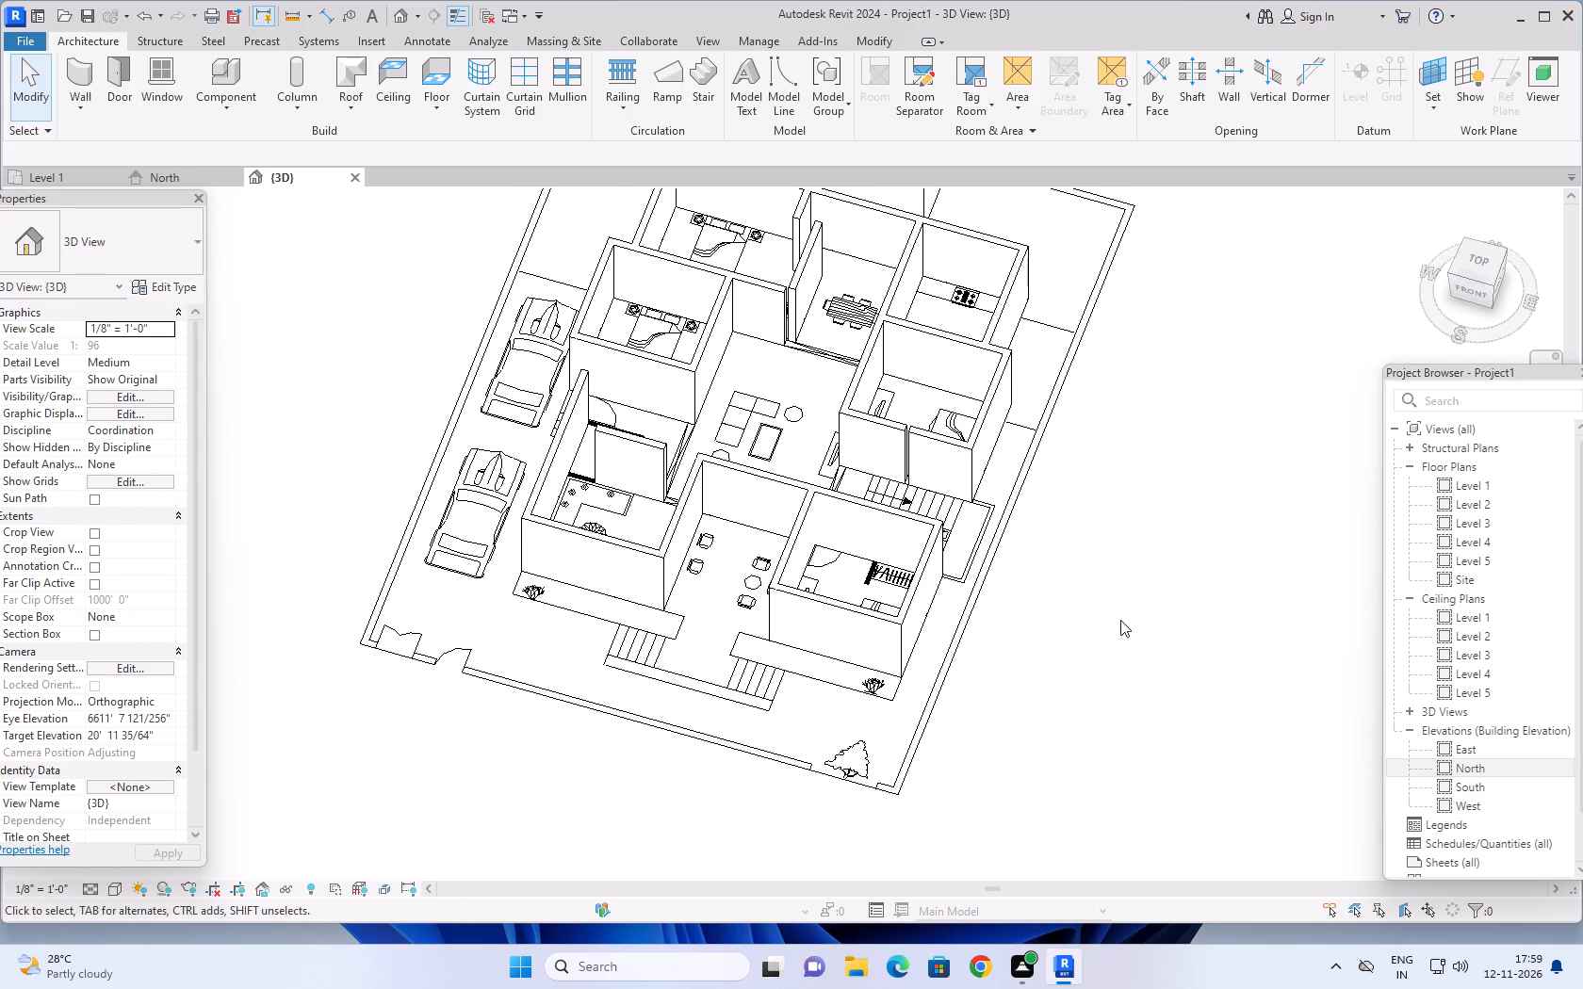
{"action": "middle_click_drag", "start_coordinate": [1113, 624], "coordinate": [1180, 735], "text": "shift"}
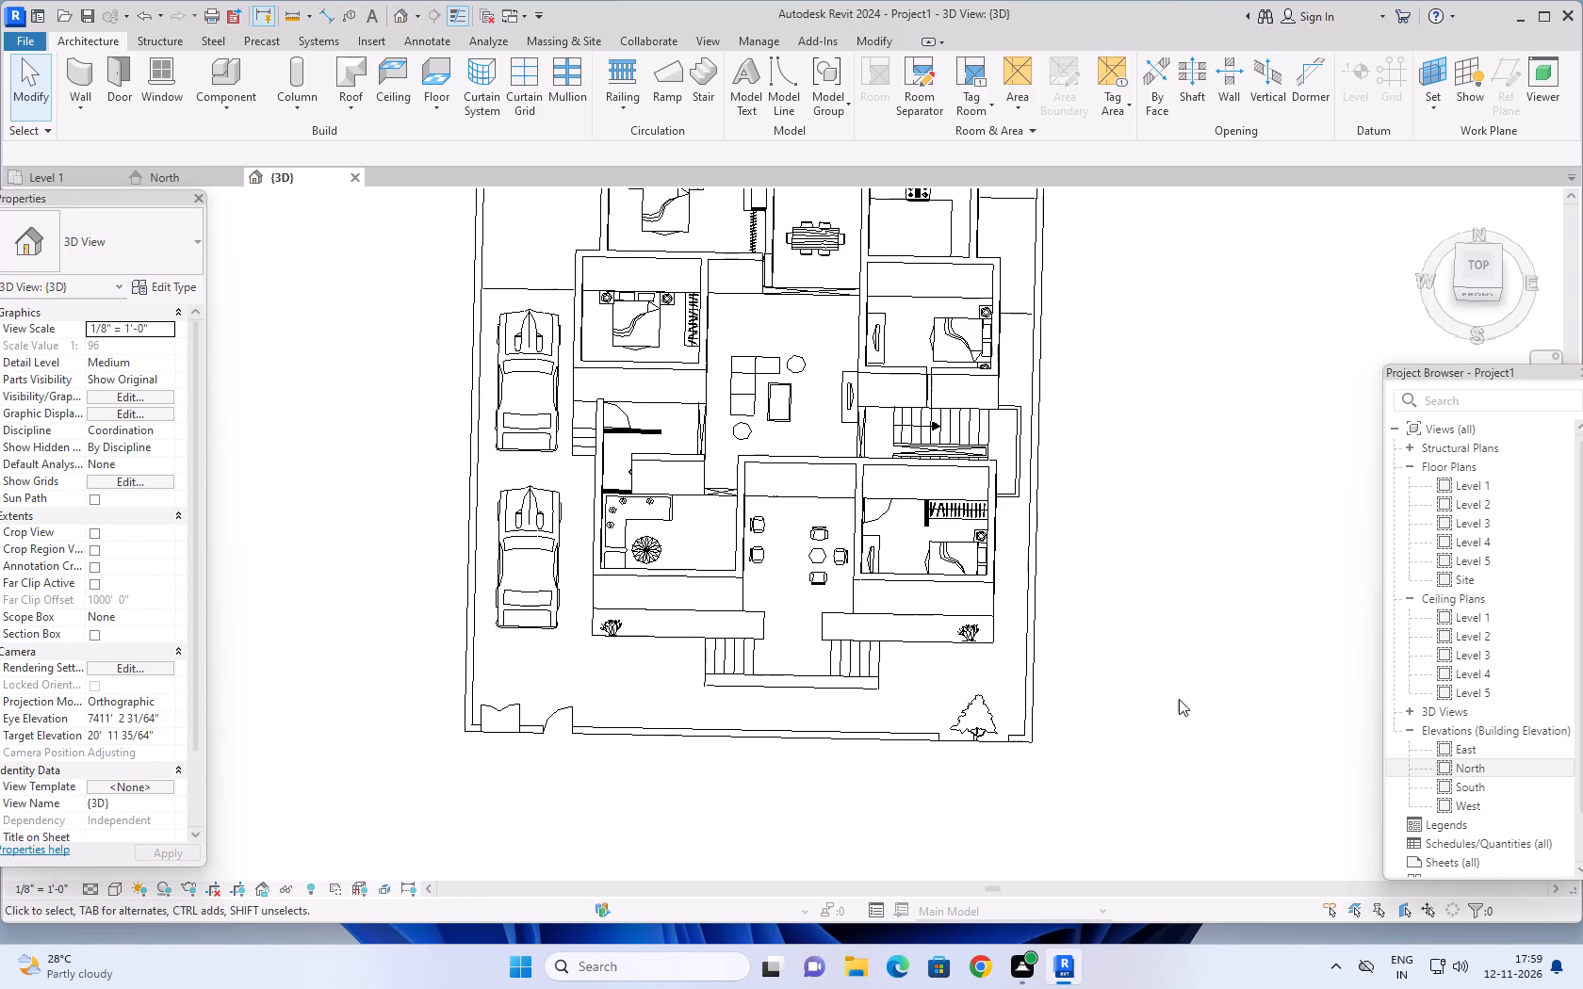
{"action": "middle_click_drag", "start_coordinate": [1161, 529], "coordinate": [1178, 636]}
{"action": "middle_click_drag", "start_coordinate": [1170, 496], "coordinate": [1170, 613]}
{"action": "scroll", "coordinate": [1170, 588], "scroll_direction": "down", "scroll_amount": 2}
{"action": "middle_click_drag", "start_coordinate": [1178, 568], "coordinate": [1172, 642], "text": "shift"}
{"action": "middle_click_drag", "start_coordinate": [1174, 544], "coordinate": [1164, 576]}
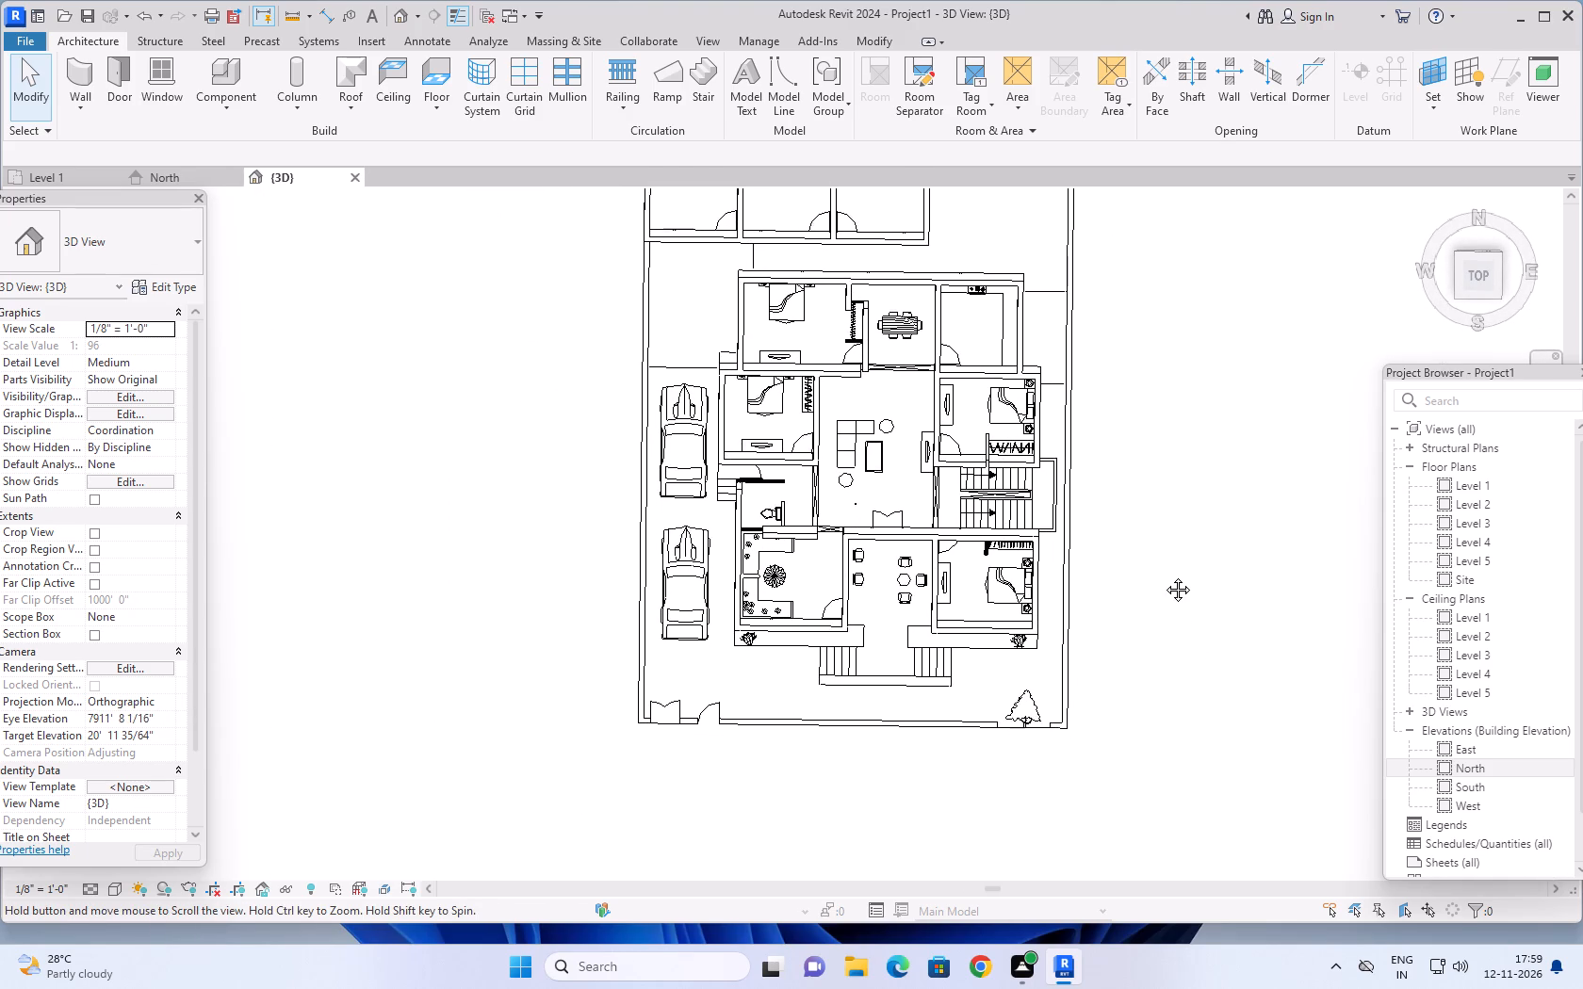
{"action": "middle_click_drag", "start_coordinate": [1164, 576], "coordinate": [1163, 569]}
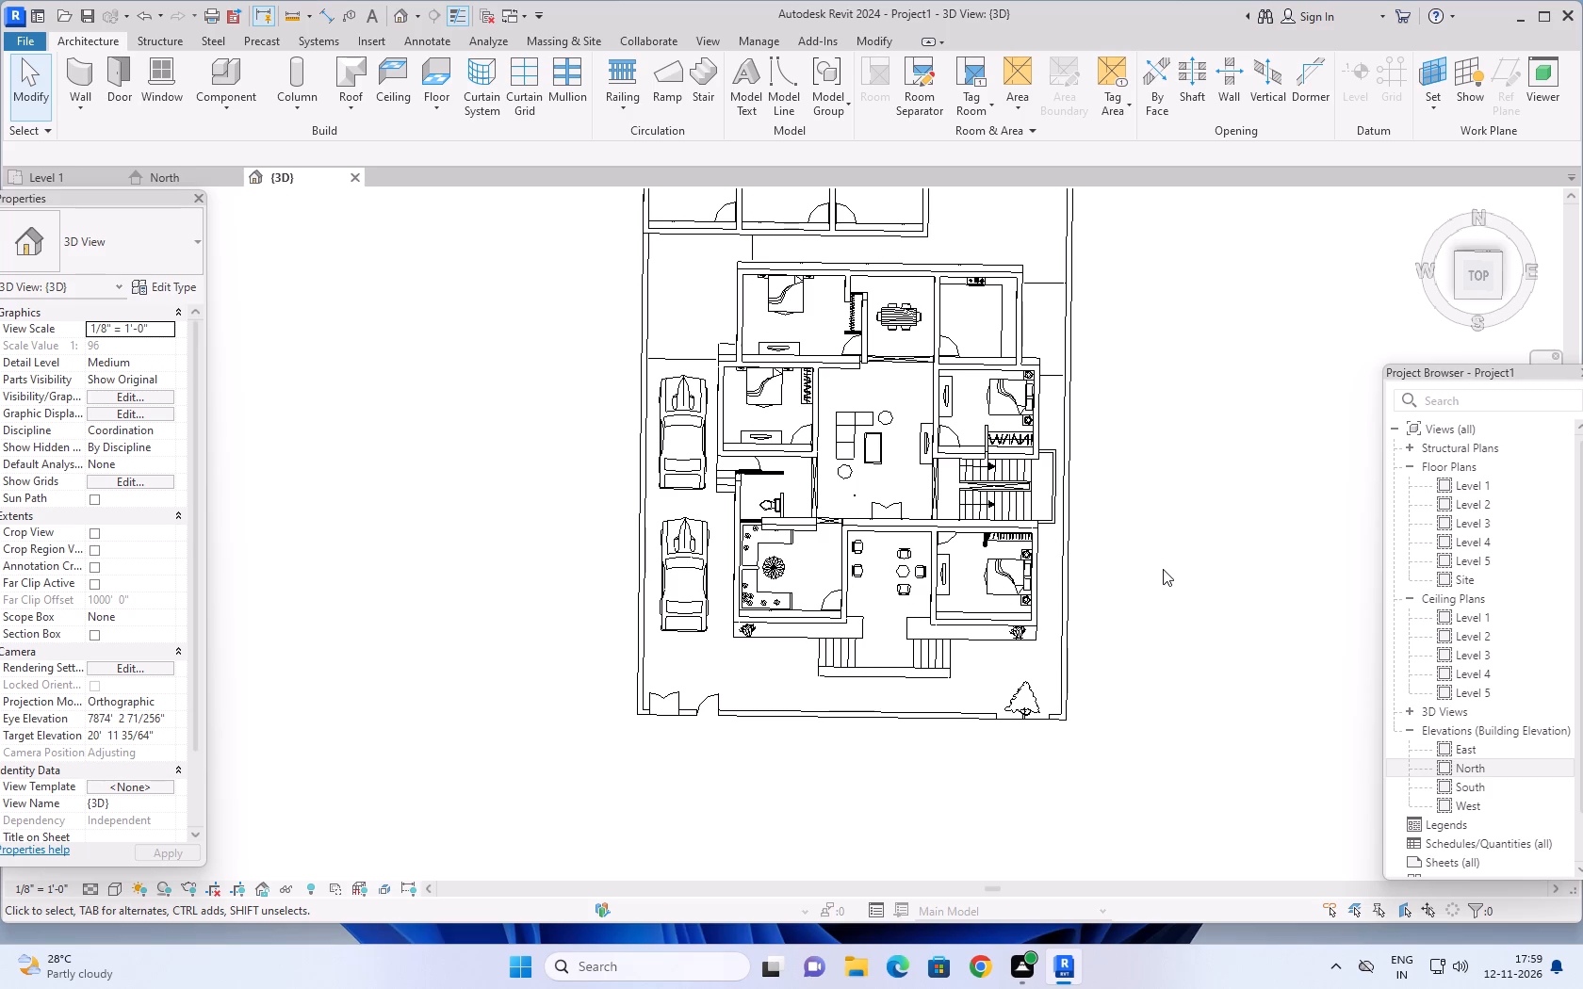
Switch to the Level 1 floor plan and check the walls around the bedrooms, living area, toilet and drawing room.
{"action": "left_click", "coordinate": [50, 176]}
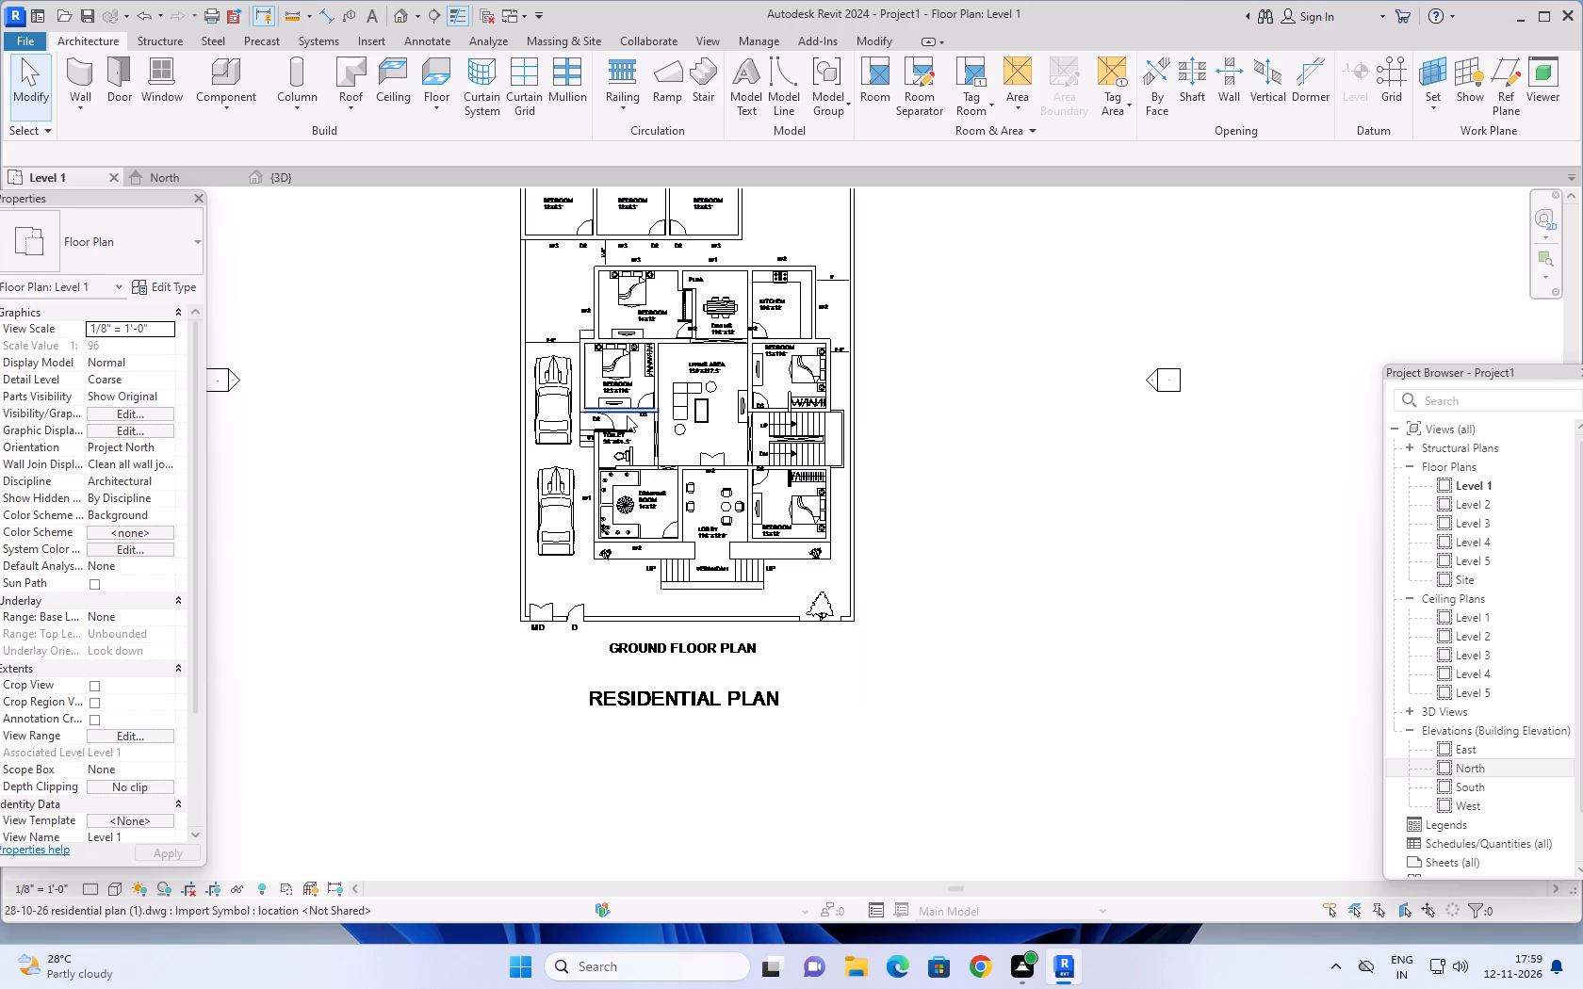
{"action": "scroll", "coordinate": [561, 438], "scroll_direction": "up", "scroll_amount": 8}
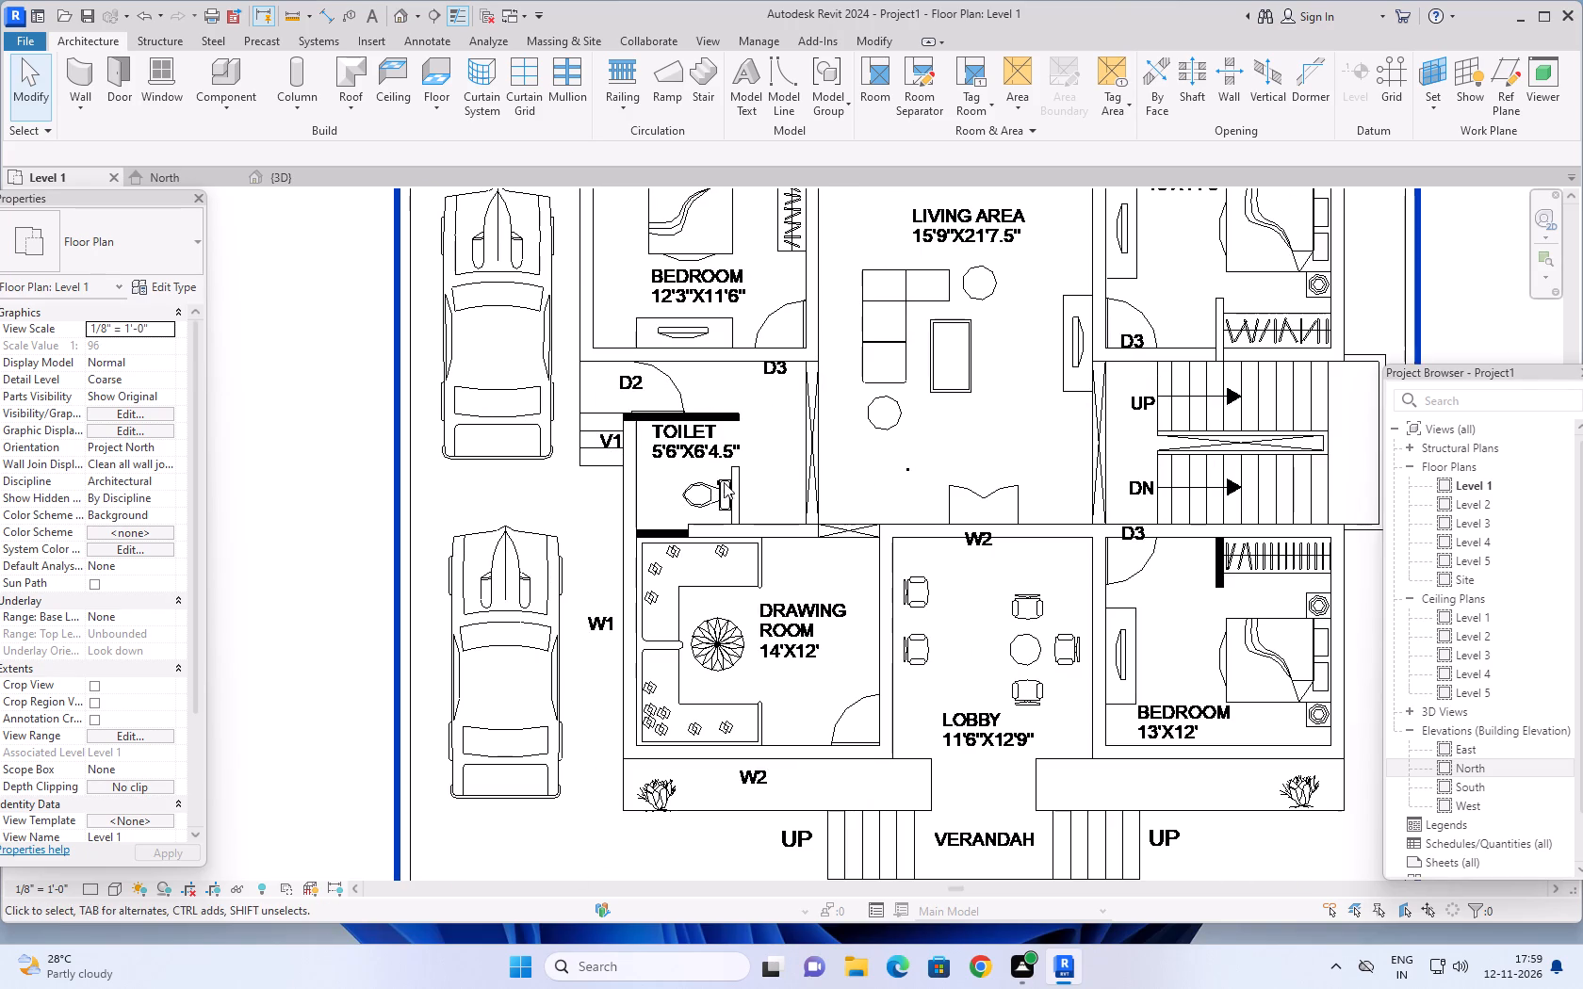
{"action": "scroll", "coordinate": [579, 543], "scroll_direction": "down", "scroll_amount": 3}
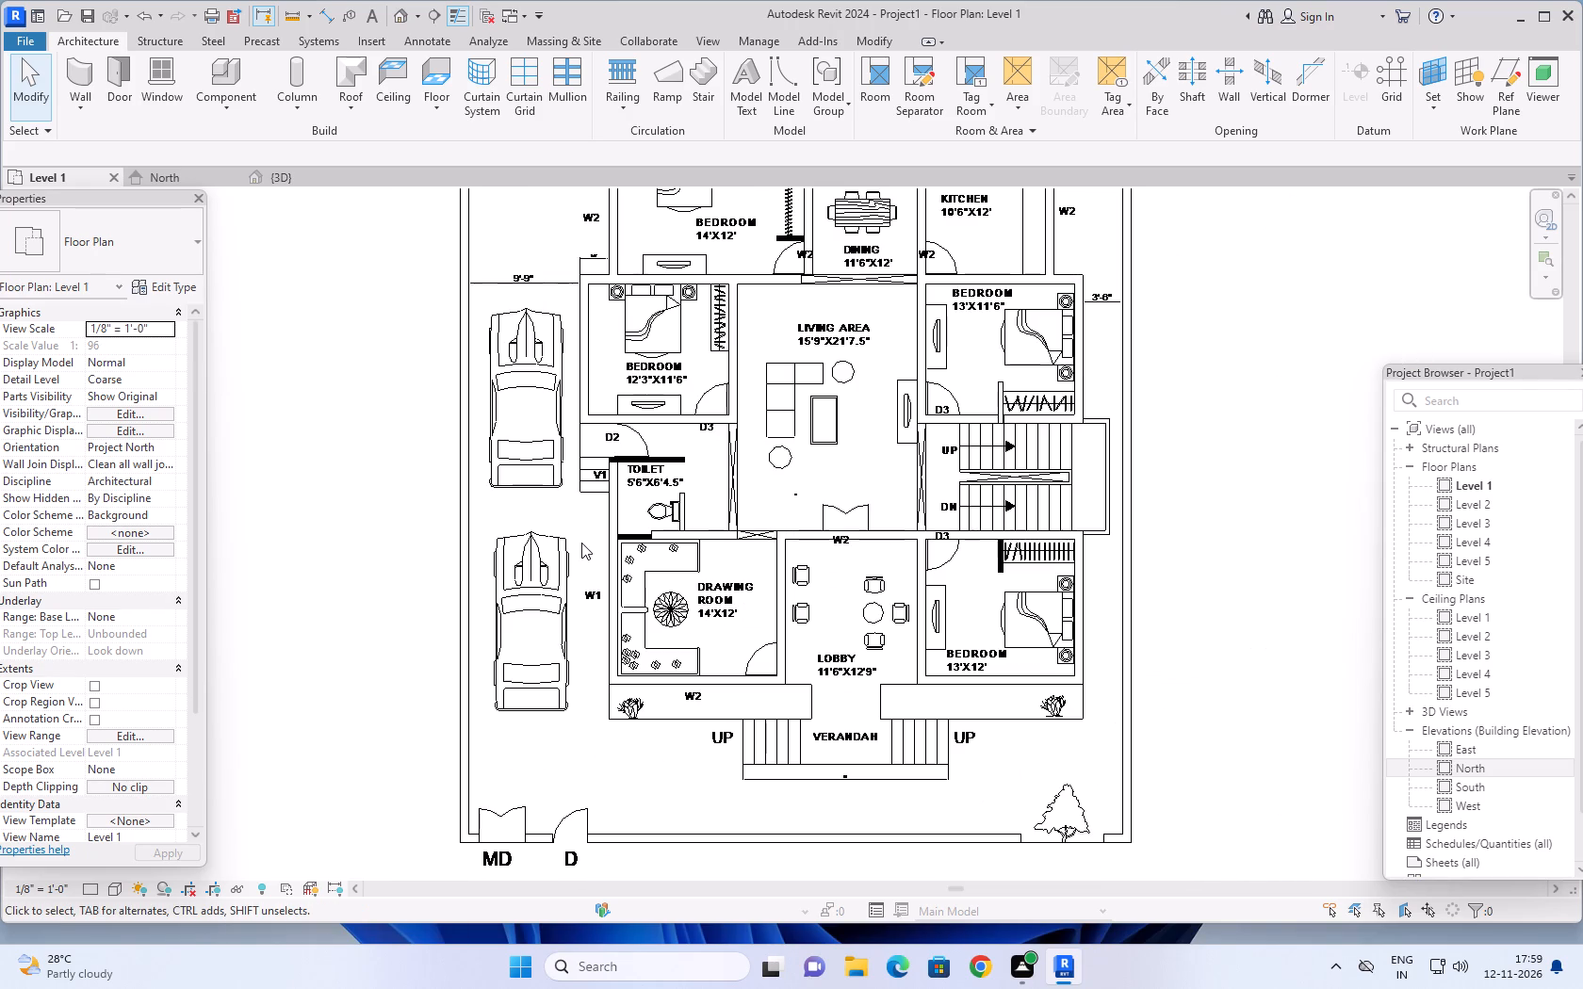
{"action": "scroll", "coordinate": [583, 548], "scroll_direction": "down", "scroll_amount": 1}
{"action": "middle_click_drag", "start_coordinate": [579, 559], "coordinate": [601, 544]}
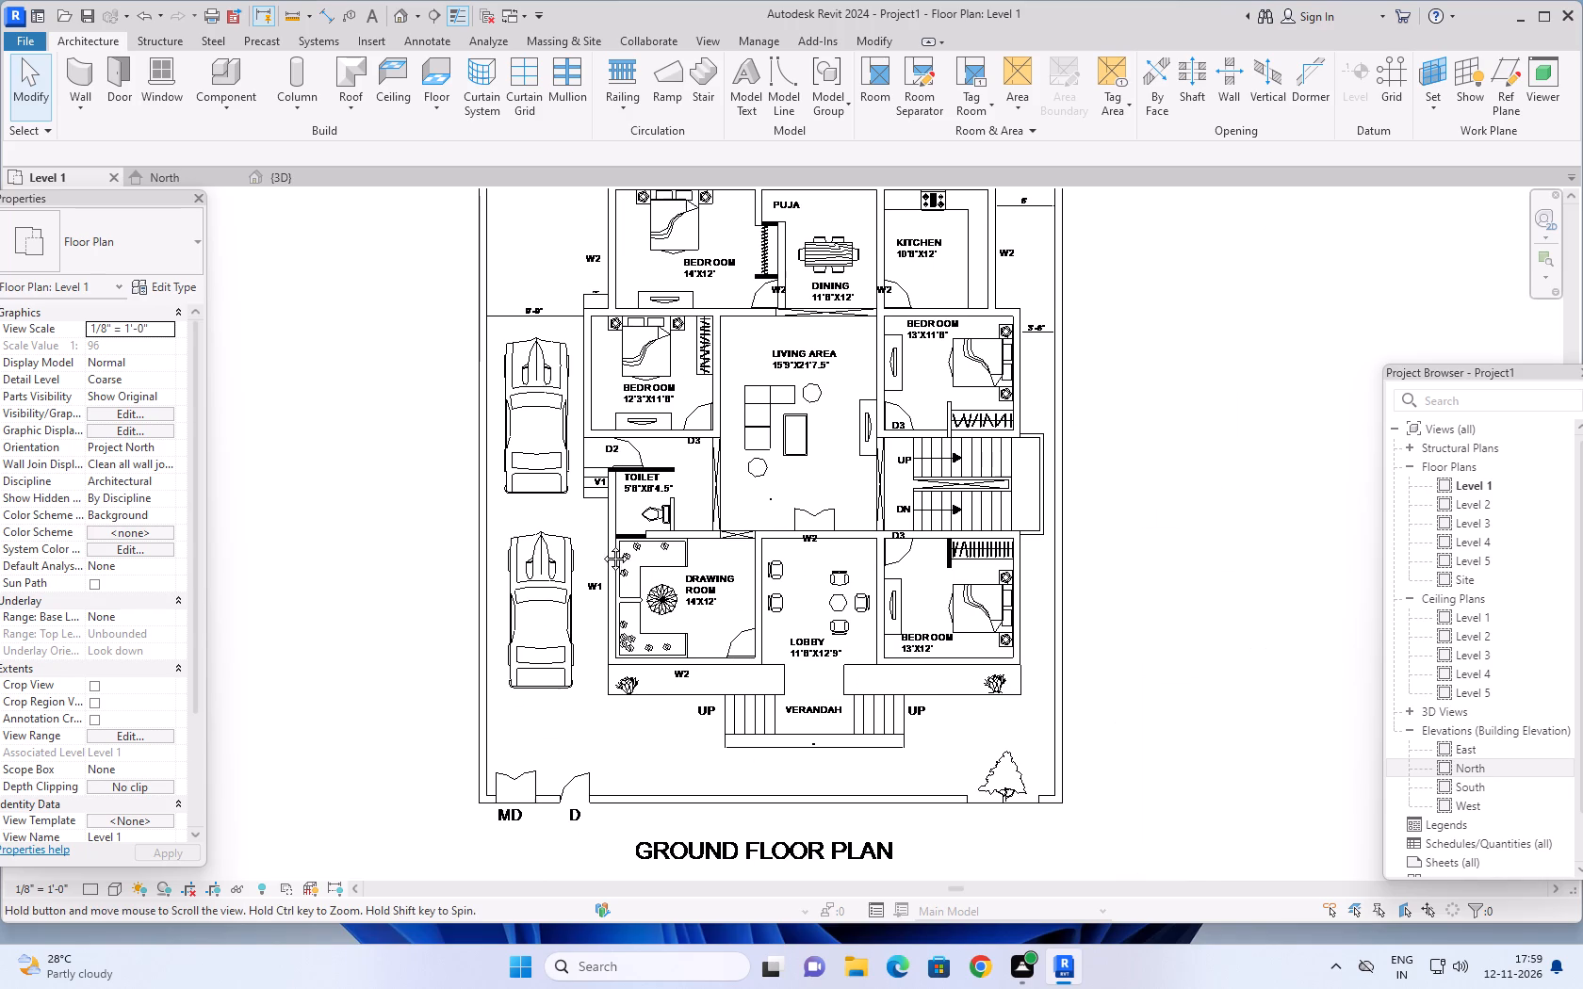
{"action": "middle_click_drag", "start_coordinate": [601, 544], "coordinate": [623, 566]}
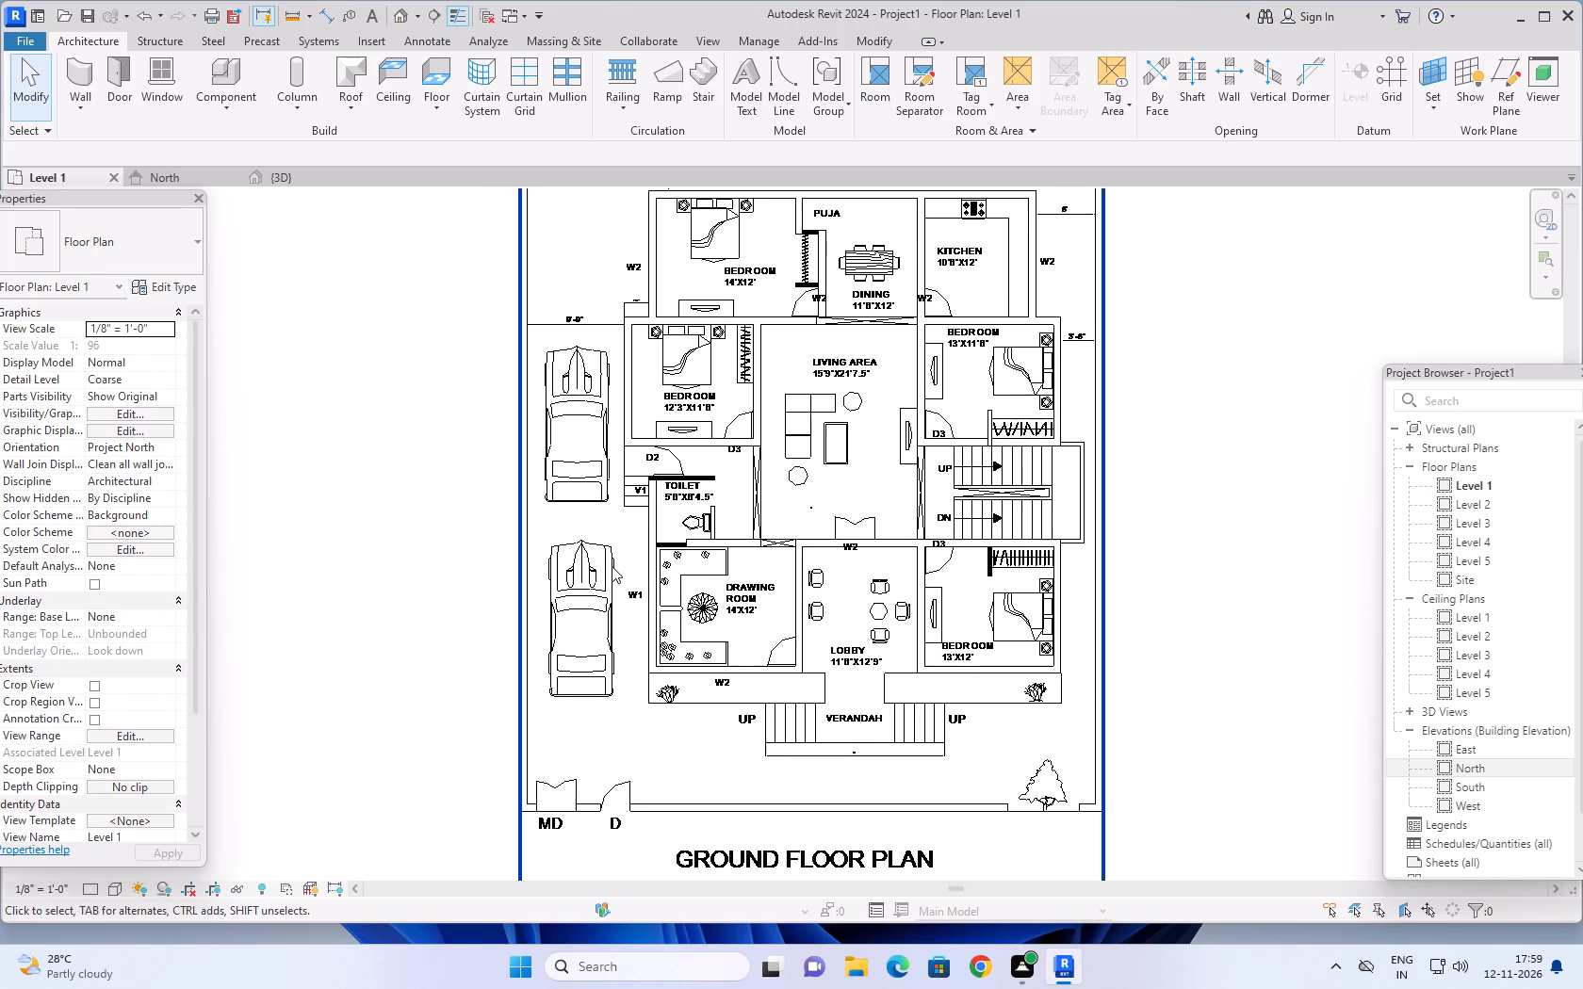
{"action": "scroll", "coordinate": [616, 552], "scroll_direction": "down", "scroll_amount": 2}
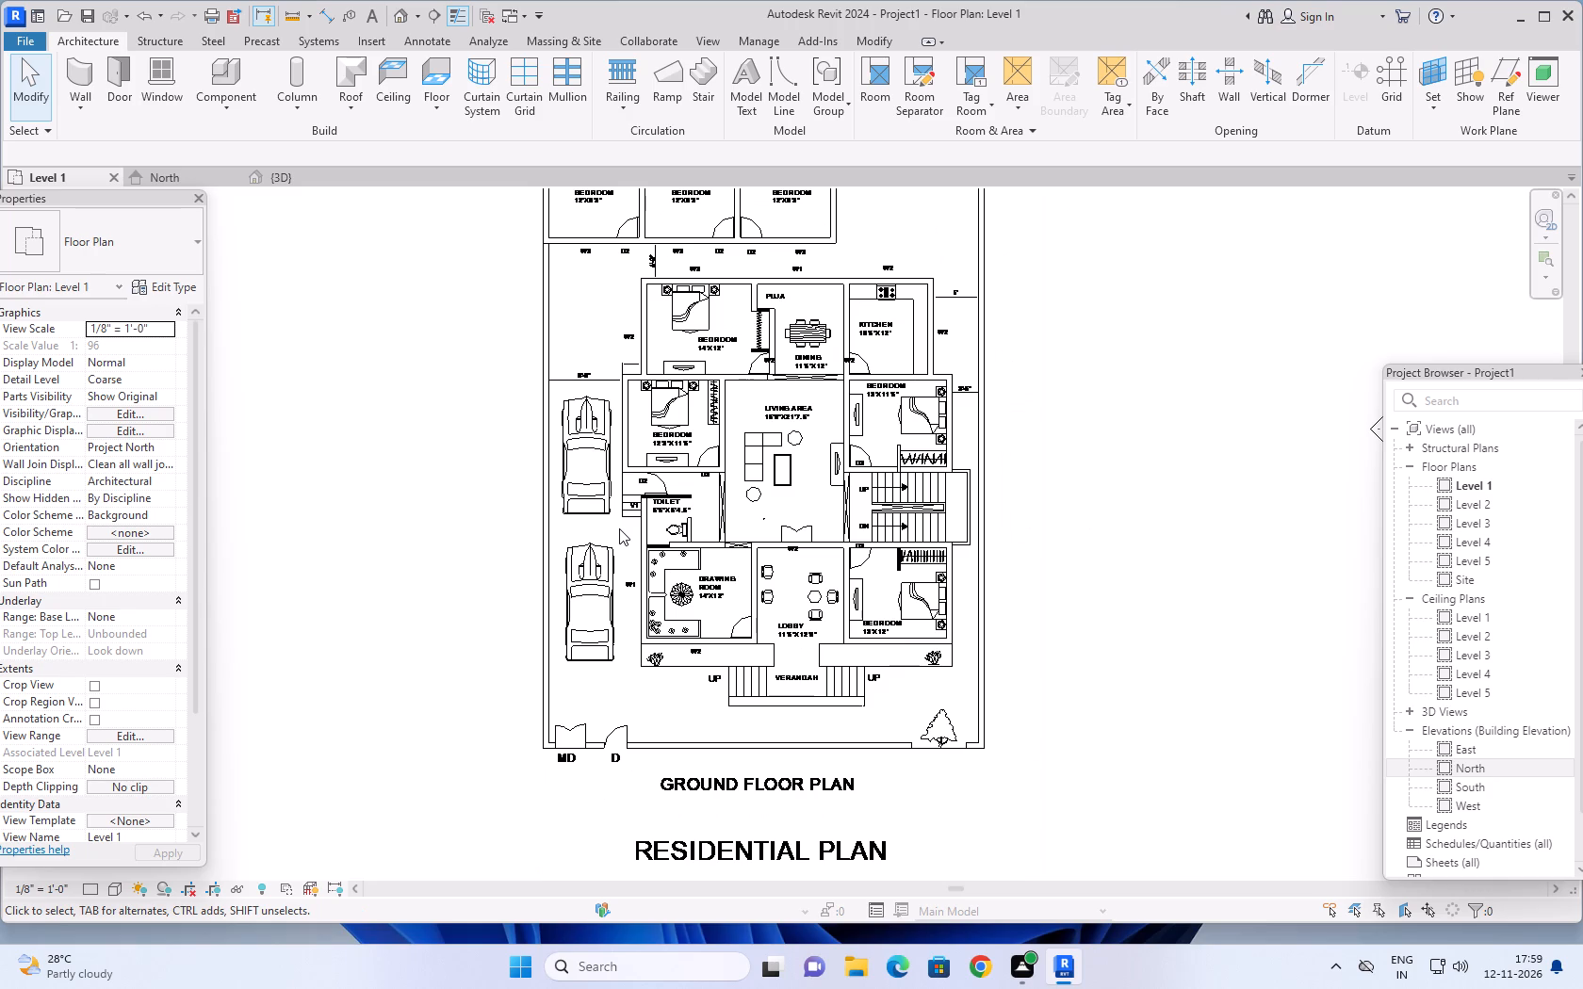
{"action": "scroll", "coordinate": [547, 387], "scroll_direction": "up", "scroll_amount": 2}
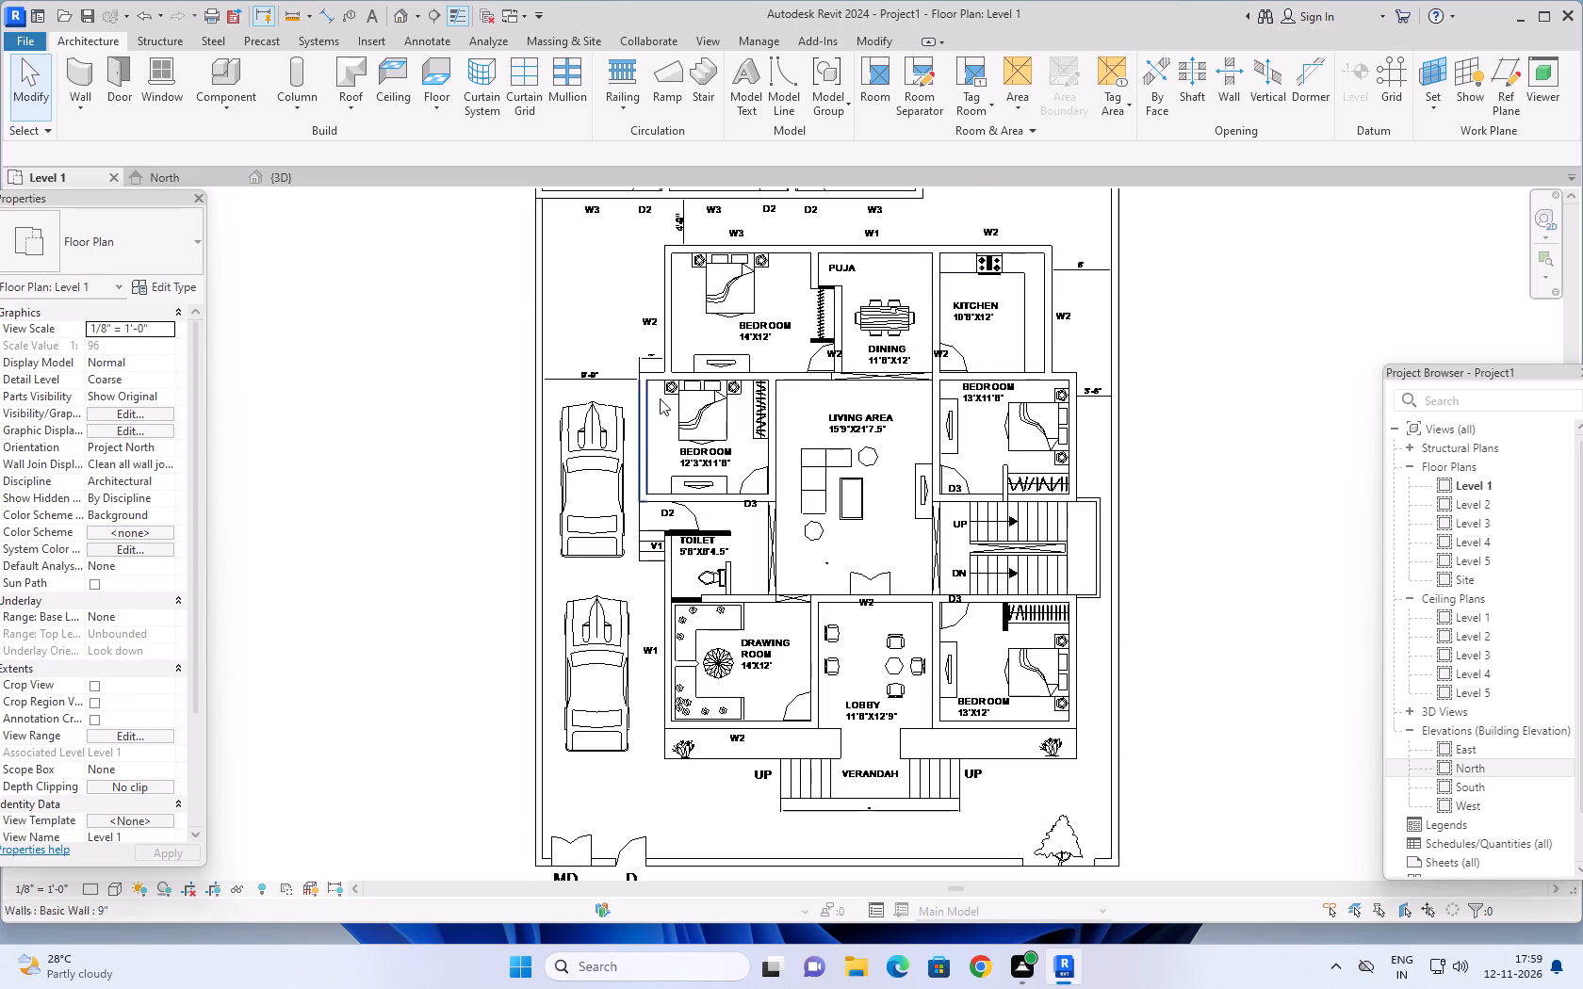
{"action": "scroll", "coordinate": [686, 424], "scroll_direction": "up", "scroll_amount": 5}
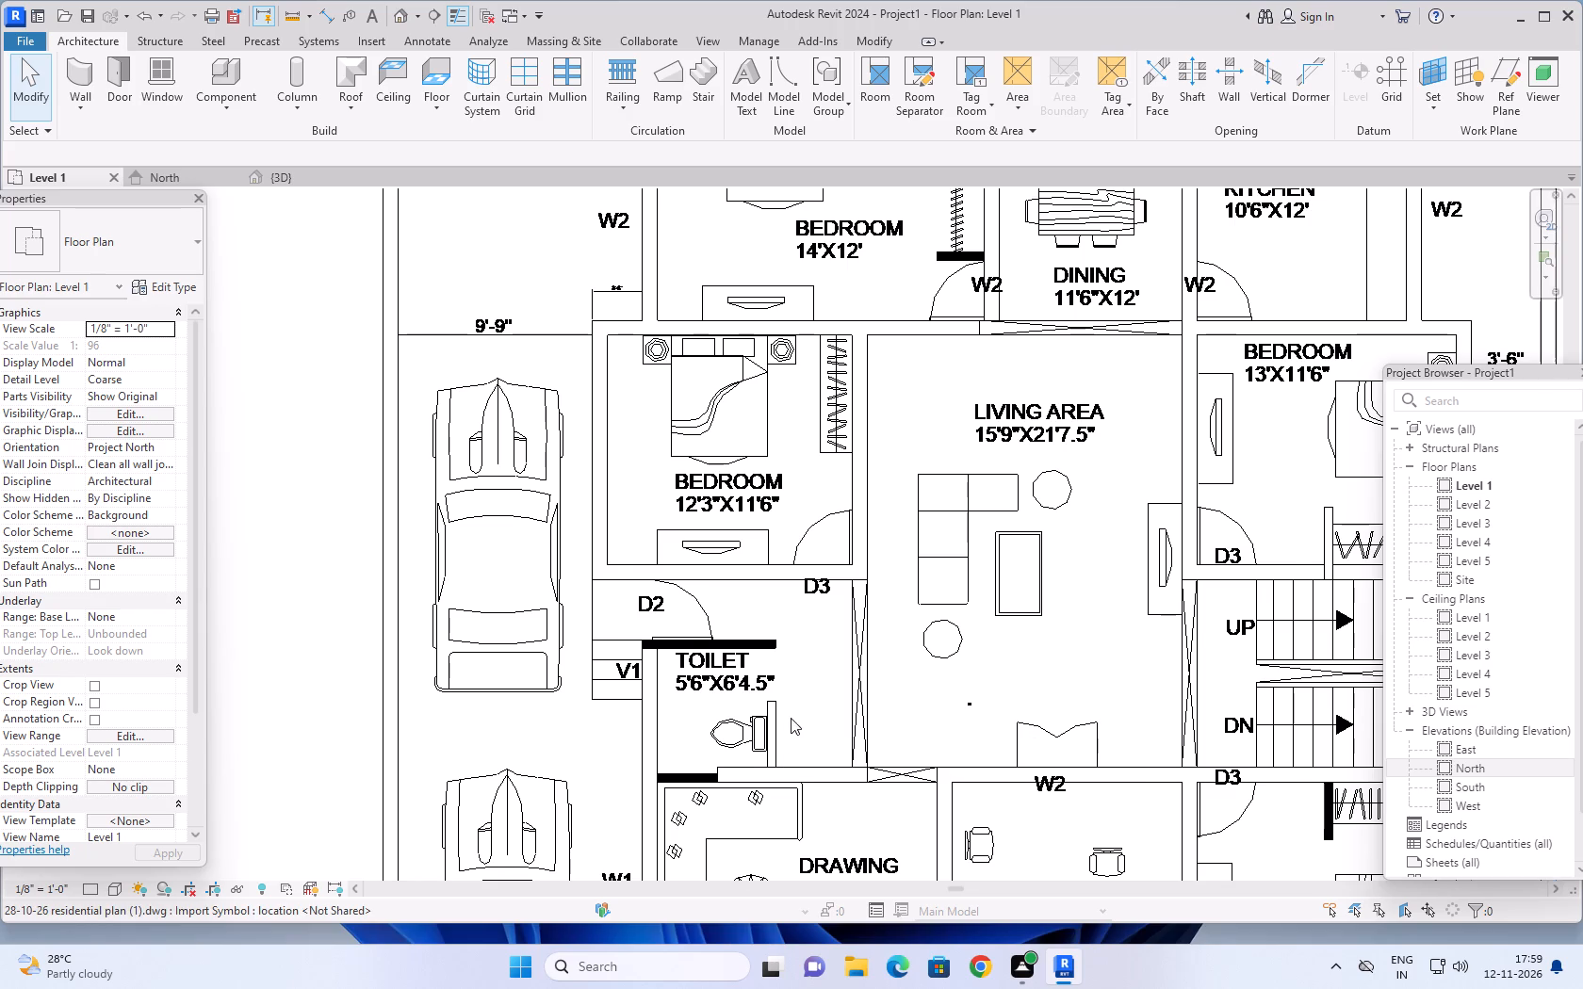
{"action": "scroll", "coordinate": [793, 719], "scroll_direction": "down", "scroll_amount": 2}
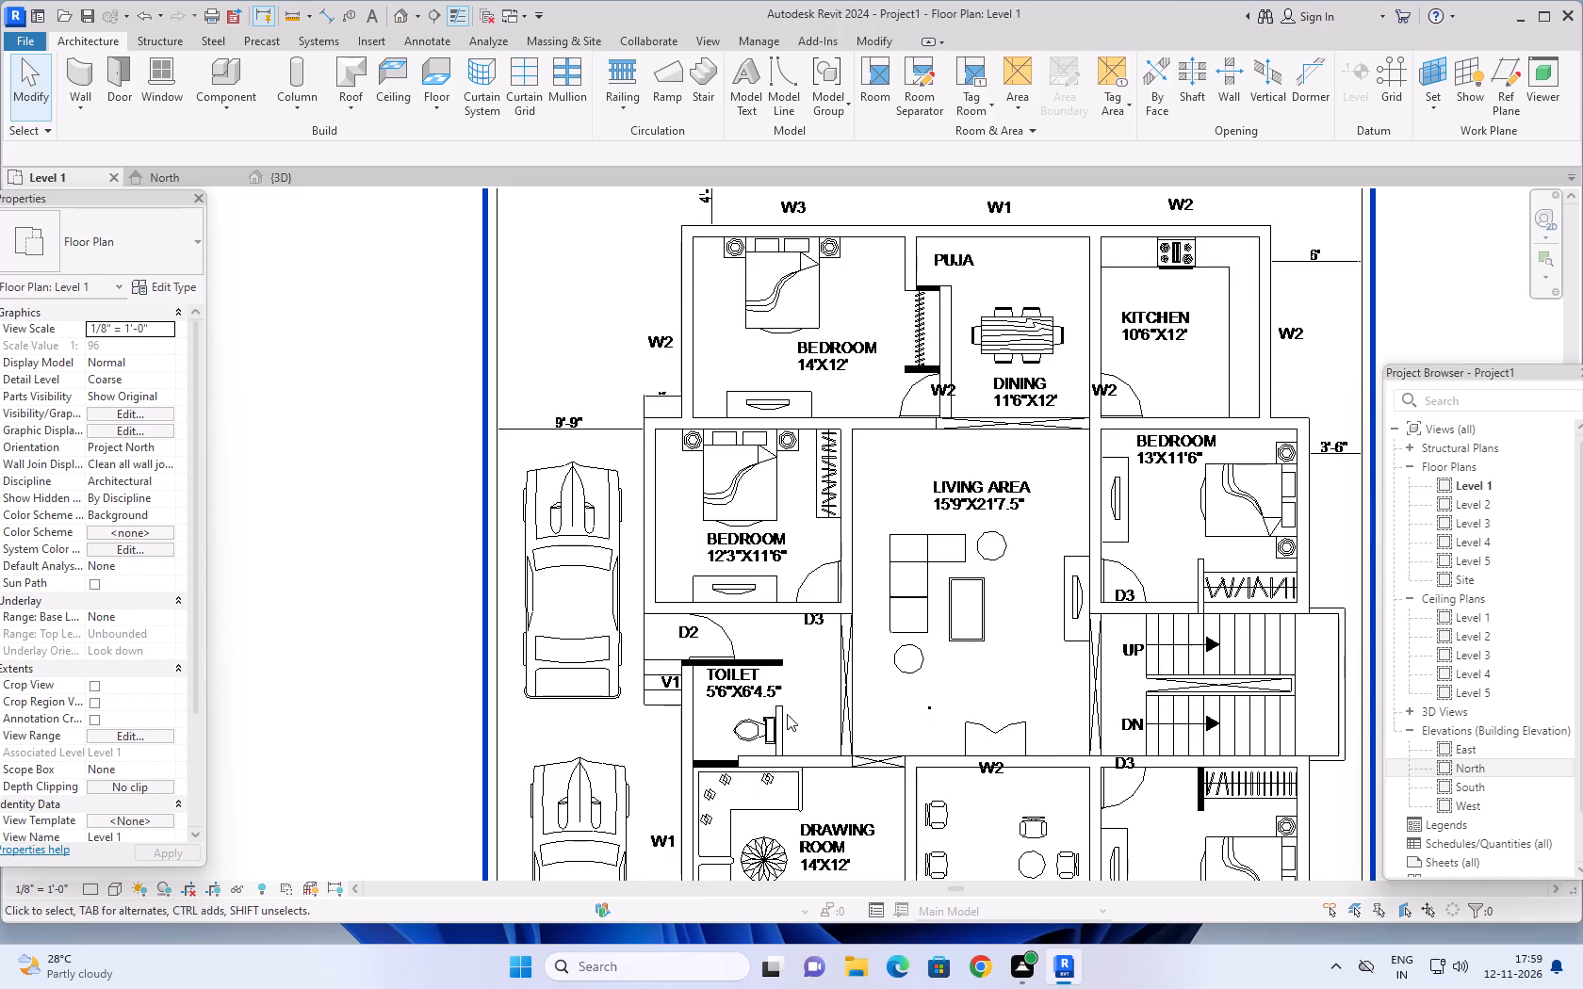
{"action": "scroll", "coordinate": [787, 714], "scroll_direction": "down", "scroll_amount": 2}
{"action": "middle_click_drag", "start_coordinate": [800, 693], "coordinate": [786, 618]}
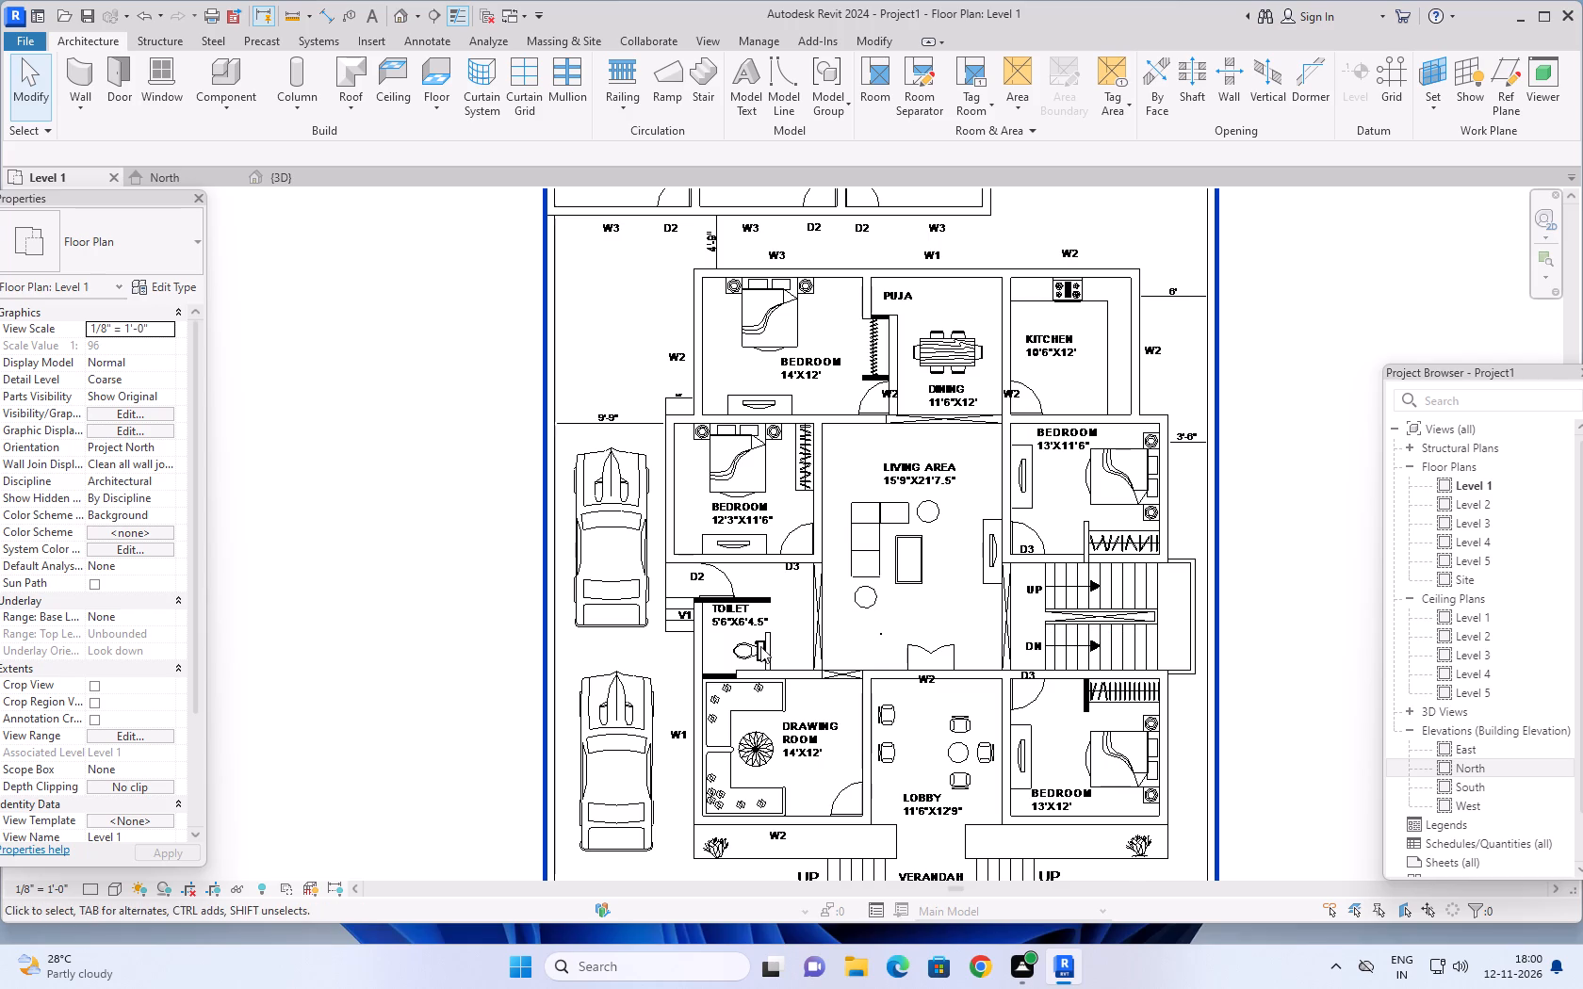
Inspect the toilet's wall lines up close, including the short partition beside the WC and the drawing room boundary.
{"action": "scroll", "coordinate": [719, 649], "scroll_direction": "up", "scroll_amount": 4}
{"action": "middle_click_drag", "start_coordinate": [744, 626], "coordinate": [783, 476]}
{"action": "scroll", "coordinate": [796, 506], "scroll_direction": "up", "scroll_amount": 5}
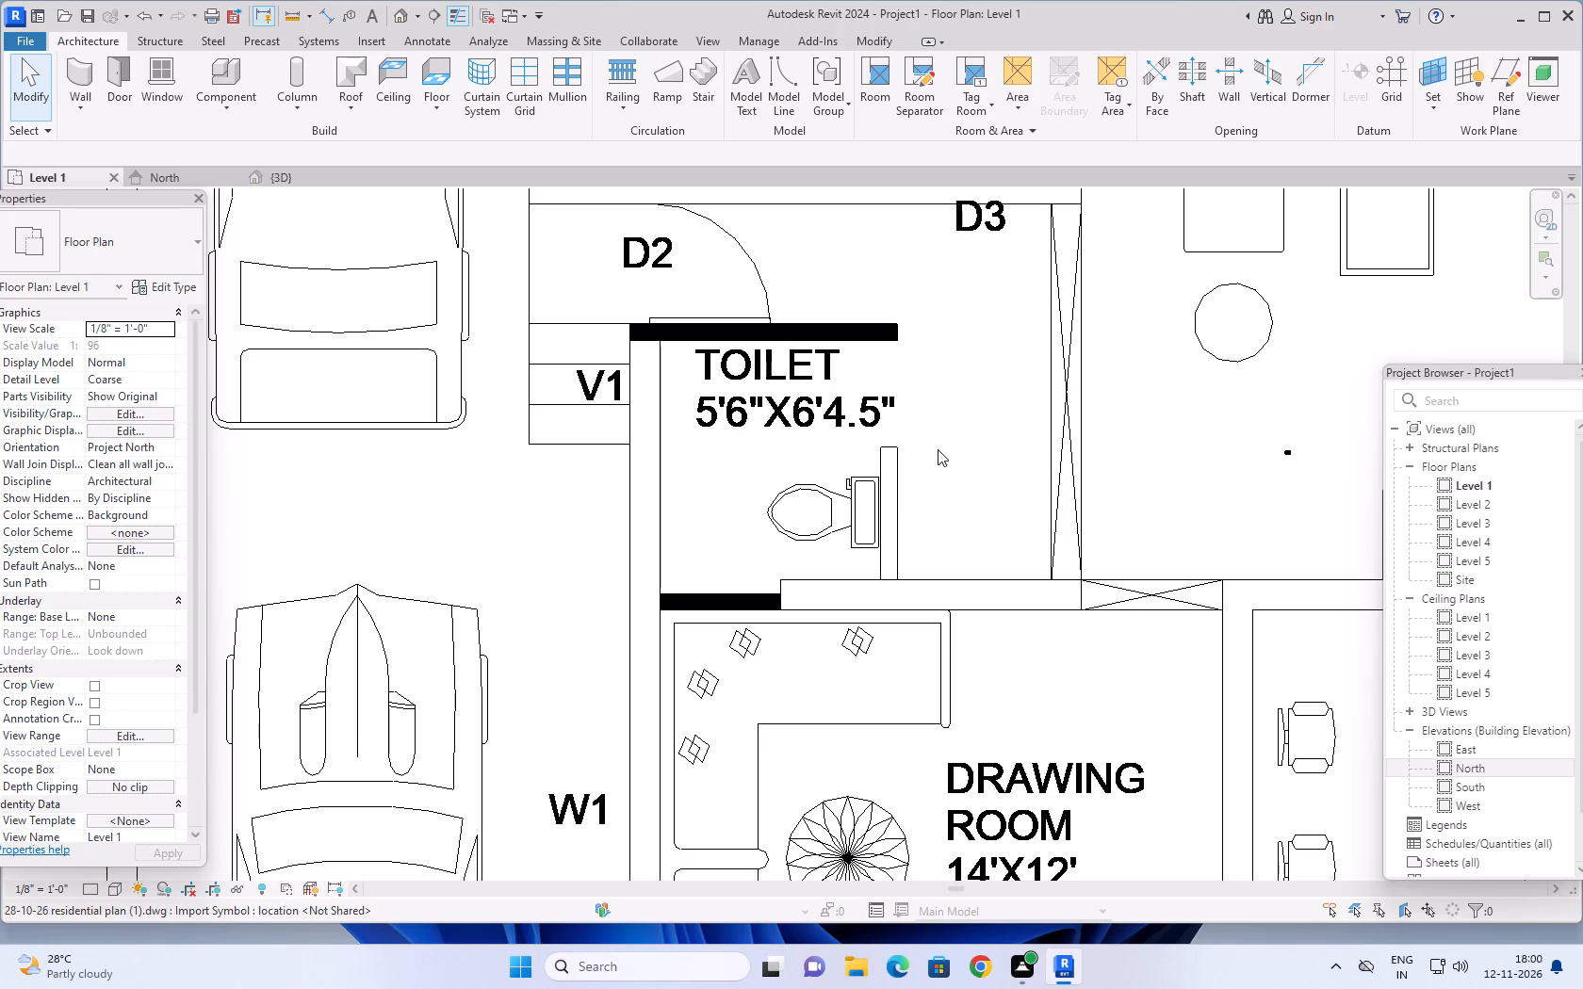
{"action": "scroll", "coordinate": [937, 430], "scroll_direction": "down", "scroll_amount": 2}
{"action": "scroll", "coordinate": [946, 353], "scroll_direction": "down", "scroll_amount": 1}
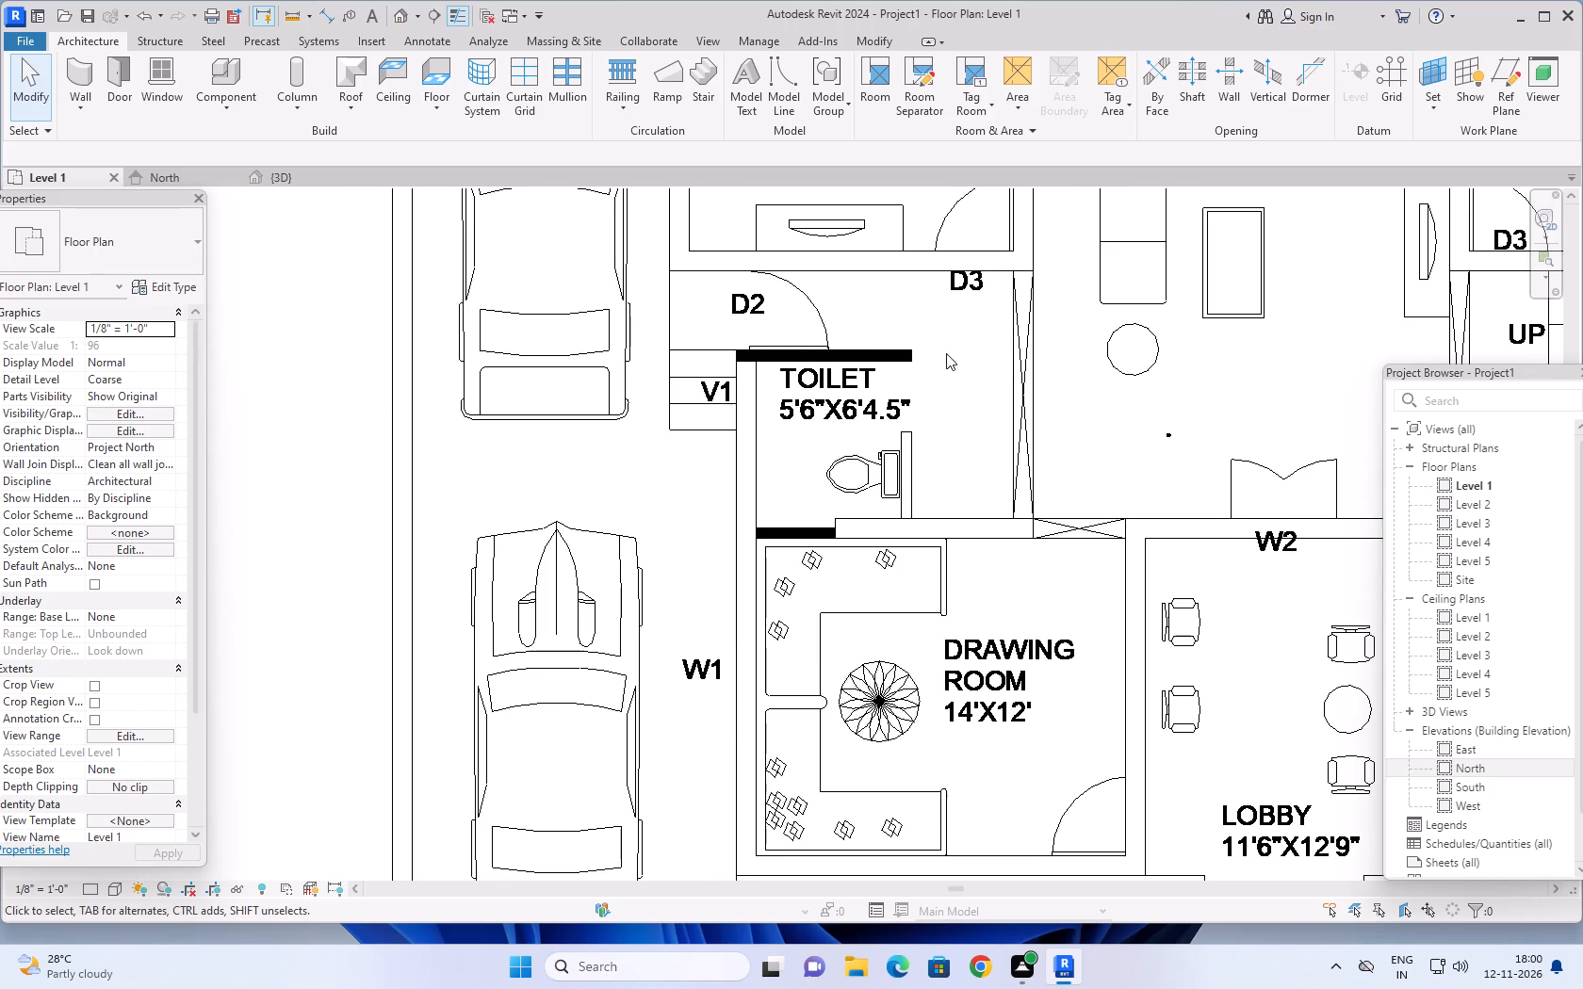
{"action": "scroll", "coordinate": [946, 353], "scroll_direction": "down", "scroll_amount": 2}
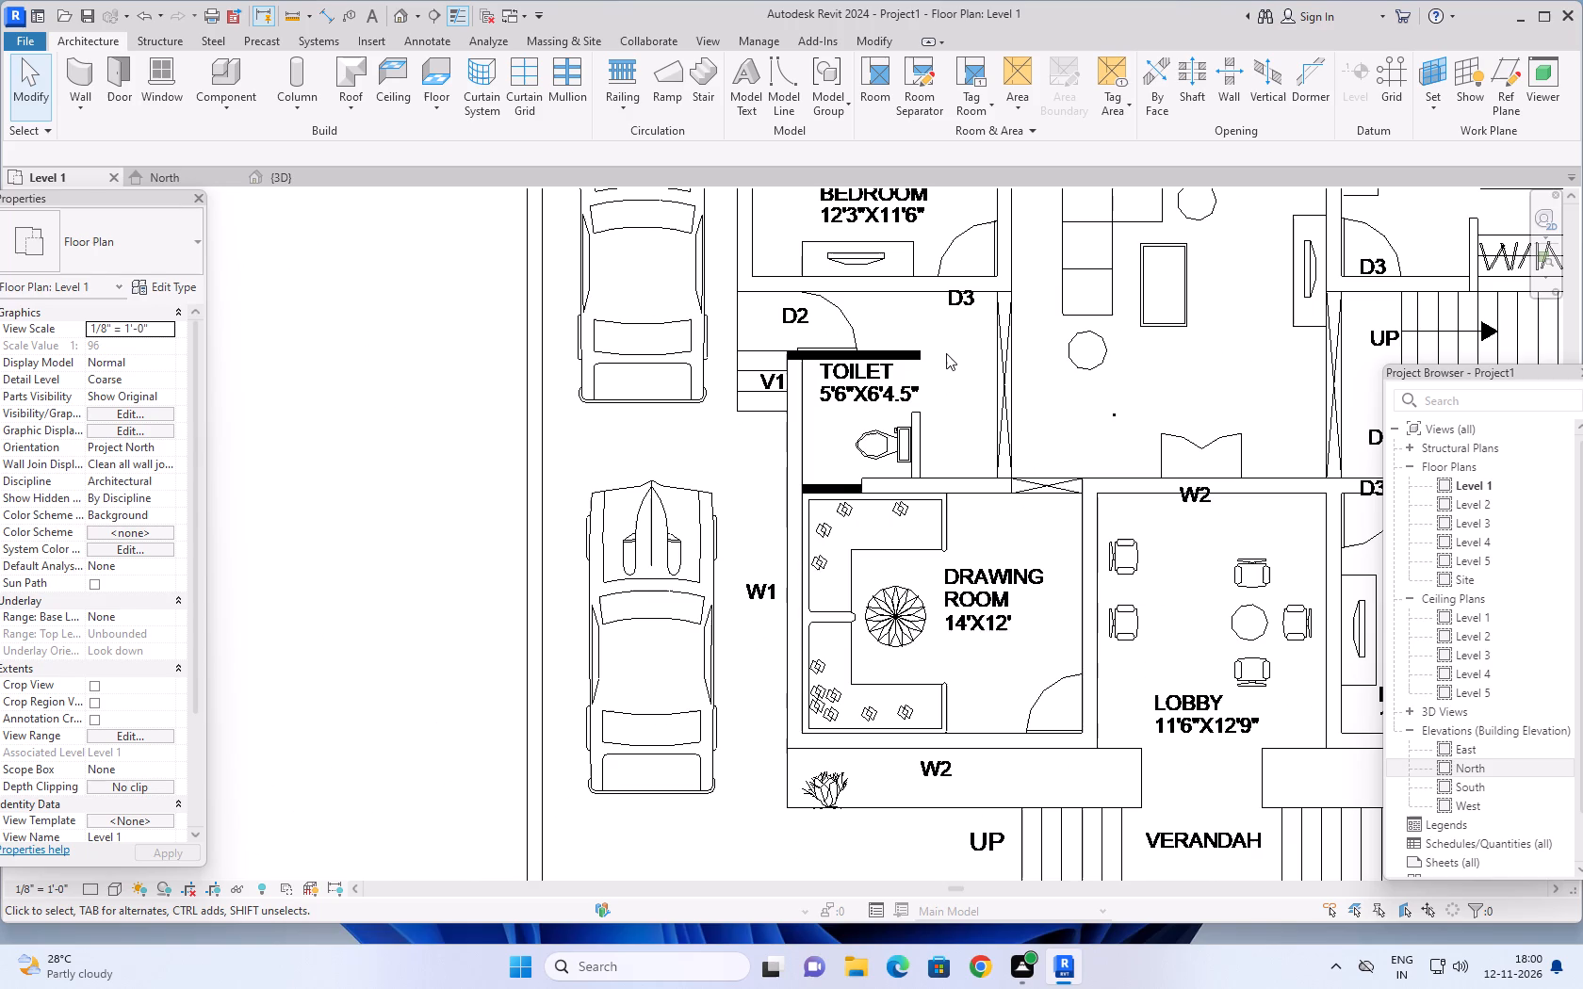
{"action": "scroll", "coordinate": [946, 353], "scroll_direction": "down", "scroll_amount": 1}
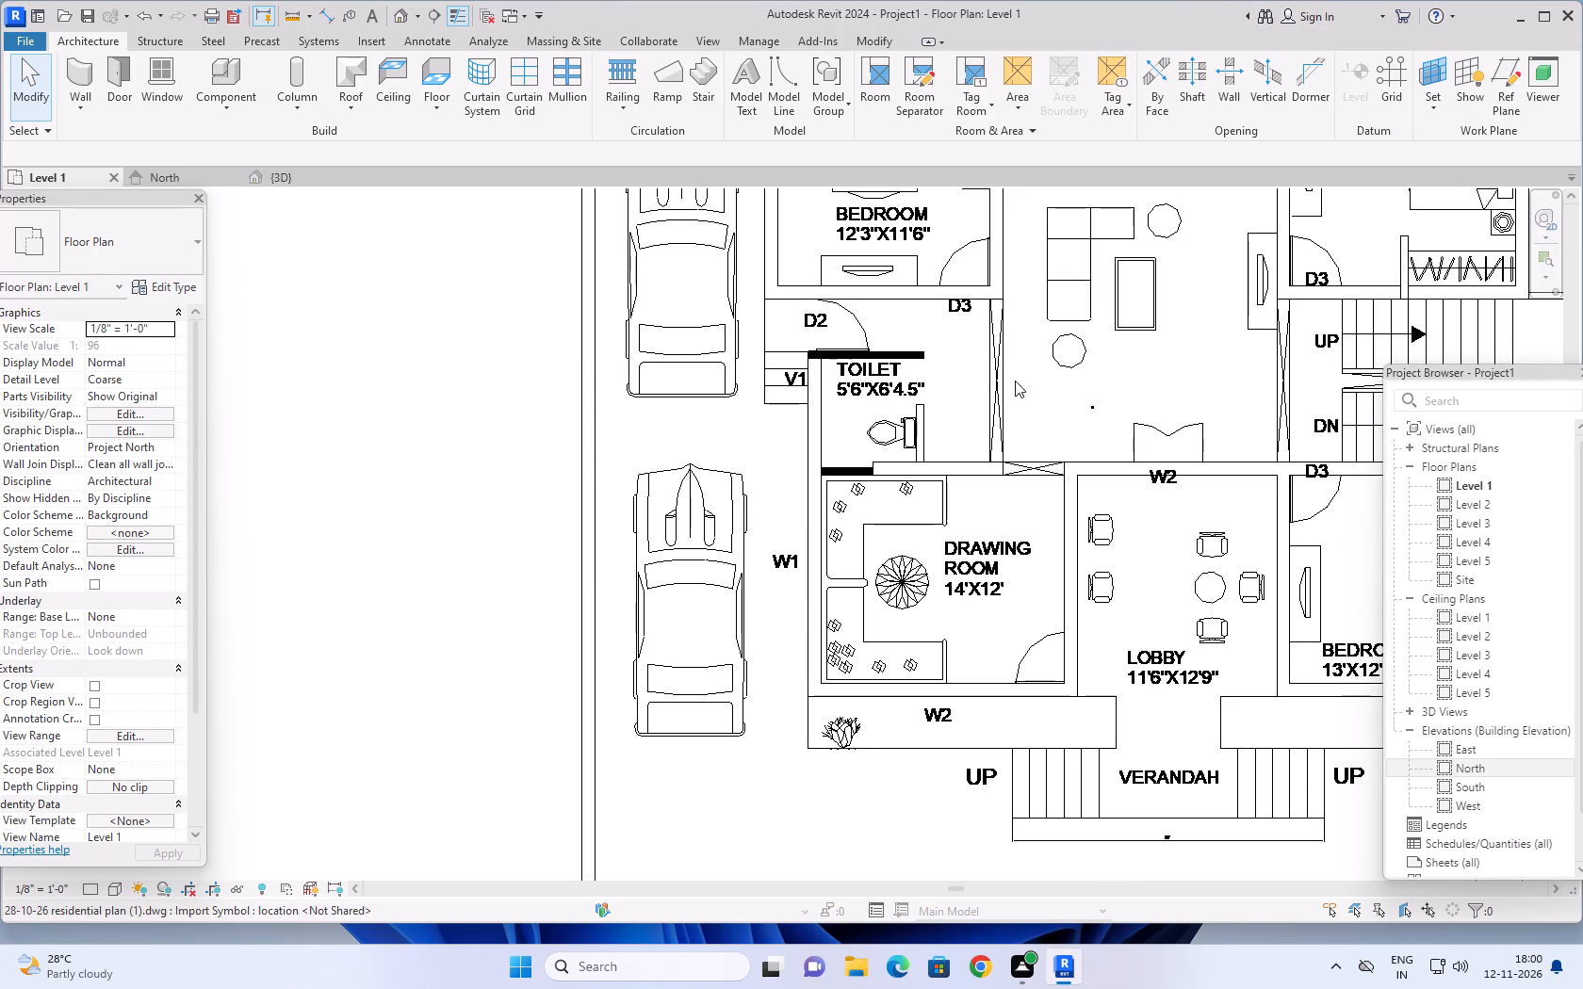
{"action": "scroll", "coordinate": [990, 418], "scroll_direction": "up", "scroll_amount": 4}
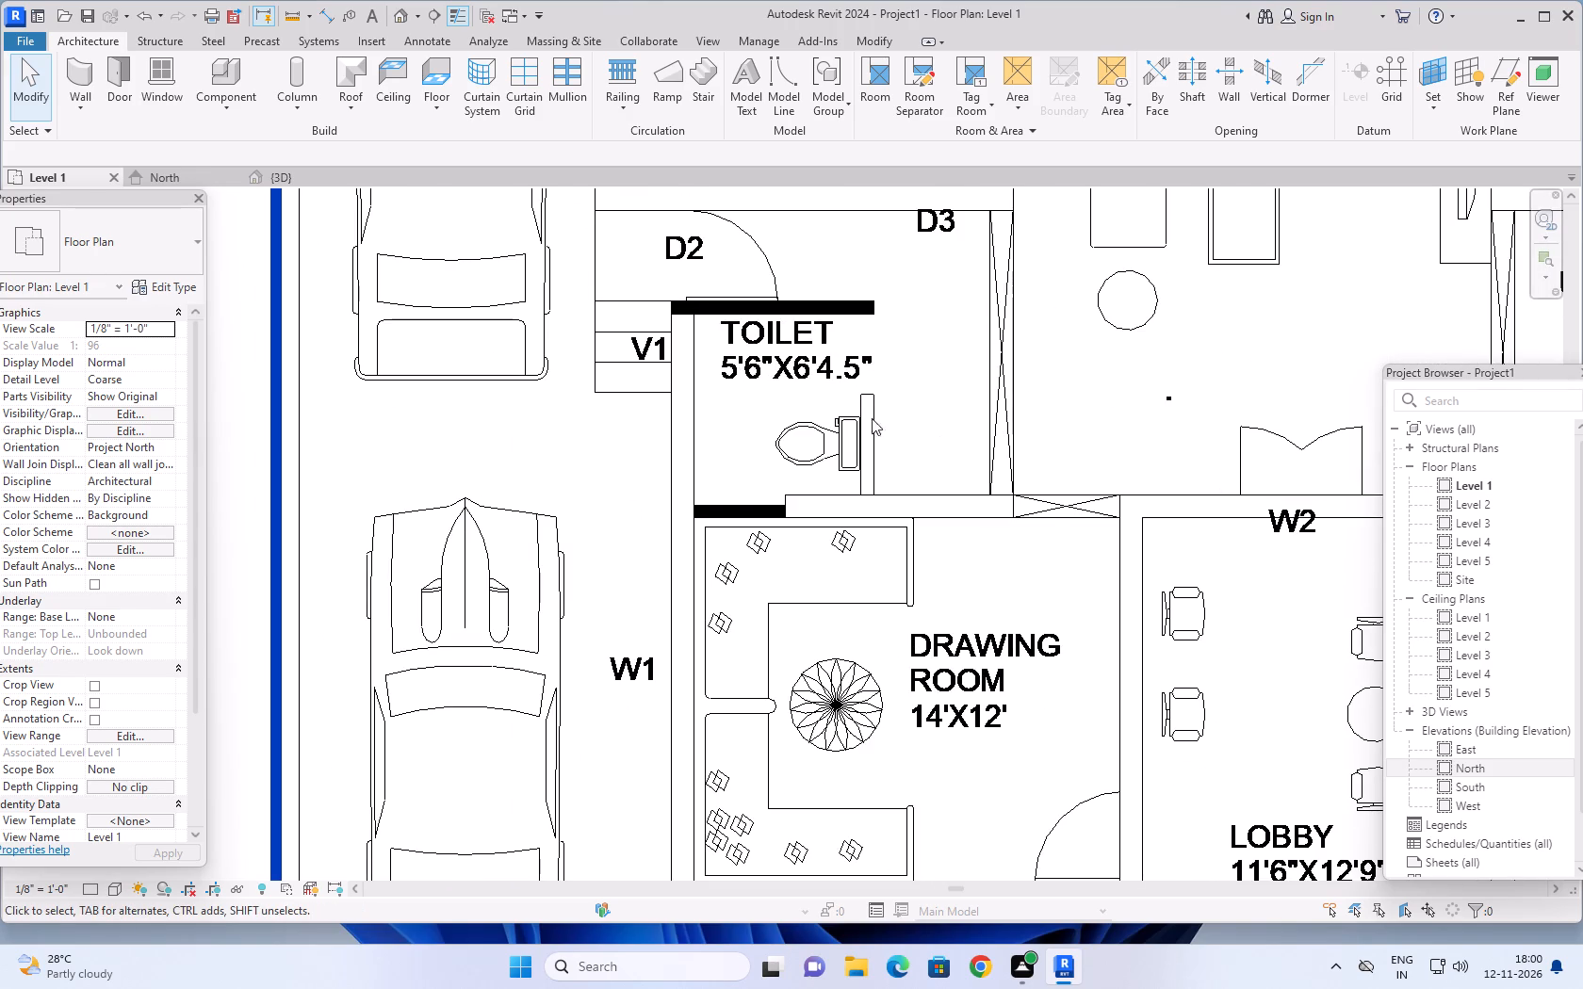
{"action": "scroll", "coordinate": [857, 394], "scroll_direction": "down", "scroll_amount": 3}
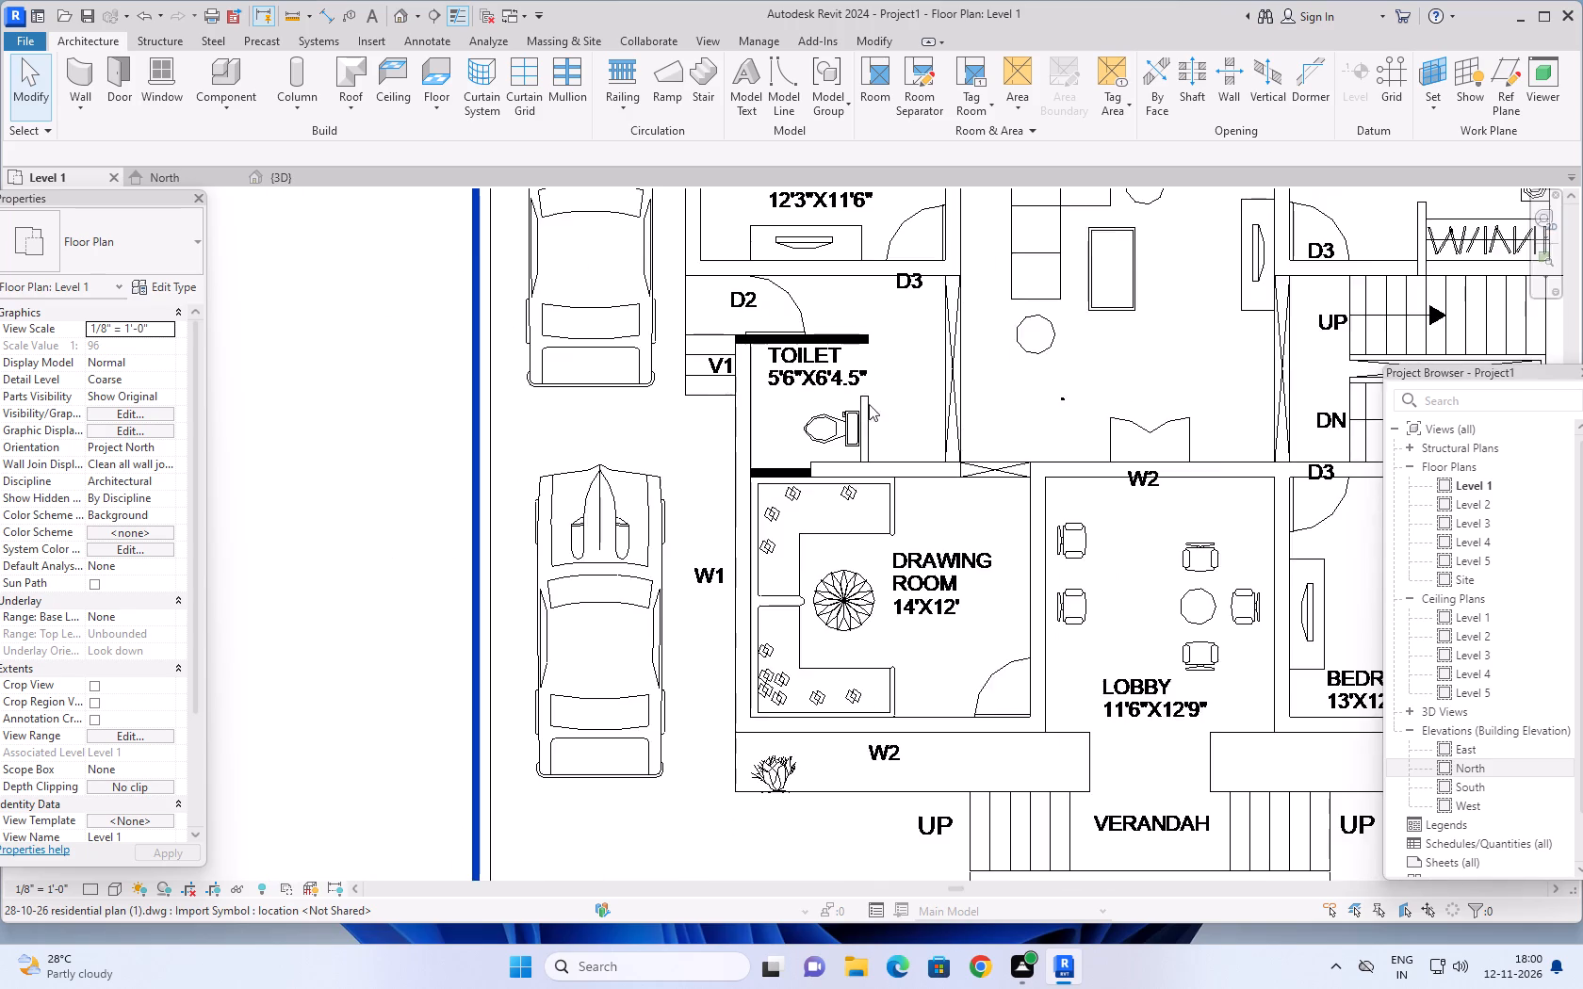
{"action": "scroll", "coordinate": [869, 404], "scroll_direction": "down", "scroll_amount": 1}
{"action": "middle_click_drag", "start_coordinate": [890, 395], "coordinate": [888, 458]}
{"action": "scroll", "coordinate": [852, 481], "scroll_direction": "up", "scroll_amount": 5}
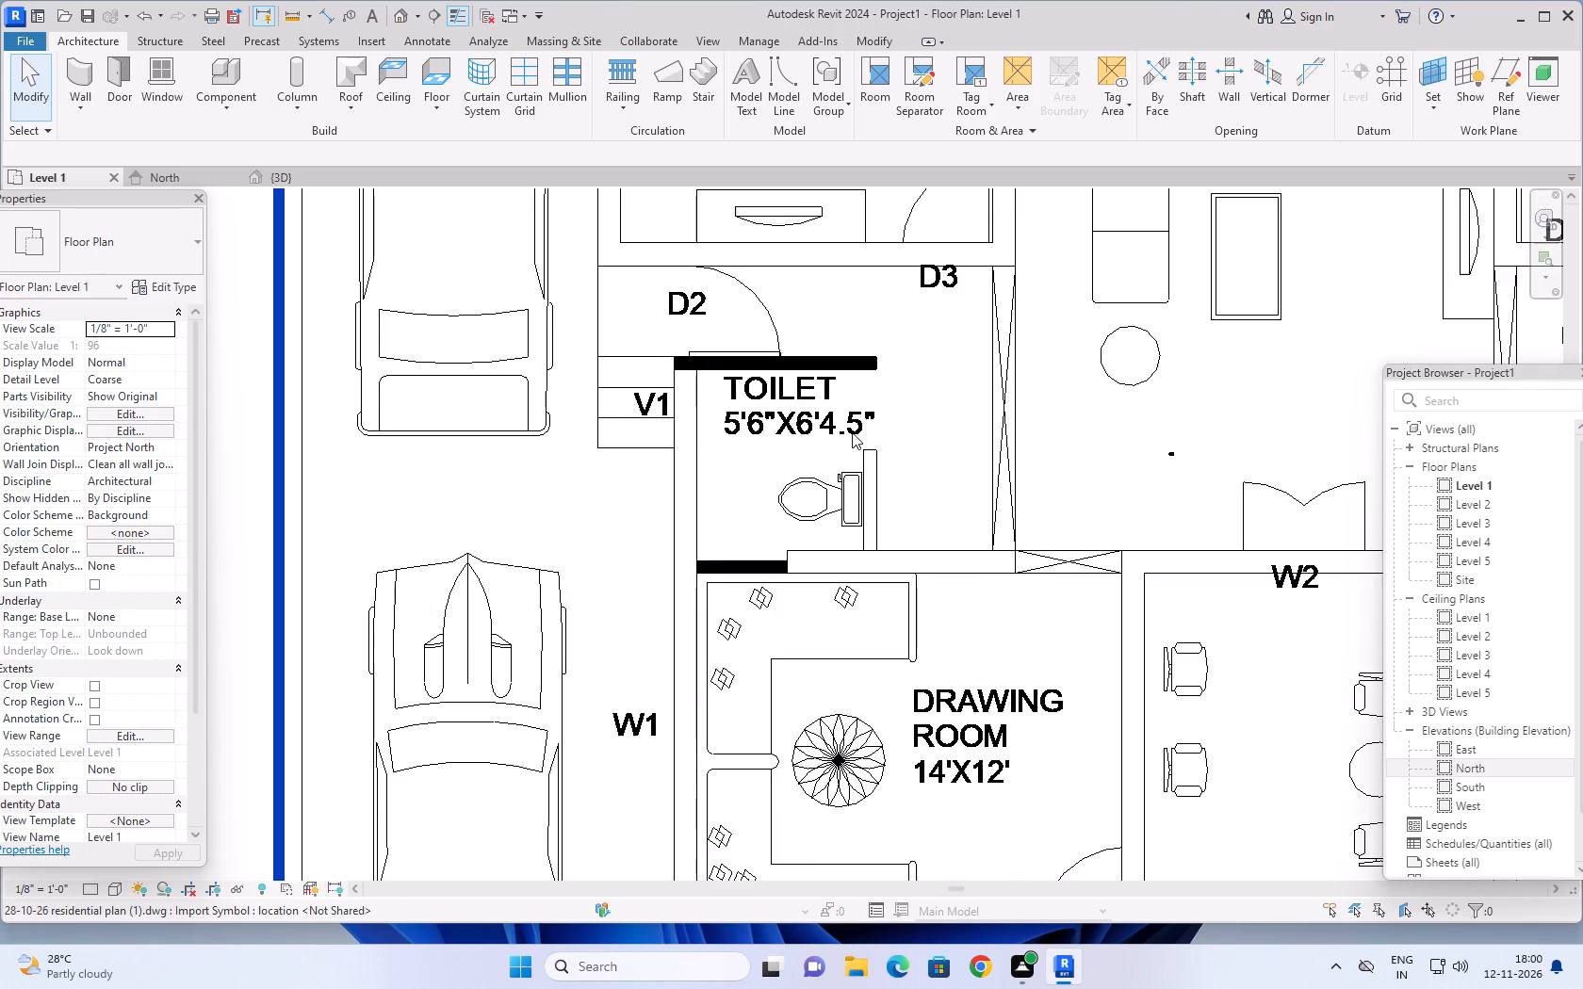
{"action": "scroll", "coordinate": [871, 507], "scroll_direction": "down", "scroll_amount": 4}
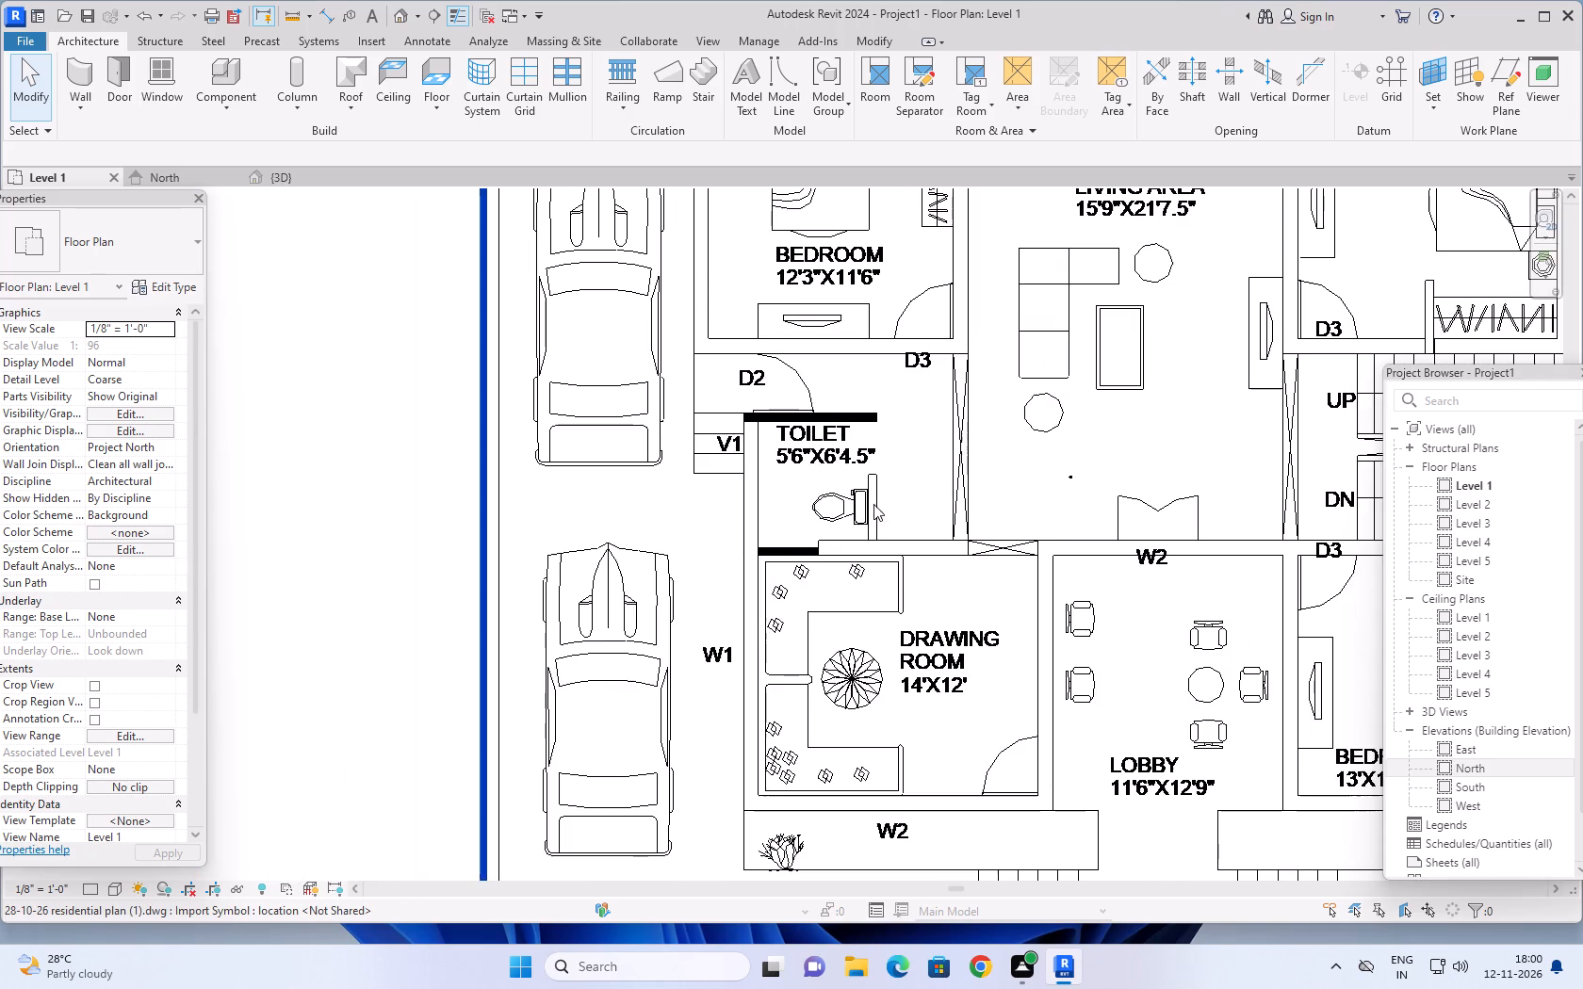
{"action": "middle_click_drag", "start_coordinate": [909, 472], "coordinate": [878, 535]}
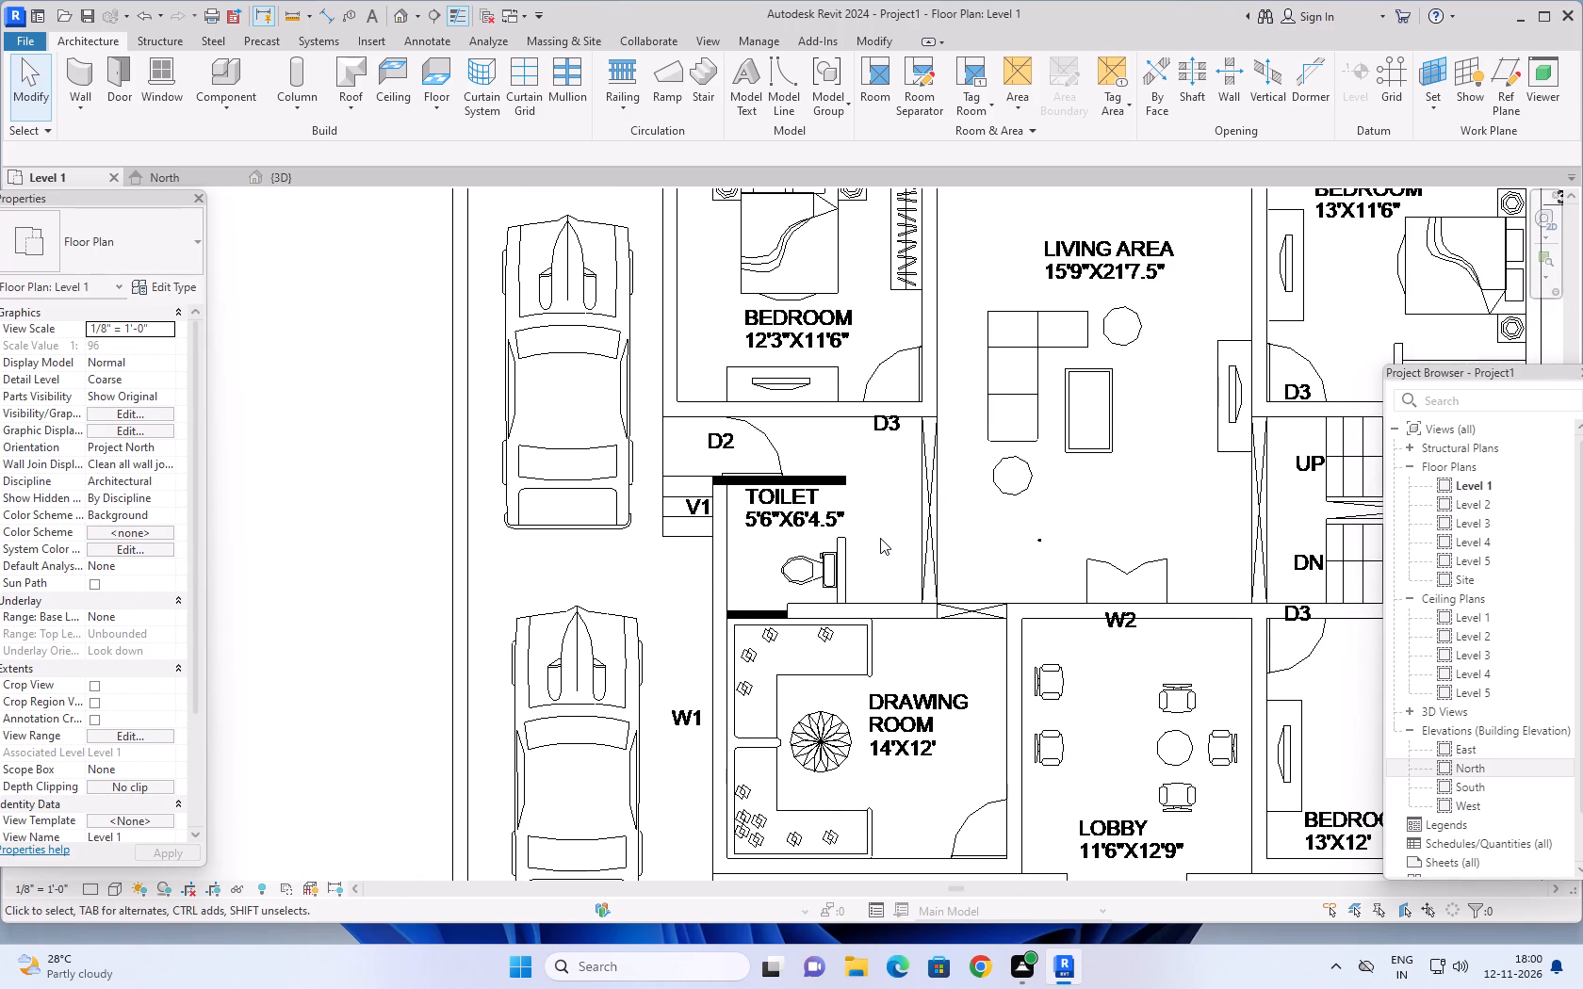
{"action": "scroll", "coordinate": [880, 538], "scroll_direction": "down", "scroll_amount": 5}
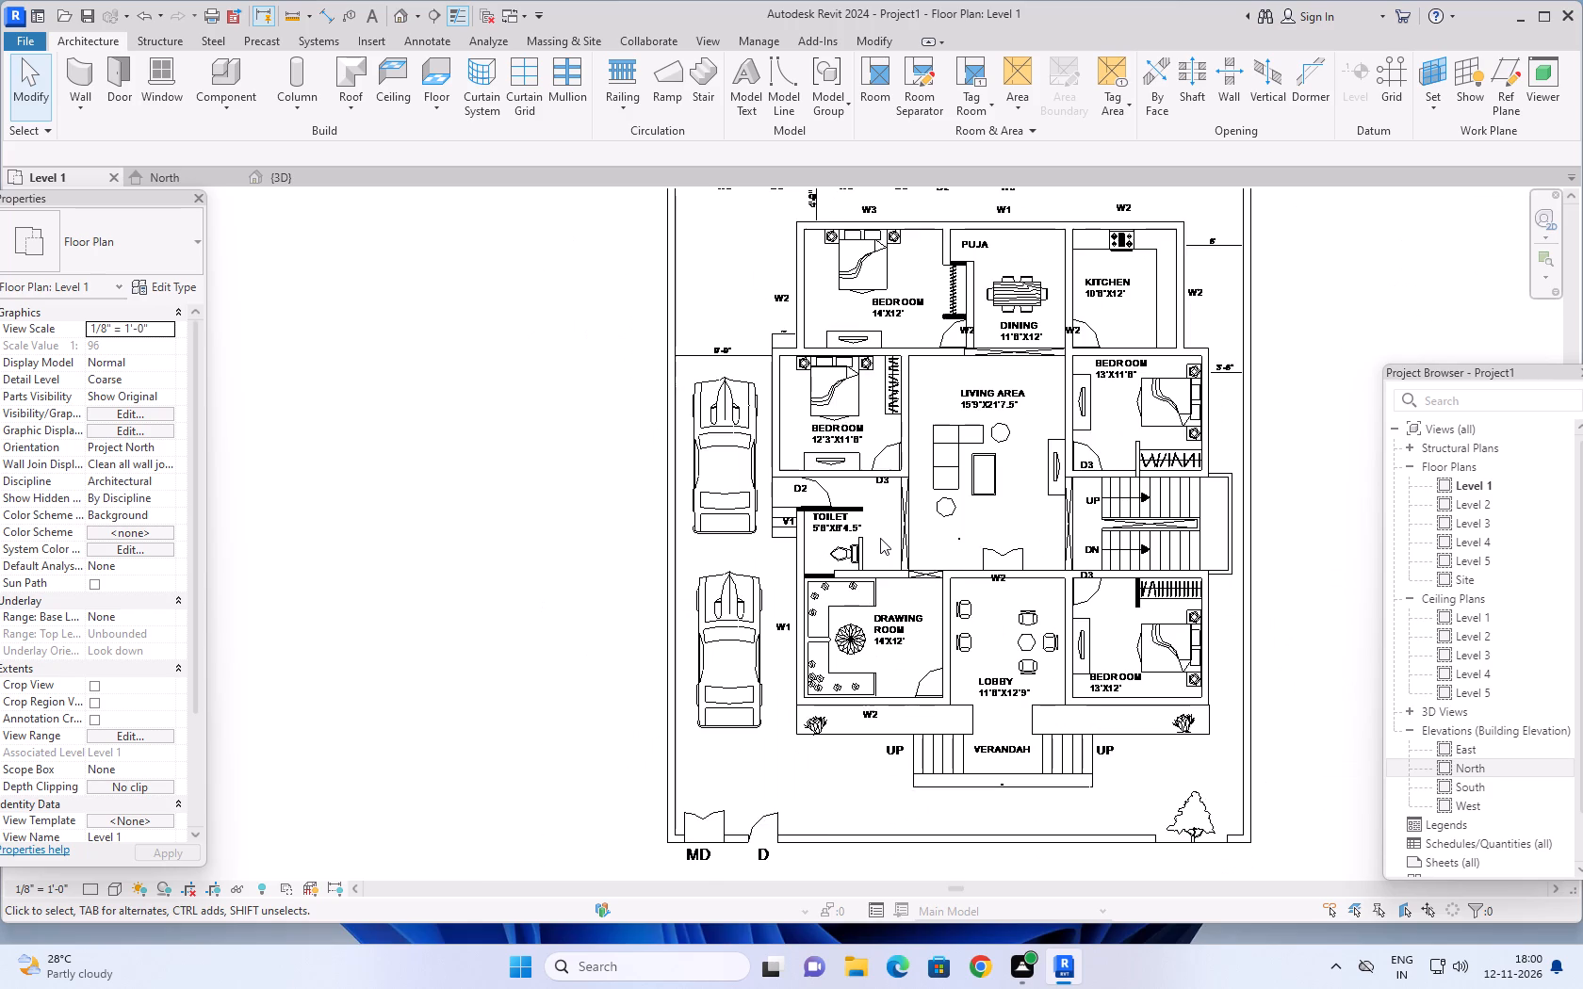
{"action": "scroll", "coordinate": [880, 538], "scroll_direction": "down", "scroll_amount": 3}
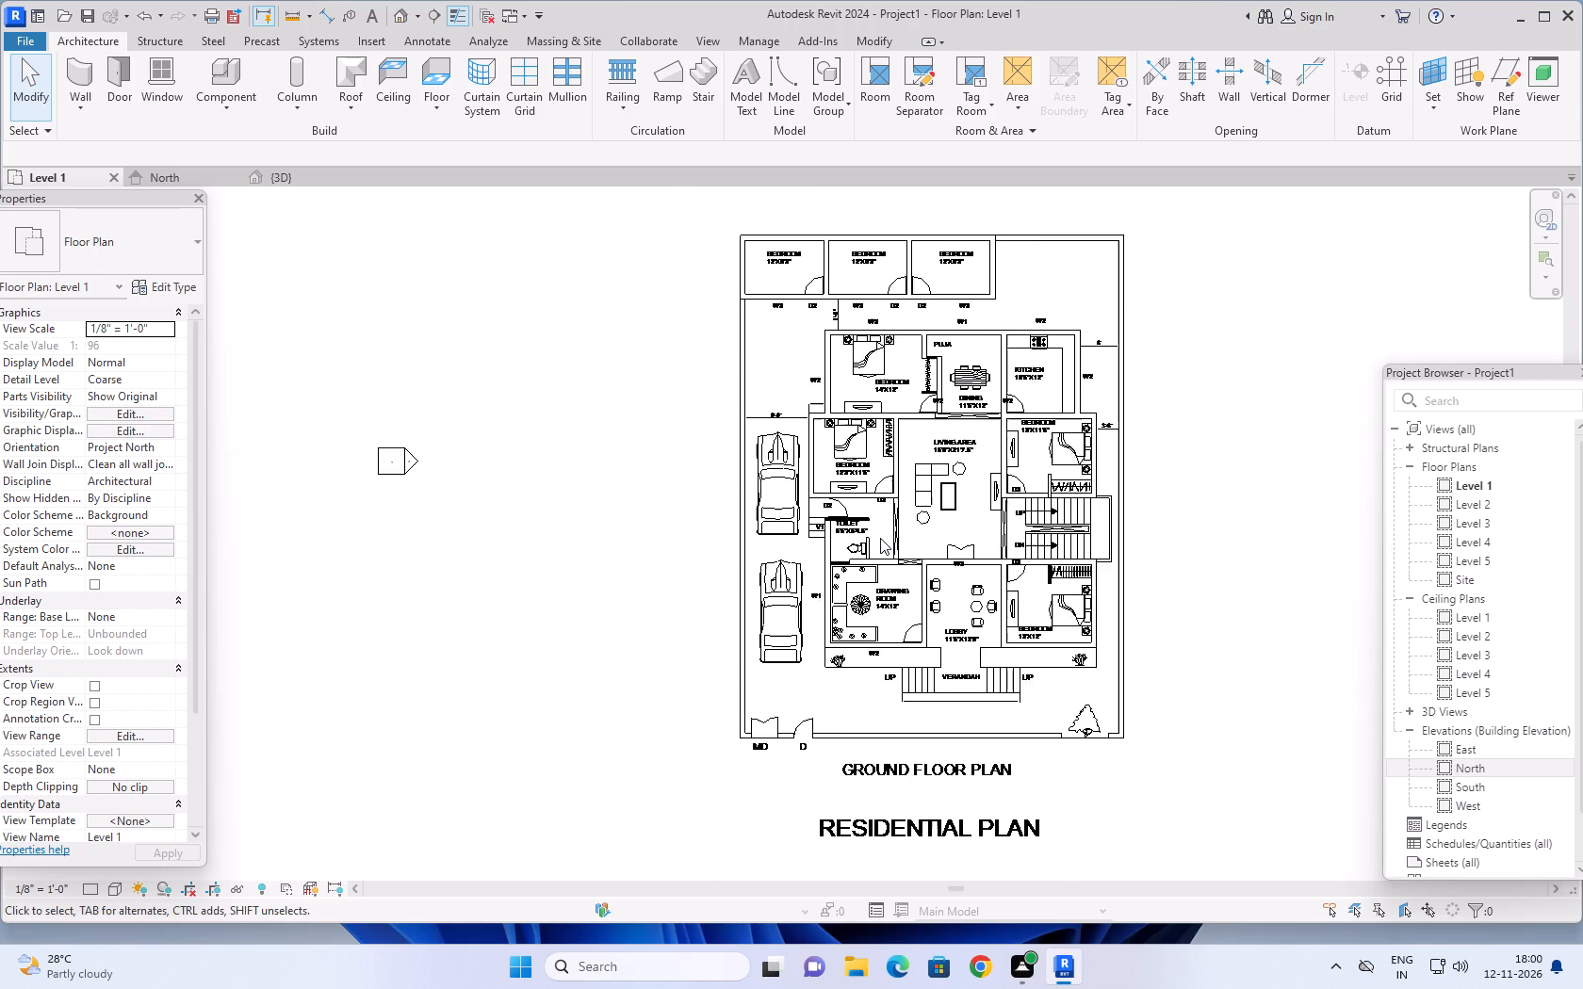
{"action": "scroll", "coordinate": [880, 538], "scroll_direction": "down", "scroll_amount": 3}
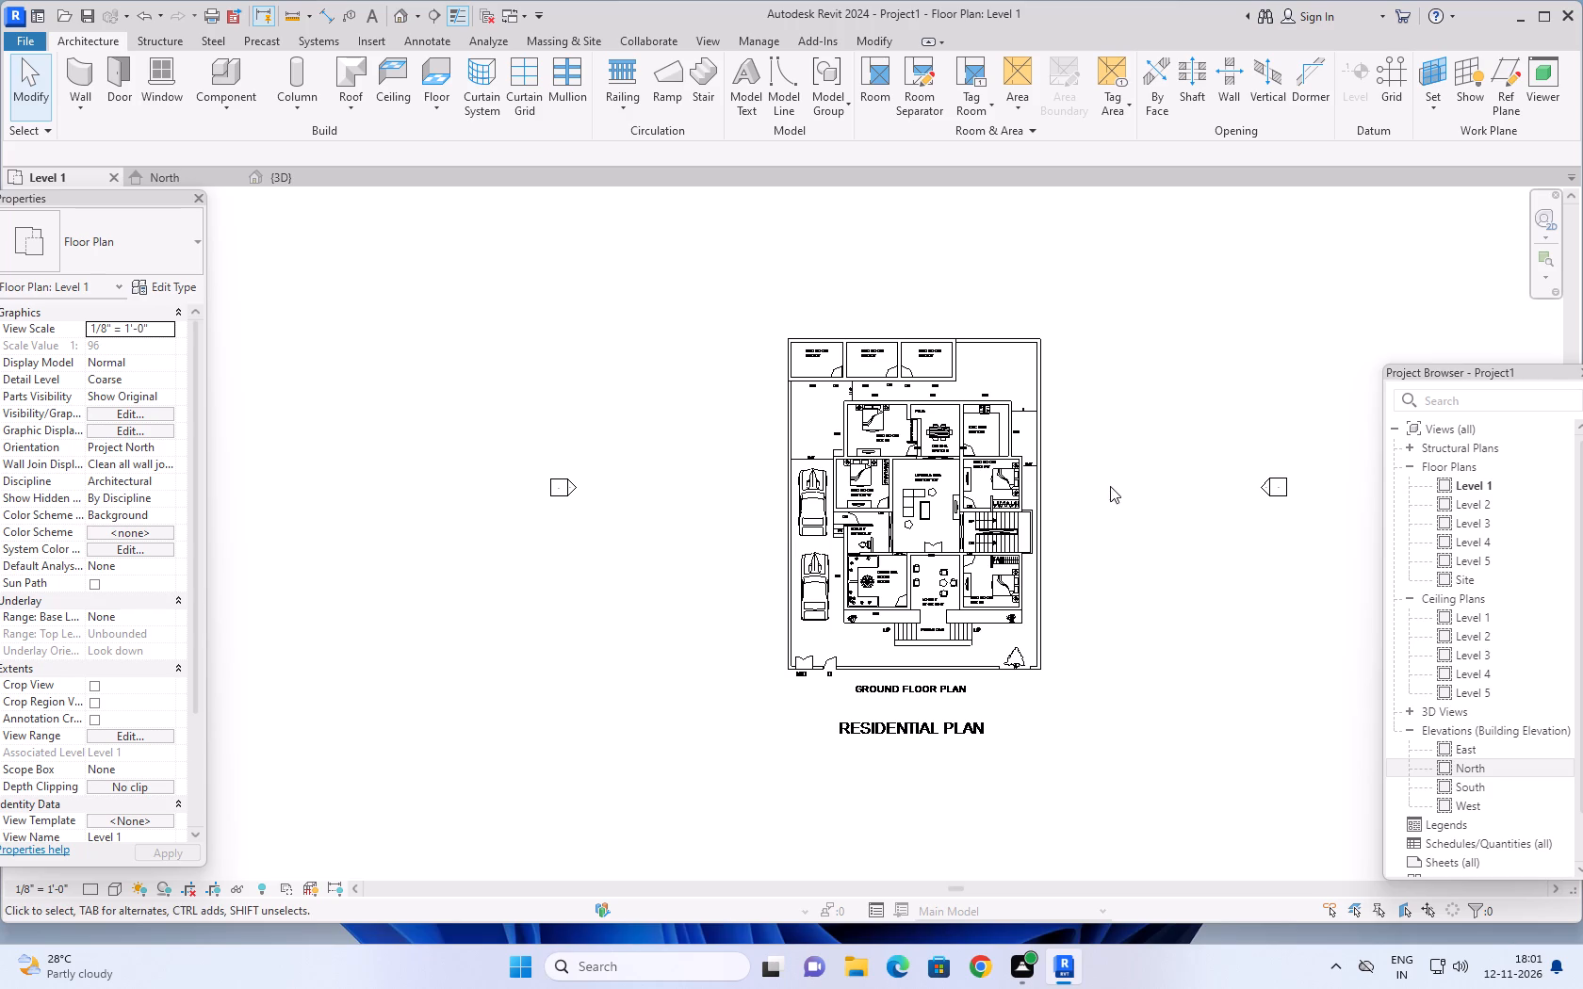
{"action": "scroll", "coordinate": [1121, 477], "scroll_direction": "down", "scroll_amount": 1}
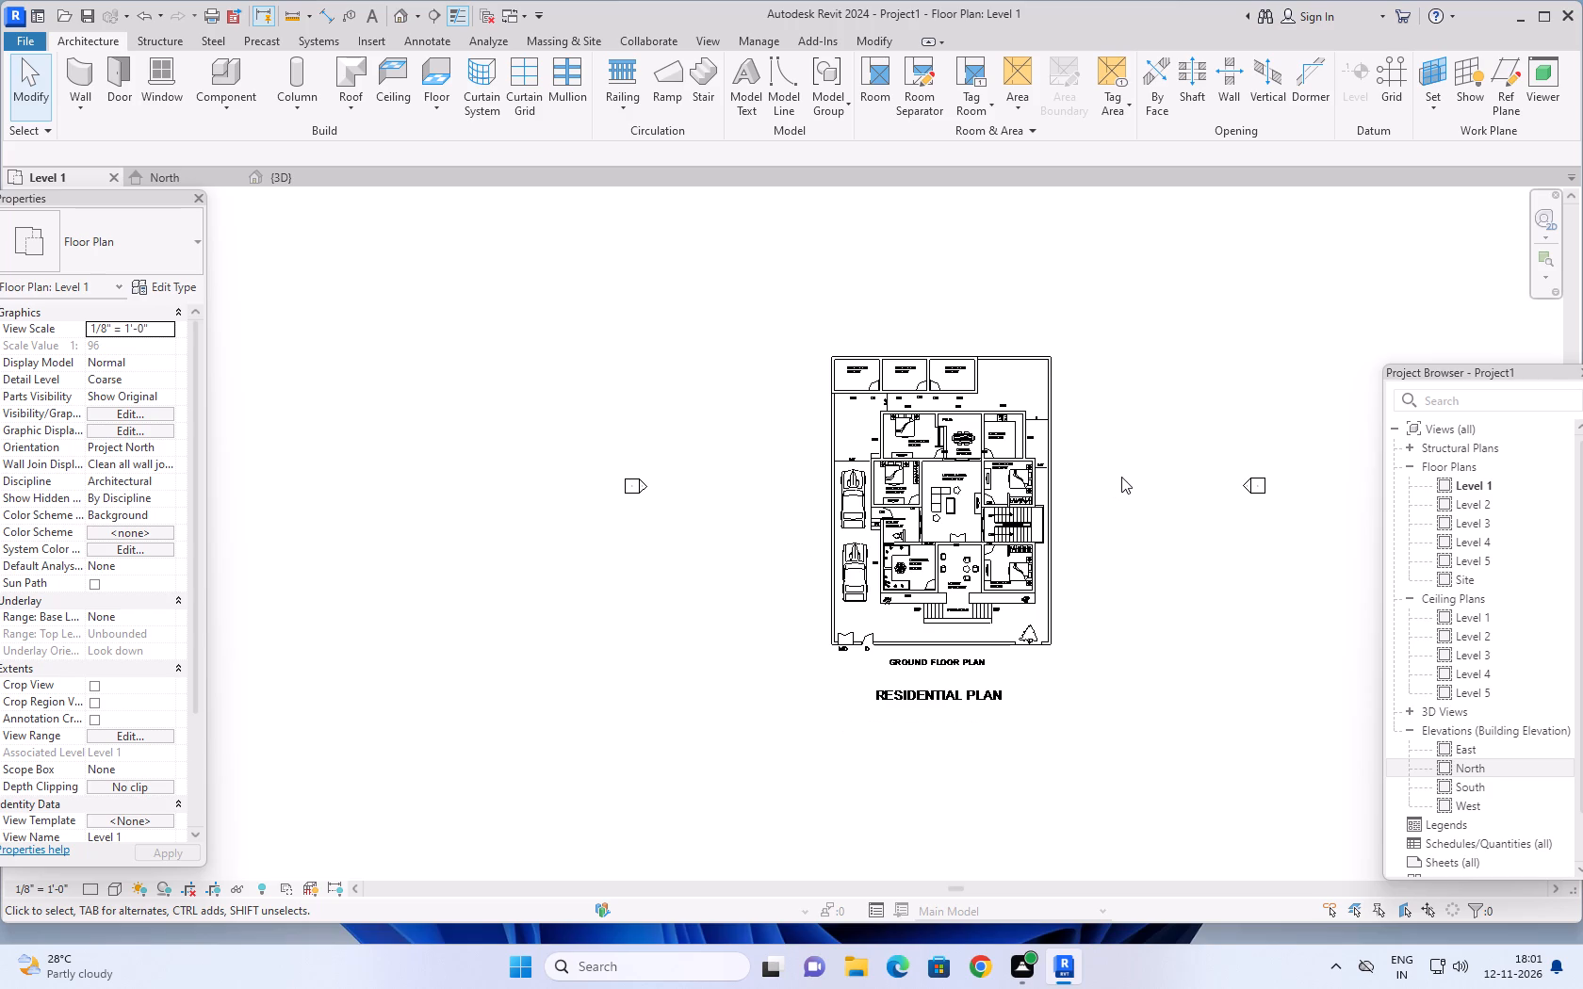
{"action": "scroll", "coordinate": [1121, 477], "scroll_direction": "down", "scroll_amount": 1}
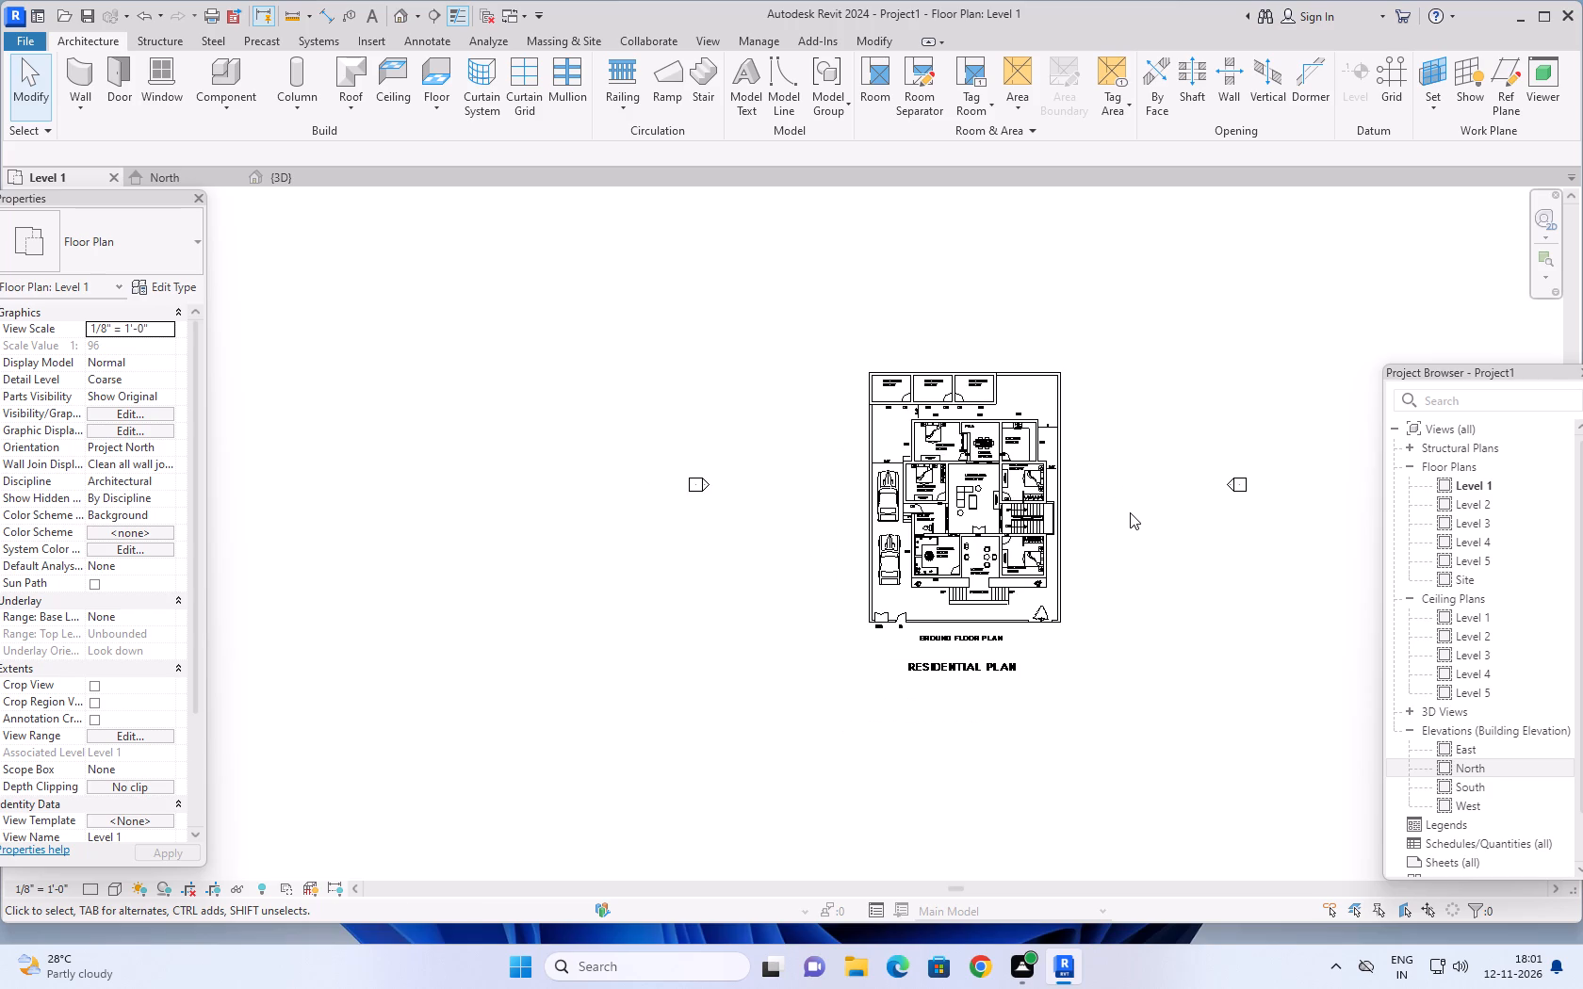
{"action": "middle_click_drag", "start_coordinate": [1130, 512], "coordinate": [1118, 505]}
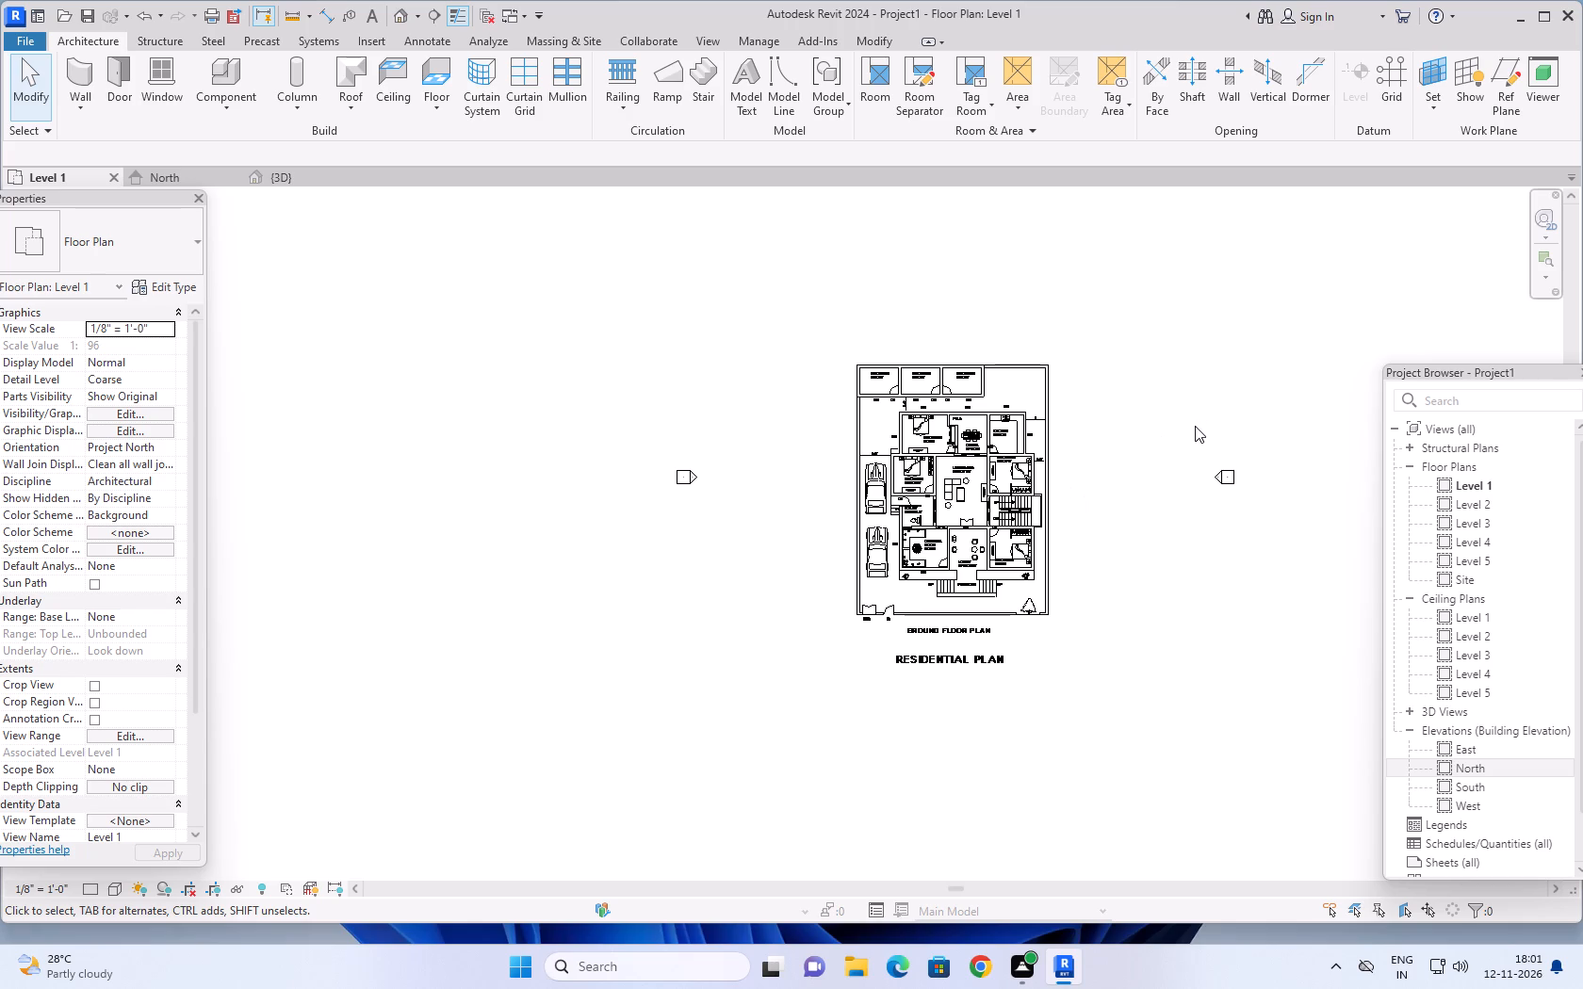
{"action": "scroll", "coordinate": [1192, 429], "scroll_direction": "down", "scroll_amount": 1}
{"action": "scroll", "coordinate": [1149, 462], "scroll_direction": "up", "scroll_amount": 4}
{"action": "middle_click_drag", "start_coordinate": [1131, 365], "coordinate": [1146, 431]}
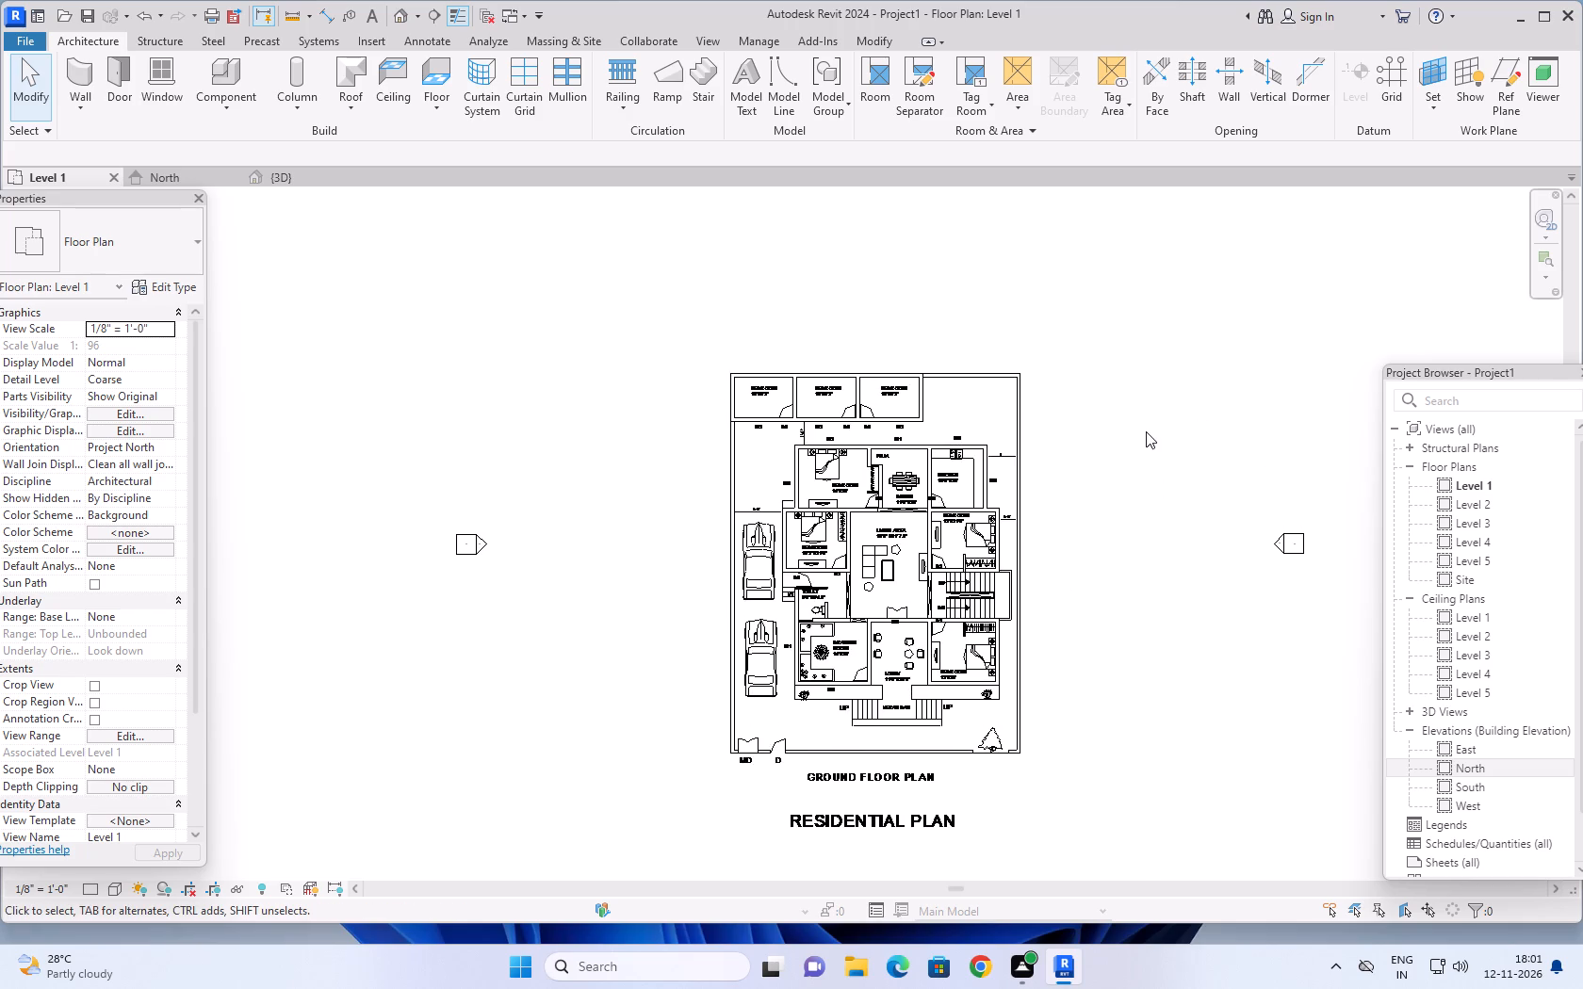
Examine the ground floor layout on the Level 1 plan, from the rear bedrooms to the verandah.
{"action": "scroll", "coordinate": [1146, 438], "scroll_direction": "down", "scroll_amount": 1}
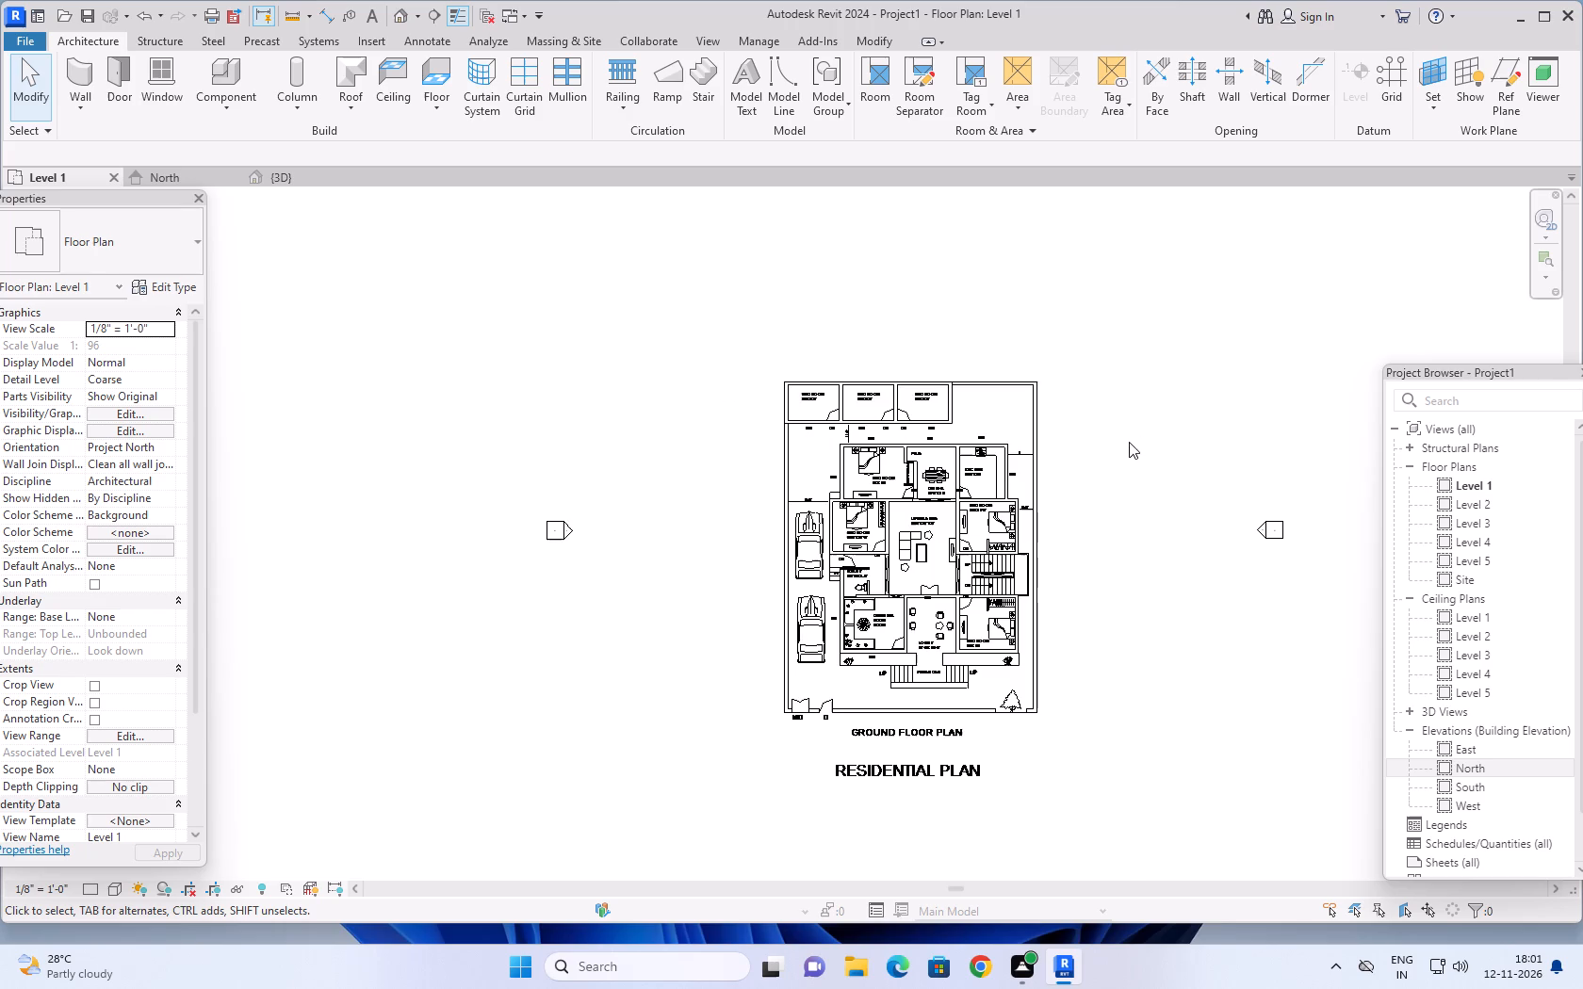
{"action": "middle_click_drag", "start_coordinate": [1105, 483], "coordinate": [1115, 448]}
{"action": "scroll", "coordinate": [907, 490], "scroll_direction": "up", "scroll_amount": 4}
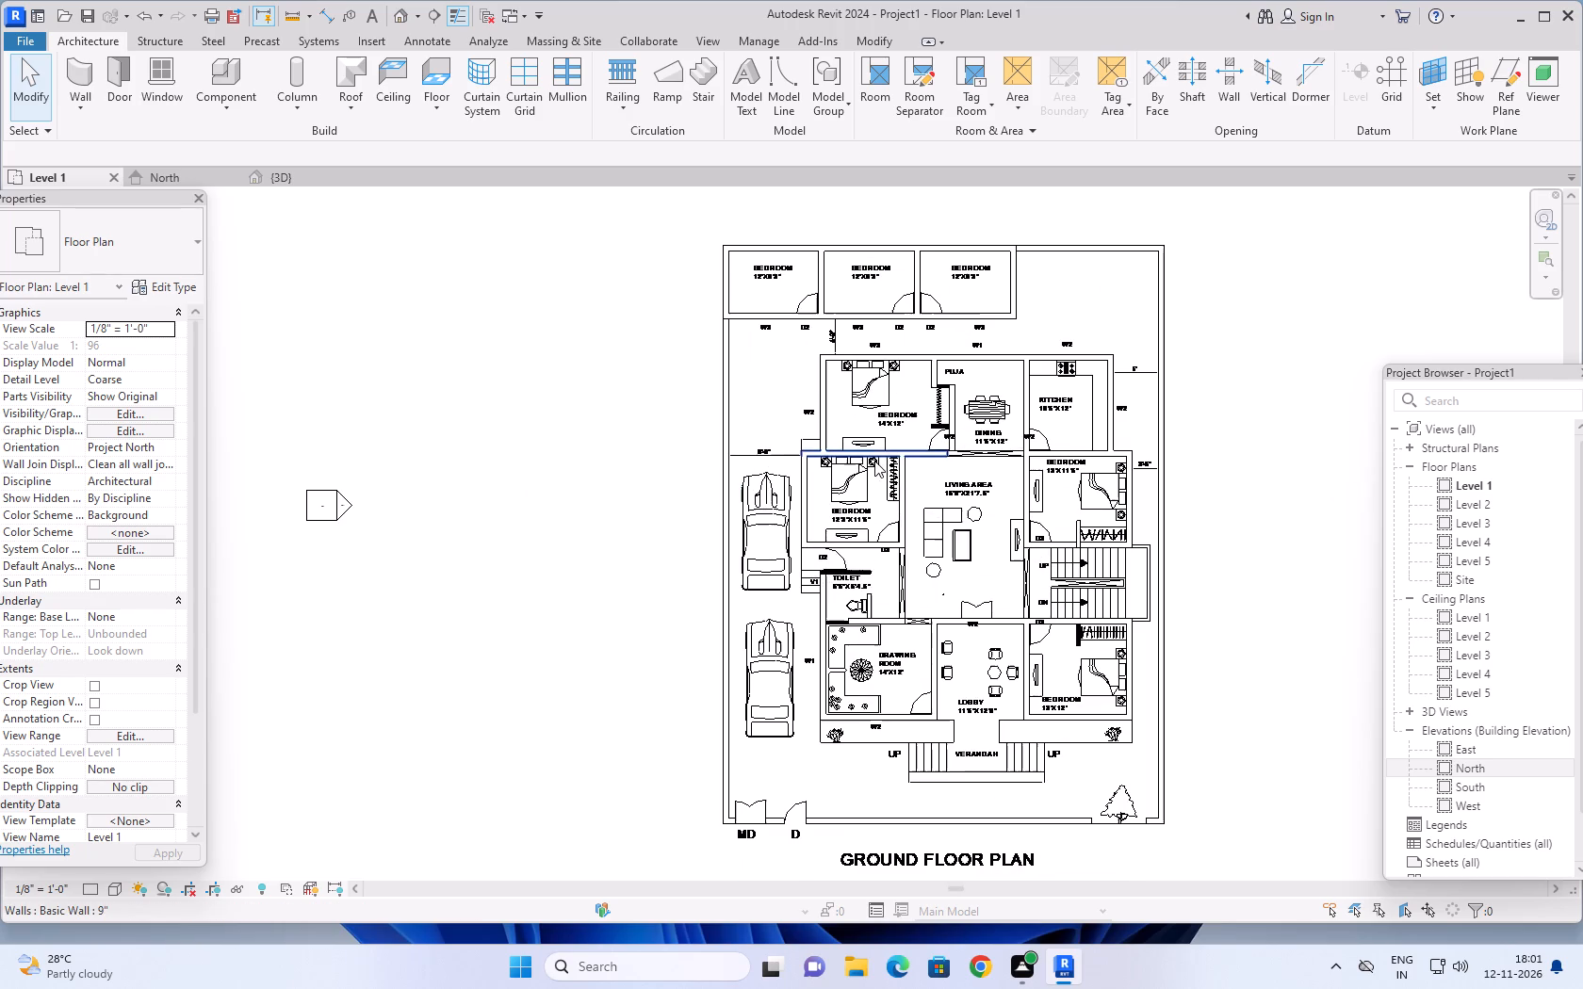
{"action": "scroll", "coordinate": [1152, 420], "scroll_direction": "down", "scroll_amount": 1}
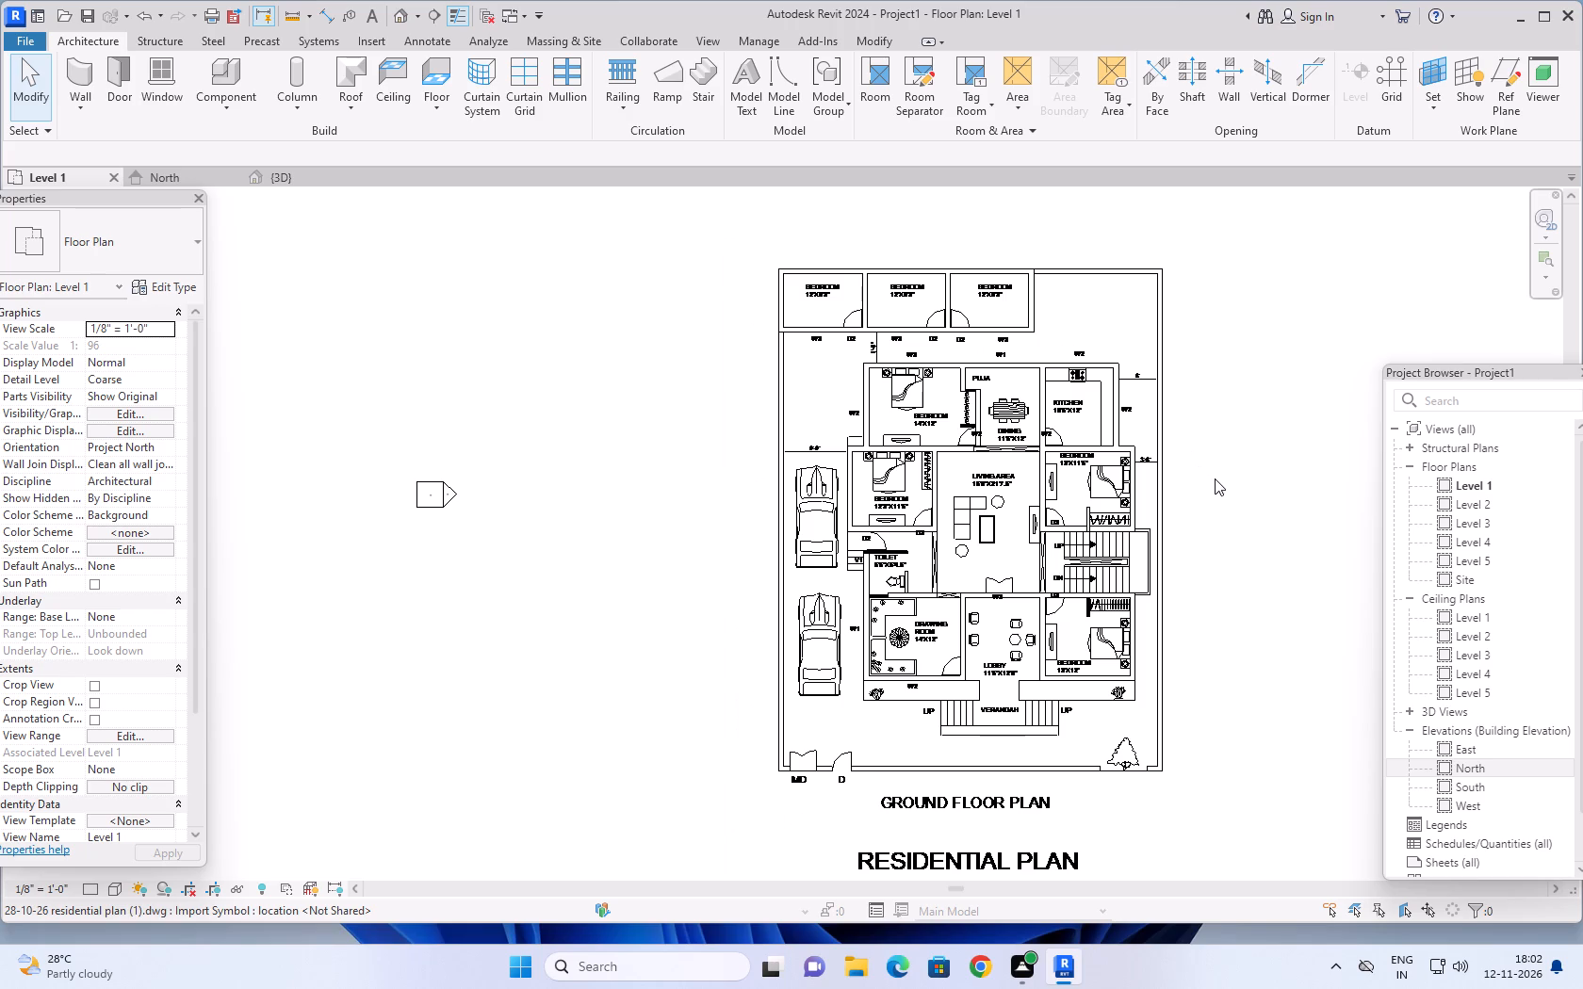
{"action": "middle_click_drag", "start_coordinate": [1206, 460], "coordinate": [1165, 486]}
{"action": "scroll", "coordinate": [988, 381], "scroll_direction": "up", "scroll_amount": 3}
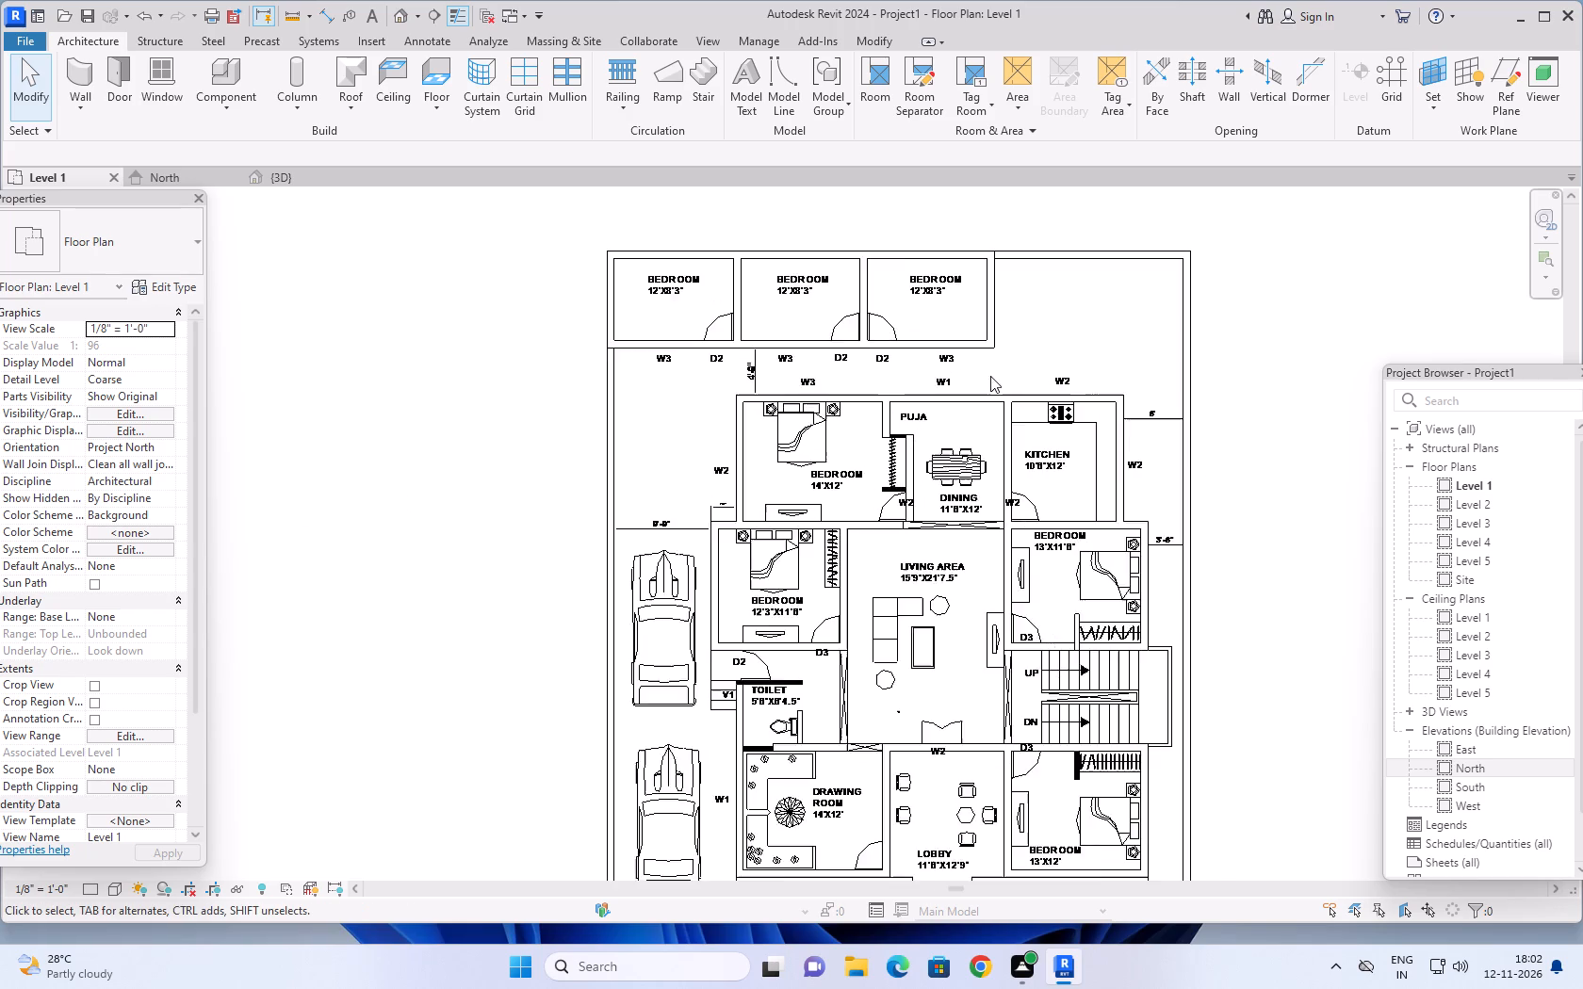
{"action": "scroll", "coordinate": [990, 376], "scroll_direction": "up", "scroll_amount": 1}
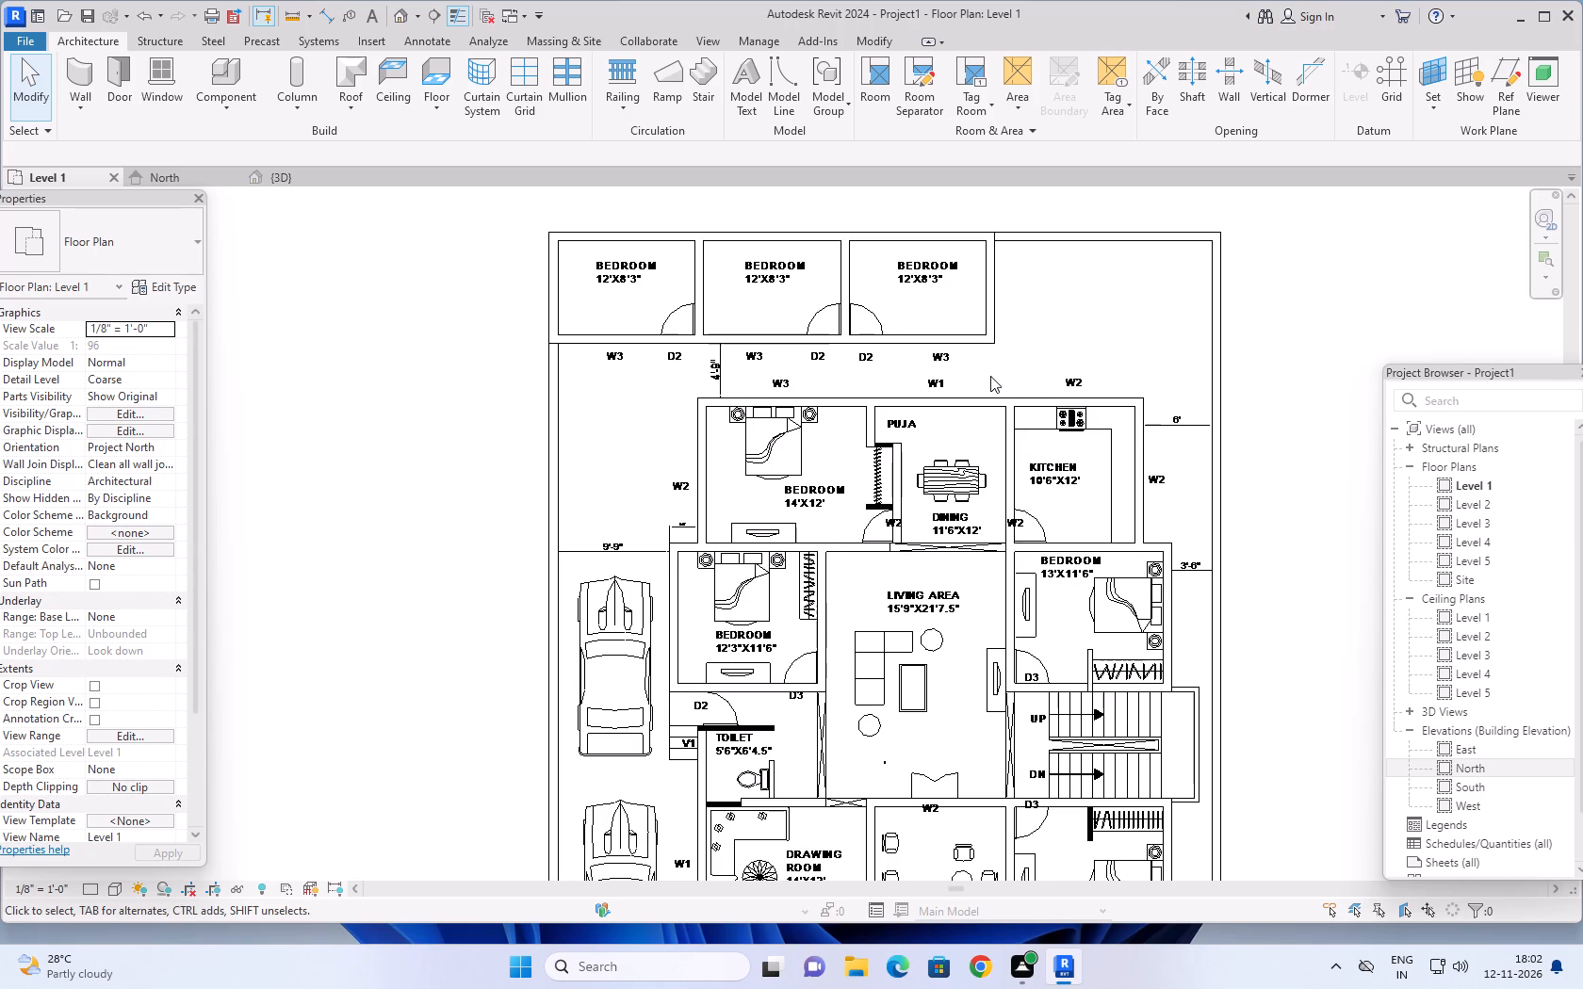
{"action": "scroll", "coordinate": [1167, 461], "scroll_direction": "down", "scroll_amount": 3}
{"action": "middle_click_drag", "start_coordinate": [1265, 522], "coordinate": [1248, 491]}
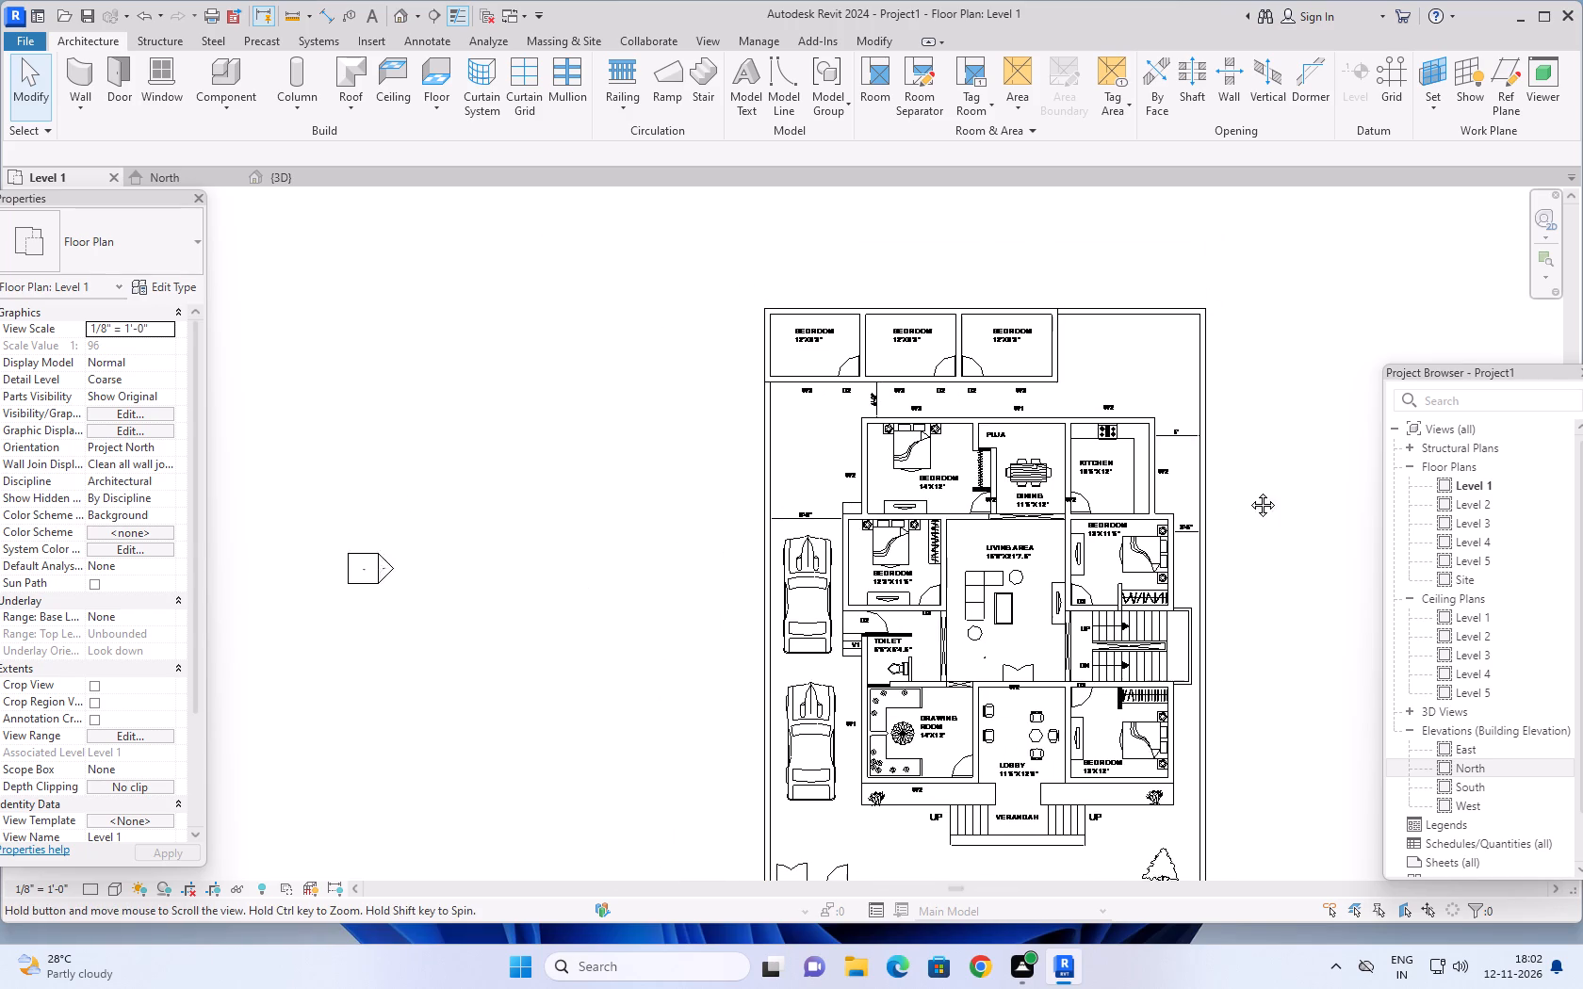
{"action": "middle_click_drag", "start_coordinate": [1248, 491], "coordinate": [1228, 444]}
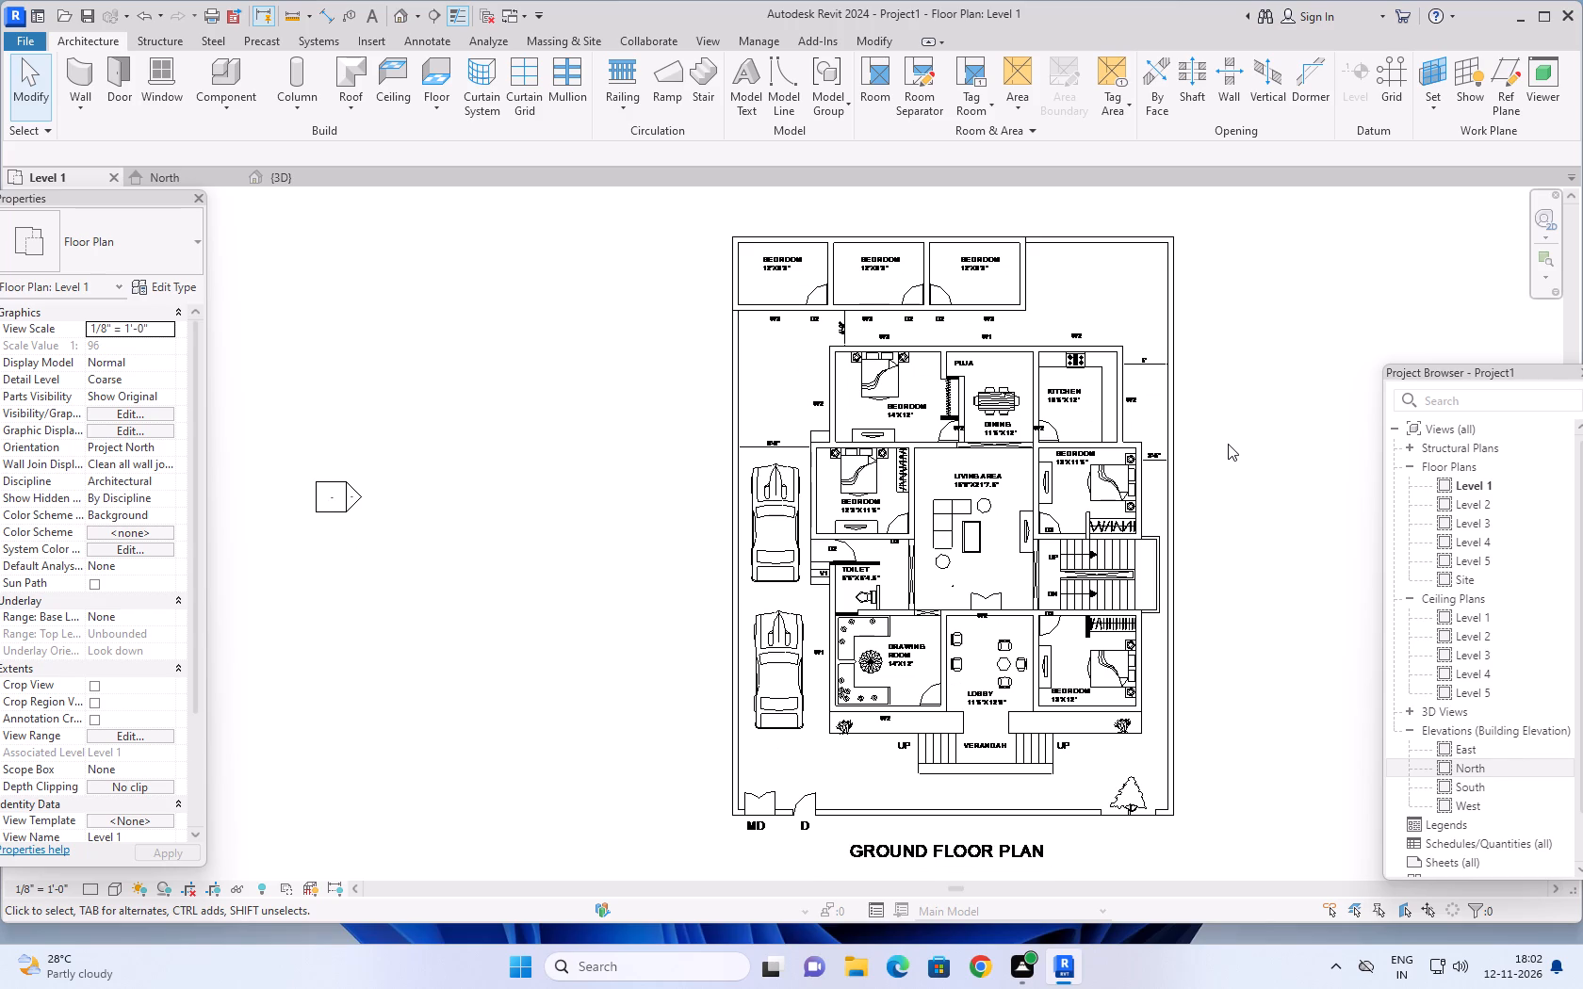
{"action": "scroll", "coordinate": [1228, 444], "scroll_direction": "down", "scroll_amount": 2}
{"action": "middle_click_drag", "start_coordinate": [1231, 443], "coordinate": [1169, 397]}
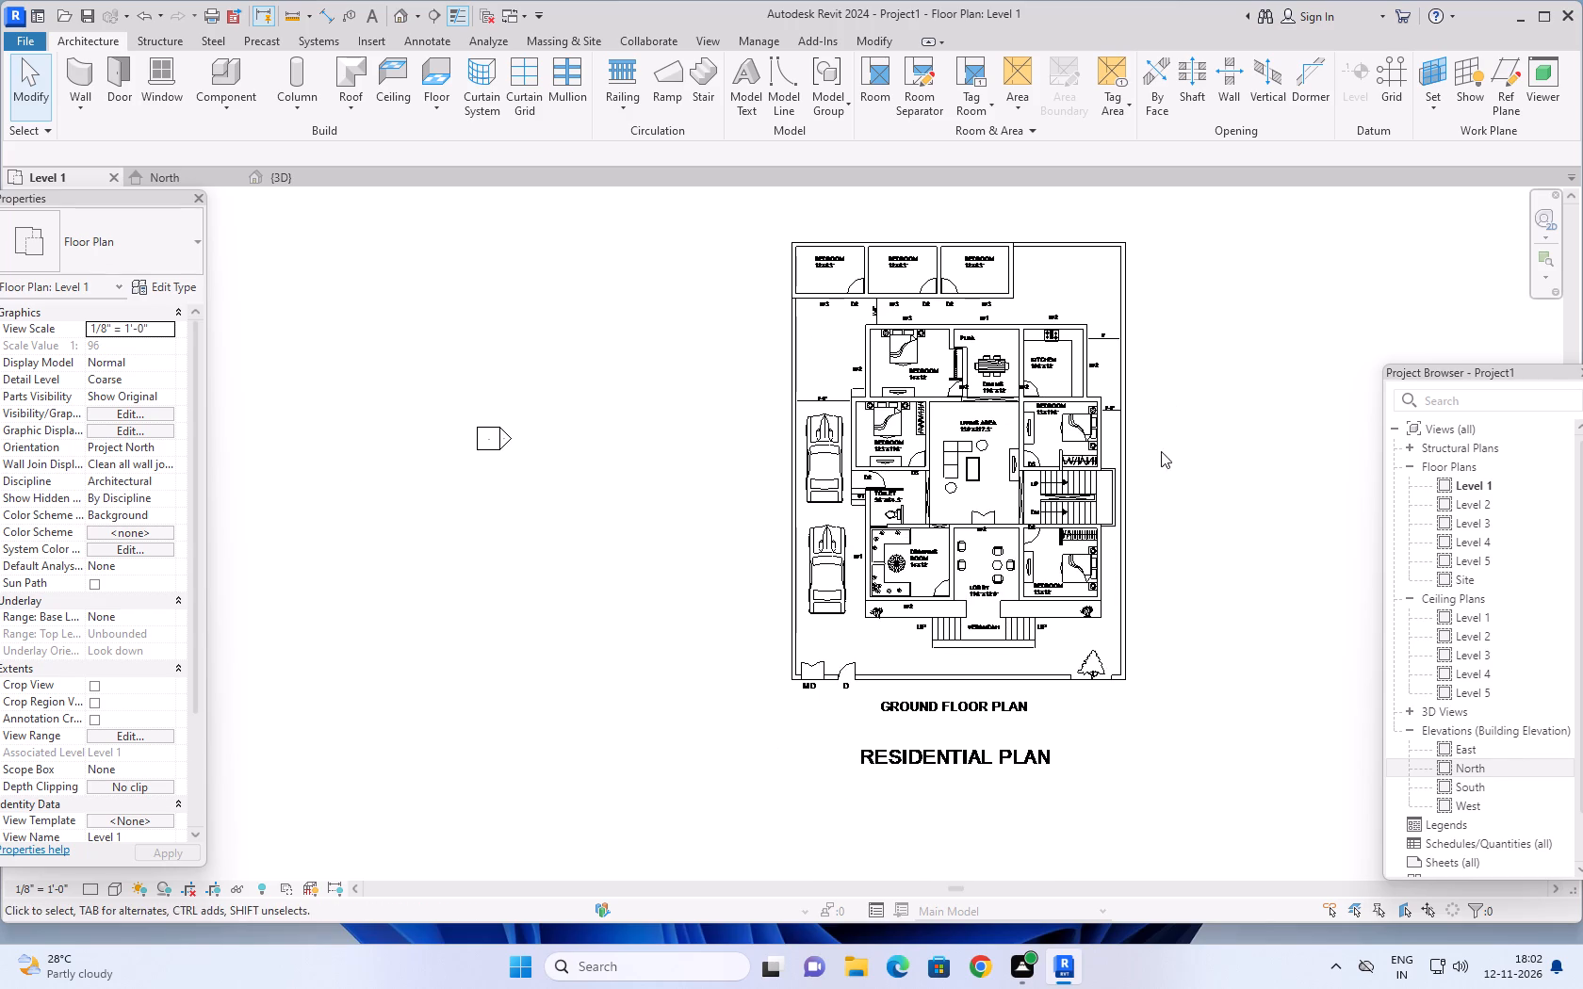
Inspect the MD gate and D door openings in the front boundary wall on the Level 1 plan.
{"action": "scroll", "coordinate": [867, 678], "scroll_direction": "up", "scroll_amount": 11}
{"action": "scroll", "coordinate": [862, 634], "scroll_direction": "down", "scroll_amount": 3}
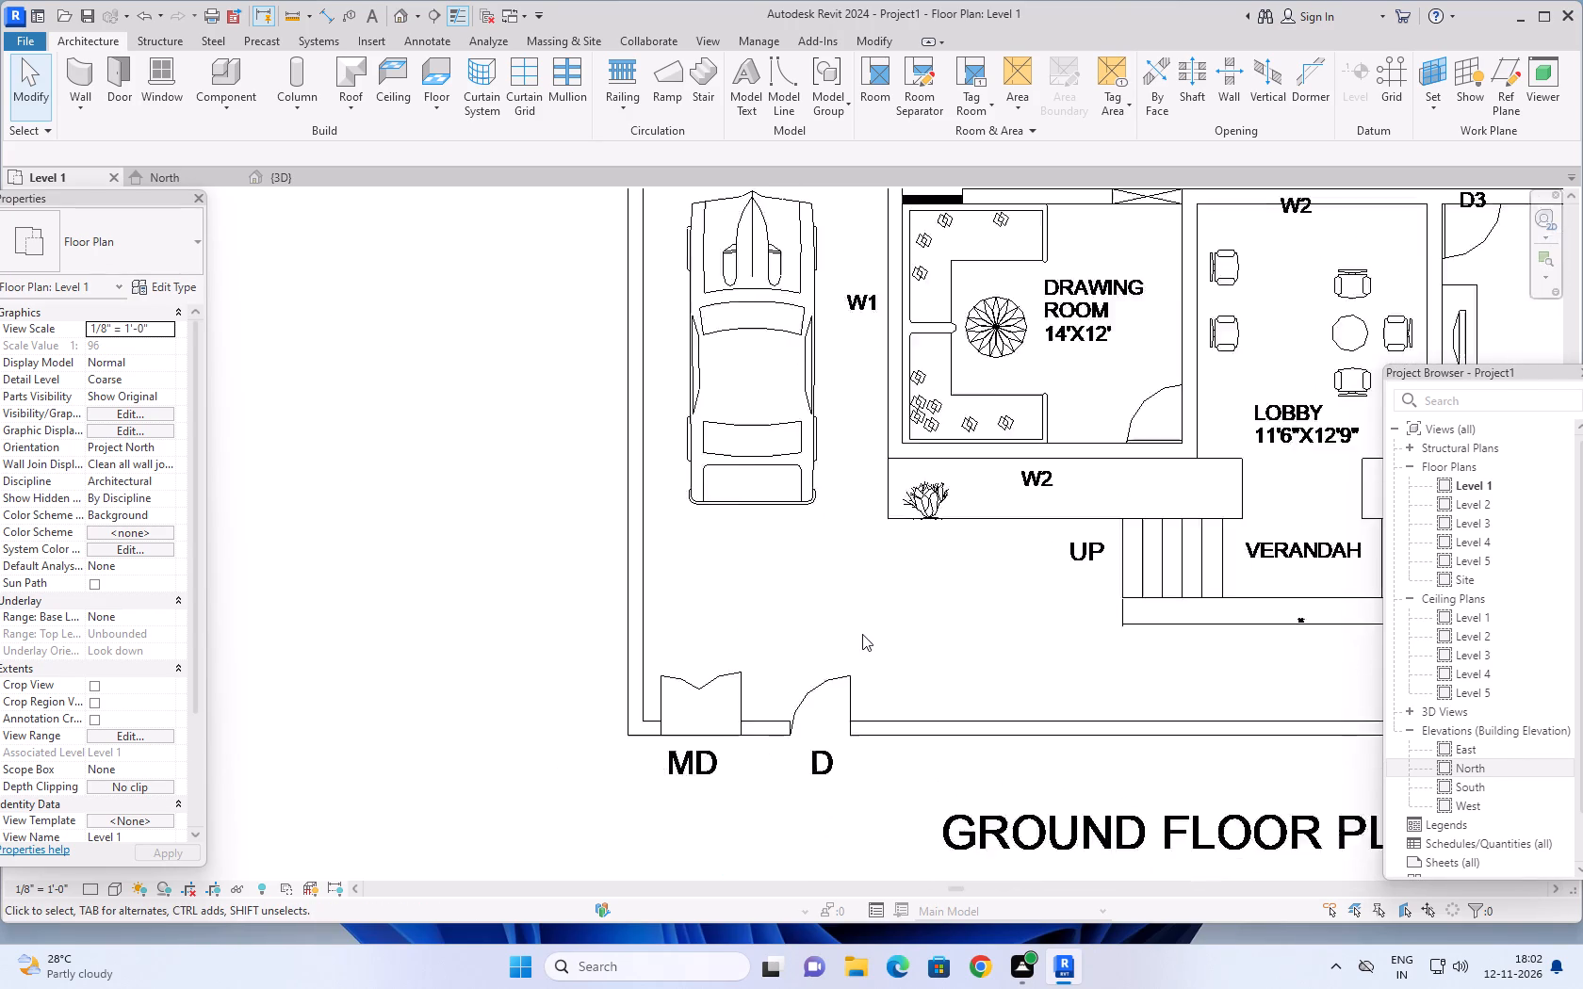
{"action": "scroll", "coordinate": [862, 634], "scroll_direction": "down", "scroll_amount": 6}
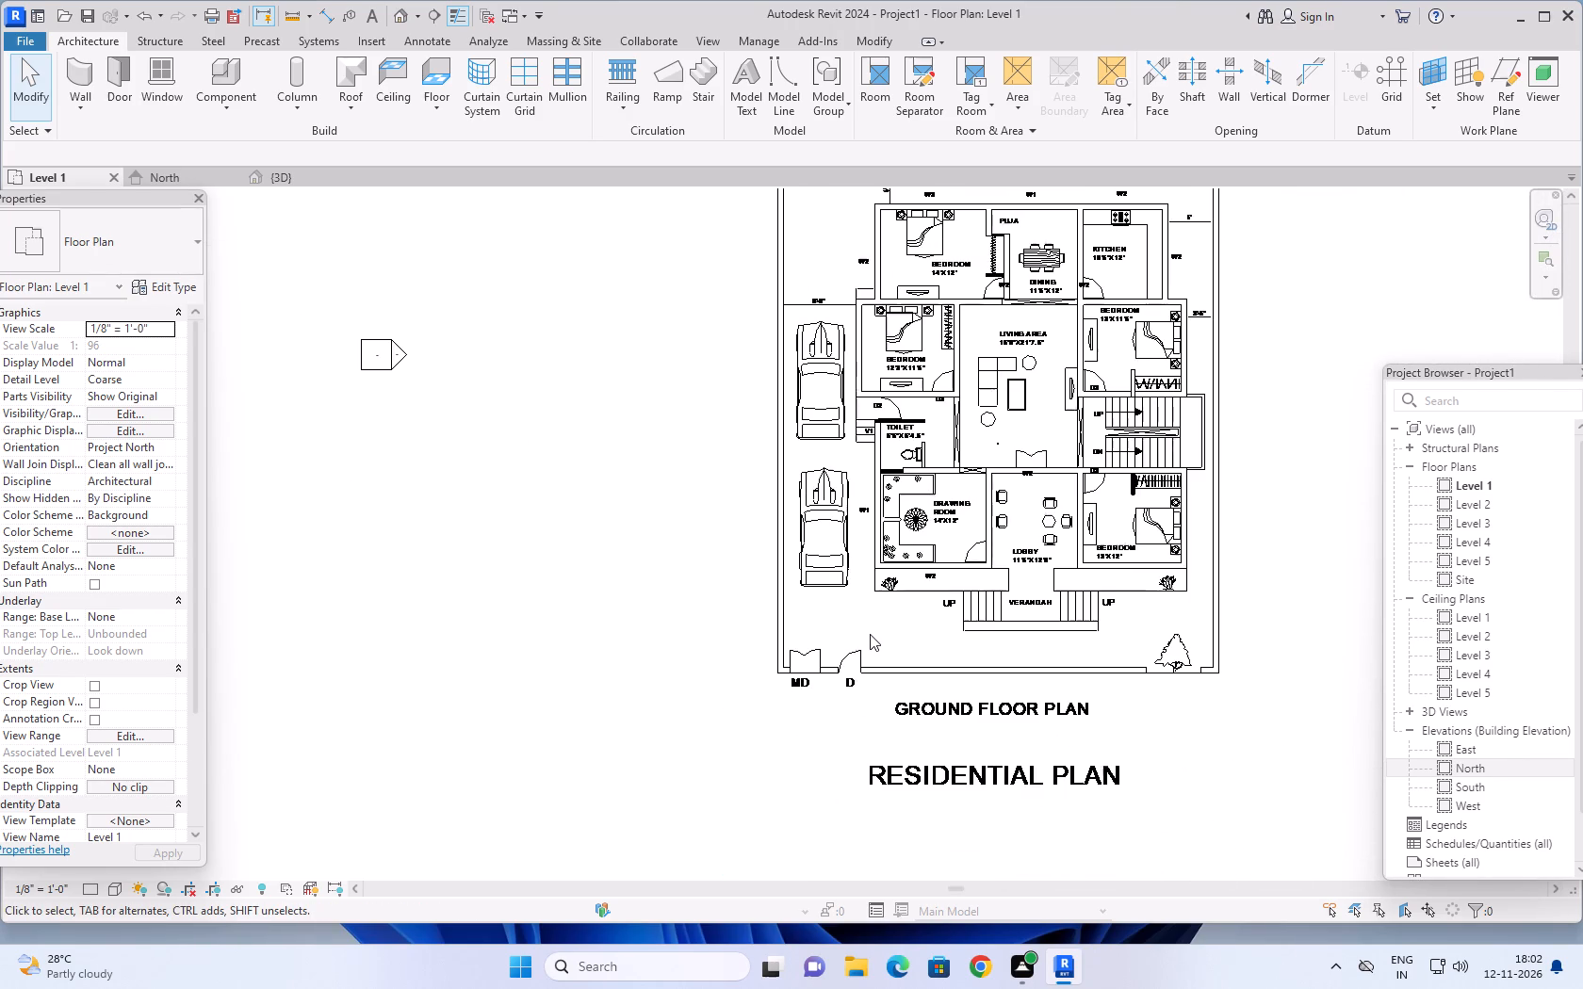
{"action": "scroll", "coordinate": [811, 696], "scroll_direction": "up", "scroll_amount": 6}
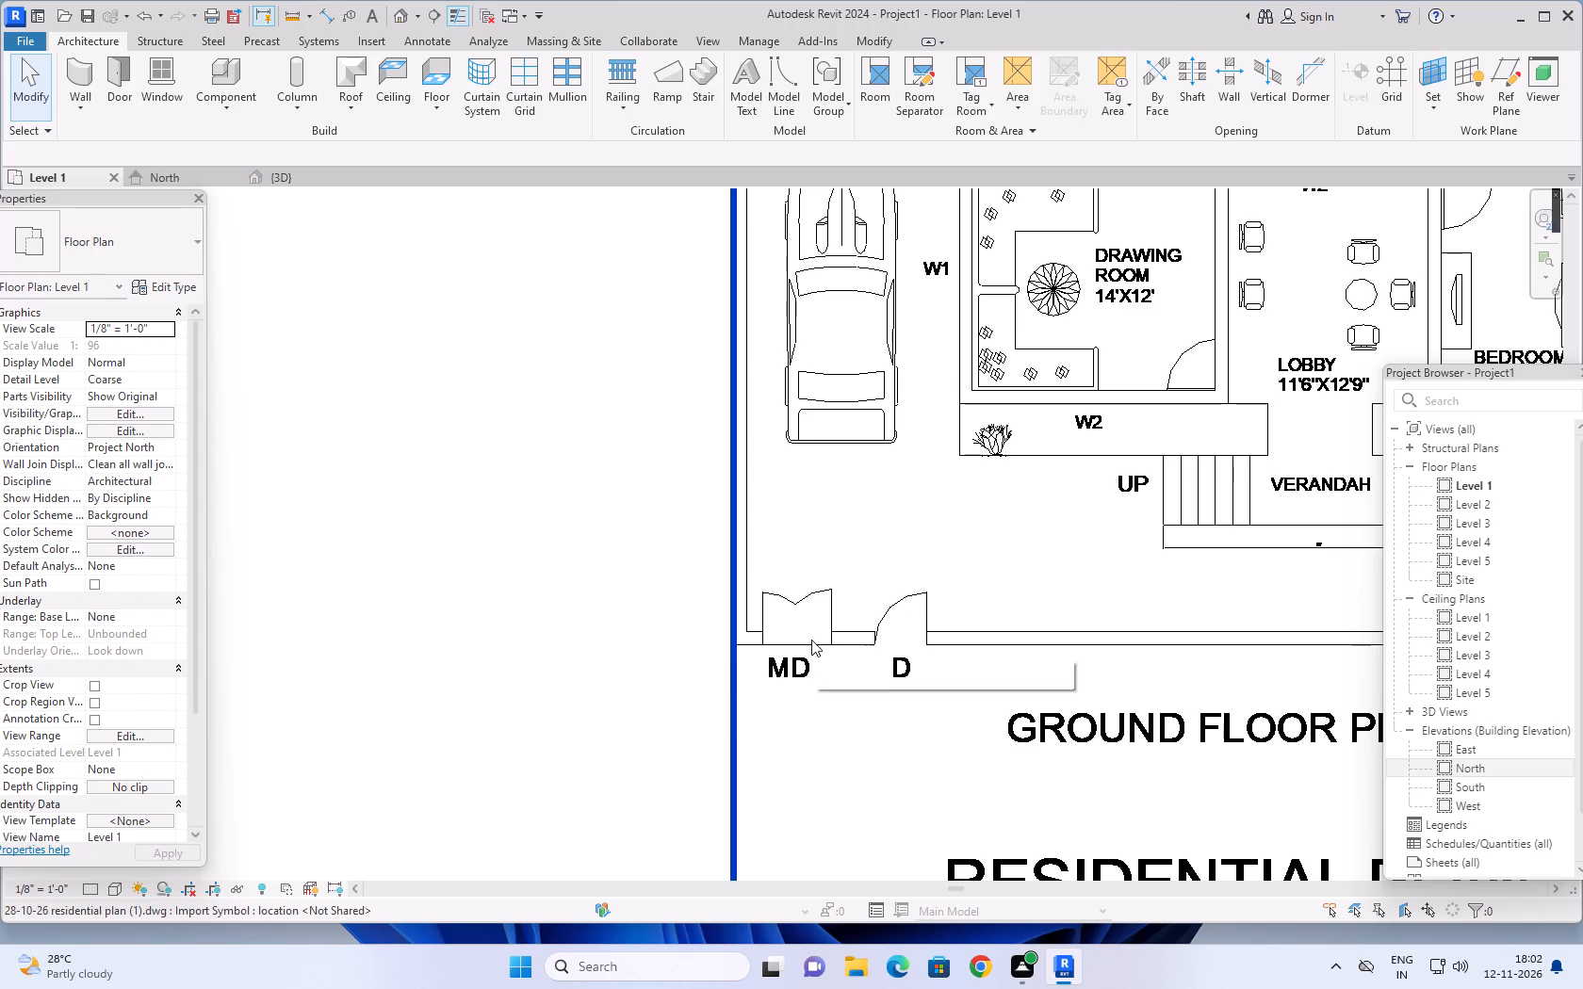
{"action": "scroll", "coordinate": [803, 650], "scroll_direction": "up", "scroll_amount": 8}
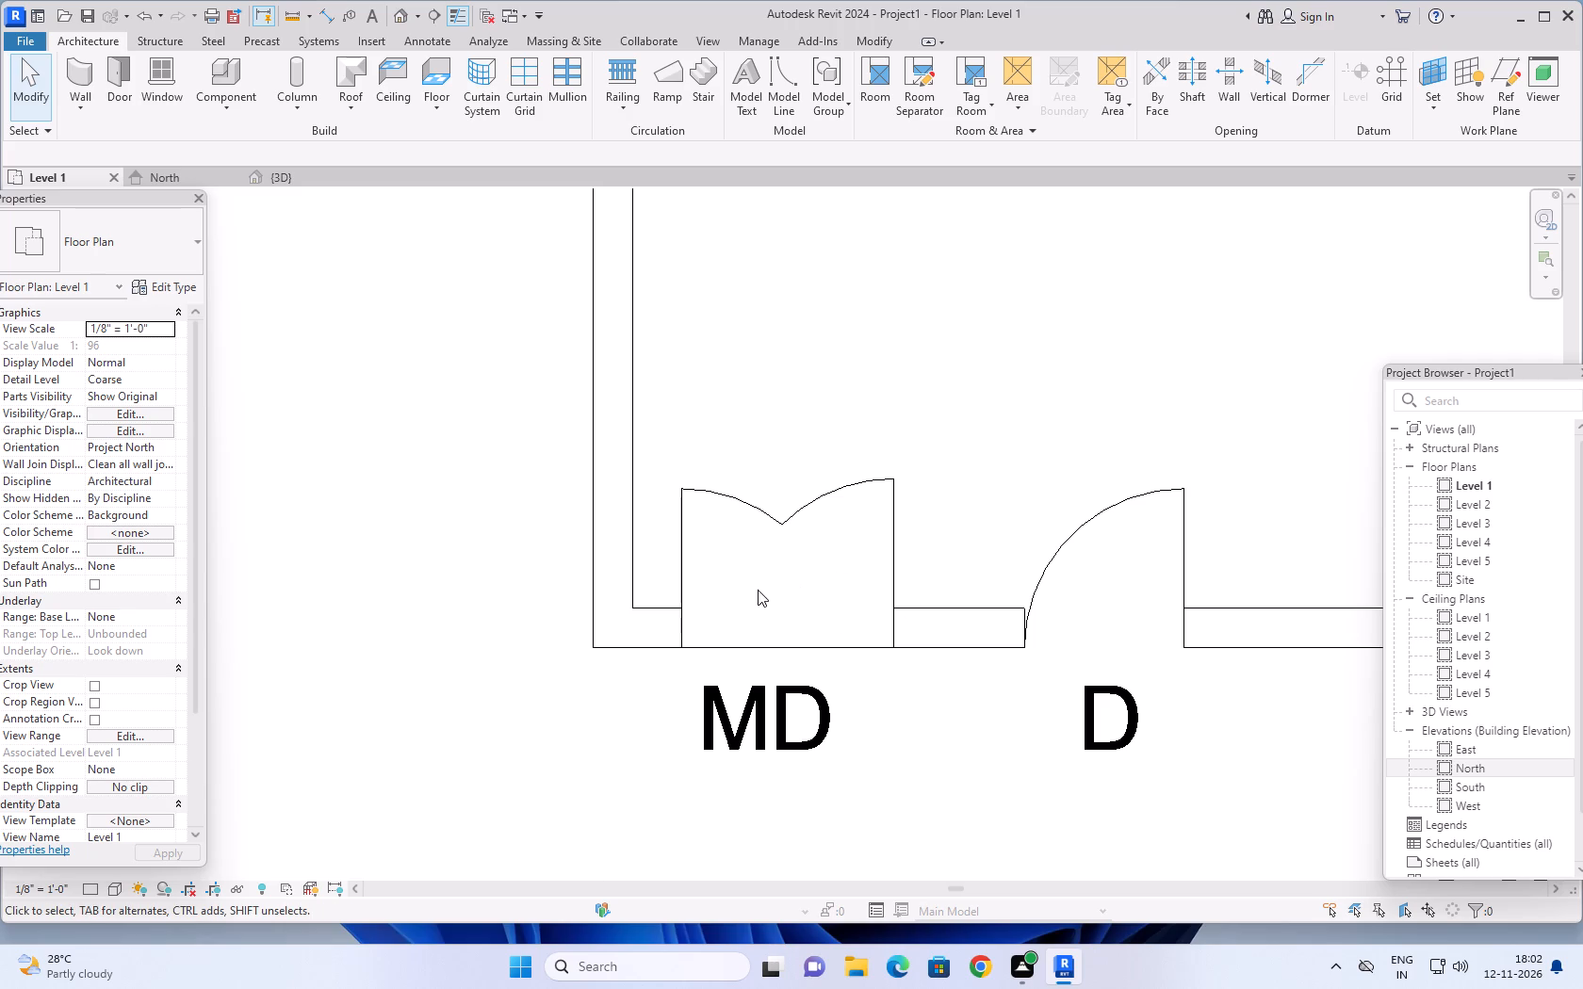
{"action": "scroll", "coordinate": [802, 569], "scroll_direction": "down", "scroll_amount": 7}
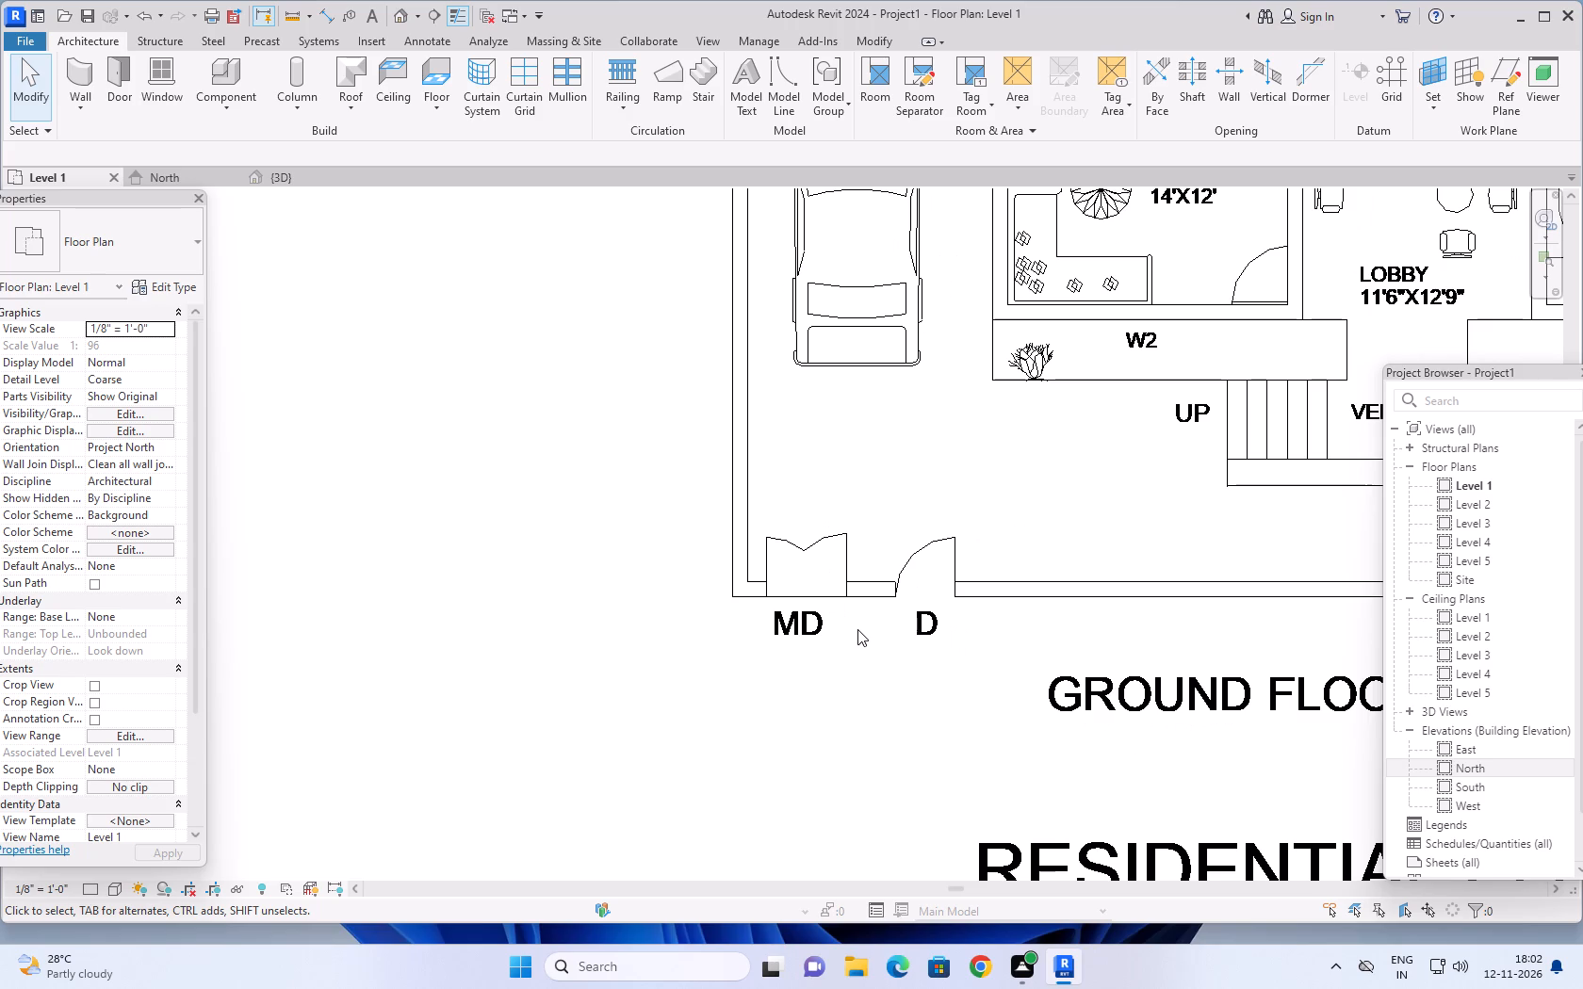
{"action": "scroll", "coordinate": [904, 629], "scroll_direction": "down", "scroll_amount": 4}
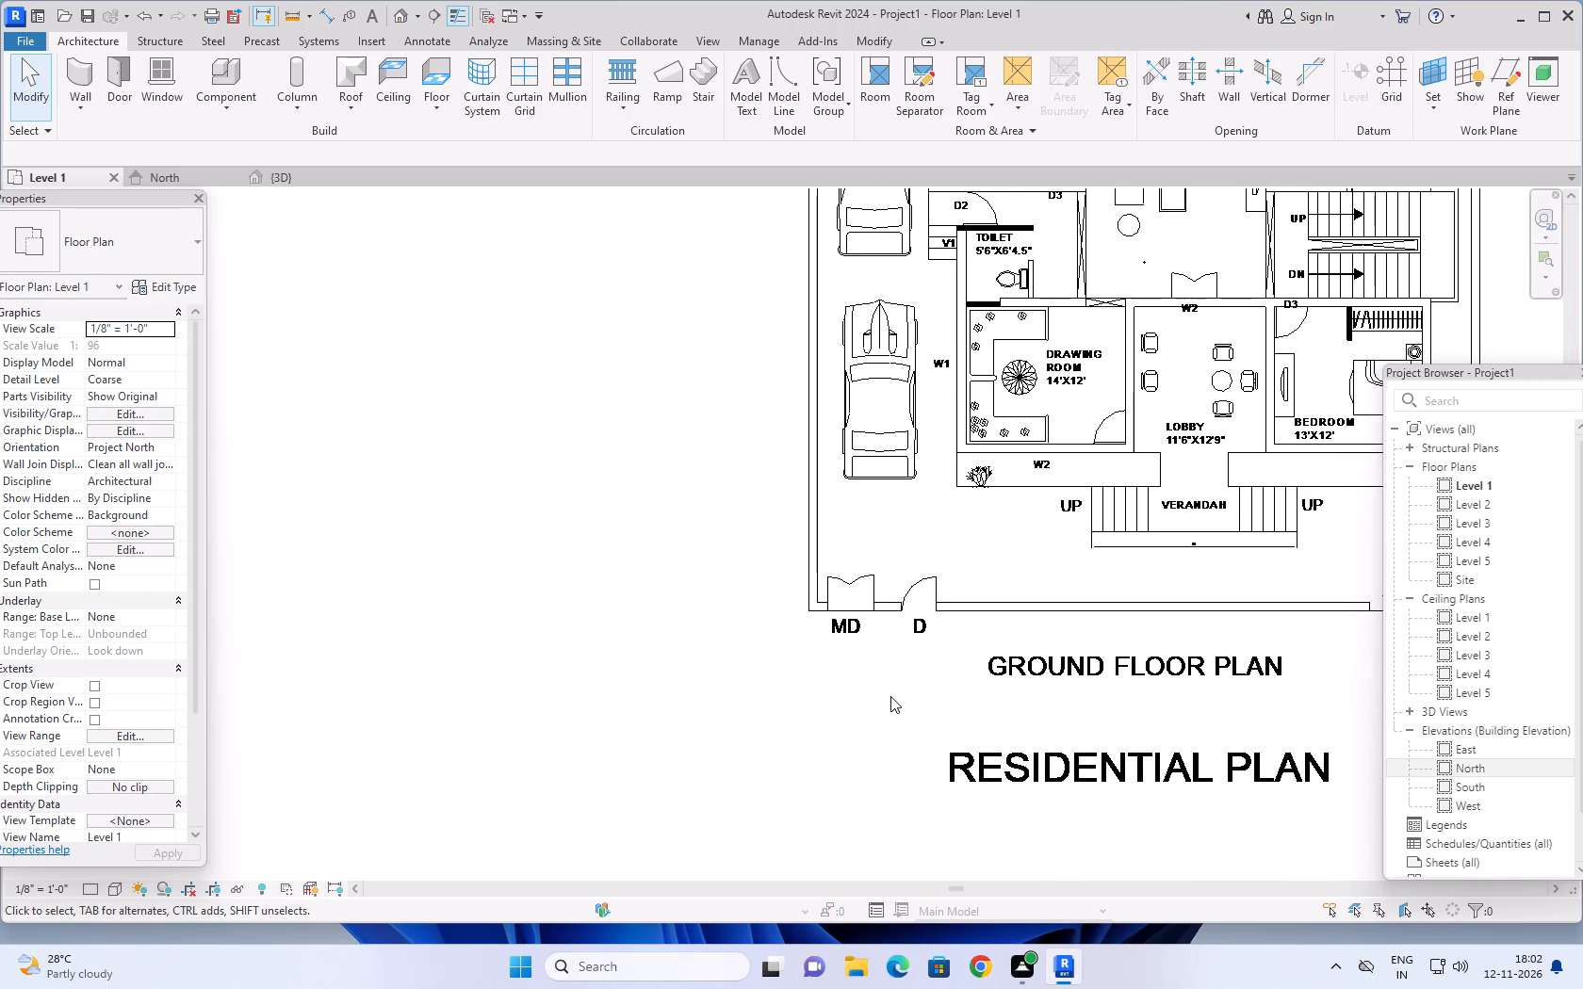
{"action": "scroll", "coordinate": [806, 634], "scroll_direction": "down", "scroll_amount": 3}
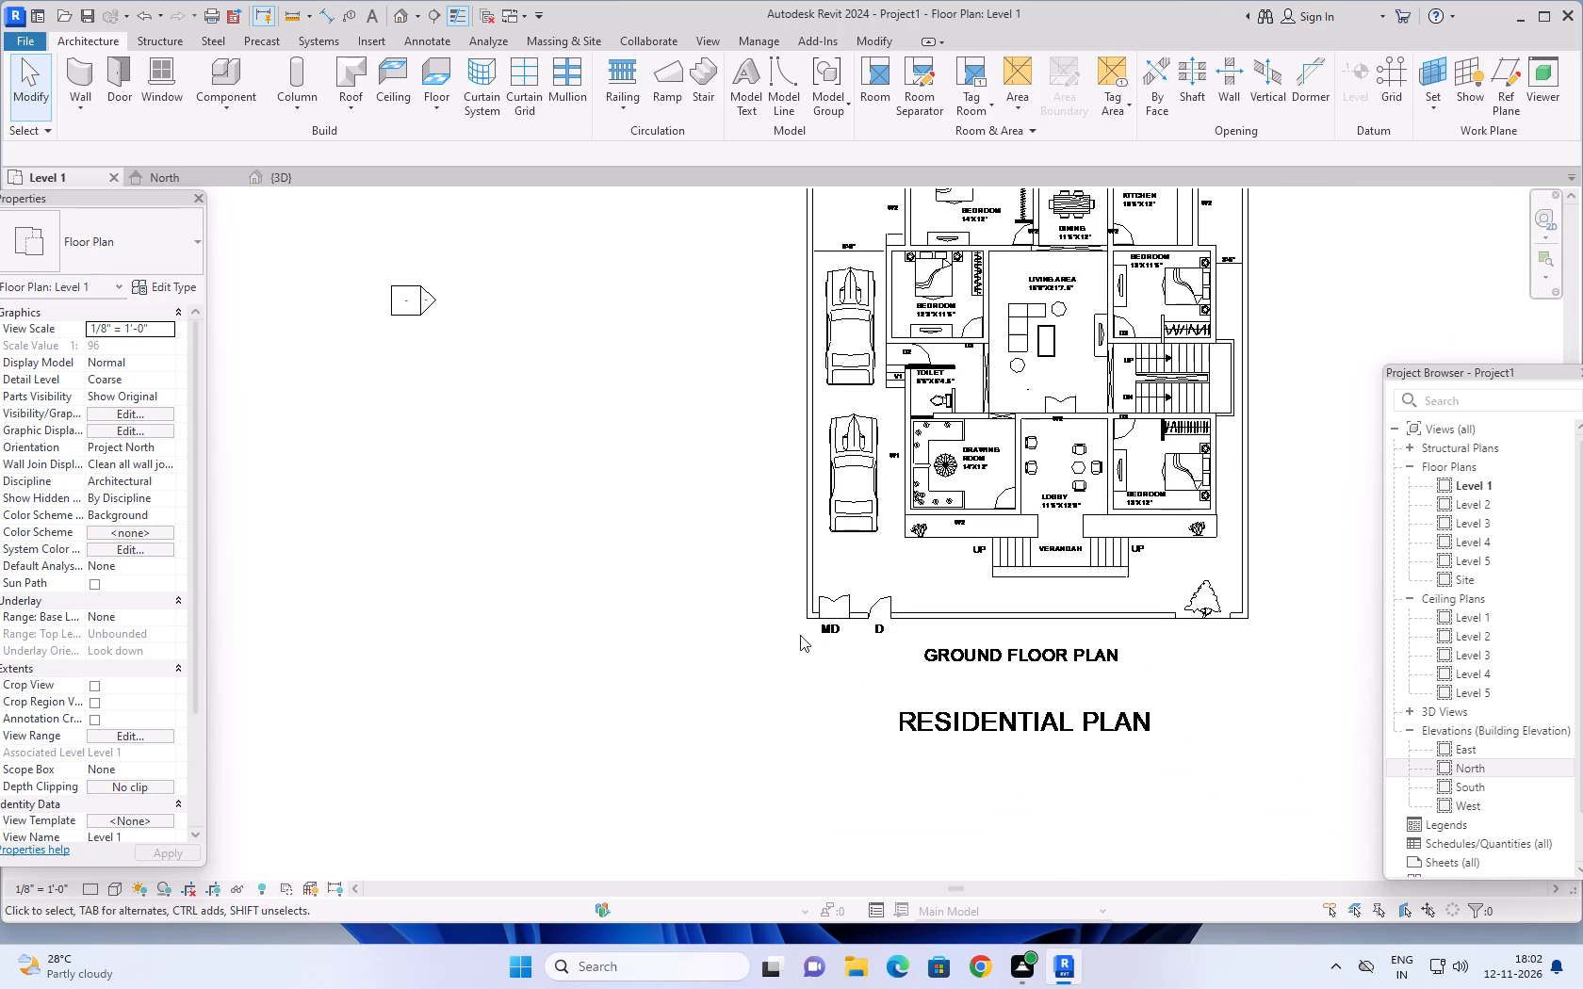
Review the entire residential plan on Level 1, including the main house rooms between the kitchen and the verandah.
{"action": "scroll", "coordinate": [808, 603], "scroll_direction": "down", "scroll_amount": 2}
{"action": "middle_click_drag", "start_coordinate": [689, 506], "coordinate": [601, 575]}
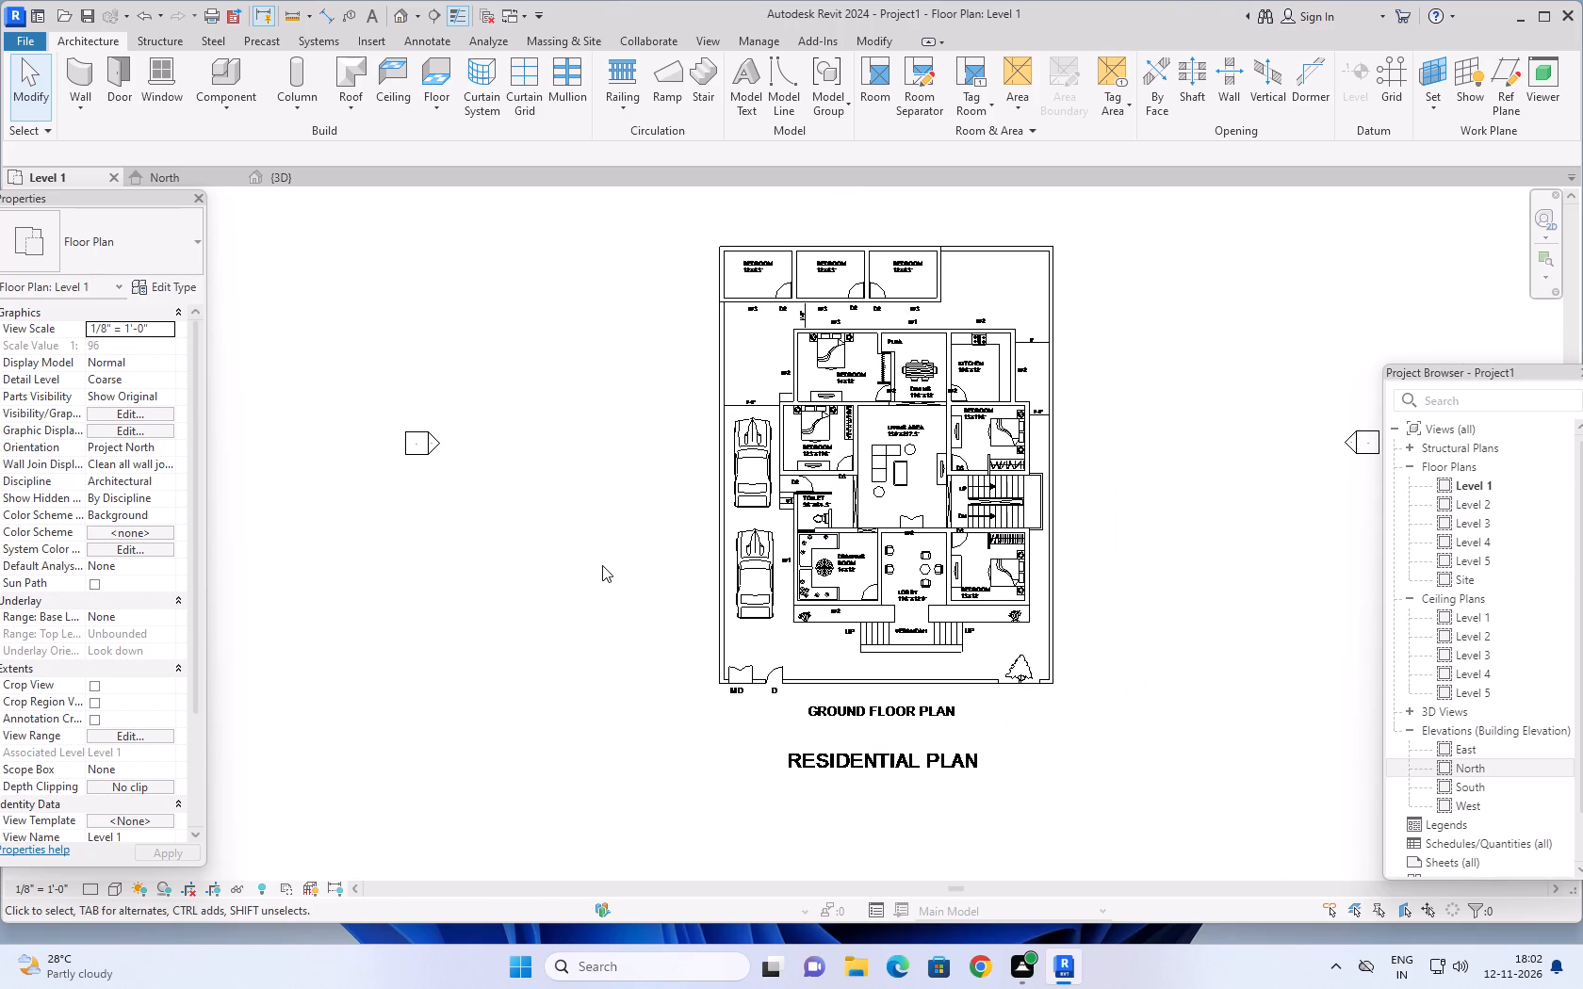
{"action": "scroll", "coordinate": [662, 545], "scroll_direction": "down", "scroll_amount": 1}
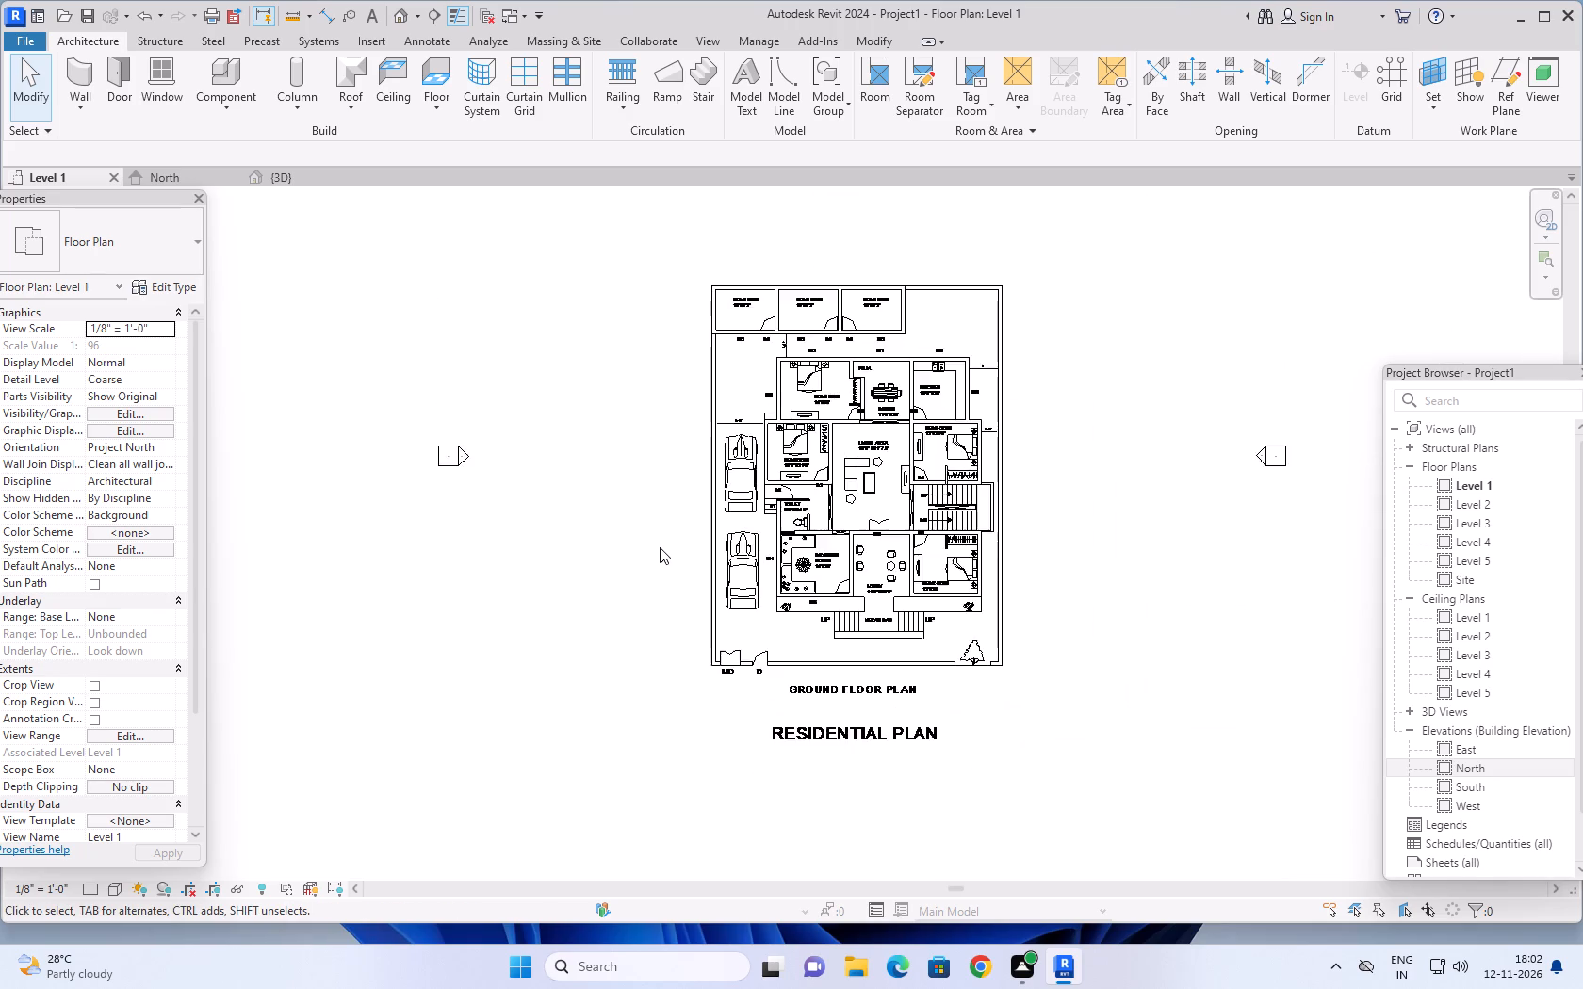
{"action": "scroll", "coordinate": [660, 547], "scroll_direction": "down", "scroll_amount": 2}
{"action": "middle_click_drag", "start_coordinate": [639, 532], "coordinate": [633, 507]}
{"action": "scroll", "coordinate": [633, 507], "scroll_direction": "up", "scroll_amount": 1}
{"action": "scroll", "coordinate": [633, 507], "scroll_direction": "down", "scroll_amount": 2}
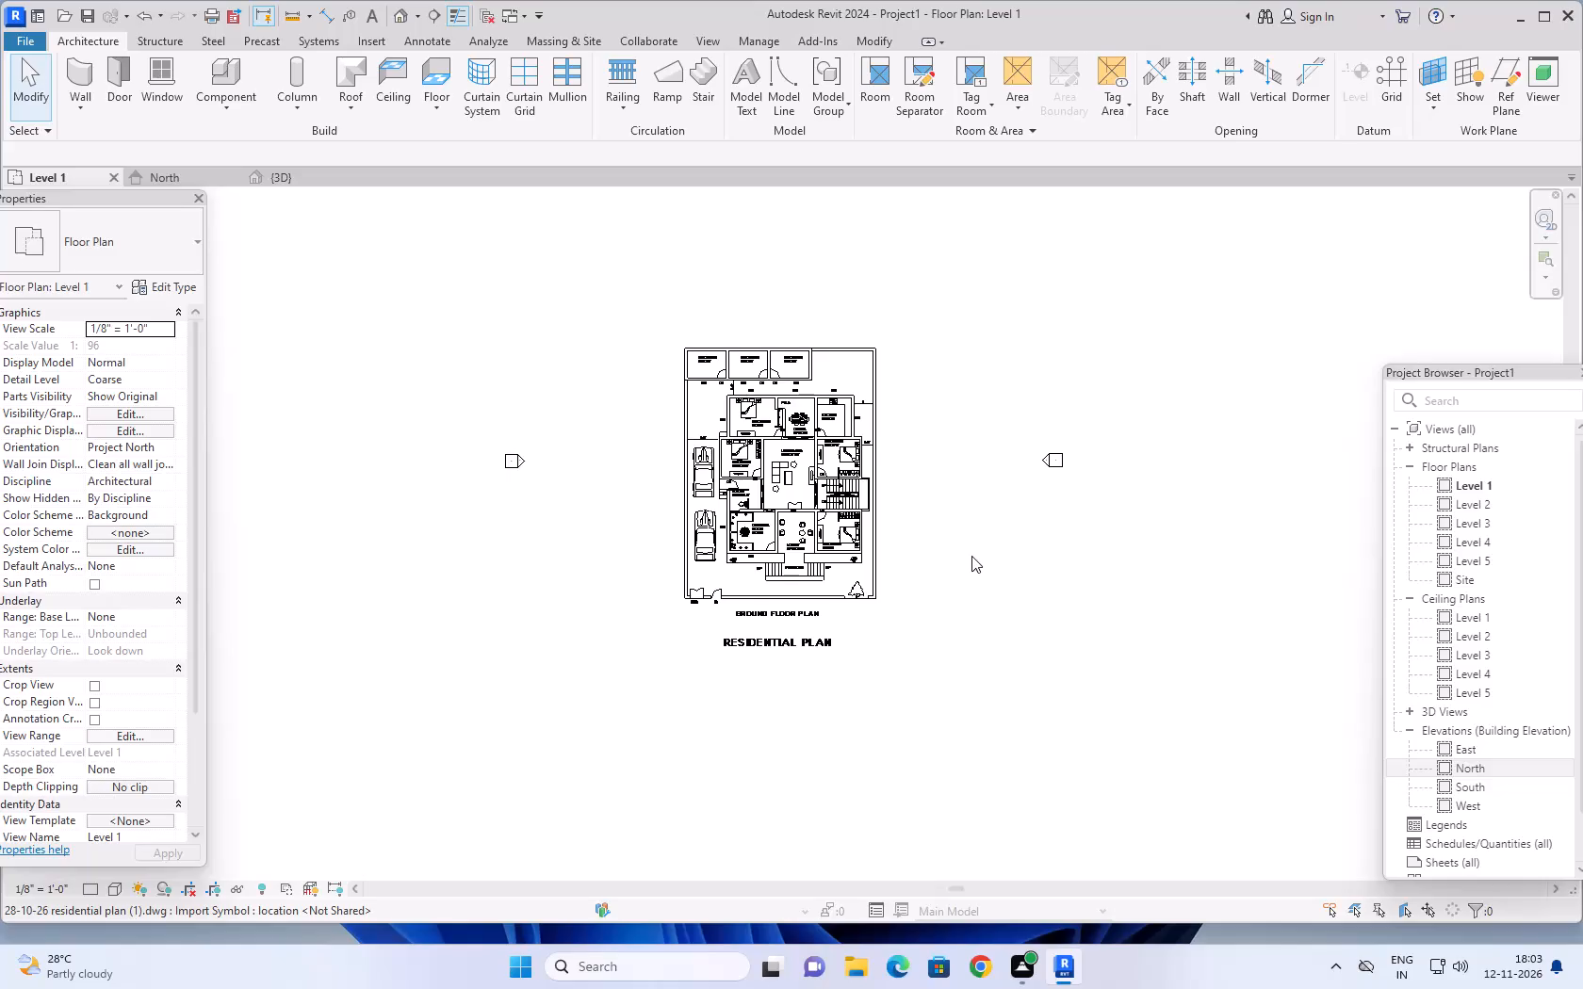
{"action": "scroll", "coordinate": [971, 556], "scroll_direction": "down", "scroll_amount": 2}
{"action": "middle_click_drag", "start_coordinate": [951, 493], "coordinate": [977, 466]}
{"action": "scroll", "coordinate": [977, 467], "scroll_direction": "up", "scroll_amount": 5}
{"action": "middle_click_drag", "start_coordinate": [957, 446], "coordinate": [975, 479]}
{"action": "scroll", "coordinate": [879, 530], "scroll_direction": "up", "scroll_amount": 5}
{"action": "middle_click_drag", "start_coordinate": [958, 499], "coordinate": [998, 531]}
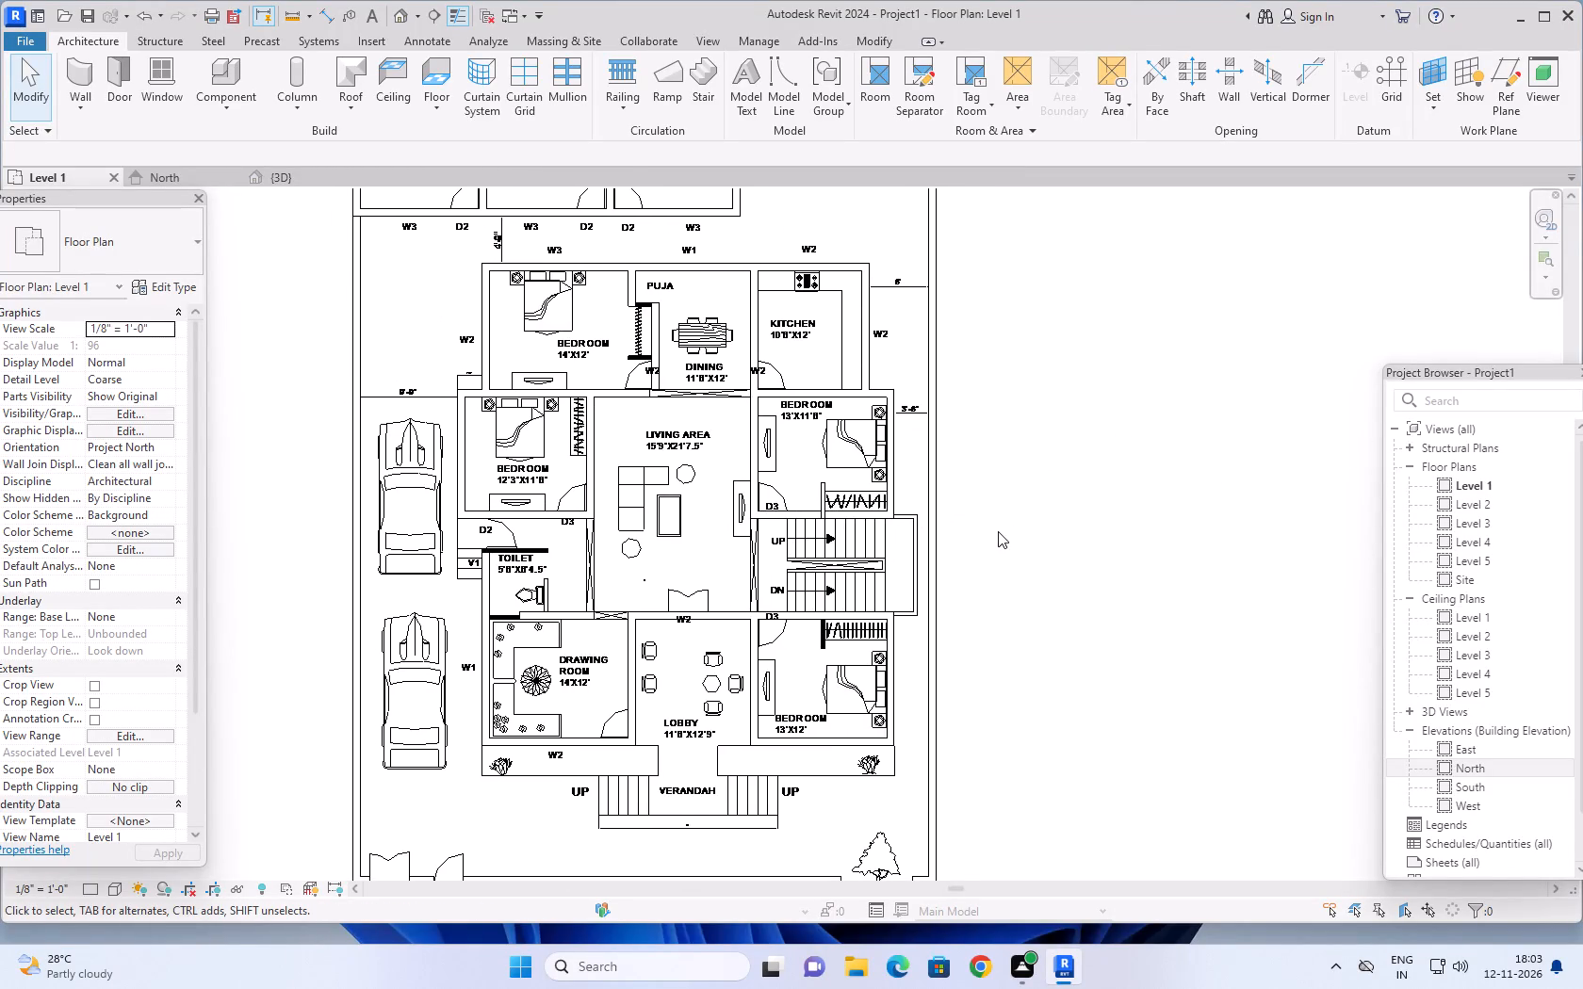
Compare the ground floor walls in the 3D view from above with the Level 1 floor plan.
{"action": "left_click", "coordinate": [282, 175]}
{"action": "scroll", "coordinate": [817, 472], "scroll_direction": "down", "scroll_amount": 4}
{"action": "middle_click_drag", "start_coordinate": [1049, 457], "coordinate": [1011, 499]}
{"action": "scroll", "coordinate": [919, 520], "scroll_direction": "up", "scroll_amount": 3}
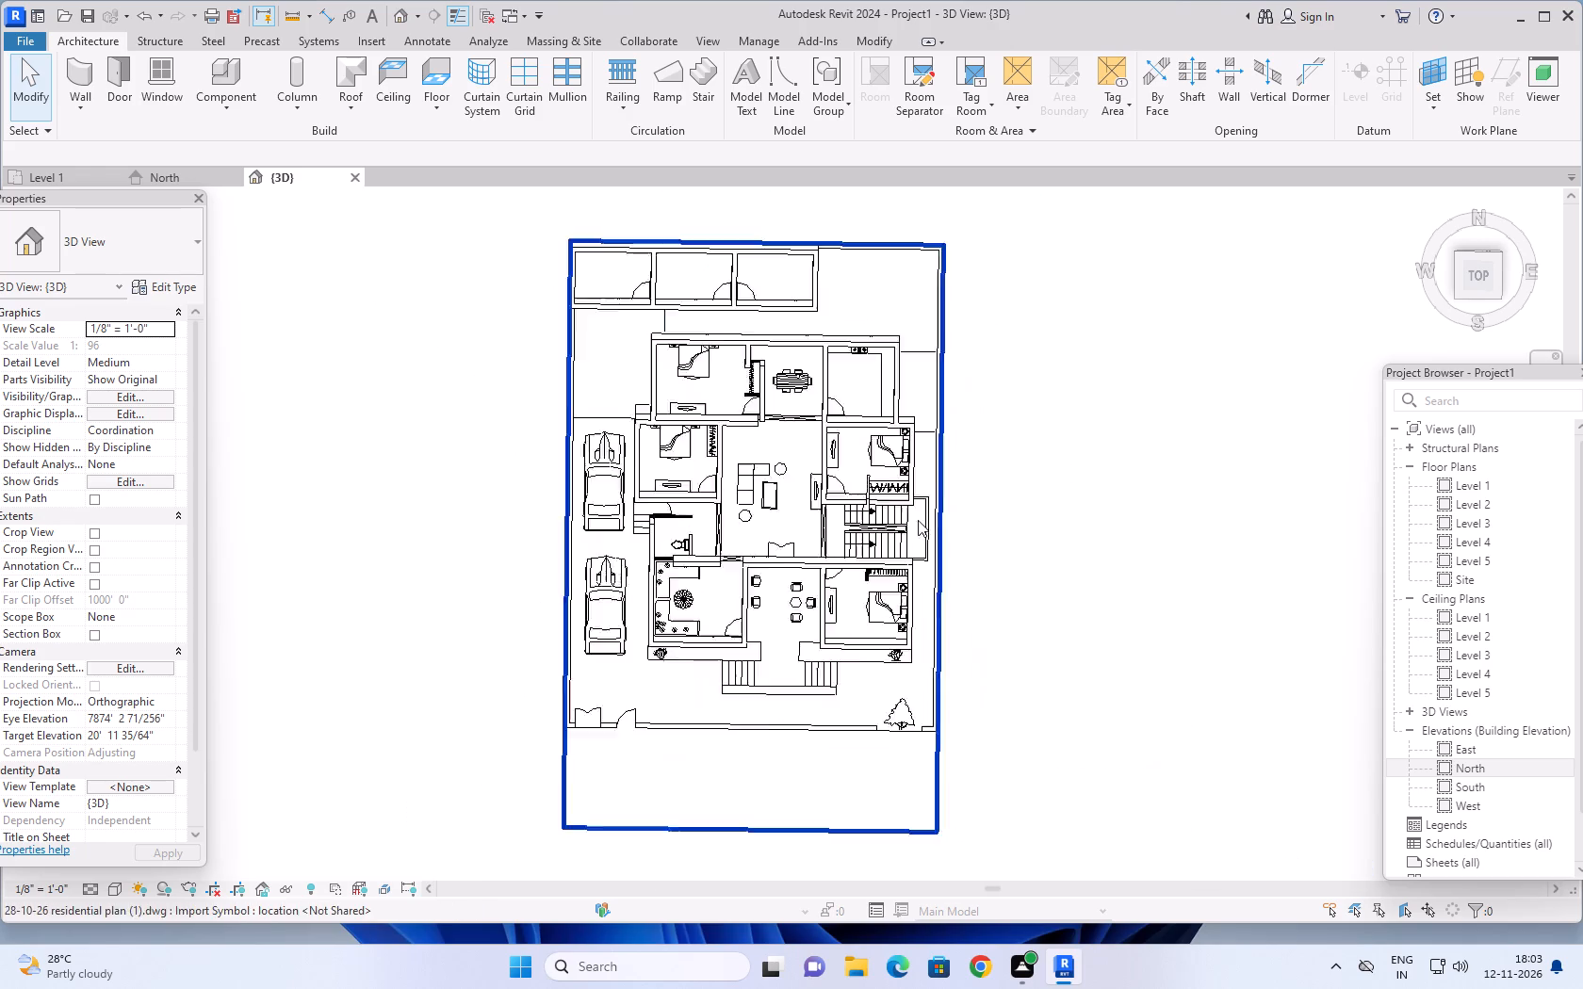
{"action": "scroll", "coordinate": [918, 520], "scroll_direction": "up", "scroll_amount": 6}
{"action": "middle_click_drag", "start_coordinate": [1025, 492], "coordinate": [1038, 429]}
{"action": "scroll", "coordinate": [1025, 492], "scroll_direction": "up", "scroll_amount": 1}
{"action": "scroll", "coordinate": [1034, 446], "scroll_direction": "down", "scroll_amount": 4}
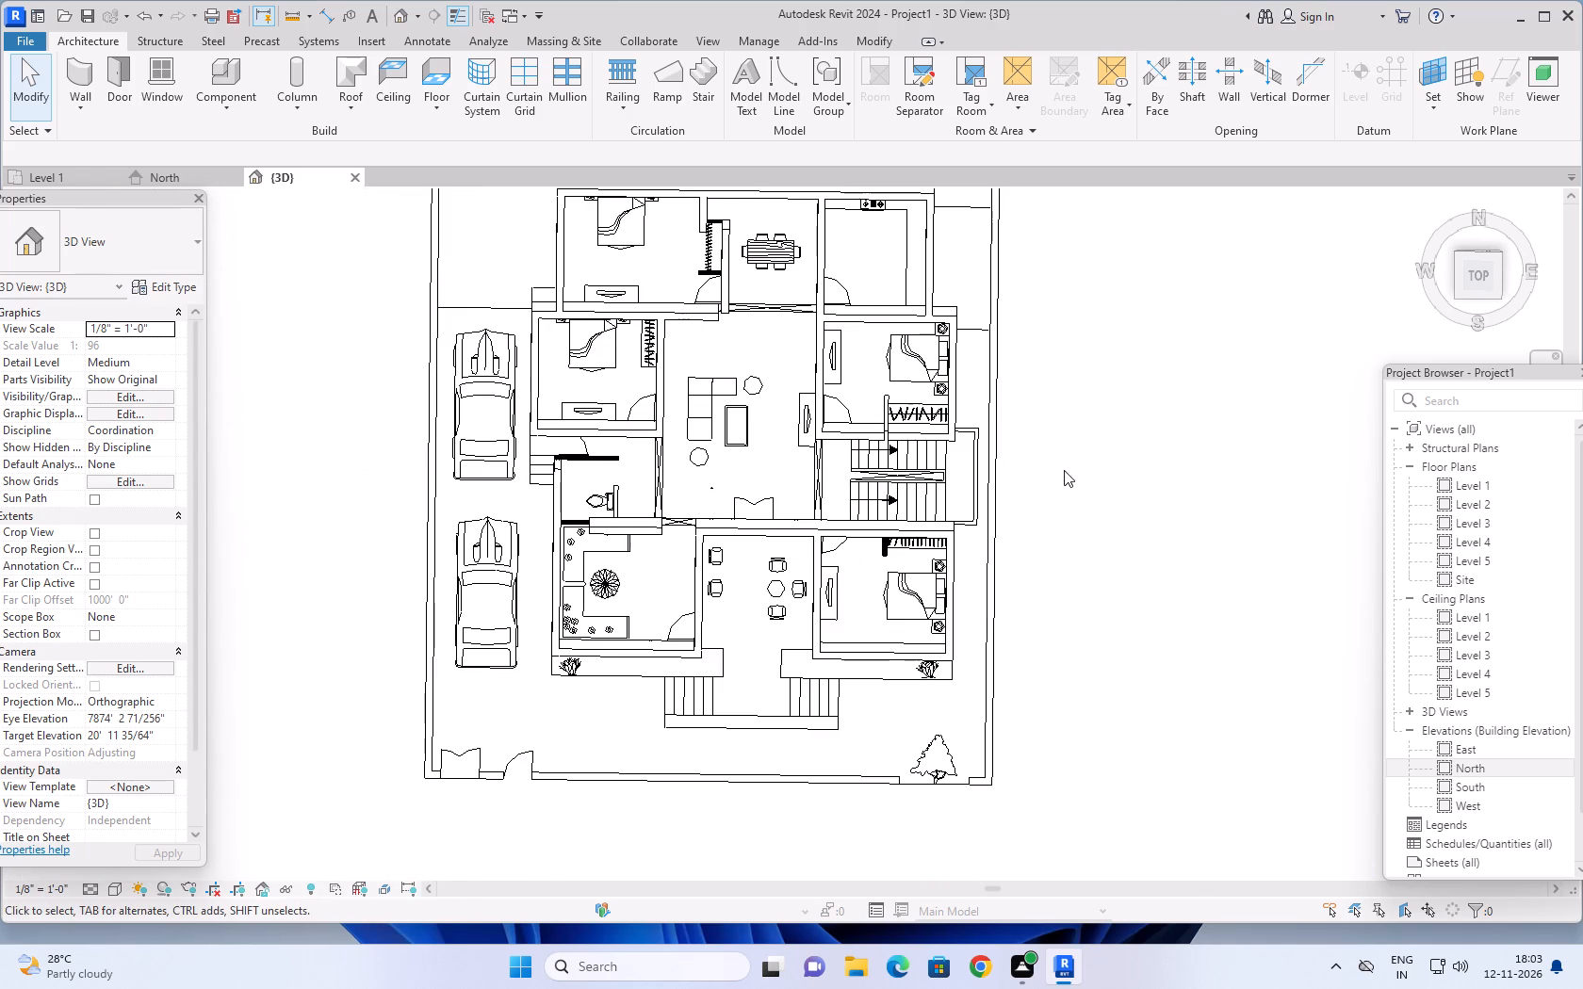
{"action": "middle_click_drag", "start_coordinate": [1064, 470], "coordinate": [1062, 482]}
{"action": "scroll", "coordinate": [1069, 485], "scroll_direction": "down", "scroll_amount": 3}
{"action": "middle_click_drag", "start_coordinate": [1065, 479], "coordinate": [1041, 508]}
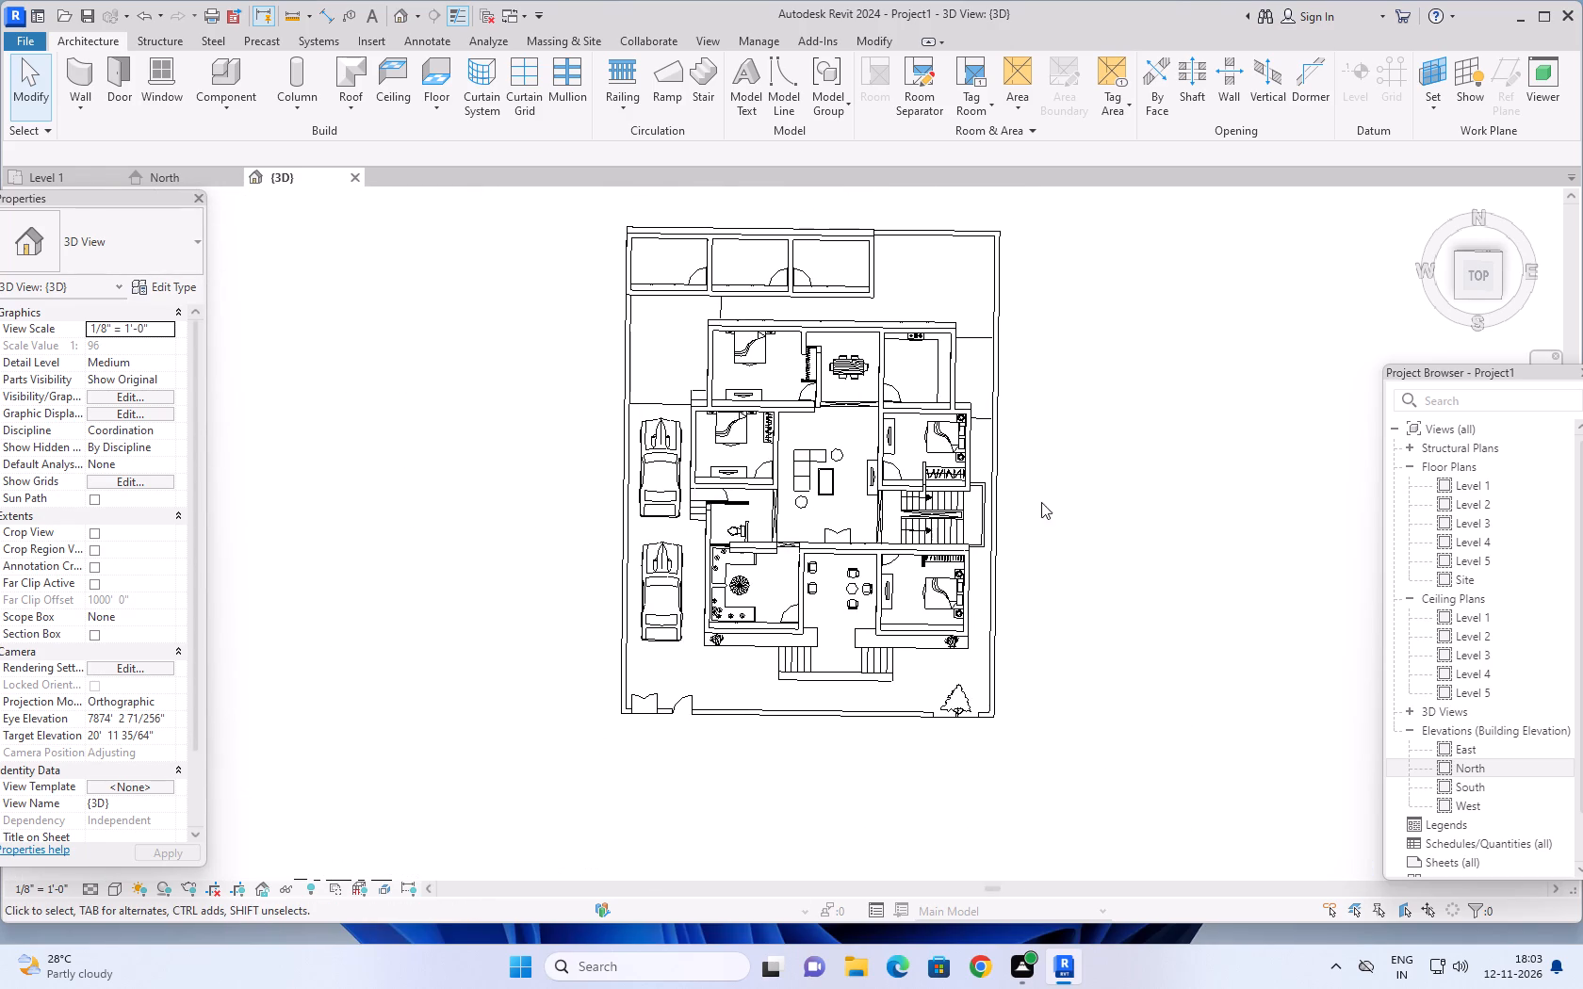
{"action": "scroll", "coordinate": [1042, 476], "scroll_direction": "down", "scroll_amount": 1}
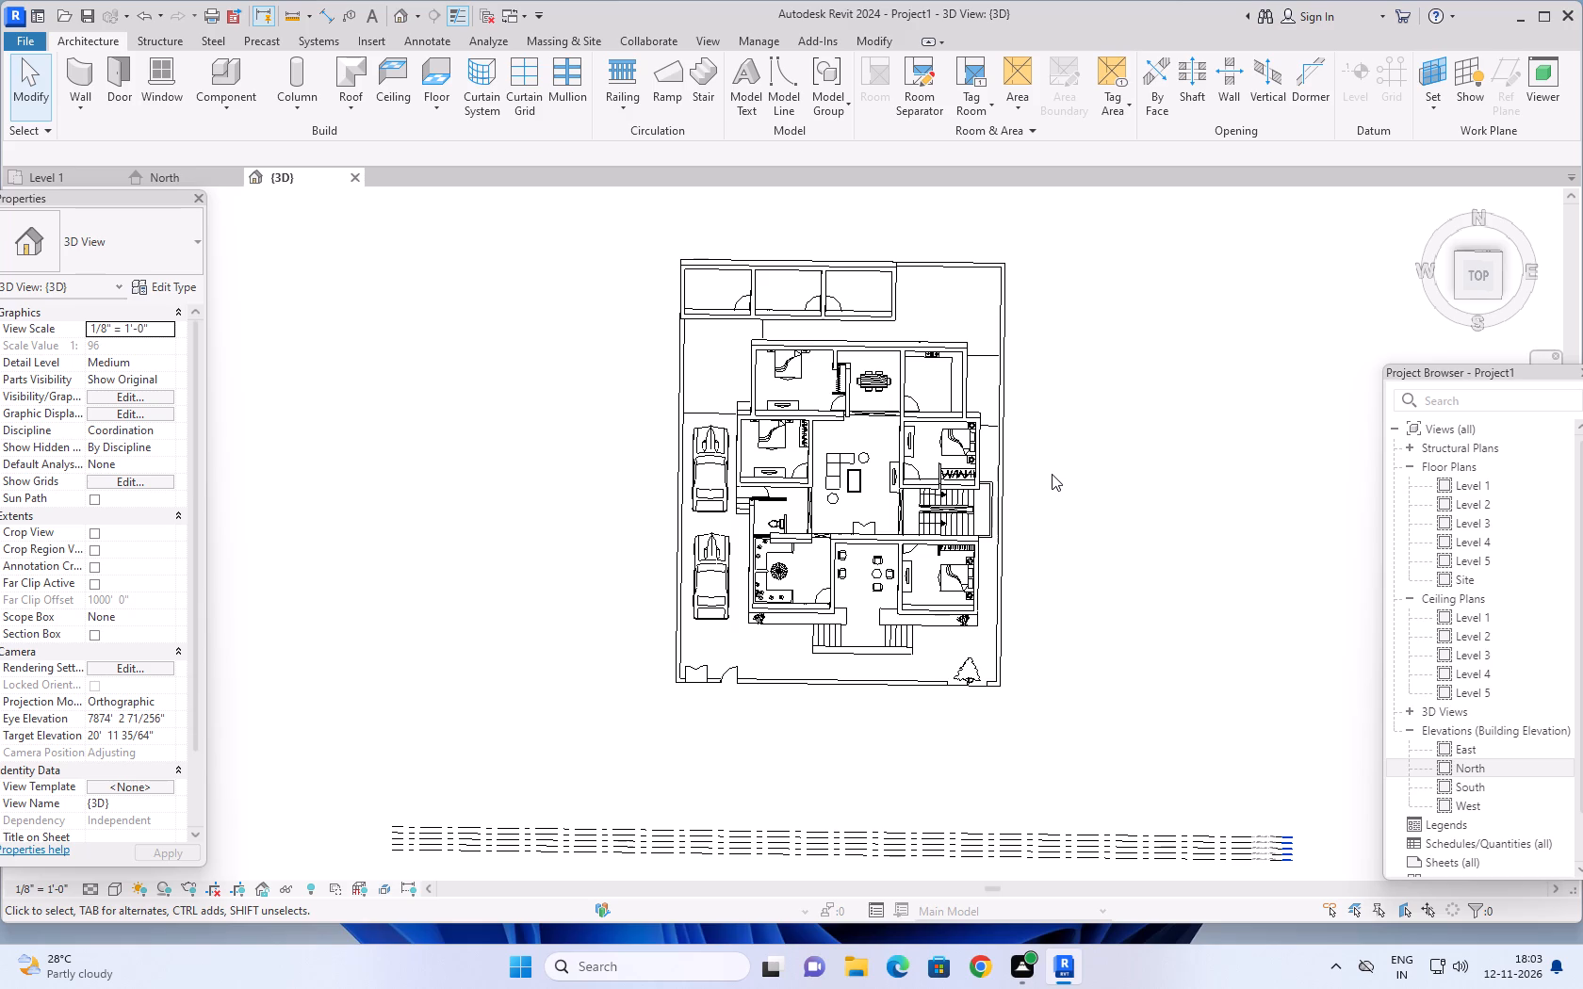
{"action": "scroll", "coordinate": [1080, 485], "scroll_direction": "down", "scroll_amount": 1}
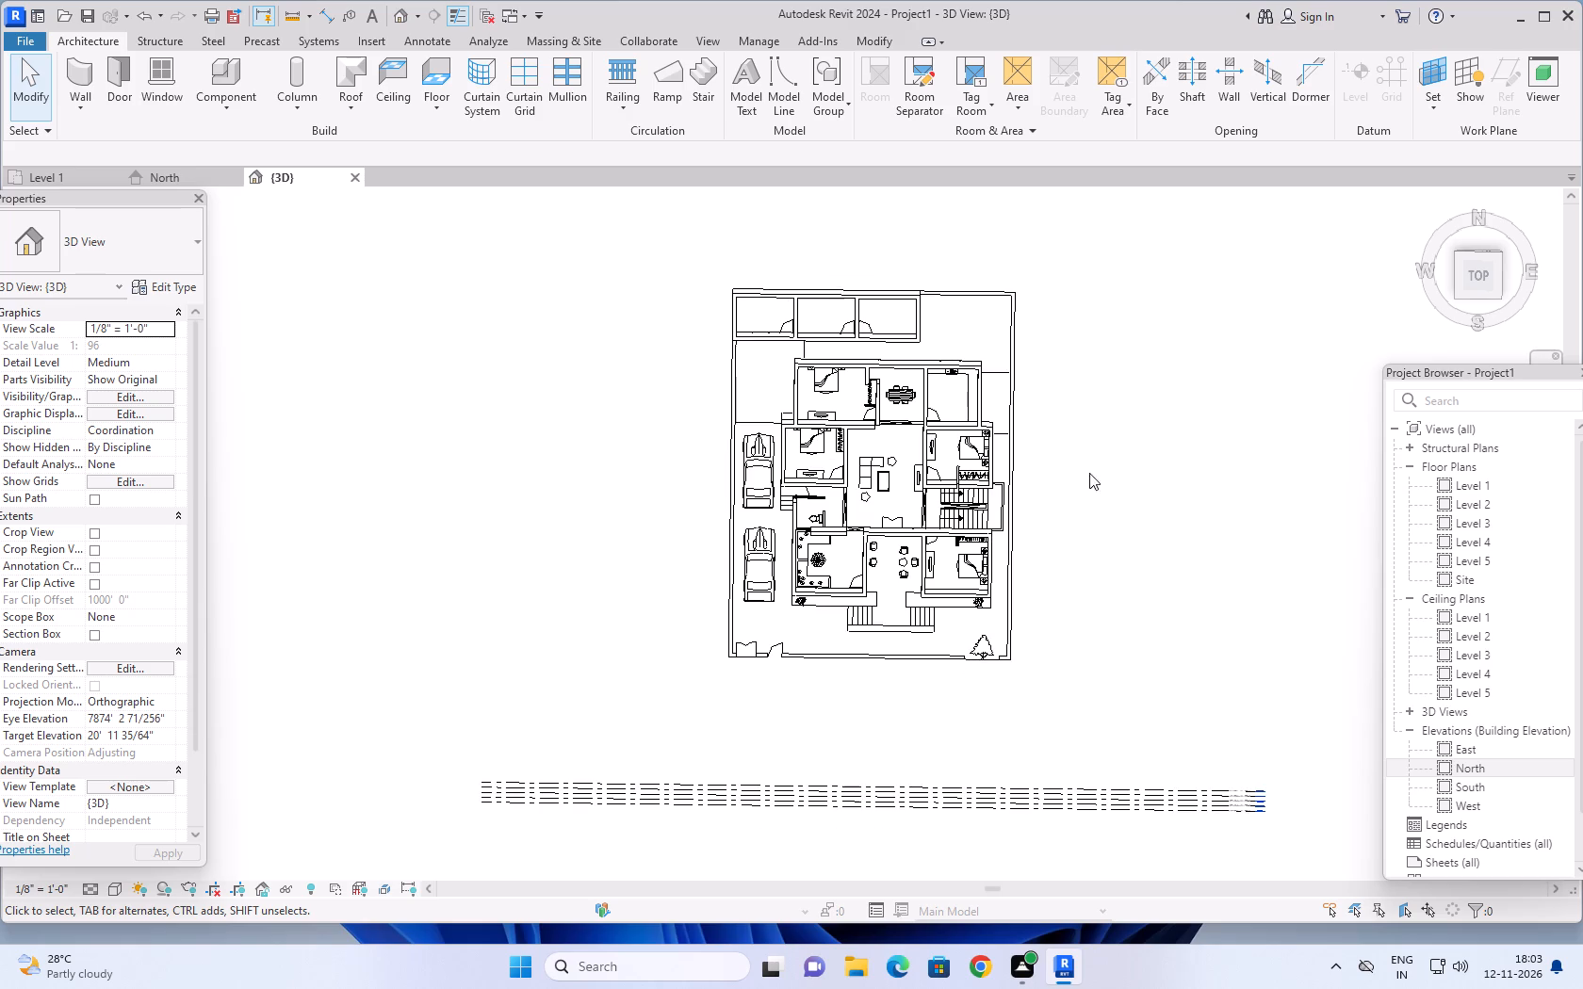
{"action": "middle_click_drag", "start_coordinate": [1086, 472], "coordinate": [1063, 494]}
{"action": "scroll", "coordinate": [1052, 502], "scroll_direction": "up", "scroll_amount": 3}
{"action": "middle_click_drag", "start_coordinate": [1052, 502], "coordinate": [1051, 454]}
{"action": "scroll", "coordinate": [952, 553], "scroll_direction": "up", "scroll_amount": 2}
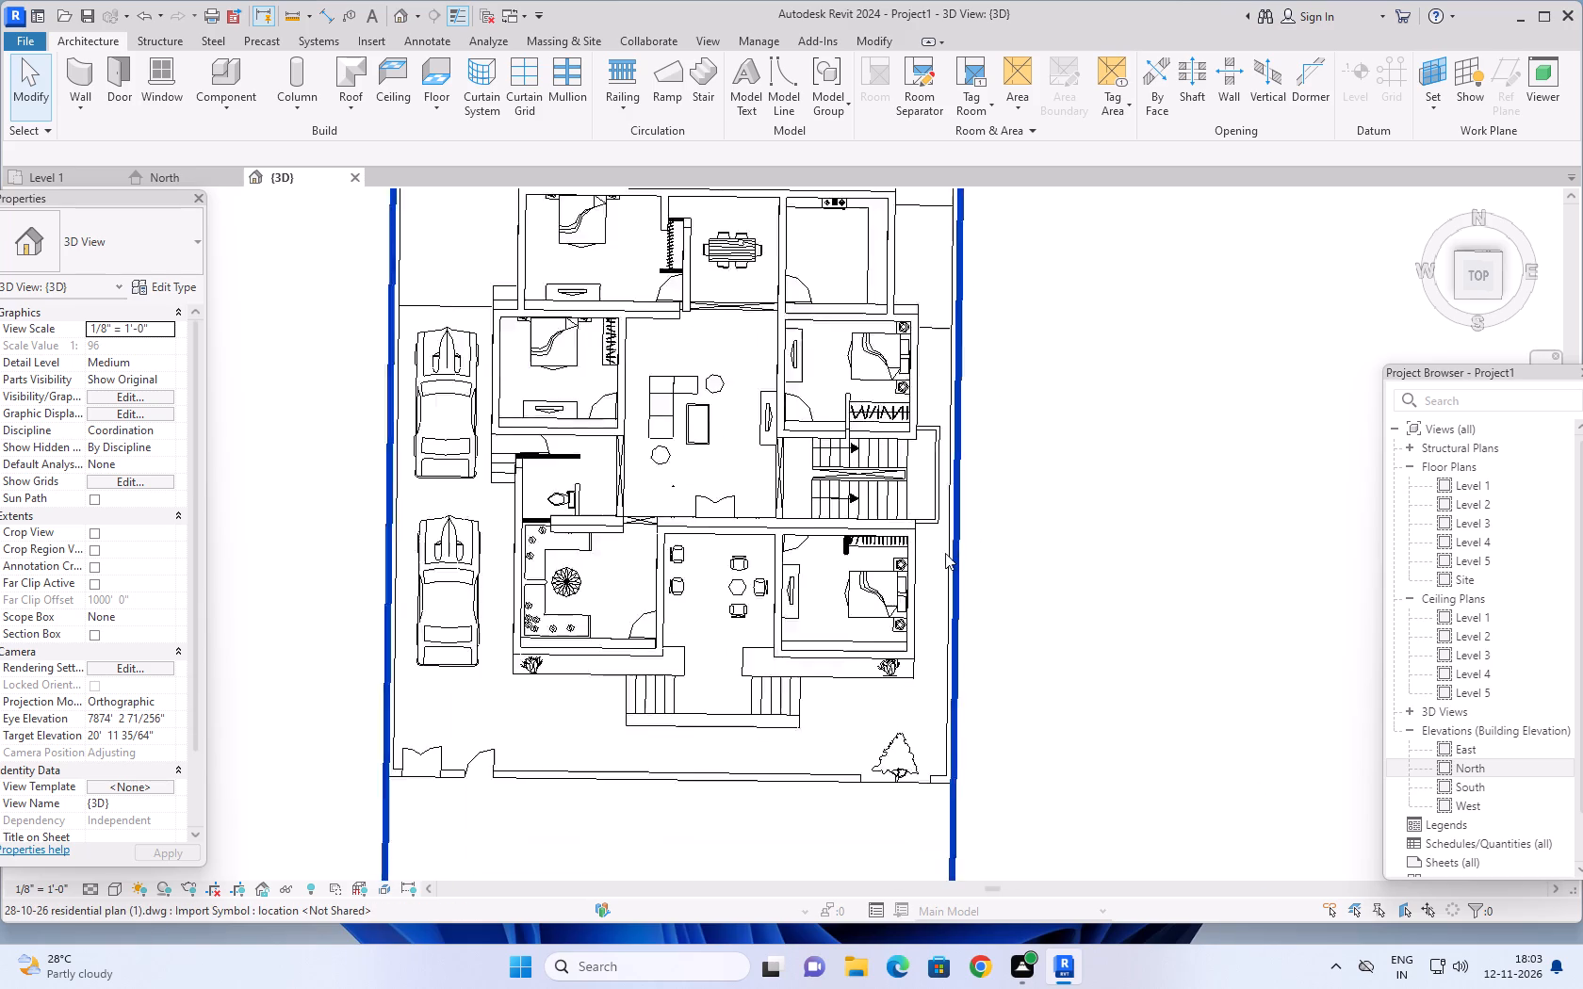
{"action": "scroll", "coordinate": [945, 553], "scroll_direction": "up", "scroll_amount": 1}
{"action": "scroll", "coordinate": [1008, 485], "scroll_direction": "down", "scroll_amount": 6}
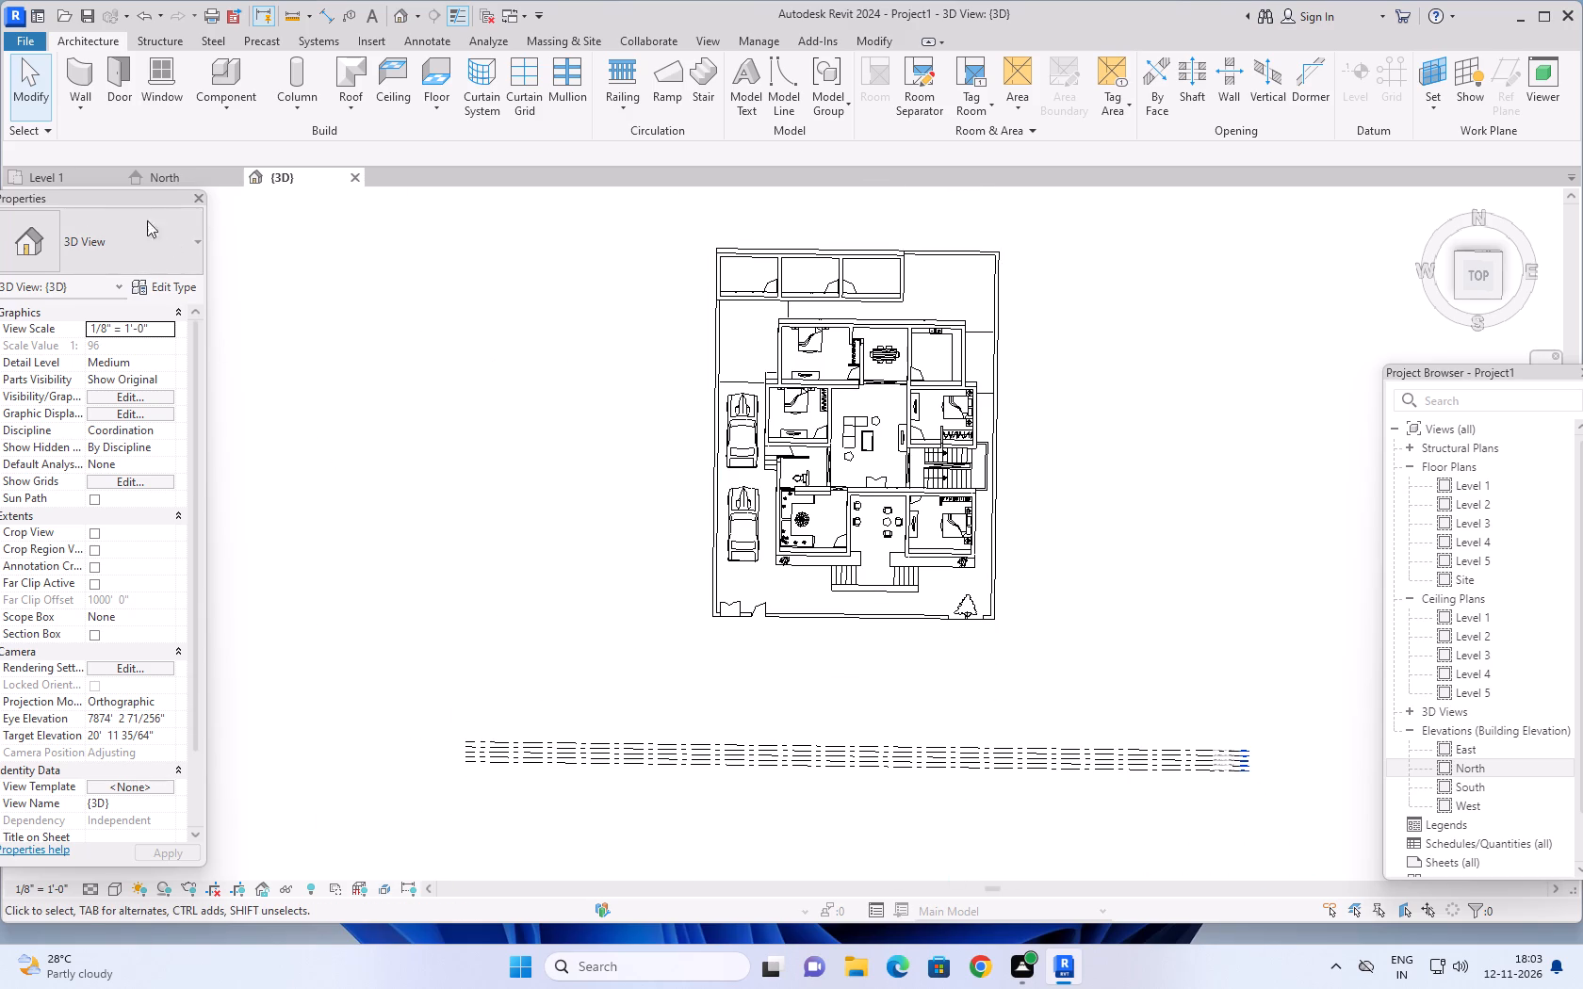
{"action": "left_click", "coordinate": [44, 176]}
{"action": "scroll", "coordinate": [860, 457], "scroll_direction": "down", "scroll_amount": 4}
{"action": "middle_click_drag", "start_coordinate": [1029, 508], "coordinate": [1034, 462]}
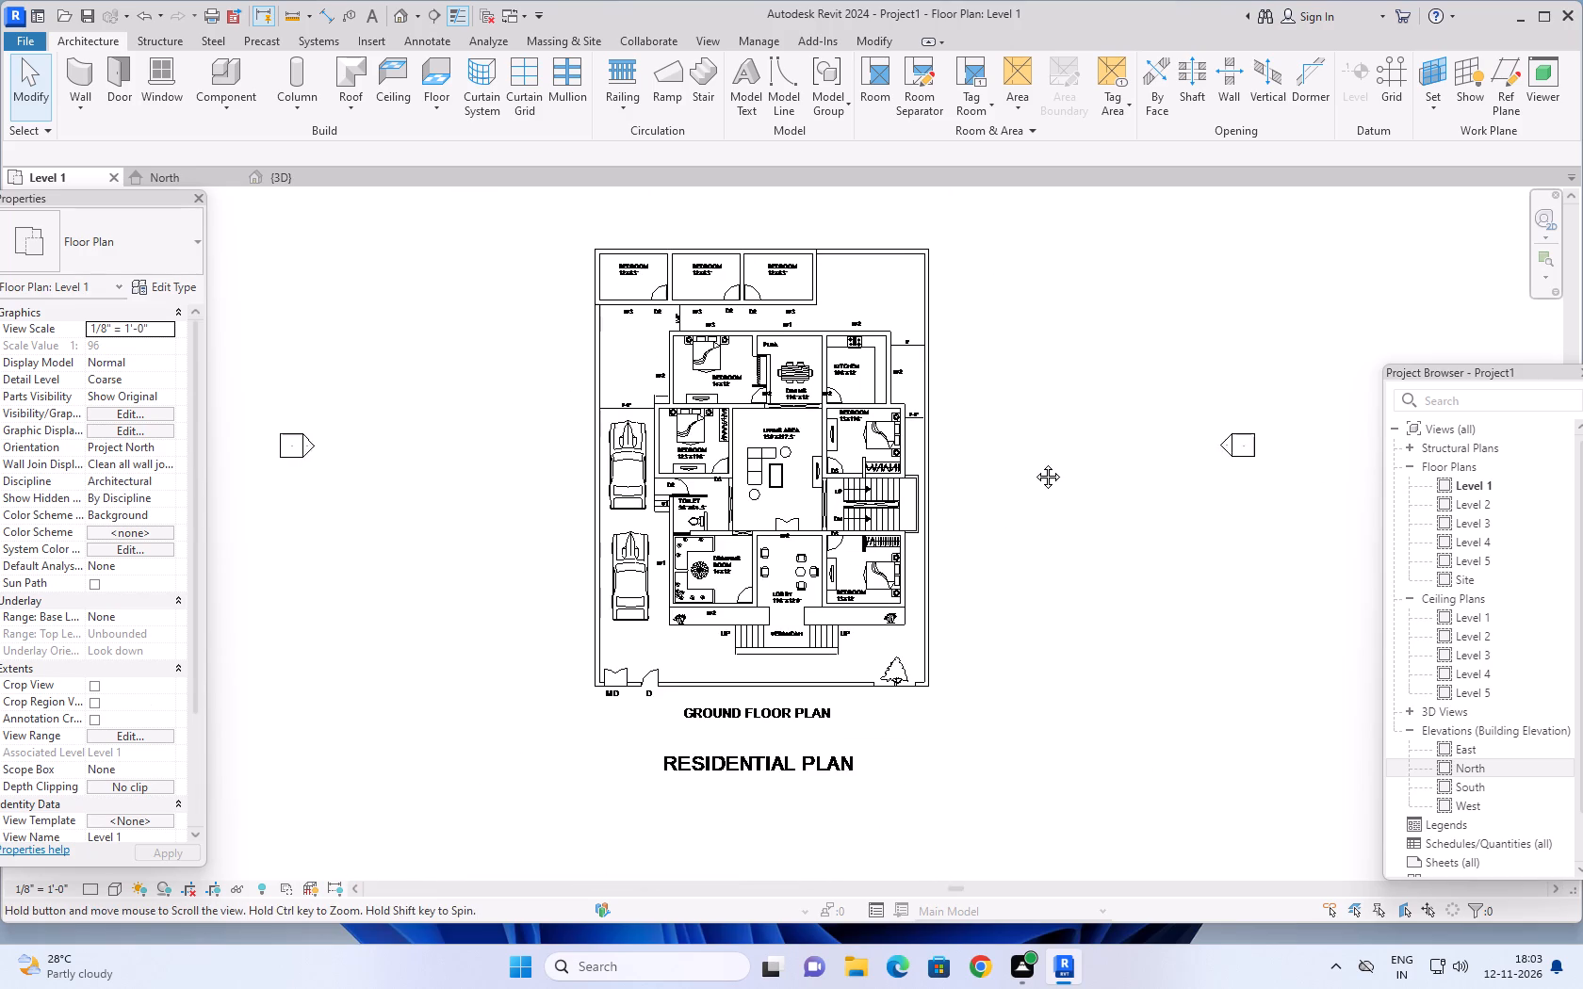
{"action": "middle_click_drag", "start_coordinate": [1034, 462], "coordinate": [1034, 462]}
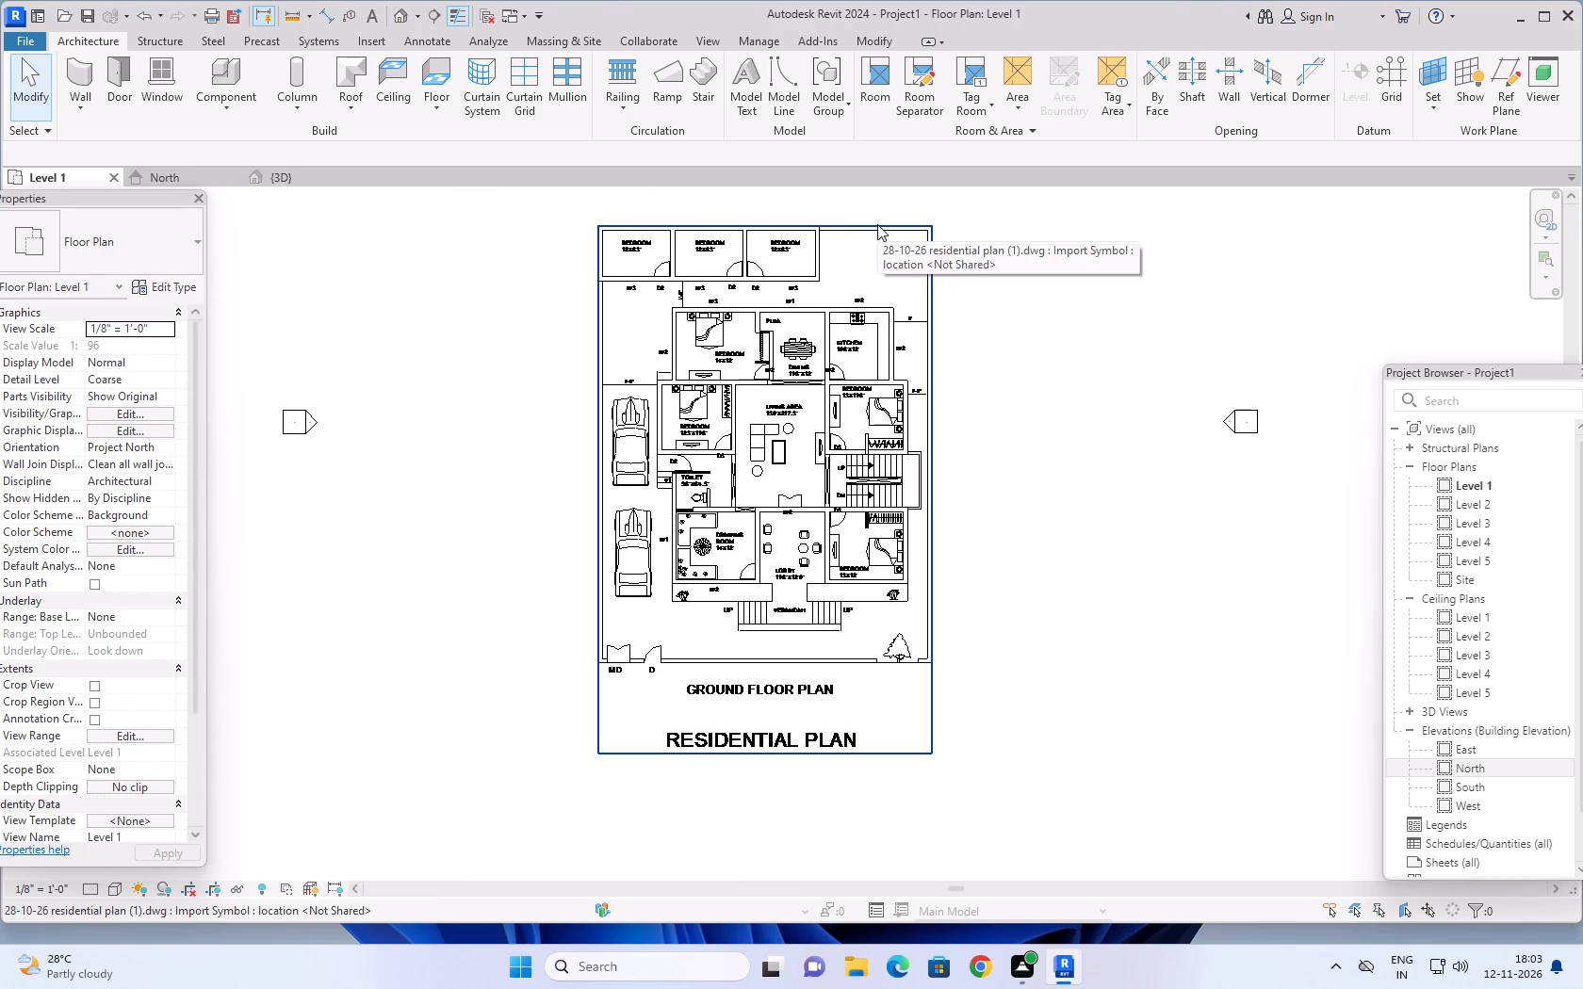
Return to the 3D view and examine the ground floor walls at an angle from the front and side.
{"action": "left_click", "coordinate": [275, 176]}
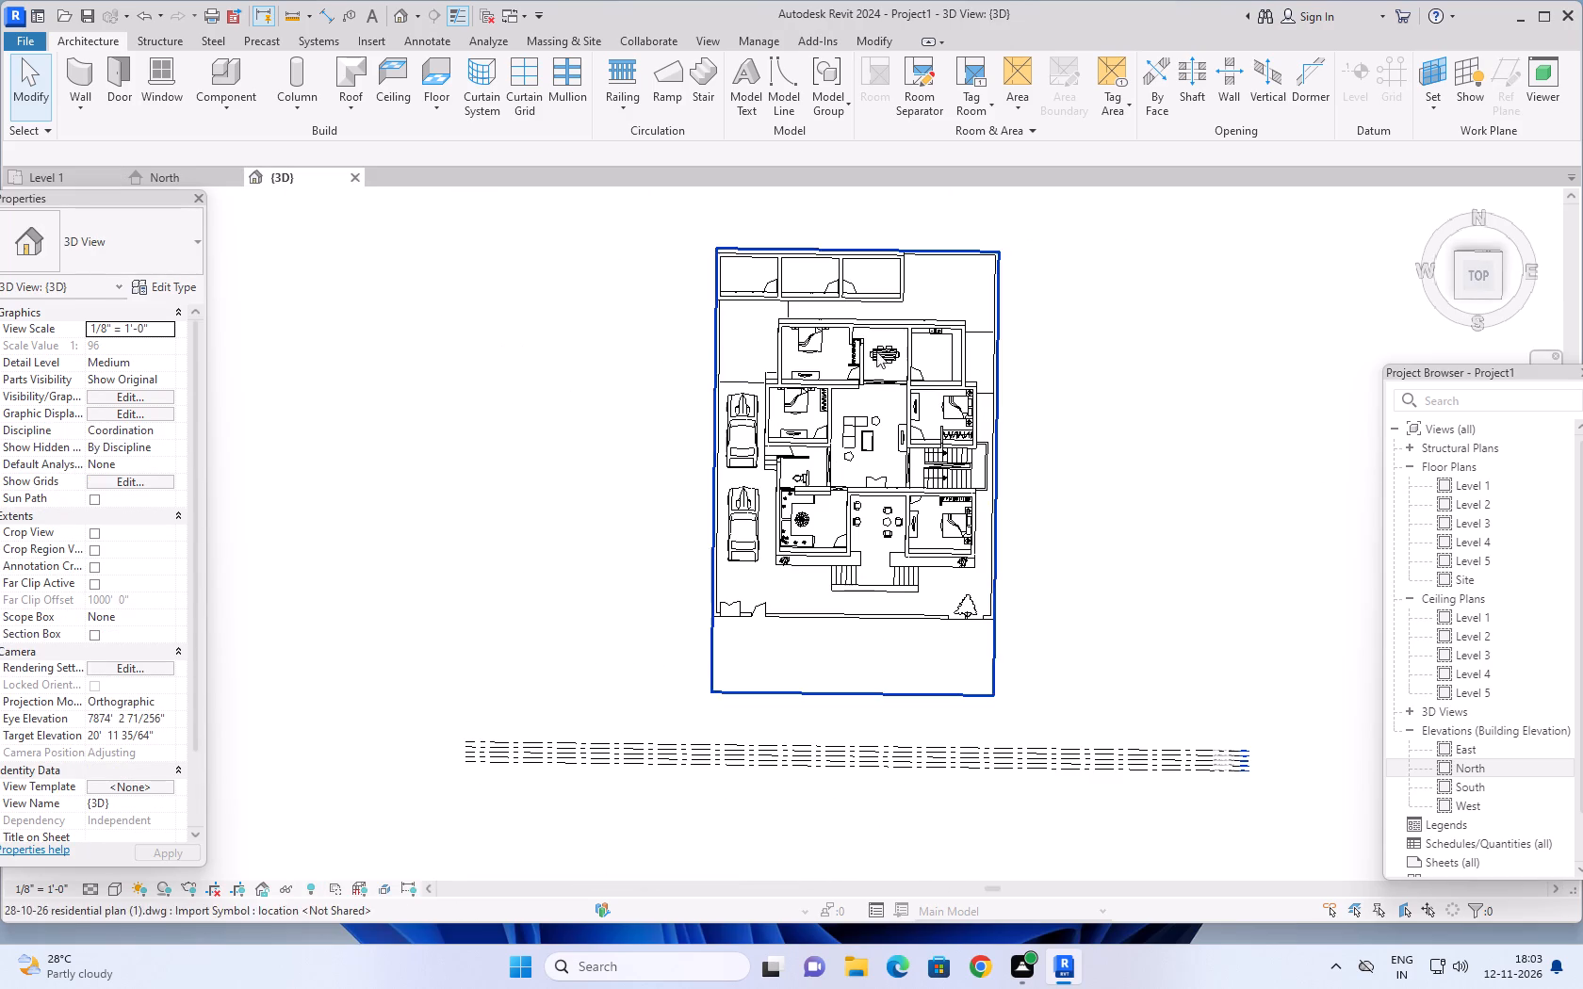
{"action": "scroll", "coordinate": [1021, 396], "scroll_direction": "down", "scroll_amount": 3}
{"action": "middle_click_drag", "start_coordinate": [1066, 394], "coordinate": [1057, 410]}
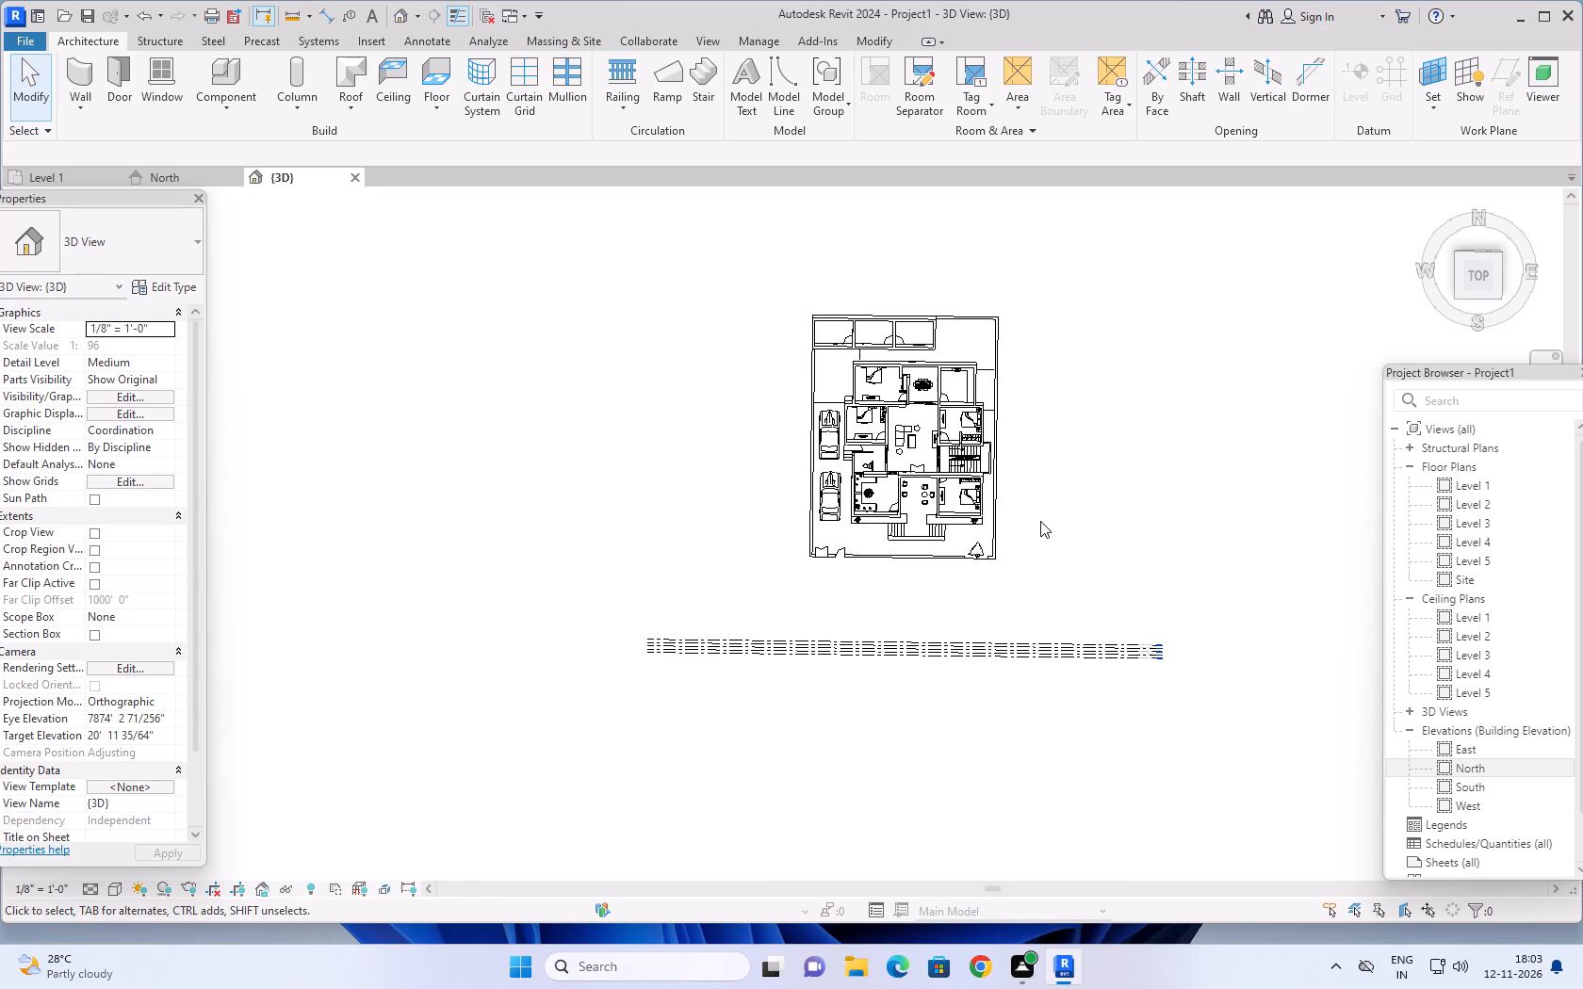
{"action": "middle_click_drag", "start_coordinate": [1028, 514], "coordinate": [1005, 250]}
{"action": "middle_click_drag", "start_coordinate": [1077, 515], "coordinate": [926, 324], "text": "shift"}
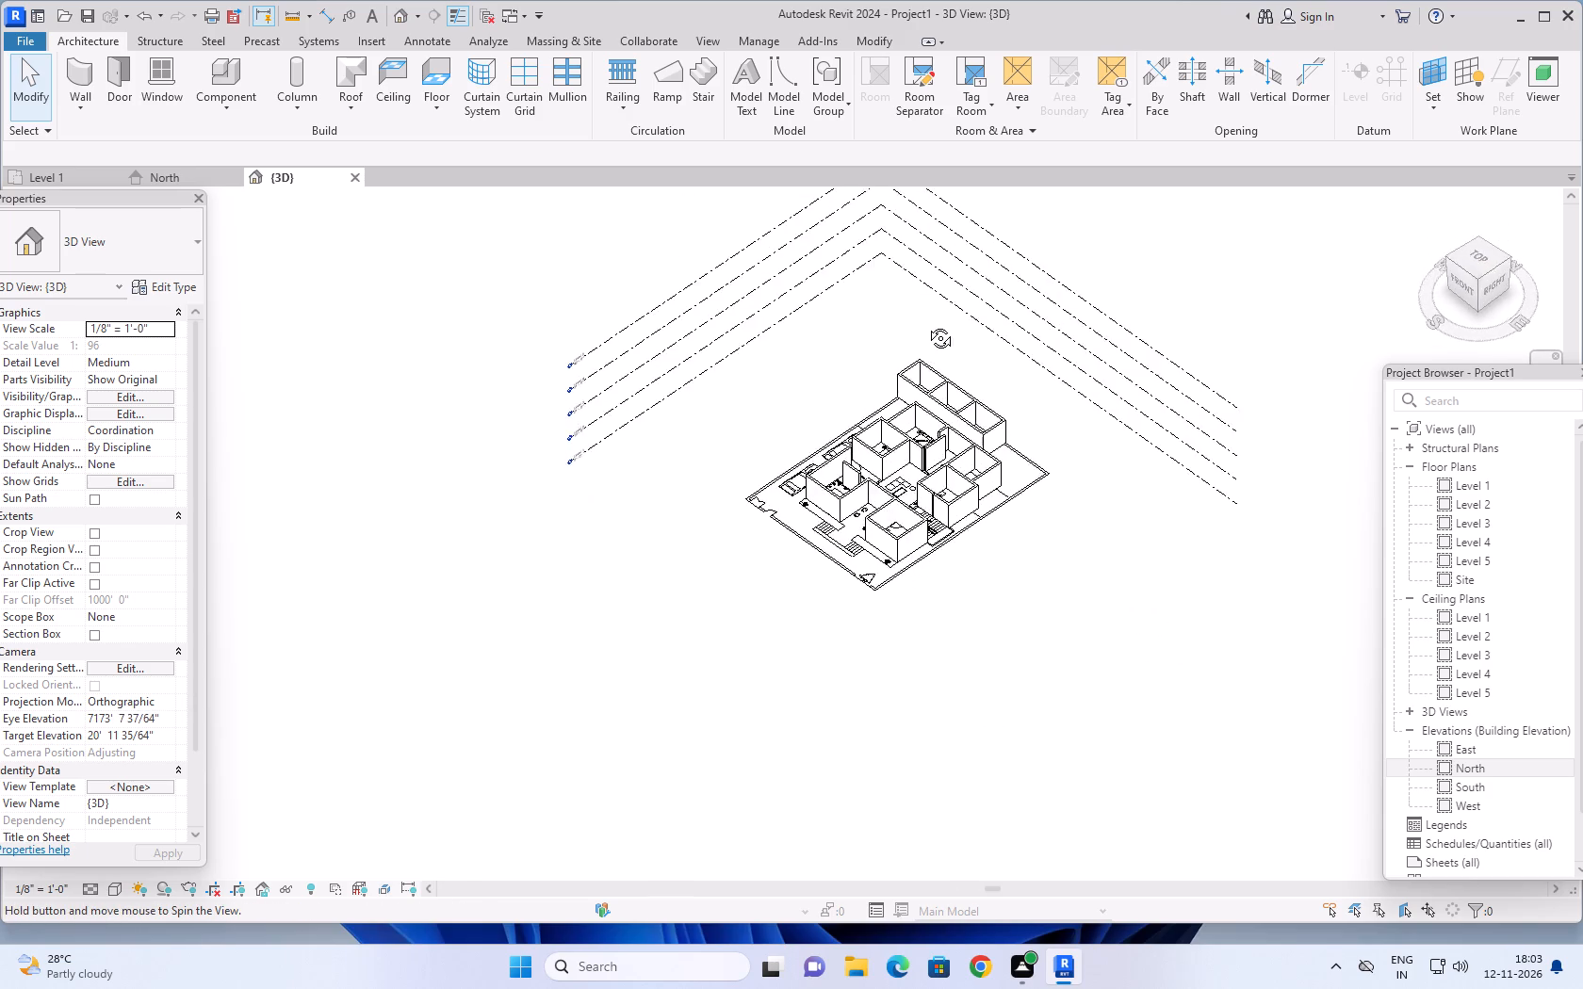
{"action": "middle_click_drag", "start_coordinate": [926, 324], "coordinate": [1023, 391], "text": "shift"}
{"action": "scroll", "coordinate": [855, 481], "scroll_direction": "up", "scroll_amount": 7}
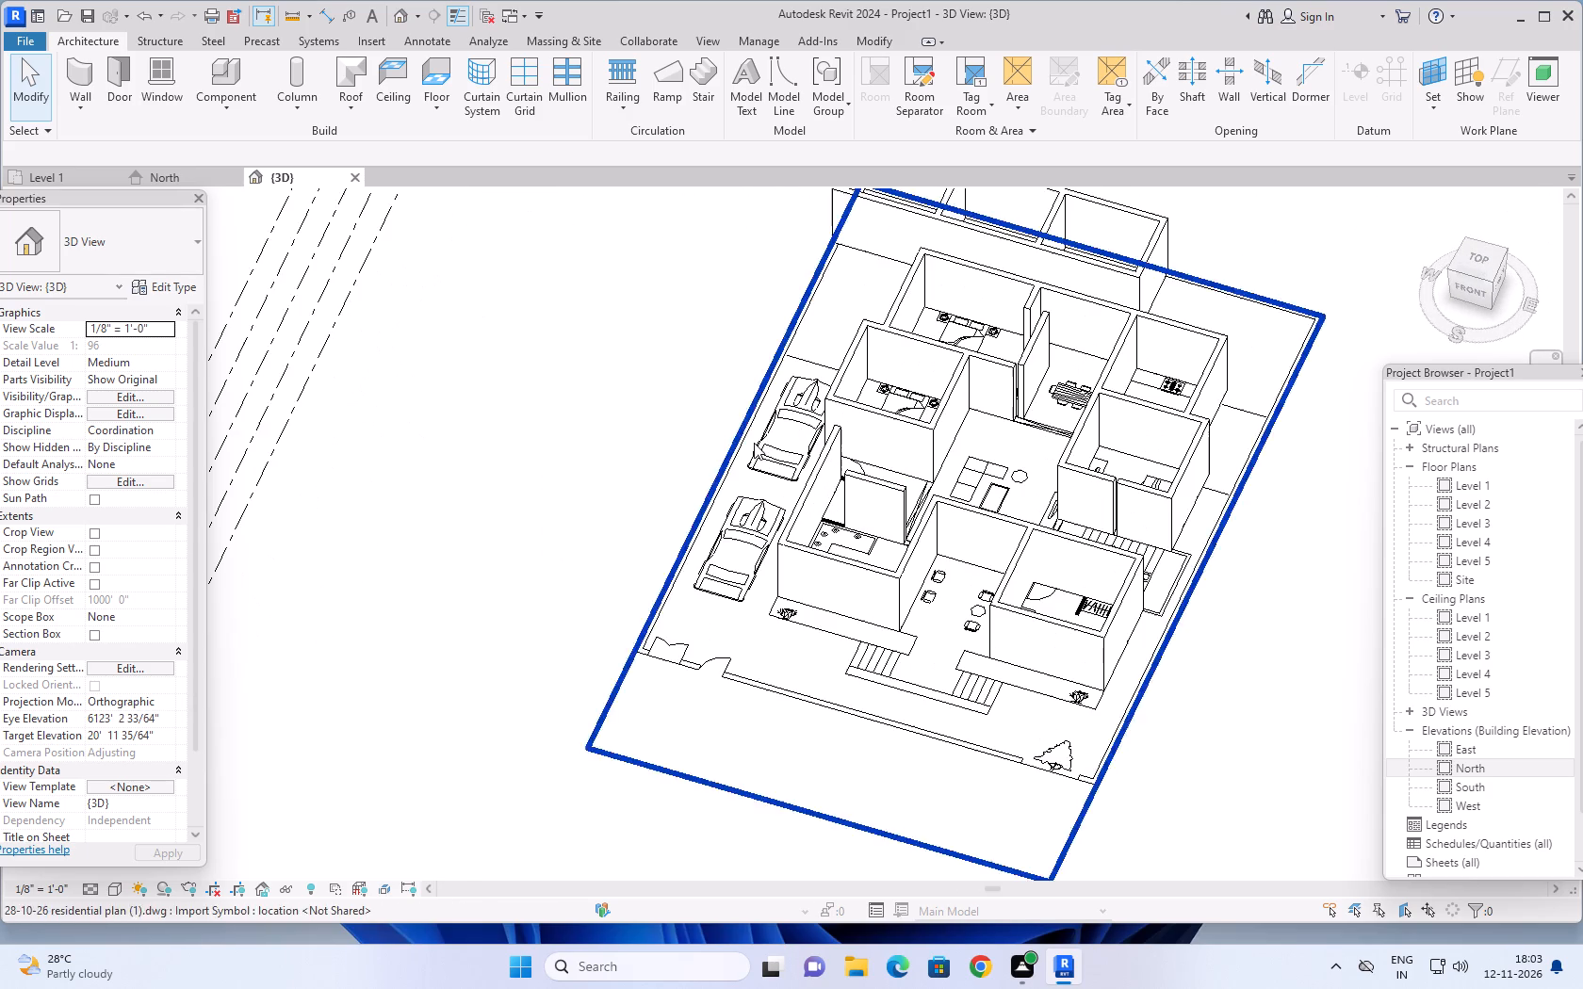
{"action": "middle_click", "coordinate": [693, 365]}
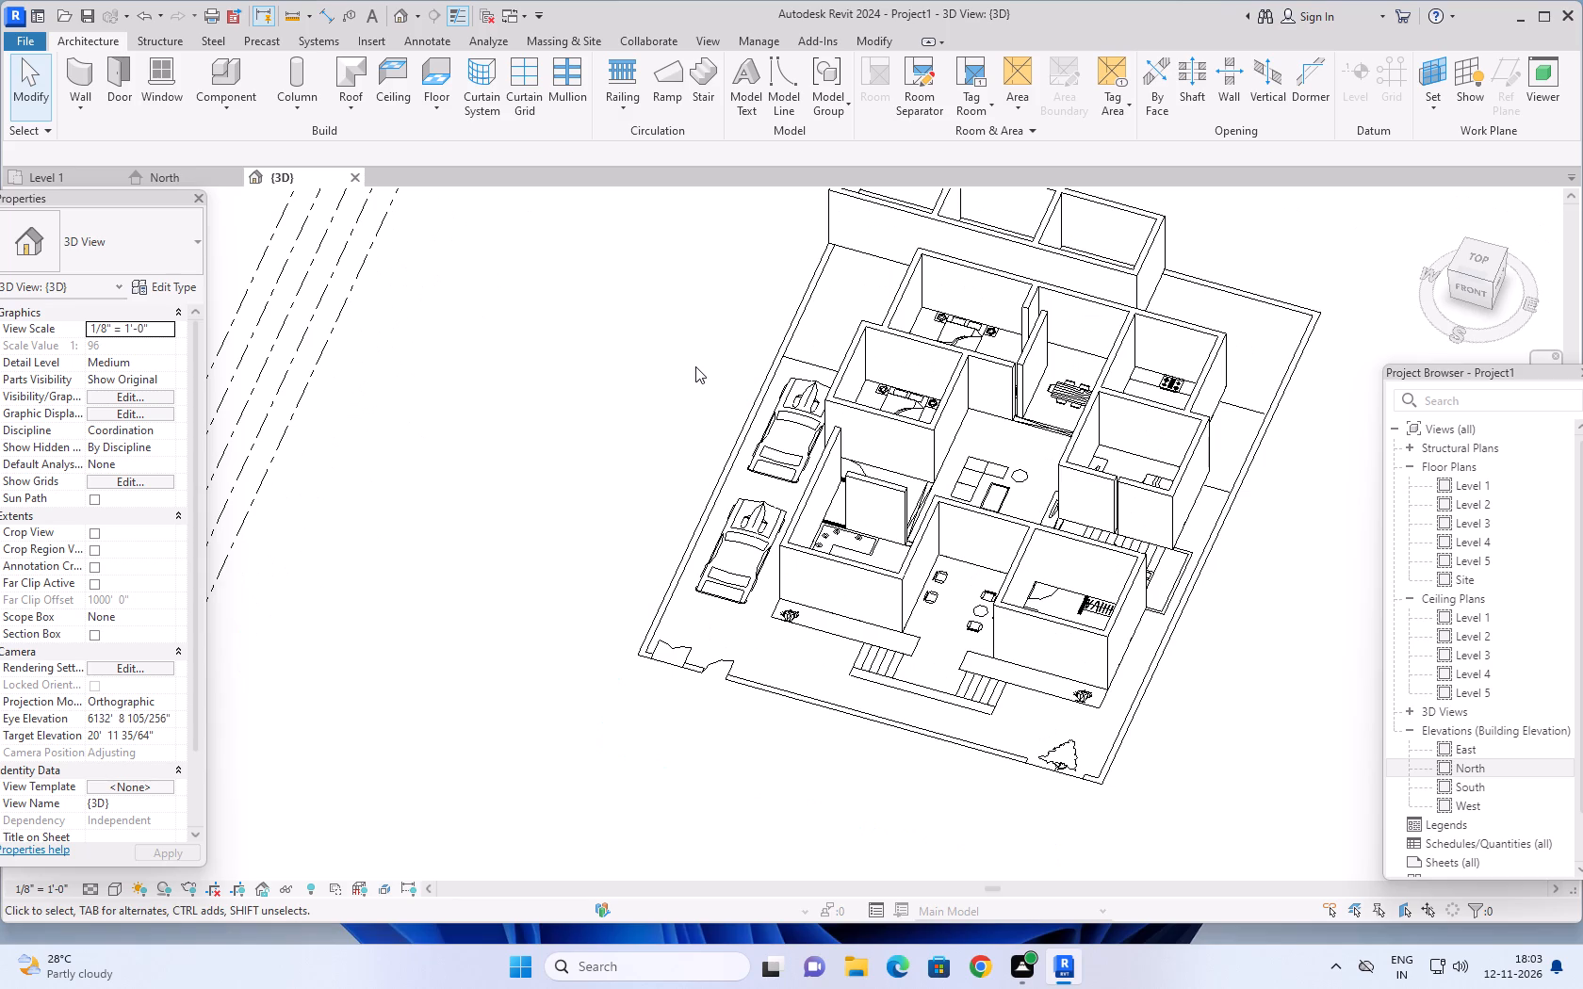
{"action": "middle_click_drag", "start_coordinate": [695, 366], "coordinate": [749, 285], "text": "shift"}
{"action": "middle_click_drag", "start_coordinate": [720, 334], "coordinate": [670, 426]}
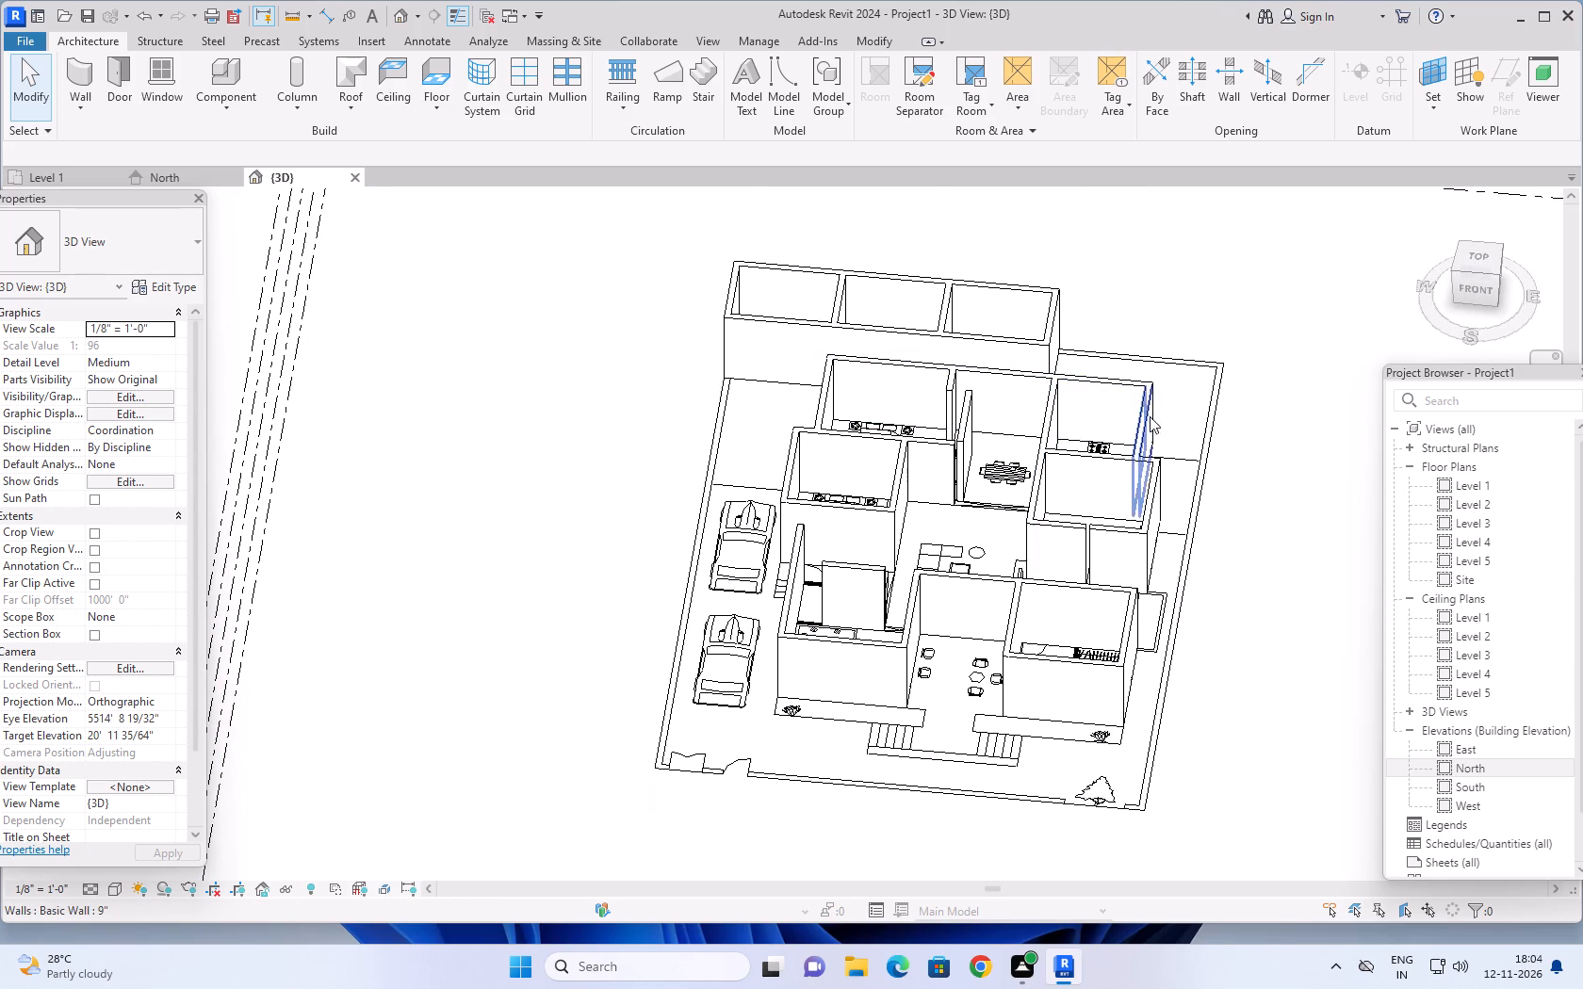
{"action": "scroll", "coordinate": [1161, 436], "scroll_direction": "up", "scroll_amount": 5}
{"action": "scroll", "coordinate": [1161, 436], "scroll_direction": "down", "scroll_amount": 5}
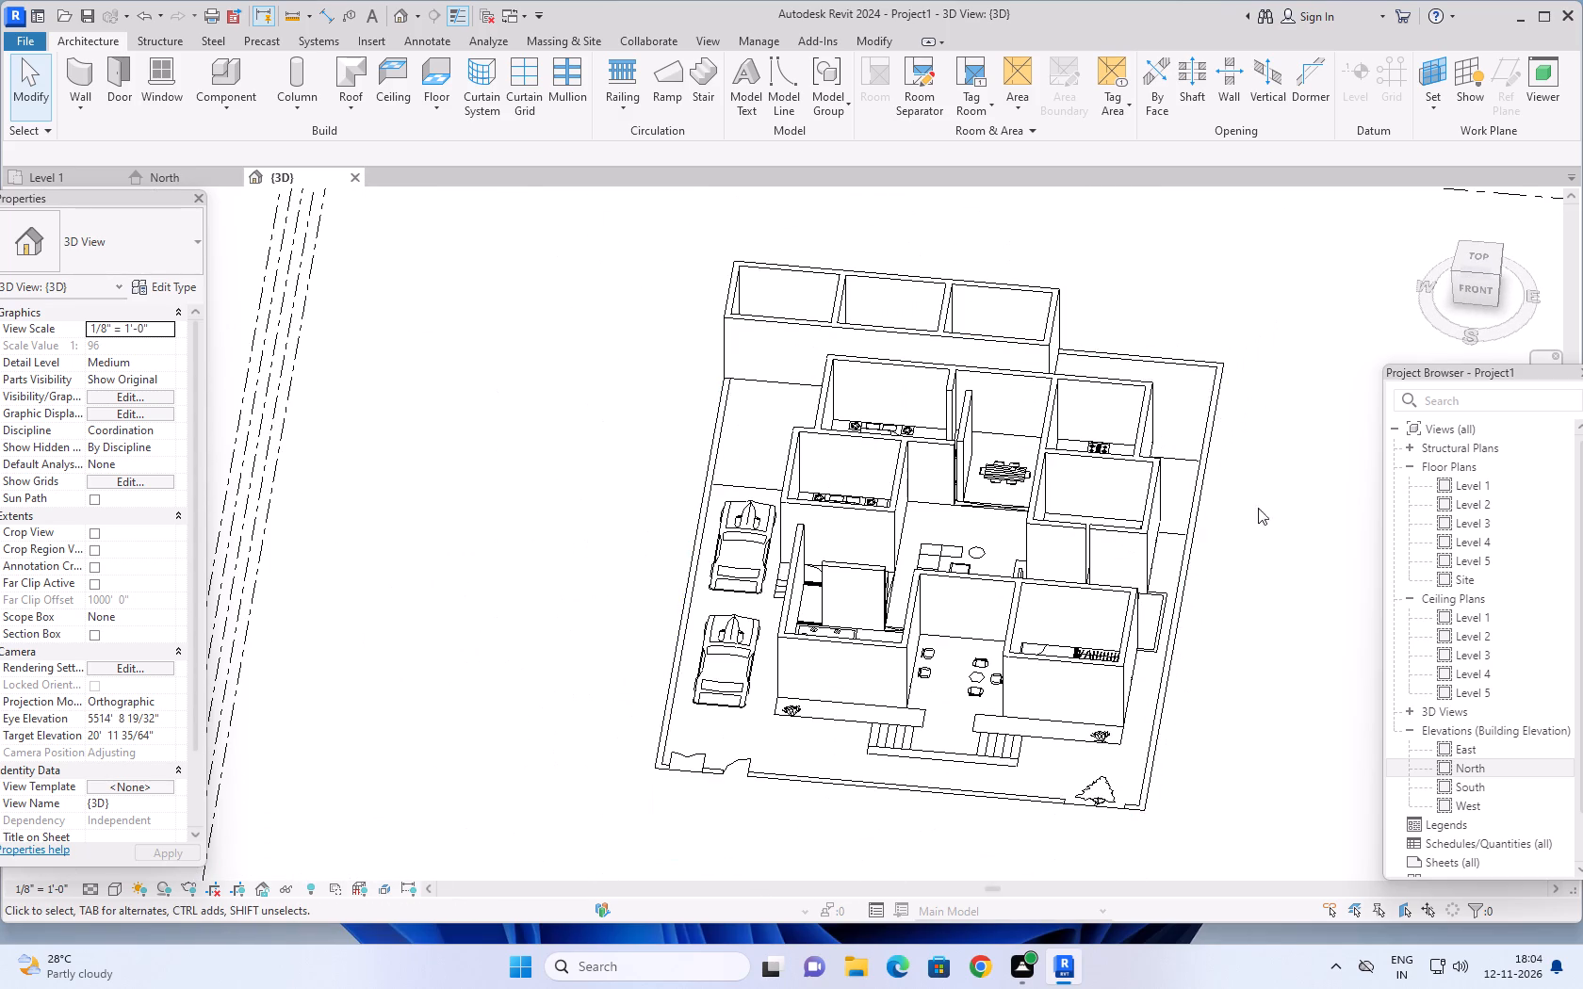
Orbit the 3D view to look straight down and examine the ground floor walls against the imported plan.
{"action": "middle_click_drag", "start_coordinate": [1267, 516], "coordinate": [1189, 496]}
{"action": "middle_click", "coordinate": [1189, 496]}
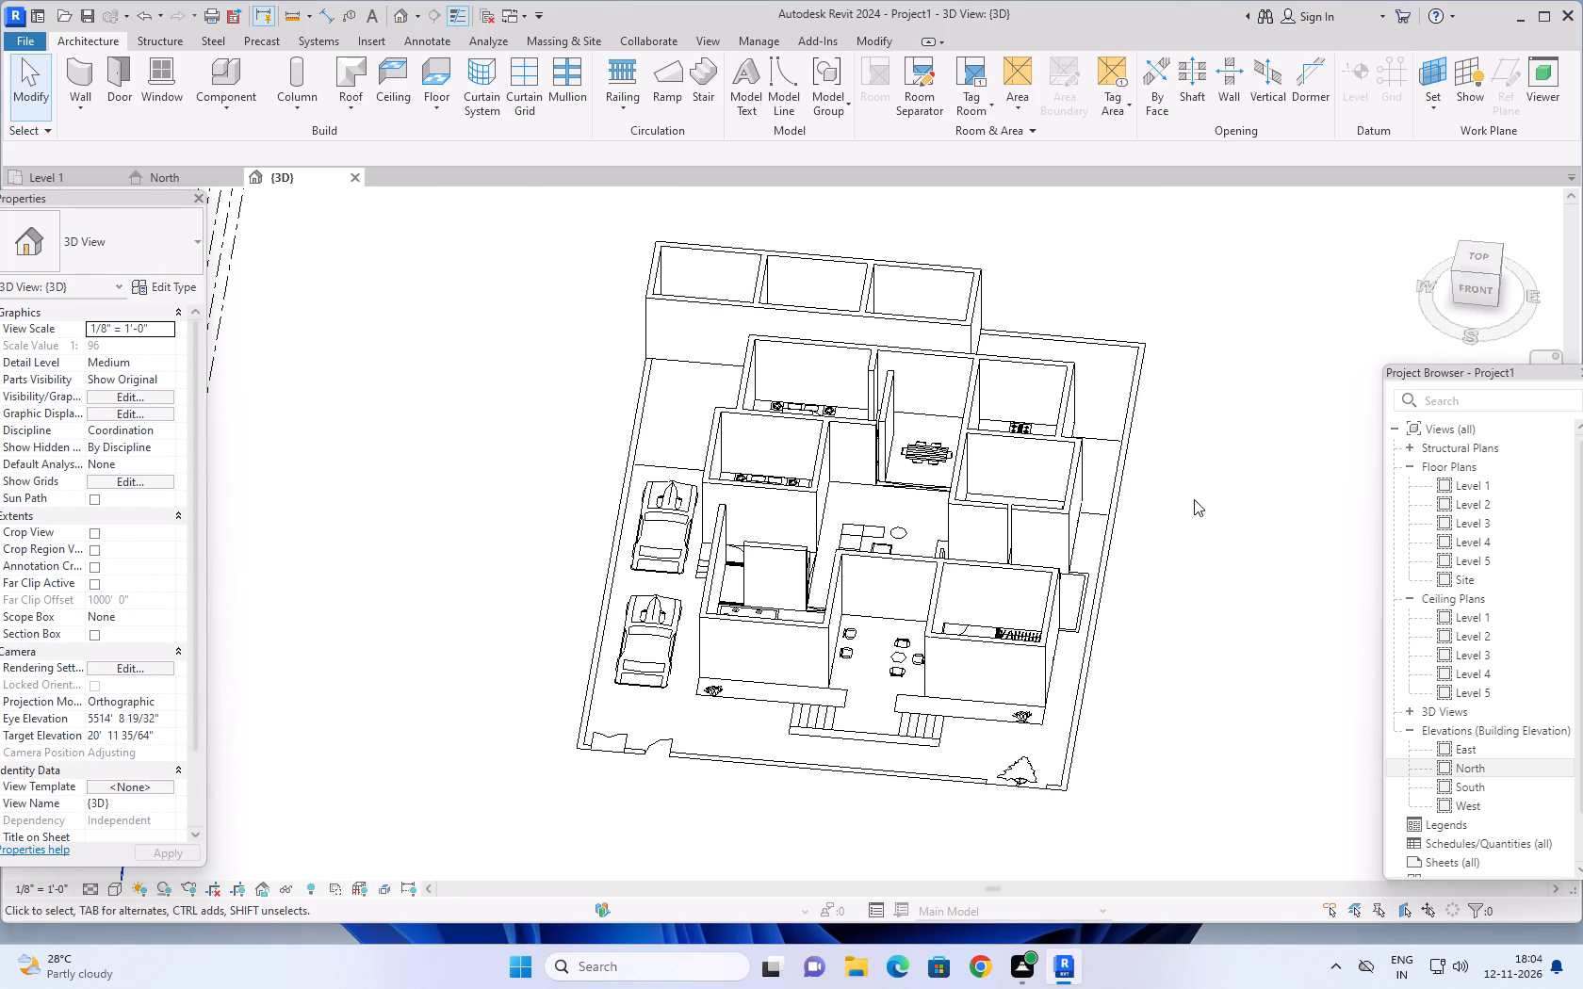
{"action": "scroll", "coordinate": [1176, 598], "scroll_direction": "up", "scroll_amount": 1}
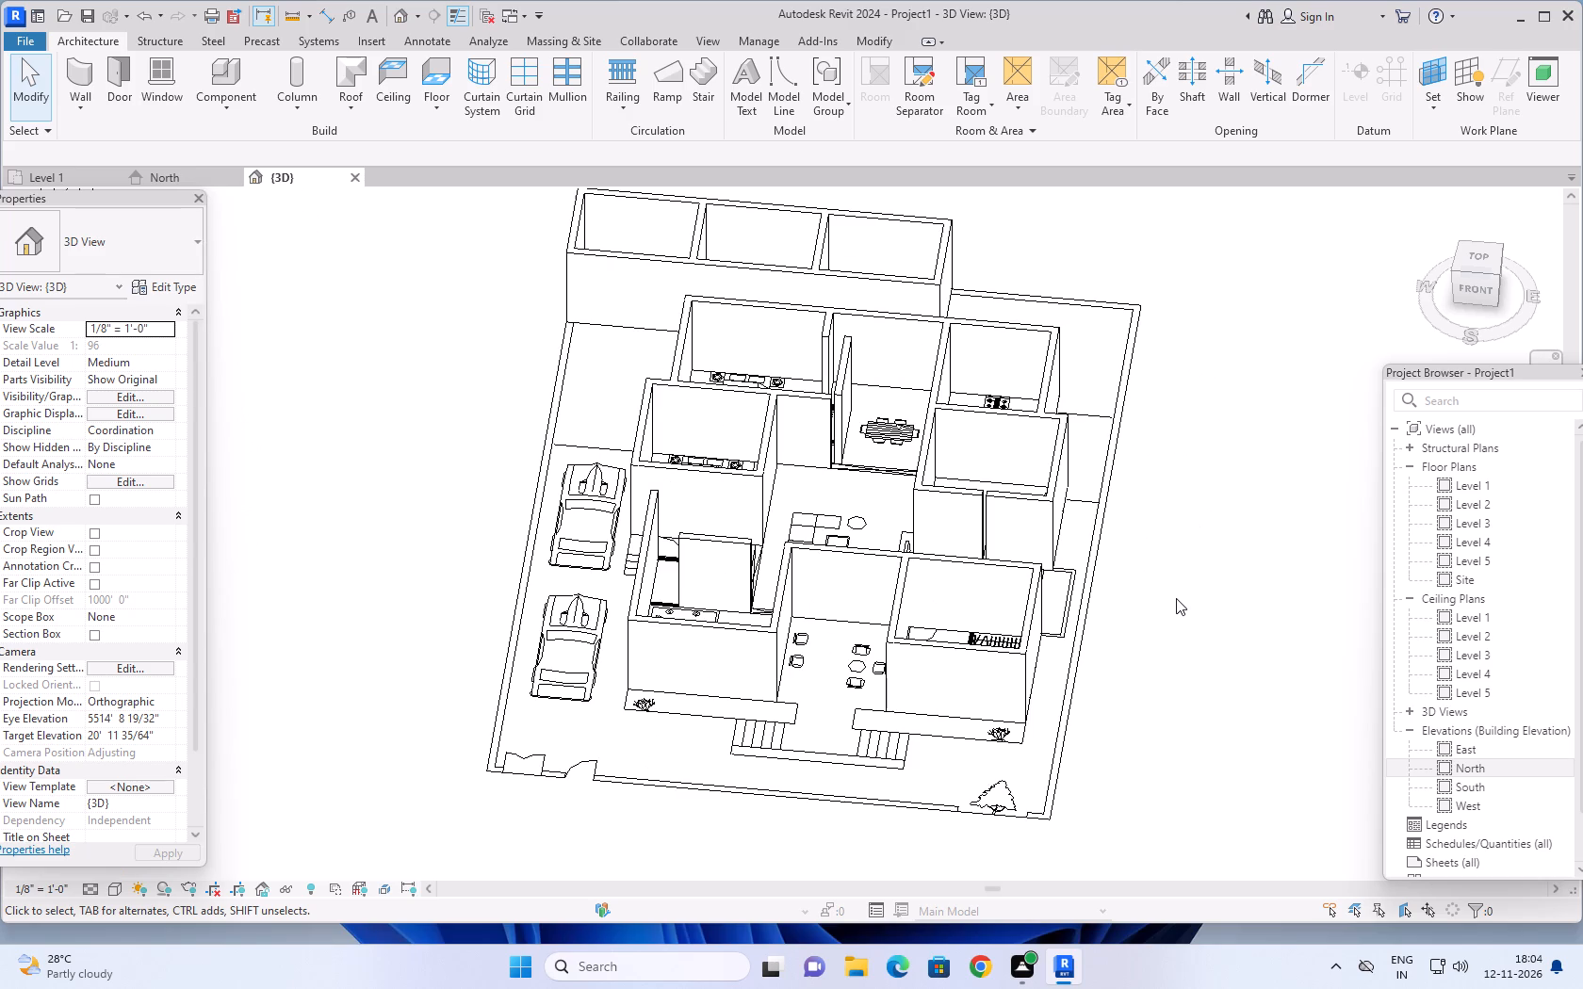
{"action": "scroll", "coordinate": [1172, 569], "scroll_direction": "up", "scroll_amount": 2}
{"action": "scroll", "coordinate": [1134, 535], "scroll_direction": "down", "scroll_amount": 2}
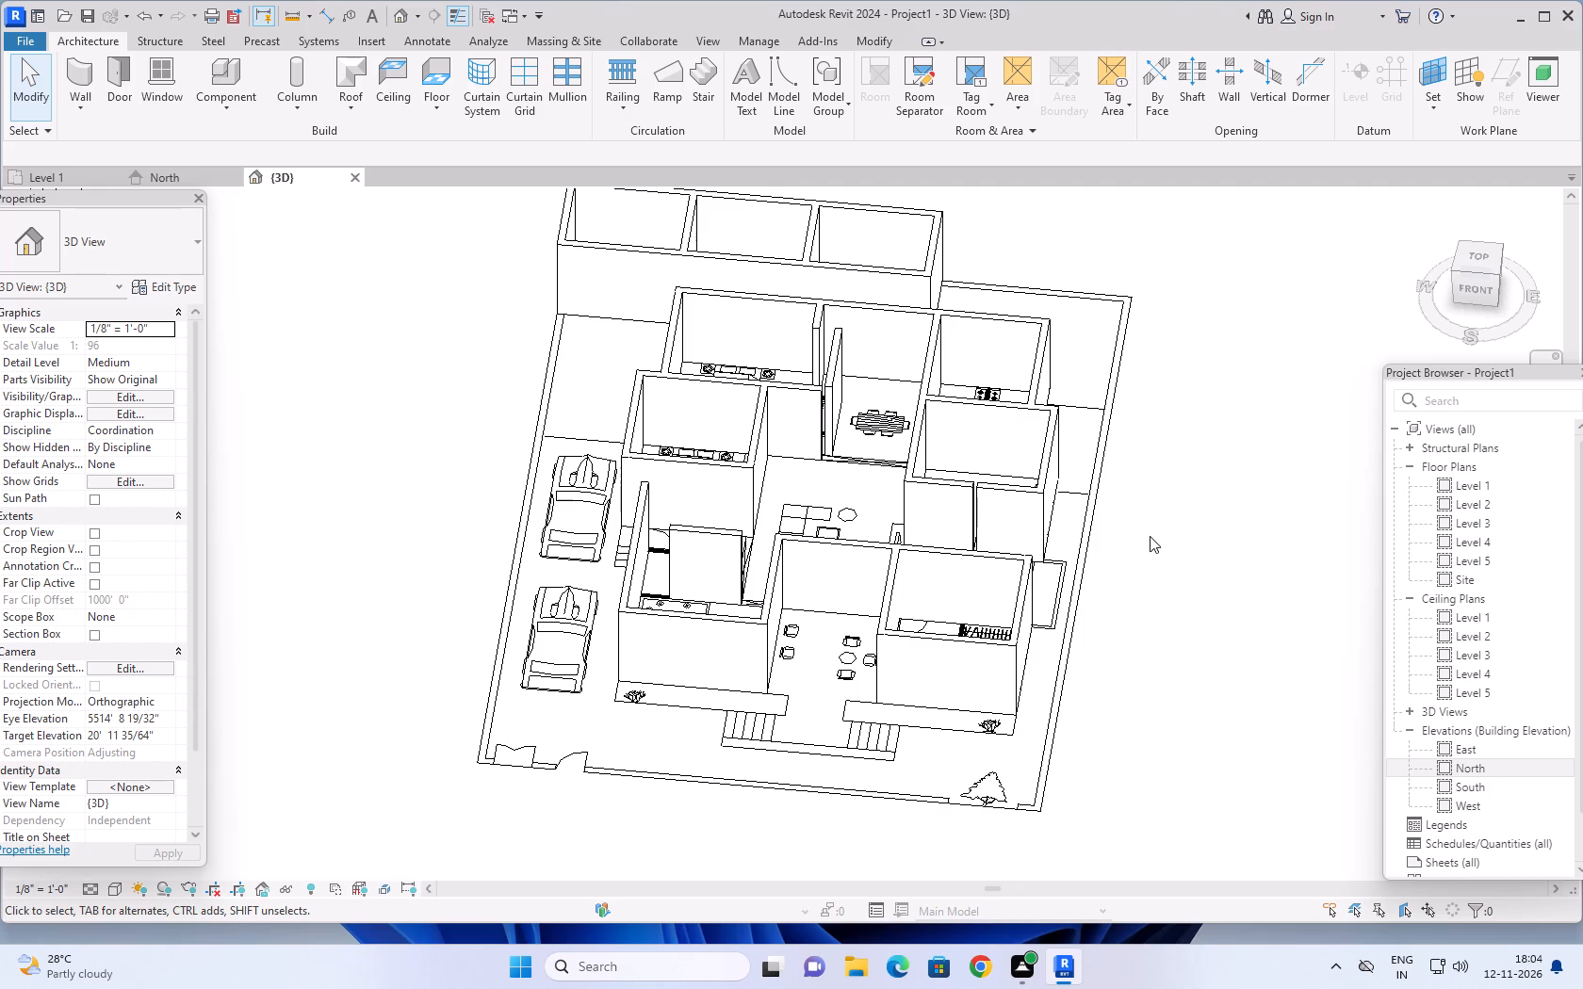
{"action": "middle_click_drag", "start_coordinate": [1150, 540], "coordinate": [1171, 665], "text": "shift"}
{"action": "middle_click_drag", "start_coordinate": [1165, 492], "coordinate": [1164, 677], "text": "shift"}
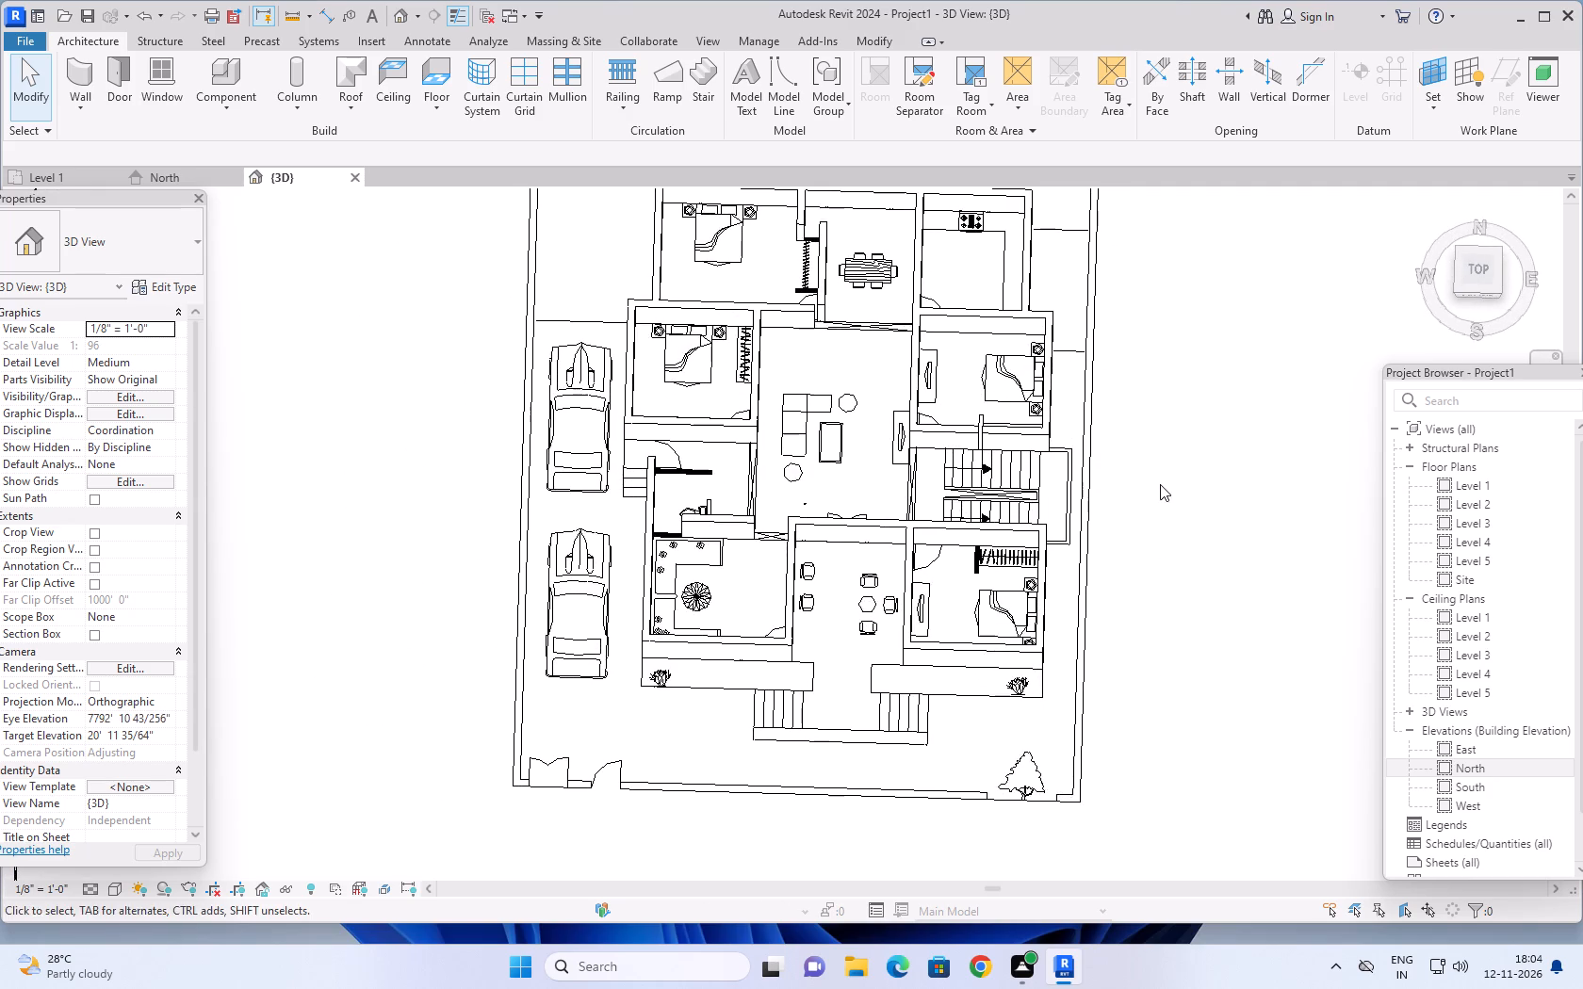
{"action": "middle_click_drag", "start_coordinate": [1160, 485], "coordinate": [1168, 626], "text": "shift"}
{"action": "middle_click_drag", "start_coordinate": [1156, 466], "coordinate": [1159, 515], "text": "shift"}
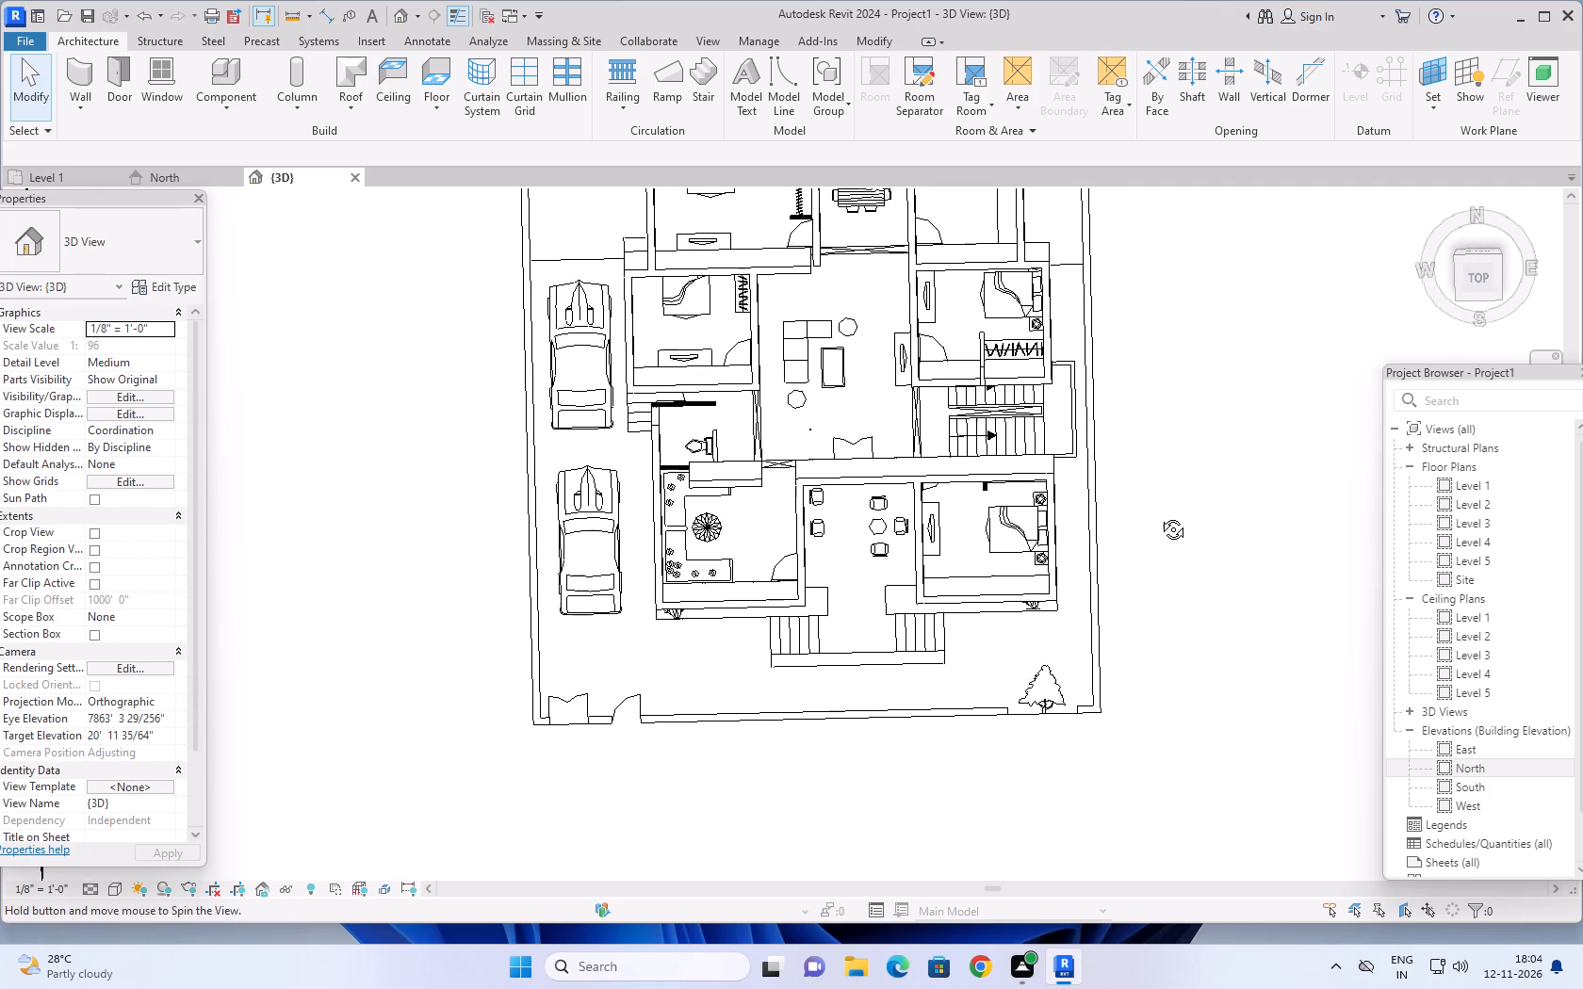
{"action": "middle_click_drag", "start_coordinate": [1159, 515], "coordinate": [1160, 434], "text": "shift"}
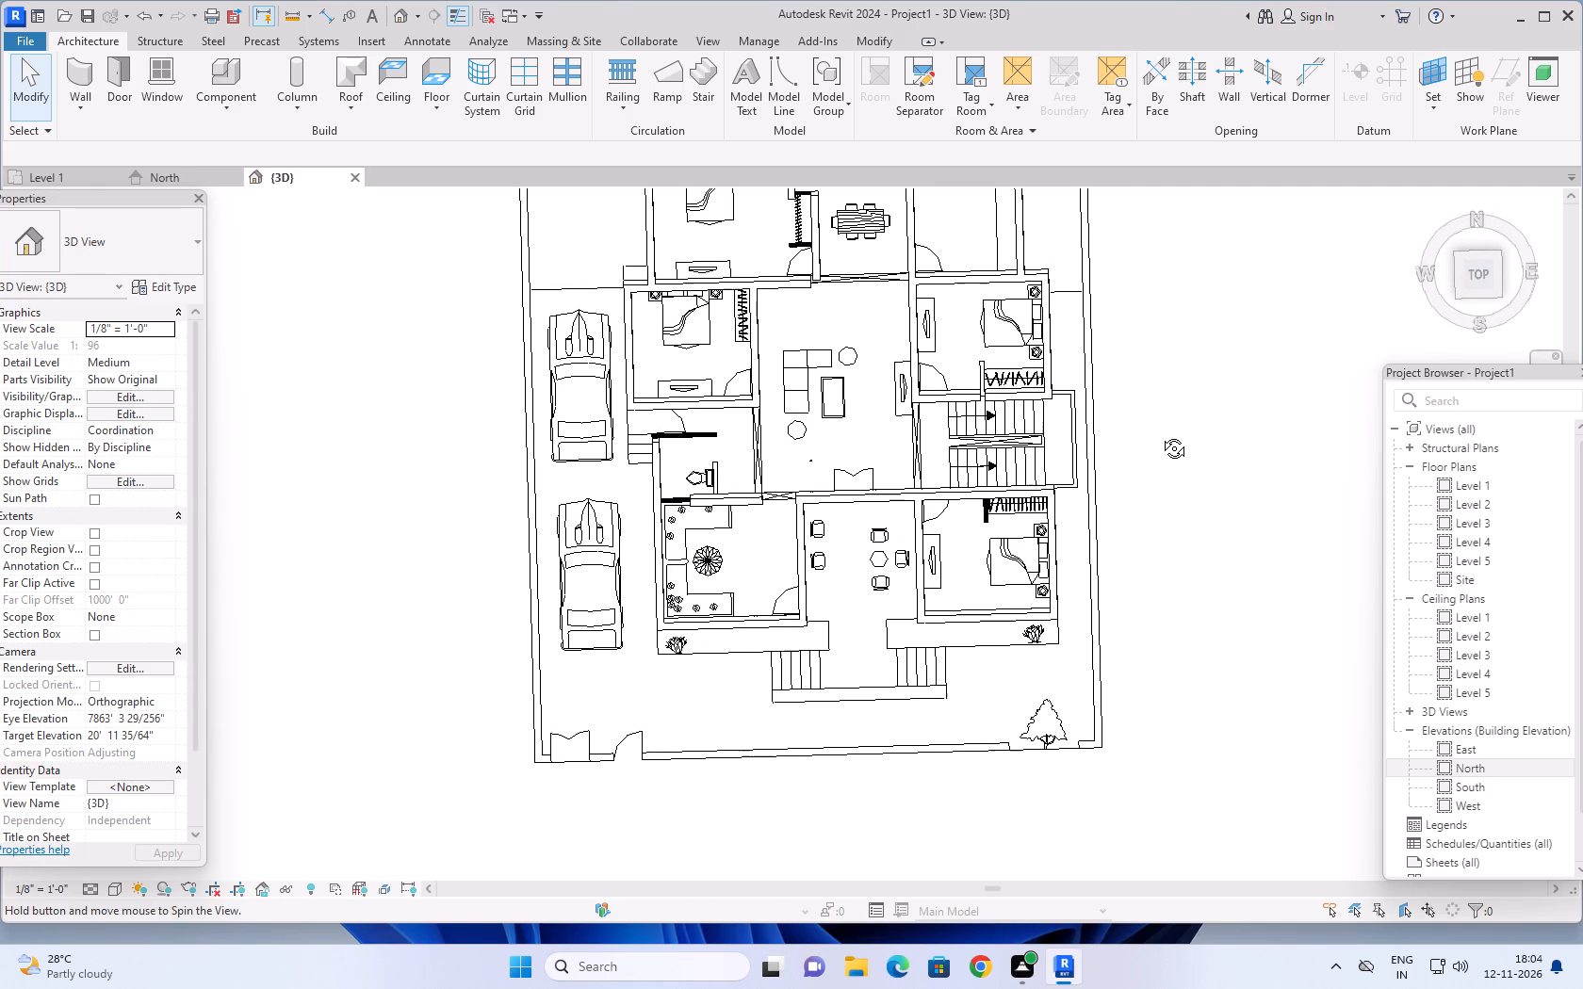
{"action": "middle_click_drag", "start_coordinate": [1160, 434], "coordinate": [1160, 449], "text": "shift"}
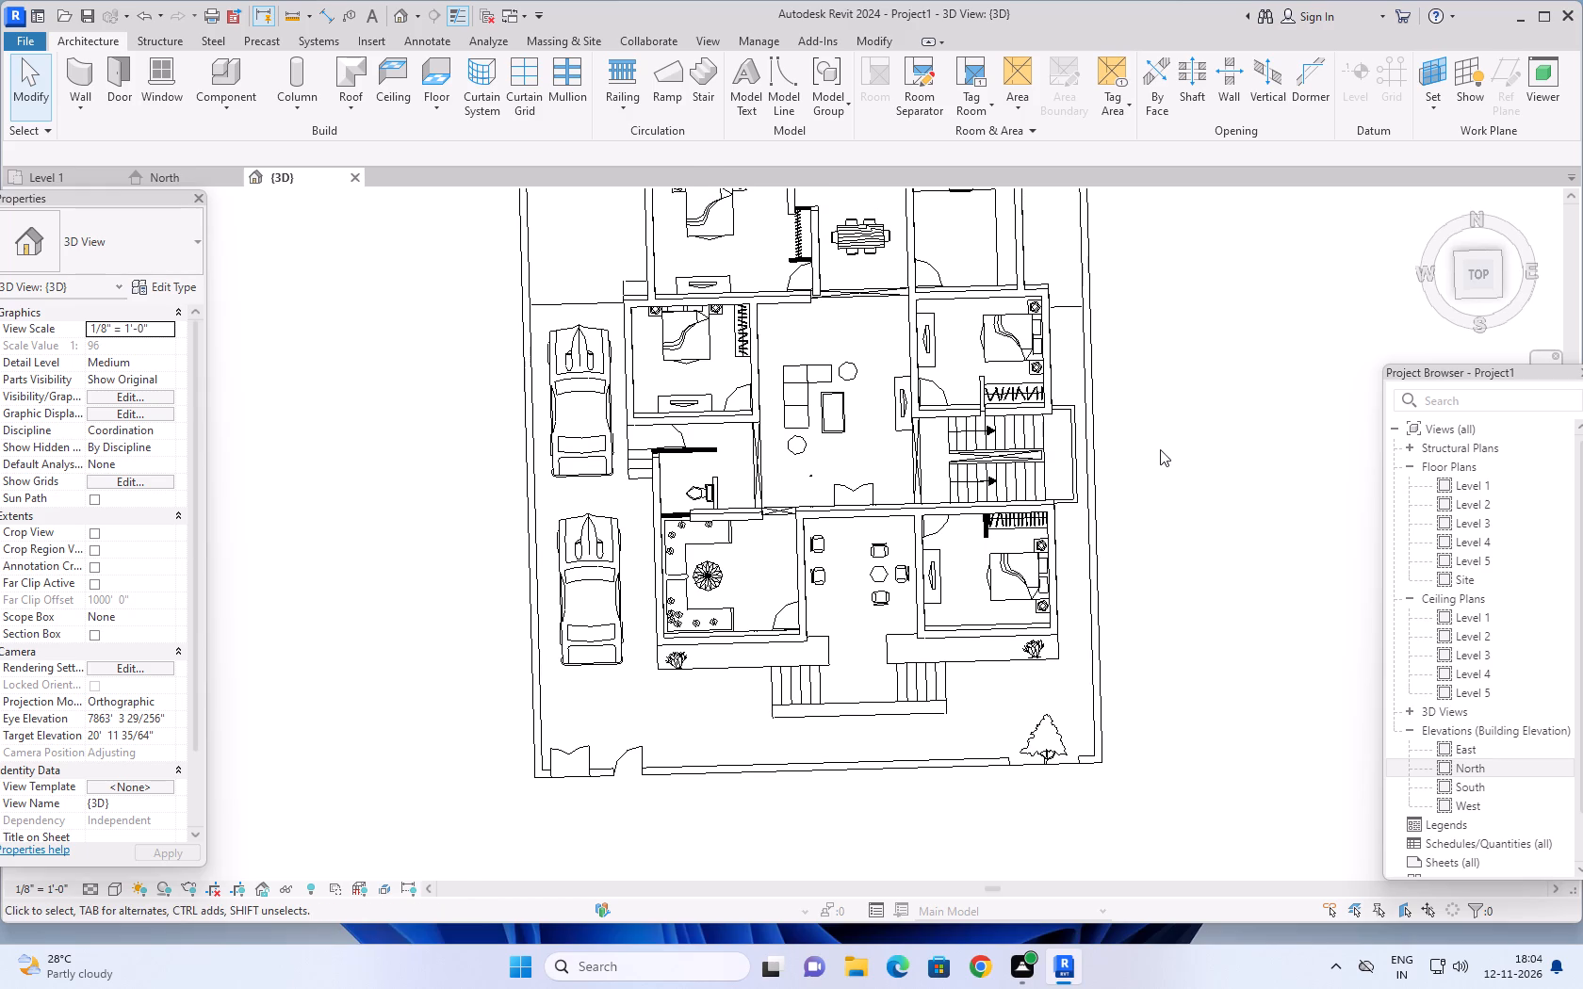
{"action": "middle_click_drag", "start_coordinate": [1162, 446], "coordinate": [1155, 460]}
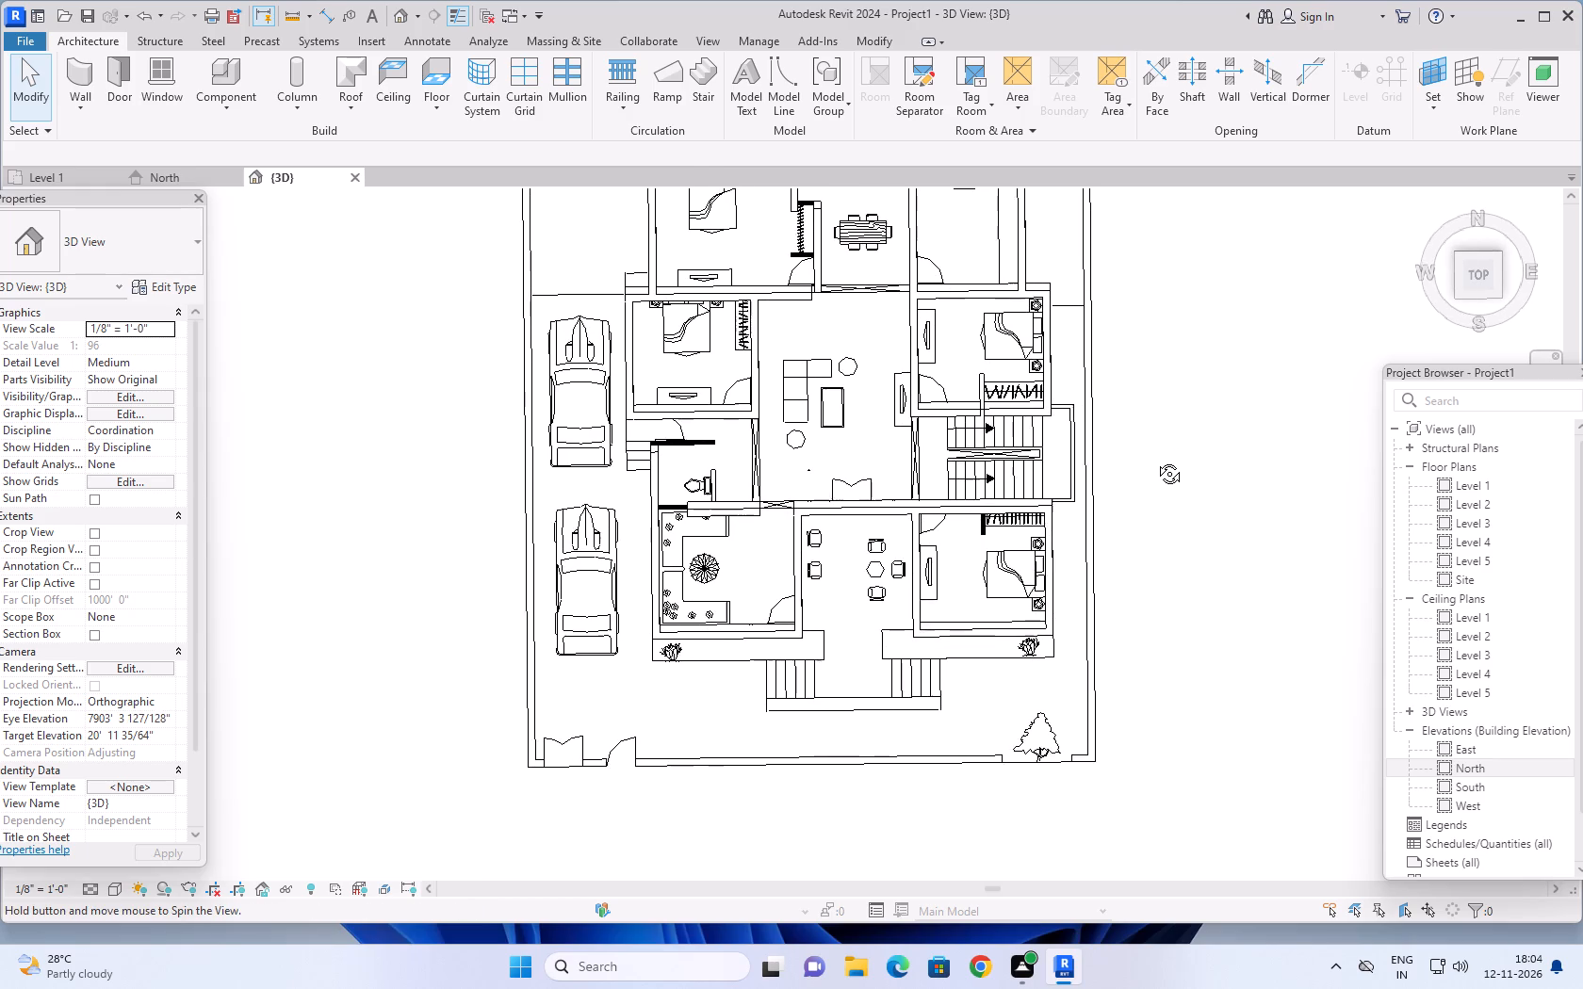
{"action": "middle_click_drag", "start_coordinate": [1155, 460], "coordinate": [1153, 460]}
{"action": "middle_click", "coordinate": [1153, 460]}
{"action": "middle_click_drag", "start_coordinate": [1166, 434], "coordinate": [1162, 474]}
{"action": "middle_click_drag", "start_coordinate": [1161, 436], "coordinate": [1161, 479]}
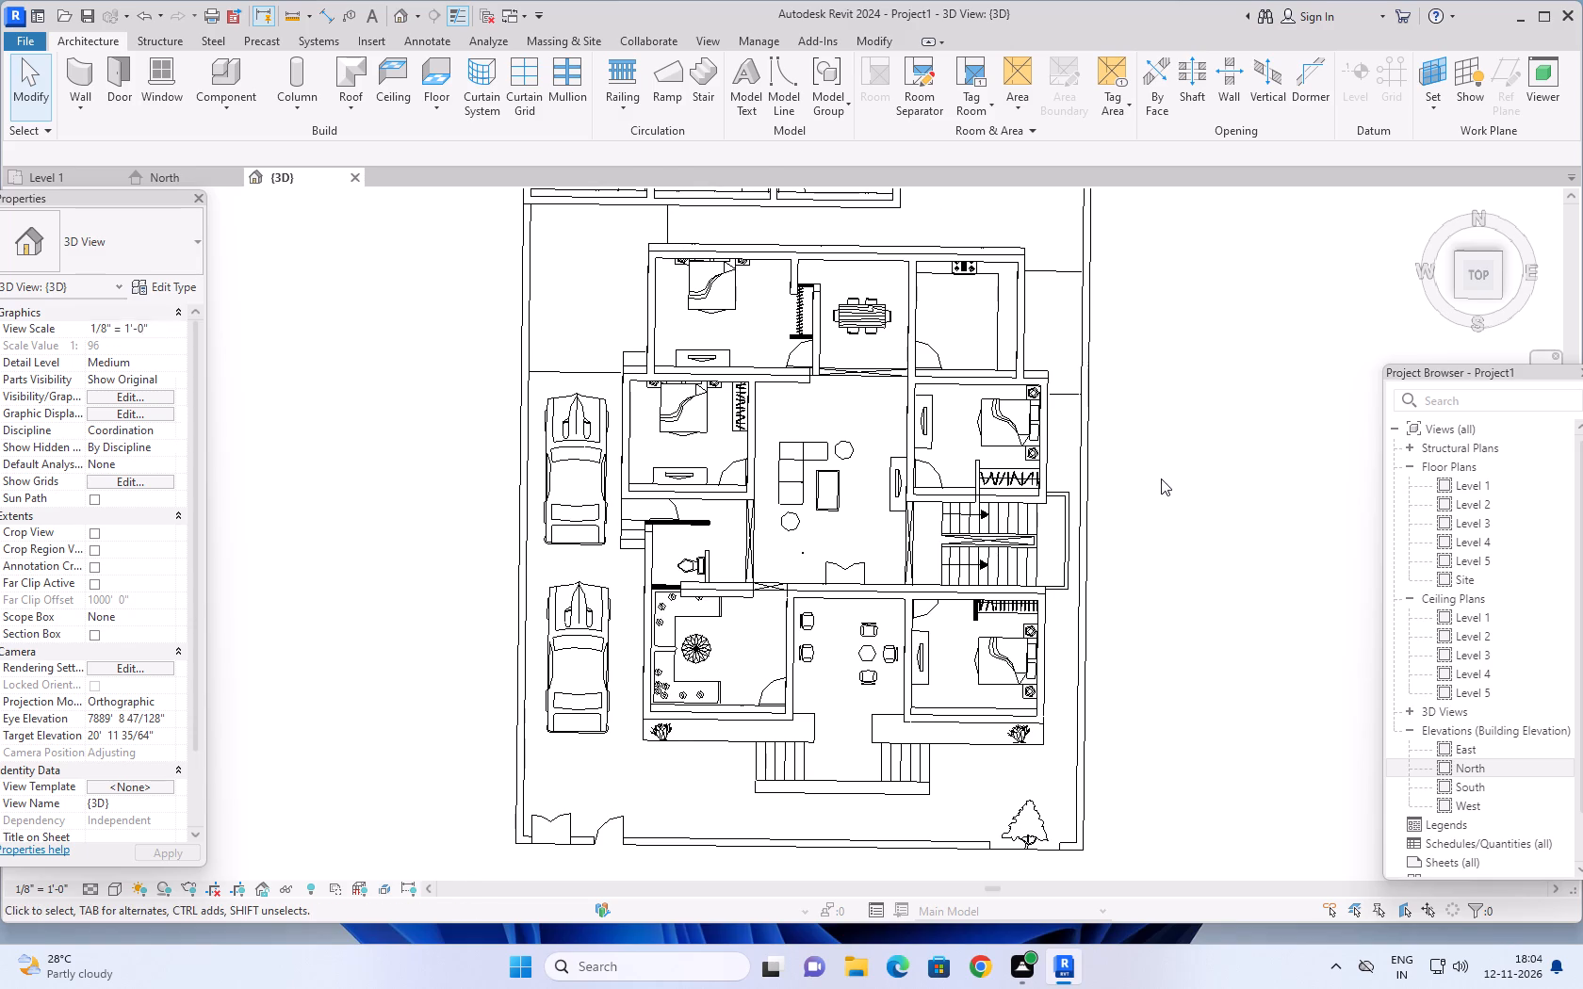
Set the 3D view's detail level to Fine and dismiss the save reminder.
{"action": "left_click", "coordinate": [94, 888]}
{"action": "left_click", "coordinate": [98, 860]}
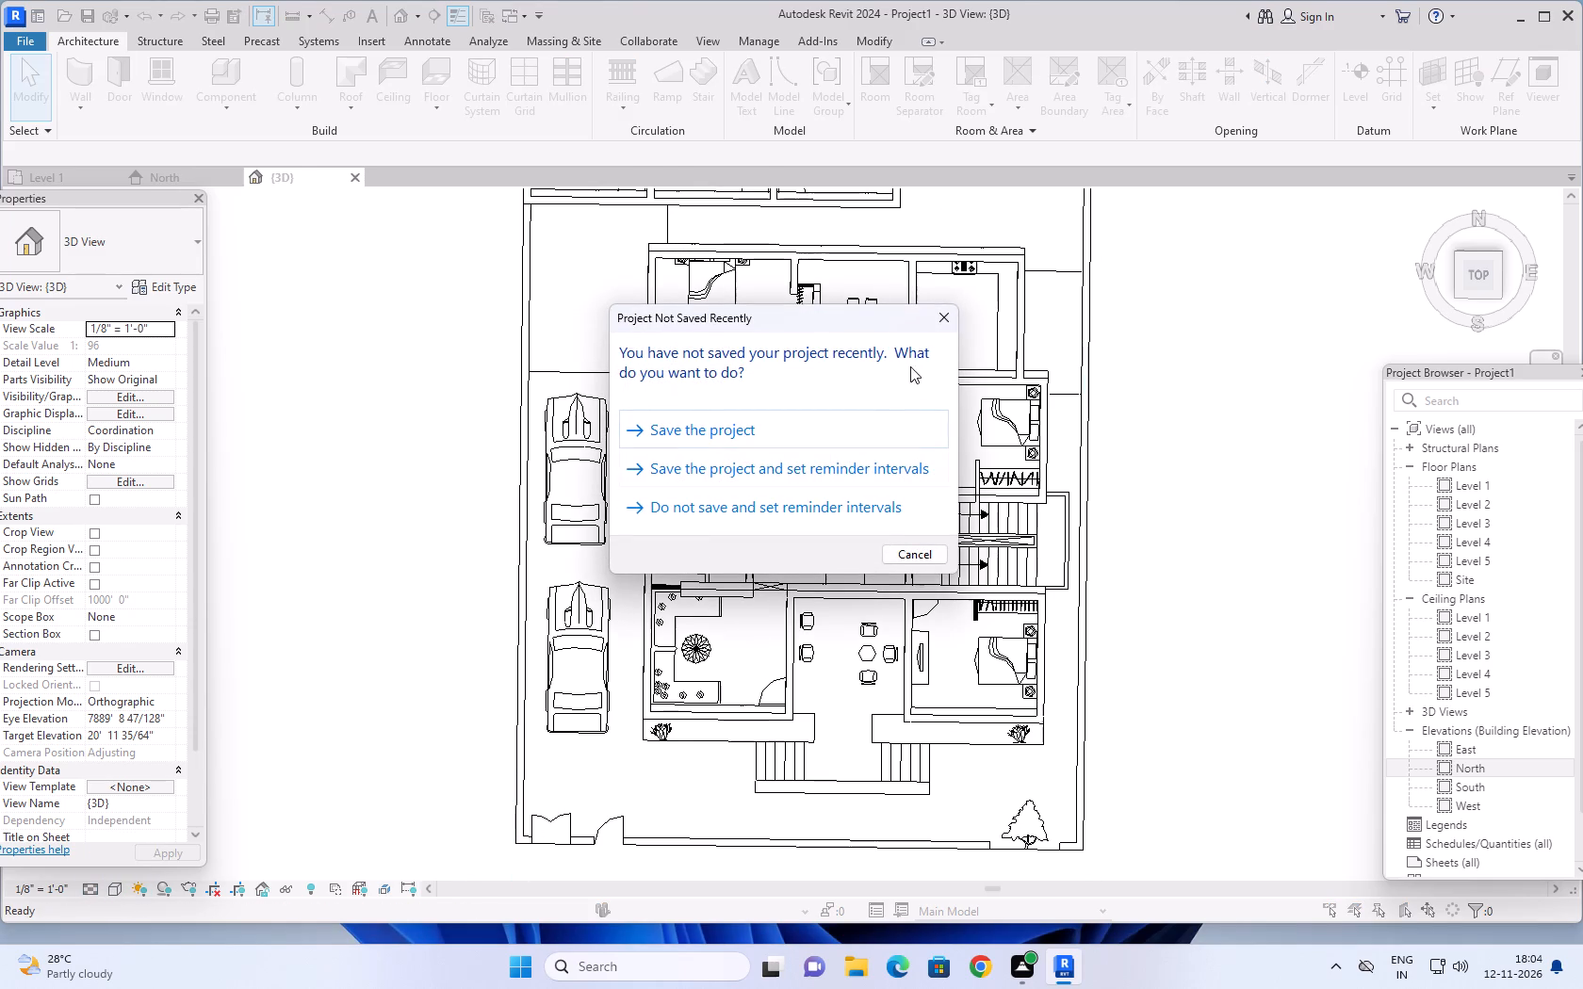
{"action": "left_click", "coordinate": [940, 314]}
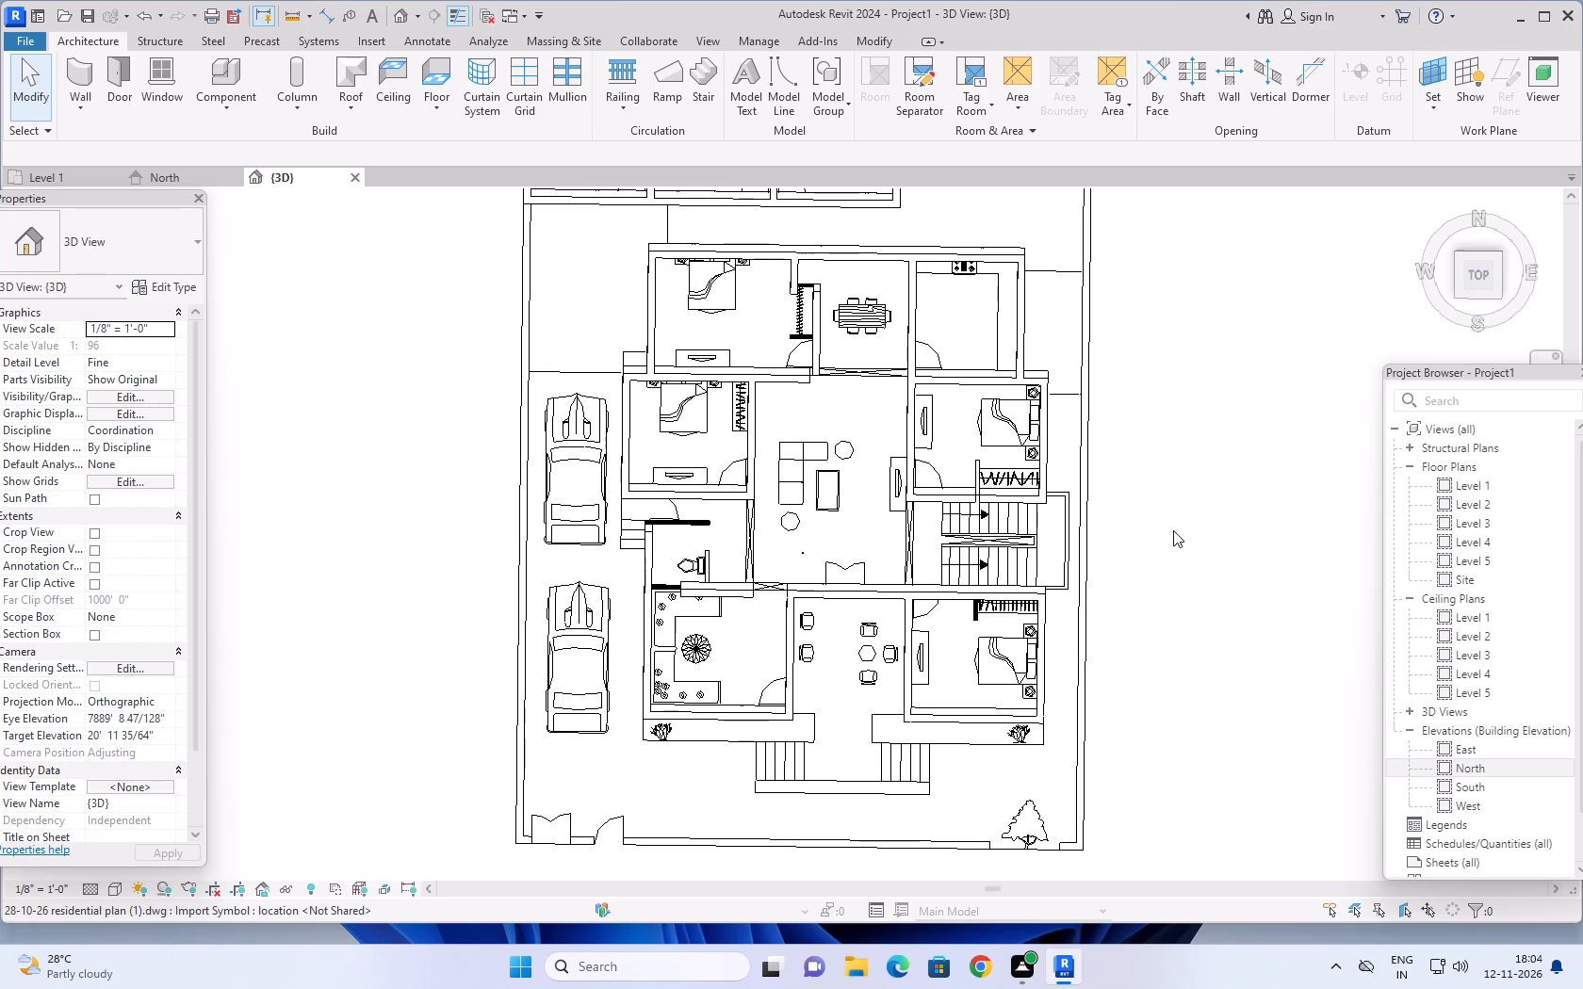
Save the project in the Documents folder as "arch plan 11".
{"action": "key", "text": "ctrl+s"}
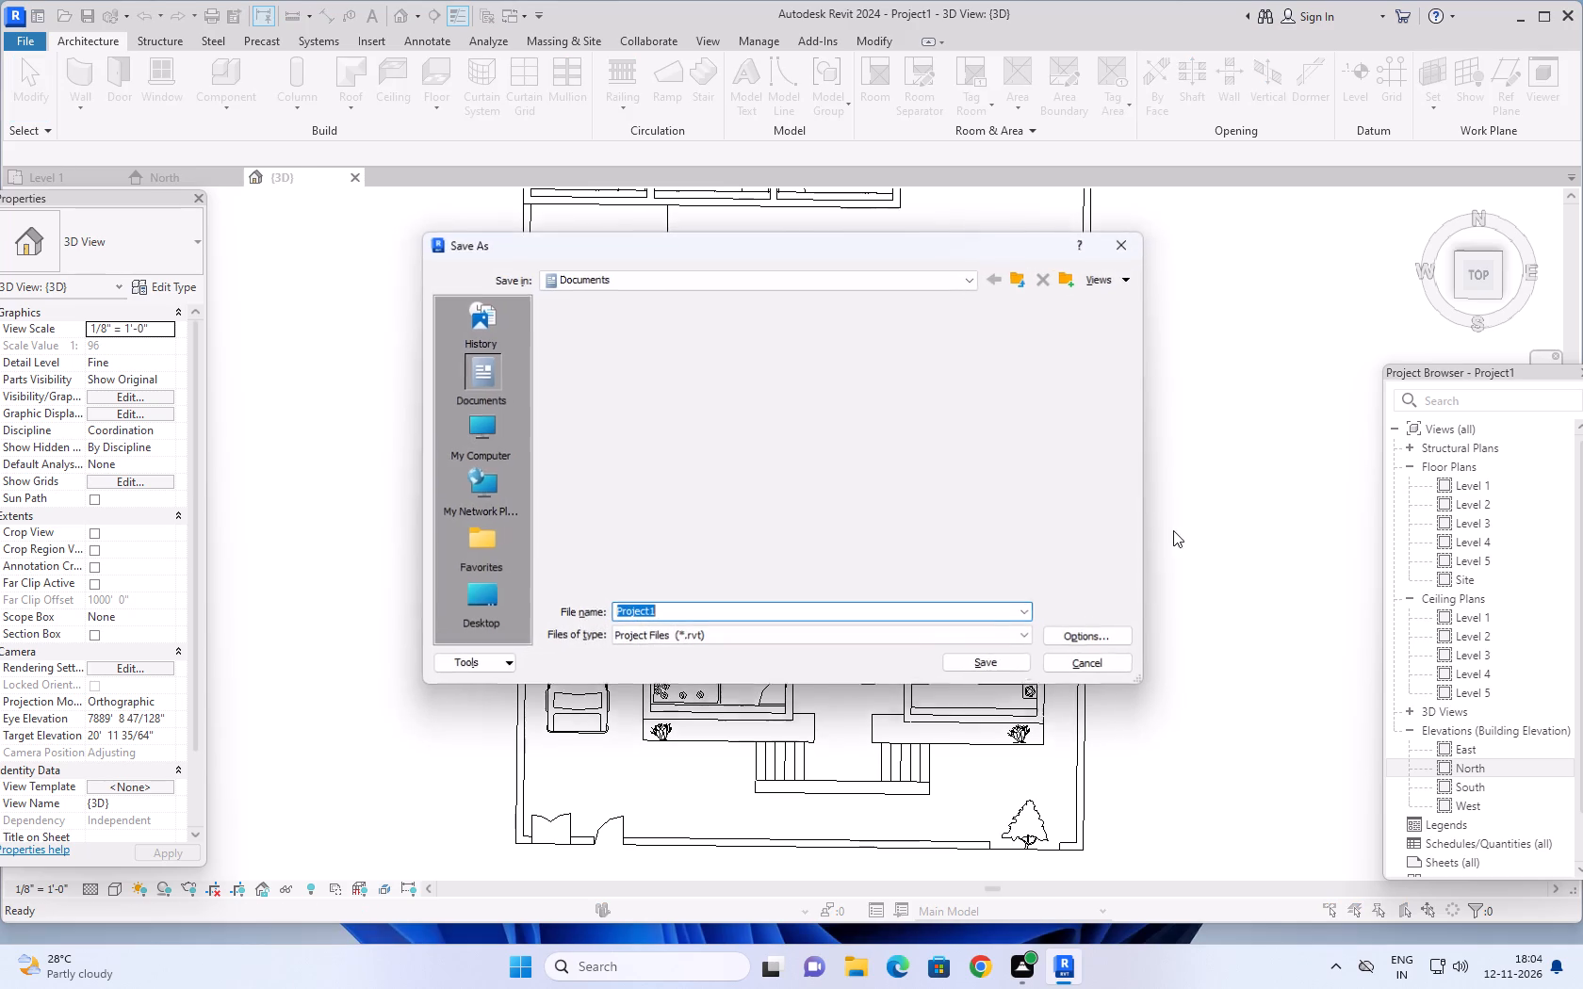
{"action": "type", "text": "arch plan 11"}
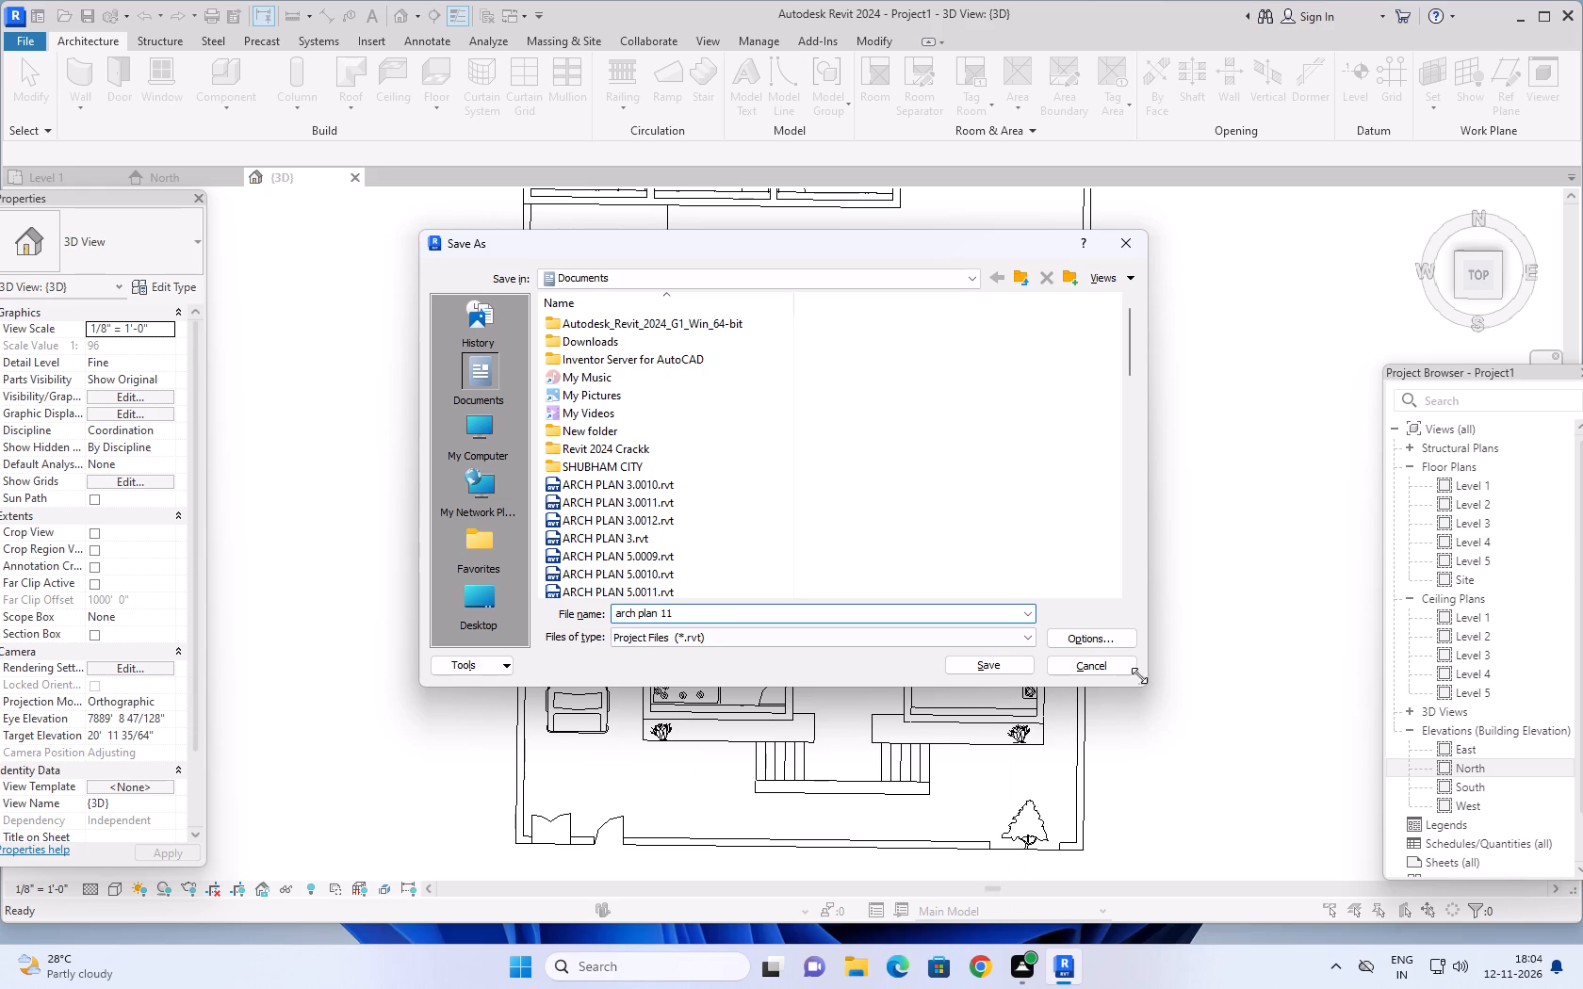
{"action": "left_click", "coordinate": [1006, 665]}
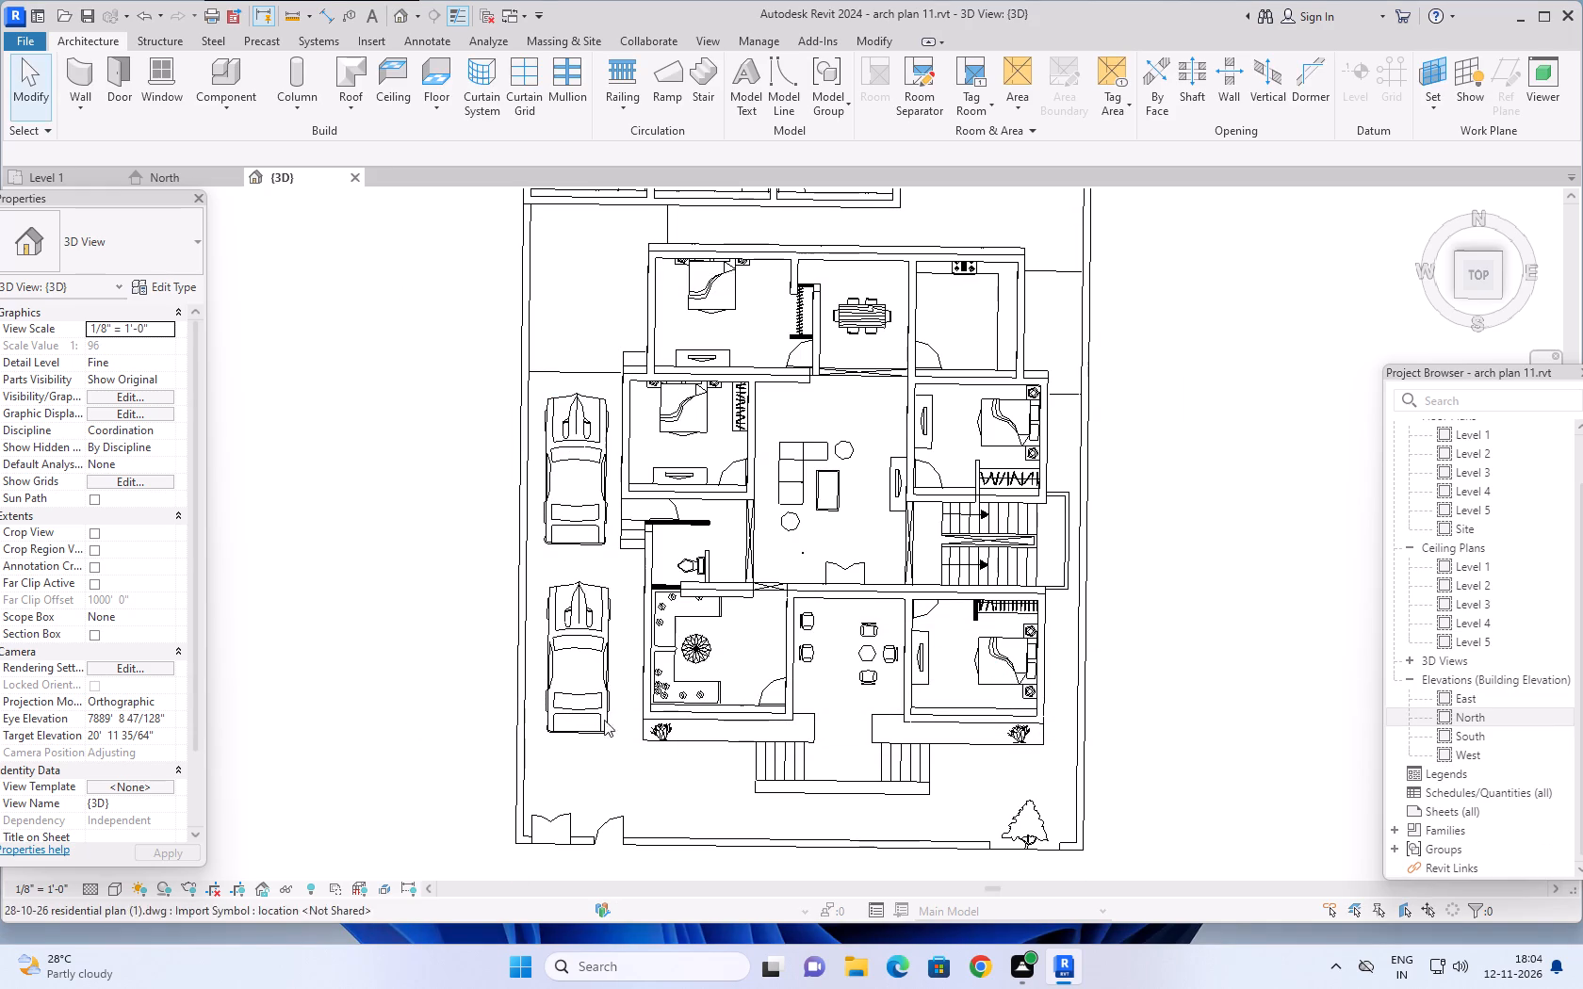
Keep the 3D view's detail level at Fine and set its visual style to Realistic.
{"action": "left_click", "coordinate": [92, 887]}
{"action": "left_click", "coordinate": [101, 869]}
{"action": "left_click", "coordinate": [110, 885]}
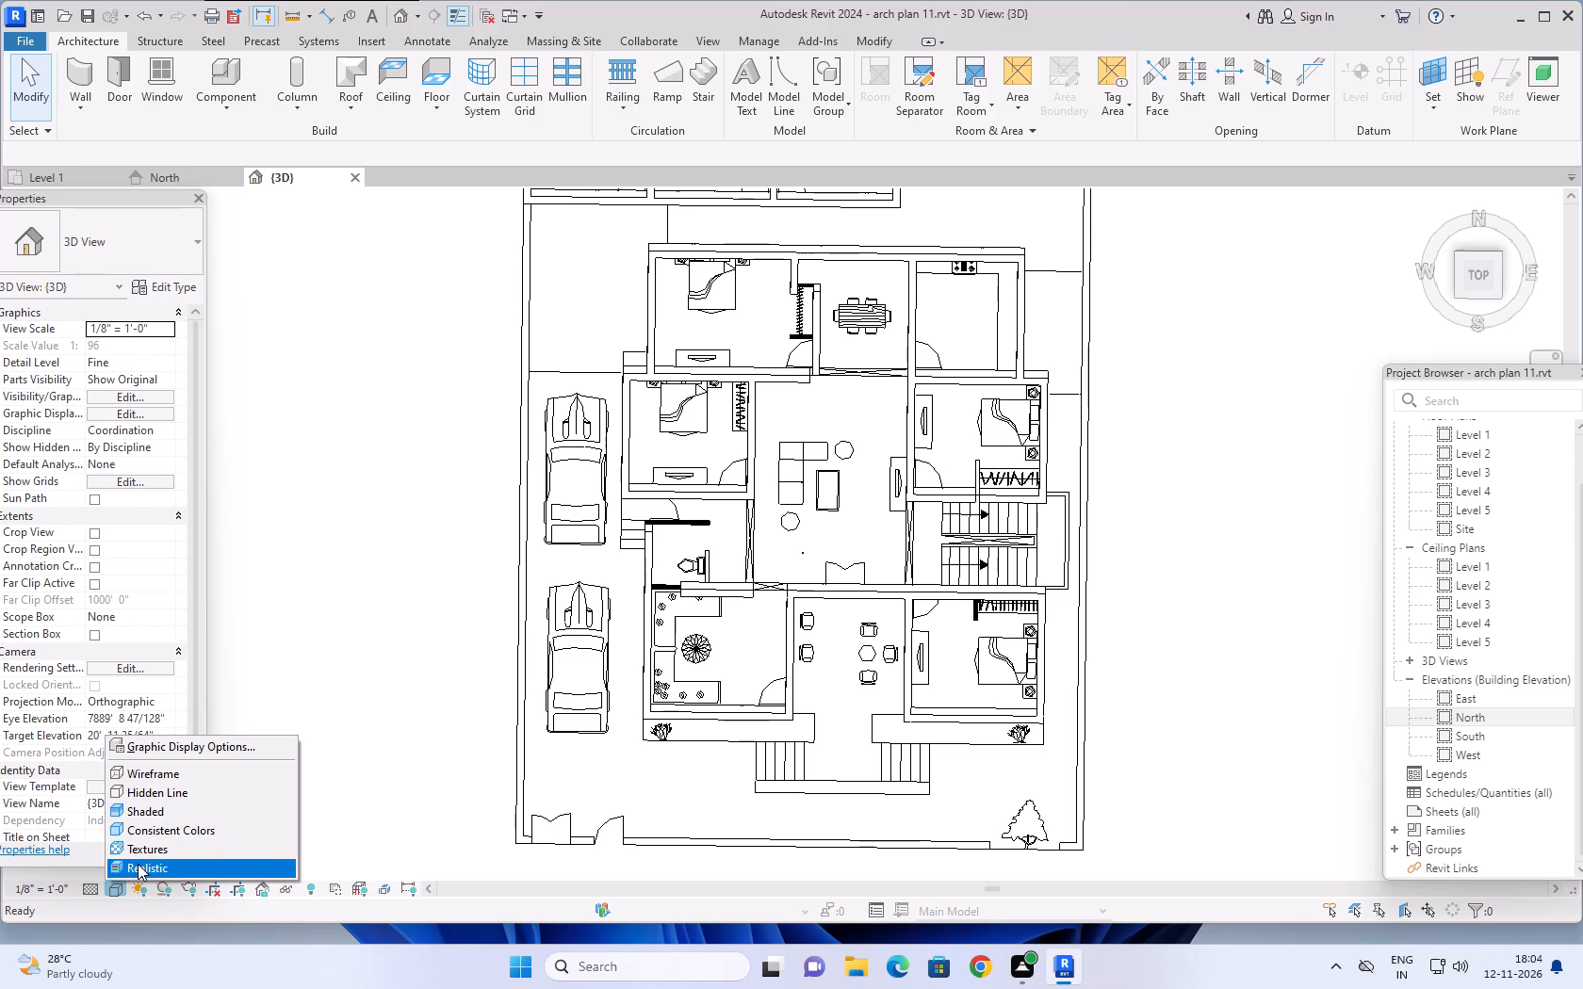
{"action": "left_click", "coordinate": [138, 864]}
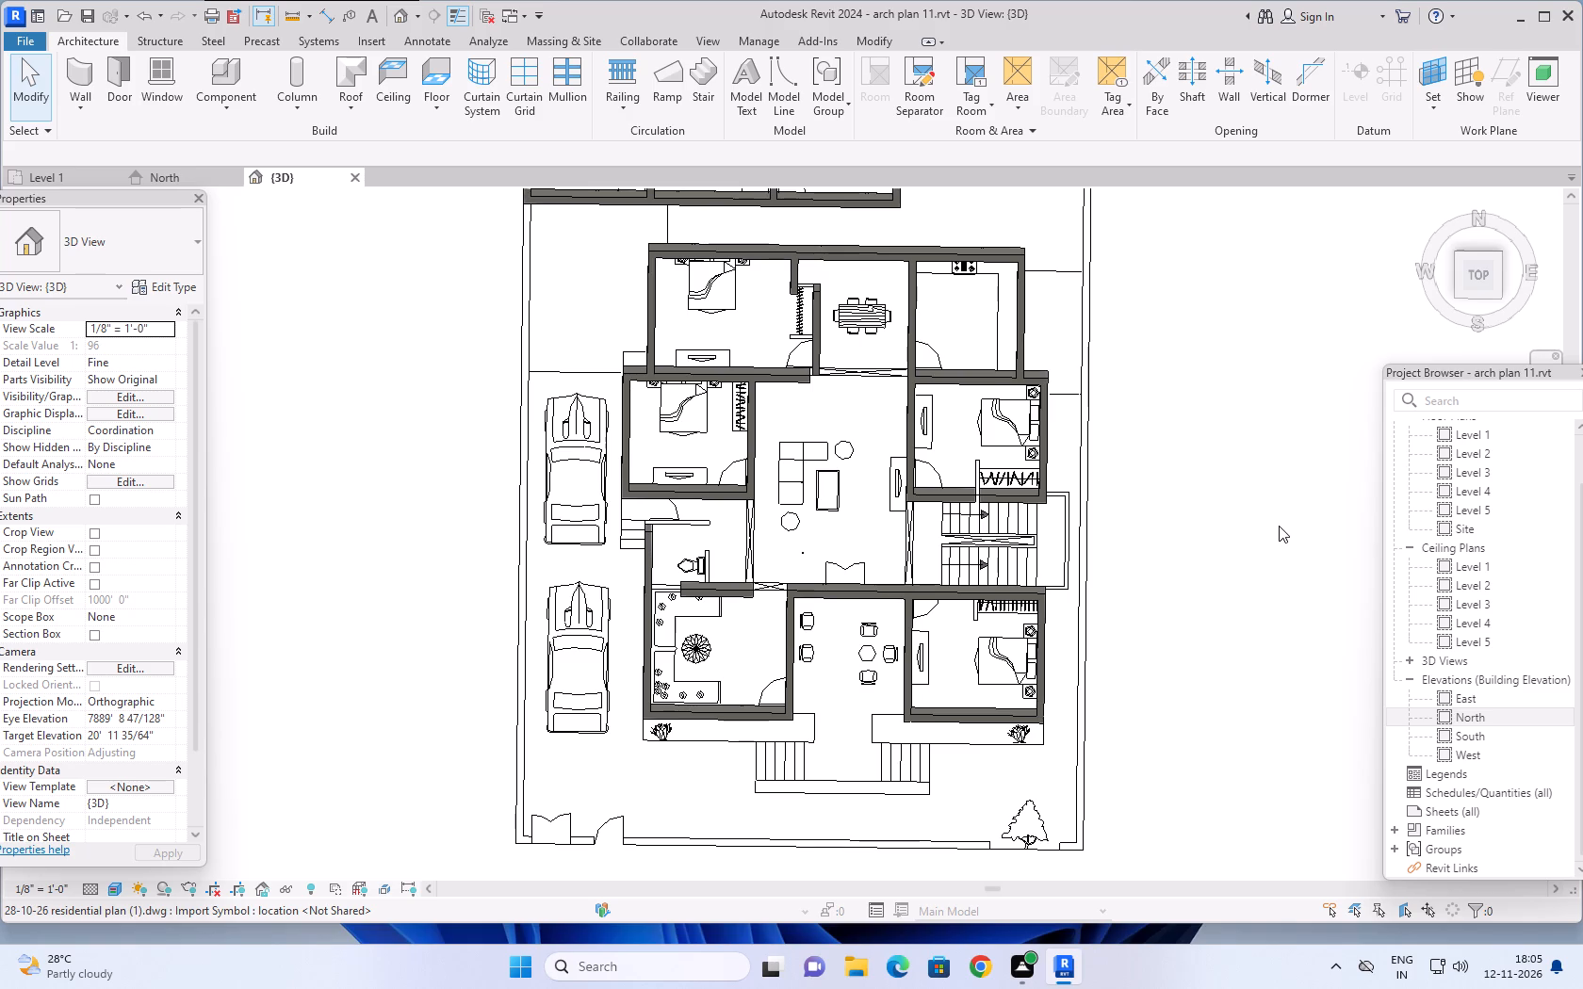
Compare the realistic walls seen from above in 3D with the Level 1 plan, especially the walls around the staircase.
{"action": "scroll", "coordinate": [1204, 438], "scroll_direction": "down", "scroll_amount": 1}
{"action": "middle_click_drag", "start_coordinate": [1215, 411], "coordinate": [1208, 425]}
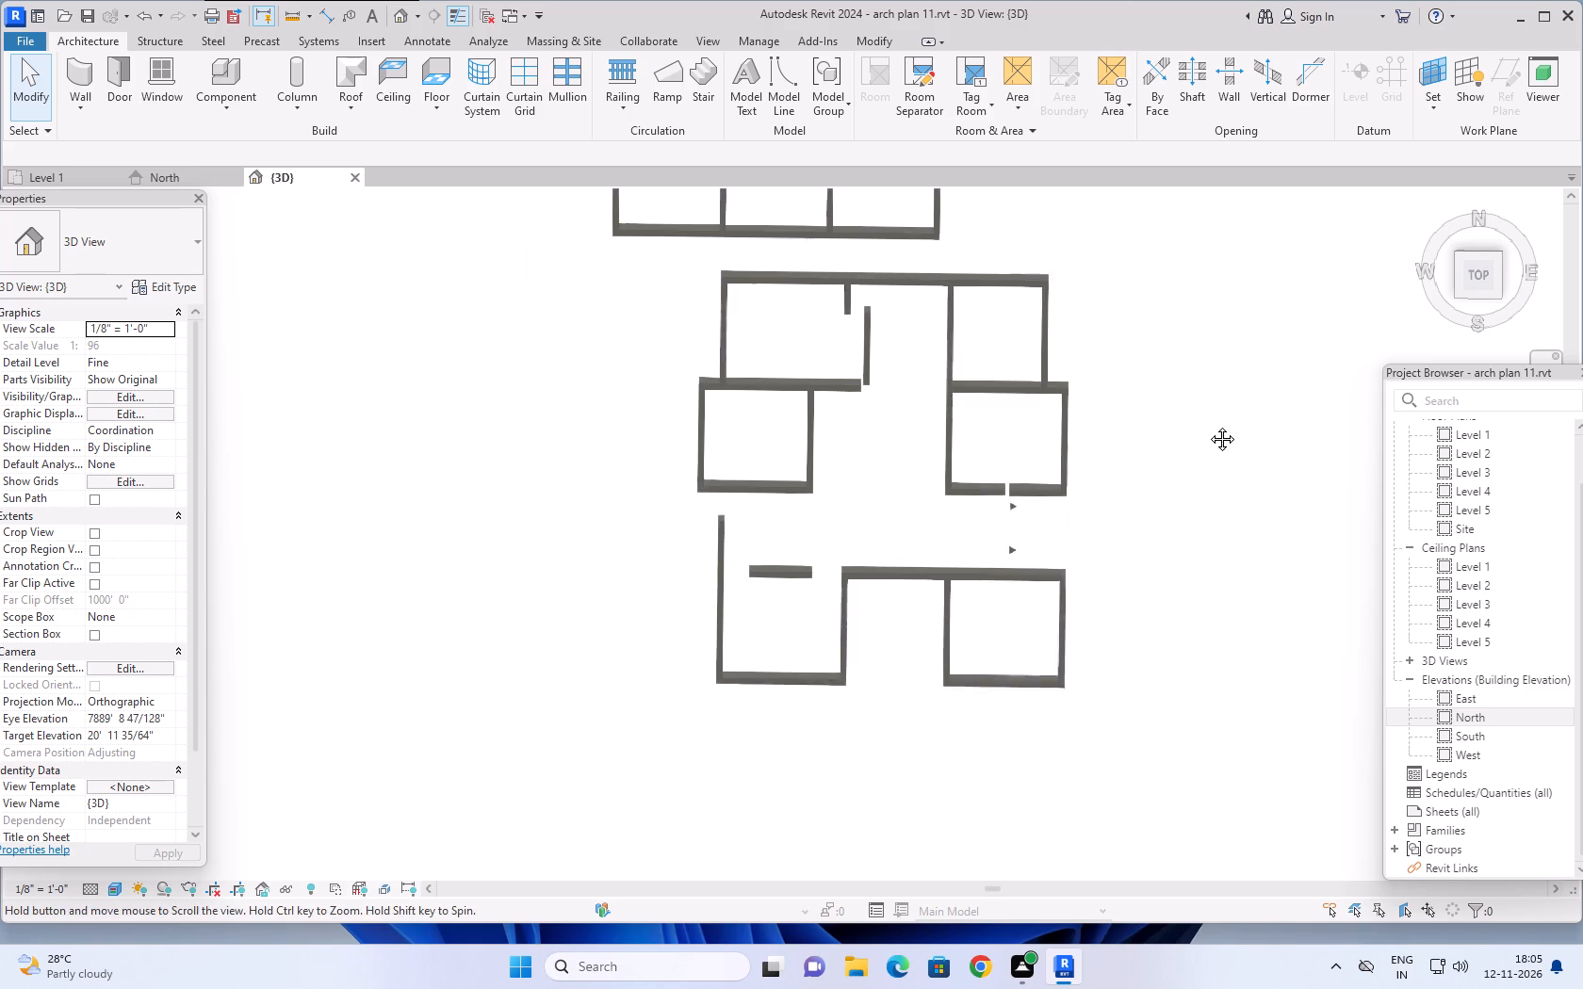
{"action": "middle_click_drag", "start_coordinate": [1208, 425], "coordinate": [1204, 433]}
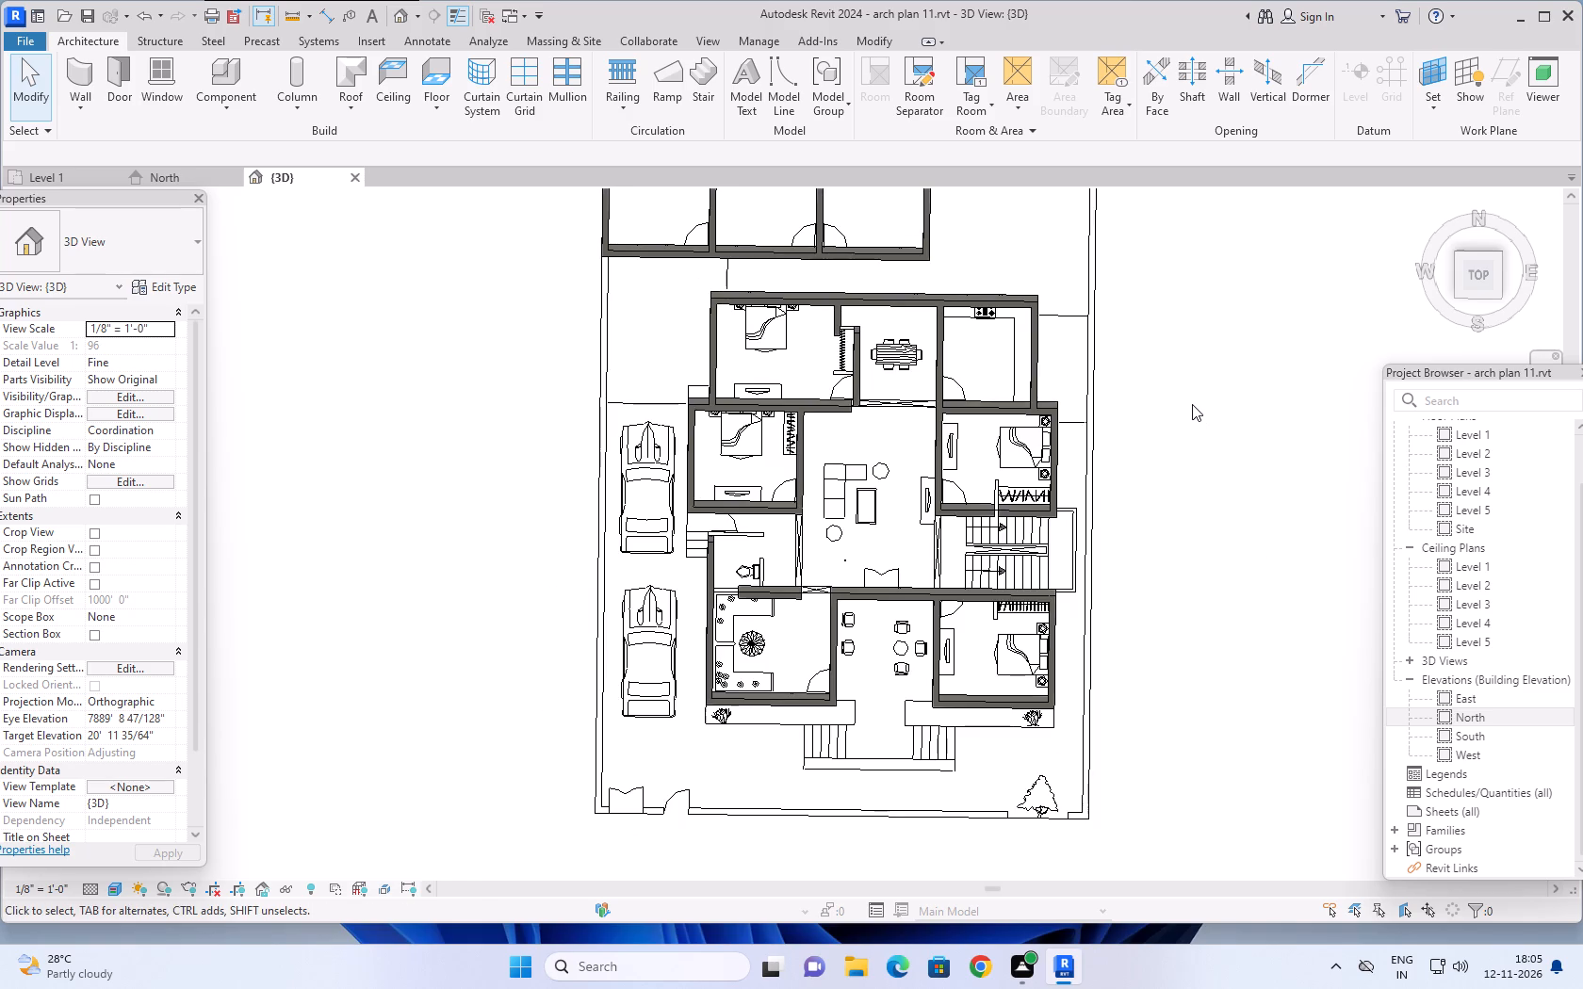
{"action": "middle_click_drag", "start_coordinate": [1188, 412], "coordinate": [1183, 389], "text": "shift"}
{"action": "left_click", "coordinate": [55, 176]}
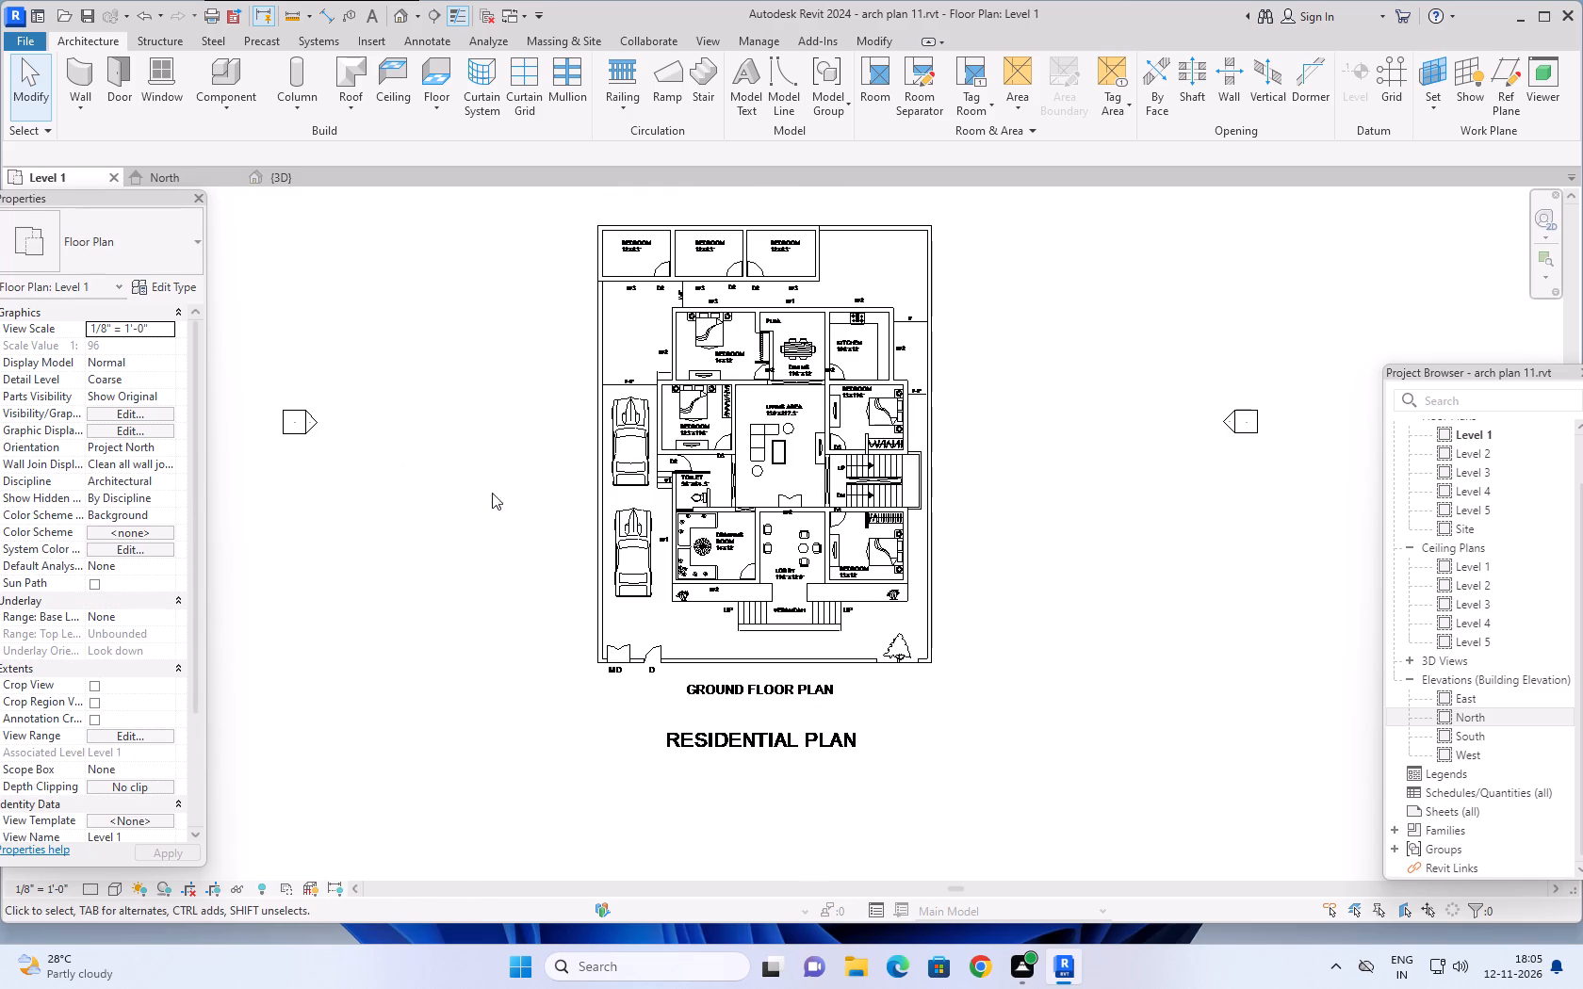
{"action": "scroll", "coordinate": [711, 504], "scroll_direction": "down", "scroll_amount": 2}
{"action": "middle_click_drag", "start_coordinate": [961, 507], "coordinate": [960, 550]}
{"action": "scroll", "coordinate": [947, 548], "scroll_direction": "up", "scroll_amount": 3}
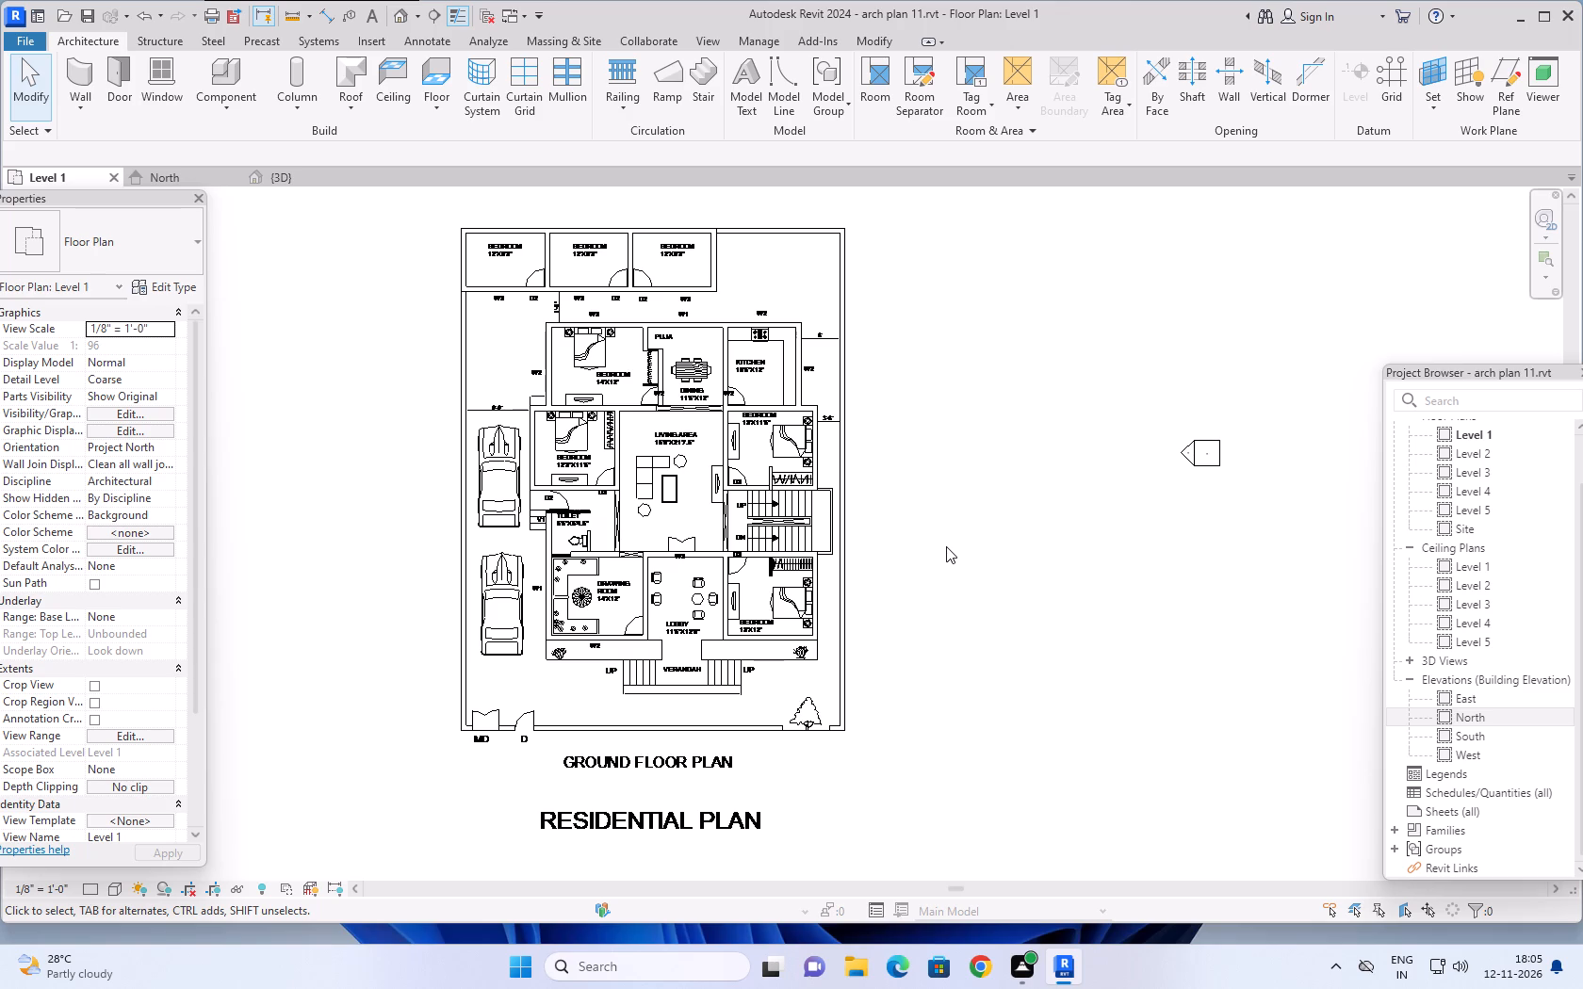
{"action": "scroll", "coordinate": [983, 534], "scroll_direction": "up", "scroll_amount": 1}
{"action": "middle_click_drag", "start_coordinate": [986, 534], "coordinate": [1040, 521]}
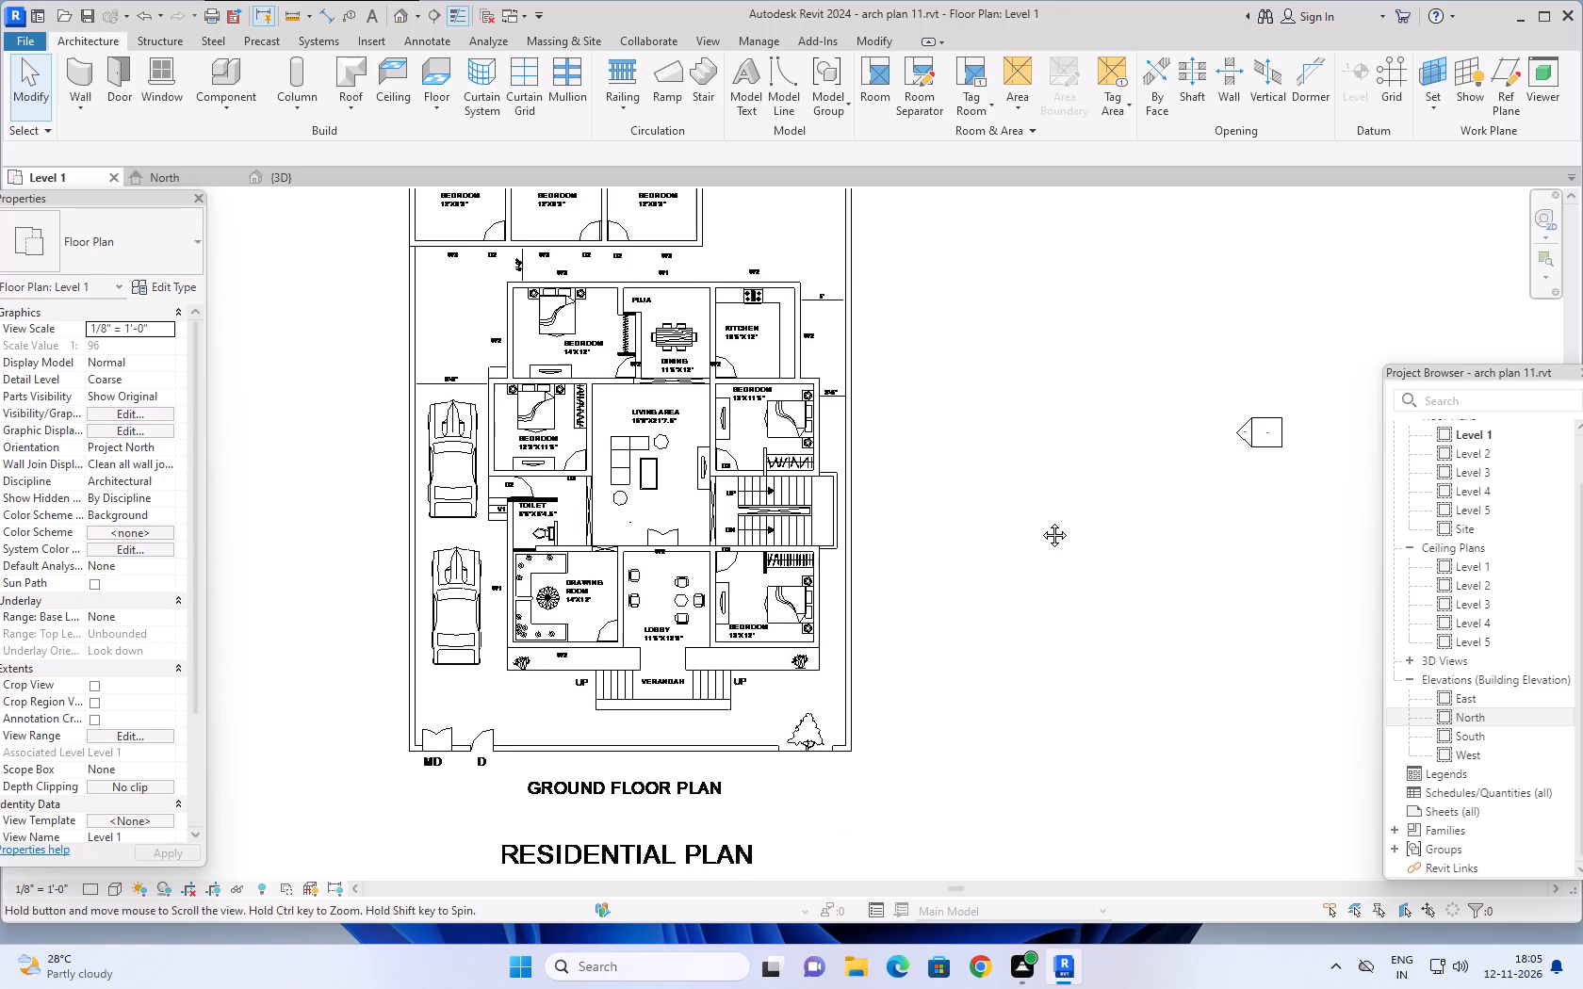
{"action": "middle_click_drag", "start_coordinate": [1040, 521], "coordinate": [1063, 518]}
{"action": "scroll", "coordinate": [766, 519], "scroll_direction": "up", "scroll_amount": 2}
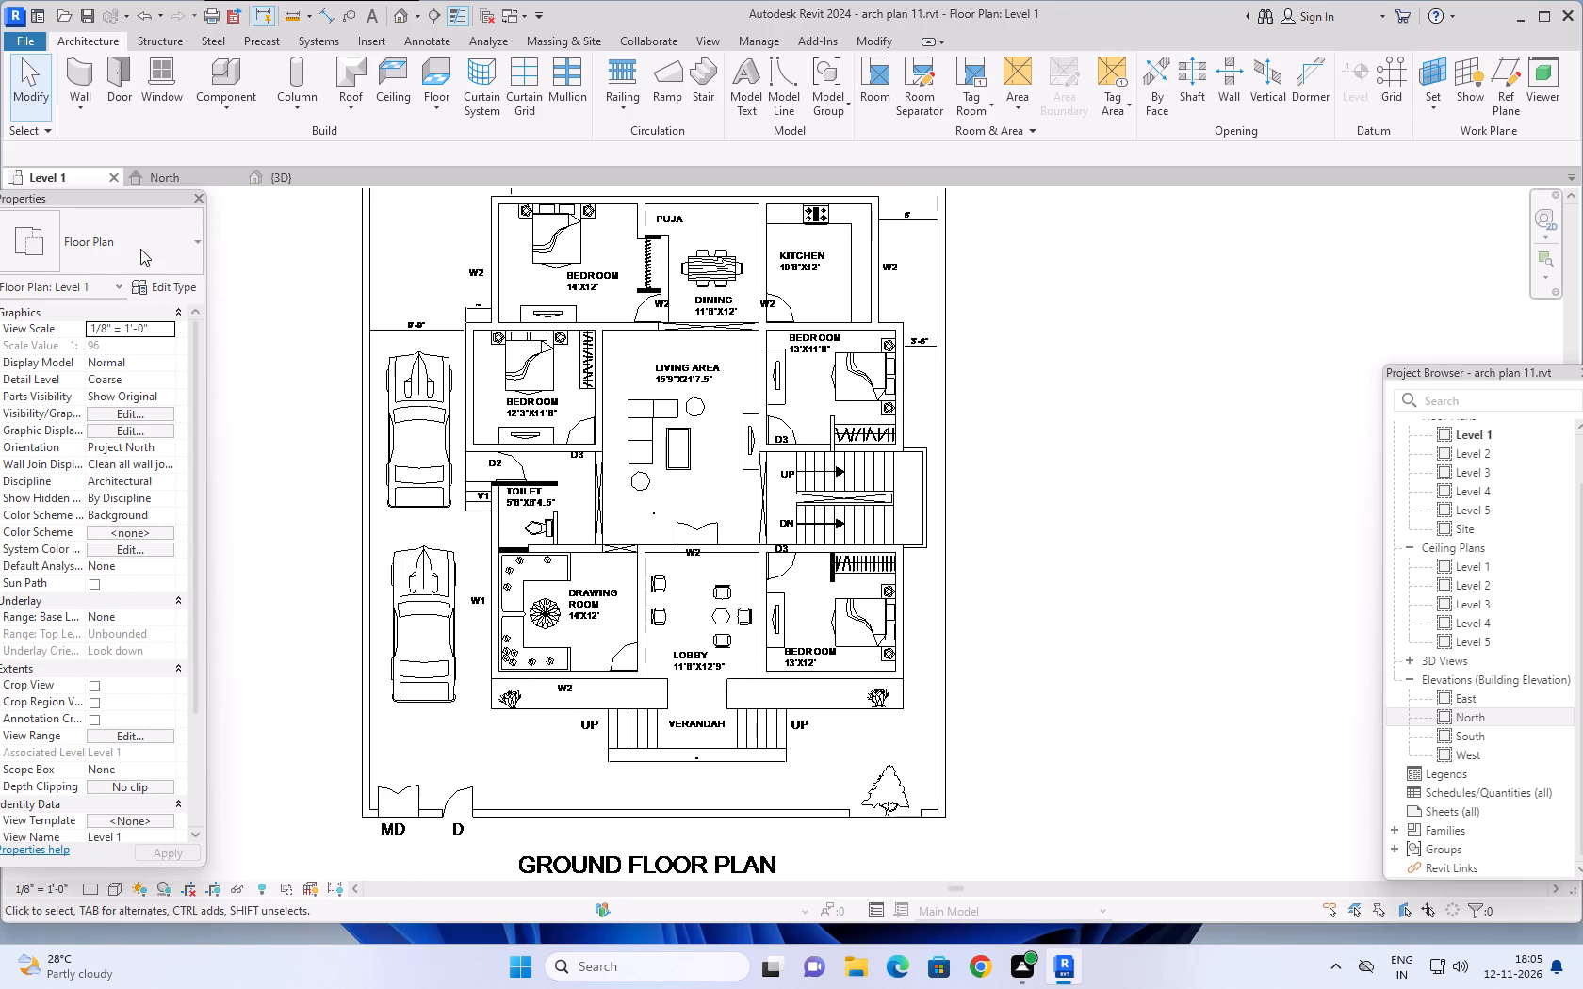
{"action": "middle_click_drag", "start_coordinate": [1138, 576], "coordinate": [1170, 562]}
{"action": "scroll", "coordinate": [869, 446], "scroll_direction": "up", "scroll_amount": 7}
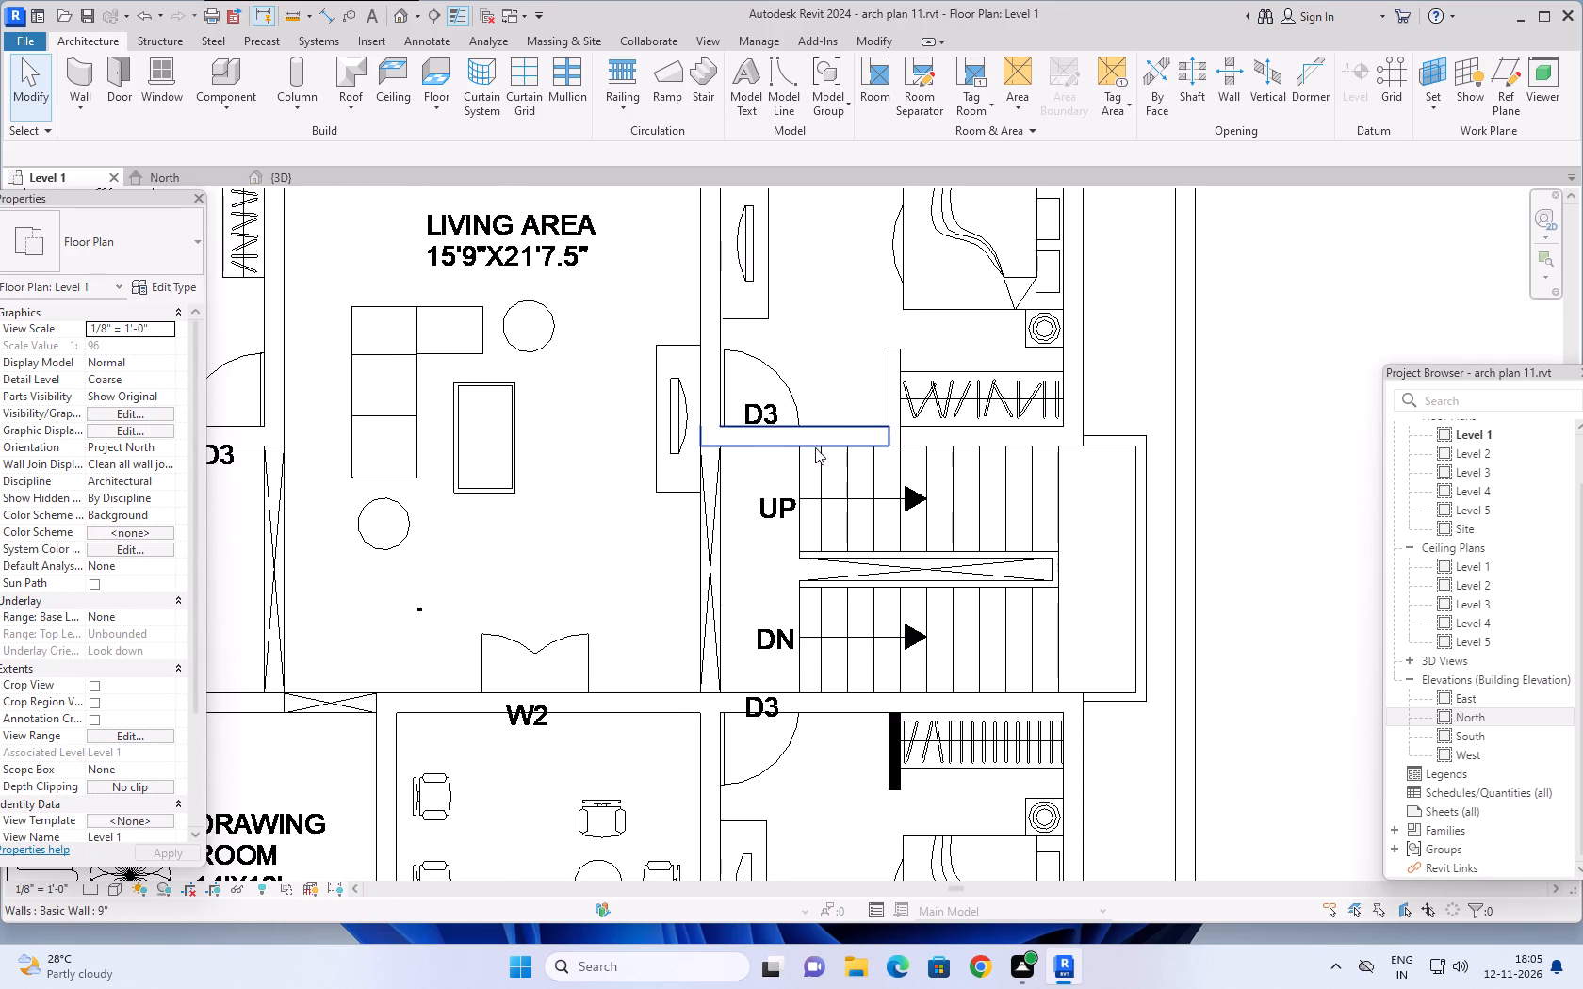
{"action": "scroll", "coordinate": [891, 408], "scroll_direction": "down", "scroll_amount": 4}
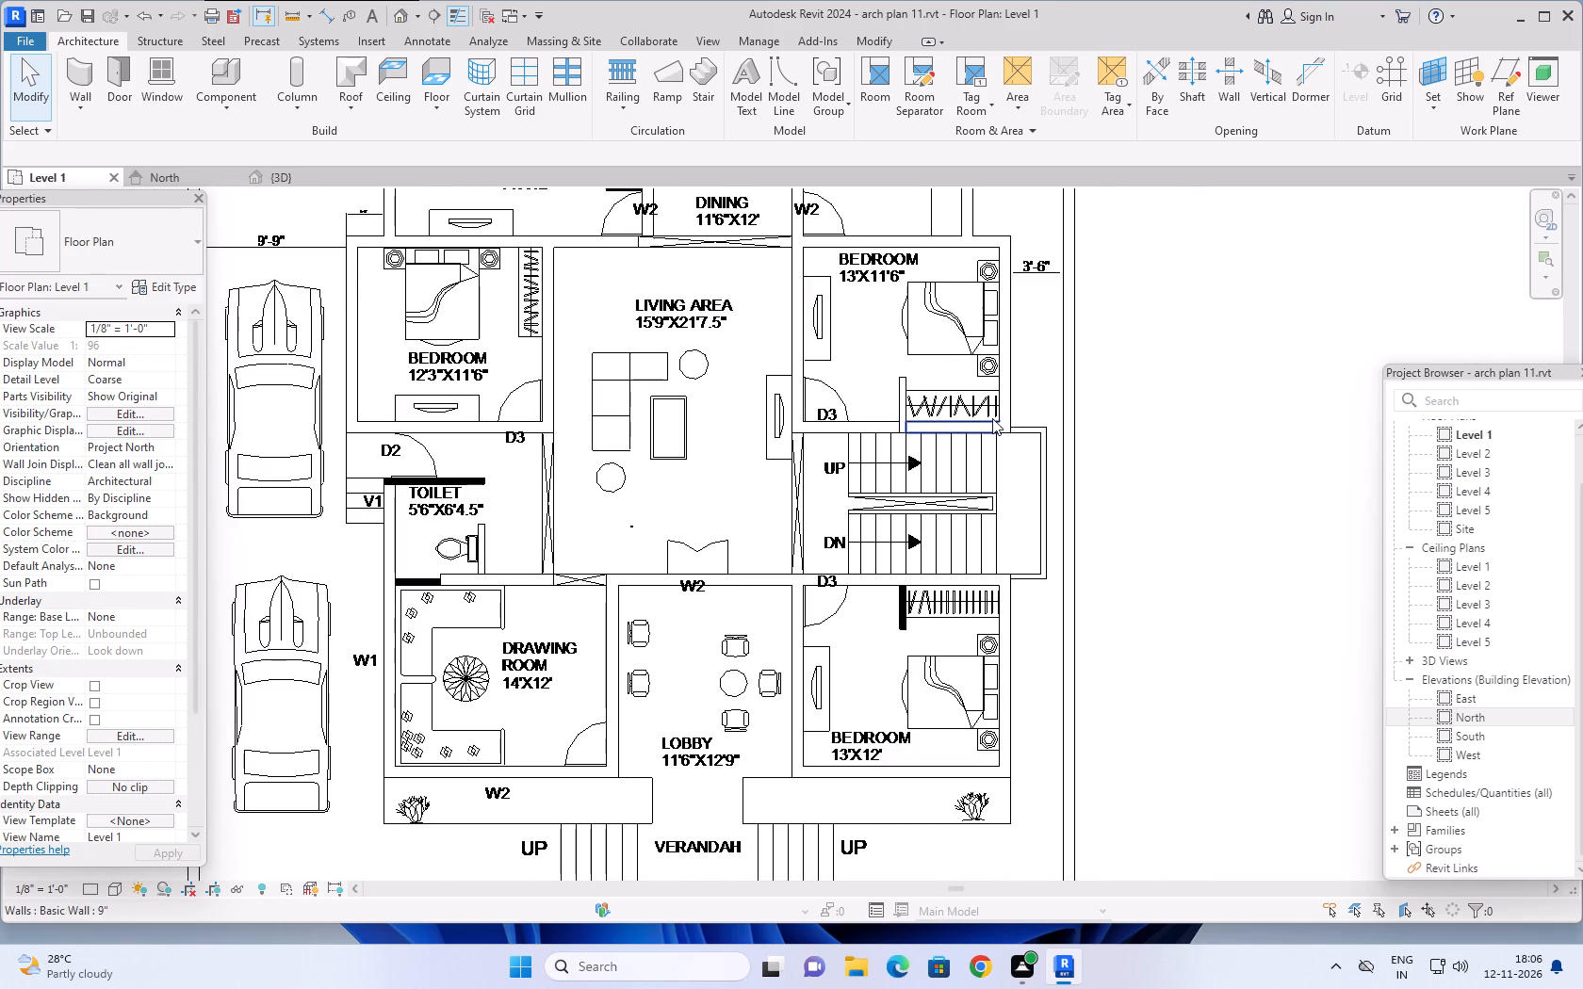
{"action": "scroll", "coordinate": [1069, 413], "scroll_direction": "down", "scroll_amount": 1}
{"action": "middle_click_drag", "start_coordinate": [1153, 381], "coordinate": [1138, 413]}
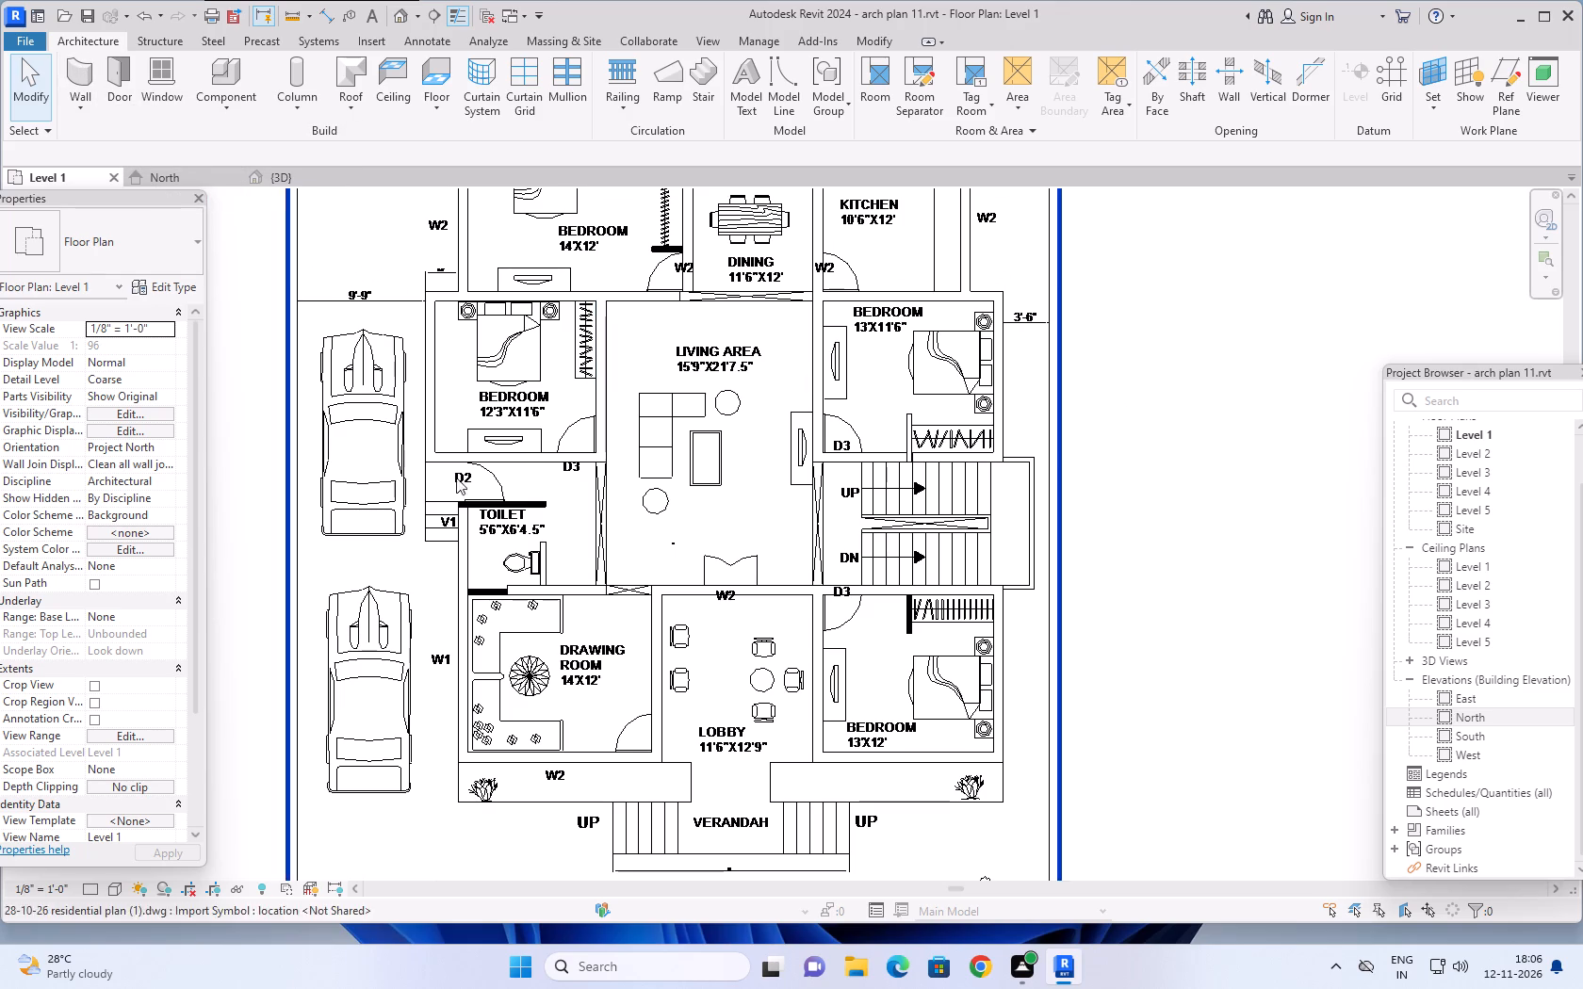
Examine the toilet walls and the D2 and D3 door openings beside the living area on the Level 1 plan.
{"action": "scroll", "coordinate": [439, 506], "scroll_direction": "up", "scroll_amount": 5}
{"action": "scroll", "coordinate": [575, 528], "scroll_direction": "up", "scroll_amount": 2}
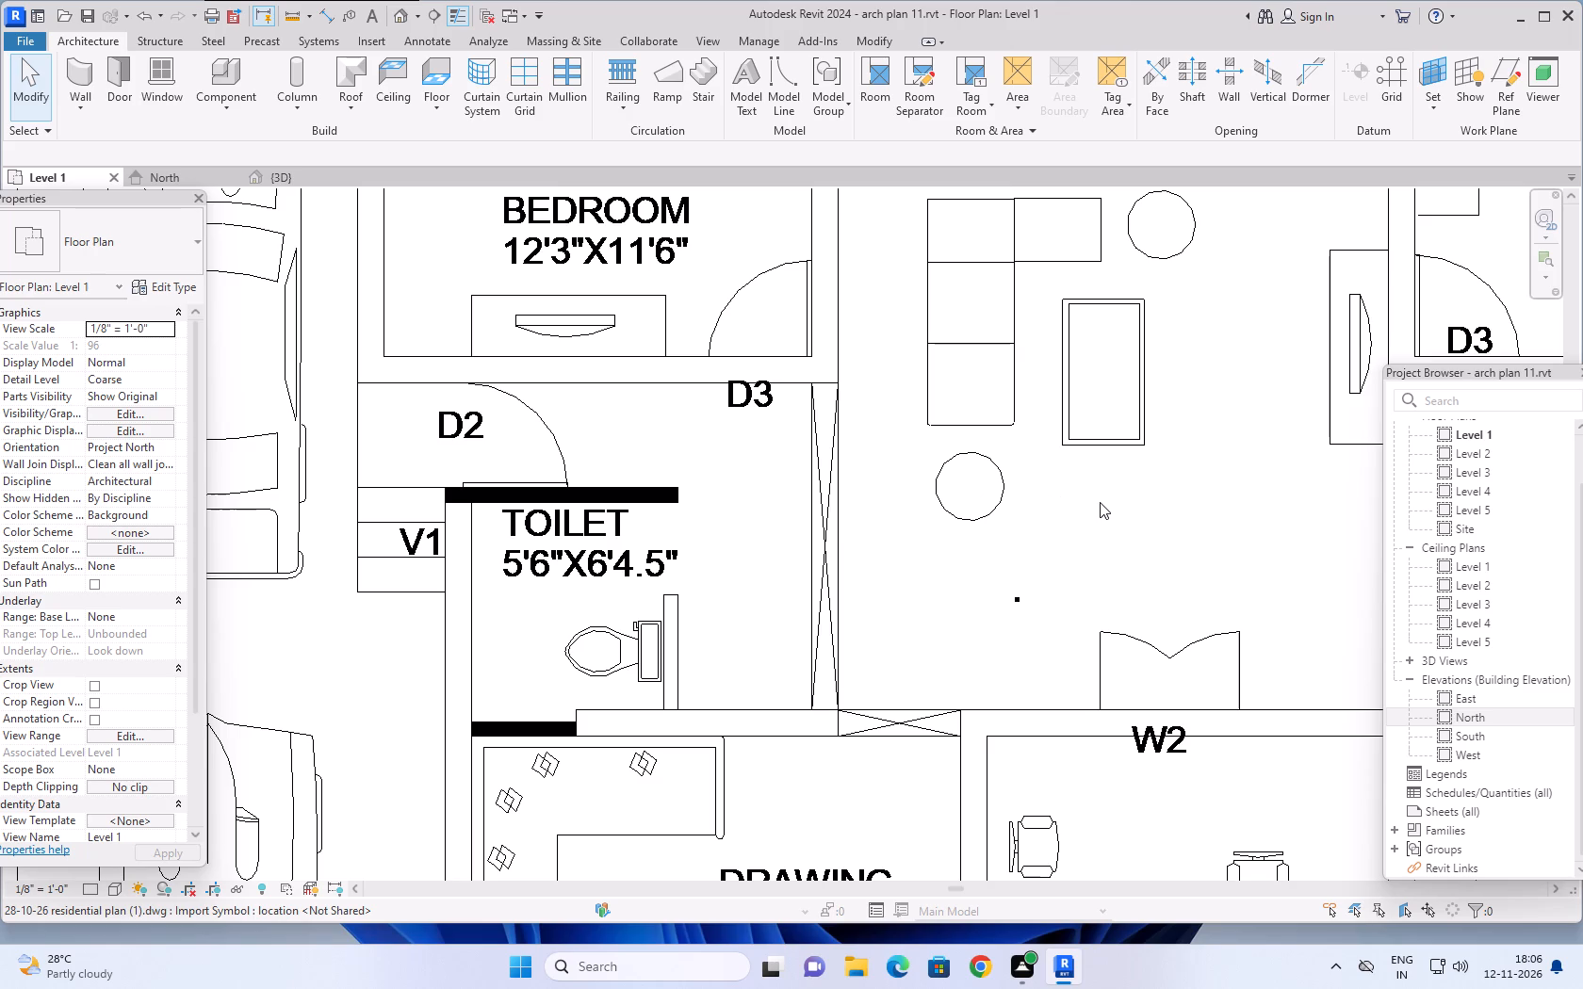
{"action": "scroll", "coordinate": [1100, 502], "scroll_direction": "down", "scroll_amount": 2}
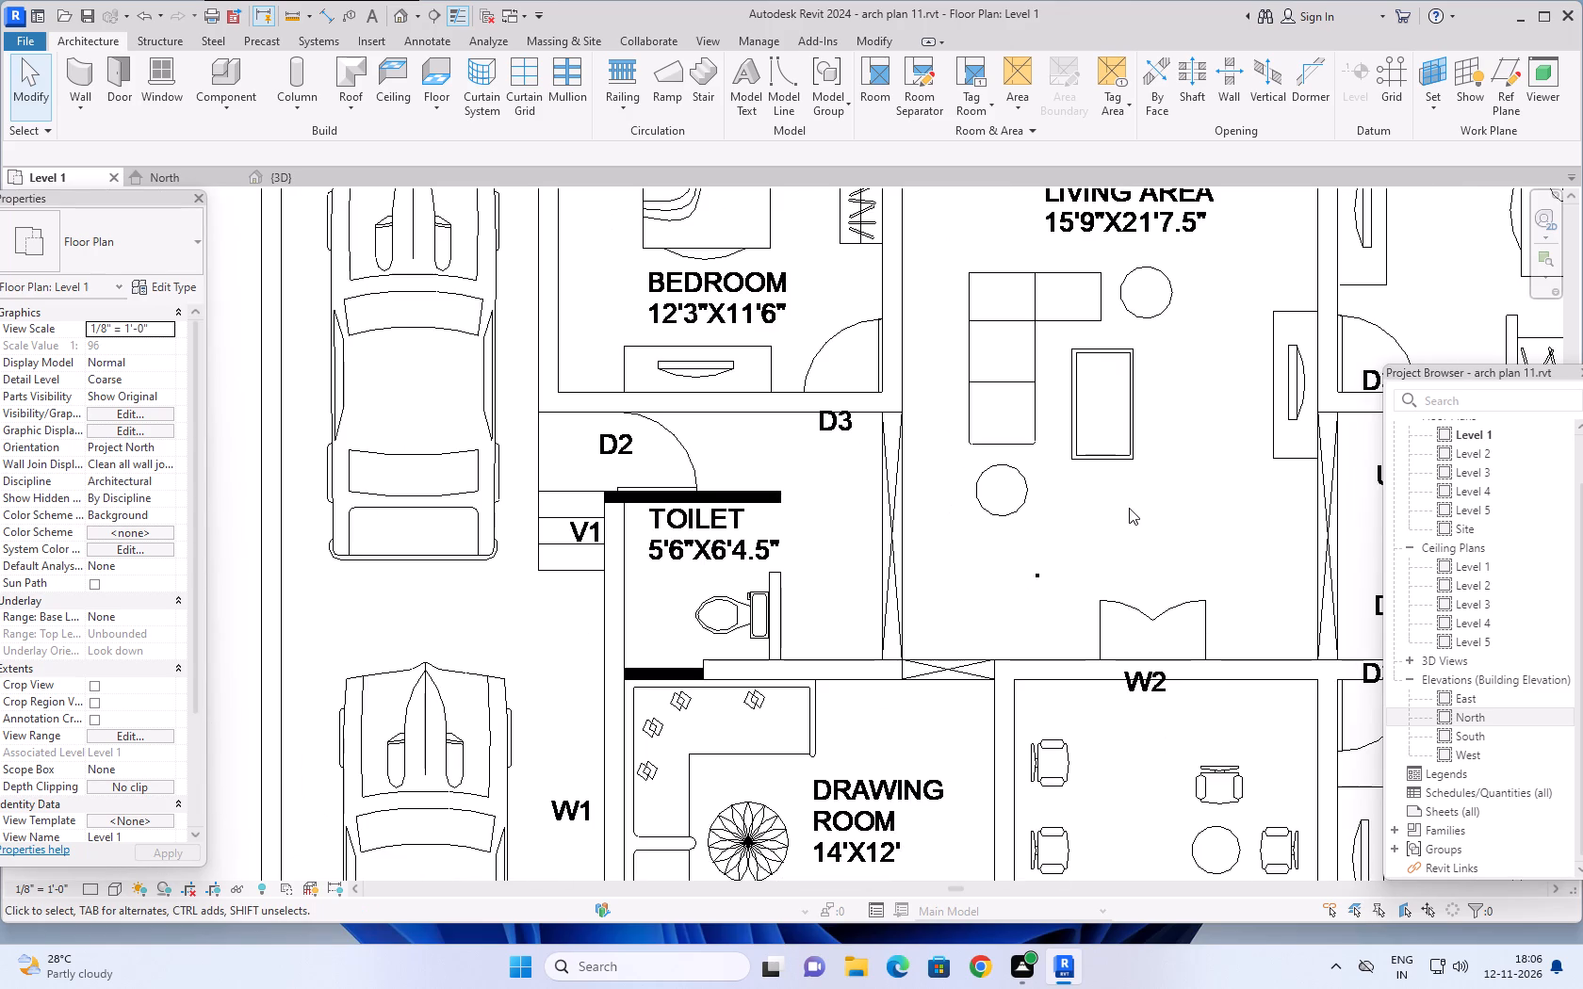
{"action": "scroll", "coordinate": [1126, 539], "scroll_direction": "down", "scroll_amount": 3}
{"action": "middle_click_drag", "start_coordinate": [1153, 509], "coordinate": [1069, 467]}
{"action": "scroll", "coordinate": [1068, 466], "scroll_direction": "down", "scroll_amount": 5}
{"action": "middle_click_drag", "start_coordinate": [1085, 474], "coordinate": [1070, 473]}
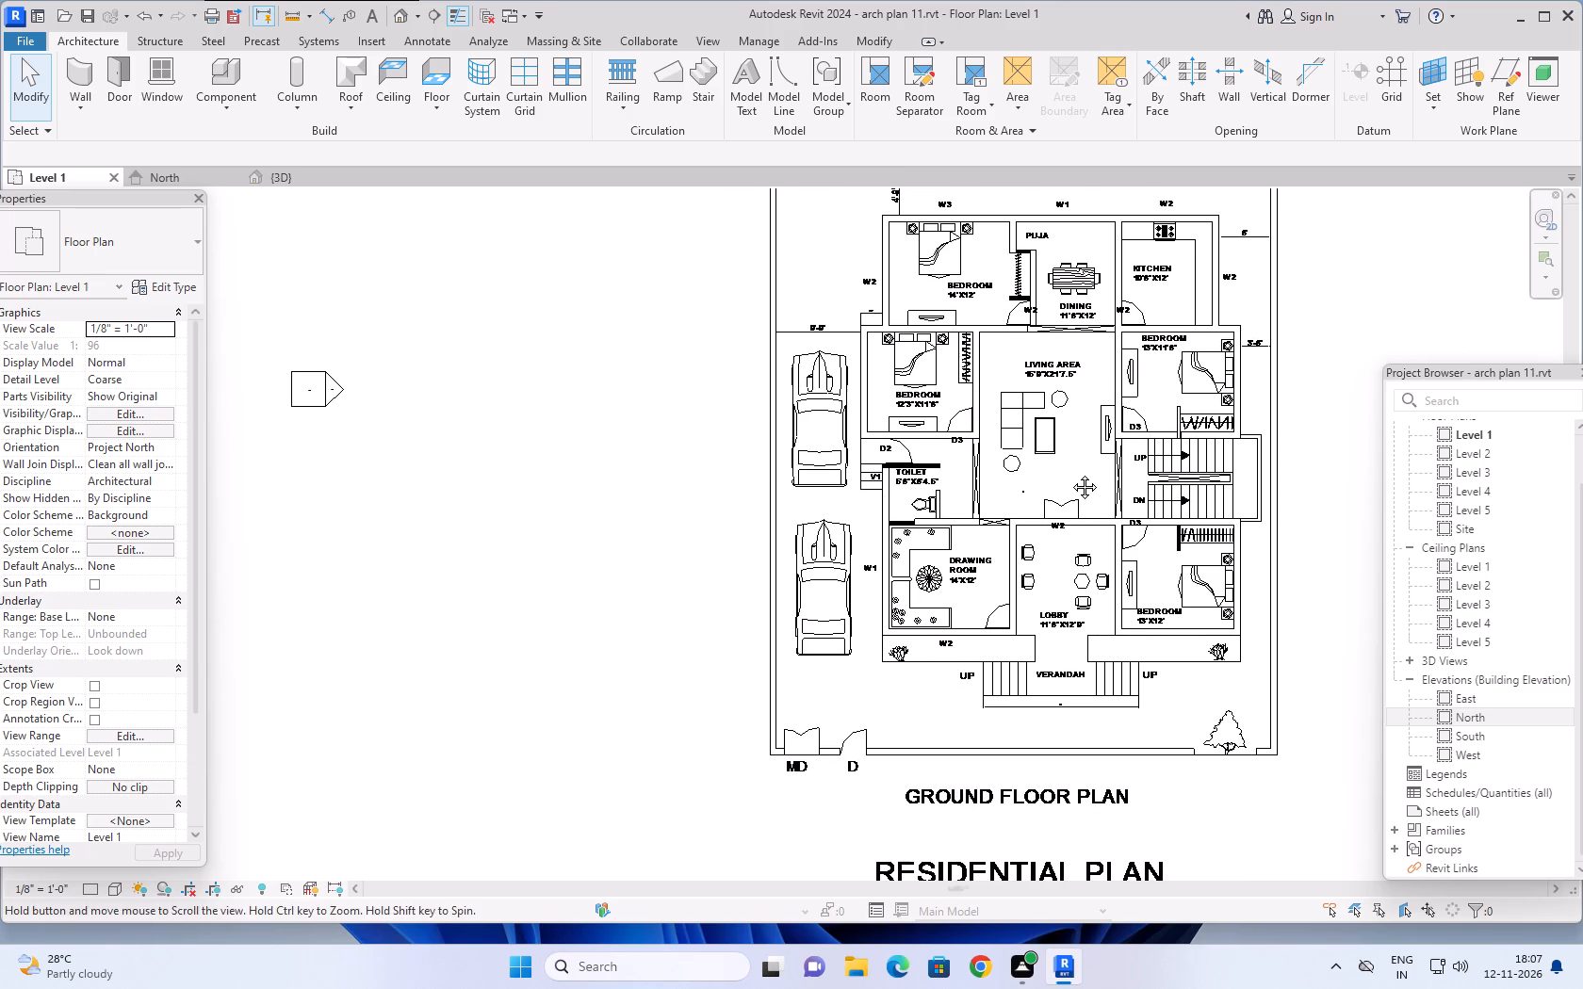
{"action": "middle_click_drag", "start_coordinate": [1070, 473], "coordinate": [1061, 476]}
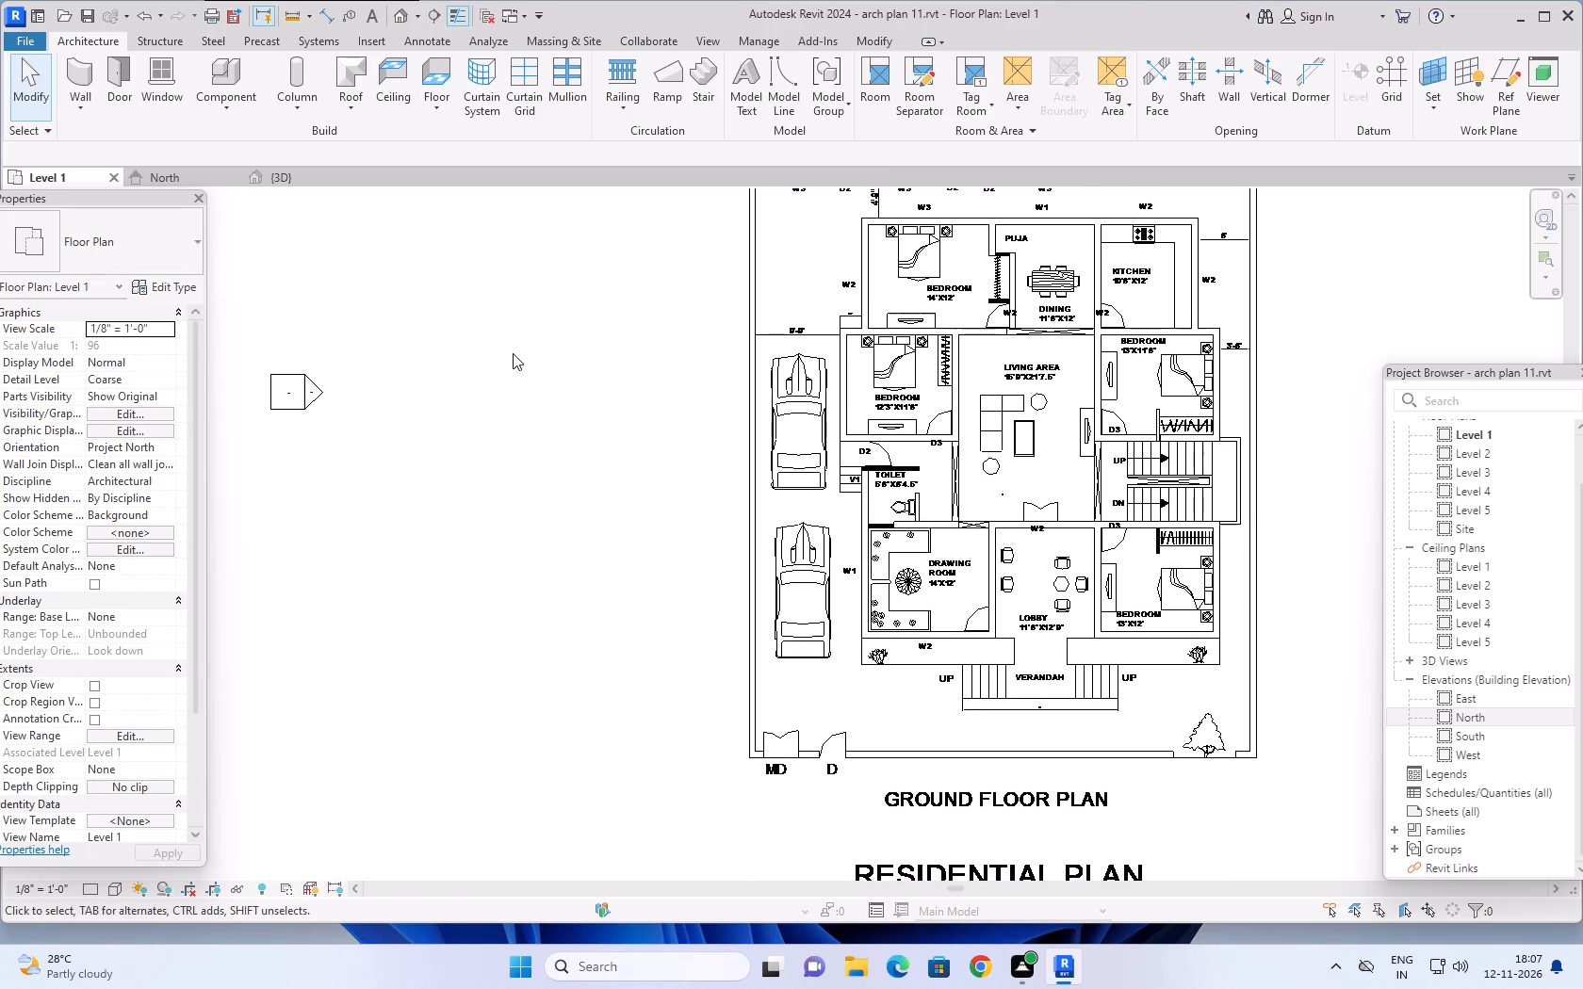
Review the whole residential plan on Level 1, including the staircase, lobby and adjoining bedroom.
{"action": "scroll", "coordinate": [513, 353], "scroll_direction": "down", "scroll_amount": 3}
{"action": "middle_click_drag", "start_coordinate": [558, 390], "coordinate": [529, 437]}
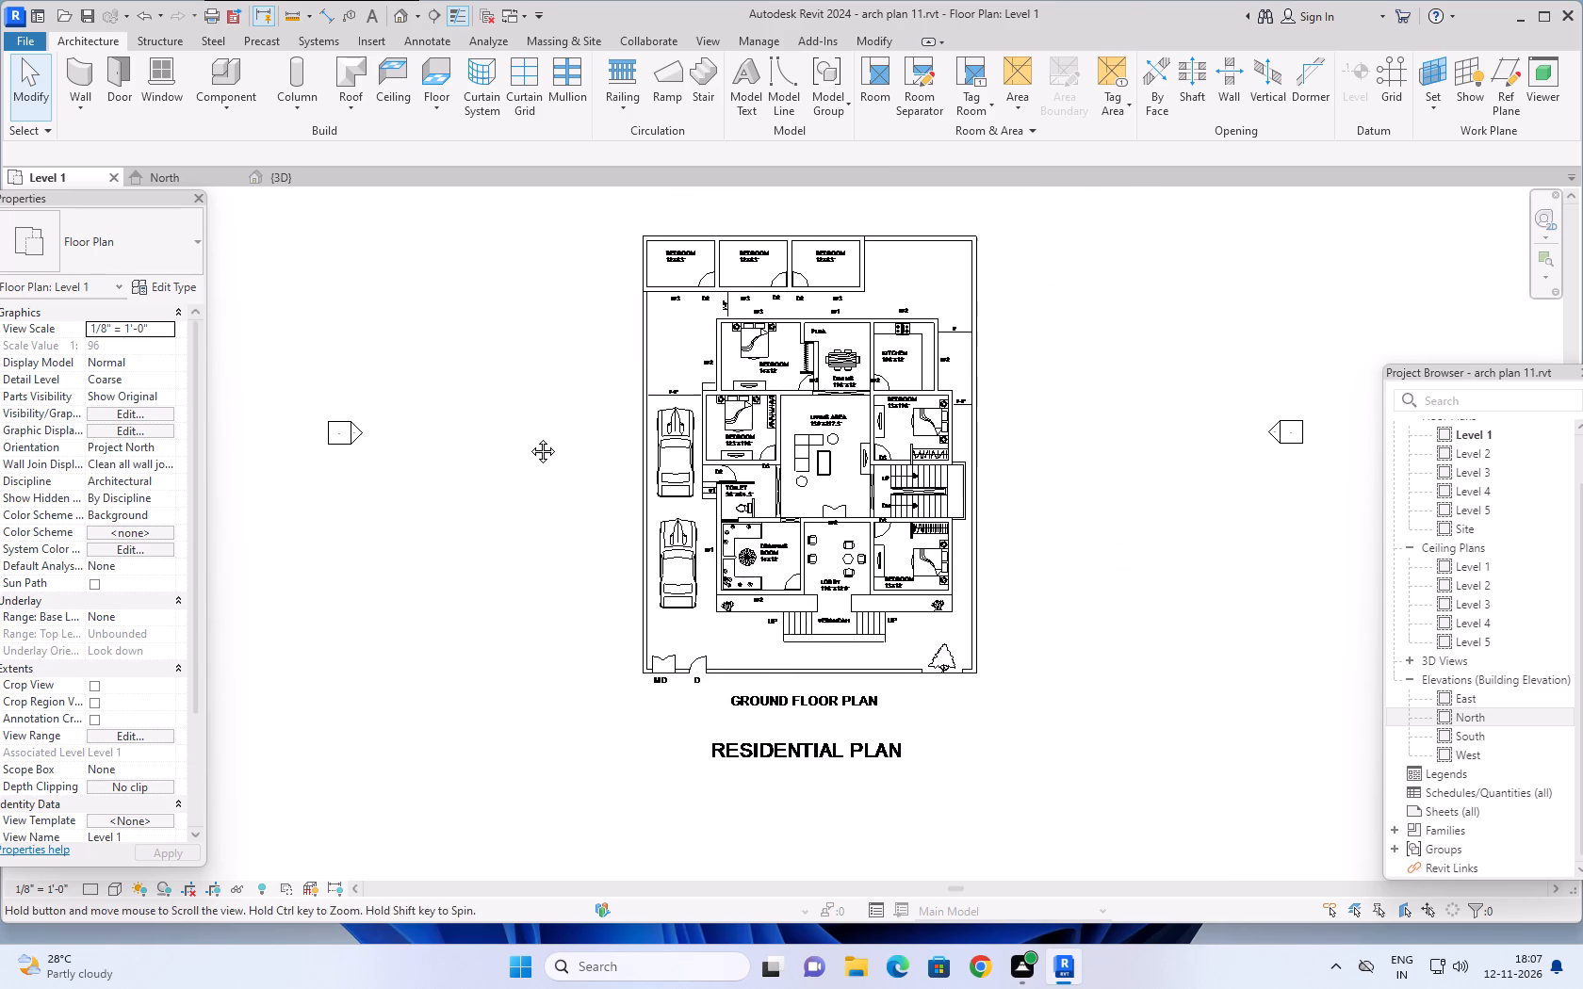
{"action": "middle_click_drag", "start_coordinate": [529, 437], "coordinate": [527, 438]}
{"action": "scroll", "coordinate": [1063, 493], "scroll_direction": "down", "scroll_amount": 1}
{"action": "middle_click_drag", "start_coordinate": [1081, 458], "coordinate": [1037, 478]}
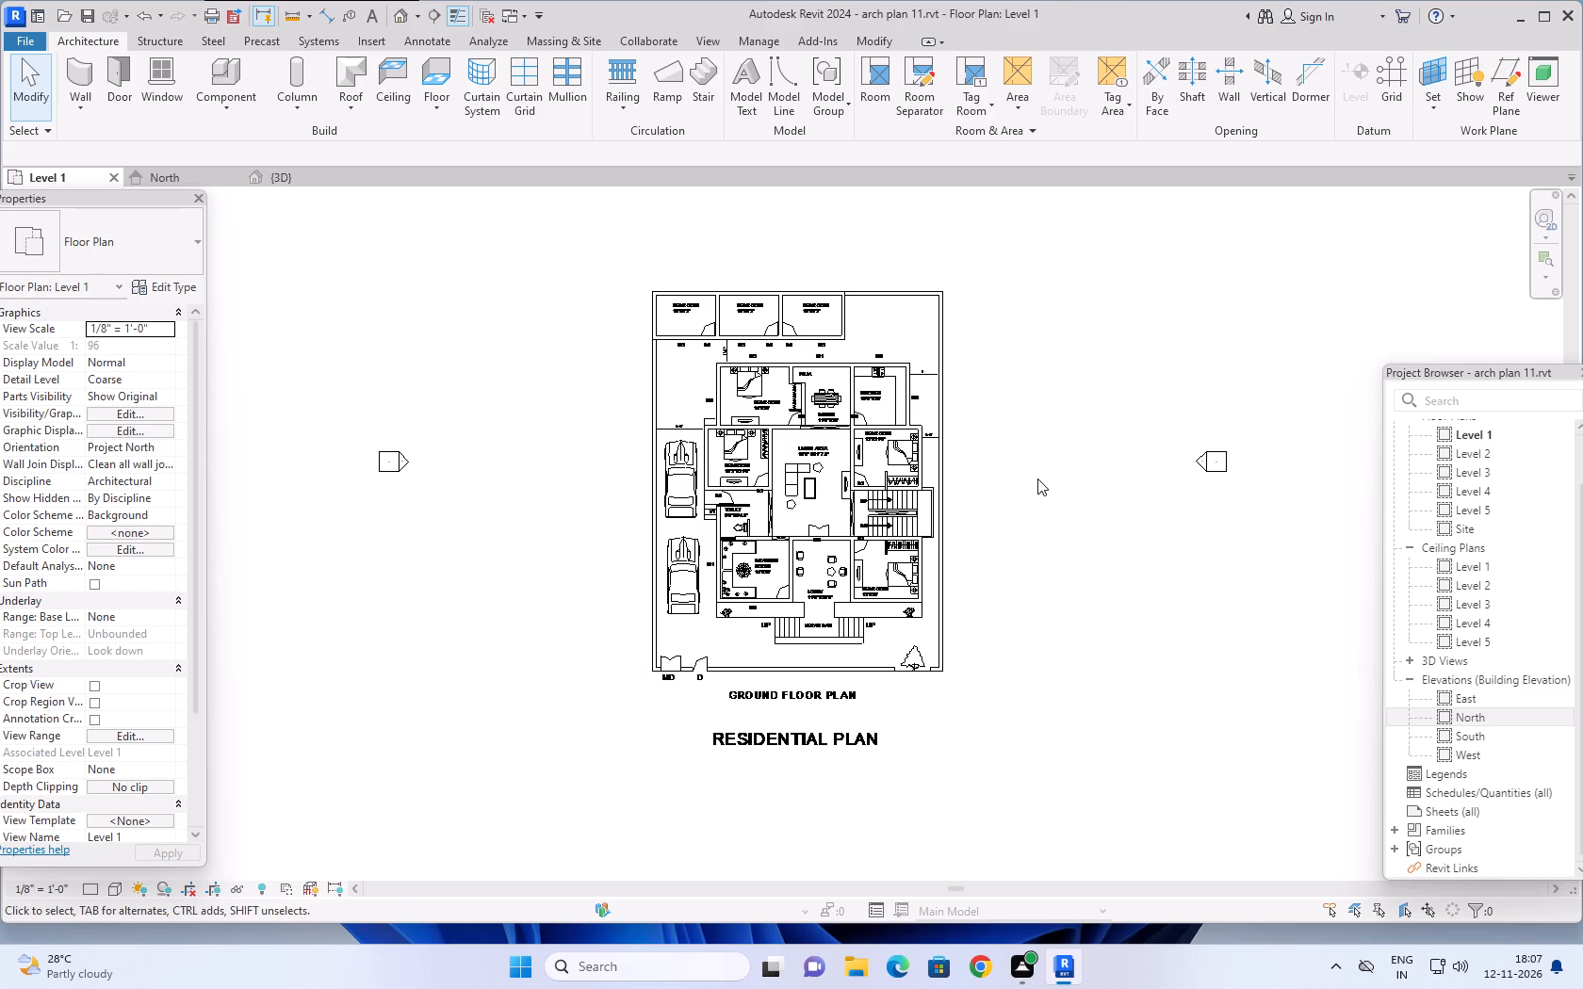
{"action": "scroll", "coordinate": [1037, 478], "scroll_direction": "down", "scroll_amount": 1}
{"action": "middle_click_drag", "start_coordinate": [1037, 478], "coordinate": [1015, 444]}
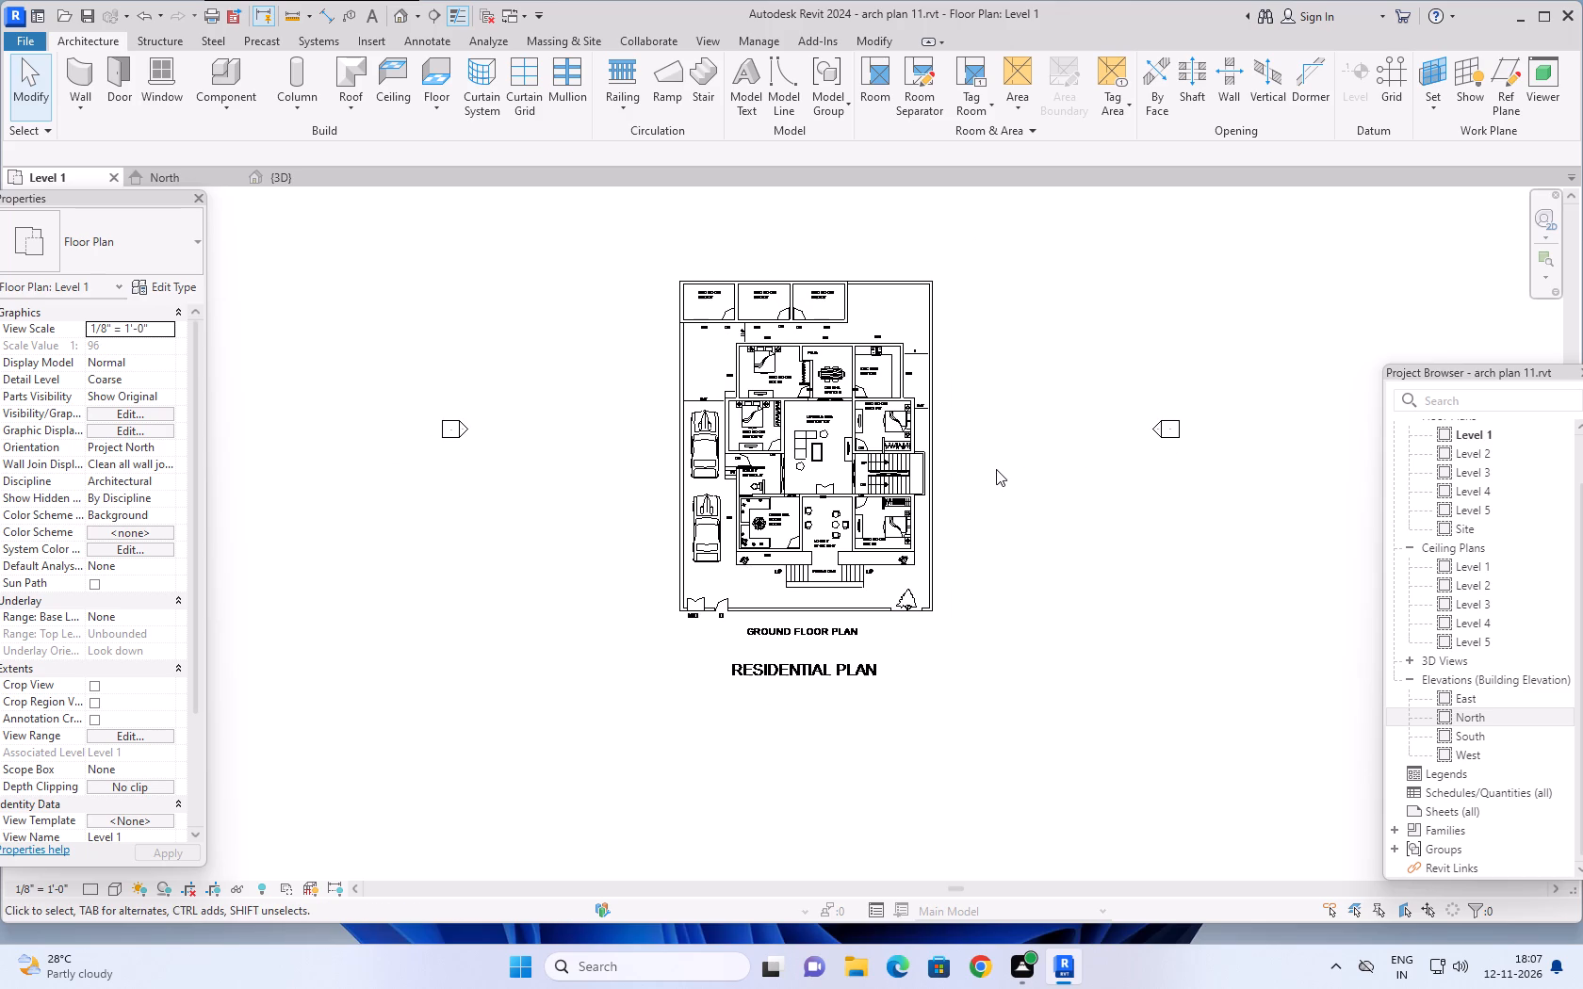
{"action": "scroll", "coordinate": [996, 469], "scroll_direction": "up", "scroll_amount": 3}
{"action": "middle_click_drag", "start_coordinate": [1004, 440], "coordinate": [1101, 510]}
{"action": "scroll", "coordinate": [1089, 521], "scroll_direction": "up", "scroll_amount": 2}
{"action": "middle_click_drag", "start_coordinate": [1062, 501], "coordinate": [1073, 486]}
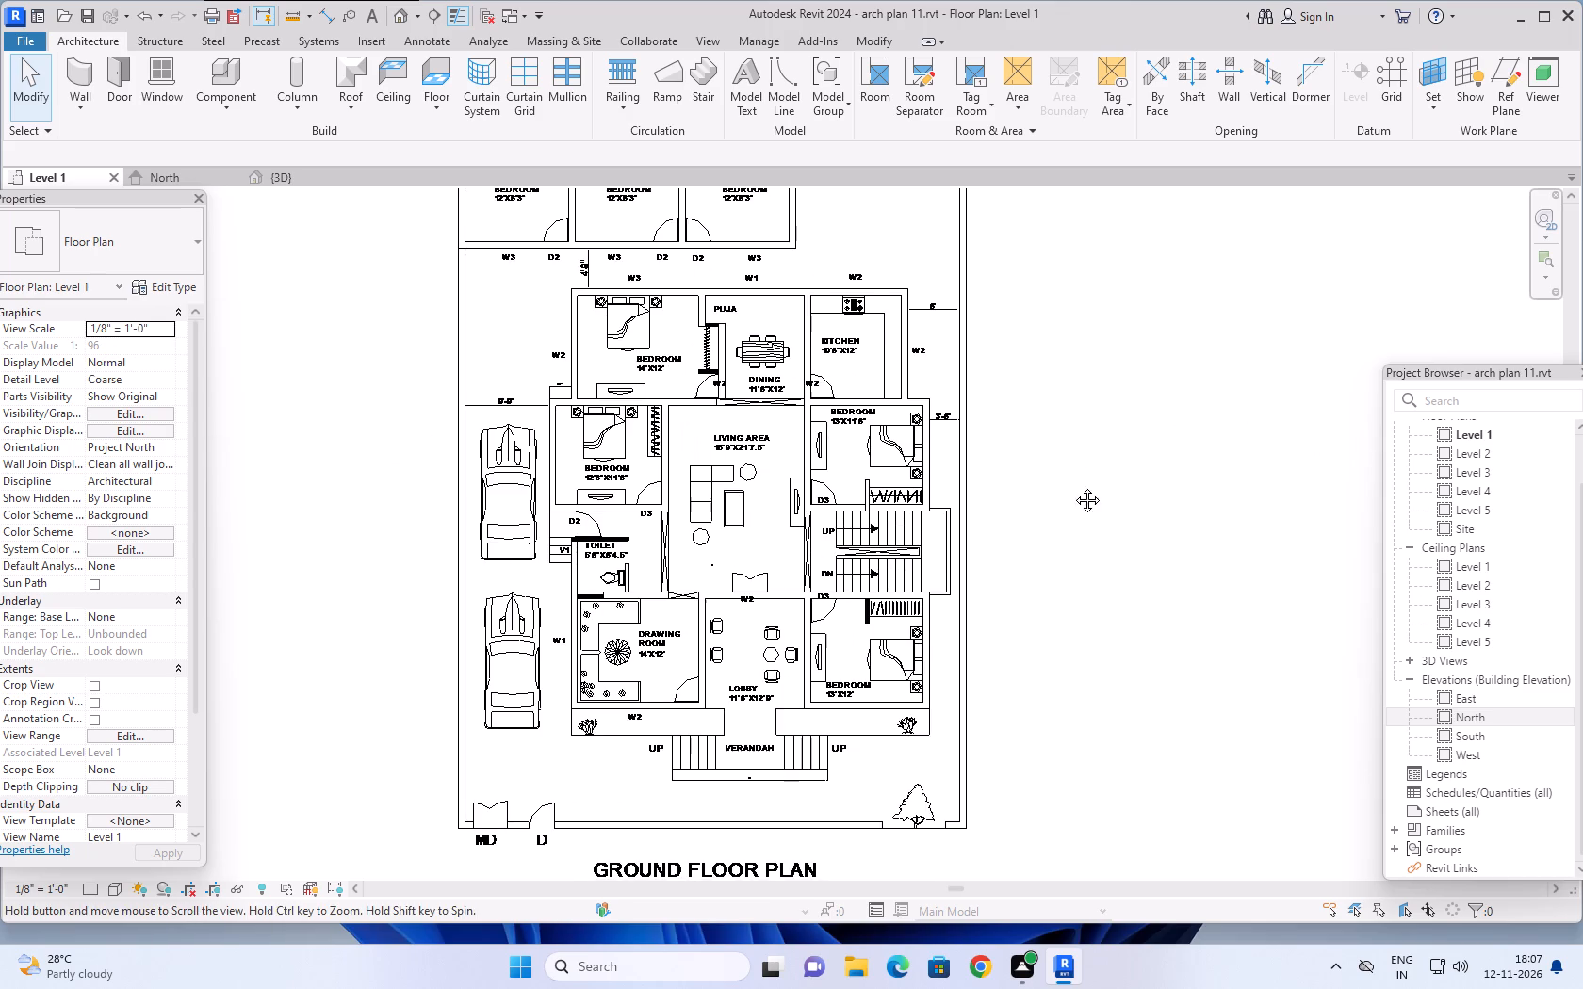
{"action": "middle_click_drag", "start_coordinate": [1073, 486], "coordinate": [1113, 456]}
{"action": "middle_click_drag", "start_coordinate": [1096, 471], "coordinate": [1123, 499]}
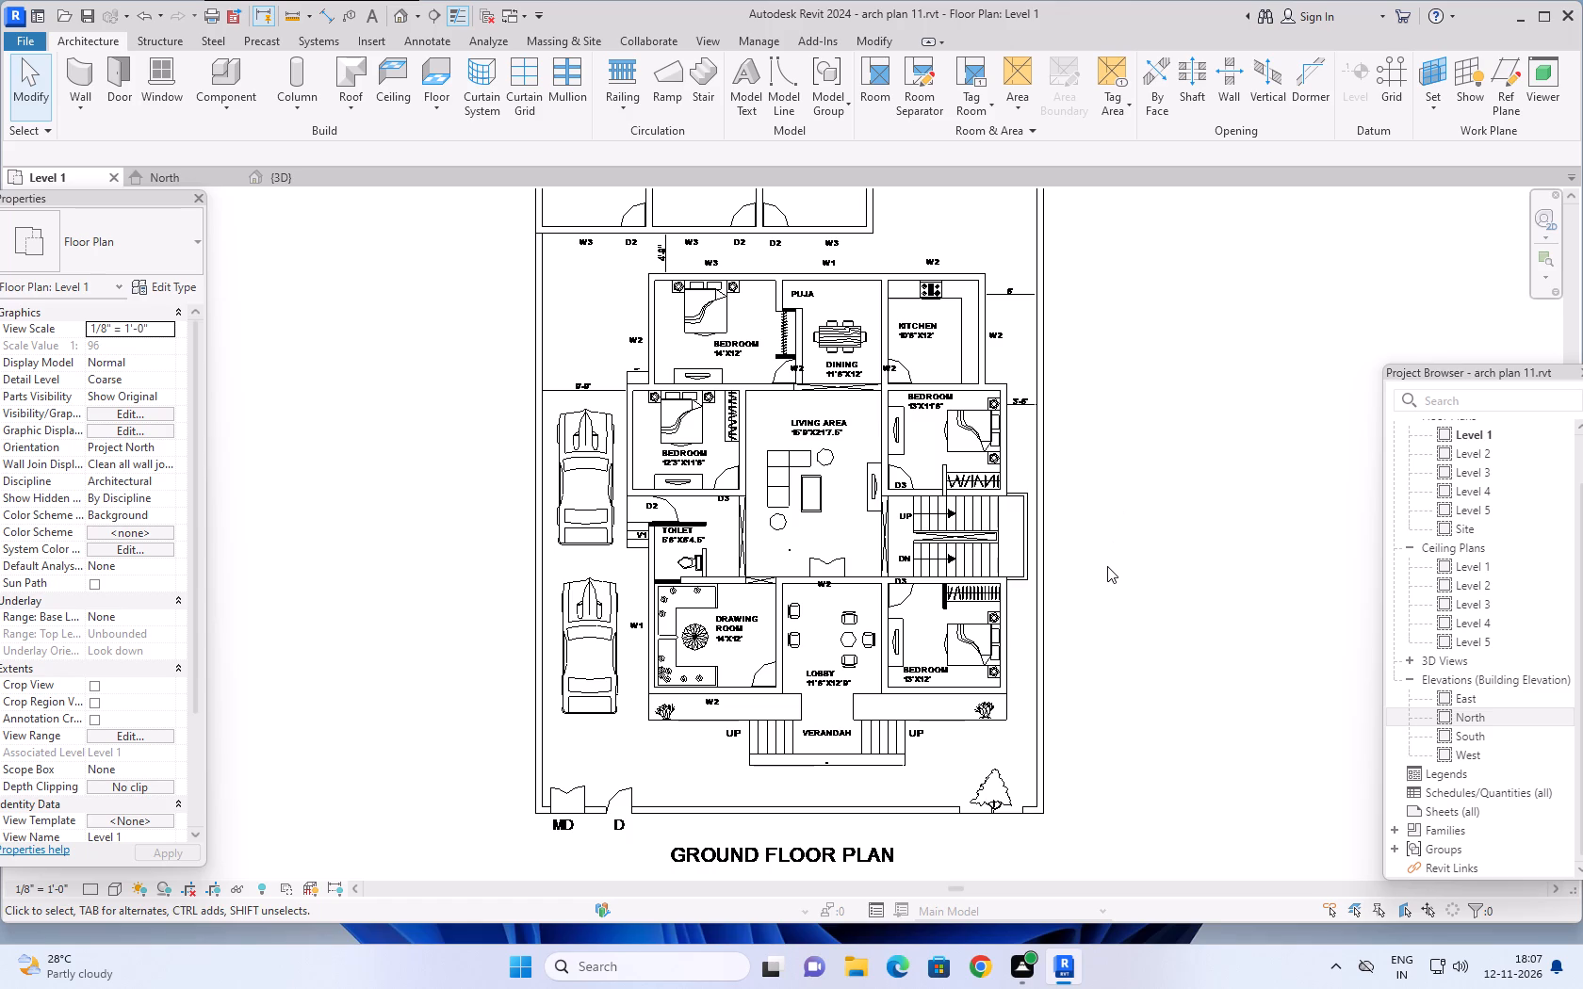
{"action": "middle_click_drag", "start_coordinate": [1103, 554], "coordinate": [1110, 528]}
{"action": "scroll", "coordinate": [973, 539], "scroll_direction": "up", "scroll_amount": 7}
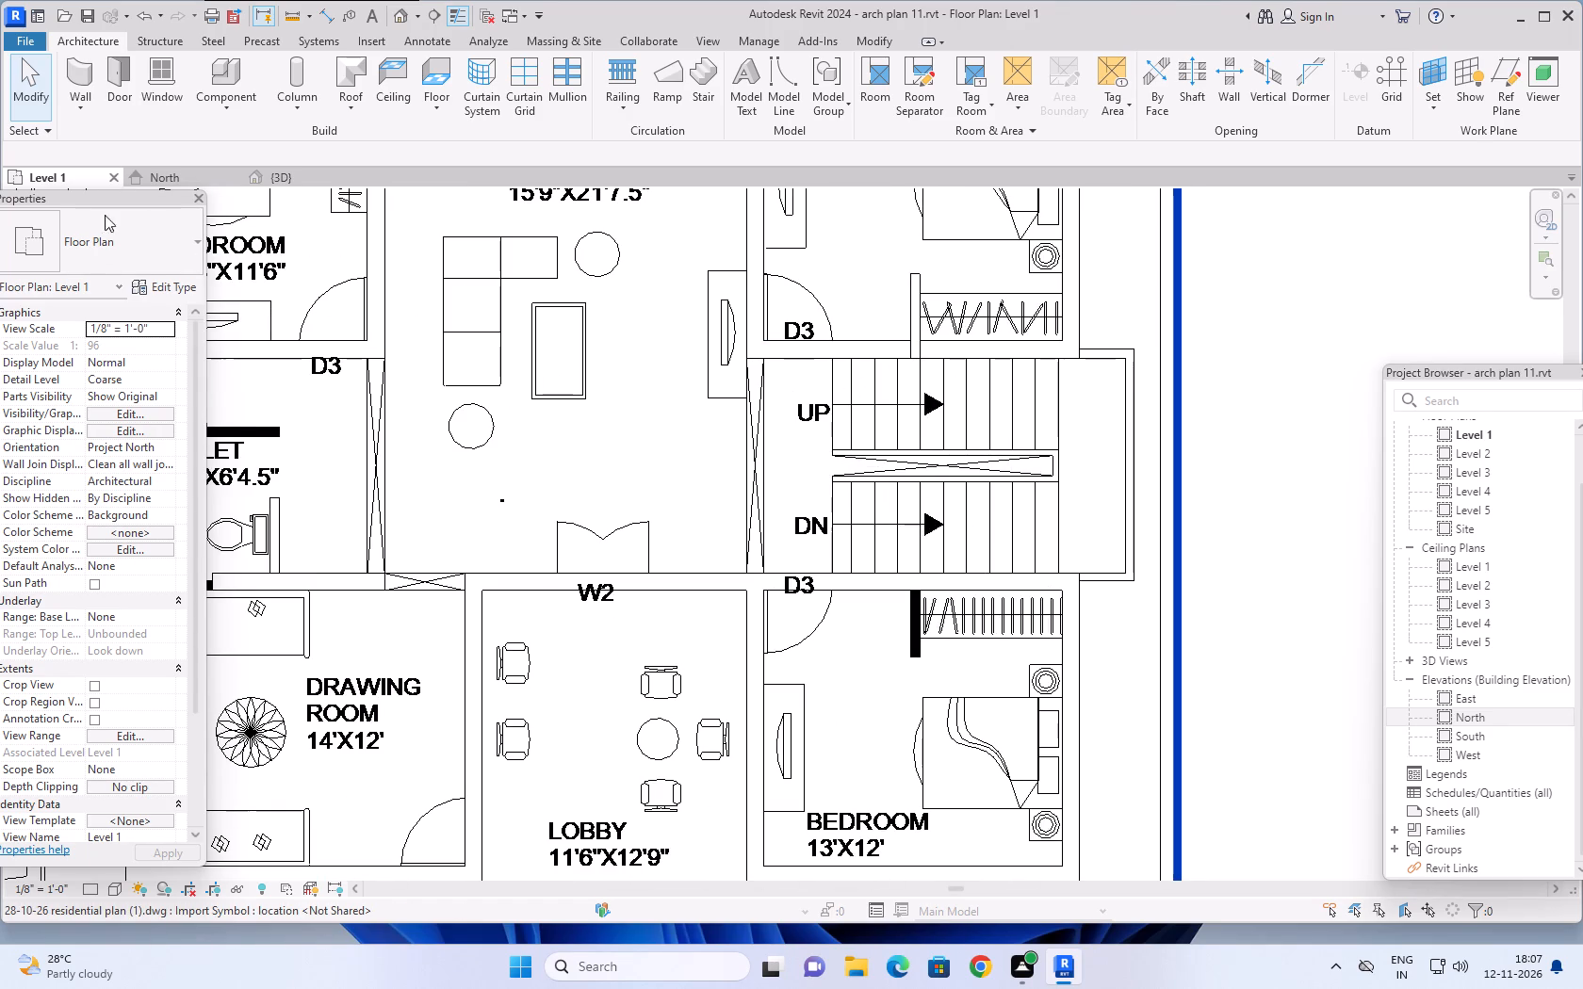
Start the Wall command on Level 1 and duplicate the 9" basic wall type as 5".
{"action": "left_click", "coordinate": [79, 60]}
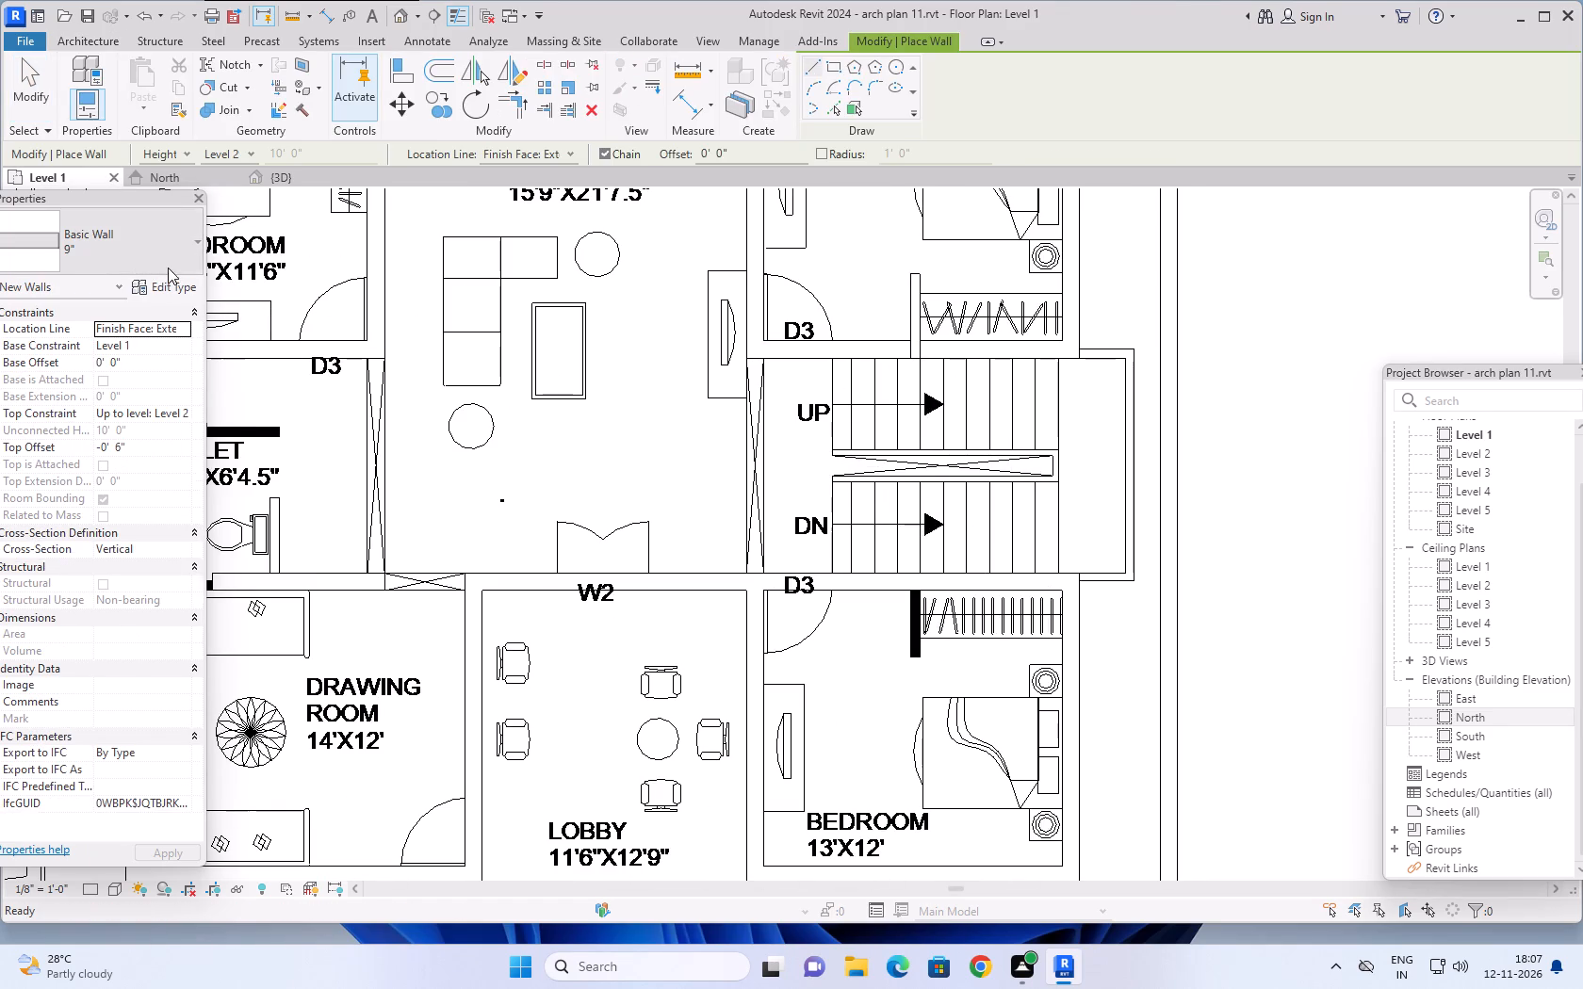
{"action": "left_click", "coordinate": [162, 289]}
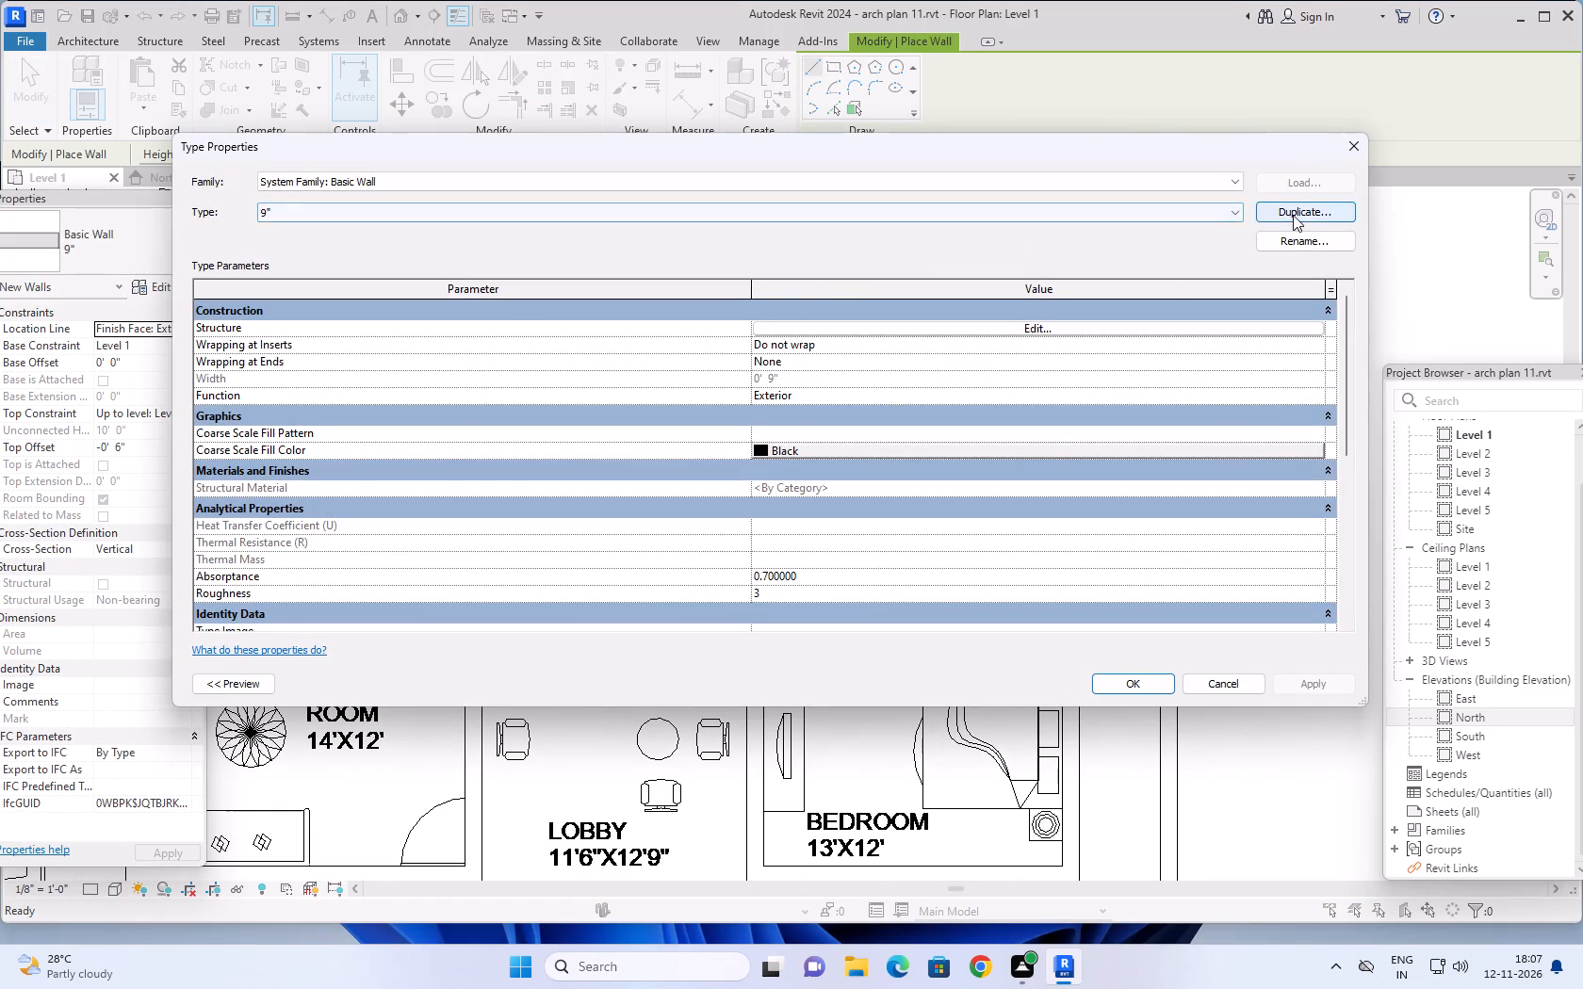
{"action": "left_click", "coordinate": [1293, 215]}
{"action": "type", "text": "5\""}
{"action": "key", "text": "Return"}
Set the structure layer thickness of the 5" wall type to 5" and apply the type changes.
{"action": "left_click", "coordinate": [927, 325]}
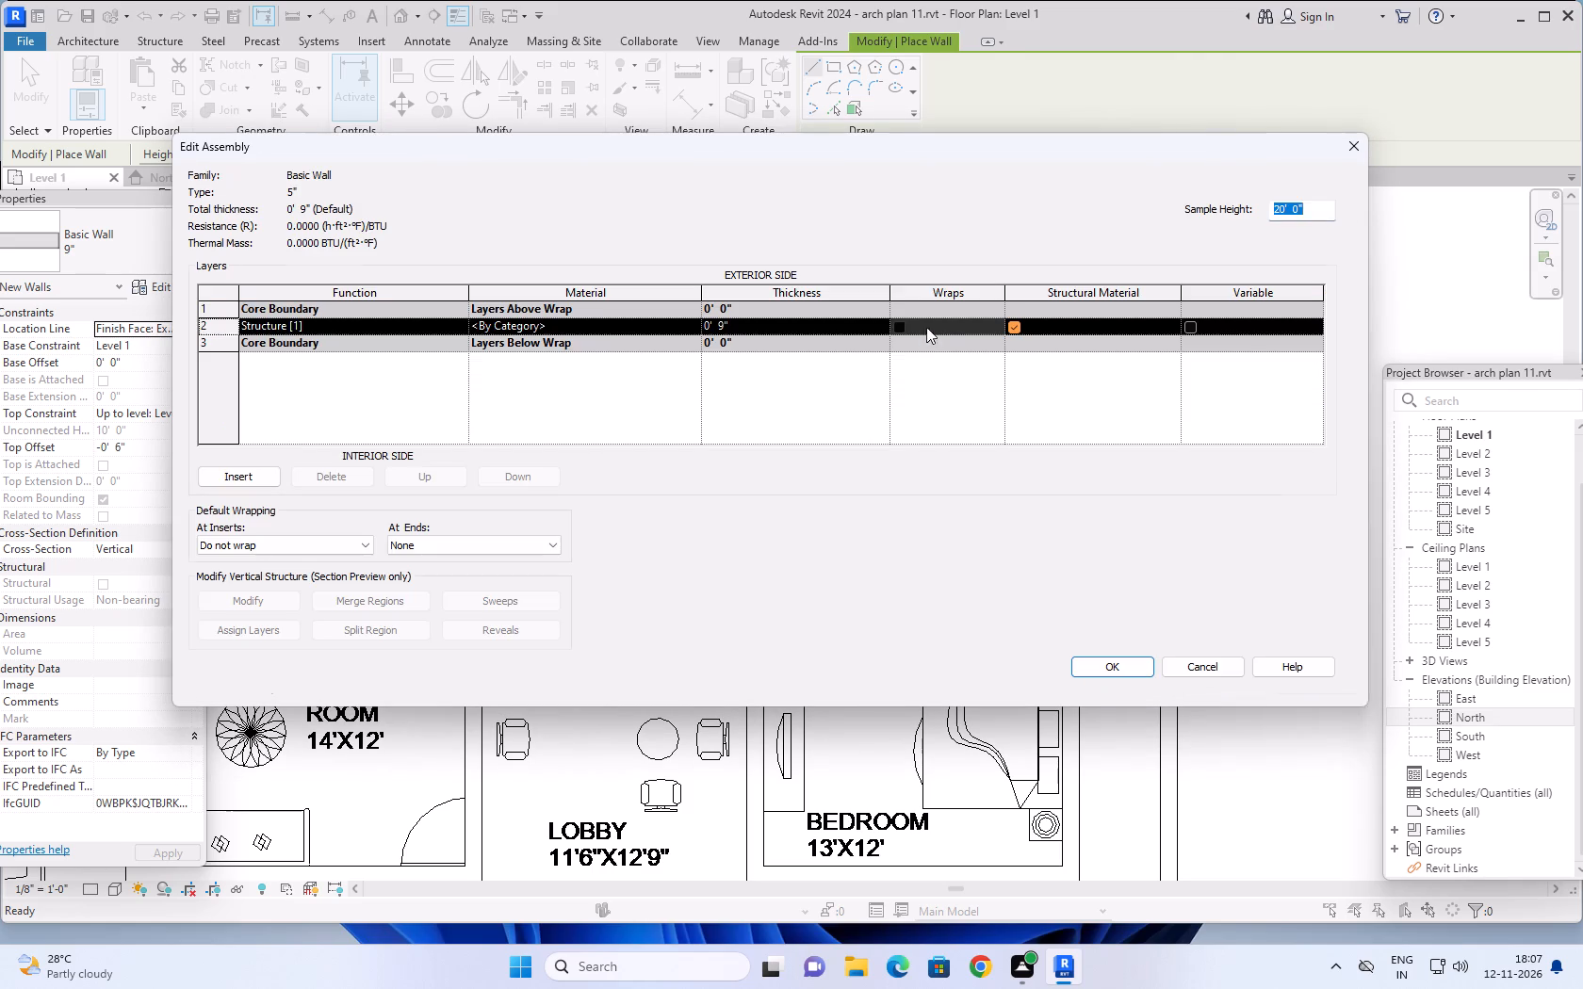
{"action": "left_click", "coordinate": [782, 332]}
{"action": "type", "text": "5\""}
{"action": "key", "text": "Return"}
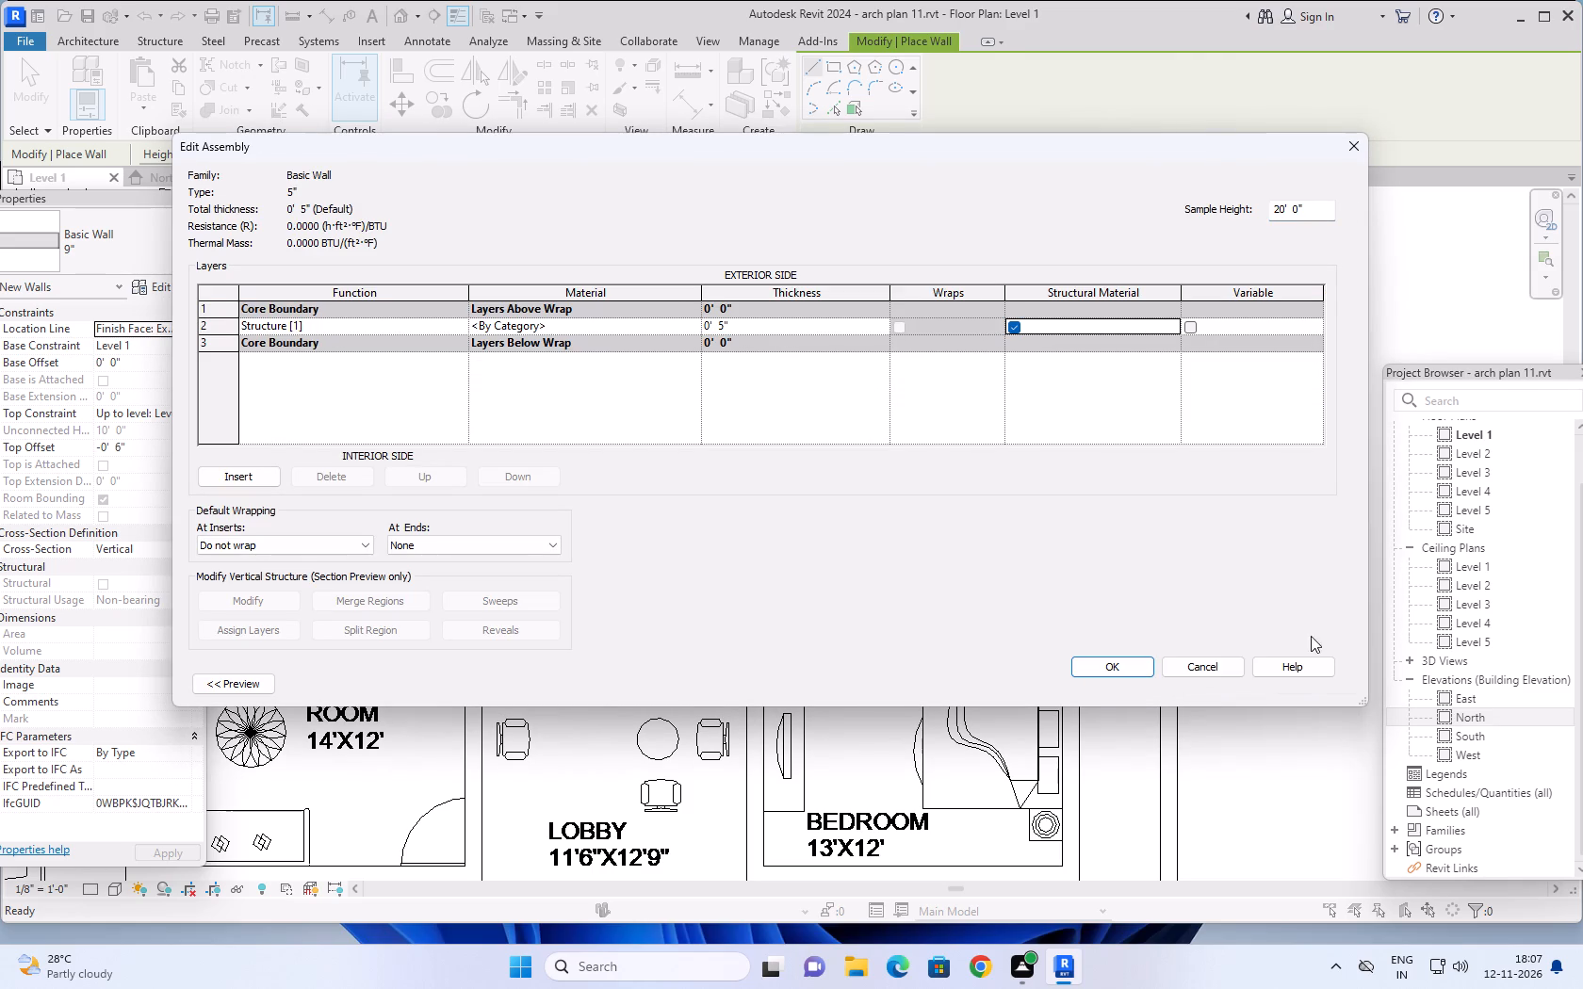
{"action": "left_click", "coordinate": [1122, 663]}
{"action": "scroll", "coordinate": [1121, 517], "scroll_direction": "down", "scroll_amount": 2}
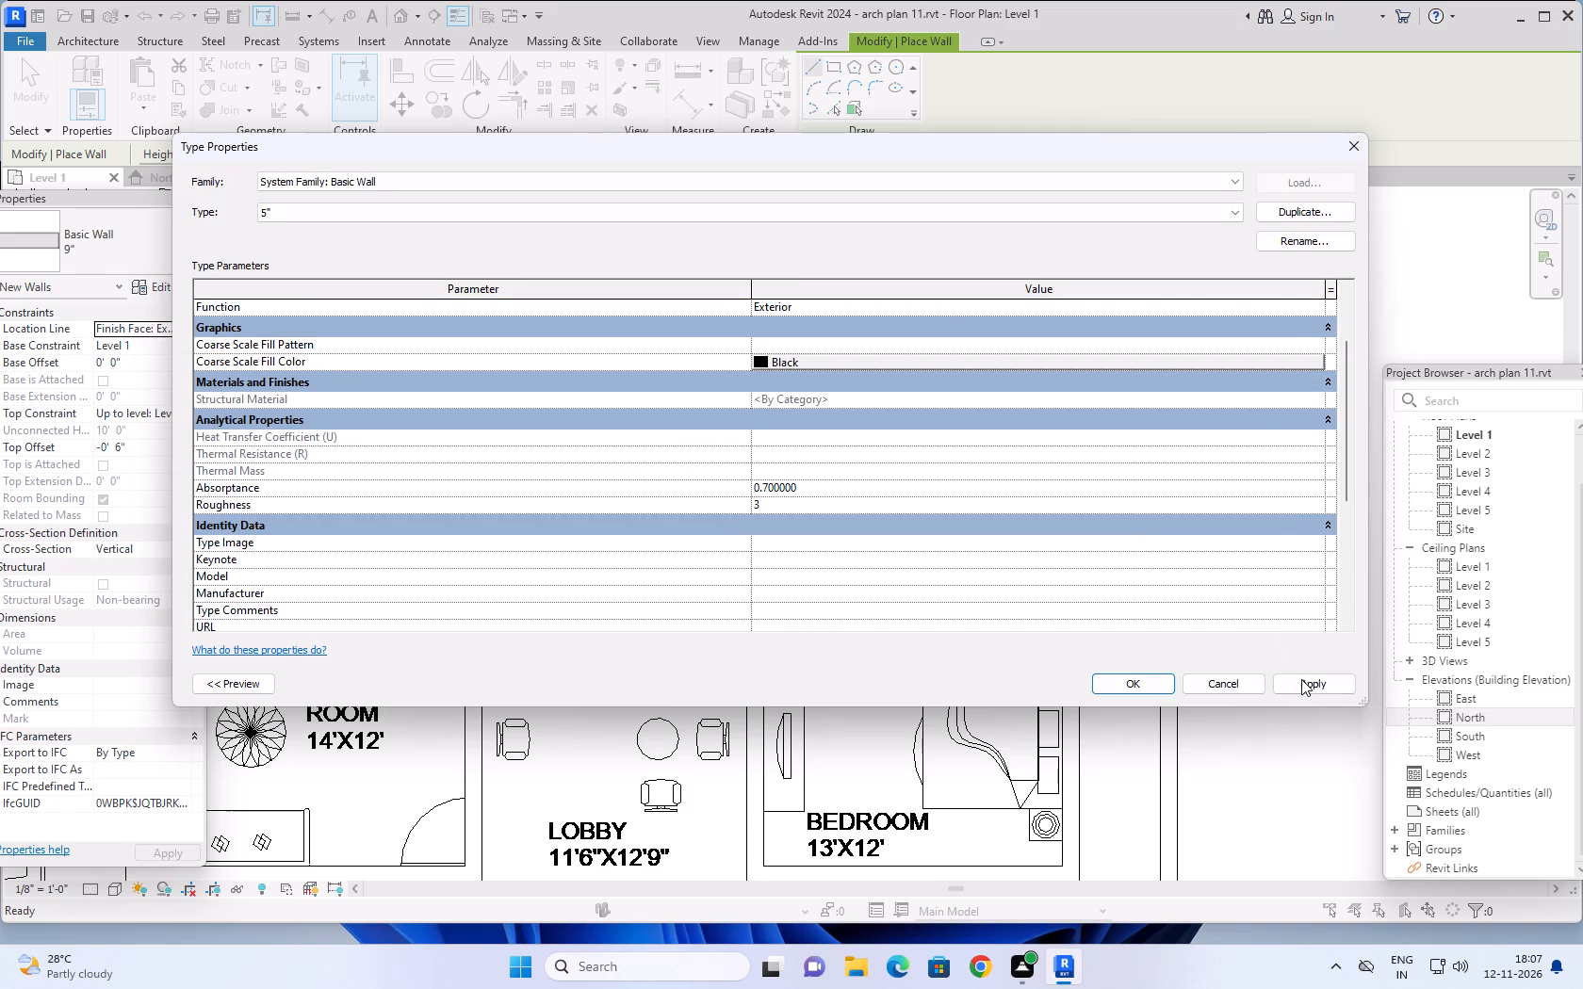
{"action": "left_click", "coordinate": [1304, 684]}
{"action": "left_click", "coordinate": [1124, 673]}
Draw a 5" wall about 3' 7 7/8" long beside the wardrobe in the 13'X11'6" bedroom, starting from the staircase wall face.
{"action": "scroll", "coordinate": [1027, 544], "scroll_direction": "down", "scroll_amount": 2}
{"action": "scroll", "coordinate": [1141, 532], "scroll_direction": "down", "scroll_amount": 2}
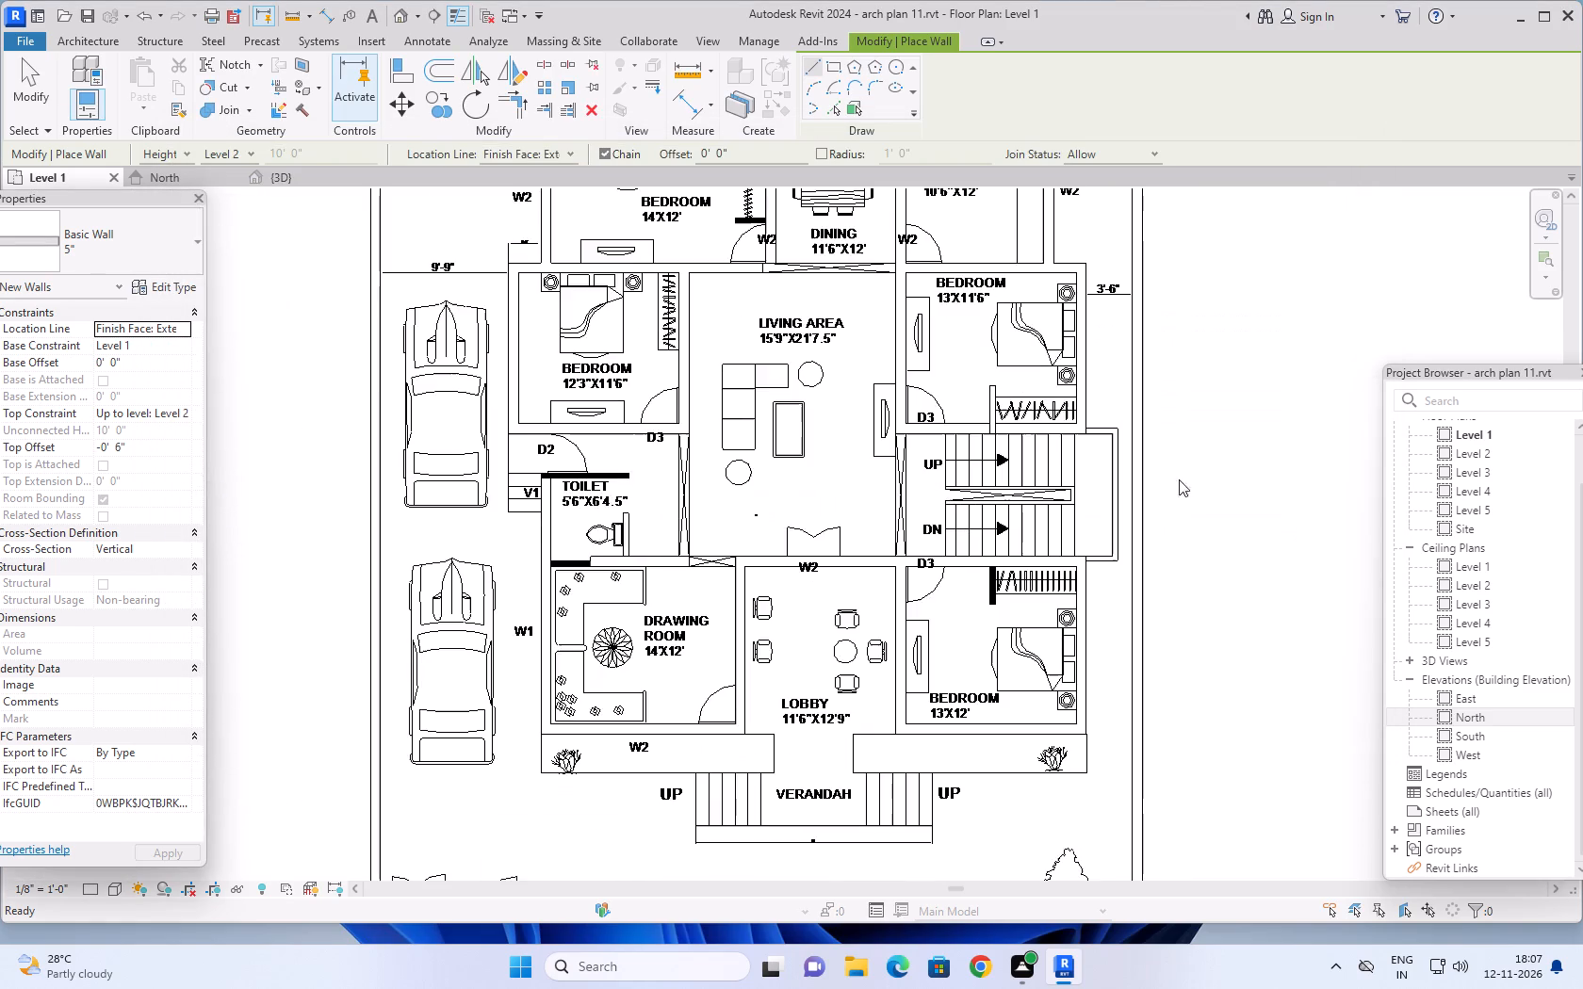
{"action": "middle_click_drag", "start_coordinate": [1203, 436], "coordinate": [1127, 543]}
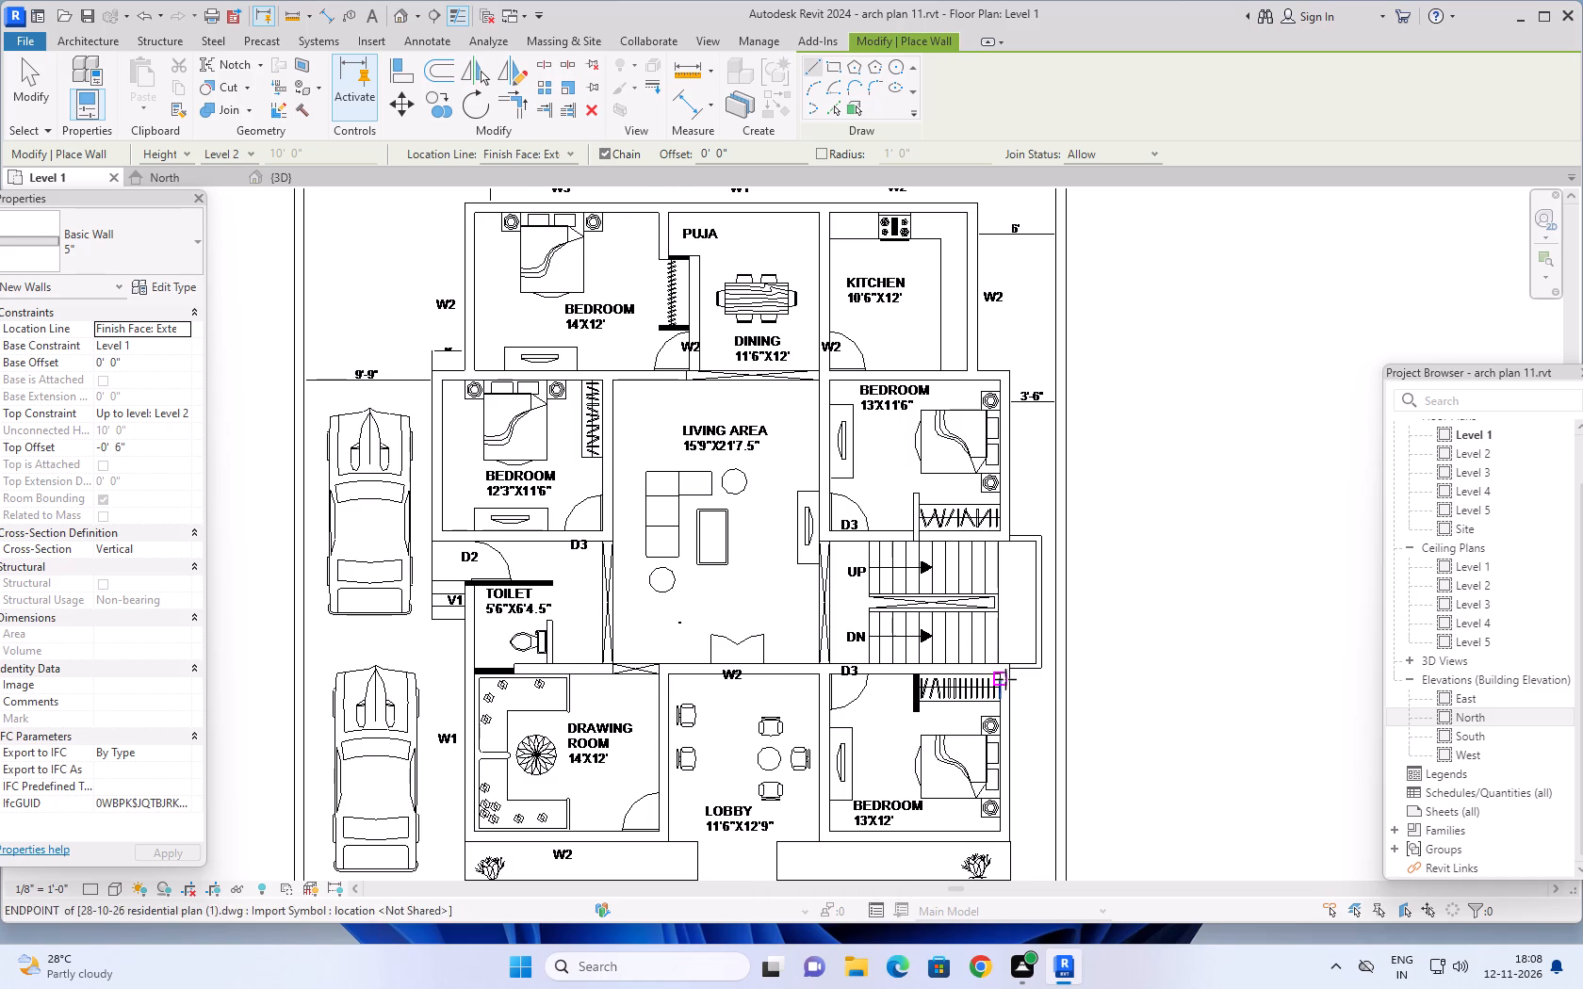
{"action": "scroll", "coordinate": [1005, 679], "scroll_direction": "down", "scroll_amount": 1}
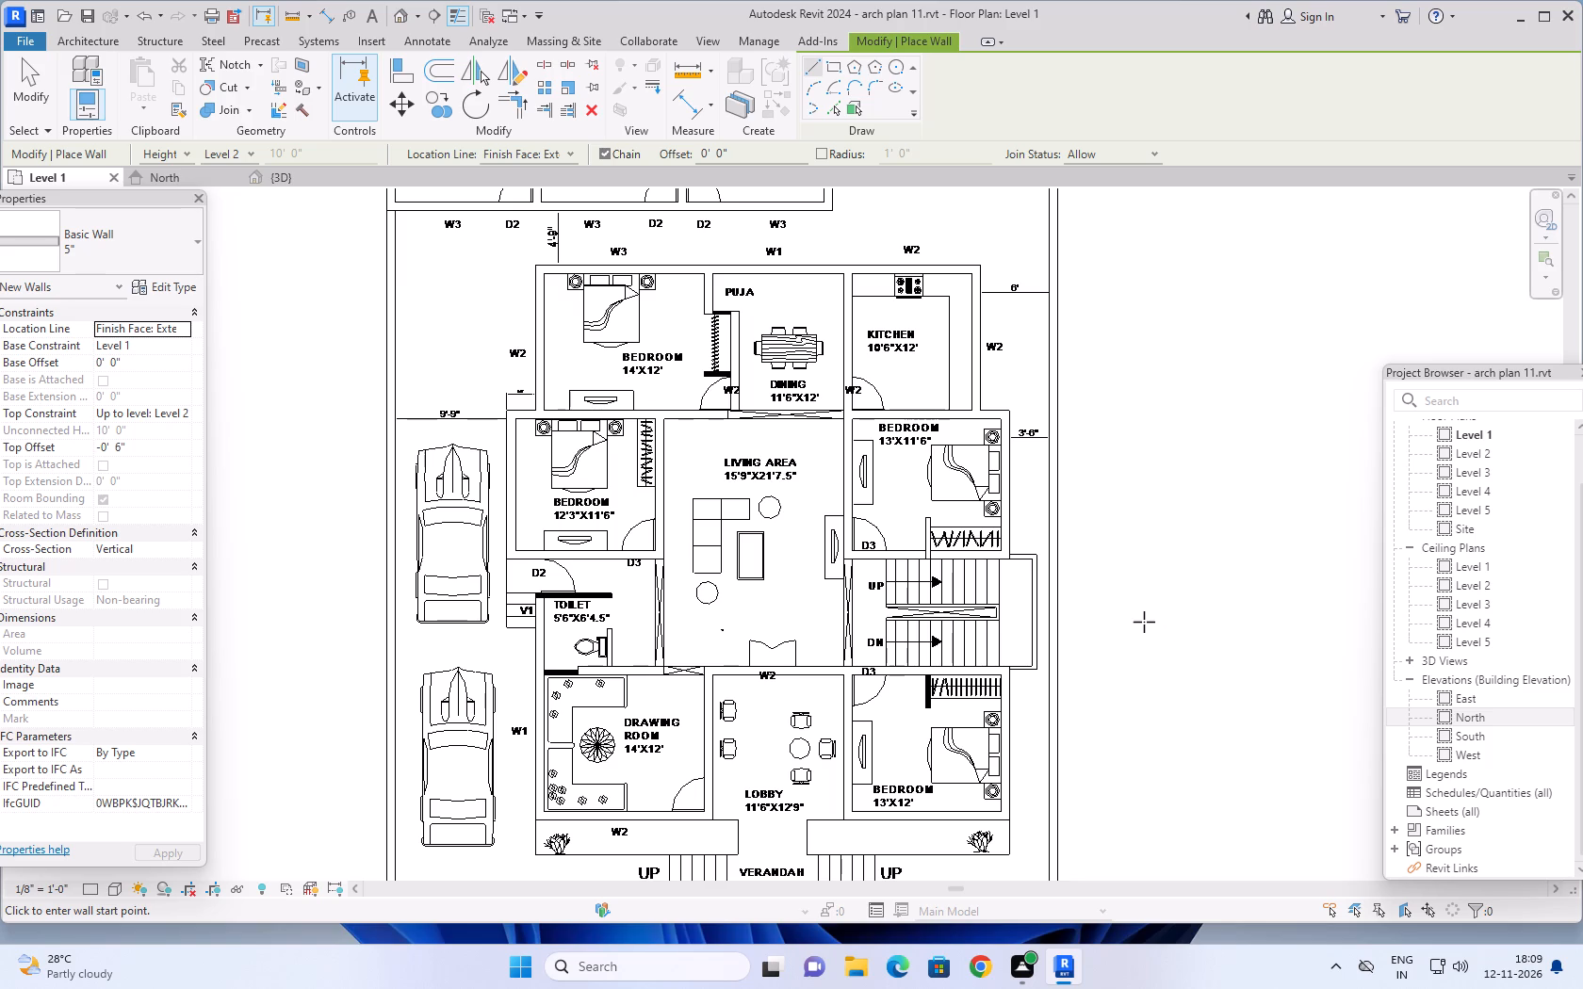
{"action": "scroll", "coordinate": [1157, 575], "scroll_direction": "down", "scroll_amount": 1}
{"action": "scroll", "coordinate": [1015, 572], "scroll_direction": "up", "scroll_amount": 2}
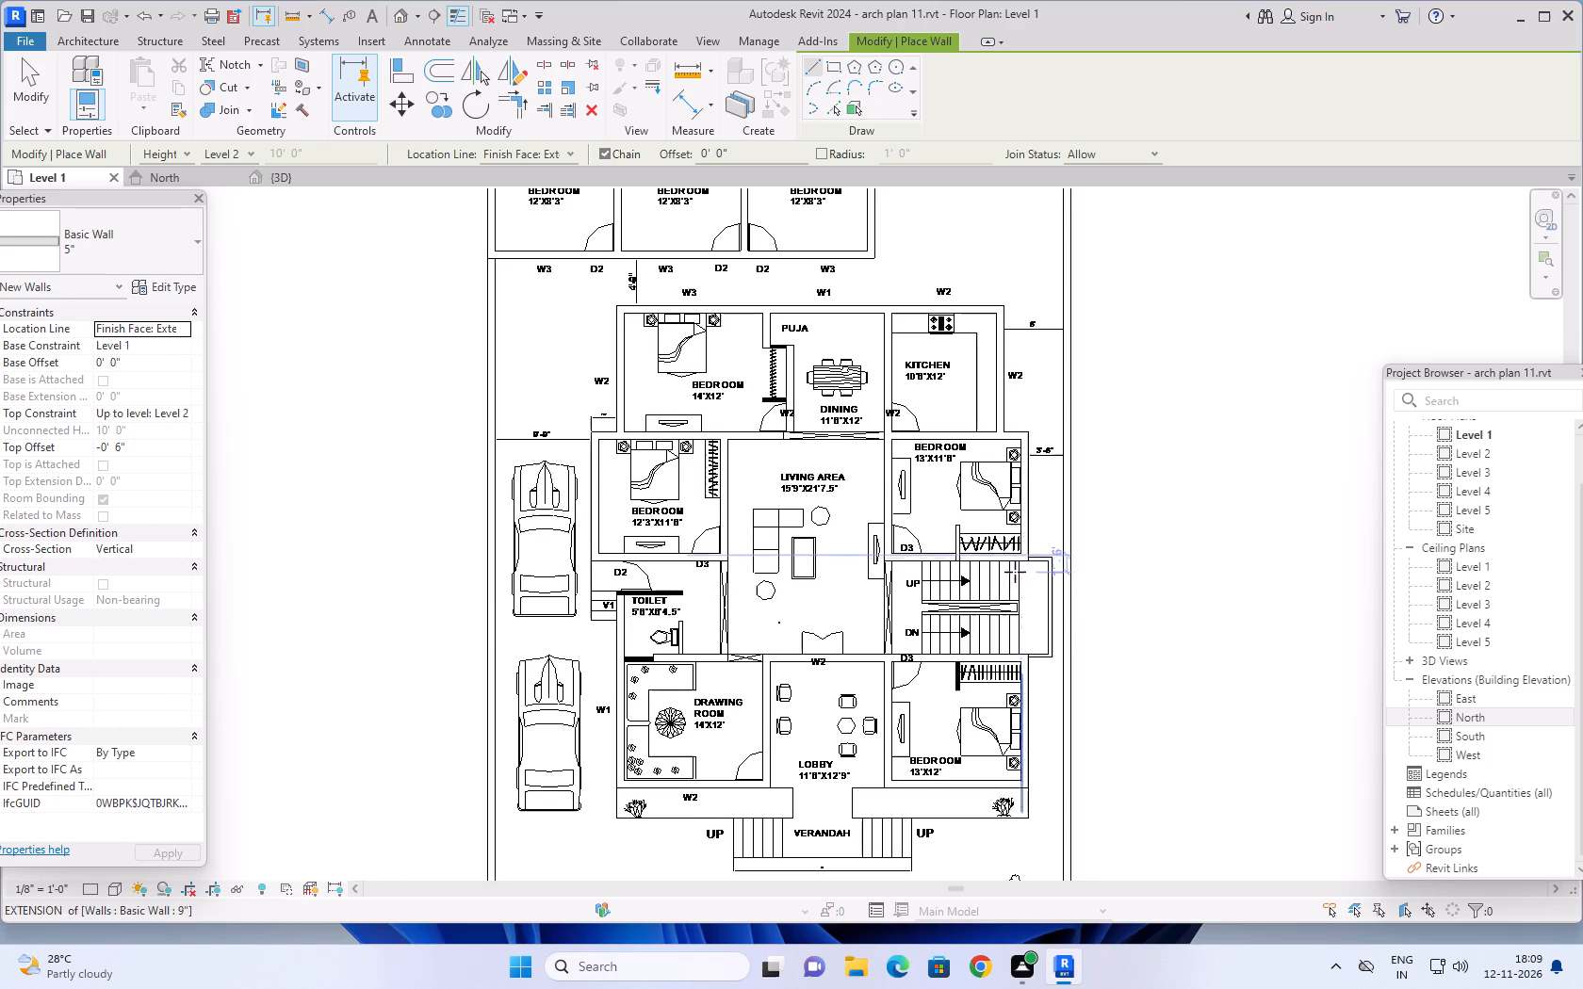
{"action": "scroll", "coordinate": [1015, 572], "scroll_direction": "up", "scroll_amount": 2}
{"action": "scroll", "coordinate": [905, 587], "scroll_direction": "up", "scroll_amount": 5}
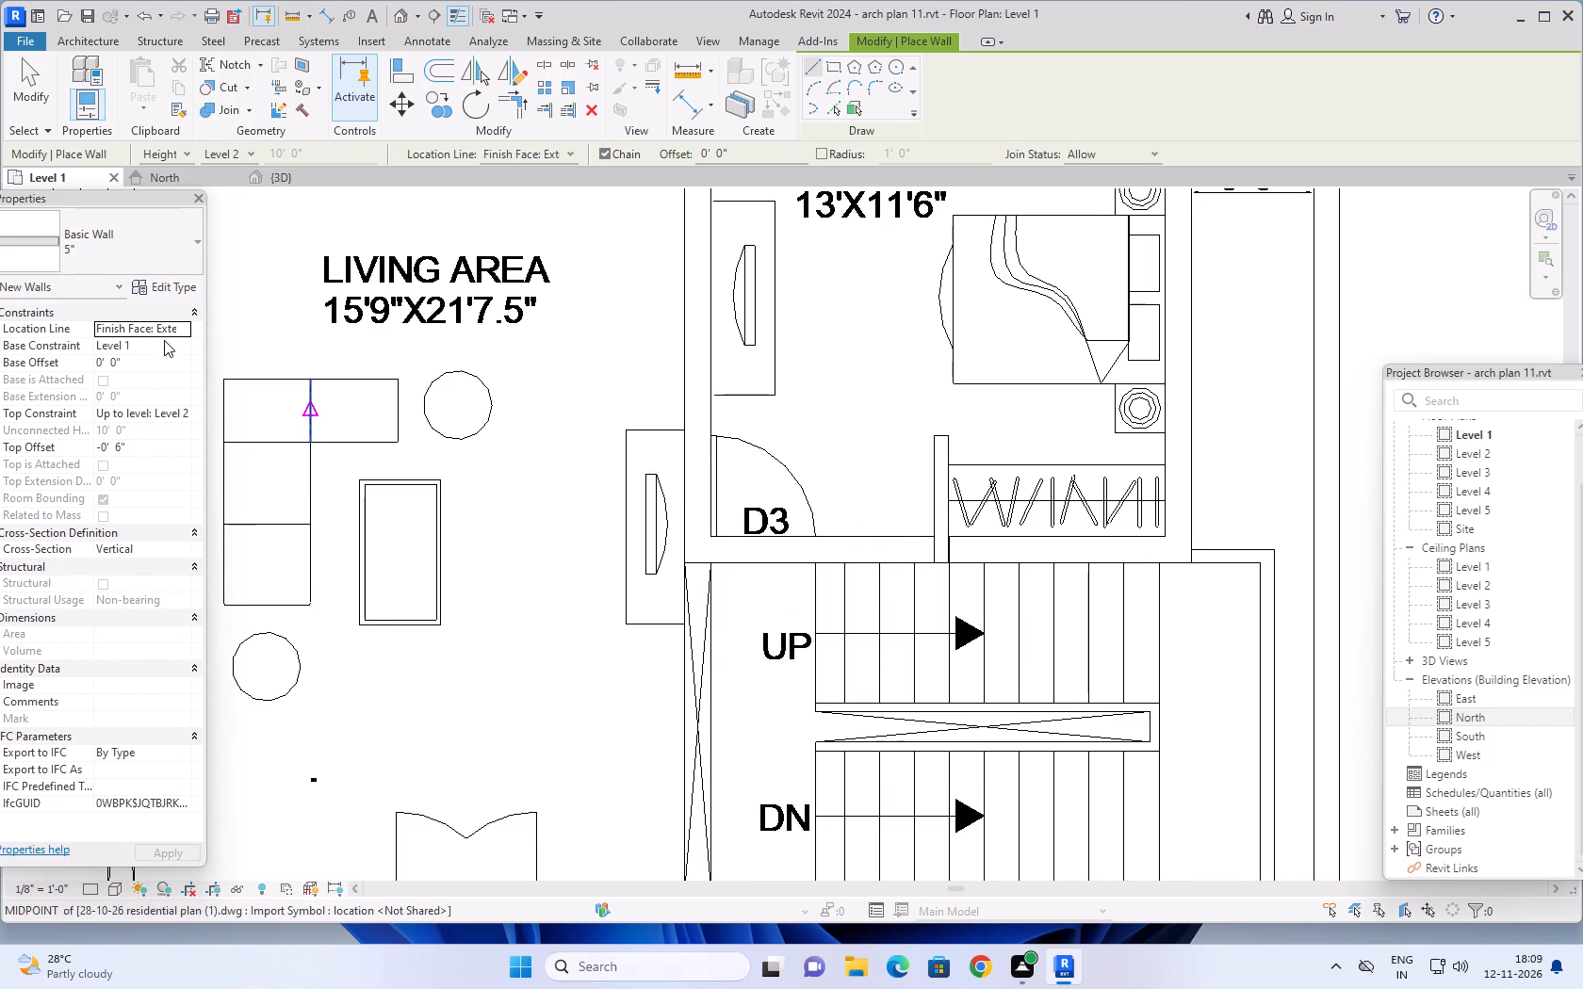
{"action": "scroll", "coordinate": [879, 536], "scroll_direction": "up", "scroll_amount": 4}
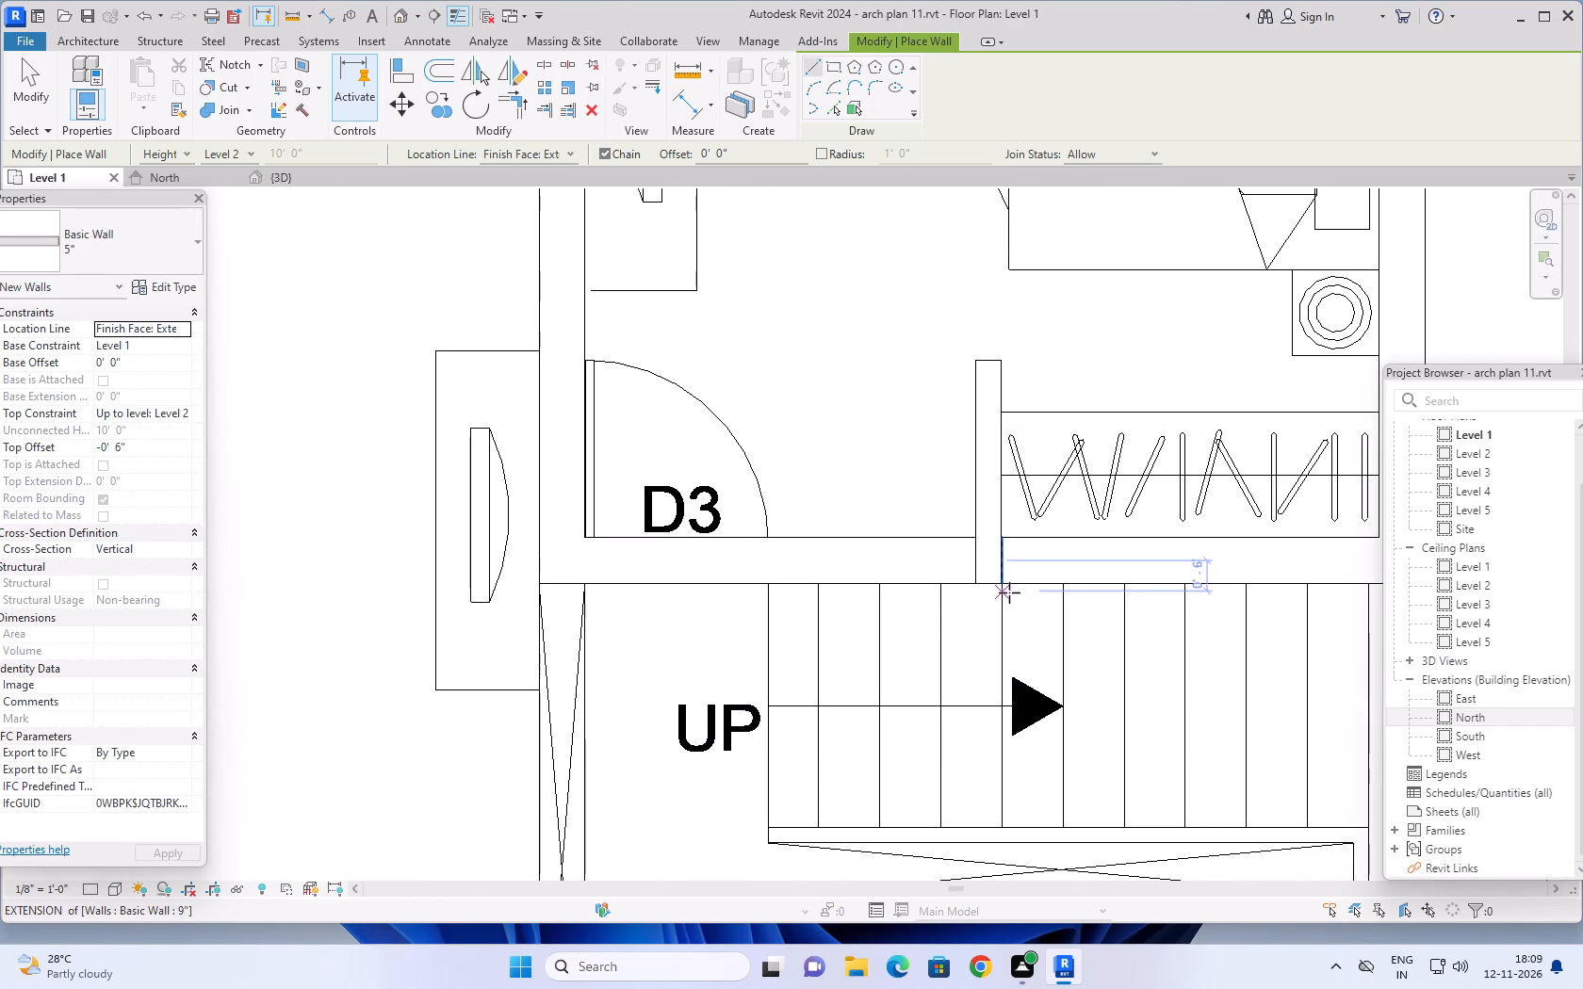
{"action": "left_click", "coordinate": [1001, 587]}
{"action": "key", "text": "space"}
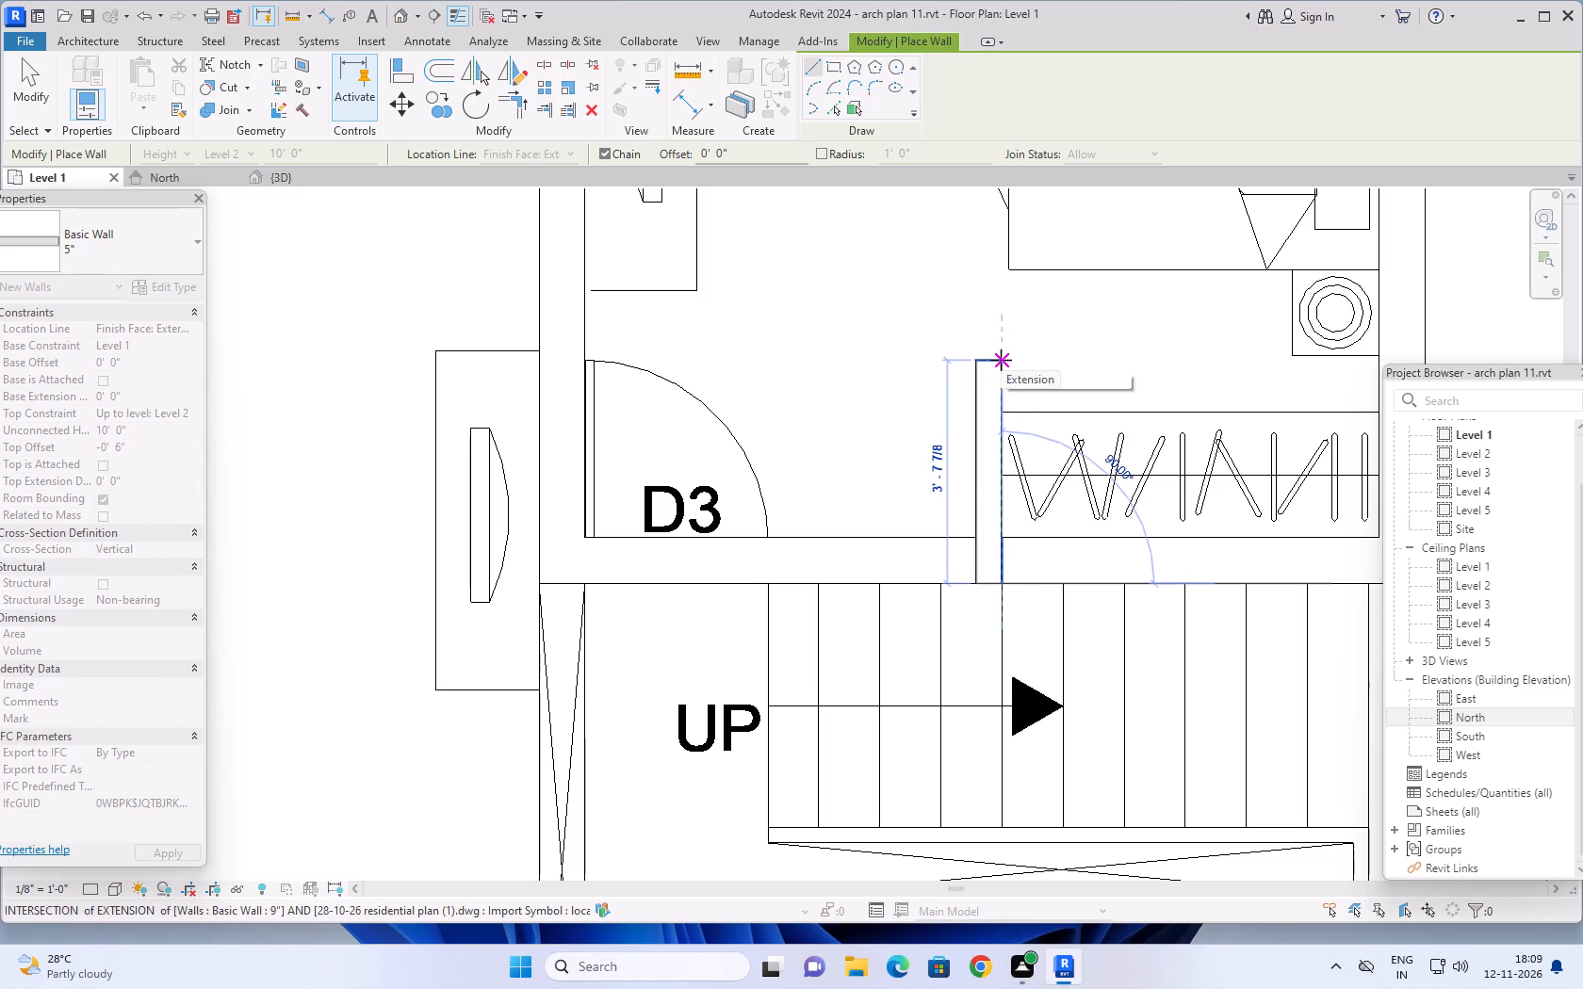
{"action": "left_click", "coordinate": [1004, 360]}
{"action": "scroll", "coordinate": [1037, 378], "scroll_direction": "down", "scroll_amount": 6}
{"action": "key", "text": "Escape"}
Draw a 5" wall over the short partition beside the wardrobe in the 13'X12' bedroom, from the D3 door wall to its free end.
{"action": "scroll", "coordinate": [1062, 374], "scroll_direction": "down", "scroll_amount": 4}
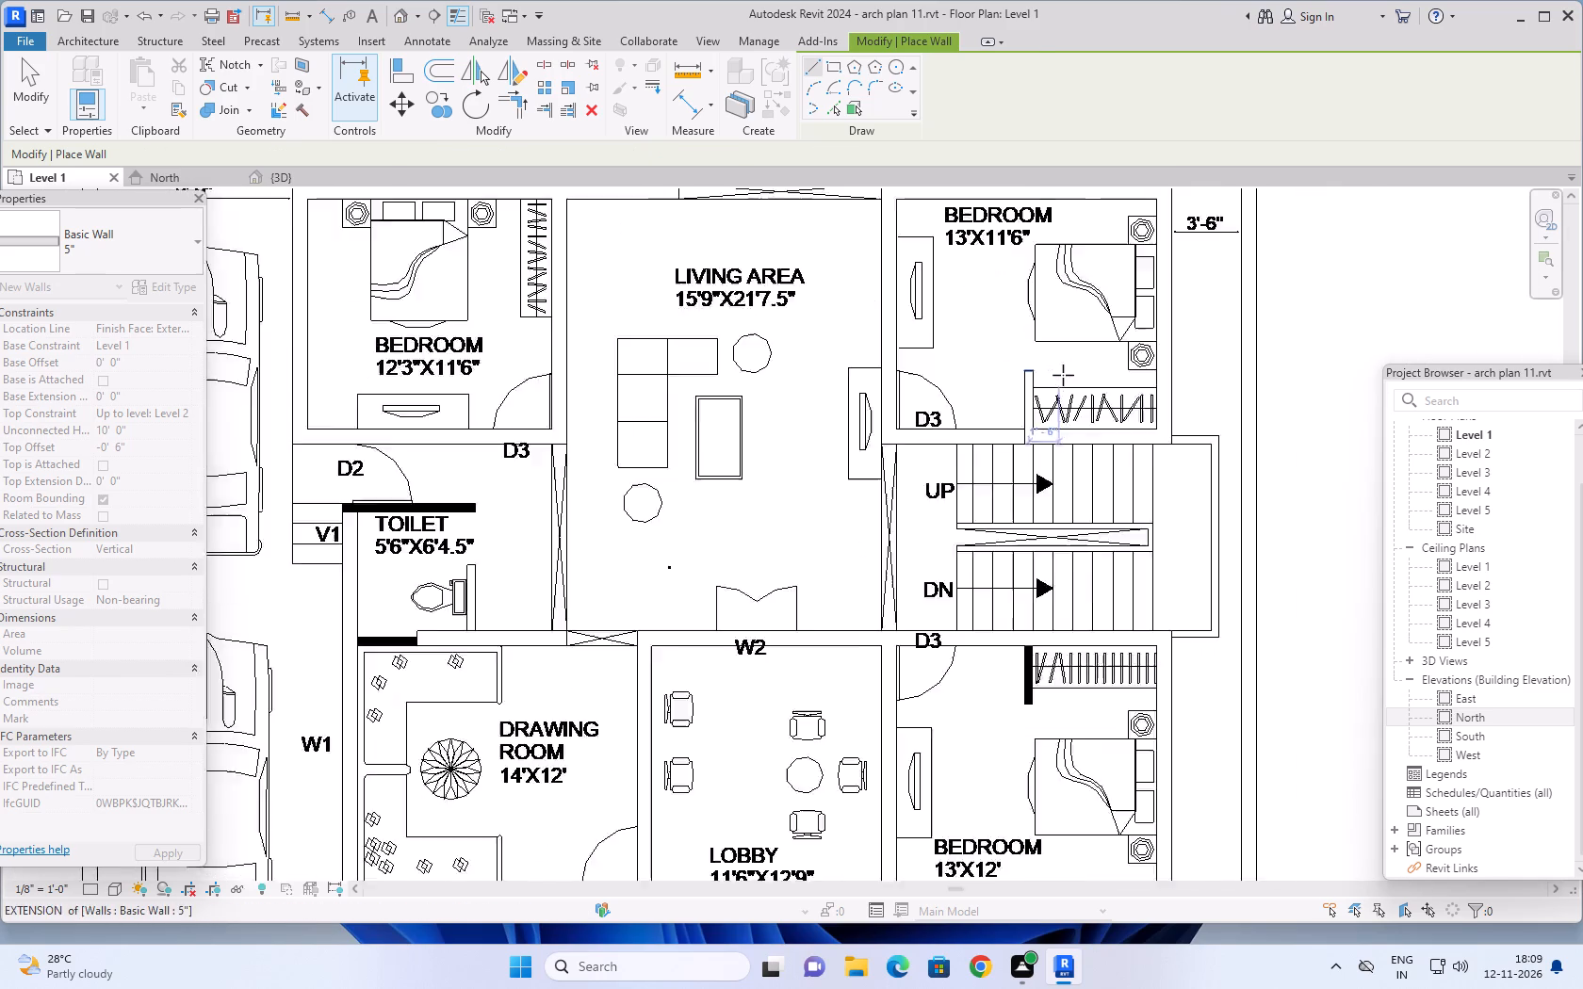
{"action": "middle_click_drag", "start_coordinate": [1057, 368], "coordinate": [902, 284]}
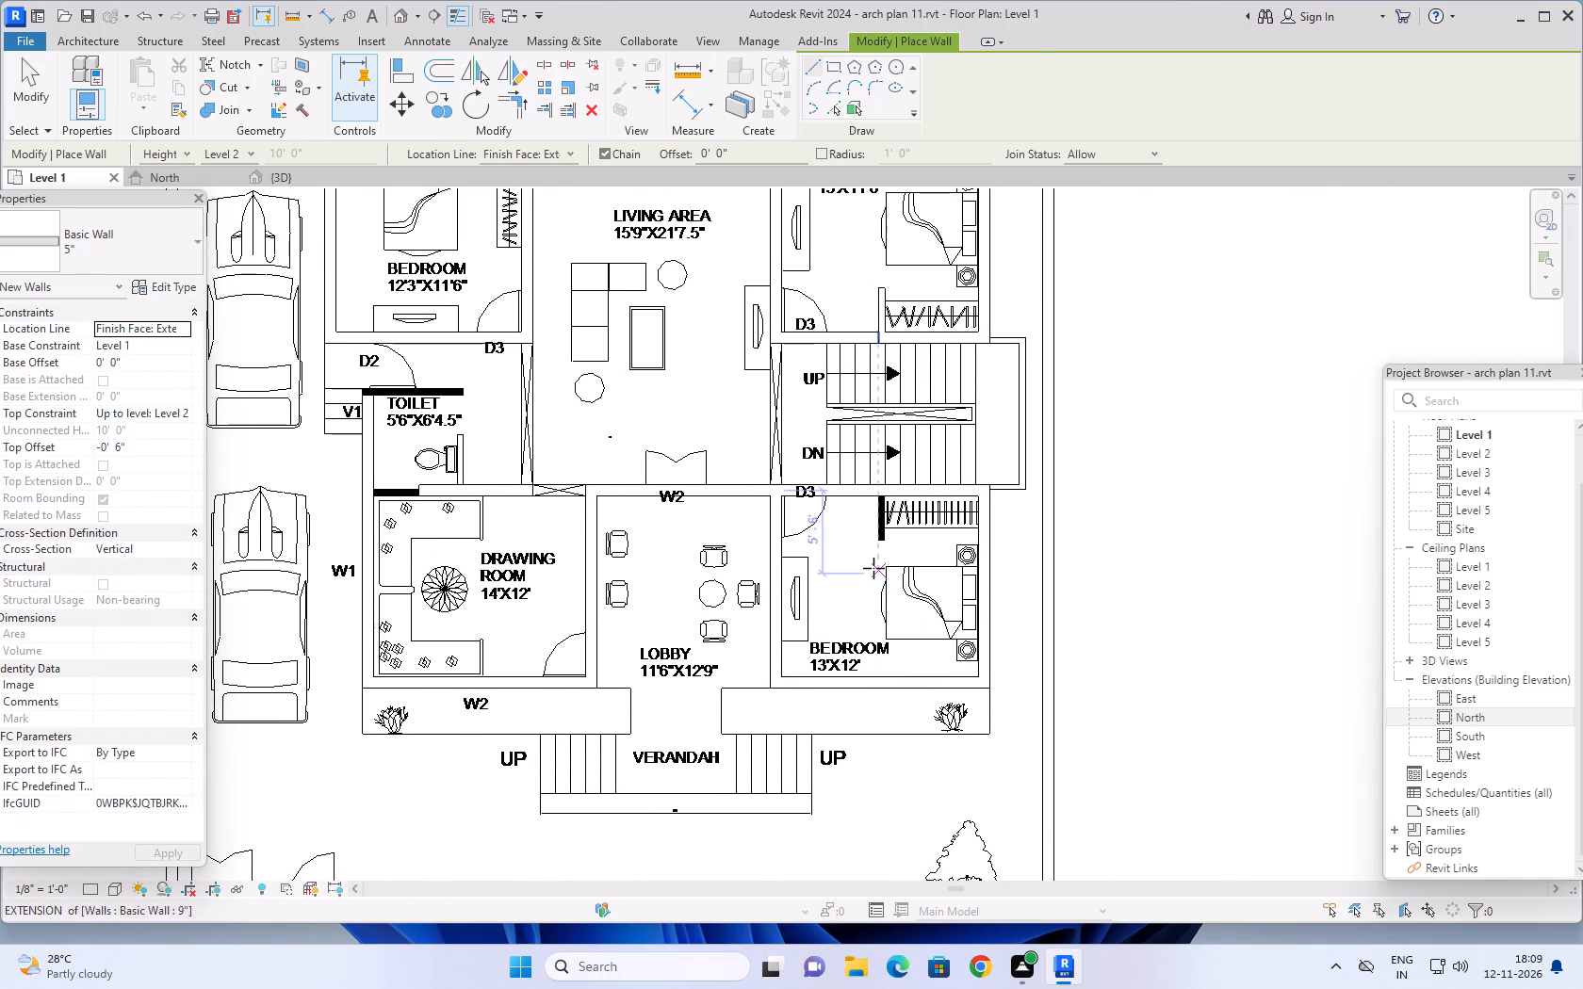
{"action": "scroll", "coordinate": [859, 515], "scroll_direction": "up", "scroll_amount": 5}
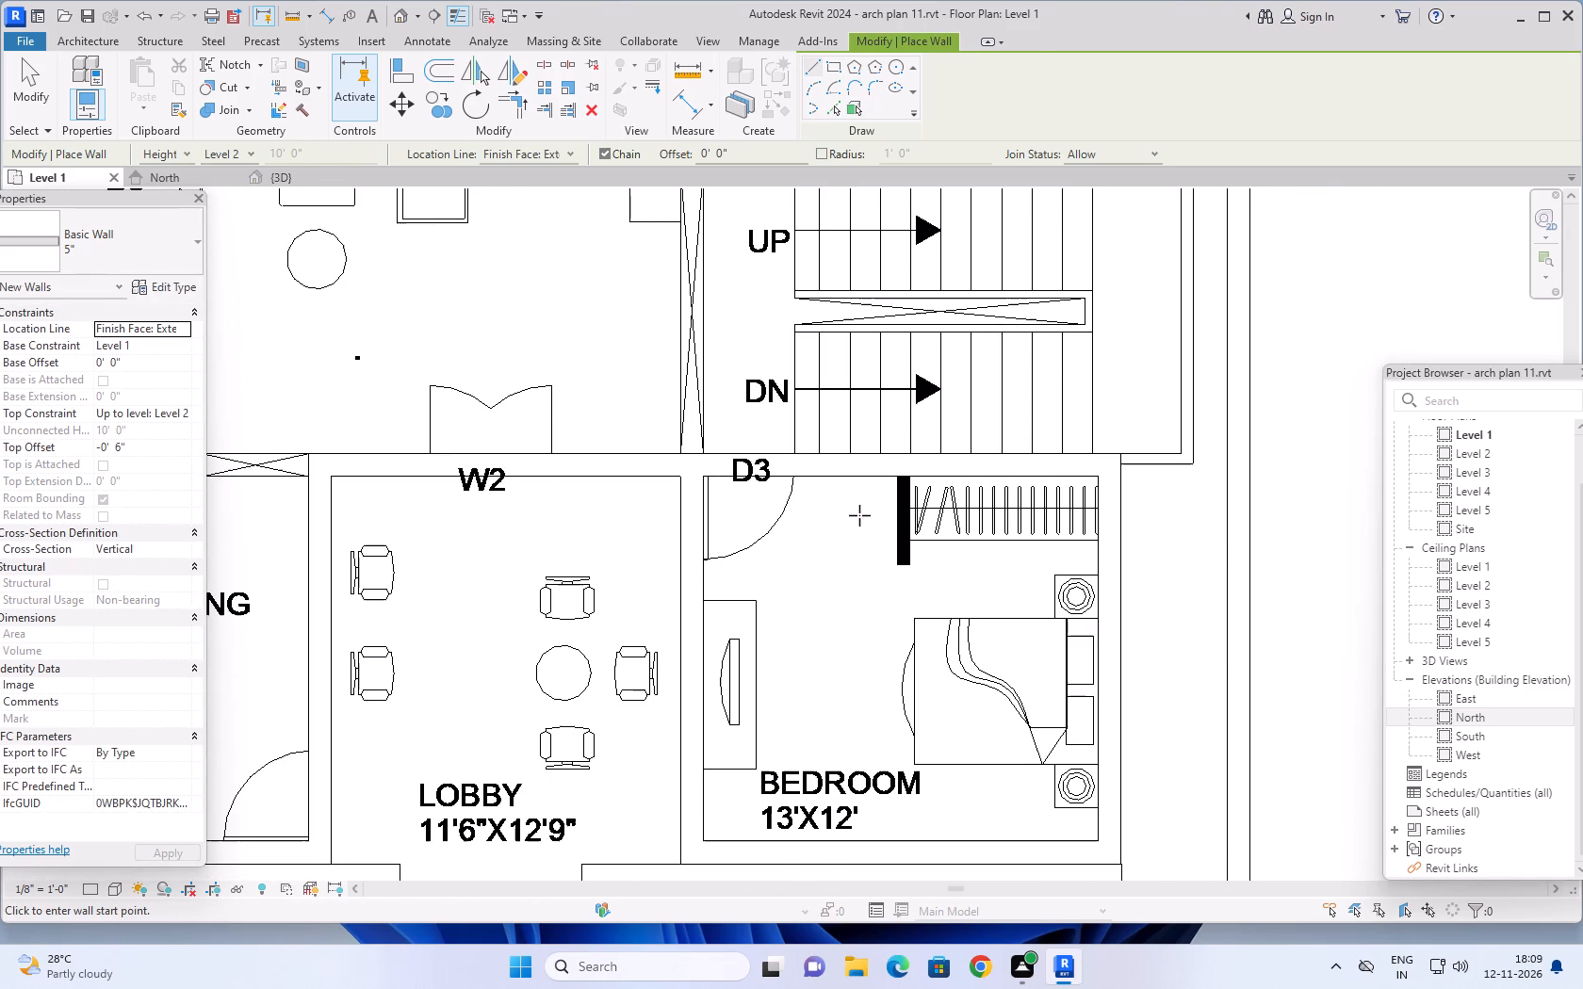
{"action": "scroll", "coordinate": [871, 504], "scroll_direction": "up", "scroll_amount": 3}
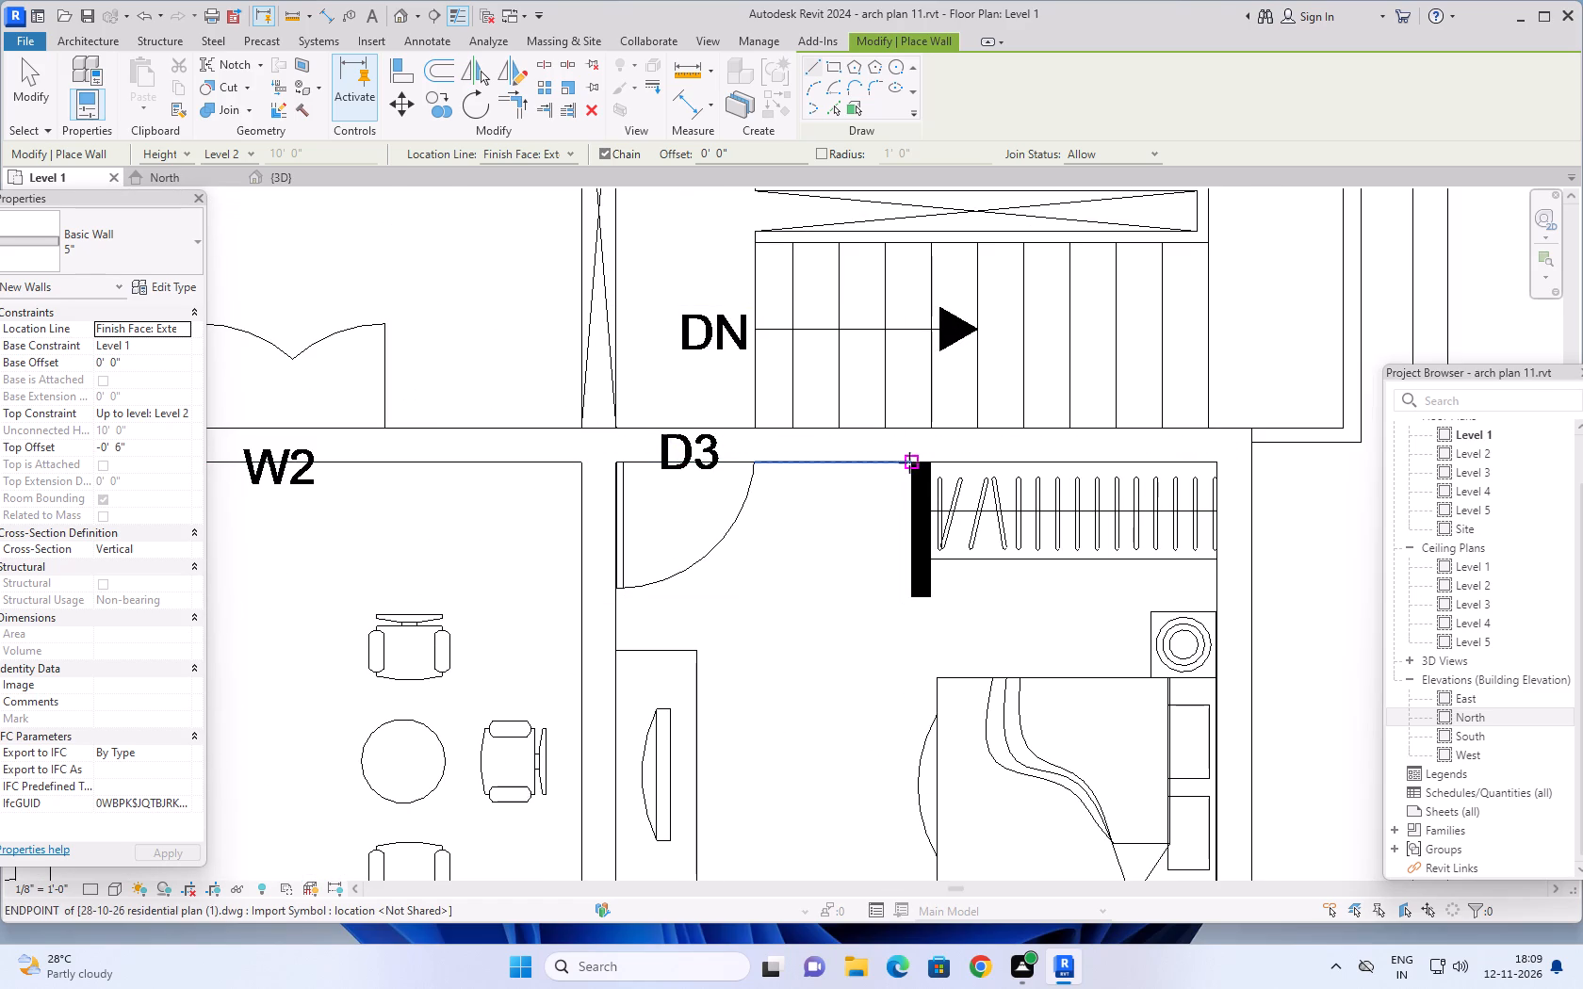
{"action": "left_click", "coordinate": [910, 464]}
{"action": "key", "text": "space"}
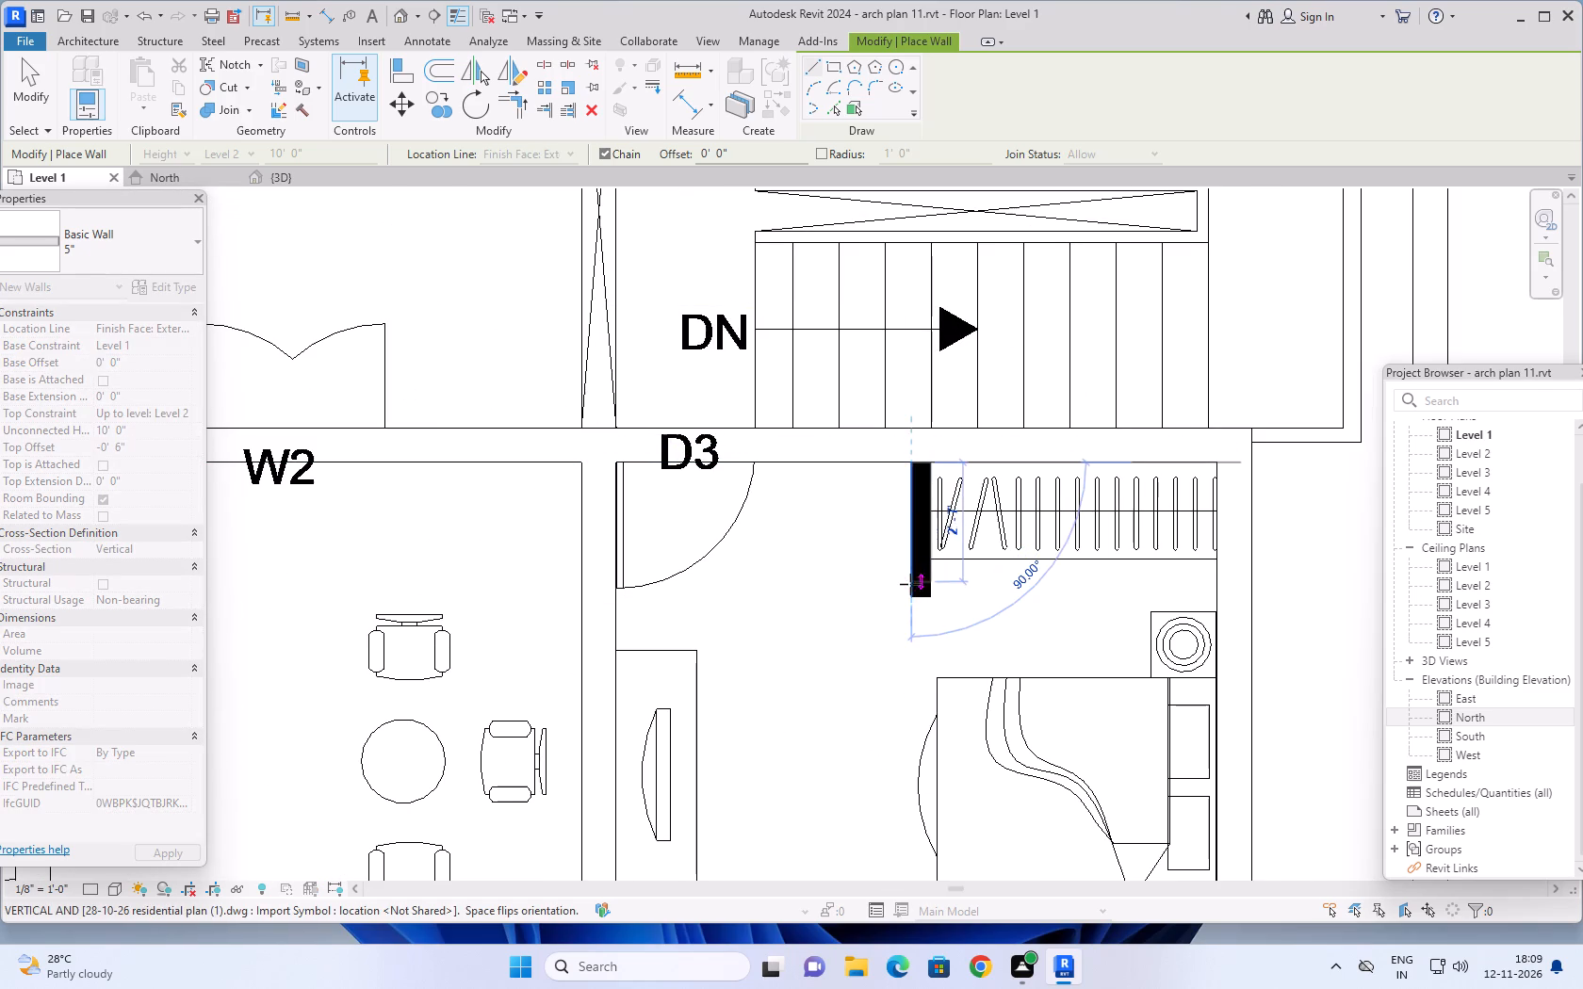
{"action": "left_click", "coordinate": [910, 595]}
{"action": "key", "text": "Escape"}
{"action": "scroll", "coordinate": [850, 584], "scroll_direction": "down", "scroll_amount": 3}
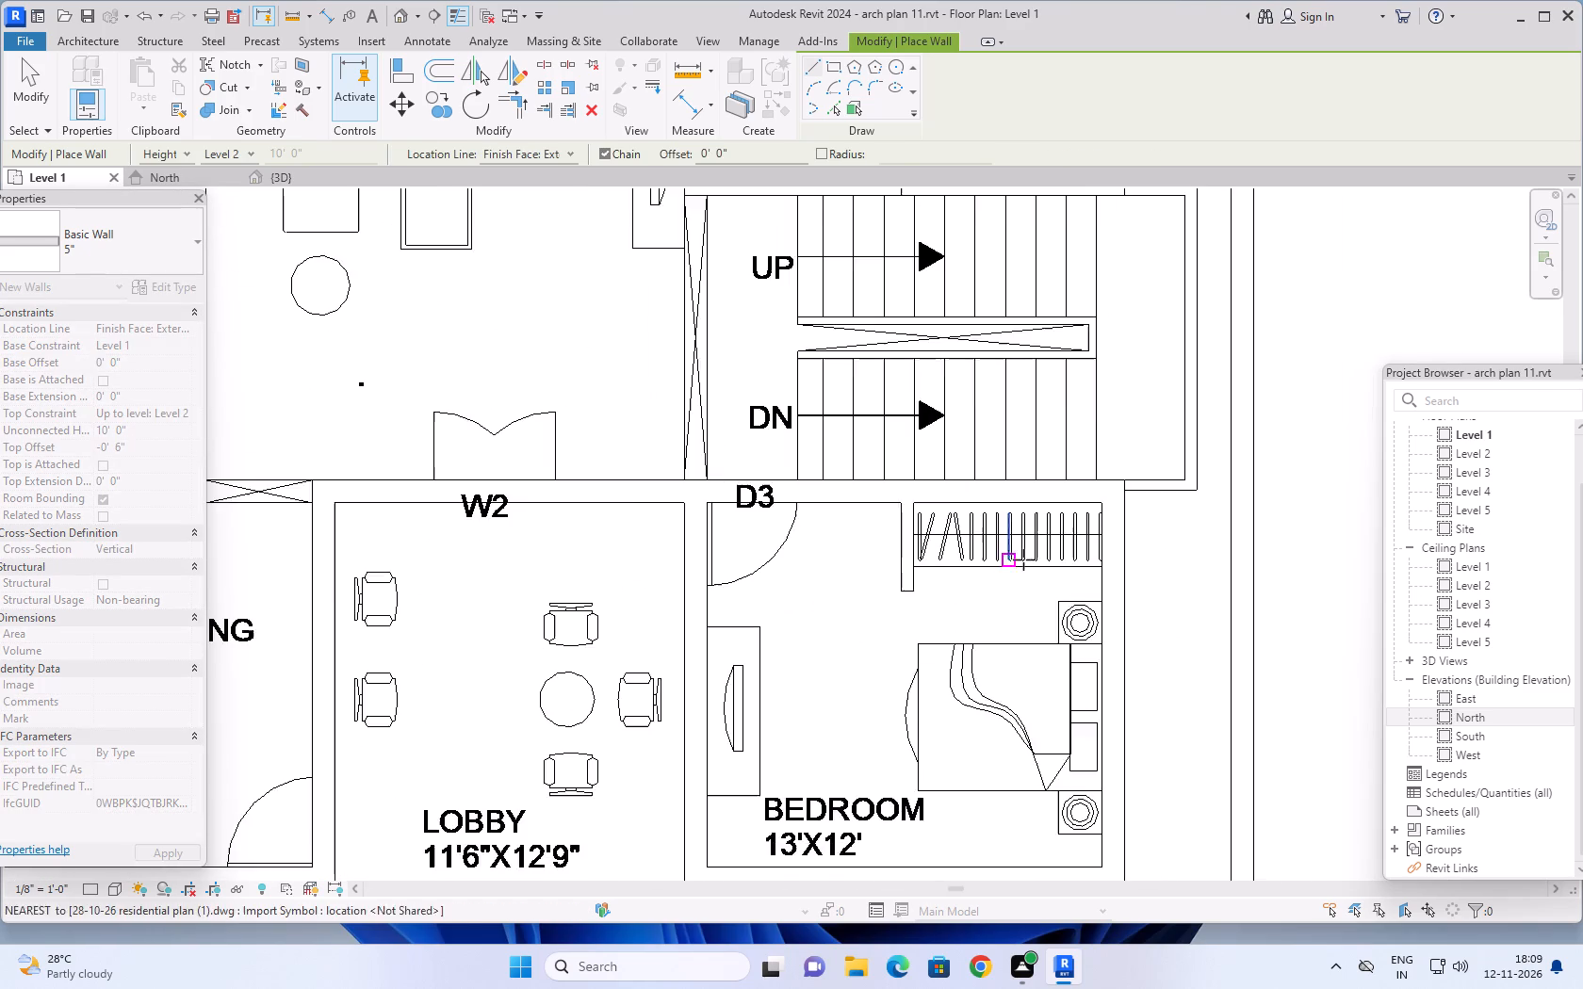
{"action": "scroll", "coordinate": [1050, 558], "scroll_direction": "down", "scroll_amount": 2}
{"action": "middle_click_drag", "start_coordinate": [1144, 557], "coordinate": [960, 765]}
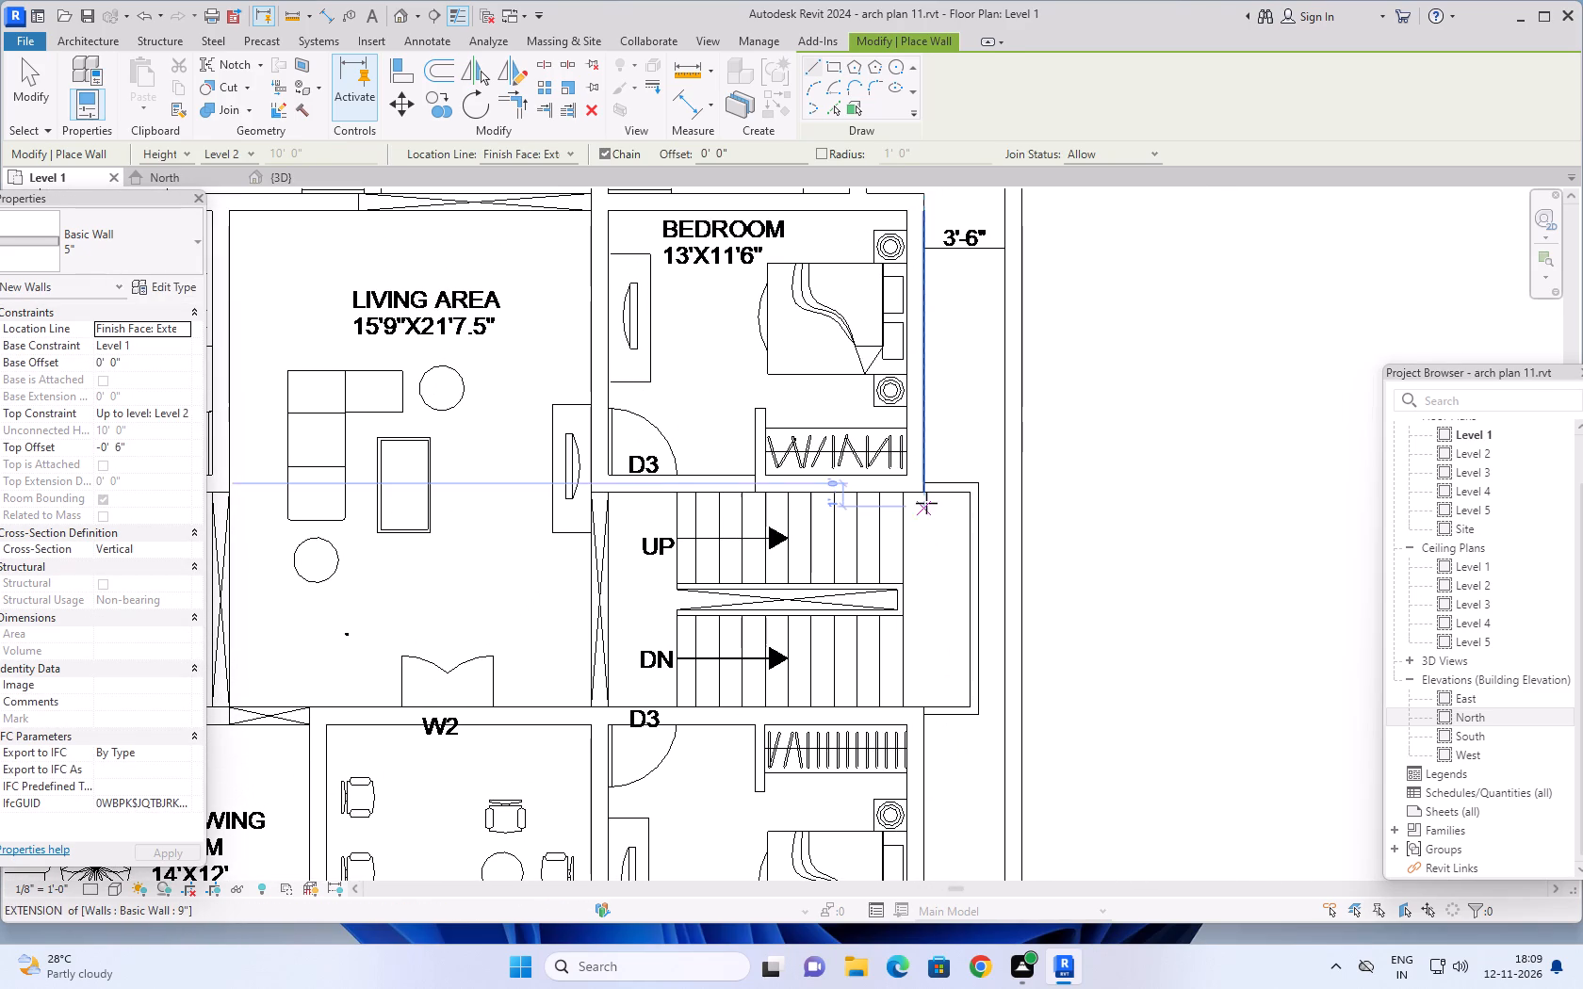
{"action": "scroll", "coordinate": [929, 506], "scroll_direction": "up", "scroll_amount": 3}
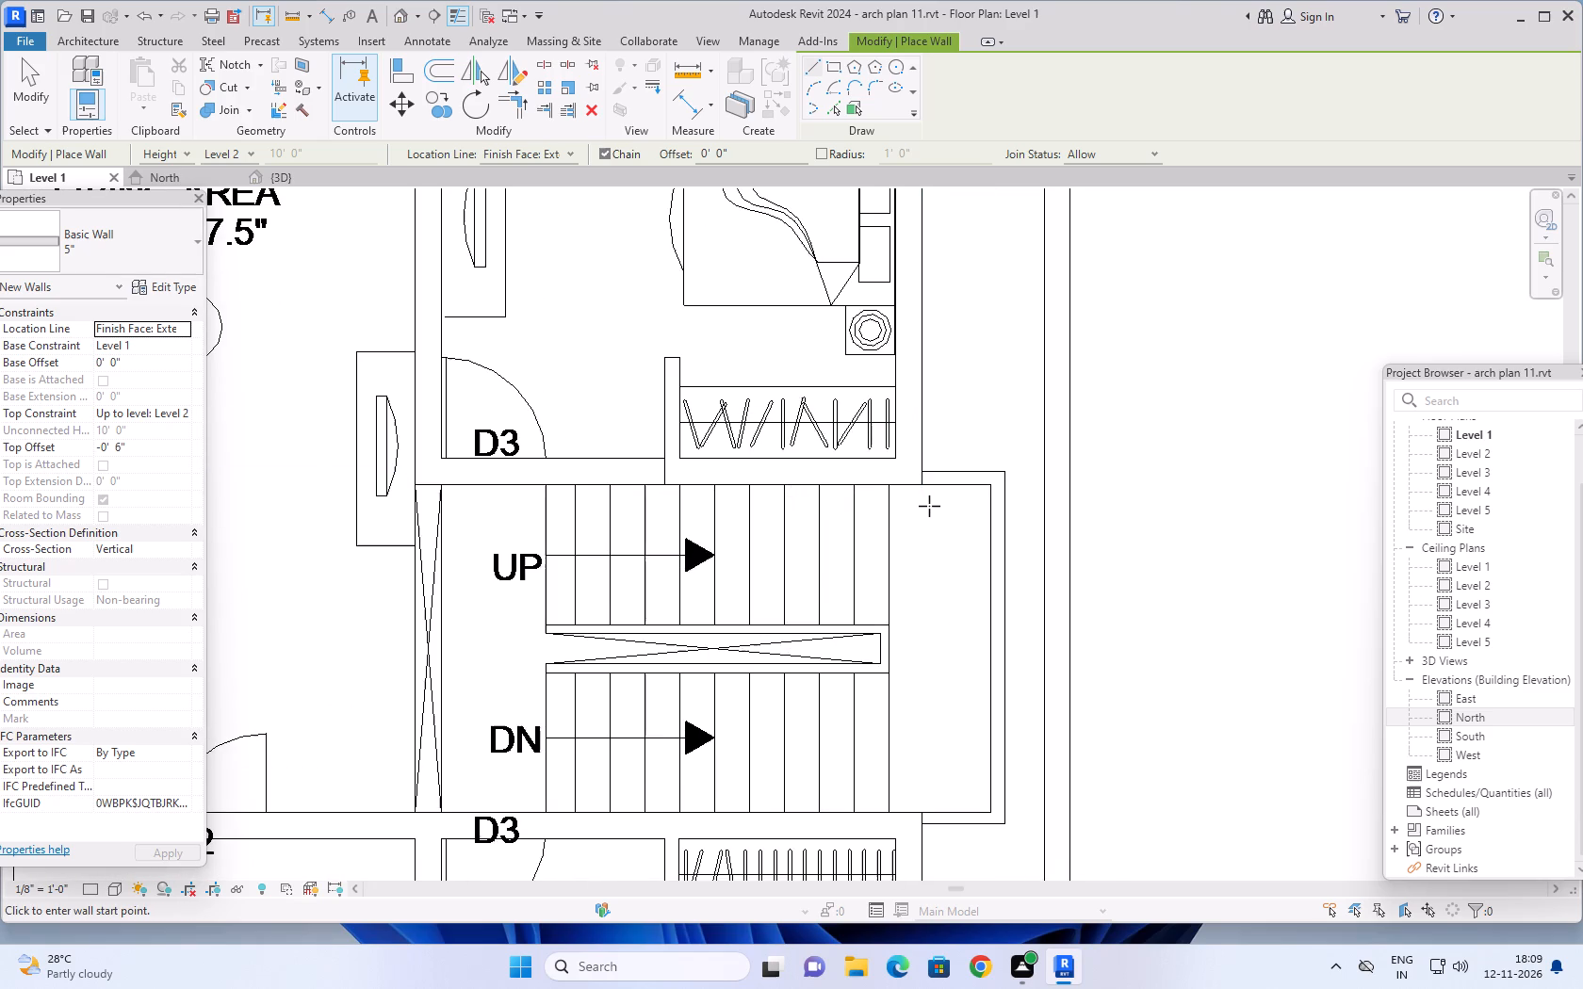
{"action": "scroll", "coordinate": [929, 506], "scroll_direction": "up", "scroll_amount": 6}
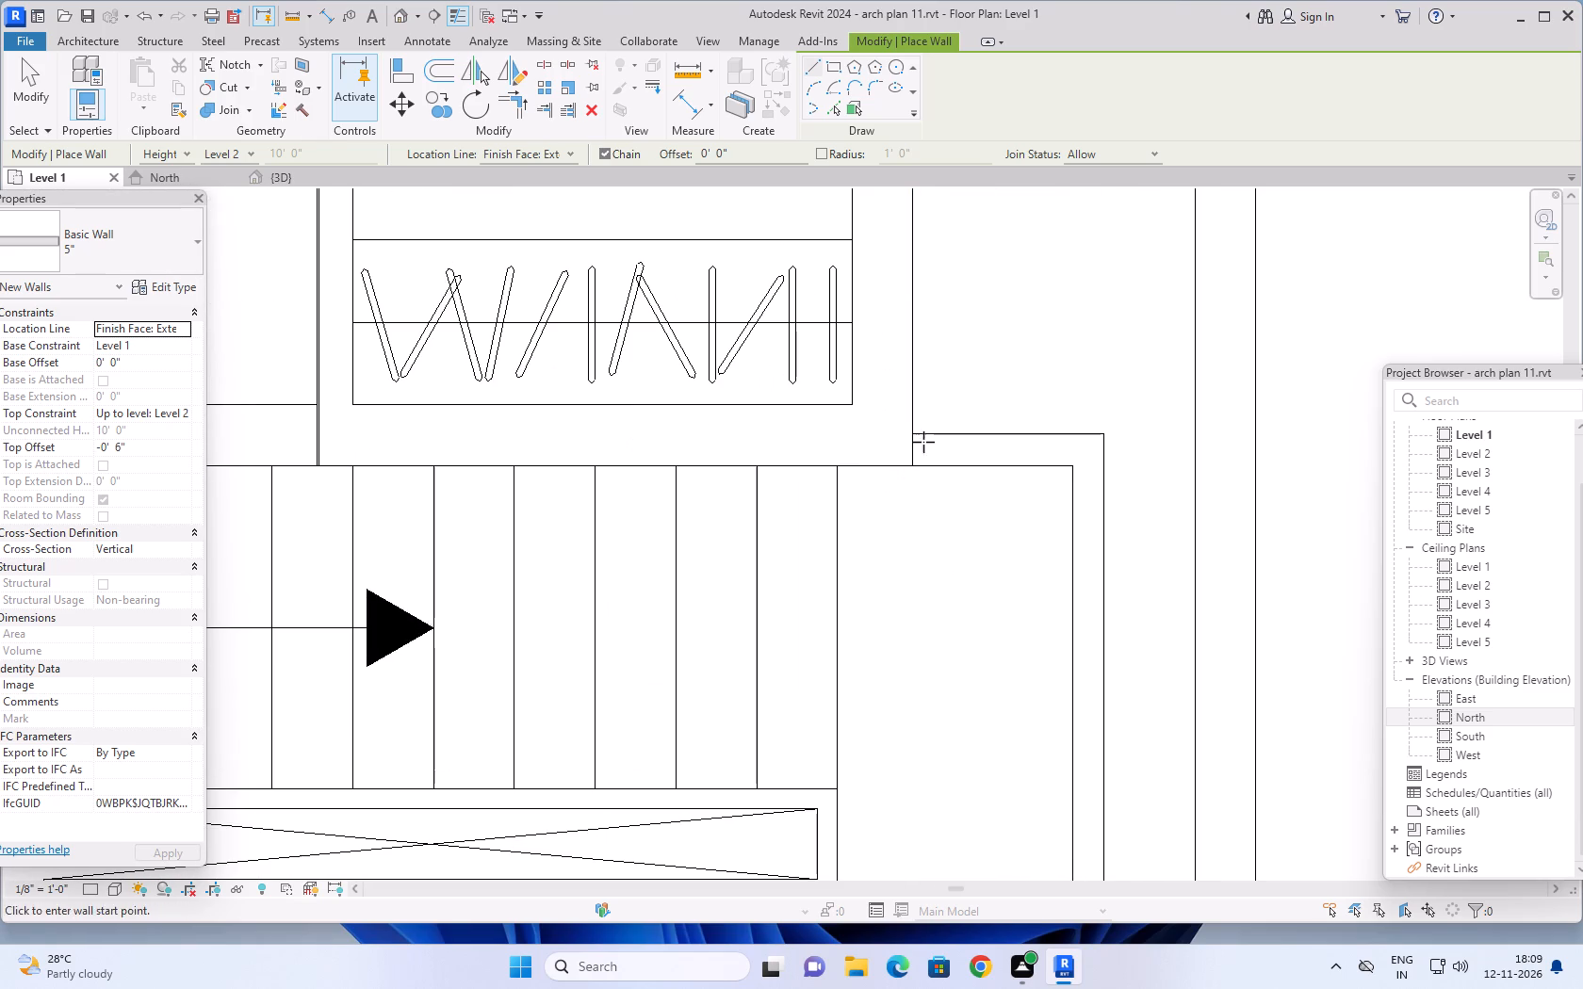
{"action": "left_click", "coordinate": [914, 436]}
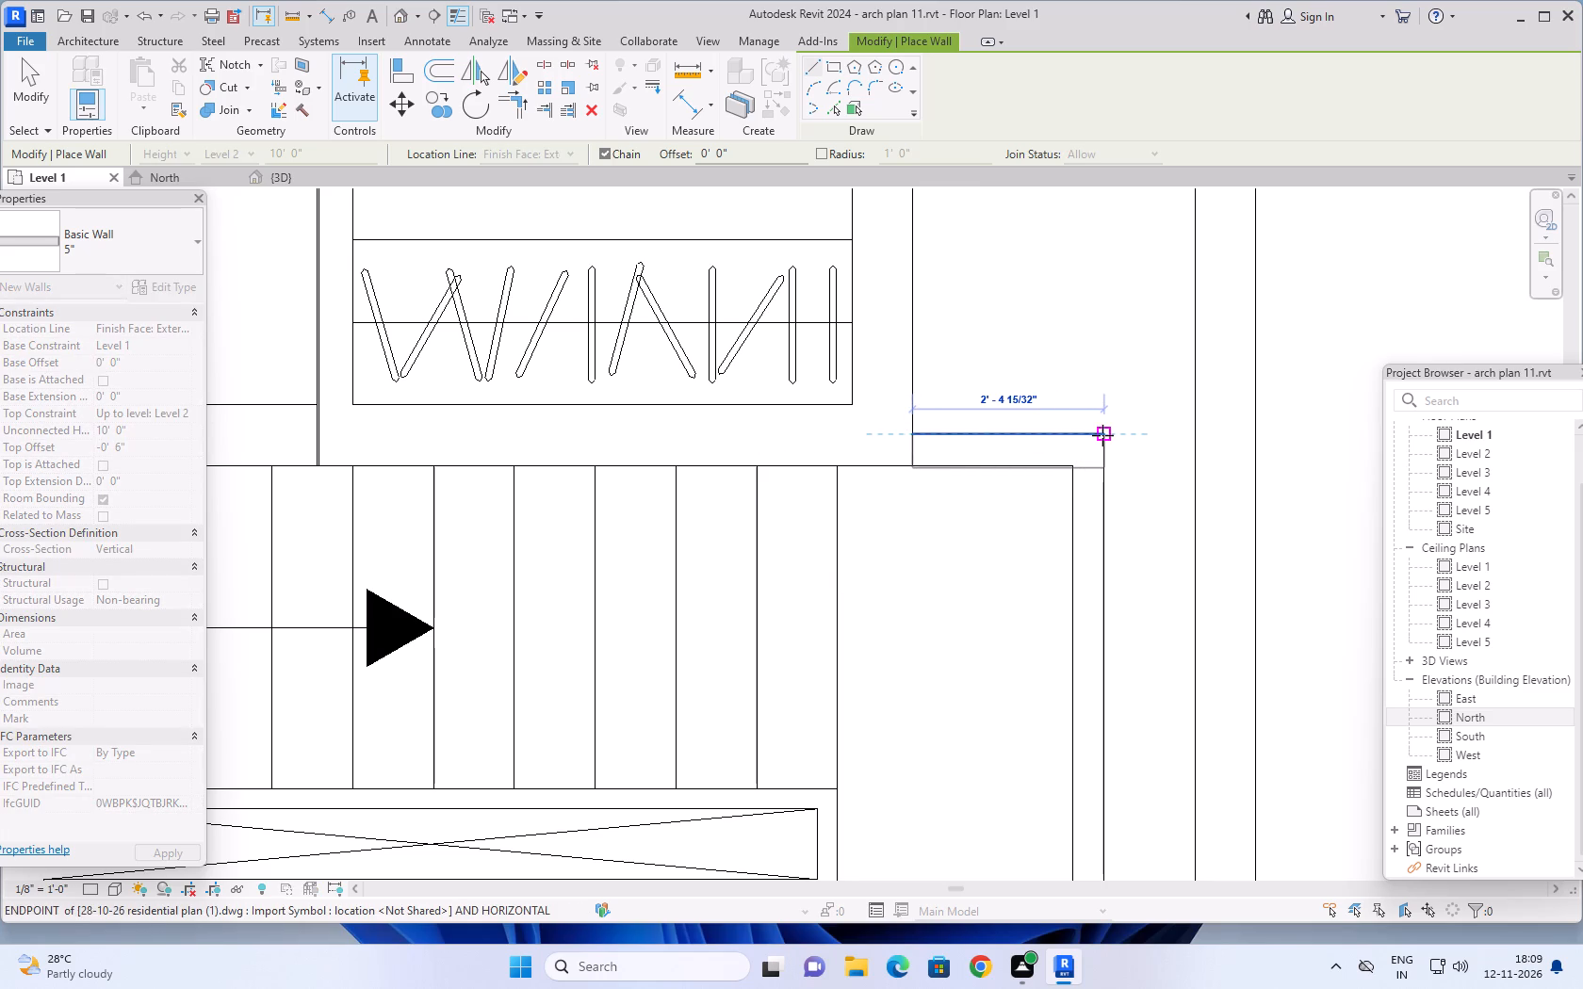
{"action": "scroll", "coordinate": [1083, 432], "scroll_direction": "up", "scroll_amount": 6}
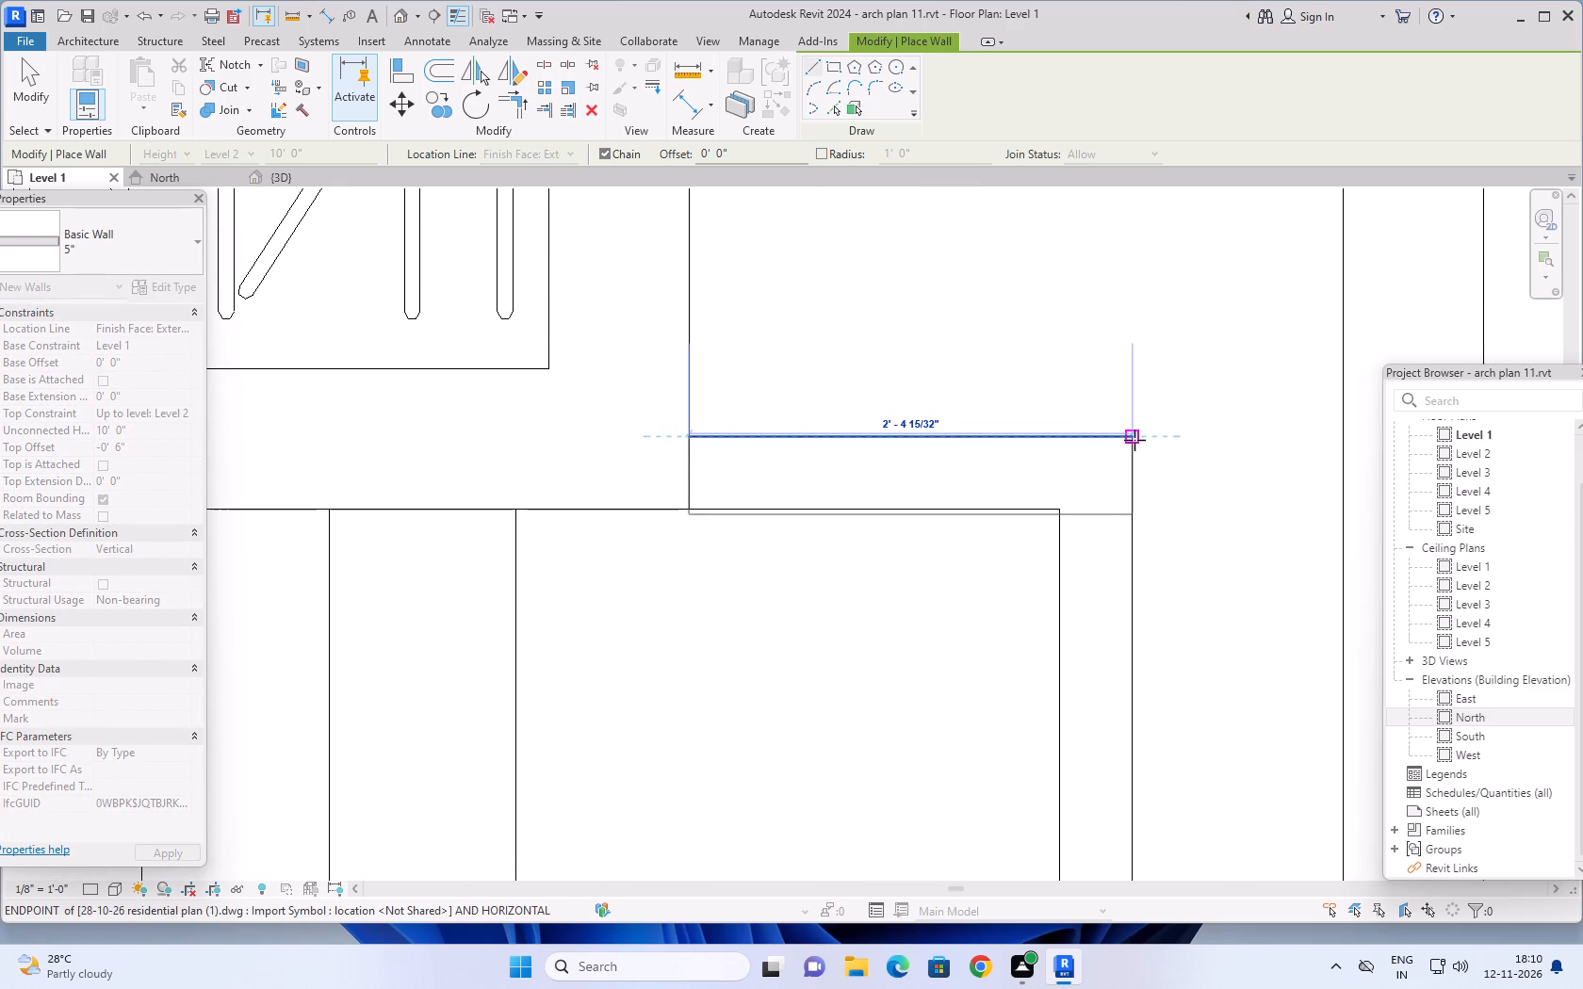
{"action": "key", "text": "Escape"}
Draw chained 5" walls around the toilet: 6' 8" along the D2 door side and about 6' 4 1/2" along the living area side.
{"action": "scroll", "coordinate": [1007, 495], "scroll_direction": "down", "scroll_amount": 12}
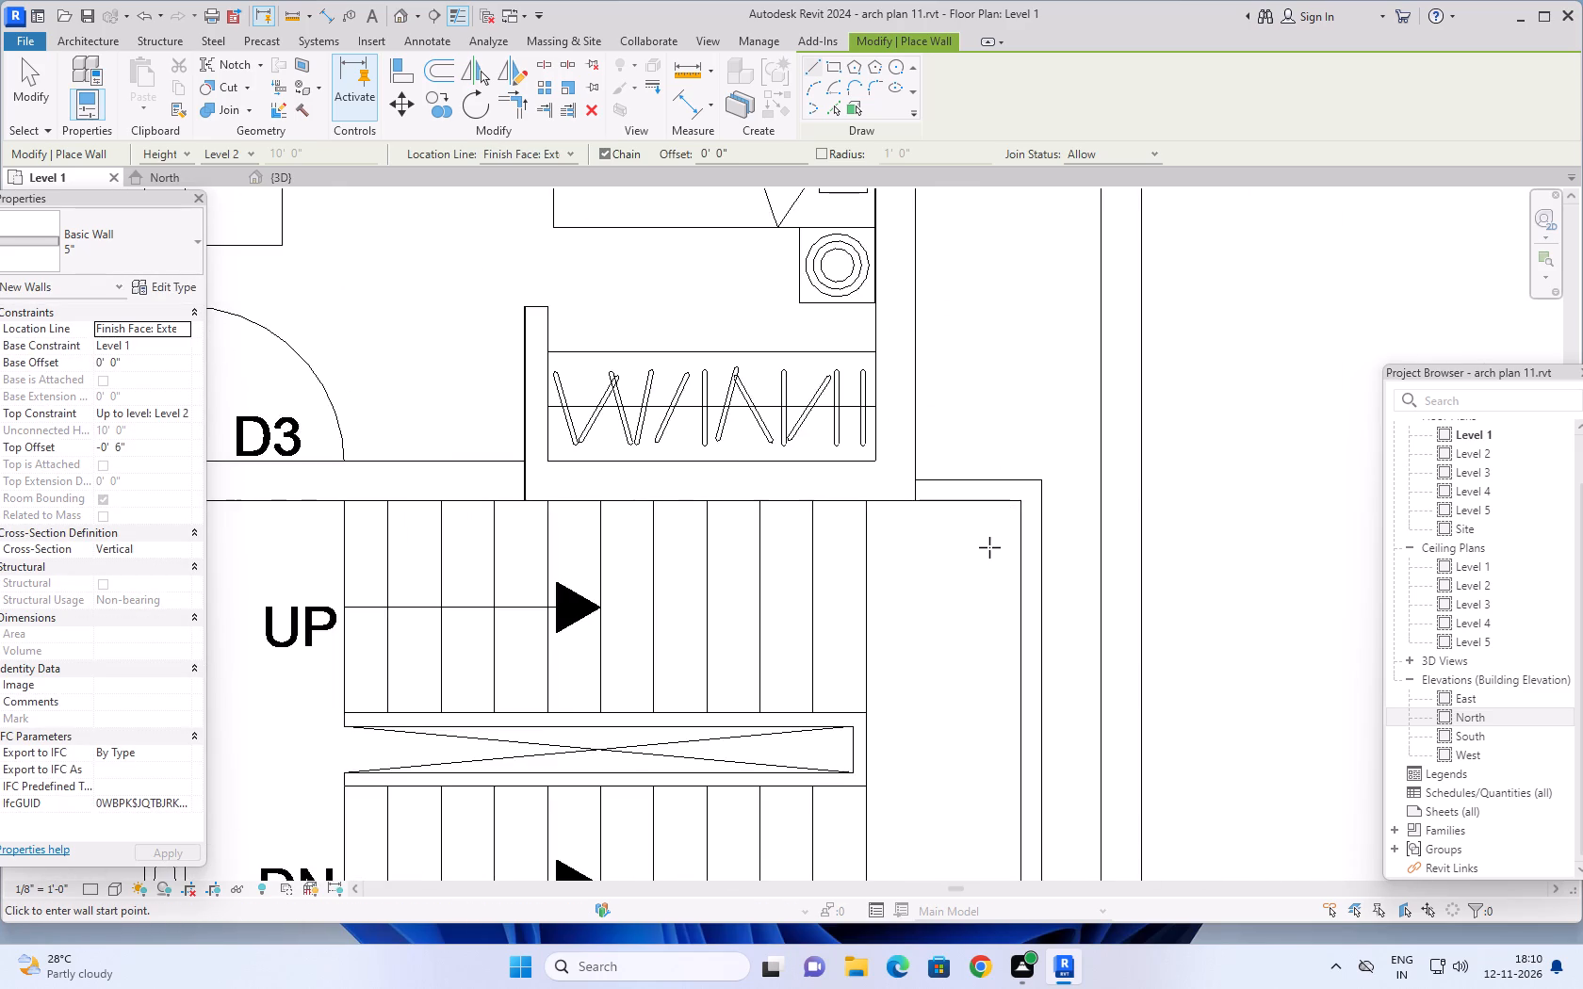
{"action": "scroll", "coordinate": [989, 547], "scroll_direction": "down", "scroll_amount": 10}
{"action": "scroll", "coordinate": [617, 561], "scroll_direction": "up", "scroll_amount": 5}
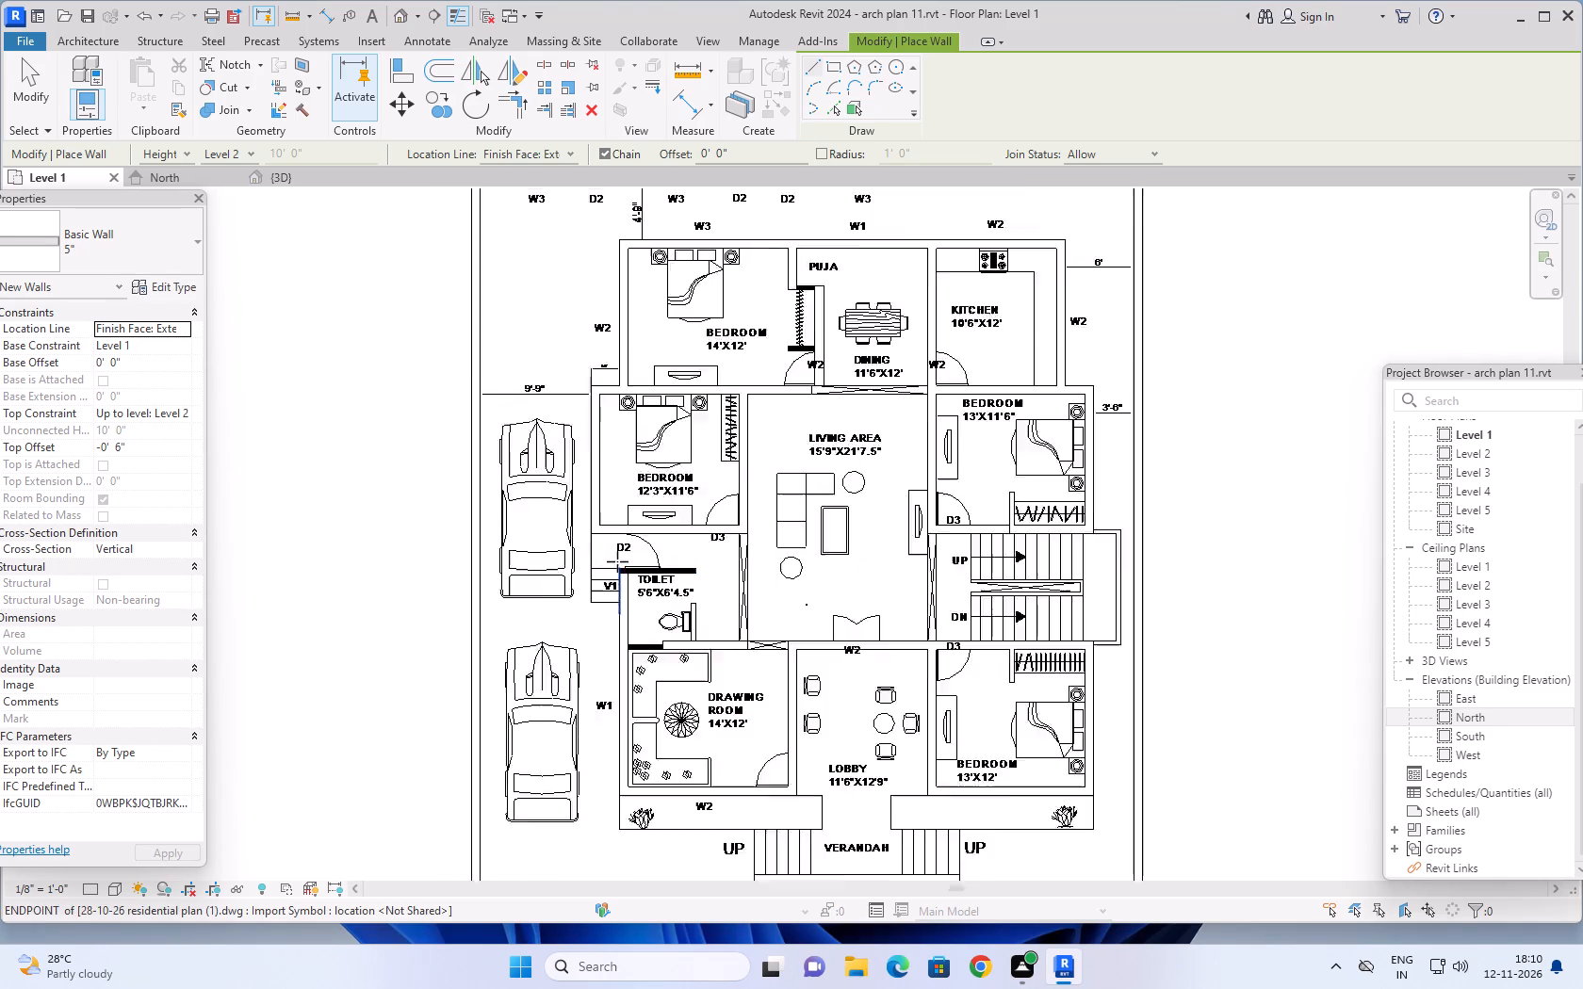
{"action": "scroll", "coordinate": [615, 570], "scroll_direction": "up", "scroll_amount": 13}
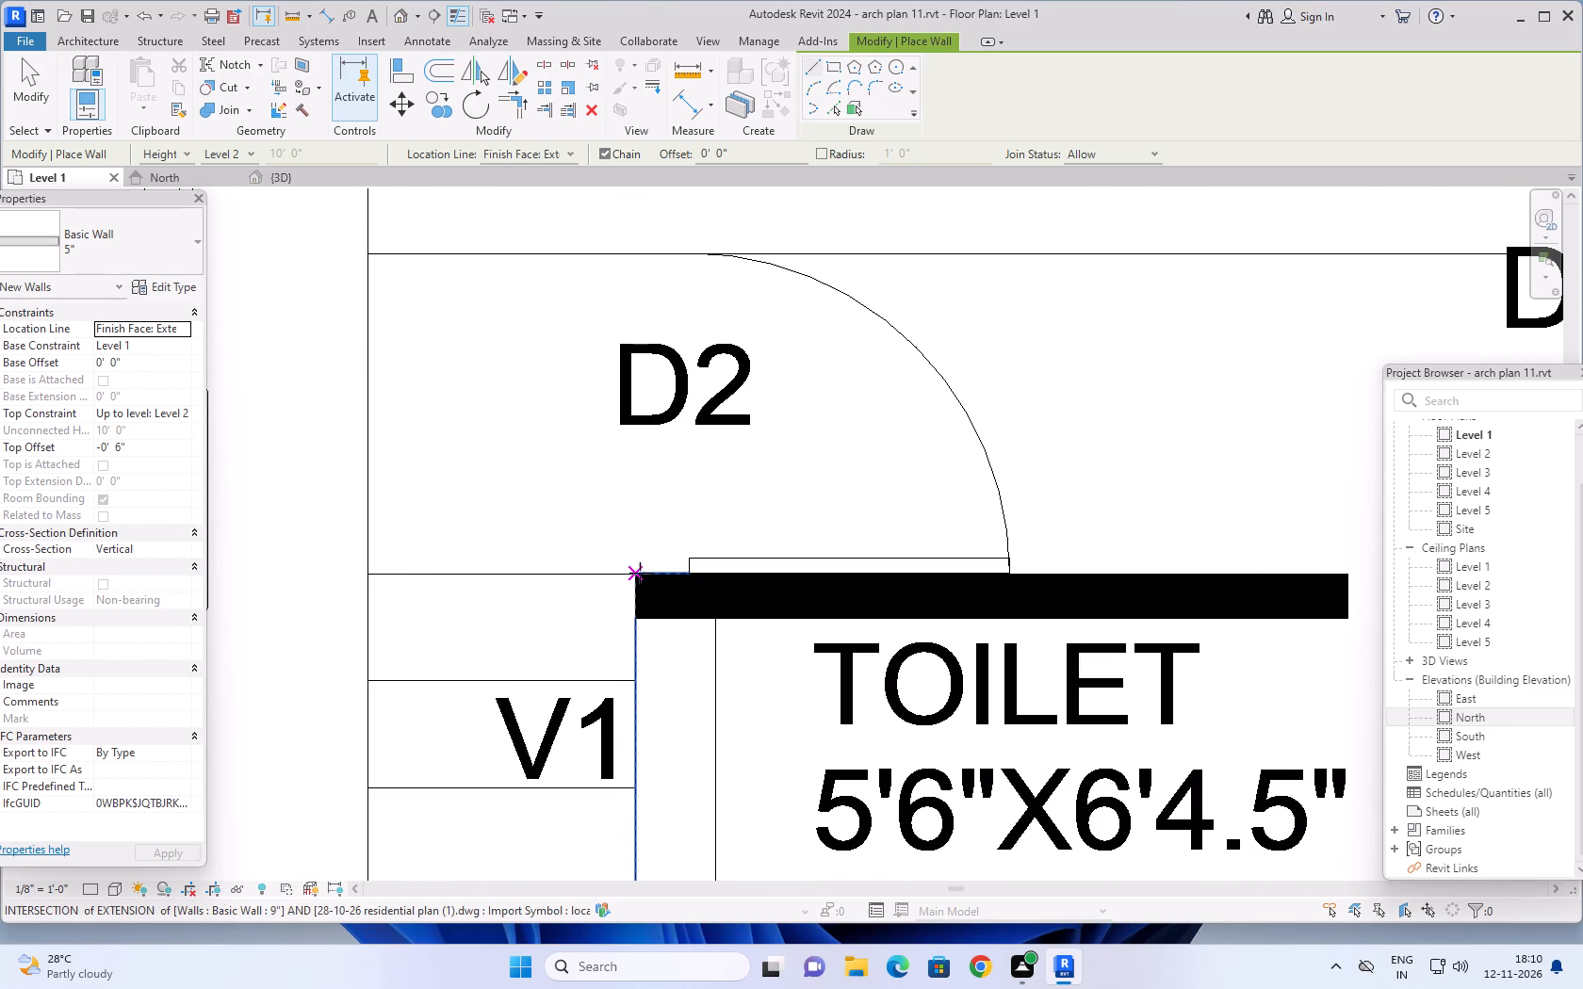
{"action": "left_click", "coordinate": [633, 577]}
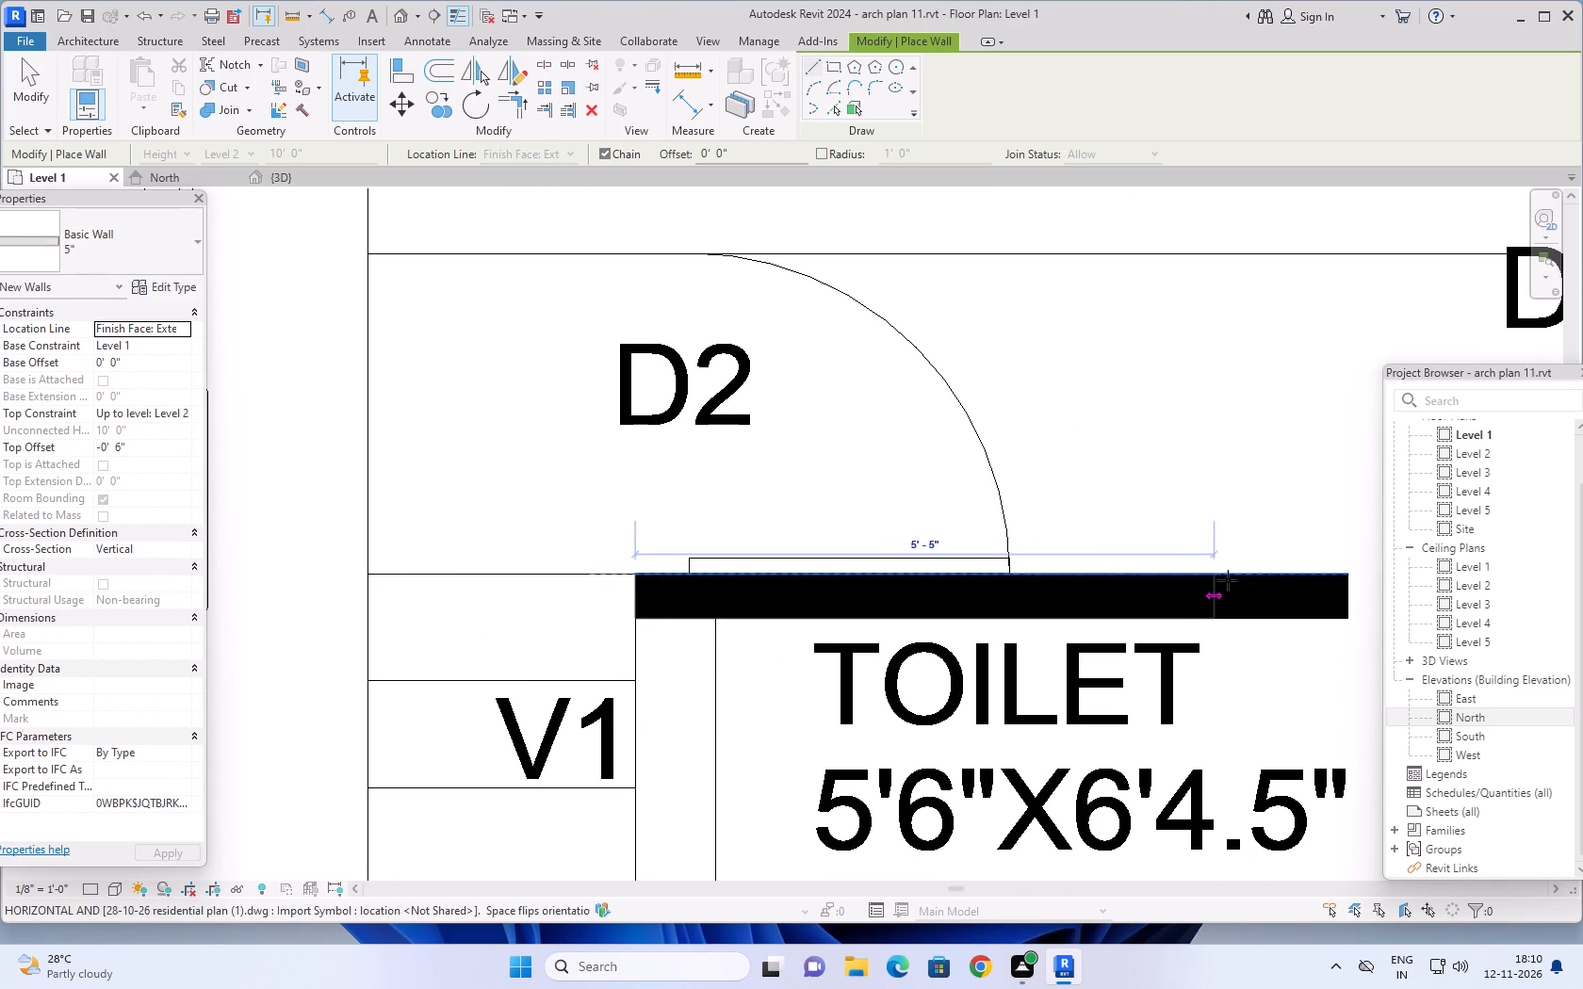
{"action": "left_click", "coordinate": [1350, 577]}
{"action": "scroll", "coordinate": [1333, 657], "scroll_direction": "down", "scroll_amount": 5}
{"action": "middle_click_drag", "start_coordinate": [1330, 665], "coordinate": [1174, 346]}
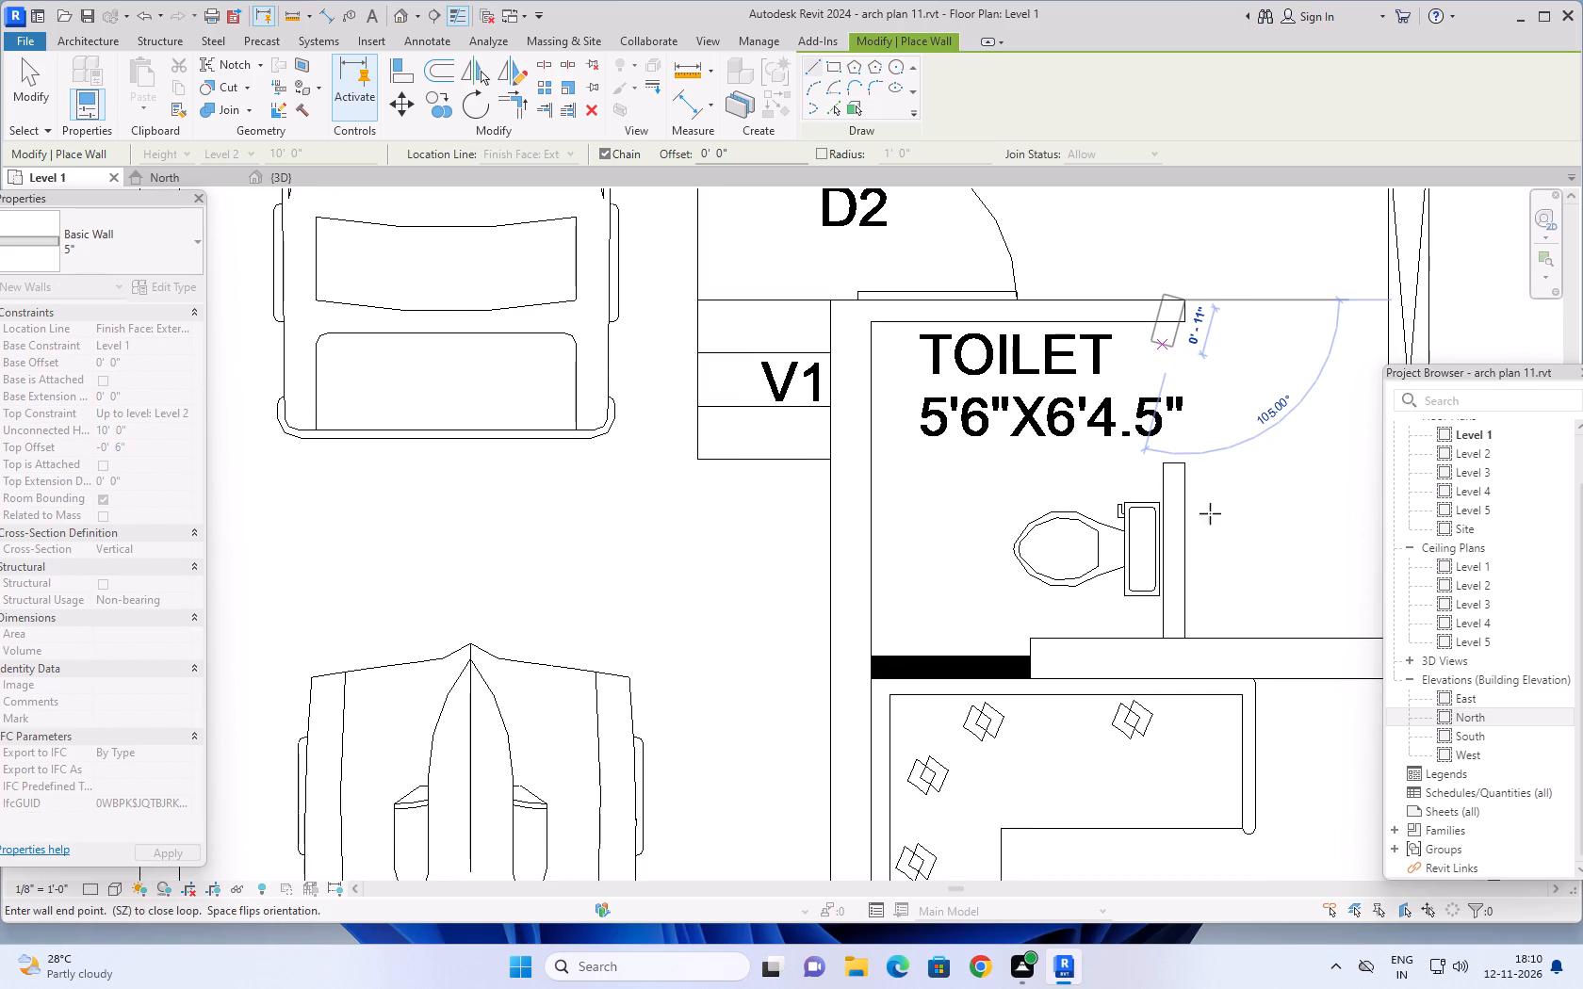
{"action": "left_click", "coordinate": [1187, 639]}
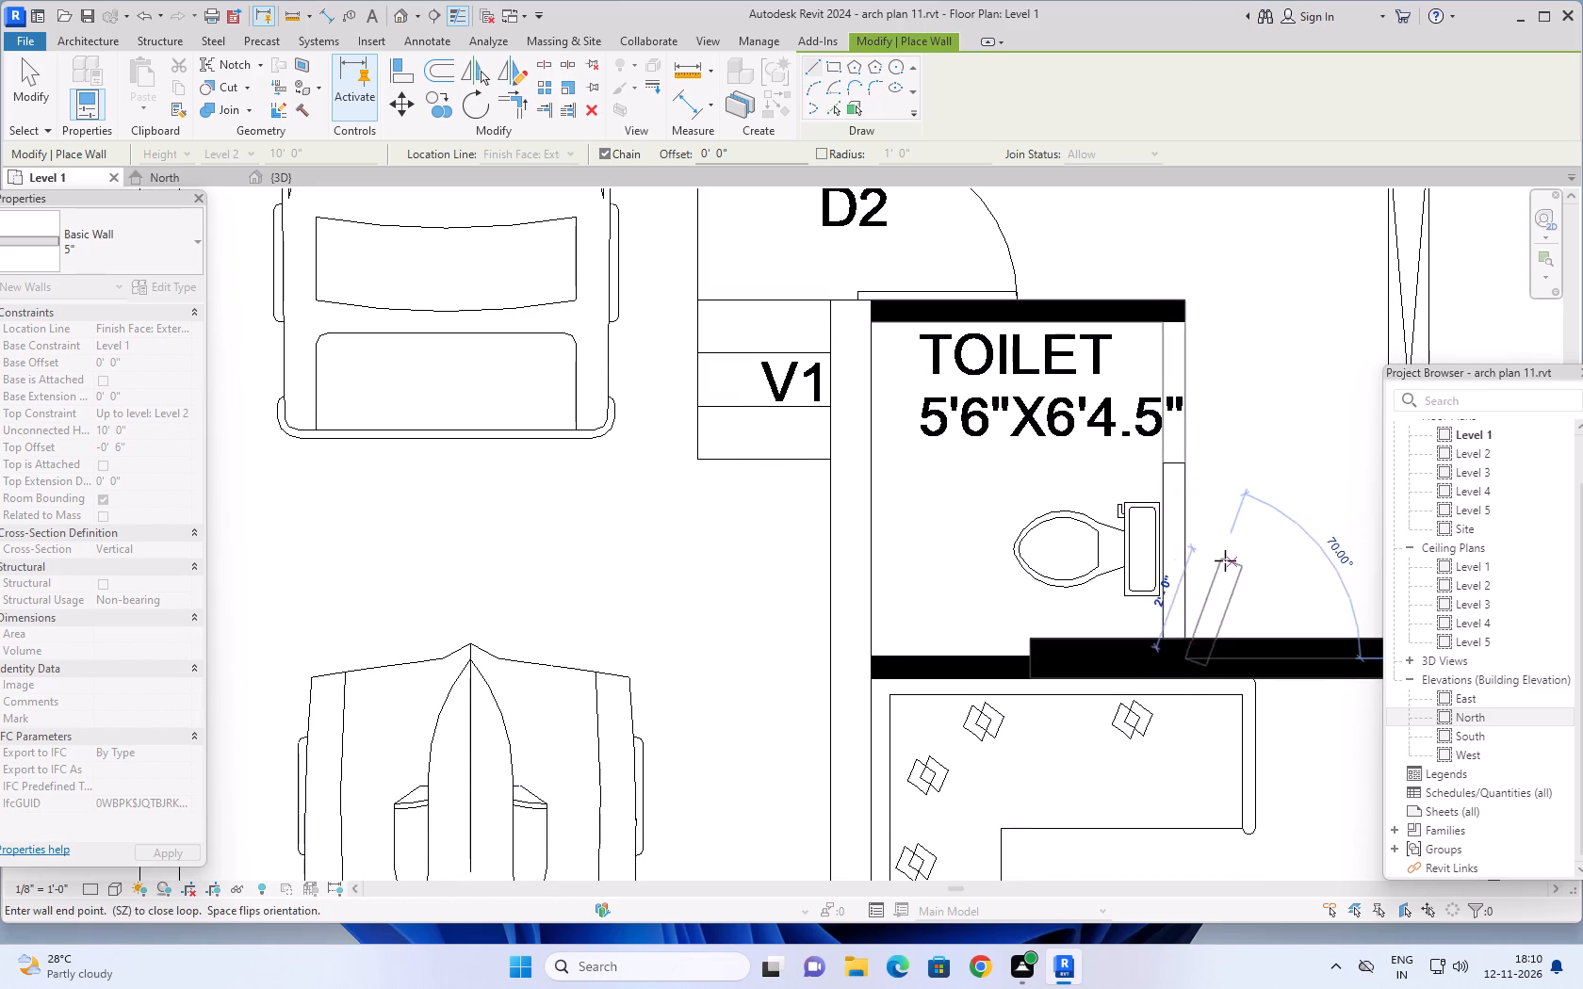
{"action": "key", "text": "Escape"}
Draw a 5" wall along the short thinner segment between the toilet and drawing room, ending at the outer wall.
{"action": "left_click", "coordinate": [1033, 675]}
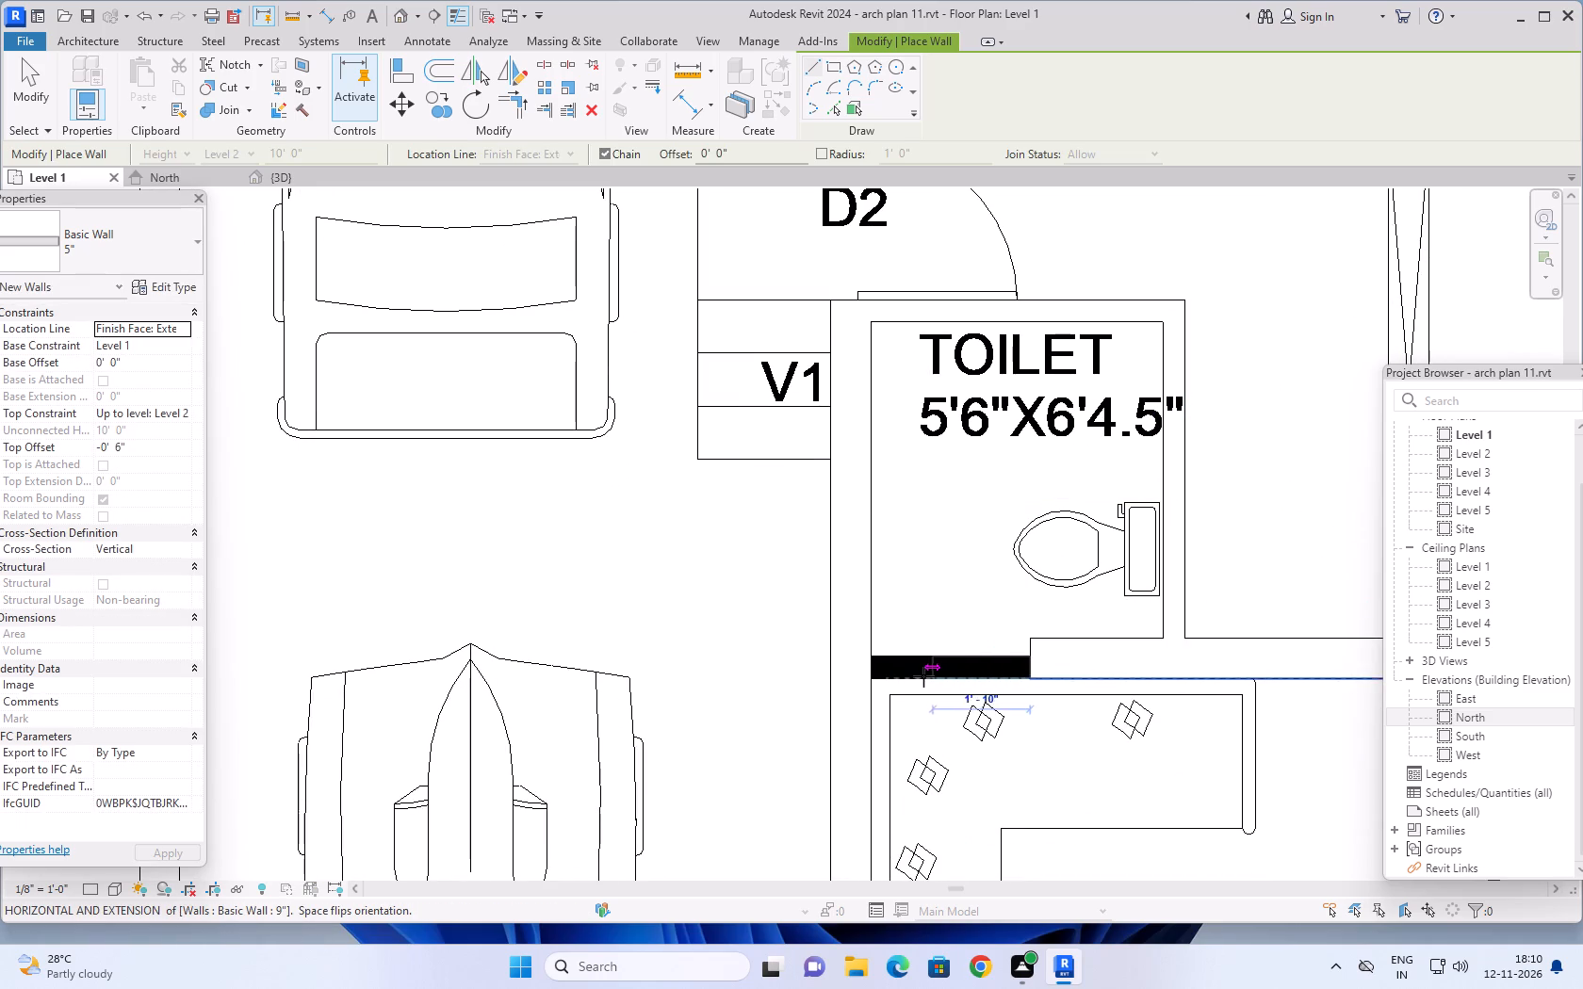
{"action": "left_click", "coordinate": [872, 681]}
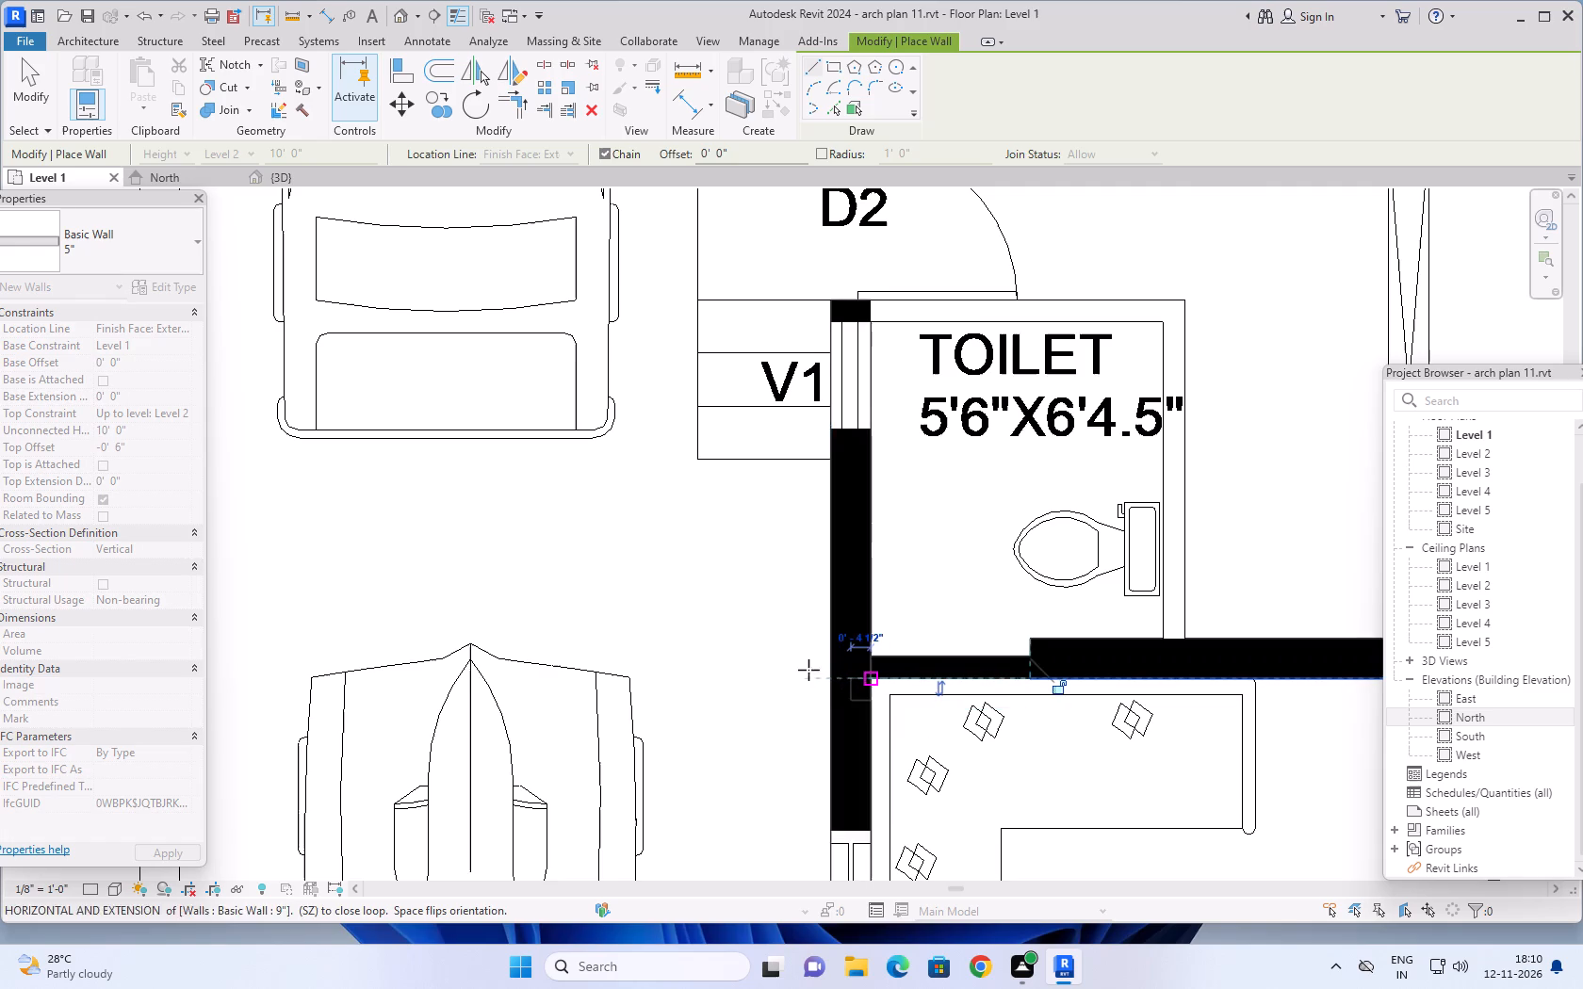
{"action": "key", "text": "Escape"}
Review the whole ground floor plan on Level 1 for partitions that still need 5" walls.
{"action": "scroll", "coordinate": [725, 666], "scroll_direction": "down", "scroll_amount": 5}
{"action": "scroll", "coordinate": [848, 640], "scroll_direction": "down", "scroll_amount": 2}
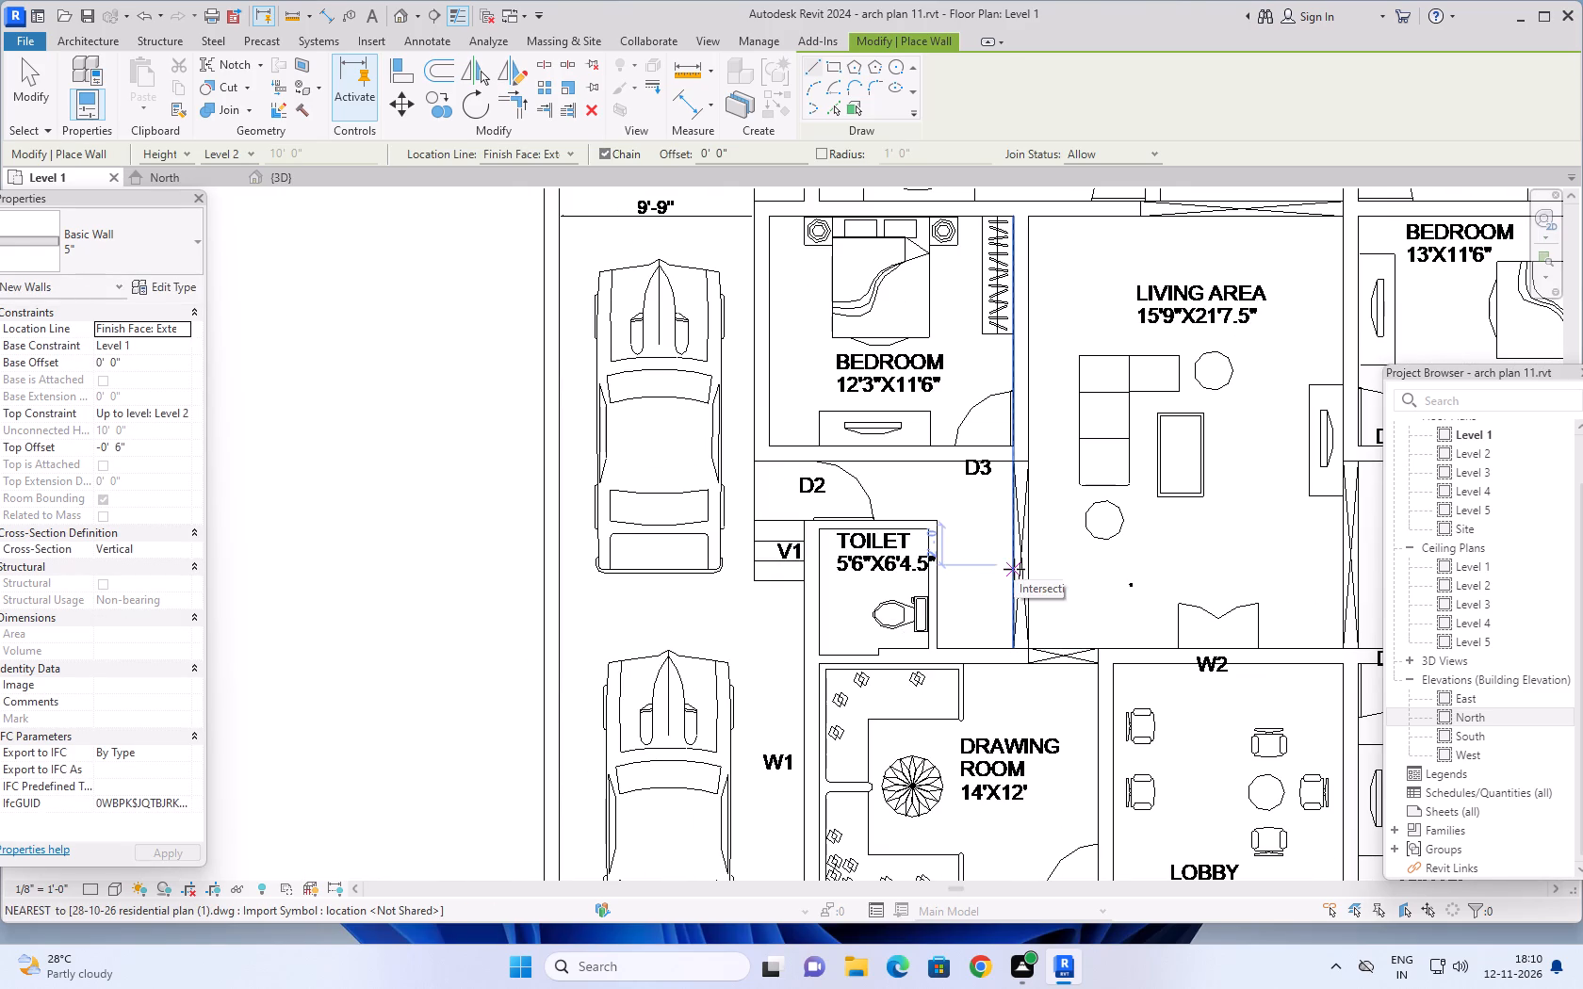
{"action": "scroll", "coordinate": [975, 593], "scroll_direction": "down", "scroll_amount": 6}
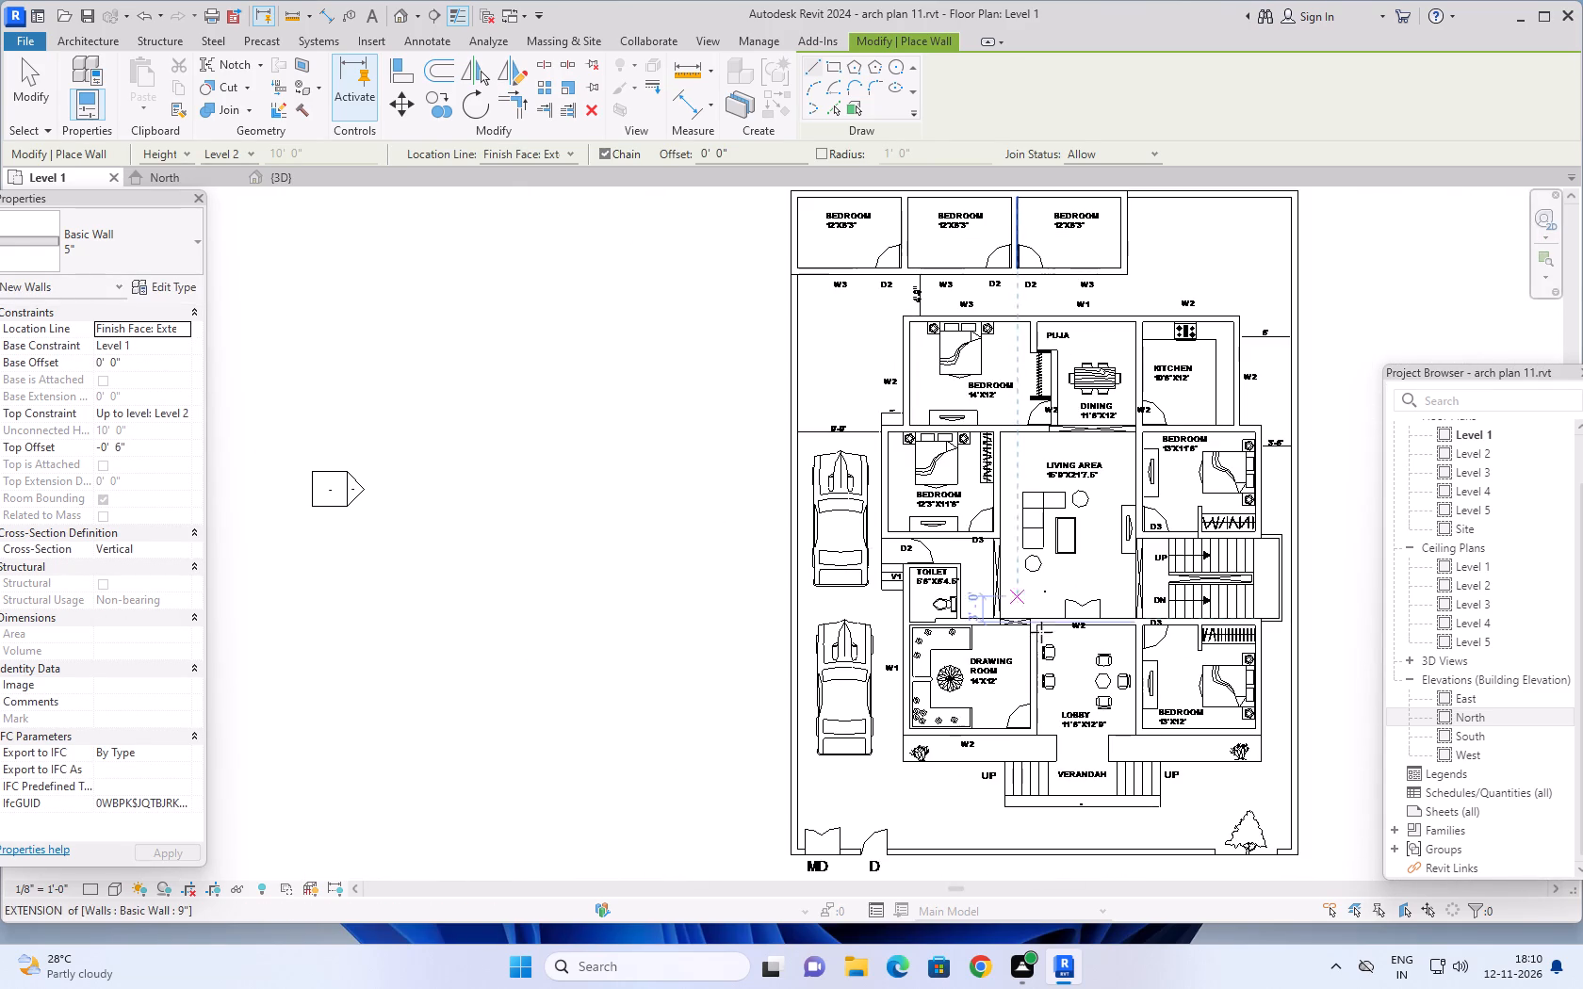
{"action": "scroll", "coordinate": [1207, 736], "scroll_direction": "down", "scroll_amount": 2}
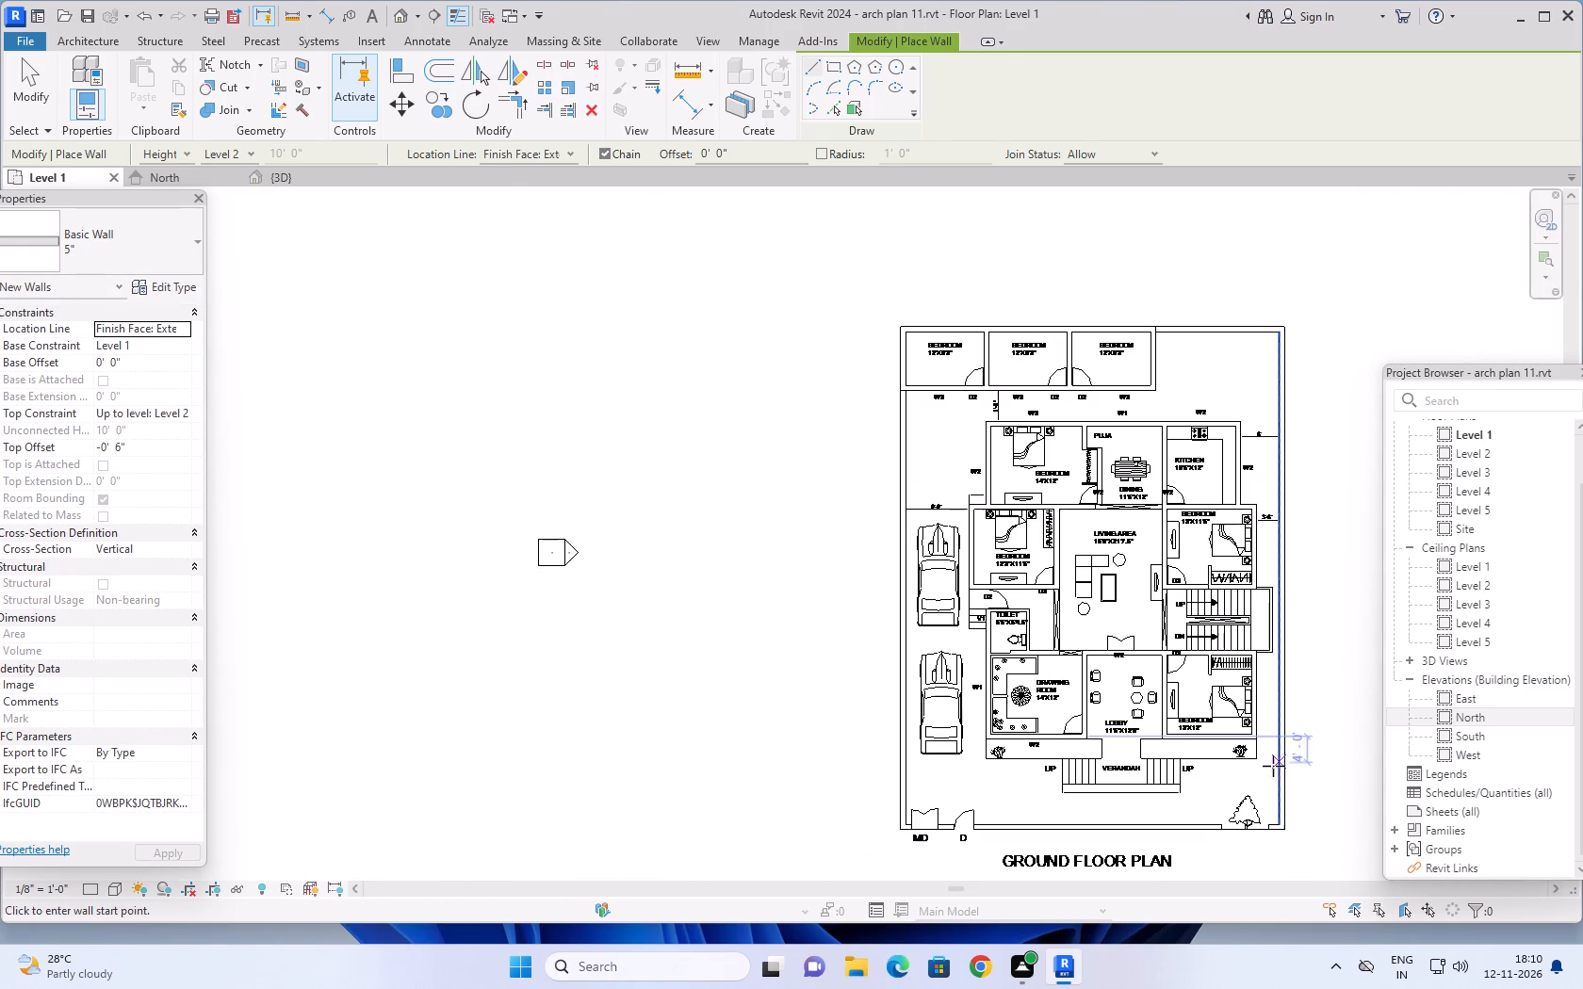
{"action": "scroll", "coordinate": [1329, 716], "scroll_direction": "up", "scroll_amount": 4}
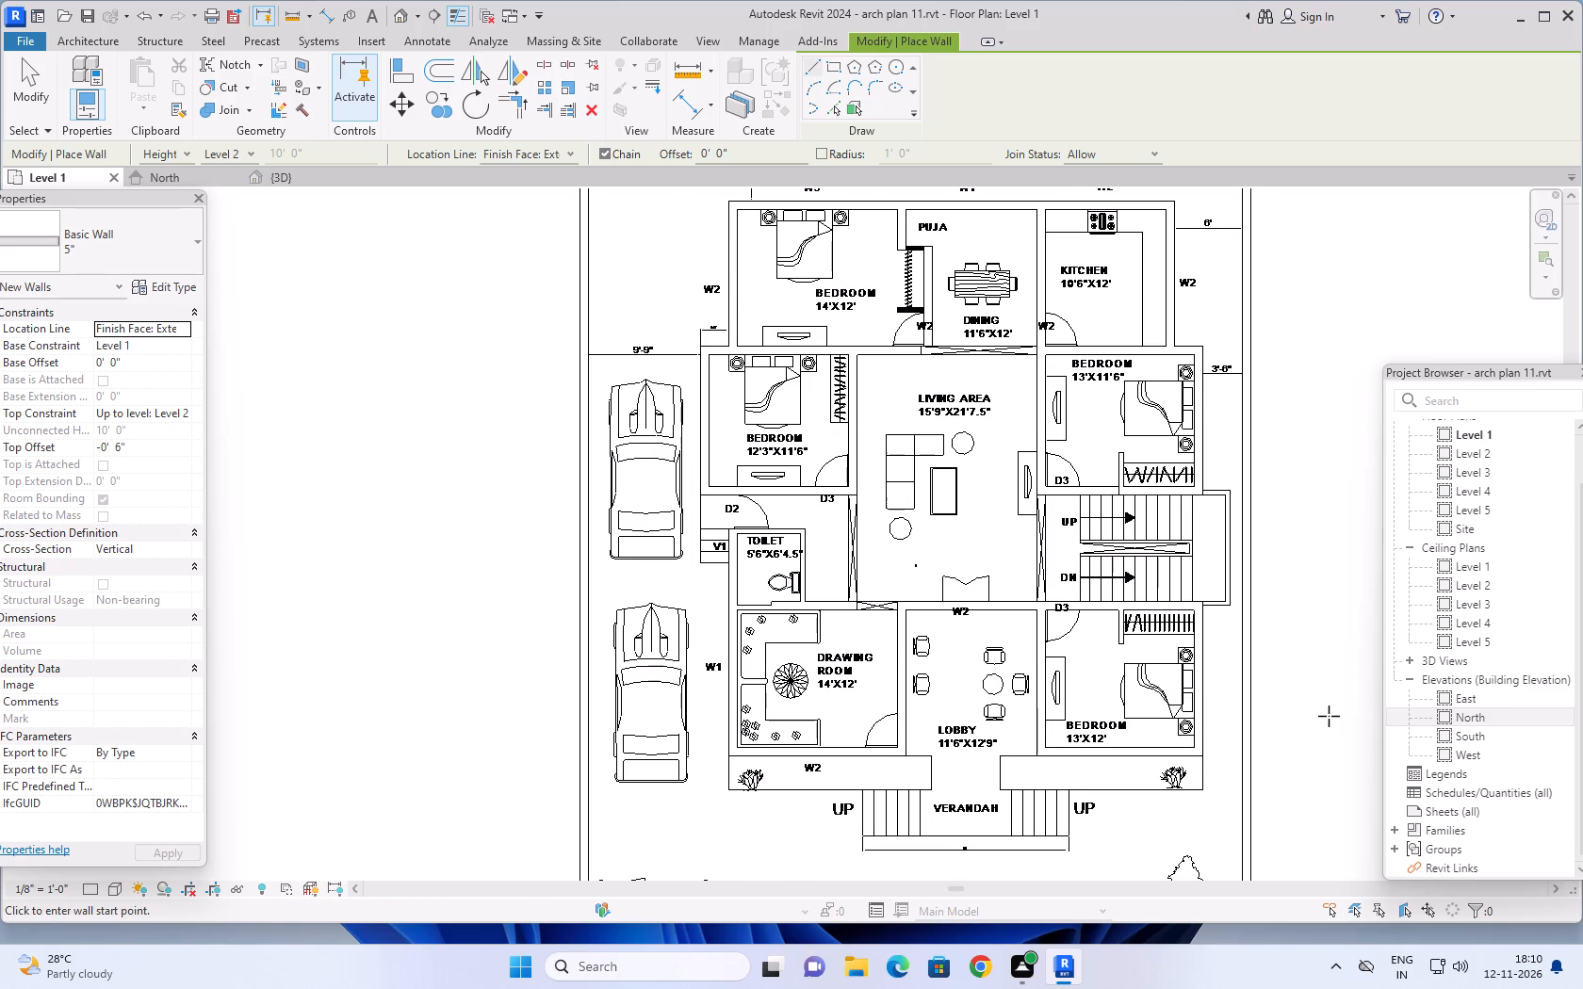
Examine the Level 1 ground floor plan, from the verandah to the rear bedrooms and plot boundary, for walls still to draw.
{"action": "scroll", "coordinate": [1322, 713], "scroll_direction": "up", "scroll_amount": 1}
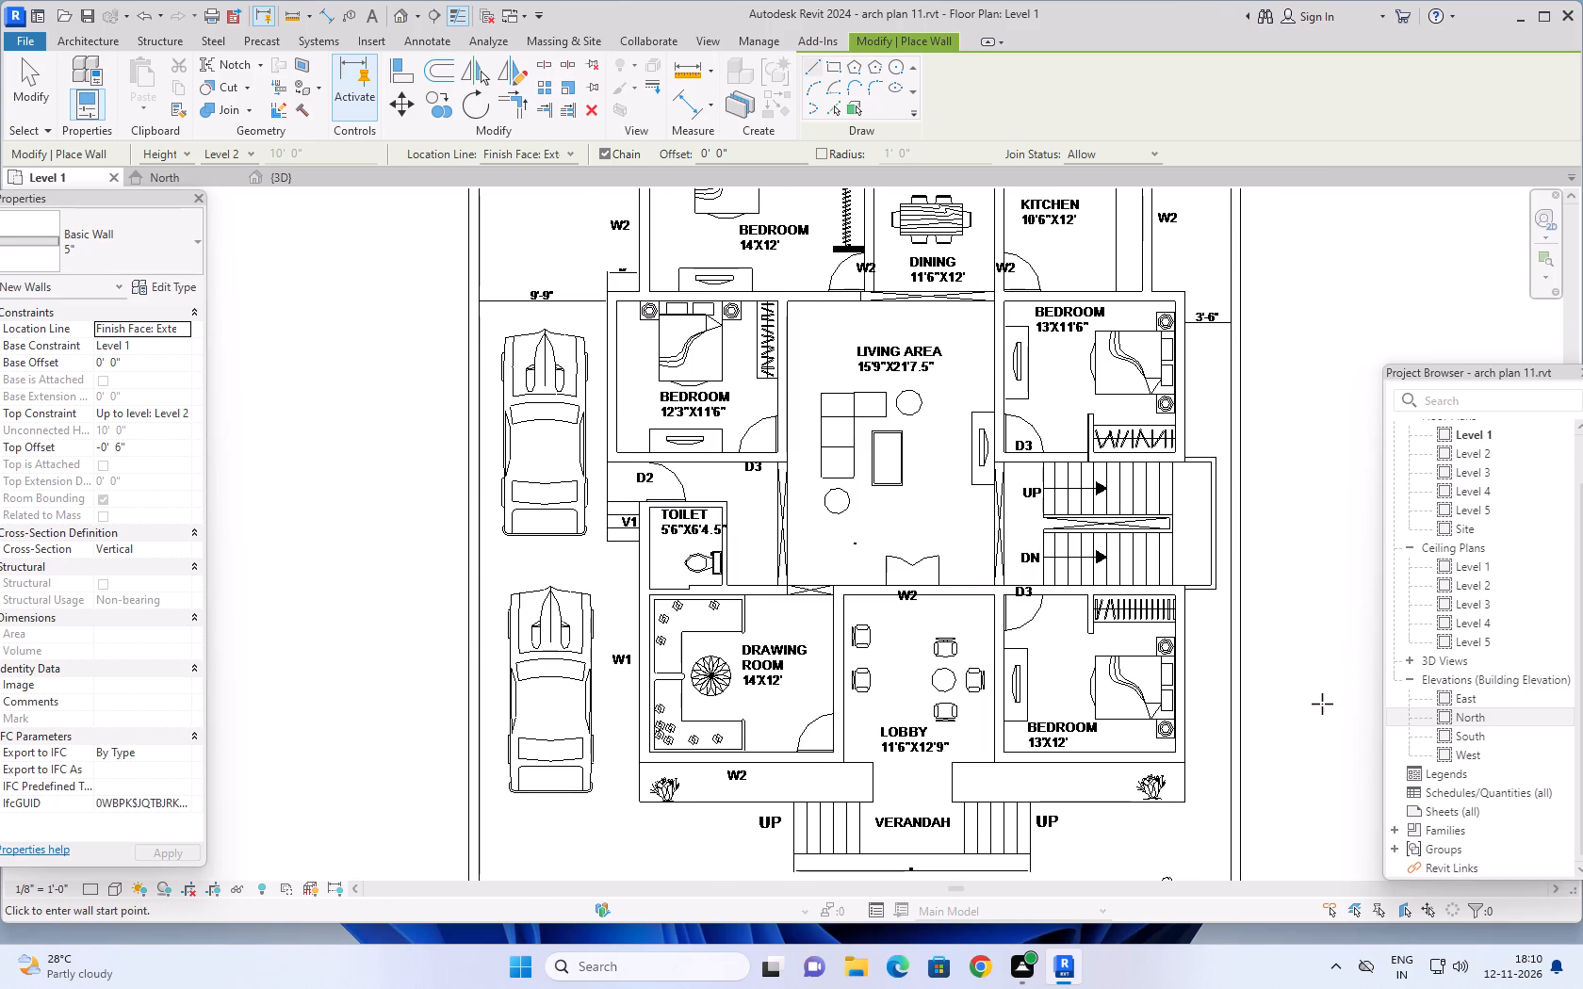
{"action": "scroll", "coordinate": [1322, 704], "scroll_direction": "down", "scroll_amount": 1}
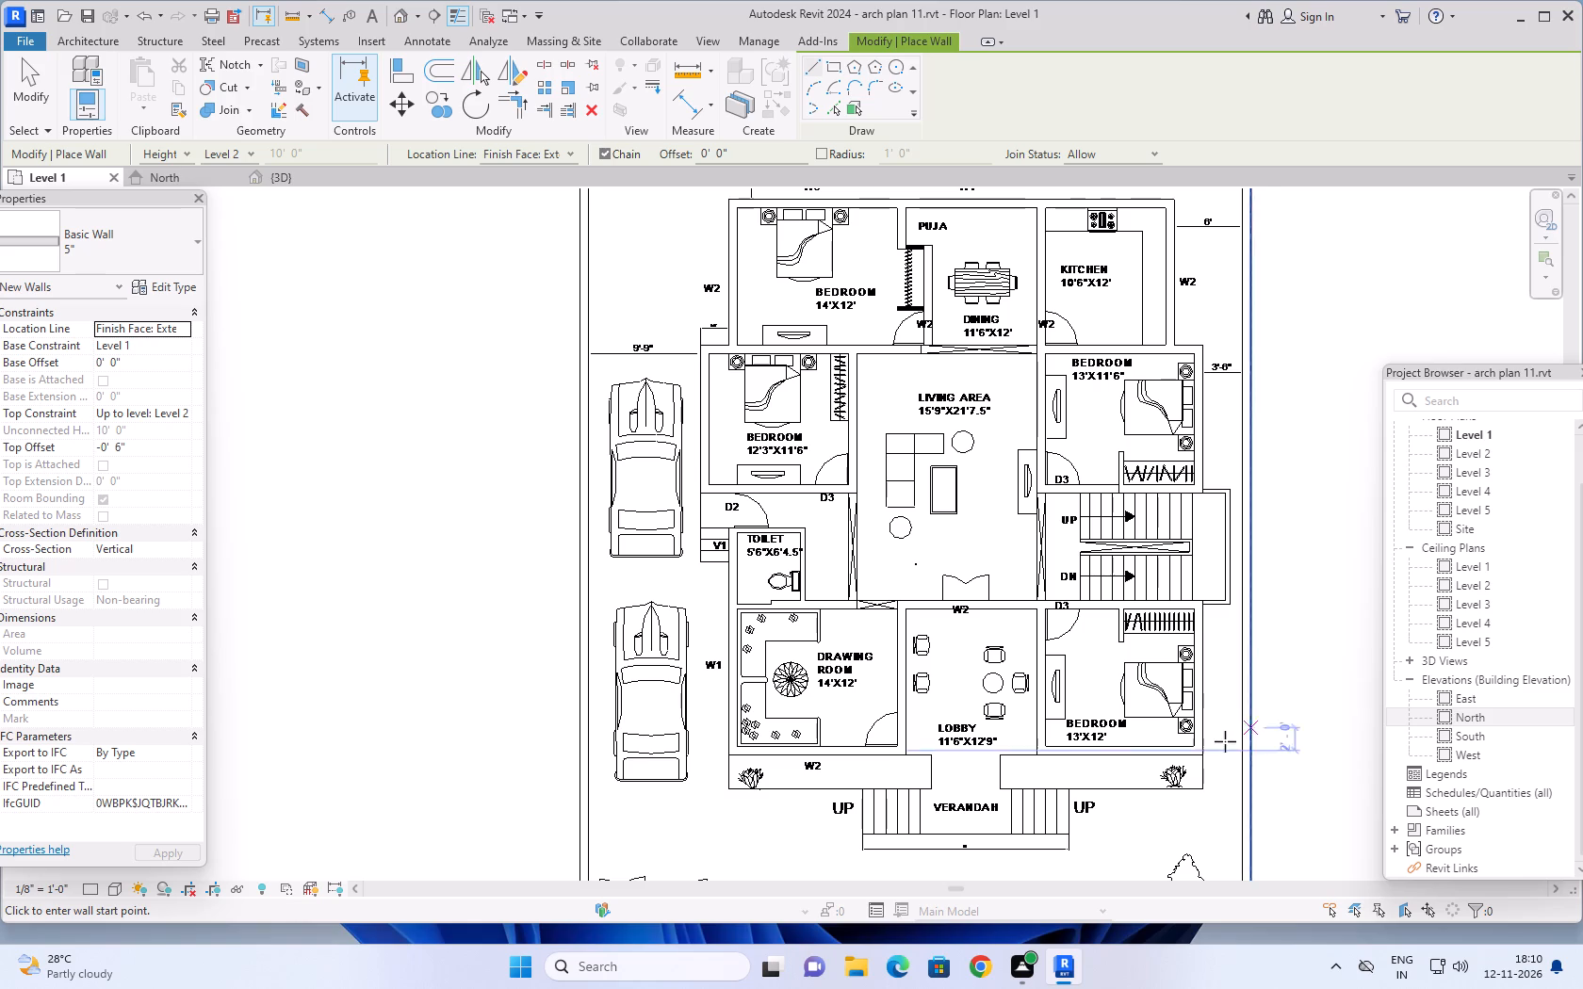
{"action": "scroll", "coordinate": [903, 745], "scroll_direction": "up", "scroll_amount": 6}
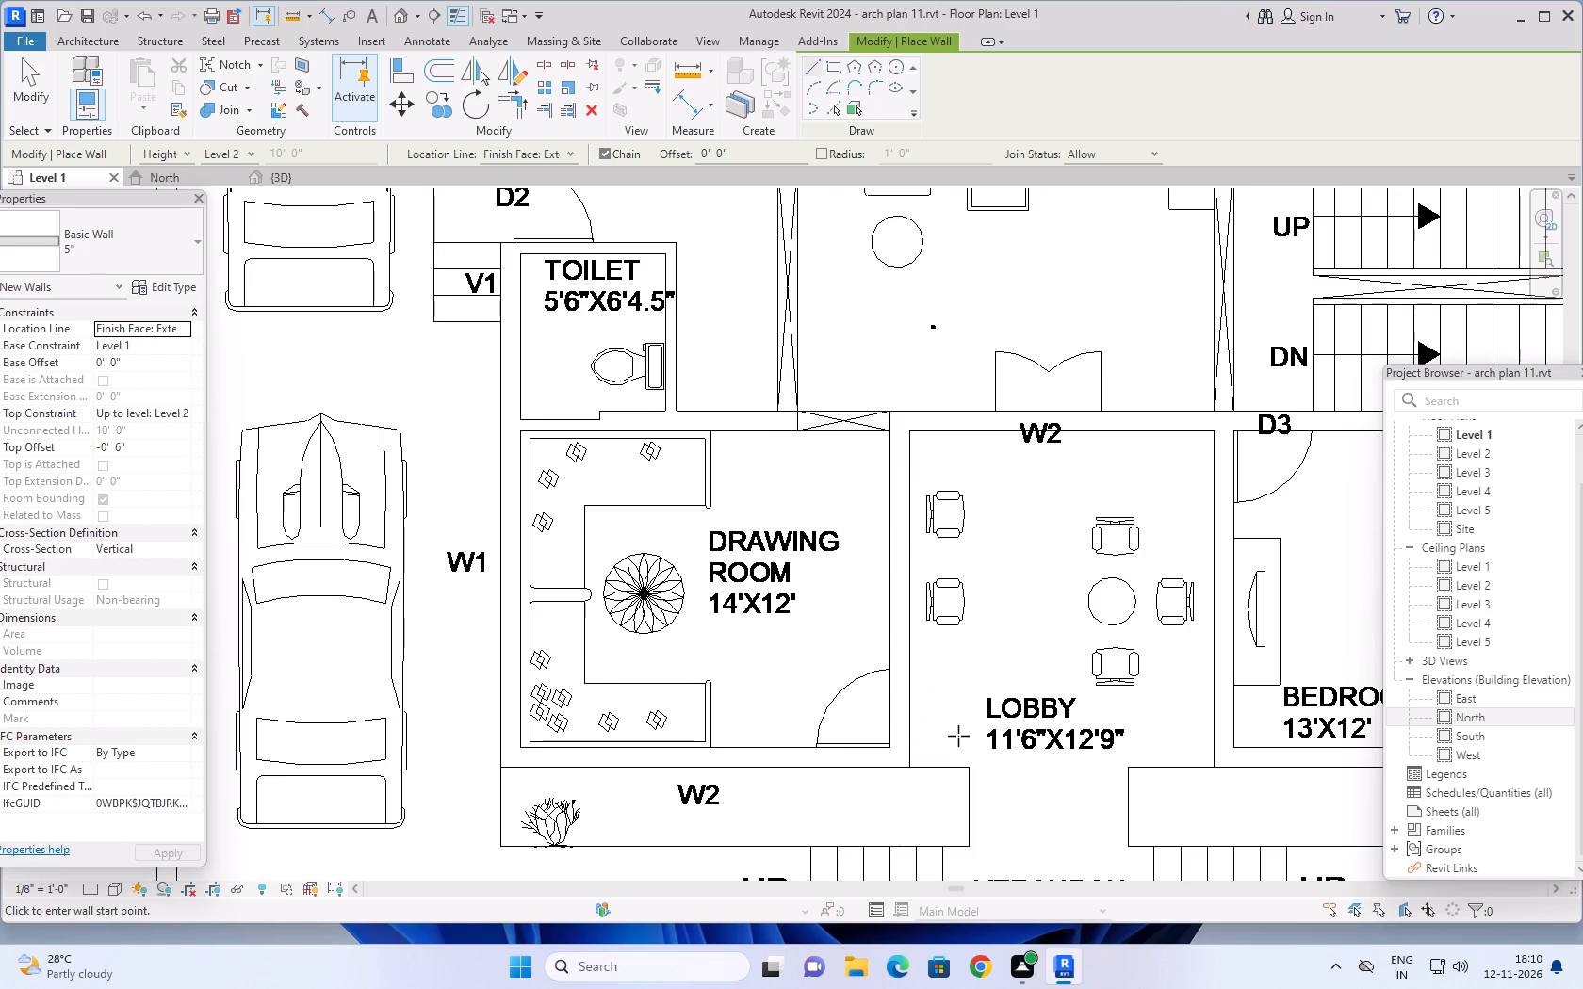
{"action": "scroll", "coordinate": [958, 736], "scroll_direction": "down", "scroll_amount": 5}
{"action": "scroll", "coordinate": [1245, 771], "scroll_direction": "down", "scroll_amount": 2}
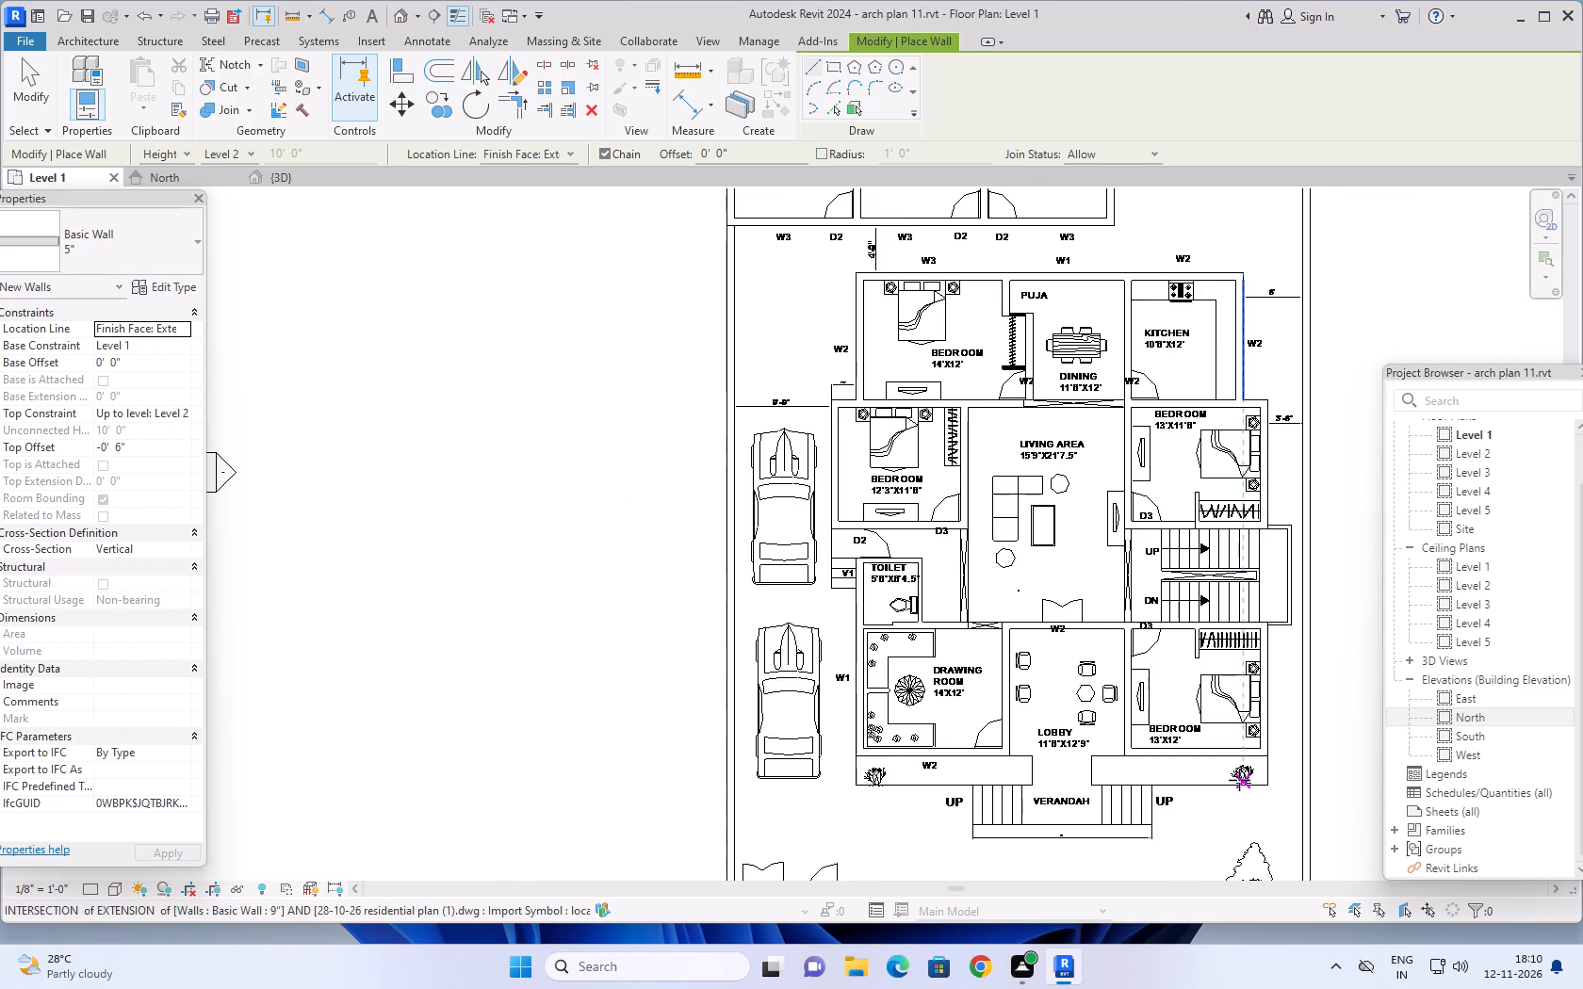
{"action": "scroll", "coordinate": [1239, 780], "scroll_direction": "down", "scroll_amount": 1}
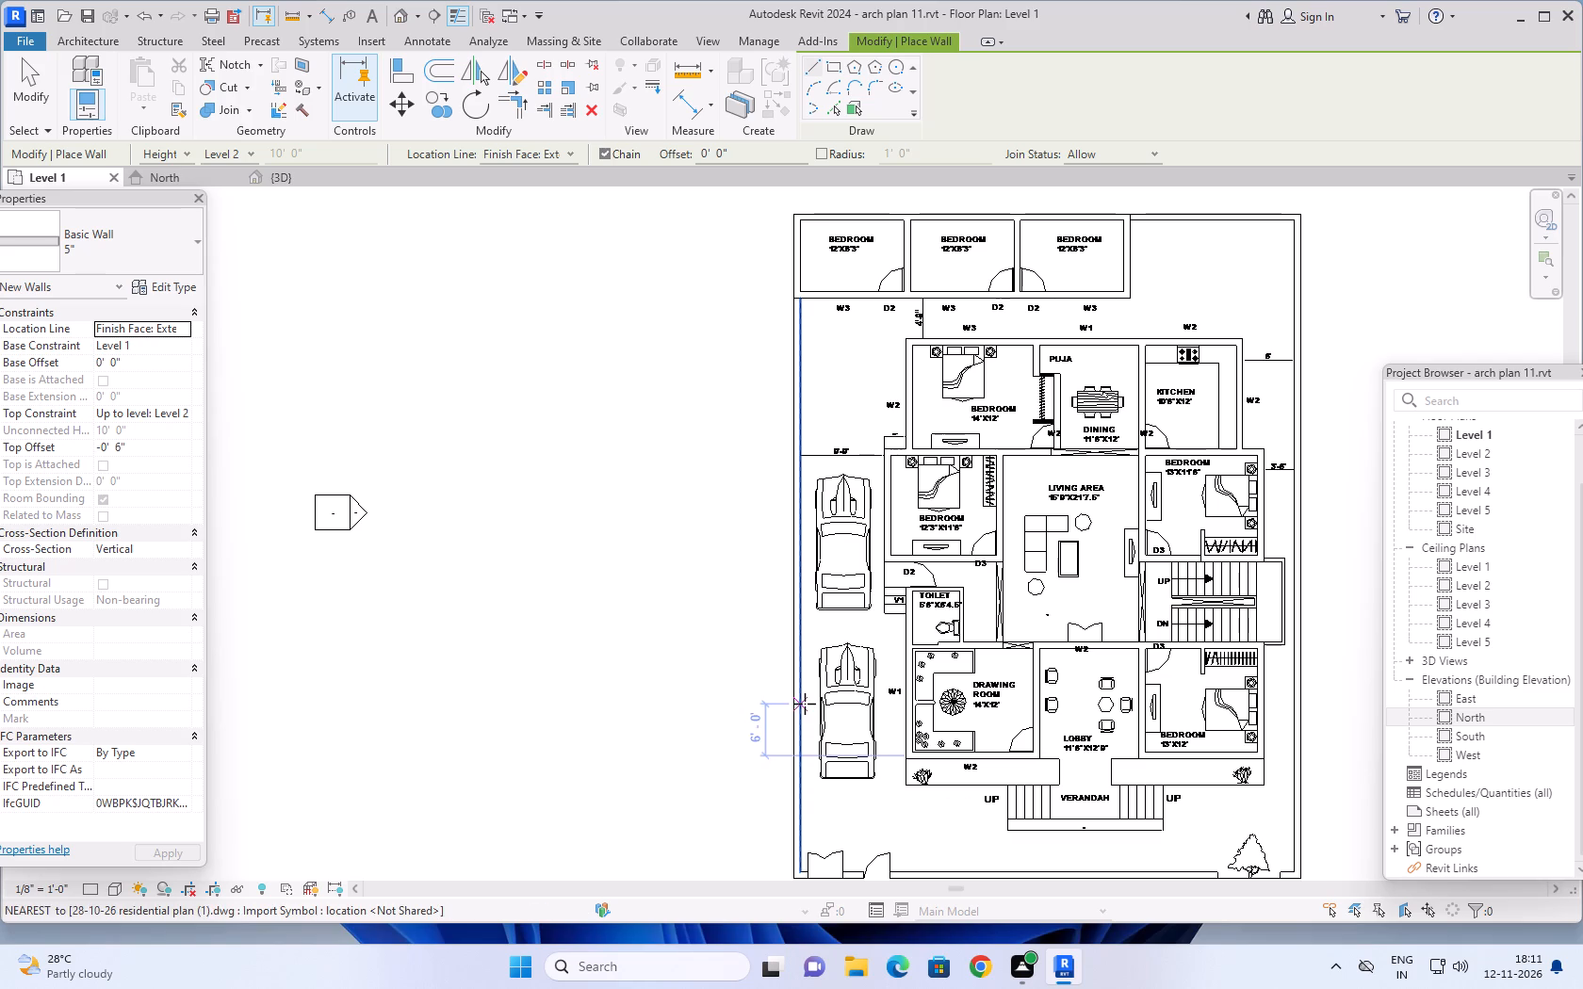
{"action": "scroll", "coordinate": [652, 619], "scroll_direction": "down", "scroll_amount": 2}
{"action": "scroll", "coordinate": [905, 689], "scroll_direction": "down", "scroll_amount": 1}
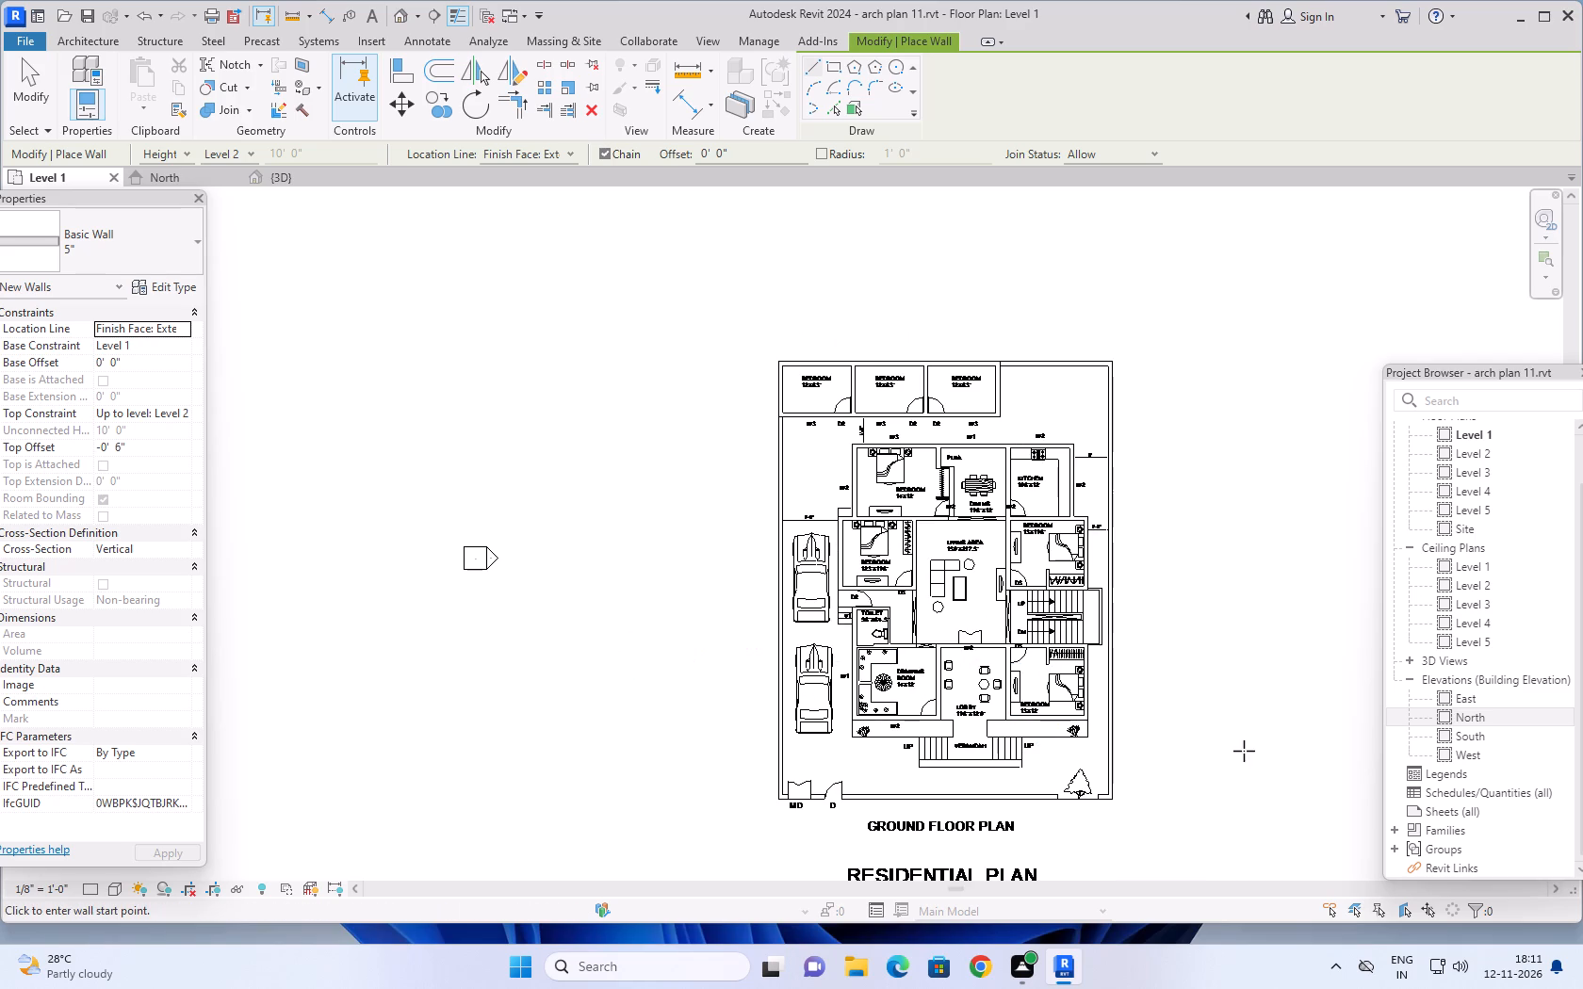
{"action": "scroll", "coordinate": [1158, 800], "scroll_direction": "up", "scroll_amount": 4}
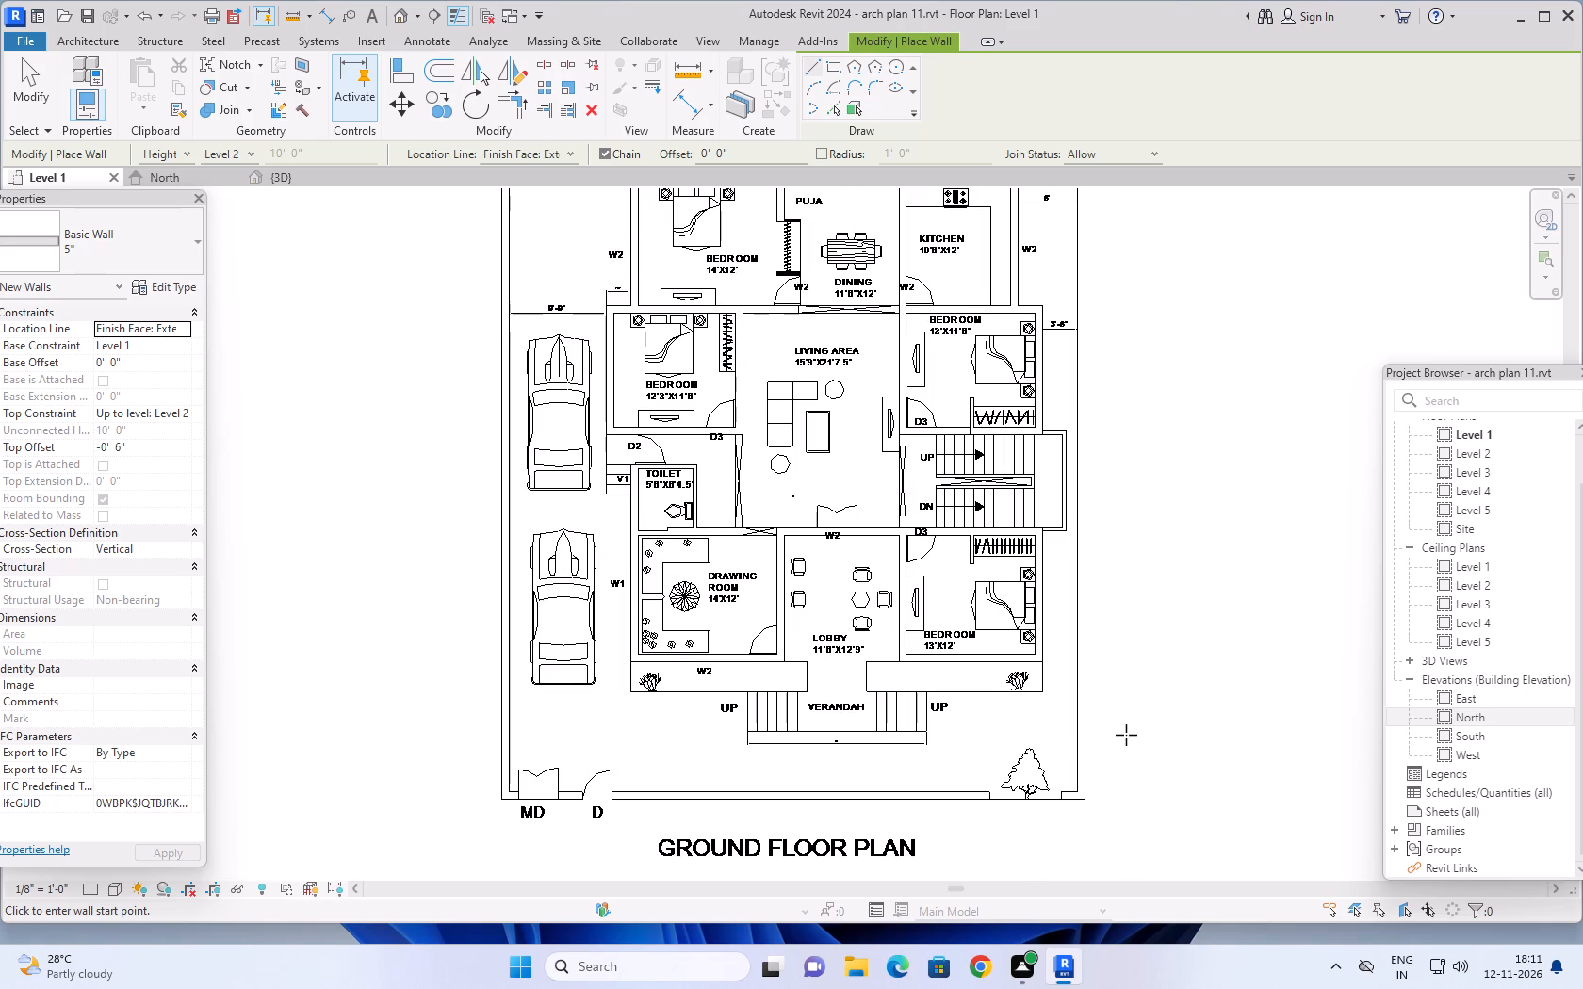
{"action": "scroll", "coordinate": [828, 704], "scroll_direction": "up", "scroll_amount": 3}
{"action": "scroll", "coordinate": [843, 698], "scroll_direction": "down", "scroll_amount": 3}
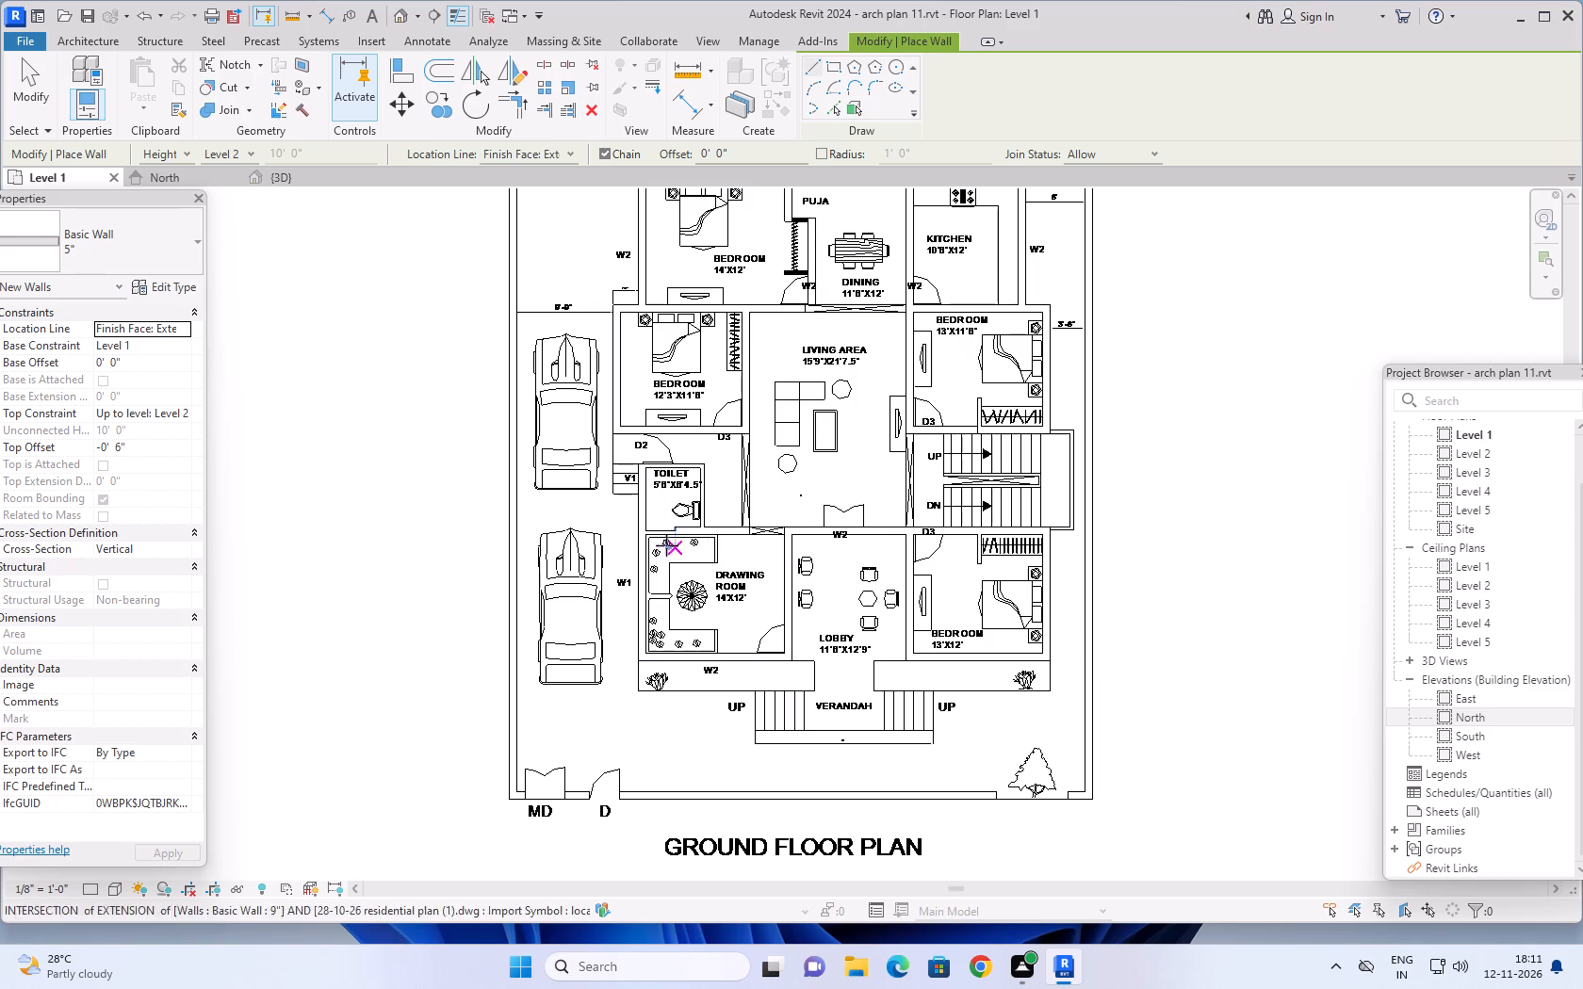
{"action": "scroll", "coordinate": [912, 547], "scroll_direction": "down", "scroll_amount": 1}
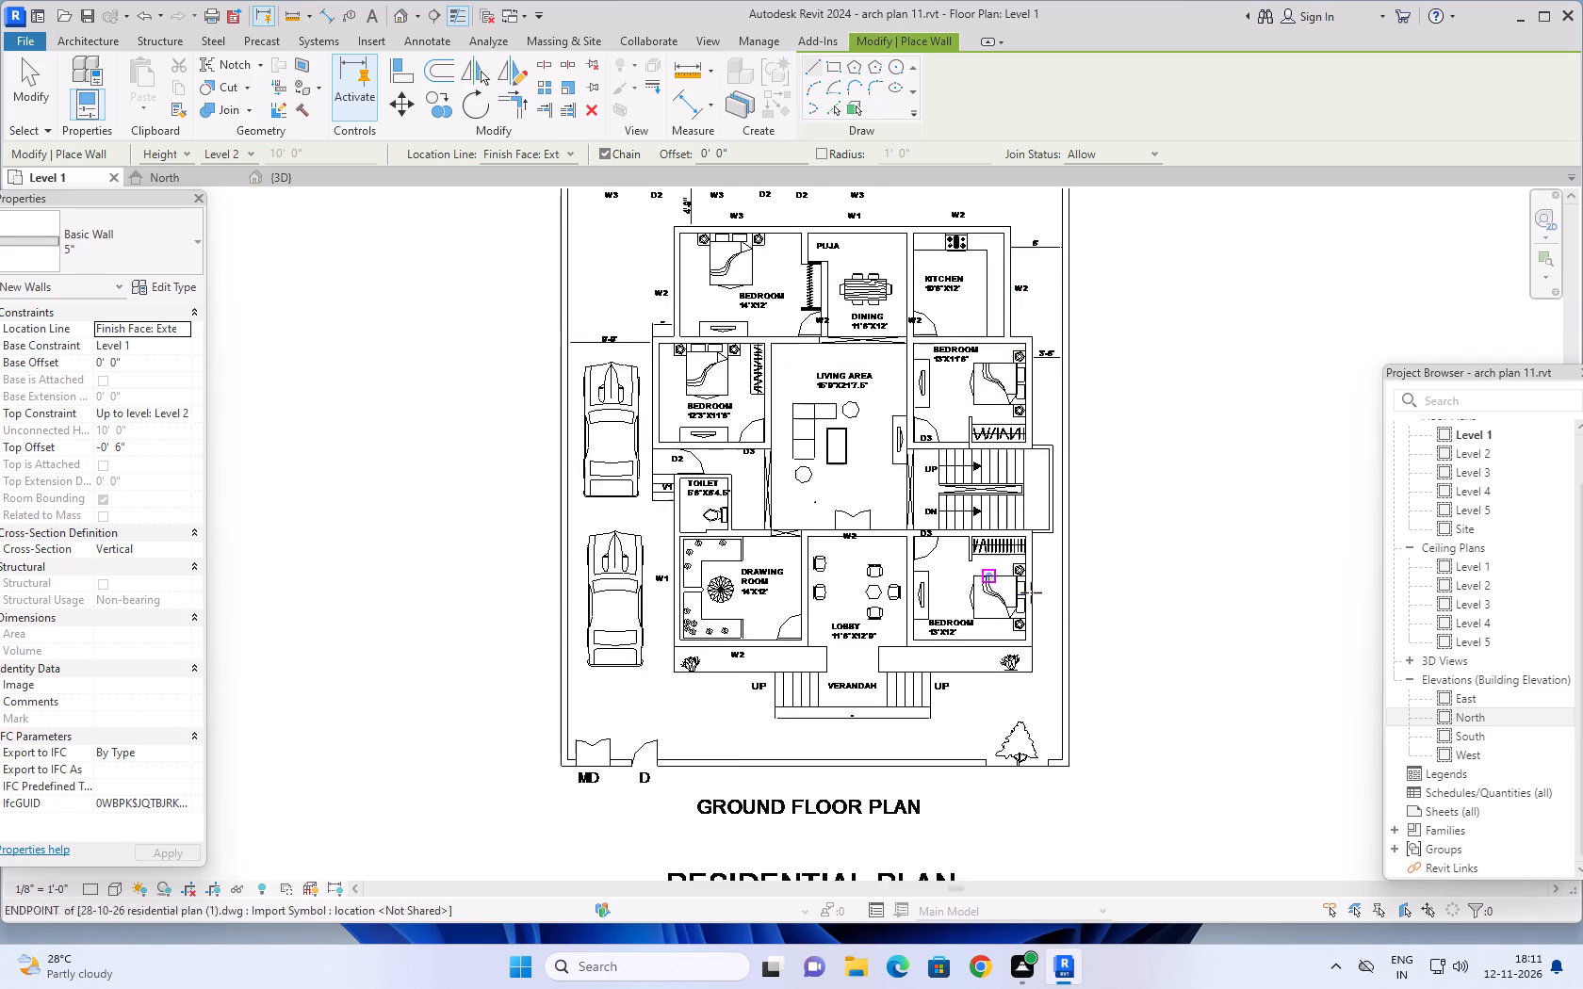
{"action": "scroll", "coordinate": [1031, 592], "scroll_direction": "down", "scroll_amount": 1}
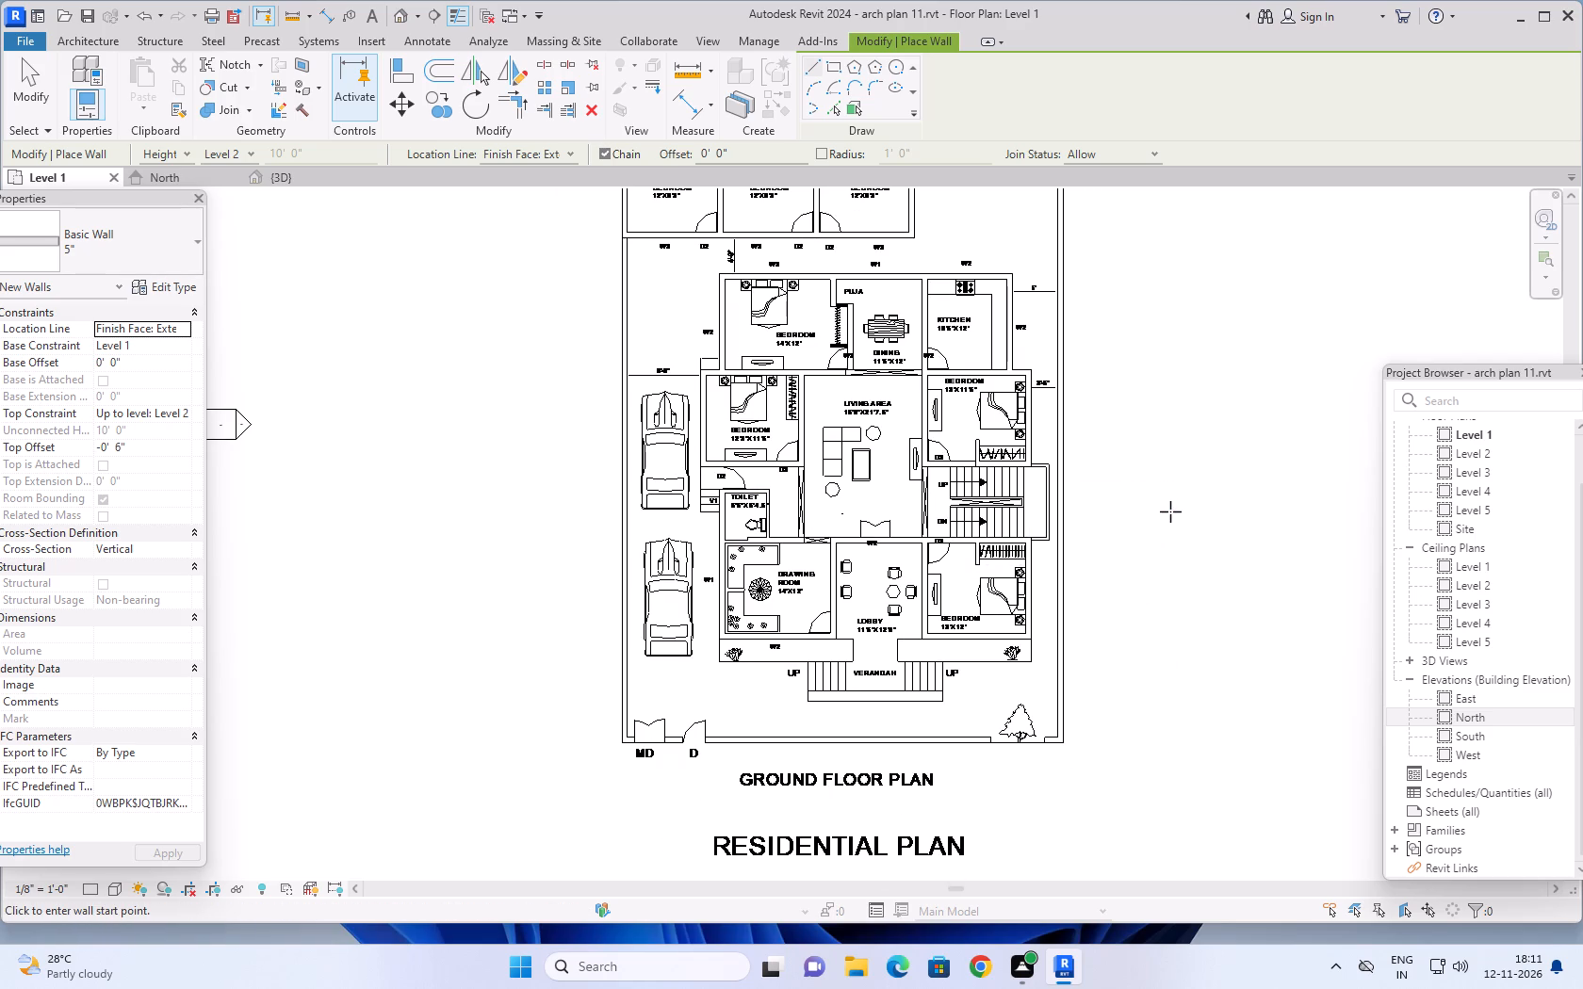
{"action": "scroll", "coordinate": [1169, 525], "scroll_direction": "down", "scroll_amount": 1}
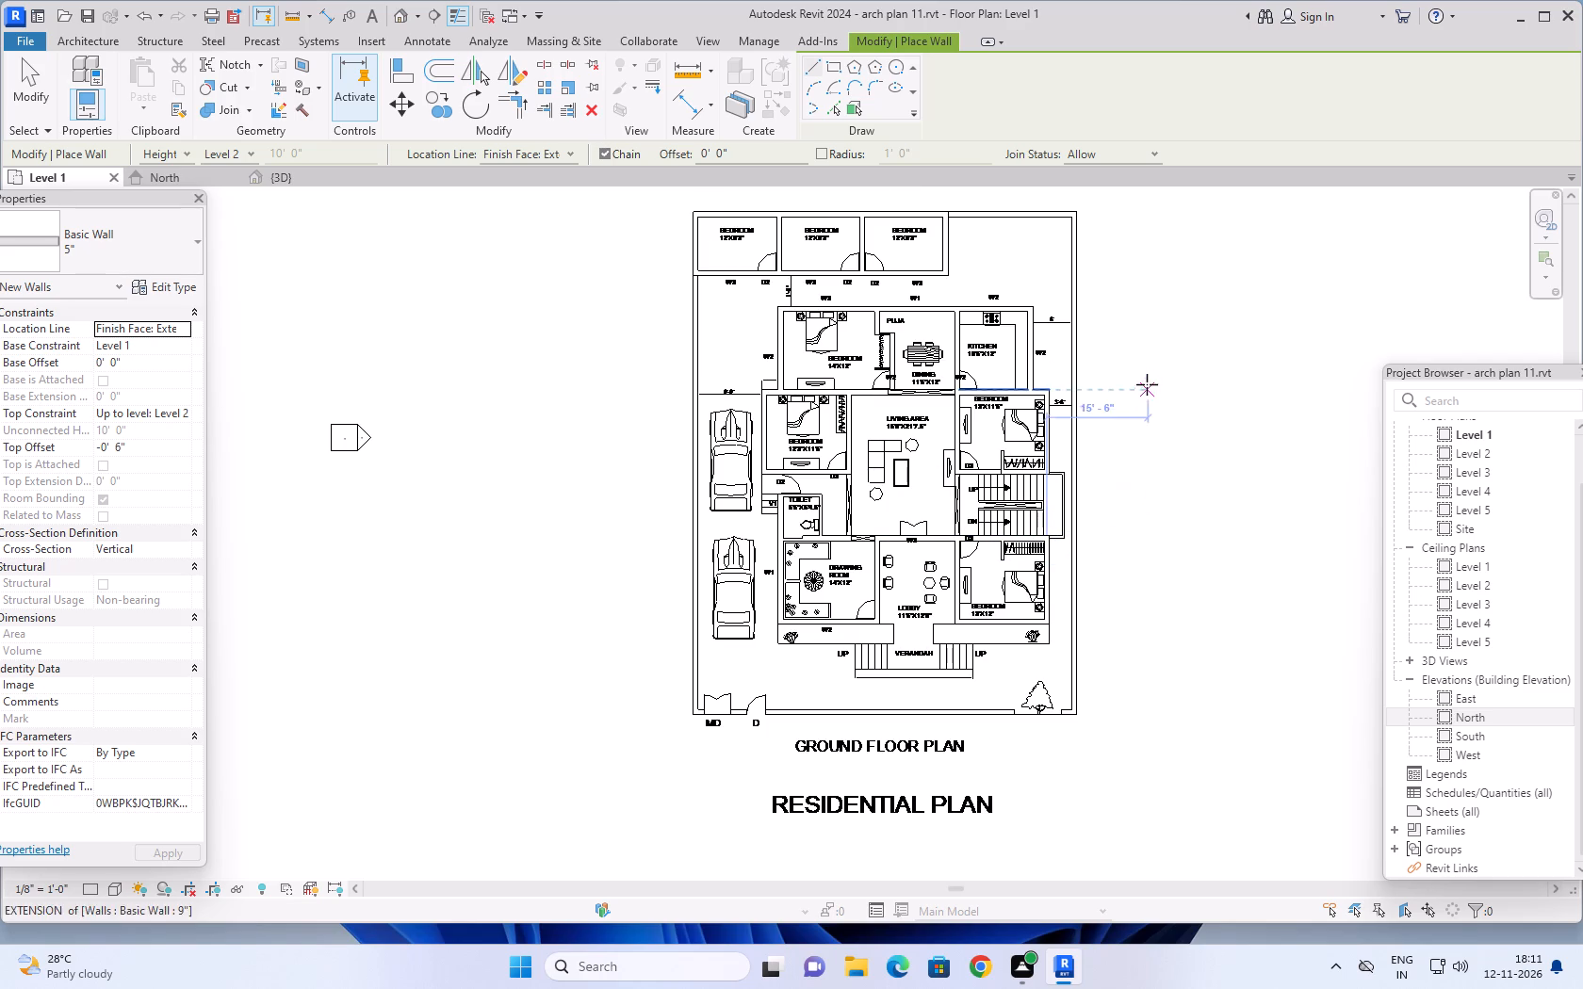
{"action": "scroll", "coordinate": [646, 254], "scroll_direction": "up", "scroll_amount": 7}
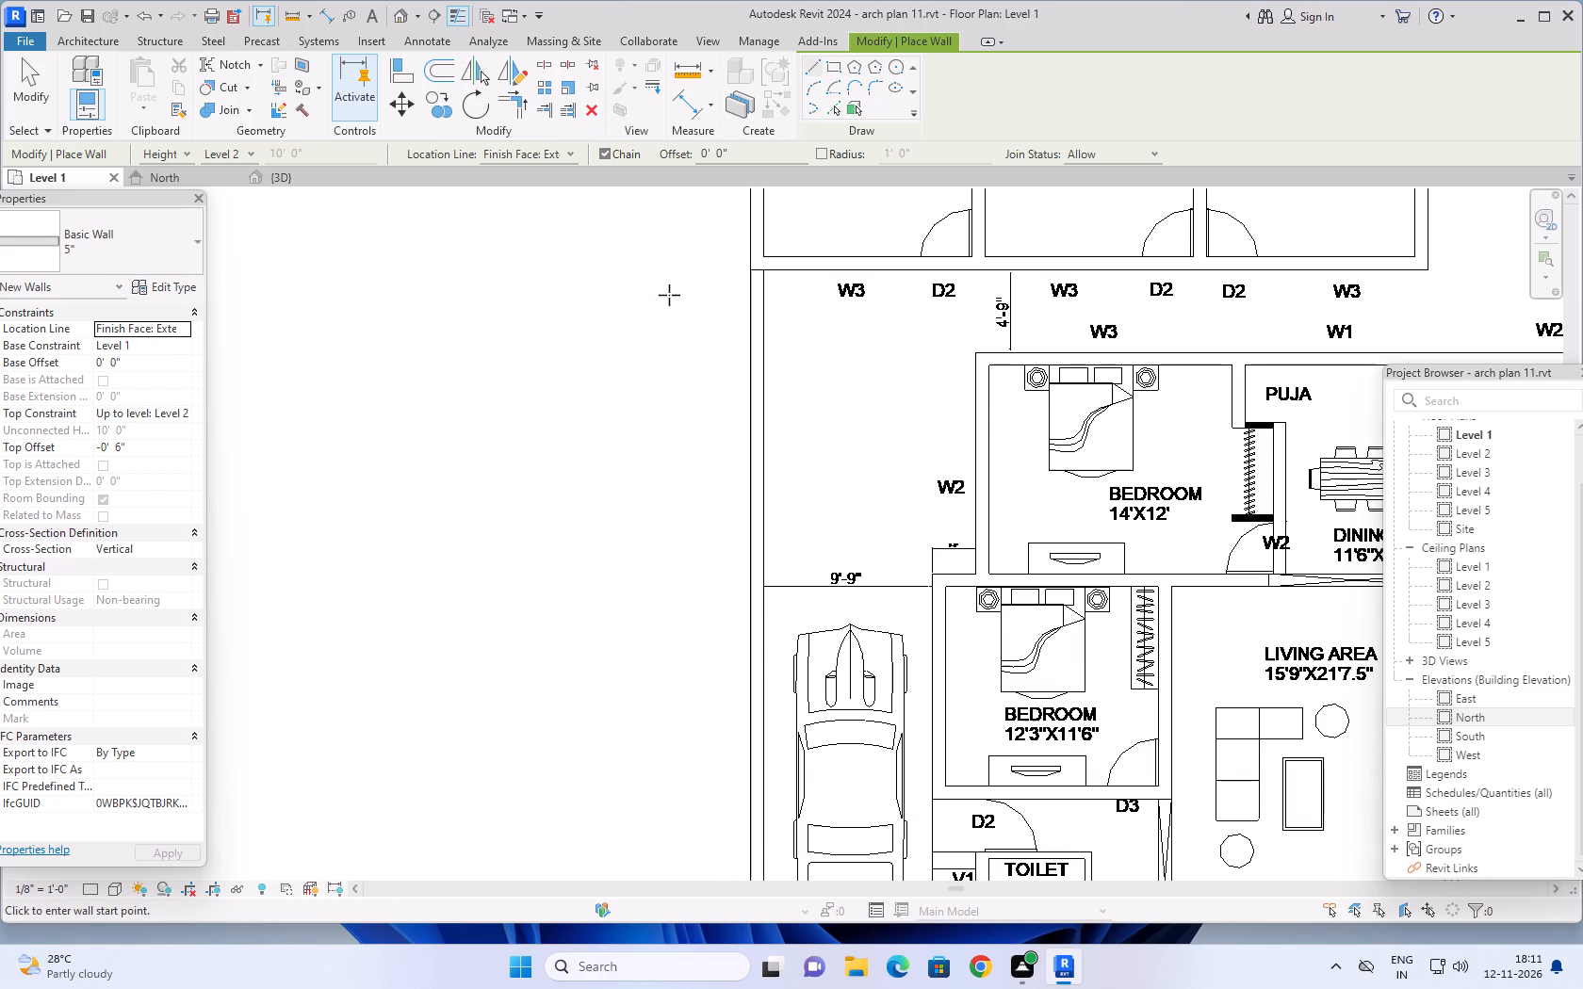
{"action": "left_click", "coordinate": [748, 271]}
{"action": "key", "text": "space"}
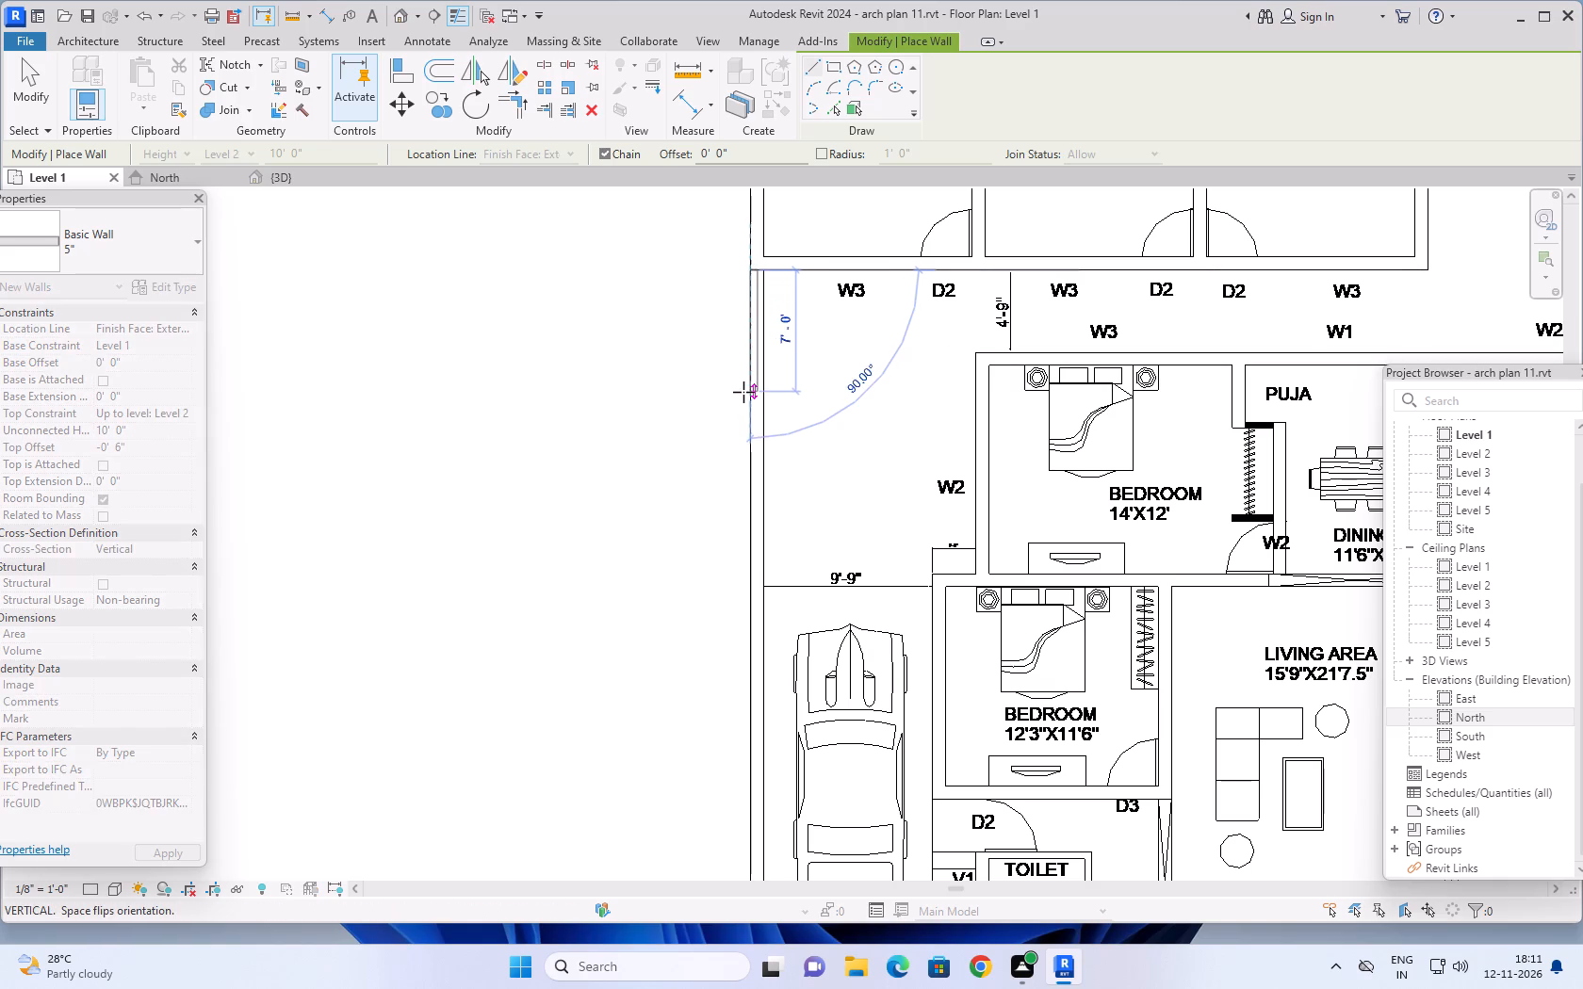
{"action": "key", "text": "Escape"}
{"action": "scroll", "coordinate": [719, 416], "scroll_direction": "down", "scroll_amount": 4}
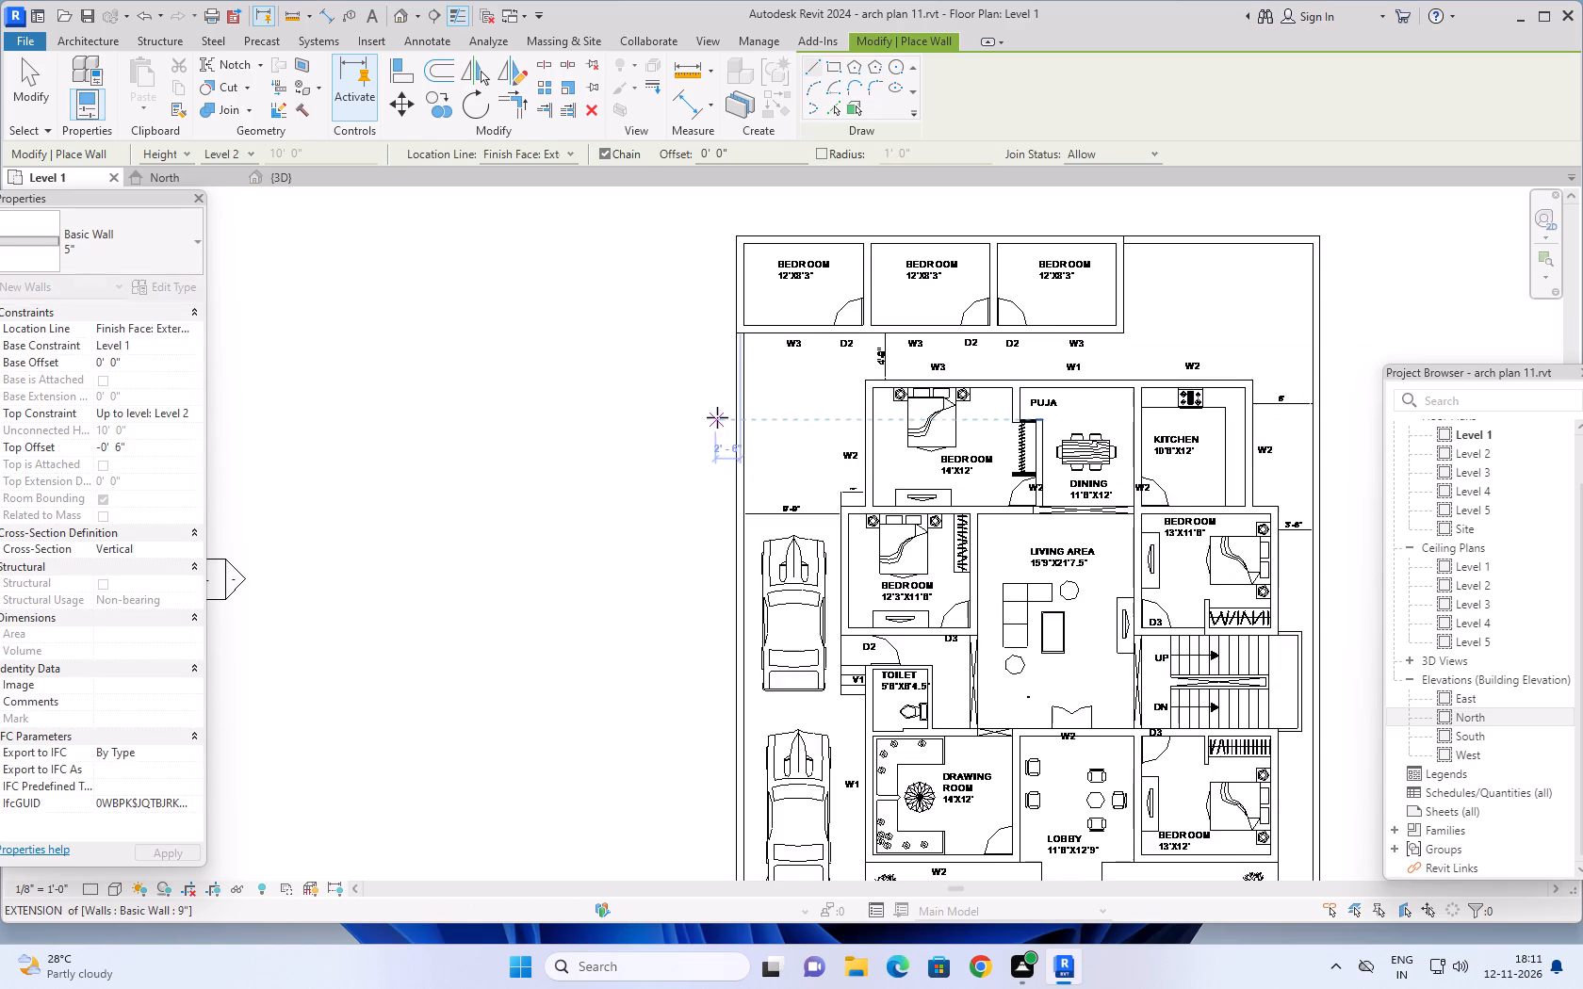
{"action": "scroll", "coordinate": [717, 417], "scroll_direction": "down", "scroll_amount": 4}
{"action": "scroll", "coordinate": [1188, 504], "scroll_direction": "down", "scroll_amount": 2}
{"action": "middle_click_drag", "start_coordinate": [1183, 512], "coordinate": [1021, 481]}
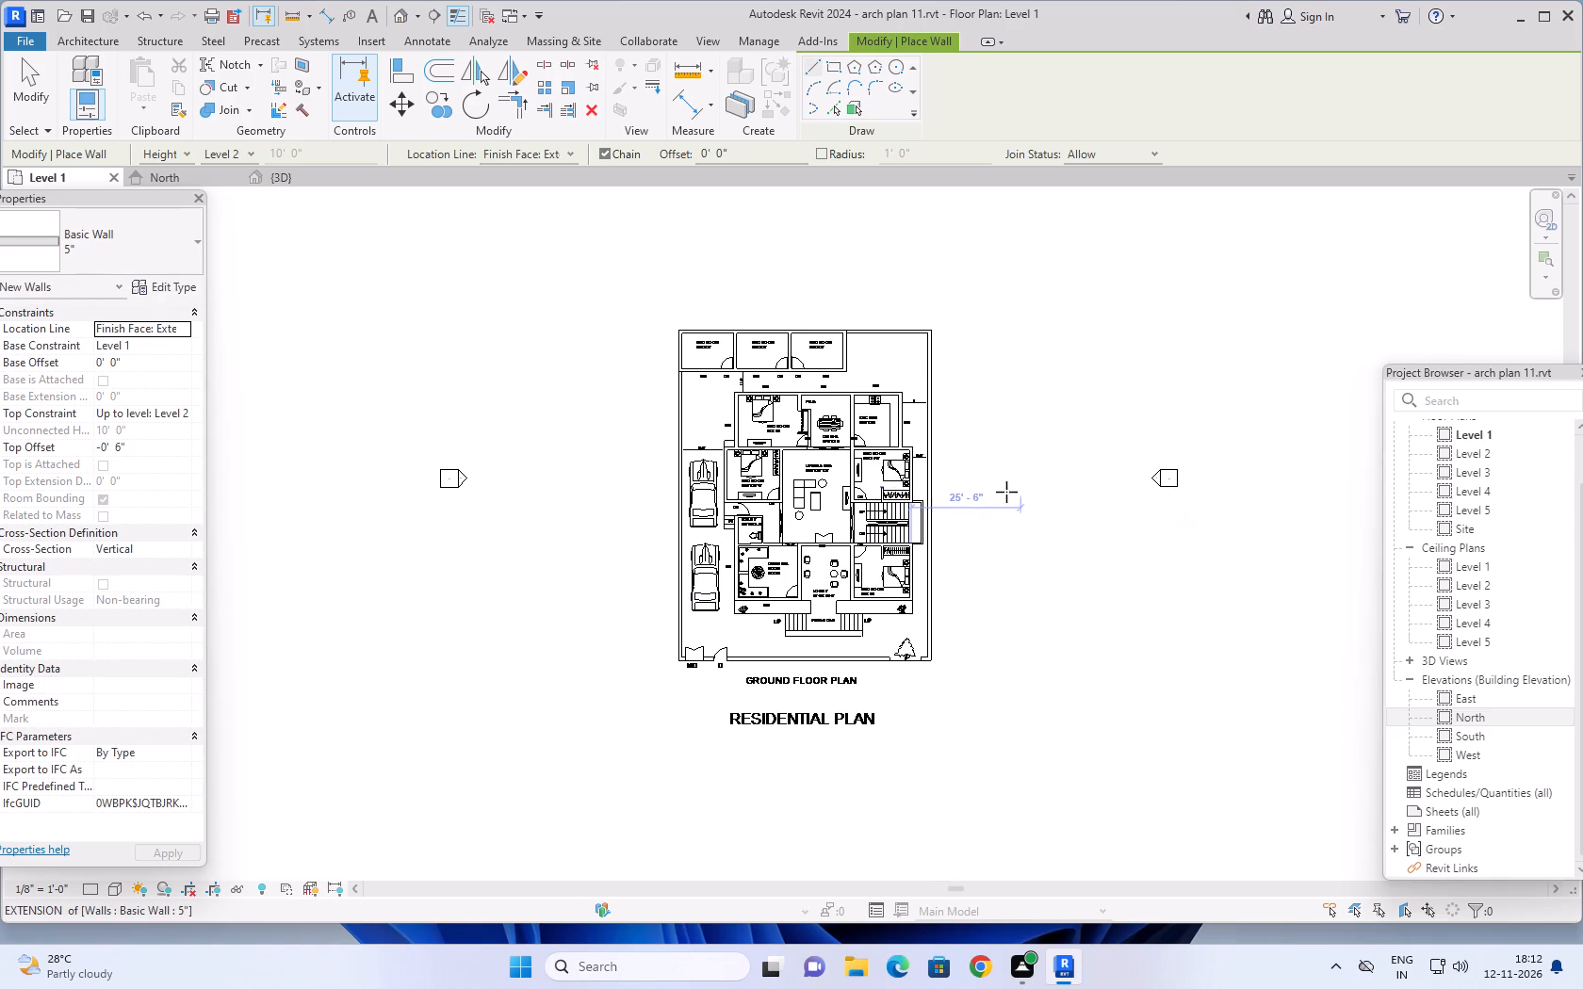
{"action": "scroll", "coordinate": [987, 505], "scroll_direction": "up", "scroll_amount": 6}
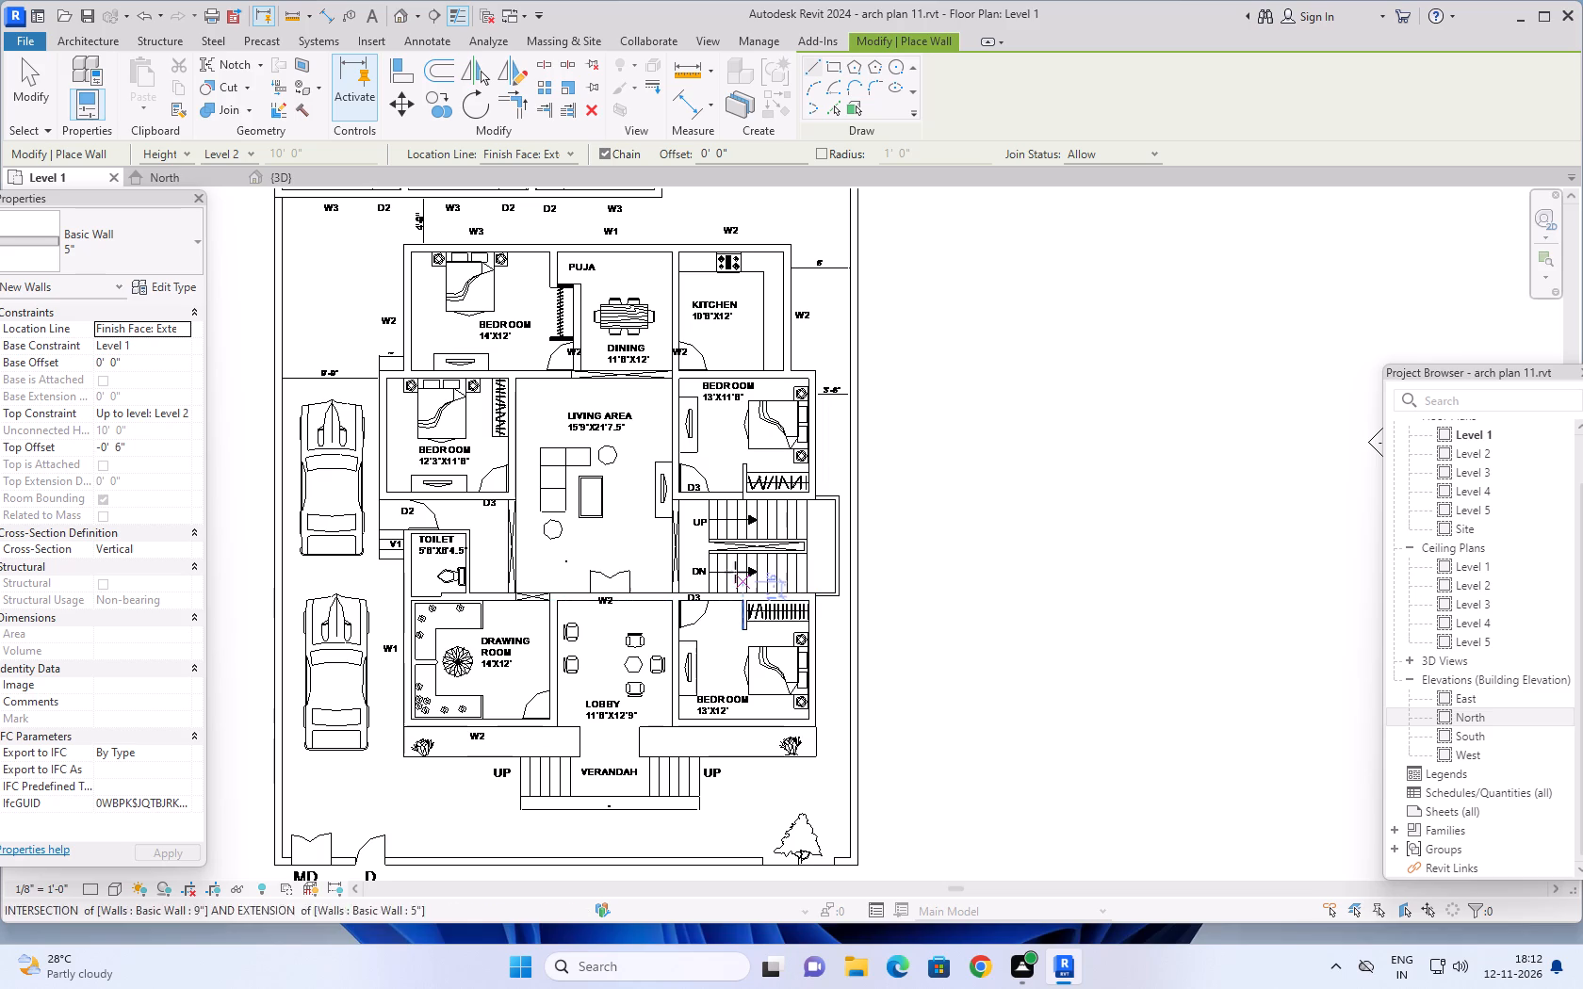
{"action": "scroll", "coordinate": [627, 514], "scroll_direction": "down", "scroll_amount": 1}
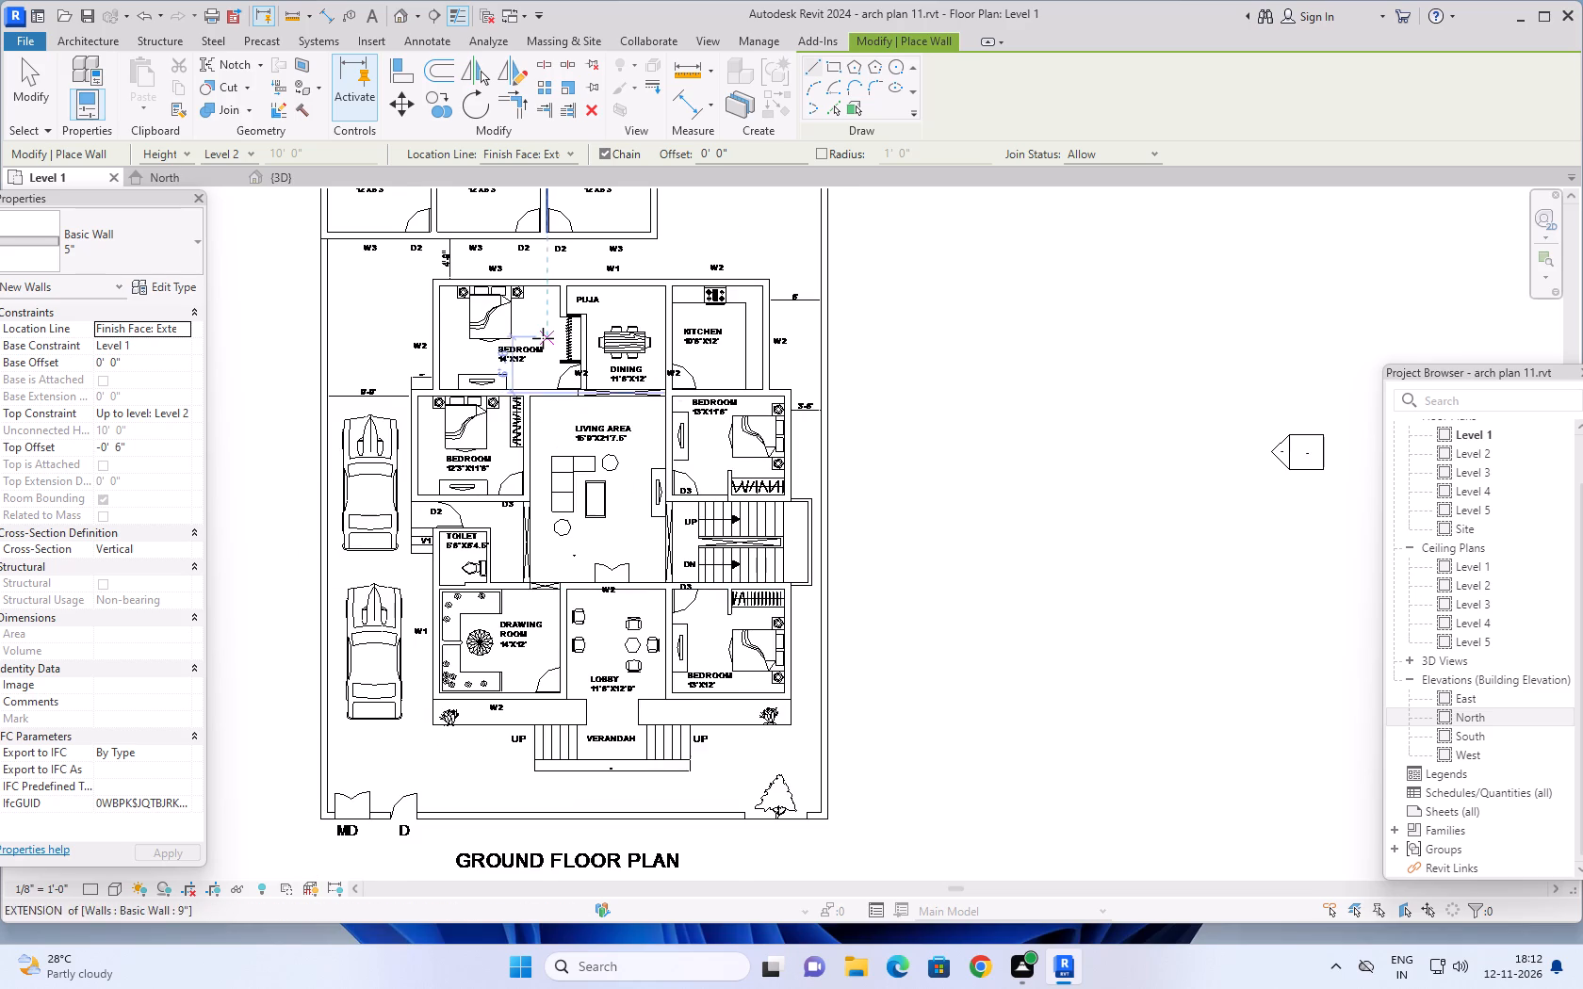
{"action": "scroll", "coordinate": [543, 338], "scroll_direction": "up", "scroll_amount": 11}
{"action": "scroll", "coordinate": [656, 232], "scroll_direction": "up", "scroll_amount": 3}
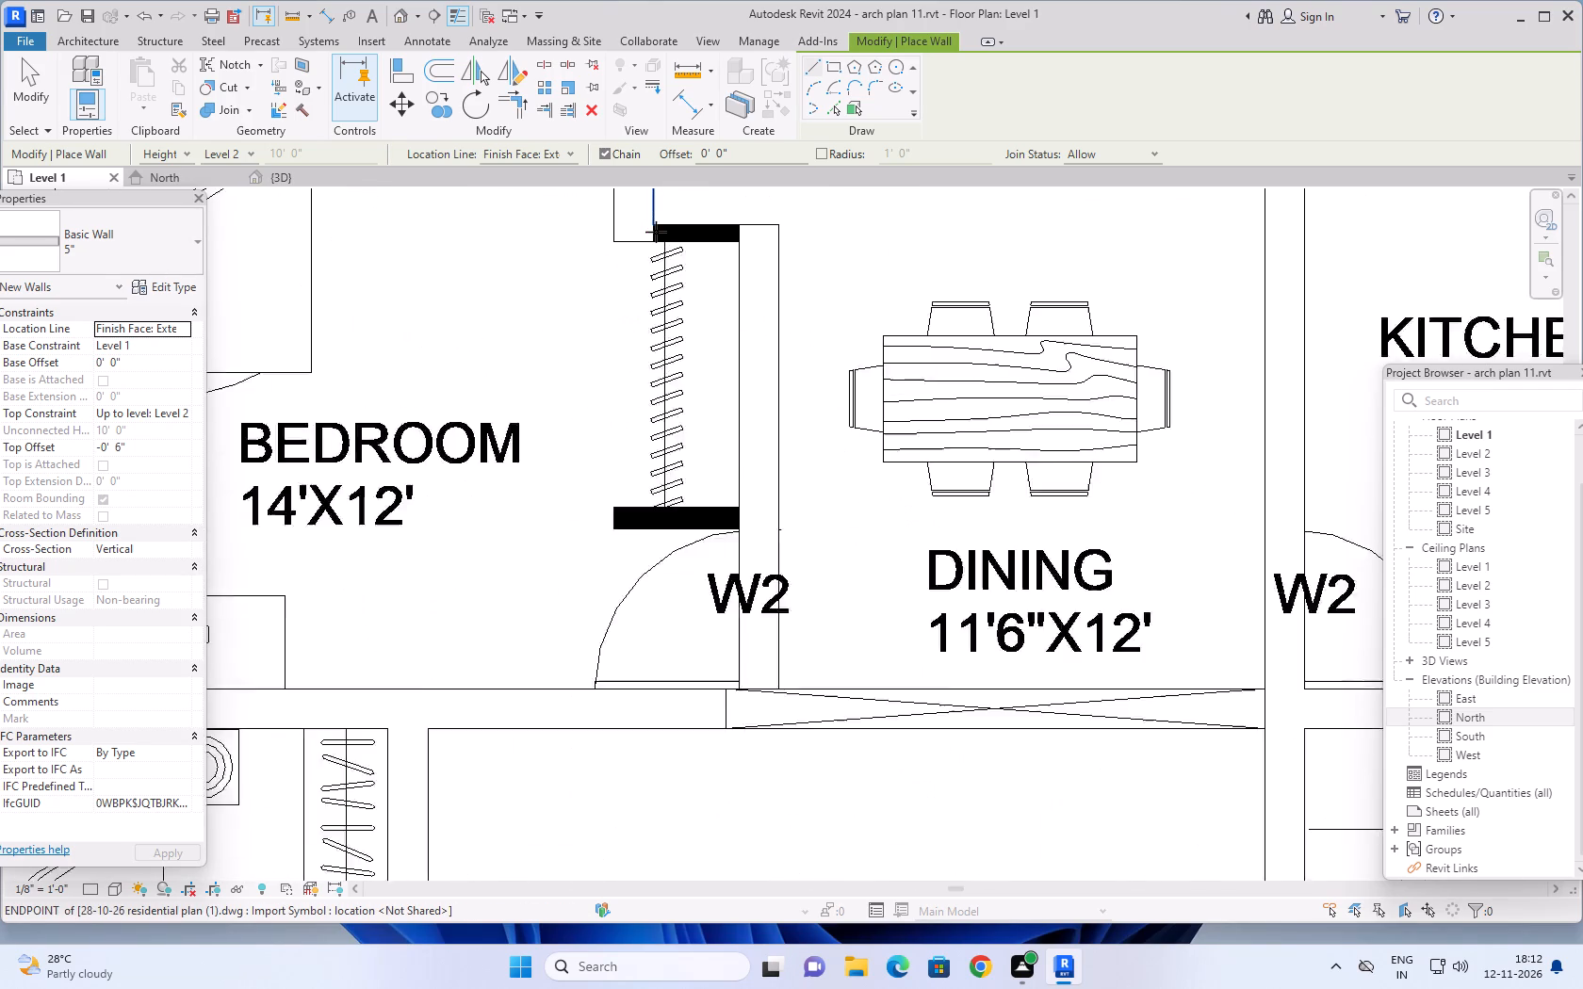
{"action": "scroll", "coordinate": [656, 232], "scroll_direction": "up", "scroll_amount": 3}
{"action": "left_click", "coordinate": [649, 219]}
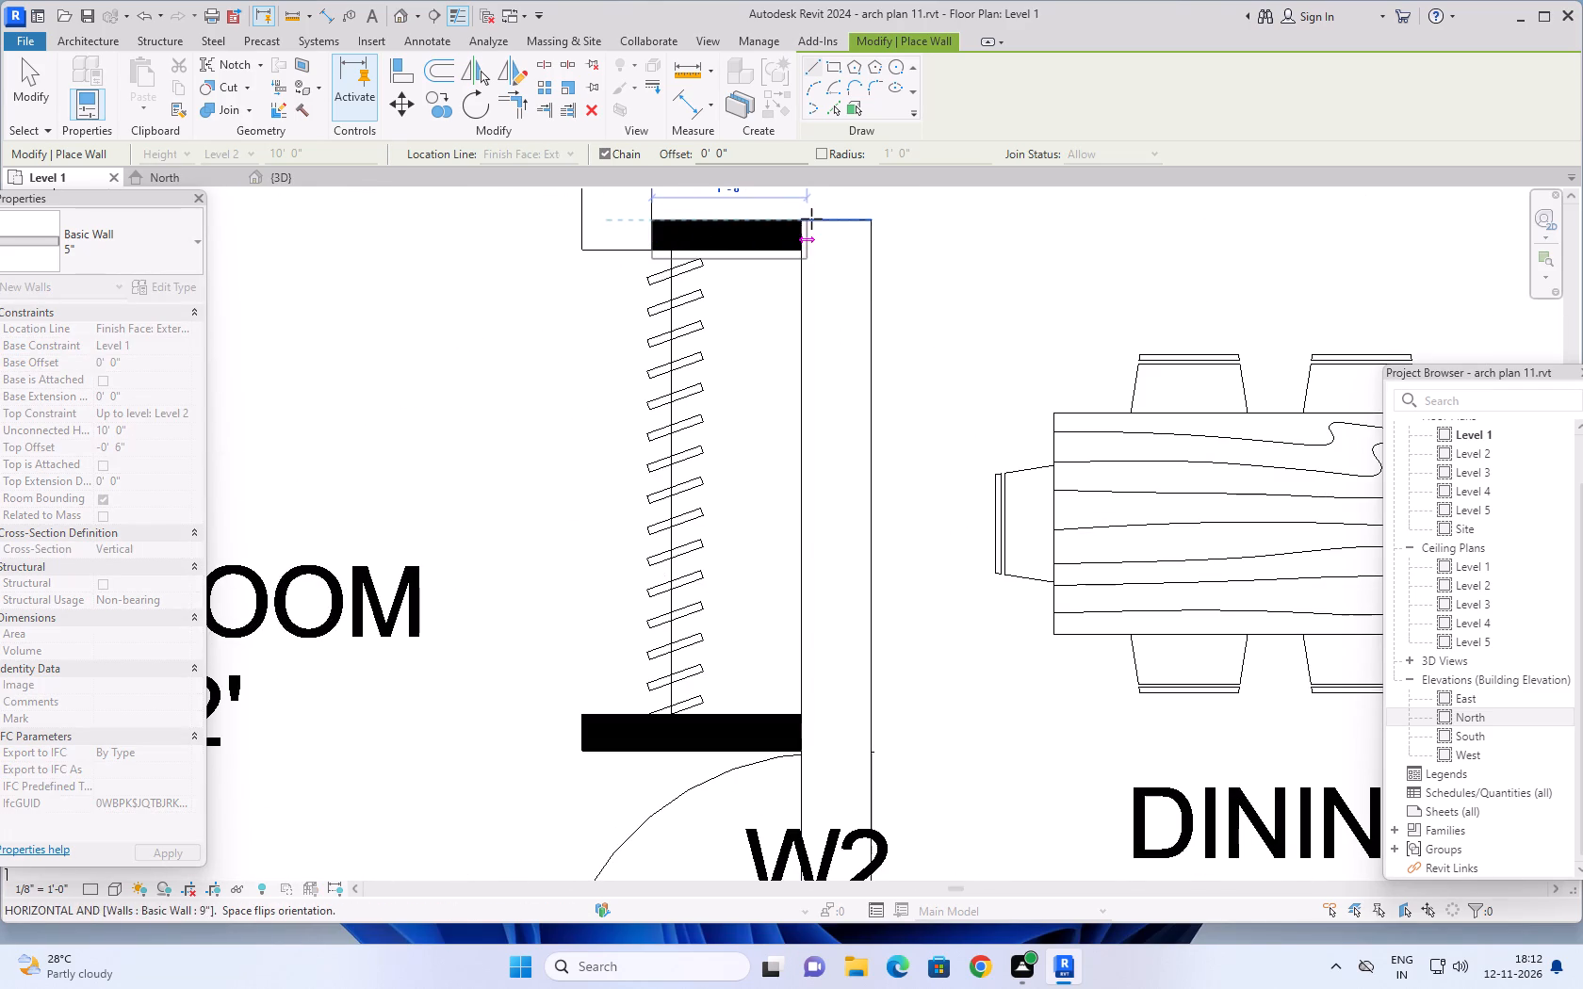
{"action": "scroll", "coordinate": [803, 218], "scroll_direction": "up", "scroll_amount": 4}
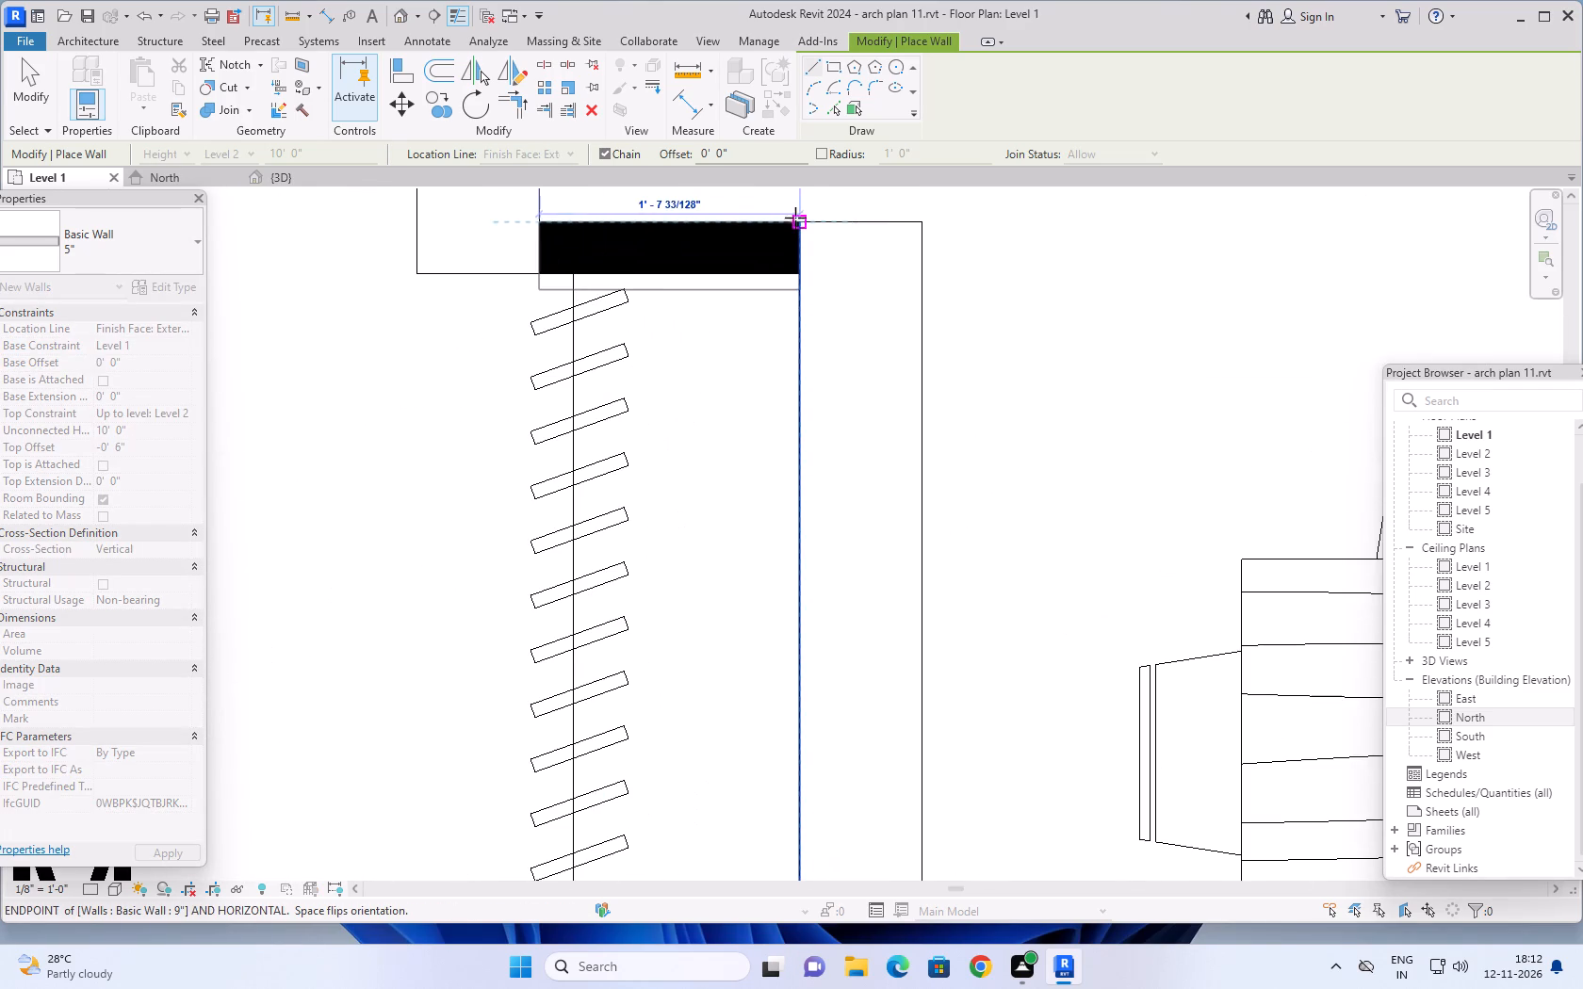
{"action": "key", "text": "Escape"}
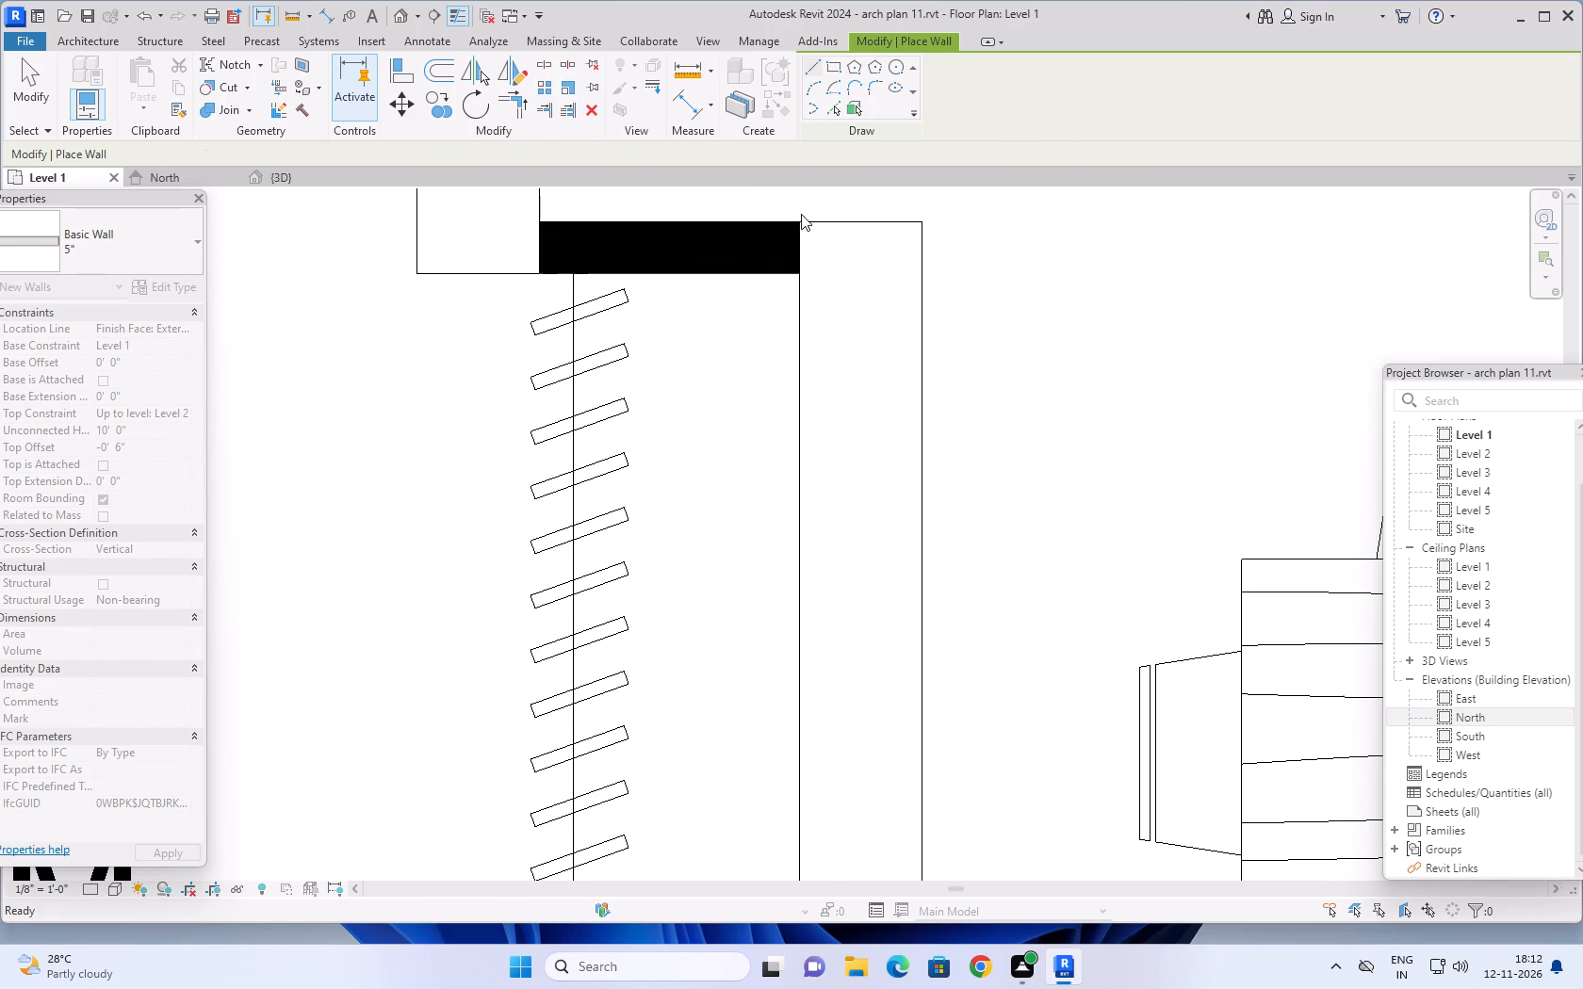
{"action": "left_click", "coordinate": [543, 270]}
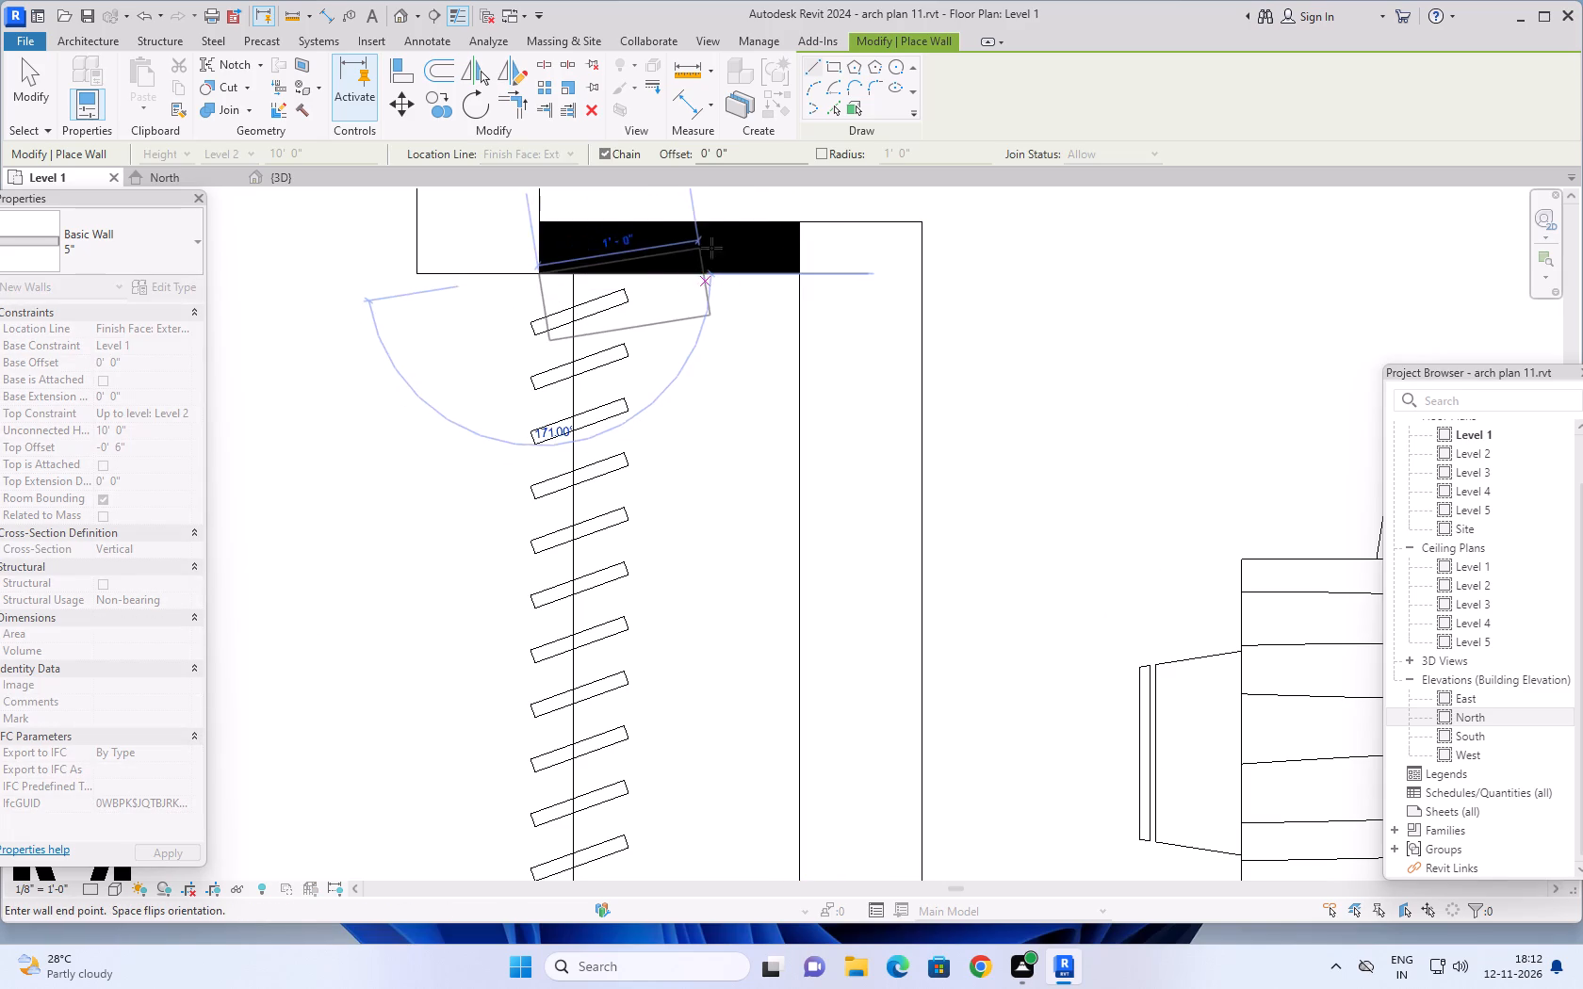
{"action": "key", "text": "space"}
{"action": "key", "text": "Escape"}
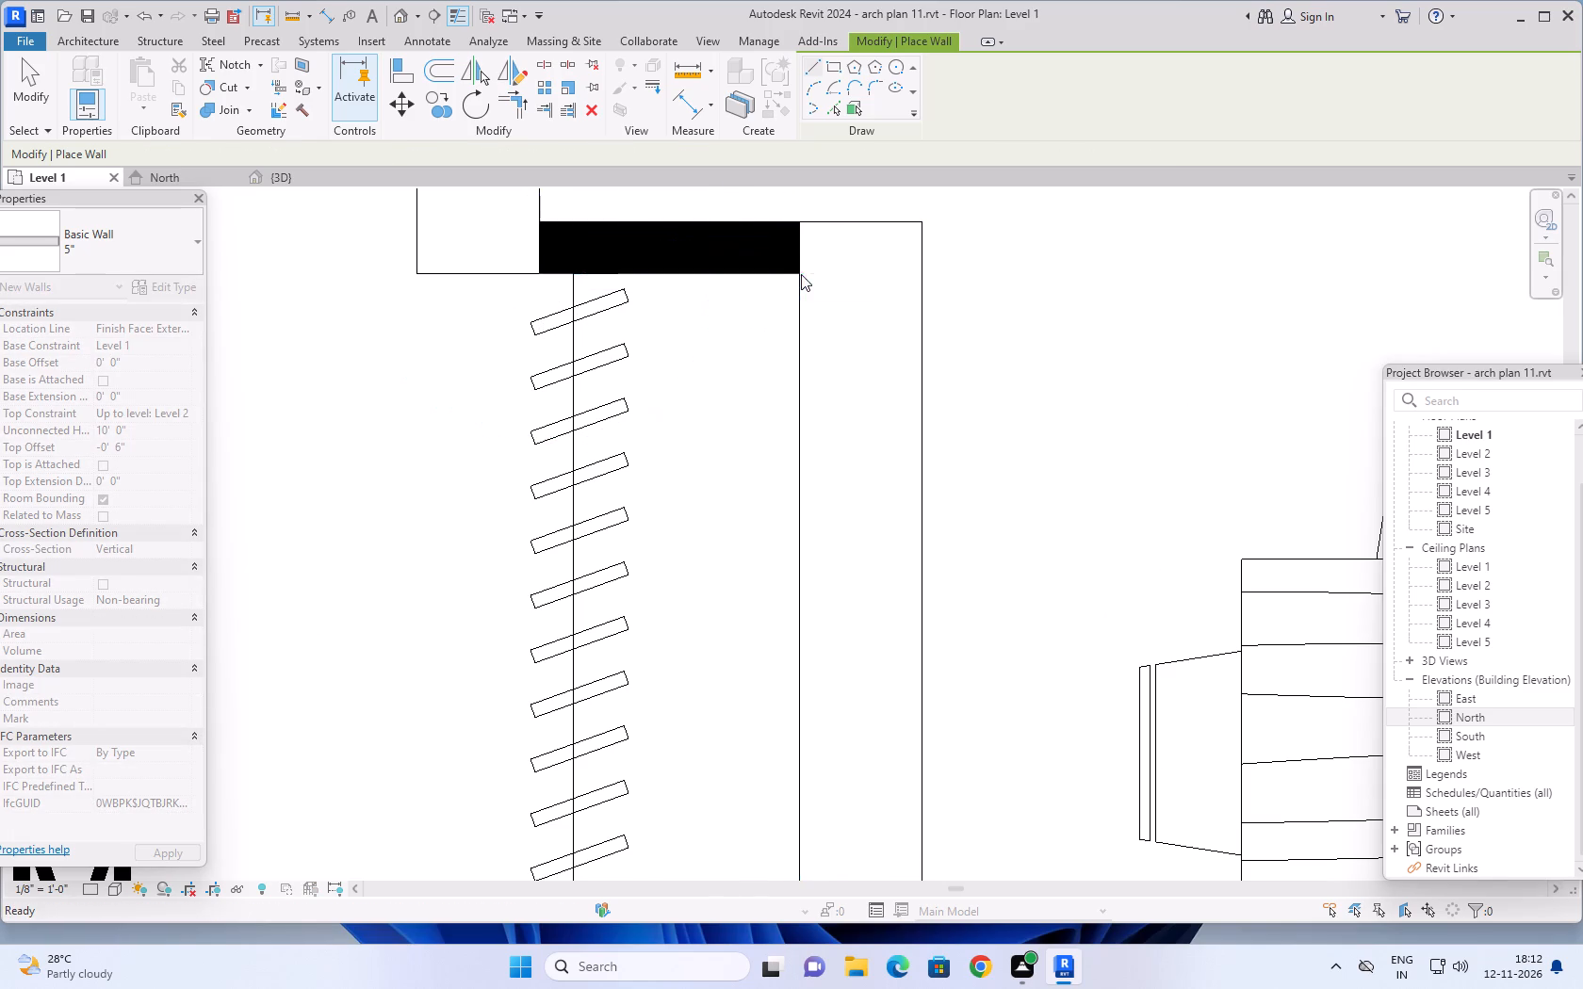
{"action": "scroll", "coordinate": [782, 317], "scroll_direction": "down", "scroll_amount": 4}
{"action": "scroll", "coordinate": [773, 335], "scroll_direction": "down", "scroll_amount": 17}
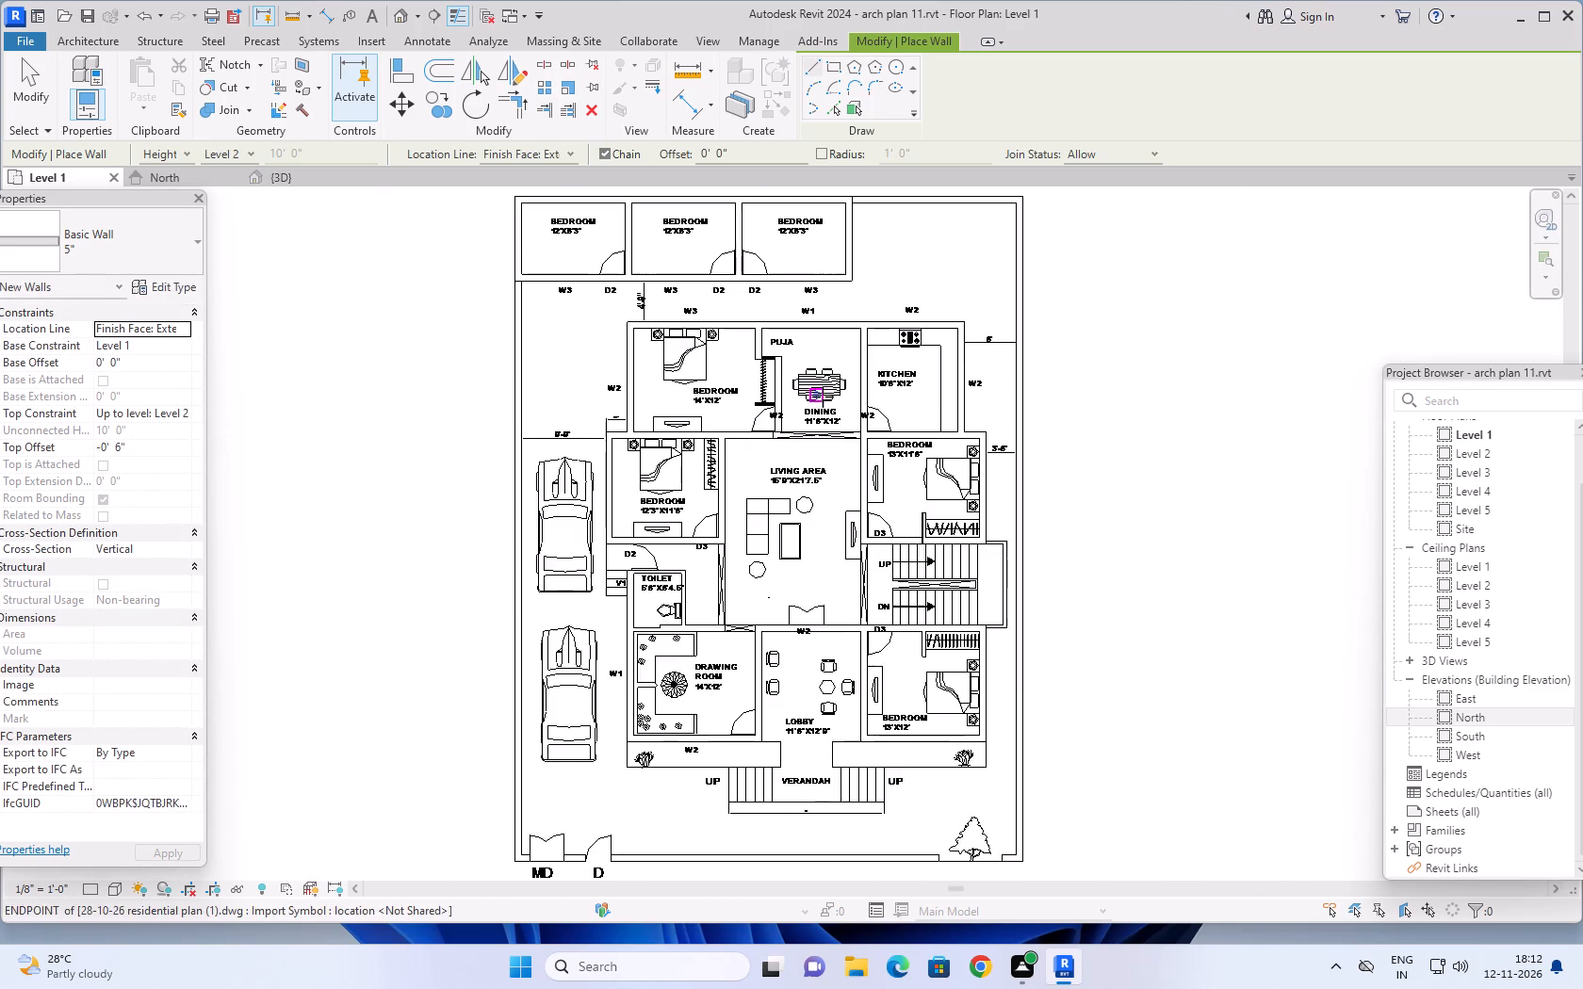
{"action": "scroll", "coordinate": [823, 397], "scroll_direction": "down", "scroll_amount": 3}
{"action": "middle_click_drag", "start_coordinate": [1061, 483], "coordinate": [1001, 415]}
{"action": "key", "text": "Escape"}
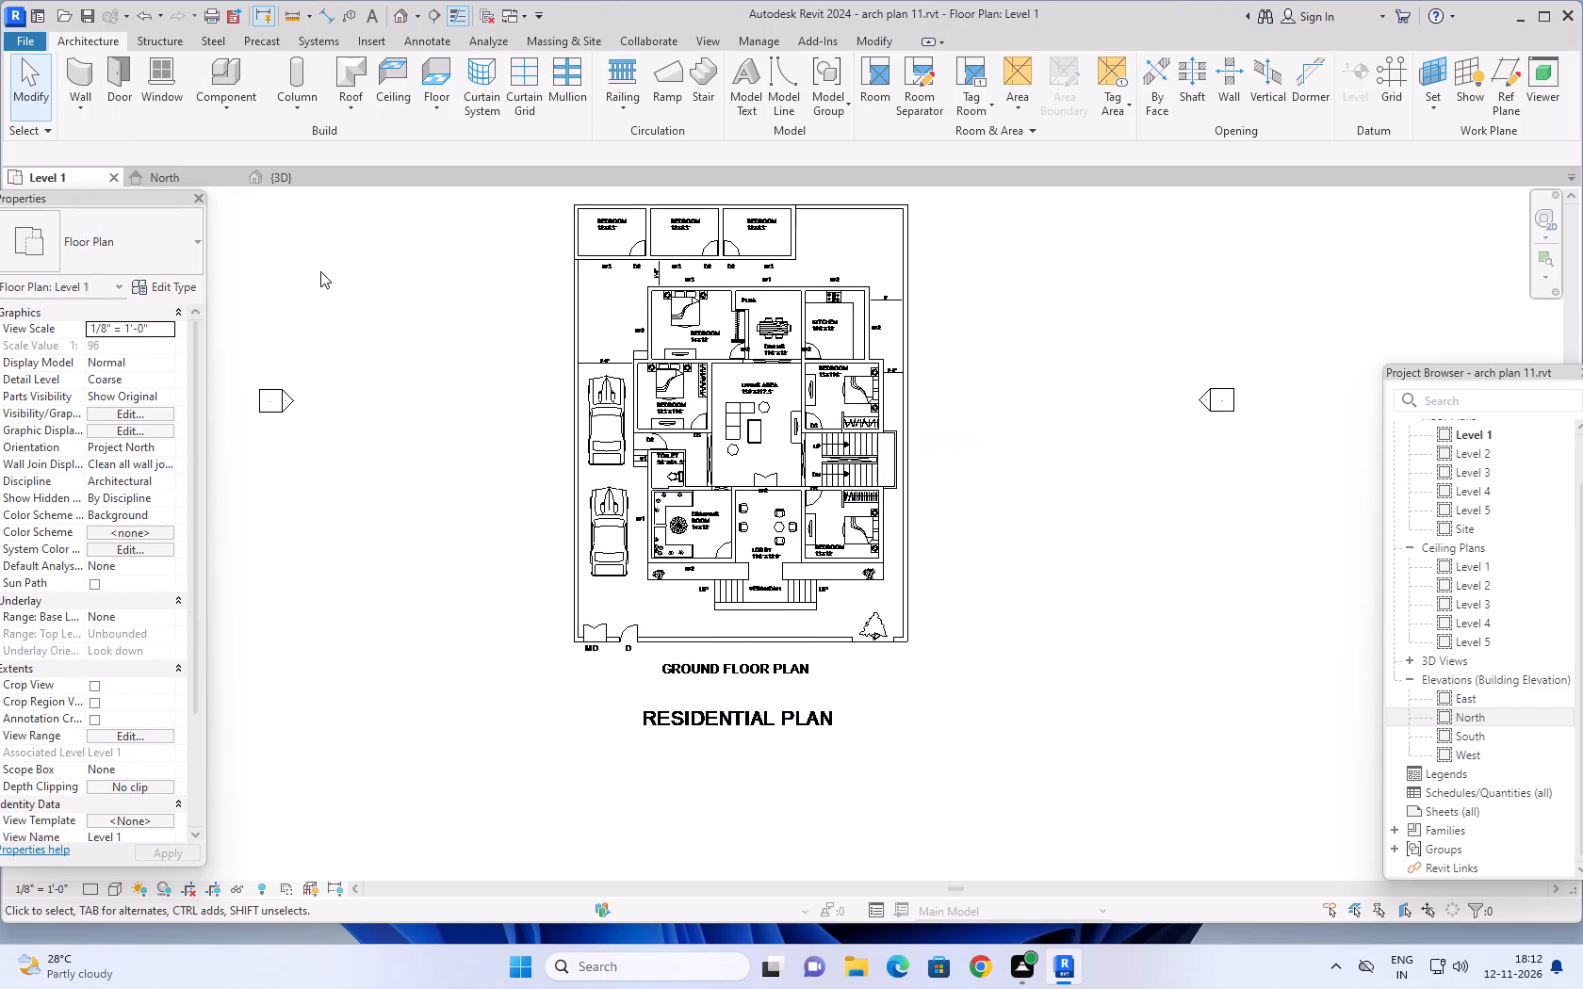
Create a basic wall type named 4.5" by duplicating the 5" type and setting its structure layer thickness to 4.5".
{"action": "left_click", "coordinate": [84, 78]}
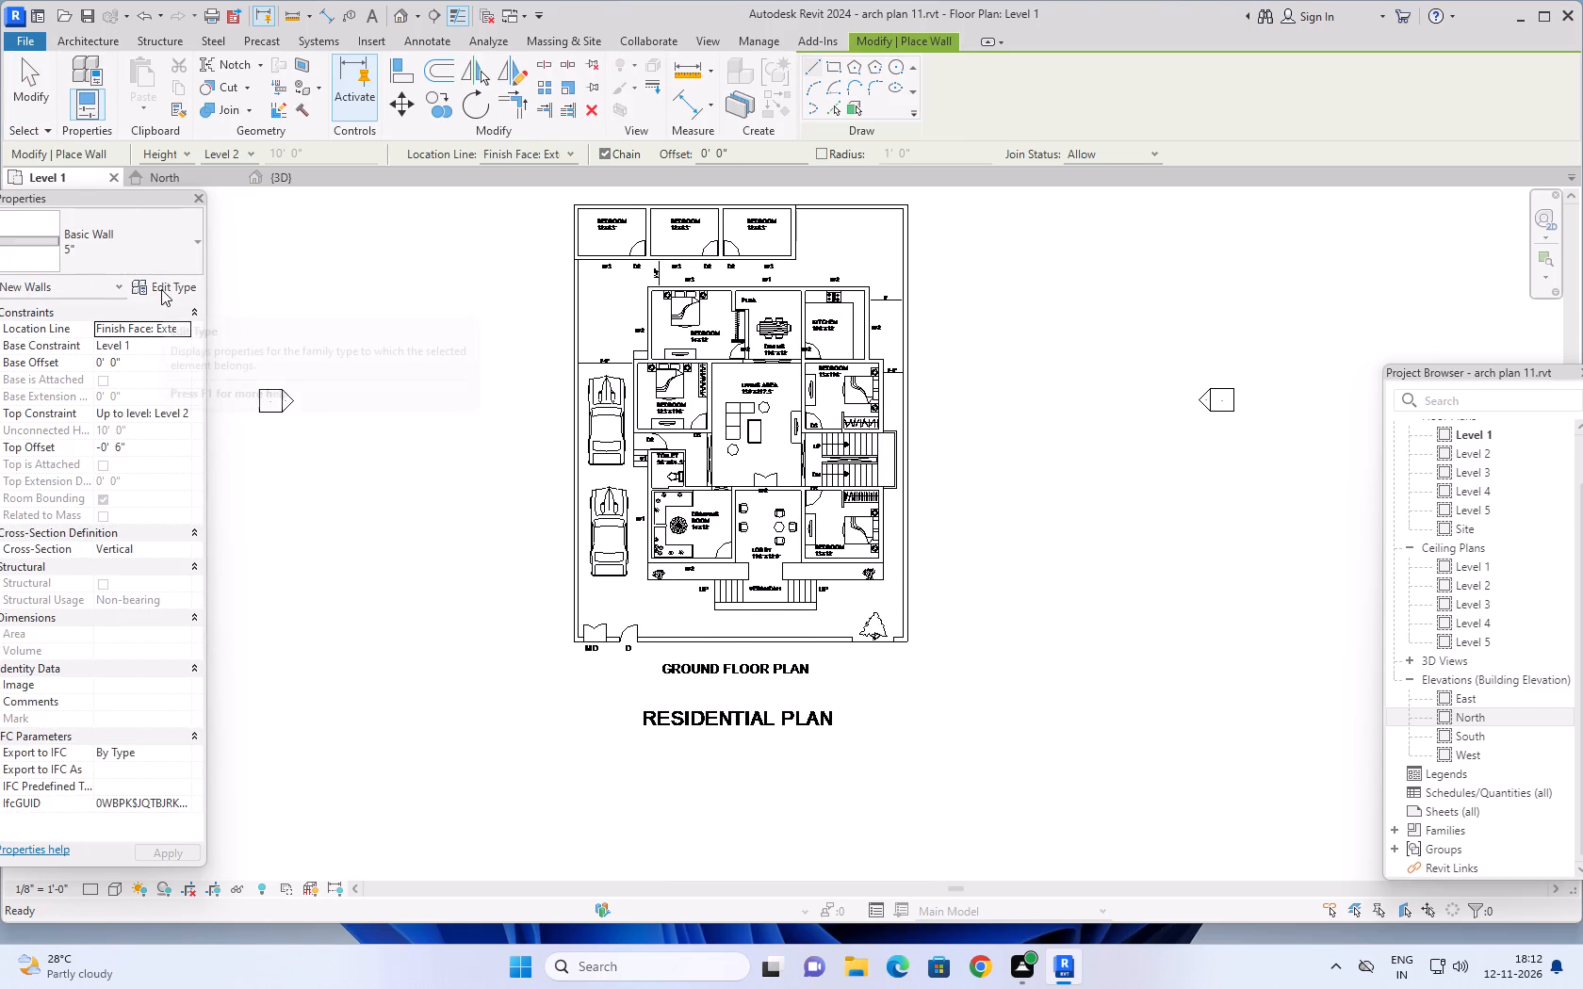
{"action": "left_click", "coordinate": [163, 281]}
{"action": "left_click", "coordinate": [1278, 206]}
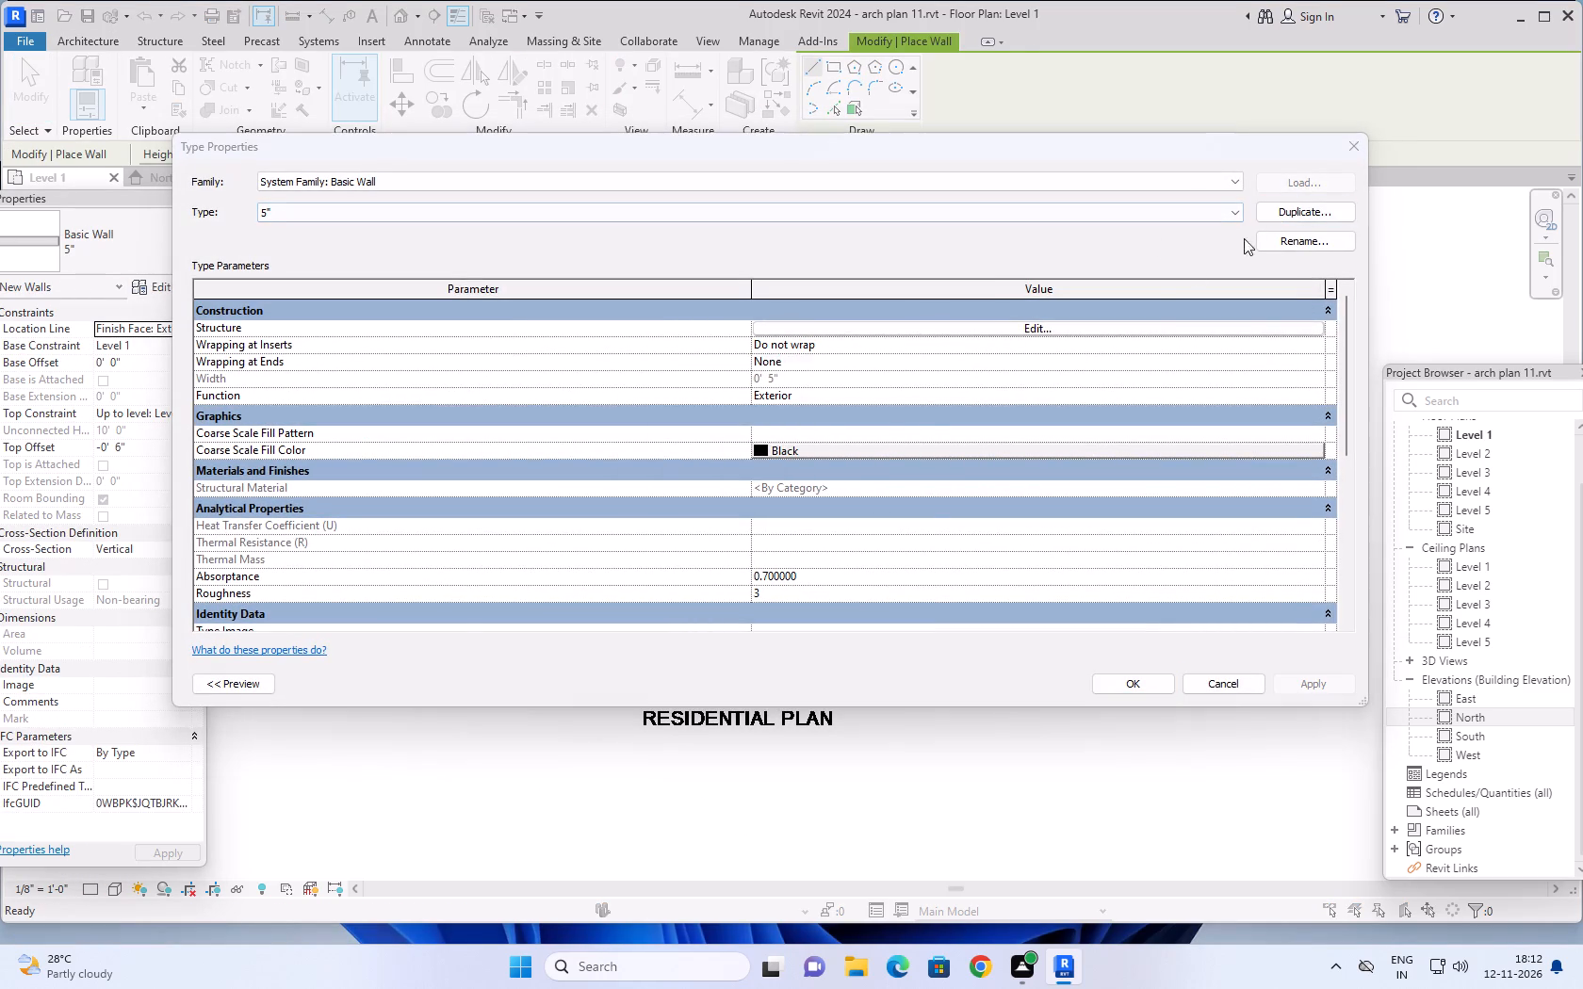
{"action": "type", "text": "4.5\""}
{"action": "key", "text": "Return"}
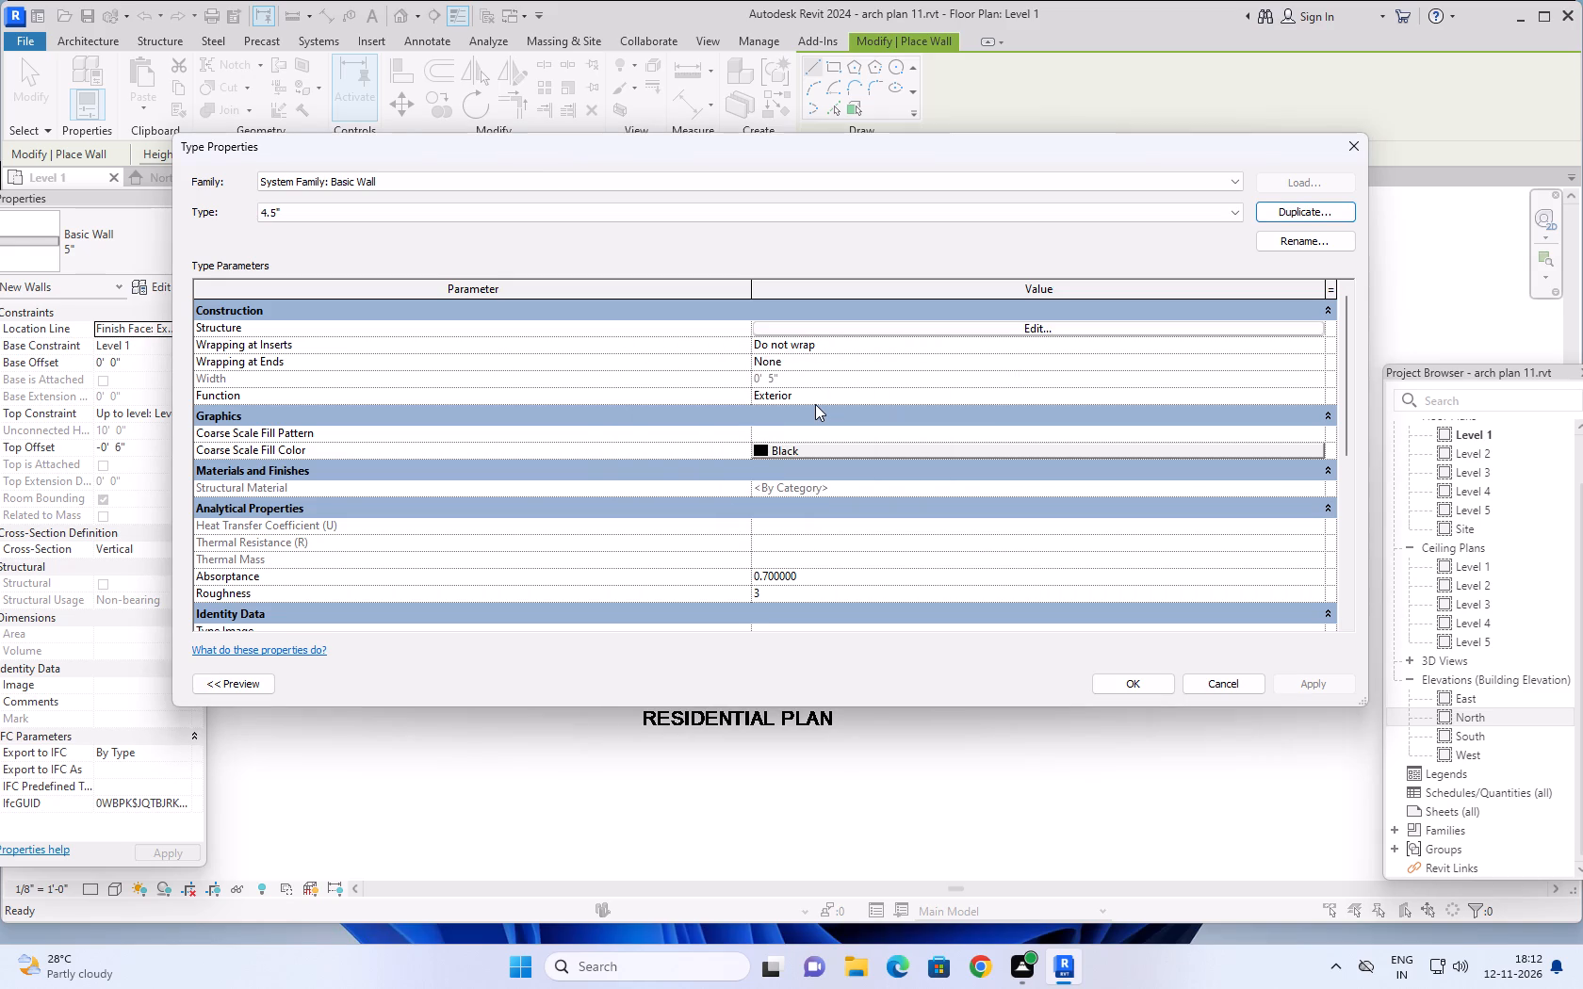
{"action": "left_click", "coordinate": [1094, 328]}
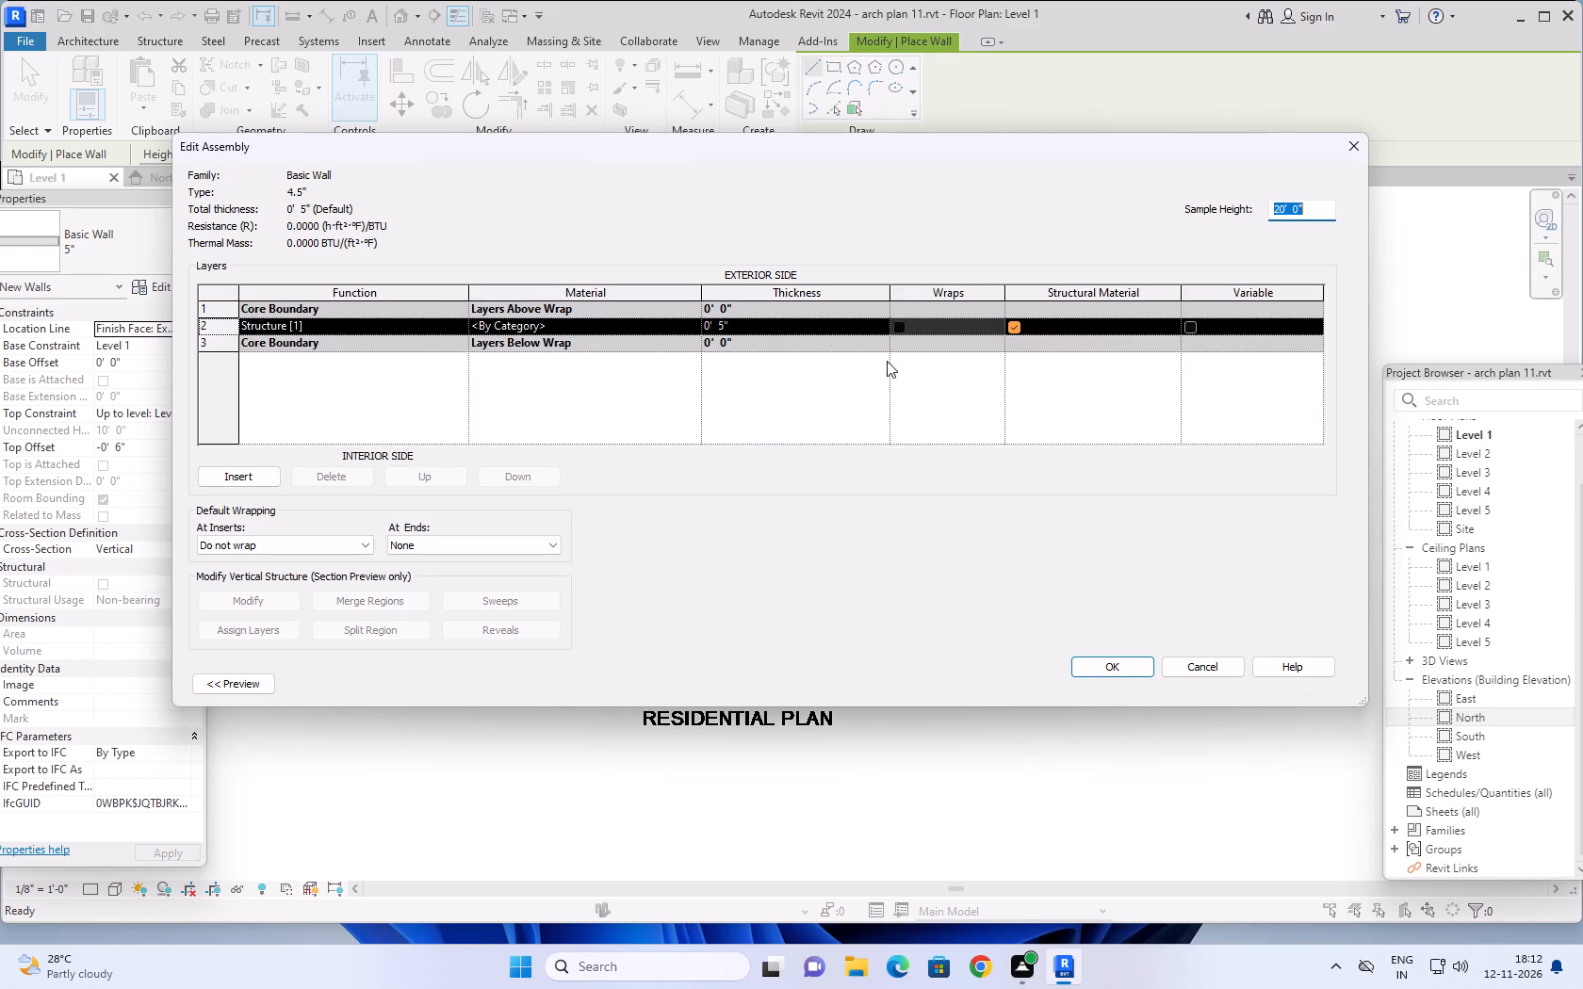
{"action": "left_click", "coordinate": [765, 325]}
{"action": "type", "text": "4.5\""}
{"action": "key", "text": "Return"}
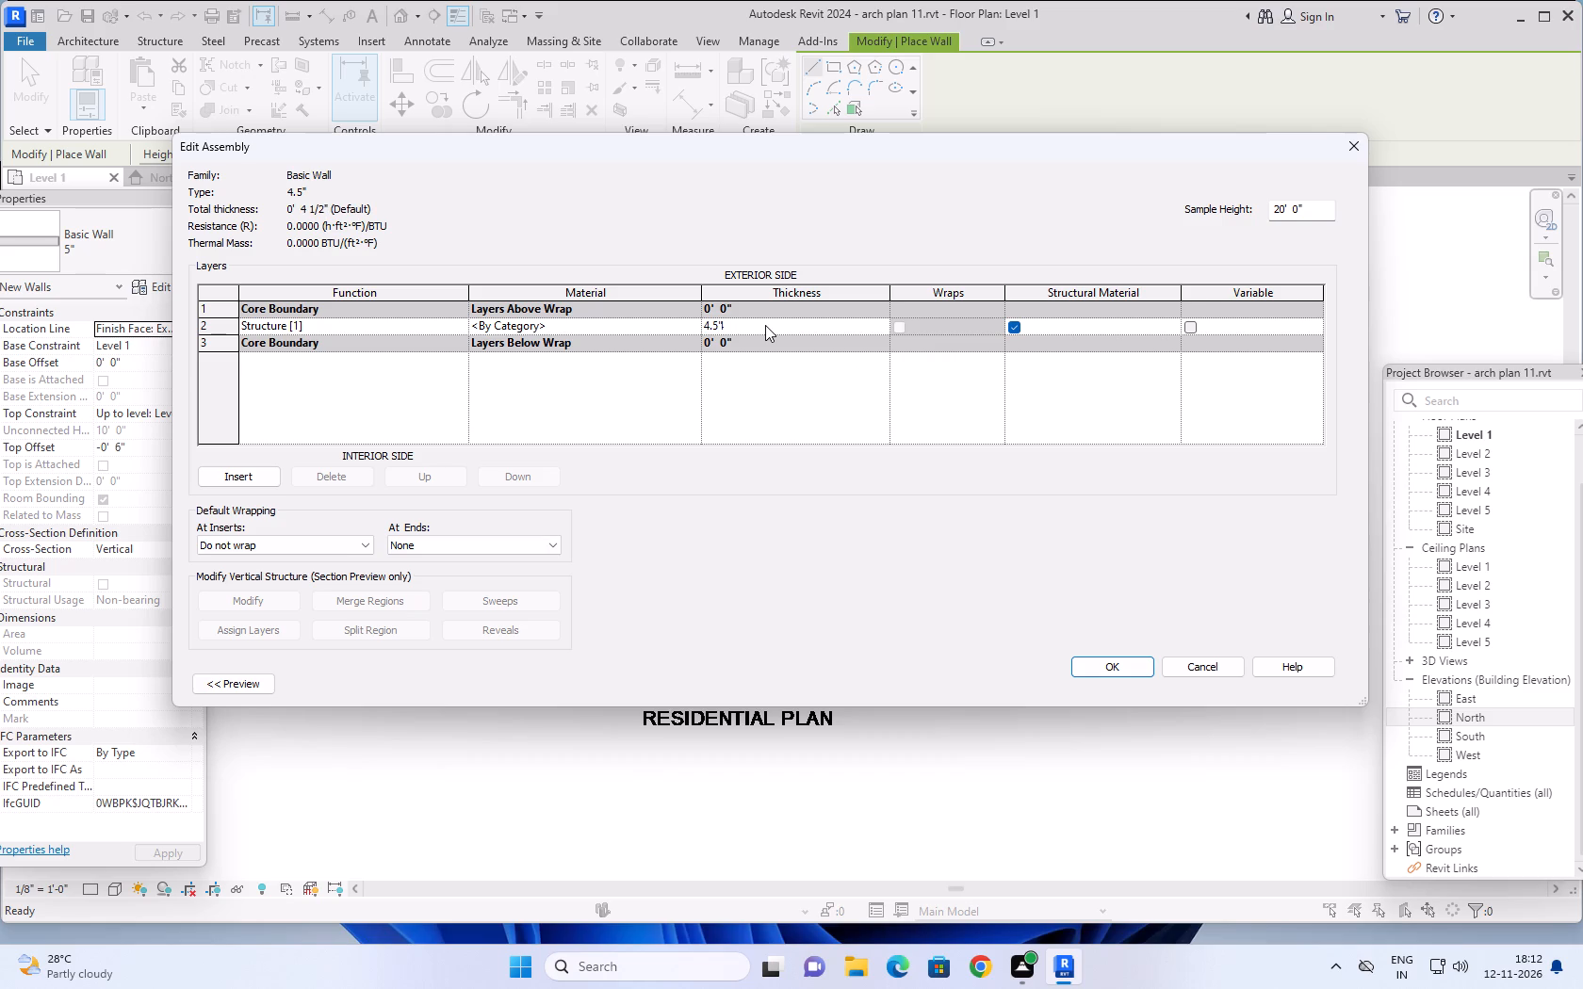
{"action": "left_click", "coordinate": [1114, 664]}
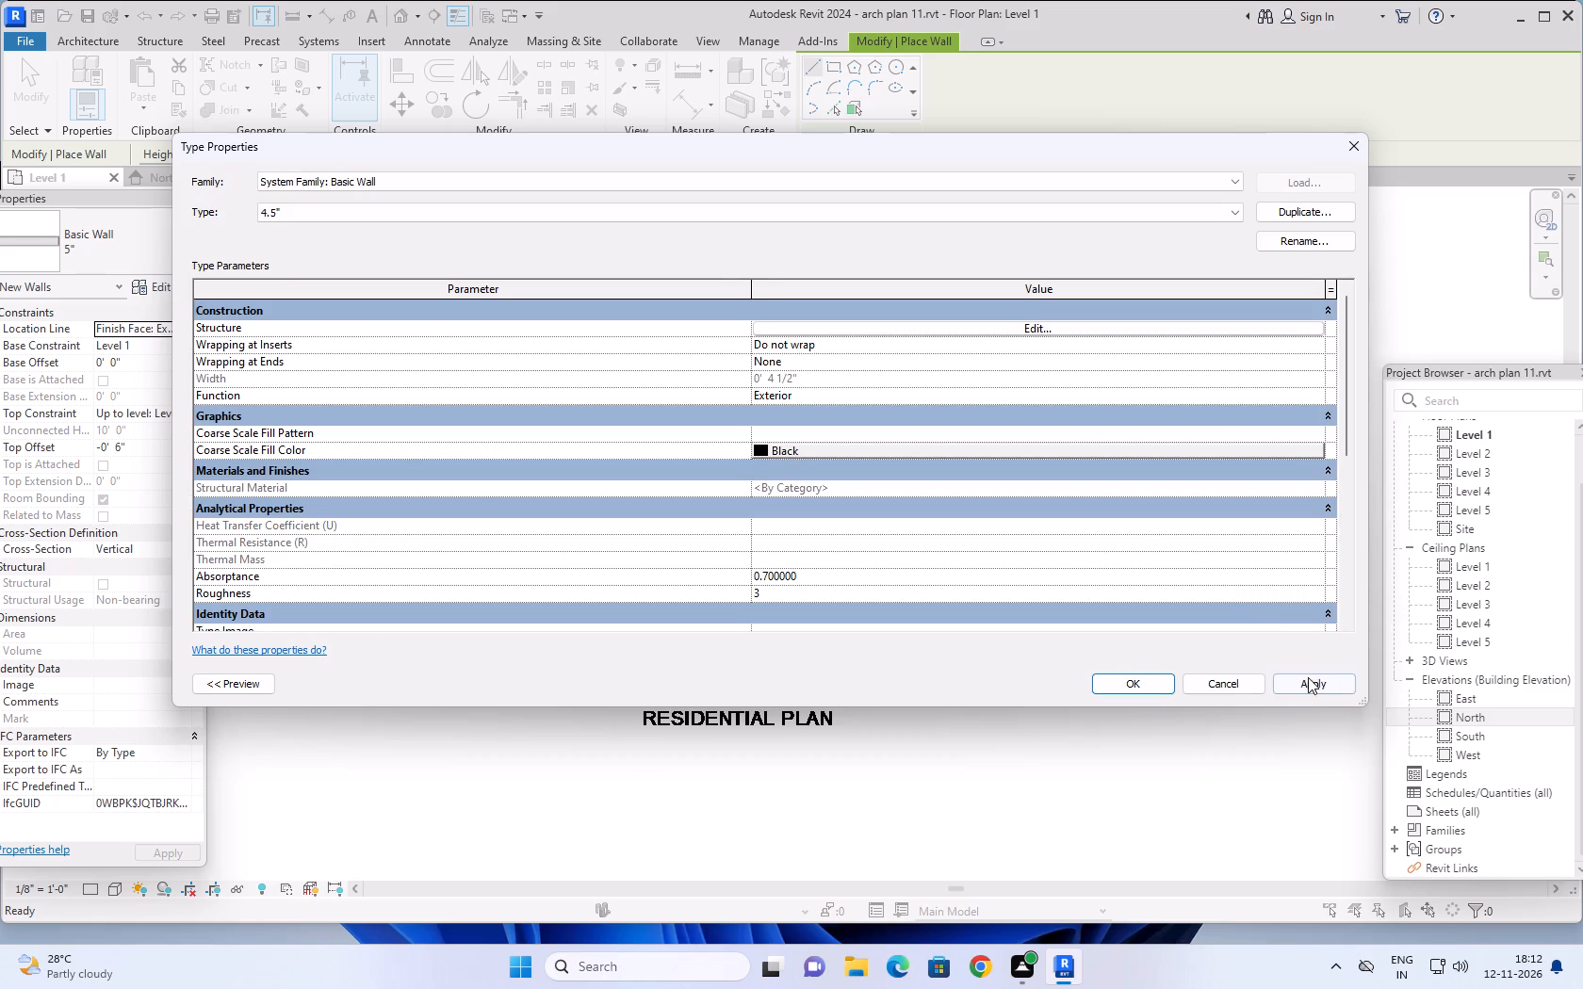
{"action": "left_click", "coordinate": [1308, 681]}
{"action": "left_click", "coordinate": [1143, 684]}
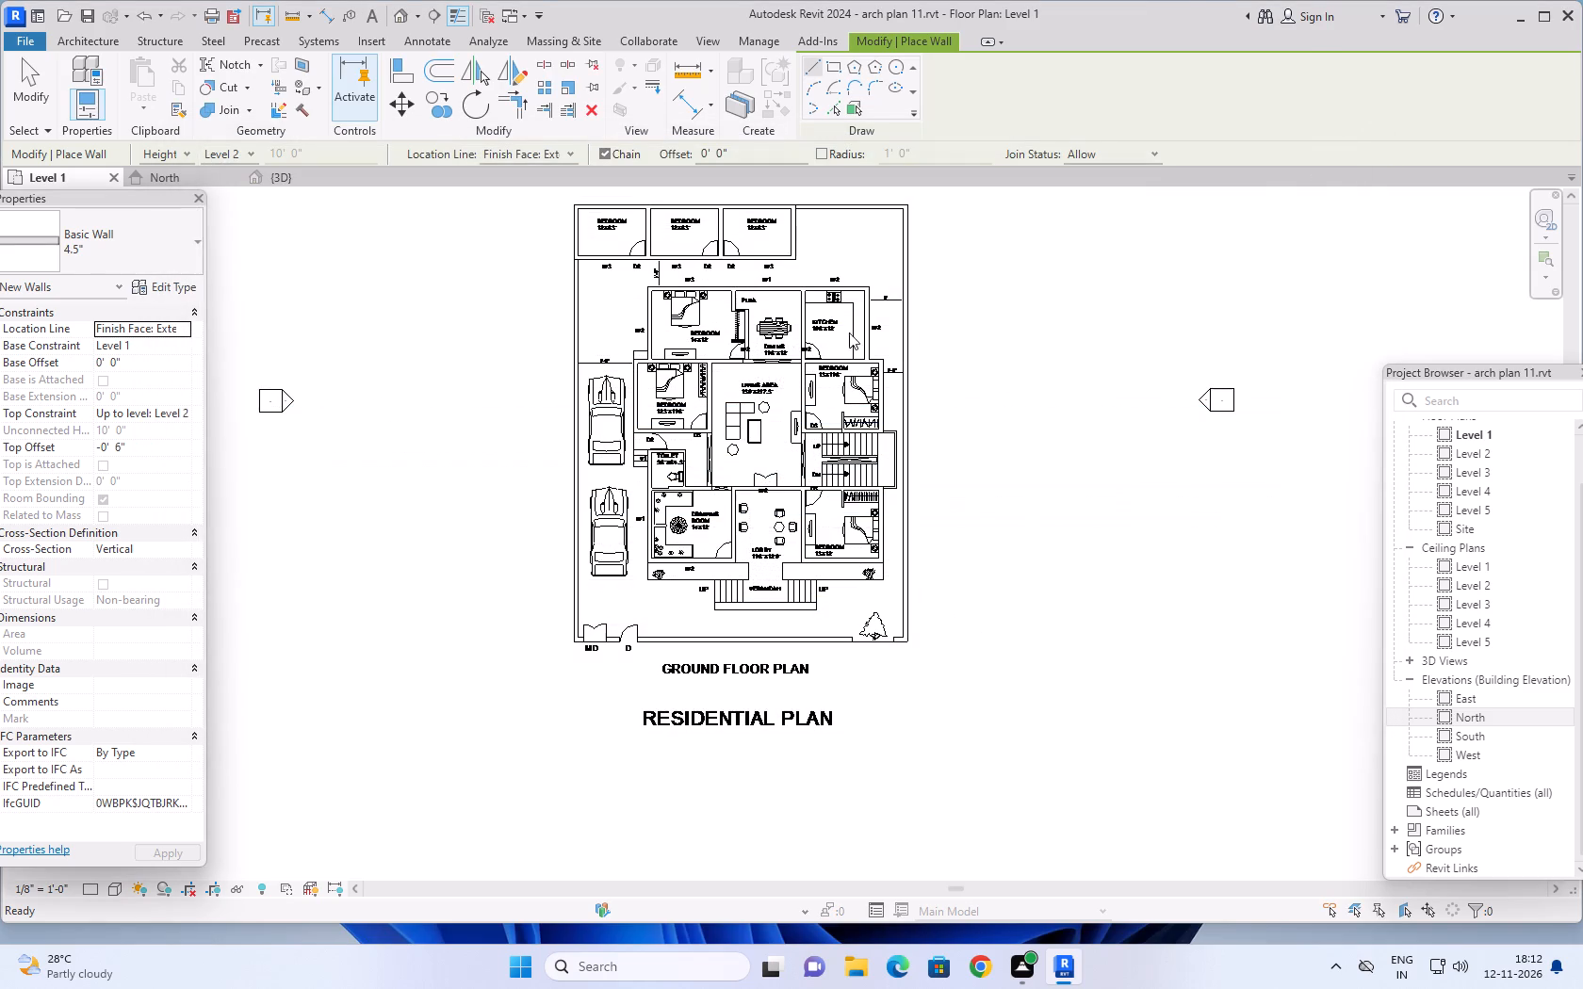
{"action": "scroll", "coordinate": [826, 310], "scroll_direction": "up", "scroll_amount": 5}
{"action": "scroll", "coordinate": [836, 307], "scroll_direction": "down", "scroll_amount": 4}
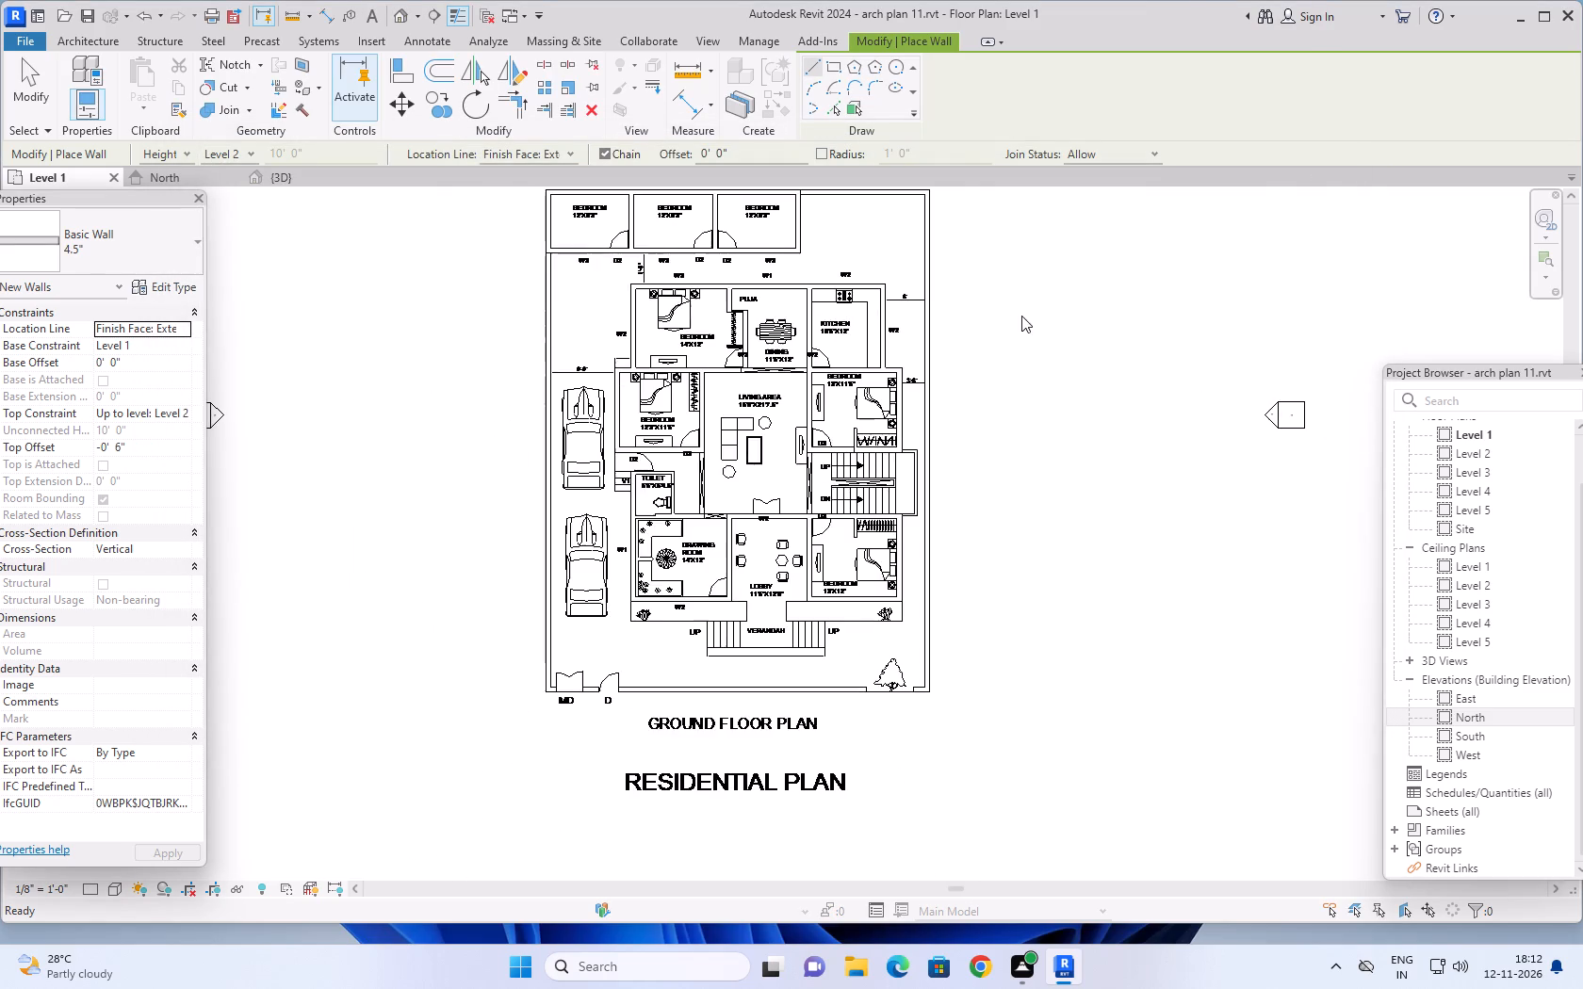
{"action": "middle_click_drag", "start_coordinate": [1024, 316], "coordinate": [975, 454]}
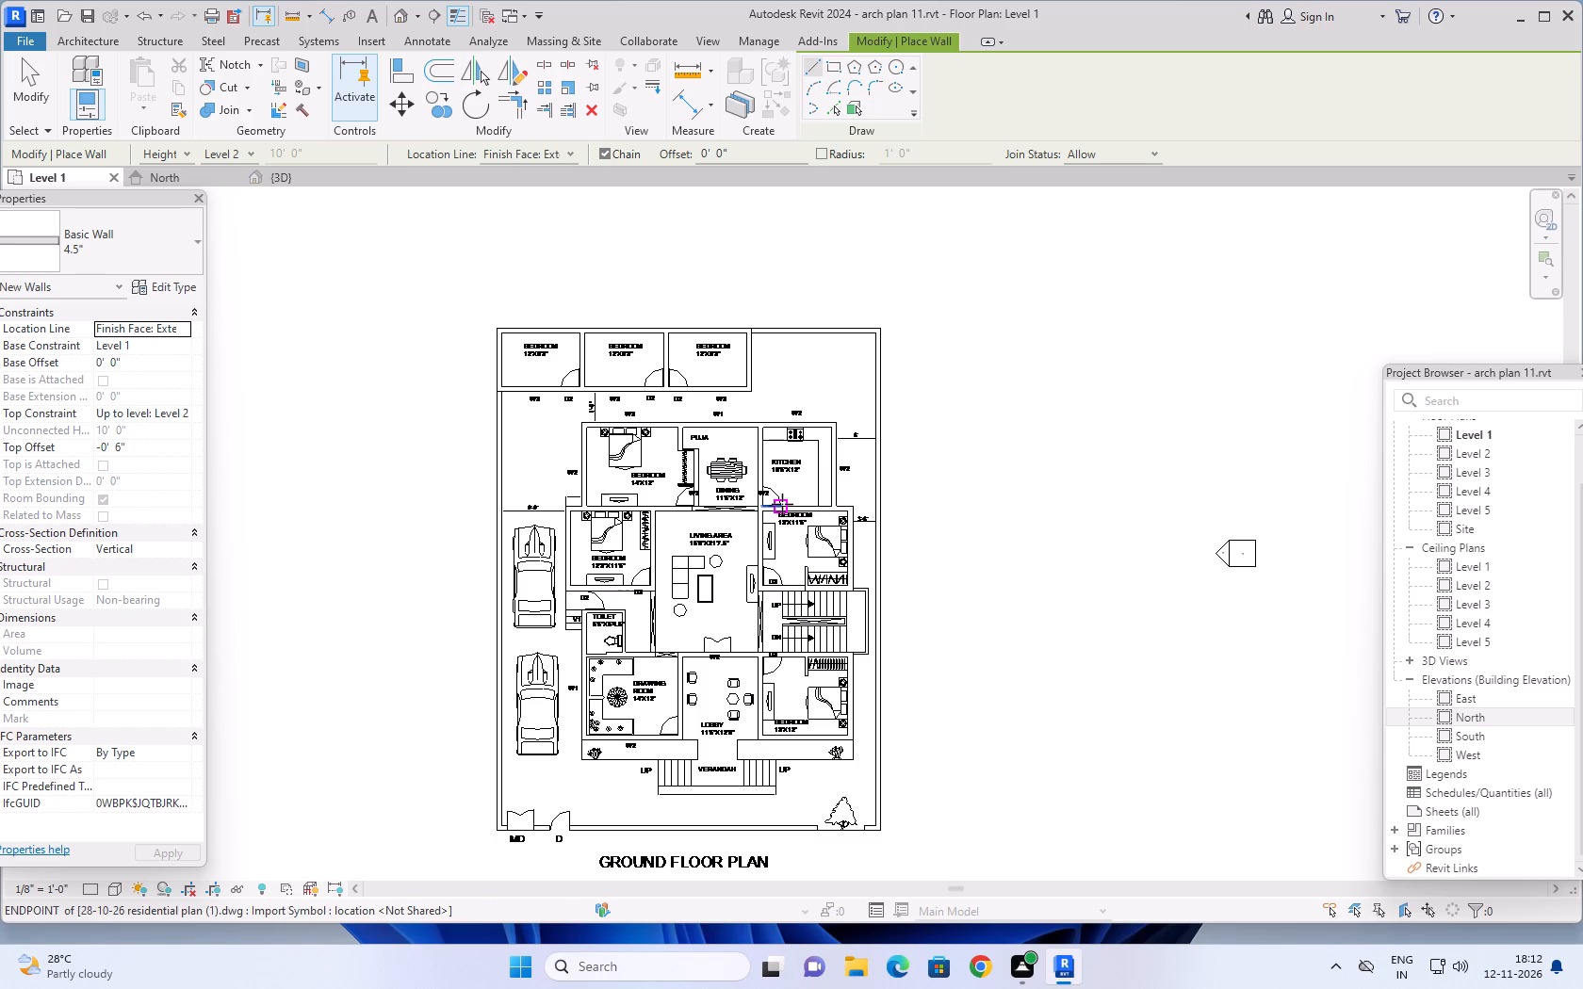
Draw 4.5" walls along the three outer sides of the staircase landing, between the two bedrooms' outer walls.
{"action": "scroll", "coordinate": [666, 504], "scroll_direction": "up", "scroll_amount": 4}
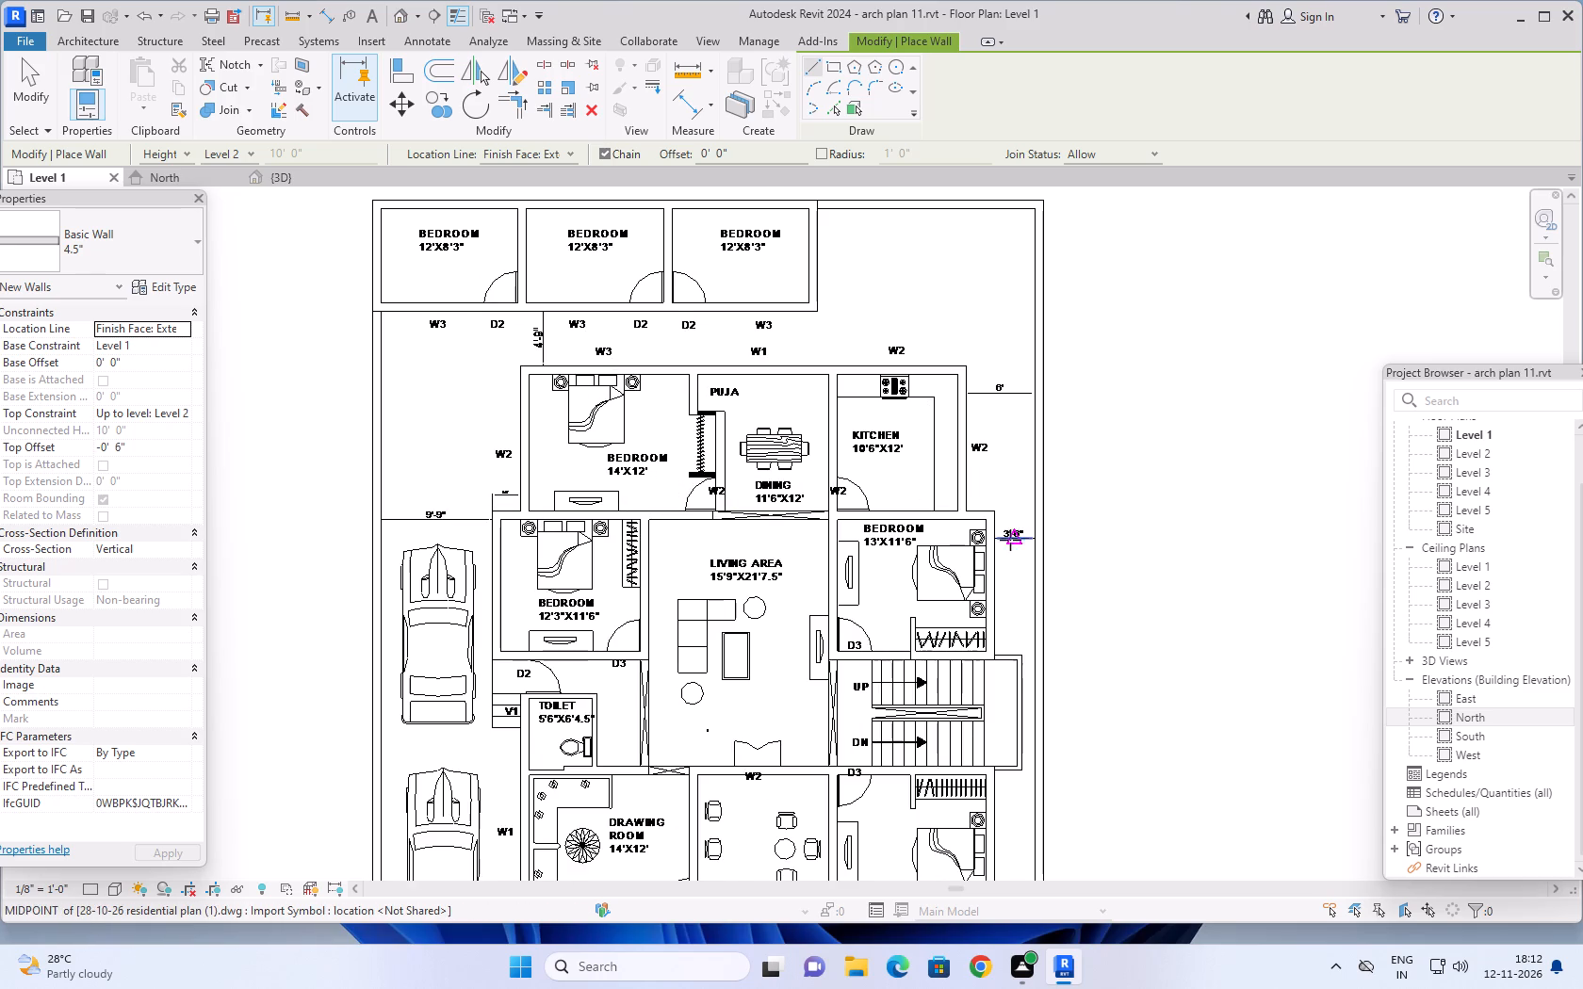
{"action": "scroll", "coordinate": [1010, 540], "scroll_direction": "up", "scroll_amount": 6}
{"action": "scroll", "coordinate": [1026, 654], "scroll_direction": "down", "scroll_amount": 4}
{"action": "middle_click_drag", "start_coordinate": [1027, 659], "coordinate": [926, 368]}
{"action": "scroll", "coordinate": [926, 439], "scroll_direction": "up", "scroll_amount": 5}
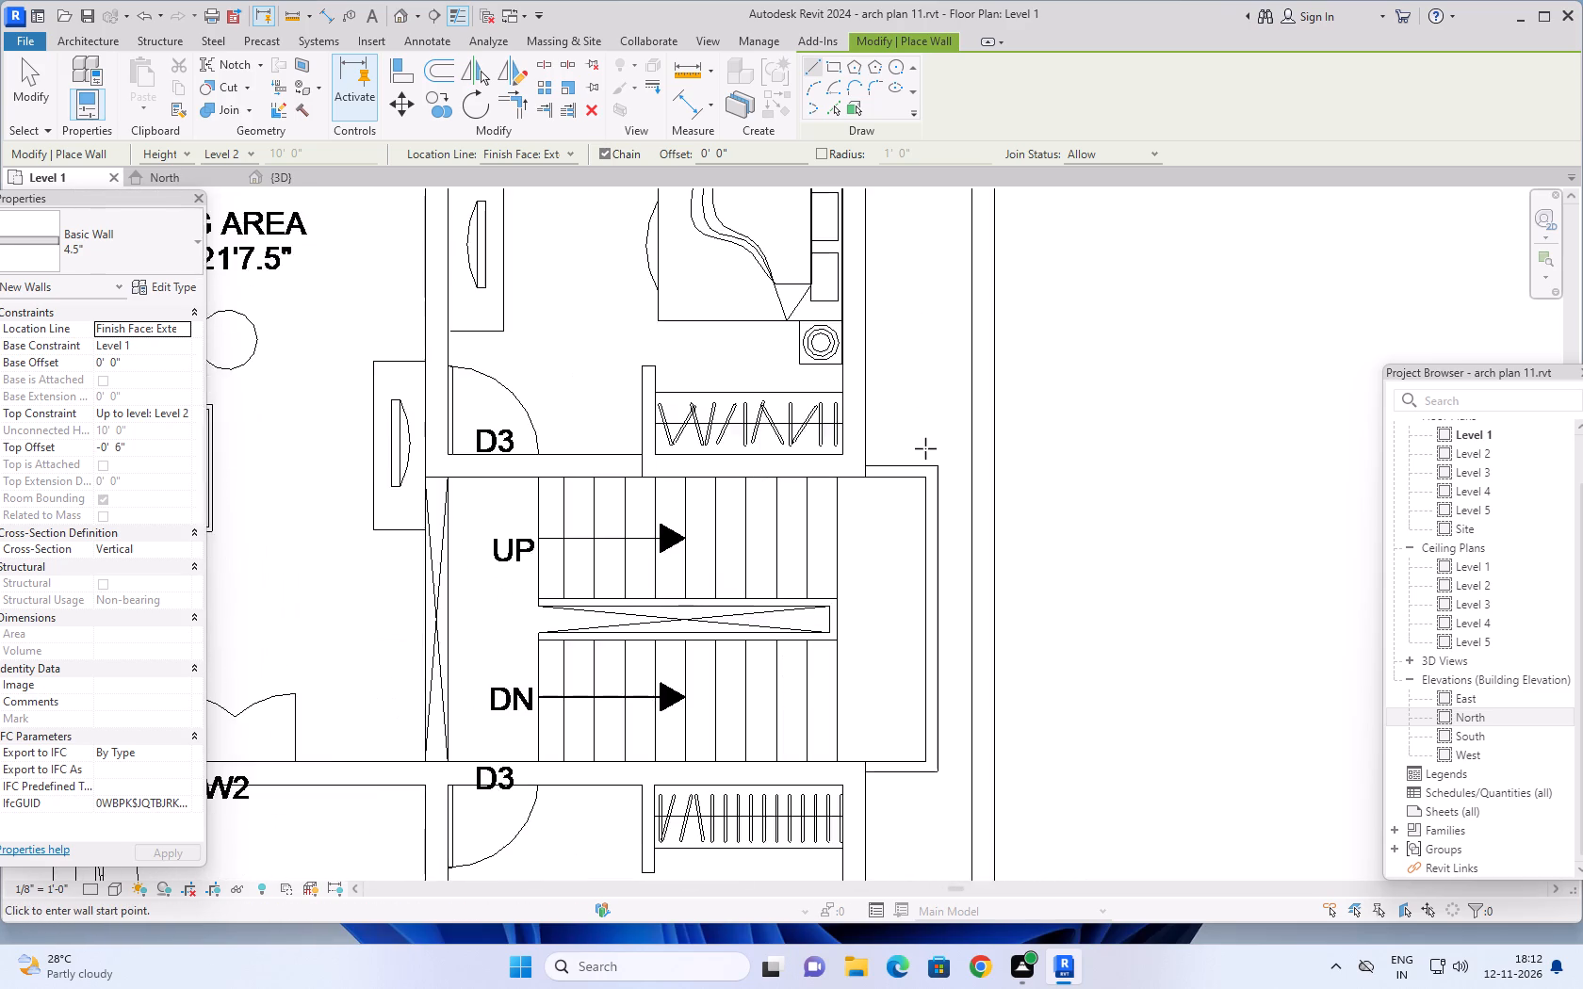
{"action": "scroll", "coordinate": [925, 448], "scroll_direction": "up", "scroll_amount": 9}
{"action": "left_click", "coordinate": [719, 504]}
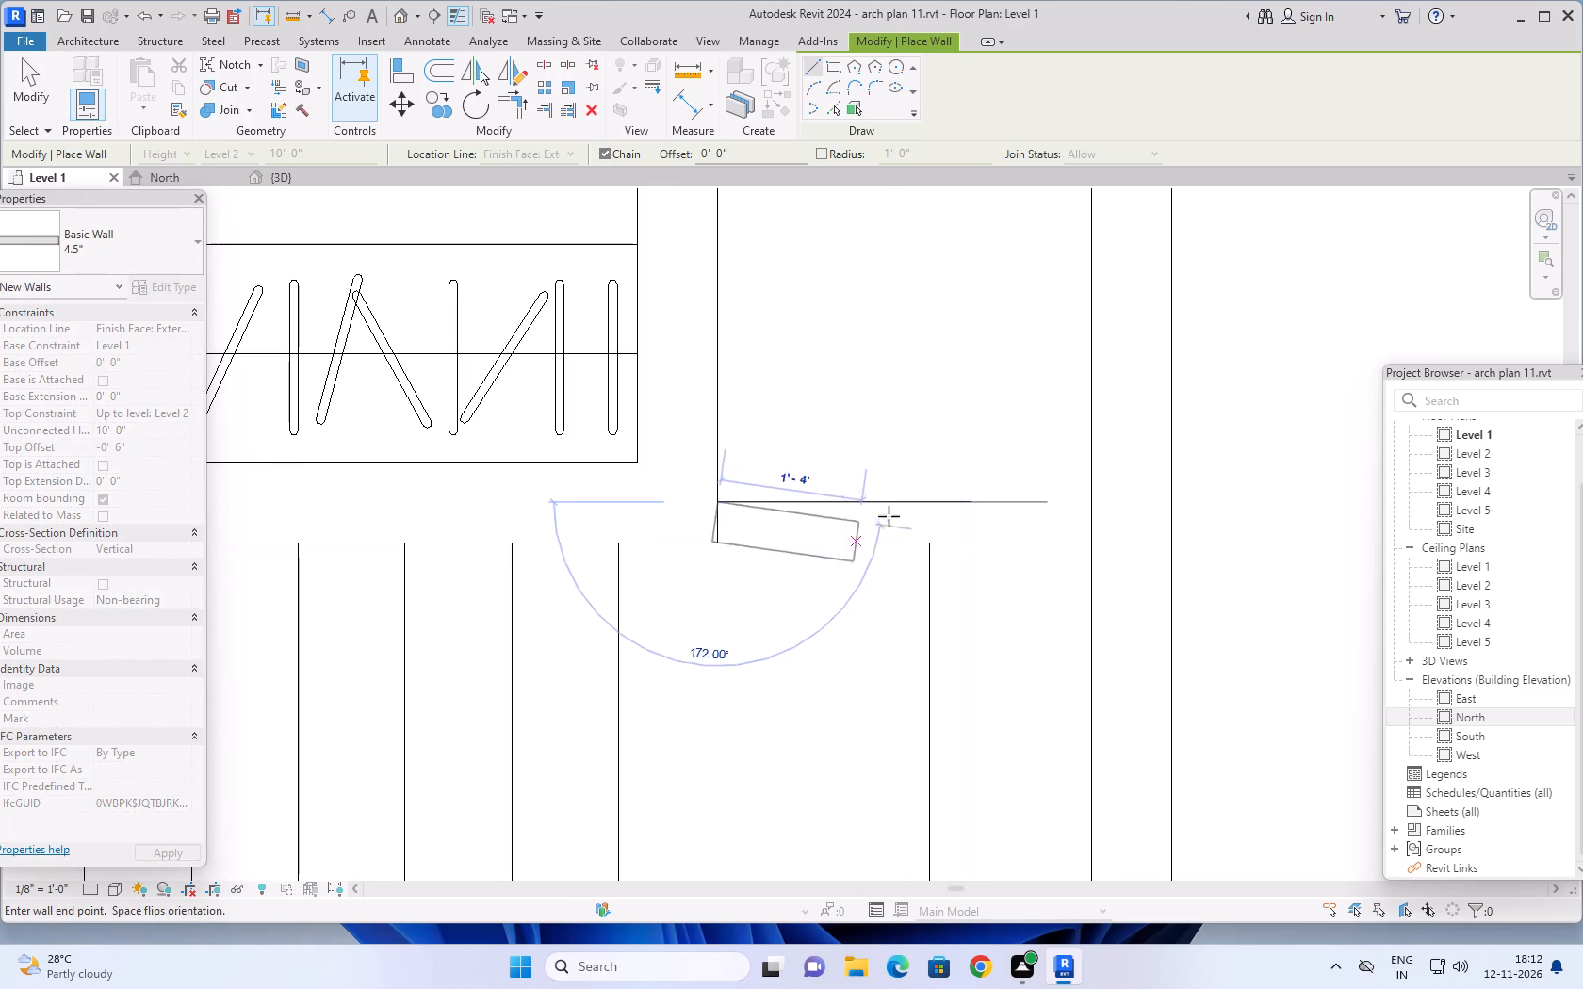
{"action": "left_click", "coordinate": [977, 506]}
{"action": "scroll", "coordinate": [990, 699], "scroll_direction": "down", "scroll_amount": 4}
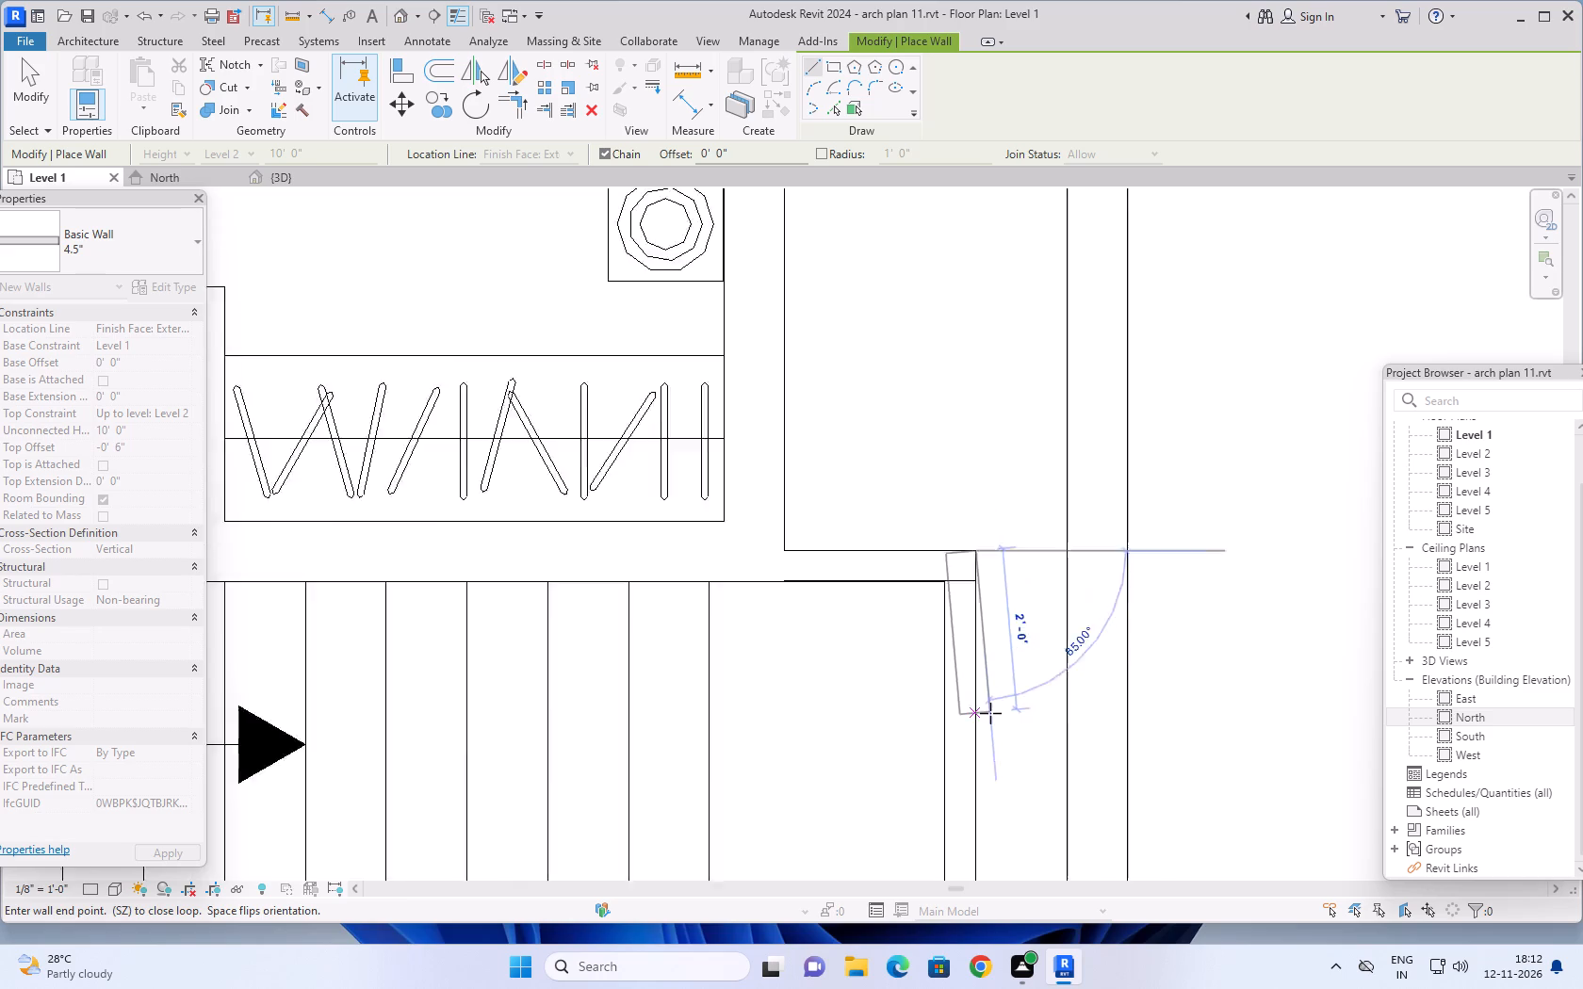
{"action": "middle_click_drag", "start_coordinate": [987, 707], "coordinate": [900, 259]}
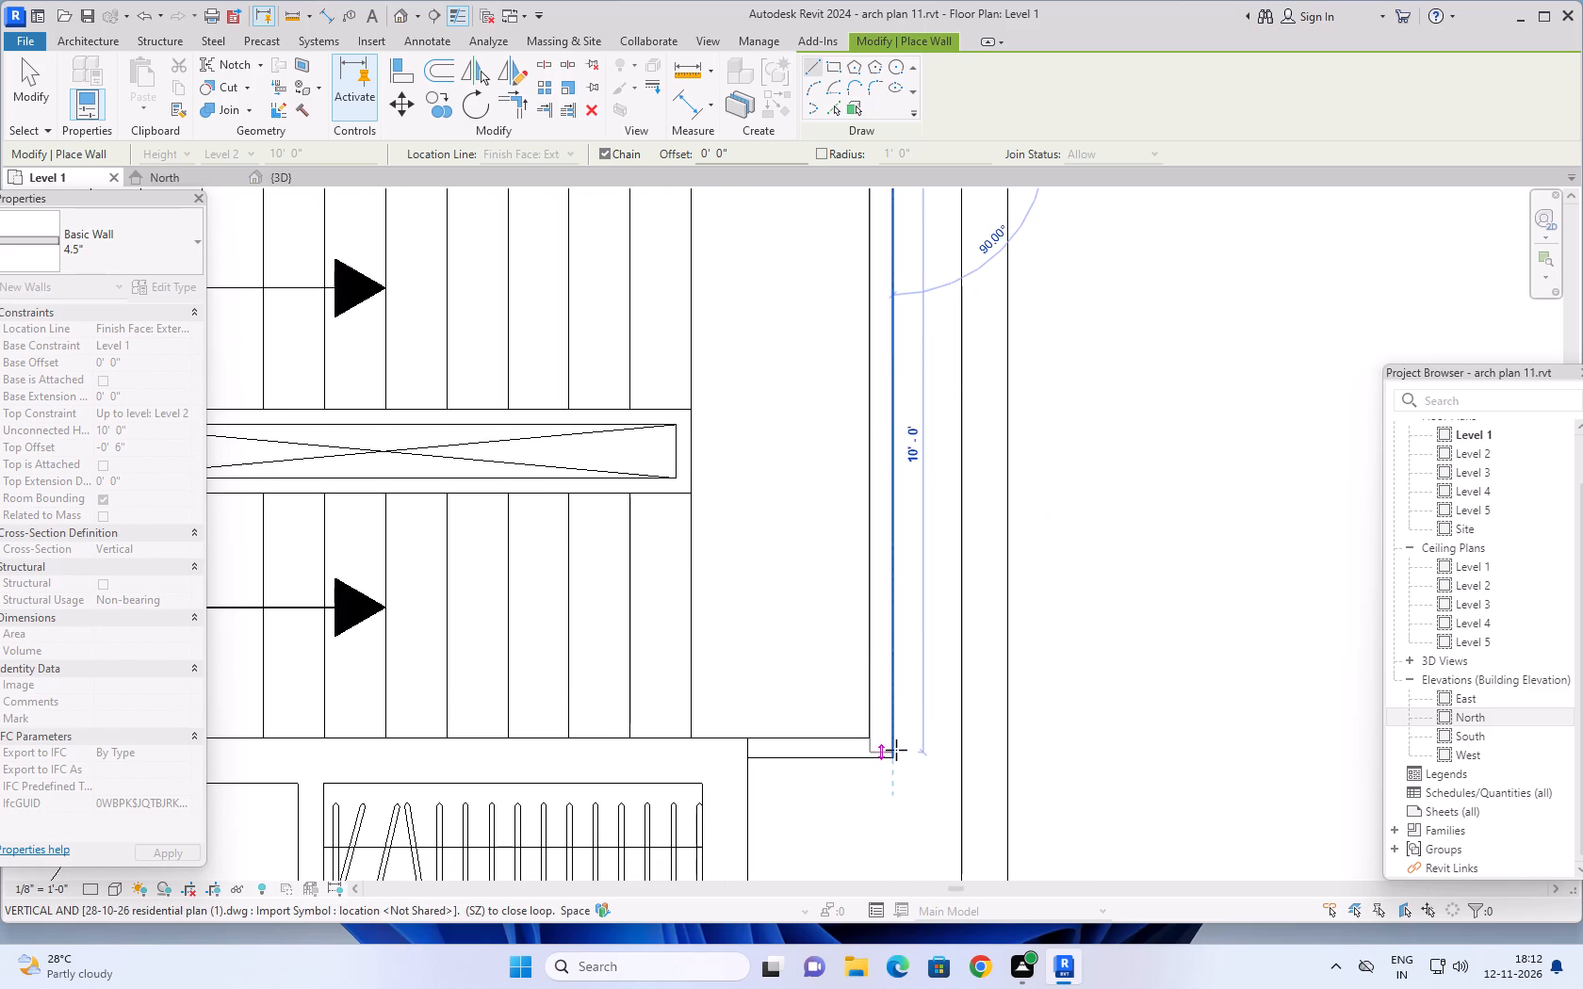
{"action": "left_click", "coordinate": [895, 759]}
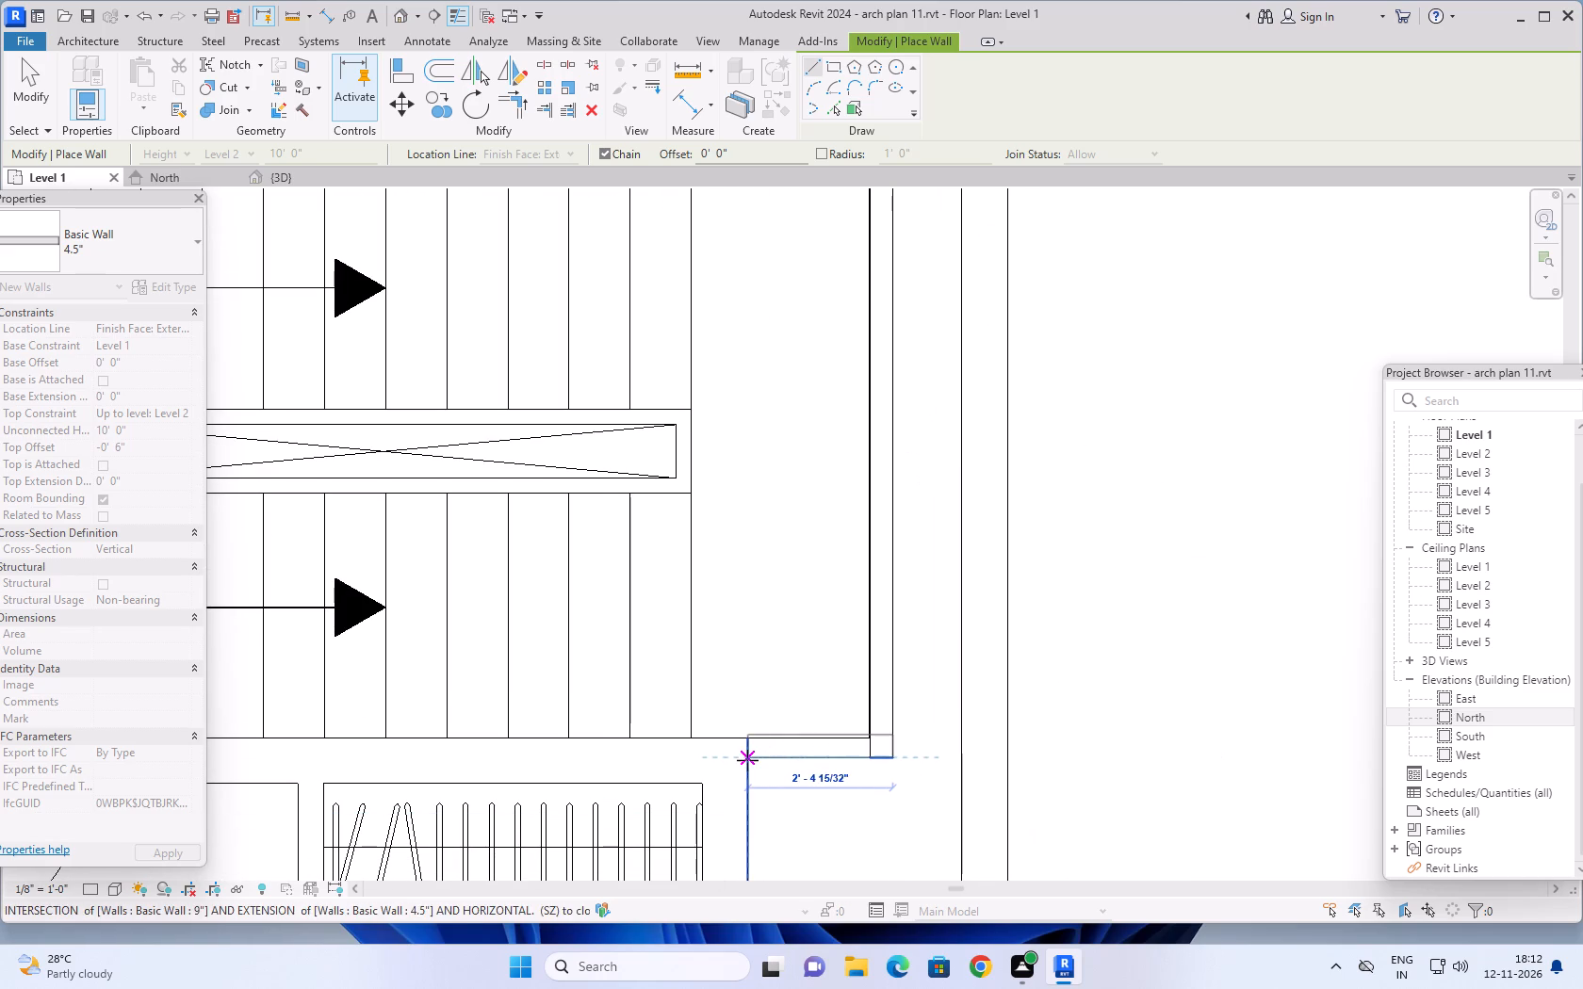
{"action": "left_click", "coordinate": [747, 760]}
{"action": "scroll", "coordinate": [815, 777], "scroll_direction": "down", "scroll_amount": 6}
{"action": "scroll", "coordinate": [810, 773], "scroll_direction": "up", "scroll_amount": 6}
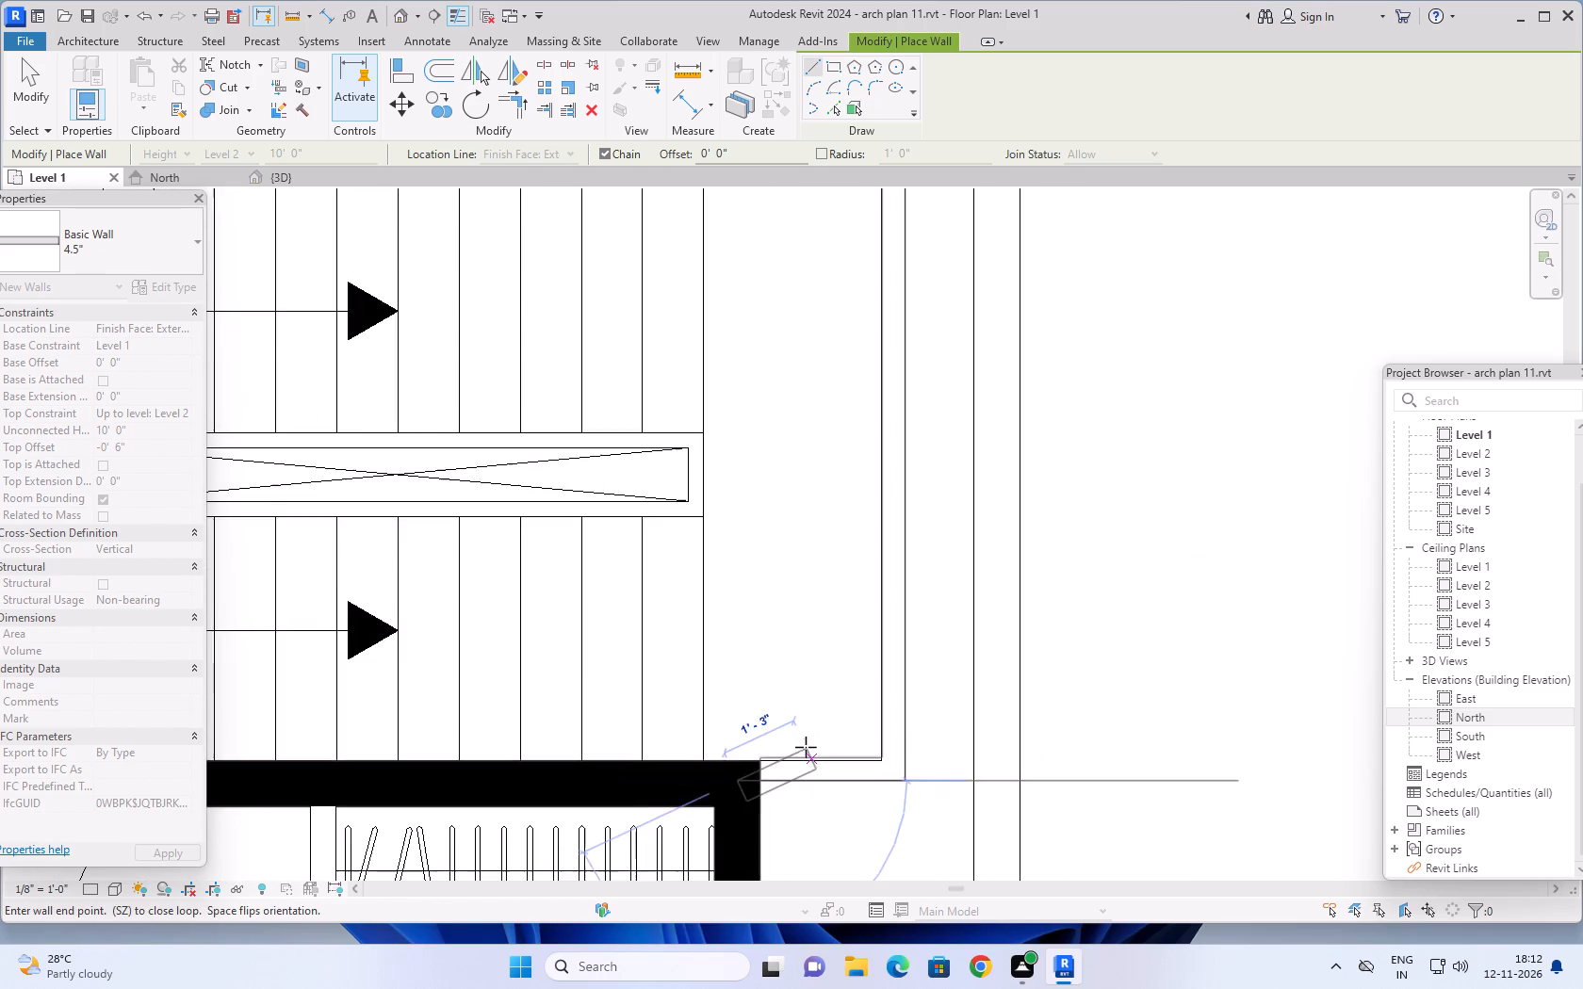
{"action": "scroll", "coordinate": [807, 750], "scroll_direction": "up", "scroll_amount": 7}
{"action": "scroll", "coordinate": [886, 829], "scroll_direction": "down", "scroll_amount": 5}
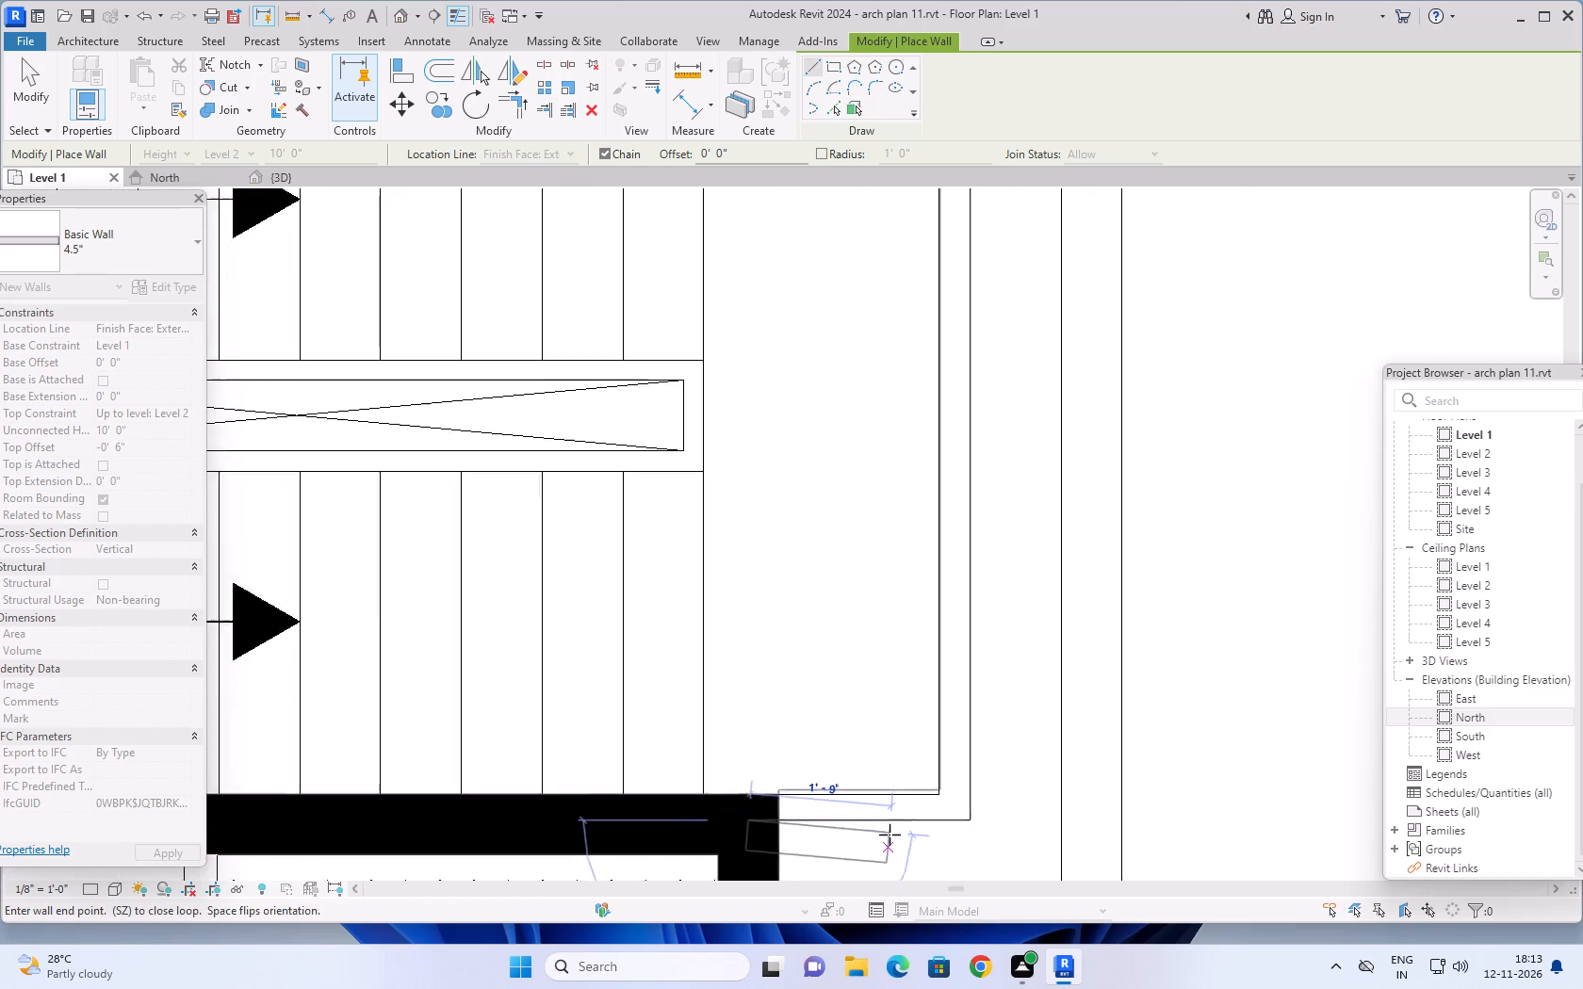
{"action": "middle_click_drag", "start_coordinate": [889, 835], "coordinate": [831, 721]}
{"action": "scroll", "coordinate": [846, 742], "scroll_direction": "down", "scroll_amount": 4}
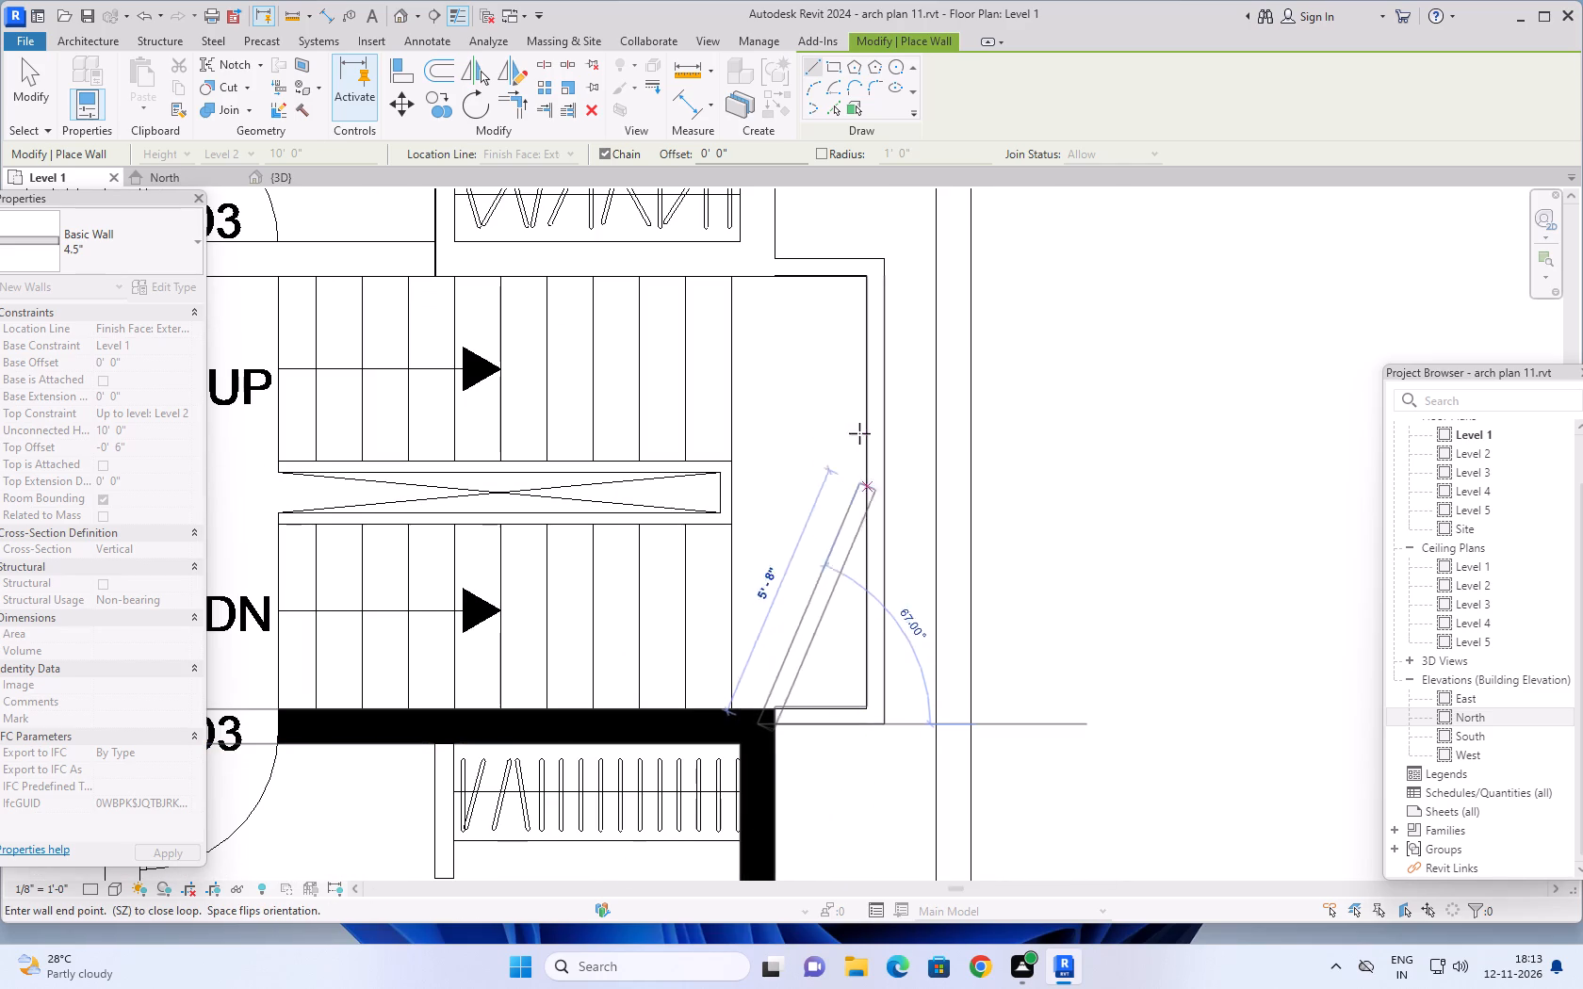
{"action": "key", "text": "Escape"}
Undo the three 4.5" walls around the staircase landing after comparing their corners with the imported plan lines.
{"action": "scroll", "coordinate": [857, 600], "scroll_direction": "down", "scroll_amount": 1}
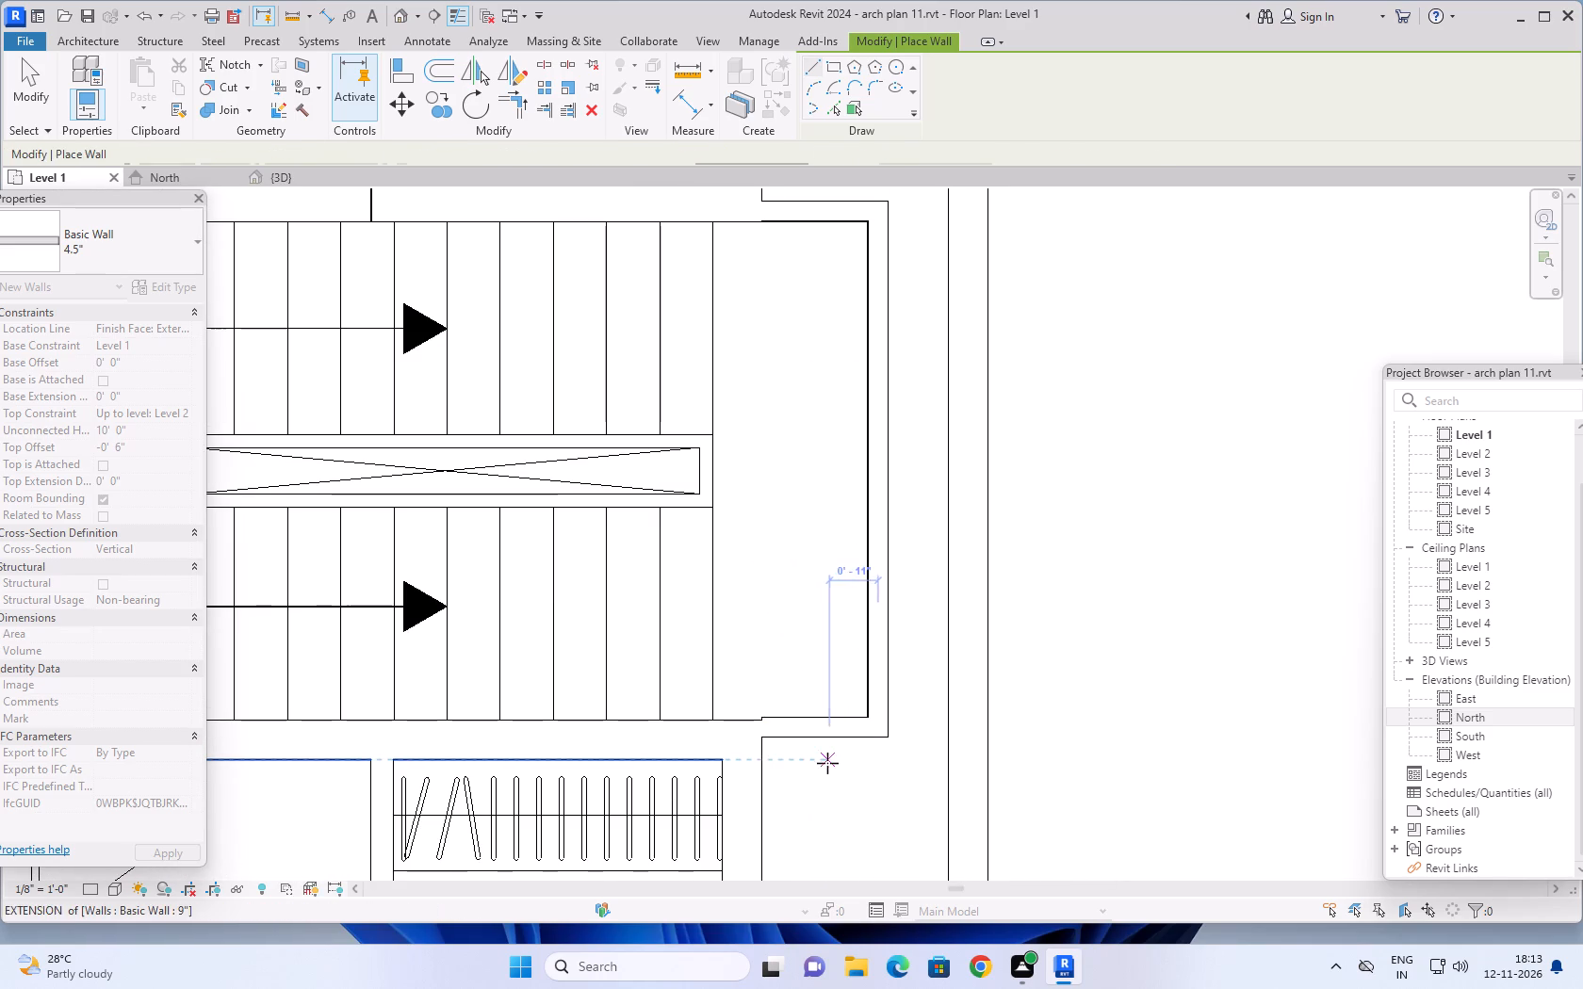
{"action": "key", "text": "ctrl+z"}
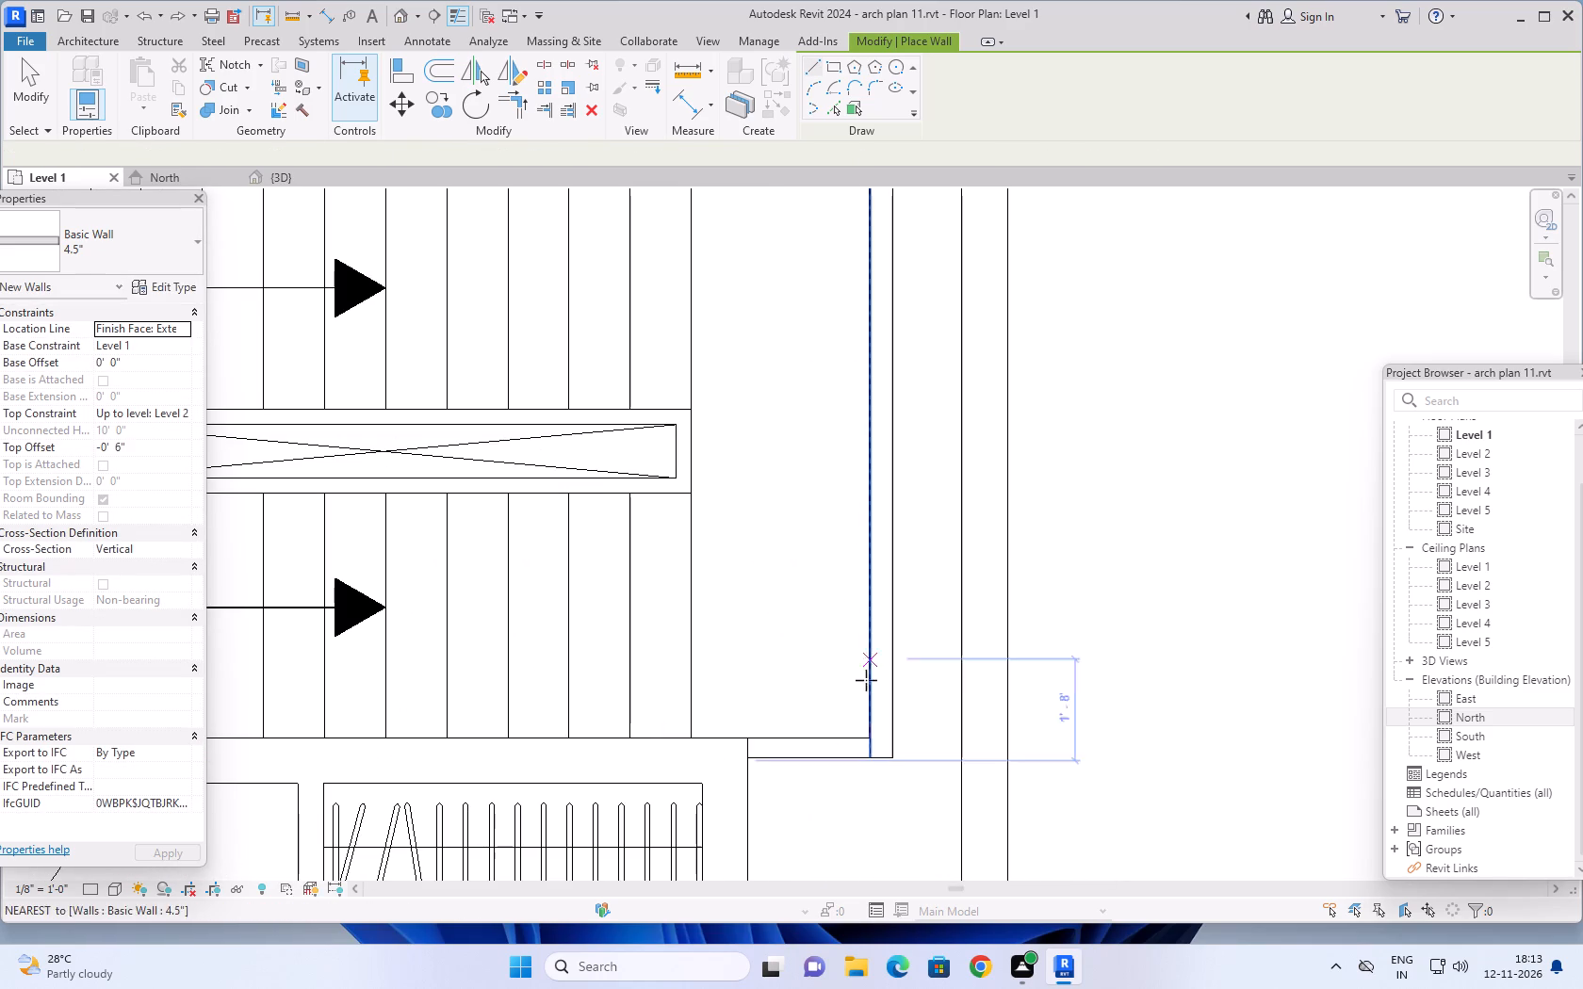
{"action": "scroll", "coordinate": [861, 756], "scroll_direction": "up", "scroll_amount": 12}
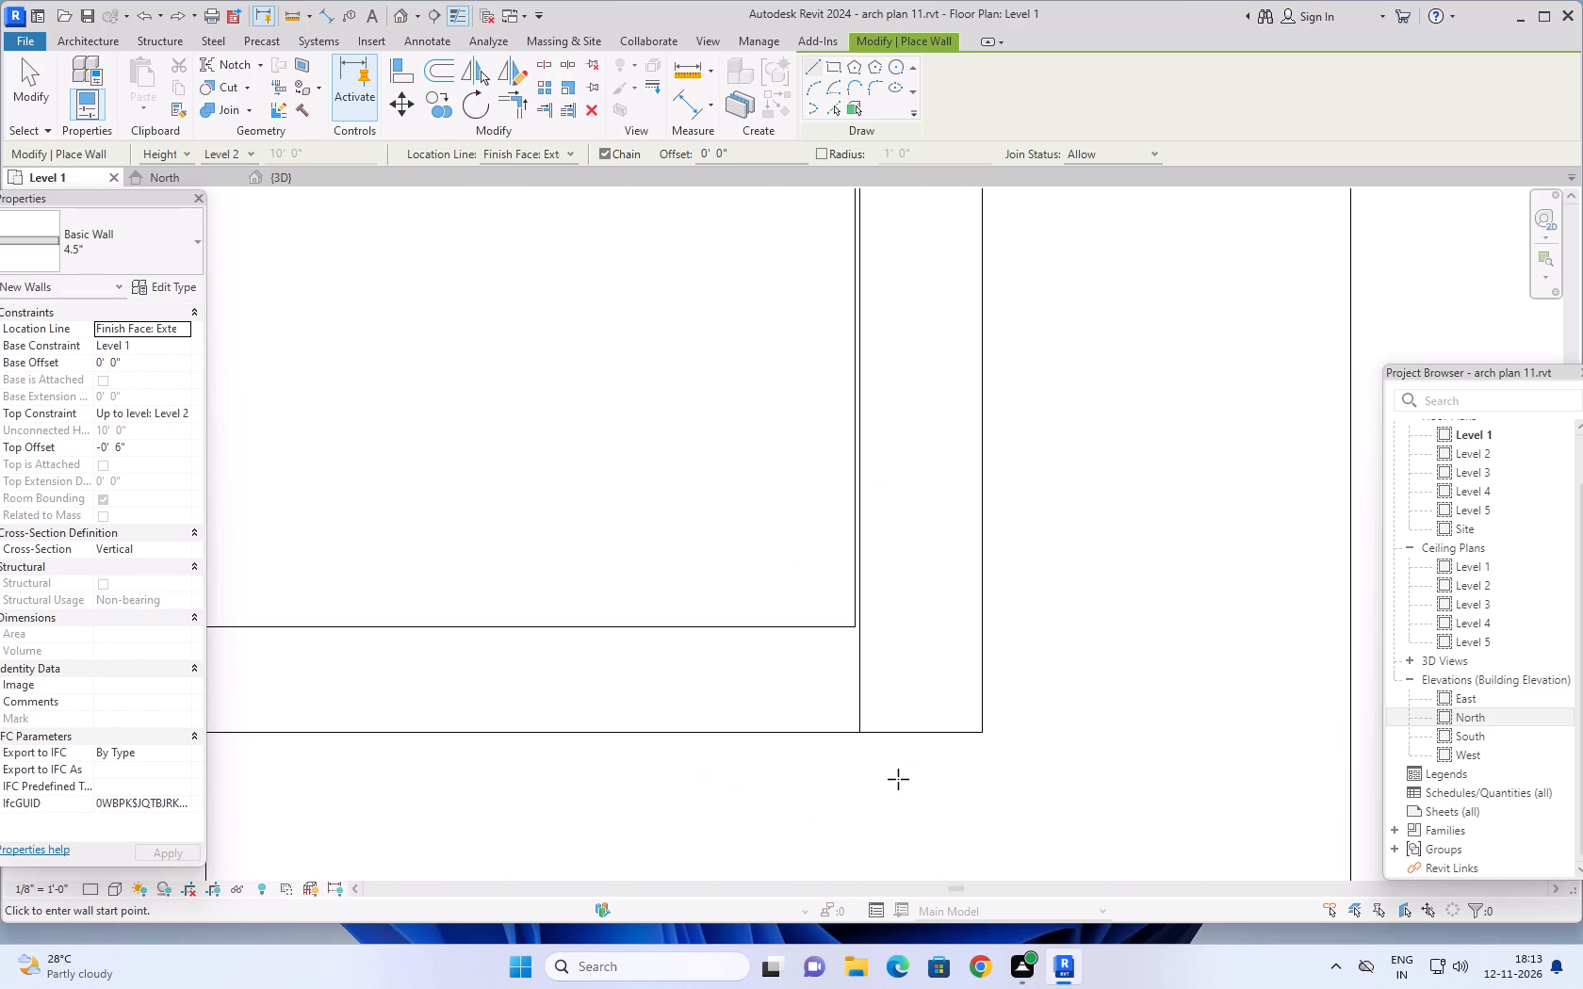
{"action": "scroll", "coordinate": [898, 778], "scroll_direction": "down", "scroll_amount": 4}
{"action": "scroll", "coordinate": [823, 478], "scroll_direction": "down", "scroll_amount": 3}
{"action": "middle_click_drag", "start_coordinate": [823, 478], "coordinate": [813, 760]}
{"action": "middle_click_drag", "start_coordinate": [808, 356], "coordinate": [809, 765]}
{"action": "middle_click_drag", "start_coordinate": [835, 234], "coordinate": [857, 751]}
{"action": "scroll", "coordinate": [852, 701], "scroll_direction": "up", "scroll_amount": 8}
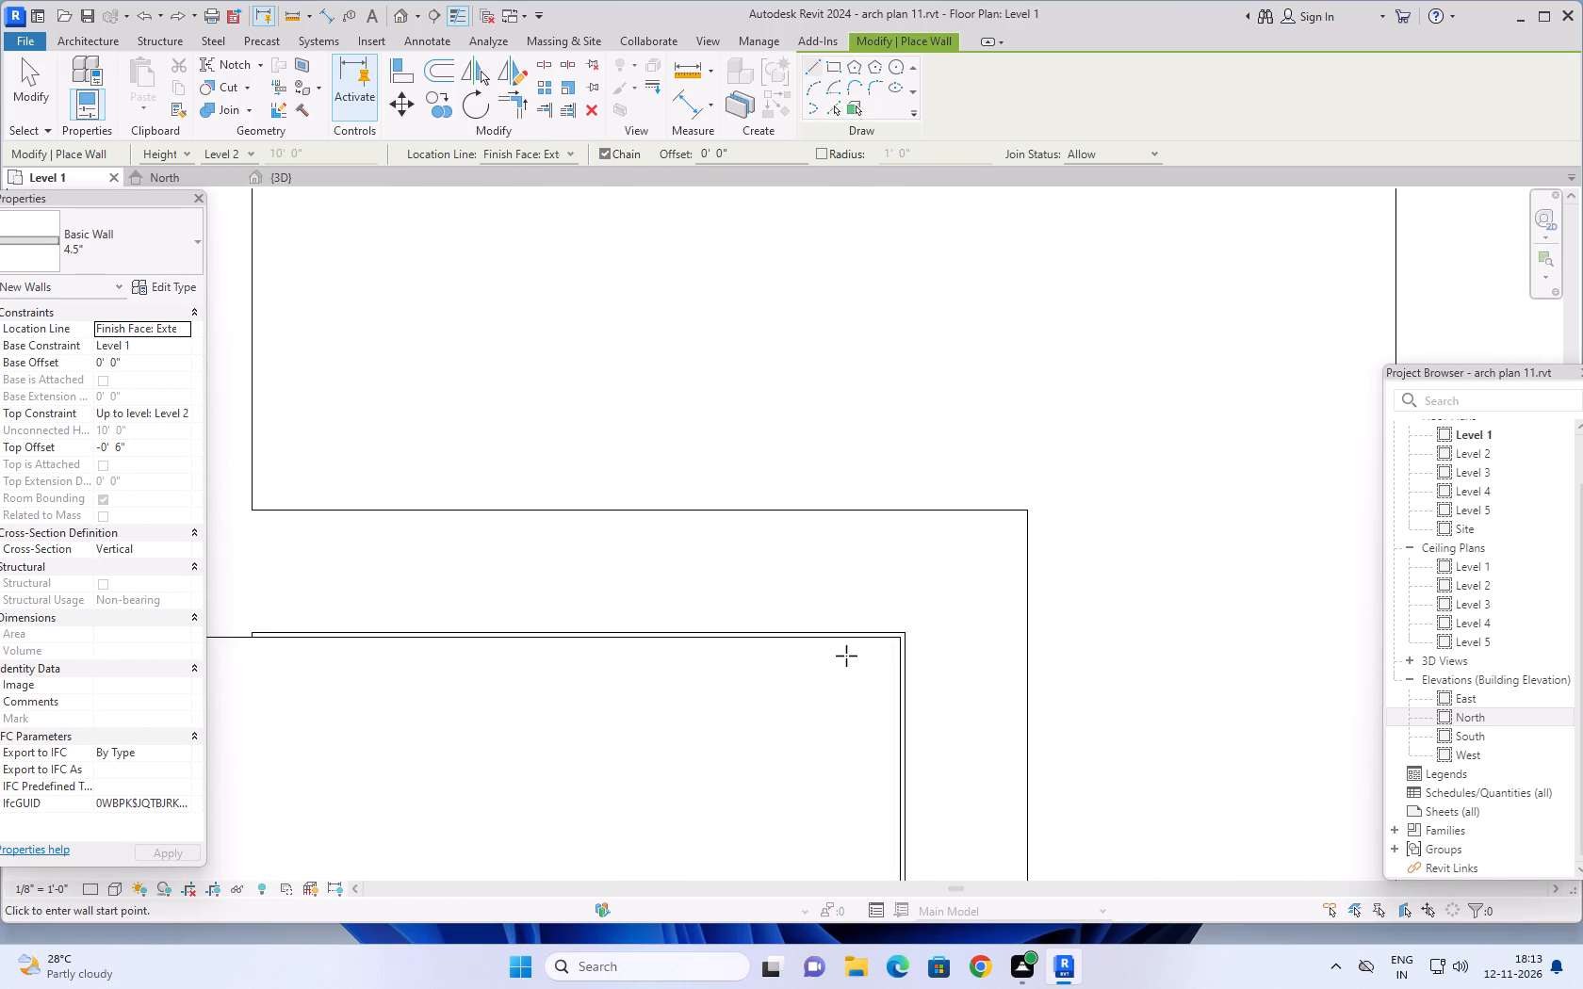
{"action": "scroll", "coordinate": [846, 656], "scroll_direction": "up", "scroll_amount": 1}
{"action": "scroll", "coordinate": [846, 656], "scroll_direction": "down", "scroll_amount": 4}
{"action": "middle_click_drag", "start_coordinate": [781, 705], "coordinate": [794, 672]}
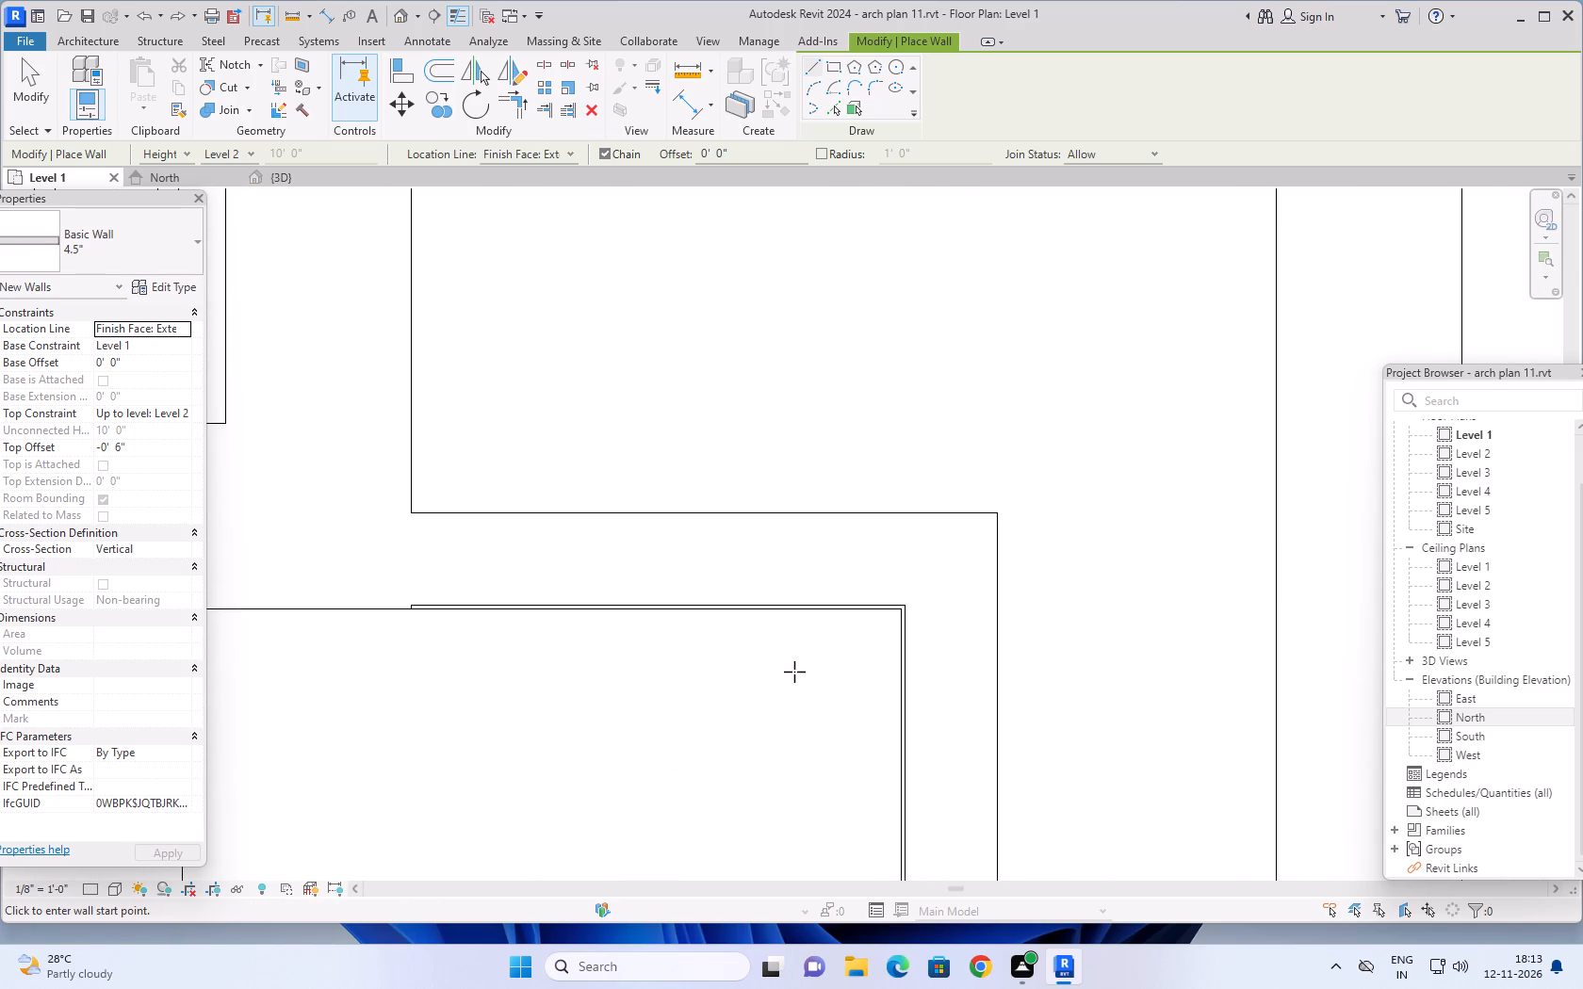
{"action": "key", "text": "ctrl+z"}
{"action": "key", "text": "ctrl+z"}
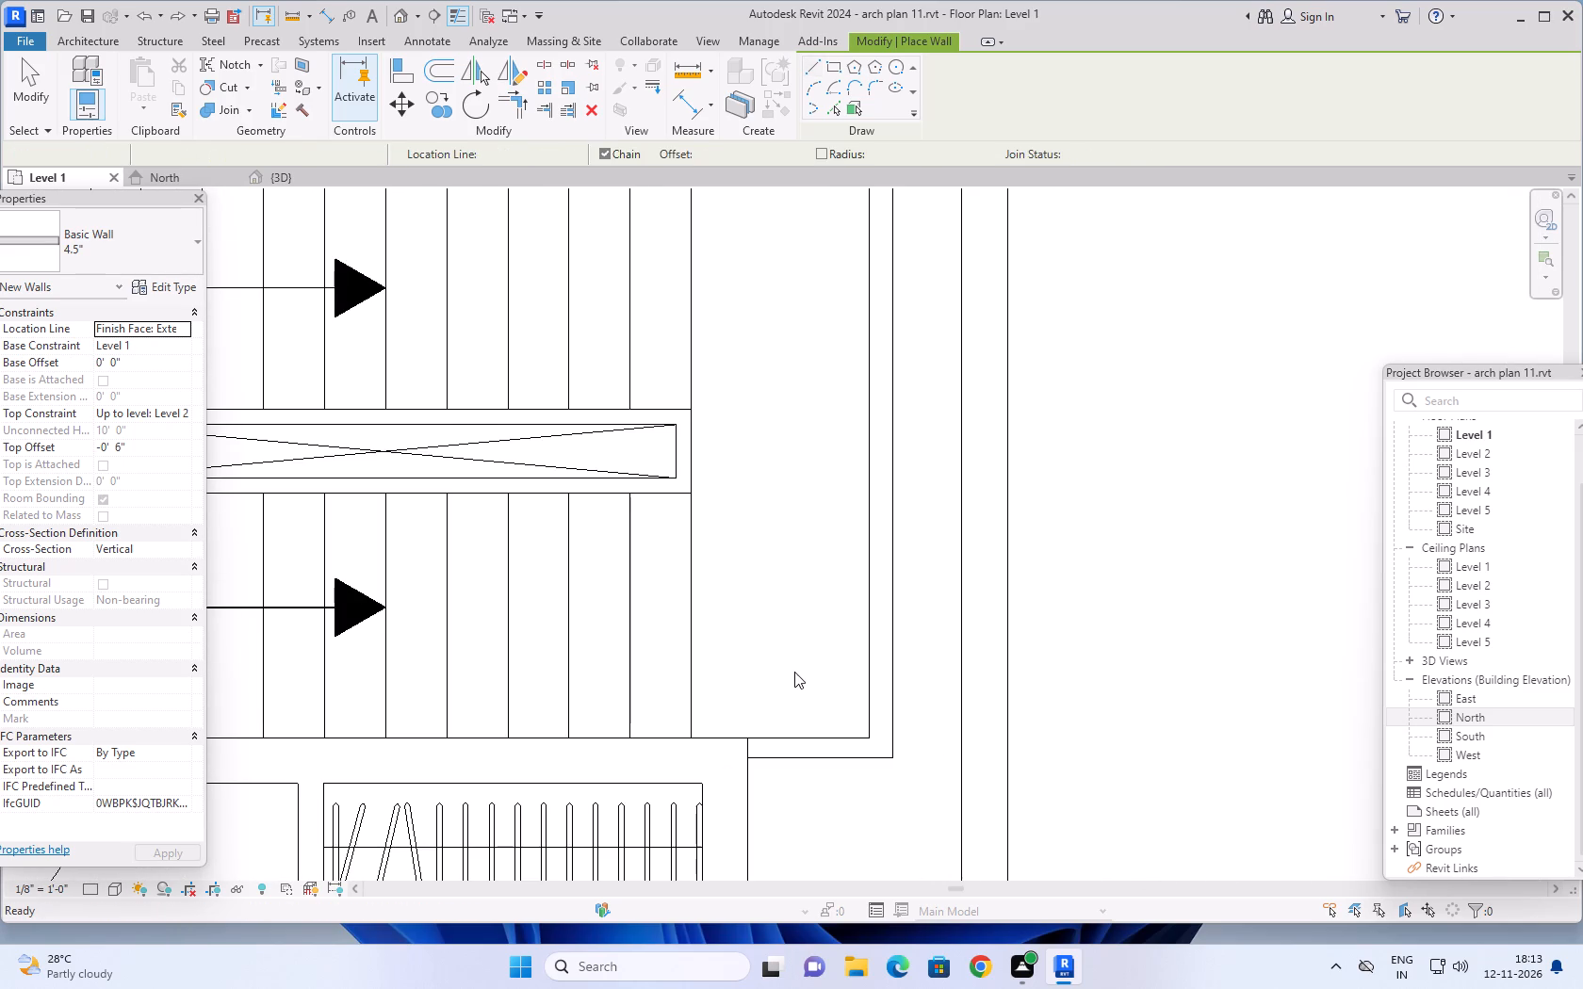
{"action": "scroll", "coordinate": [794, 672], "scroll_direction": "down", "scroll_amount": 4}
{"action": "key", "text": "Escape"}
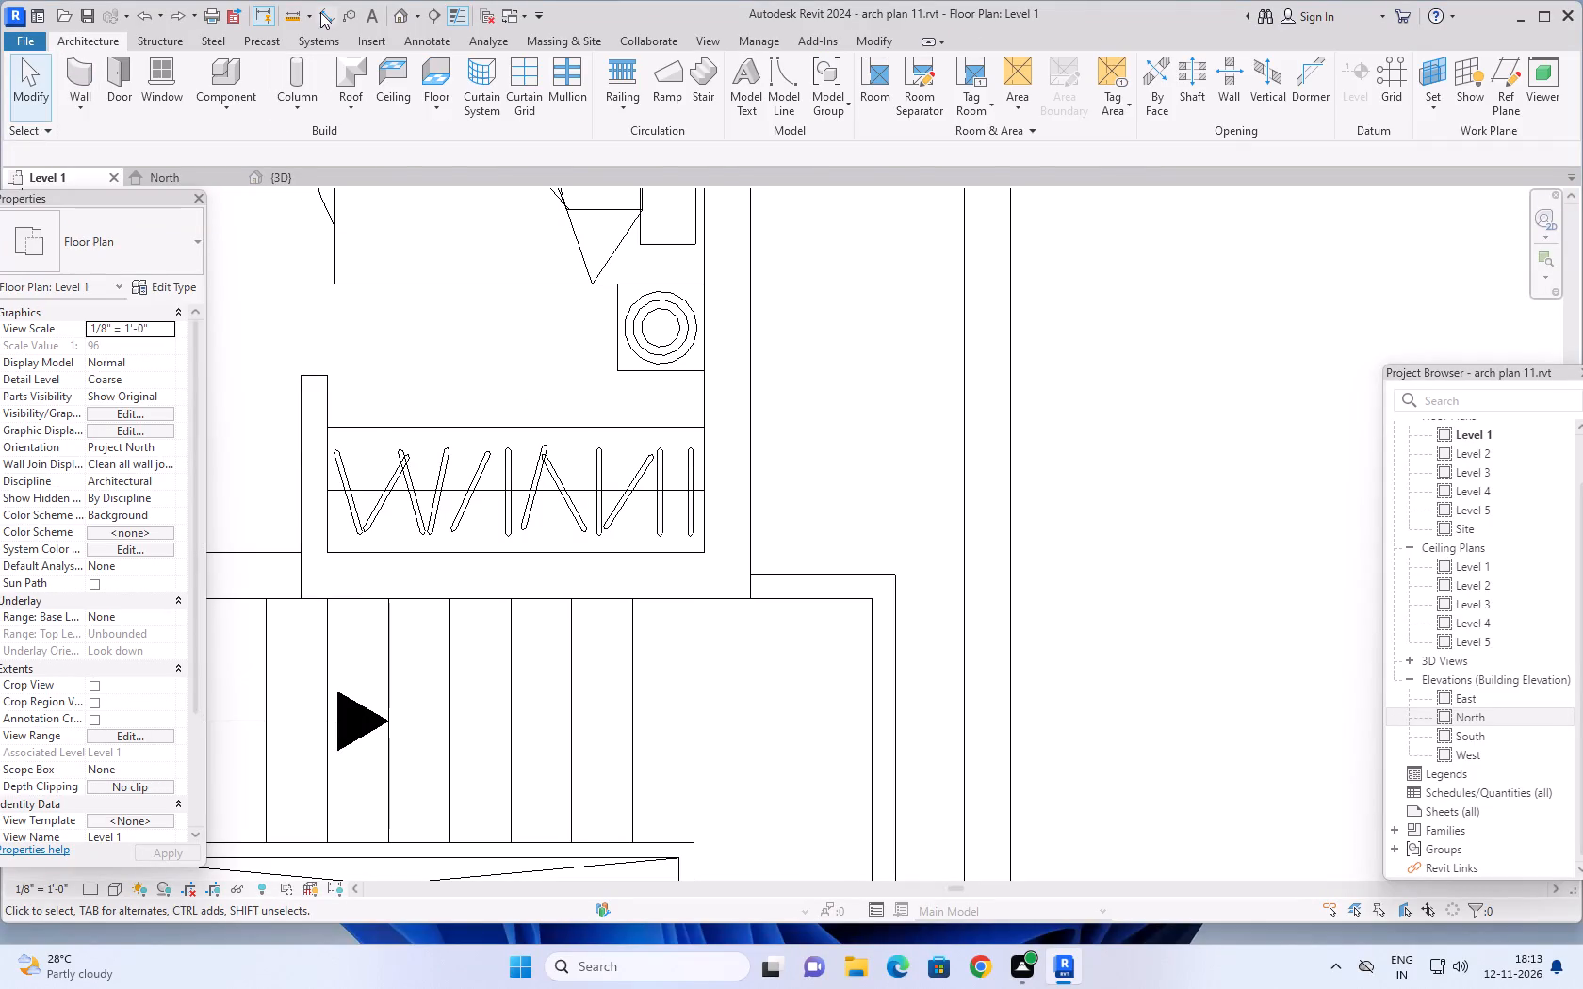
Measure the staircase landing wall's thickness on the 13'x11'6" bedroom side, using an aligned dimension between its two imported plan lines.
{"action": "left_click", "coordinate": [320, 12]}
{"action": "scroll", "coordinate": [856, 624], "scroll_direction": "up", "scroll_amount": 6}
{"action": "left_click", "coordinate": [805, 539]}
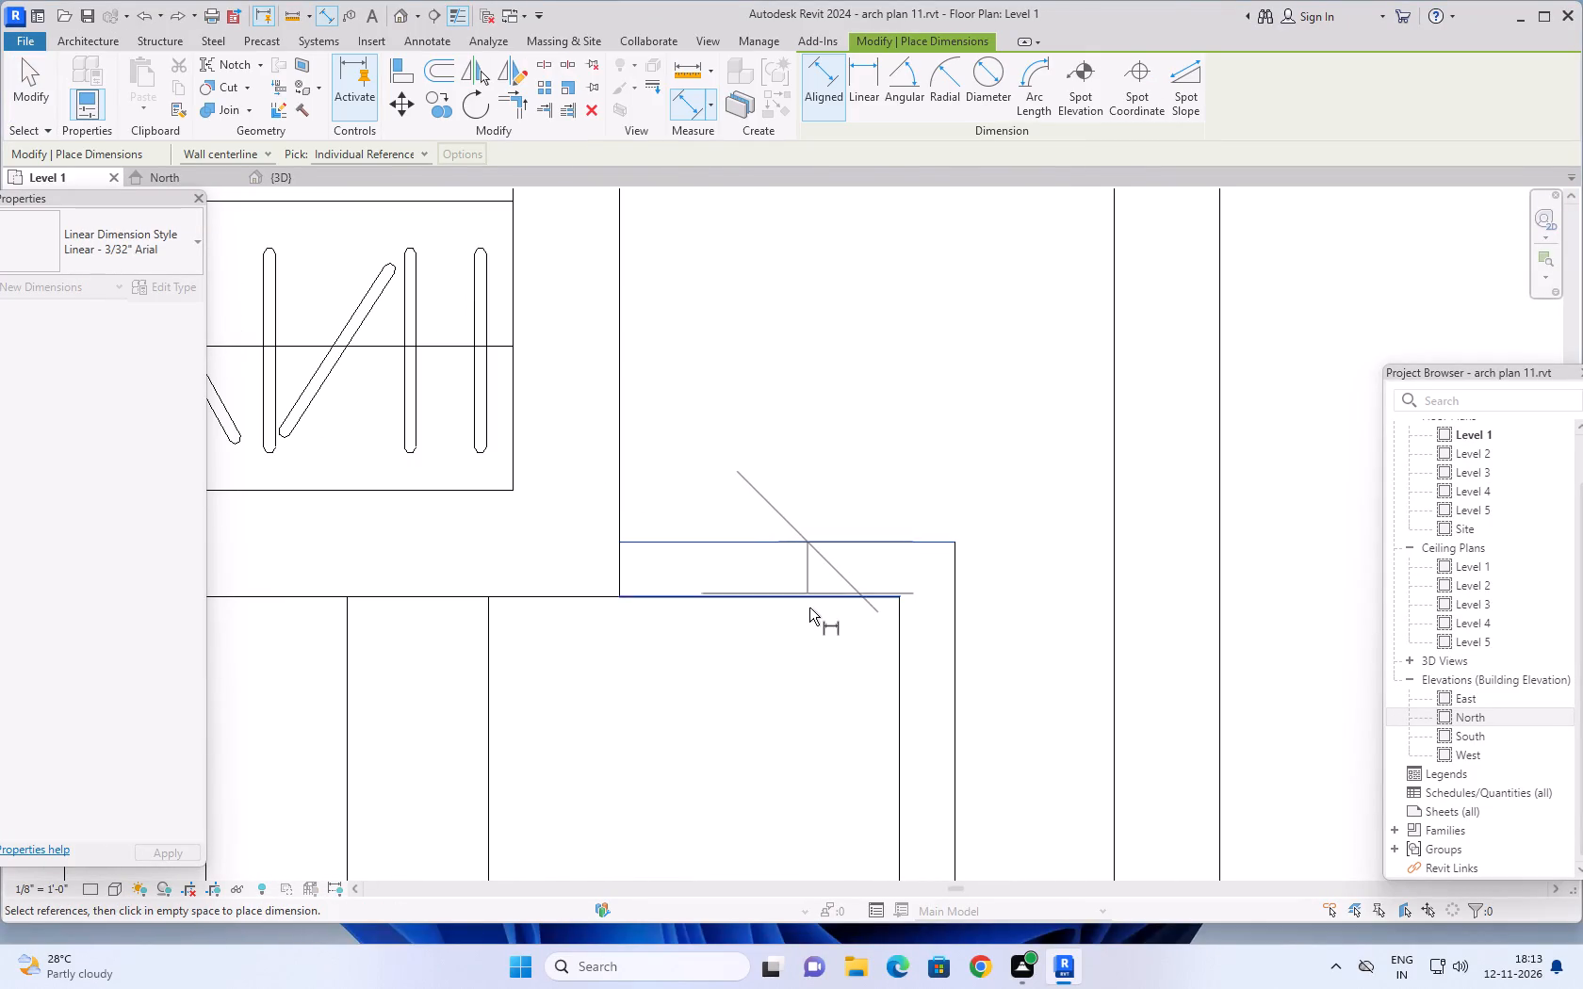
{"action": "left_click", "coordinate": [815, 600]}
{"action": "scroll", "coordinate": [824, 663], "scroll_direction": "down", "scroll_amount": 4}
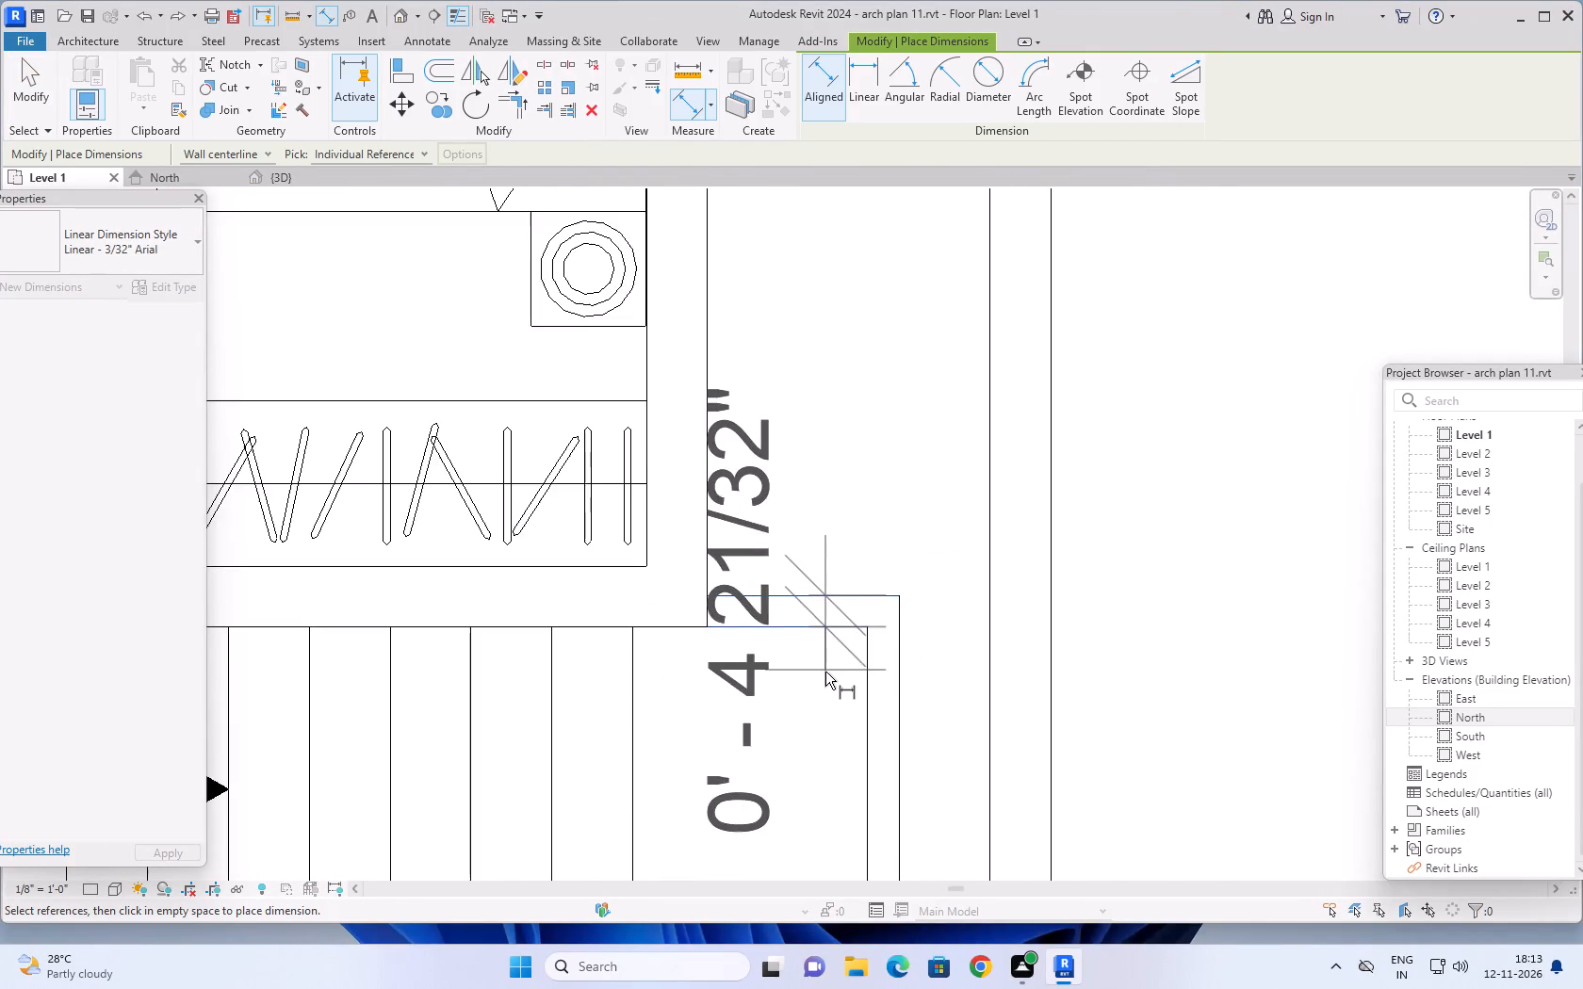
{"action": "scroll", "coordinate": [825, 673], "scroll_direction": "down", "scroll_amount": 2}
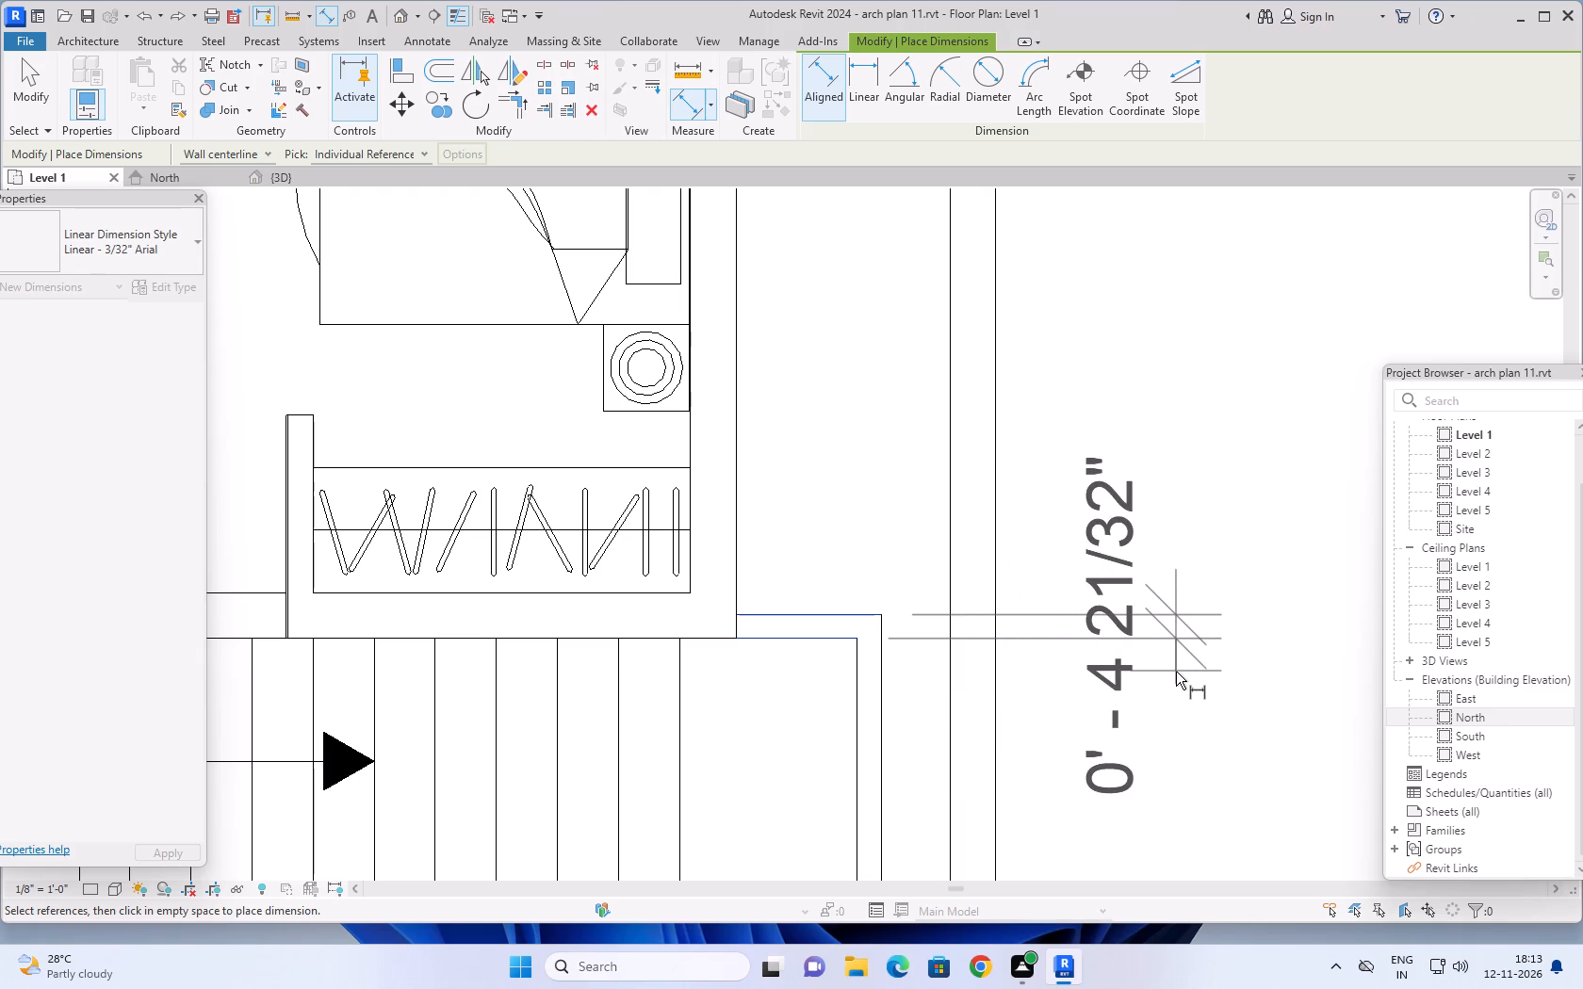
{"action": "scroll", "coordinate": [1176, 673], "scroll_direction": "up", "scroll_amount": 1}
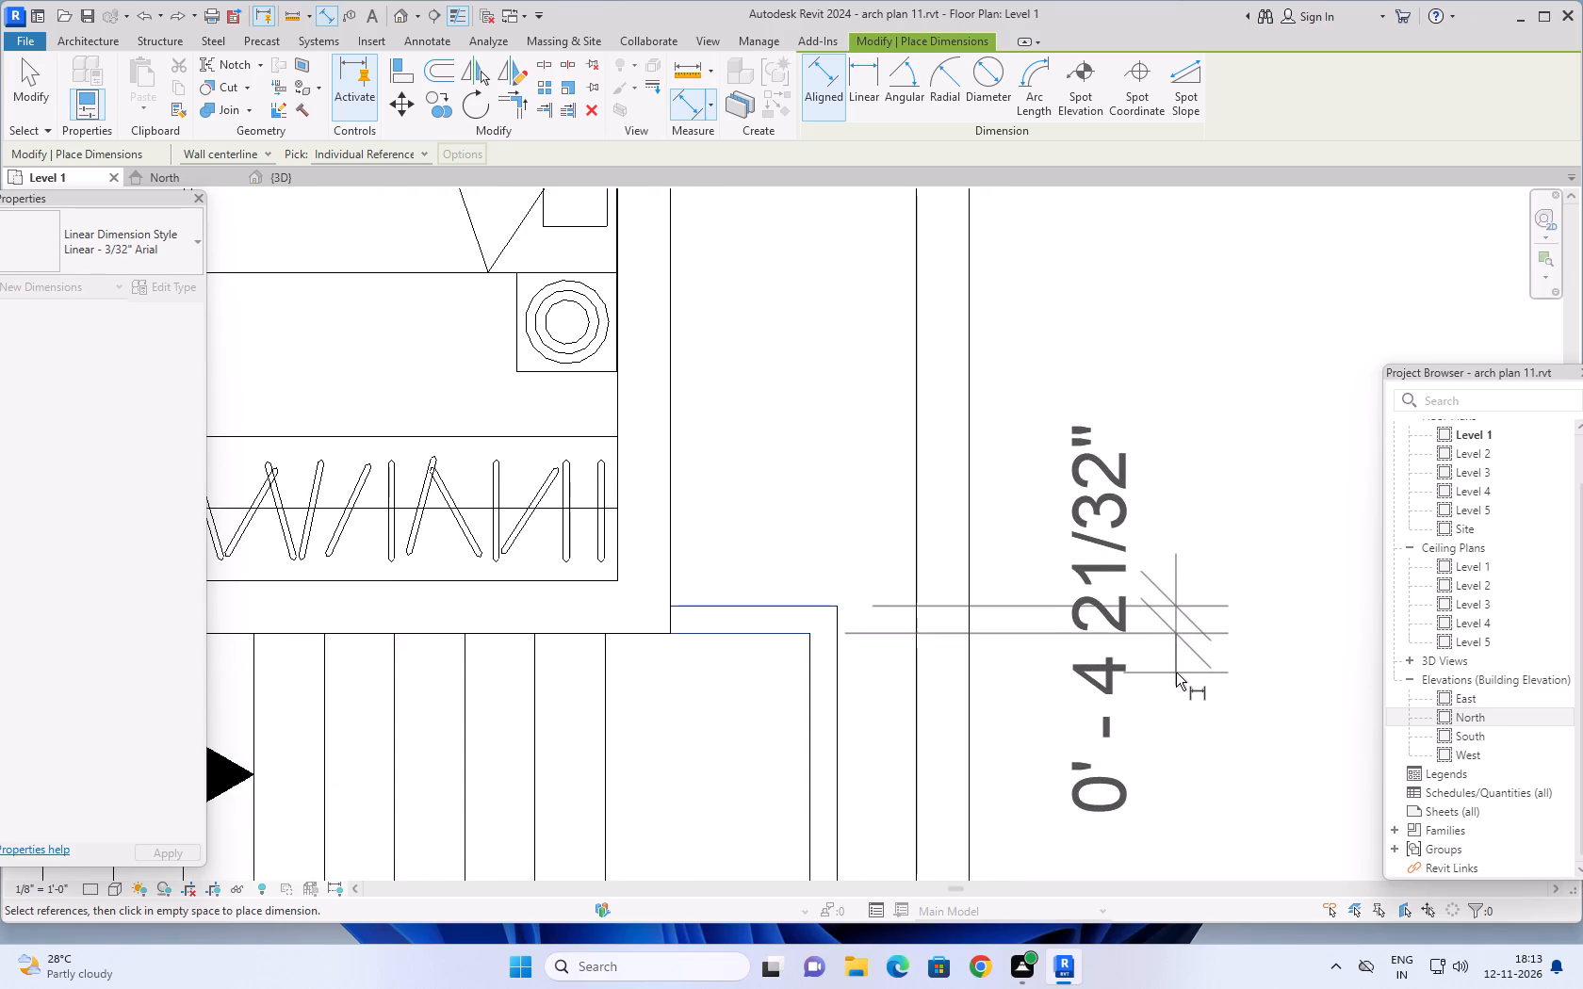
{"action": "scroll", "coordinate": [1176, 673], "scroll_direction": "up", "scroll_amount": 4}
{"action": "scroll", "coordinate": [1176, 673], "scroll_direction": "down", "scroll_amount": 3}
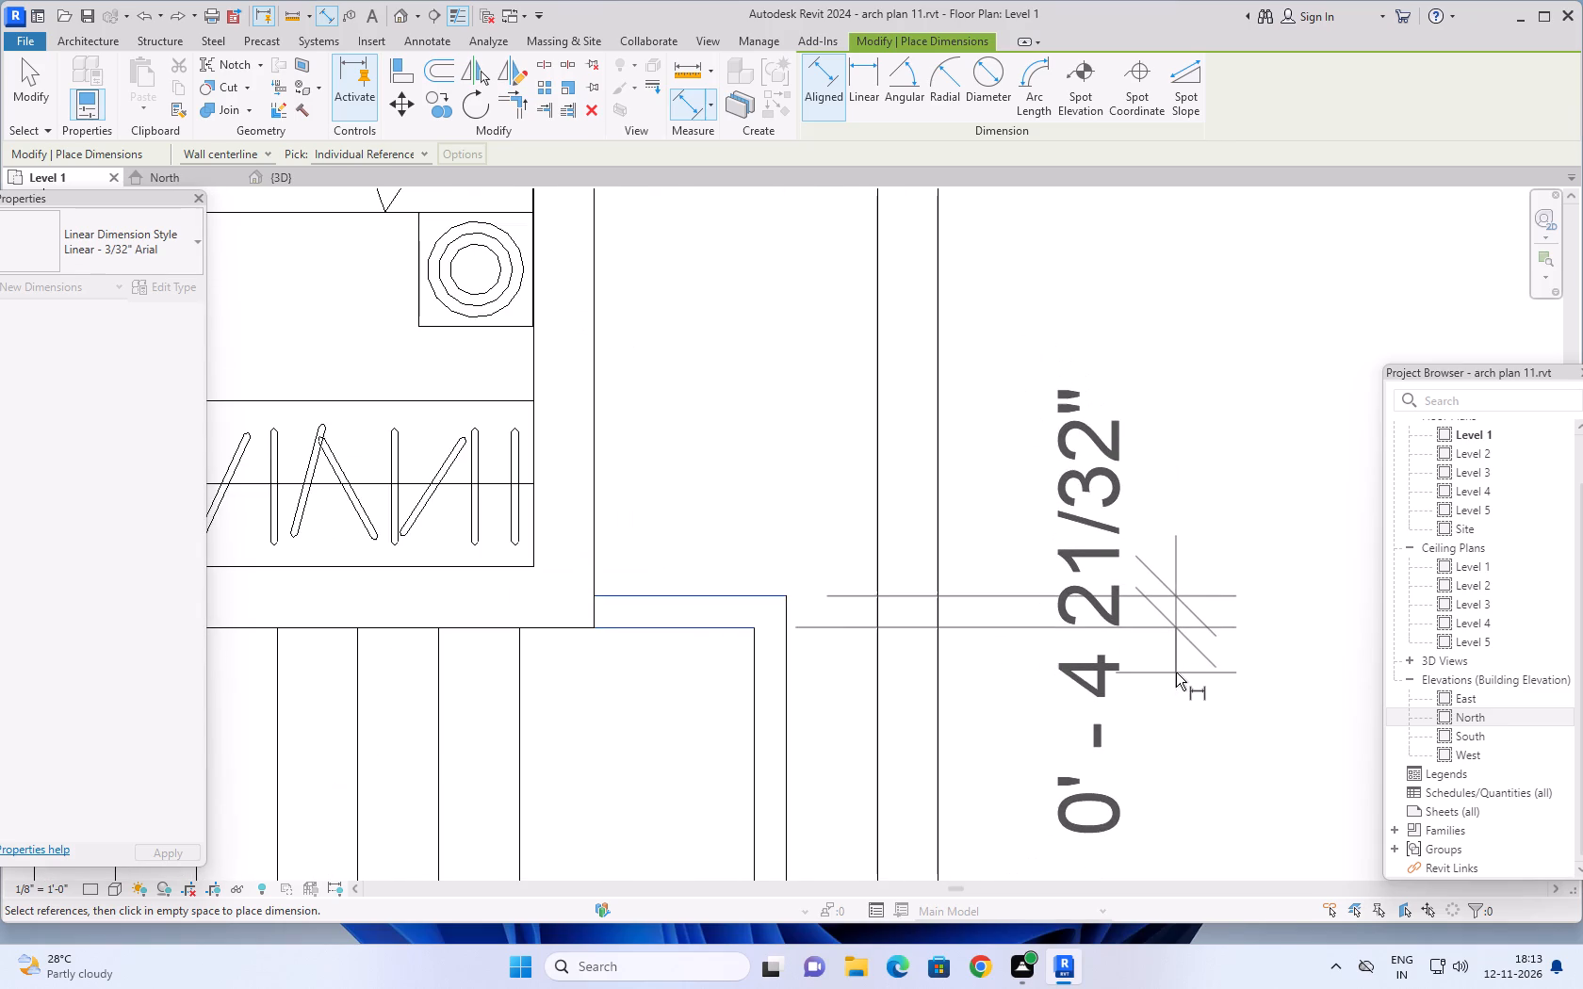
{"action": "scroll", "coordinate": [1176, 673], "scroll_direction": "down", "scroll_amount": 1}
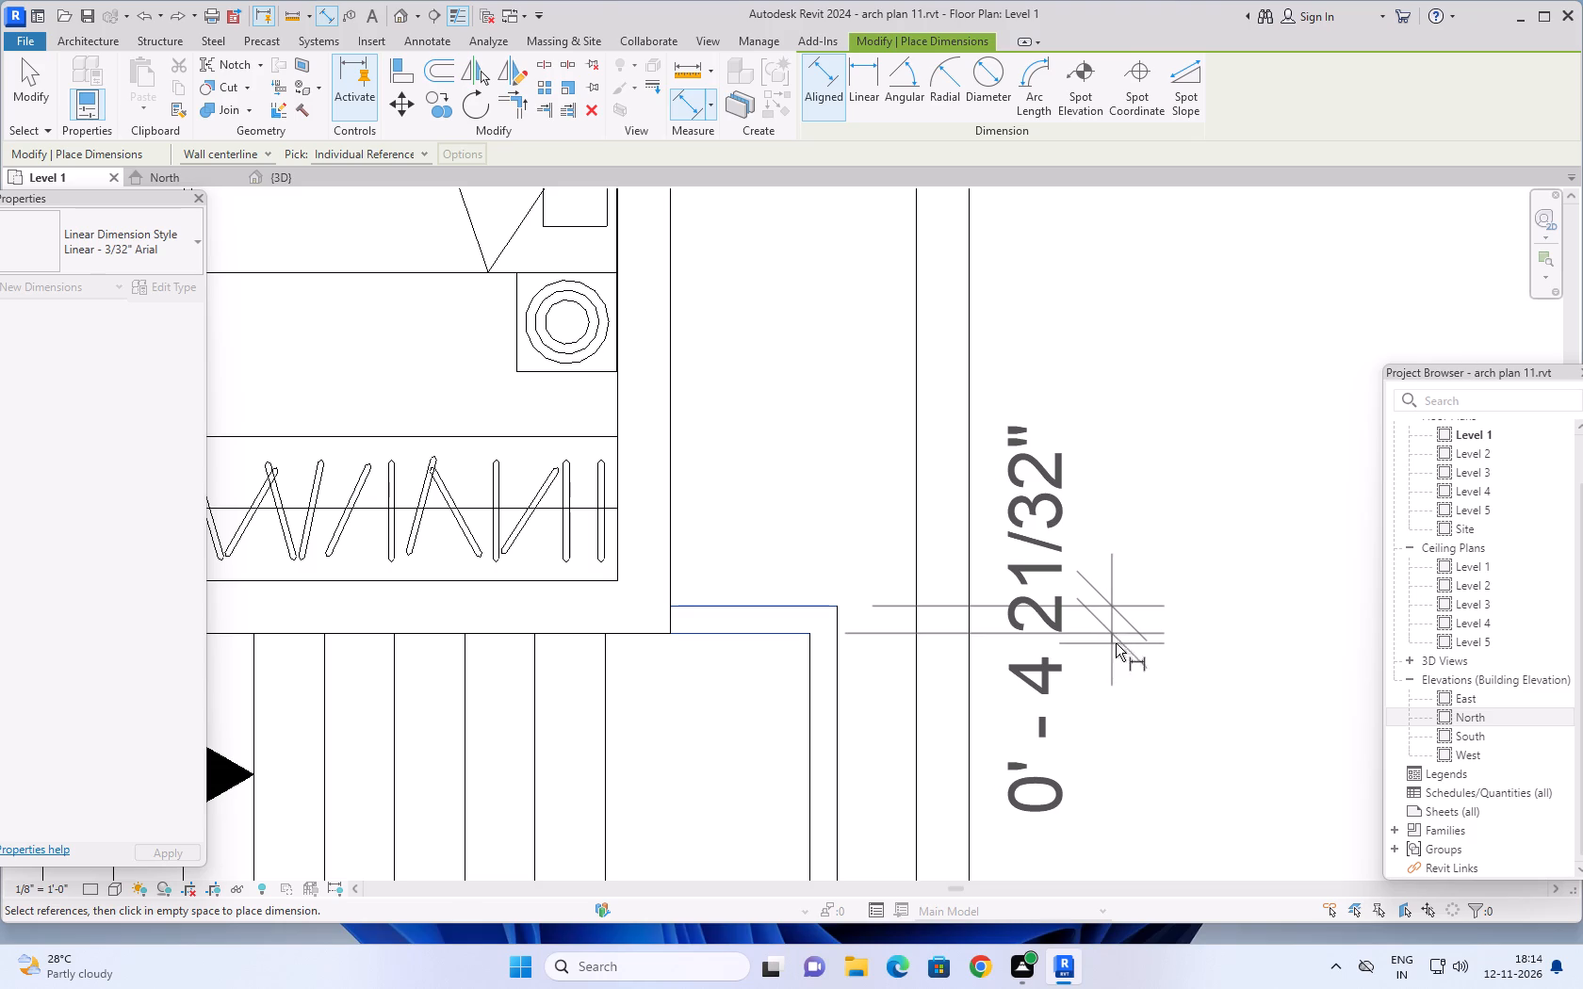
{"action": "key", "text": "Escape"}
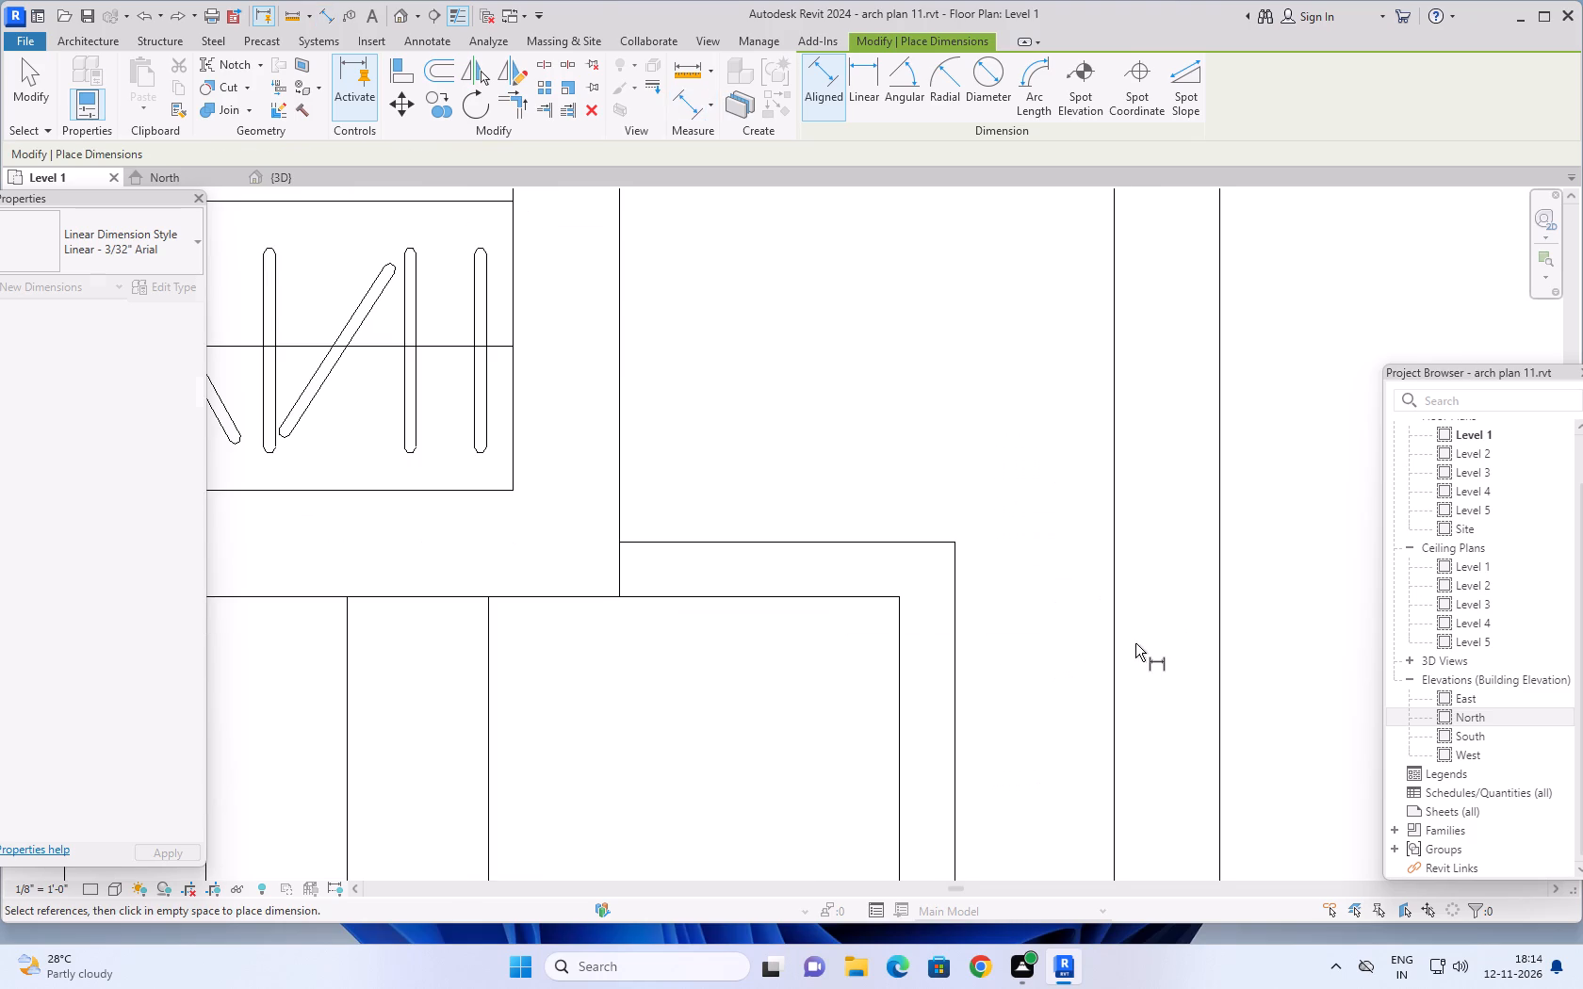
Measure the same staircase landing wall's thickness again with an aligned dimension between its outer and inner lines.
{"action": "scroll", "coordinate": [1004, 525], "scroll_direction": "down", "scroll_amount": 4}
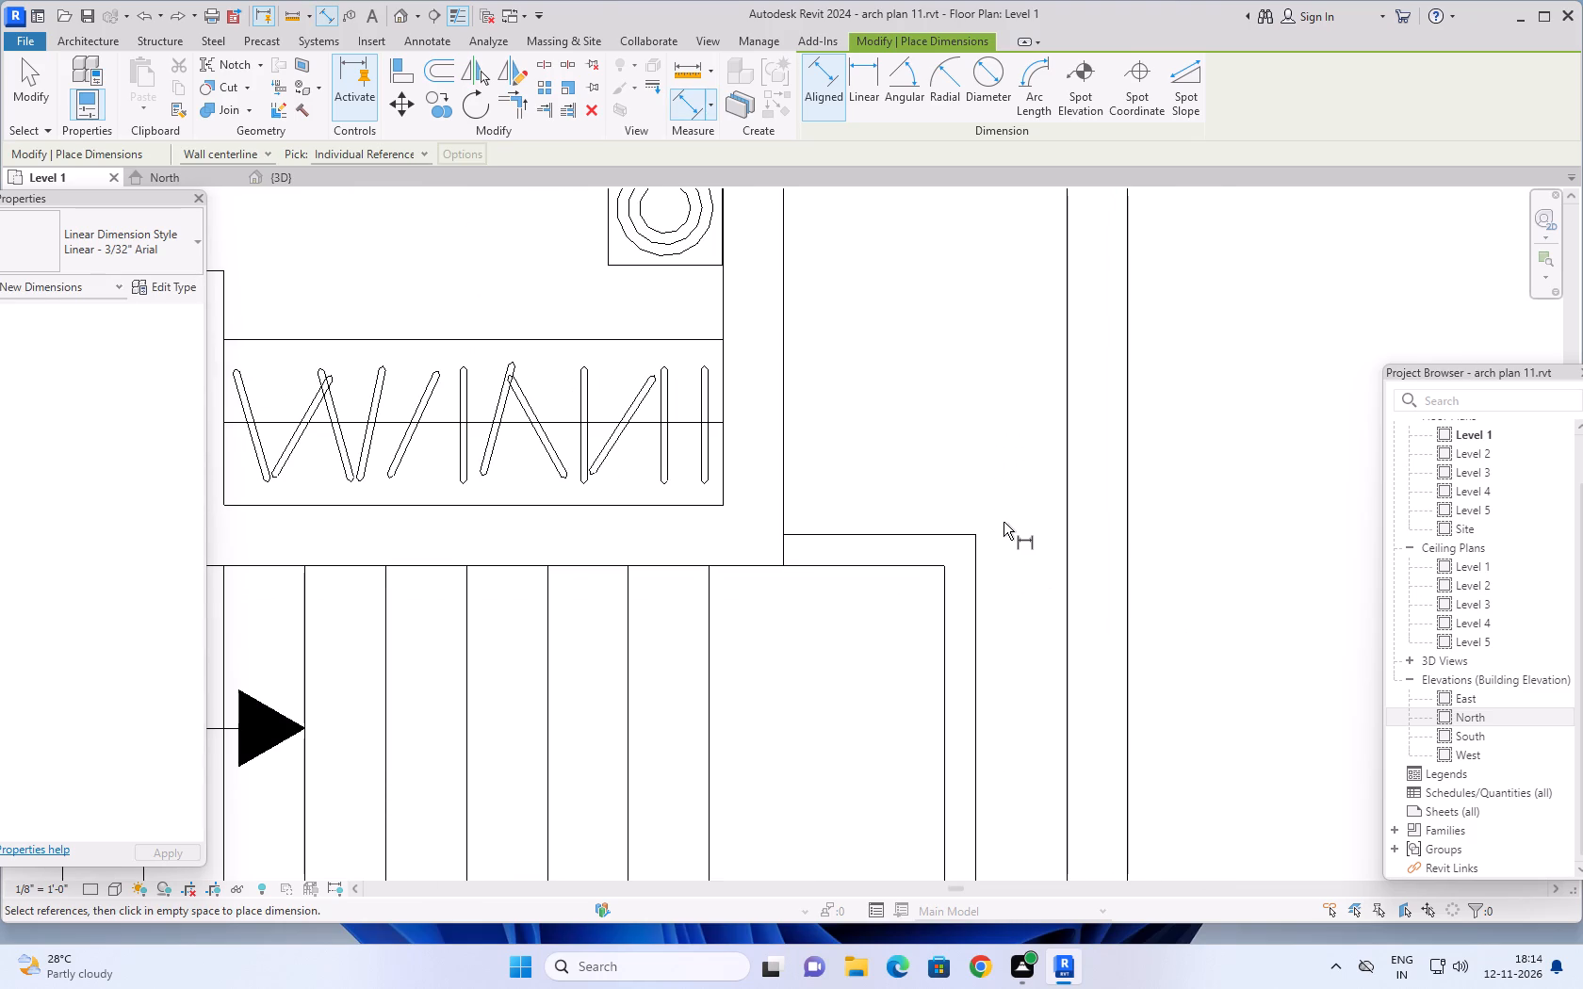
{"action": "scroll", "coordinate": [1004, 522], "scroll_direction": "up", "scroll_amount": 2}
{"action": "scroll", "coordinate": [1004, 522], "scroll_direction": "down", "scroll_amount": 7}
{"action": "scroll", "coordinate": [1129, 464], "scroll_direction": "down", "scroll_amount": 3}
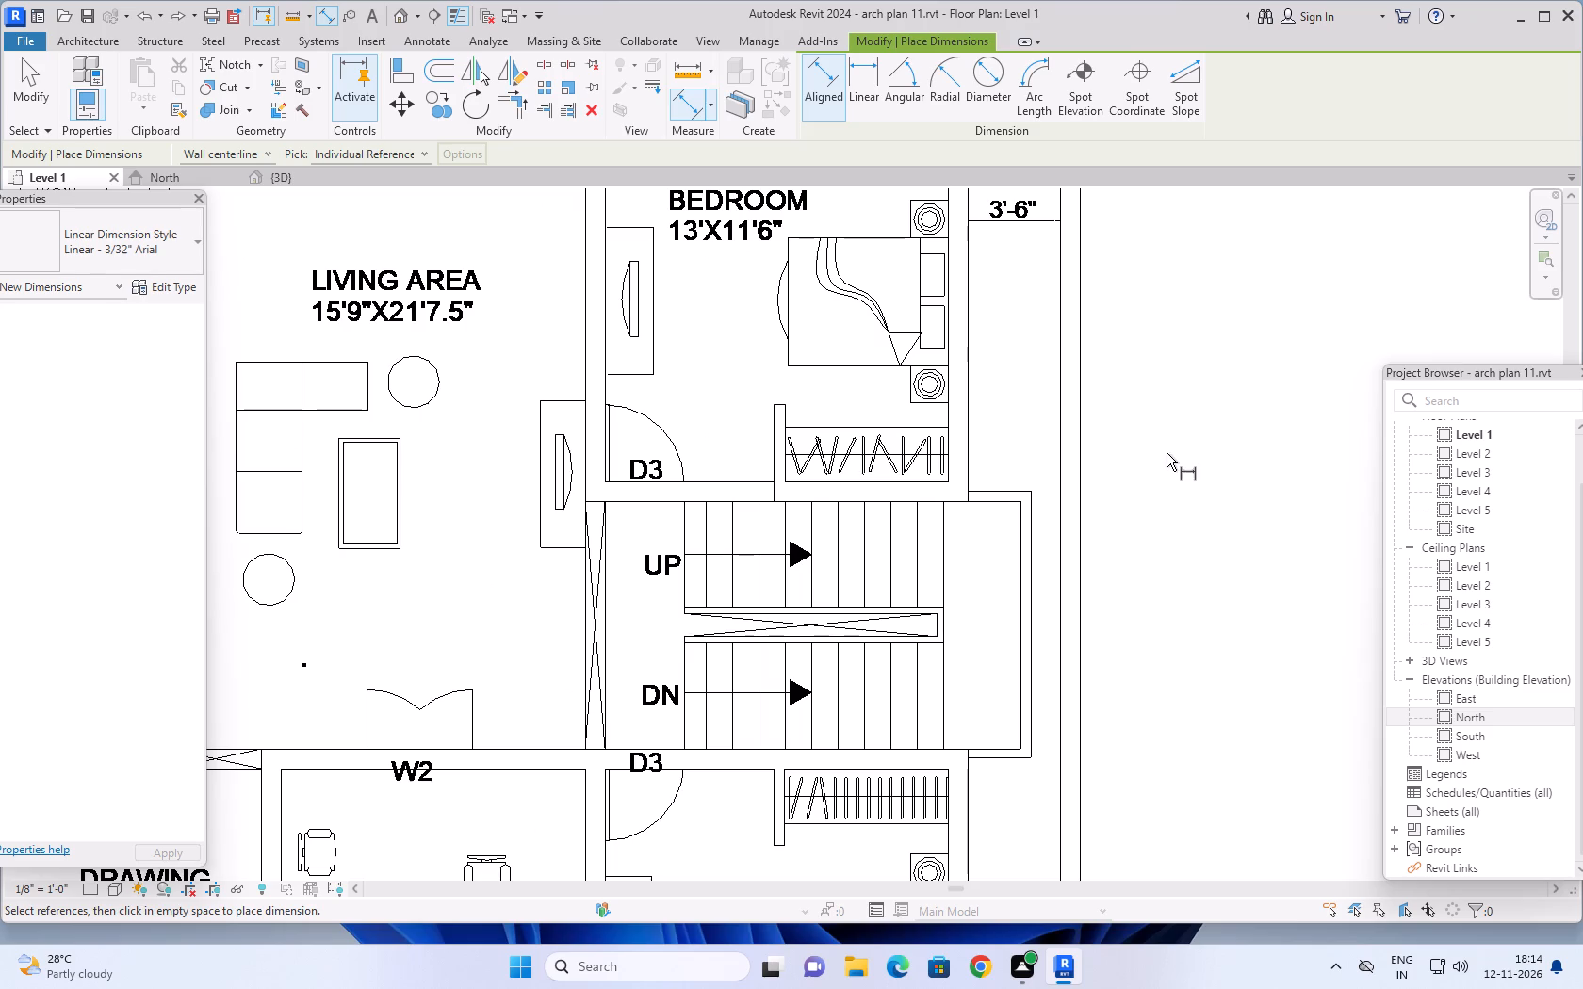
{"action": "middle_click_drag", "start_coordinate": [1175, 442], "coordinate": [1166, 525]}
{"action": "scroll", "coordinate": [996, 586], "scroll_direction": "up", "scroll_amount": 7}
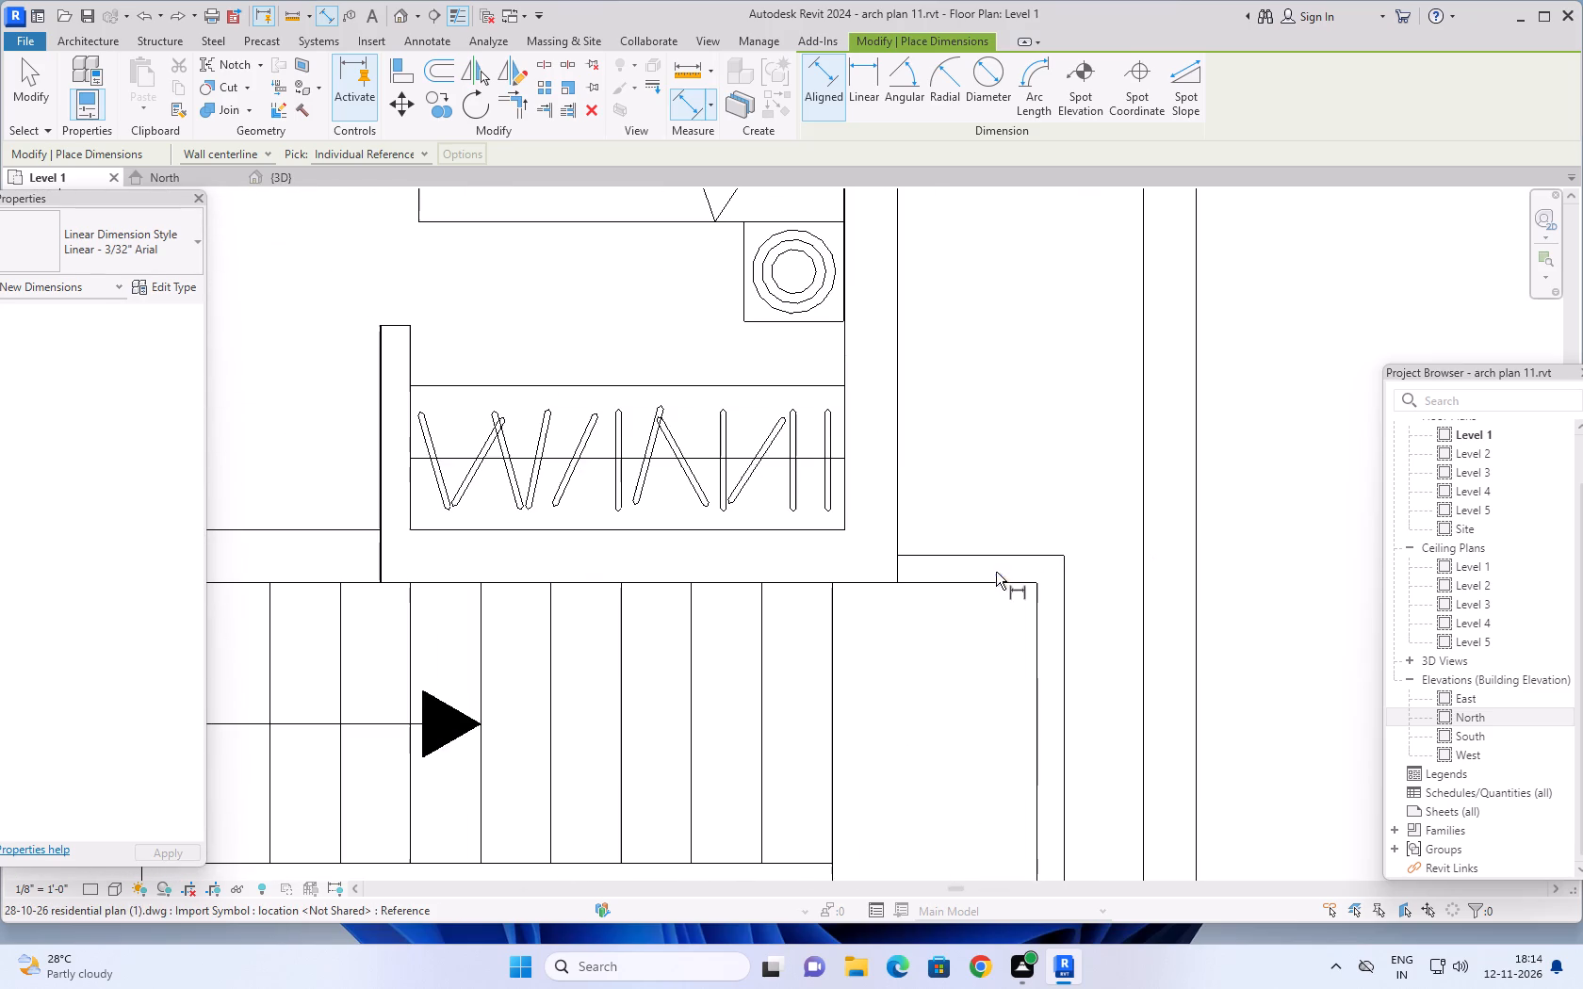
{"action": "left_click", "coordinate": [1002, 553]}
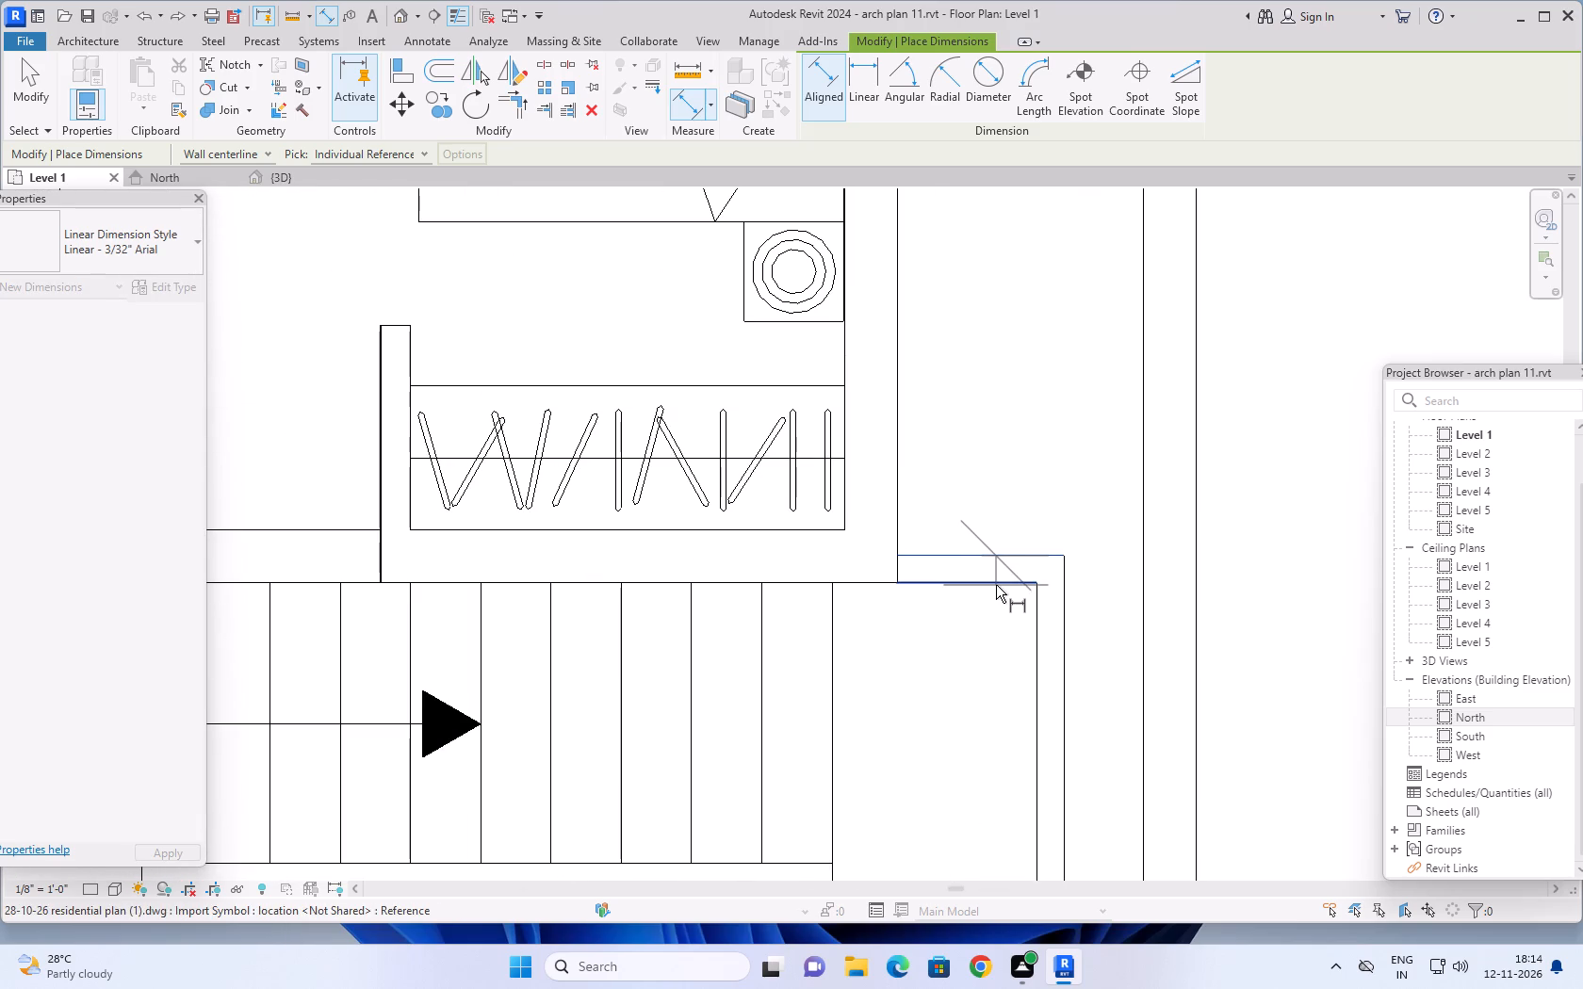
{"action": "scroll", "coordinate": [995, 582], "scroll_direction": "up", "scroll_amount": 7}
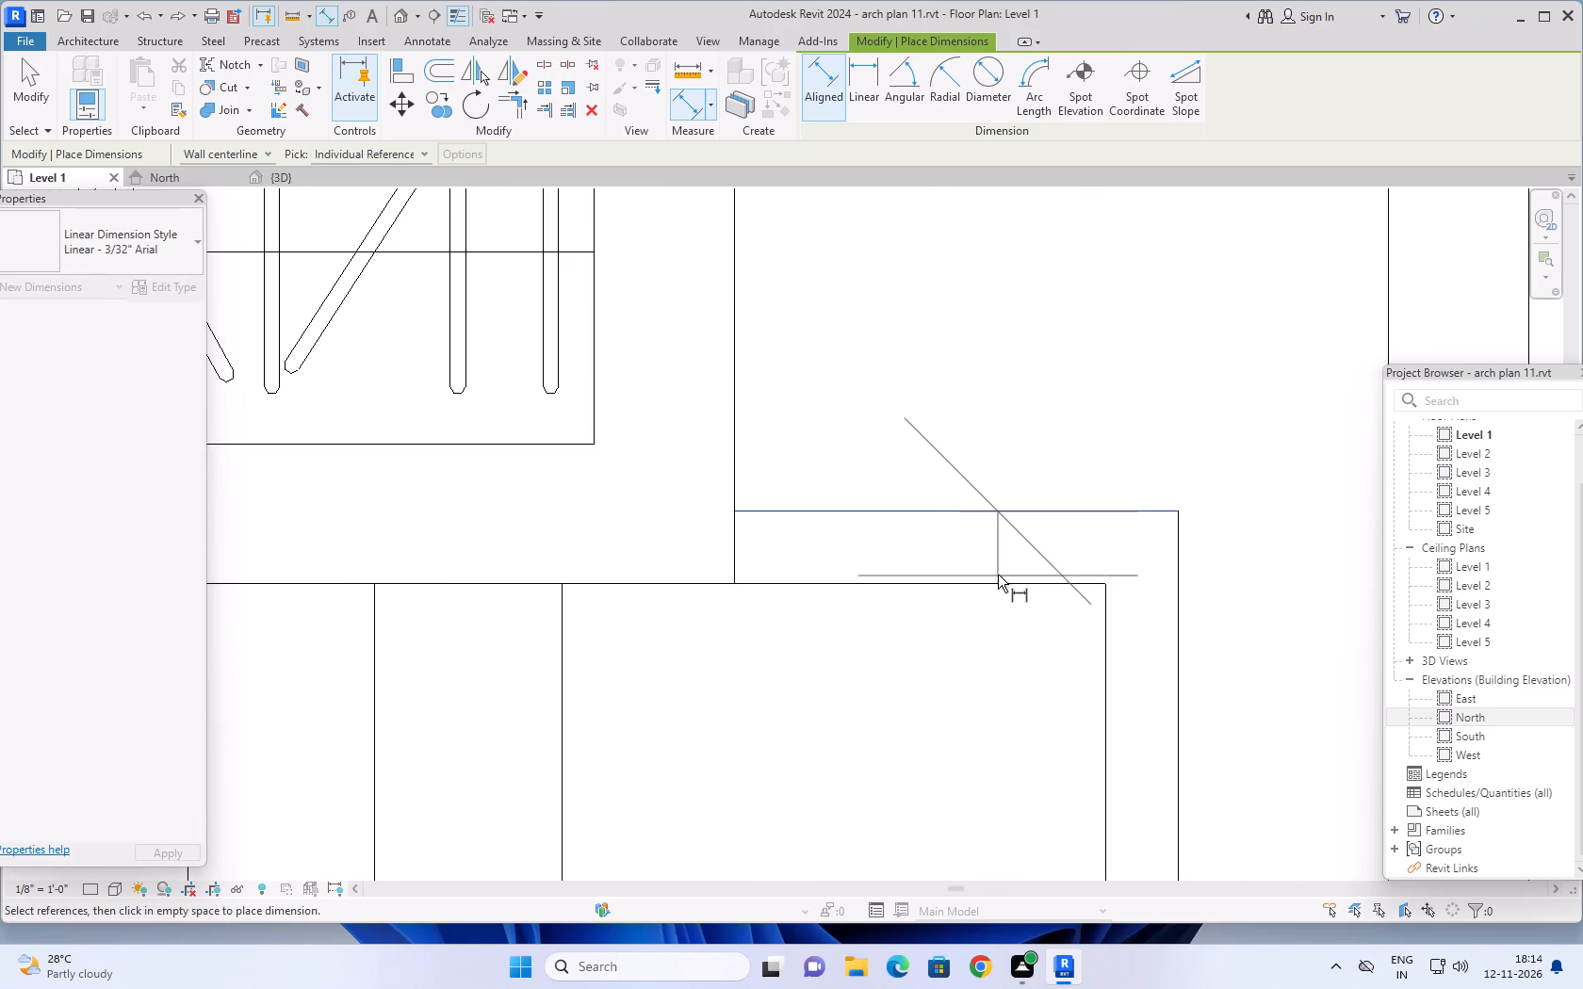
{"action": "left_click", "coordinate": [993, 584]}
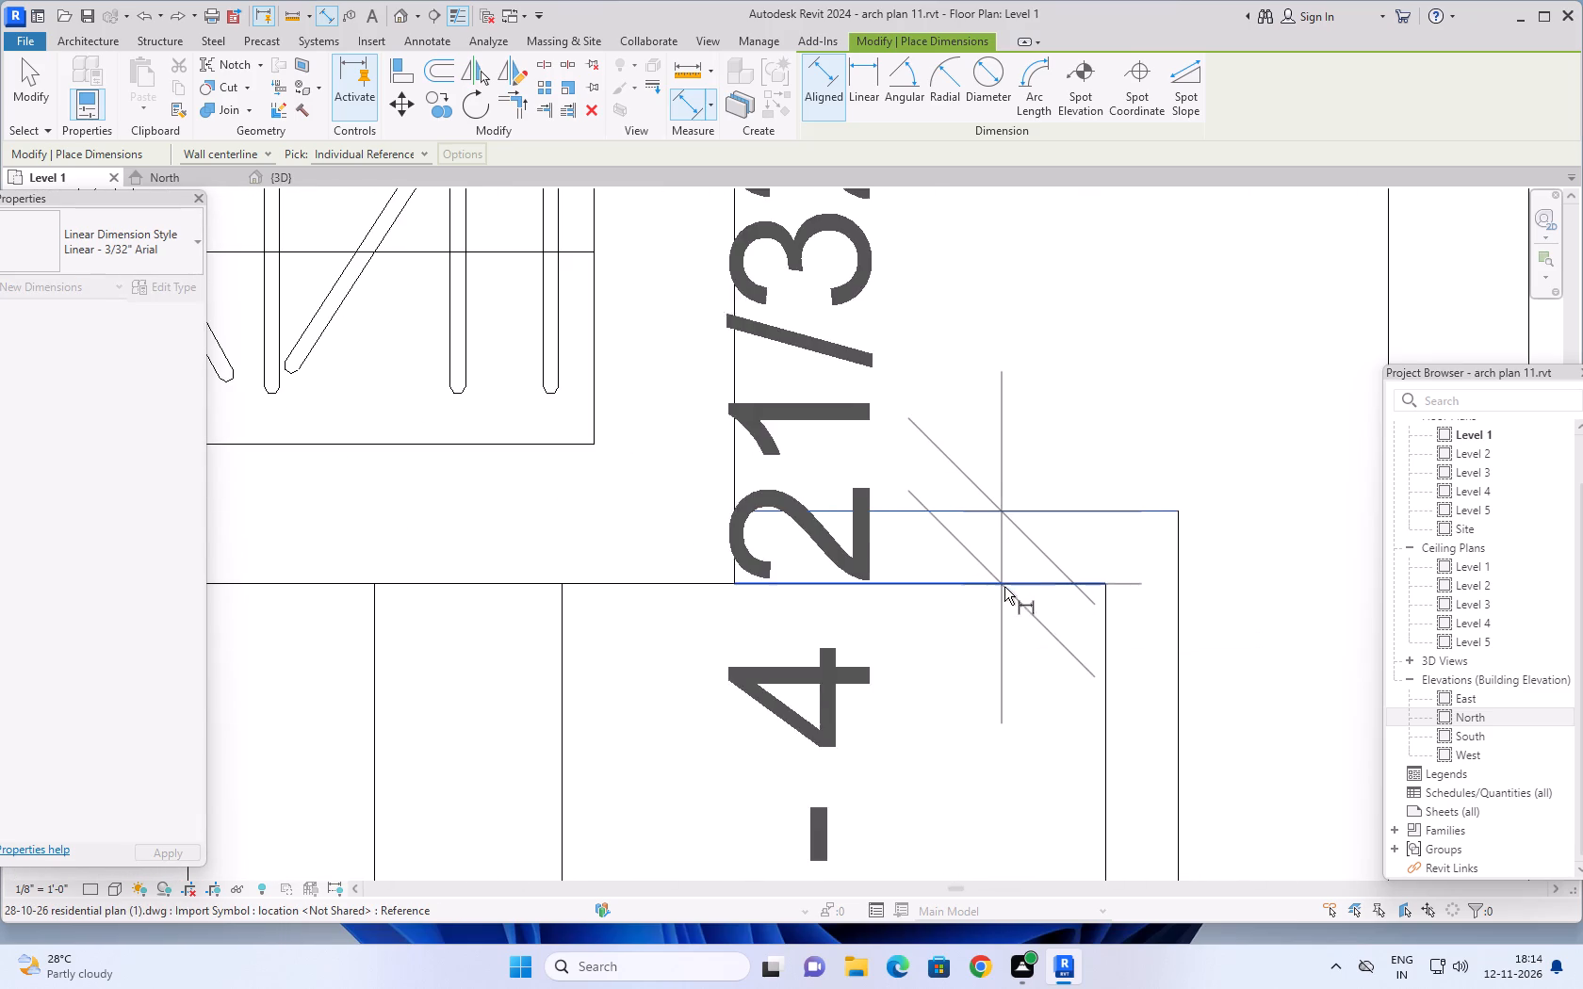
{"action": "scroll", "coordinate": [1064, 586], "scroll_direction": "down", "scroll_amount": 13}
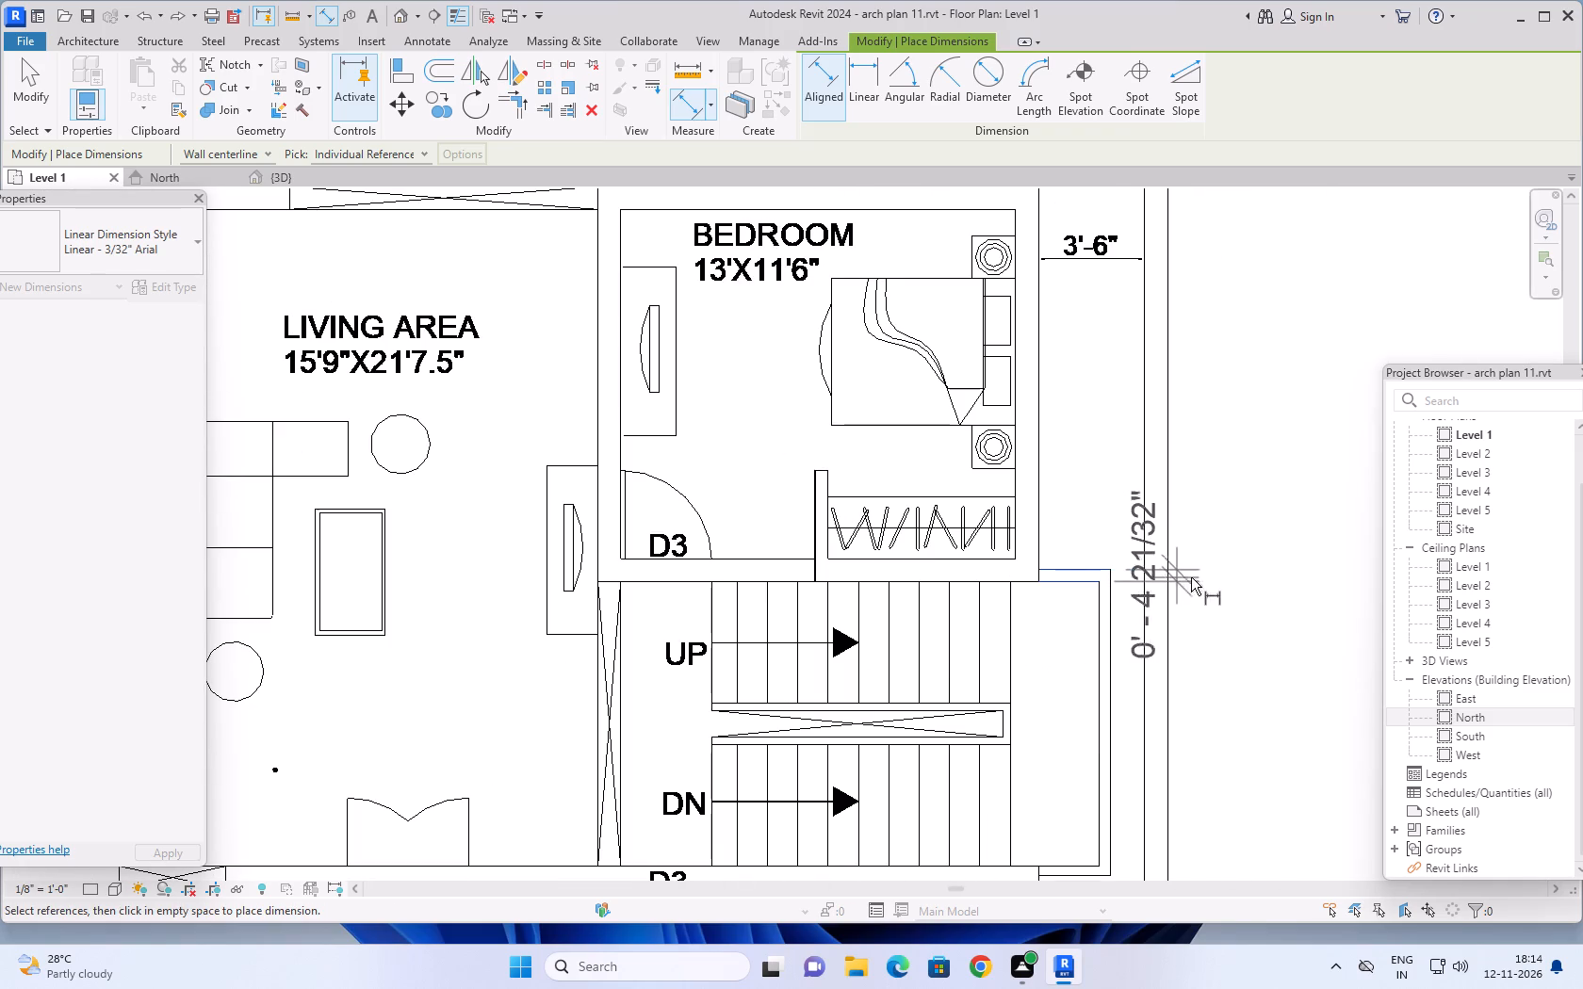
{"action": "scroll", "coordinate": [1209, 577], "scroll_direction": "up", "scroll_amount": 7}
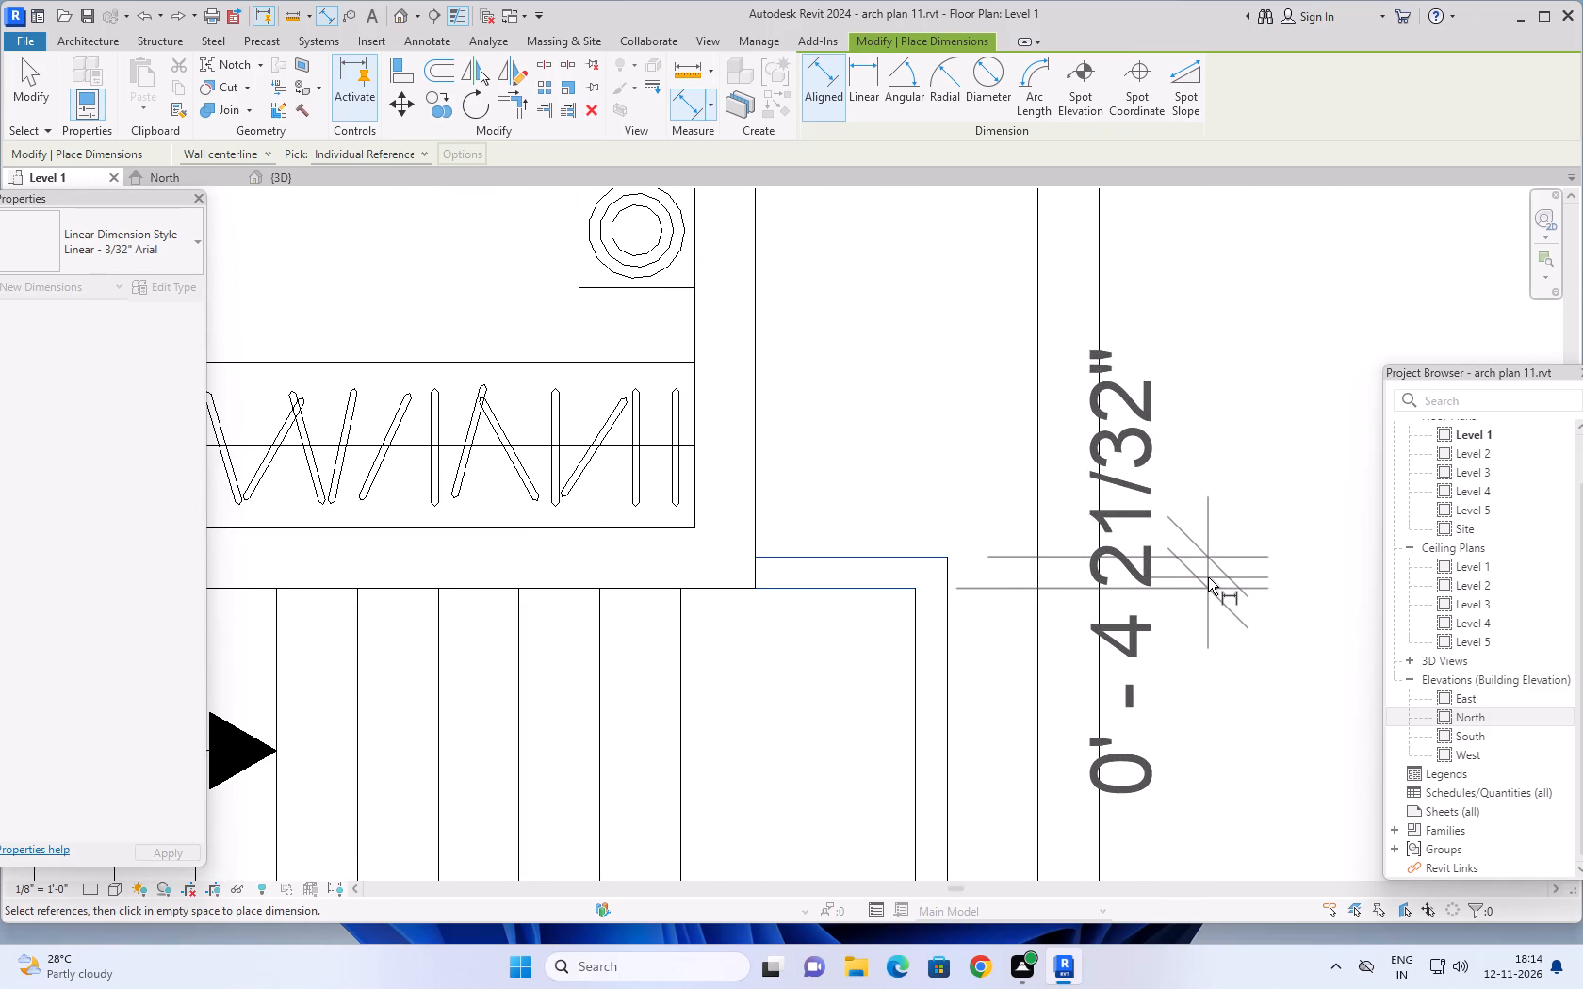
{"action": "scroll", "coordinate": [1208, 577], "scroll_direction": "down", "scroll_amount": 7}
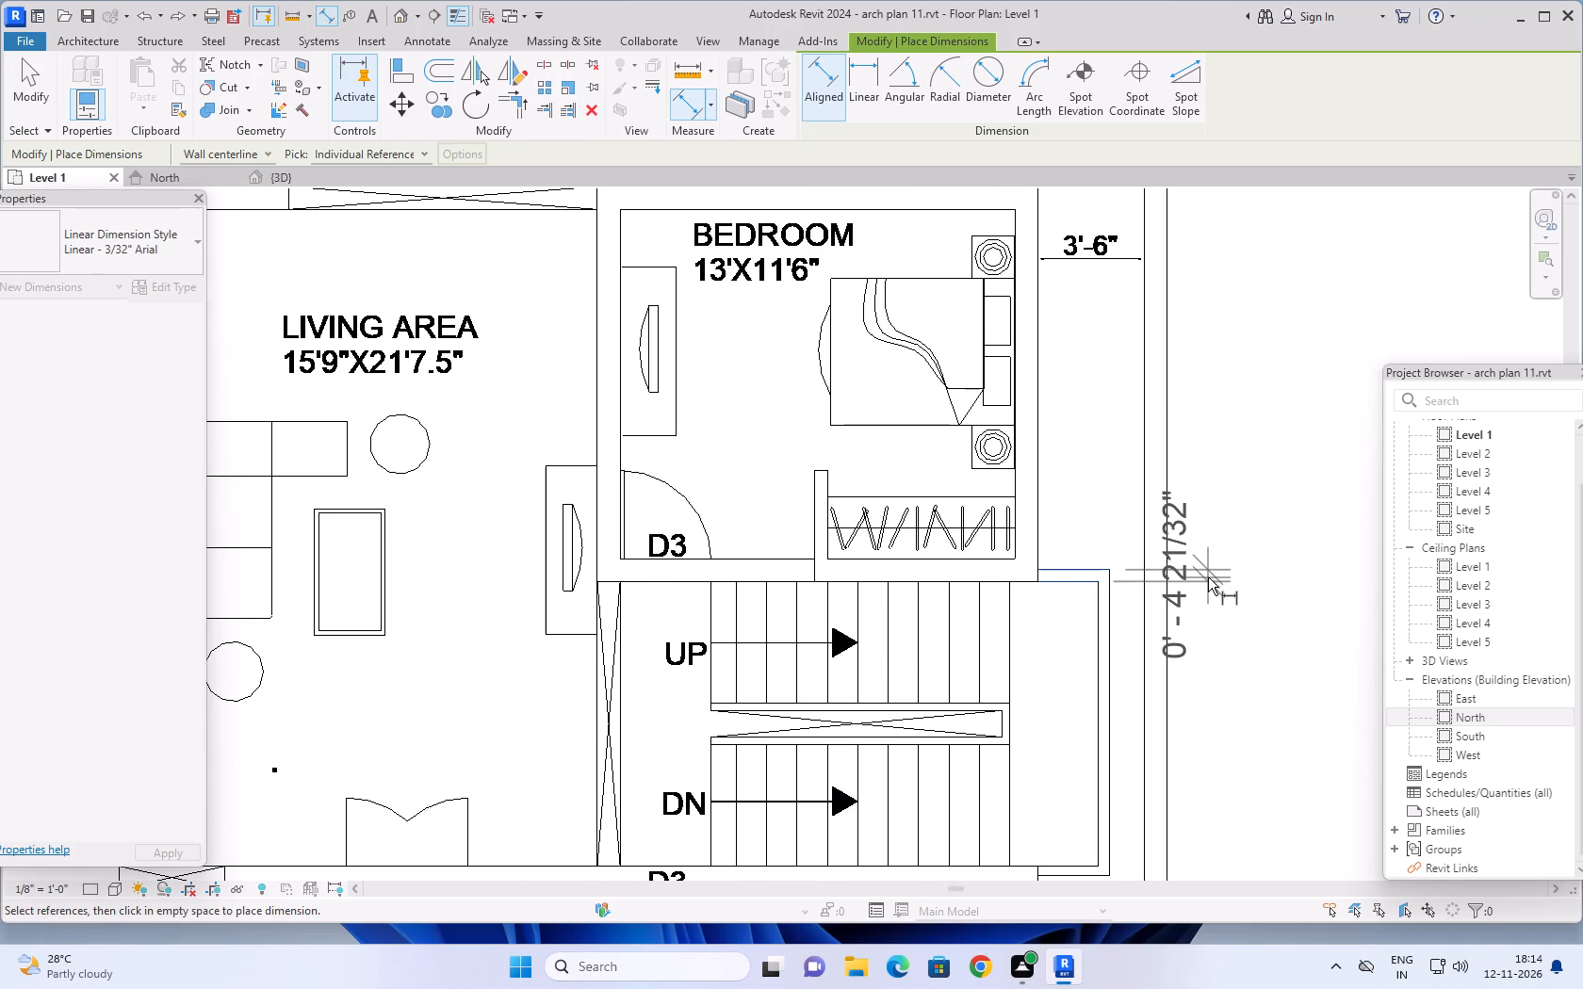
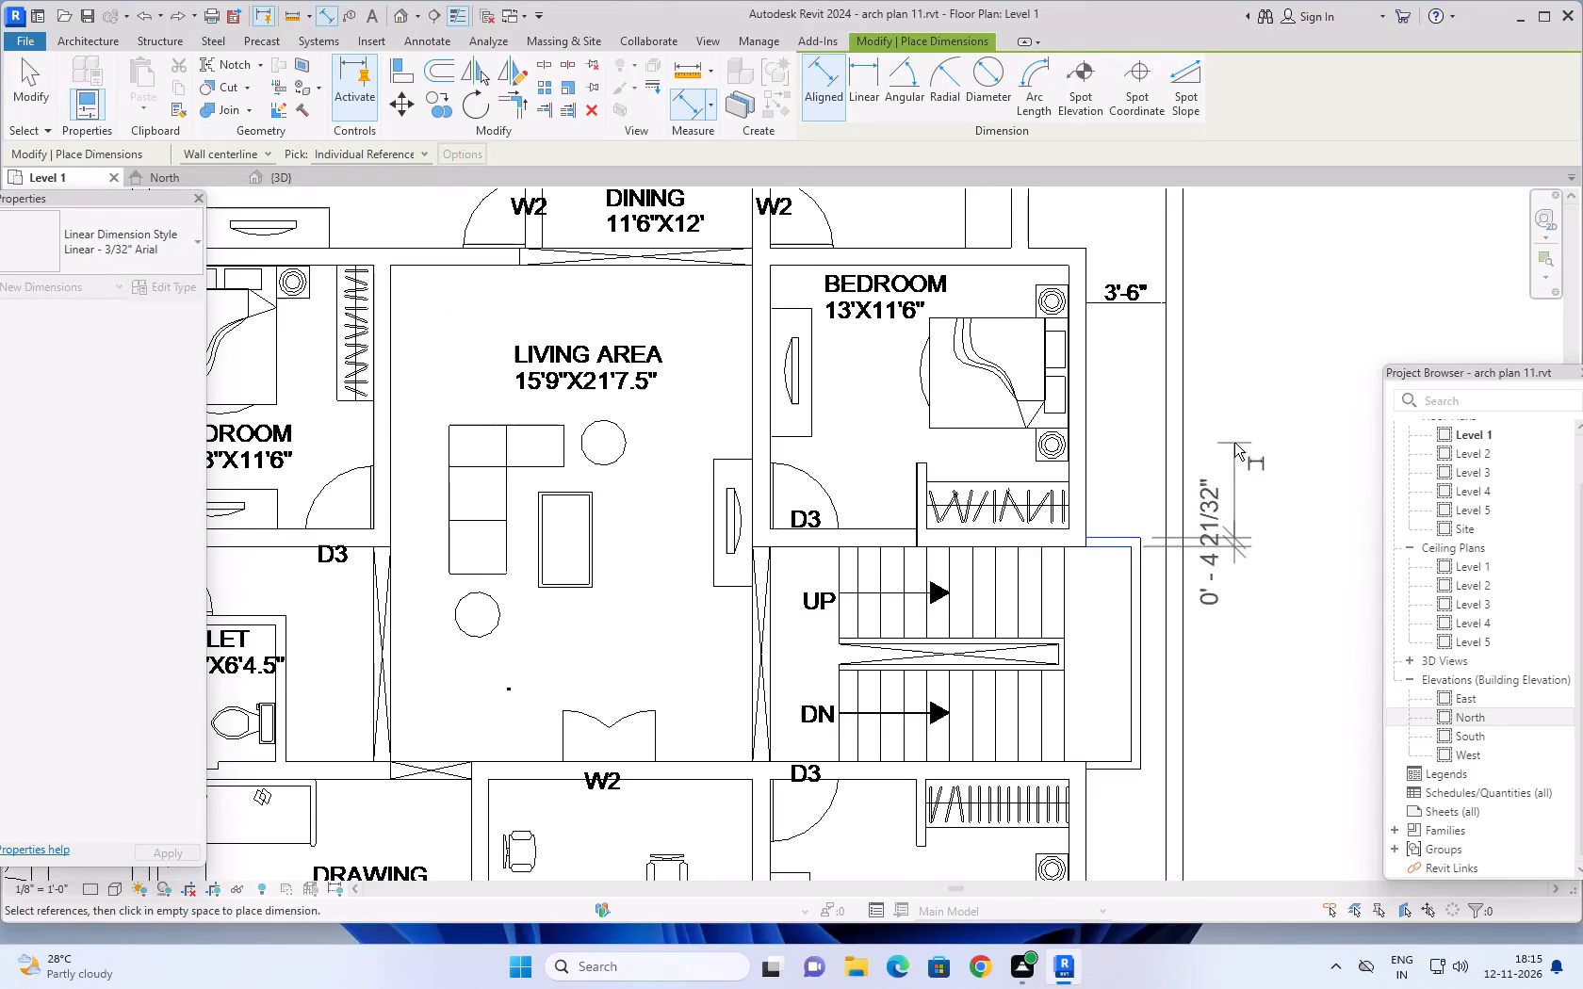
Examine the aligned dimension preview of the staircase landing wall's thickness closely, without placing the dimension.
{"action": "scroll", "coordinate": [1211, 536], "scroll_direction": "up", "scroll_amount": 10}
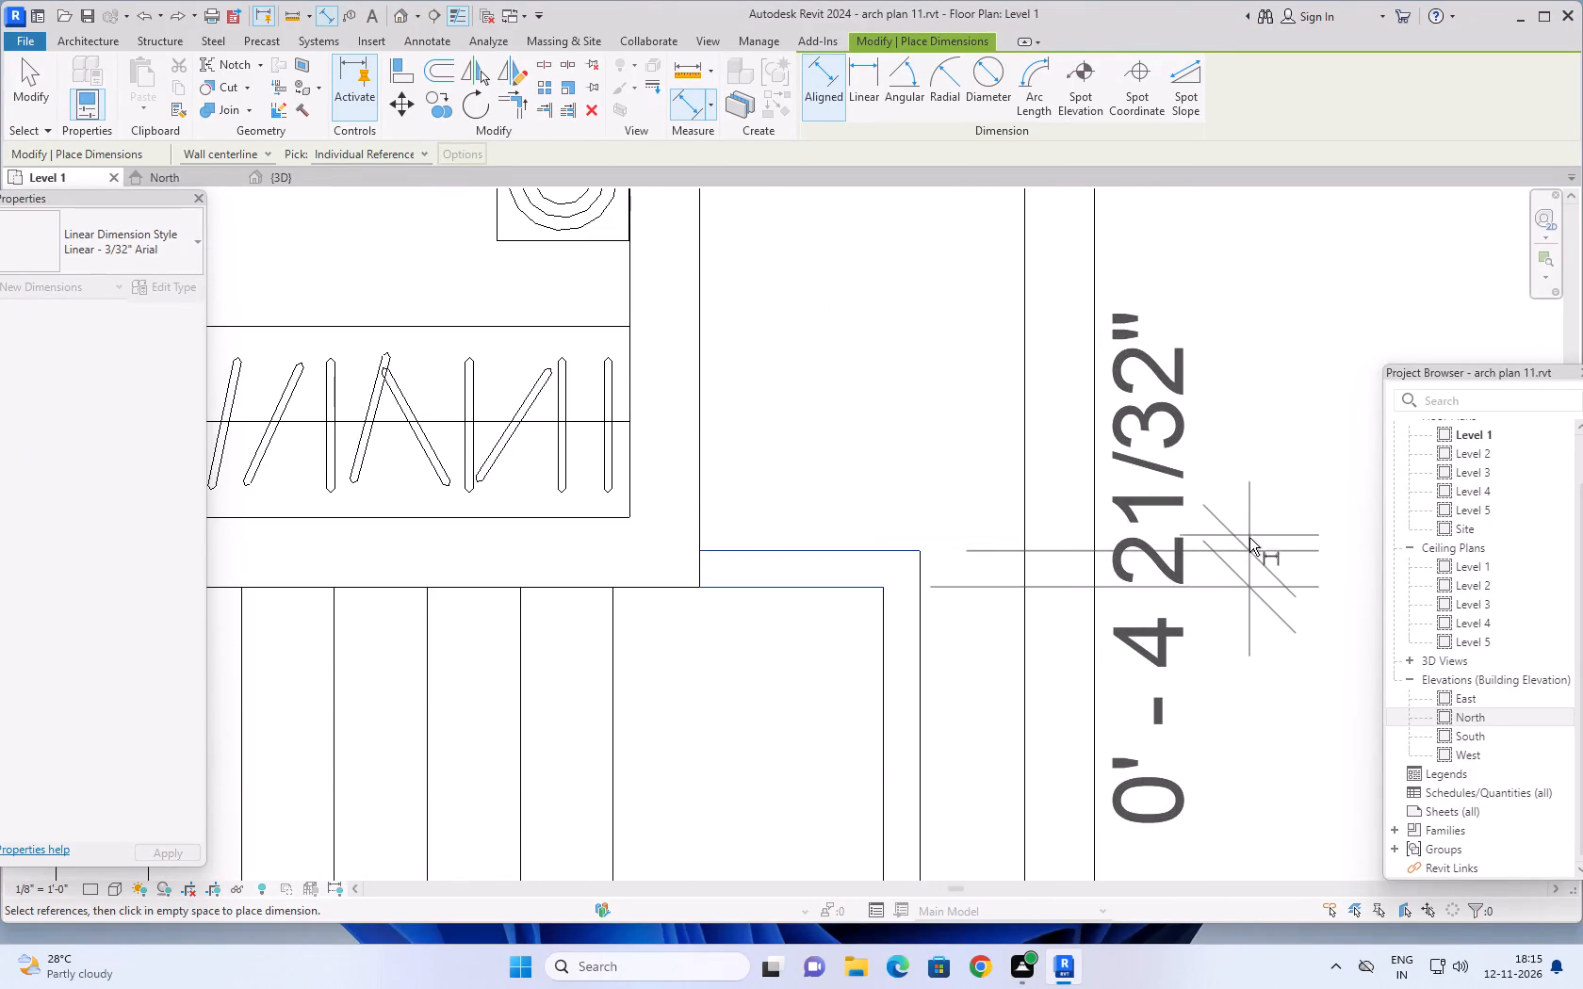
{"action": "scroll", "coordinate": [1239, 547], "scroll_direction": "down", "scroll_amount": 3}
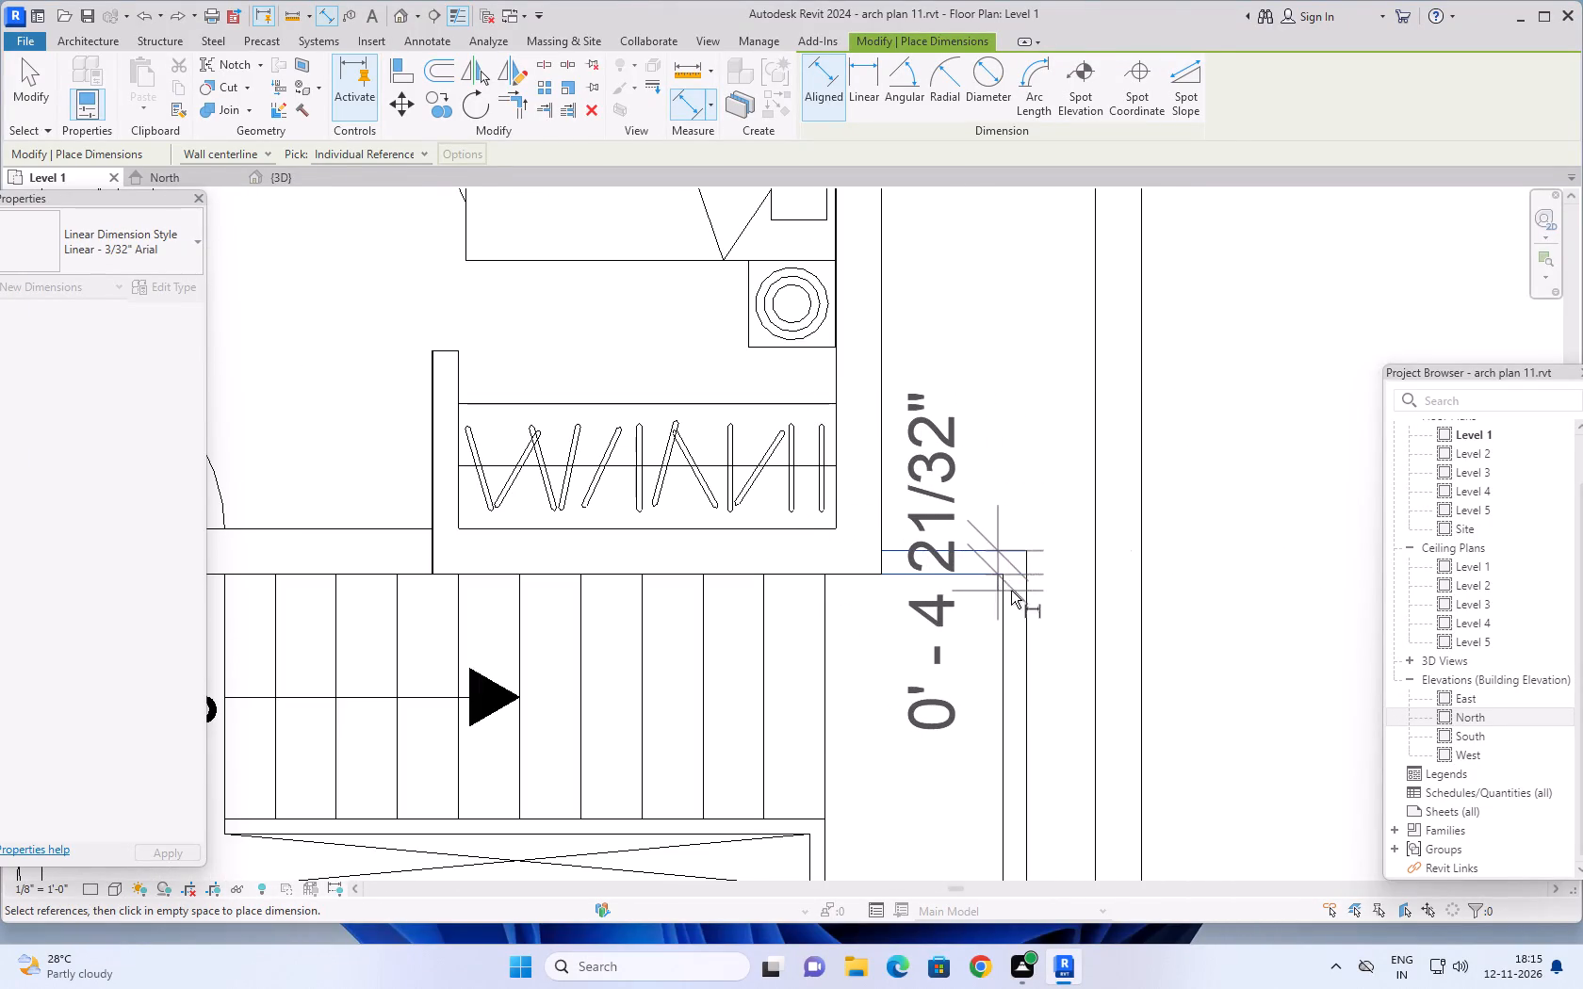
{"action": "scroll", "coordinate": [1180, 576], "scroll_direction": "down", "scroll_amount": 1}
{"action": "scroll", "coordinate": [1226, 587], "scroll_direction": "up", "scroll_amount": 4}
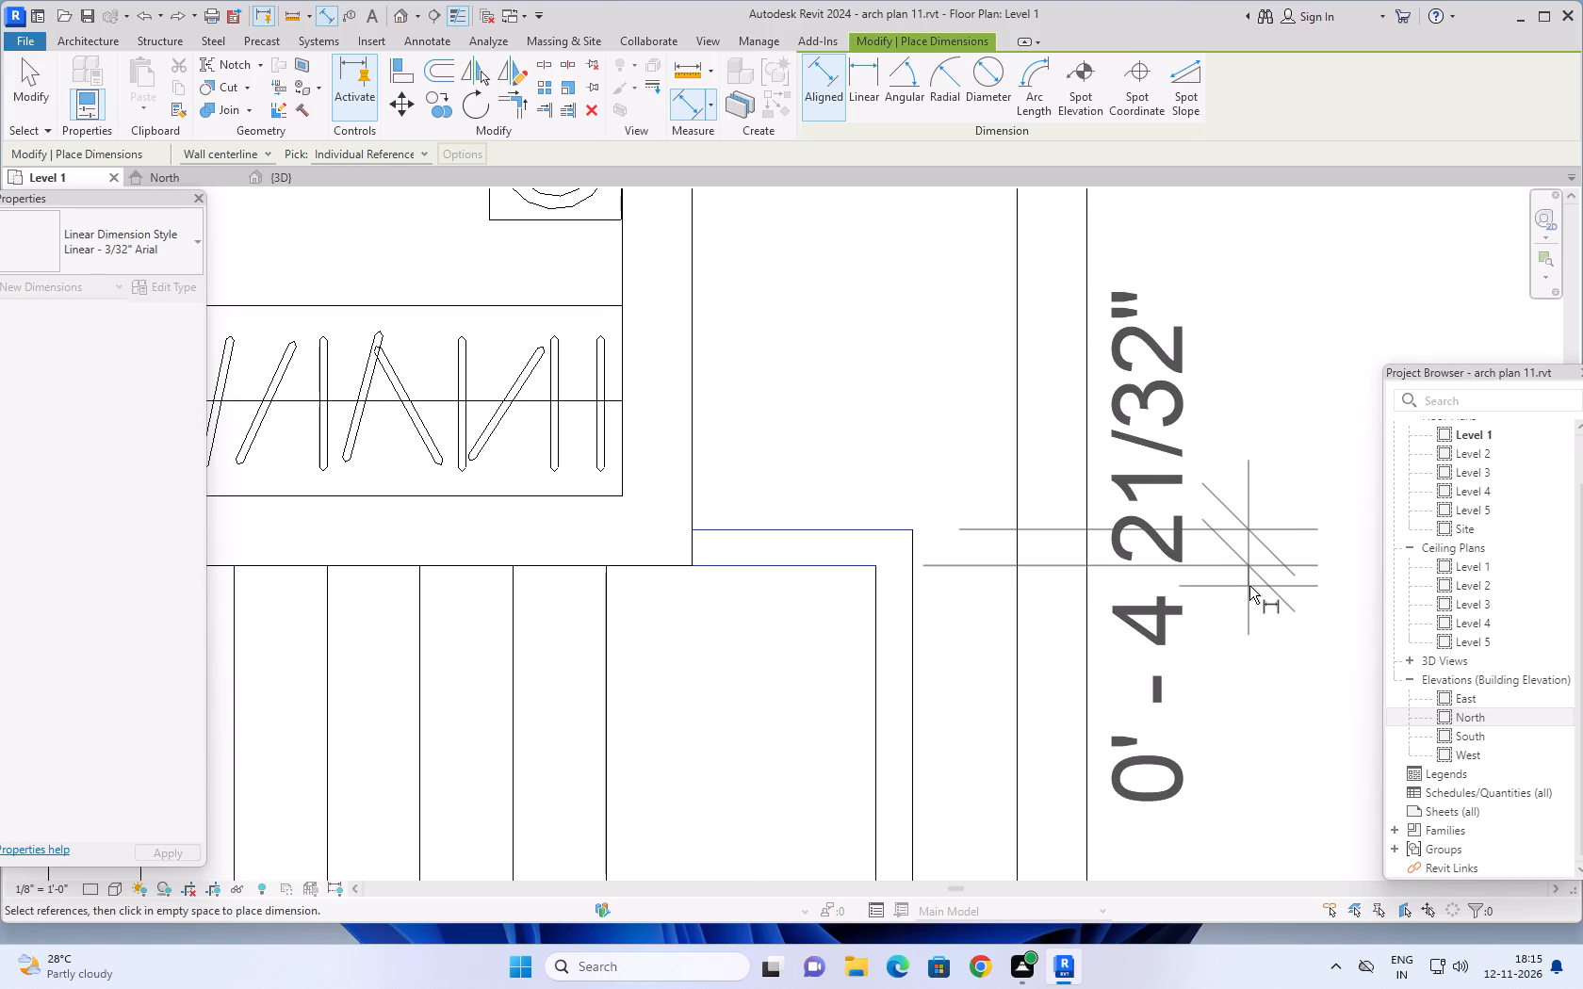
{"action": "scroll", "coordinate": [1249, 586], "scroll_direction": "down", "scroll_amount": 2}
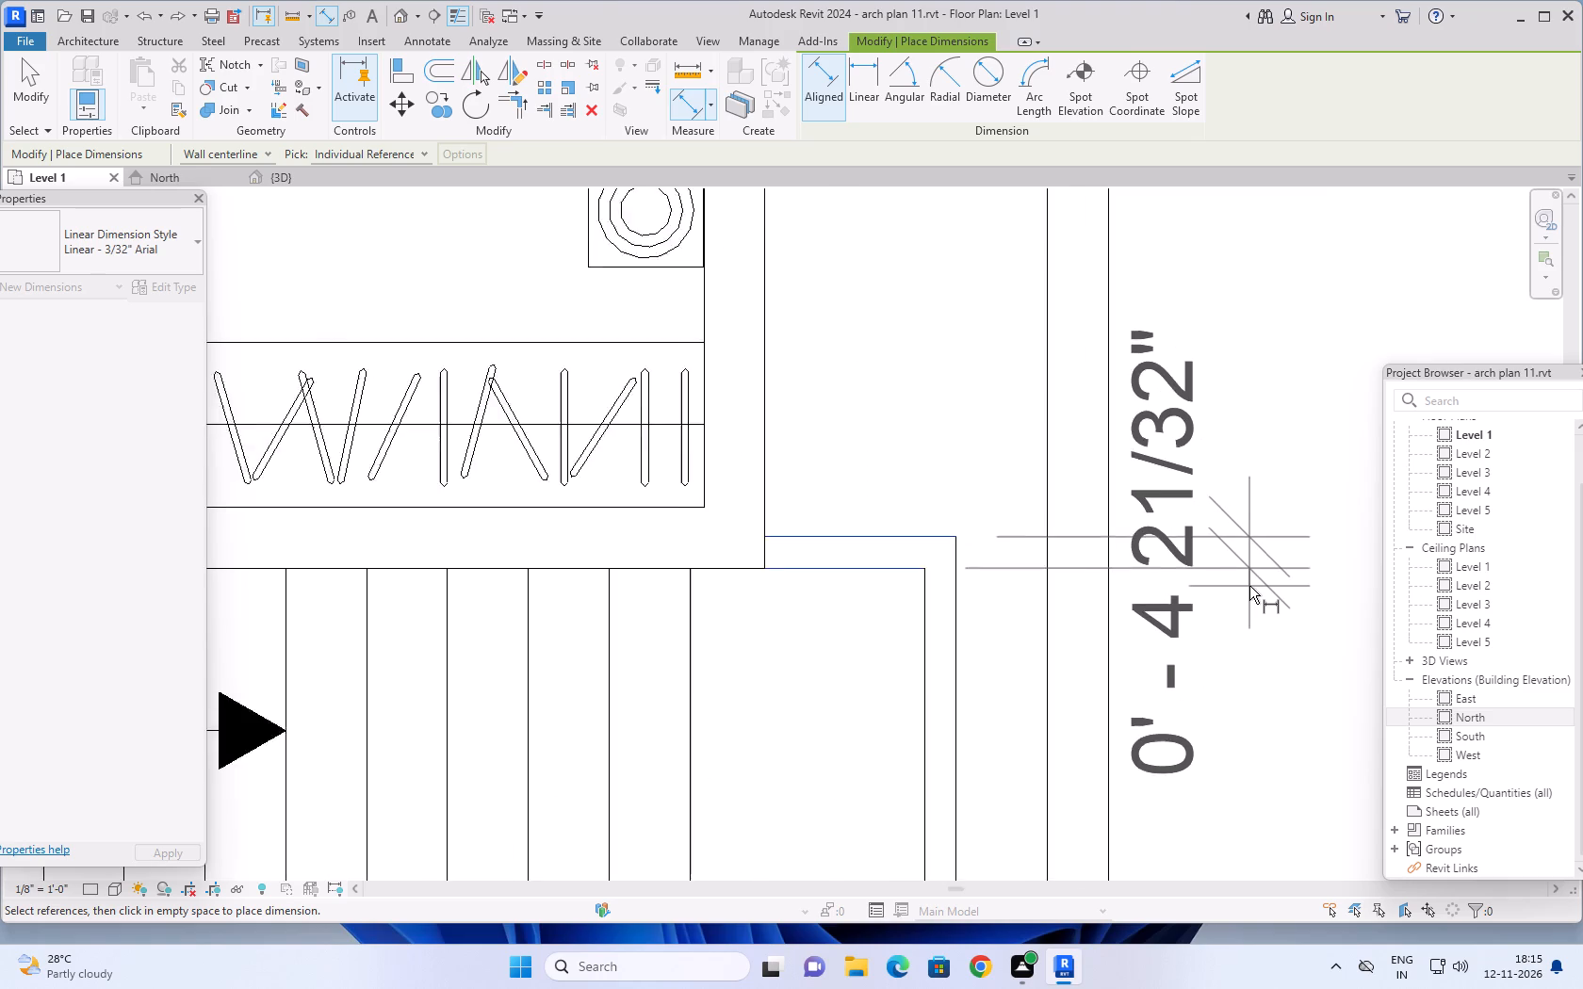
{"action": "scroll", "coordinate": [1249, 586], "scroll_direction": "down", "scroll_amount": 2}
{"action": "middle_click_drag", "start_coordinate": [1249, 586], "coordinate": [1142, 584]}
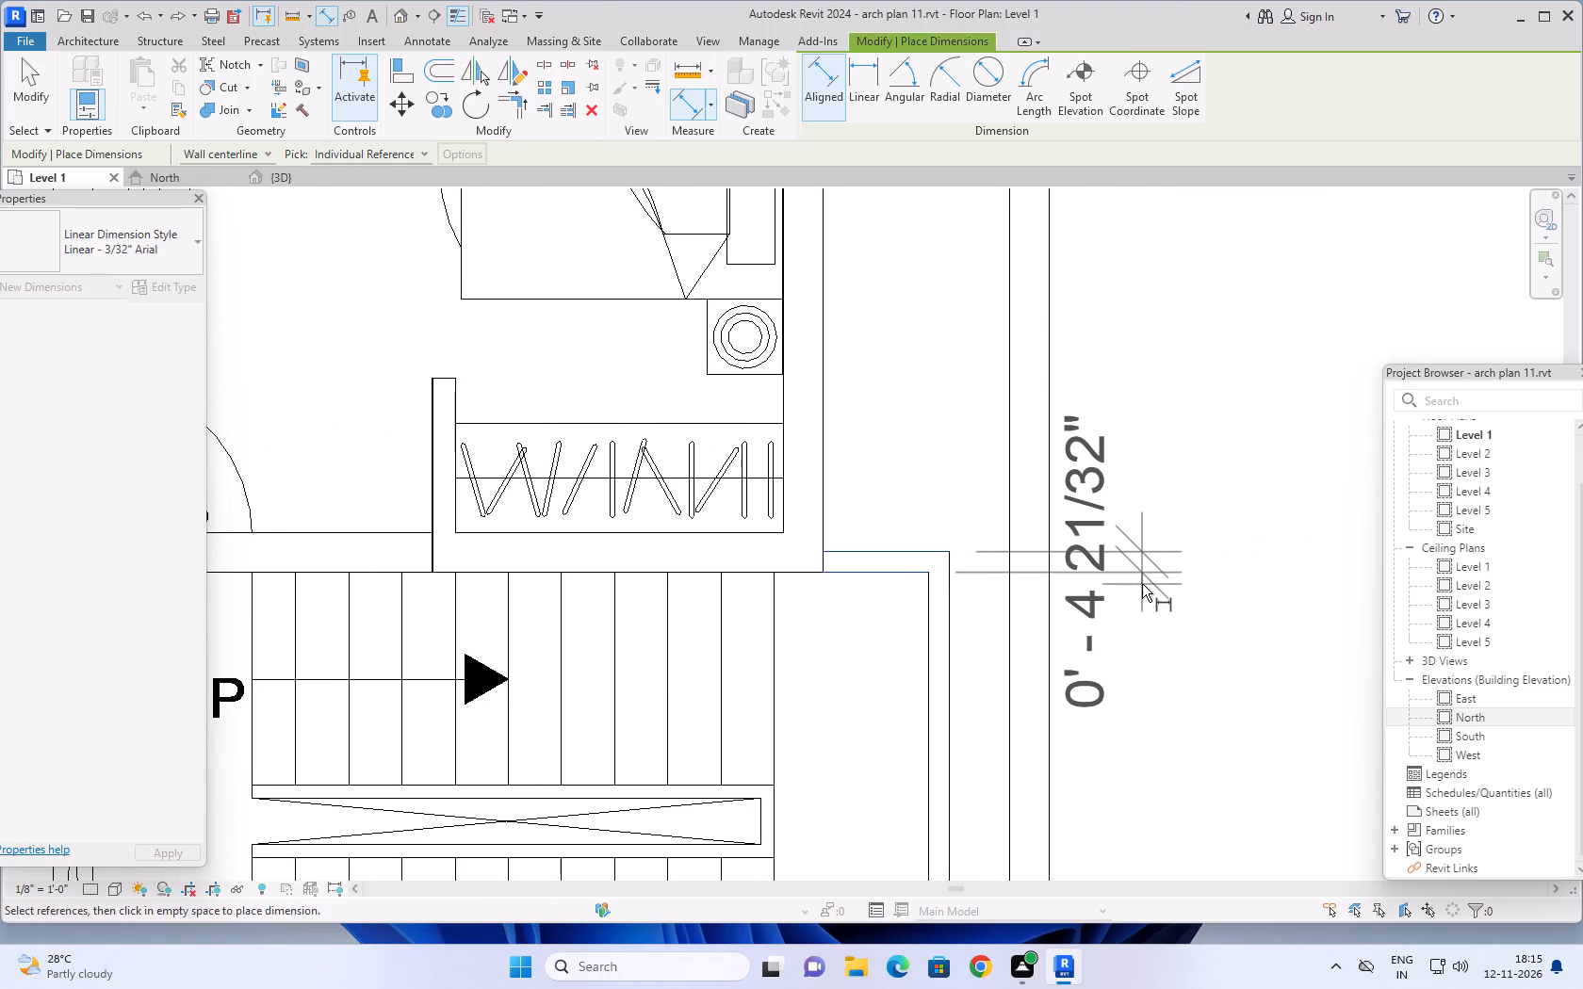
{"action": "scroll", "coordinate": [1155, 584], "scroll_direction": "up", "scroll_amount": 1}
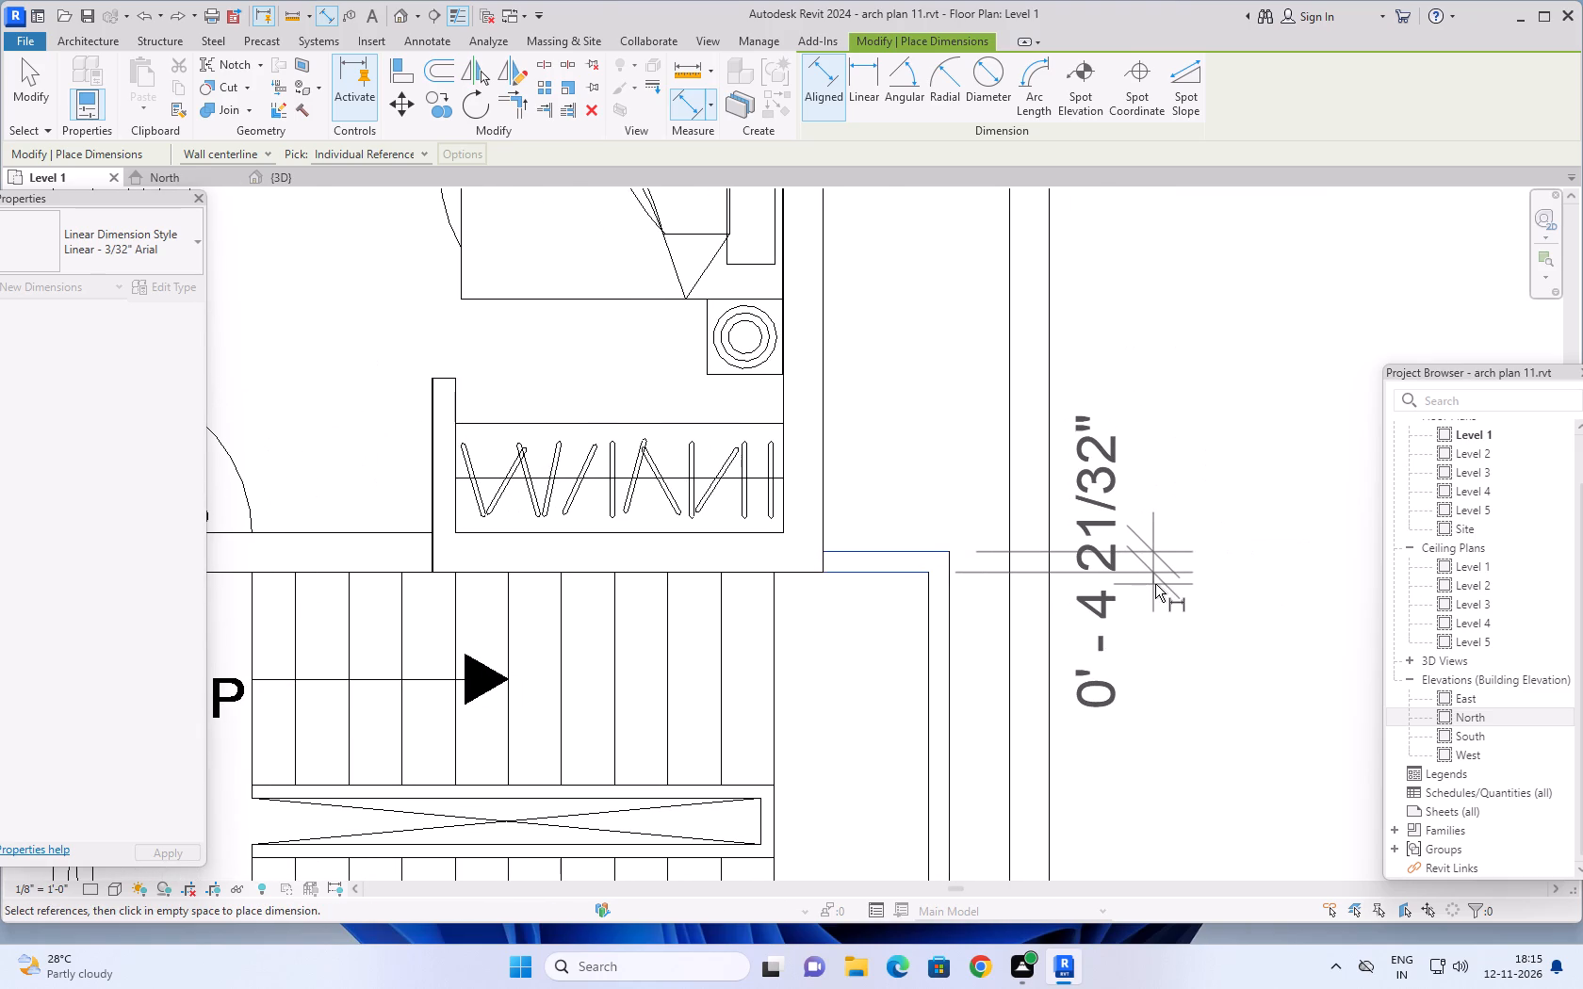
{"action": "scroll", "coordinate": [1155, 584], "scroll_direction": "up", "scroll_amount": 1}
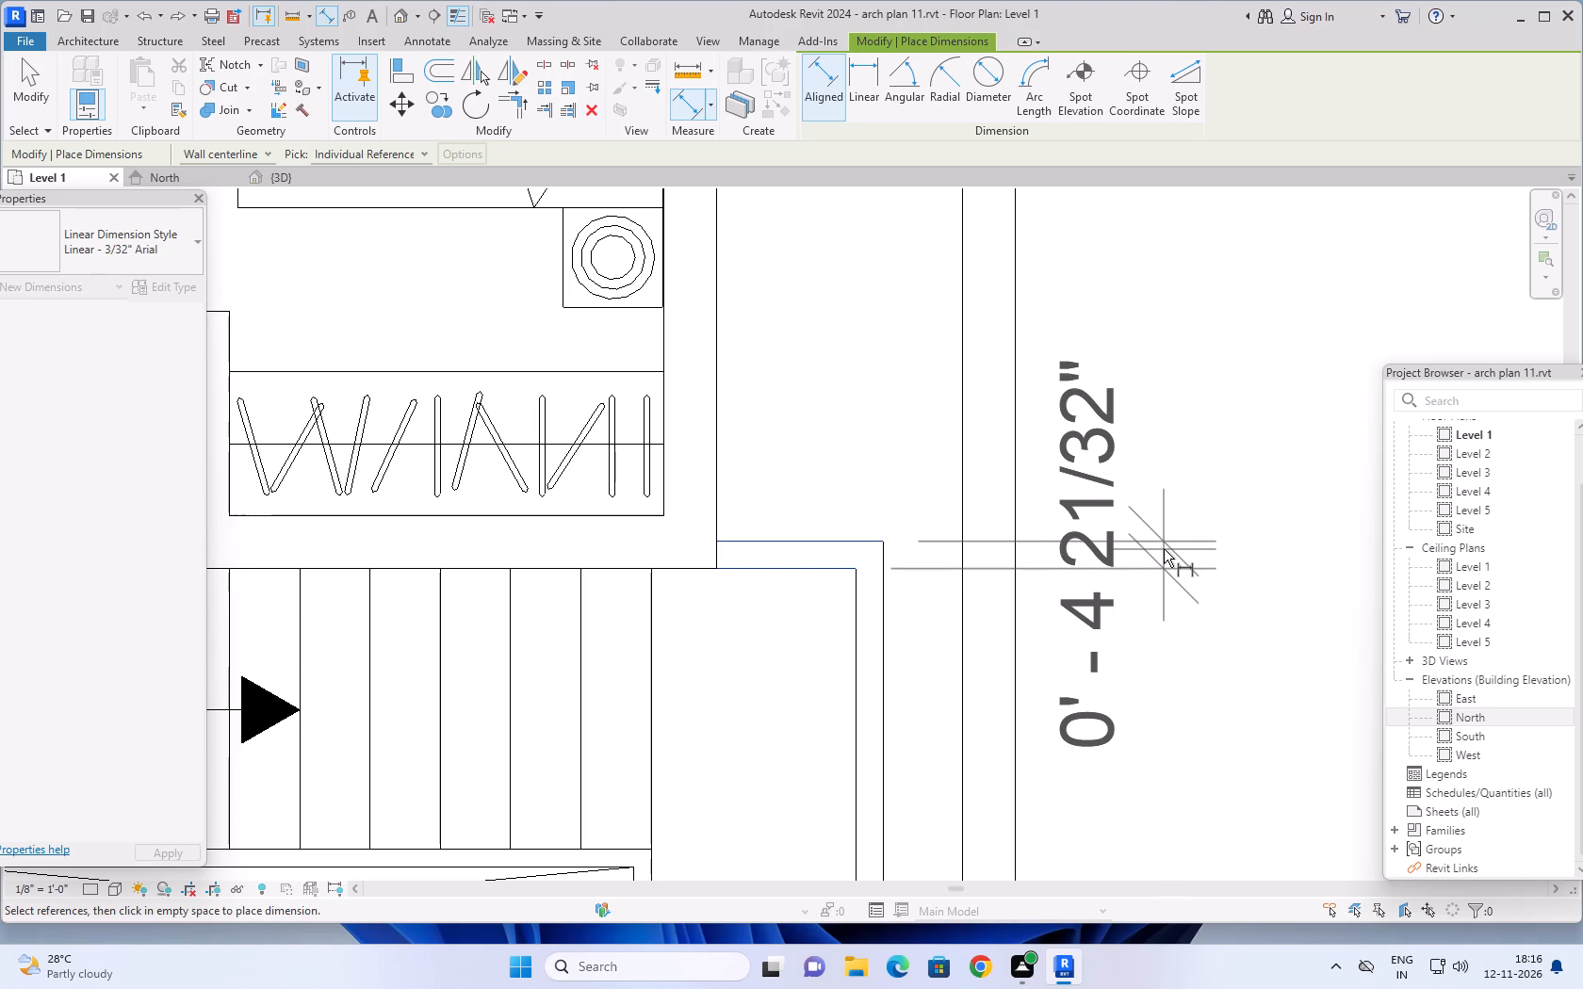
{"action": "key", "text": "Escape"}
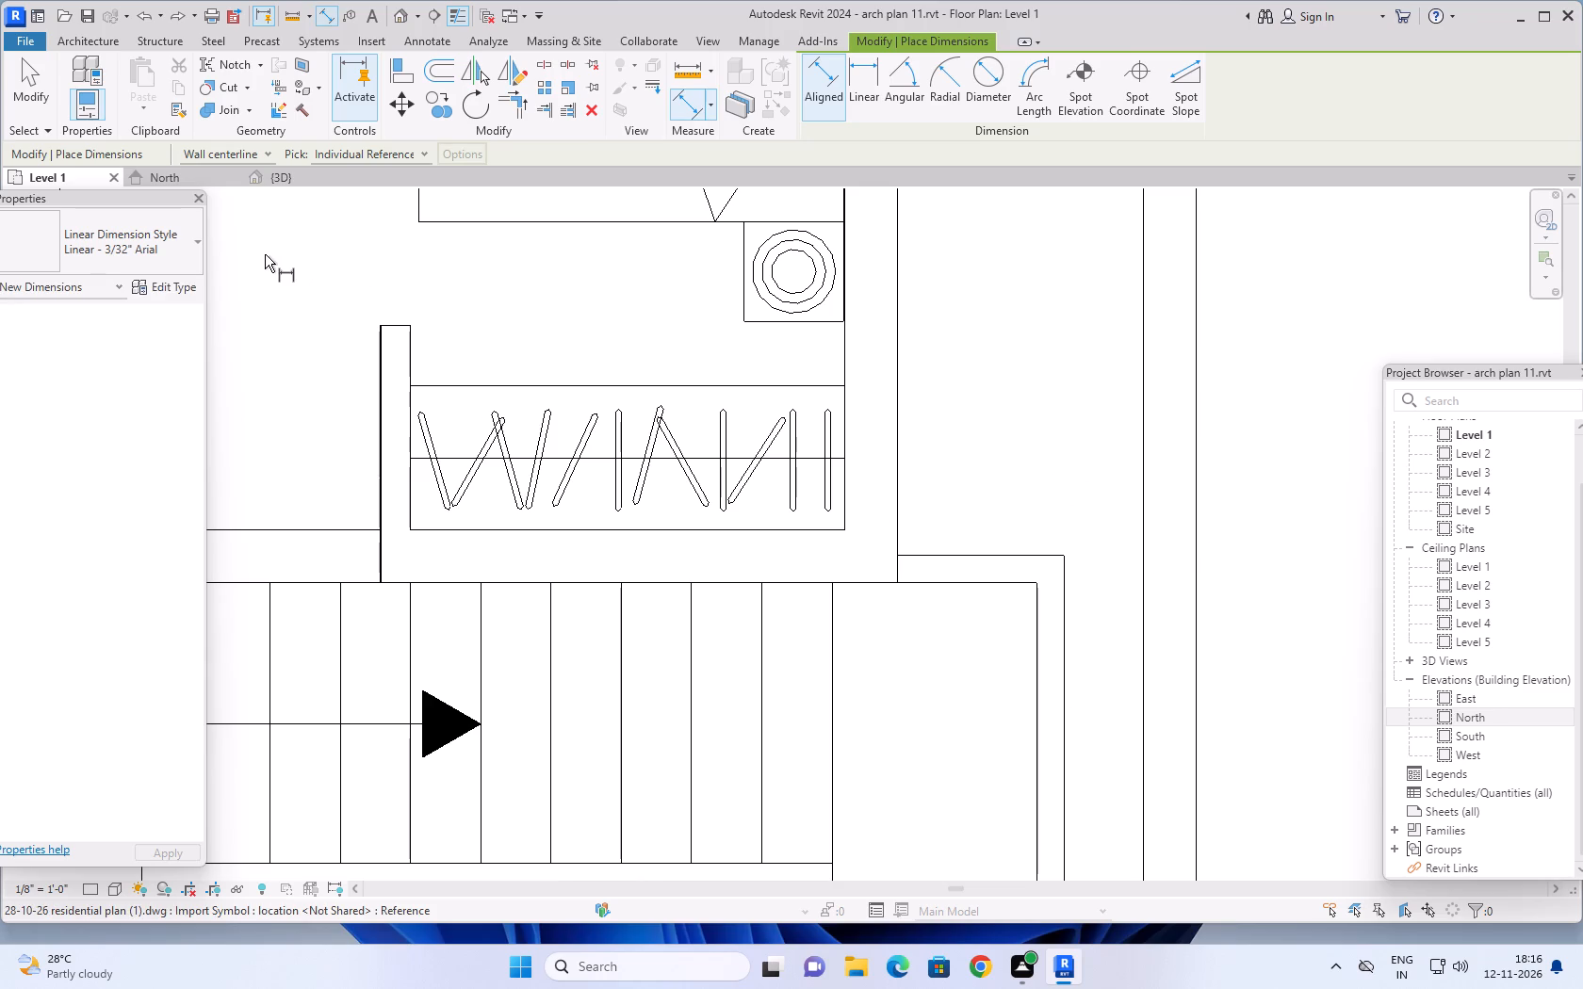
{"action": "scroll", "coordinate": [267, 266], "scroll_direction": "down", "scroll_amount": 2}
{"action": "scroll", "coordinate": [725, 328], "scroll_direction": "down", "scroll_amount": 1}
{"action": "middle_click_drag", "start_coordinate": [1005, 340], "coordinate": [1128, 374]}
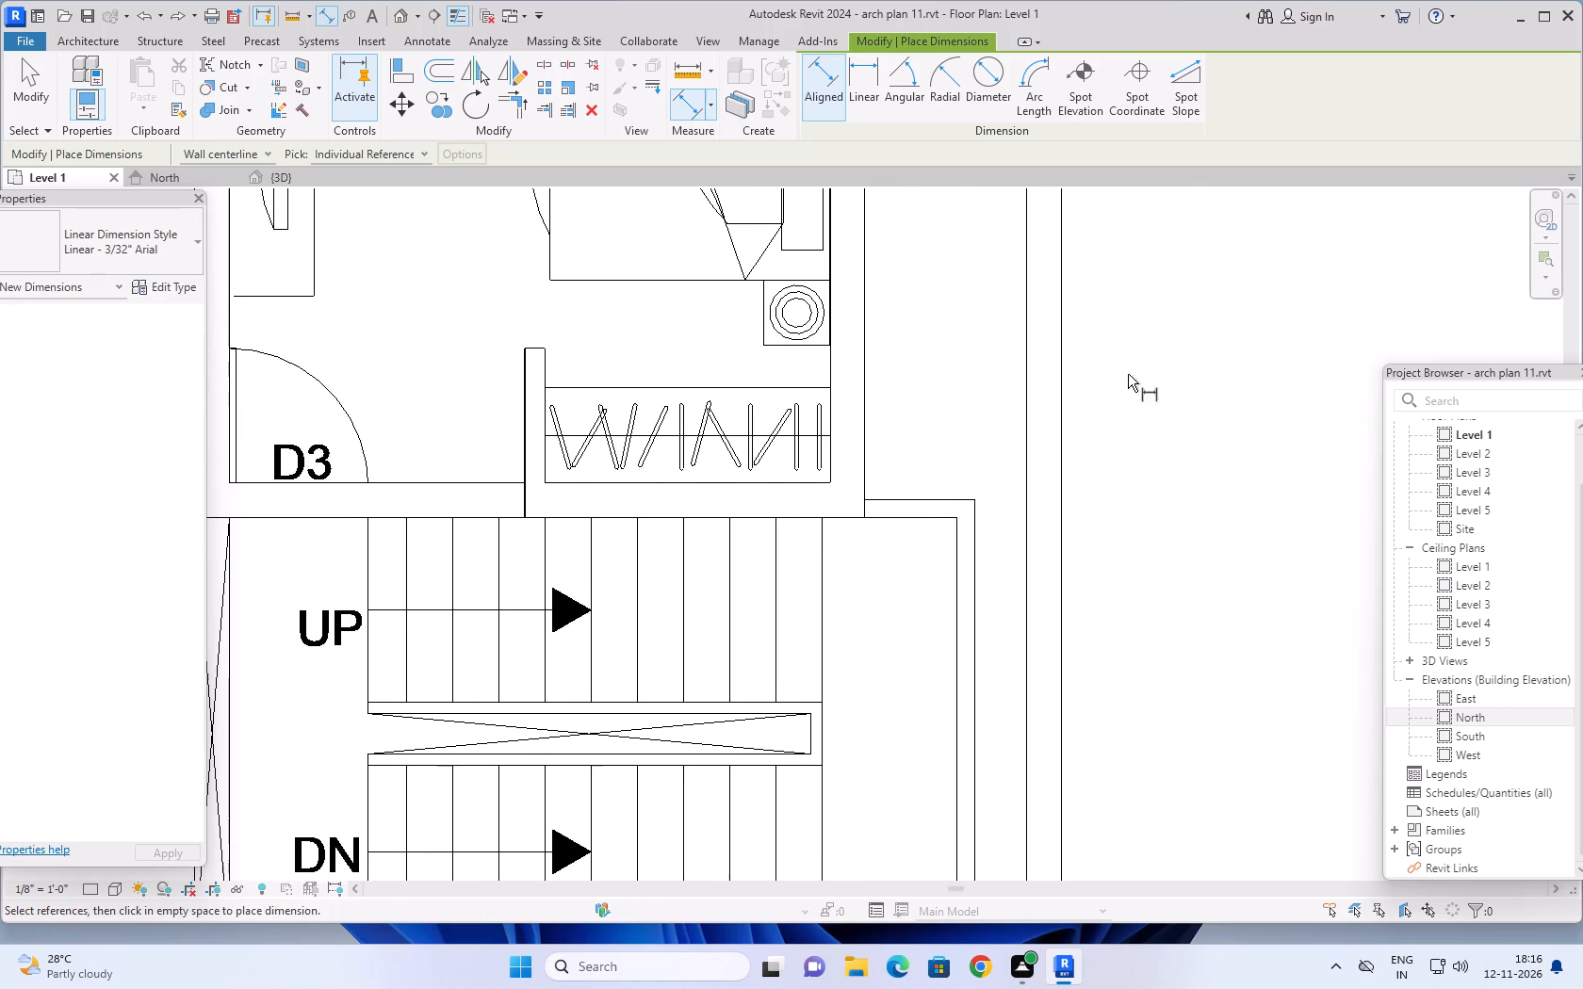
{"action": "key", "text": "Escape"}
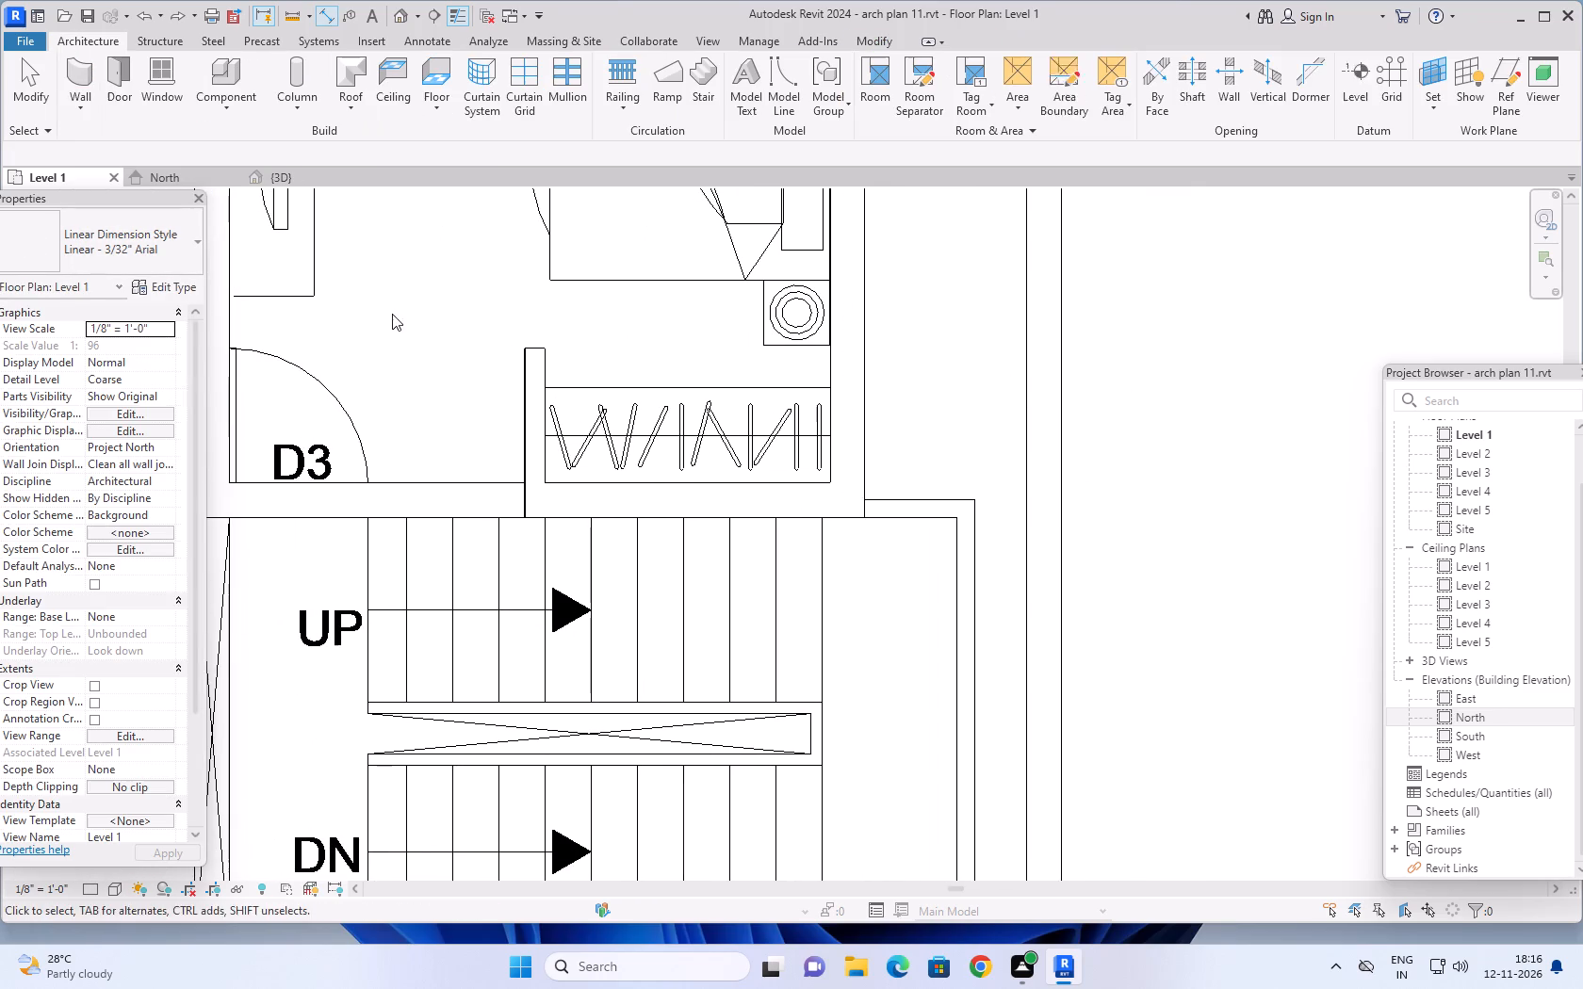
Duplicate the 4.5" basic wall type under the name 0'421/32".
{"action": "left_click", "coordinate": [79, 60]}
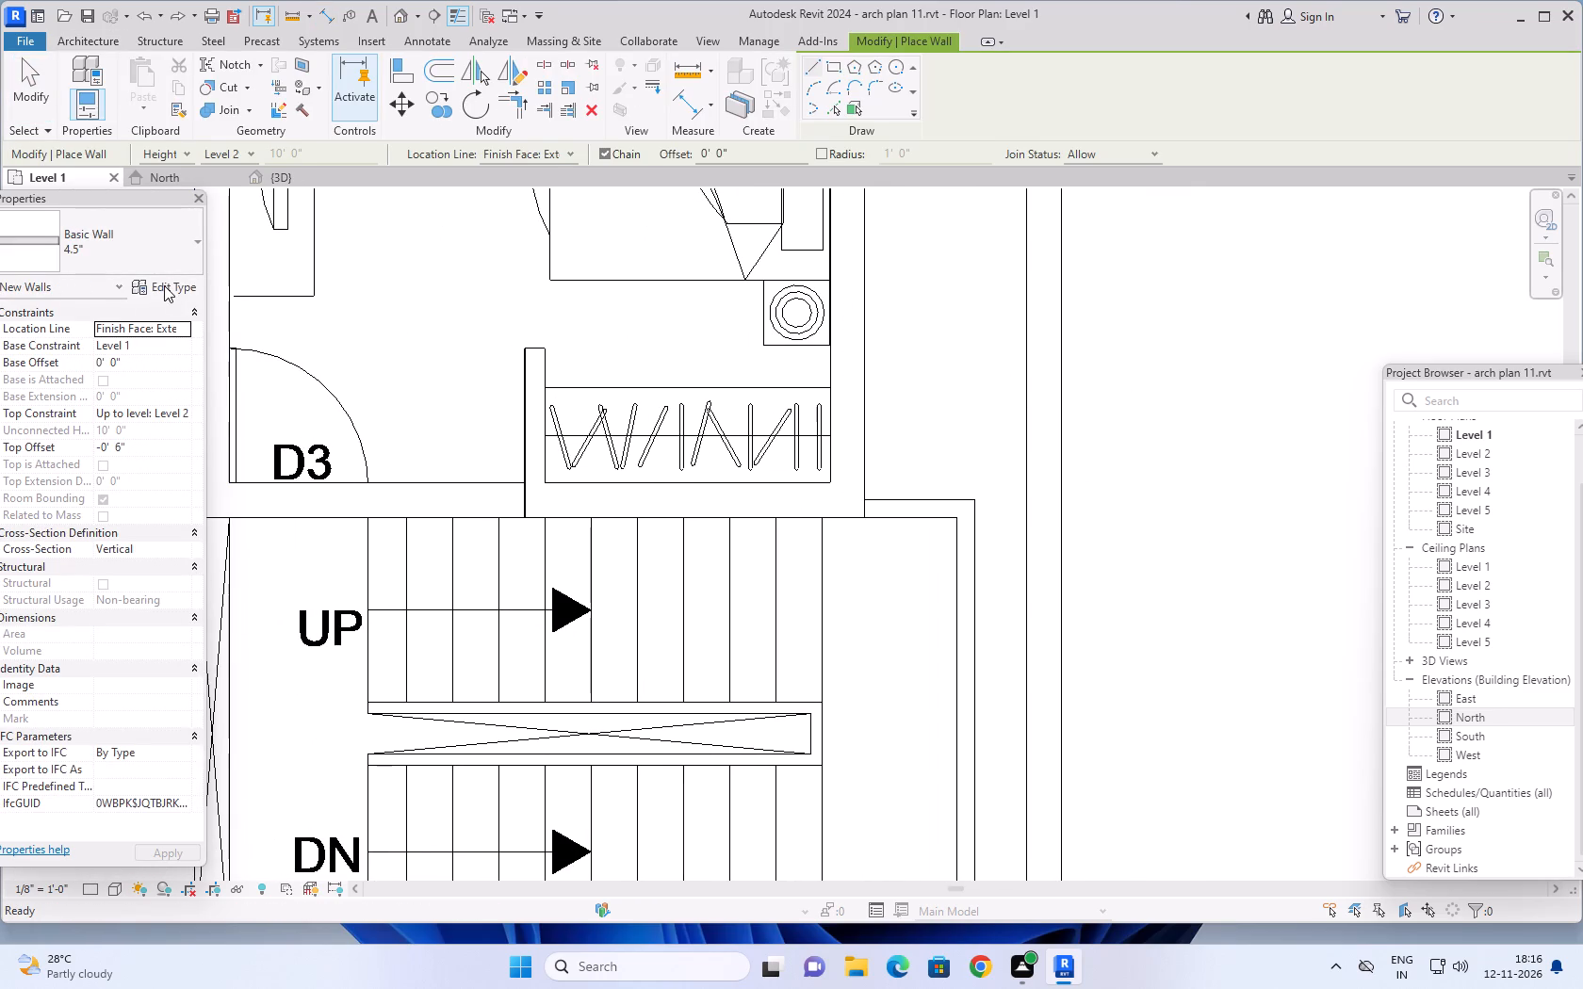
{"action": "left_click", "coordinate": [164, 285]}
{"action": "left_click", "coordinate": [1281, 208]}
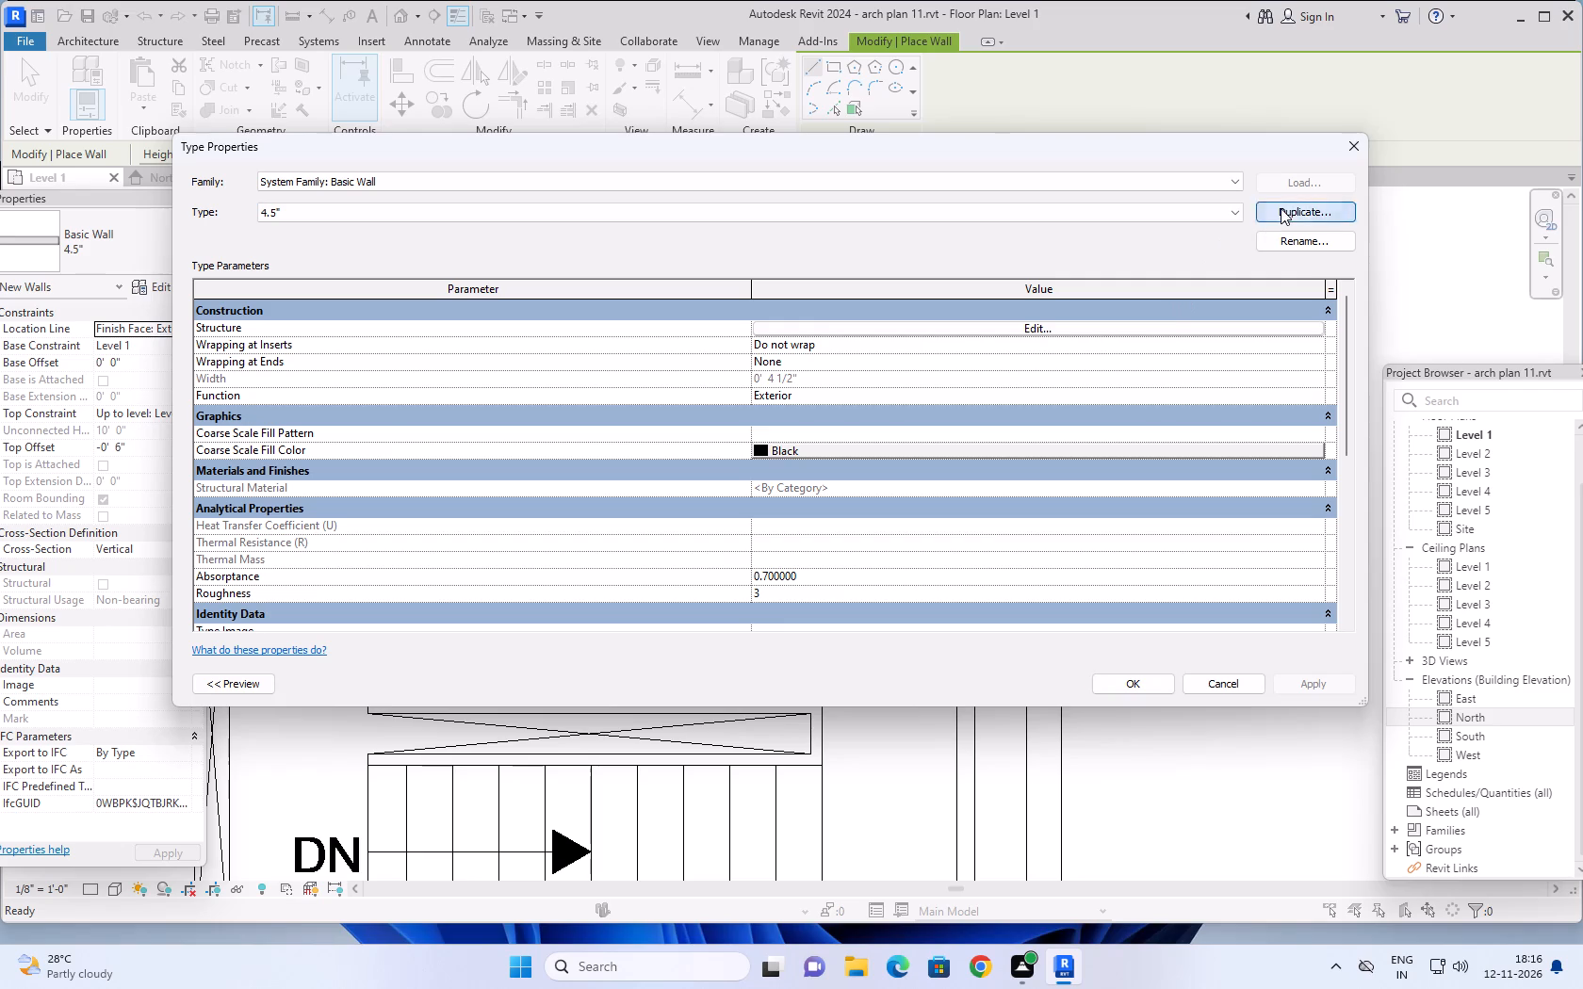
{"action": "type", "text": "0'"}
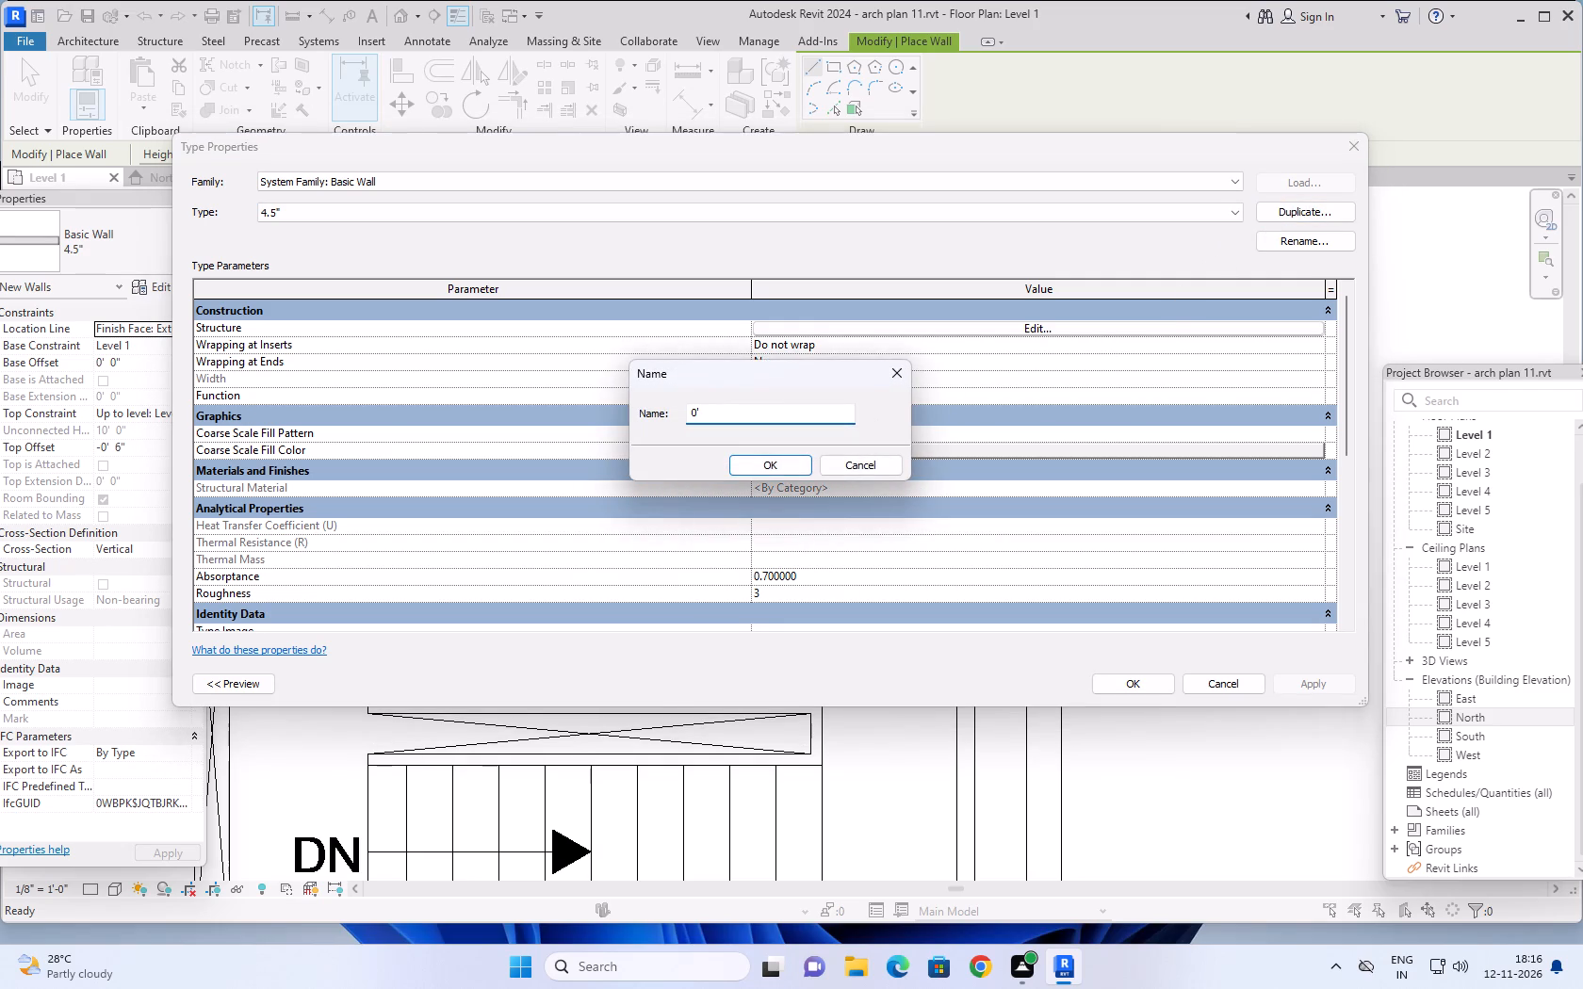
{"action": "key", "text": "4"}
{"action": "type", "text": "21"}
{"action": "key", "text": "slash"}
{"action": "type", "text": "32"}
{"action": "key", "text": "shift+quotedbl"}
{"action": "key", "text": "Return"}
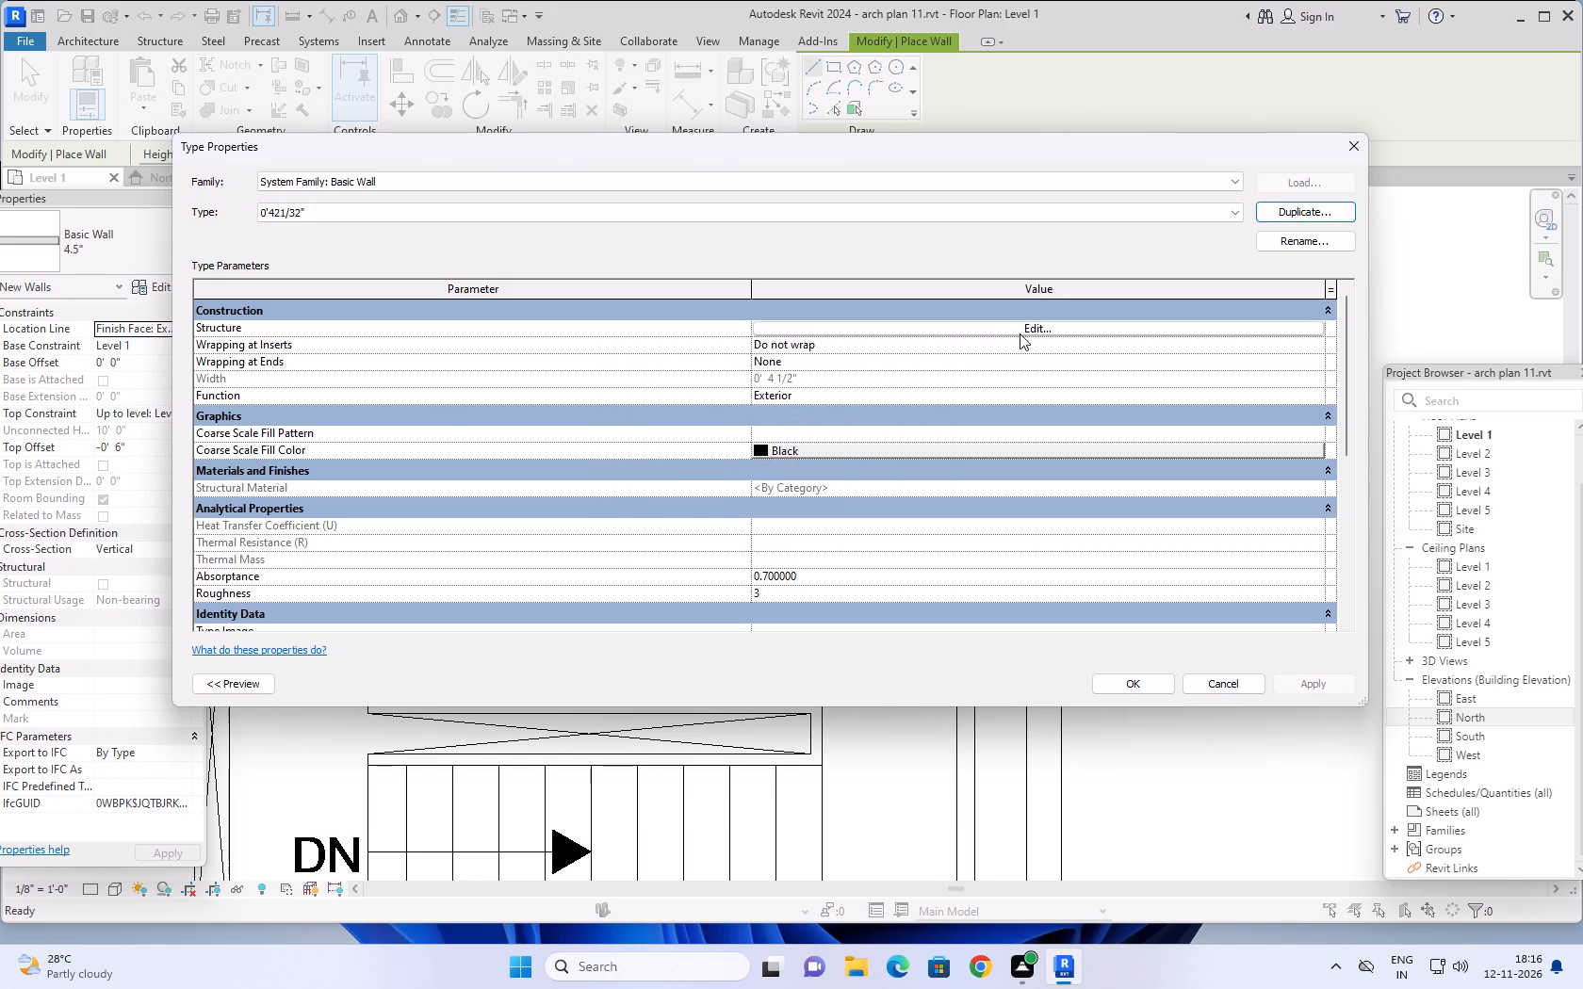
Enter 0'421/32" as the structure layer thickness of the new wall type and apply the type changes.
{"action": "left_click", "coordinate": [1023, 329]}
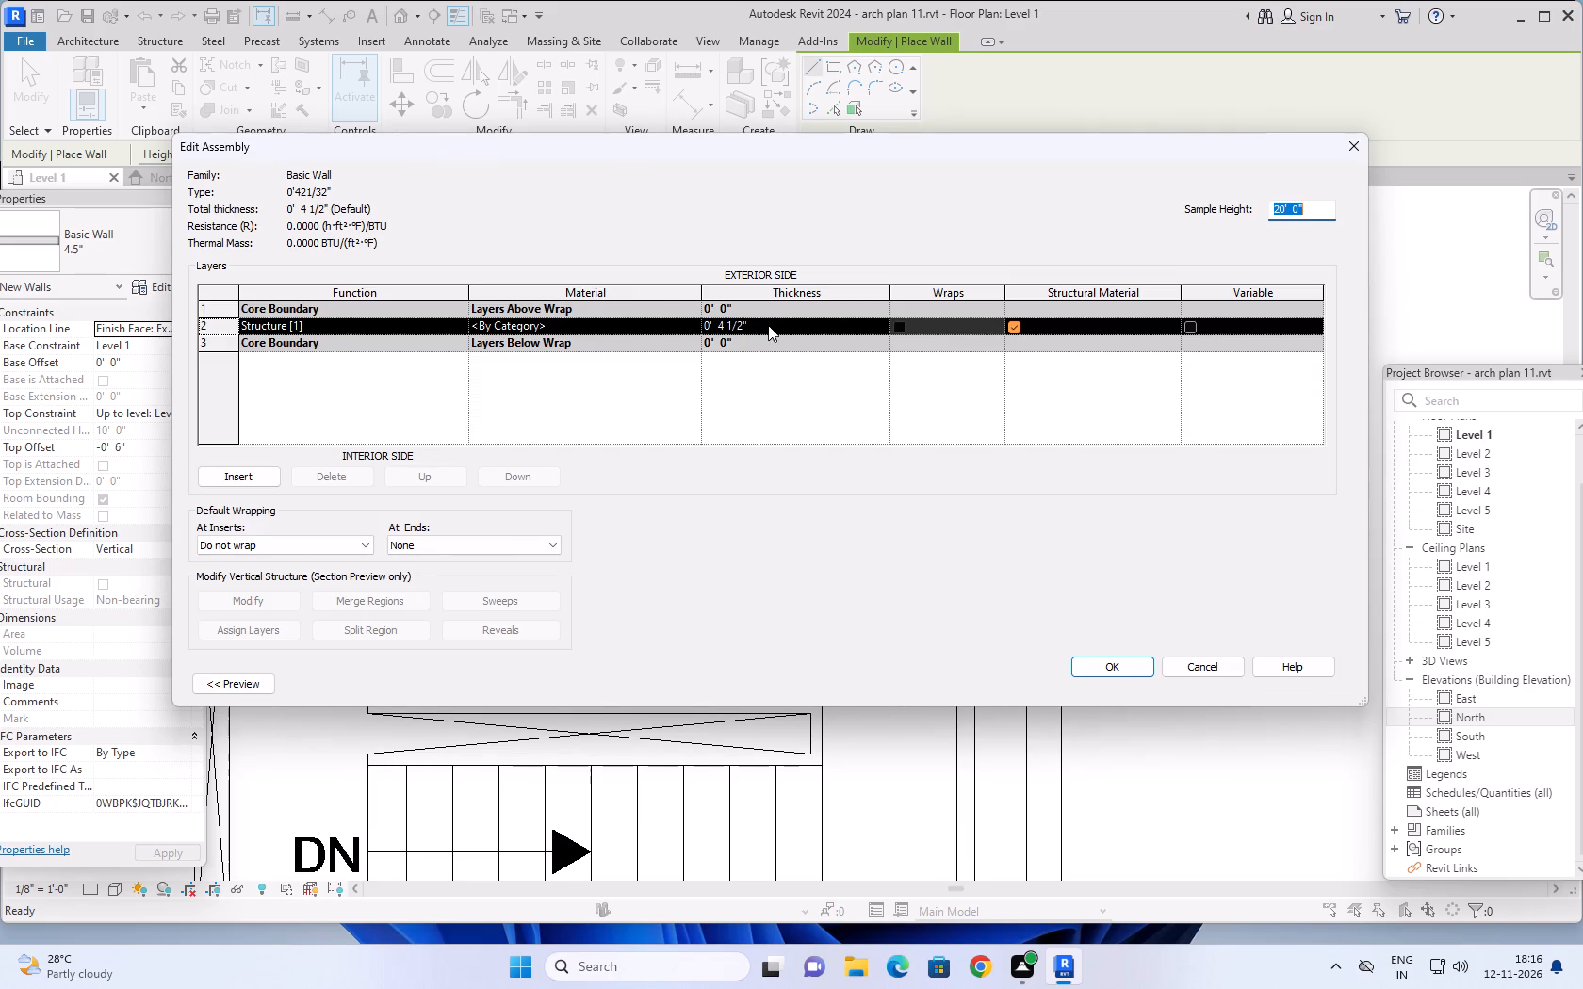
{"action": "left_click", "coordinate": [768, 325]}
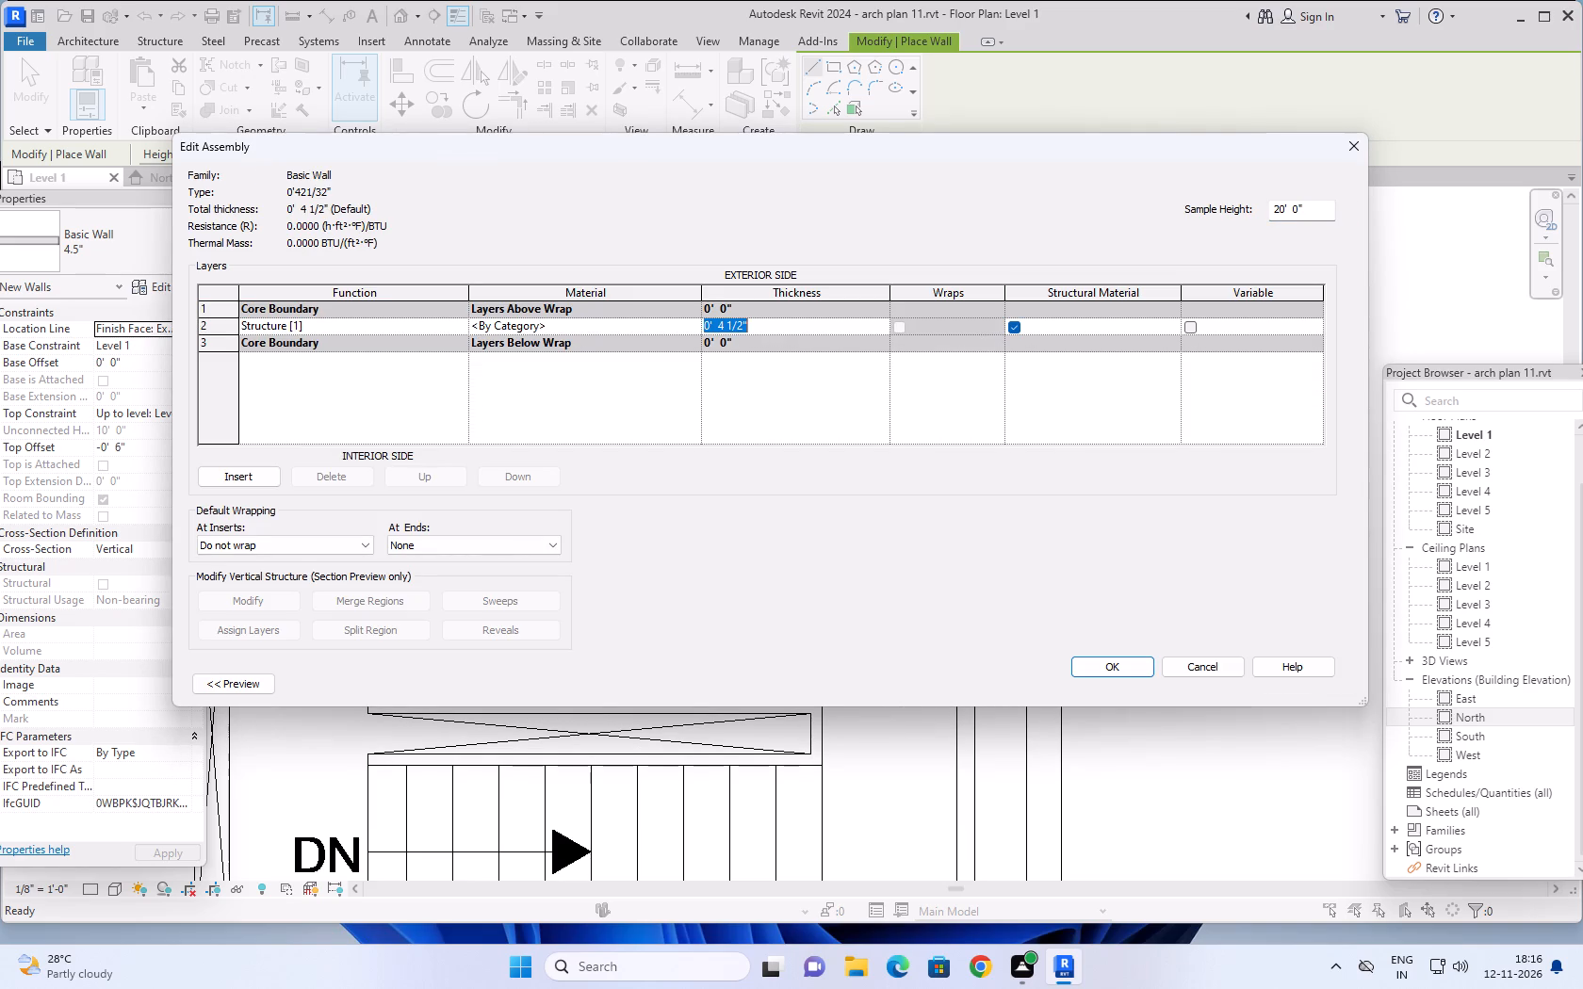
{"action": "type", "text": "0'"}
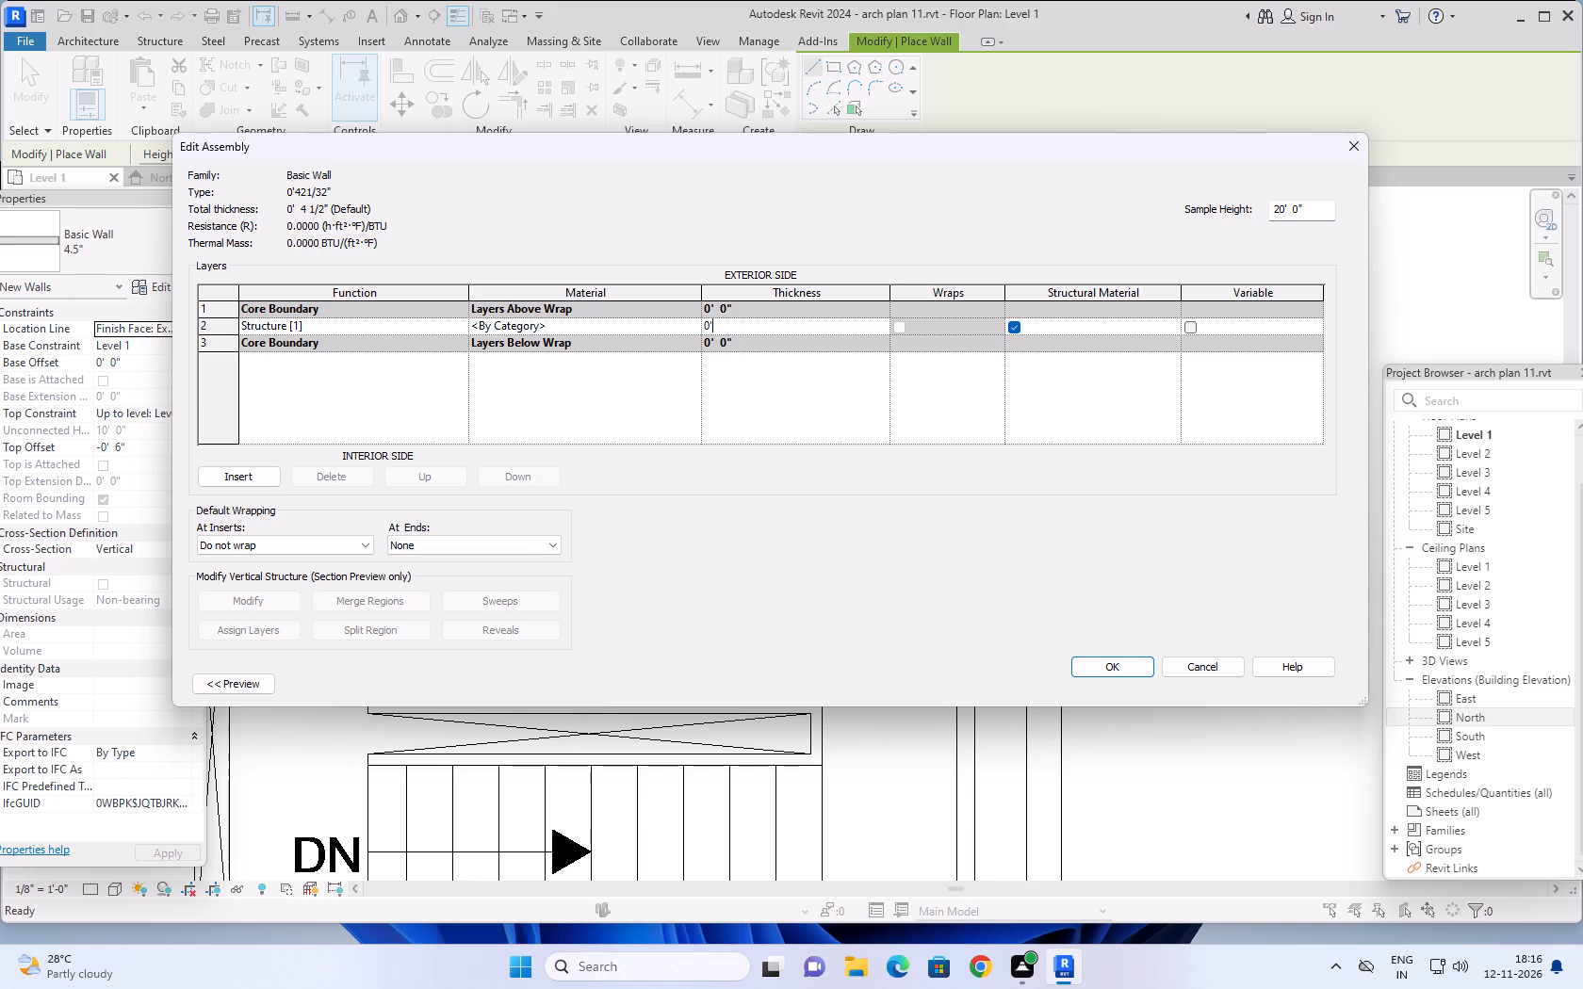
{"action": "type", "text": "421/32\""}
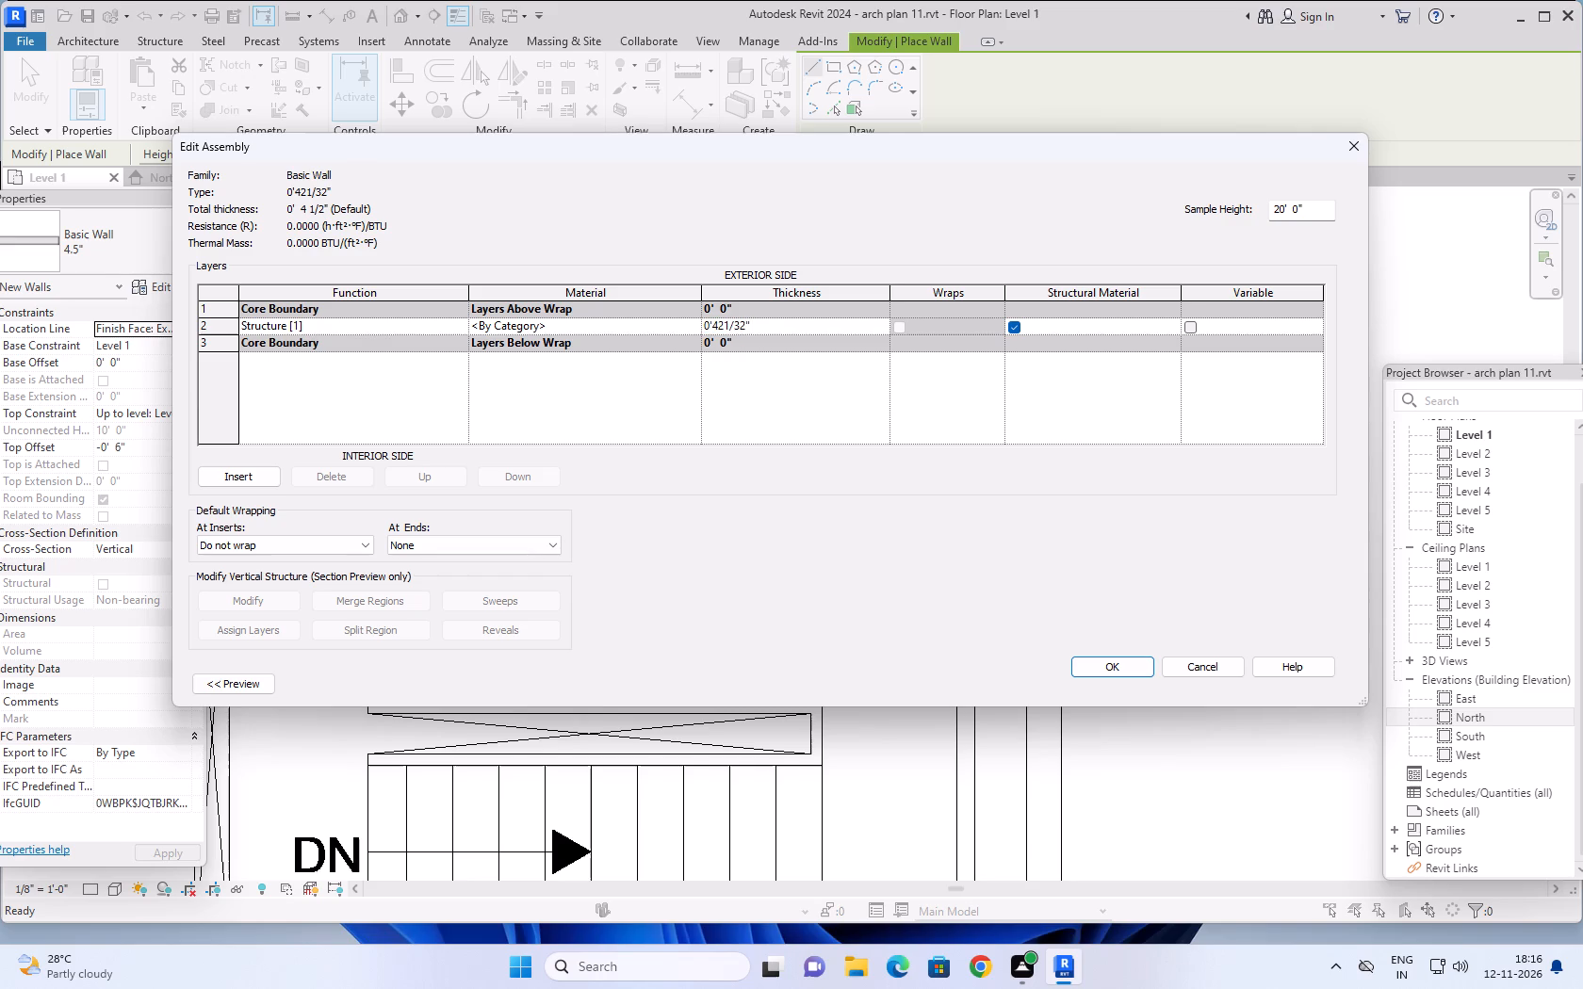
{"action": "key", "text": "Return"}
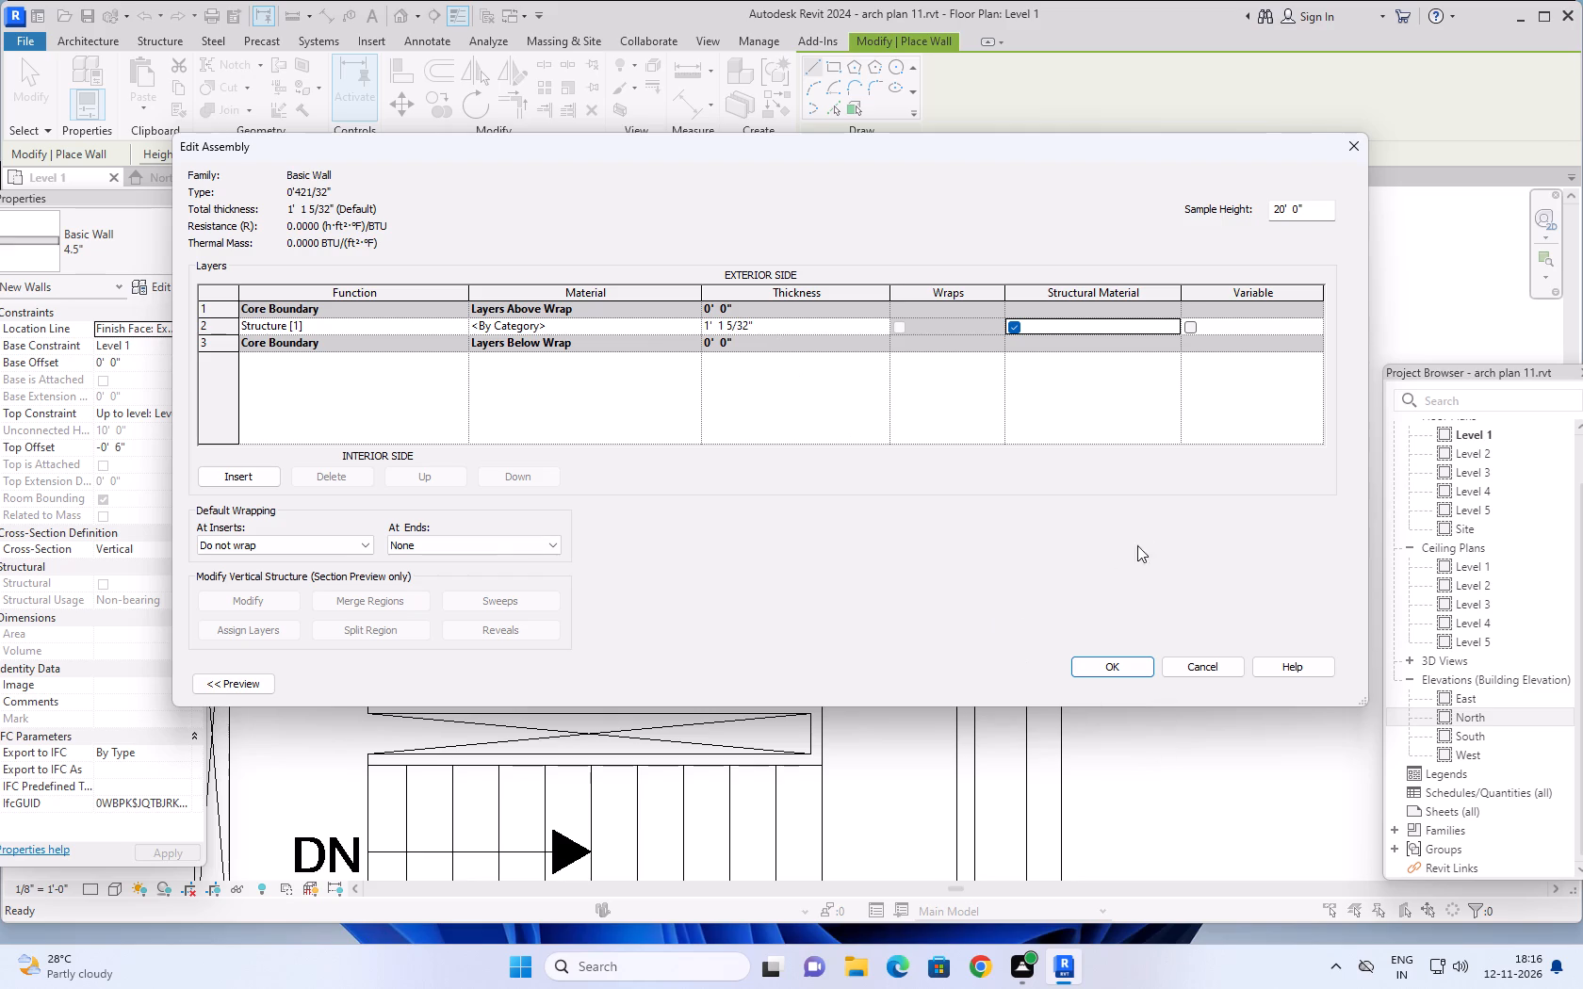
{"action": "left_click", "coordinate": [1117, 659]}
{"action": "left_click", "coordinate": [1312, 679]}
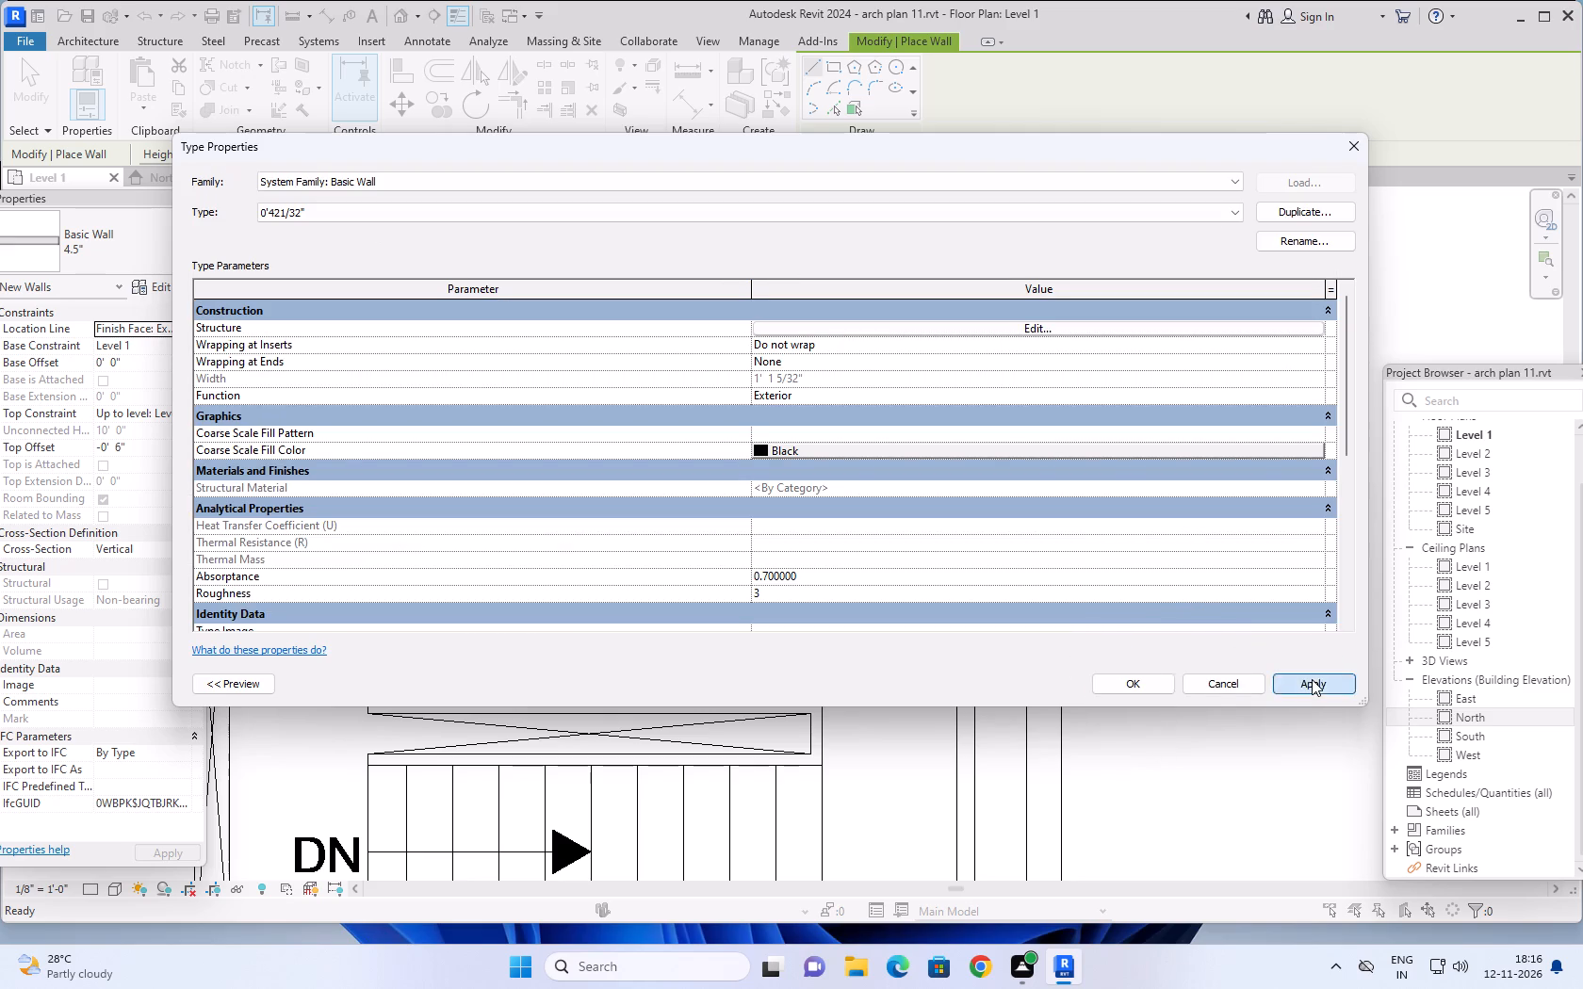
{"action": "left_click", "coordinate": [1135, 682]}
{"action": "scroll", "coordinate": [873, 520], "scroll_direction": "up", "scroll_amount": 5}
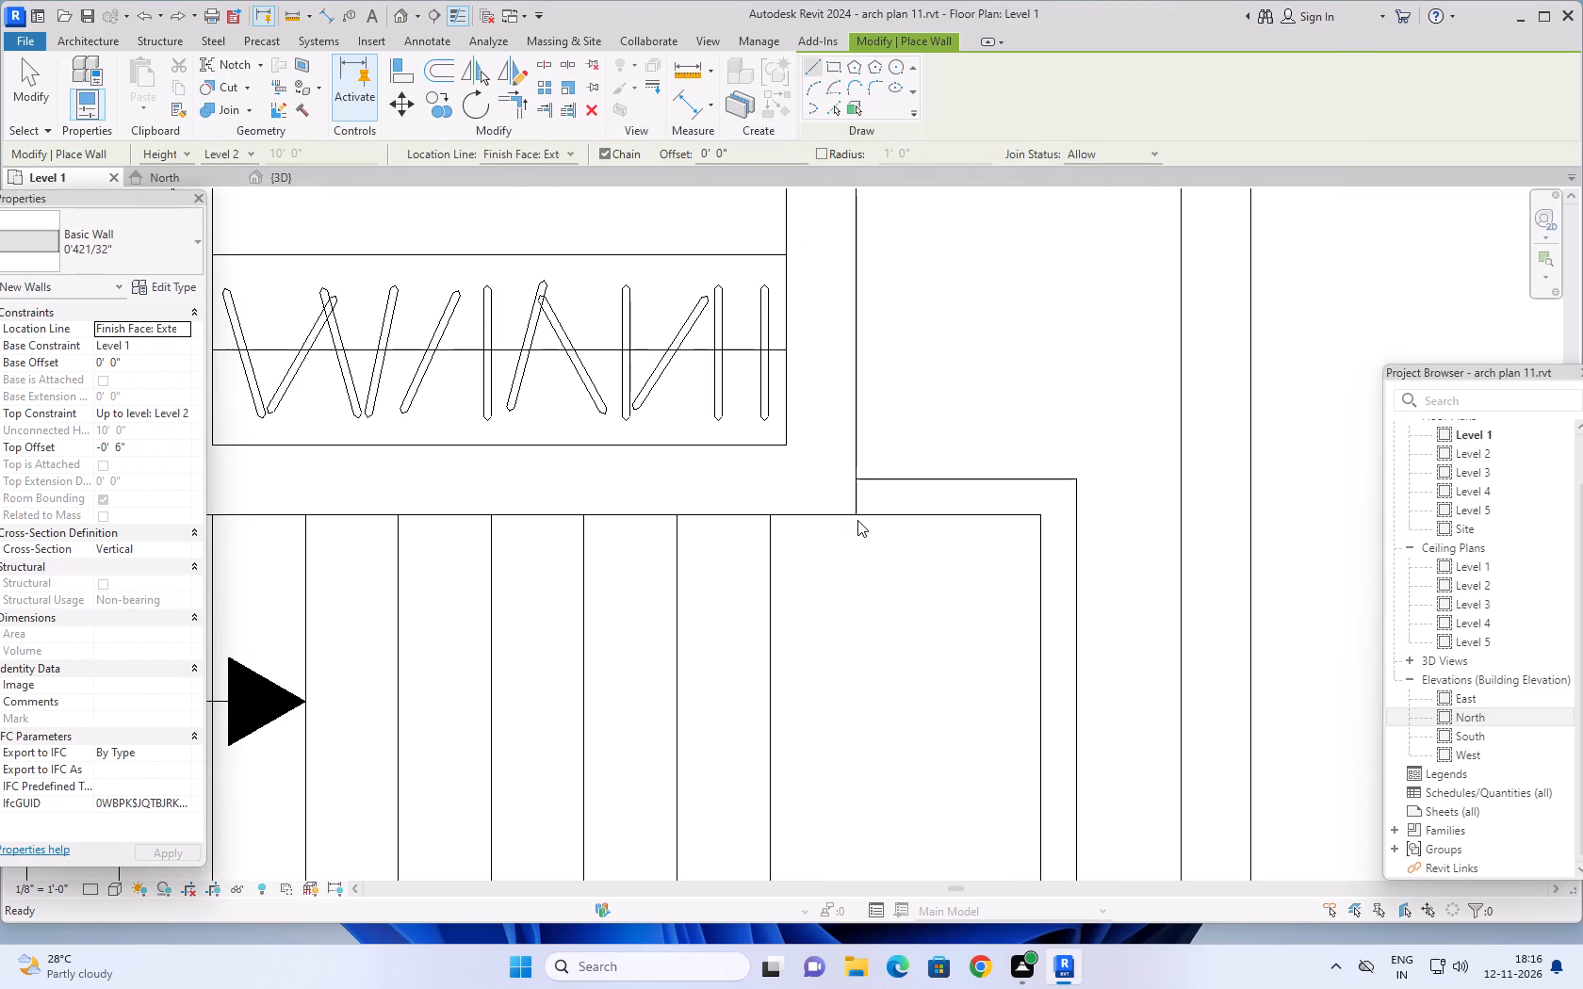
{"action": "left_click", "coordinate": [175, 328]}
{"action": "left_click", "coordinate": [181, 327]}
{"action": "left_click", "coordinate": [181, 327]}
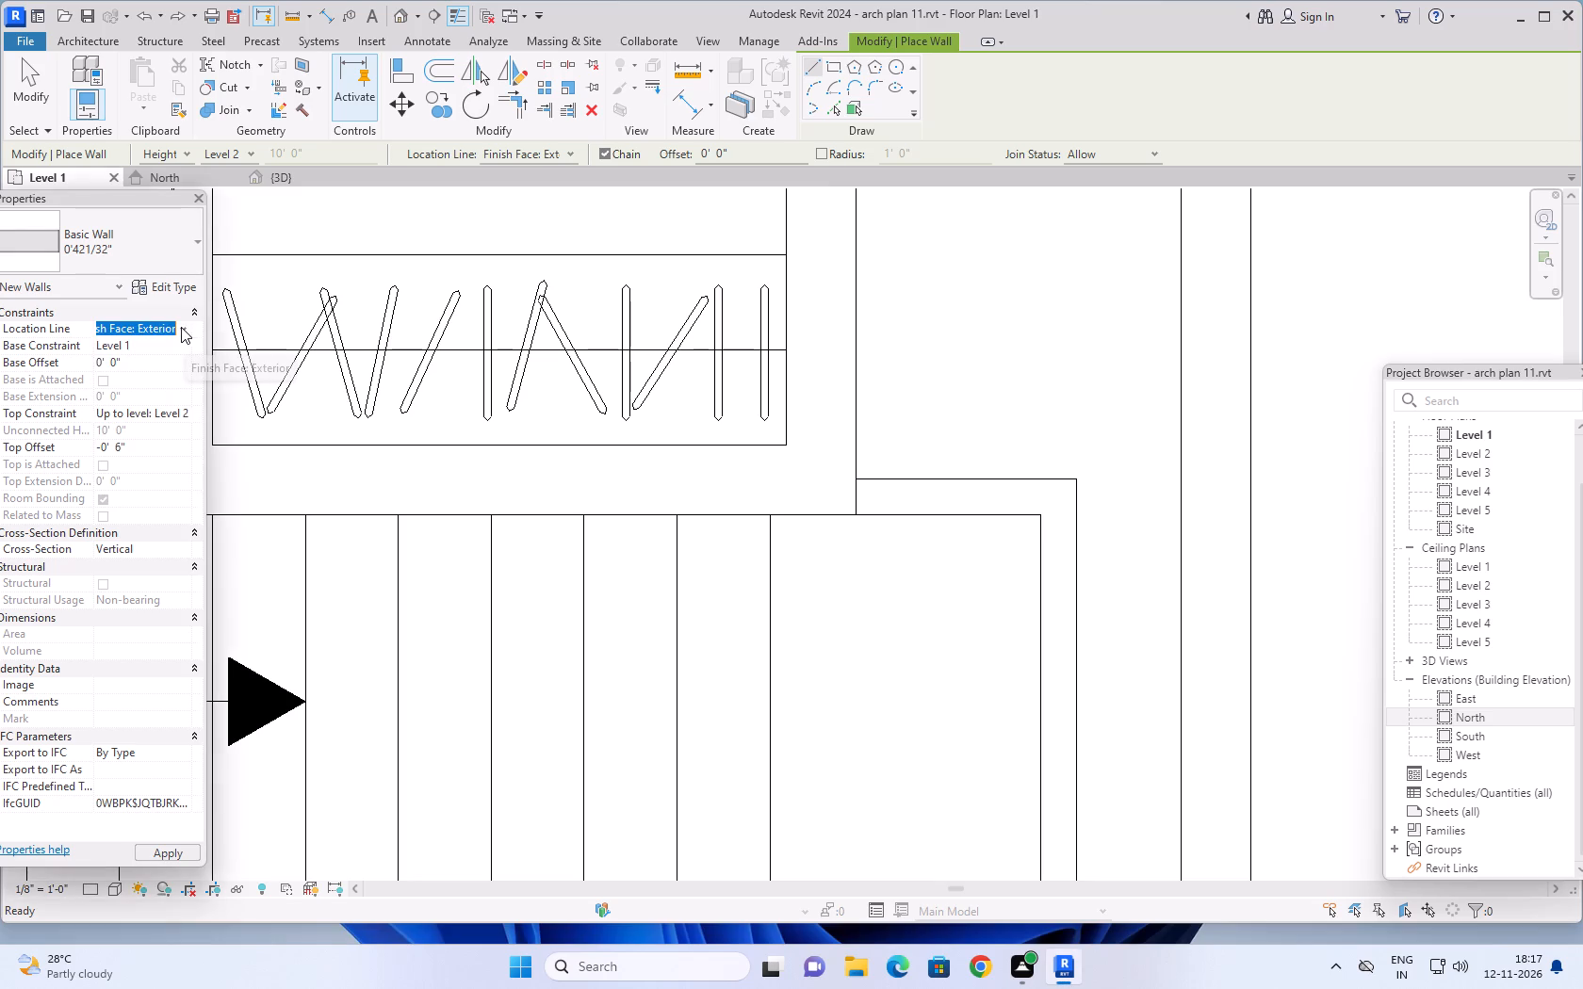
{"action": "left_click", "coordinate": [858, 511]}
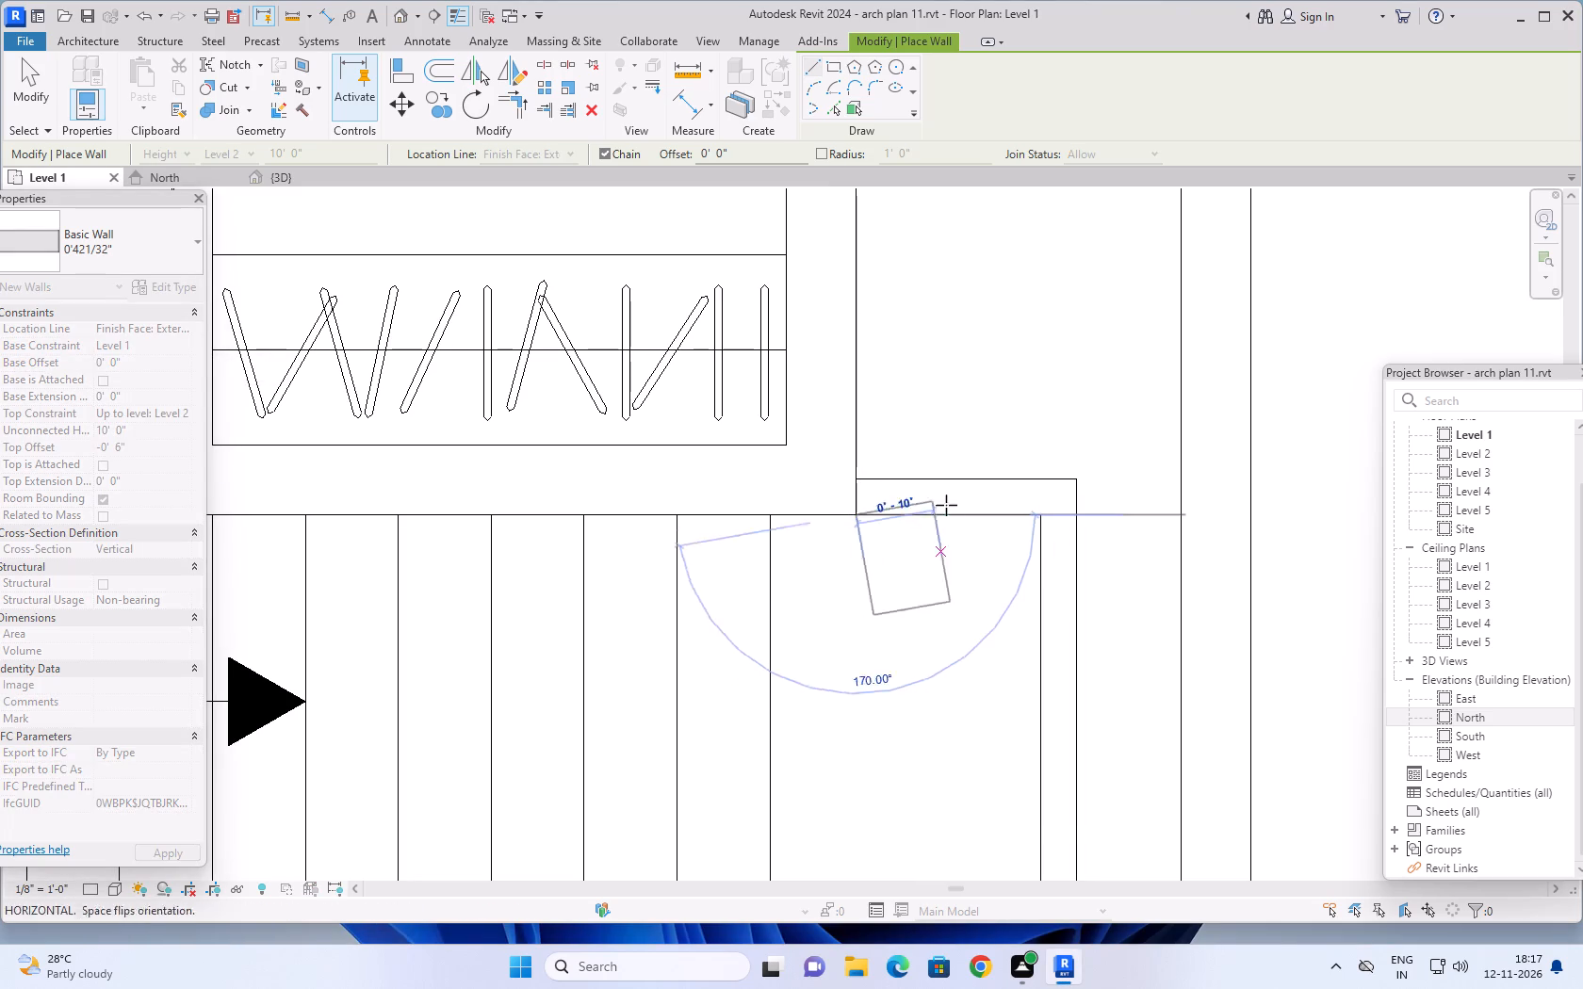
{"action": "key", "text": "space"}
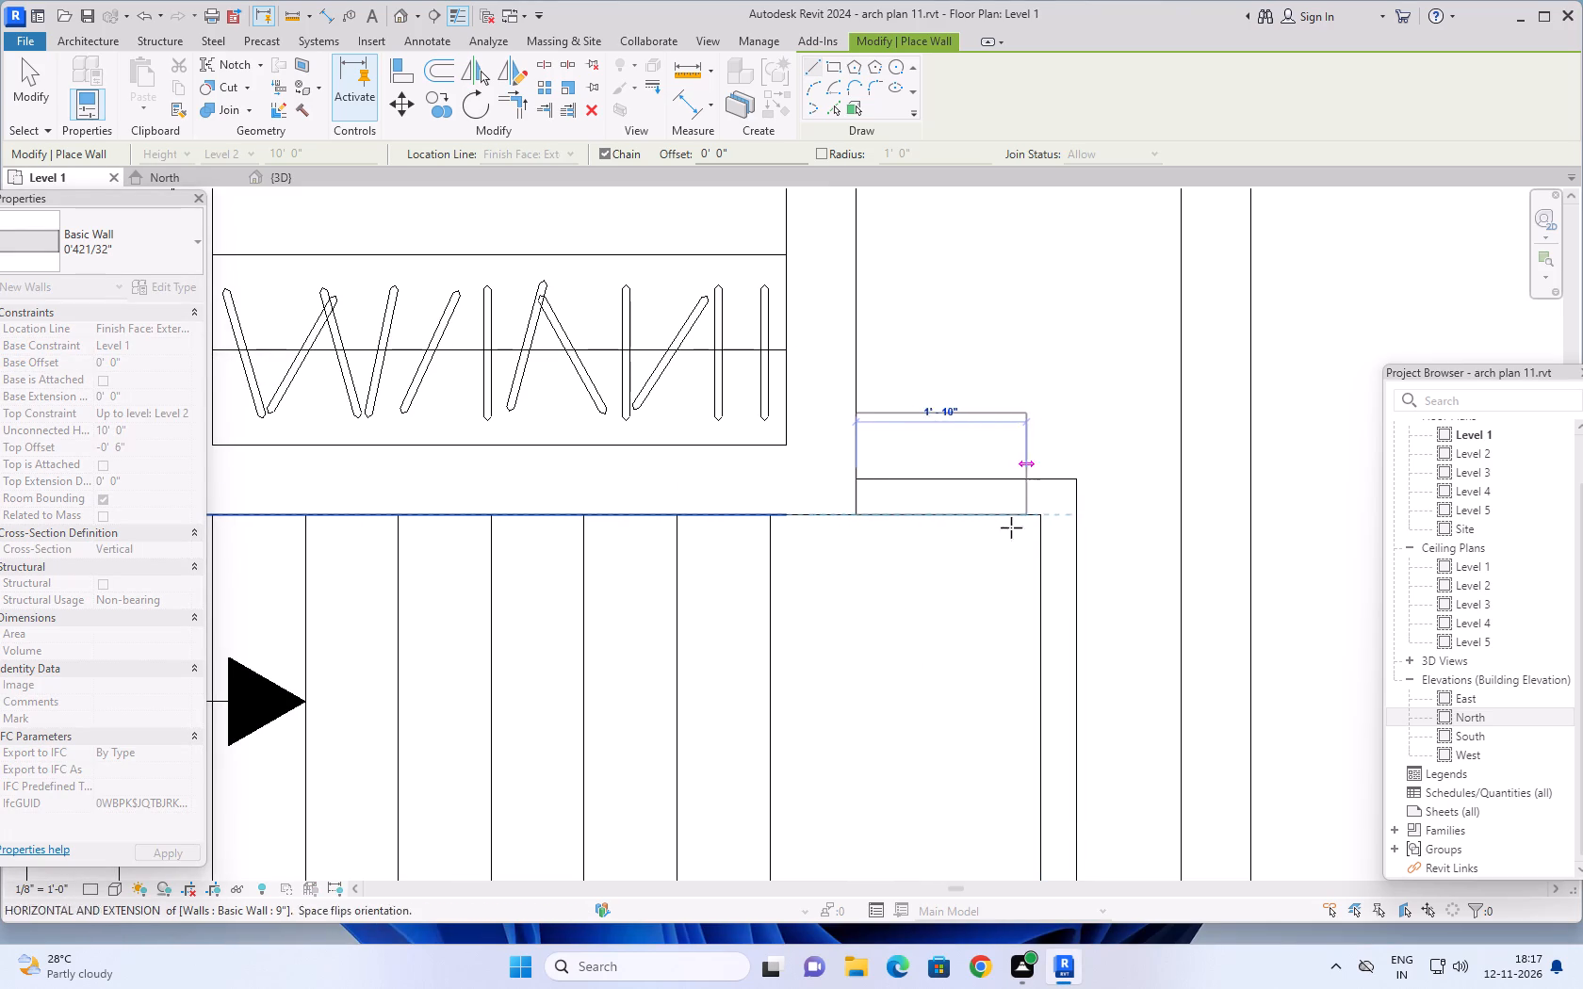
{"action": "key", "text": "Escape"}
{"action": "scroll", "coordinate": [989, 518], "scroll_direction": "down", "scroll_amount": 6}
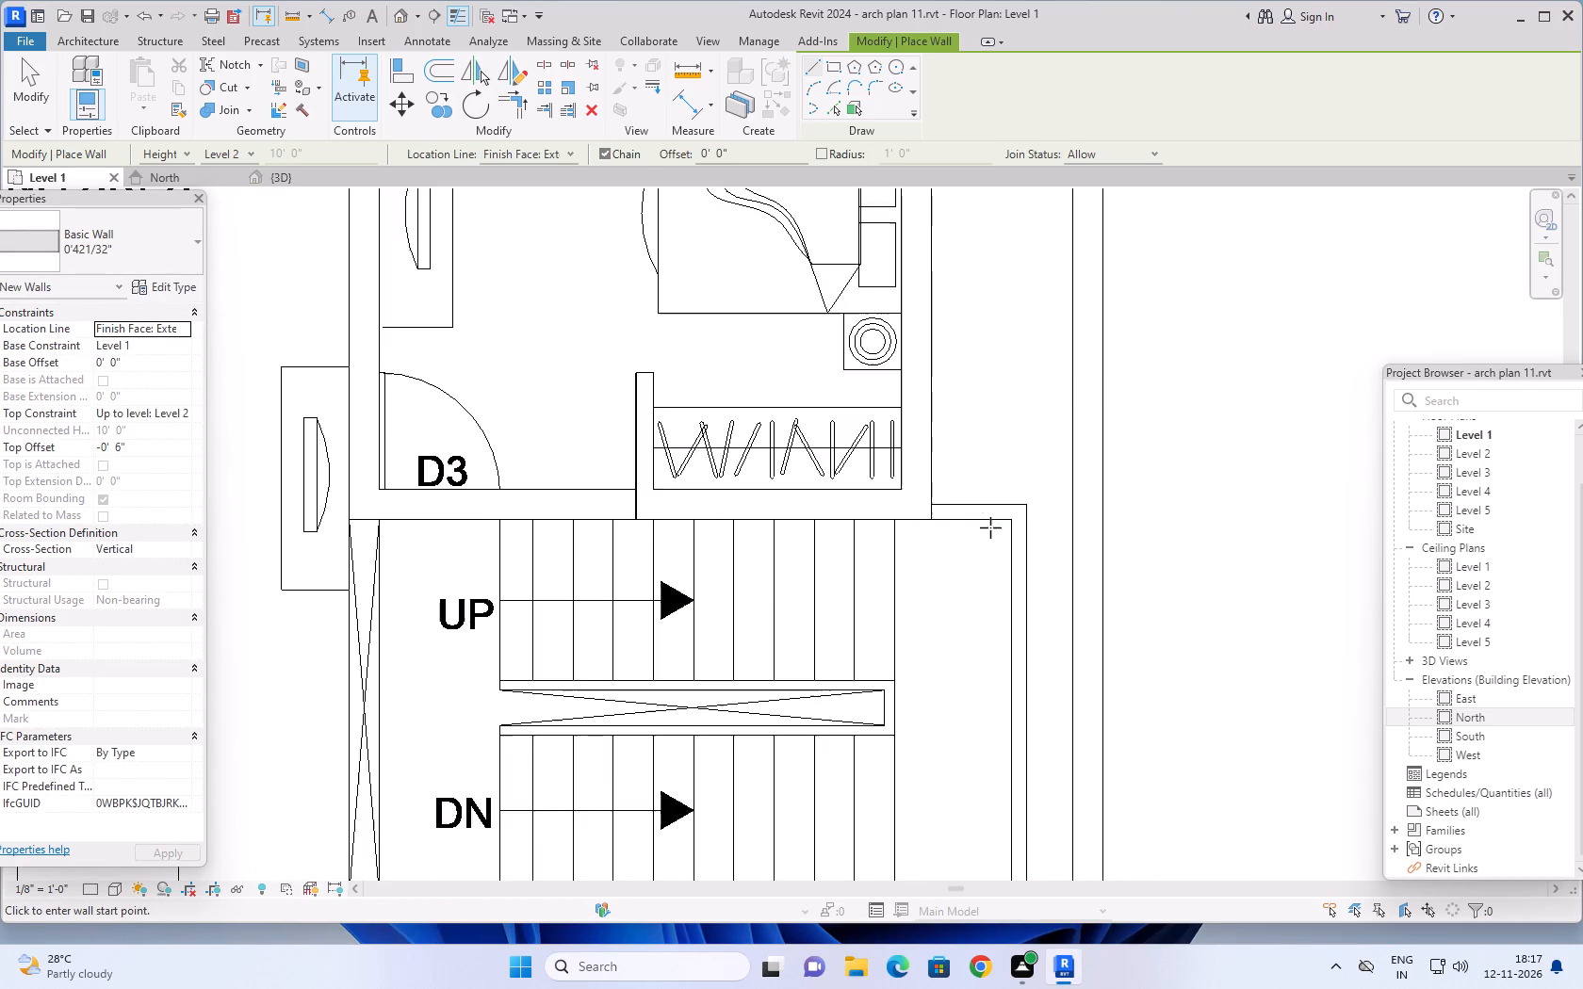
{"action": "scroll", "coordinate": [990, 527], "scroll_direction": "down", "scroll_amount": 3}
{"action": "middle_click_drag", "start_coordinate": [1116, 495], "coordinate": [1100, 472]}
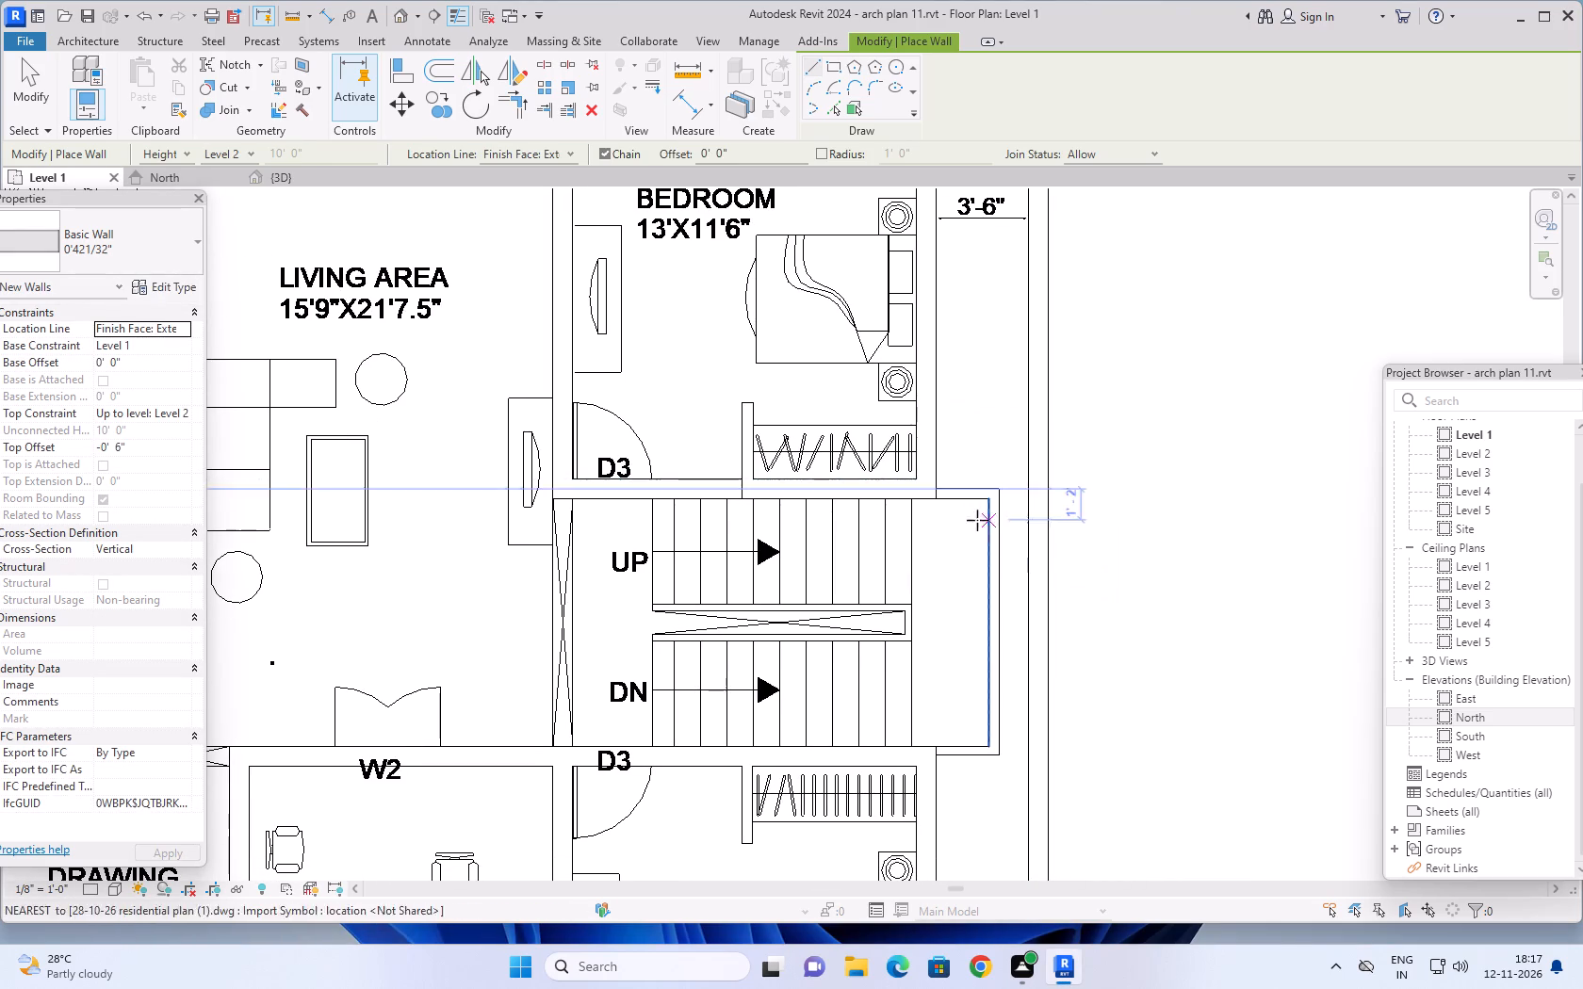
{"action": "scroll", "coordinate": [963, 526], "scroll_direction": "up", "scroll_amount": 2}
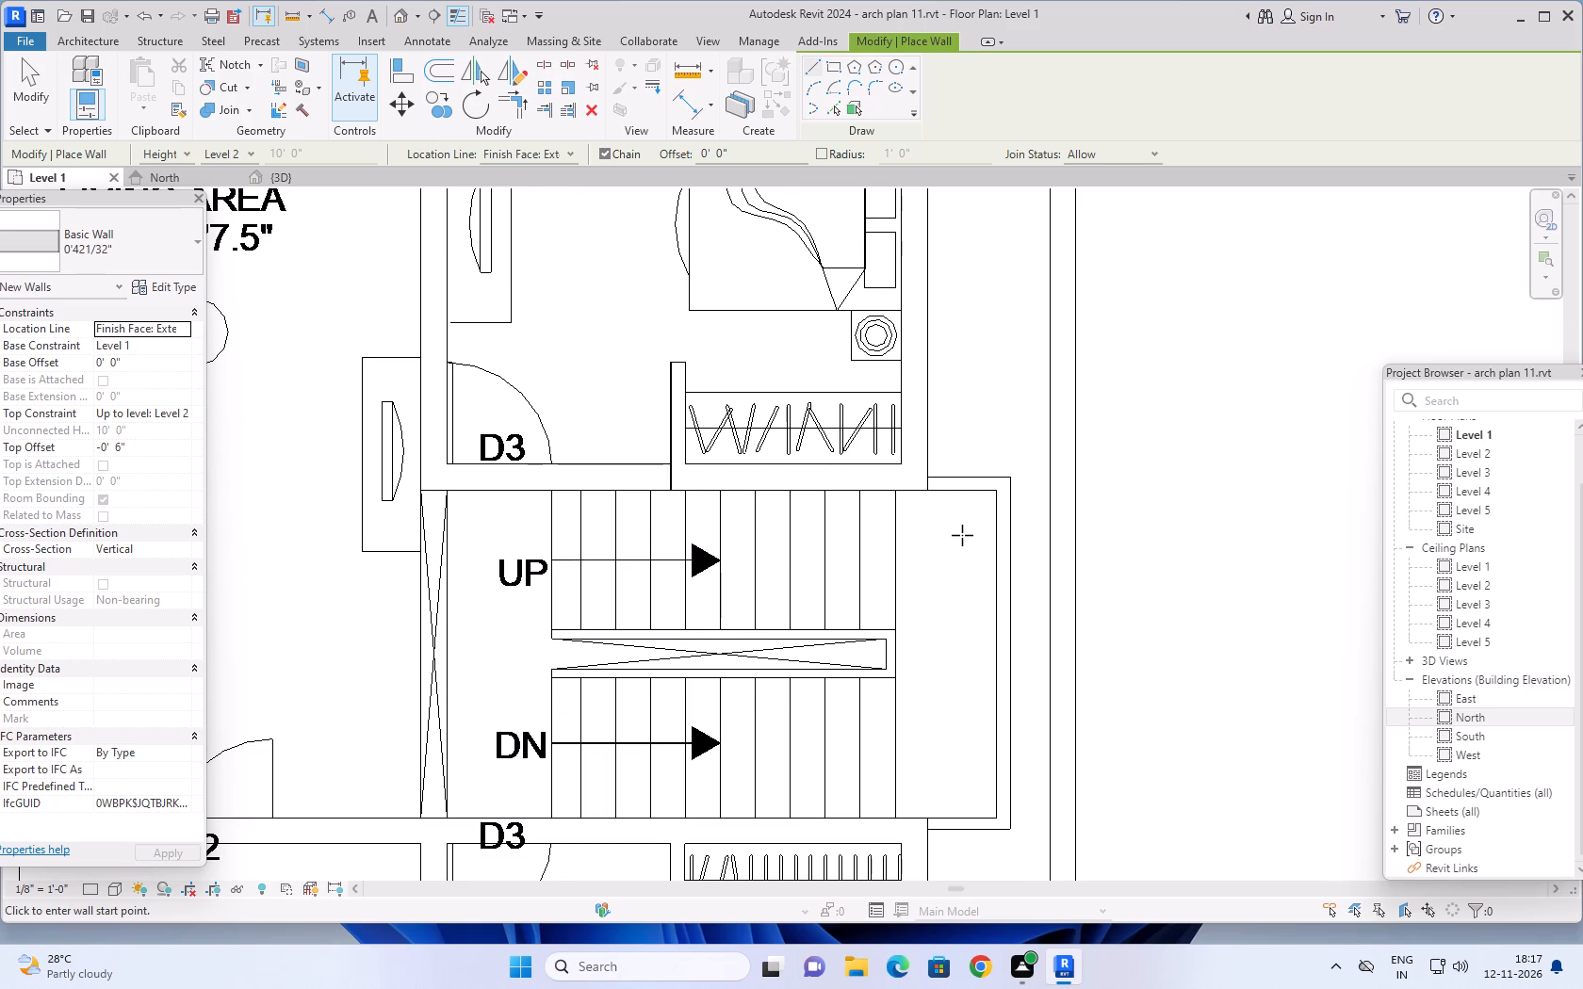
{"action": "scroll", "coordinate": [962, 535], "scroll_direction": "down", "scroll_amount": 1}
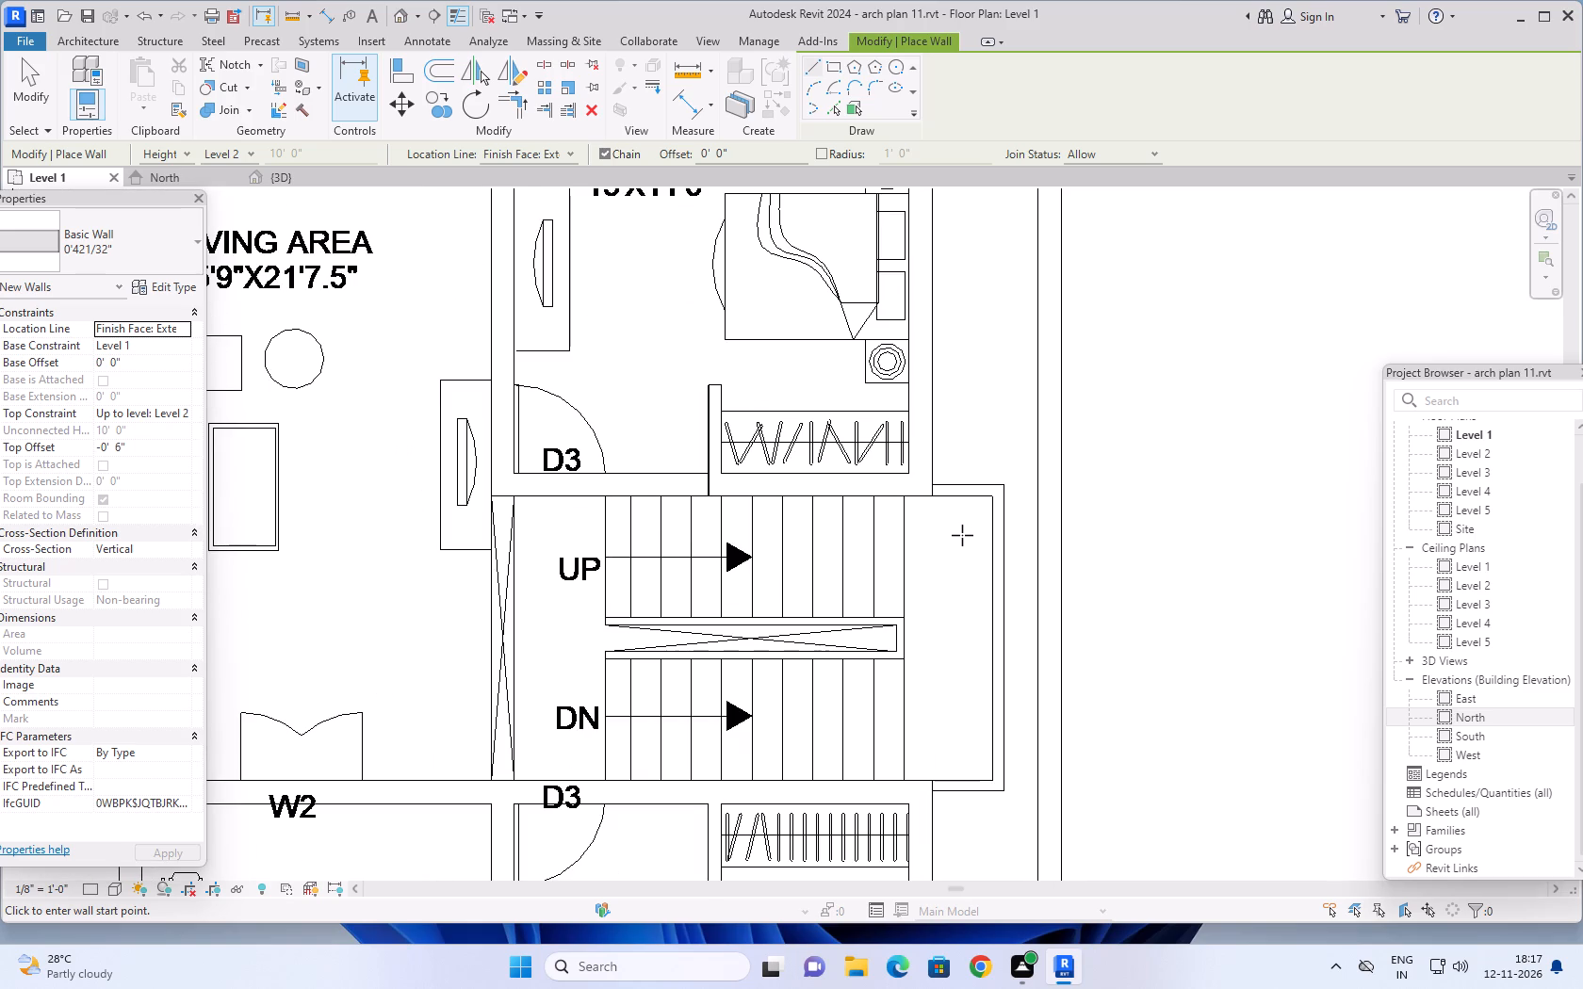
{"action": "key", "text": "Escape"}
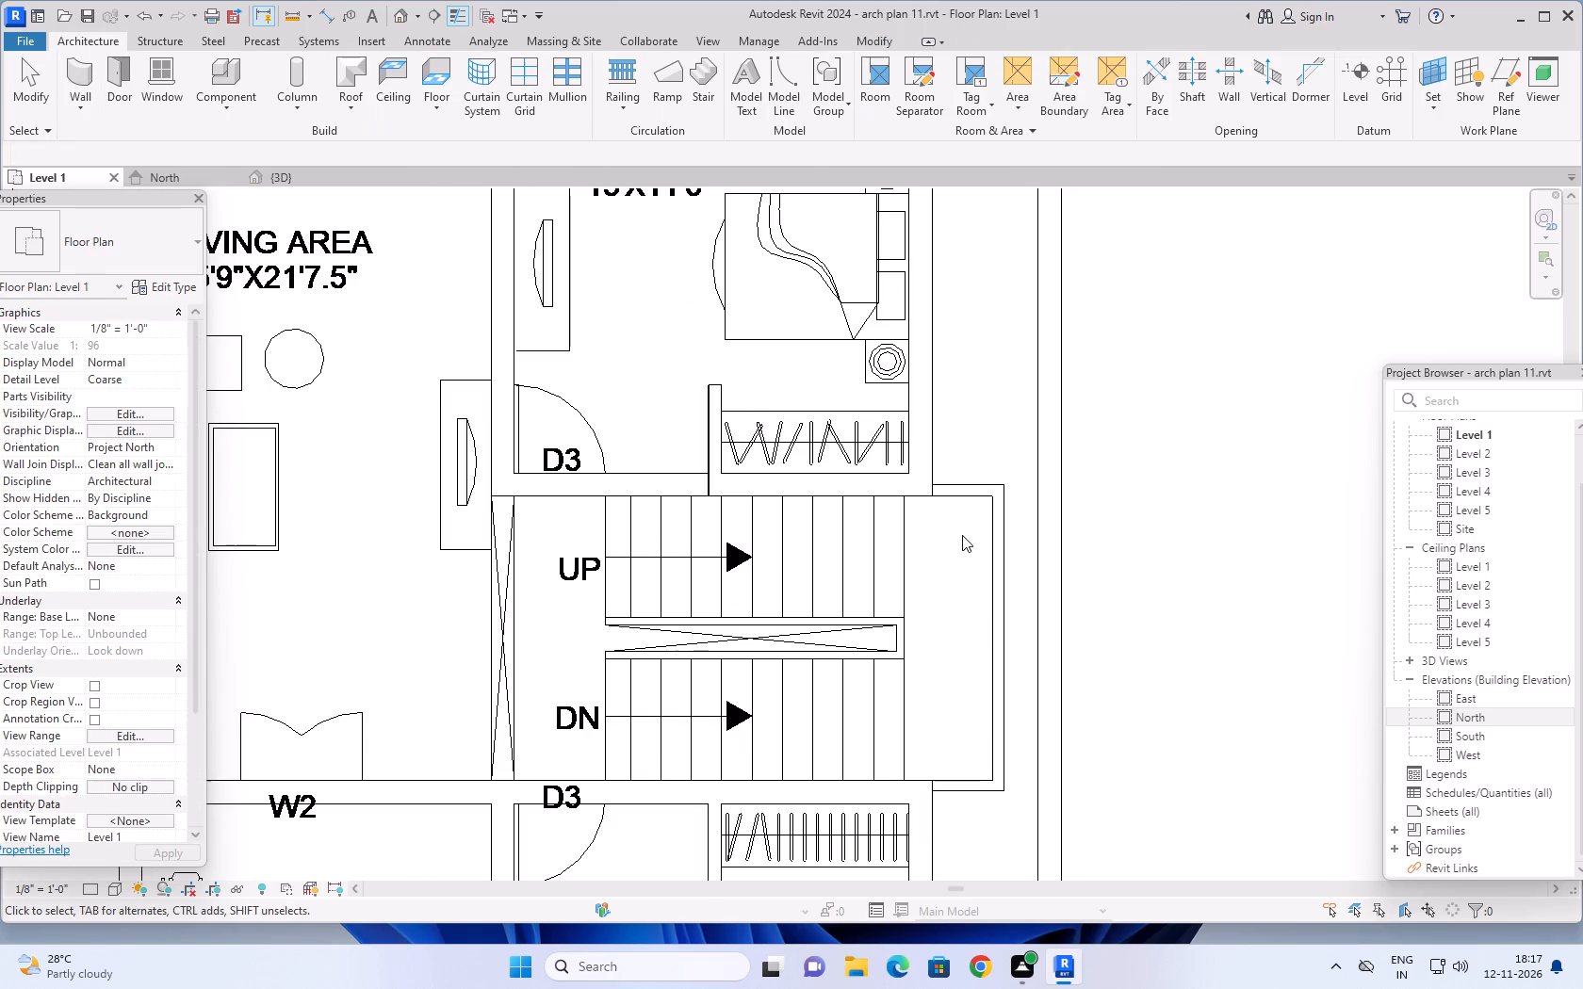
Duplicate the 0'421/32" basic wall type under the name 4.6".
{"action": "left_click", "coordinate": [89, 69]}
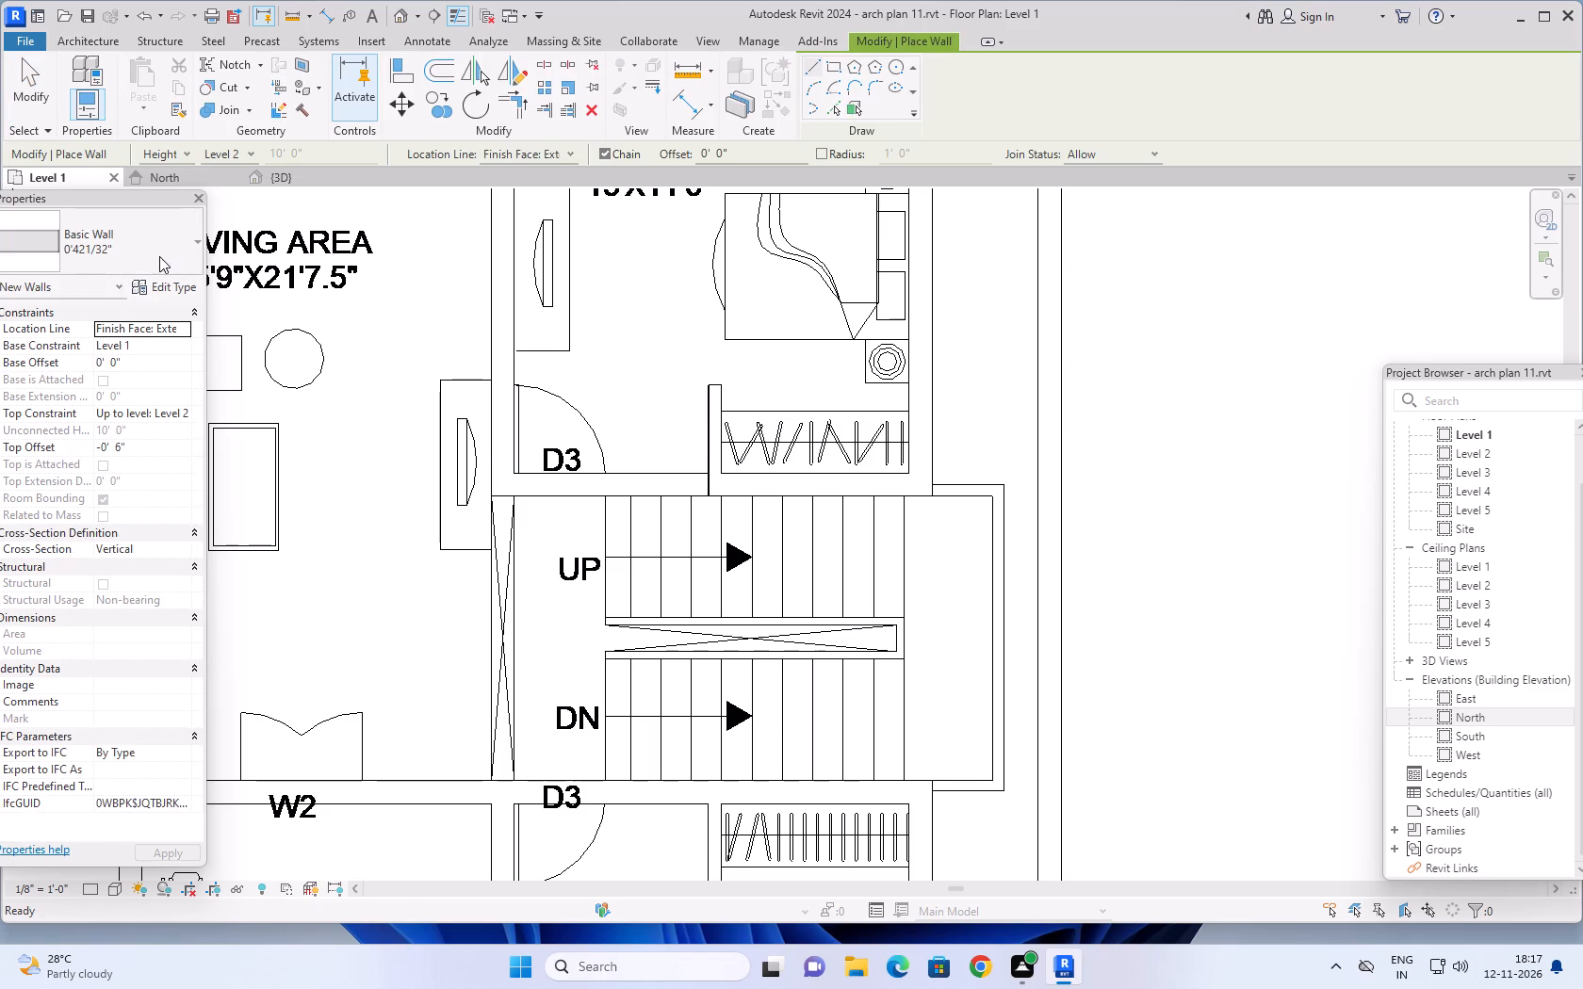
{"action": "left_click", "coordinate": [177, 284]}
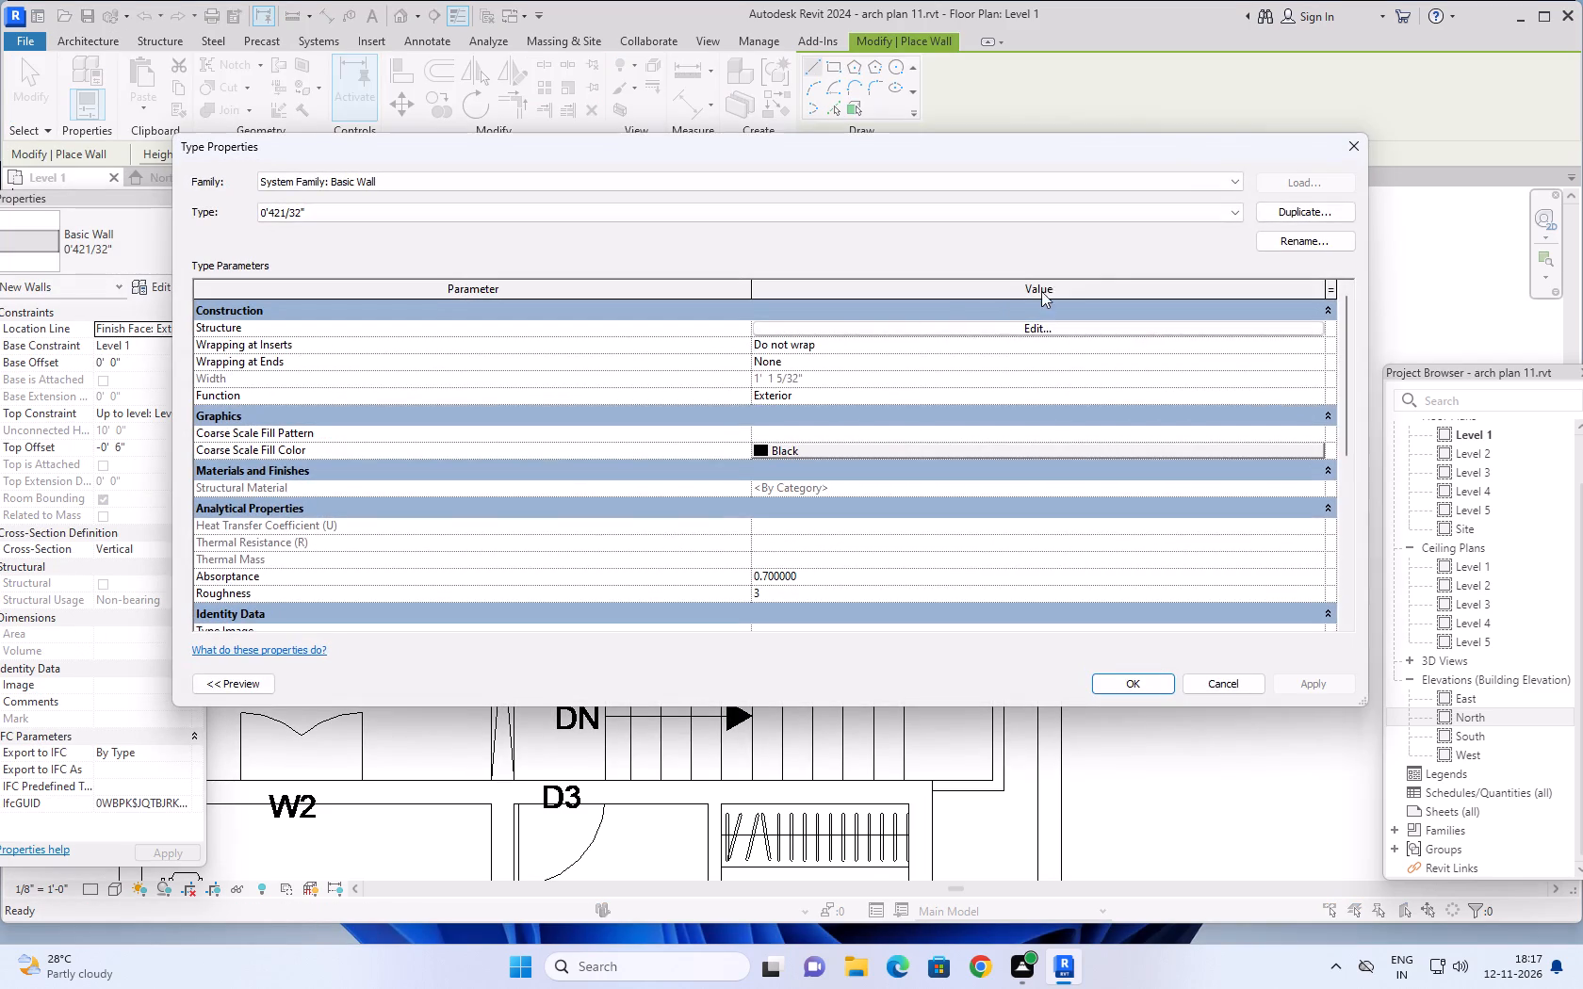
{"action": "left_click", "coordinate": [1265, 215]}
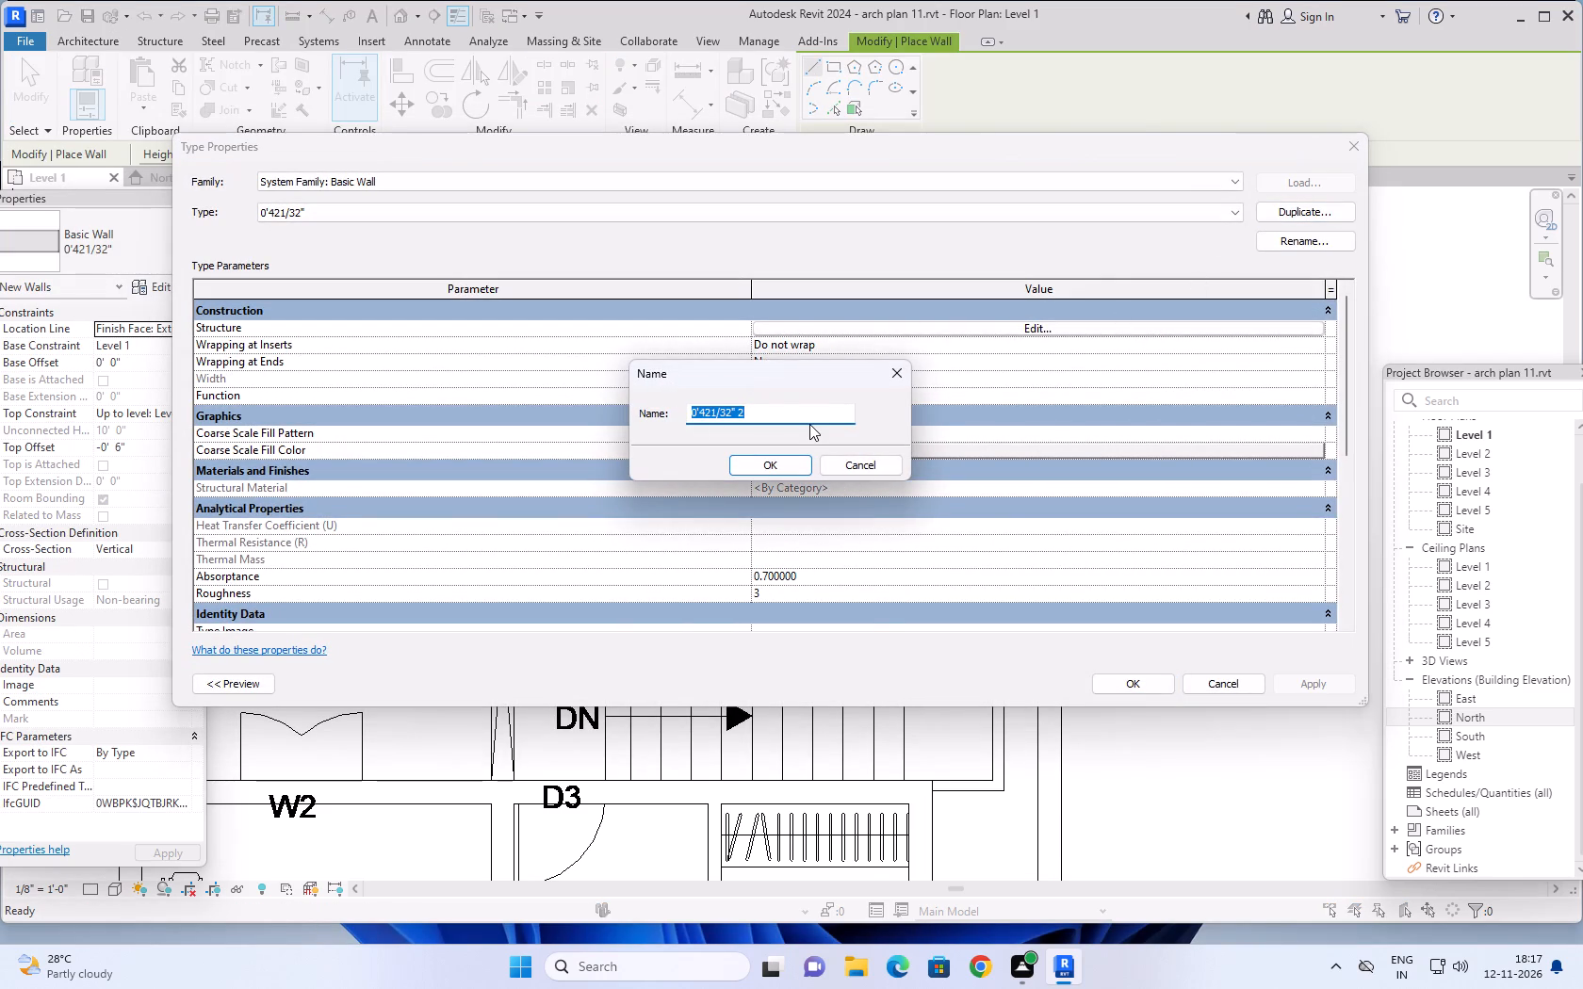
{"action": "type", "text": "4.6\""}
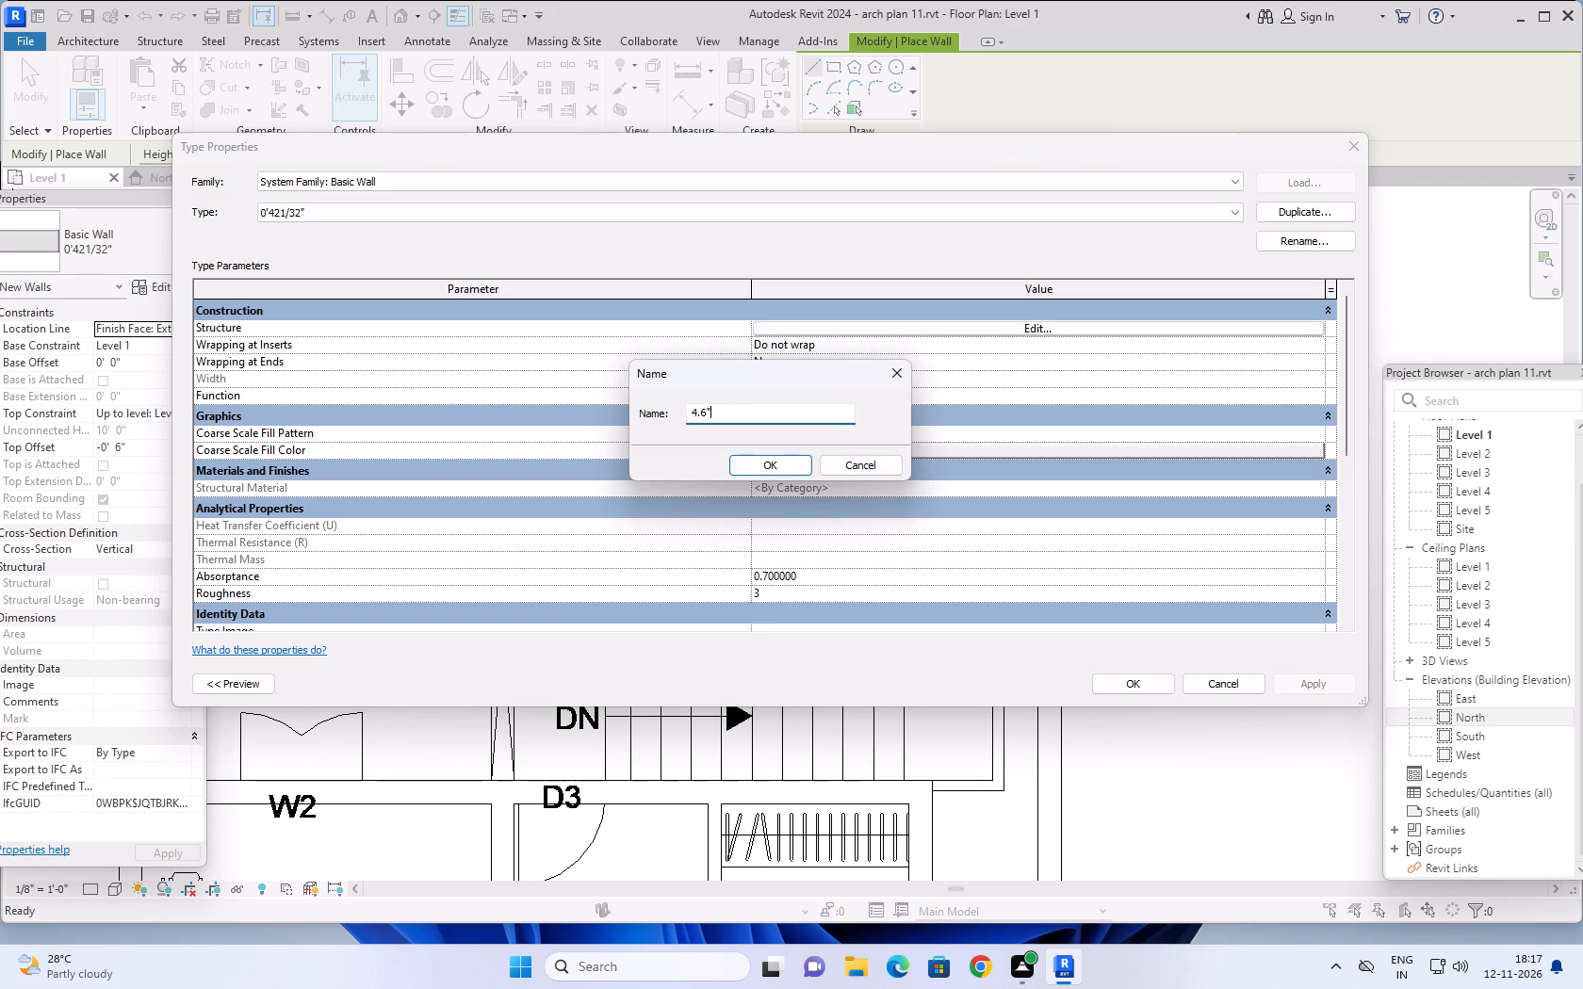
{"action": "key", "text": "Return"}
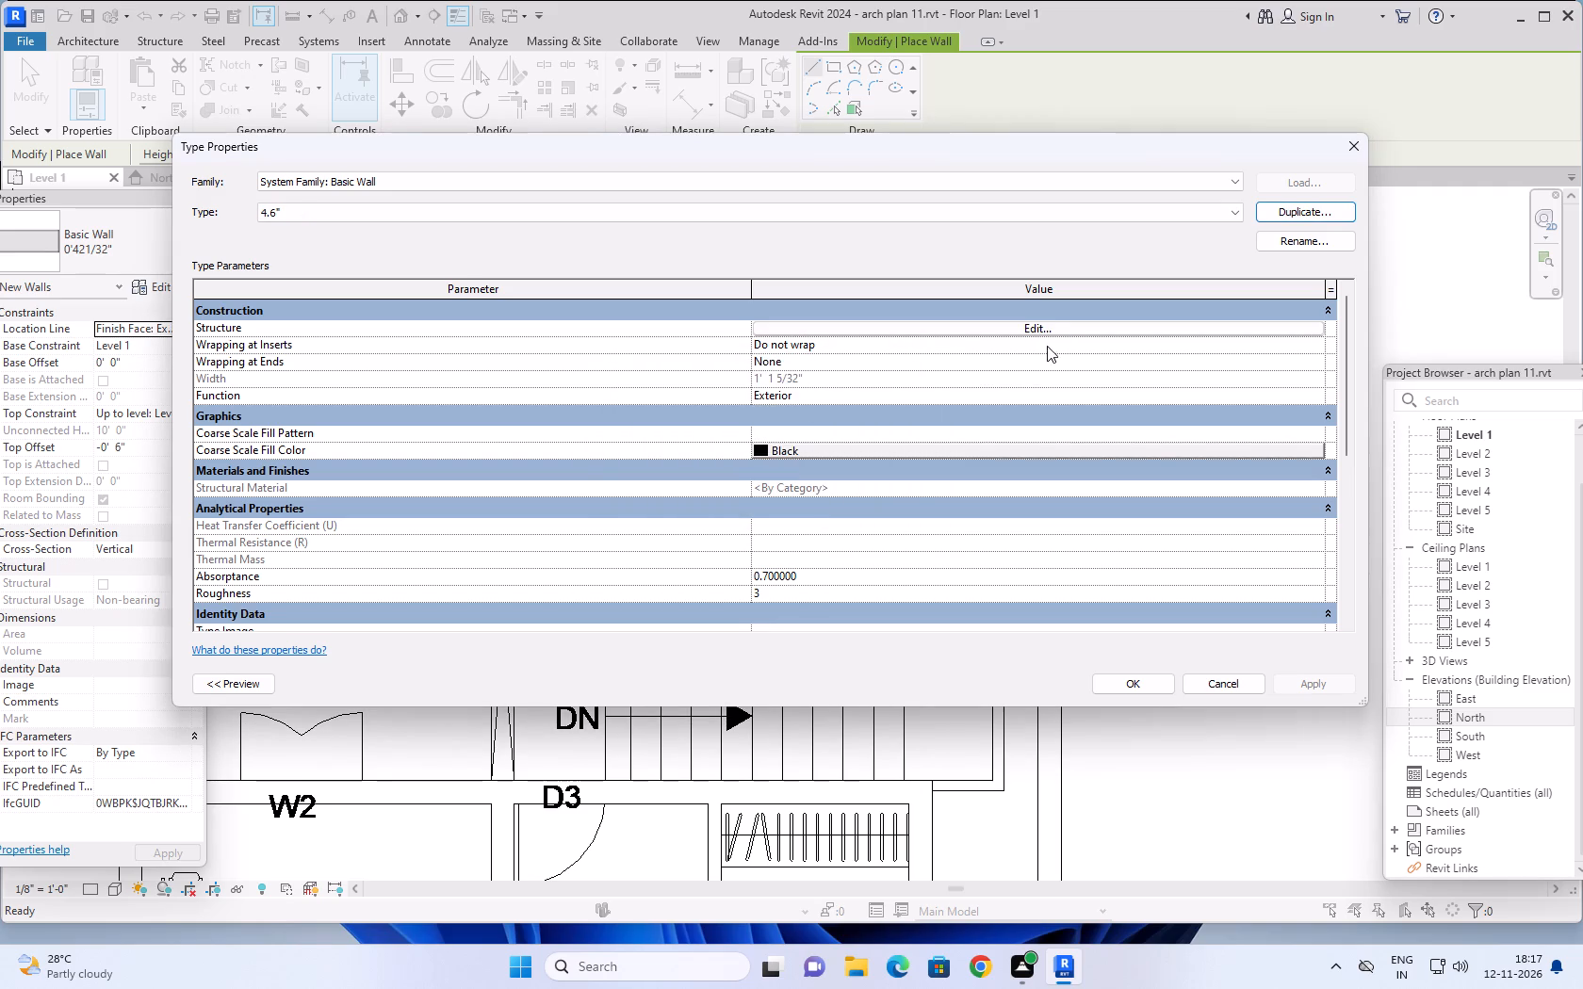
Set the structure layer thickness of the 4.6" wall type to 4.6" and accept the type changes.
{"action": "left_click", "coordinate": [1051, 324]}
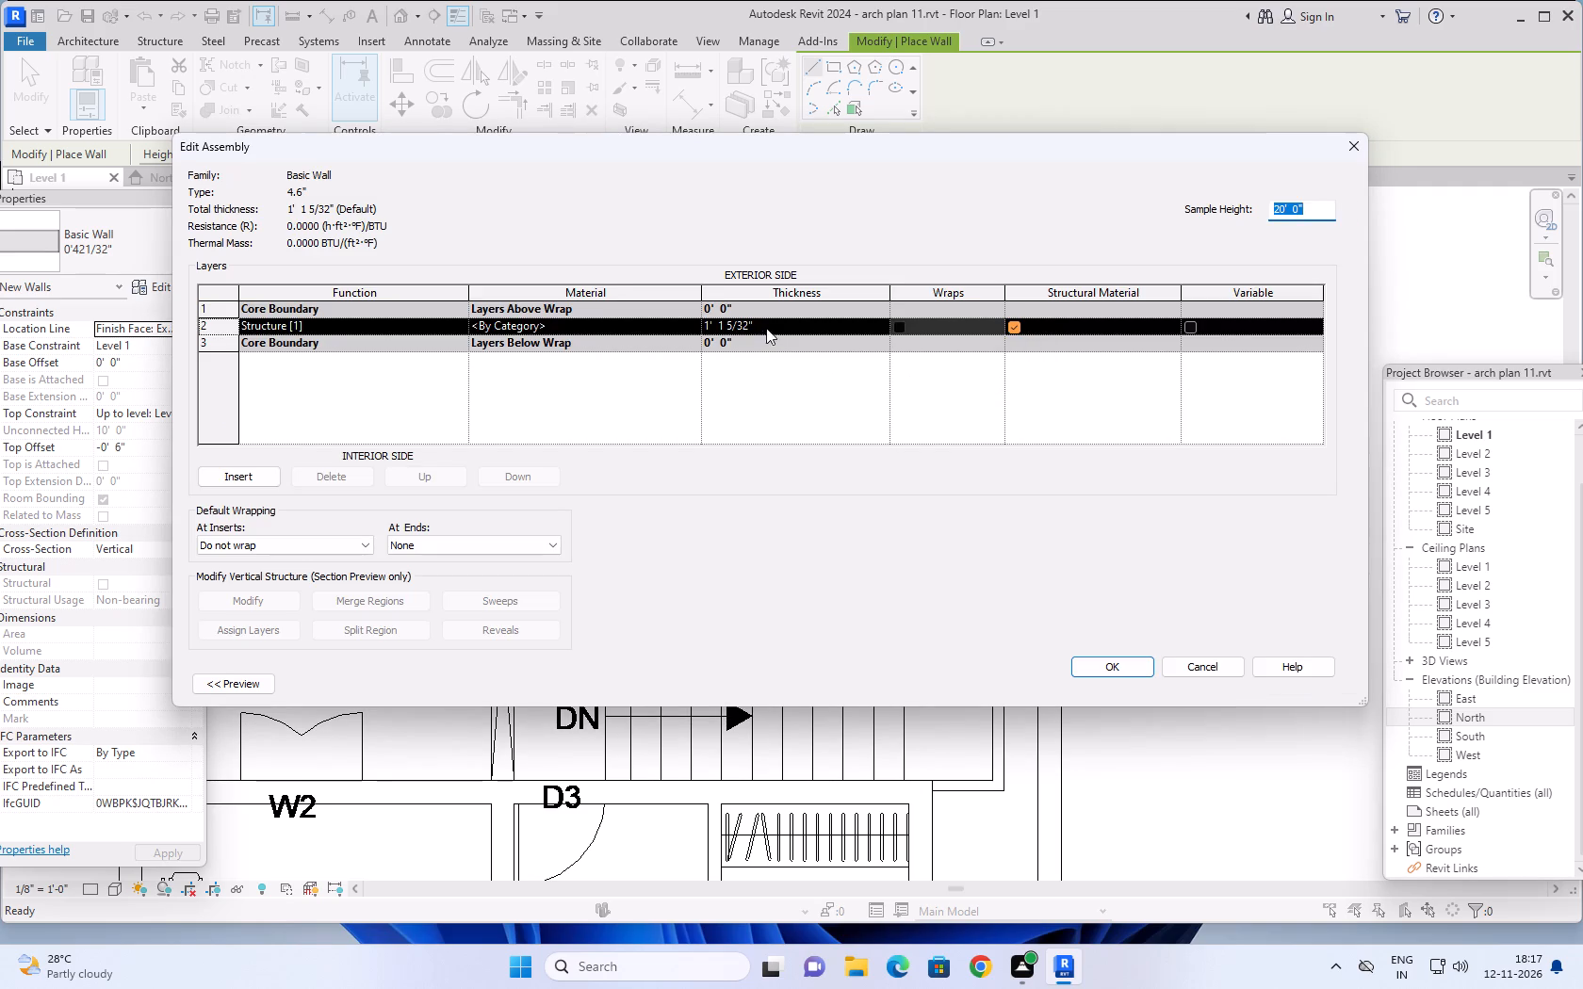
{"action": "left_click", "coordinate": [766, 328]}
{"action": "type", "text": "4.6\""}
{"action": "key", "text": "Return"}
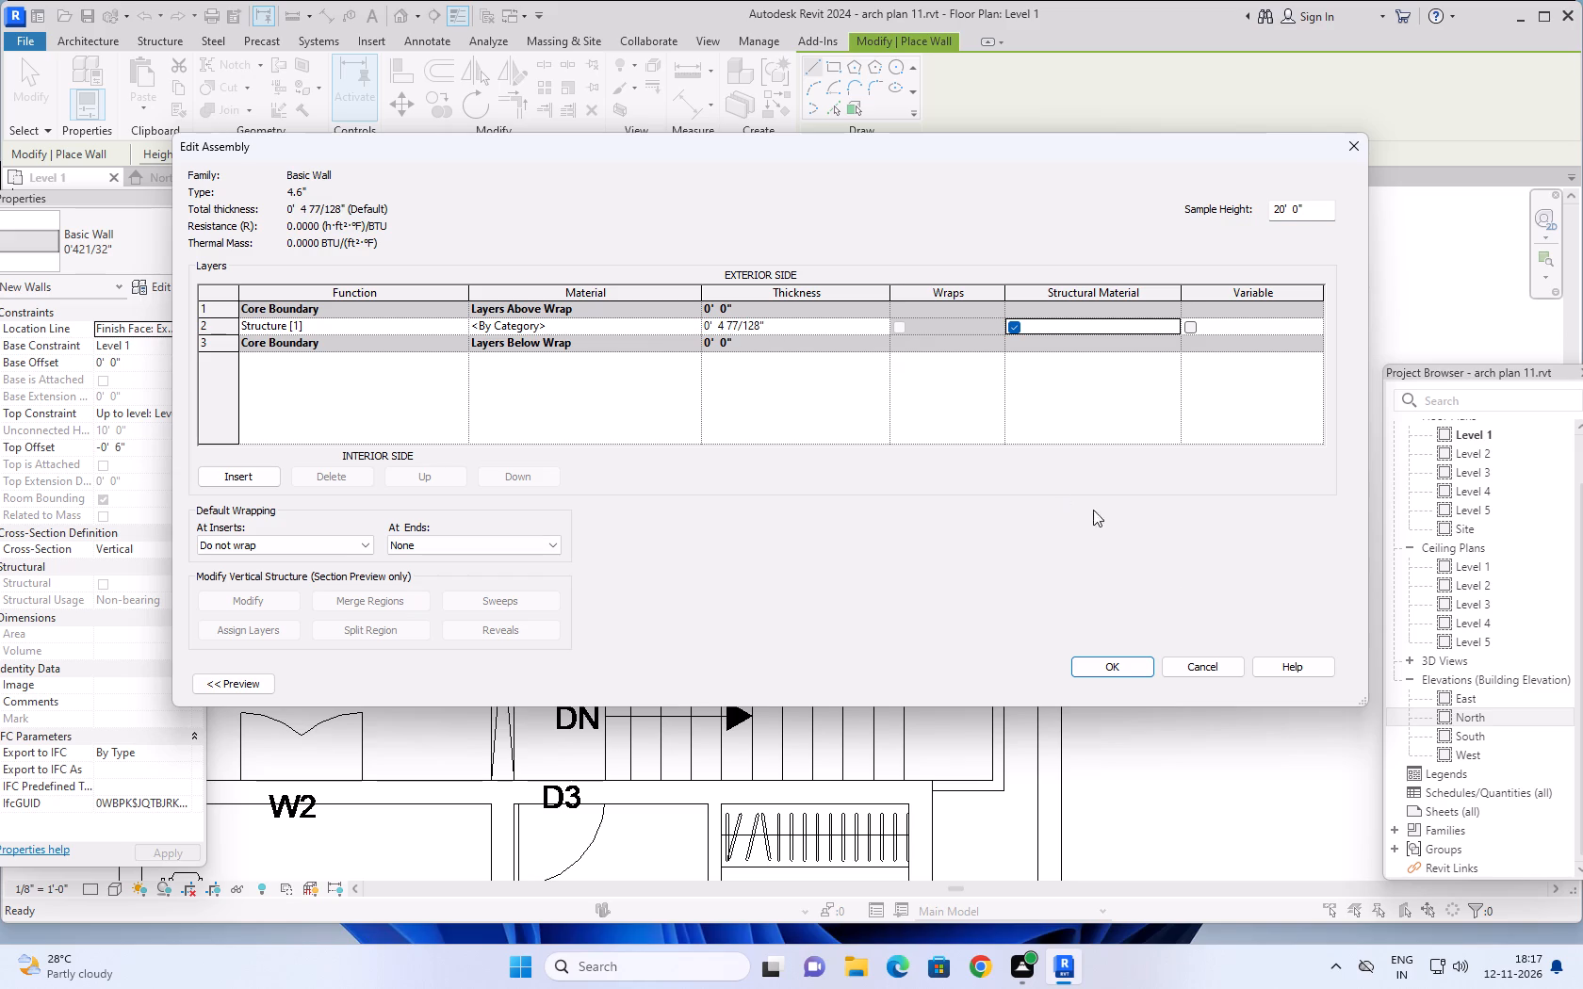
{"action": "left_click", "coordinate": [1105, 670]}
{"action": "left_click", "coordinate": [1297, 675]}
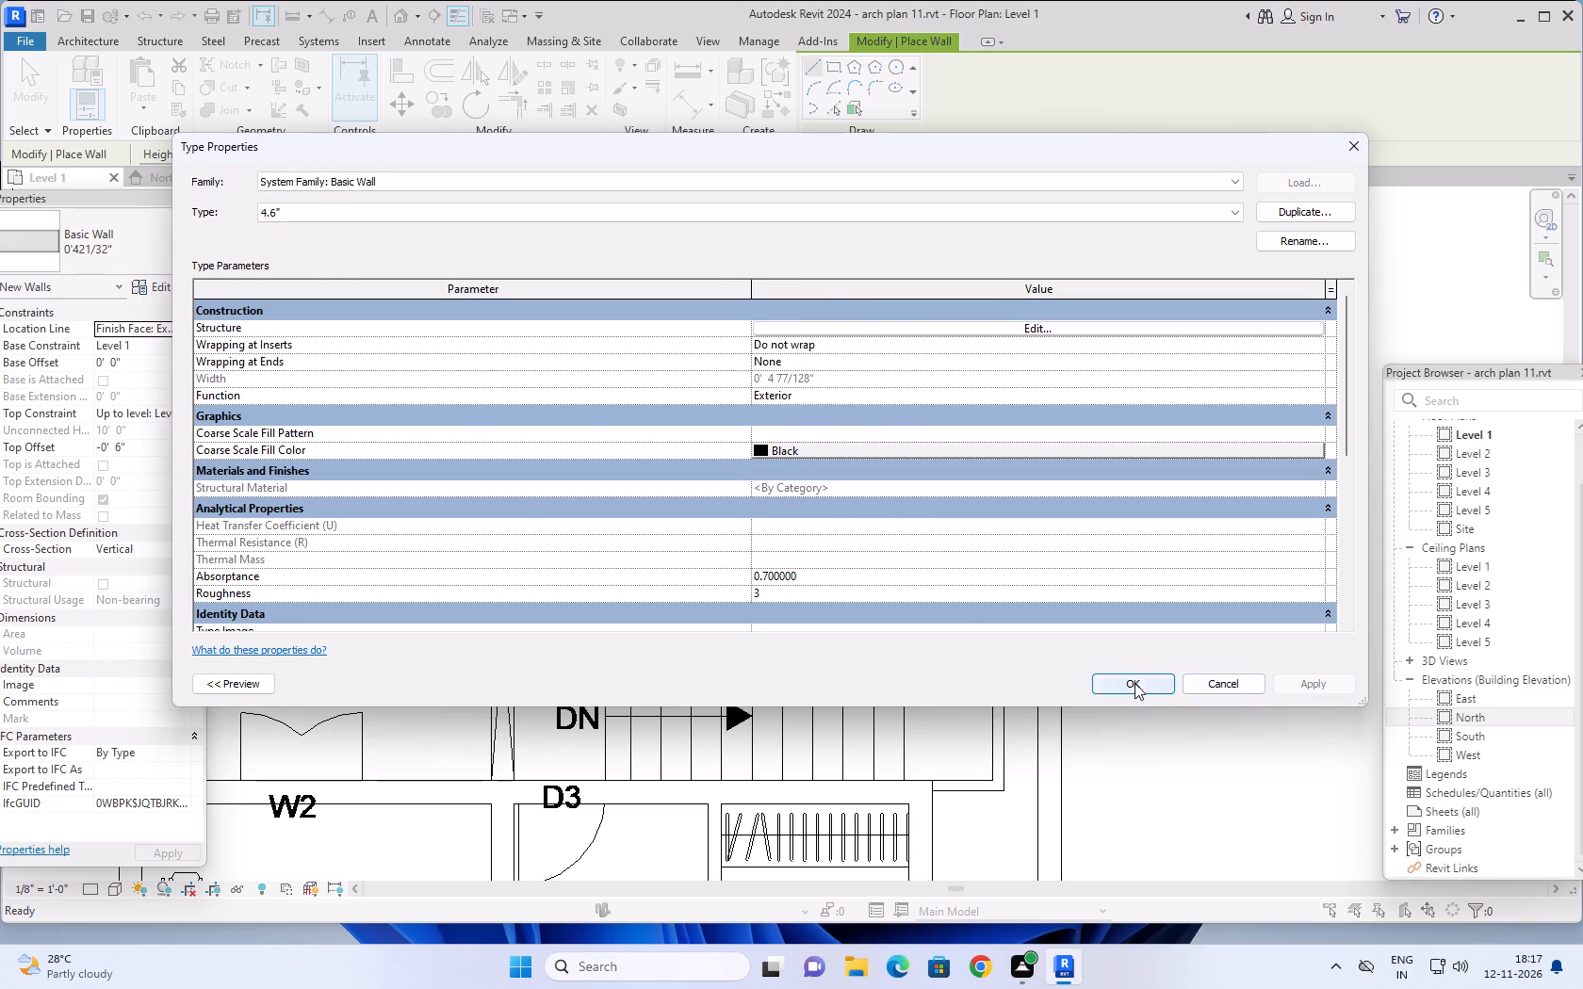
{"action": "left_click", "coordinate": [1134, 683]}
Draw a 4.6" wall about 2'-4 1/2" long on the staircase landing's upper edge, flipped outward, from the bedroom wall corner to the landing's outer line.
{"action": "scroll", "coordinate": [950, 449], "scroll_direction": "up", "scroll_amount": 5}
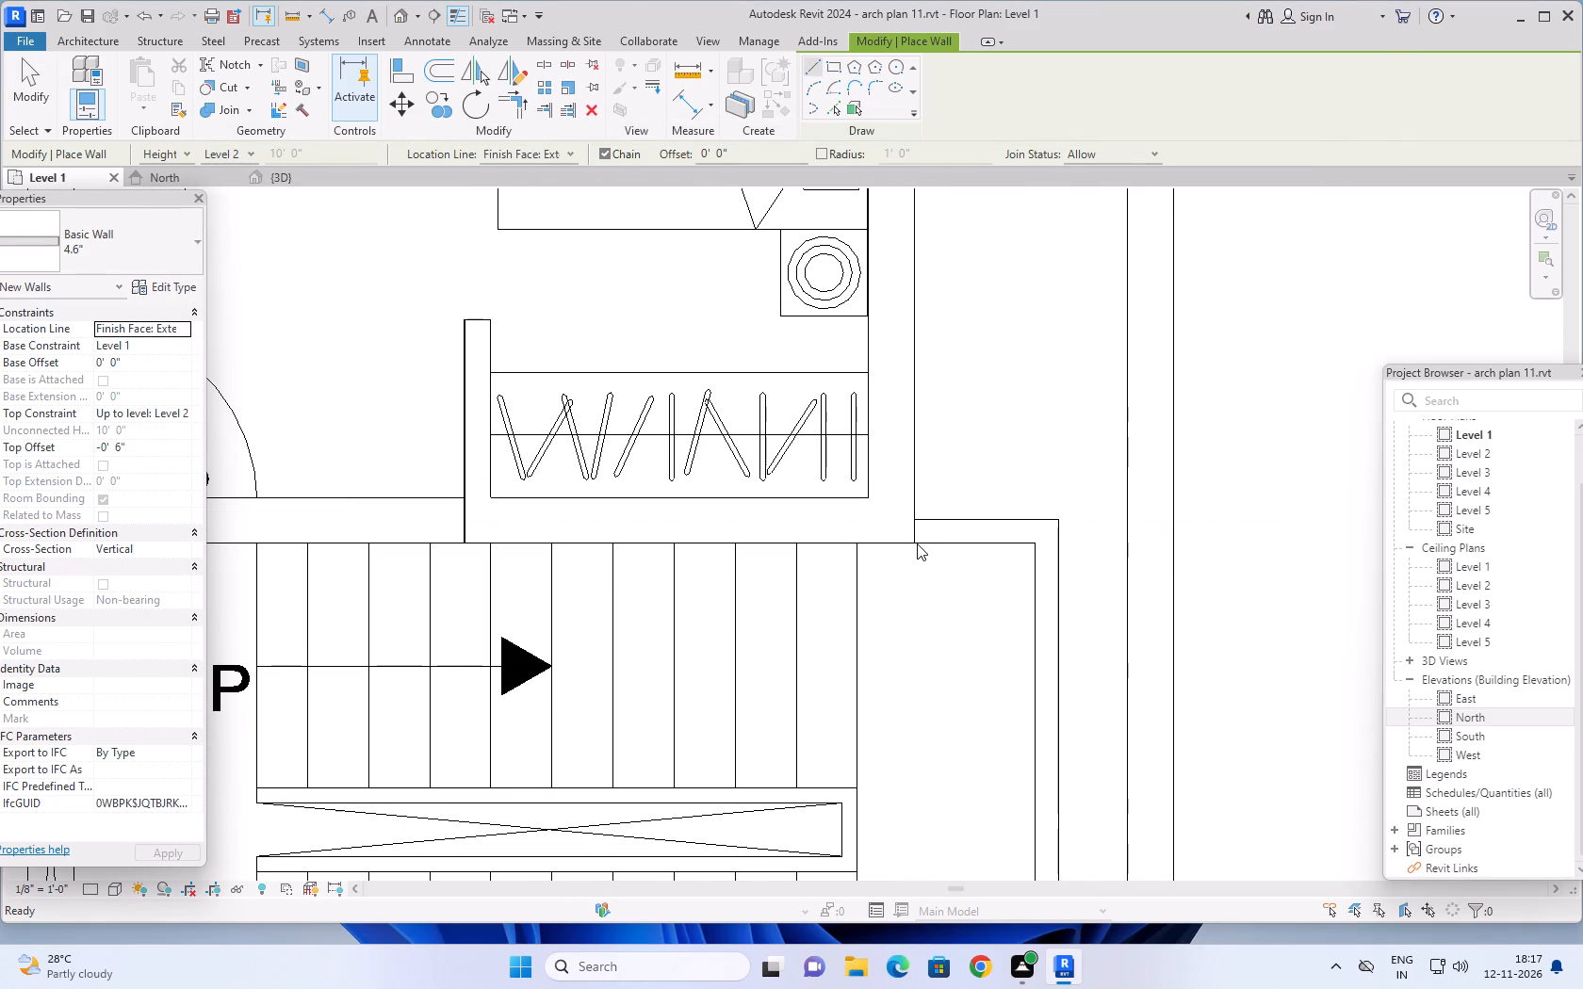
{"action": "left_click", "coordinate": [175, 328]}
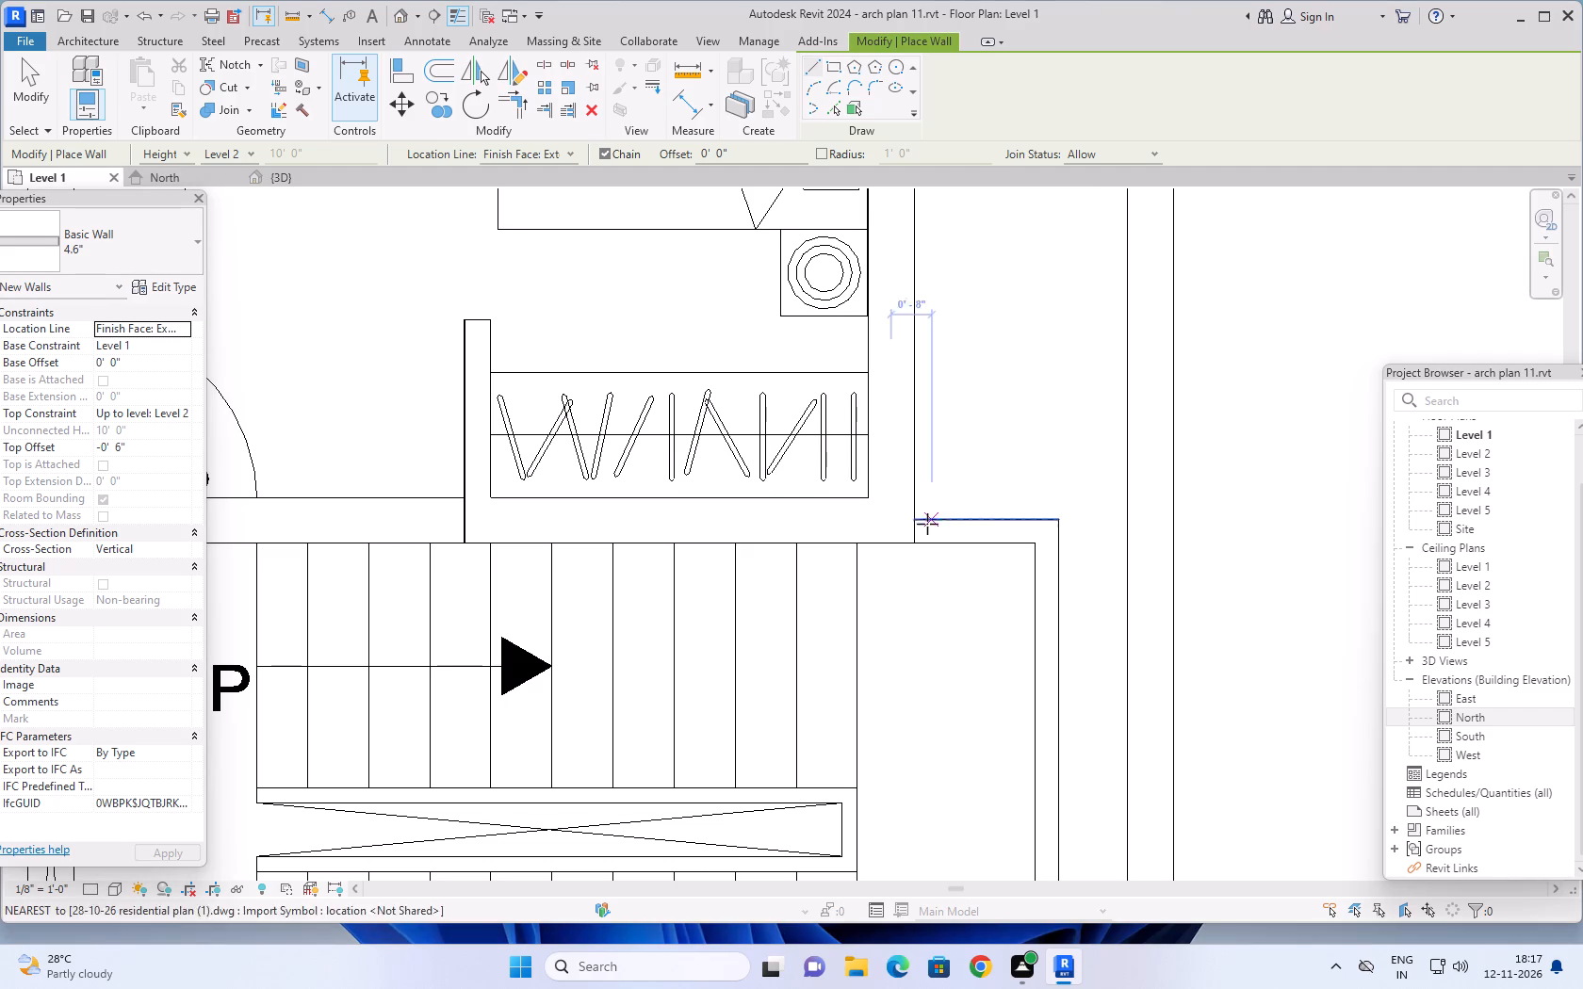
{"action": "left_click", "coordinate": [914, 540]}
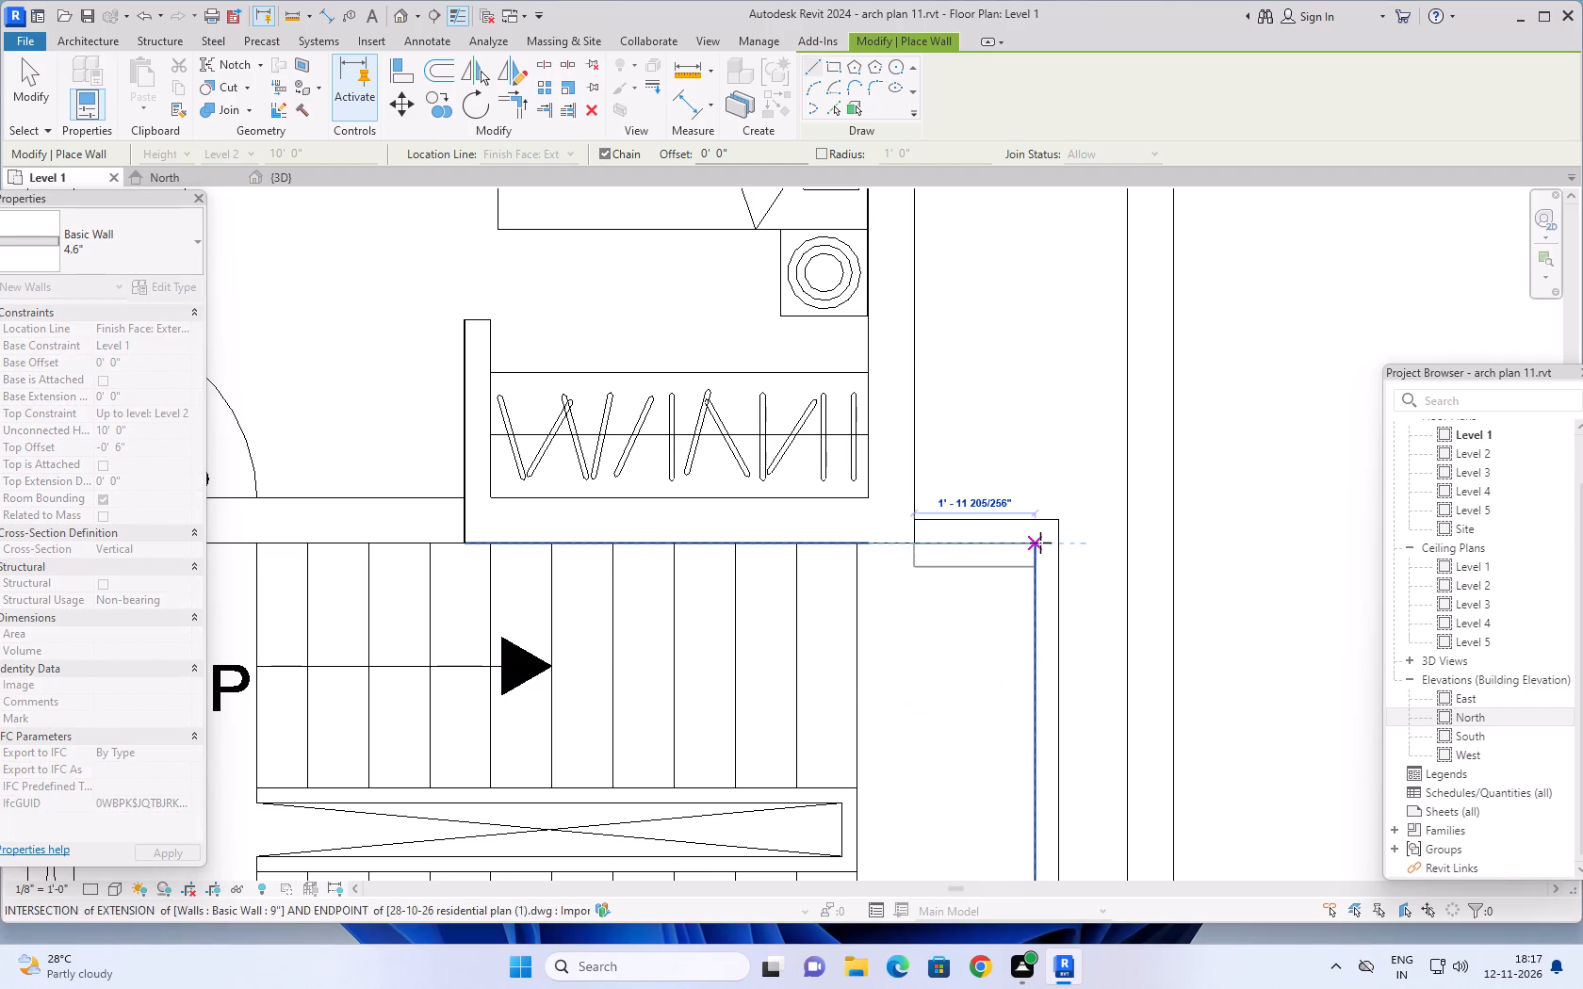
{"action": "key", "text": "space"}
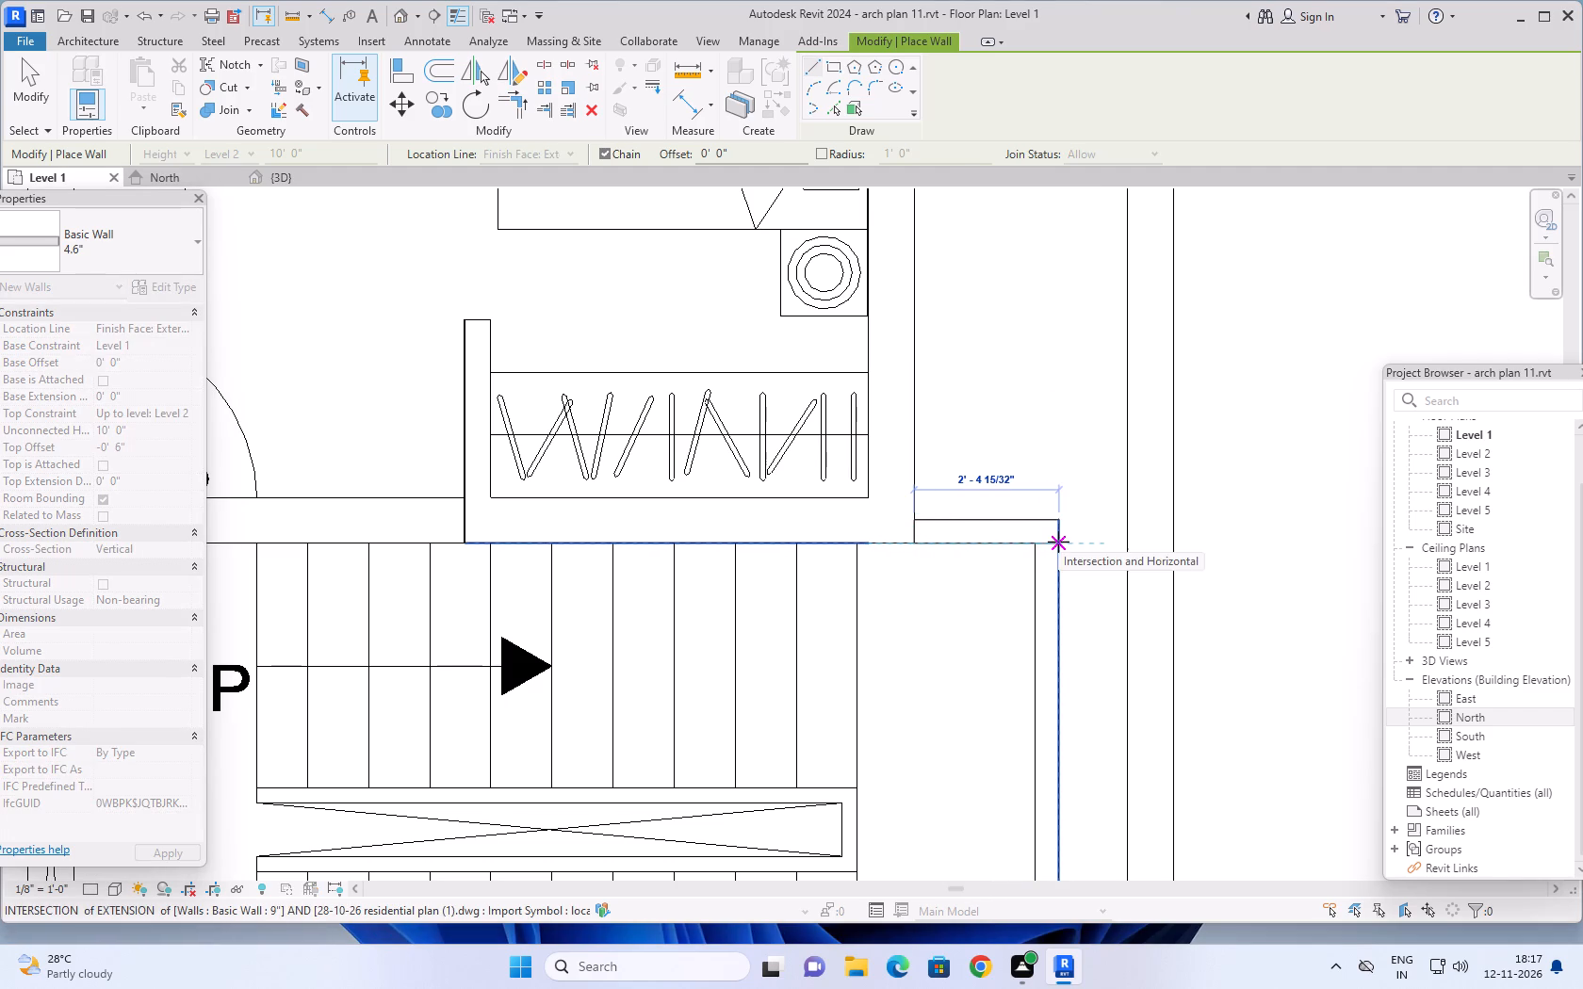
{"action": "left_click", "coordinate": [1058, 542]}
{"action": "key", "text": "Escape"}
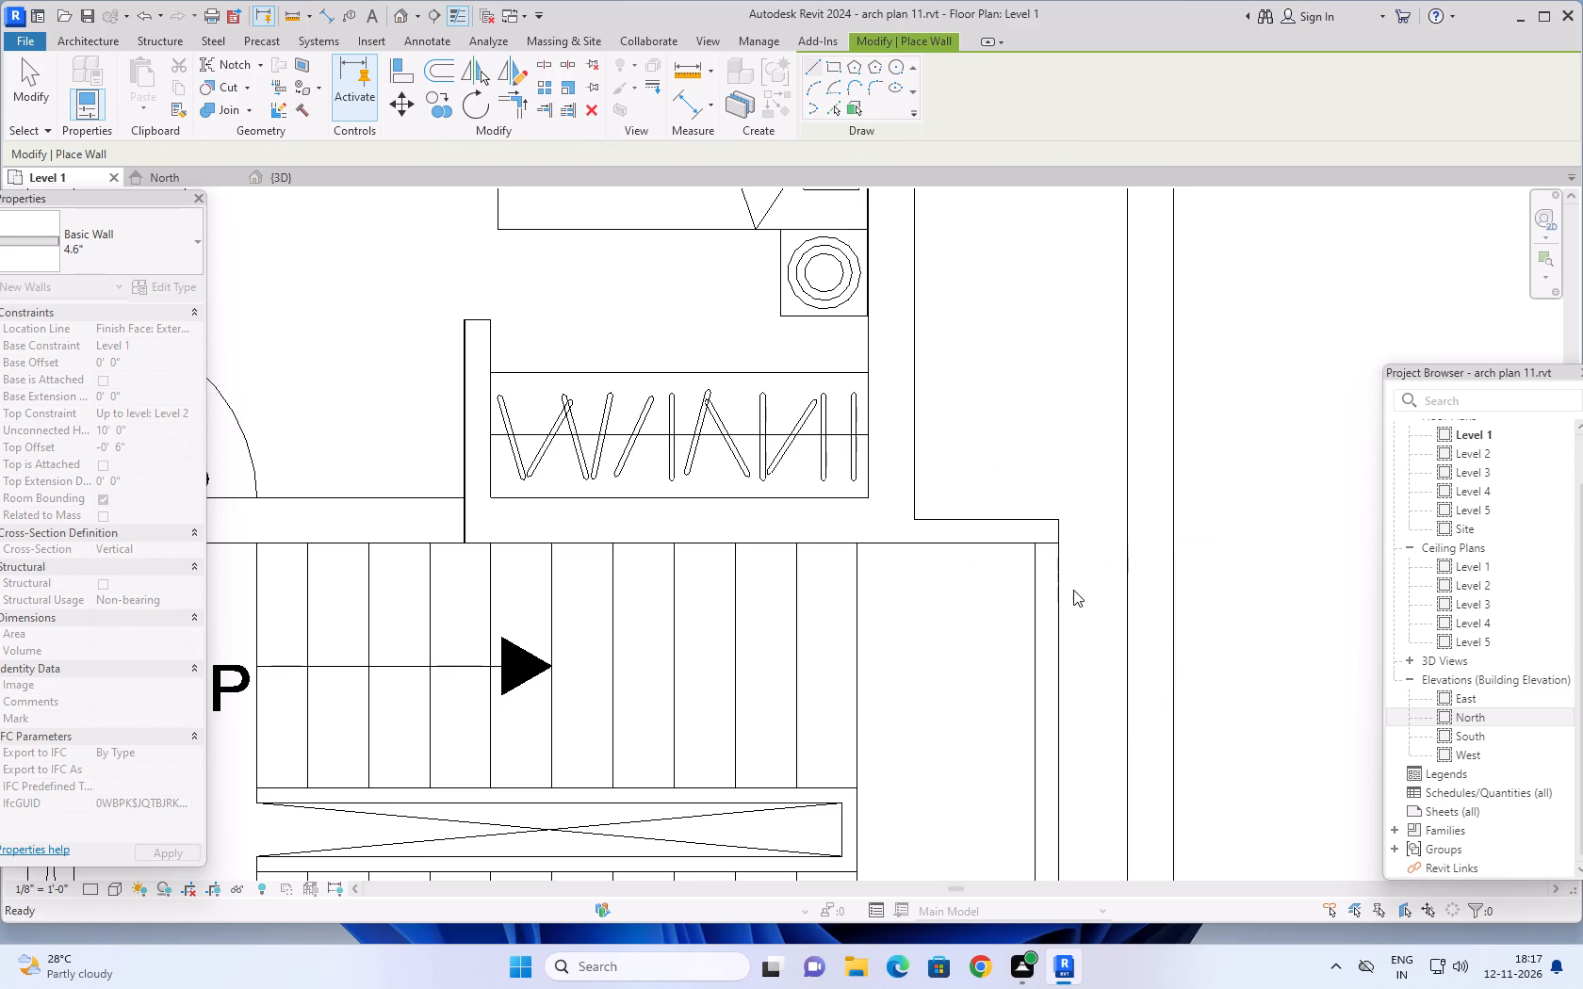
Draw the landing's lower wall and its long outer wall as one 4.6" chain, flipping the outer wall inward and ending at the upper landing wall.
{"action": "scroll", "coordinate": [1074, 591], "scroll_direction": "down", "scroll_amount": 3}
{"action": "middle_click_drag", "start_coordinate": [1077, 597], "coordinate": [985, 321]}
{"action": "scroll", "coordinate": [906, 727], "scroll_direction": "up", "scroll_amount": 6}
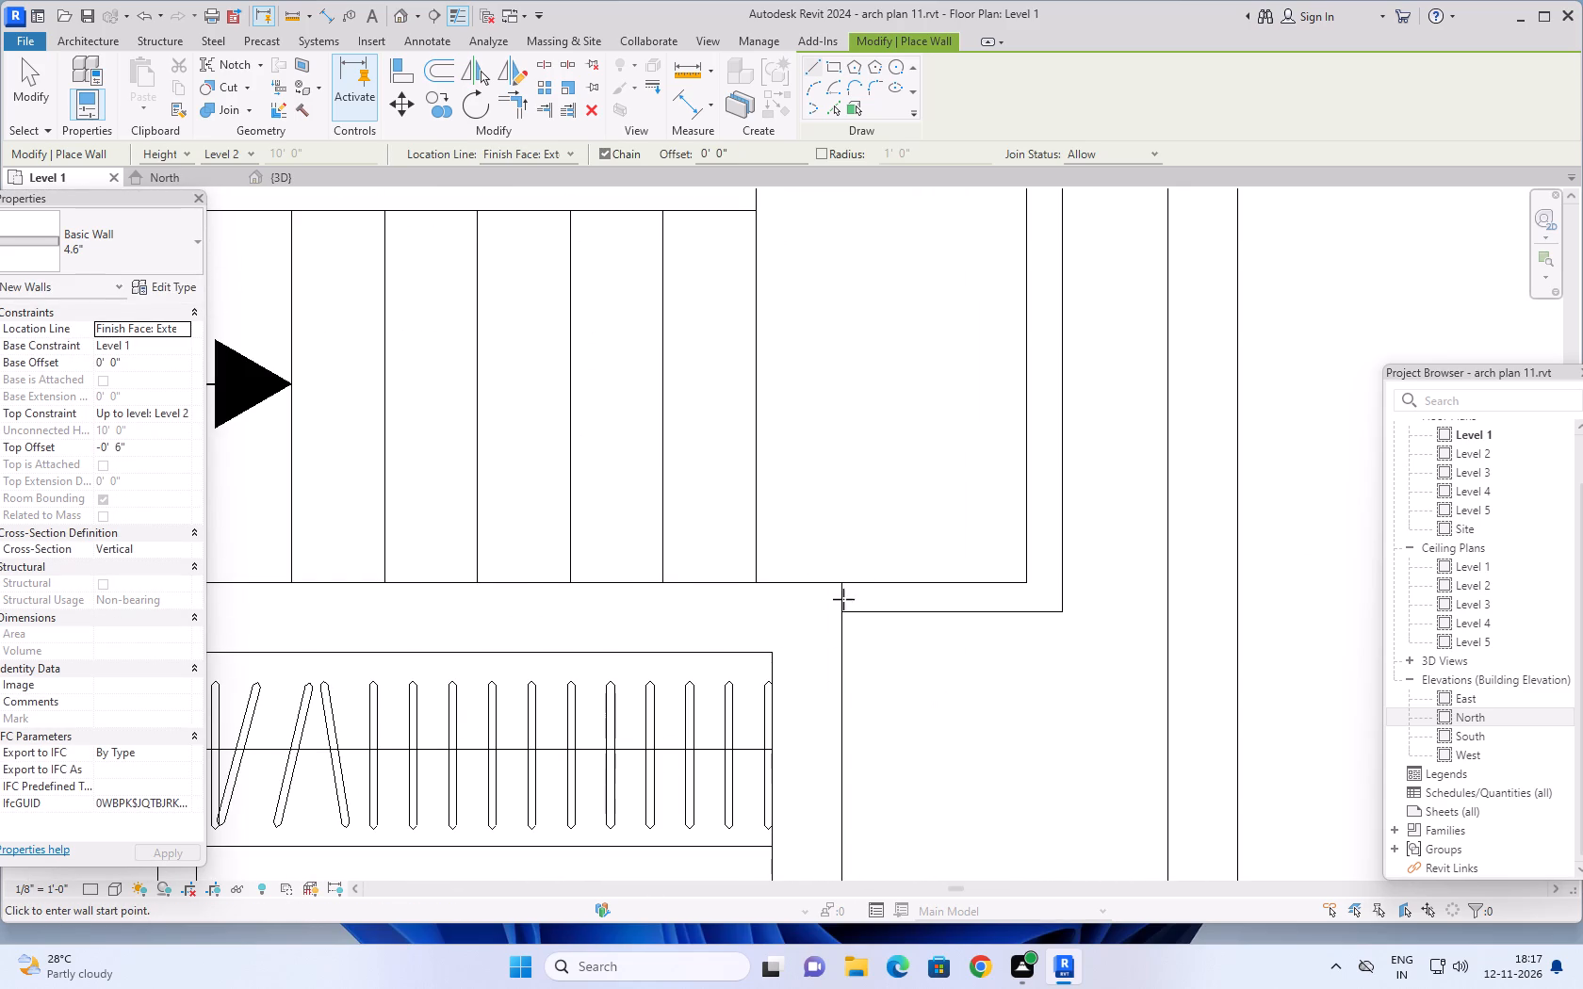
{"action": "left_click", "coordinate": [841, 582]}
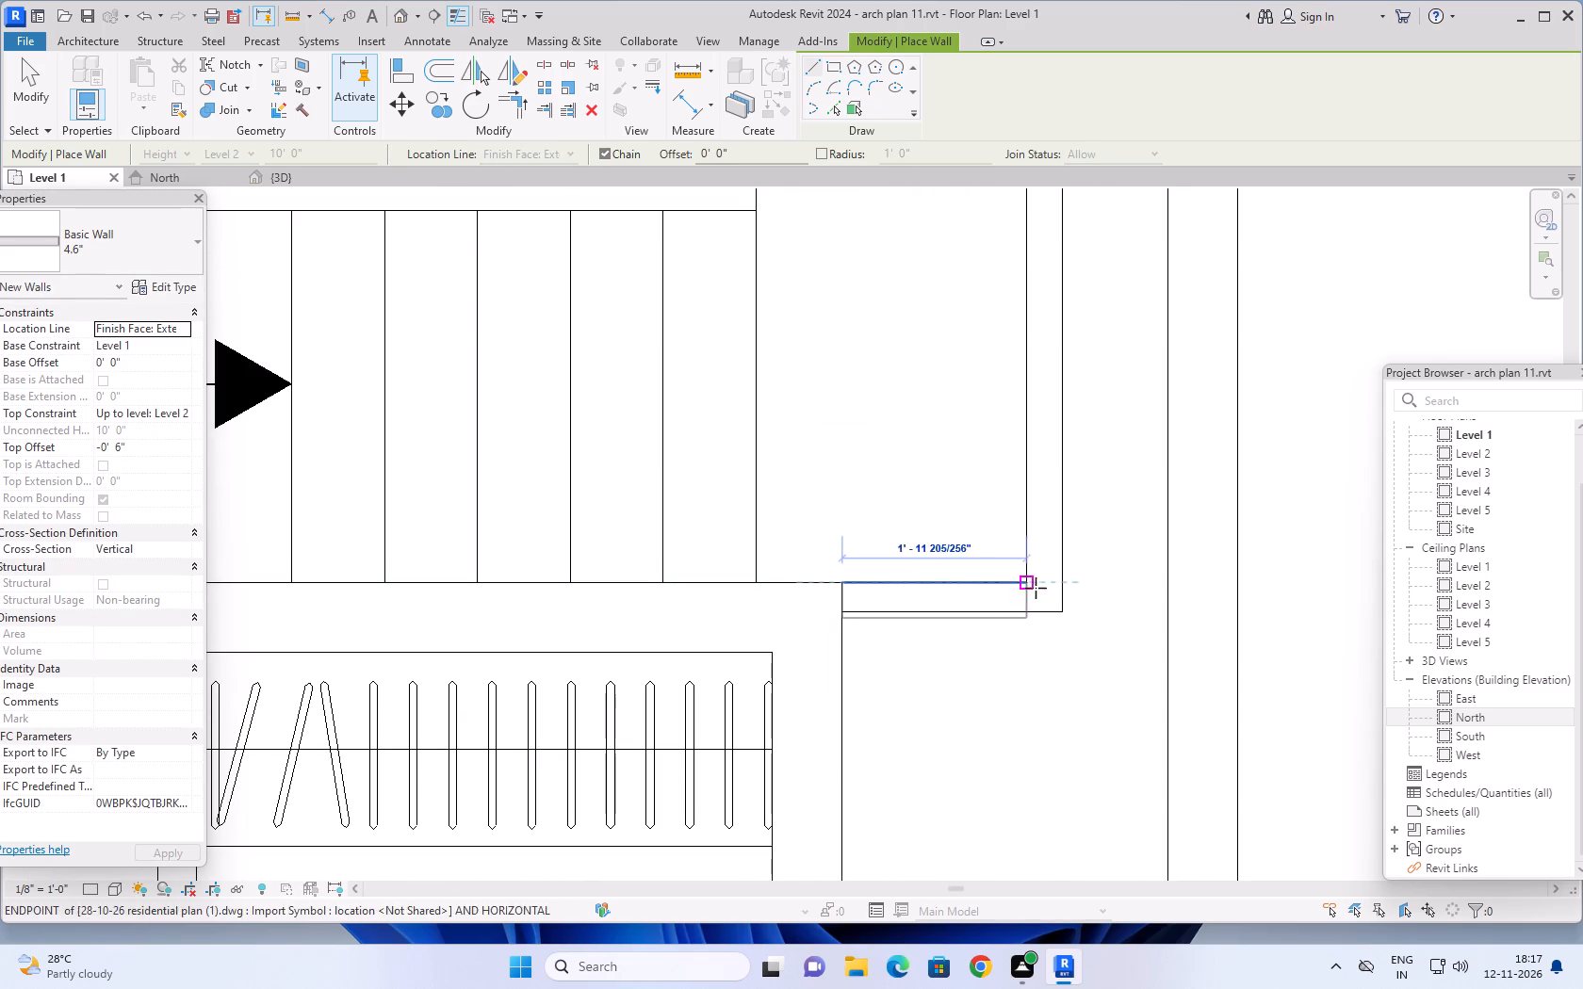
{"action": "left_click", "coordinate": [1062, 584]}
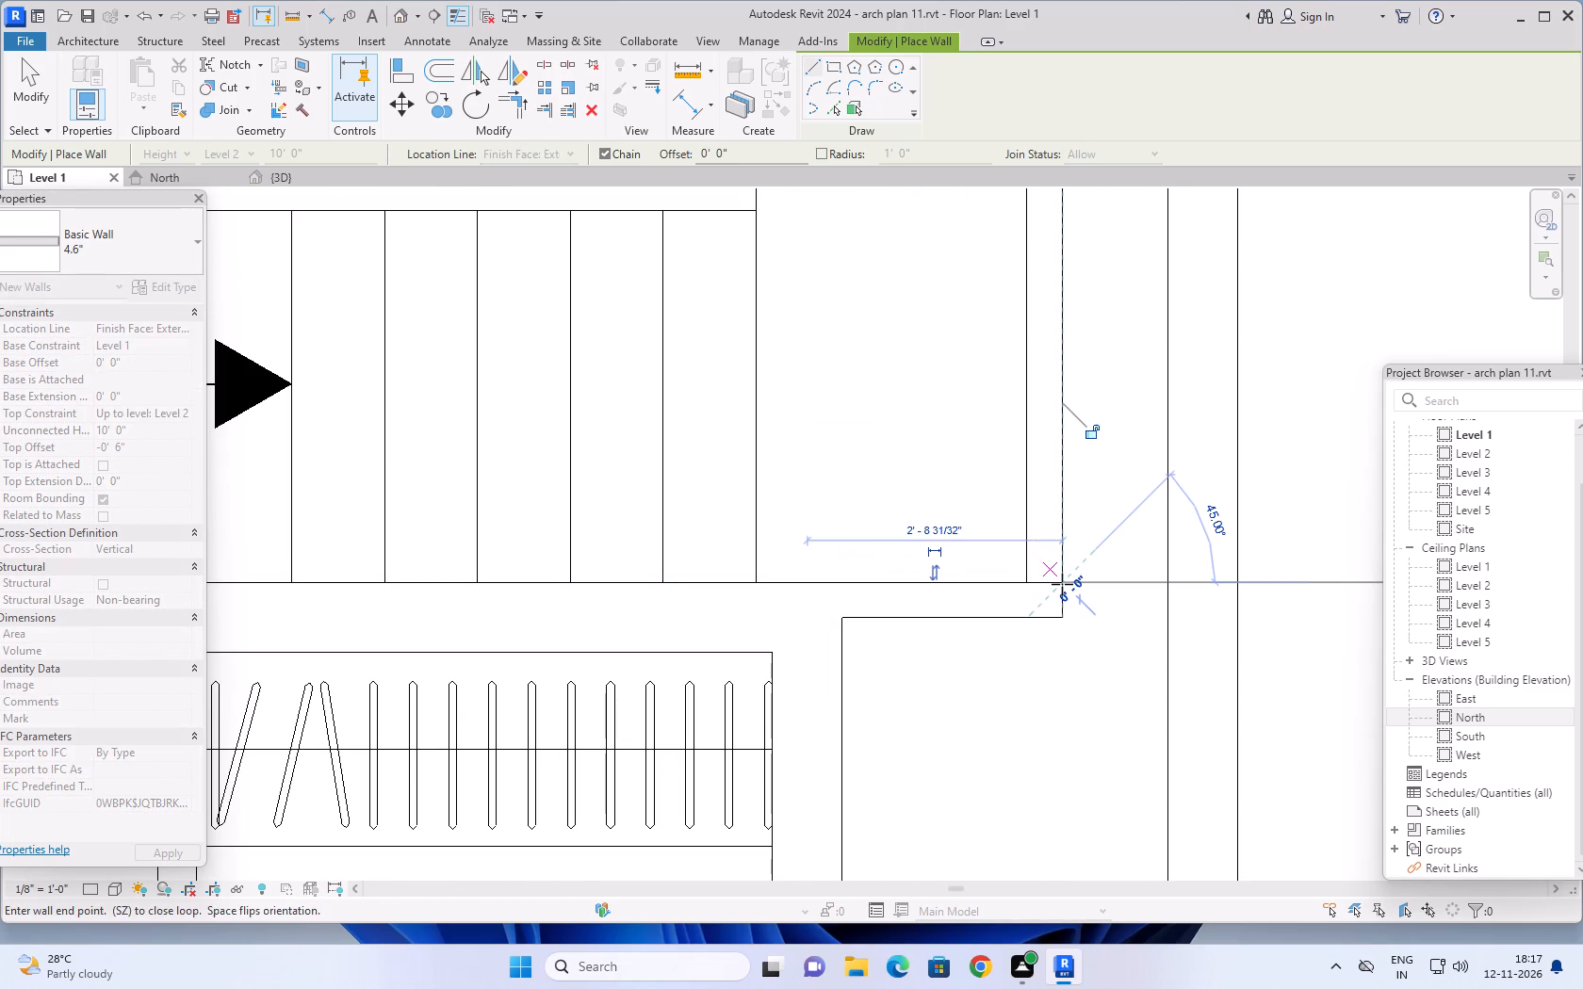
{"action": "scroll", "coordinate": [1059, 359], "scroll_direction": "down", "scroll_amount": 4}
{"action": "middle_click_drag", "start_coordinate": [1063, 362], "coordinate": [1059, 465]}
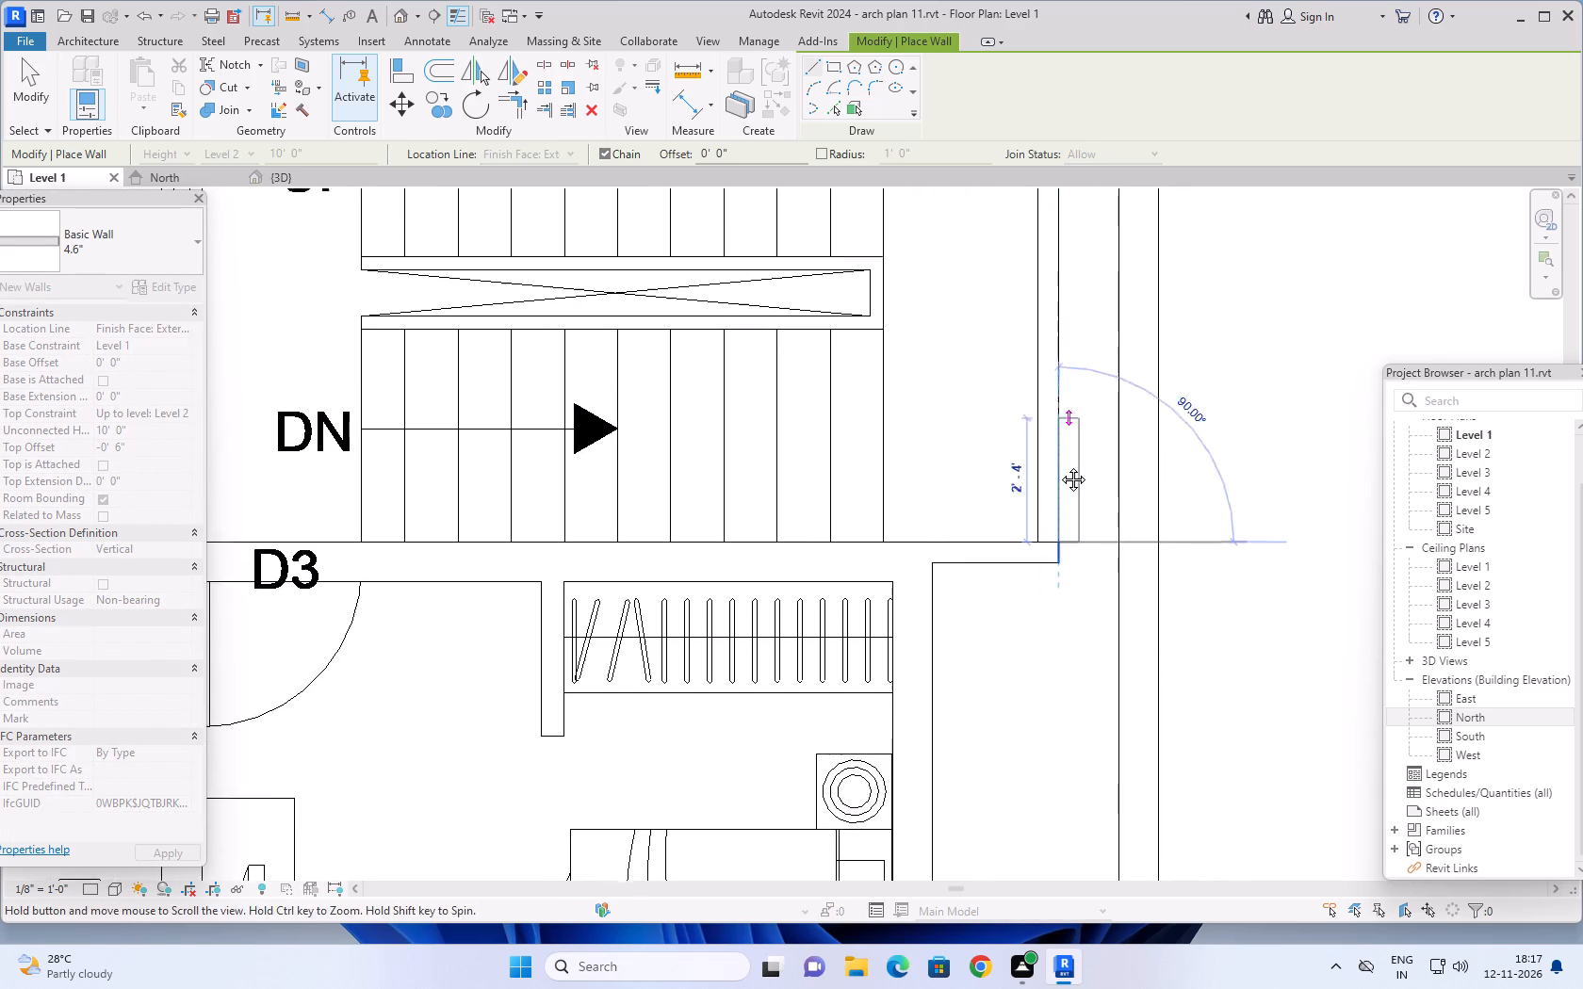
{"action": "middle_click_drag", "start_coordinate": [1059, 465], "coordinate": [1055, 592]}
{"action": "key", "text": "space"}
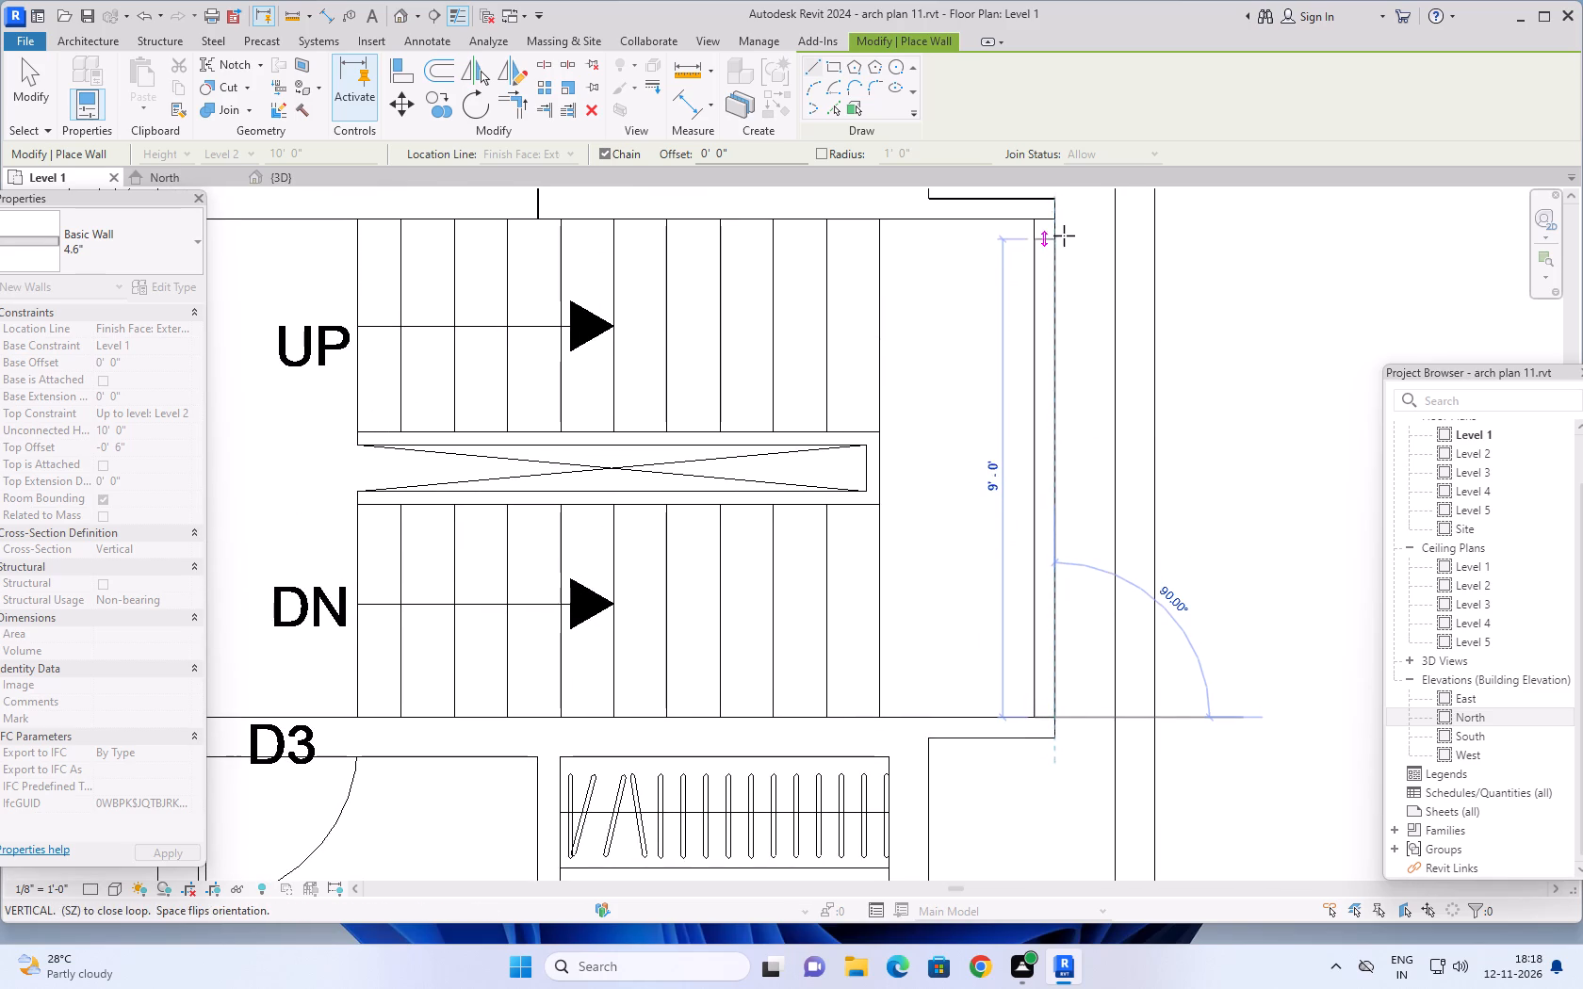
{"action": "left_click", "coordinate": [1054, 222]}
{"action": "key", "text": "Escape"}
Review the whole ground floor plan for its wall layout and leave the wall command.
{"action": "scroll", "coordinate": [1068, 495], "scroll_direction": "down", "scroll_amount": 3}
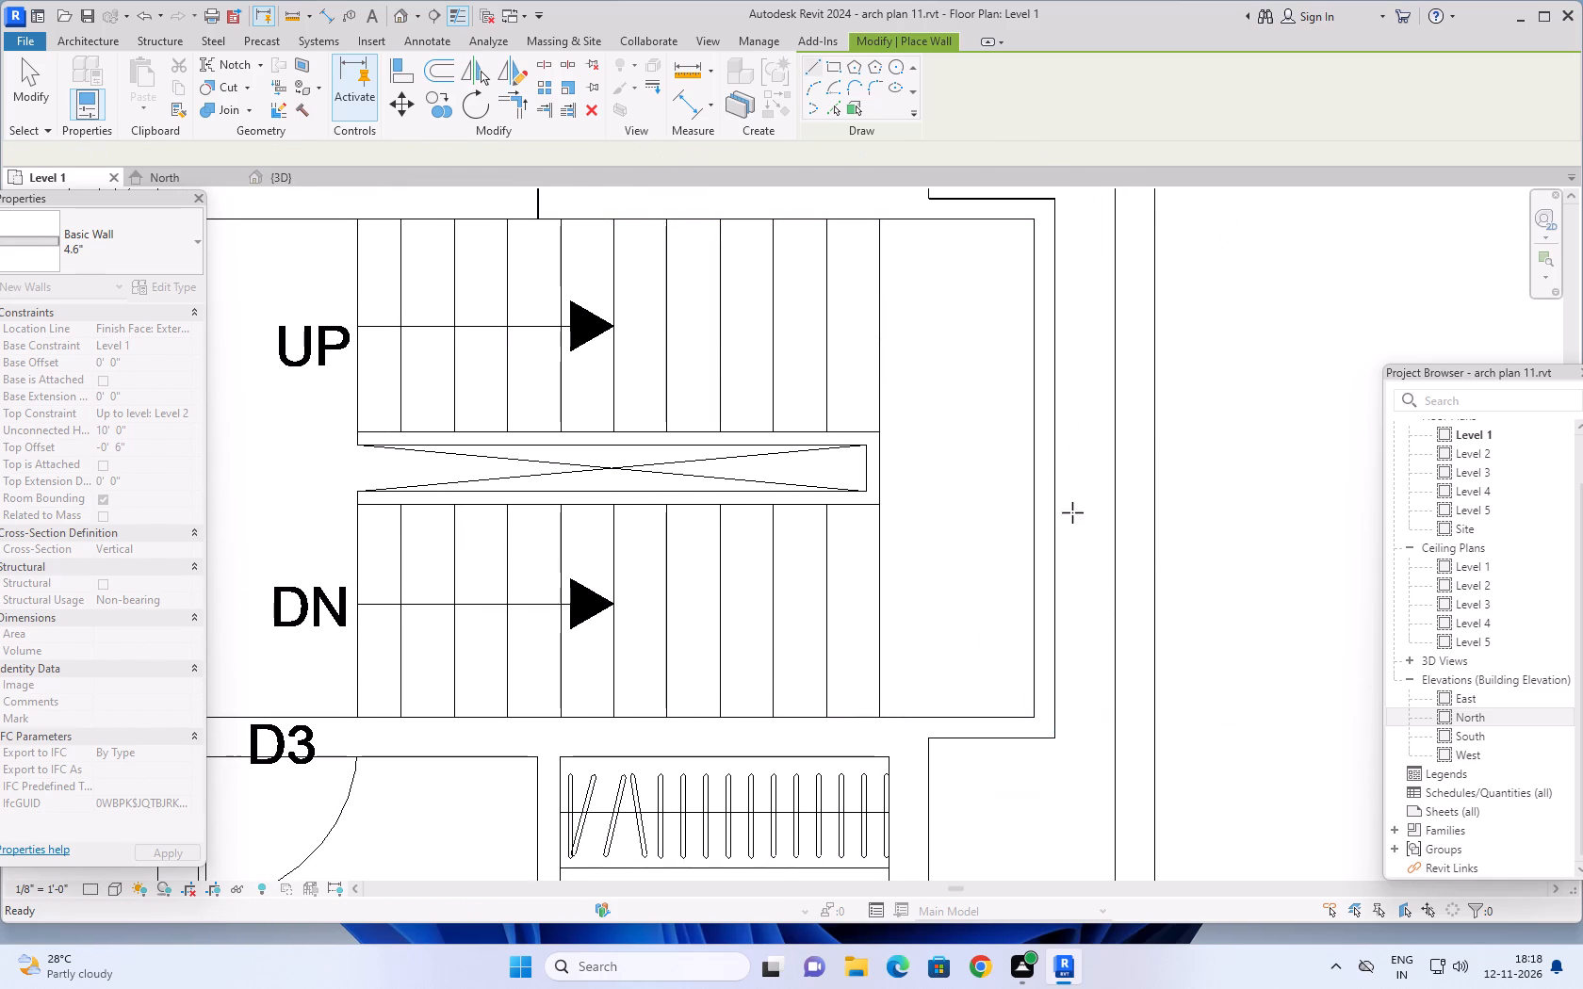
{"action": "scroll", "coordinate": [1072, 512], "scroll_direction": "down", "scroll_amount": 3}
{"action": "scroll", "coordinate": [1070, 646], "scroll_direction": "down", "scroll_amount": 3}
{"action": "scroll", "coordinate": [1156, 585], "scroll_direction": "down", "scroll_amount": 3}
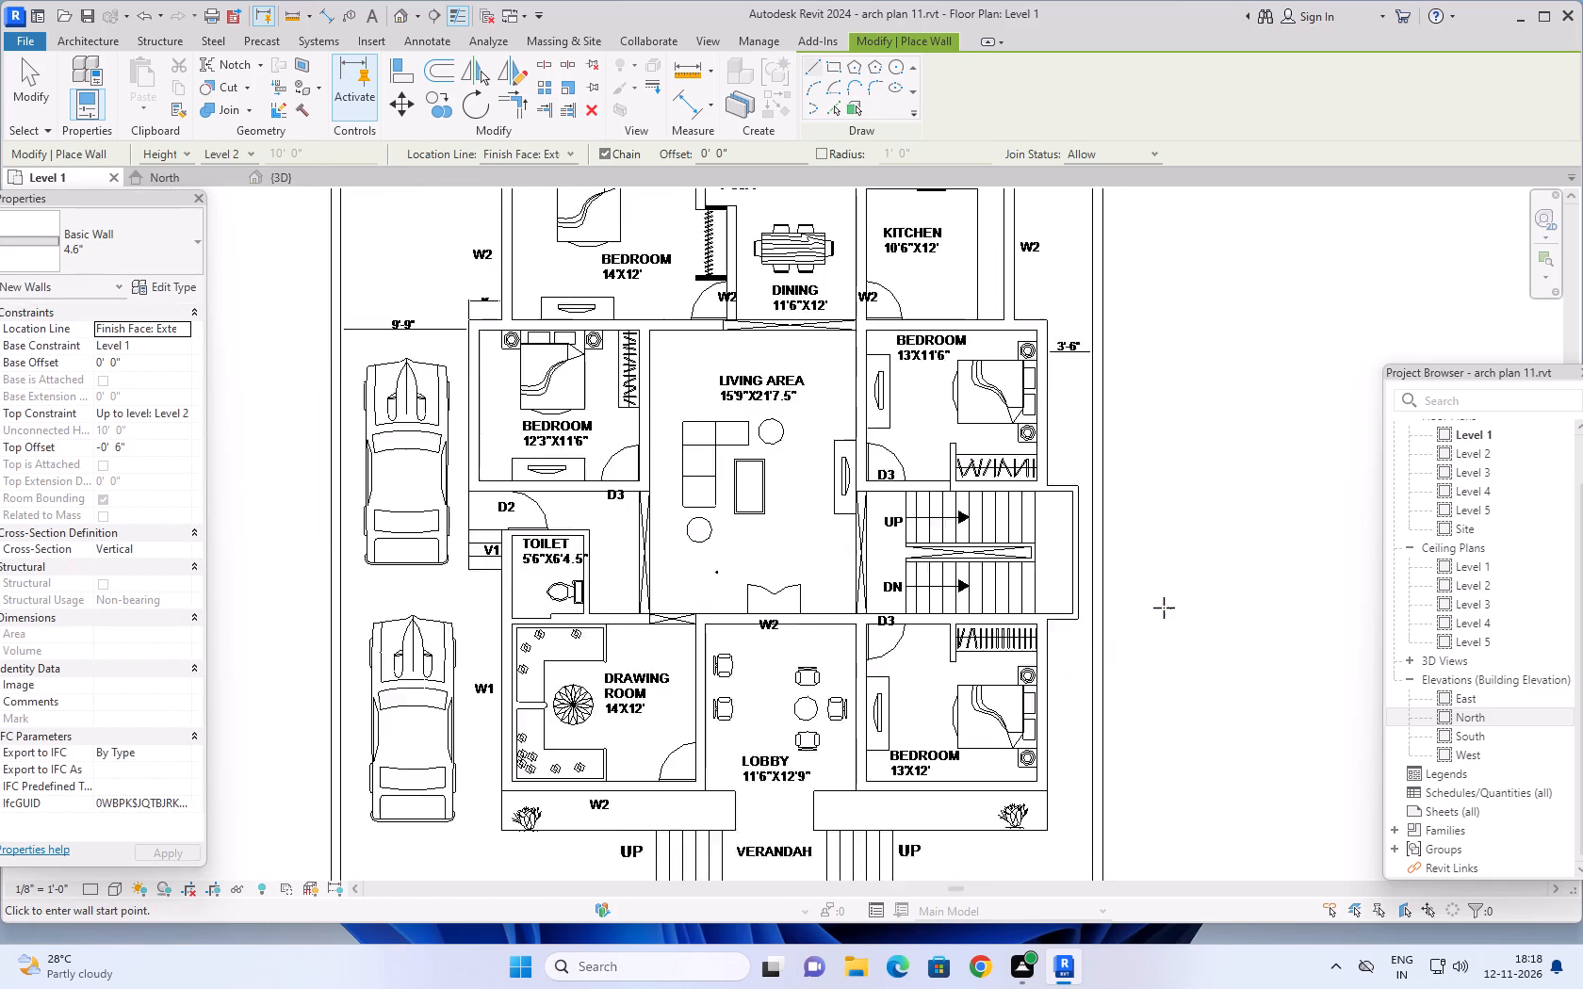
{"action": "middle_click_drag", "start_coordinate": [1164, 612], "coordinate": [1234, 636]}
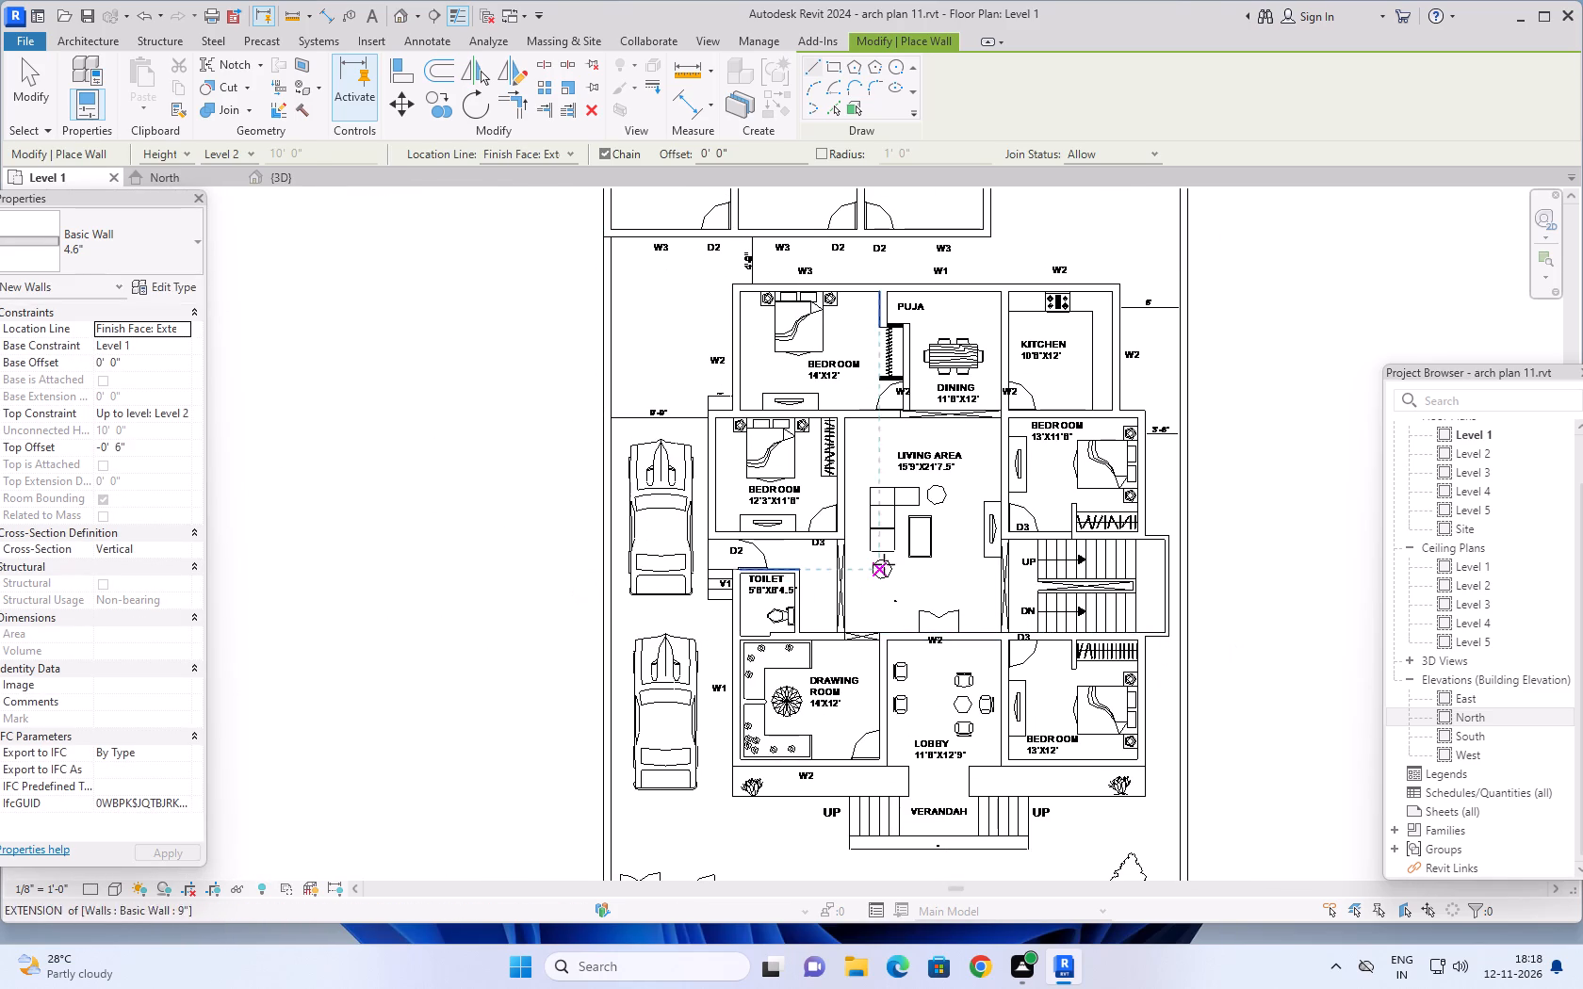
{"action": "scroll", "coordinate": [895, 578], "scroll_direction": "up", "scroll_amount": 5}
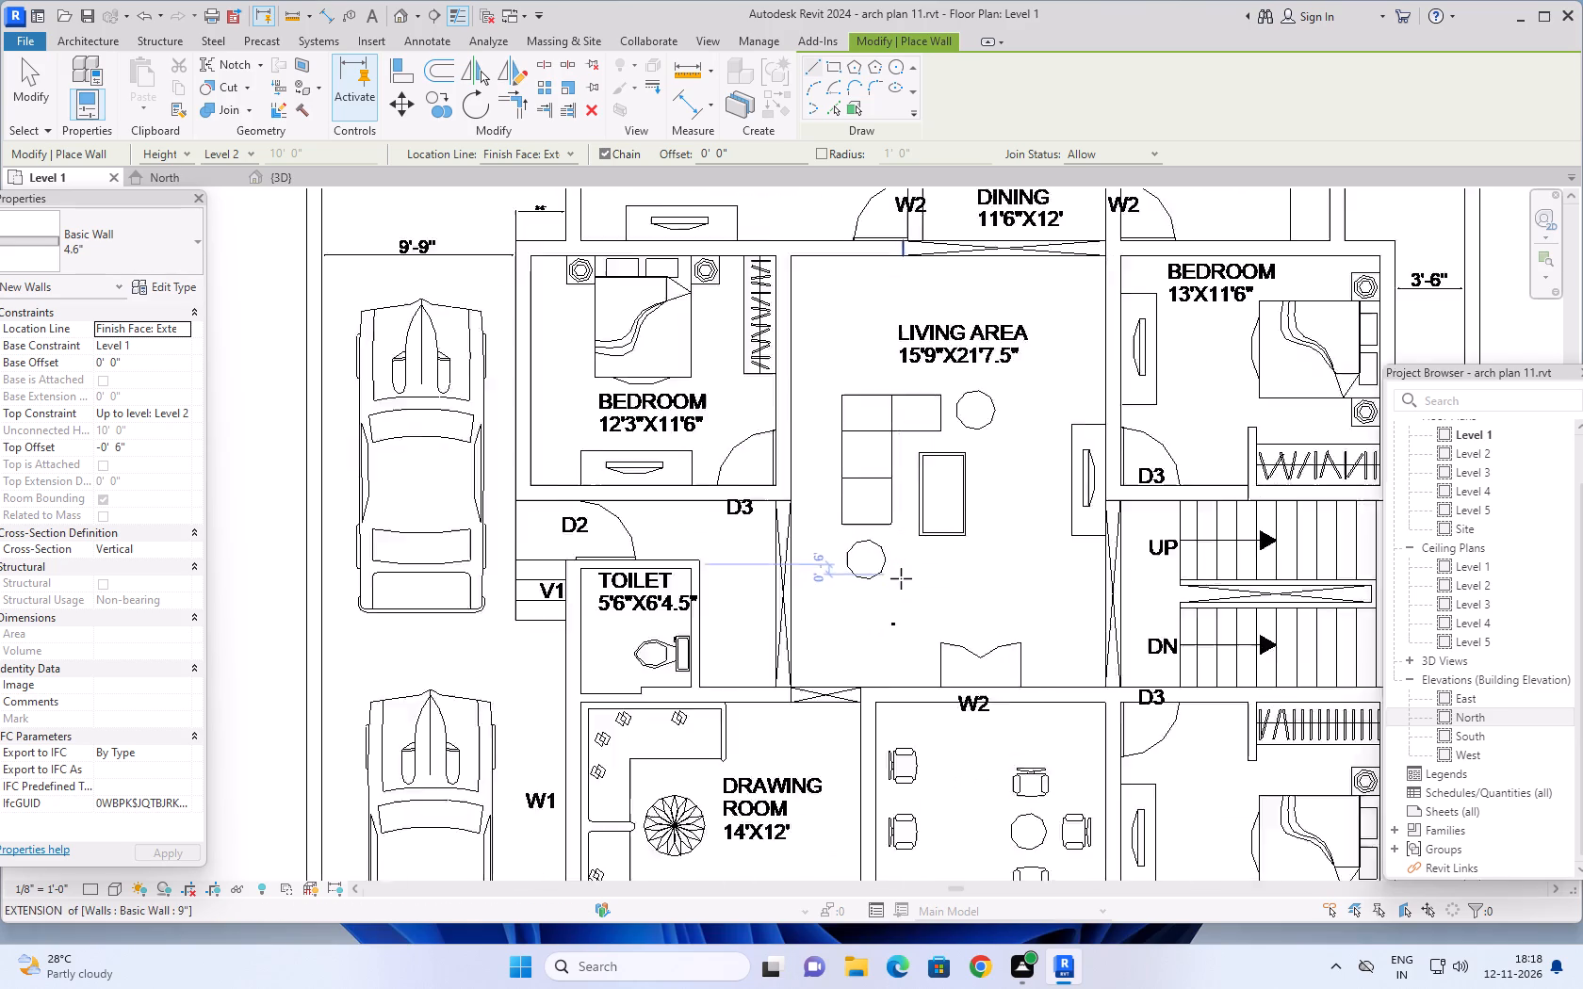
{"action": "scroll", "coordinate": [901, 578], "scroll_direction": "up", "scroll_amount": 2}
{"action": "scroll", "coordinate": [901, 578], "scroll_direction": "down", "scroll_amount": 4}
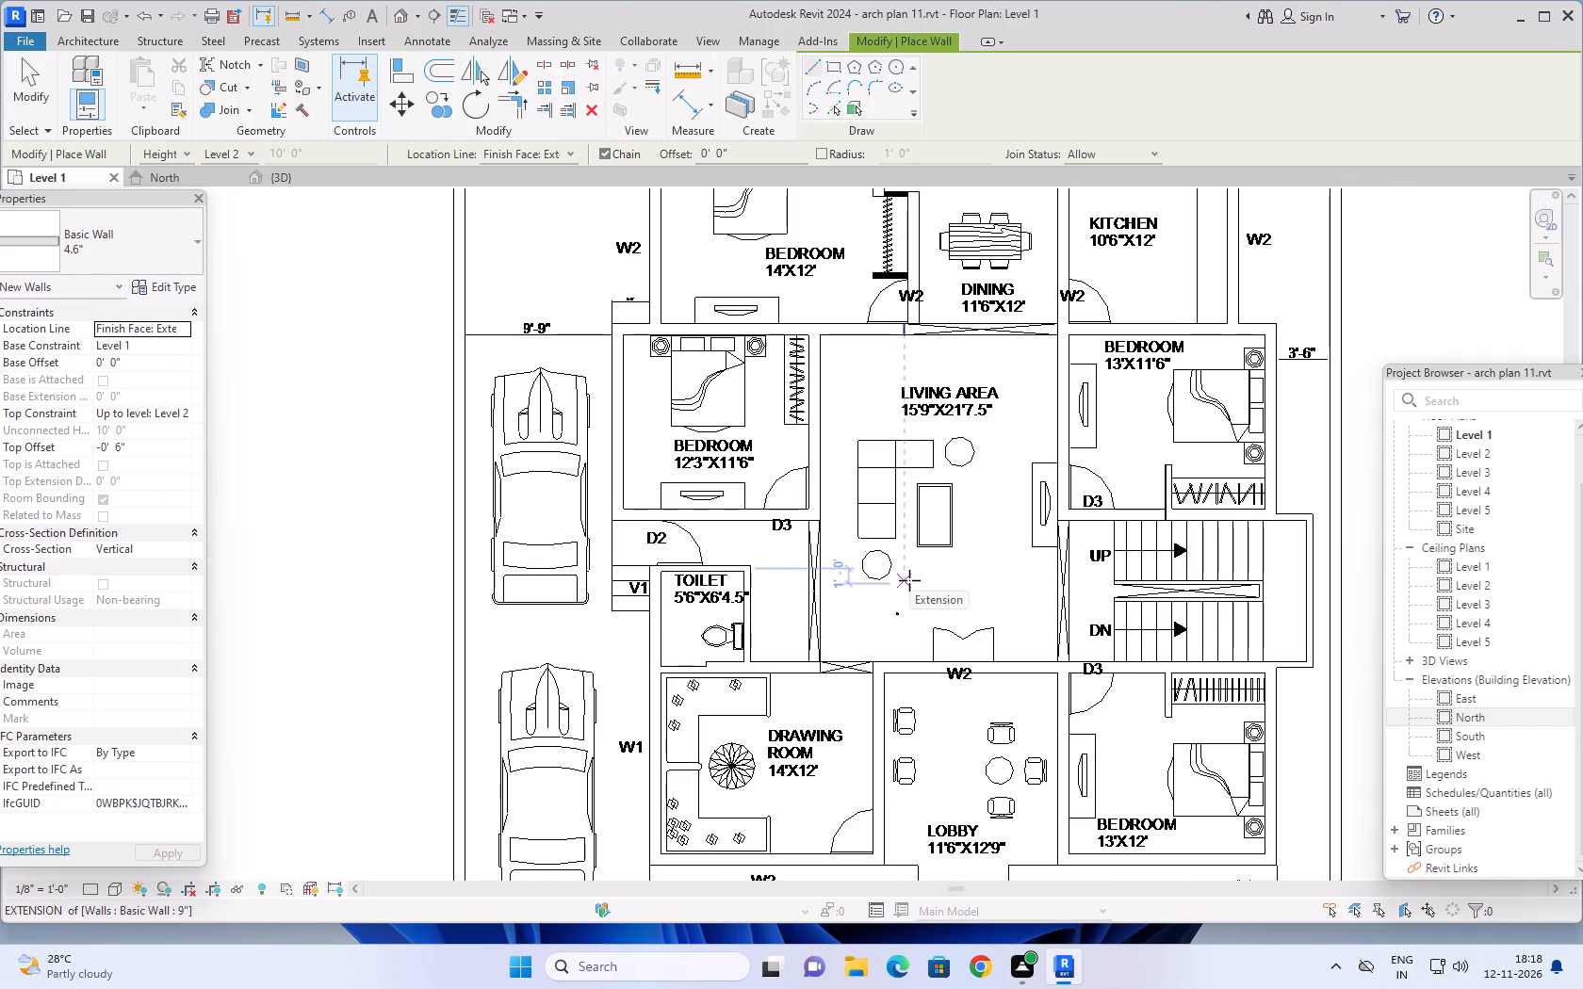
{"action": "scroll", "coordinate": [909, 580], "scroll_direction": "down", "scroll_amount": 2}
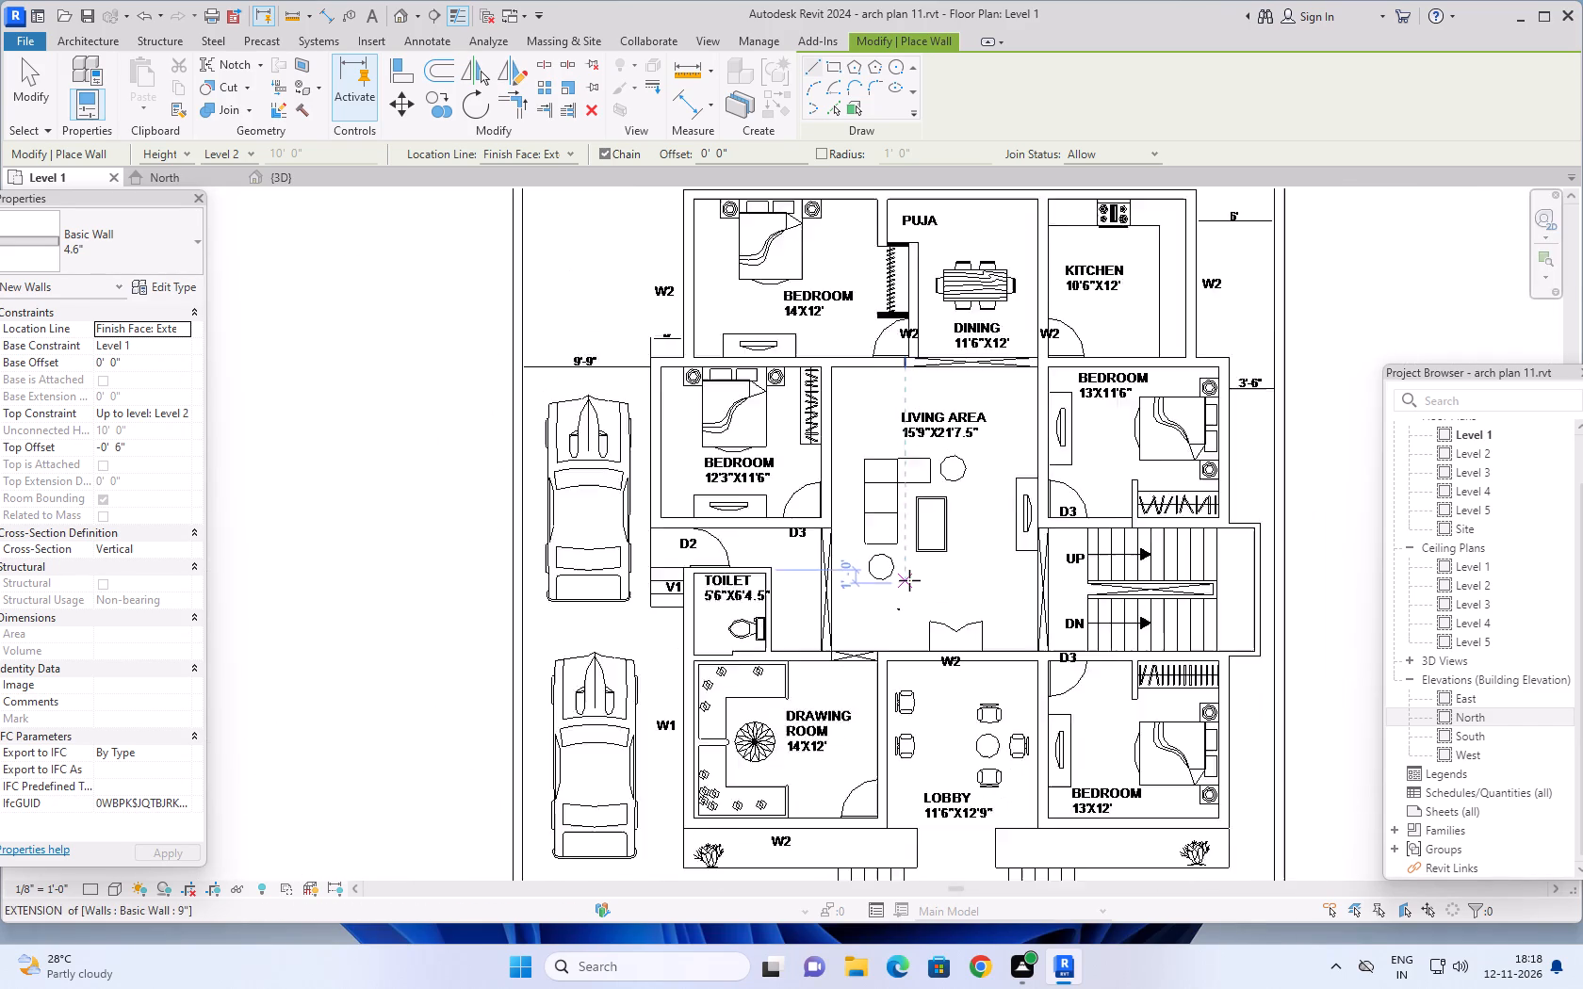
{"action": "scroll", "coordinate": [909, 580], "scroll_direction": "down", "scroll_amount": 2}
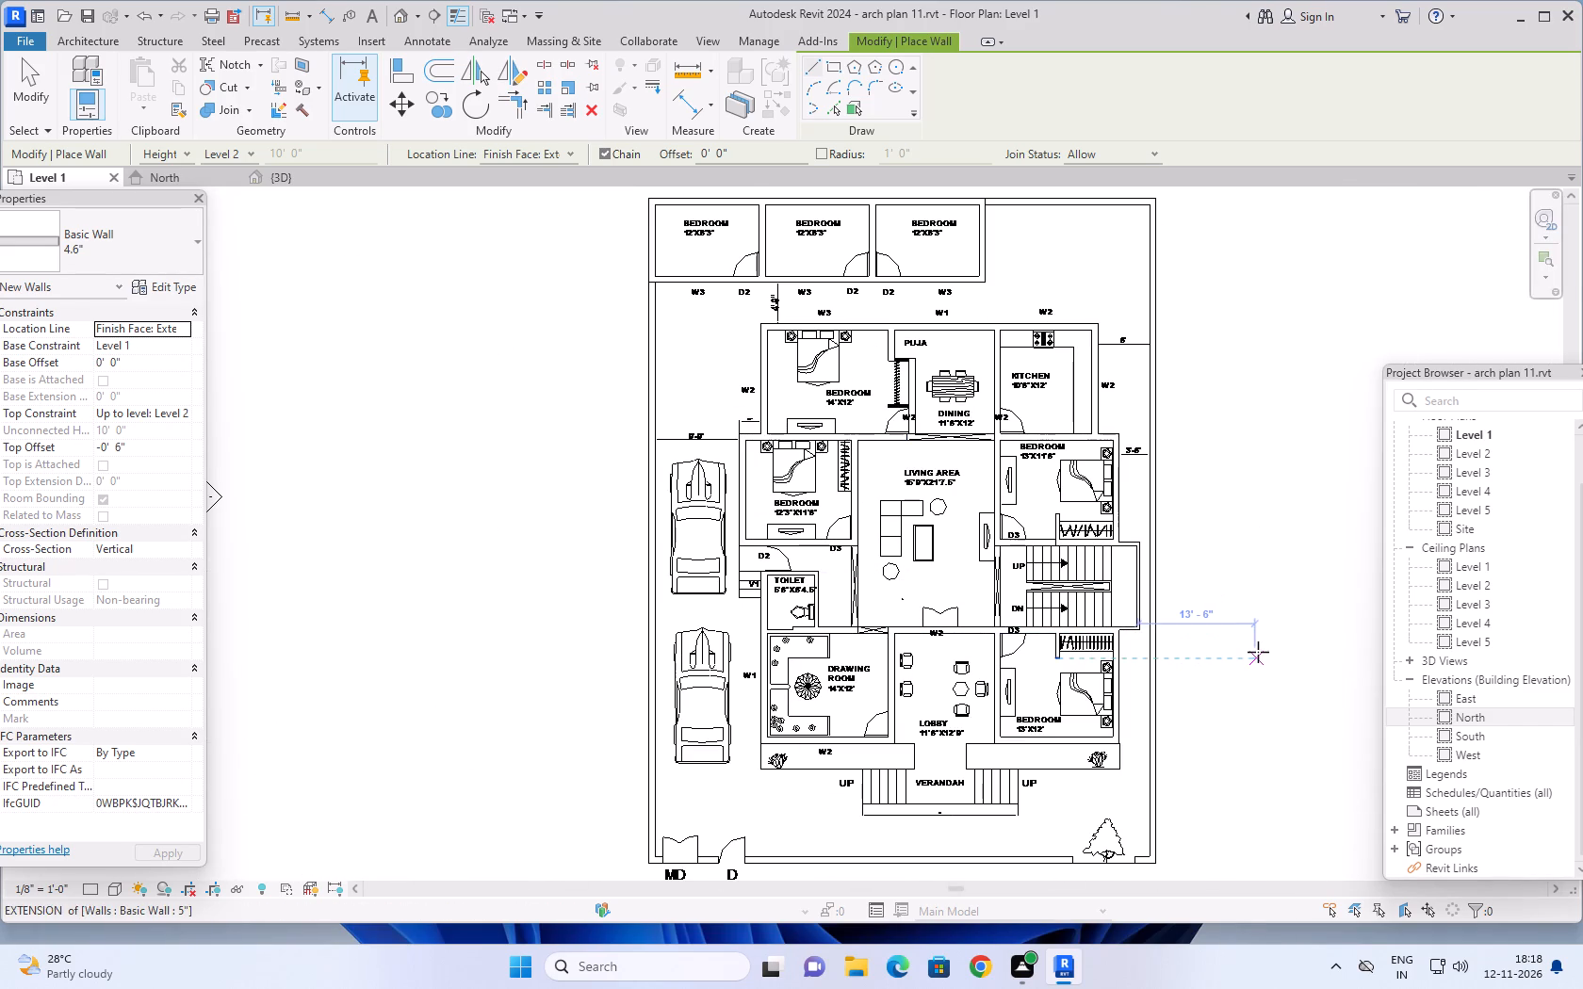
{"action": "key", "text": "Escape"}
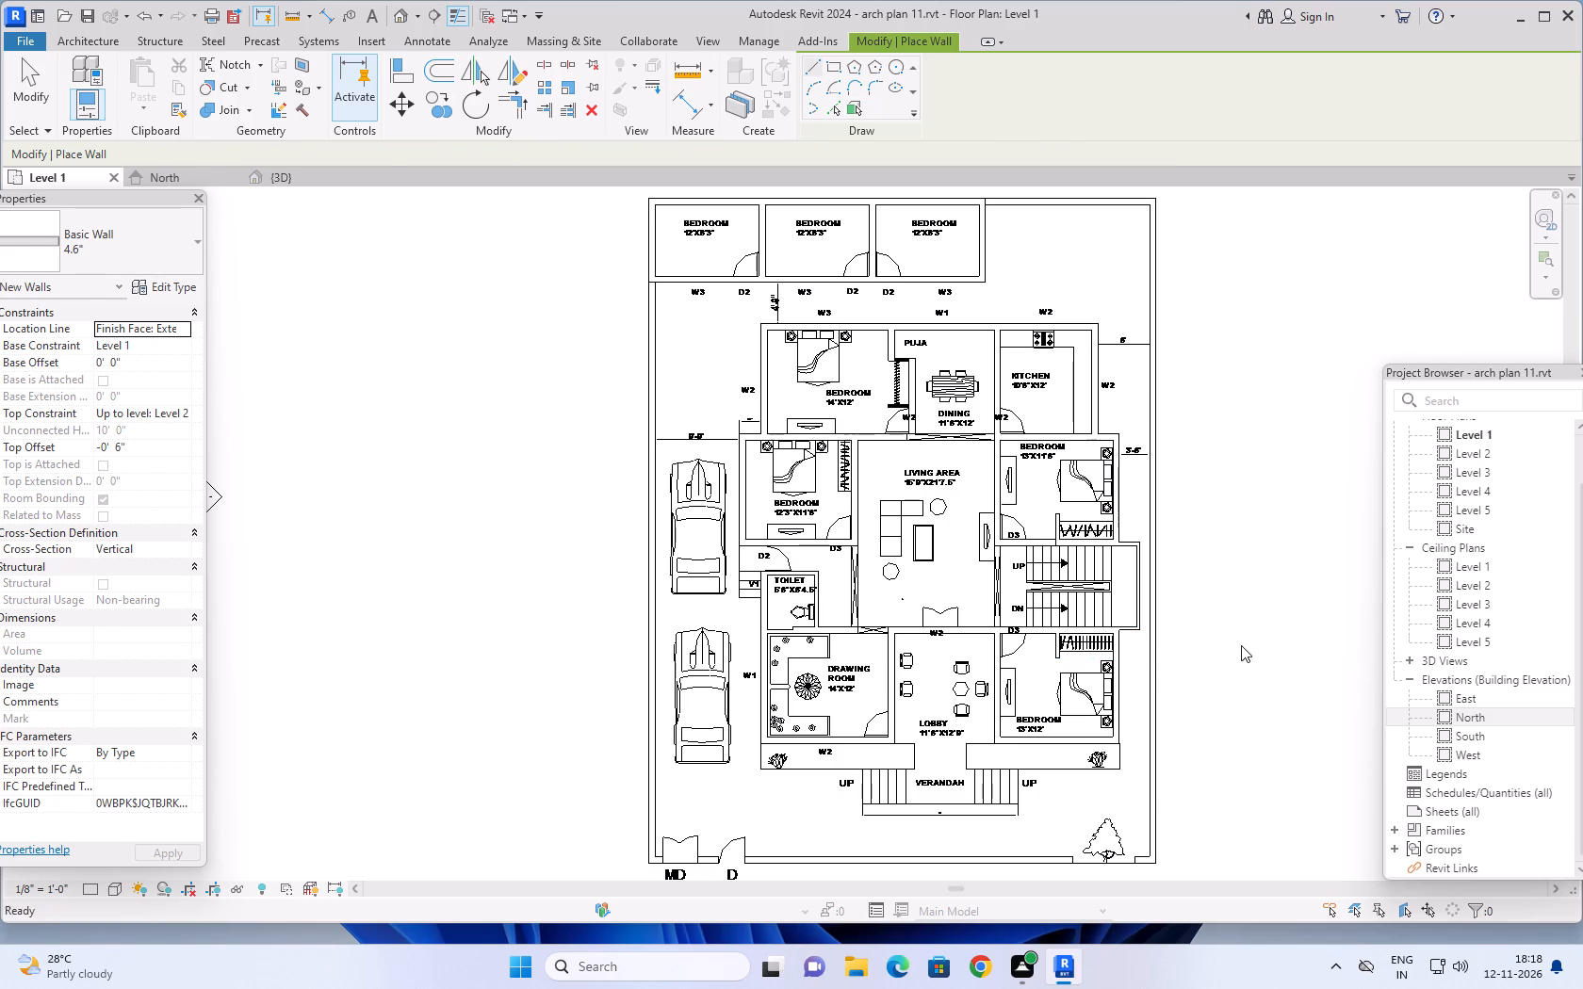
{"action": "middle_click_drag", "start_coordinate": [1233, 625], "coordinate": [1052, 611]}
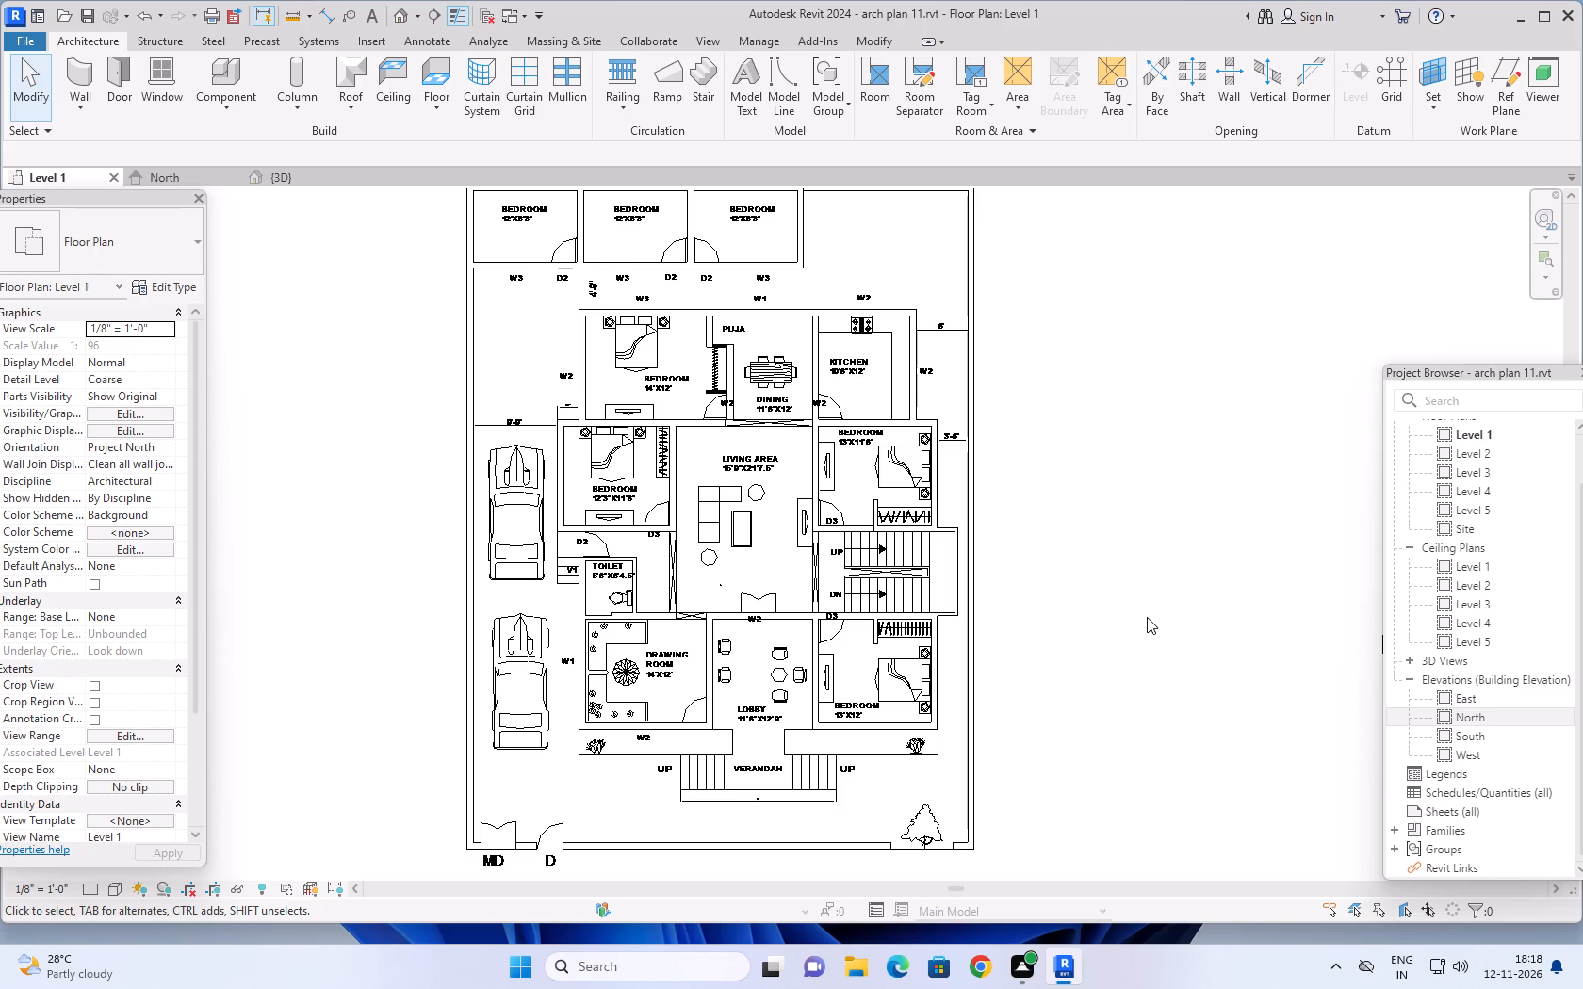
{"action": "scroll", "coordinate": [1113, 568], "scroll_direction": "down", "scroll_amount": 2}
{"action": "middle_click_drag", "start_coordinate": [1114, 572], "coordinate": [1171, 541]}
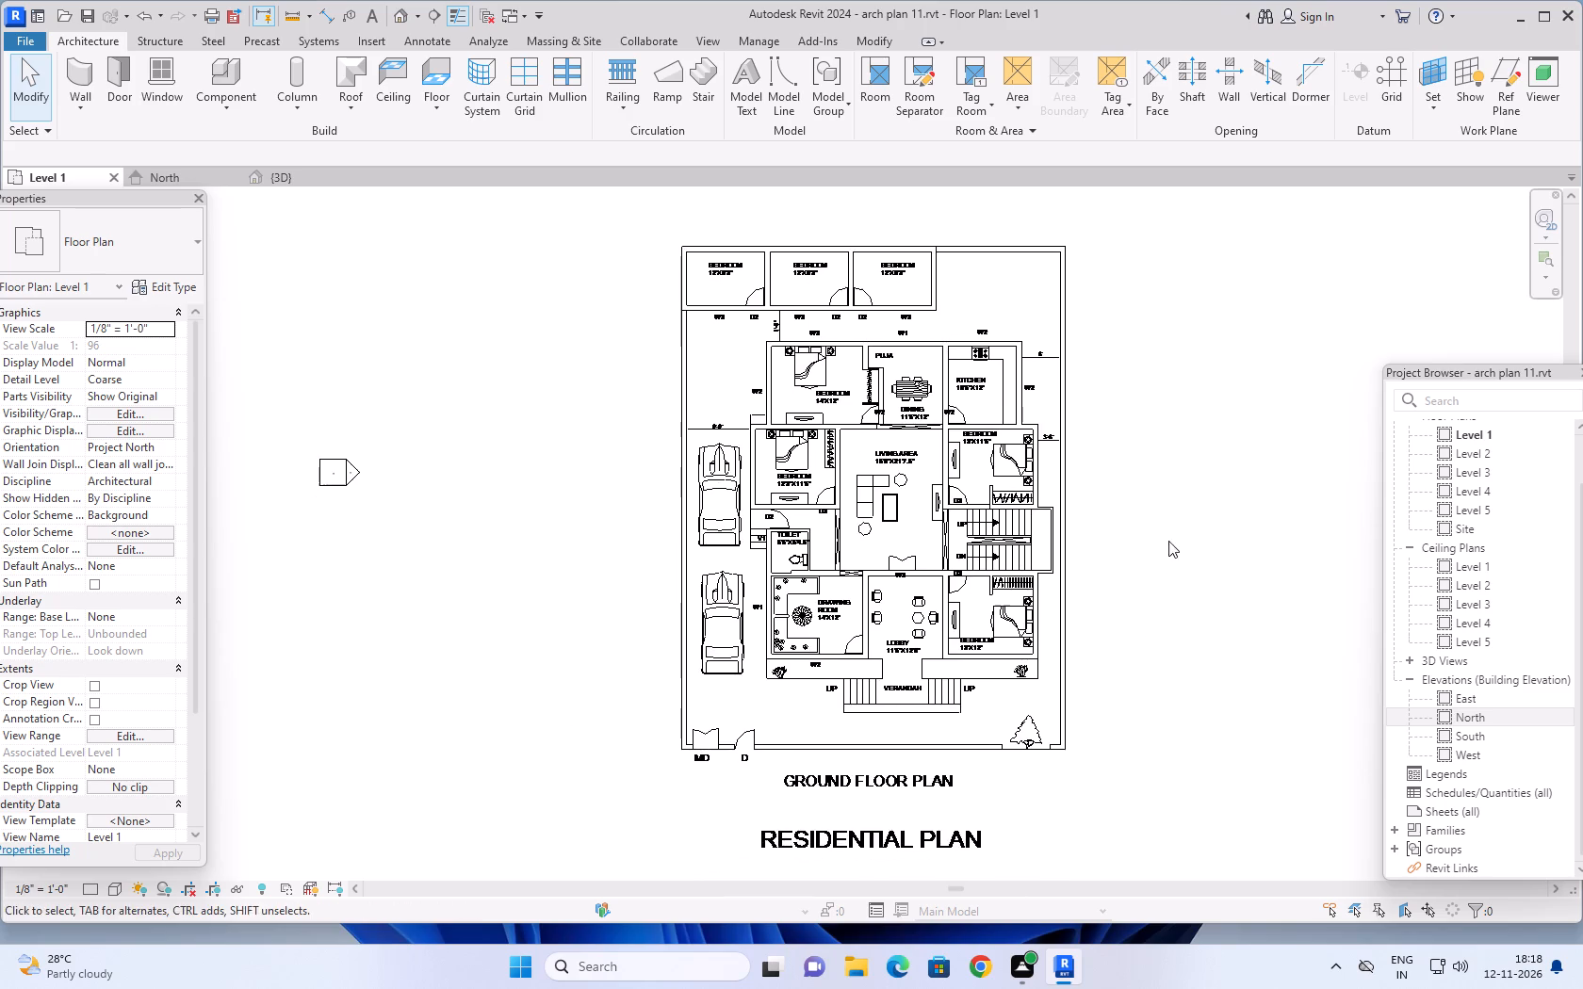
Start a stair with a sketched run and draw its outer boundary around flights and landing, about 12'-8 7/8" by 9'-4 1/2", open at the flight starts.
{"action": "scroll", "coordinate": [985, 542], "scroll_direction": "up", "scroll_amount": 10}
{"action": "scroll", "coordinate": [1139, 485], "scroll_direction": "up", "scroll_amount": 6}
{"action": "scroll", "coordinate": [1139, 485], "scroll_direction": "down", "scroll_amount": 11}
{"action": "middle_click_drag", "start_coordinate": [1252, 439], "coordinate": [1246, 452]}
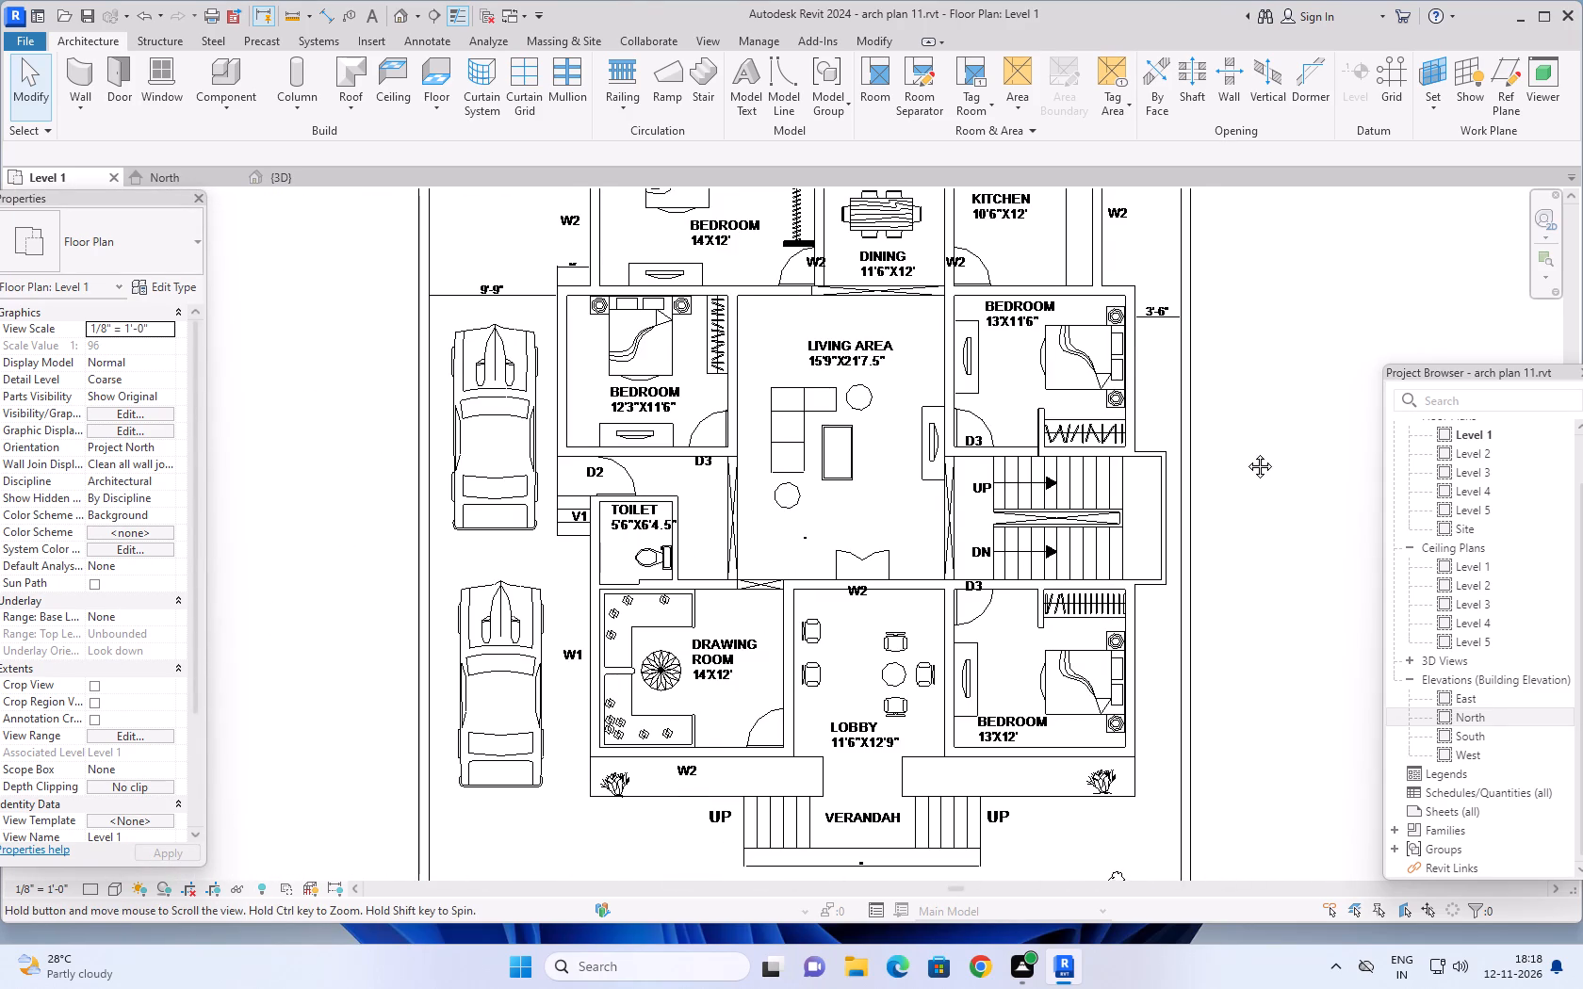
{"action": "middle_click_drag", "start_coordinate": [1246, 452], "coordinate": [1143, 488]}
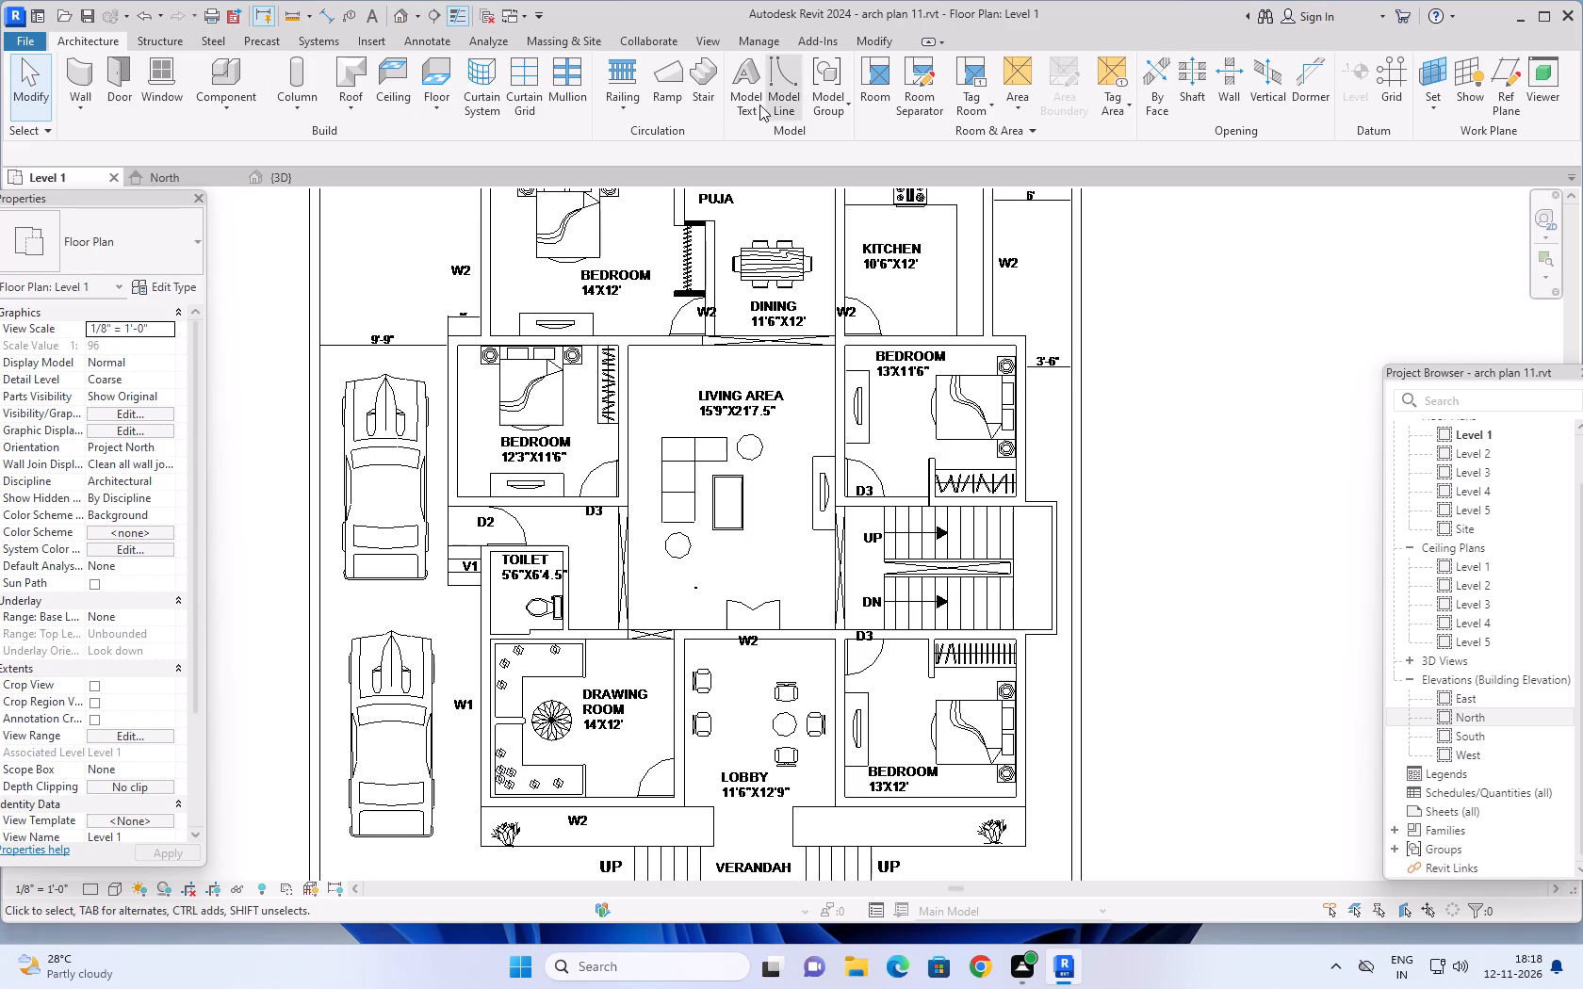
{"action": "left_click", "coordinate": [703, 79]}
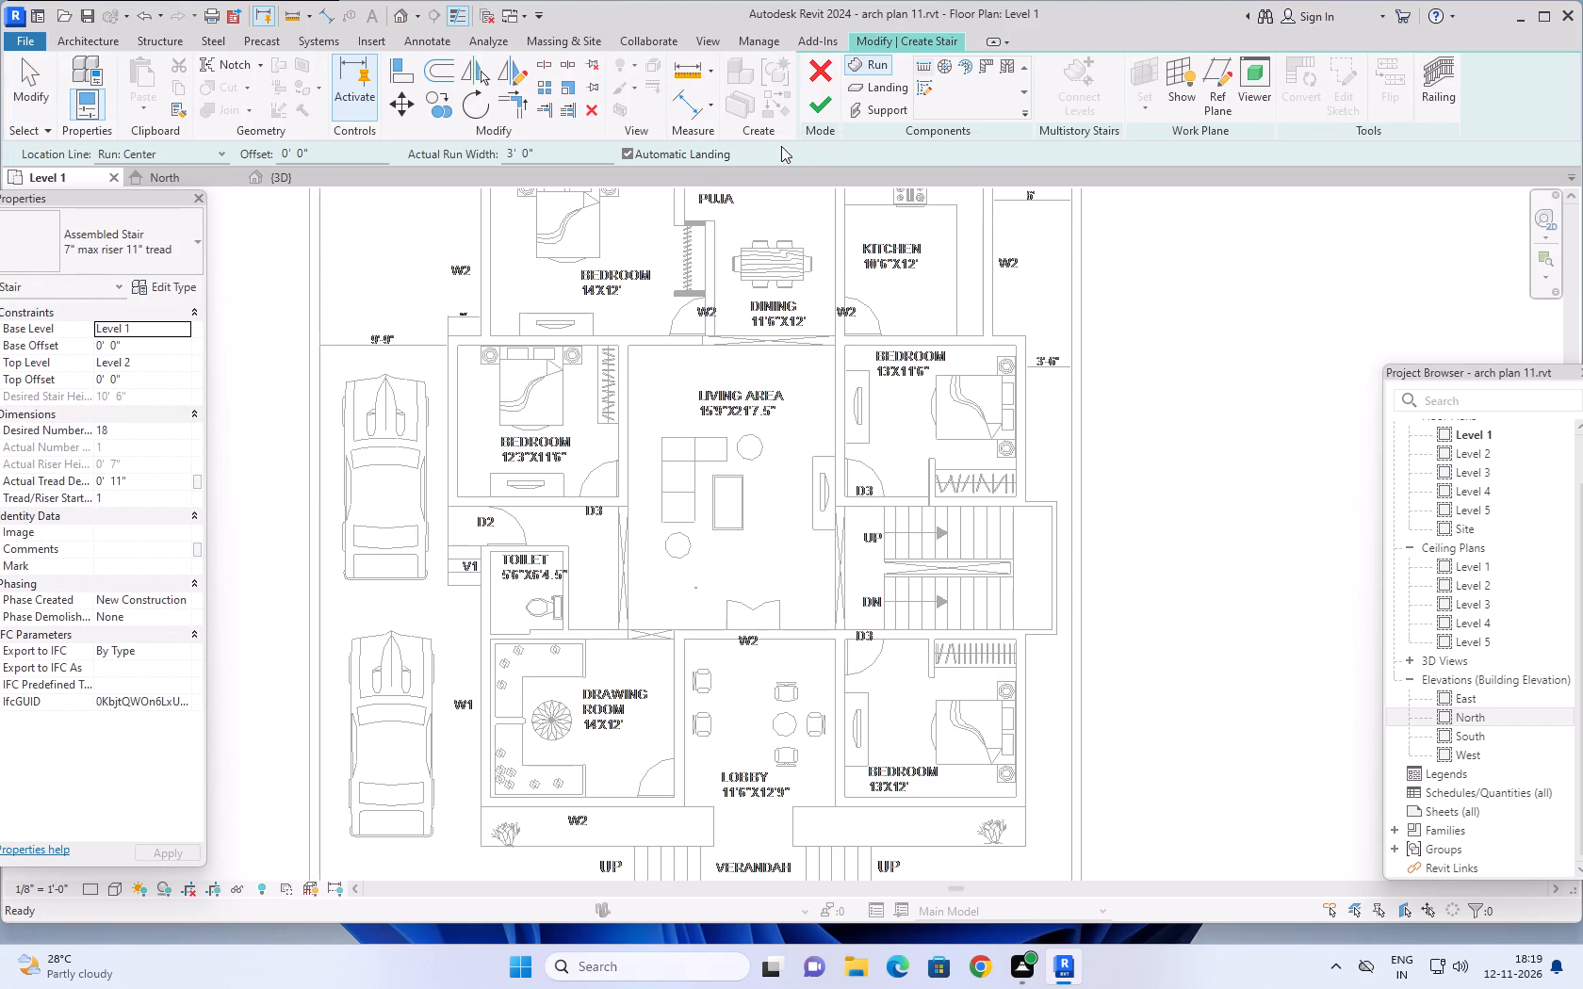
{"action": "left_click", "coordinate": [918, 85]}
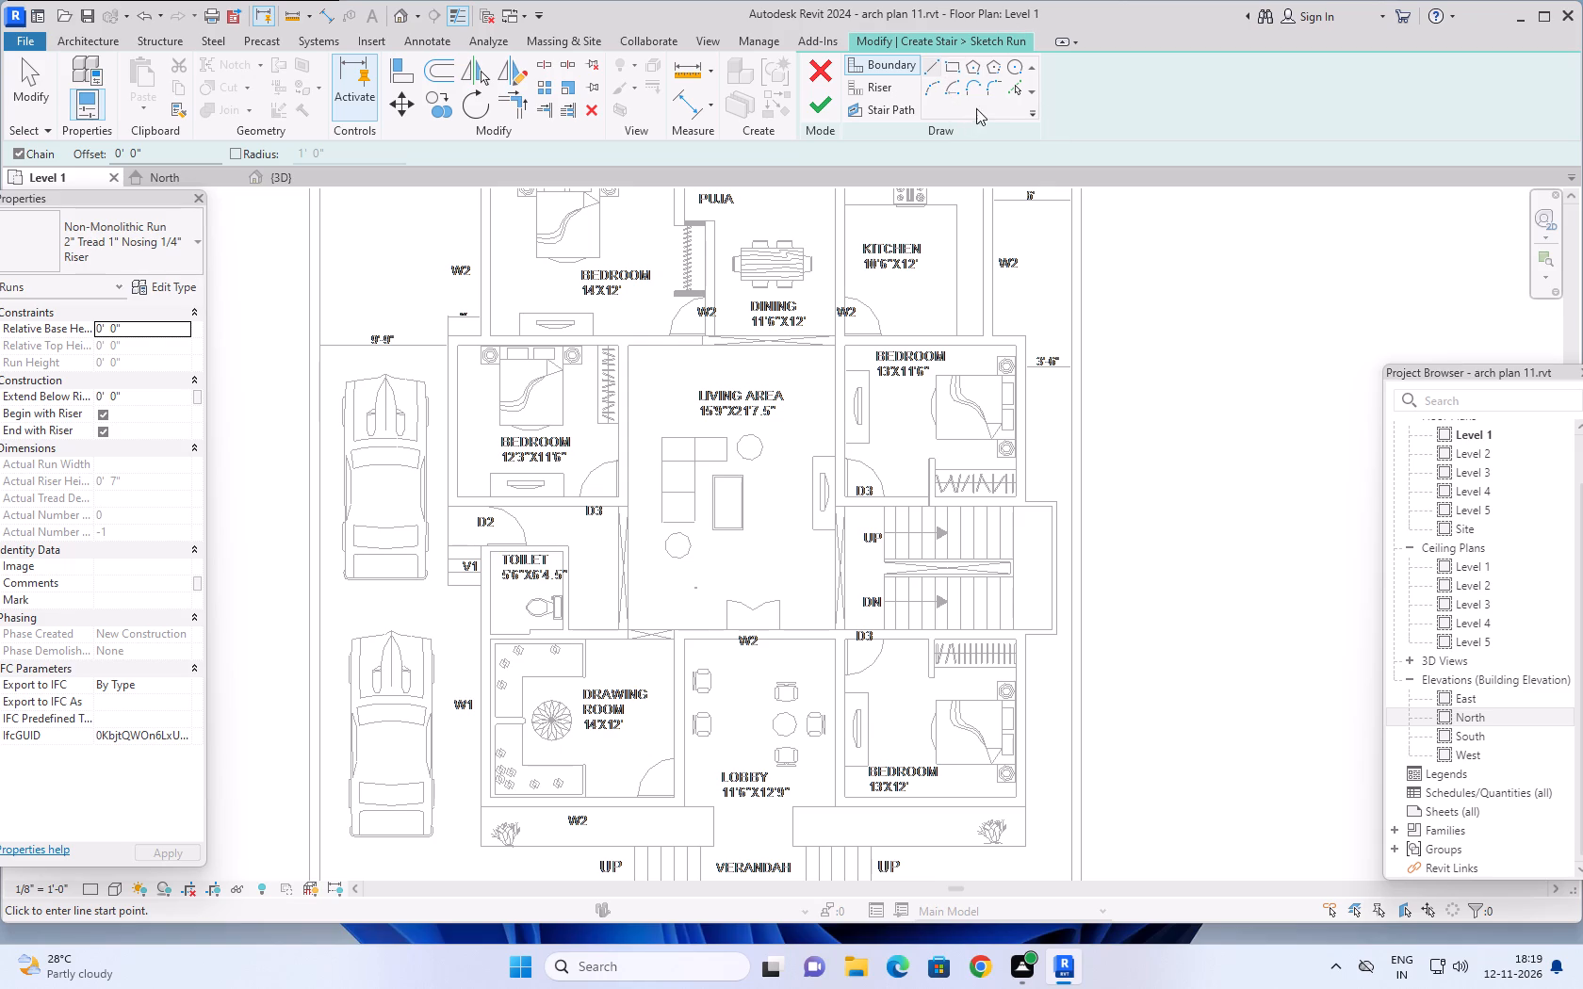
{"action": "left_click", "coordinate": [1013, 83]}
{"action": "scroll", "coordinate": [833, 545], "scroll_direction": "up", "scroll_amount": 5}
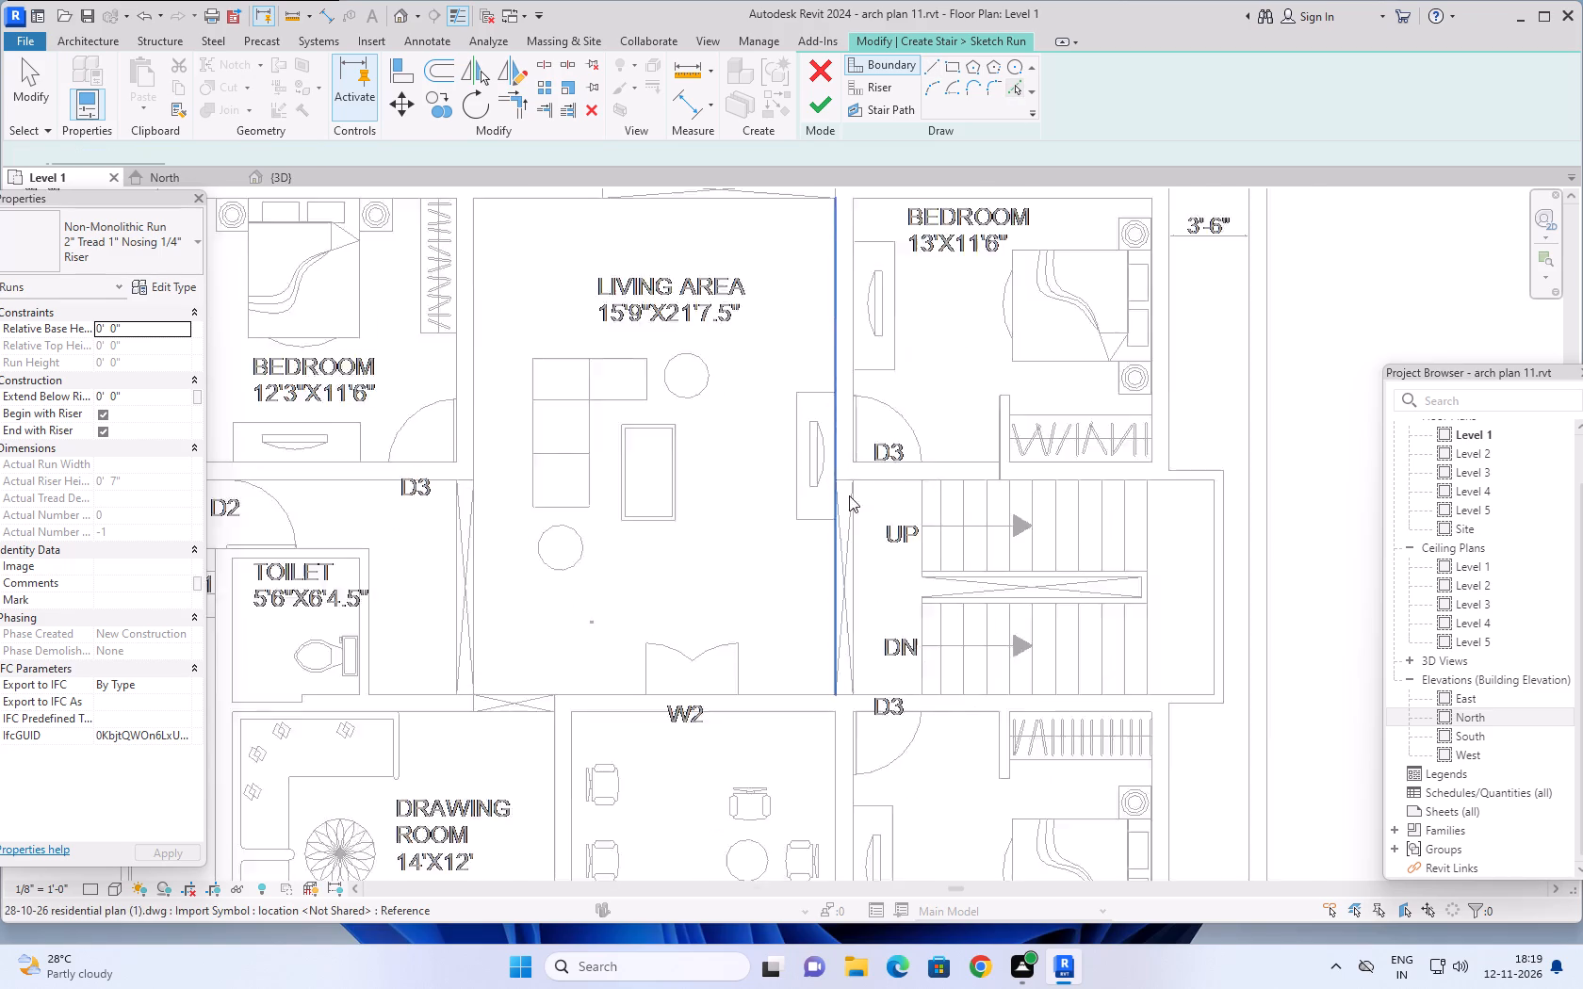
{"action": "scroll", "coordinate": [875, 478], "scroll_direction": "up", "scroll_amount": 4}
{"action": "middle_click_drag", "start_coordinate": [861, 482], "coordinate": [635, 392]}
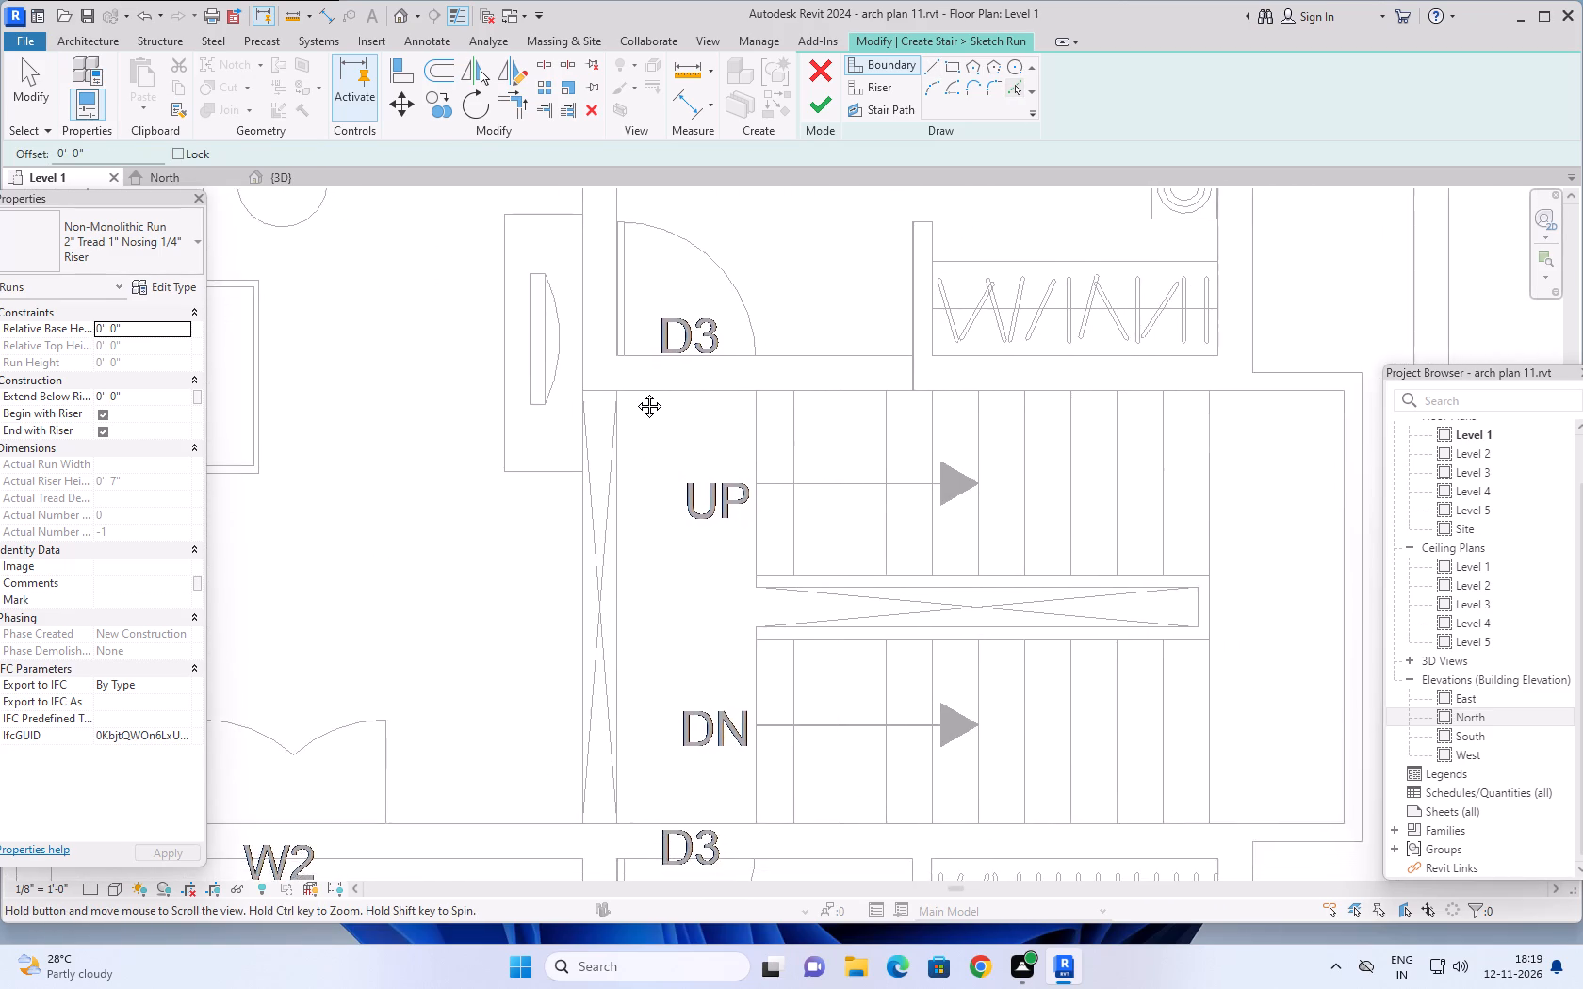
{"action": "middle_click_drag", "start_coordinate": [635, 392], "coordinate": [567, 363]}
{"action": "scroll", "coordinate": [567, 363], "scroll_direction": "up", "scroll_amount": 1}
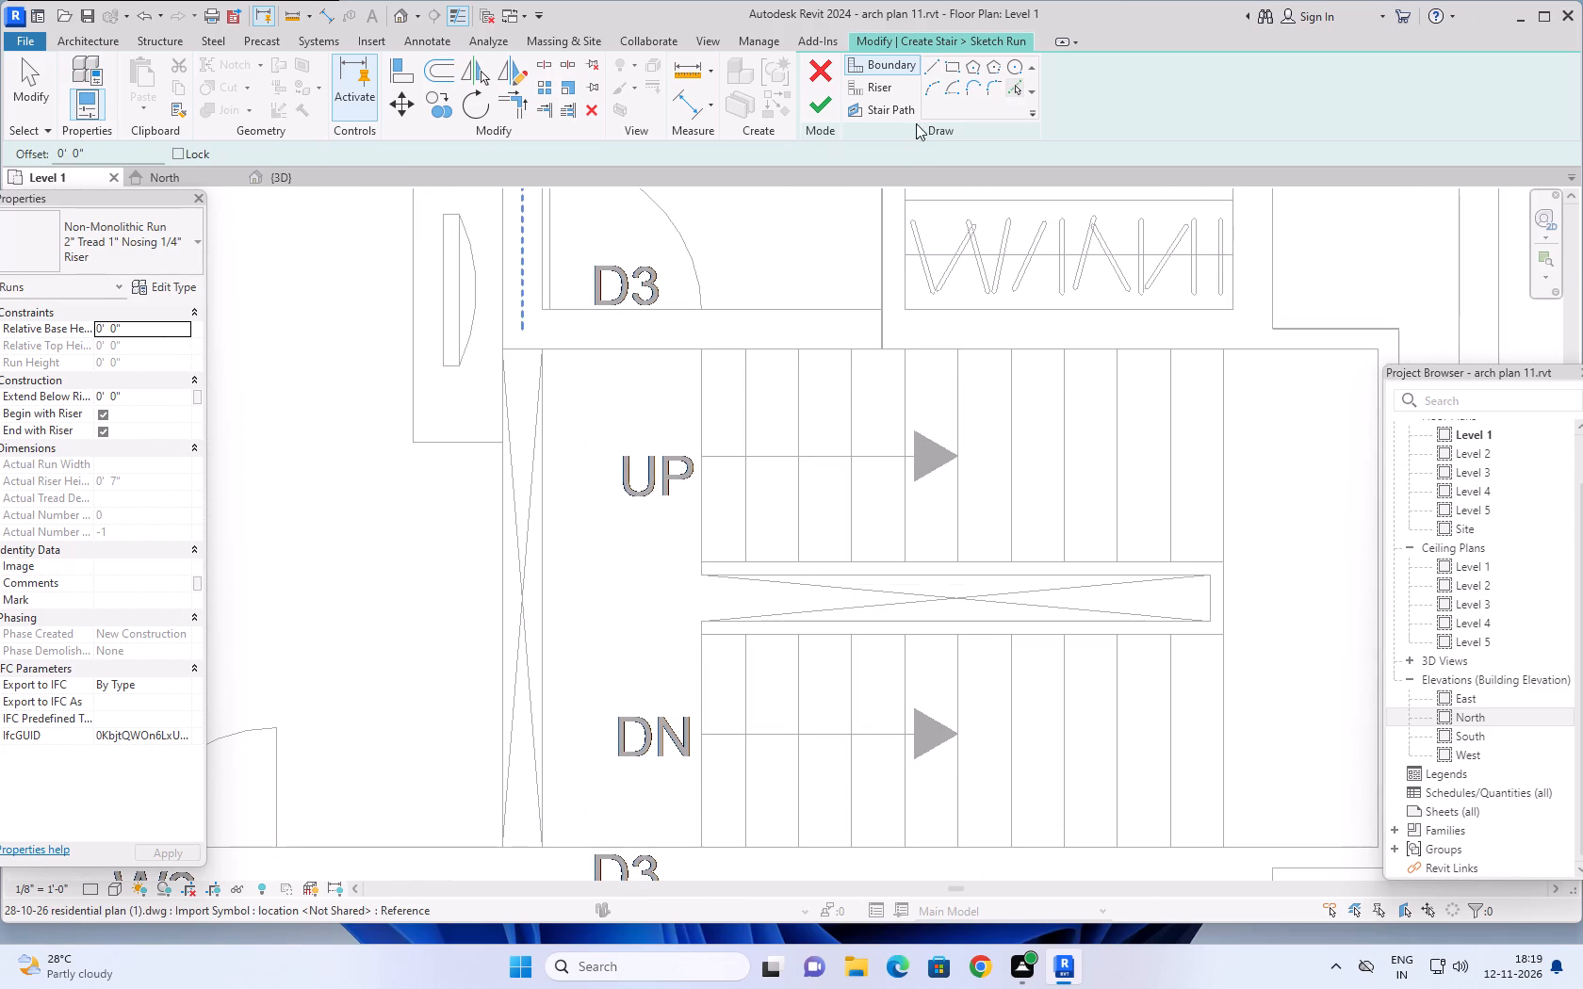
{"action": "left_click", "coordinate": [931, 64]}
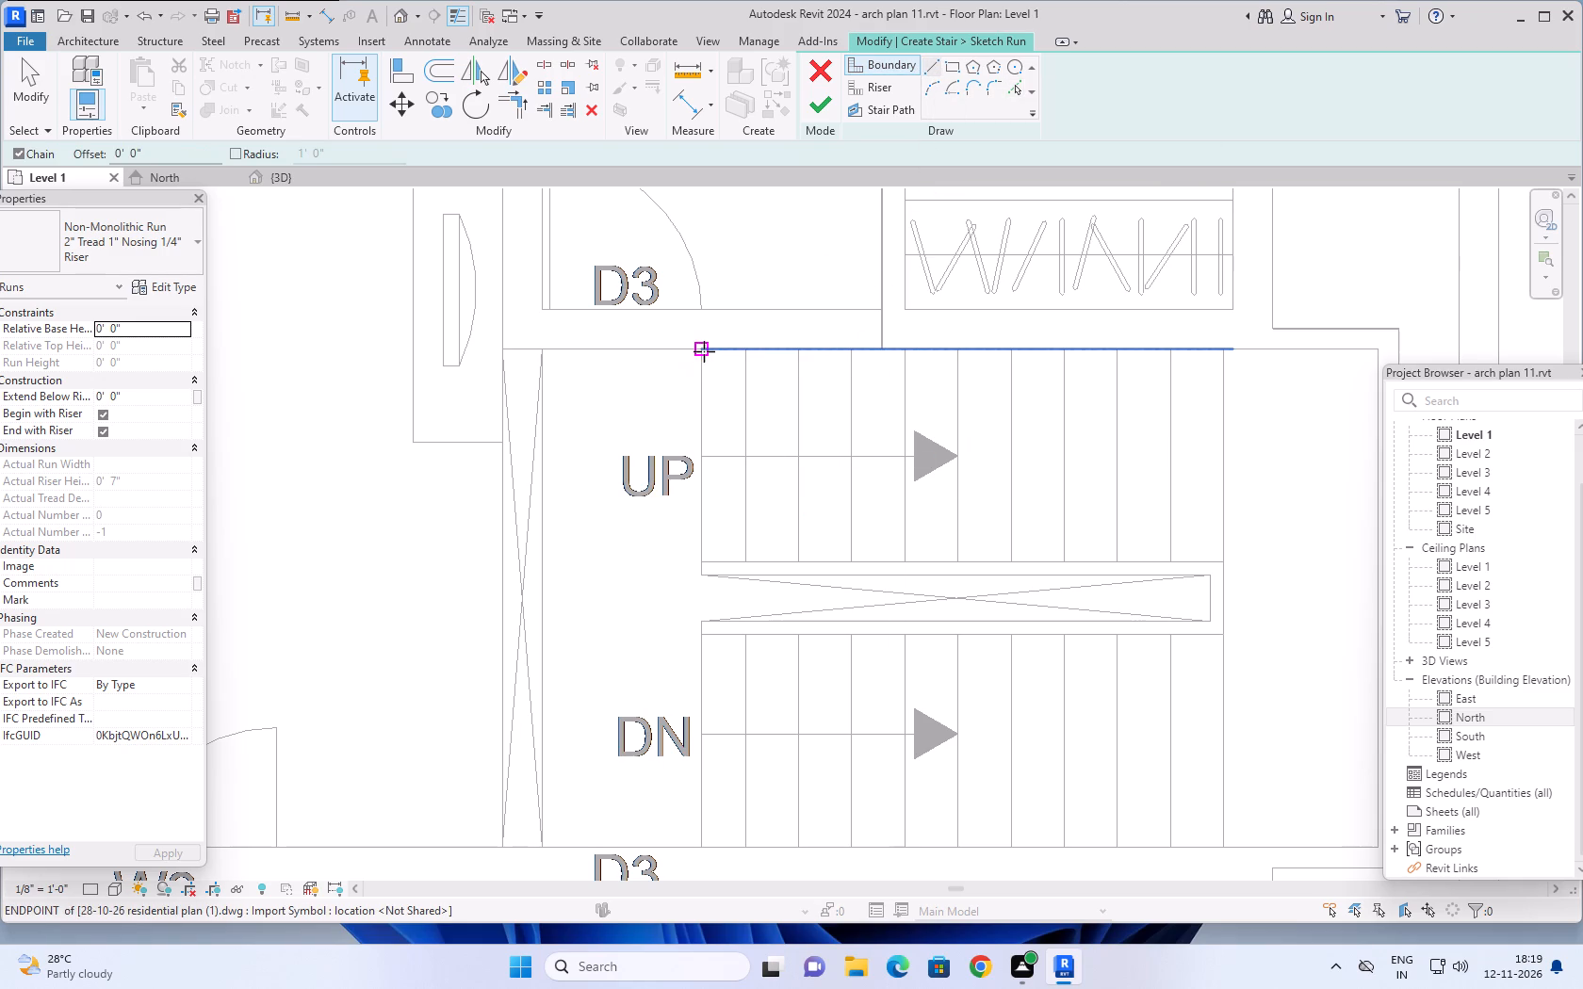
{"action": "left_click", "coordinate": [705, 350]}
{"action": "scroll", "coordinate": [1267, 358], "scroll_direction": "down", "scroll_amount": 3}
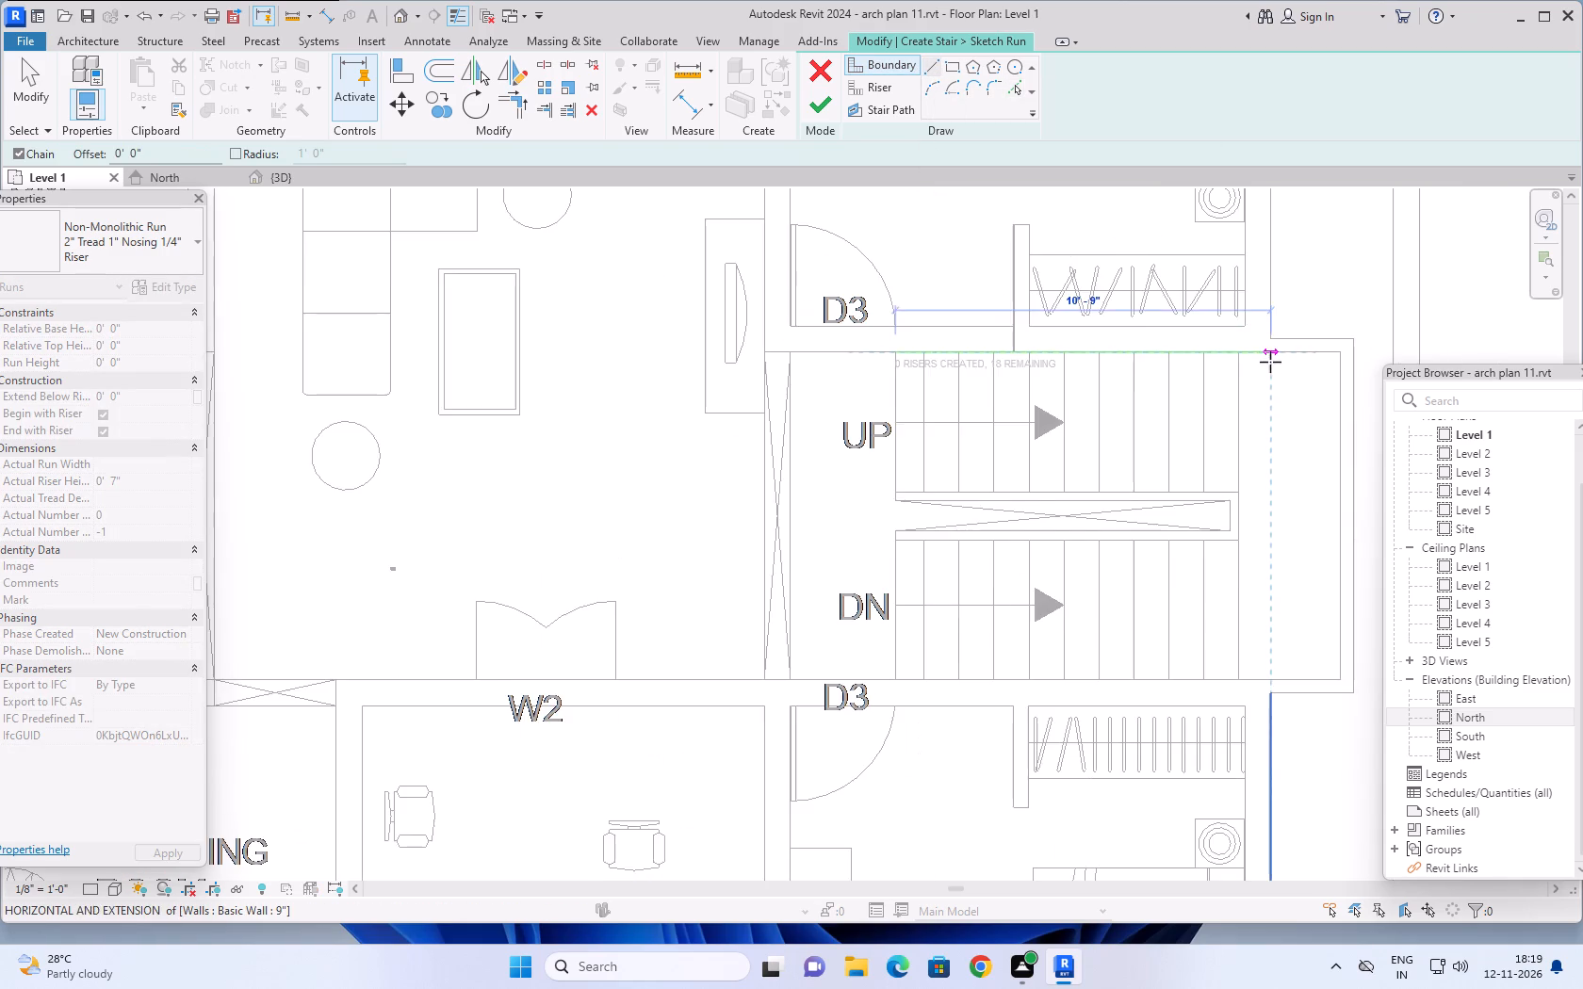
{"action": "middle_click_drag", "start_coordinate": [1265, 359], "coordinate": [1059, 326]}
{"action": "left_click", "coordinate": [1131, 320]}
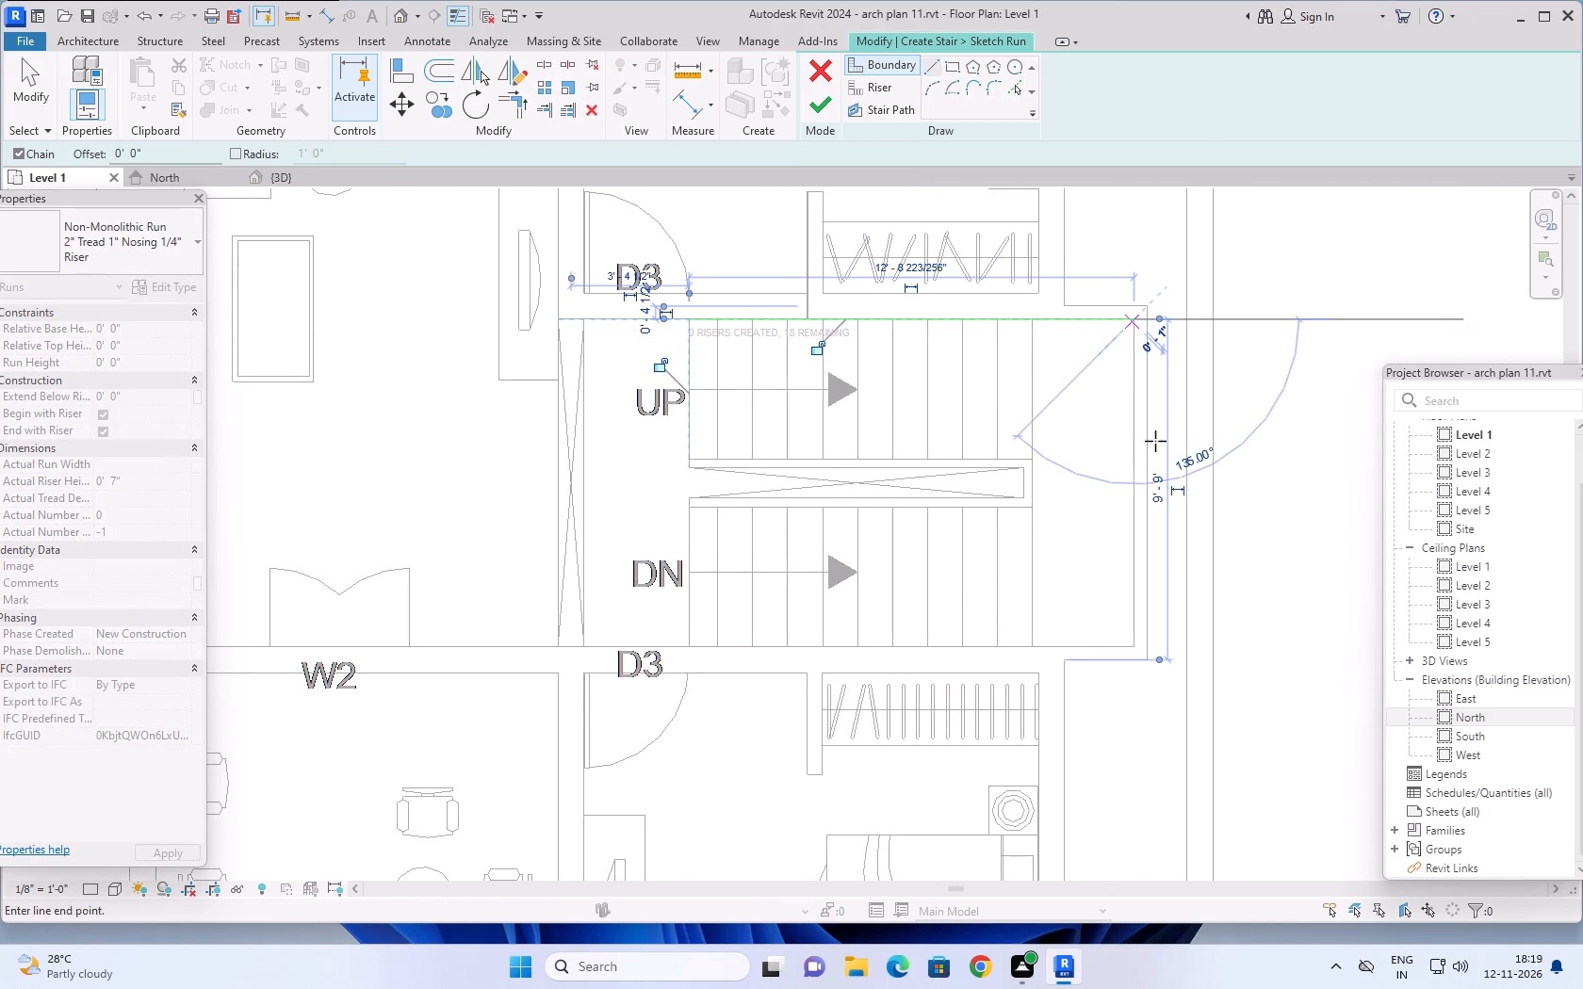
{"action": "left_click", "coordinate": [1134, 649]}
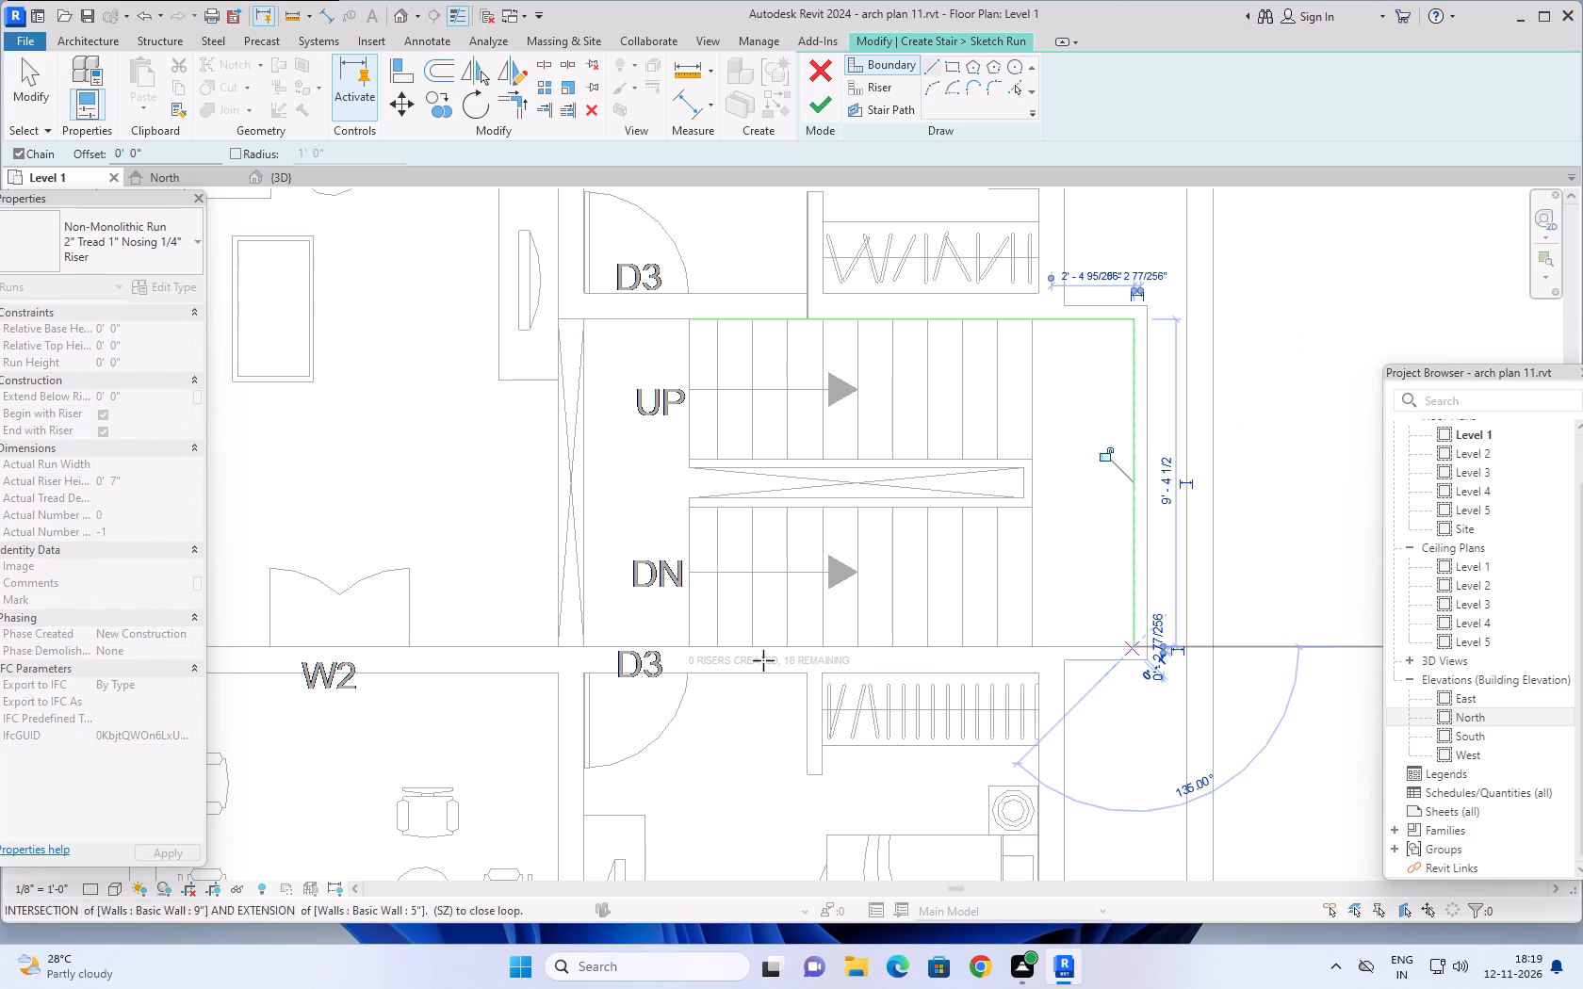
{"action": "left_click", "coordinate": [684, 648]}
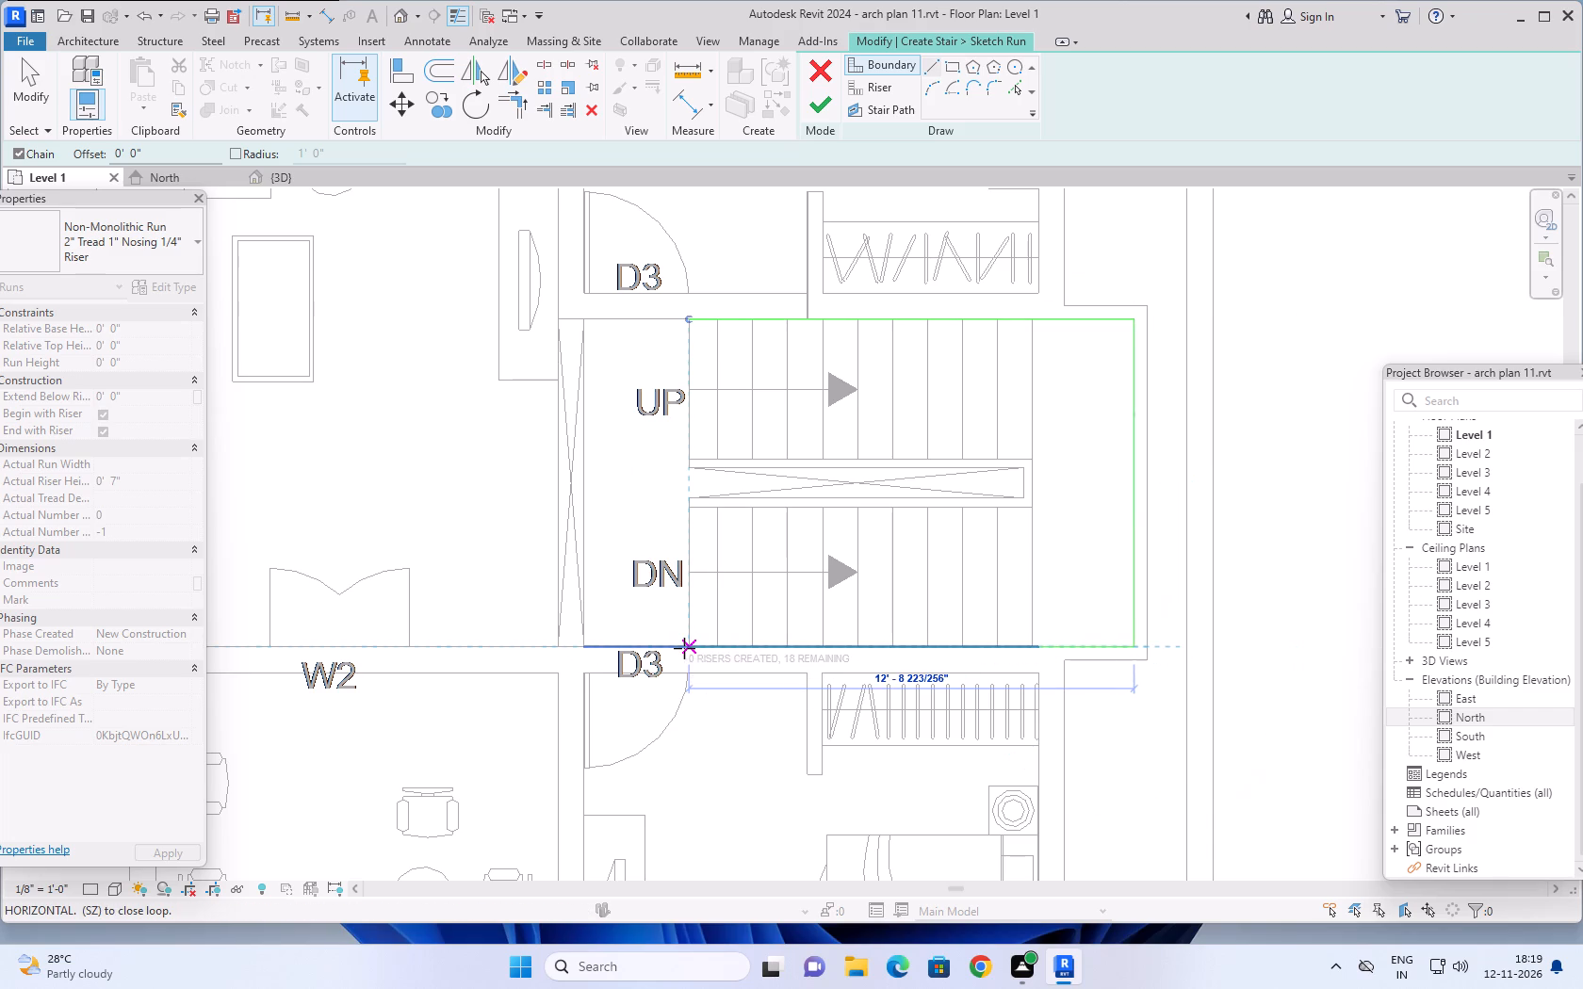
{"action": "key", "text": "Escape"}
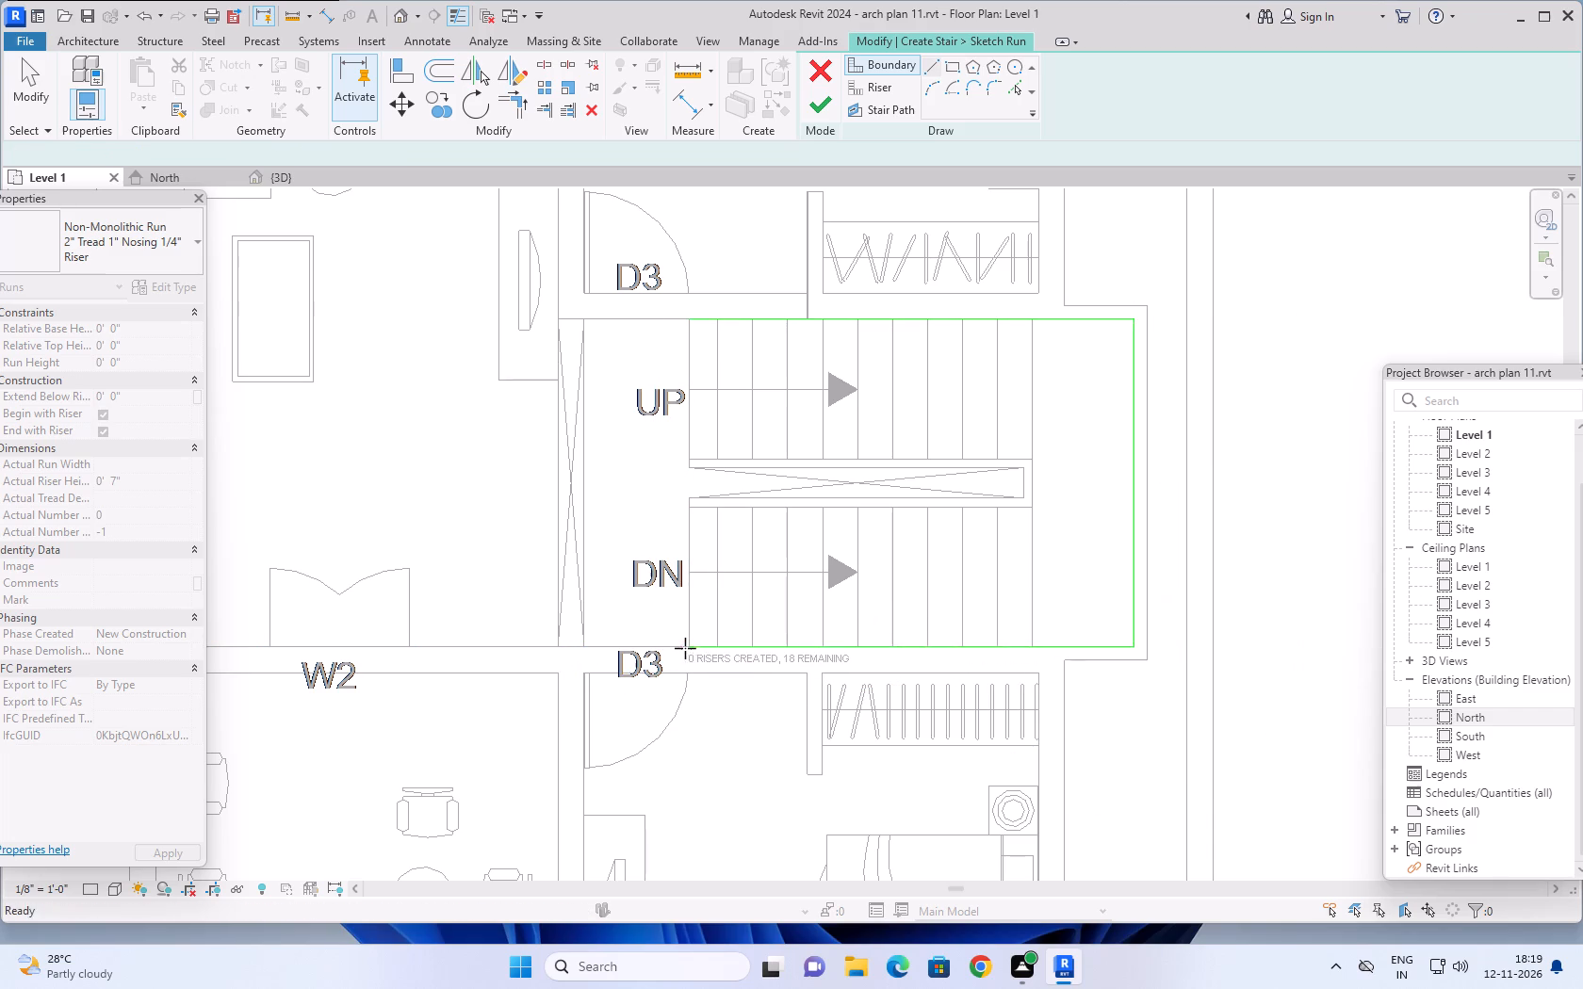
Draw the run's inner boundary around the gap between the UP and DN flights, about 9'-9 7/8" long and 1'-4 1/2" wide, closed at the landing.
{"action": "scroll", "coordinate": [701, 488], "scroll_direction": "up", "scroll_amount": 2}
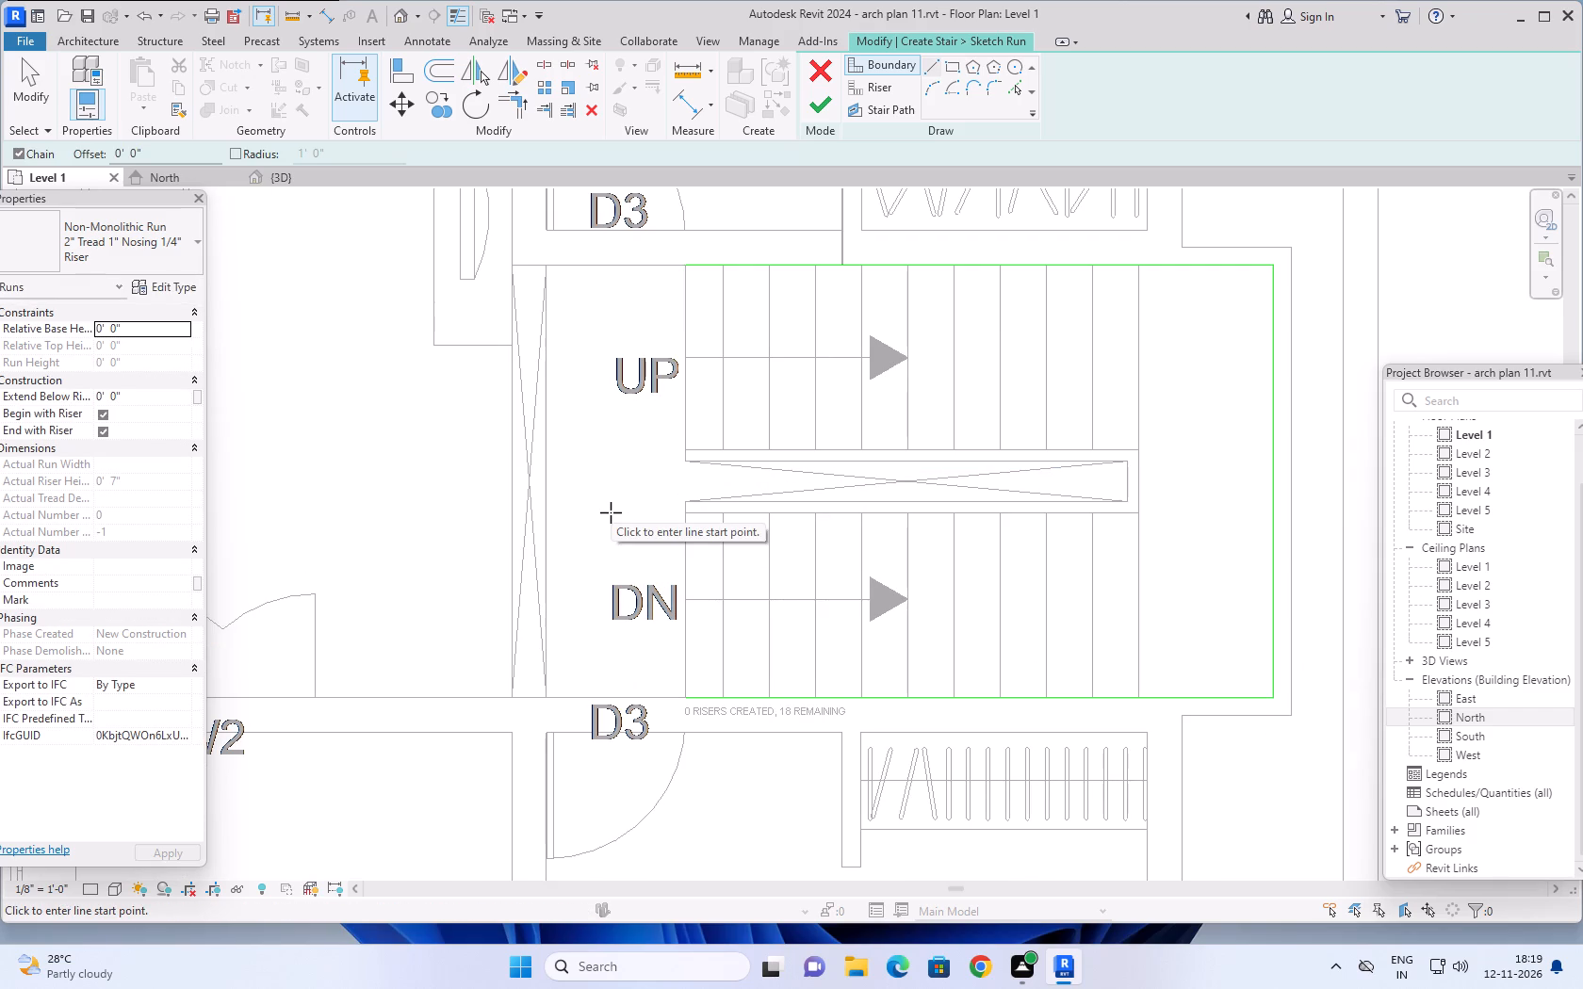
{"action": "scroll", "coordinate": [611, 512], "scroll_direction": "up", "scroll_amount": 3}
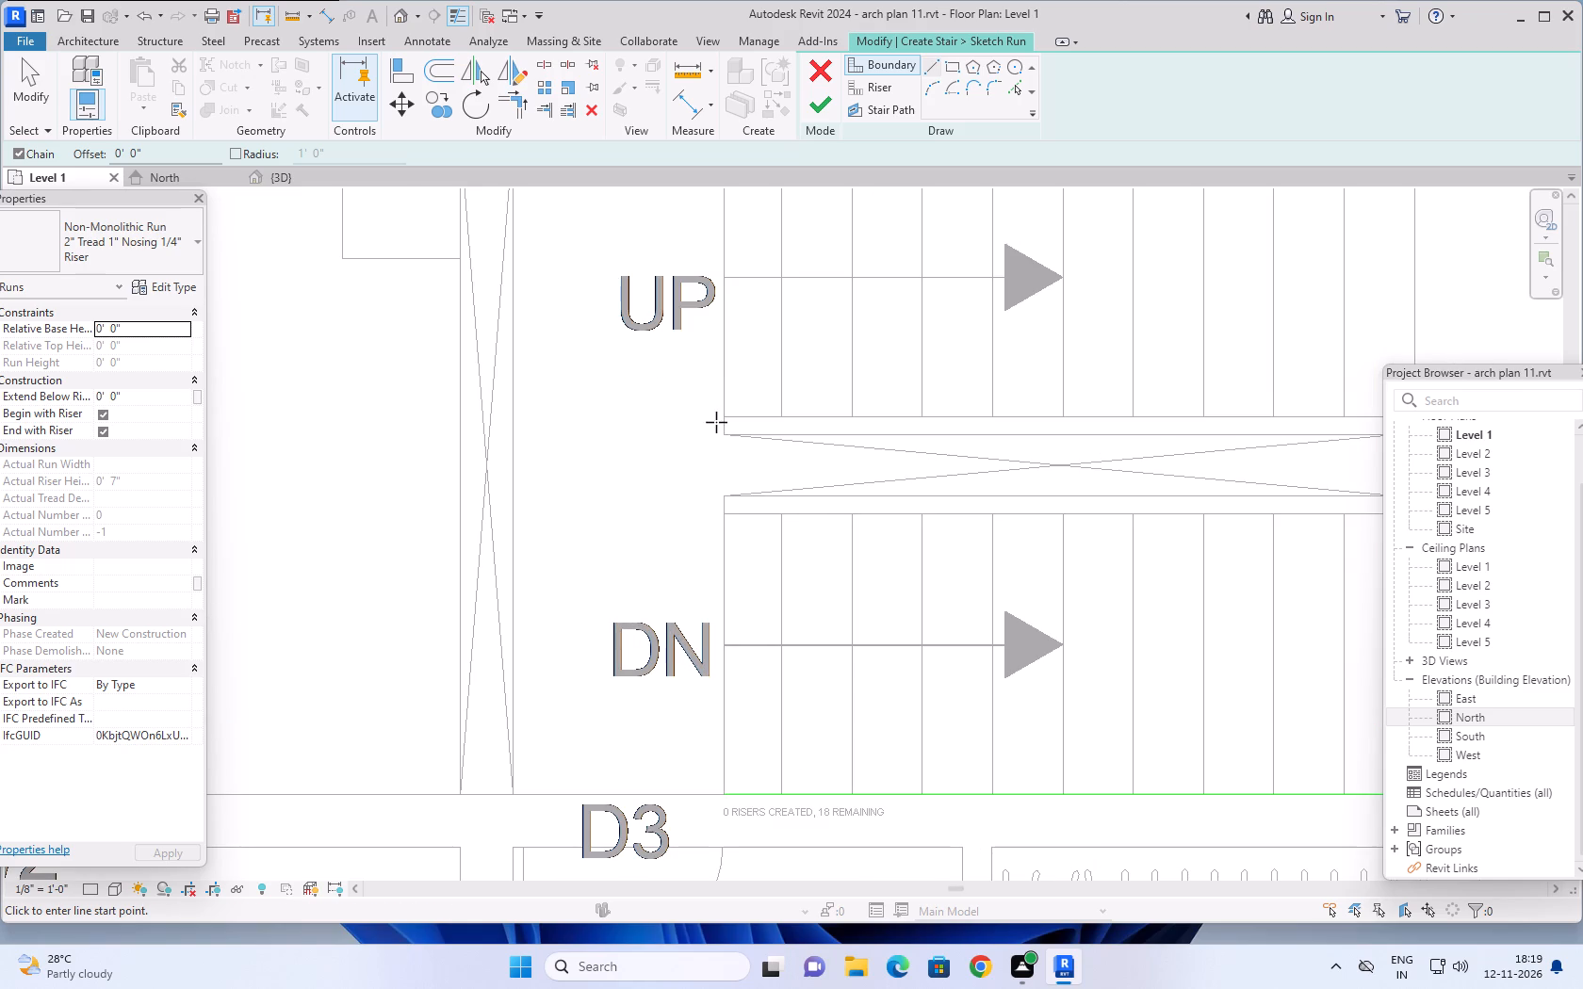
{"action": "left_click", "coordinate": [726, 414]}
{"action": "scroll", "coordinate": [999, 446], "scroll_direction": "down", "scroll_amount": 3}
{"action": "middle_click_drag", "start_coordinate": [1021, 444], "coordinate": [808, 408]}
{"action": "left_click", "coordinate": [1061, 393]}
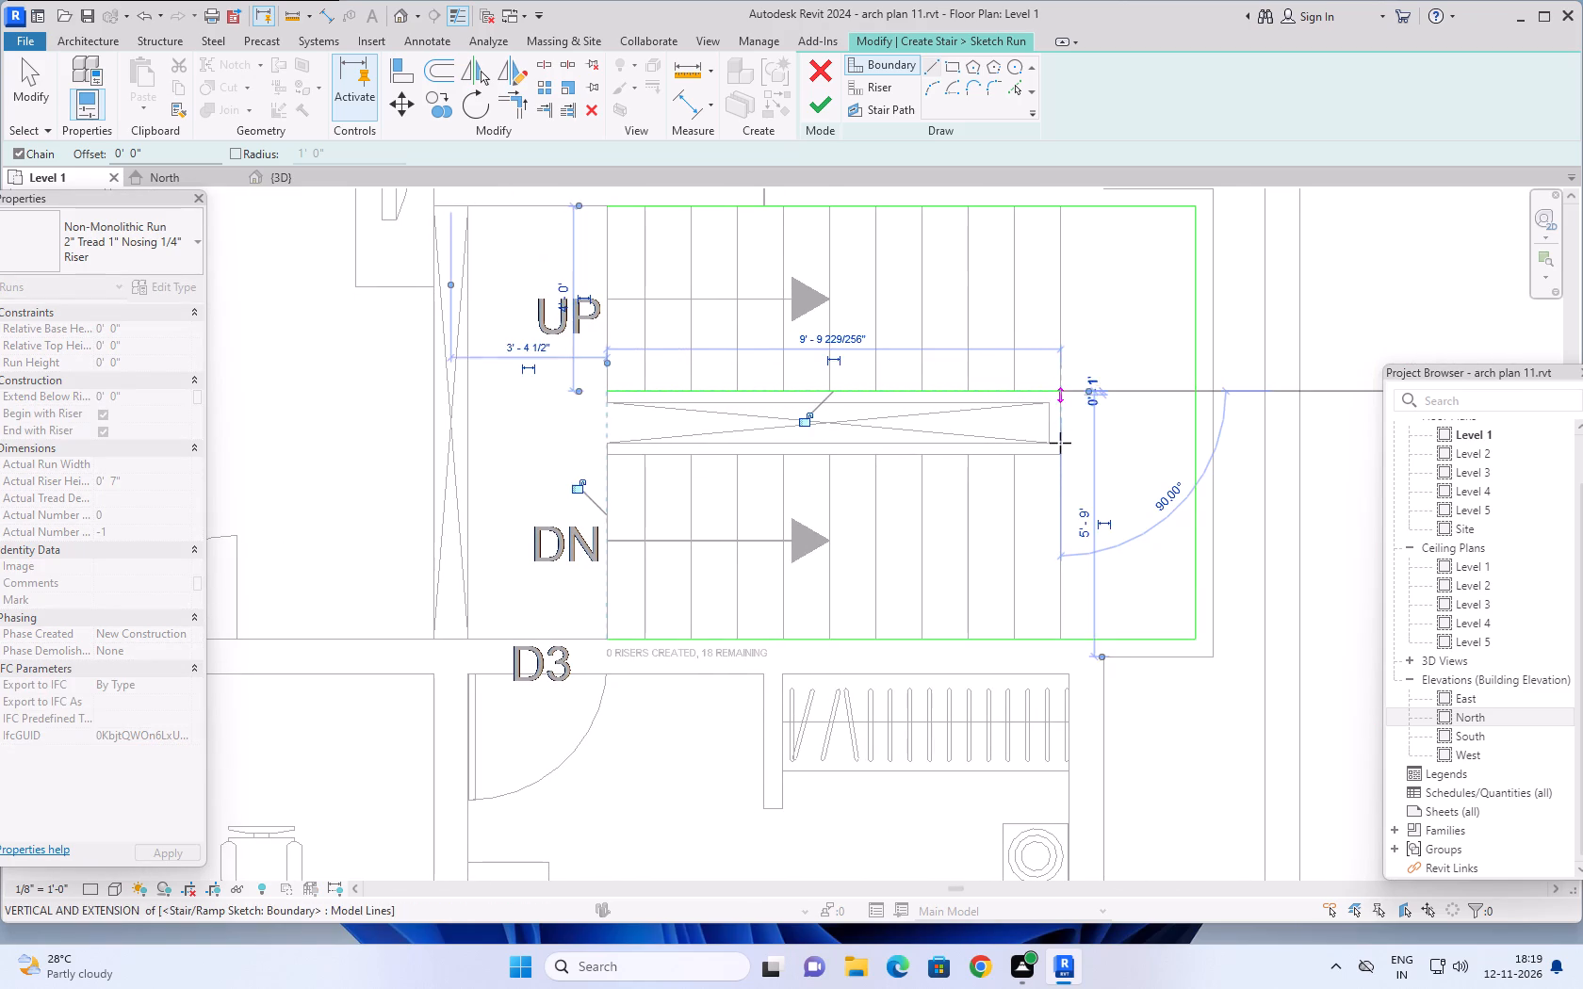
{"action": "left_click", "coordinate": [1059, 459]}
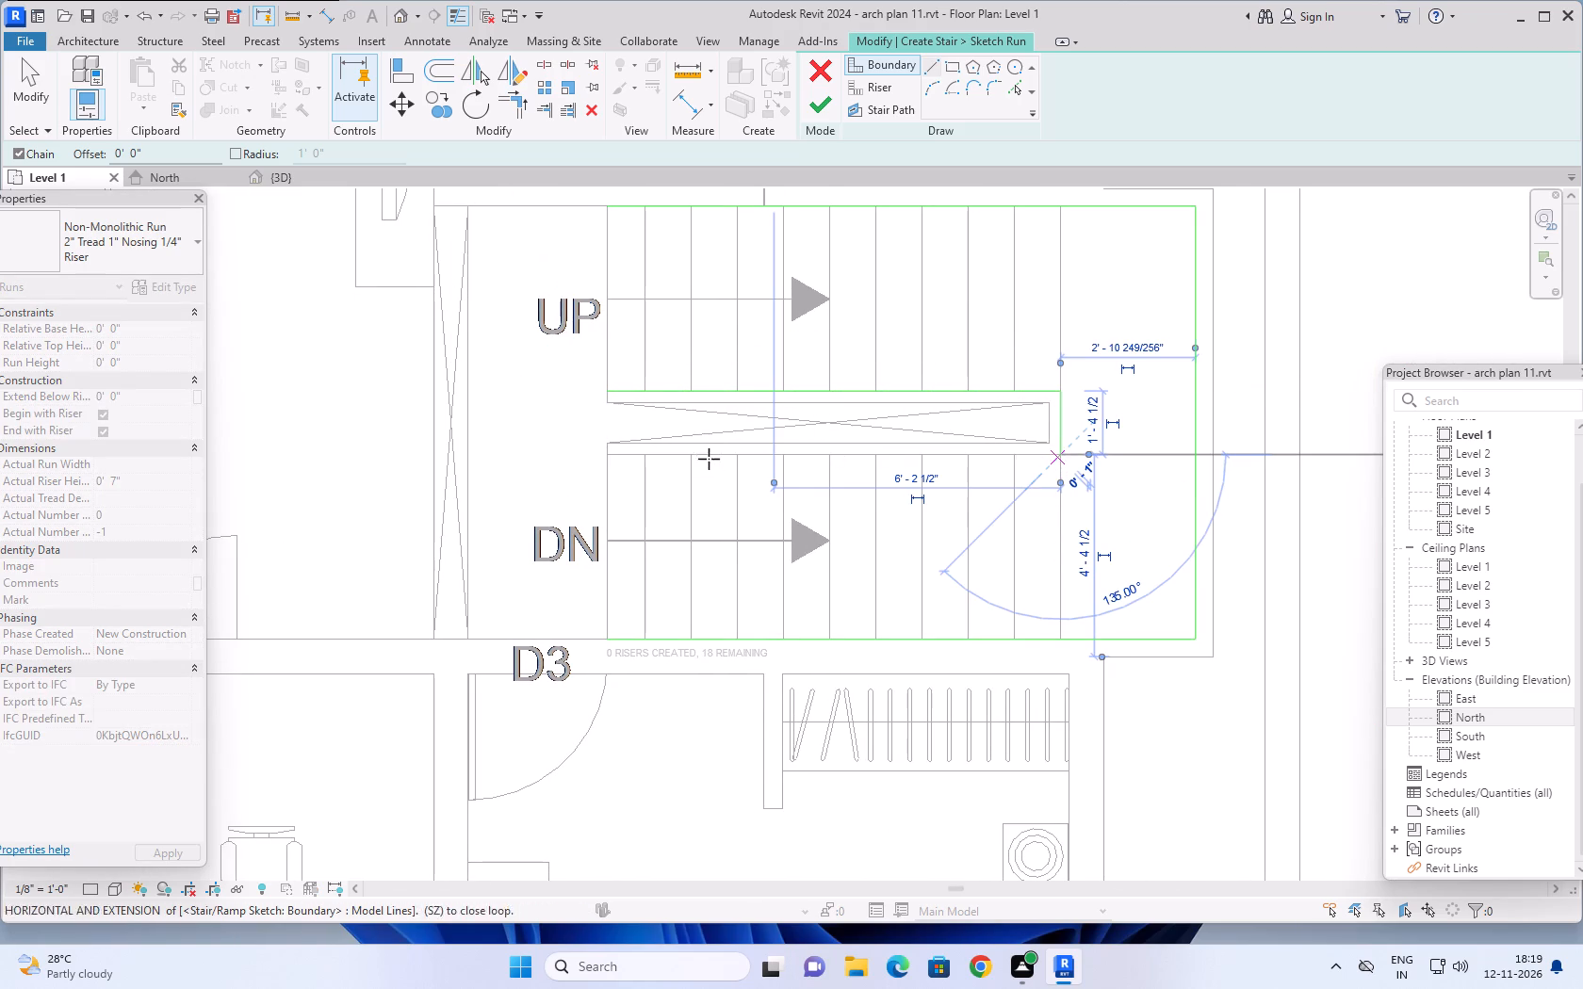
{"action": "left_click", "coordinate": [608, 457]}
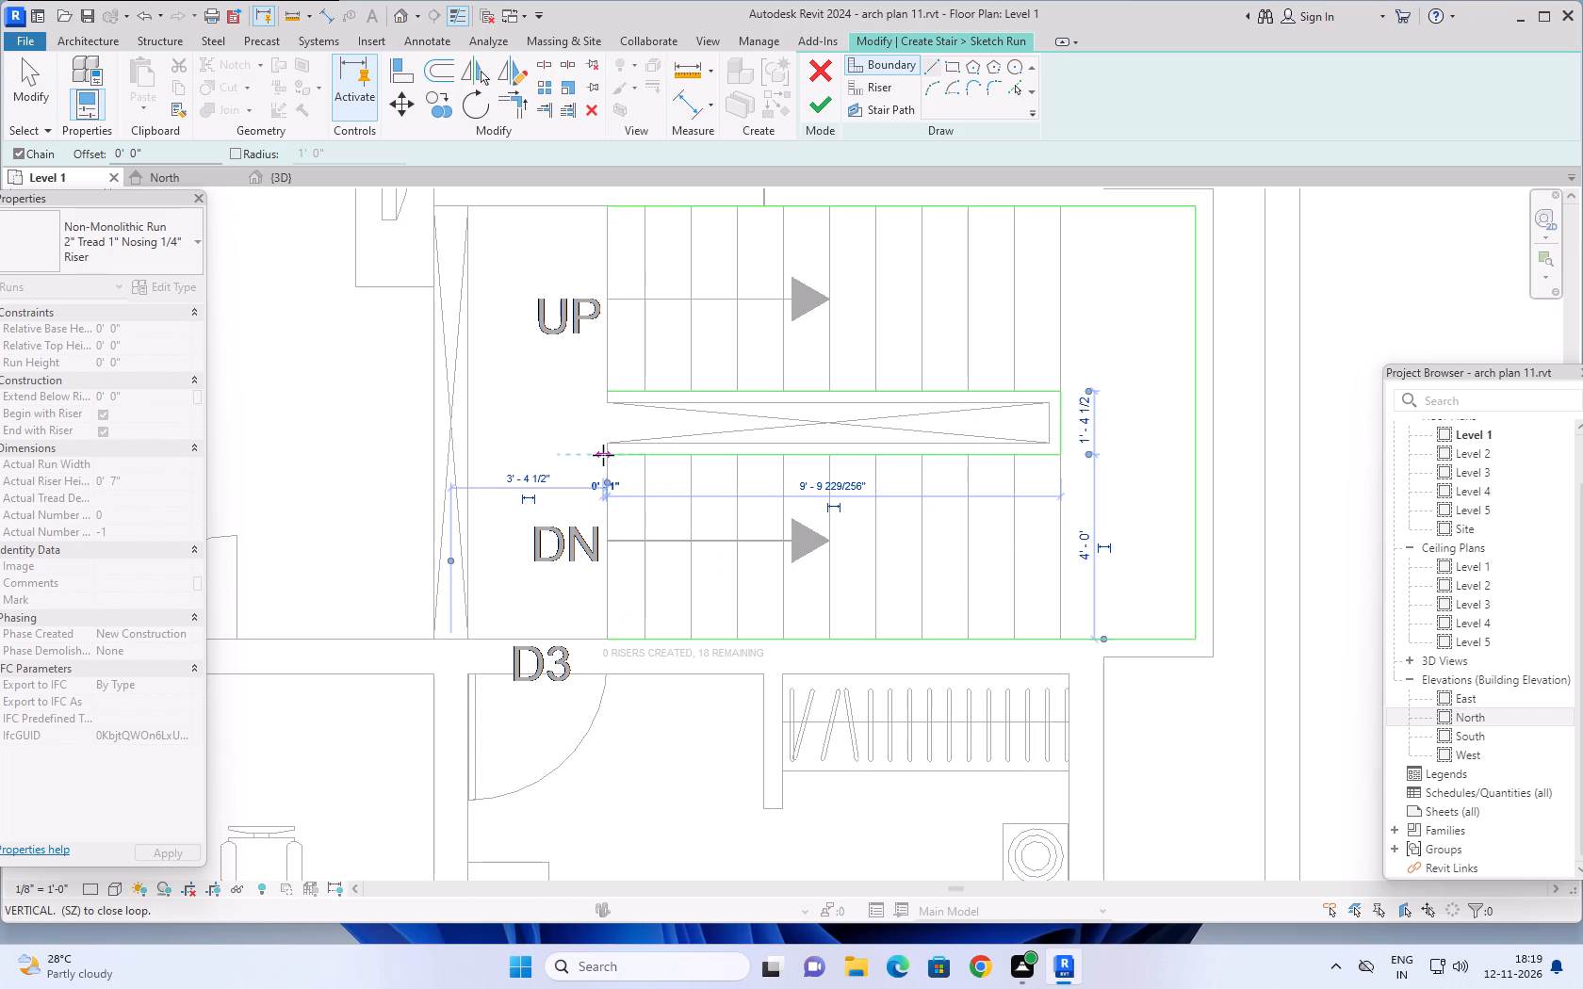
{"action": "scroll", "coordinate": [591, 448], "scroll_direction": "down", "scroll_amount": 2}
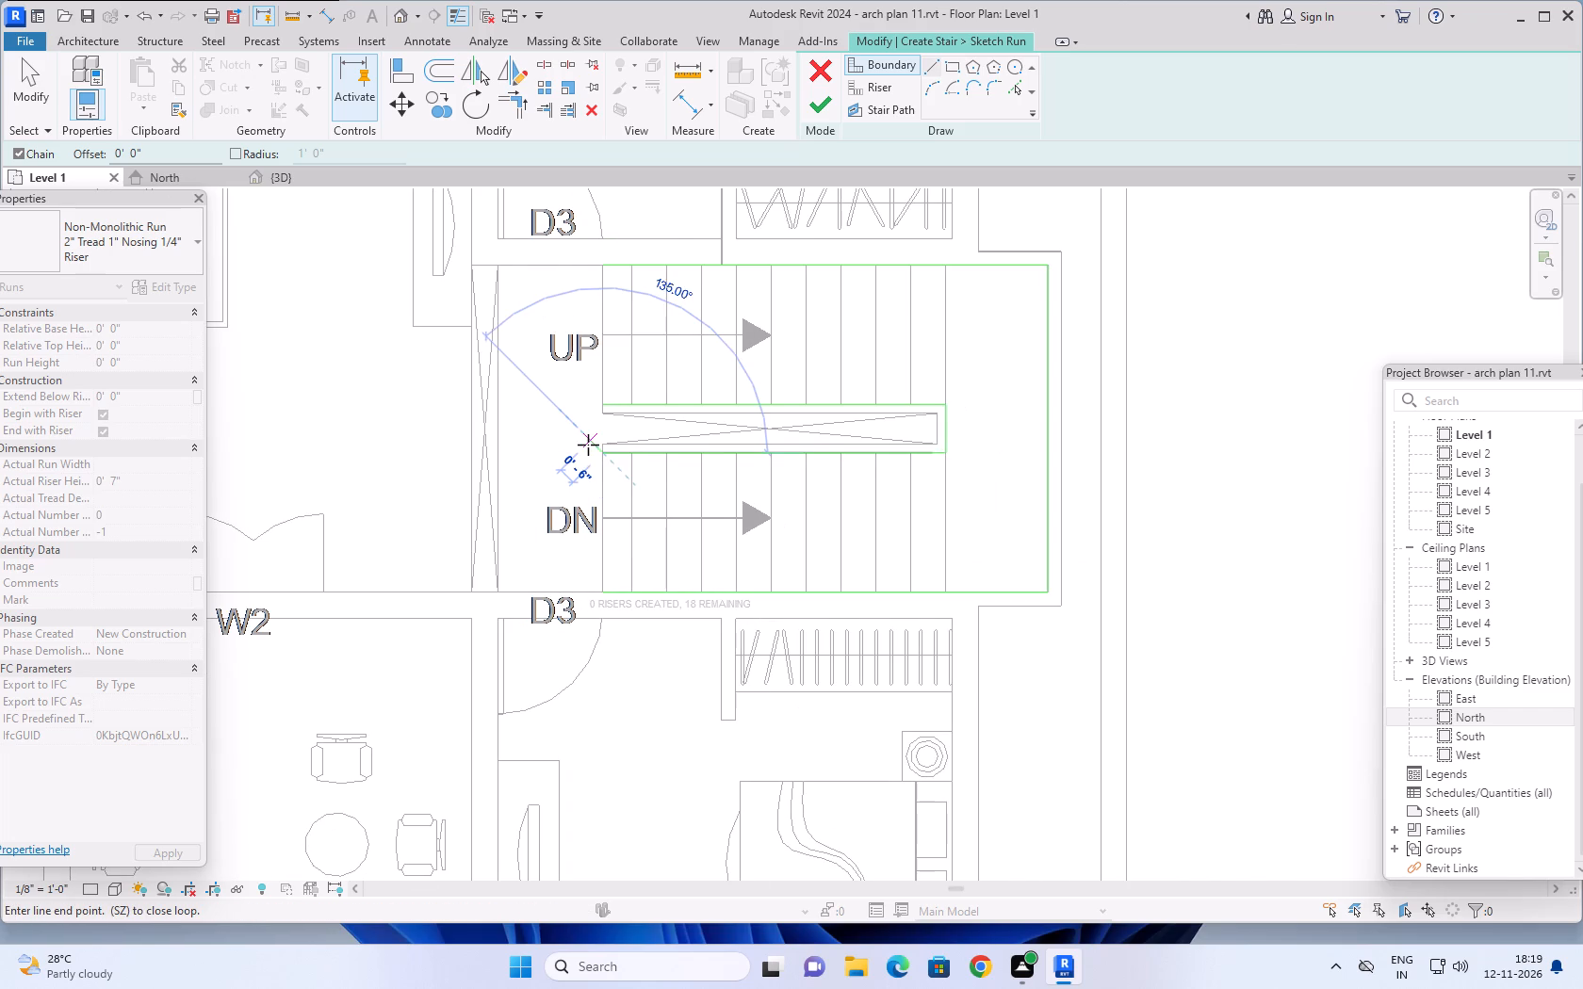
{"action": "scroll", "coordinate": [588, 445], "scroll_direction": "up", "scroll_amount": 1}
{"action": "key", "text": "Escape"}
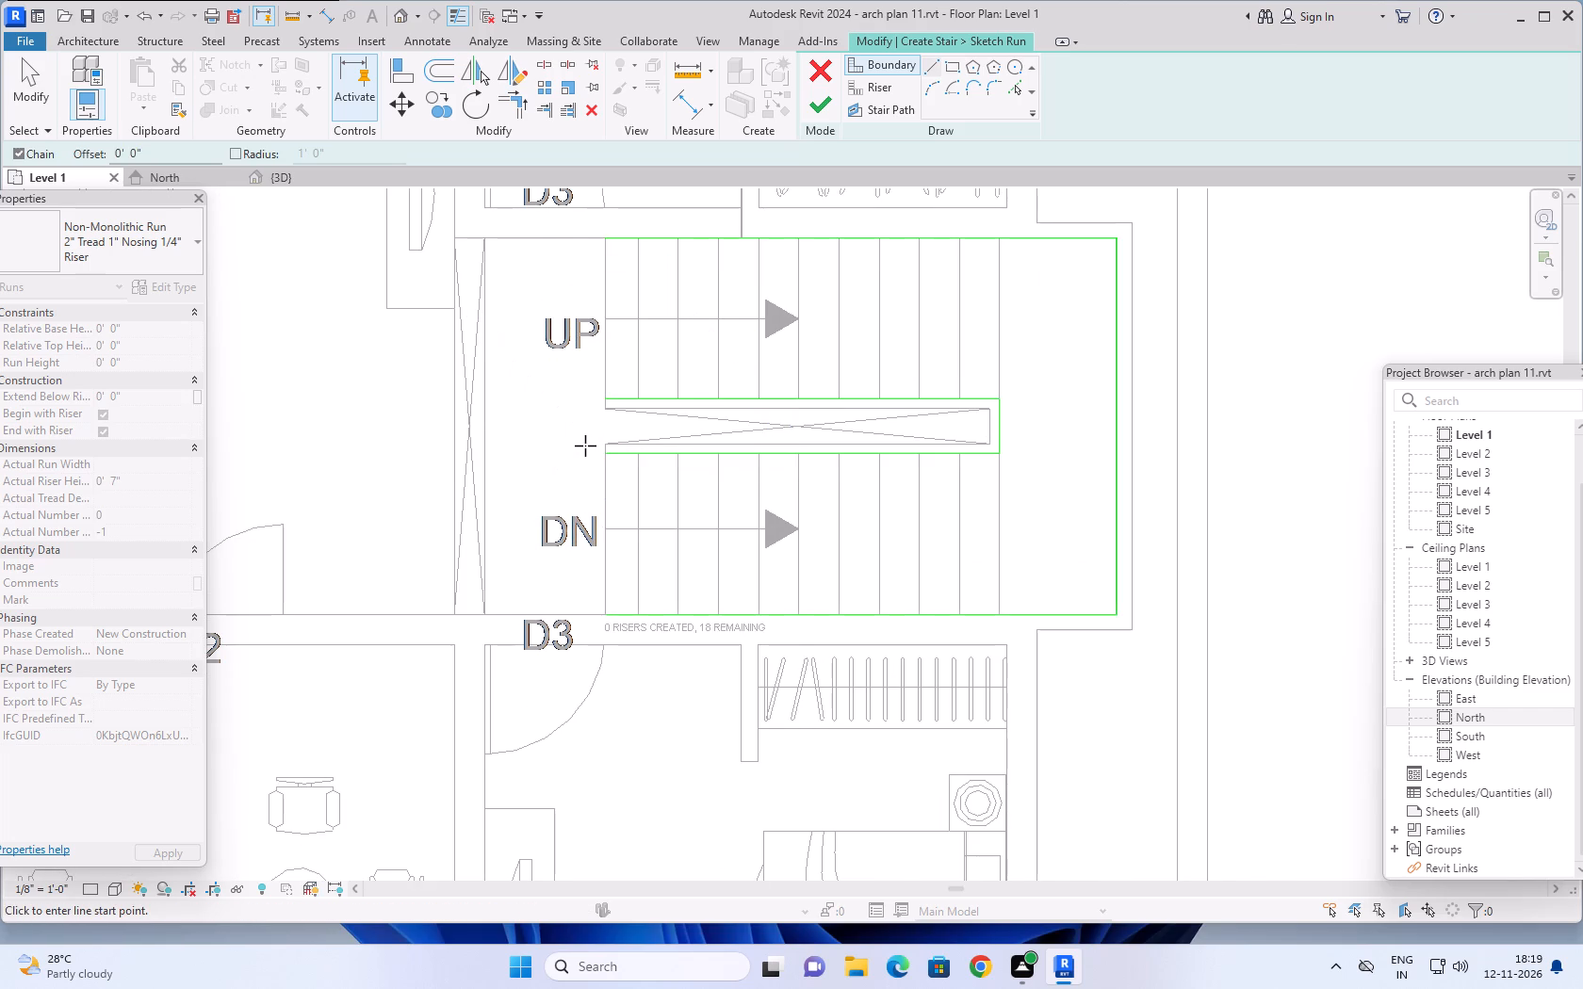
{"action": "scroll", "coordinate": [582, 446], "scroll_direction": "down", "scroll_amount": 2}
{"action": "middle_click_drag", "start_coordinate": [581, 446], "coordinate": [582, 496]}
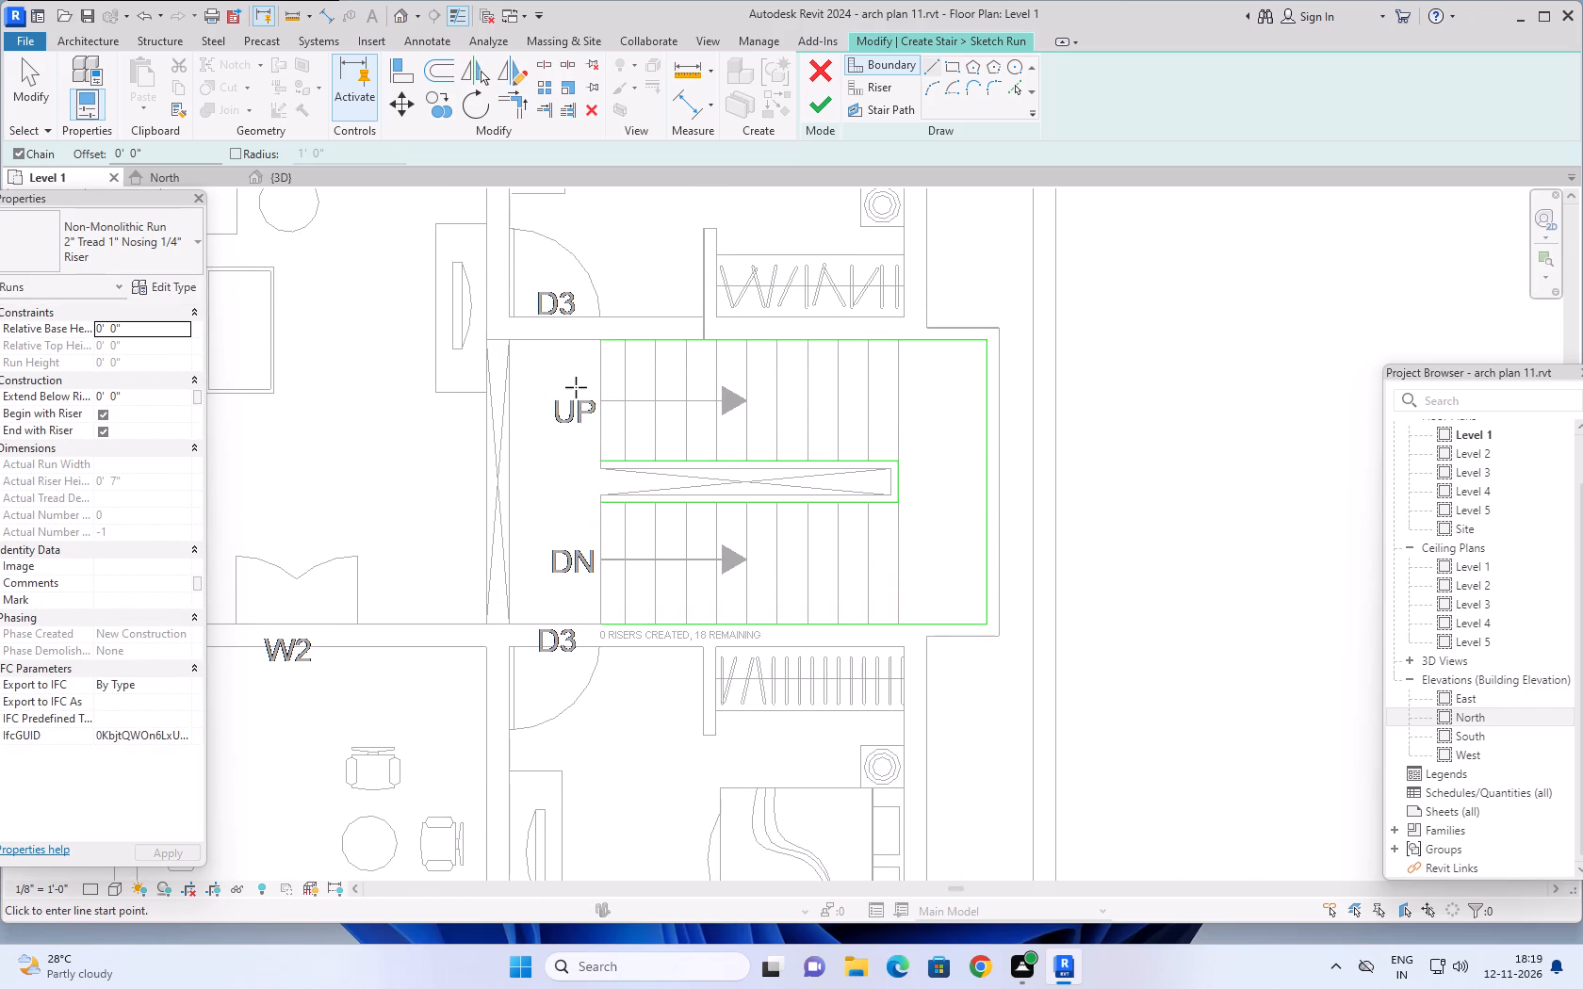
Create risers from the ten plan lines of the UP flight and the full-width line at the landing's edge.
{"action": "left_click", "coordinate": [870, 89]}
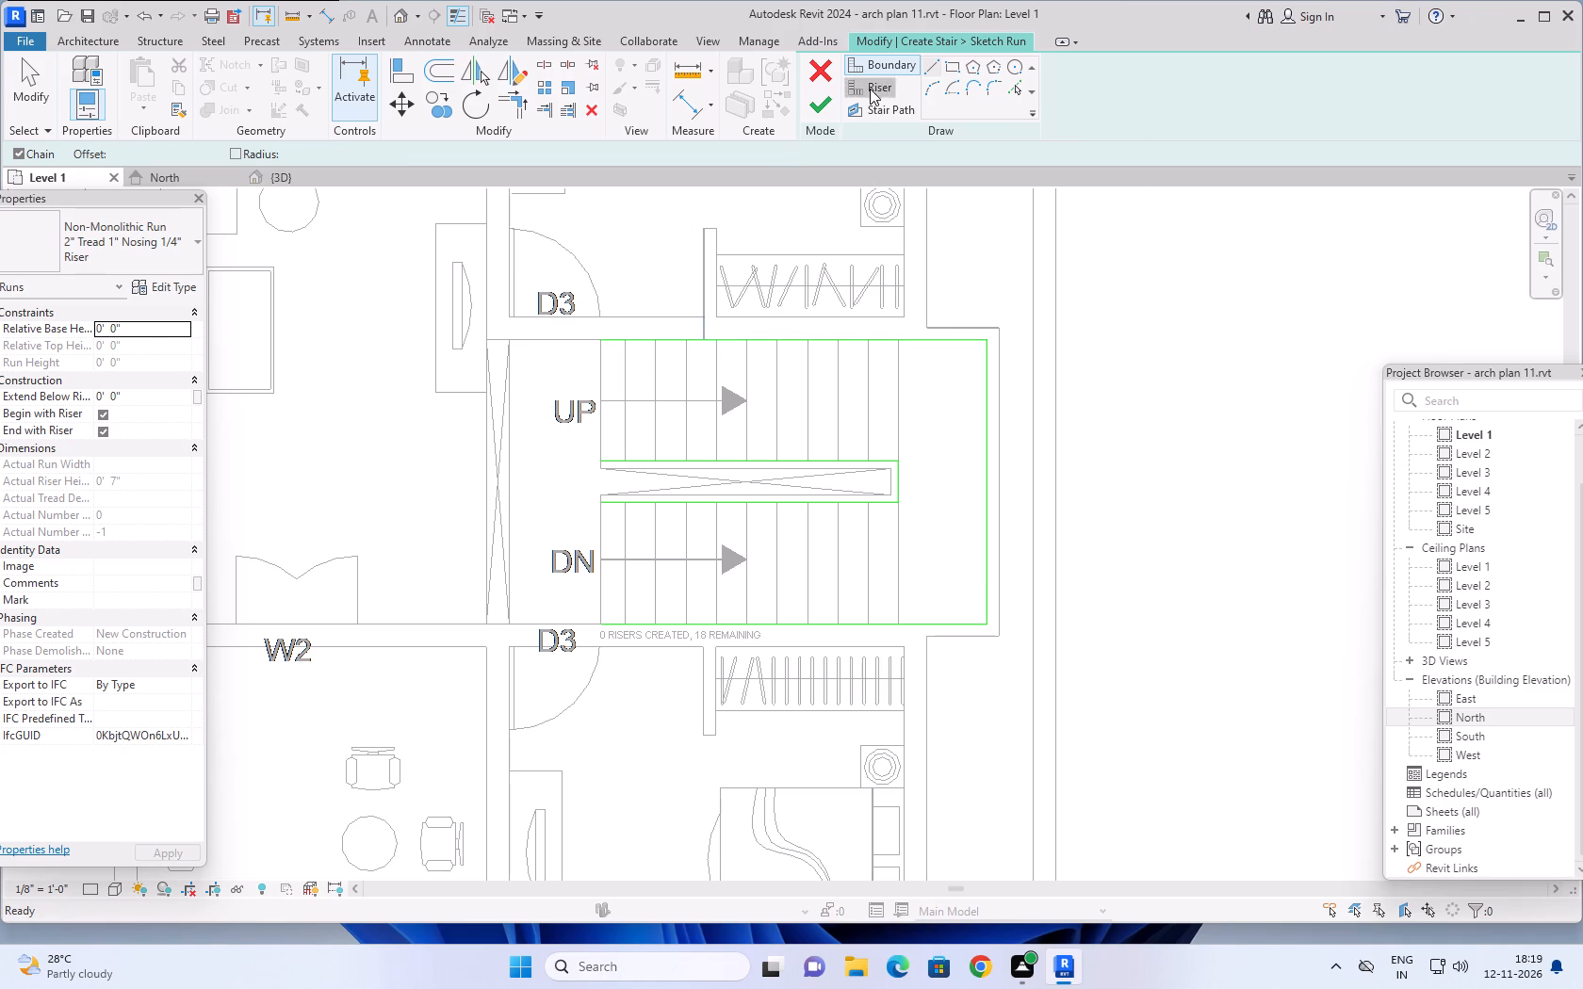
{"action": "left_click", "coordinate": [1009, 91]}
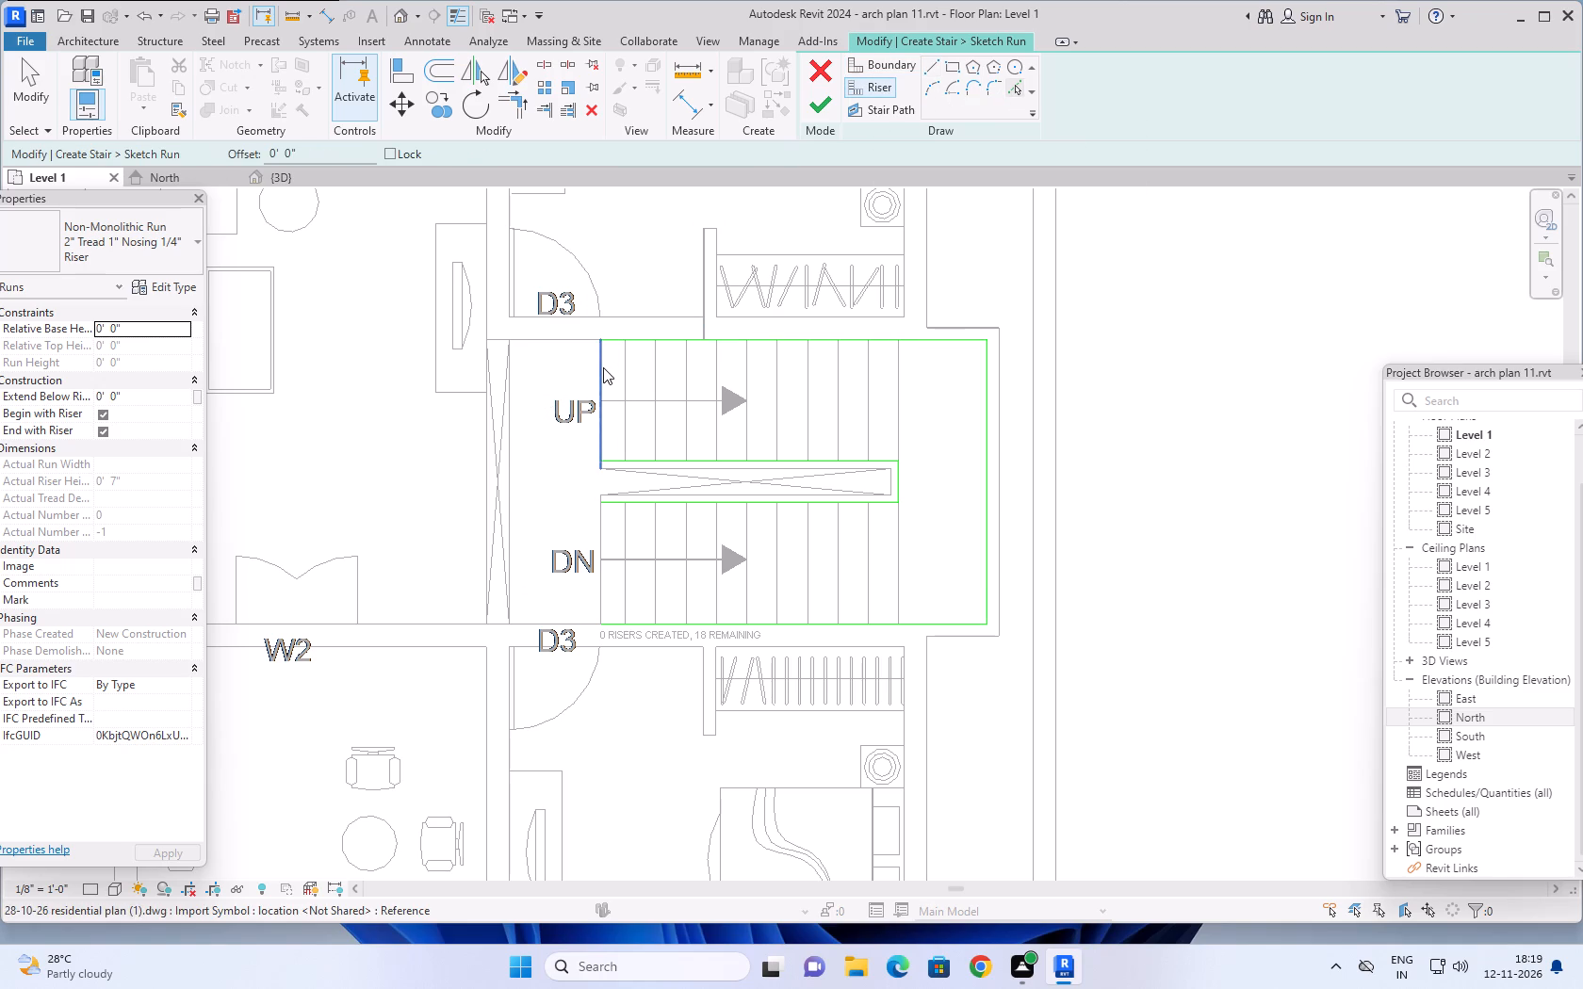
{"action": "left_click", "coordinate": [603, 368]}
{"action": "left_click", "coordinate": [627, 367]}
{"action": "left_click", "coordinate": [656, 368]}
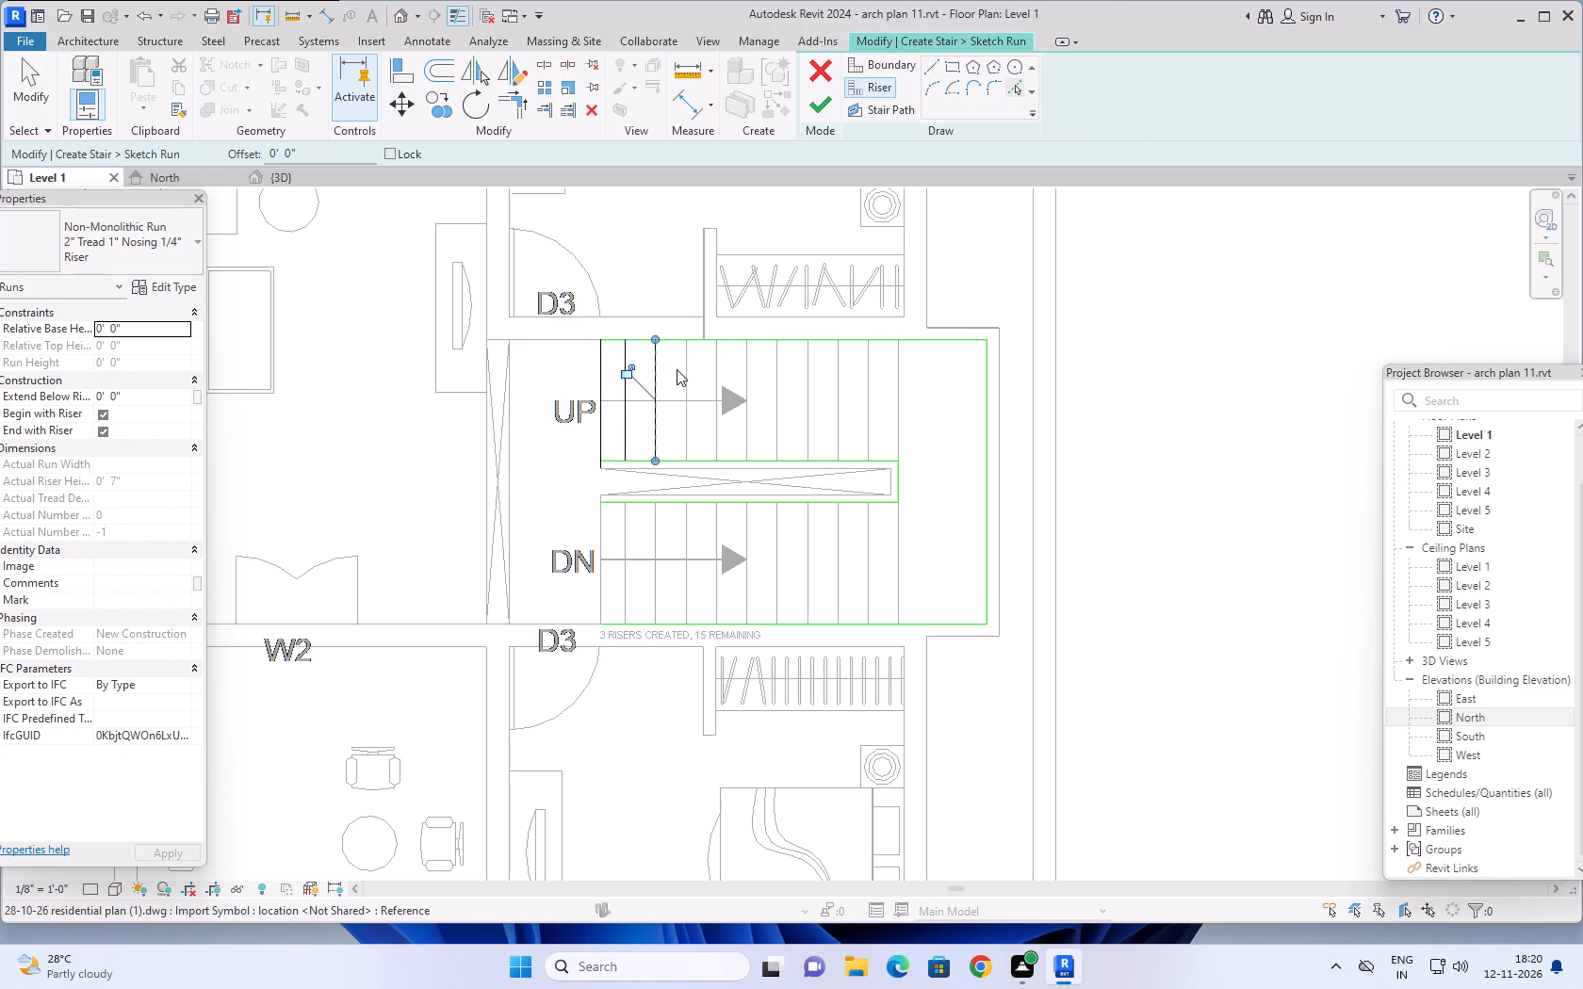
{"action": "left_click", "coordinate": [688, 368]}
{"action": "left_click", "coordinate": [718, 366]}
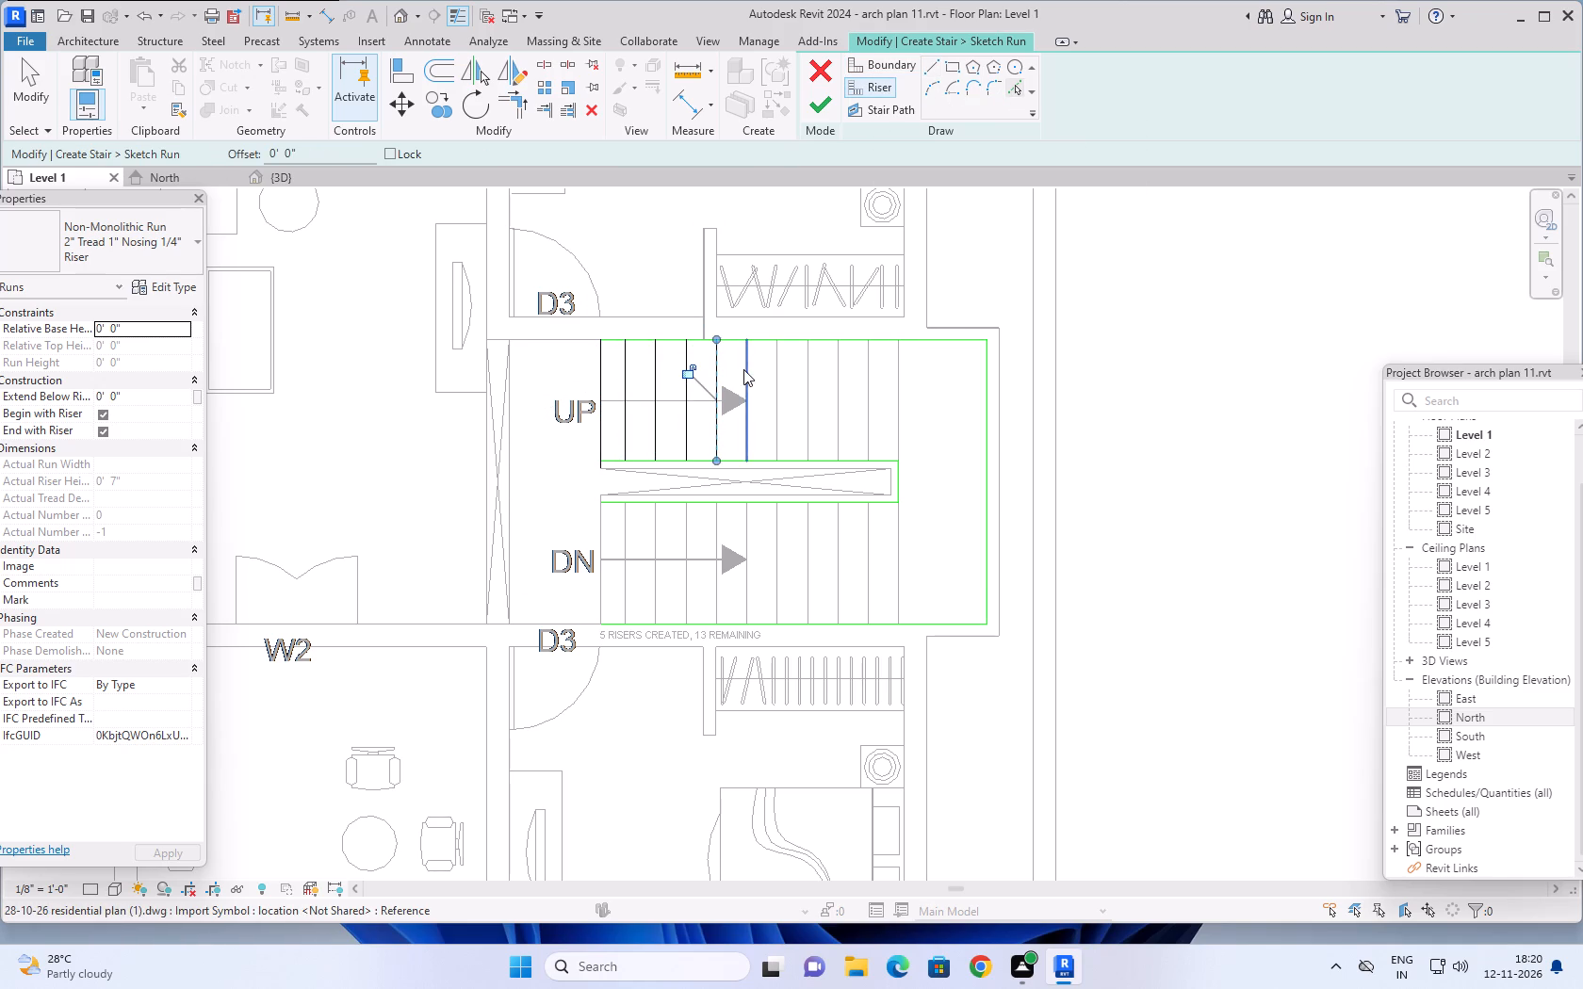
{"action": "left_click", "coordinate": [744, 369]}
{"action": "left_click", "coordinate": [773, 376]}
{"action": "left_click", "coordinate": [807, 377]}
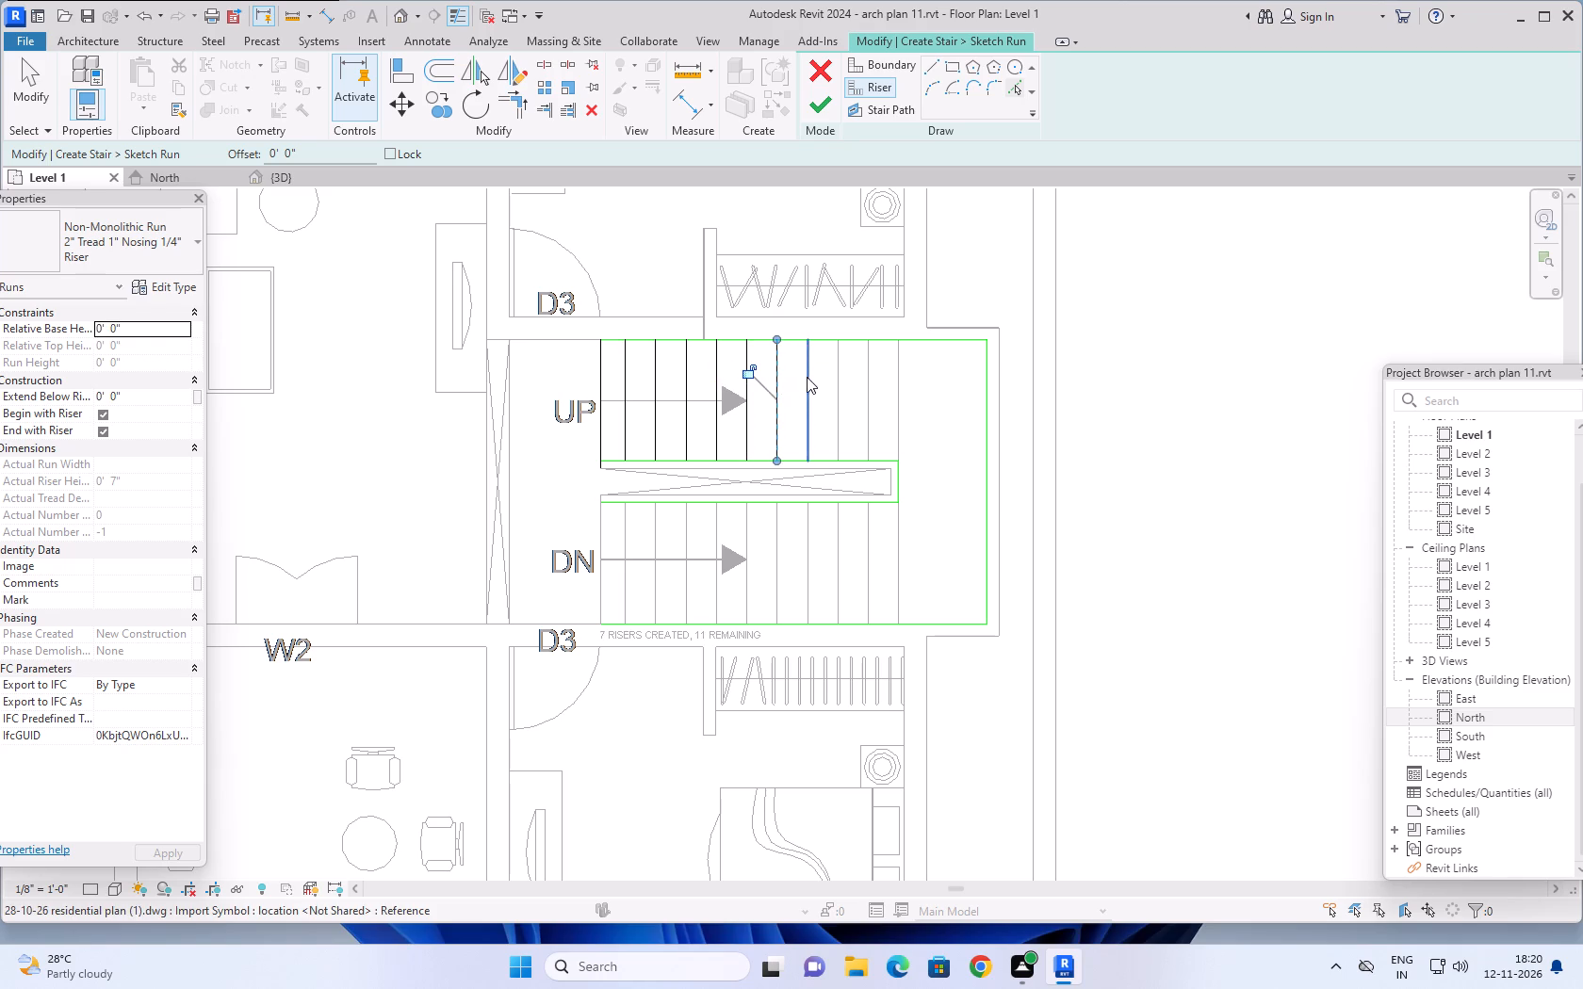
{"action": "left_click", "coordinate": [841, 374]}
{"action": "left_click", "coordinate": [862, 374]}
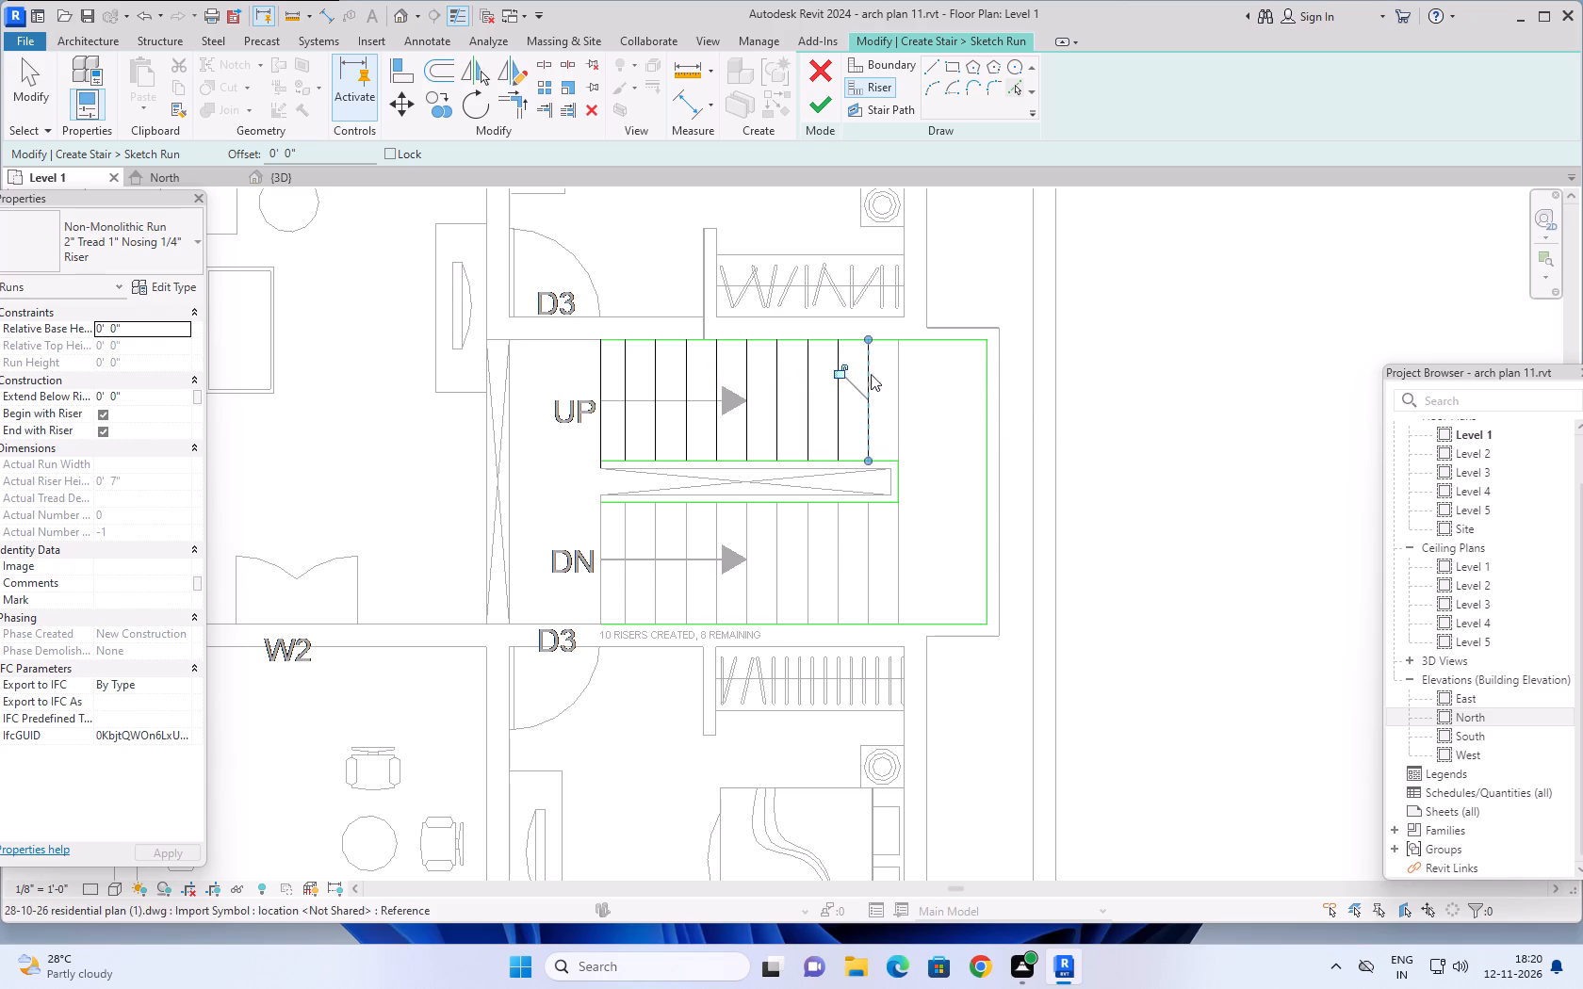
{"action": "left_click", "coordinate": [899, 370]}
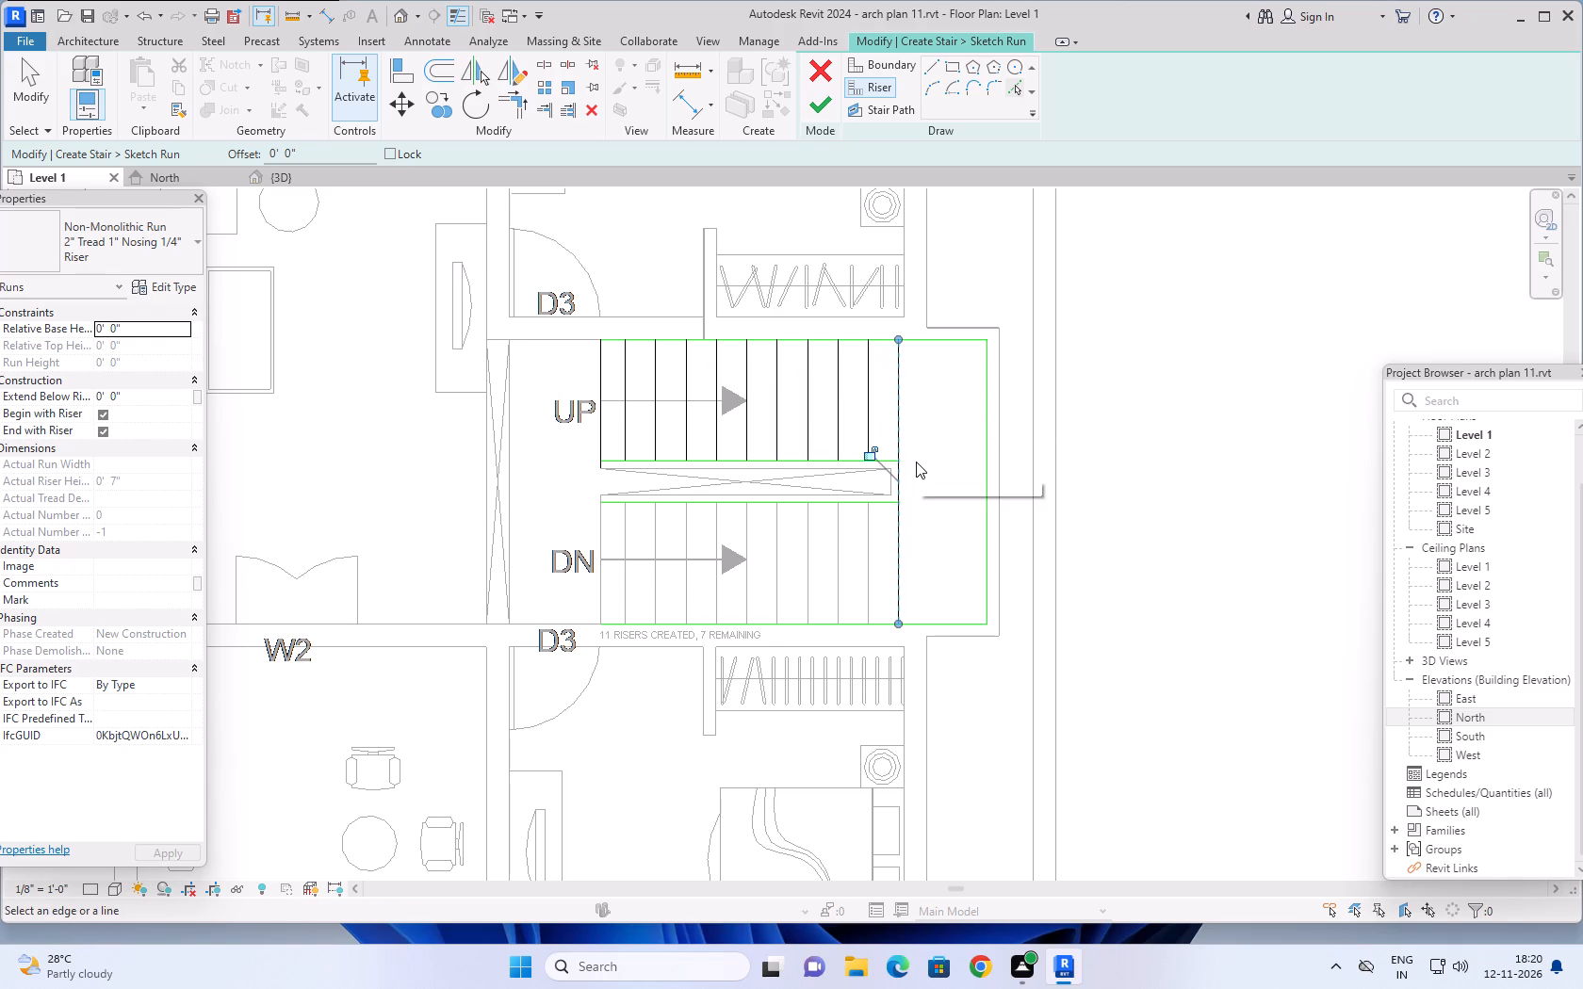
Create risers from the ten plan lines of the DN flight, from the landing side to the flight's open end, and finish picking.
{"action": "left_click", "coordinate": [873, 519]}
{"action": "left_click", "coordinate": [839, 556]}
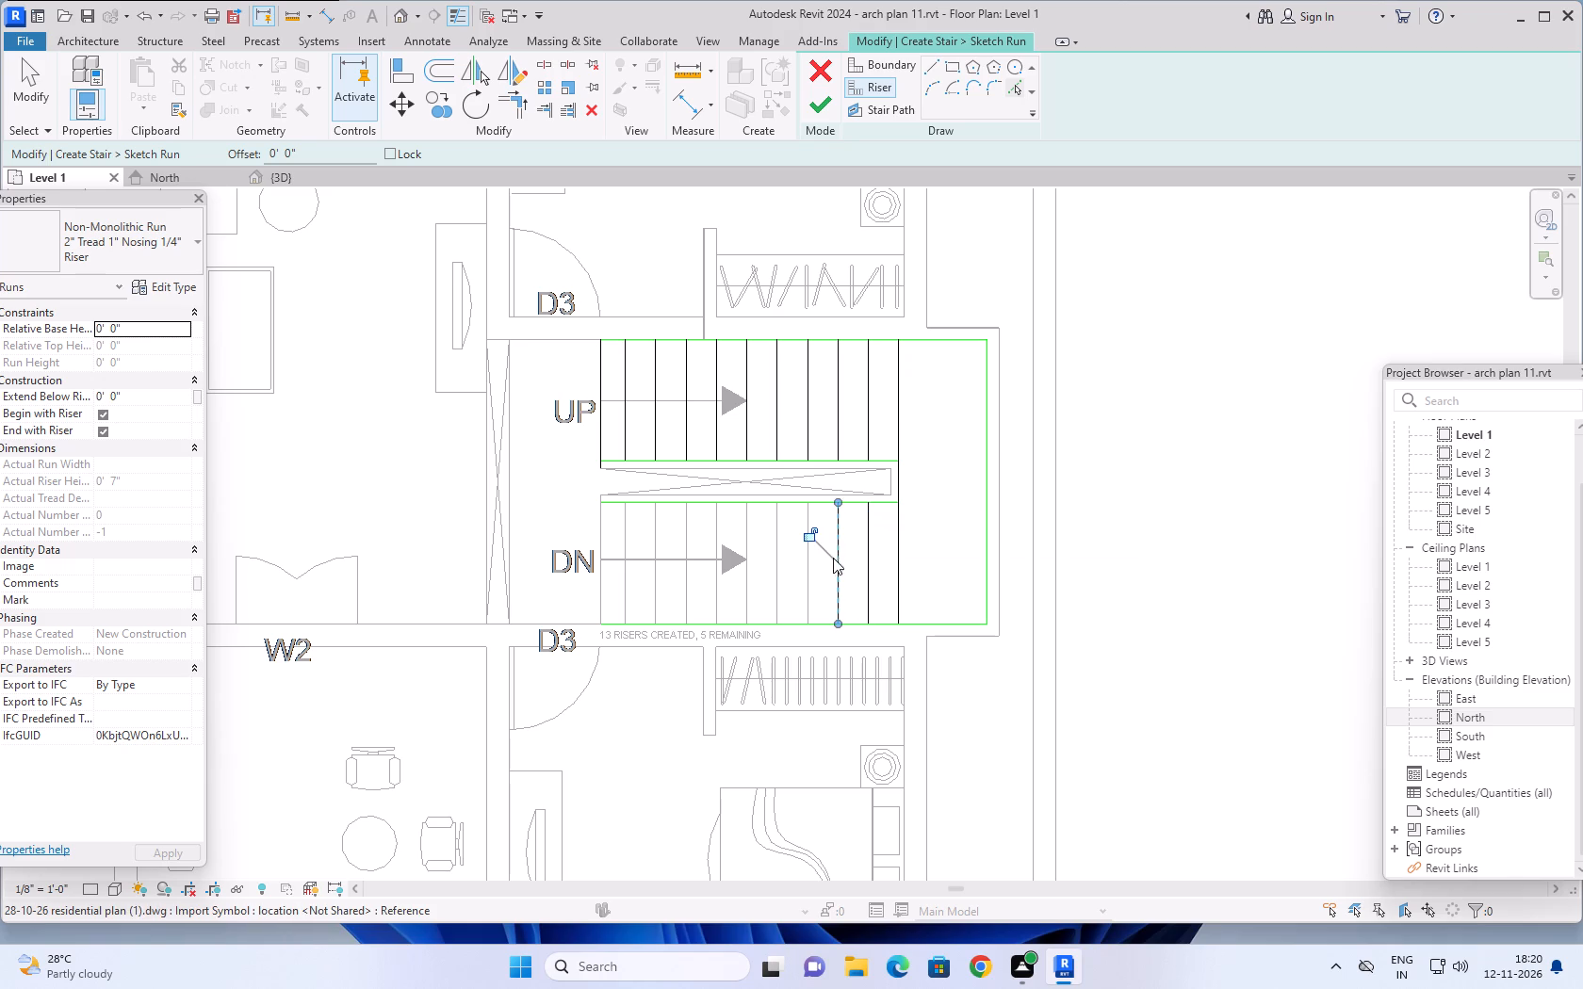
{"action": "left_click", "coordinate": [811, 568]}
{"action": "left_click", "coordinate": [781, 571]}
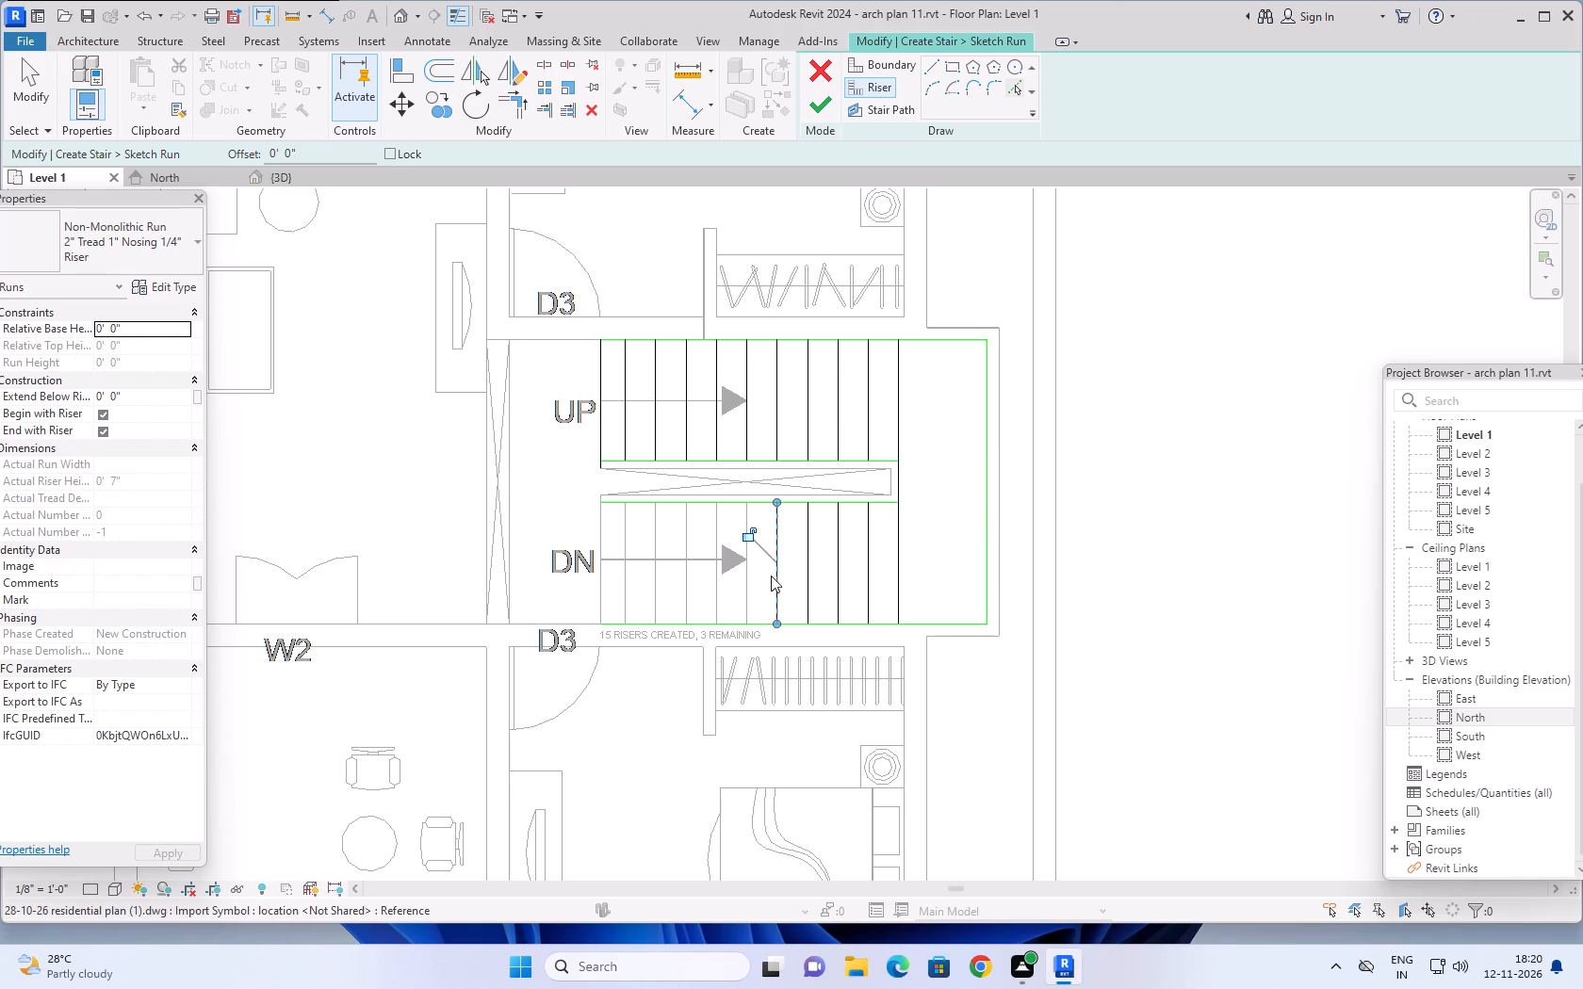
{"action": "left_click", "coordinate": [749, 581]}
{"action": "left_click", "coordinate": [720, 590]}
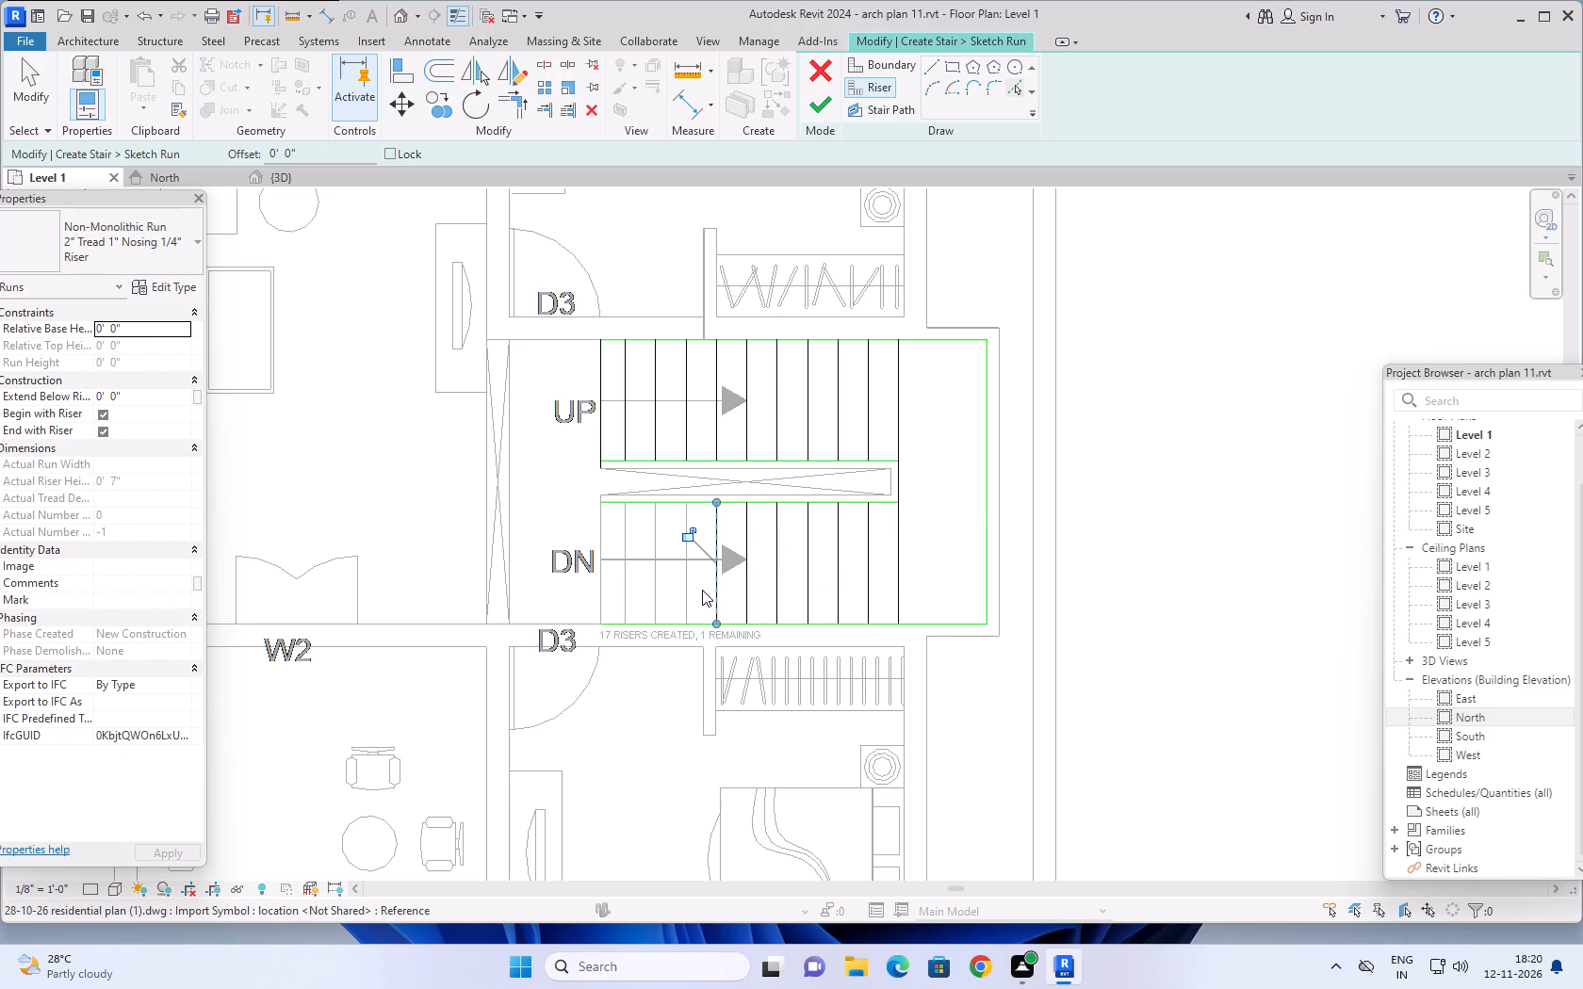
{"action": "left_click", "coordinate": [692, 589]}
{"action": "left_click", "coordinate": [656, 583]}
{"action": "left_click", "coordinate": [630, 583]}
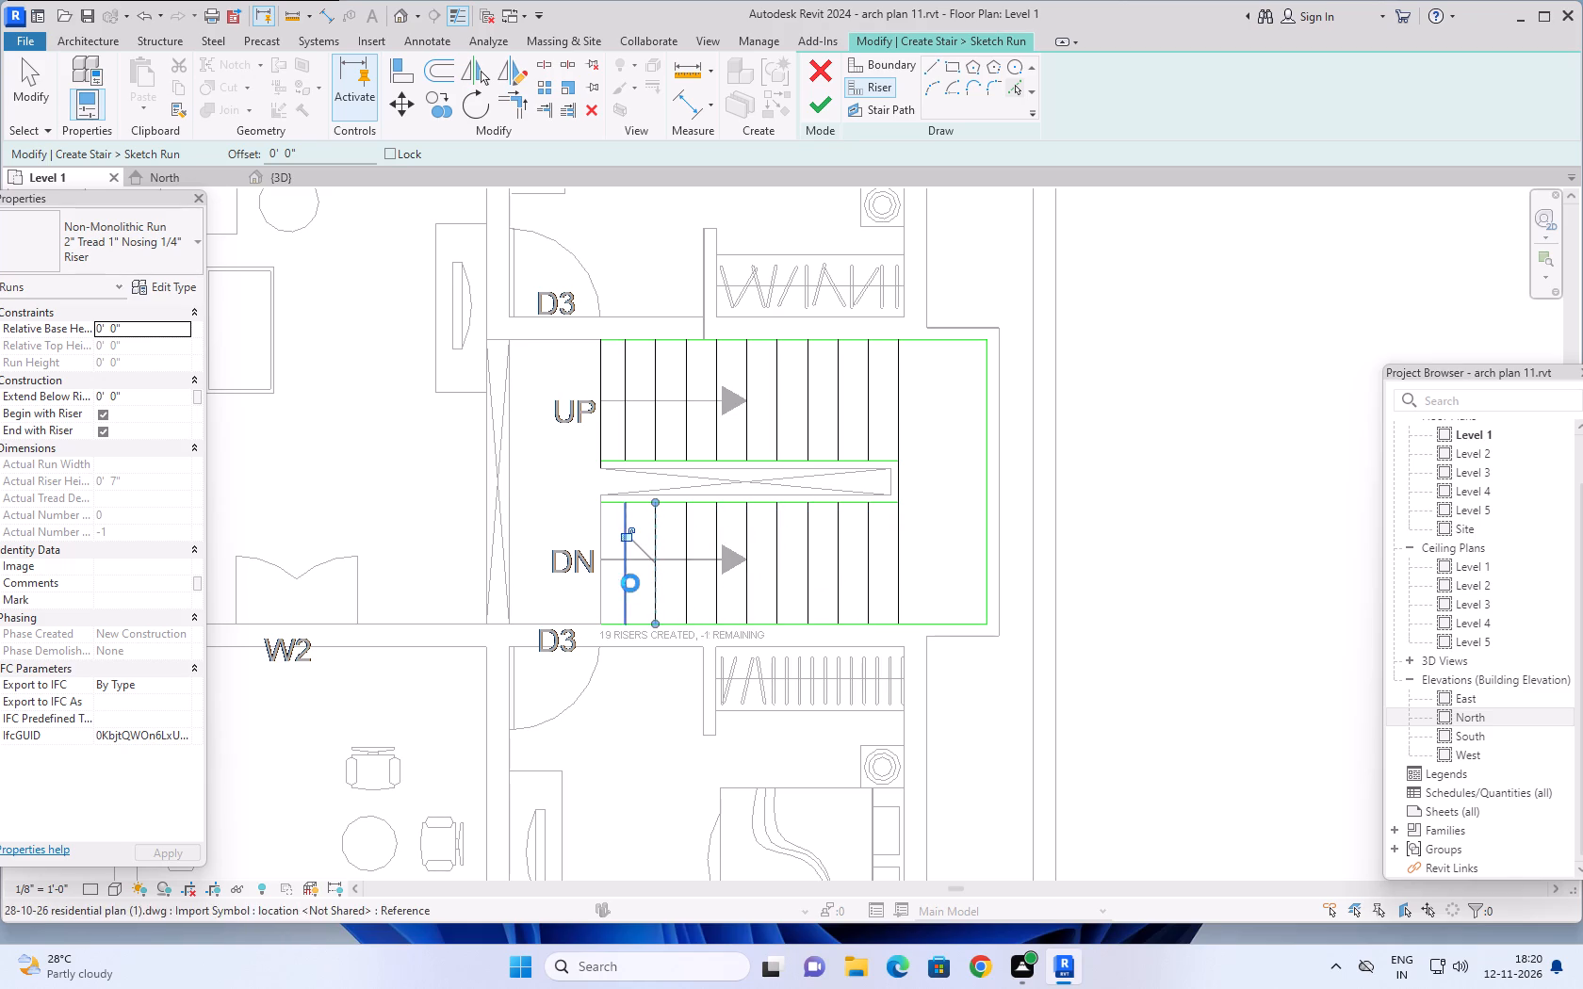
{"action": "left_click", "coordinate": [606, 588]}
{"action": "scroll", "coordinate": [517, 471], "scroll_direction": "down", "scroll_amount": 2}
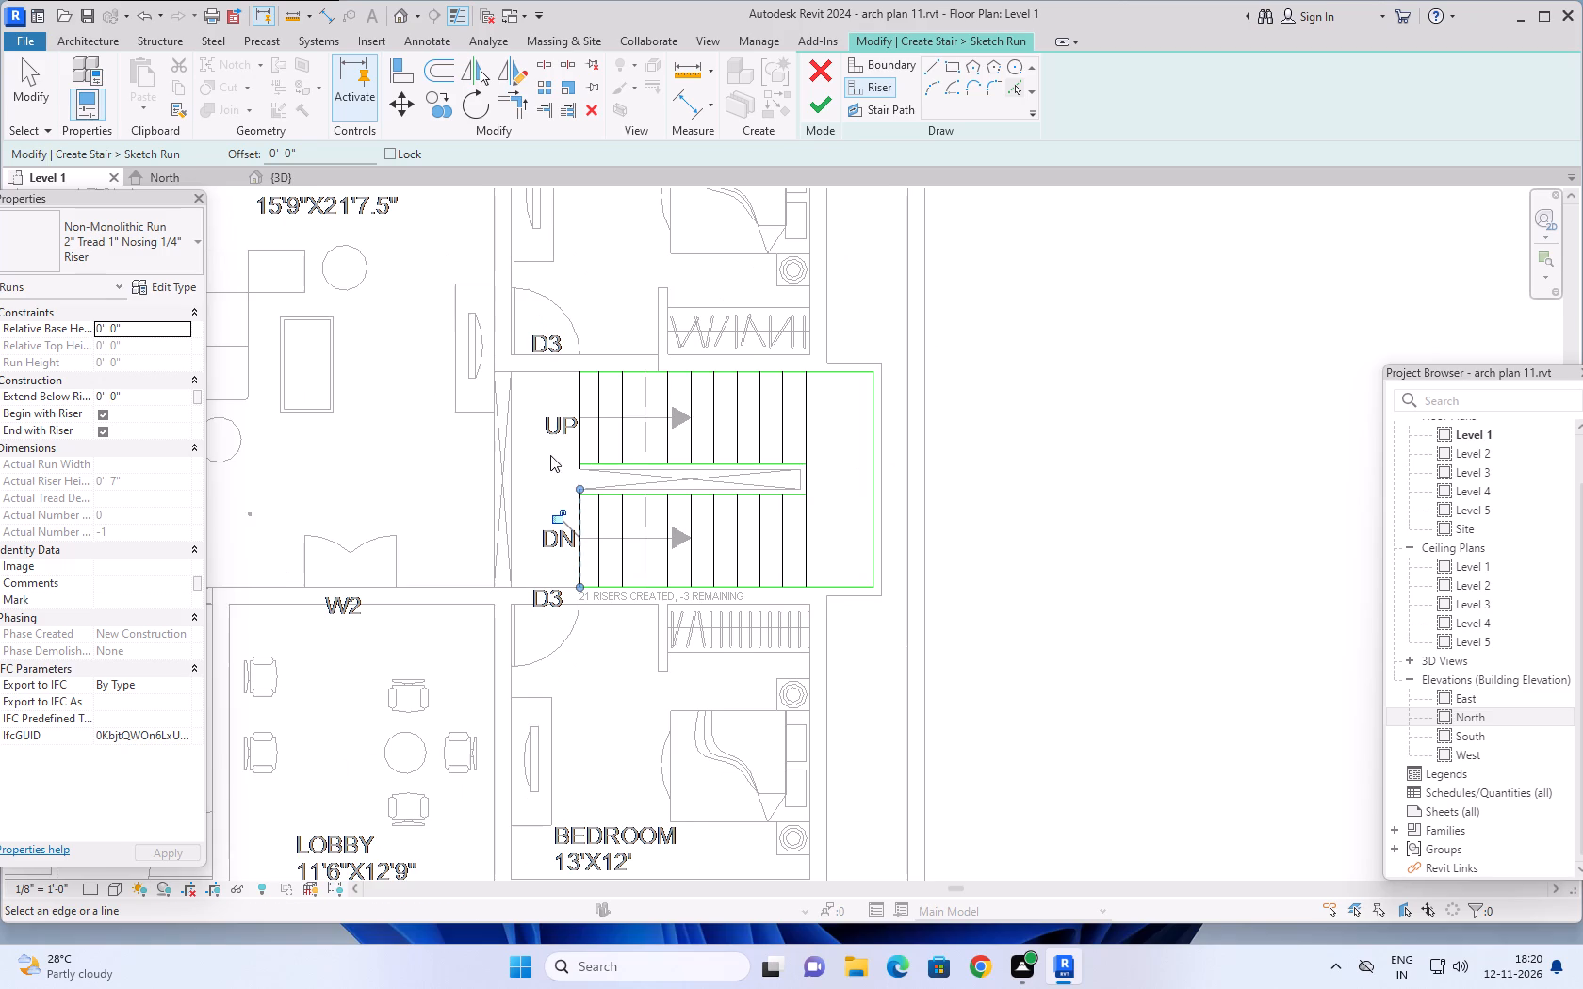
{"action": "middle_click_drag", "start_coordinate": [551, 454], "coordinate": [529, 508]}
{"action": "scroll", "coordinate": [772, 494], "scroll_direction": "up", "scroll_amount": 1}
{"action": "key", "text": "Escape"}
{"action": "key", "text": "Escape"}
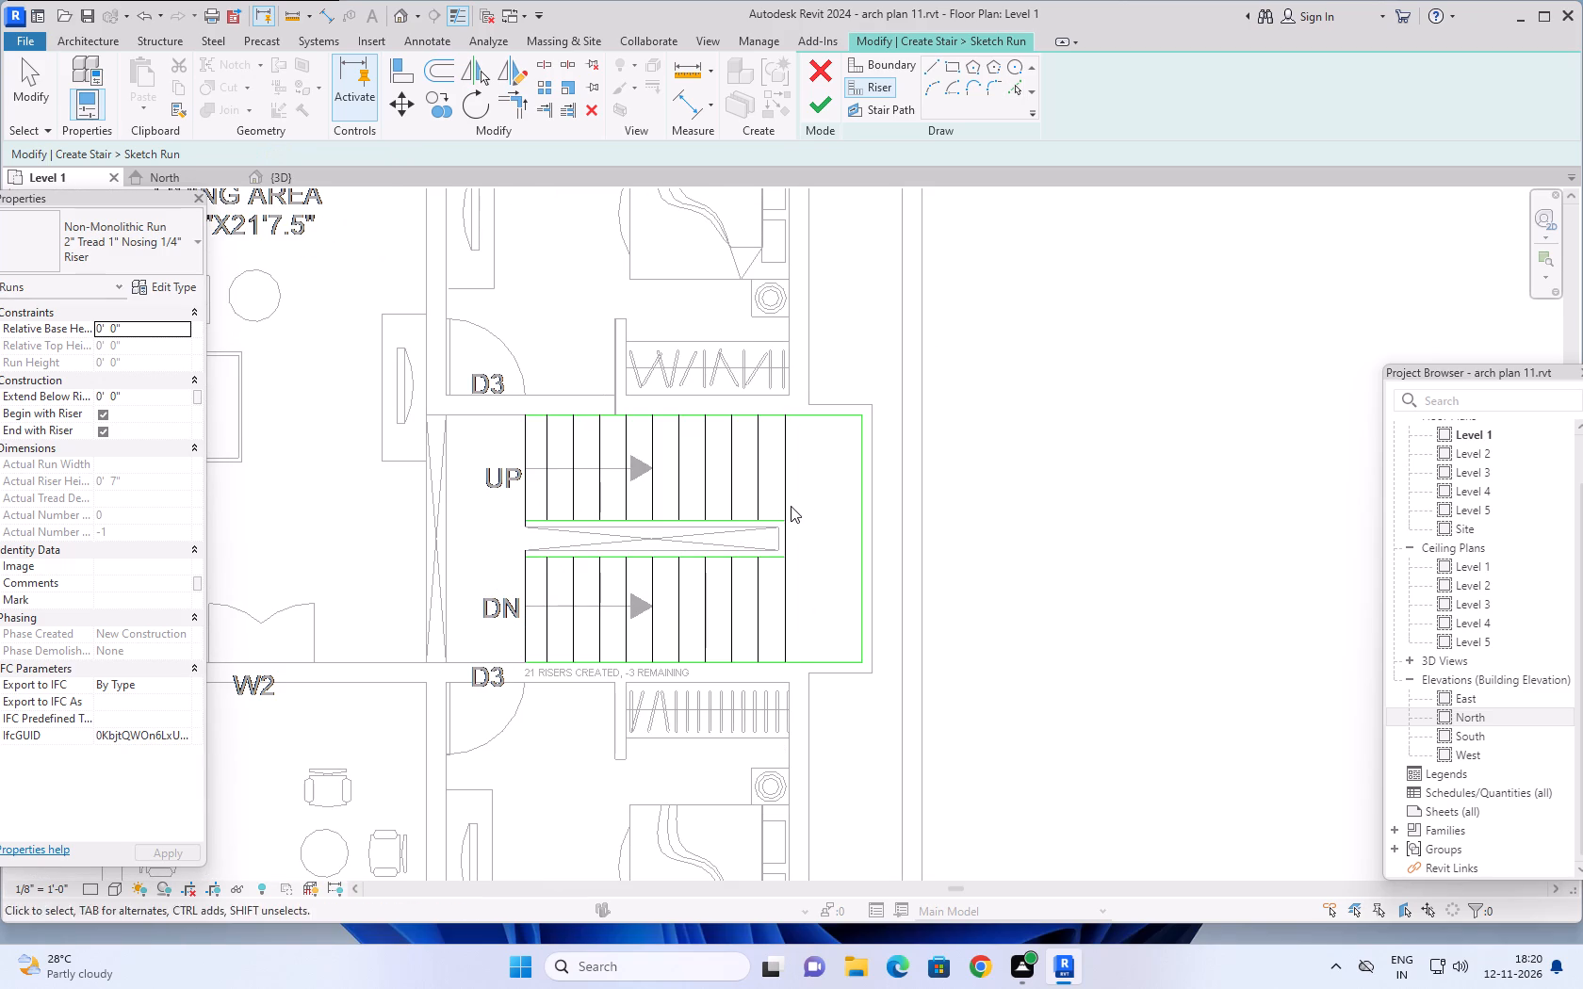
{"action": "key", "text": "Escape"}
Delete the full-width riser line at the landing's edge that spans both flights.
{"action": "left_click", "coordinate": [791, 506]}
{"action": "key", "text": "Delete"}
{"action": "scroll", "coordinate": [816, 502], "scroll_direction": "down", "scroll_amount": 1}
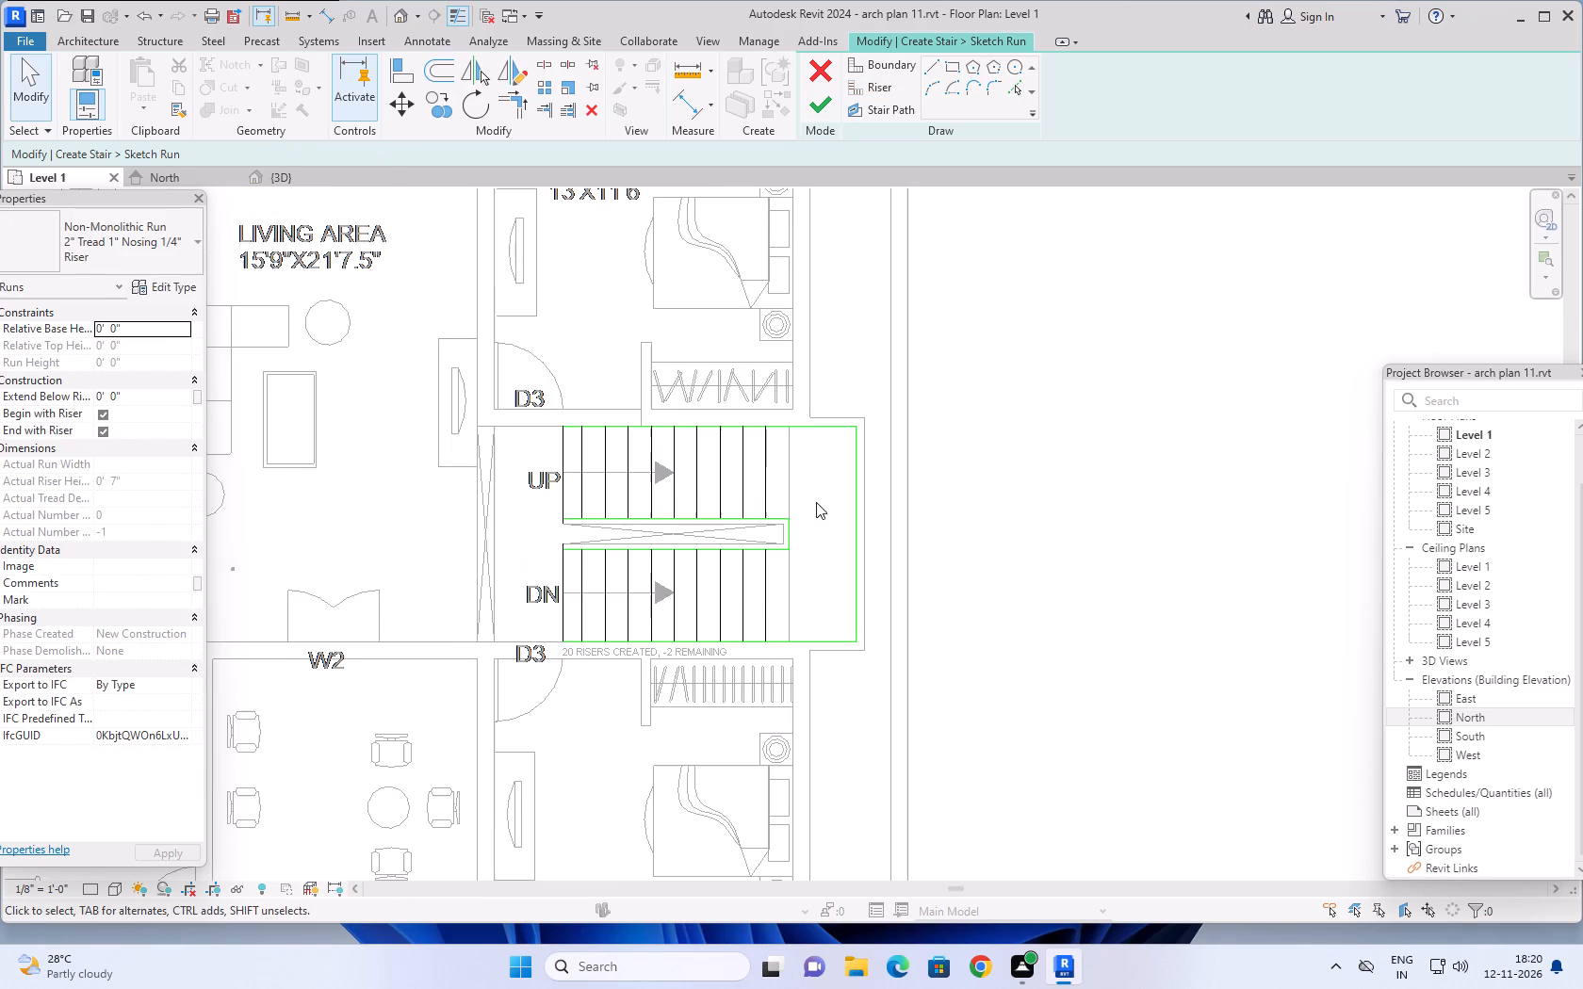
Draw risers along the landing's edge, from the UP flight's outer boundary past the central gap to the DN flight's outer boundary, about 4'-0" across the UP flight.
{"action": "middle_click", "coordinate": [816, 502]}
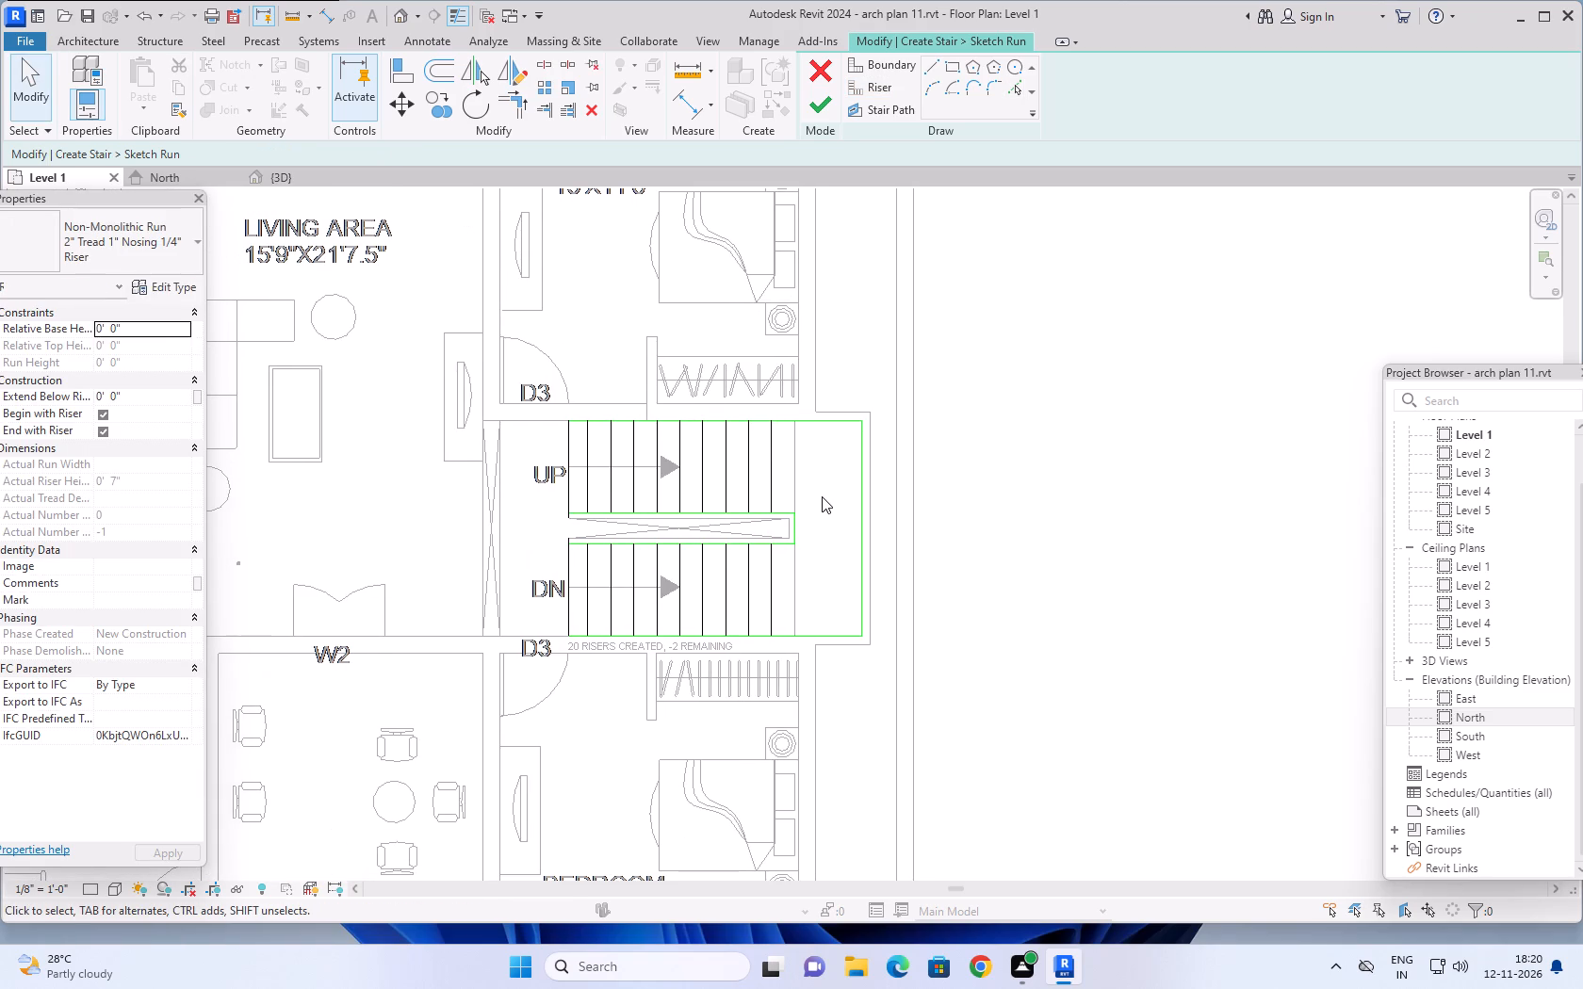
{"action": "scroll", "coordinate": [822, 496], "scroll_direction": "up", "scroll_amount": 1}
{"action": "middle_click_drag", "start_coordinate": [1001, 284], "coordinate": [1004, 277]}
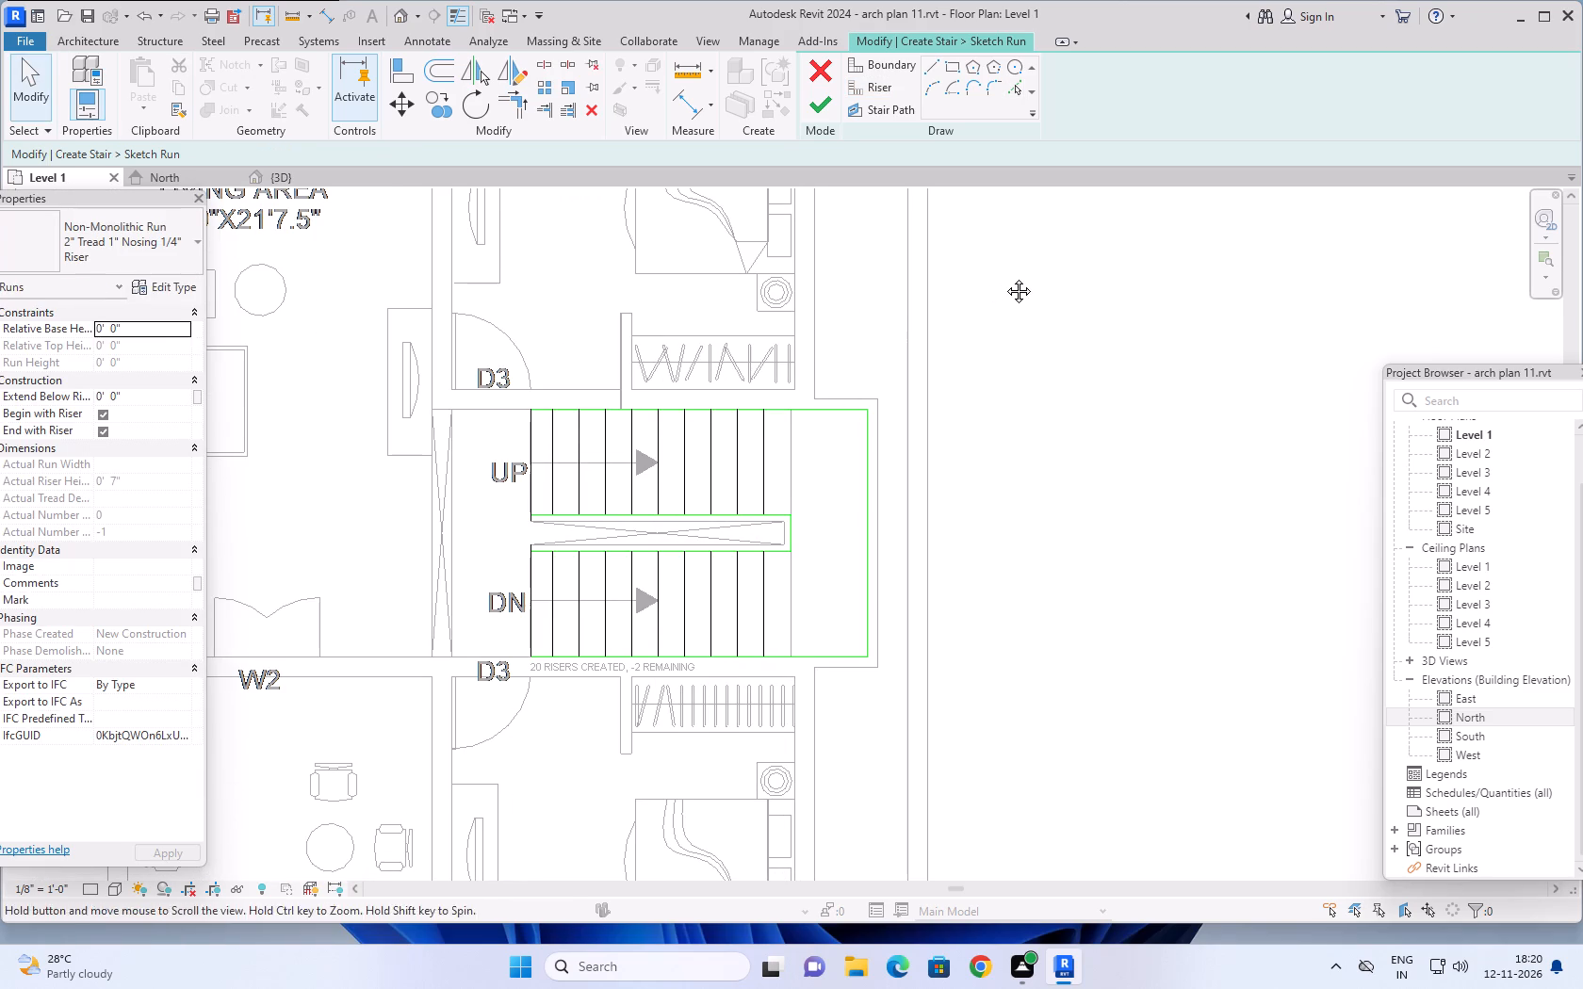
{"action": "middle_click_drag", "start_coordinate": [1004, 277], "coordinate": [1031, 223]}
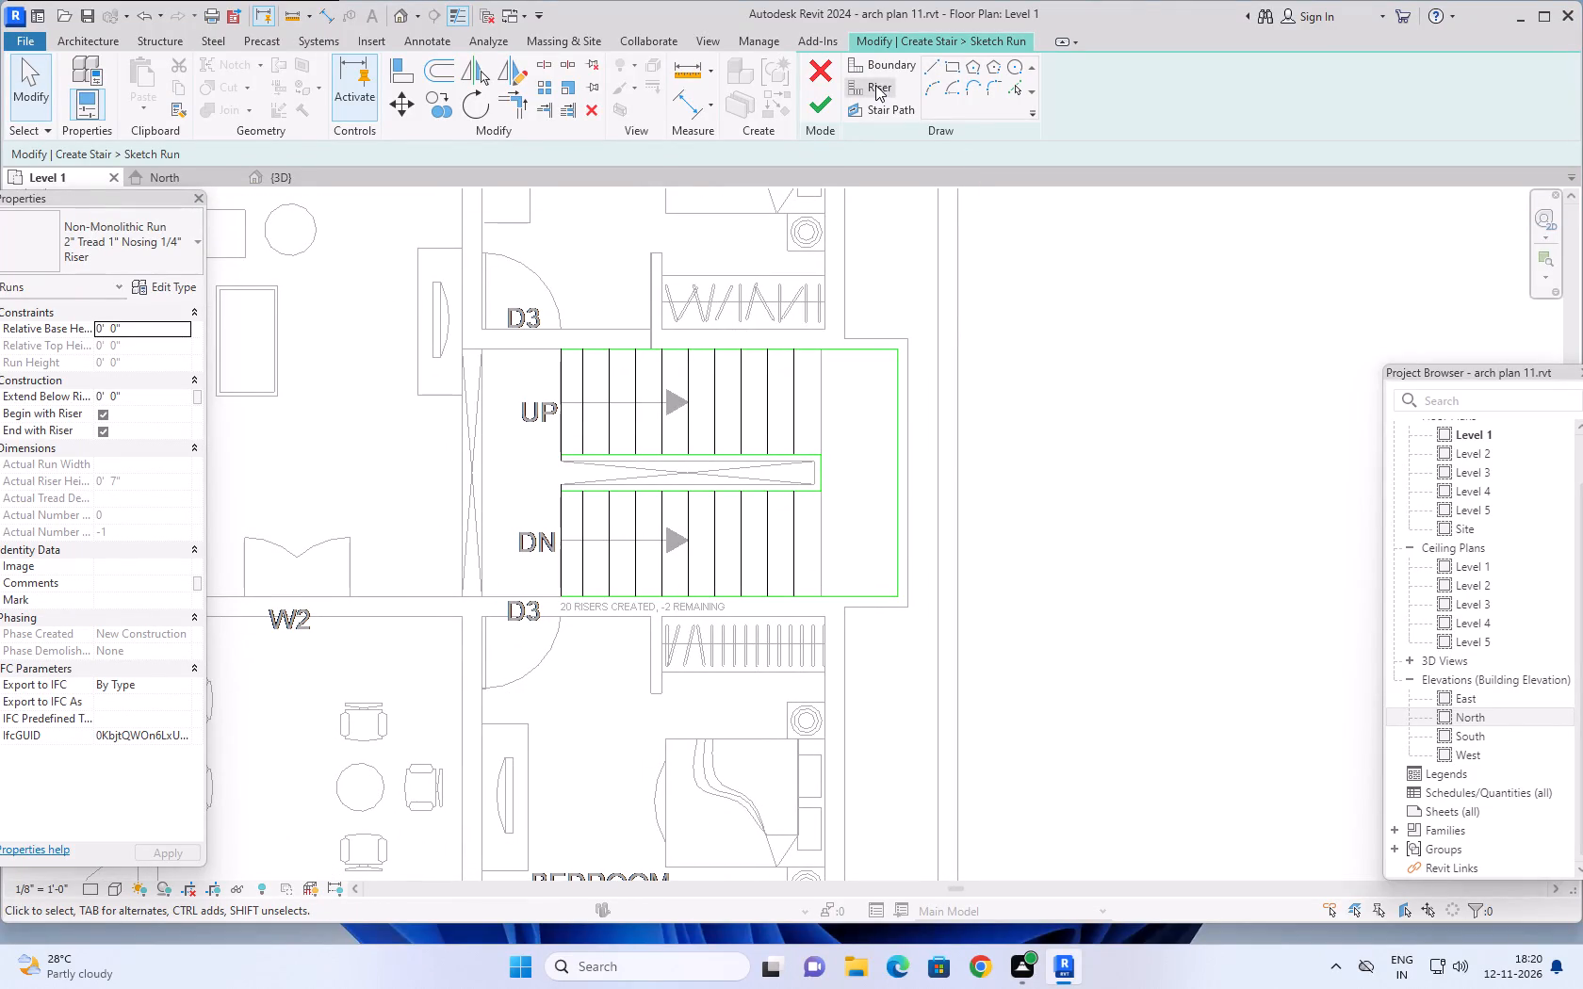
{"action": "left_click", "coordinate": [875, 85]}
{"action": "left_click", "coordinate": [934, 64]}
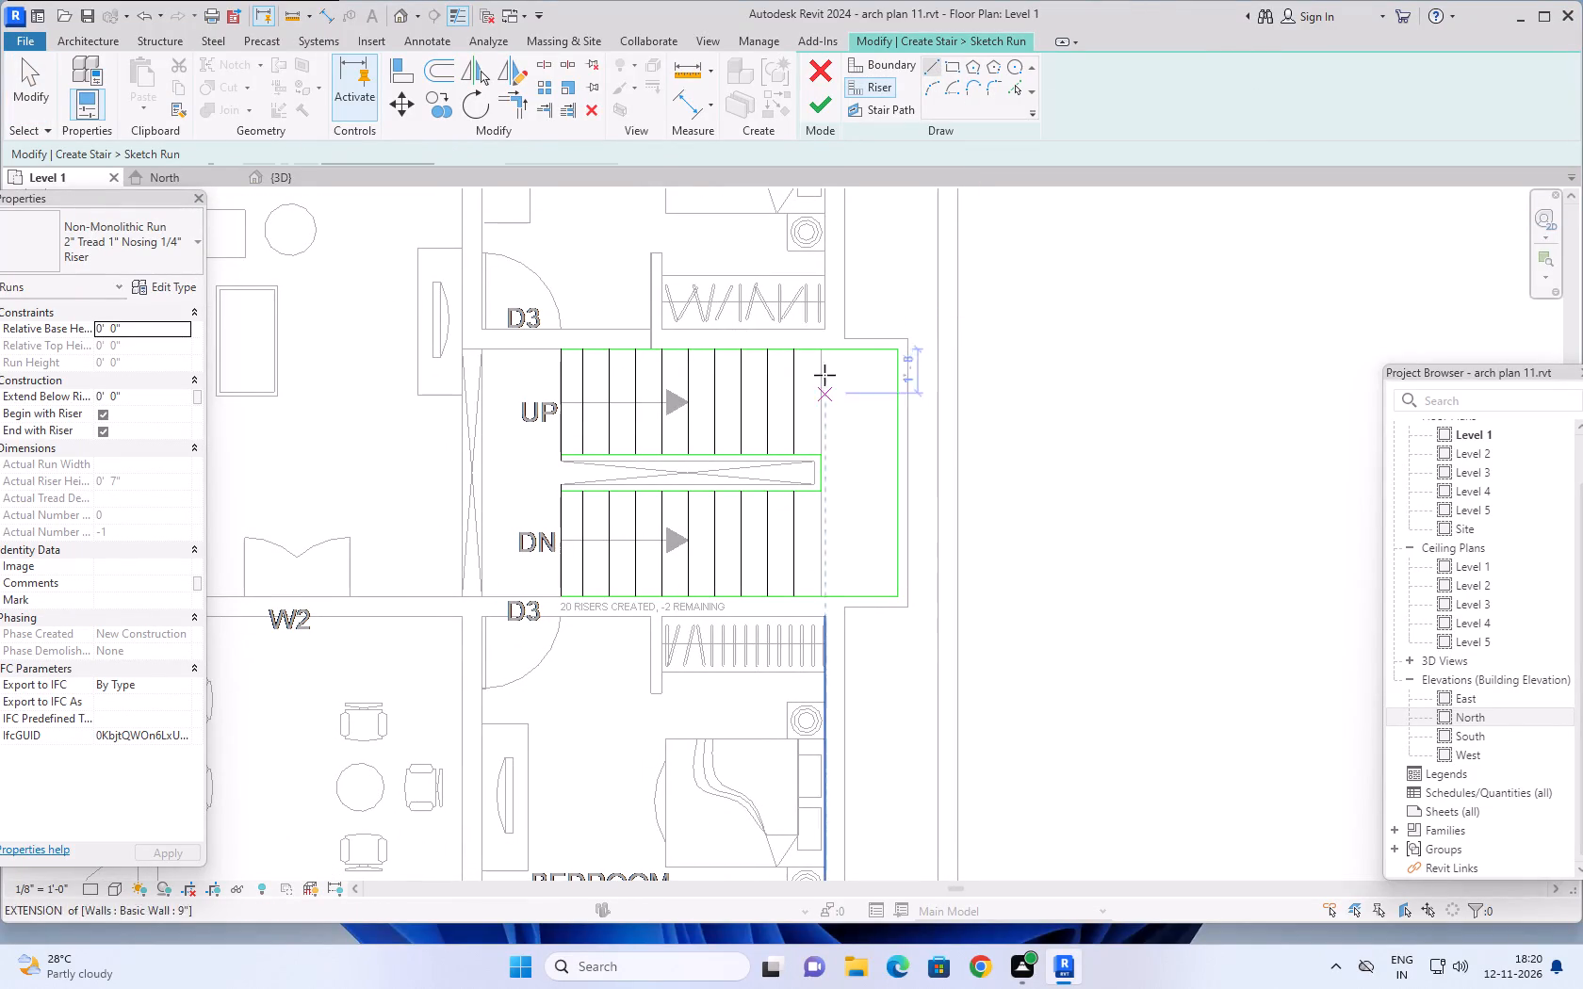
{"action": "left_click", "coordinate": [818, 352]}
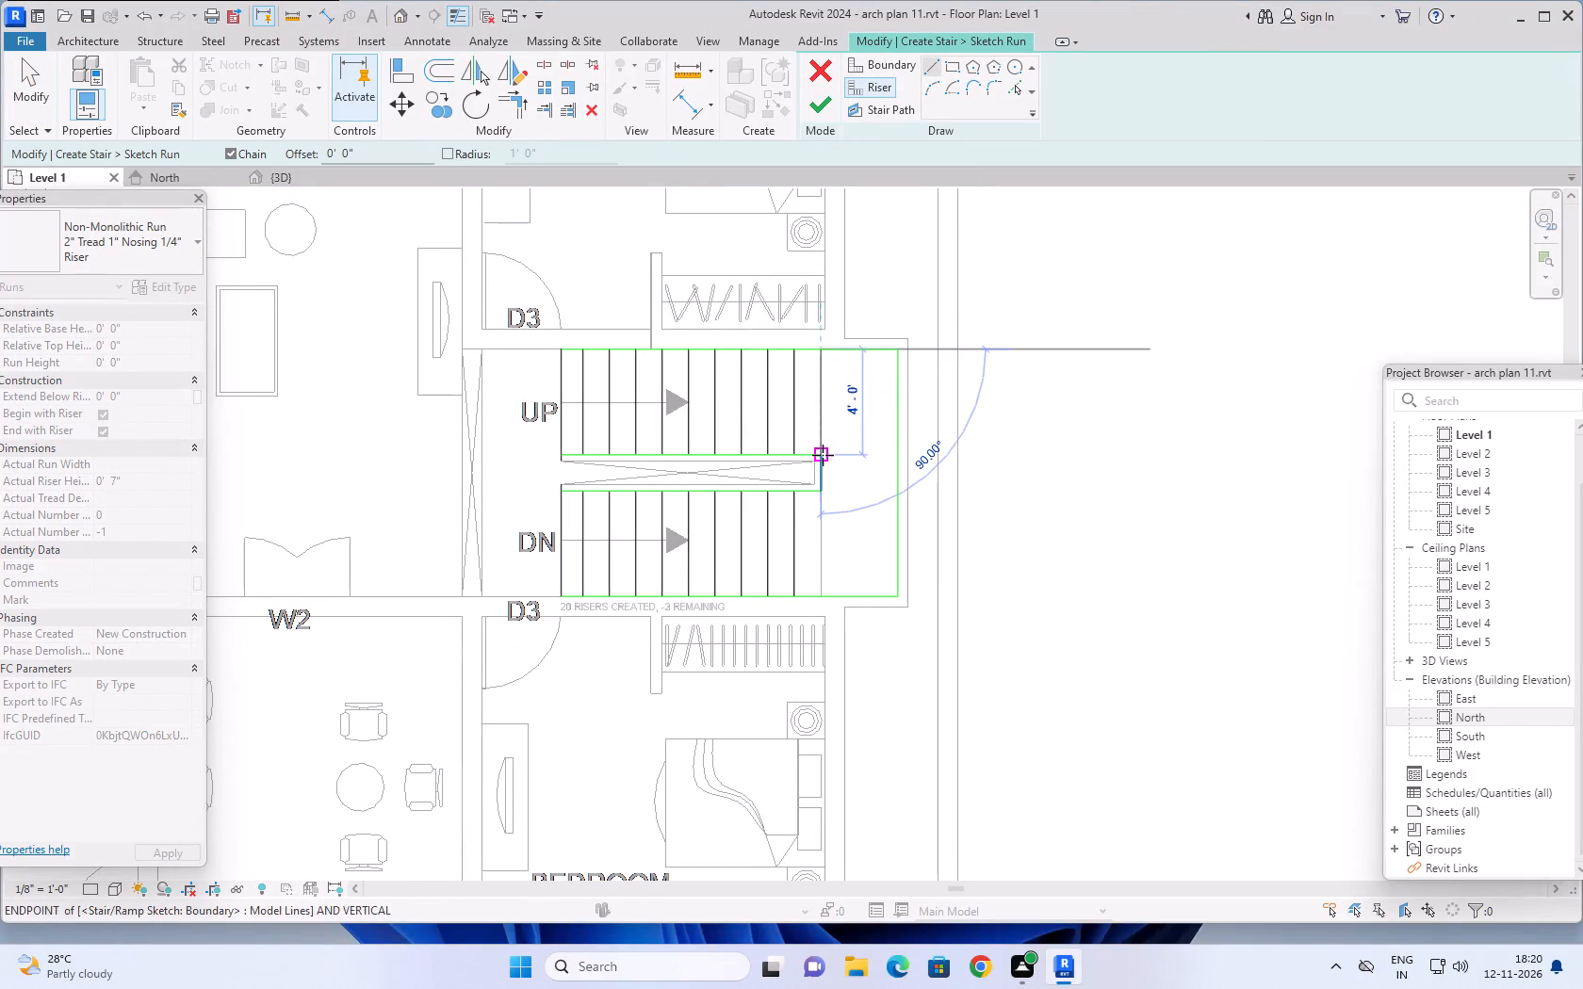
{"action": "left_click", "coordinate": [823, 455]}
{"action": "left_click", "coordinate": [821, 494]}
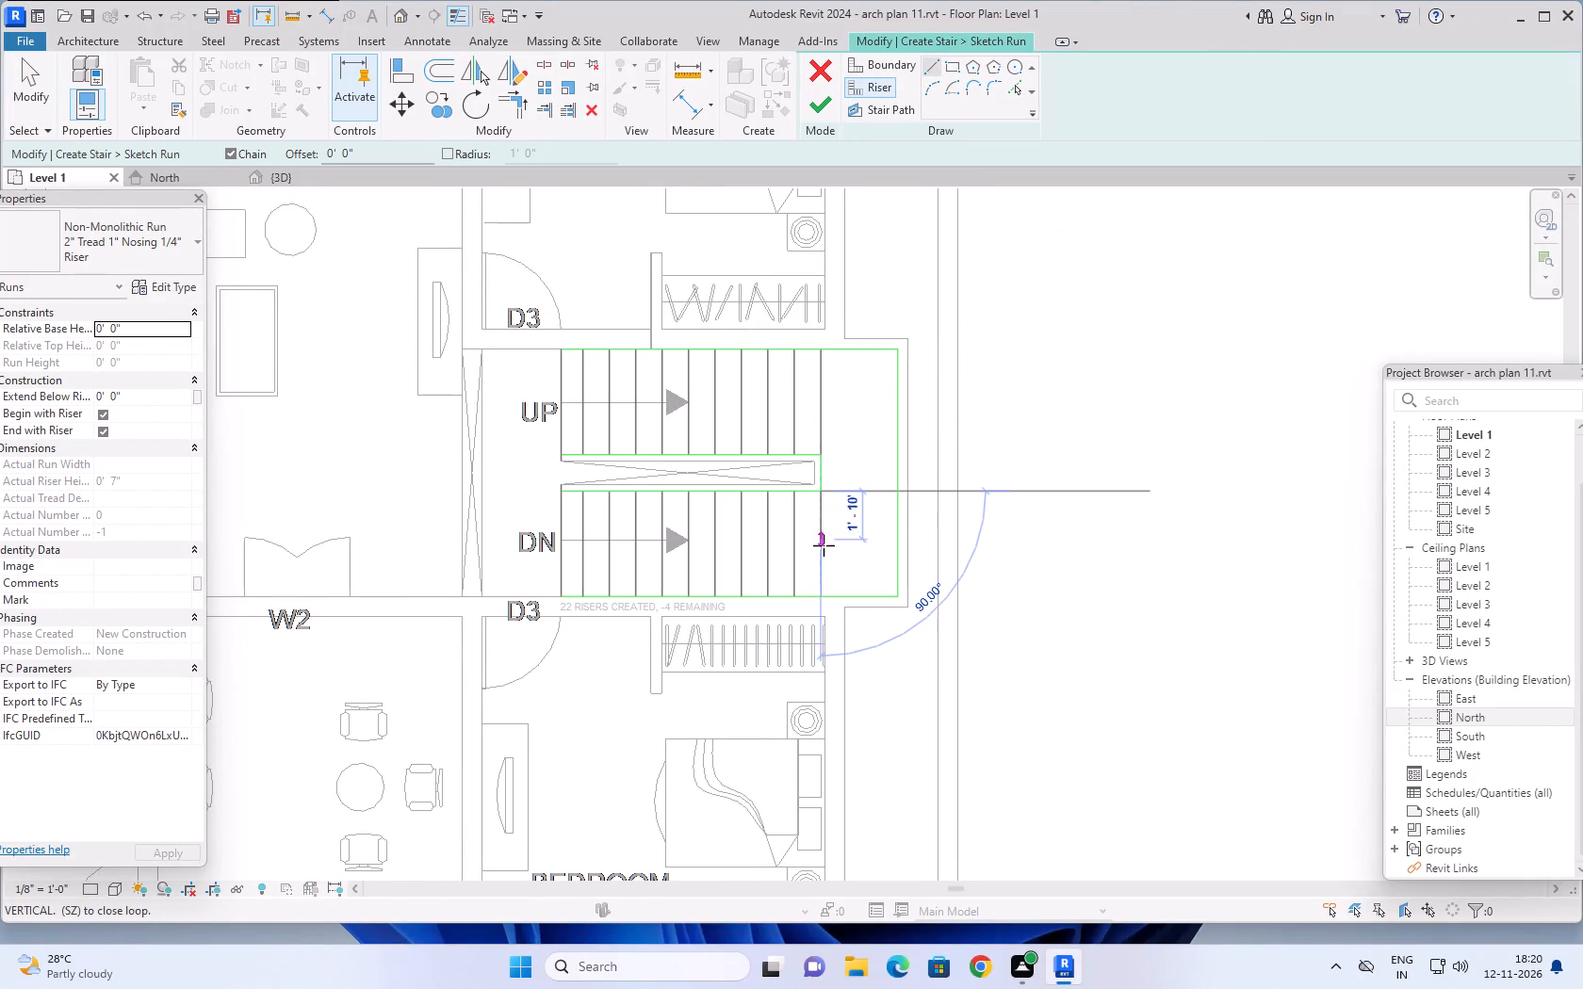
{"action": "left_click", "coordinate": [821, 596]}
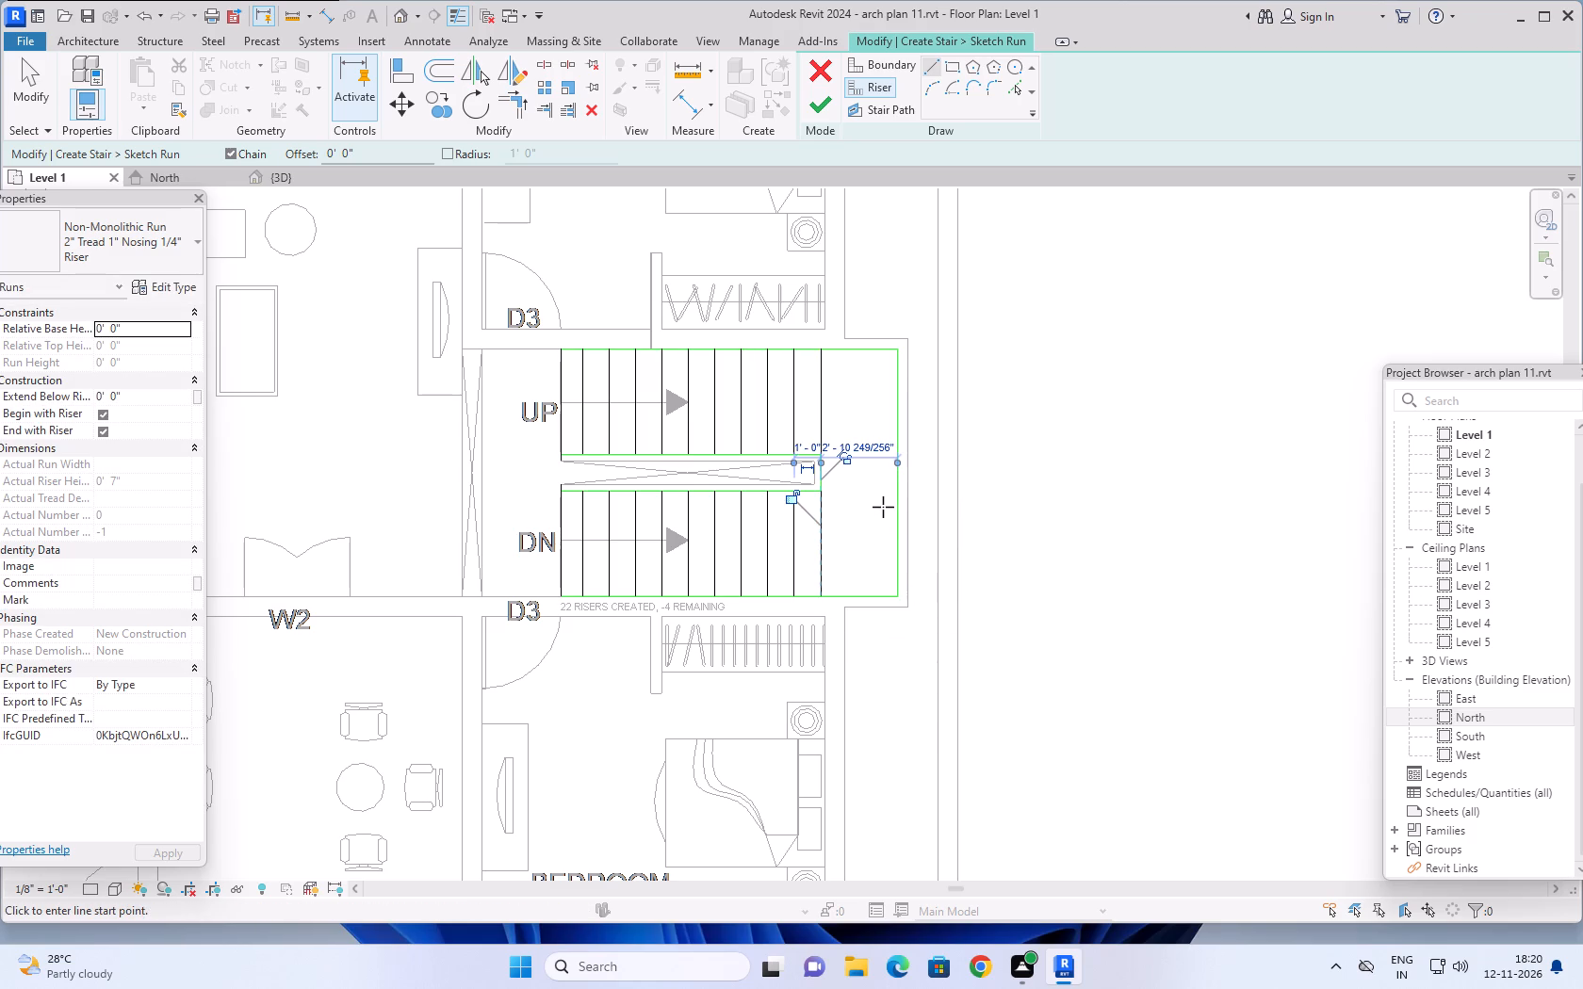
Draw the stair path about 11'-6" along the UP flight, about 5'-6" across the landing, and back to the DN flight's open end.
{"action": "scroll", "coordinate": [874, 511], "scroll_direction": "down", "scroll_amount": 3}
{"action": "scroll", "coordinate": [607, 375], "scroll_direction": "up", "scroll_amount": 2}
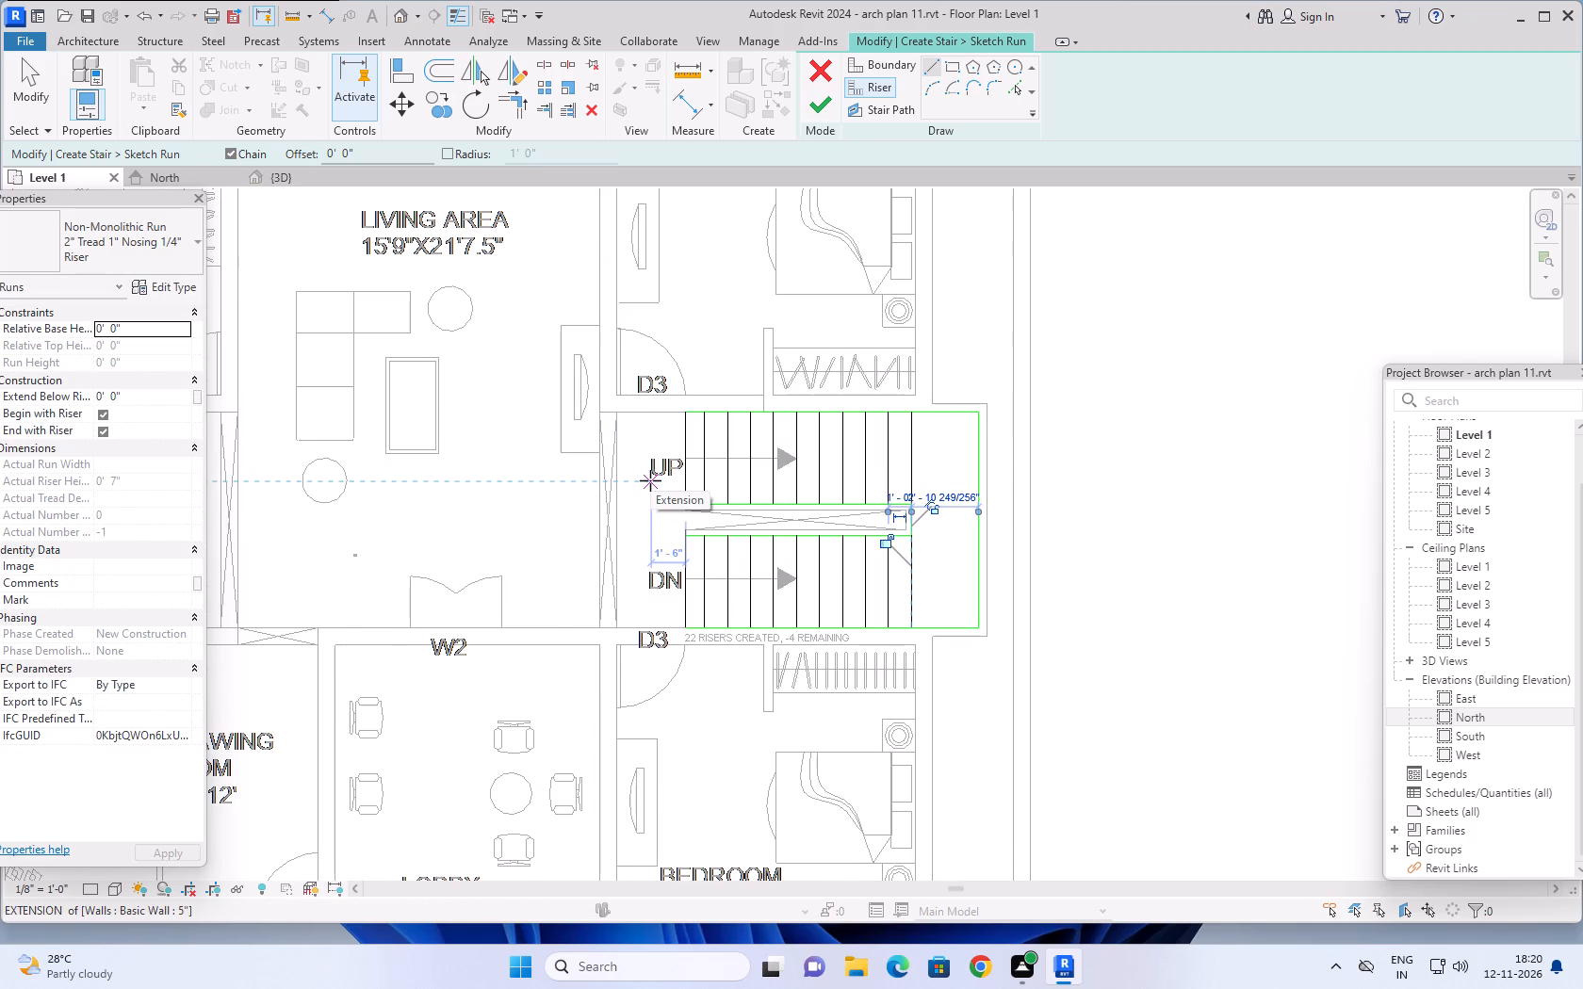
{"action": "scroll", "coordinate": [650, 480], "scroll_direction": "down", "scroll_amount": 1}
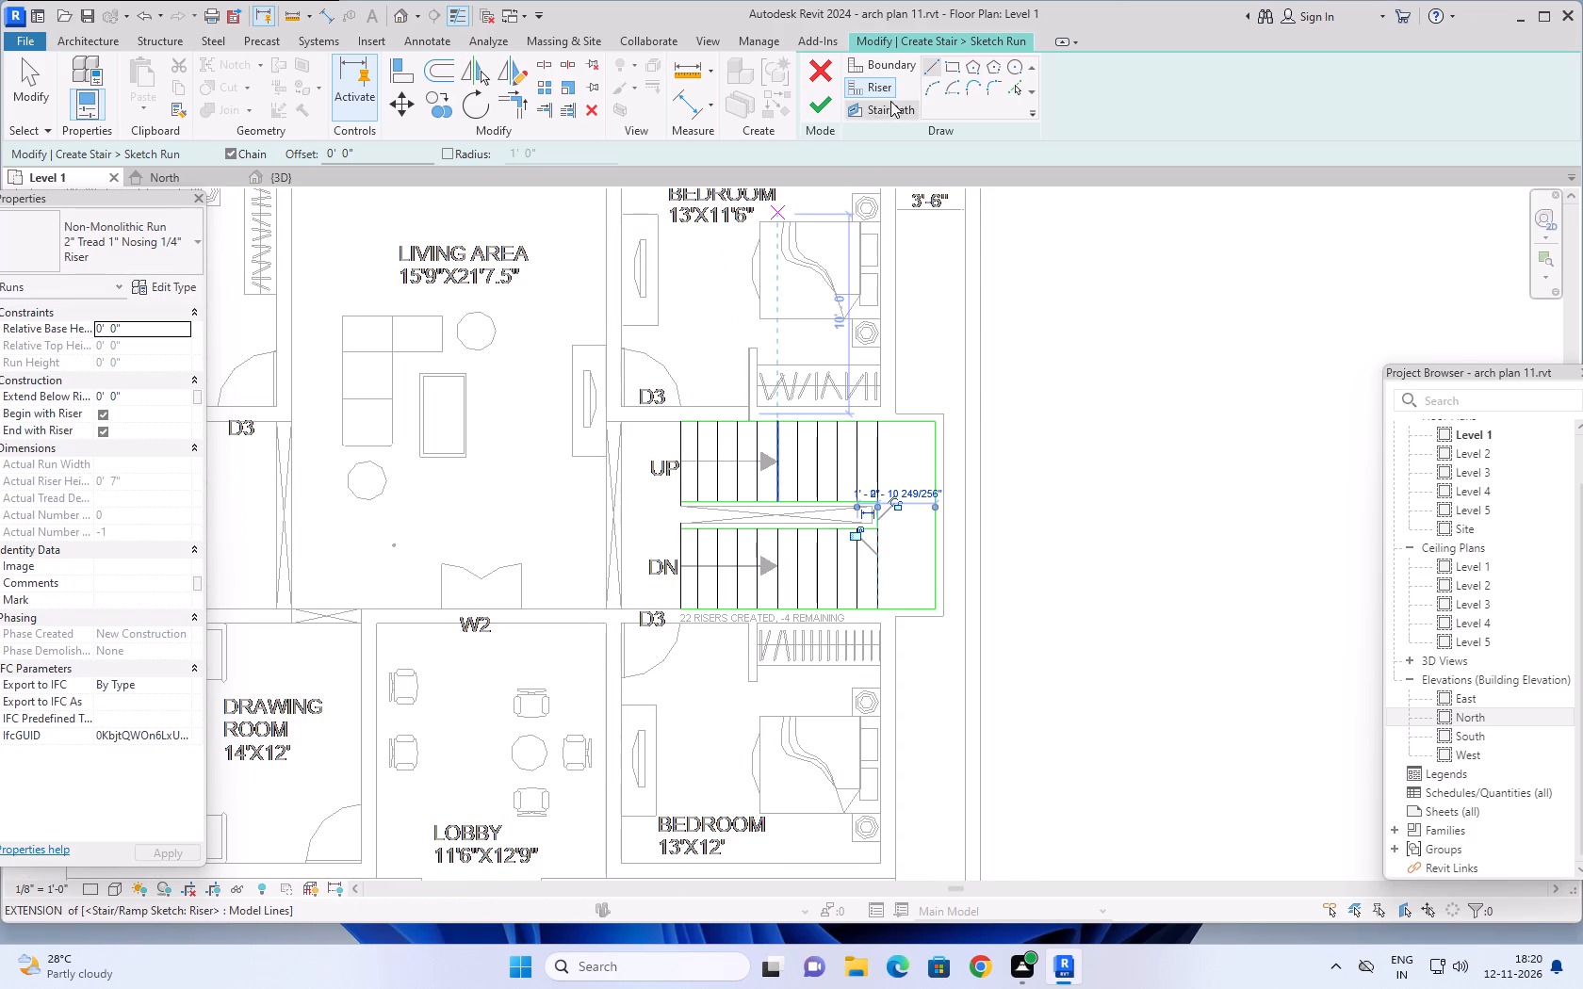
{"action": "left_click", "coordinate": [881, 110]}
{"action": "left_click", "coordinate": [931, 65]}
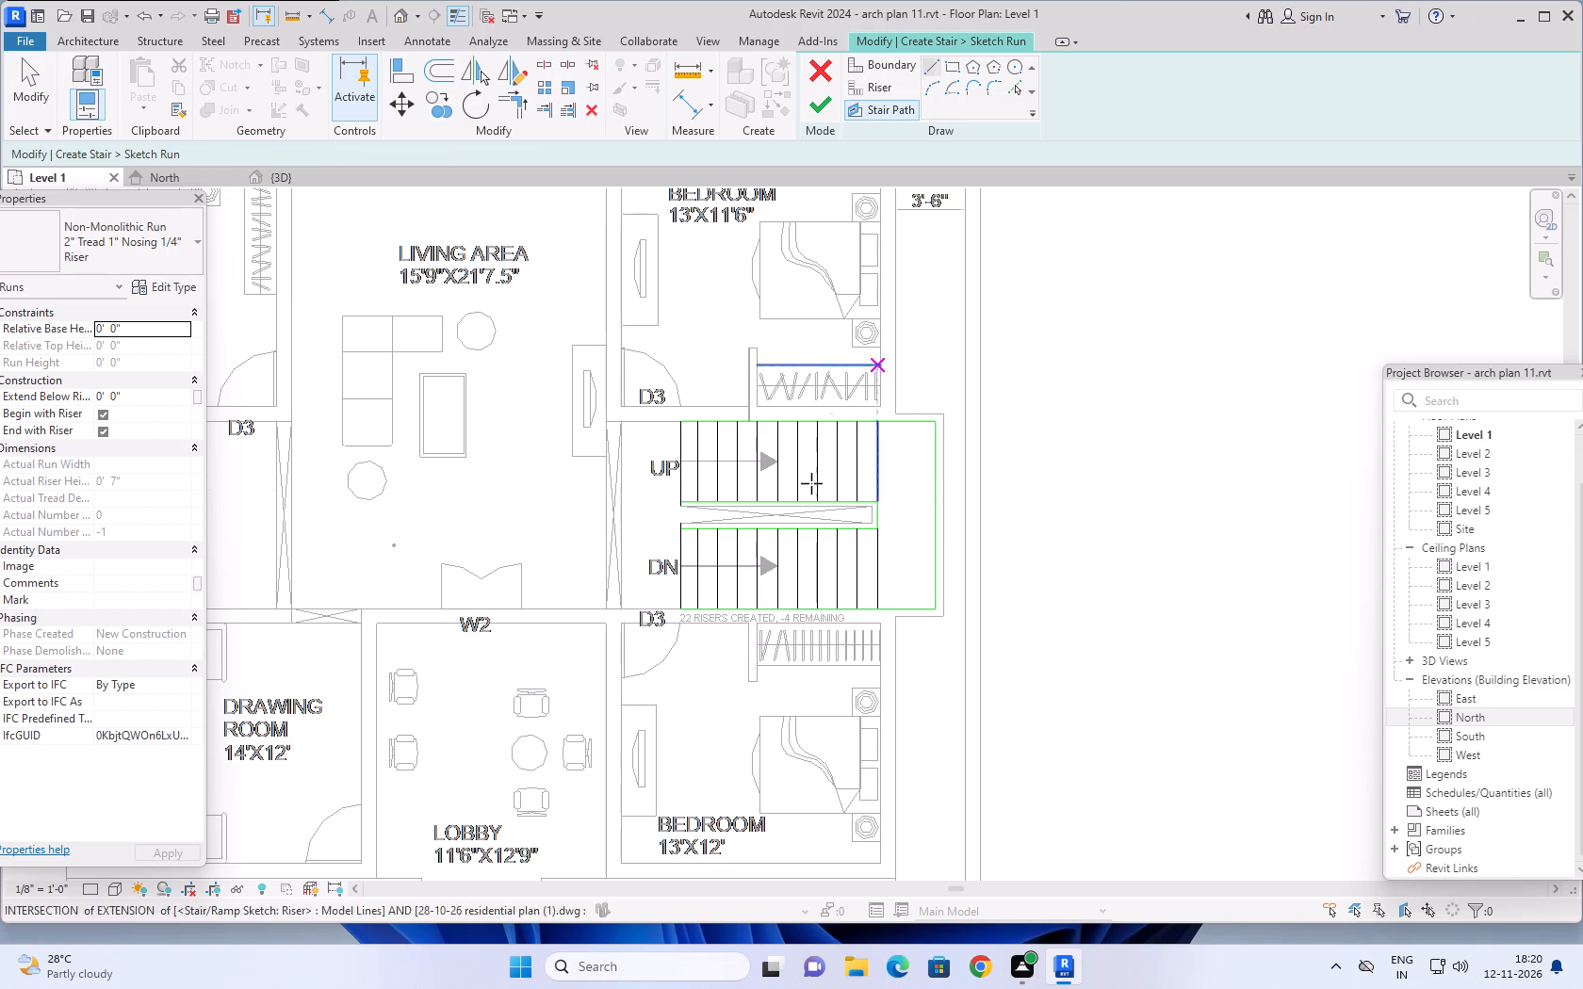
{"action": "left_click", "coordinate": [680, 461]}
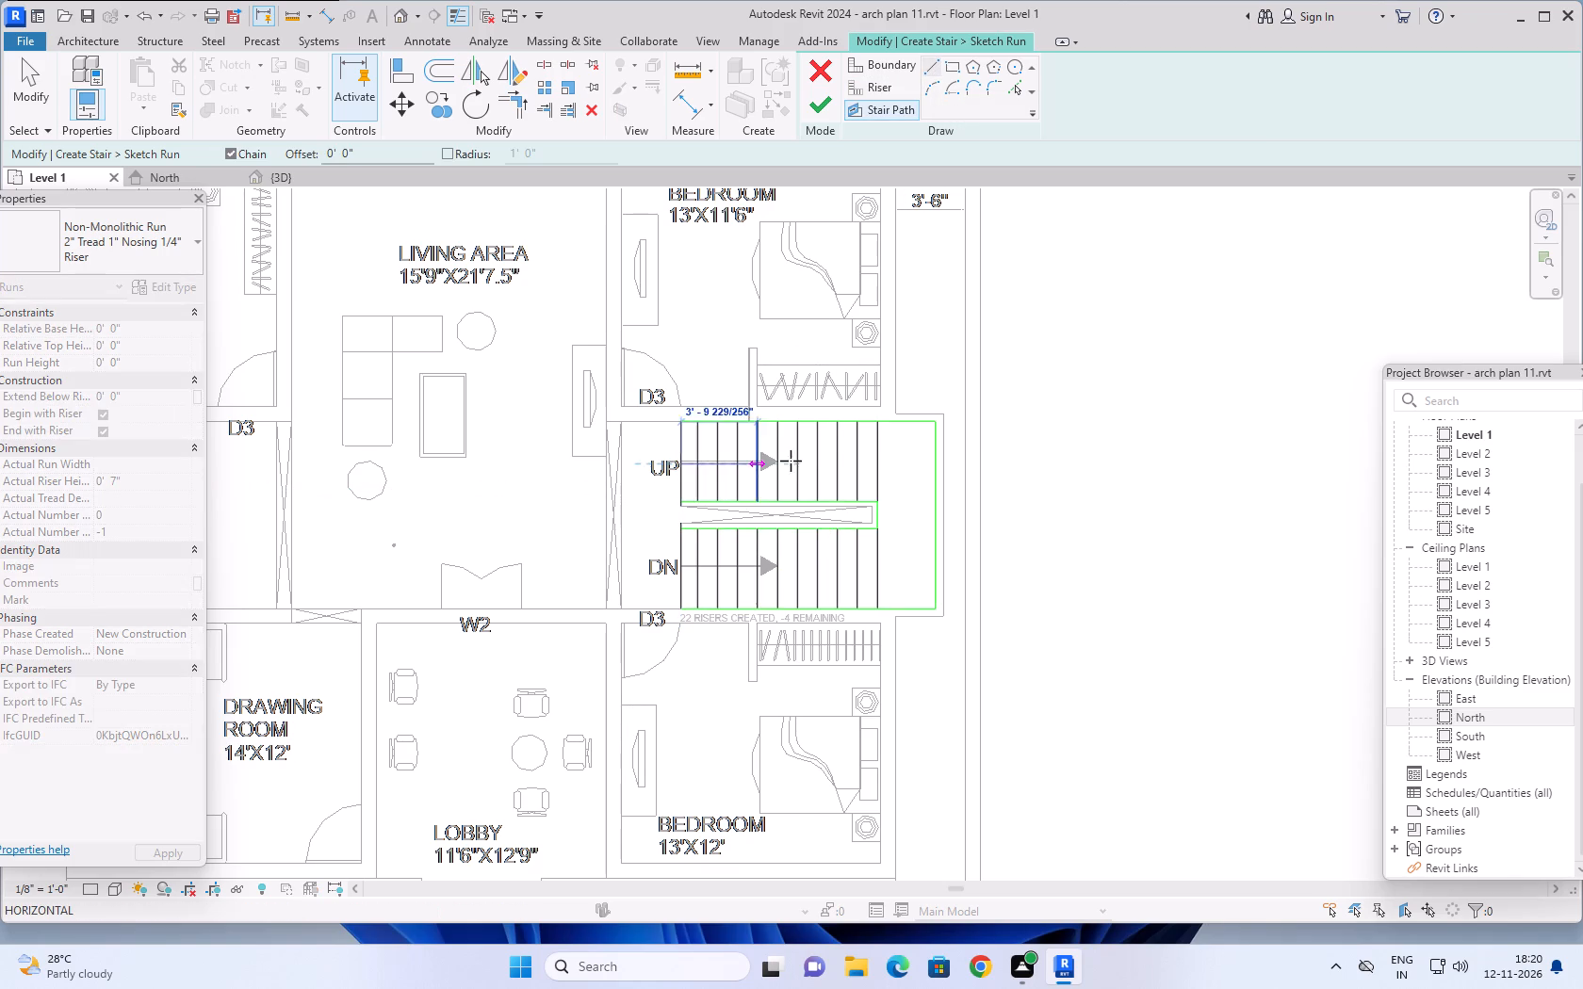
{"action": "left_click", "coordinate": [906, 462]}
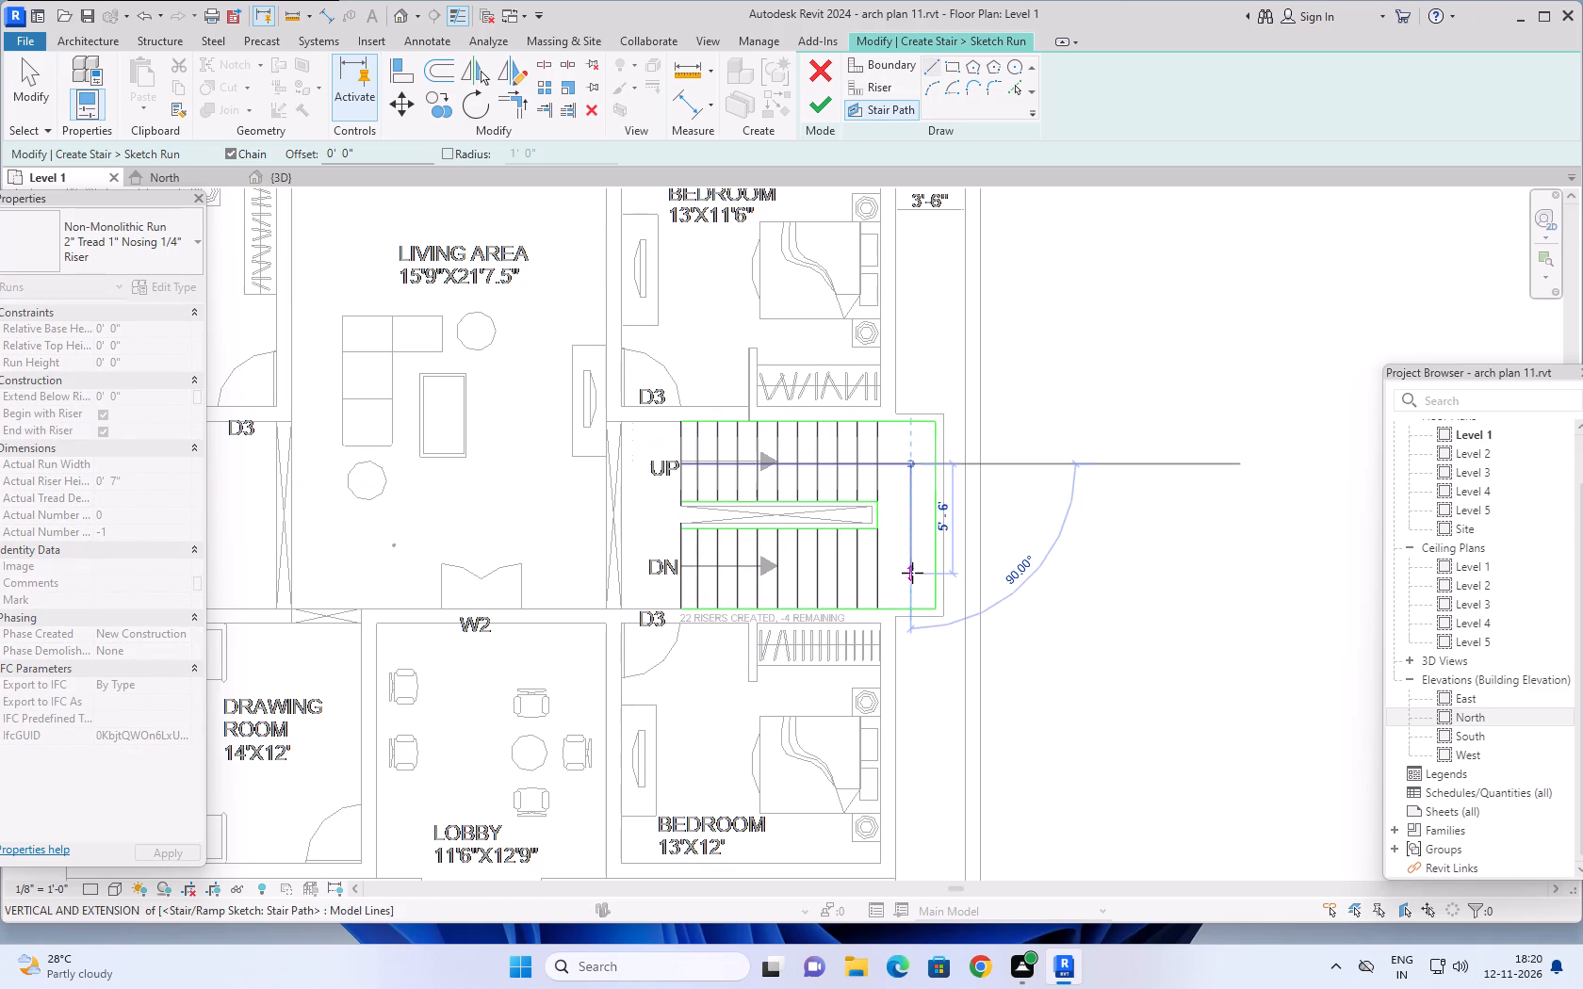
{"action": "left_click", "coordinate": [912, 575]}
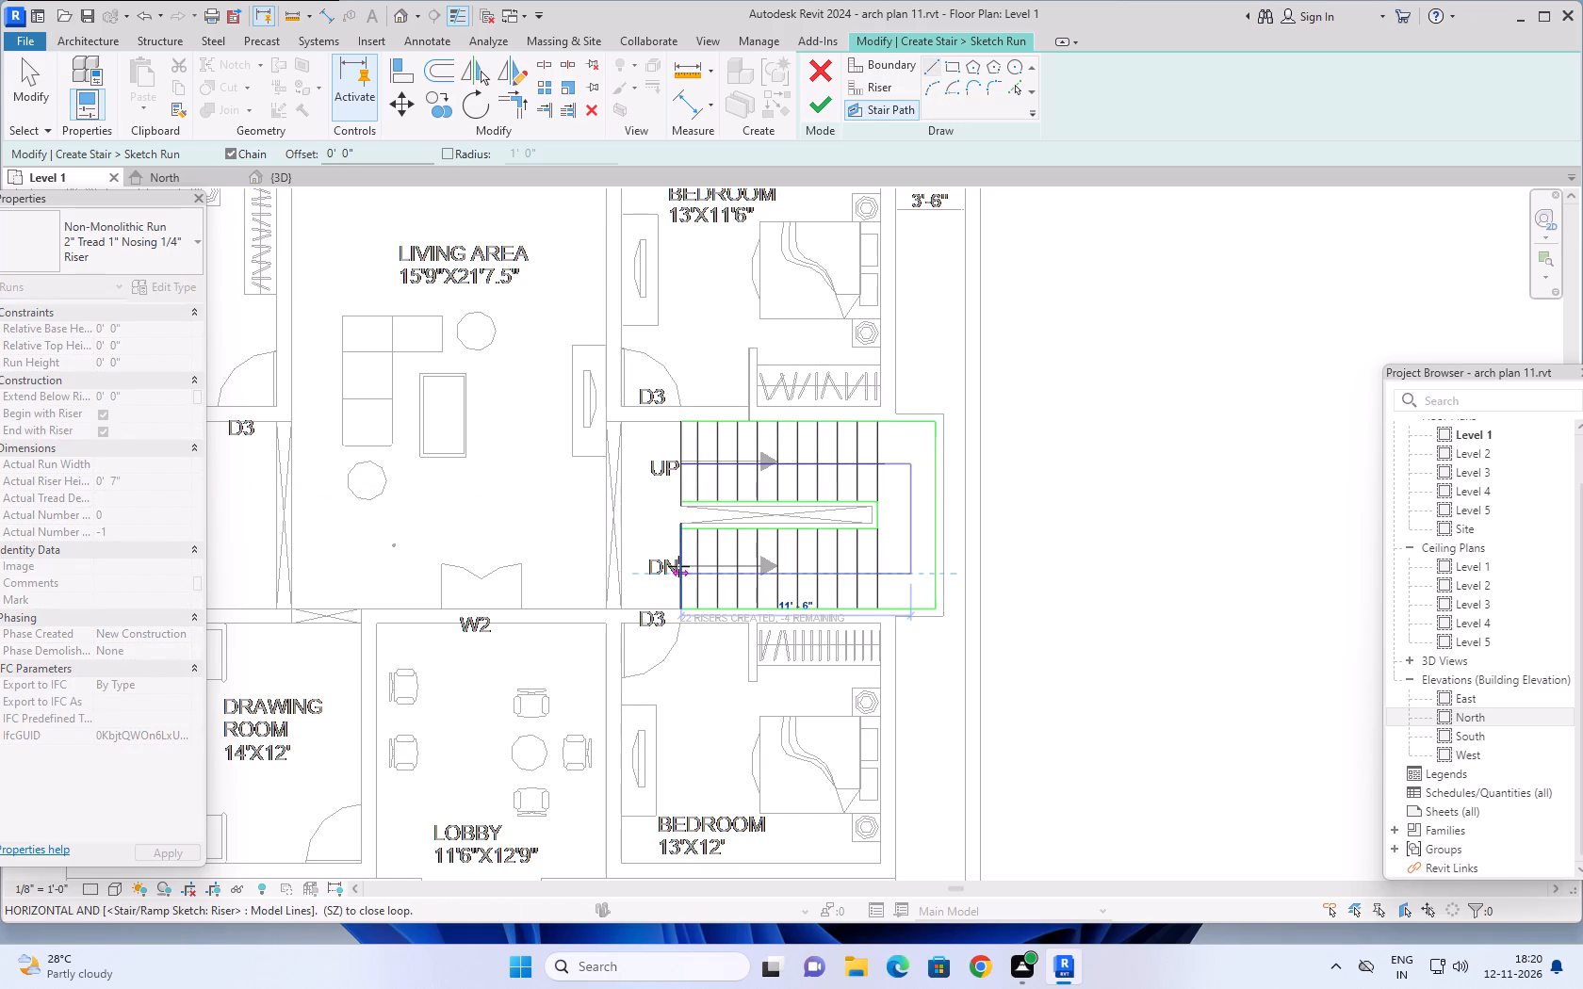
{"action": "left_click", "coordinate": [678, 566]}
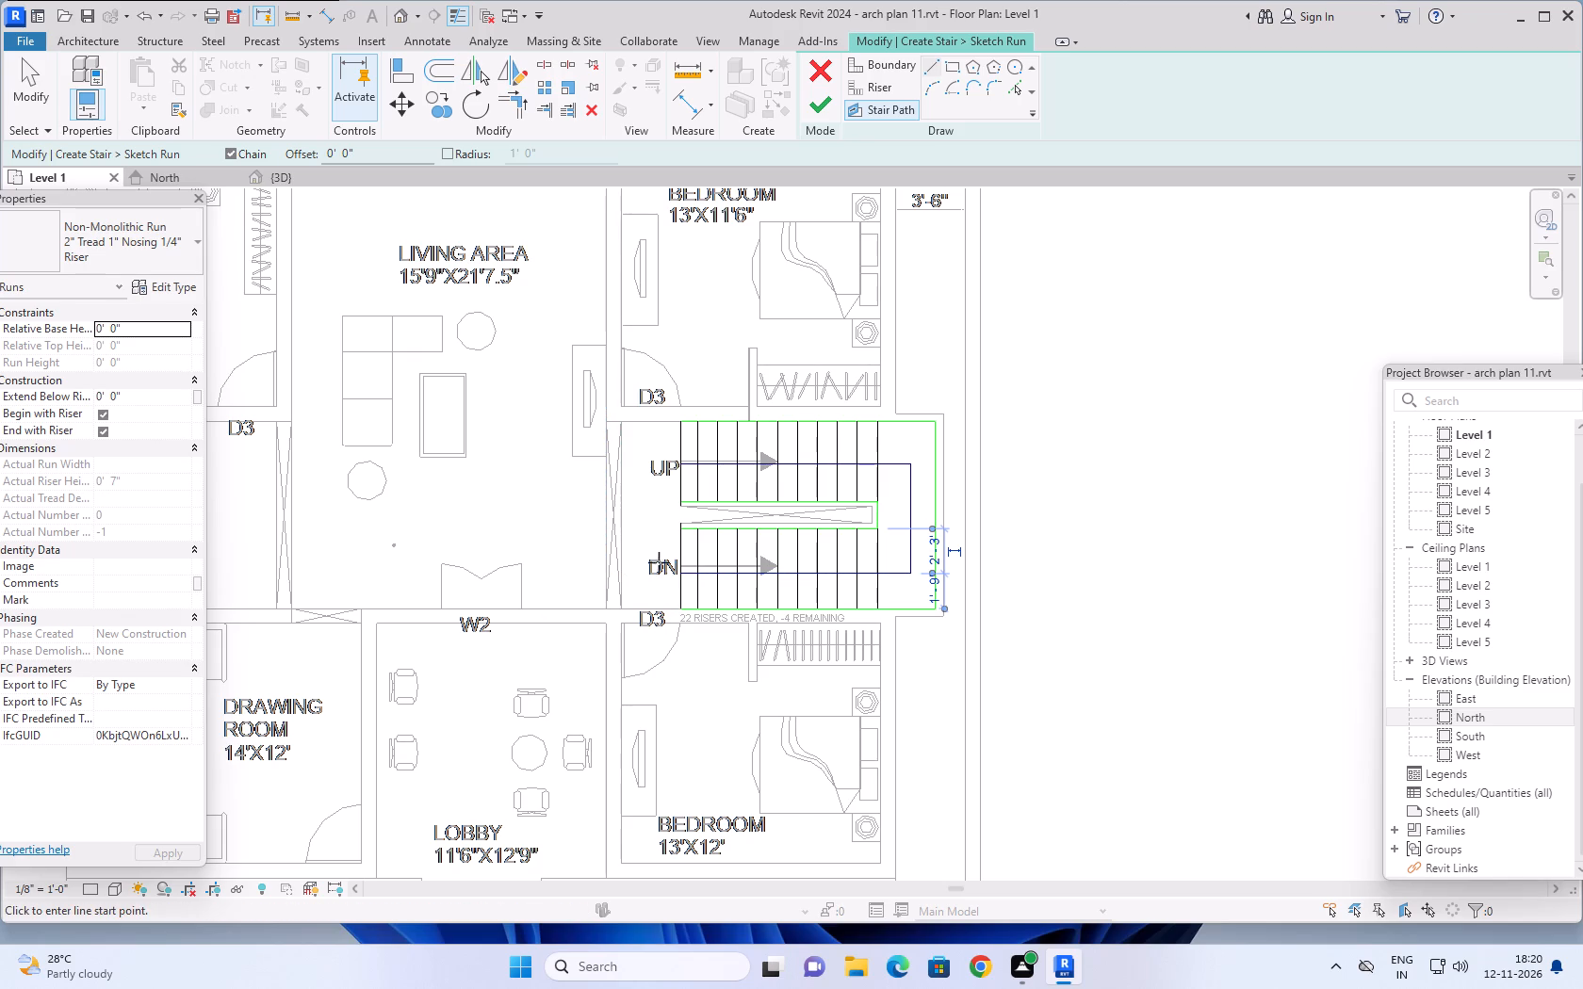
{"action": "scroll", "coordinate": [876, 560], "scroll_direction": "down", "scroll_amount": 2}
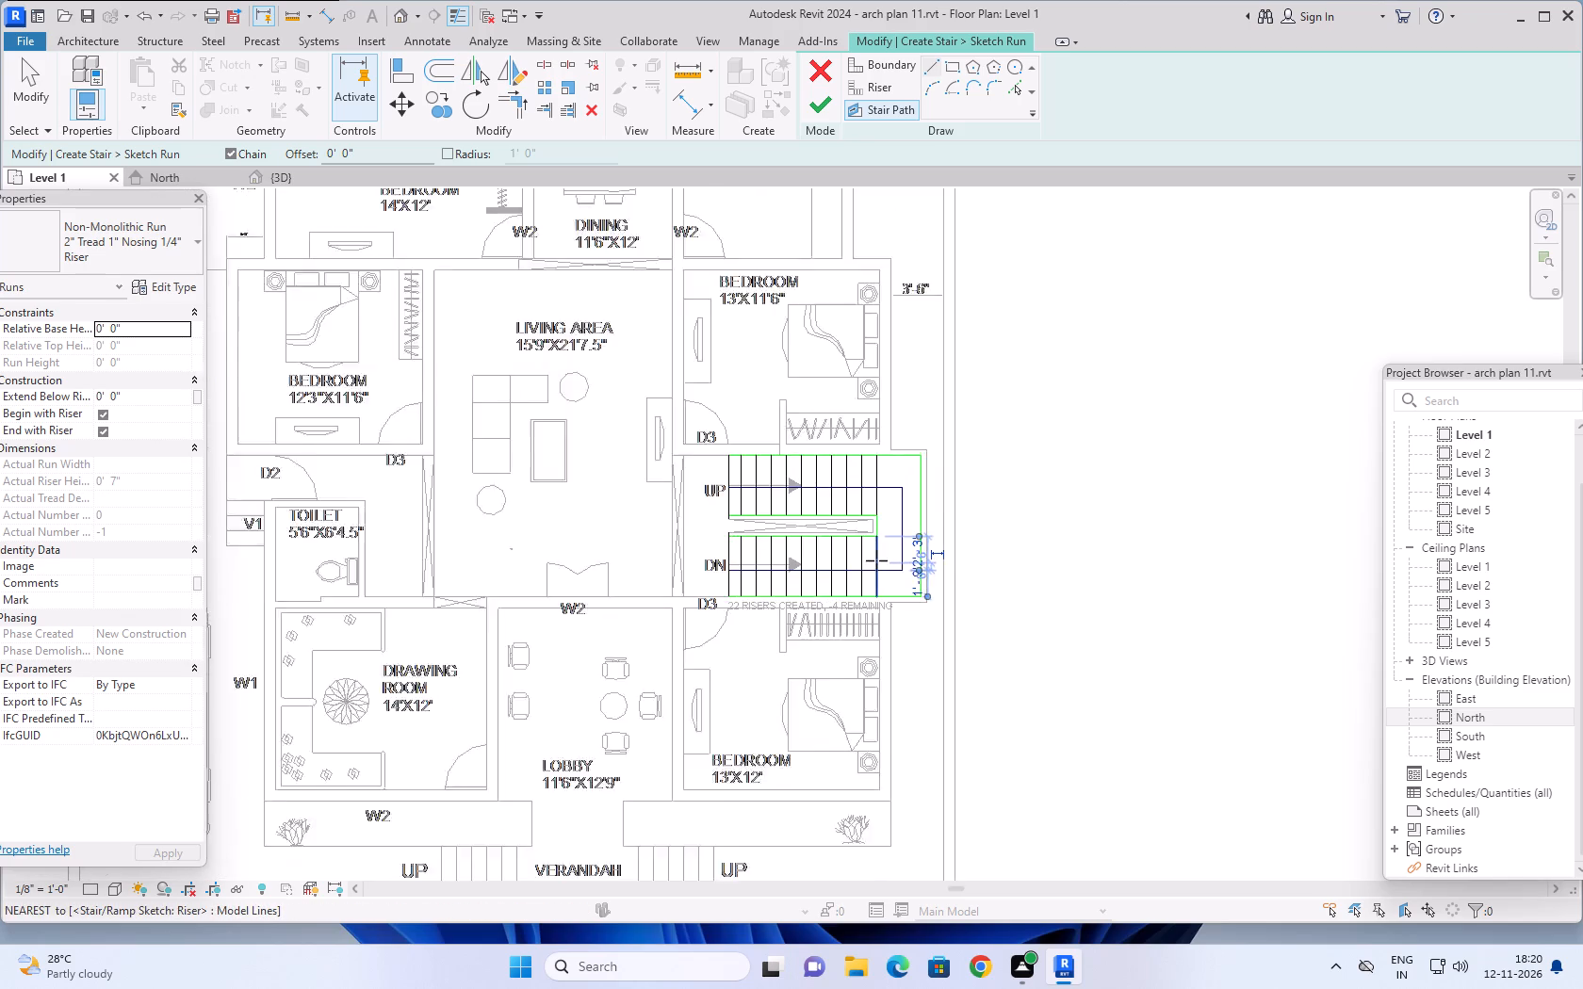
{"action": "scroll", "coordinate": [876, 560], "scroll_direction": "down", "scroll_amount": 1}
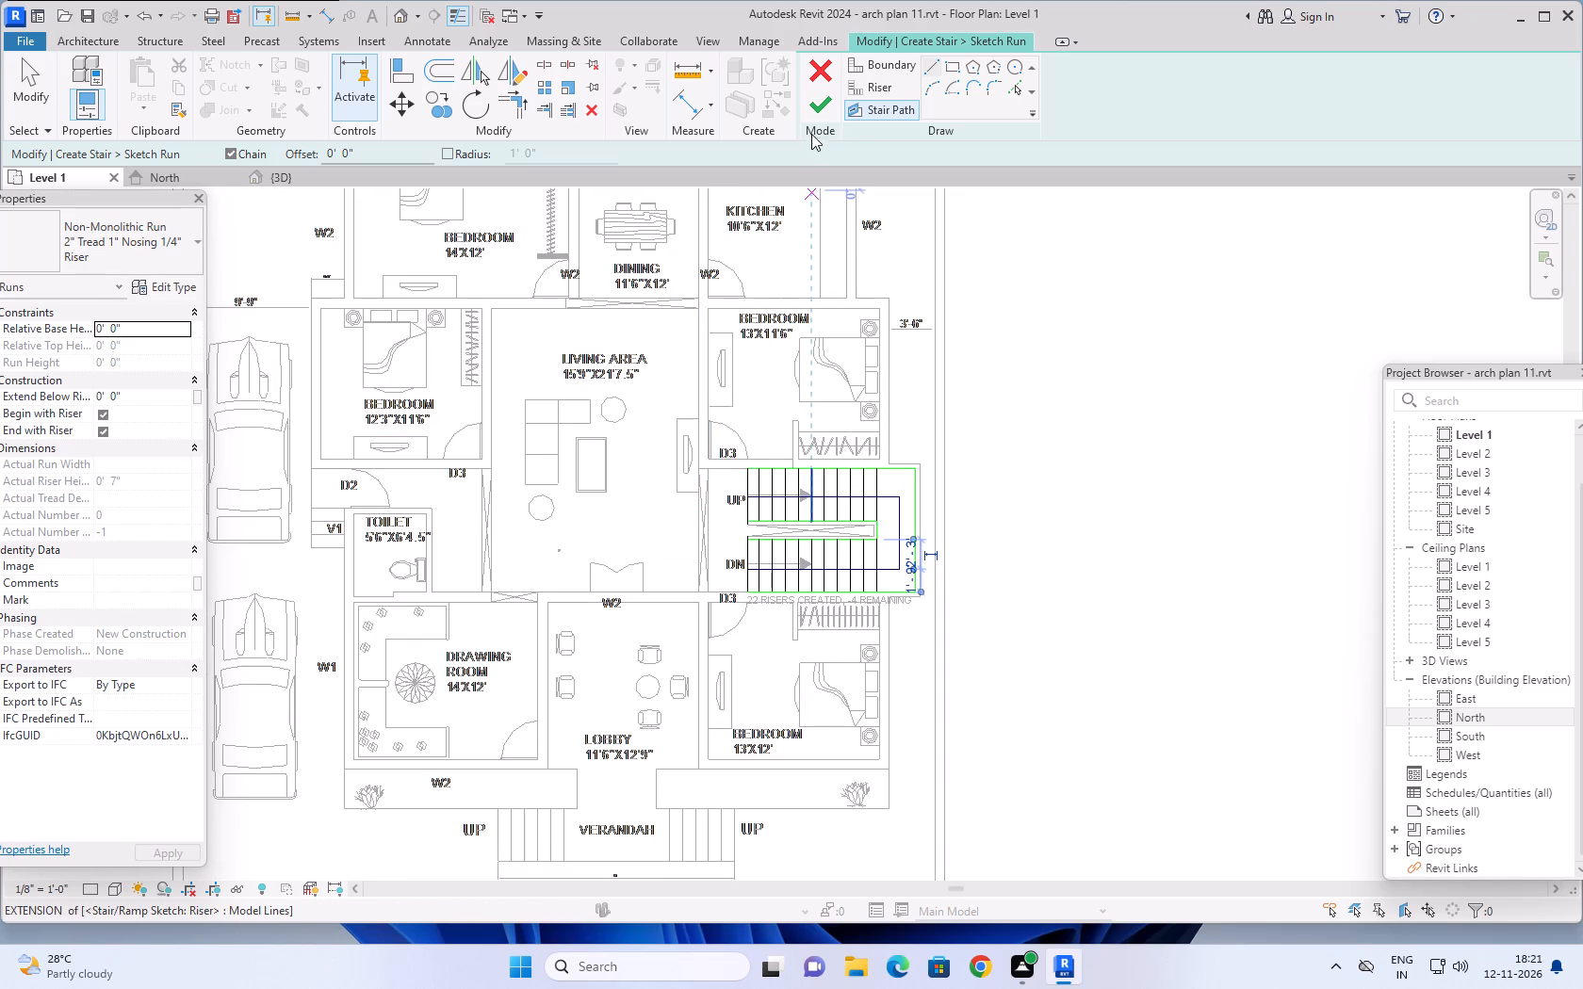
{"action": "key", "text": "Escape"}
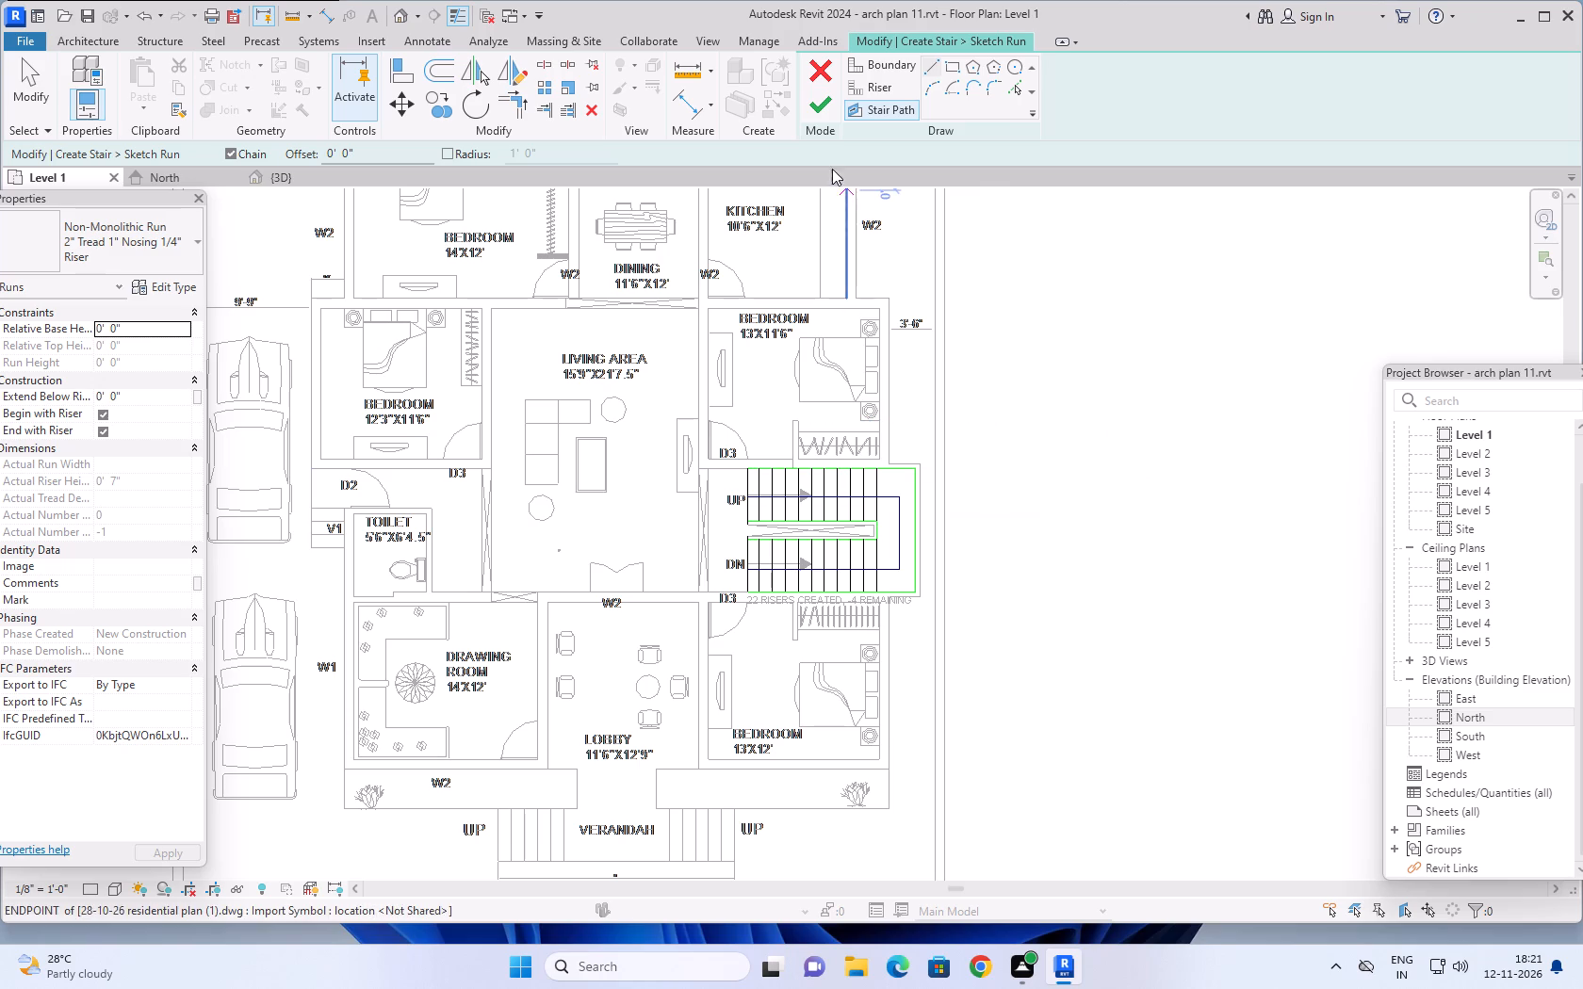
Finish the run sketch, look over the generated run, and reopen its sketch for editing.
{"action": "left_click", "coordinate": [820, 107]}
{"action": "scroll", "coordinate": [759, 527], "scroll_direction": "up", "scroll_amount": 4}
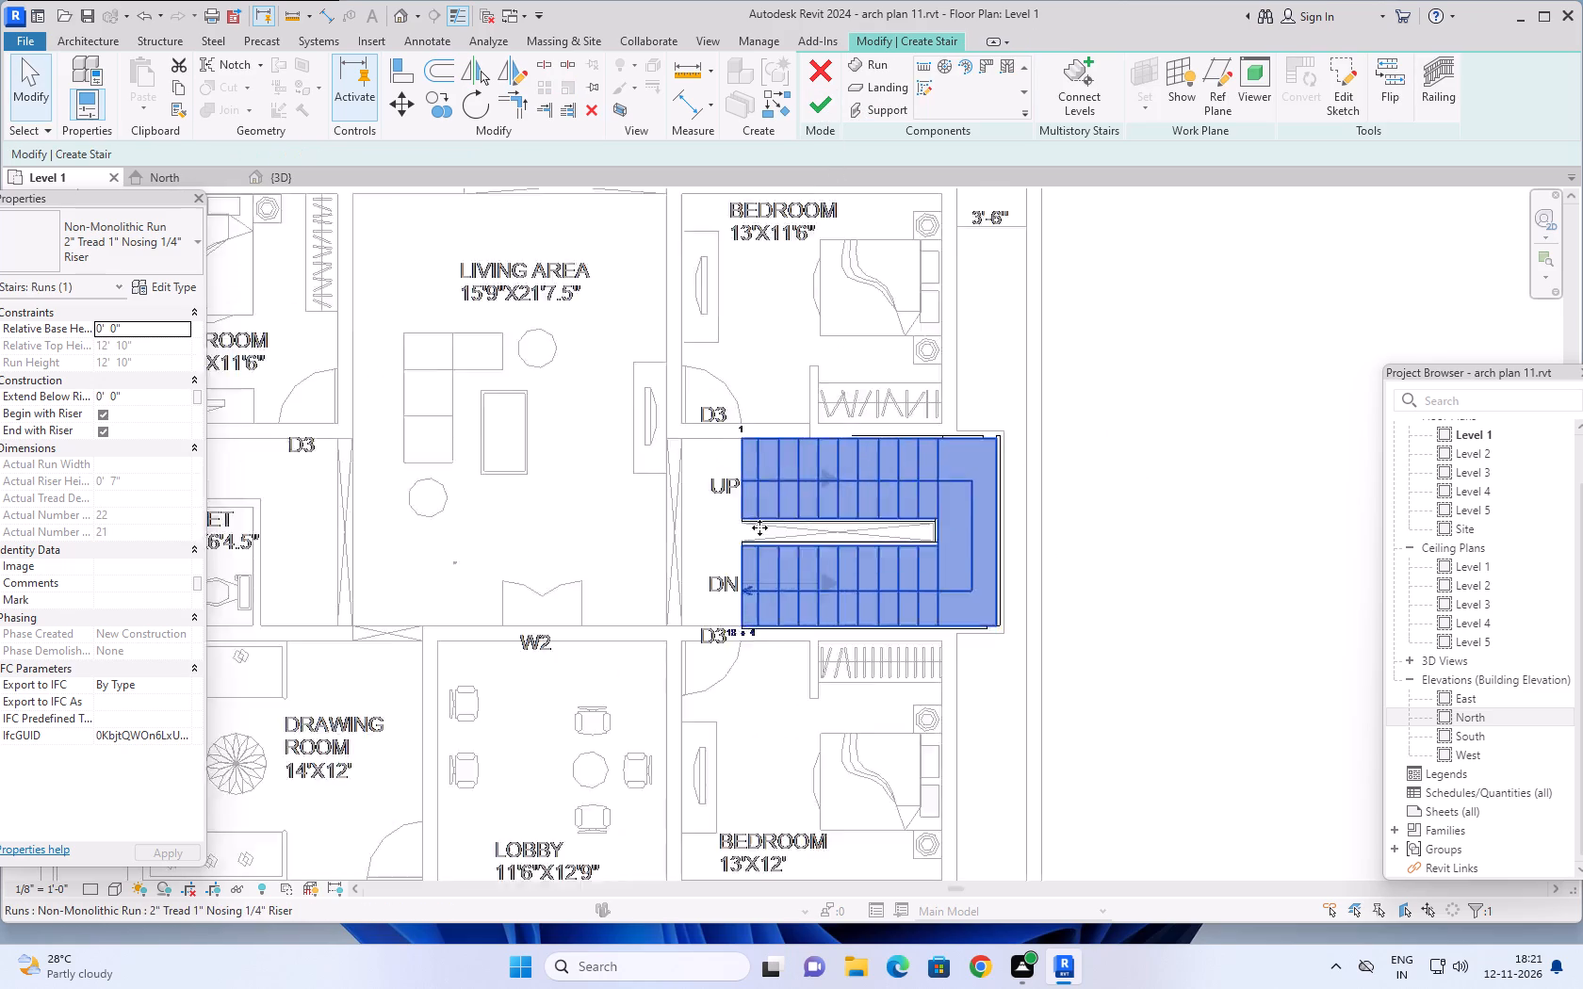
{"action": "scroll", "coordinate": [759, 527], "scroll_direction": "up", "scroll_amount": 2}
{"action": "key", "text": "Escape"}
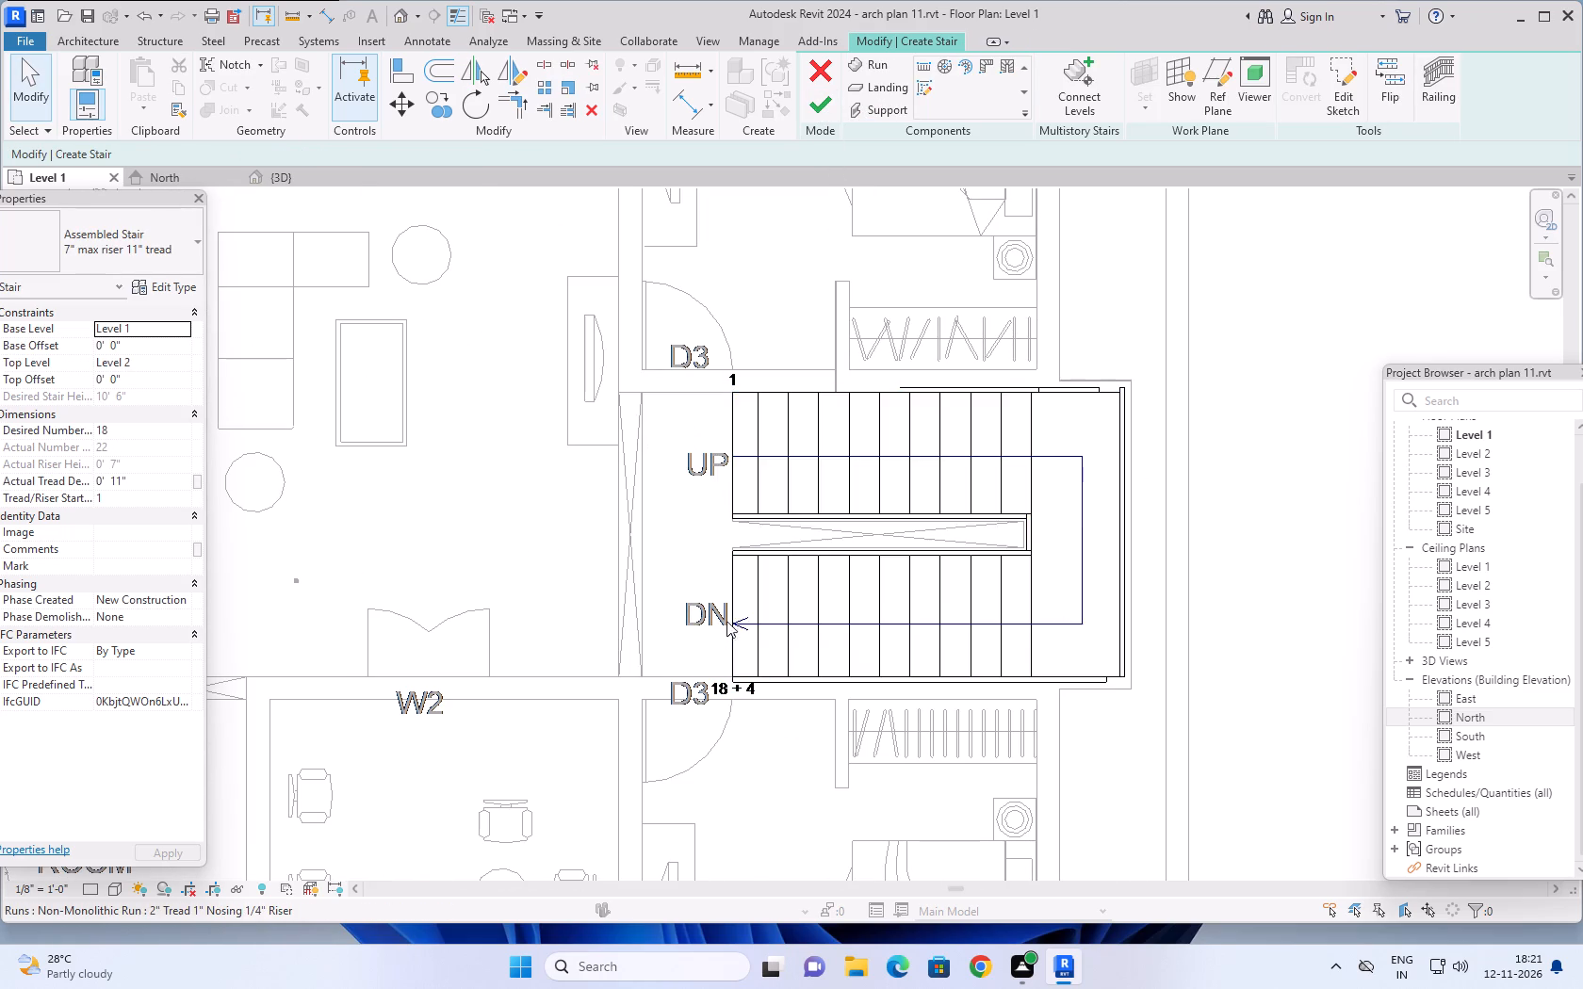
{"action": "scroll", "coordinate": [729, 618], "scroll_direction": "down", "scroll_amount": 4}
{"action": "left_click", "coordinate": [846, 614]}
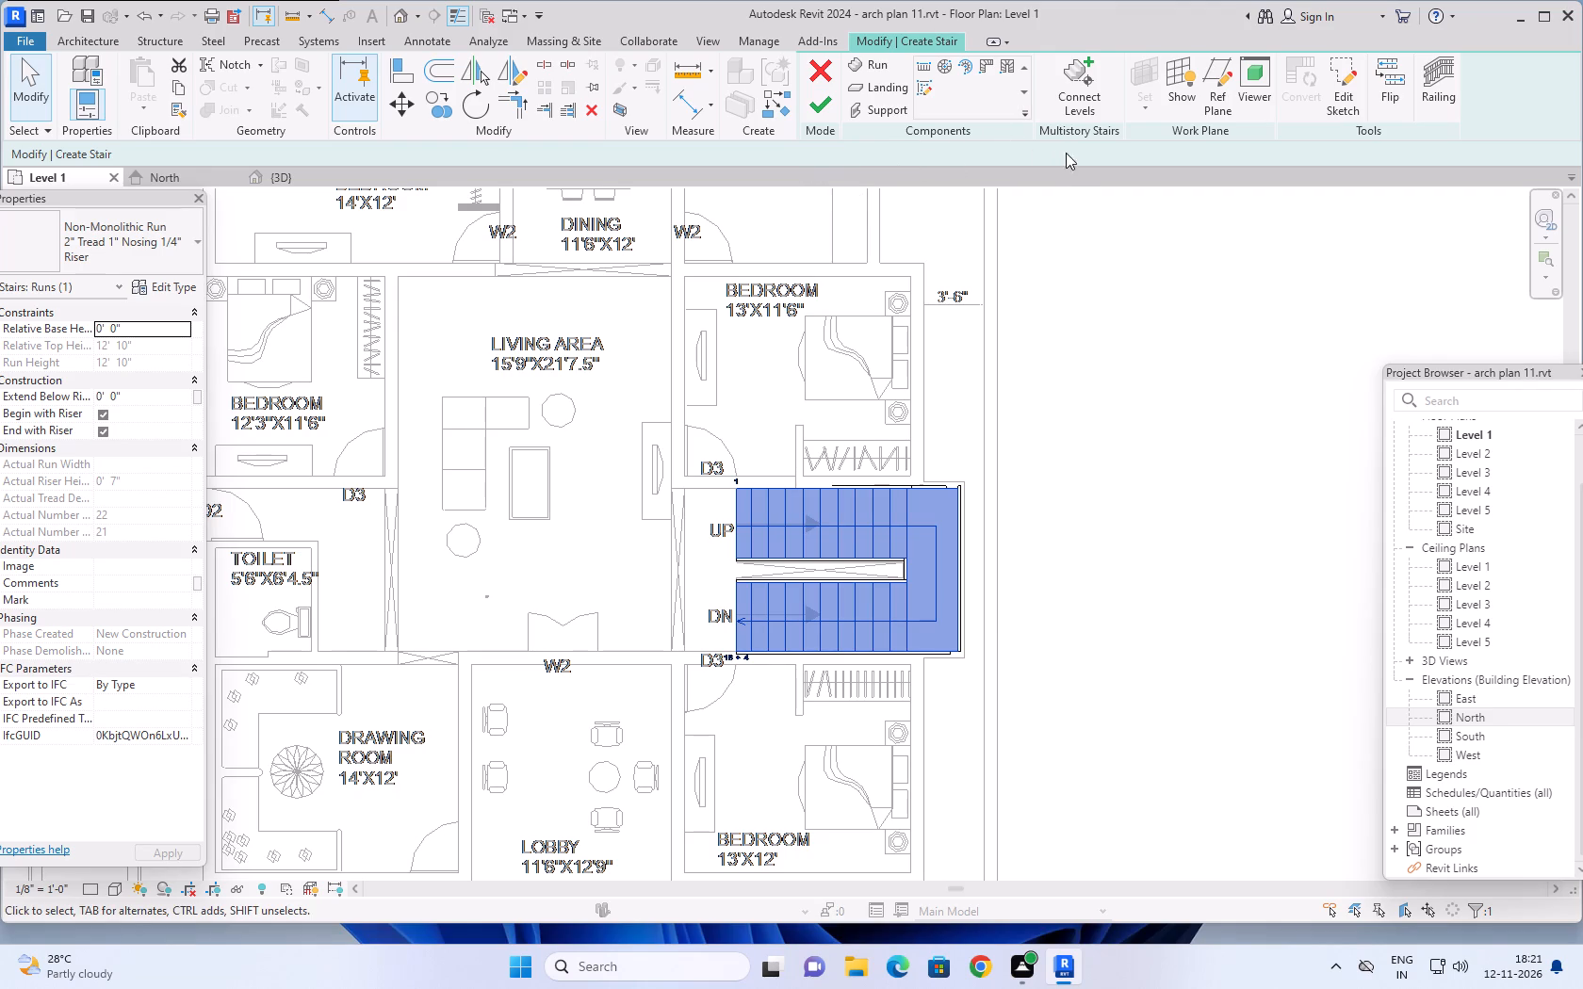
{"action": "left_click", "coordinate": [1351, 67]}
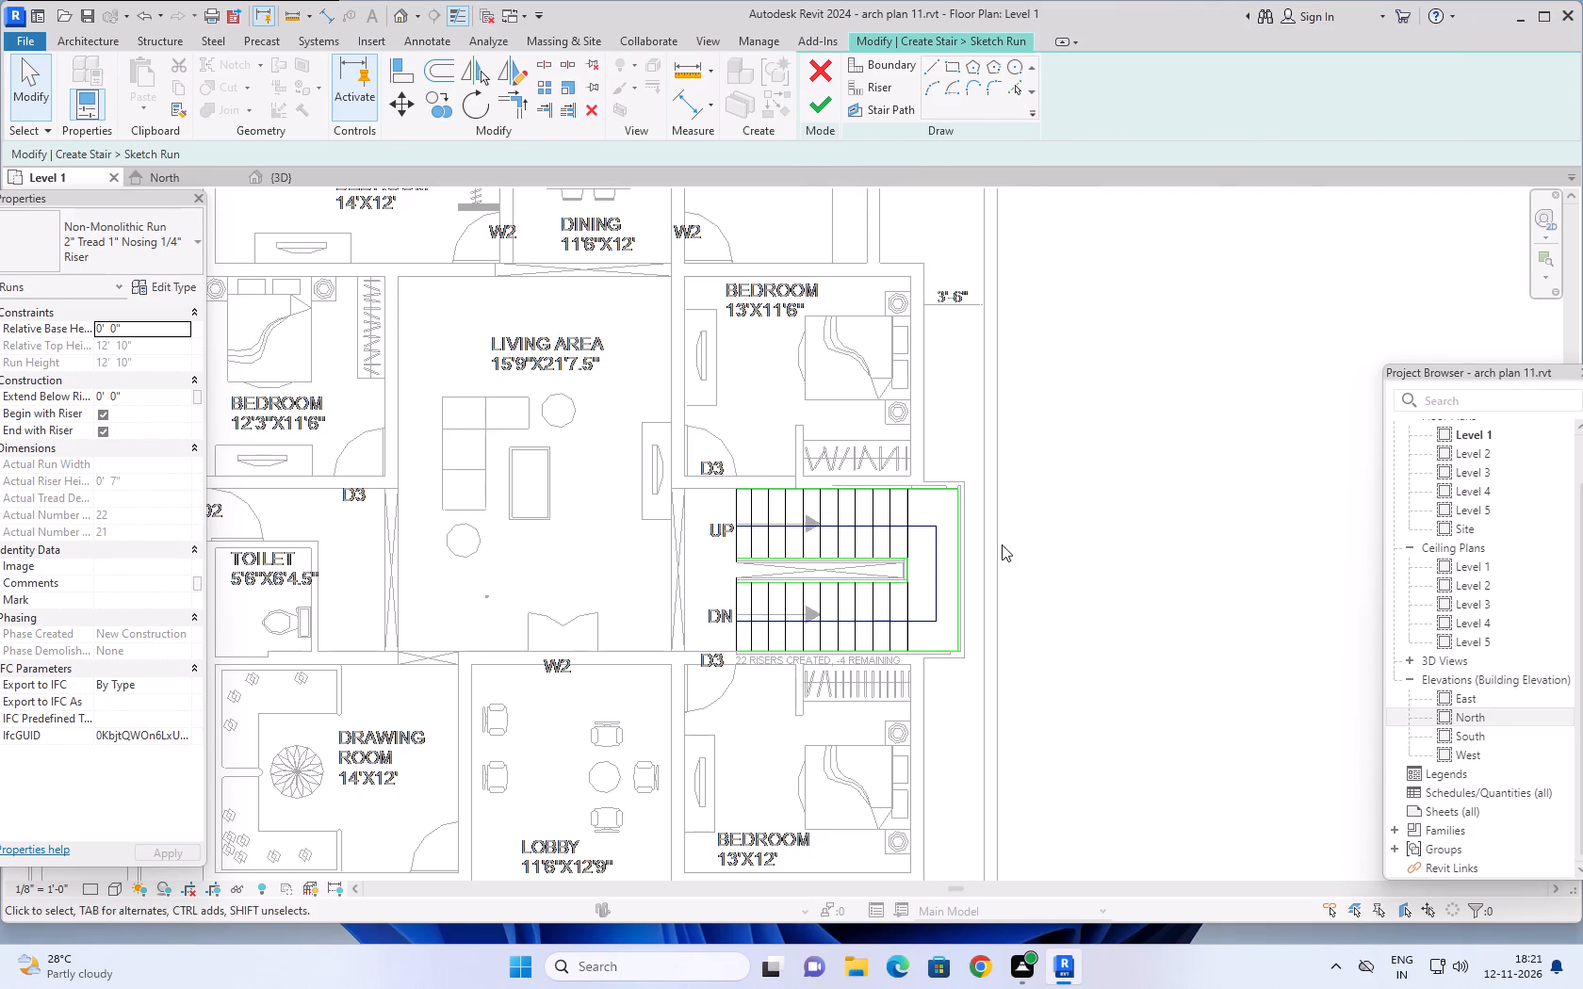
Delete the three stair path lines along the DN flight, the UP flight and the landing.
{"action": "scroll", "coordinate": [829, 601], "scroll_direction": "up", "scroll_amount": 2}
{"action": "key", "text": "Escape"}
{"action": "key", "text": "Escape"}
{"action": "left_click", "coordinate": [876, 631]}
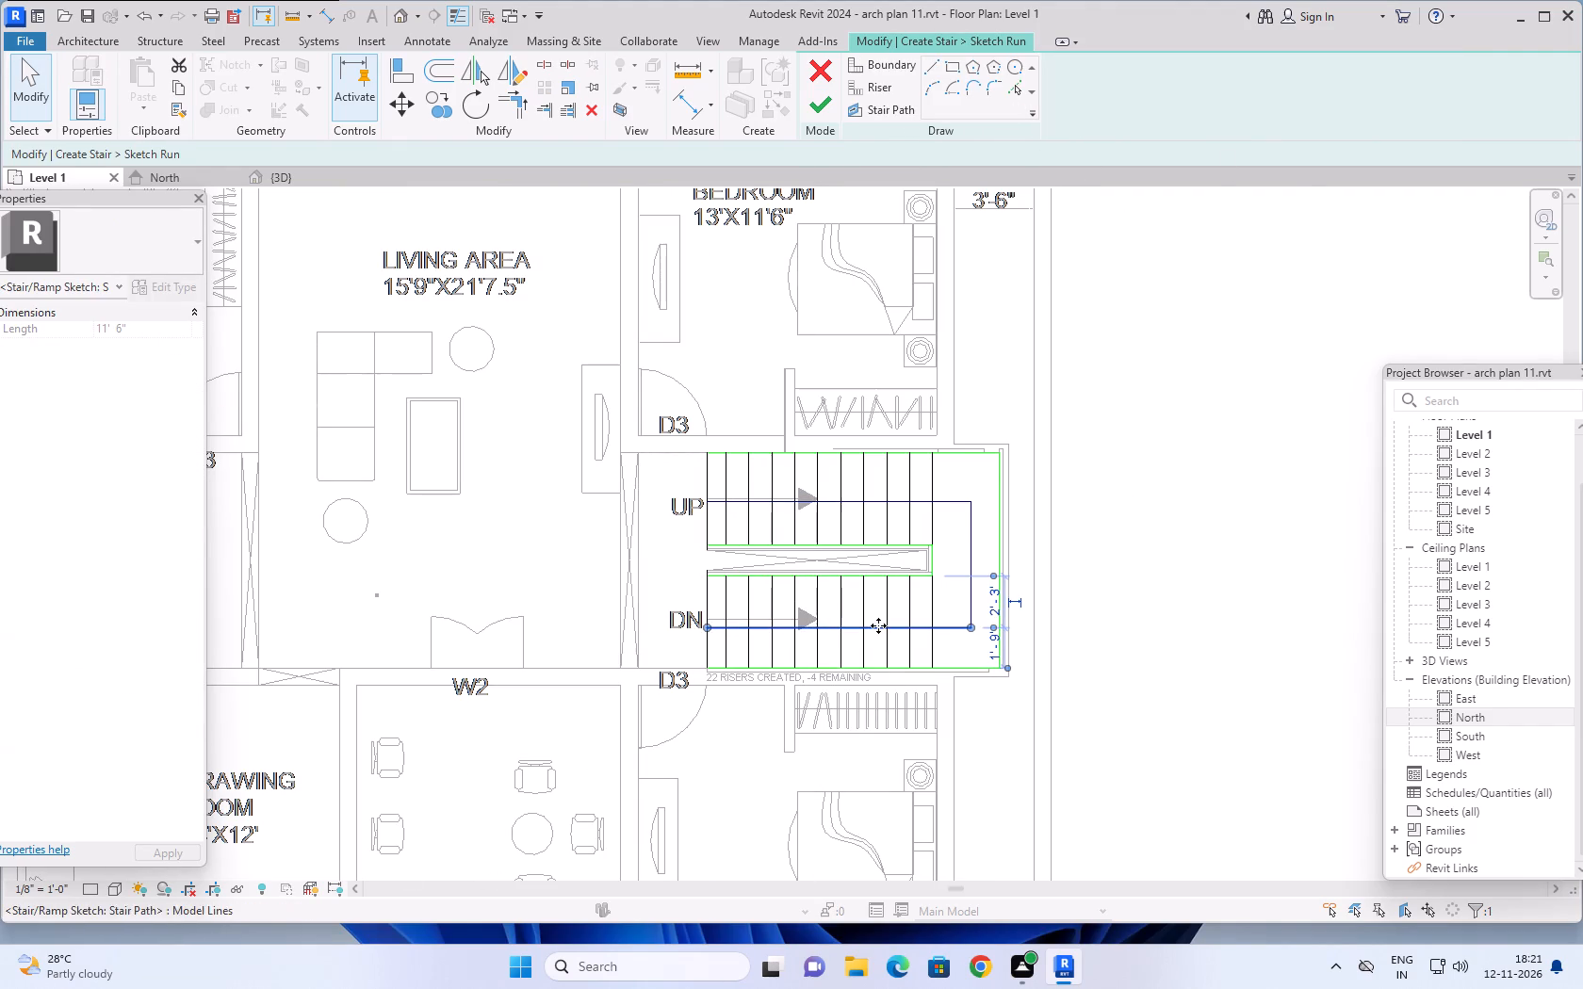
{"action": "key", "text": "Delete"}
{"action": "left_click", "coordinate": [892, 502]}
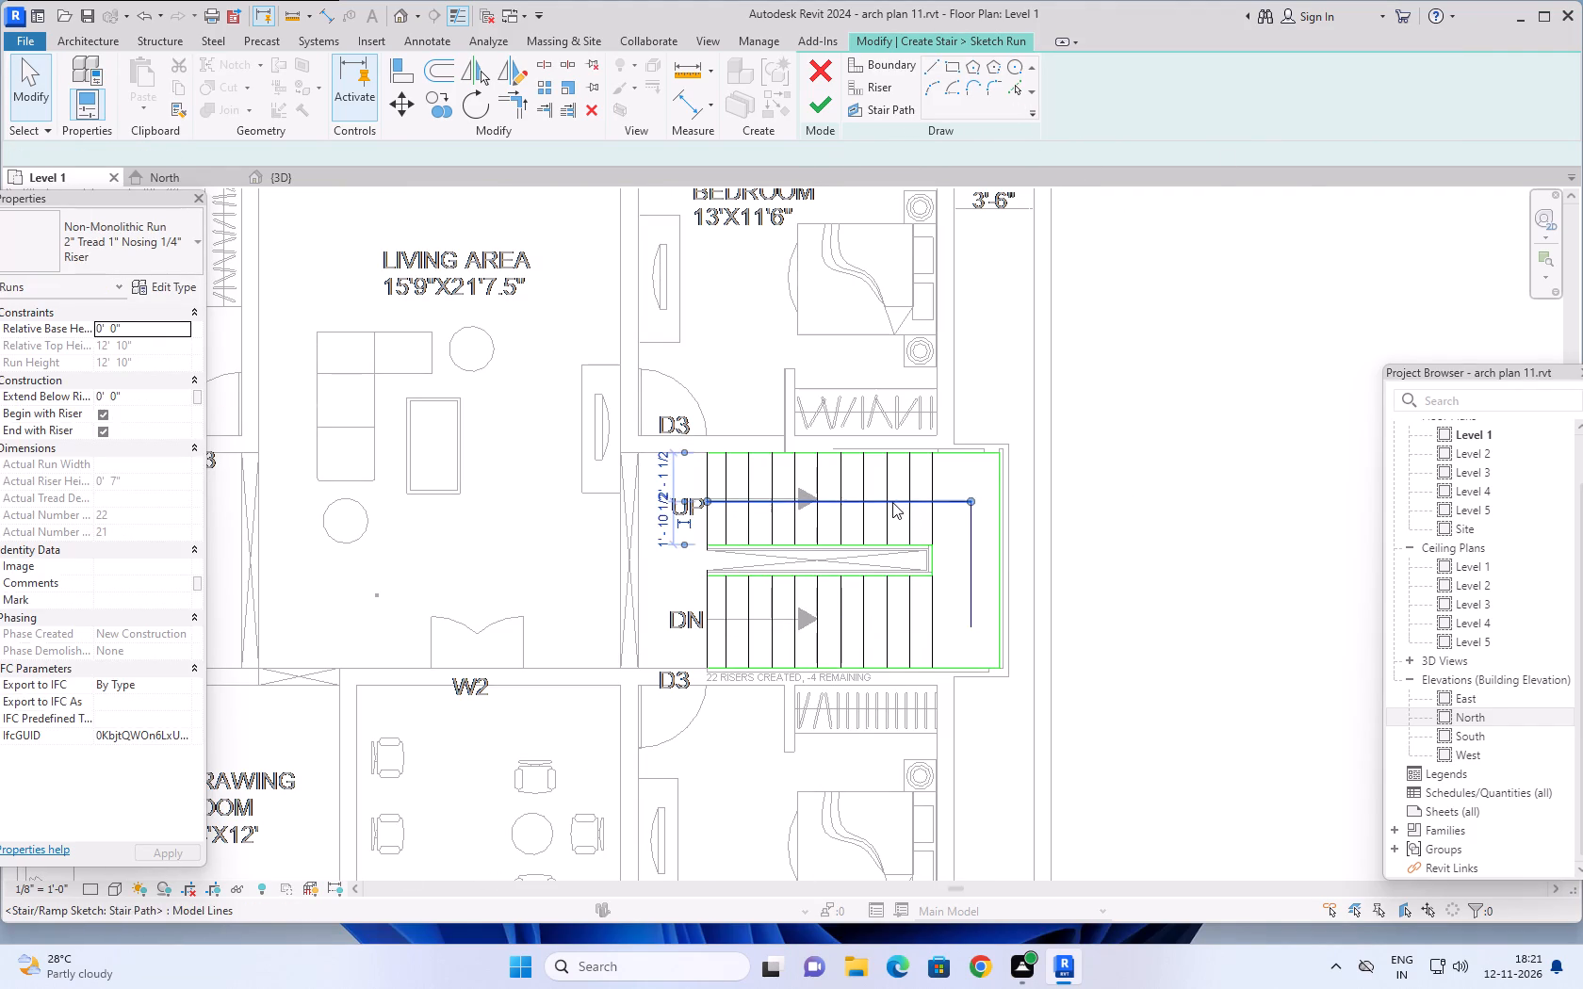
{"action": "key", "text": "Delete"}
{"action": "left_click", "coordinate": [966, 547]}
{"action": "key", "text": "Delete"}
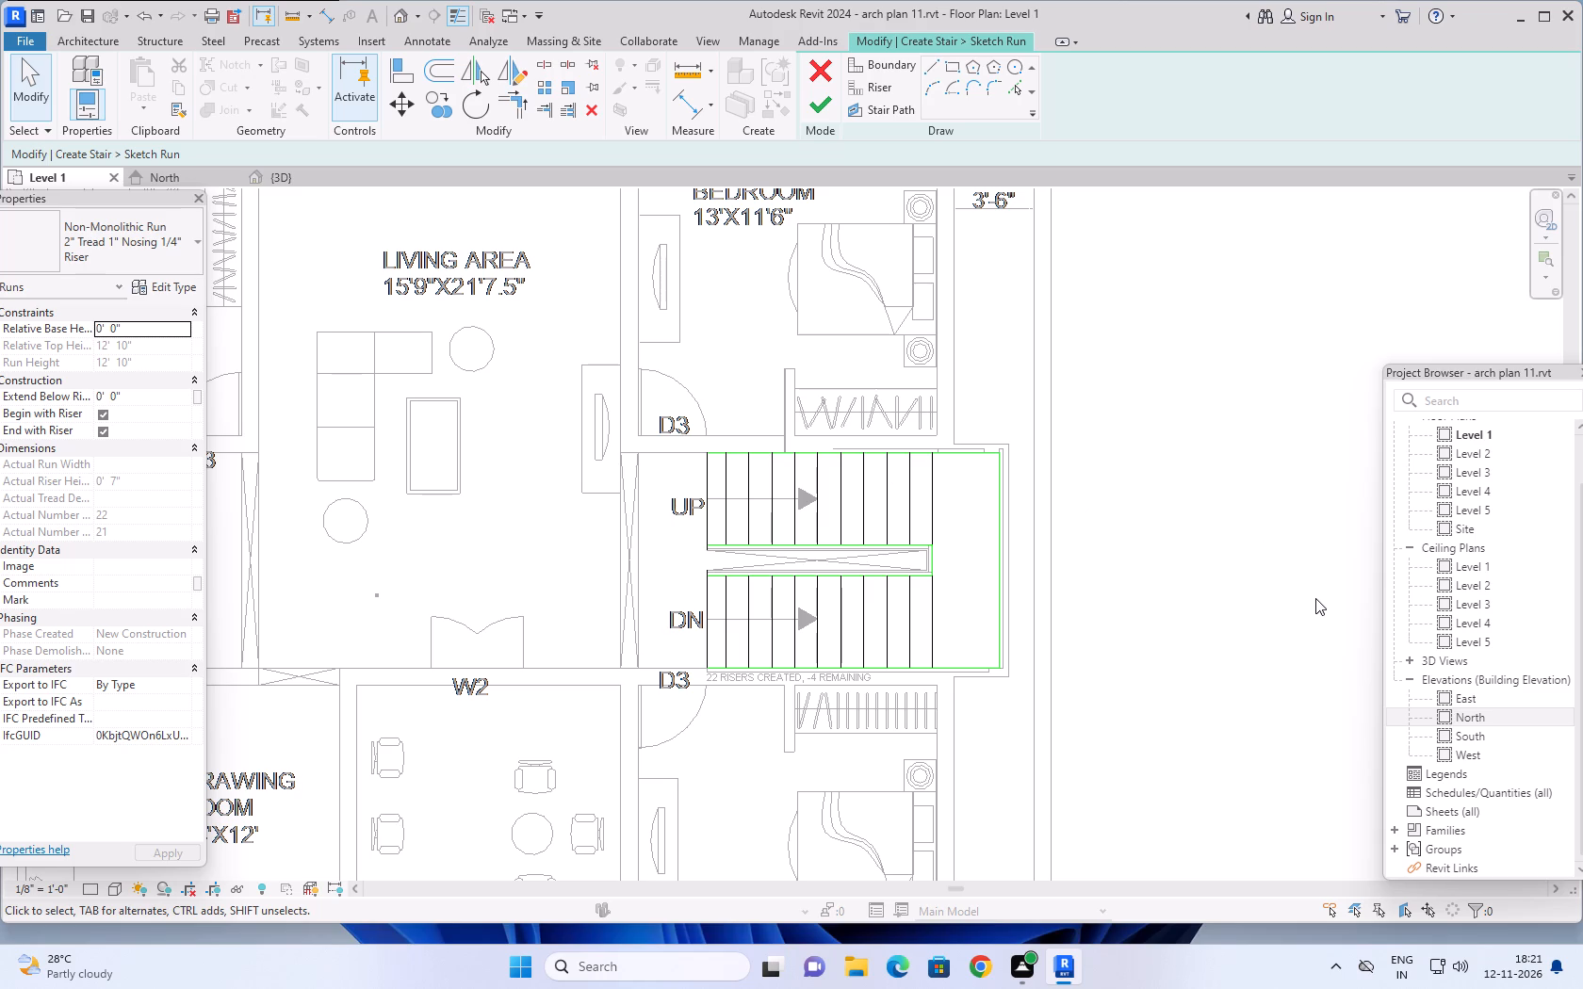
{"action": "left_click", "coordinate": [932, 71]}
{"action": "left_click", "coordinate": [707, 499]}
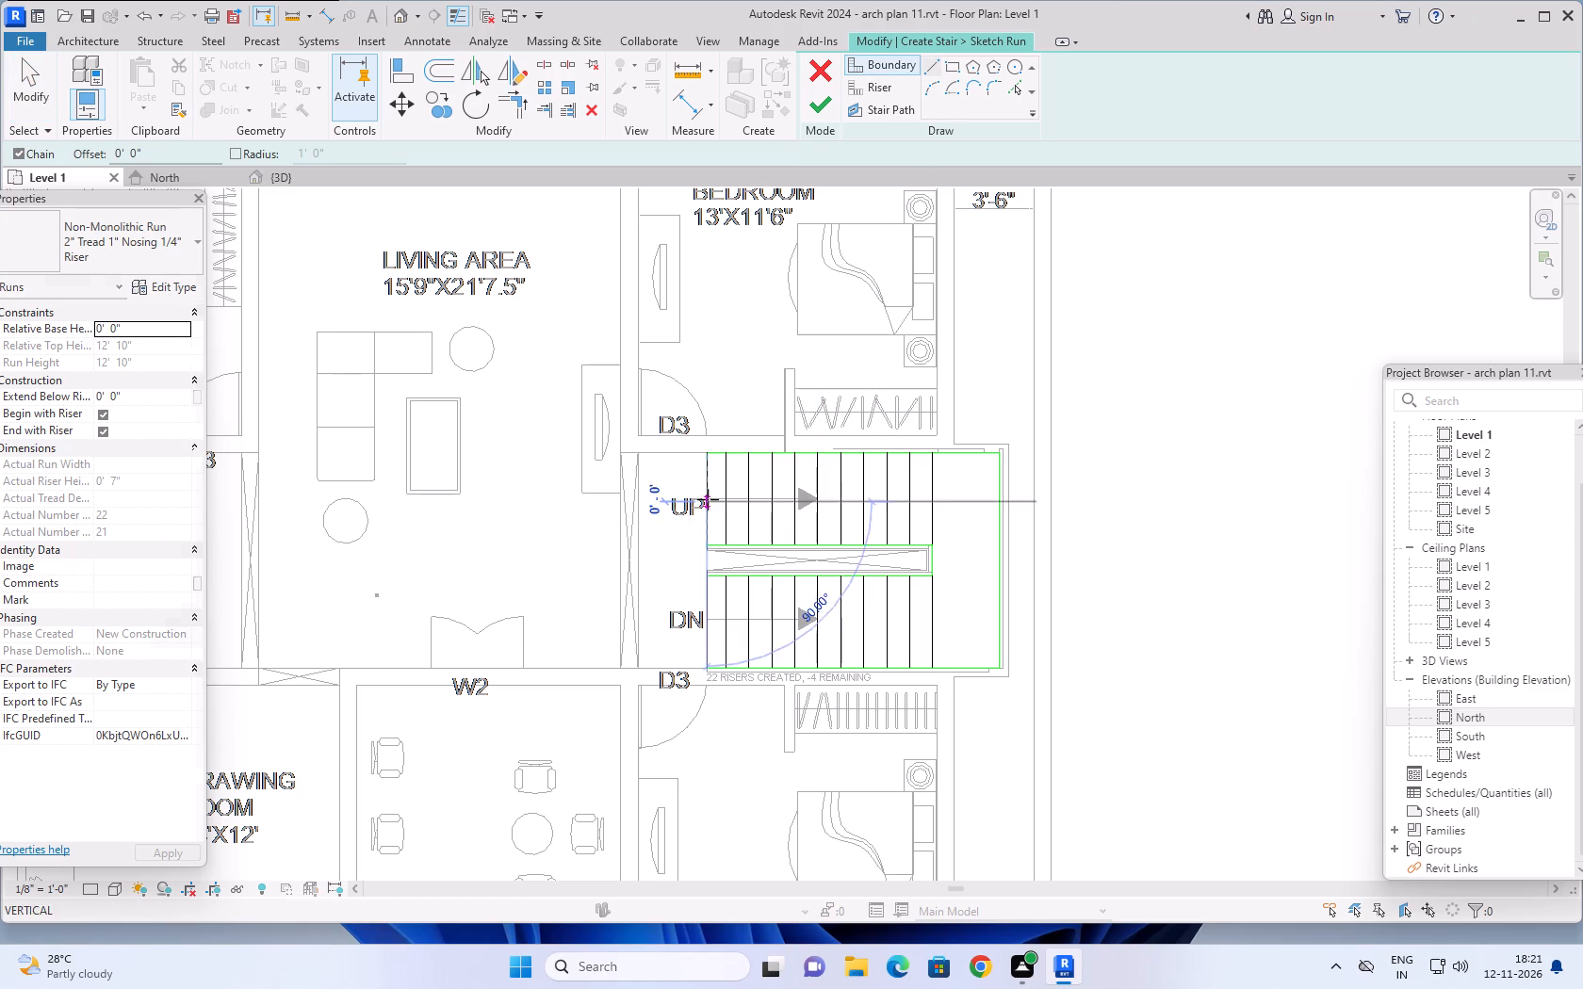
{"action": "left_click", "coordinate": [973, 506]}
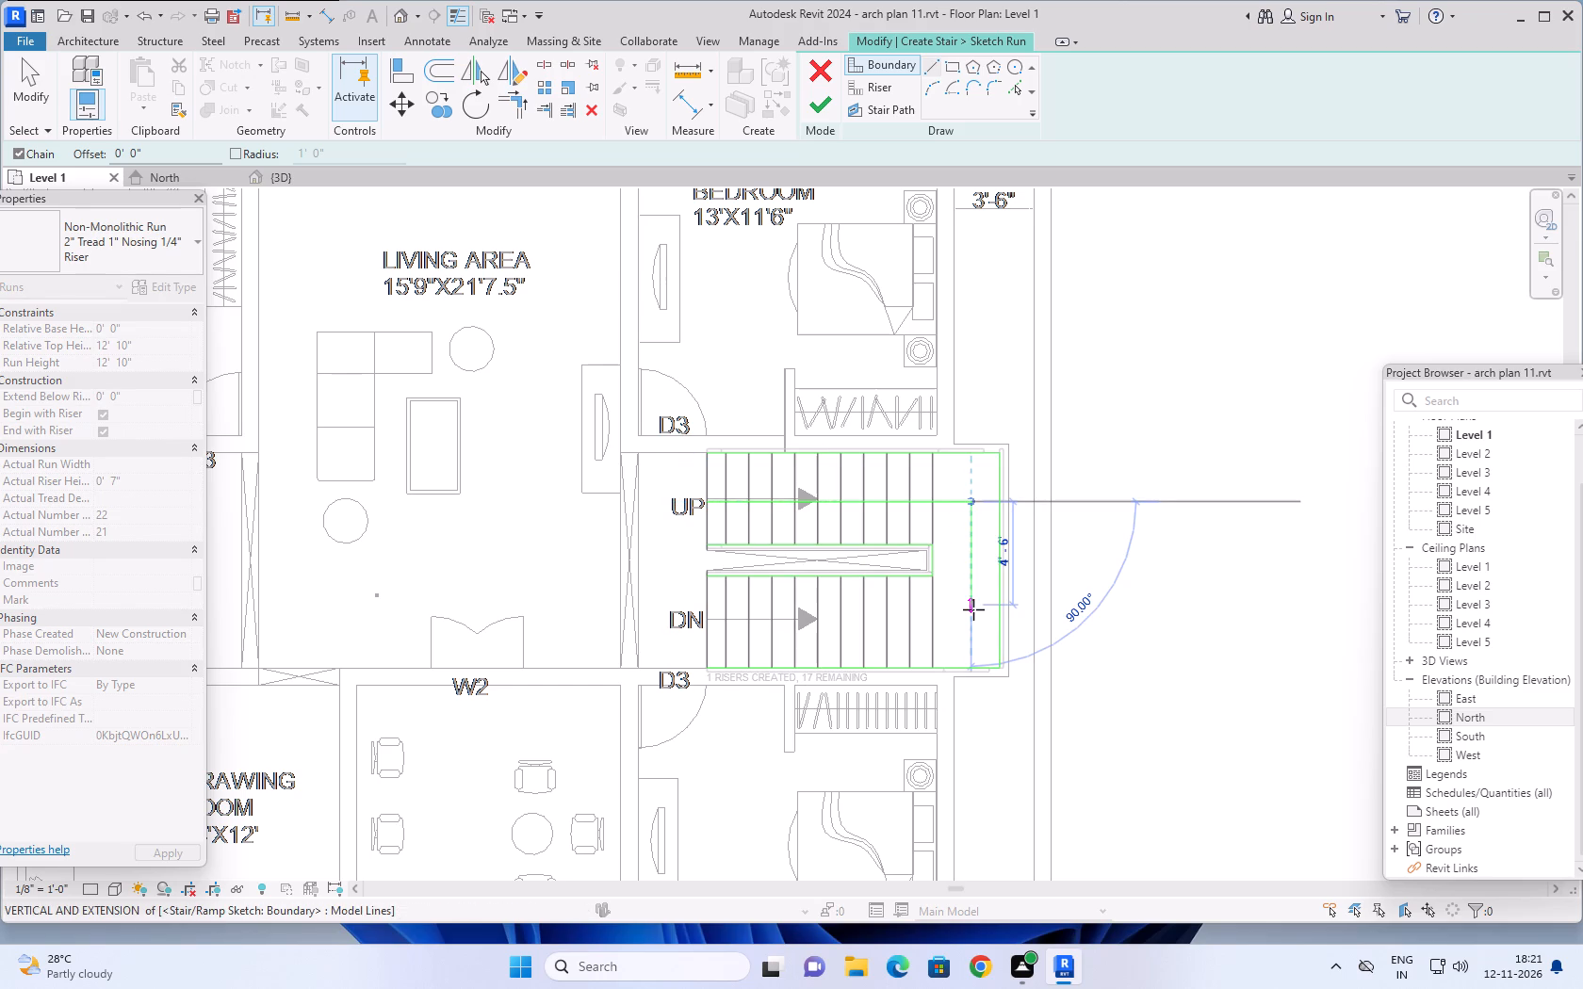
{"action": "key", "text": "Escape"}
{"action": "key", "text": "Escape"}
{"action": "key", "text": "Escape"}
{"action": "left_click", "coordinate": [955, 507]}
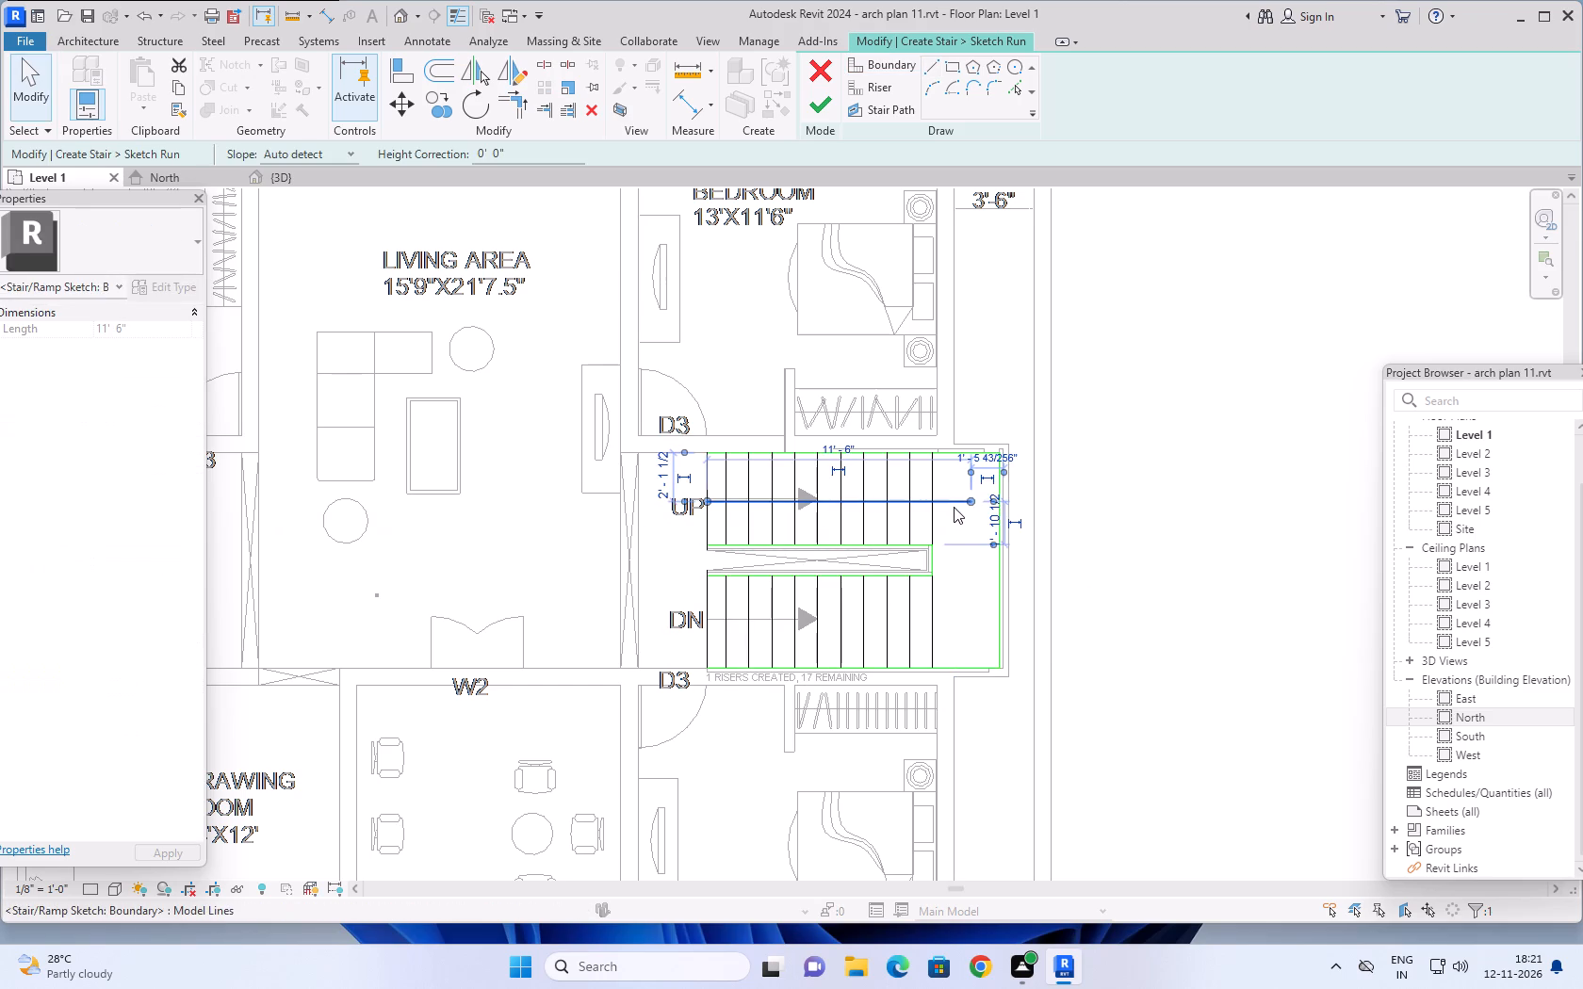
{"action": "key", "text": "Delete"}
Draw the stair path about 11'-0" along the UP flight, across the landing, and back along the DN flight about 2'-3" from its outer boundary.
{"action": "left_click", "coordinate": [876, 105]}
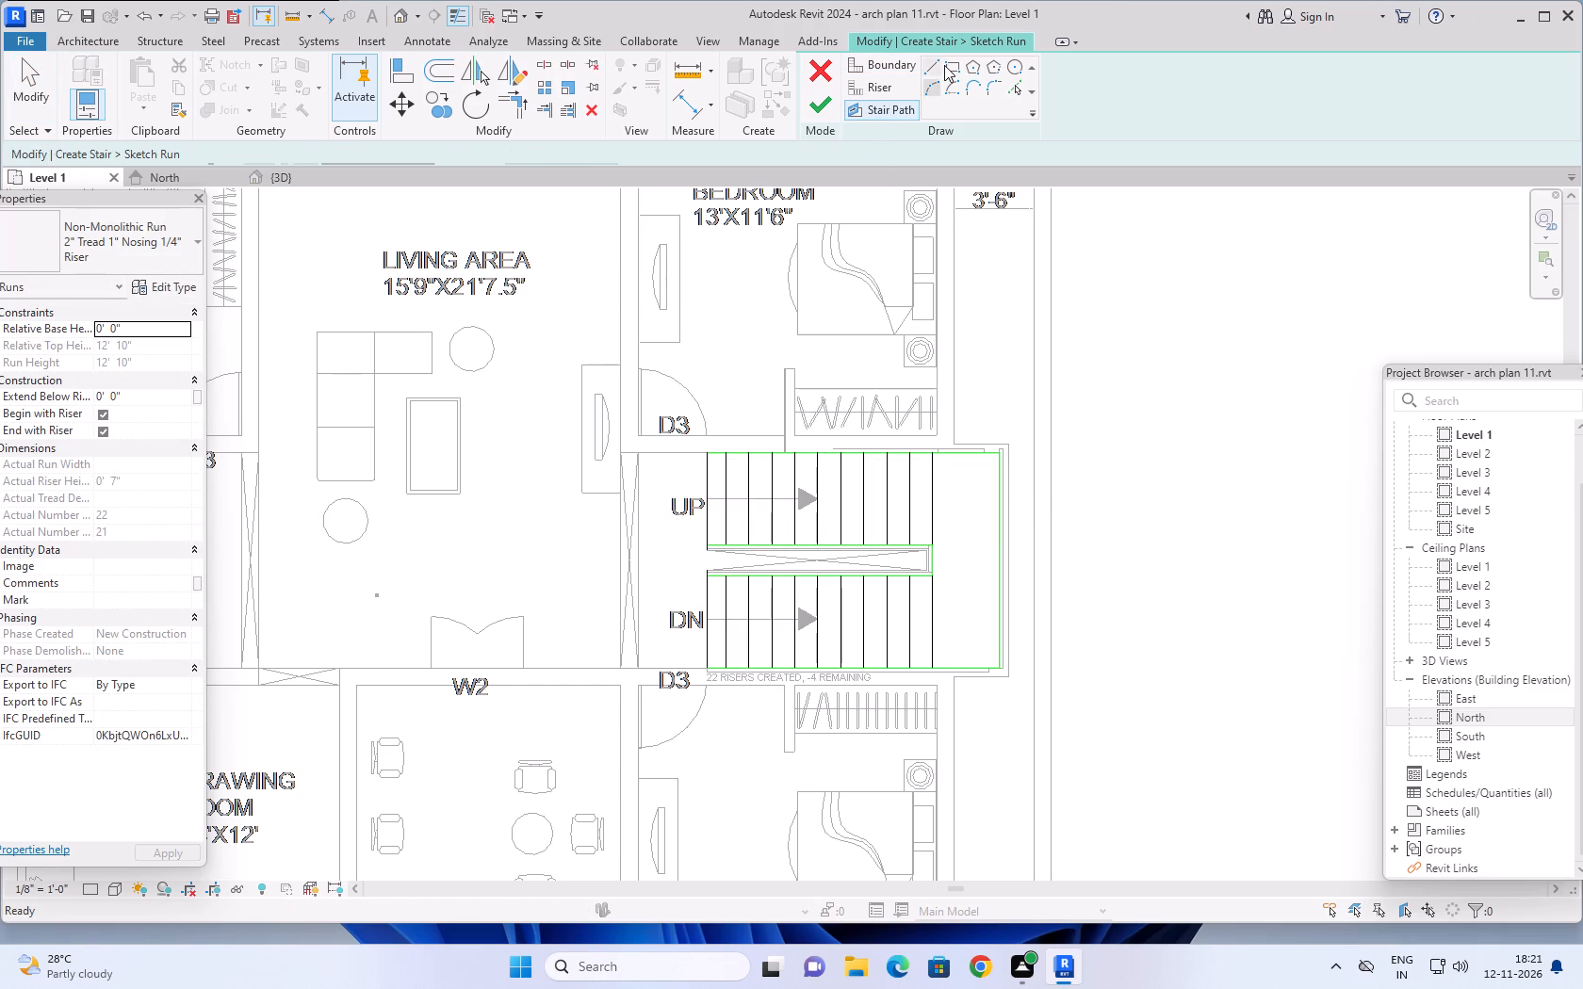
{"action": "left_click", "coordinate": [926, 58]}
{"action": "left_click", "coordinate": [708, 507]}
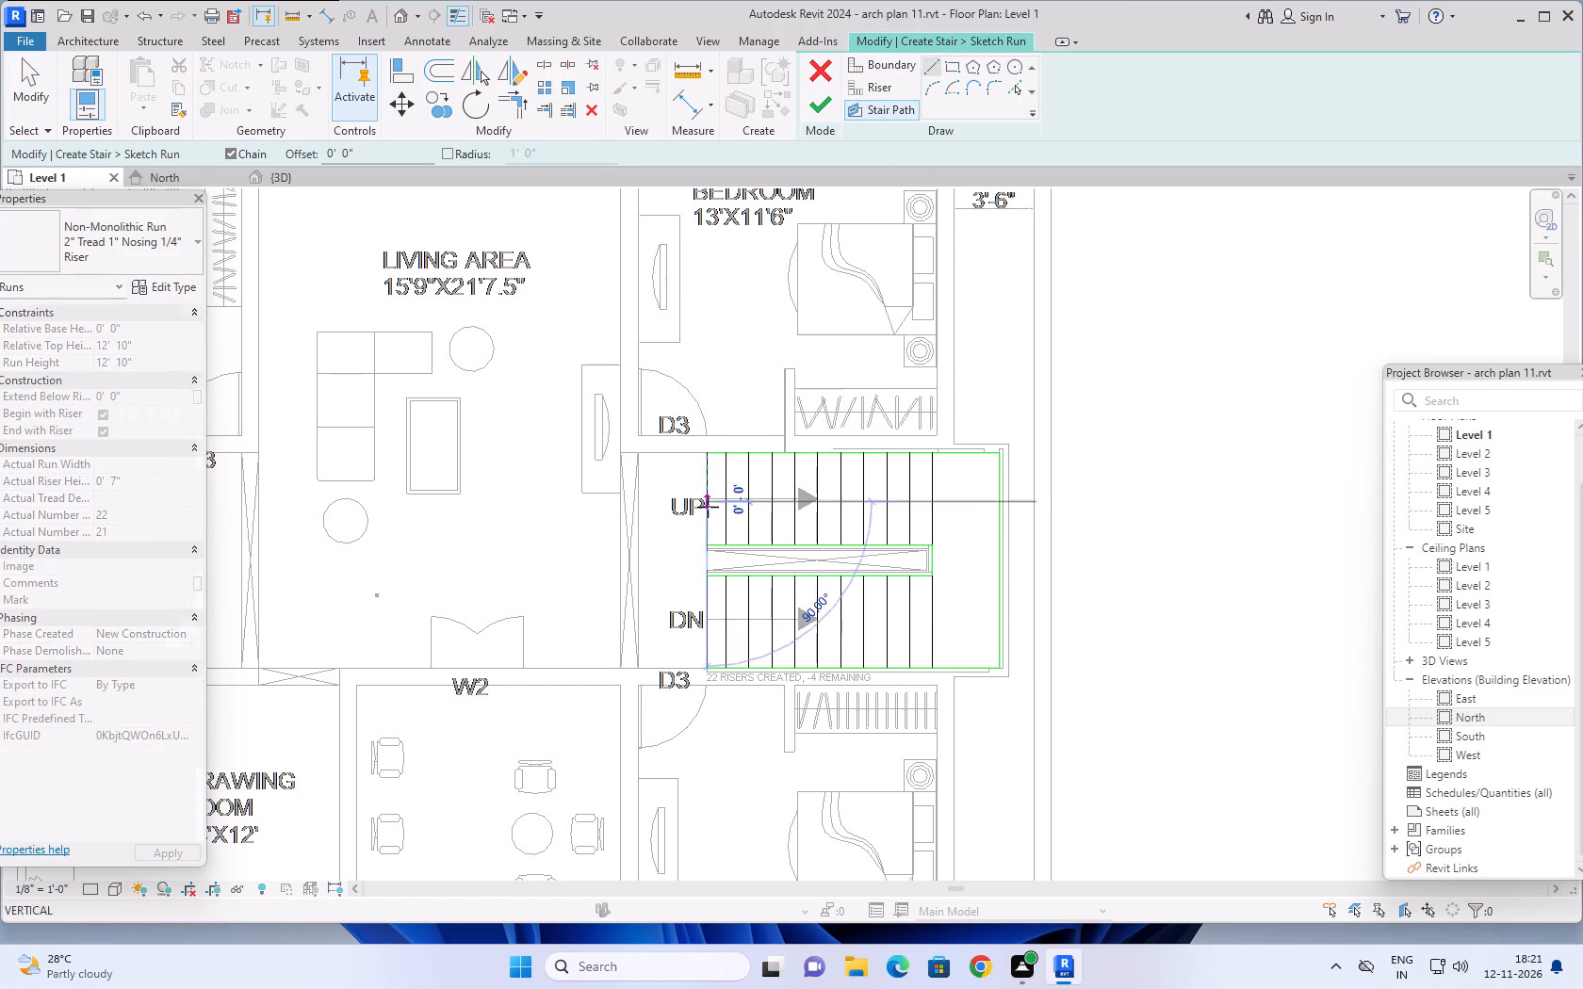
{"action": "left_click", "coordinate": [962, 502]}
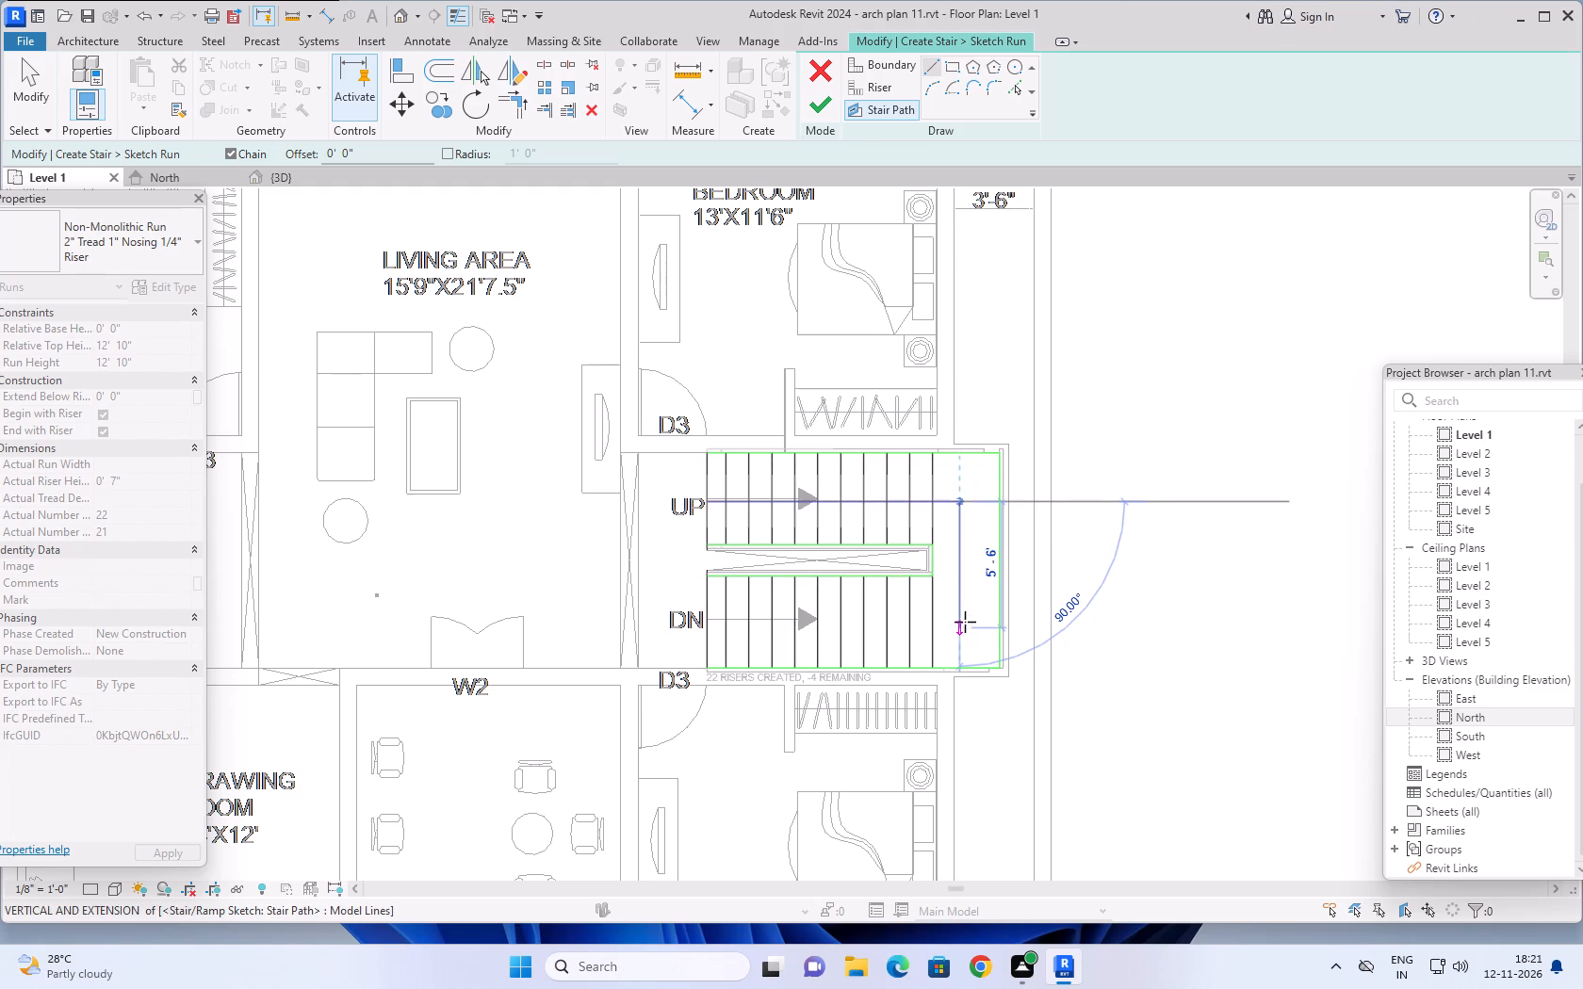
{"action": "left_click", "coordinate": [965, 621]}
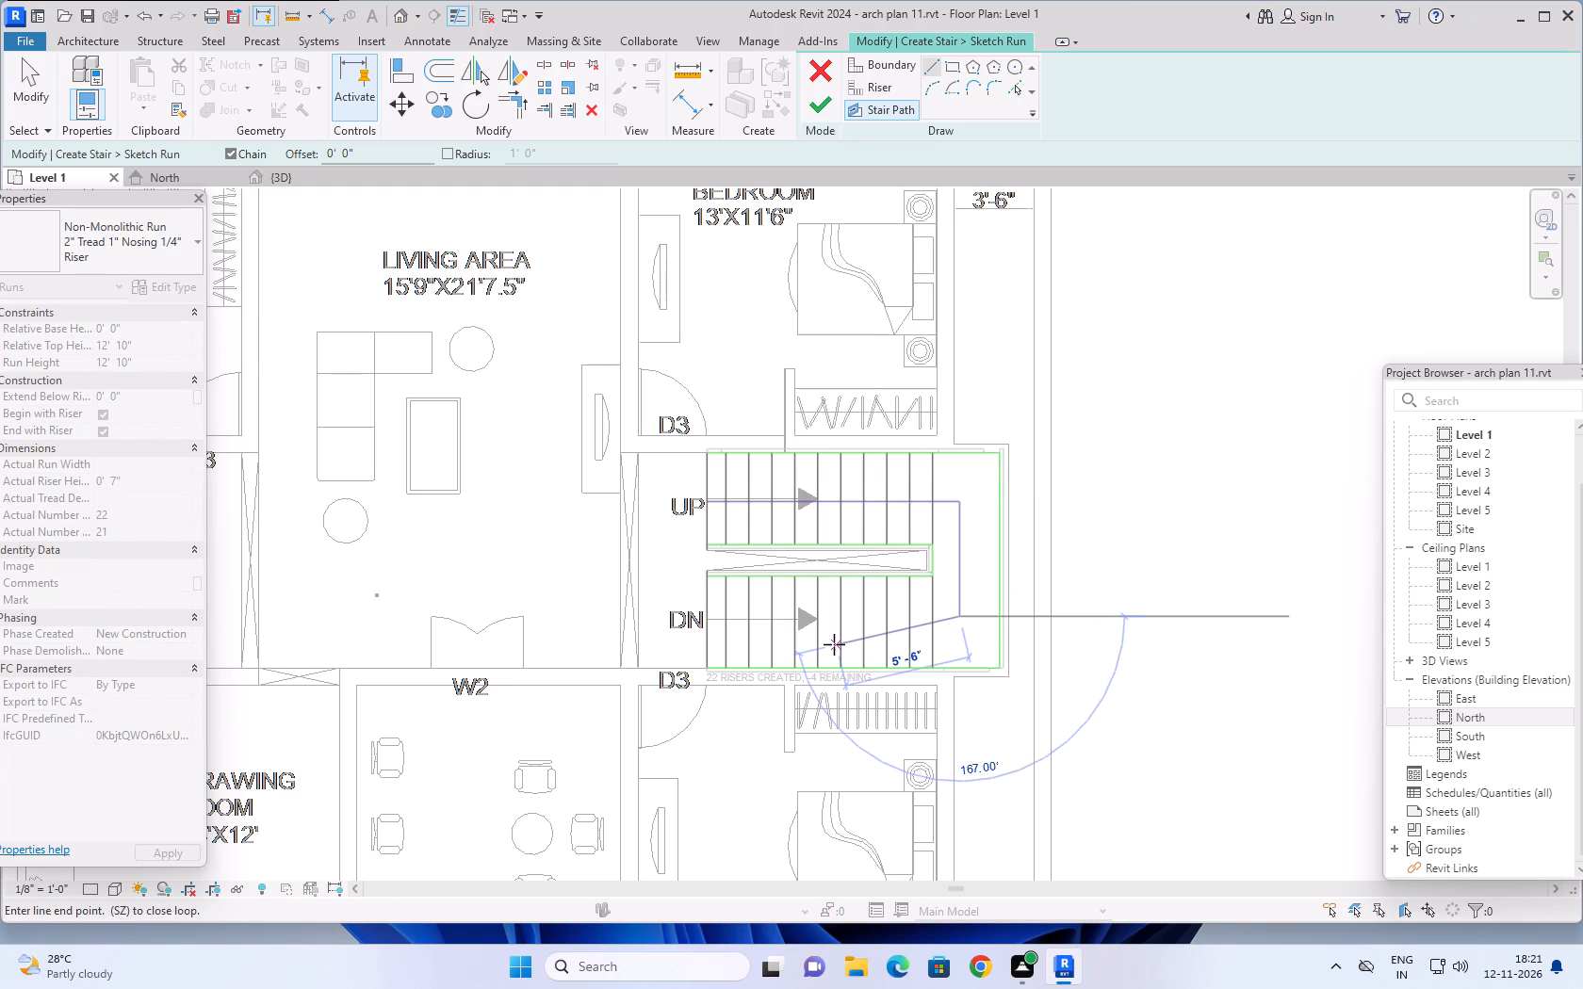
{"action": "left_click", "coordinate": [707, 617]}
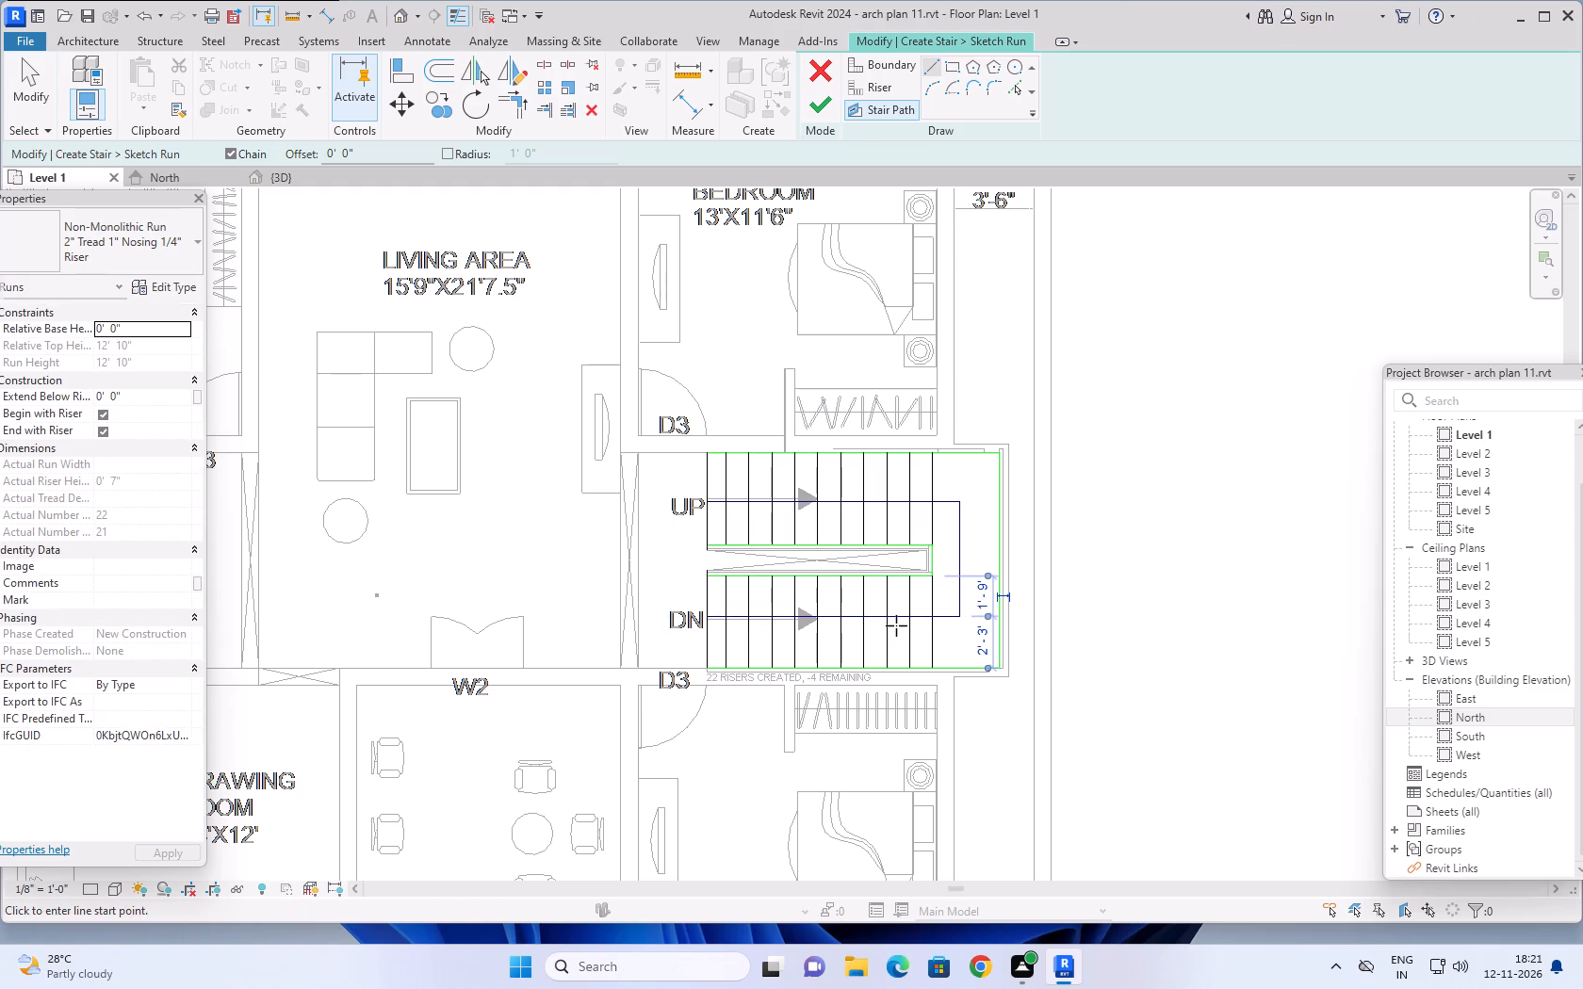
{"action": "key", "text": "Escape"}
{"action": "key", "text": "Escape"}
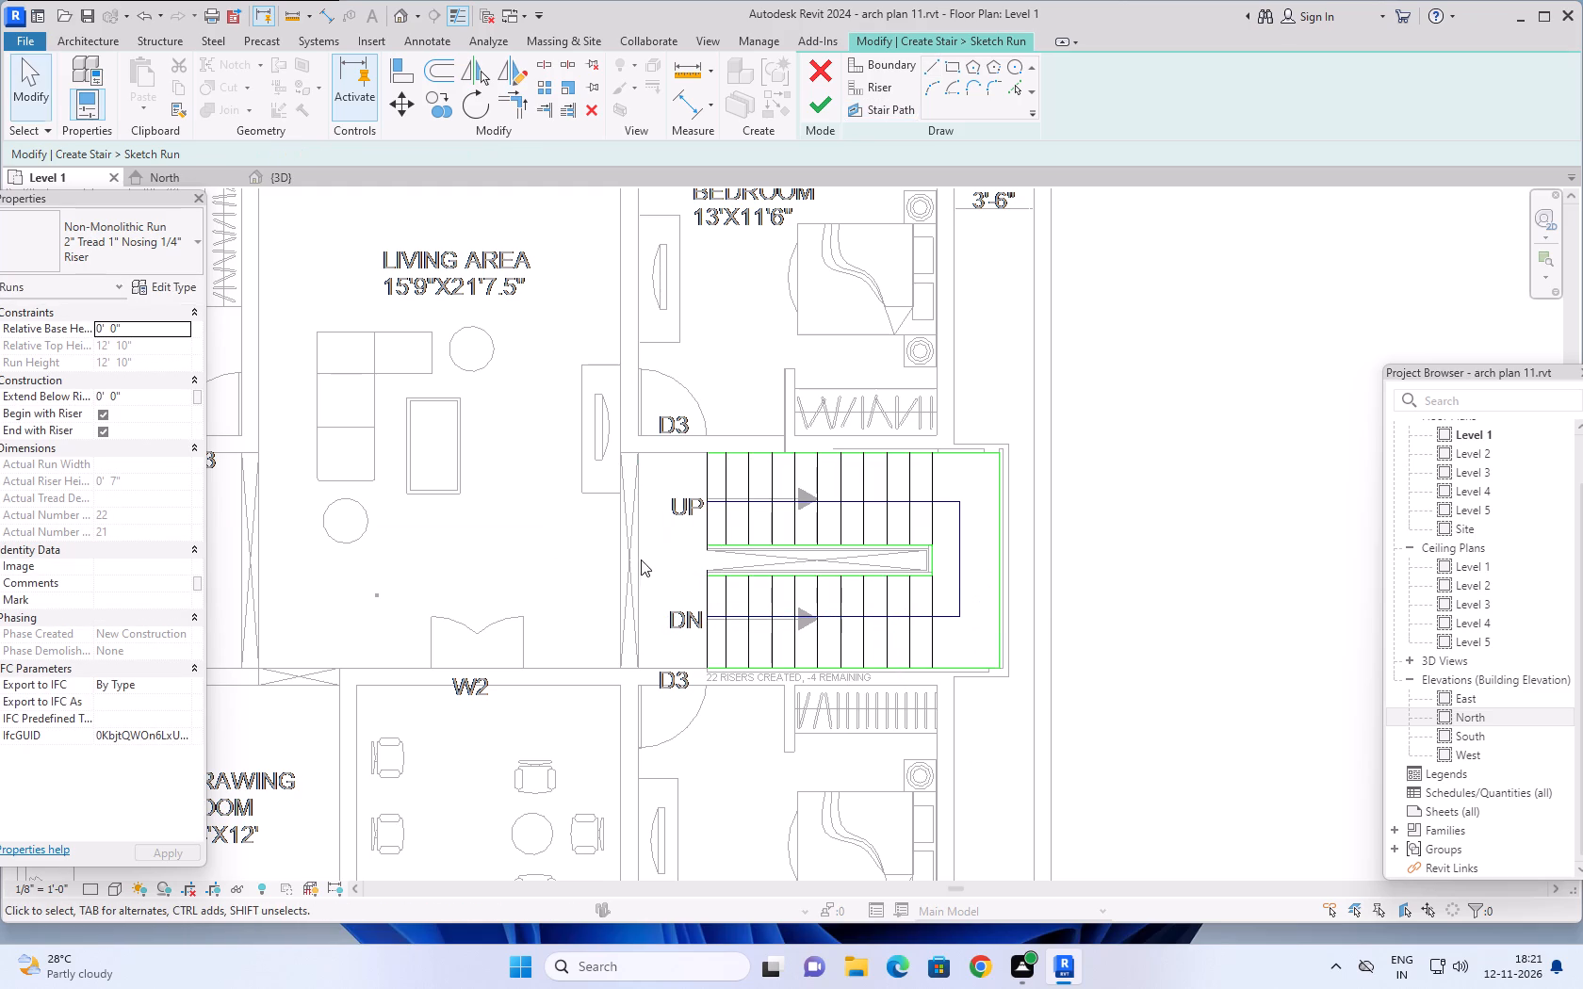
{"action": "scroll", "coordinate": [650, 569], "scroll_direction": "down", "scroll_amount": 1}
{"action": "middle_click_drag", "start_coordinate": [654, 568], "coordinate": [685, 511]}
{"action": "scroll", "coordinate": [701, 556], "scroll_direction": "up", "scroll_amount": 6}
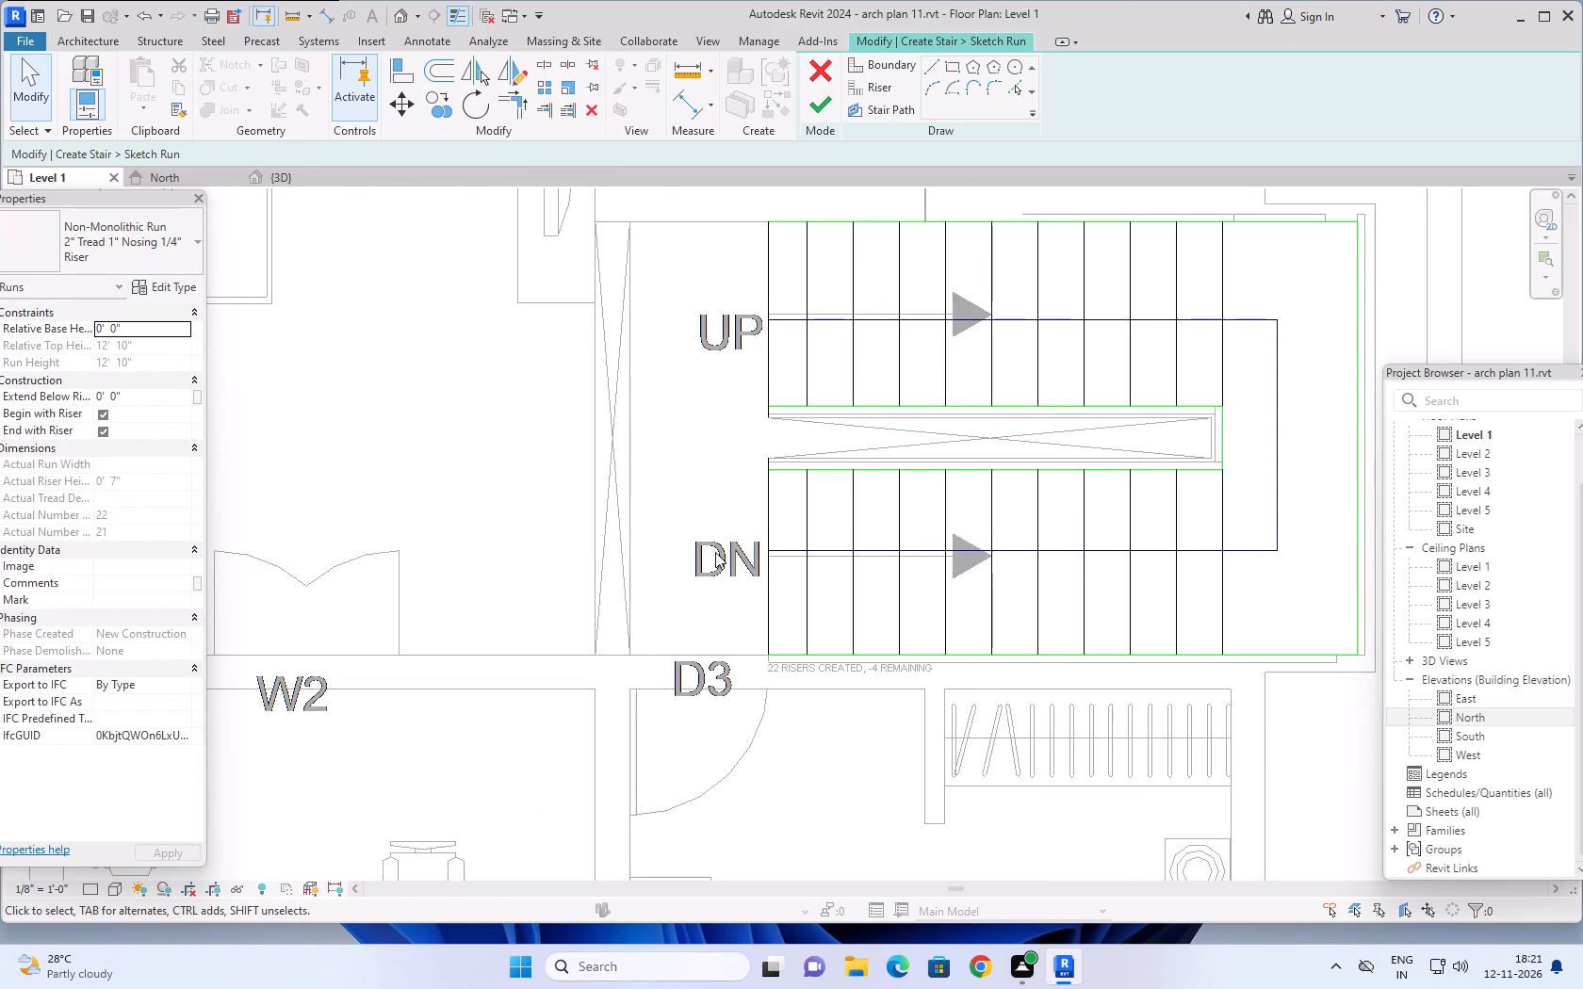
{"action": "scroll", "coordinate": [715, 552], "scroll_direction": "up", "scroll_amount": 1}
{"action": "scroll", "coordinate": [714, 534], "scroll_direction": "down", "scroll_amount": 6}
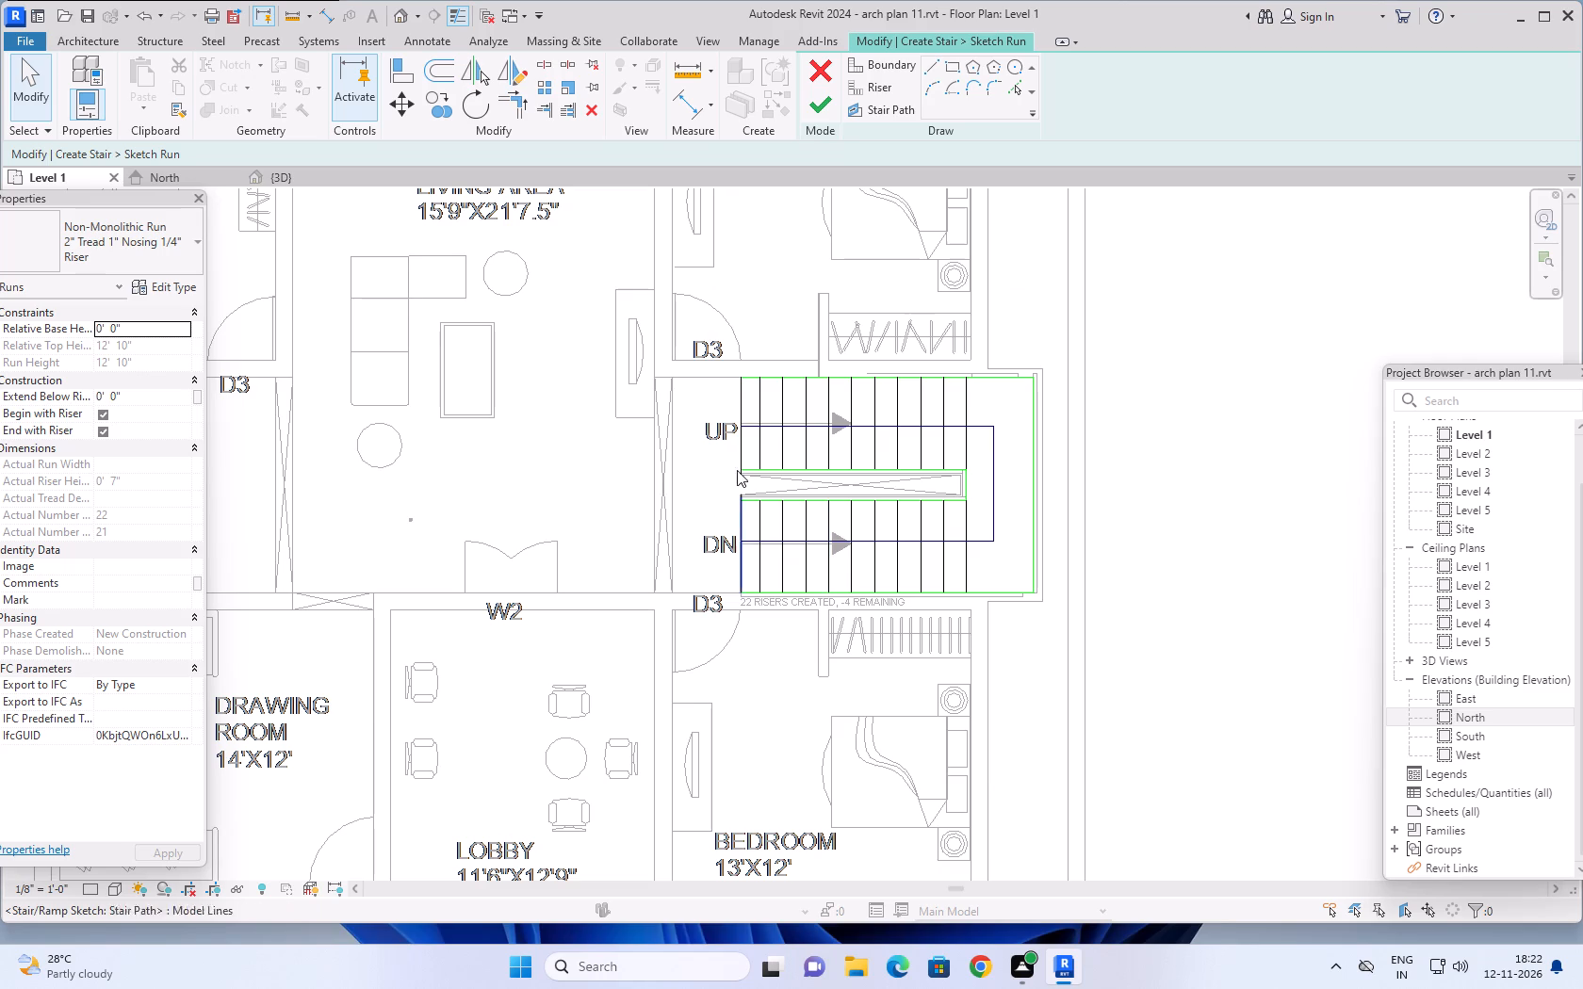
Finish the redrawn run sketch and complete the staircase.
{"action": "left_click", "coordinate": [822, 105]}
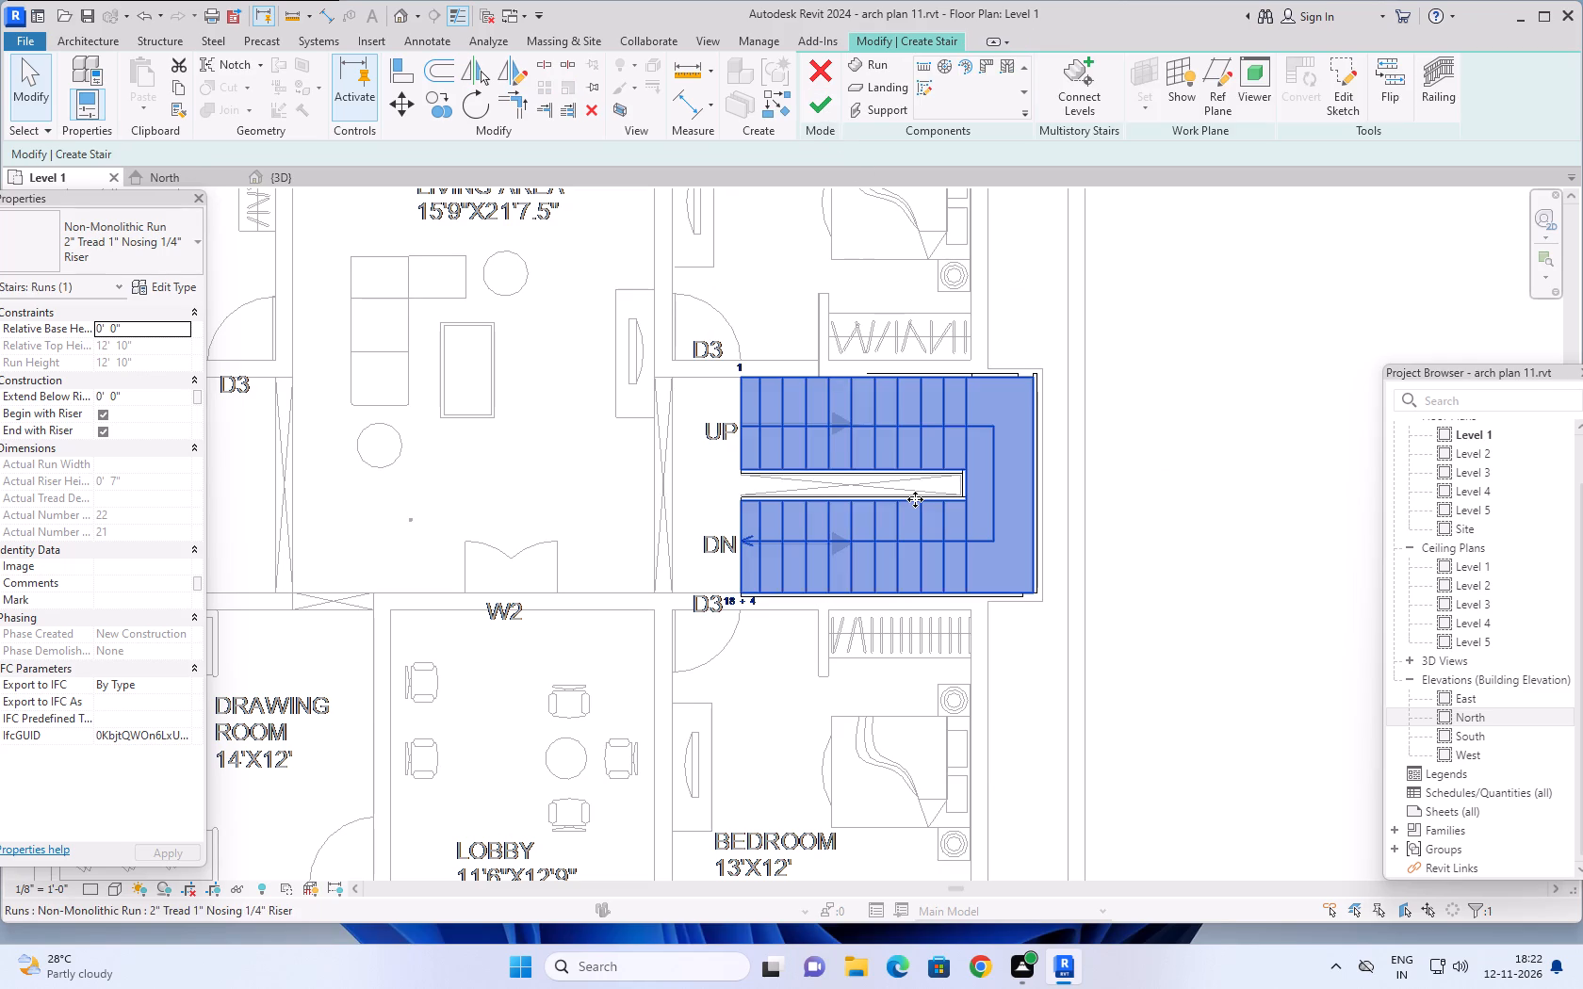
{"action": "left_click", "coordinate": [826, 100]}
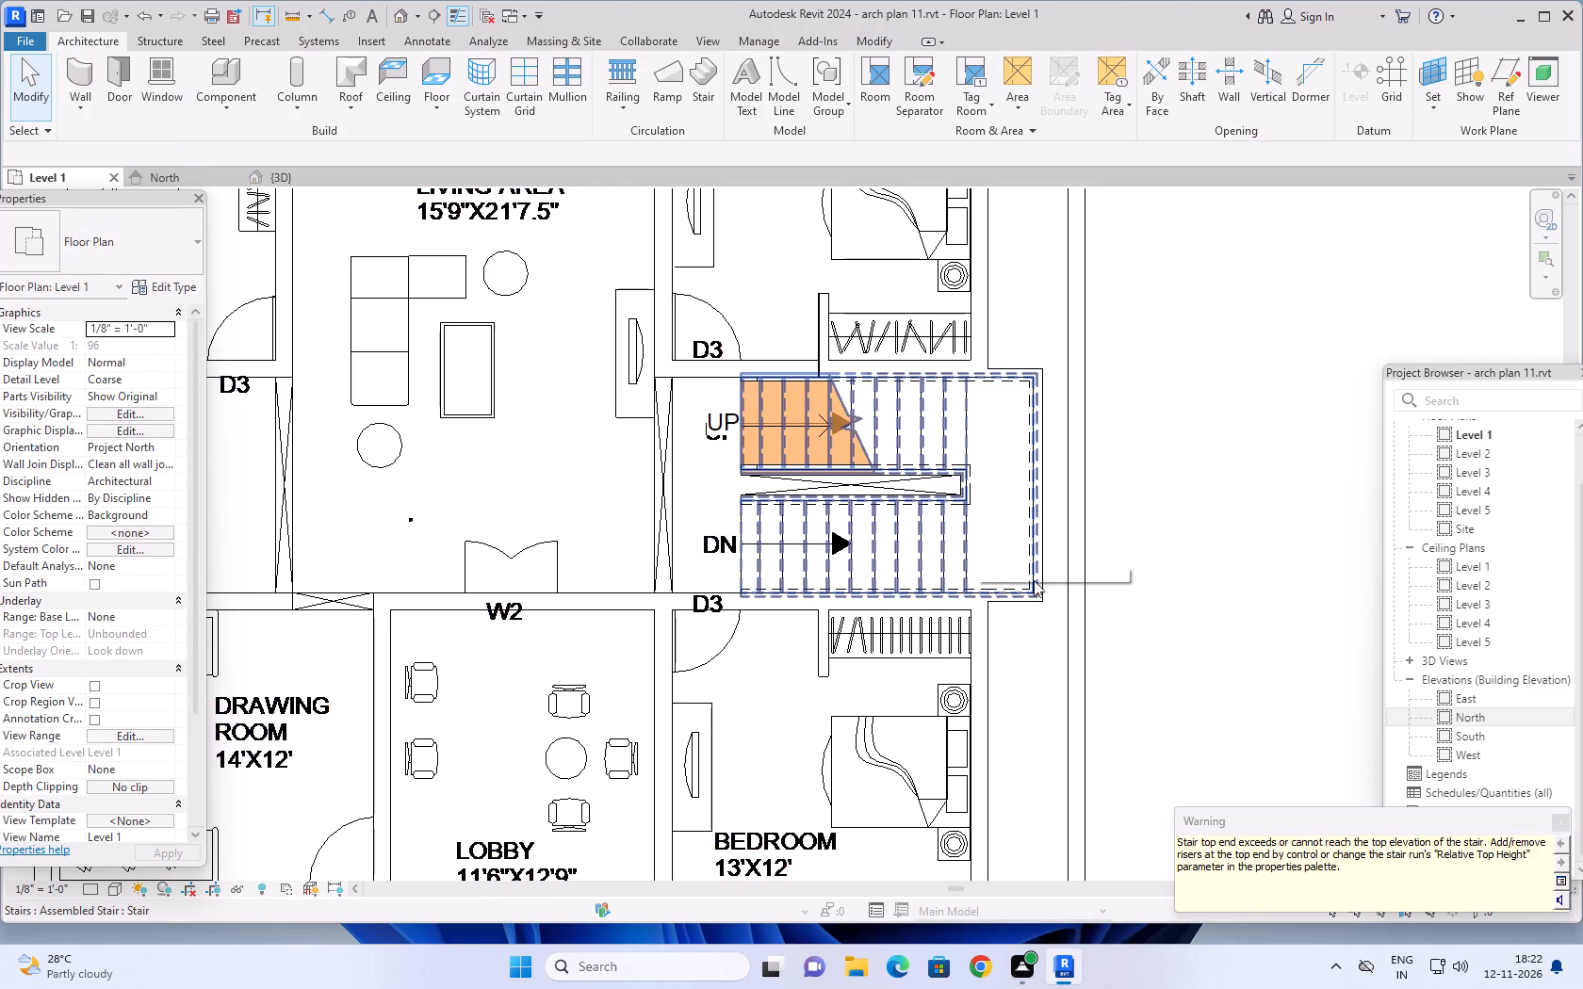
{"action": "left_click", "coordinate": [1562, 819]}
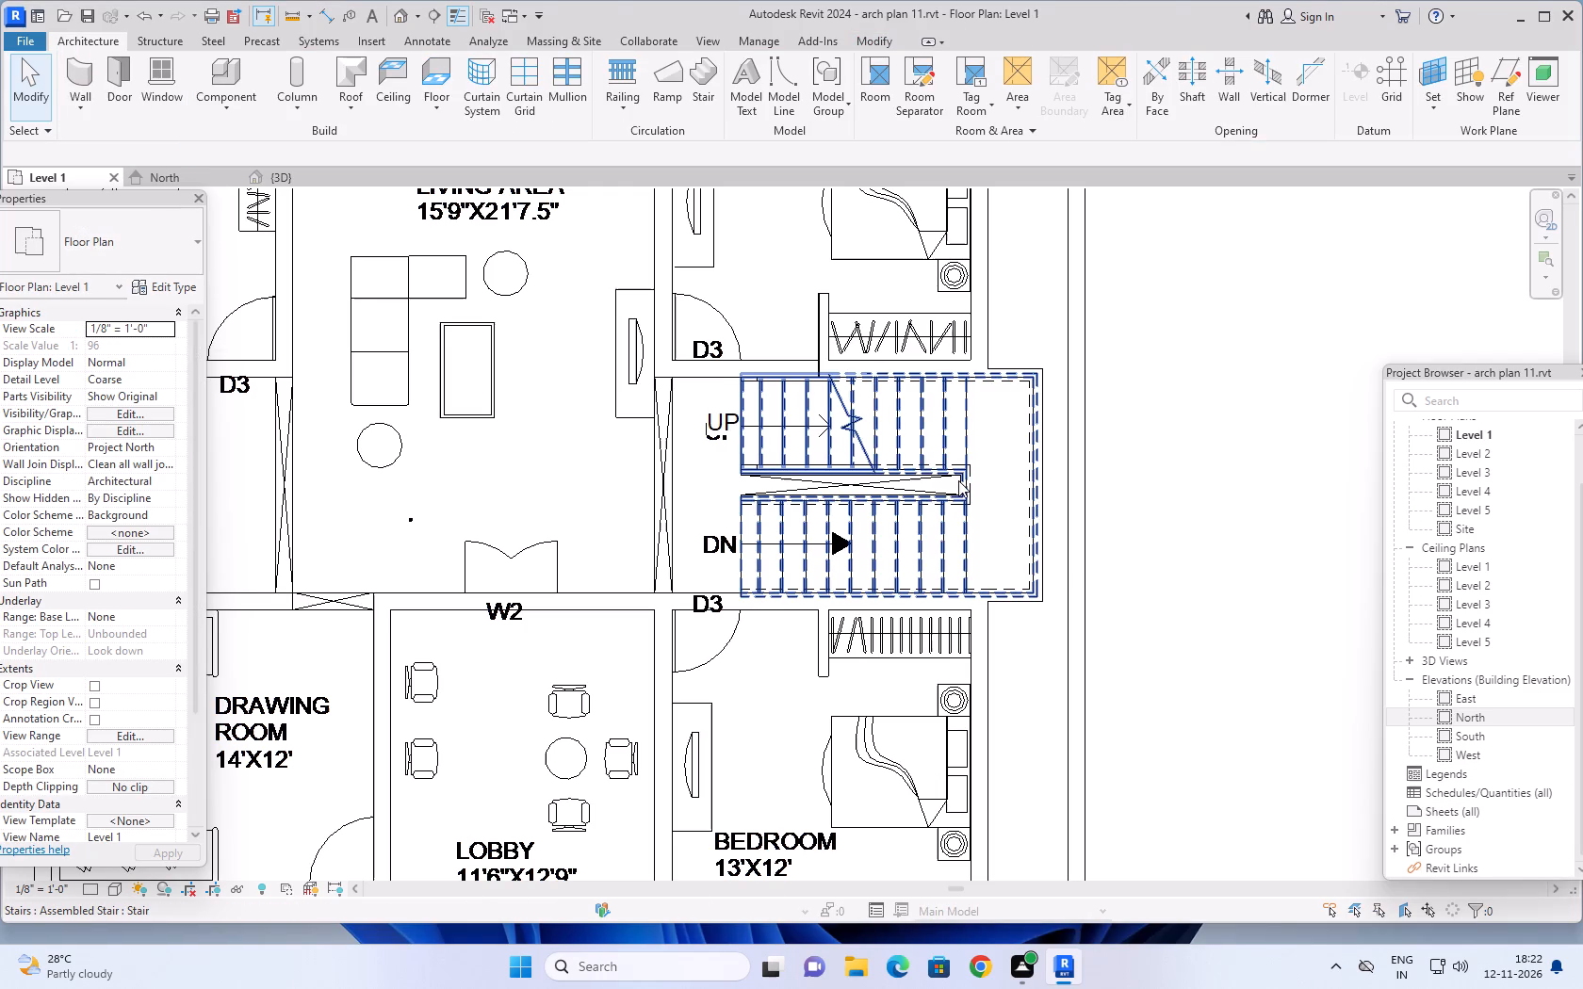
Change the staircase's type to Cast-In-Place Monolithic Stair.
{"action": "left_click", "coordinate": [962, 443]}
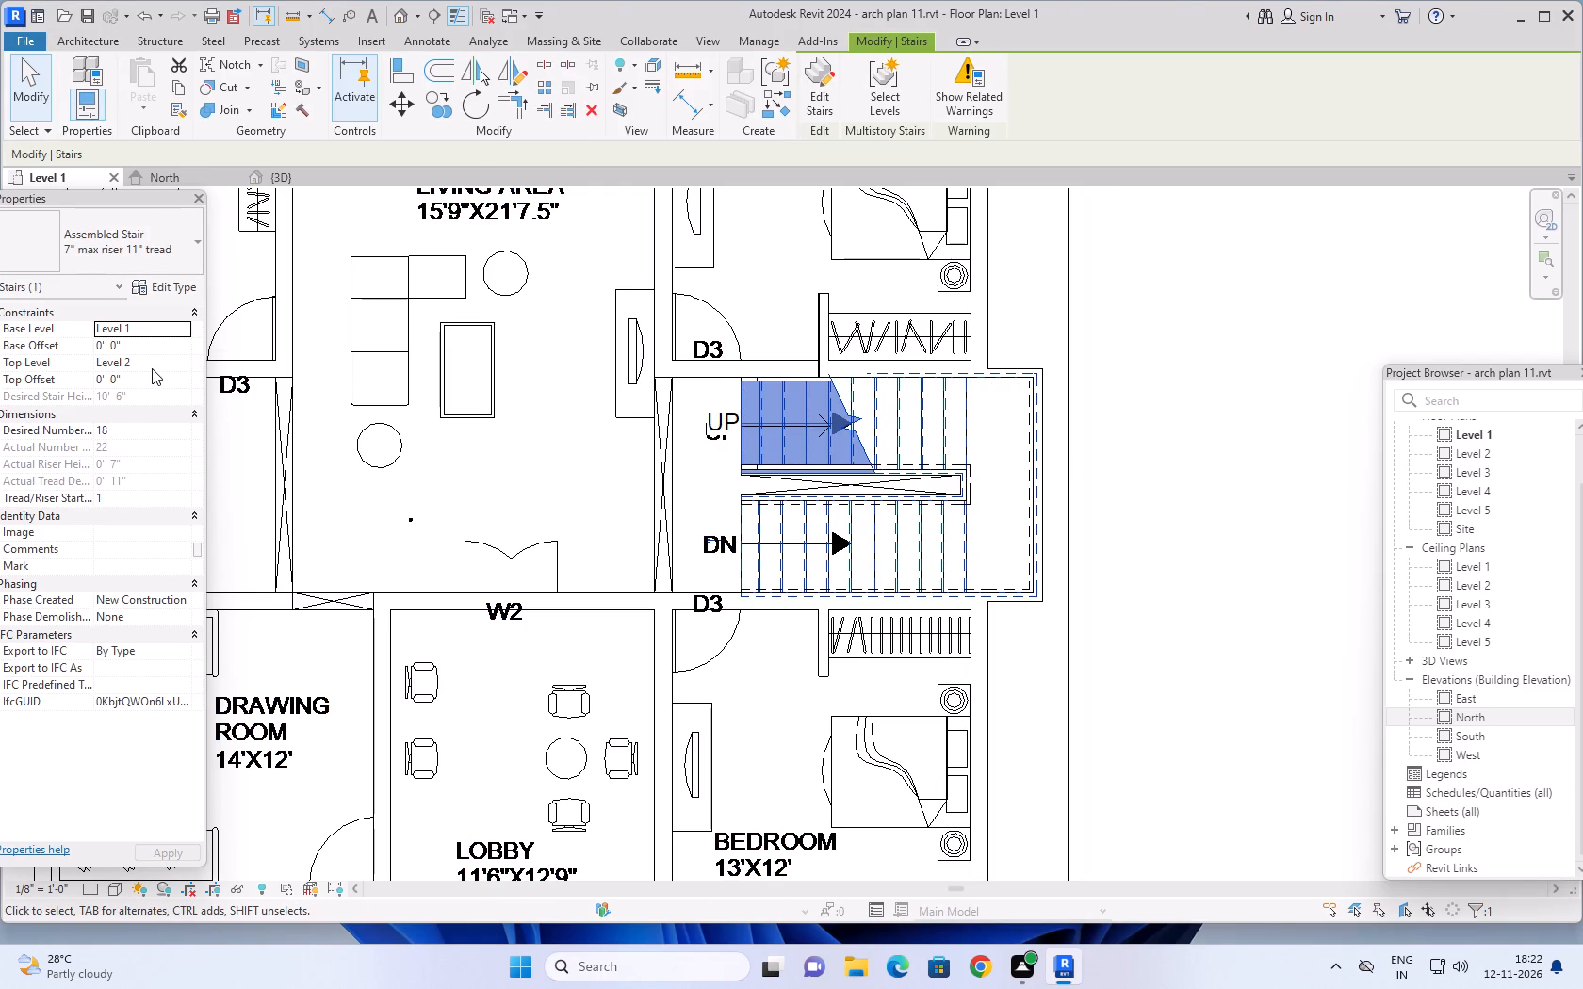
{"action": "left_click", "coordinate": [187, 231]}
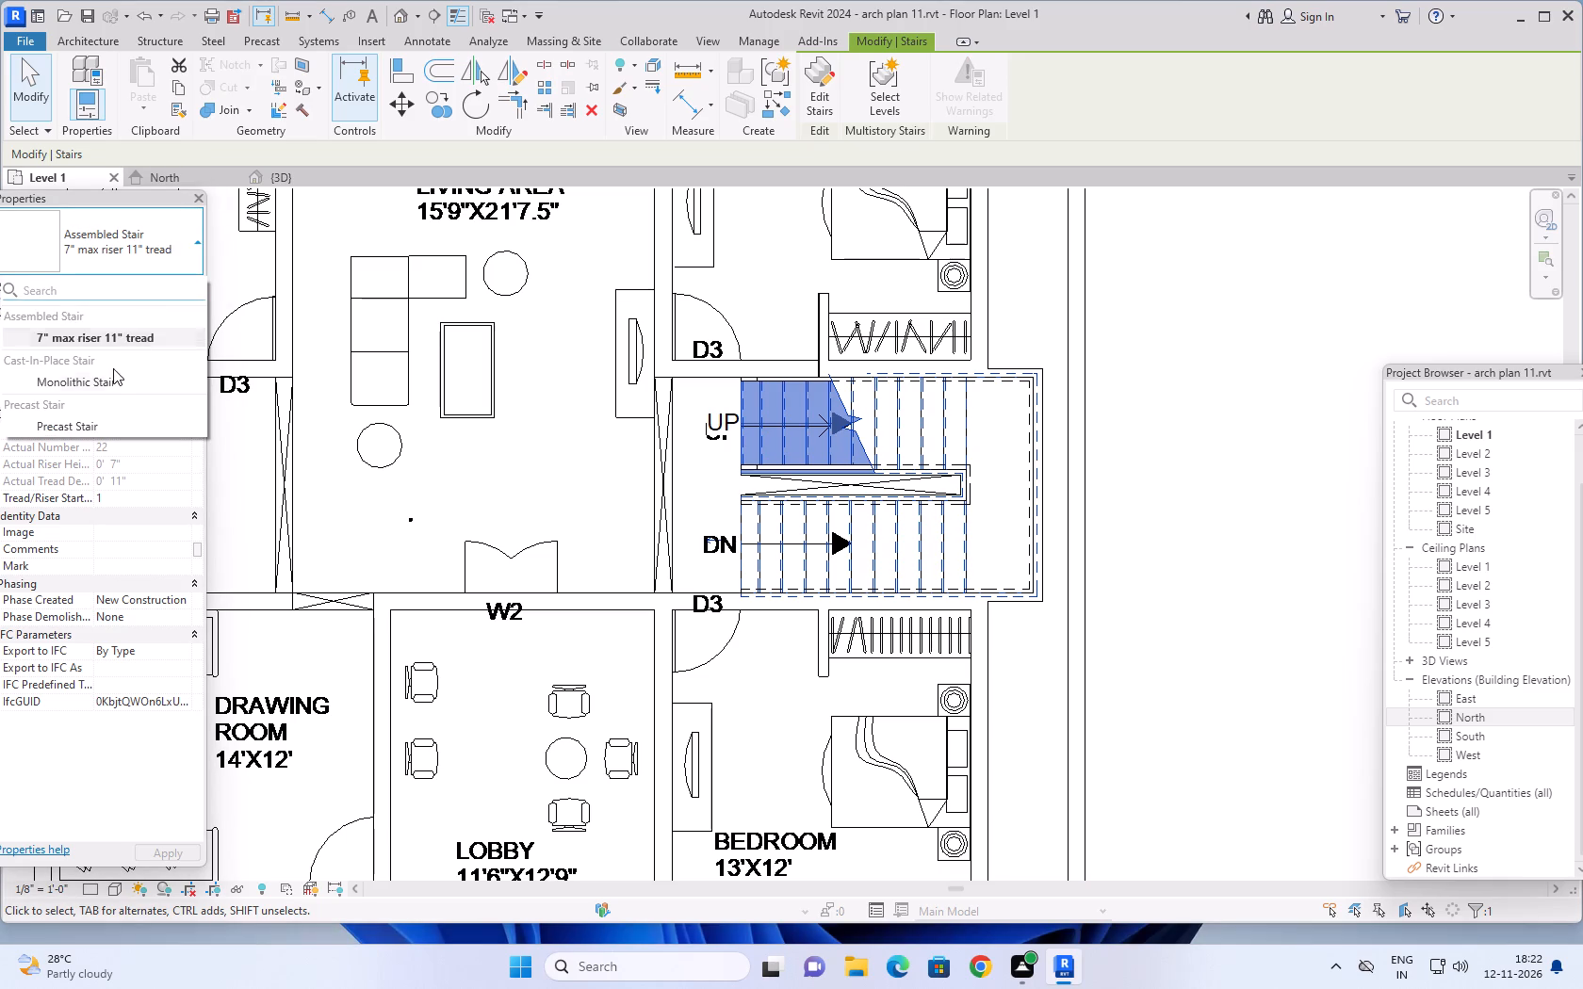
{"action": "left_click", "coordinate": [111, 376]}
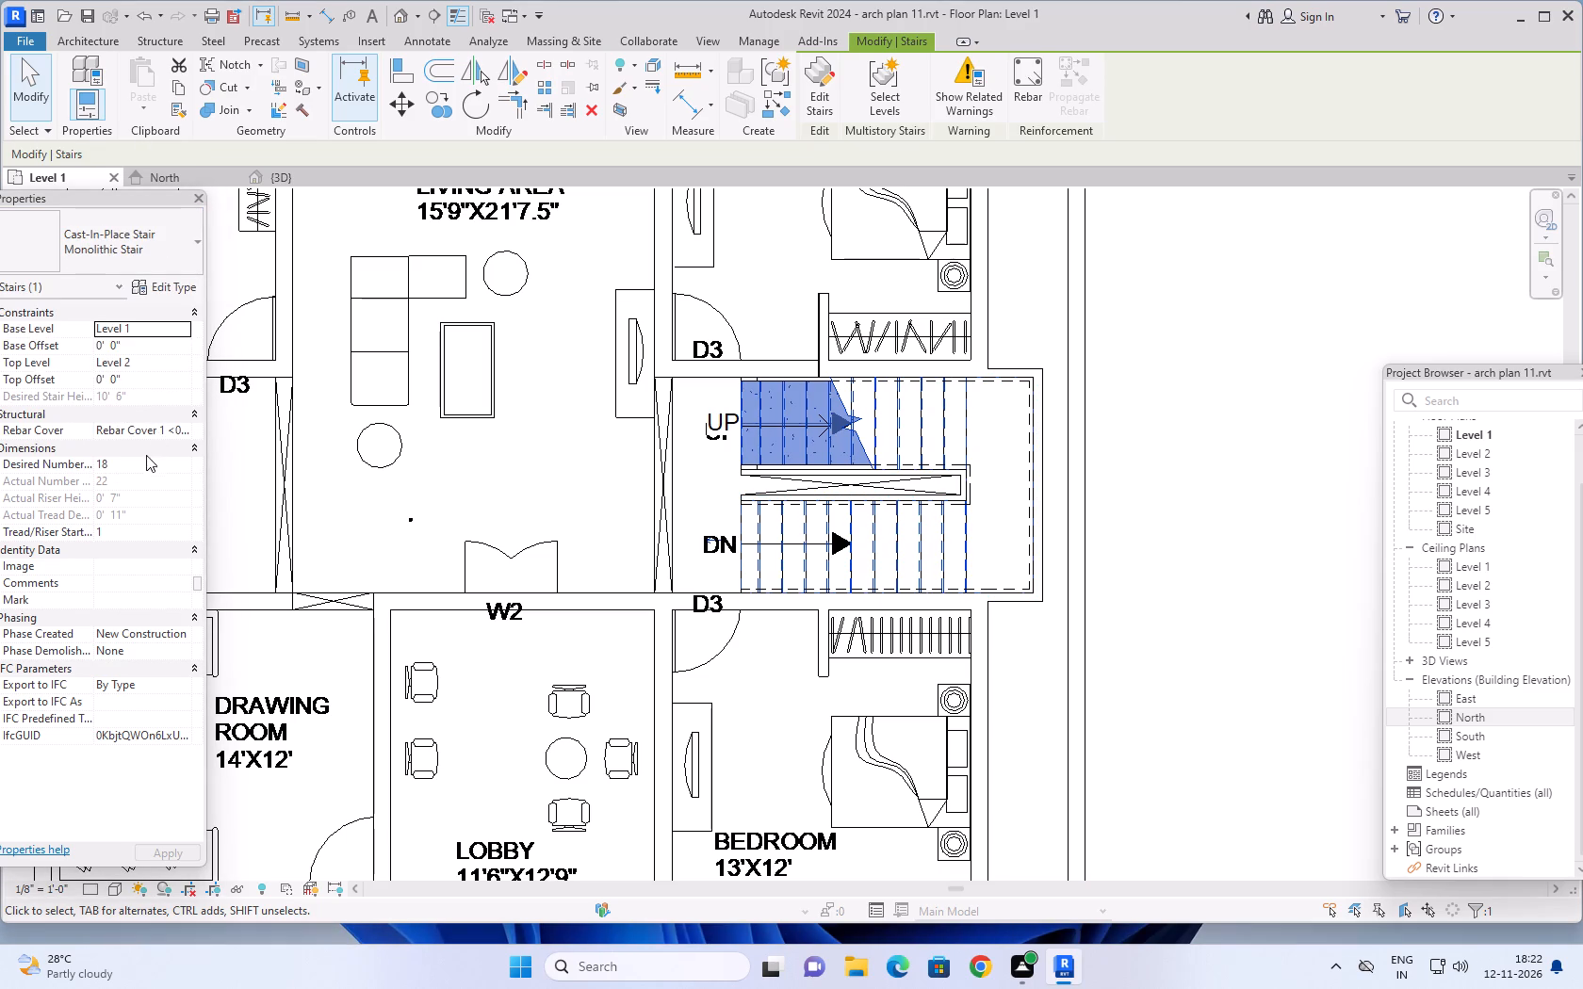
Set the staircase's desired number of risers to 22 and apply it.
{"action": "left_click", "coordinate": [163, 467]}
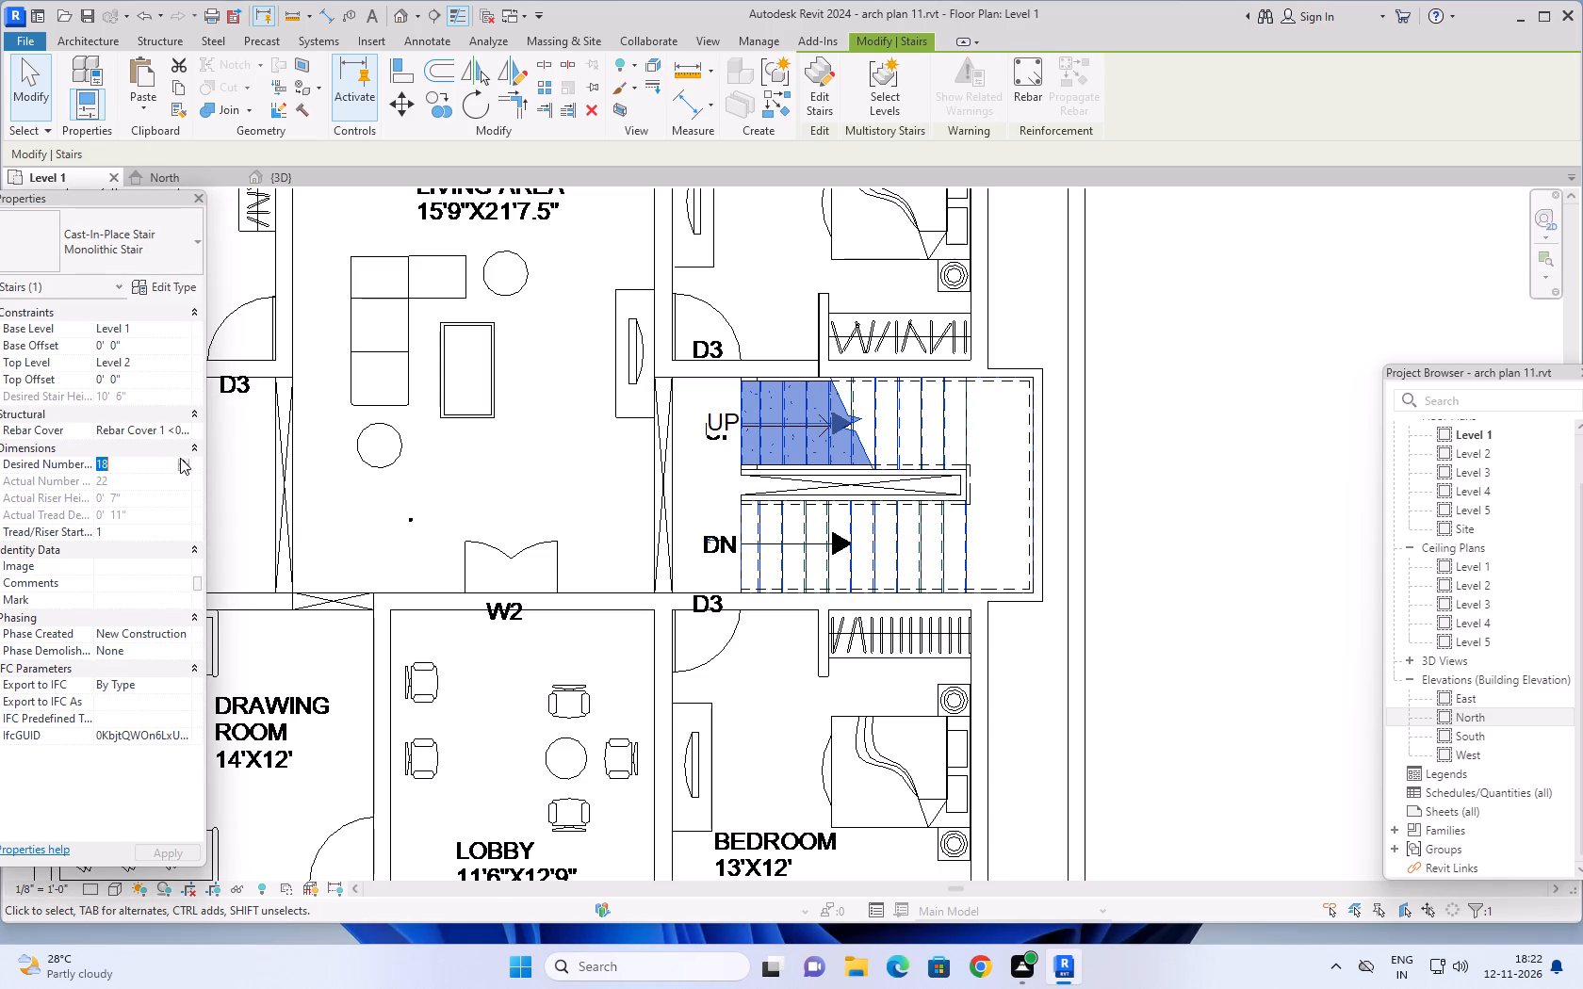
{"action": "left_click", "coordinate": [180, 458]}
{"action": "double_click", "coordinate": [180, 458]}
{"action": "left_click", "coordinate": [180, 458]}
{"action": "key", "text": "Escape"}
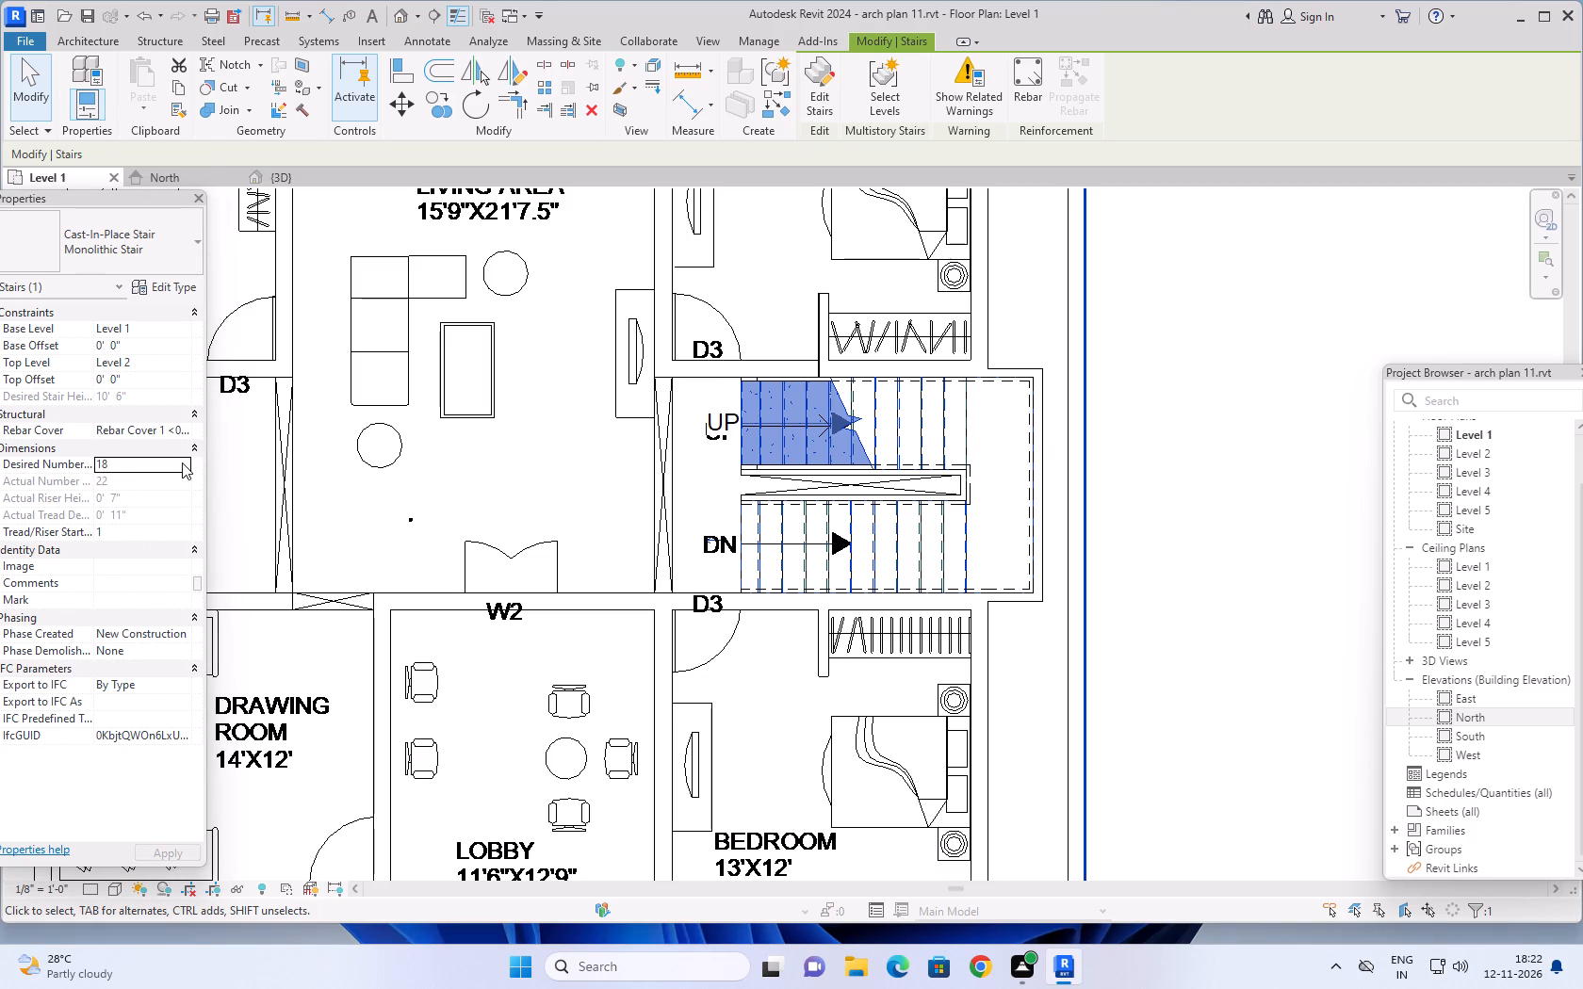
{"action": "left_click", "coordinate": [182, 462]}
{"action": "double_click", "coordinate": [184, 461]}
{"action": "left_click", "coordinate": [184, 461]}
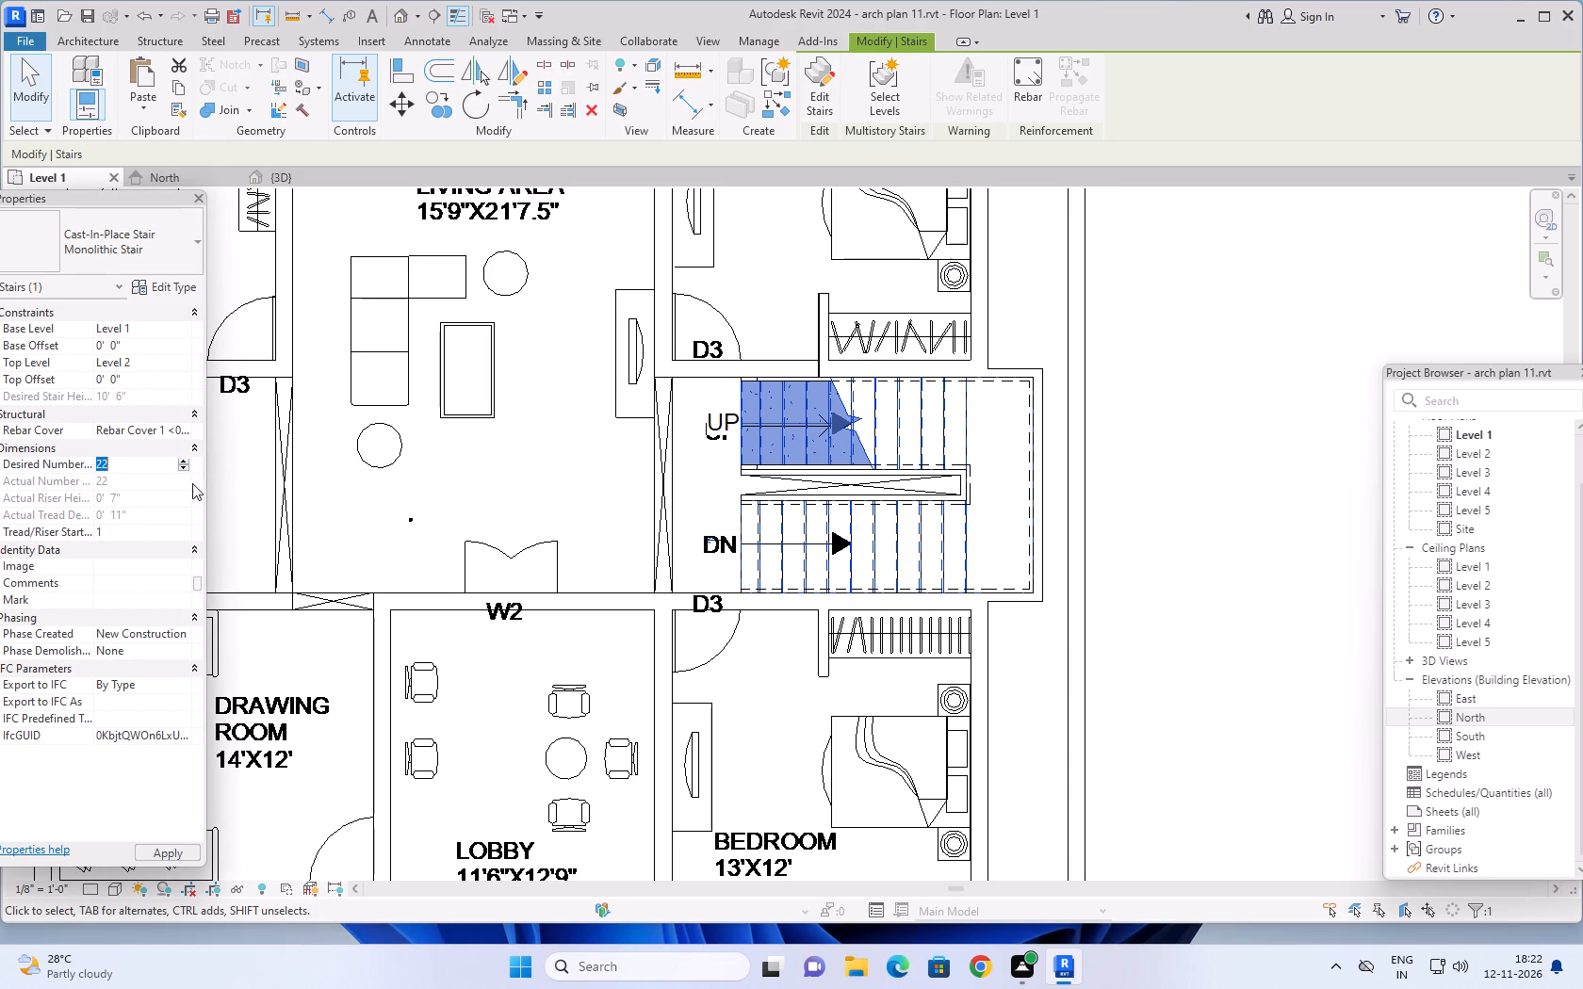
{"action": "left_click", "coordinate": [172, 849]}
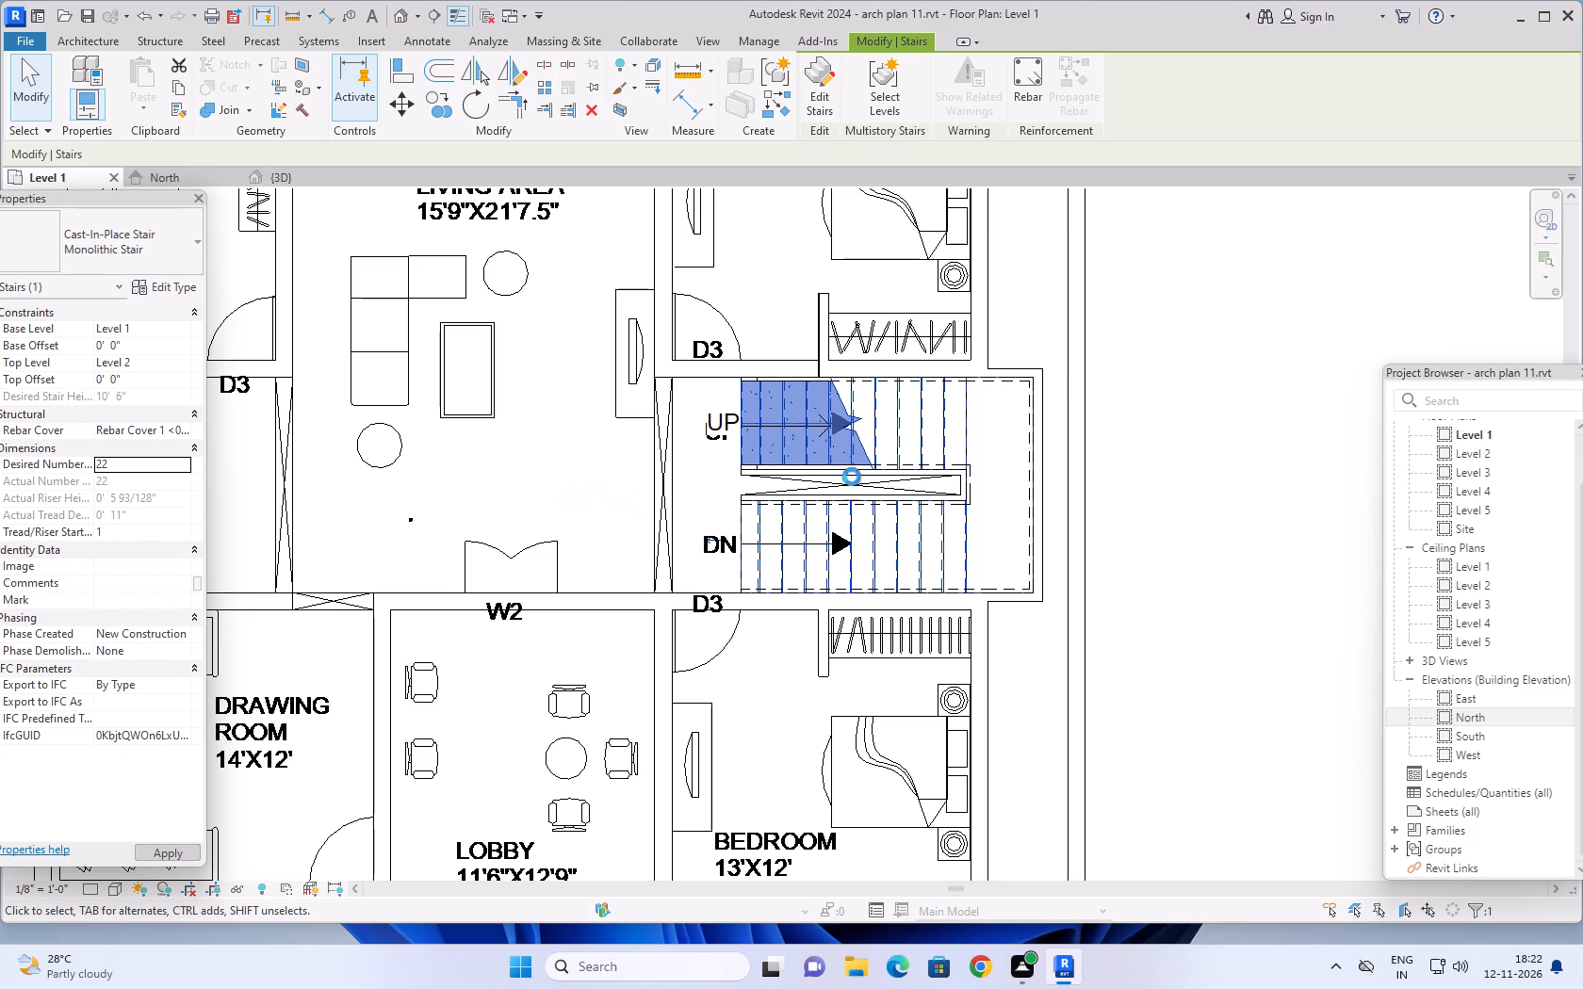
Look over the ground floor plan, examining the rear bedrooms, toilet, drawing room, lobby and verandah around the staircase.
{"action": "scroll", "coordinate": [992, 468], "scroll_direction": "down", "scroll_amount": 1}
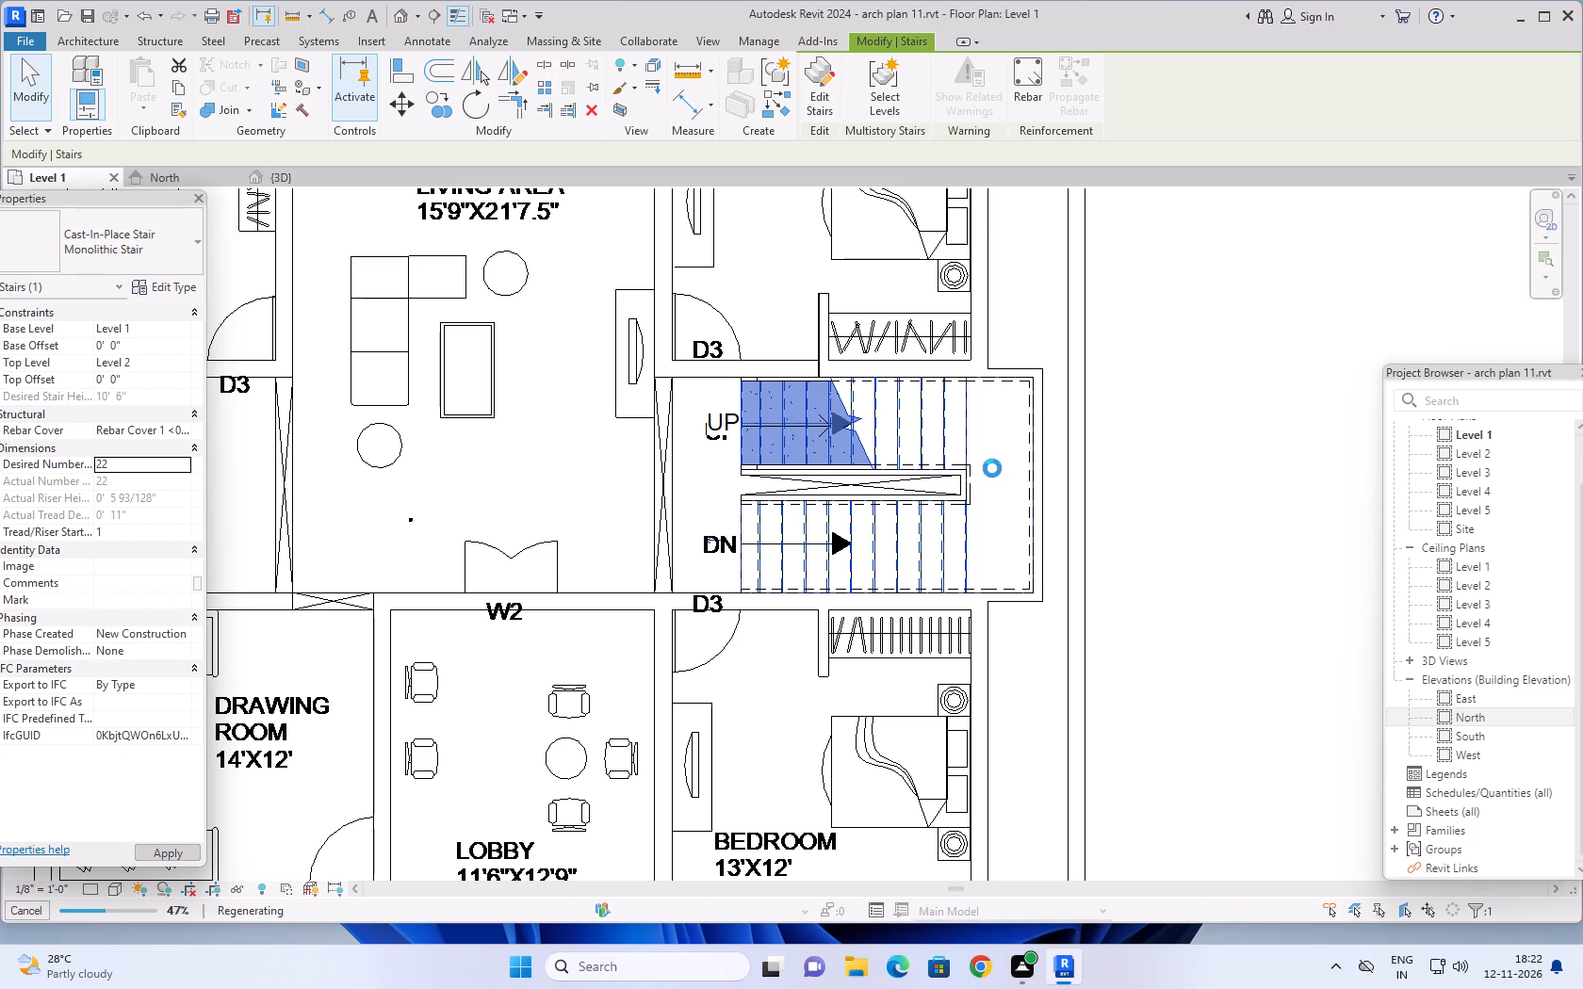
{"action": "scroll", "coordinate": [992, 468], "scroll_direction": "down", "scroll_amount": 1}
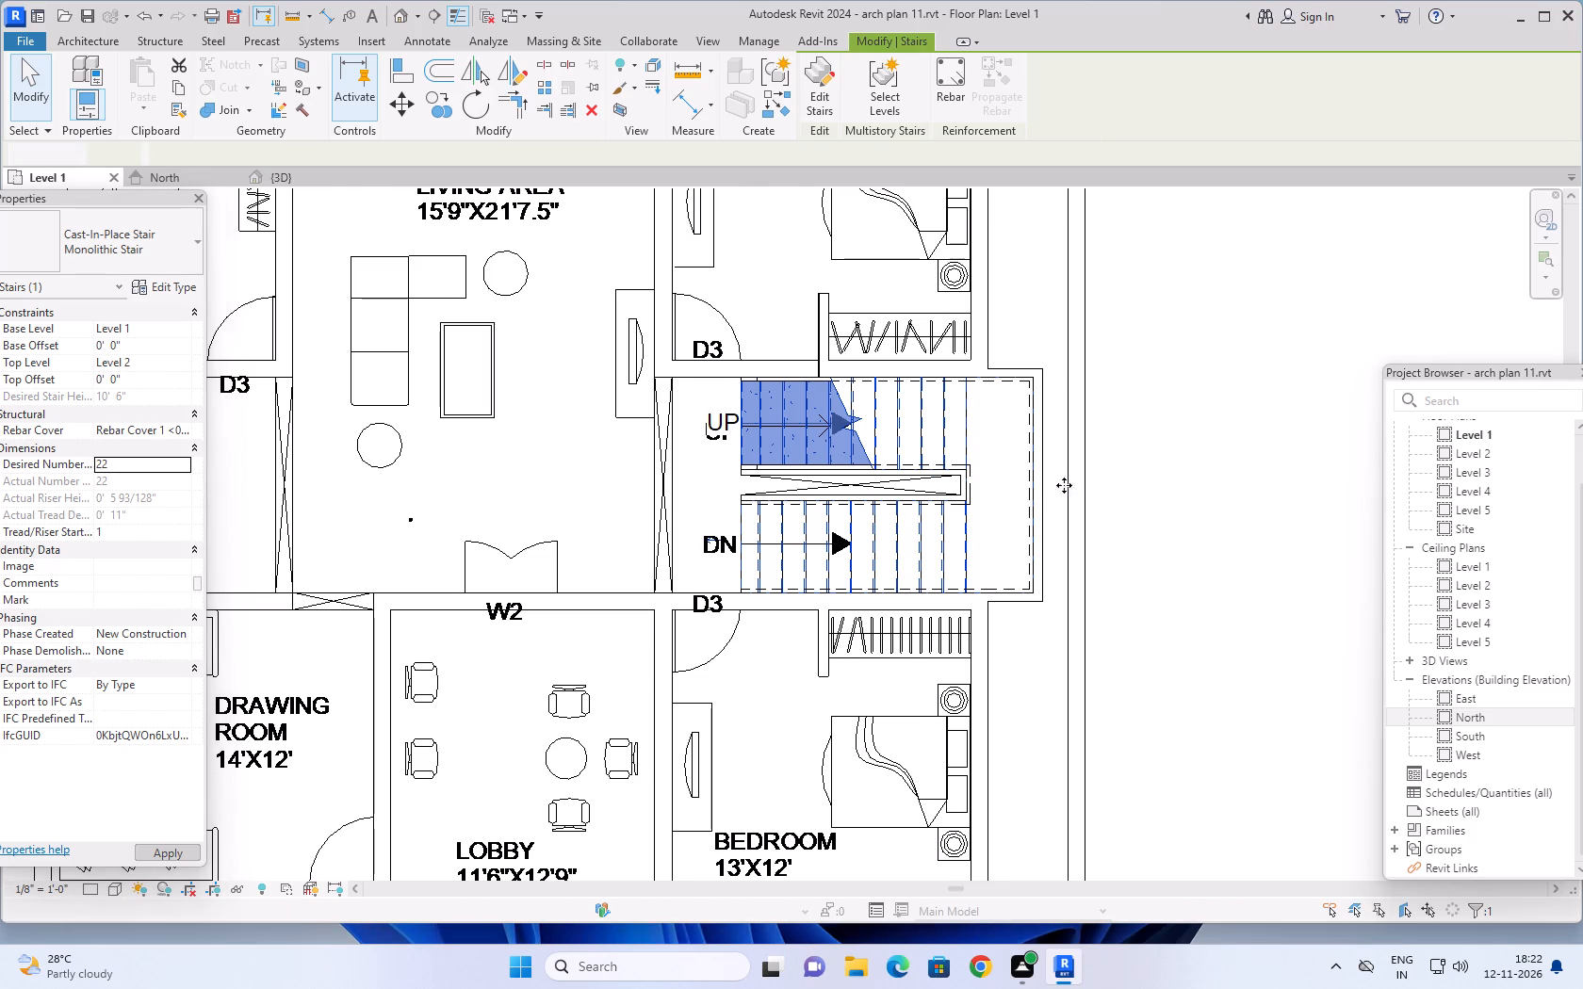
{"action": "scroll", "coordinate": [1095, 491], "scroll_direction": "down", "scroll_amount": 2}
{"action": "scroll", "coordinate": [1197, 504], "scroll_direction": "down", "scroll_amount": 3}
{"action": "middle_click_drag", "start_coordinate": [1201, 506], "coordinate": [1194, 458]}
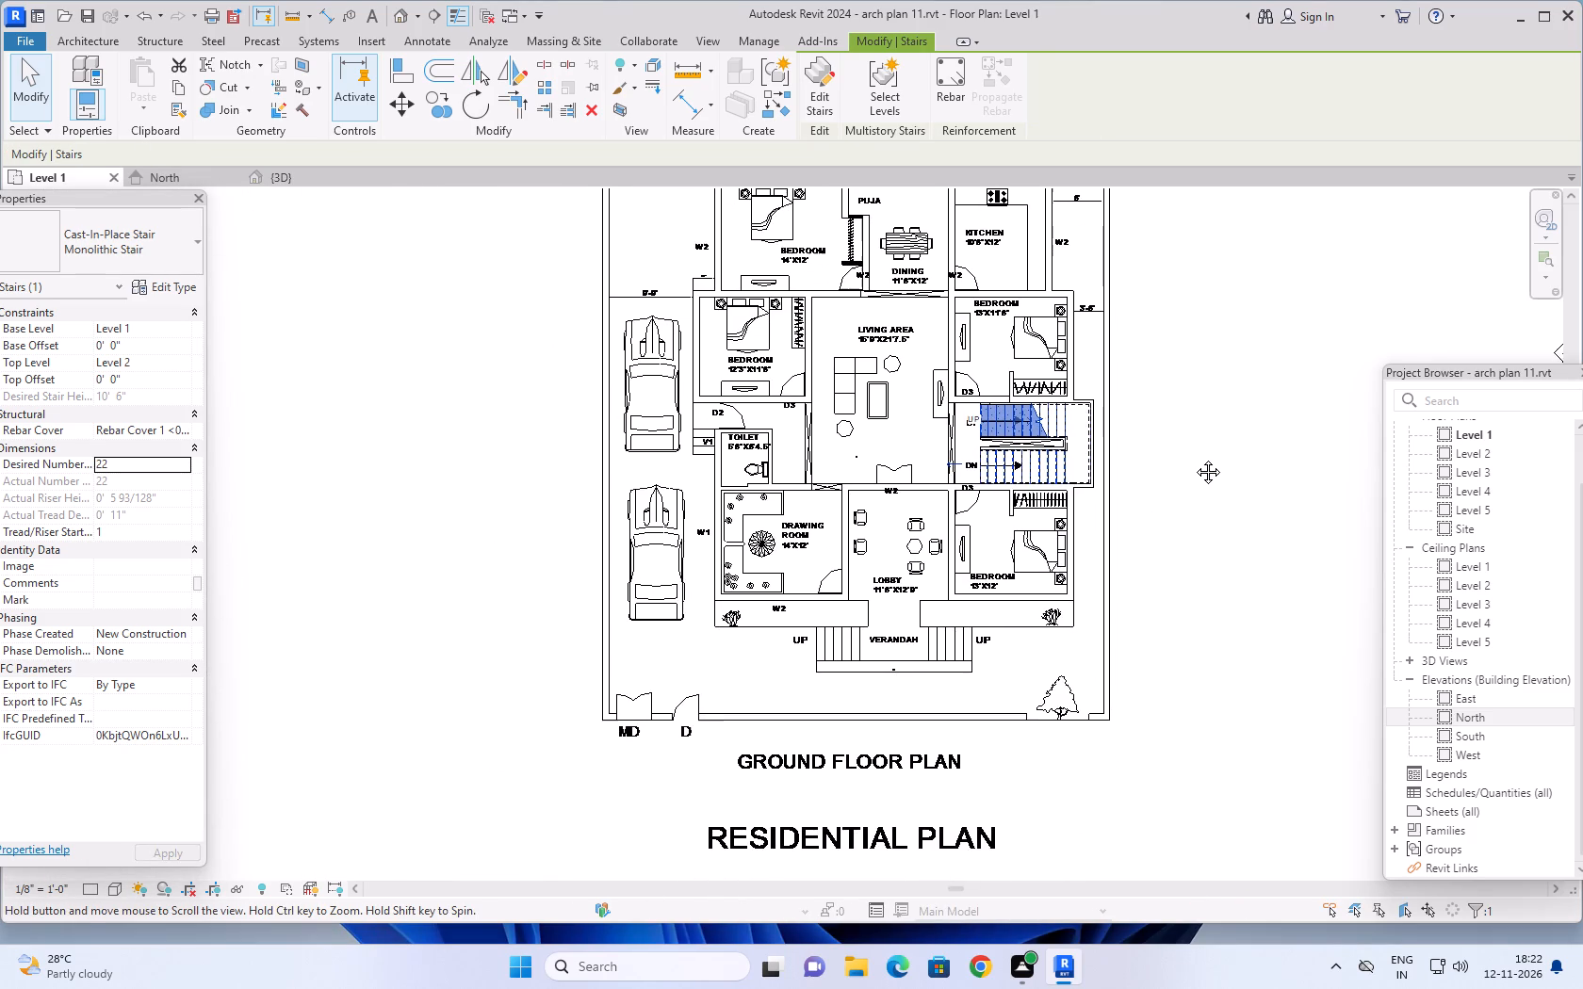
{"action": "middle_click_drag", "start_coordinate": [1194, 458], "coordinate": [1189, 527]}
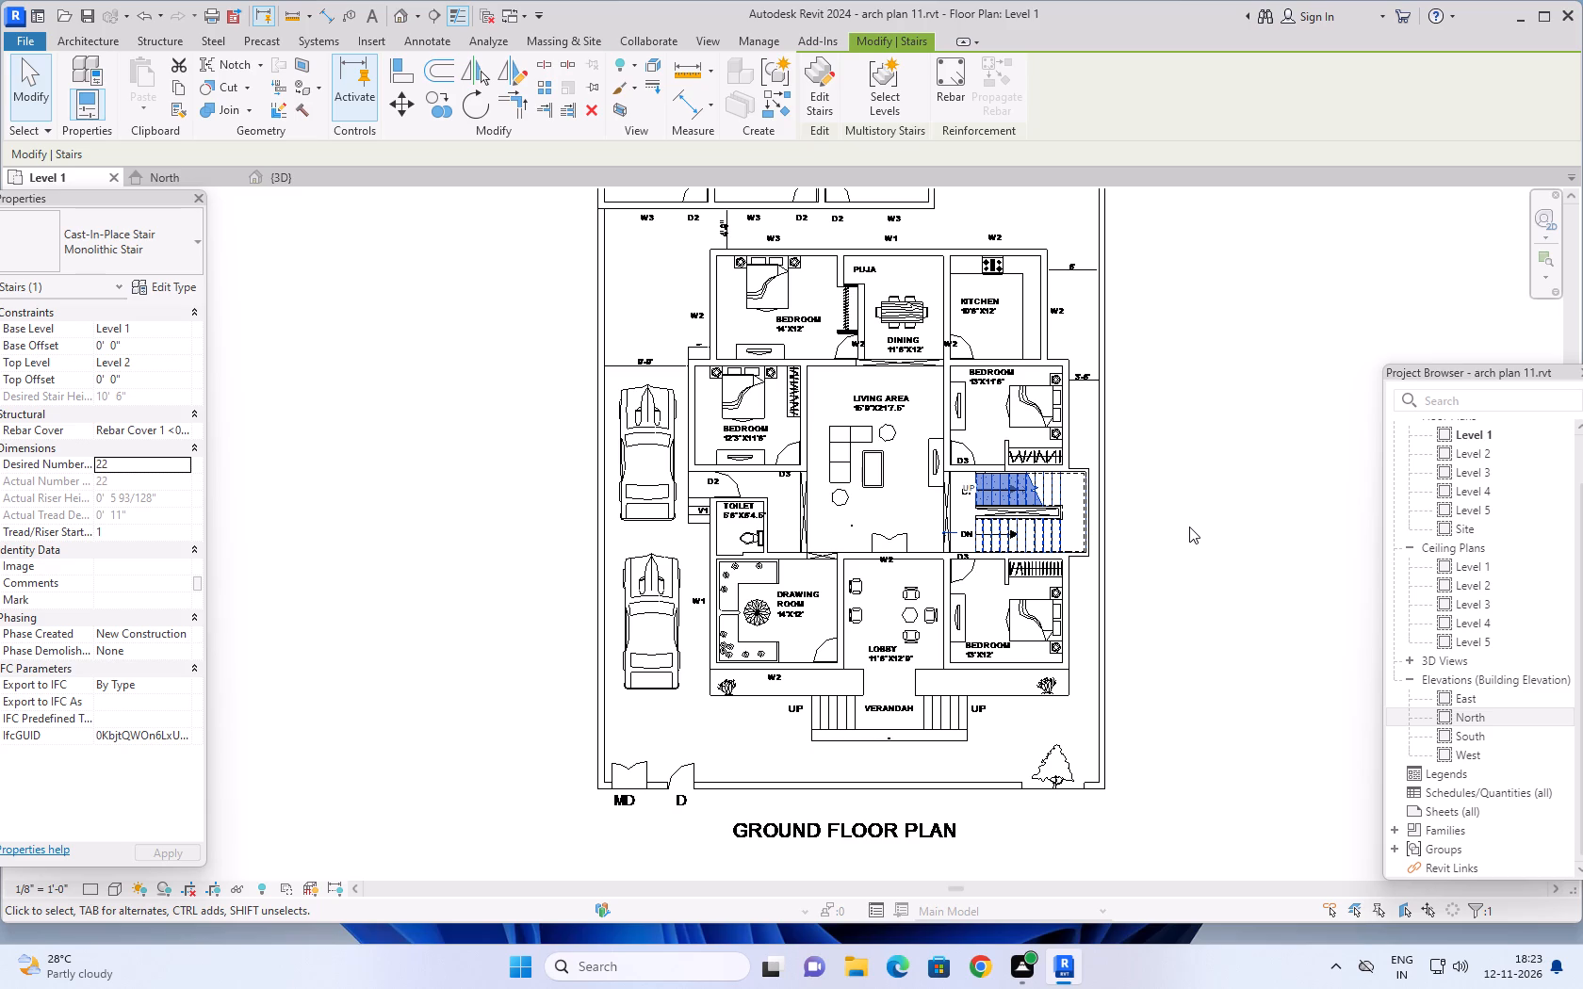
{"action": "scroll", "coordinate": [1183, 314], "scroll_direction": "down", "scroll_amount": 1}
{"action": "middle_click_drag", "start_coordinate": [1205, 465], "coordinate": [1162, 447]}
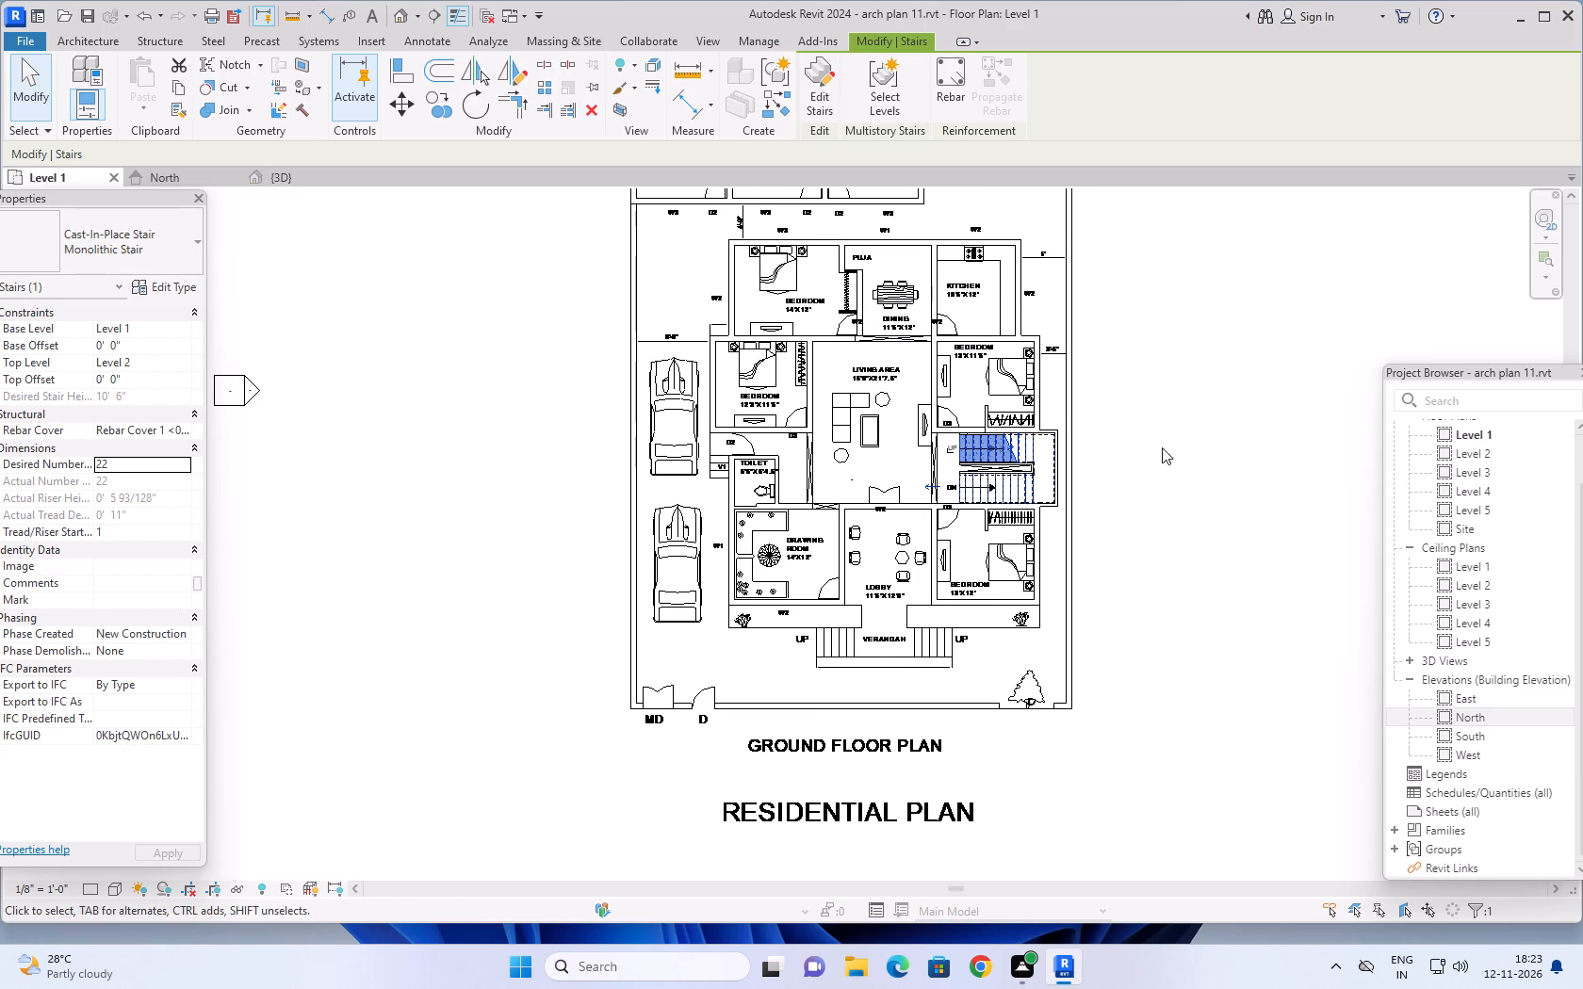
{"action": "scroll", "coordinate": [1120, 467], "scroll_direction": "up", "scroll_amount": 3}
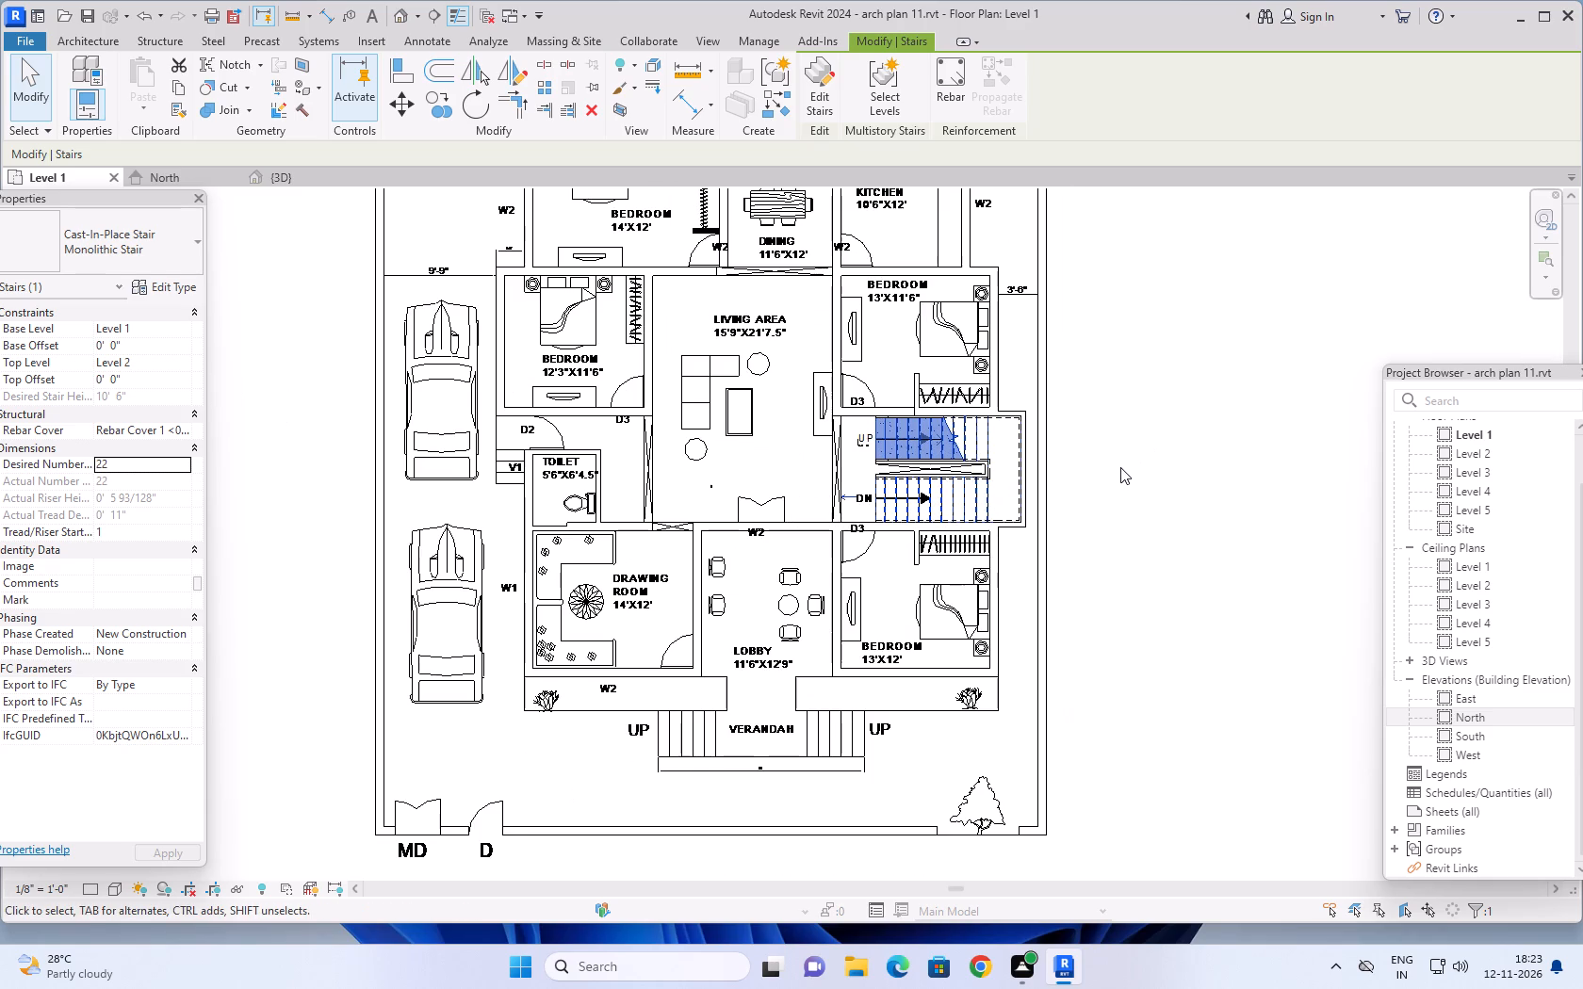
{"action": "scroll", "coordinate": [1120, 467], "scroll_direction": "down", "scroll_amount": 2}
{"action": "middle_click_drag", "start_coordinate": [1173, 405], "coordinate": [1184, 485]}
{"action": "scroll", "coordinate": [1184, 478], "scroll_direction": "down", "scroll_amount": 3}
{"action": "middle_click_drag", "start_coordinate": [1197, 456], "coordinate": [1186, 483]}
{"action": "scroll", "coordinate": [938, 366], "scroll_direction": "up", "scroll_amount": 1}
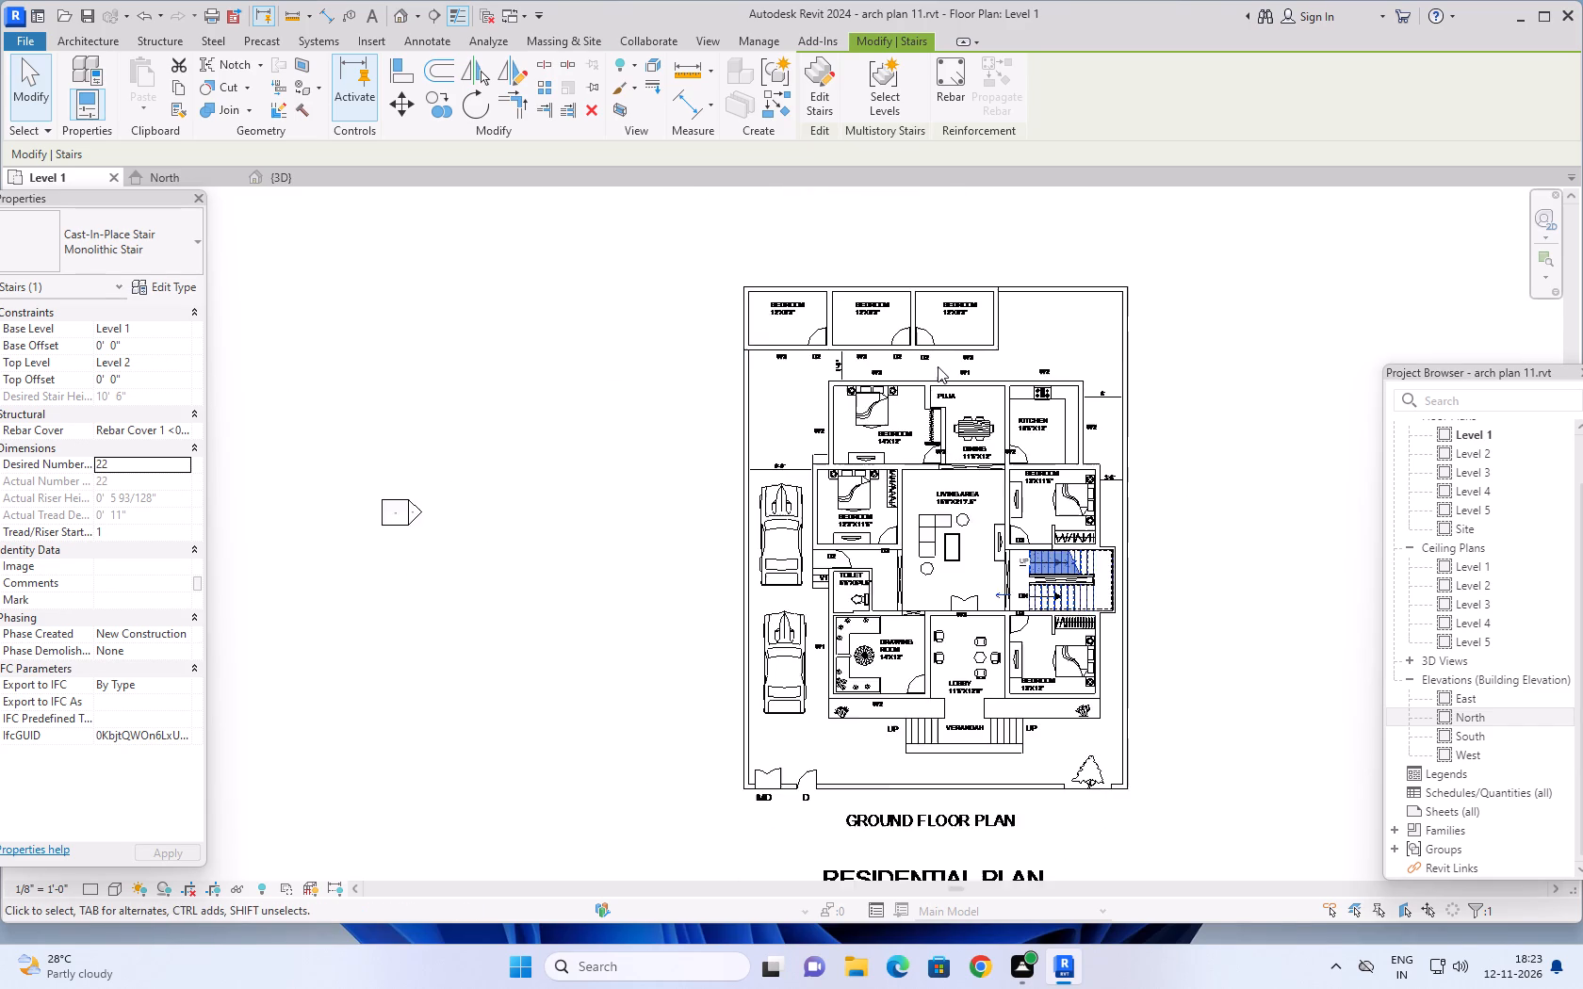
{"action": "scroll", "coordinate": [938, 366], "scroll_direction": "up", "scroll_amount": 9}
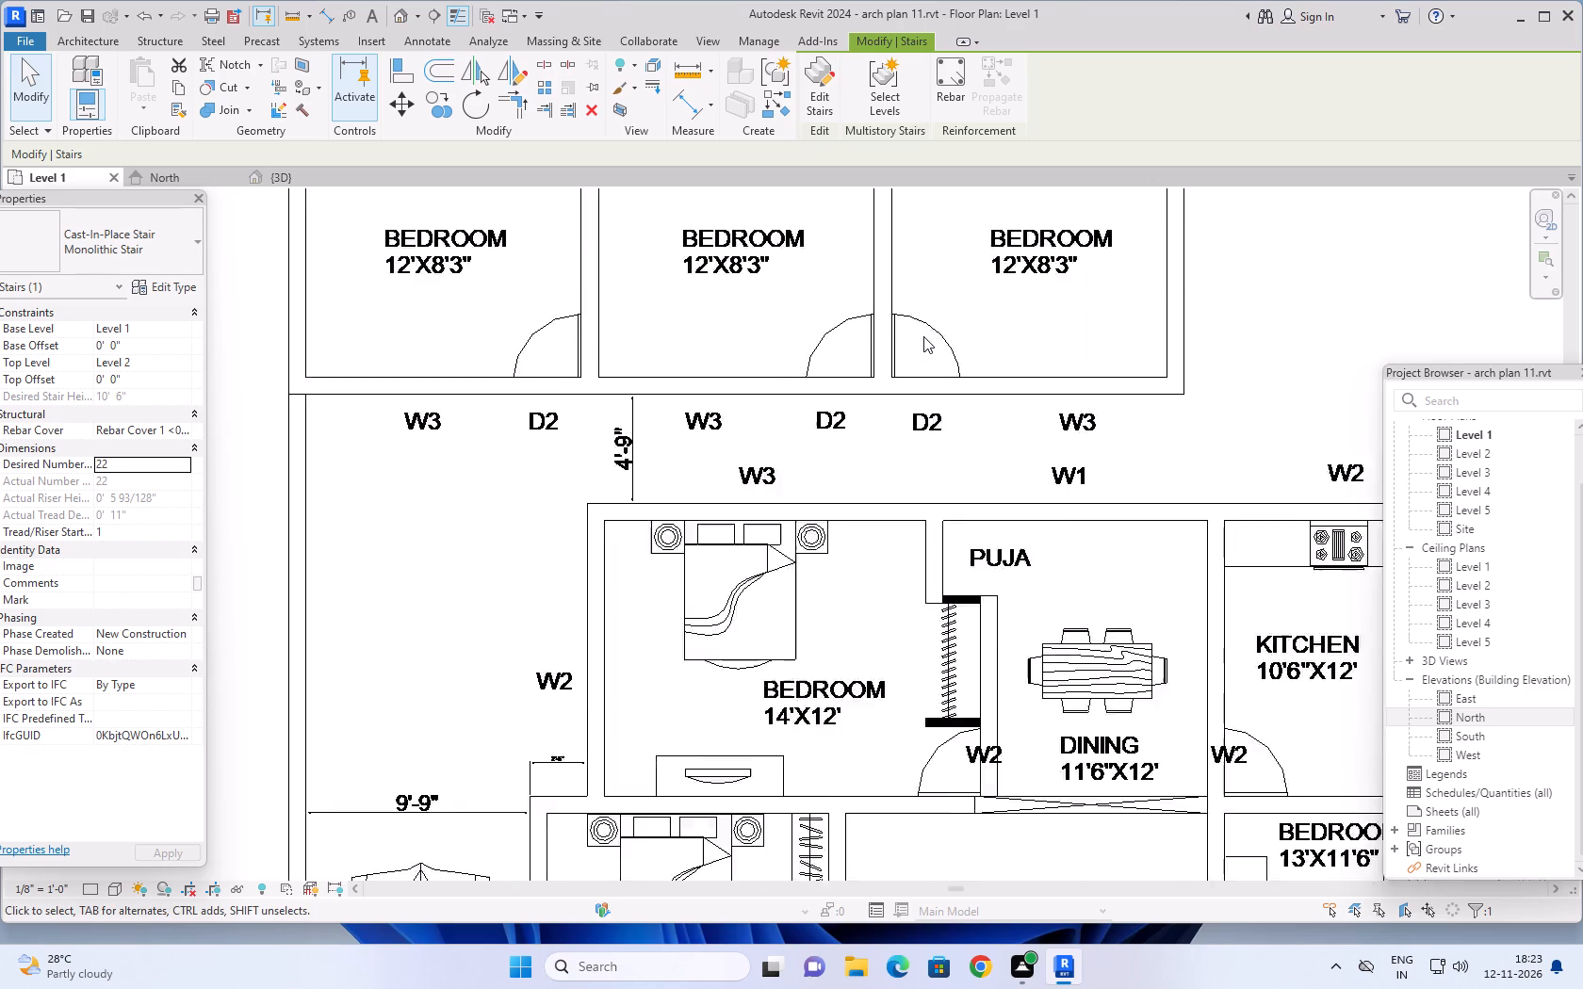
{"action": "scroll", "coordinate": [923, 336], "scroll_direction": "up", "scroll_amount": 2}
{"action": "scroll", "coordinate": [923, 336], "scroll_direction": "down", "scroll_amount": 11}
{"action": "middle_click_drag", "start_coordinate": [1208, 493], "coordinate": [1193, 455]}
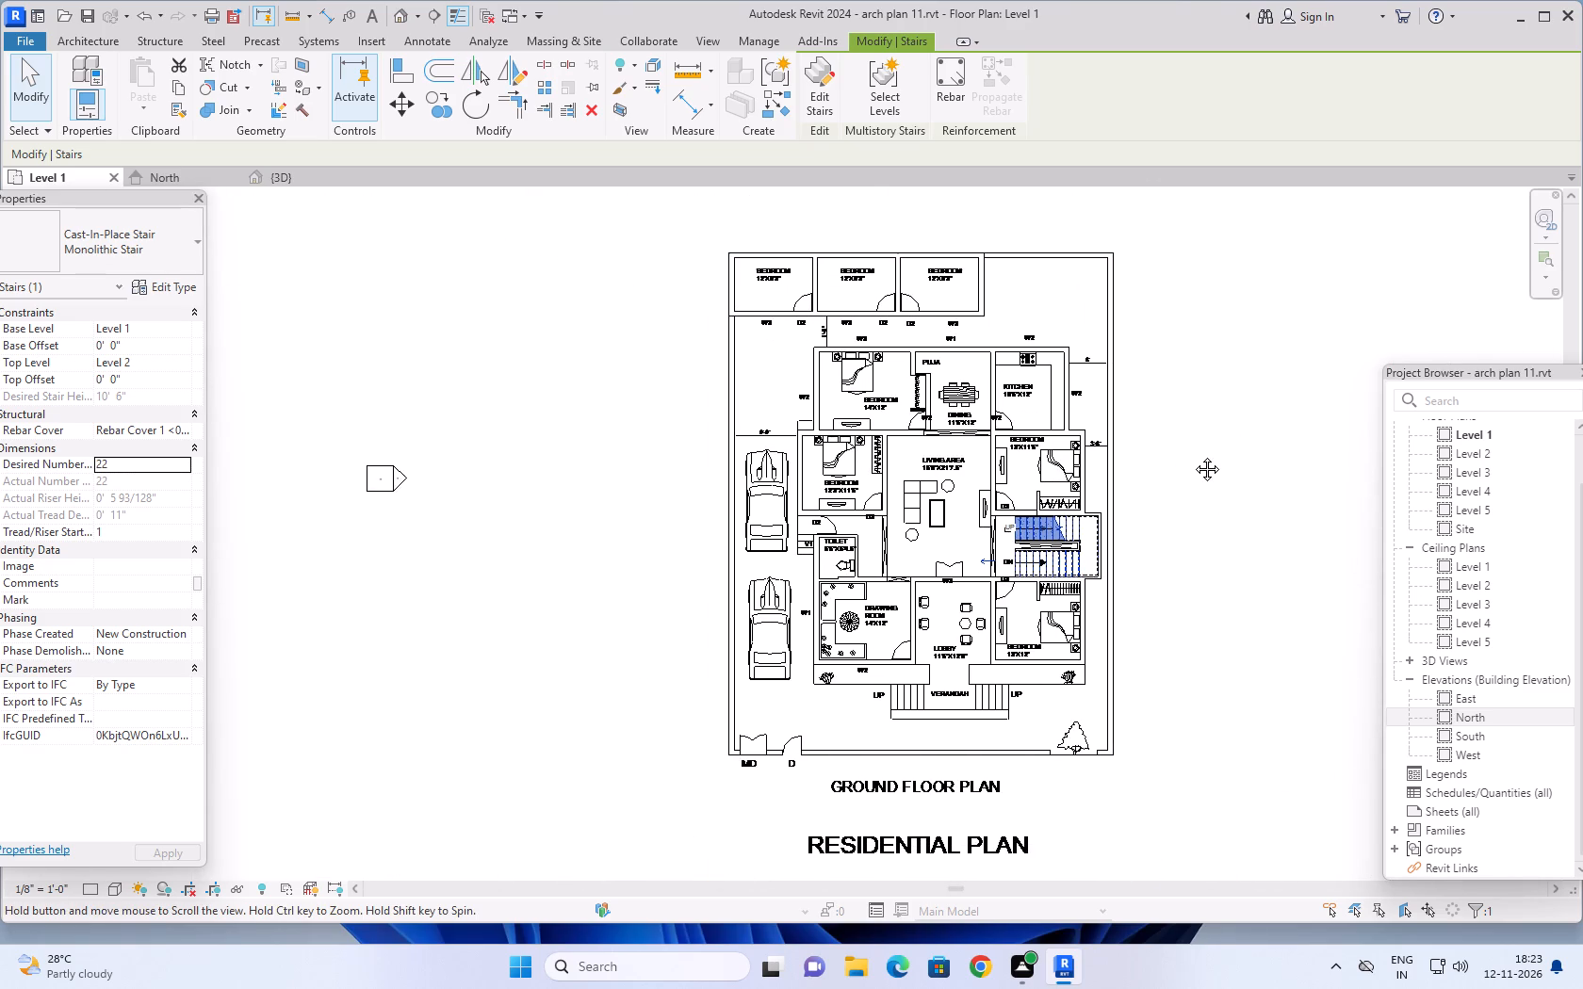
{"action": "middle_click_drag", "start_coordinate": [1193, 455], "coordinate": [1188, 480]}
{"action": "scroll", "coordinate": [718, 594], "scroll_direction": "up", "scroll_amount": 7}
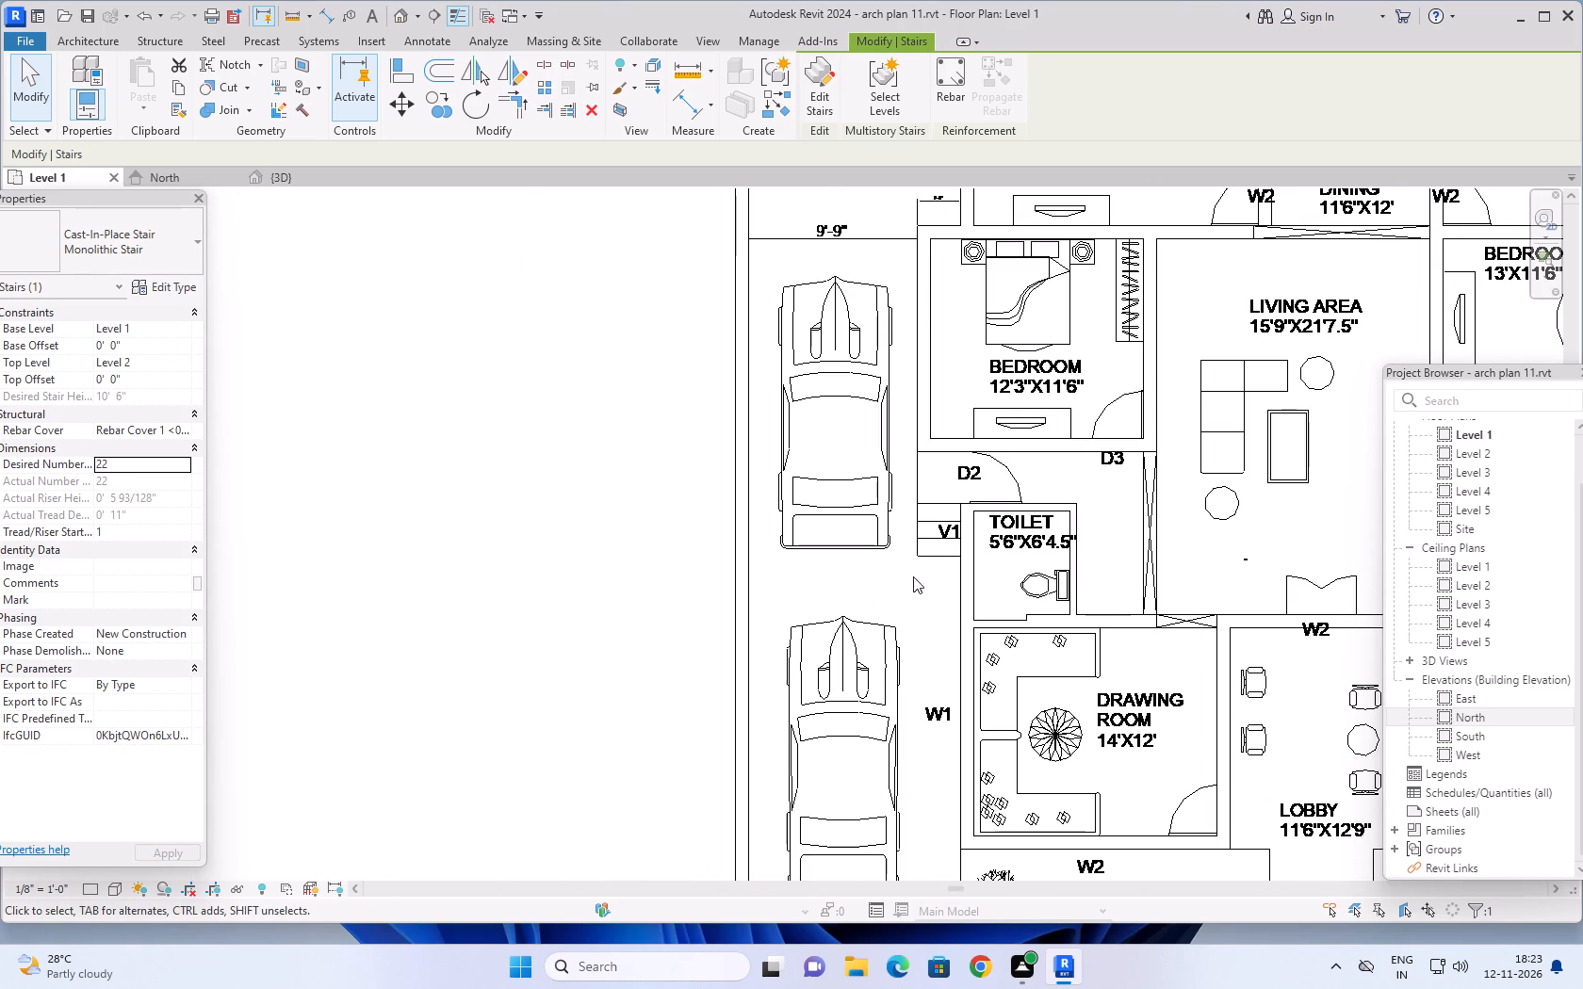
{"action": "scroll", "coordinate": [991, 475], "scroll_direction": "down", "scroll_amount": 1}
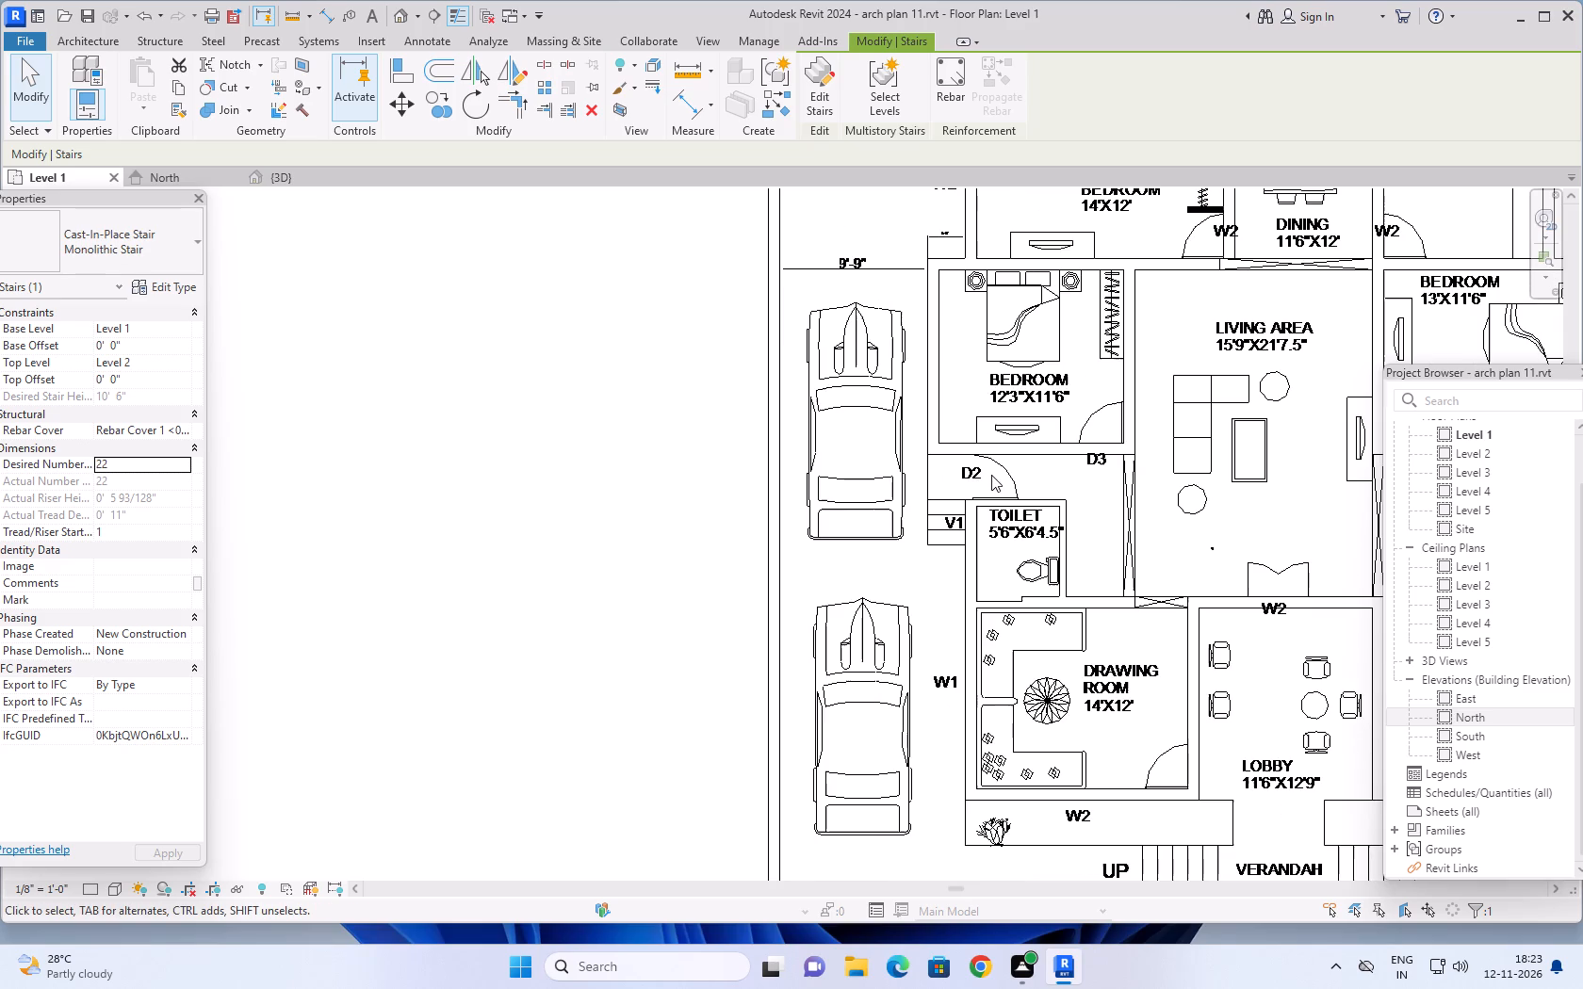
{"action": "scroll", "coordinate": [991, 475], "scroll_direction": "down", "scroll_amount": 1}
{"action": "middle_click_drag", "start_coordinate": [991, 475], "coordinate": [888, 456]}
{"action": "scroll", "coordinate": [840, 534], "scroll_direction": "up", "scroll_amount": 7}
{"action": "scroll", "coordinate": [840, 534], "scroll_direction": "down", "scroll_amount": 3}
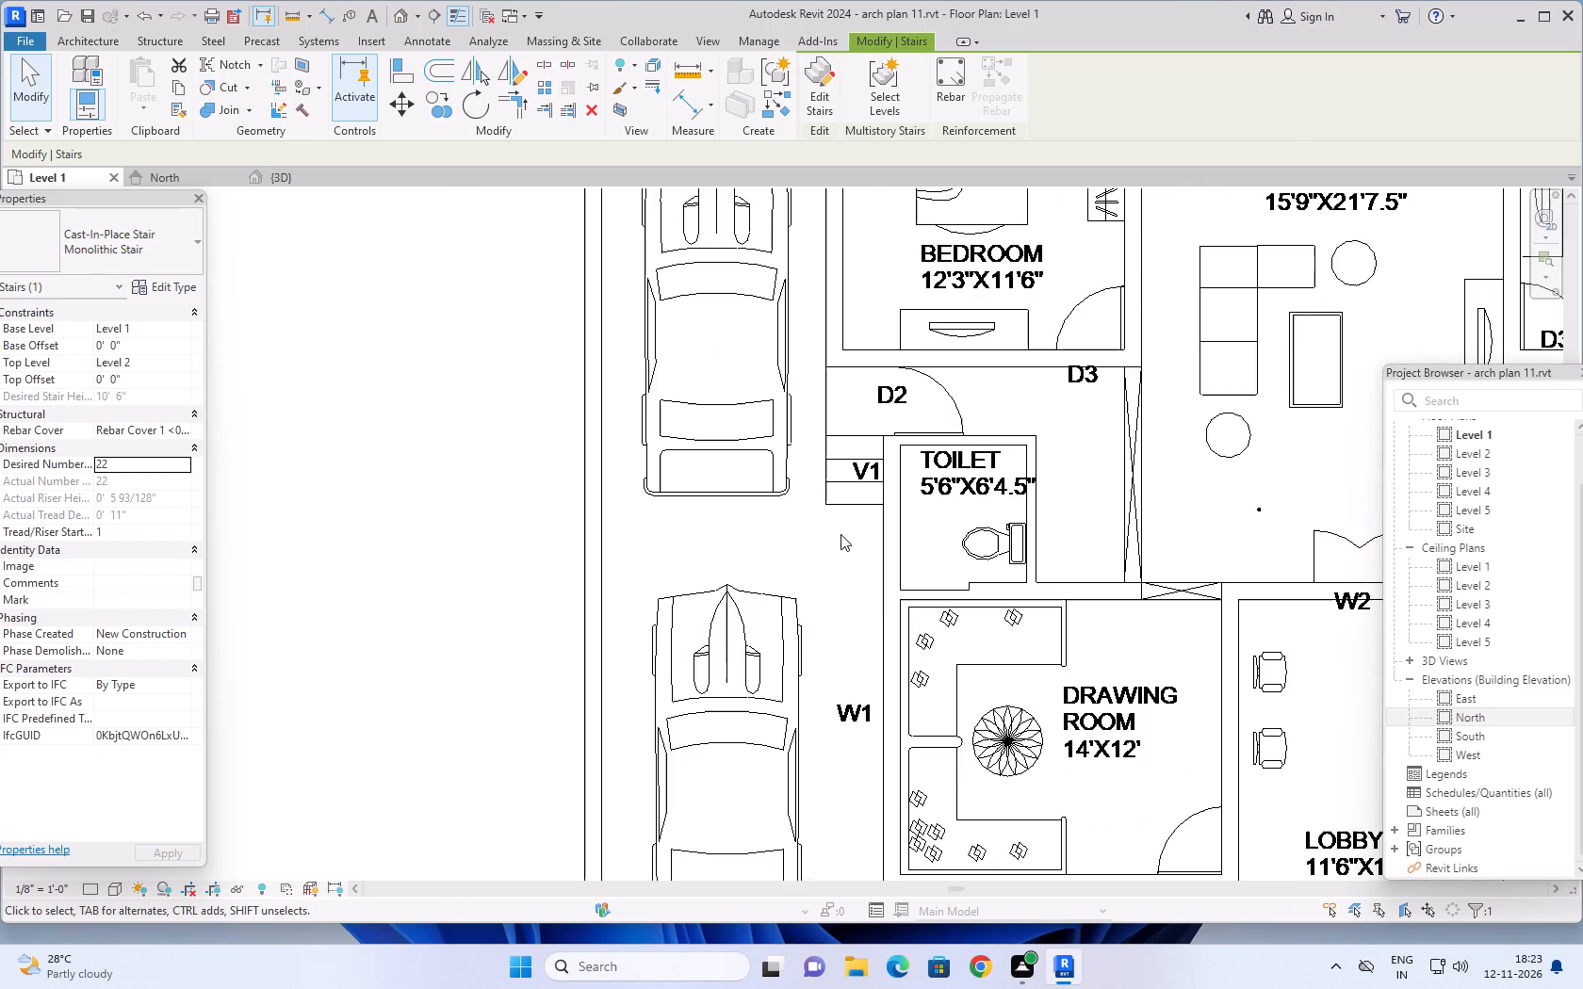
{"action": "scroll", "coordinate": [840, 534], "scroll_direction": "down", "scroll_amount": 6}
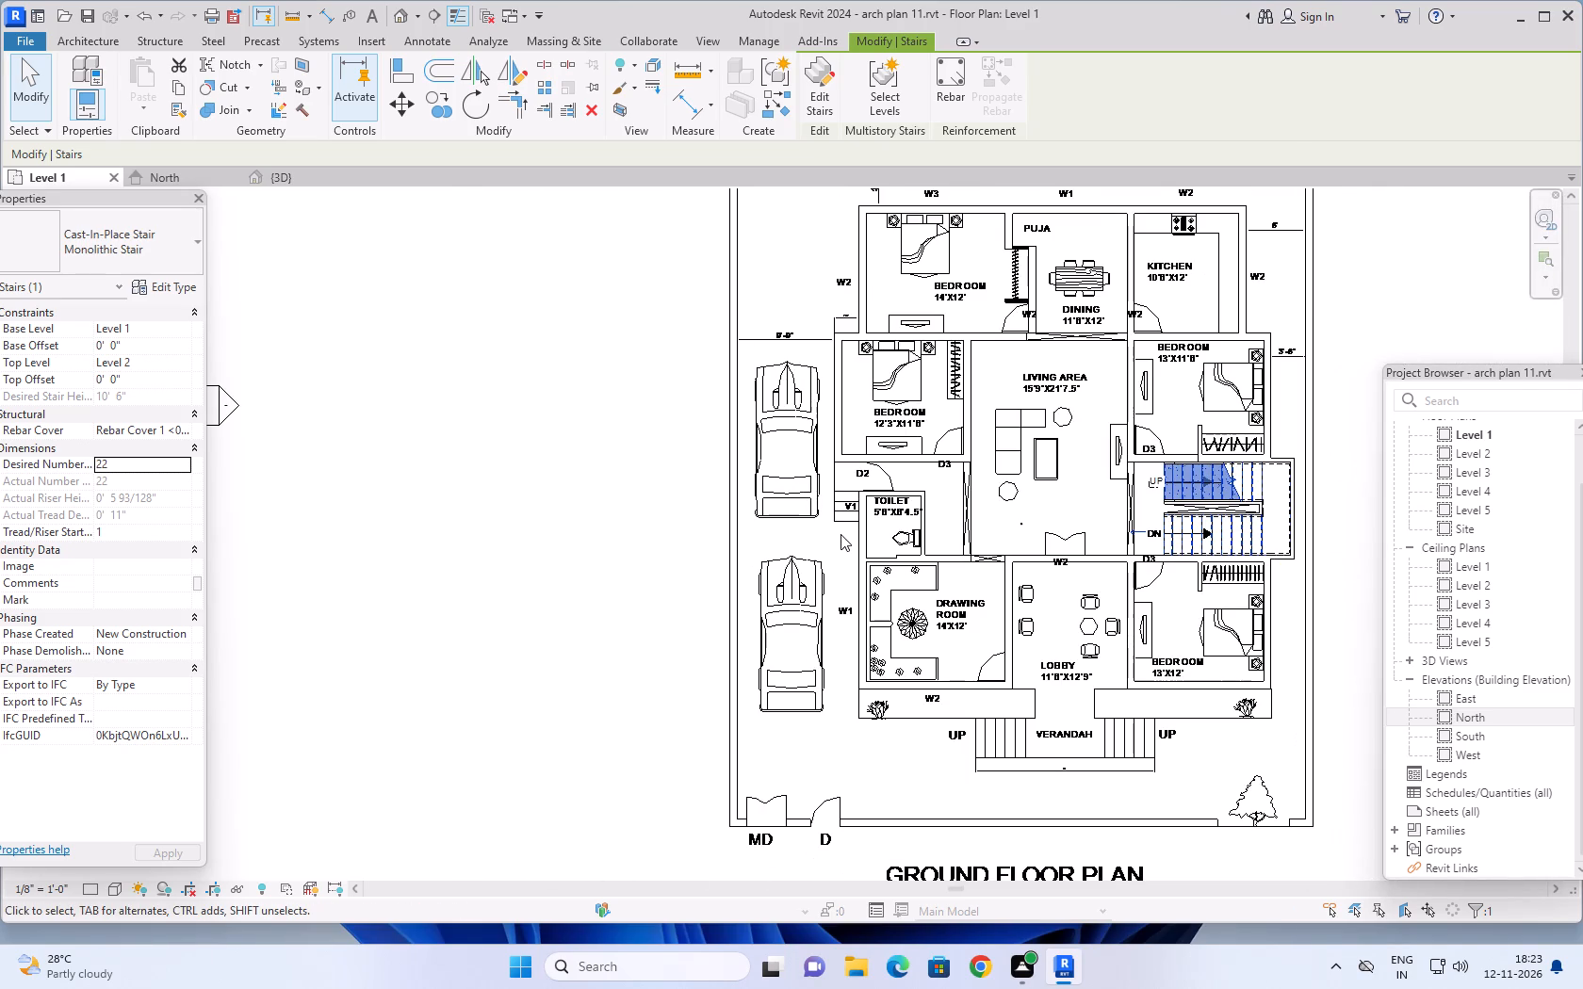
{"action": "scroll", "coordinate": [840, 534], "scroll_direction": "down", "scroll_amount": 1}
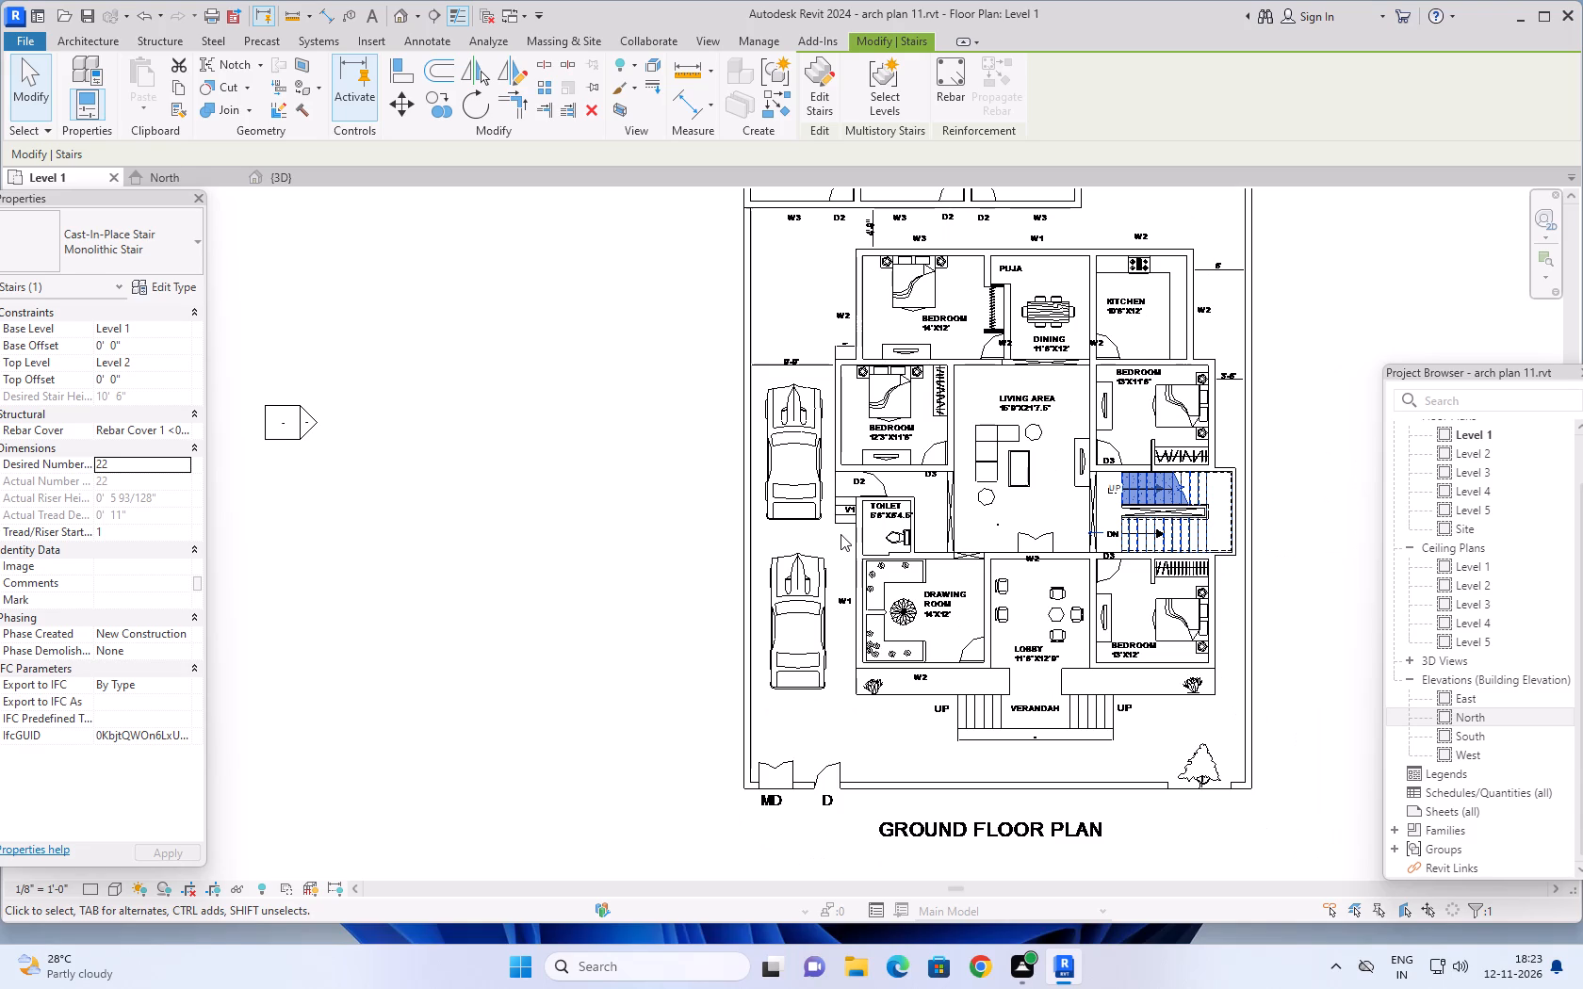
{"action": "scroll", "coordinate": [869, 484], "scroll_direction": "up", "scroll_amount": 2}
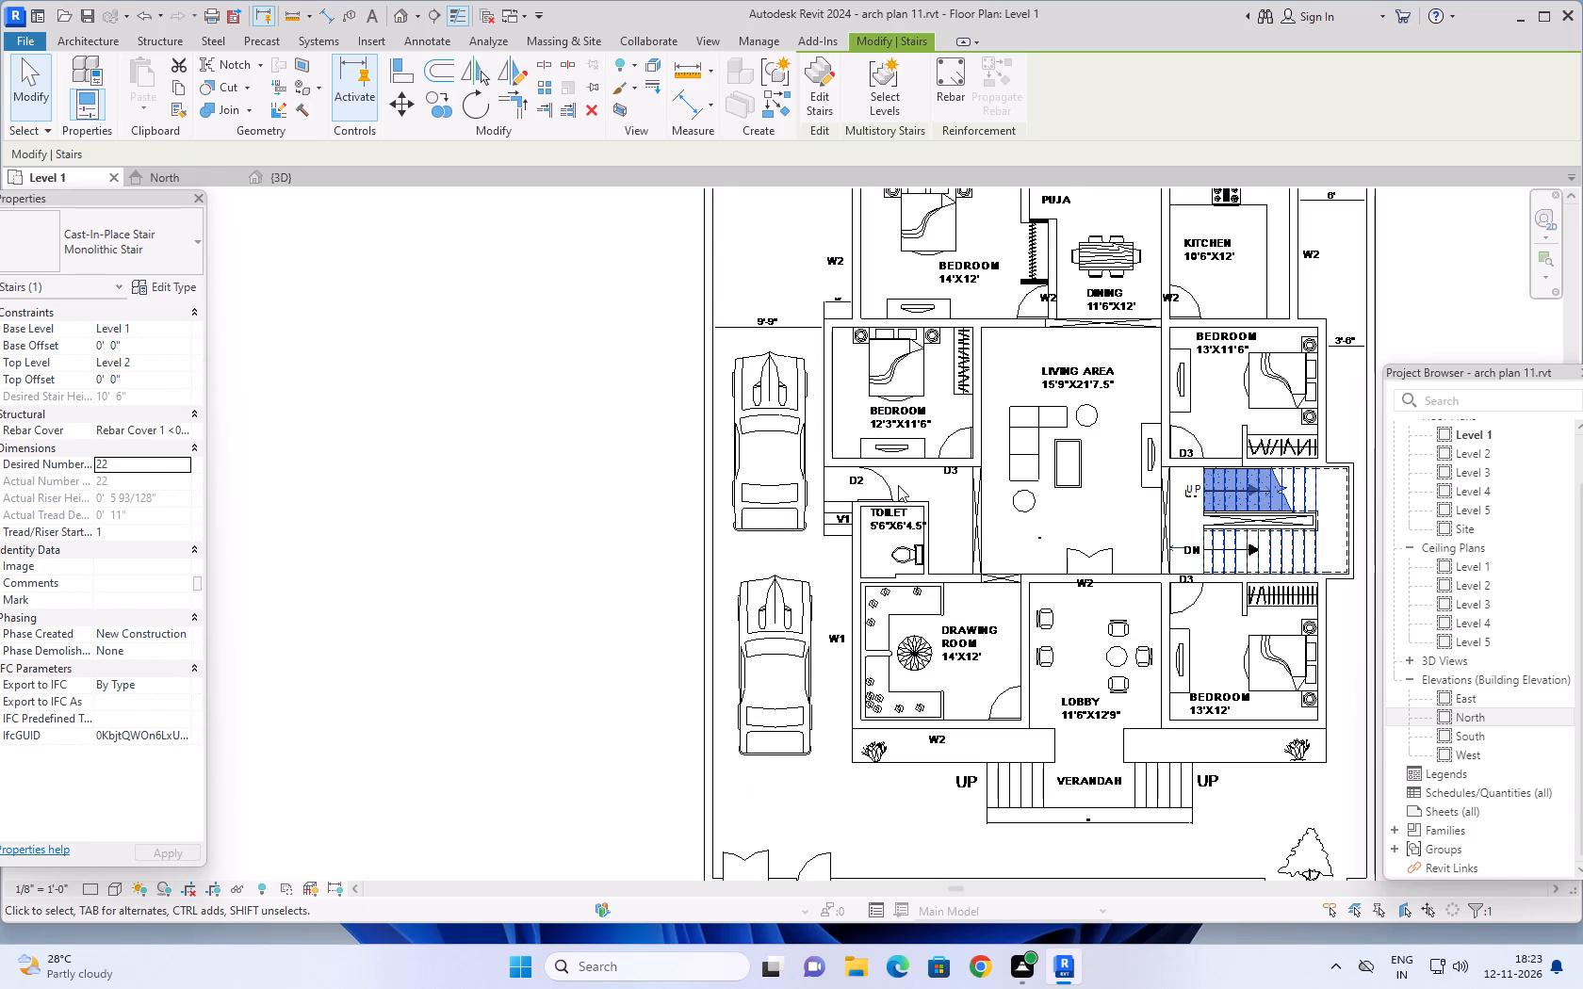
{"action": "middle_click_drag", "start_coordinate": [660, 578], "coordinate": [520, 522]}
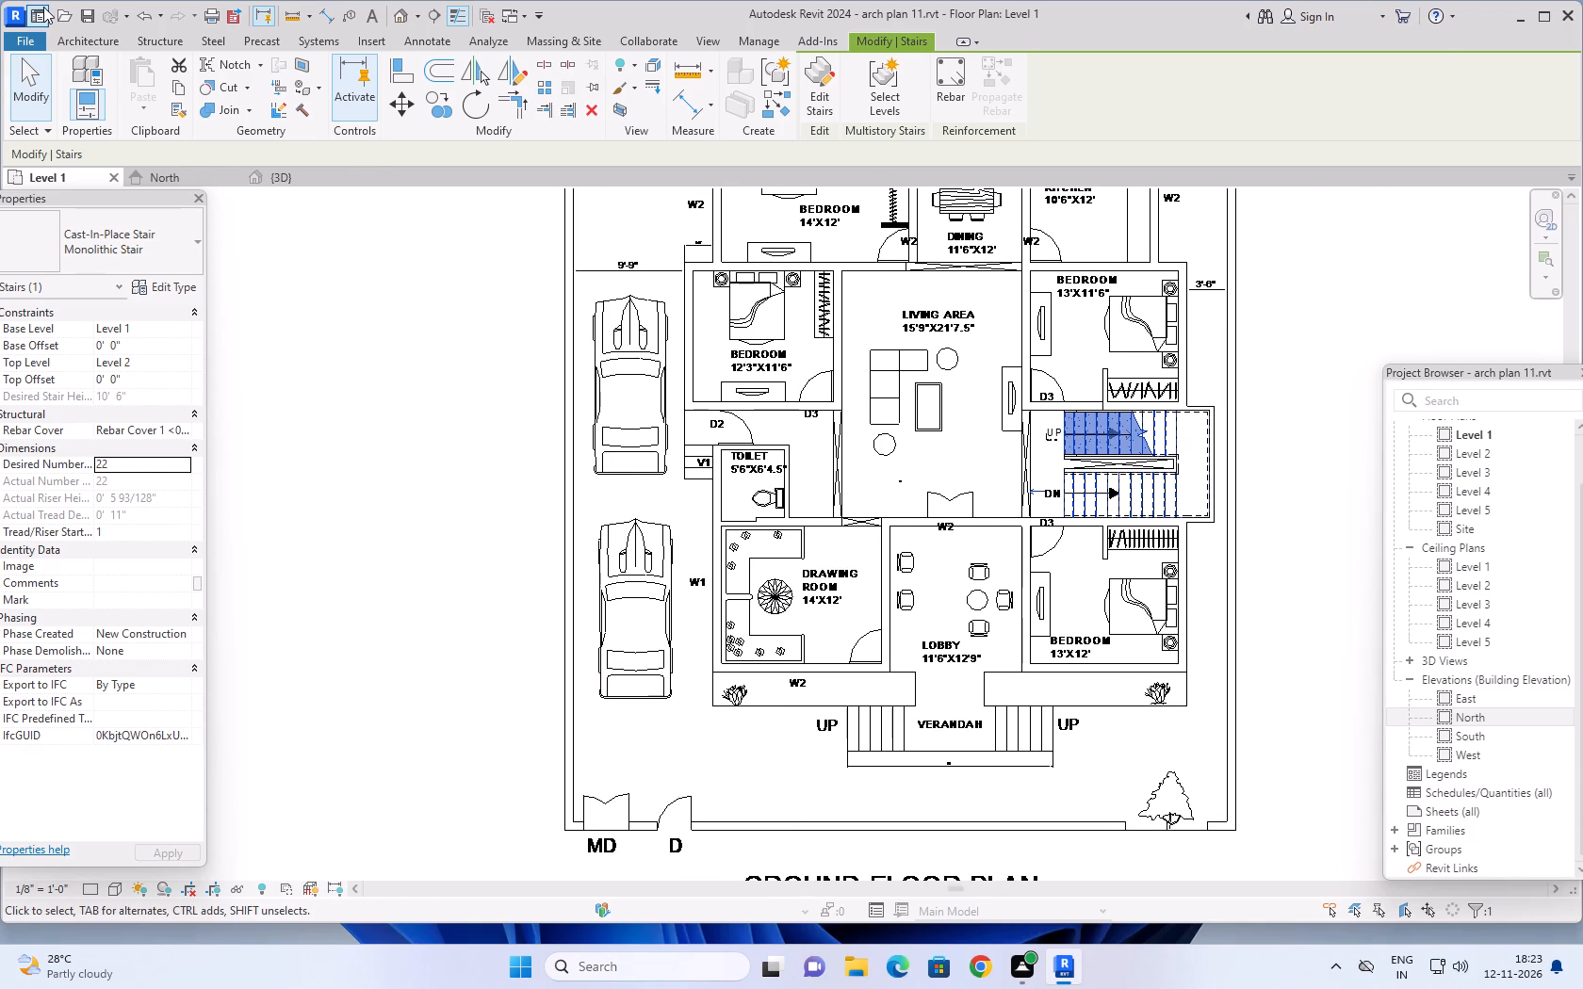
Draw a 9" basic wall along the lobby's verandah side, from the drawing room's corner to the front bedroom's wall.
{"action": "left_click", "coordinate": [90, 41]}
{"action": "left_click", "coordinate": [79, 73]}
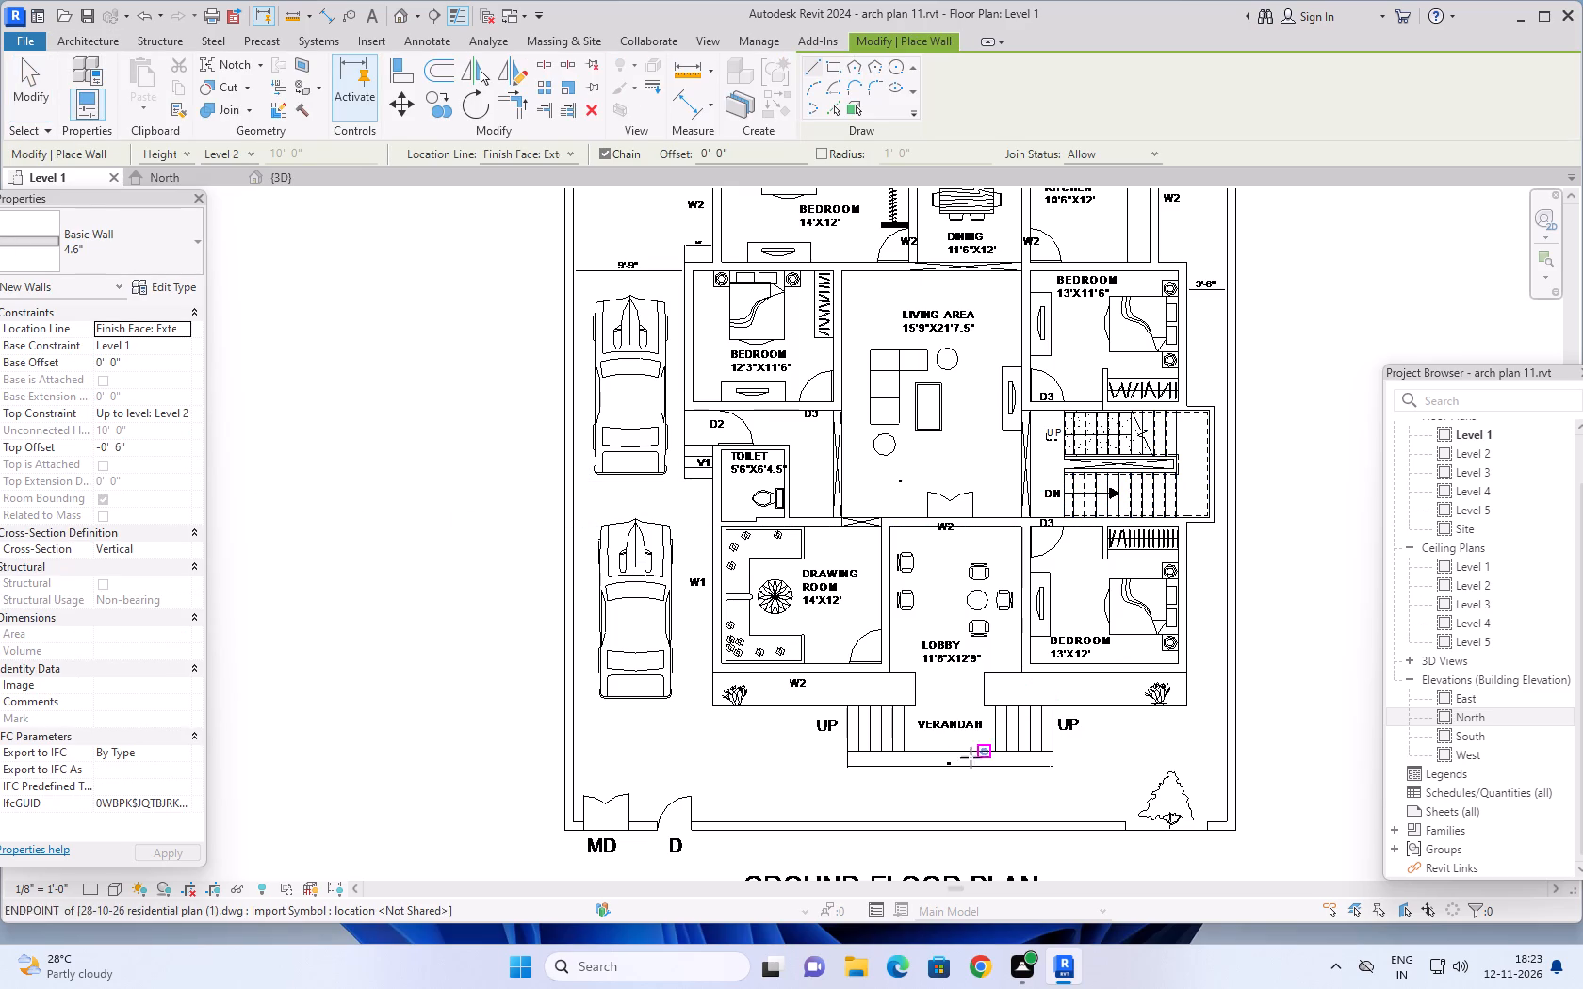
{"action": "scroll", "coordinate": [888, 669], "scroll_direction": "up", "scroll_amount": 5}
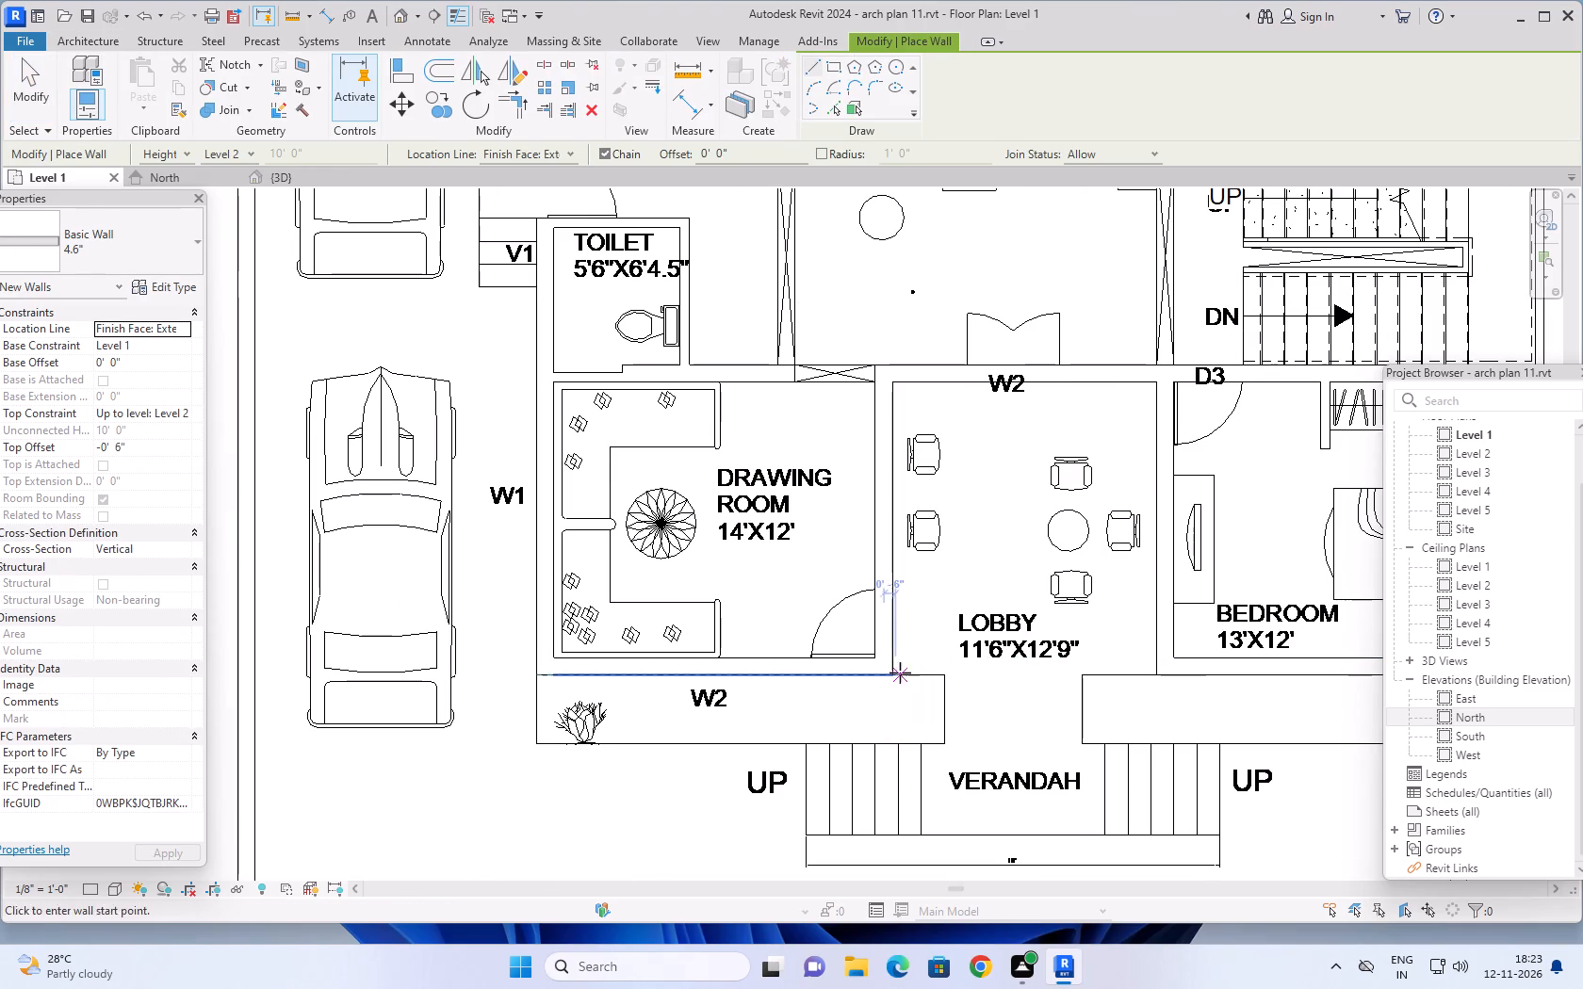
{"action": "left_click", "coordinate": [892, 677]}
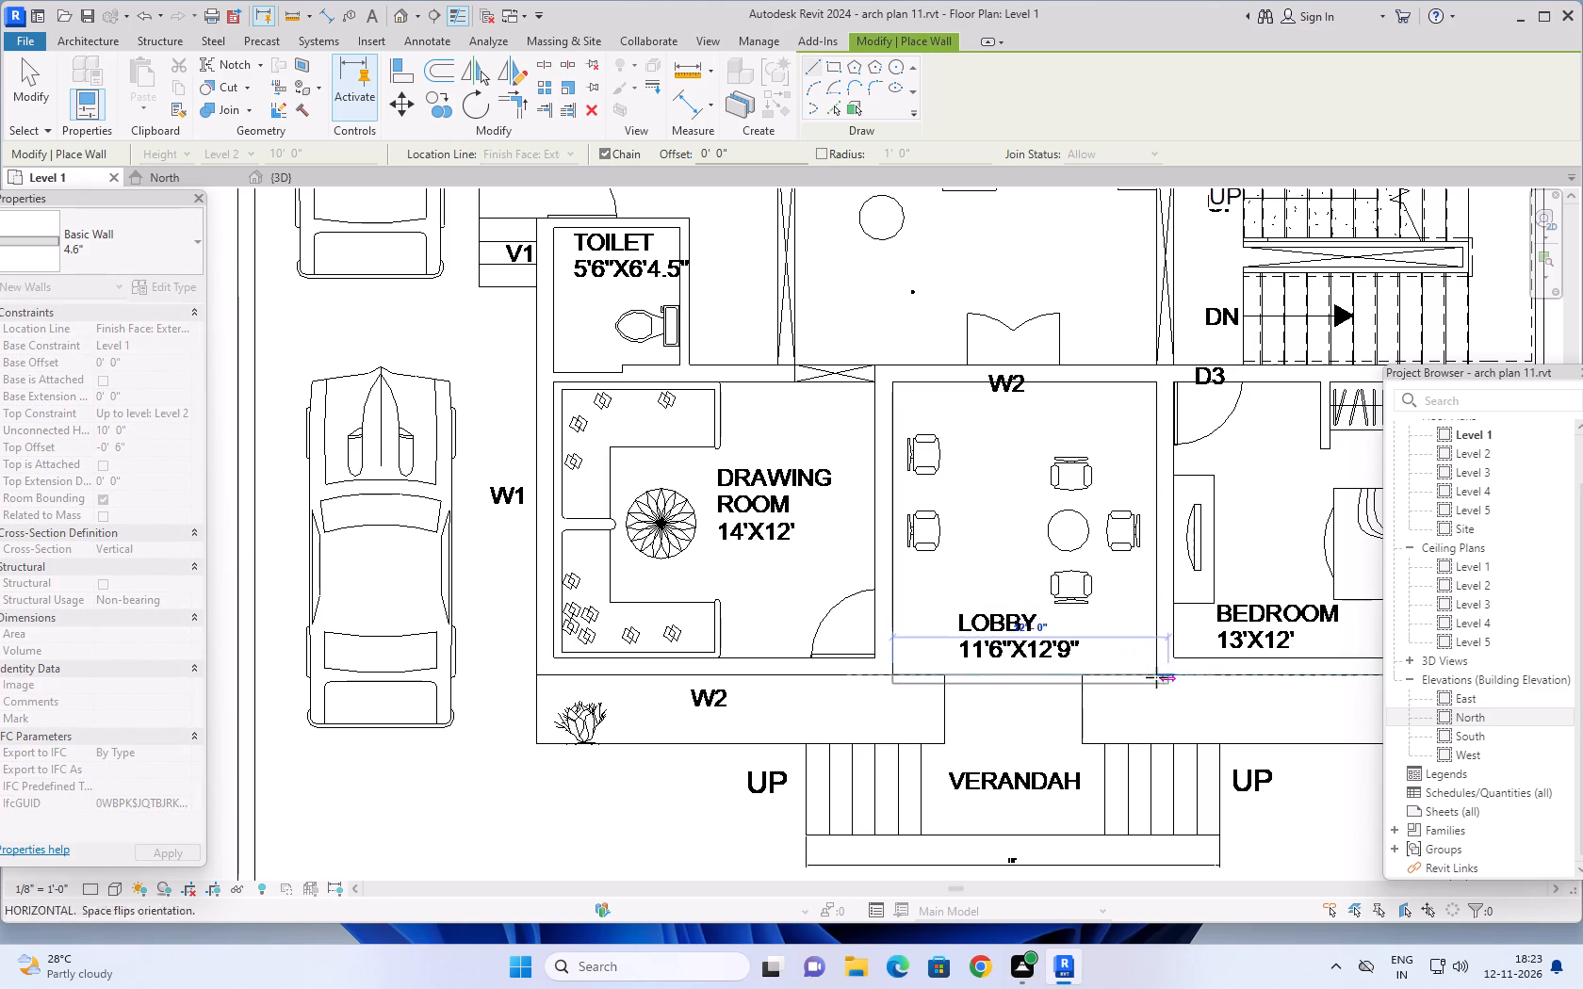
{"action": "key", "text": "Escape"}
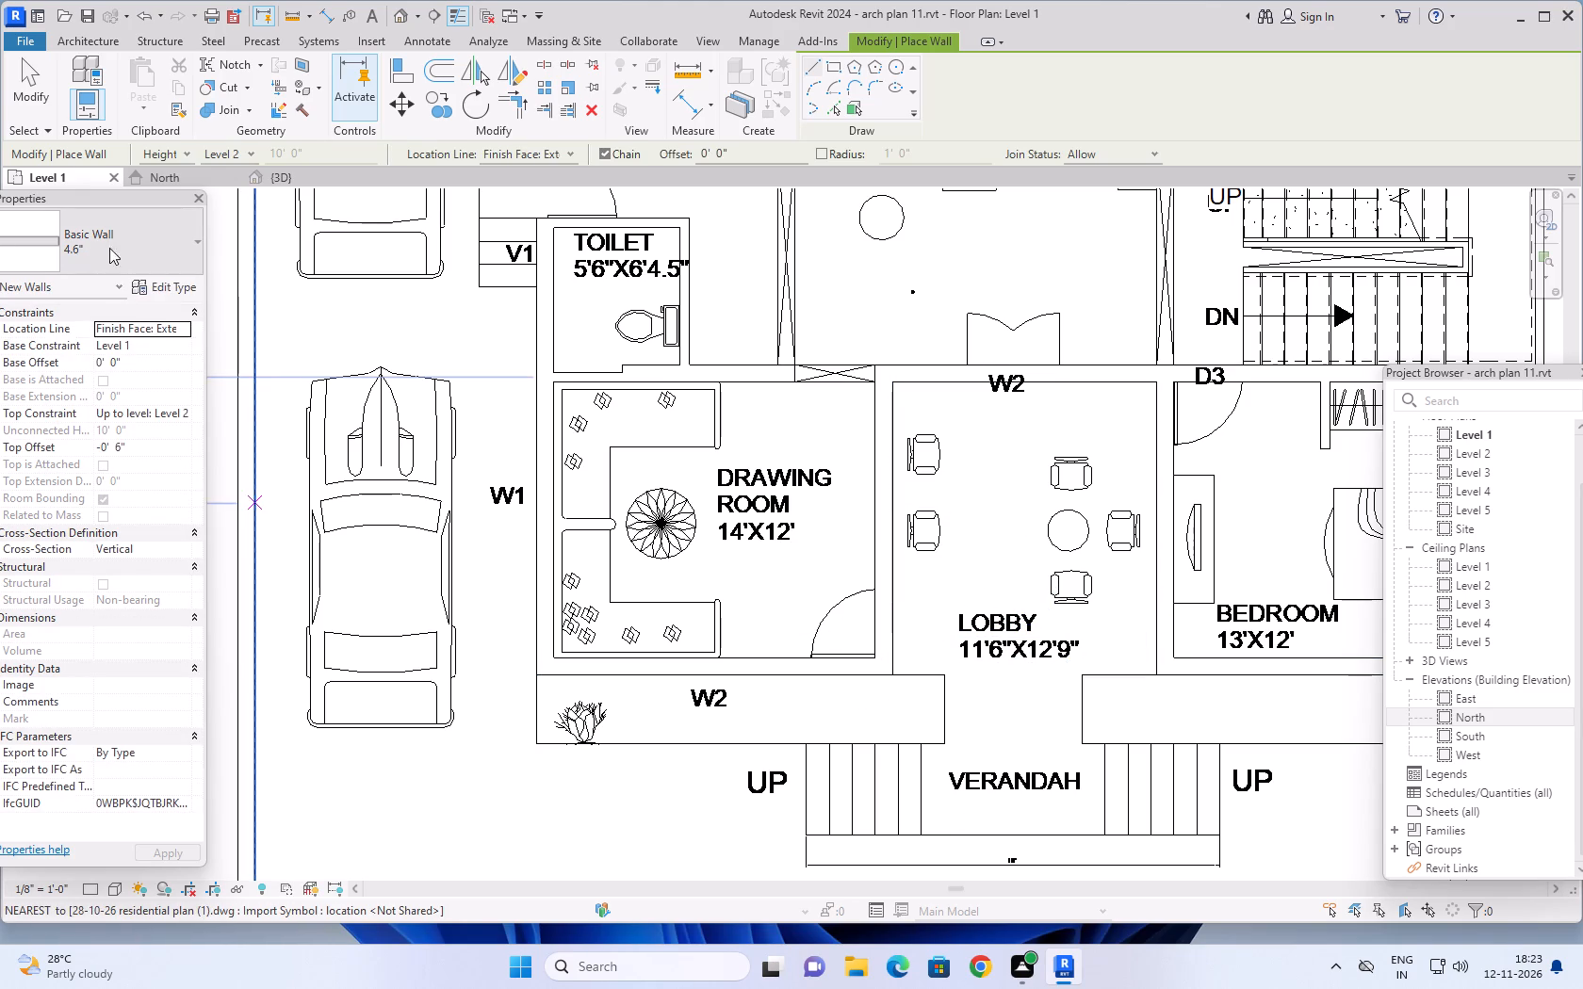
{"action": "left_click", "coordinate": [198, 239]}
{"action": "scroll", "coordinate": [98, 391], "scroll_direction": "up", "scroll_amount": 1}
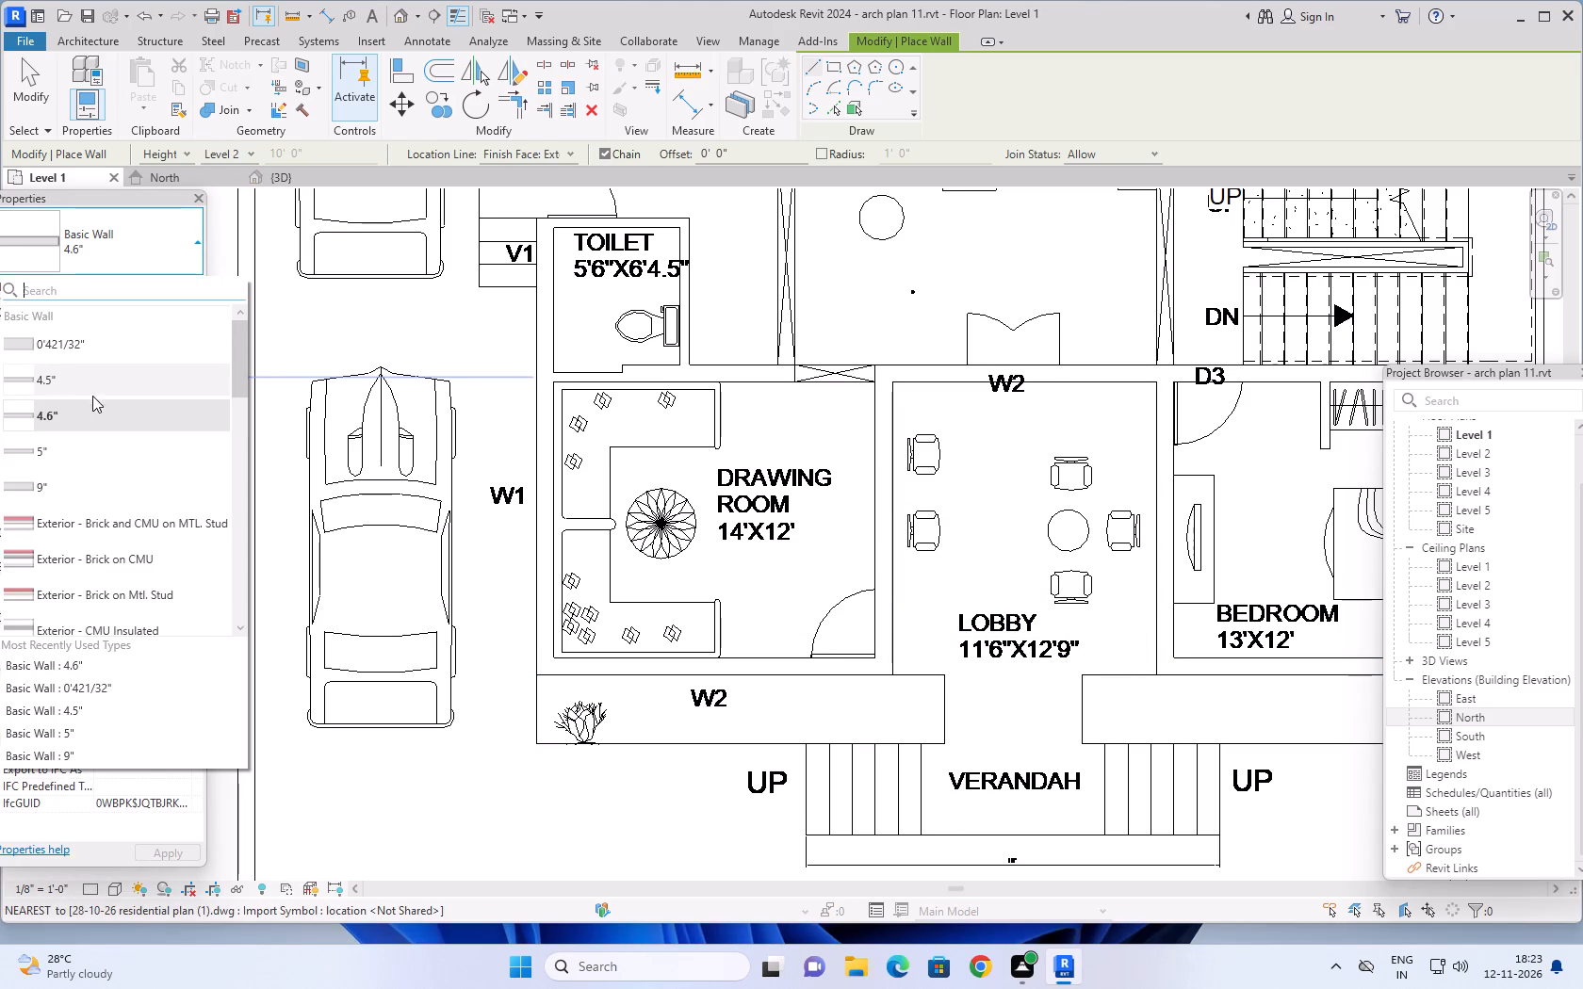
{"action": "left_click", "coordinate": [73, 485]}
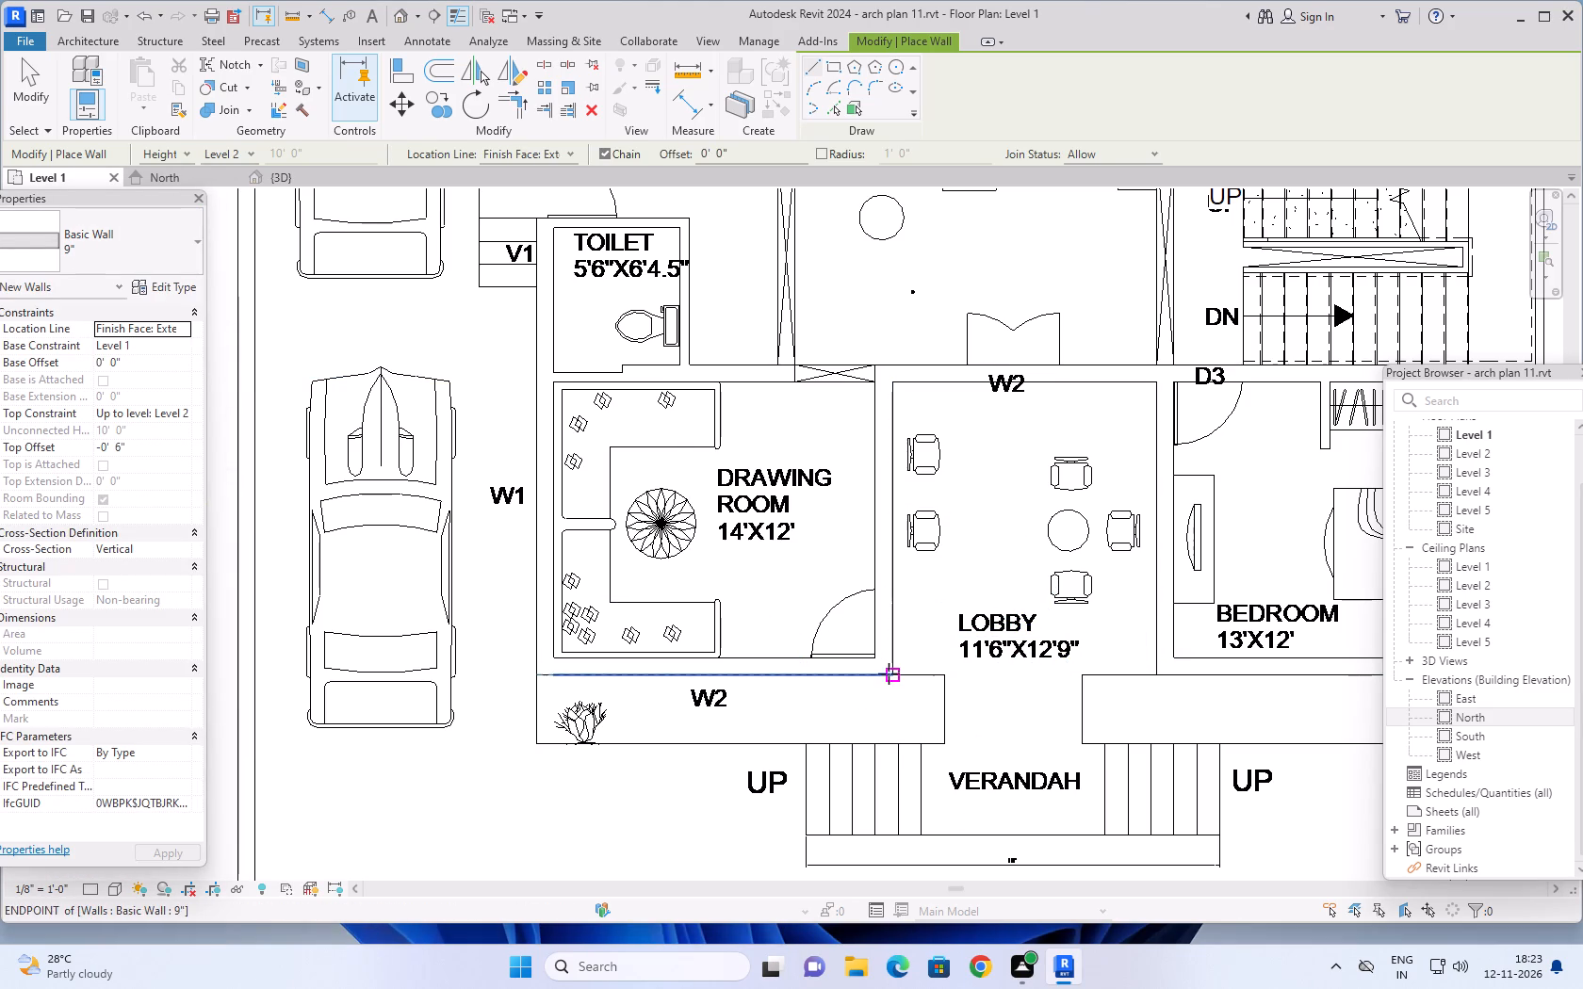
{"action": "left_click", "coordinate": [891, 675]}
{"action": "key", "text": "space"}
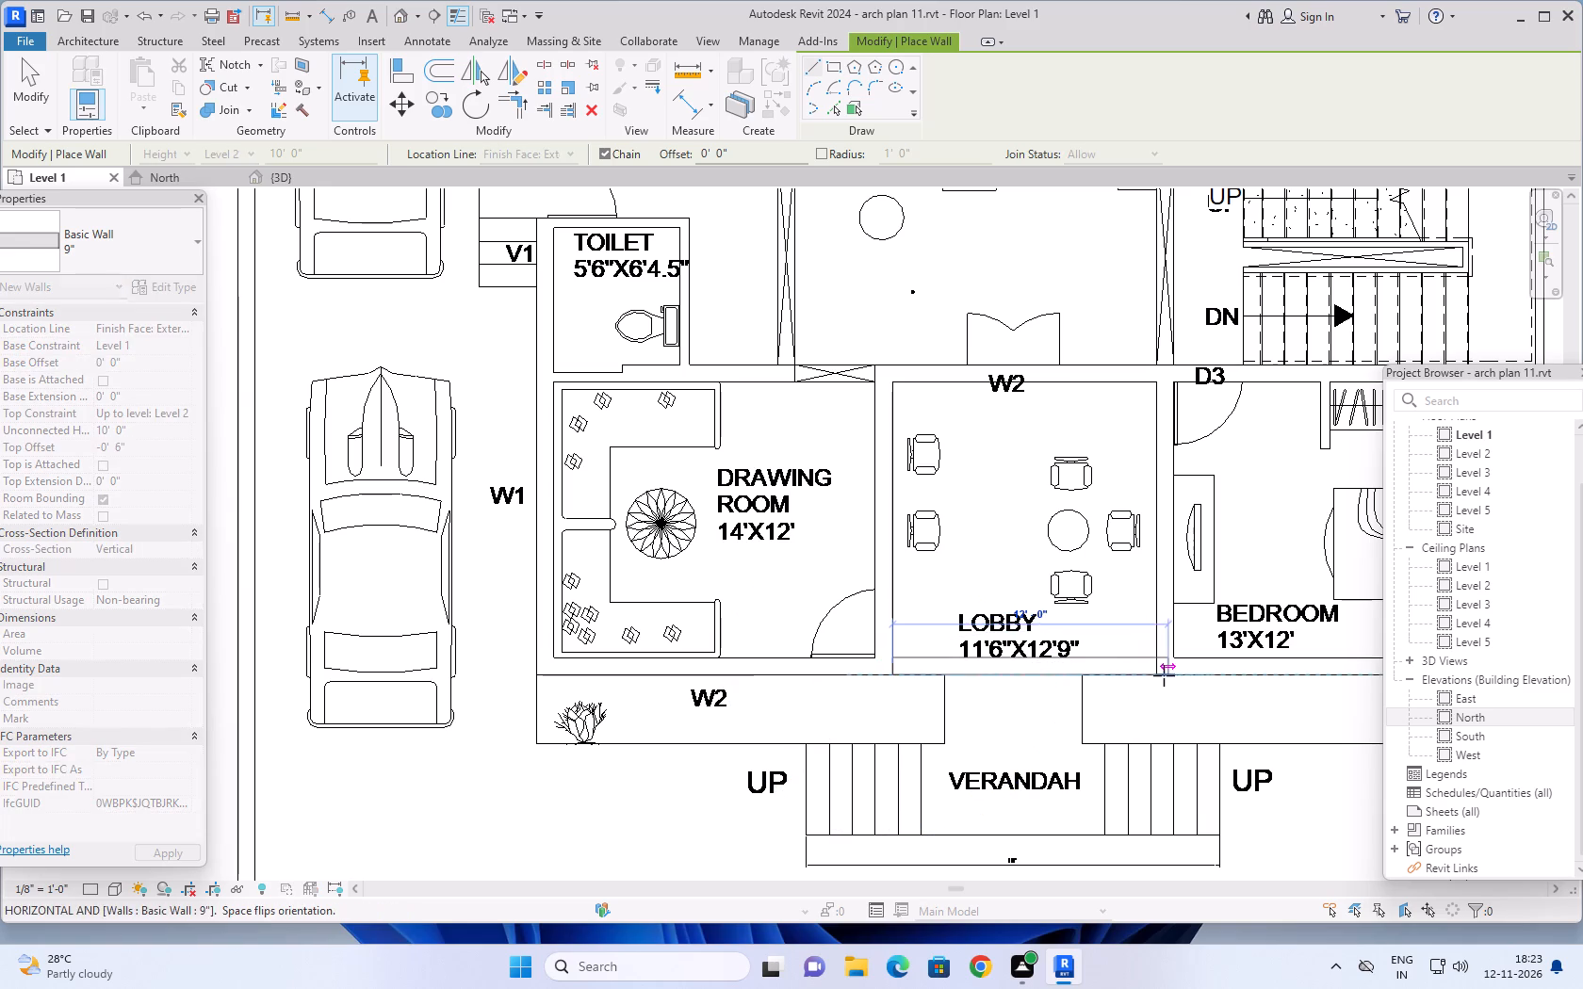
{"action": "left_click", "coordinate": [1158, 678]}
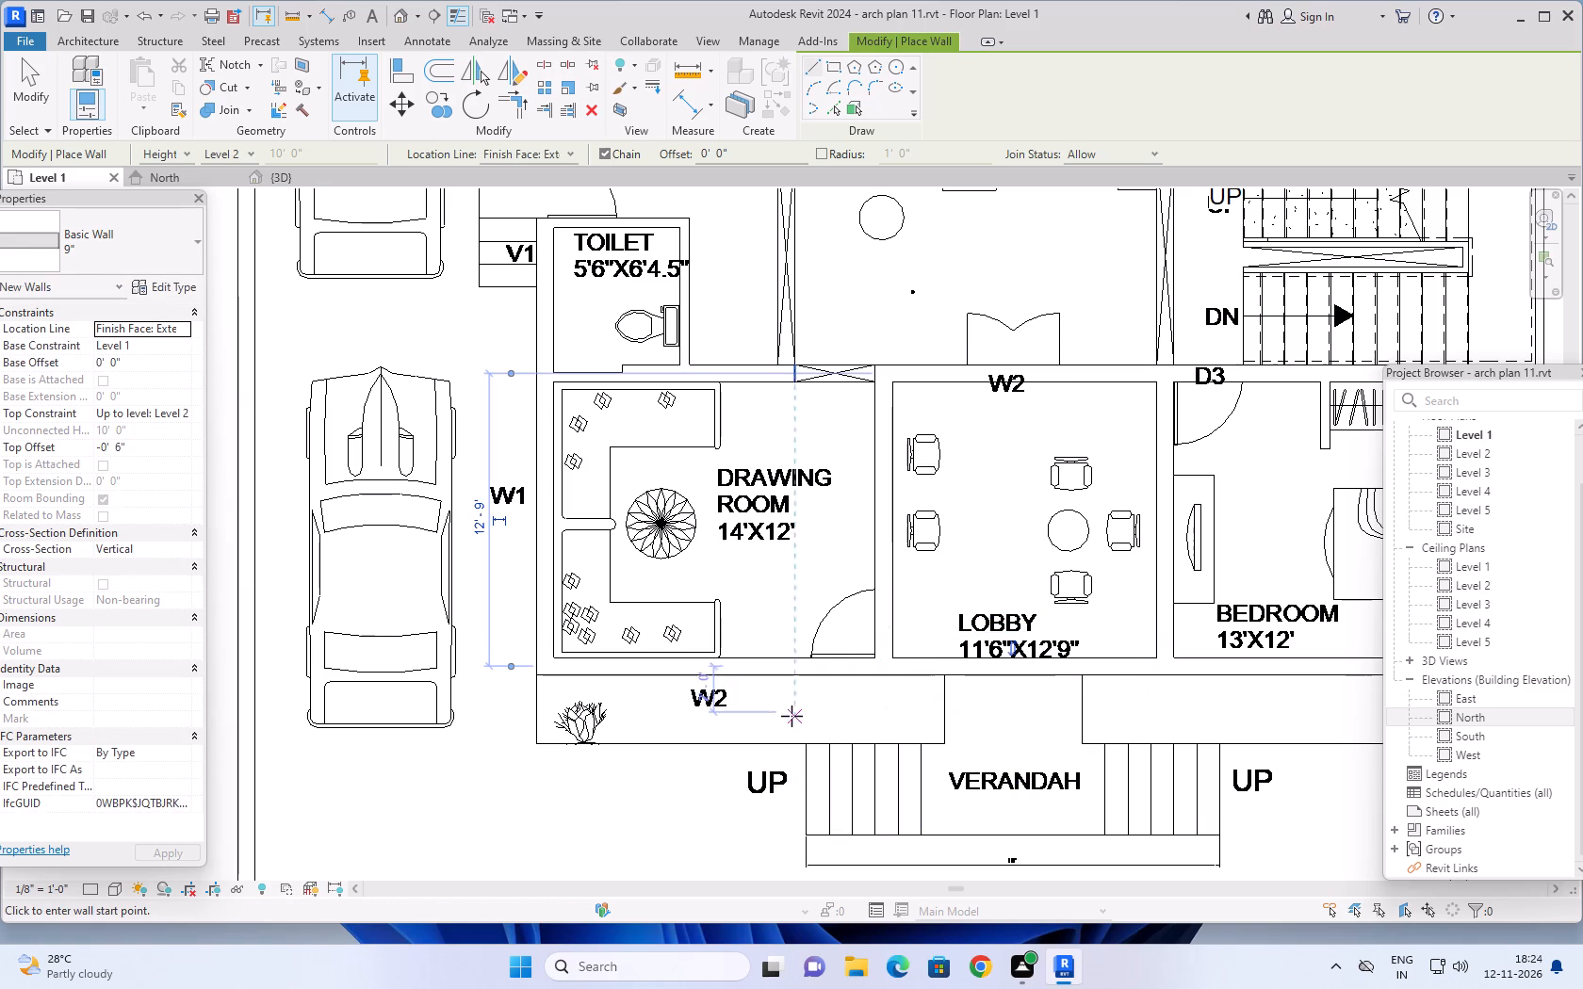
Draw a 9" basic wall about 3' long across door D2, from the toilet's outer corner to the 12'3"X11'6" bedroom's wall.
{"action": "scroll", "coordinate": [450, 388], "scroll_direction": "down", "scroll_amount": 1}
{"action": "middle_click_drag", "start_coordinate": [487, 364], "coordinate": [479, 427]}
{"action": "scroll", "coordinate": [485, 388], "scroll_direction": "down", "scroll_amount": 1}
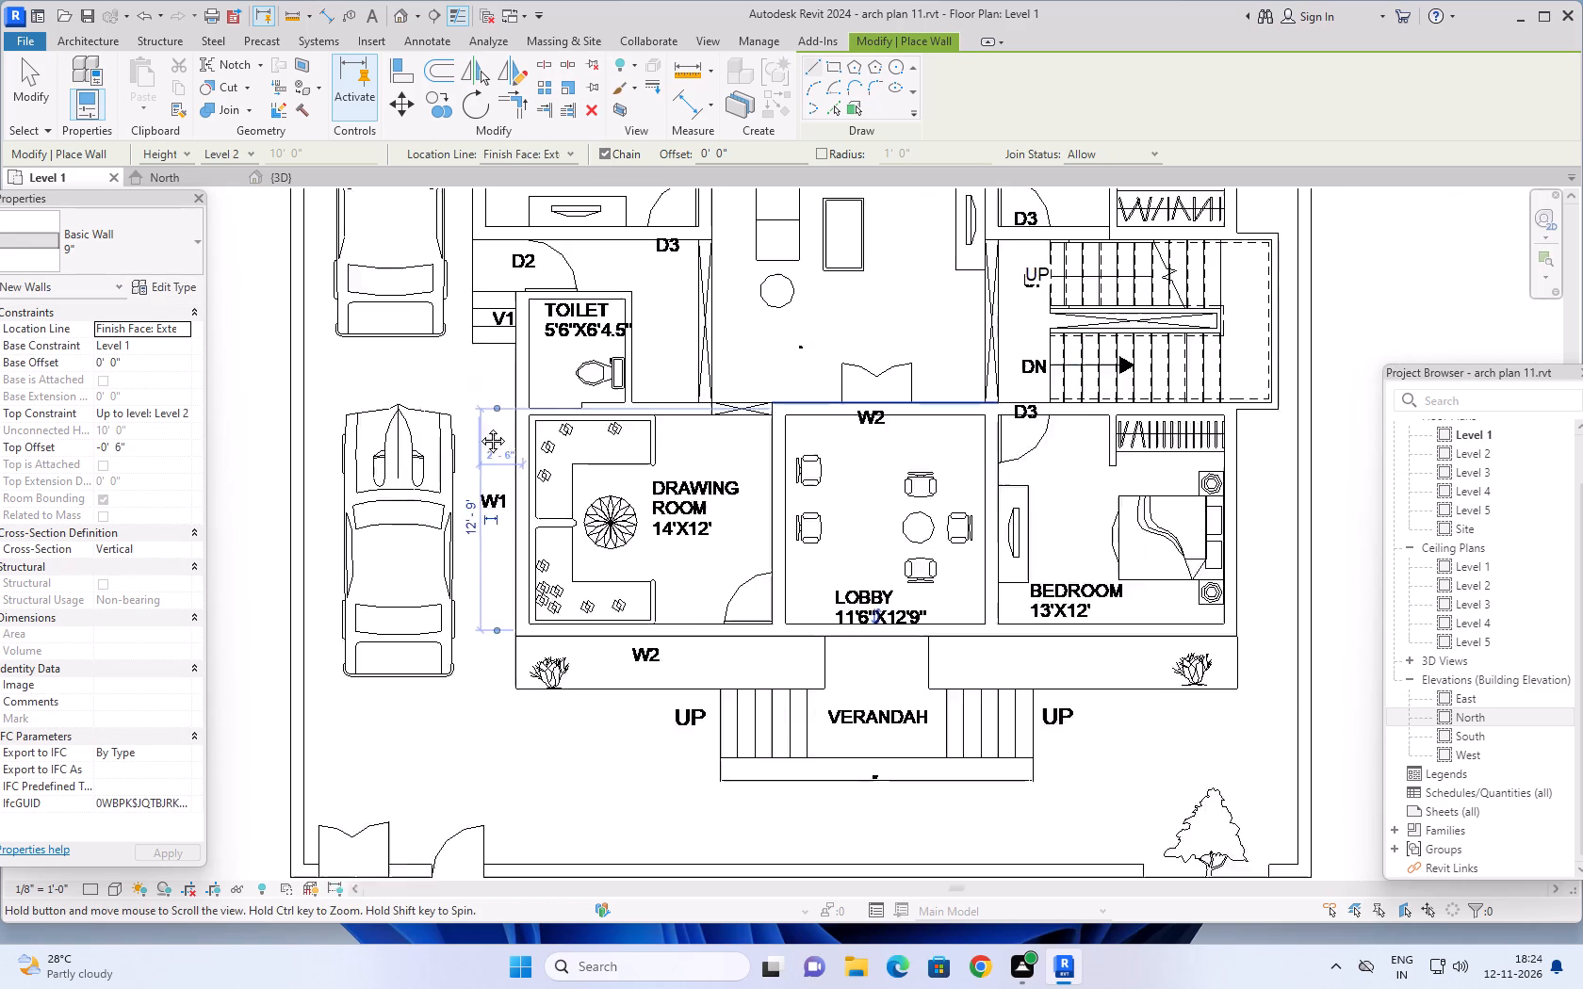
{"action": "middle_click_drag", "start_coordinate": [479, 427], "coordinate": [478, 582]}
{"action": "scroll", "coordinate": [508, 475], "scroll_direction": "up", "scroll_amount": 6}
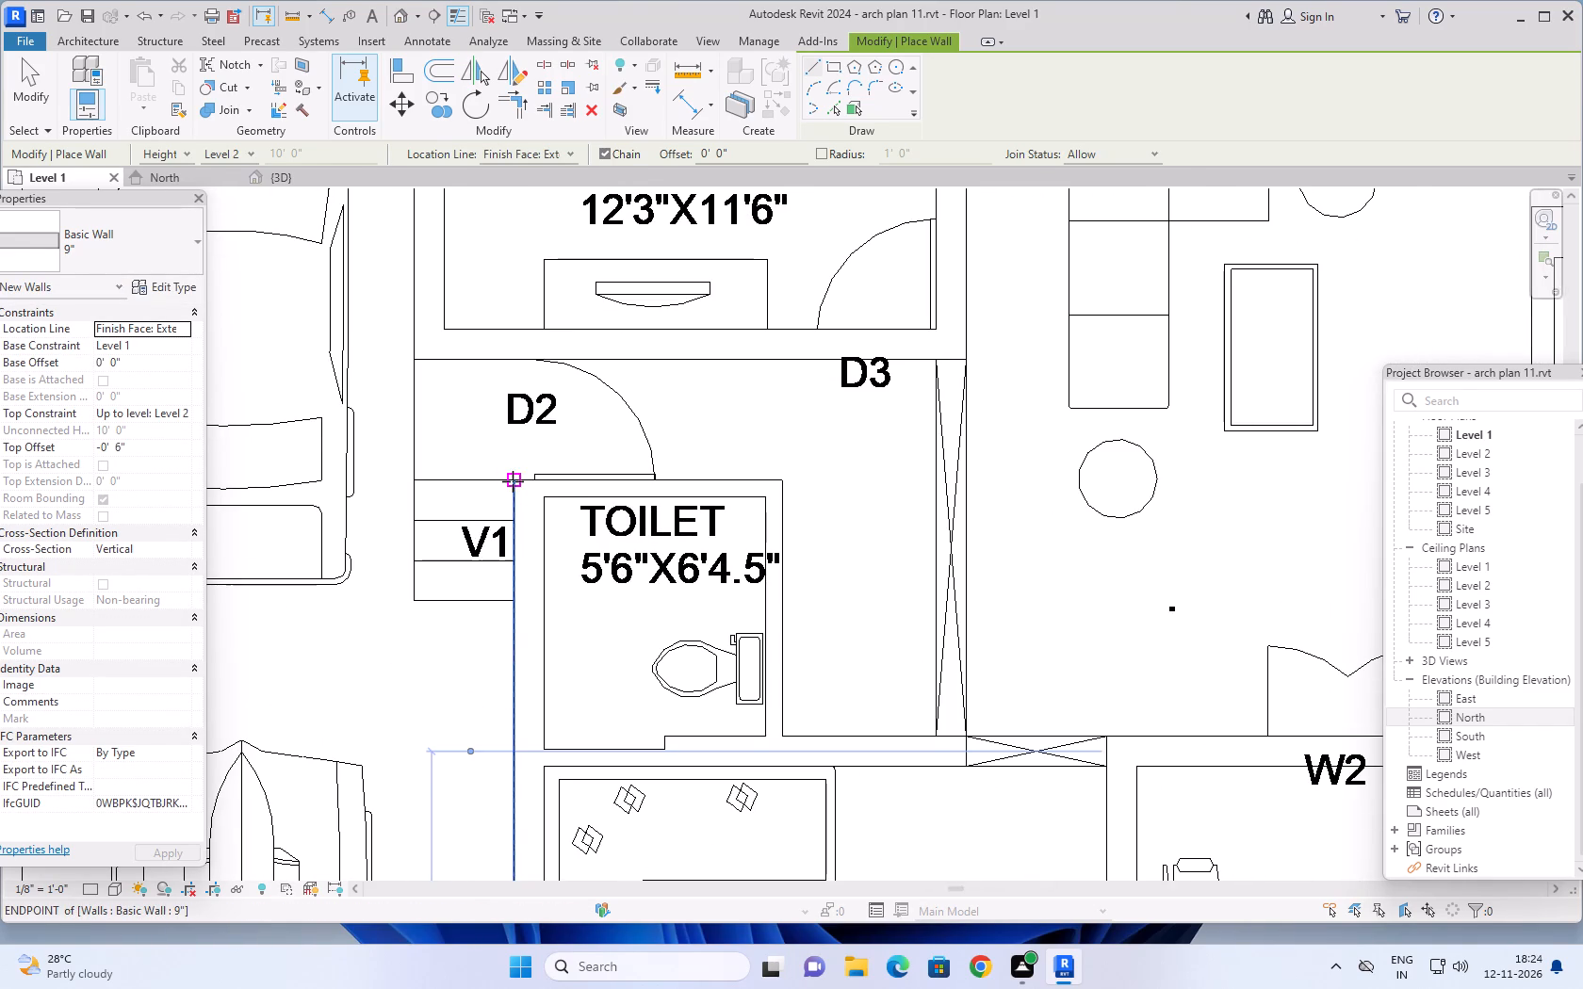
{"action": "left_click", "coordinate": [513, 484]}
{"action": "key", "text": "space"}
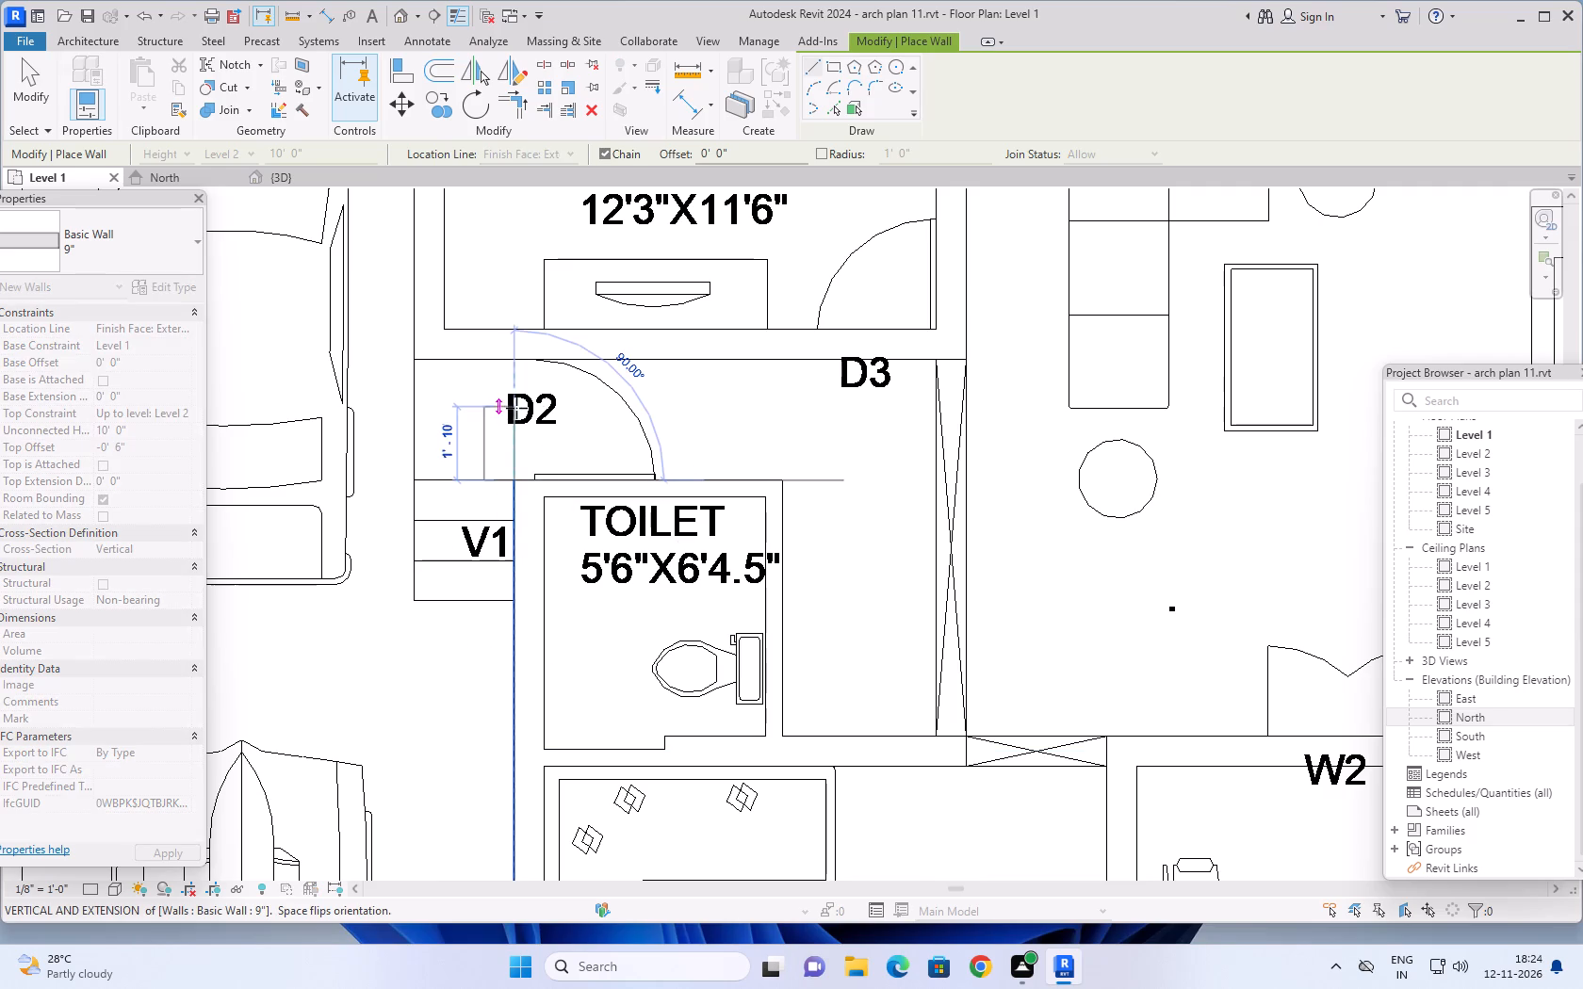
{"action": "left_click", "coordinate": [515, 360]}
{"action": "key", "text": "Escape"}
{"action": "scroll", "coordinate": [397, 548], "scroll_direction": "down", "scroll_amount": 7}
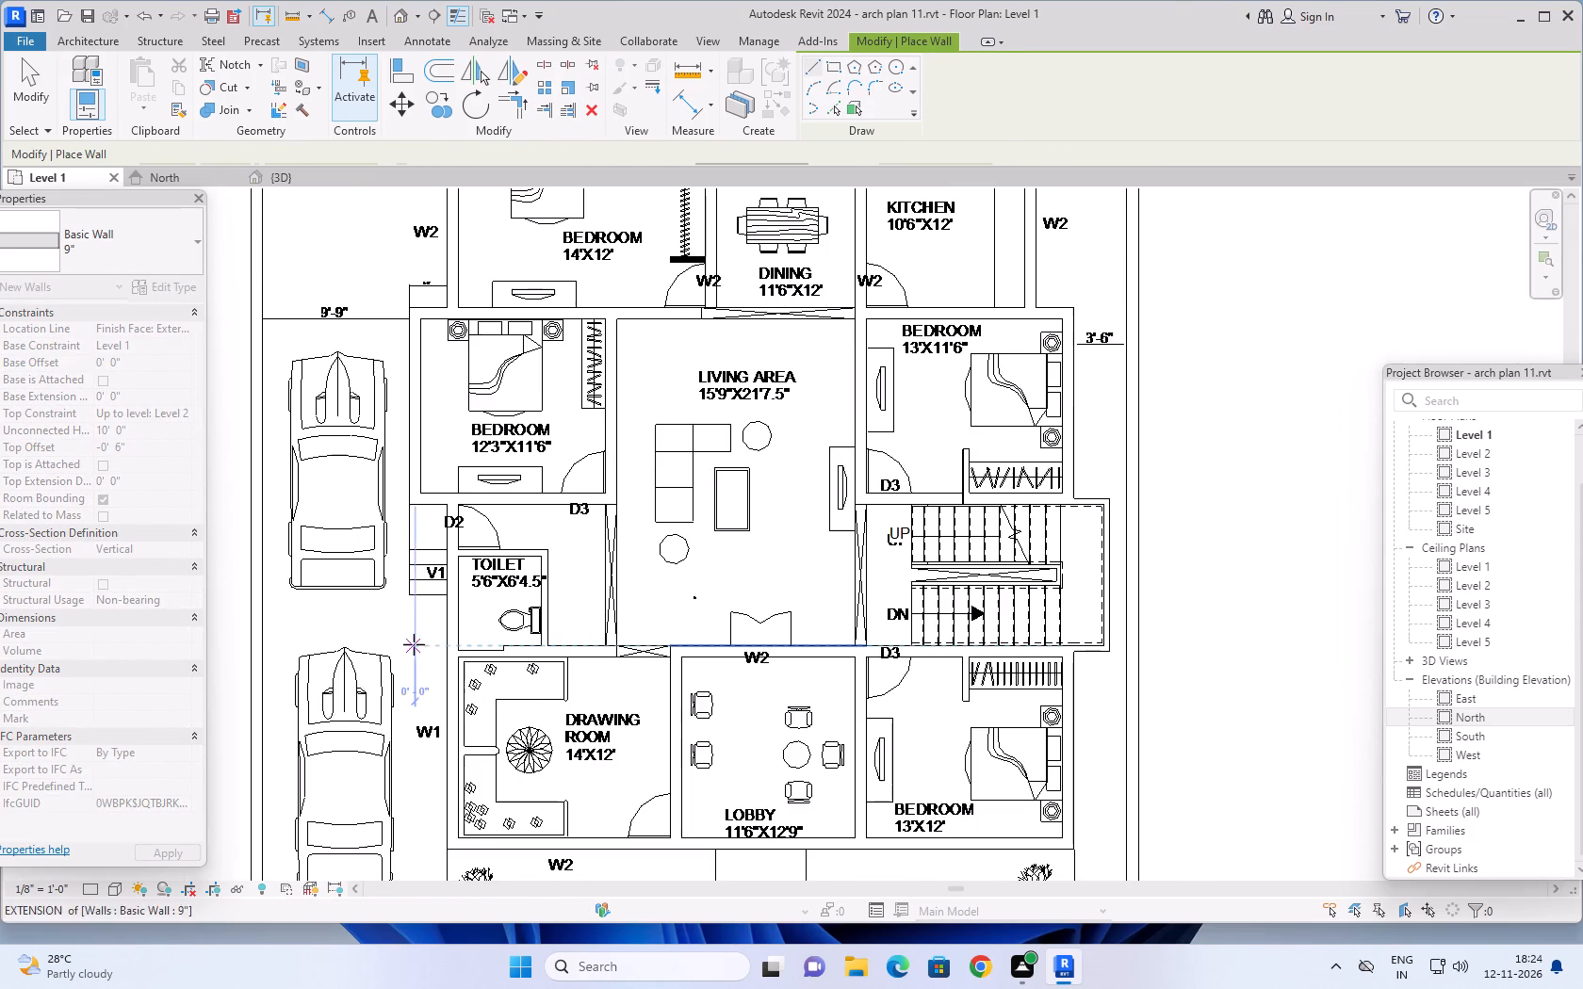
{"action": "middle_click_drag", "start_coordinate": [416, 635], "coordinate": [433, 527]}
{"action": "scroll", "coordinate": [435, 557], "scroll_direction": "down", "scroll_amount": 3}
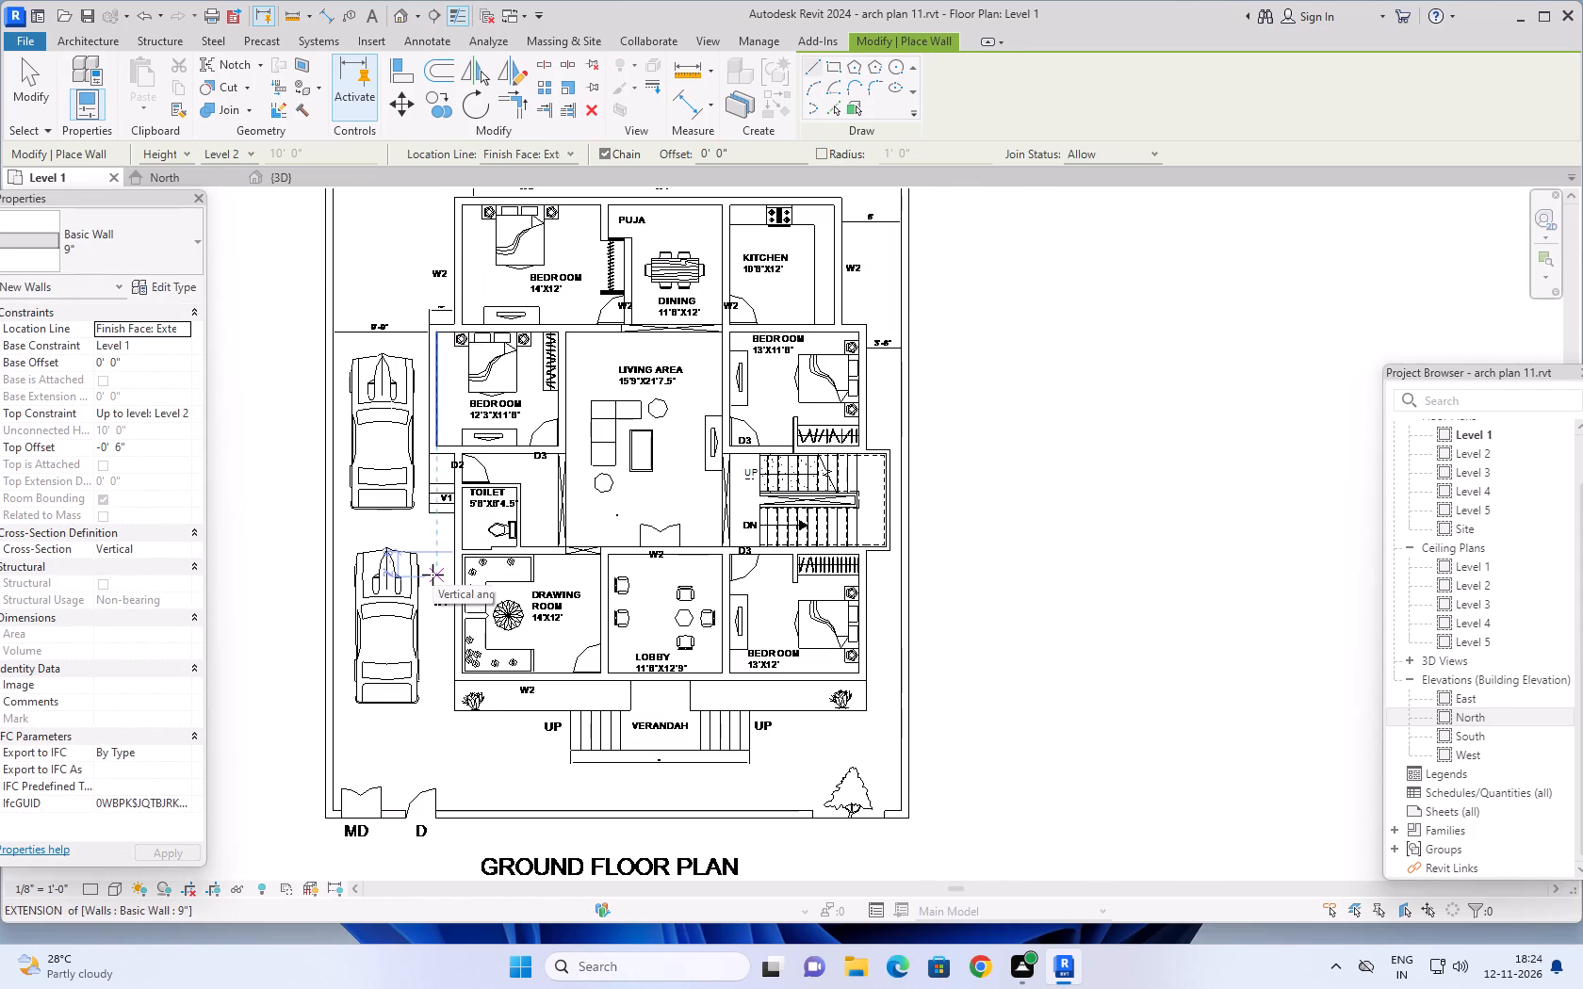
{"action": "key", "text": "Escape"}
{"action": "key", "text": "Escape"}
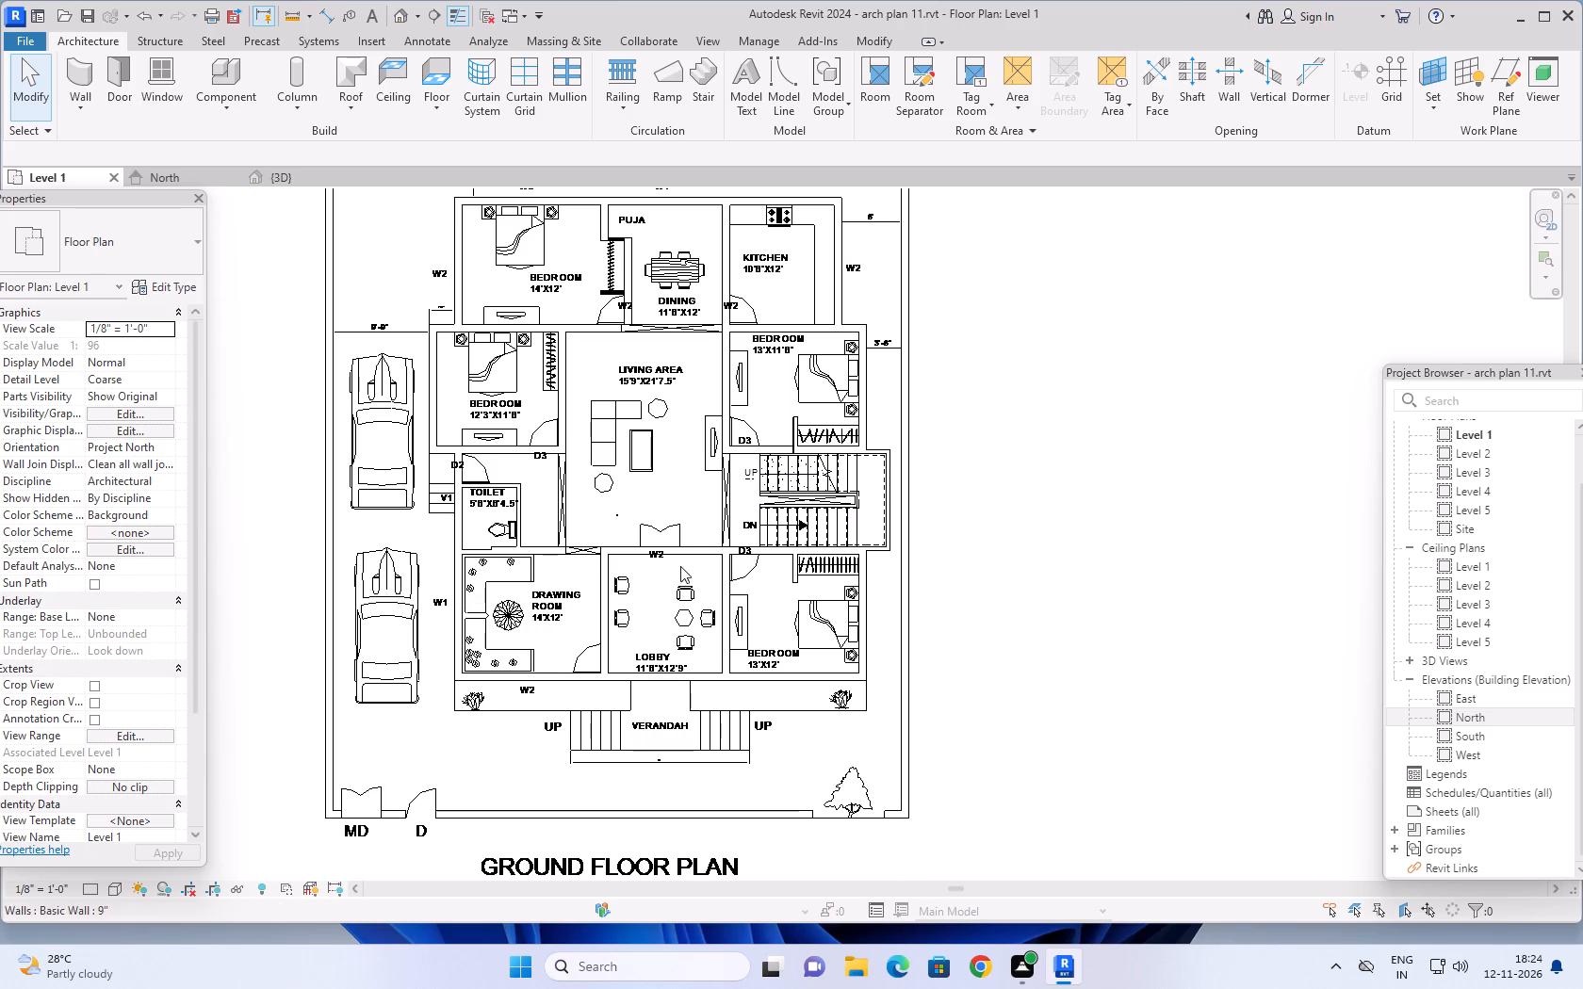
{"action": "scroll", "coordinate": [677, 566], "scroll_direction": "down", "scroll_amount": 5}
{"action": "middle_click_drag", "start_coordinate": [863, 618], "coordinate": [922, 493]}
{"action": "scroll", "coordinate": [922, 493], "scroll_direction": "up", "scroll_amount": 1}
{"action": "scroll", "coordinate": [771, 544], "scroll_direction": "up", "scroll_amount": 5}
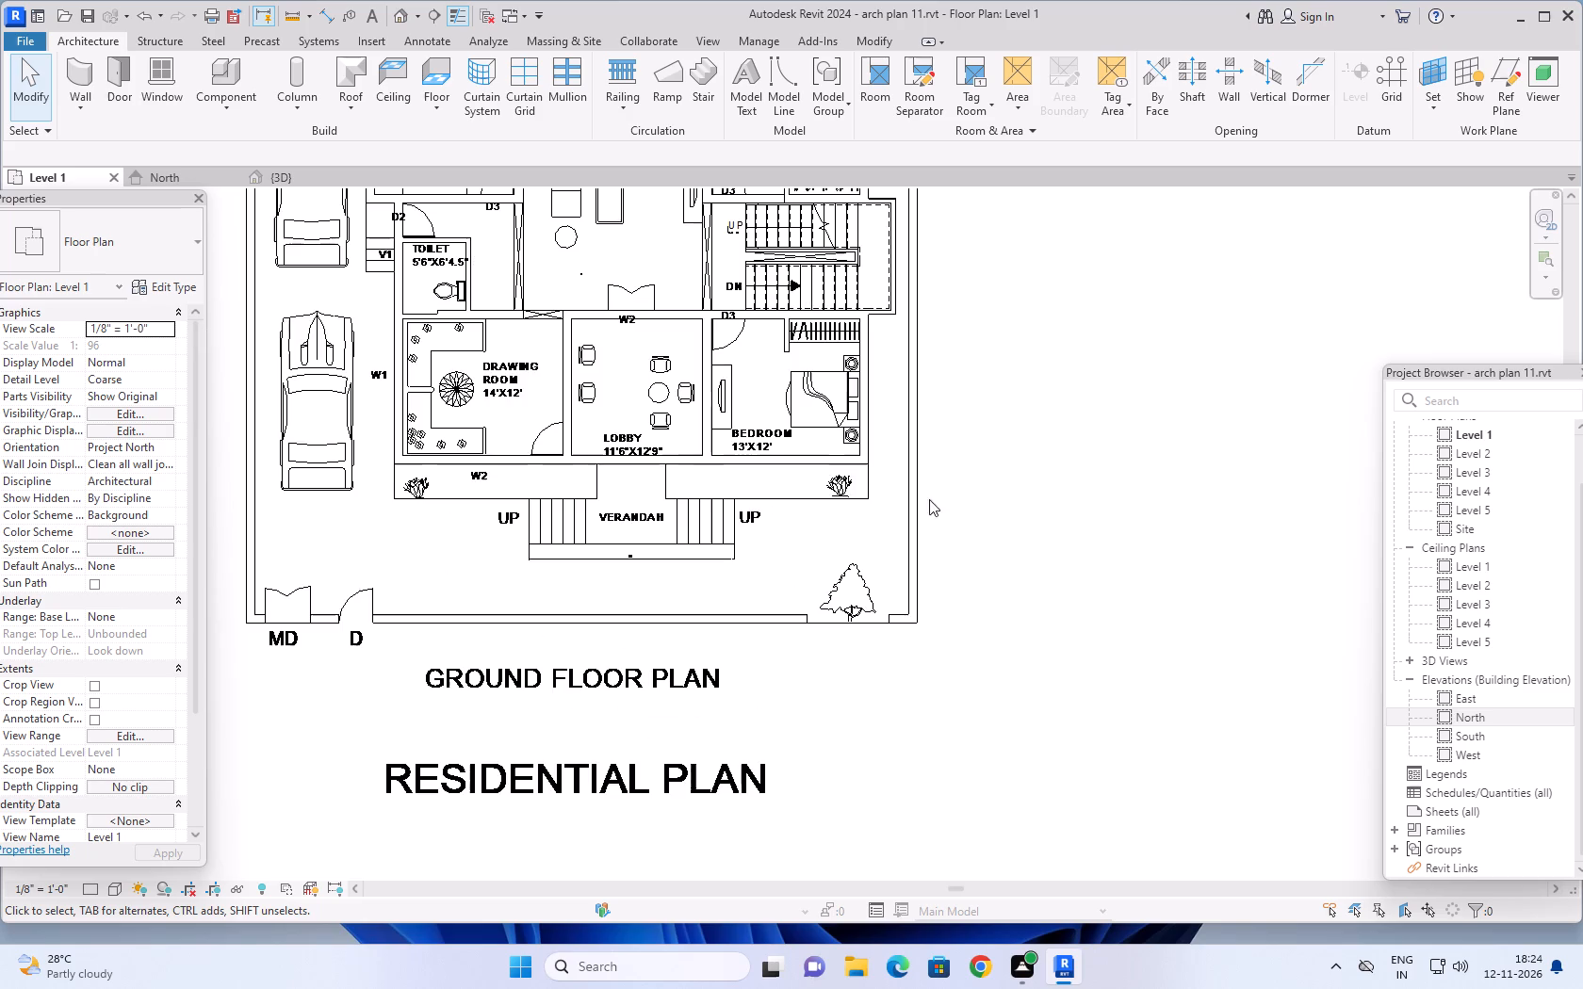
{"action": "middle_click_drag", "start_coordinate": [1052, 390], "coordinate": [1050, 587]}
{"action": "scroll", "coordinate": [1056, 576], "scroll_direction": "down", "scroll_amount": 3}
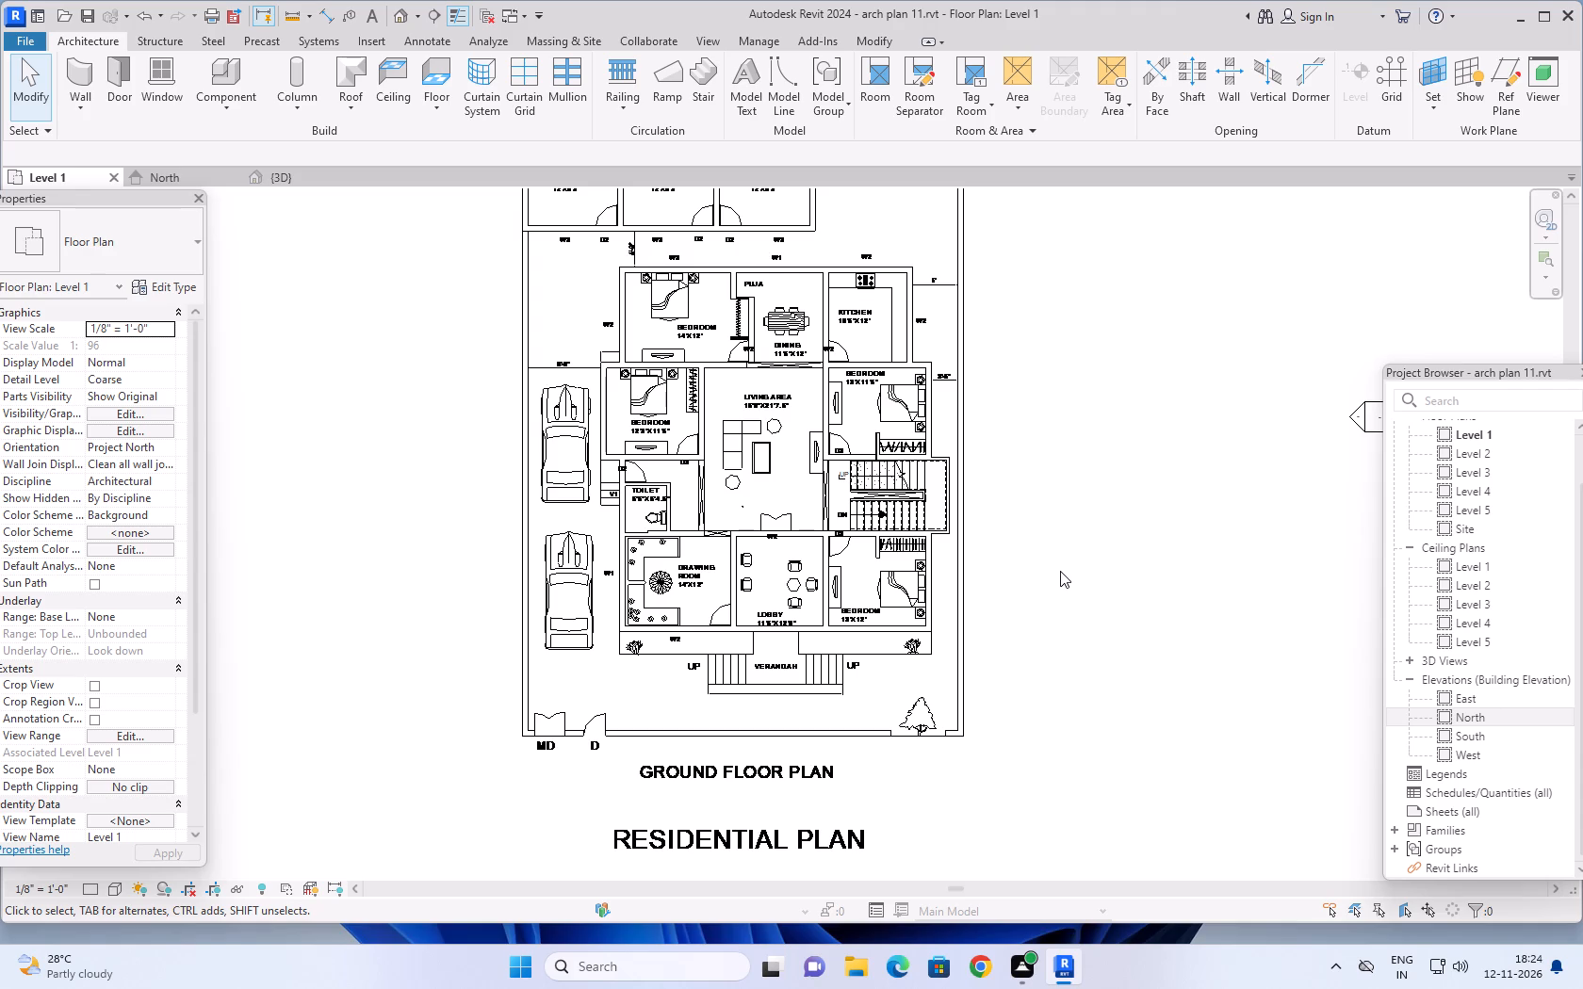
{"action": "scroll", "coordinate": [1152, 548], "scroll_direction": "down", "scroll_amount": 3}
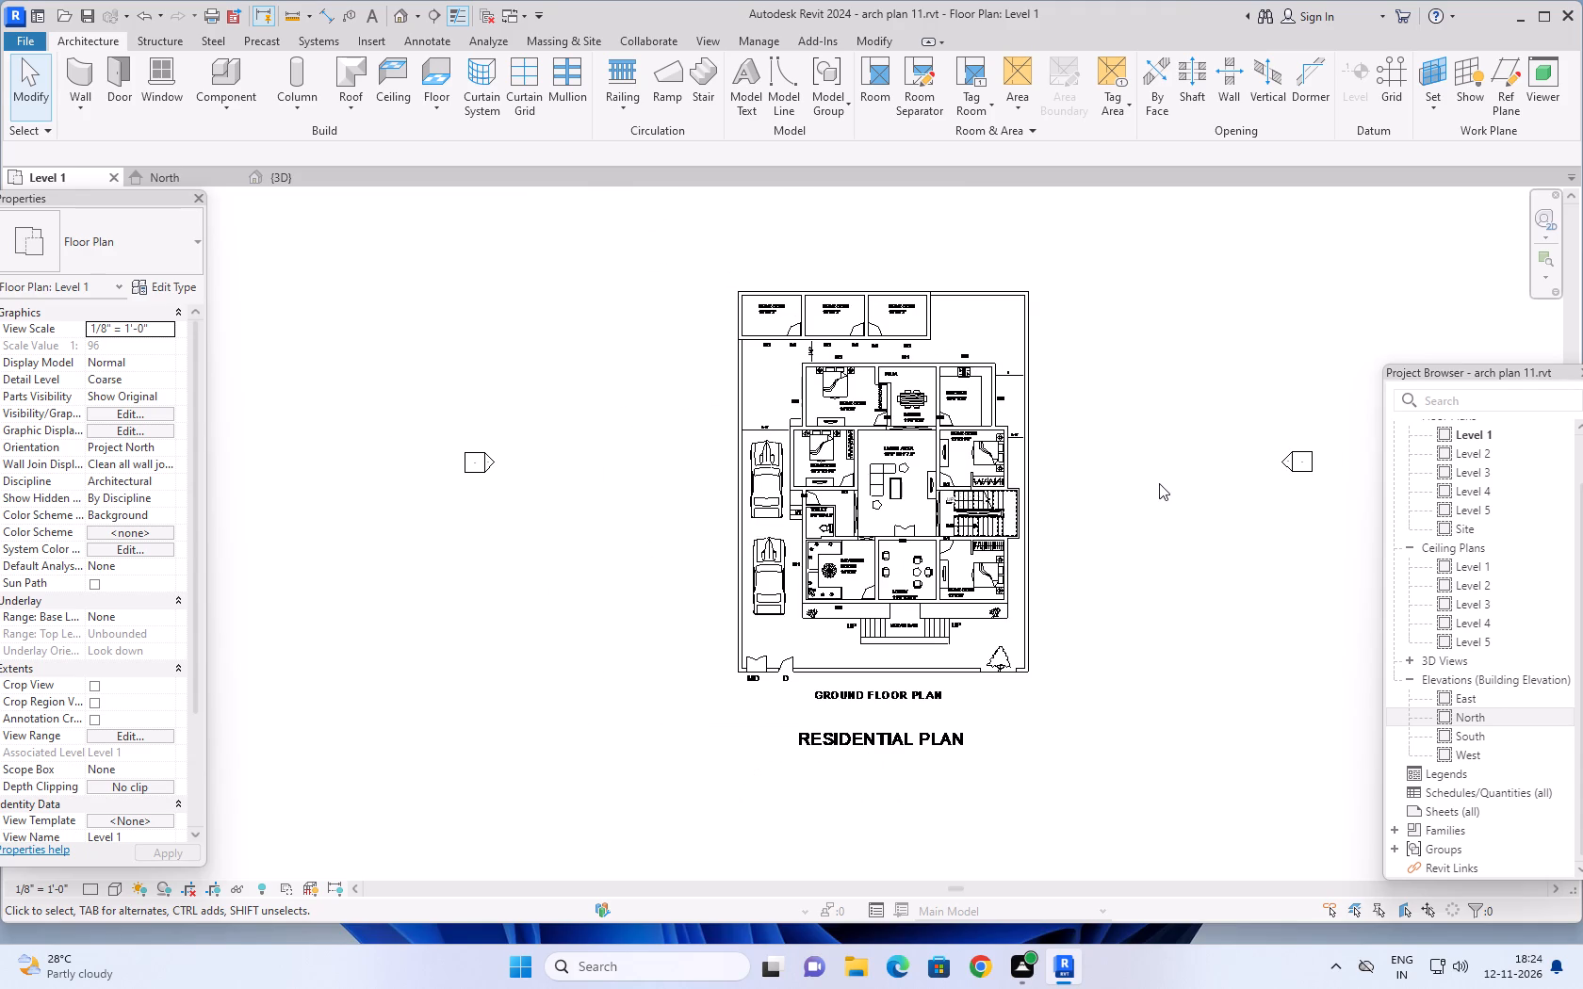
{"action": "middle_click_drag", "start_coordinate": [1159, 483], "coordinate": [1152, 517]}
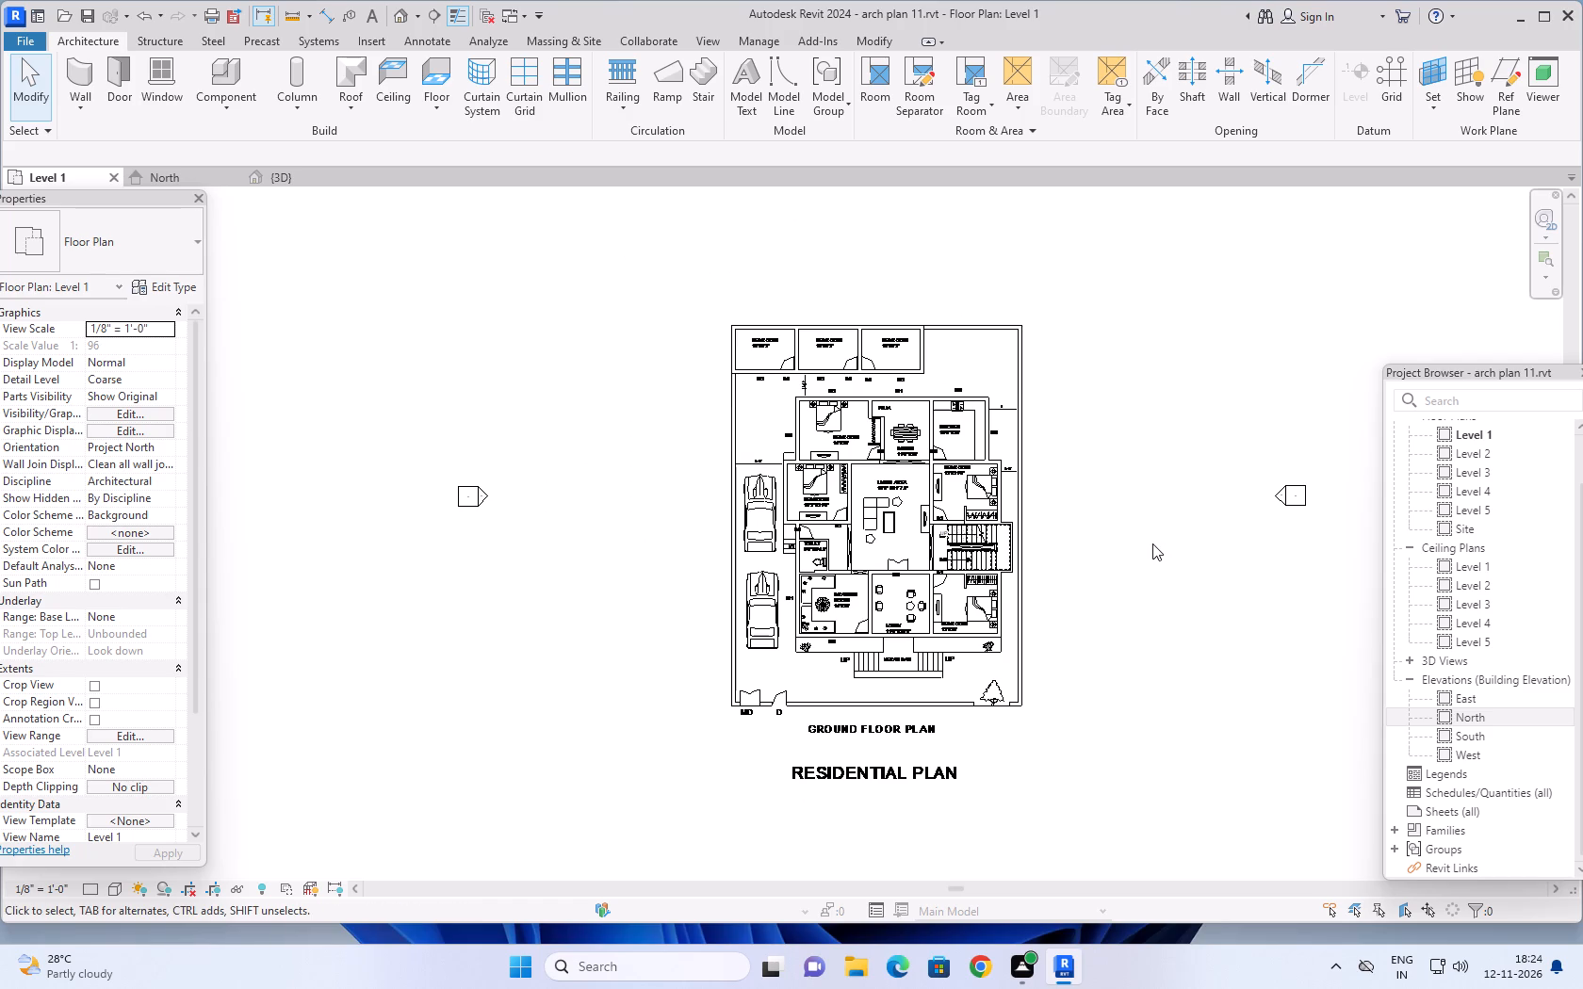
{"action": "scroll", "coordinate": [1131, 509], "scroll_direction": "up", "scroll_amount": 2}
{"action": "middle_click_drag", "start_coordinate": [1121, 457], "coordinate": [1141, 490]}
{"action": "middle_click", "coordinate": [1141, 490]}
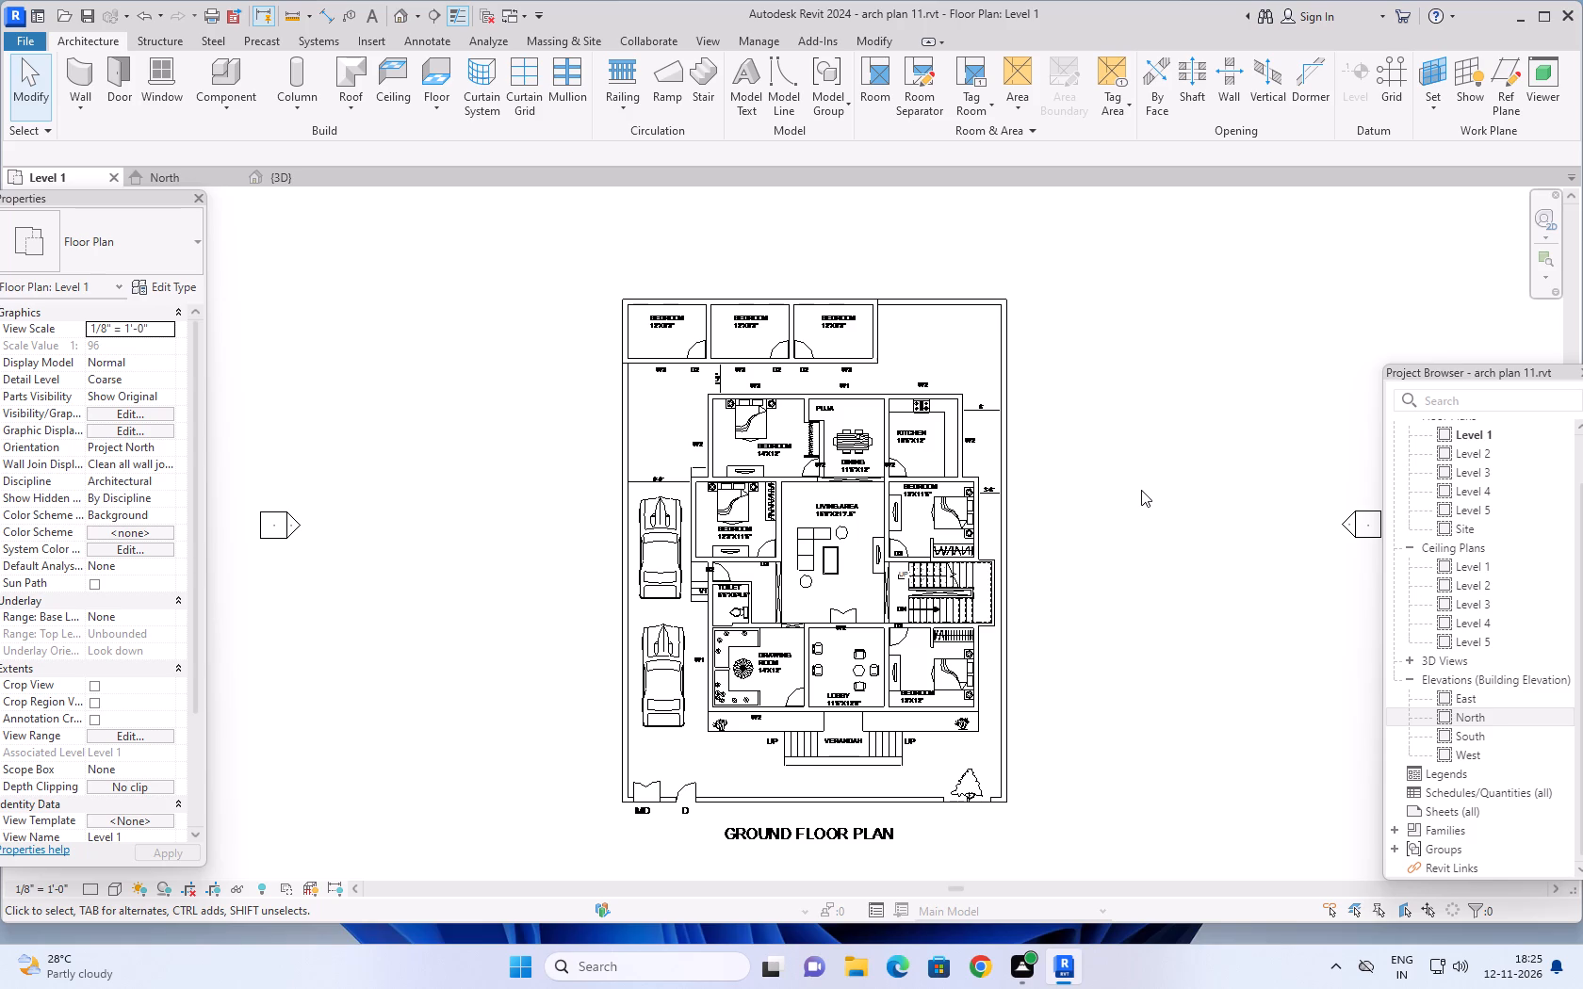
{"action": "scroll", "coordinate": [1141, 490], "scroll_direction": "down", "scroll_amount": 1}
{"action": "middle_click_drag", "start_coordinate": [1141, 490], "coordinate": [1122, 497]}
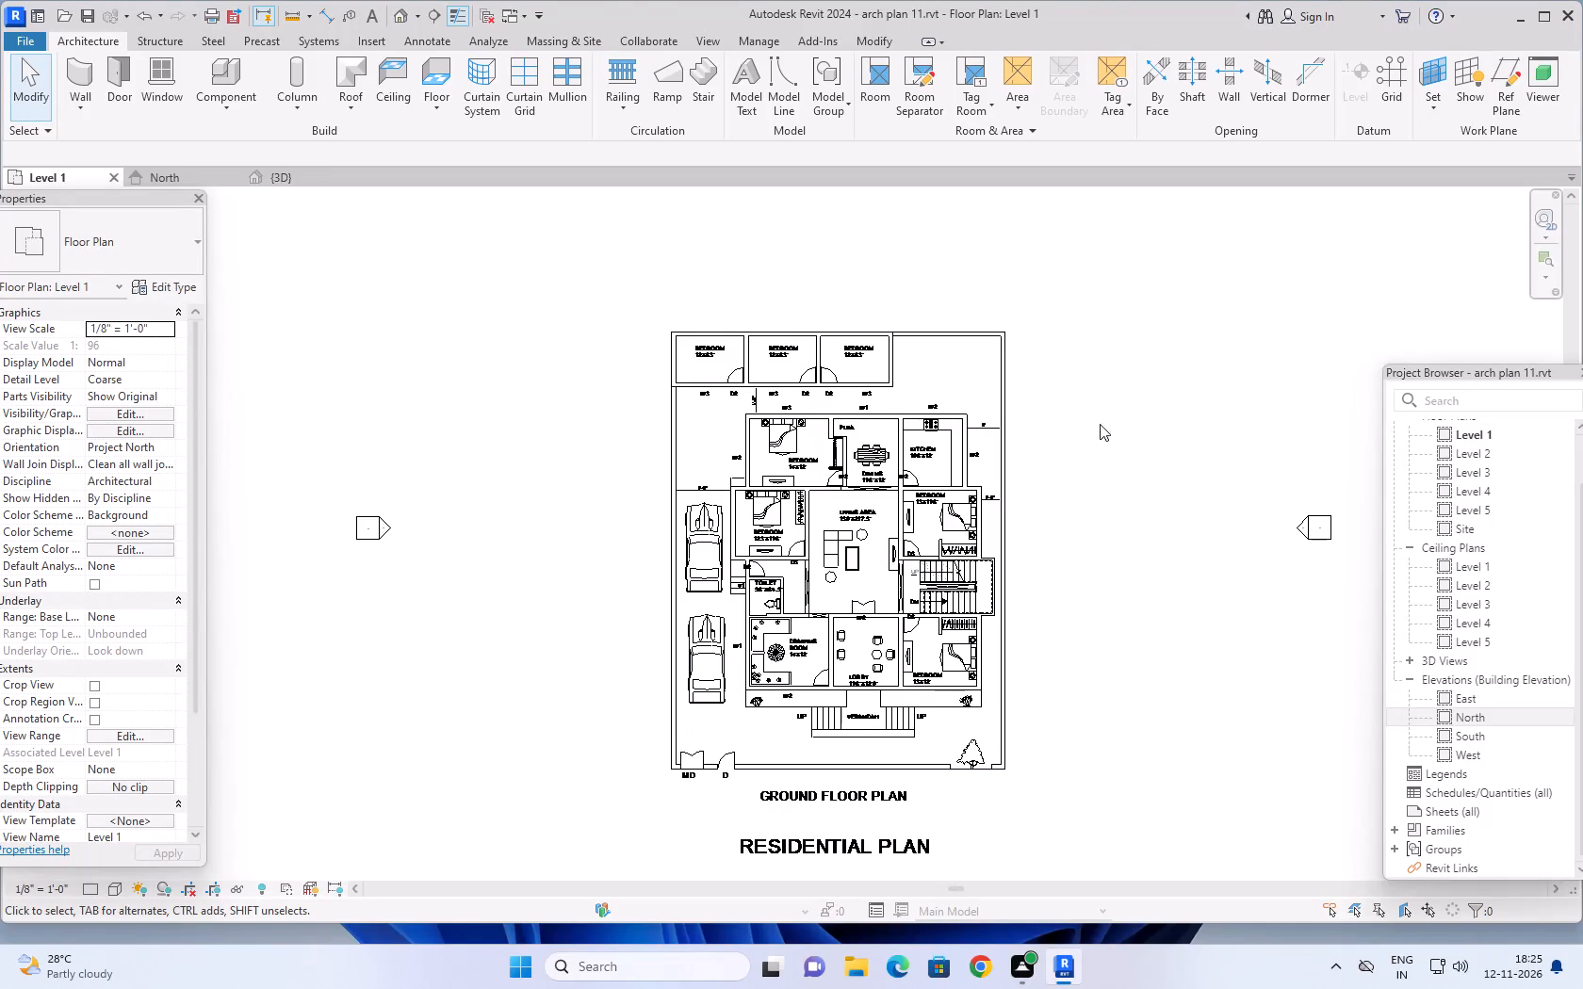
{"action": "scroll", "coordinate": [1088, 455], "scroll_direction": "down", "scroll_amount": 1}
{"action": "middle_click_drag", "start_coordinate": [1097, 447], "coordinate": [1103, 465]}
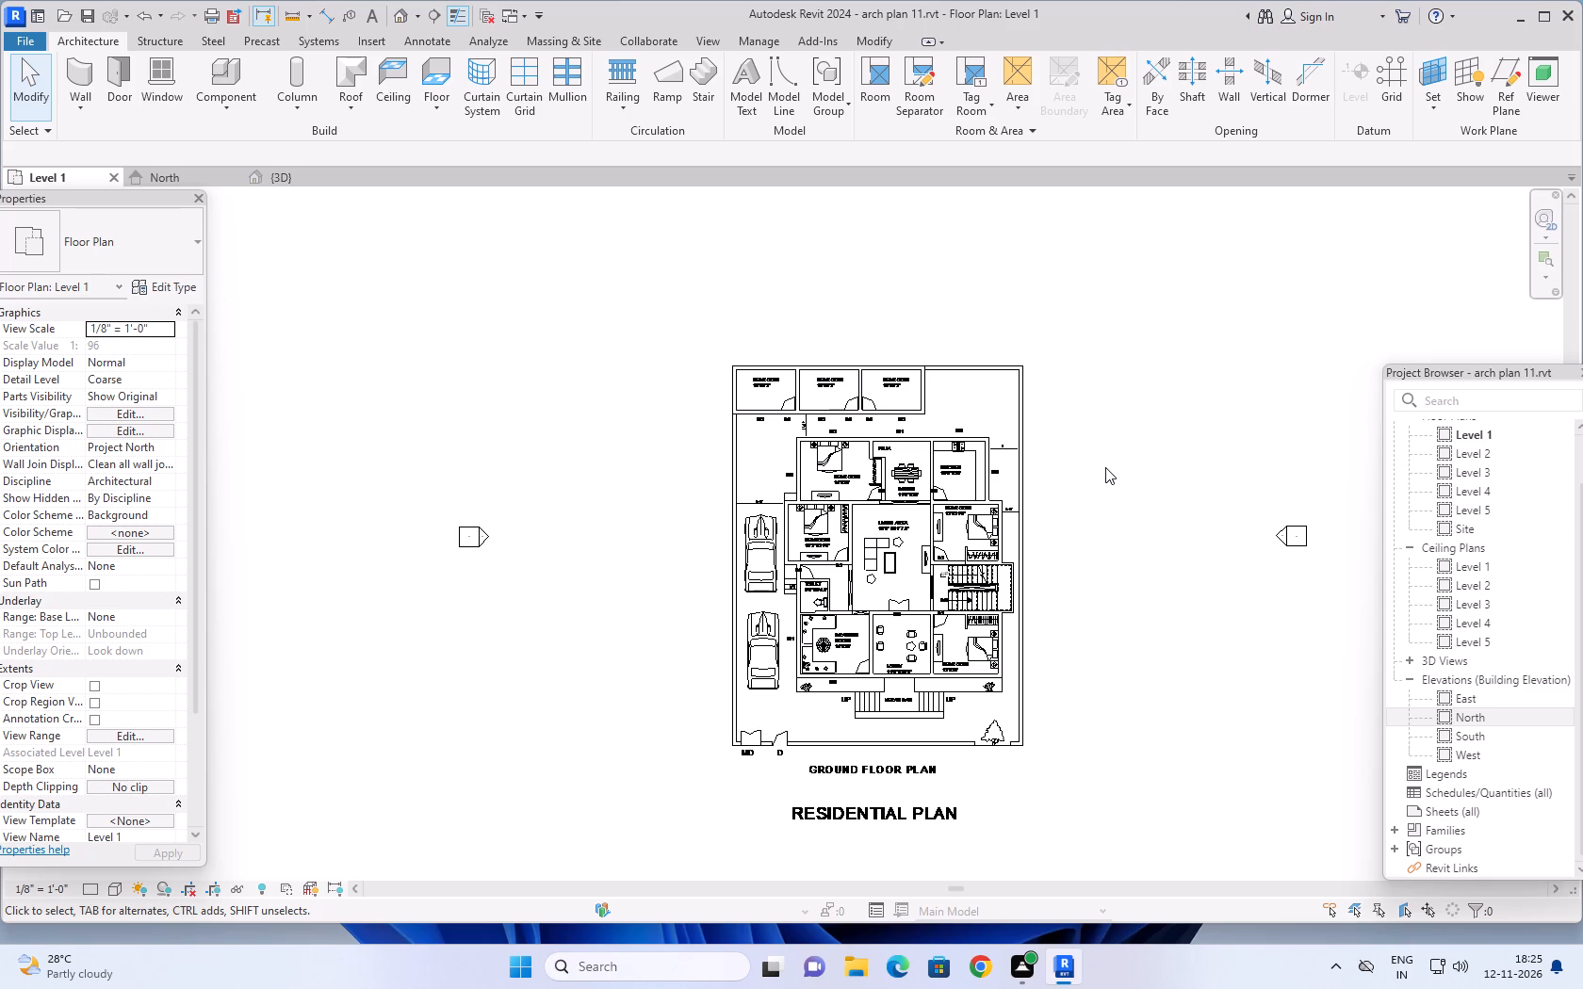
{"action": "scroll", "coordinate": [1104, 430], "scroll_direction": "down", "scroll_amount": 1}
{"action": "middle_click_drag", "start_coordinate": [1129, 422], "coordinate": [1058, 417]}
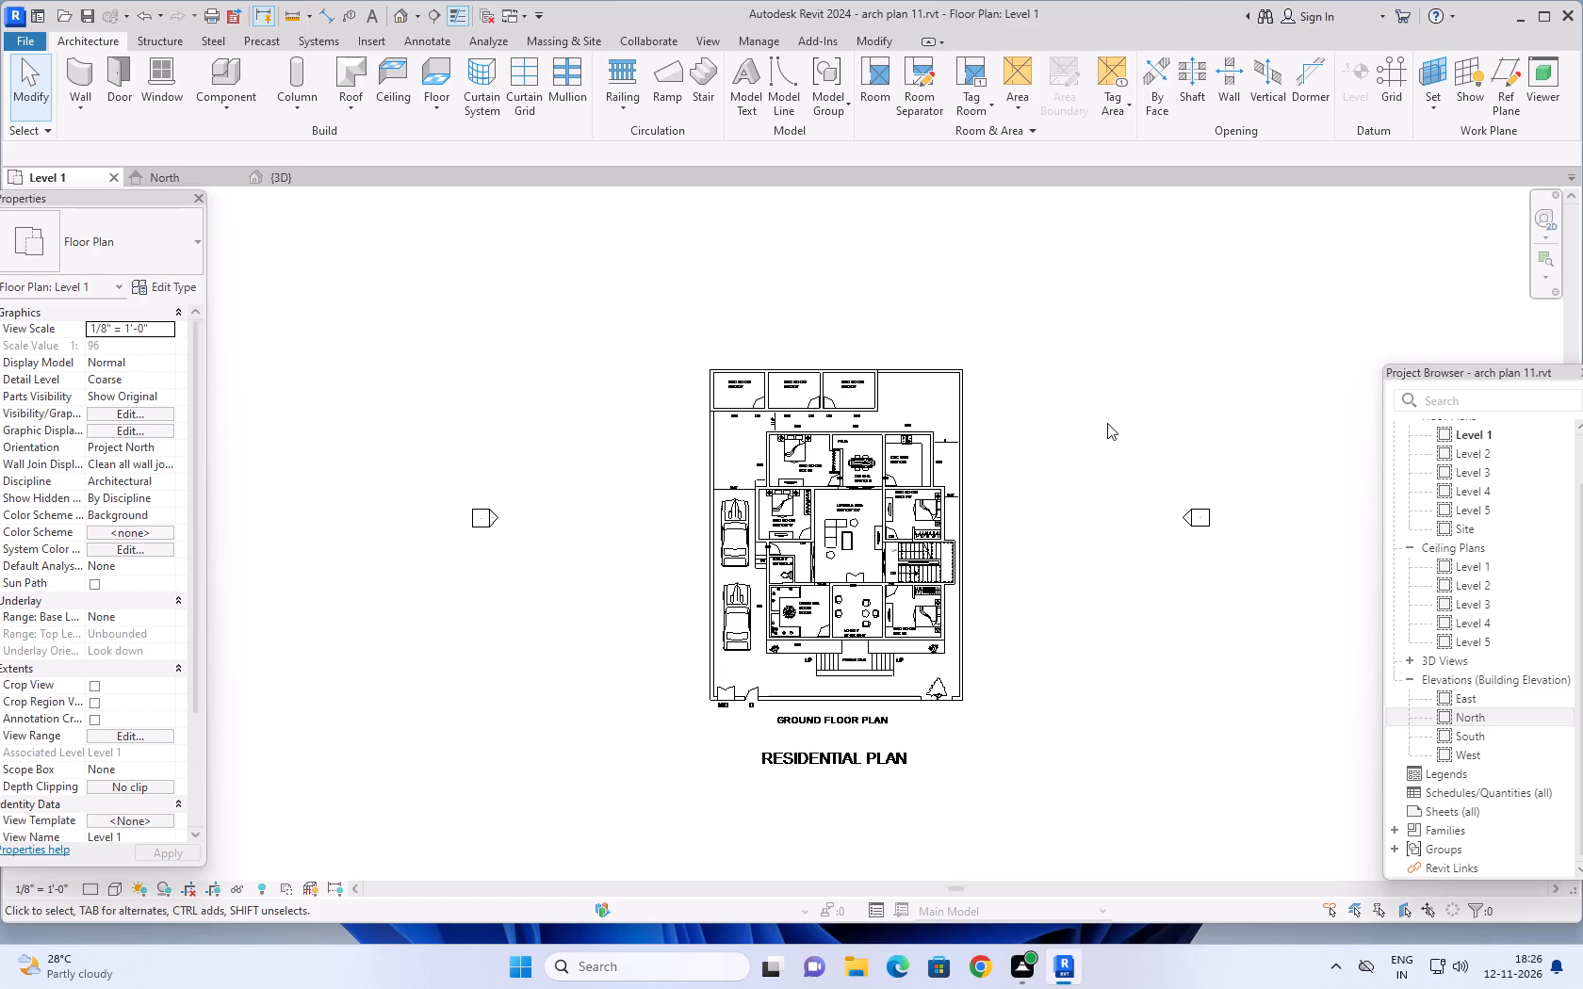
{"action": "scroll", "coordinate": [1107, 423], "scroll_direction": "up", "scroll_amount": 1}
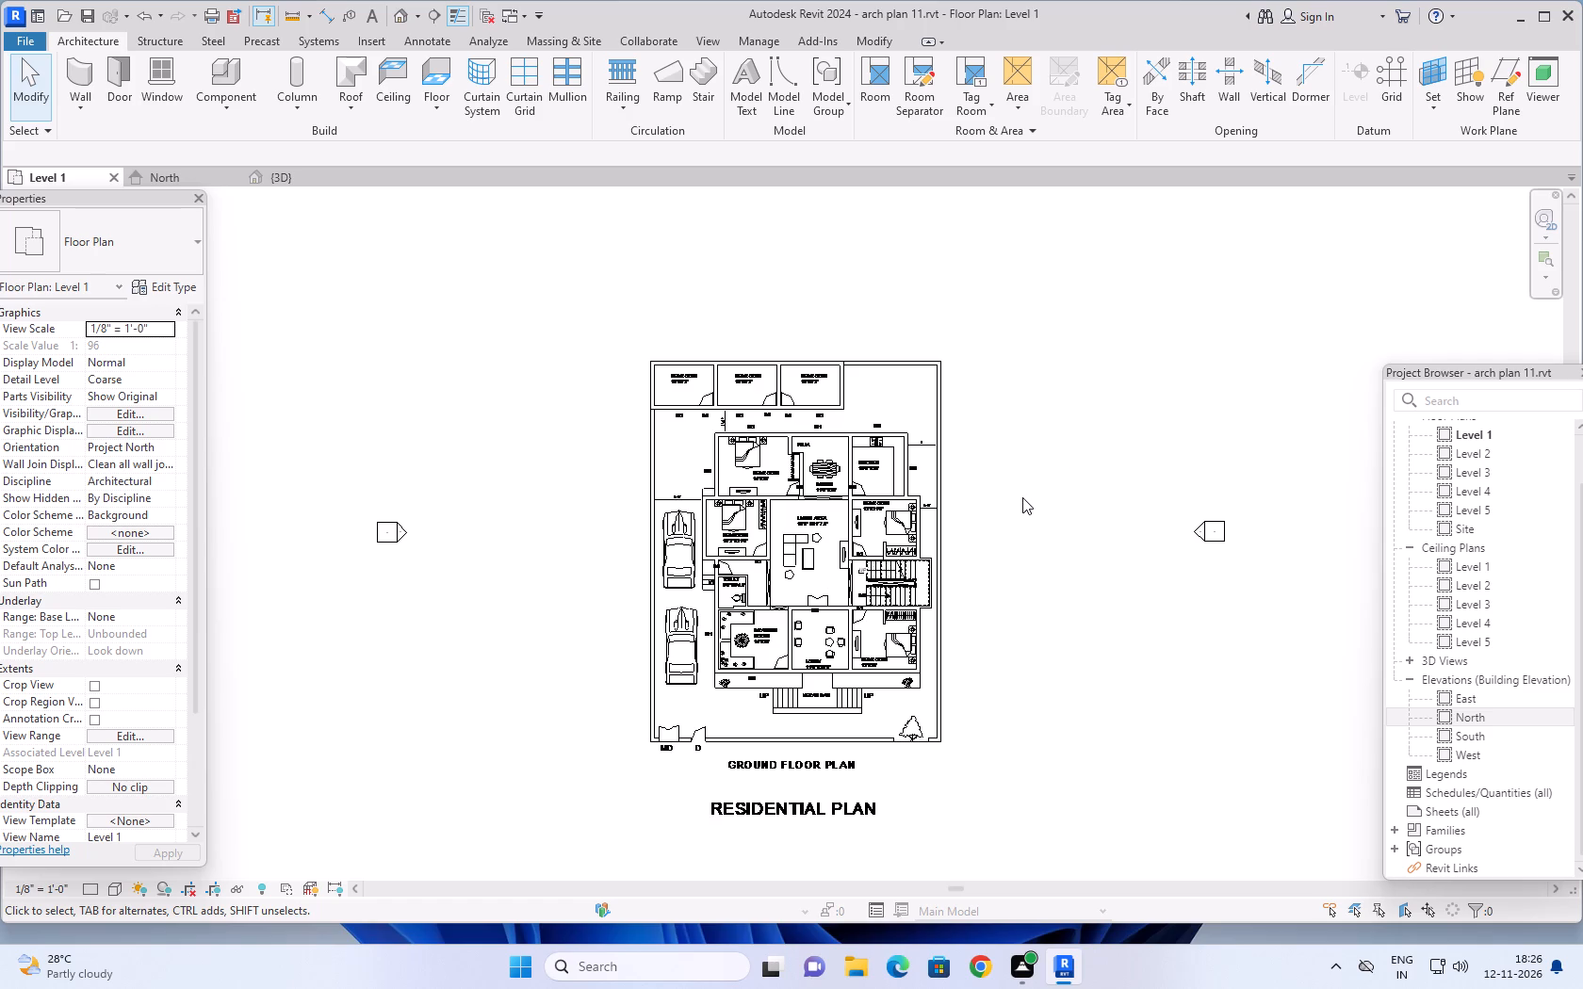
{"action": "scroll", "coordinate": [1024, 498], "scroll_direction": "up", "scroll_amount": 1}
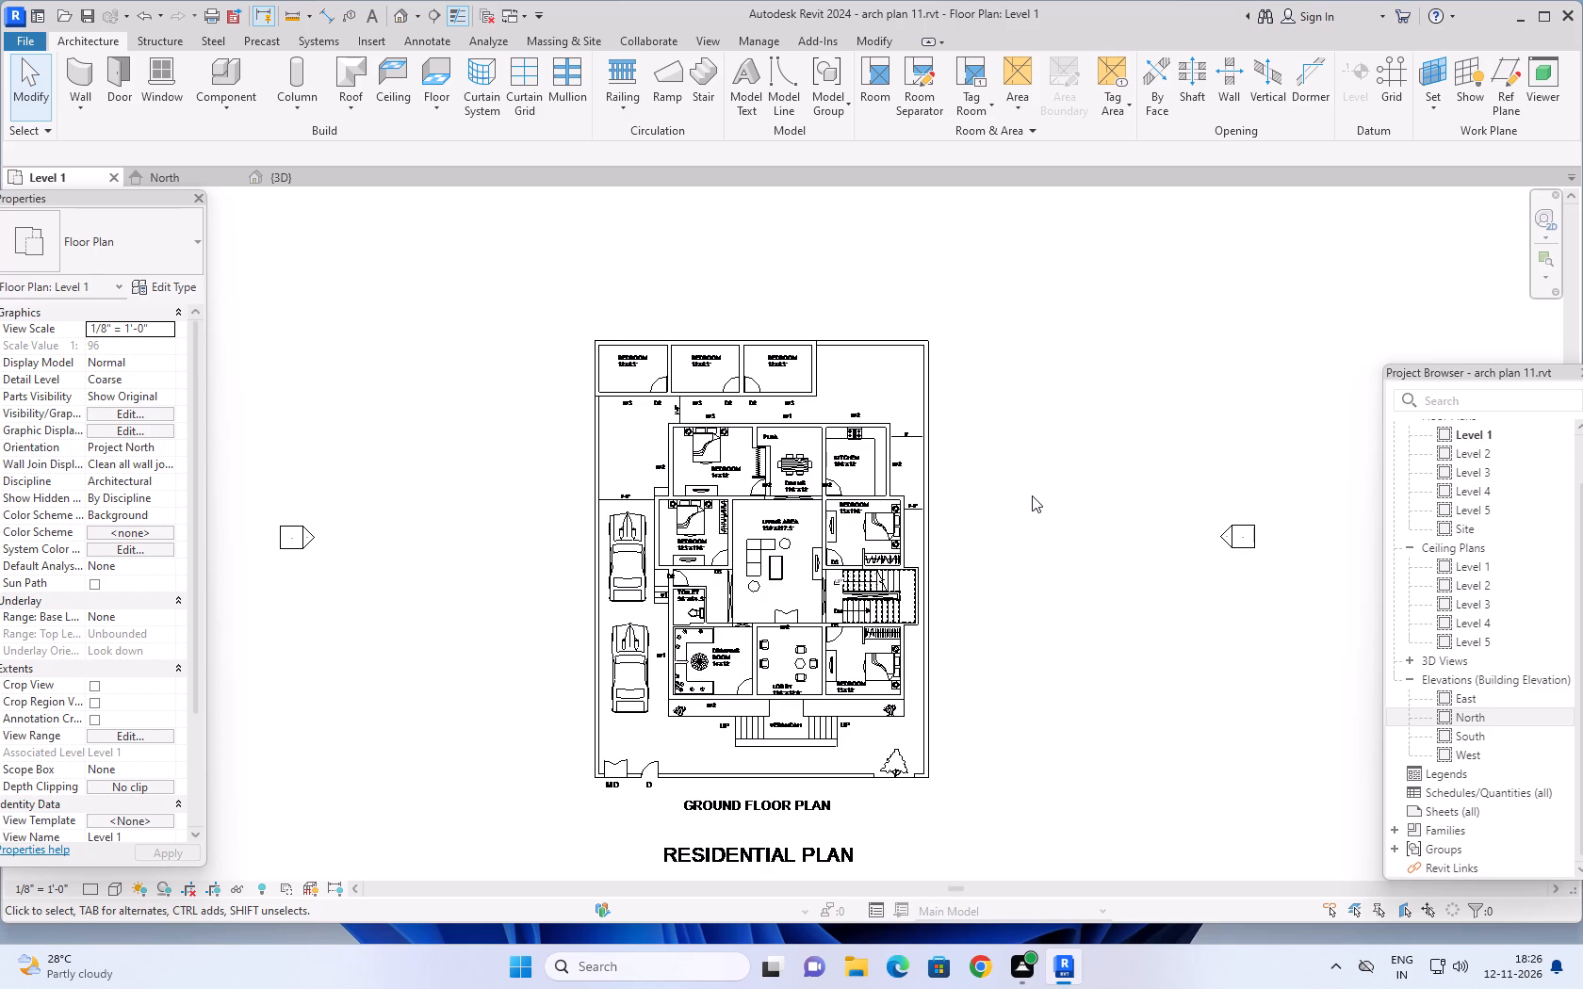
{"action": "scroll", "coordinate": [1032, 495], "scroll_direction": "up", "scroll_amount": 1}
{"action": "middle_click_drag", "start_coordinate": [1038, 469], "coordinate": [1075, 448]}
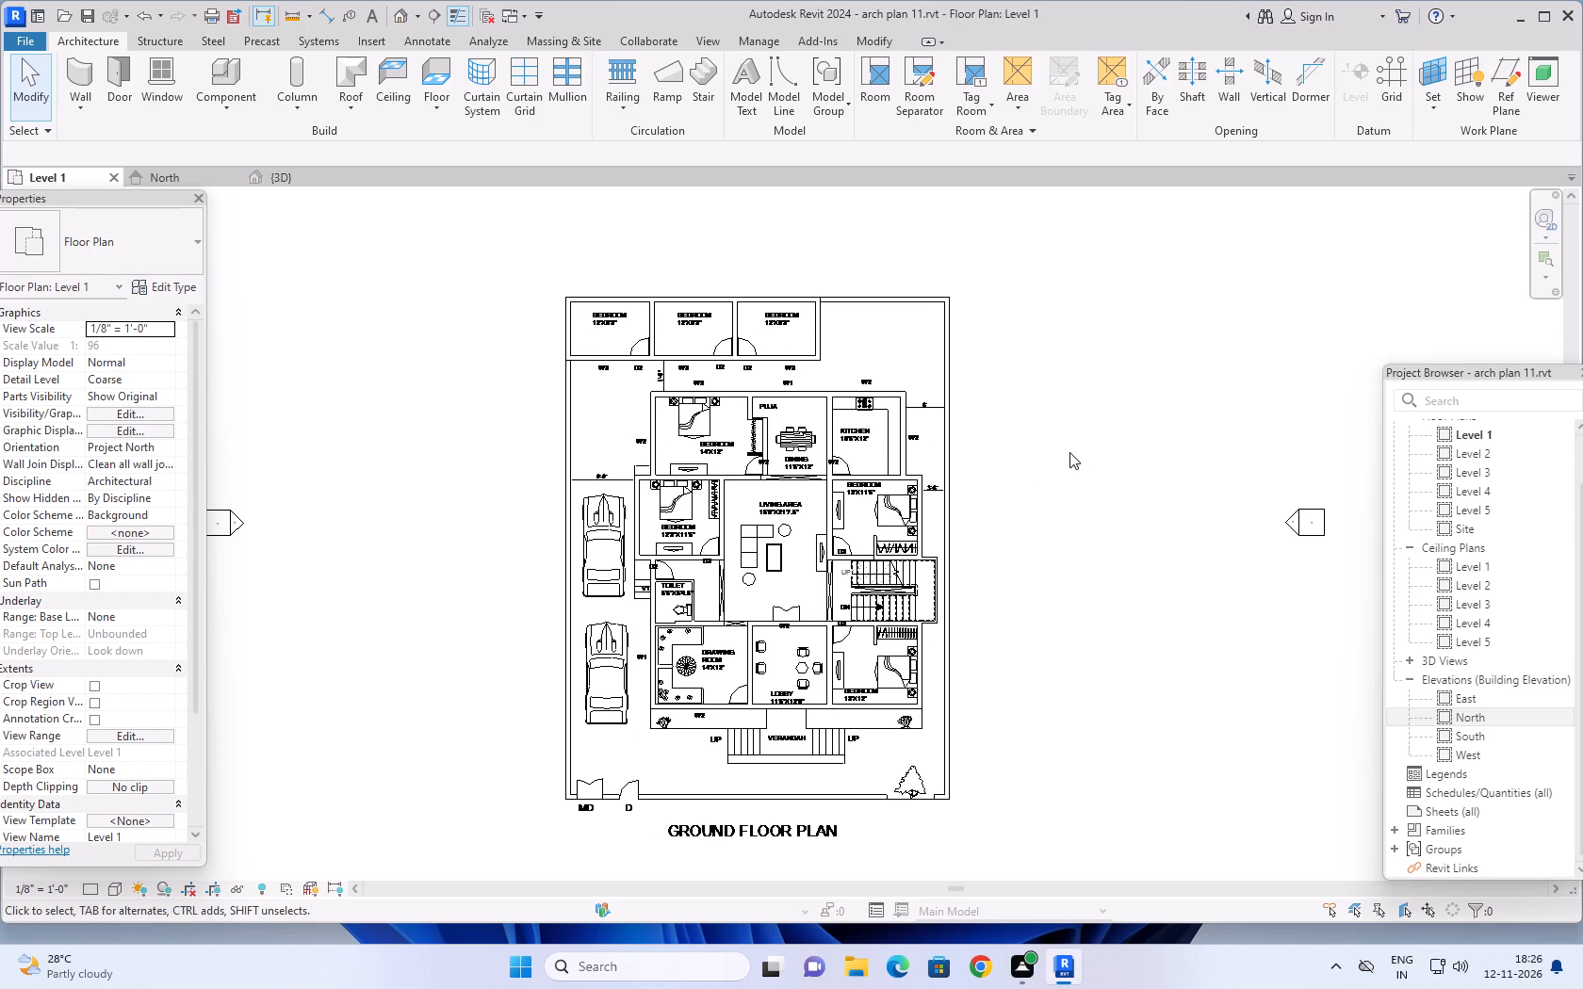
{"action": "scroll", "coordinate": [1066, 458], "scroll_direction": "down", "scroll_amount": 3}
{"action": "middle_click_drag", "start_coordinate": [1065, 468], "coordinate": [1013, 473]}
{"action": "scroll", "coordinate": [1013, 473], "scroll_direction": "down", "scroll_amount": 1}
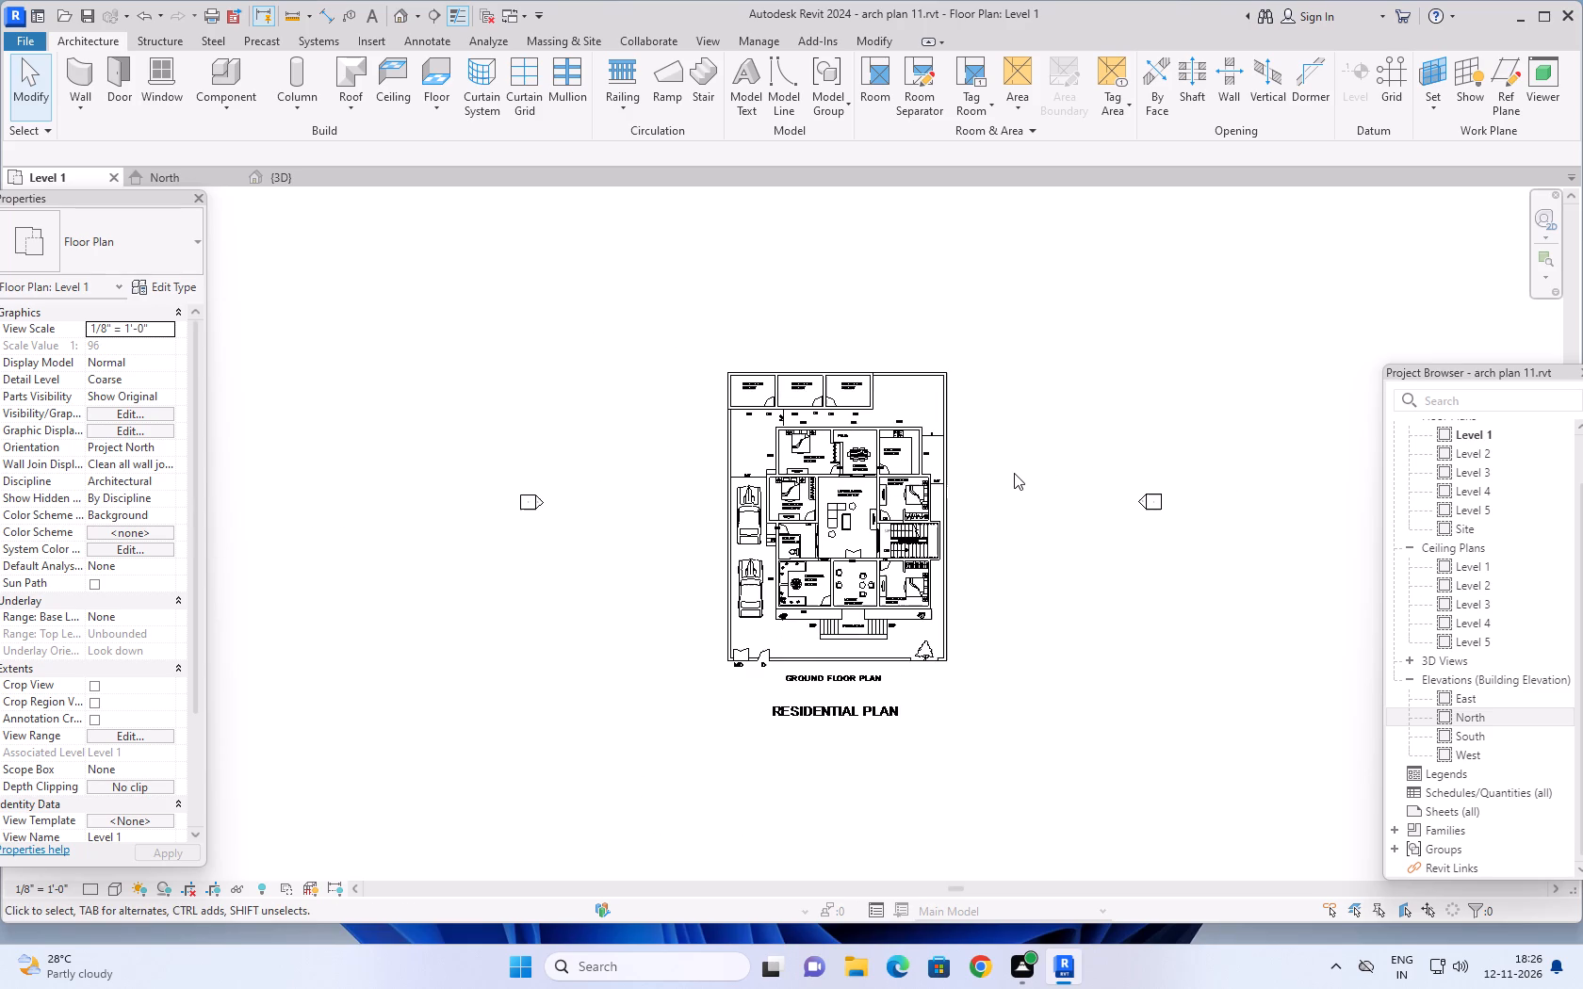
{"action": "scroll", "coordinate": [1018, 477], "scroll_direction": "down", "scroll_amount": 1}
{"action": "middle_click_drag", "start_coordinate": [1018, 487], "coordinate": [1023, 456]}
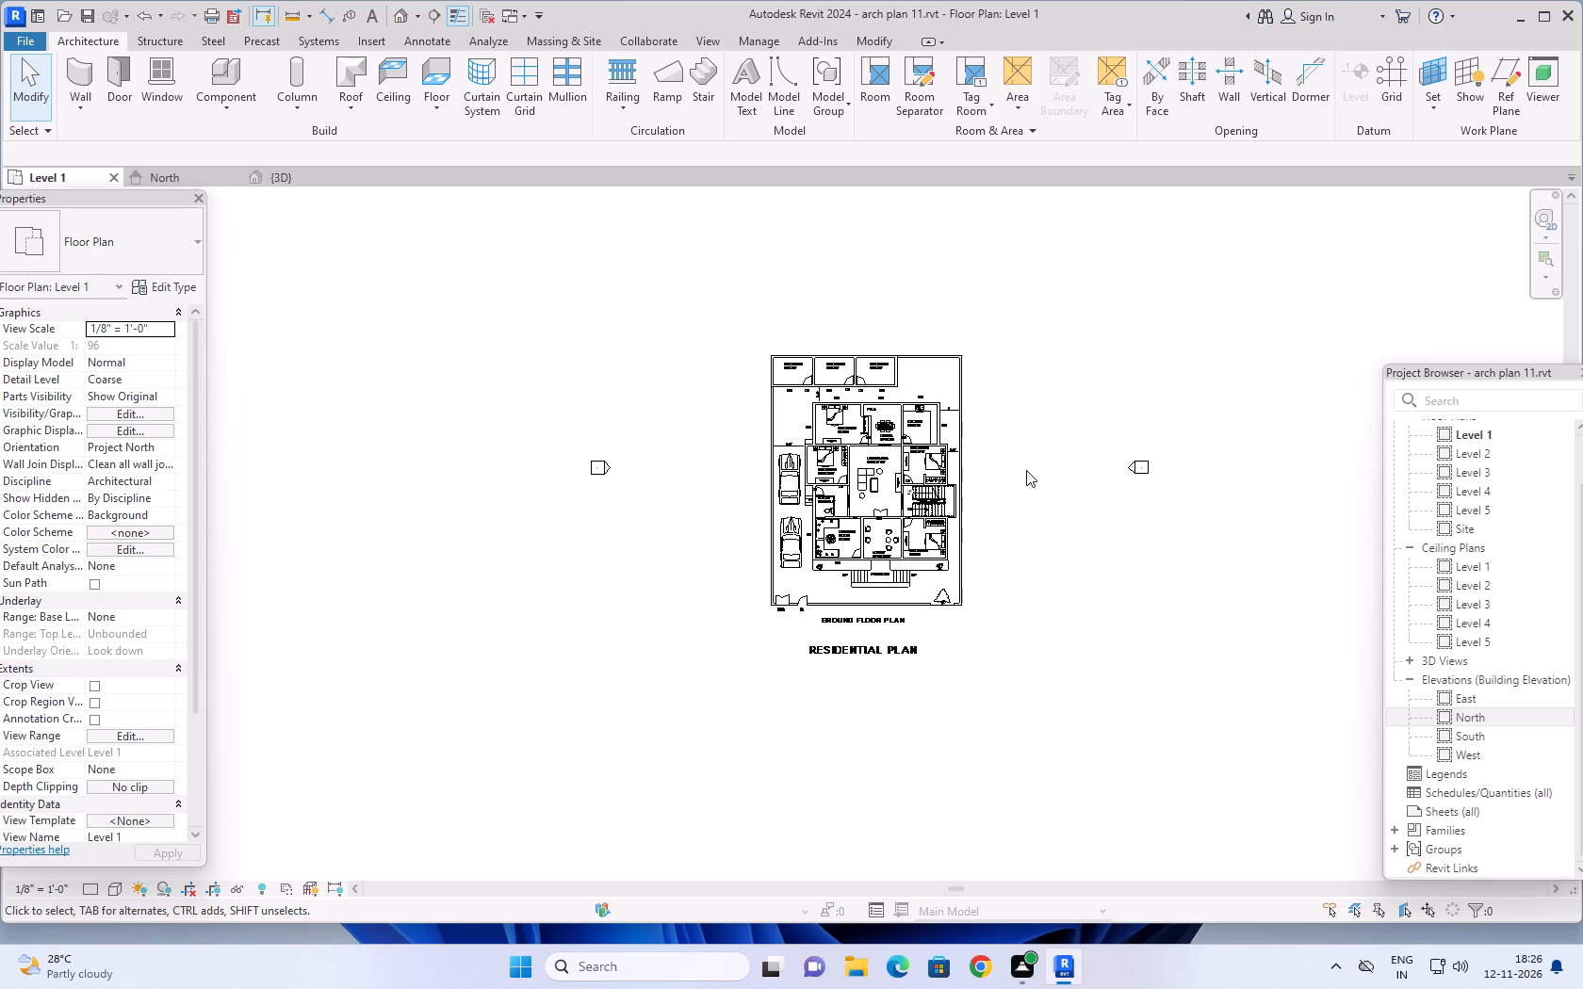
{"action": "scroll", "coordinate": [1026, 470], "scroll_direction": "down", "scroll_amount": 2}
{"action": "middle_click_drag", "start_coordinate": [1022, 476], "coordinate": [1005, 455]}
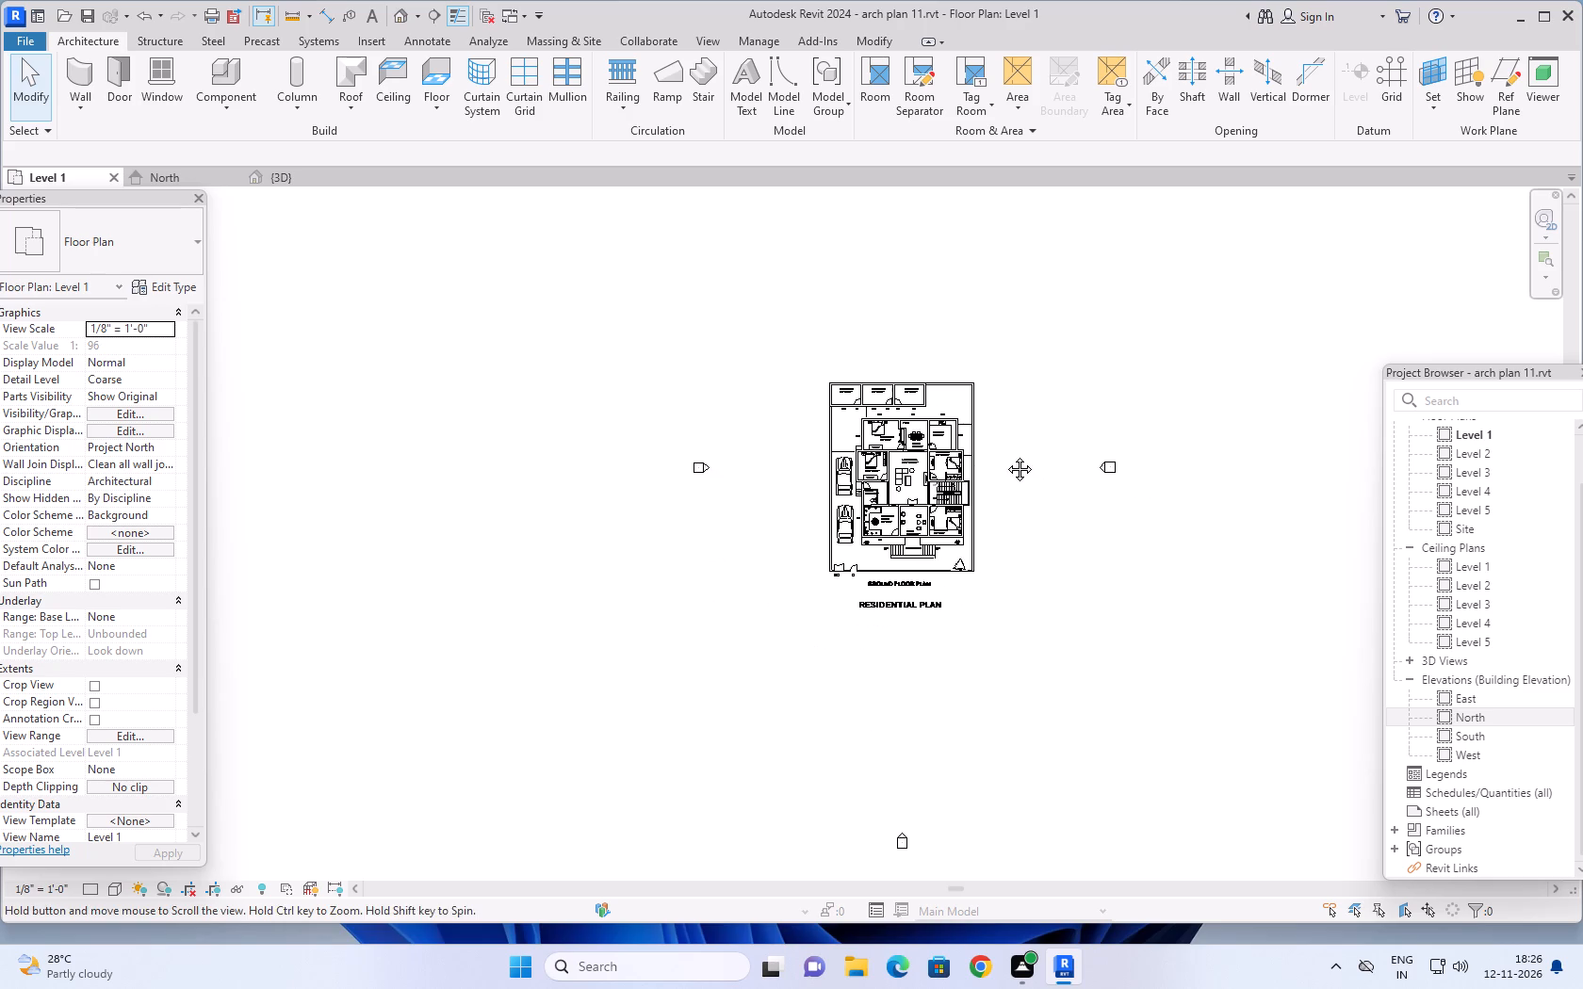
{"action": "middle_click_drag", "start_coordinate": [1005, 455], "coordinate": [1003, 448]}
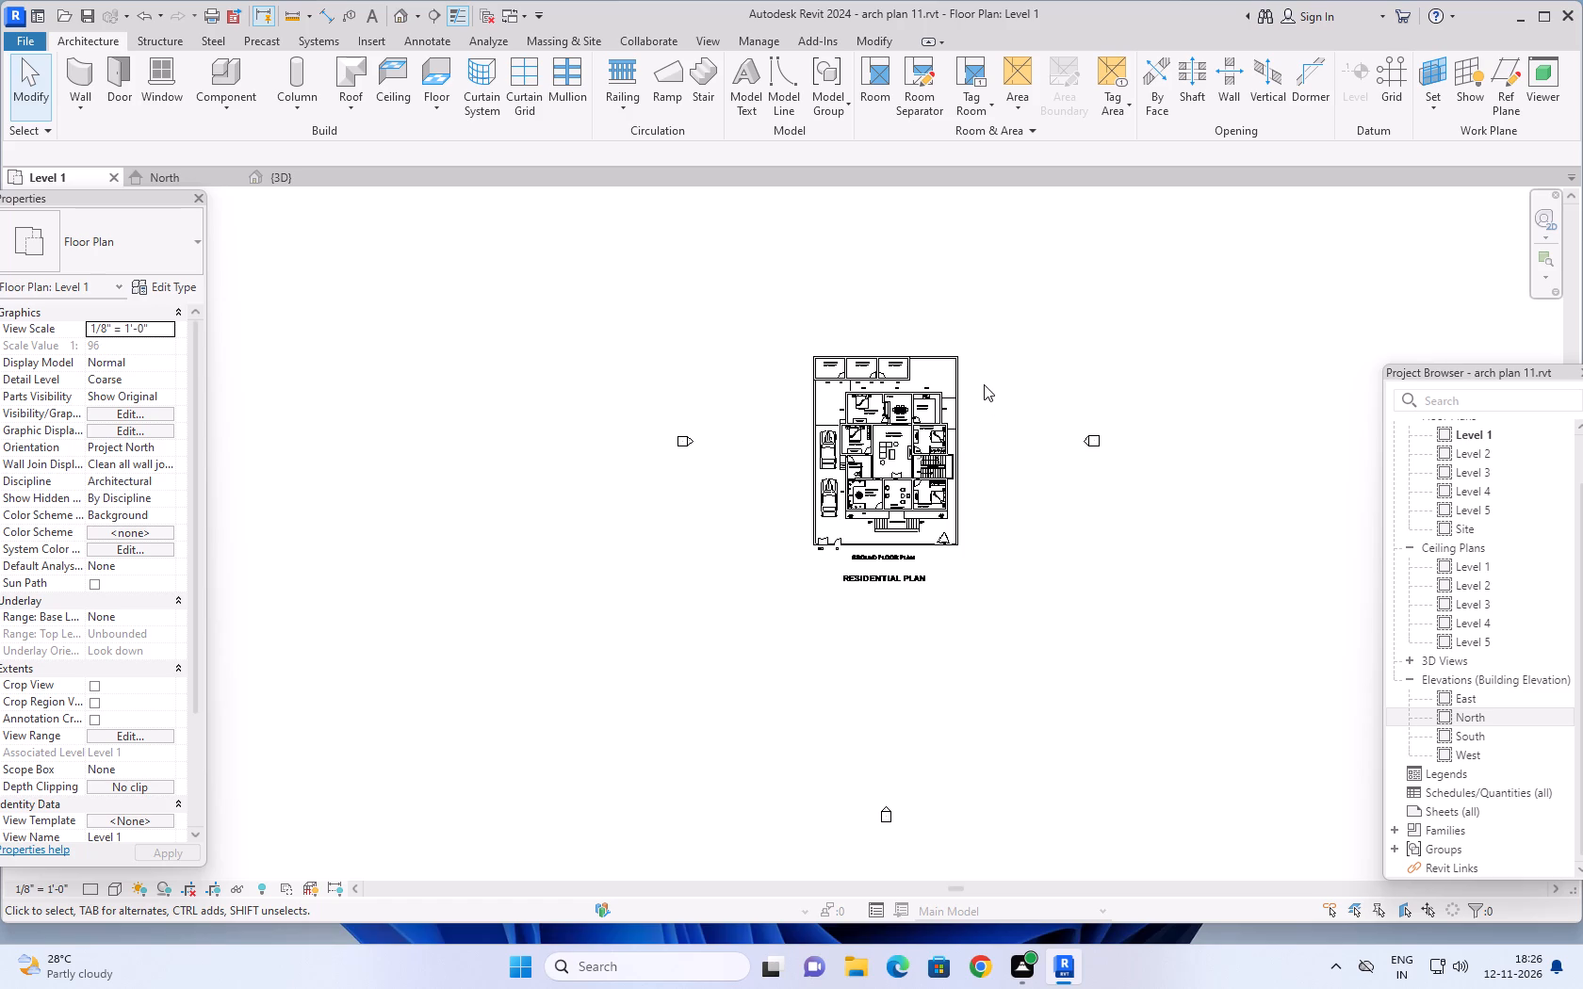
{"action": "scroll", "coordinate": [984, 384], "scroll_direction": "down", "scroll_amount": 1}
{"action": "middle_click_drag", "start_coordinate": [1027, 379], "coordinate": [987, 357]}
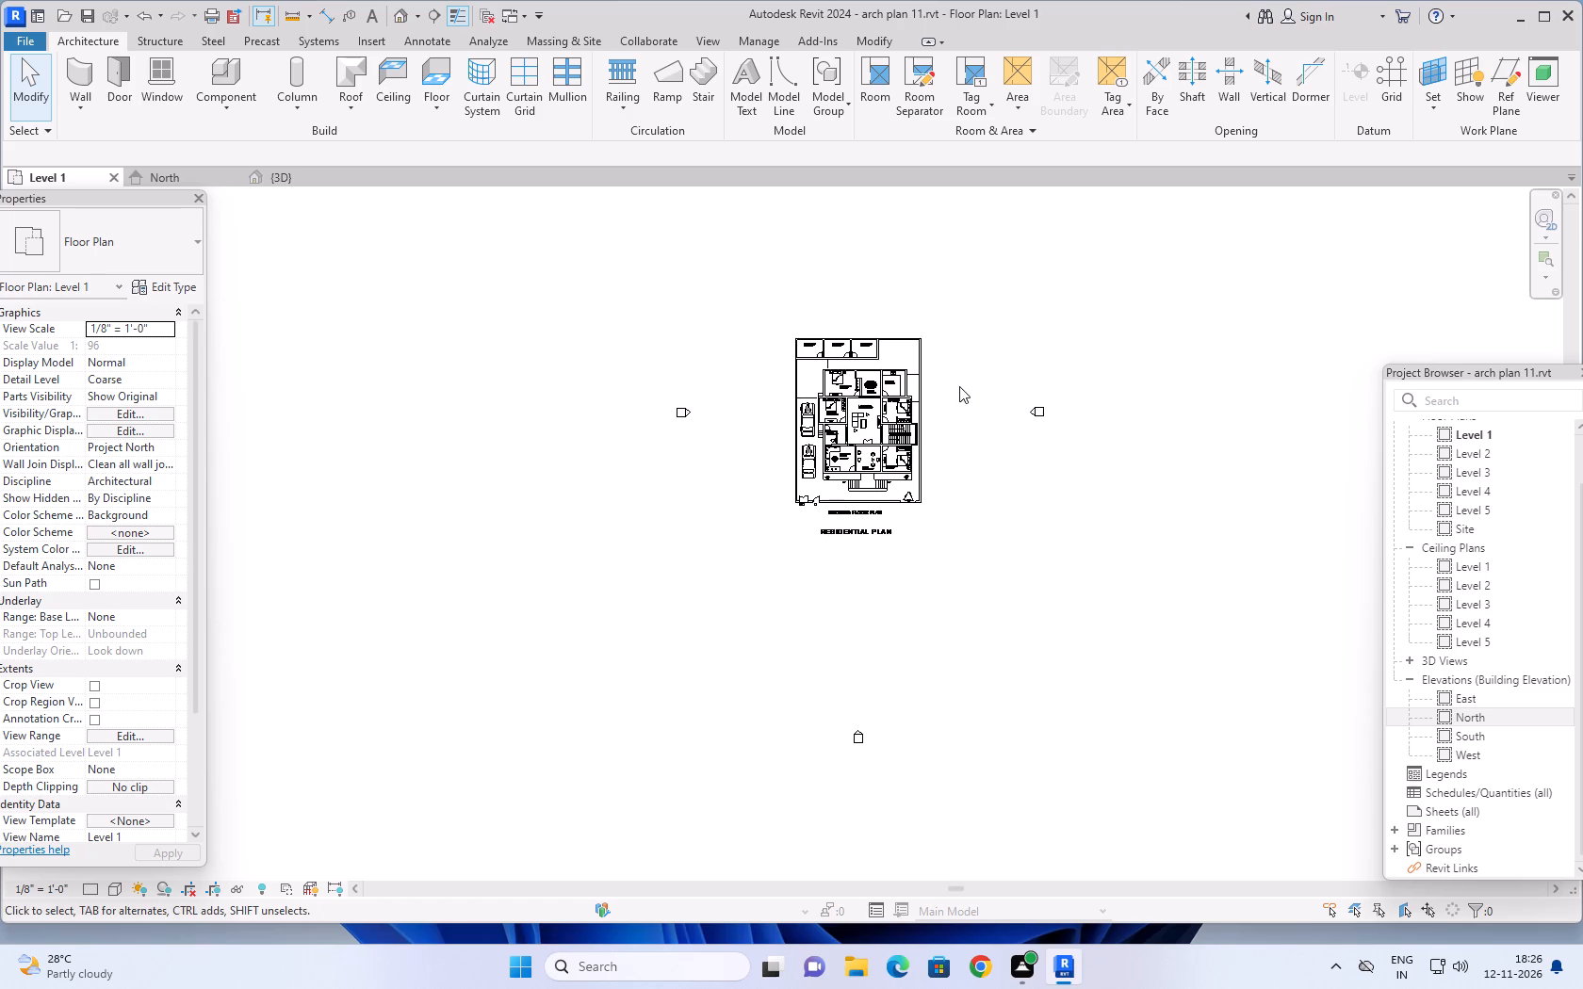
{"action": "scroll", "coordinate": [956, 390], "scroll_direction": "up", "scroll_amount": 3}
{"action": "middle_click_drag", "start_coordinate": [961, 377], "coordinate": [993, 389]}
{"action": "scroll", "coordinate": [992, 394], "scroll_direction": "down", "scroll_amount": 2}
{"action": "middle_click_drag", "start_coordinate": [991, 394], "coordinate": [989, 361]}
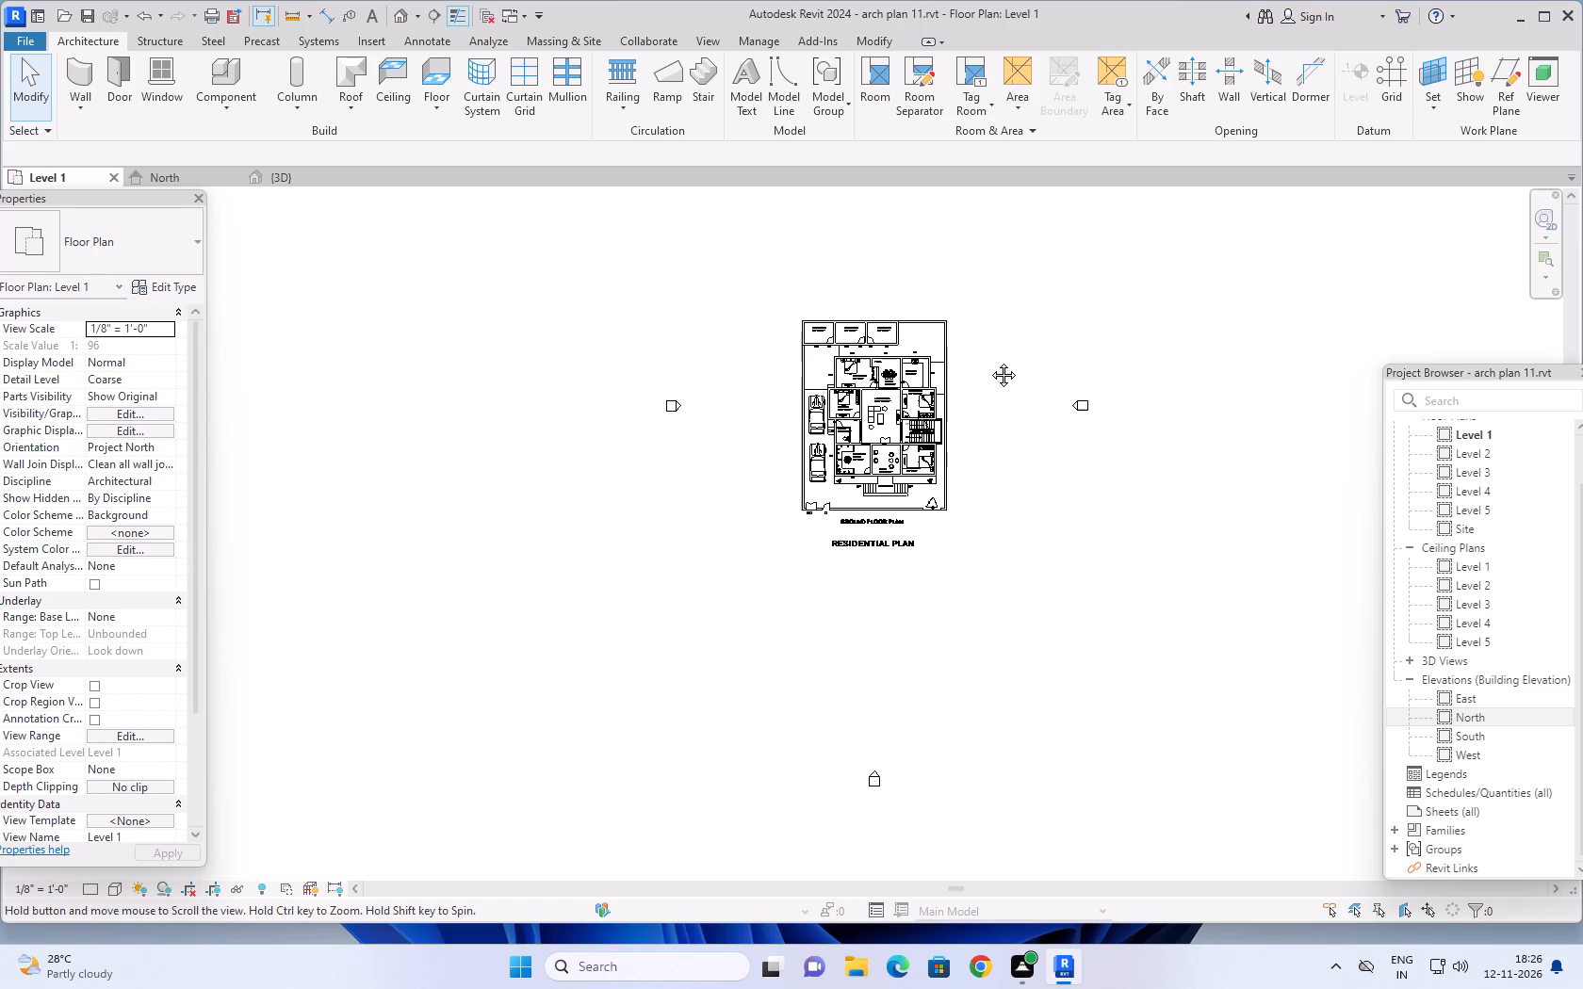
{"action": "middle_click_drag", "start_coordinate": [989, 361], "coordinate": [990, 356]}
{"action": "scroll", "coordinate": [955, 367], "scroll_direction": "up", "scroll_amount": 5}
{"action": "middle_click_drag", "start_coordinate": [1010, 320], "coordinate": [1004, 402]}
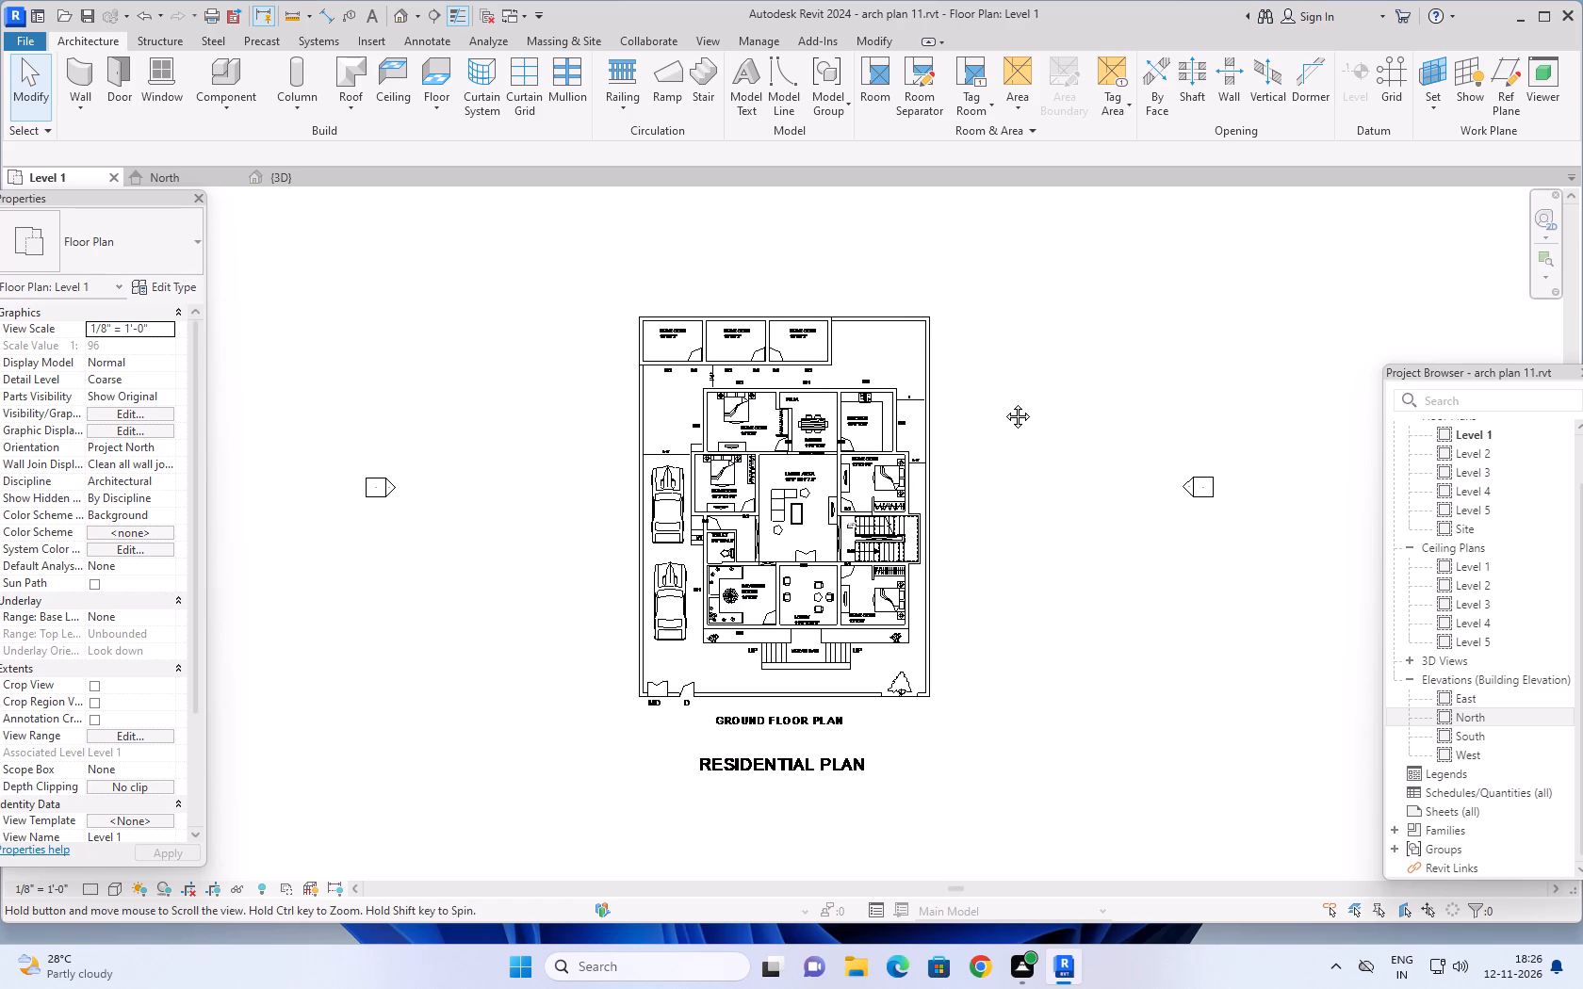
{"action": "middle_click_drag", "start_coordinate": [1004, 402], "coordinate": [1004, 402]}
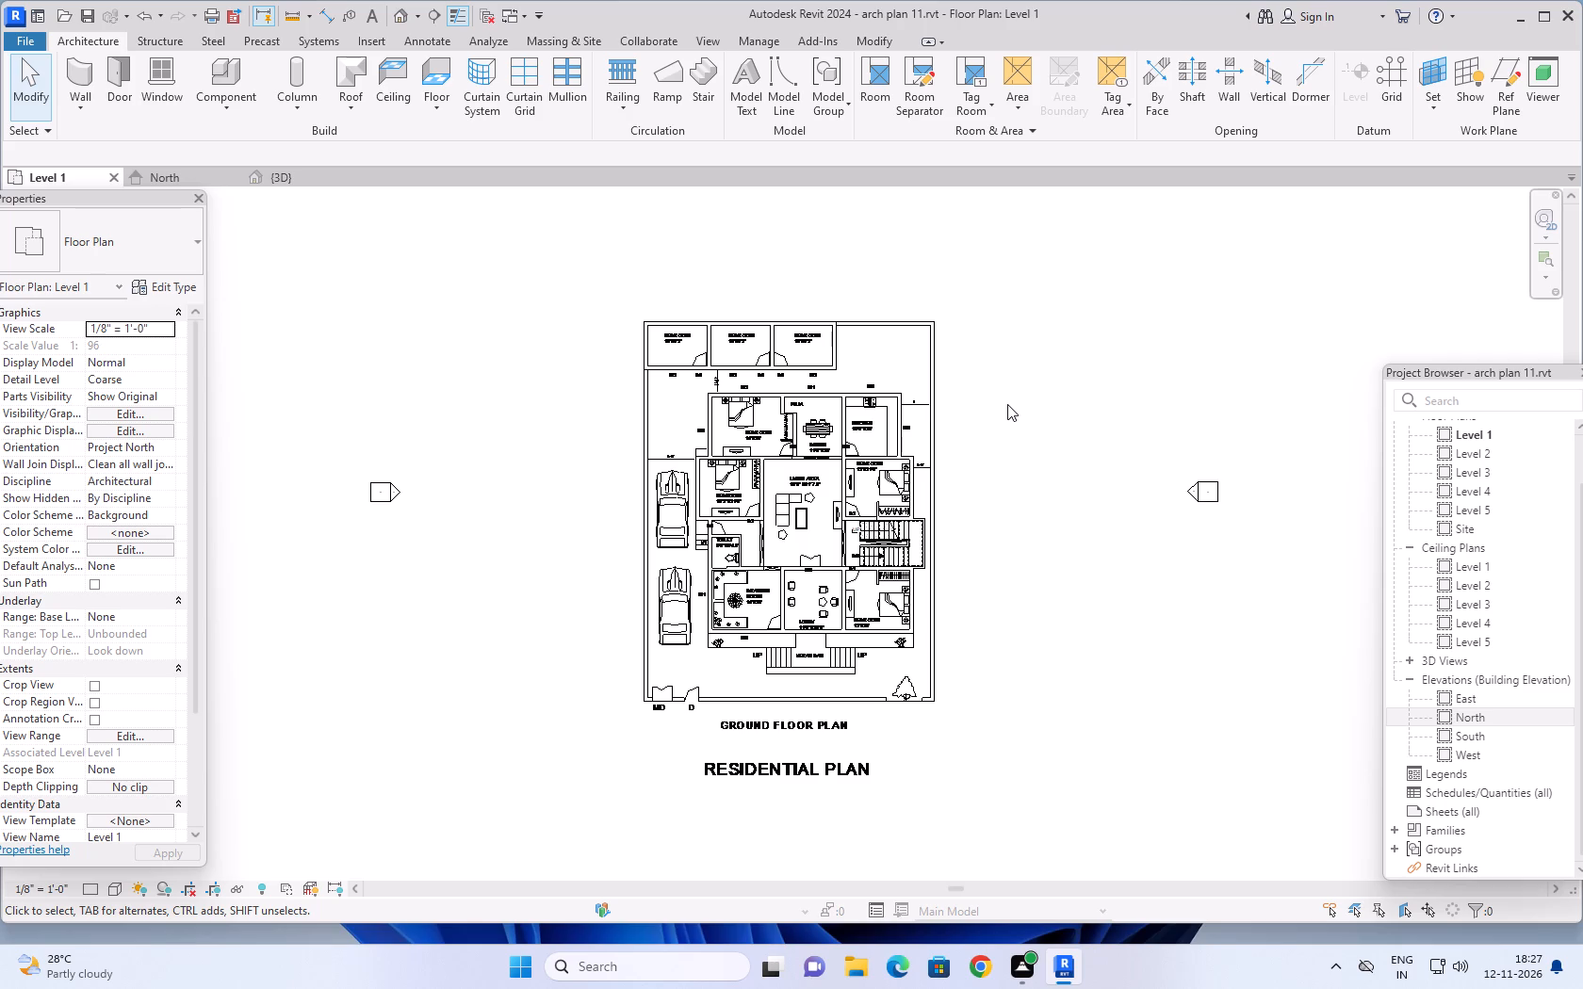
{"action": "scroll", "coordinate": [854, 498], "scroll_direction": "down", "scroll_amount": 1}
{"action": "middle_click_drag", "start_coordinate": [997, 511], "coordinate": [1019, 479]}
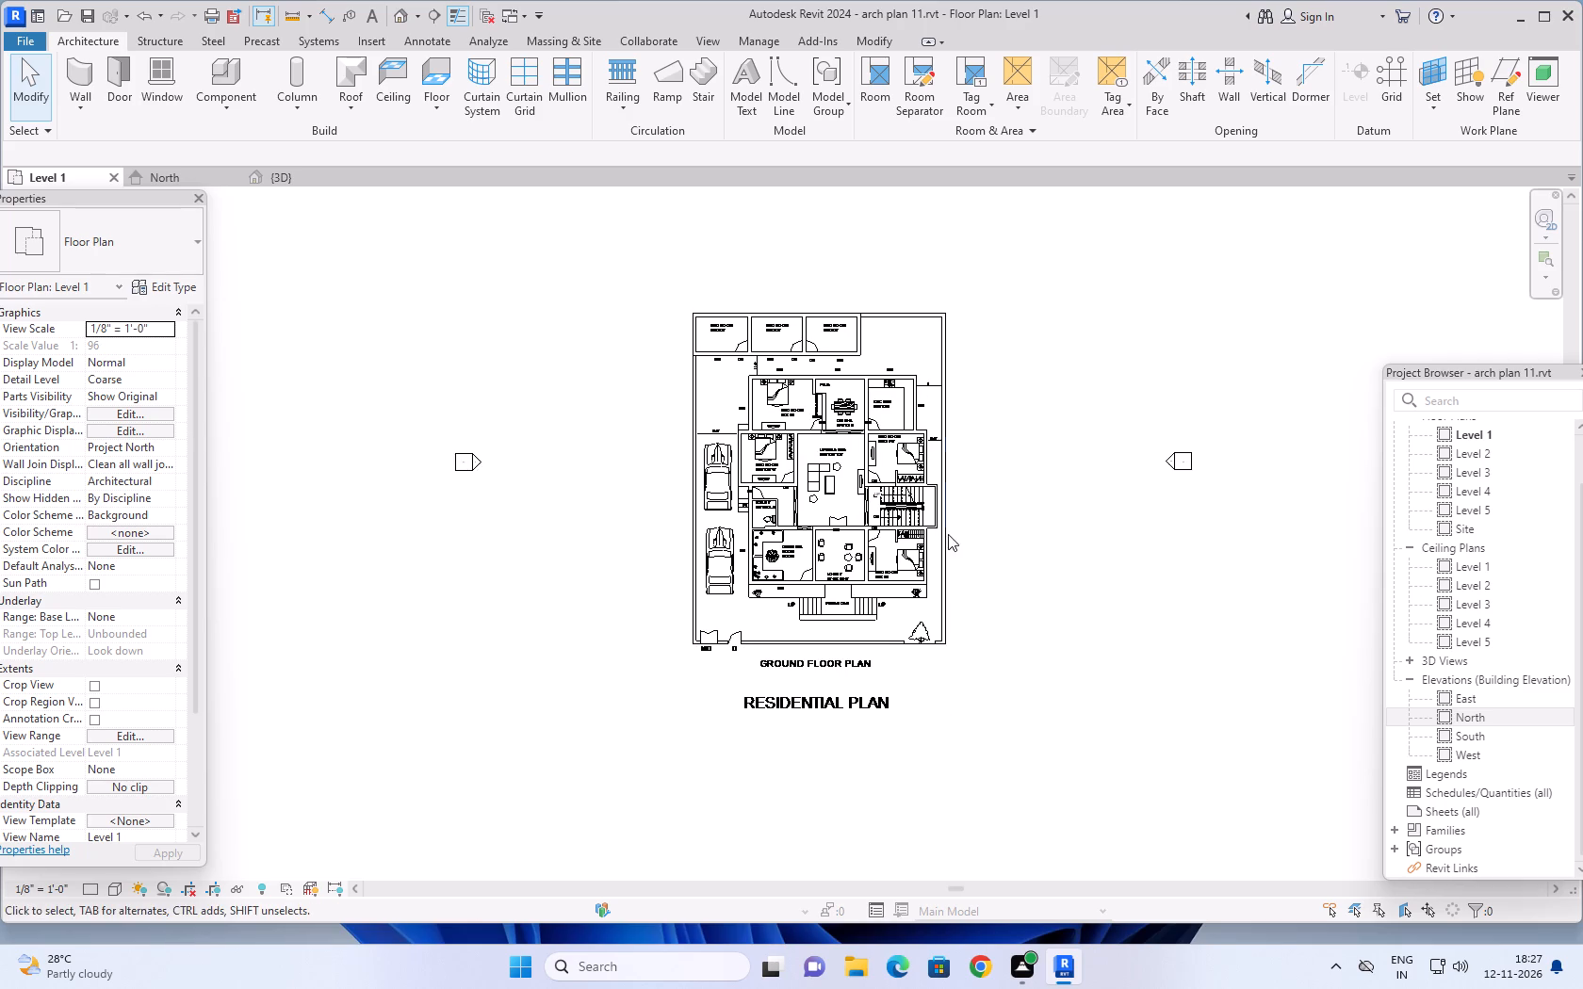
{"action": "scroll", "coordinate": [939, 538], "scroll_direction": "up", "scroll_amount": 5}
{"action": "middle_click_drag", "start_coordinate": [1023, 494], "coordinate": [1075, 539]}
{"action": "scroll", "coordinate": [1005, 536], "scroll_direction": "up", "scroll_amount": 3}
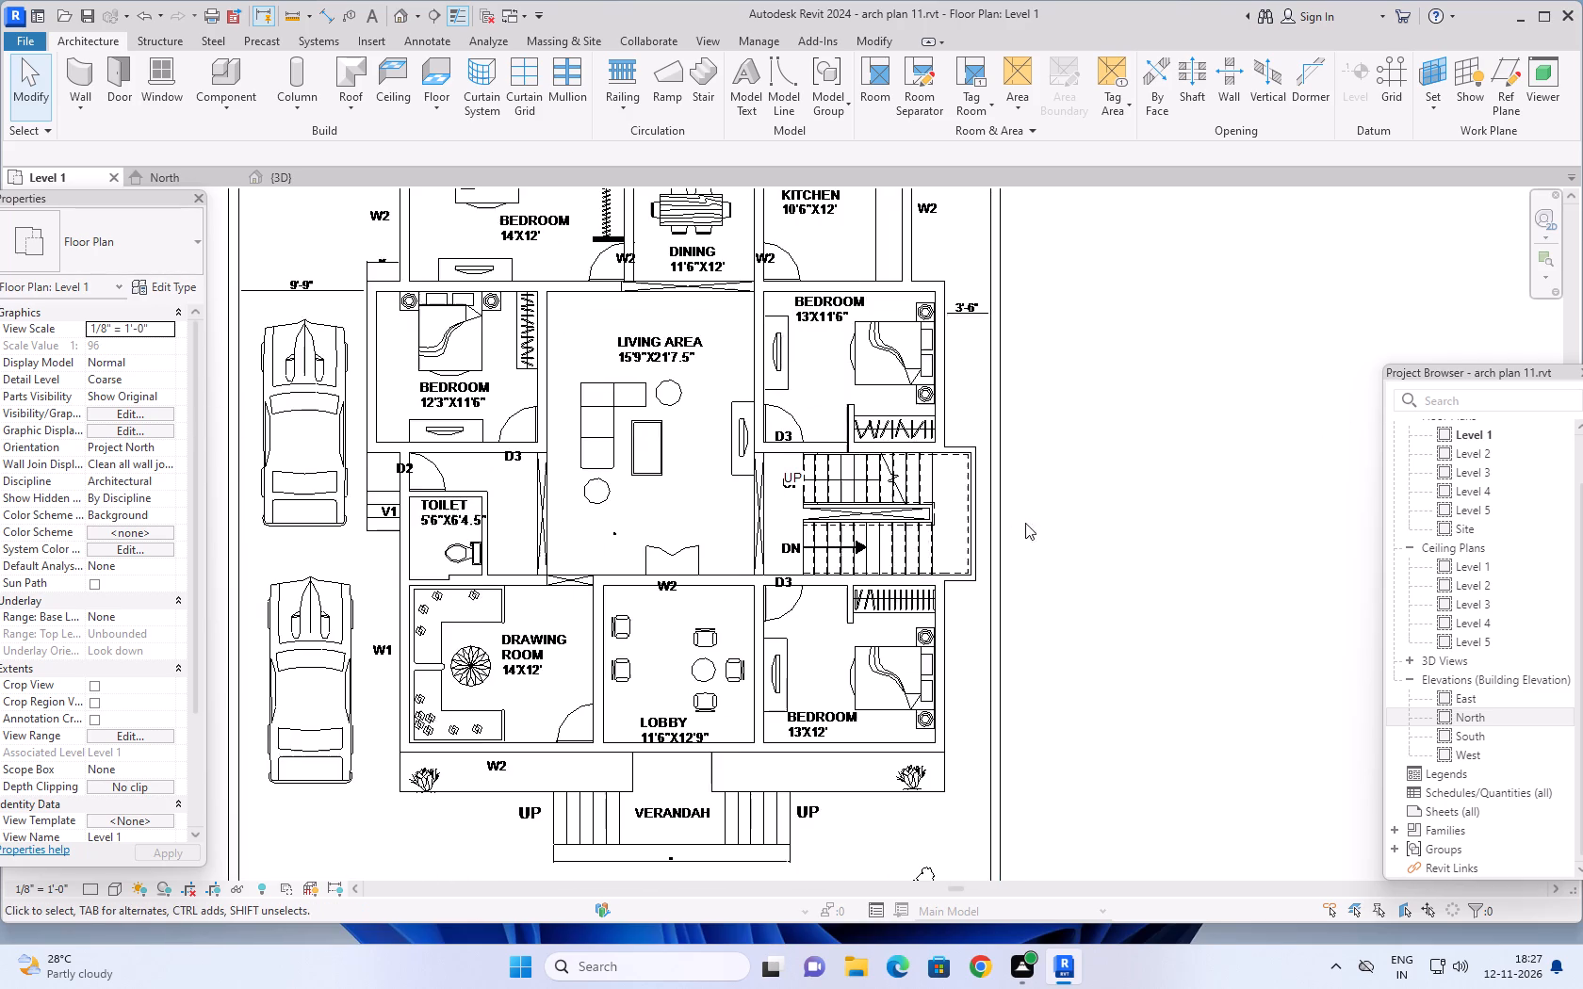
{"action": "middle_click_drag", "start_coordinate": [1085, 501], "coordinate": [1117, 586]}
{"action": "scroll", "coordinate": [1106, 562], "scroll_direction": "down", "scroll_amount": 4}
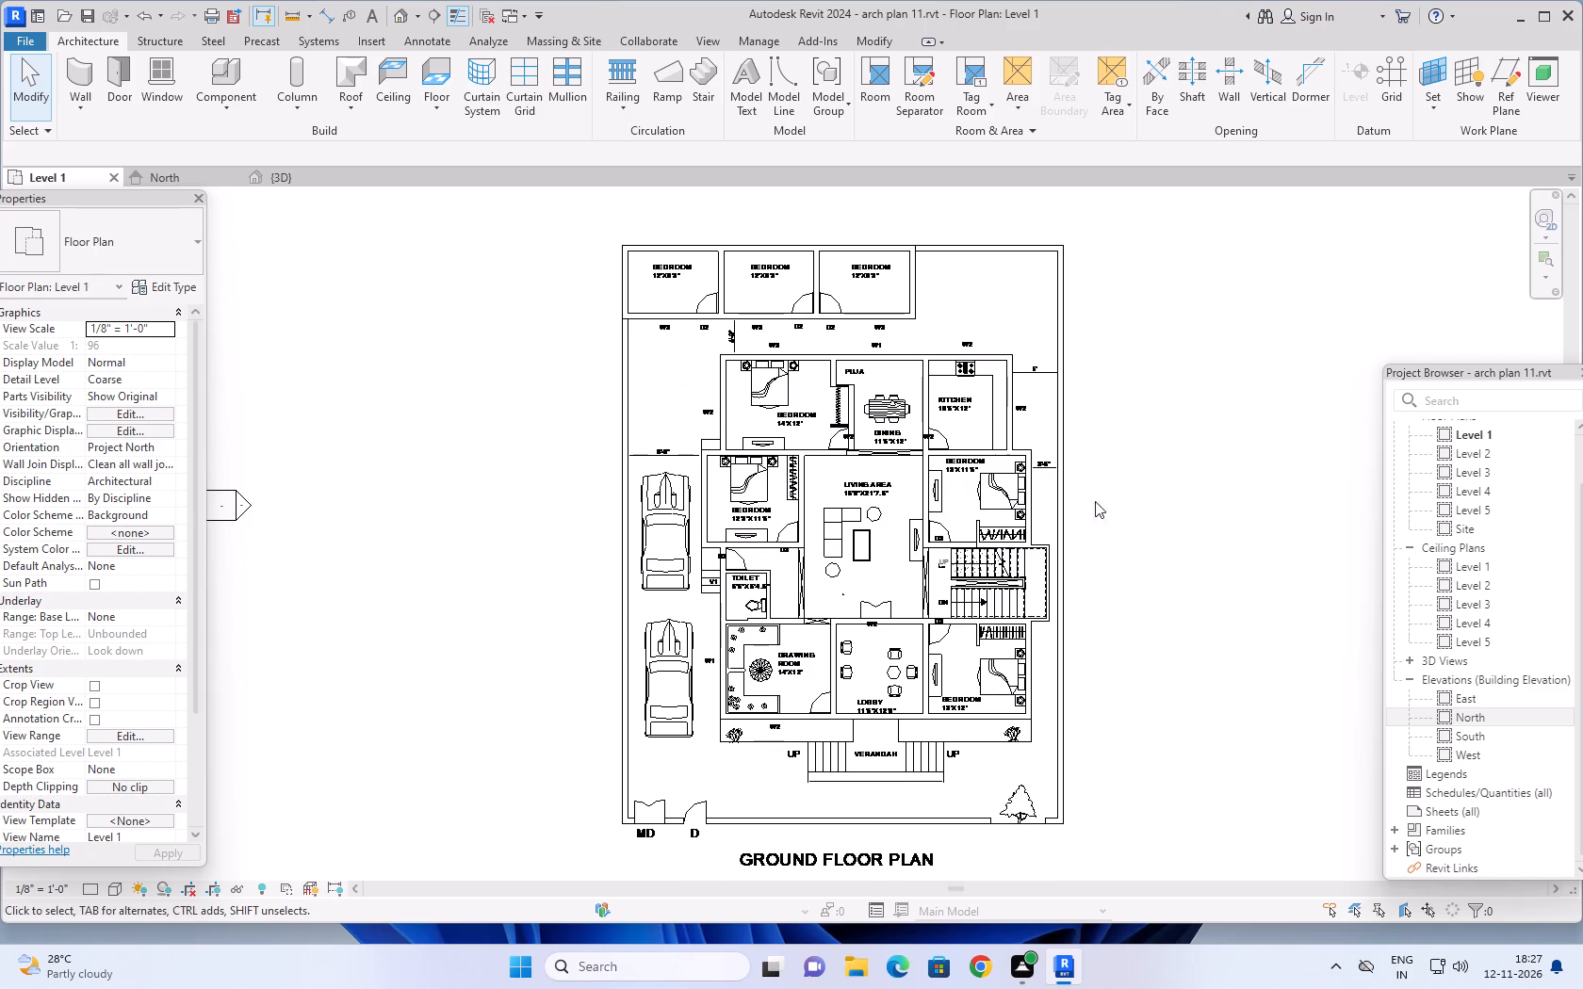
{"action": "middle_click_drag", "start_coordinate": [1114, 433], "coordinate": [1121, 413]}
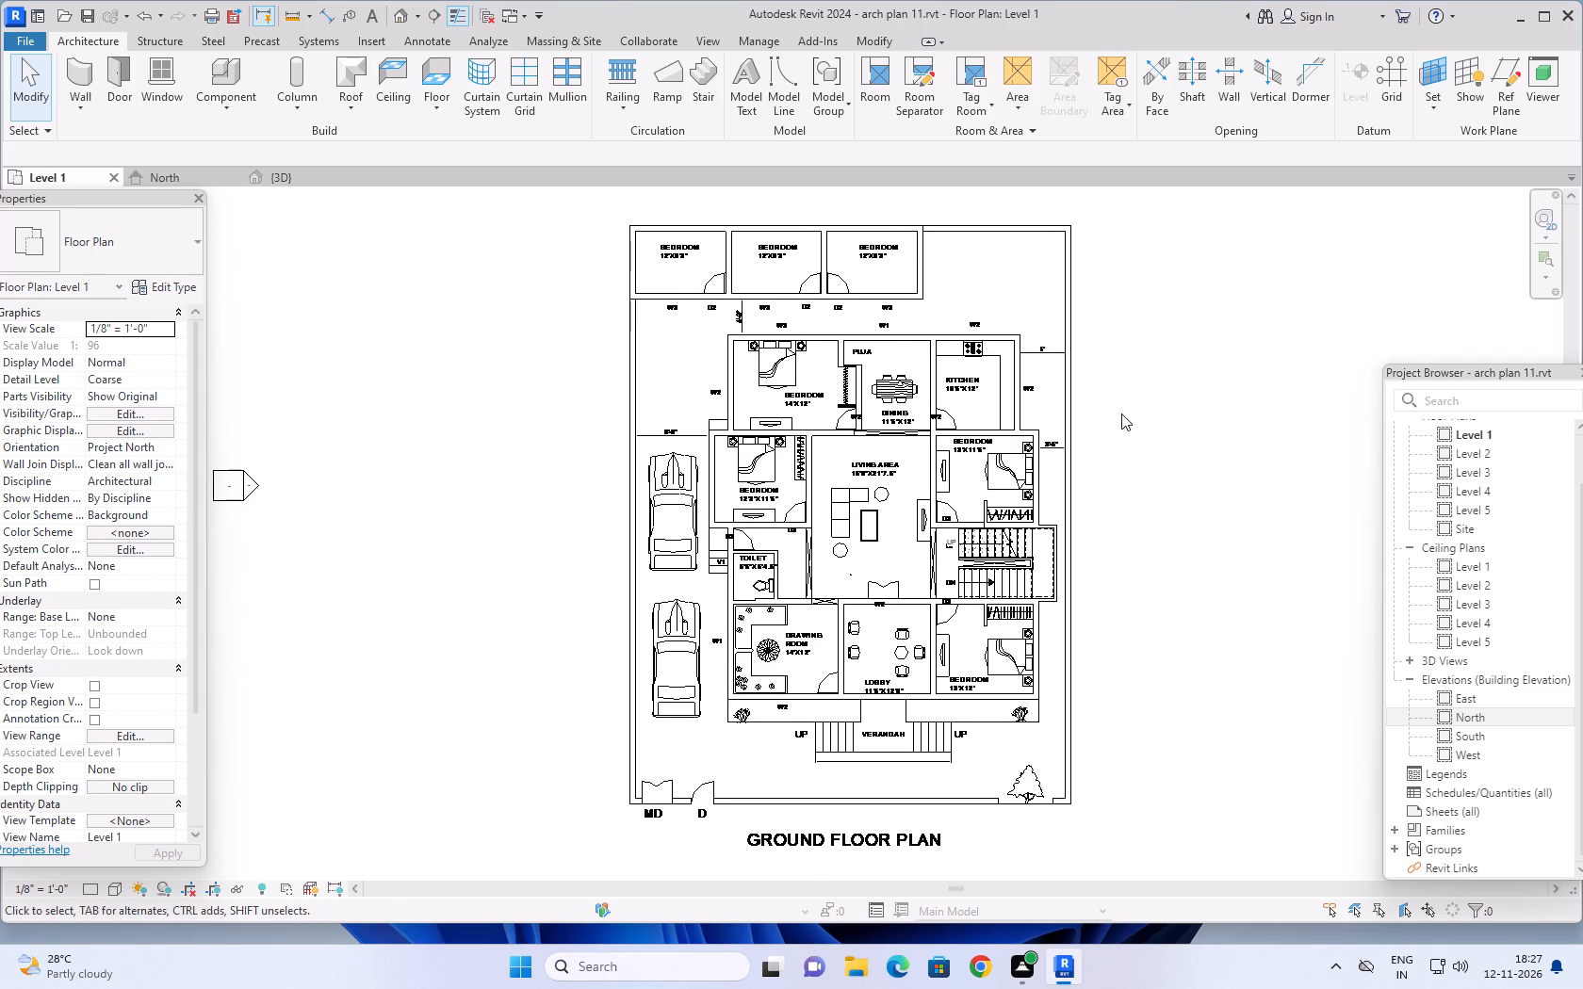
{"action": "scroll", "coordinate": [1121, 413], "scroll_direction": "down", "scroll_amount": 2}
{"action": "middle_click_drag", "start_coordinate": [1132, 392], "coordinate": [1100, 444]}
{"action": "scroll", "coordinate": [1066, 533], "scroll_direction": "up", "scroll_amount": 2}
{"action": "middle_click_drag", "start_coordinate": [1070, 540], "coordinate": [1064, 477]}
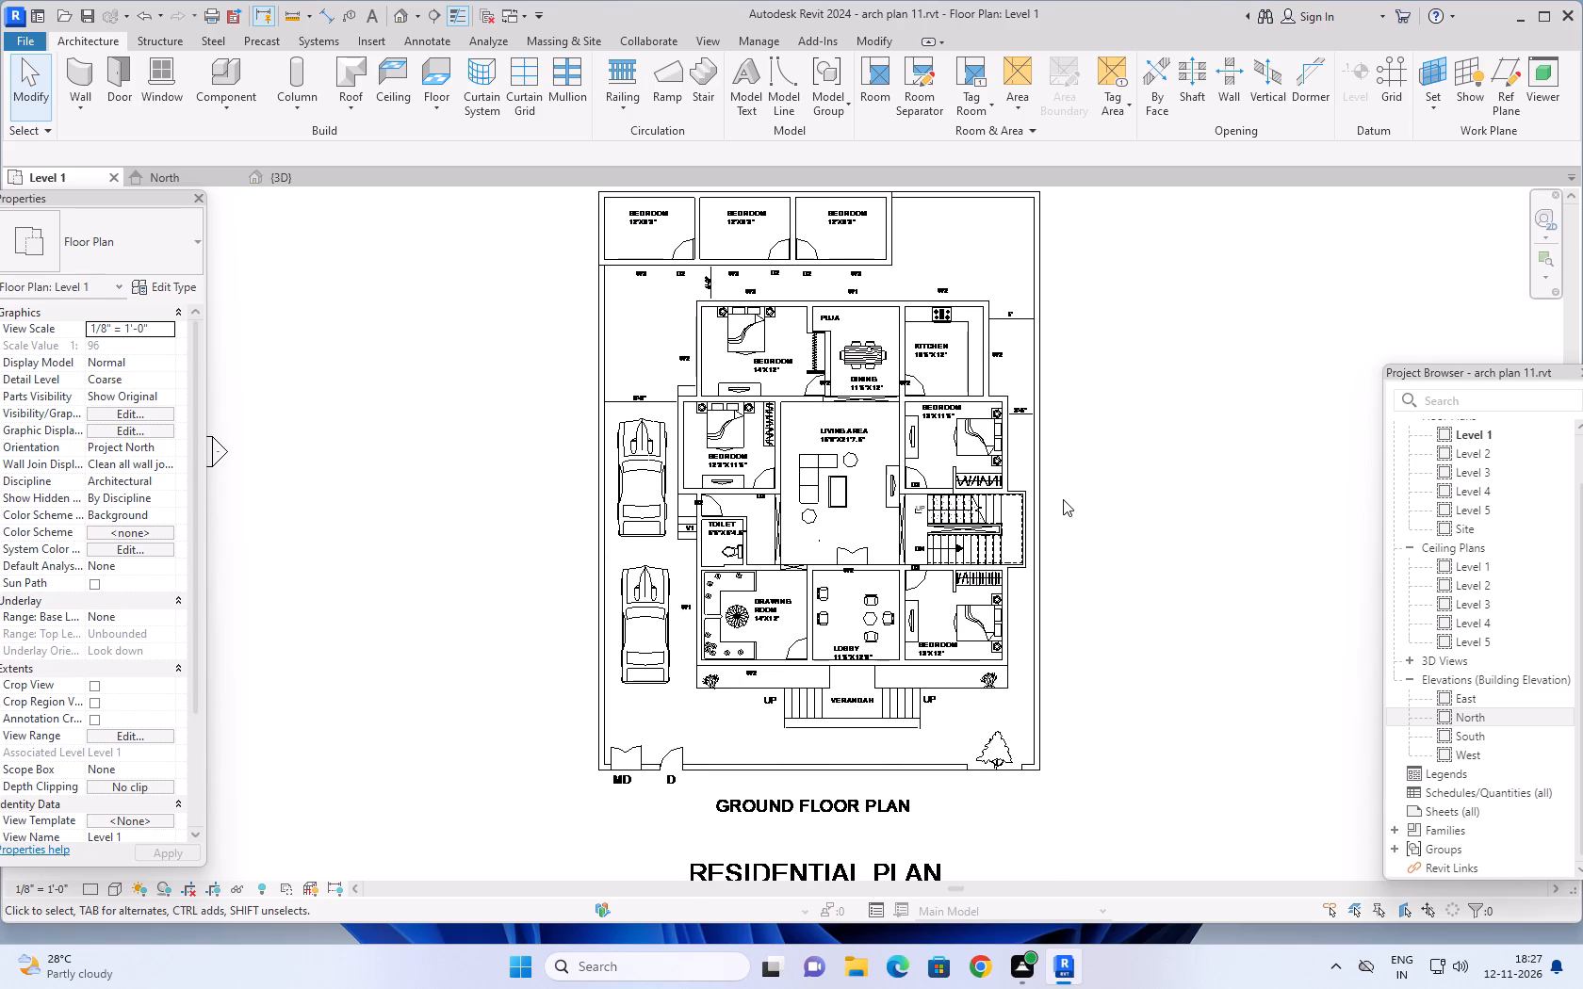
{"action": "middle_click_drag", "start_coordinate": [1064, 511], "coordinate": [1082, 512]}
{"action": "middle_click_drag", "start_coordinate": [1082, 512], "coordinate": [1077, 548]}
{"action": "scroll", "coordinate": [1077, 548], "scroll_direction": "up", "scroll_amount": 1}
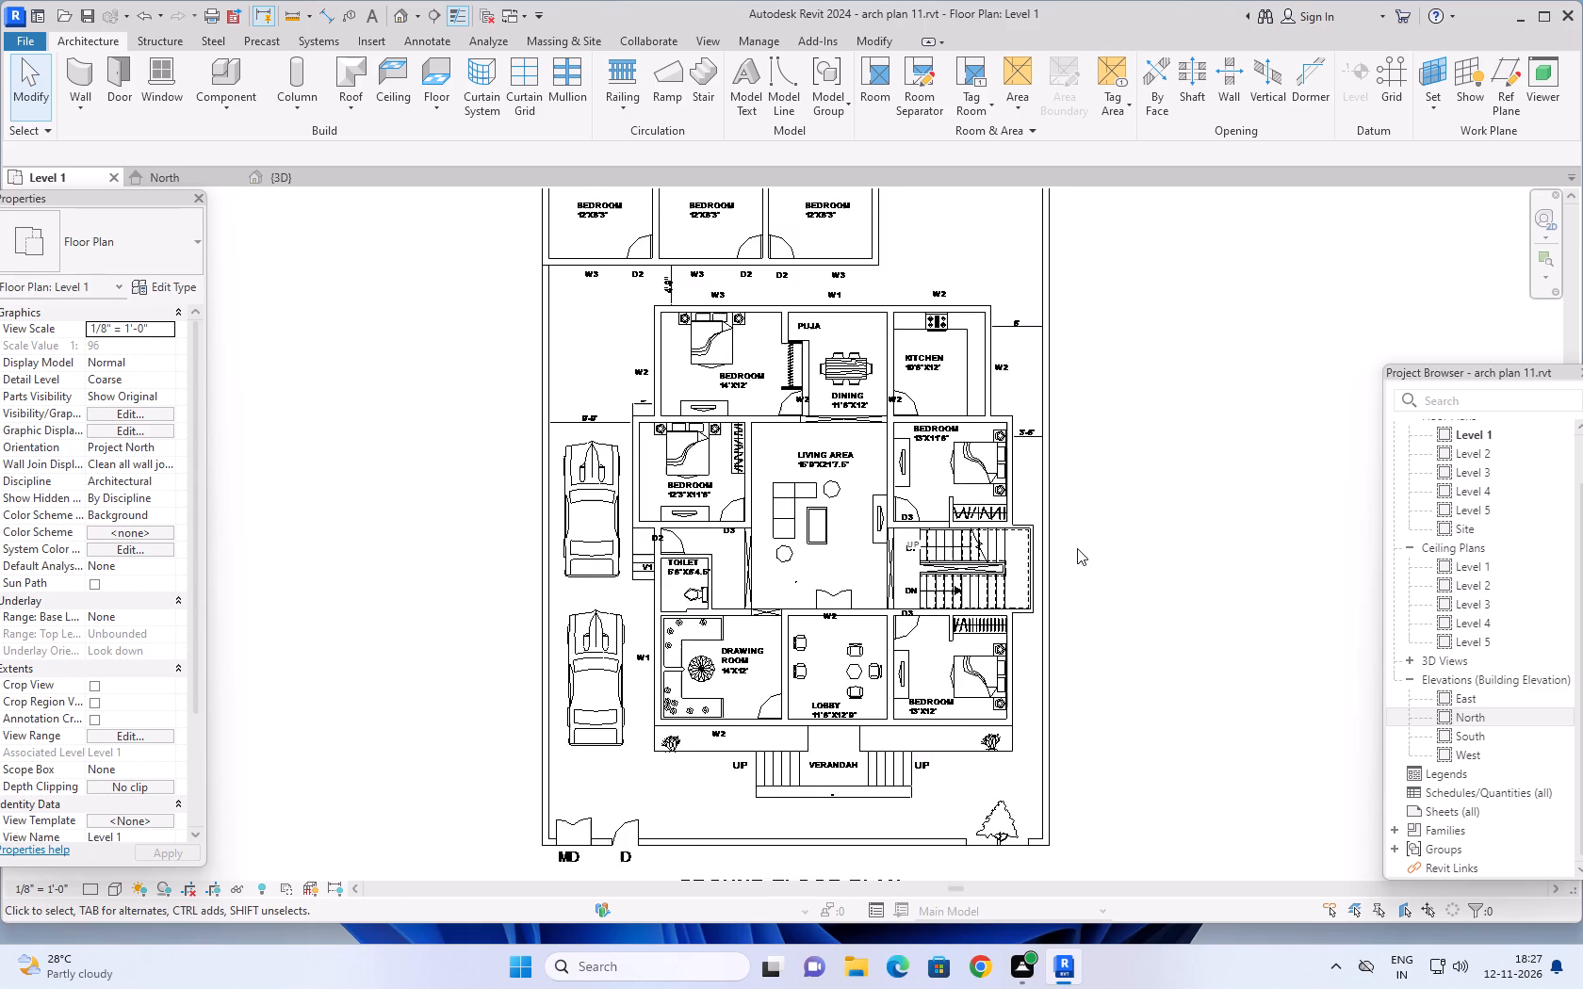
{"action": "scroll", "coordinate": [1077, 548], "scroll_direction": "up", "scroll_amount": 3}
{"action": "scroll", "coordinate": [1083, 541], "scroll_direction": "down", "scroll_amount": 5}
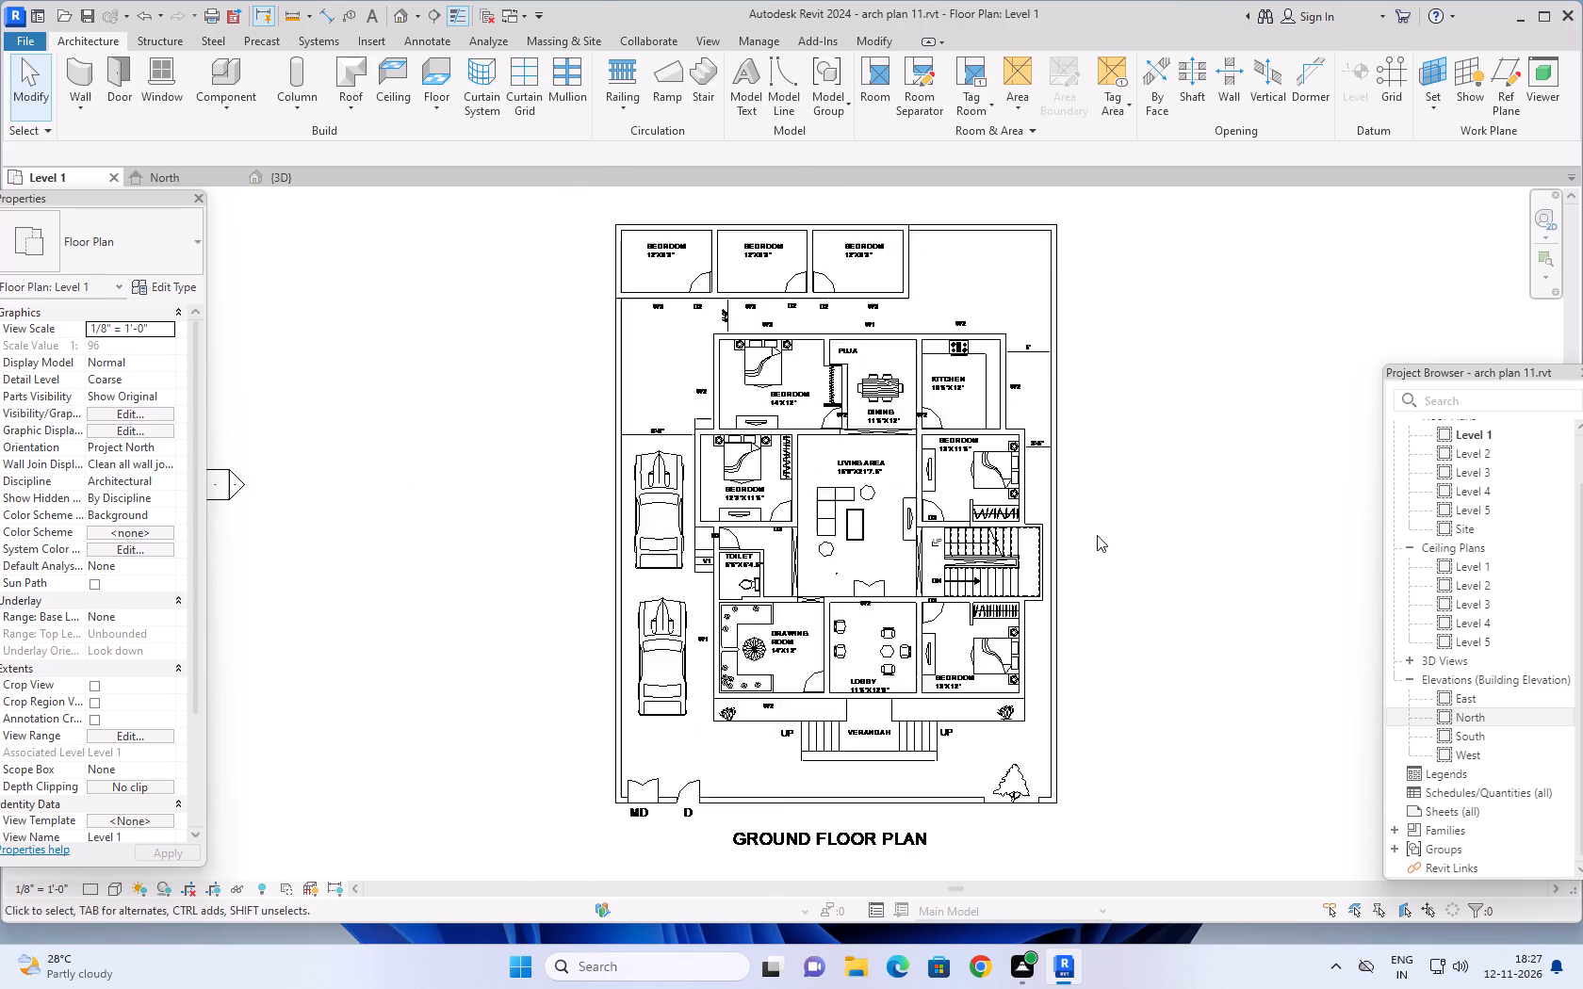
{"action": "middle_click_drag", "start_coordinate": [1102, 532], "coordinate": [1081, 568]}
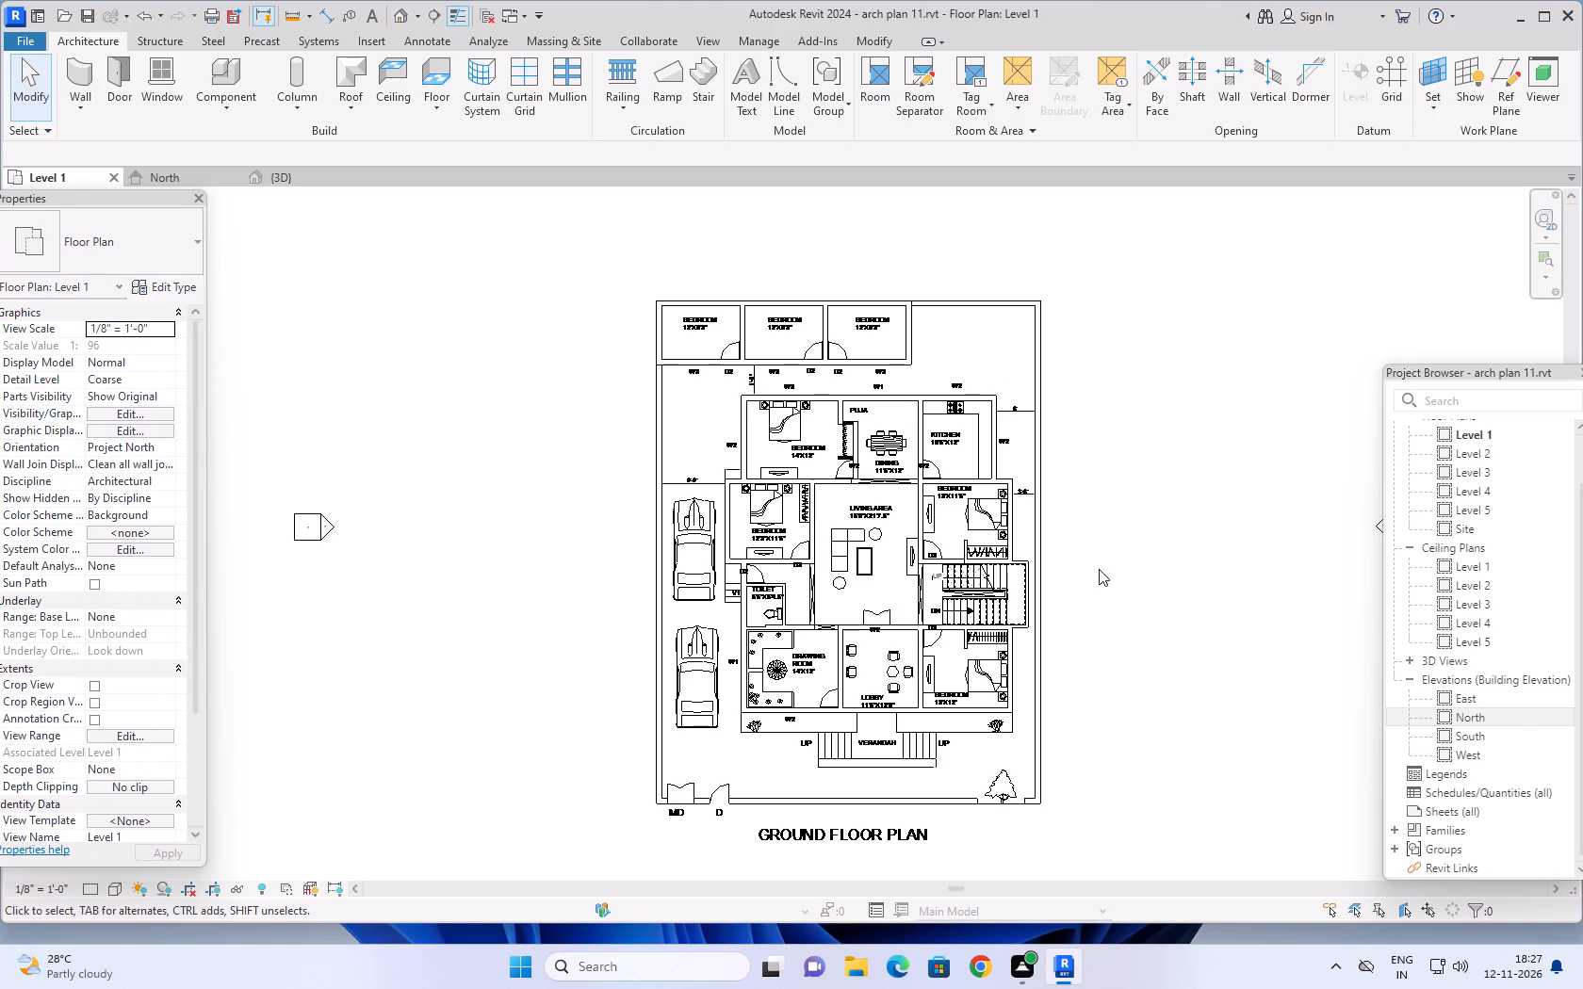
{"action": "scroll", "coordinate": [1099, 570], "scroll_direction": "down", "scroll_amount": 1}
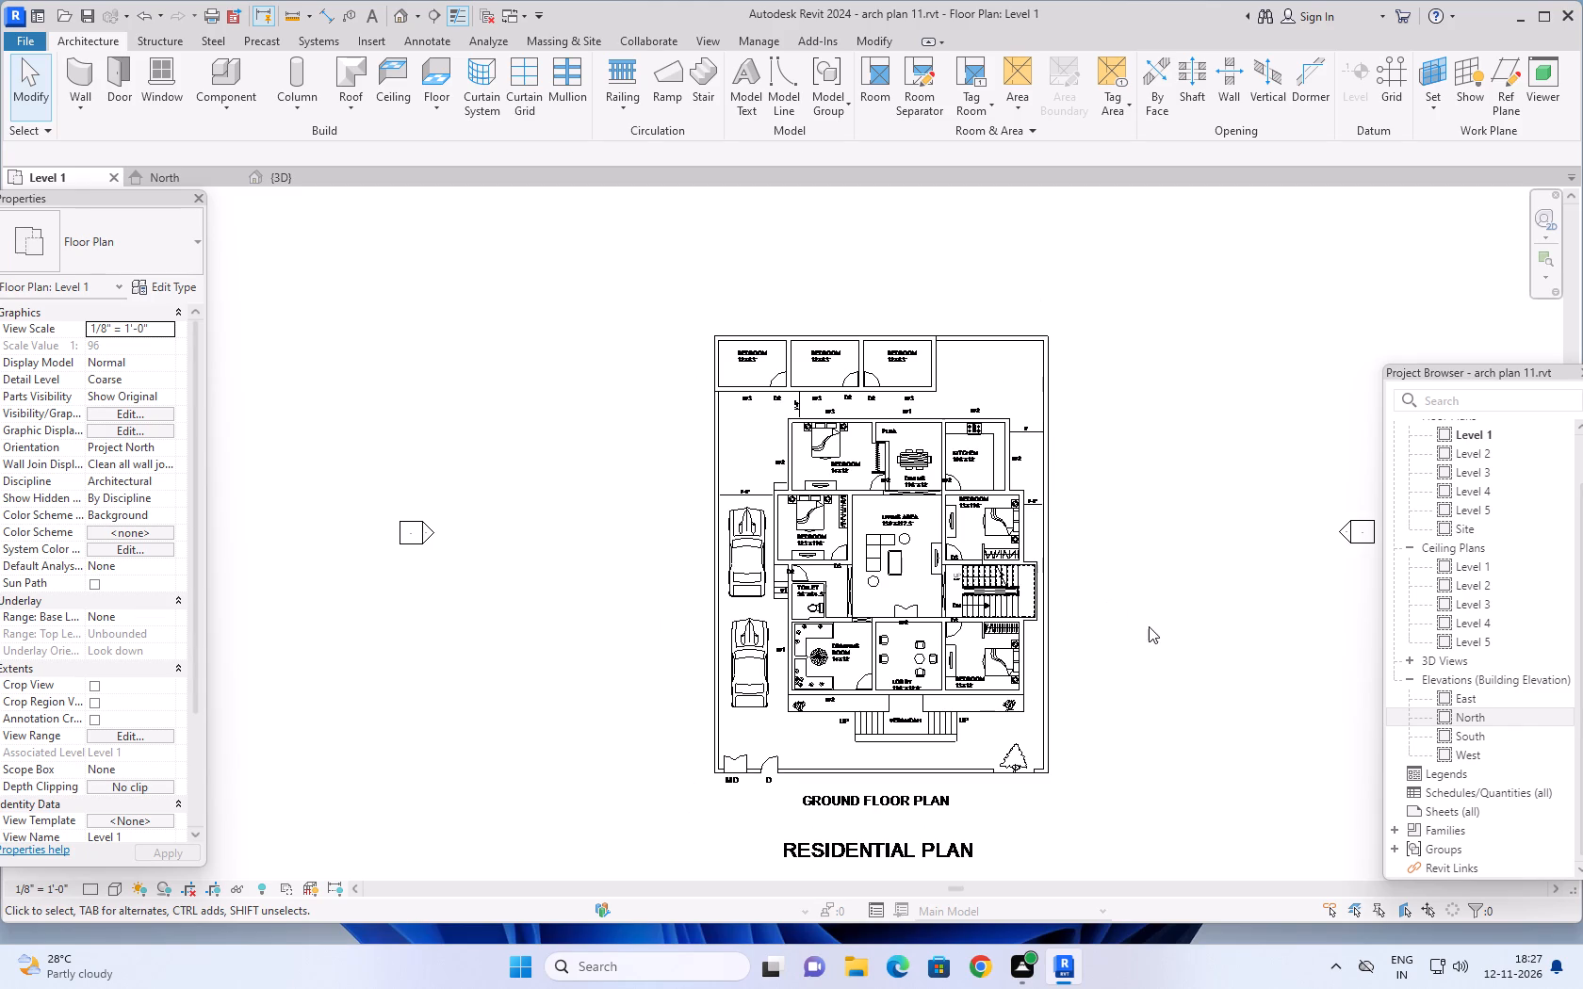
Look over the ground floor plan, examining its rooms, verandah and plot boundary for walls still to model.
{"action": "middle_click_drag", "start_coordinate": [1139, 616], "coordinate": [1117, 584]}
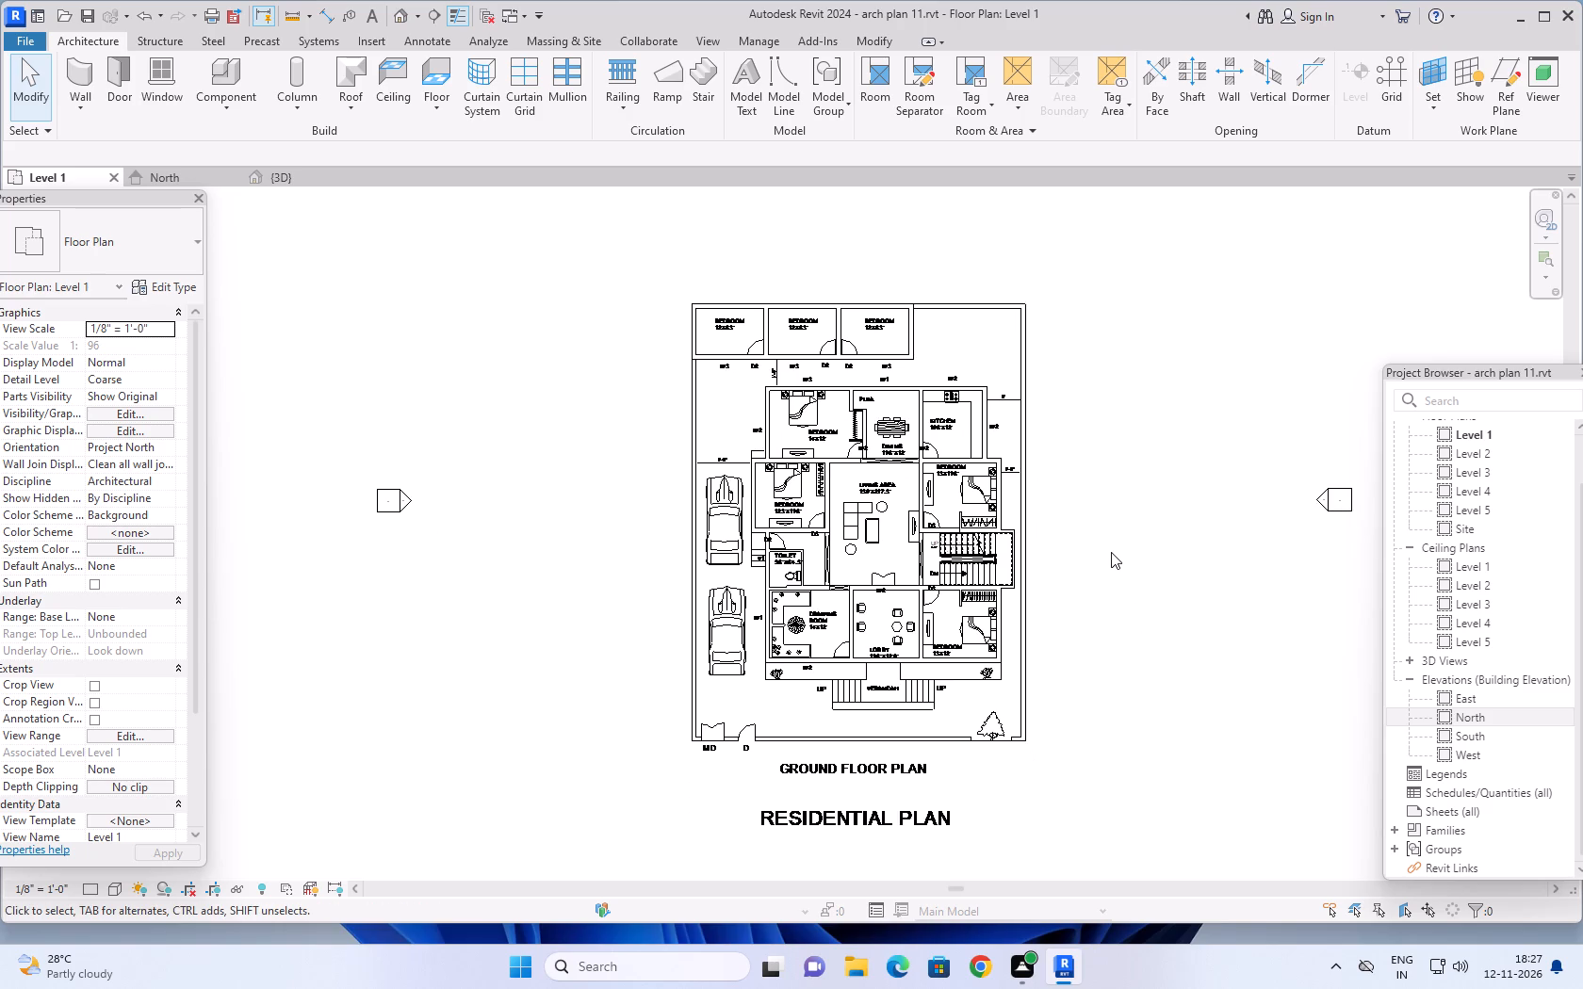
{"action": "scroll", "coordinate": [1111, 552], "scroll_direction": "up", "scroll_amount": 1}
{"action": "middle_click_drag", "start_coordinate": [1130, 447], "coordinate": [1177, 481]}
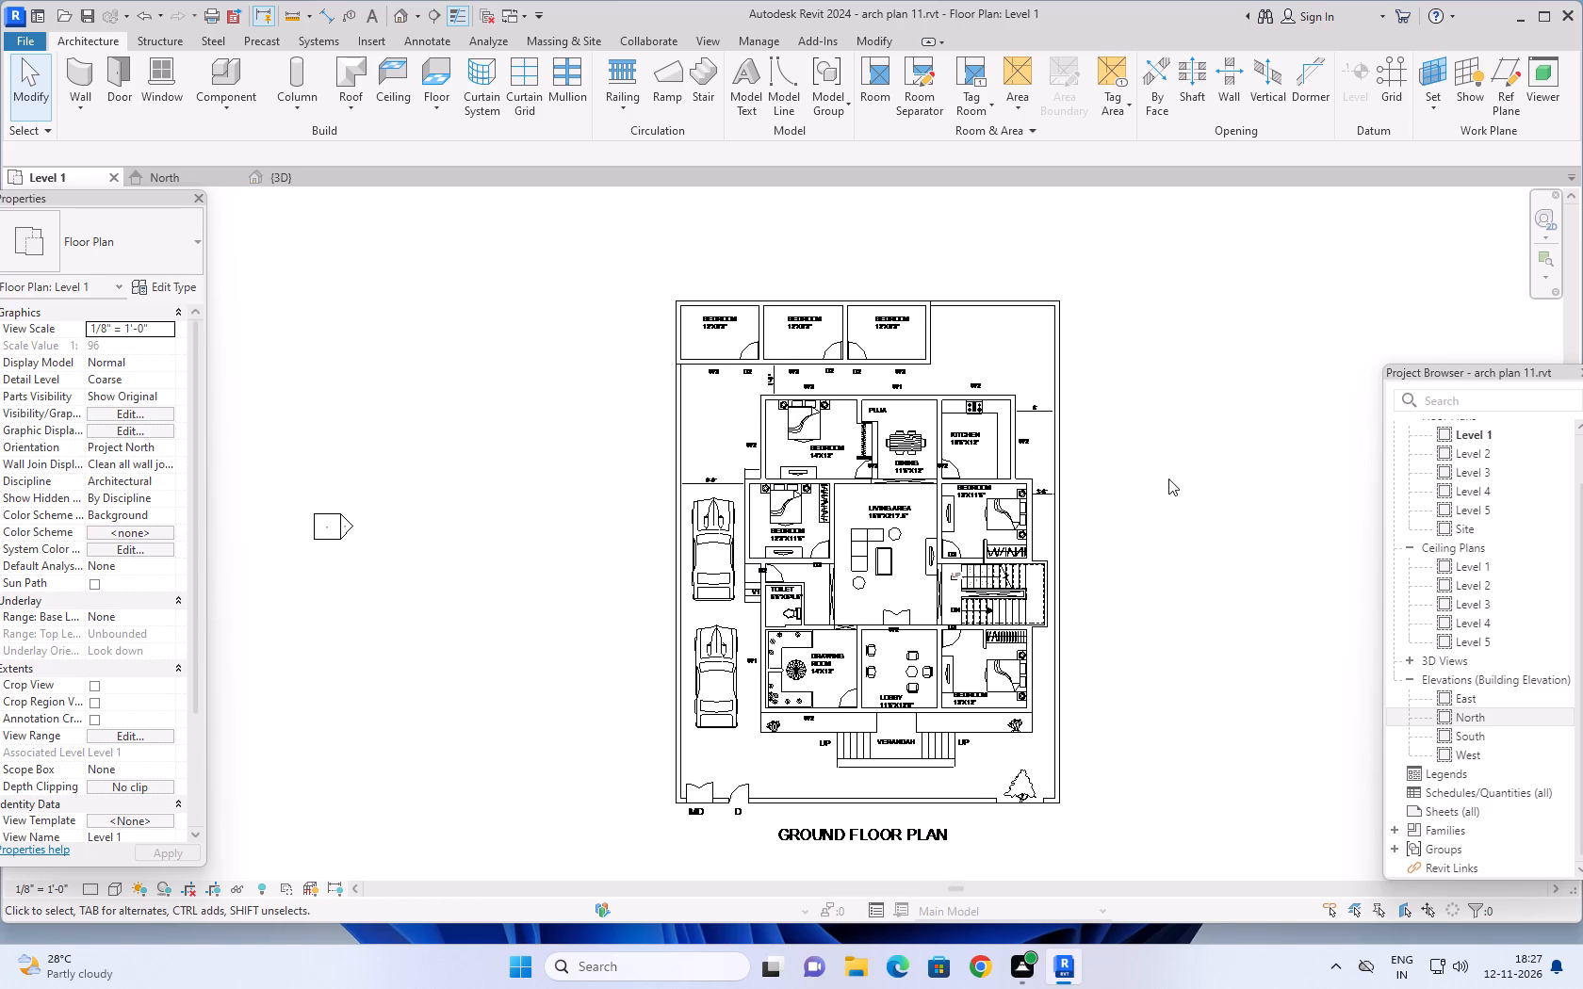
{"action": "scroll", "coordinate": [603, 448], "scroll_direction": "up", "scroll_amount": 1}
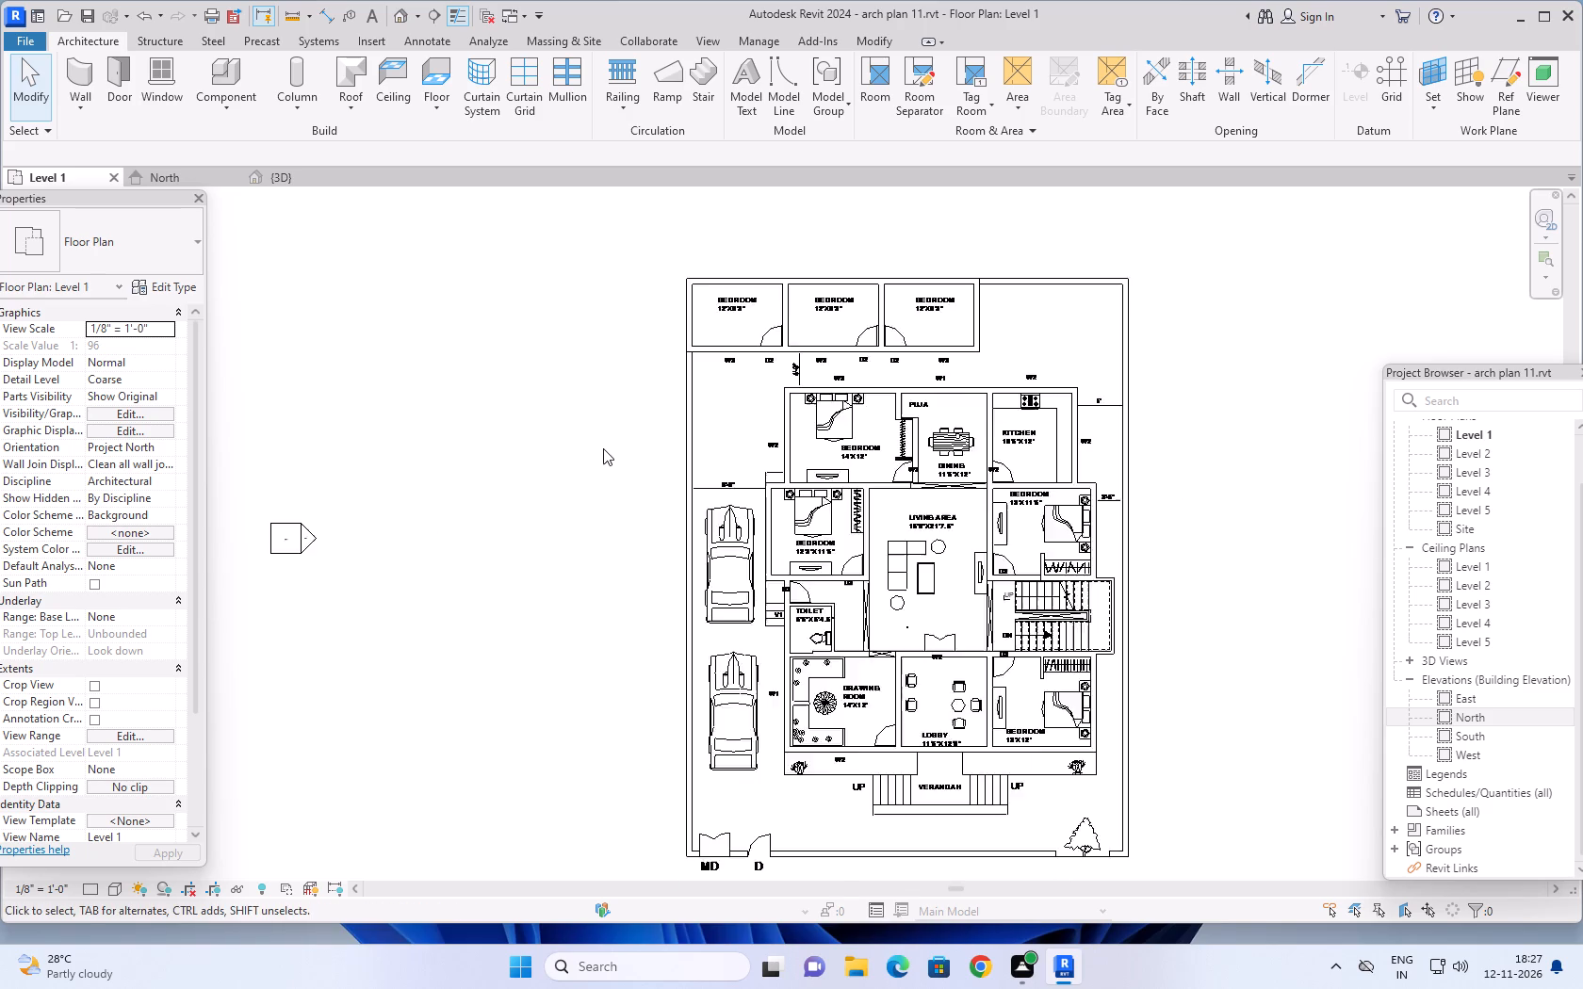
{"action": "scroll", "coordinate": [603, 448], "scroll_direction": "up", "scroll_amount": 2}
{"action": "middle_click_drag", "start_coordinate": [602, 422], "coordinate": [546, 496]}
{"action": "scroll", "coordinate": [546, 495], "scroll_direction": "down", "scroll_amount": 4}
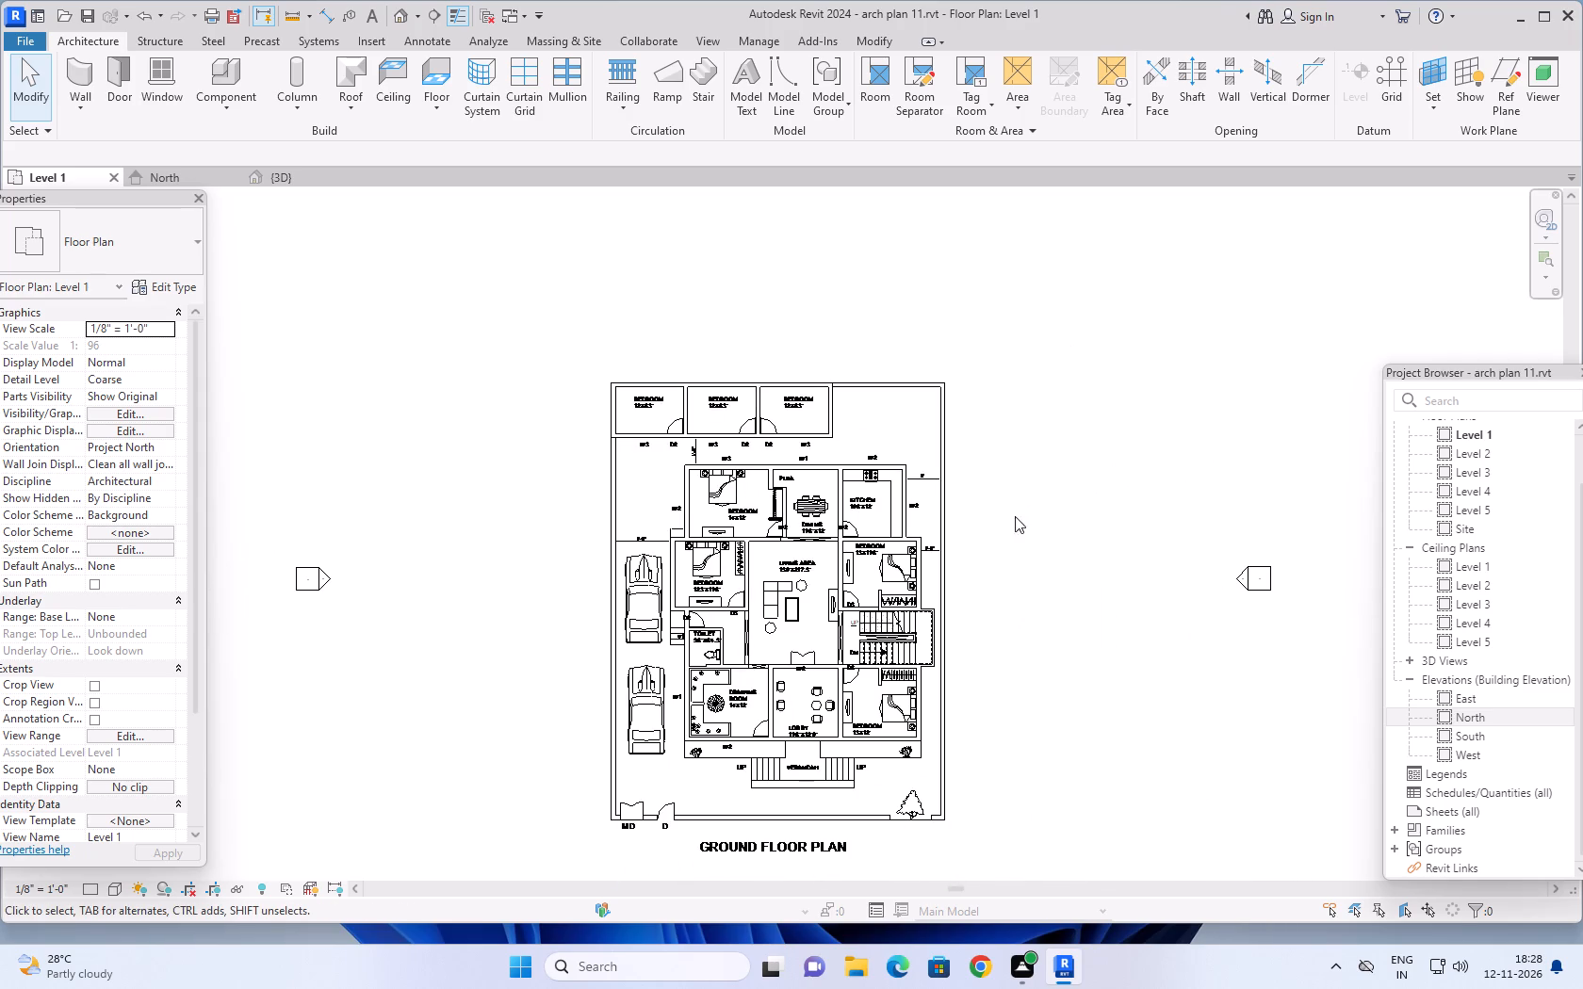
{"action": "middle_click_drag", "start_coordinate": [1024, 481], "coordinate": [1024, 431]}
{"action": "scroll", "coordinate": [985, 680], "scroll_direction": "up", "scroll_amount": 4}
{"action": "middle_click_drag", "start_coordinate": [1013, 621], "coordinate": [1031, 609]}
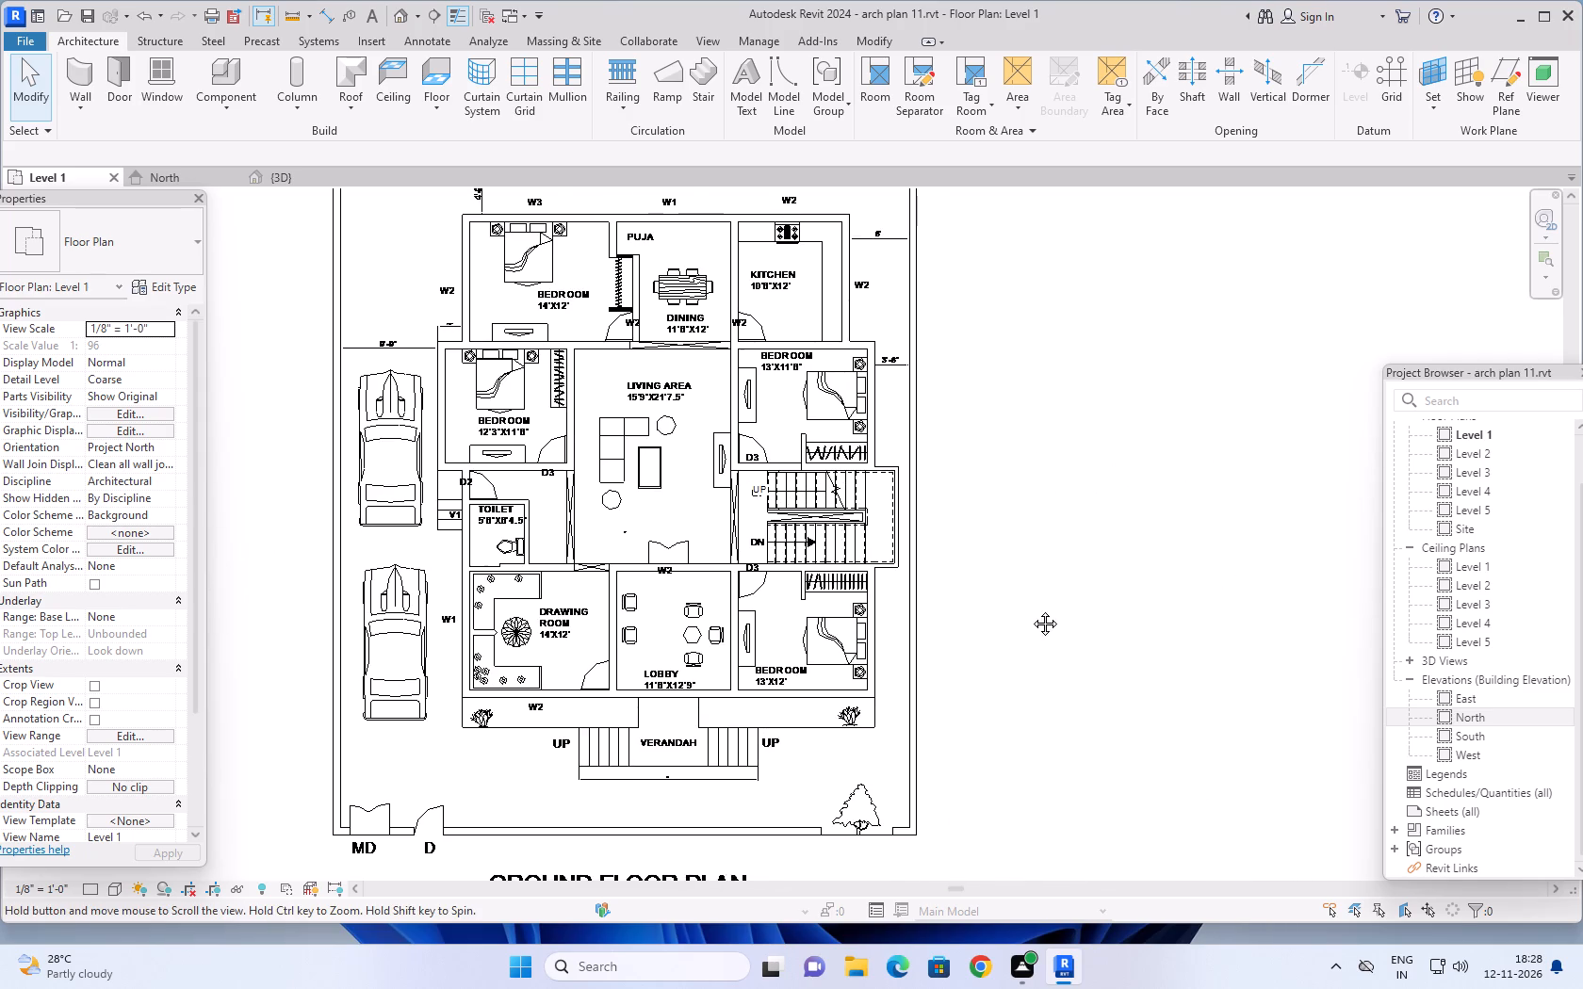
{"action": "middle_click_drag", "start_coordinate": [1031, 609], "coordinate": [1076, 607]}
{"action": "middle_click_drag", "start_coordinate": [281, 427], "coordinate": [463, 422]}
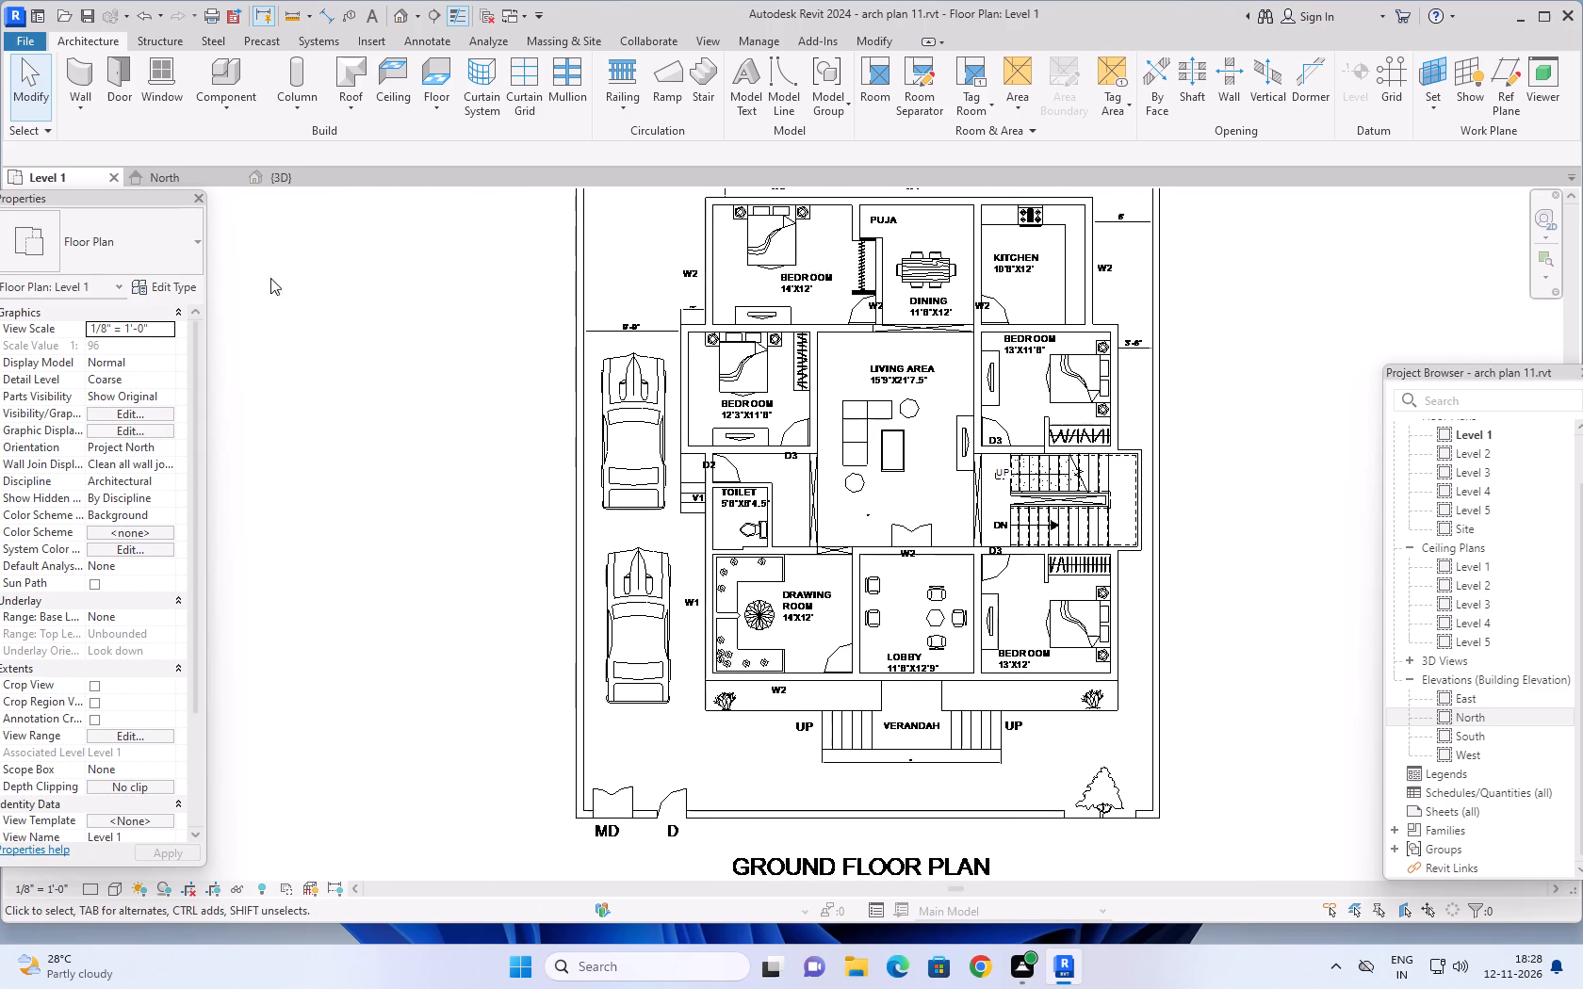
Set up new 9" basic walls with their top constraint Unconnected and an unconnected height of 5'.
{"action": "left_click", "coordinate": [78, 71]}
{"action": "scroll", "coordinate": [361, 419], "scroll_direction": "down", "scroll_amount": 2}
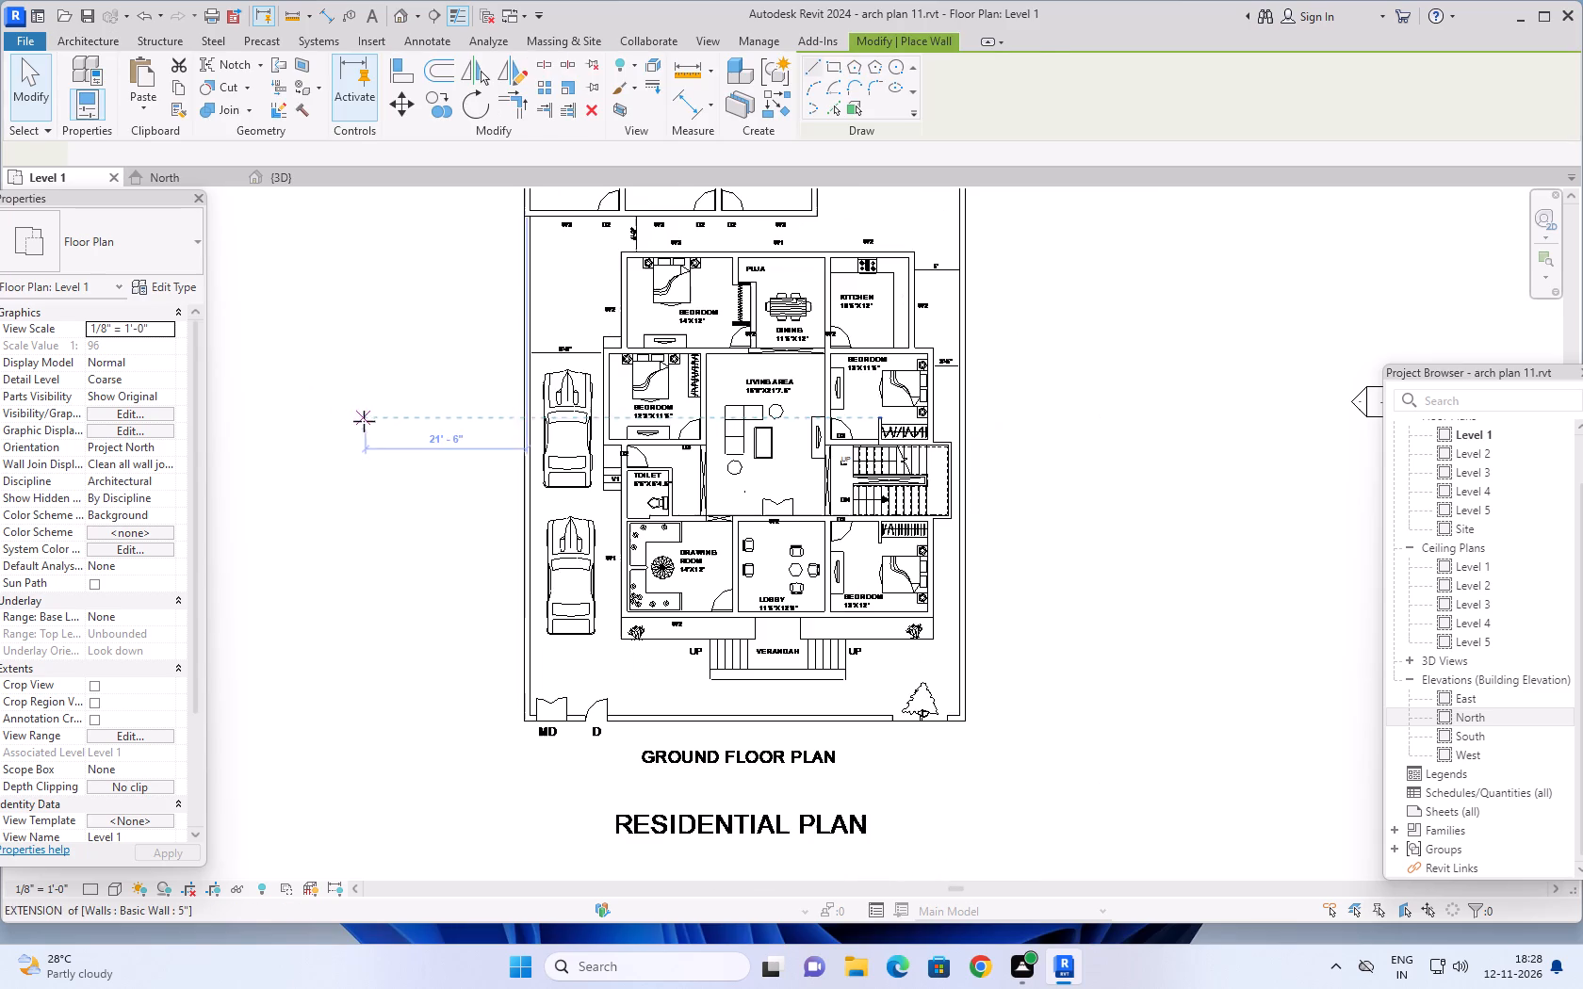
{"action": "scroll", "coordinate": [368, 436], "scroll_direction": "down", "scroll_amount": 1}
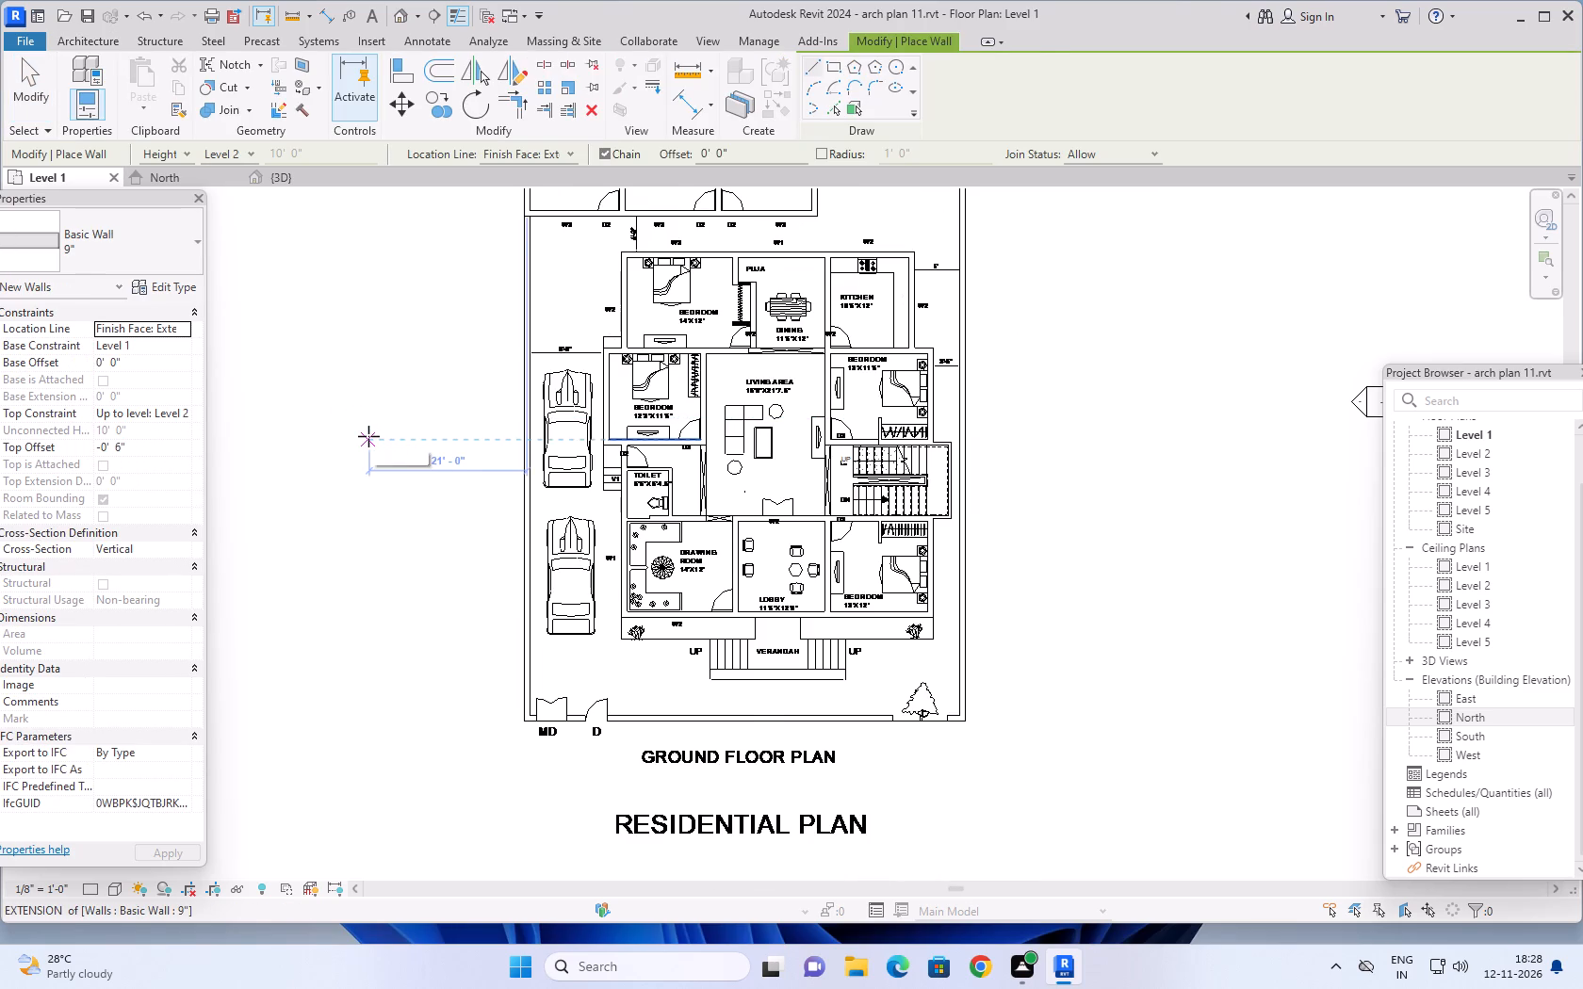
{"action": "scroll", "coordinate": [368, 436], "scroll_direction": "down", "scroll_amount": 1}
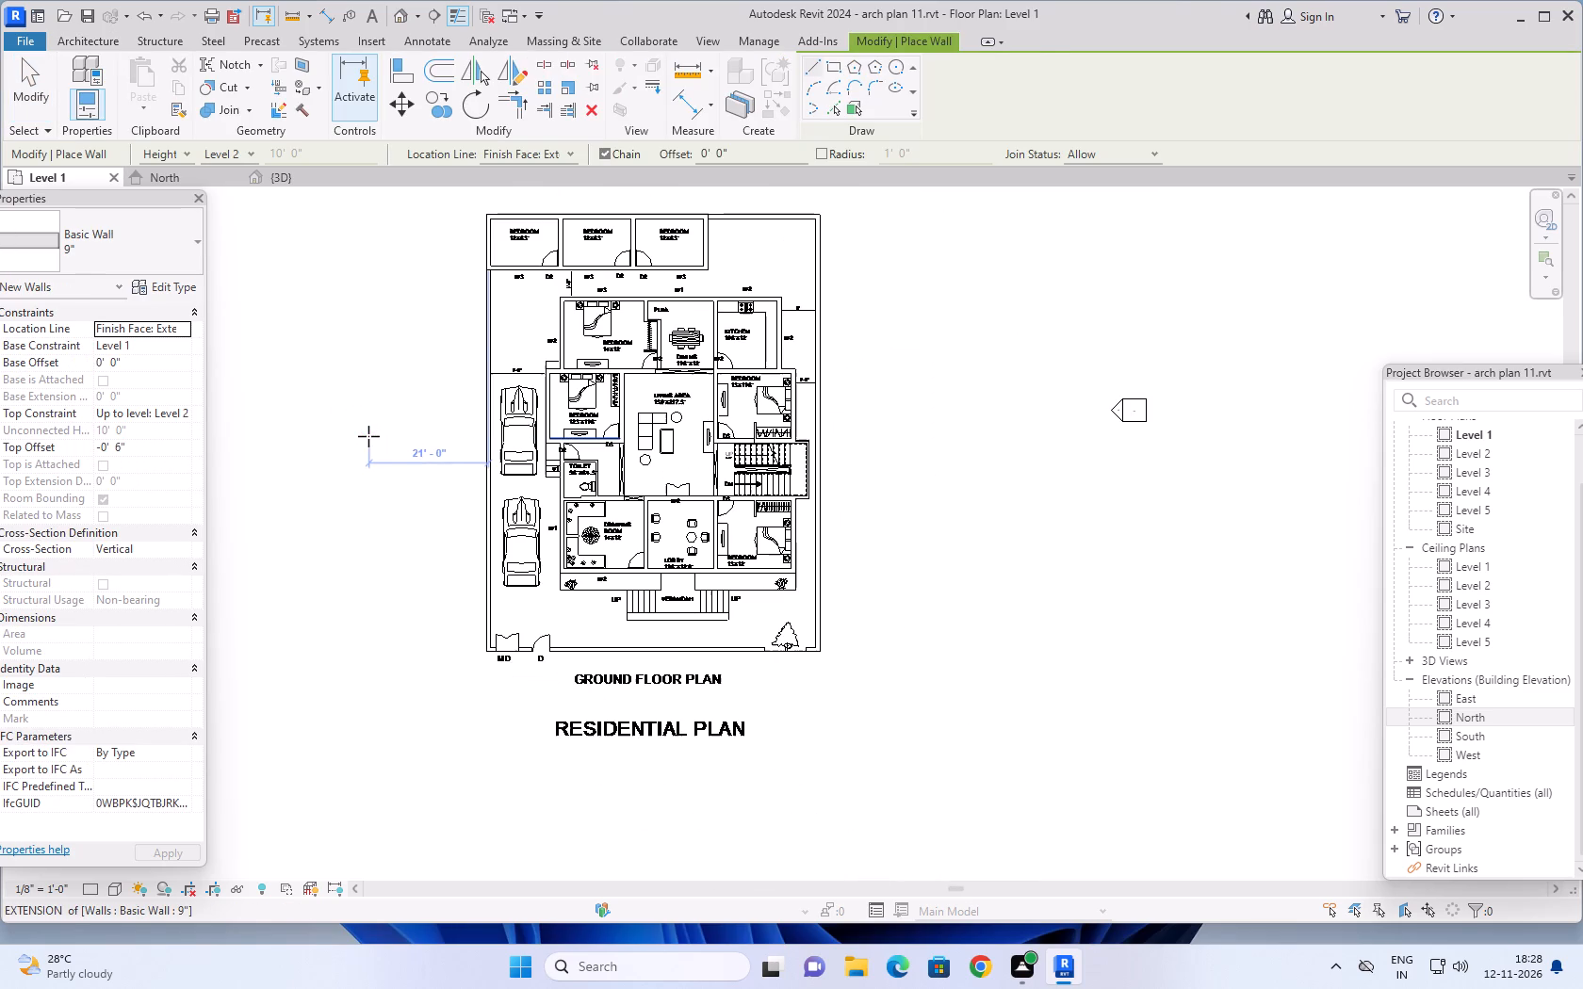
{"action": "scroll", "coordinate": [449, 303], "scroll_direction": "up", "scroll_amount": 4}
{"action": "middle_click_drag", "start_coordinate": [447, 311], "coordinate": [417, 477]}
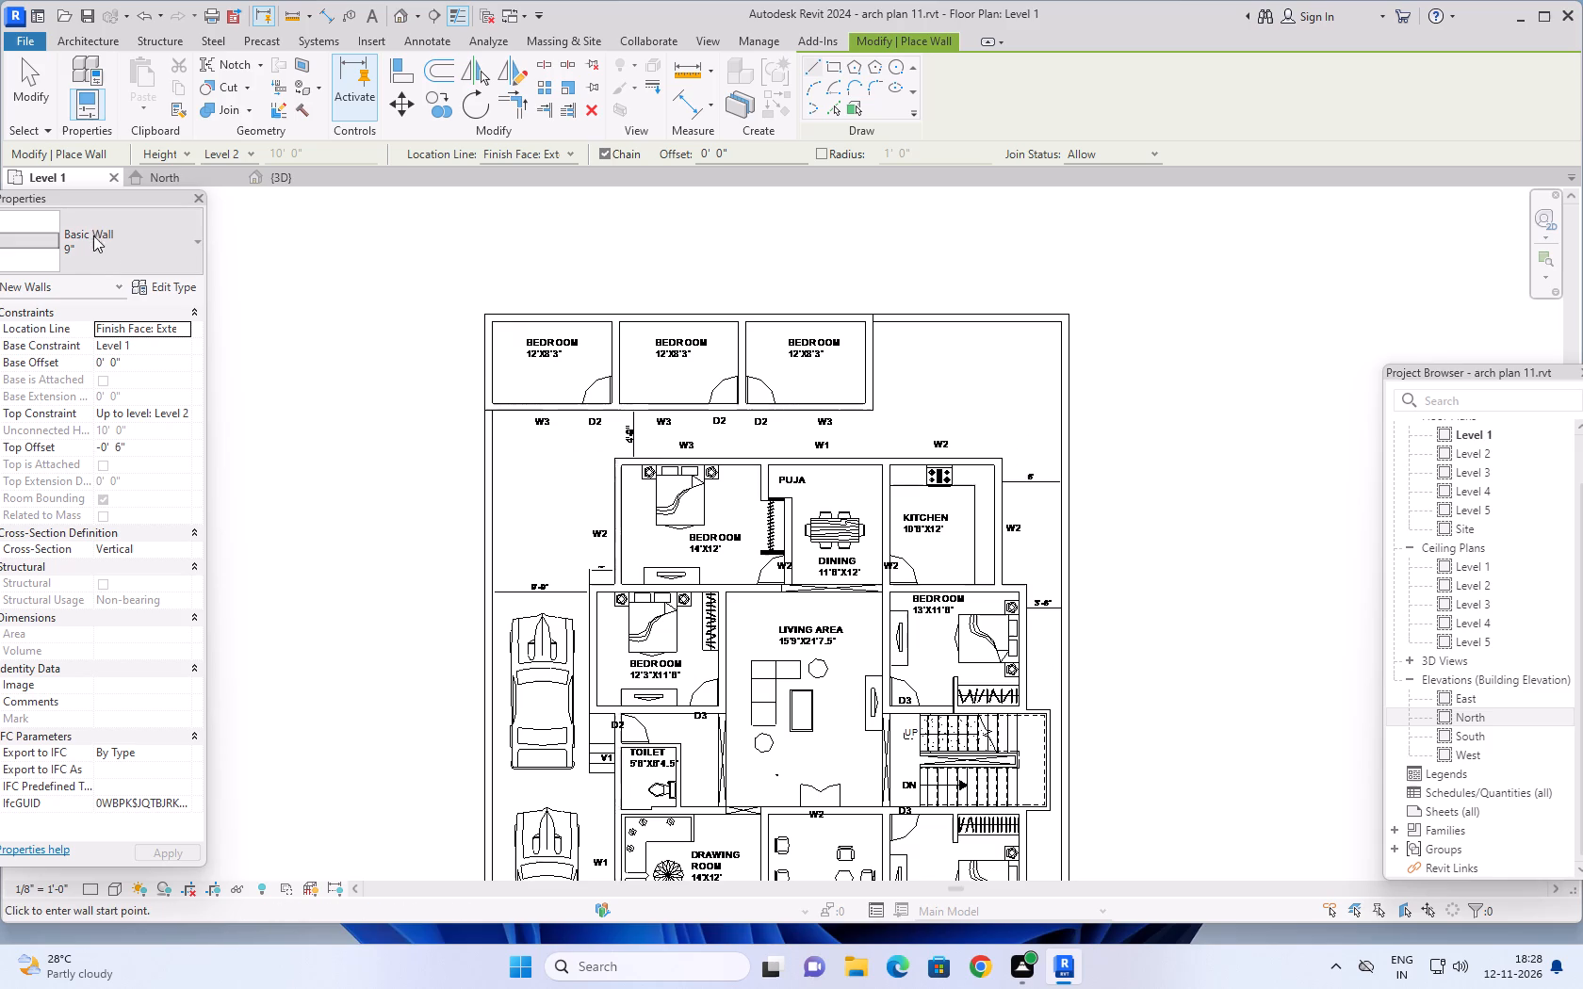
{"action": "scroll", "coordinate": [124, 232], "scroll_direction": "down", "scroll_amount": 2}
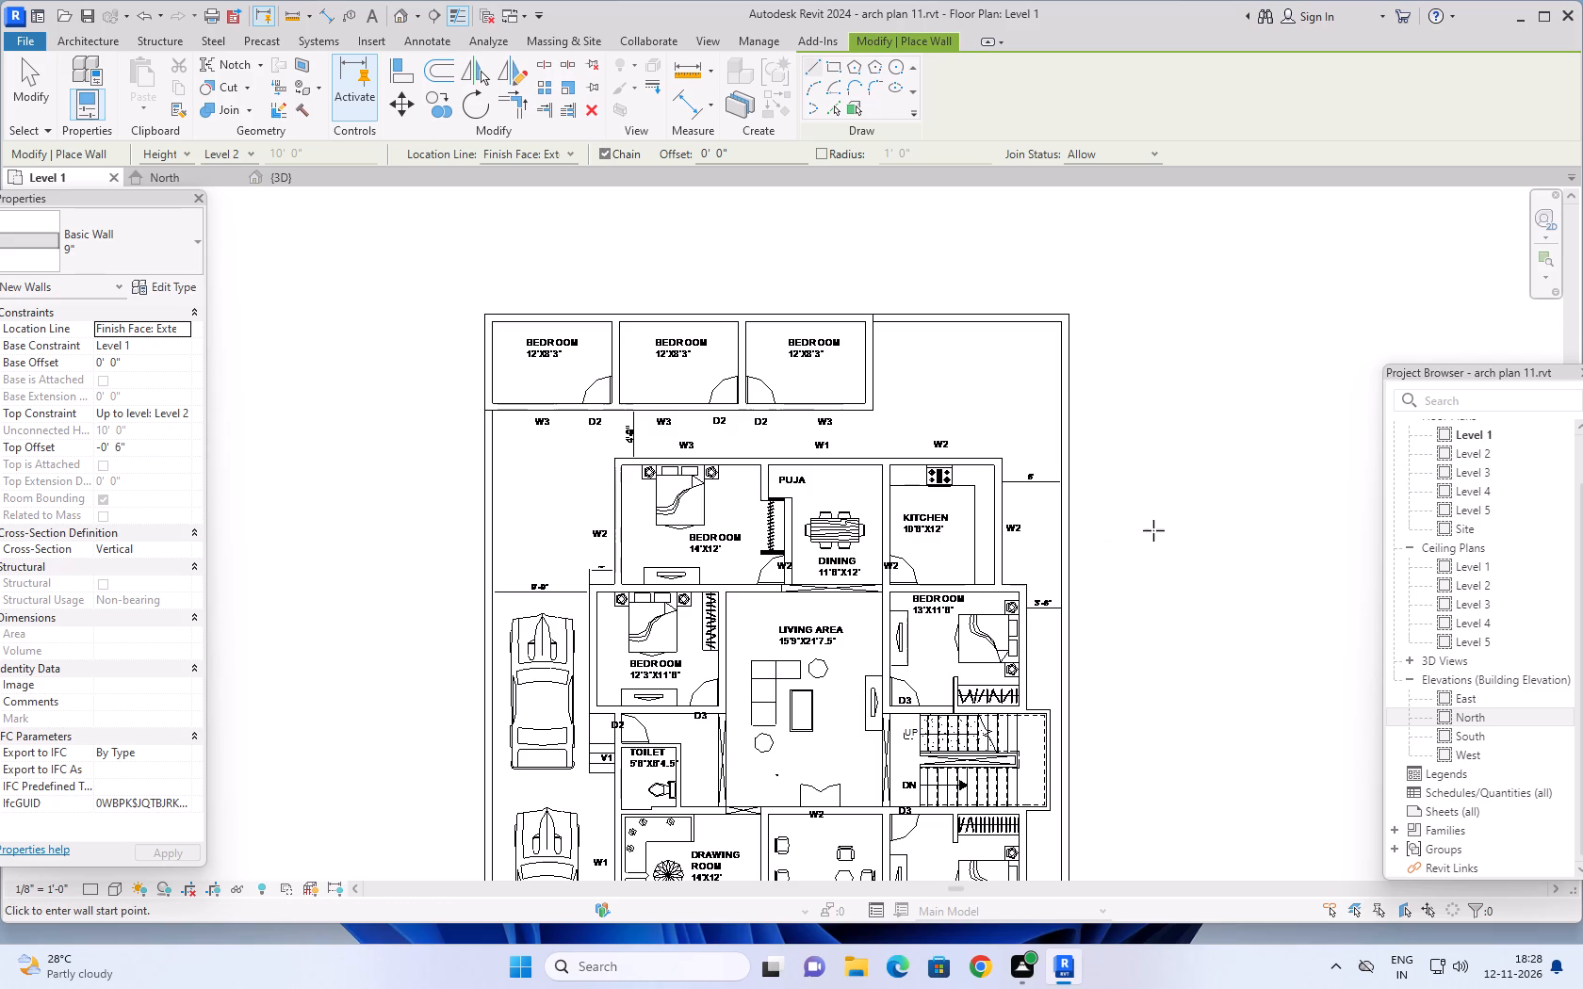
{"action": "scroll", "coordinate": [1154, 531], "scroll_direction": "down", "scroll_amount": 2}
{"action": "middle_click_drag", "start_coordinate": [1158, 523], "coordinate": [1118, 441]}
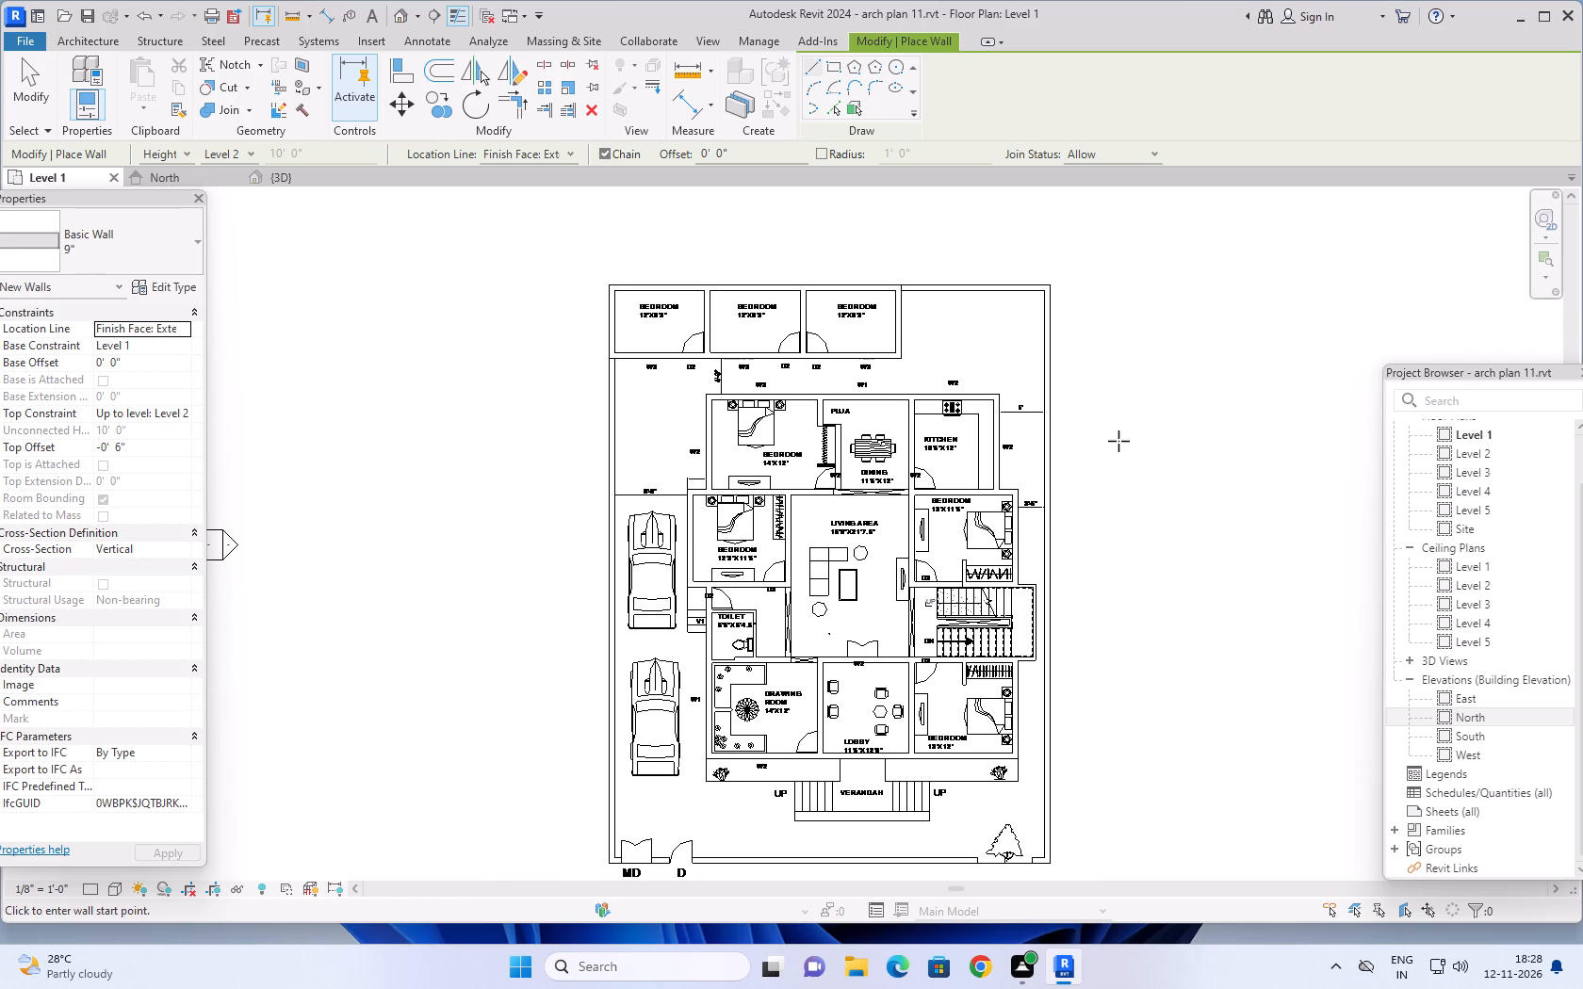
{"action": "scroll", "coordinate": [1118, 441], "scroll_direction": "down", "scroll_amount": 1}
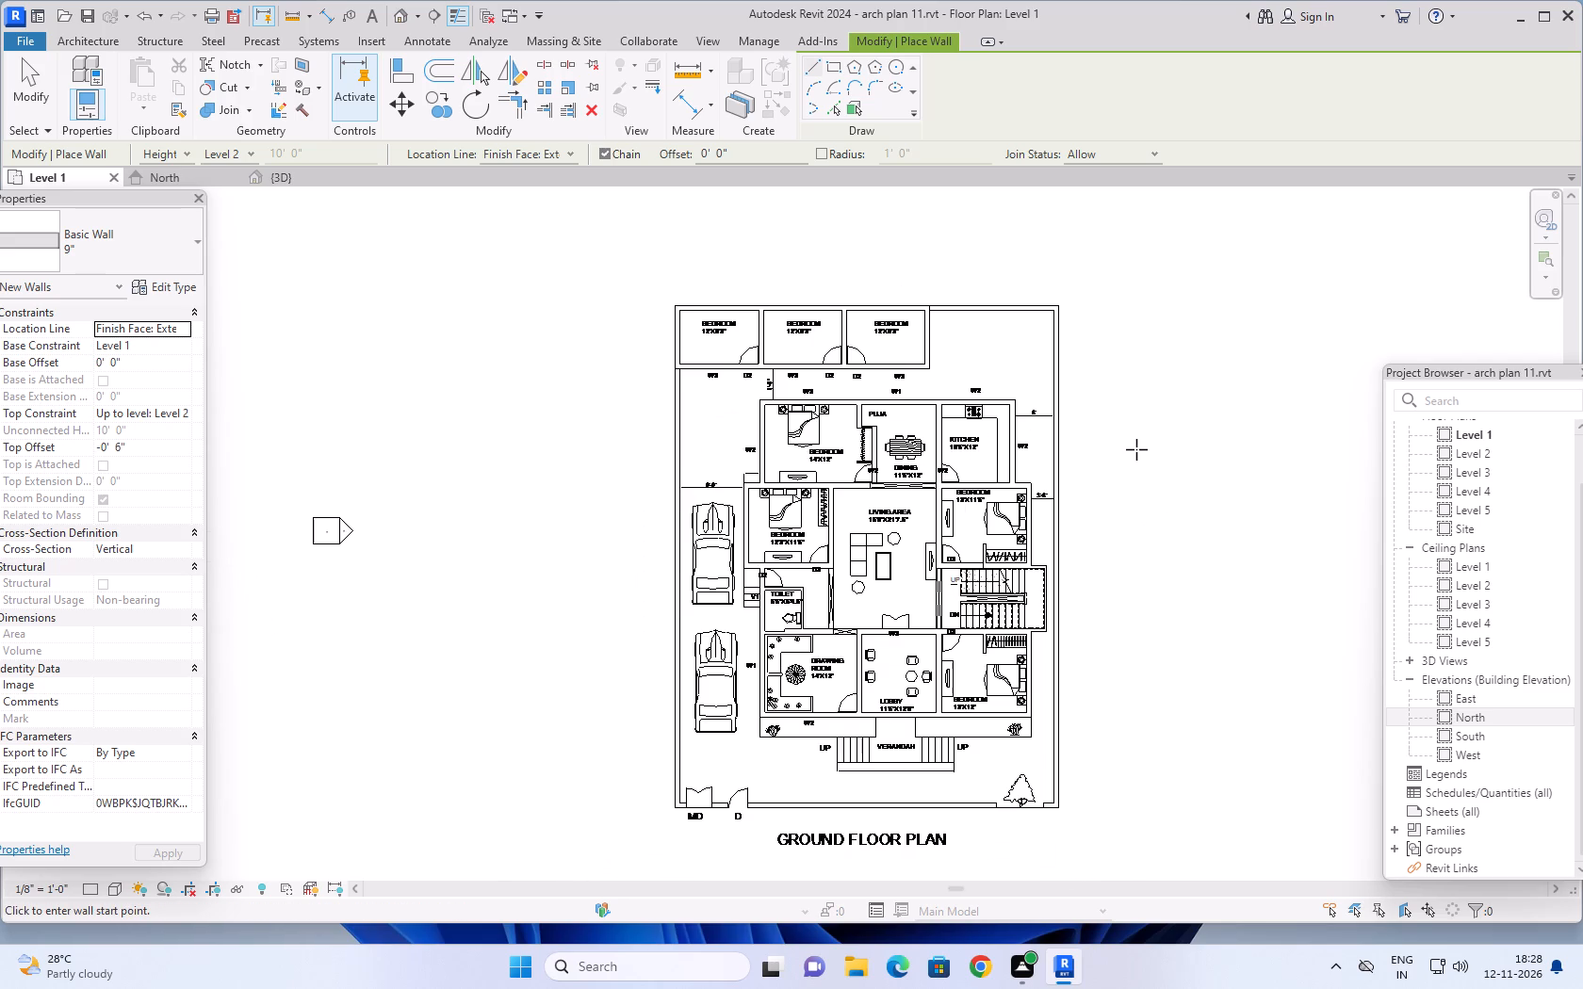
{"action": "middle_click_drag", "start_coordinate": [1136, 449], "coordinate": [1104, 434]}
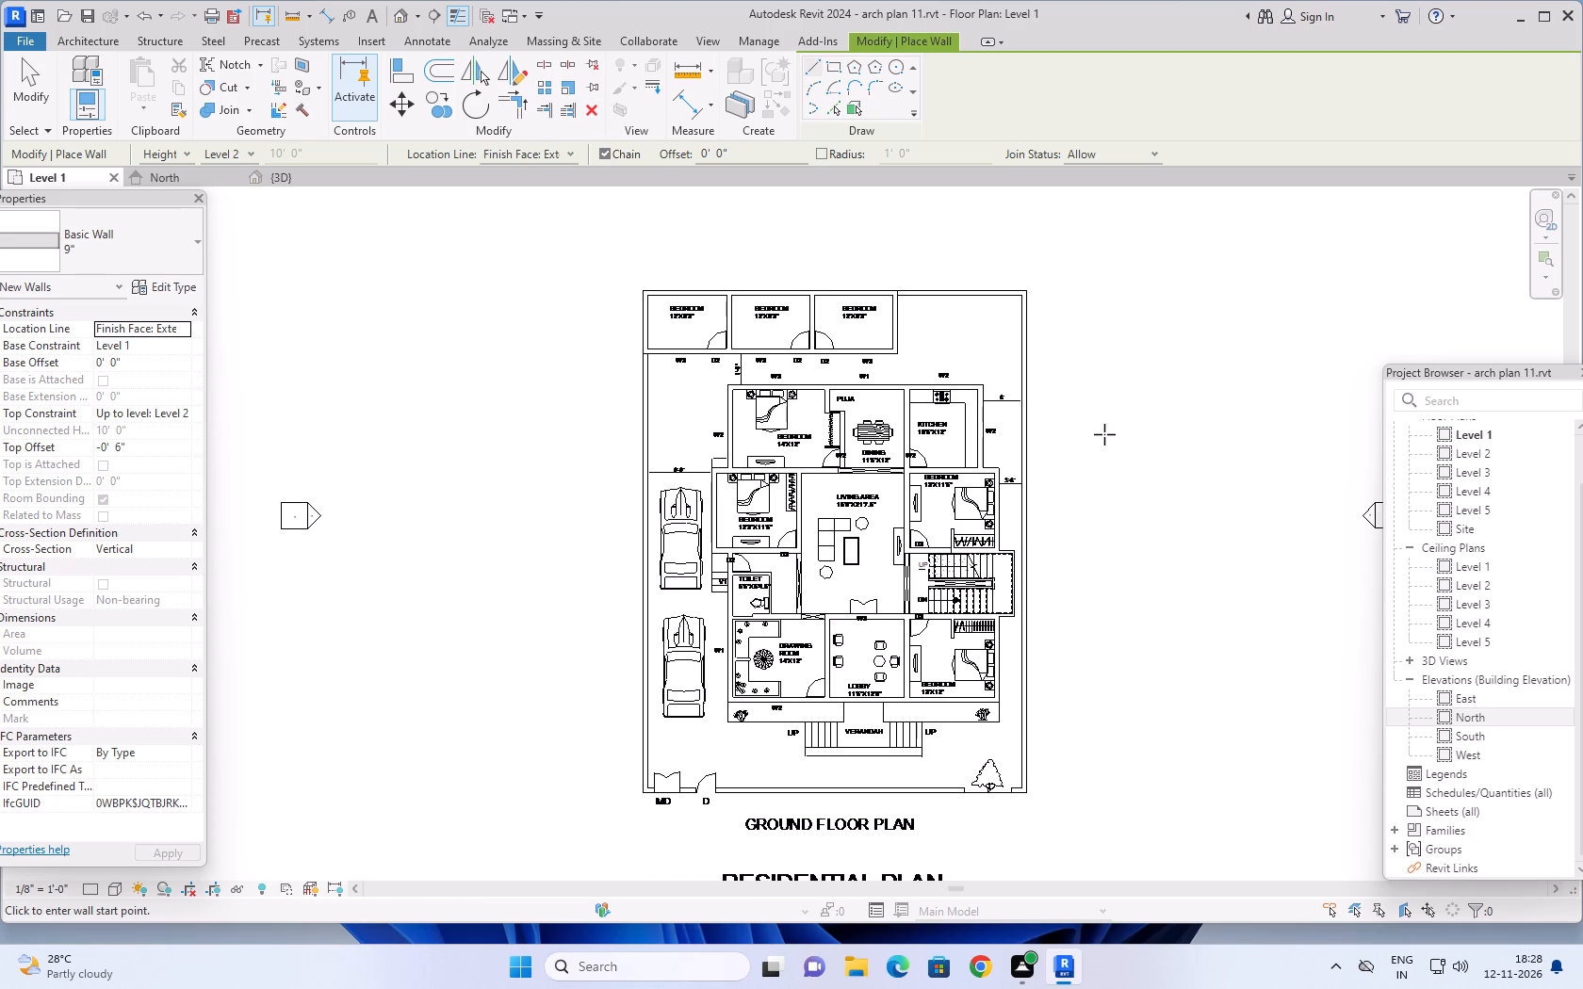
{"action": "middle_click_drag", "start_coordinate": [1131, 459], "coordinate": [1113, 457]}
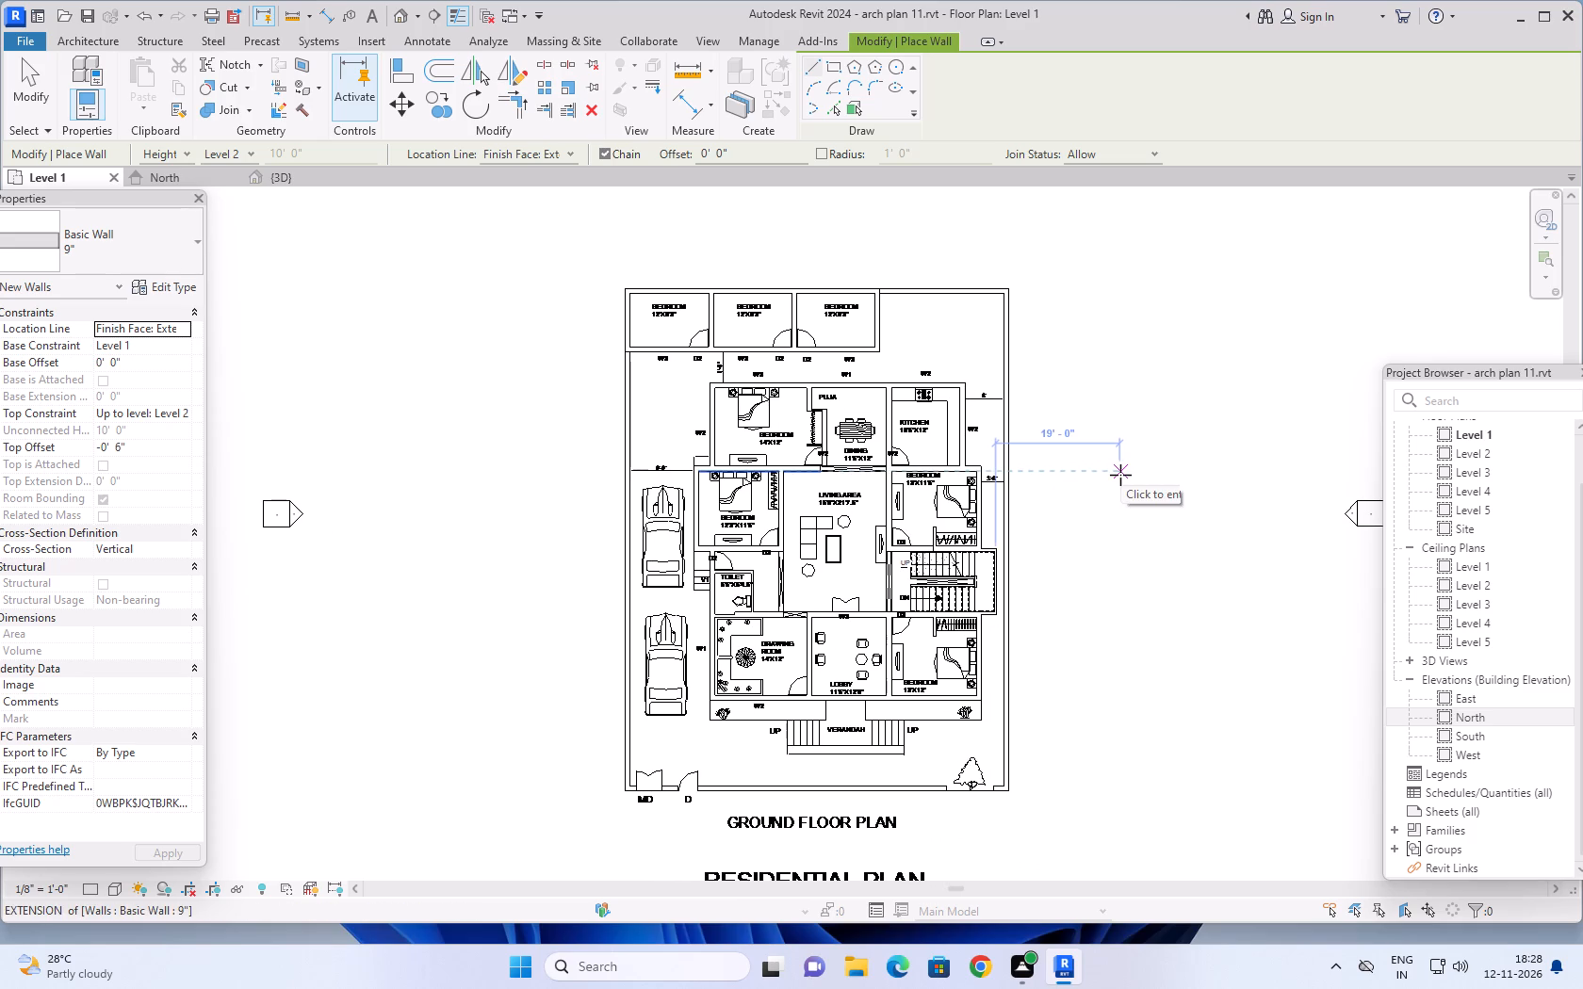
{"action": "scroll", "coordinate": [1120, 475], "scroll_direction": "down", "scroll_amount": 1}
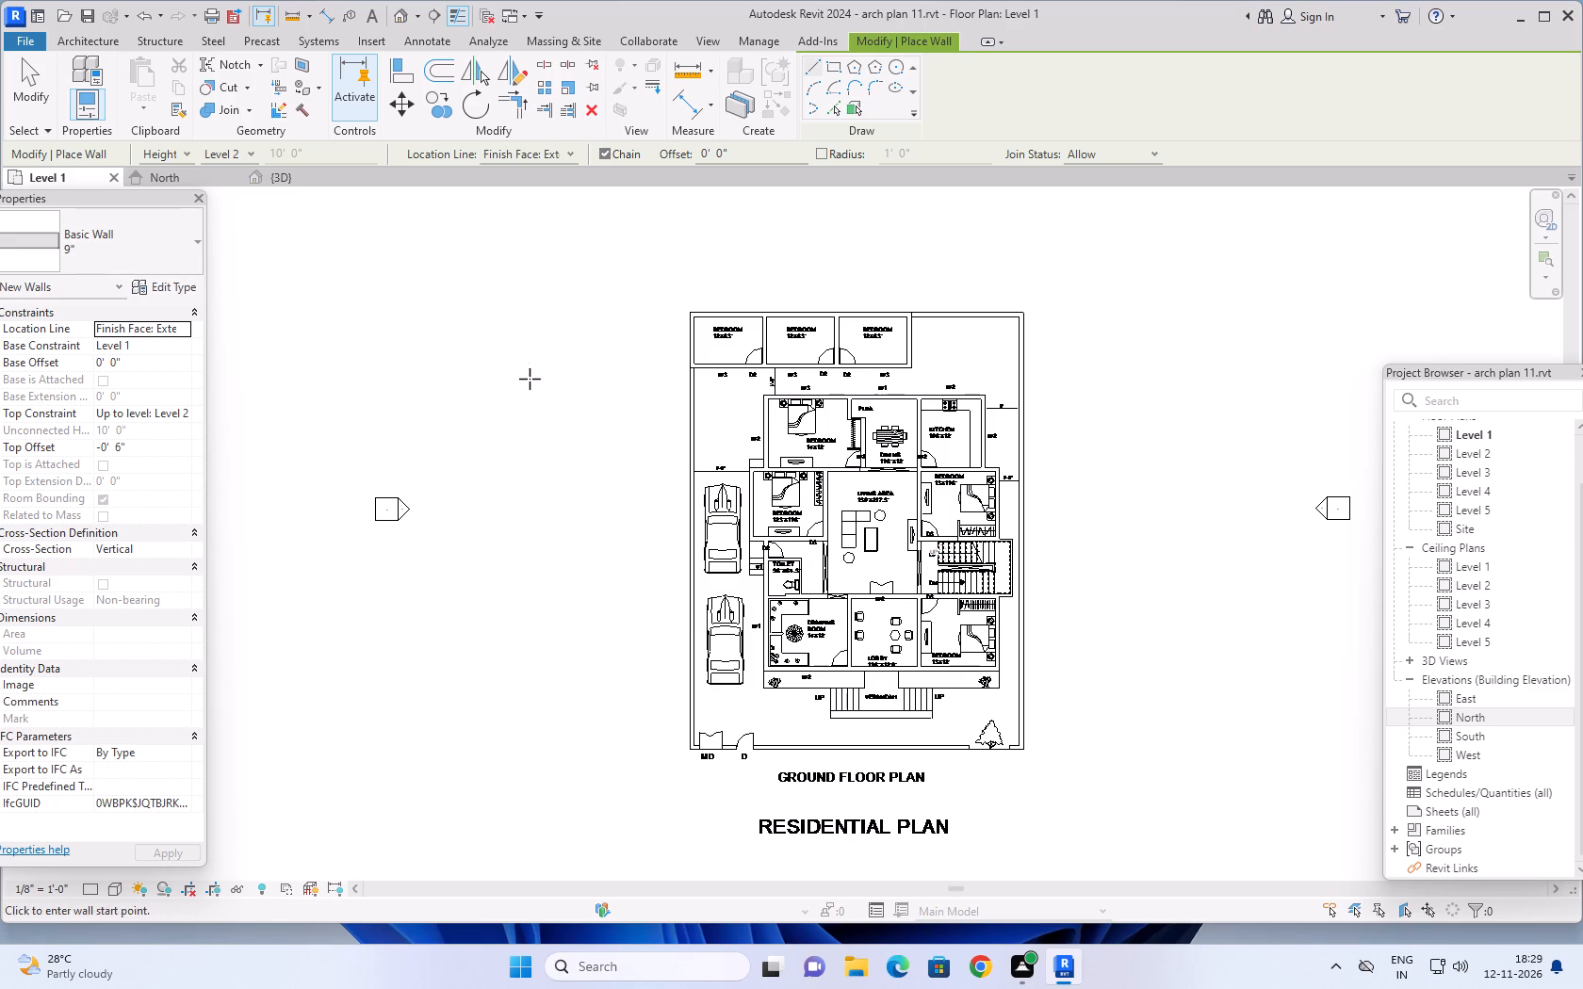
{"action": "middle_click_drag", "start_coordinate": [520, 370], "coordinate": [461, 332]}
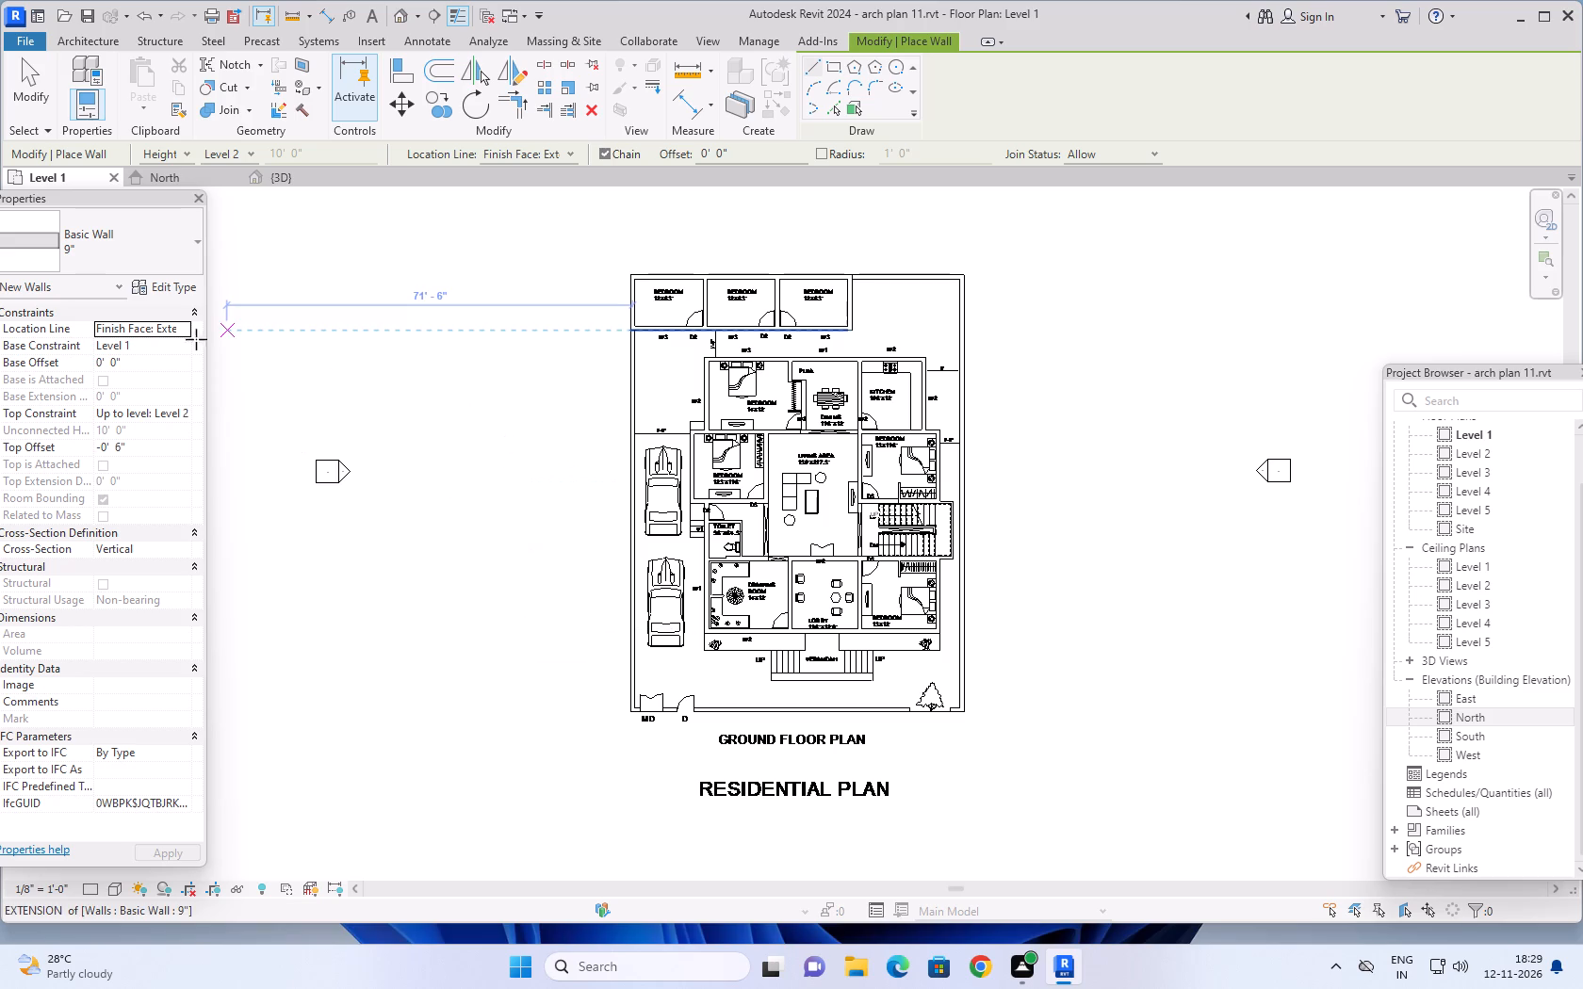
{"action": "scroll", "coordinate": [141, 416], "scroll_direction": "up", "scroll_amount": 1}
{"action": "left_click", "coordinate": [183, 411]}
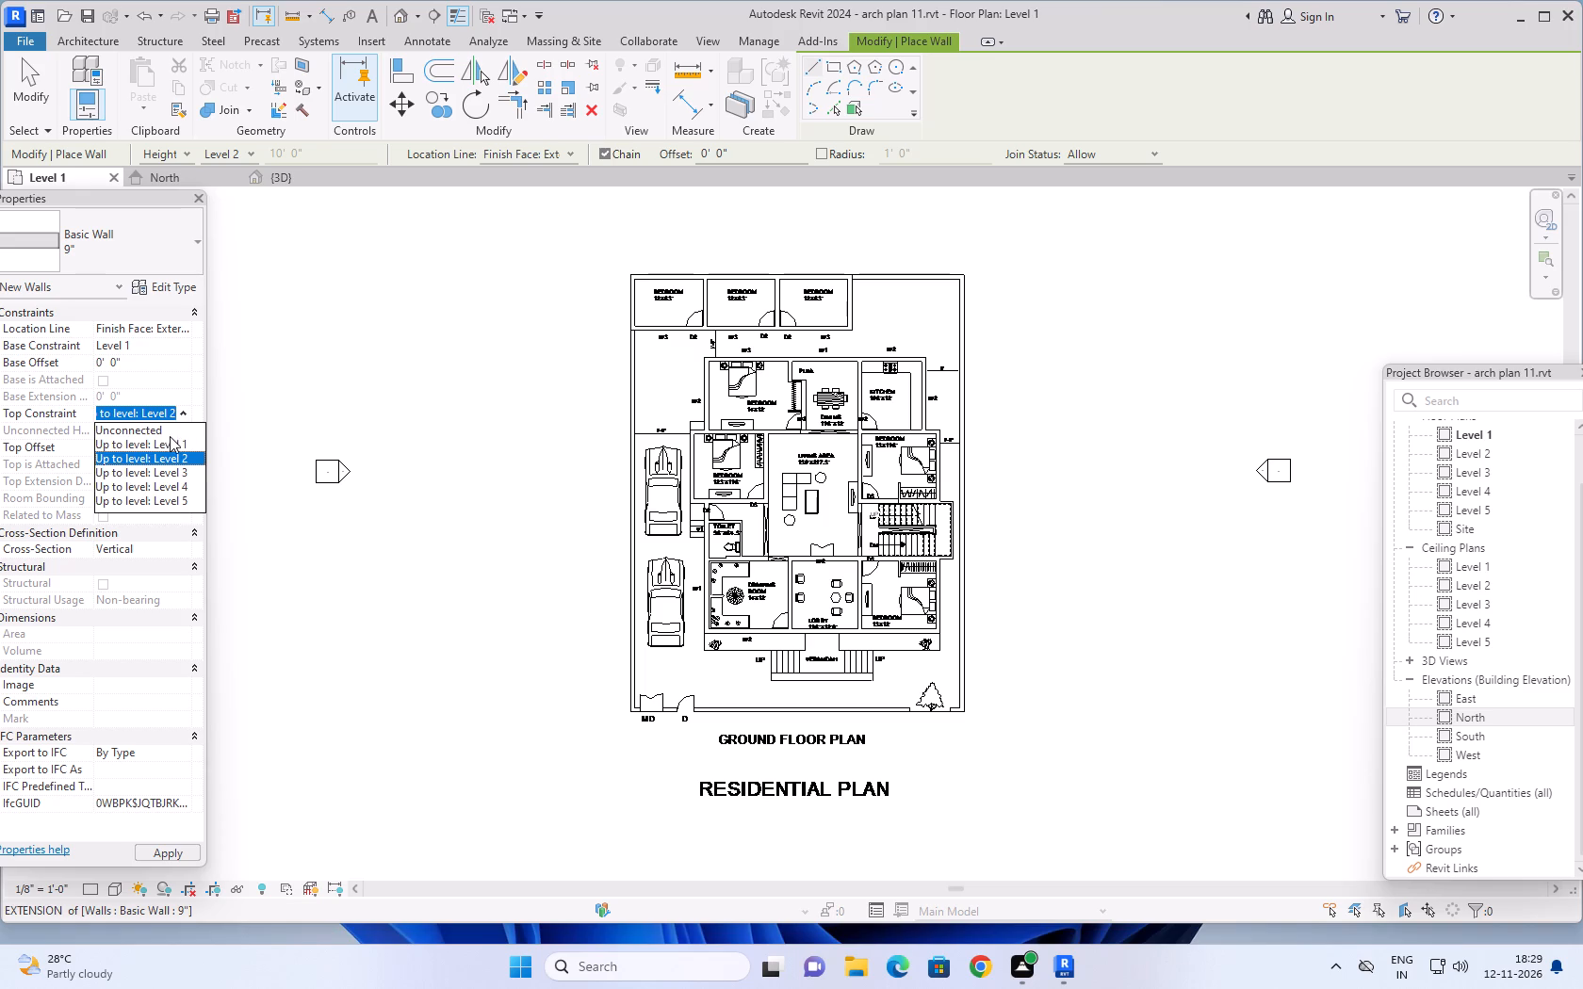
{"action": "left_click", "coordinate": [167, 432]}
{"action": "left_click", "coordinate": [149, 435]}
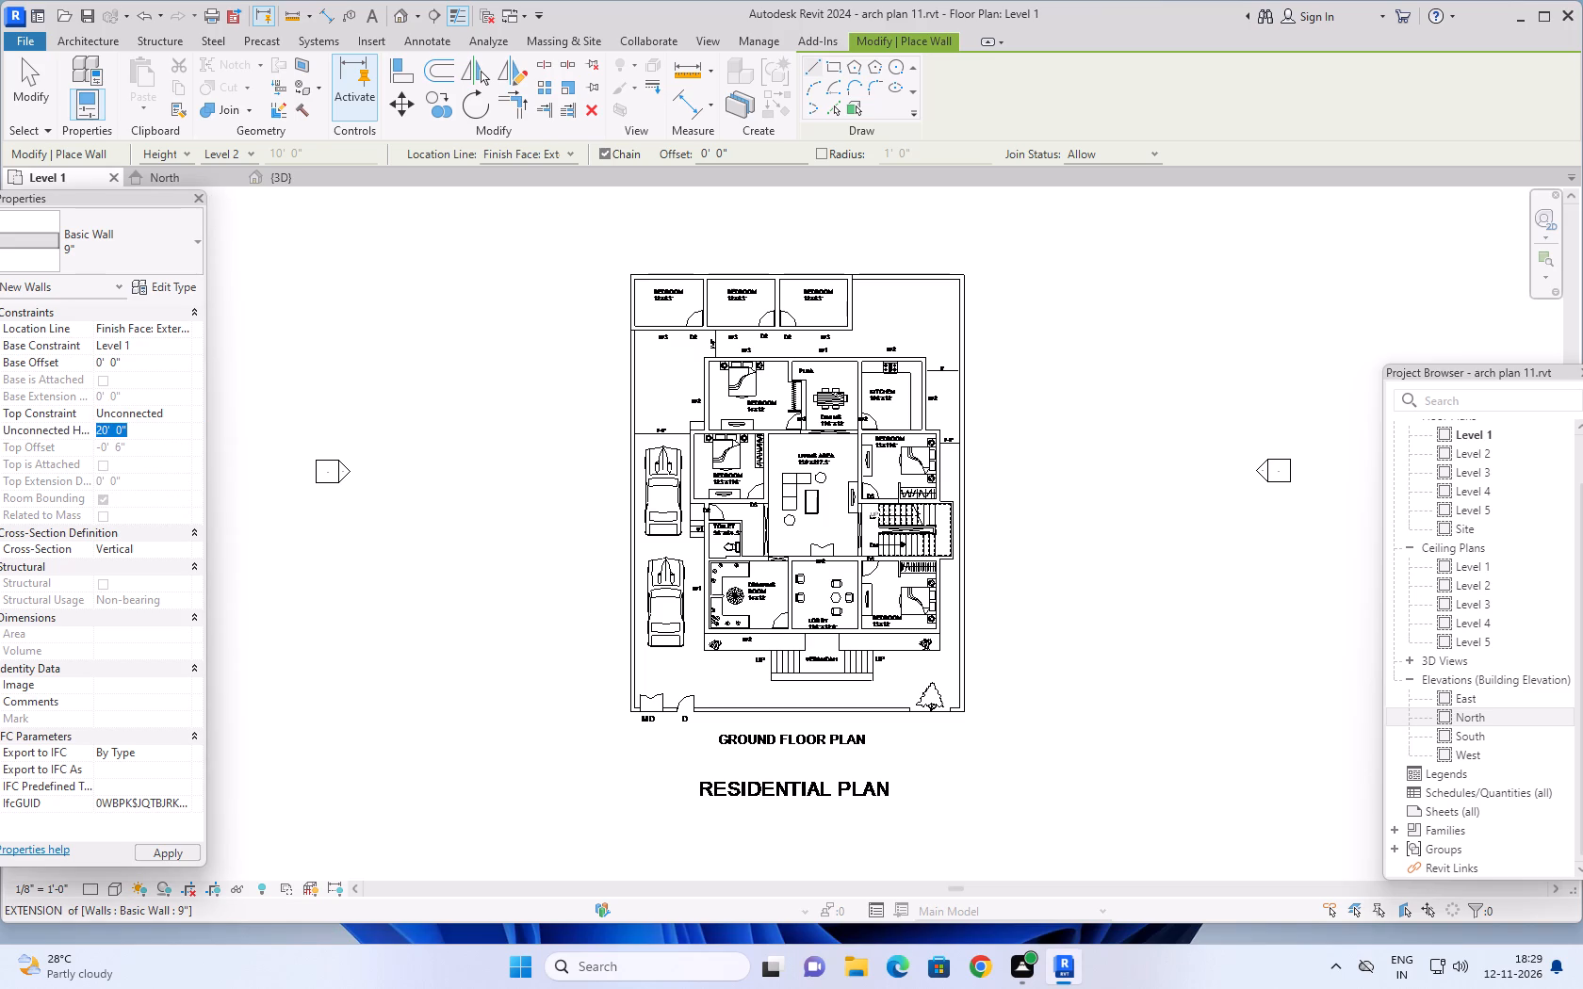
{"action": "type", "text": "5'"}
{"action": "key", "text": "Return"}
Draw the 5' high 9" boundary wall along the car parking side, from the rear bedrooms' corner to the front corner and on to gate MD.
{"action": "scroll", "coordinate": [632, 367], "scroll_direction": "up", "scroll_amount": 11}
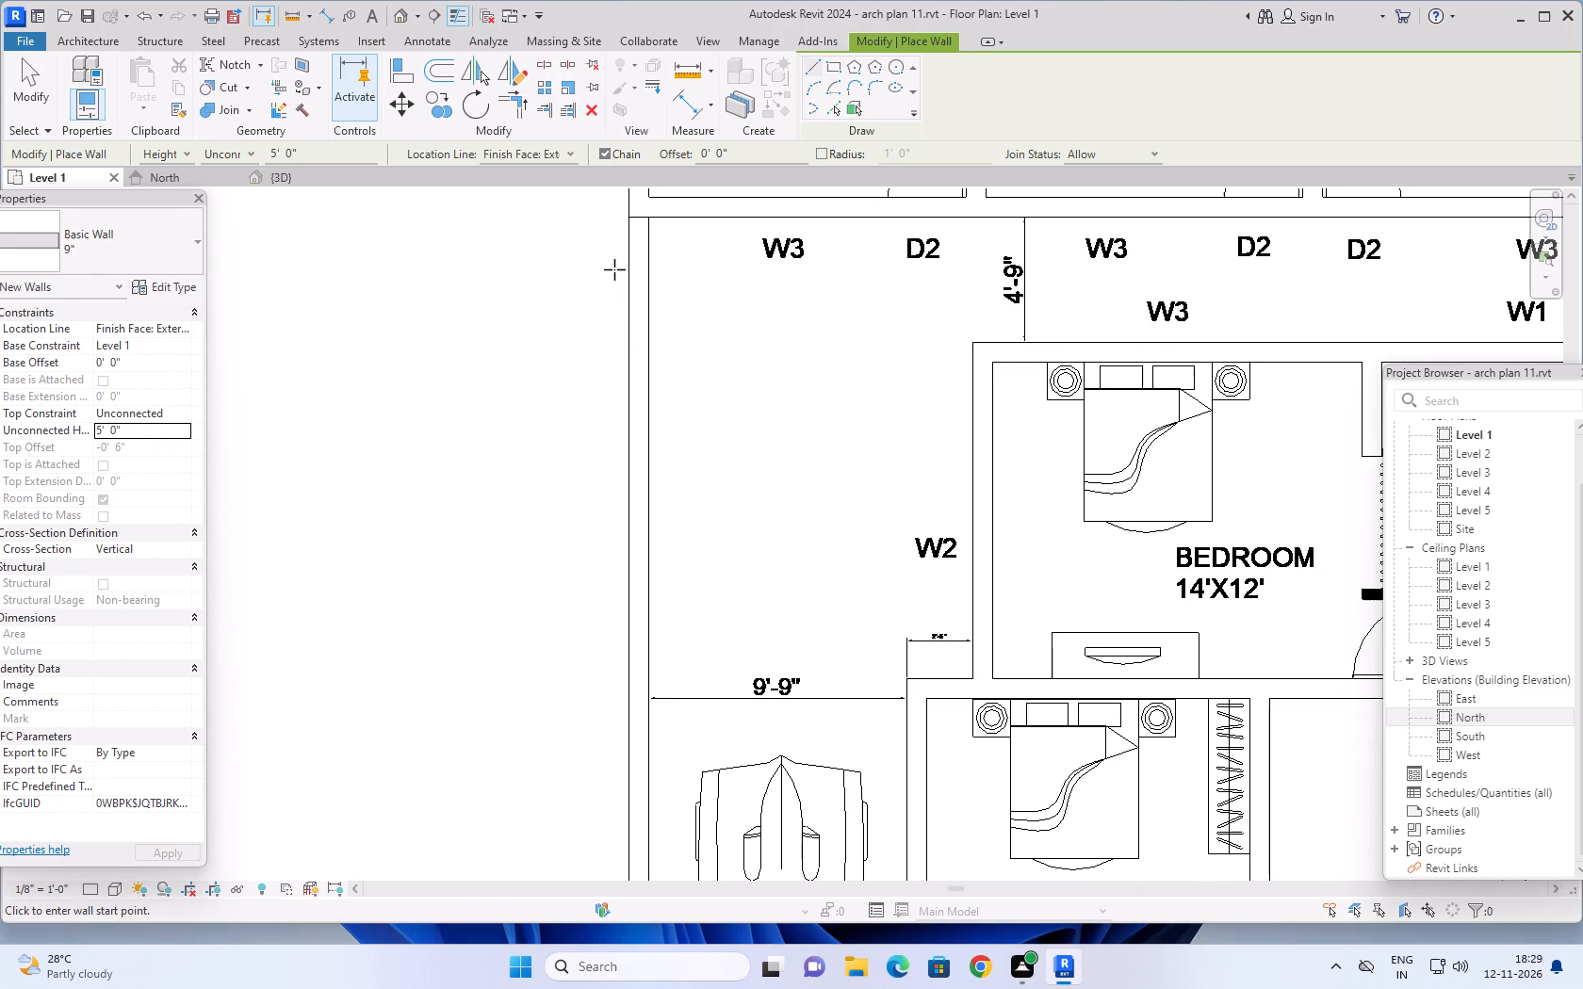
{"action": "left_click", "coordinate": [628, 222]}
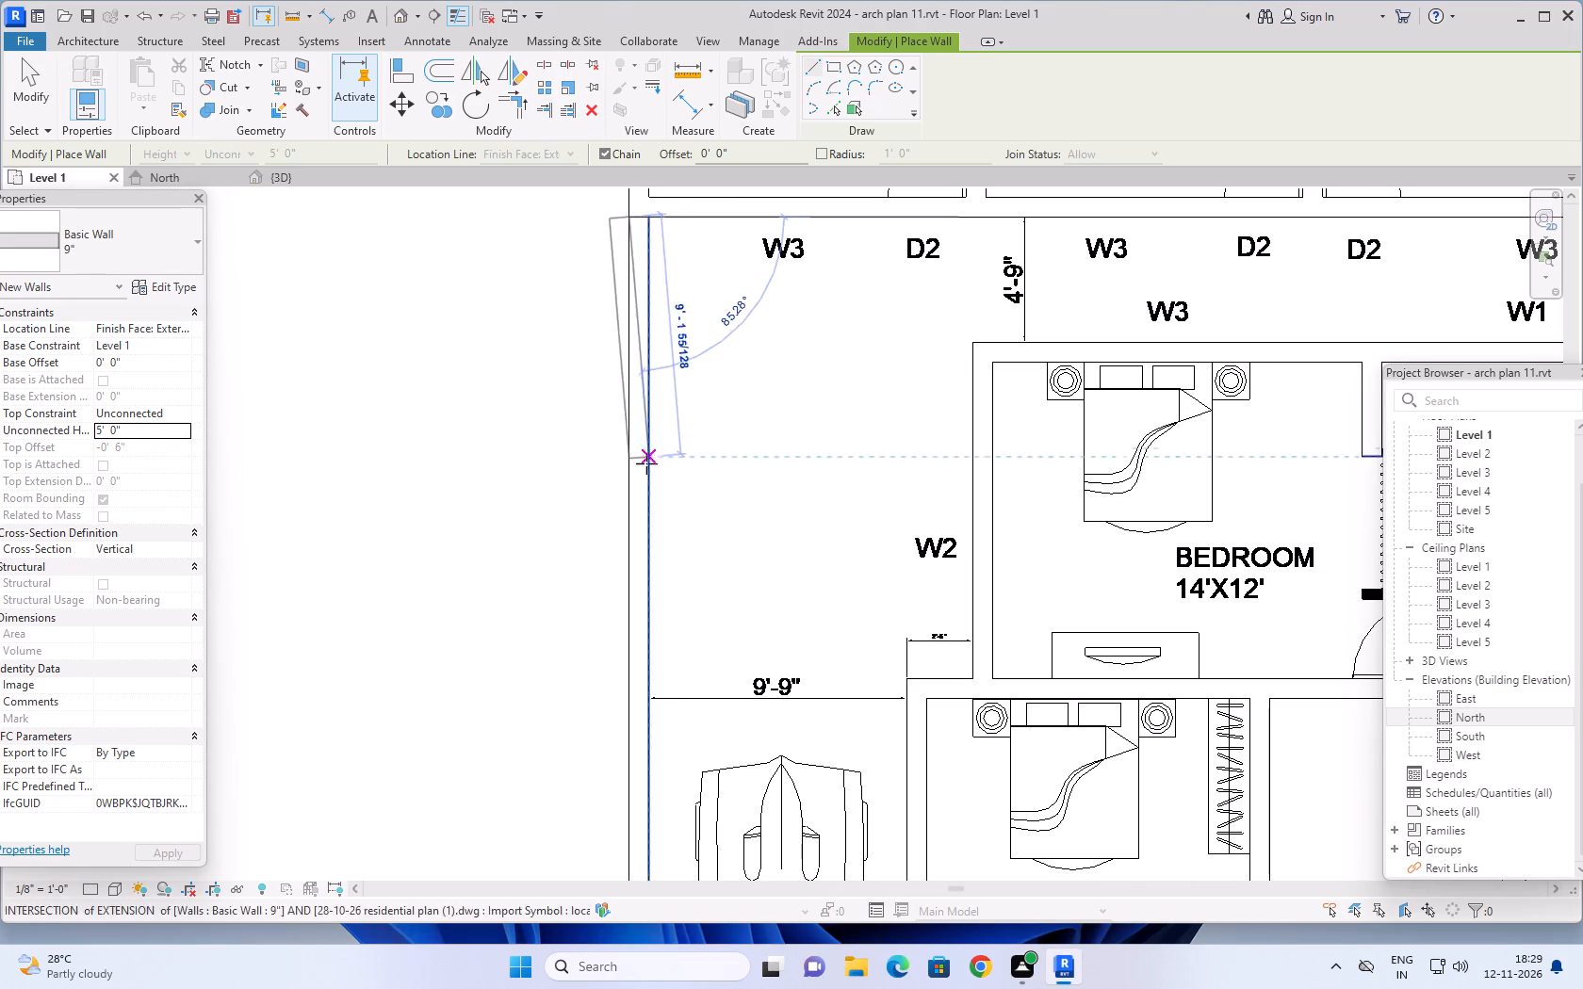
{"action": "key", "text": "space"}
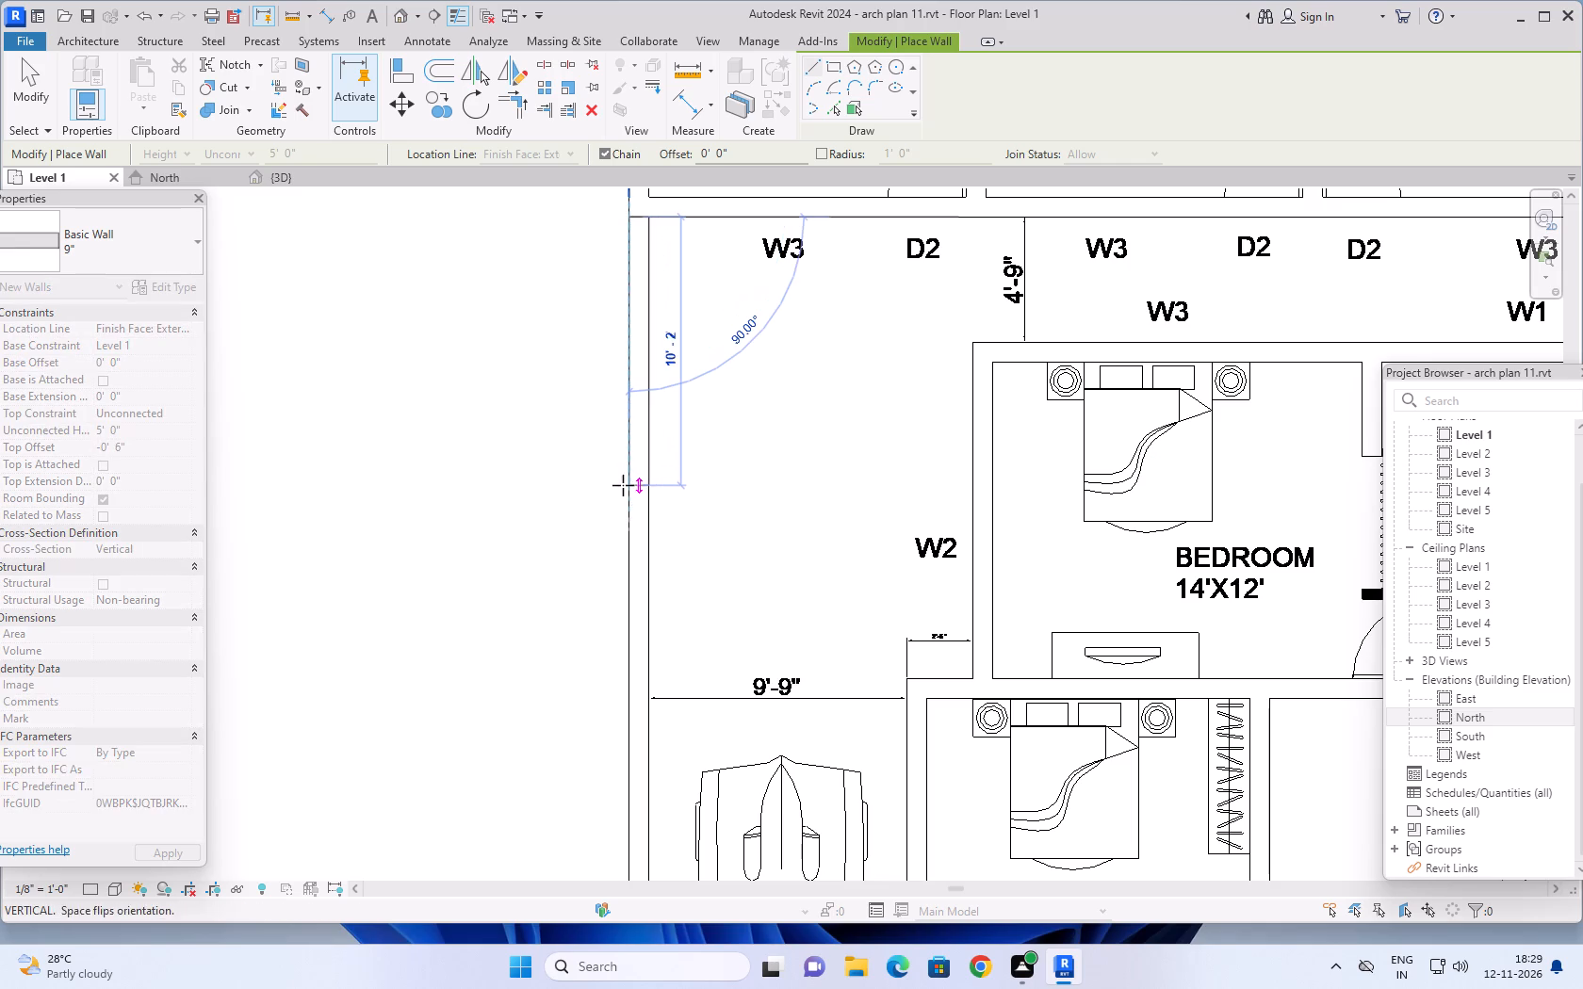
{"action": "scroll", "coordinate": [625, 492], "scroll_direction": "down", "scroll_amount": 7}
{"action": "middle_click_drag", "start_coordinate": [626, 531], "coordinate": [569, 330]}
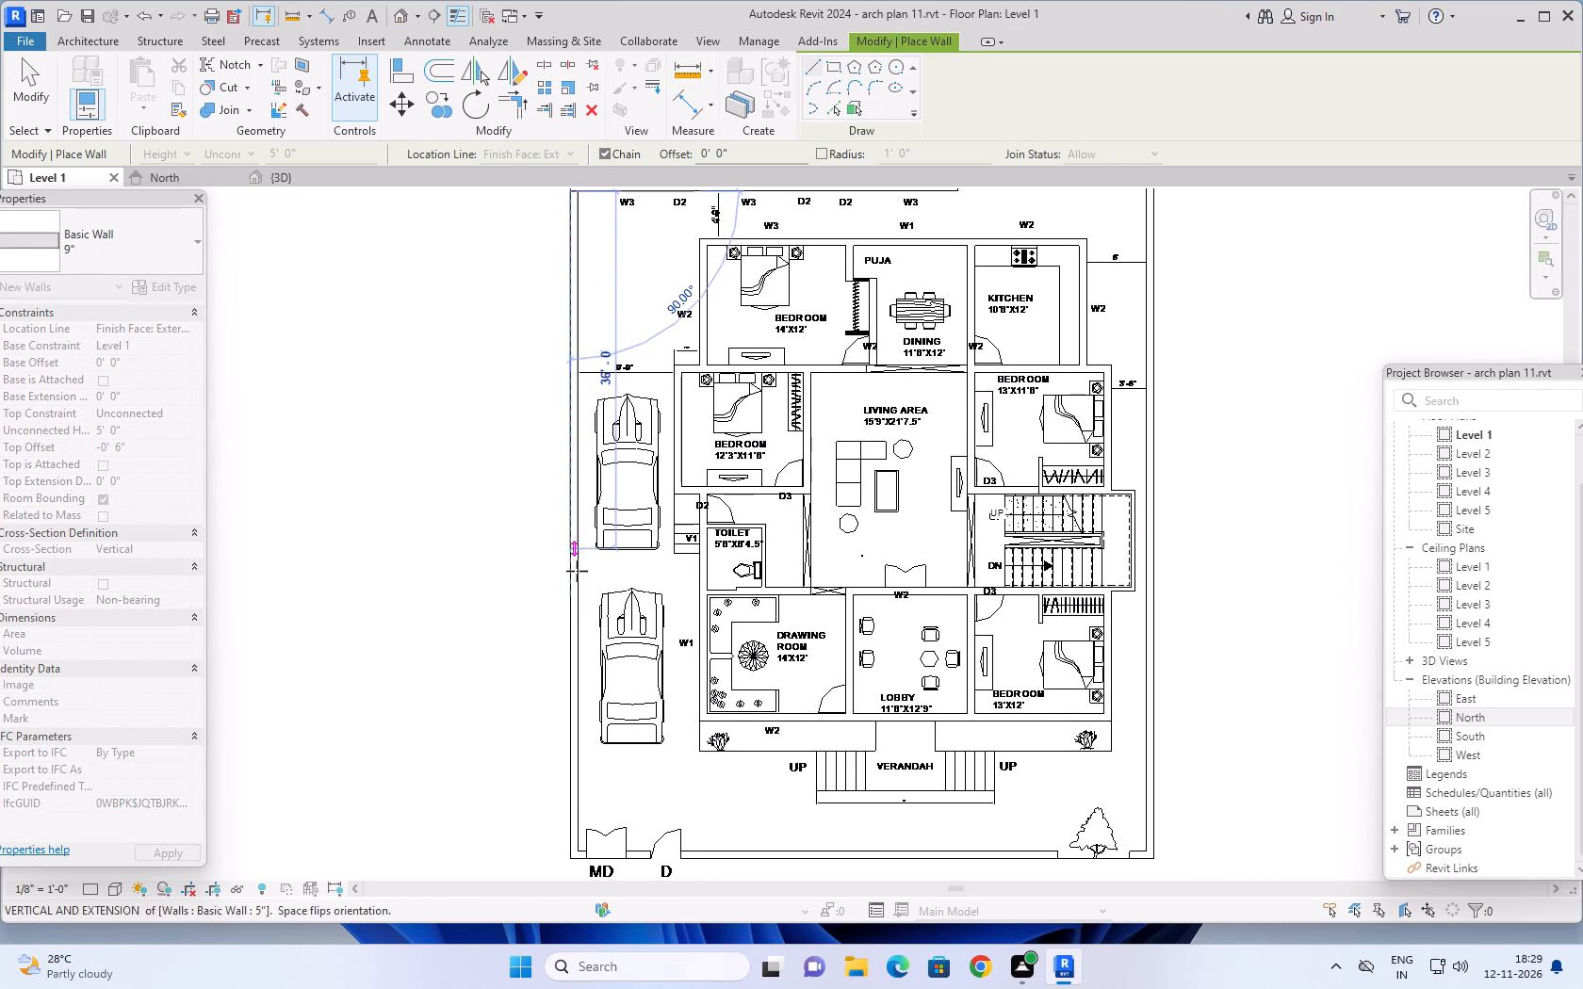
{"action": "middle_click_drag", "start_coordinate": [575, 583], "coordinate": [554, 388]}
{"action": "scroll", "coordinate": [552, 661], "scroll_direction": "up", "scroll_amount": 7}
{"action": "left_click", "coordinate": [546, 667]}
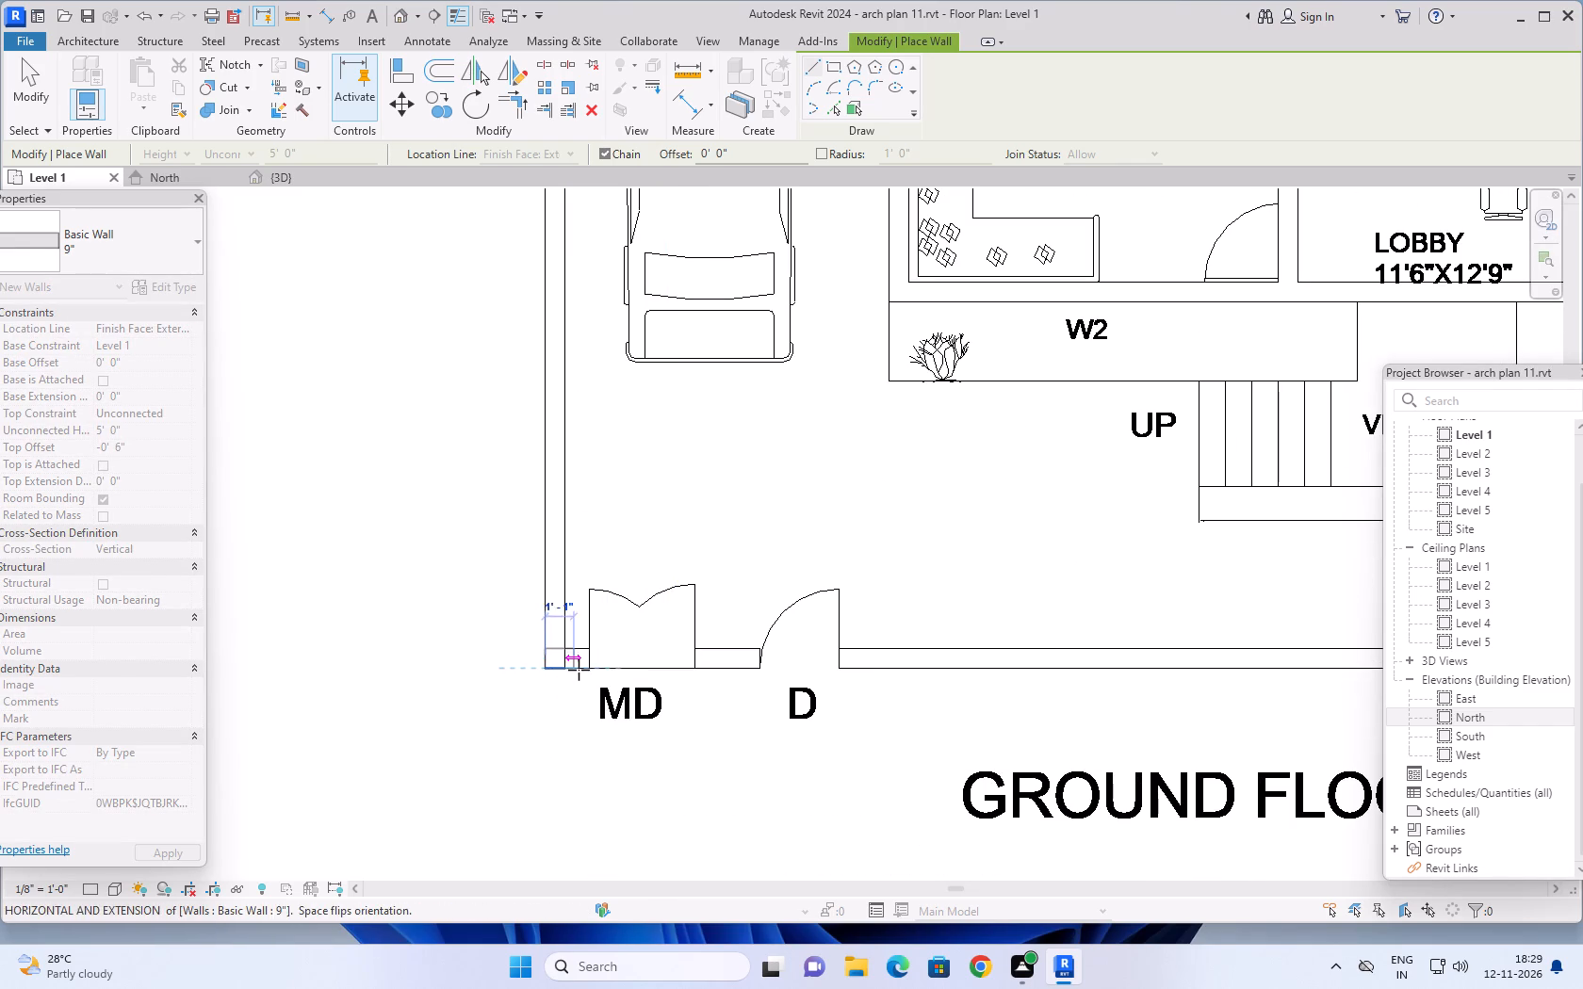
{"action": "left_click", "coordinate": [589, 668]}
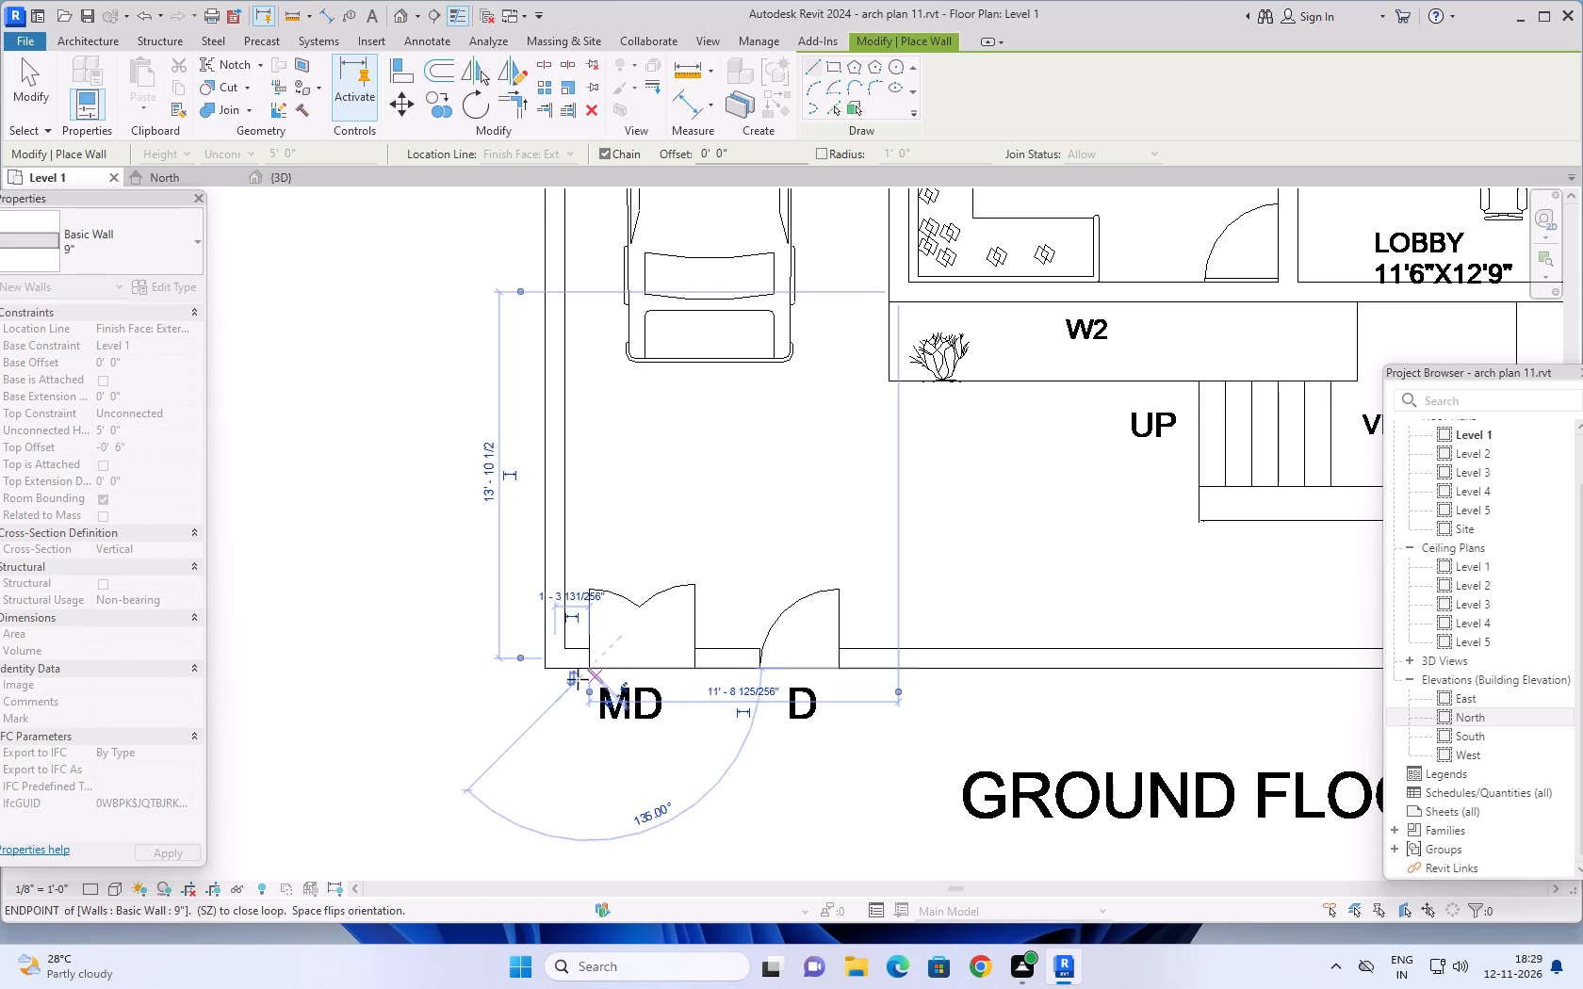
{"action": "scroll", "coordinate": [441, 640], "scroll_direction": "down", "scroll_amount": 3}
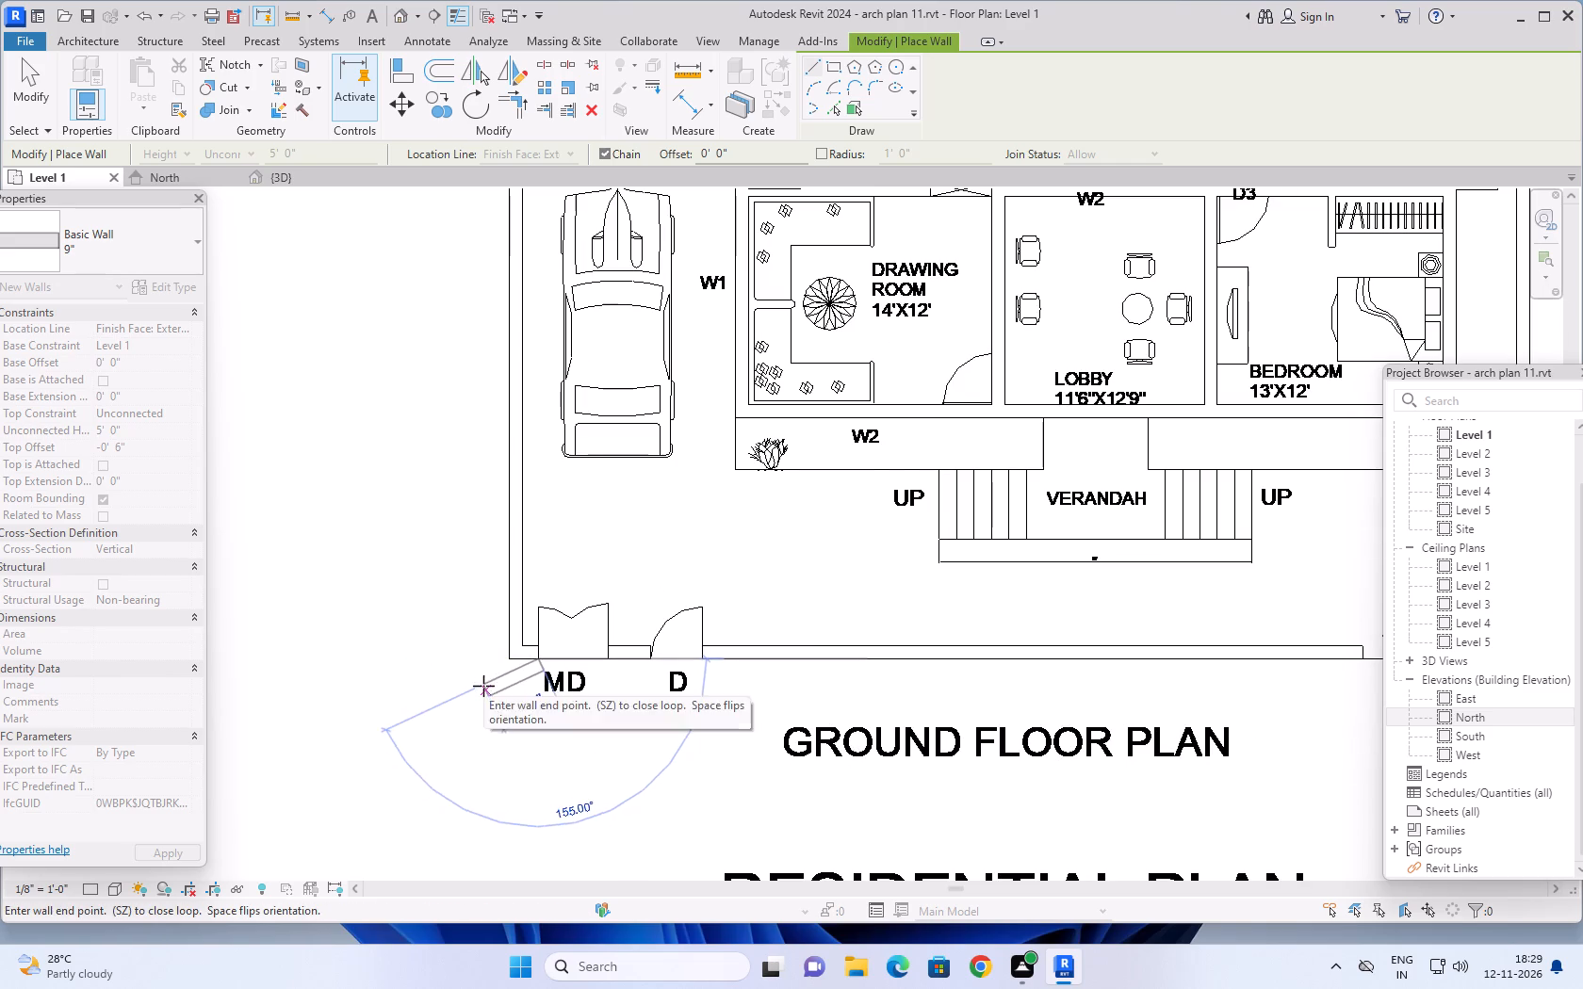
{"action": "key", "text": "Escape"}
Draw the 9" front boundary wall about 48' long, from gate D's far side to the plot's front corner beyond the tree.
{"action": "scroll", "coordinate": [483, 690], "scroll_direction": "down", "scroll_amount": 4}
{"action": "middle_click_drag", "start_coordinate": [535, 717], "coordinate": [419, 695]}
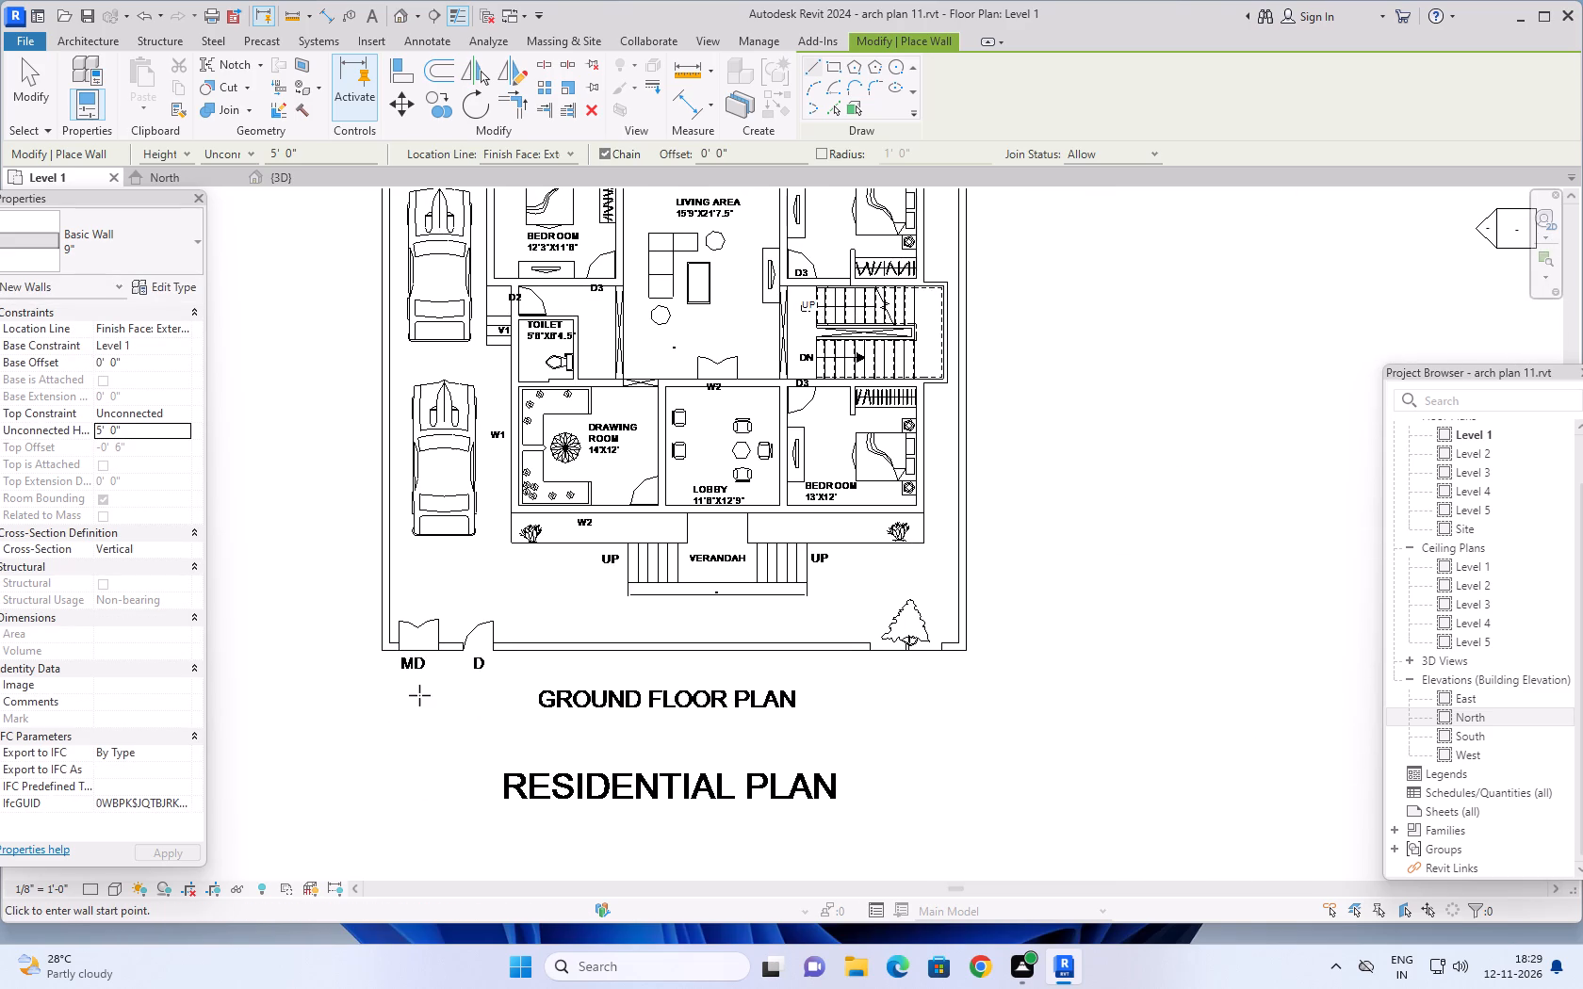
{"action": "scroll", "coordinate": [508, 671], "scroll_direction": "up", "scroll_amount": 8}
{"action": "left_click", "coordinate": [462, 617]}
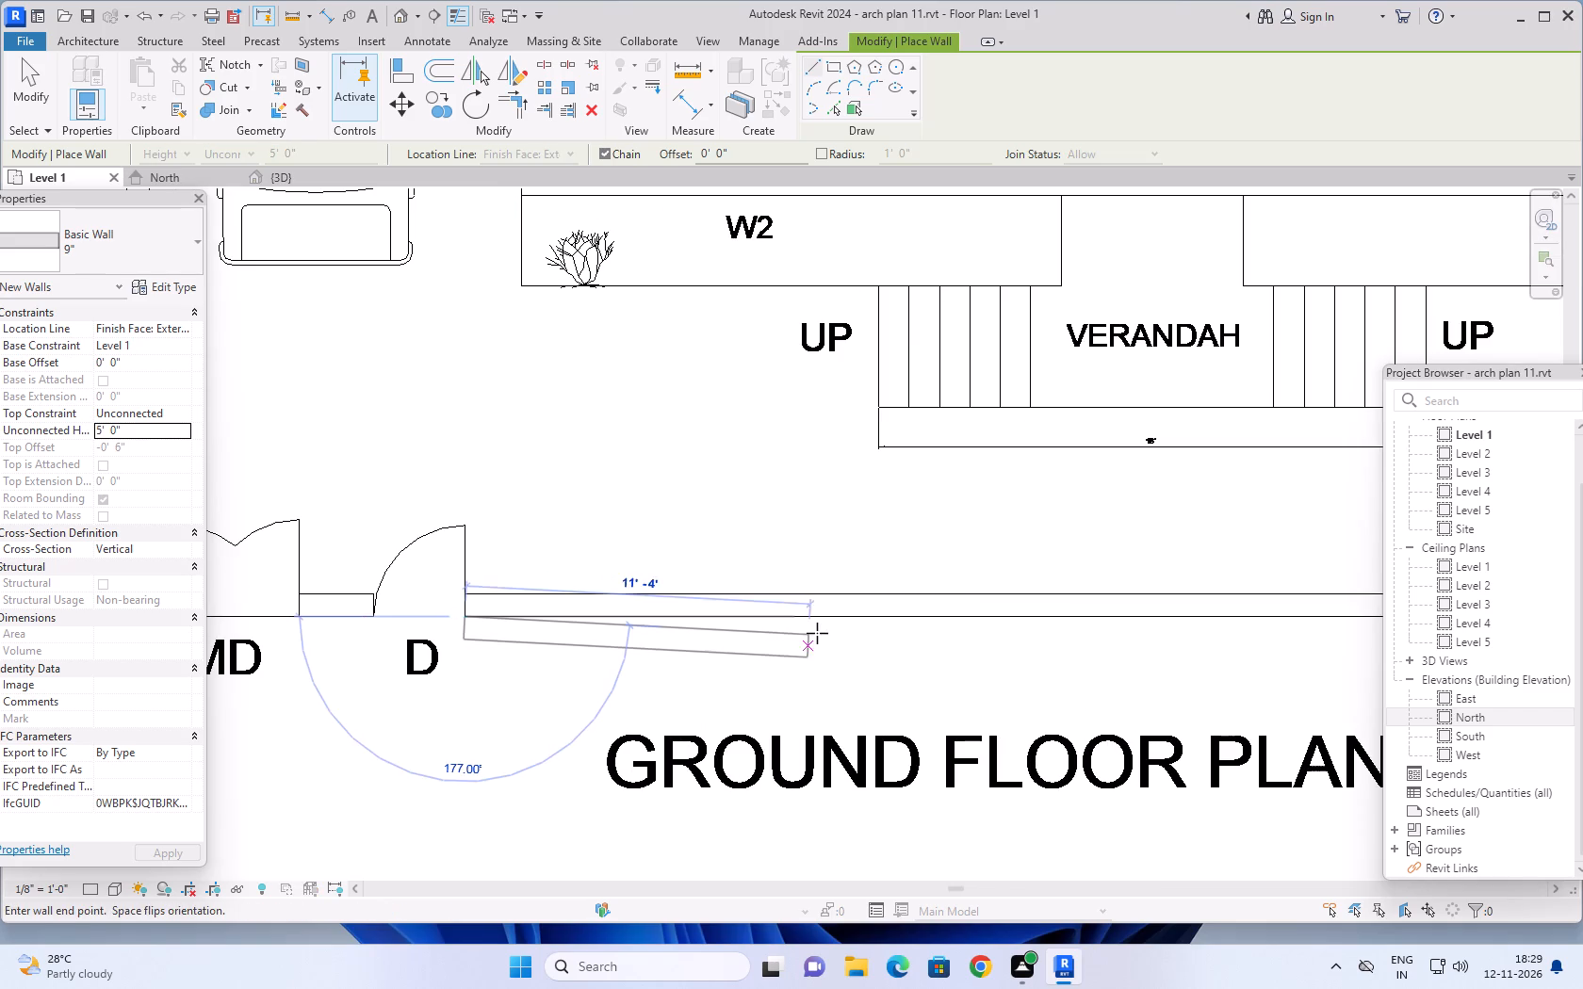
{"action": "key", "text": "space"}
{"action": "scroll", "coordinate": [911, 618], "scroll_direction": "down", "scroll_amount": 7}
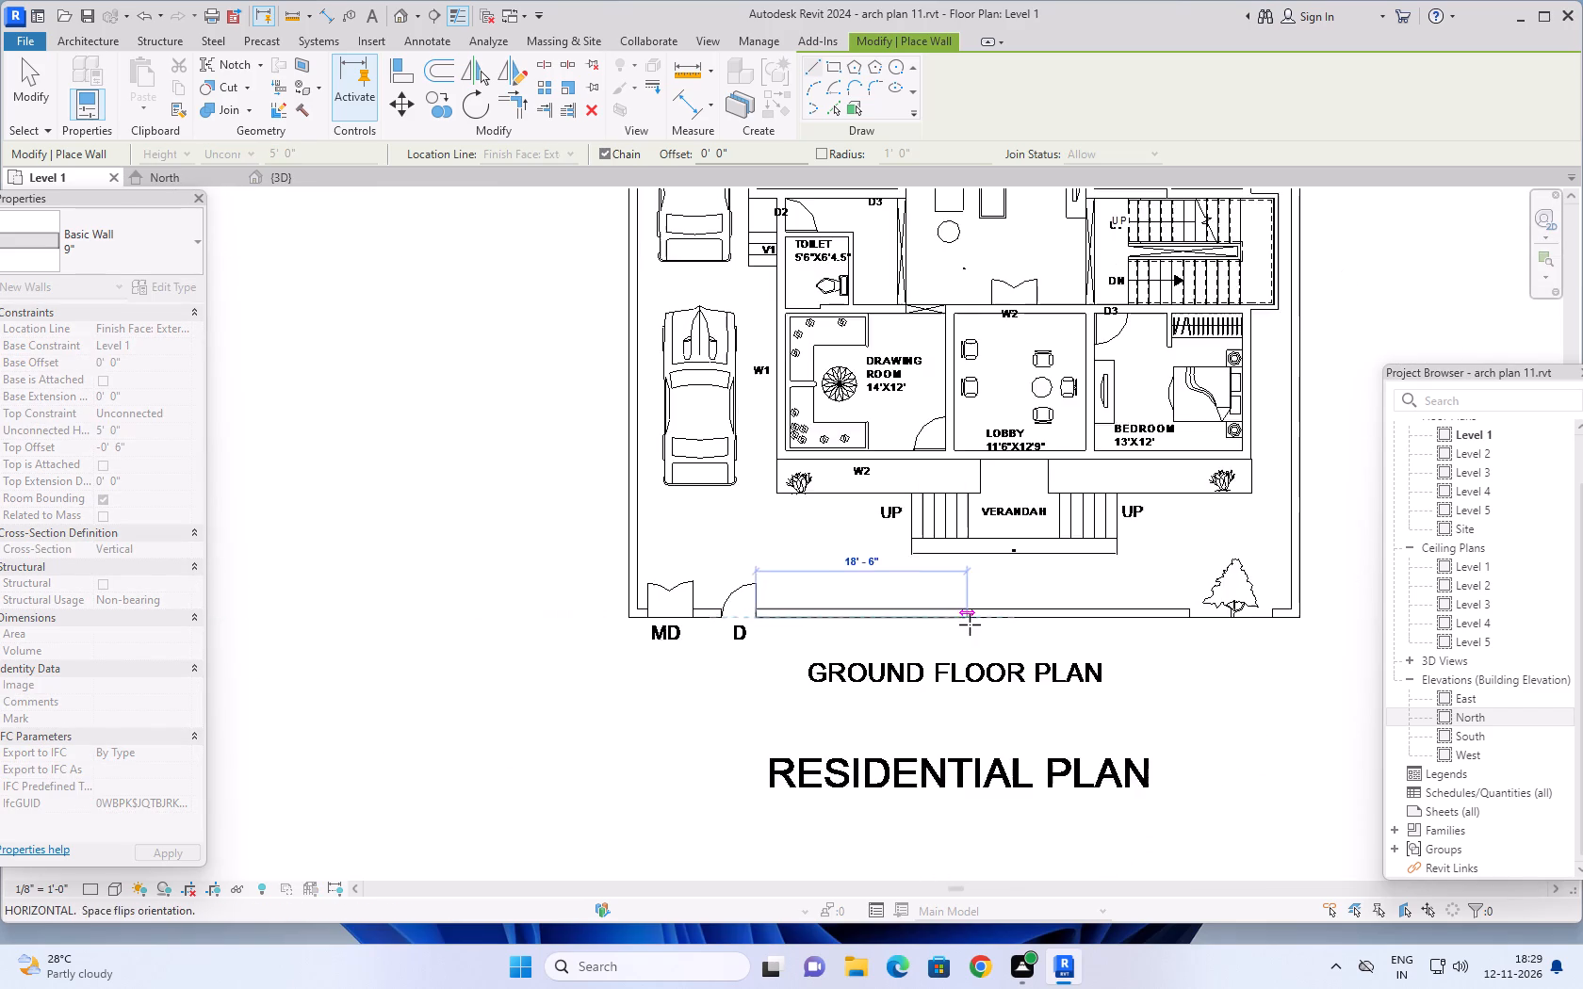
{"action": "middle_click_drag", "start_coordinate": [967, 624], "coordinate": [590, 615]}
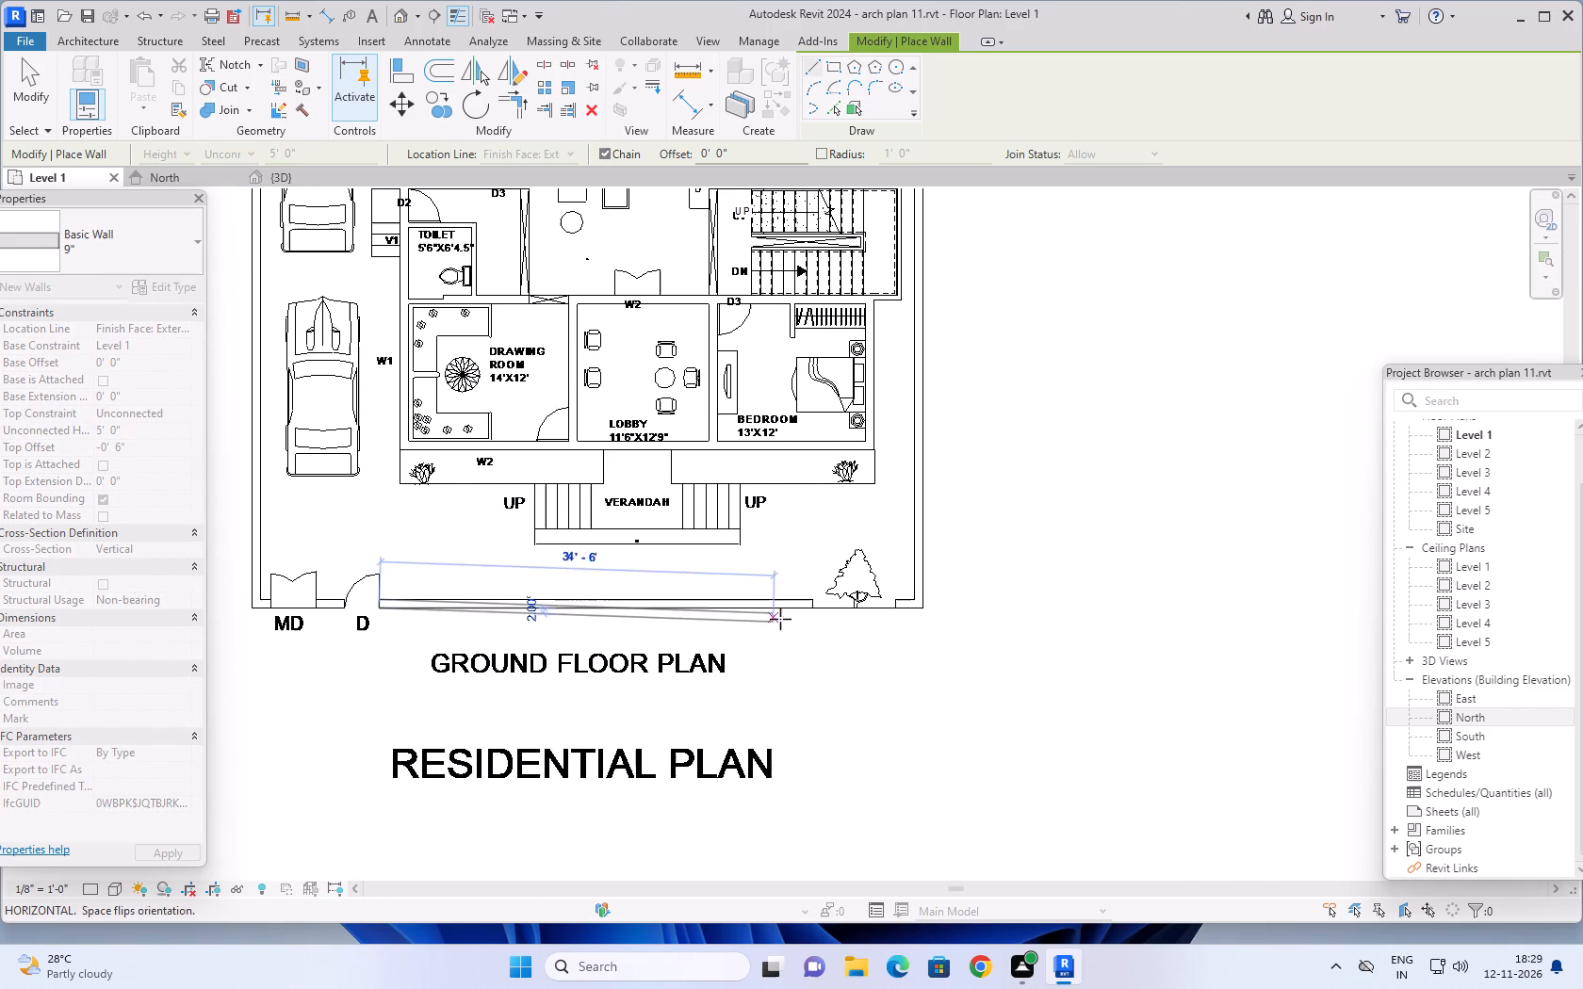
{"action": "scroll", "coordinate": [878, 604], "scroll_direction": "up", "scroll_amount": 2}
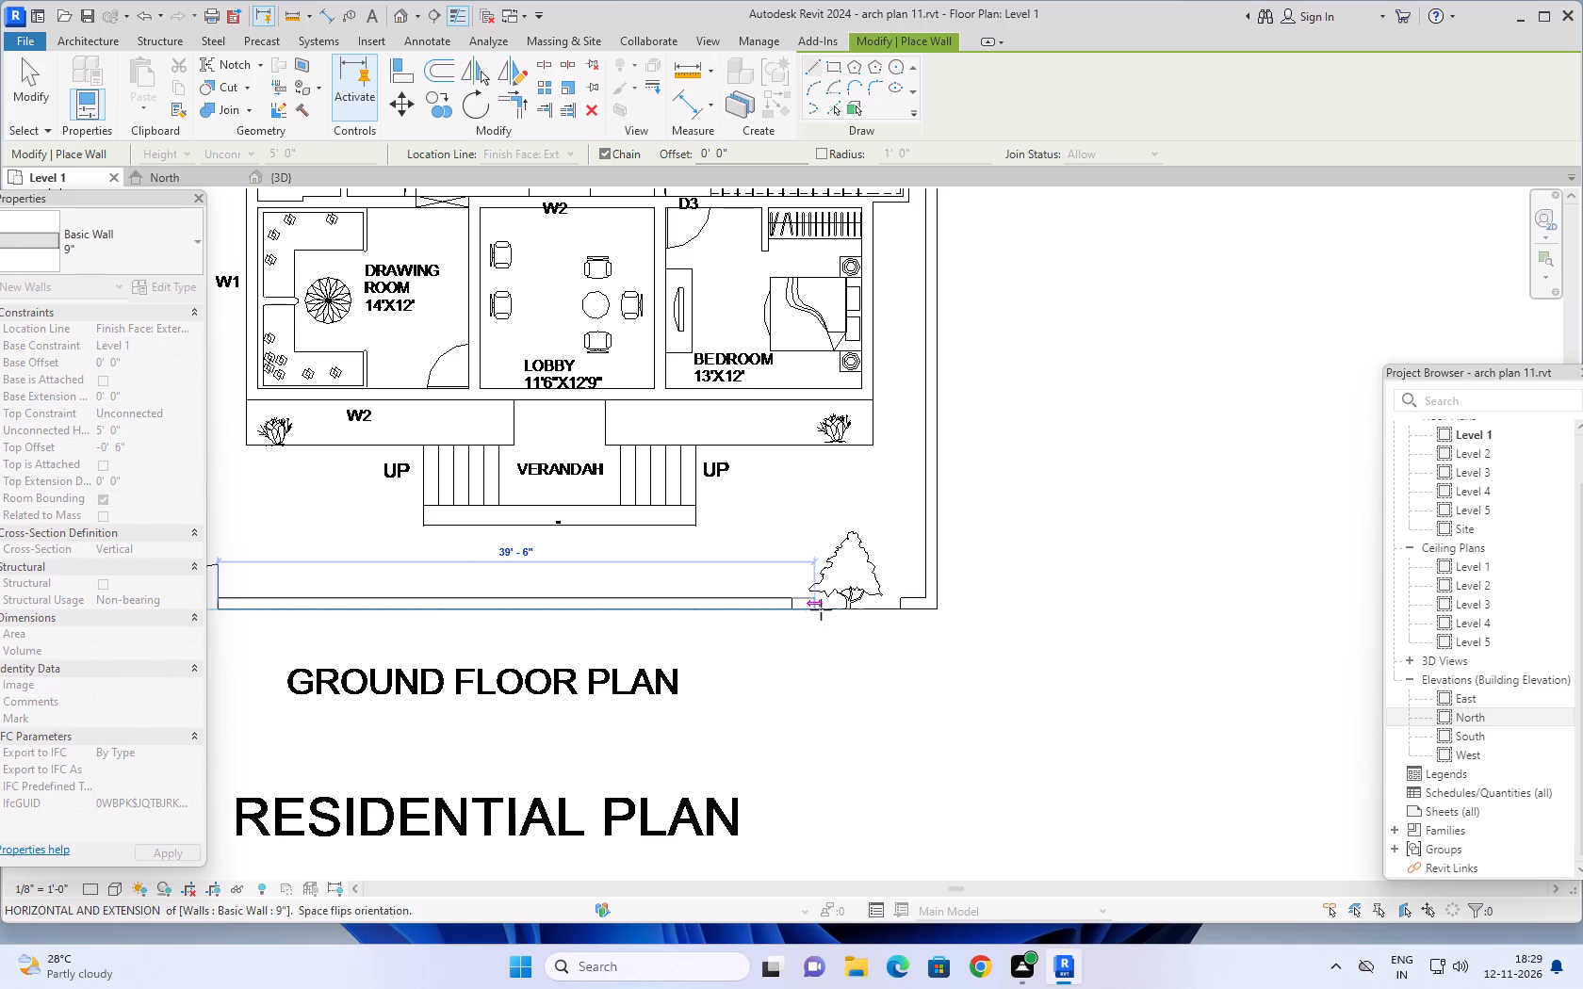
{"action": "left_click", "coordinate": [938, 608]}
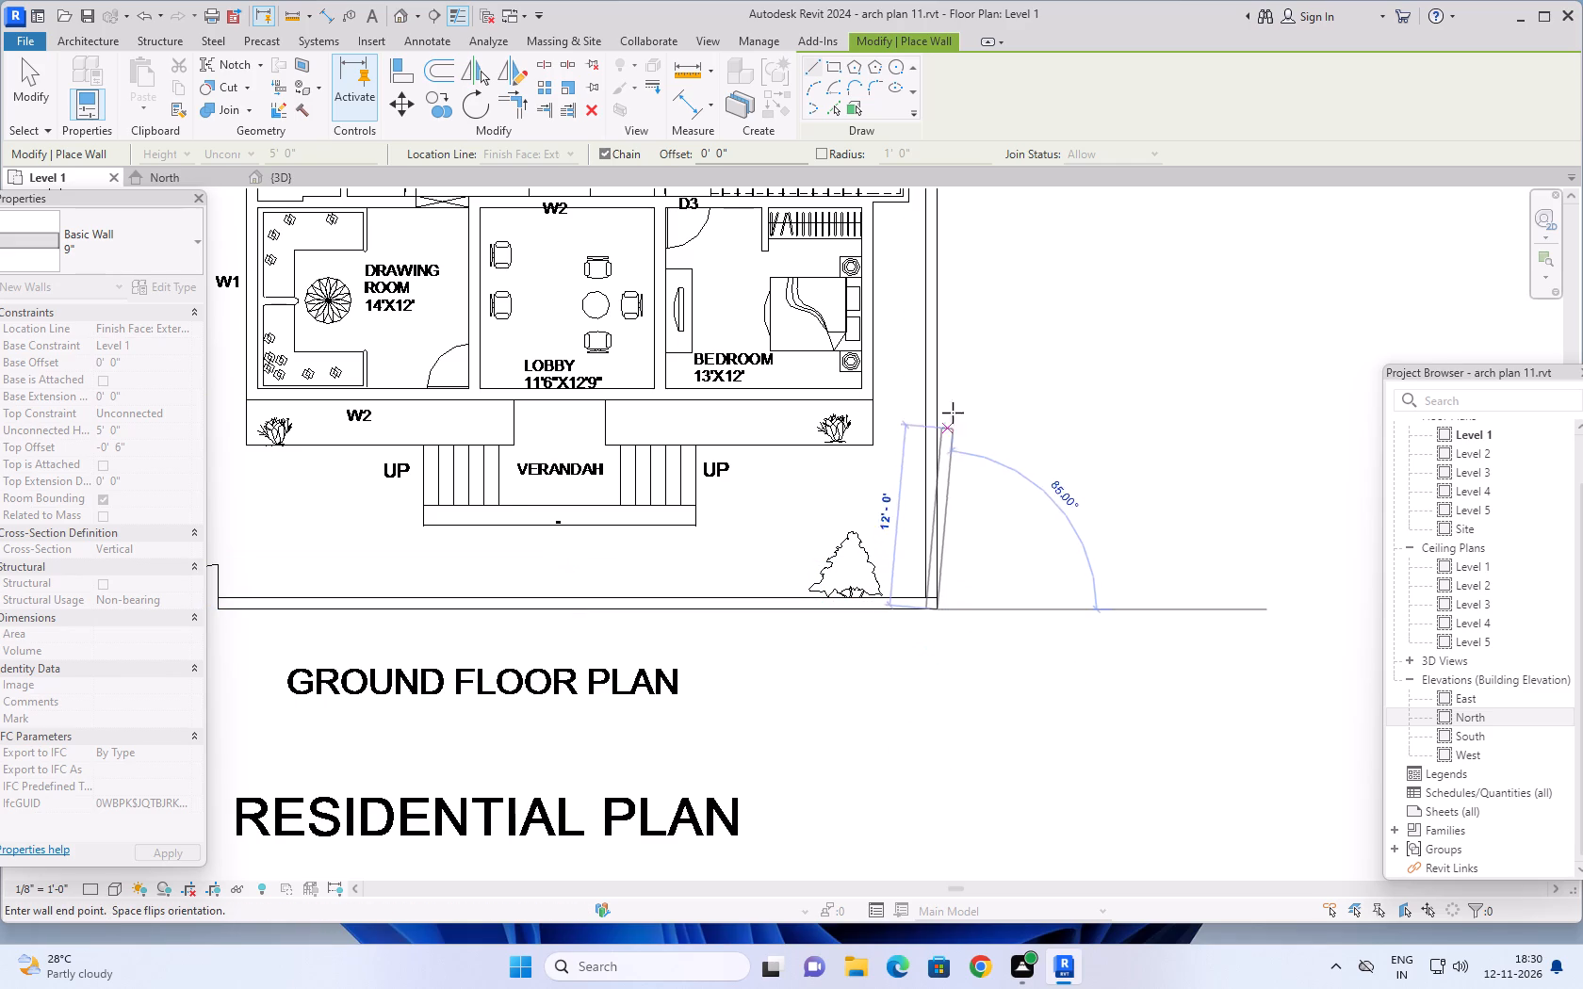
Draw the 5' high 9" boundary wall along the staircase side, from the front corner by the tree to the plot's rear corner.
{"action": "scroll", "coordinate": [948, 342], "scroll_direction": "down", "scroll_amount": 9}
{"action": "middle_click_drag", "start_coordinate": [946, 258], "coordinate": [934, 615]}
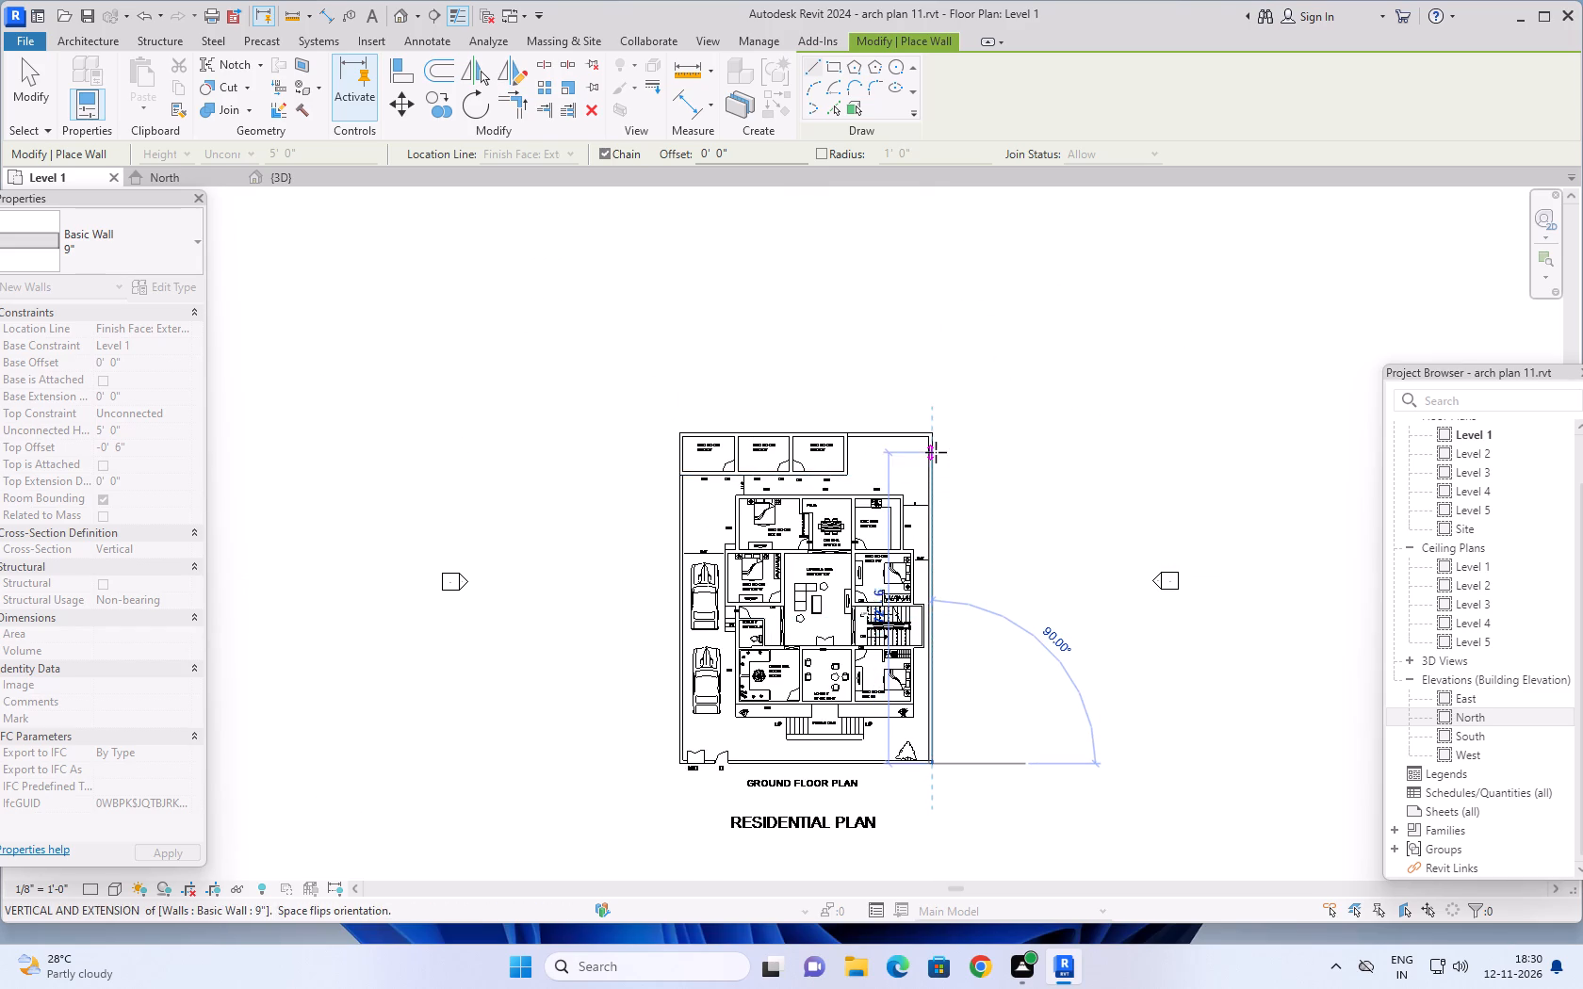
{"action": "scroll", "coordinate": [936, 446], "scroll_direction": "up", "scroll_amount": 15}
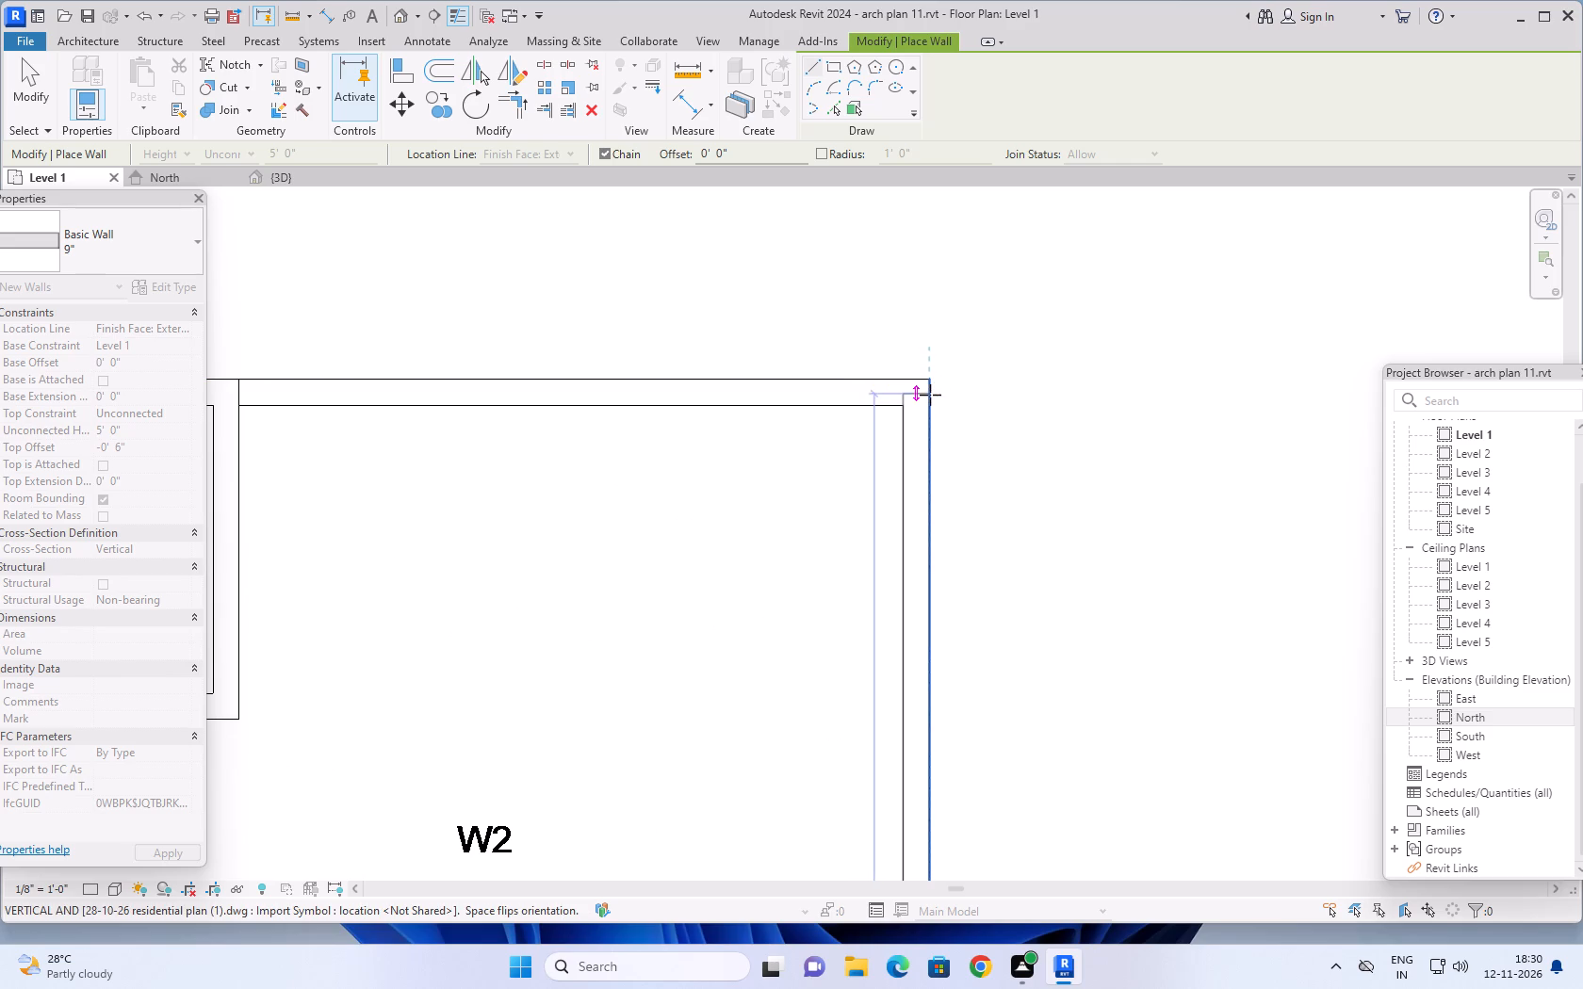
{"action": "left_click", "coordinate": [930, 381]}
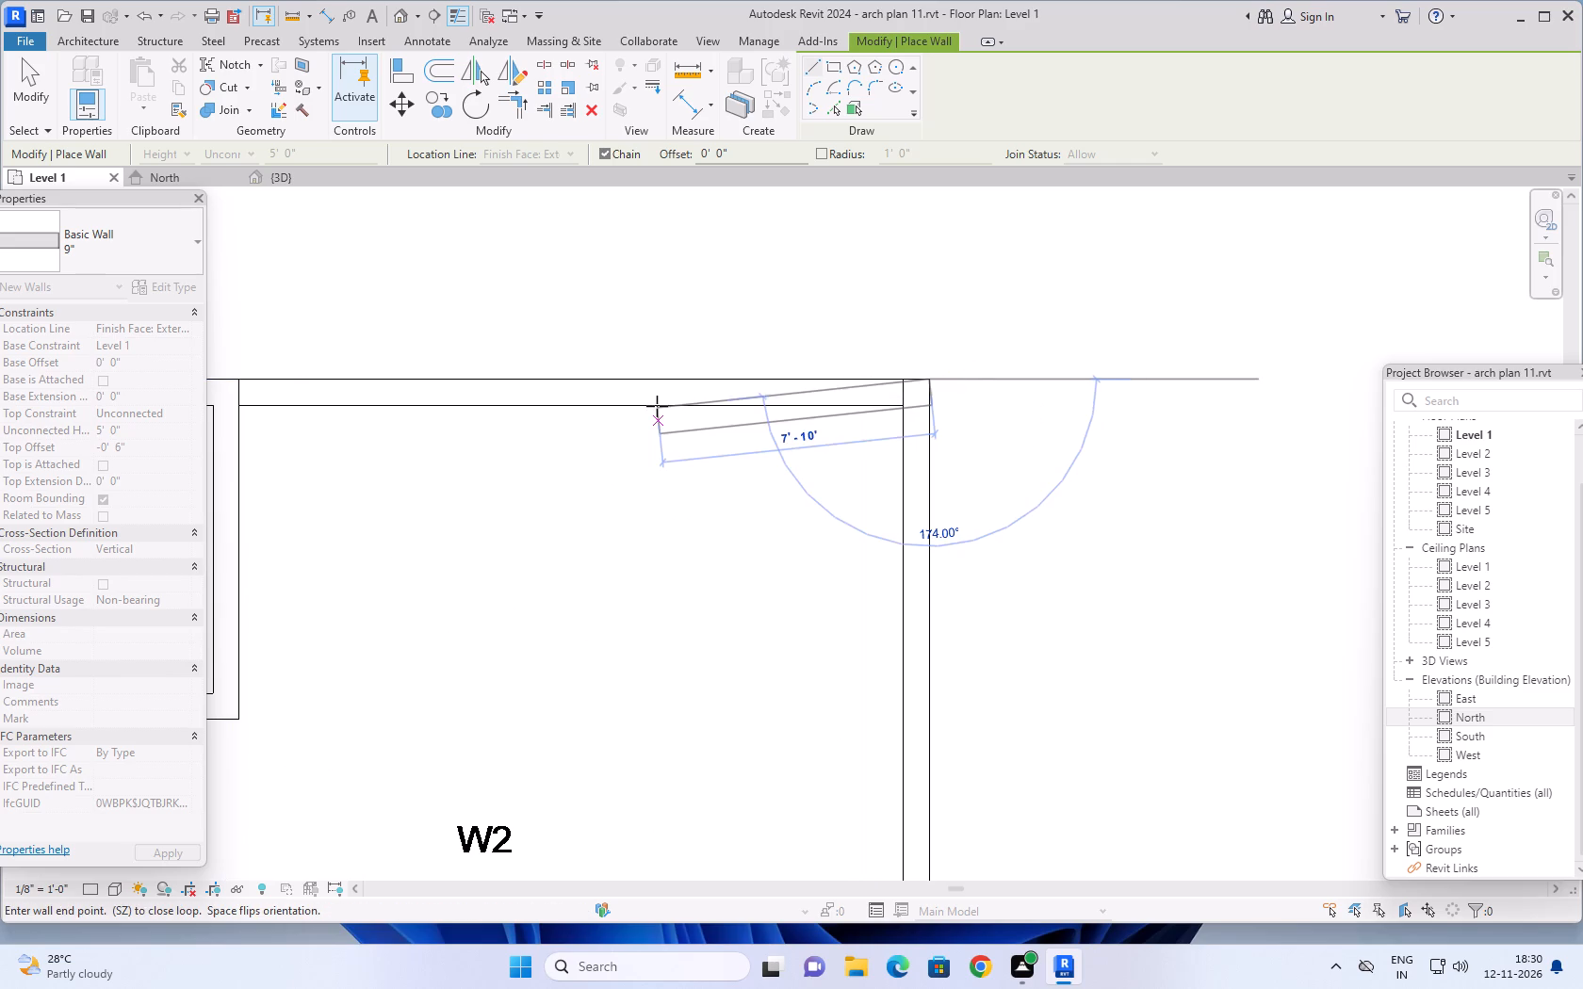
Draw the rear 9" boundary wall from the plot's rear corner to the outer corner of the nearest rear bedroom, ending the wall chain.
{"action": "scroll", "coordinate": [585, 386], "scroll_direction": "down", "scroll_amount": 8}
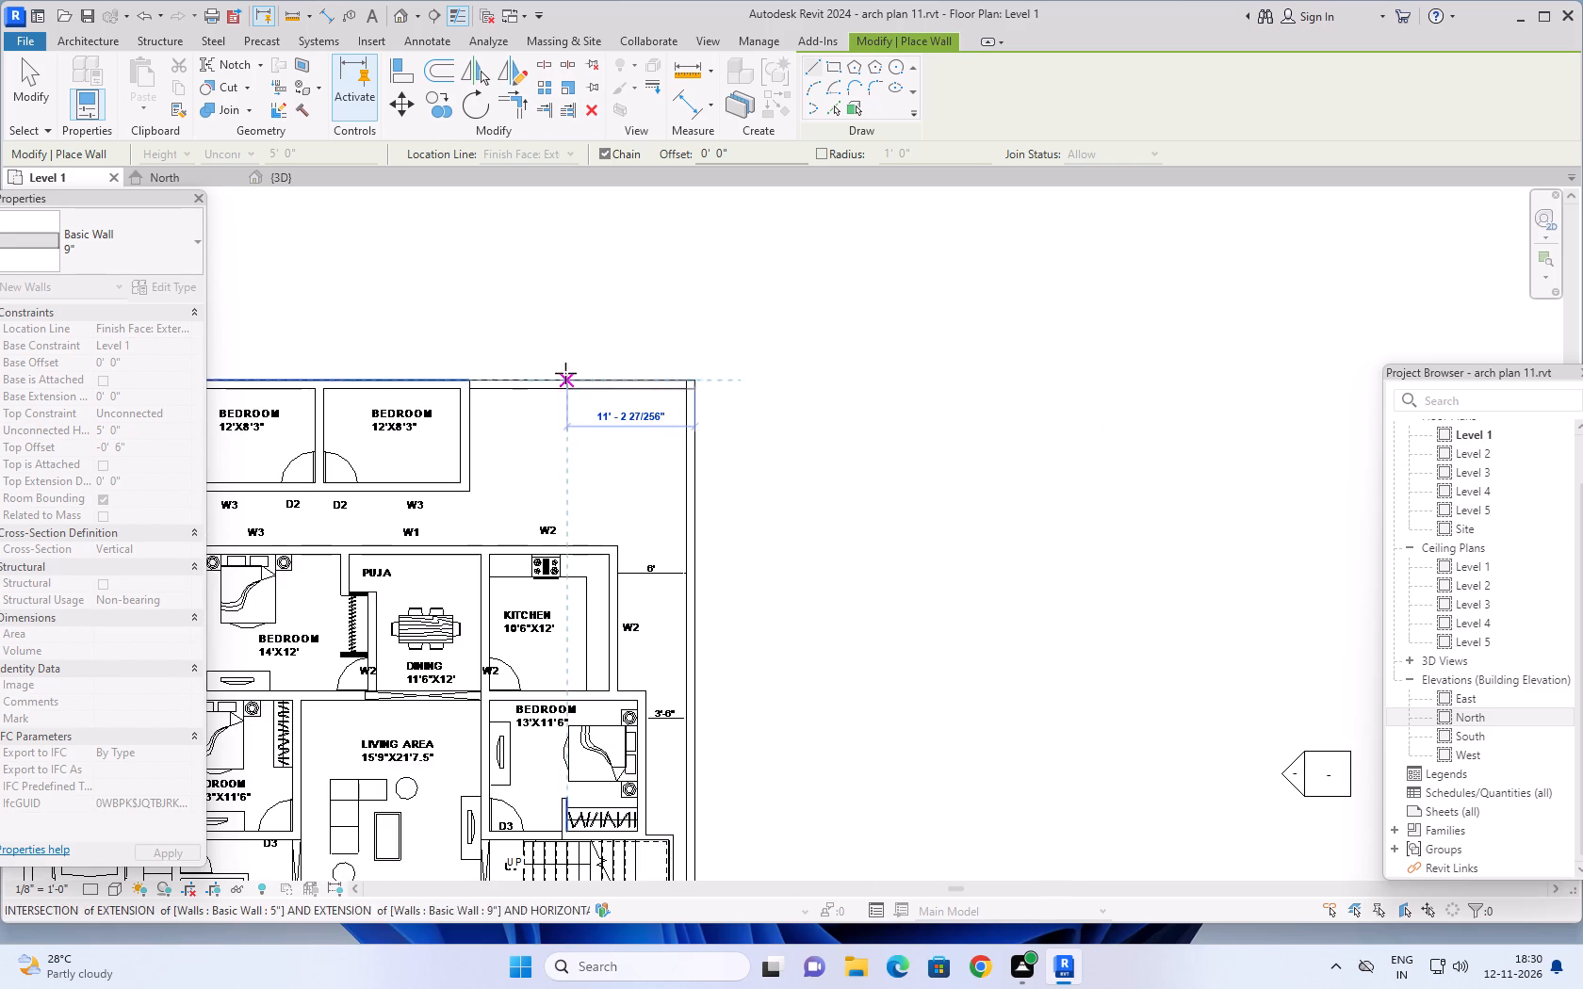
{"action": "middle_click_drag", "start_coordinate": [565, 373], "coordinate": [824, 365]}
{"action": "scroll", "coordinate": [765, 373], "scroll_direction": "up", "scroll_amount": 8}
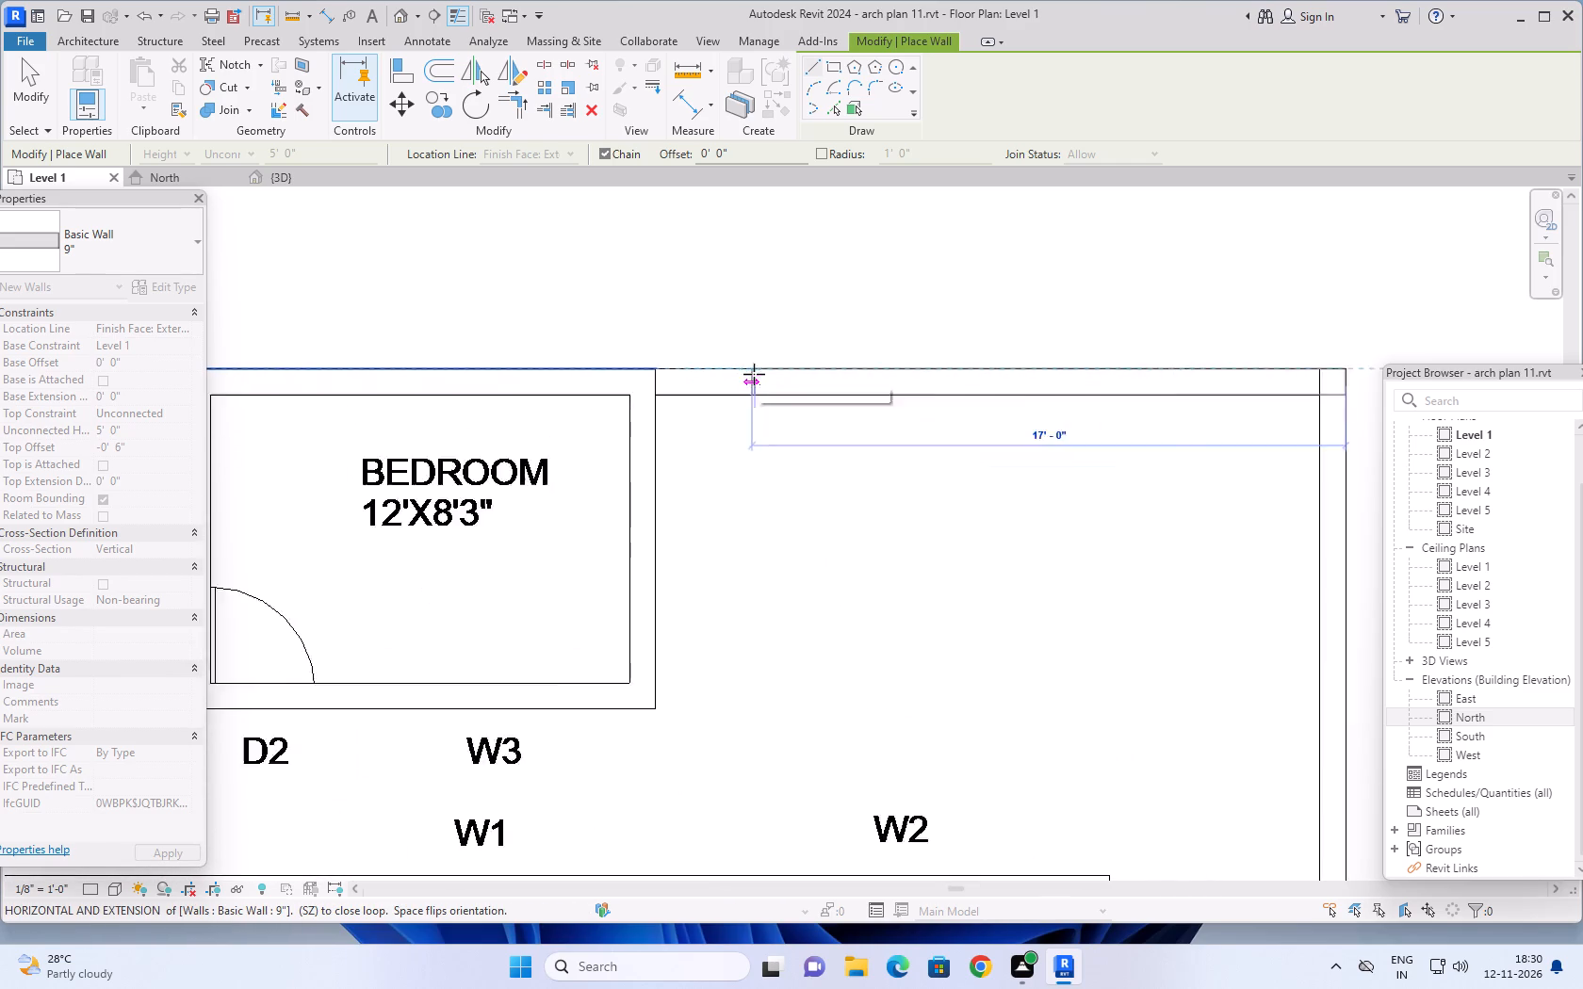
{"action": "scroll", "coordinate": [754, 374], "scroll_direction": "up", "scroll_amount": 4}
{"action": "left_click", "coordinate": [612, 369]}
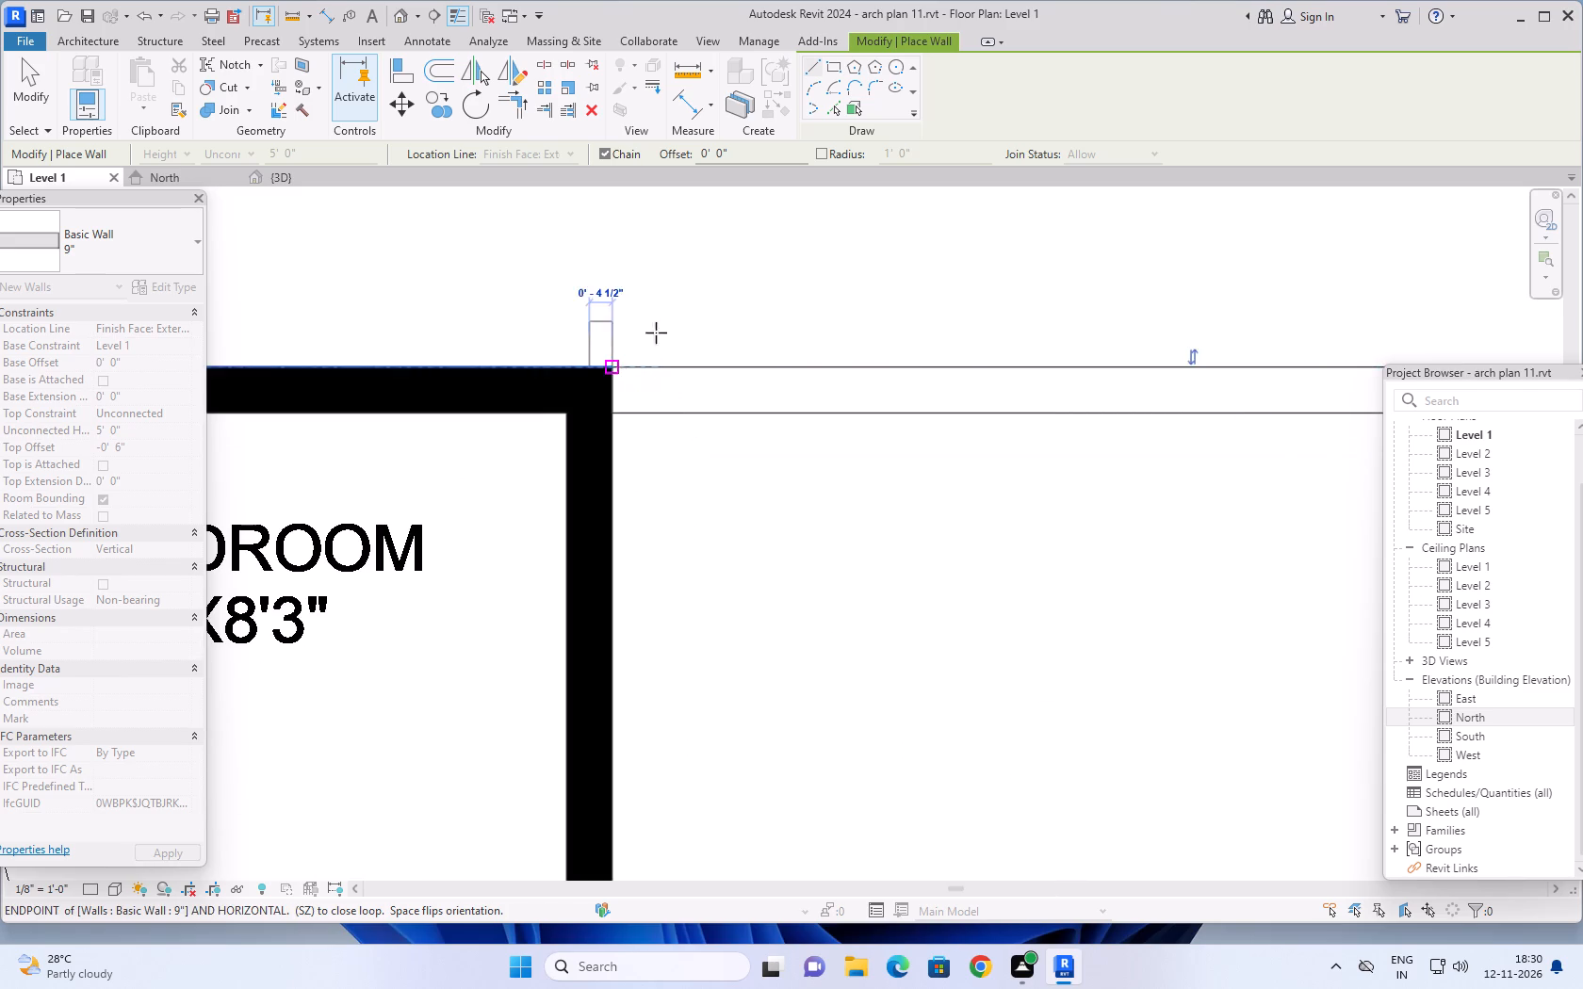
{"action": "scroll", "coordinate": [697, 311], "scroll_direction": "down", "scroll_amount": 7}
{"action": "scroll", "coordinate": [828, 296], "scroll_direction": "down", "scroll_amount": 3}
{"action": "key", "text": "Escape"}
Look over the whole ground floor plan, examining the boundary wall around the plot and the rooms inside, and end wall placement.
{"action": "scroll", "coordinate": [840, 302], "scroll_direction": "down", "scroll_amount": 2}
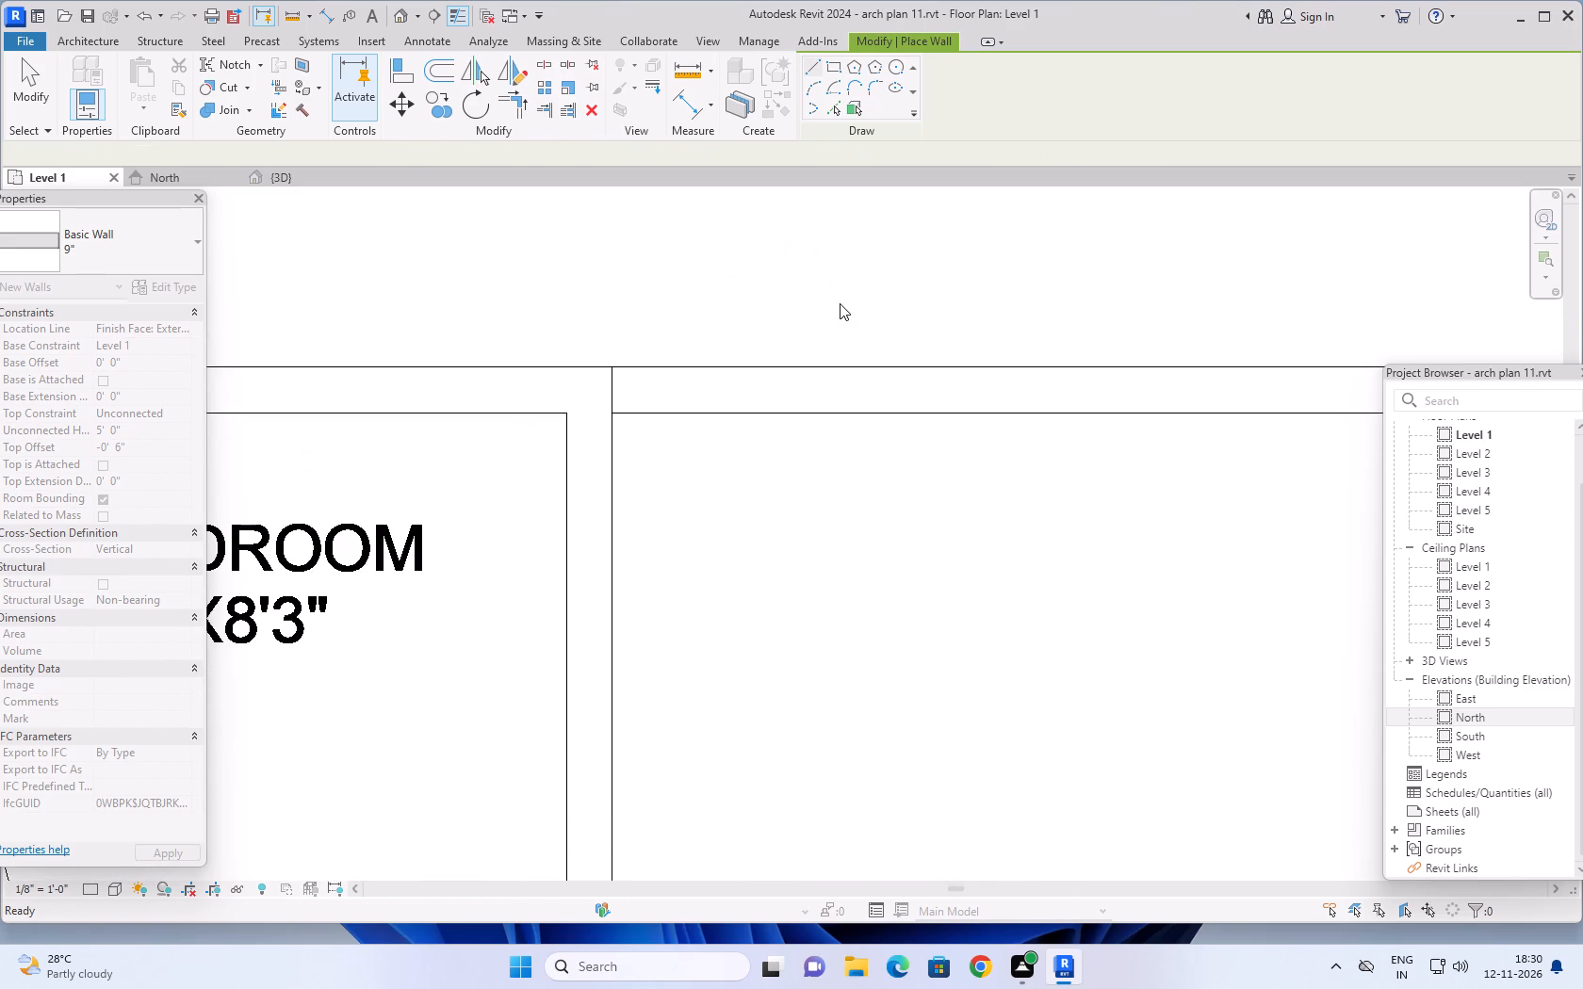
{"action": "scroll", "coordinate": [840, 303], "scroll_direction": "down", "scroll_amount": 9}
{"action": "middle_click_drag", "start_coordinate": [862, 391], "coordinate": [947, 326]}
{"action": "scroll", "coordinate": [944, 330], "scroll_direction": "down", "scroll_amount": 7}
{"action": "middle_click_drag", "start_coordinate": [1075, 390], "coordinate": [1037, 392]}
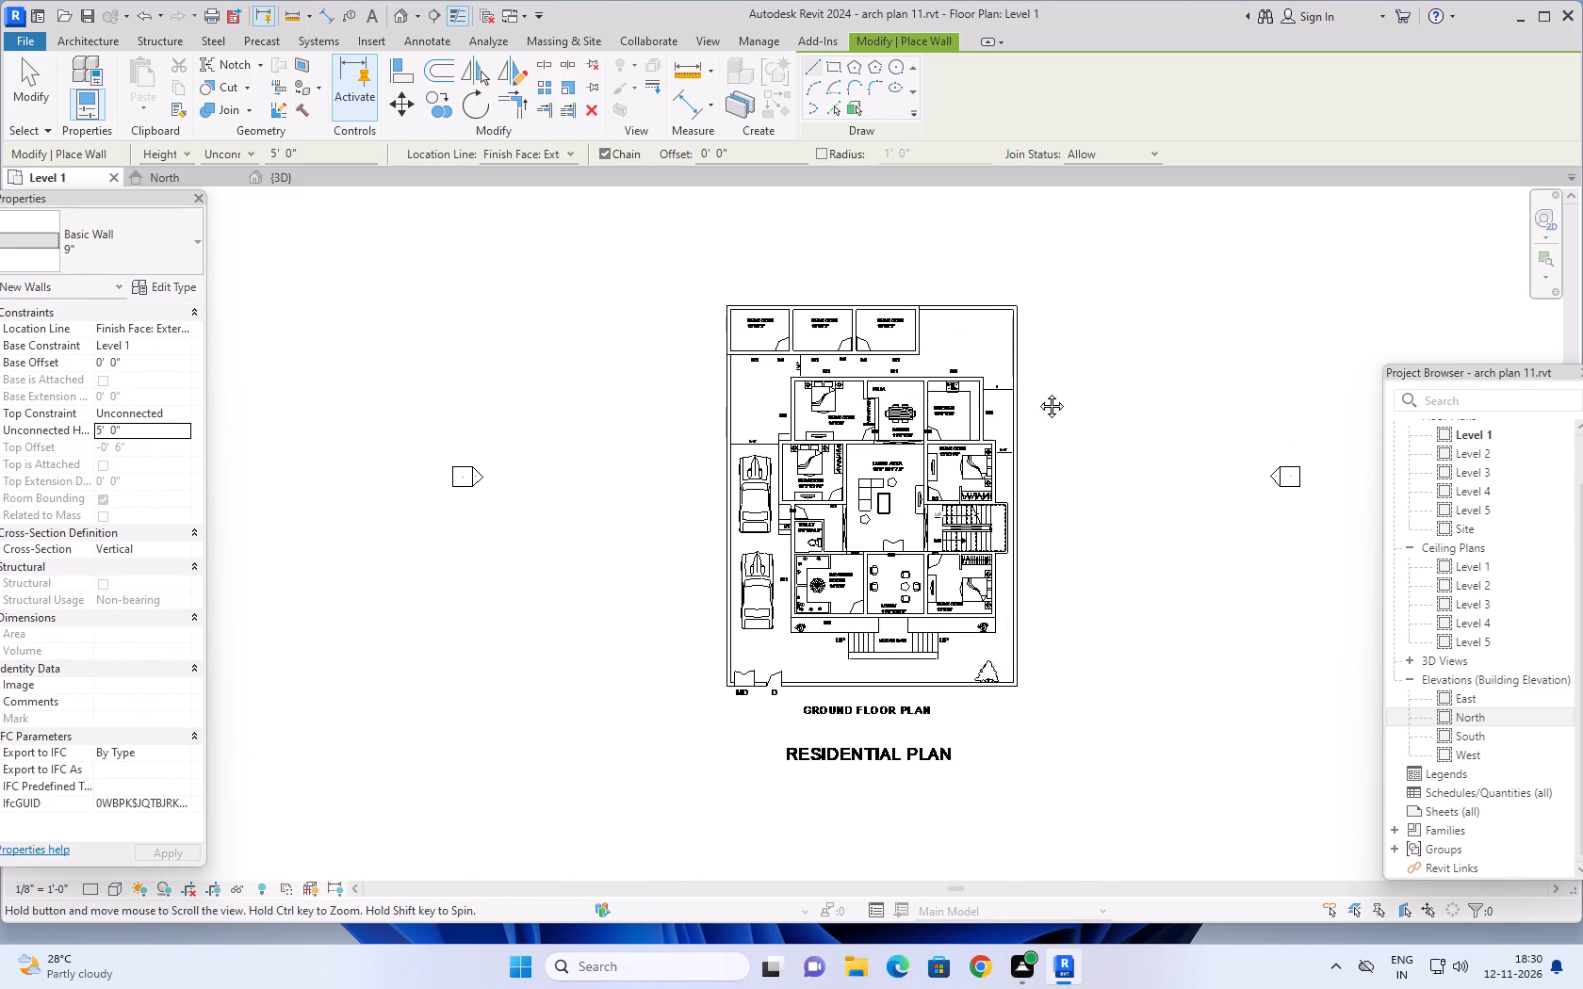
{"action": "middle_click_drag", "start_coordinate": [1037, 392], "coordinate": [993, 402]}
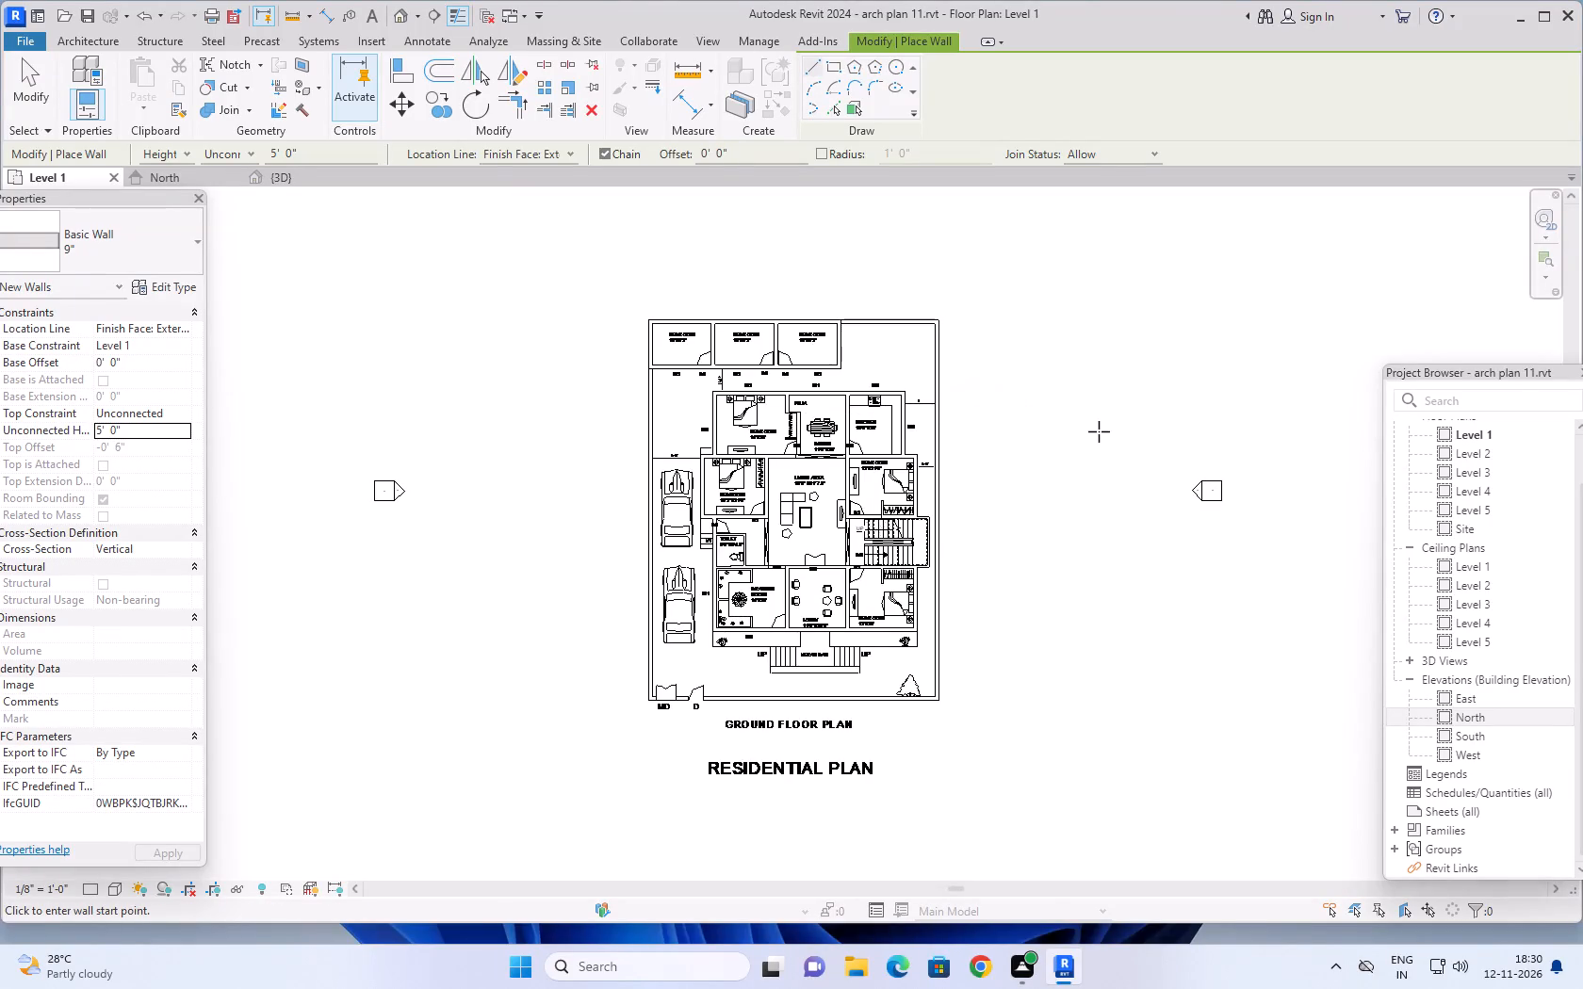
{"action": "middle_click_drag", "start_coordinate": [1053, 442], "coordinate": [1033, 406]}
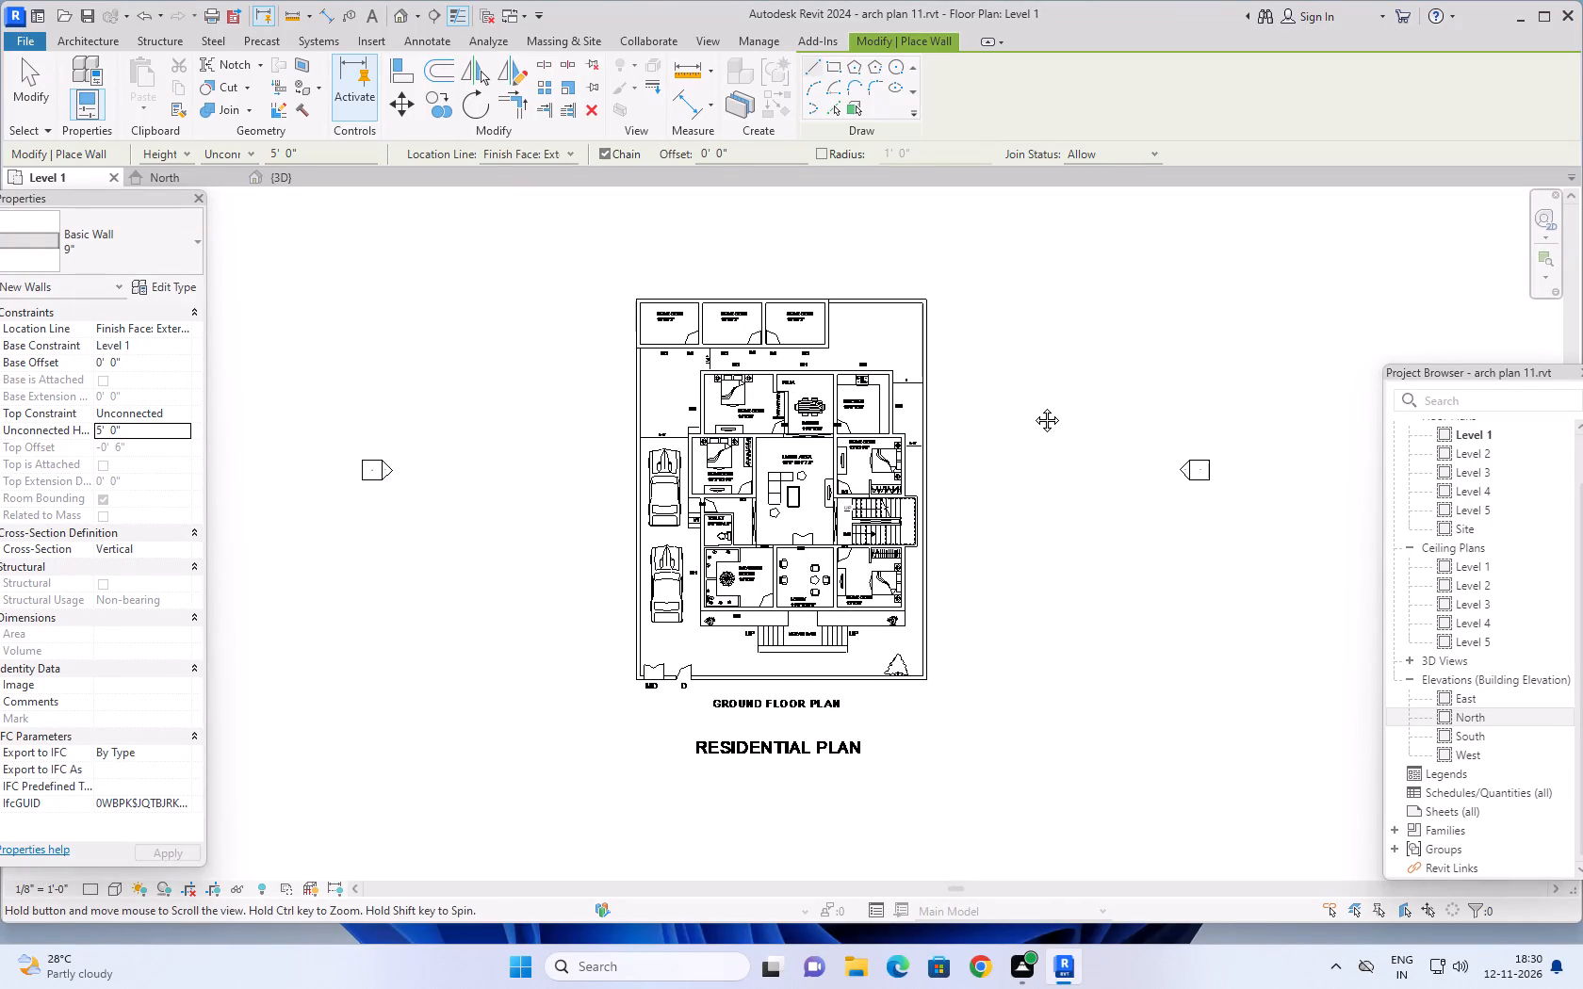
{"action": "middle_click_drag", "start_coordinate": [1033, 406], "coordinate": [1036, 422]}
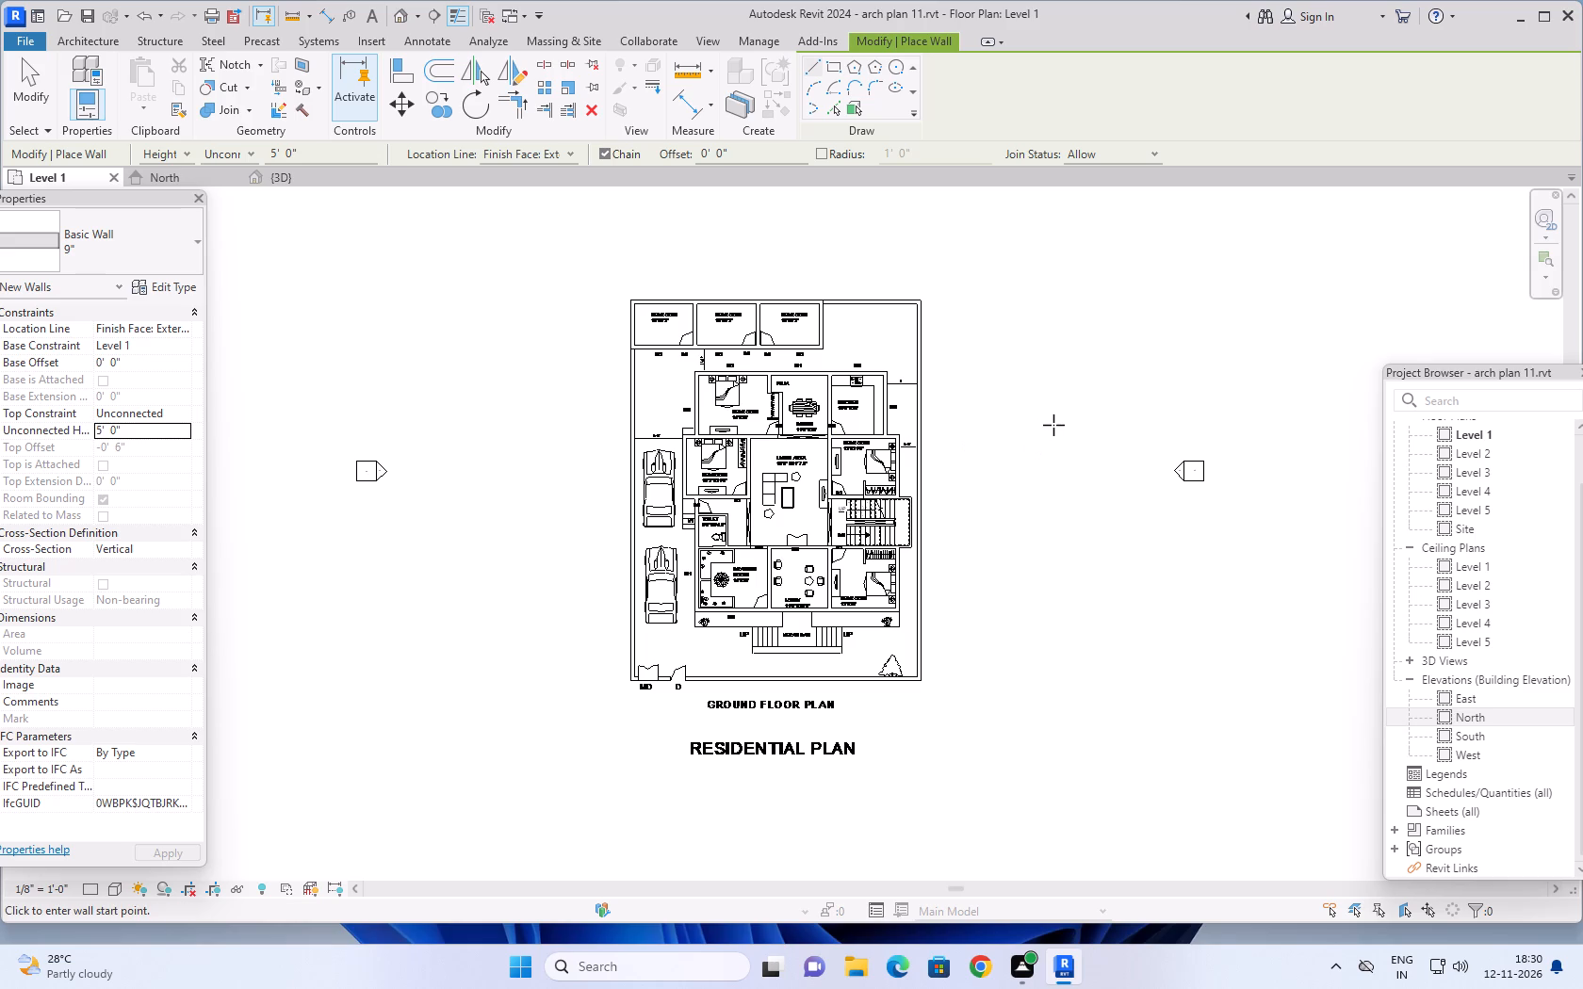
{"action": "scroll", "coordinate": [1053, 425], "scroll_direction": "down", "scroll_amount": 2}
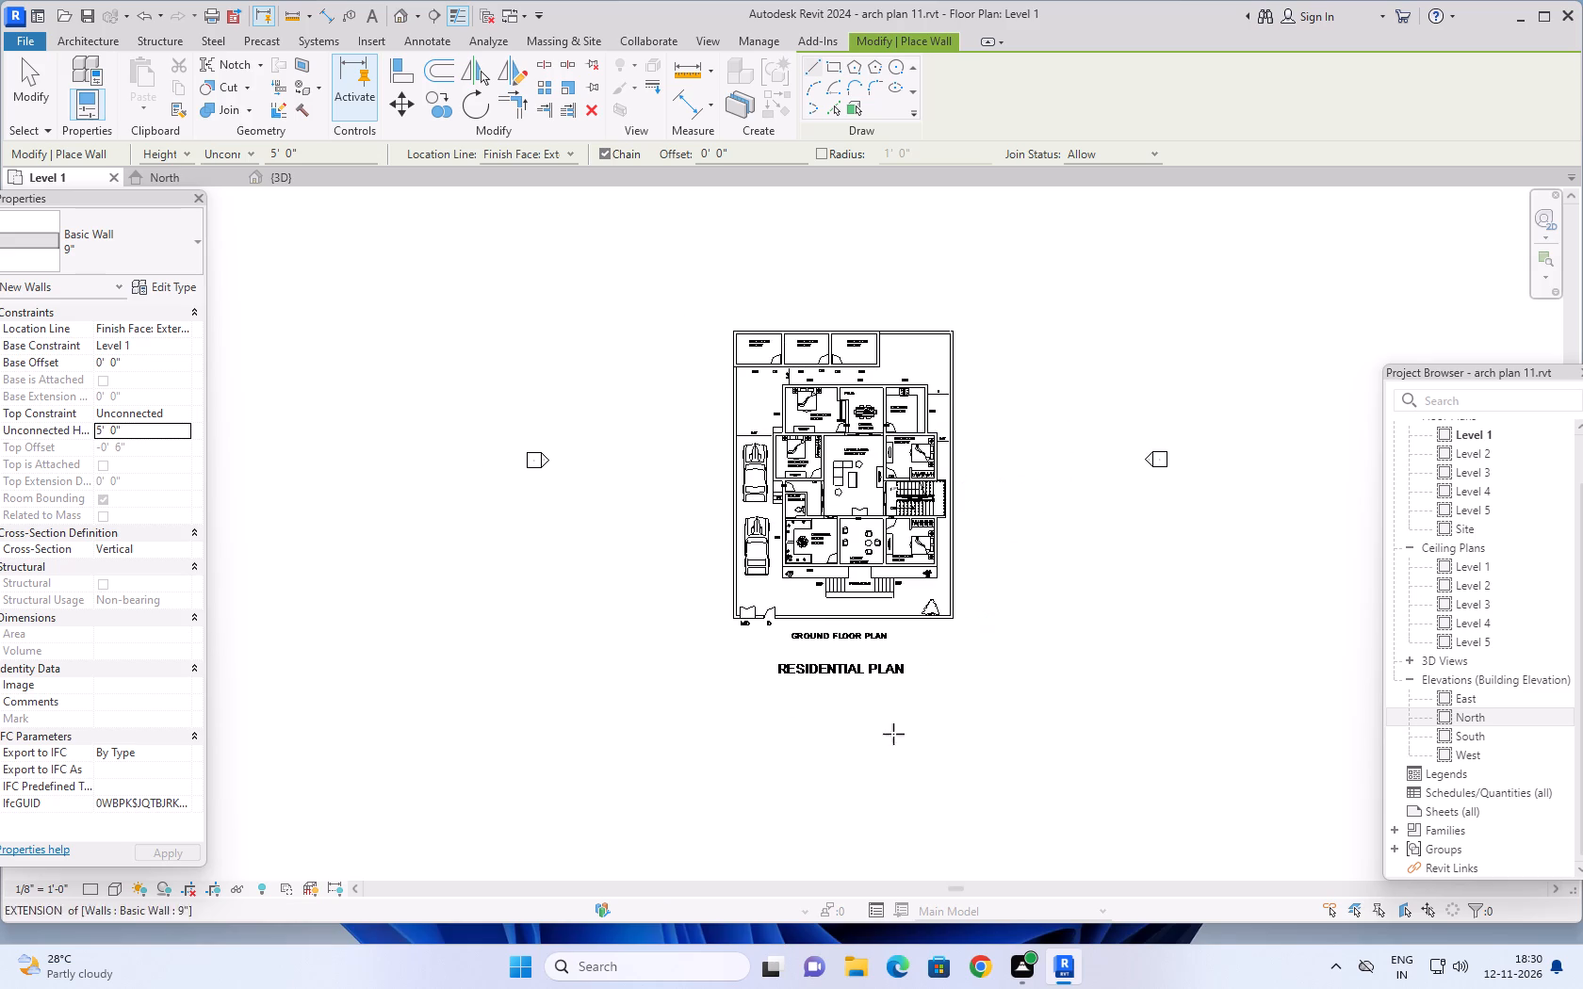
{"action": "scroll", "coordinate": [692, 456], "scroll_direction": "up", "scroll_amount": 3}
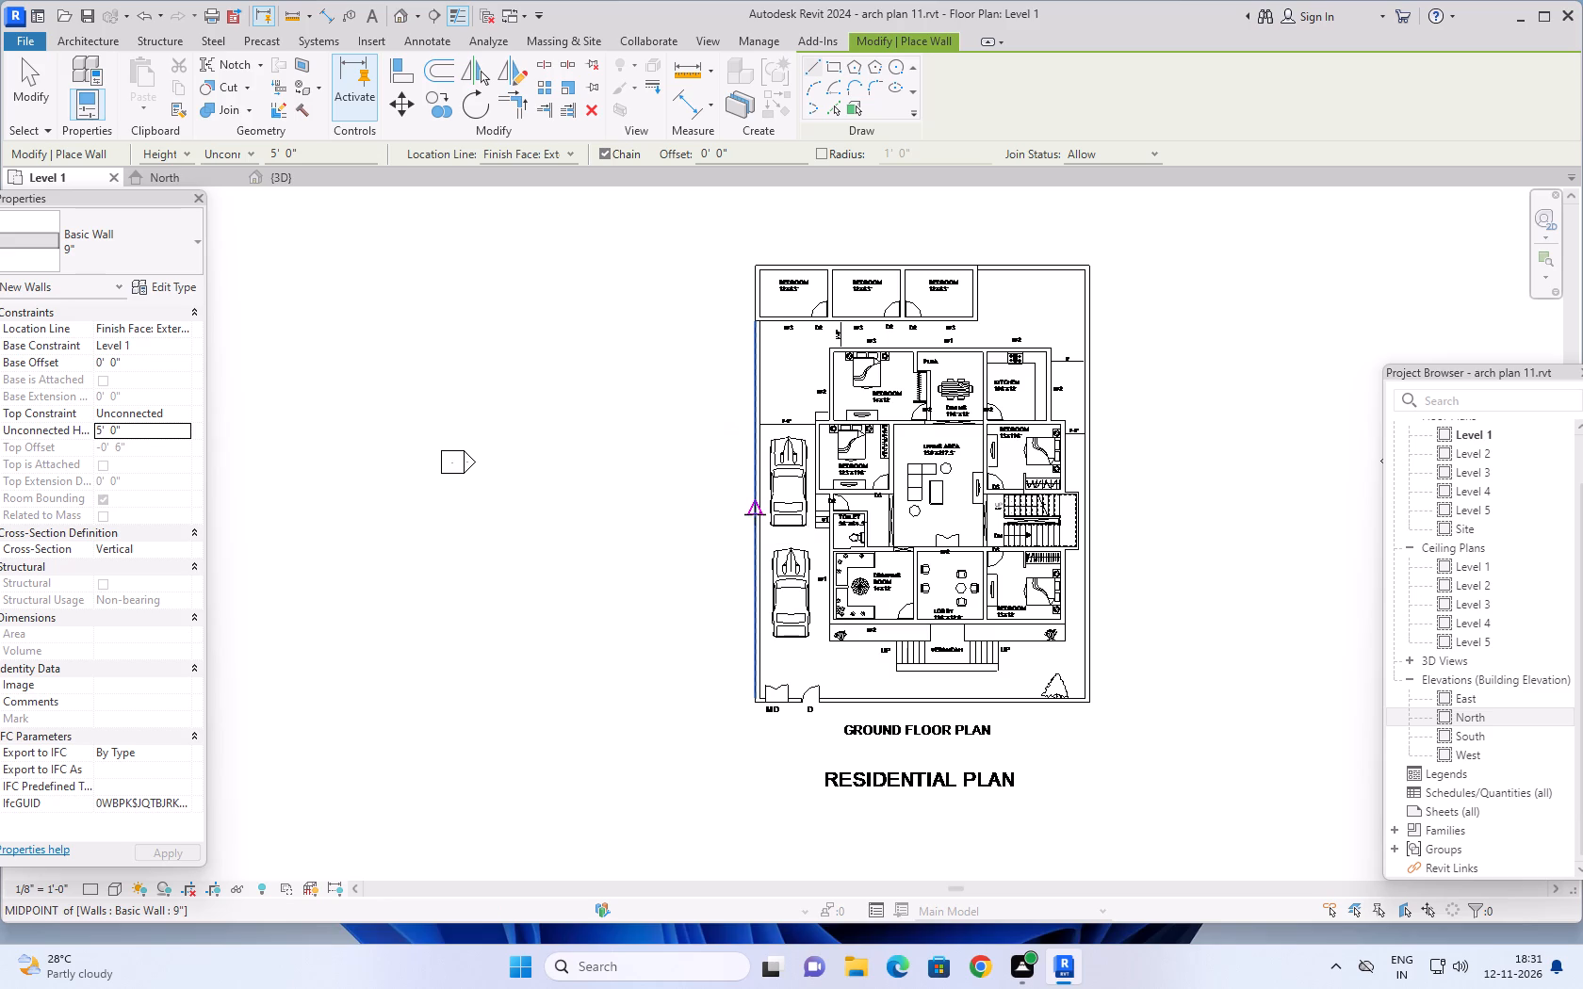
{"action": "scroll", "coordinate": [1159, 543], "scroll_direction": "down", "scroll_amount": 1}
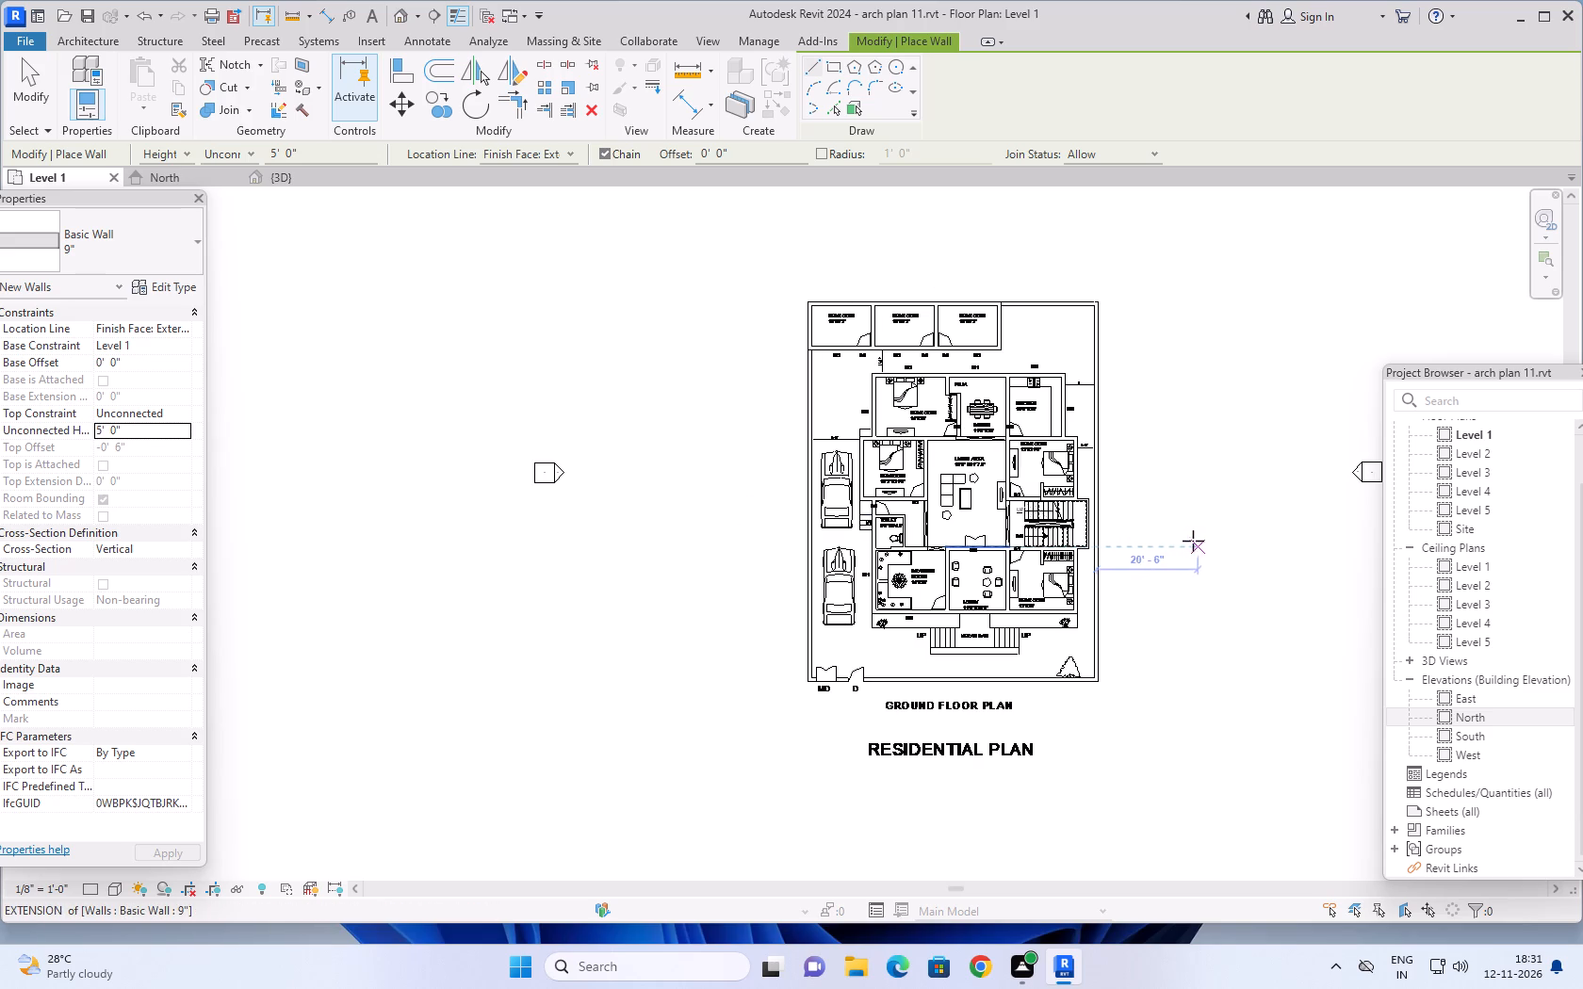
{"action": "middle_click_drag", "start_coordinate": [1189, 539], "coordinate": [1156, 536]}
{"action": "scroll", "coordinate": [1138, 544], "scroll_direction": "up", "scroll_amount": 1}
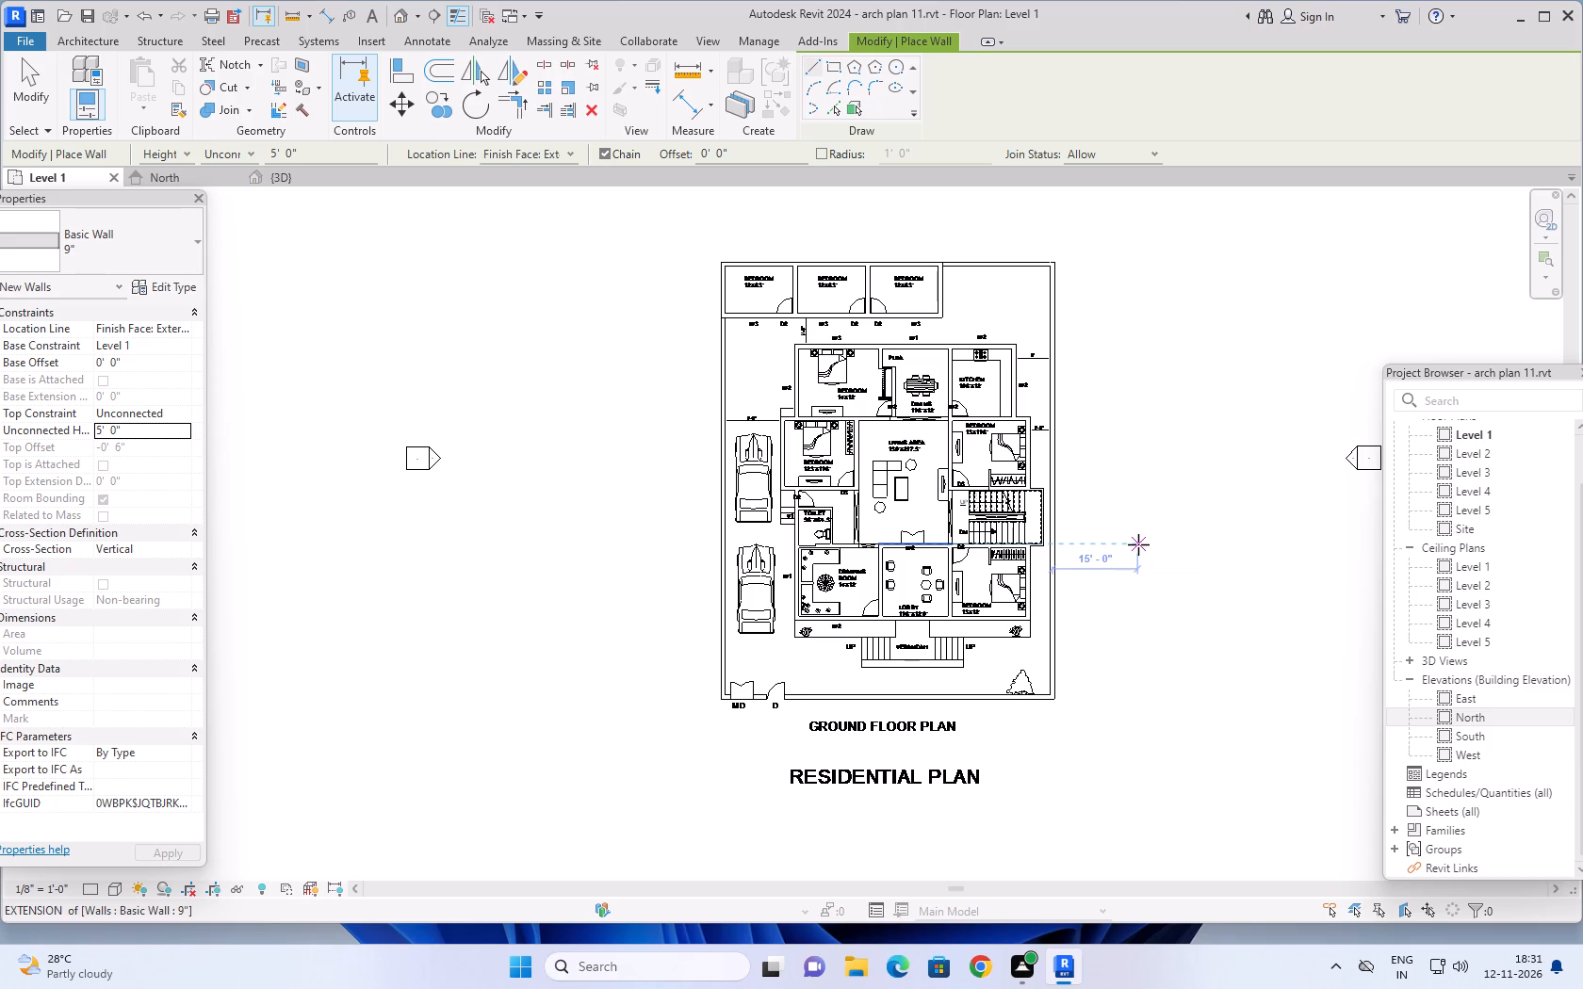
{"action": "scroll", "coordinate": [1138, 544], "scroll_direction": "down", "scroll_amount": 1}
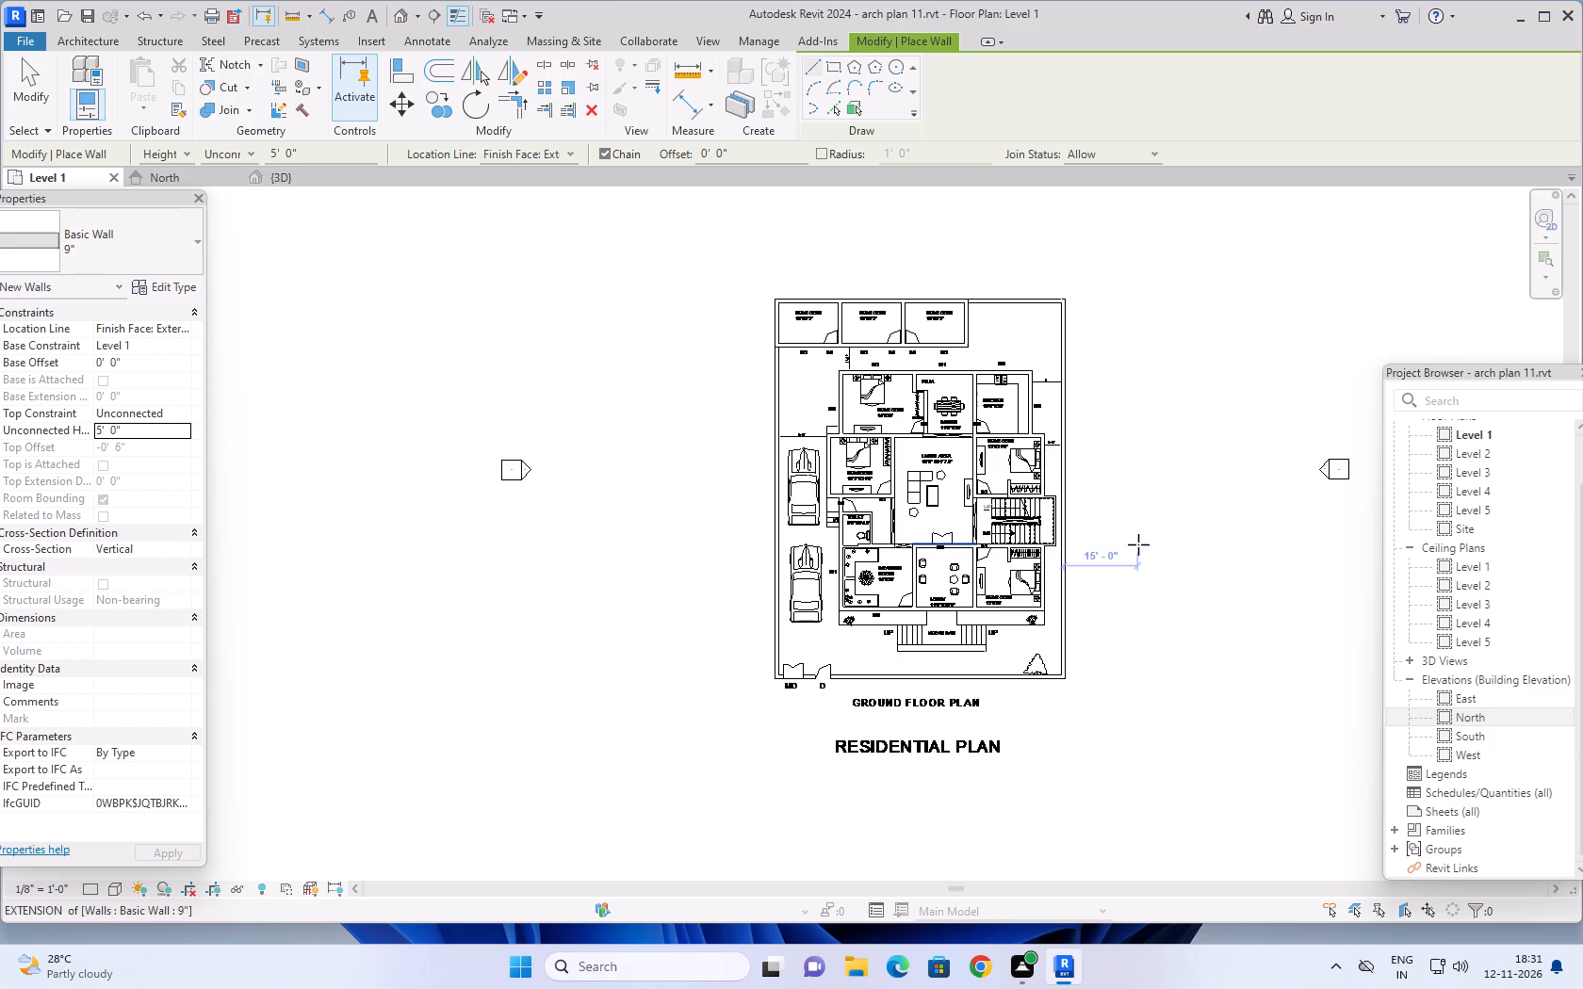
{"action": "scroll", "coordinate": [1138, 544], "scroll_direction": "down", "scroll_amount": 1}
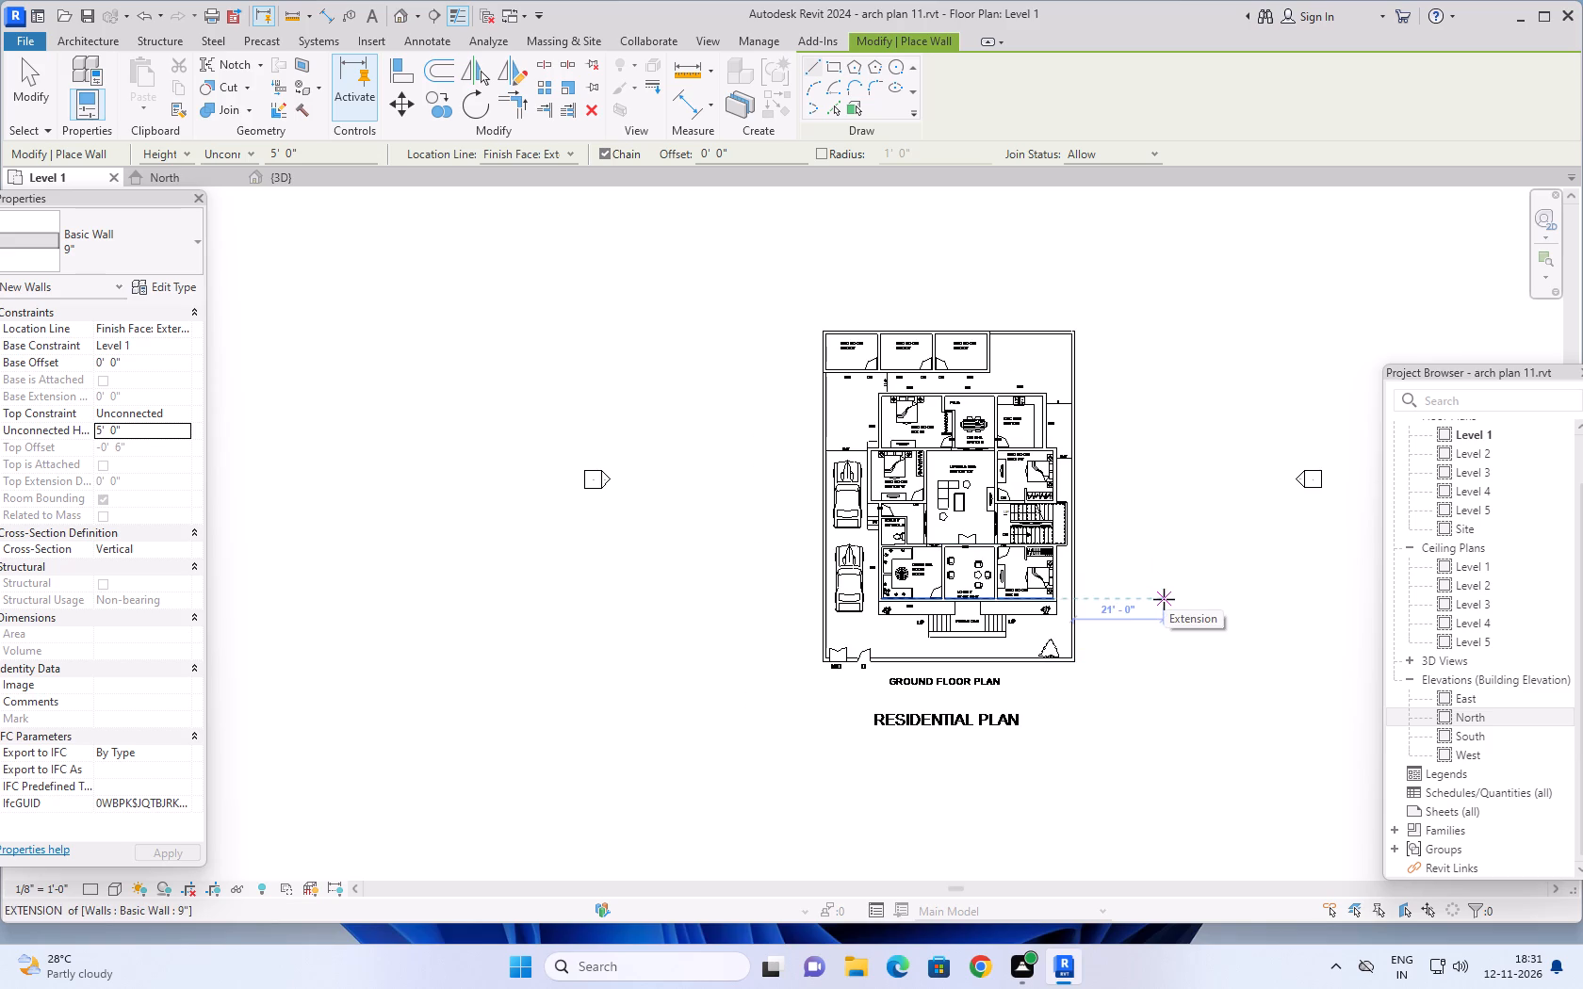
{"action": "scroll", "coordinate": [1153, 598], "scroll_direction": "down", "scroll_amount": 1}
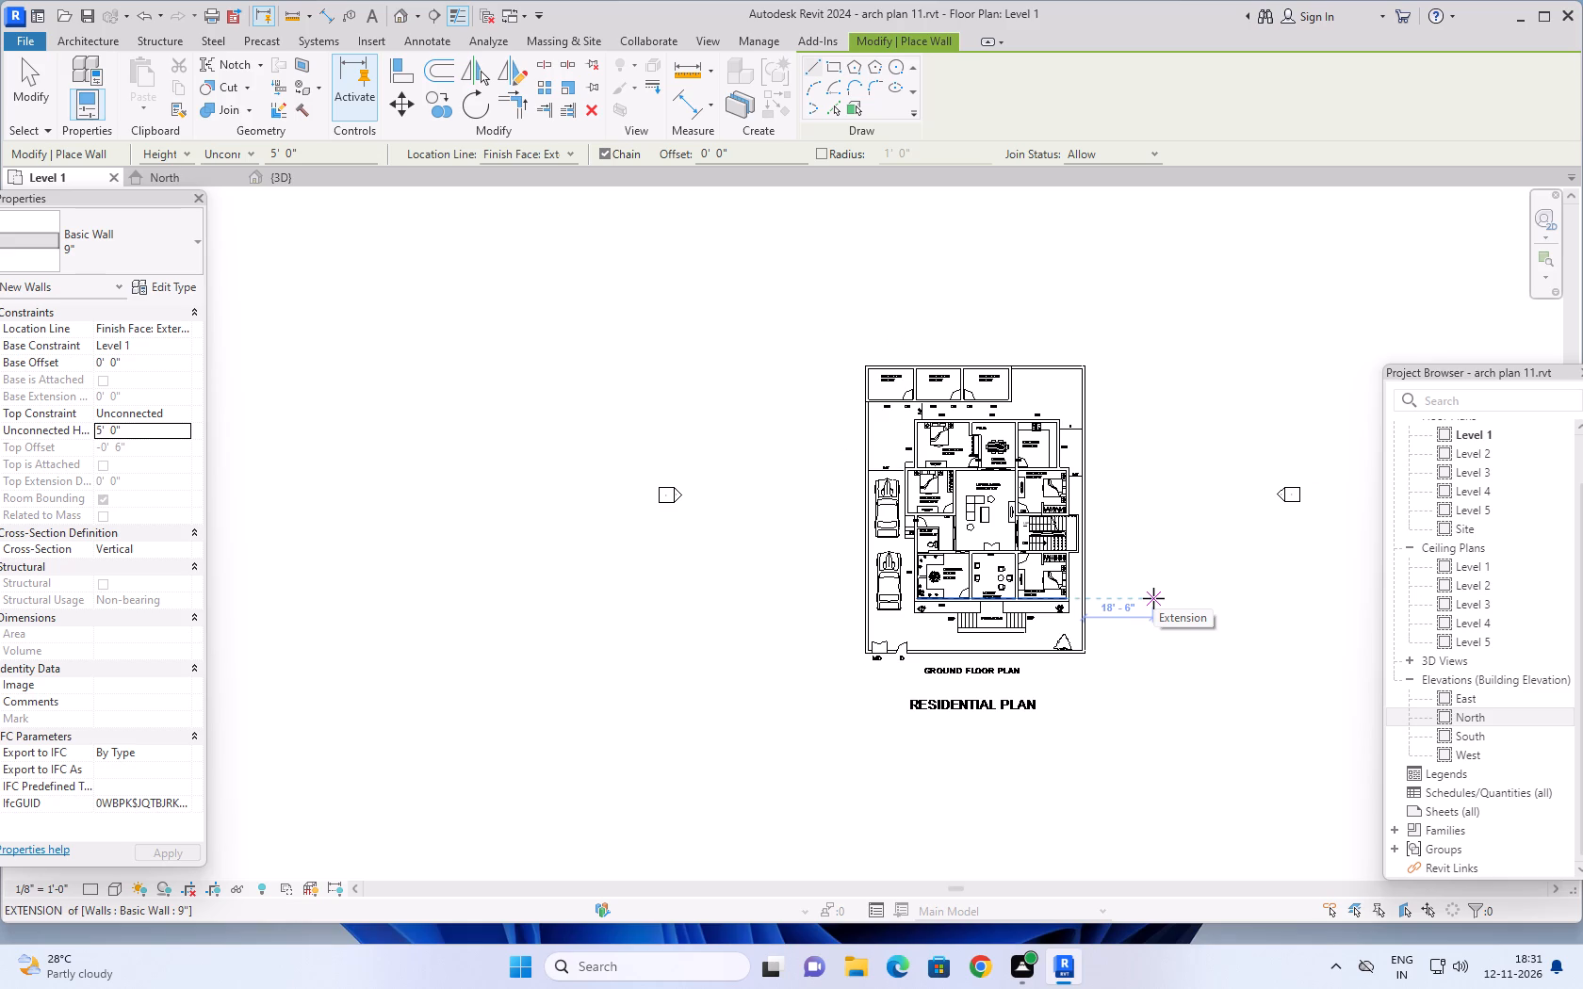
{"action": "scroll", "coordinate": [1153, 598], "scroll_direction": "down", "scroll_amount": 2}
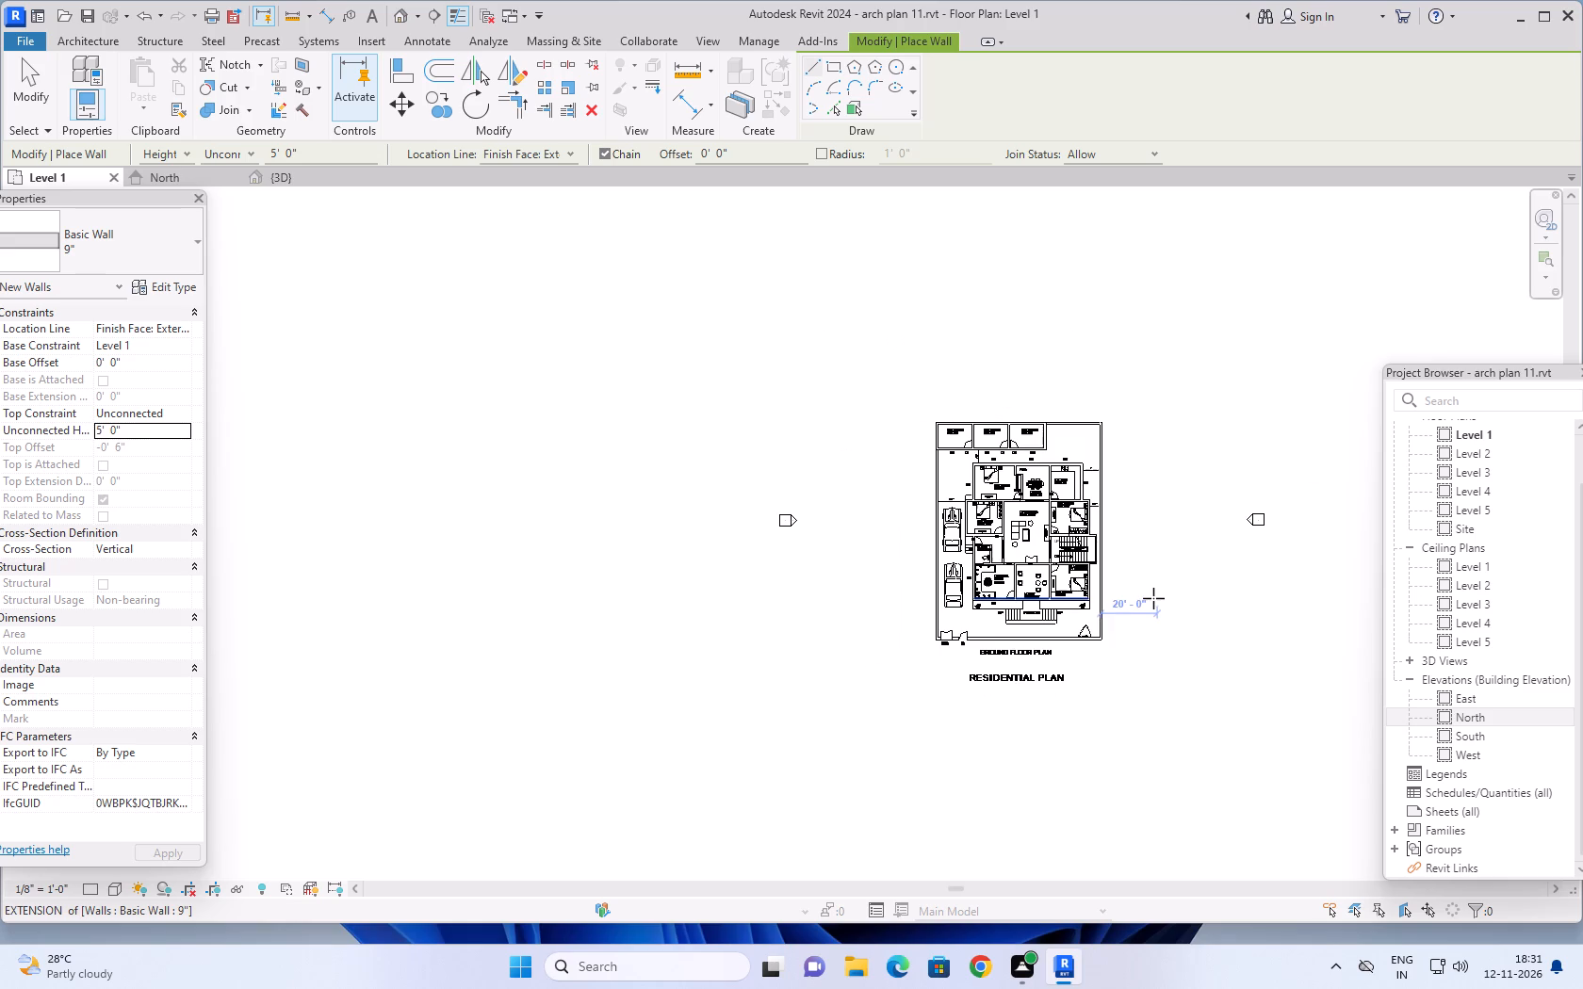
{"action": "scroll", "coordinate": [1130, 685], "scroll_direction": "up", "scroll_amount": 1}
{"action": "middle_click_drag", "start_coordinate": [1146, 651], "coordinate": [1047, 694]}
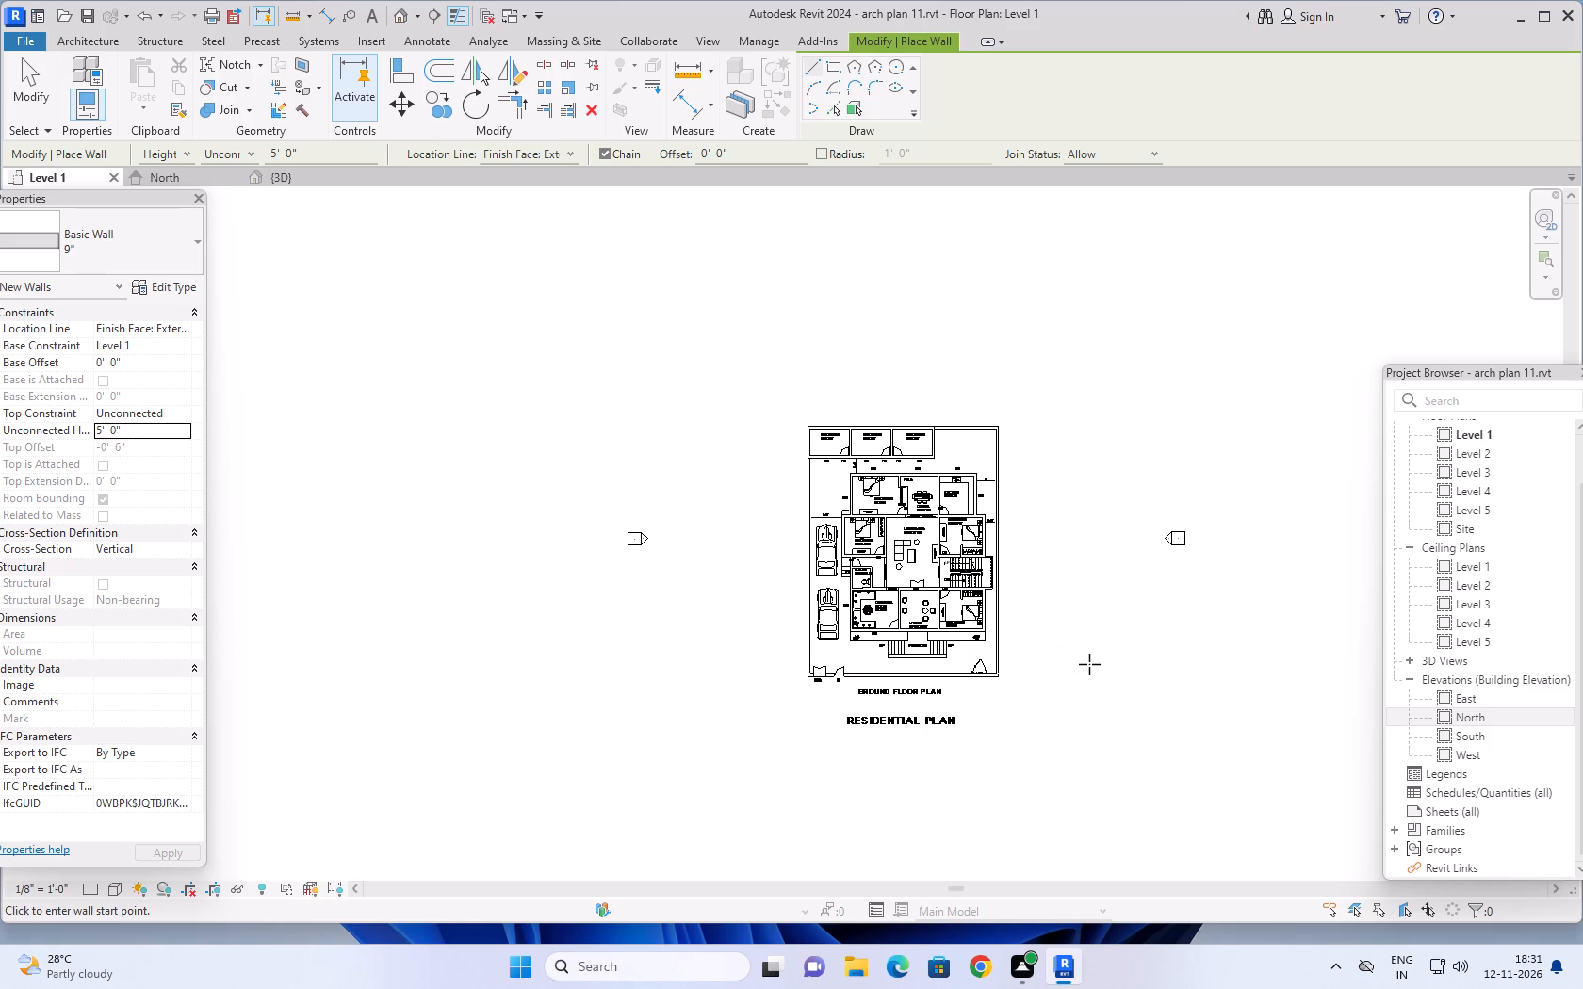
{"action": "scroll", "coordinate": [1075, 652], "scroll_direction": "down", "scroll_amount": 2}
{"action": "middle_click_drag", "start_coordinate": [1079, 668], "coordinate": [1030, 639]}
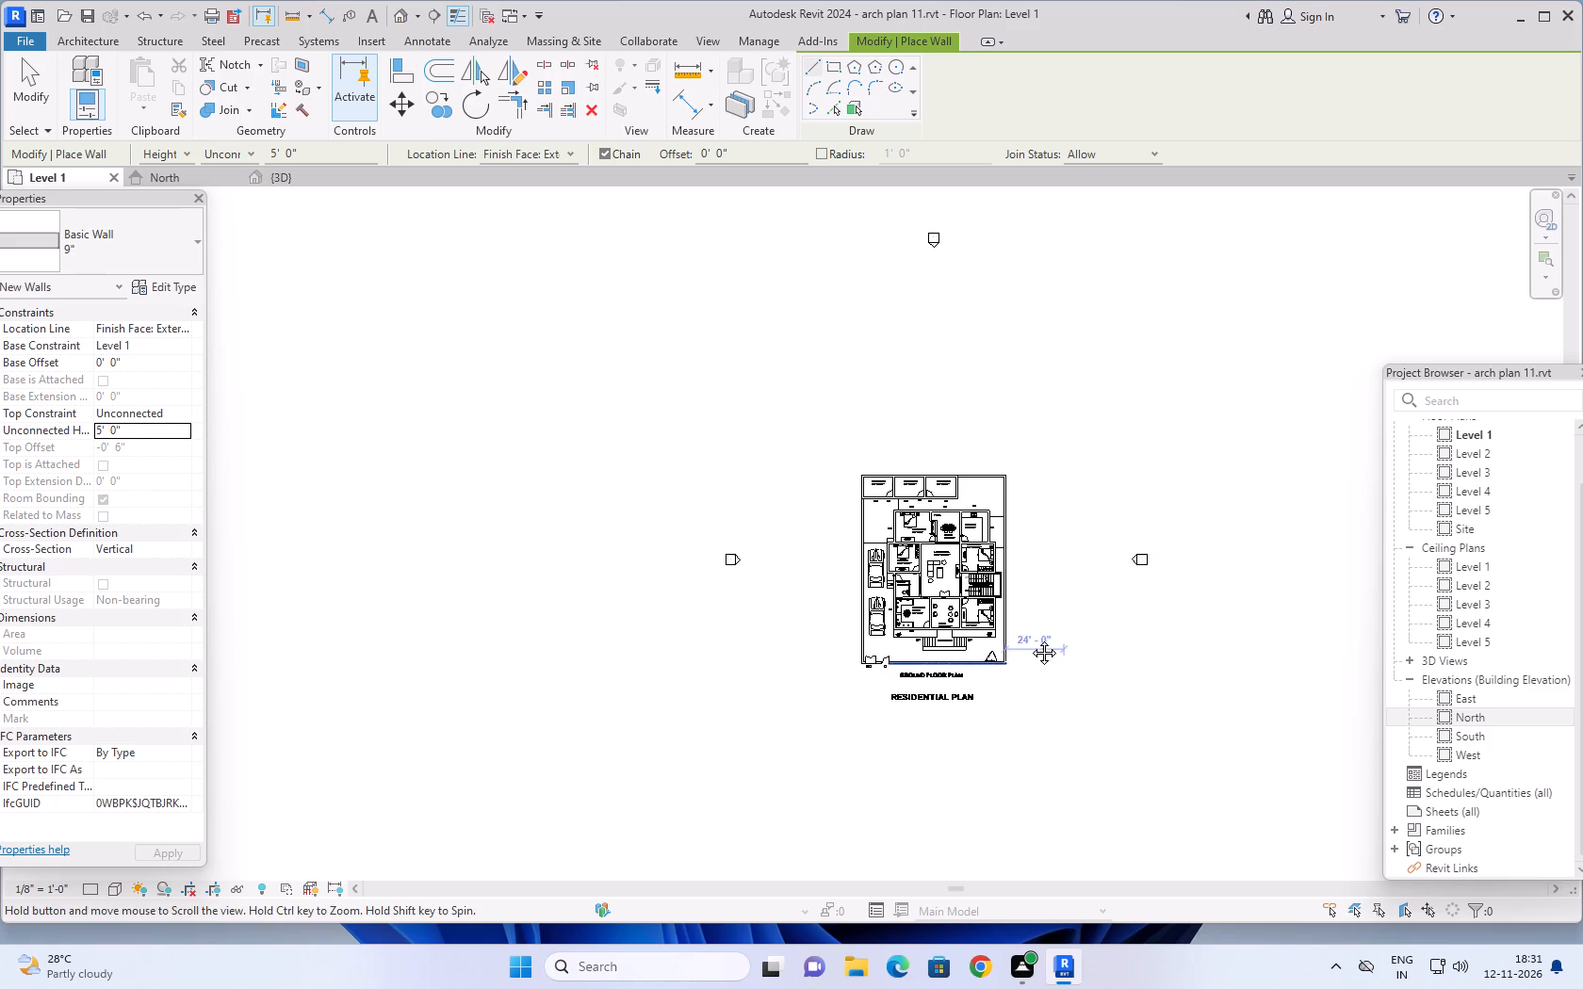
{"action": "middle_click_drag", "start_coordinate": [1030, 639], "coordinate": [1012, 628]}
{"action": "scroll", "coordinate": [981, 640], "scroll_direction": "up", "scroll_amount": 3}
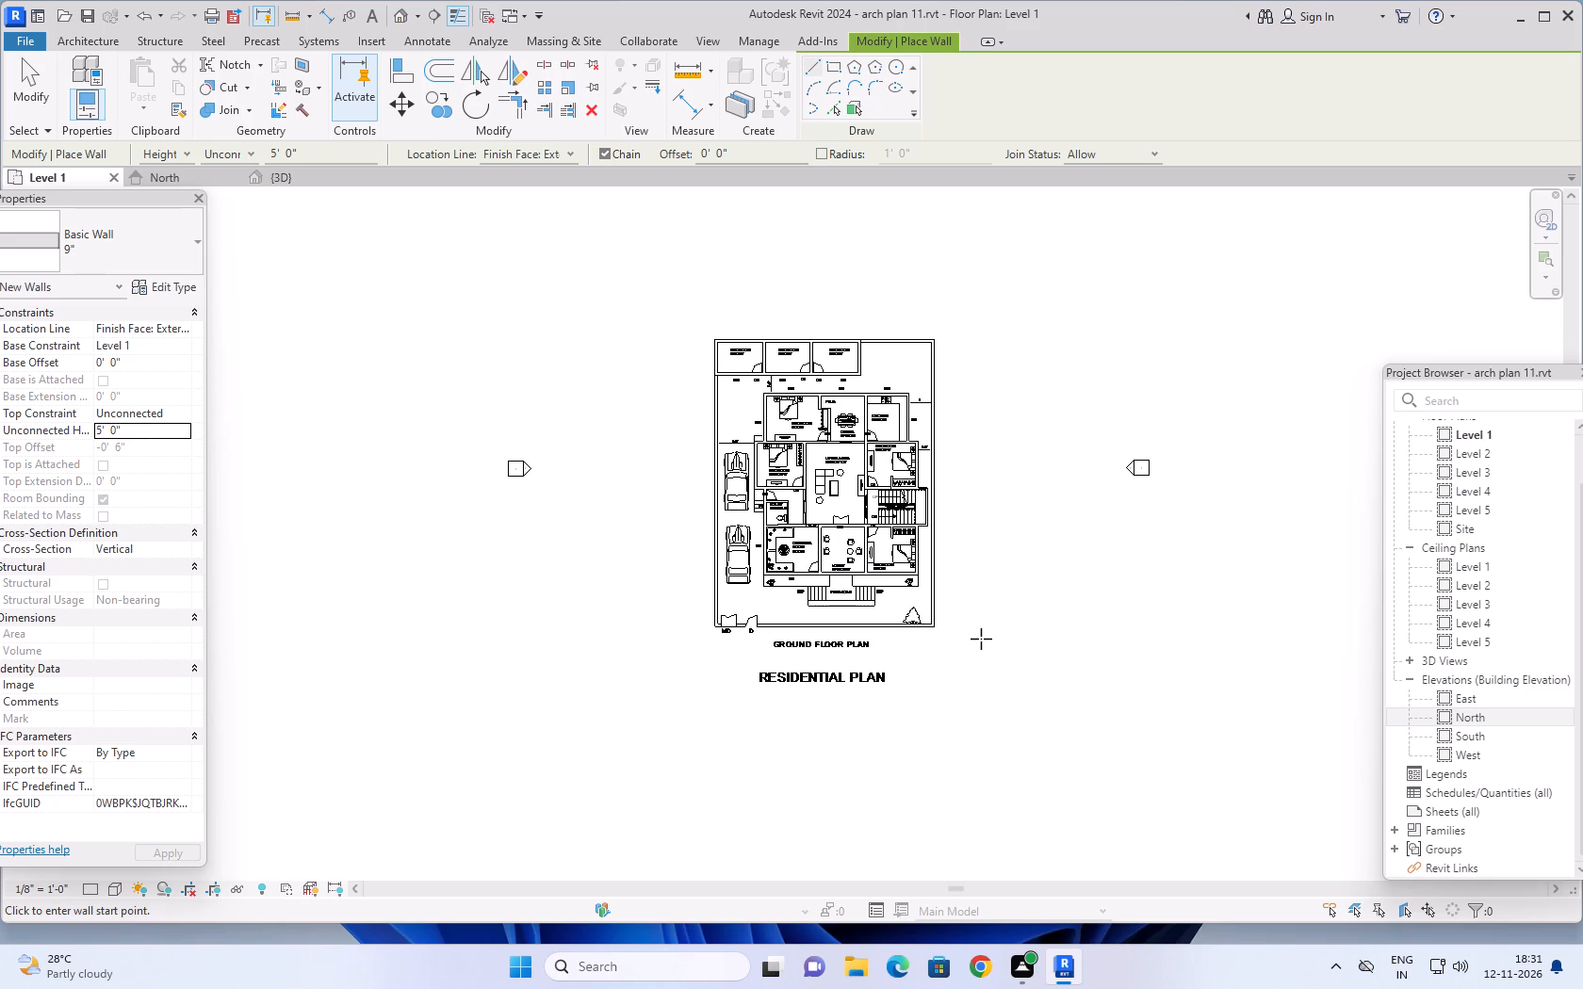
{"action": "scroll", "coordinate": [981, 632], "scroll_direction": "up", "scroll_amount": 2}
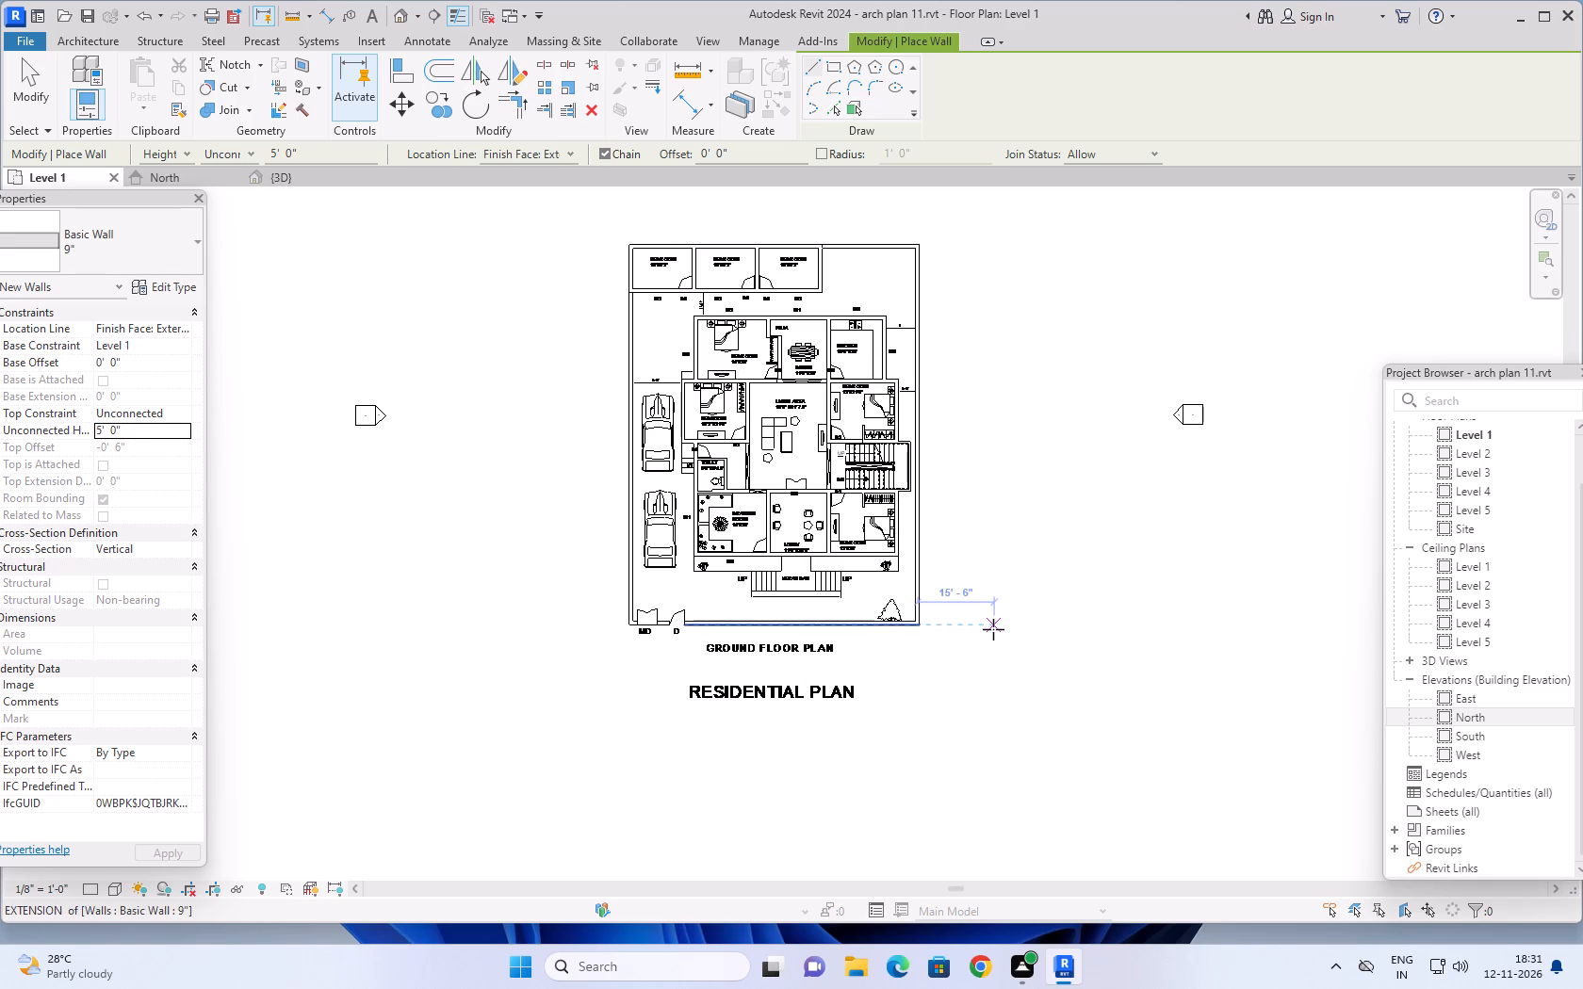
{"action": "scroll", "coordinate": [993, 629], "scroll_direction": "down", "scroll_amount": 2}
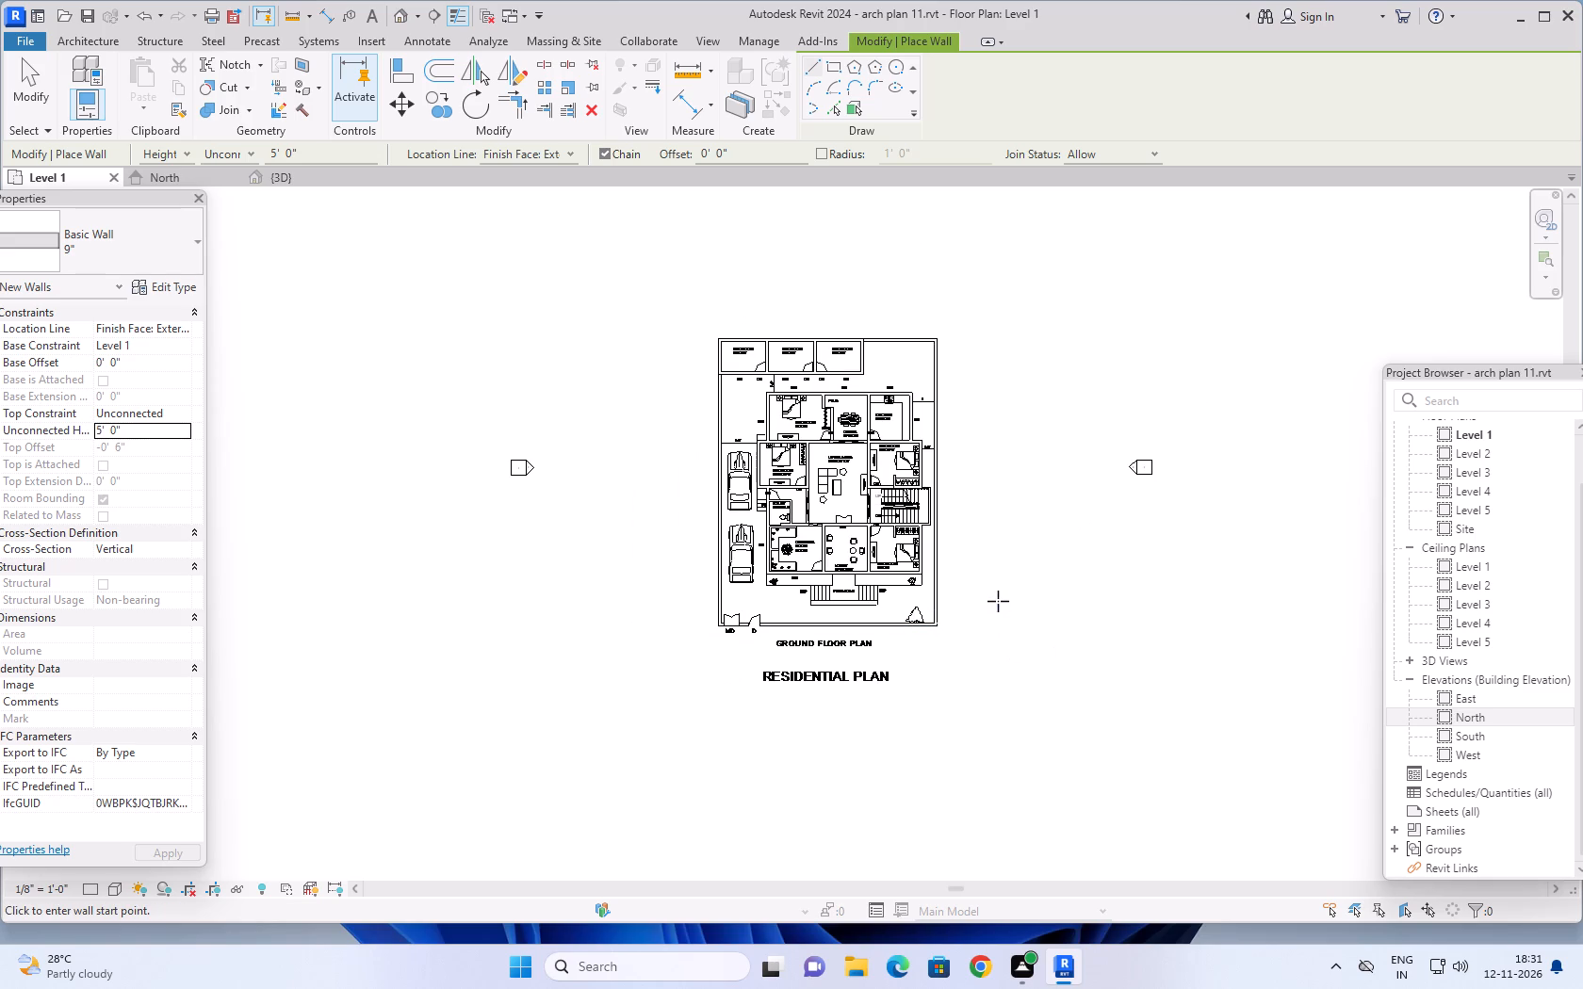
{"action": "scroll", "coordinate": [1006, 612], "scroll_direction": "down", "scroll_amount": 2}
{"action": "middle_click_drag", "start_coordinate": [1006, 615], "coordinate": [1040, 661]}
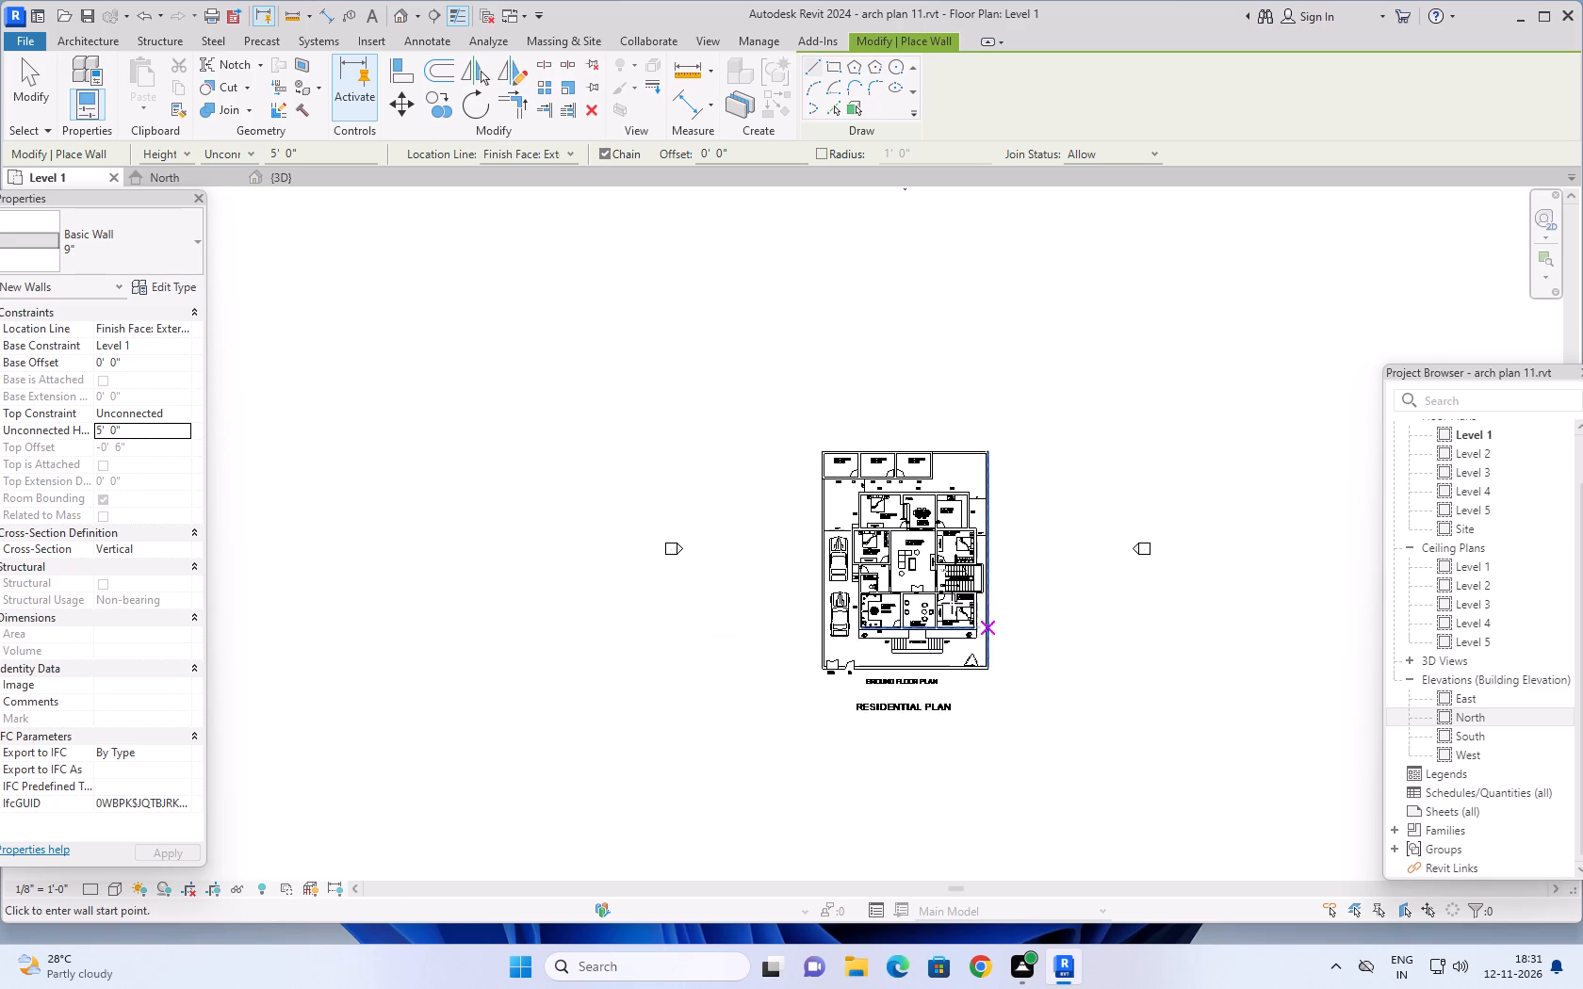
{"action": "scroll", "coordinate": [840, 533], "scroll_direction": "up", "scroll_amount": 7}
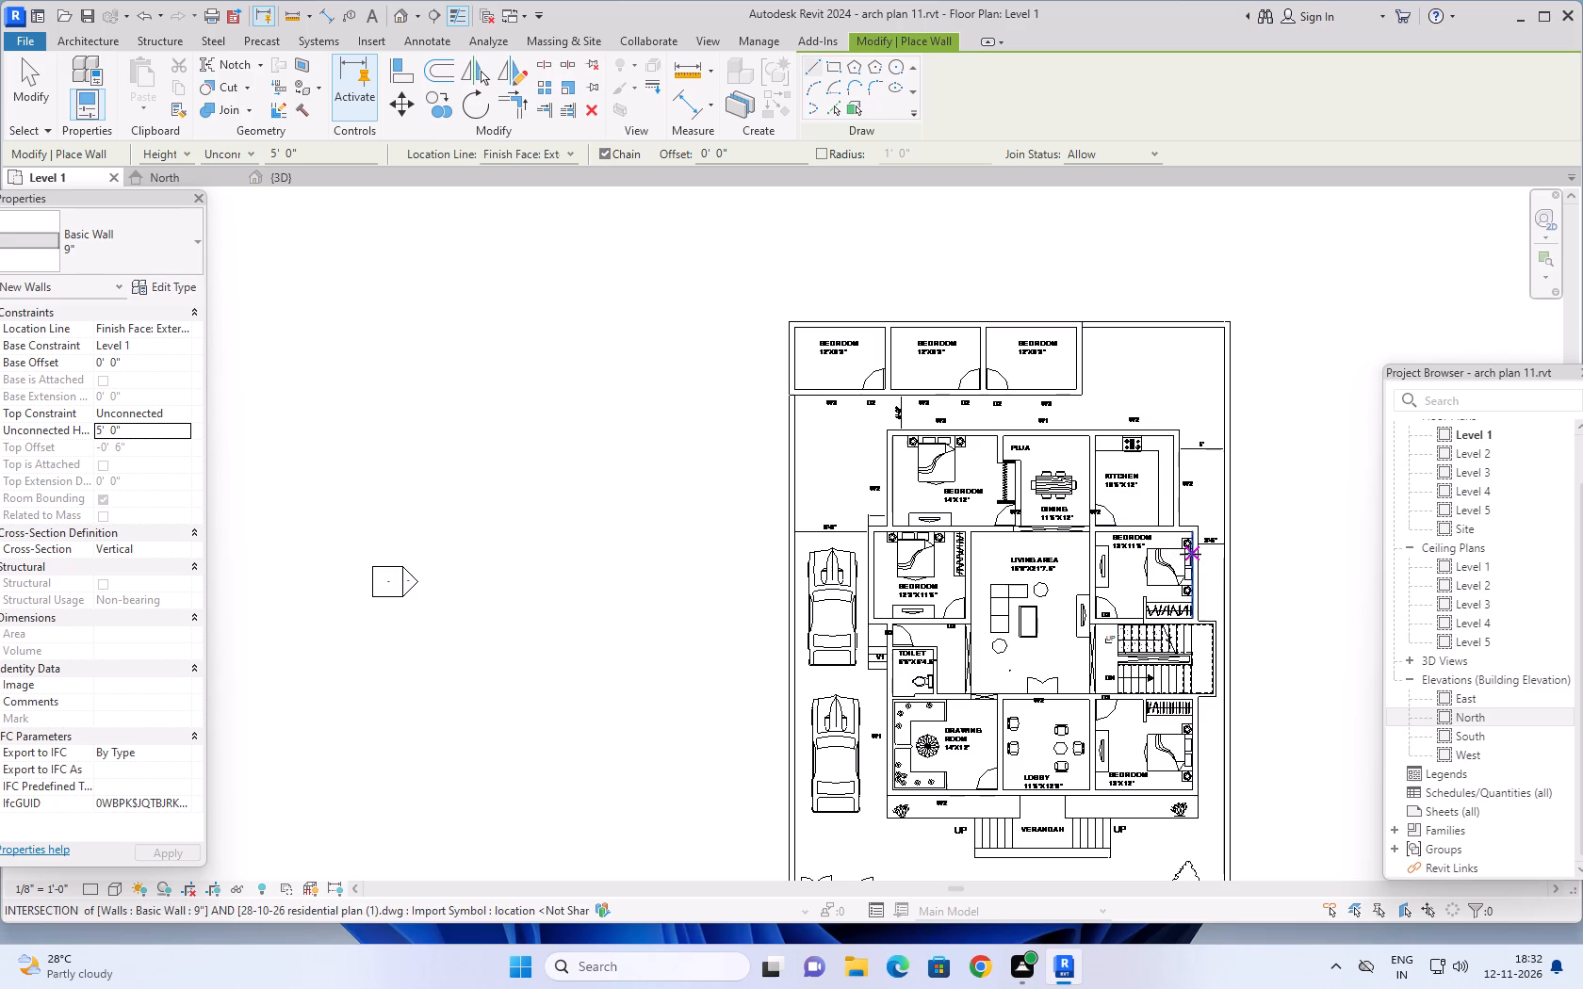
{"action": "scroll", "coordinate": [1206, 554], "scroll_direction": "down", "scroll_amount": 4}
{"action": "middle_click_drag", "start_coordinate": [1257, 597], "coordinate": [1216, 577]}
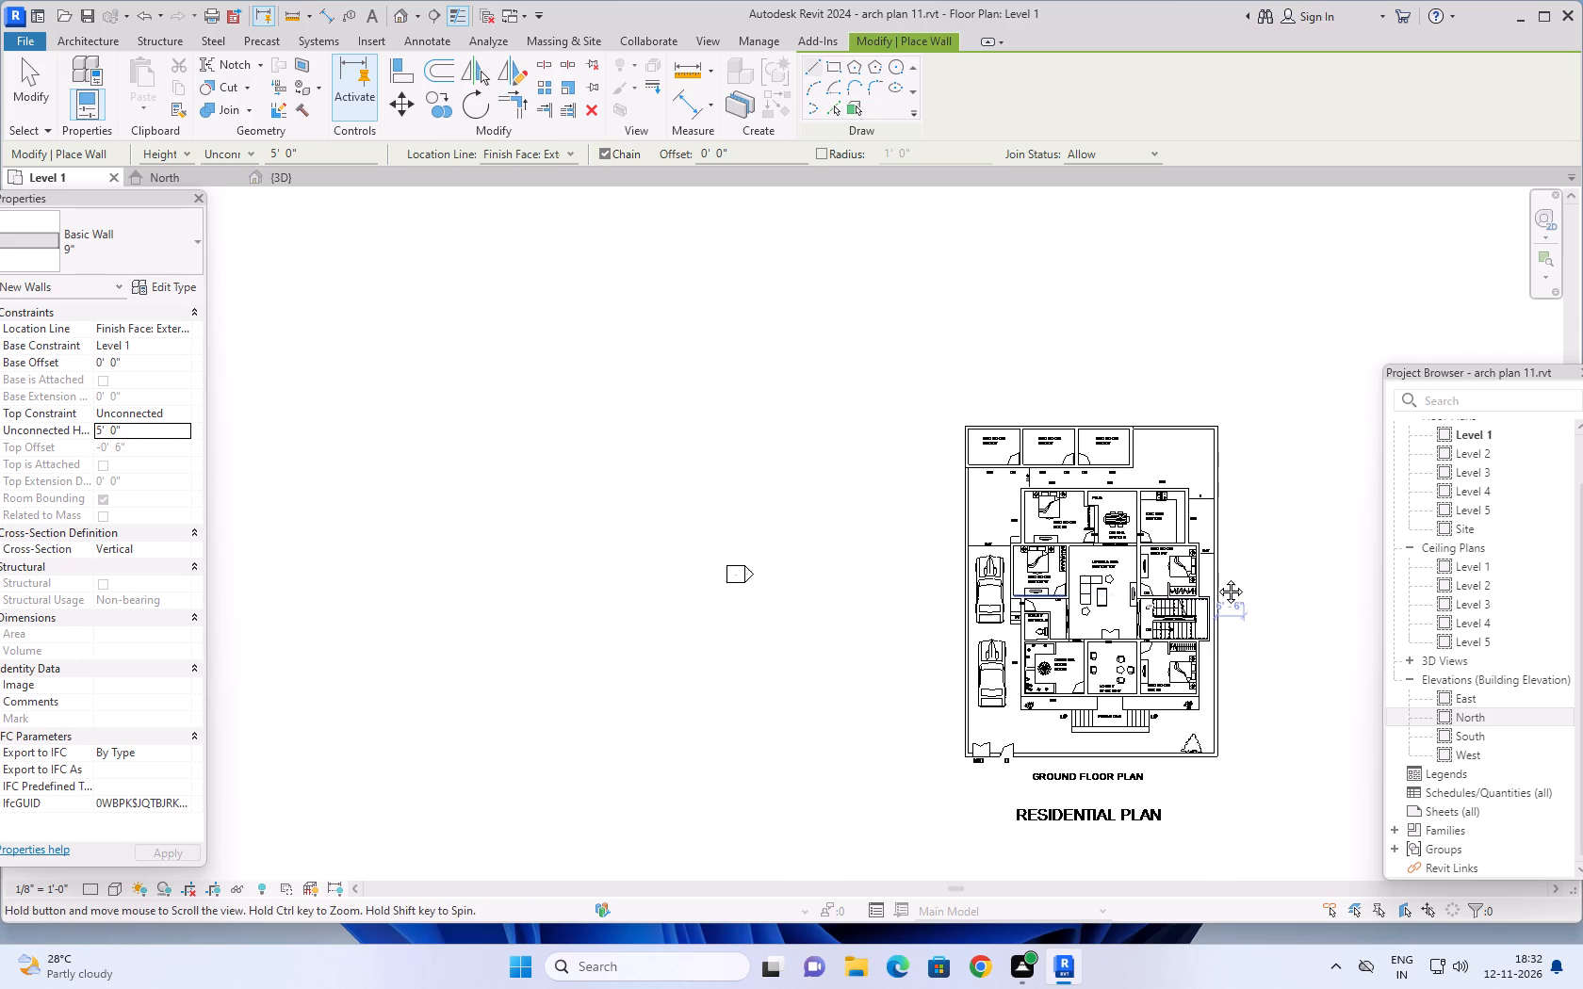
{"action": "middle_click_drag", "start_coordinate": [1216, 577], "coordinate": [1109, 527]}
{"action": "scroll", "coordinate": [1129, 545], "scroll_direction": "up", "scroll_amount": 2}
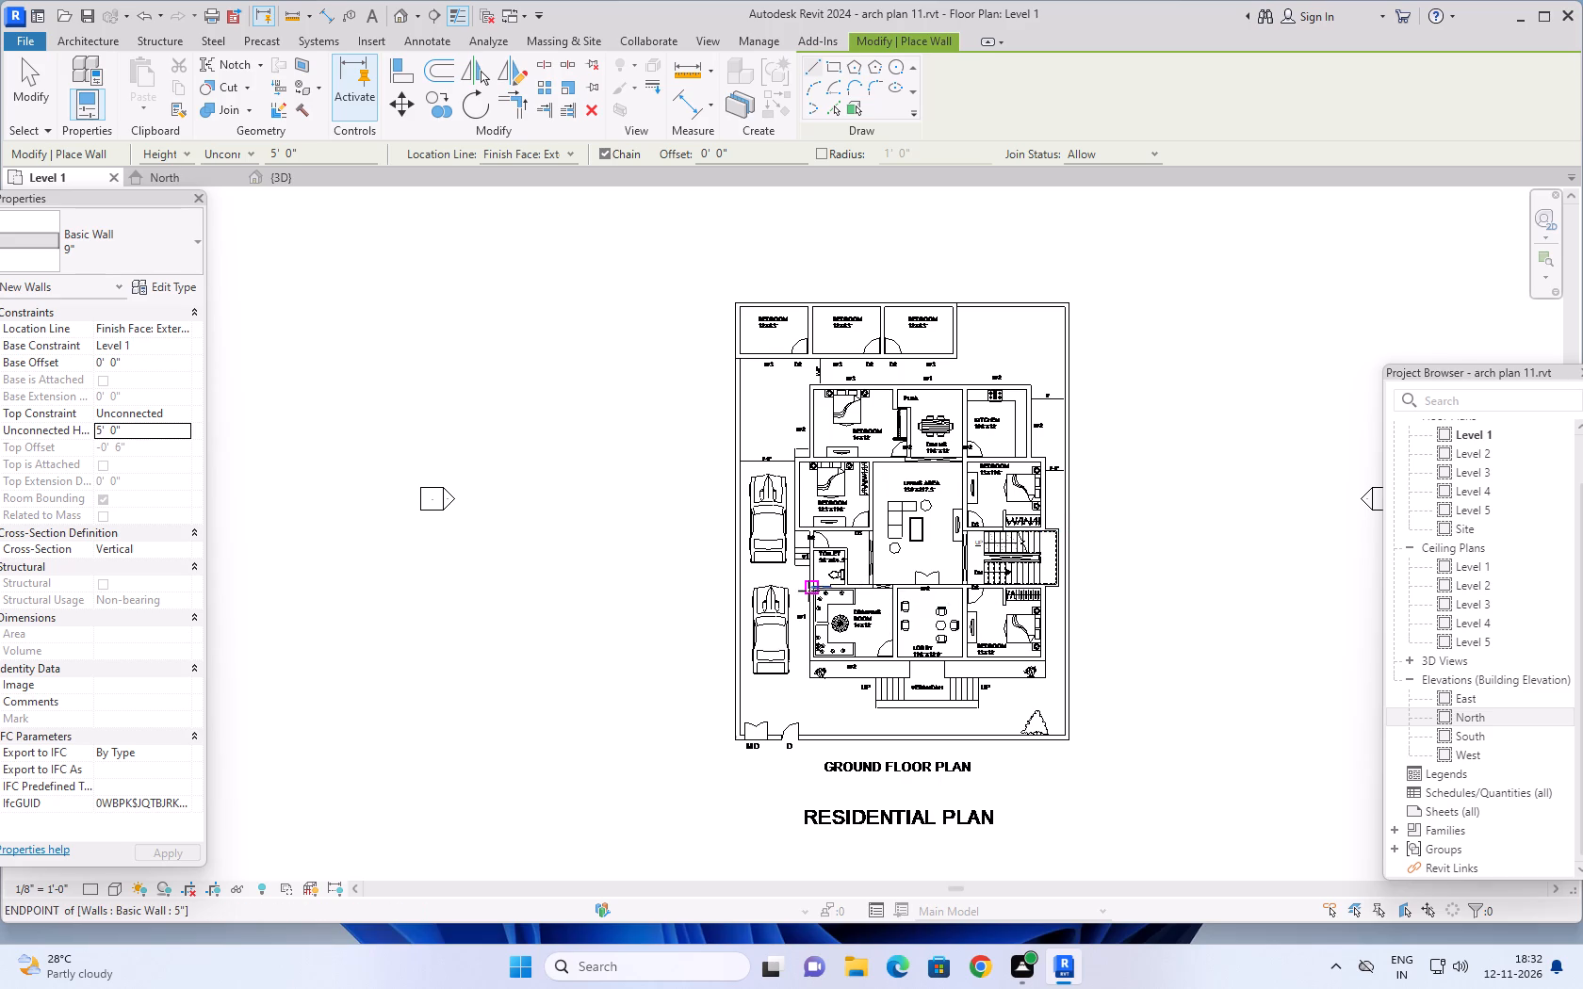
{"action": "scroll", "coordinate": [808, 591], "scroll_direction": "up", "scroll_amount": 2}
{"action": "scroll", "coordinate": [865, 589], "scroll_direction": "down", "scroll_amount": 1}
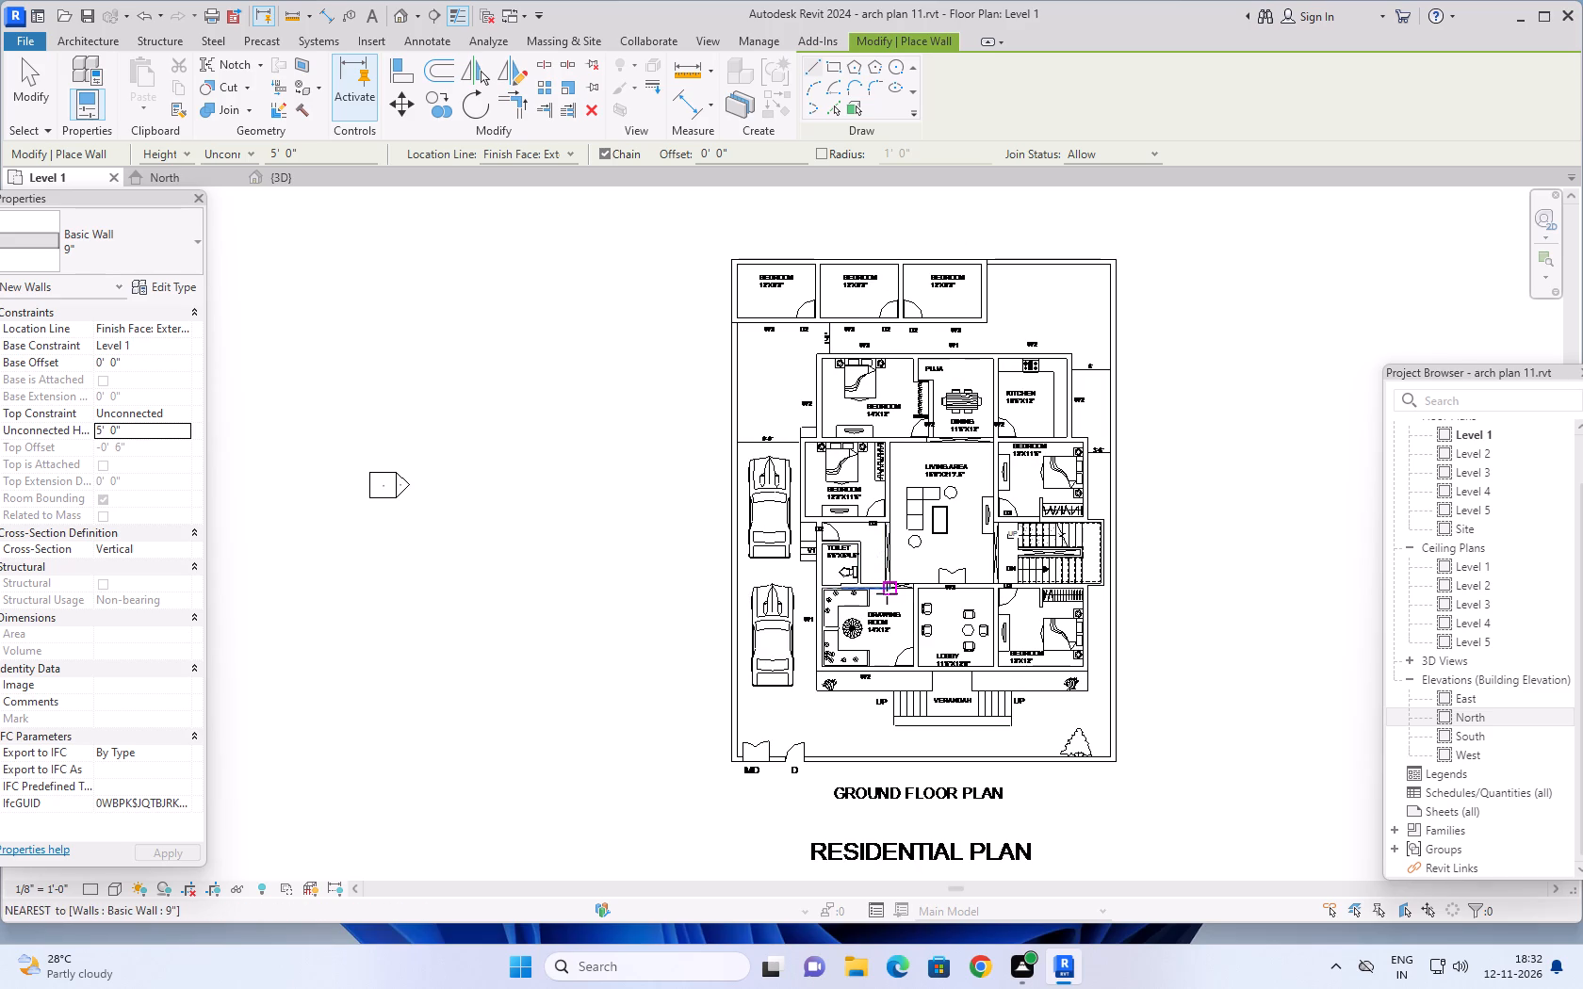
{"action": "scroll", "coordinate": [887, 593], "scroll_direction": "down", "scroll_amount": 1}
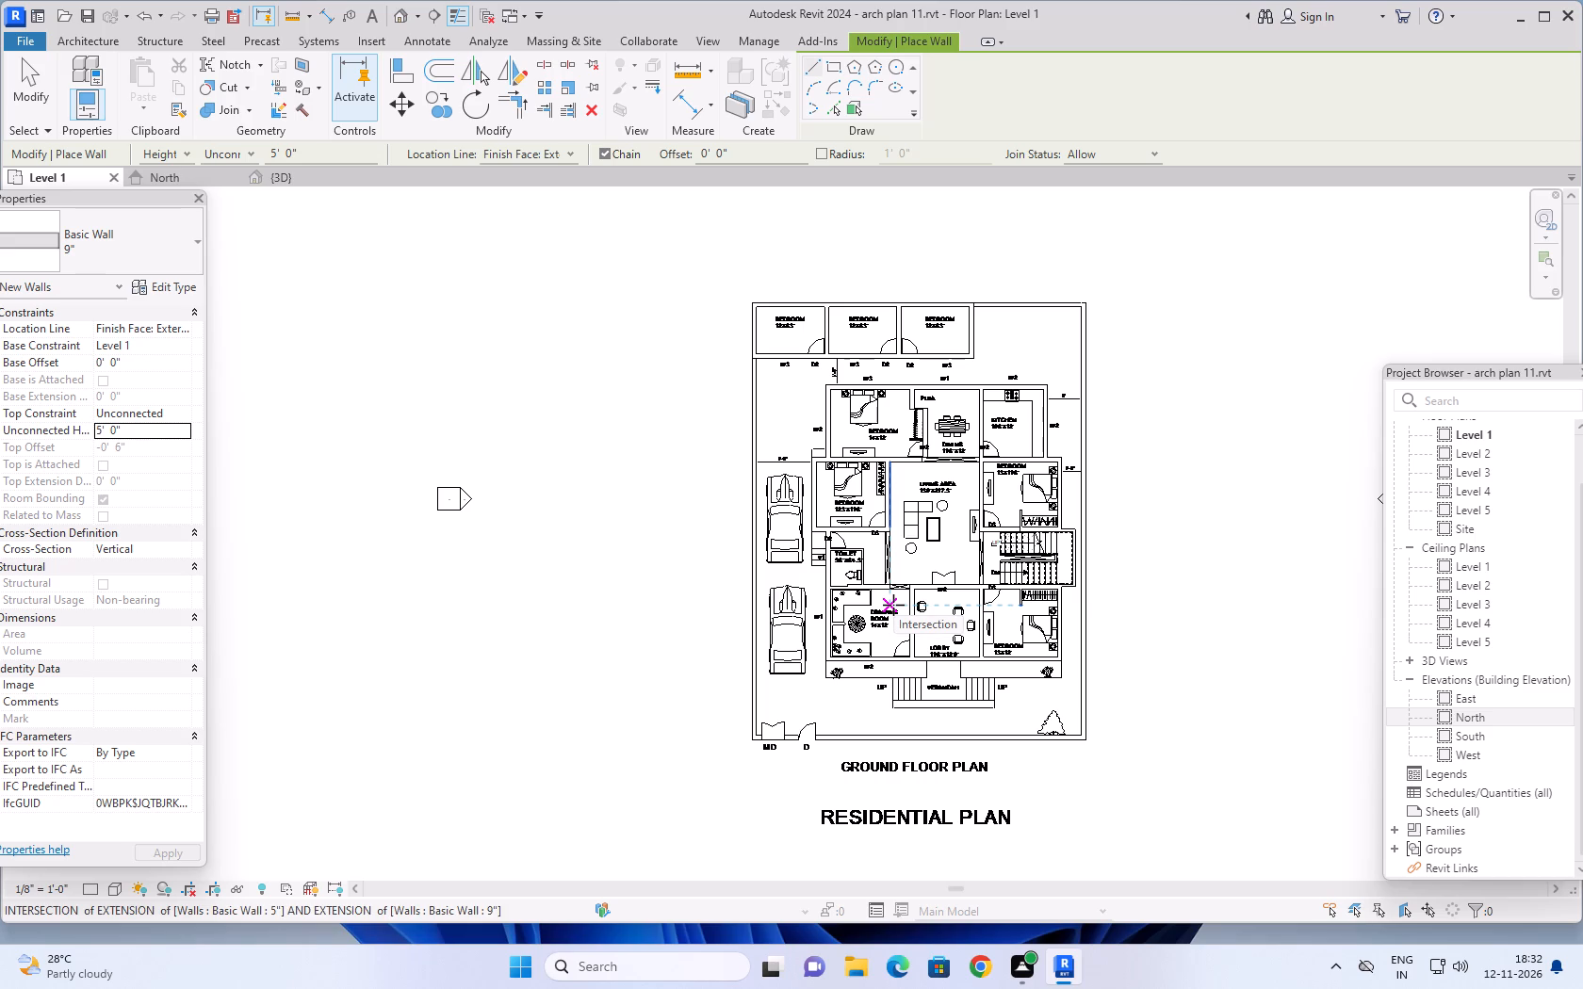
{"action": "scroll", "coordinate": [917, 547], "scroll_direction": "down", "scroll_amount": 1}
{"action": "scroll", "coordinate": [928, 573], "scroll_direction": "up", "scroll_amount": 1}
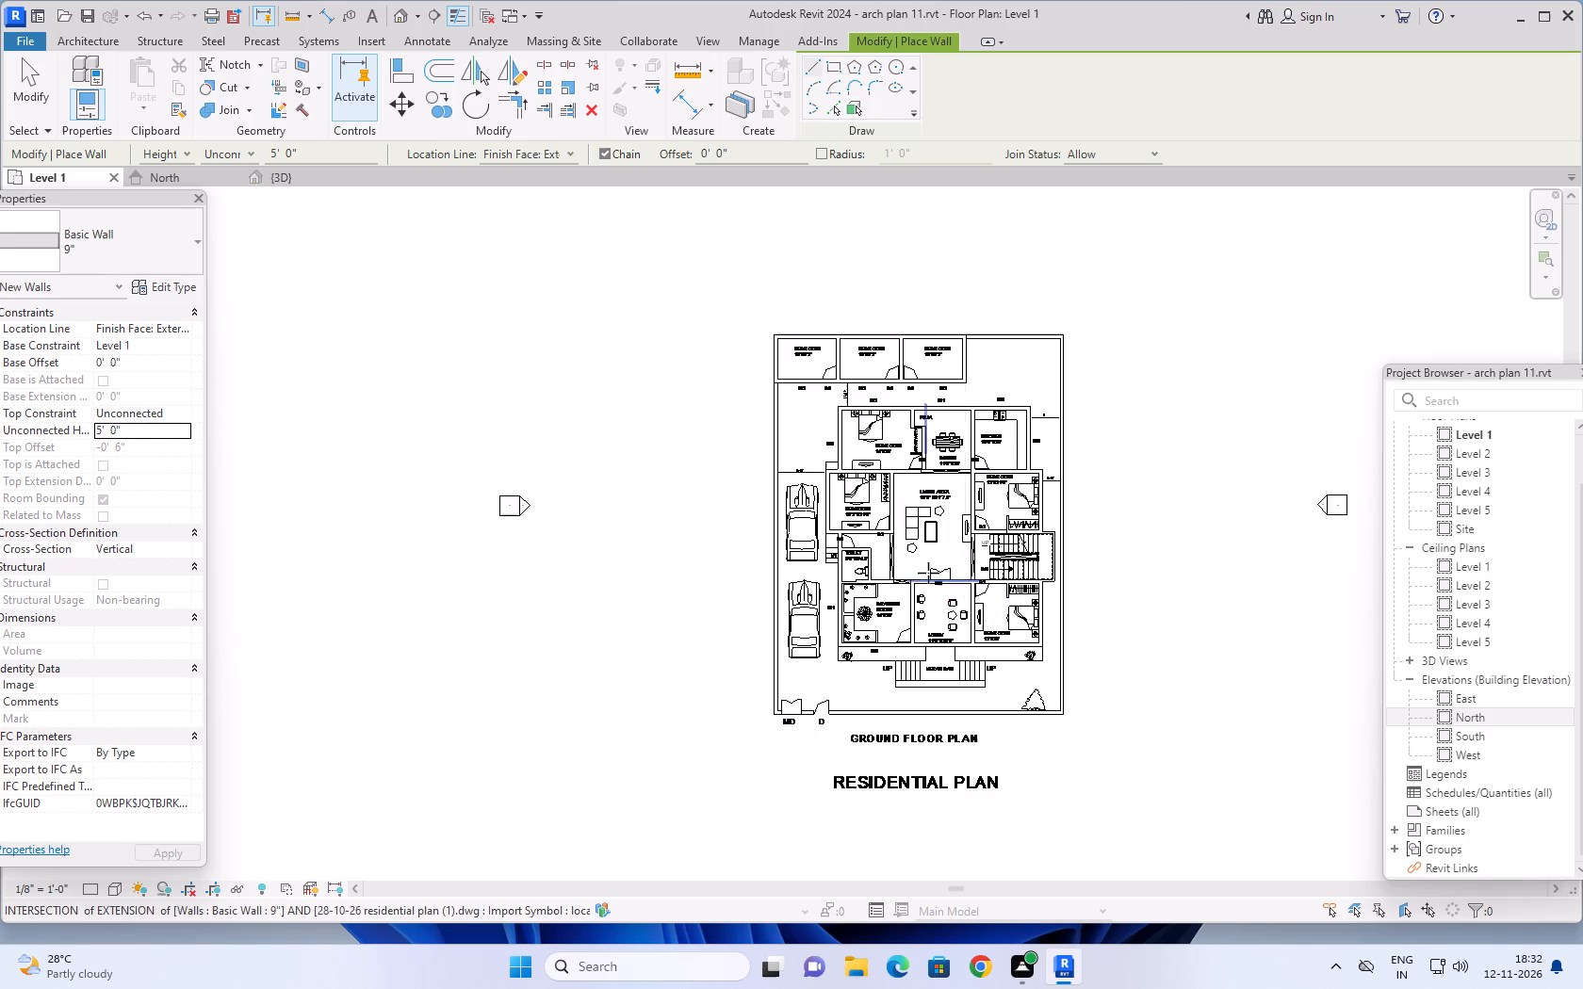
{"action": "scroll", "coordinate": [928, 573], "scroll_direction": "up", "scroll_amount": 4}
{"action": "key", "text": "Escape"}
{"action": "key", "text": "Escape"}
{"action": "scroll", "coordinate": [972, 552], "scroll_direction": "up", "scroll_amount": 2}
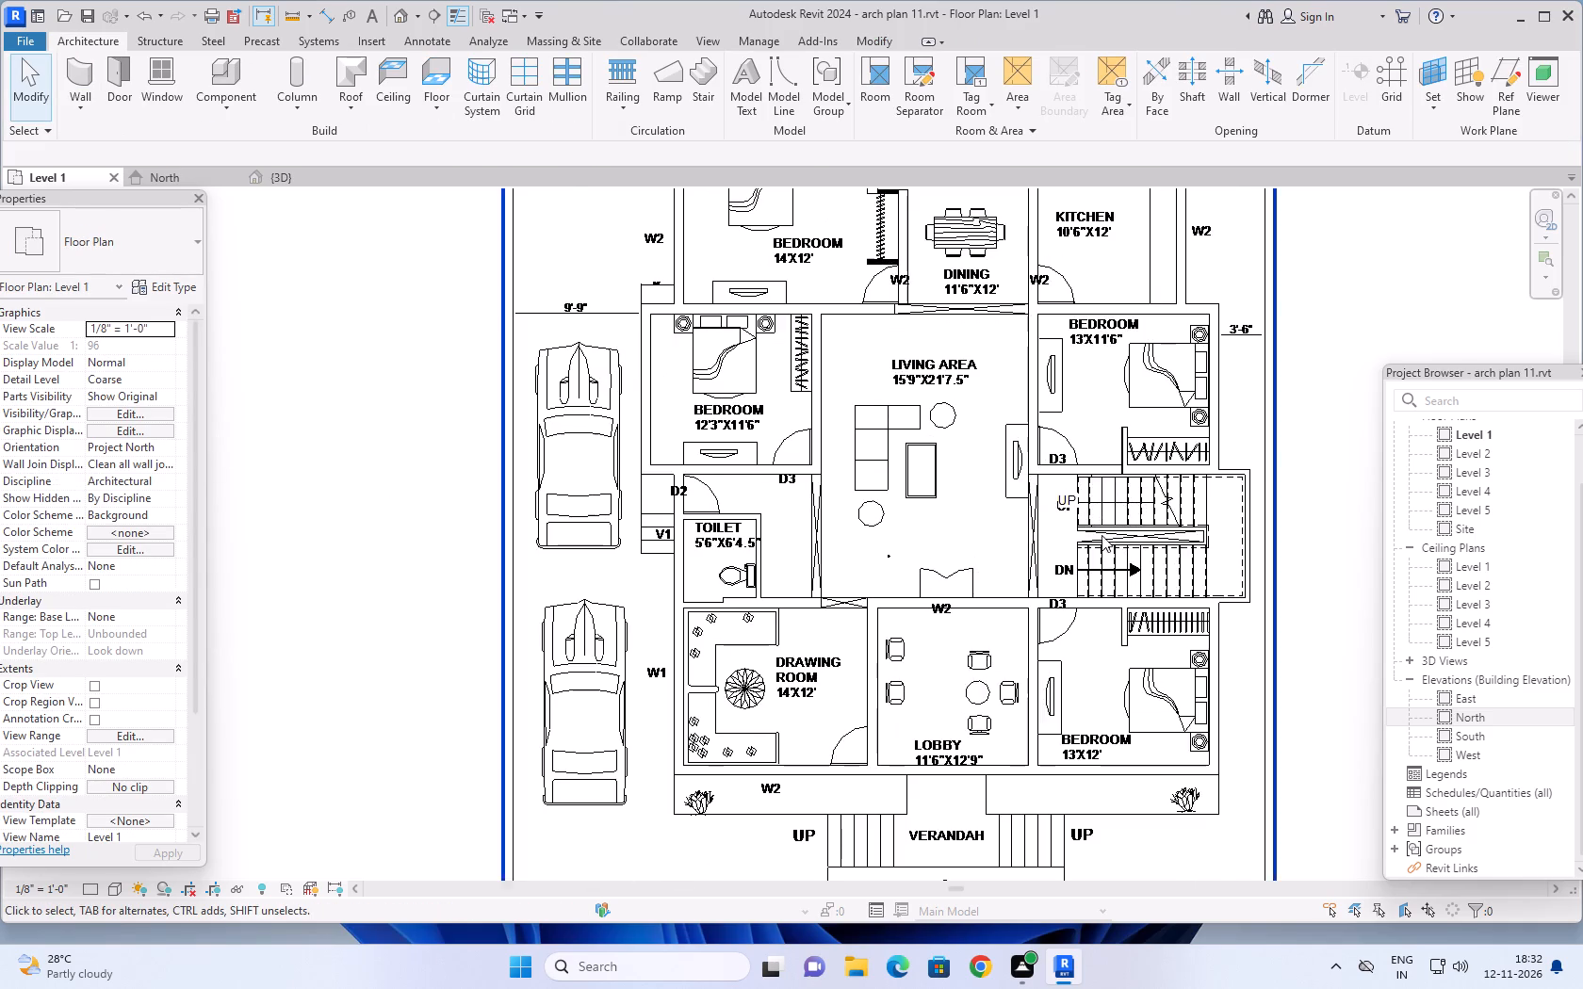
{"action": "scroll", "coordinate": [1125, 535], "scroll_direction": "down", "scroll_amount": 3}
{"action": "middle_click_drag", "start_coordinate": [1294, 549], "coordinate": [1200, 559]}
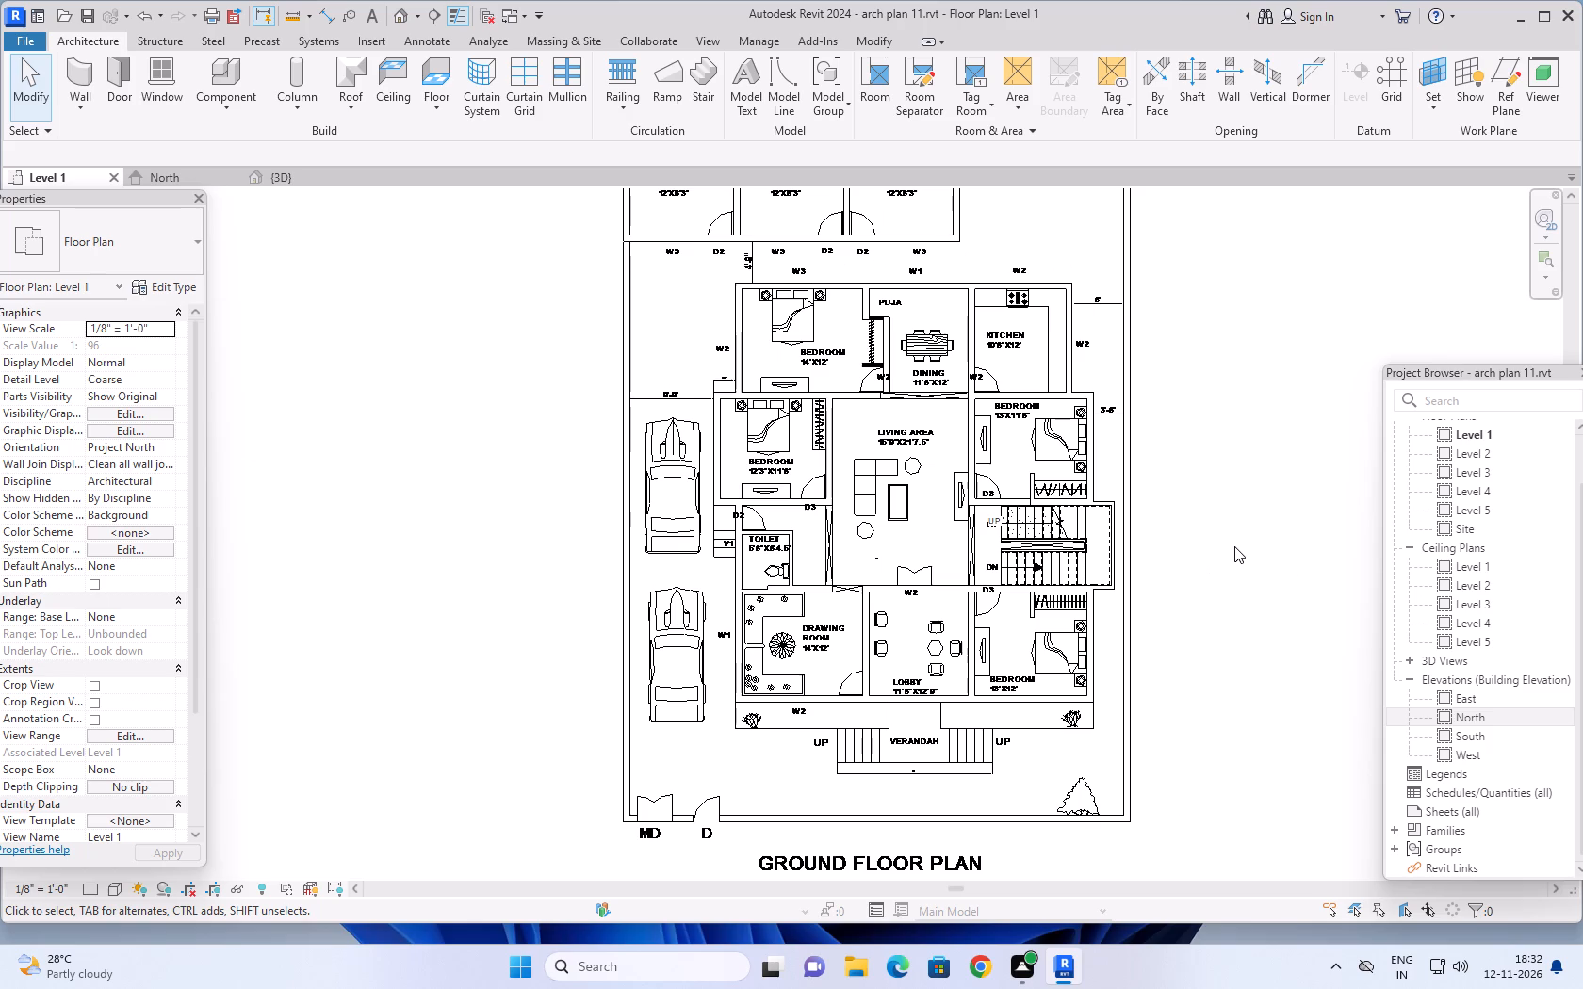
{"action": "scroll", "coordinate": [1234, 546], "scroll_direction": "down", "scroll_amount": 1}
{"action": "middle_click_drag", "start_coordinate": [1243, 512], "coordinate": [1221, 537]}
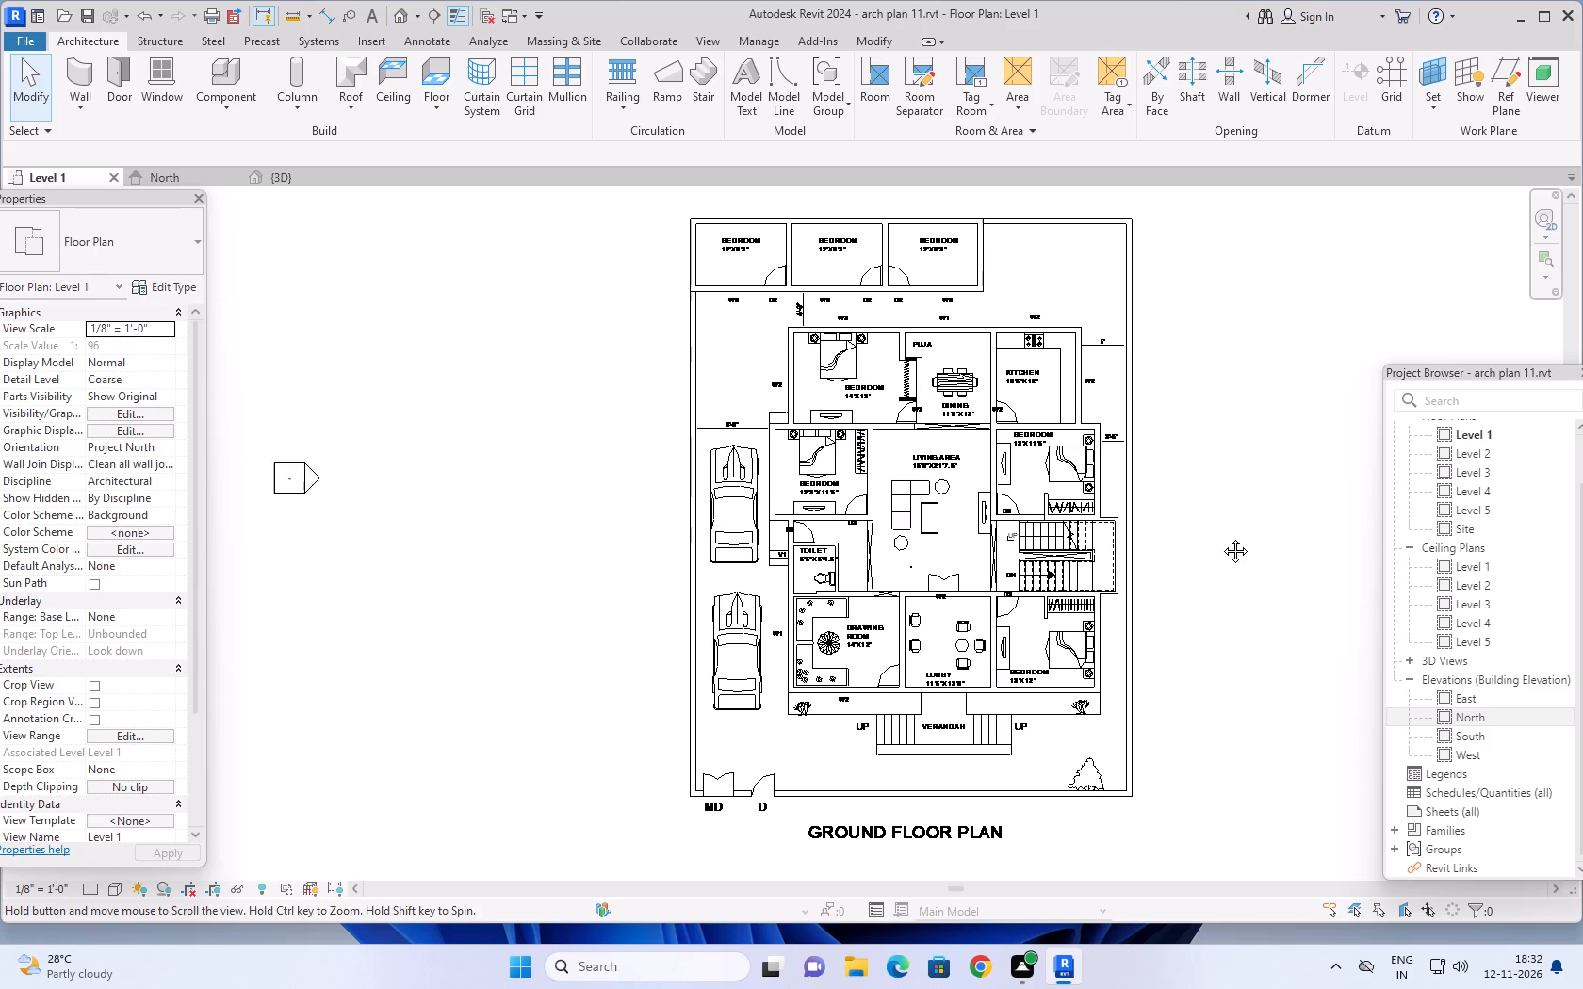
{"action": "middle_click_drag", "start_coordinate": [1221, 537], "coordinate": [1212, 549]}
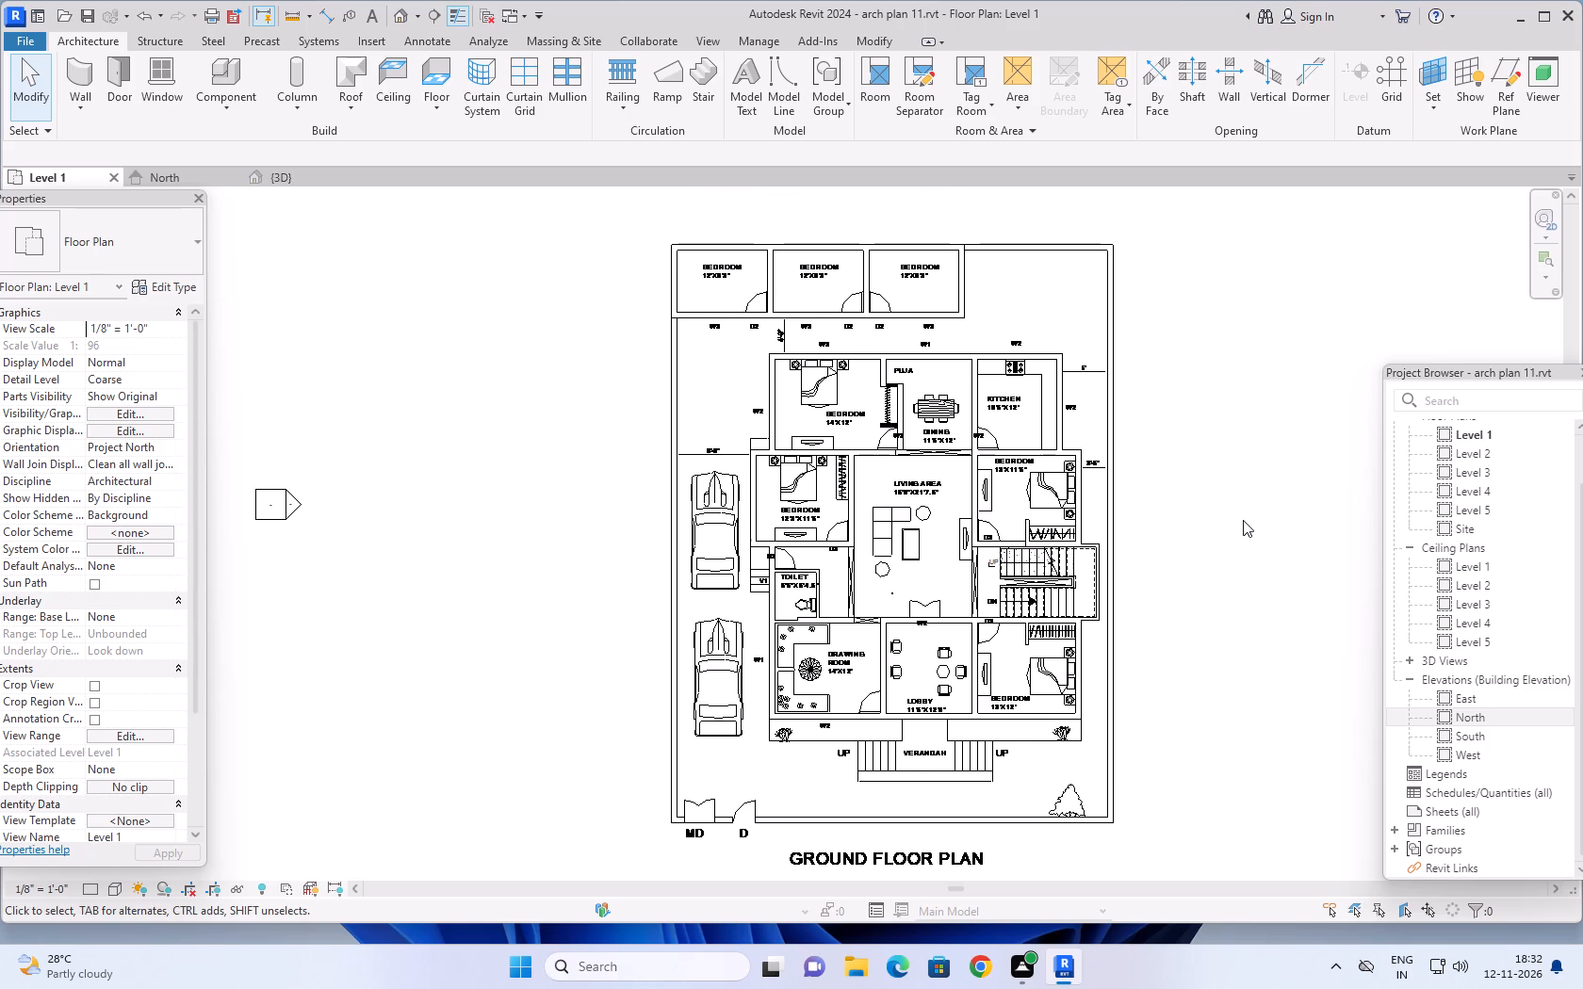
Start an architectural floor on Level 1 and duplicate the Generic - 12" floor type under the name 6".
{"action": "left_click", "coordinate": [430, 109]}
{"action": "left_click", "coordinate": [485, 144]}
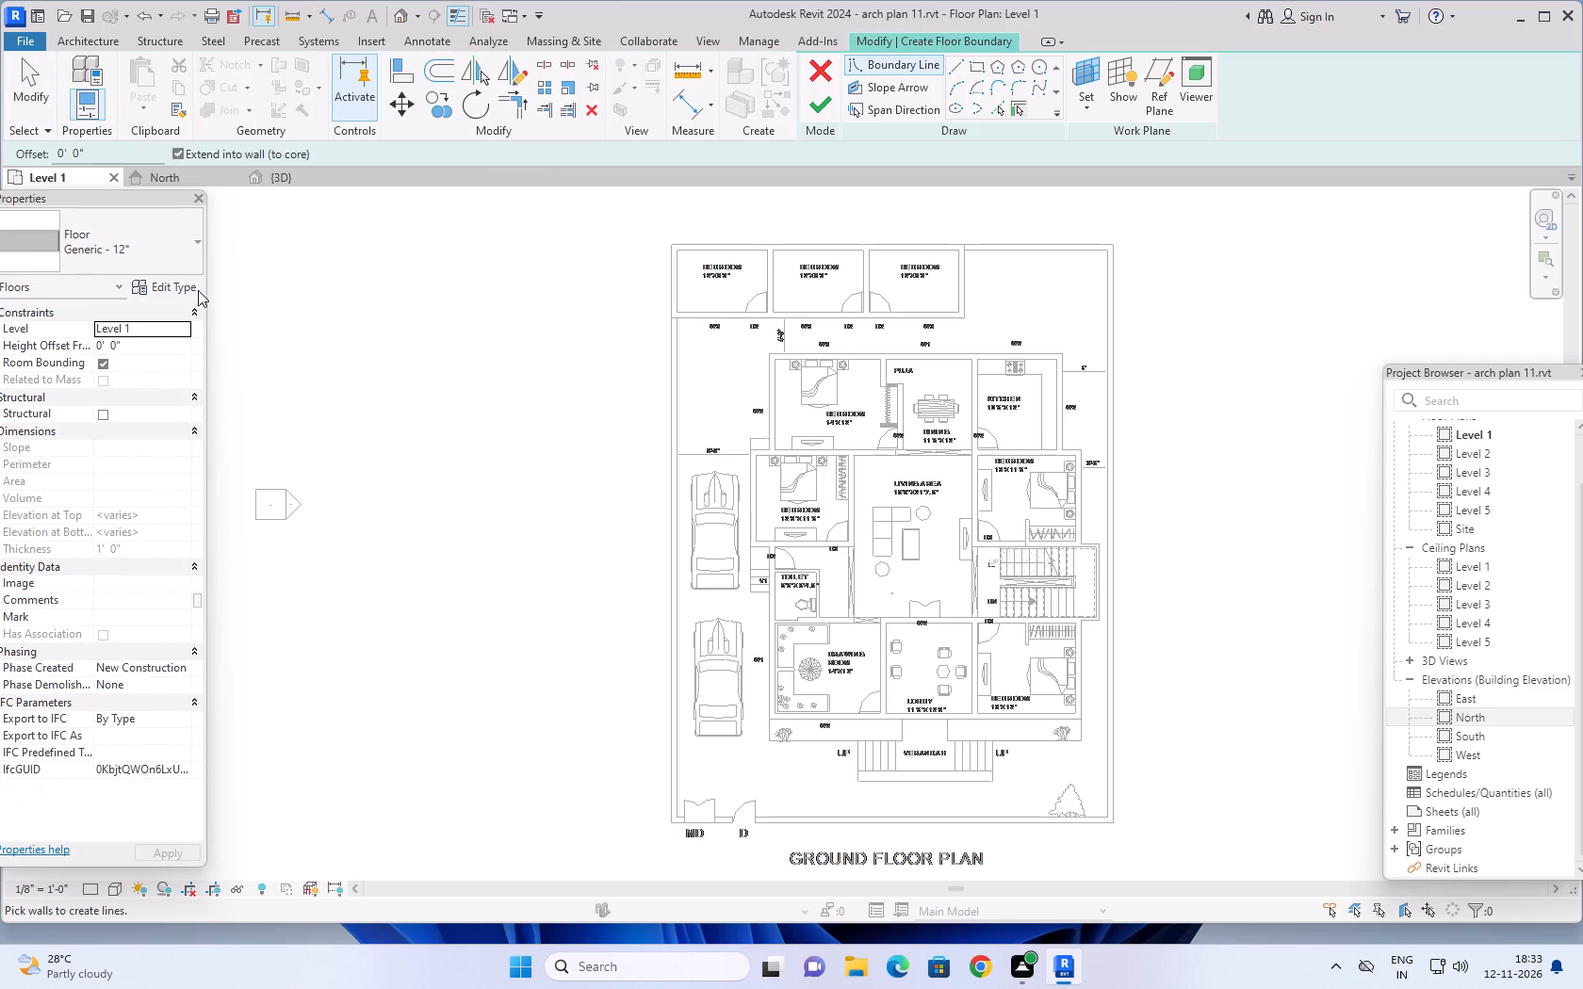
{"action": "left_click", "coordinate": [171, 284]}
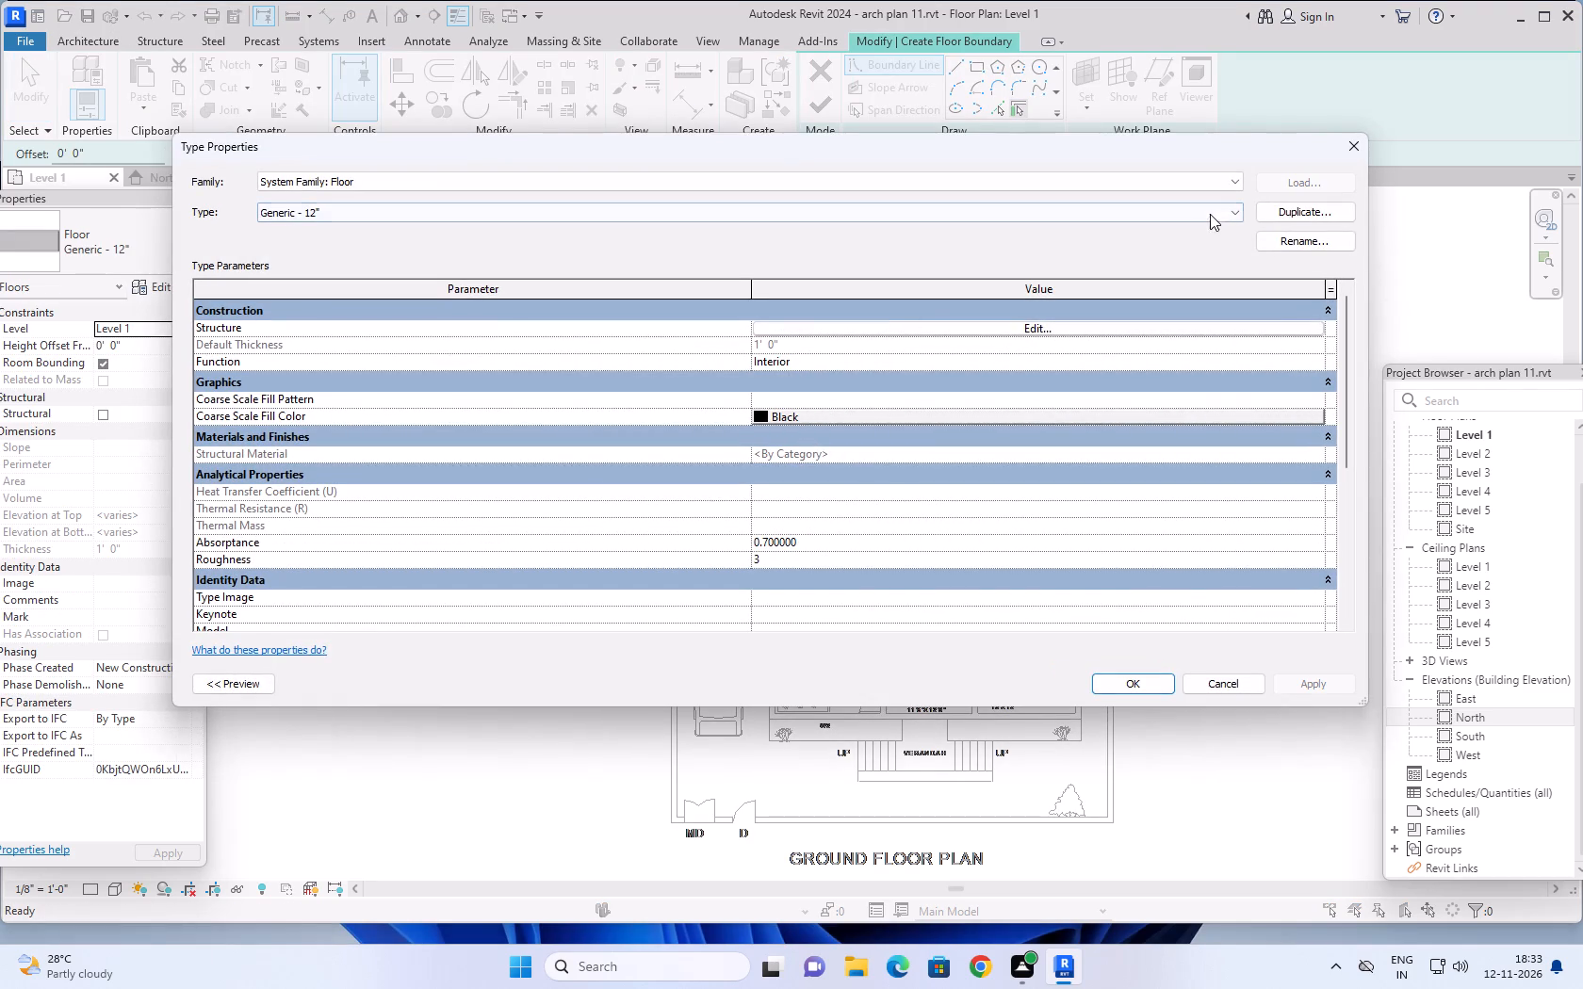
{"action": "left_click", "coordinate": [1270, 214]}
{"action": "key", "text": "6"}
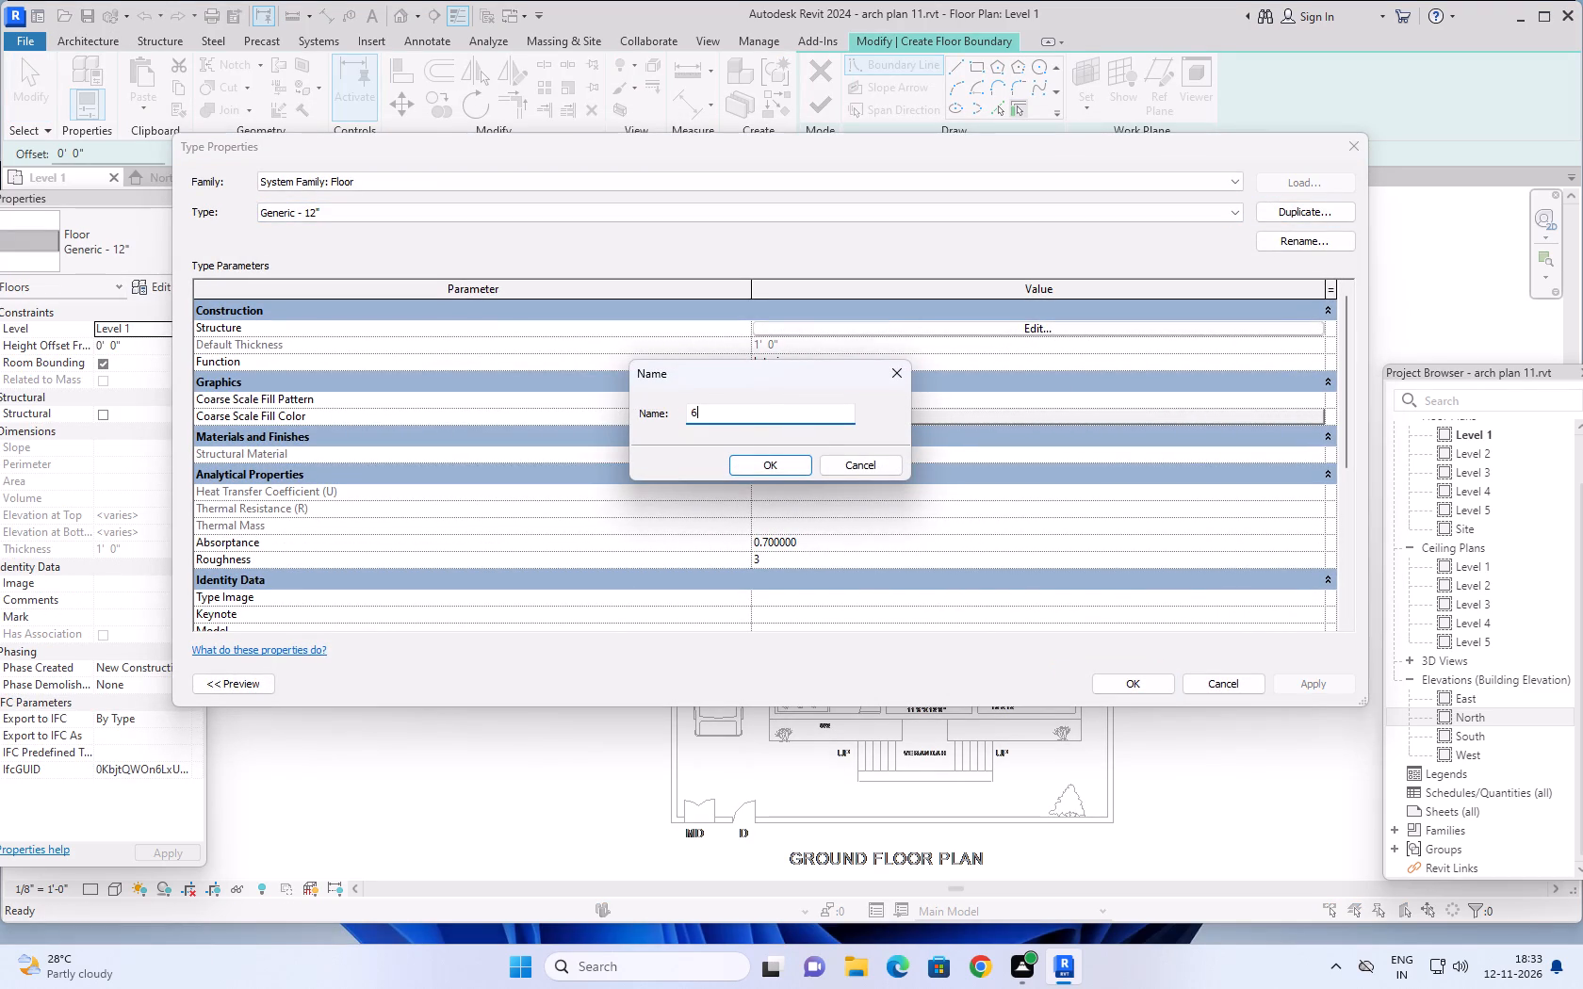
{"action": "key", "text": "shift+quotedbl"}
{"action": "key", "text": "Return"}
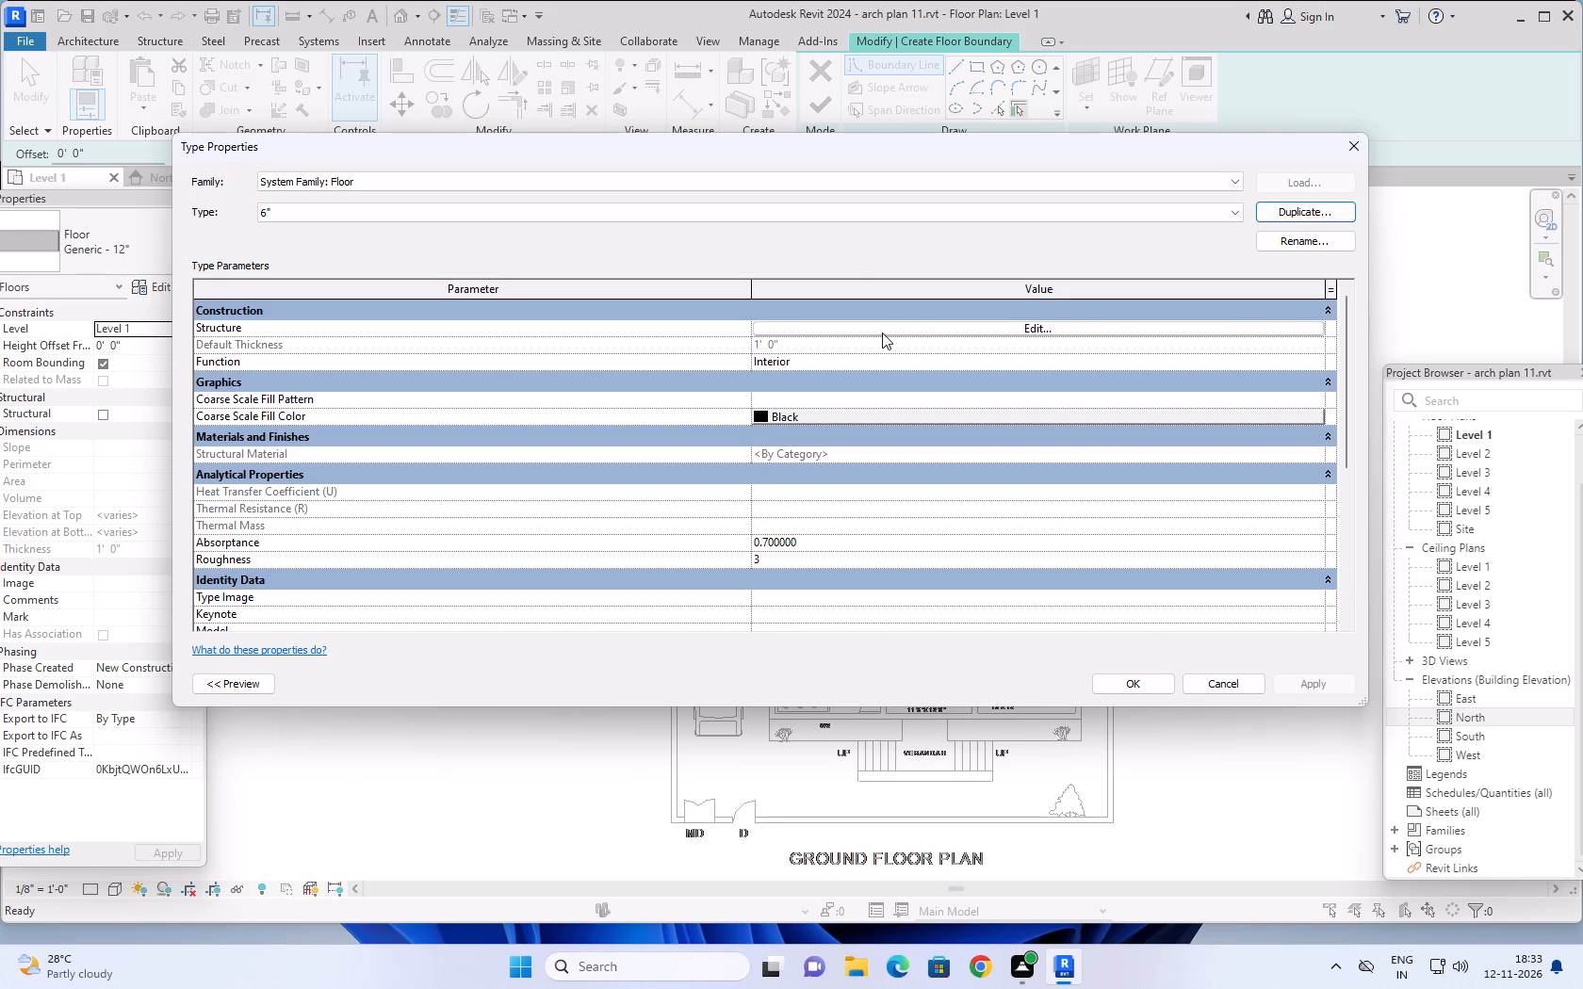
Set the structure layer thickness of the 6" floor type to 6" and apply the type properties.
{"action": "left_click", "coordinate": [1024, 330]}
{"action": "left_click", "coordinate": [817, 321]}
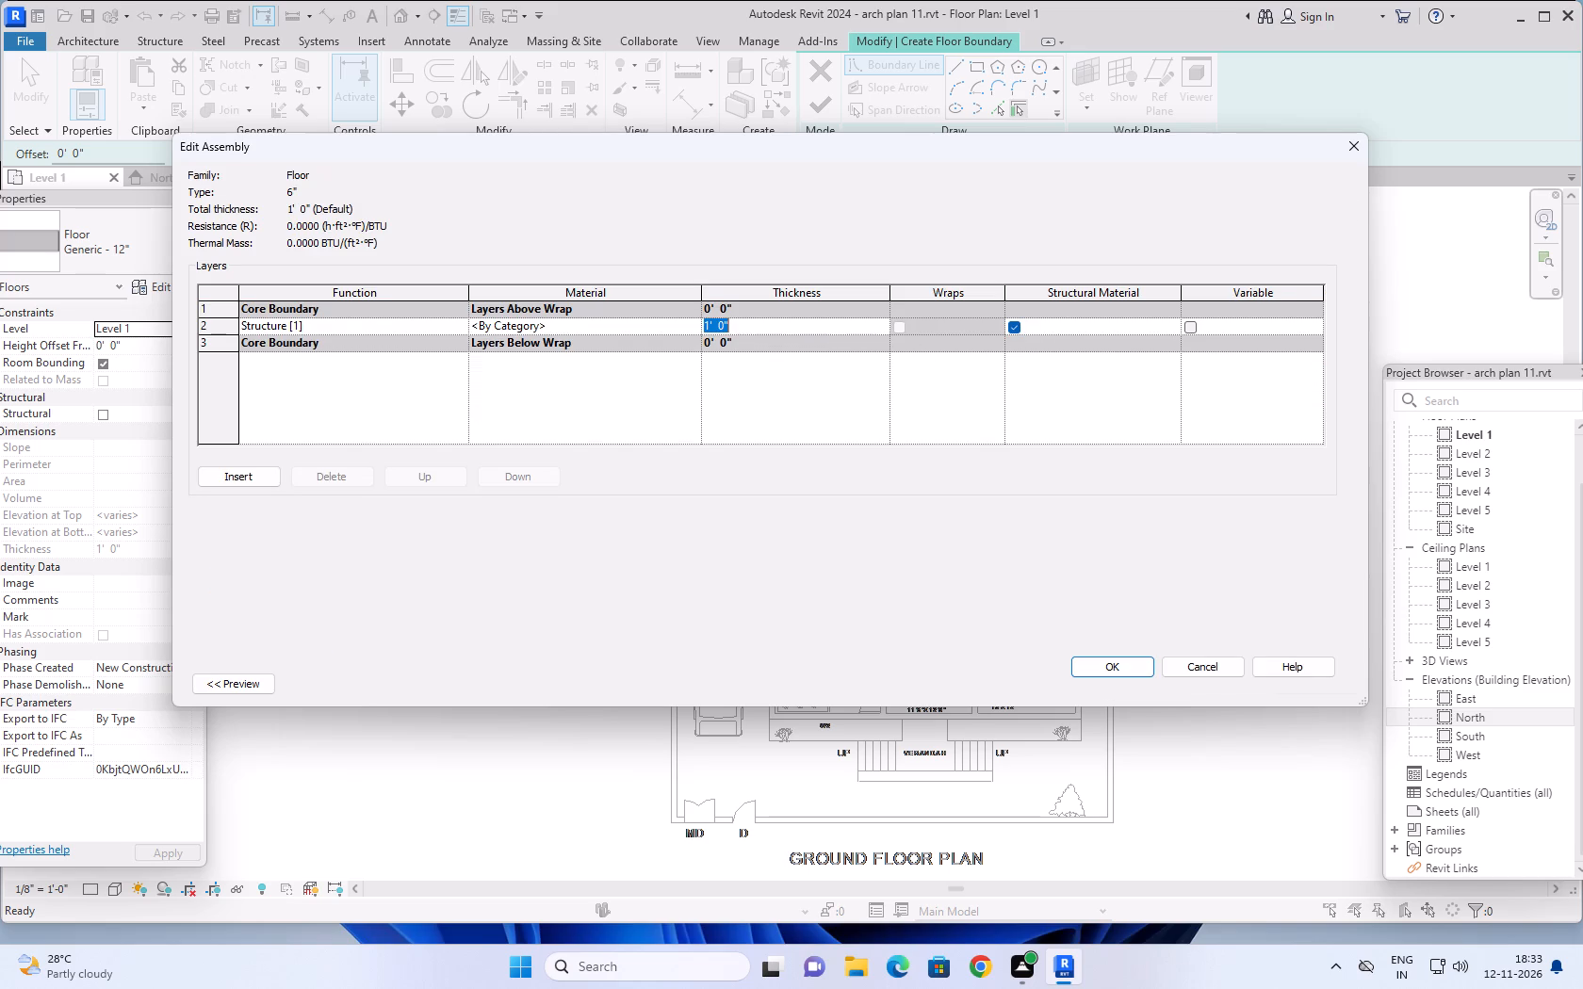
{"action": "key", "text": "6"}
{"action": "key", "text": "shift+quotedbl"}
{"action": "key", "text": "Return"}
{"action": "scroll", "coordinate": [817, 321], "scroll_direction": "up", "scroll_amount": 1}
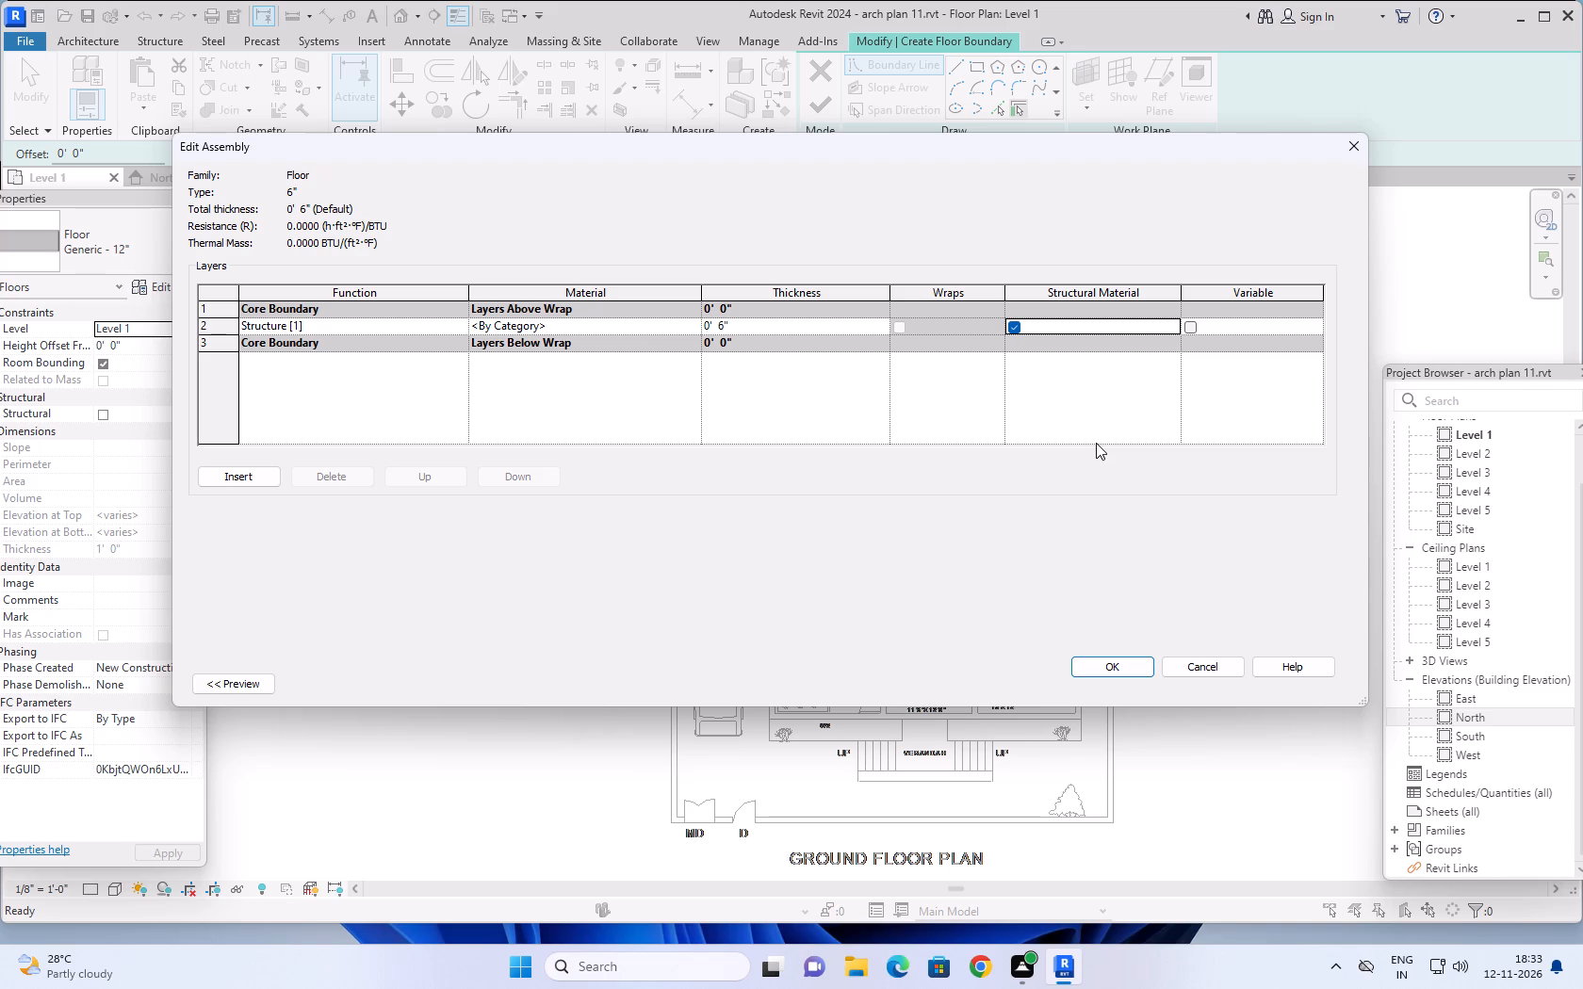
{"action": "left_click", "coordinate": [1106, 663]}
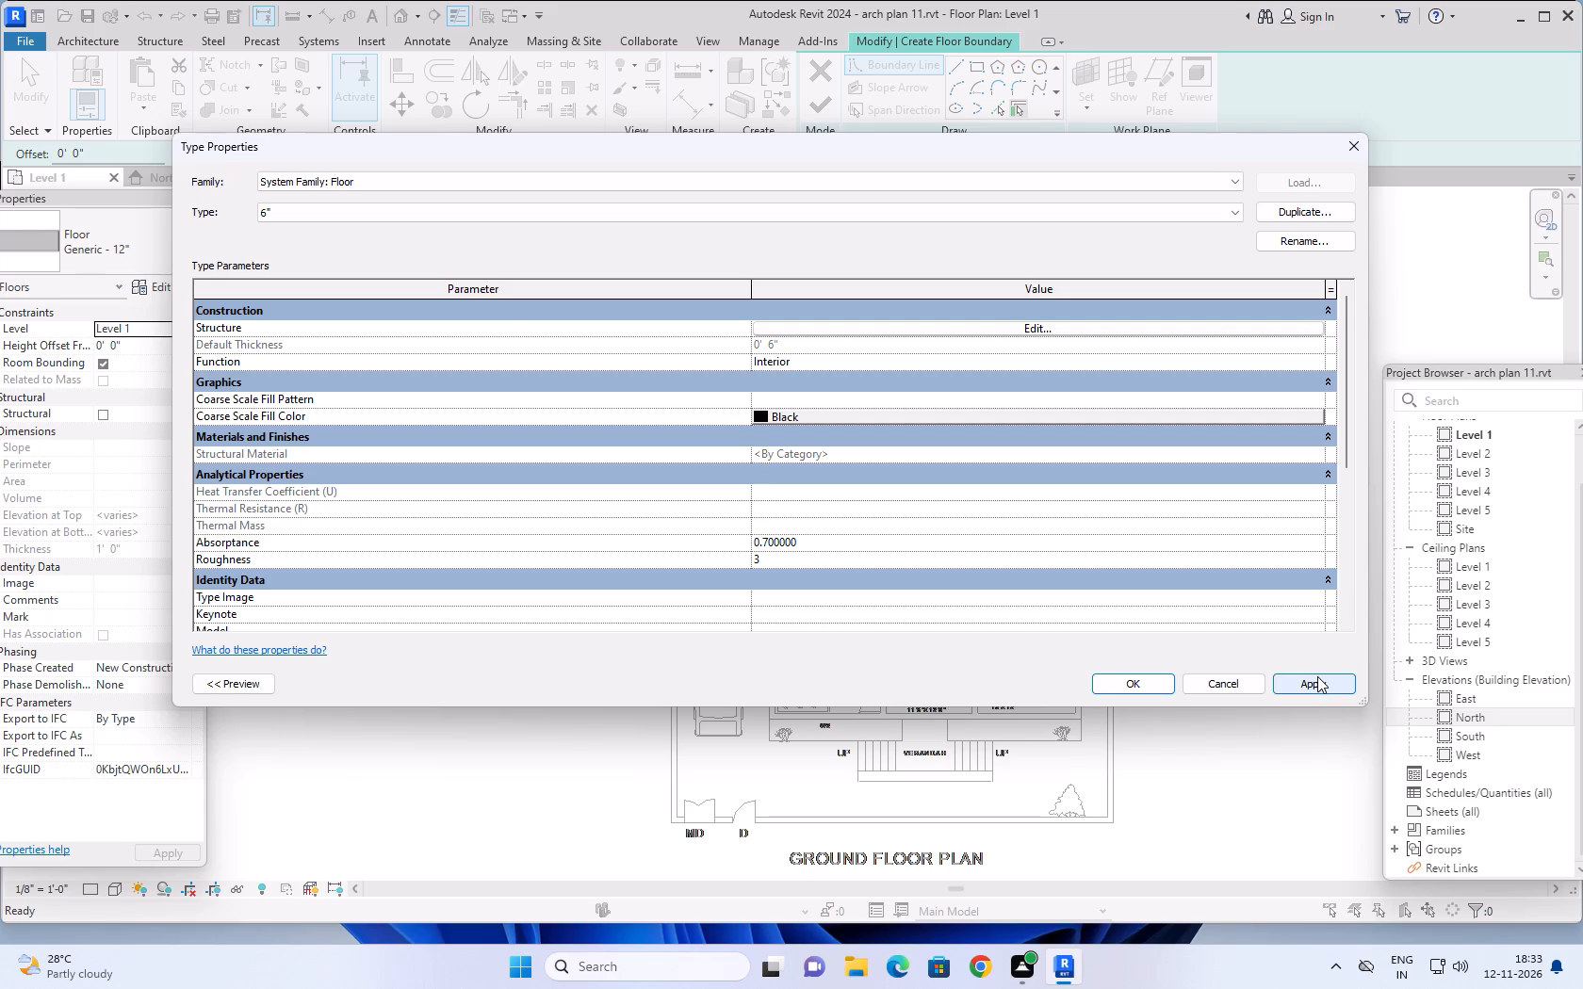
{"action": "left_click", "coordinate": [1322, 684]}
{"action": "left_click", "coordinate": [1147, 684]}
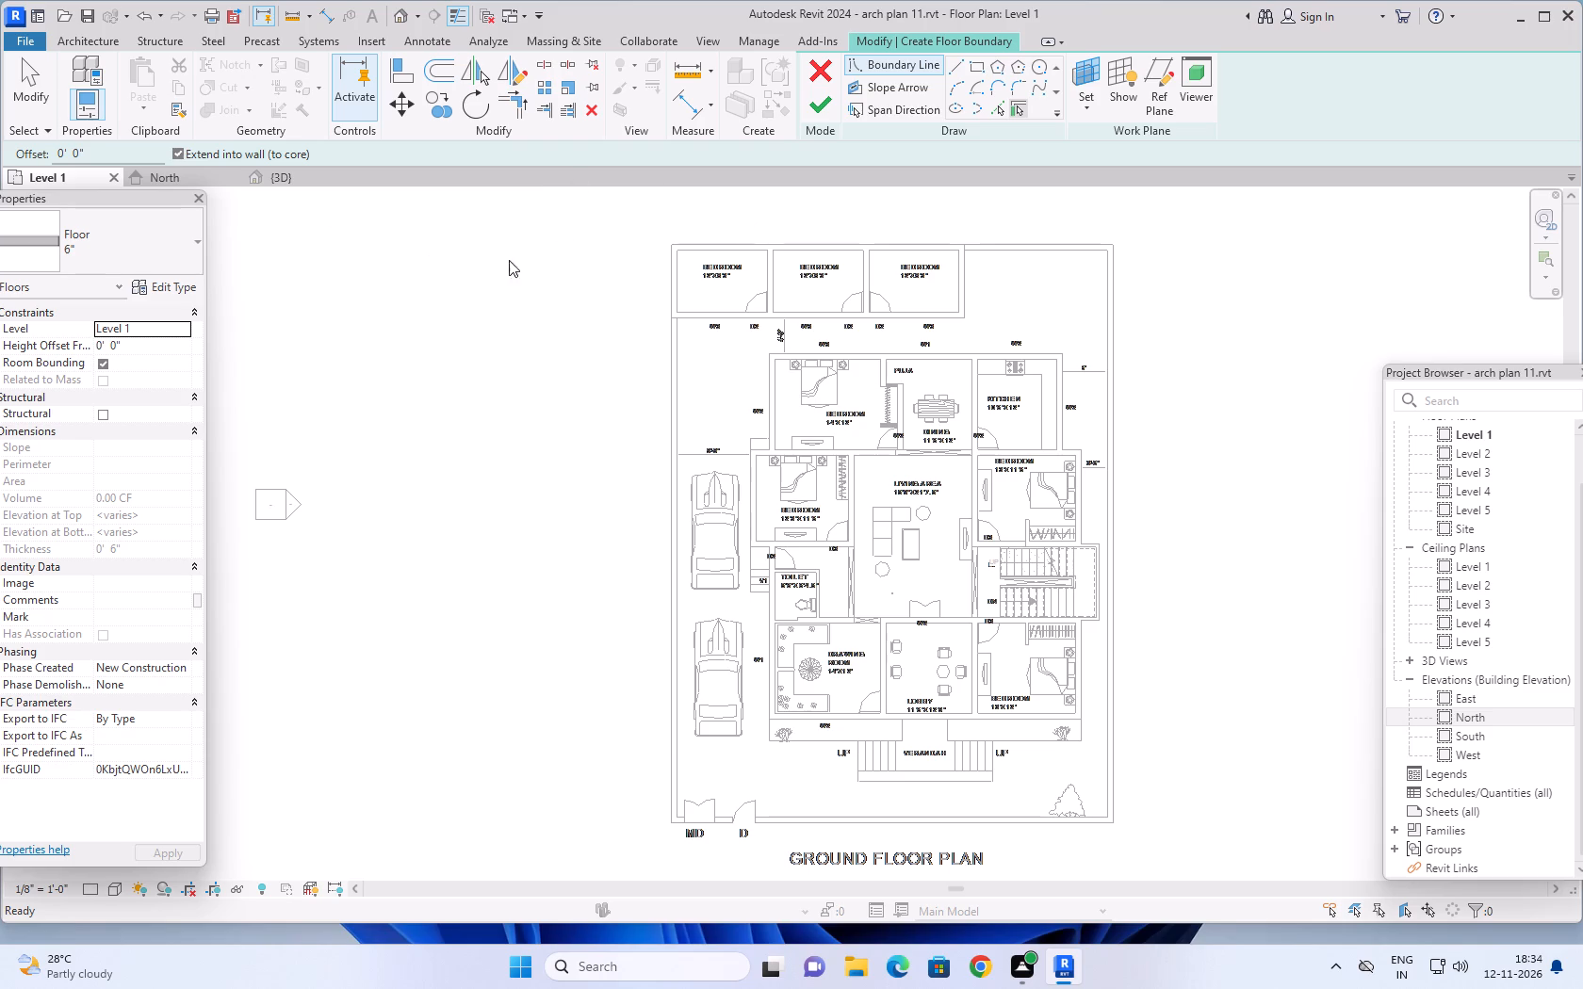
Sketch a rectangular floor boundary about 58'-9" by 77'-0" between opposite outer corners of the plot and finish the floor.
{"action": "left_click", "coordinate": [976, 61]}
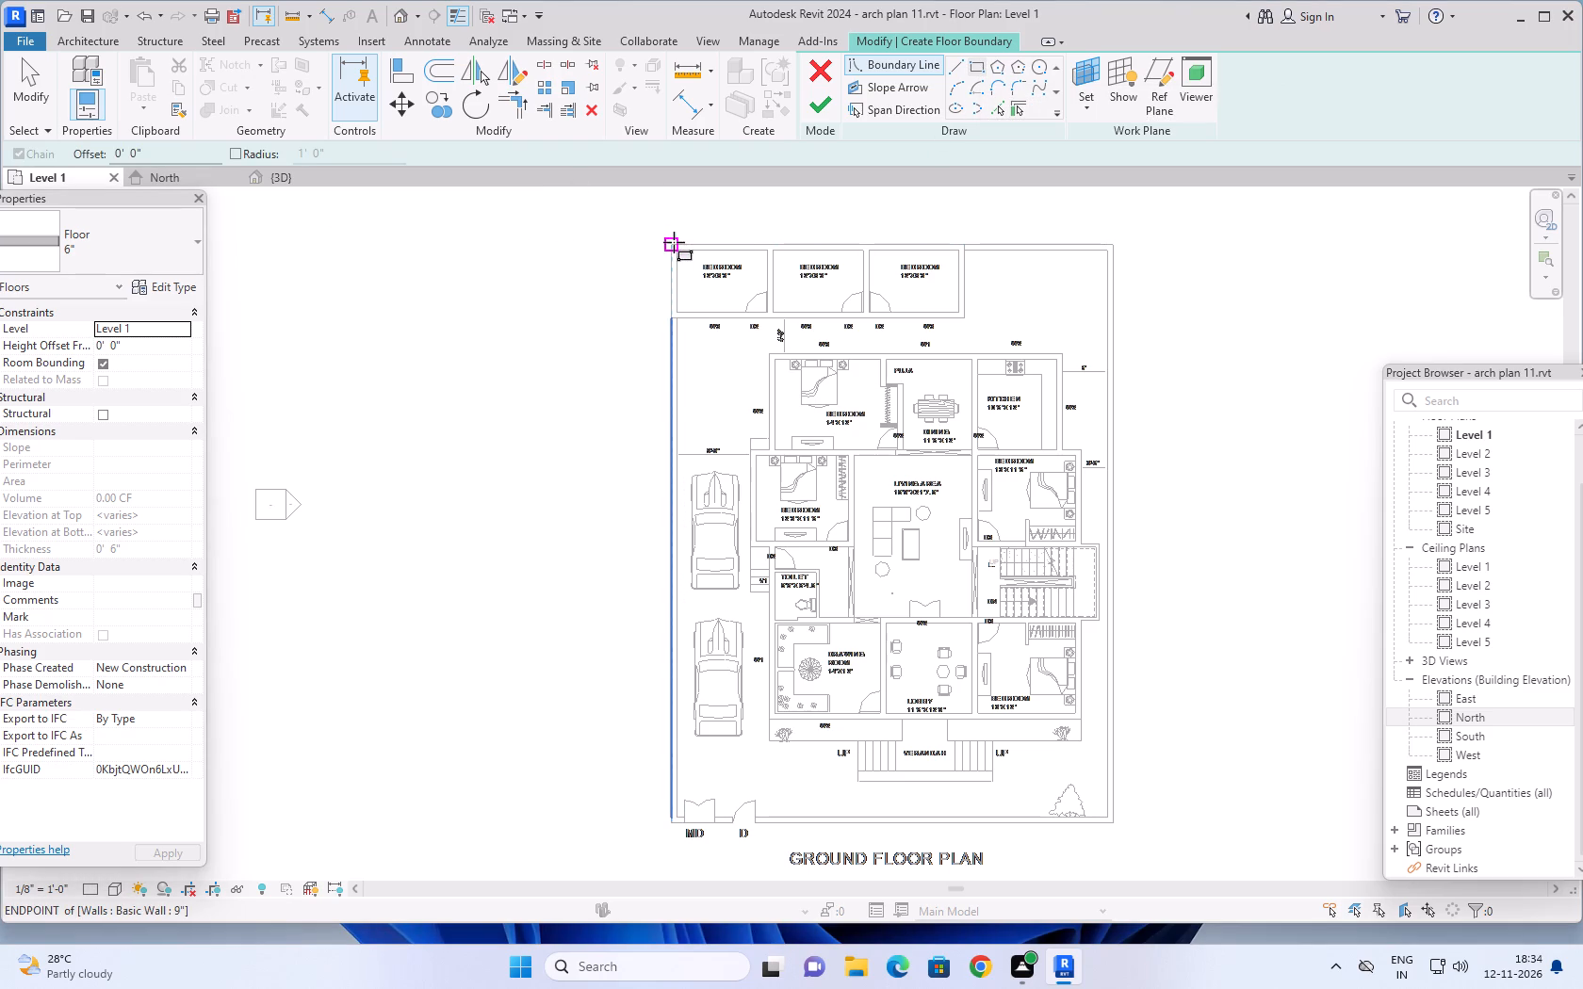
{"action": "left_click", "coordinate": [674, 242]}
{"action": "scroll", "coordinate": [1132, 584], "scroll_direction": "down", "scroll_amount": 3}
{"action": "middle_click_drag", "start_coordinate": [1119, 554], "coordinate": [1106, 477]}
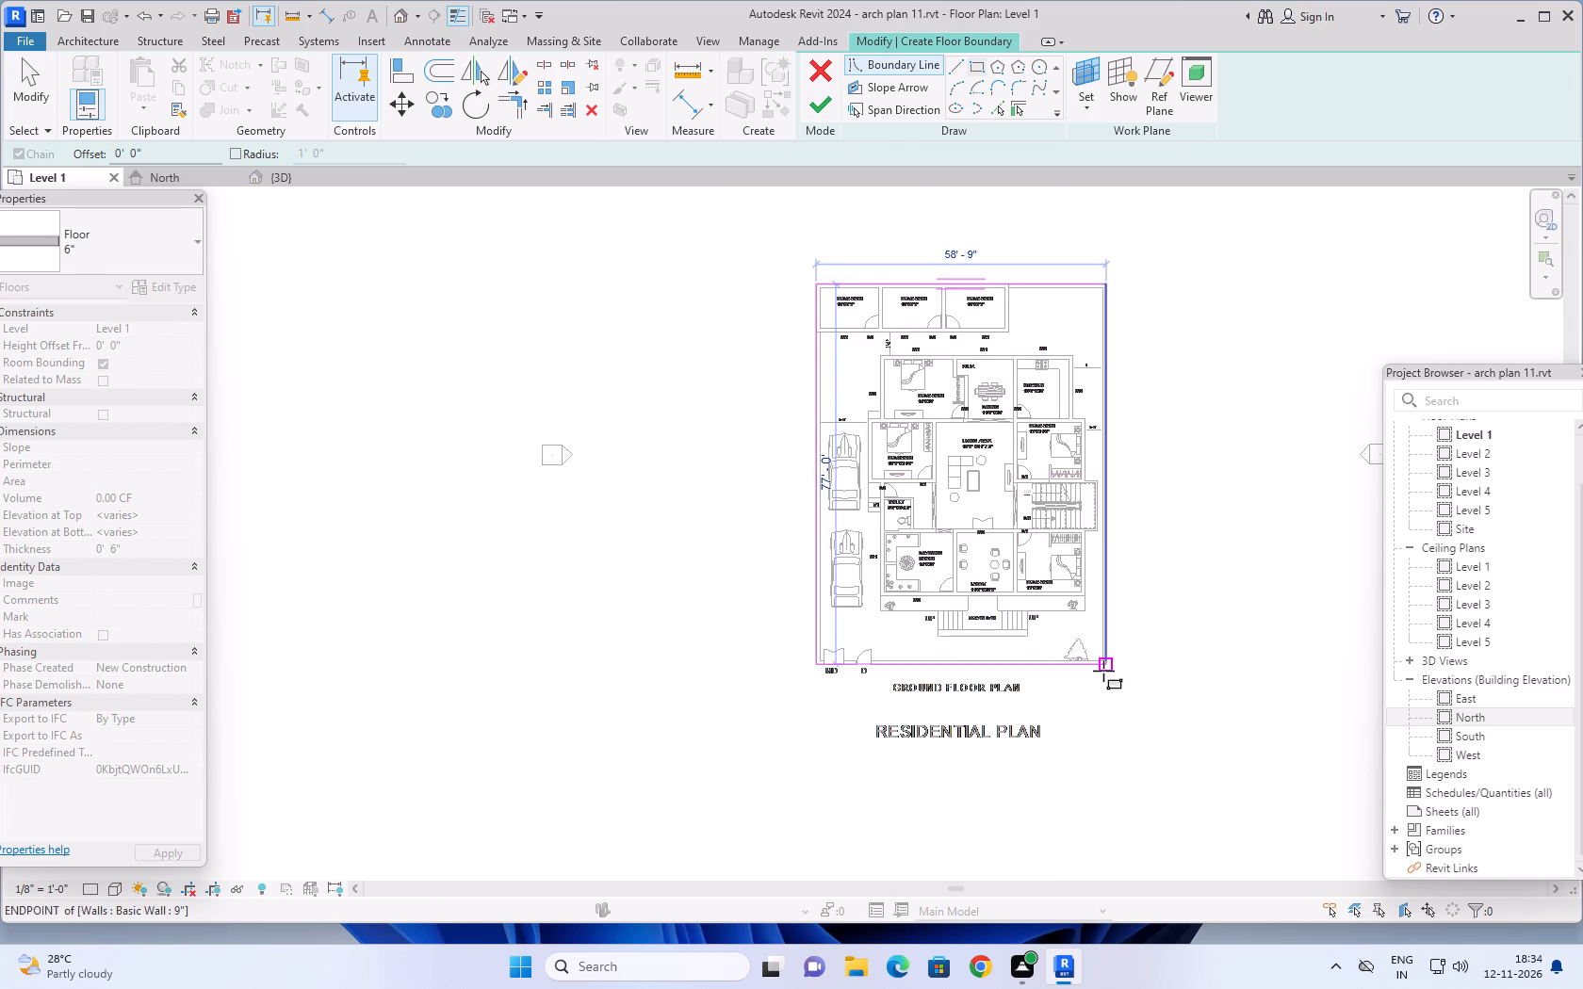
{"action": "scroll", "coordinate": [1103, 671], "scroll_direction": "up", "scroll_amount": 6}
{"action": "scroll", "coordinate": [1126, 597], "scroll_direction": "up", "scroll_amount": 5}
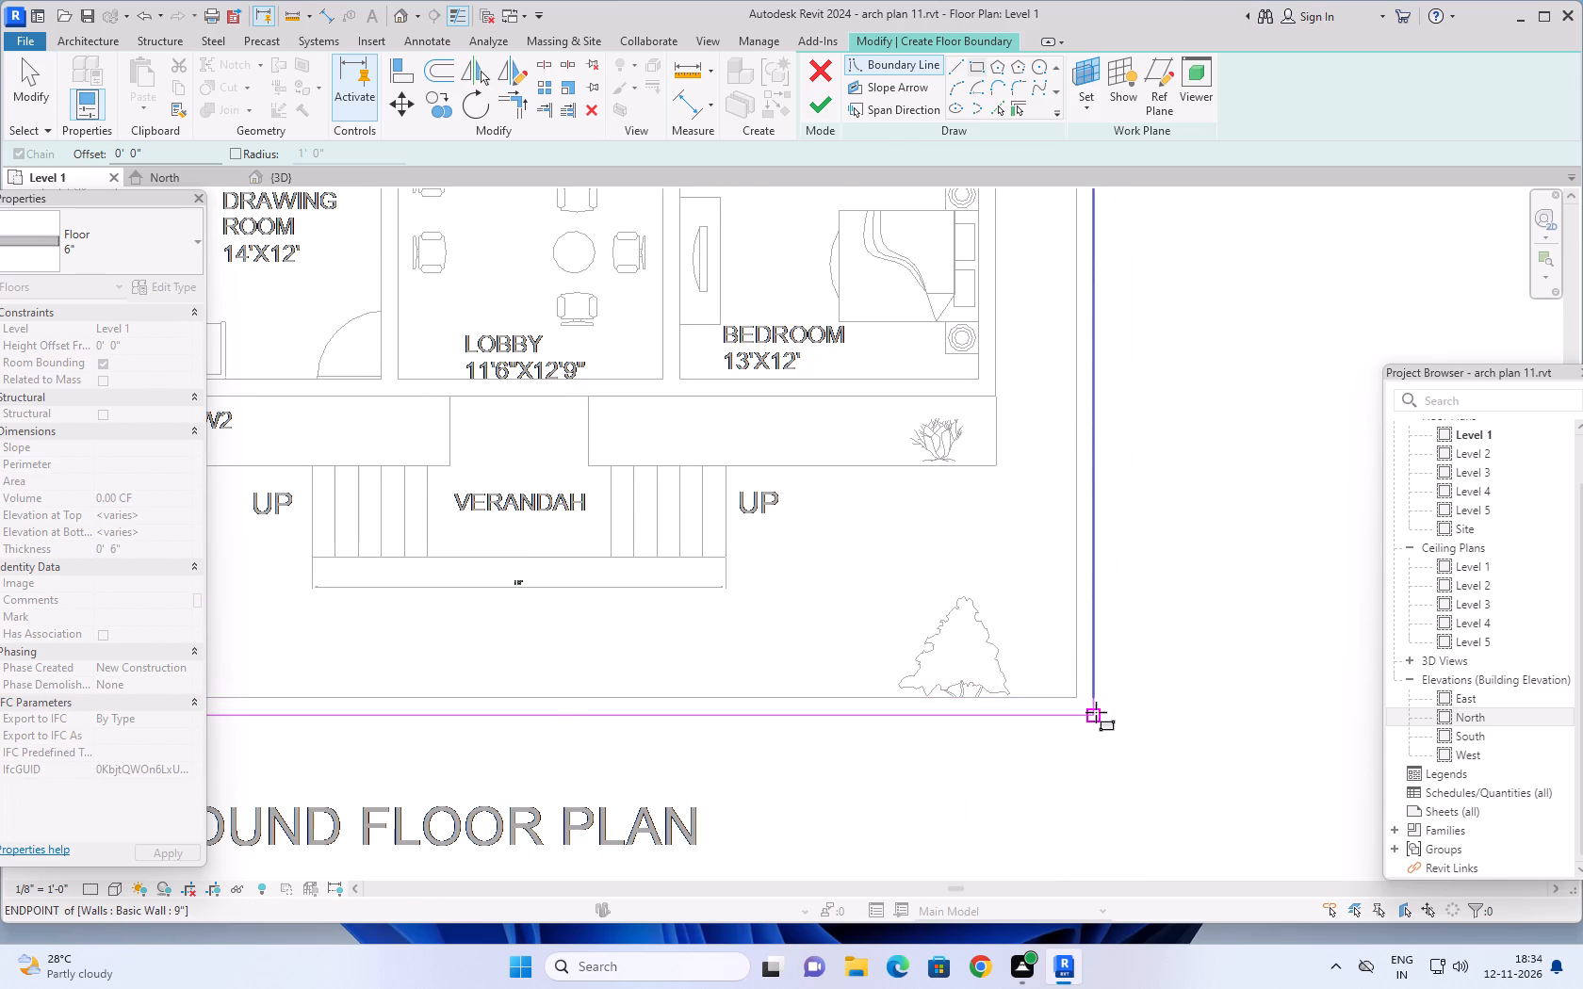
{"action": "left_click", "coordinate": [1096, 712]}
{"action": "scroll", "coordinate": [1189, 603], "scroll_direction": "down", "scroll_amount": 5}
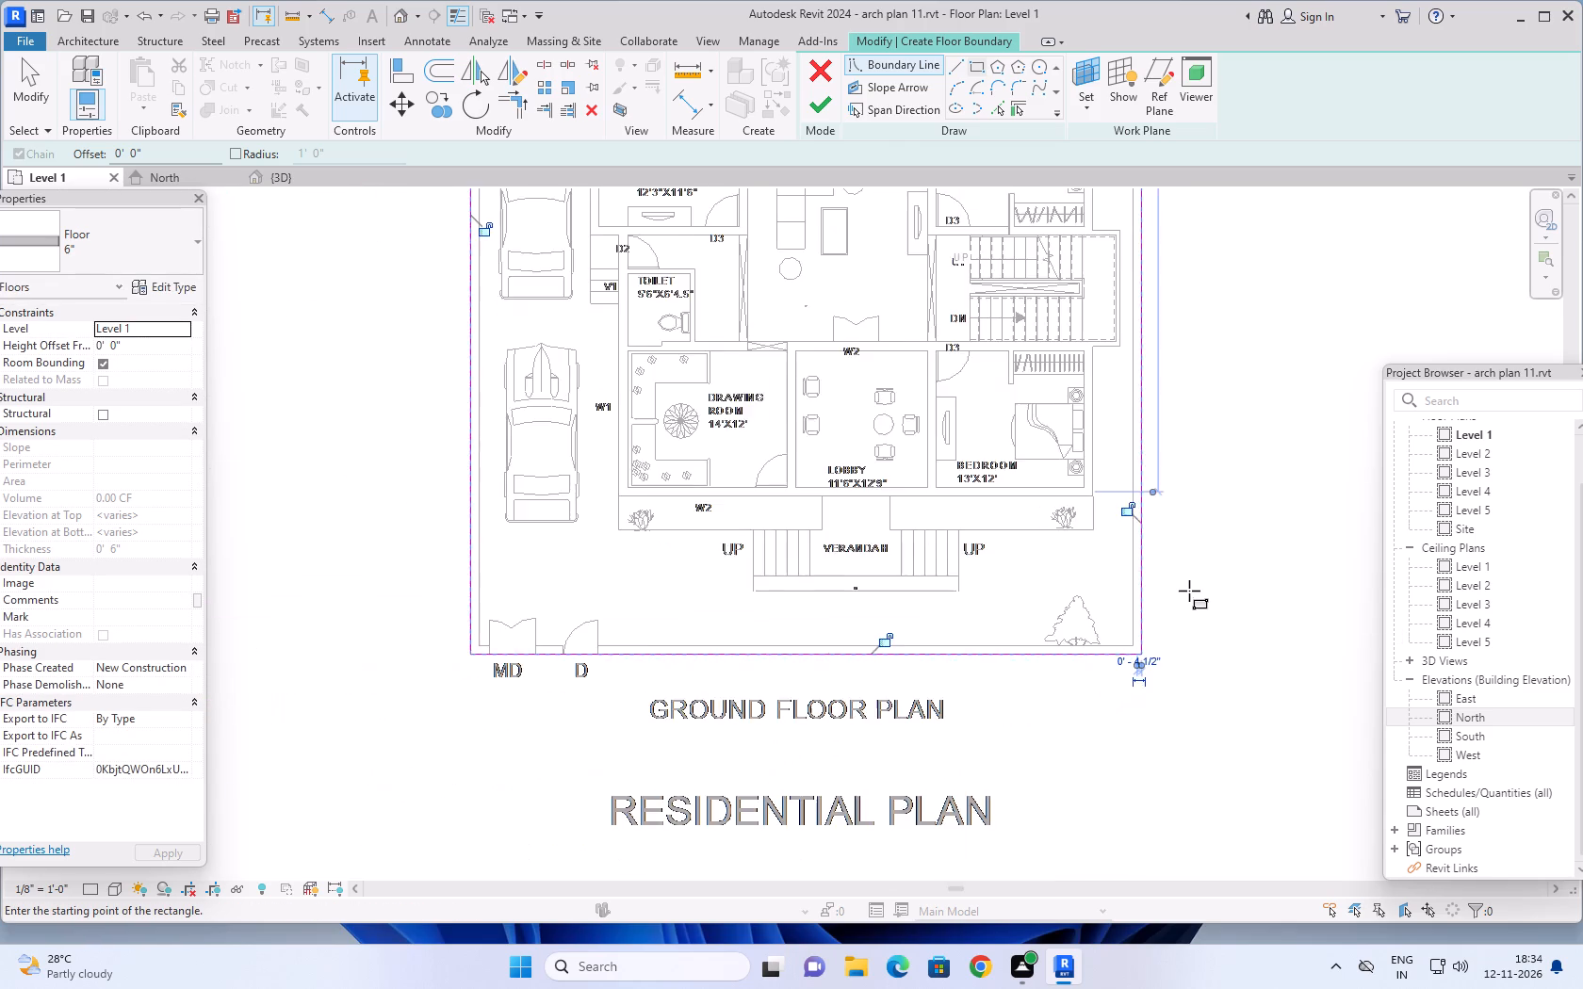
{"action": "scroll", "coordinate": [1189, 591], "scroll_direction": "down", "scroll_amount": 1}
{"action": "left_click", "coordinate": [820, 105]}
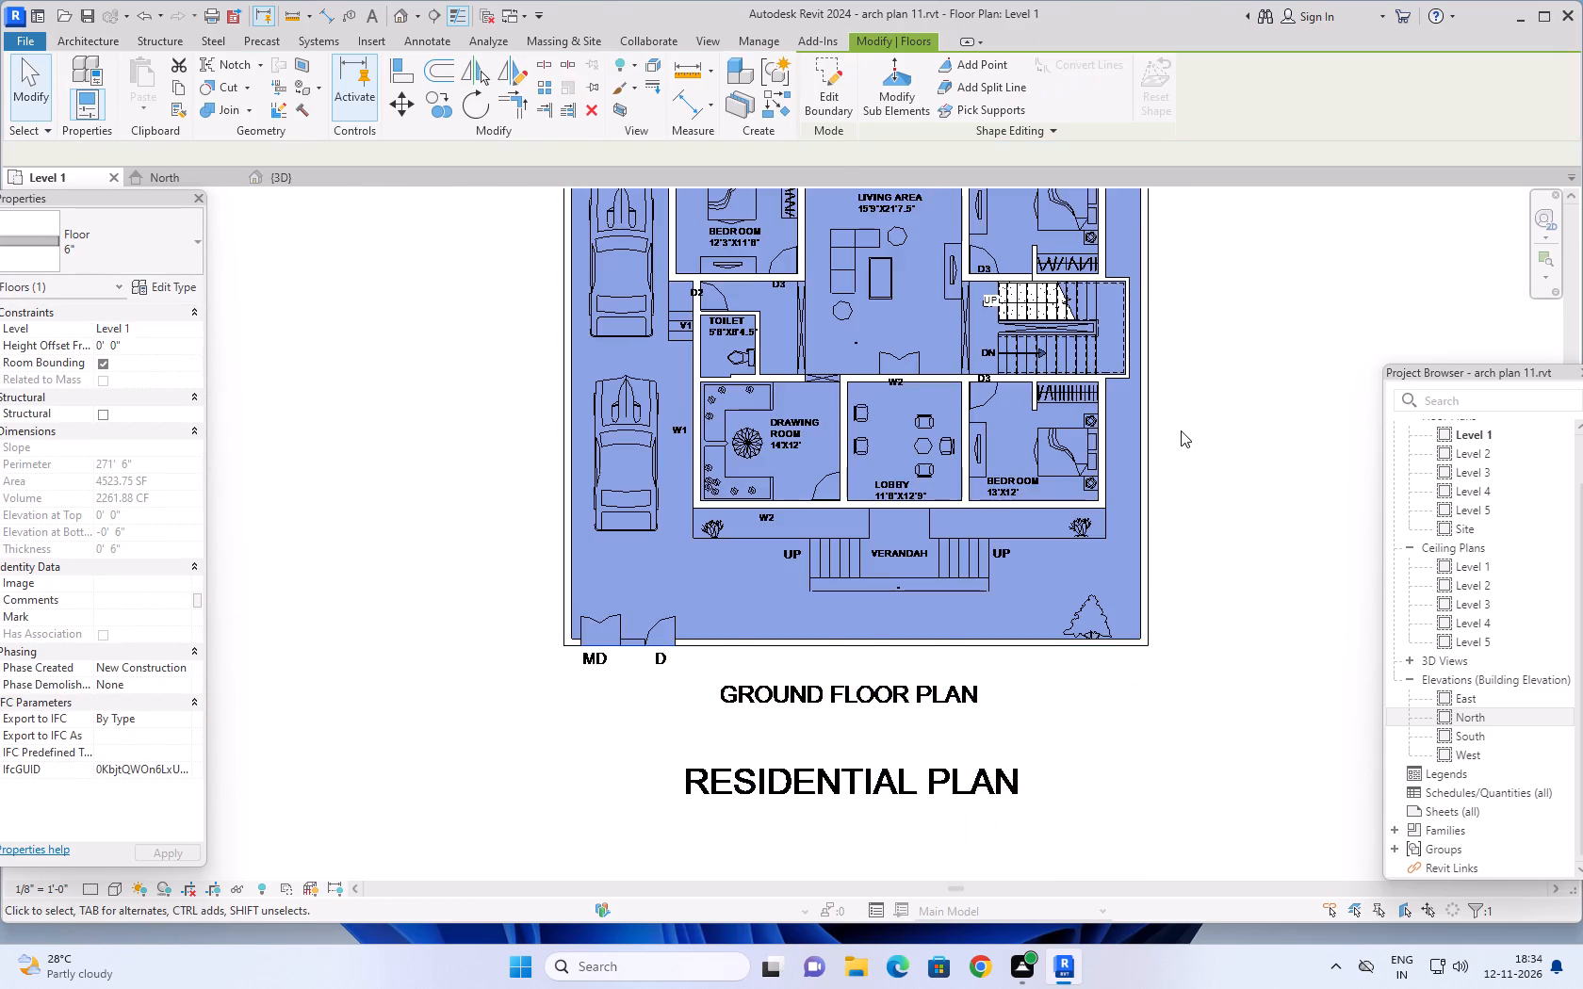
{"action": "scroll", "coordinate": [1185, 431], "scroll_direction": "down", "scroll_amount": 3}
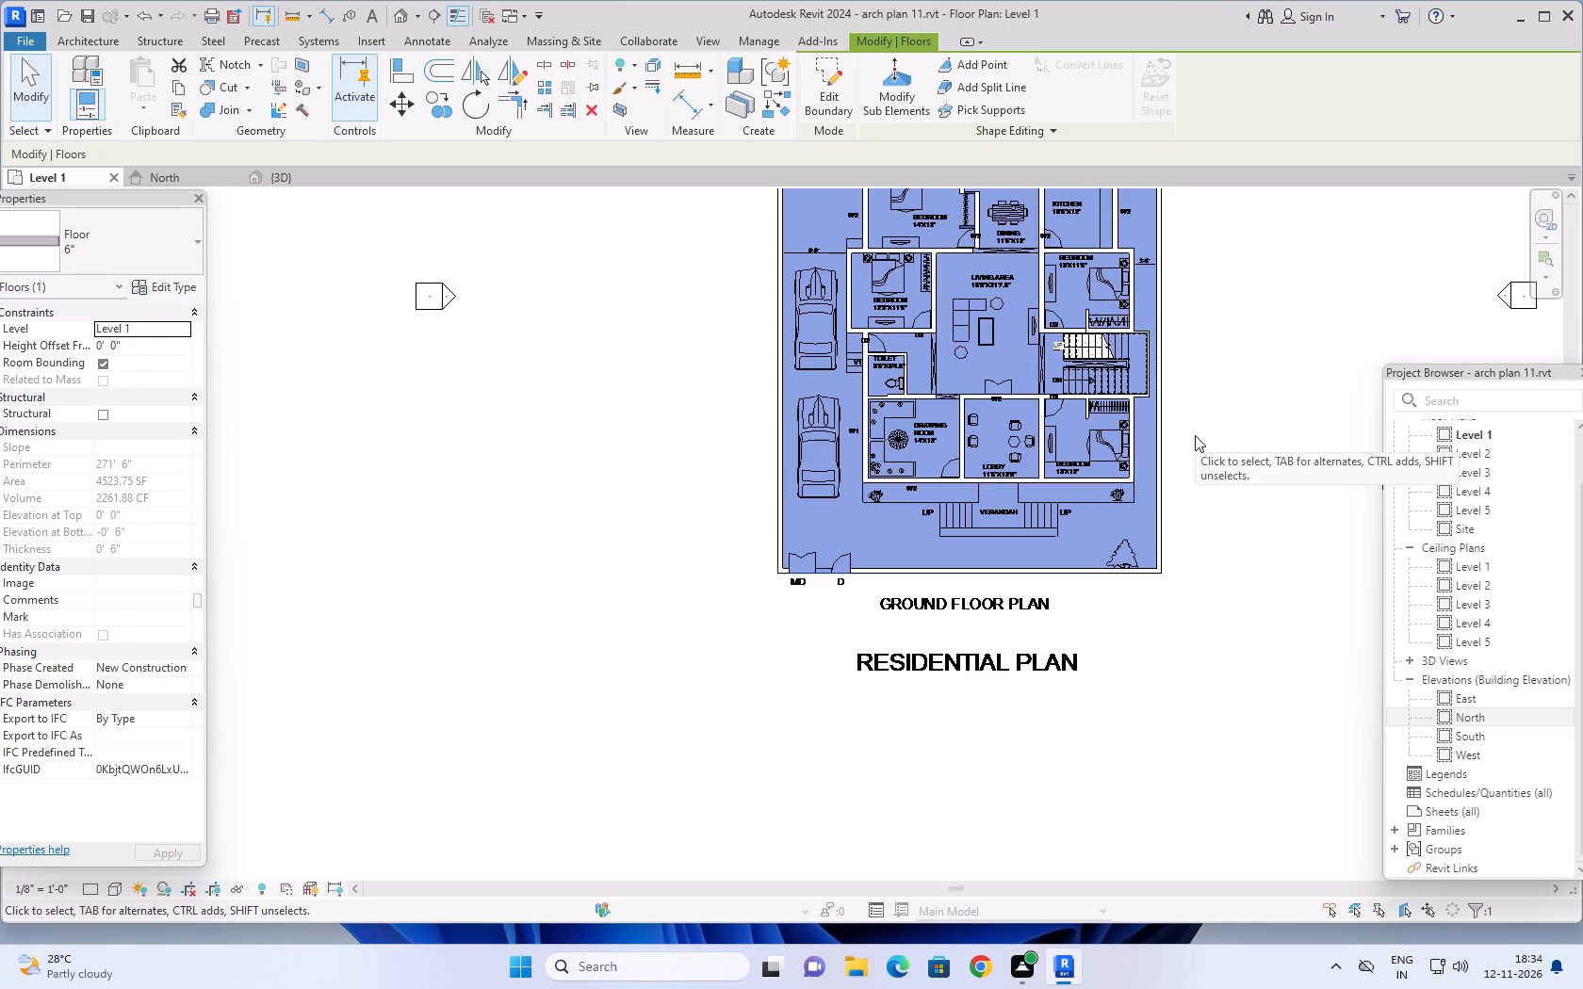
{"action": "scroll", "coordinate": [1197, 435], "scroll_direction": "down", "scroll_amount": 2}
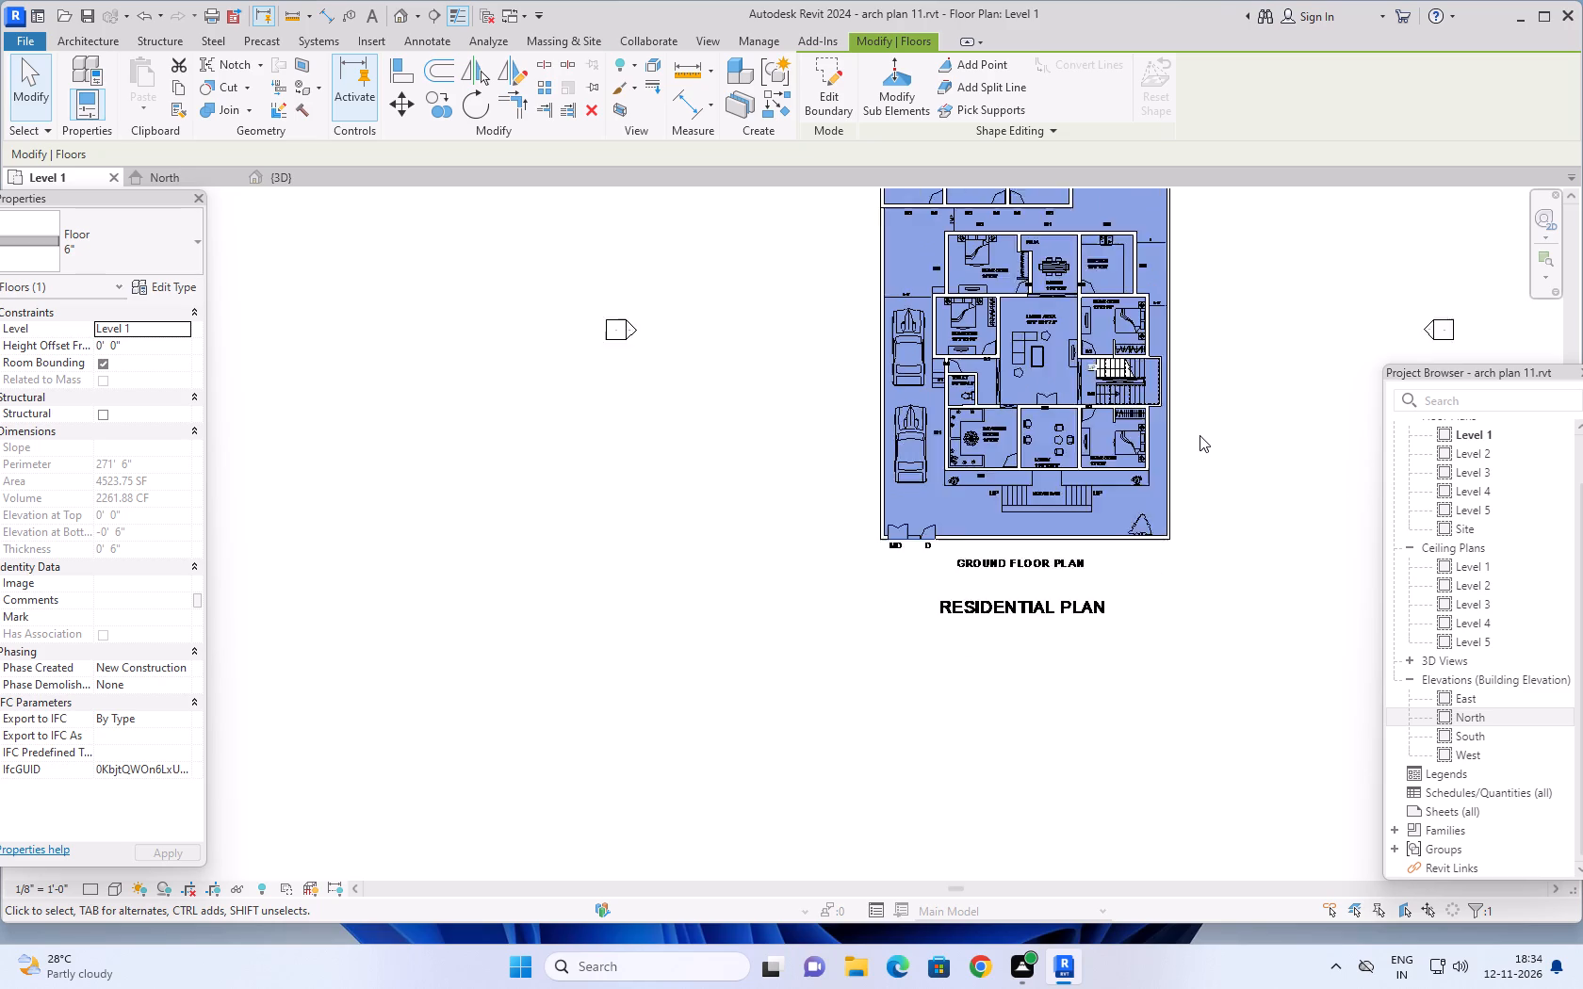
{"action": "scroll", "coordinate": [1199, 435], "scroll_direction": "down", "scroll_amount": 1}
{"action": "middle_click_drag", "start_coordinate": [1211, 432], "coordinate": [1035, 510]}
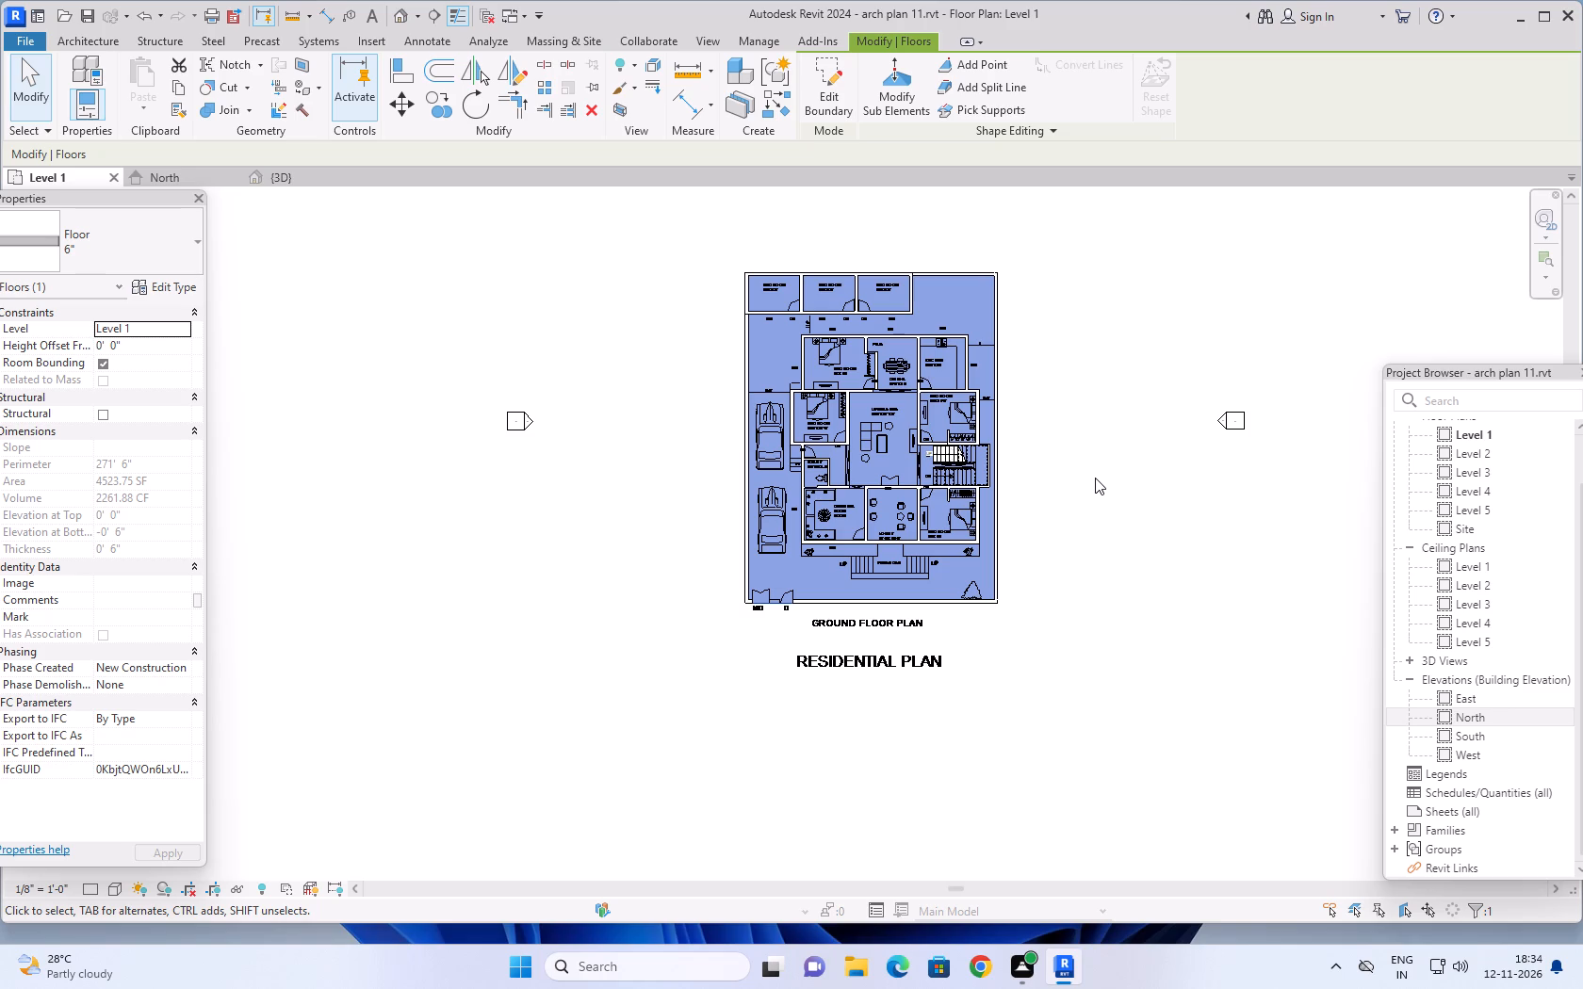
{"action": "key", "text": "Escape"}
{"action": "key", "text": "Escape"}
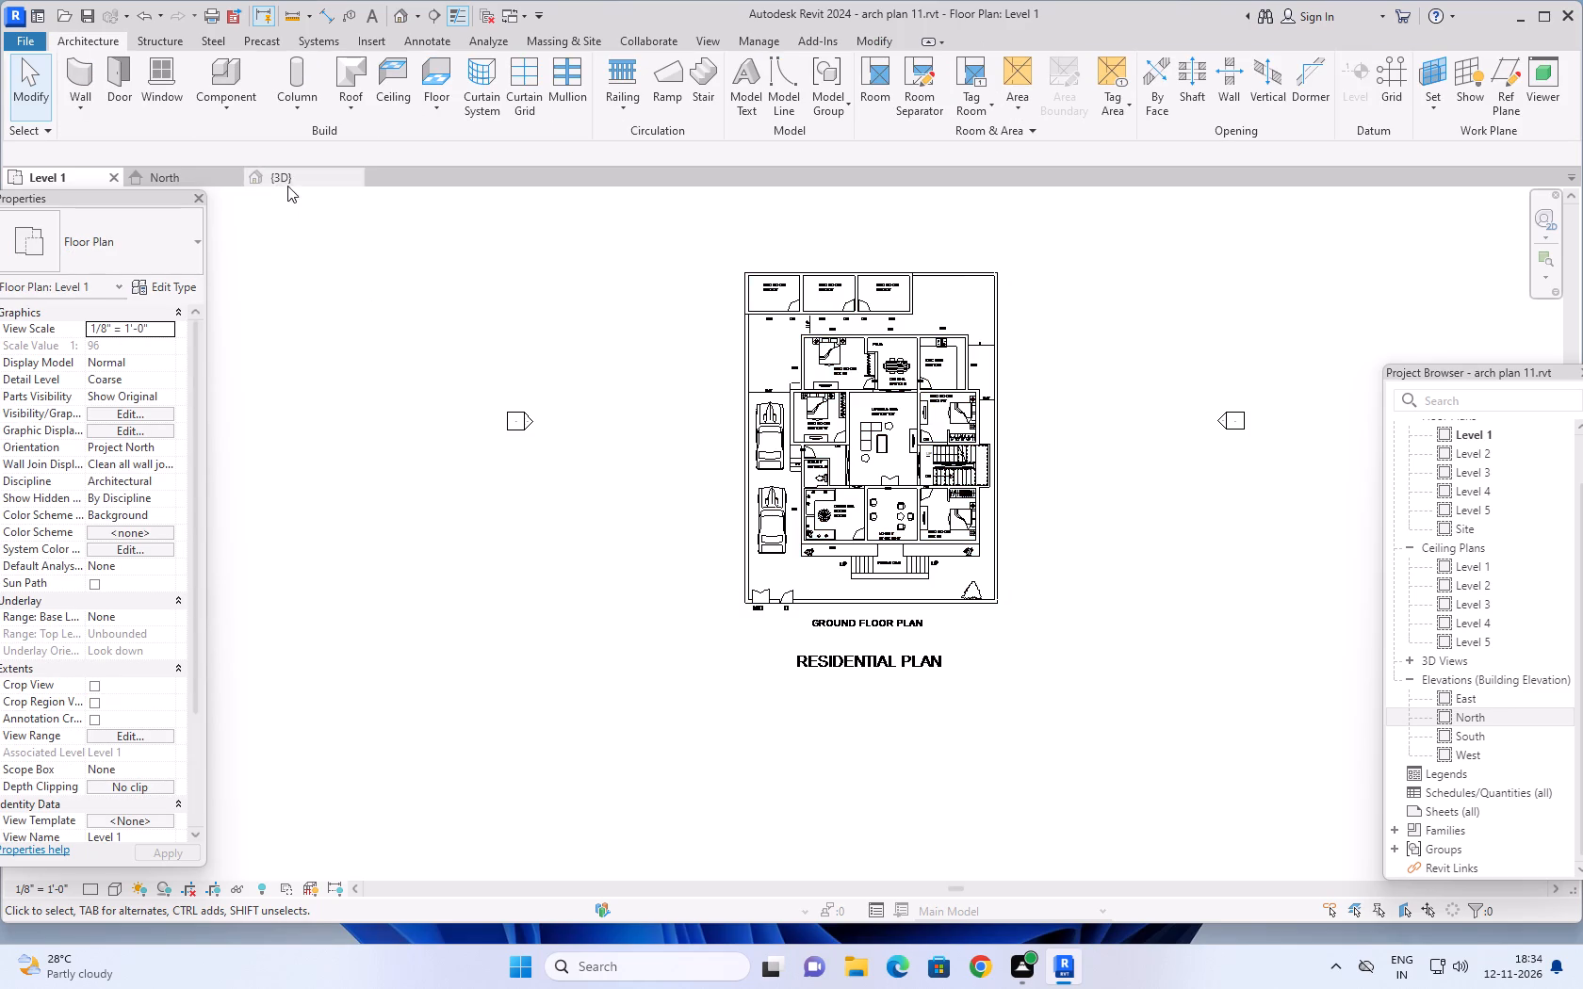
Examine the floor slab, room walls, boundary wall and staircase from several sides in 3D, and return to the Level 1 plan.
{"action": "left_click", "coordinate": [281, 177]}
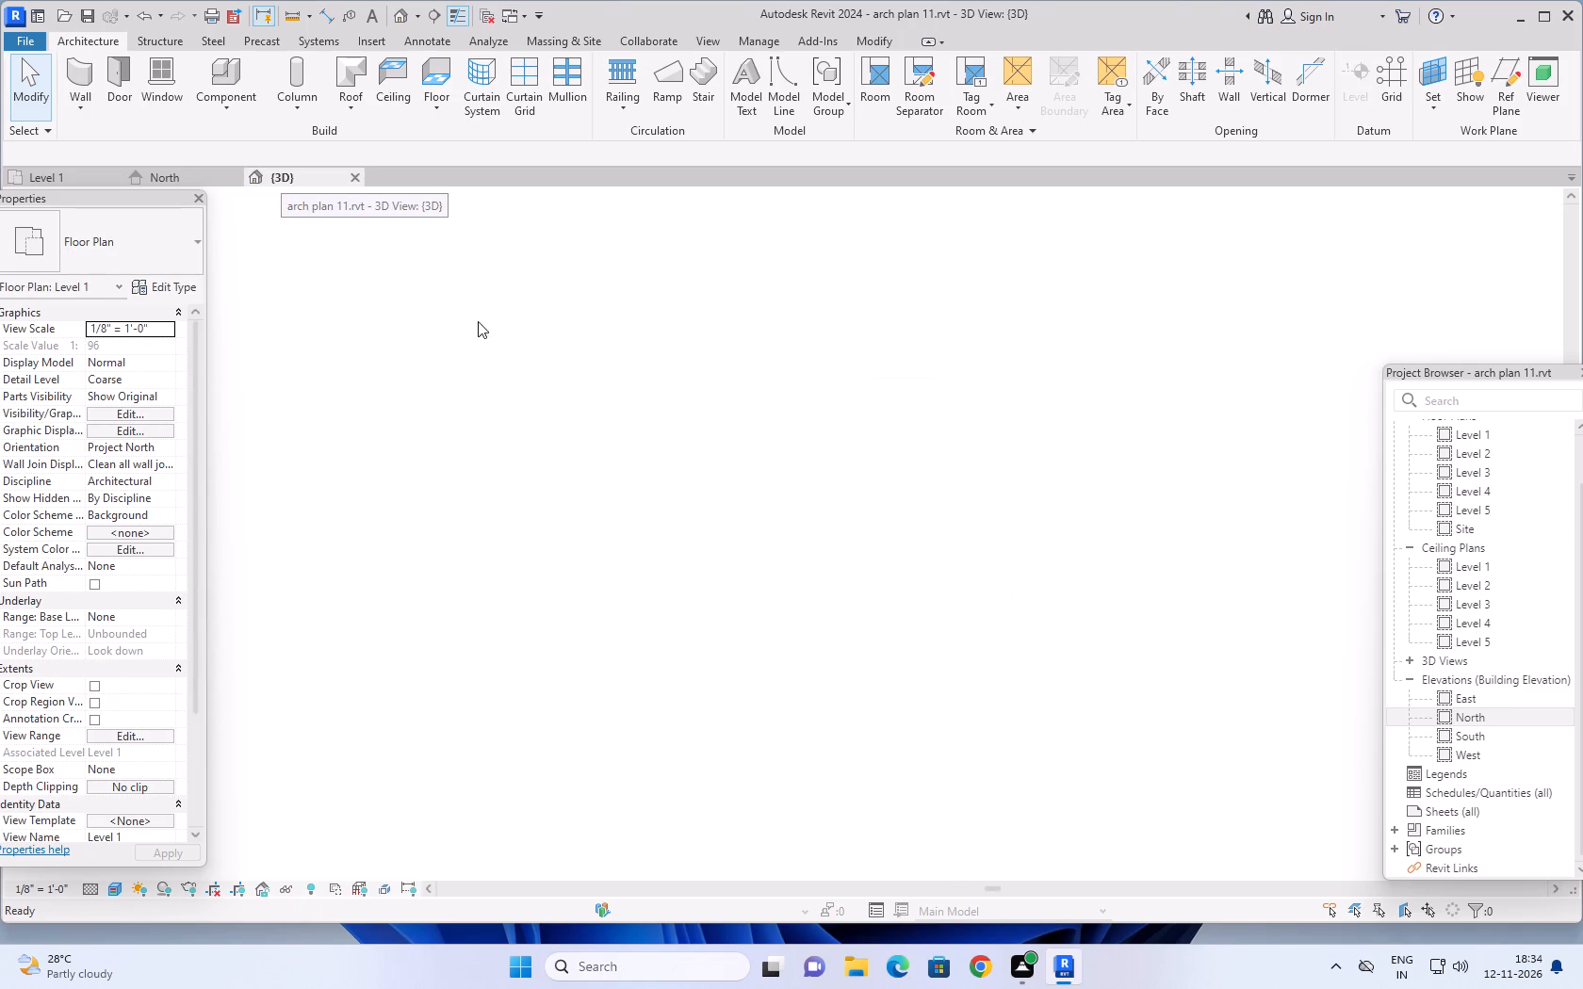
{"action": "scroll", "coordinate": [1184, 463], "scroll_direction": "down", "scroll_amount": 3}
{"action": "middle_click_drag", "start_coordinate": [1164, 455], "coordinate": [1052, 439]}
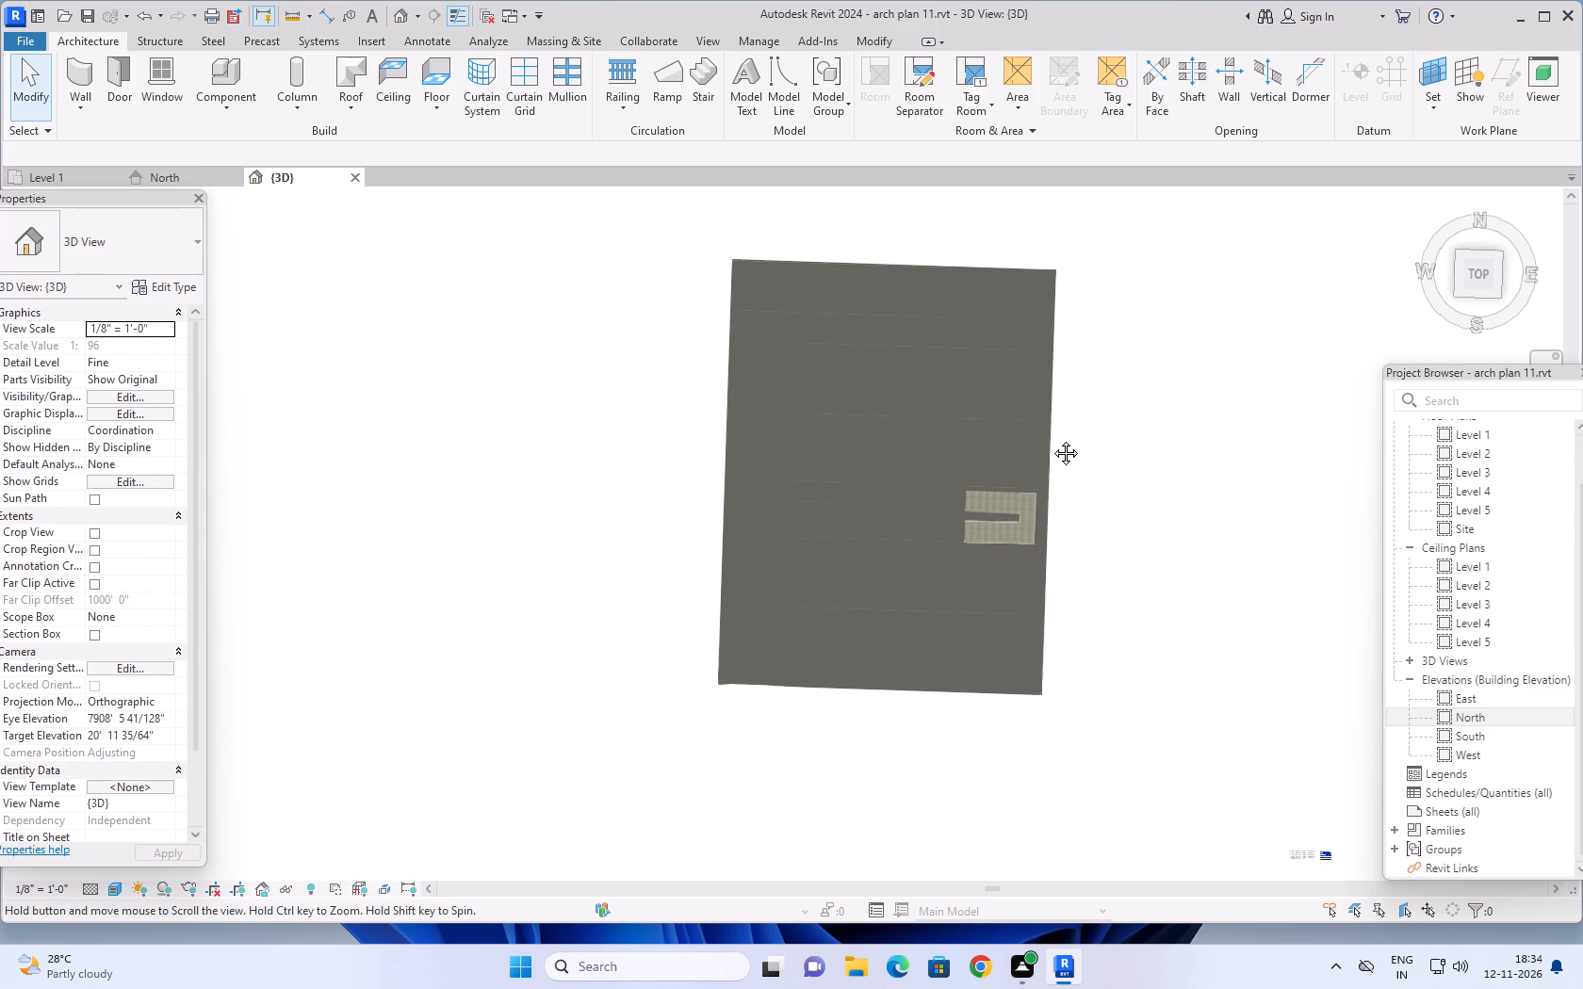
{"action": "middle_click_drag", "start_coordinate": [1052, 439], "coordinate": [1007, 438]}
{"action": "middle_click_drag", "start_coordinate": [1054, 505], "coordinate": [1087, 319]}
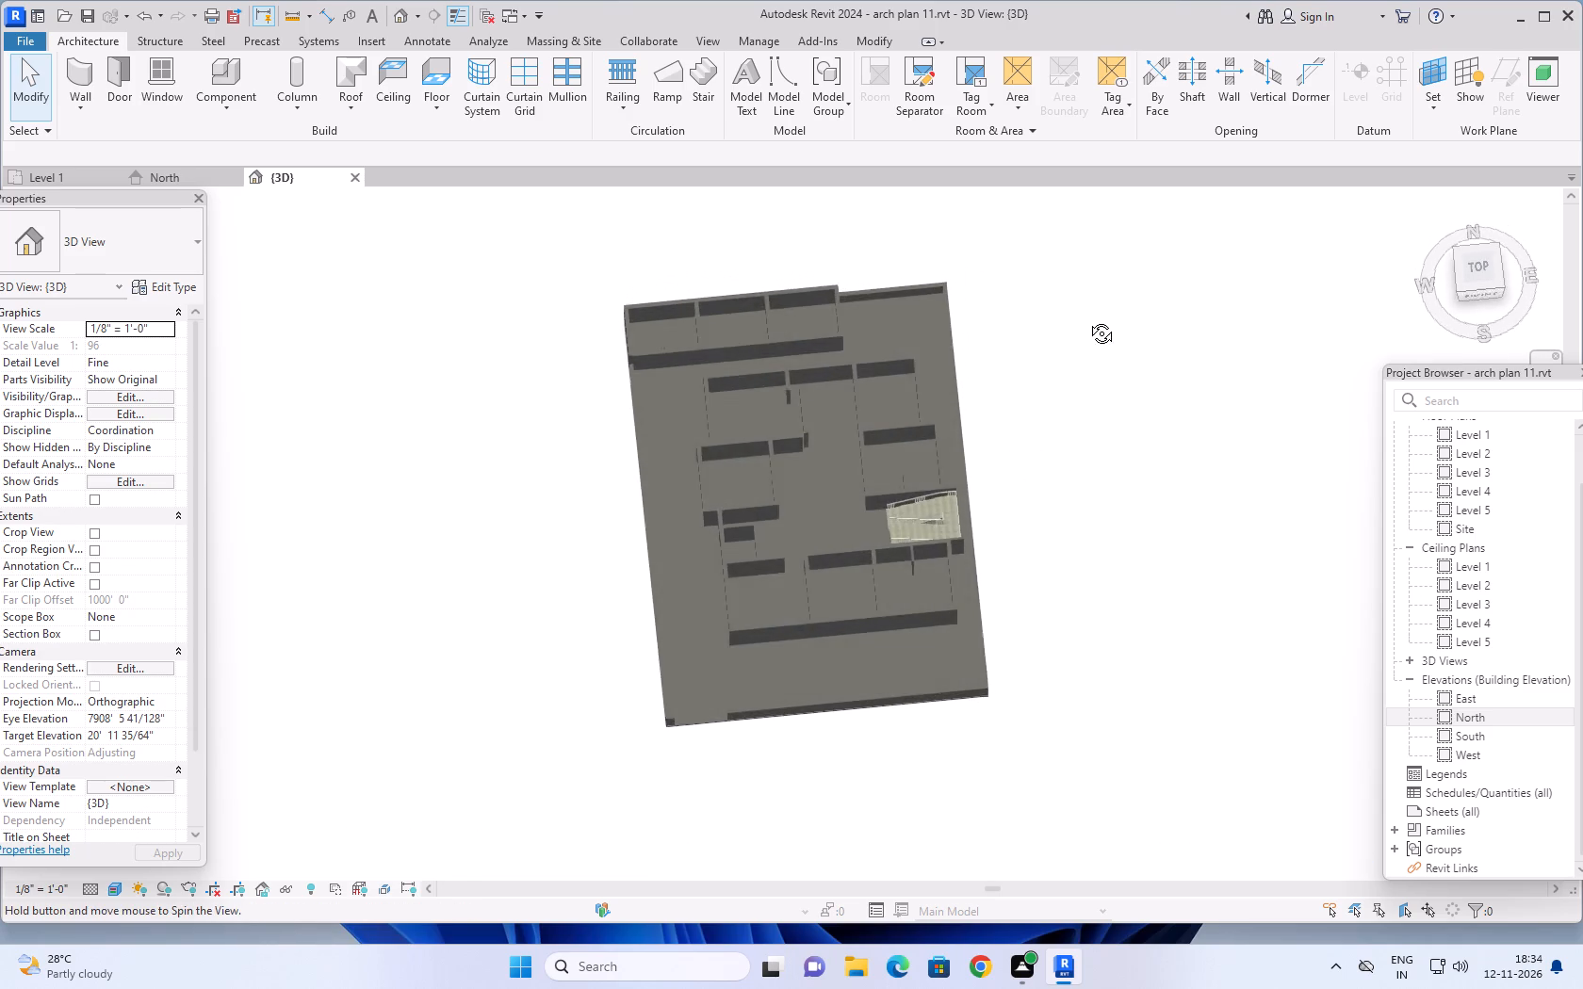
{"action": "middle_click_drag", "start_coordinate": [1087, 319], "coordinate": [1087, 316]}
{"action": "middle_click_drag", "start_coordinate": [1085, 522], "coordinate": [1096, 303], "text": "shift"}
{"action": "middle_click_drag", "start_coordinate": [1046, 494], "coordinate": [1085, 534]}
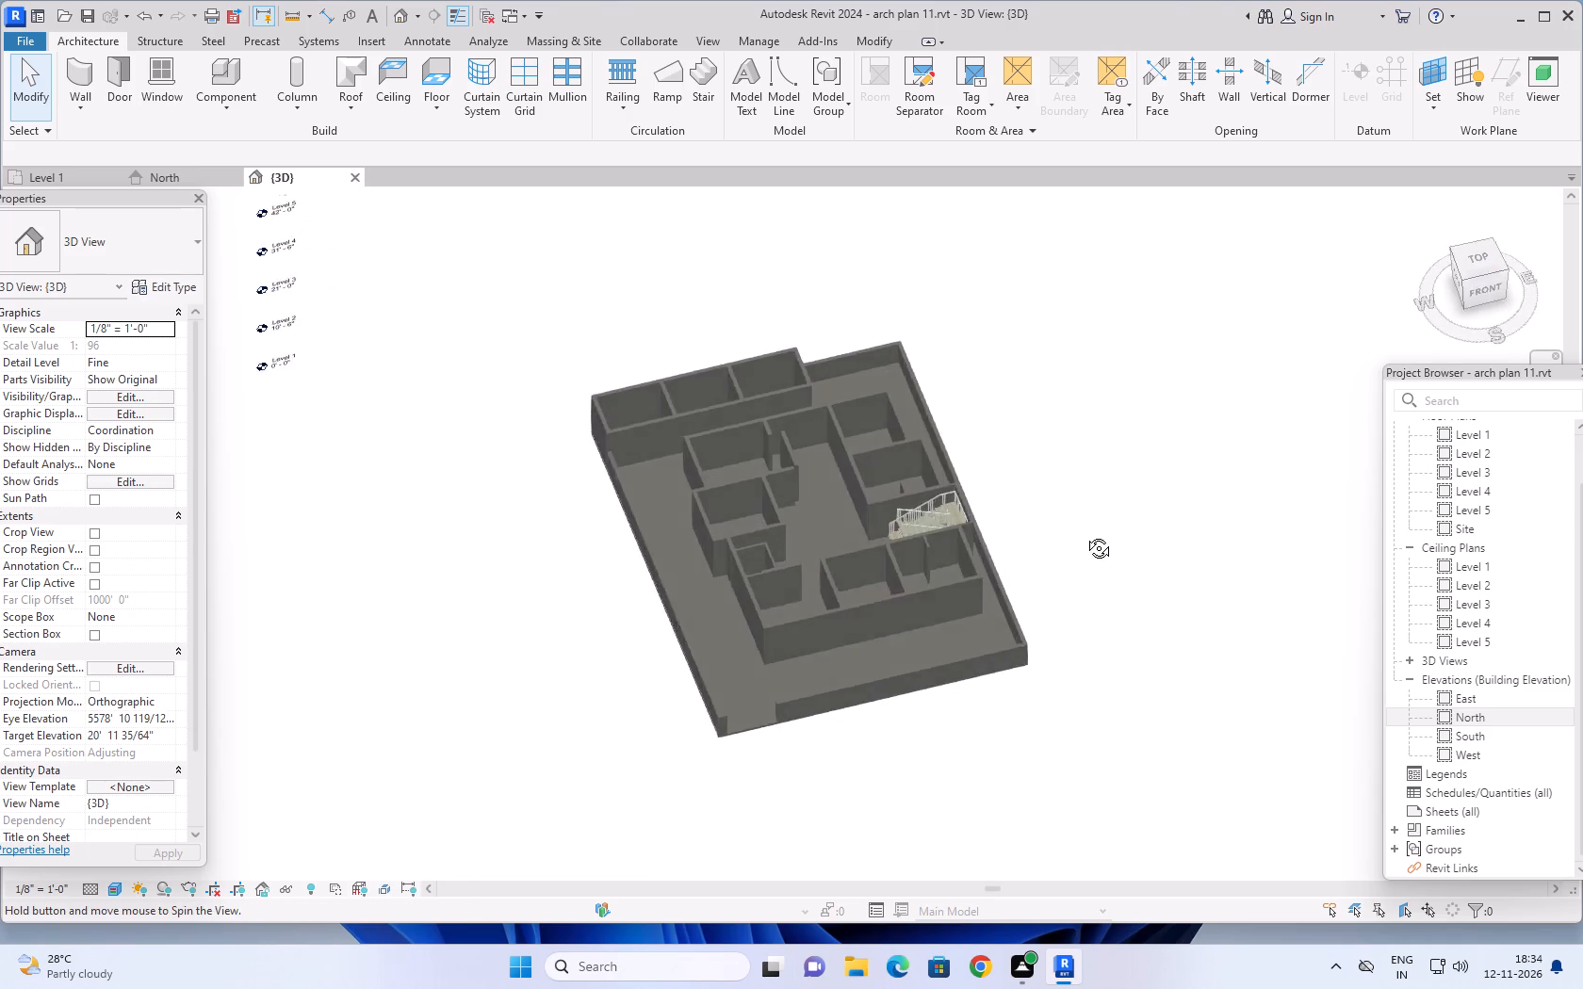
{"action": "middle_click_drag", "start_coordinate": [1085, 534], "coordinate": [1182, 574]}
{"action": "scroll", "coordinate": [911, 476], "scroll_direction": "up", "scroll_amount": 7}
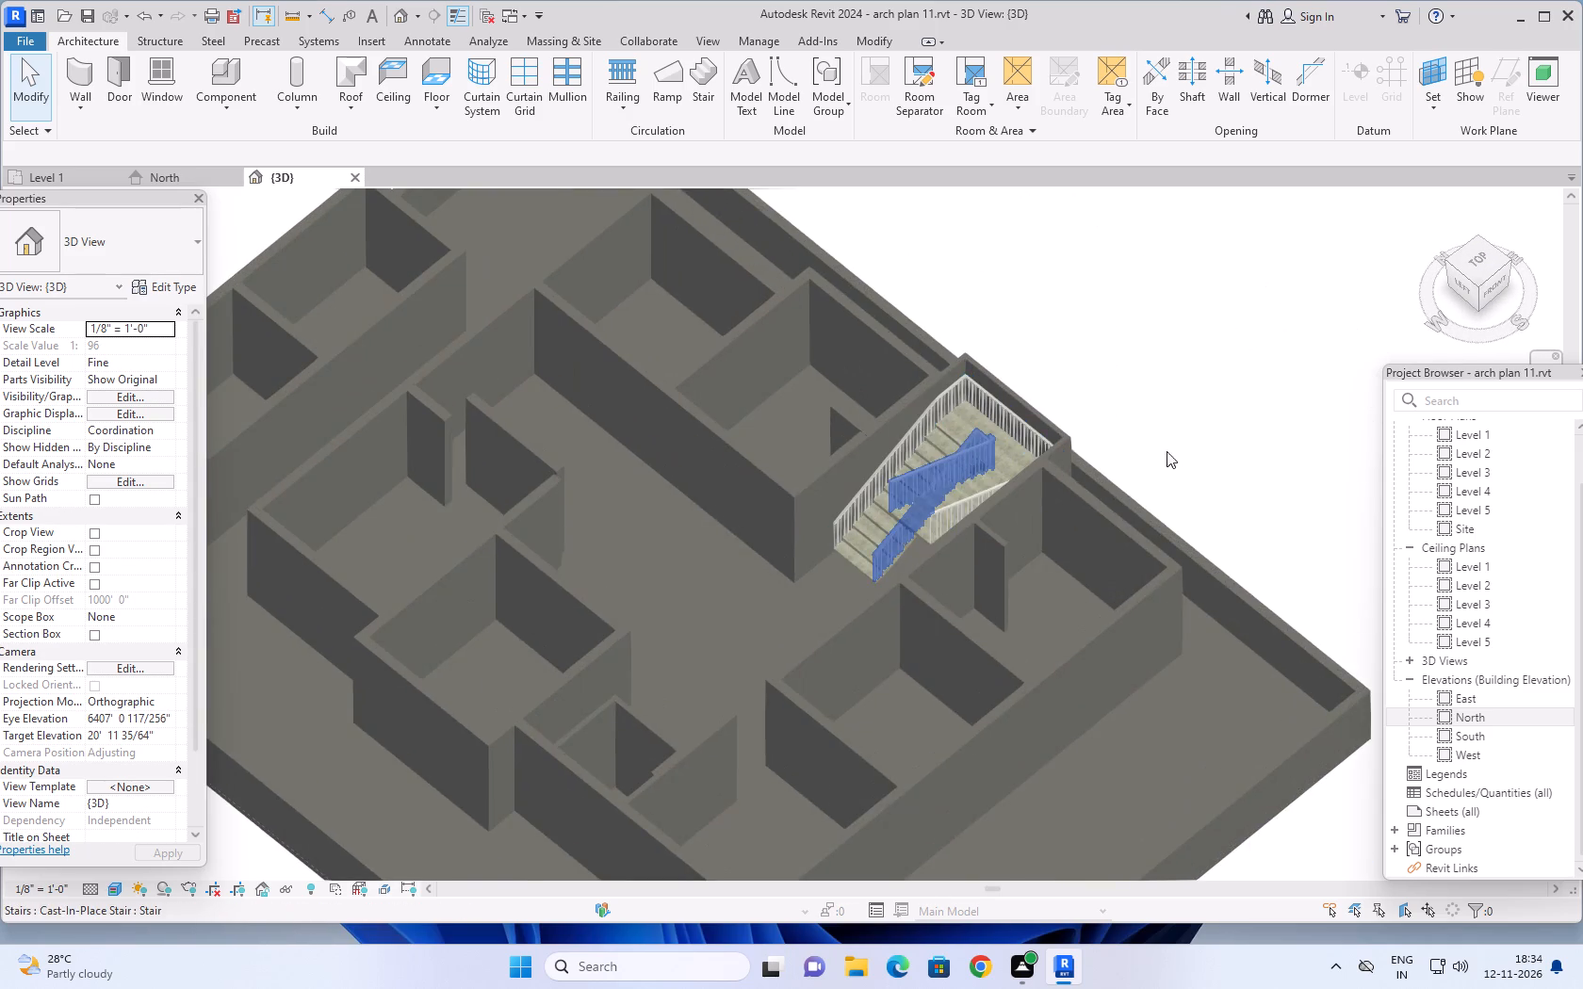
{"action": "middle_click_drag", "start_coordinate": [1164, 446], "coordinate": [1210, 282], "text": "shift"}
{"action": "middle_click_drag", "start_coordinate": [1142, 404], "coordinate": [1224, 332], "text": "shift"}
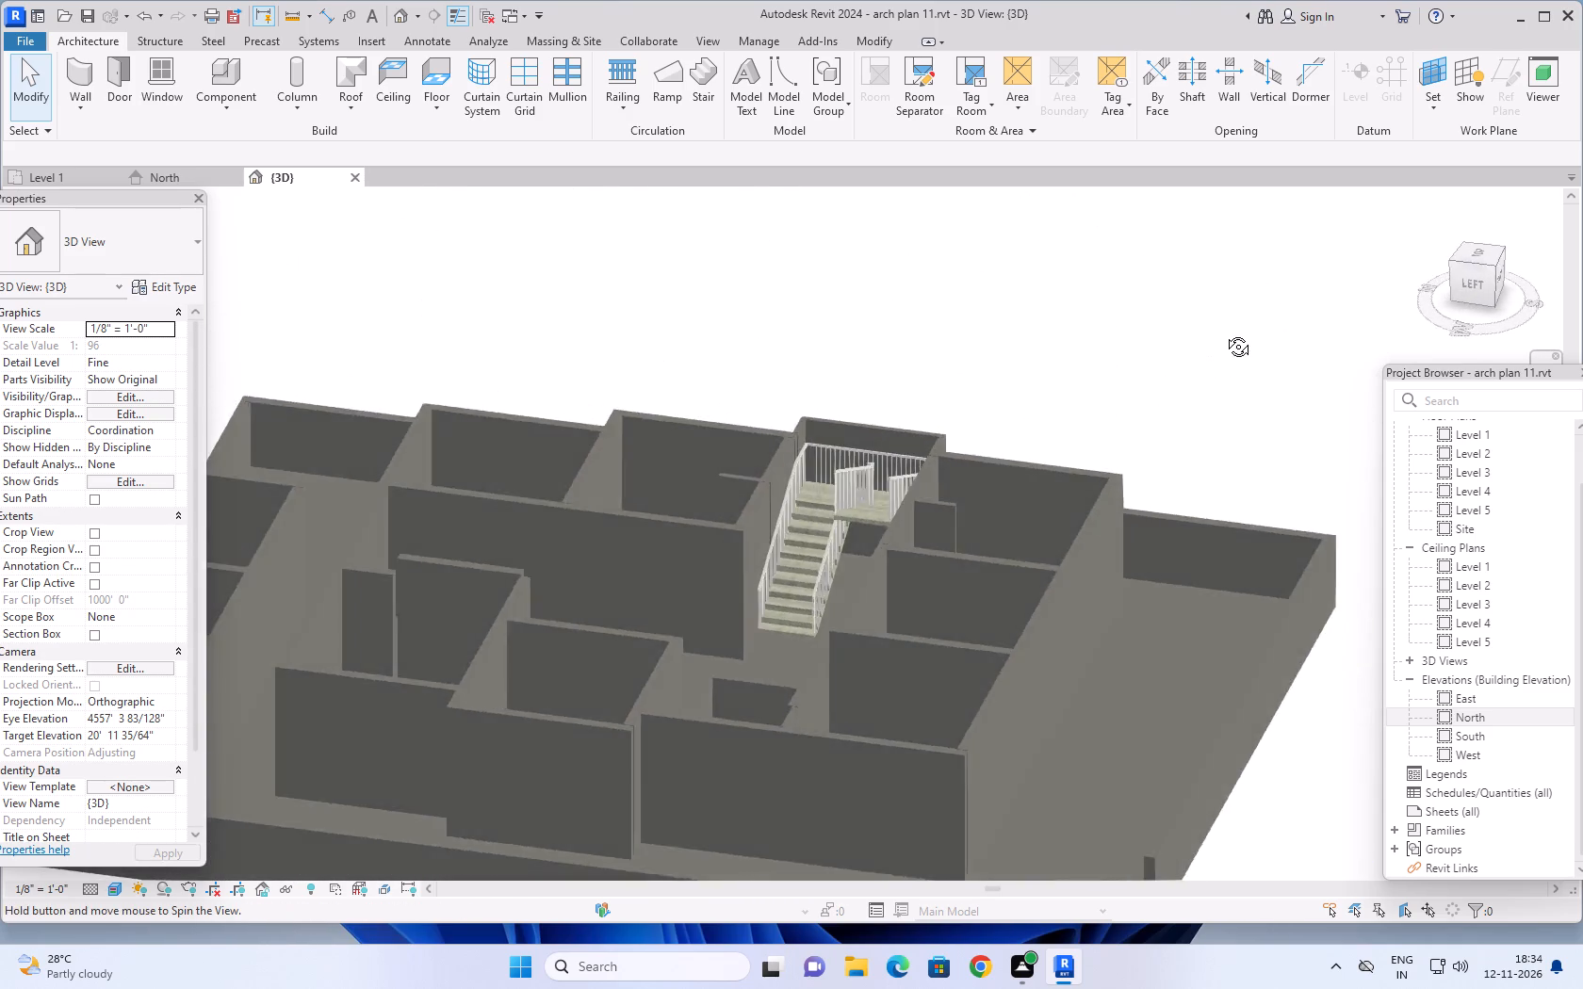
{"action": "middle_click_drag", "start_coordinate": [1224, 332], "coordinate": [1249, 300], "text": "shift"}
{"action": "scroll", "coordinate": [1088, 370], "scroll_direction": "up", "scroll_amount": 1}
{"action": "middle_click_drag", "start_coordinate": [829, 359], "coordinate": [1082, 384], "text": "shift"}
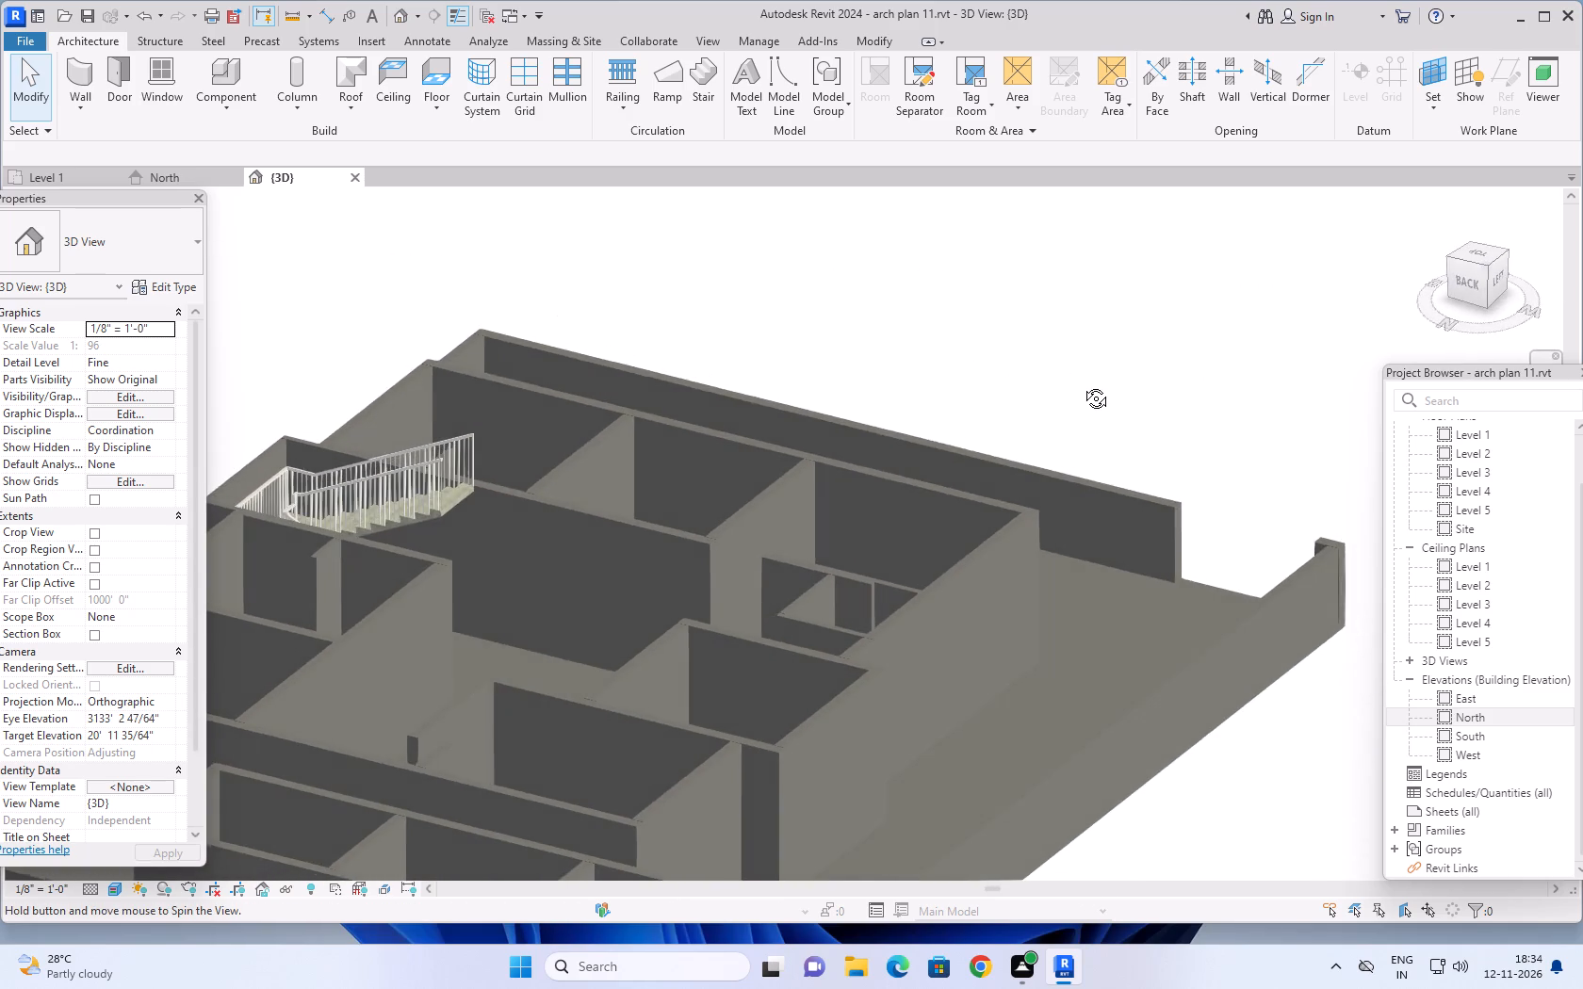
{"action": "middle_click_drag", "start_coordinate": [1082, 384], "coordinate": [596, 511], "text": "shift"}
{"action": "scroll", "coordinate": [937, 515], "scroll_direction": "down", "scroll_amount": 3}
{"action": "middle_click_drag", "start_coordinate": [1029, 490], "coordinate": [1039, 411]}
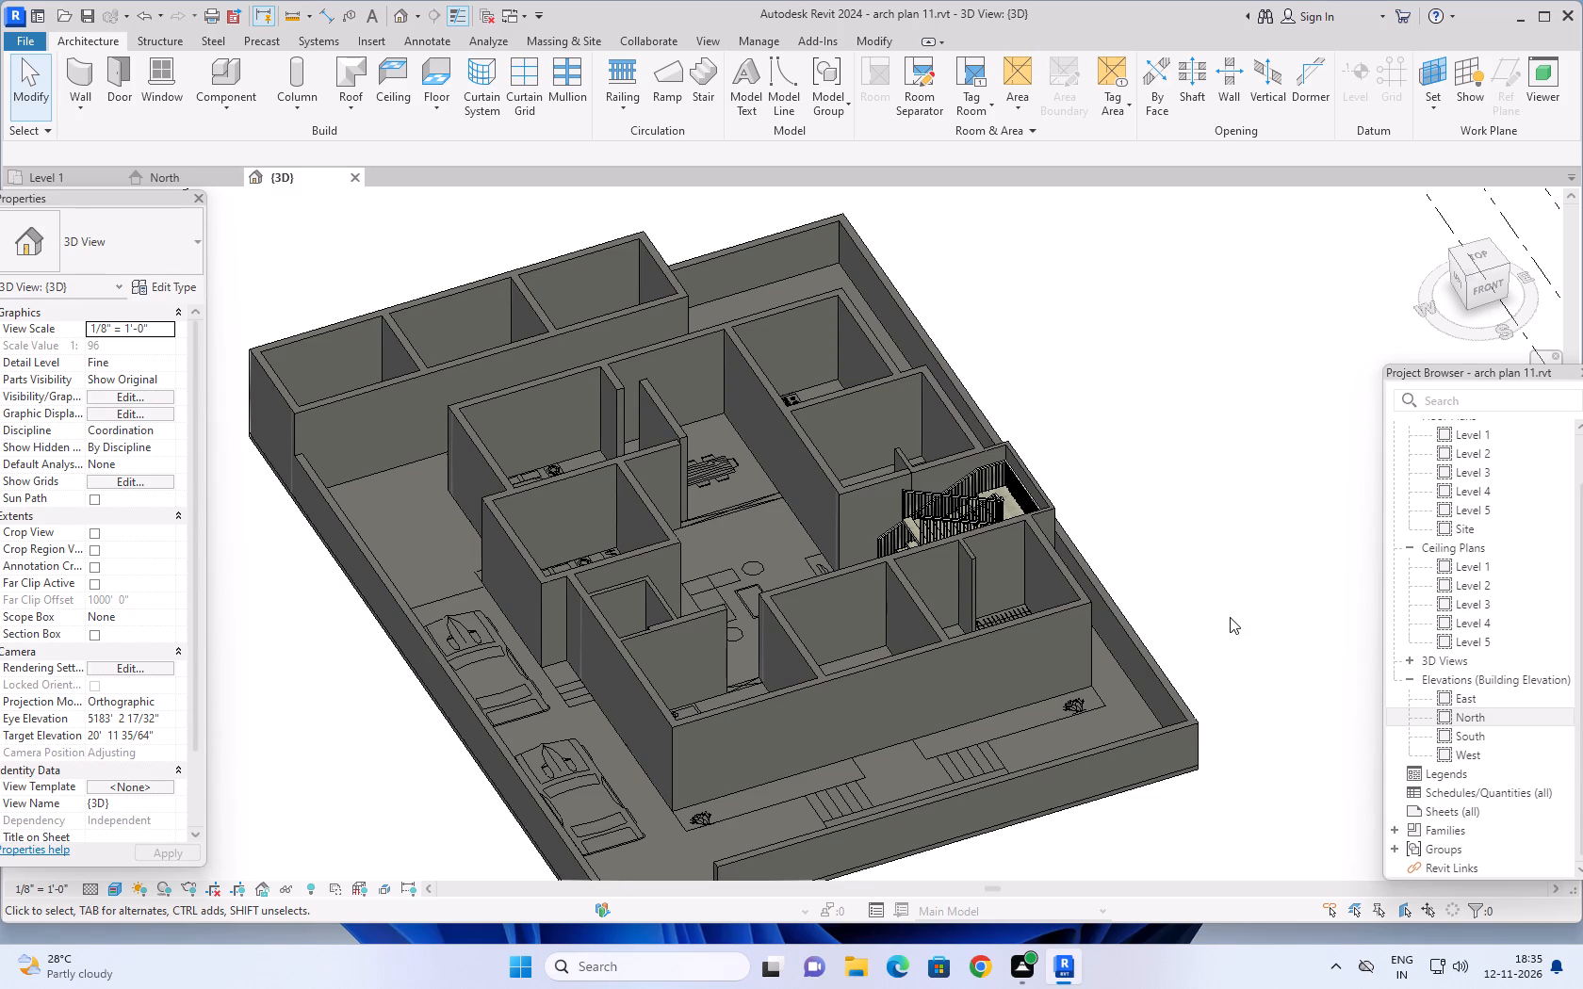
{"action": "left_click", "coordinate": [49, 180]}
{"action": "scroll", "coordinate": [1091, 534], "scroll_direction": "down", "scroll_amount": 4}
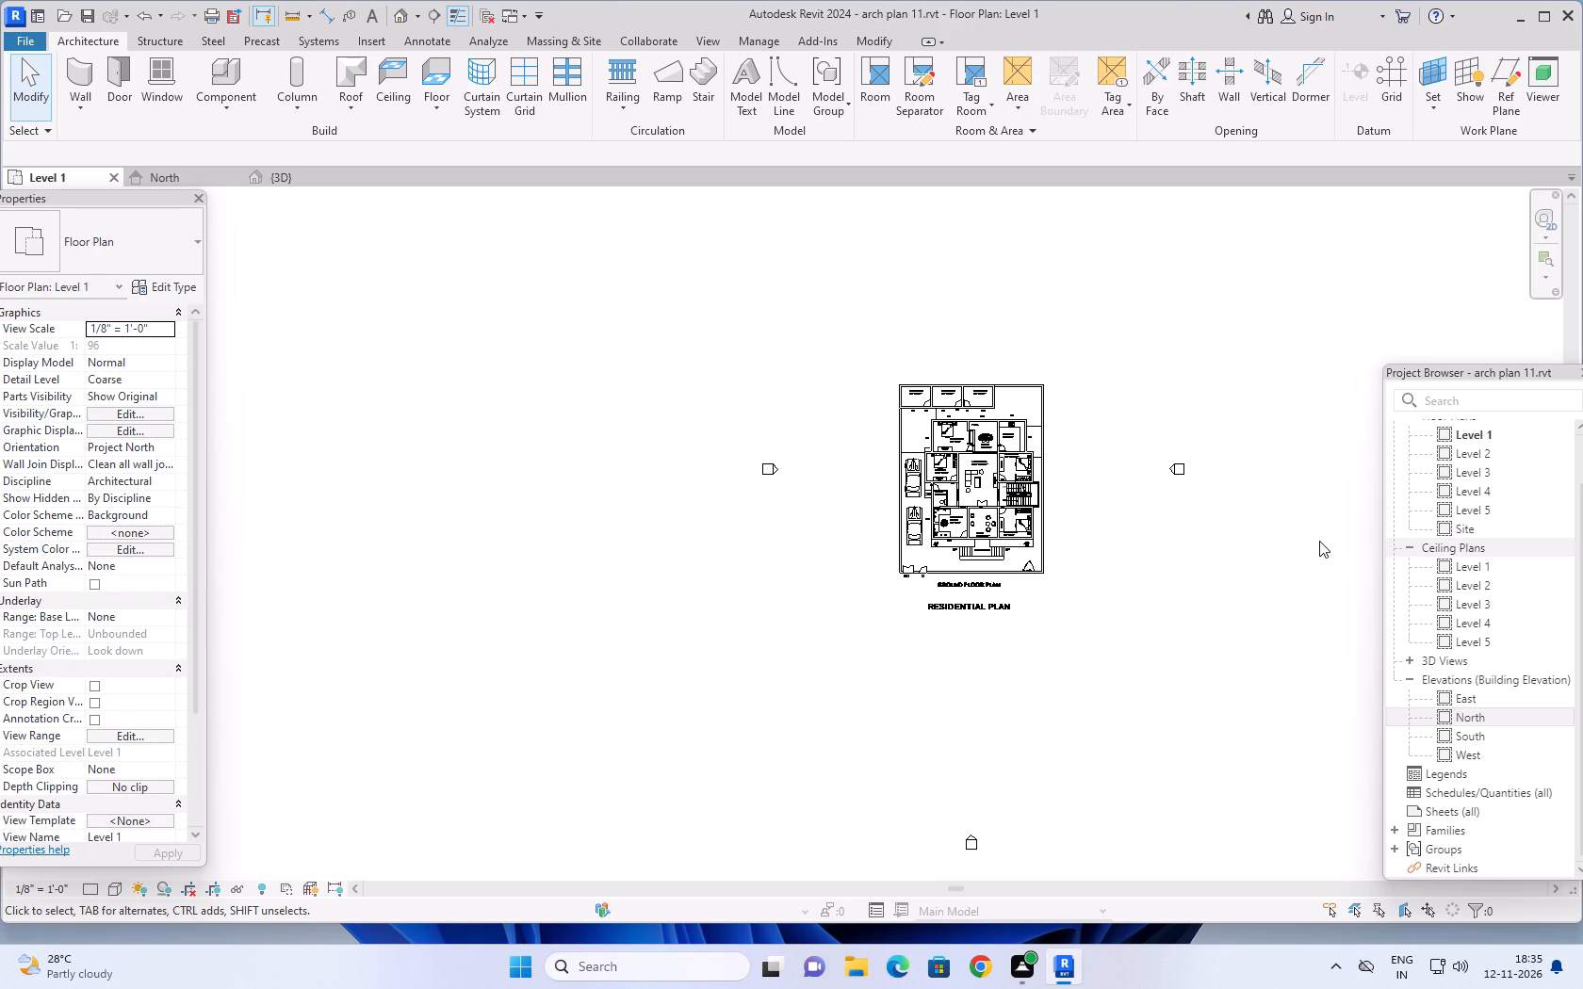
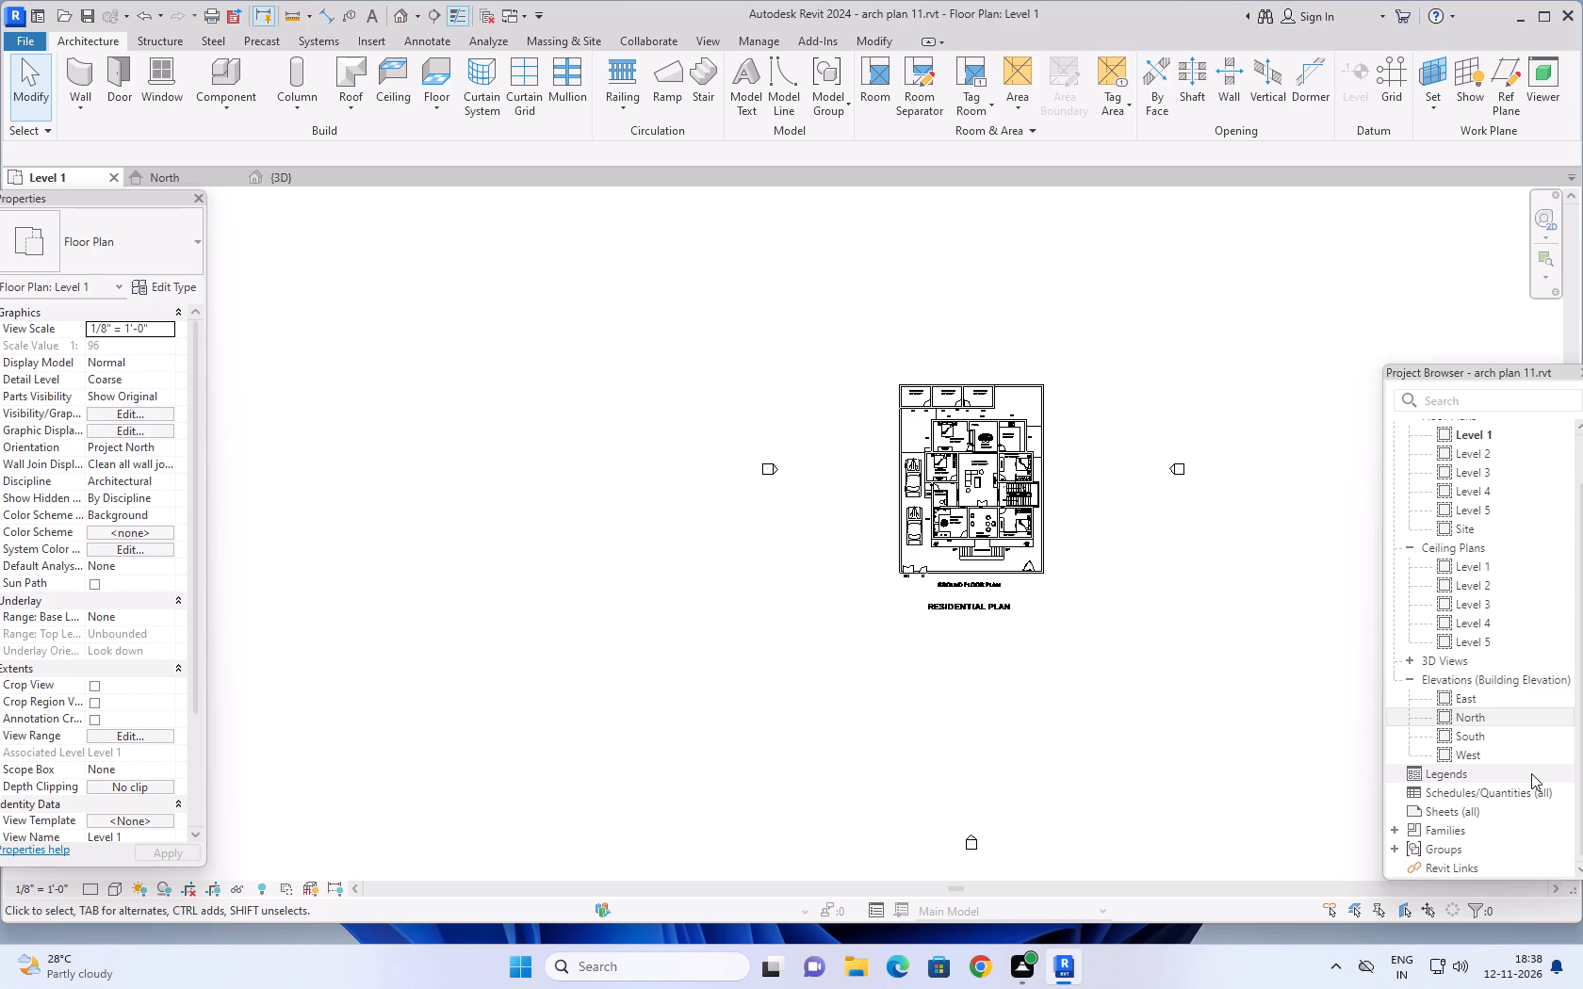
Examine the Level 1 ground floor plan, from the overall plot down to the drawing room, lobby, verandah and its front steps.
{"action": "scroll", "coordinate": [1531, 773], "scroll_direction": "up", "scroll_amount": 2}
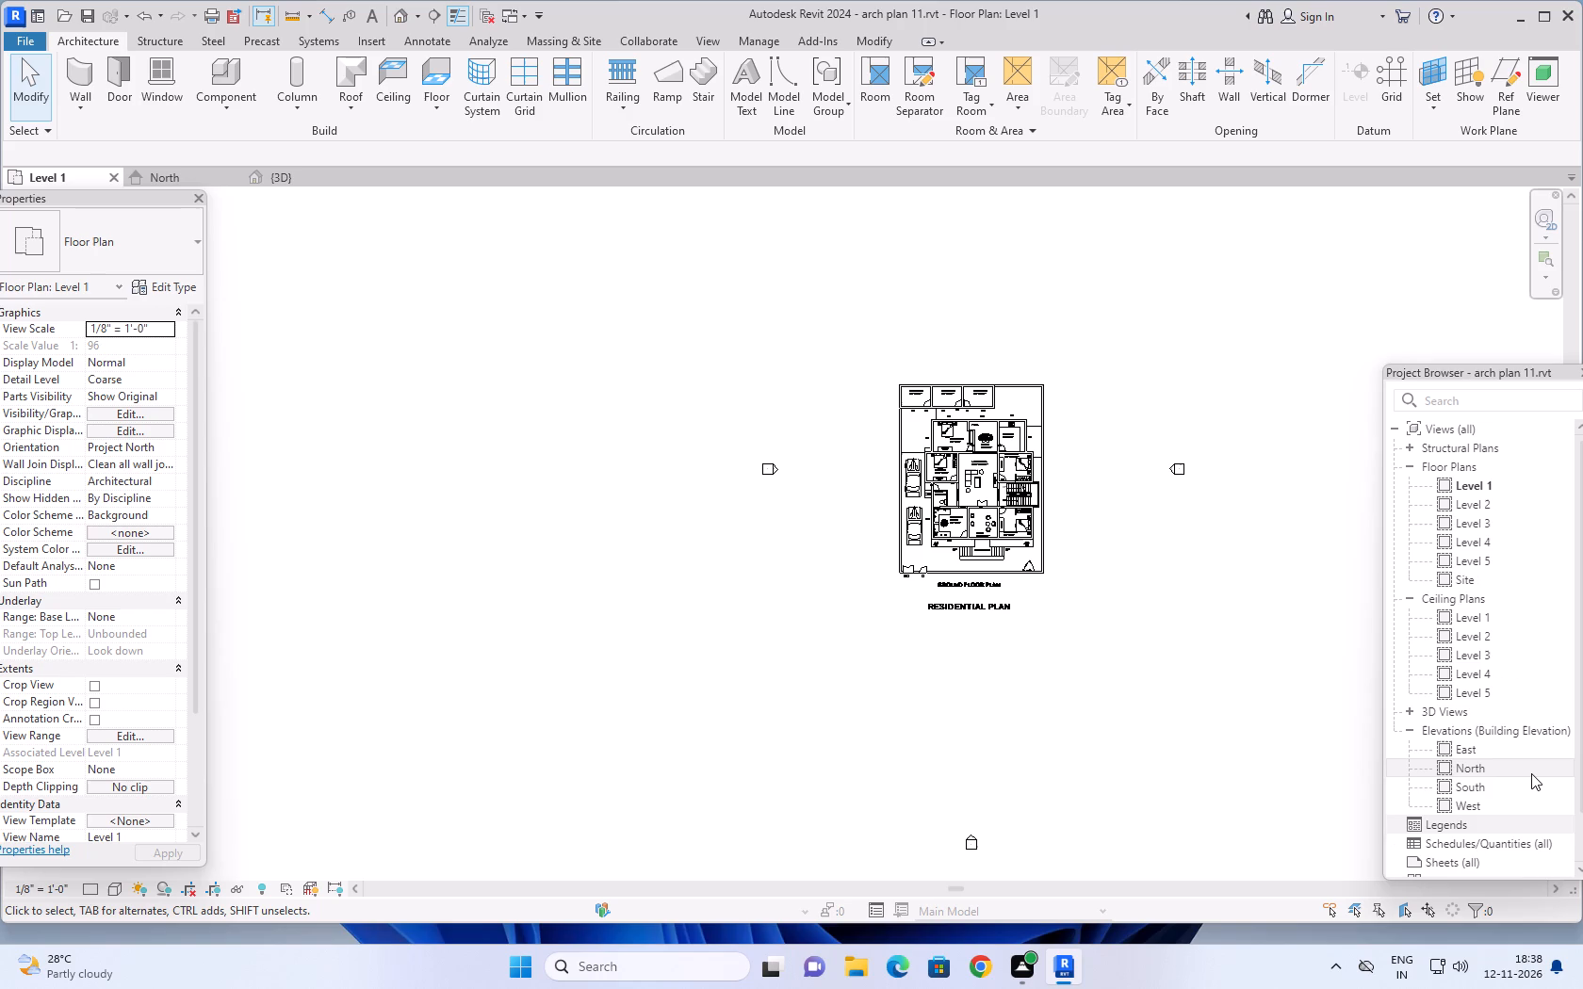
{"action": "scroll", "coordinate": [1530, 773], "scroll_direction": "up", "scroll_amount": 6}
{"action": "scroll", "coordinate": [1285, 634], "scroll_direction": "up", "scroll_amount": 2}
{"action": "scroll", "coordinate": [1193, 594], "scroll_direction": "up", "scroll_amount": 1}
{"action": "middle_click_drag", "start_coordinate": [1193, 594], "coordinate": [1220, 667]}
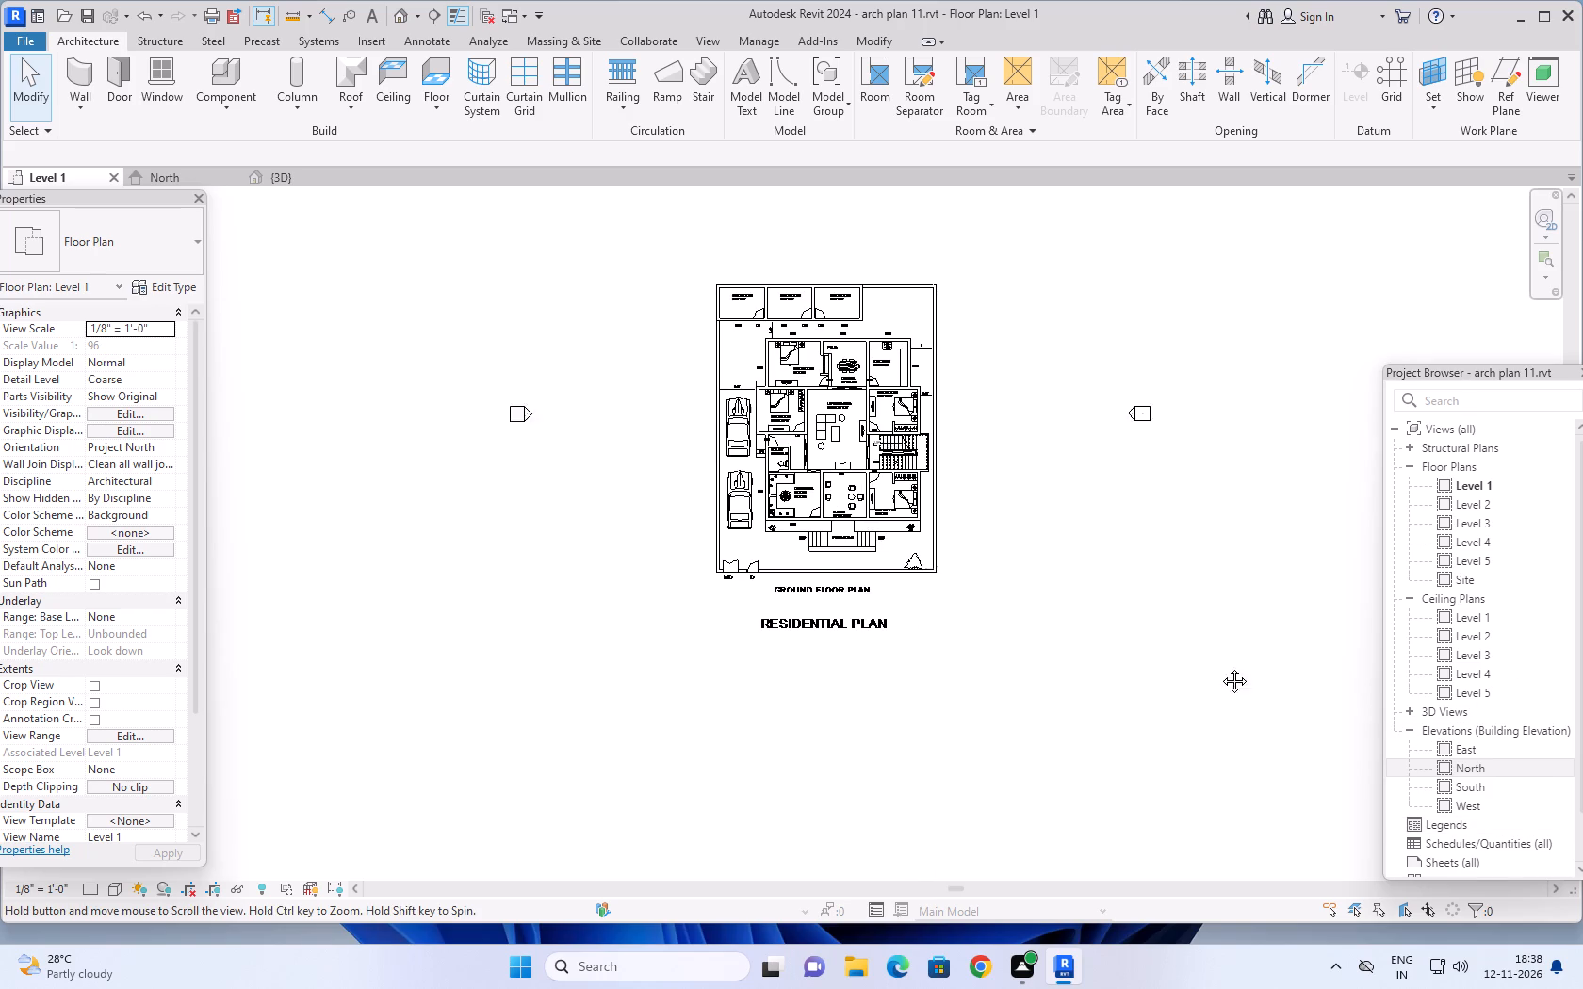
{"action": "middle_click_drag", "start_coordinate": [1220, 667], "coordinate": [1269, 724]}
{"action": "scroll", "coordinate": [870, 546], "scroll_direction": "up", "scroll_amount": 2}
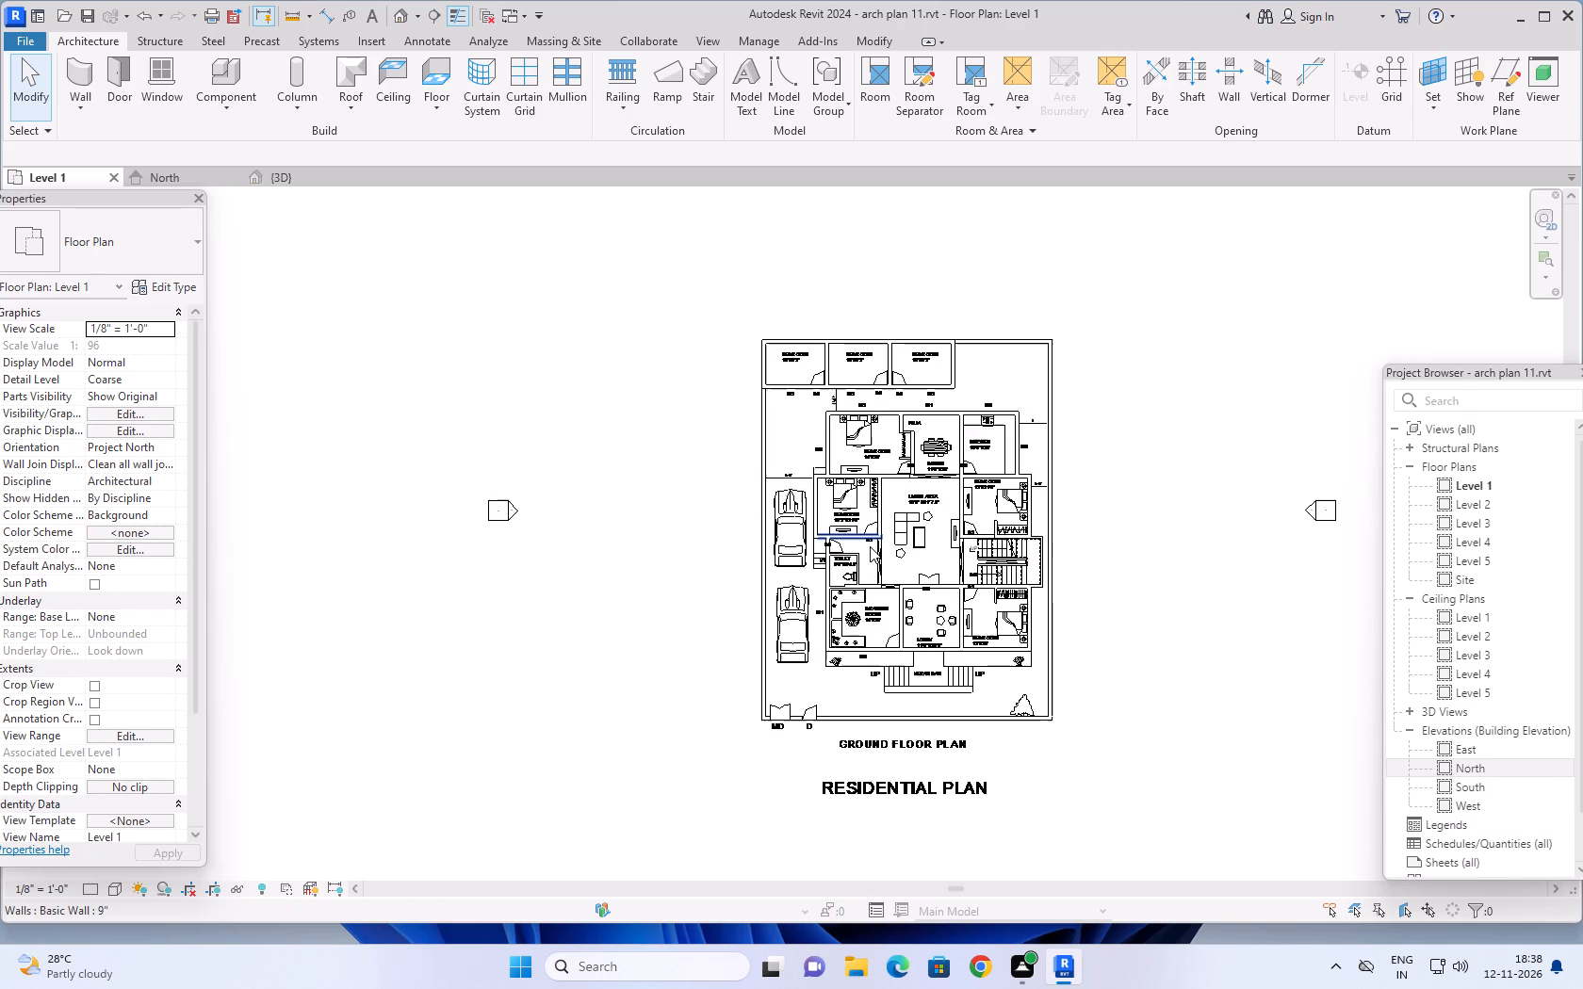
{"action": "scroll", "coordinate": [870, 546], "scroll_direction": "up", "scroll_amount": 4}
{"action": "middle_click_drag", "start_coordinate": [876, 545], "coordinate": [915, 567]}
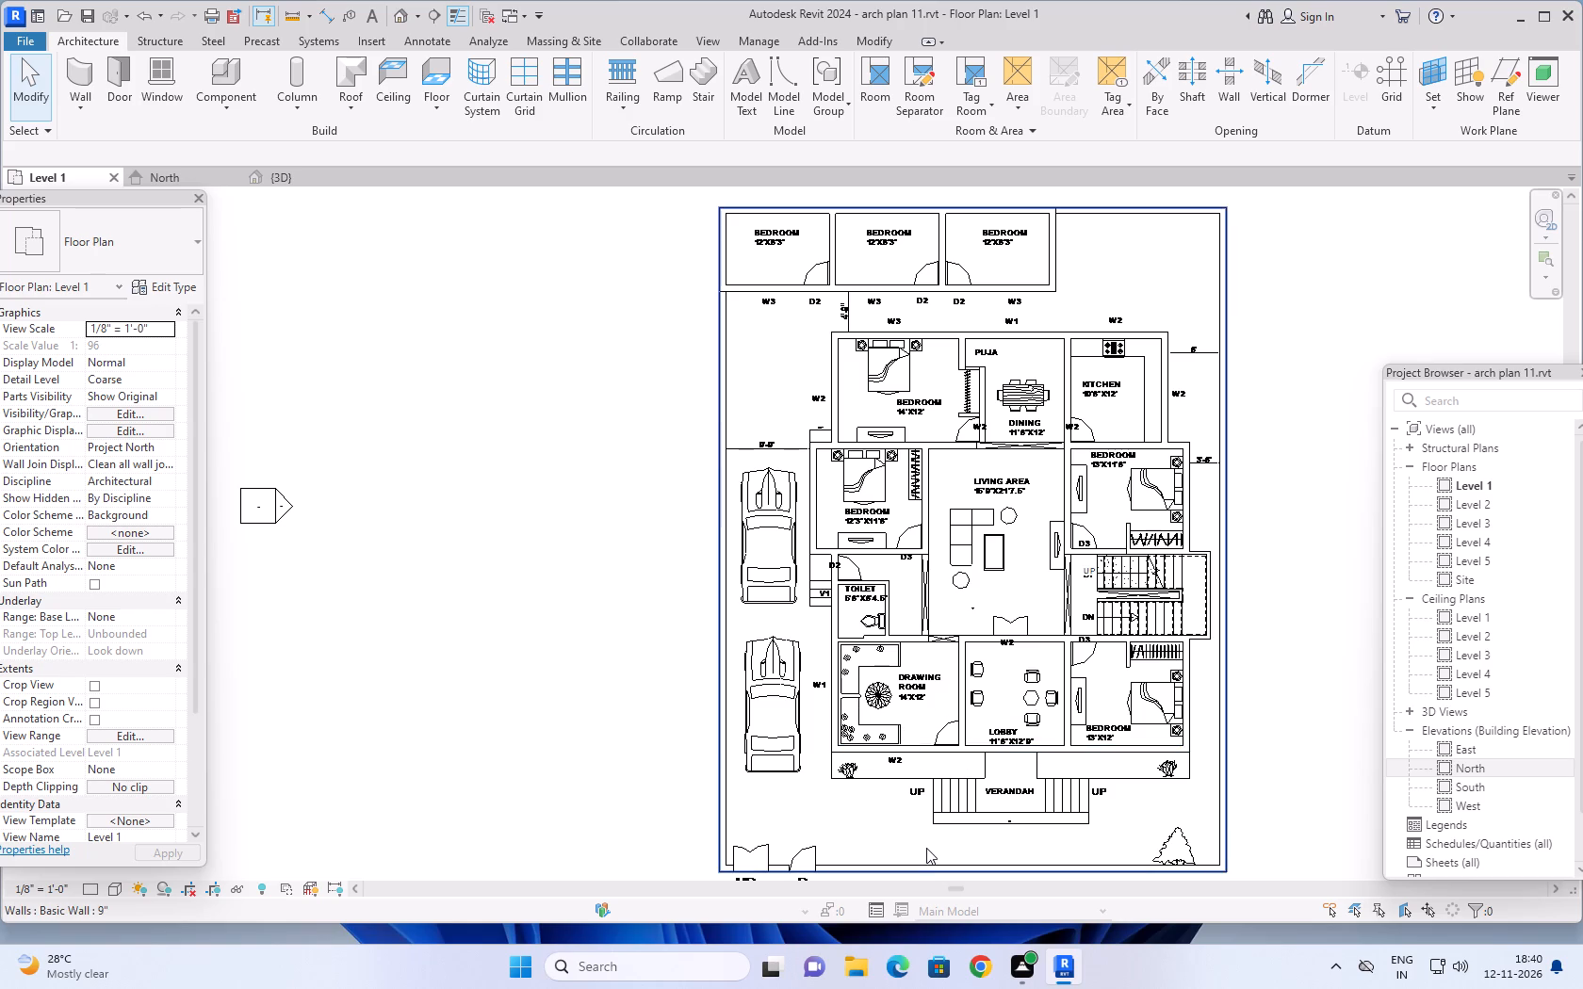
{"action": "scroll", "coordinate": [926, 848], "scroll_direction": "up", "scroll_amount": 5}
{"action": "scroll", "coordinate": [930, 849], "scroll_direction": "down", "scroll_amount": 3}
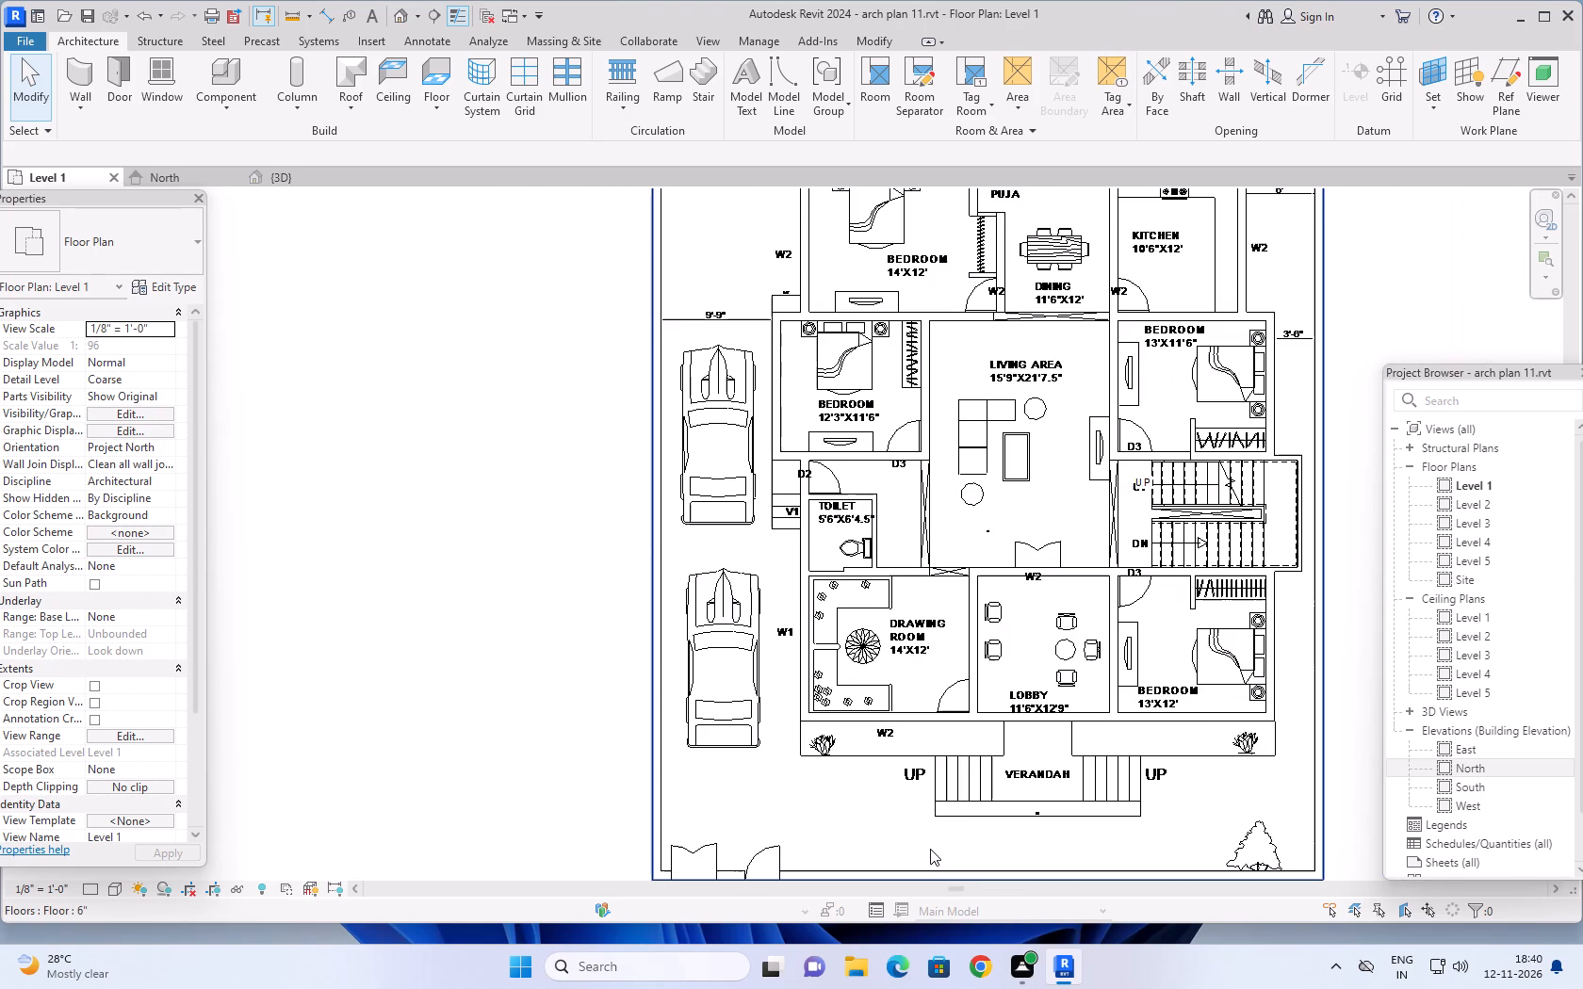
{"action": "middle_click_drag", "start_coordinate": [913, 803], "coordinate": [880, 804]}
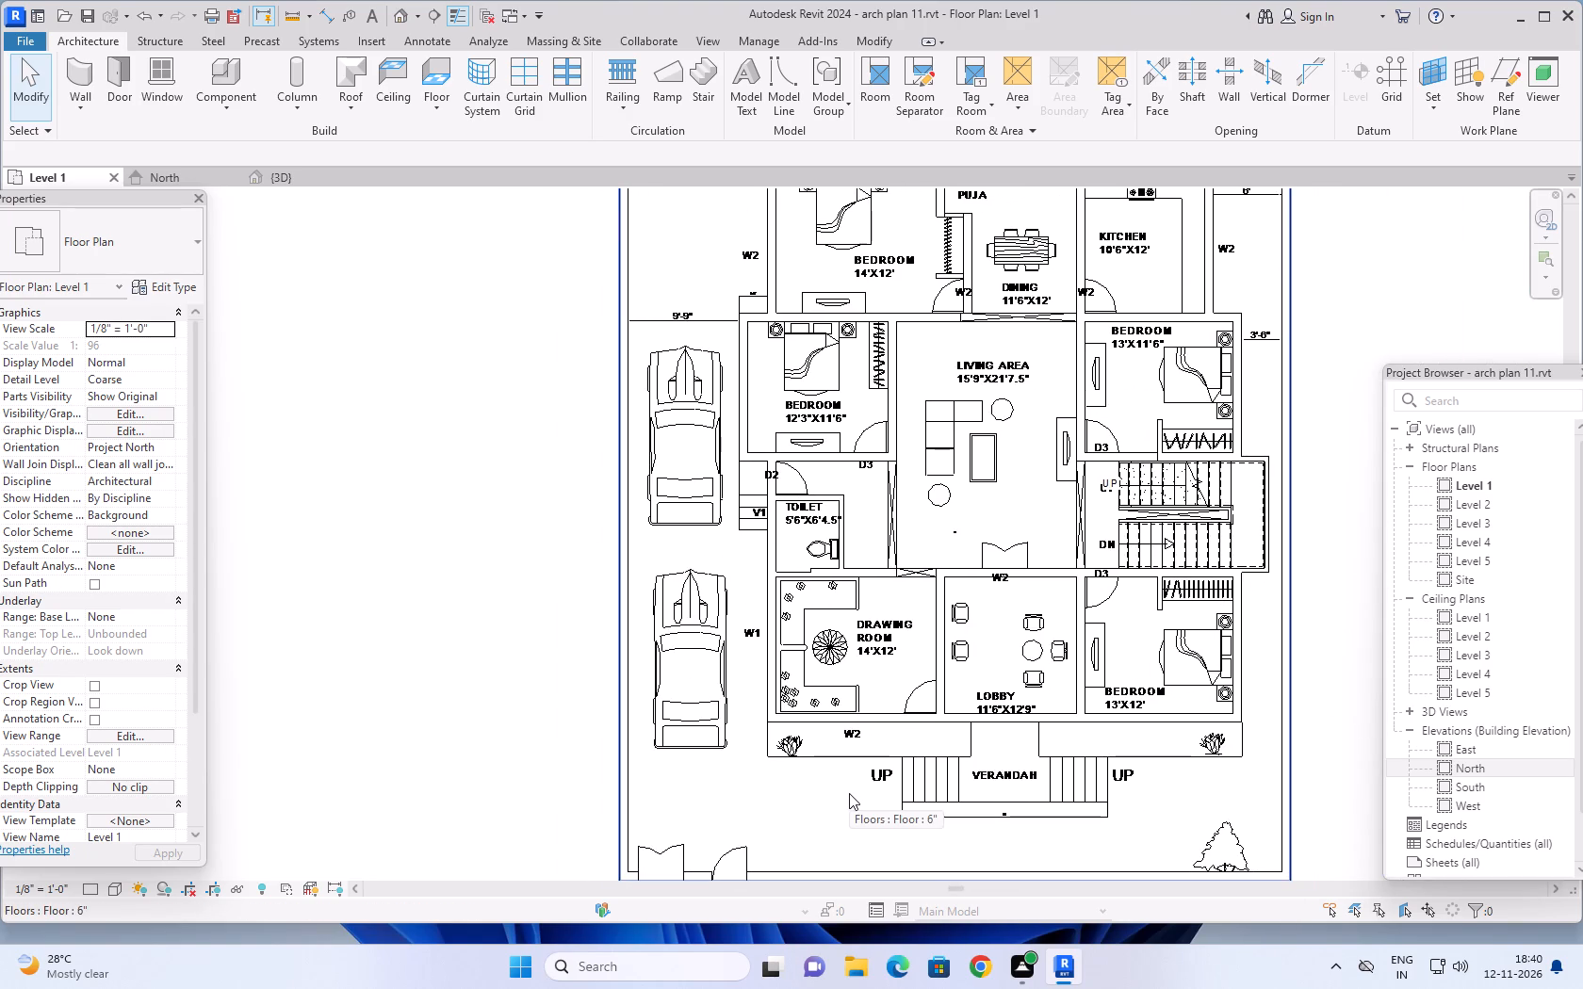
{"action": "scroll", "coordinate": [849, 793], "scroll_direction": "down", "scroll_amount": 3}
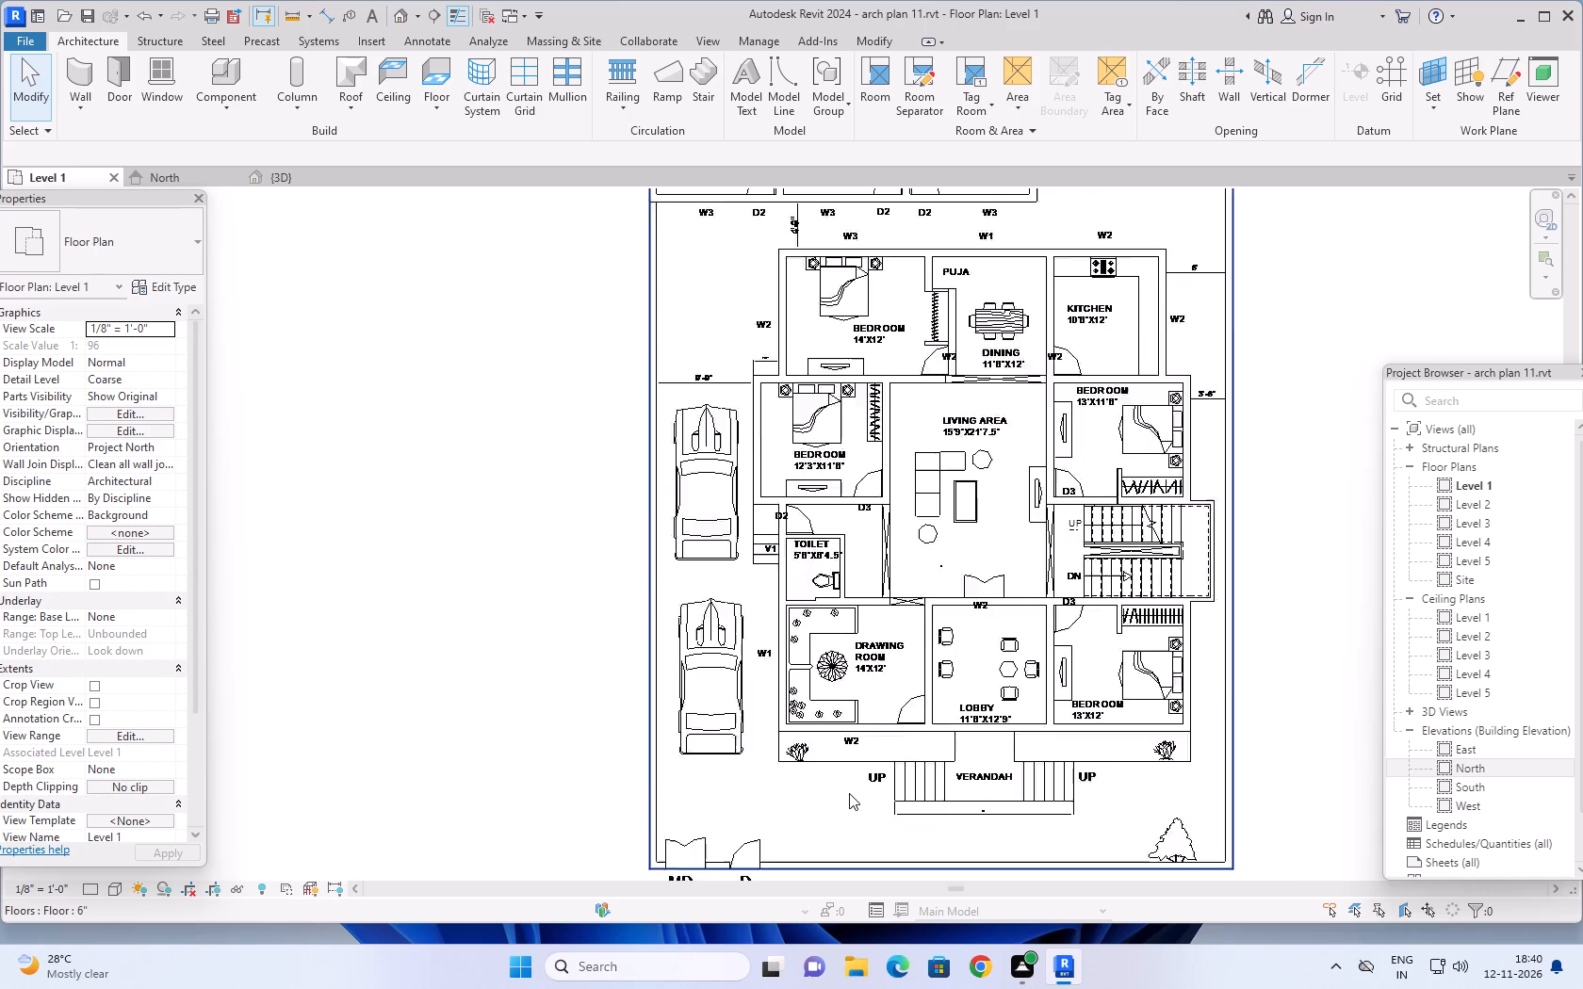
{"action": "scroll", "coordinate": [849, 793], "scroll_direction": "down", "scroll_amount": 1}
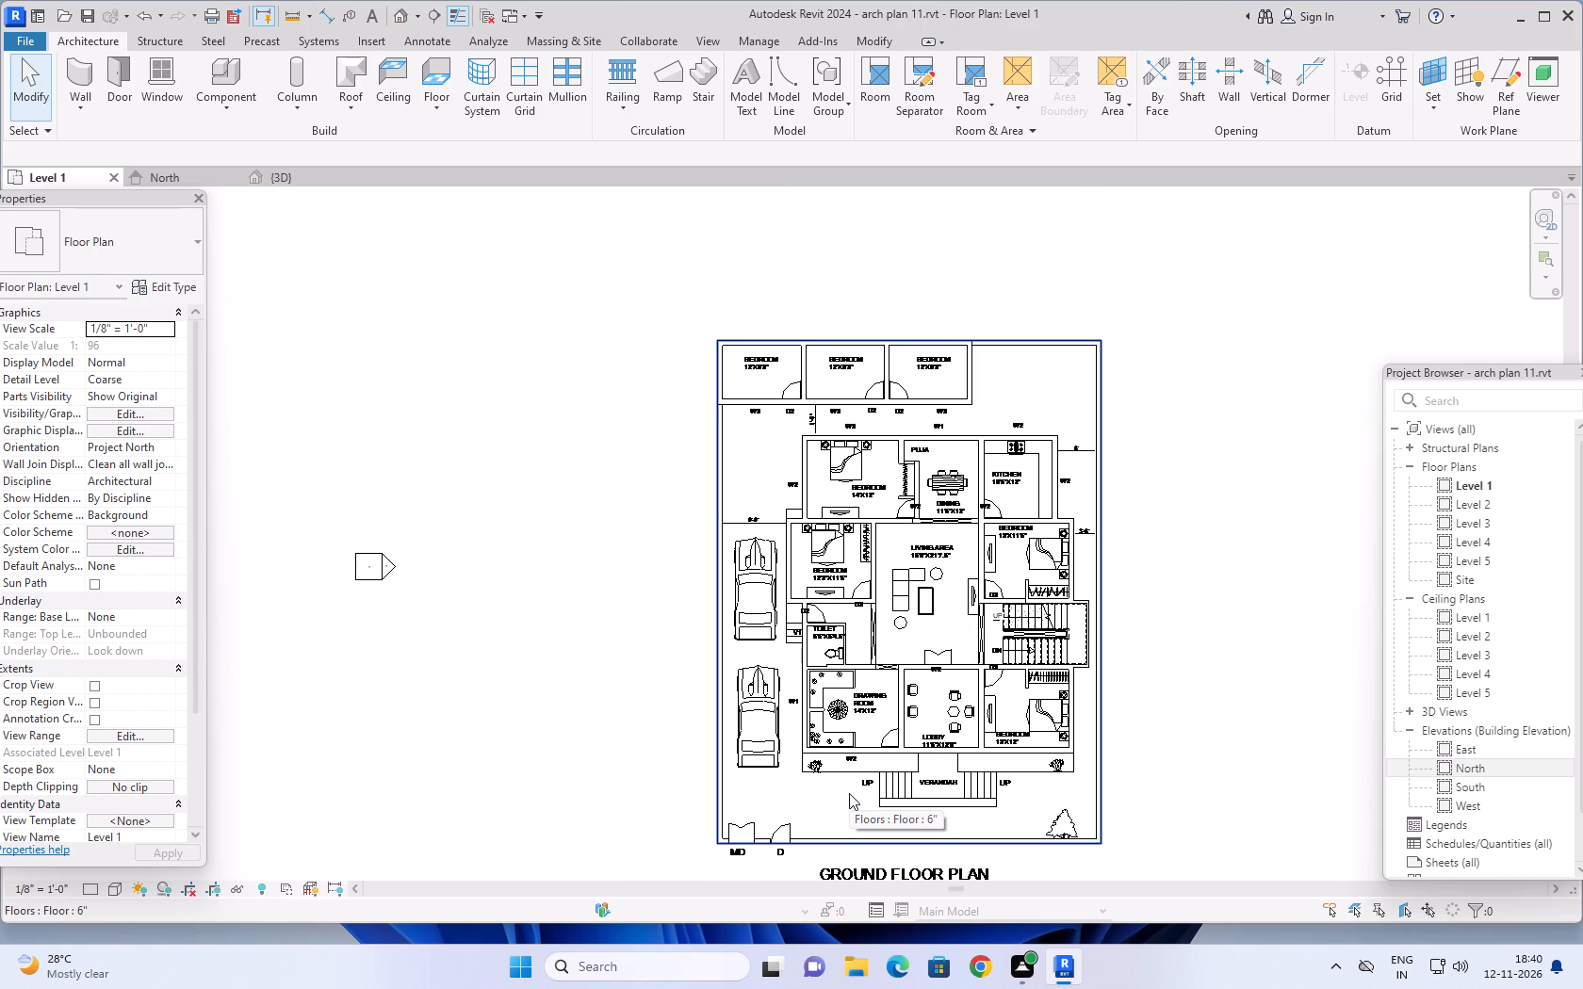
{"action": "scroll", "coordinate": [849, 793], "scroll_direction": "up", "scroll_amount": 2}
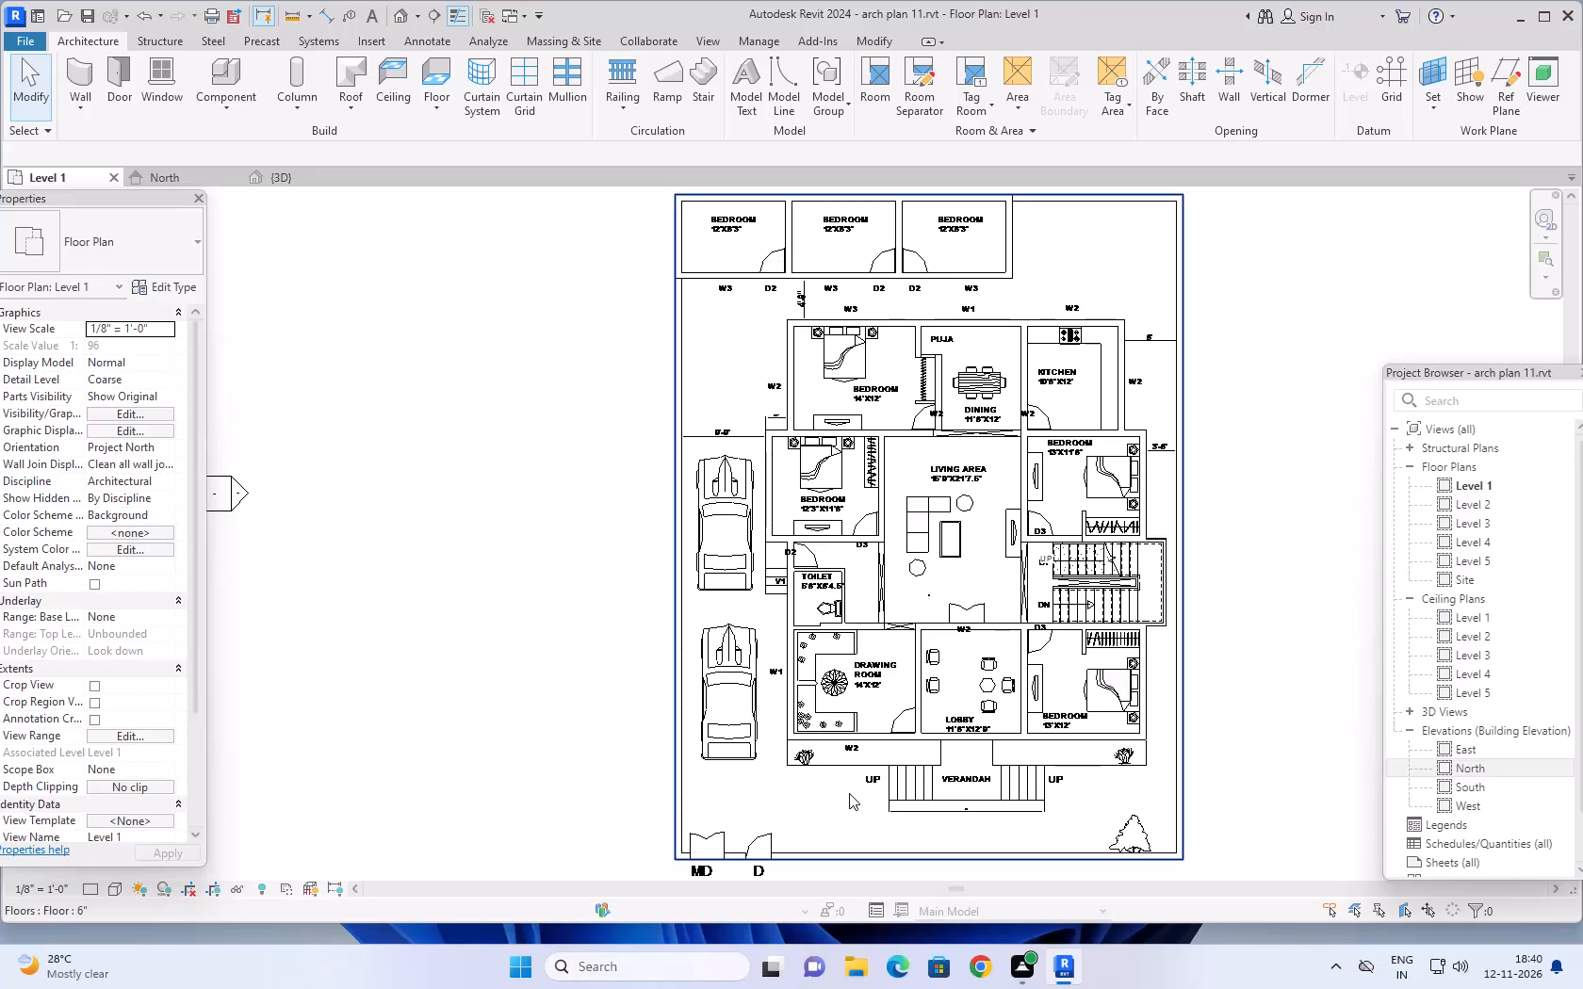
{"action": "scroll", "coordinate": [849, 793], "scroll_direction": "down", "scroll_amount": 1}
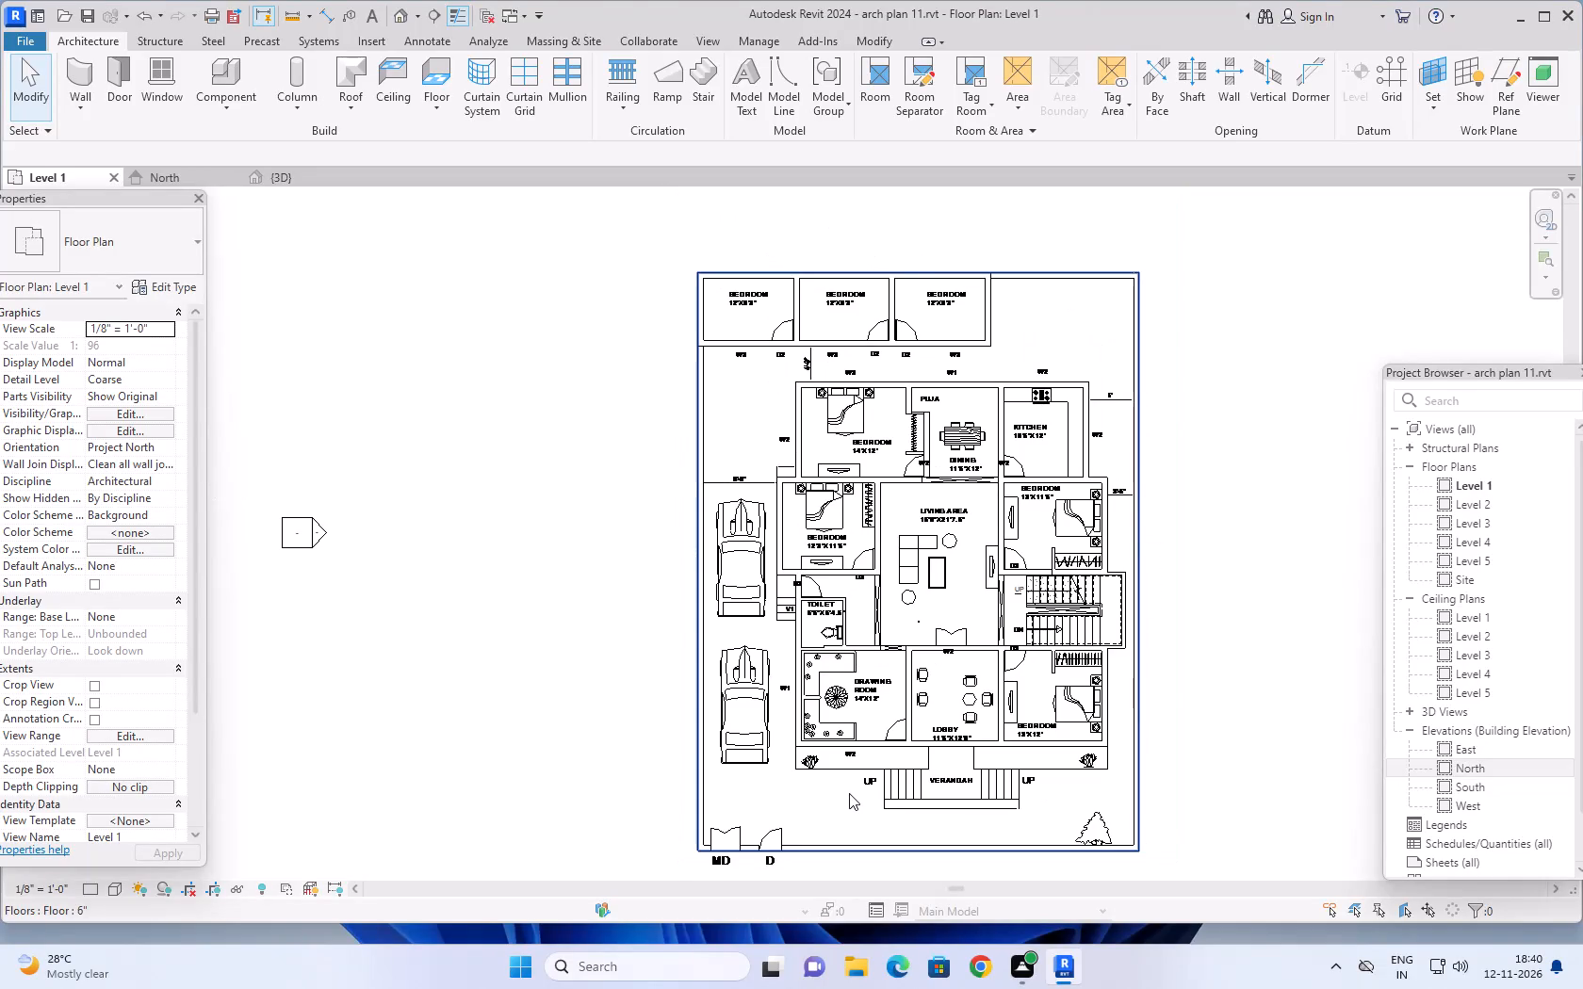
{"action": "scroll", "coordinate": [849, 793], "scroll_direction": "up", "scroll_amount": 1}
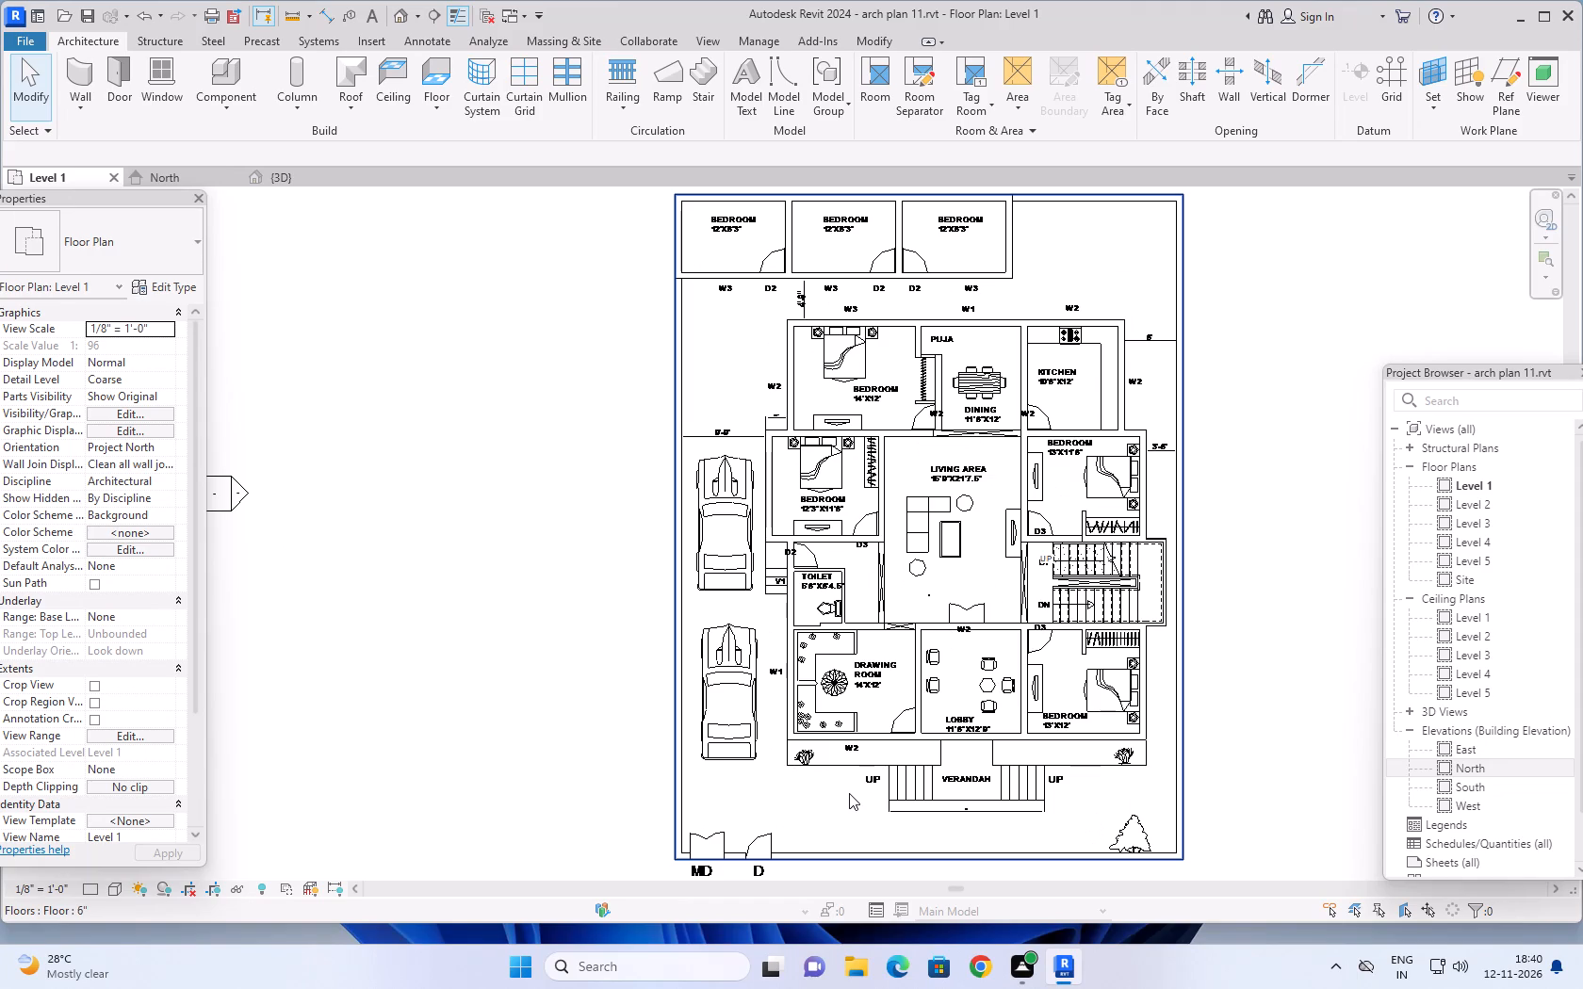
{"action": "scroll", "coordinate": [849, 793], "scroll_direction": "down", "scroll_amount": 2}
{"action": "scroll", "coordinate": [849, 793], "scroll_direction": "up", "scroll_amount": 6}
{"action": "scroll", "coordinate": [849, 793], "scroll_direction": "down", "scroll_amount": 2}
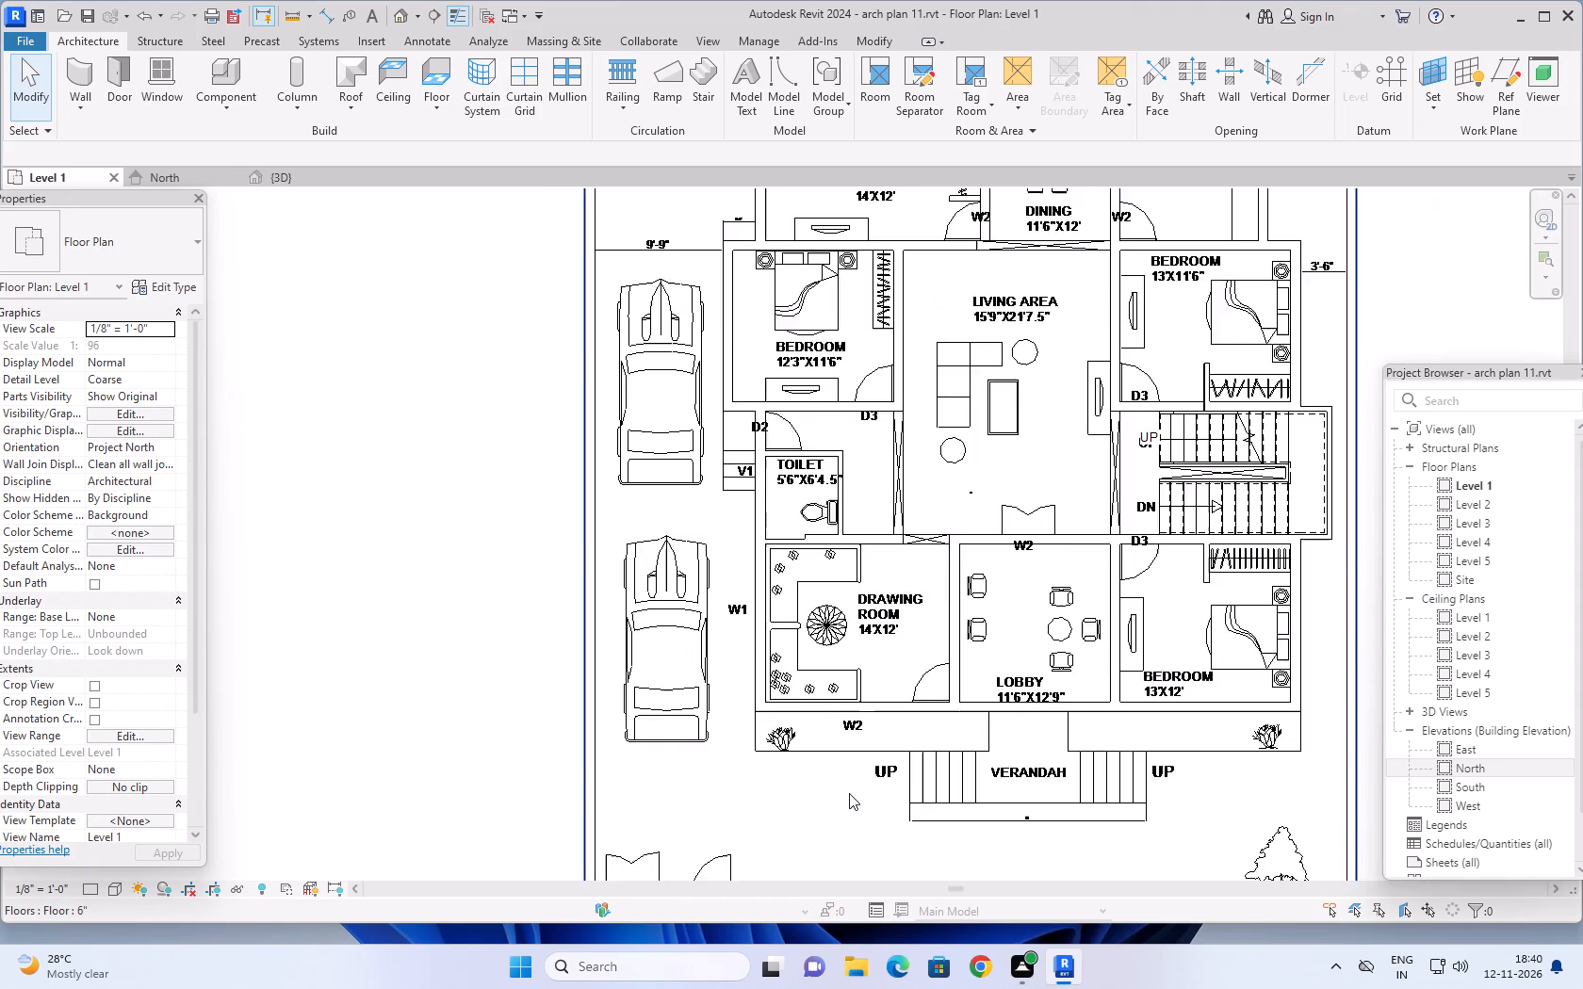
{"action": "scroll", "coordinate": [849, 793], "scroll_direction": "down", "scroll_amount": 2}
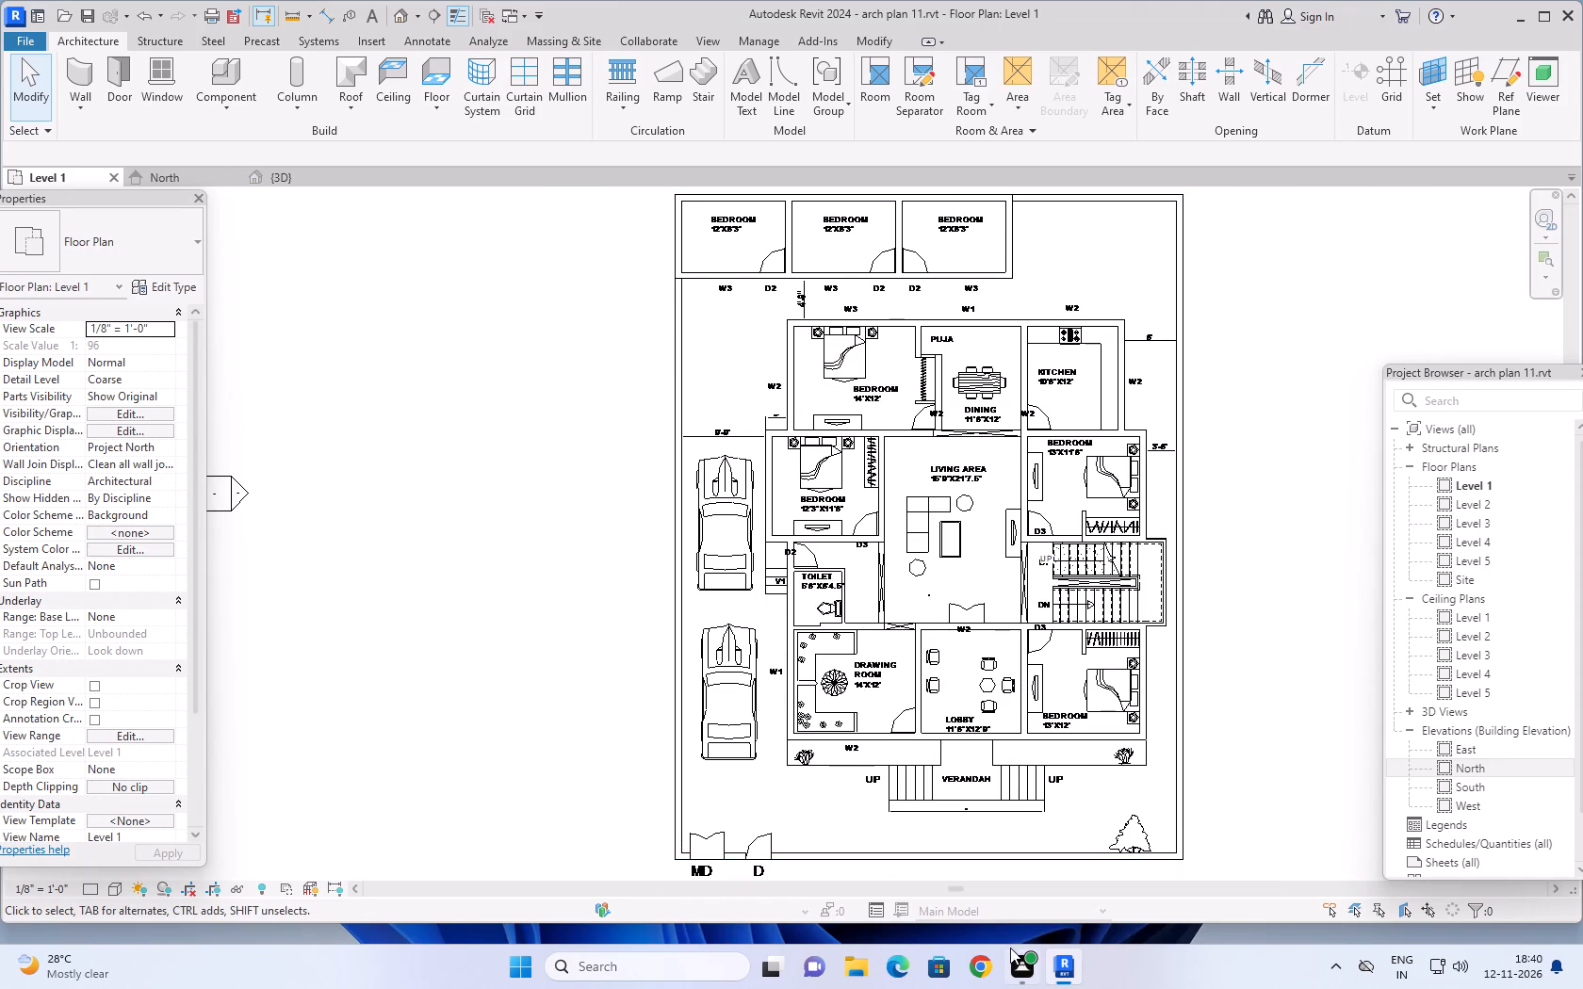
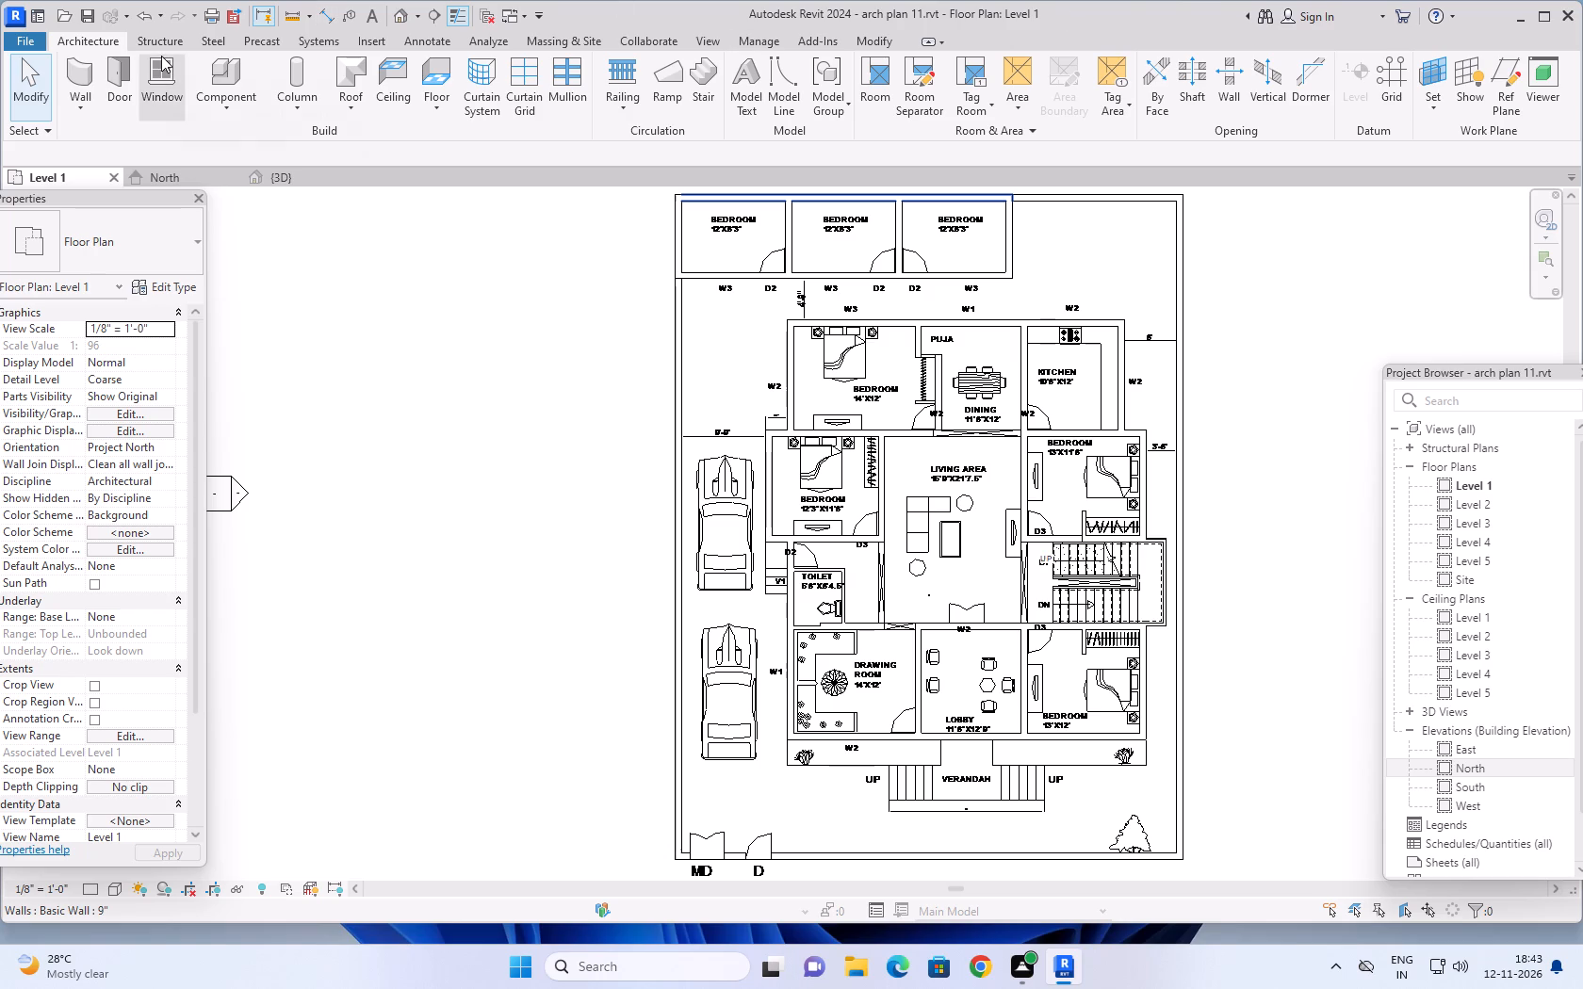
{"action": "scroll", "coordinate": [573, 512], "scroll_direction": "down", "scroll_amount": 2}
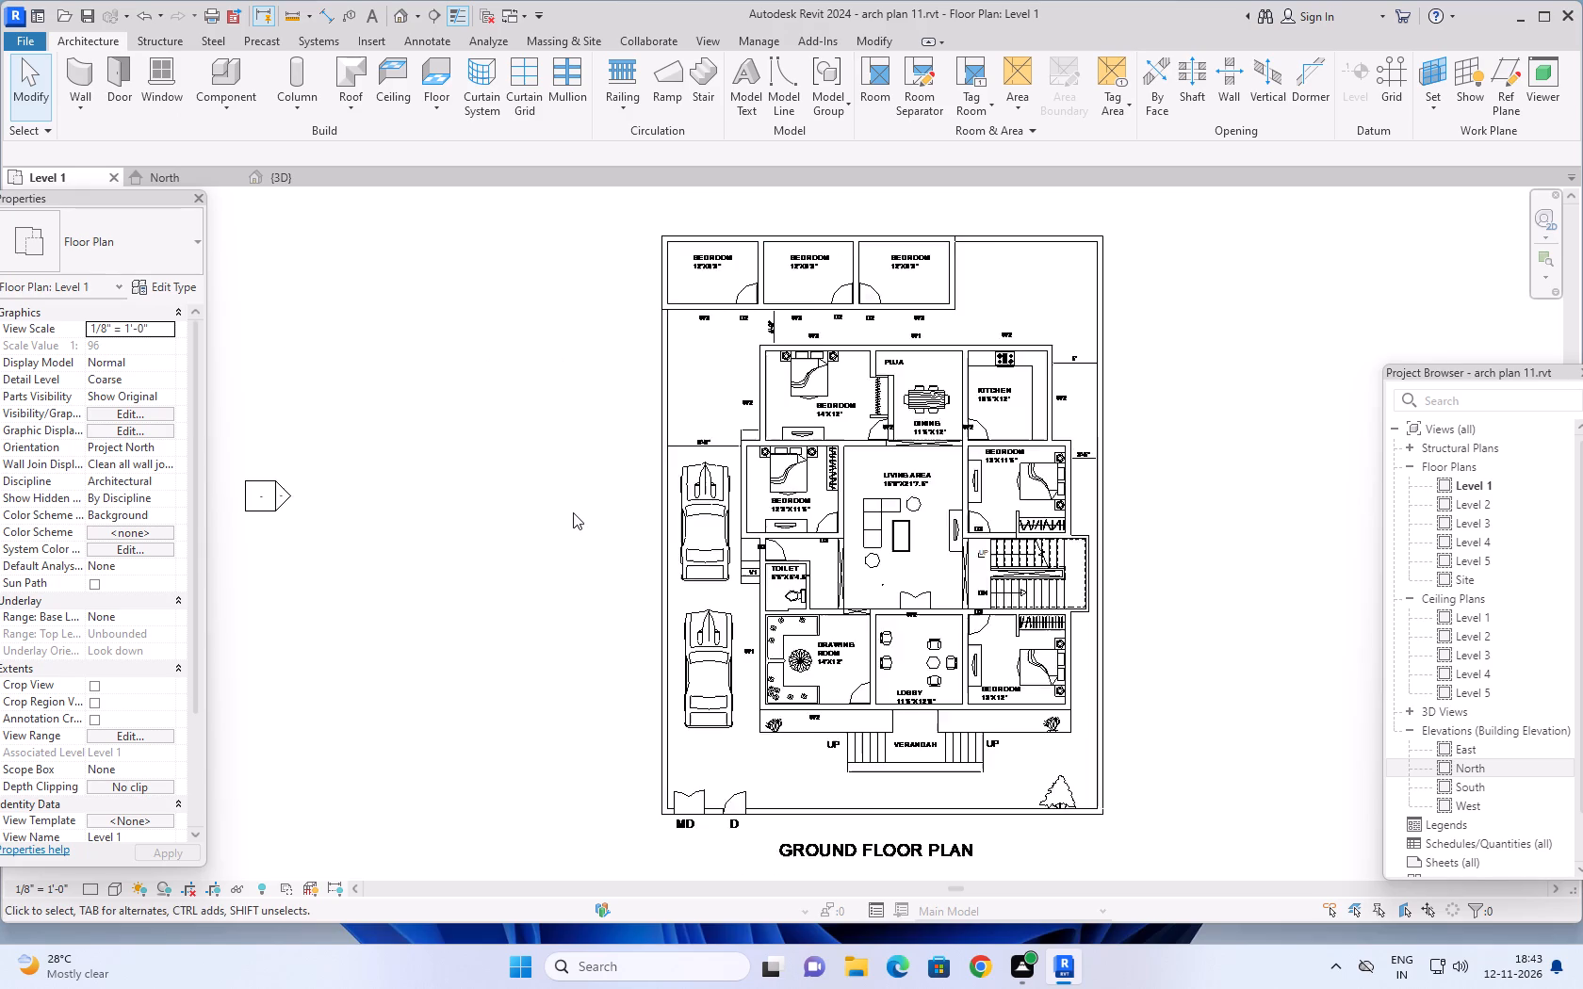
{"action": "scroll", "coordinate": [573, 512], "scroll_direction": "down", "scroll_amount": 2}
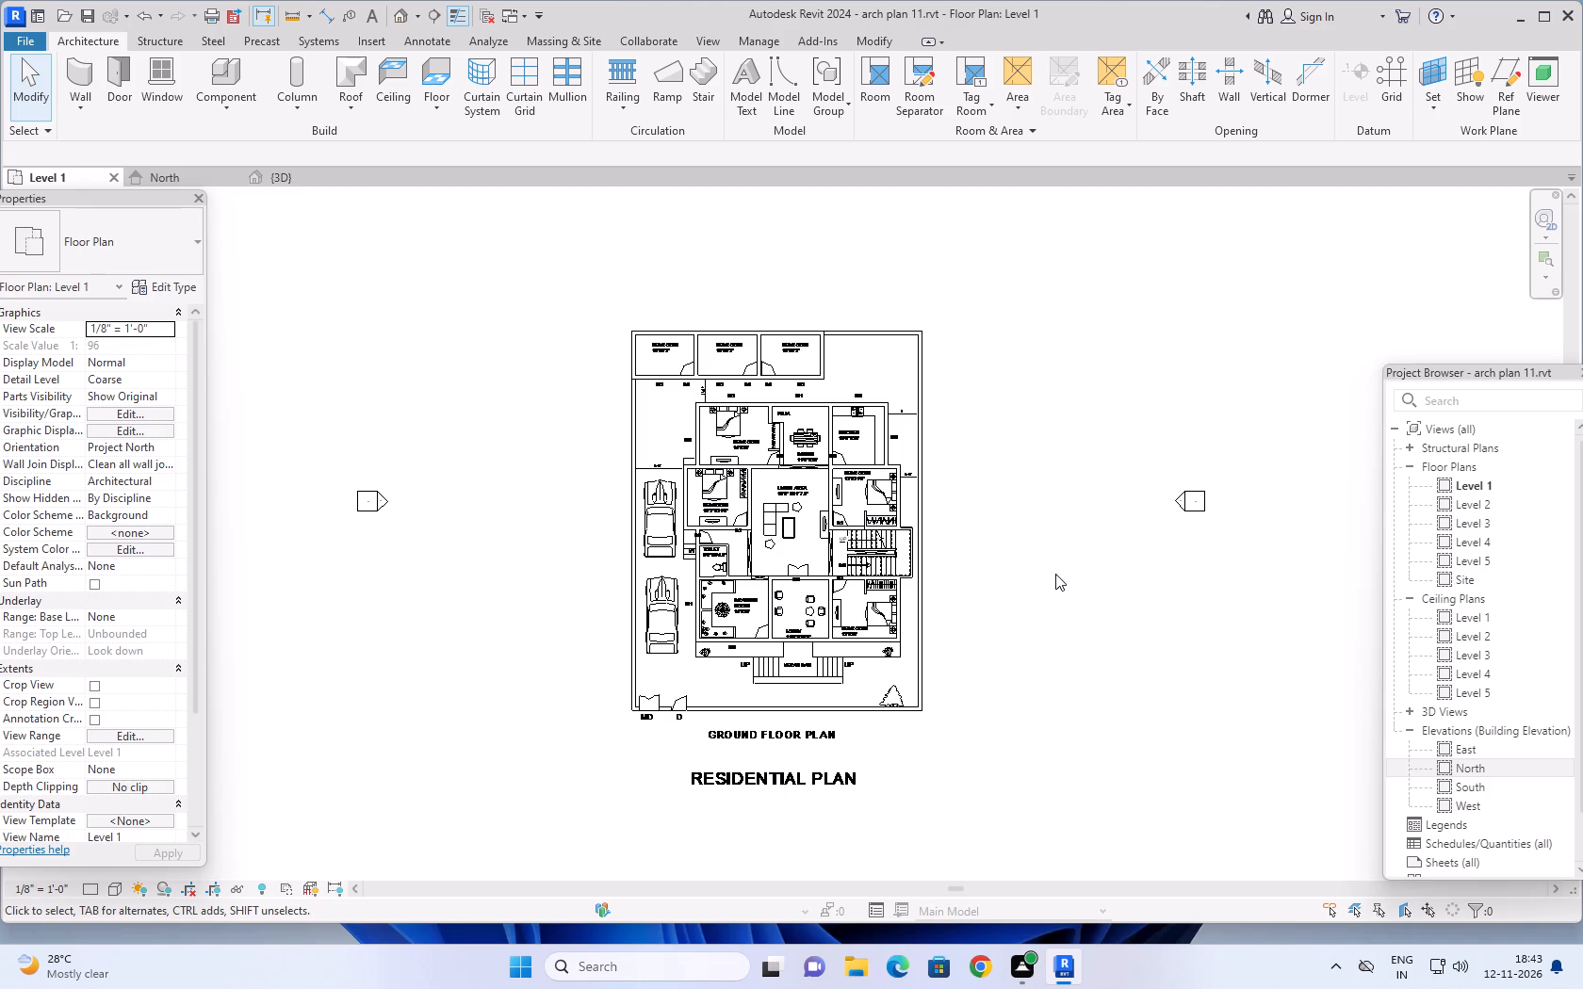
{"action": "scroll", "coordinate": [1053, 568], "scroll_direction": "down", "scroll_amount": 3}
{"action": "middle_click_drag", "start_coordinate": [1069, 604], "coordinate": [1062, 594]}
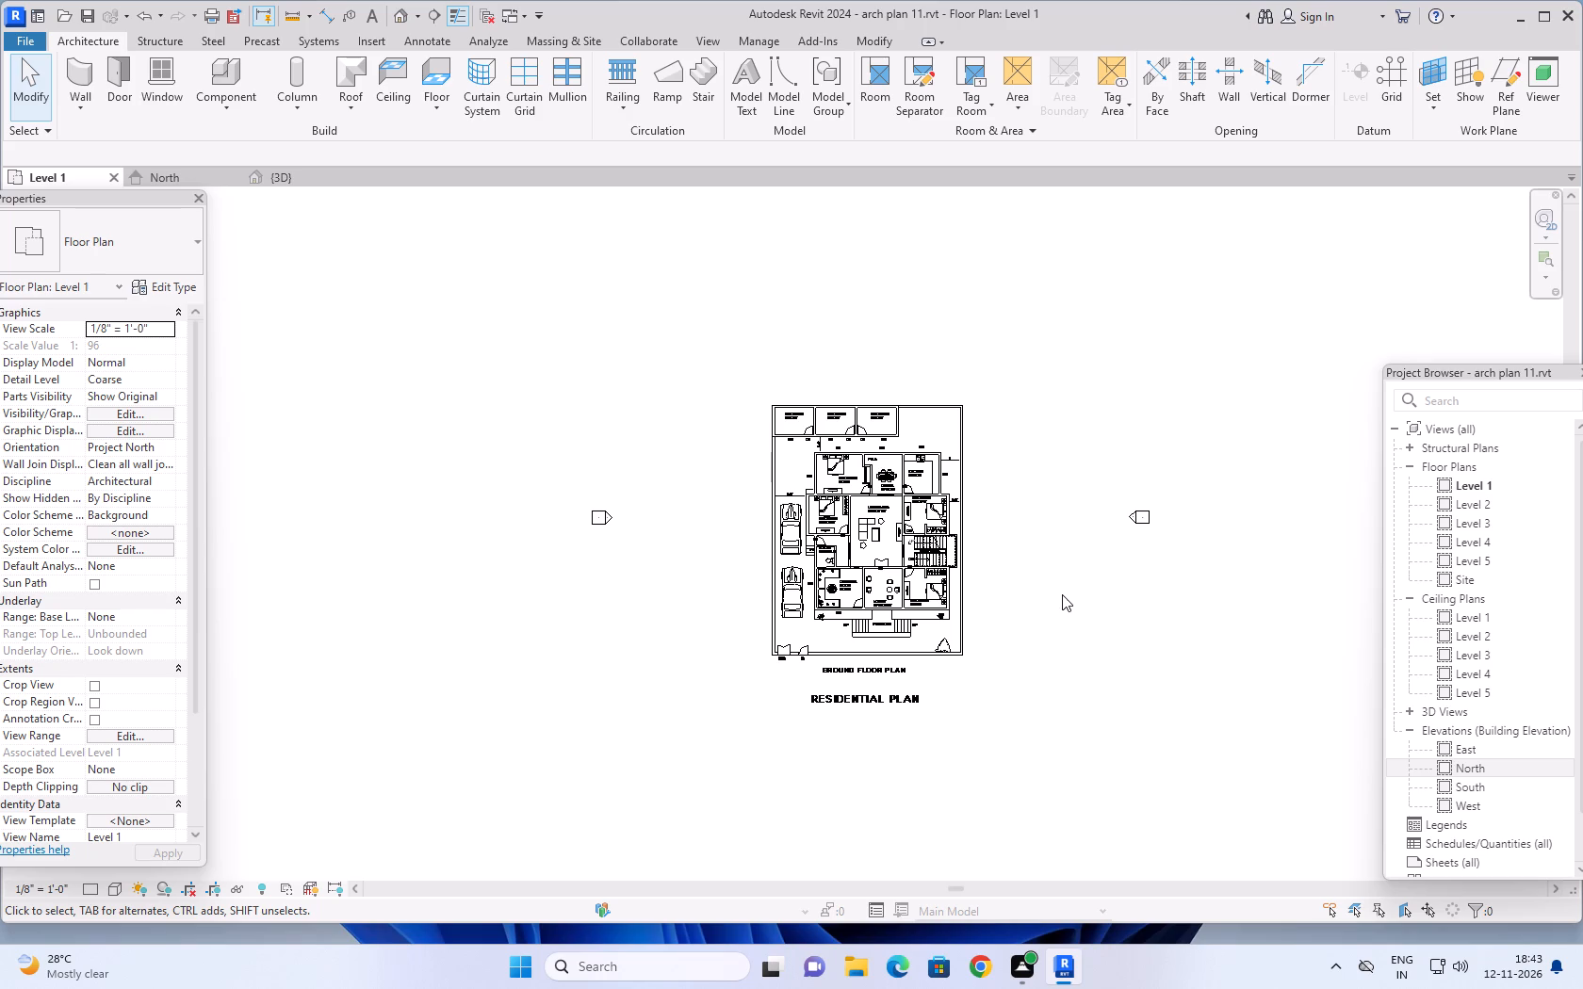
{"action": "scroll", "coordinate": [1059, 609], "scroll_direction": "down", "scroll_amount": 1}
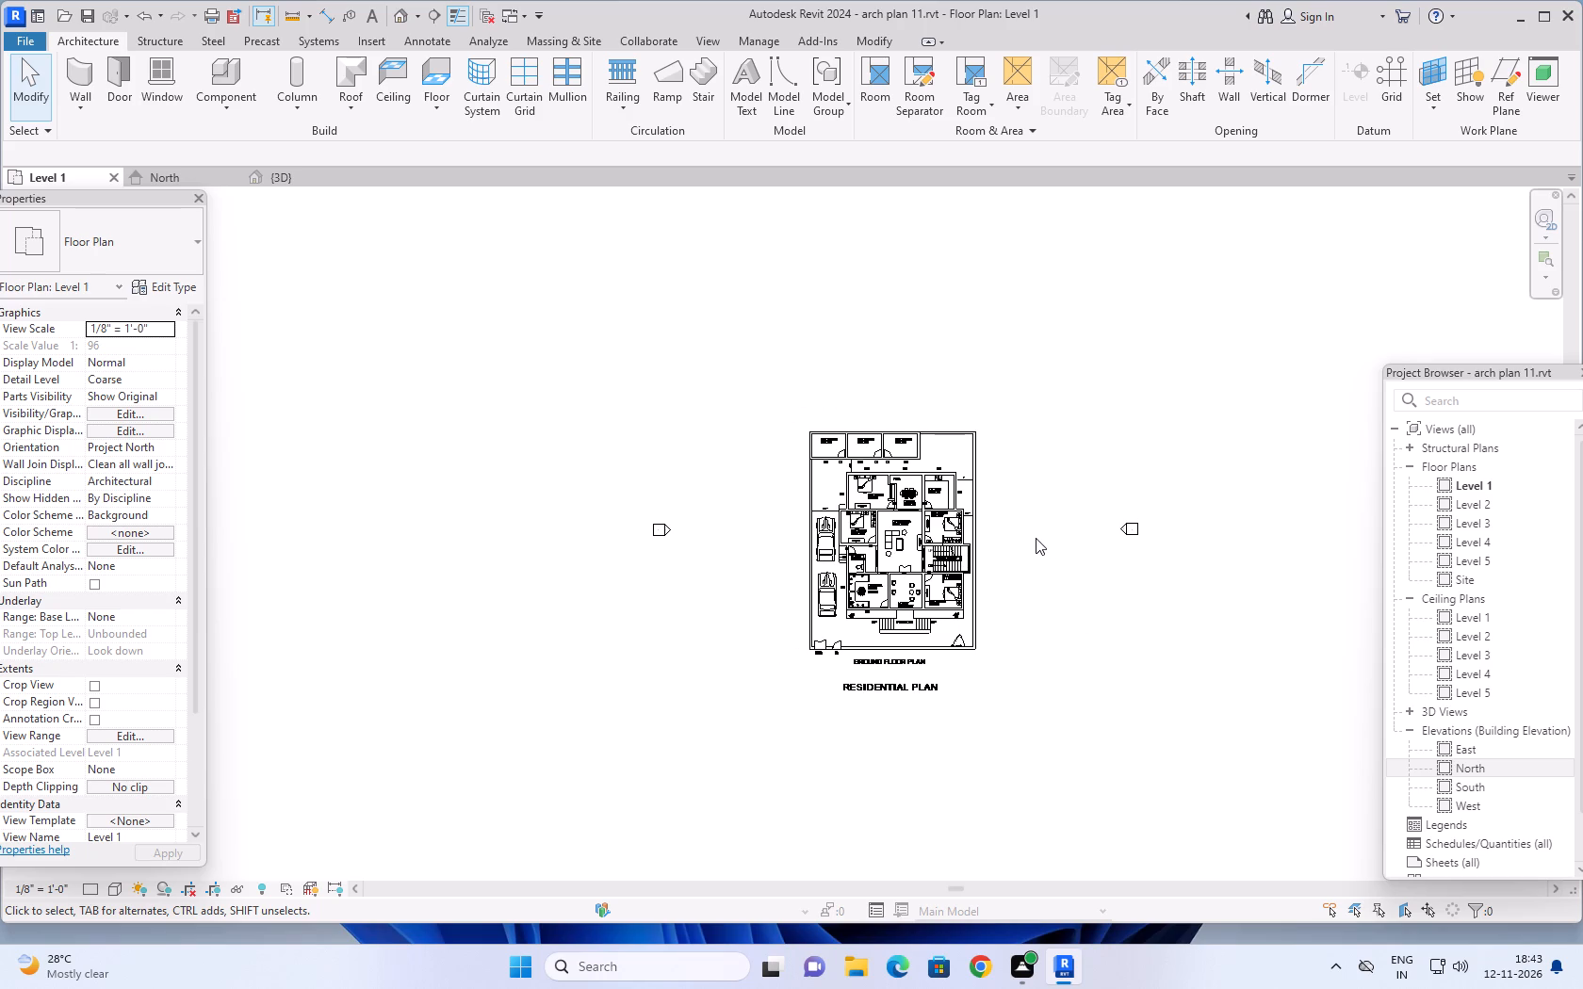
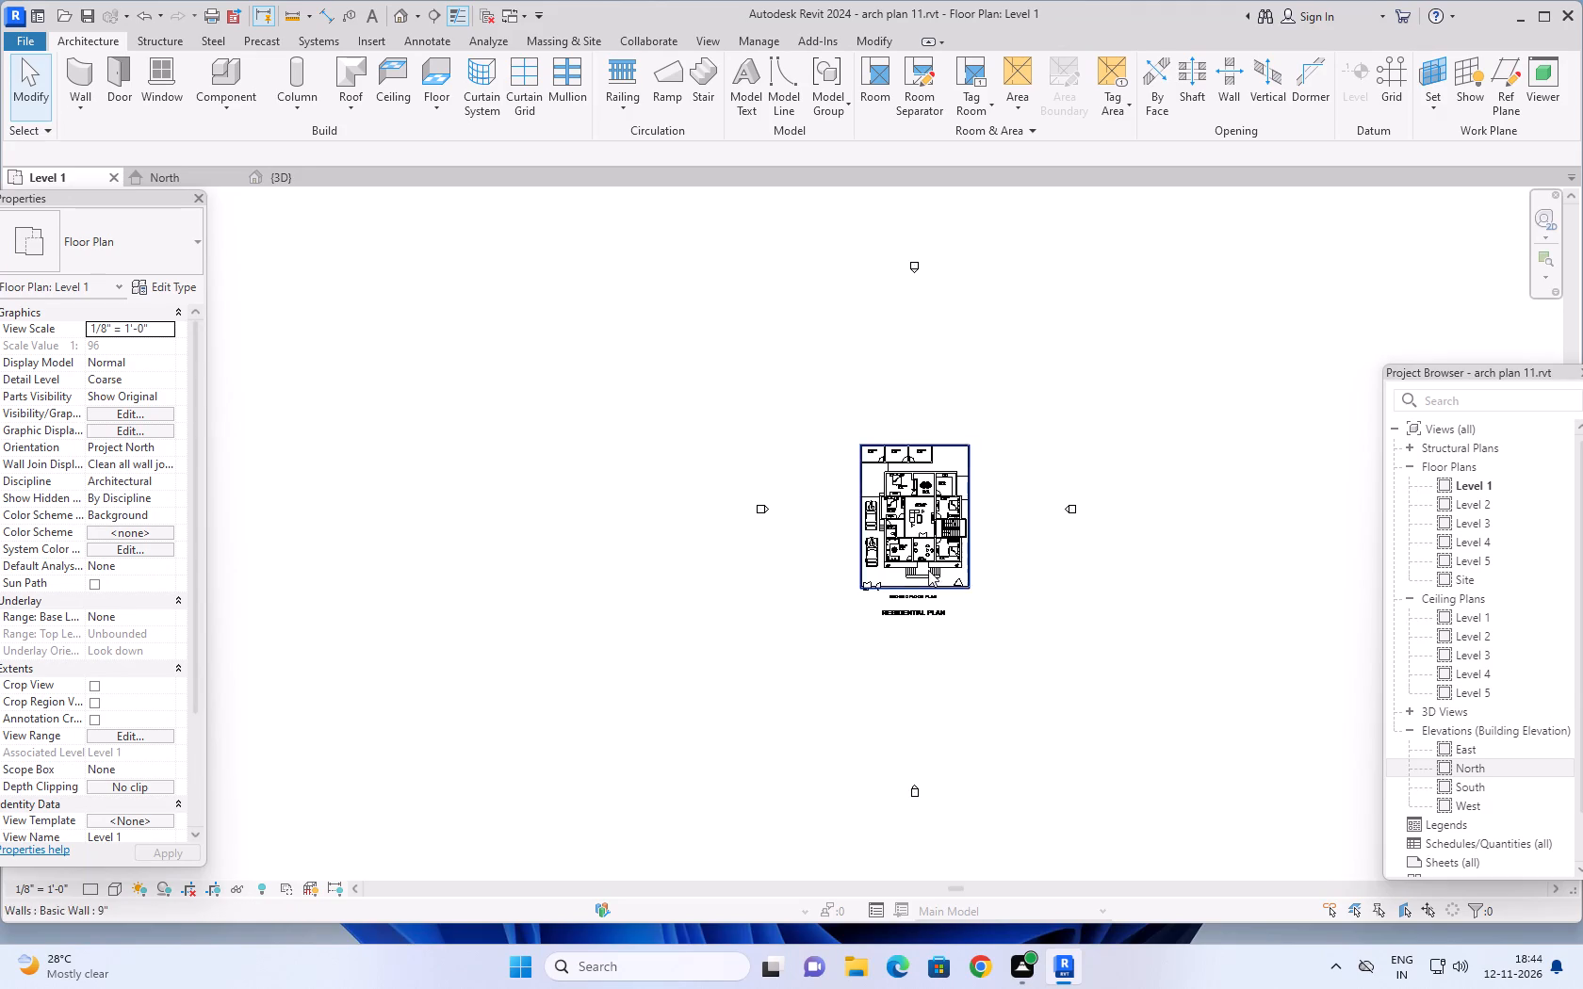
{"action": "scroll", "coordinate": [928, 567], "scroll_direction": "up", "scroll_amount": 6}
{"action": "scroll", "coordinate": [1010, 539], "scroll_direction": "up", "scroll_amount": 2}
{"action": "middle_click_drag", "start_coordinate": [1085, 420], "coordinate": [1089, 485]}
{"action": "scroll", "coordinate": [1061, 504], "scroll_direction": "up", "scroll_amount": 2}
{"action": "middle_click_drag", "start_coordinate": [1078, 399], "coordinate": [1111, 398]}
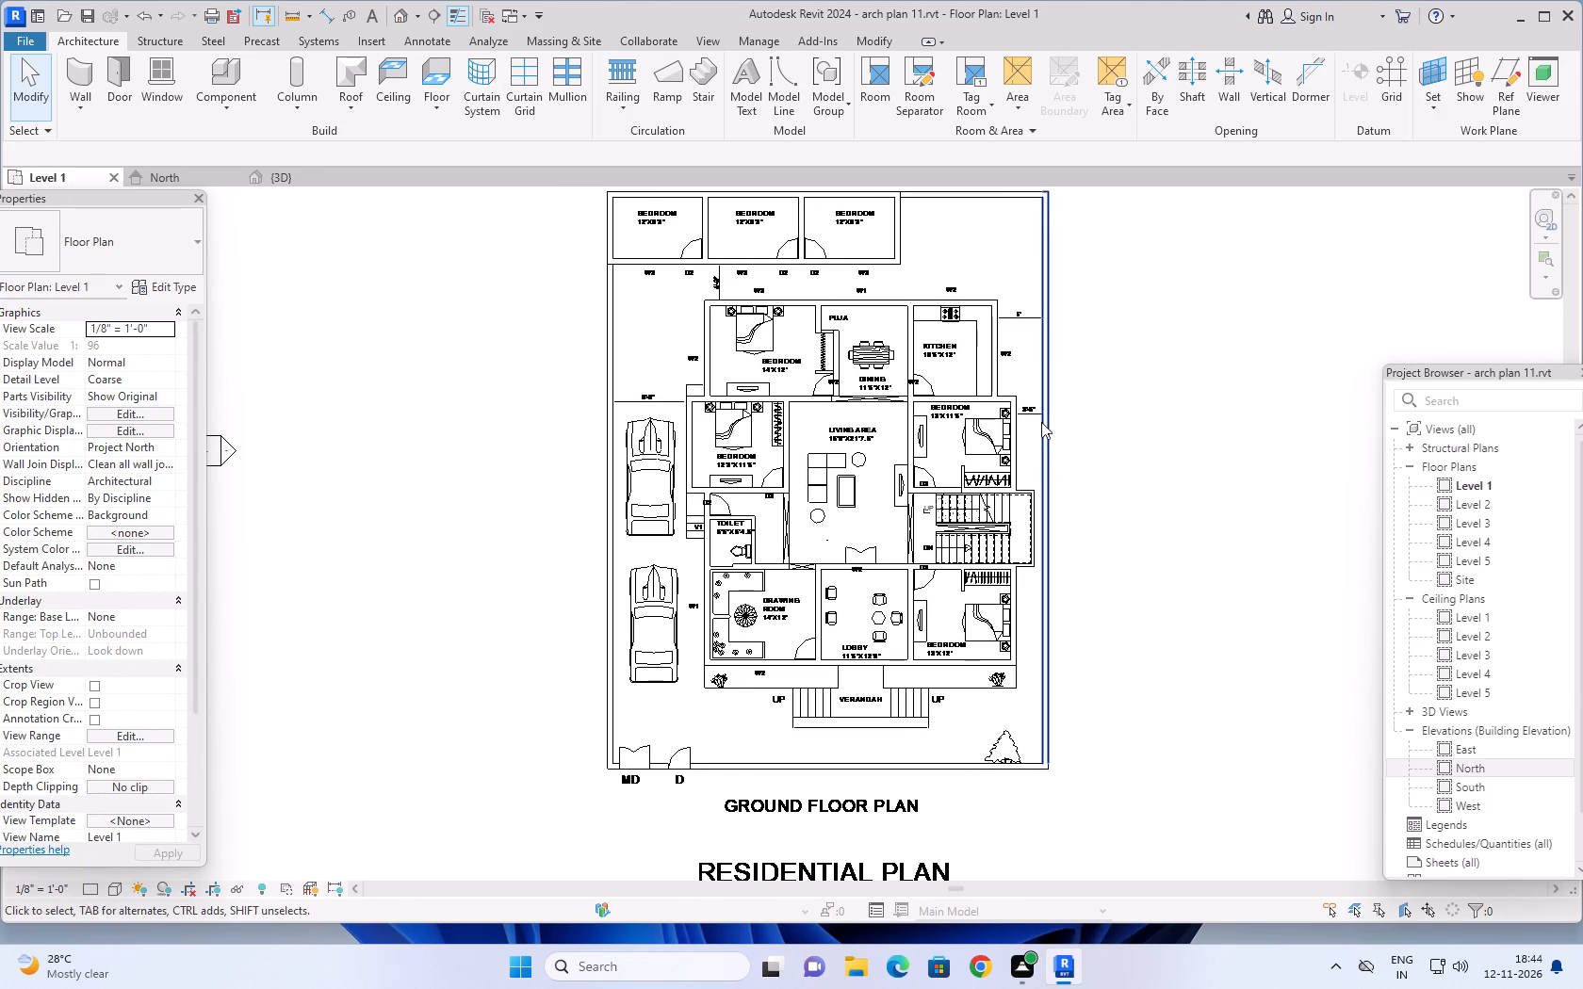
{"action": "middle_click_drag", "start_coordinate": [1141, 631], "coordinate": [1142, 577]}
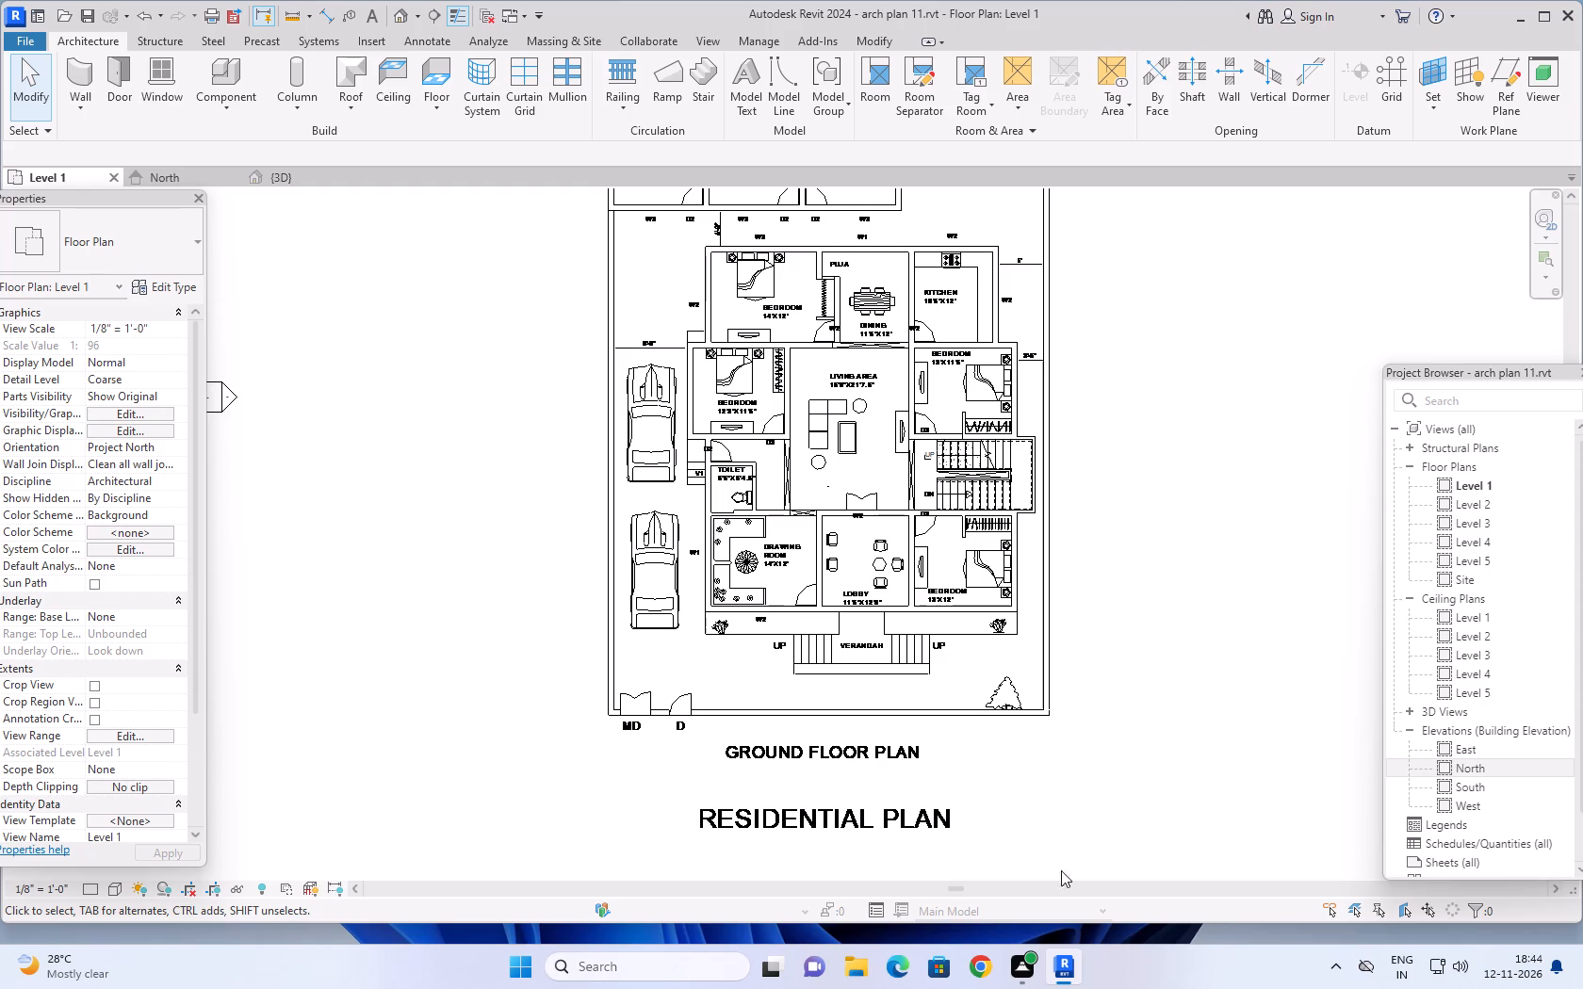
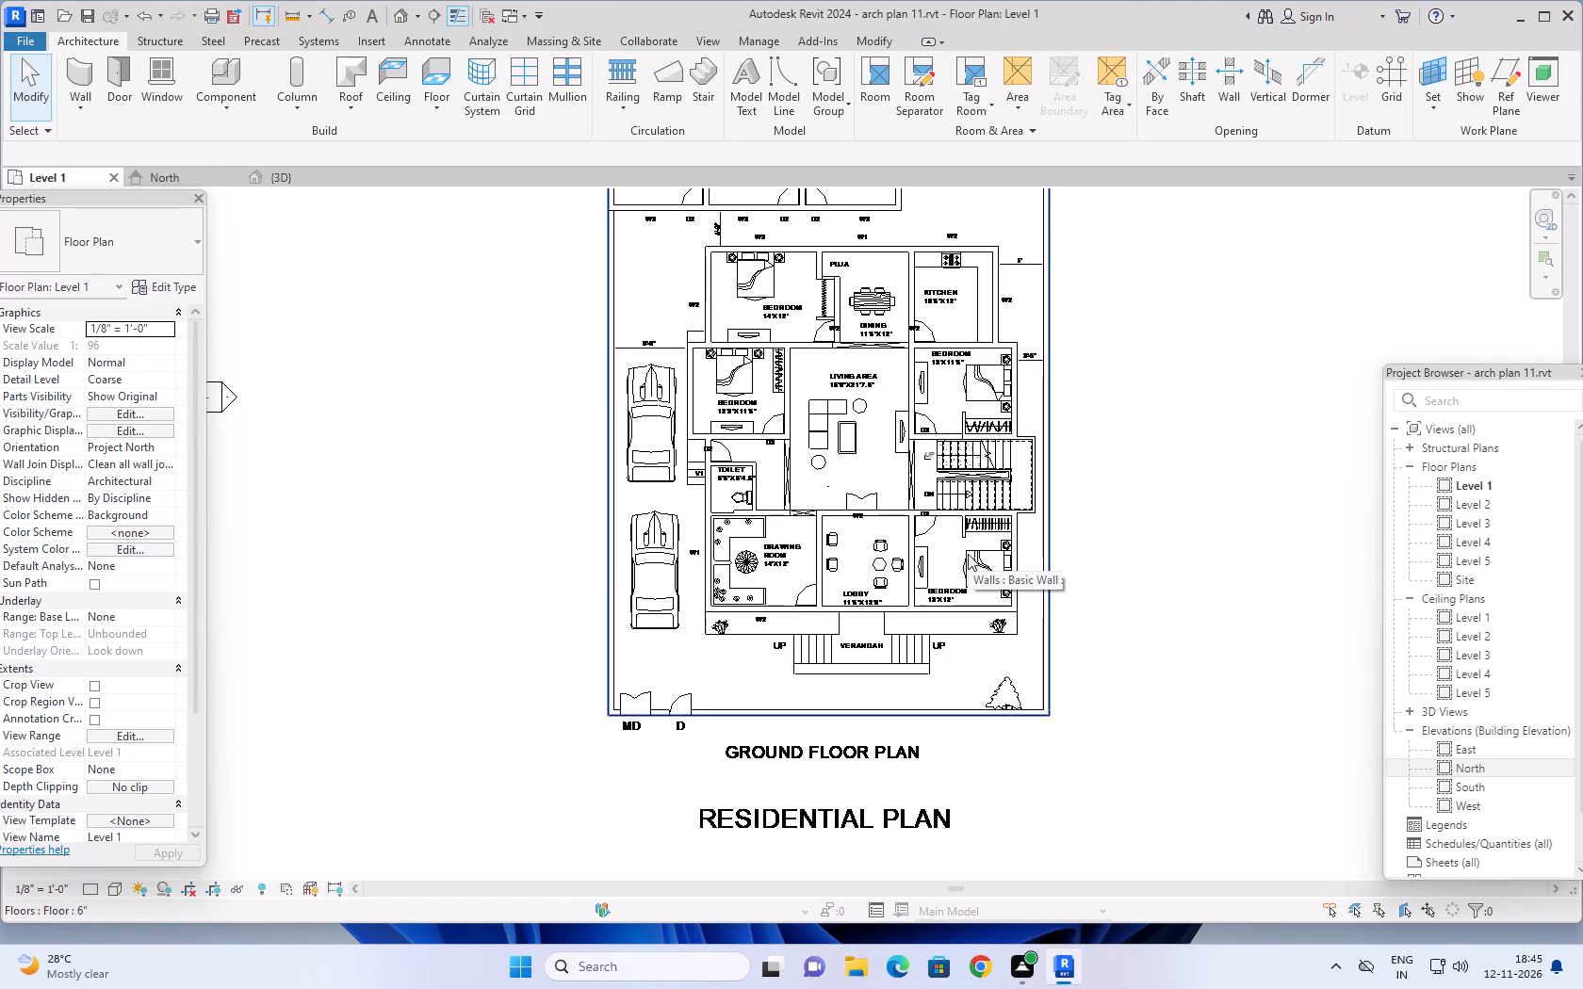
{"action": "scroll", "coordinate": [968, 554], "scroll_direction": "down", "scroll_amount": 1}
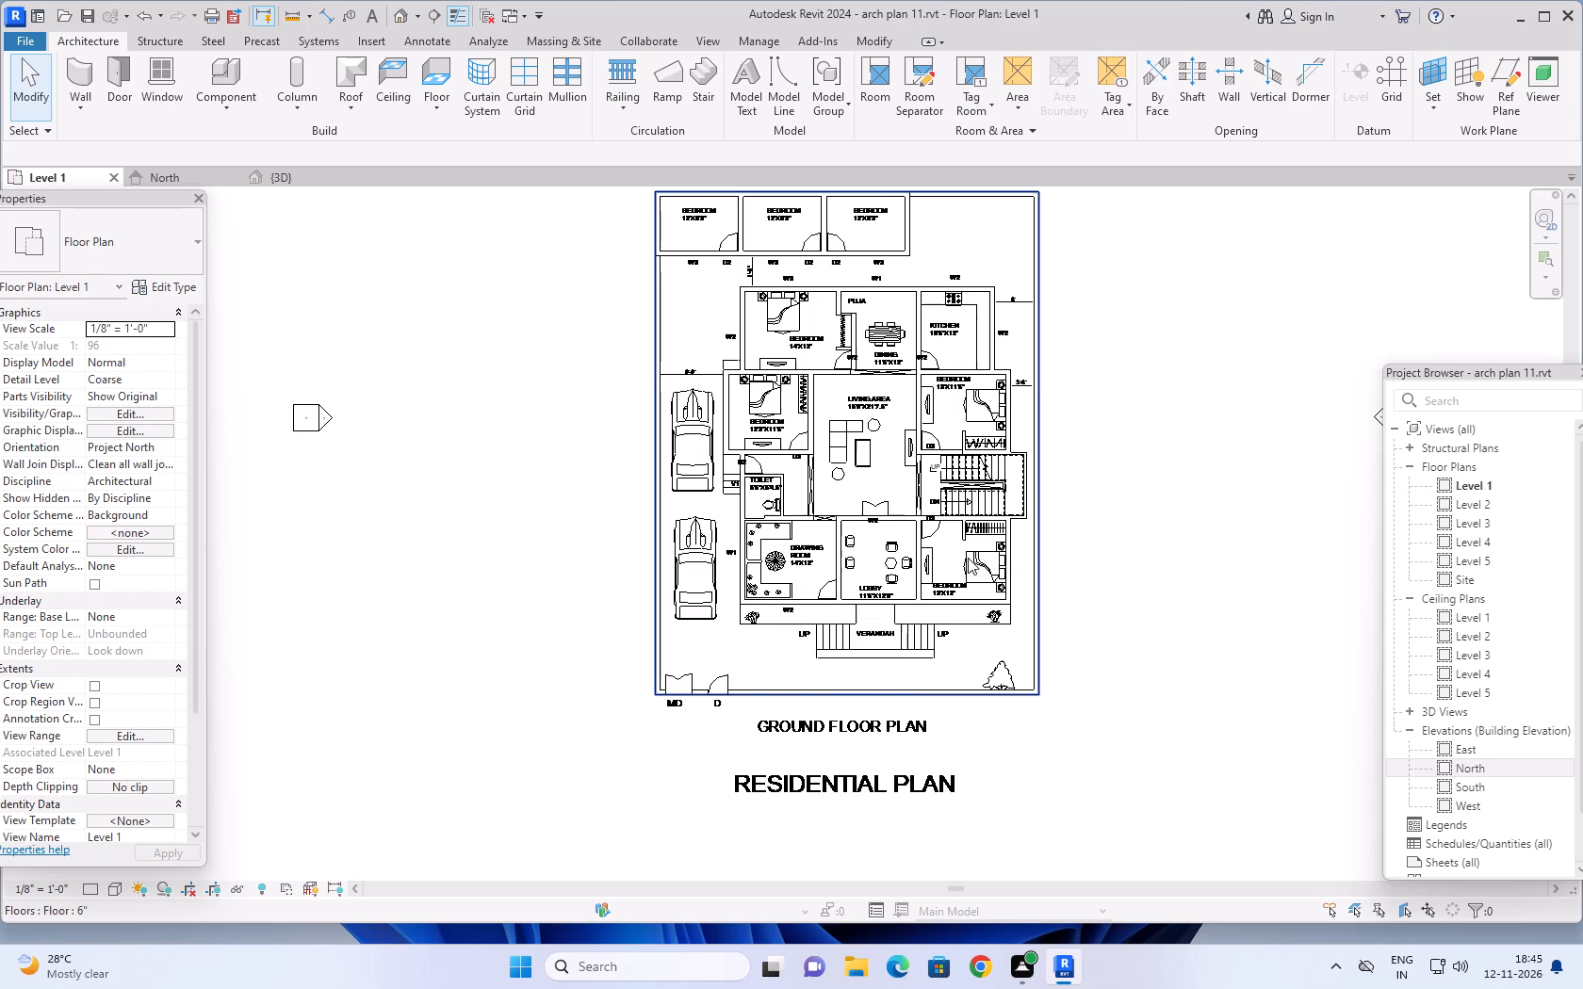
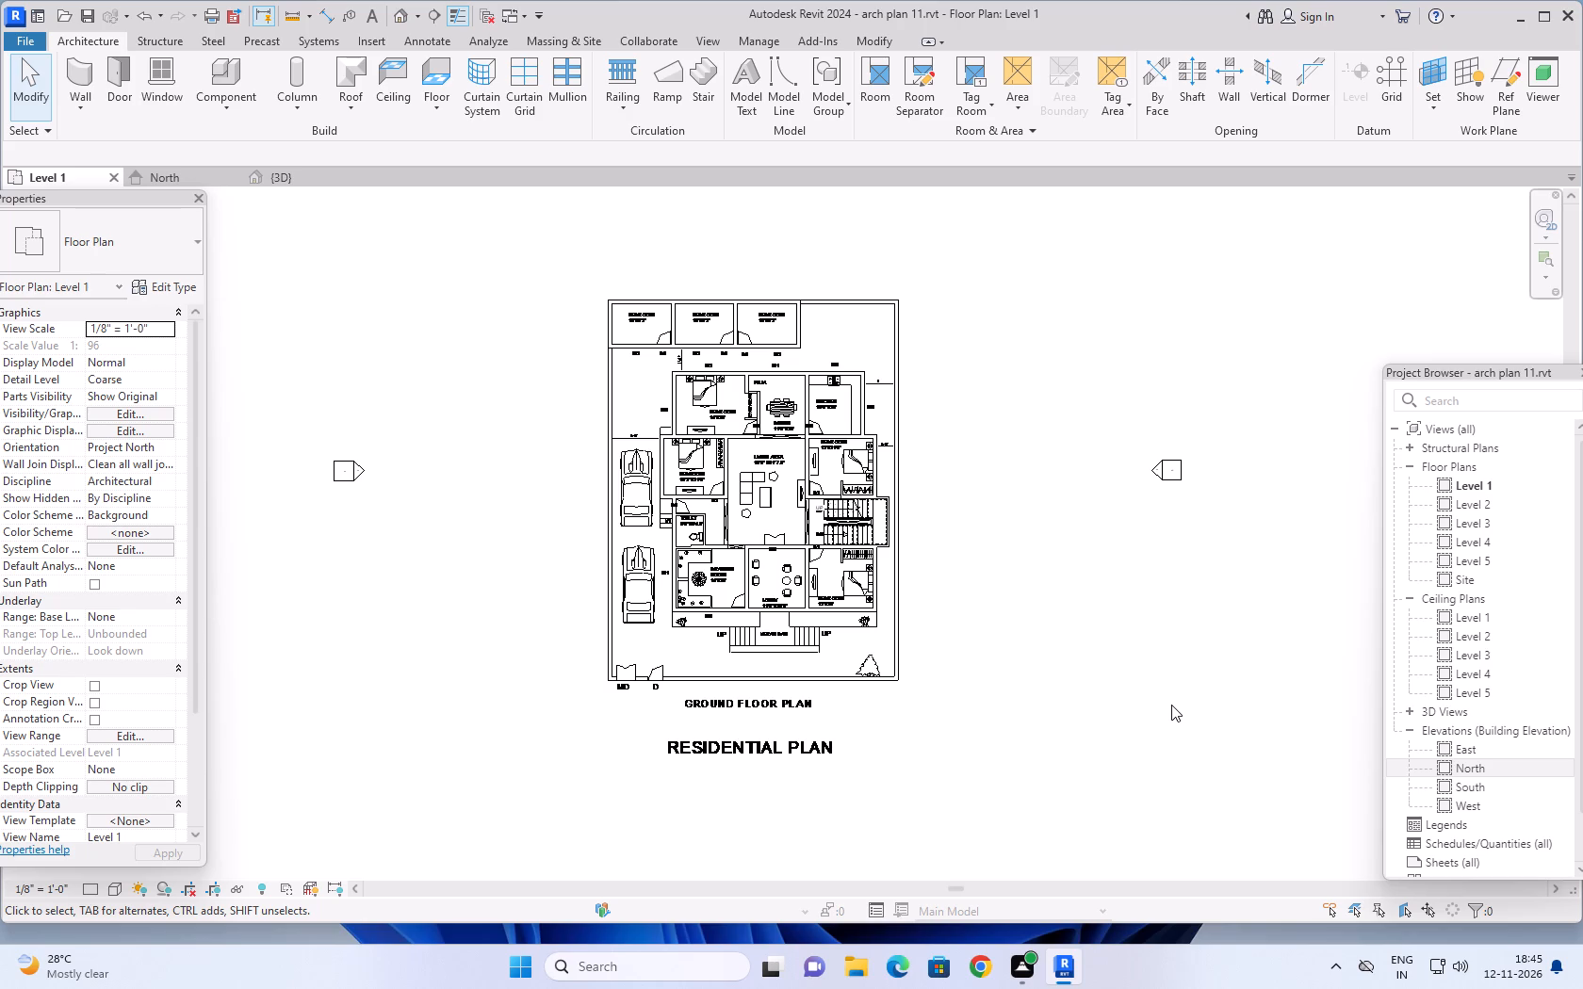
Start a floor boundary sketch on Level 1 with the 6" floor type, dismissing the save reminder without saving.
{"action": "key", "text": "Return"}
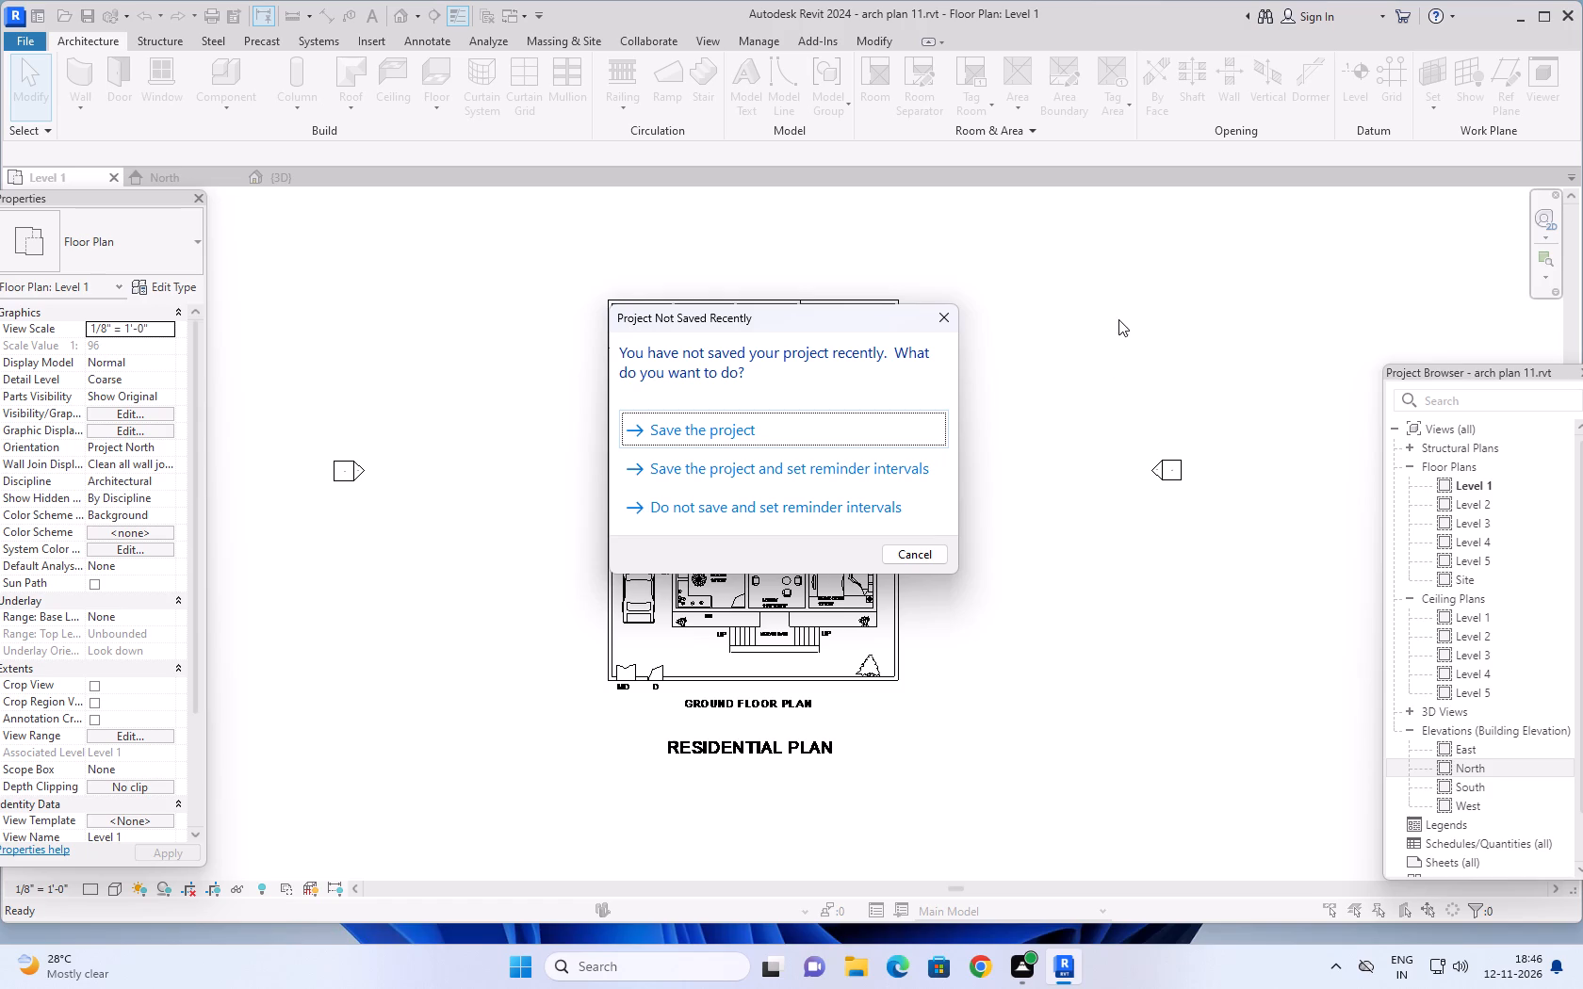
{"action": "left_click", "coordinate": [1021, 281]}
{"action": "left_click", "coordinate": [949, 315]}
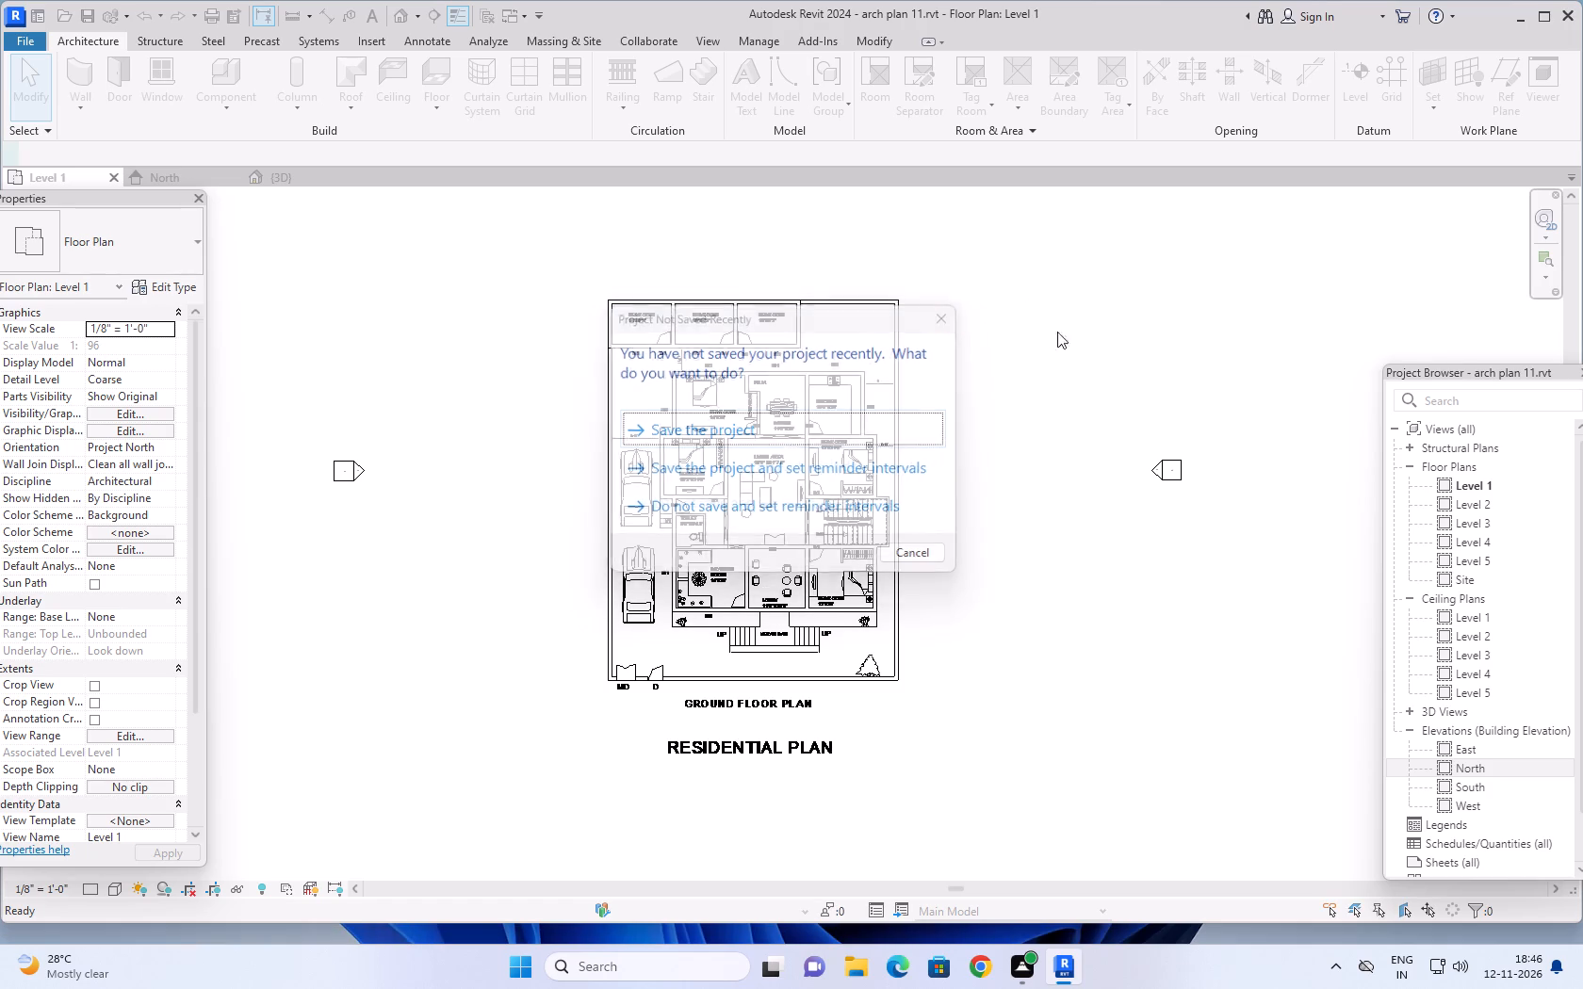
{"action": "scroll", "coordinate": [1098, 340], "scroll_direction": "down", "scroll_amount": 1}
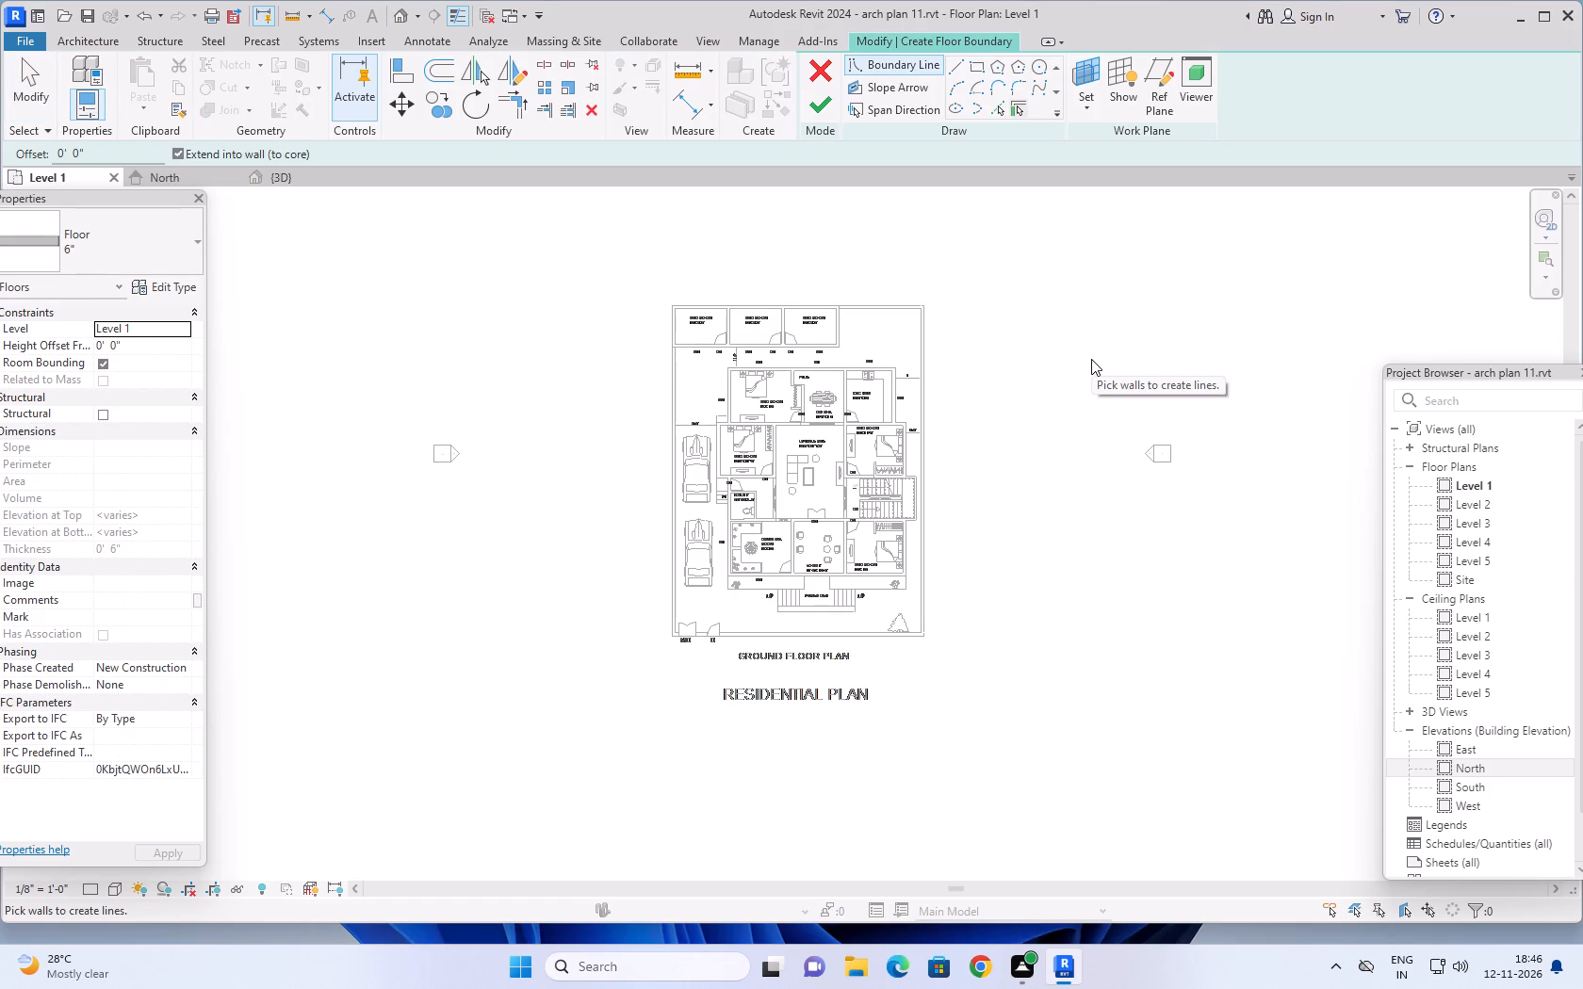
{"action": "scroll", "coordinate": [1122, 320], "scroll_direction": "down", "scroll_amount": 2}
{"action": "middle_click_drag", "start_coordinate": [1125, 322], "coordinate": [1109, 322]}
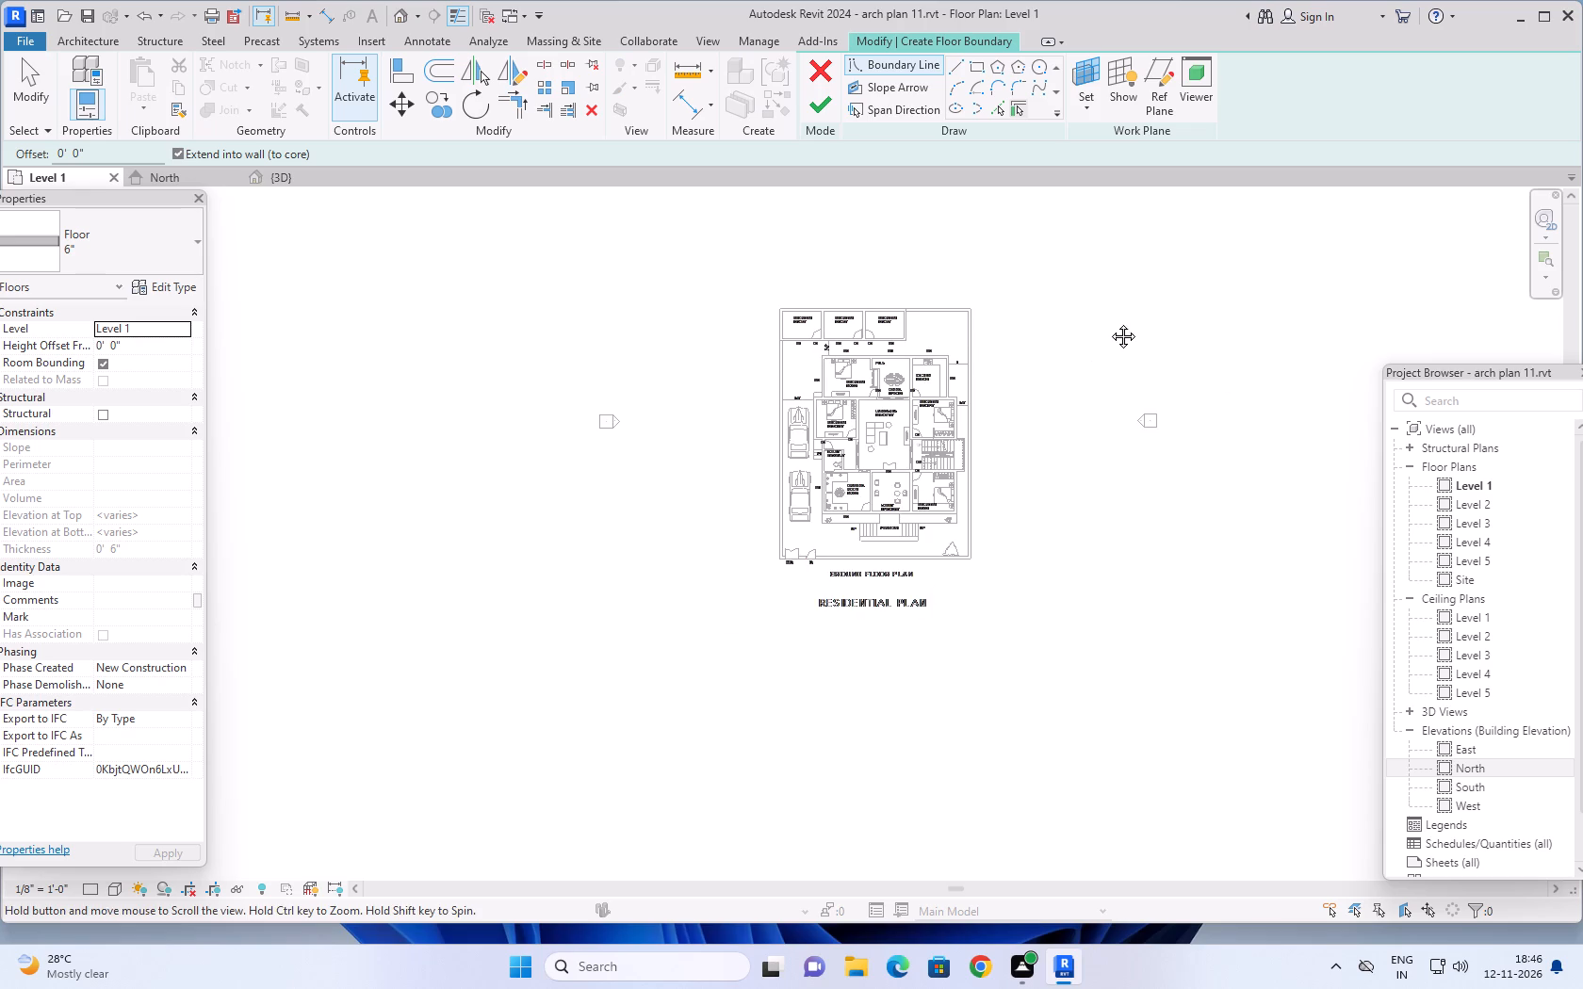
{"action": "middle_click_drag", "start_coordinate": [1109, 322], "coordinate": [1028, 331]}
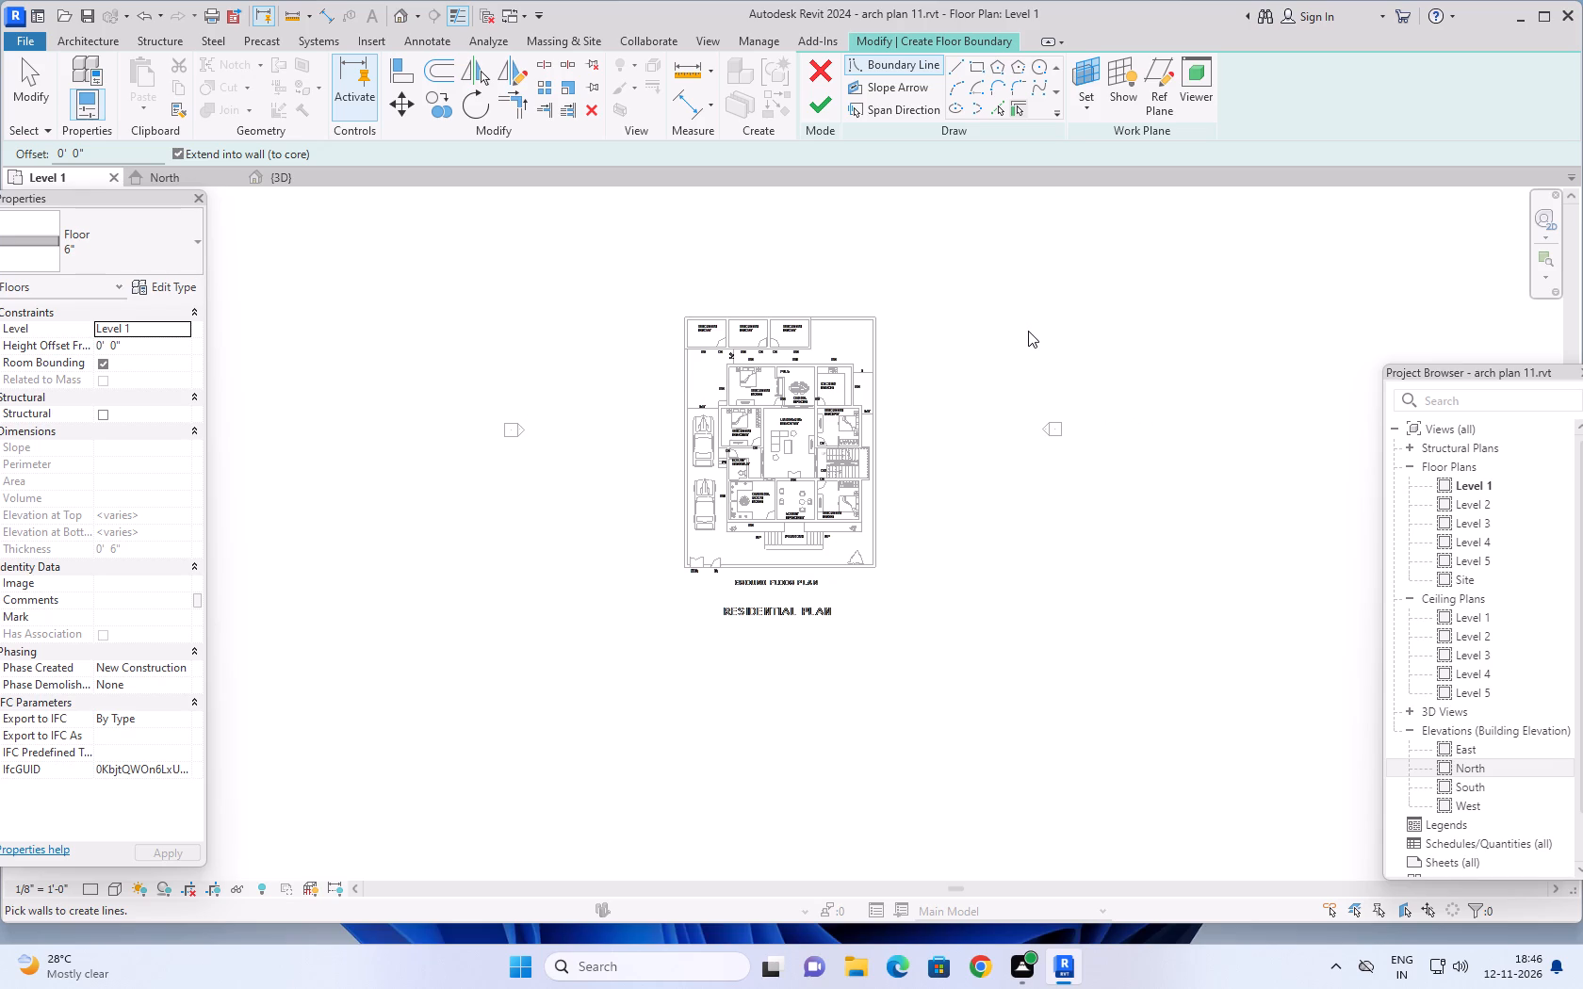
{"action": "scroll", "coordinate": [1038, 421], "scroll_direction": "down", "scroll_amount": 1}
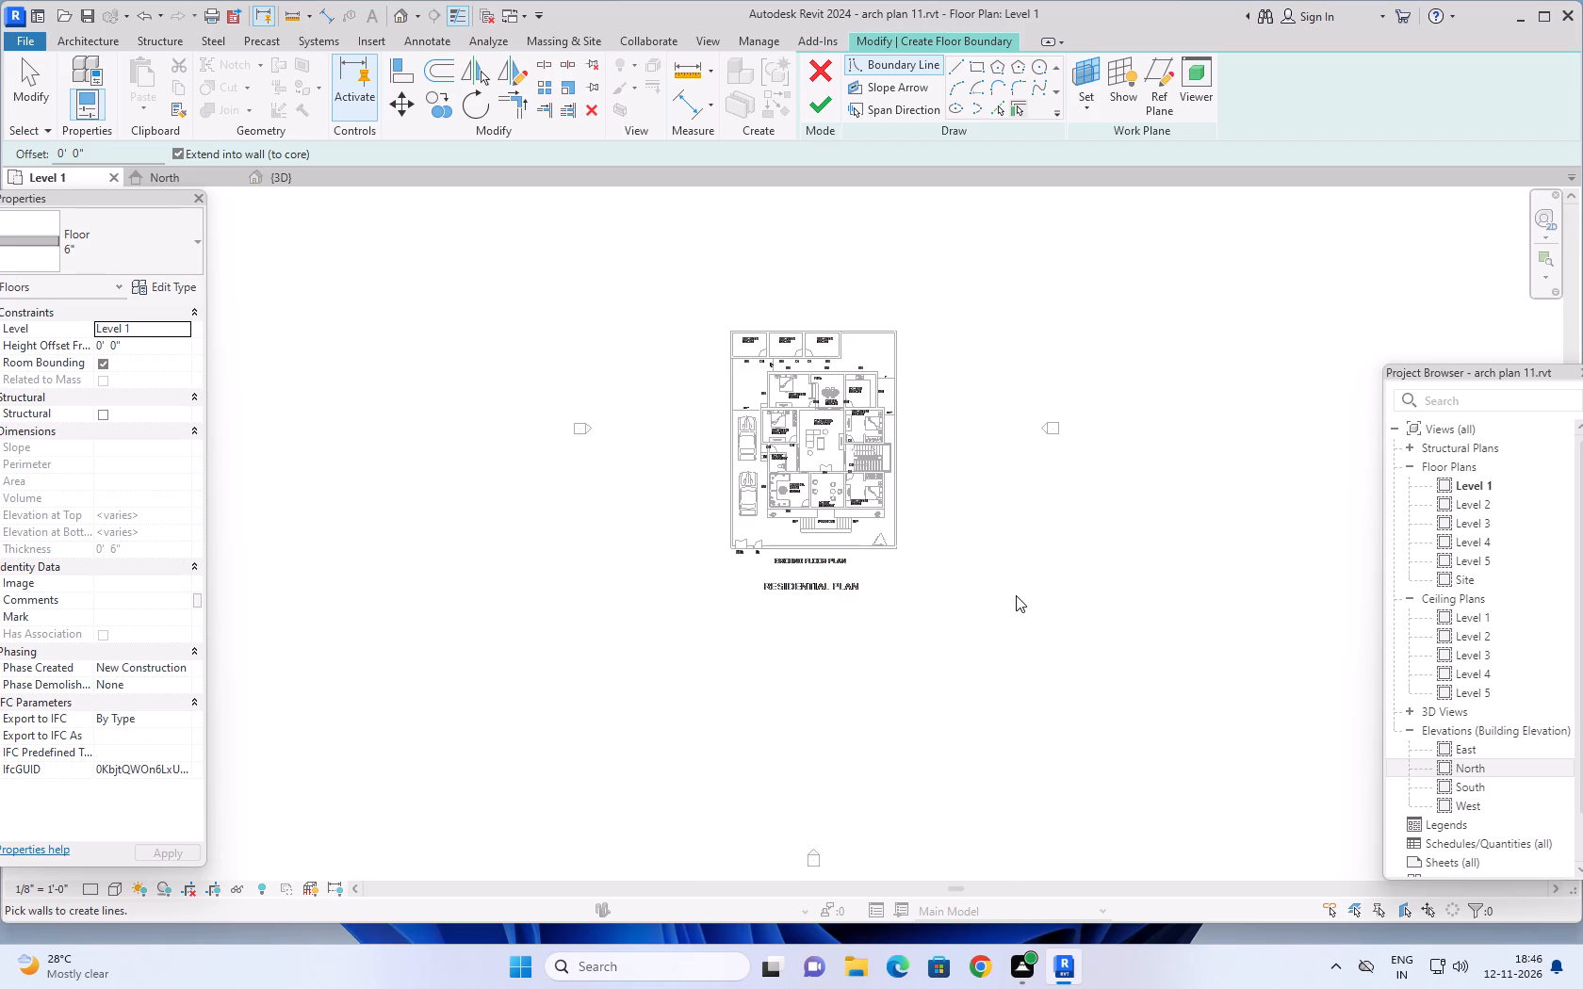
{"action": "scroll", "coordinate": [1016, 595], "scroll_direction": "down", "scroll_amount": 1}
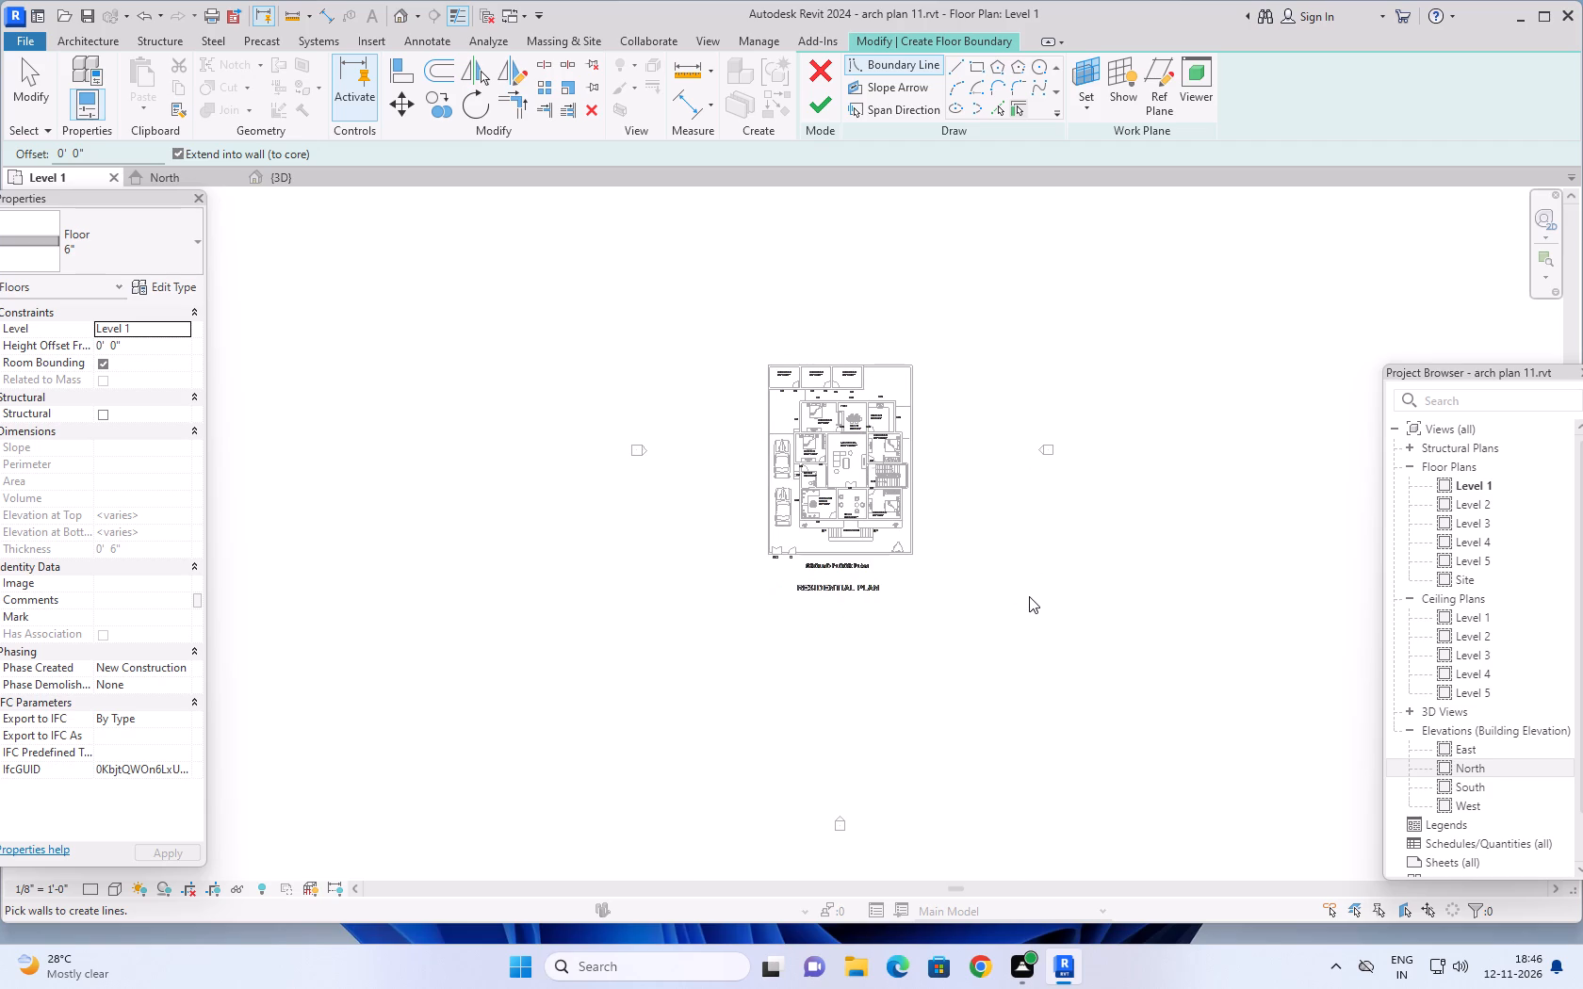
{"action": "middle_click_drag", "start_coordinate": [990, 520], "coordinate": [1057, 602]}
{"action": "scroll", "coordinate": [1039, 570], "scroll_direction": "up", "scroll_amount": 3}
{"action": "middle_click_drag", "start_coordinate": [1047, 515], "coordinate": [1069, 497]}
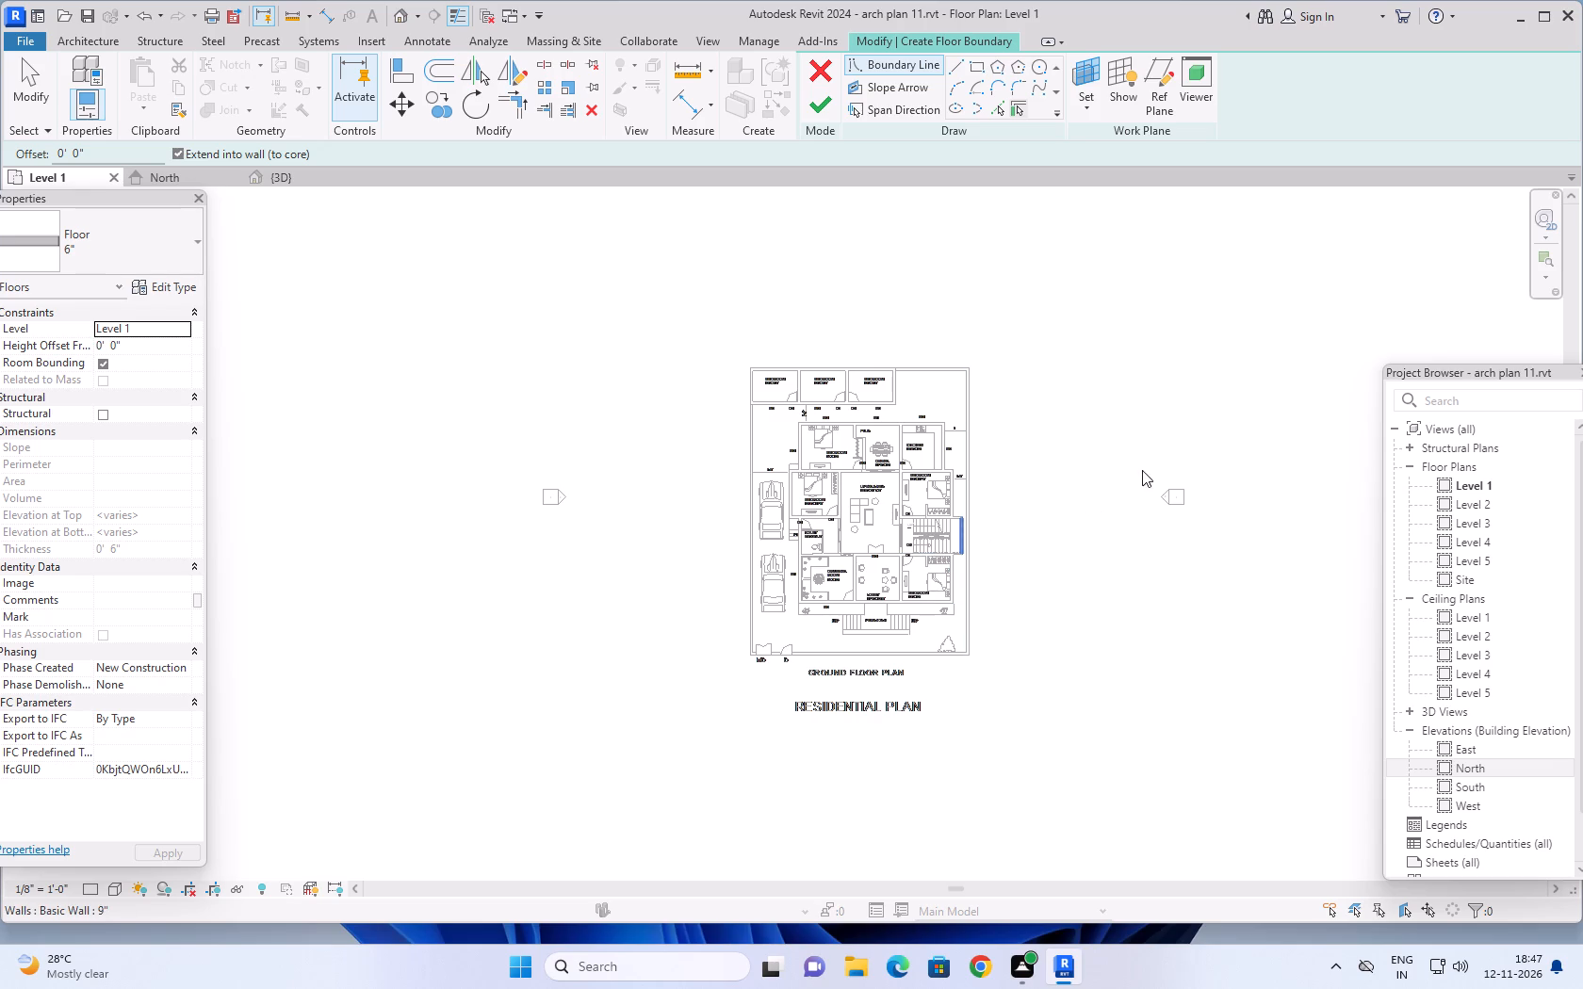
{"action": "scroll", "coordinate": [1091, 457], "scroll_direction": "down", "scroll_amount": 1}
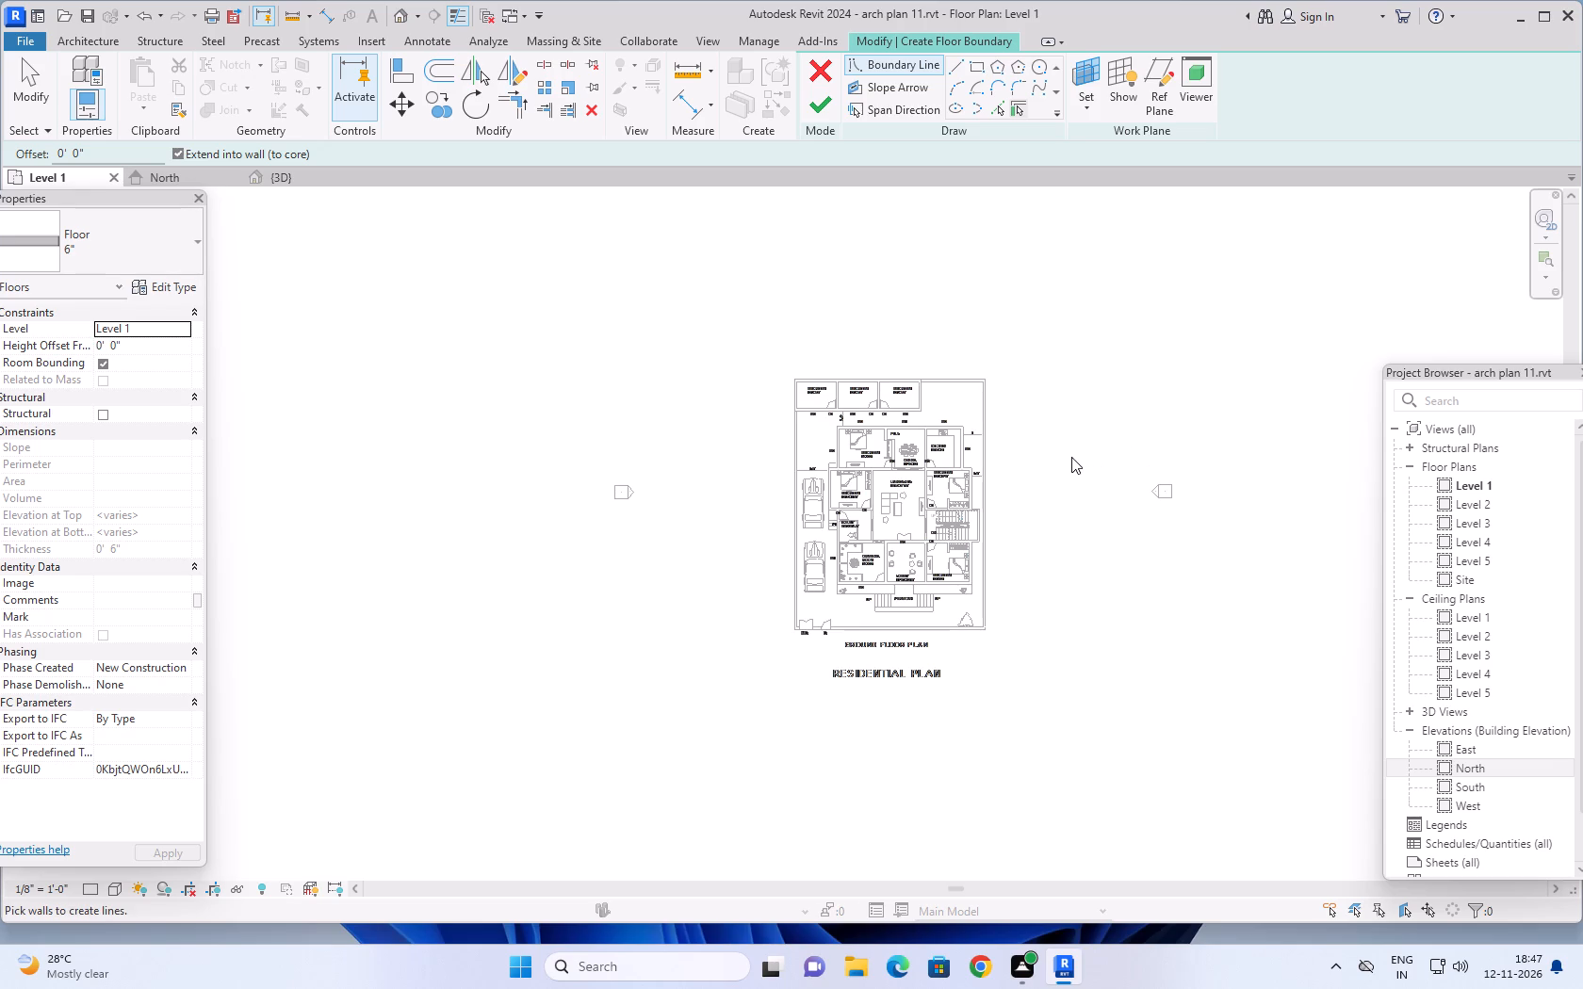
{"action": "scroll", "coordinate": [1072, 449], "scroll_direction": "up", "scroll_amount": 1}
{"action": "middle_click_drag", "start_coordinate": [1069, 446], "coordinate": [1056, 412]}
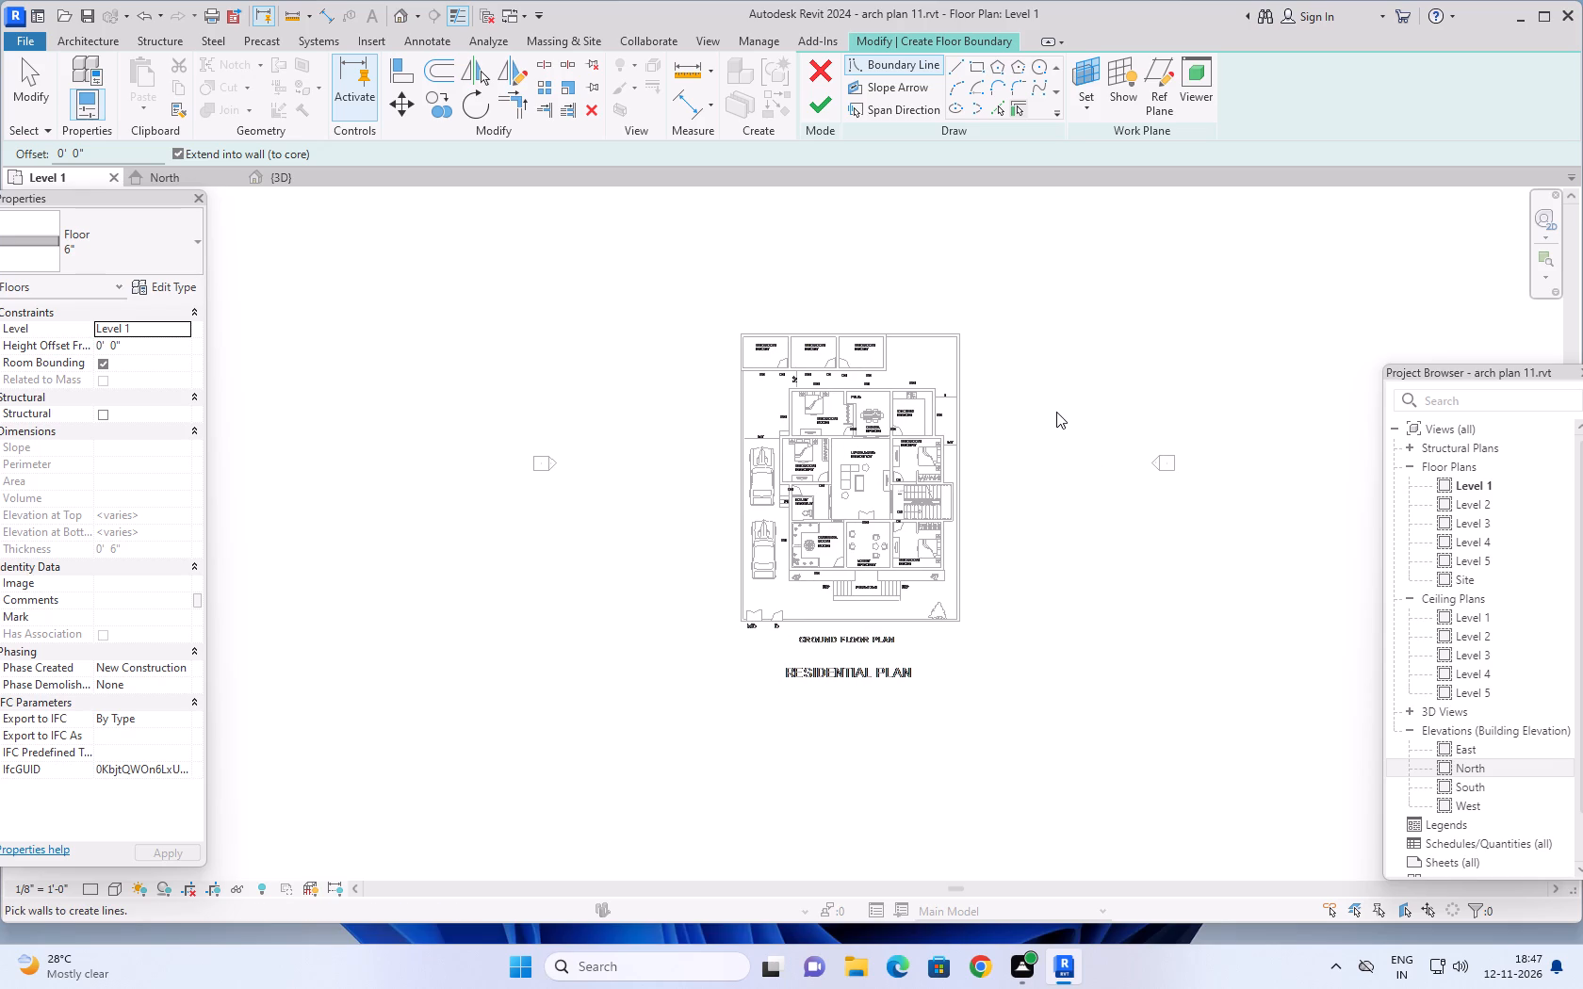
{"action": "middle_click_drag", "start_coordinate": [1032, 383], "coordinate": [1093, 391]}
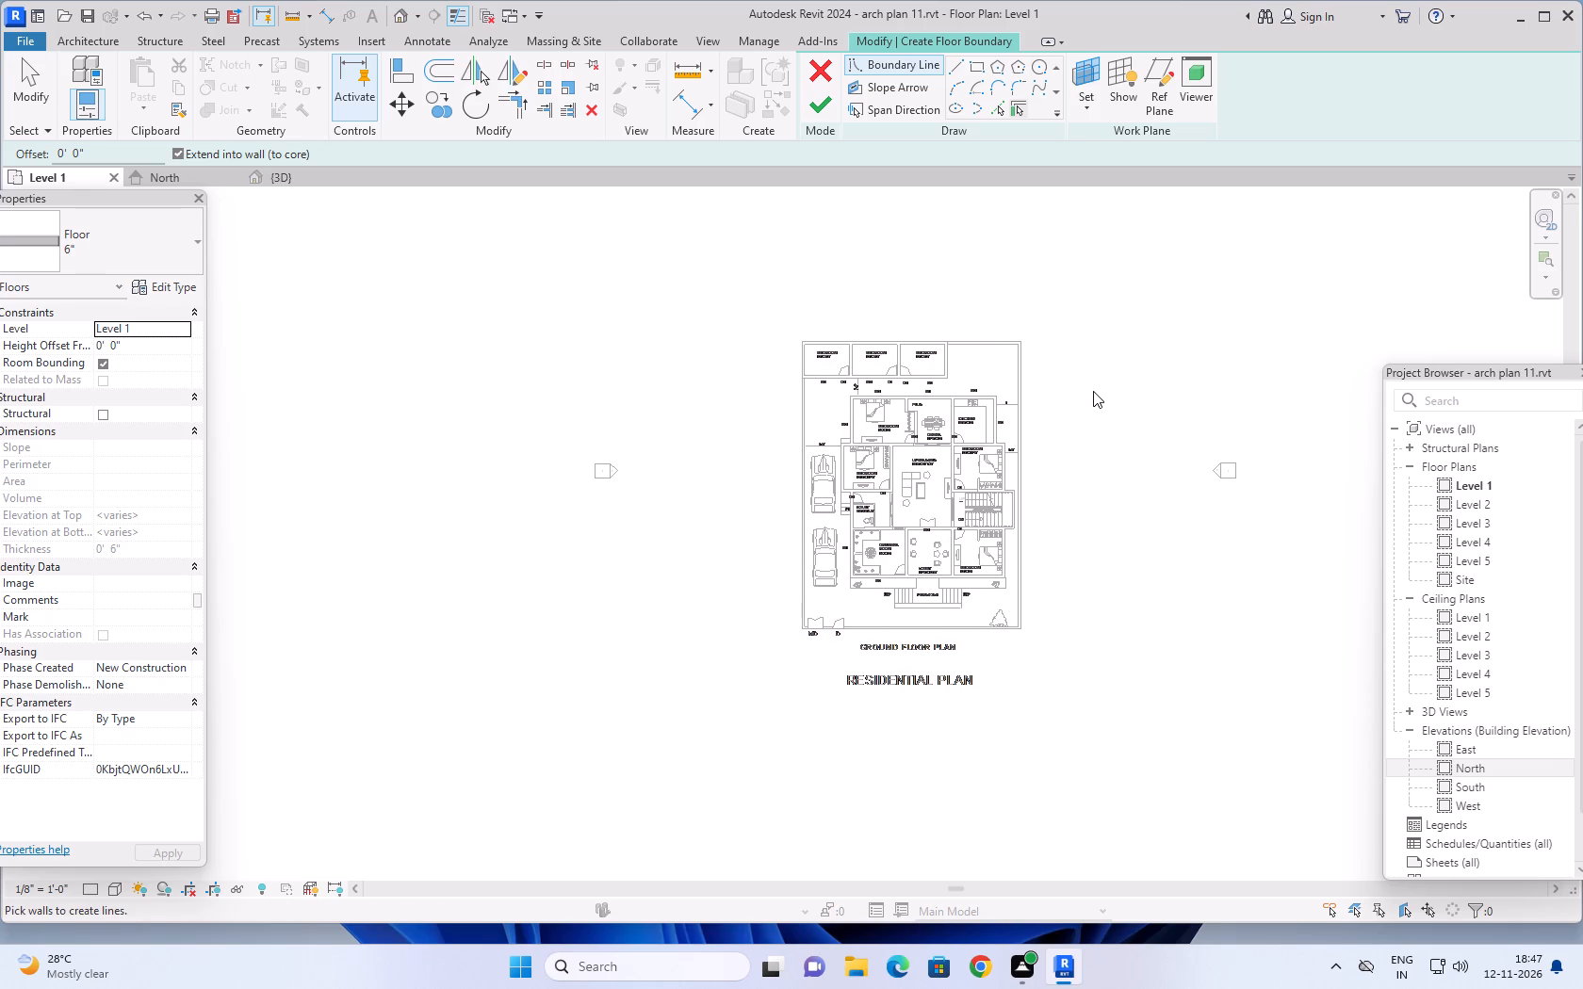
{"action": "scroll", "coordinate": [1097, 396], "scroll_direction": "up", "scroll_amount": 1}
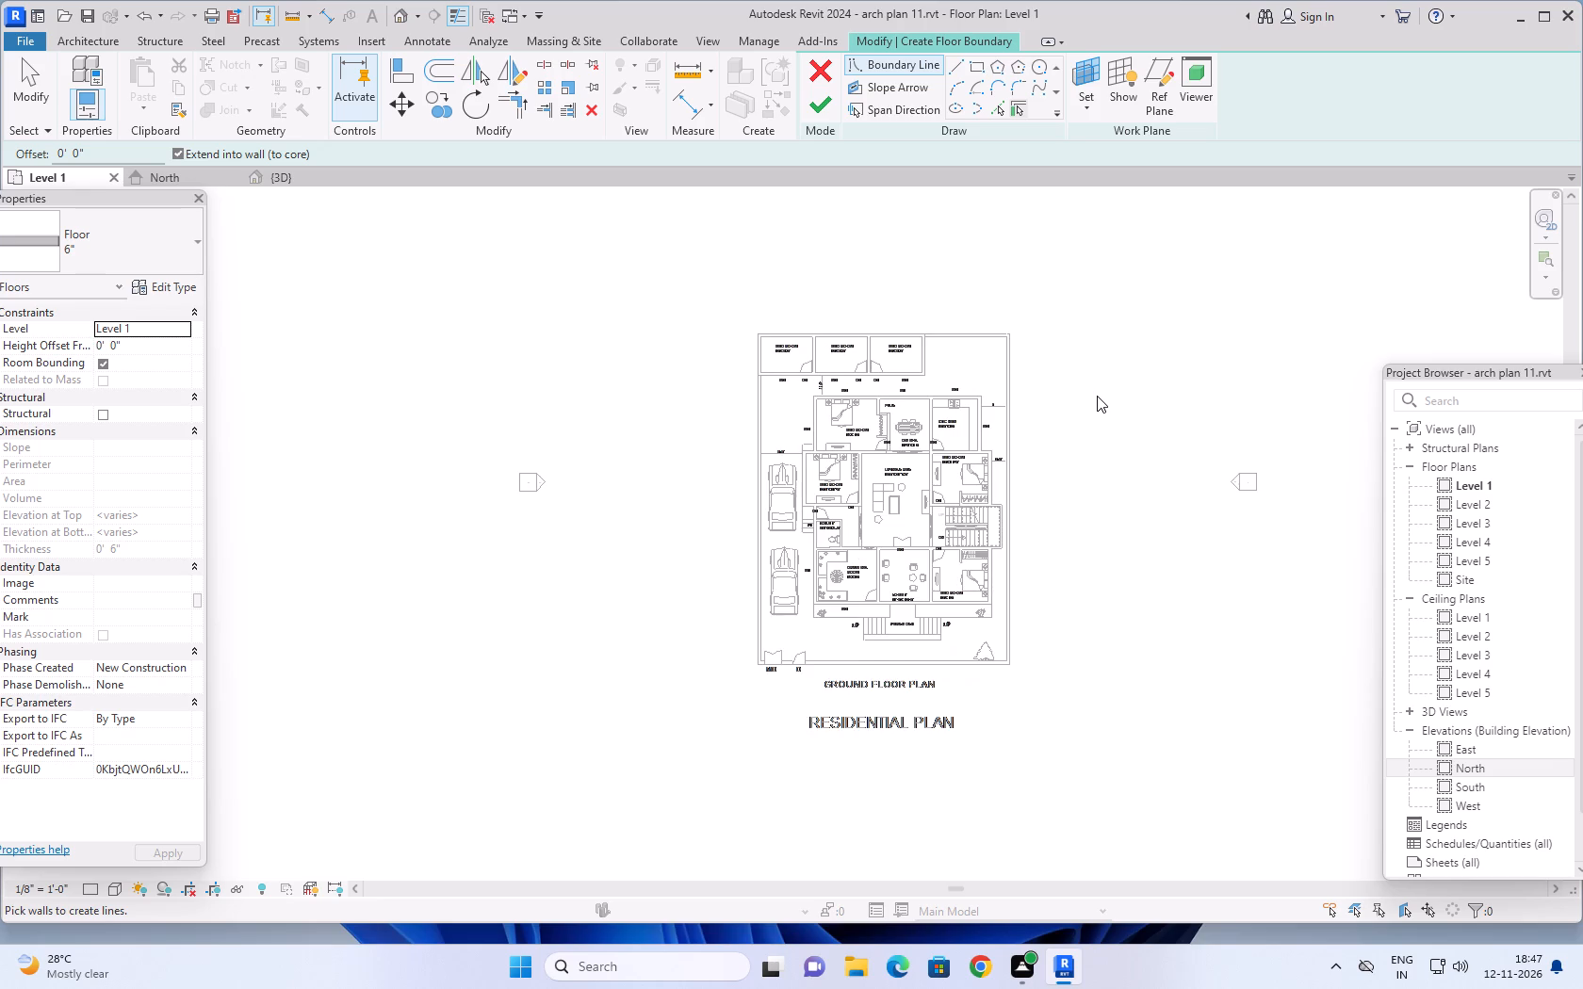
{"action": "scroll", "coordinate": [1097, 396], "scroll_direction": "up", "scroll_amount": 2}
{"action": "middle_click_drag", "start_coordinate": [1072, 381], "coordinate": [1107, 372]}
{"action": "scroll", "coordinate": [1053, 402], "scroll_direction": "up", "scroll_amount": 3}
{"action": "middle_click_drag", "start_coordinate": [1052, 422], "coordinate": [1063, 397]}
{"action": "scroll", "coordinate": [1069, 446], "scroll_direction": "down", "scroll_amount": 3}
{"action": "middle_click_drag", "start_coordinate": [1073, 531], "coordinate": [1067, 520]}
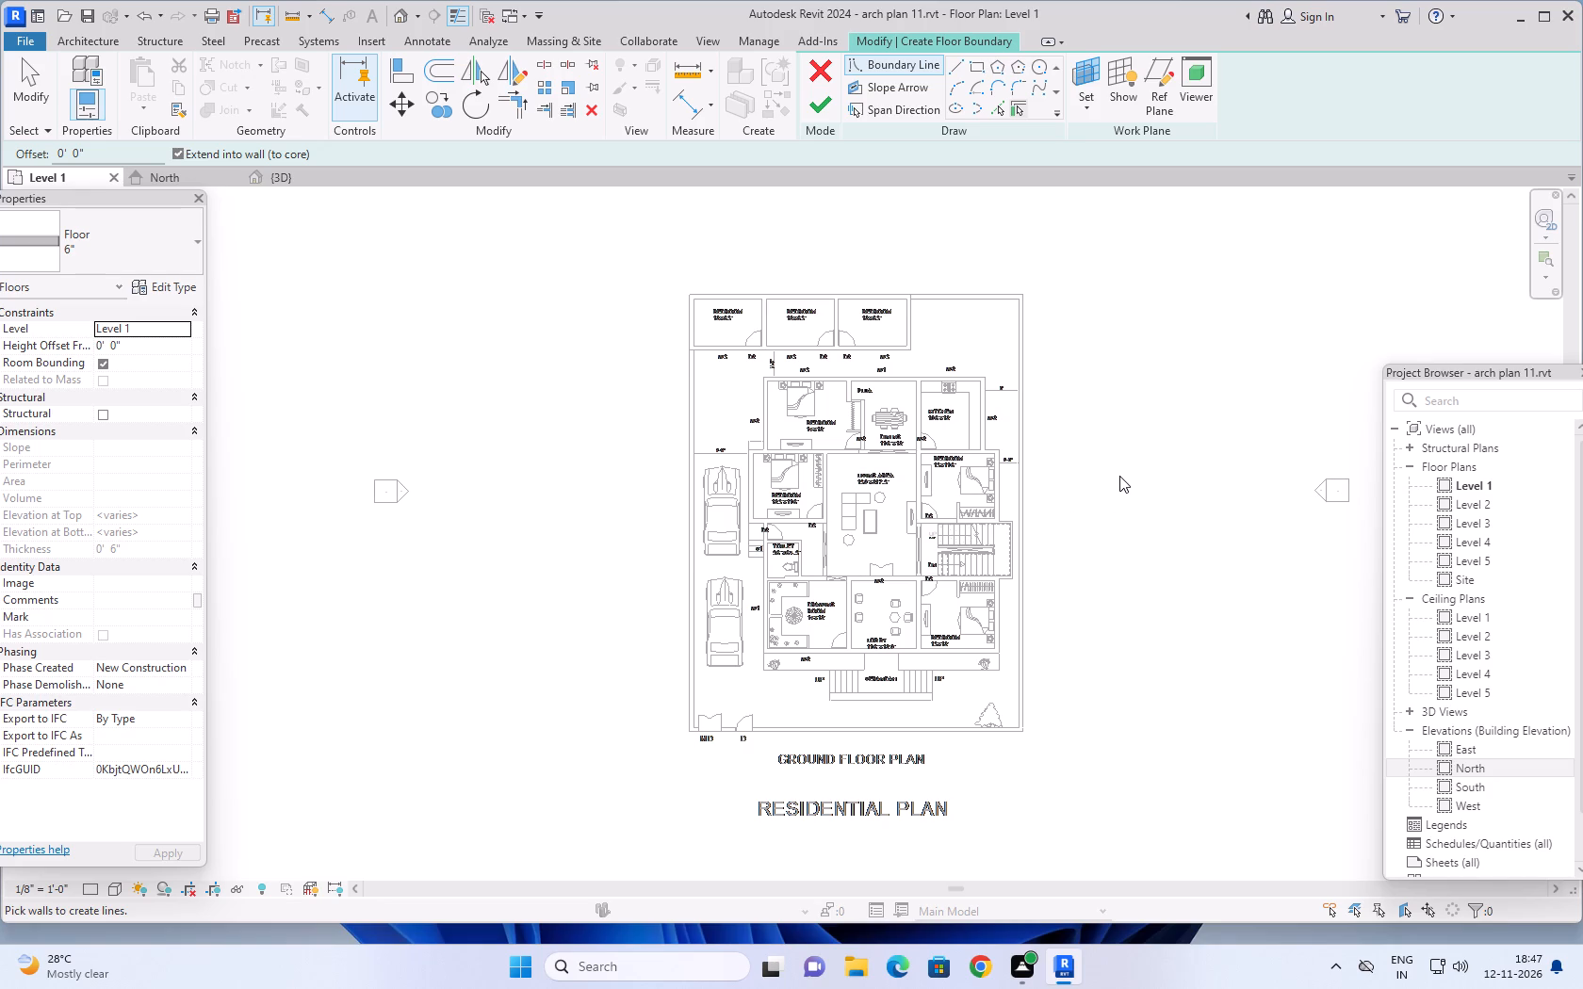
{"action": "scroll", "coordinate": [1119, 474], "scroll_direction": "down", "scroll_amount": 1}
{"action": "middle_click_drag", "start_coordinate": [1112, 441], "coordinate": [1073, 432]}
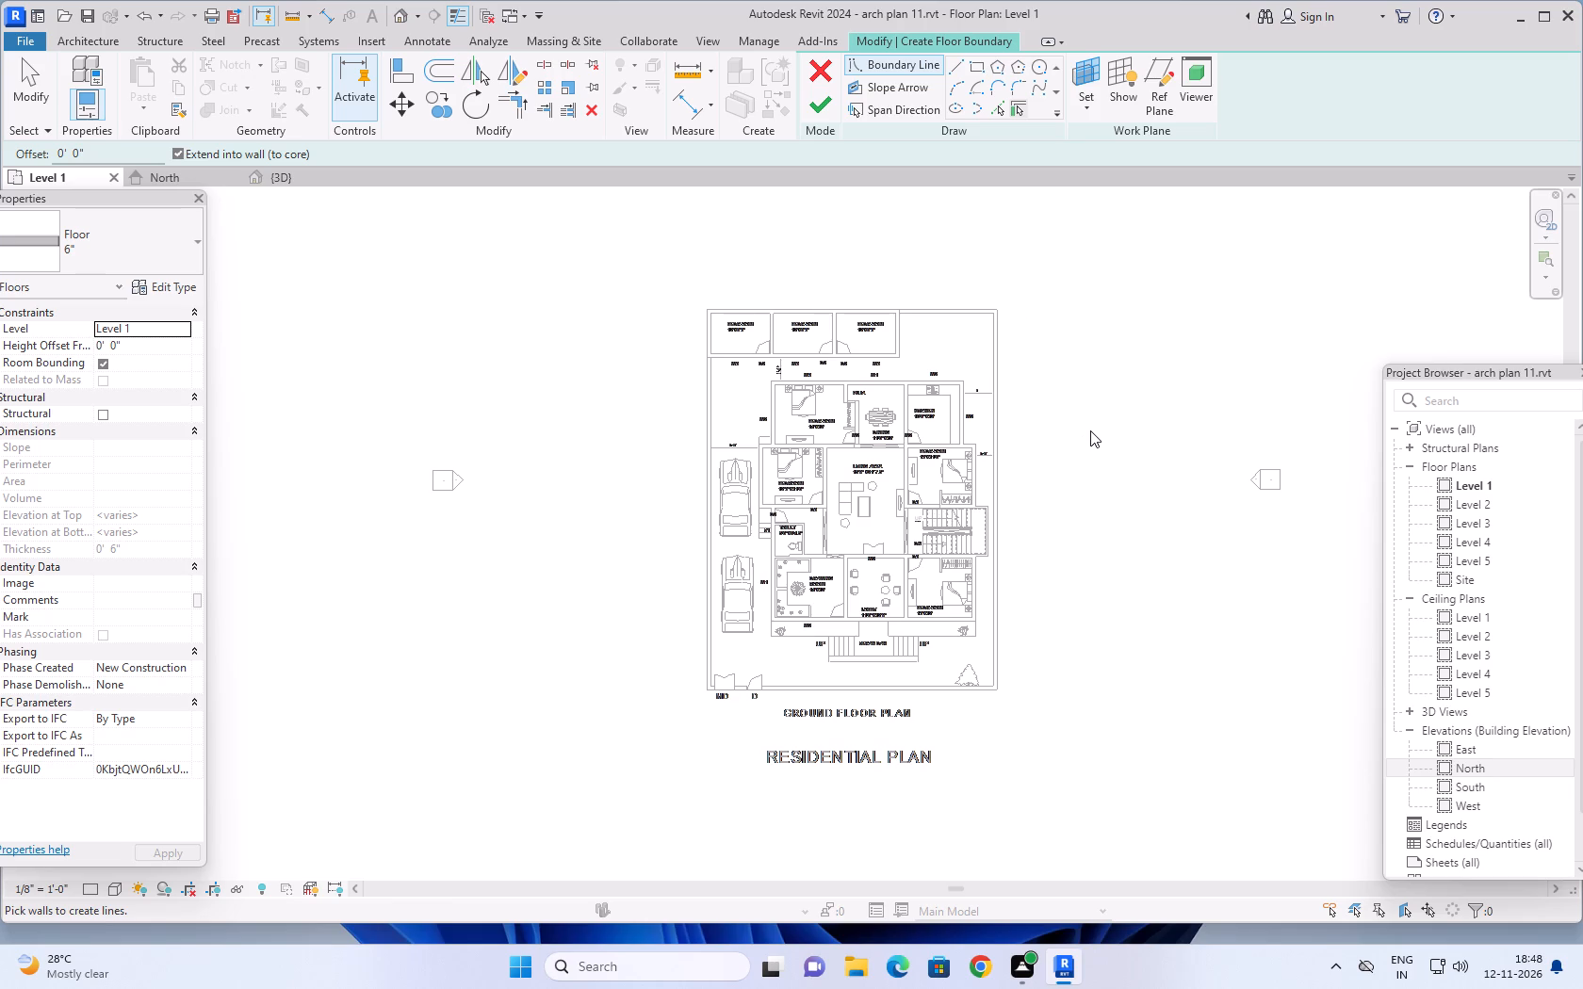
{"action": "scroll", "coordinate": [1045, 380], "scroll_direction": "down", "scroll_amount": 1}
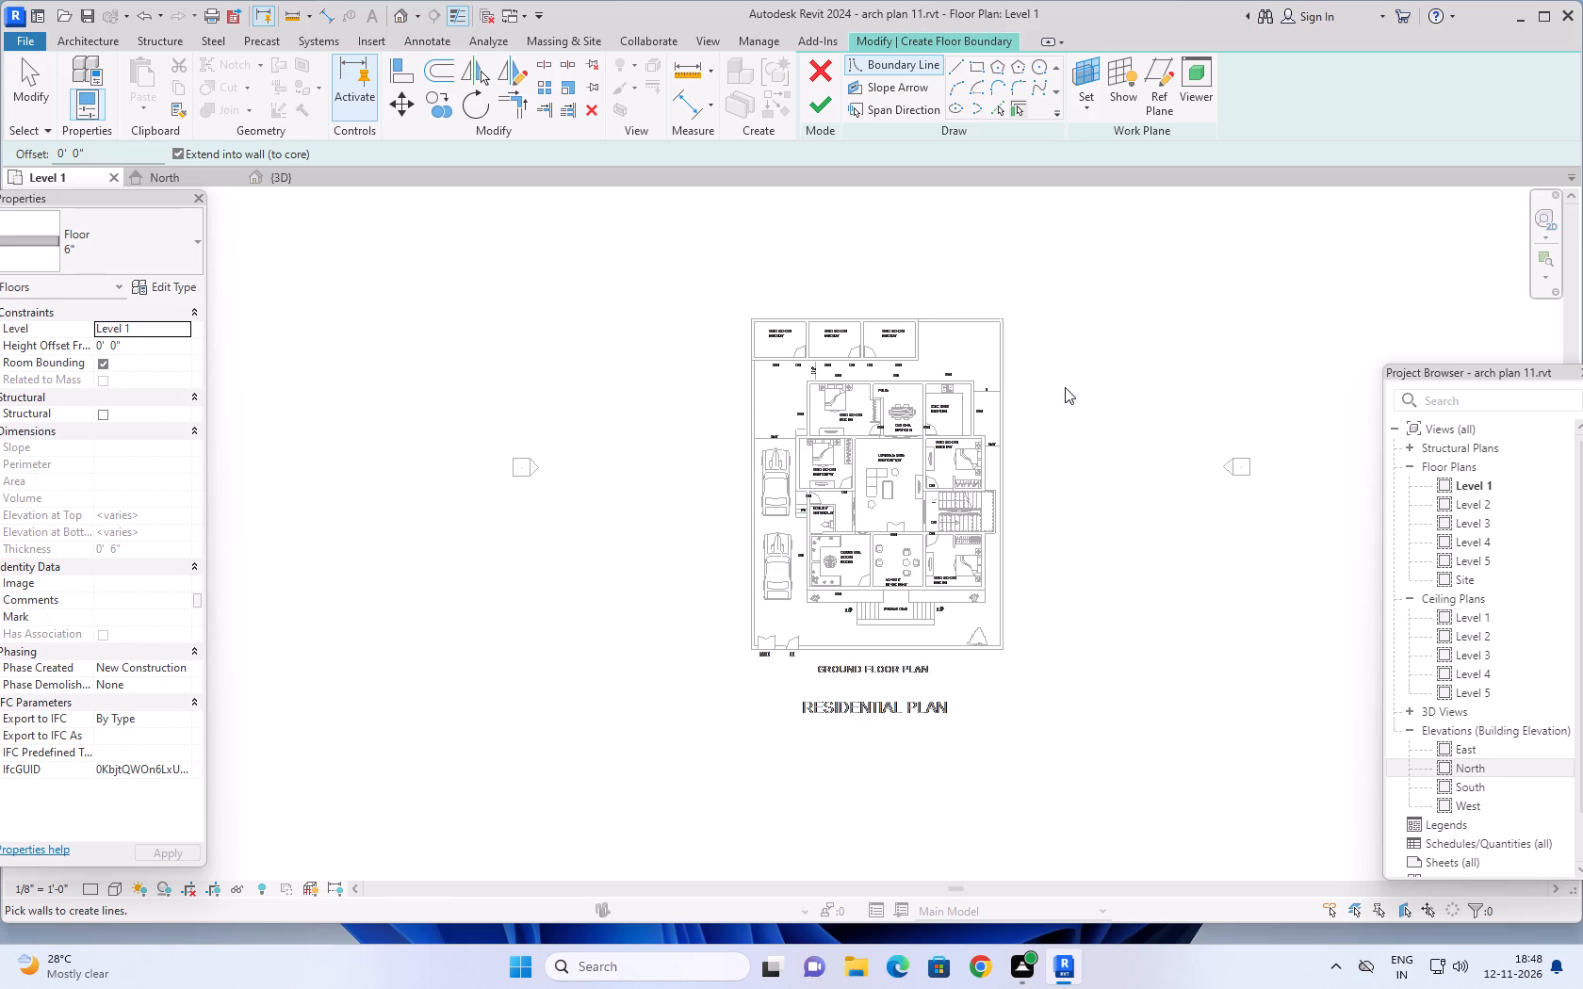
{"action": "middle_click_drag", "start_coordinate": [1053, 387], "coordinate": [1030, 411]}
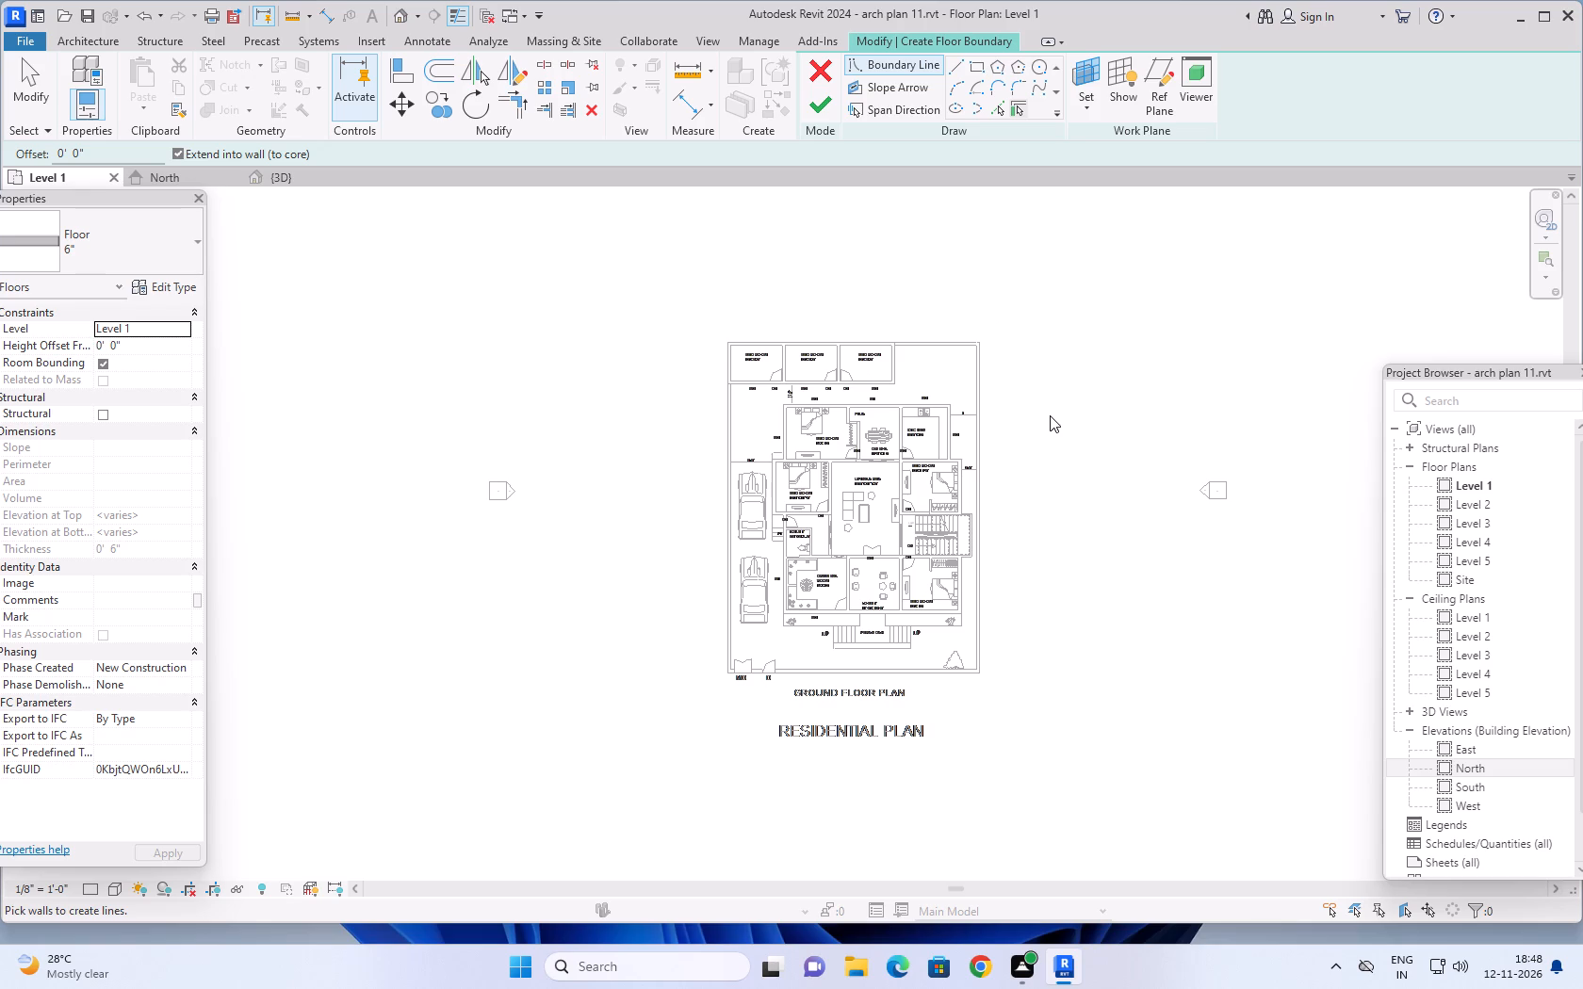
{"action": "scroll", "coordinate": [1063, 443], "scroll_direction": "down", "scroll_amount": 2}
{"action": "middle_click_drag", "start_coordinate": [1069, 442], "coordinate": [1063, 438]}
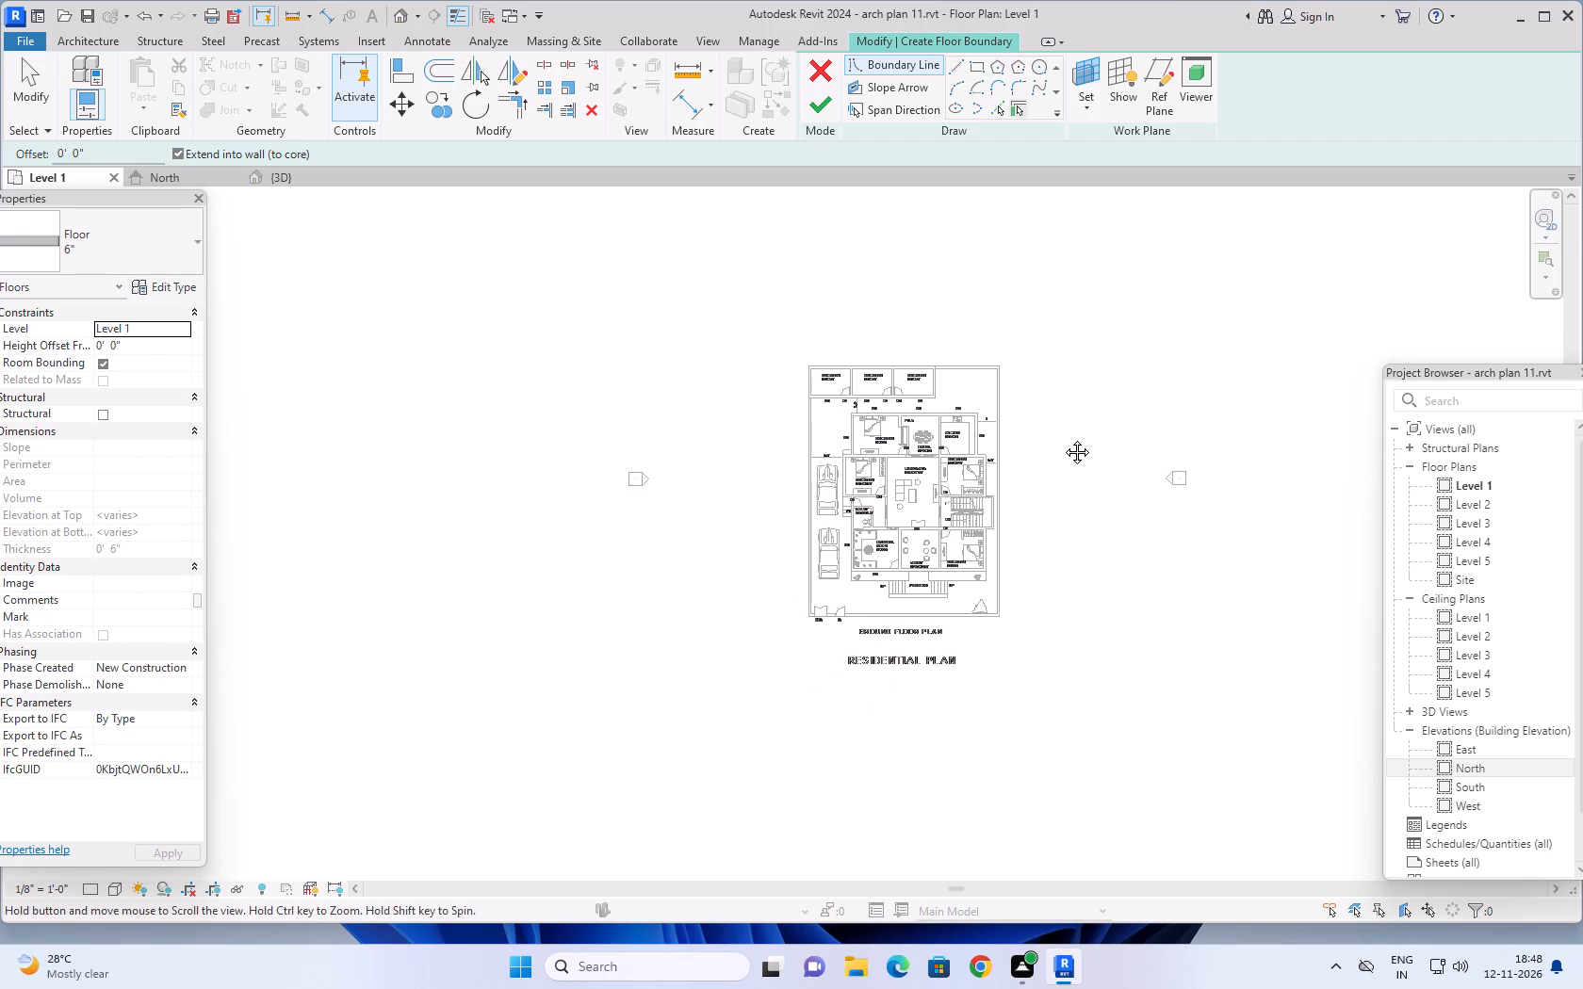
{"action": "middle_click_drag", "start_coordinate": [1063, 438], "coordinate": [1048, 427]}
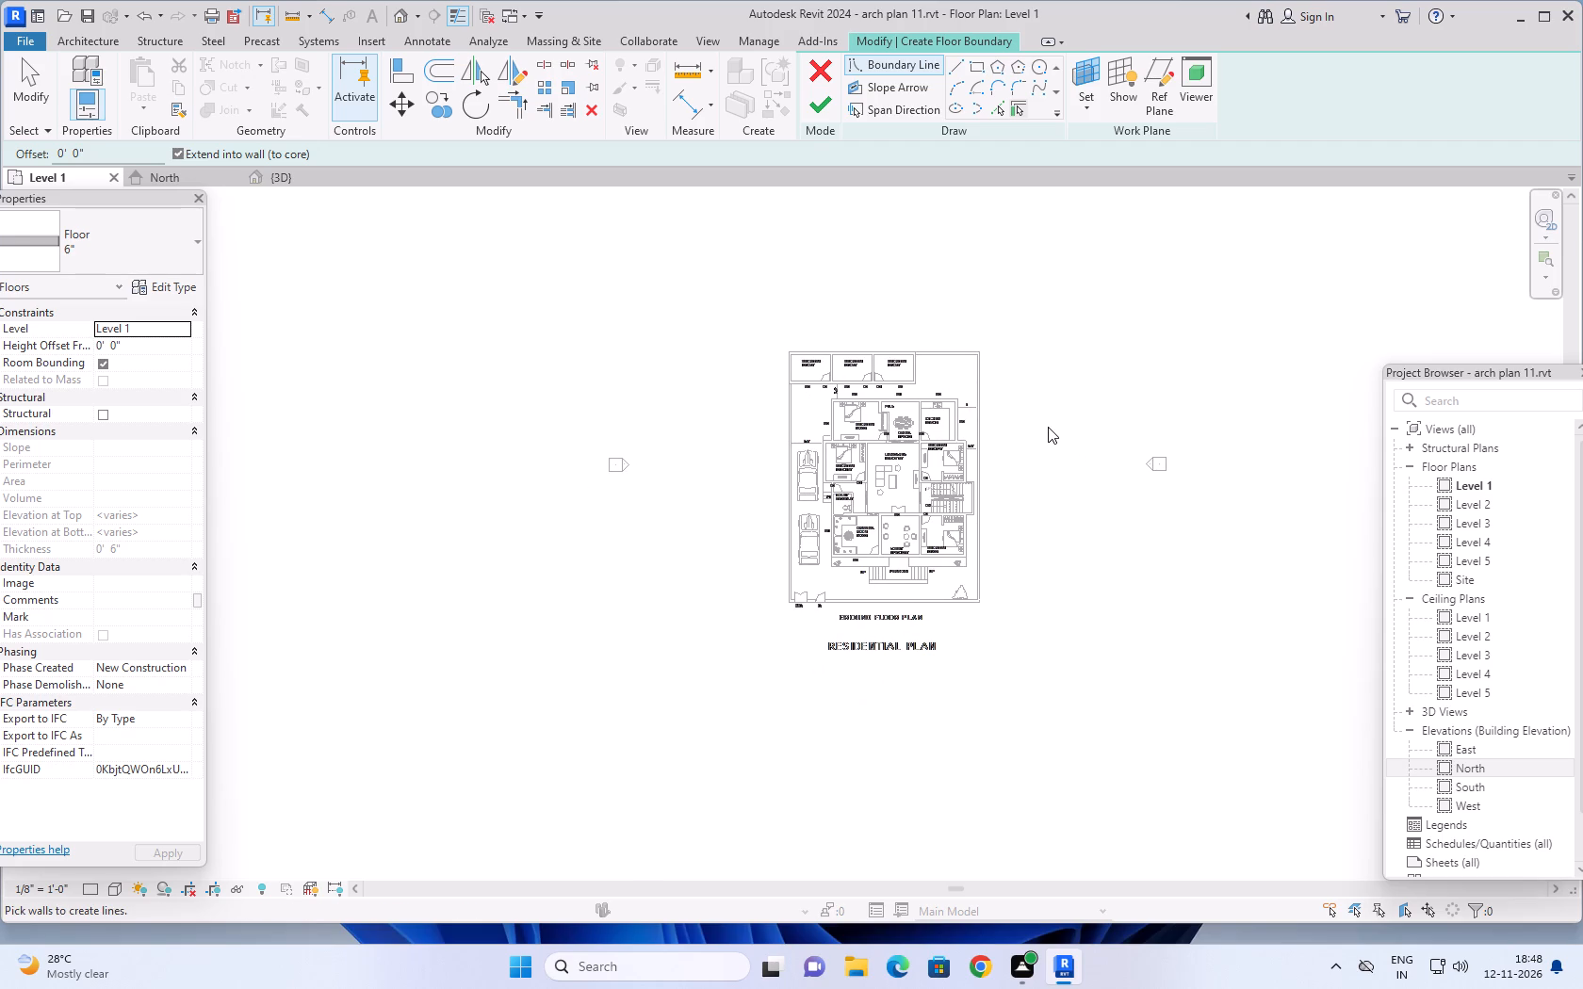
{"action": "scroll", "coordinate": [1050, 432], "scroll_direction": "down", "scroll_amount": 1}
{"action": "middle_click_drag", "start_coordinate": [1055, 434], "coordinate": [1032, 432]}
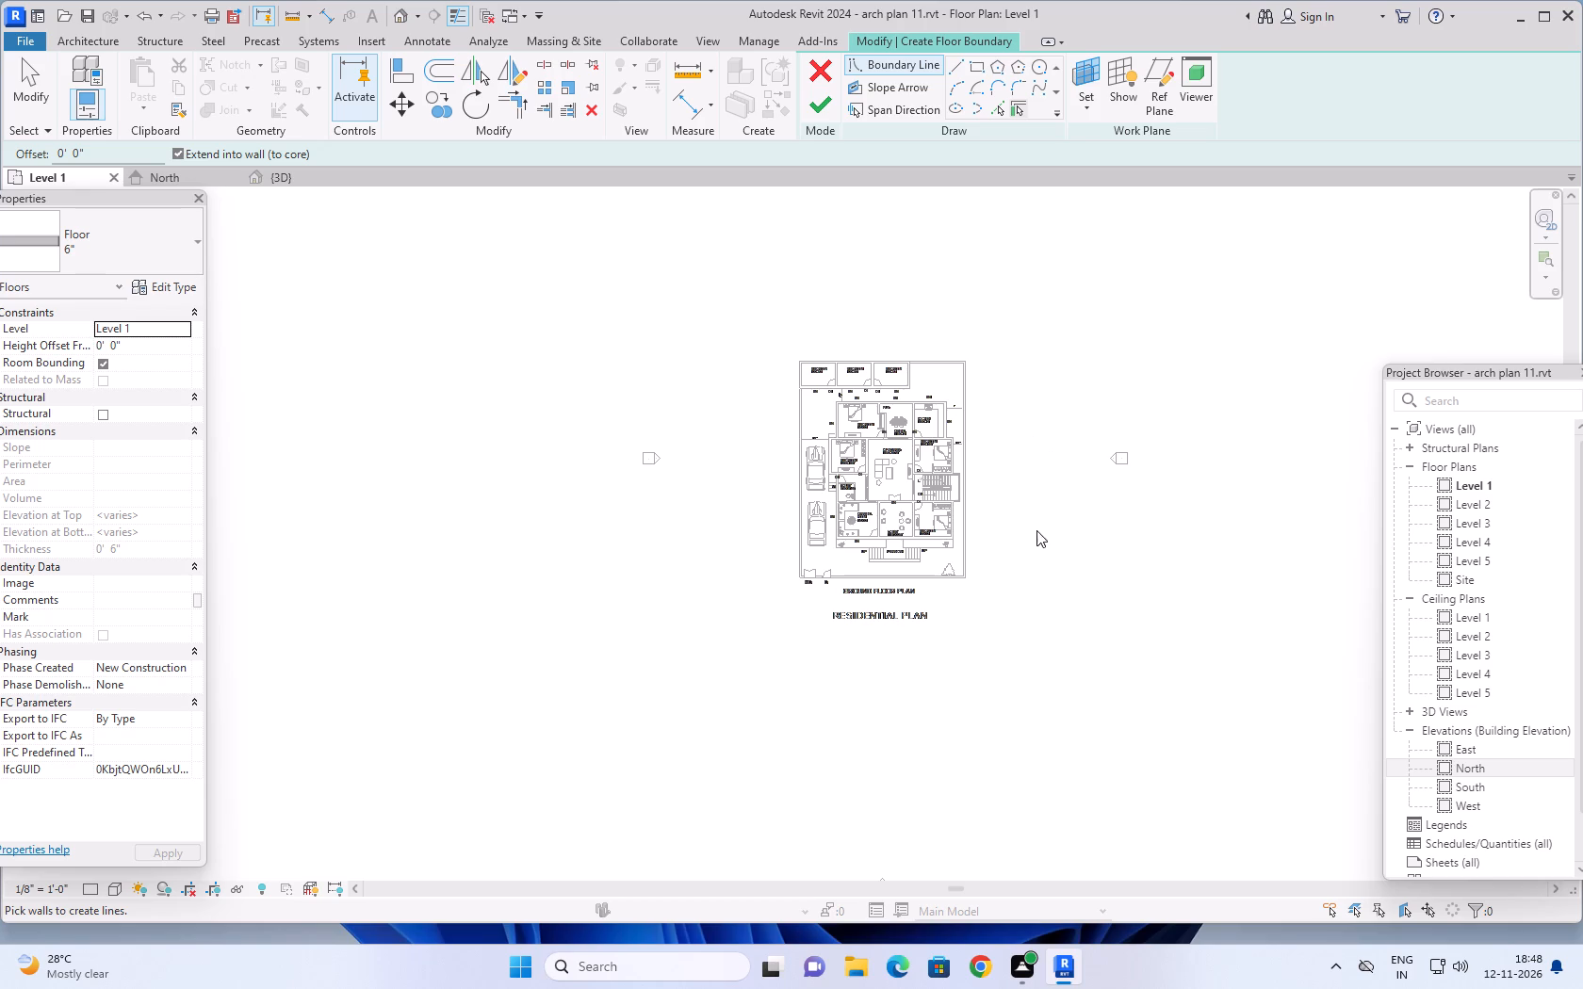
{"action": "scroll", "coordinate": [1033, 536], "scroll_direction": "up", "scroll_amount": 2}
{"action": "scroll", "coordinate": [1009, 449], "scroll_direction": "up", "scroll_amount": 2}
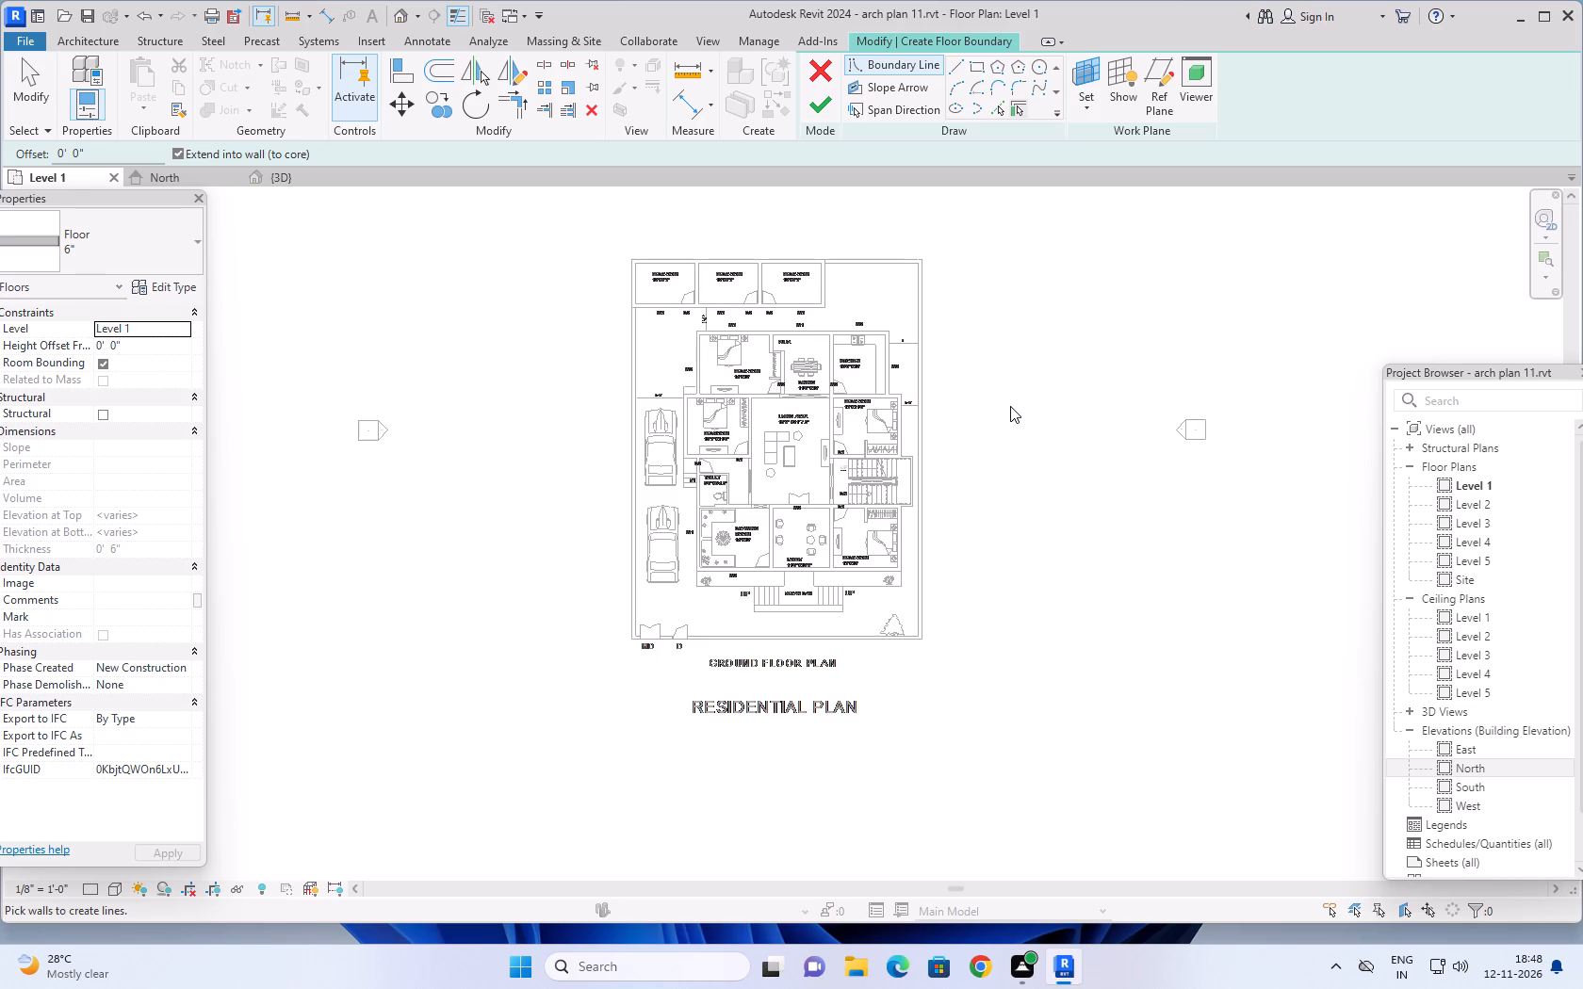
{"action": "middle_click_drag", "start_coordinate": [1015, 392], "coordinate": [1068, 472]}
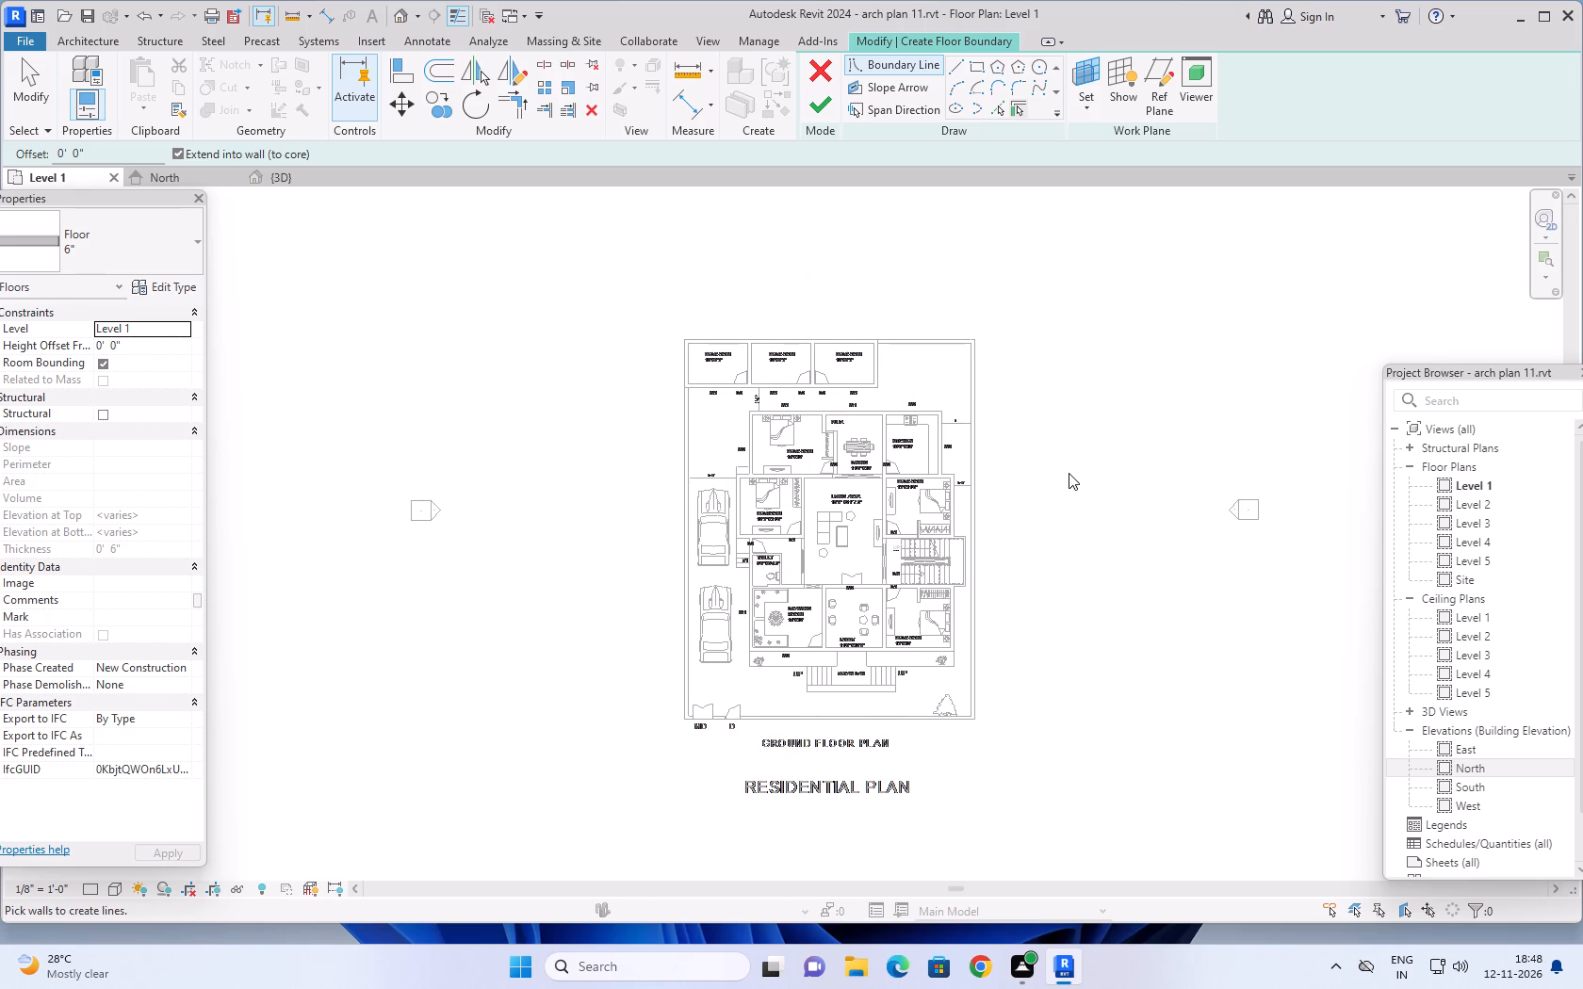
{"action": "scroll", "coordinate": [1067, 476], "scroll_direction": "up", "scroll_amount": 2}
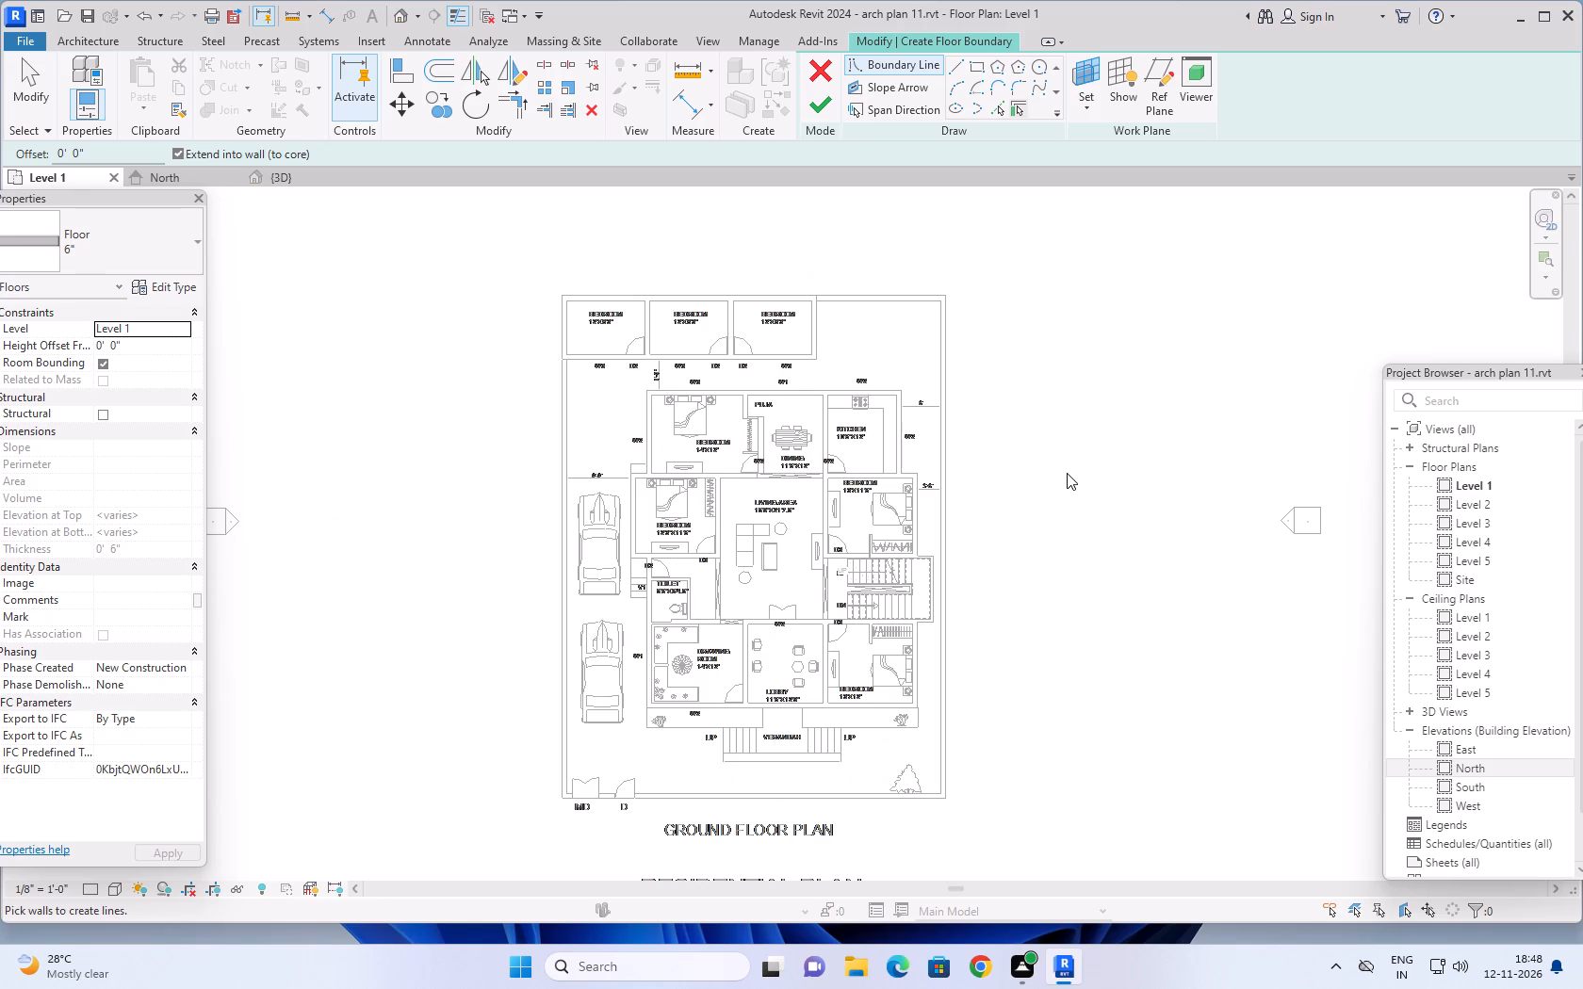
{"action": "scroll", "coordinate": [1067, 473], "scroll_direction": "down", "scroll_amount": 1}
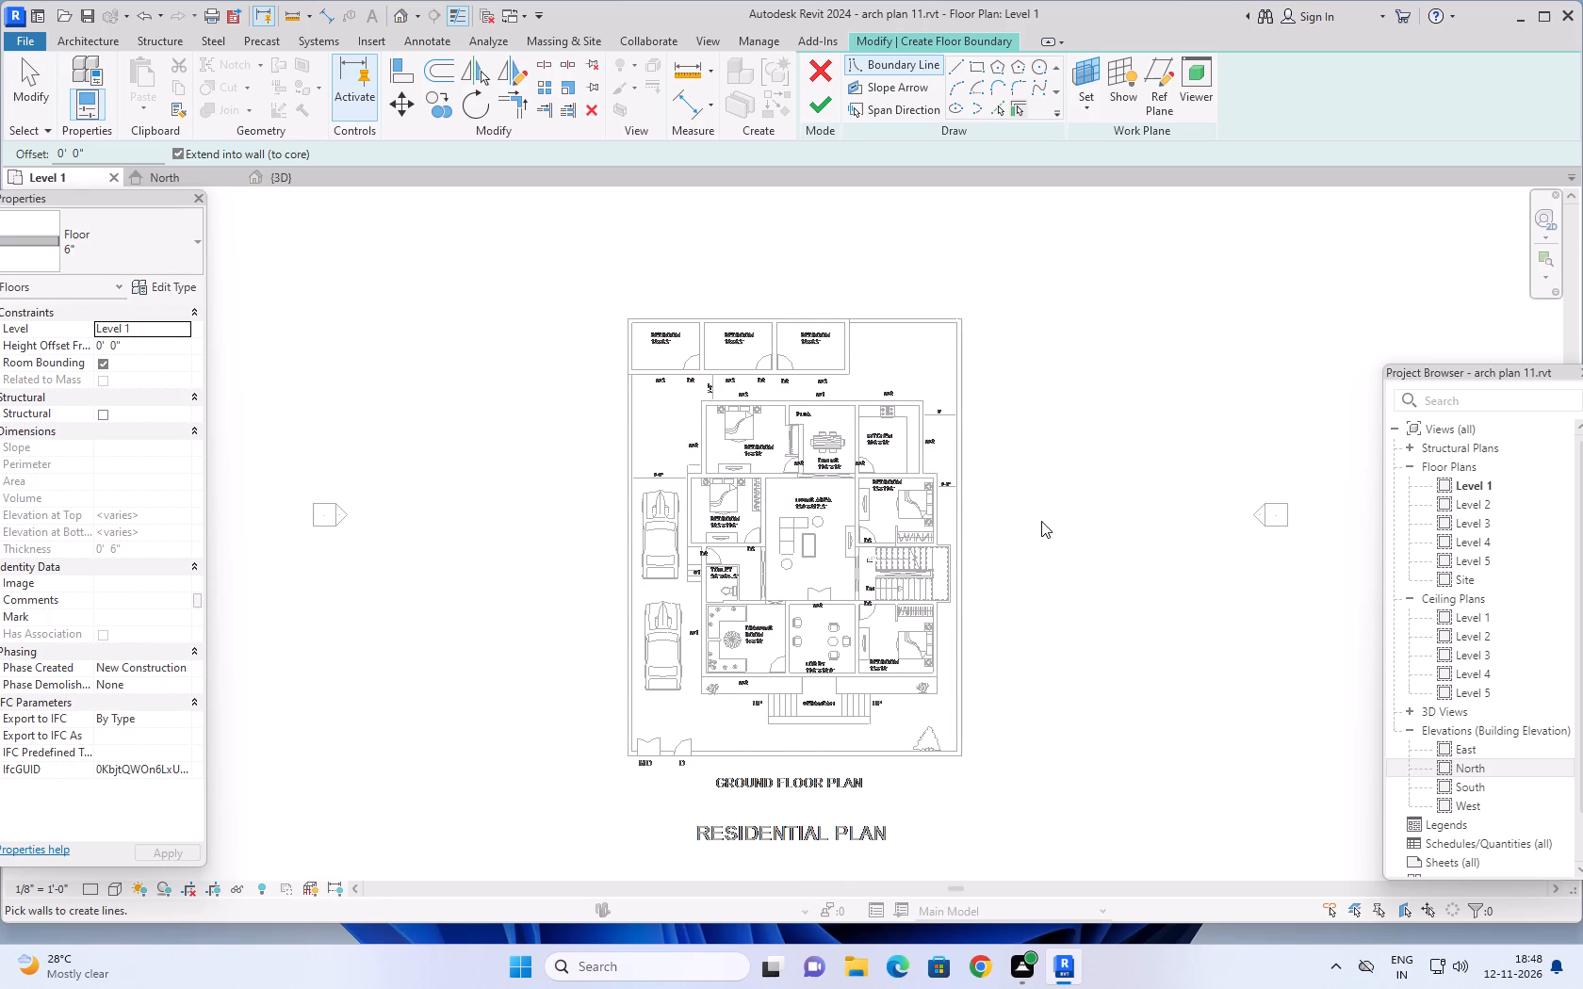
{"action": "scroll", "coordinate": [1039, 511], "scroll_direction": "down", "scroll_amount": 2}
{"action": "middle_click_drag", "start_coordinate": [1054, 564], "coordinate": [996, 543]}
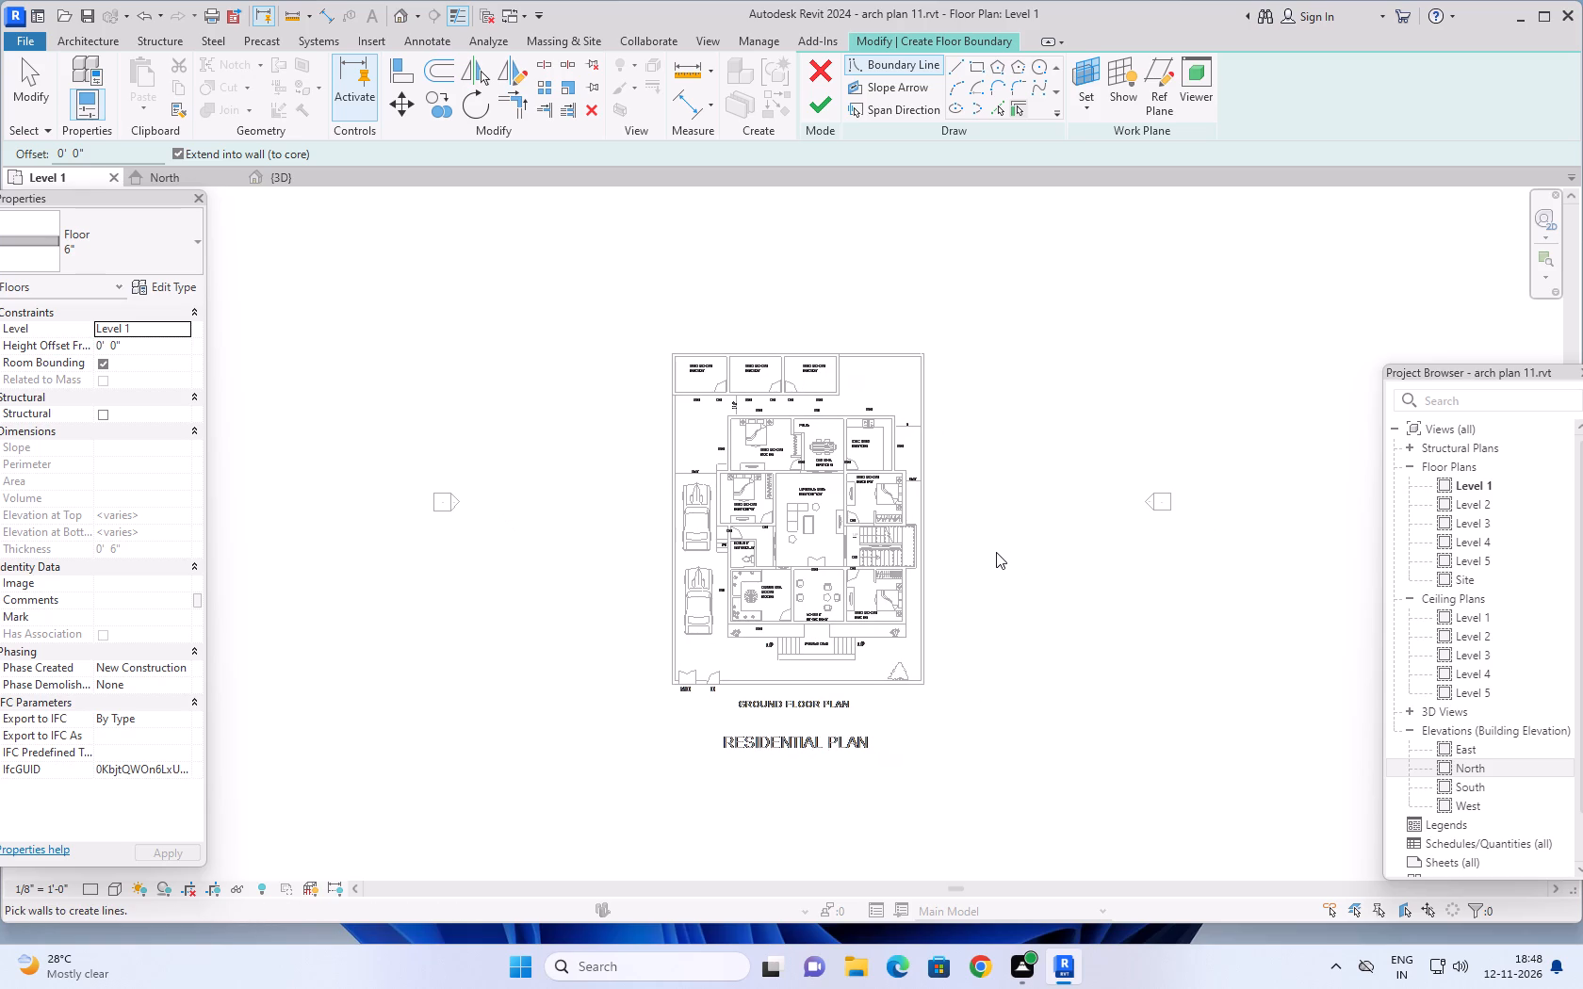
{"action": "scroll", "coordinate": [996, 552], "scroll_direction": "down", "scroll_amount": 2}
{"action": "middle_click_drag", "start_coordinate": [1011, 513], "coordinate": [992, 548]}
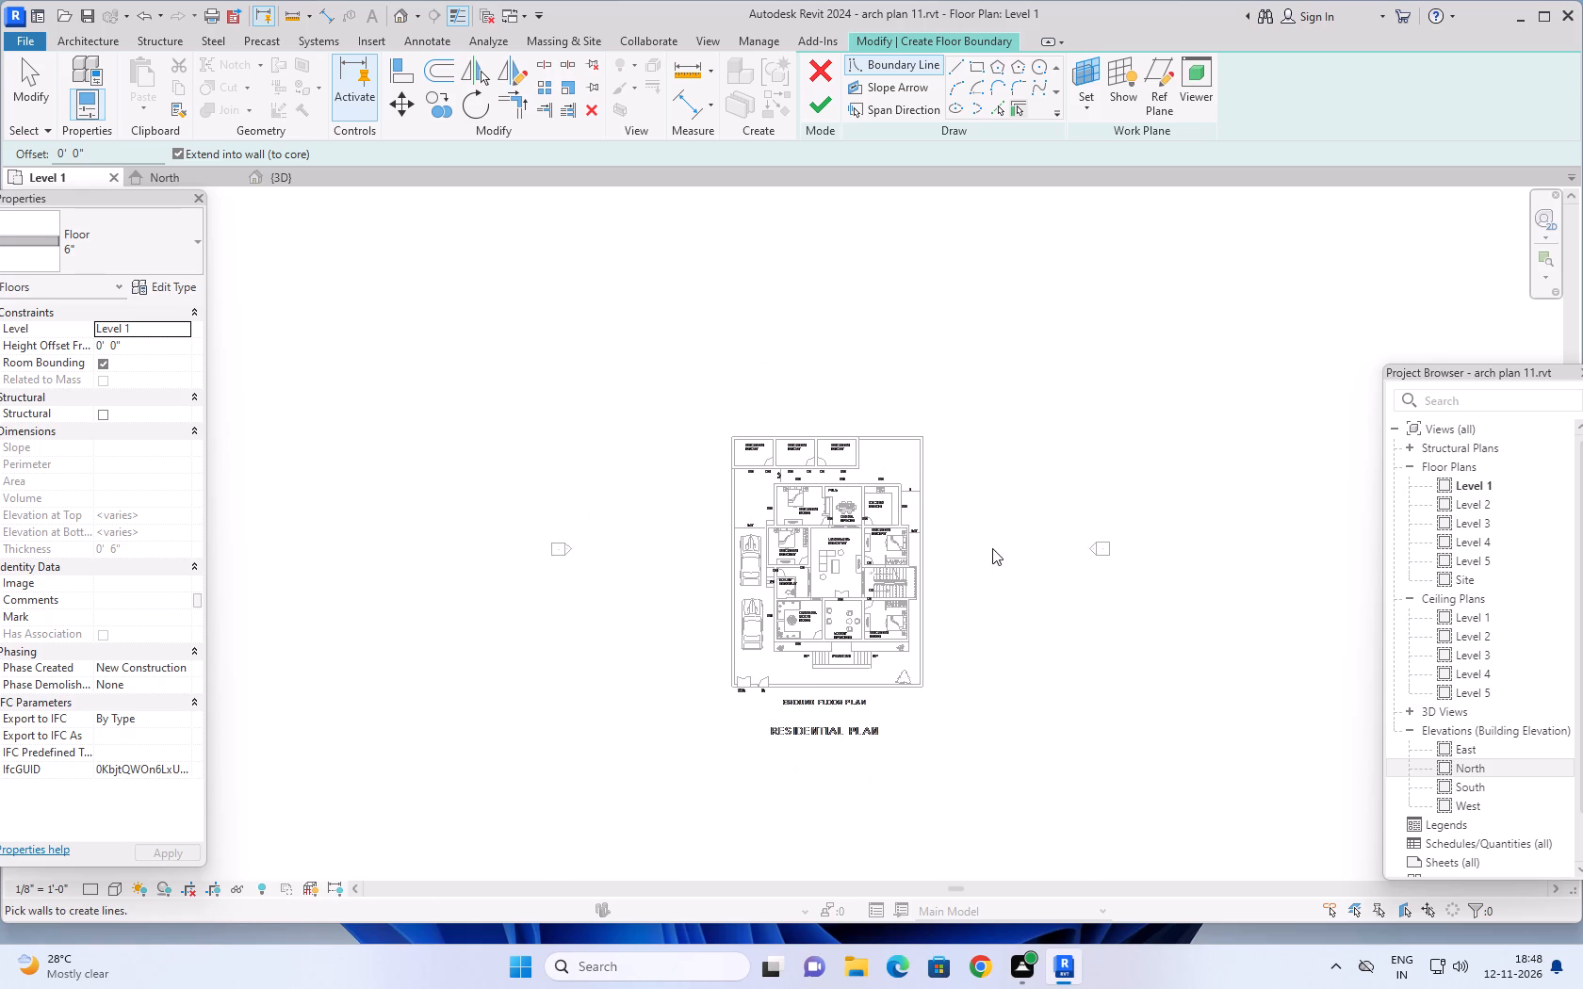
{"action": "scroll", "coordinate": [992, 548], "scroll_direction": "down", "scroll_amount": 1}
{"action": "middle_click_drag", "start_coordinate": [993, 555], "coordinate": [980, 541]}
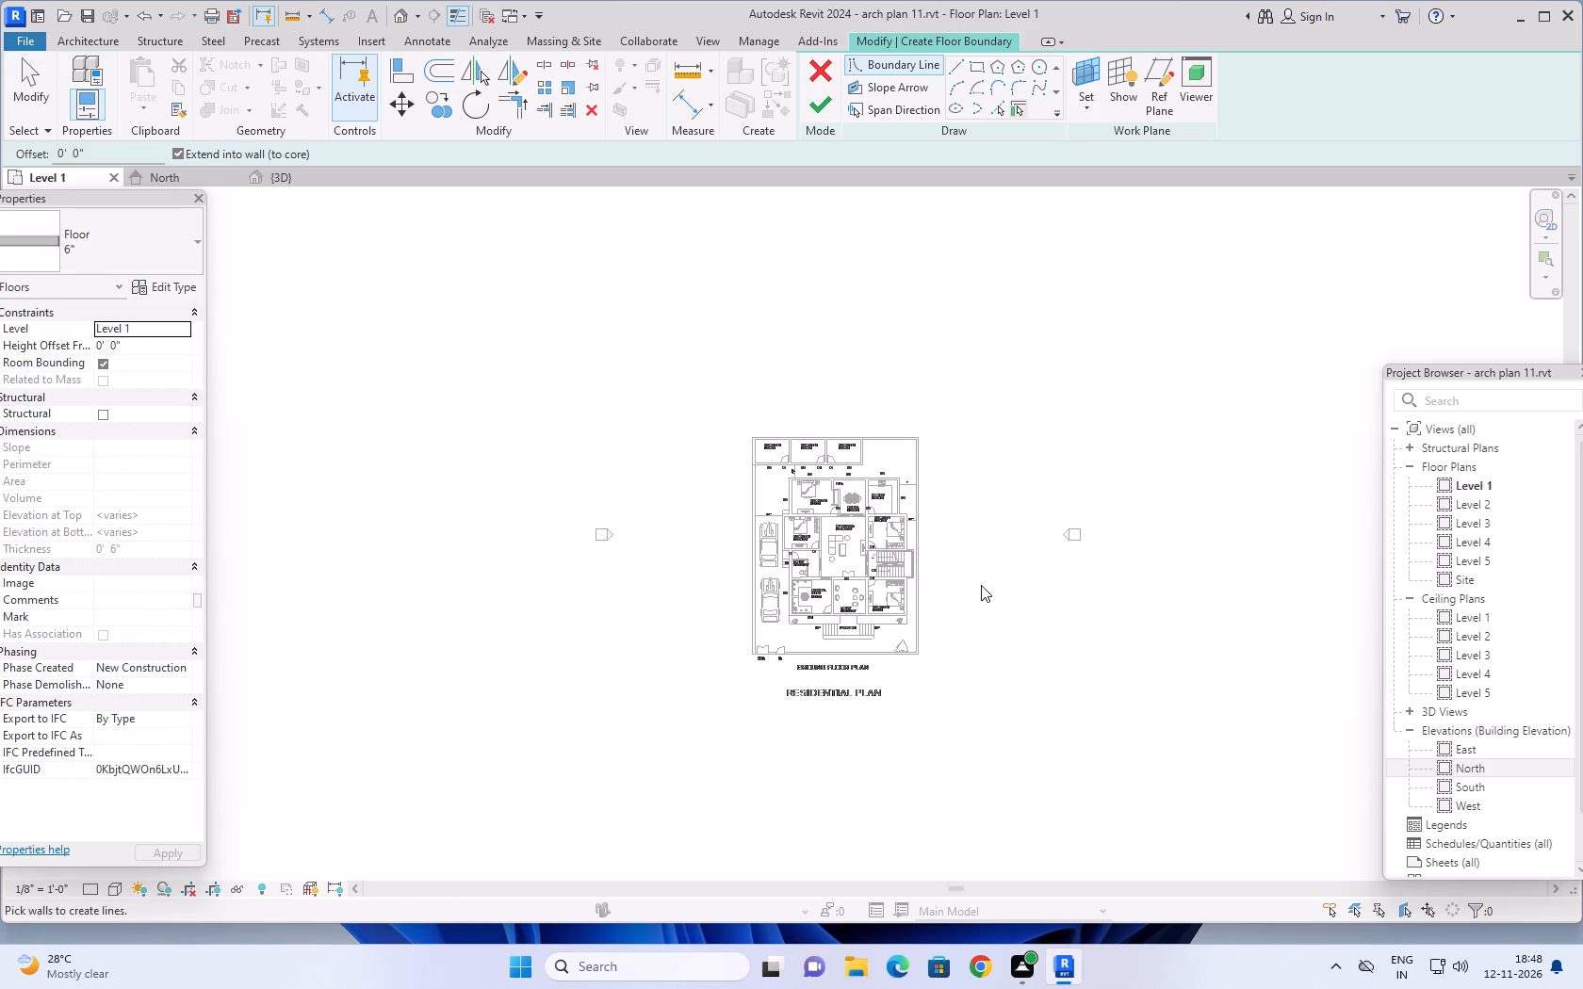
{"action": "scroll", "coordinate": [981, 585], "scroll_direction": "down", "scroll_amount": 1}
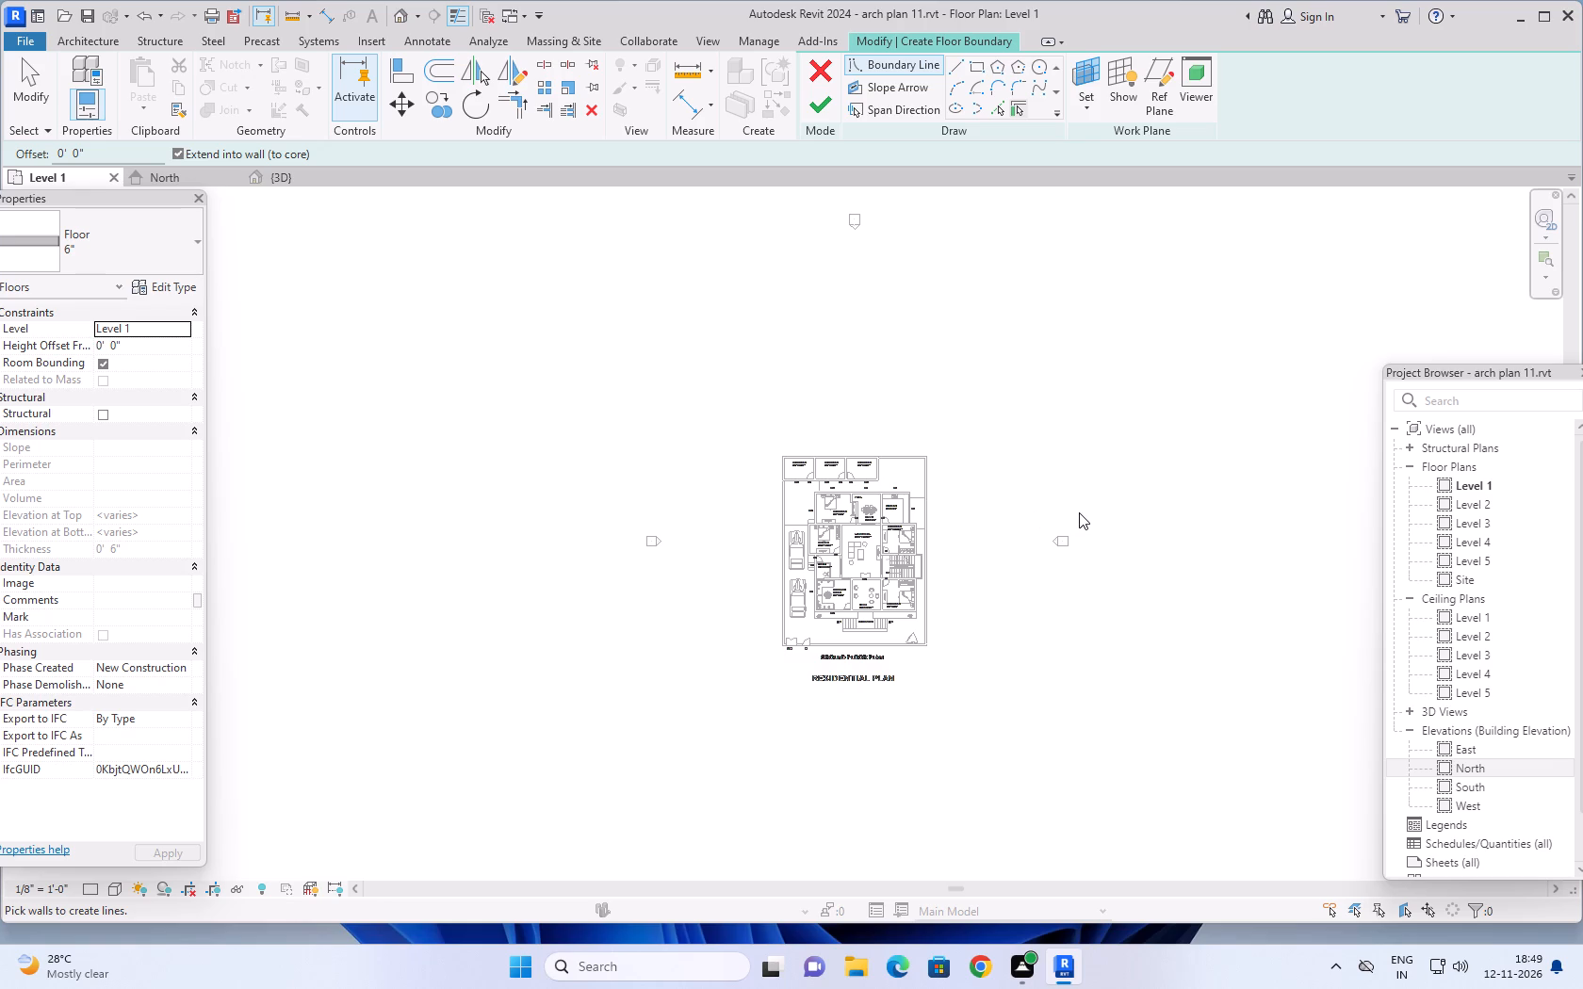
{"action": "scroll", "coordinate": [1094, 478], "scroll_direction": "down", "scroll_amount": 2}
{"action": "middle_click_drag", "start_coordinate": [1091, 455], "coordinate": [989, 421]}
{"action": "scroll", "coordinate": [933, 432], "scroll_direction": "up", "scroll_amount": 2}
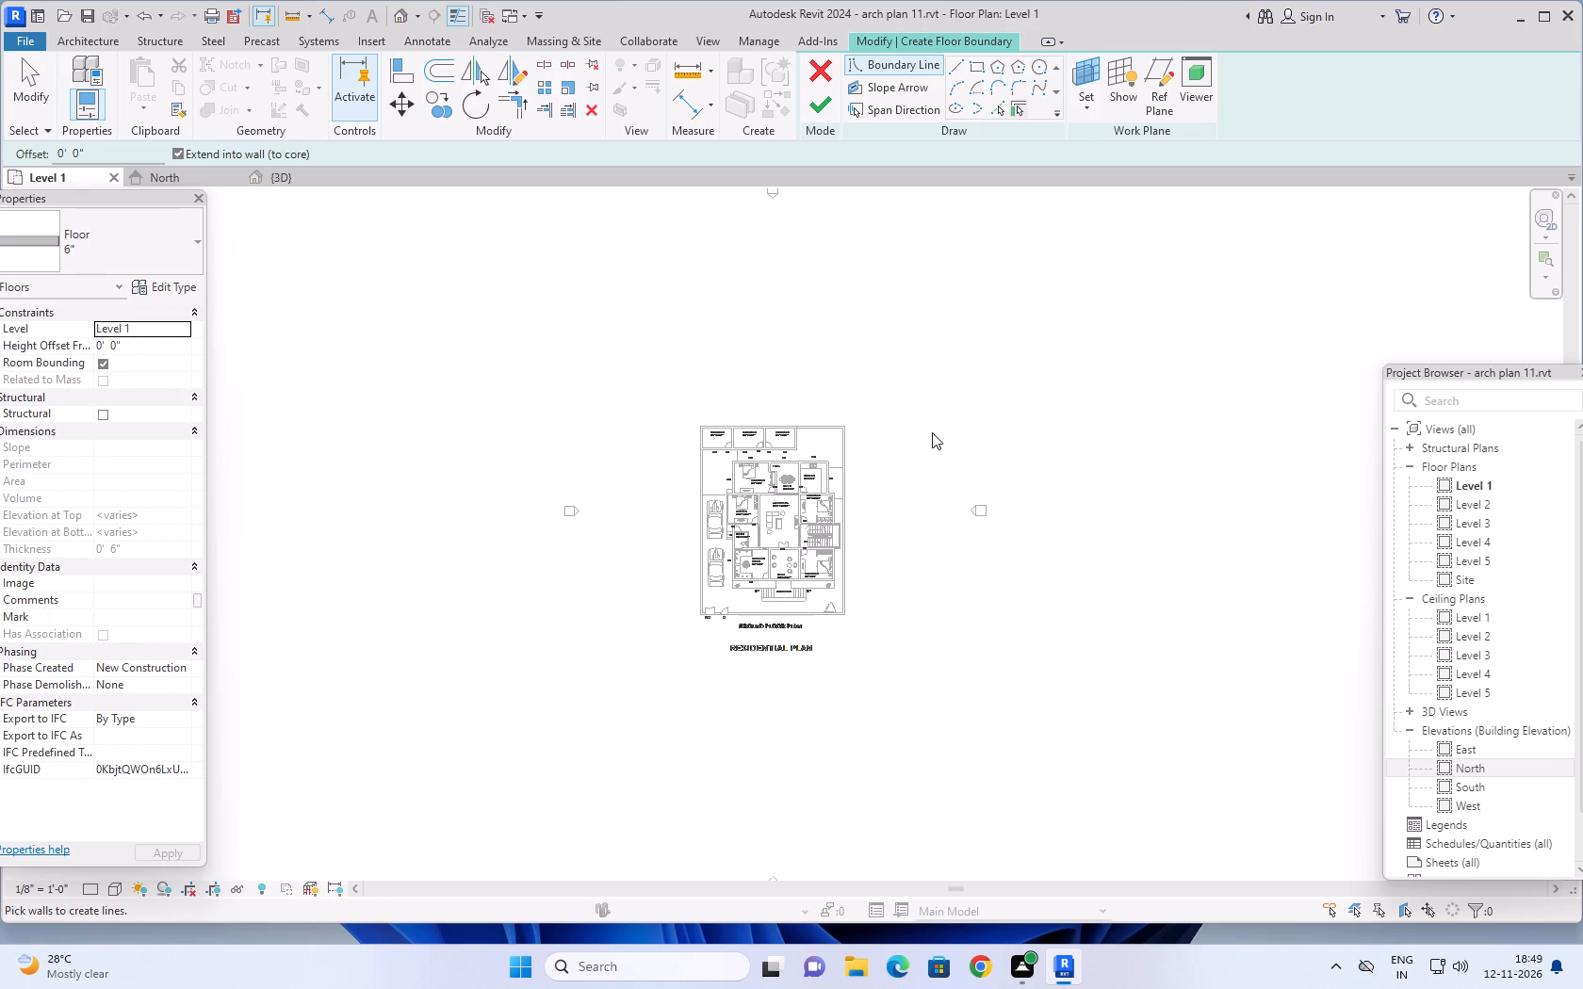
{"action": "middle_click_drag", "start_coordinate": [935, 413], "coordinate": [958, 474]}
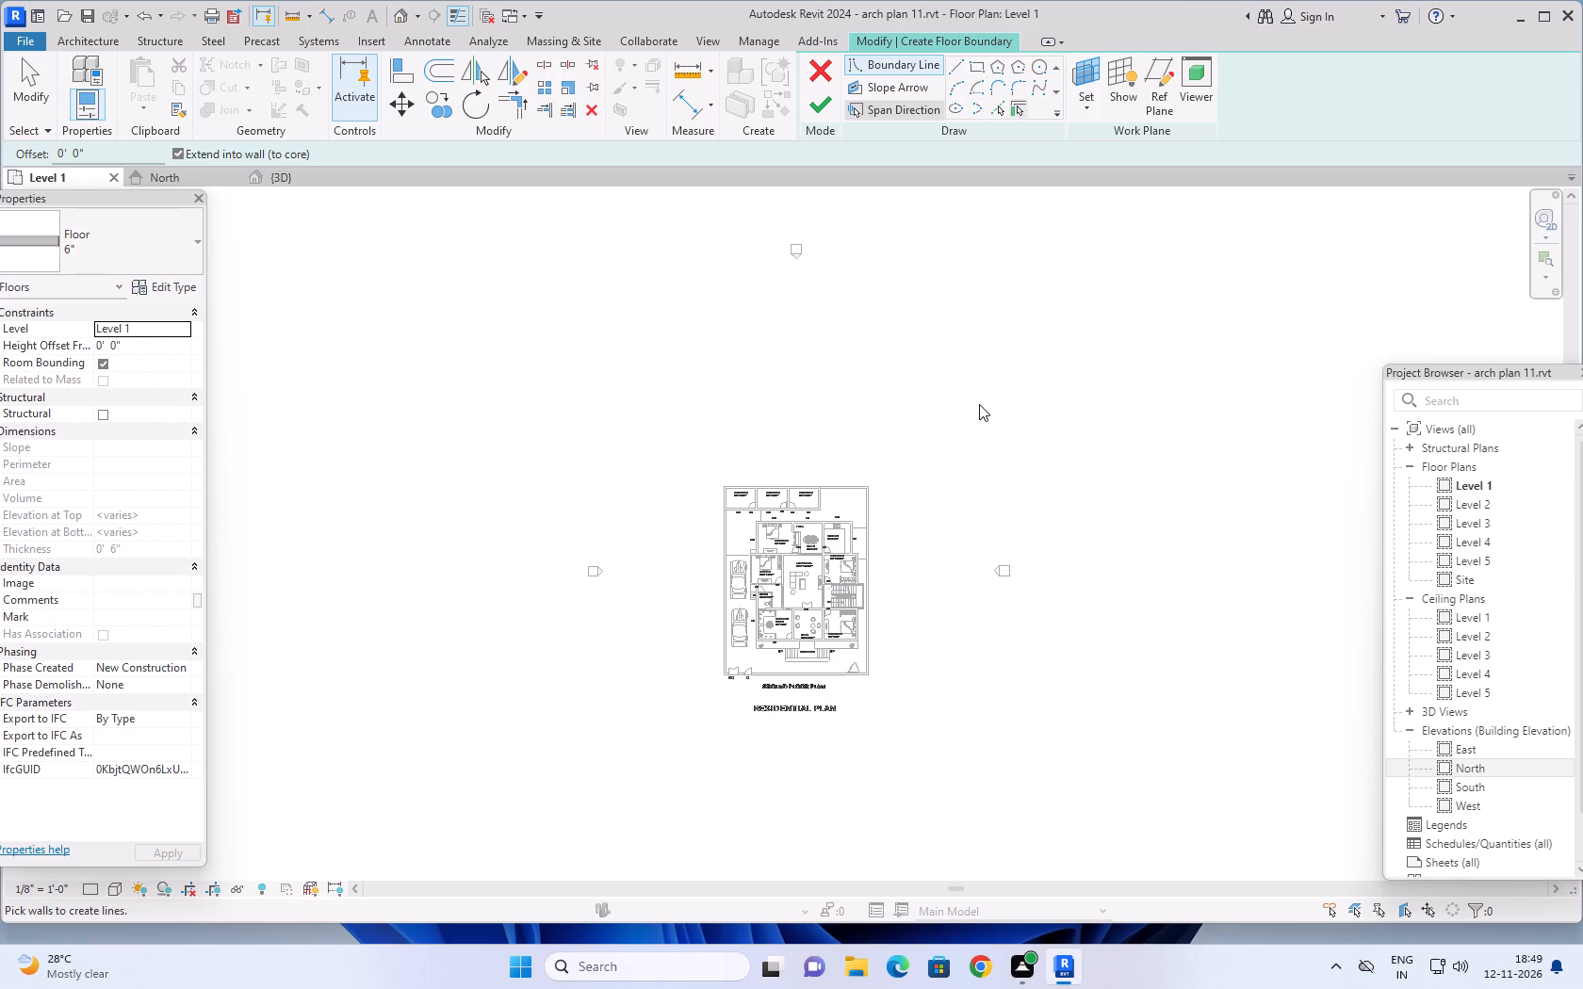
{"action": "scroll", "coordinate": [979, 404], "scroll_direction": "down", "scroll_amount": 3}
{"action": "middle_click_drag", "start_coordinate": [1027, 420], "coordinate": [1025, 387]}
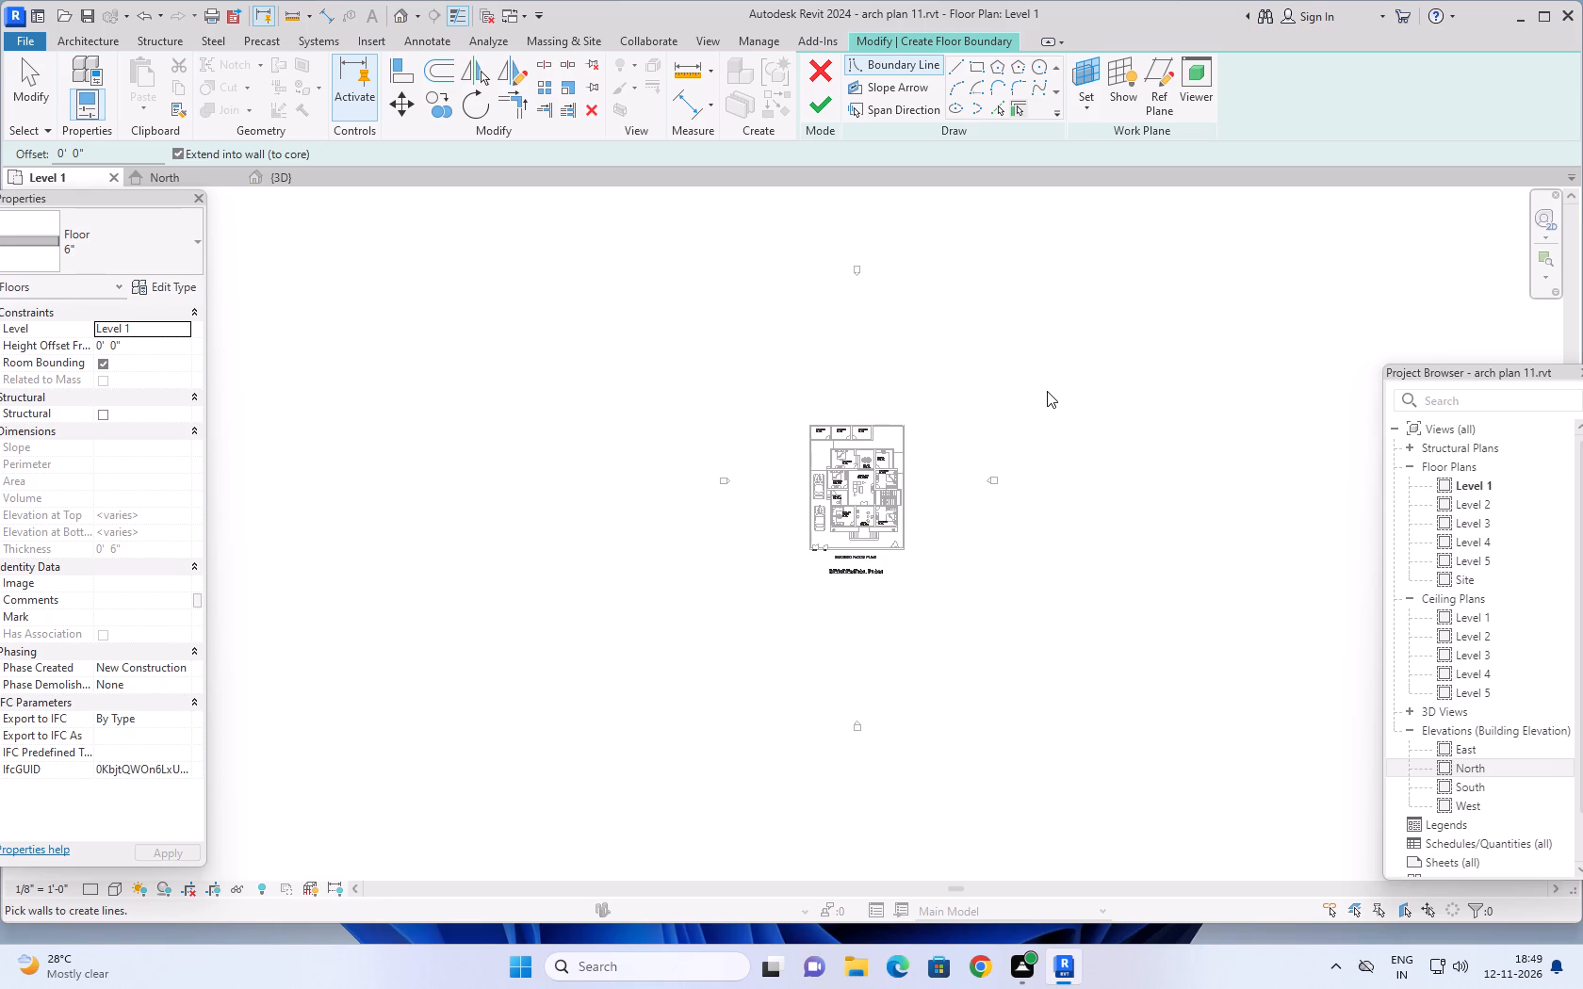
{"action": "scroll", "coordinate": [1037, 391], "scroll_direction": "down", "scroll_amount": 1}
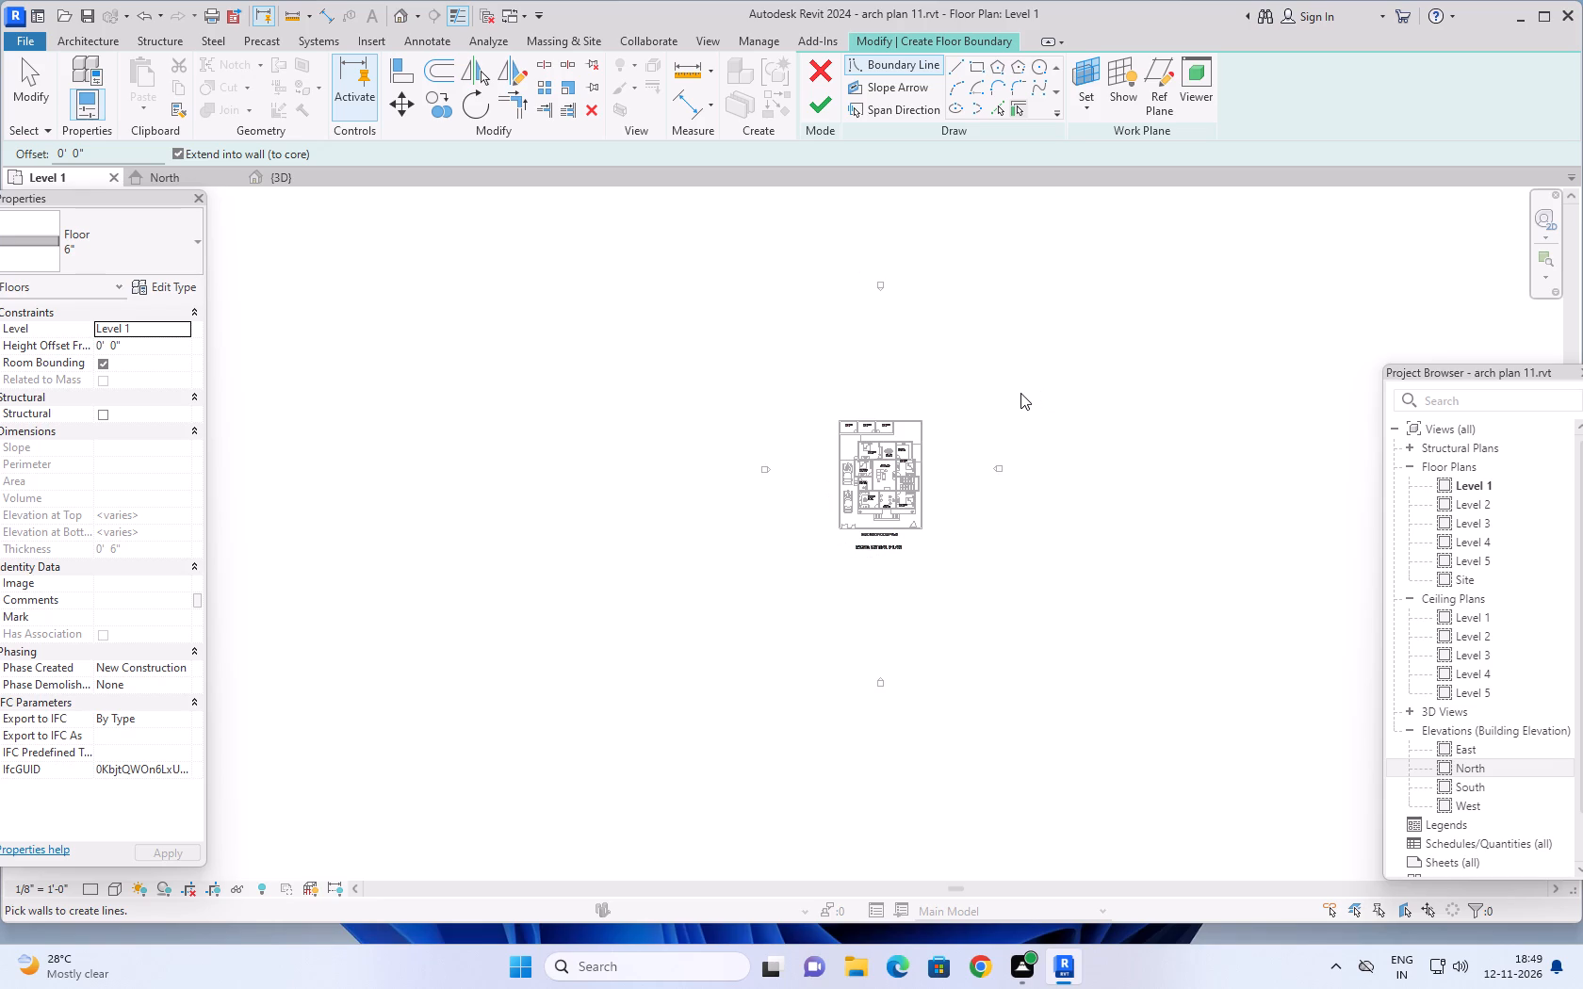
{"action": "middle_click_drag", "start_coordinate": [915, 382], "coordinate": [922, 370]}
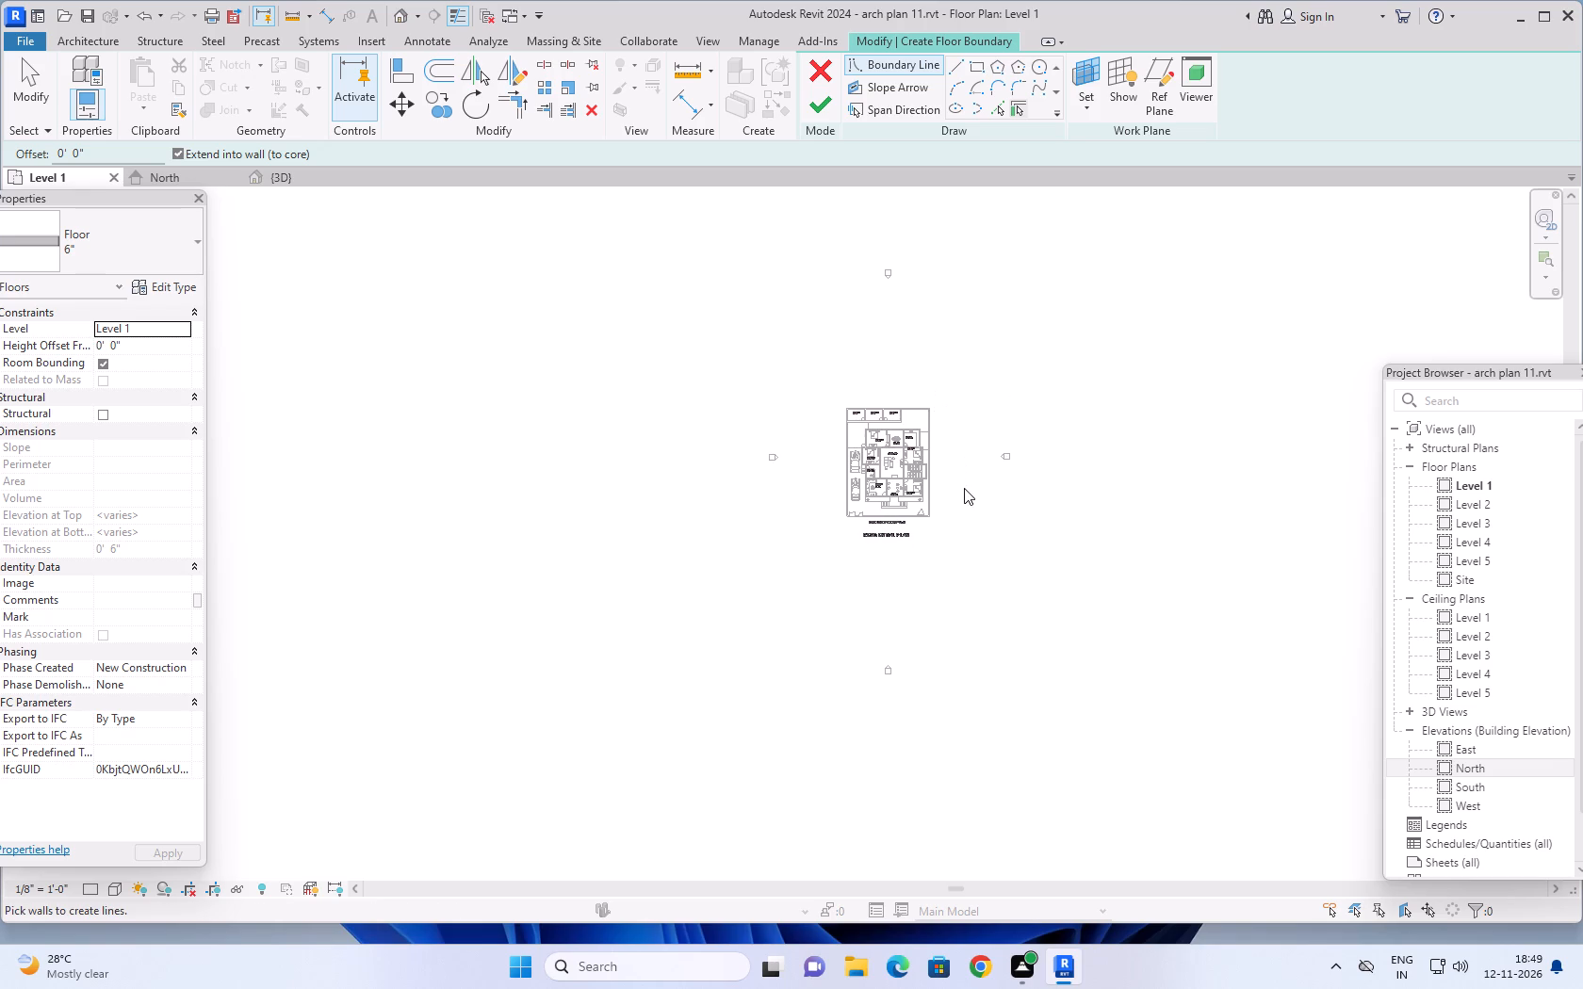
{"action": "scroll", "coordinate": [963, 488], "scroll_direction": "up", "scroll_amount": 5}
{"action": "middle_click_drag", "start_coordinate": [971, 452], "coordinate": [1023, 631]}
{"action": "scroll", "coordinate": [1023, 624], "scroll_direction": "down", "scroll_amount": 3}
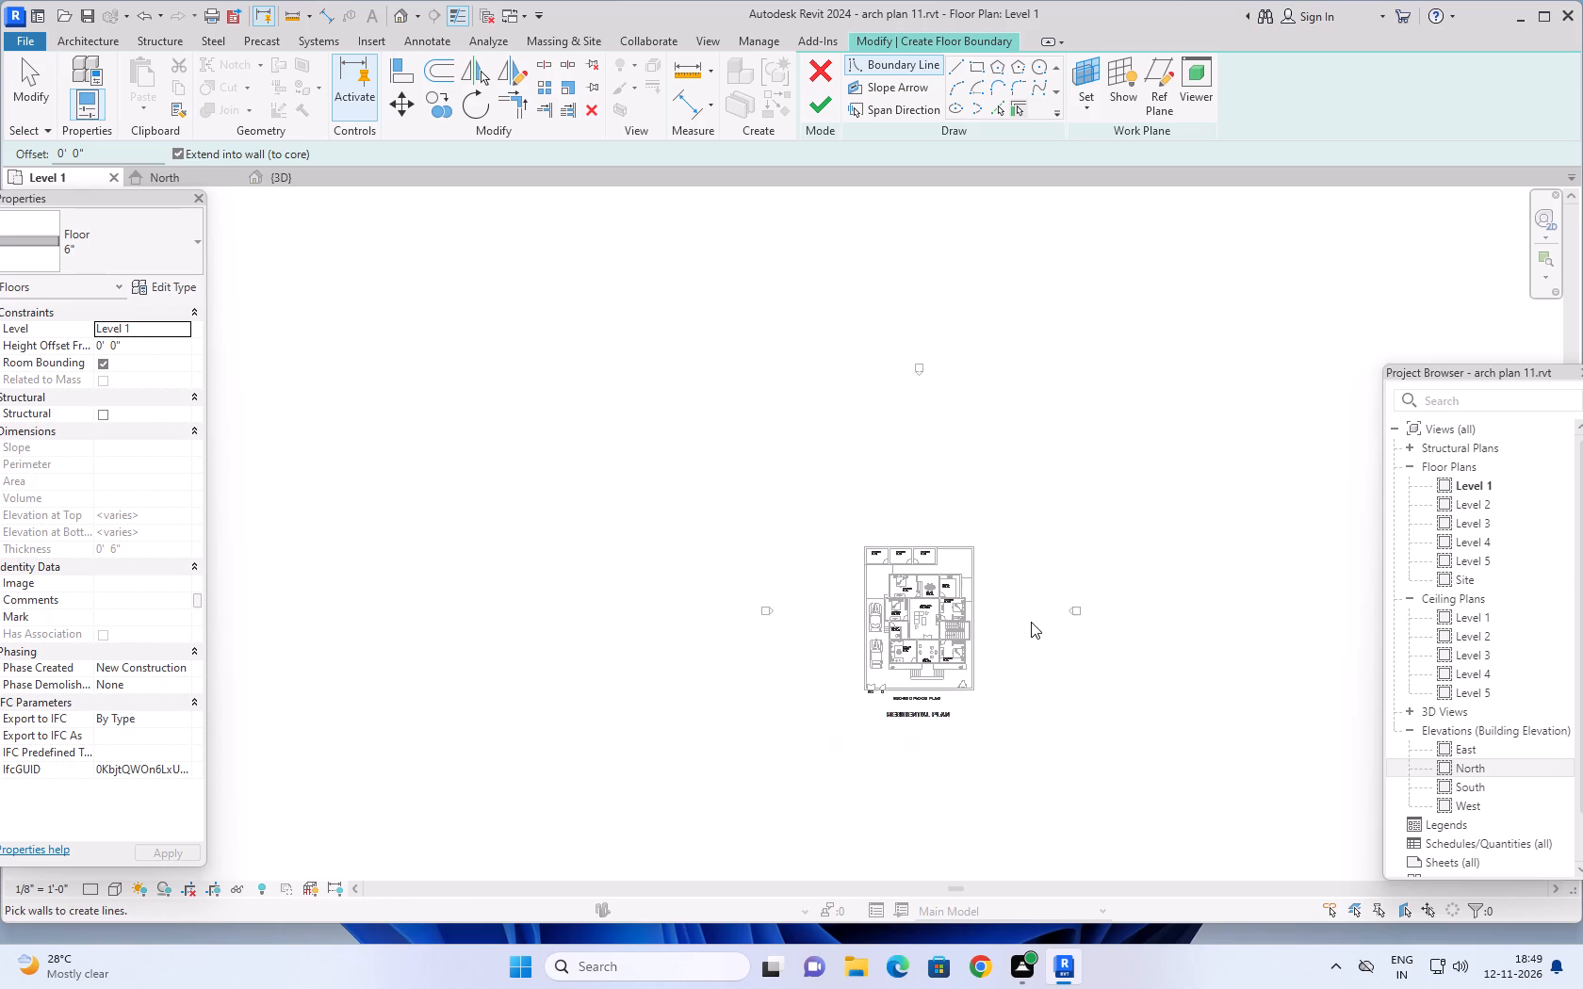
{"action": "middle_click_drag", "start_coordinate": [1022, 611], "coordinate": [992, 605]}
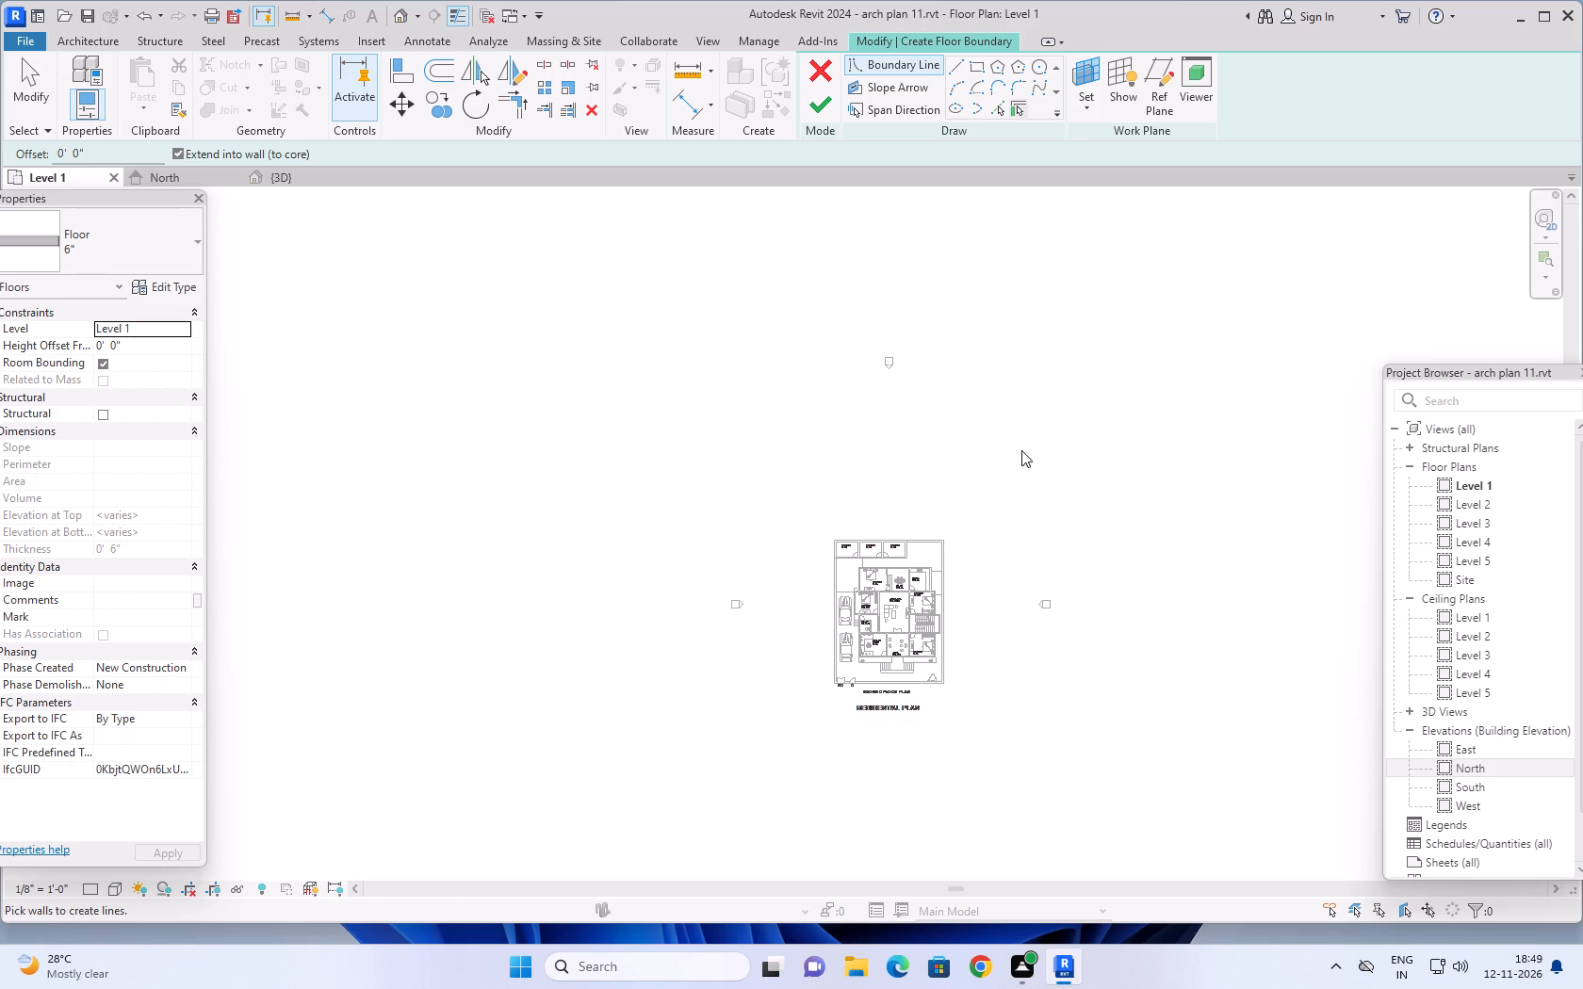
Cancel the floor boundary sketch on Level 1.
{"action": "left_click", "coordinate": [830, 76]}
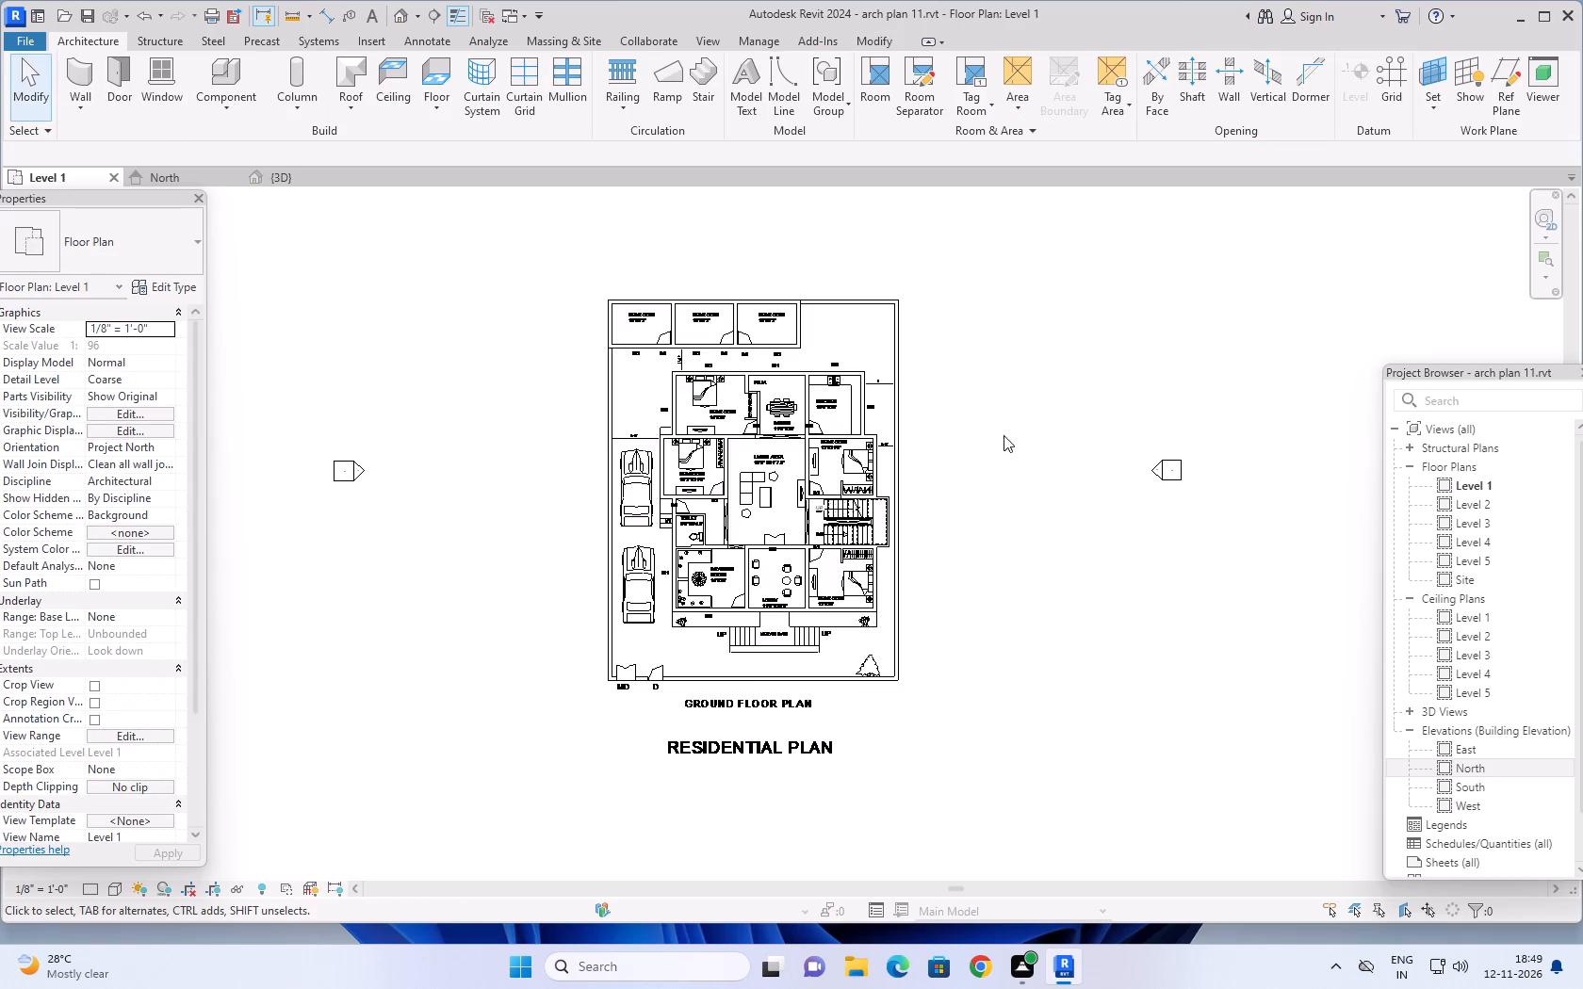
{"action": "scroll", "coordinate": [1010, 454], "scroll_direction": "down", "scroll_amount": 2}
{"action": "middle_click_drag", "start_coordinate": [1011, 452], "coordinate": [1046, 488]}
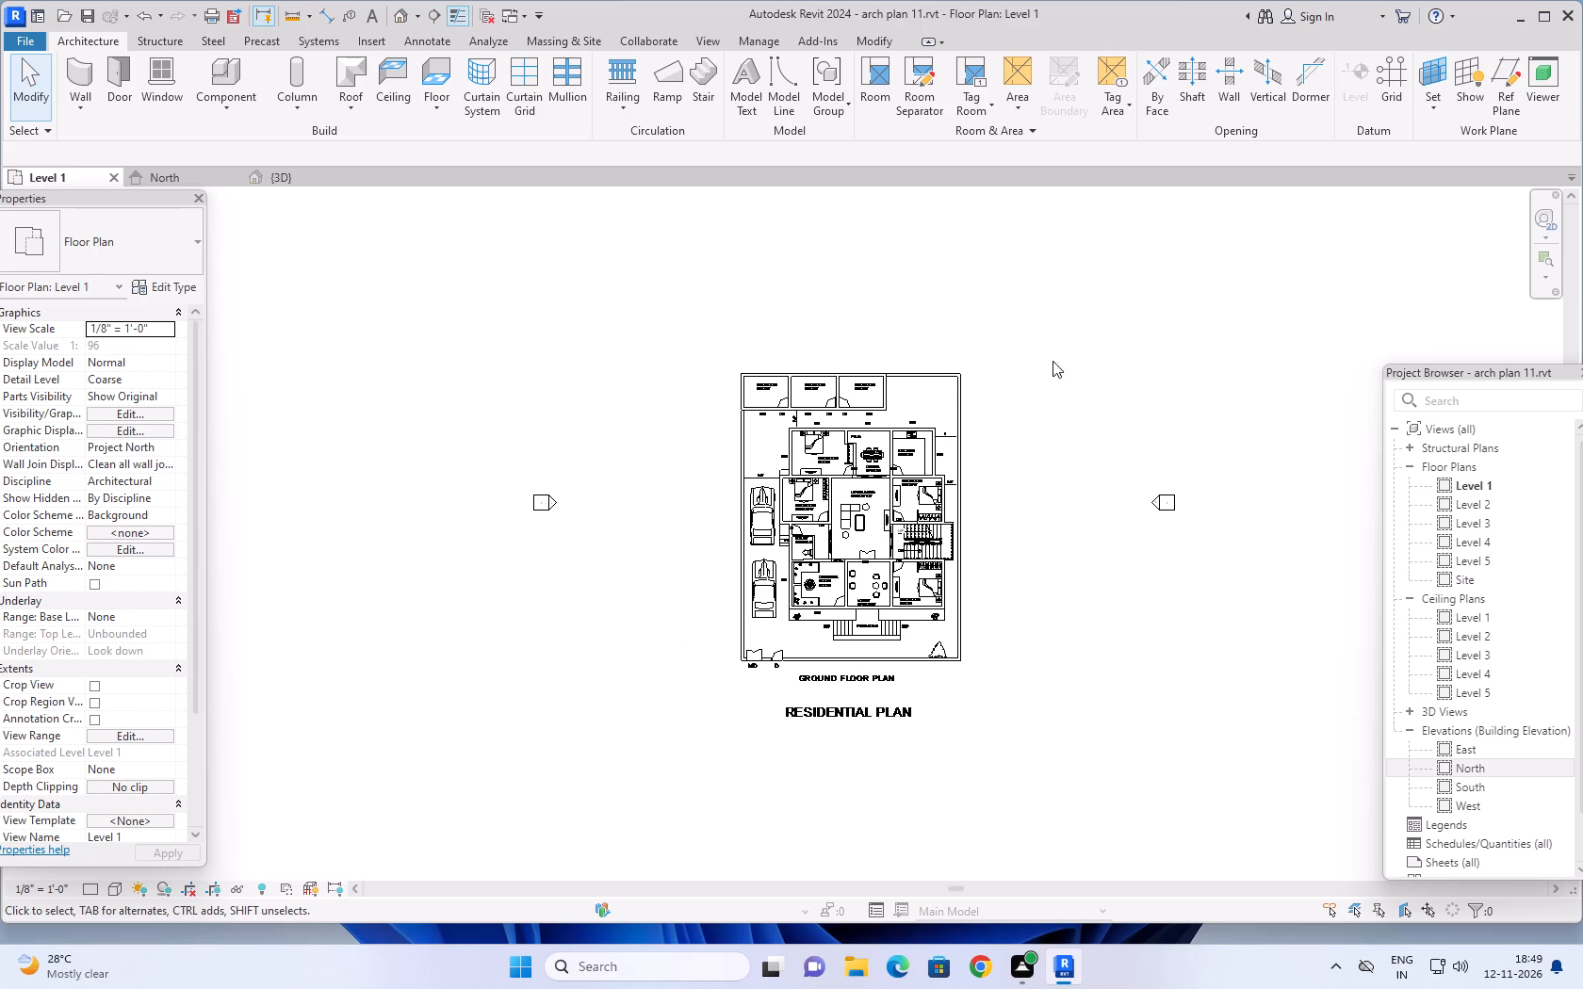
Examine the ground floor model in the 3D view, orbiting to check the slab, walls and staircase from above.
{"action": "left_click", "coordinate": [297, 170]}
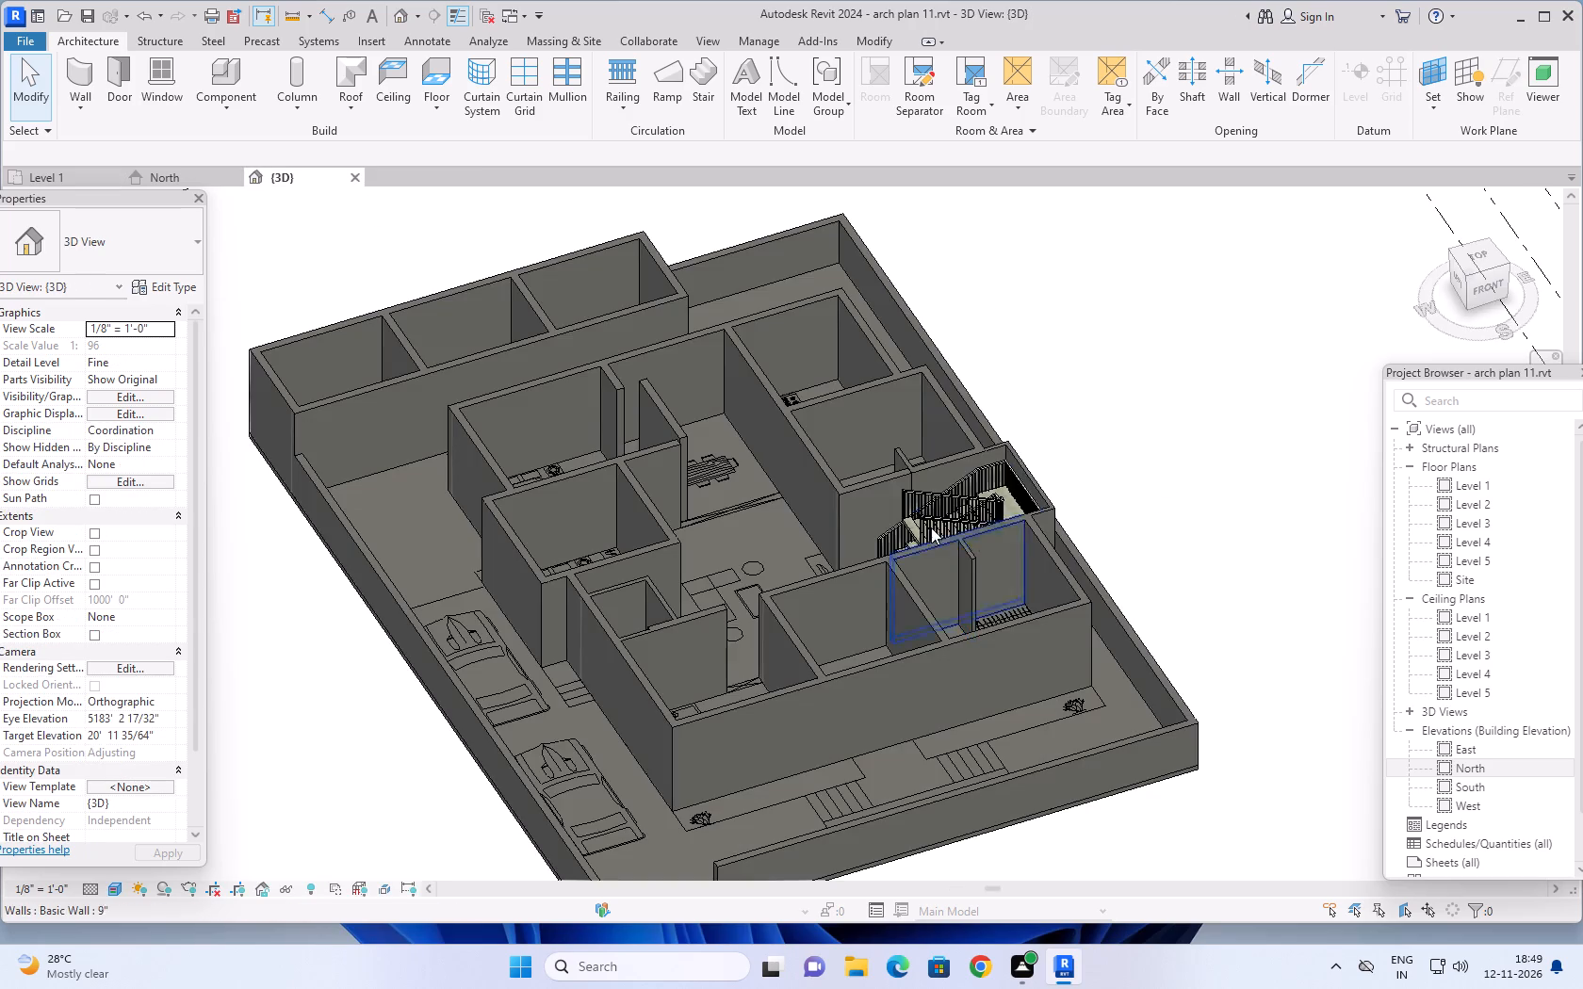
{"action": "scroll", "coordinate": [906, 508], "scroll_direction": "down", "scroll_amount": 2}
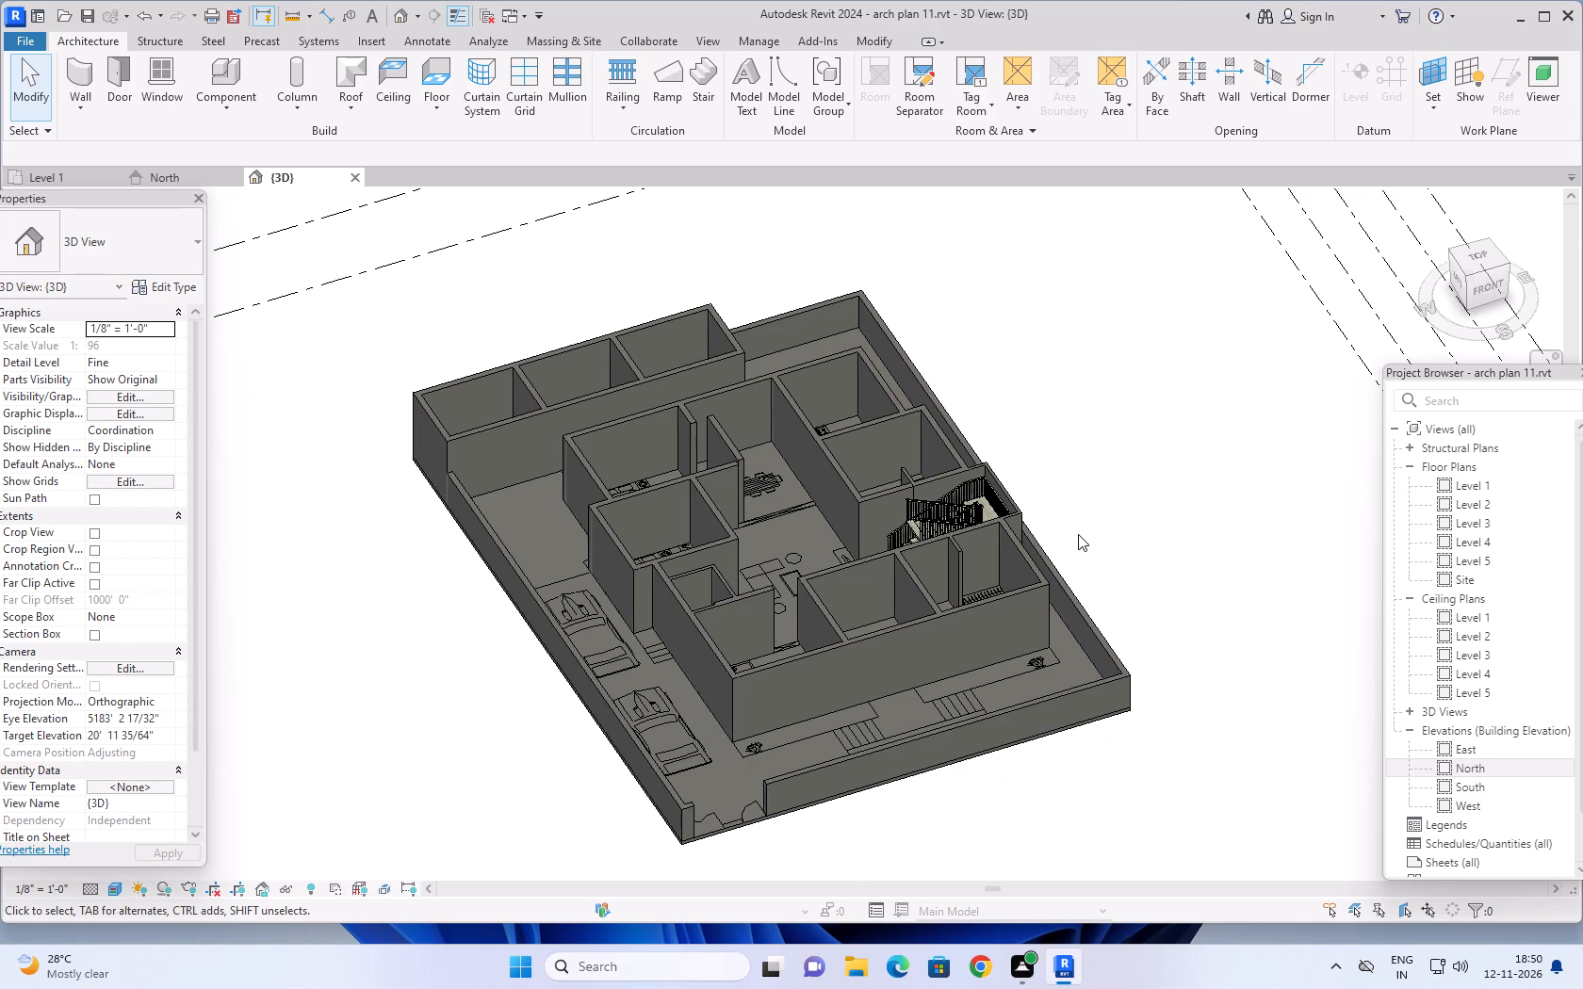
{"action": "scroll", "coordinate": [1078, 534], "scroll_direction": "down", "scroll_amount": 2}
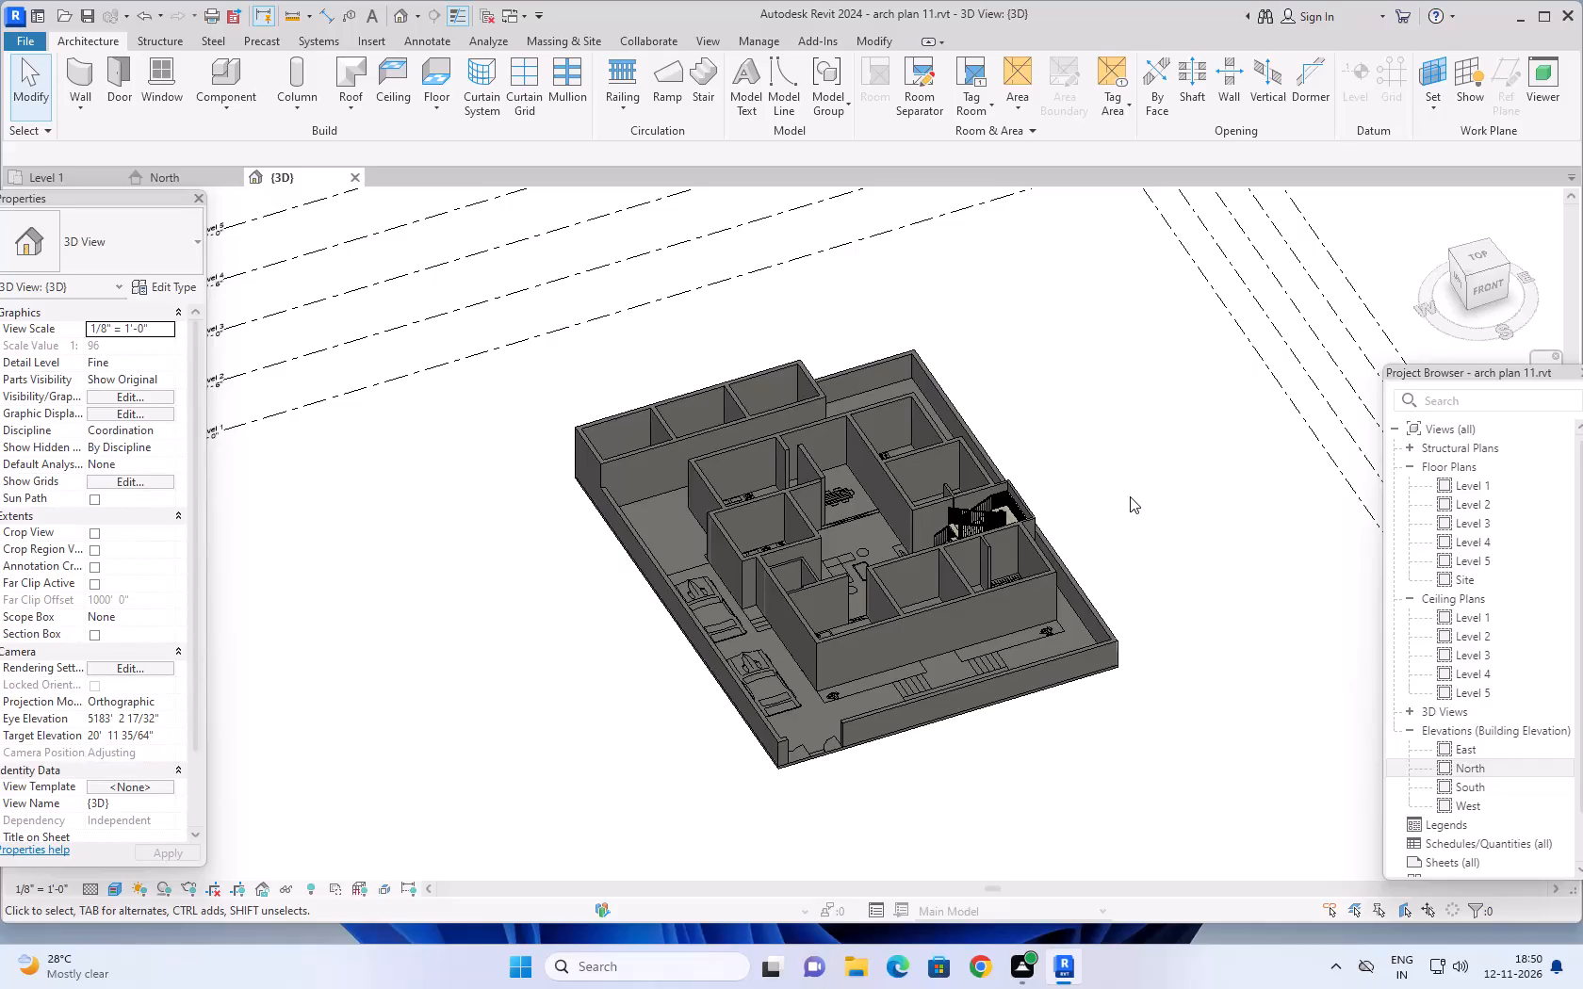
{"action": "scroll", "coordinate": [1128, 496], "scroll_direction": "down", "scroll_amount": 2}
{"action": "middle_click_drag", "start_coordinate": [1136, 500], "coordinate": [1135, 488]}
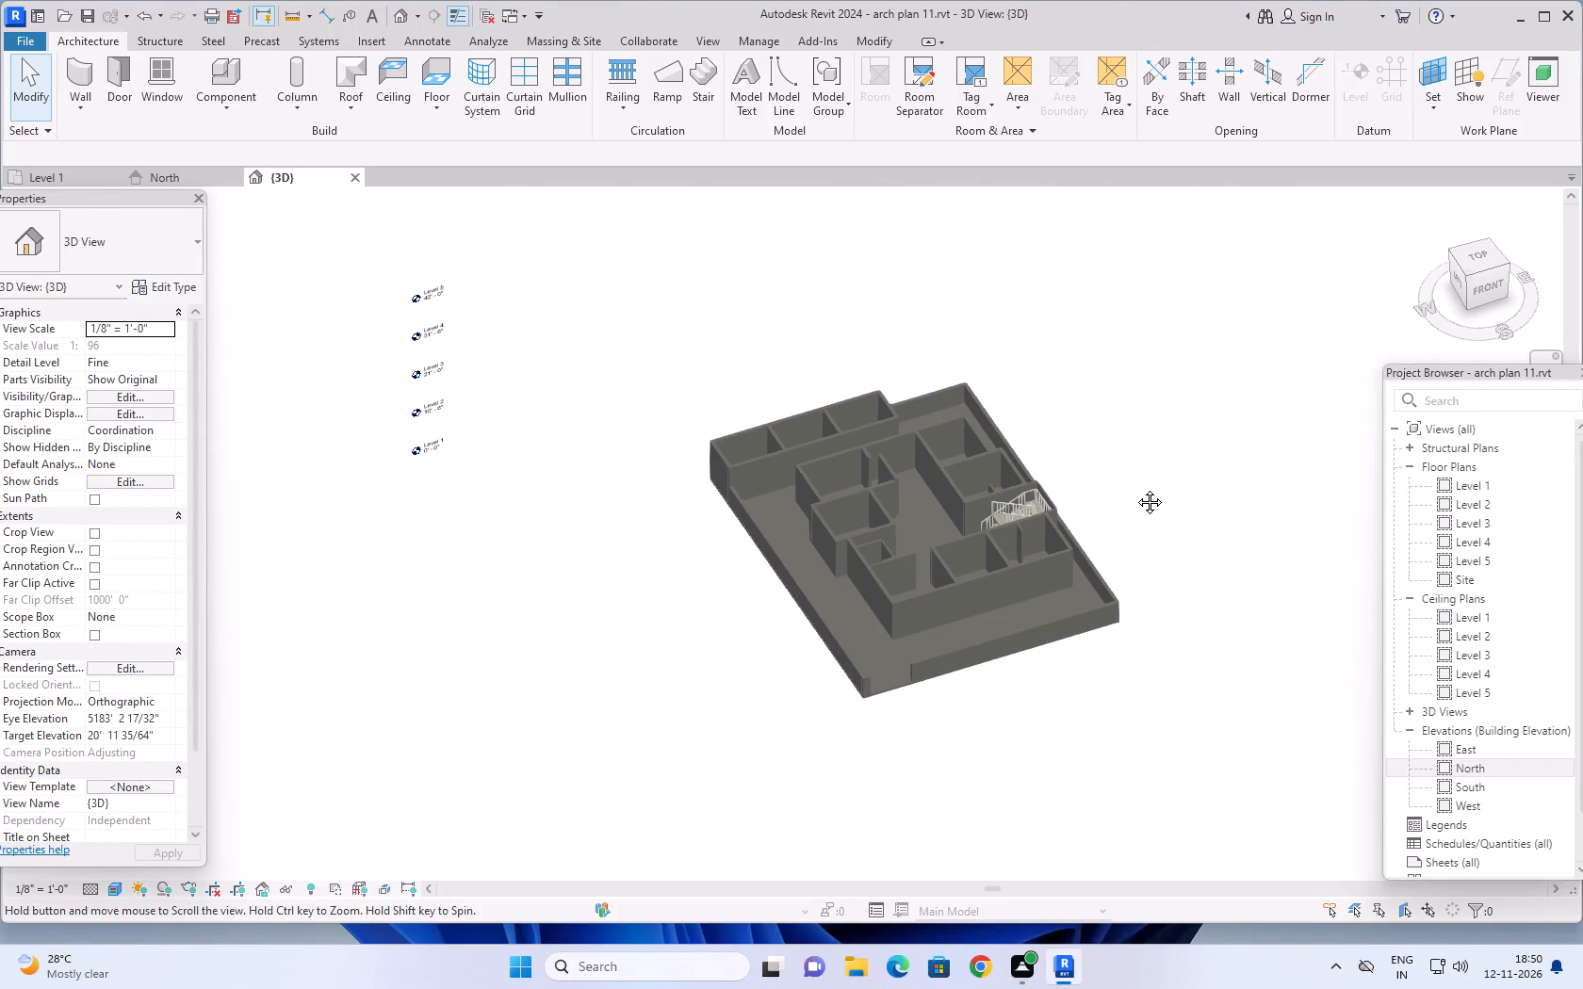
{"action": "middle_click_drag", "start_coordinate": [1135, 488], "coordinate": [1134, 487]}
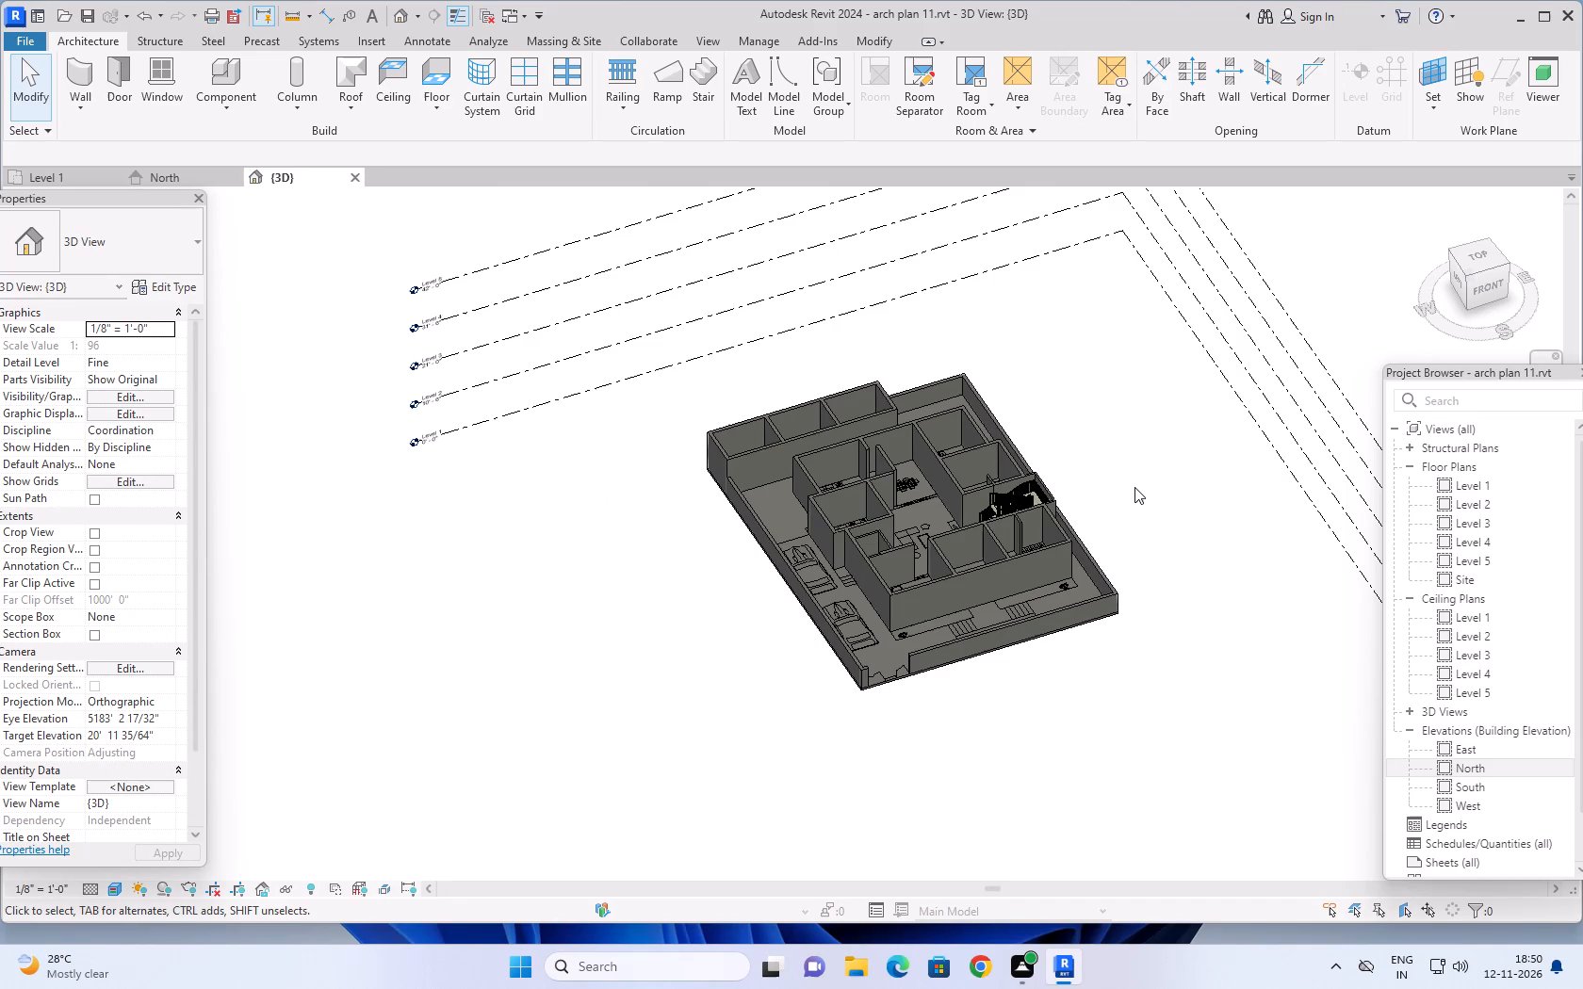
{"action": "scroll", "coordinate": [1134, 487], "scroll_direction": "down", "scroll_amount": 1}
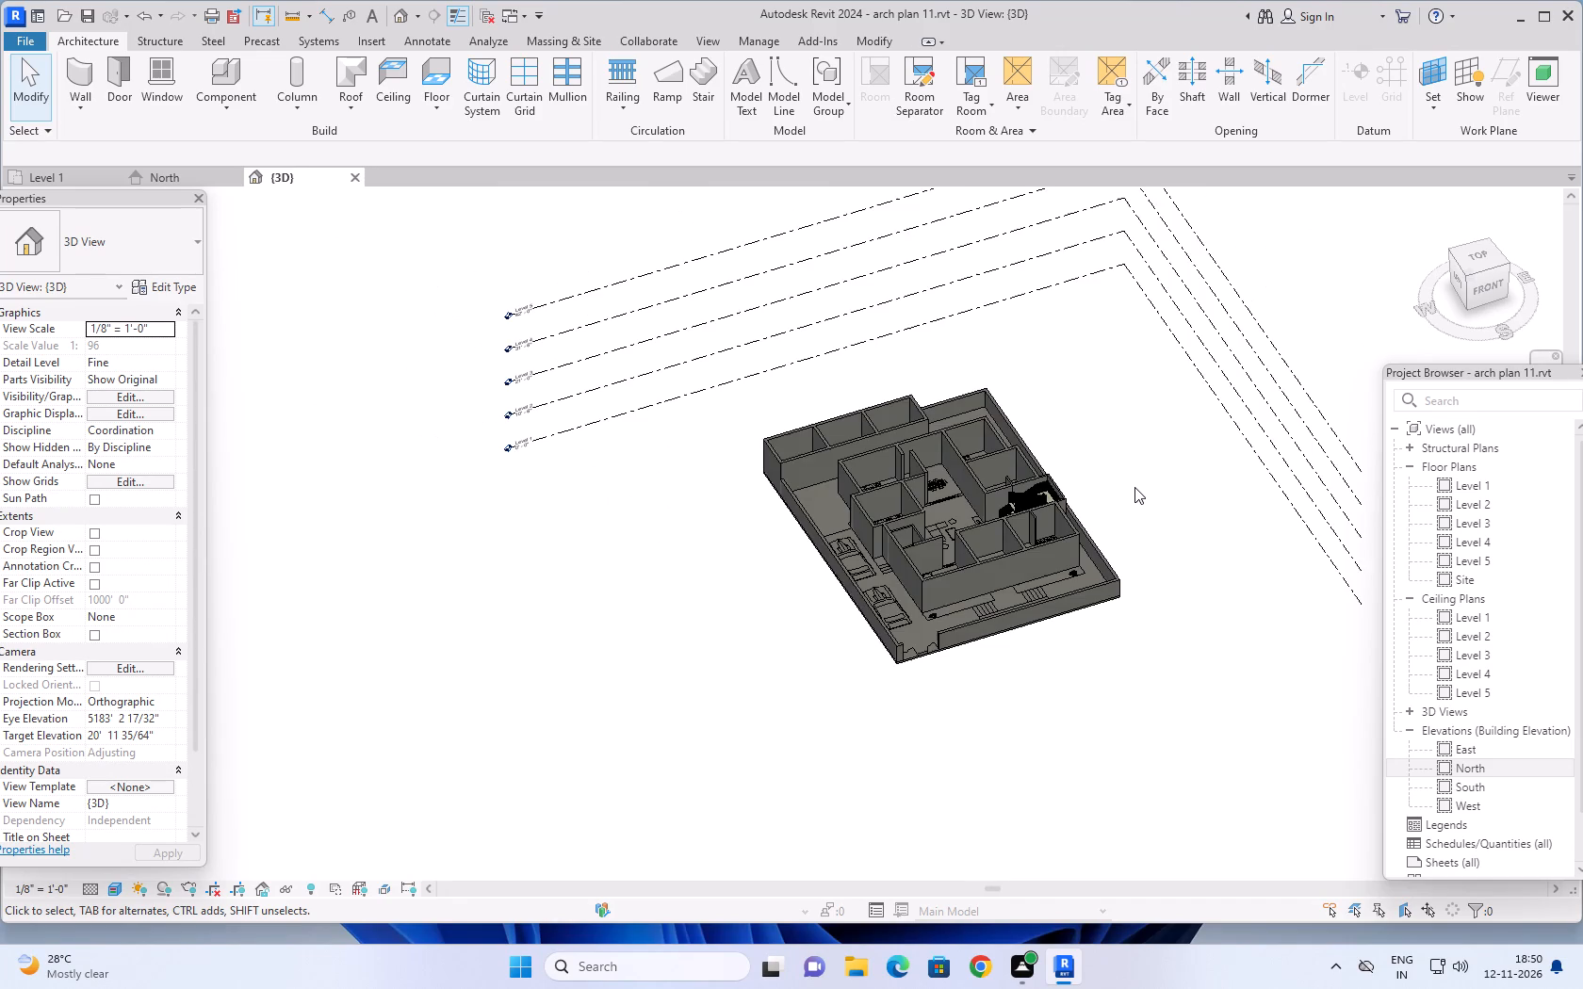
{"action": "middle_click_drag", "start_coordinate": [1138, 458], "coordinate": [1069, 599], "text": "shift"}
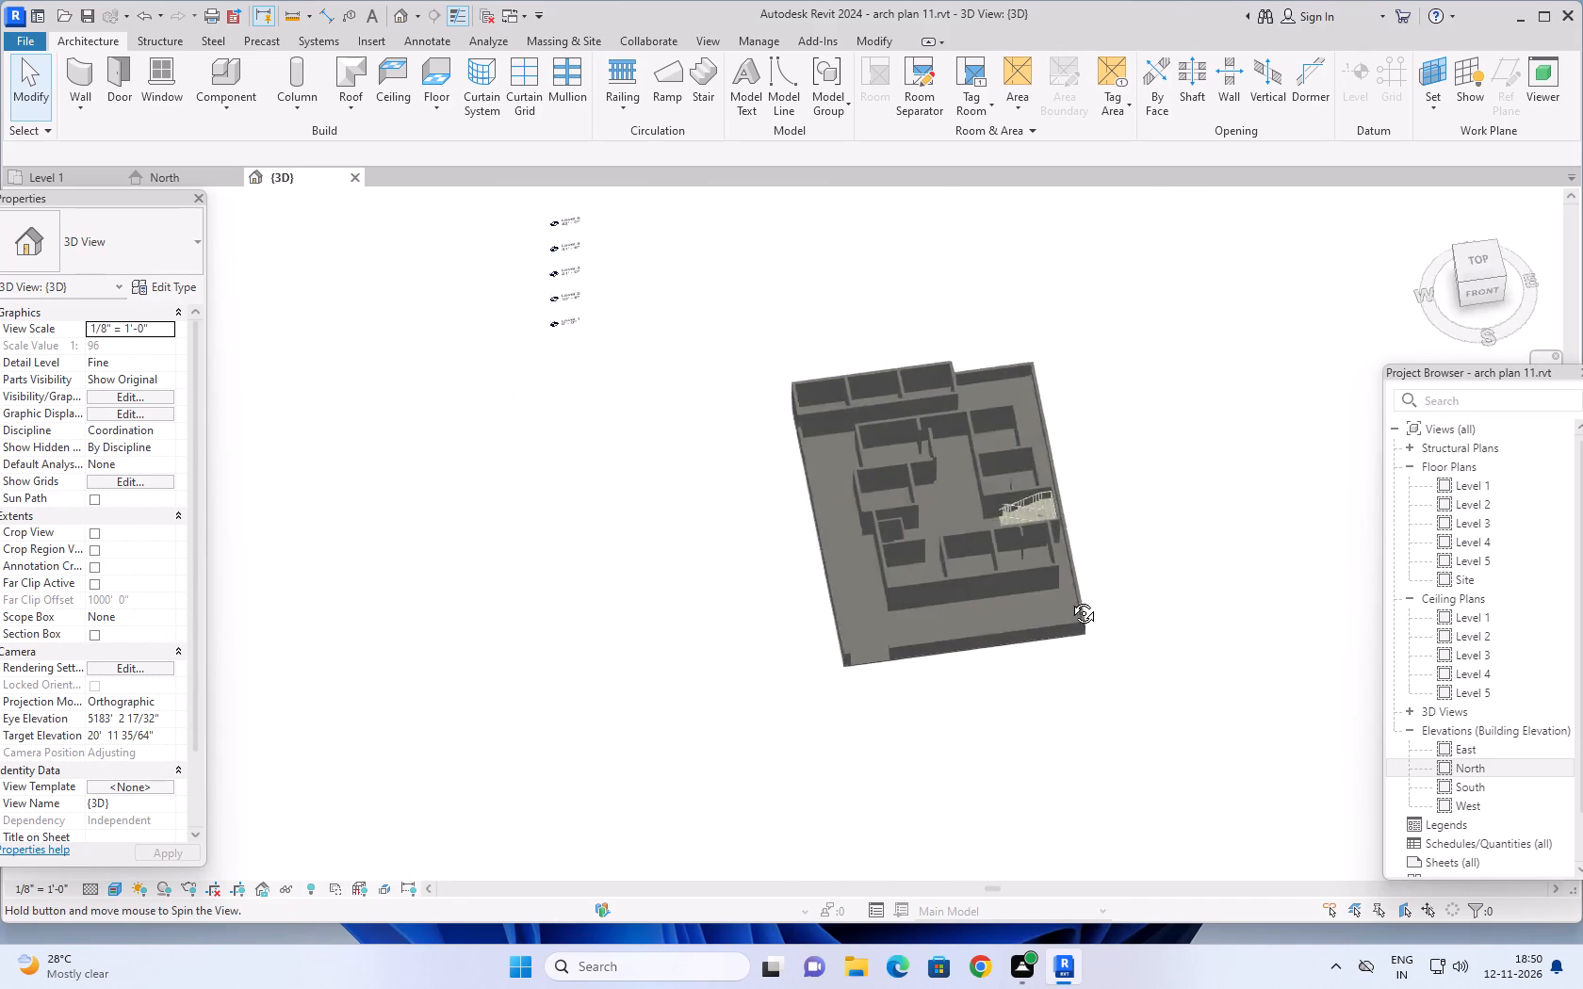
{"action": "middle_click_drag", "start_coordinate": [1069, 599], "coordinate": [1094, 731], "text": "shift"}
{"action": "scroll", "coordinate": [1111, 451], "scroll_direction": "up", "scroll_amount": 3}
{"action": "scroll", "coordinate": [1110, 416], "scroll_direction": "down", "scroll_amount": 1, "text": "shift"}
{"action": "middle_click_drag", "start_coordinate": [1106, 446], "coordinate": [1089, 547], "text": "shift"}
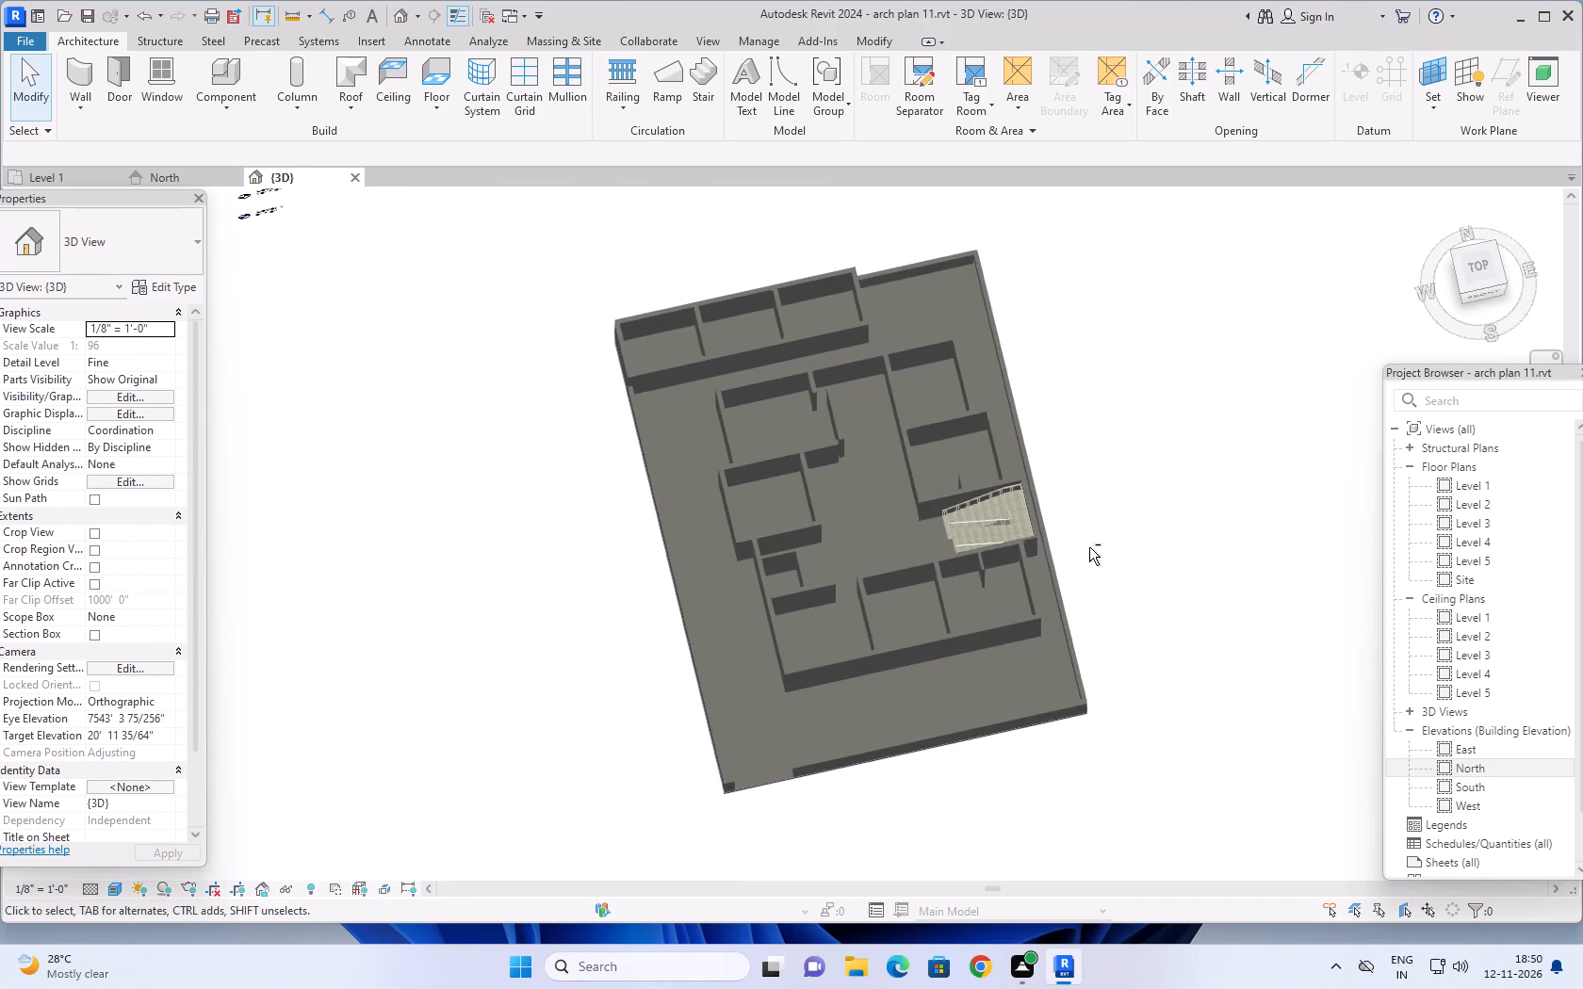
{"action": "middle_click_drag", "start_coordinate": [1089, 547], "coordinate": [1059, 634], "text": "shift"}
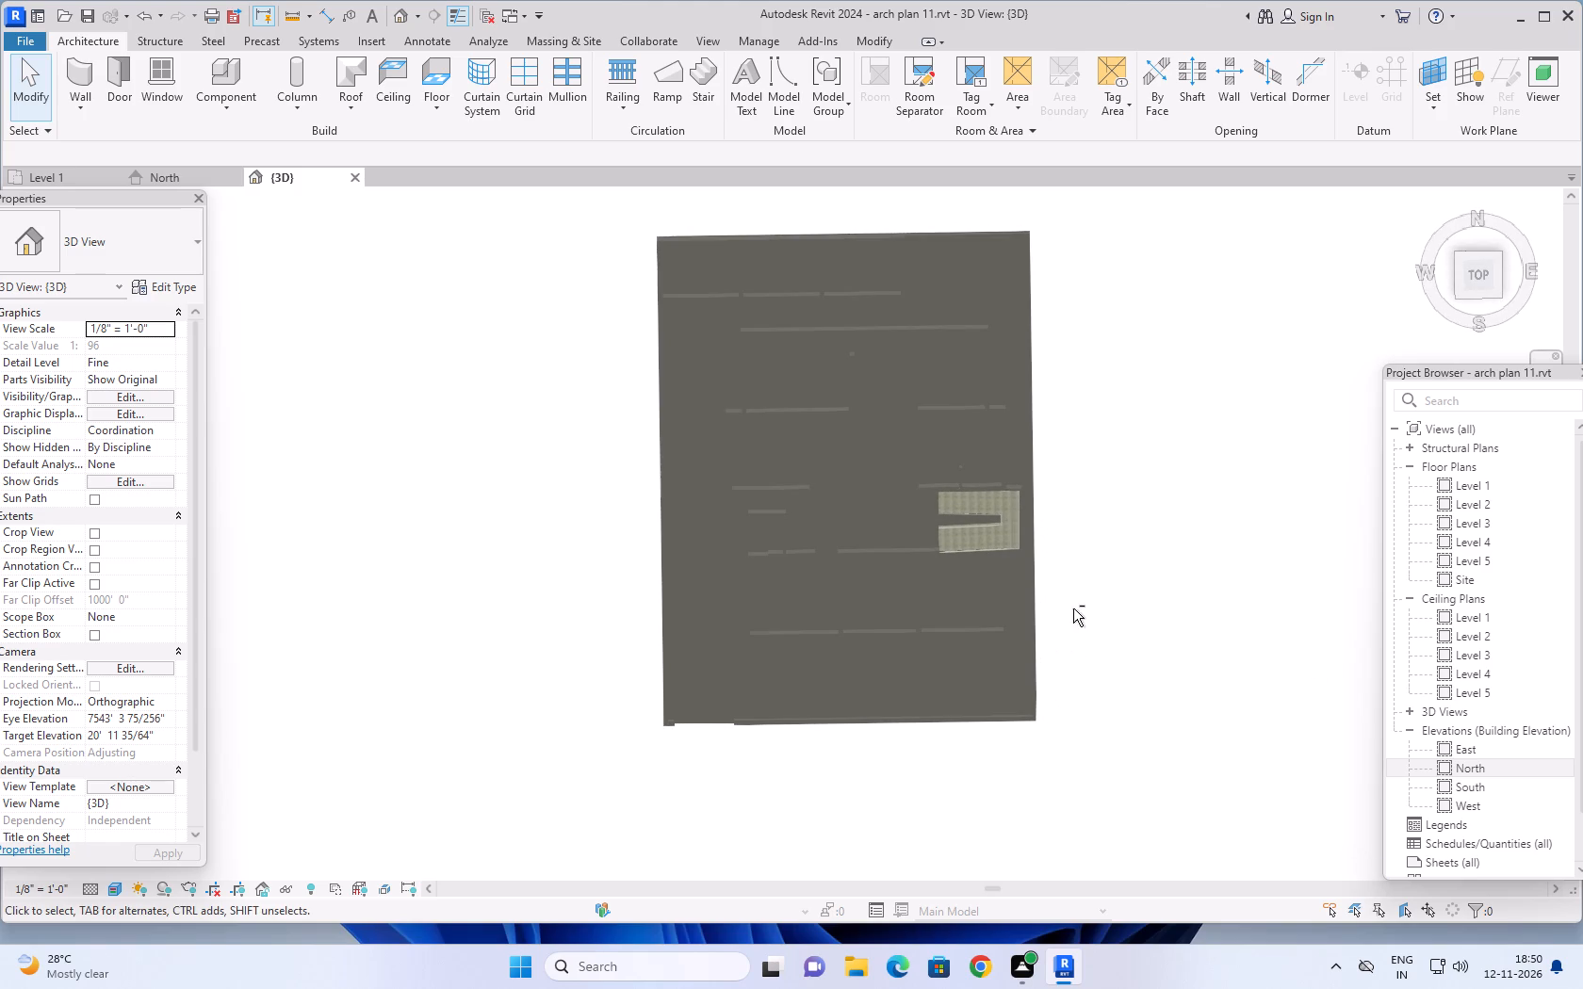
{"action": "scroll", "coordinate": [1084, 539], "scroll_direction": "up", "scroll_amount": 1}
{"action": "middle_click_drag", "start_coordinate": [1105, 581], "coordinate": [1132, 498], "text": "shift"}
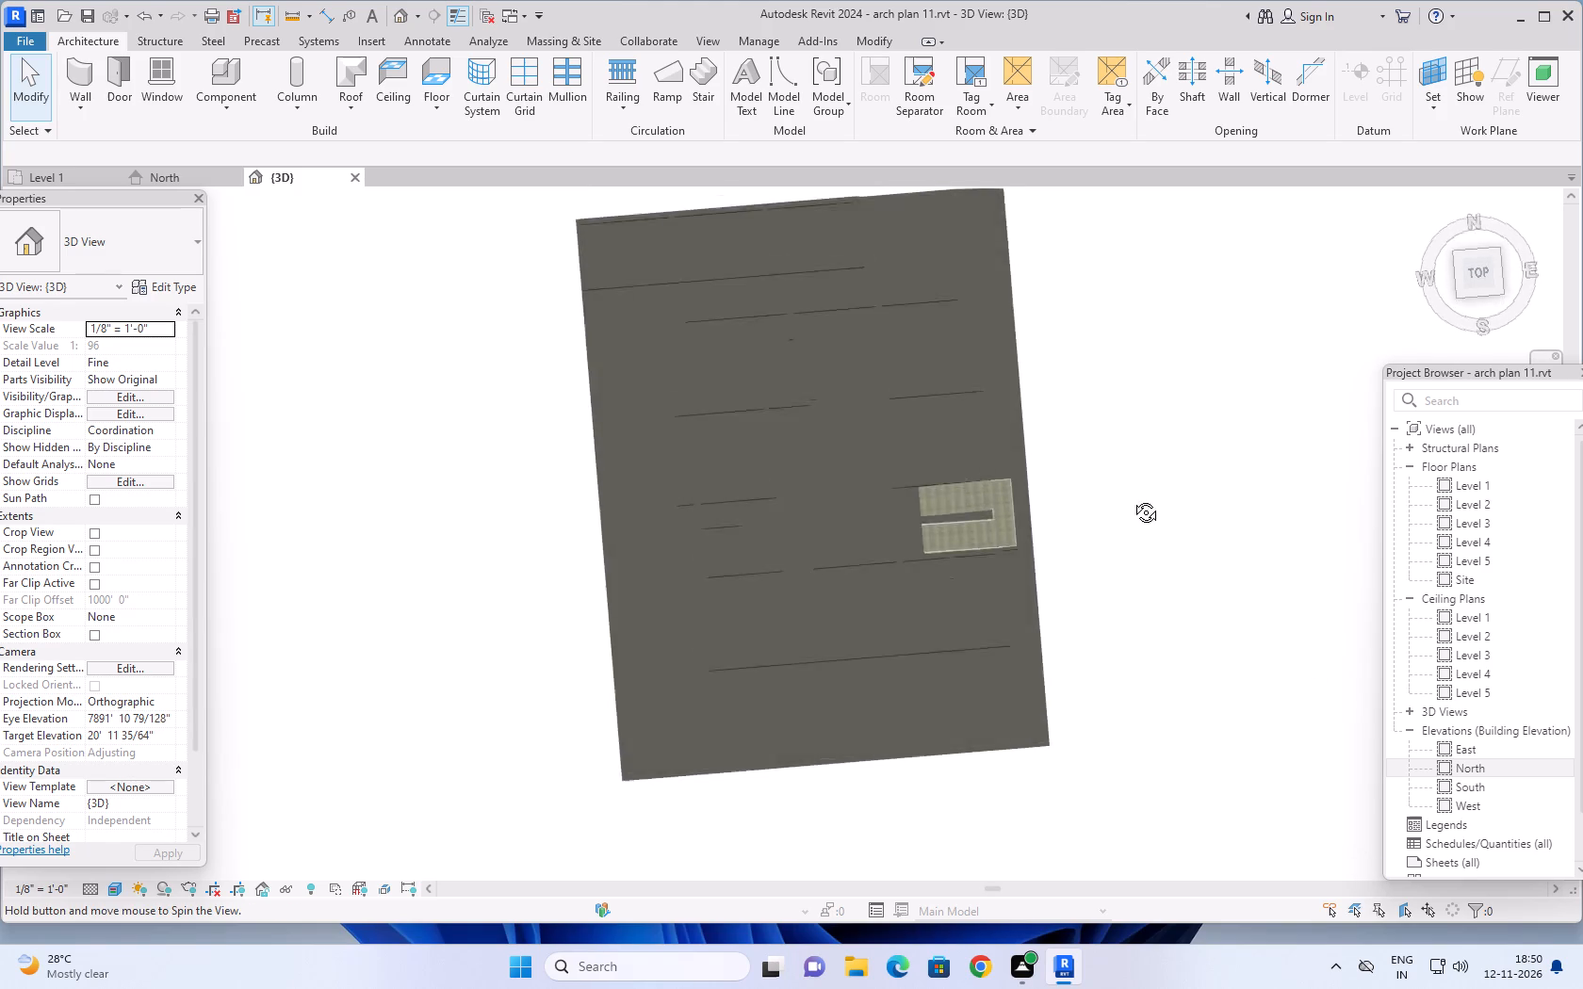
{"action": "middle_click_drag", "start_coordinate": [1132, 498], "coordinate": [1092, 601], "text": "shift"}
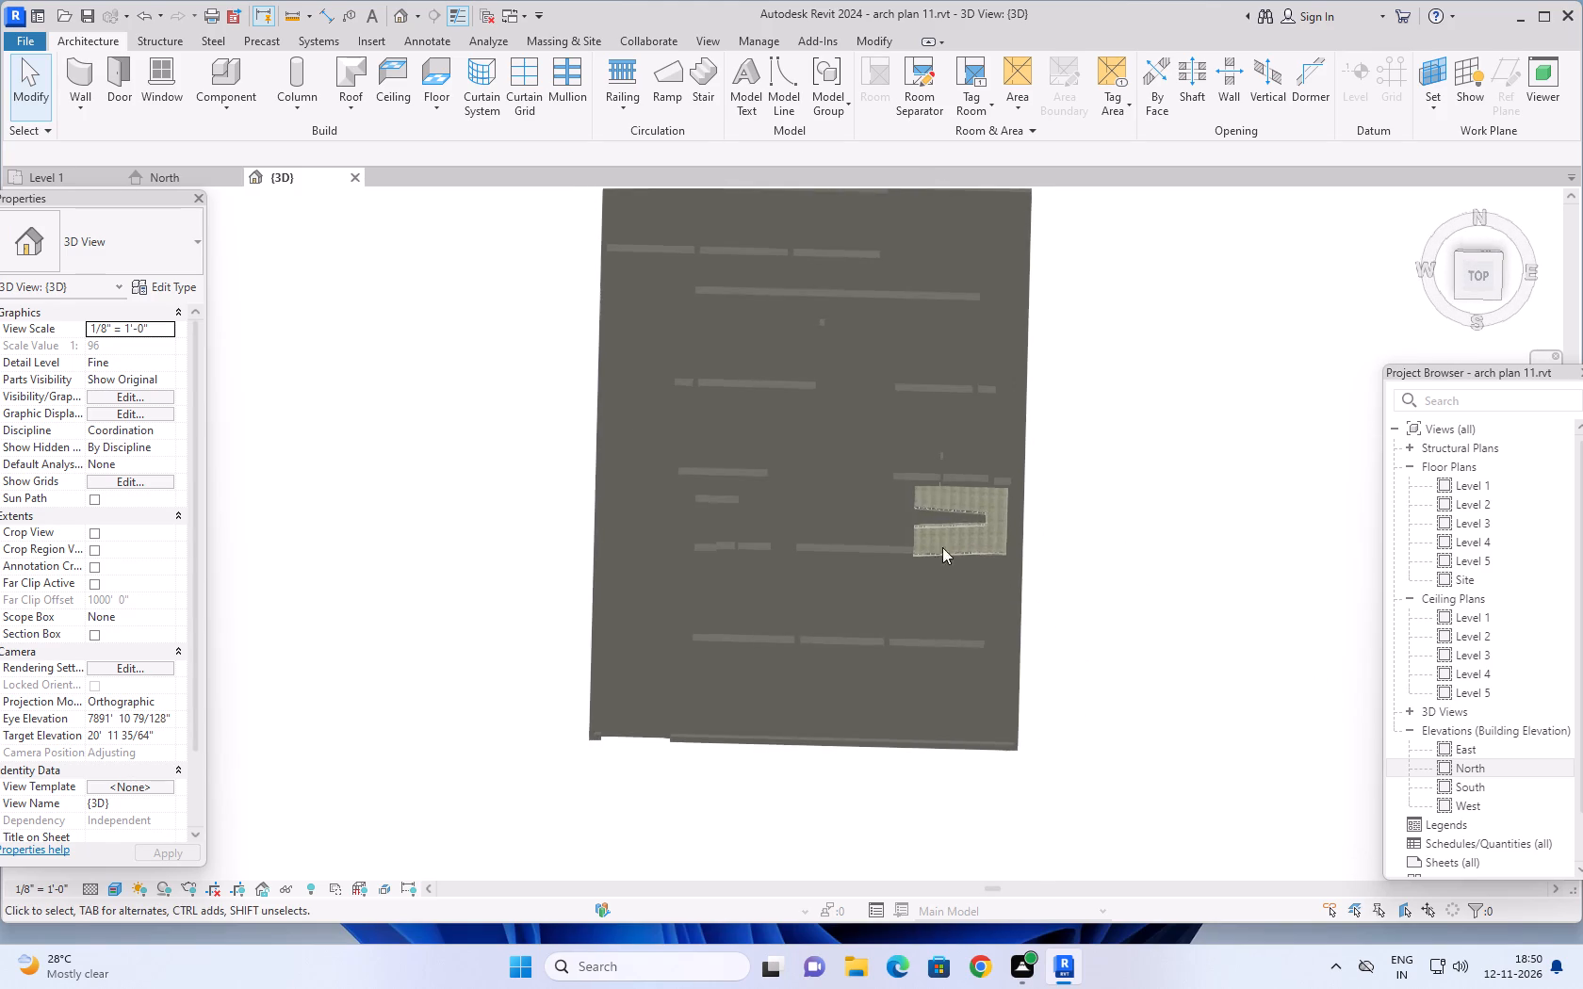
Return to the Level 1 floor plan and examine the walls, rooms and door and window openings of the house.
{"action": "left_click", "coordinate": [43, 176]}
{"action": "scroll", "coordinate": [755, 512], "scroll_direction": "down", "scroll_amount": 2}
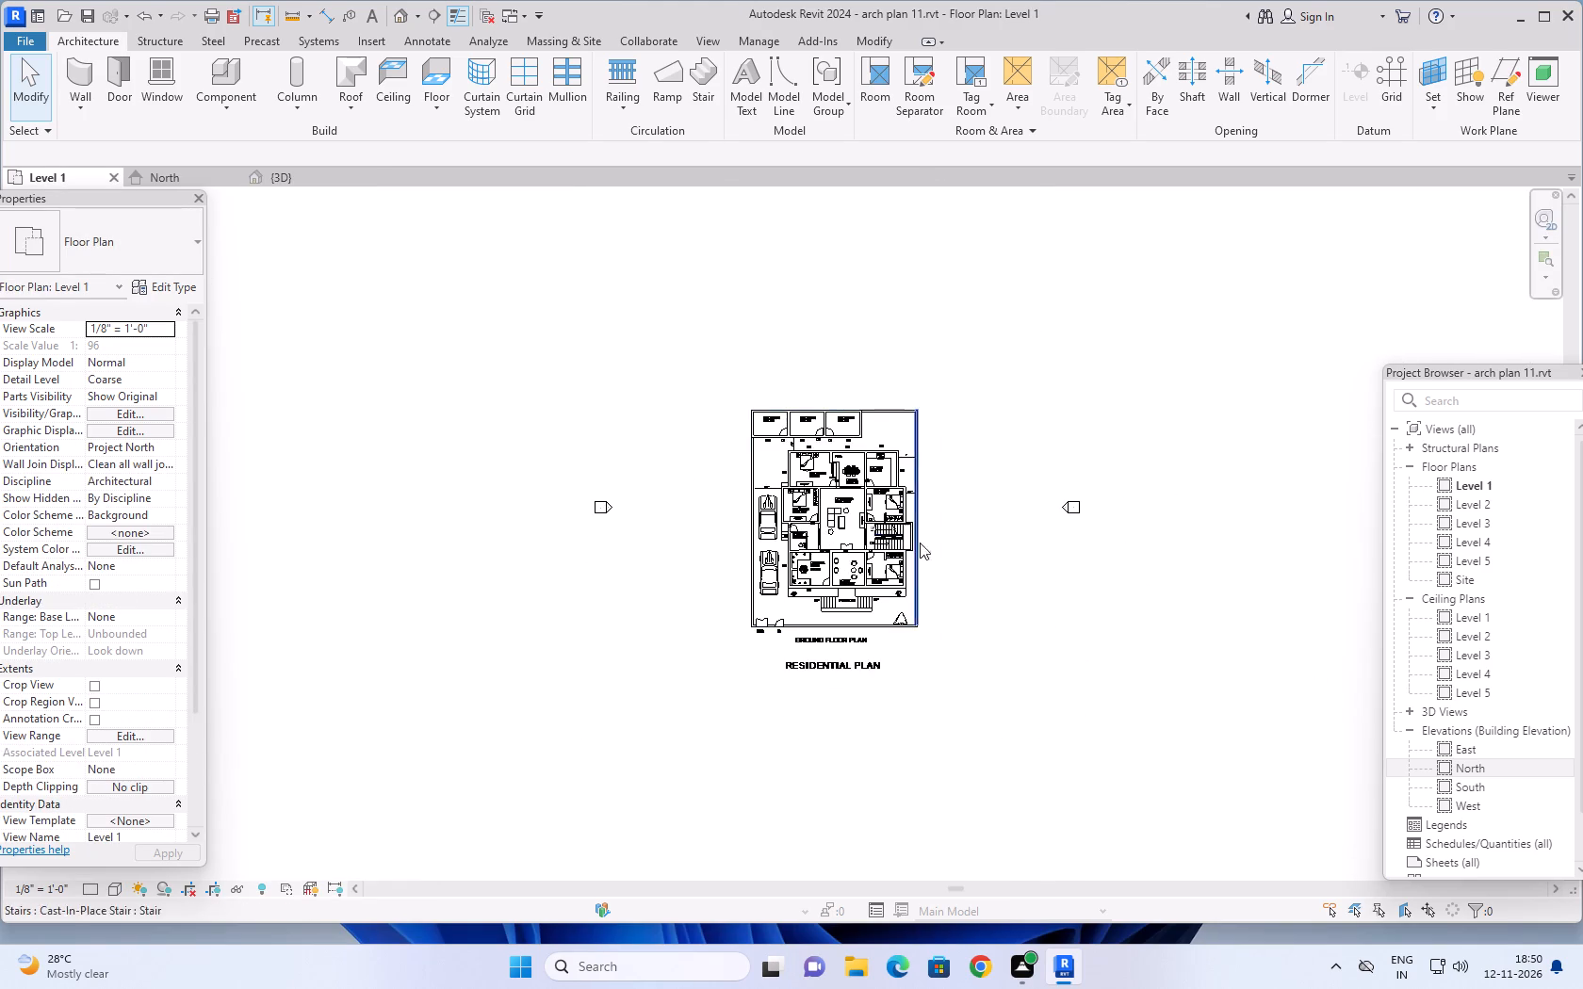
{"action": "scroll", "coordinate": [943, 525], "scroll_direction": "up", "scroll_amount": 5}
{"action": "middle_click_drag", "start_coordinate": [955, 506], "coordinate": [1105, 512]}
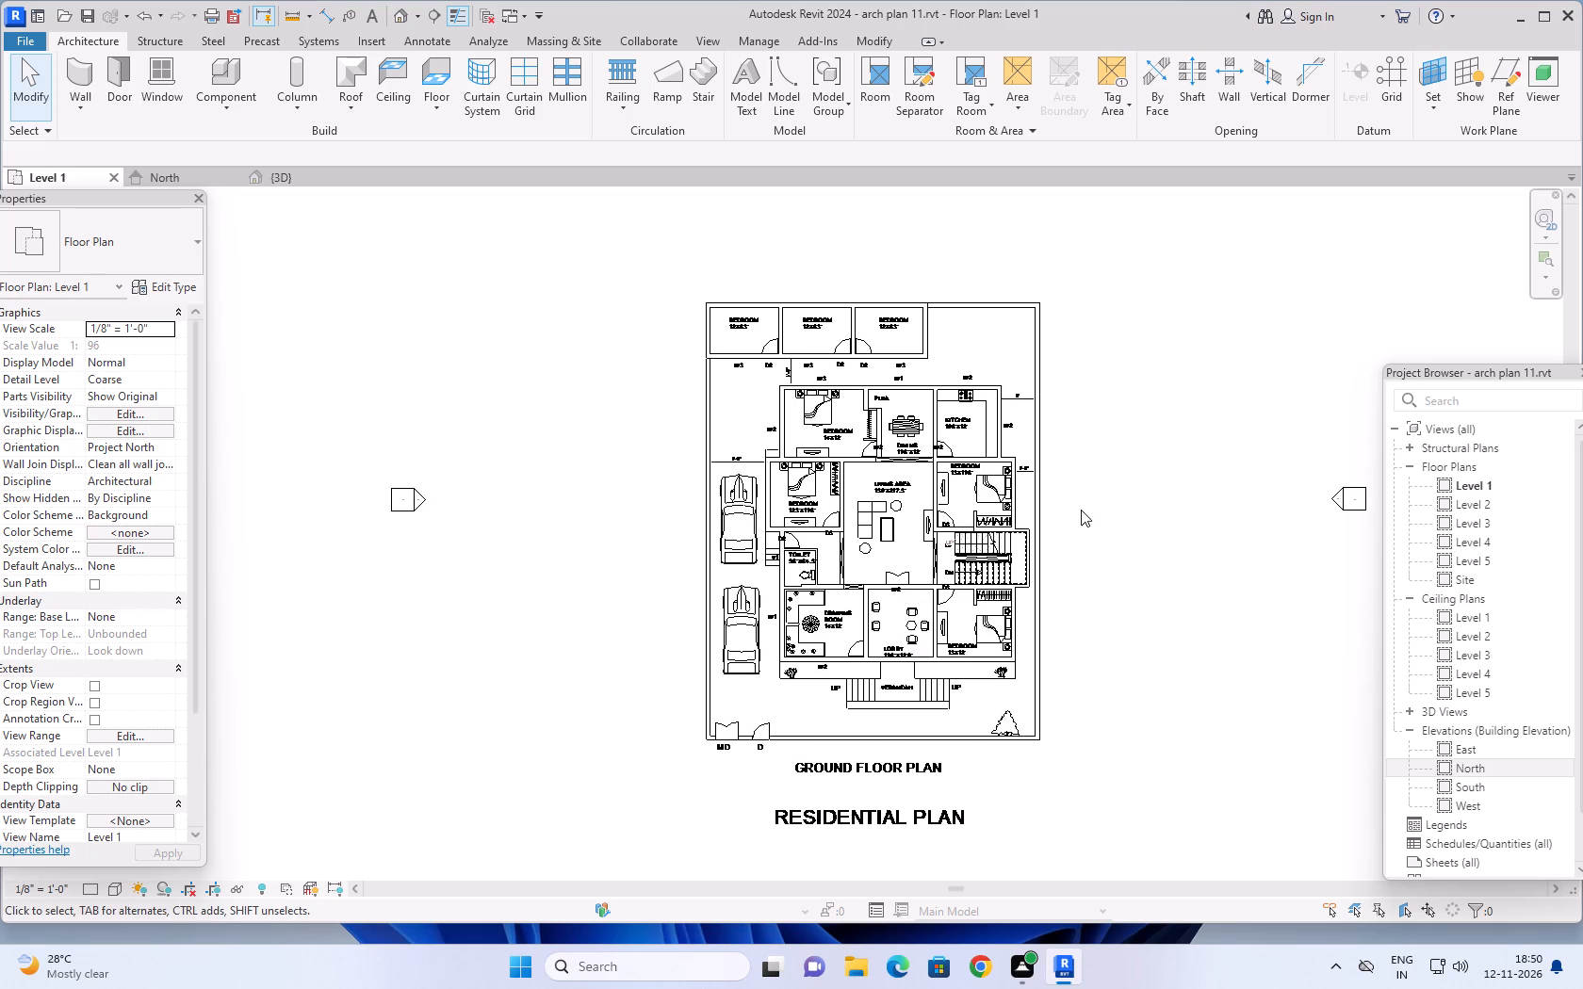
{"action": "scroll", "coordinate": [1080, 509], "scroll_direction": "up", "scroll_amount": 2}
{"action": "middle_click_drag", "start_coordinate": [1080, 479], "coordinate": [1121, 485]}
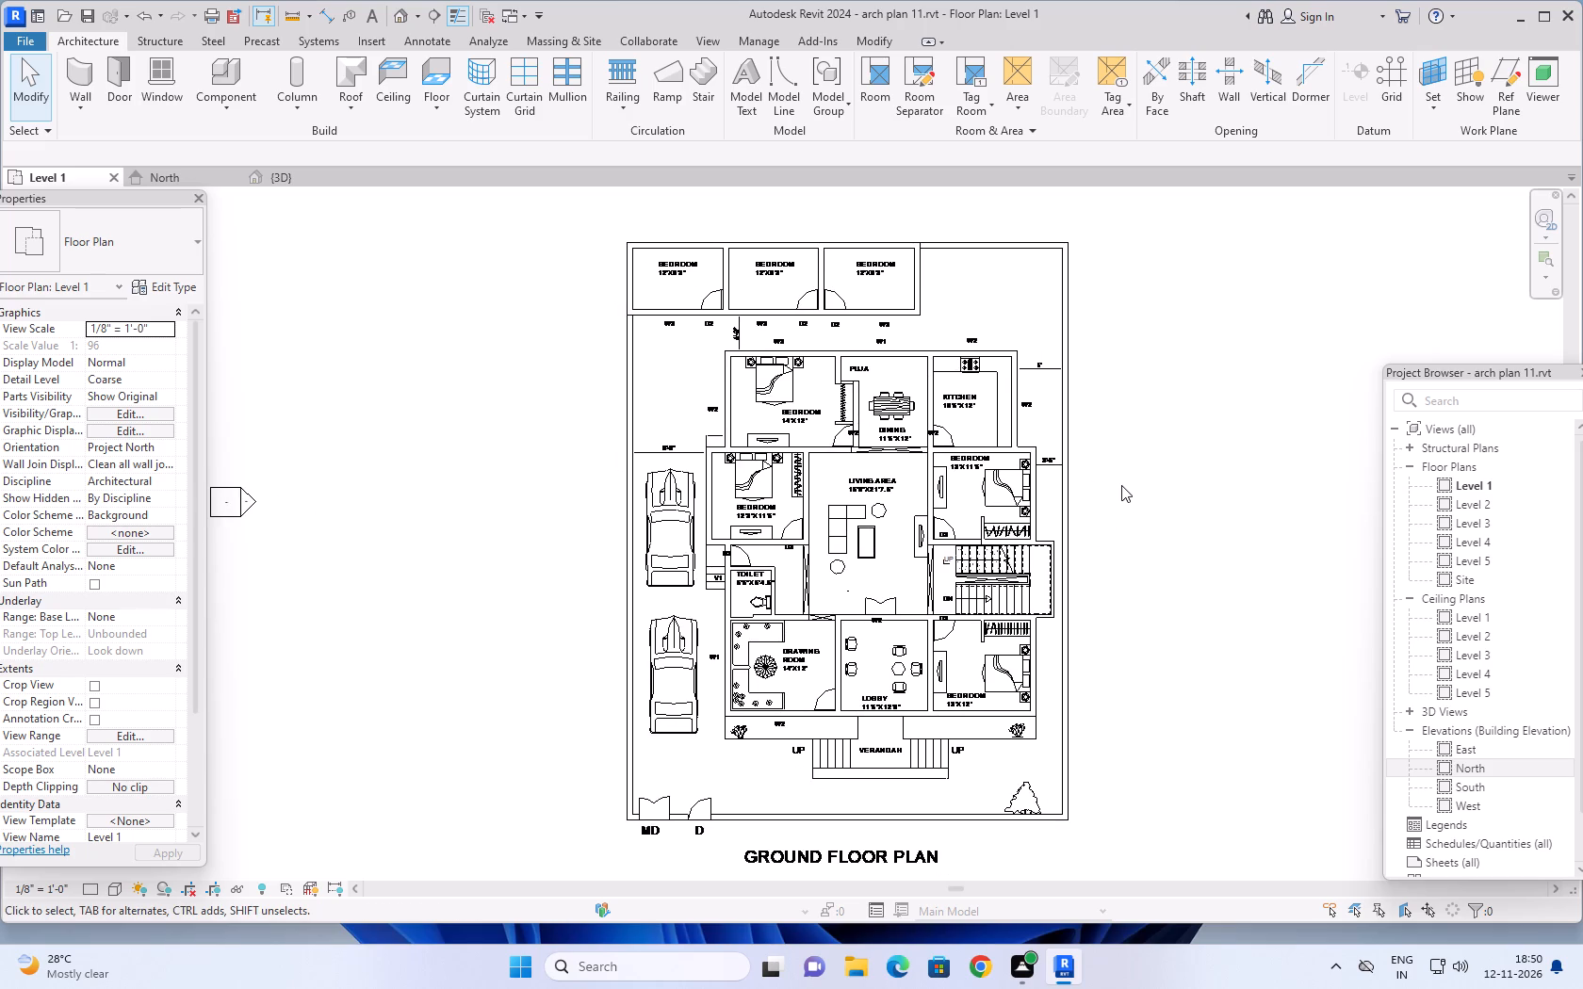
{"action": "scroll", "coordinate": [1114, 499], "scroll_direction": "up", "scroll_amount": 2}
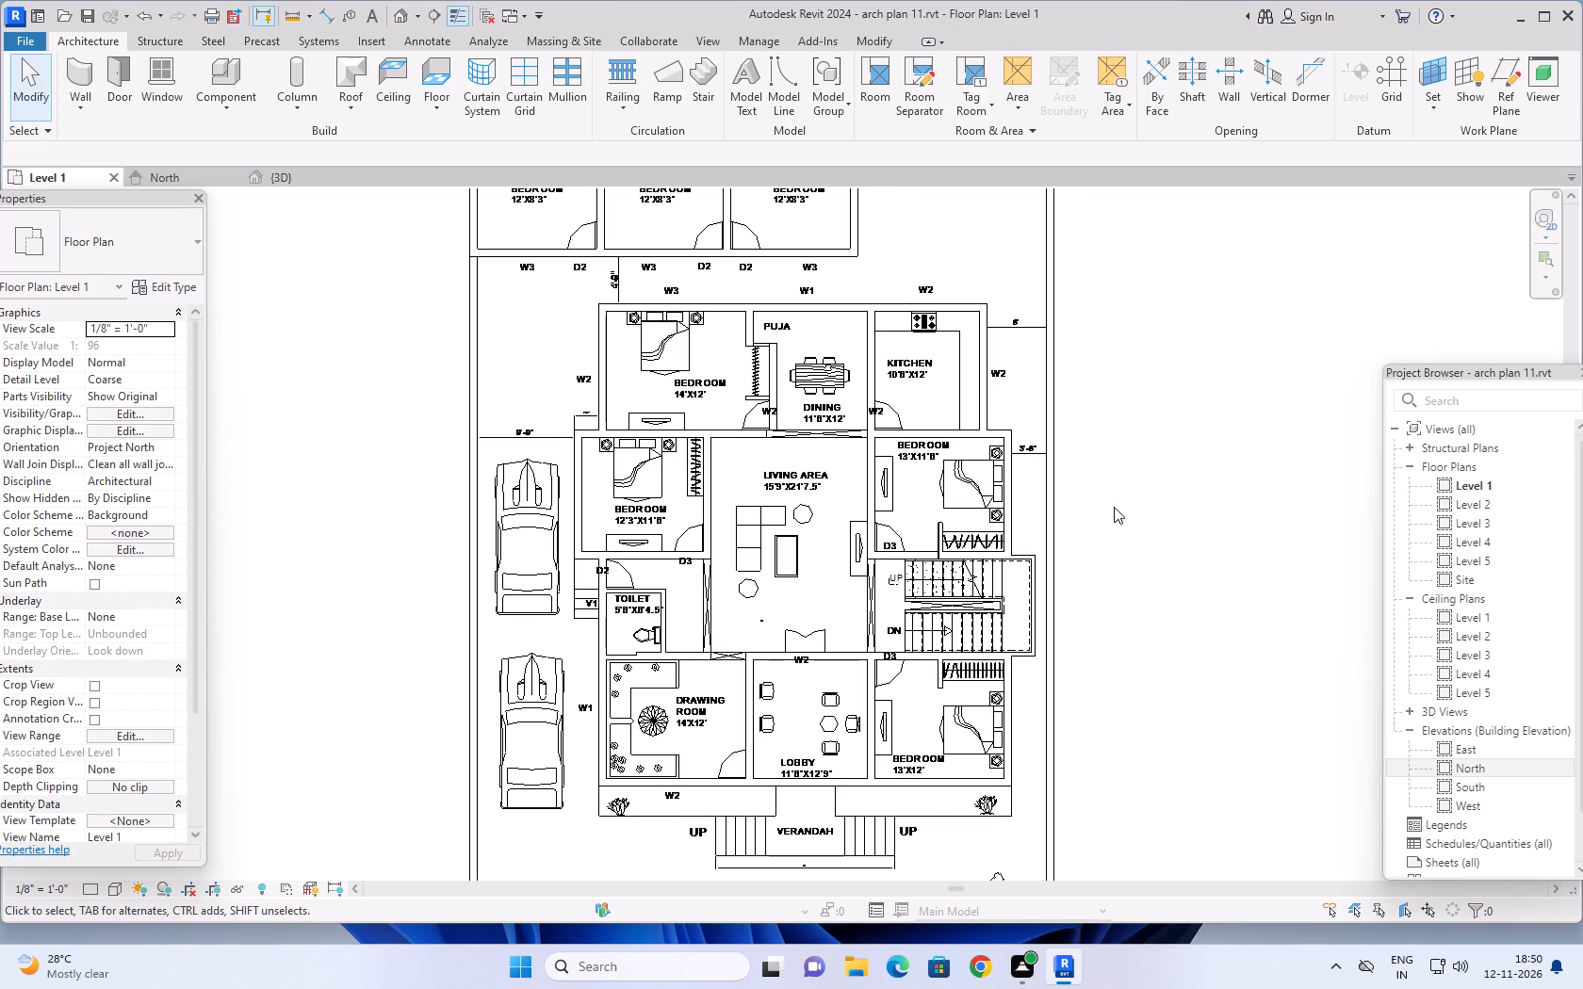
{"action": "key", "text": "Escape"}
{"action": "key", "text": "Escape"}
{"action": "key", "text": "Escape"}
{"action": "scroll", "coordinate": [1138, 498], "scroll_direction": "down", "scroll_amount": 2}
{"action": "middle_click_drag", "start_coordinate": [1148, 460], "coordinate": [1135, 494]}
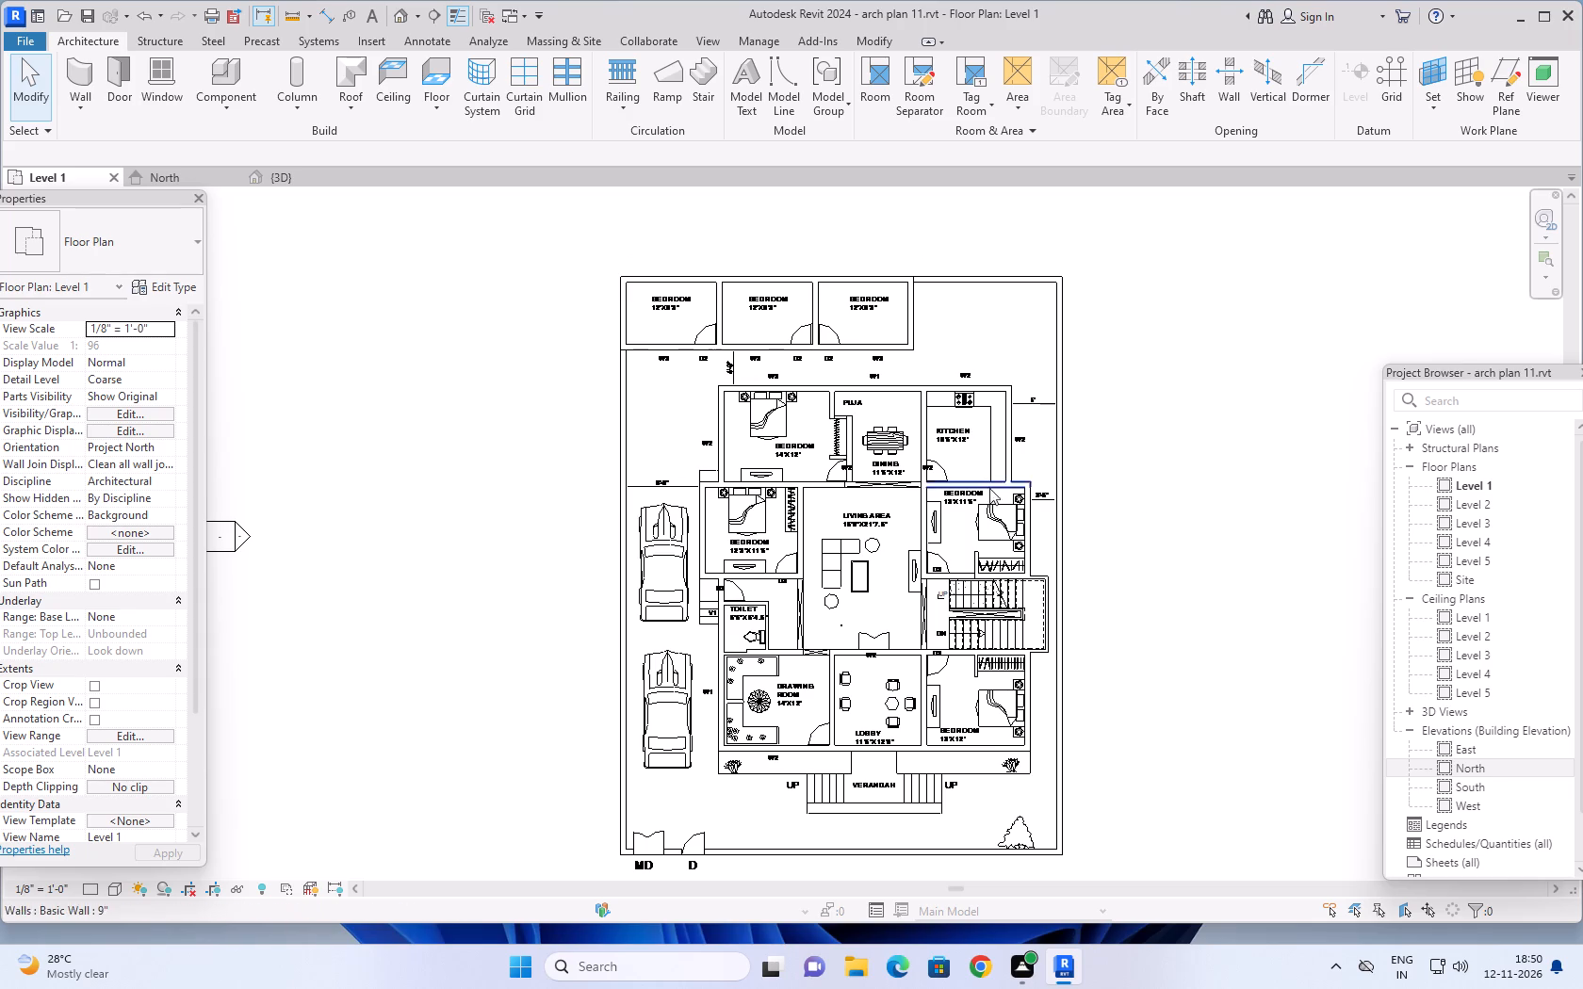
{"action": "scroll", "coordinate": [854, 479], "scroll_direction": "up", "scroll_amount": 8}
{"action": "scroll", "coordinate": [848, 491], "scroll_direction": "down", "scroll_amount": 3}
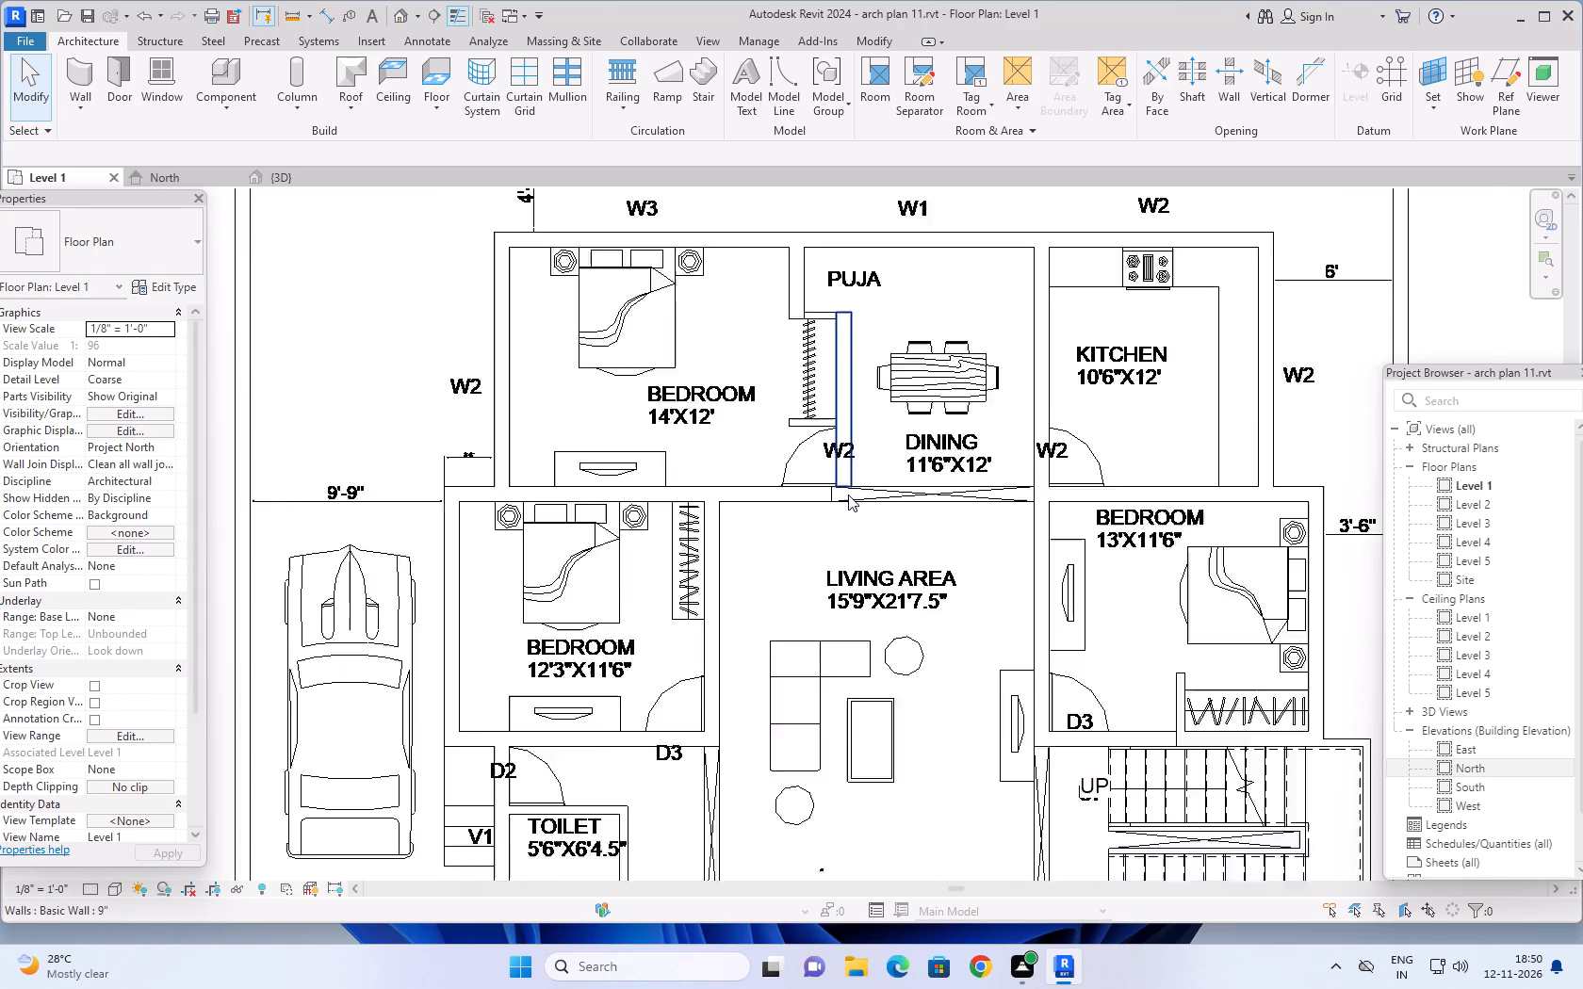
{"action": "scroll", "coordinate": [848, 494], "scroll_direction": "down", "scroll_amount": 3}
{"action": "middle_click_drag", "start_coordinate": [841, 534], "coordinate": [786, 445]}
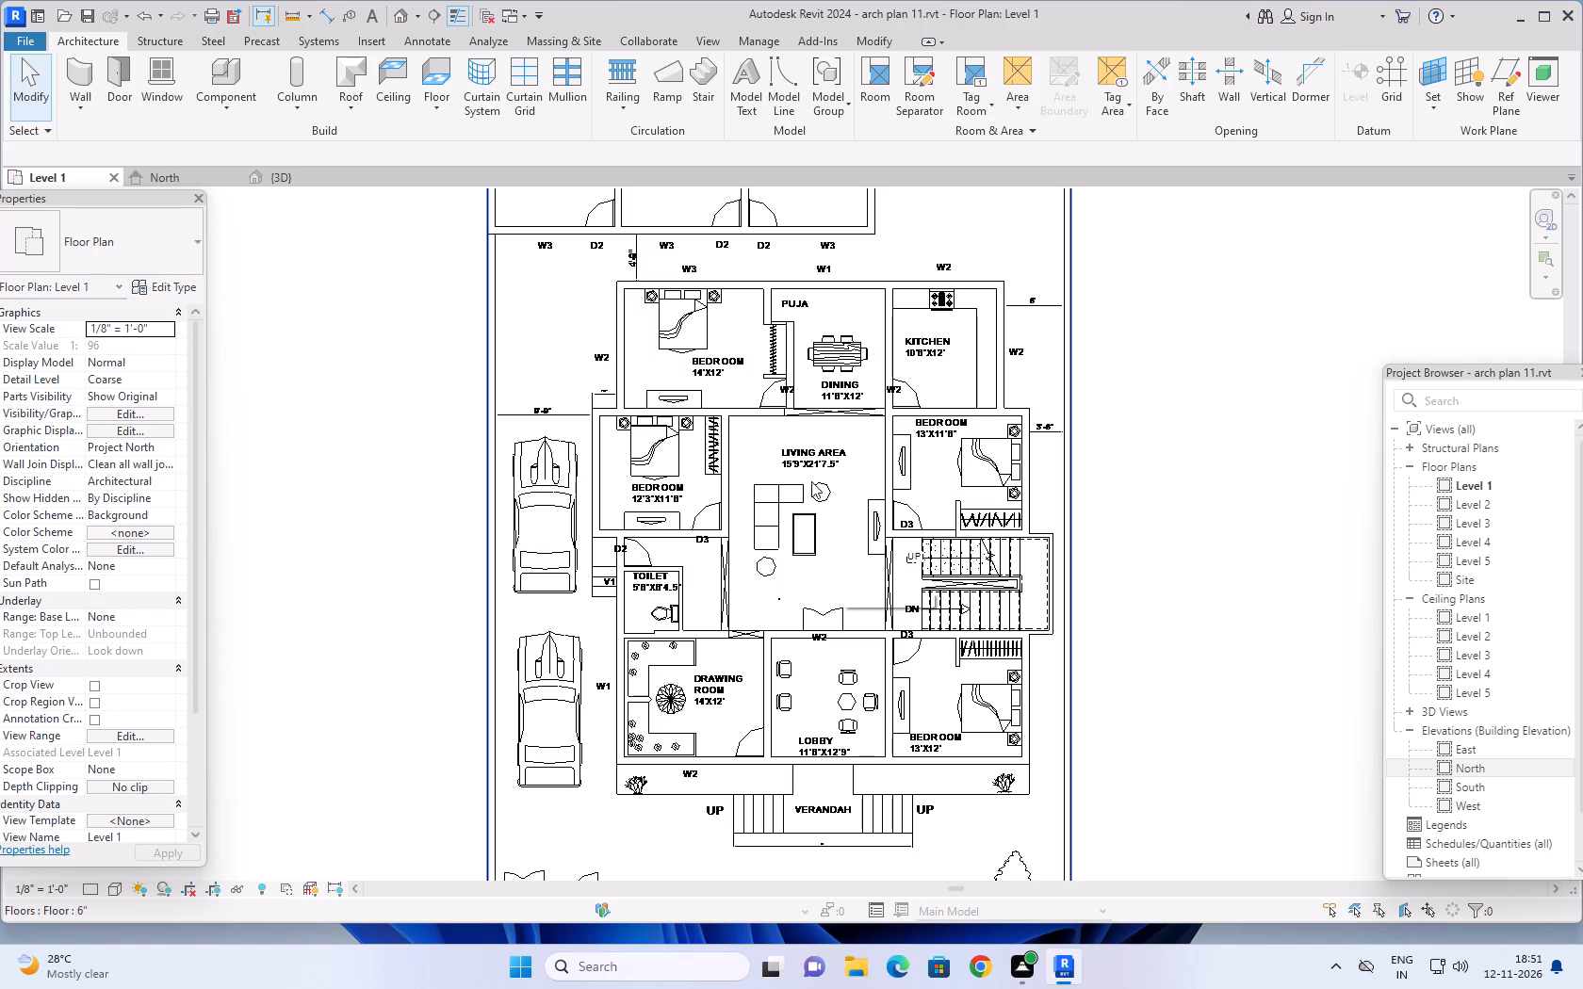
{"action": "scroll", "coordinate": [1005, 479], "scroll_direction": "down", "scroll_amount": 2}
{"action": "middle_click_drag", "start_coordinate": [1094, 492], "coordinate": [1108, 464]}
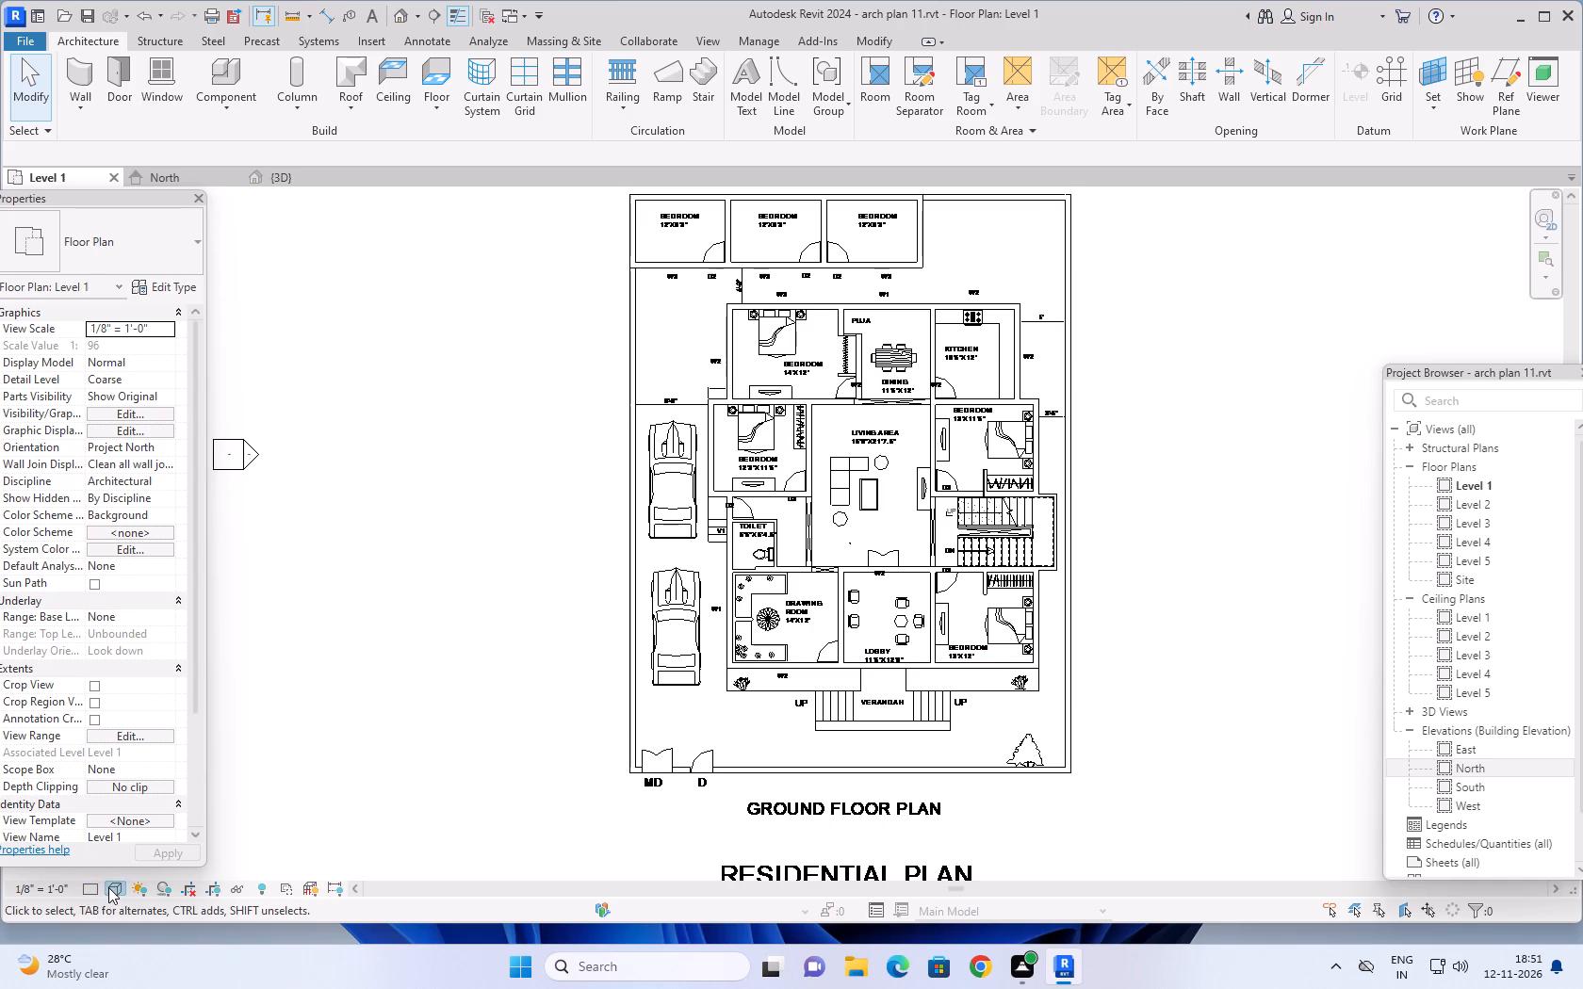
Change the Level 1 plan's visual style to Wireframe.
{"action": "left_click", "coordinate": [108, 887]}
{"action": "left_click", "coordinate": [161, 768]}
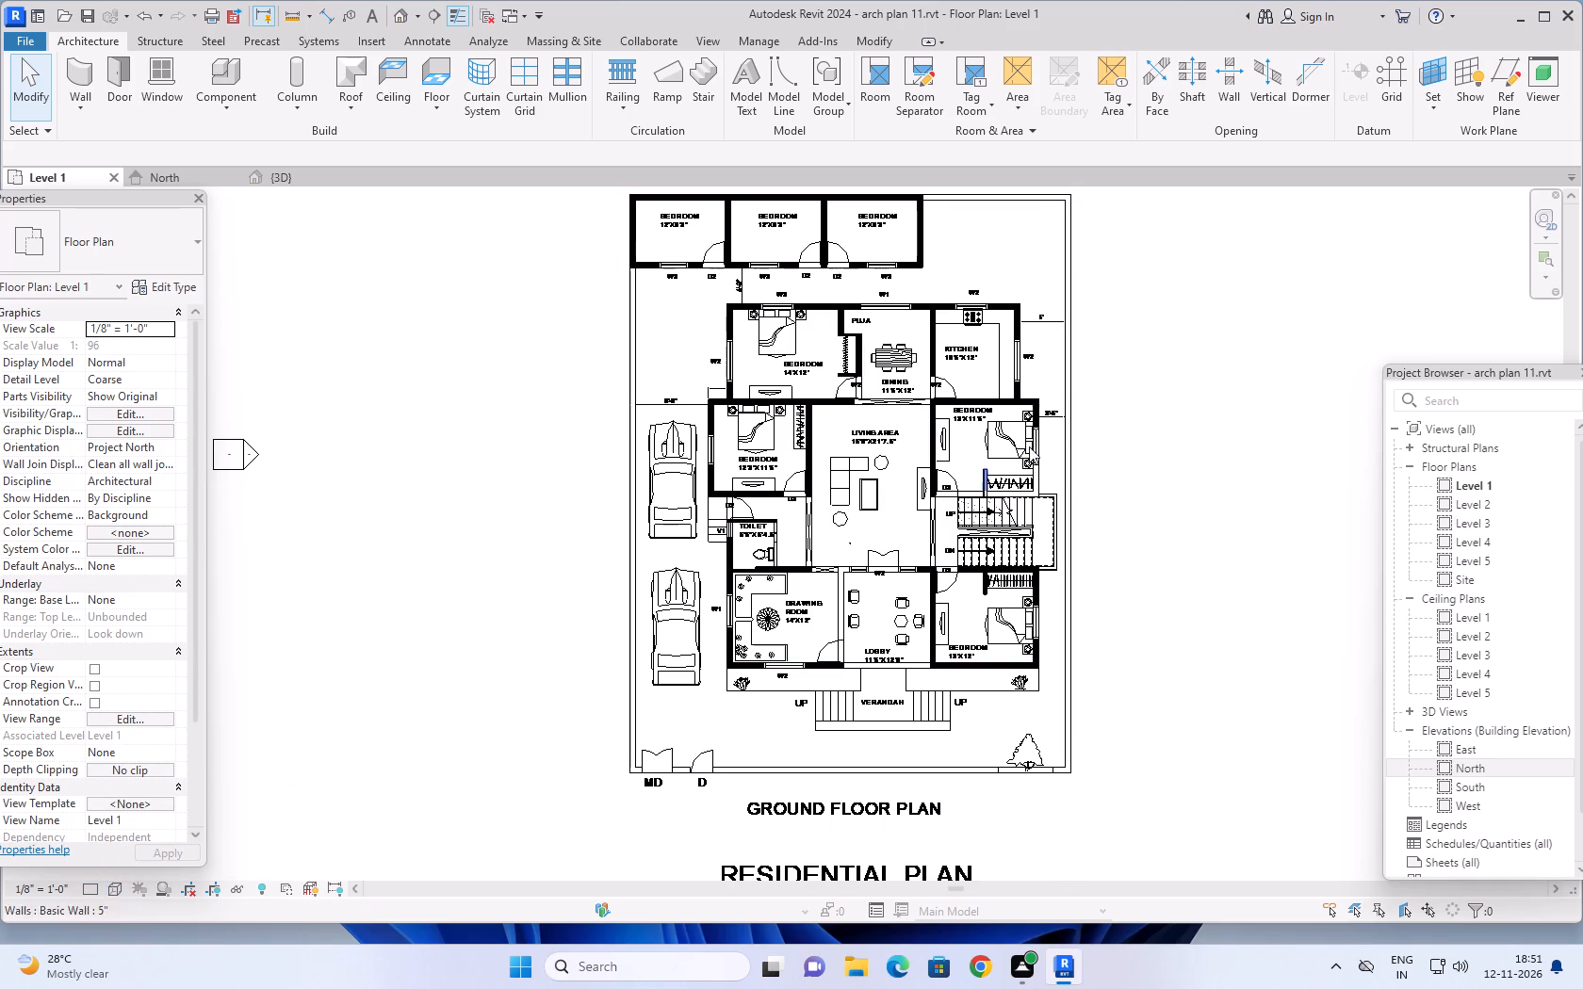
Measure the width of the W3 window opening in the north-west 12'X8'3" bedroom with a temporary aligned dimension.
{"action": "middle_click_drag", "start_coordinate": [1147, 390], "coordinate": [1152, 536]}
{"action": "scroll", "coordinate": [733, 471], "scroll_direction": "up", "scroll_amount": 5}
{"action": "middle_click_drag", "start_coordinate": [673, 446], "coordinate": [694, 576]}
{"action": "scroll", "coordinate": [694, 576], "scroll_direction": "up", "scroll_amount": 4}
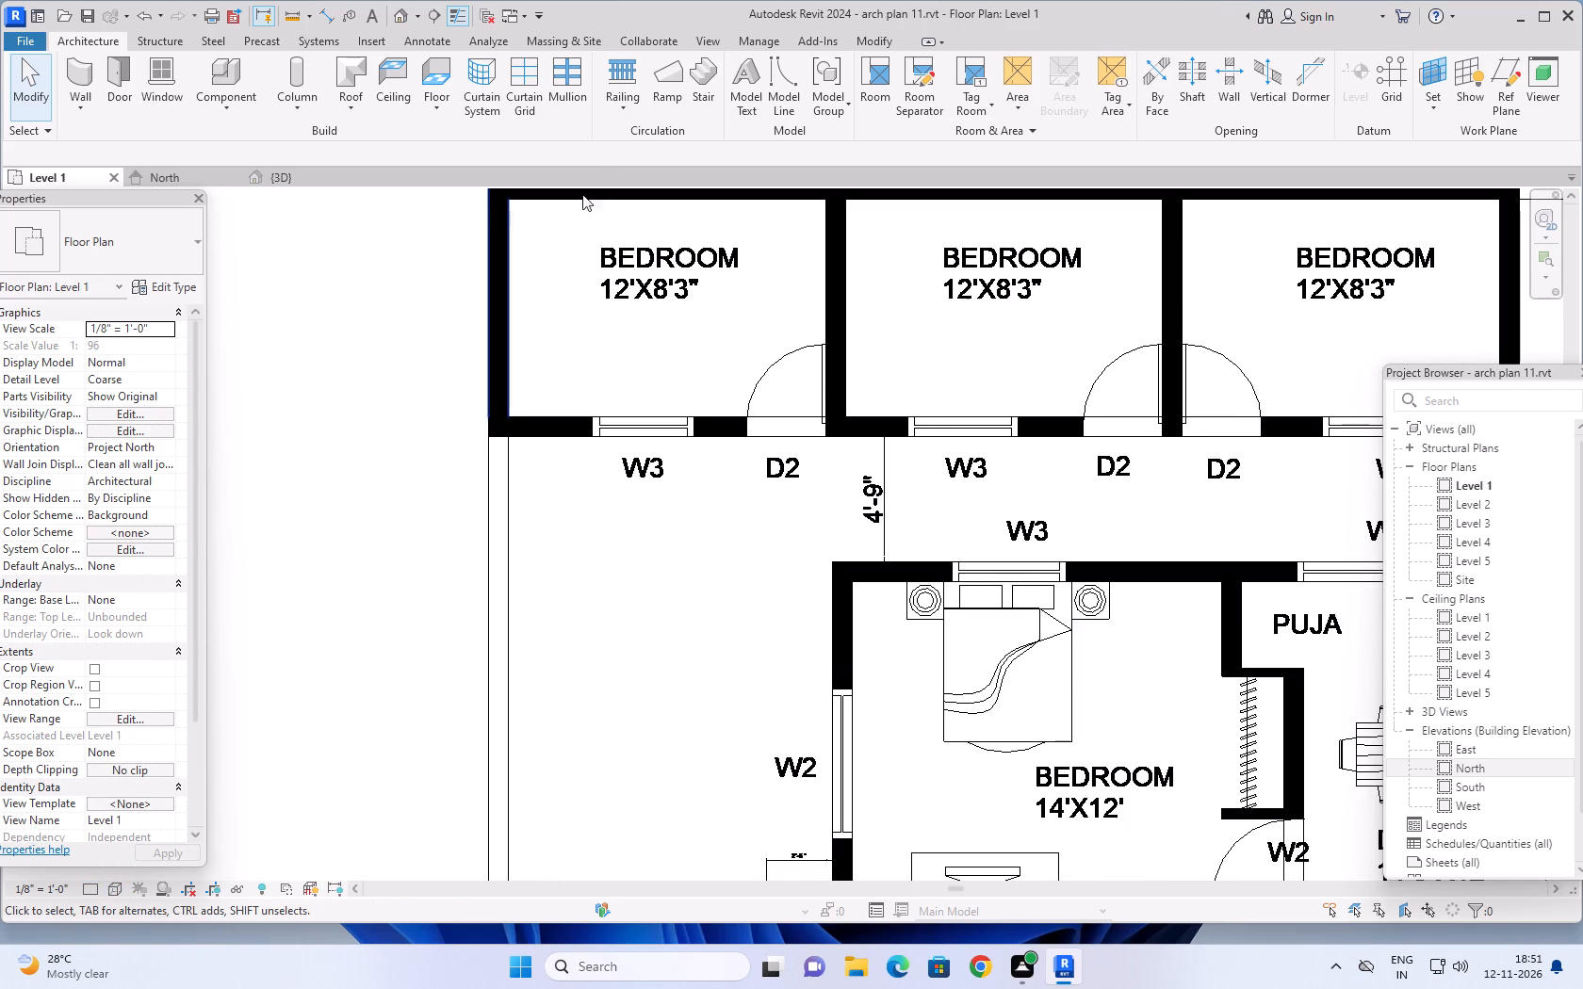
{"action": "left_click", "coordinate": [335, 10]}
{"action": "scroll", "coordinate": [610, 400], "scroll_direction": "up", "scroll_amount": 5}
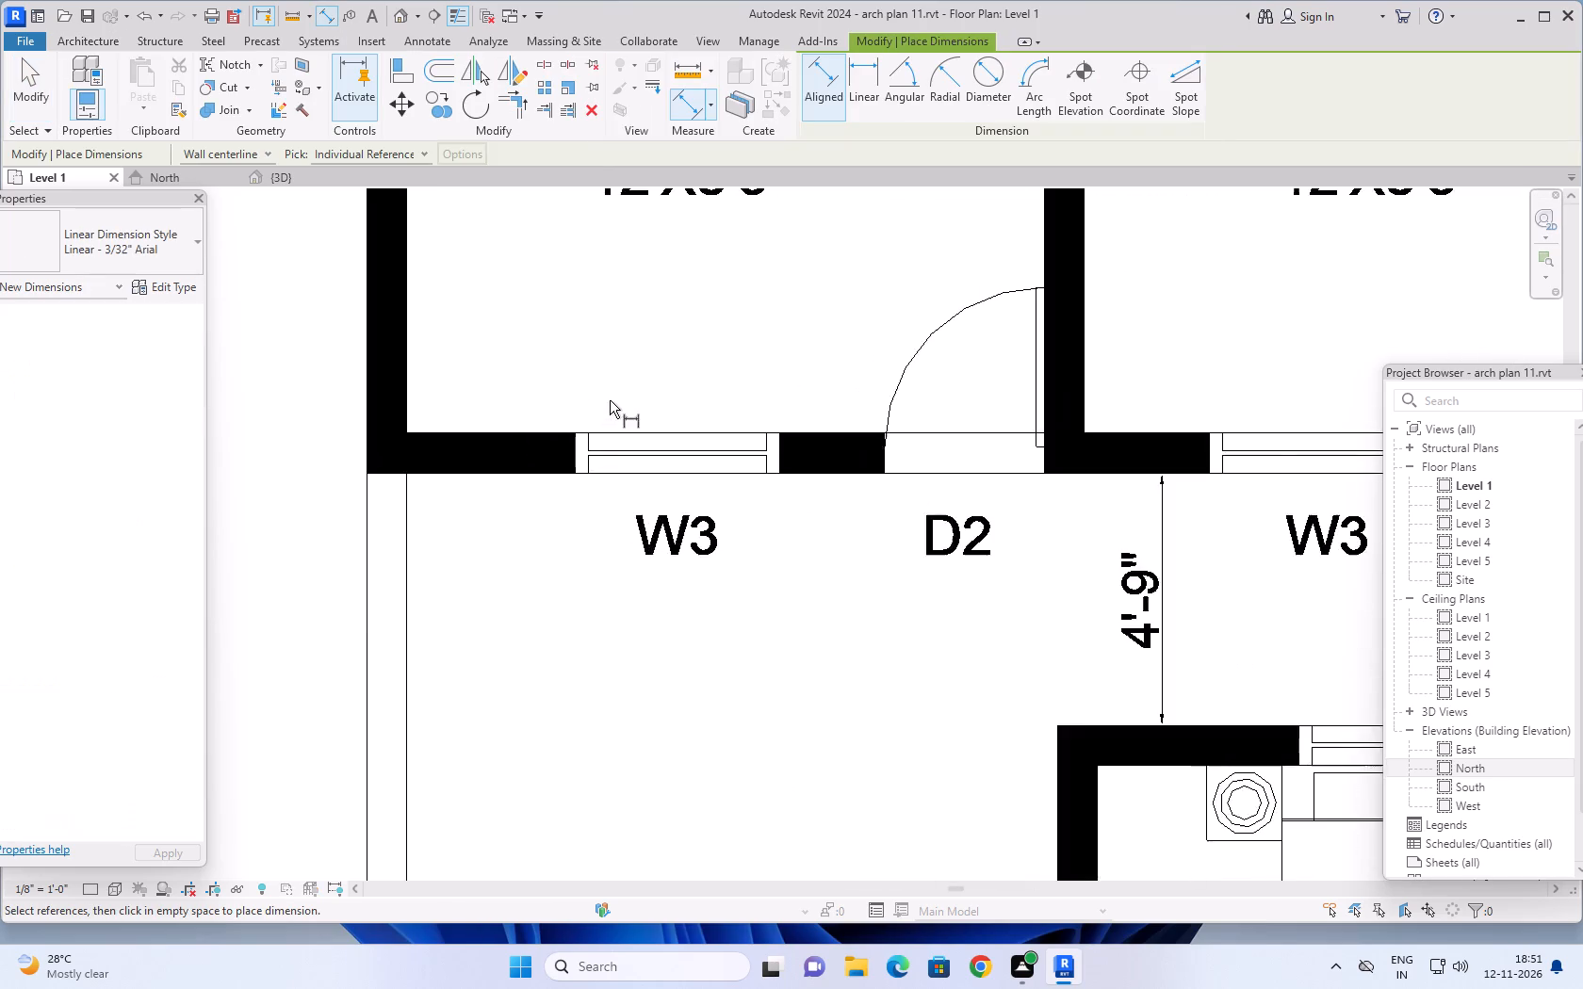
{"action": "scroll", "coordinate": [589, 439], "scroll_direction": "up", "scroll_amount": 4}
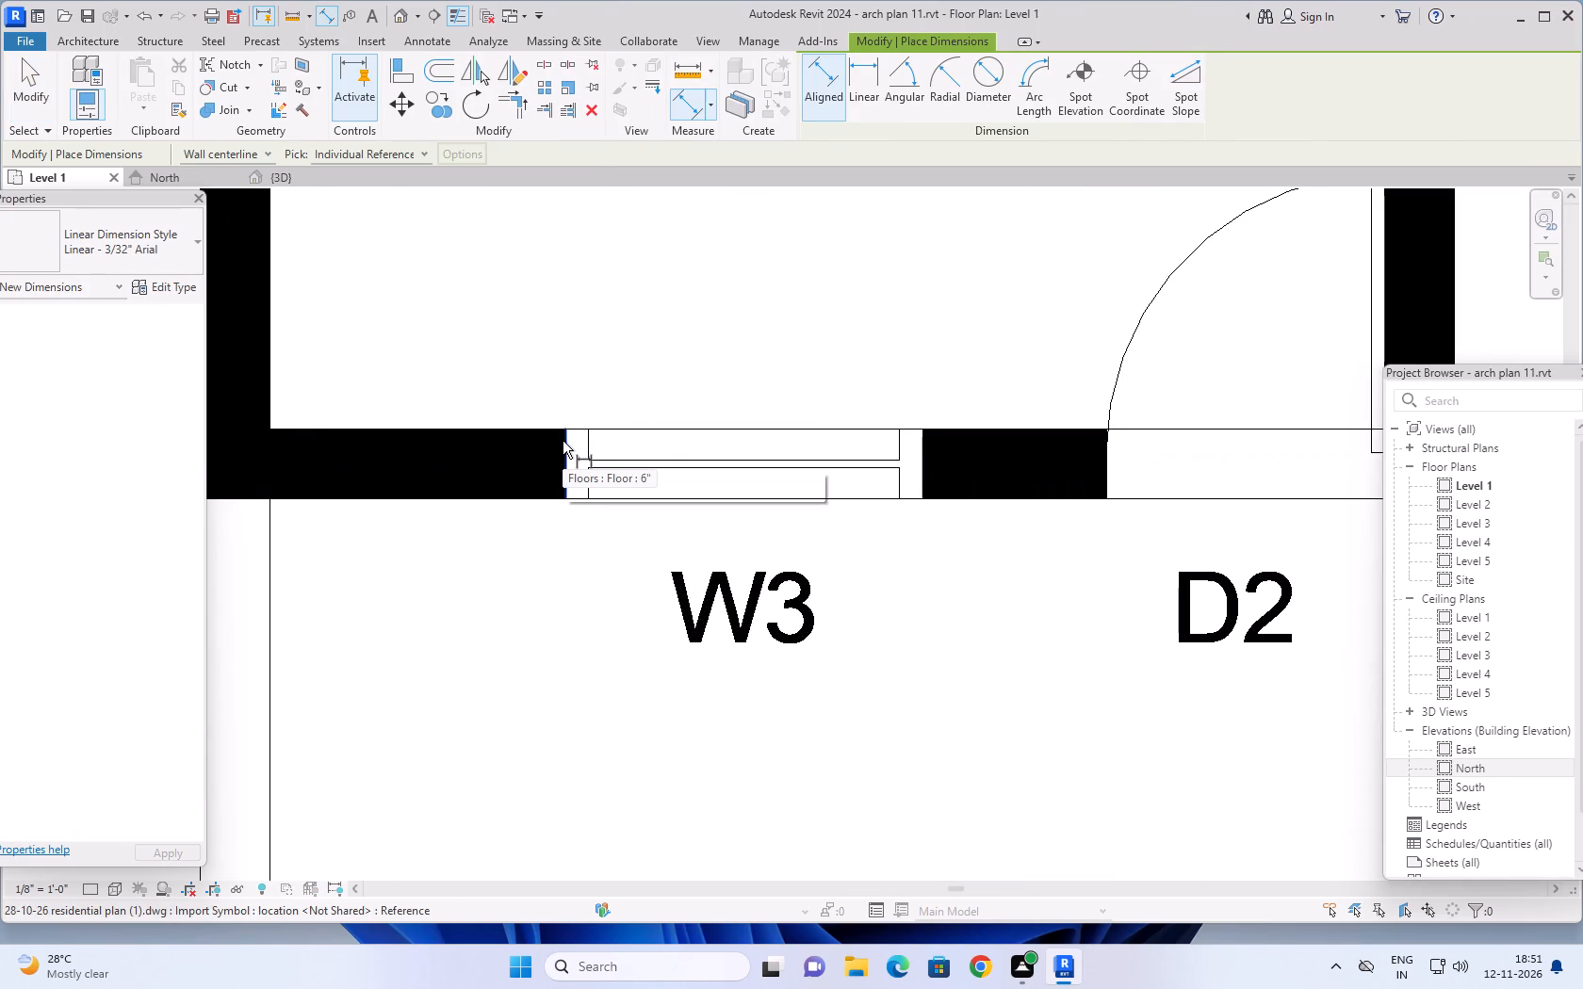
{"action": "left_click", "coordinate": [566, 441]}
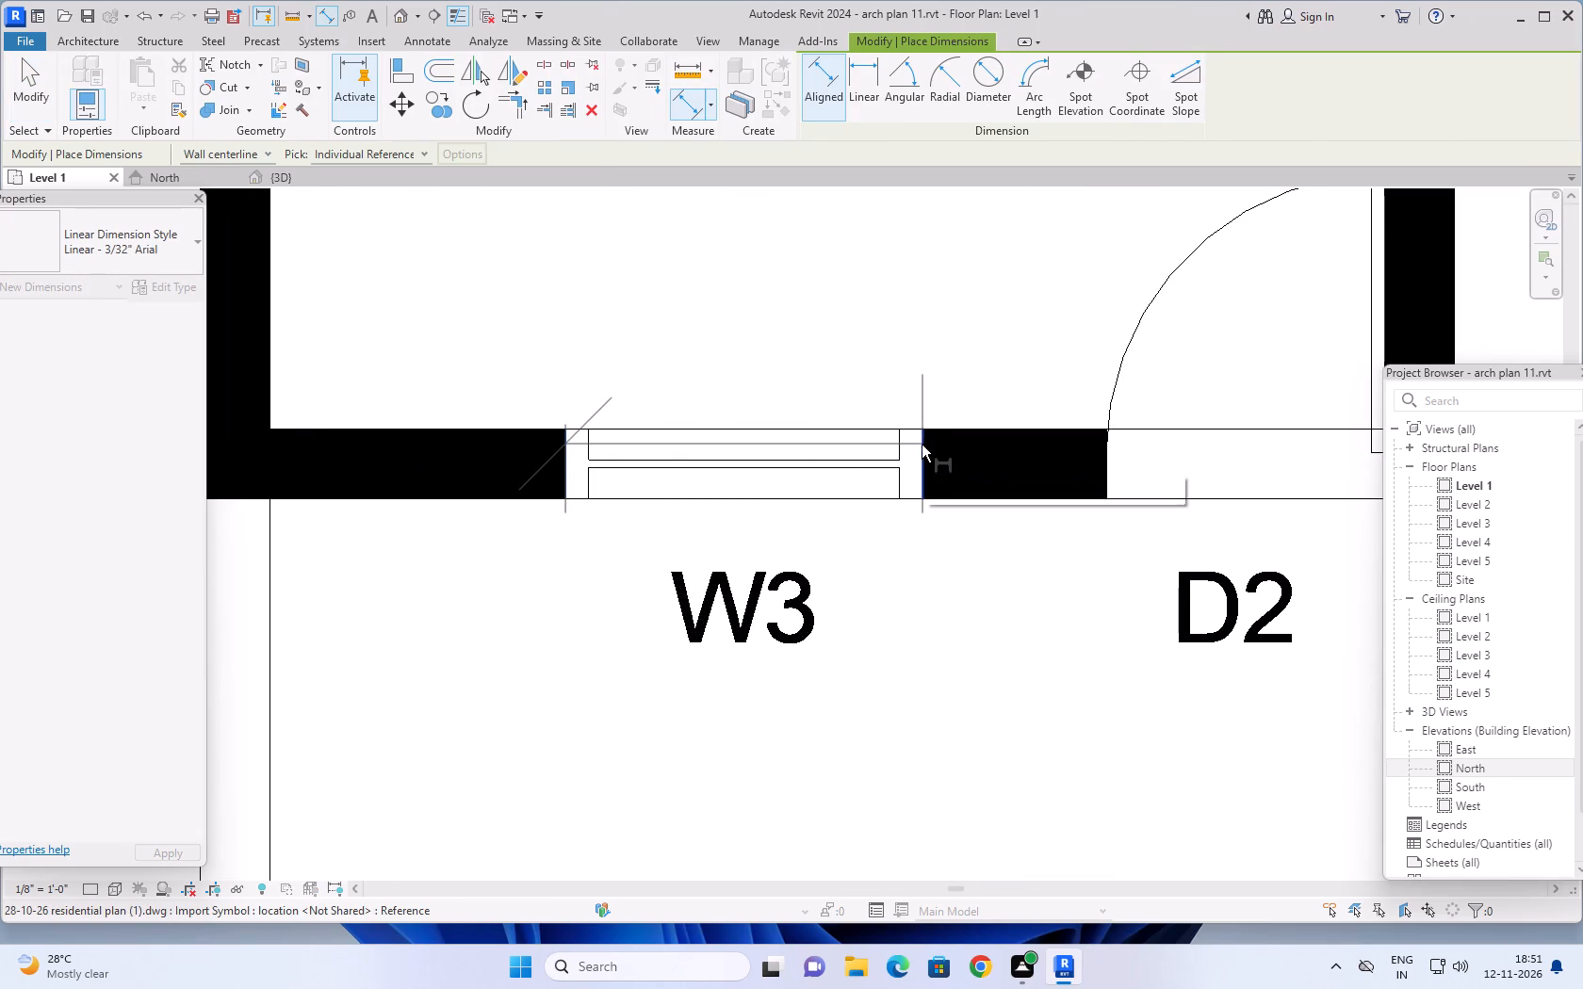
{"action": "left_click", "coordinate": [923, 496]}
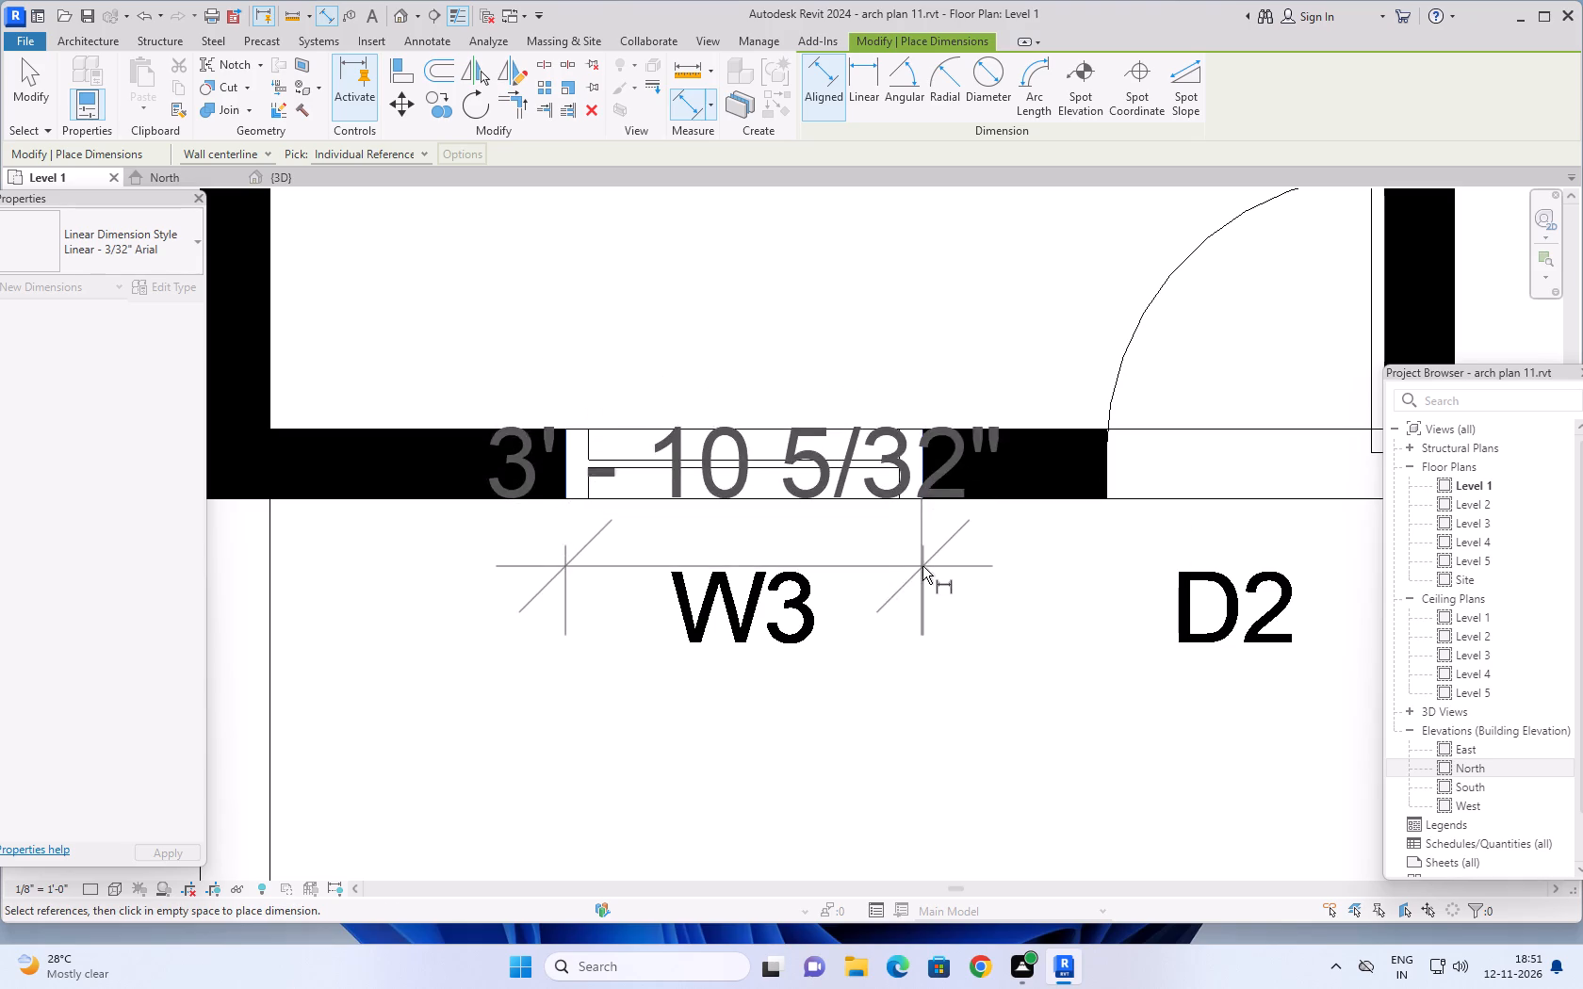
{"action": "scroll", "coordinate": [923, 576], "scroll_direction": "down", "scroll_amount": 4}
{"action": "scroll", "coordinate": [929, 655], "scroll_direction": "up", "scroll_amount": 7}
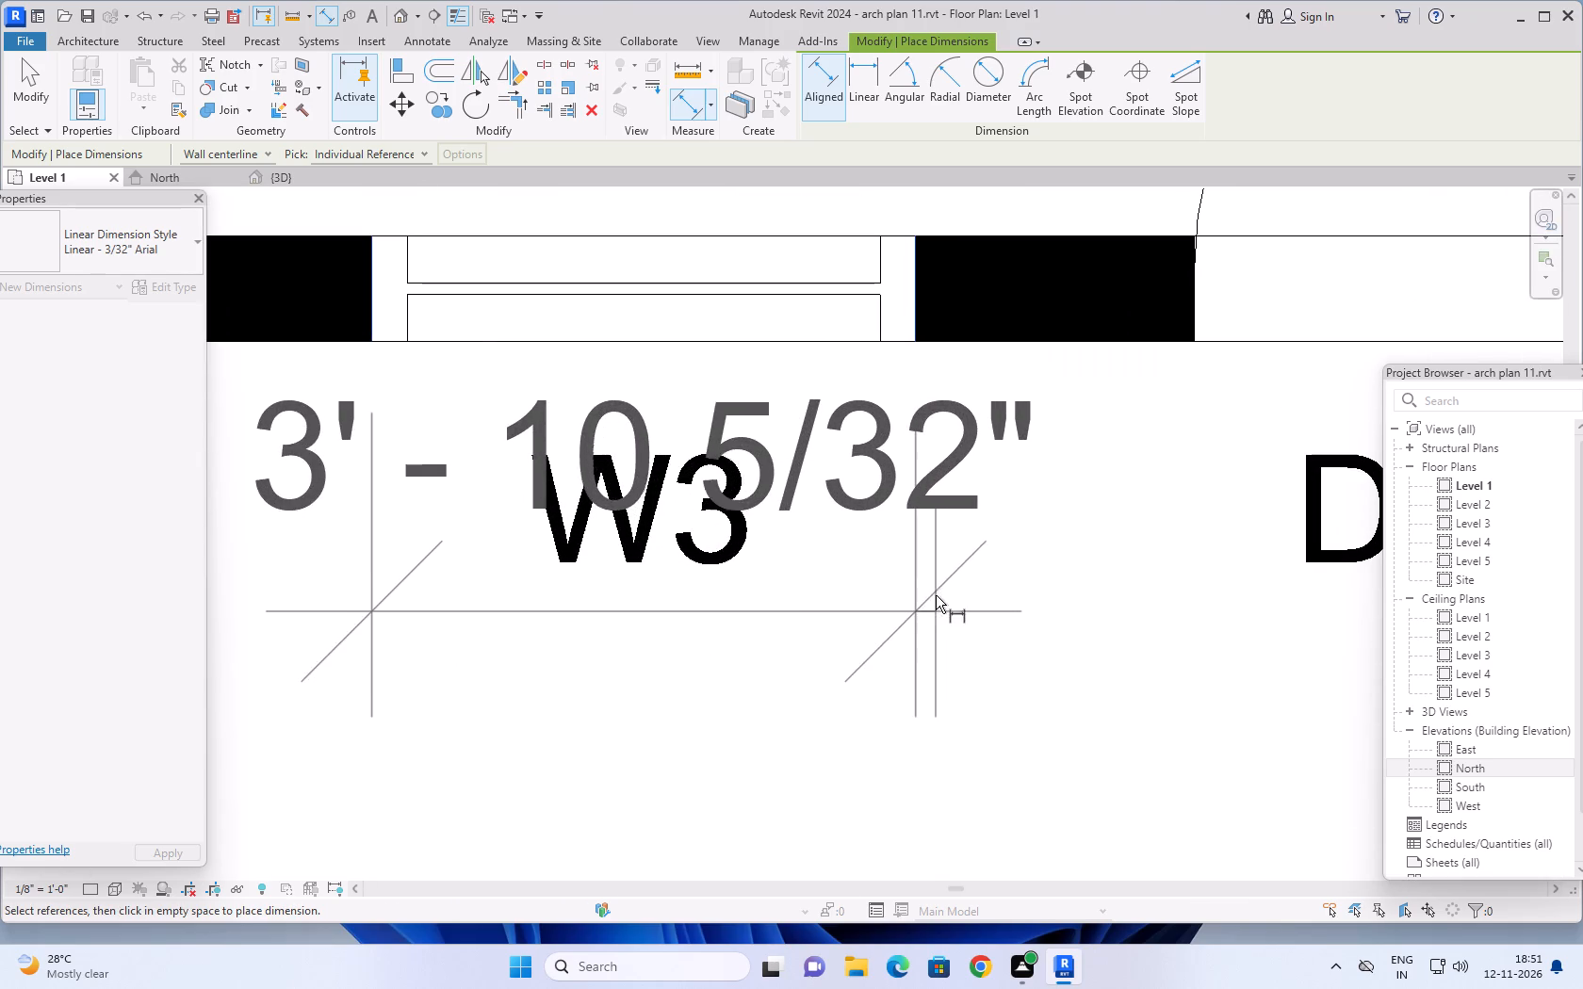
{"action": "scroll", "coordinate": [919, 525], "scroll_direction": "down", "scroll_amount": 4}
{"action": "scroll", "coordinate": [932, 639], "scroll_direction": "down", "scroll_amount": 4}
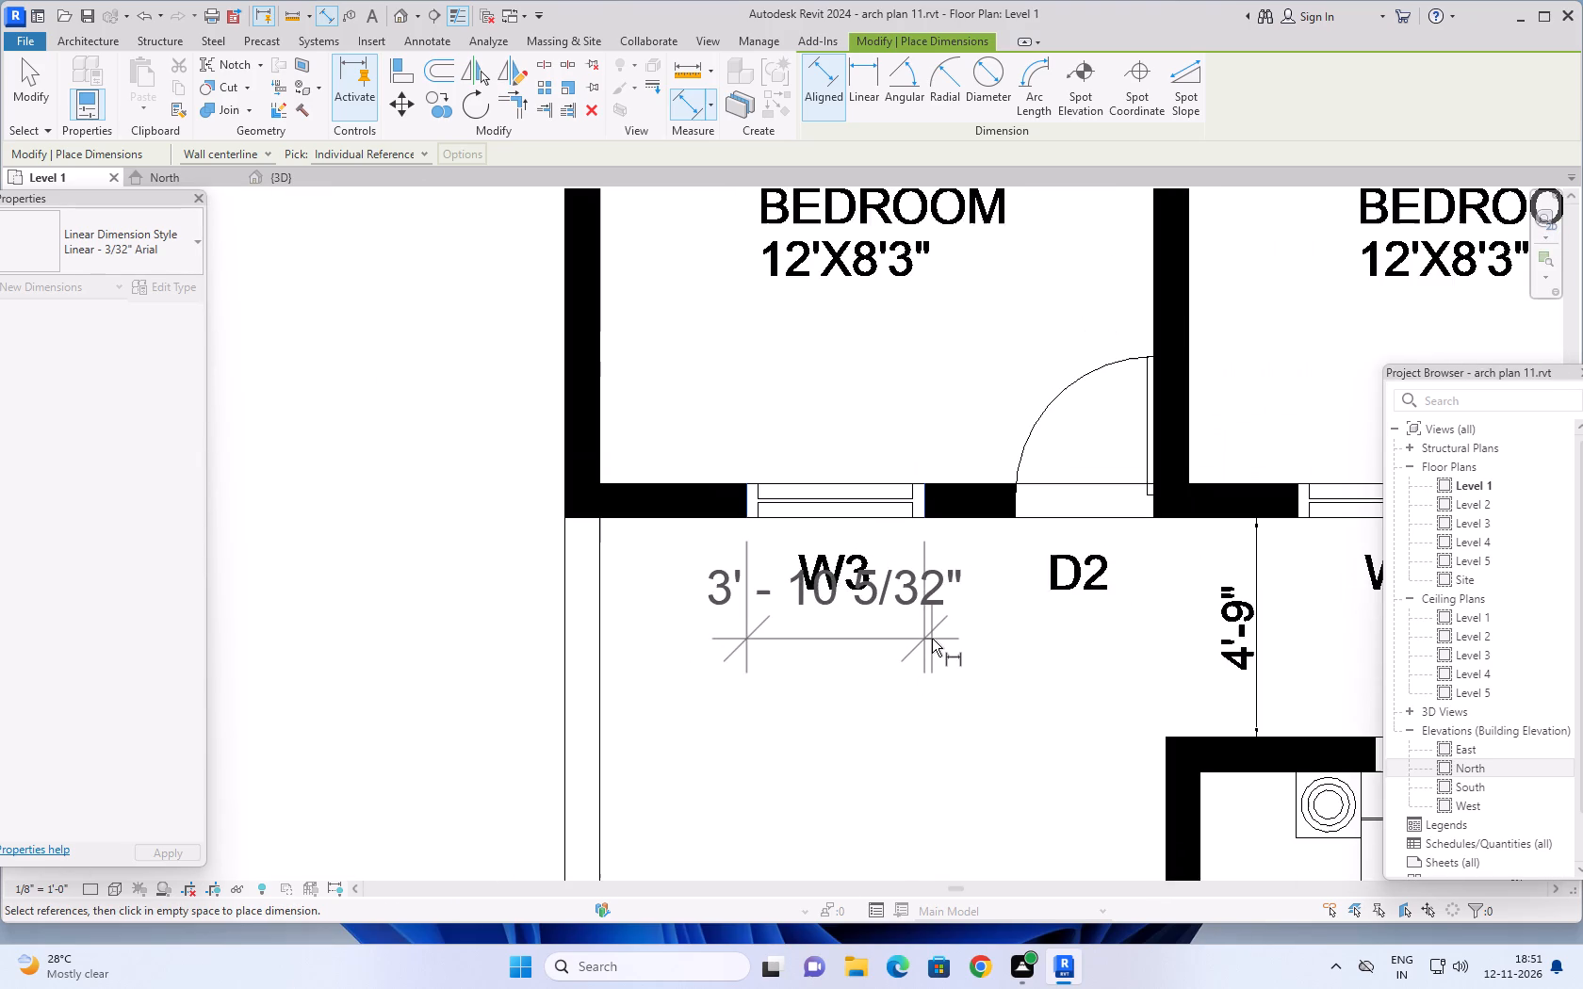
{"action": "scroll", "coordinate": [932, 648], "scroll_direction": "up", "scroll_amount": 7}
{"action": "scroll", "coordinate": [934, 636], "scroll_direction": "down", "scroll_amount": 3}
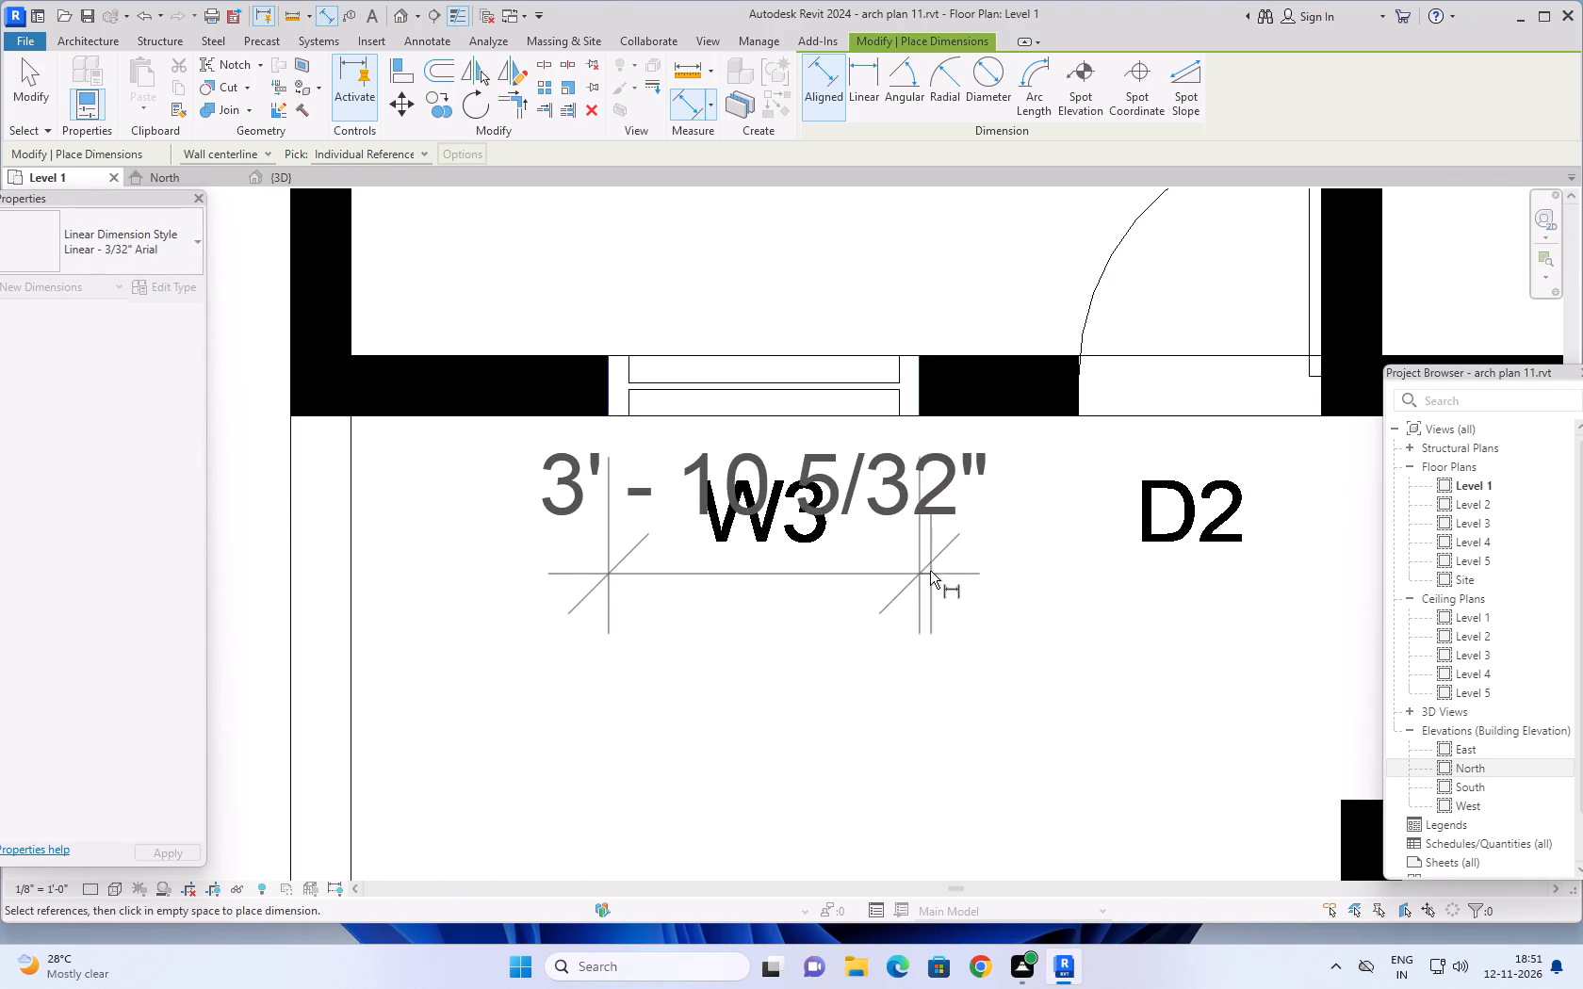
{"action": "scroll", "coordinate": [927, 540], "scroll_direction": "down", "scroll_amount": 3}
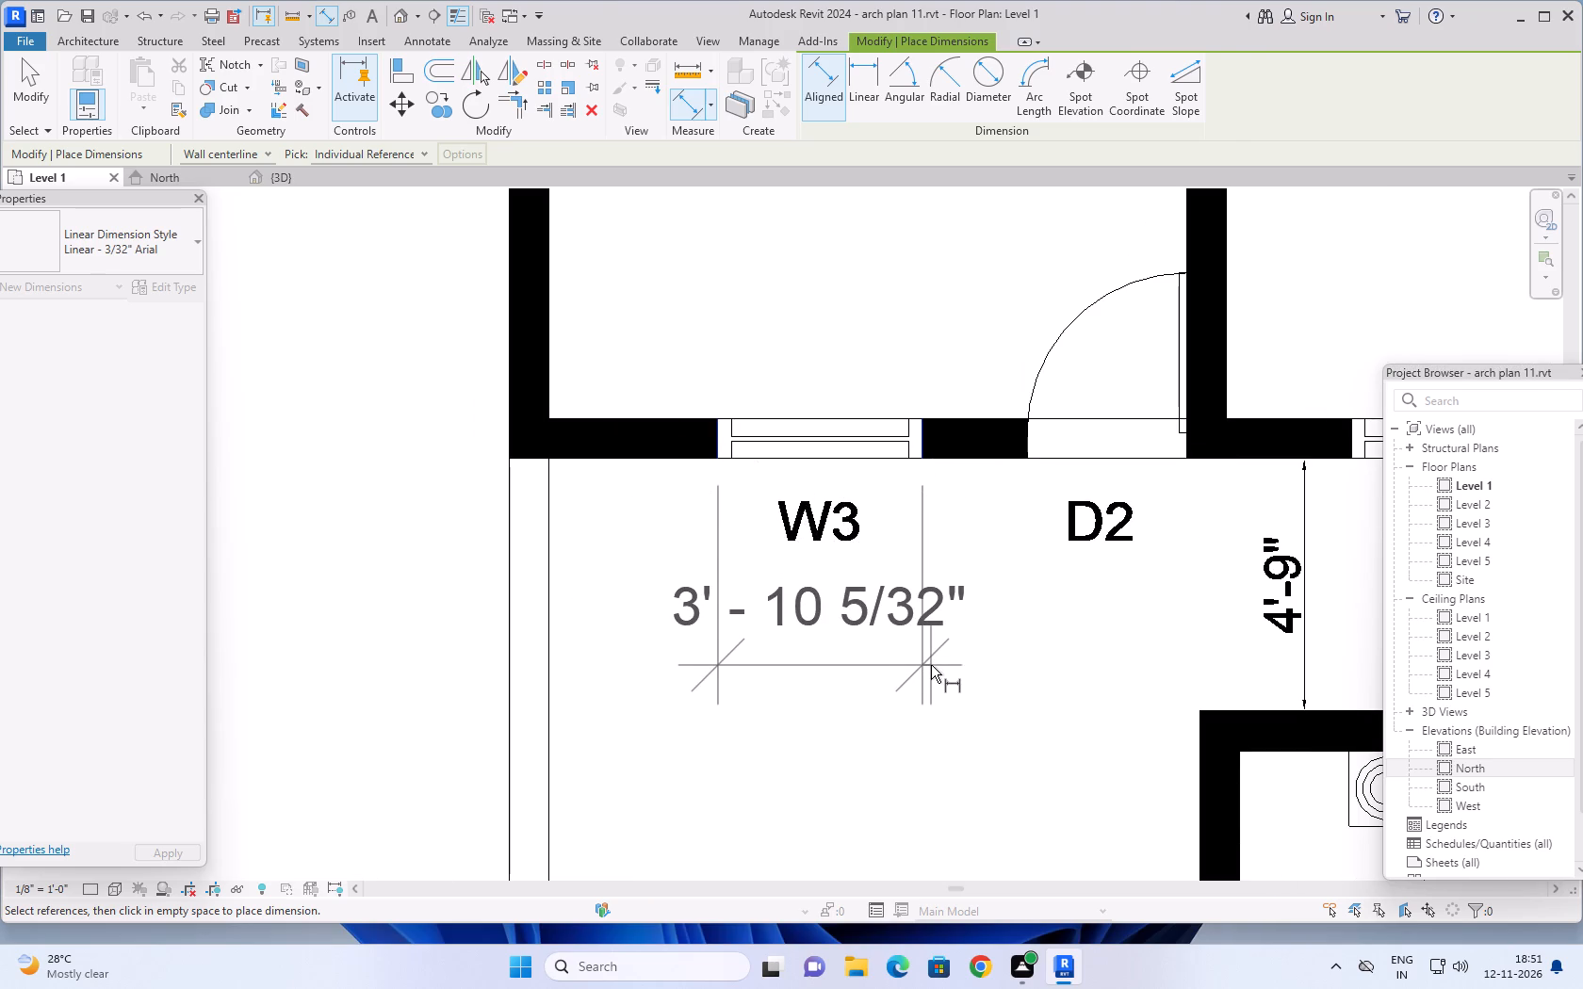
{"action": "key", "text": "Escape"}
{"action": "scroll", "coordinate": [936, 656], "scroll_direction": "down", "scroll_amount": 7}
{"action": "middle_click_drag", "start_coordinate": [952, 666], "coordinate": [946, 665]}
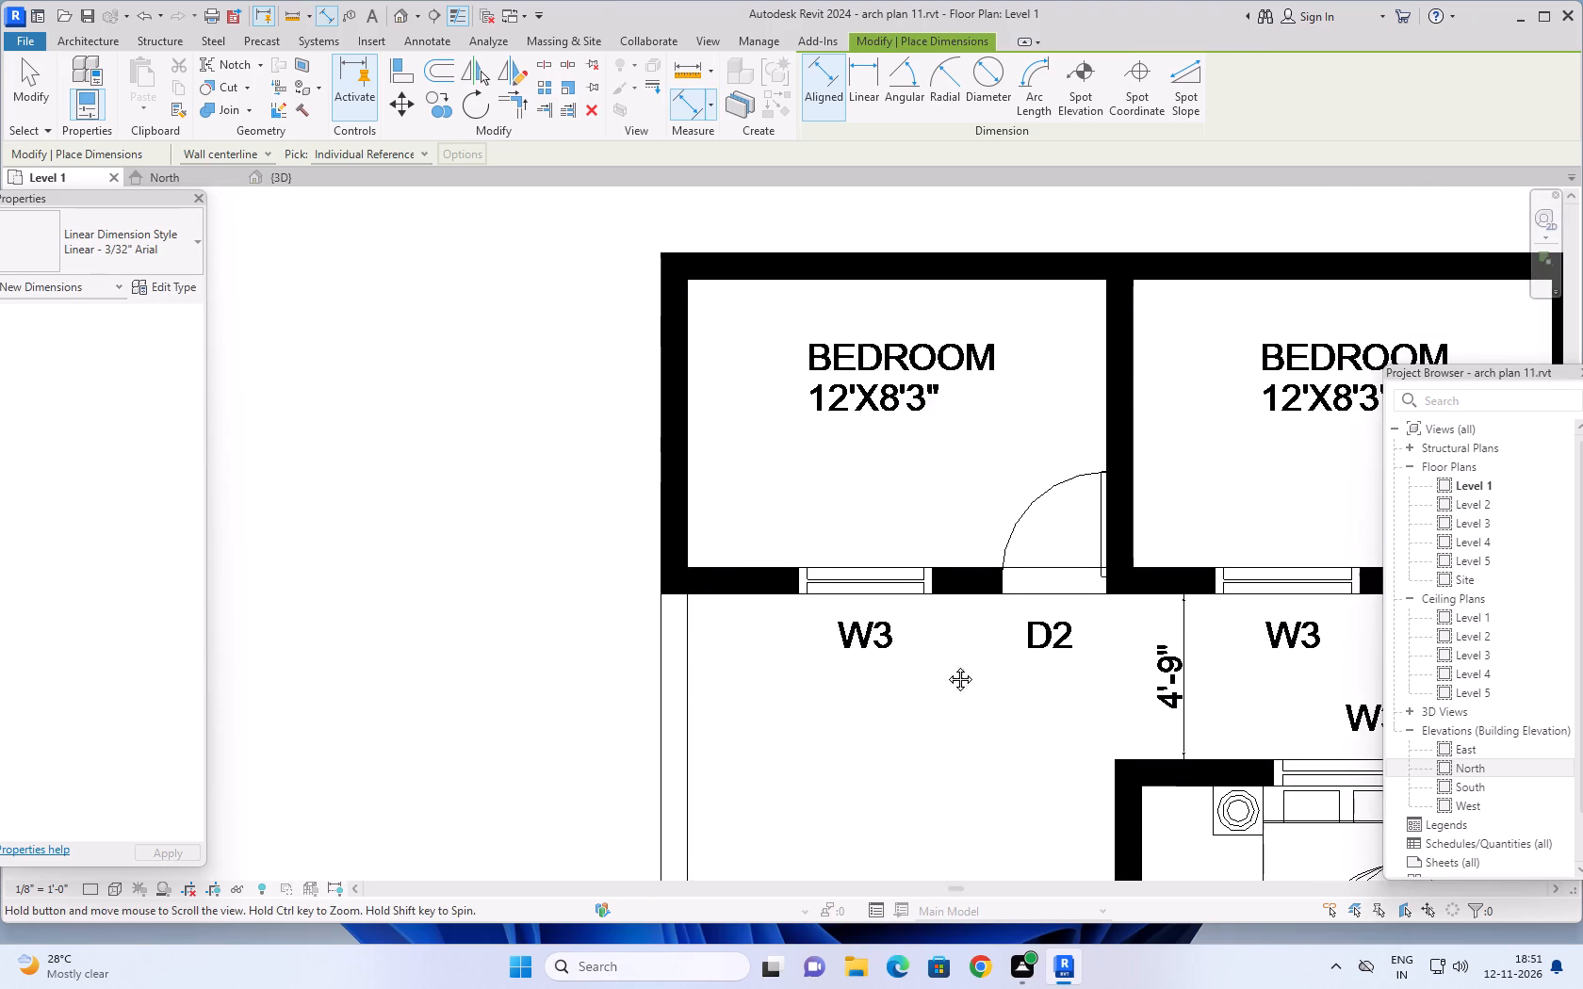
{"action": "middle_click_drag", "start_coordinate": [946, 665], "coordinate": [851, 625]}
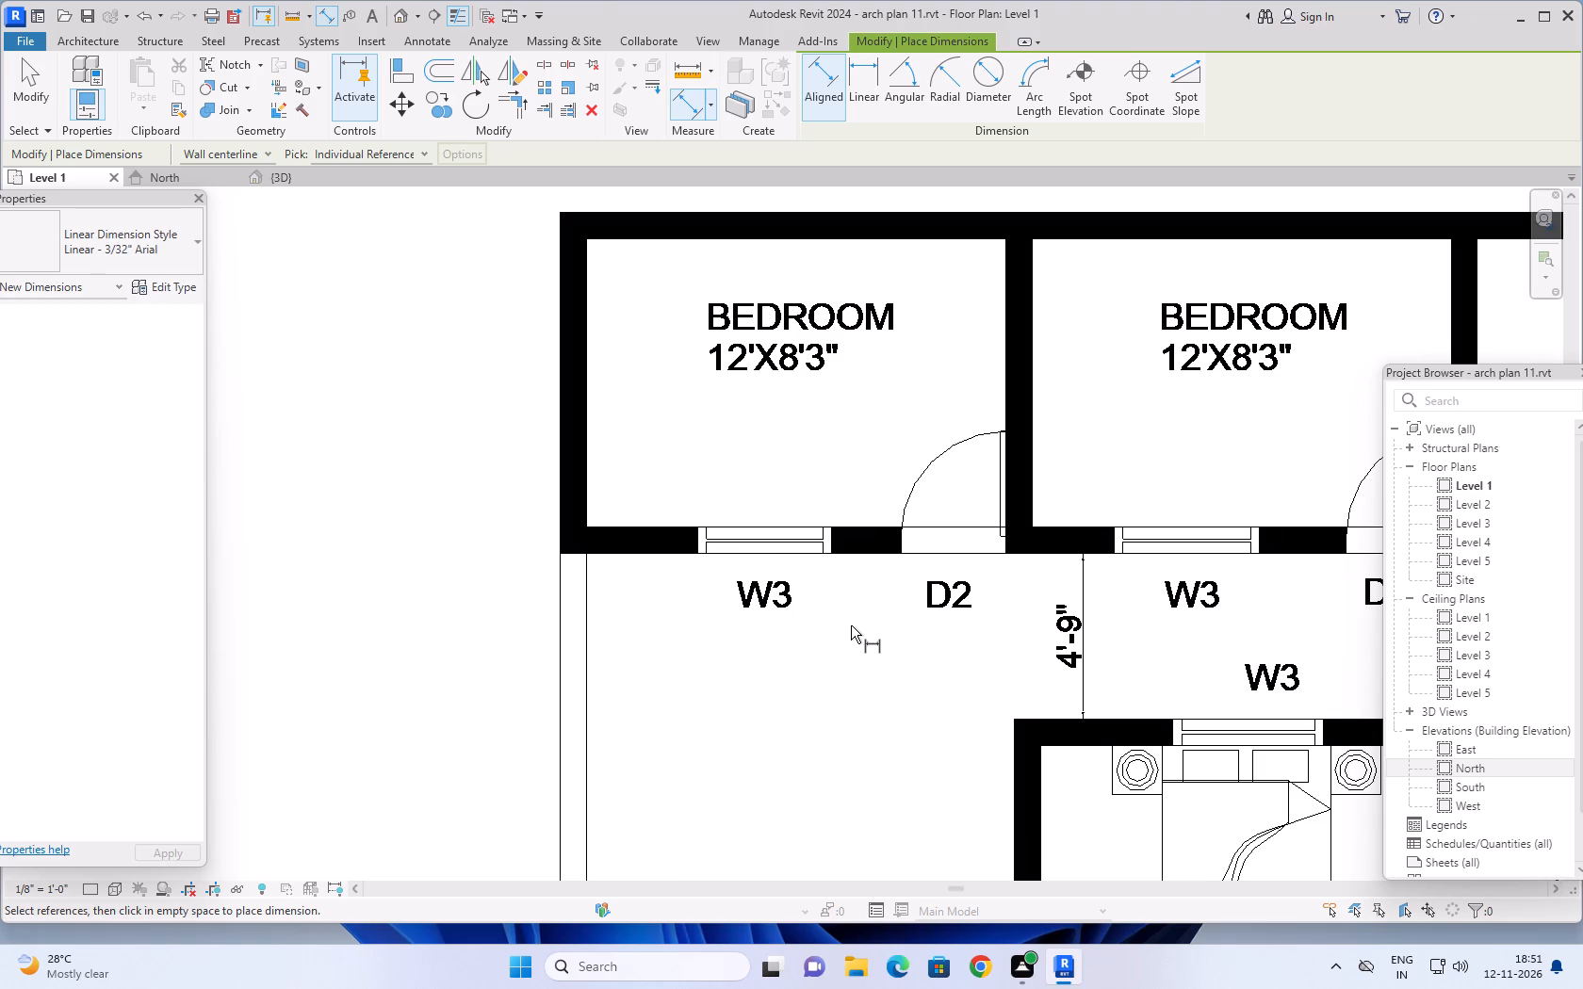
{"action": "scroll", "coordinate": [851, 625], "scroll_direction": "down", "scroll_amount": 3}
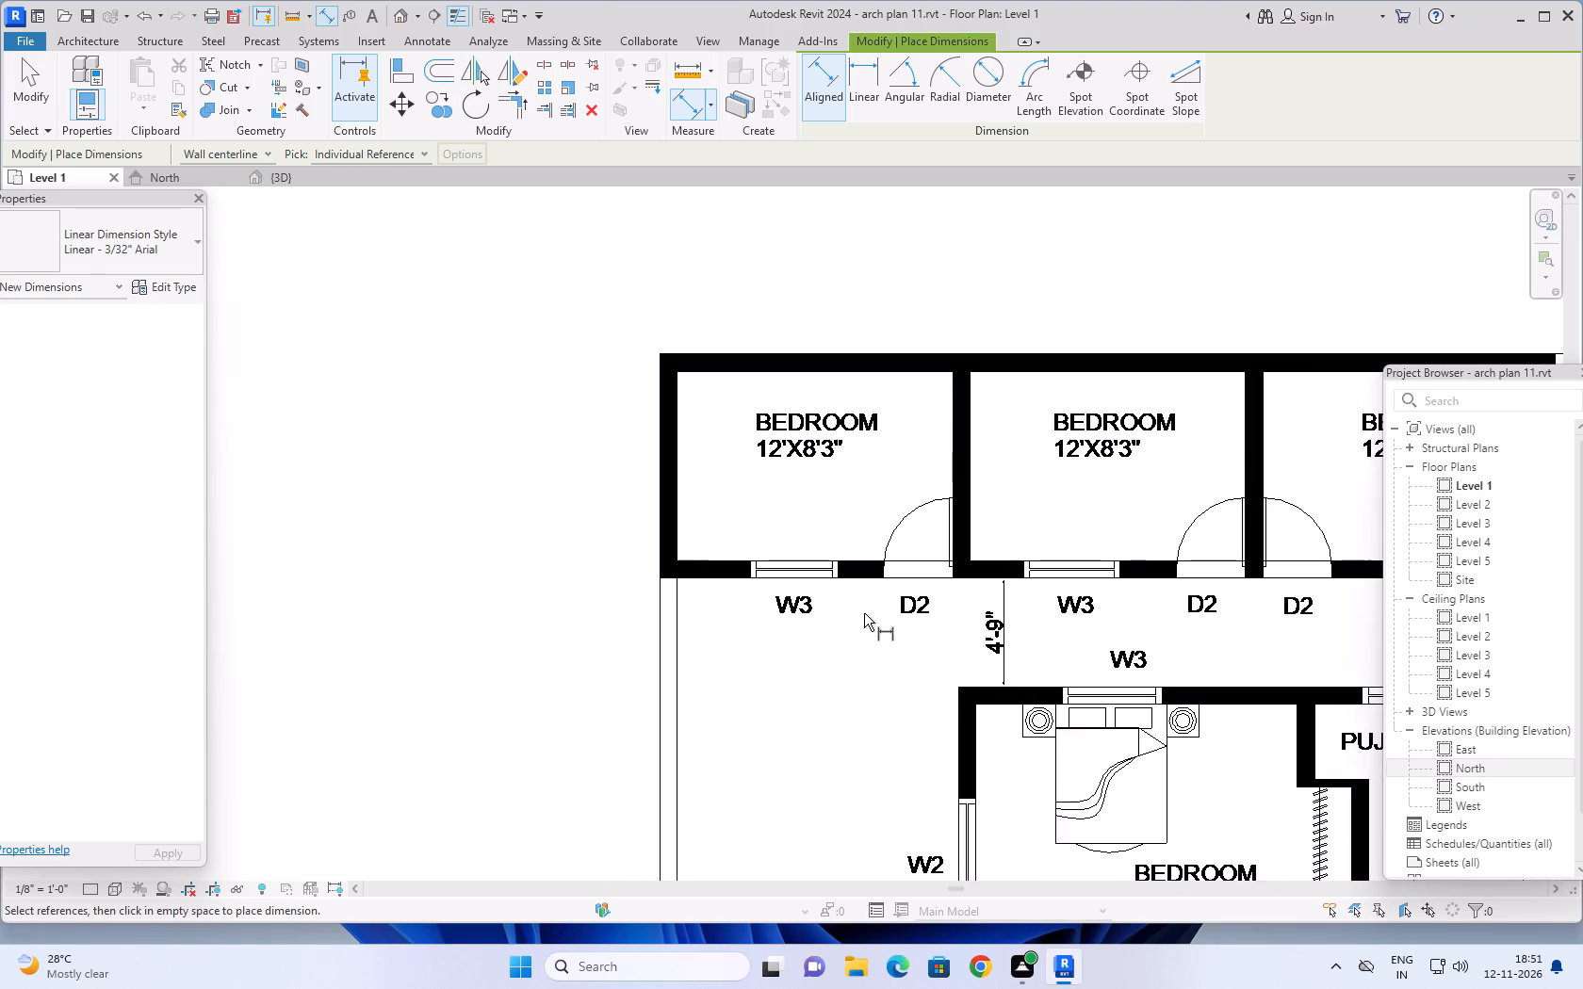
Start placing a window with Window-Double-Hung 24" x 42" and duplicate that type as 4'x4'.
{"action": "scroll", "coordinate": [871, 620], "scroll_direction": "down", "scroll_amount": 4}
{"action": "middle_click_drag", "start_coordinate": [842, 664], "coordinate": [759, 615]}
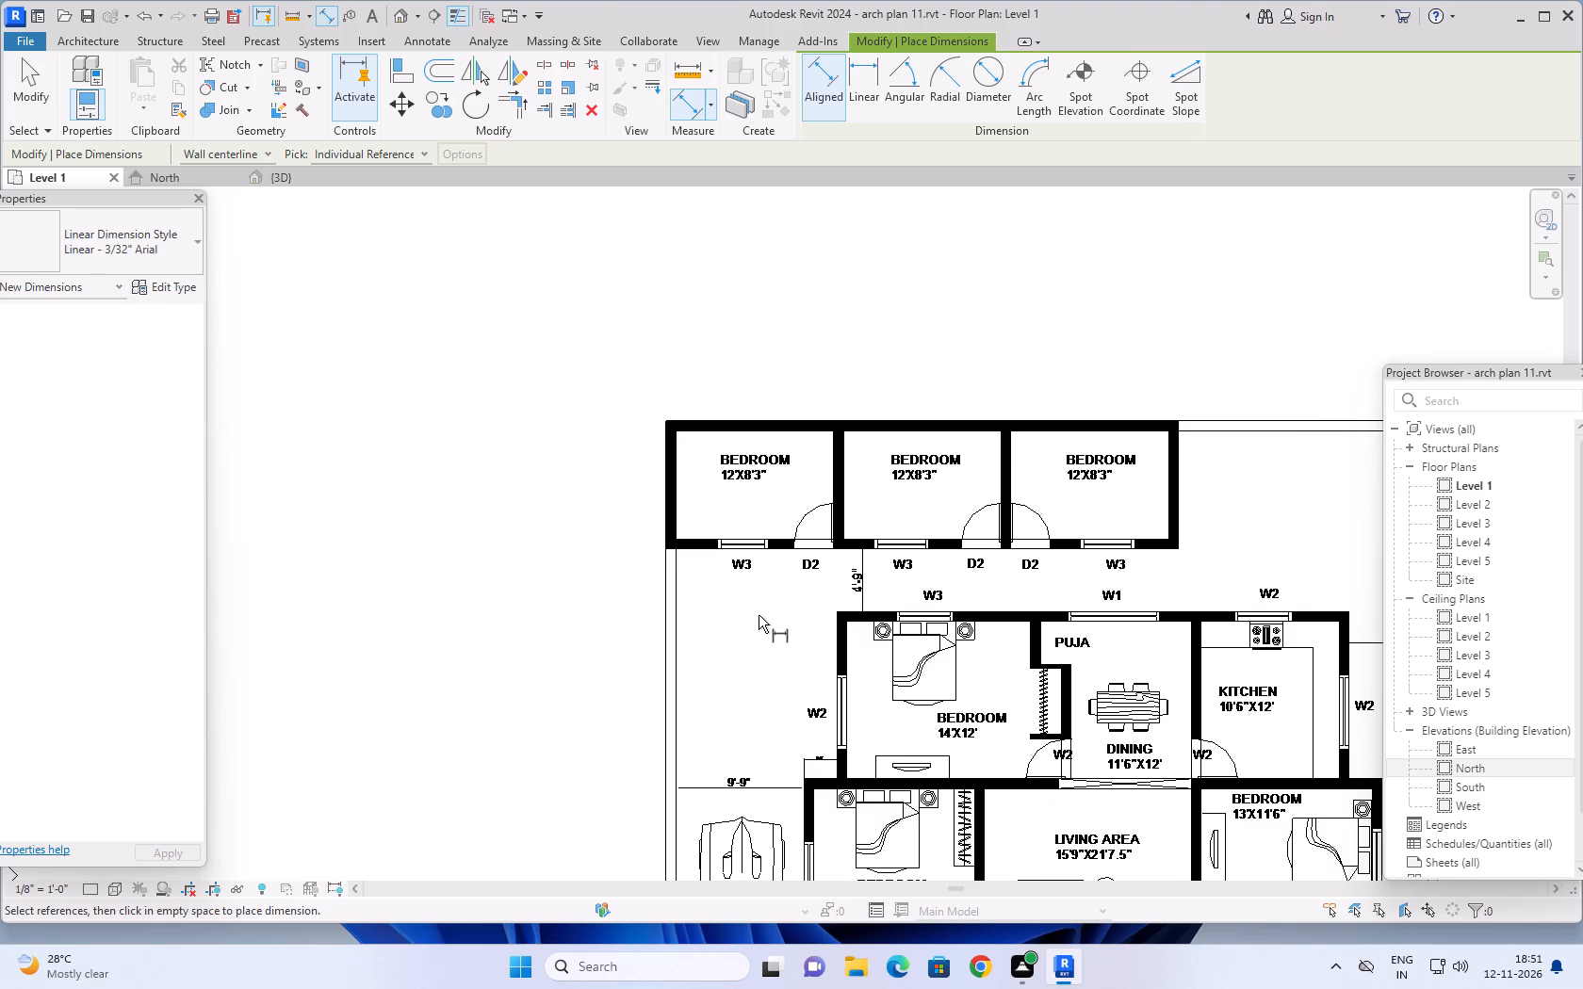
{"action": "scroll", "coordinate": [759, 615], "scroll_direction": "down", "scroll_amount": 4}
{"action": "middle_click_drag", "start_coordinate": [995, 392], "coordinate": [986, 321]}
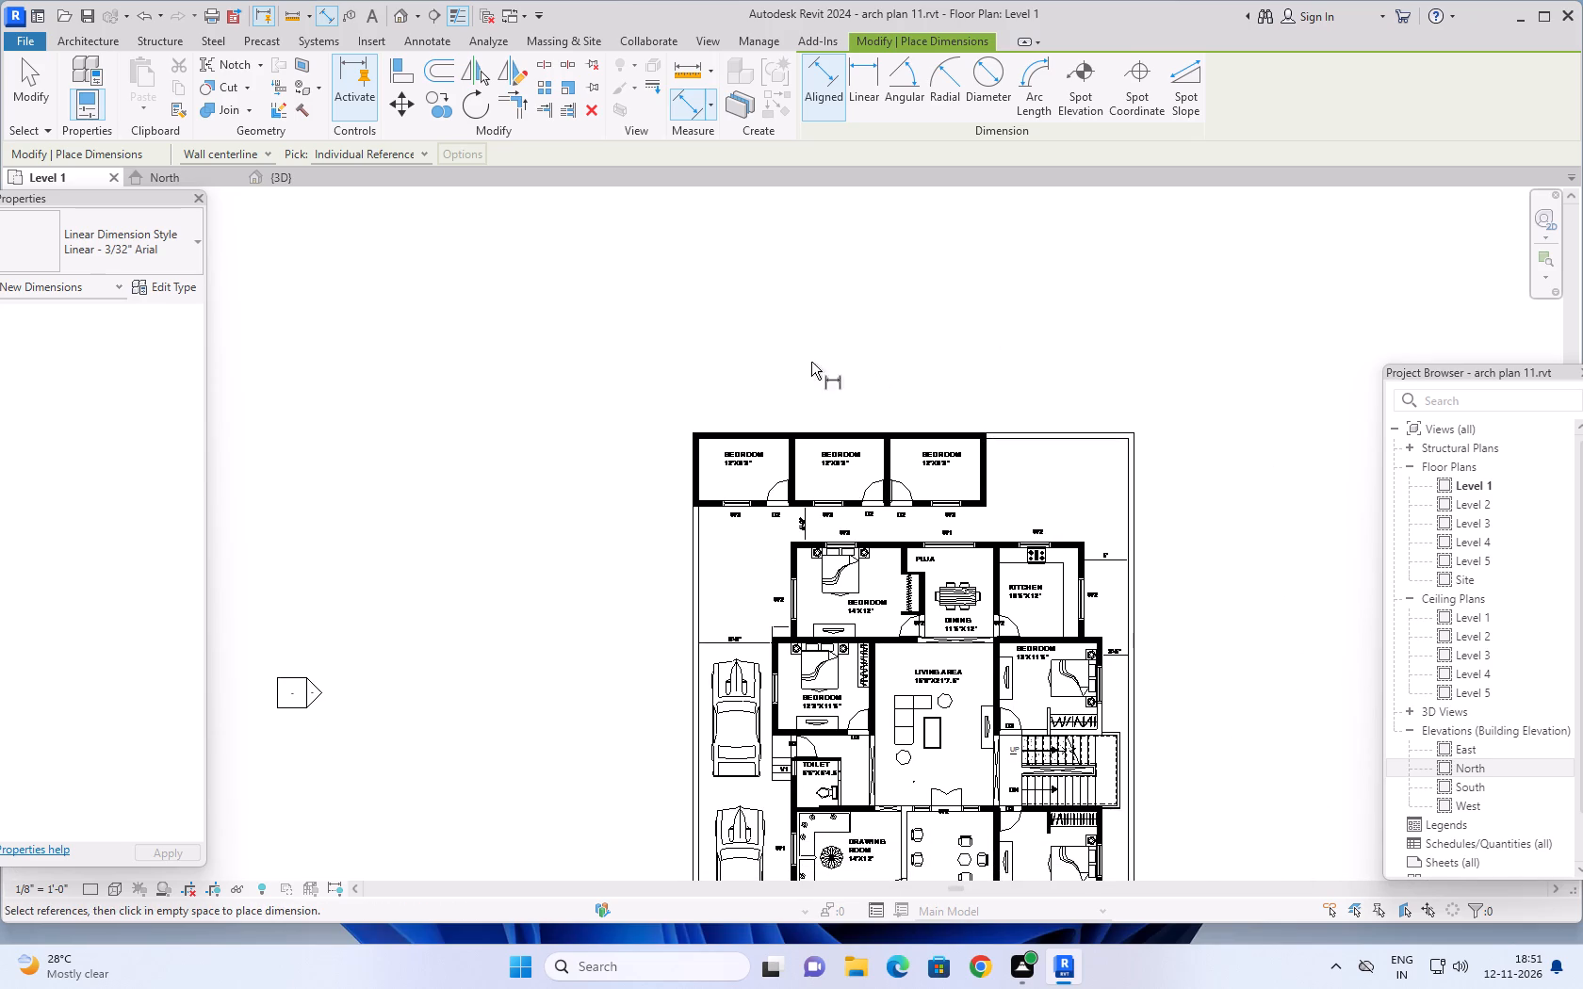
{"action": "middle_click_drag", "start_coordinate": [743, 352], "coordinate": [784, 297]}
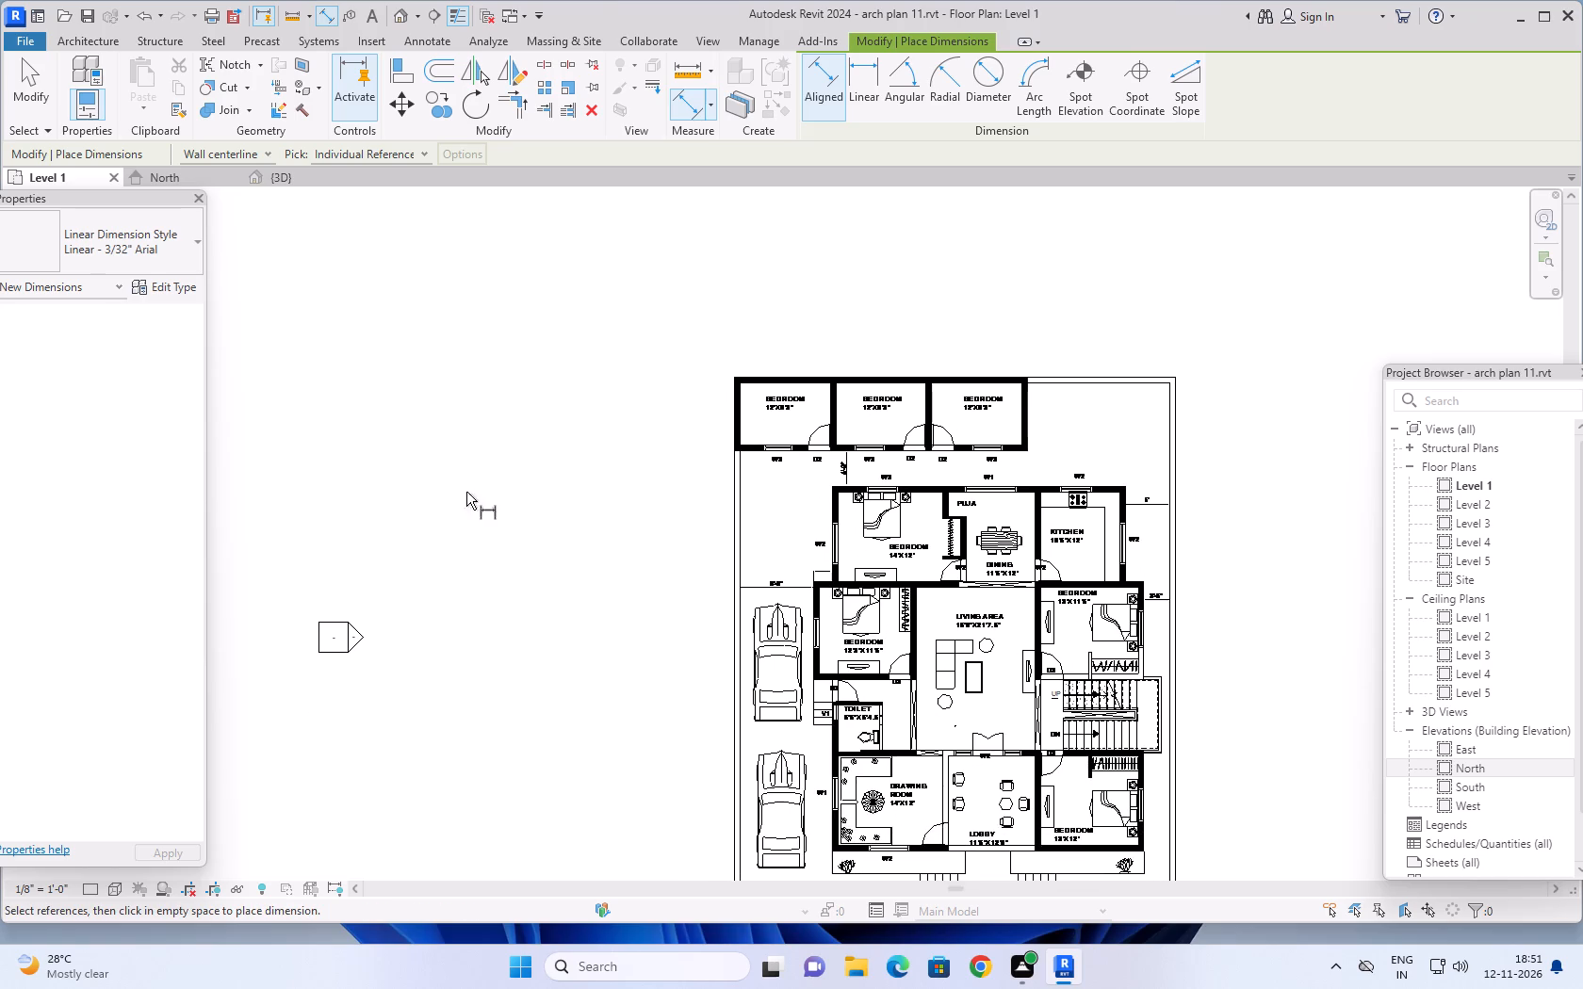
{"action": "left_click", "coordinate": [85, 40]}
{"action": "left_click", "coordinate": [171, 76]}
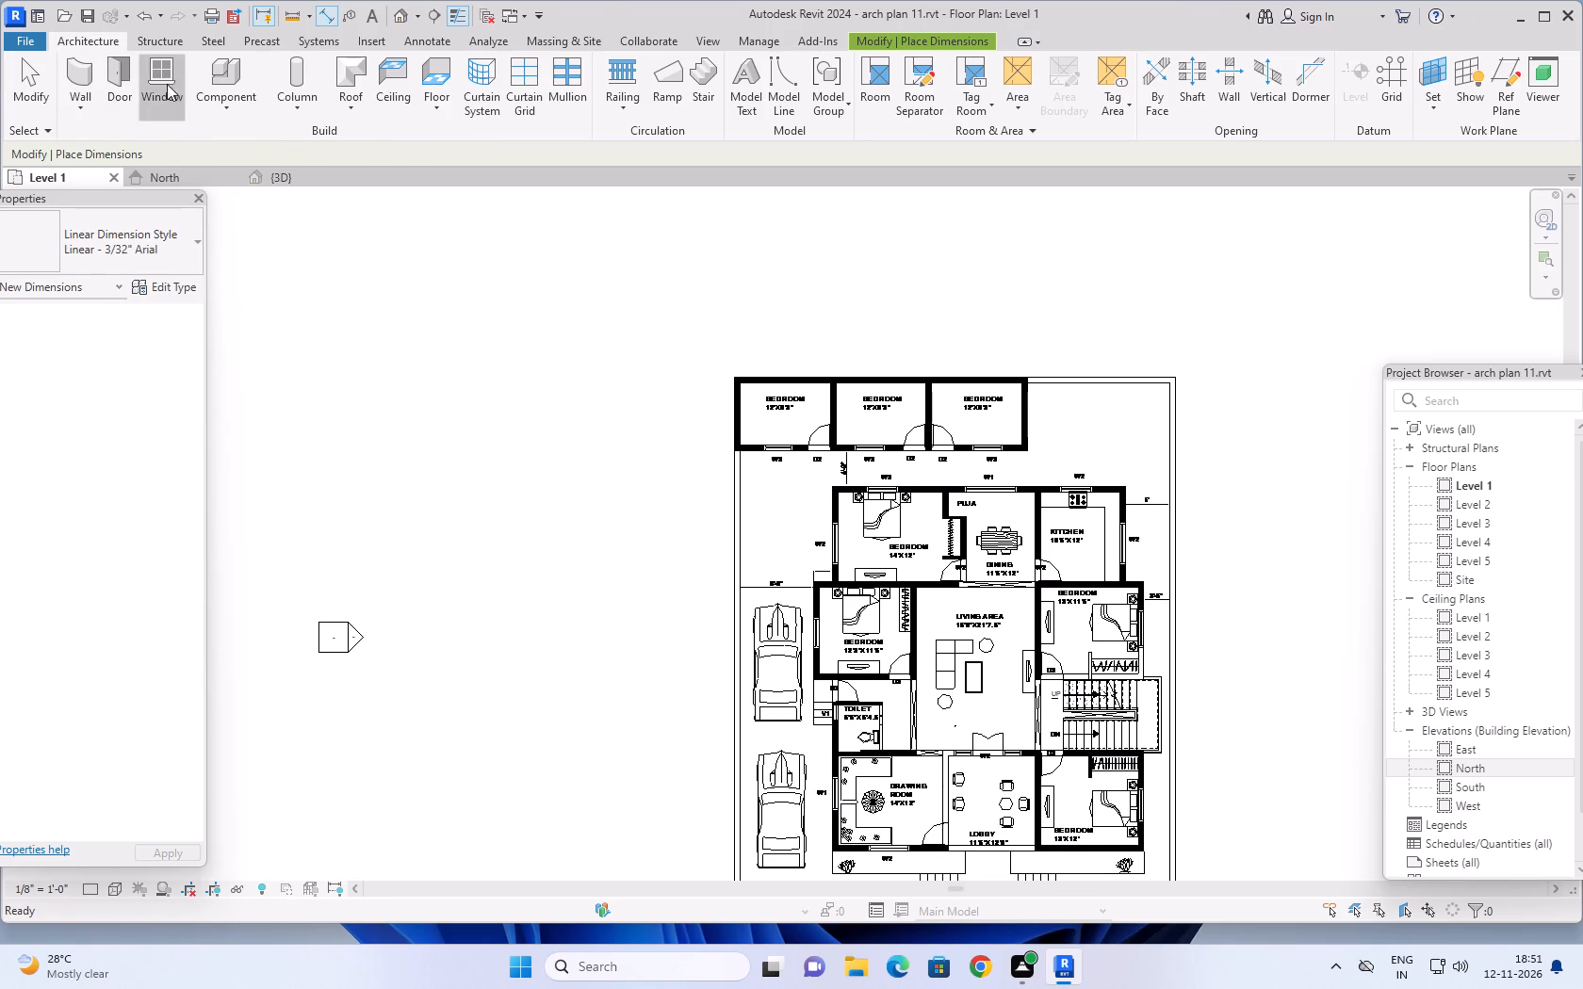
{"action": "left_click", "coordinate": [168, 252]}
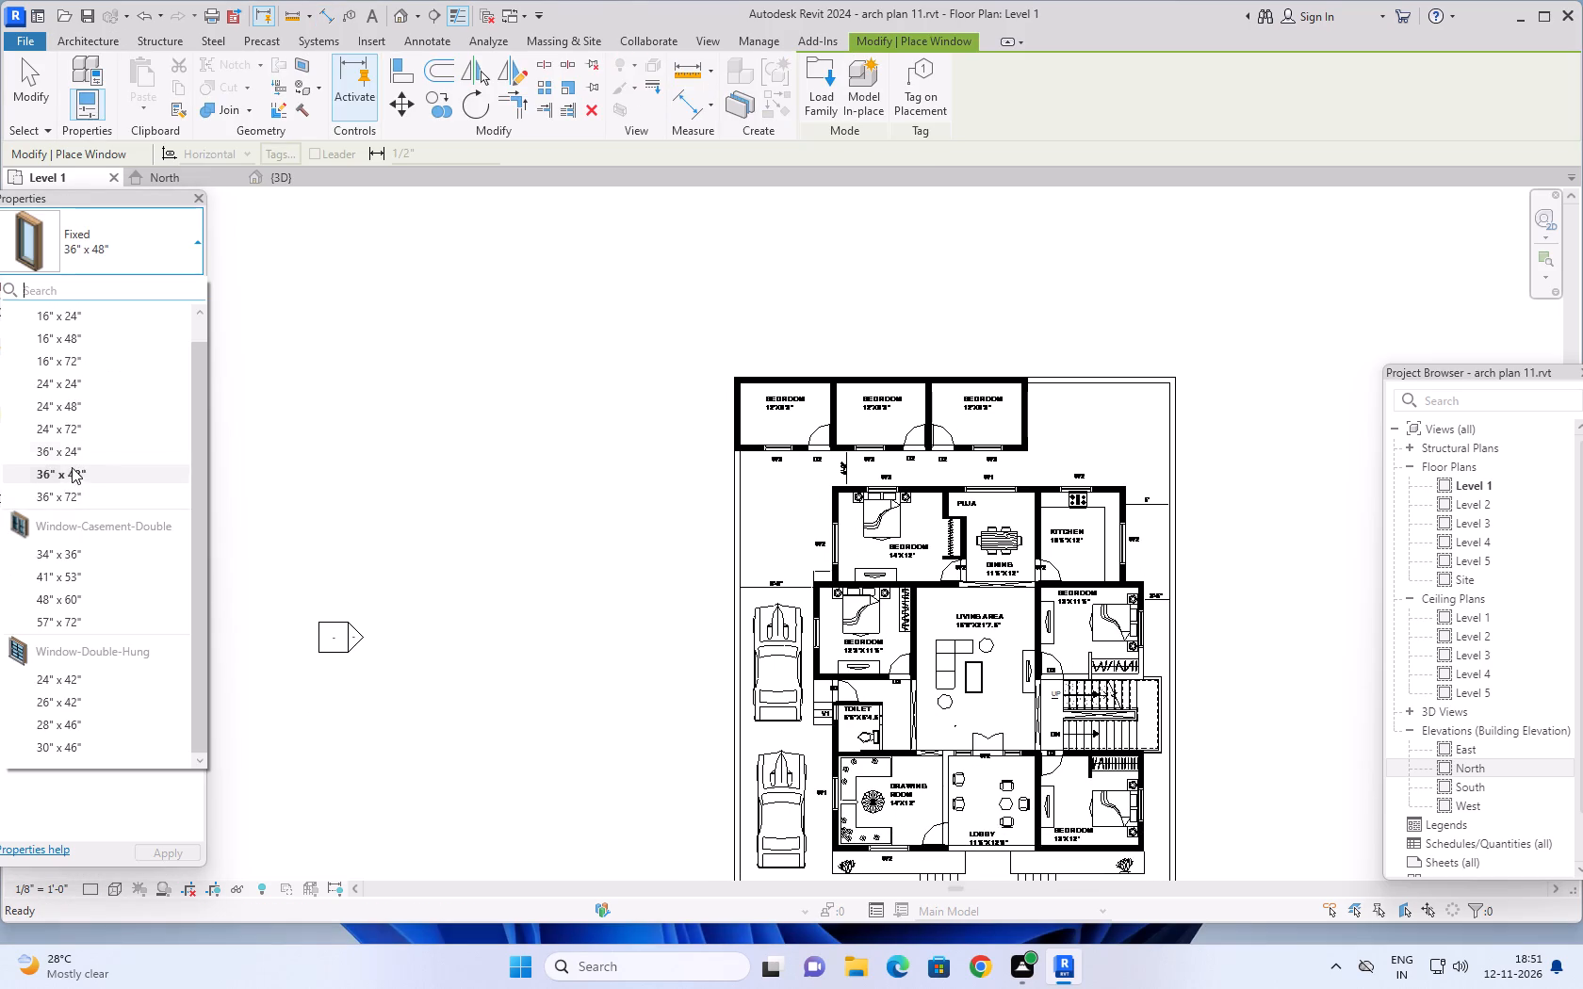
{"action": "scroll", "coordinate": [79, 502], "scroll_direction": "down", "scroll_amount": 3}
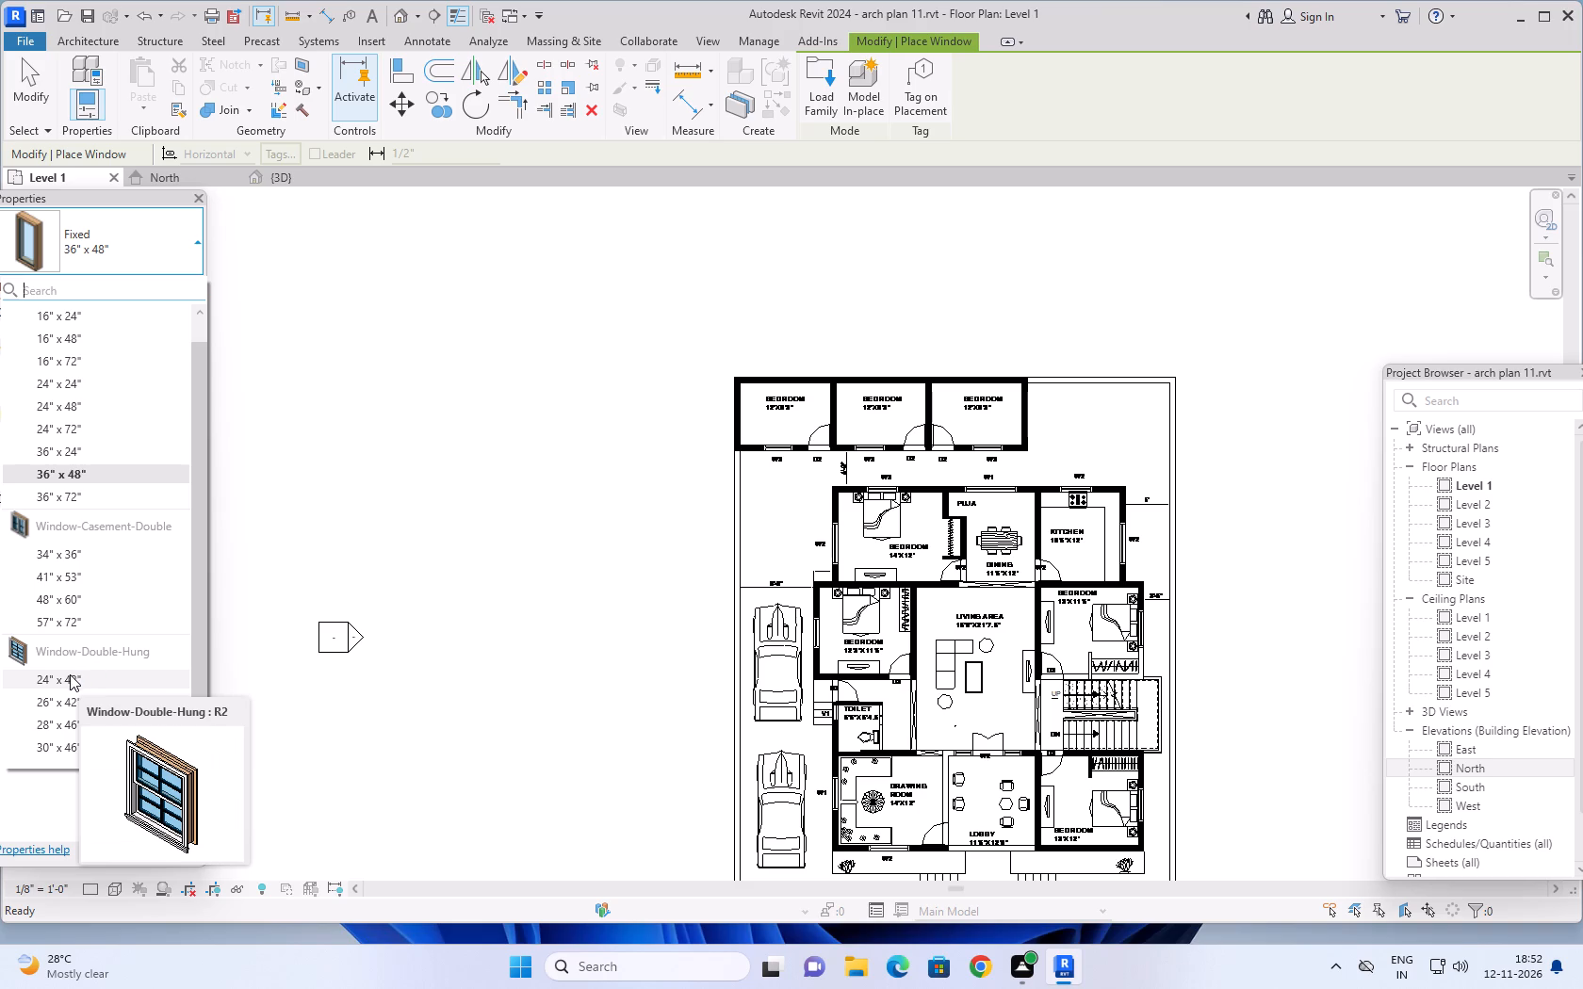
{"action": "left_click", "coordinate": [70, 674]}
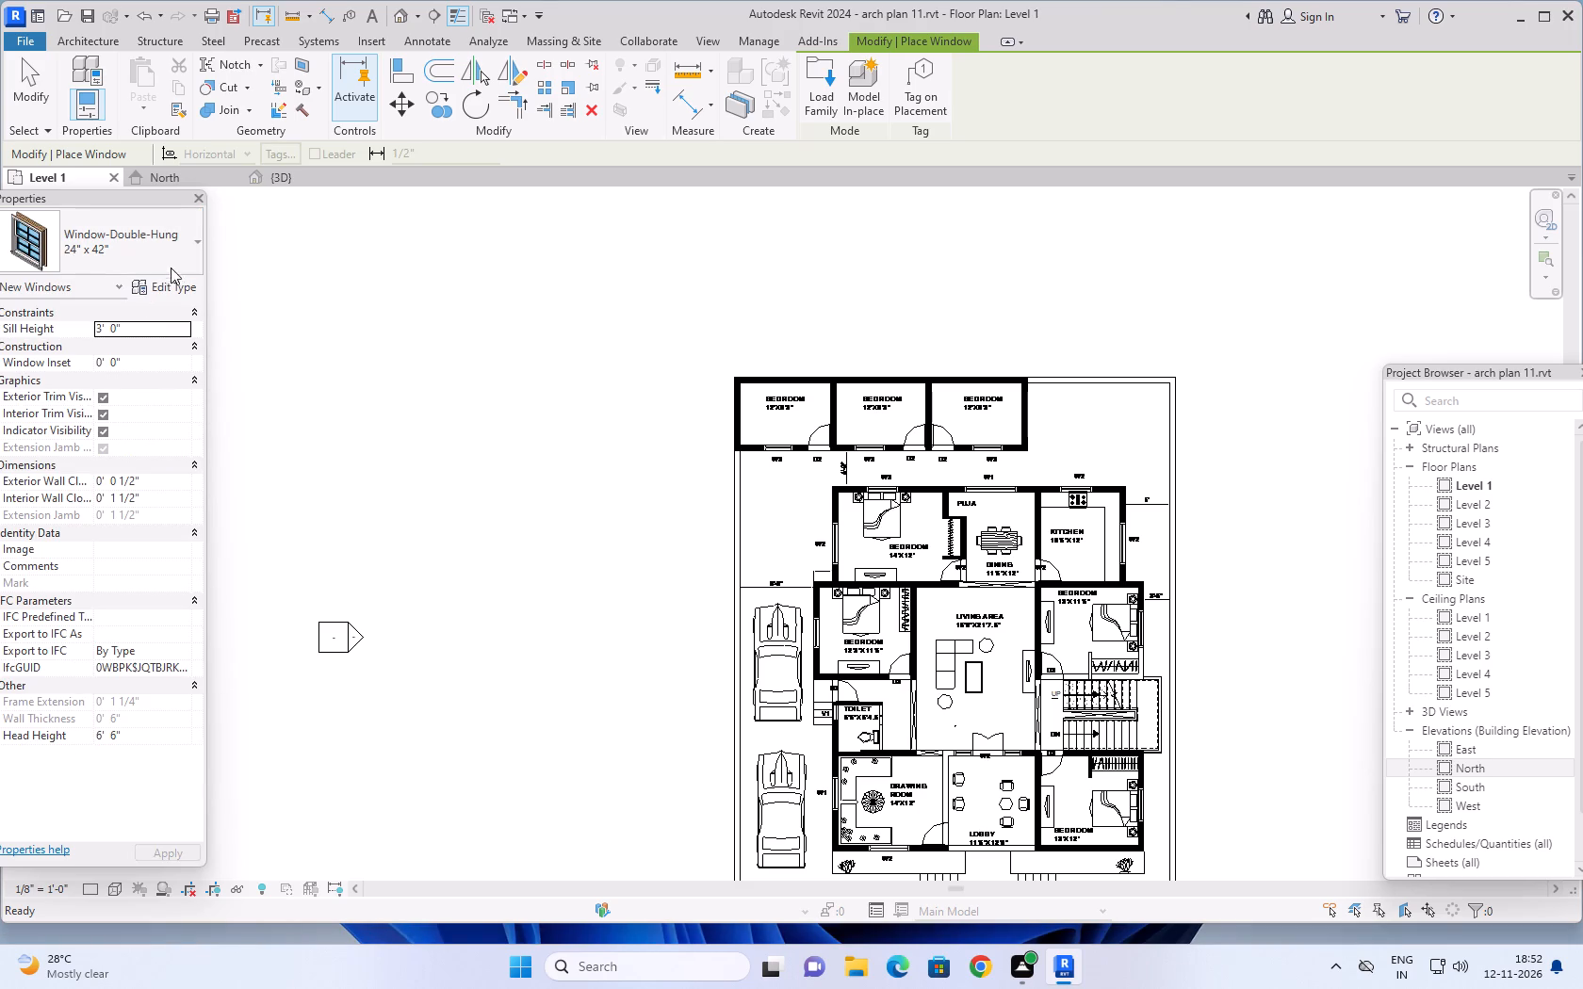
{"action": "left_click", "coordinate": [173, 282]}
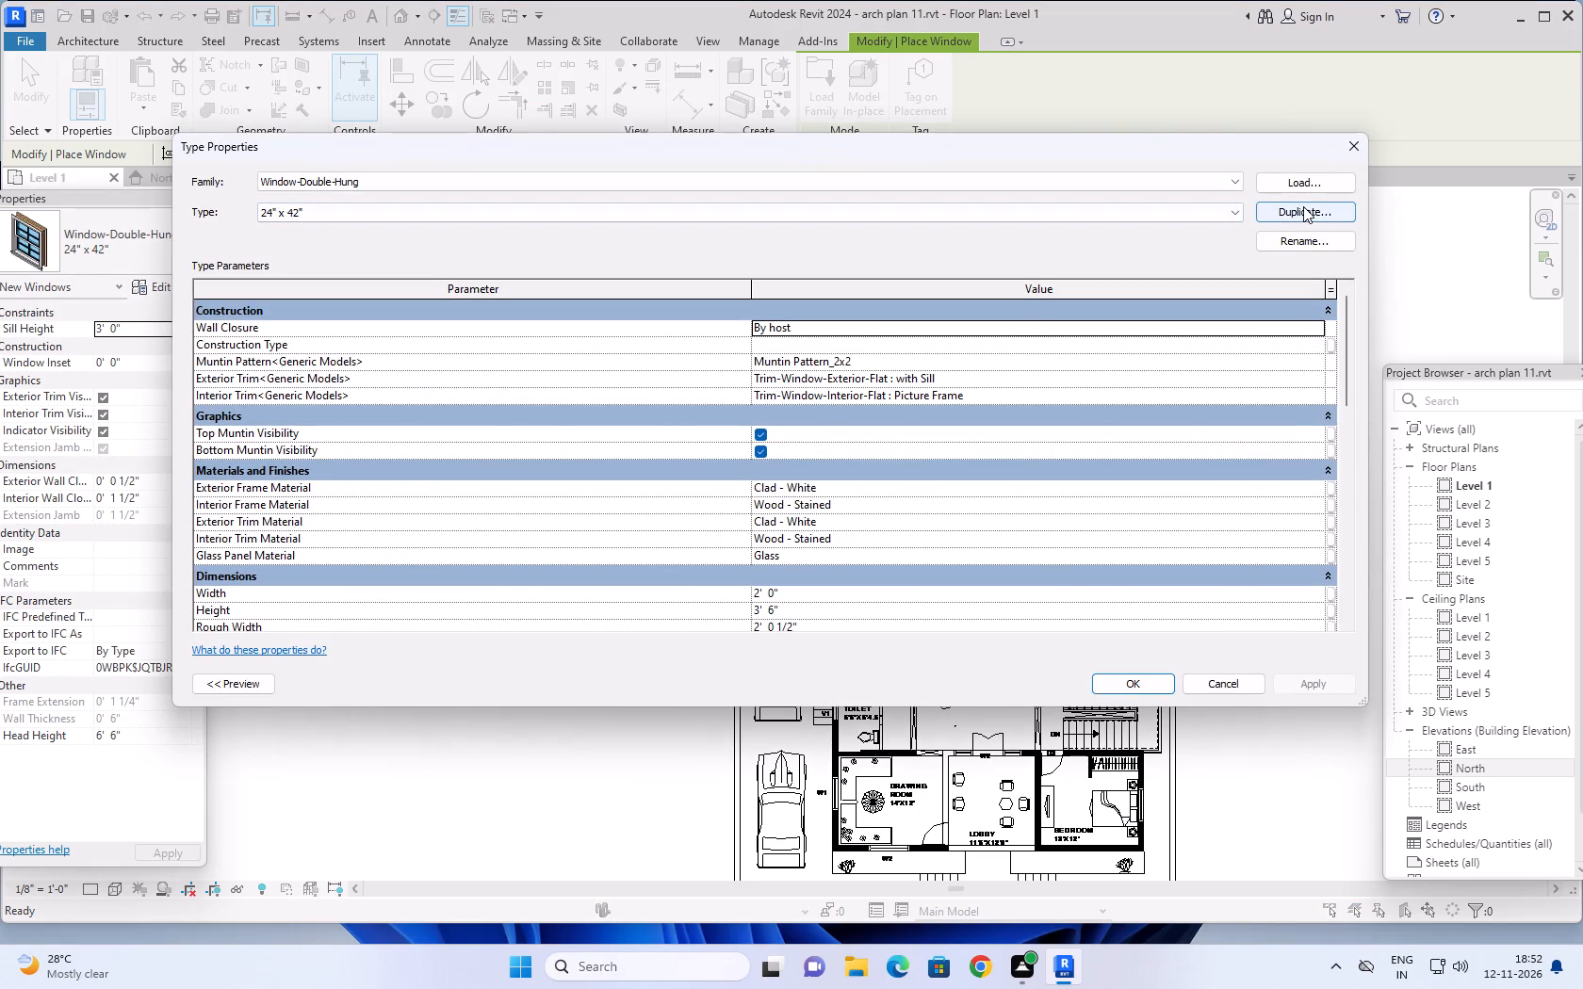
{"action": "left_click", "coordinate": [1303, 206]}
{"action": "type", "text": "4'x4'"}
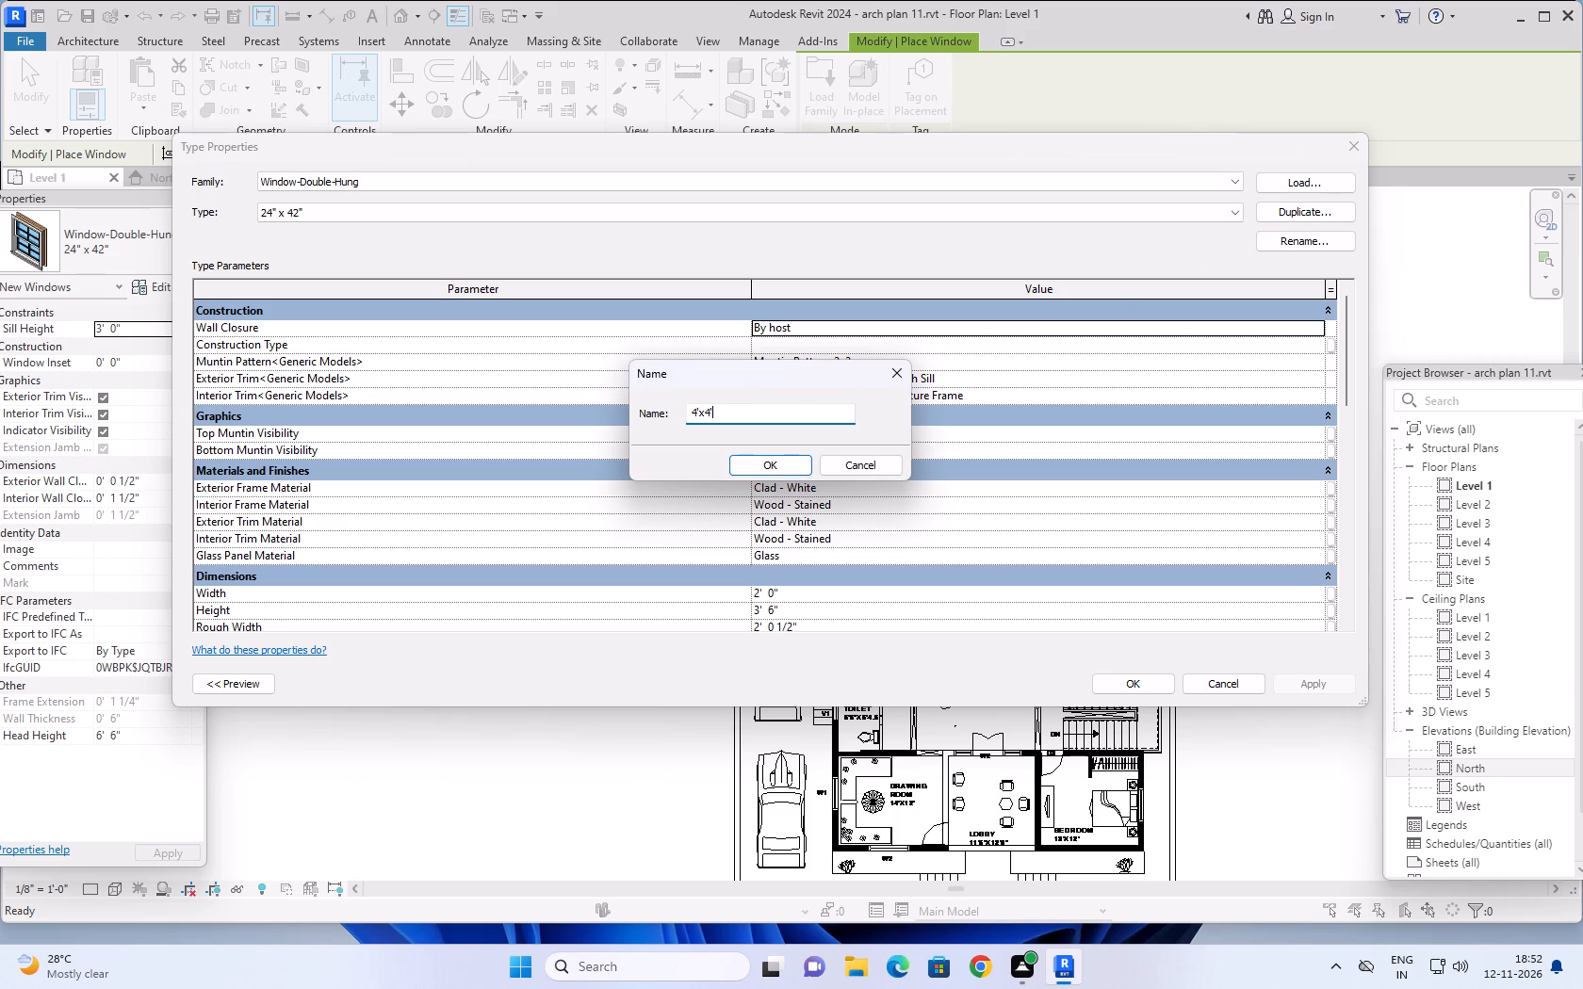
{"action": "left_click", "coordinate": [760, 463]}
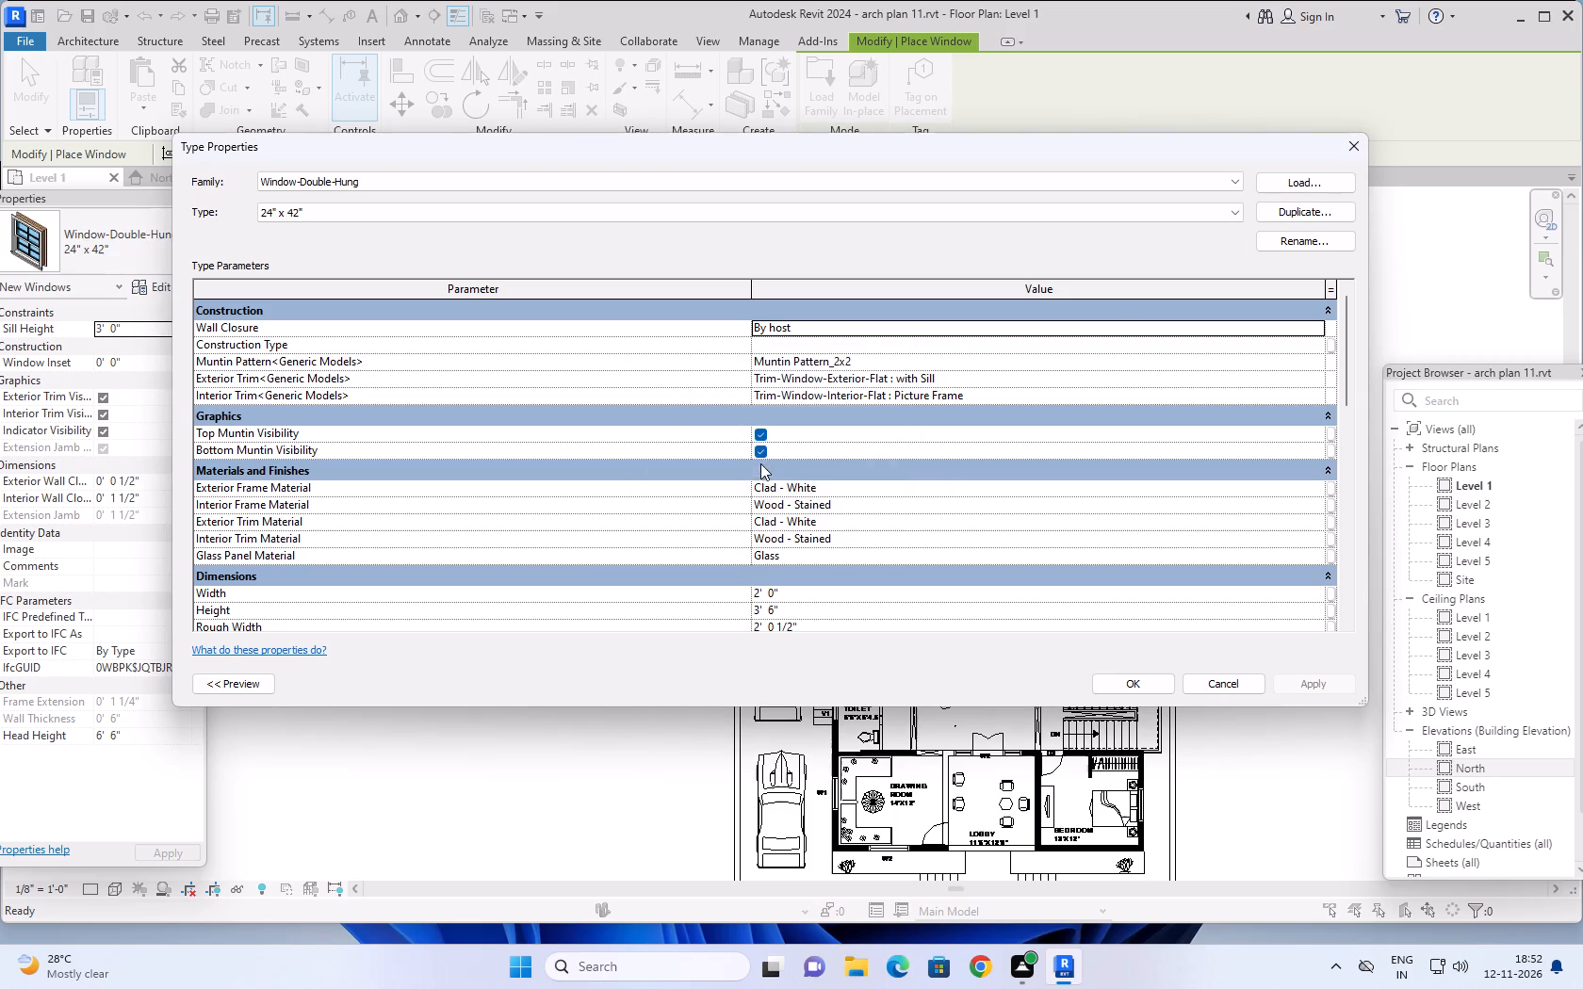
Set the 4'x4' window type's height and width to 4' each and apply the changes.
{"action": "scroll", "coordinate": [834, 530], "scroll_direction": "down", "scroll_amount": 1}
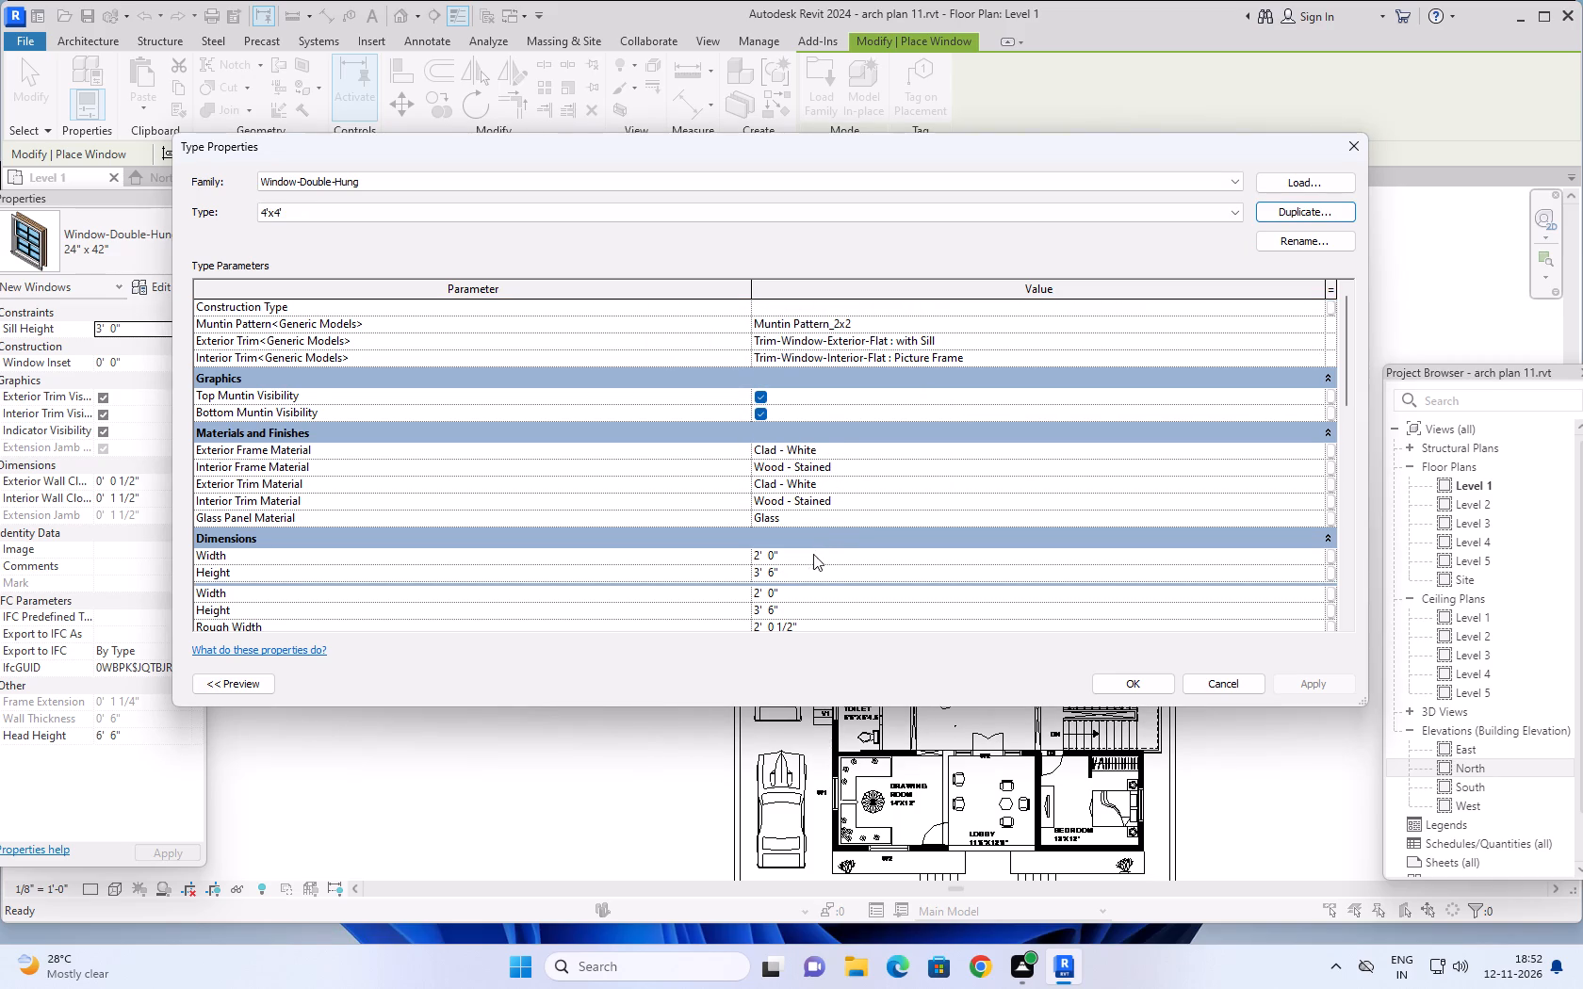
{"action": "left_click", "coordinate": [804, 571]}
{"action": "type", "text": "4'"}
{"action": "left_click", "coordinate": [791, 558]}
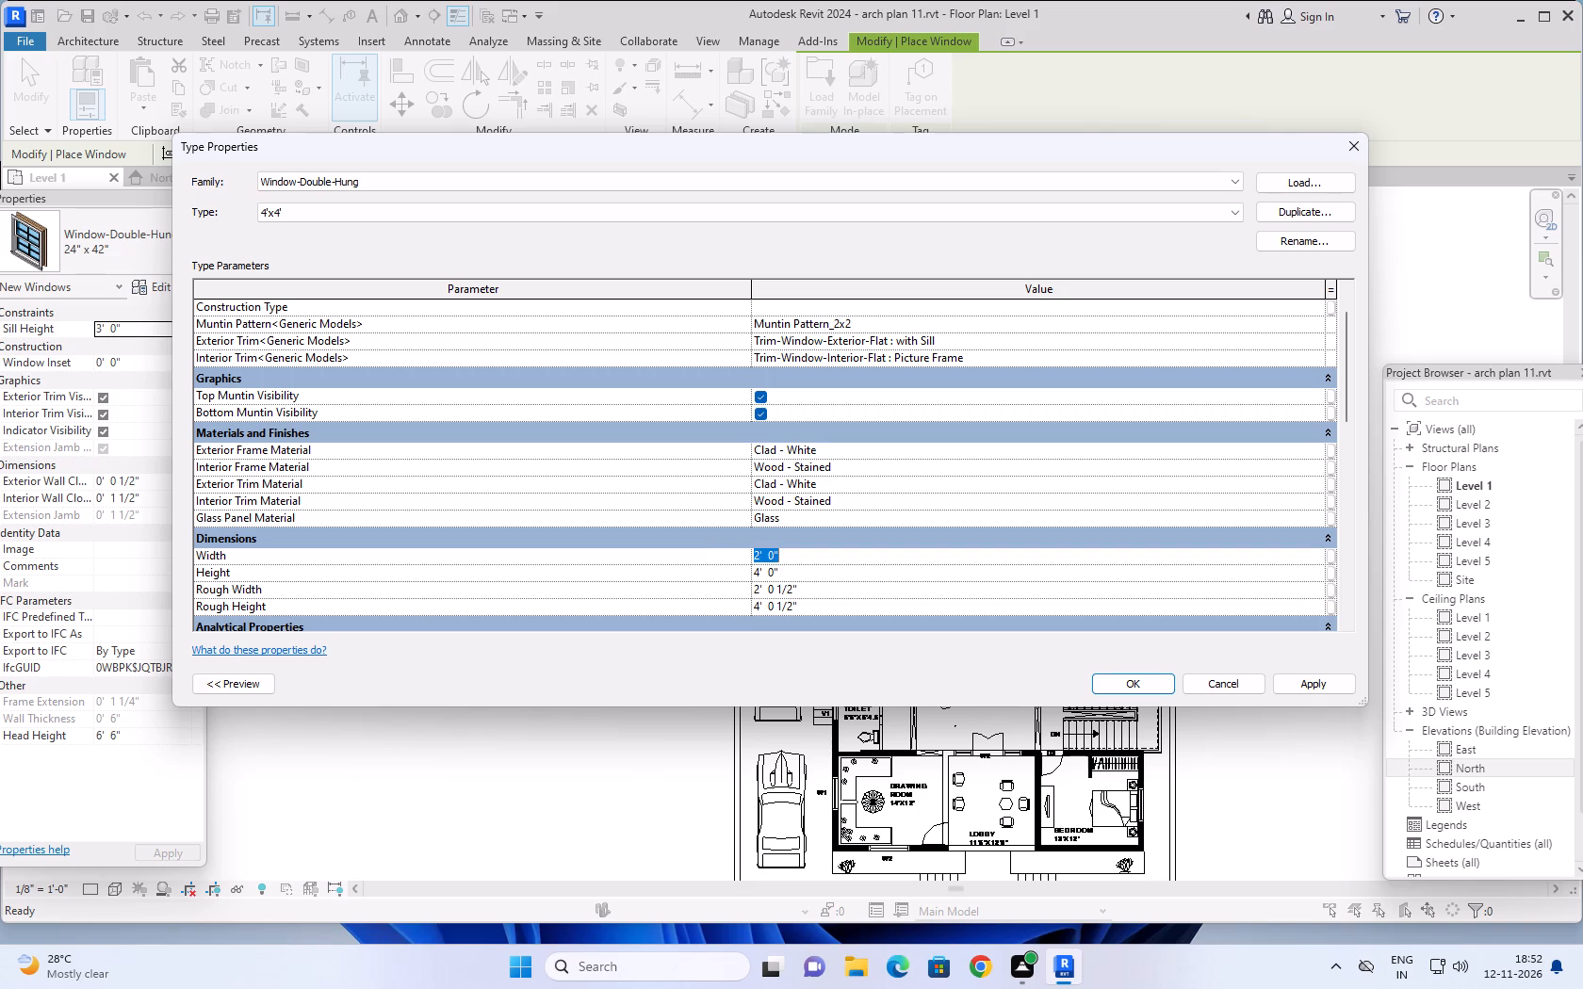
{"action": "type", "text": "4'"}
{"action": "key", "text": "Return"}
{"action": "scroll", "coordinate": [791, 558], "scroll_direction": "down", "scroll_amount": 8}
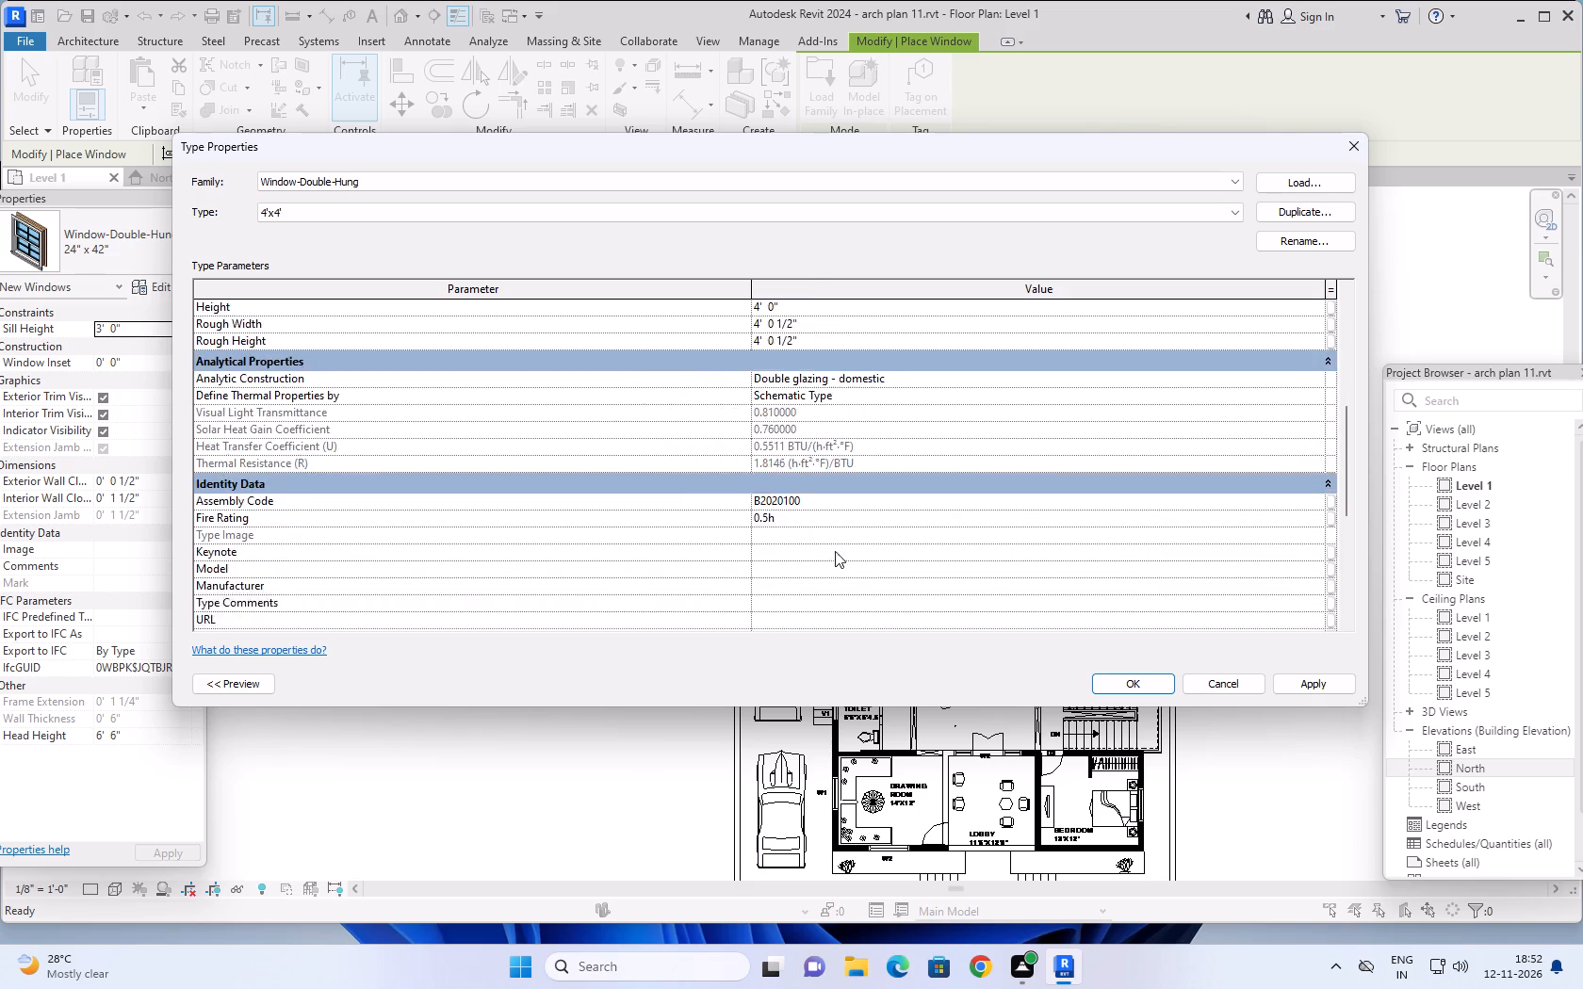
{"action": "scroll", "coordinate": [835, 551], "scroll_direction": "down", "scroll_amount": 6}
{"action": "left_click", "coordinate": [1304, 689]}
{"action": "left_click", "coordinate": [1143, 679]}
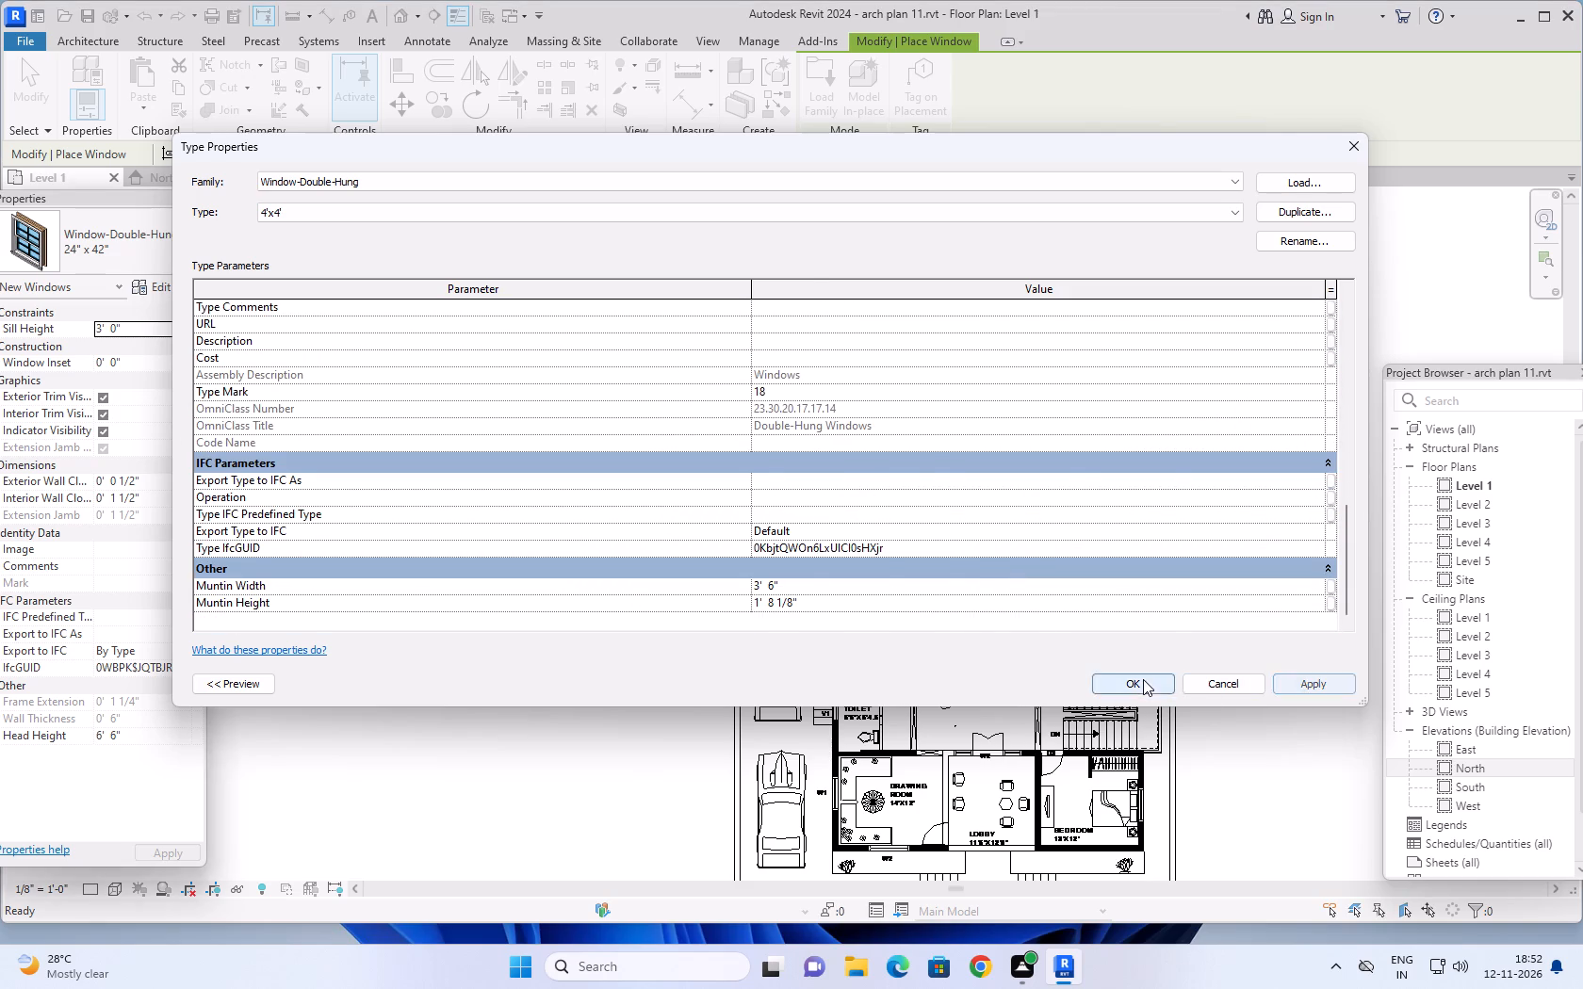
Place 4'x4' double-hung windows at the W3 openings in the south walls of the three northern 12'X8'3" bedrooms.
{"action": "scroll", "coordinate": [779, 478], "scroll_direction": "up", "scroll_amount": 12}
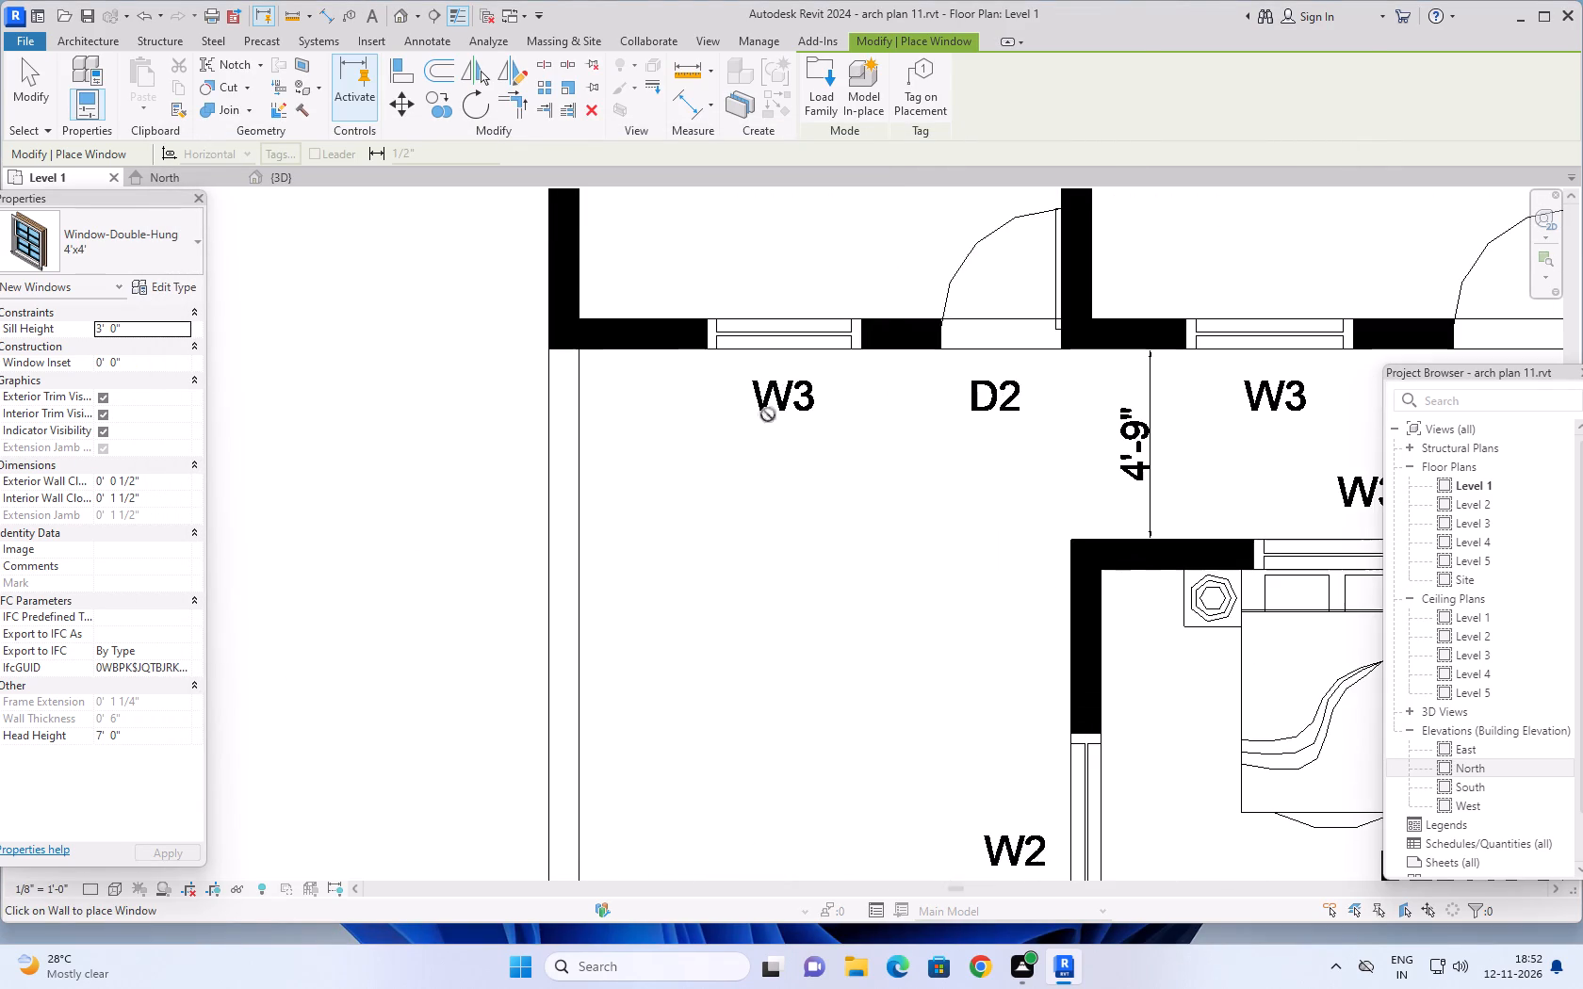
{"action": "left_click", "coordinate": [786, 355]}
{"action": "scroll", "coordinate": [832, 469], "scroll_direction": "down", "scroll_amount": 3}
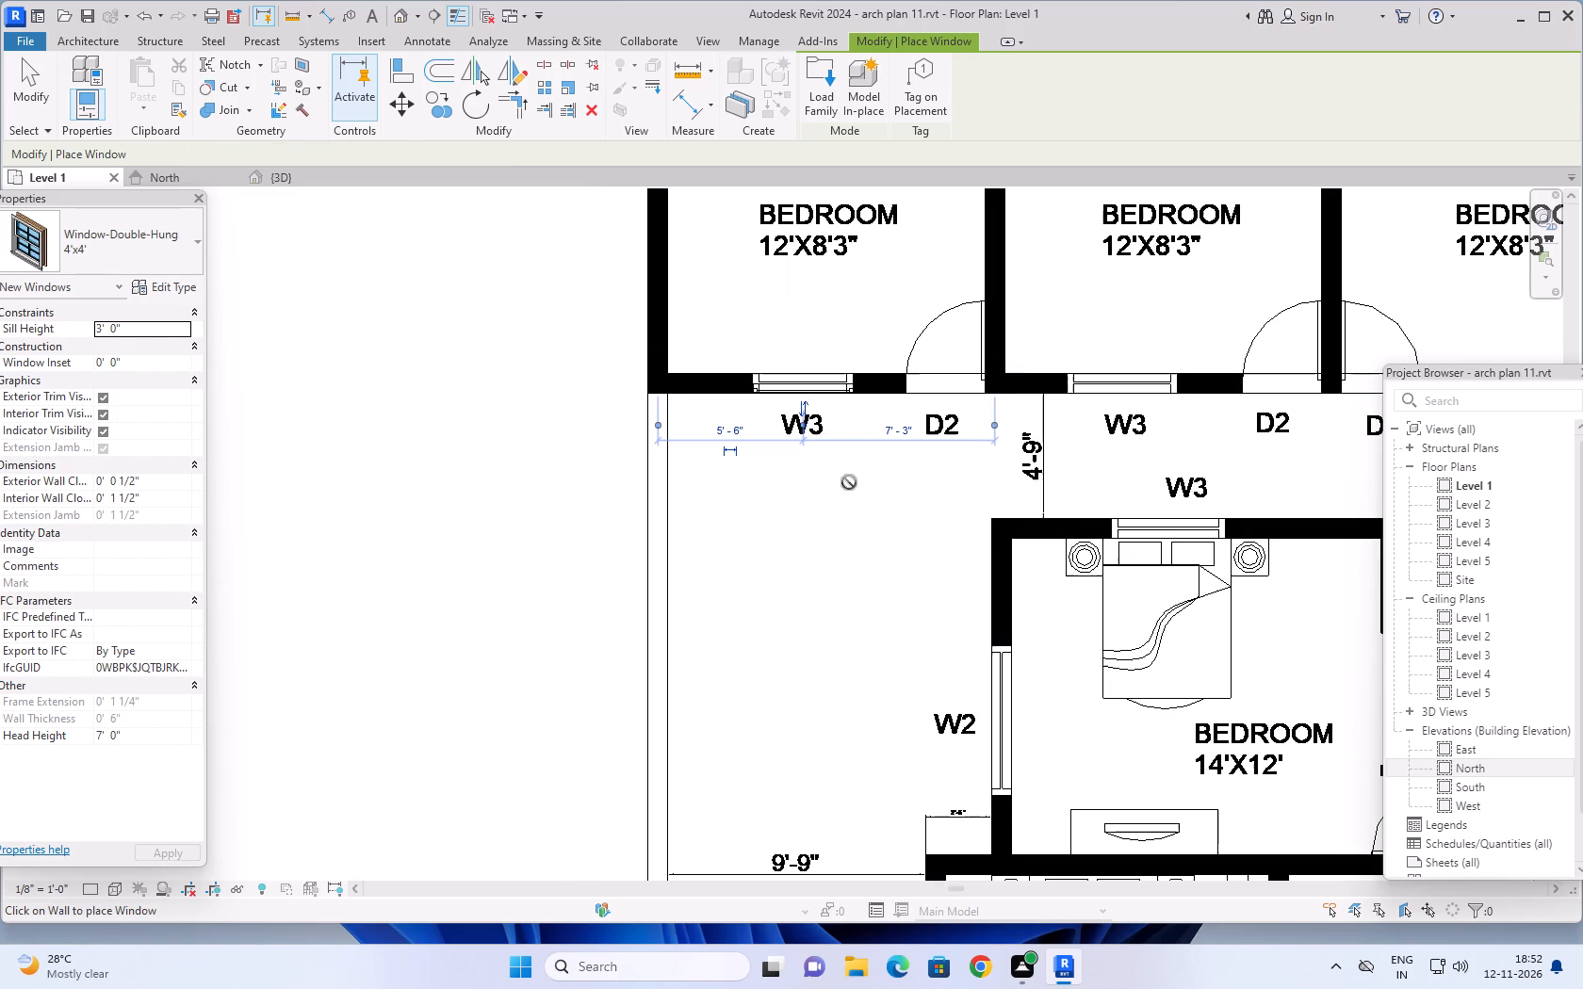
{"action": "middle_click_drag", "start_coordinate": [856, 485], "coordinate": [753, 493]}
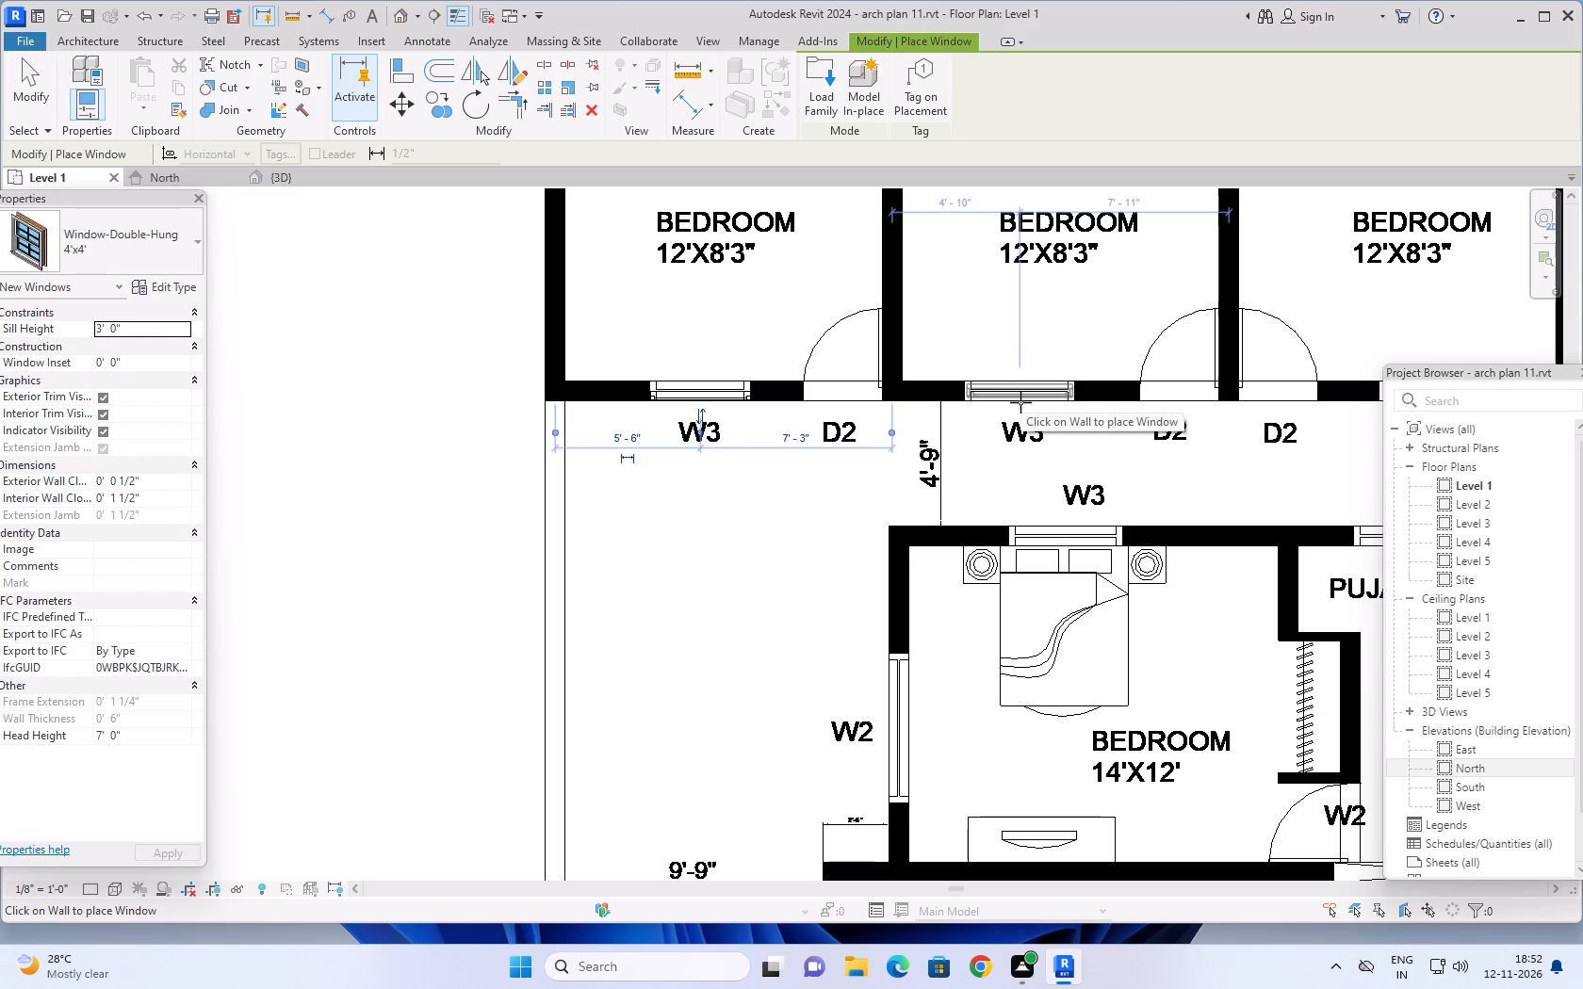
{"action": "left_click", "coordinate": [1020, 402]}
{"action": "scroll", "coordinate": [1030, 431], "scroll_direction": "down", "scroll_amount": 3}
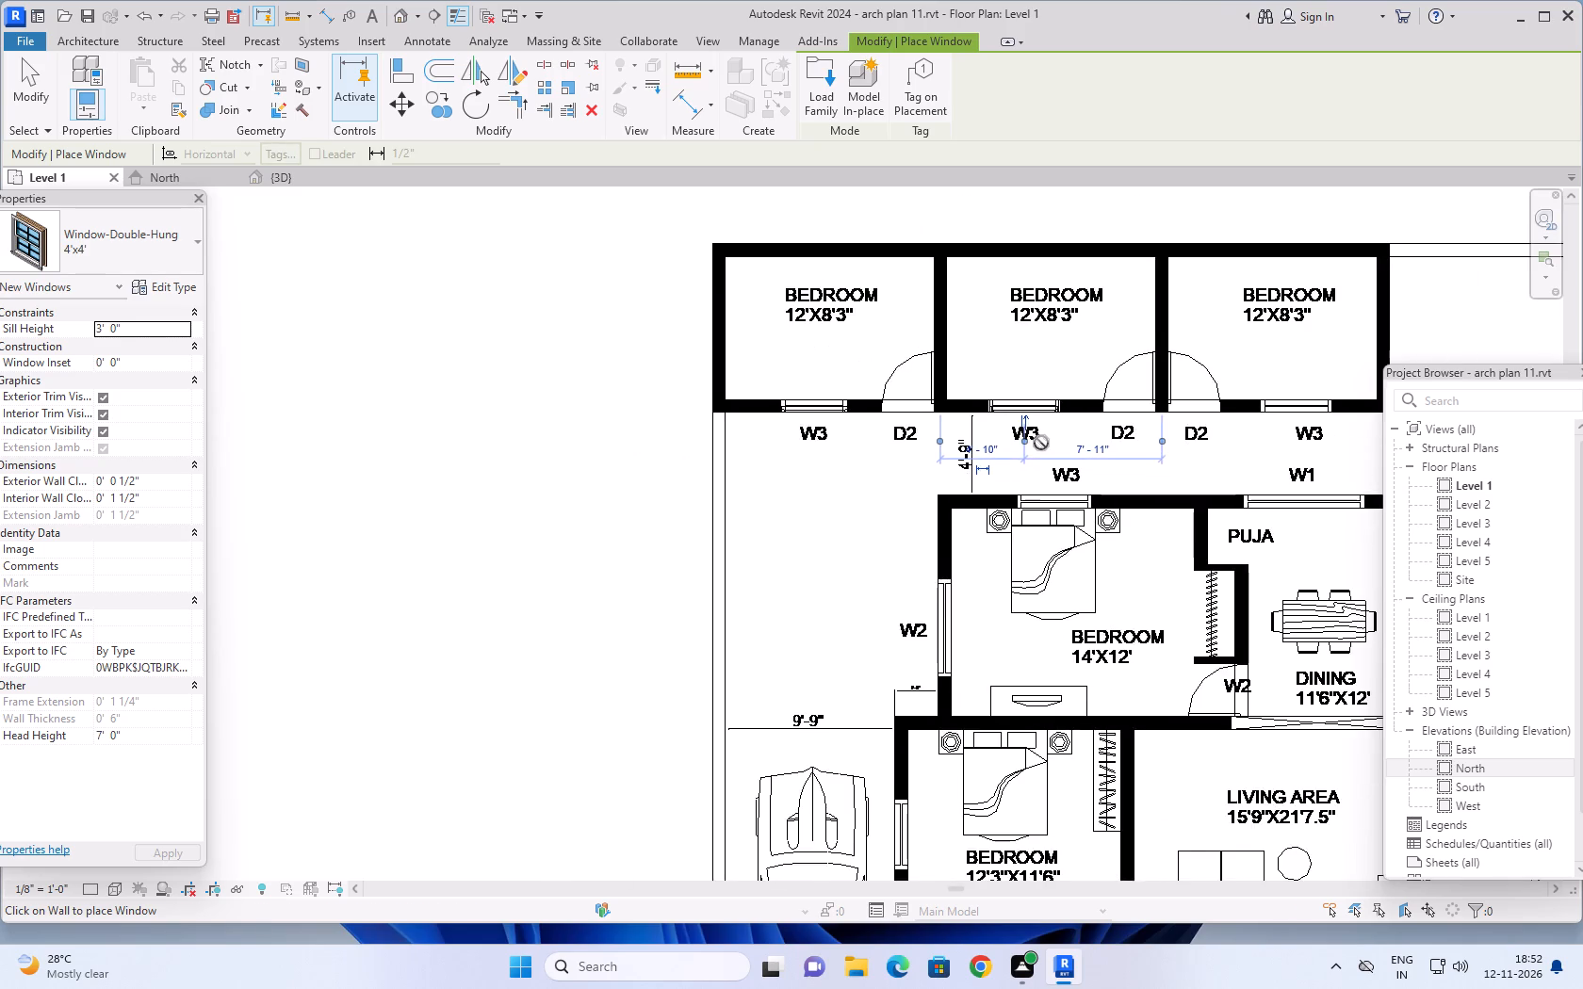
{"action": "middle_click_drag", "start_coordinate": [1038, 441], "coordinate": [842, 426]}
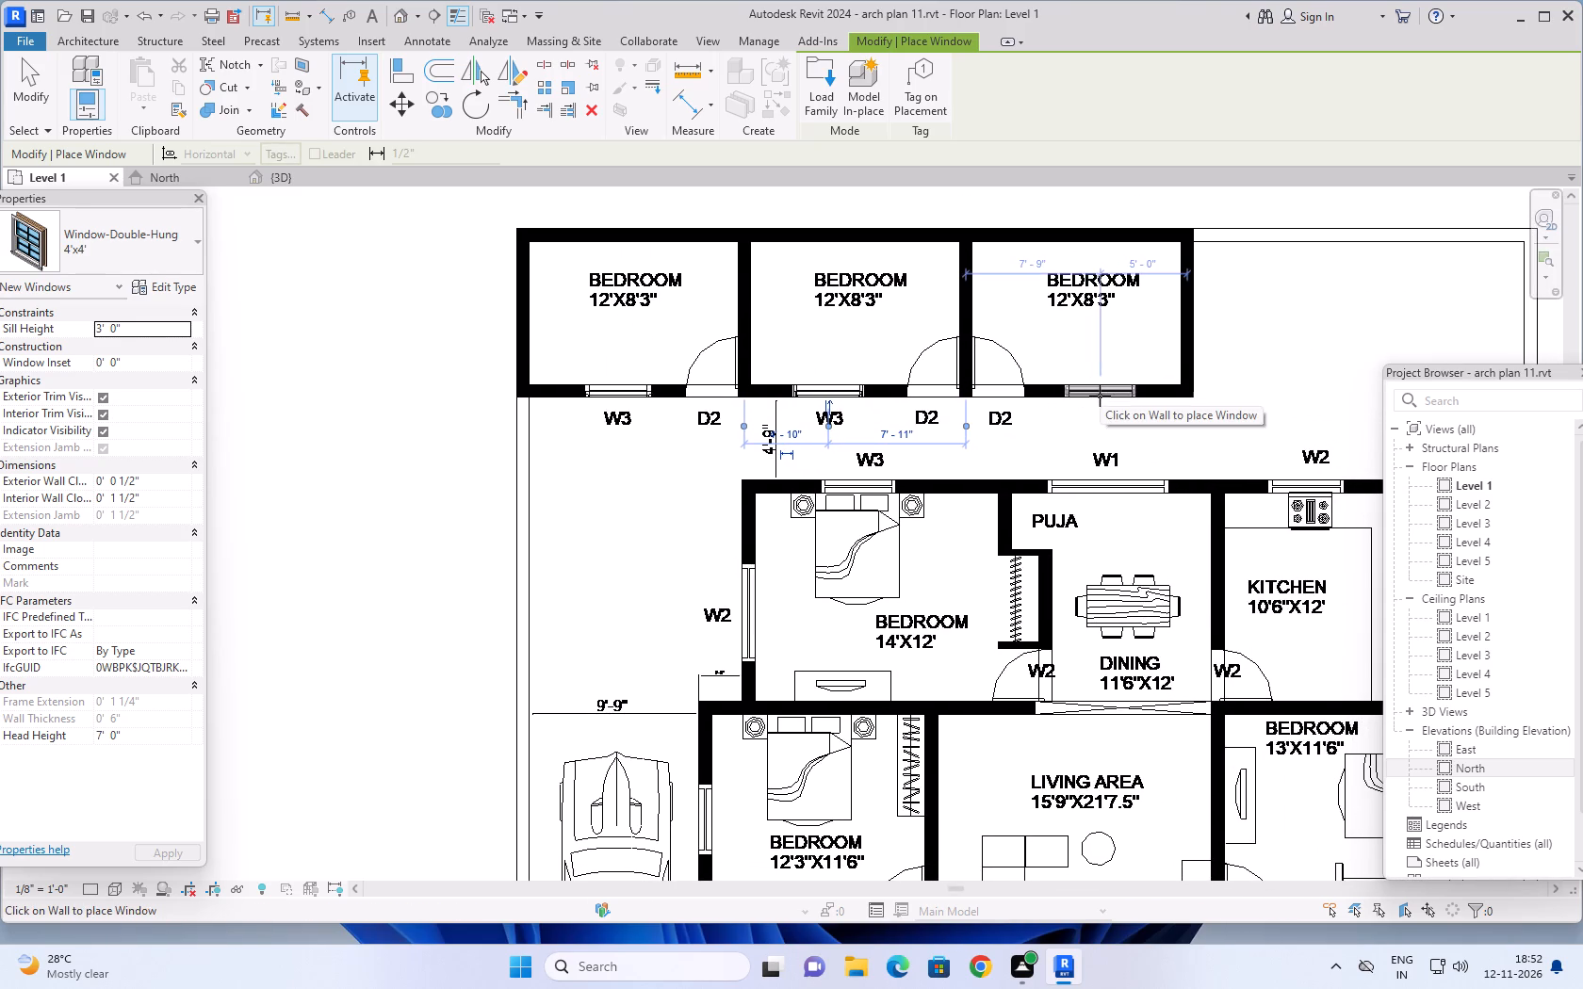
{"action": "left_click", "coordinate": [1100, 396]}
Place a 4'x4' double-hung window at the W3 opening in the north wall of the 14'X12' bedroom.
{"action": "scroll", "coordinate": [1049, 438], "scroll_direction": "down", "scroll_amount": 4}
{"action": "middle_click_drag", "start_coordinate": [1042, 438], "coordinate": [1001, 367]}
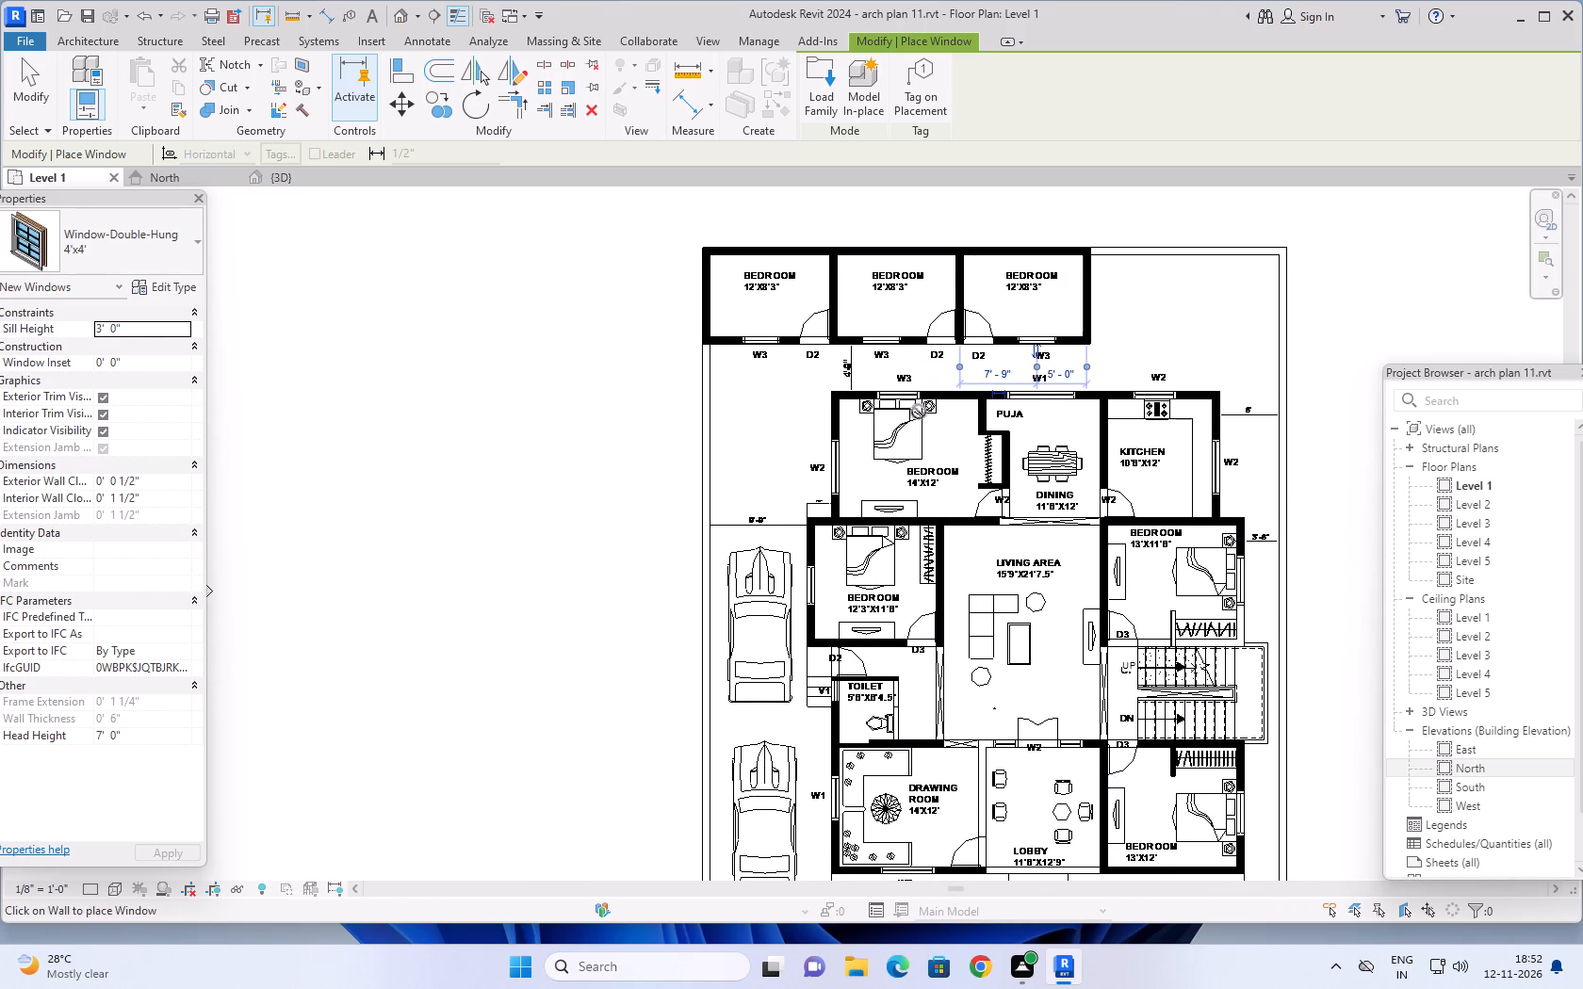
{"action": "scroll", "coordinate": [898, 416], "scroll_direction": "up", "scroll_amount": 11}
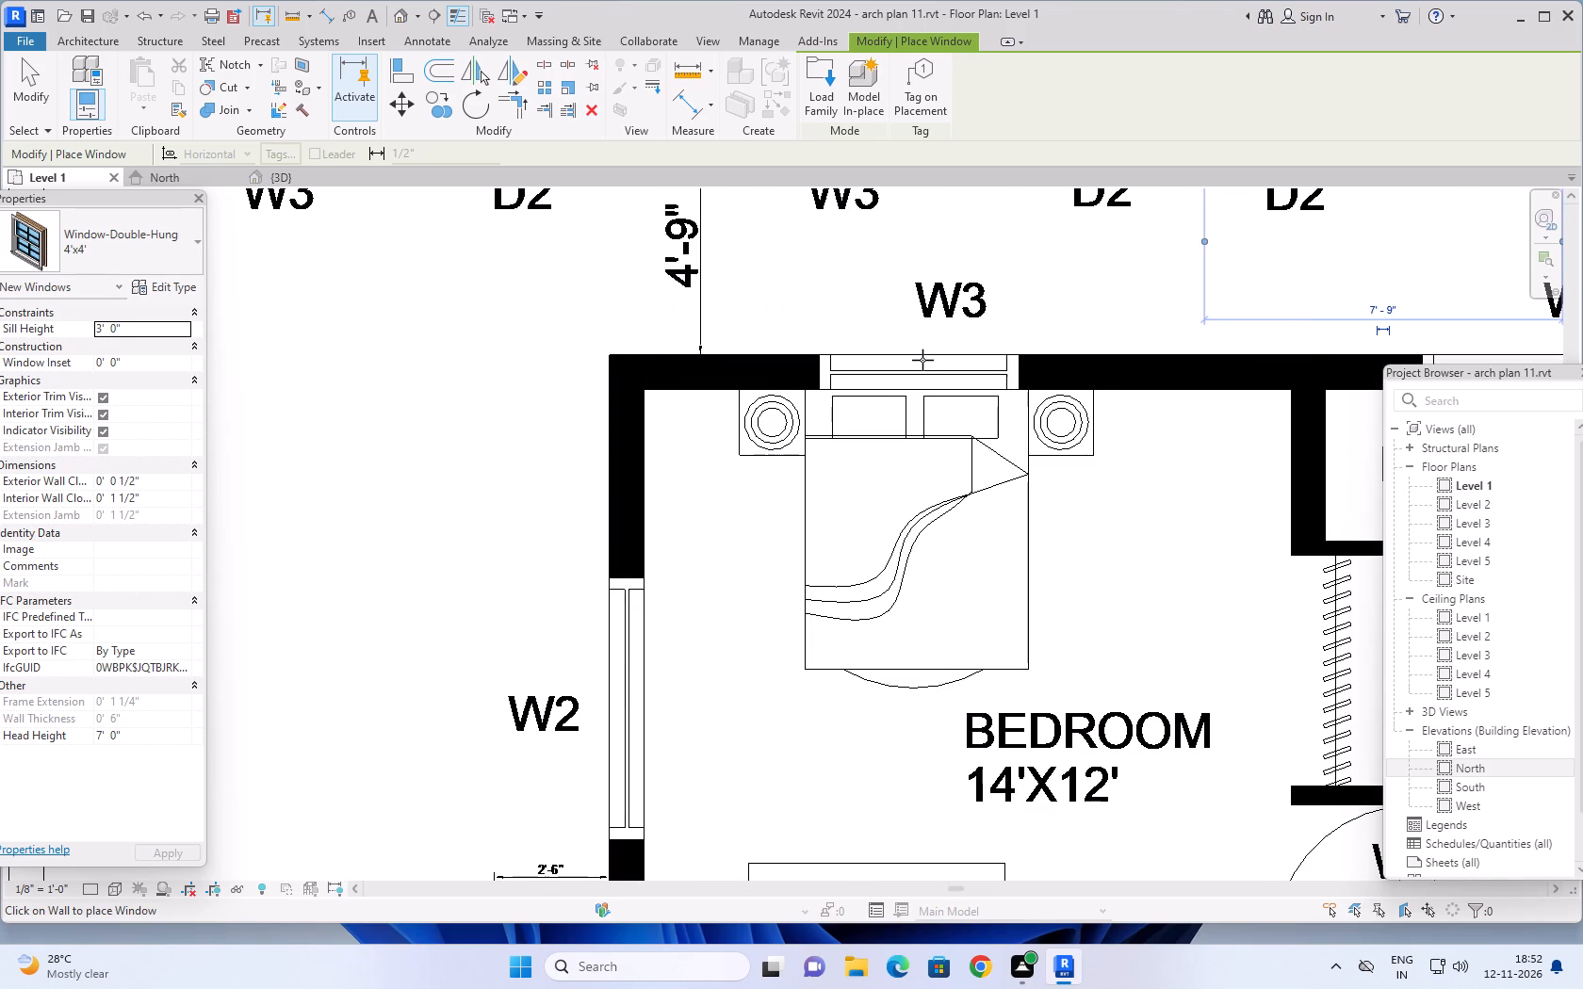
{"action": "scroll", "coordinate": [922, 360], "scroll_direction": "up", "scroll_amount": 1}
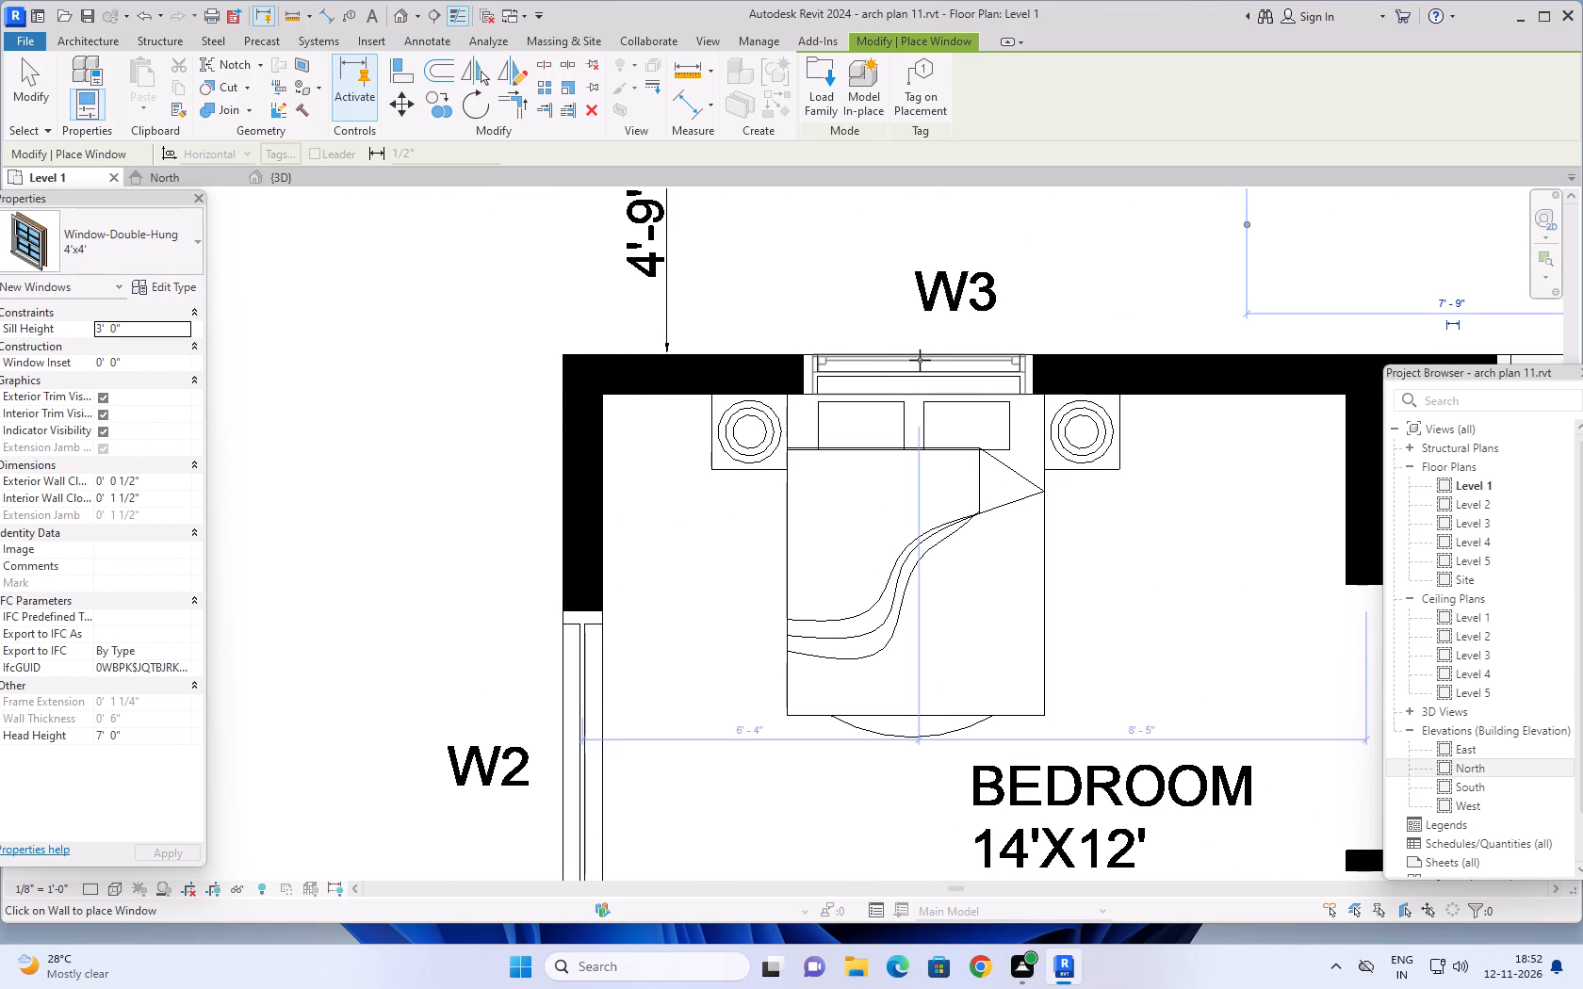
{"action": "left_click", "coordinate": [920, 360]}
{"action": "scroll", "coordinate": [1004, 319], "scroll_direction": "down", "scroll_amount": 2}
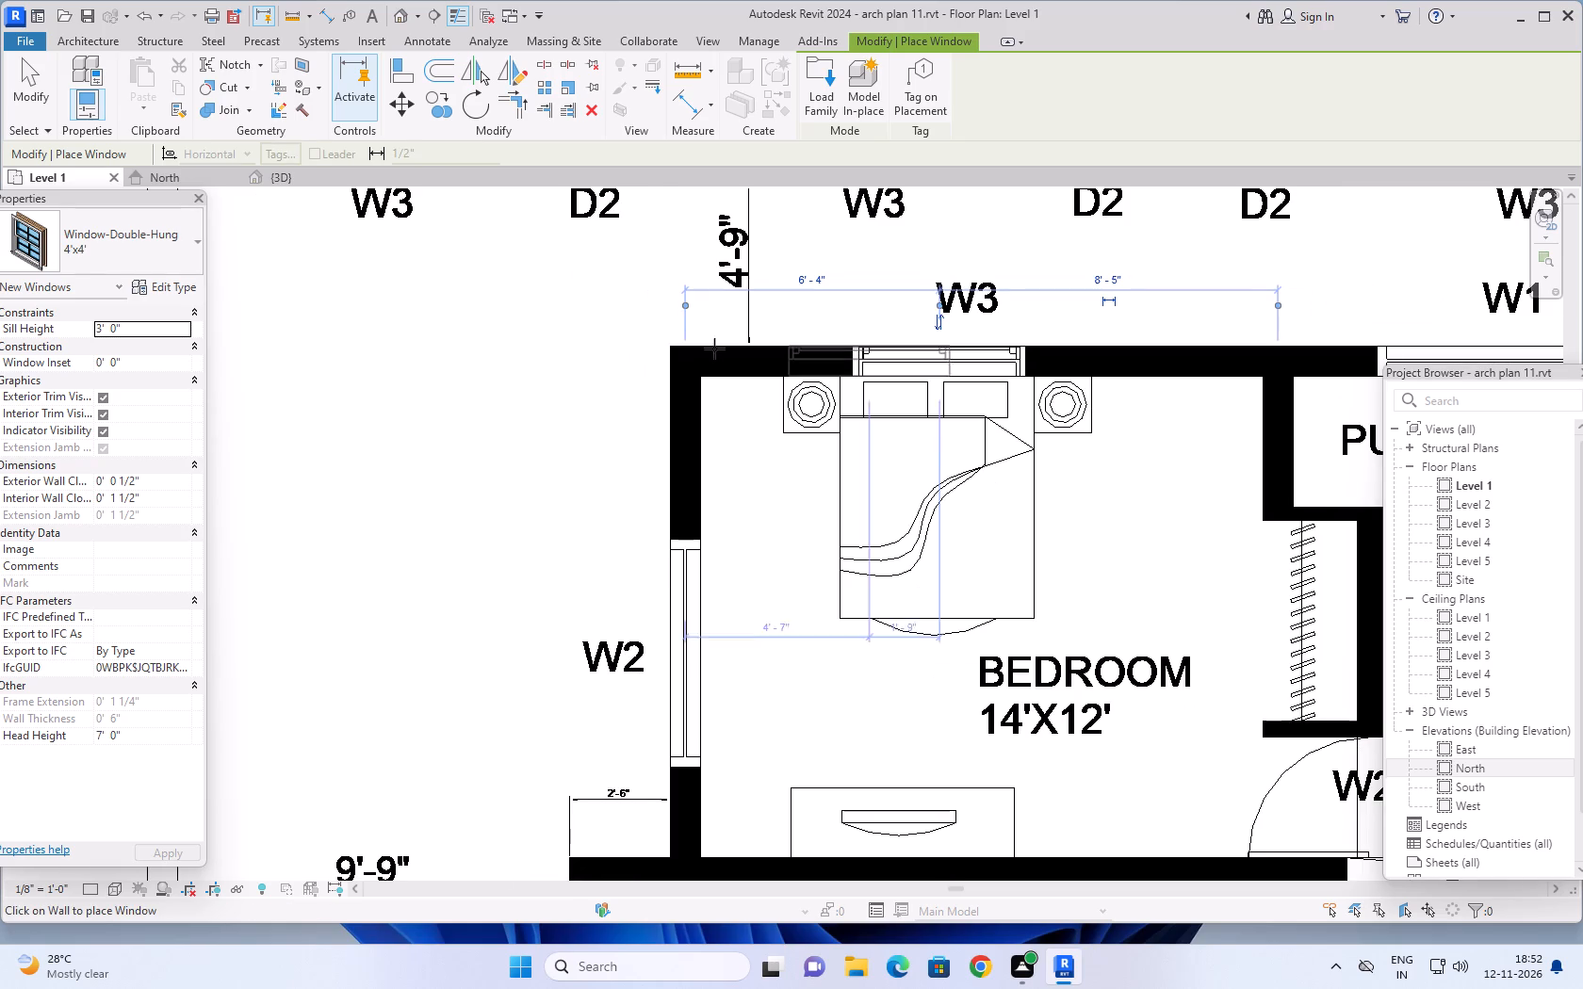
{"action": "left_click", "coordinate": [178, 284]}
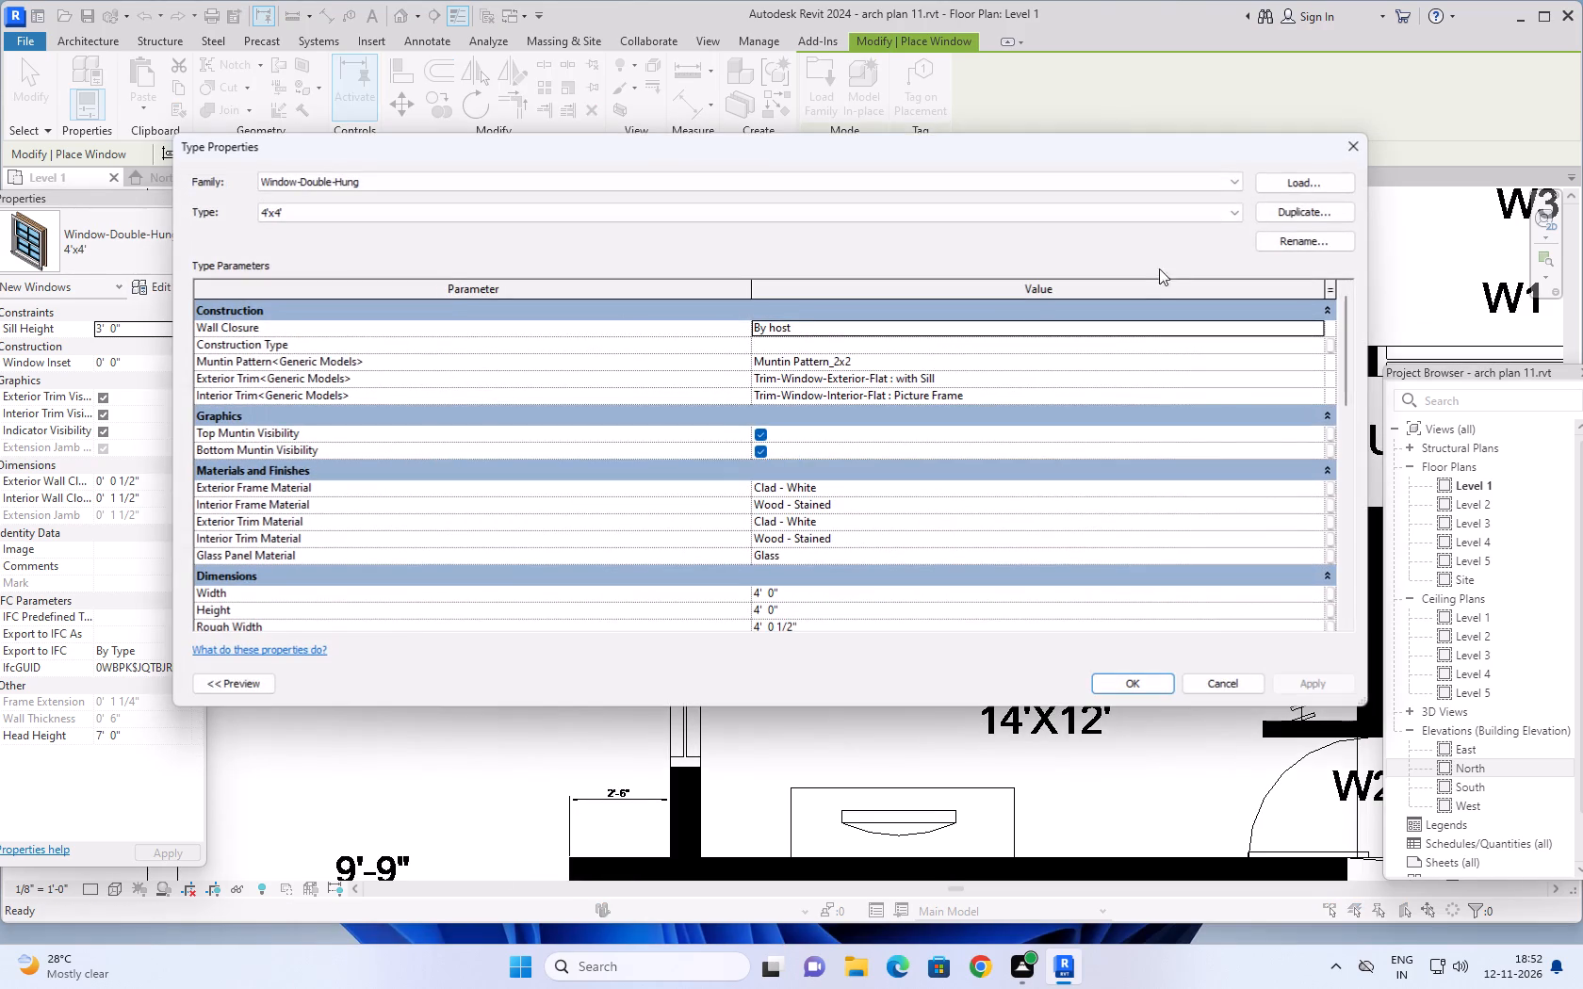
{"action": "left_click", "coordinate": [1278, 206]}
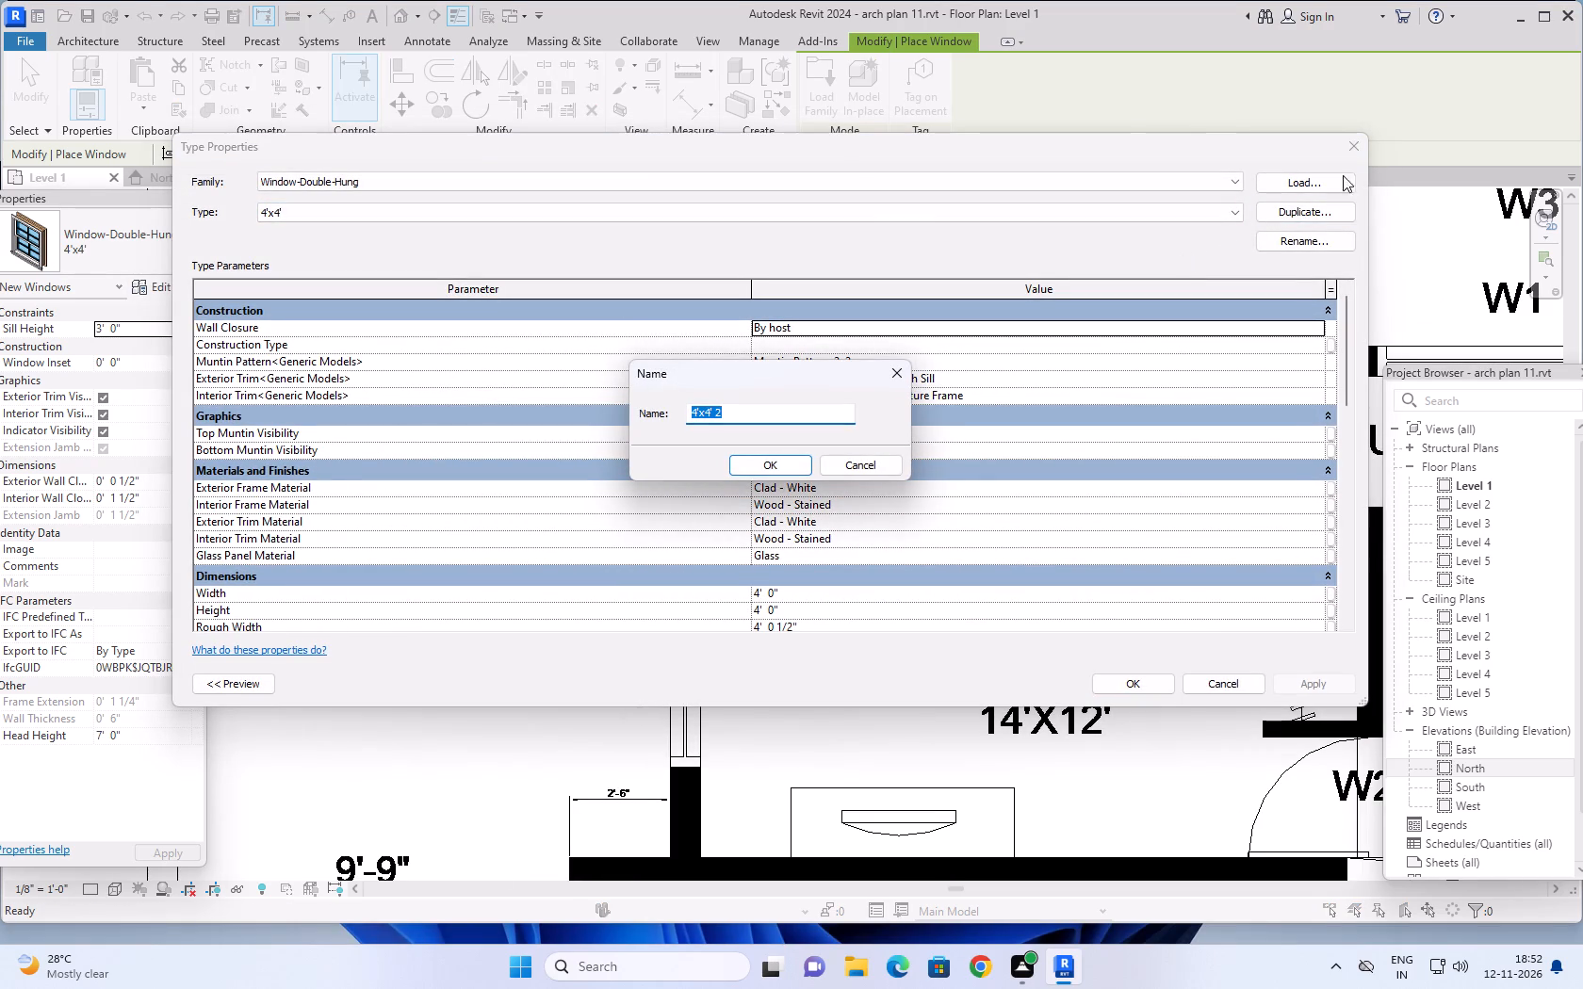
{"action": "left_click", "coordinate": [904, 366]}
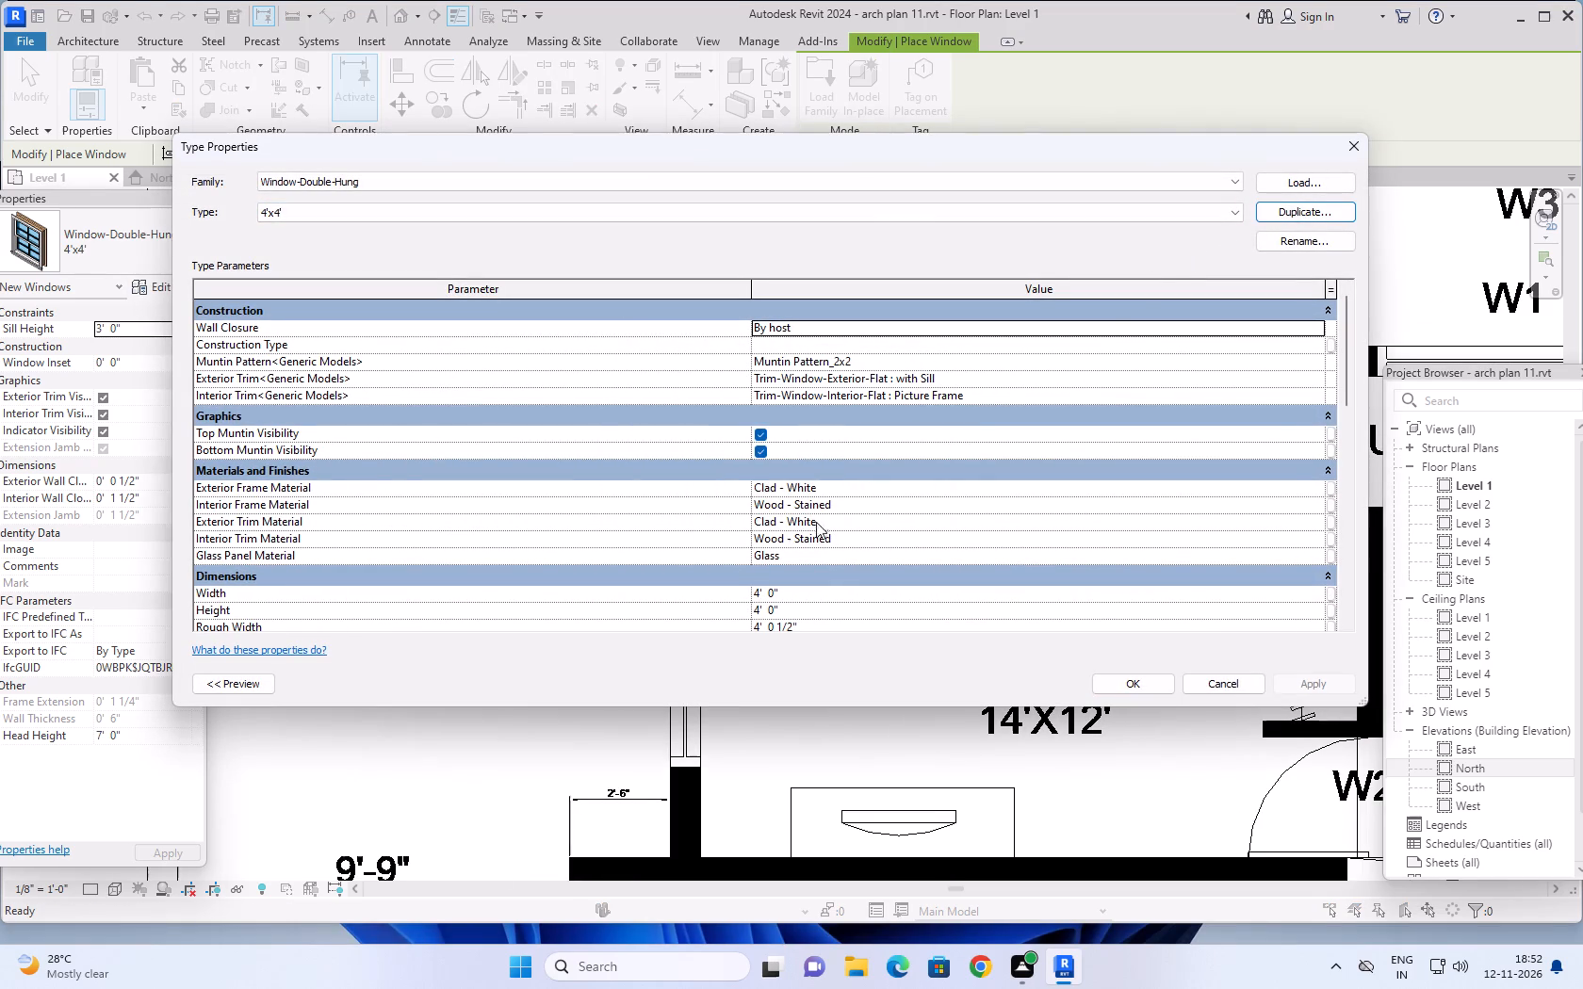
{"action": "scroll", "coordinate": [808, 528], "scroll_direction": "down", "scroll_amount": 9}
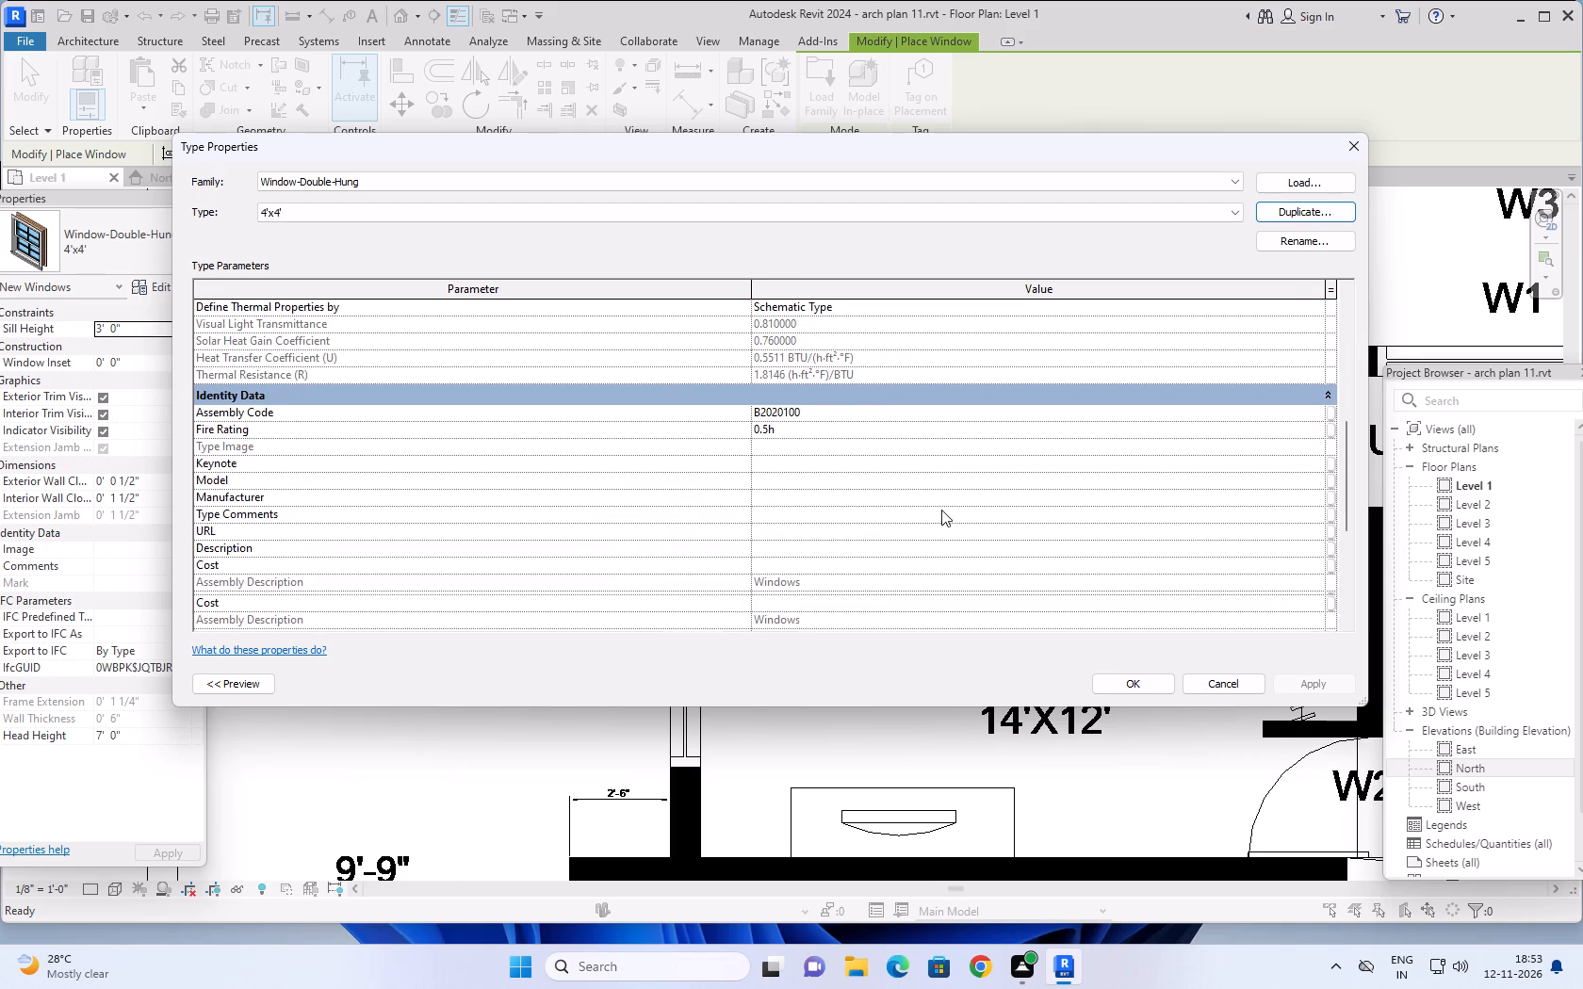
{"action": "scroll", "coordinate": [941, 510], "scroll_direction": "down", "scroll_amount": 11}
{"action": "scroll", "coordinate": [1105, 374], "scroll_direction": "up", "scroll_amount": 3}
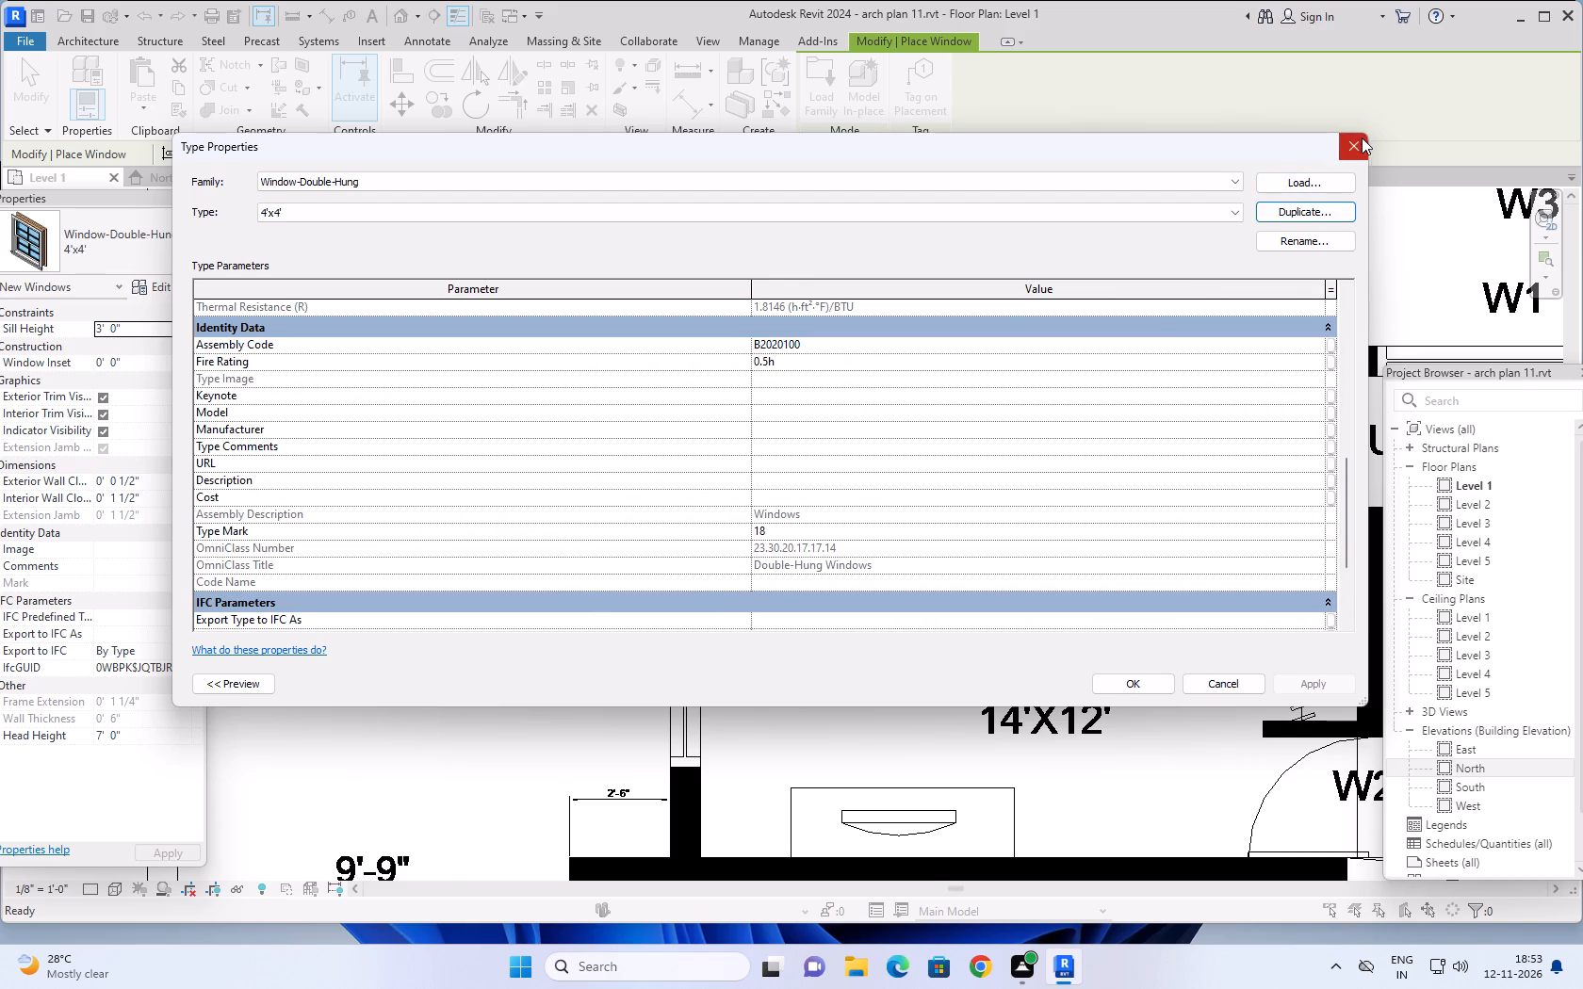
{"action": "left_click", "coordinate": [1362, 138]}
Place a 4'x4' double-hung window at the opening in the west wall of the 12'3"X11'6" bedroom.
{"action": "scroll", "coordinate": [1073, 471], "scroll_direction": "down", "scroll_amount": 7}
{"action": "middle_click_drag", "start_coordinate": [1081, 504], "coordinate": [944, 494]}
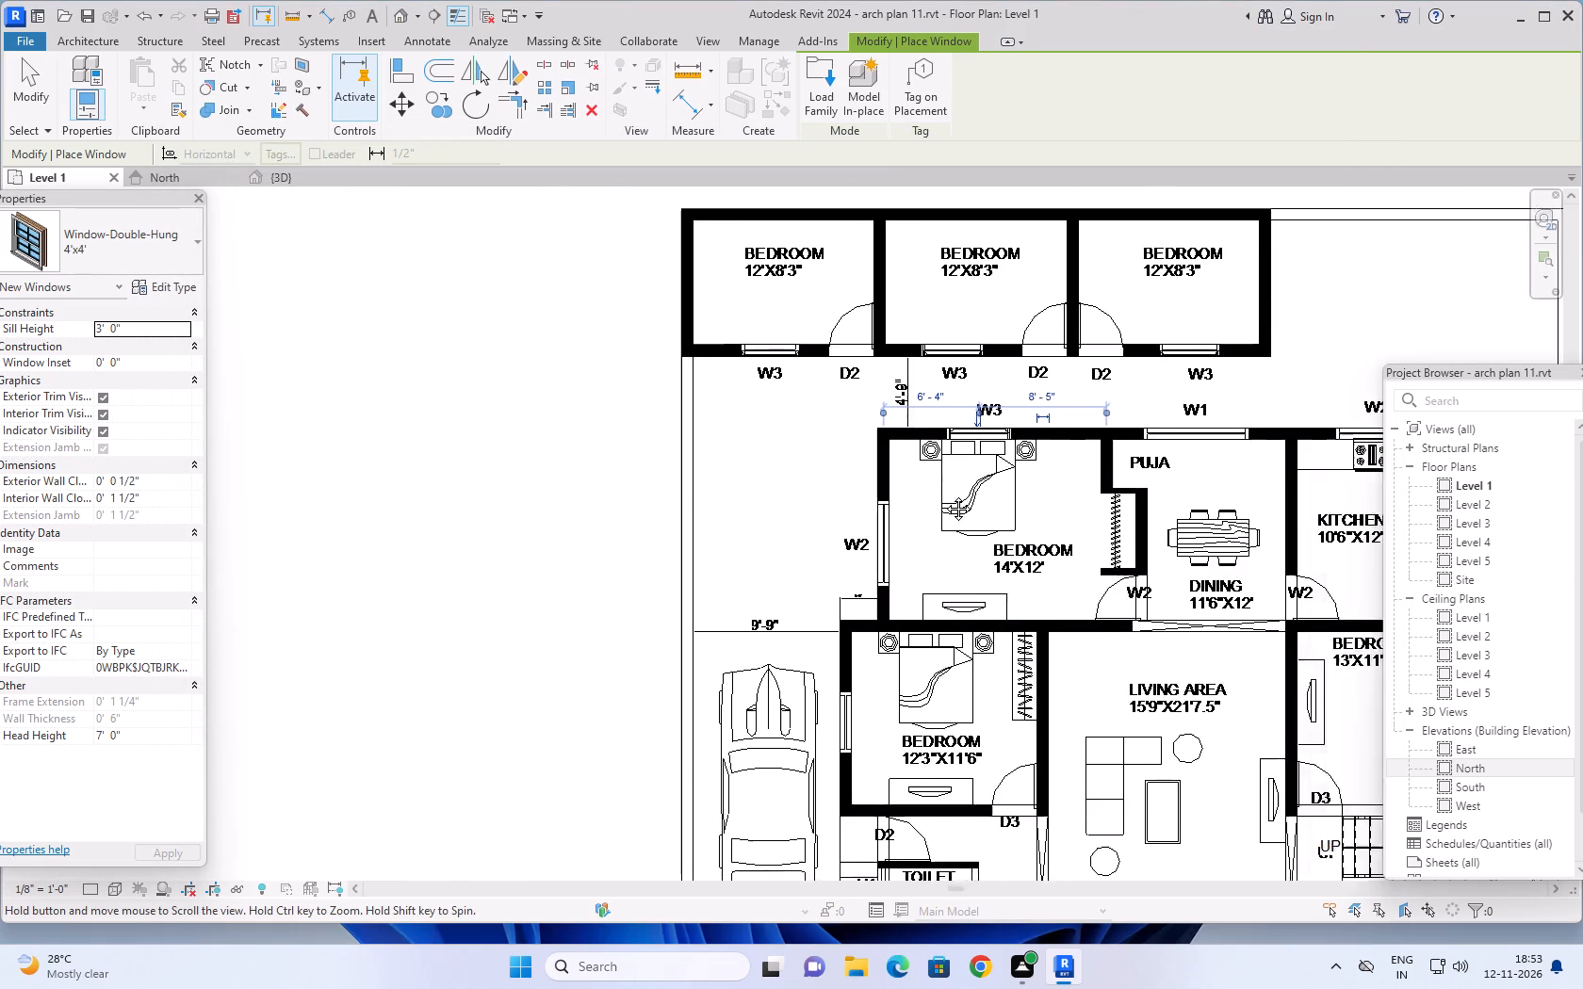
{"action": "middle_click_drag", "start_coordinate": [944, 494], "coordinate": [681, 456]}
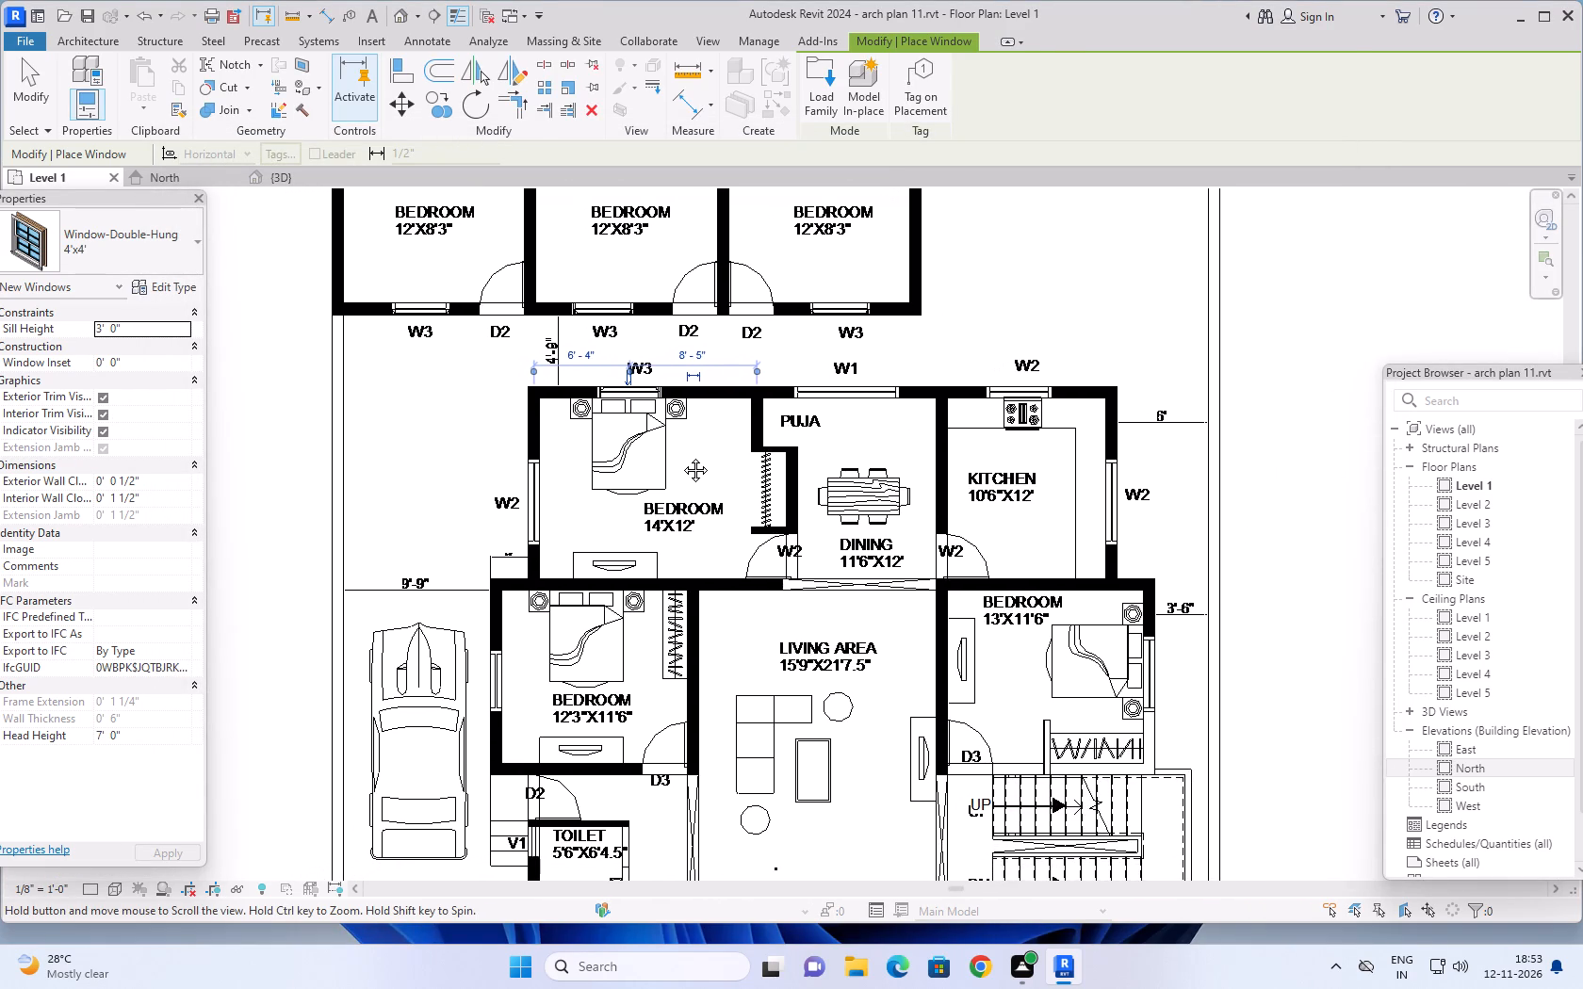
{"action": "middle_click_drag", "start_coordinate": [681, 456], "coordinate": [684, 424]}
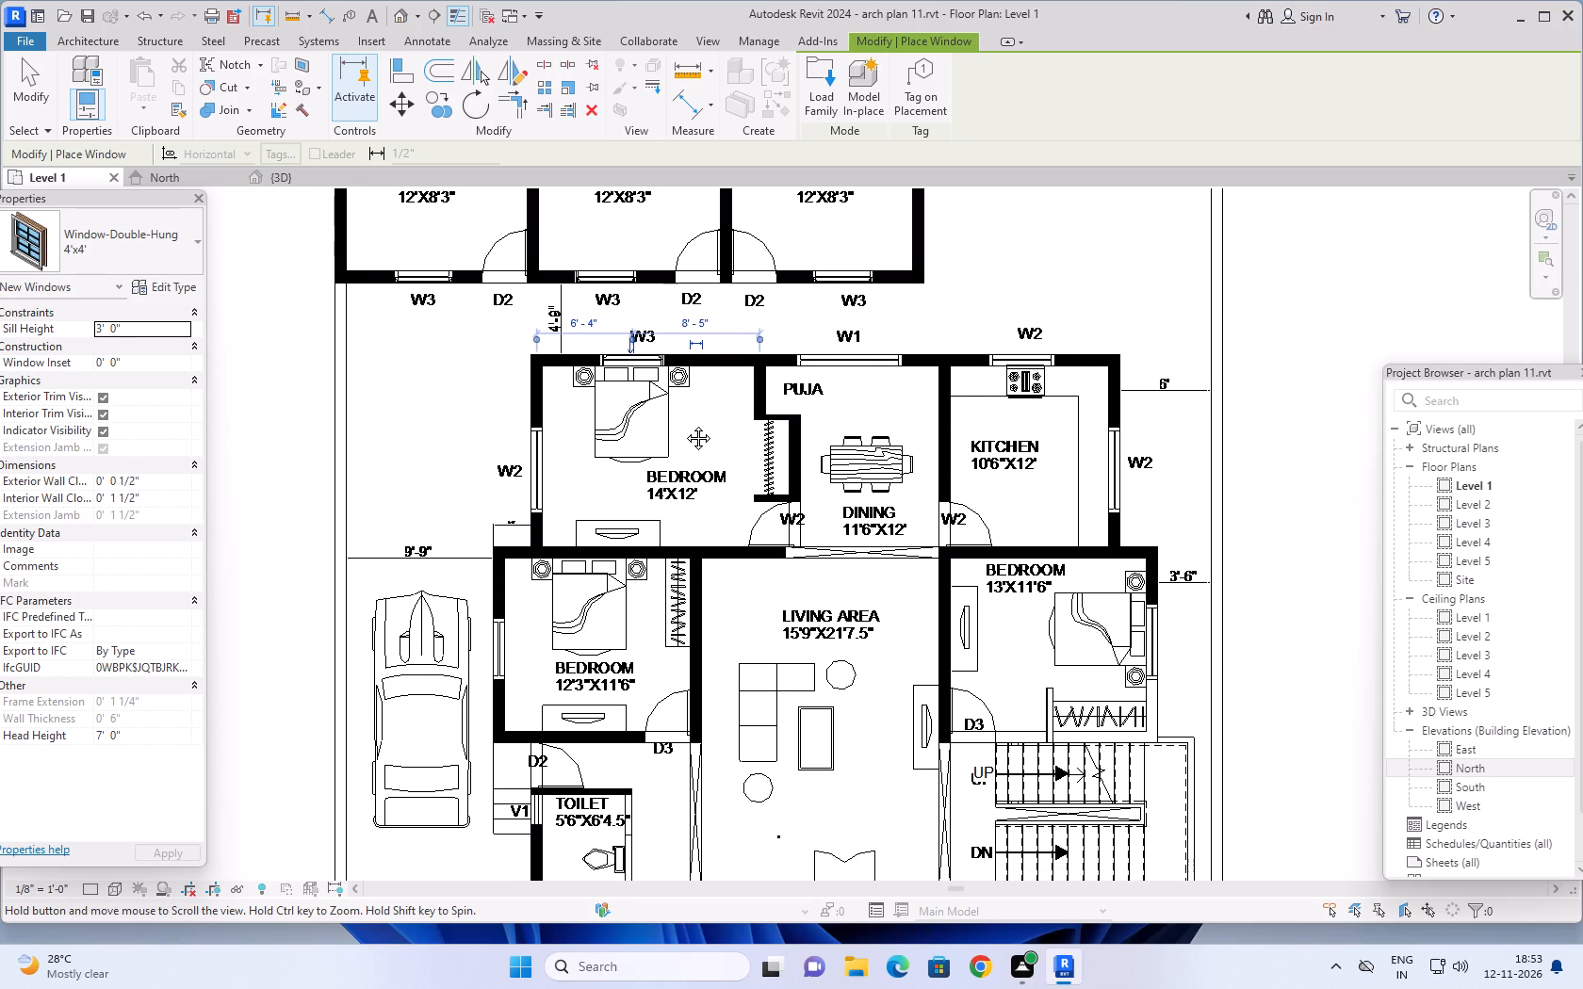
{"action": "middle_click_drag", "start_coordinate": [684, 424], "coordinate": [698, 398]}
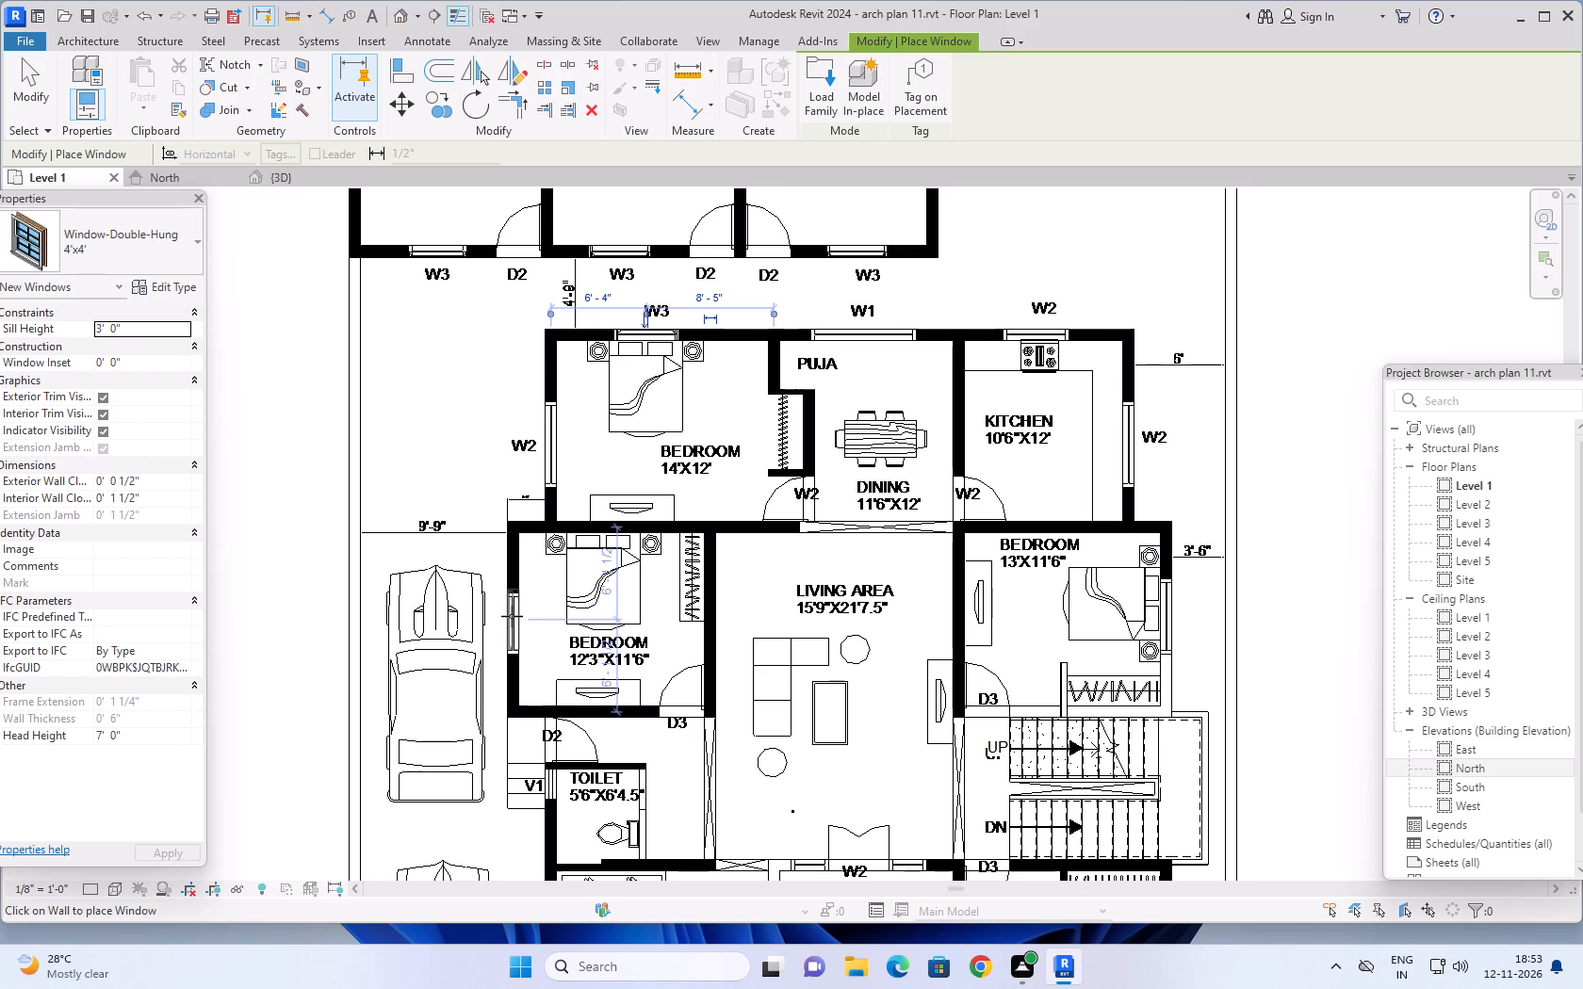
{"action": "scroll", "coordinate": [512, 616], "scroll_direction": "up", "scroll_amount": 4}
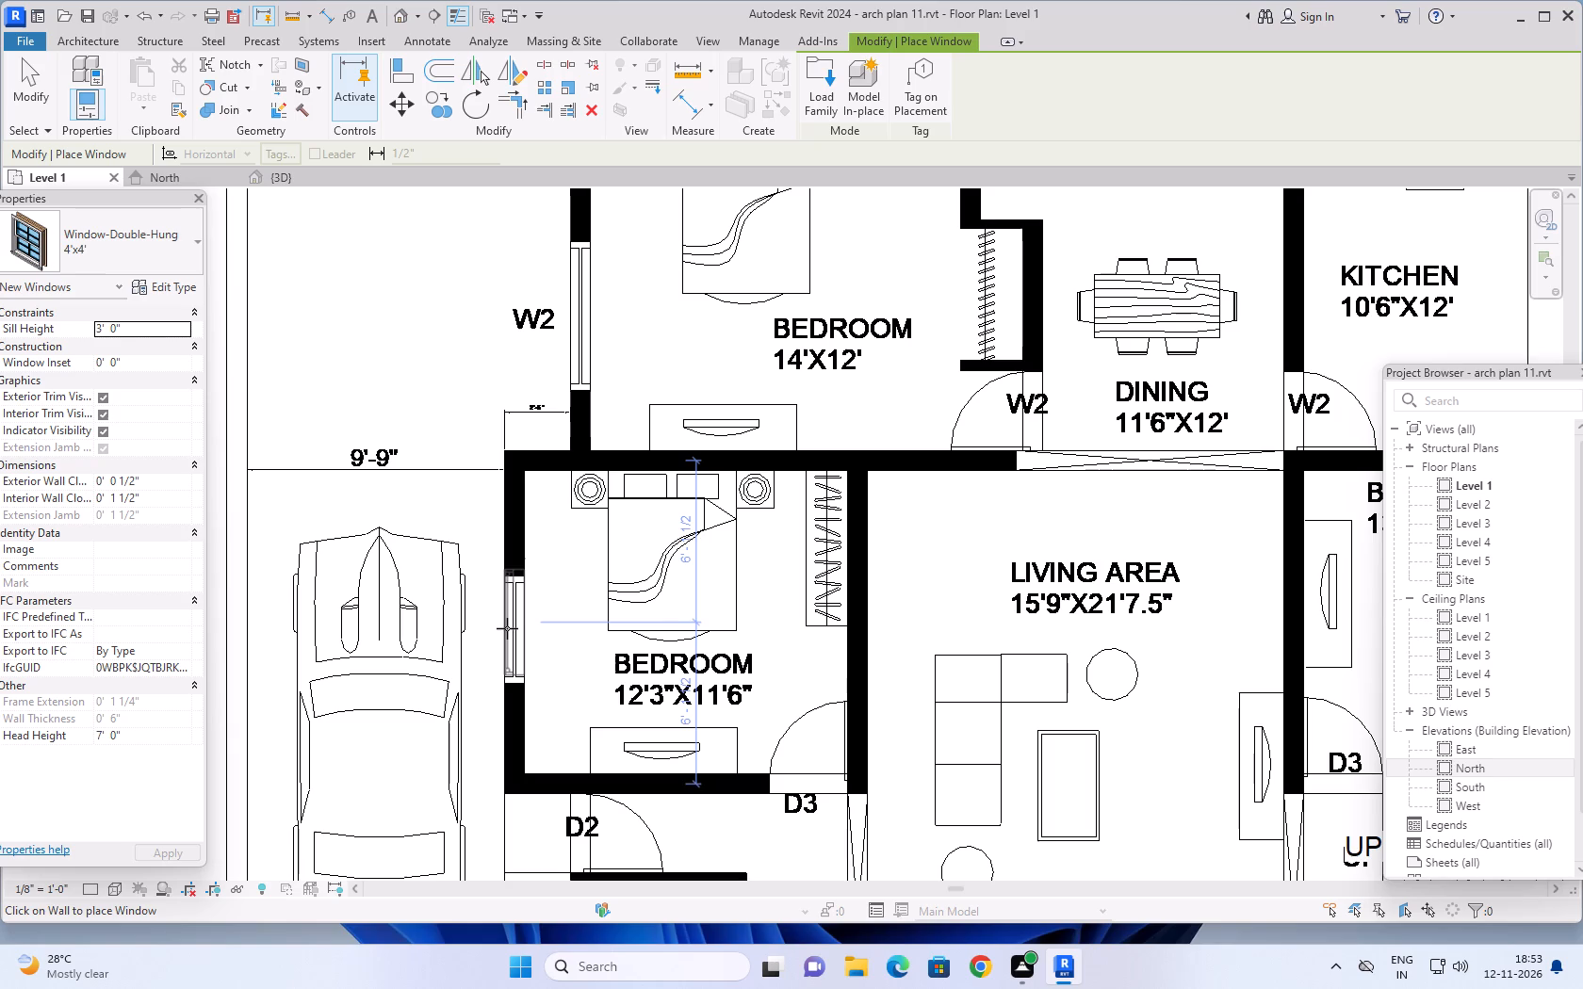
{"action": "left_click", "coordinate": [507, 628]}
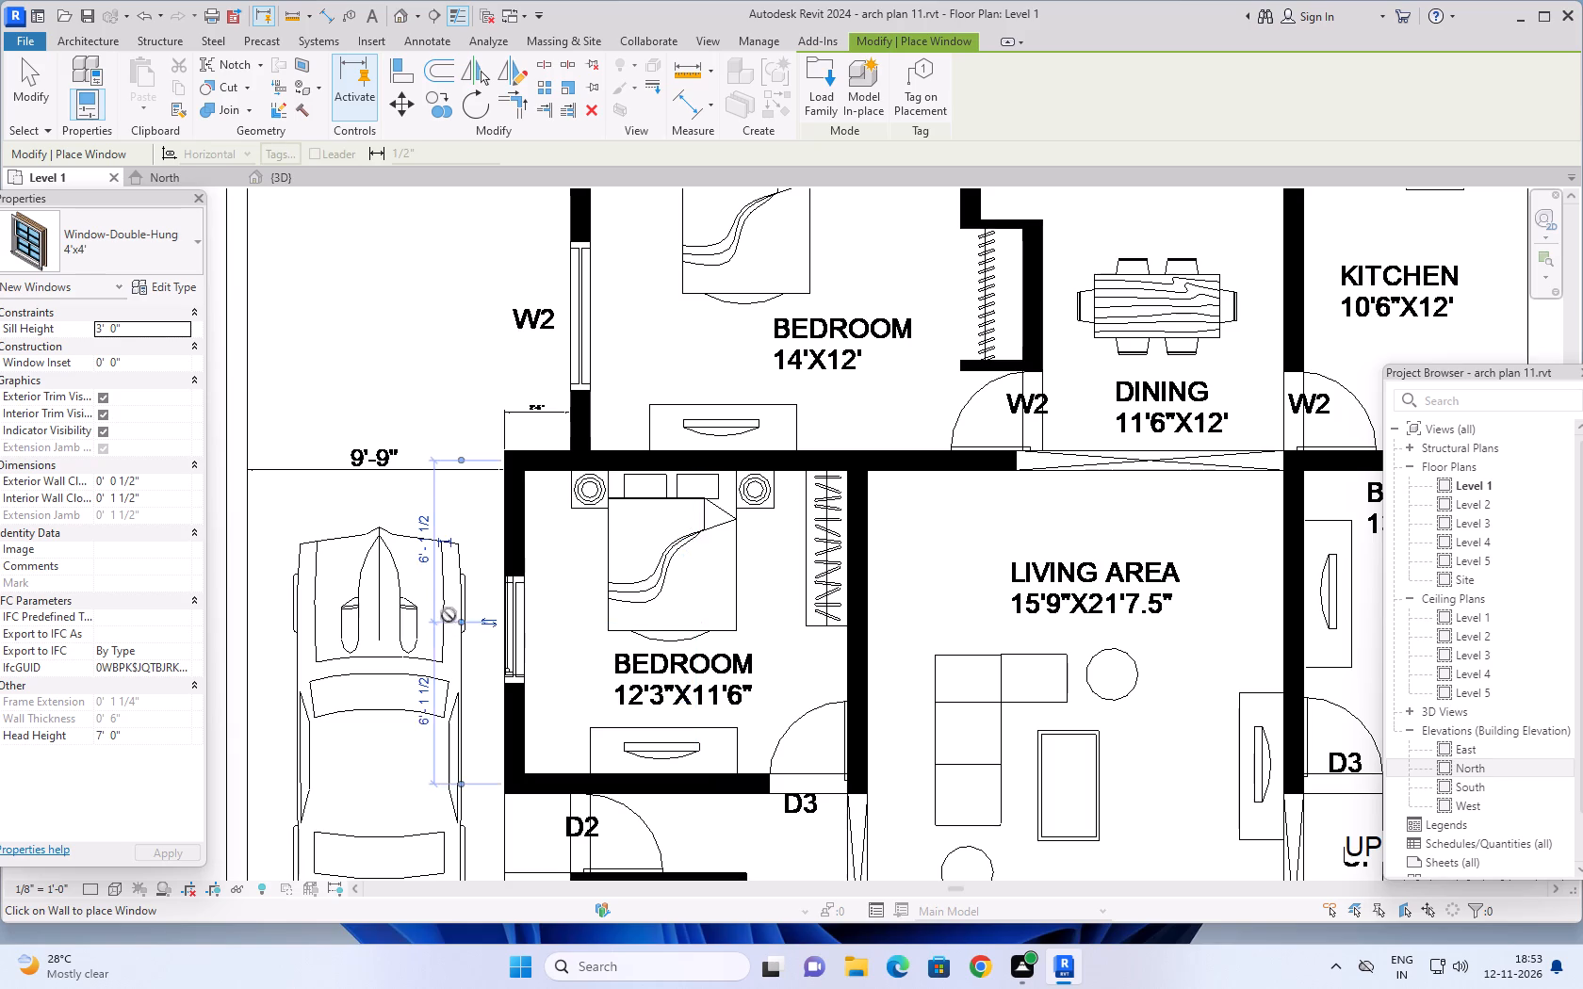
{"action": "scroll", "coordinate": [449, 614], "scroll_direction": "down", "scroll_amount": 4}
{"action": "middle_click_drag", "start_coordinate": [449, 604], "coordinate": [441, 502]}
{"action": "scroll", "coordinate": [461, 697], "scroll_direction": "down", "scroll_amount": 2}
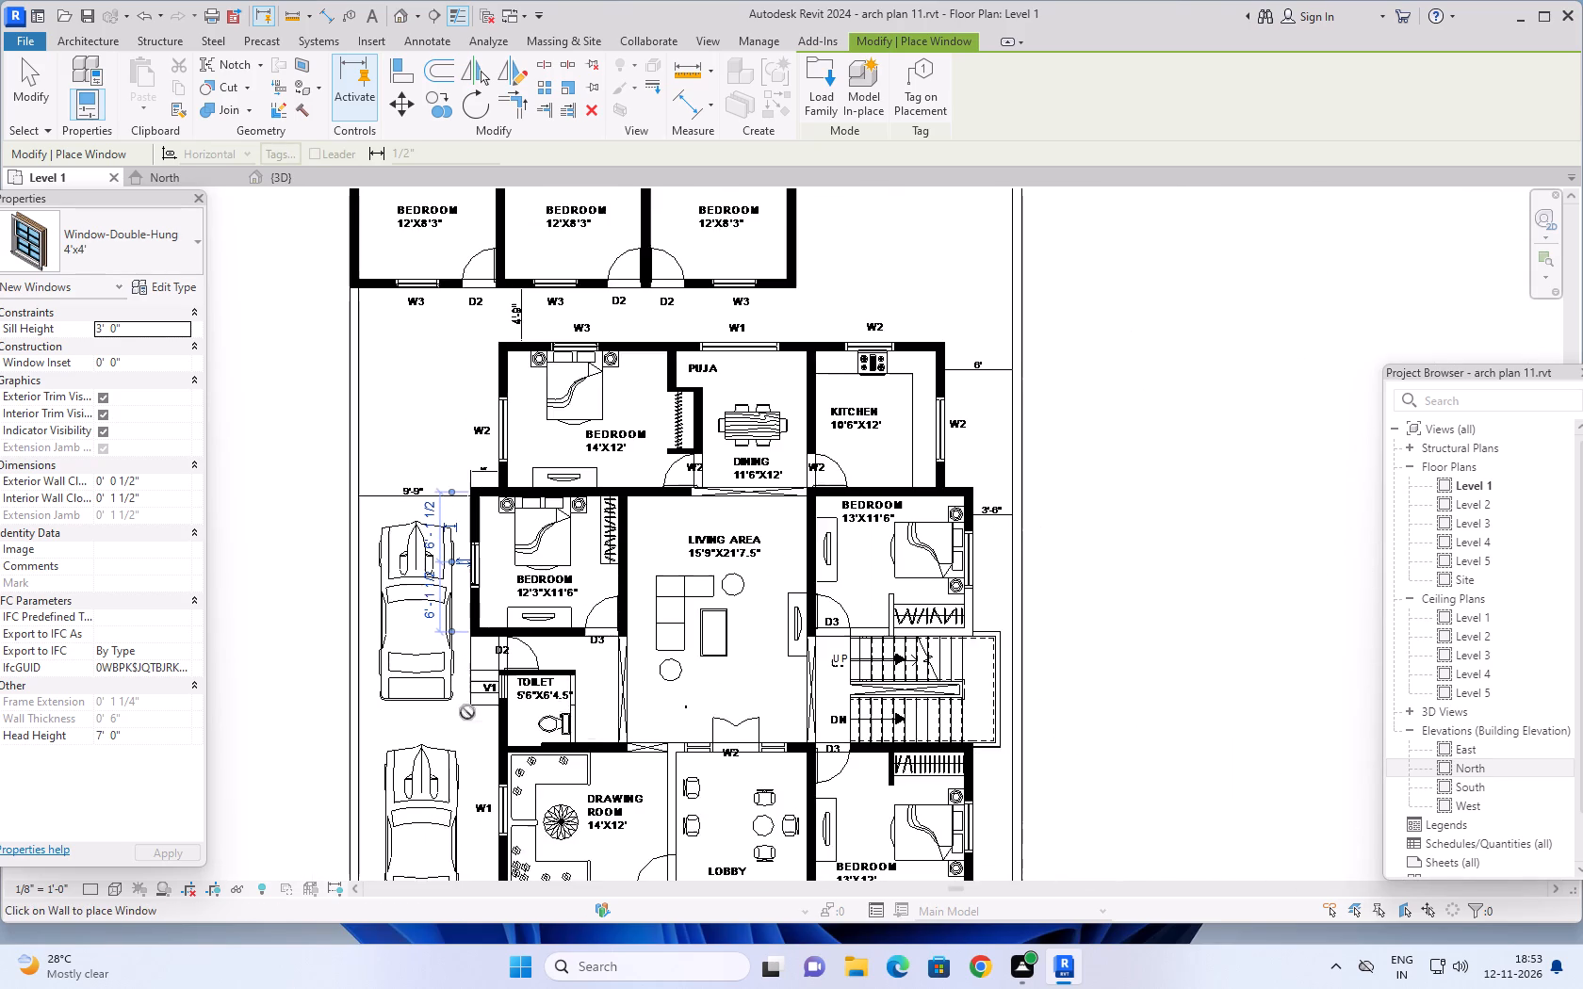
Place a 4'x4' double-hung window at the W1 opening in the west wall of the 14'X12' drawing room.
{"action": "middle_click_drag", "start_coordinate": [470, 702], "coordinate": [470, 531]}
{"action": "scroll", "coordinate": [481, 676], "scroll_direction": "up", "scroll_amount": 5}
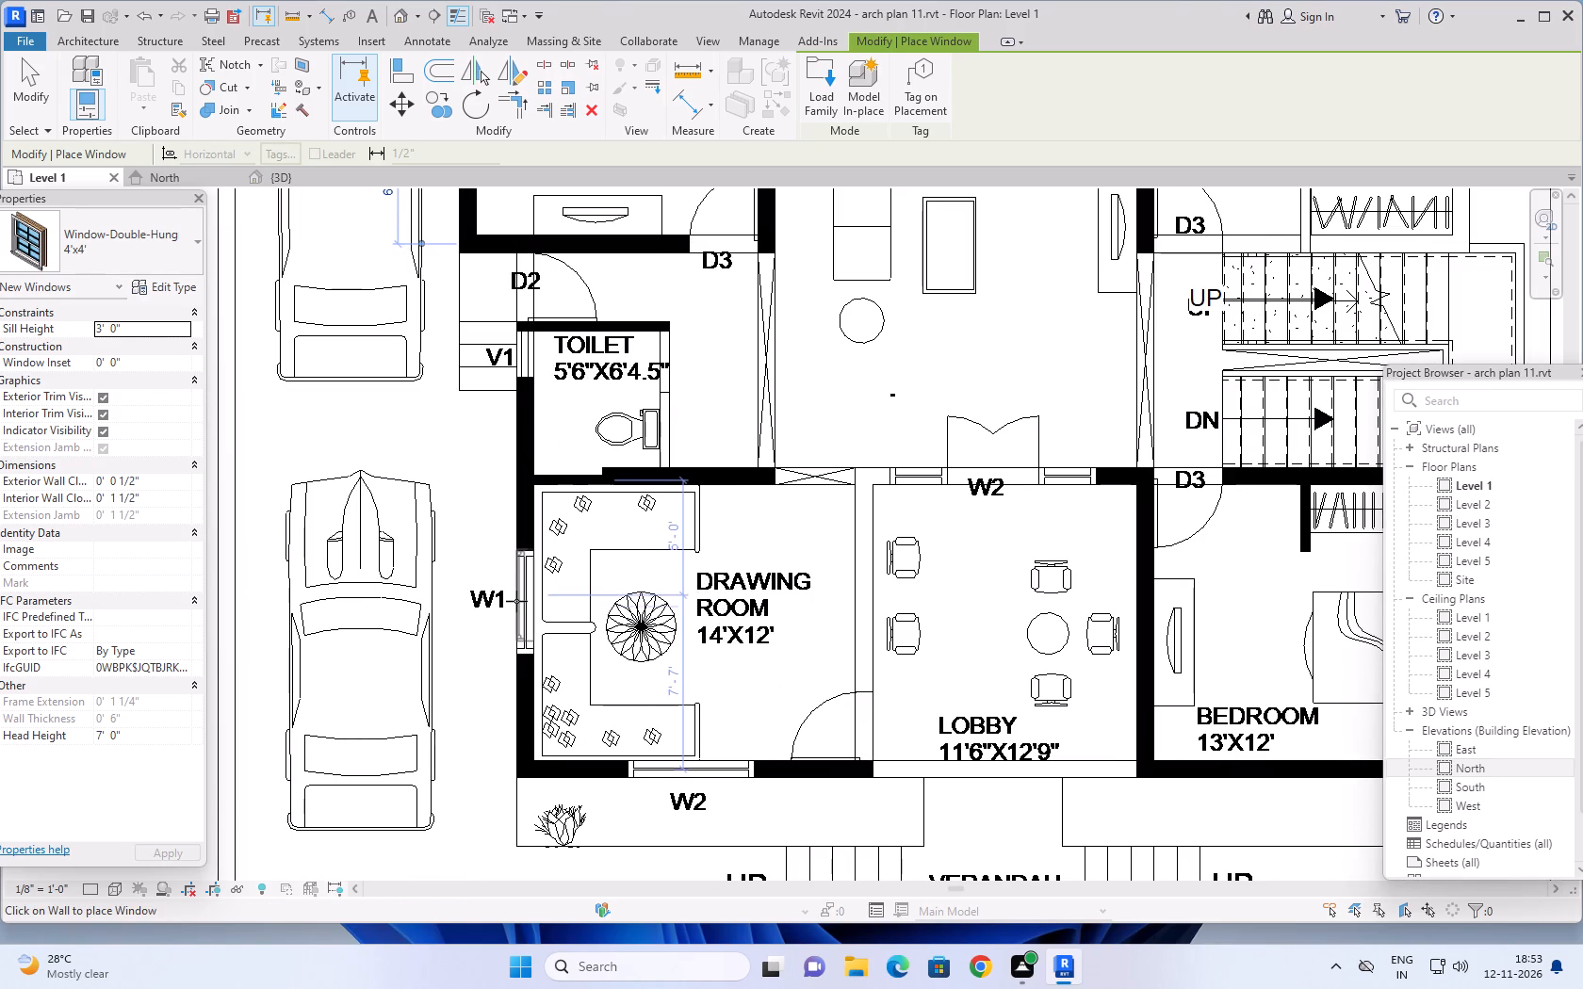
{"action": "left_click", "coordinate": [514, 604]}
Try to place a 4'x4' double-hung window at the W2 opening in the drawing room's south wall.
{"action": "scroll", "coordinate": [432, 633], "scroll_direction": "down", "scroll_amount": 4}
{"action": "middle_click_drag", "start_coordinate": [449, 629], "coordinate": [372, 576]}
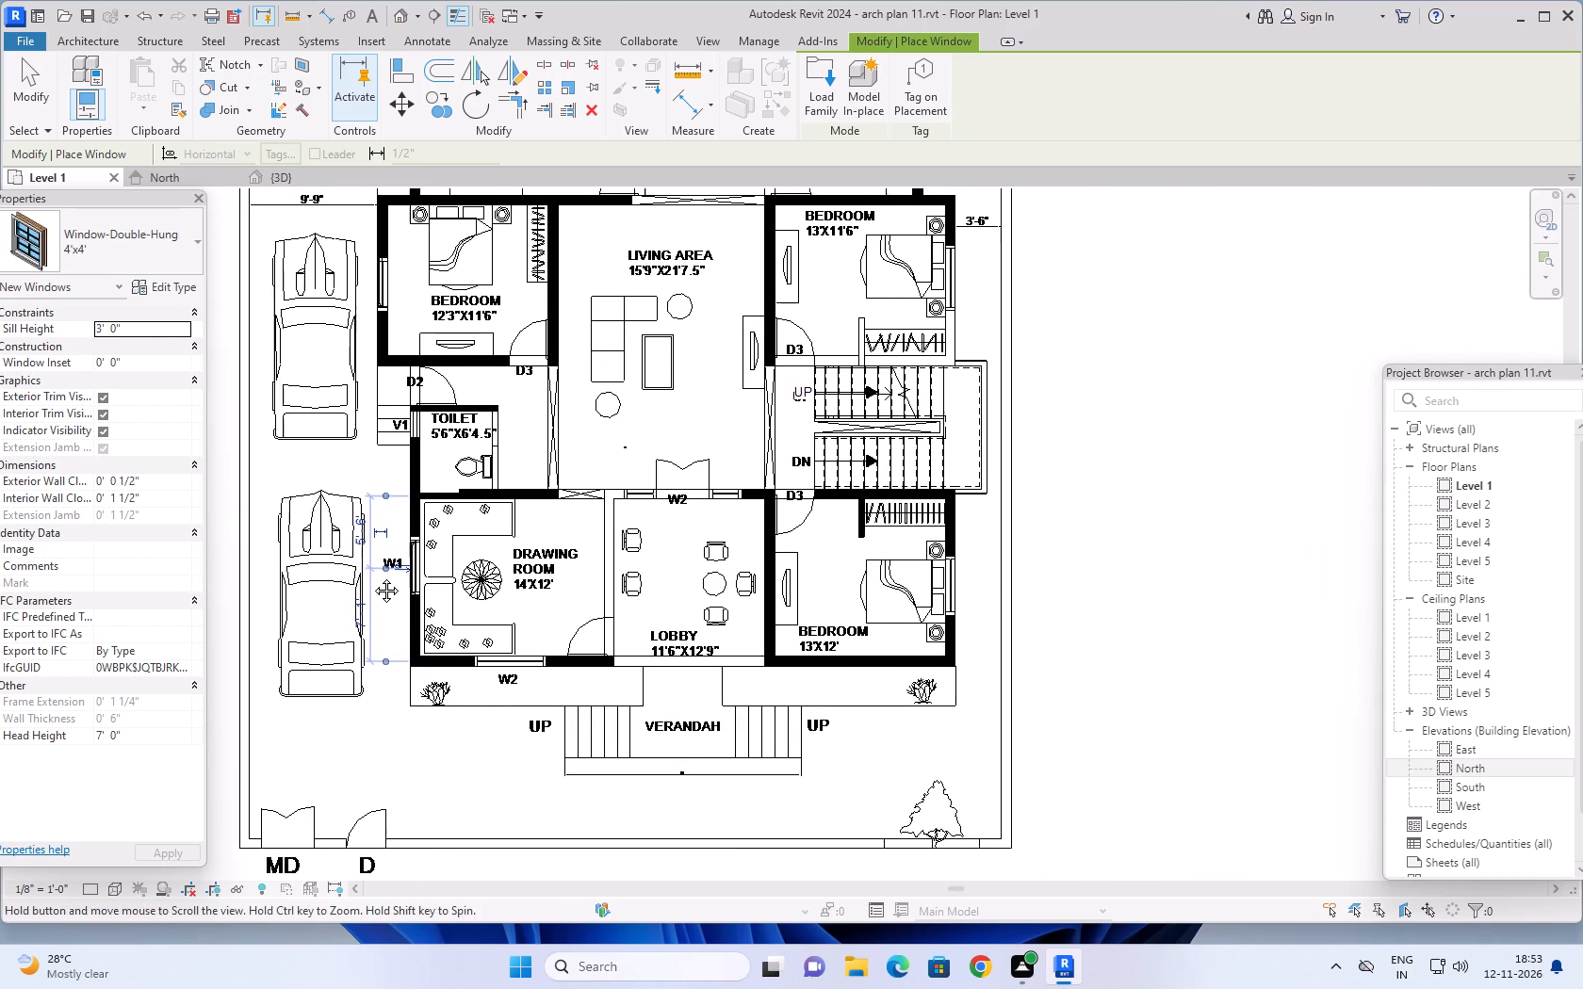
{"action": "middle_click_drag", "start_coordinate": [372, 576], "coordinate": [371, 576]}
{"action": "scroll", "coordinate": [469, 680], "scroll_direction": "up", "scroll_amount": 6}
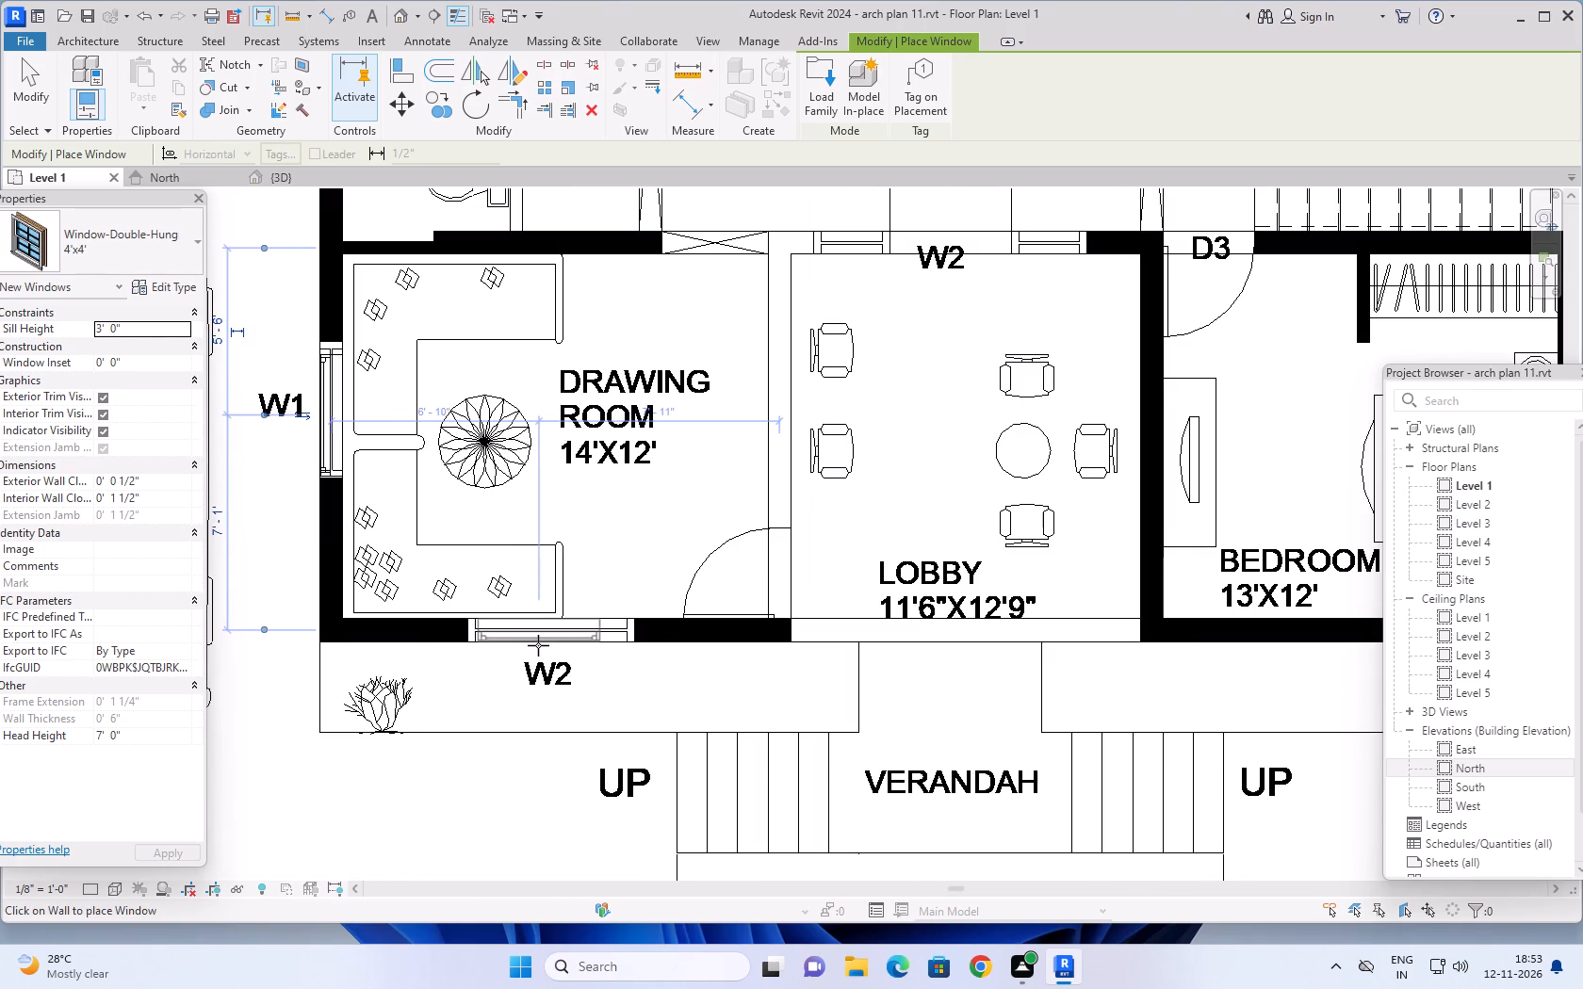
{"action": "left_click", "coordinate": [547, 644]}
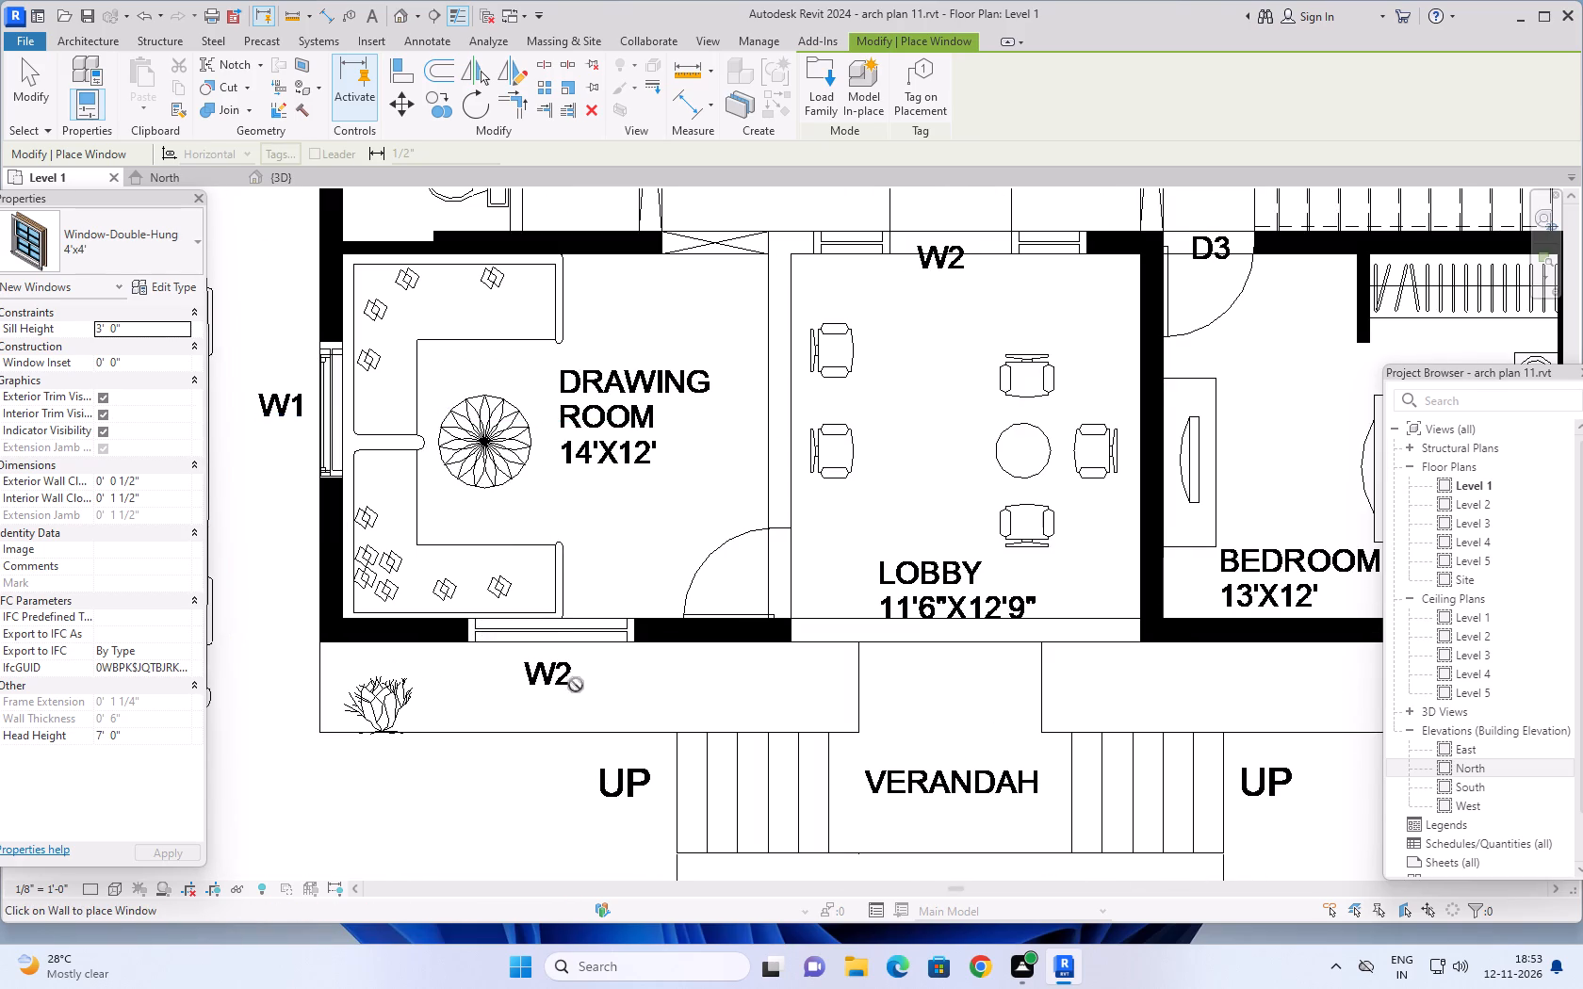
Place 4'x4' double-hung windows at the openings in the east walls of the 13'X12' and 13'X11'6" bedrooms.
{"action": "scroll", "coordinate": [576, 685], "scroll_direction": "down", "scroll_amount": 4}
{"action": "middle_click_drag", "start_coordinate": [604, 689], "coordinate": [415, 639]}
{"action": "scroll", "coordinate": [785, 627], "scroll_direction": "down", "scroll_amount": 3}
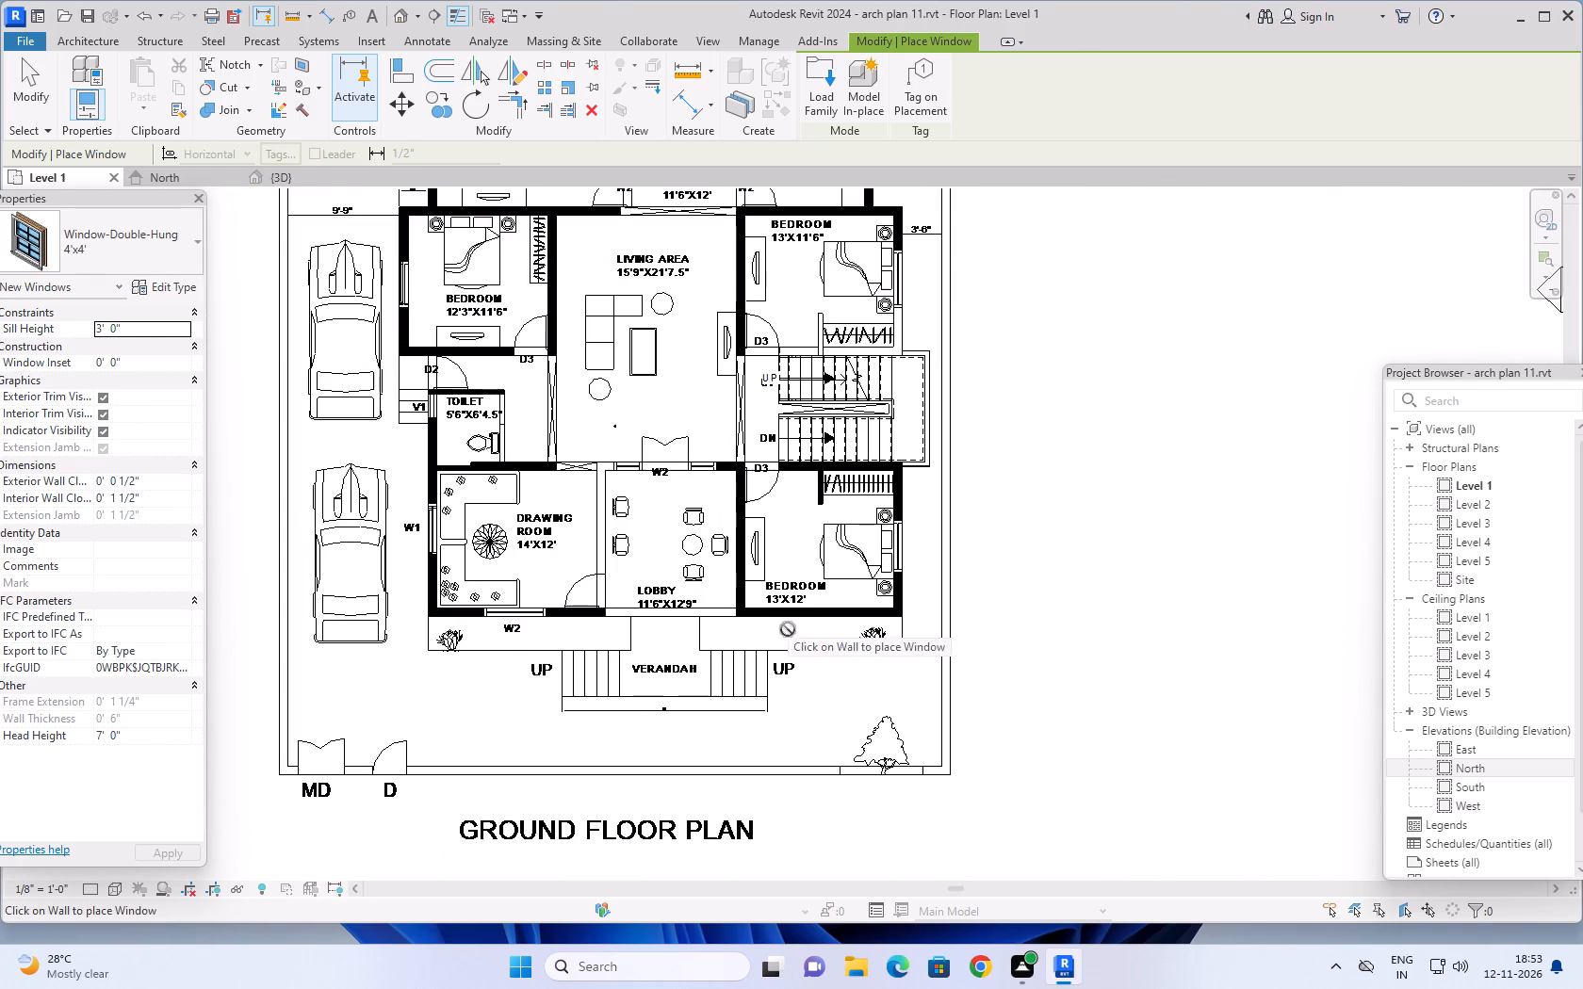
{"action": "scroll", "coordinate": [693, 668], "scroll_direction": "down", "scroll_amount": 1}
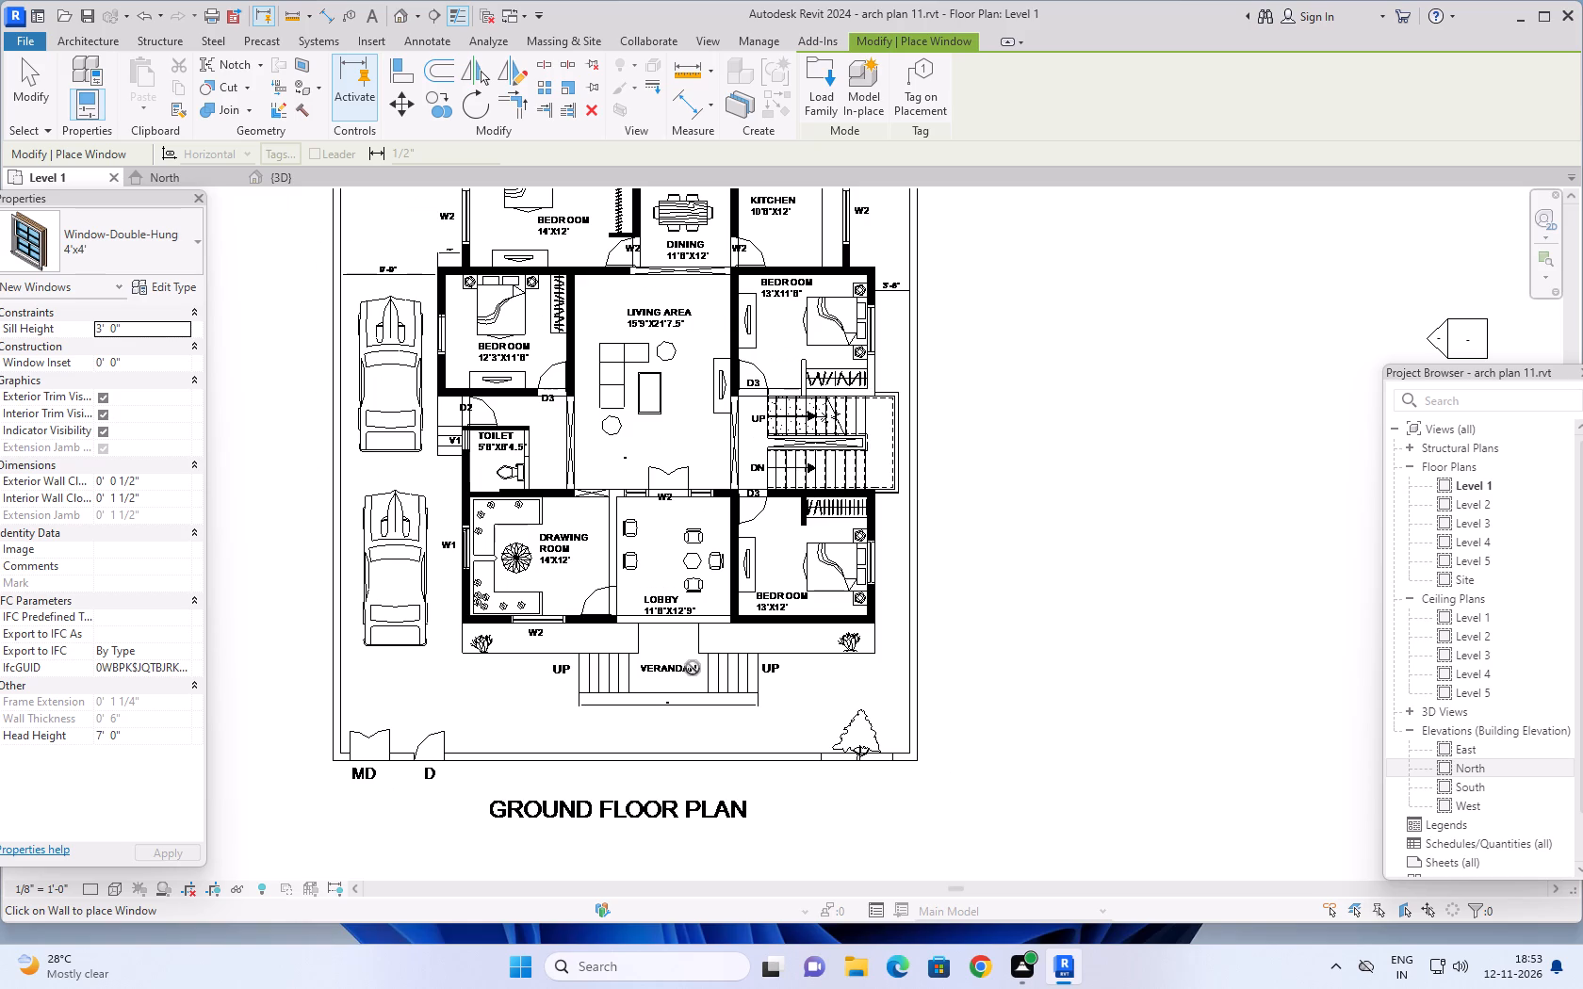
{"action": "scroll", "coordinate": [899, 578], "scroll_direction": "up", "scroll_amount": 11}
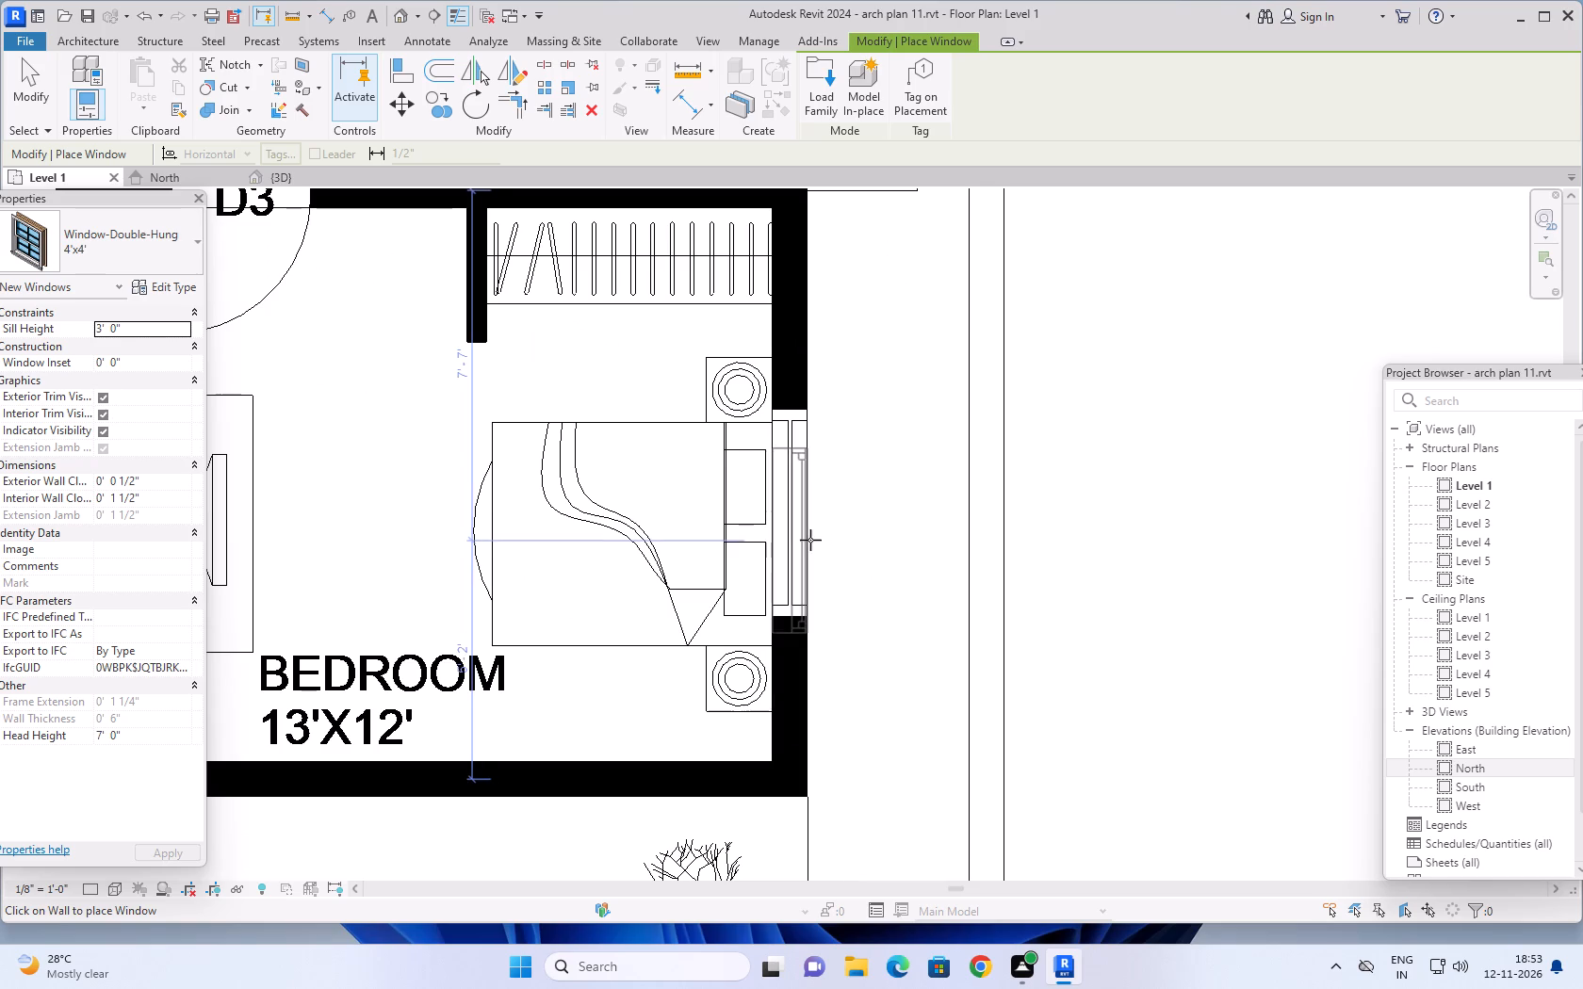
{"action": "left_click", "coordinate": [808, 514]}
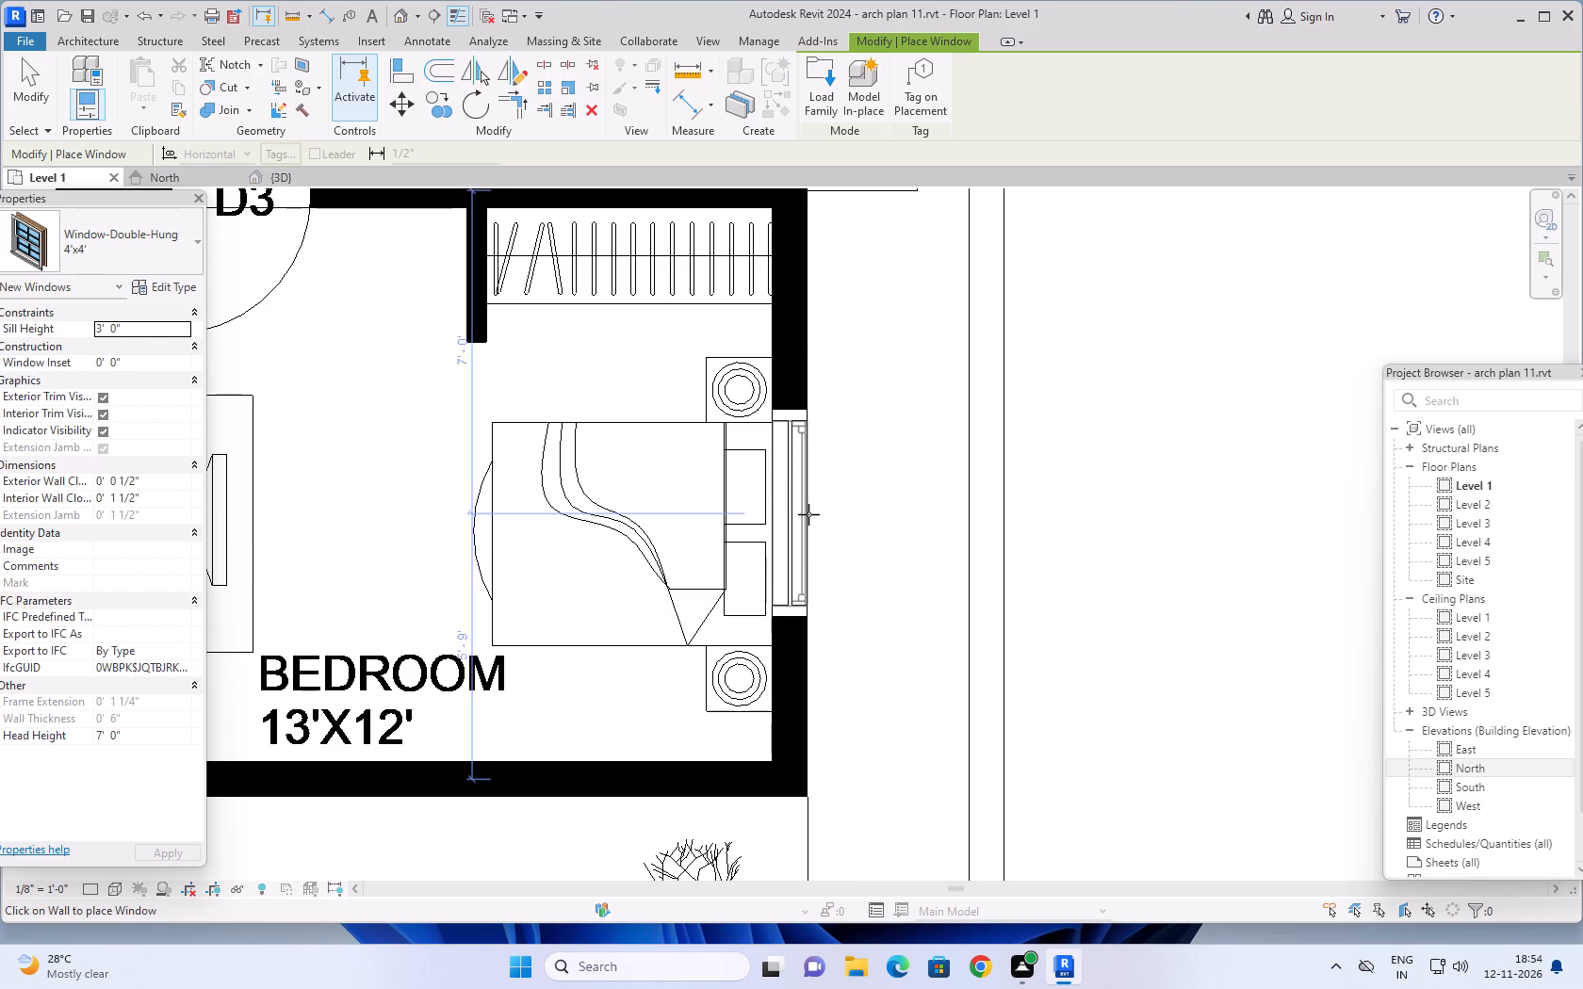
{"action": "scroll", "coordinate": [845, 496], "scroll_direction": "down", "scroll_amount": 12}
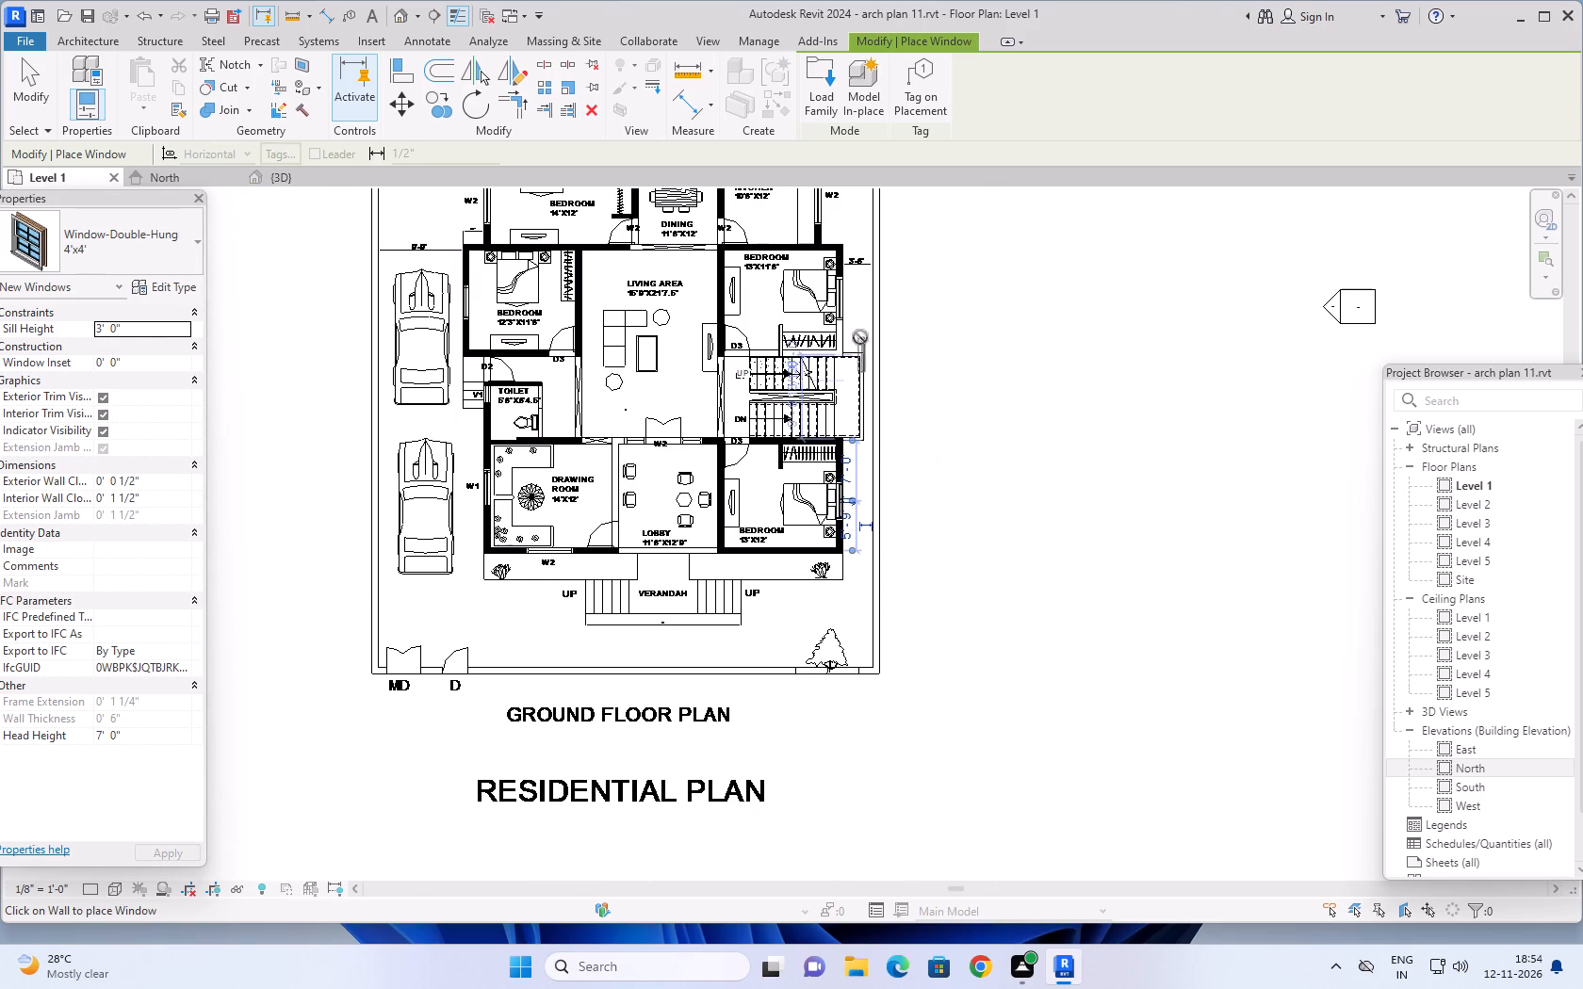
{"action": "middle_click_drag", "start_coordinate": [859, 315], "coordinate": [843, 559]}
{"action": "scroll", "coordinate": [837, 545], "scroll_direction": "up", "scroll_amount": 8}
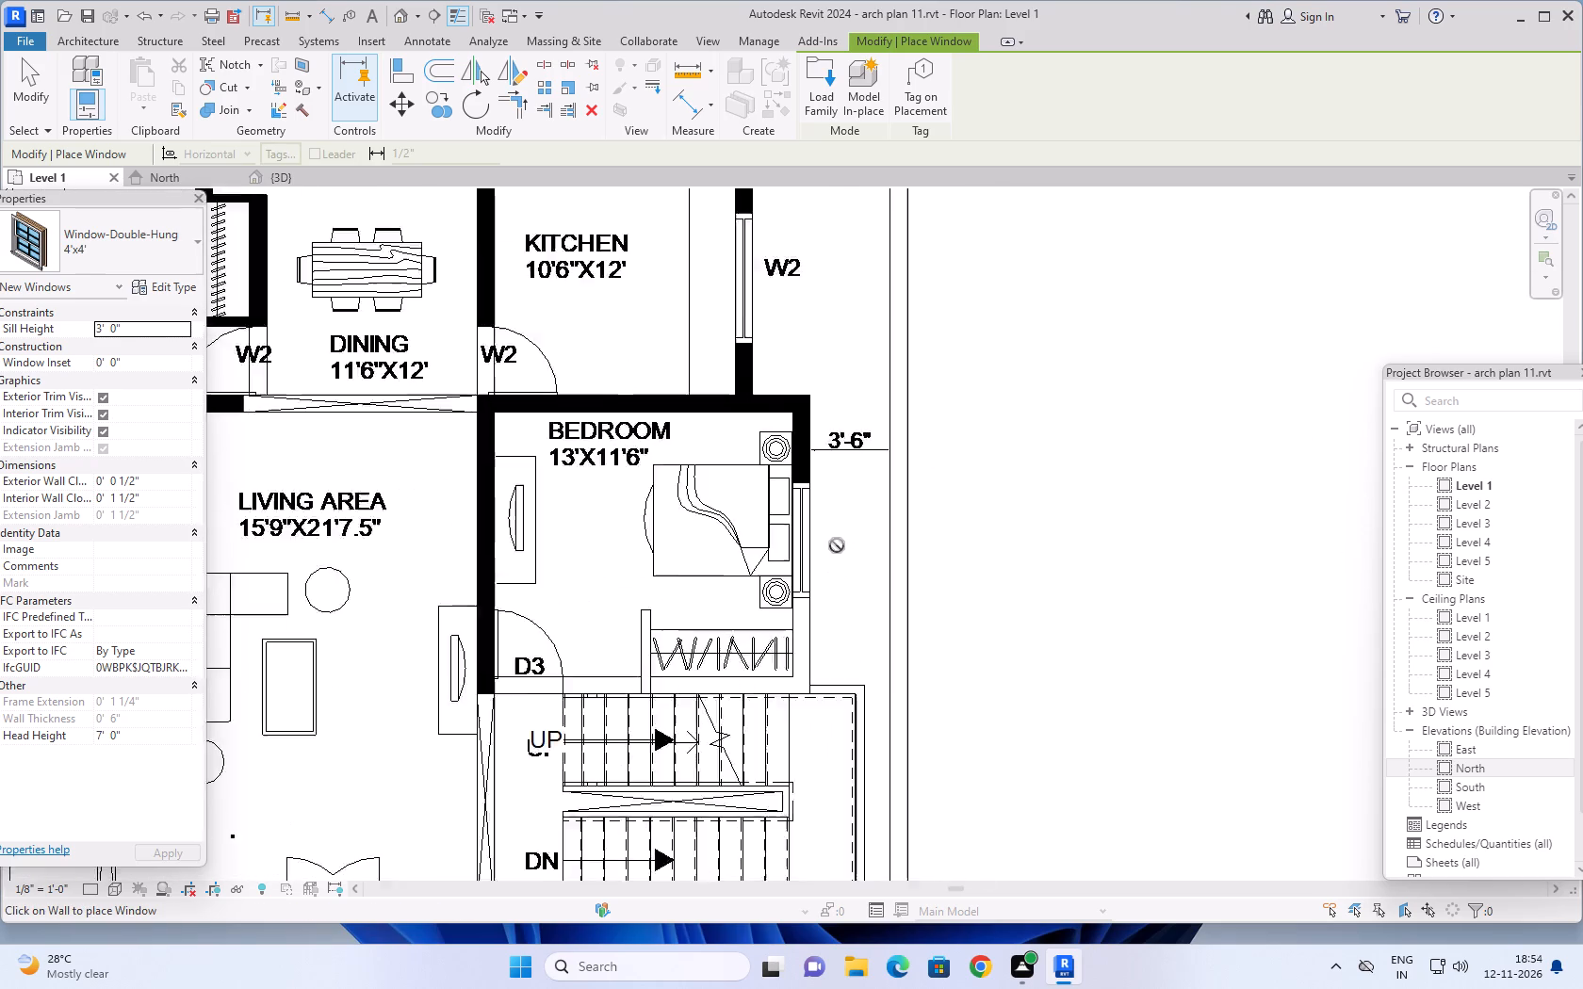
{"action": "scroll", "coordinate": [837, 545], "scroll_direction": "up", "scroll_amount": 5}
{"action": "left_click", "coordinate": [776, 527]}
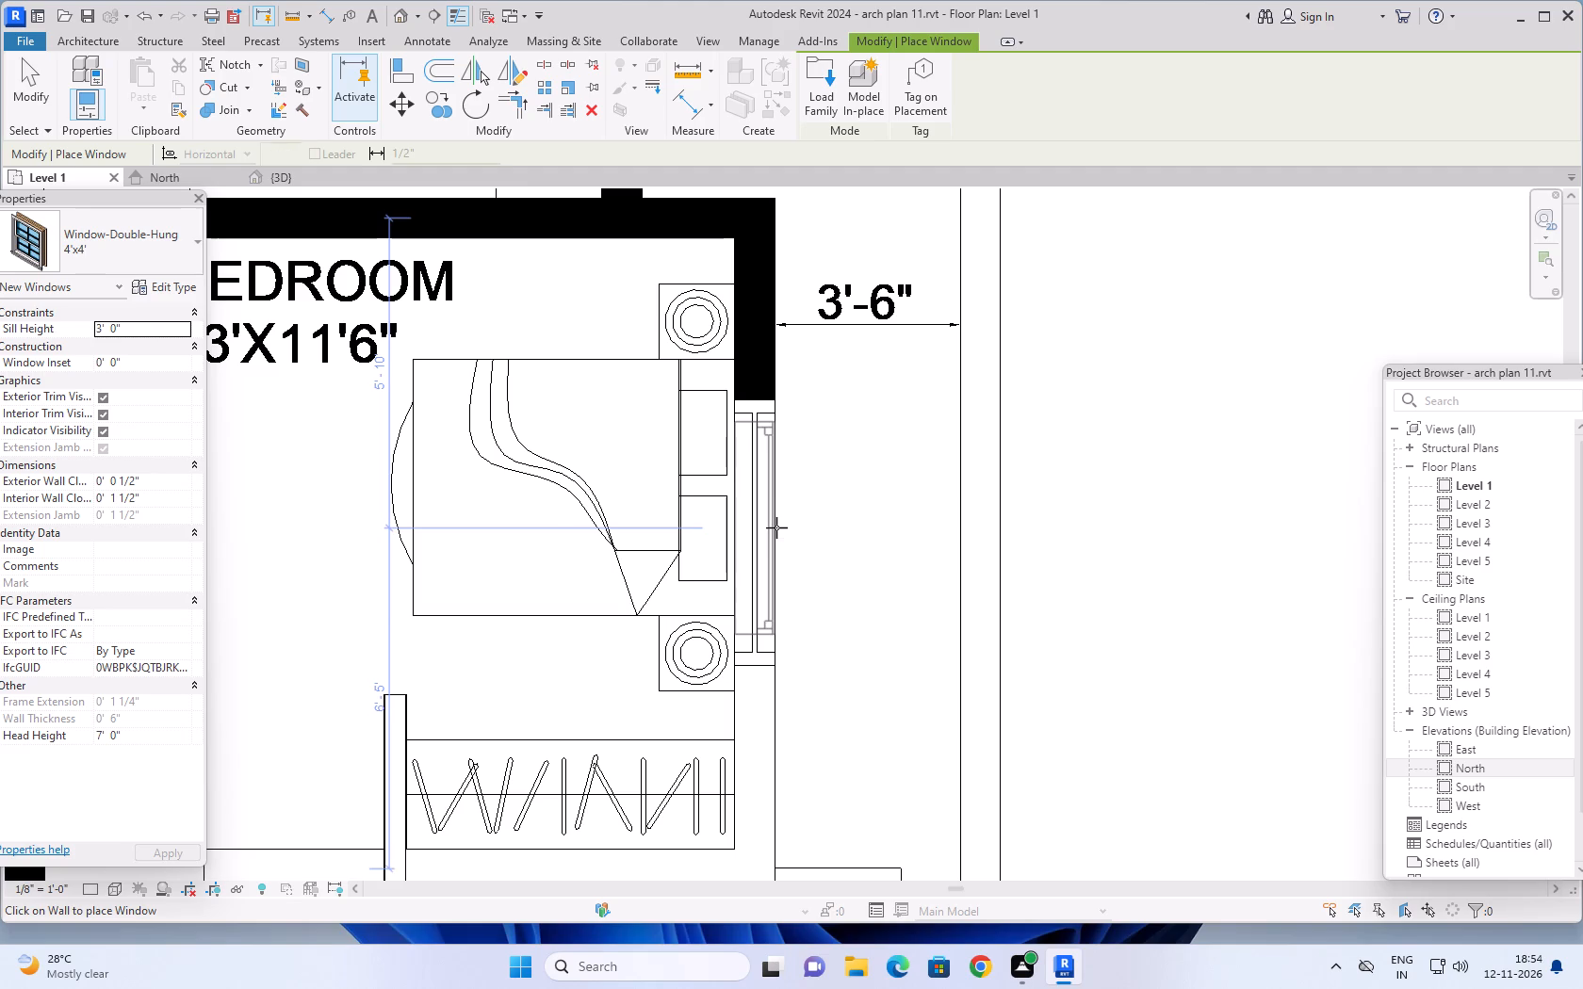
Place 4'x4' double-hung windows at the W2 openings in the kitchen's east and north walls and the W1 opening in the puja/dining north wall.
{"action": "scroll", "coordinate": [854, 510], "scroll_direction": "down", "scroll_amount": 10}
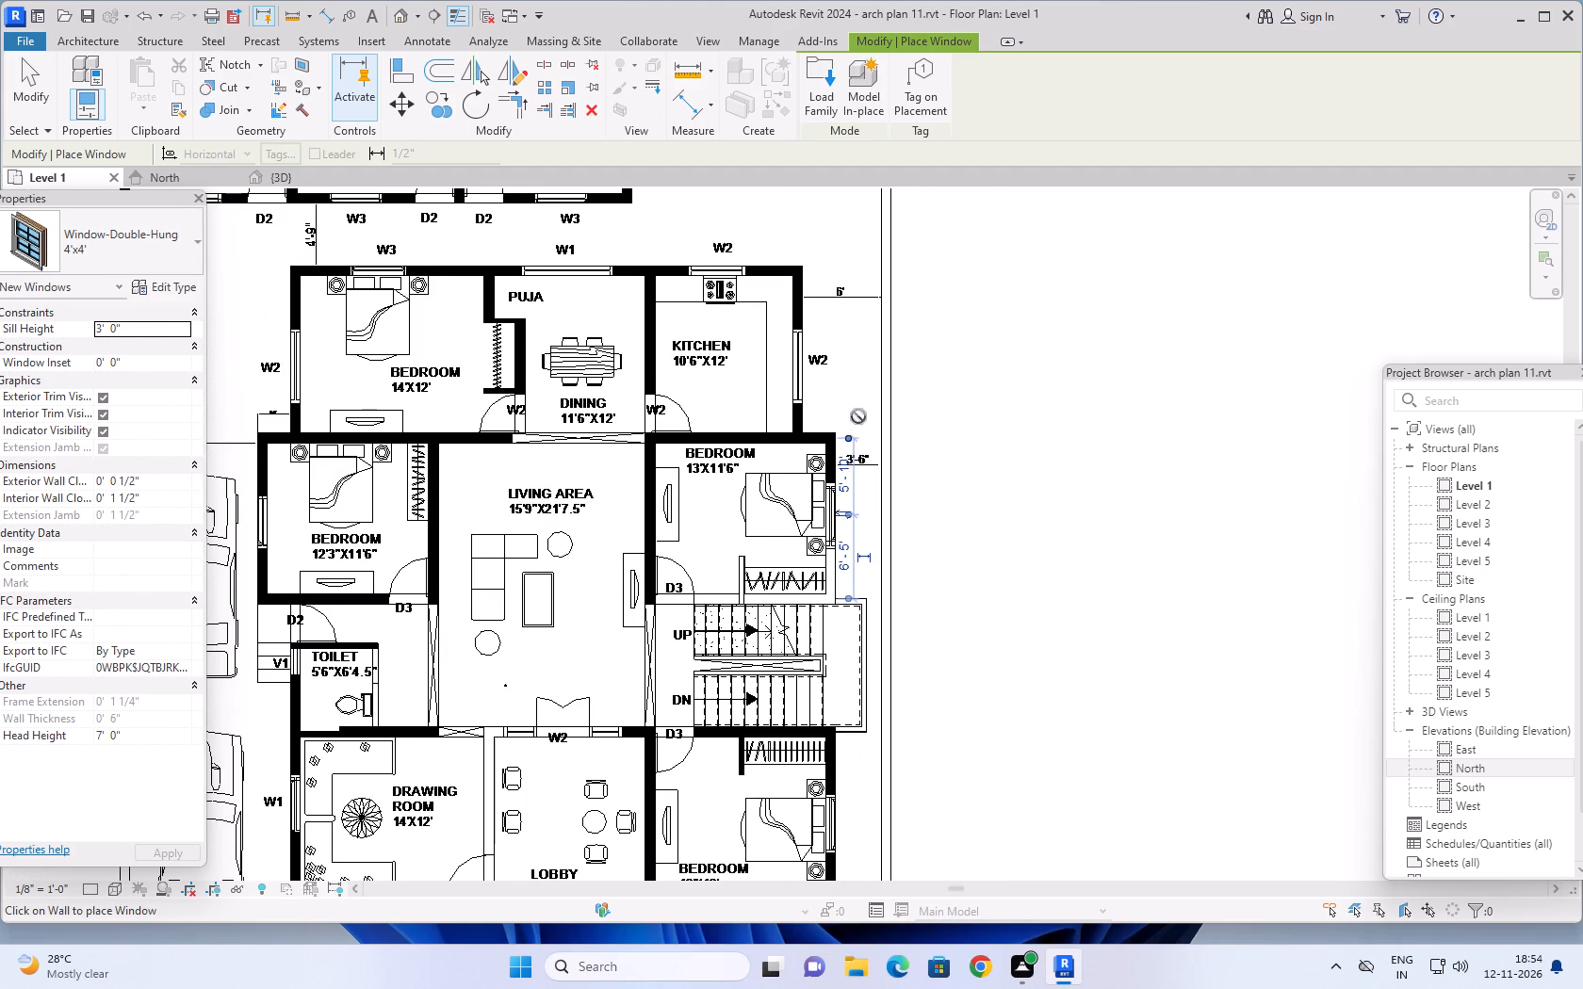
{"action": "middle_click_drag", "start_coordinate": [858, 416], "coordinate": [861, 635]}
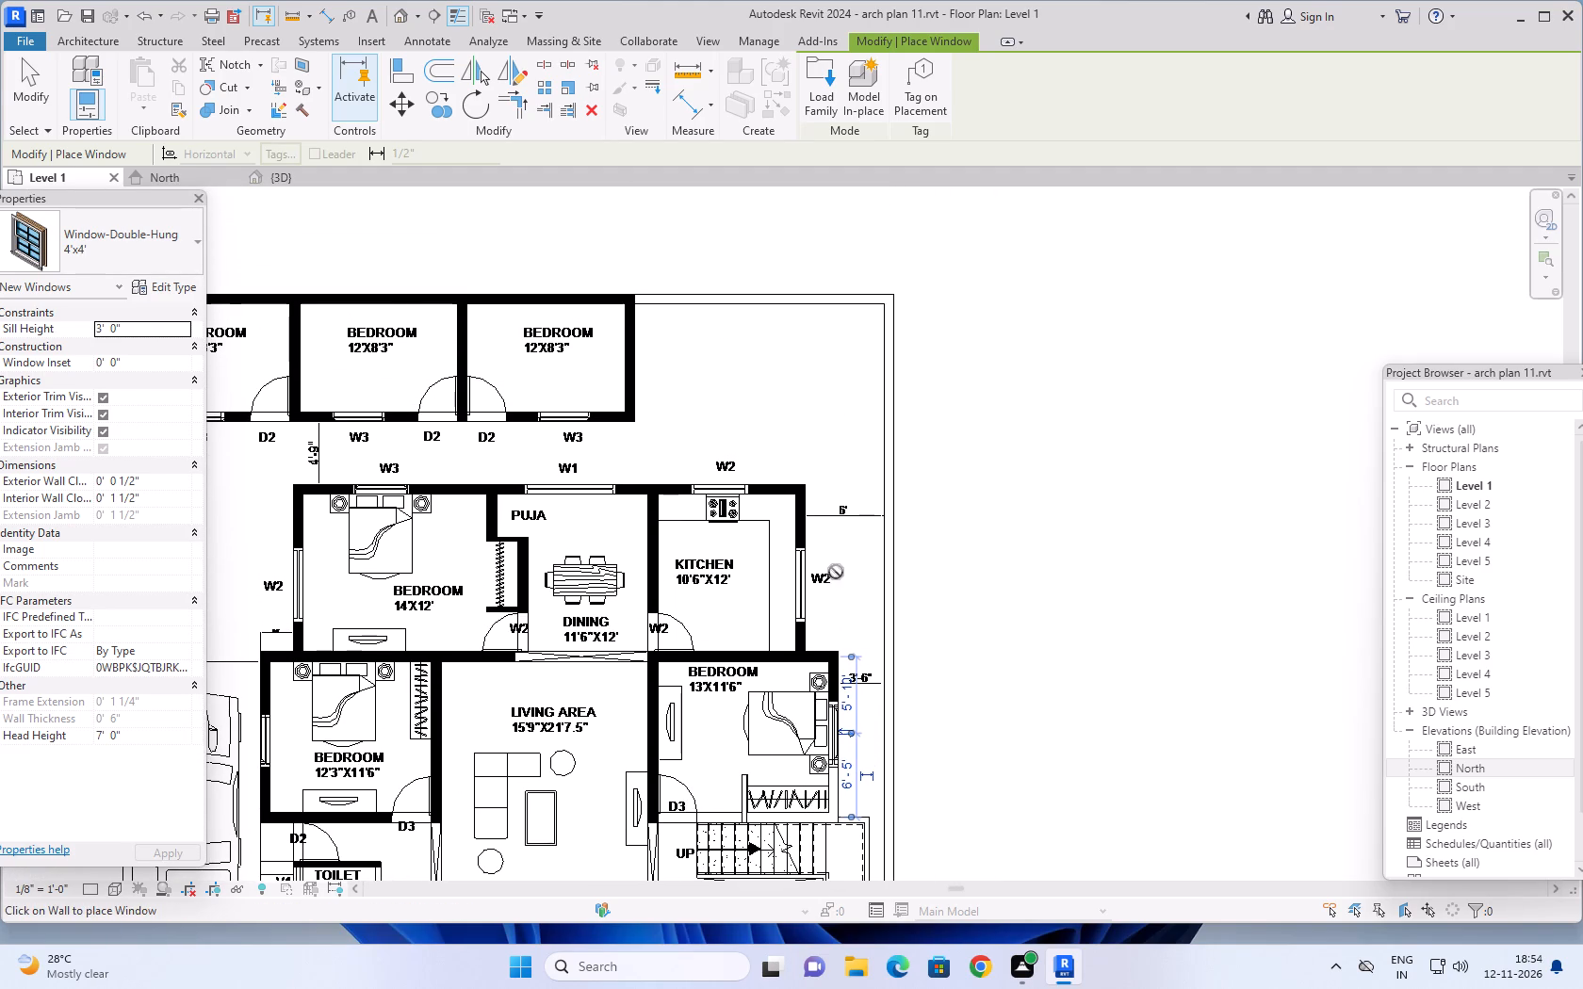
{"action": "scroll", "coordinate": [842, 573], "scroll_direction": "up", "scroll_amount": 2}
{"action": "middle_click_drag", "start_coordinate": [853, 580], "coordinate": [871, 550]}
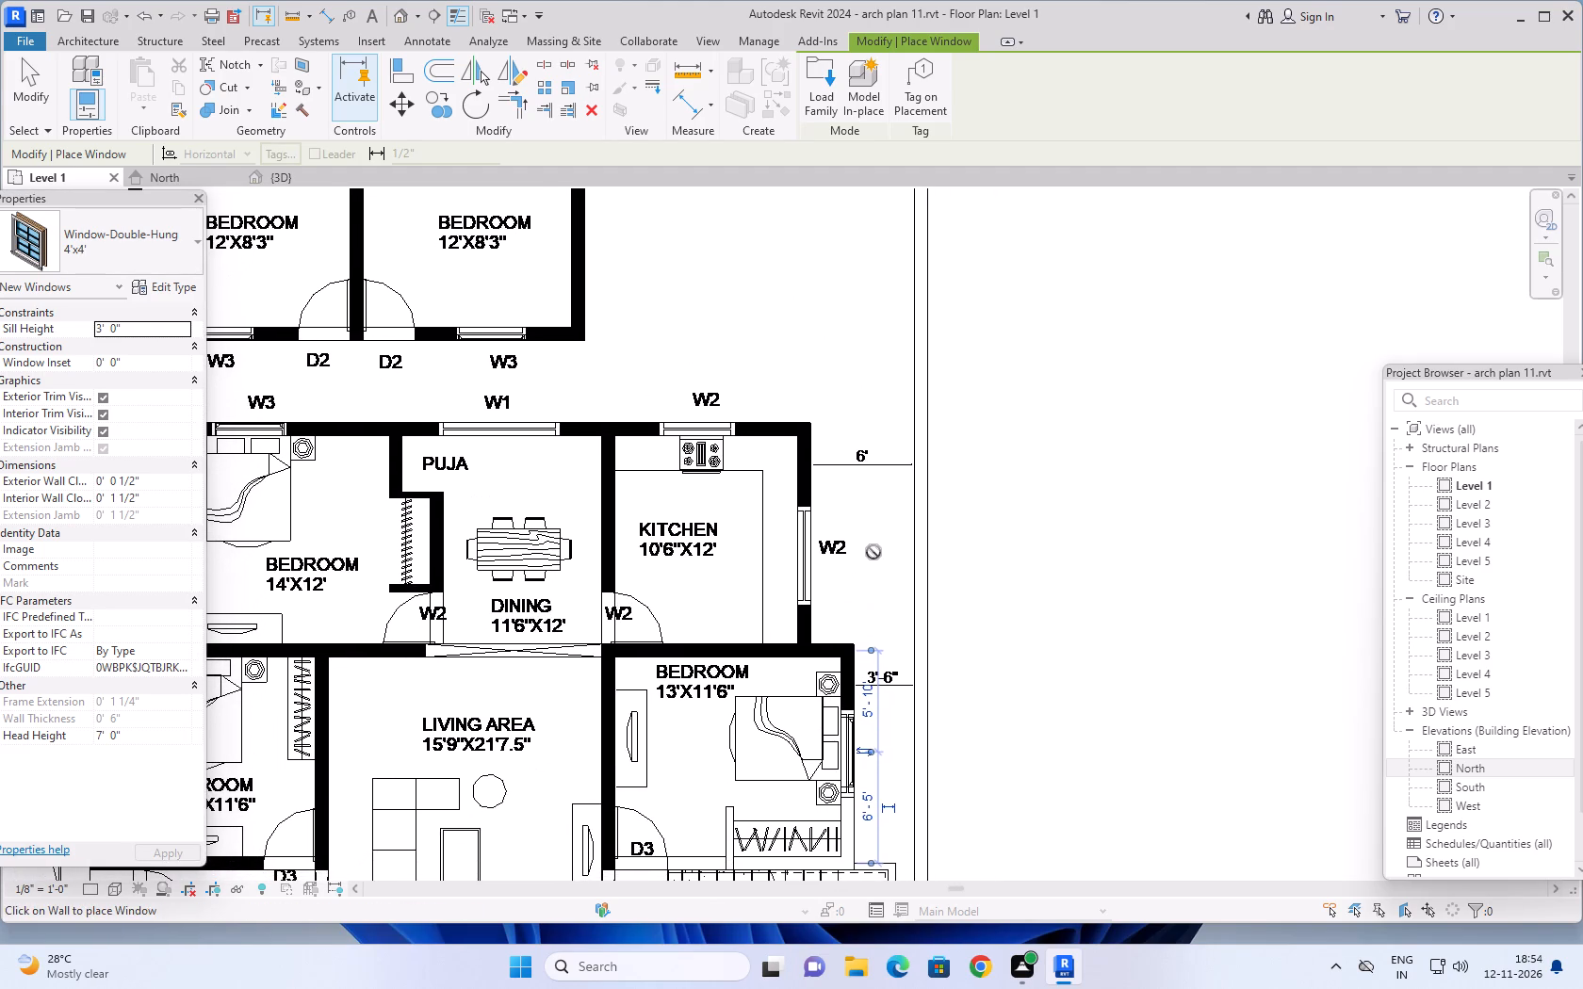
{"action": "scroll", "coordinate": [873, 552], "scroll_direction": "down", "scroll_amount": 3}
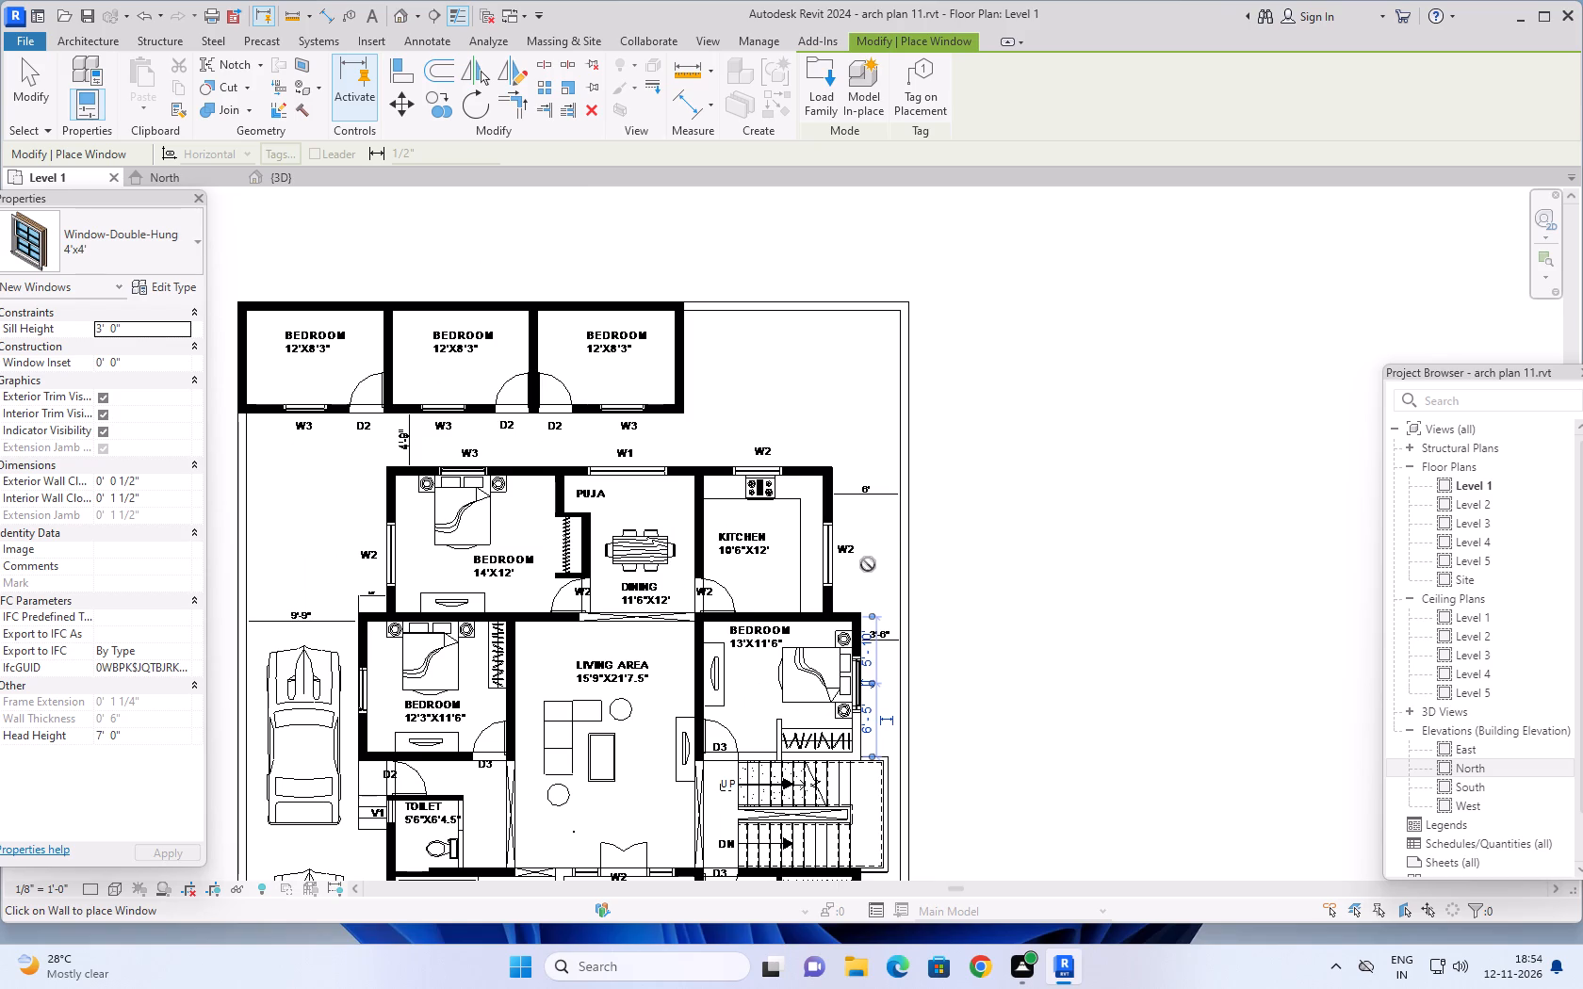
{"action": "scroll", "coordinate": [858, 569], "scroll_direction": "up", "scroll_amount": 3}
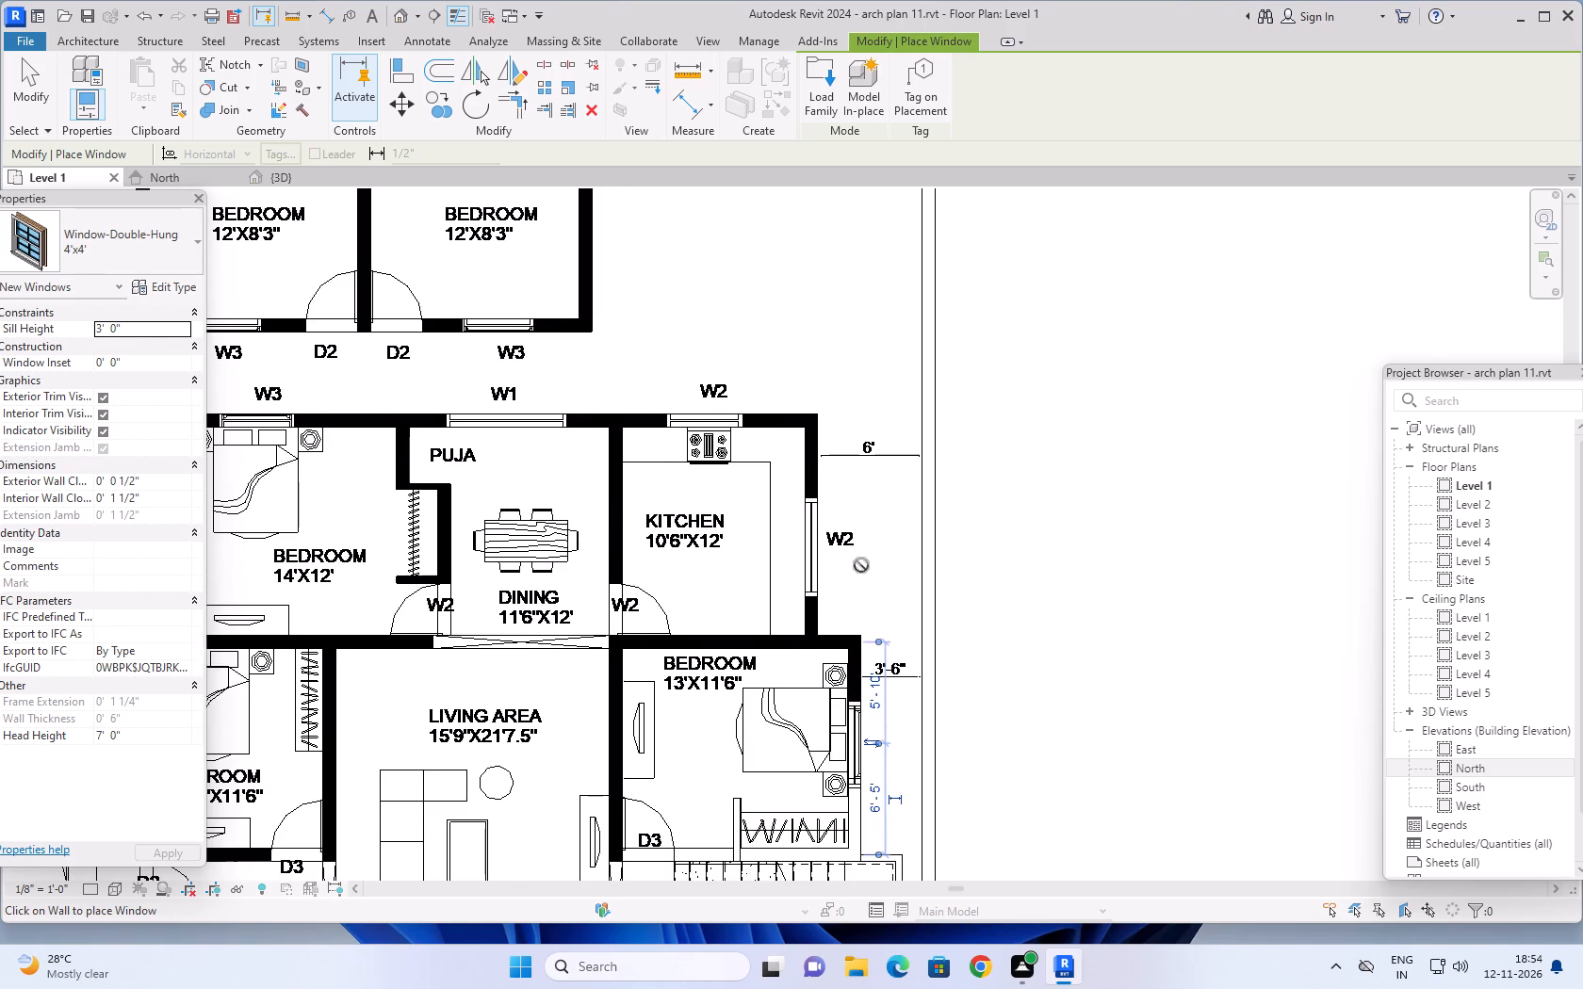
{"action": "middle_click_drag", "start_coordinate": [861, 565], "coordinate": [941, 593]}
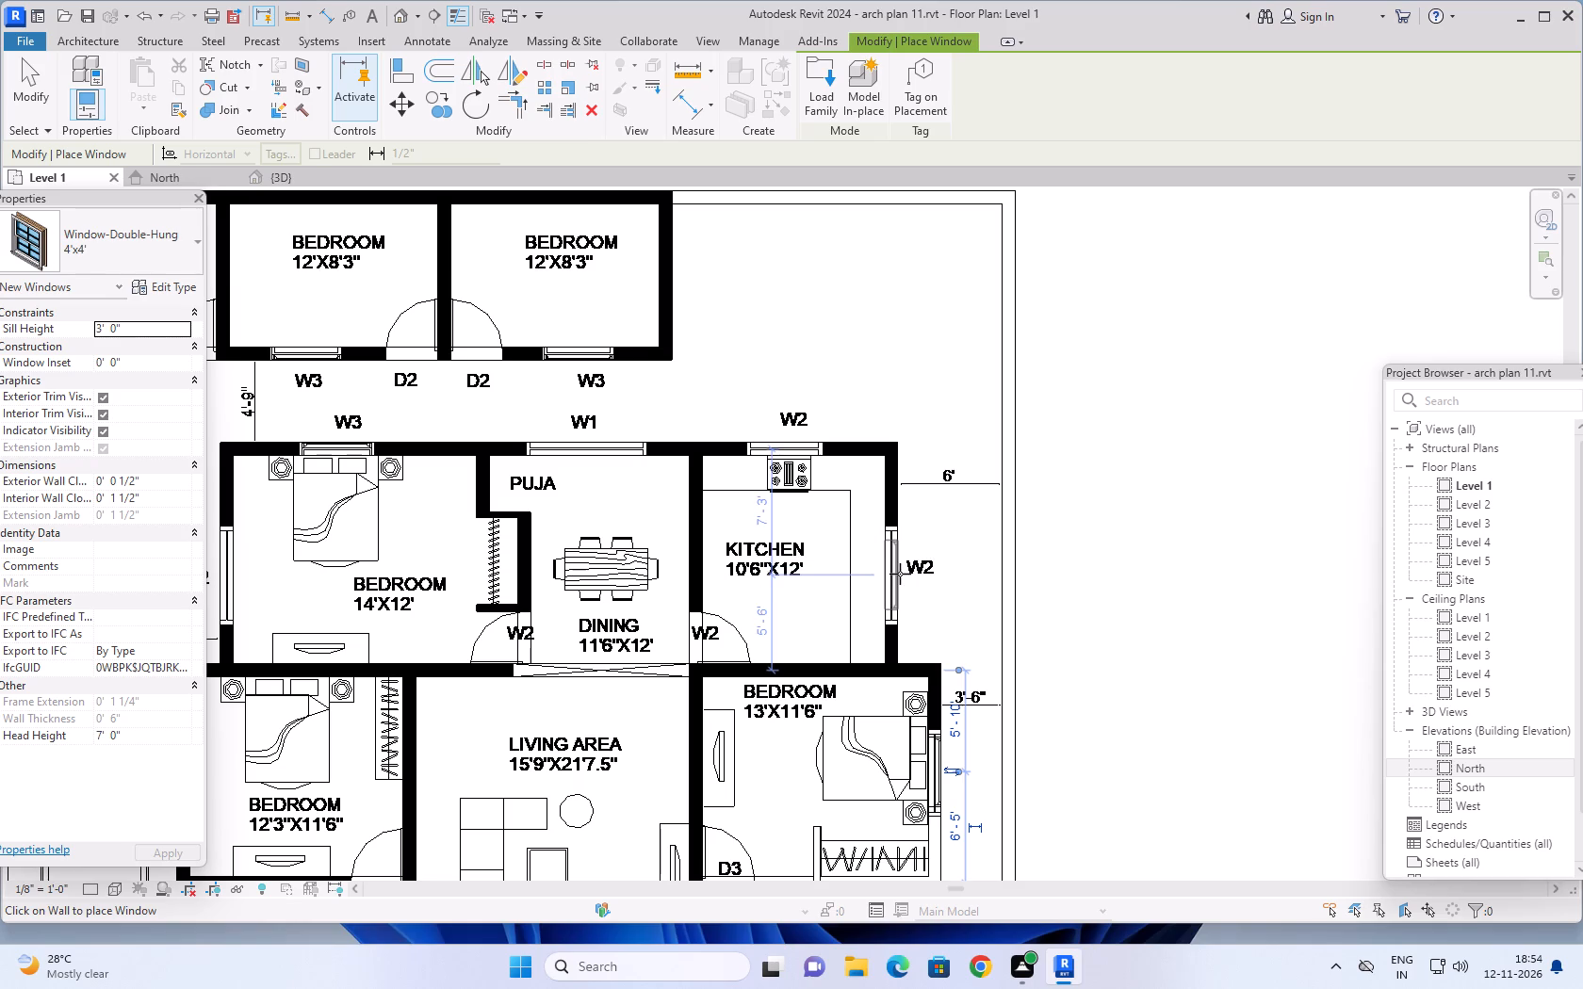
{"action": "left_click", "coordinate": [900, 574]}
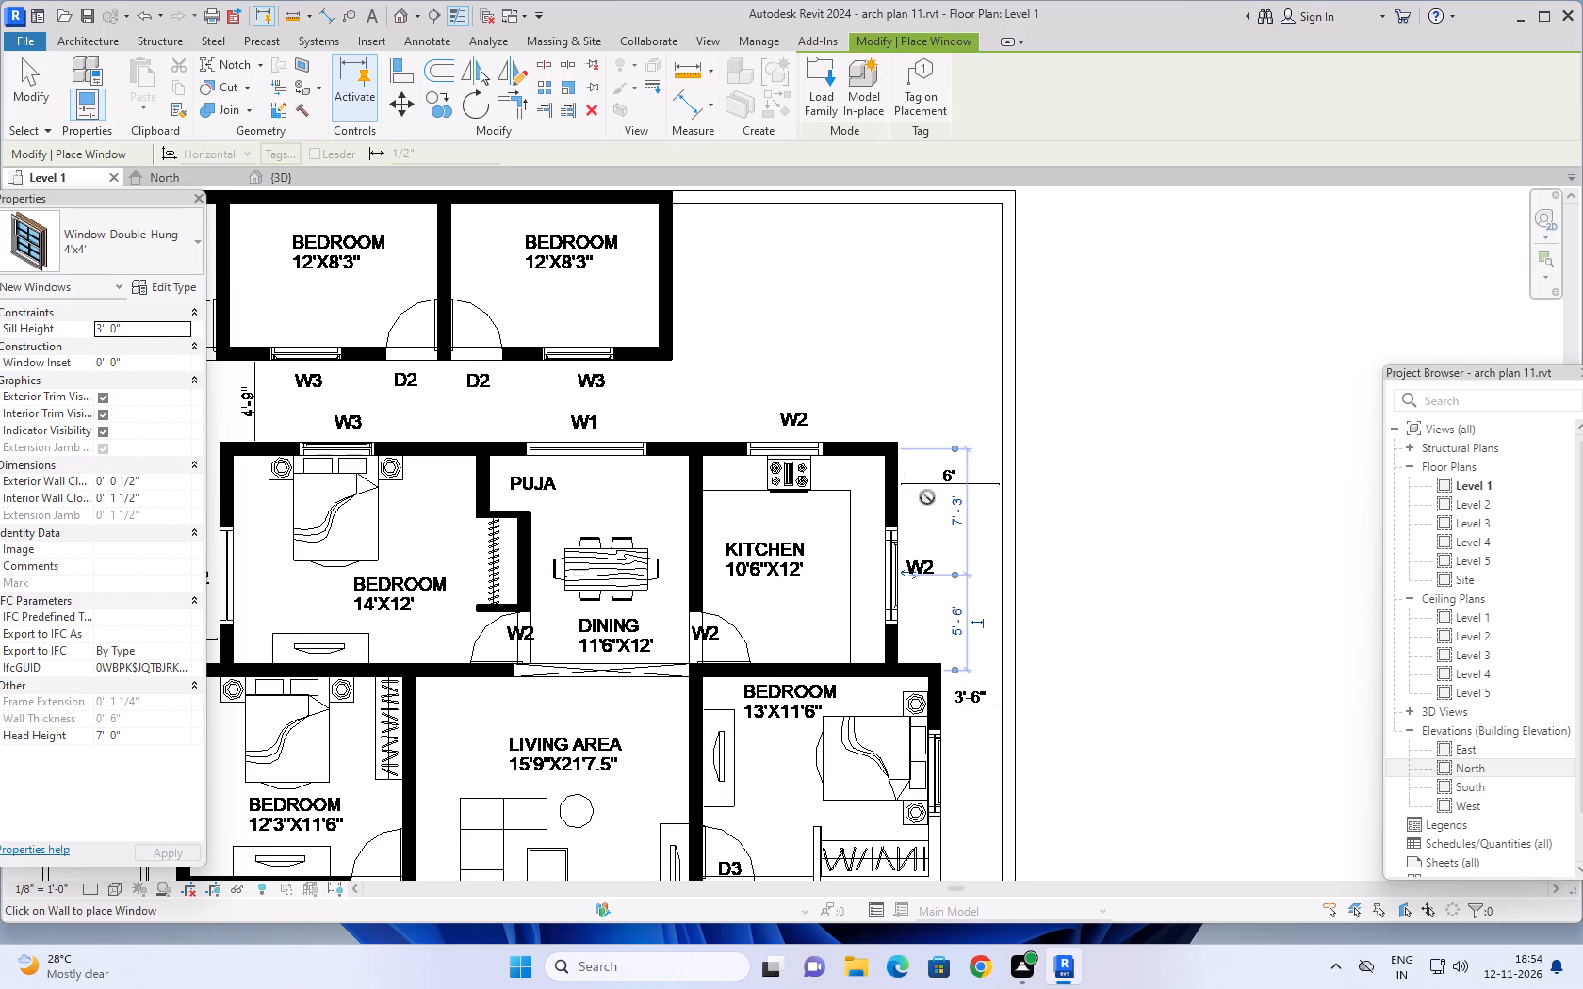
{"action": "left_click", "coordinate": [785, 438]}
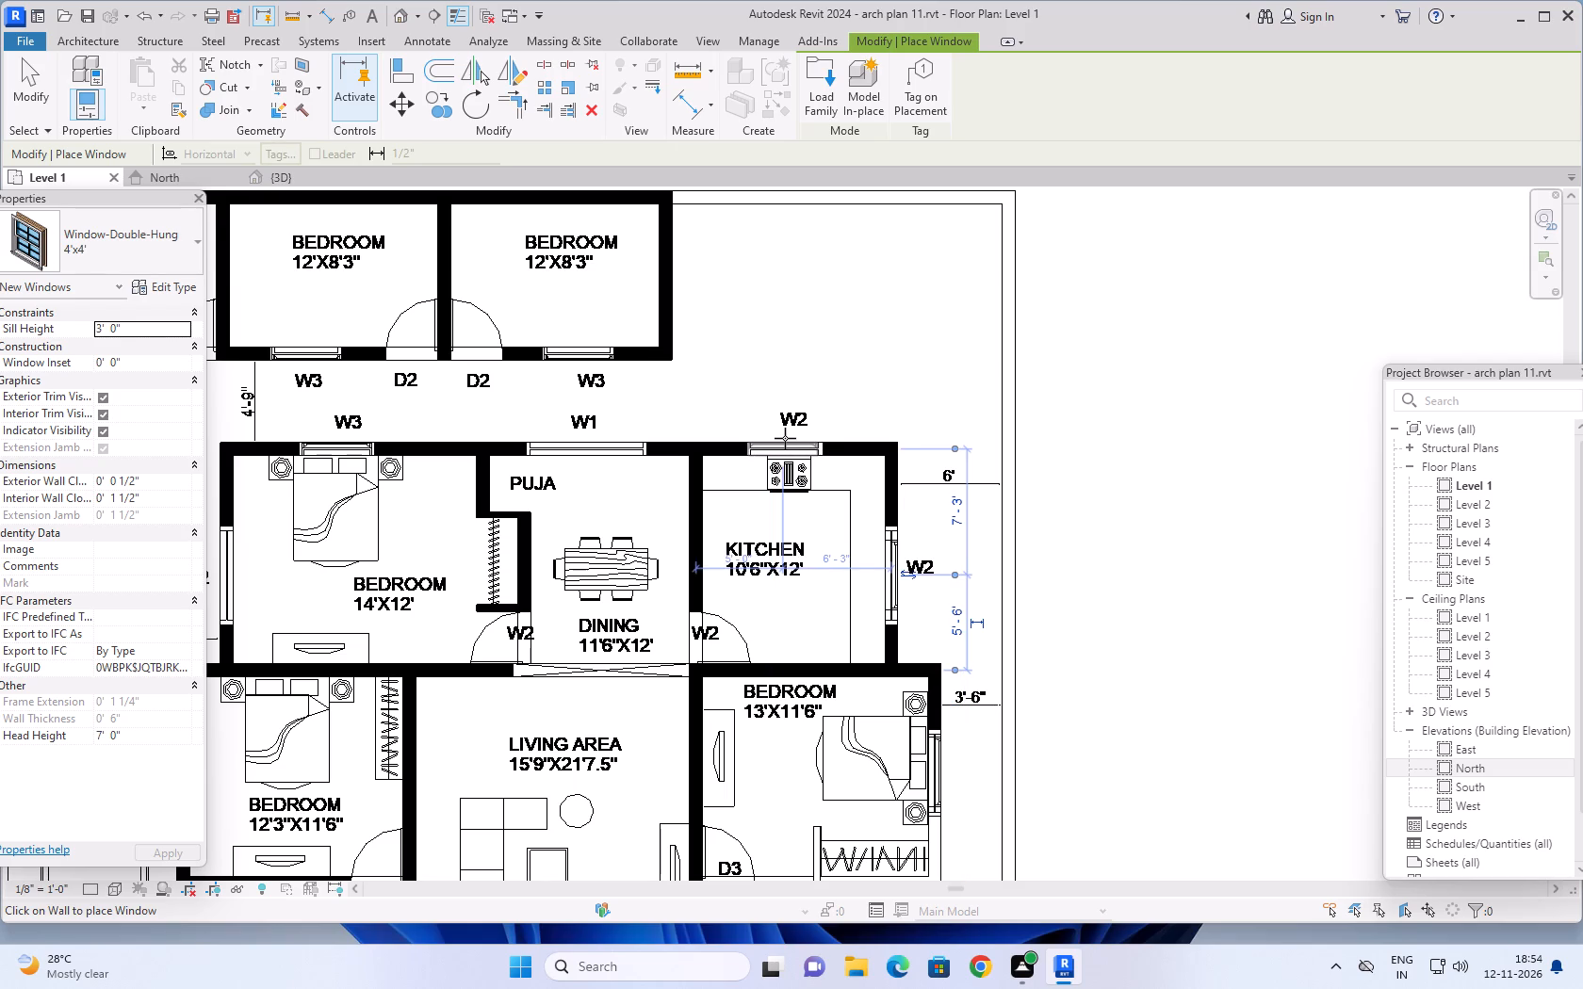
{"action": "left_click", "coordinate": [583, 439]}
Place 4'x4' double-hung windows in the south walls of the lobby and the 13'X12' bedroom, and end window placement.
{"action": "scroll", "coordinate": [780, 397], "scroll_direction": "down", "scroll_amount": 3}
{"action": "middle_click_drag", "start_coordinate": [793, 394], "coordinate": [929, 287]}
{"action": "scroll", "coordinate": [953, 372], "scroll_direction": "down", "scroll_amount": 5}
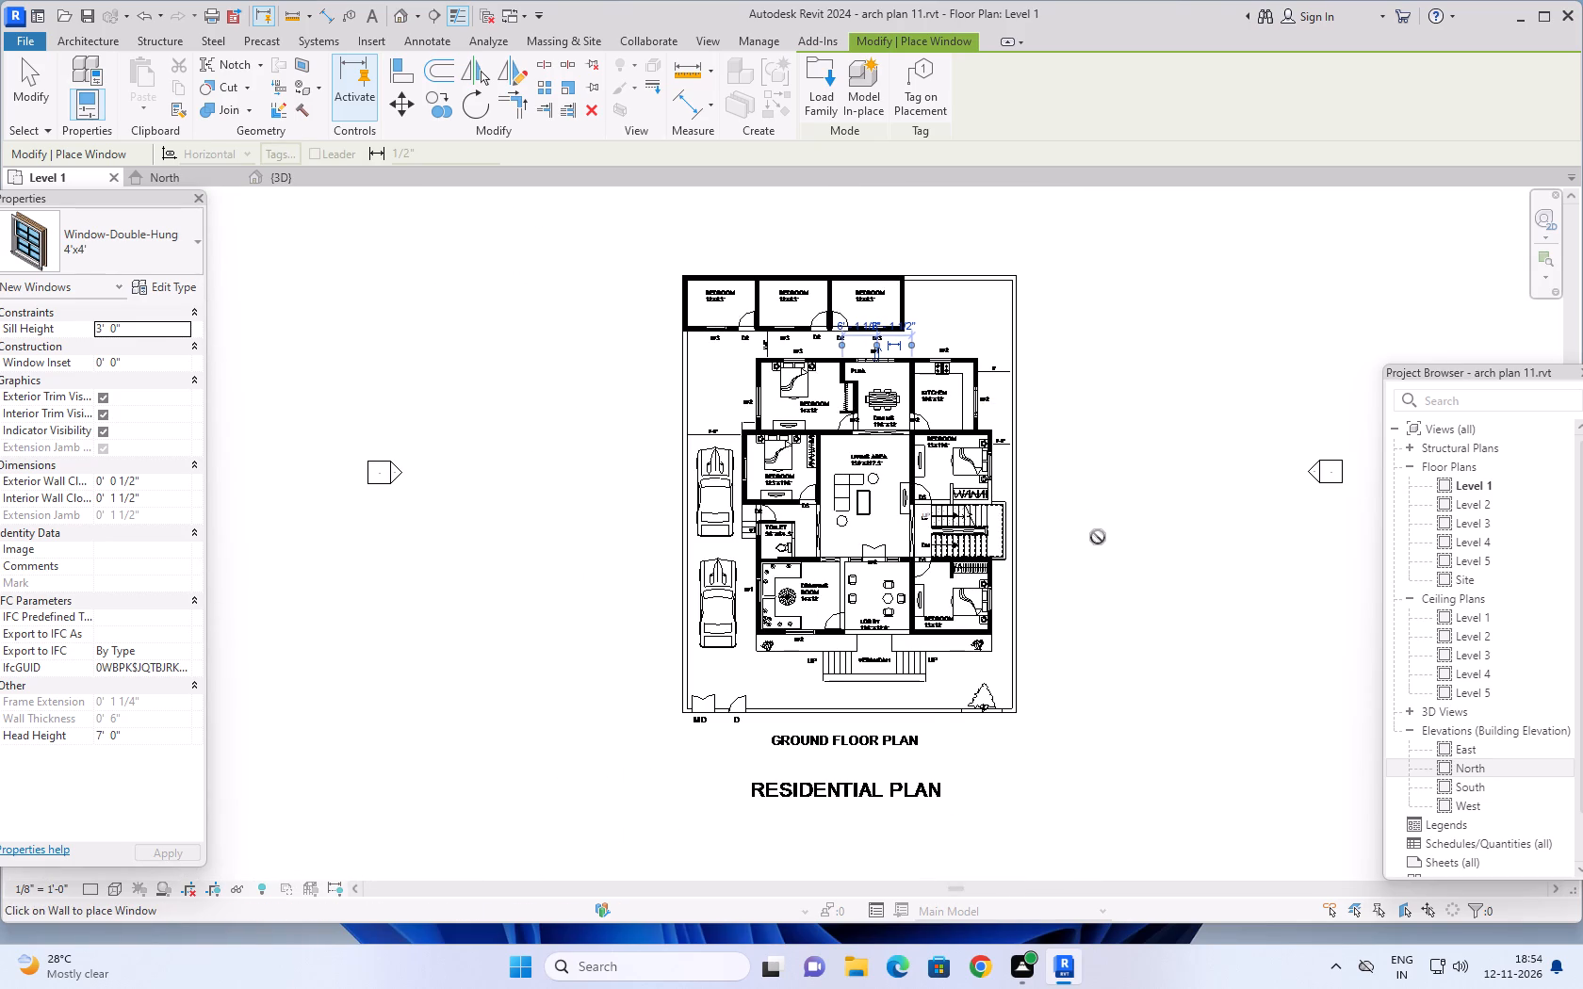
{"action": "scroll", "coordinate": [867, 647], "scroll_direction": "up", "scroll_amount": 4}
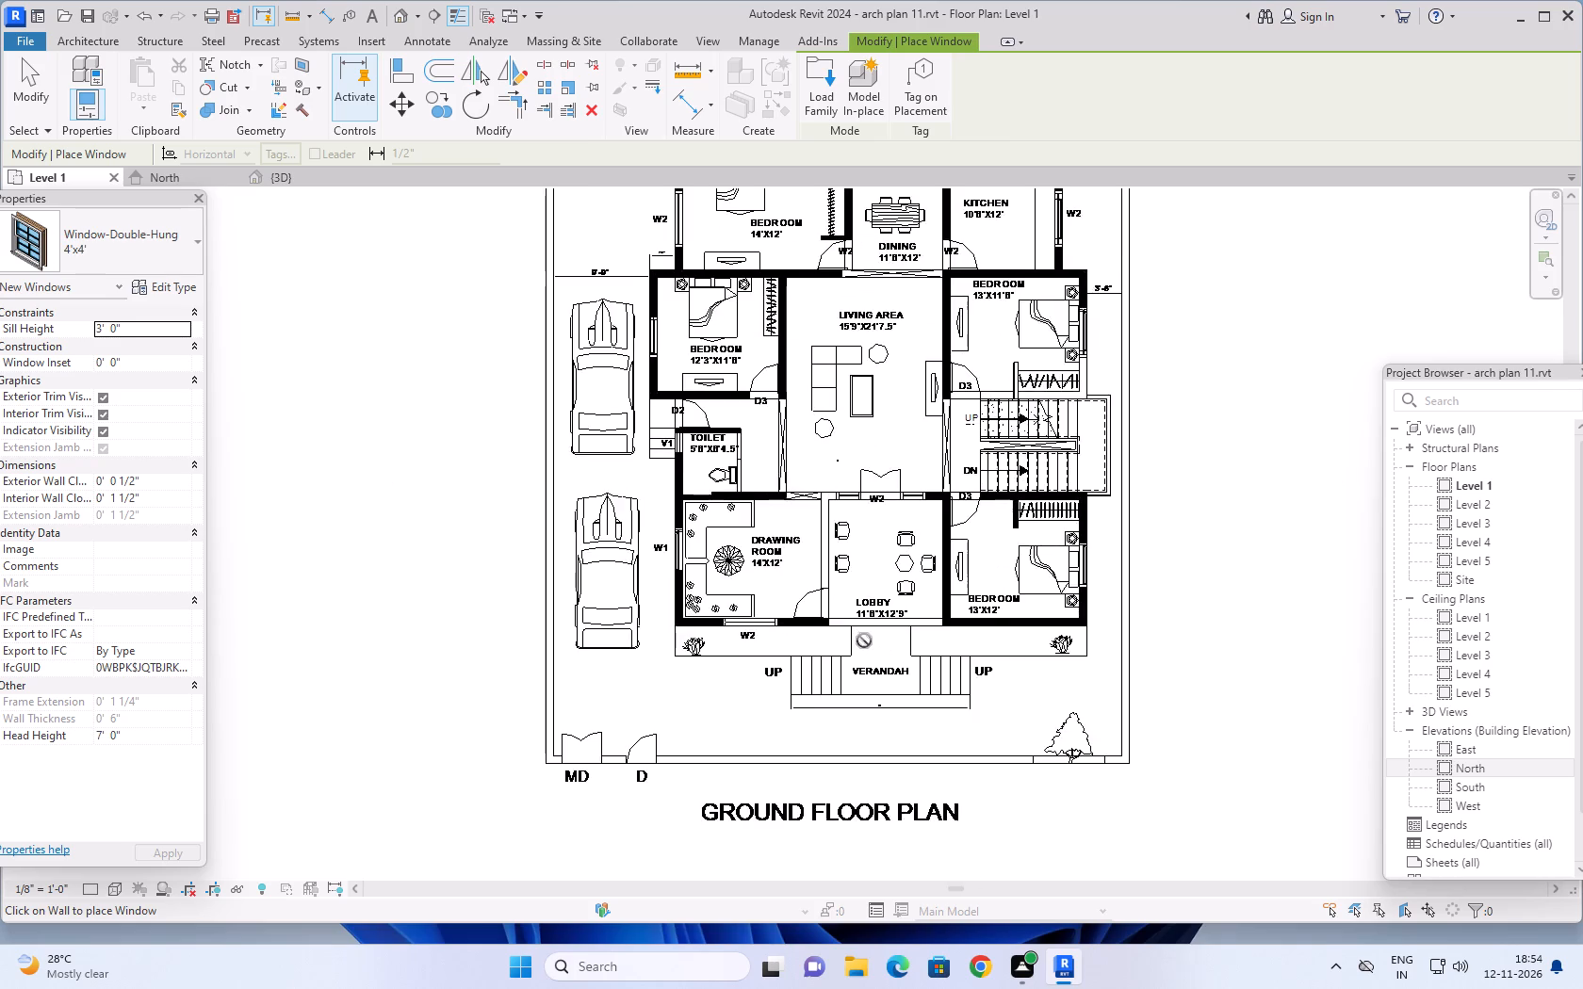
{"action": "scroll", "coordinate": [864, 640], "scroll_direction": "up", "scroll_amount": 6}
{"action": "scroll", "coordinate": [892, 638], "scroll_direction": "down", "scroll_amount": 2}
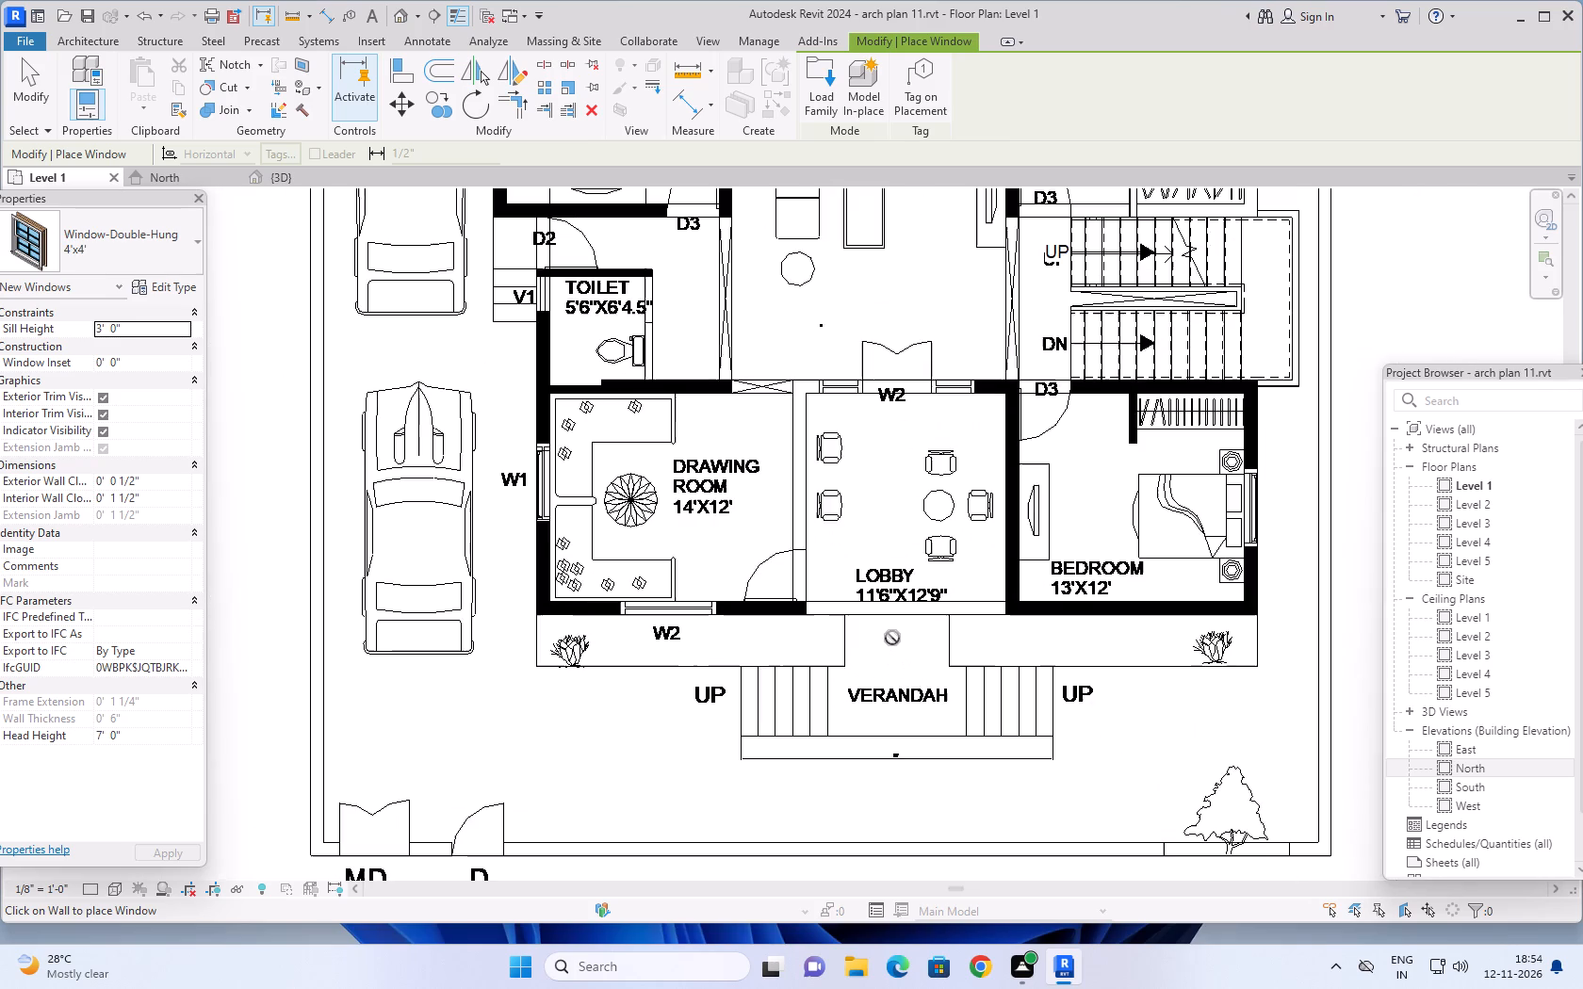
{"action": "scroll", "coordinate": [900, 647], "scroll_direction": "up", "scroll_amount": 3}
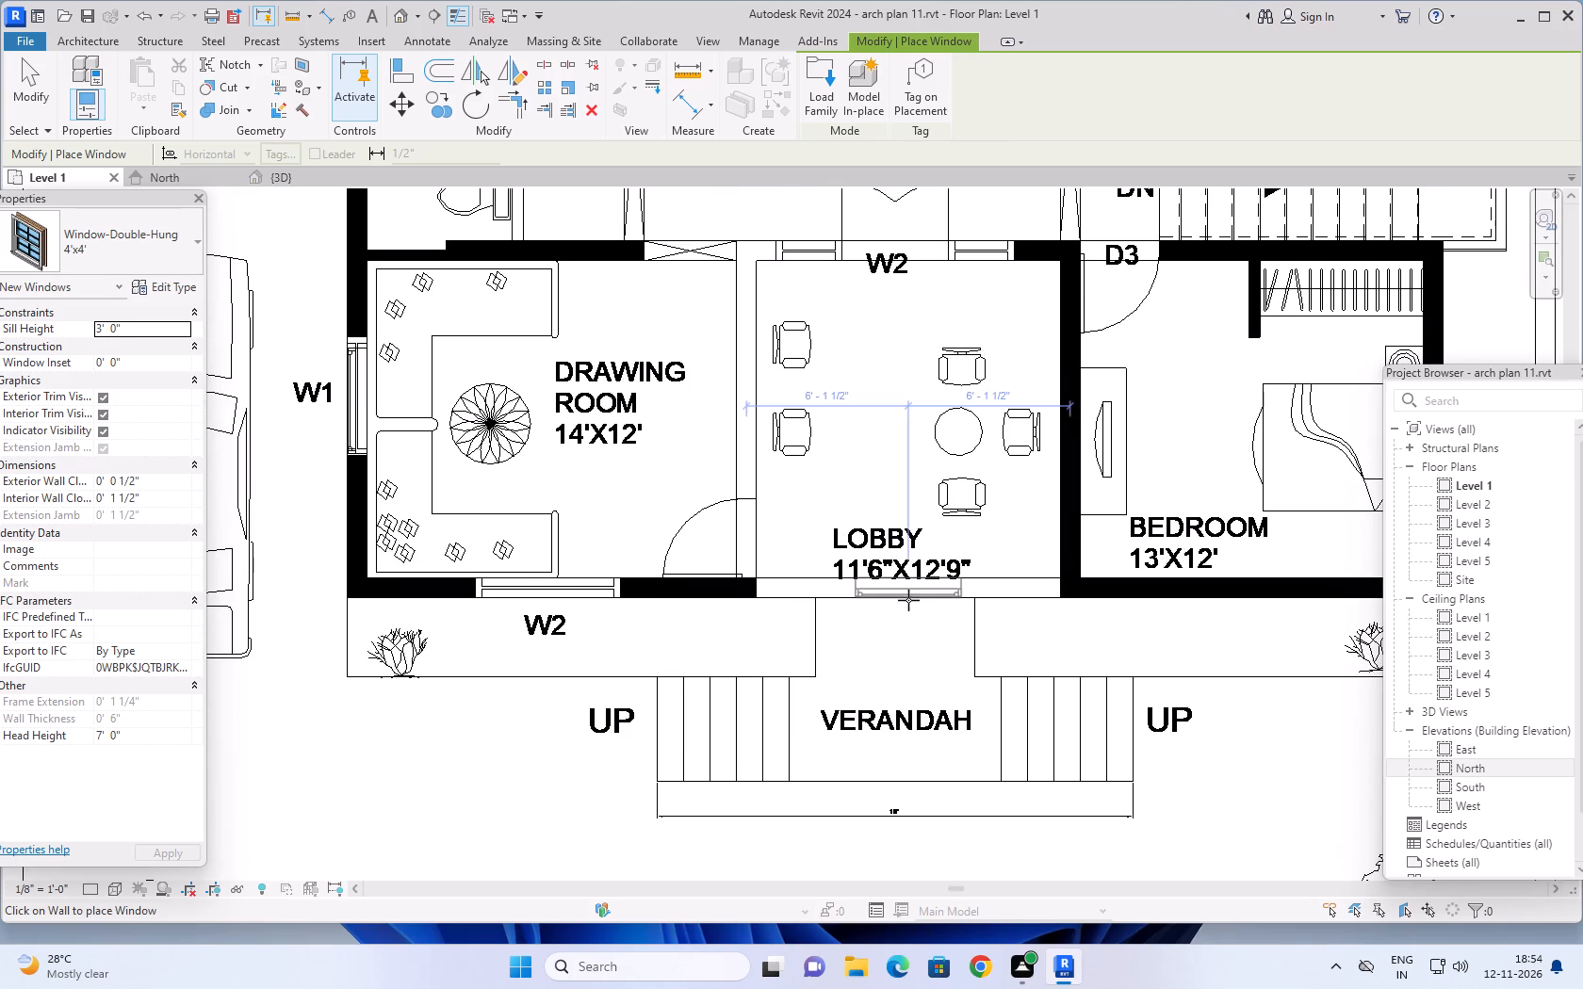
{"action": "left_click", "coordinate": [909, 599]}
{"action": "left_click", "coordinate": [1307, 600]}
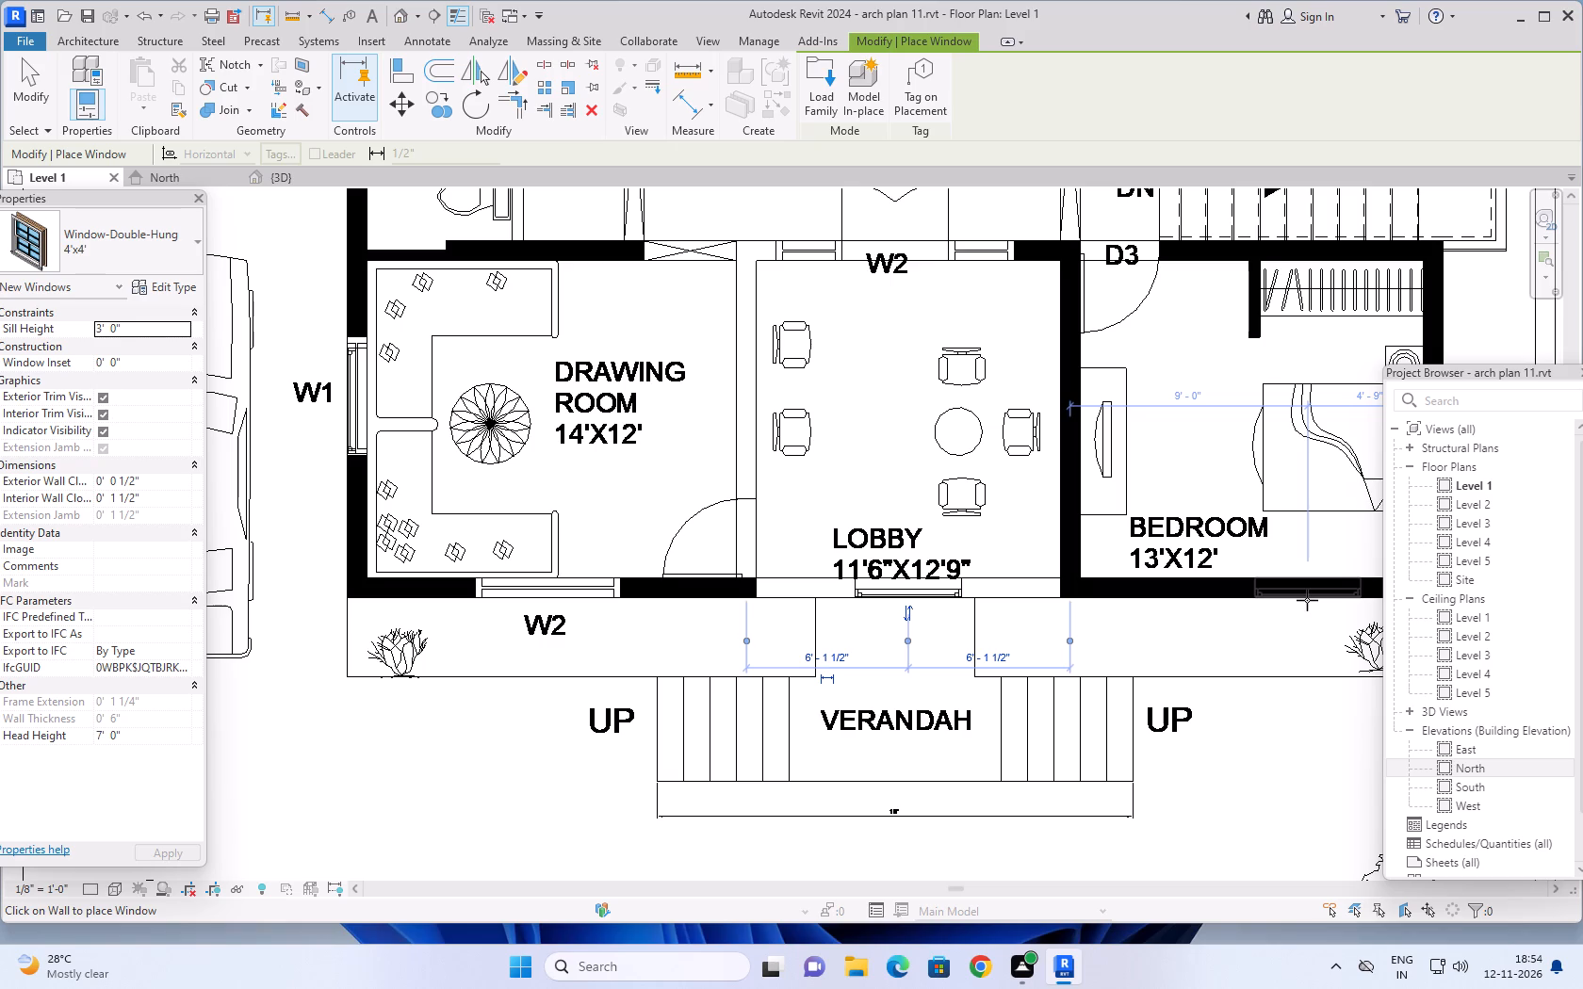
{"action": "scroll", "coordinate": [1265, 628], "scroll_direction": "down", "scroll_amount": 11}
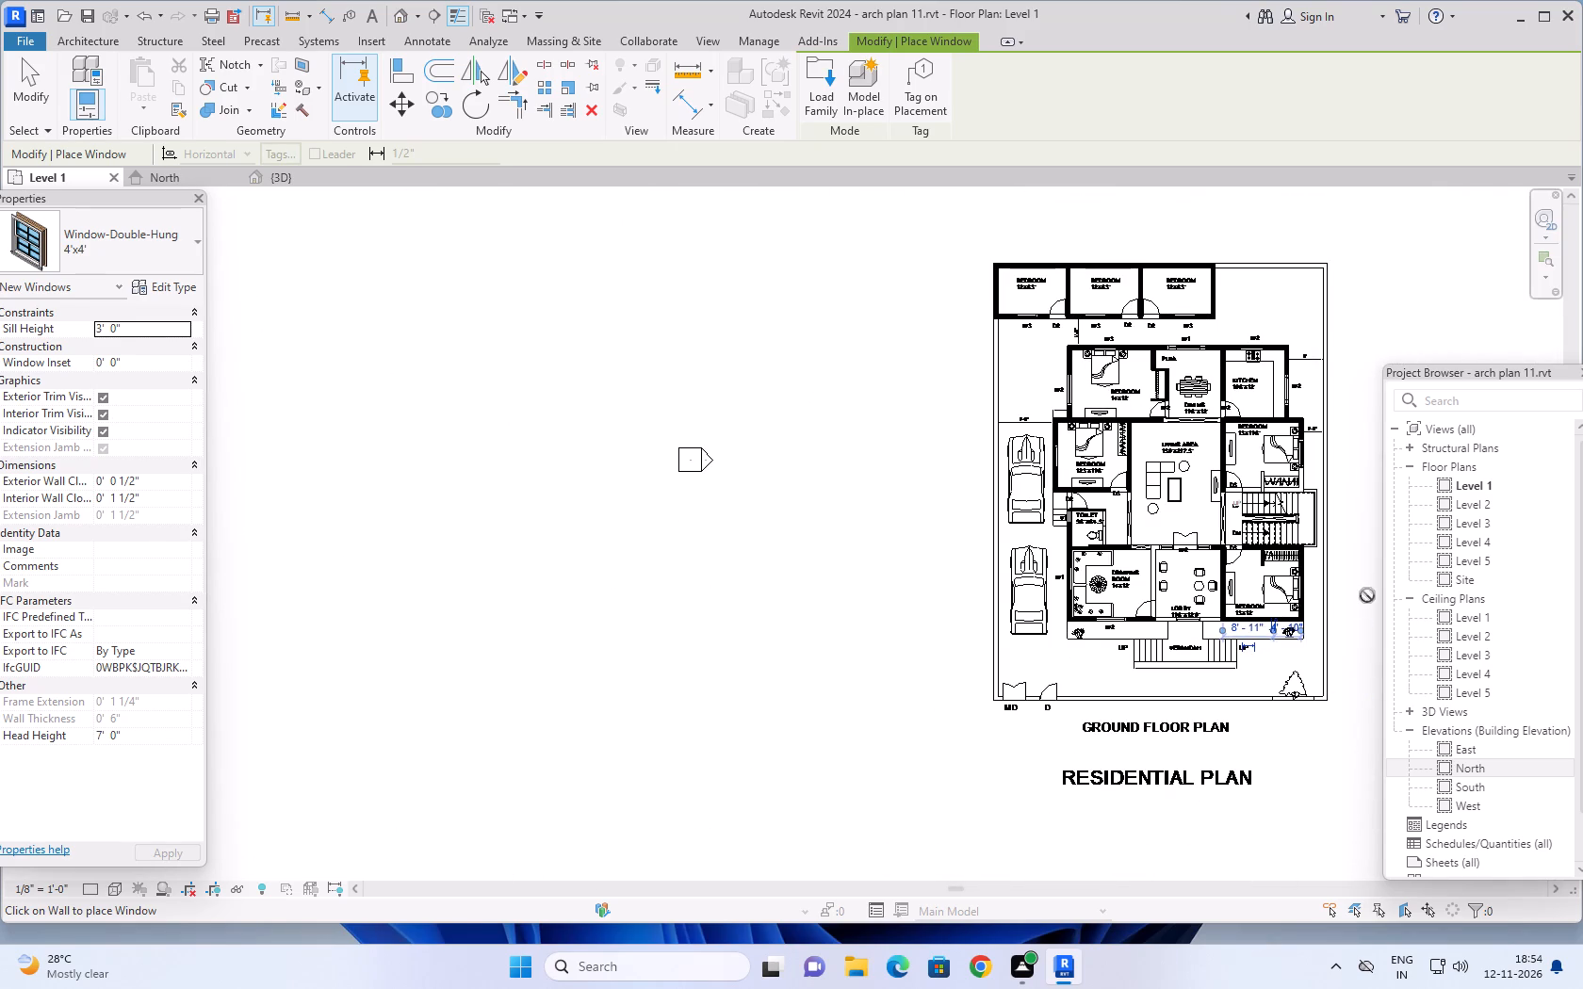
{"action": "middle_click_drag", "start_coordinate": [1355, 591], "coordinate": [1084, 589]}
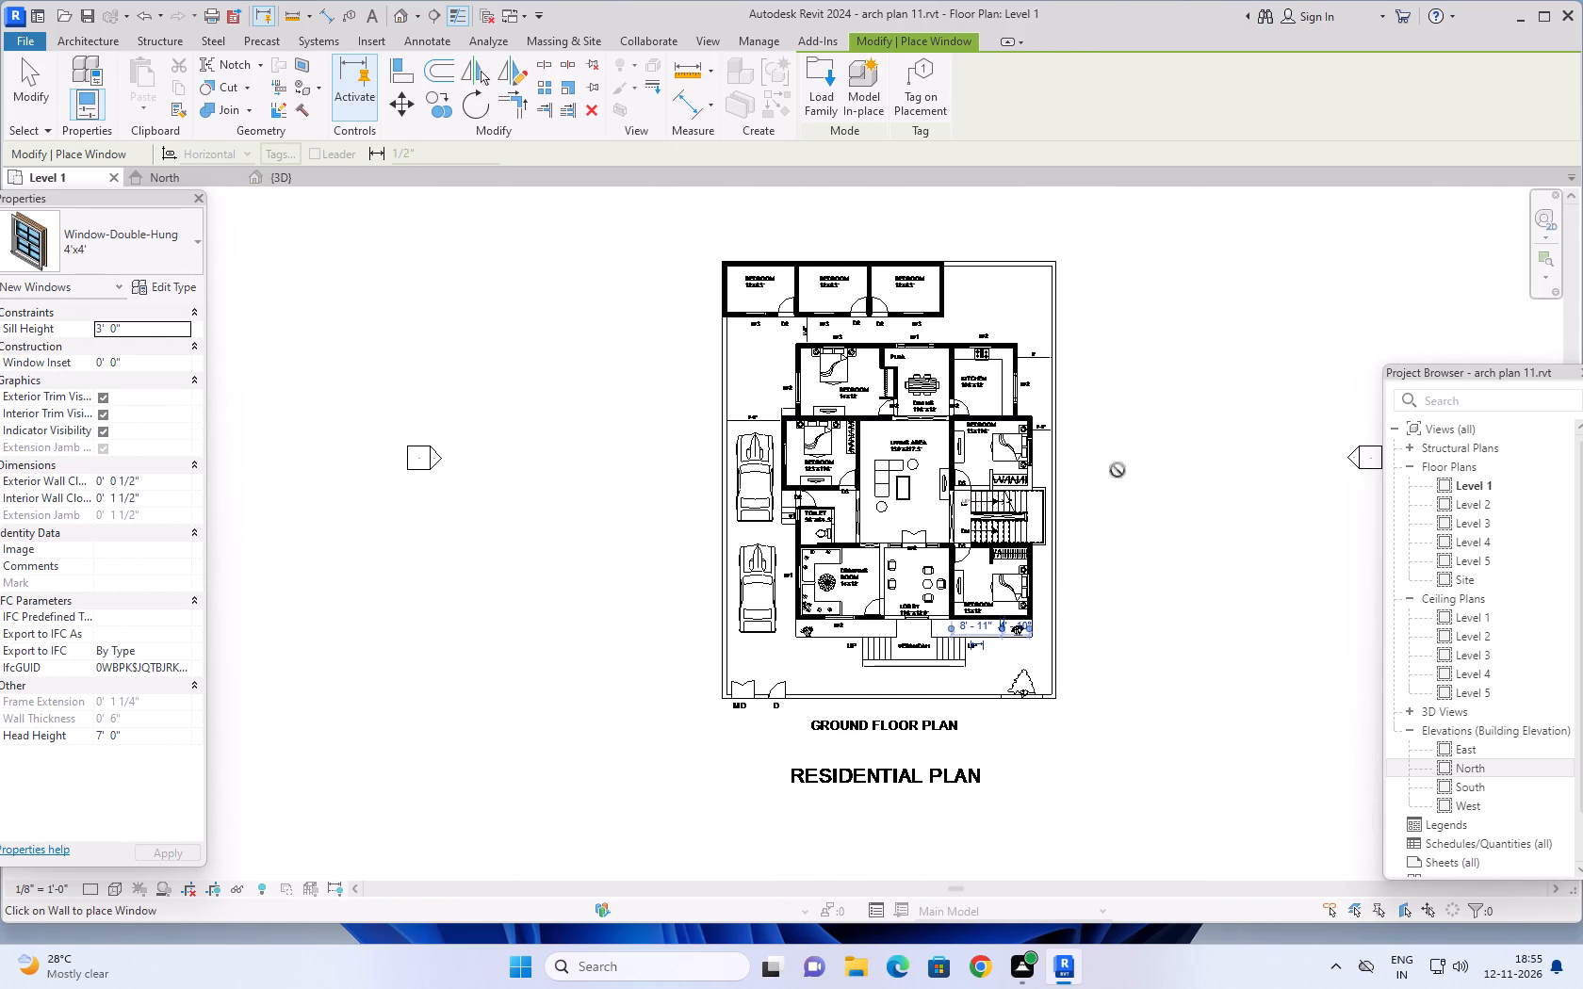
{"action": "key", "text": "Escape"}
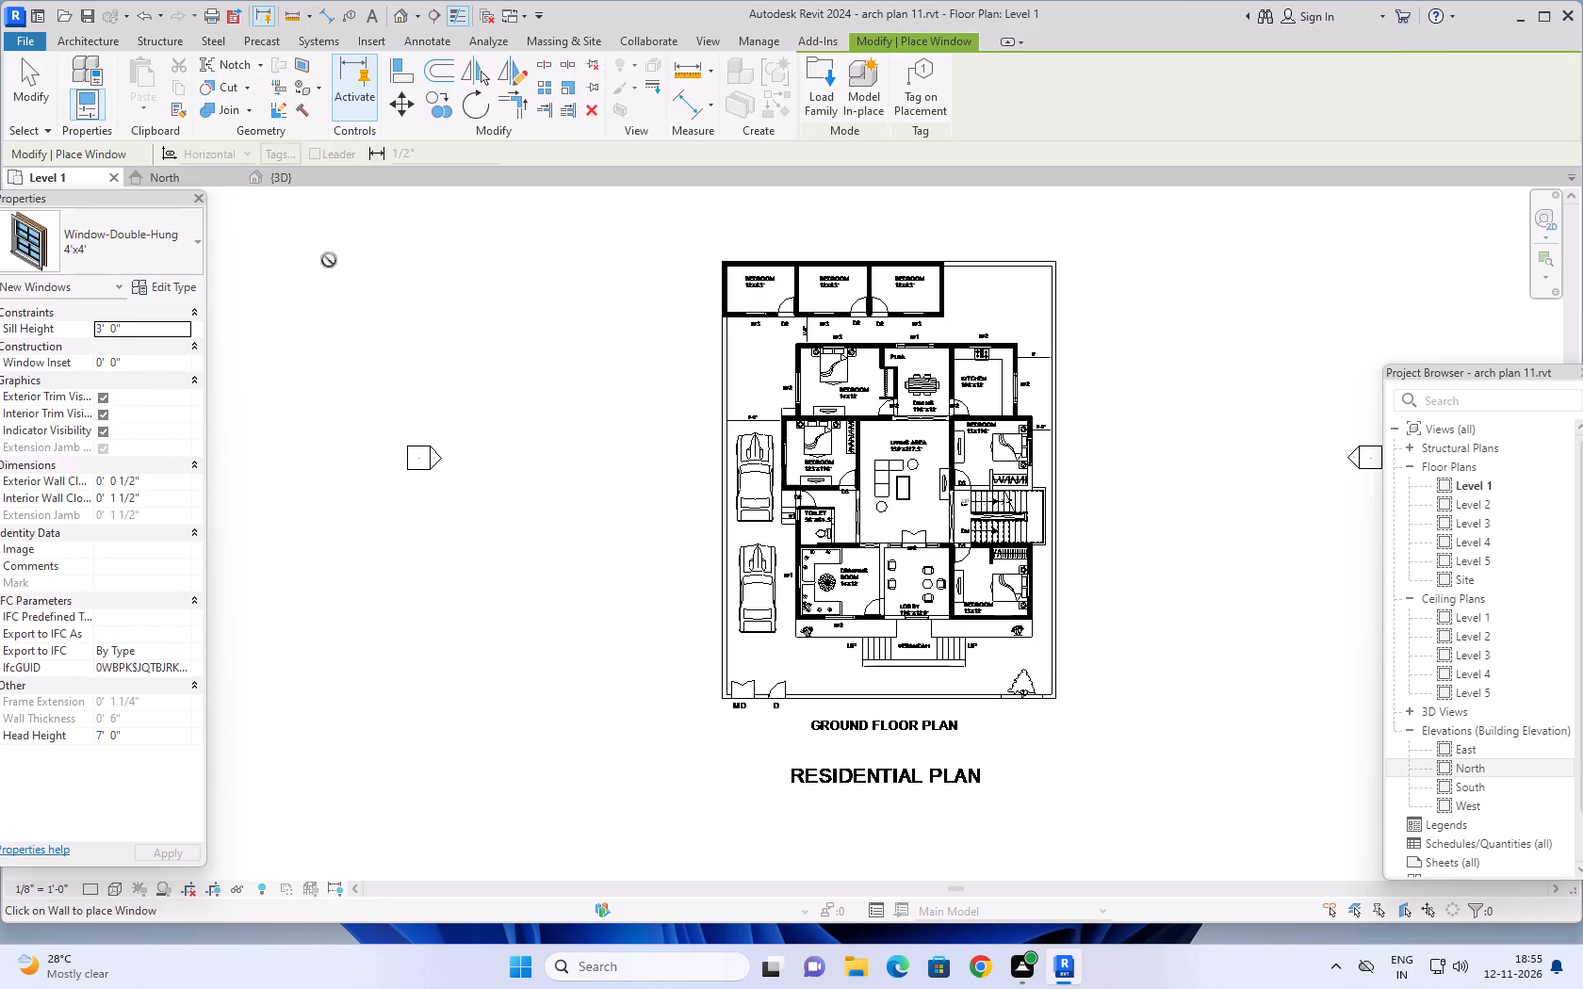
{"action": "key", "text": "Escape"}
Examine the placed windows from the front, side and back of the building in the 3D view.
{"action": "left_click", "coordinate": [288, 177]}
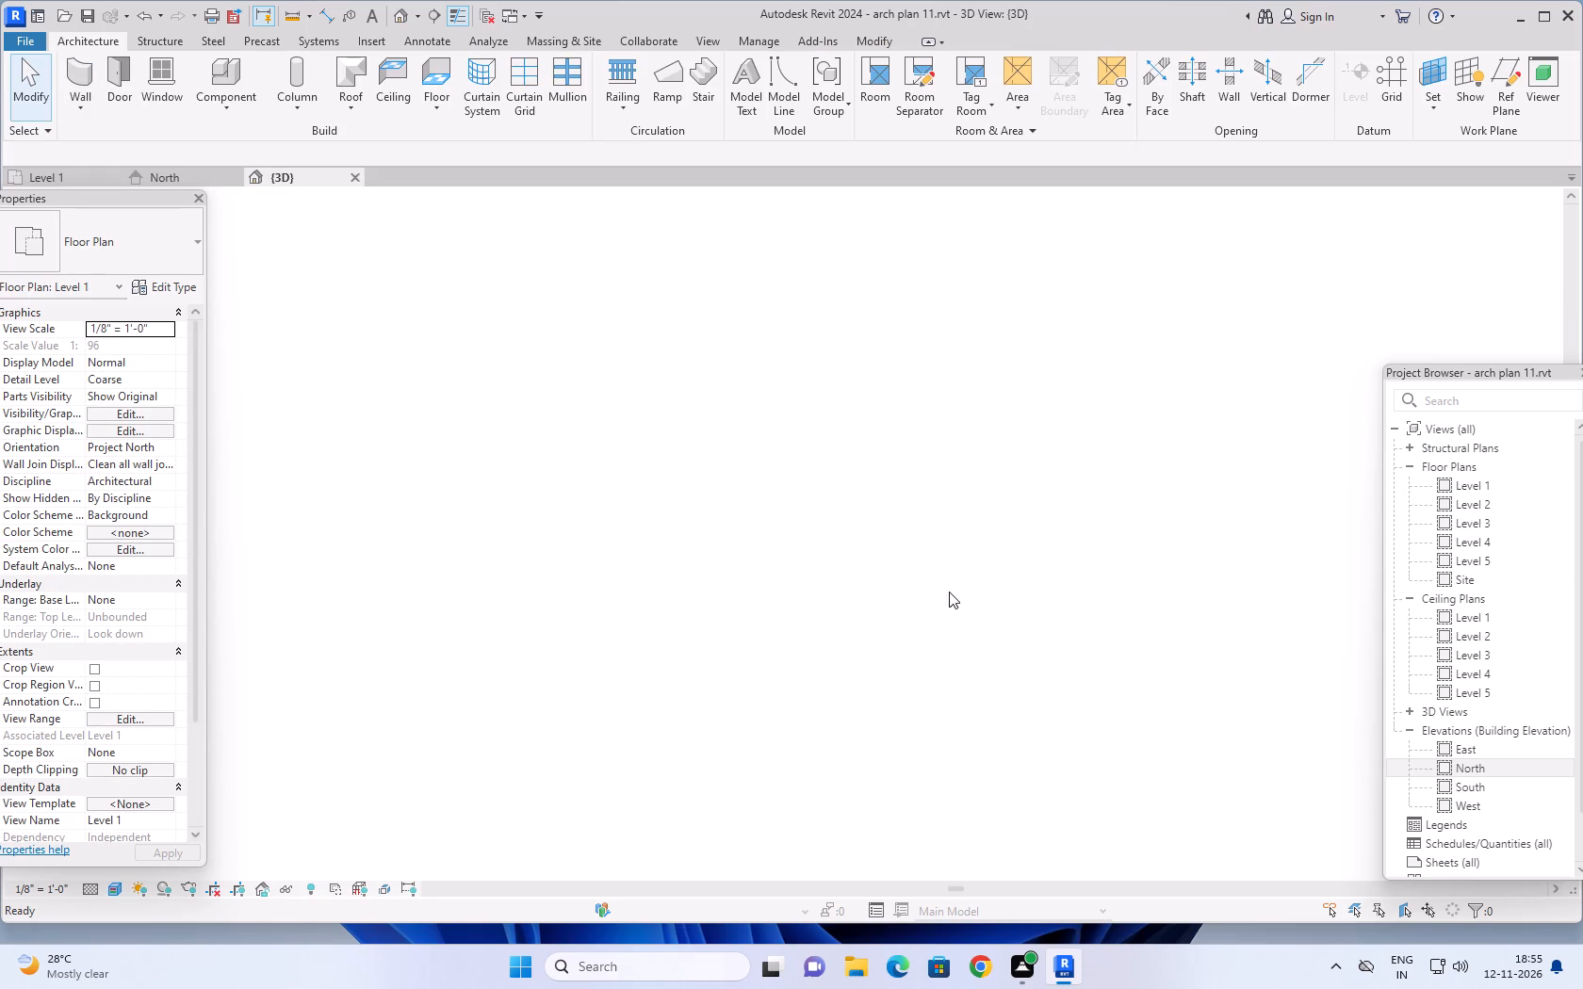
{"action": "scroll", "coordinate": [952, 592], "scroll_direction": "down", "scroll_amount": 2}
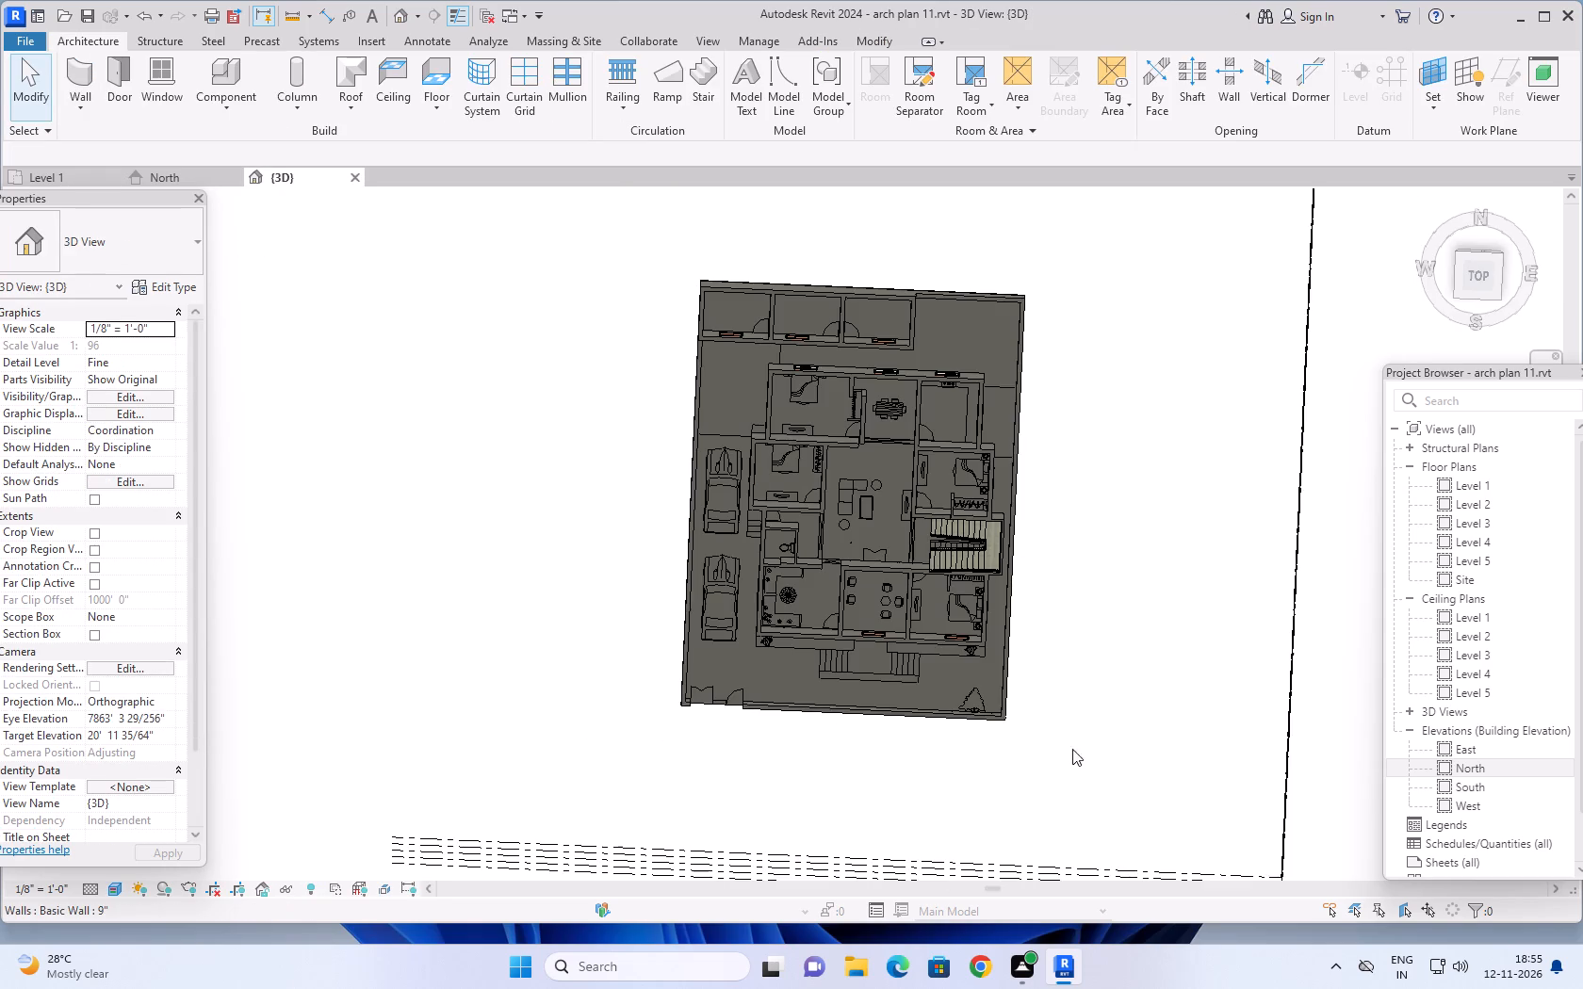
{"action": "middle_click_drag", "start_coordinate": [1053, 761], "coordinate": [942, 369]}
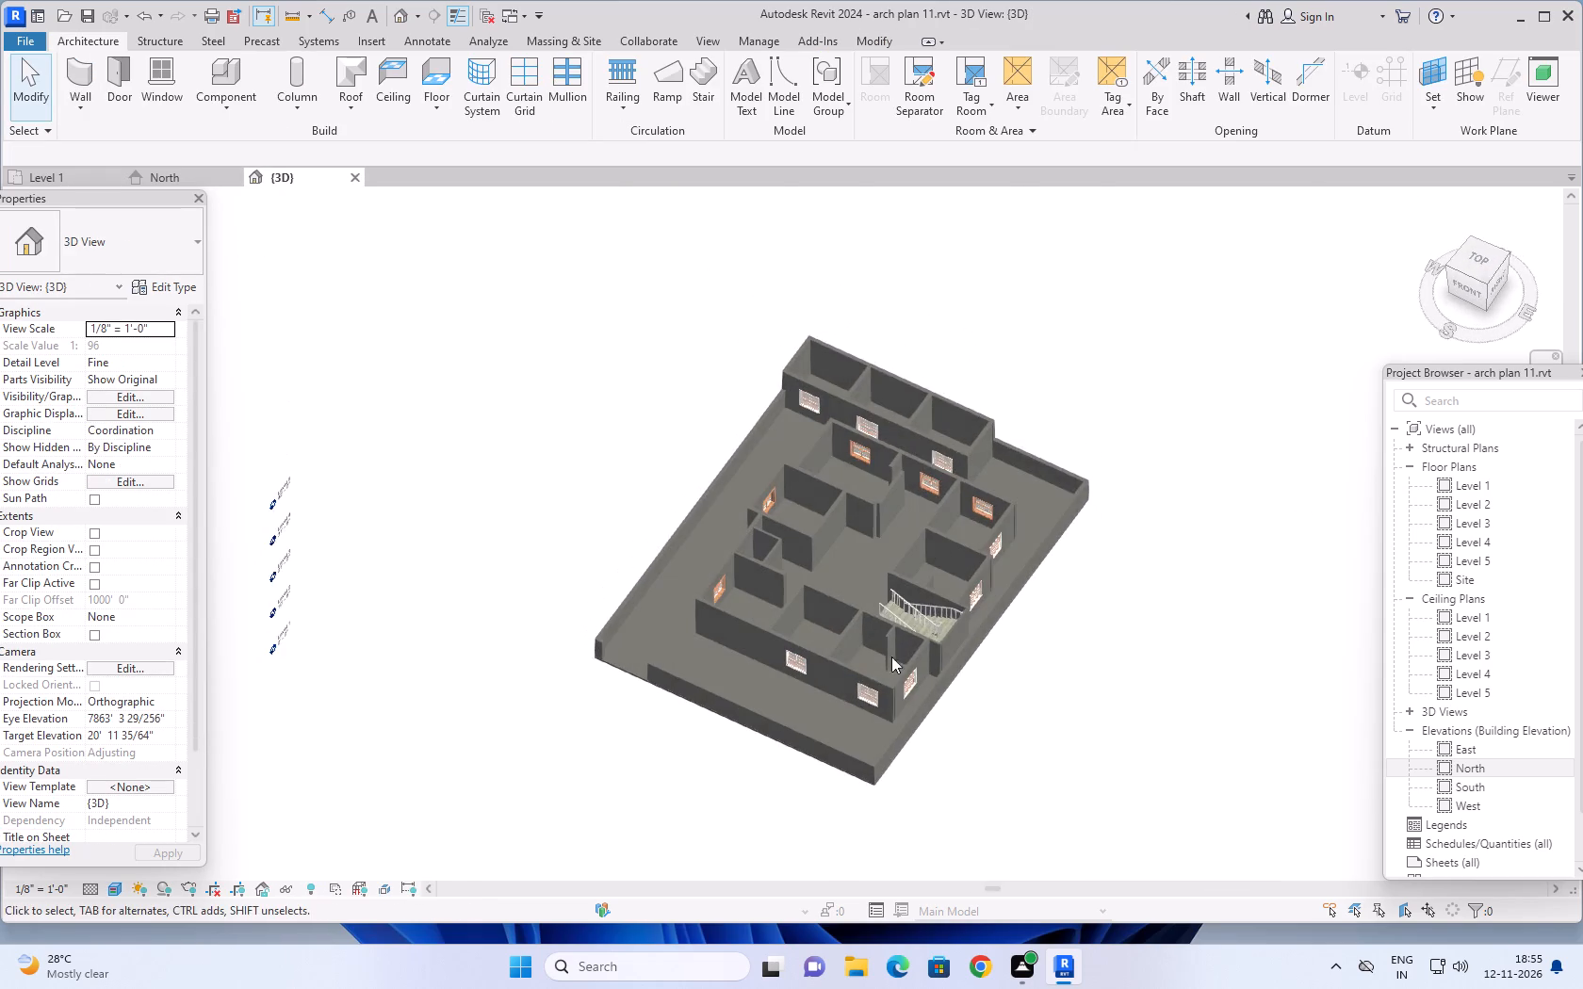
{"action": "middle_click_drag", "start_coordinate": [891, 658], "coordinate": [999, 492], "text": "shift"}
{"action": "scroll", "coordinate": [781, 673], "scroll_direction": "up", "scroll_amount": 4}
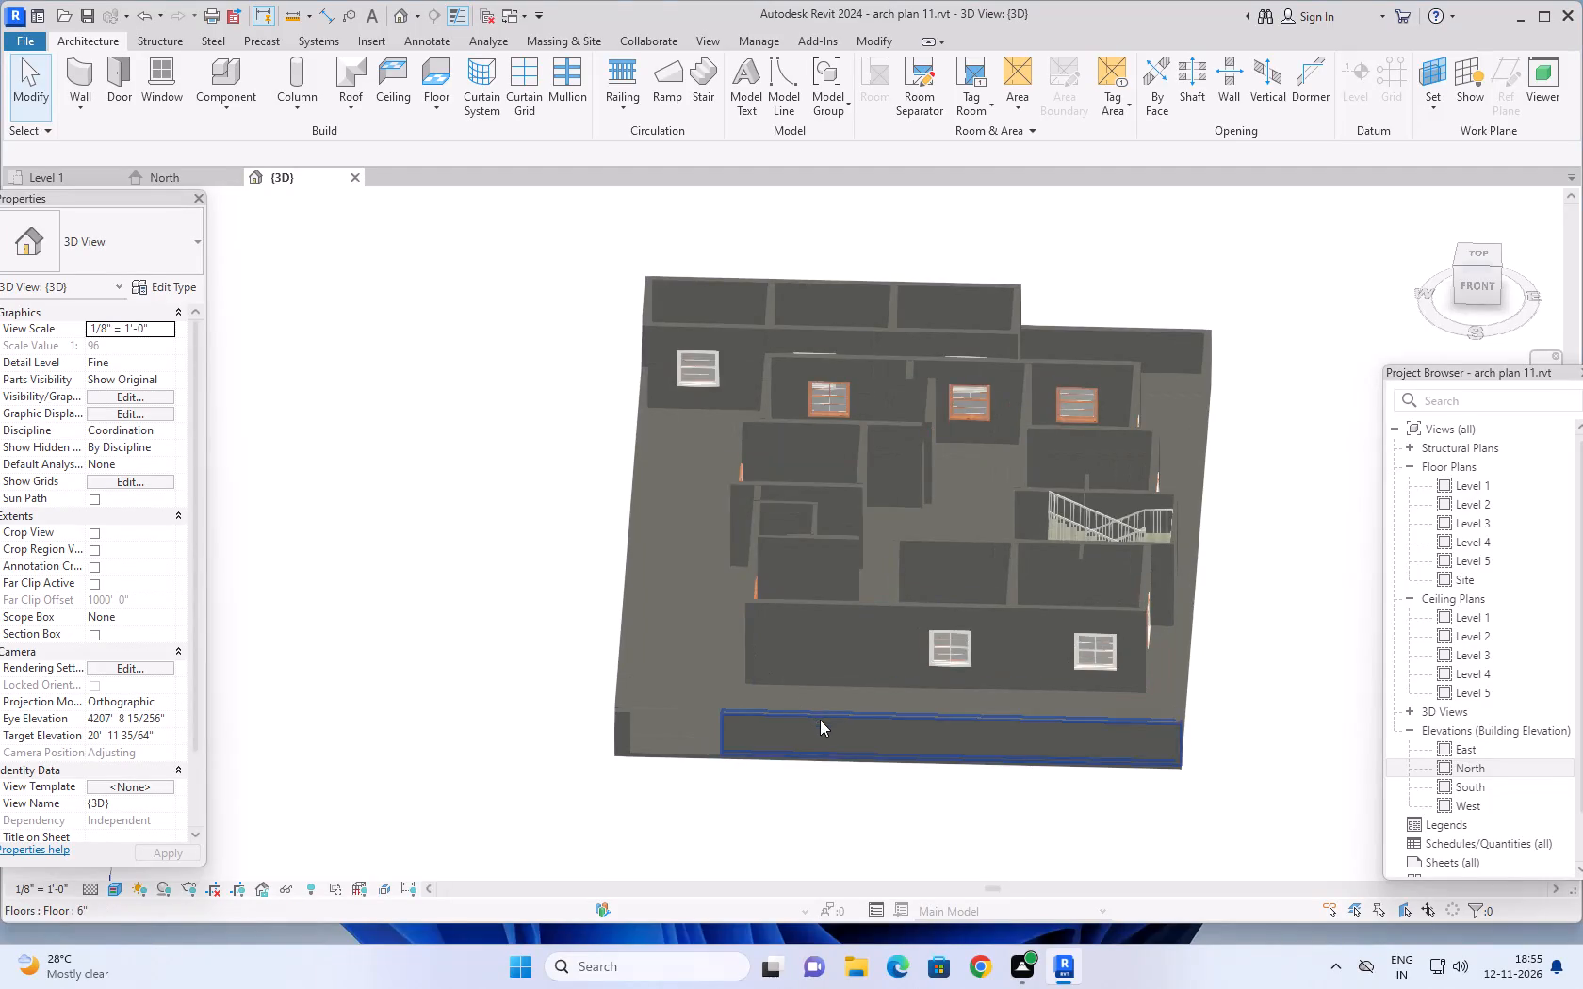
{"action": "middle_click_drag", "start_coordinate": [818, 691], "coordinate": [780, 653]}
{"action": "middle_click_drag", "start_coordinate": [804, 653], "coordinate": [871, 662]}
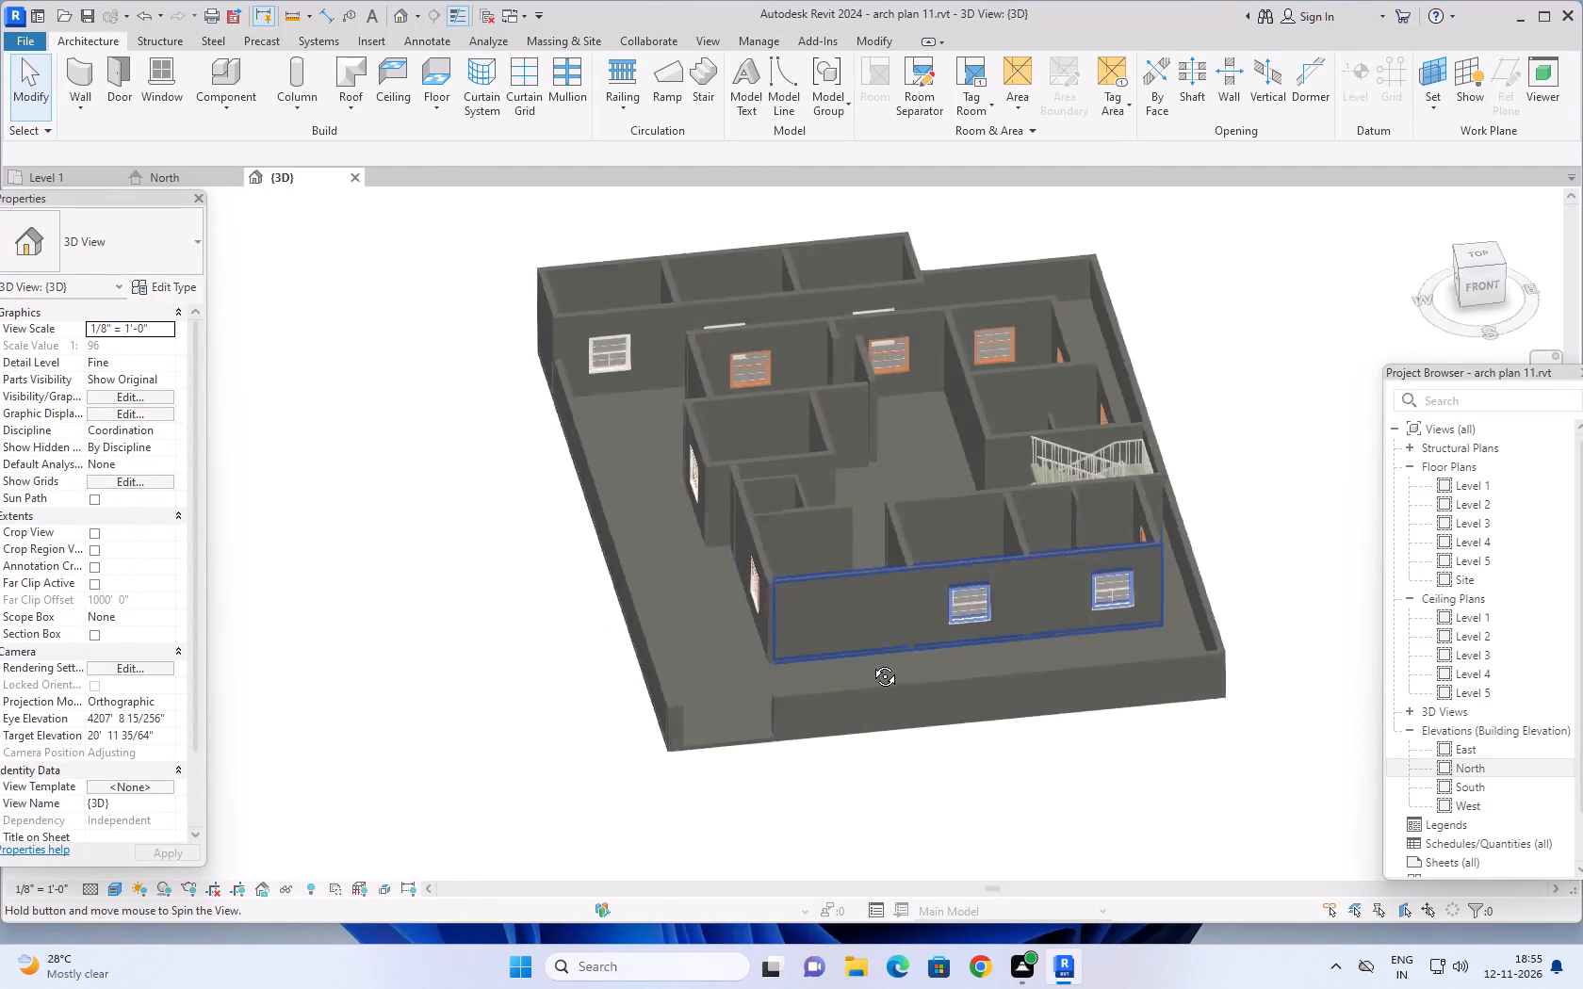
{"action": "middle_click_drag", "start_coordinate": [871, 662], "coordinate": [1130, 647]}
{"action": "middle_click_drag", "start_coordinate": [919, 731], "coordinate": [1206, 722], "text": "shift"}
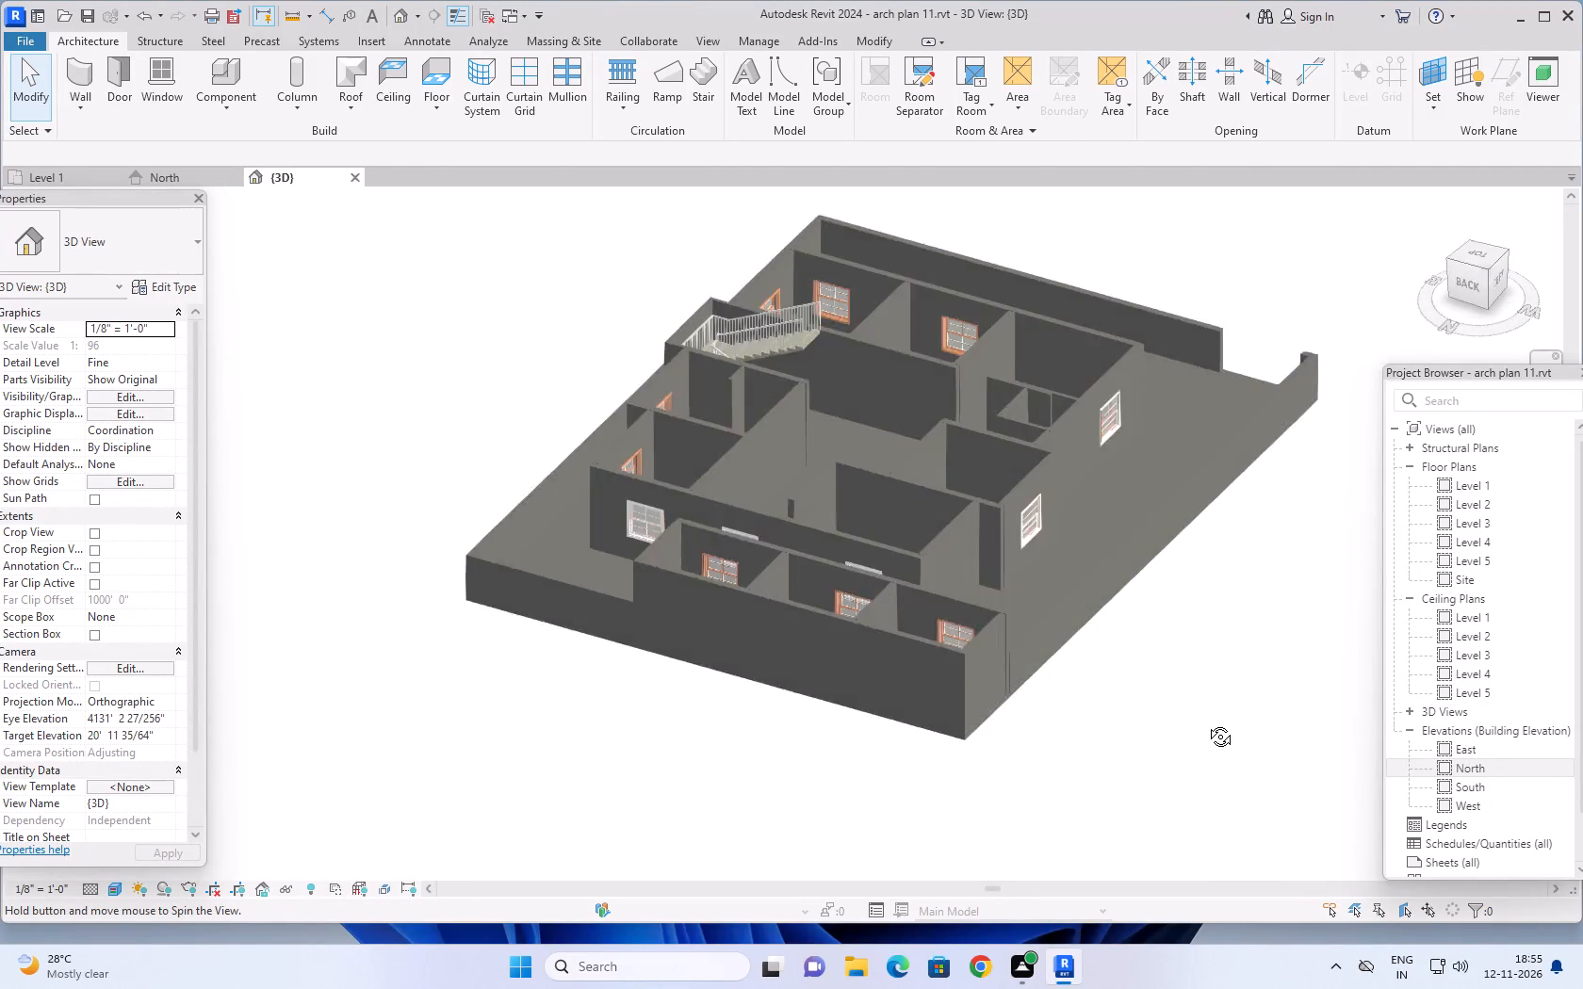
{"action": "middle_click_drag", "start_coordinate": [1206, 722], "coordinate": [405, 728], "text": "shift"}
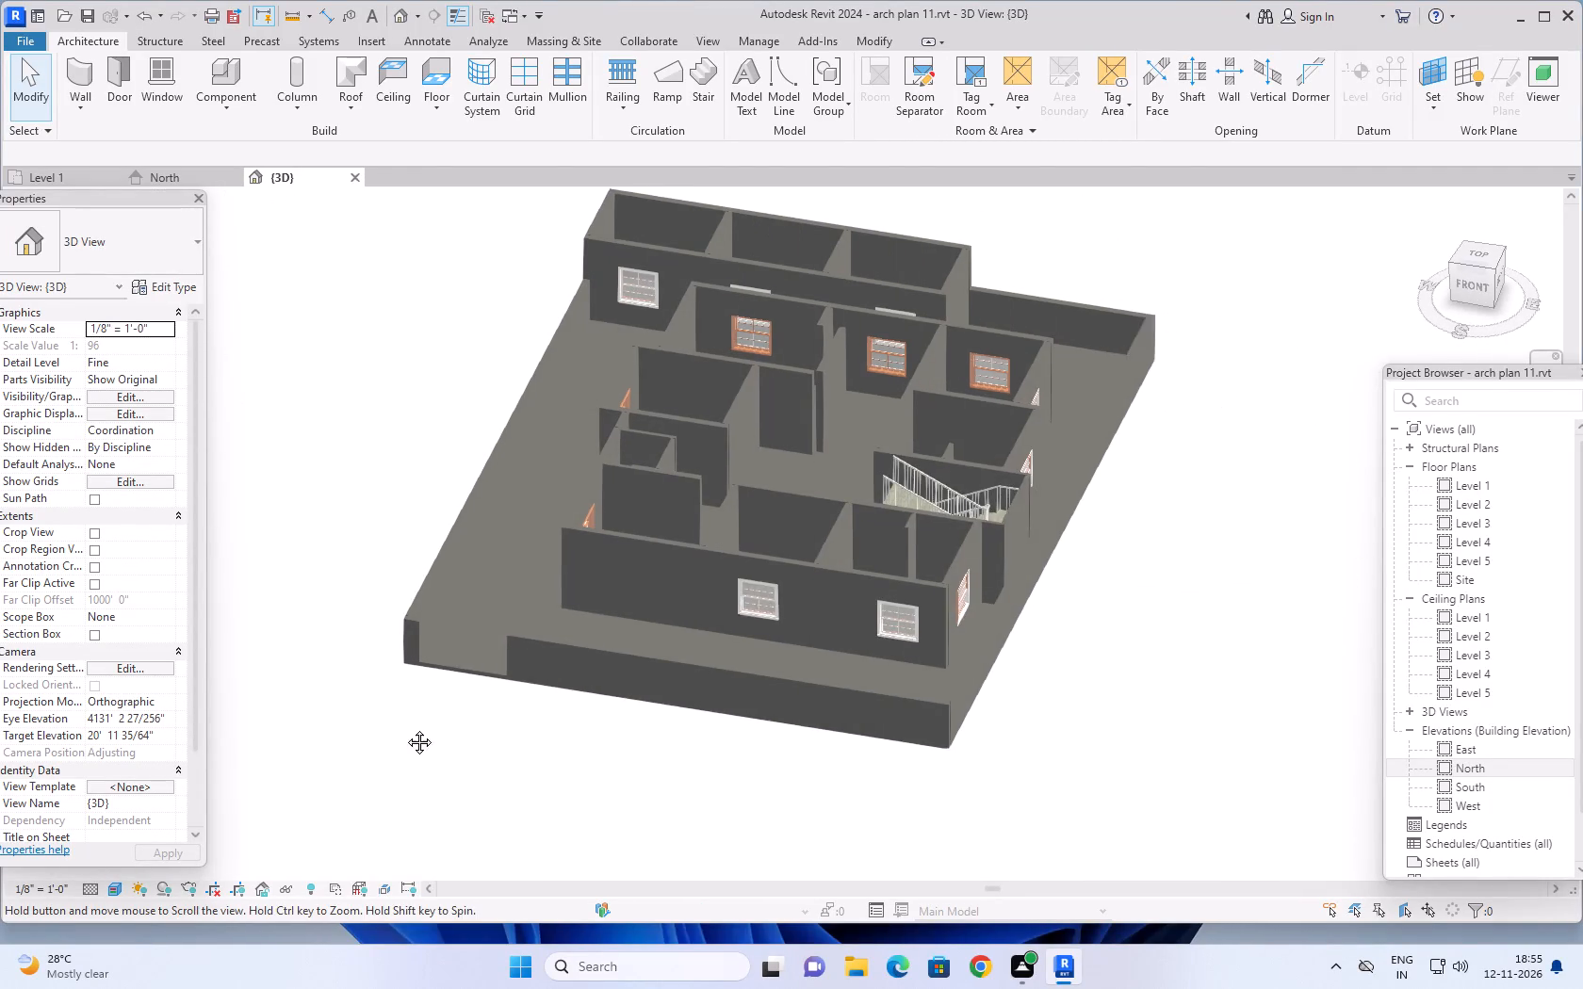
Examine the window positions around the building in the 3D view, from the front, from directly above and from the back.
{"action": "middle_click_drag", "start_coordinate": [405, 728], "coordinate": [387, 727], "text": "shift"}
{"action": "middle_click_drag", "start_coordinate": [819, 740], "coordinate": [996, 664]}
{"action": "middle_click_drag", "start_coordinate": [938, 669], "coordinate": [952, 688]}
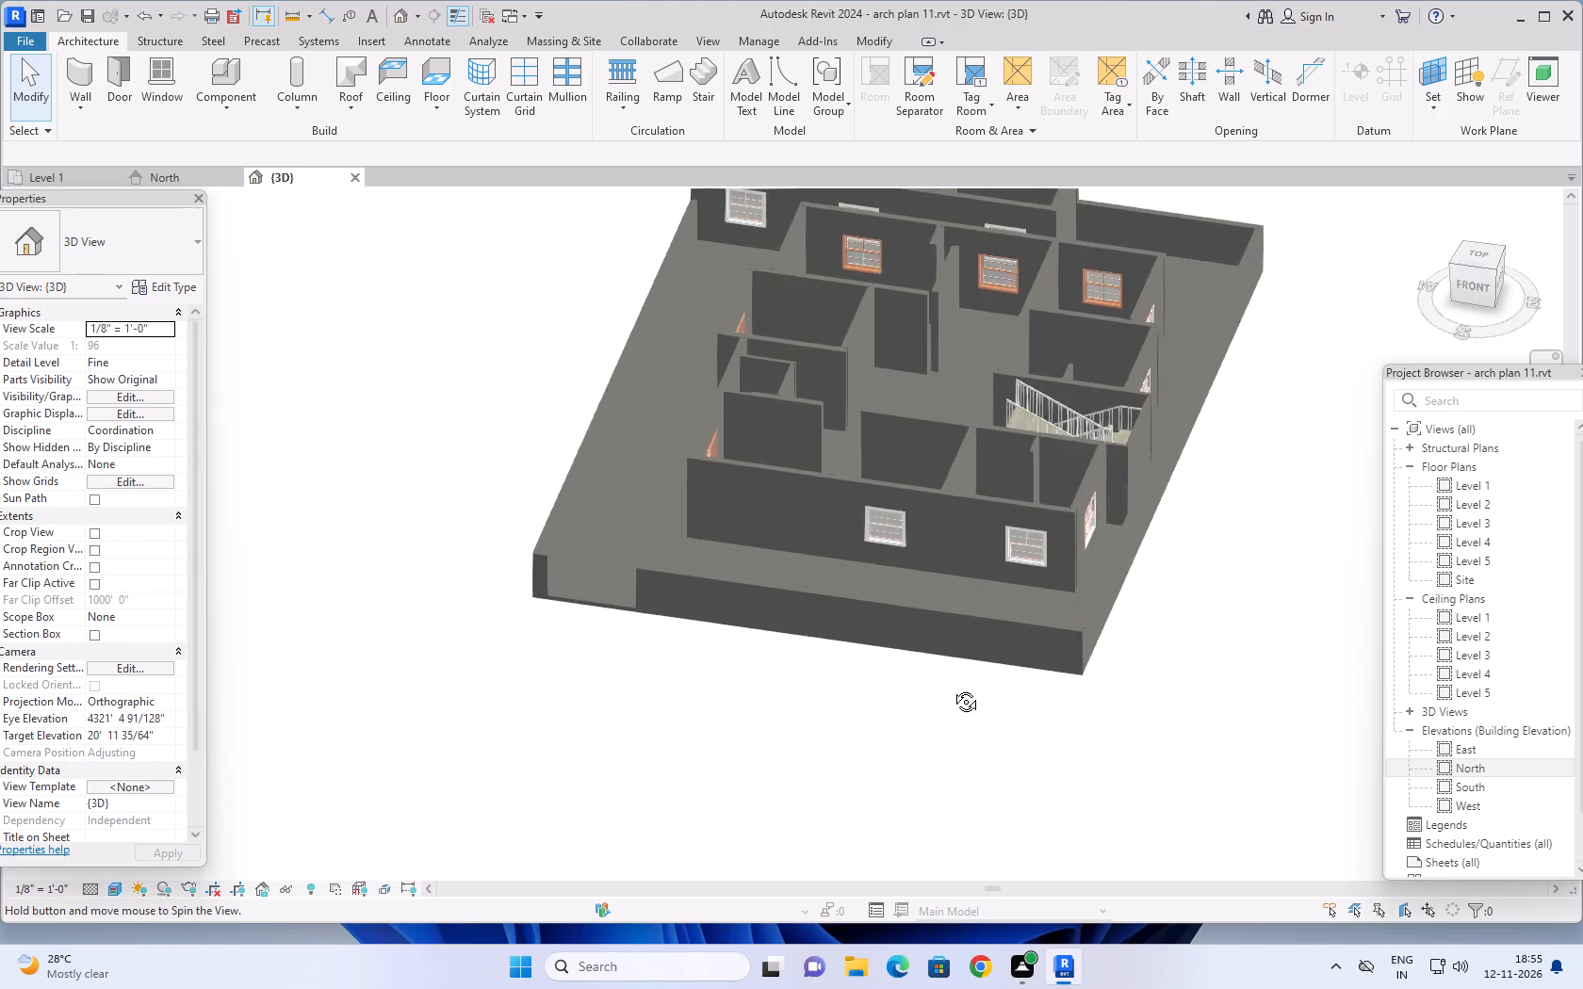
{"action": "middle_click_drag", "start_coordinate": [952, 688], "coordinate": [995, 727]}
{"action": "middle_click_drag", "start_coordinate": [990, 698], "coordinate": [986, 729]}
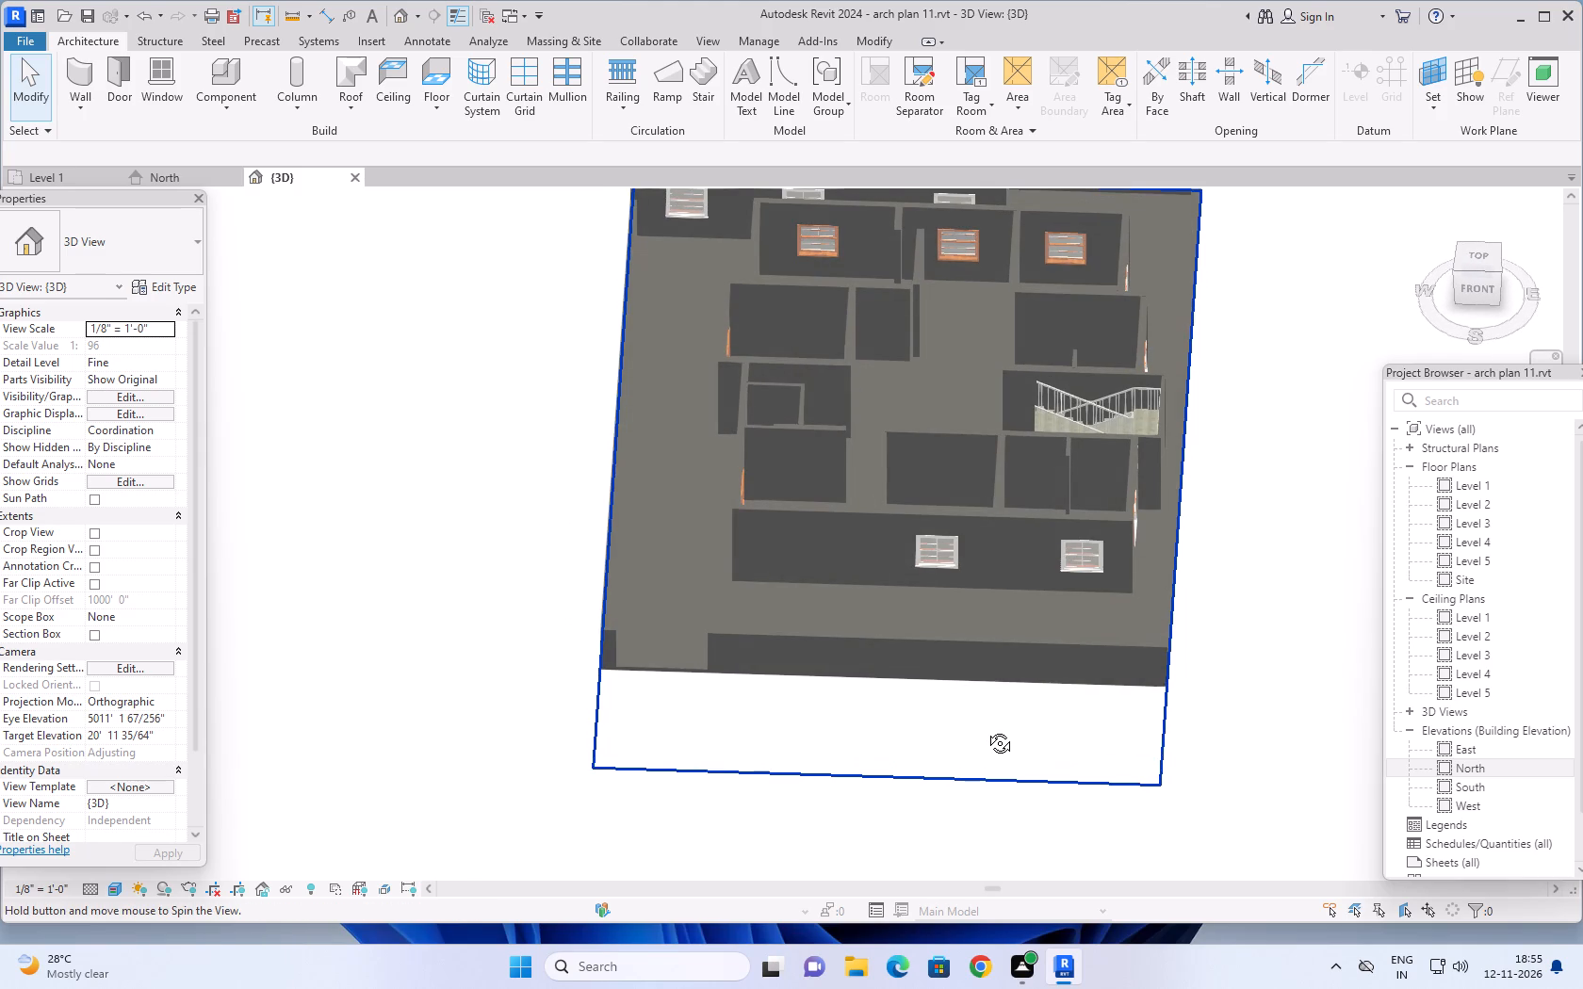
{"action": "middle_click_drag", "start_coordinate": [986, 729], "coordinate": [1015, 757]}
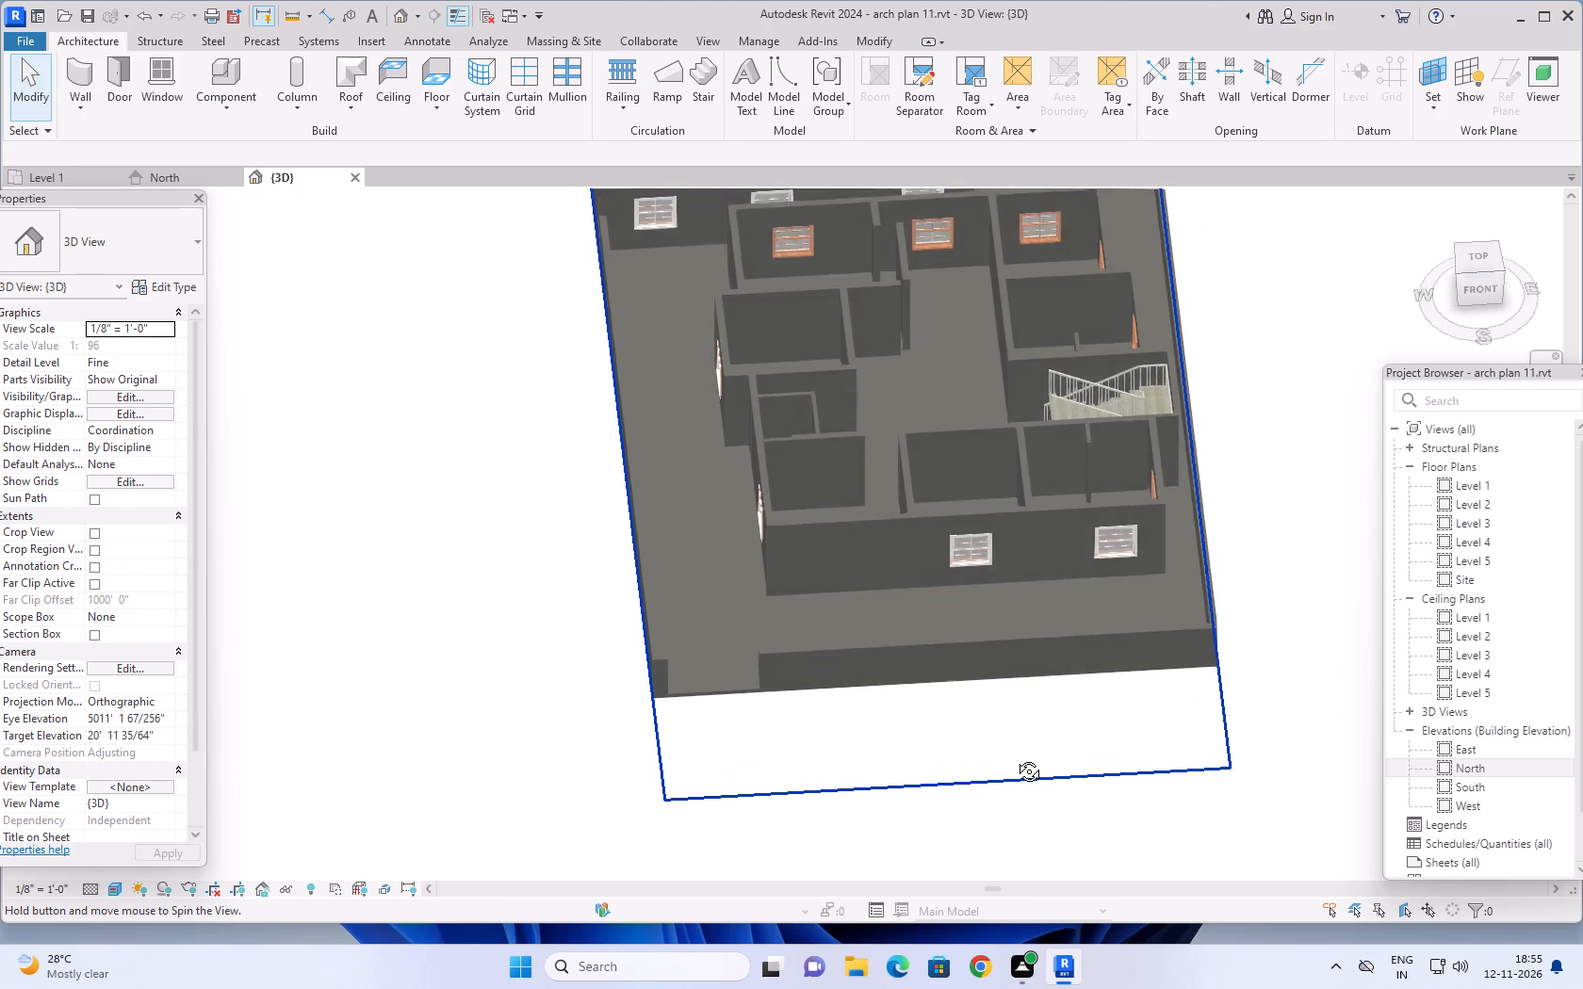
{"action": "middle_click_drag", "start_coordinate": [1015, 757], "coordinate": [982, 845]}
{"action": "scroll", "coordinate": [1306, 550], "scroll_direction": "down", "scroll_amount": 4}
{"action": "middle_click_drag", "start_coordinate": [1295, 511], "coordinate": [1296, 638], "text": "shift"}
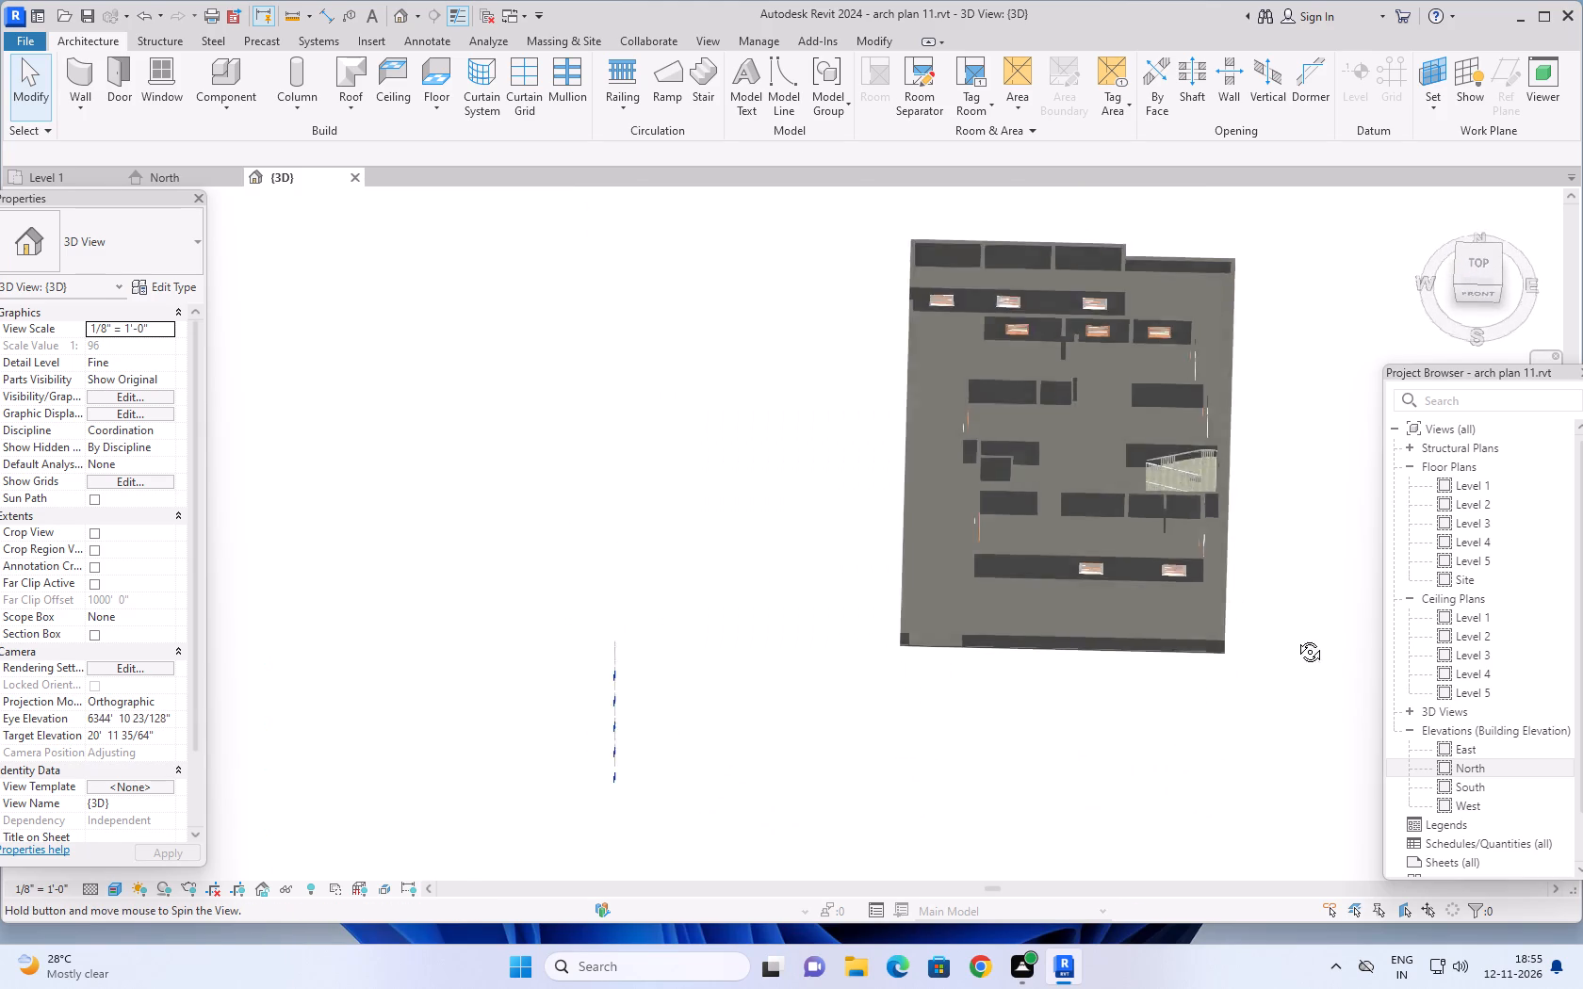
{"action": "middle_click_drag", "start_coordinate": [1296, 638], "coordinate": [1282, 779], "text": "shift"}
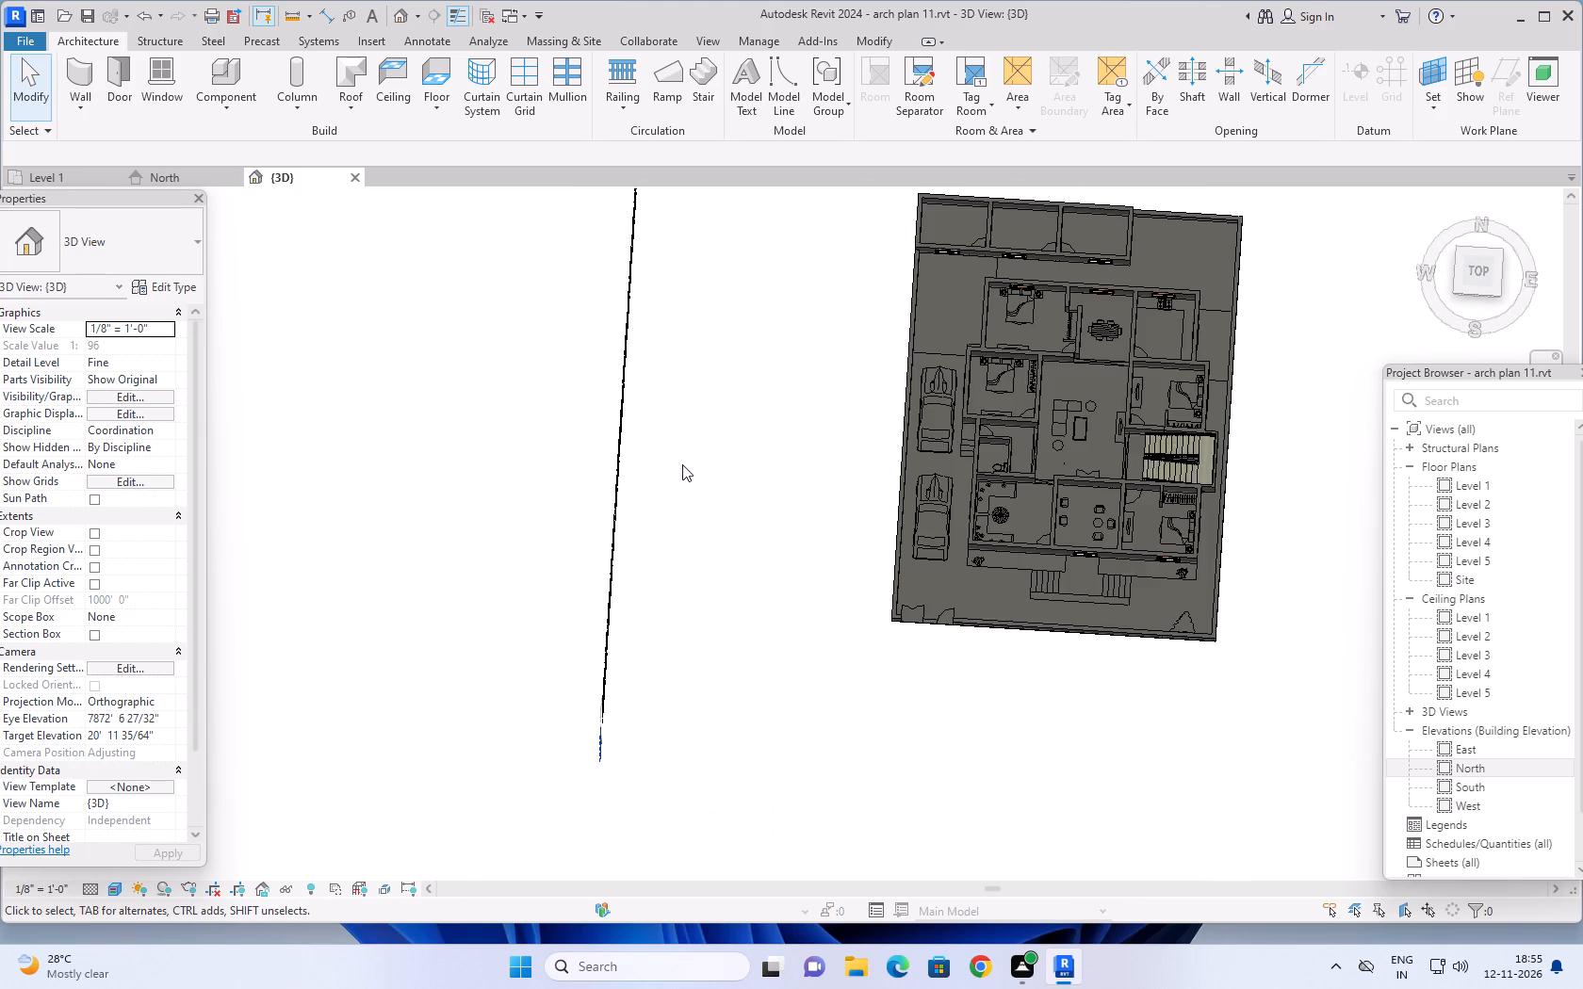
{"action": "middle_click_drag", "start_coordinate": [682, 464], "coordinate": [694, 600], "text": "shift"}
{"action": "middle_click_drag", "start_coordinate": [739, 454], "coordinate": [674, 634]}
{"action": "middle_click_drag", "start_coordinate": [683, 624], "coordinate": [693, 580], "text": "shift"}
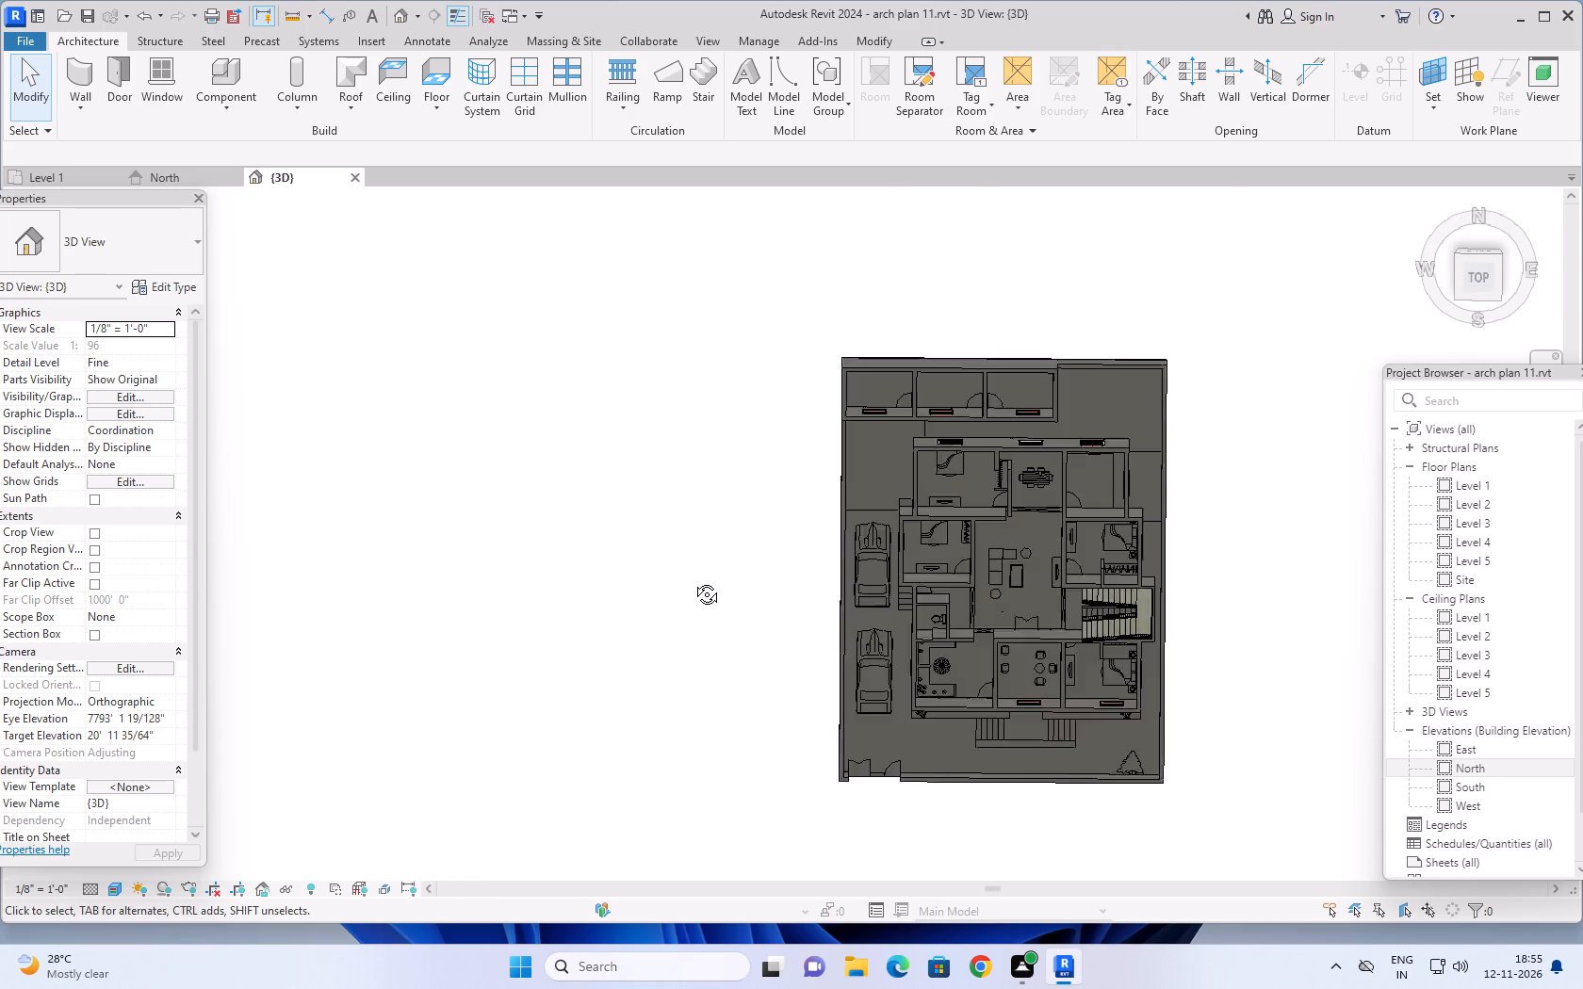
{"action": "middle_click_drag", "start_coordinate": [693, 580], "coordinate": [679, 501], "text": "shift"}
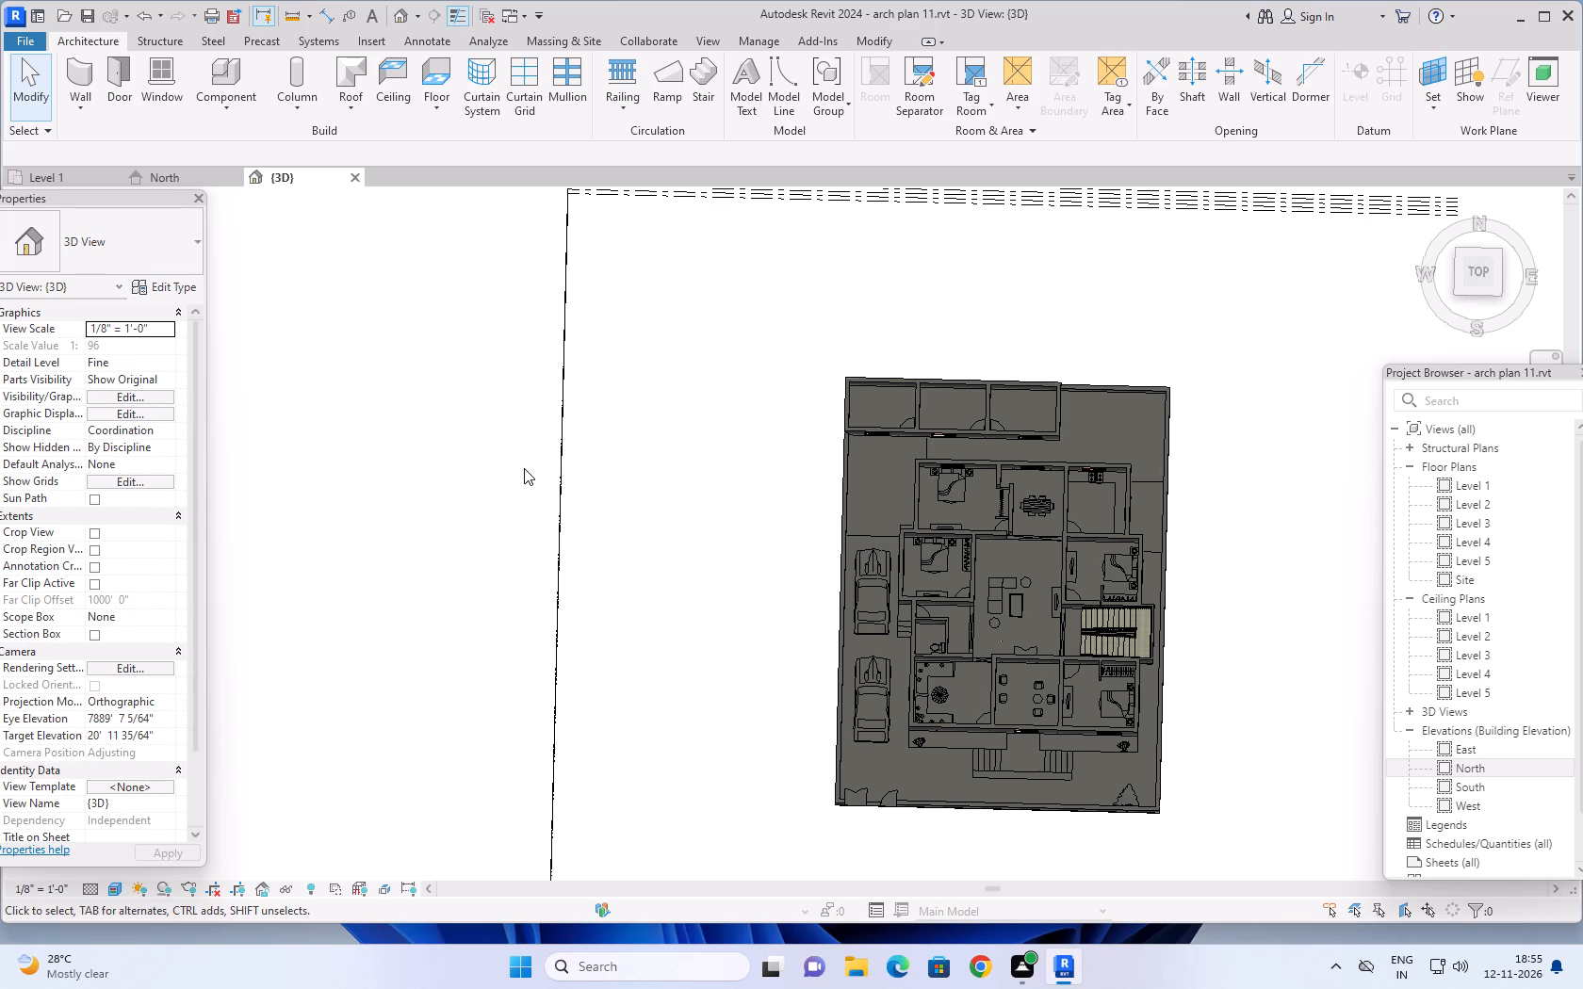
{"action": "scroll", "coordinate": [524, 468], "scroll_direction": "down", "scroll_amount": 2}
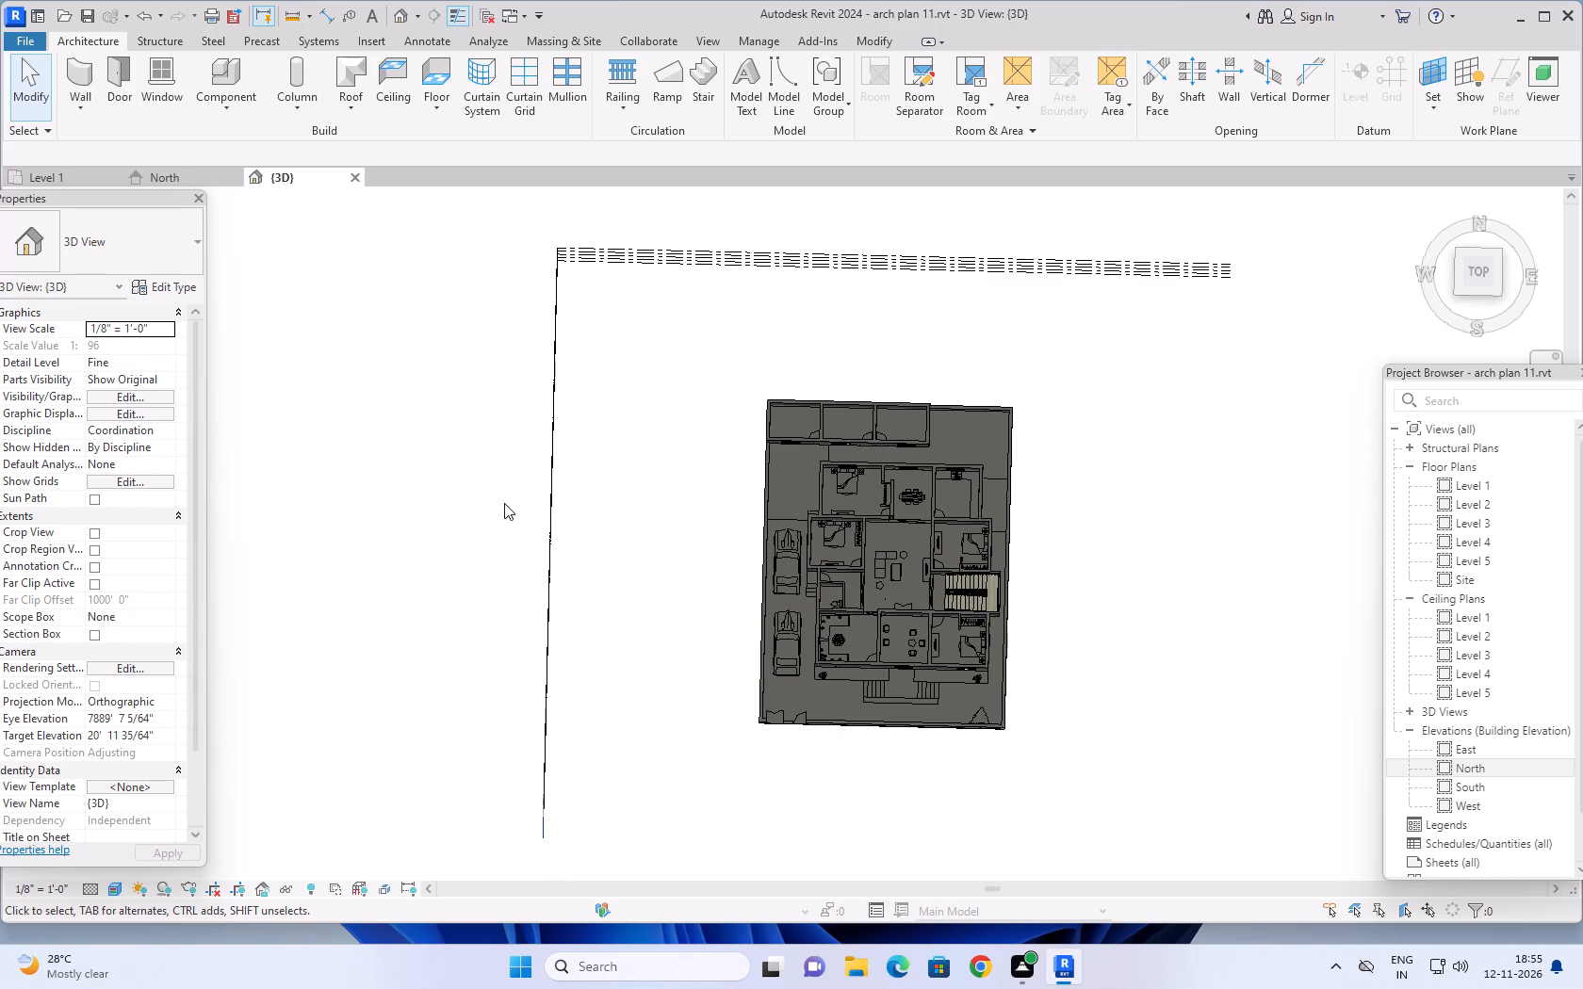
{"action": "middle_click_drag", "start_coordinate": [489, 512], "coordinate": [507, 587]}
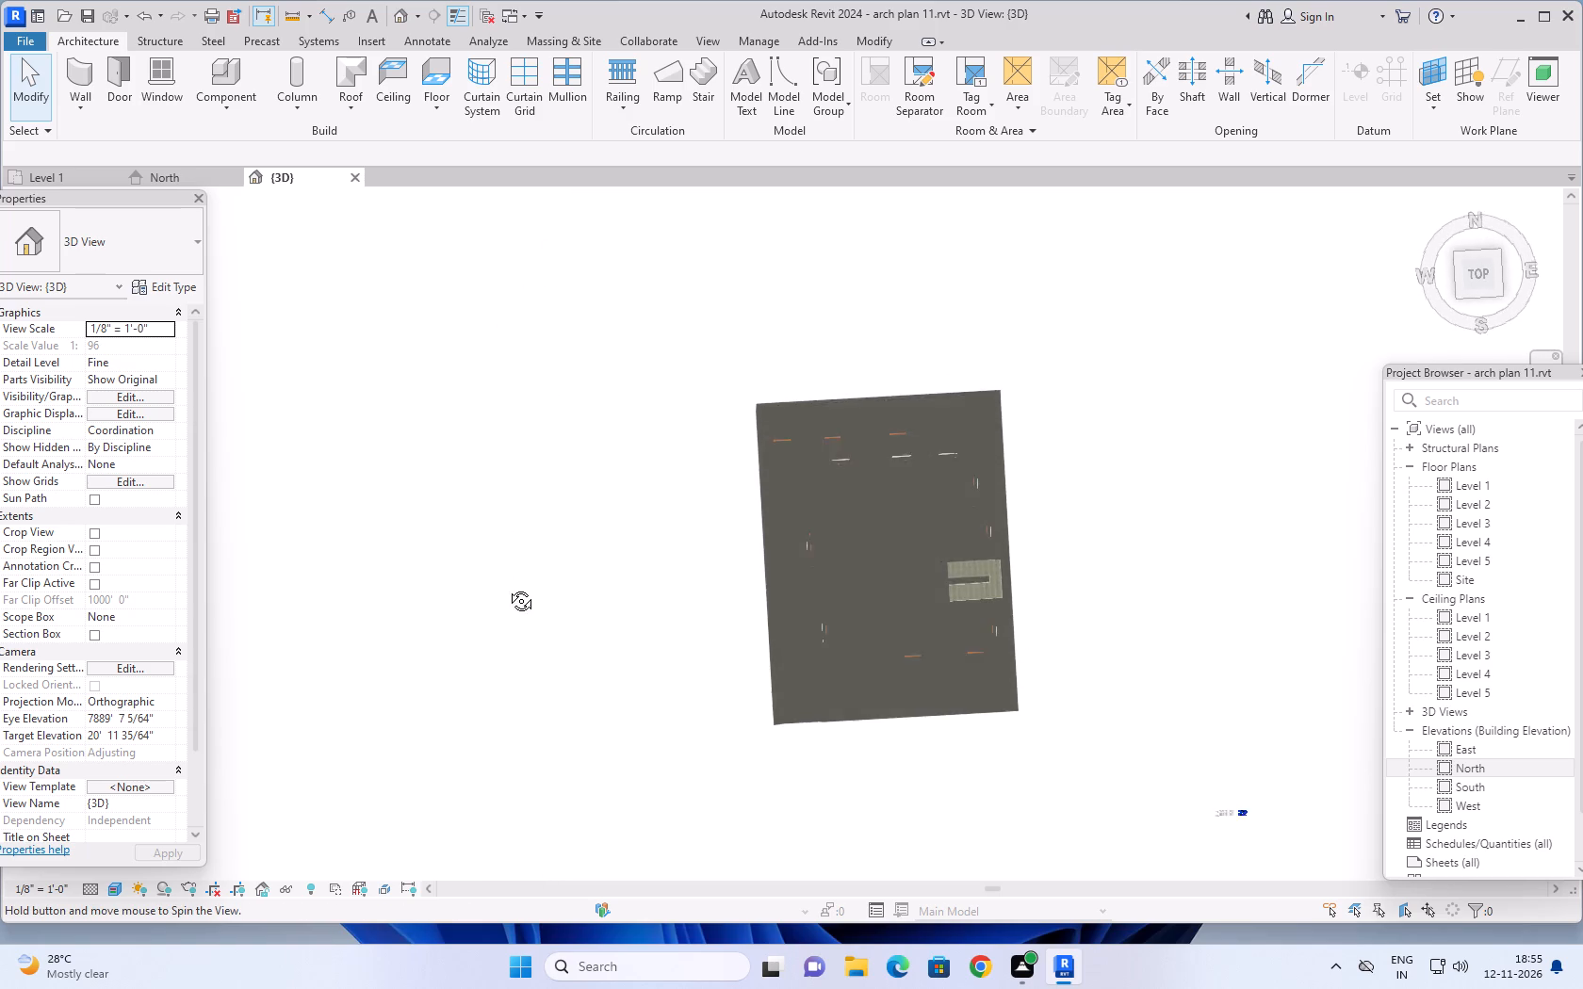
{"action": "middle_click_drag", "start_coordinate": [507, 587], "coordinate": [506, 592]}
{"action": "scroll", "coordinate": [580, 497], "scroll_direction": "down", "scroll_amount": 1}
{"action": "middle_click_drag", "start_coordinate": [580, 497], "coordinate": [567, 653], "text": "shift"}
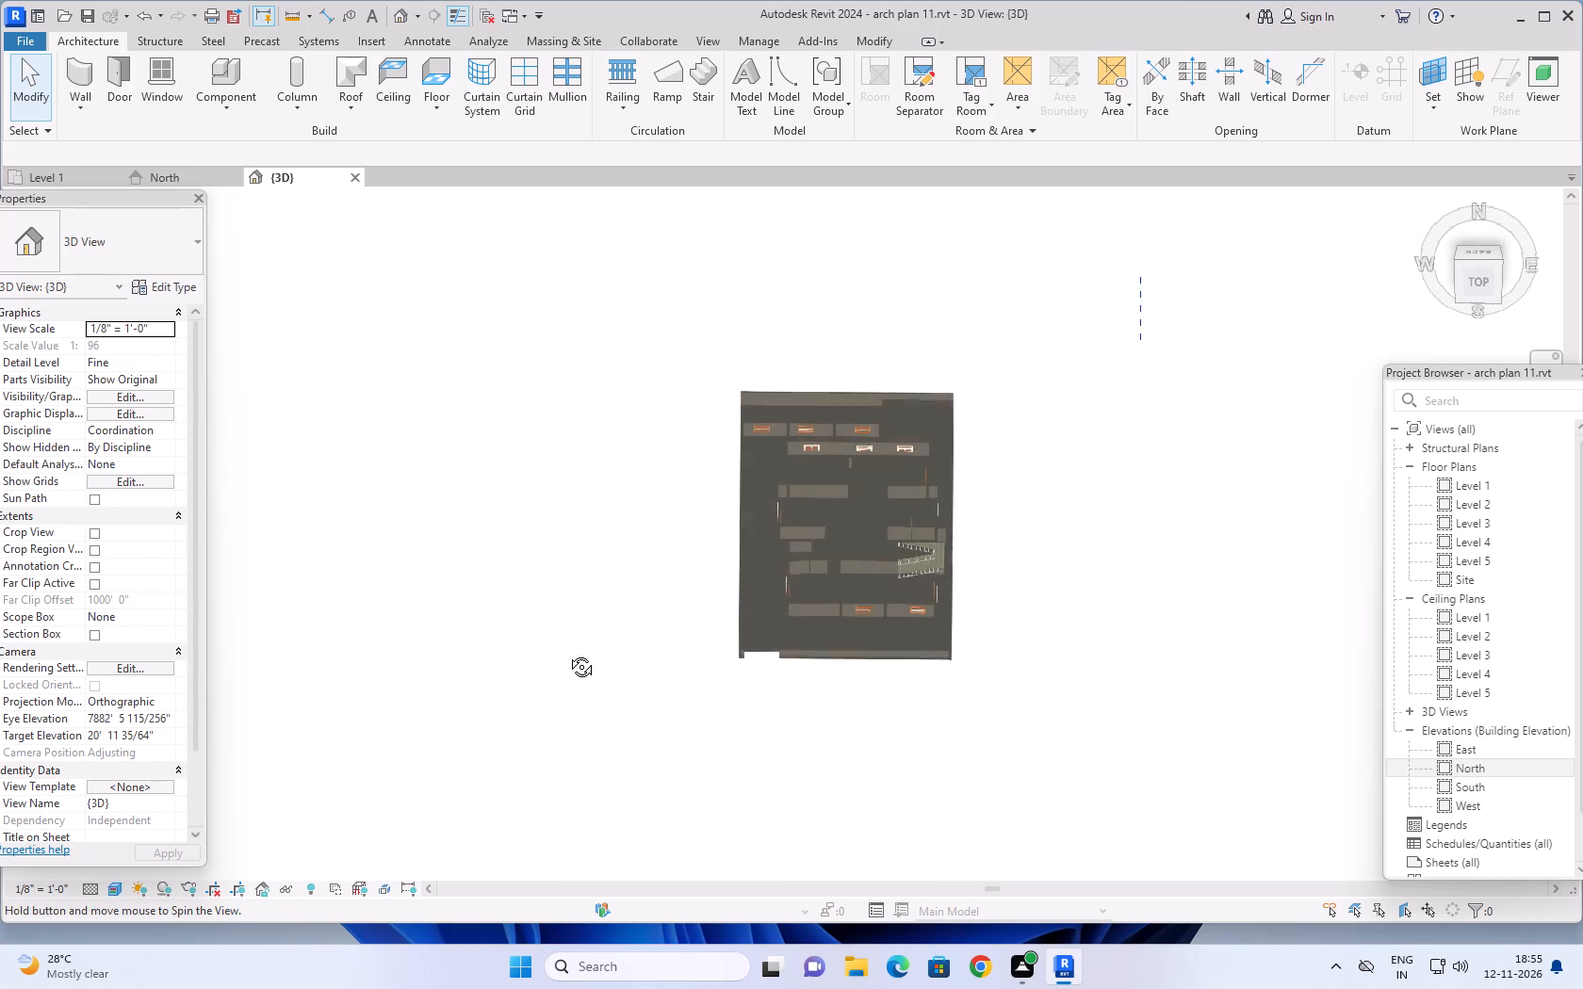
{"action": "middle_click_drag", "start_coordinate": [567, 653], "coordinate": [563, 626], "text": "shift"}
{"action": "middle_click_drag", "start_coordinate": [624, 659], "coordinate": [862, 406]}
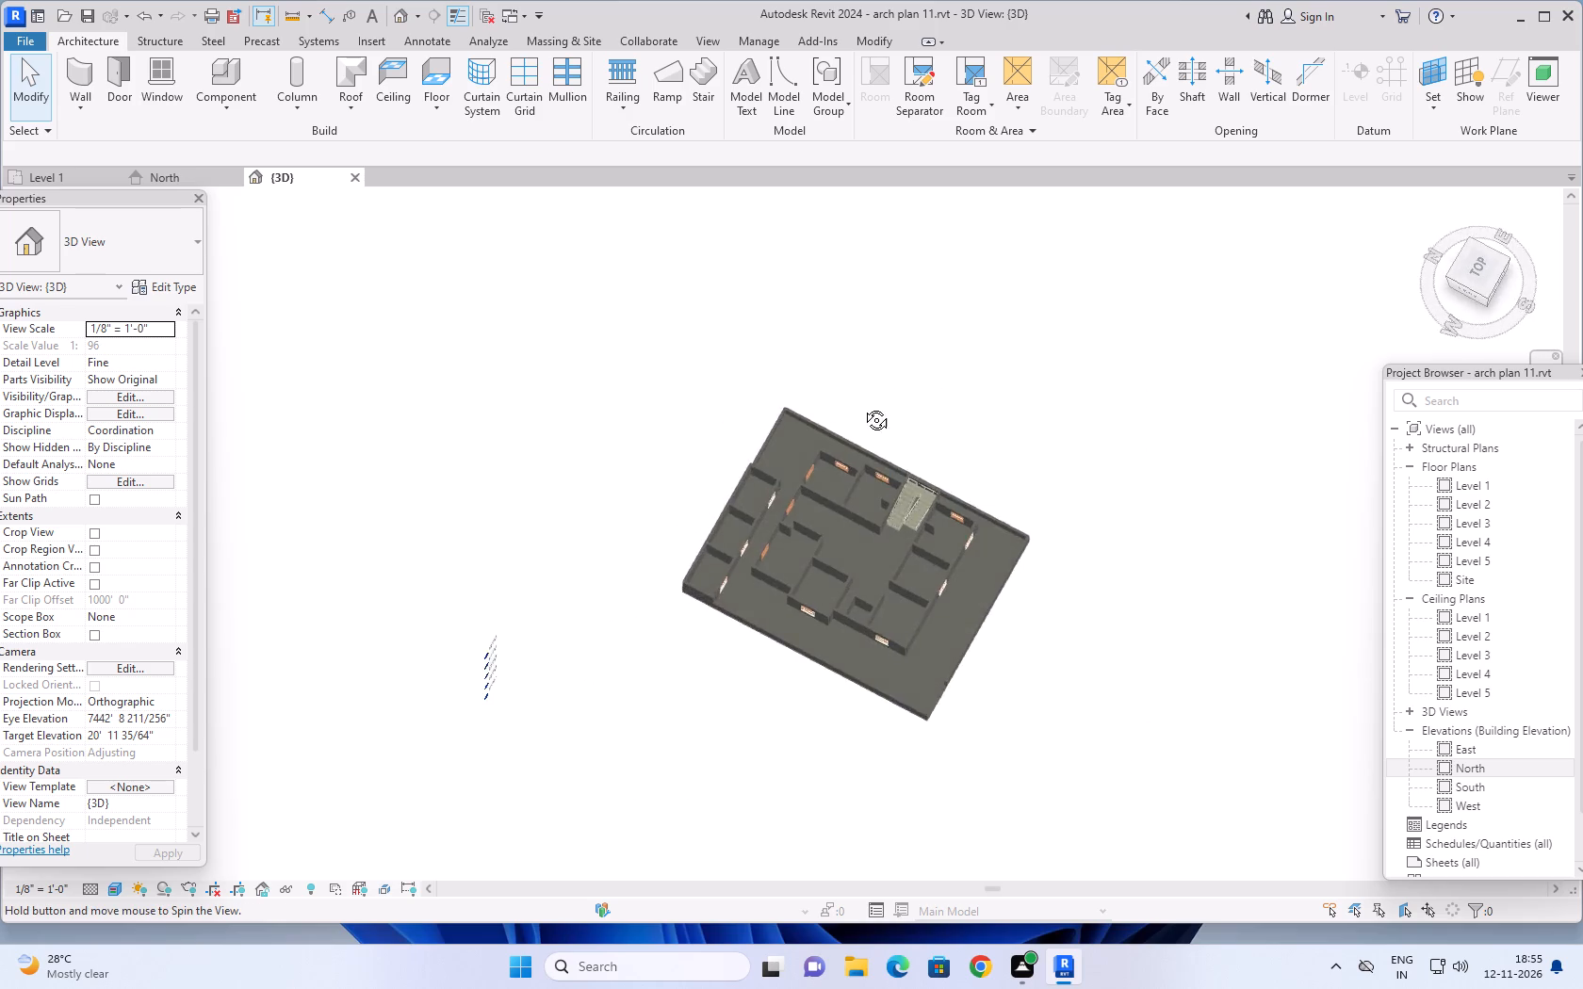
{"action": "middle_click_drag", "start_coordinate": [862, 406], "coordinate": [645, 690]}
{"action": "middle_click_drag", "start_coordinate": [646, 394], "coordinate": [646, 597]}
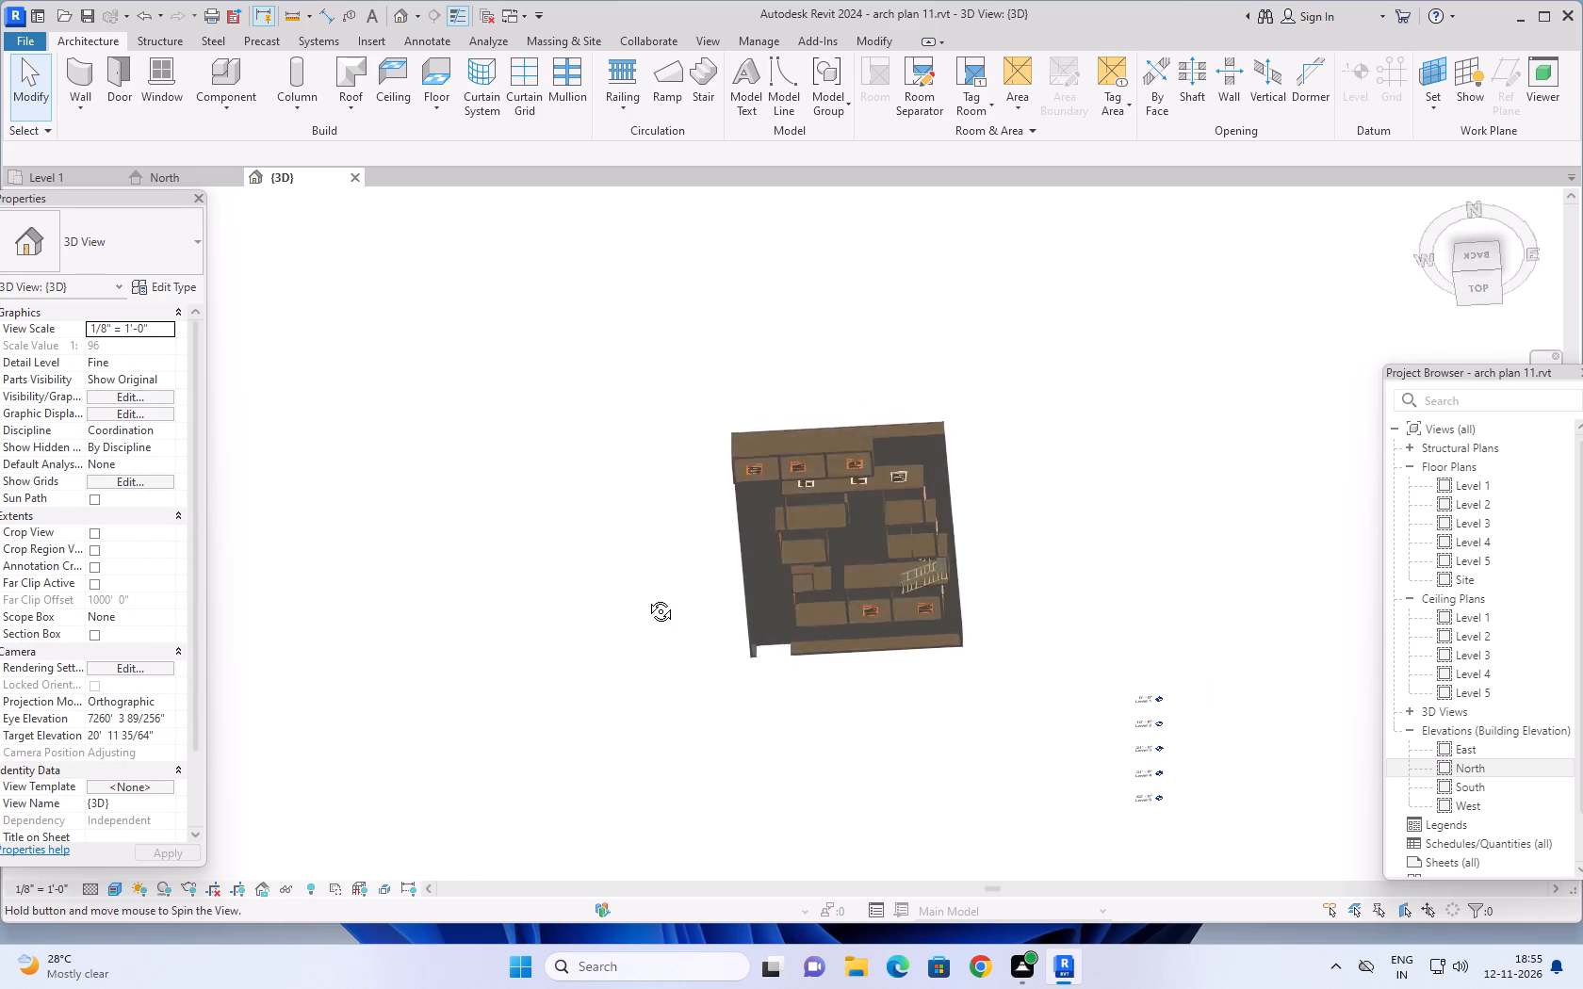
{"action": "middle_click_drag", "start_coordinate": [646, 597], "coordinate": [710, 308]}
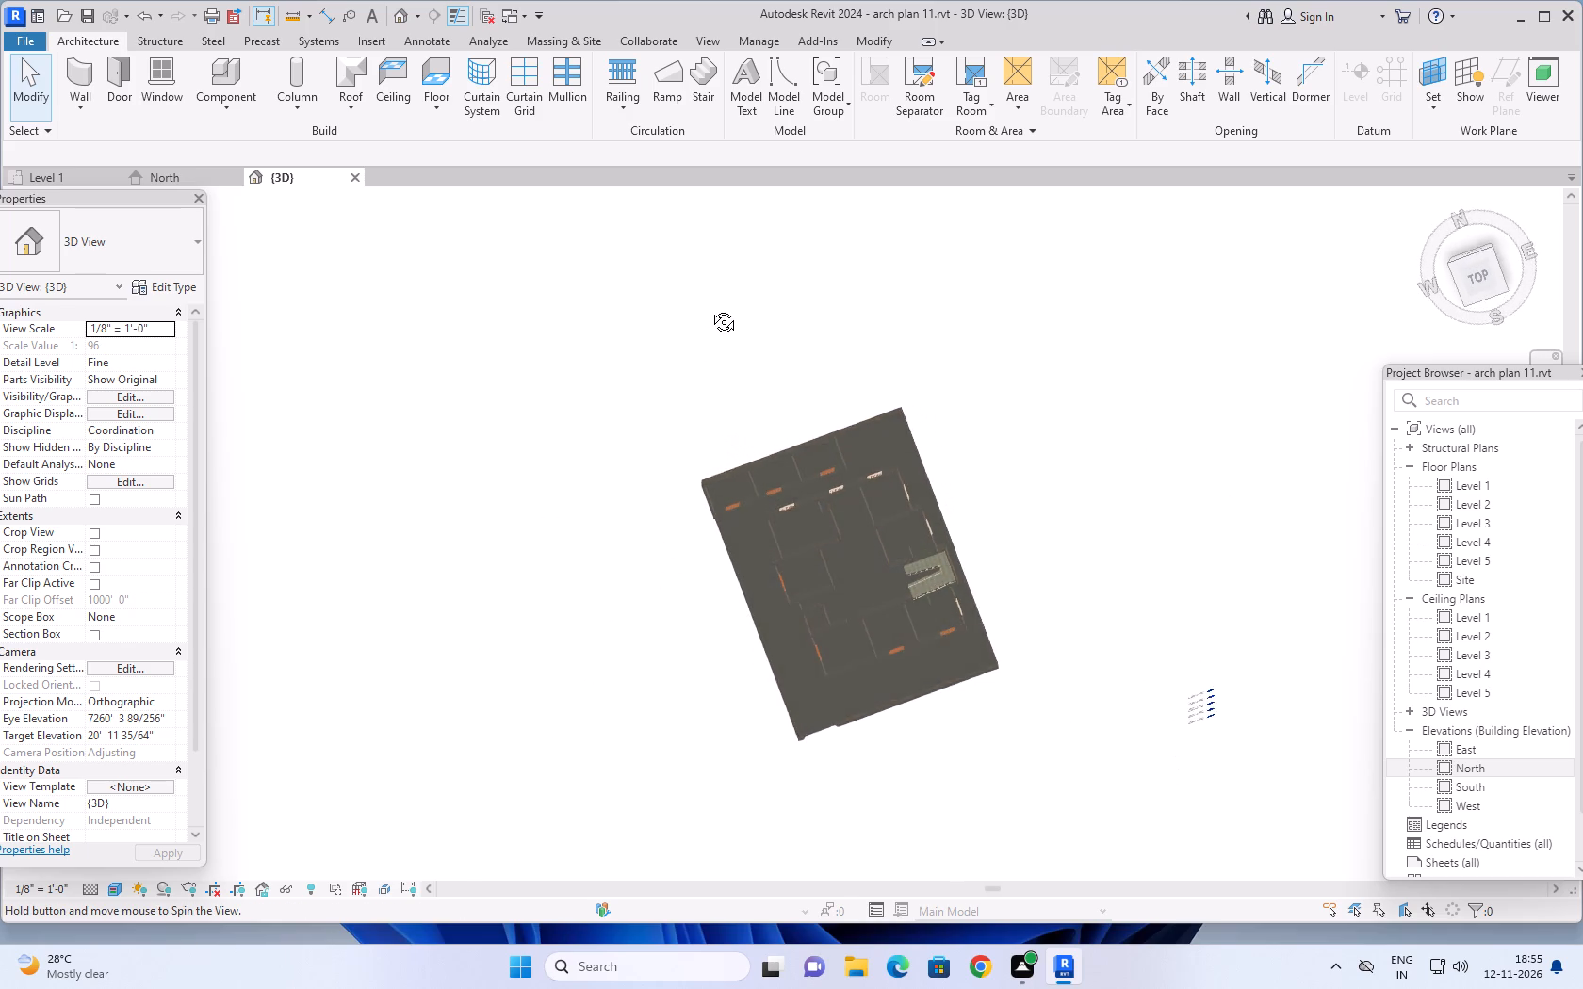
{"action": "middle_click_drag", "start_coordinate": [710, 308], "coordinate": [593, 351]}
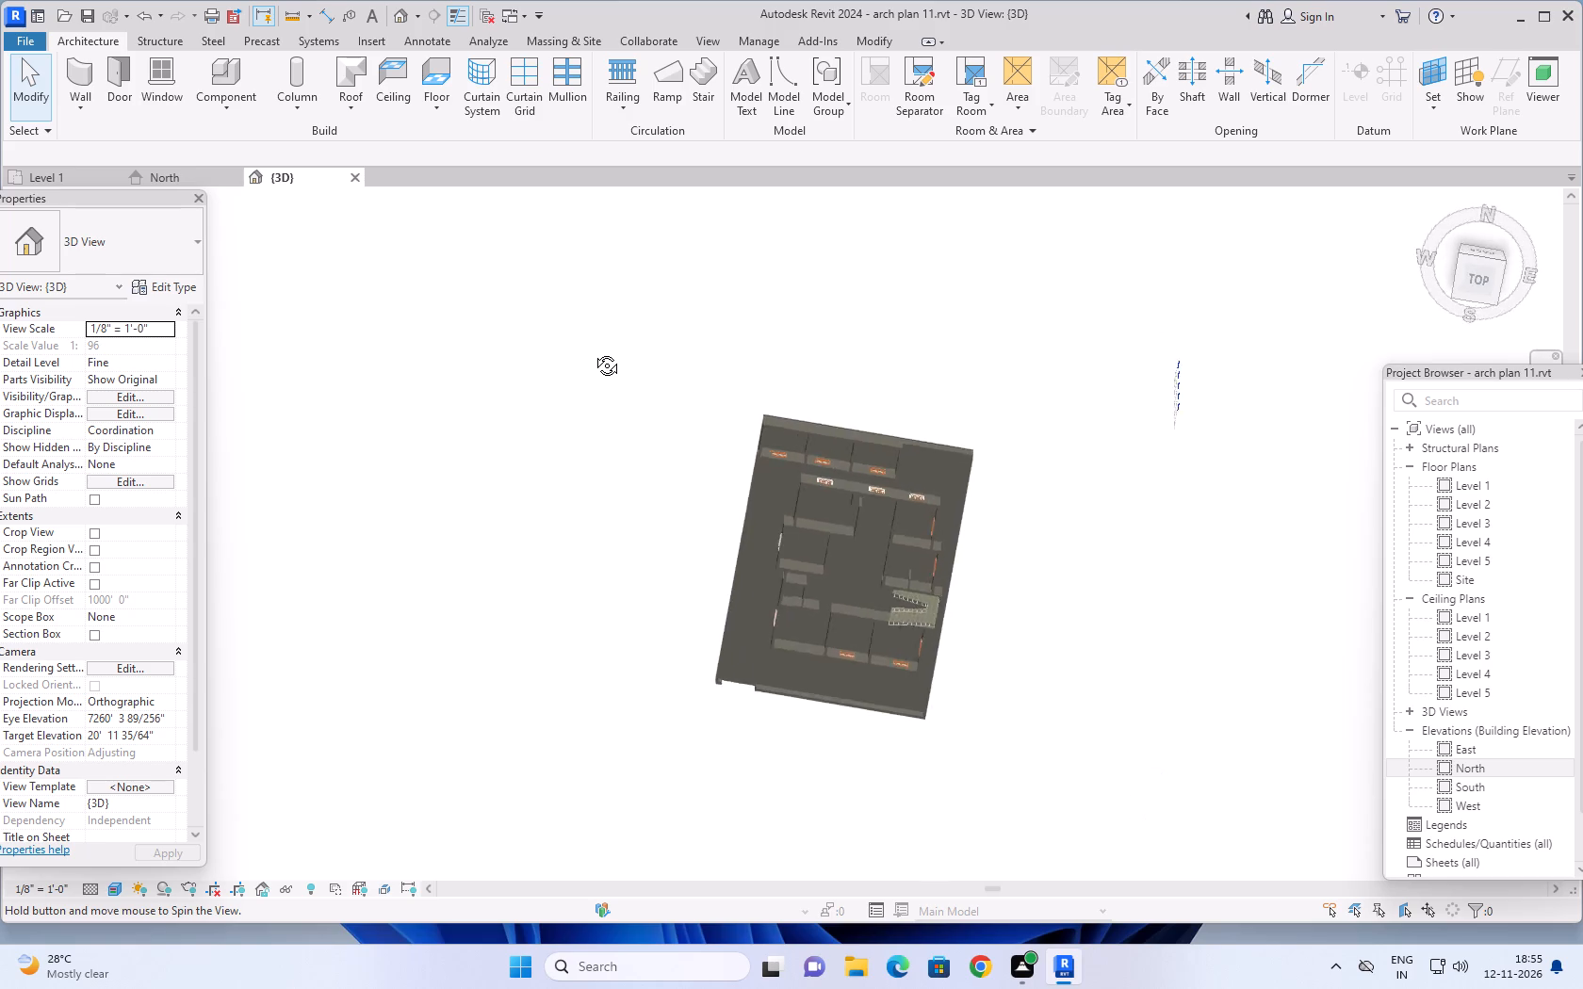
{"action": "middle_click_drag", "start_coordinate": [593, 351], "coordinate": [628, 298]}
{"action": "scroll", "coordinate": [888, 462], "scroll_direction": "down", "scroll_amount": 3}
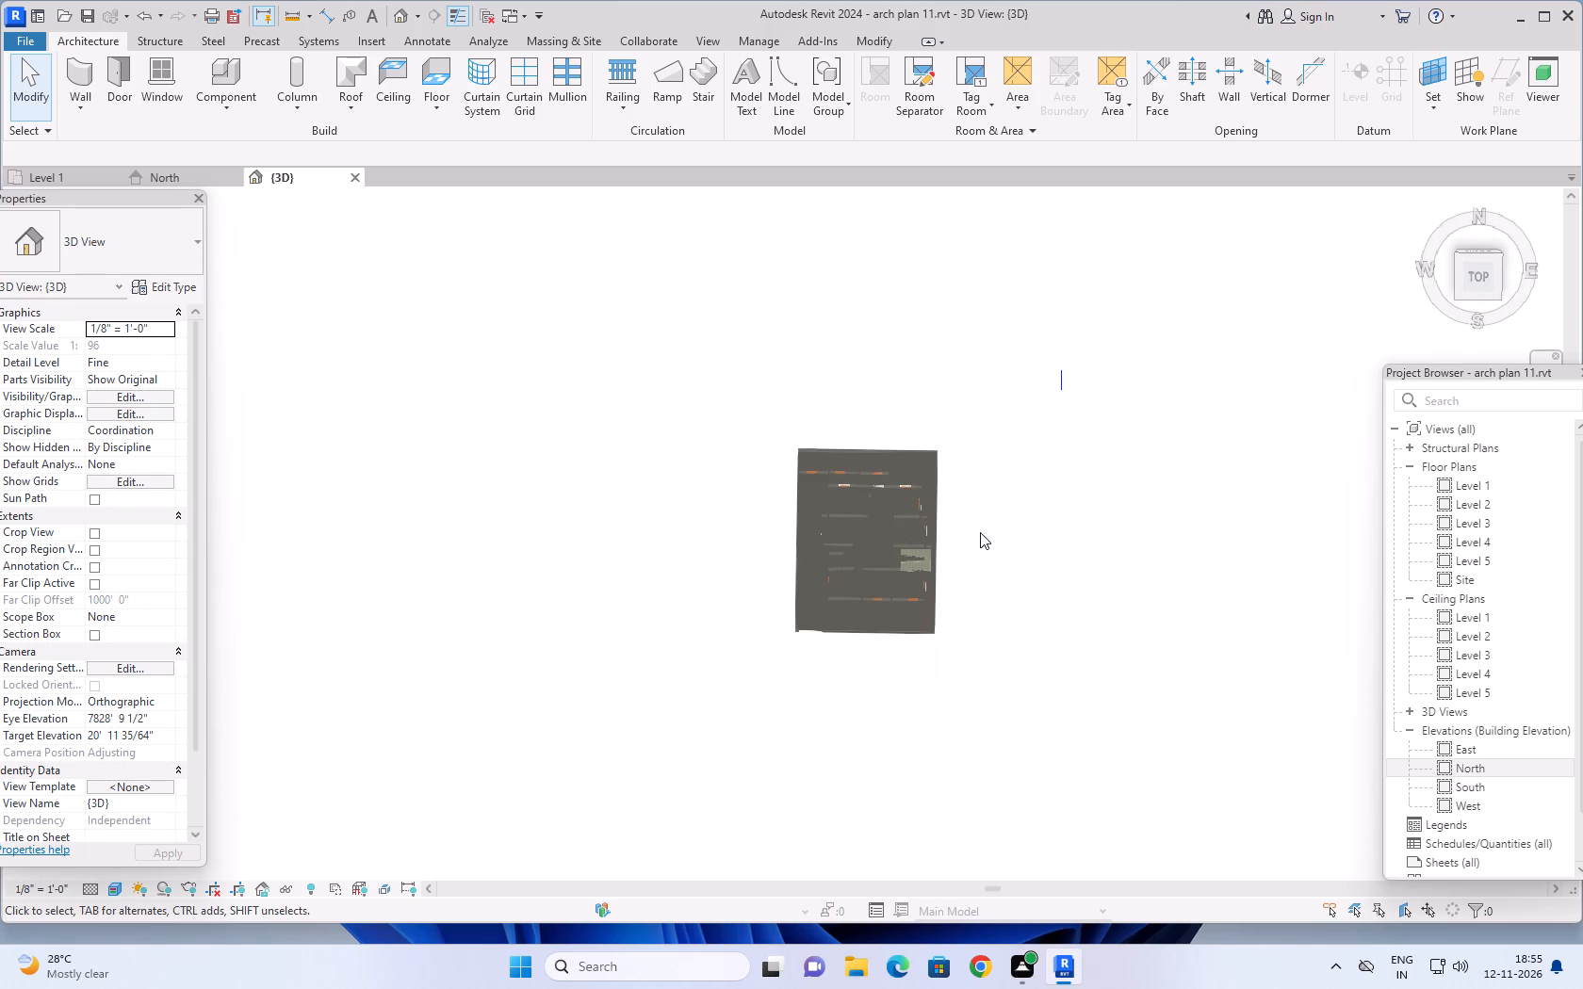
{"action": "middle_click_drag", "start_coordinate": [980, 530], "coordinate": [1026, 262], "text": "shift"}
{"action": "middle_click_drag", "start_coordinate": [1005, 600], "coordinate": [954, 392], "text": "shift"}
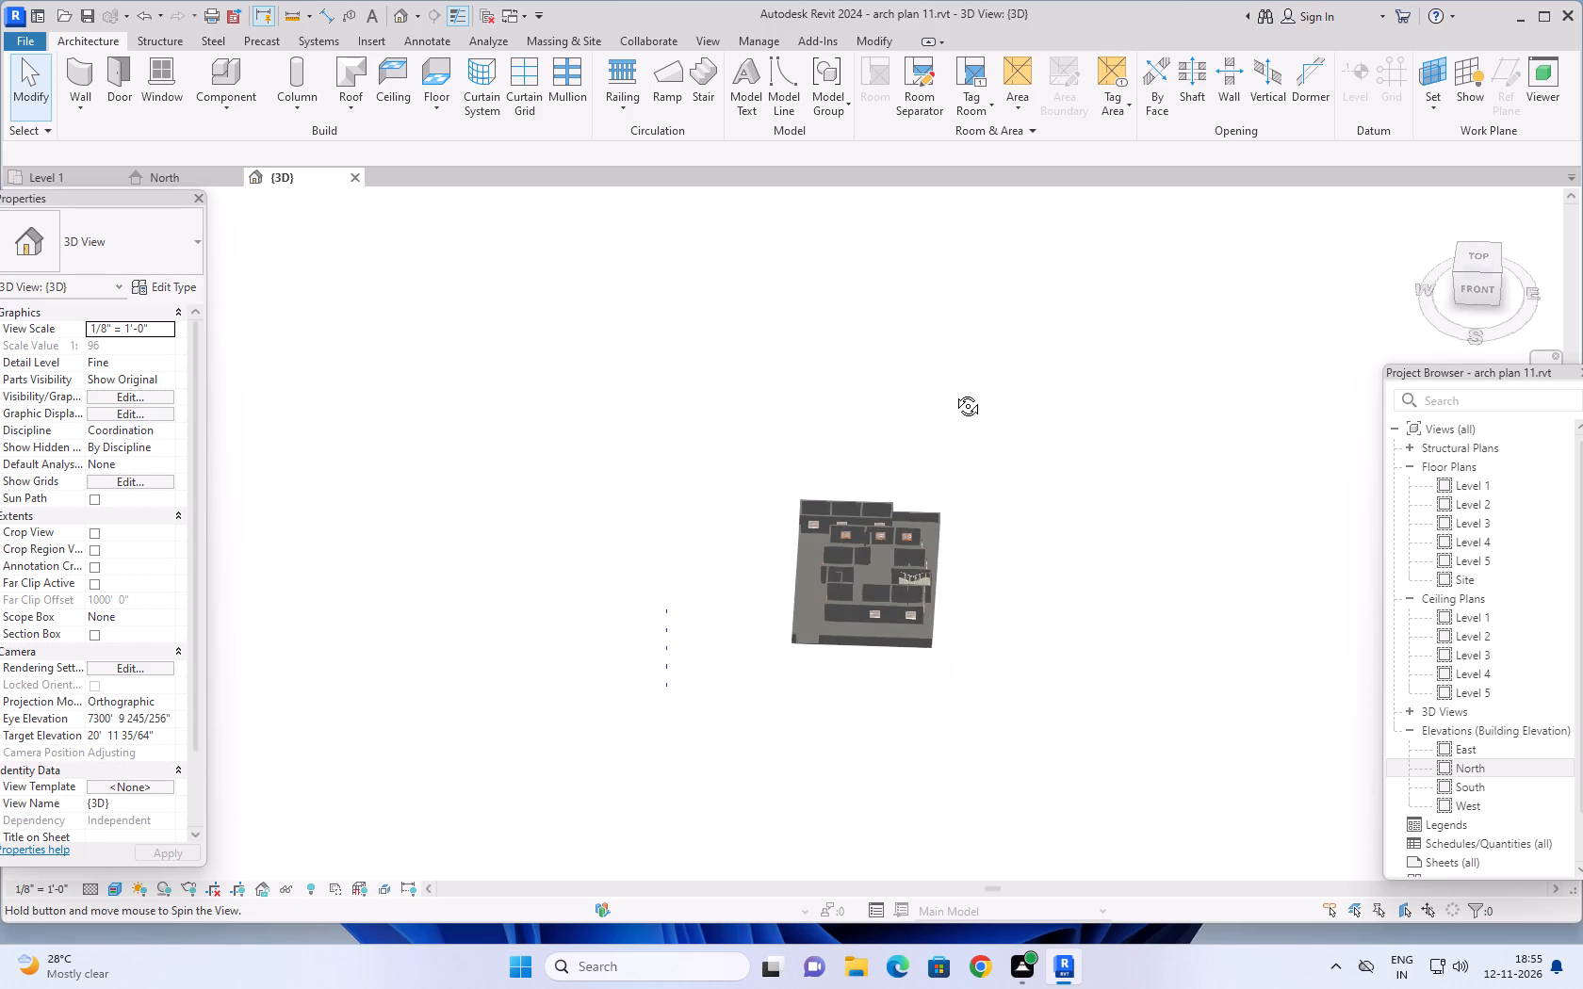
{"action": "middle_click_drag", "start_coordinate": [954, 392], "coordinate": [956, 394], "text": "shift"}
On the Level 1 plan, place a 4'x4' double-hung window at the W2 opening in the drawing room's south wall and end window placement.
{"action": "left_click", "coordinate": [41, 172]}
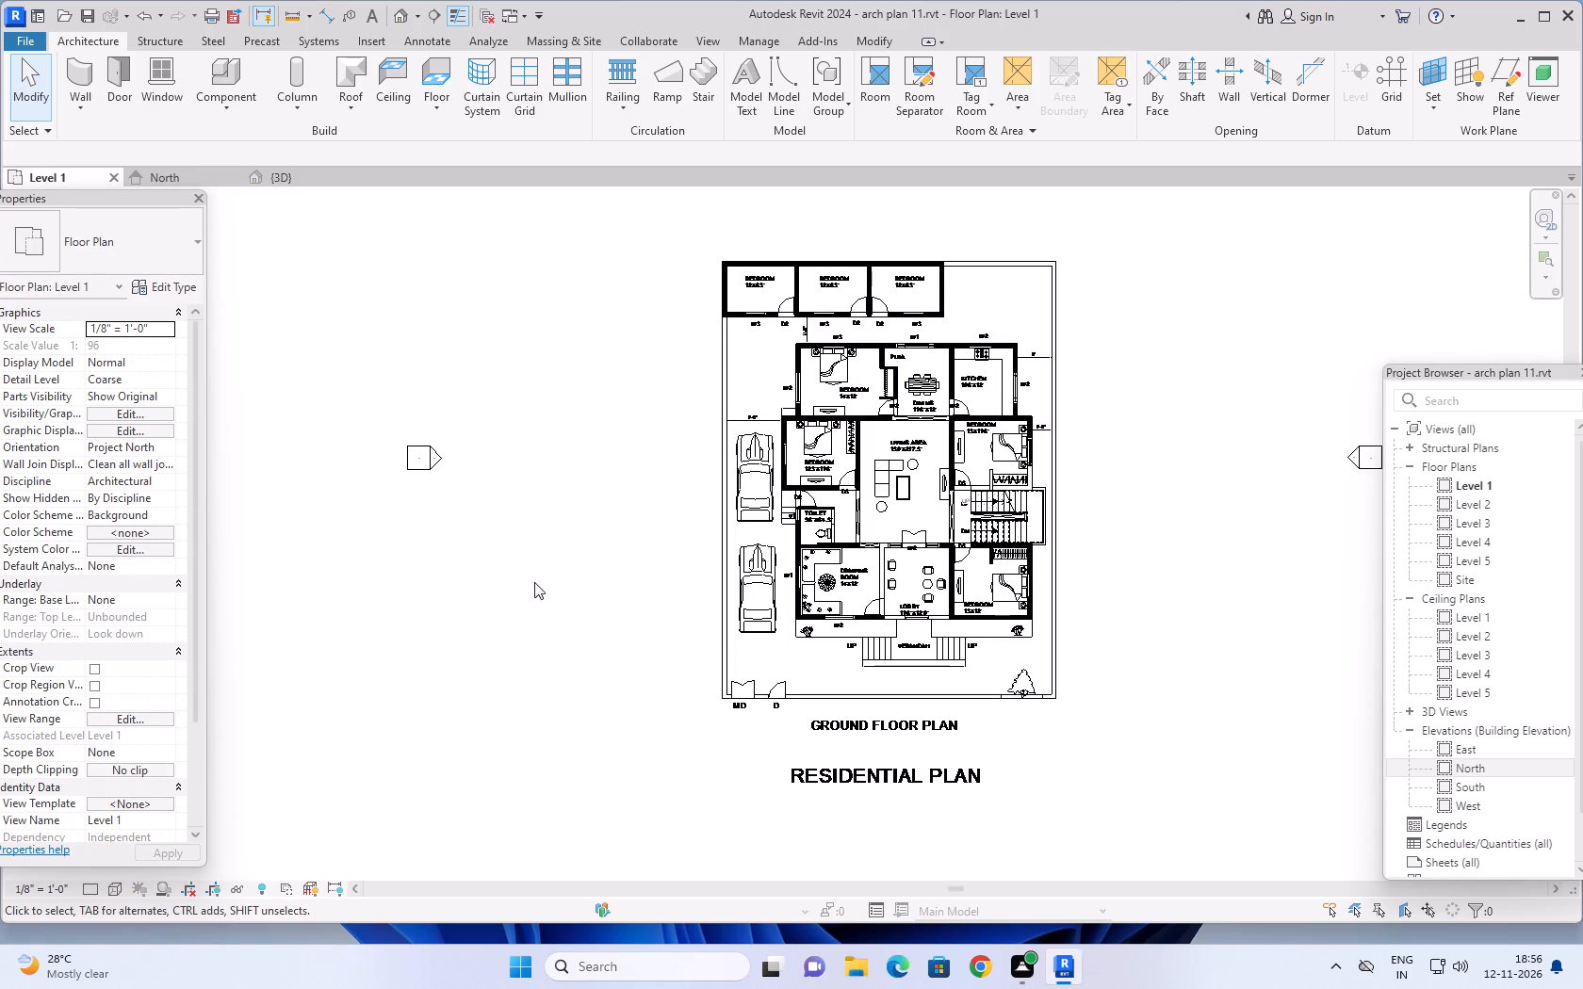
{"action": "scroll", "coordinate": [878, 631], "scroll_direction": "up", "scroll_amount": 9}
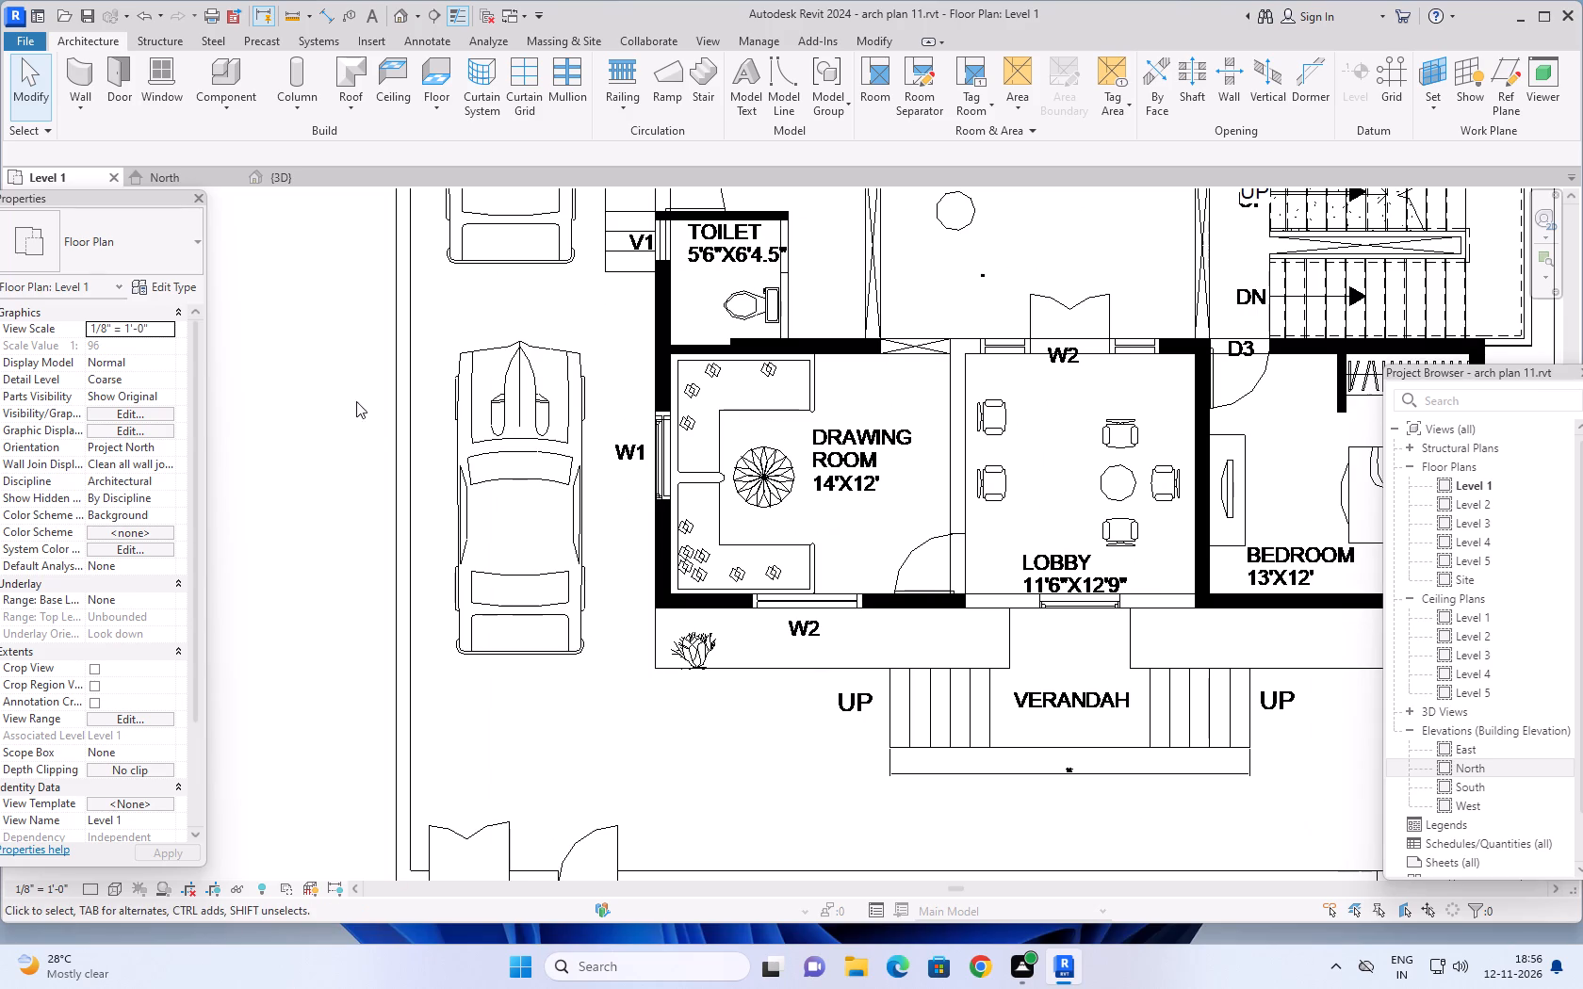
{"action": "left_click", "coordinate": [171, 71]}
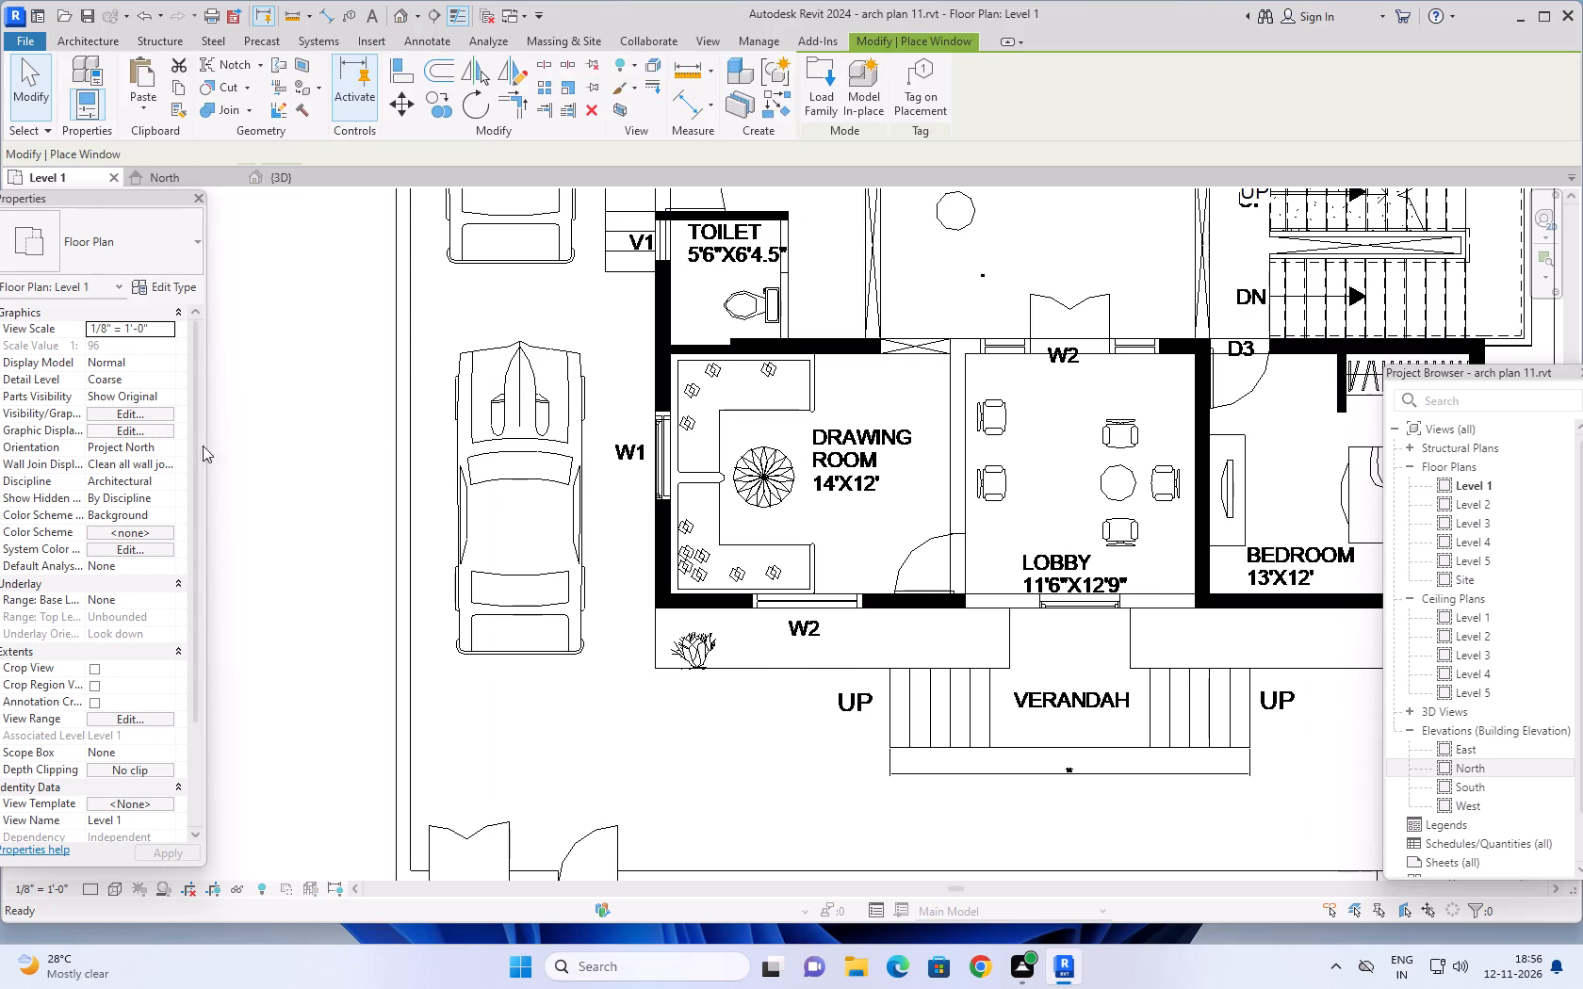
{"action": "left_click", "coordinate": [813, 610]}
{"action": "scroll", "coordinate": [561, 661], "scroll_direction": "down", "scroll_amount": 4}
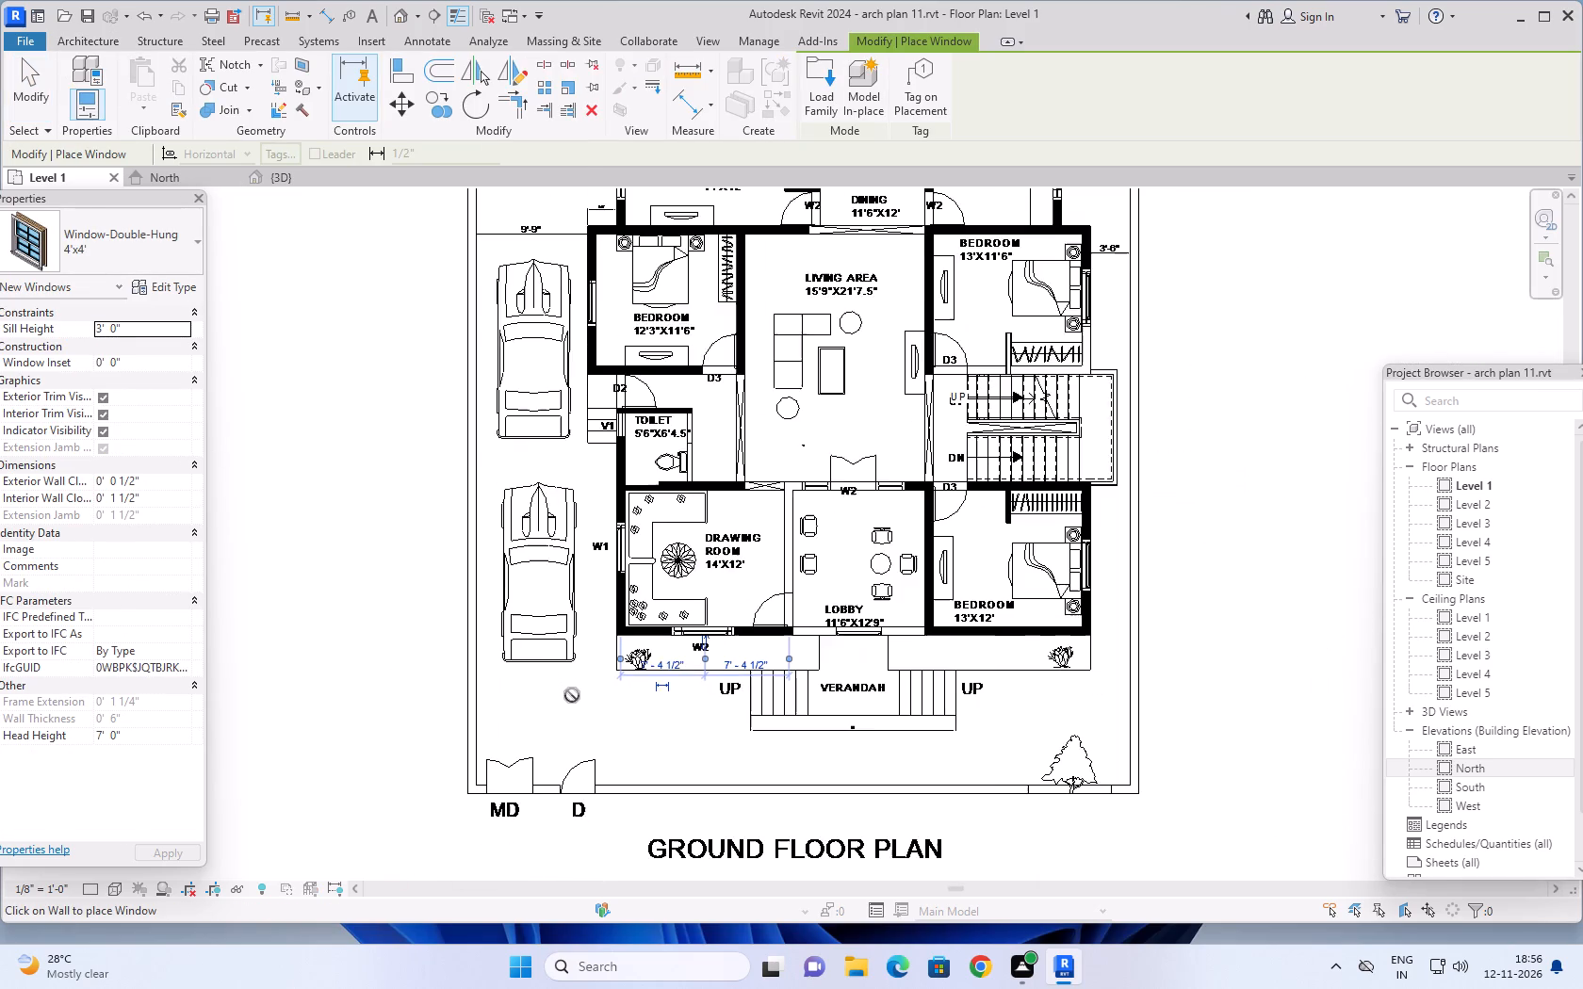
{"action": "scroll", "coordinate": [572, 695], "scroll_direction": "down", "scroll_amount": 1}
{"action": "key", "text": "Escape"}
{"action": "key", "text": "Escape"}
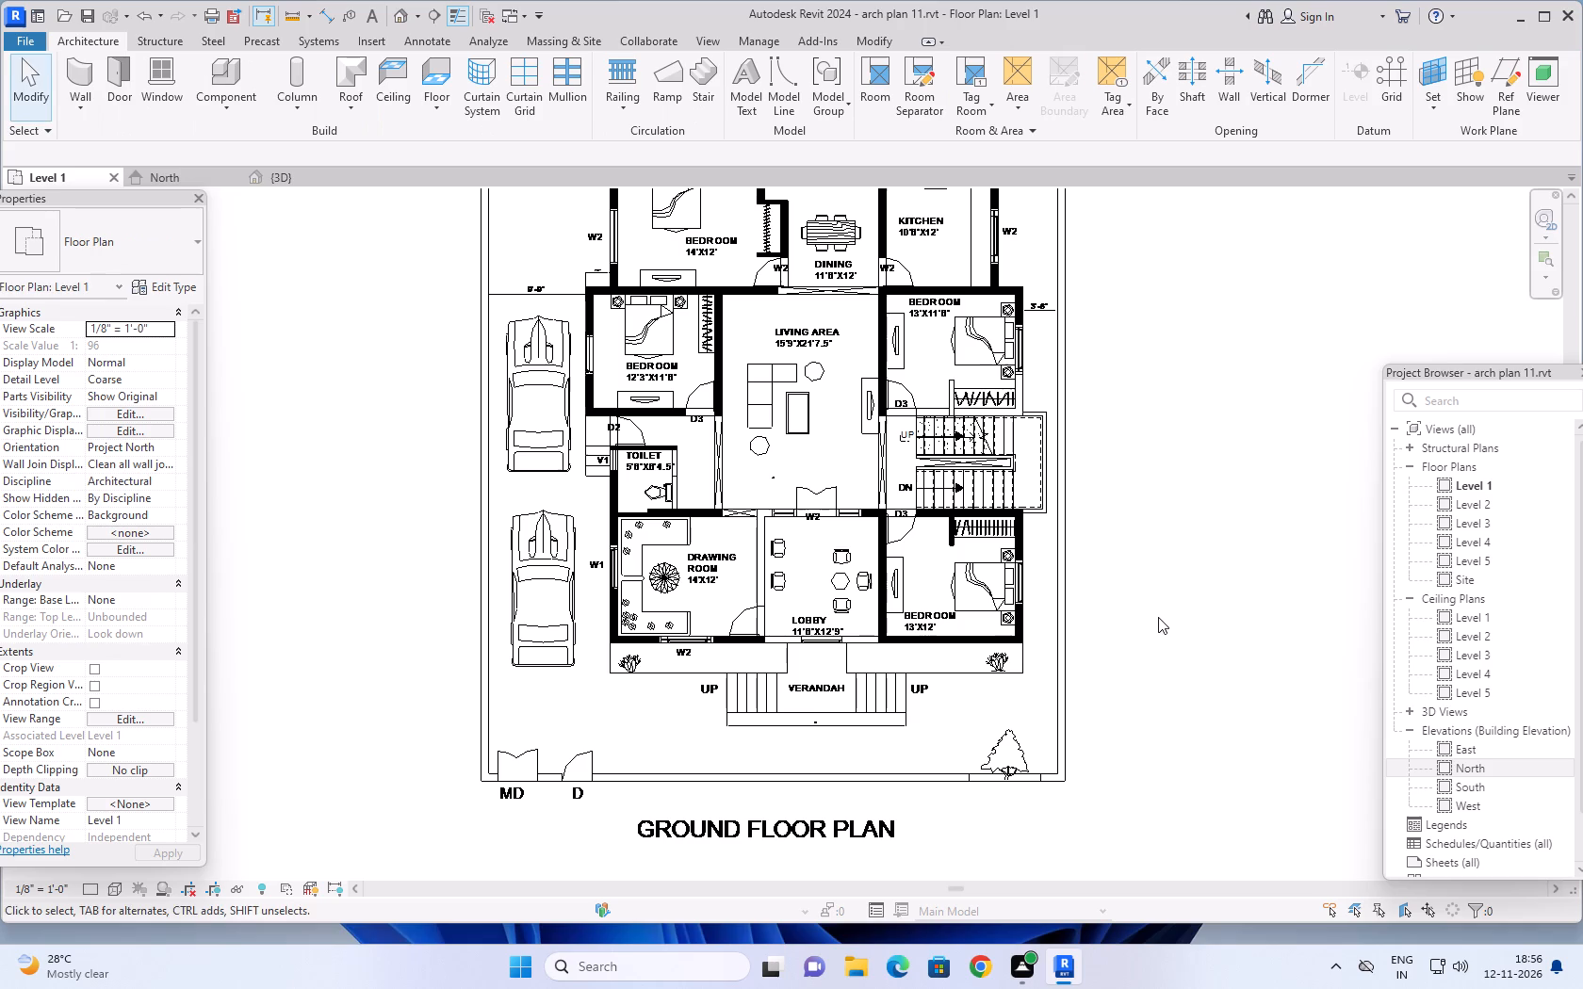
{"action": "key", "text": "Escape"}
{"action": "key", "text": "Escape"}
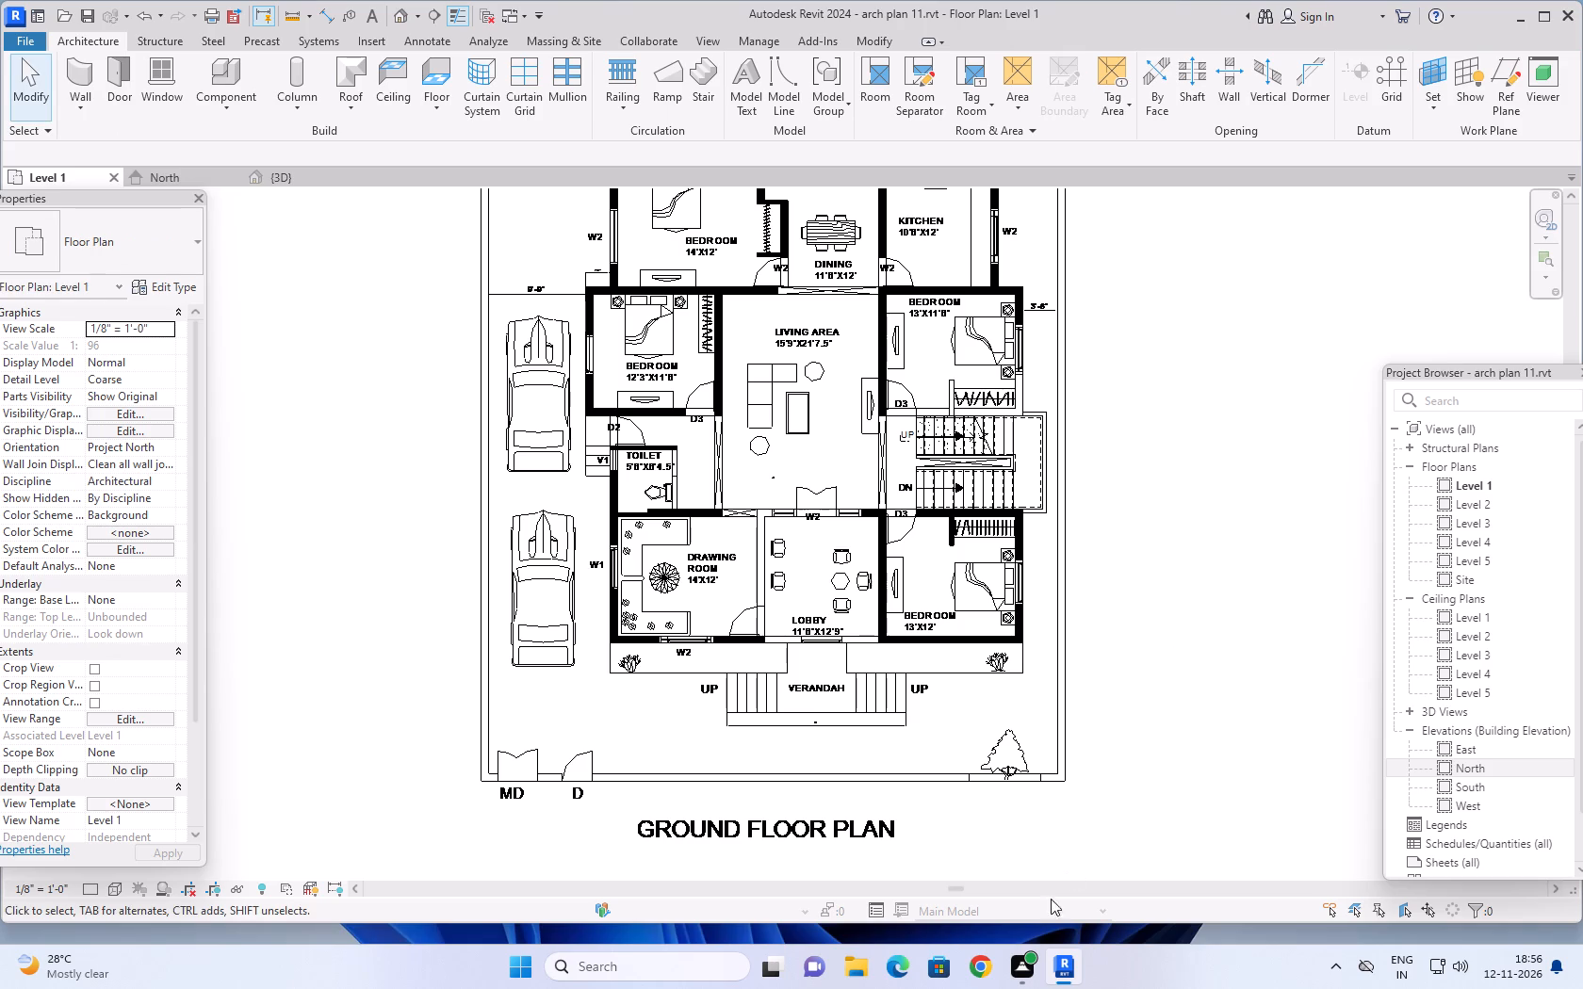
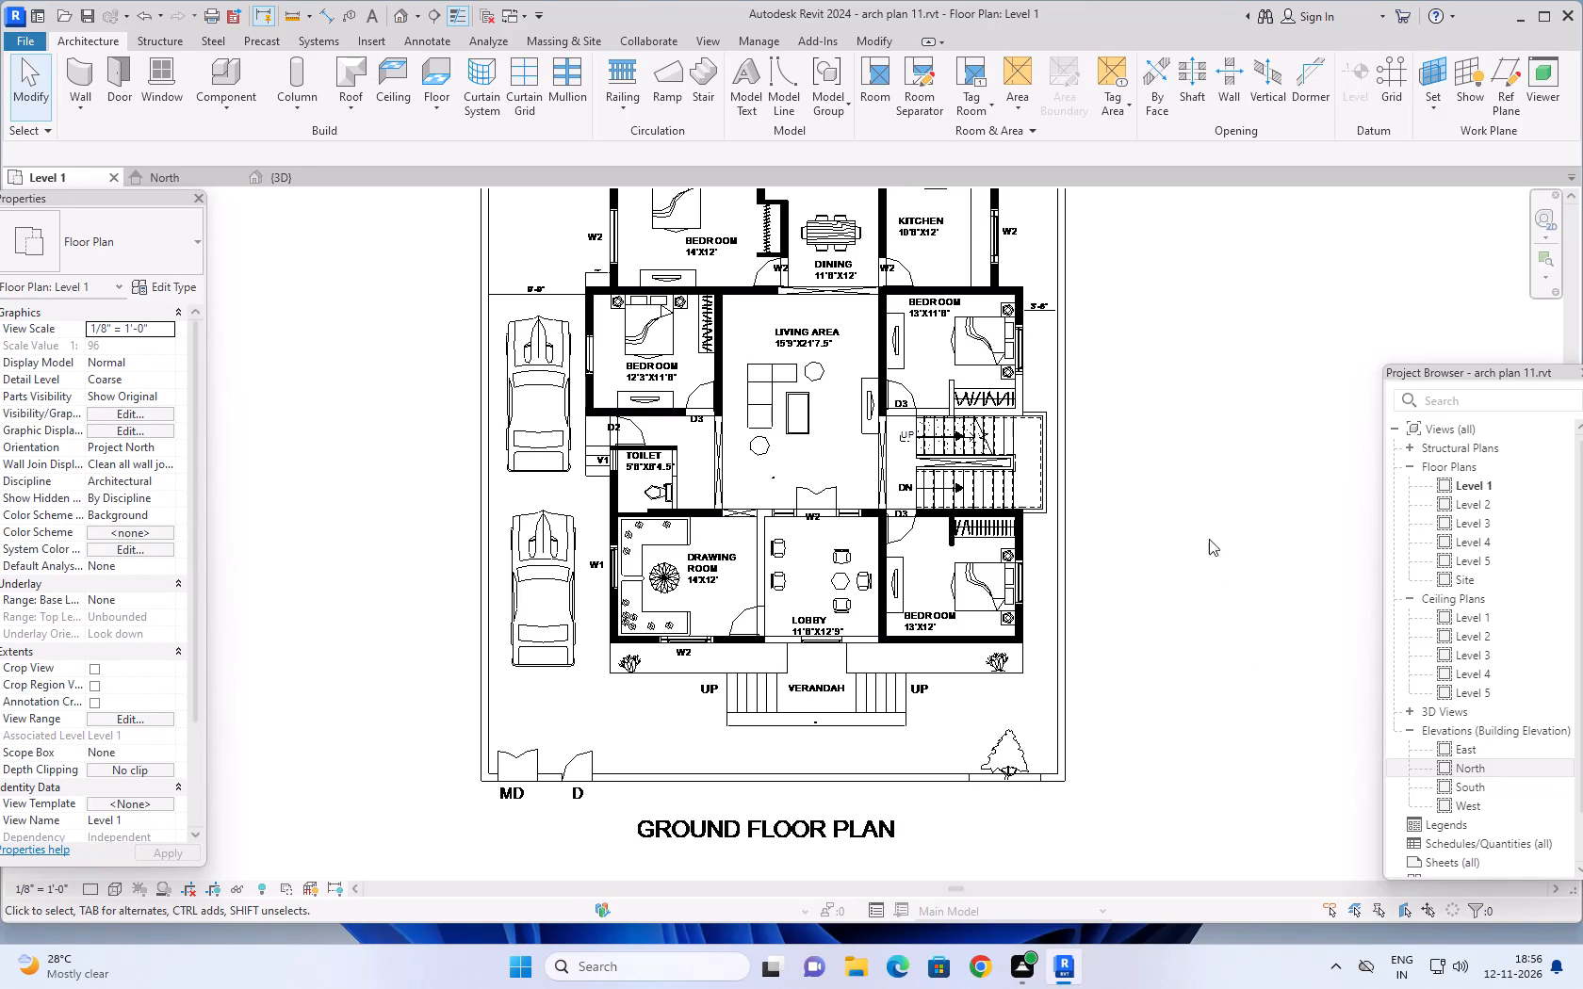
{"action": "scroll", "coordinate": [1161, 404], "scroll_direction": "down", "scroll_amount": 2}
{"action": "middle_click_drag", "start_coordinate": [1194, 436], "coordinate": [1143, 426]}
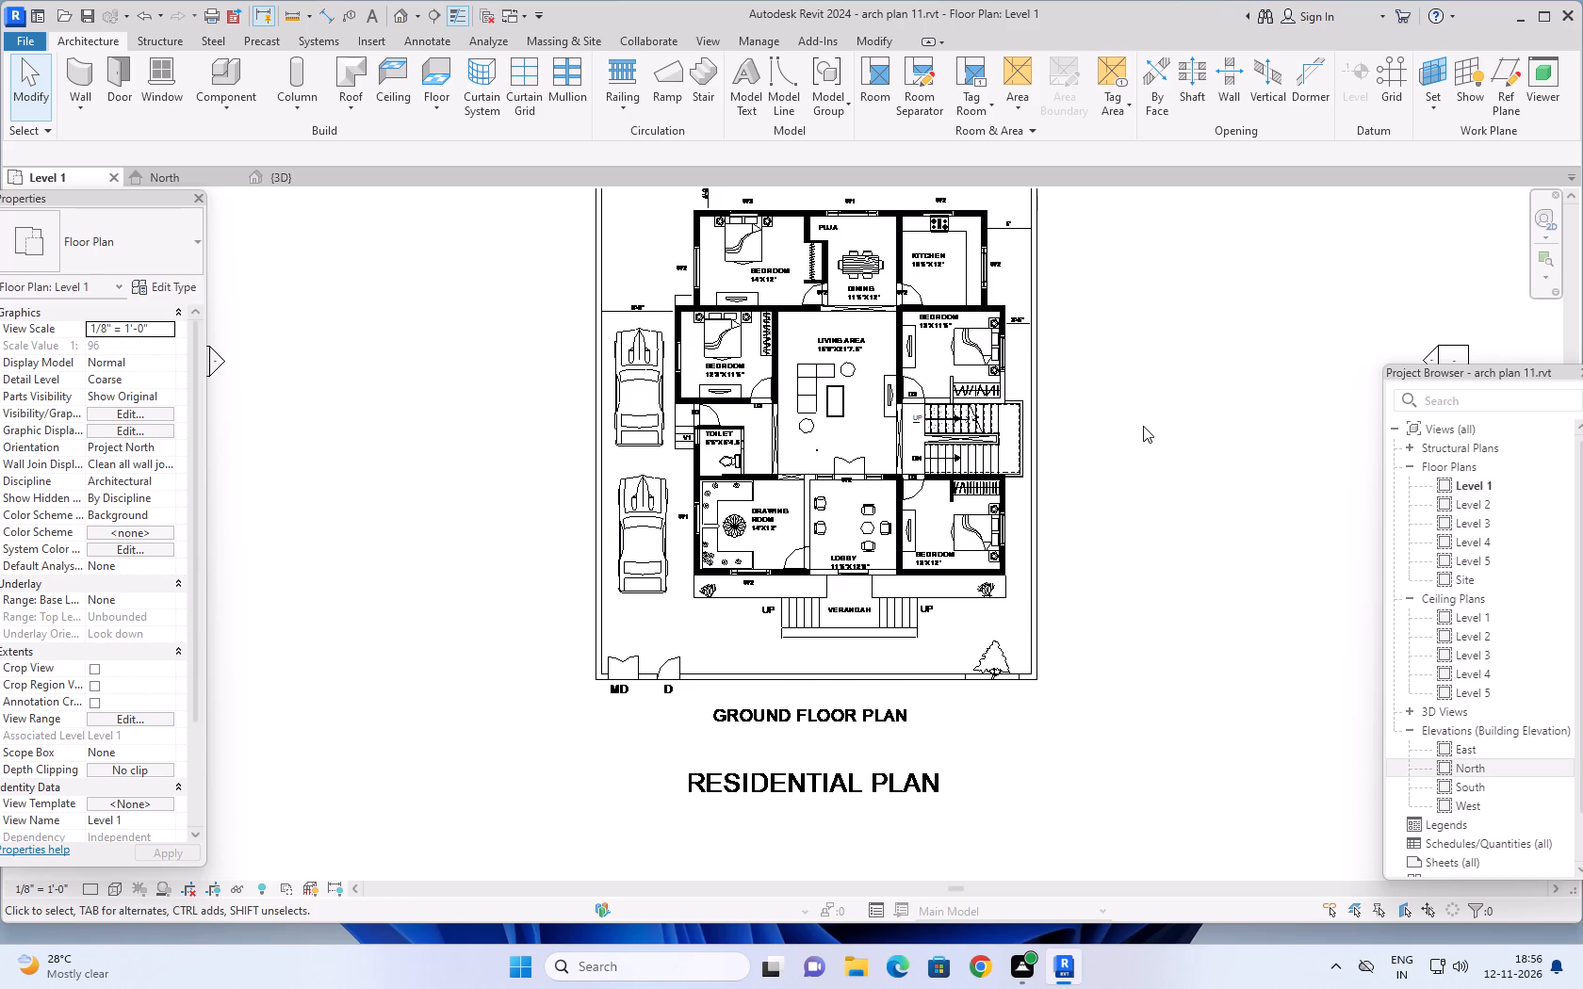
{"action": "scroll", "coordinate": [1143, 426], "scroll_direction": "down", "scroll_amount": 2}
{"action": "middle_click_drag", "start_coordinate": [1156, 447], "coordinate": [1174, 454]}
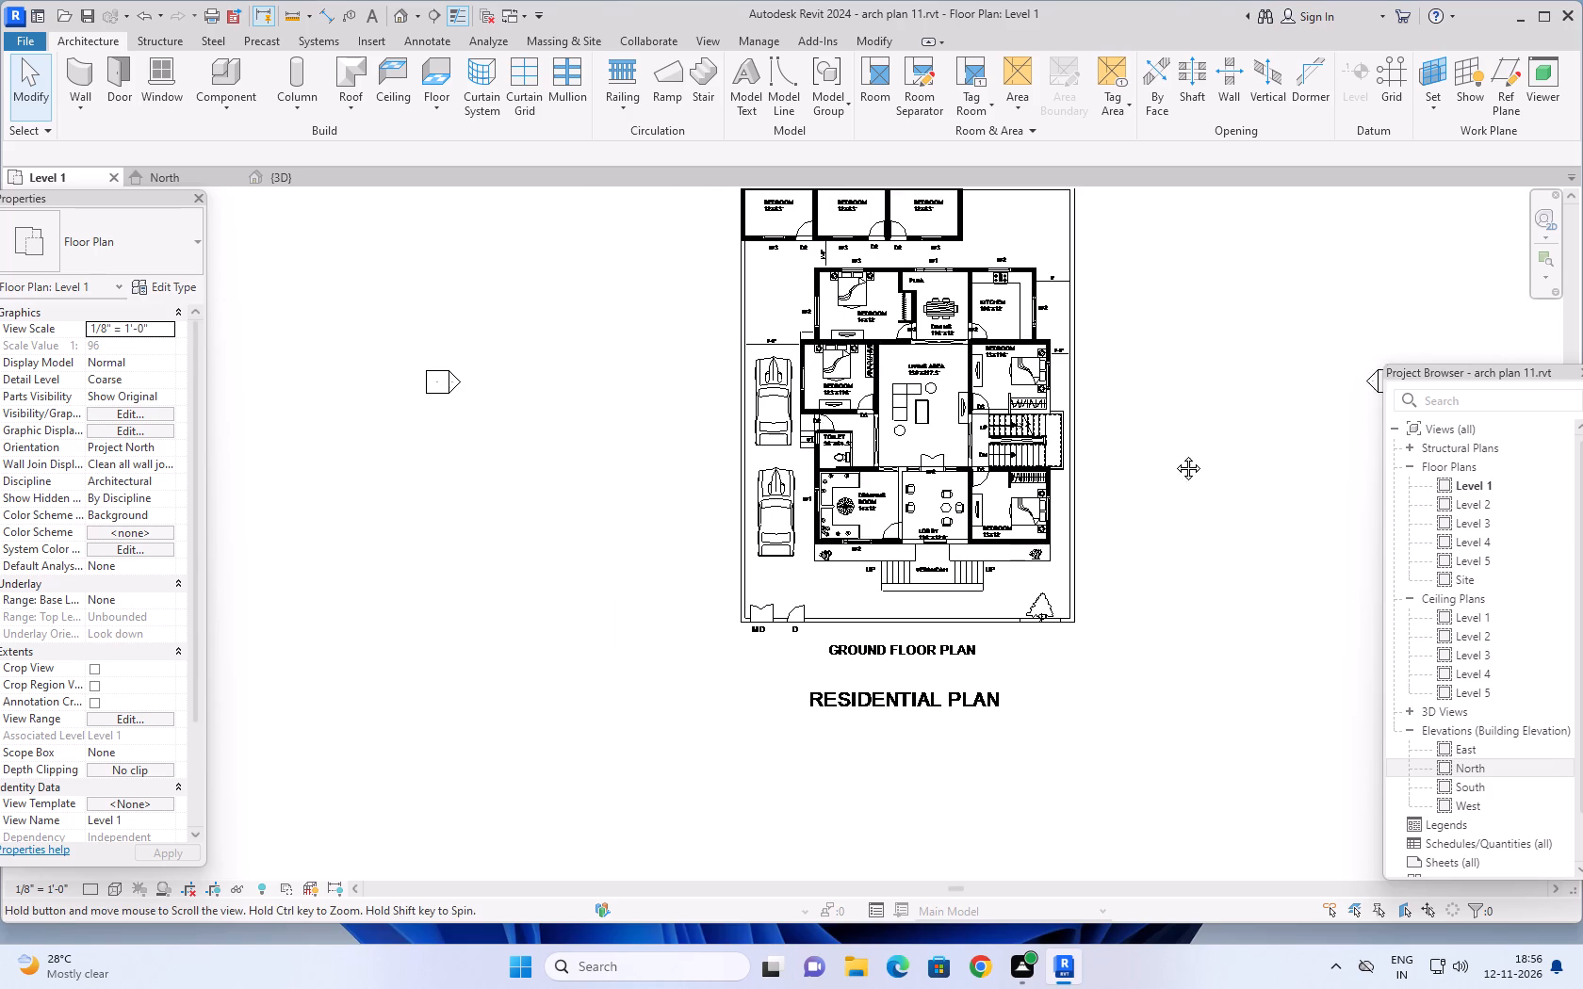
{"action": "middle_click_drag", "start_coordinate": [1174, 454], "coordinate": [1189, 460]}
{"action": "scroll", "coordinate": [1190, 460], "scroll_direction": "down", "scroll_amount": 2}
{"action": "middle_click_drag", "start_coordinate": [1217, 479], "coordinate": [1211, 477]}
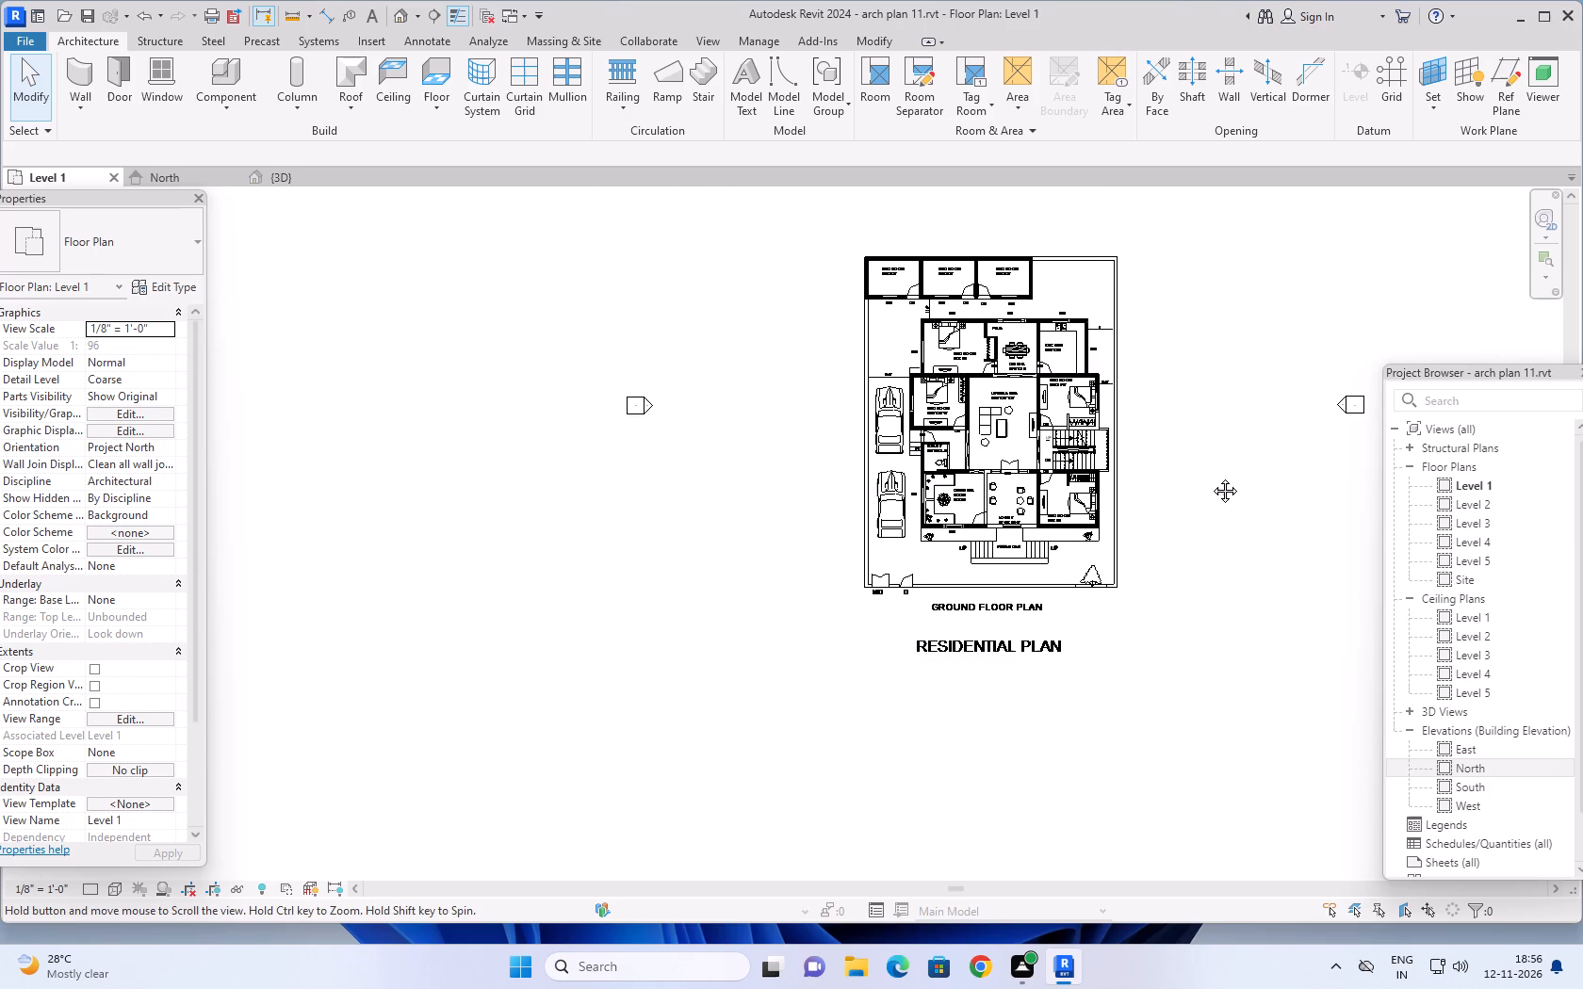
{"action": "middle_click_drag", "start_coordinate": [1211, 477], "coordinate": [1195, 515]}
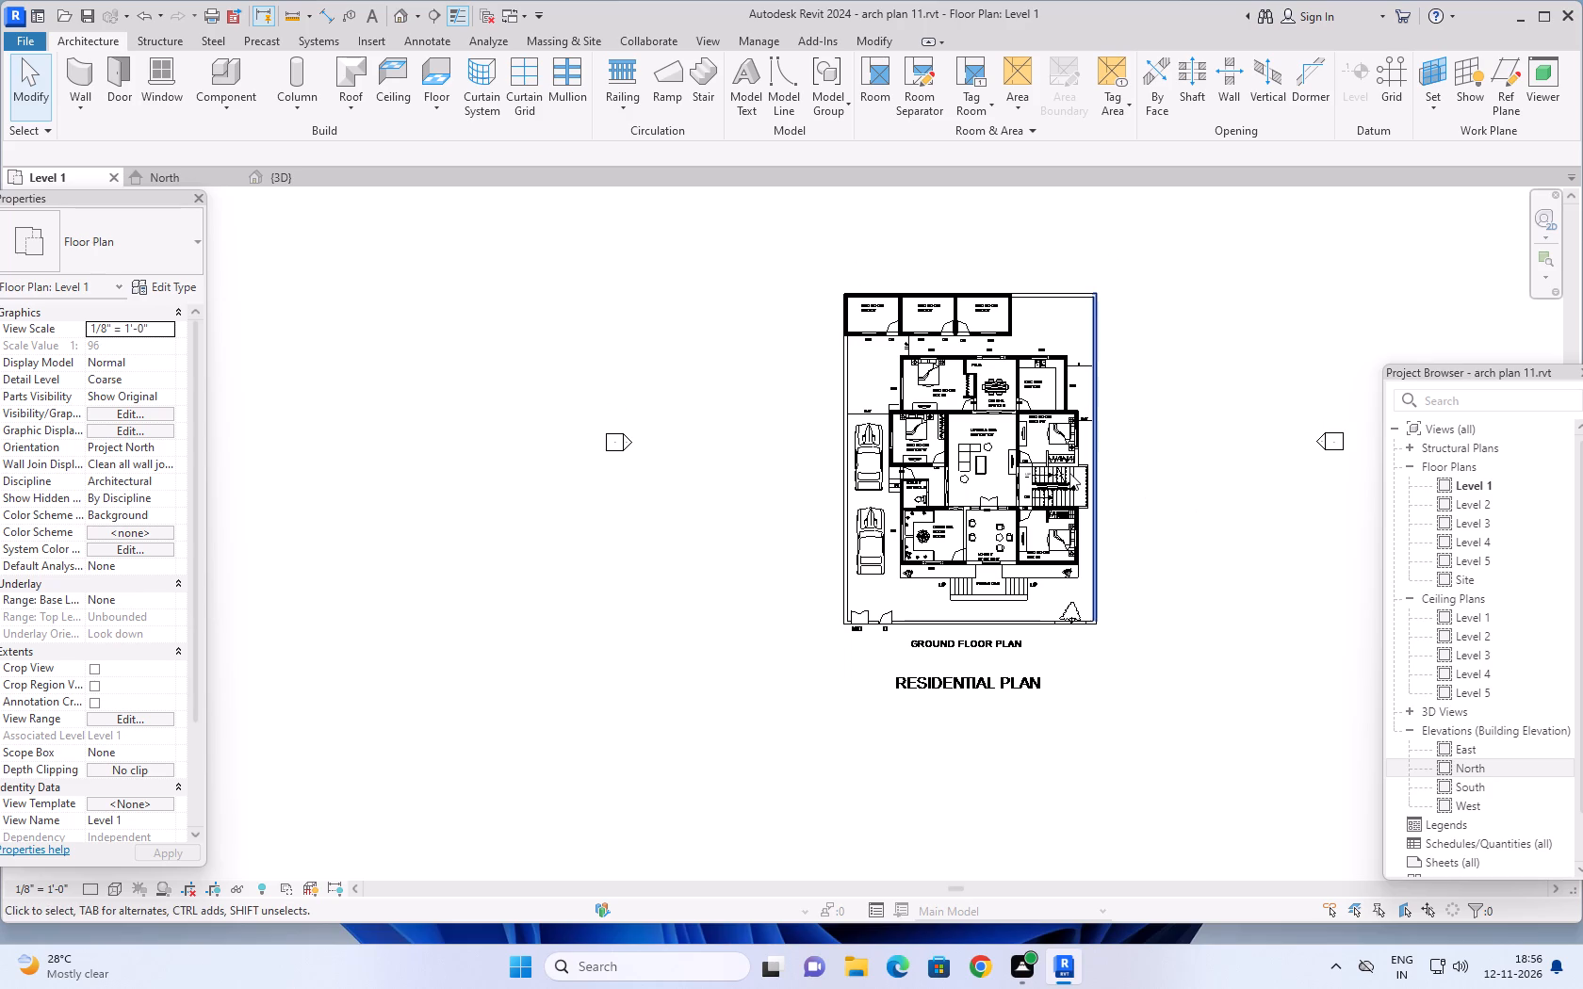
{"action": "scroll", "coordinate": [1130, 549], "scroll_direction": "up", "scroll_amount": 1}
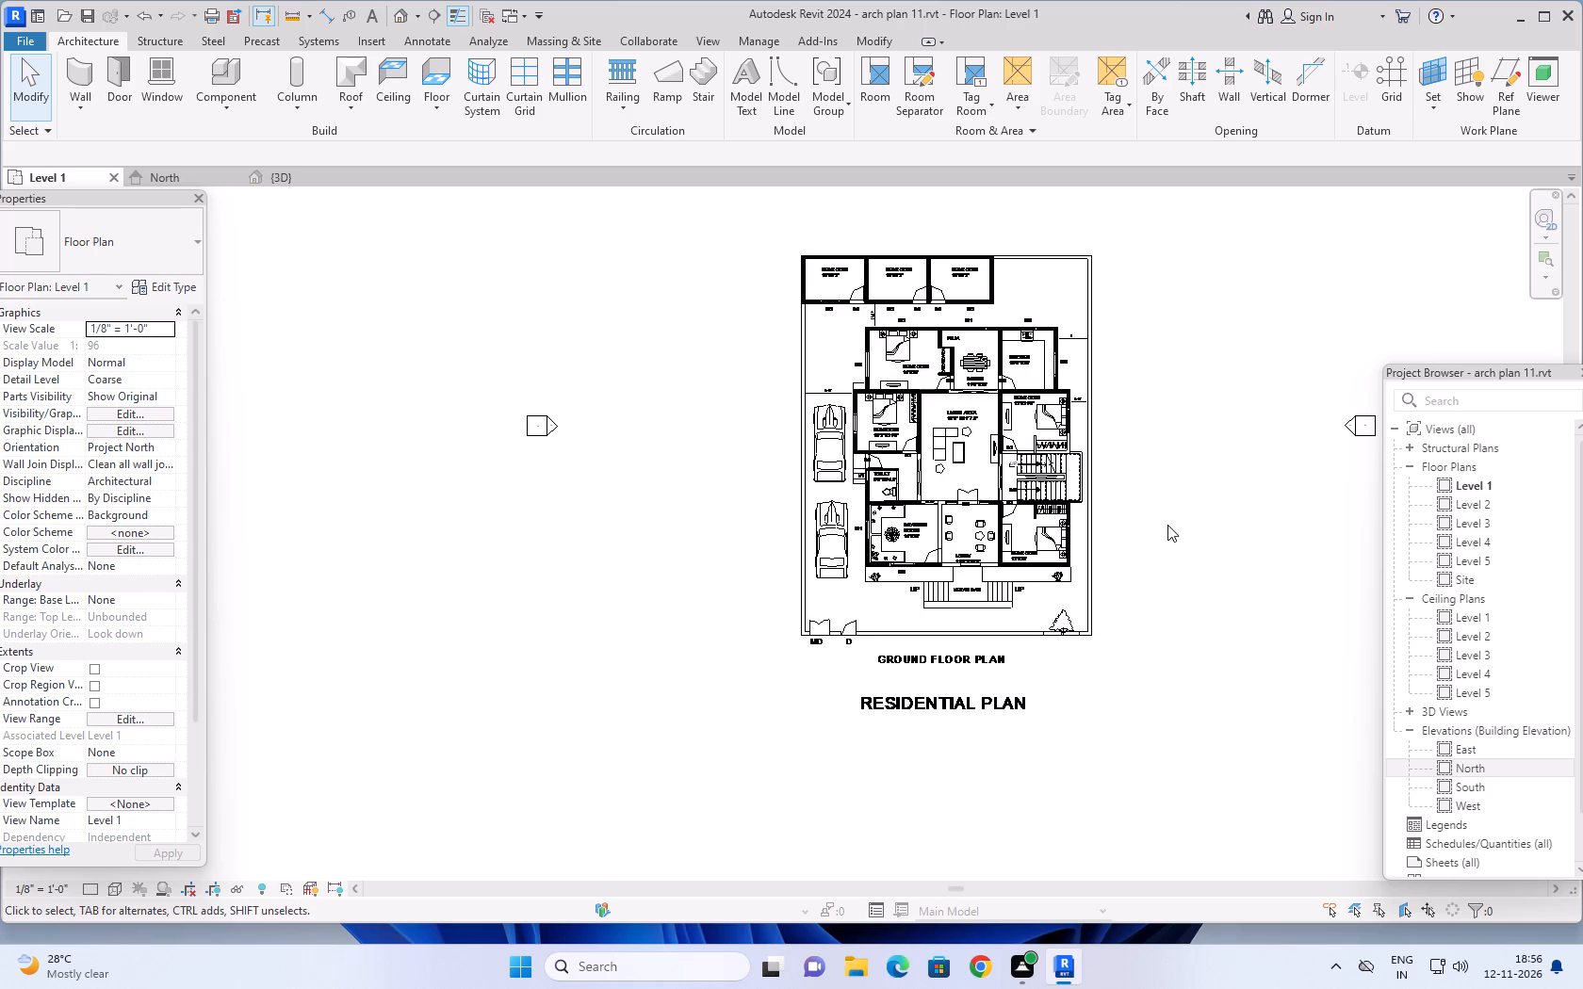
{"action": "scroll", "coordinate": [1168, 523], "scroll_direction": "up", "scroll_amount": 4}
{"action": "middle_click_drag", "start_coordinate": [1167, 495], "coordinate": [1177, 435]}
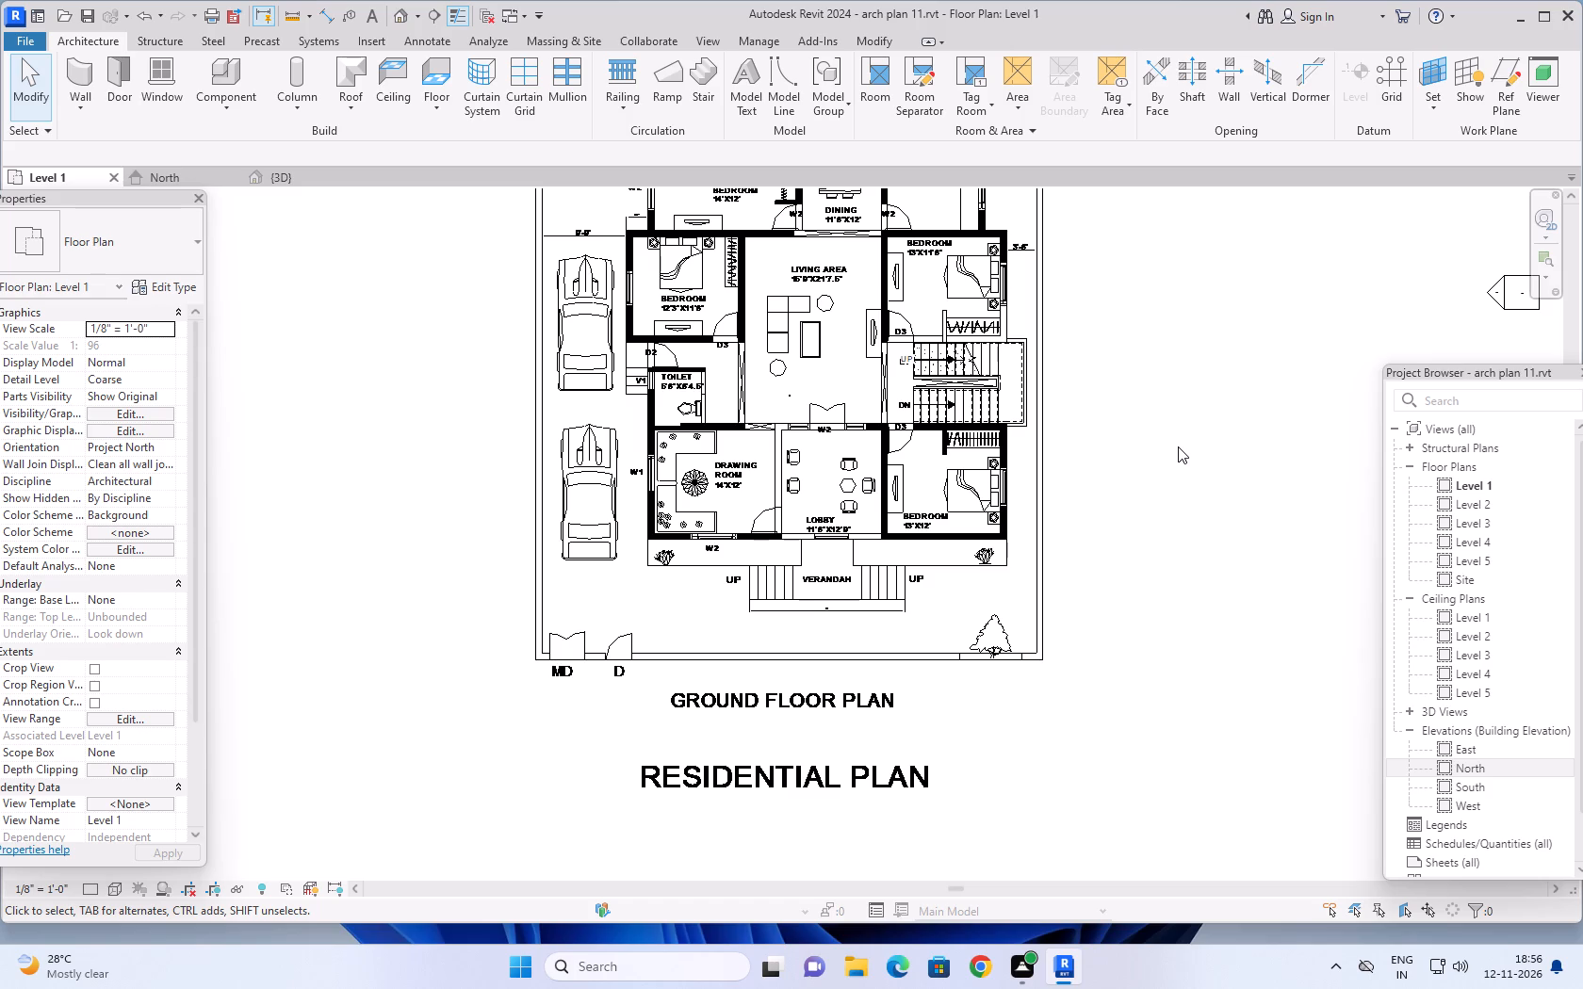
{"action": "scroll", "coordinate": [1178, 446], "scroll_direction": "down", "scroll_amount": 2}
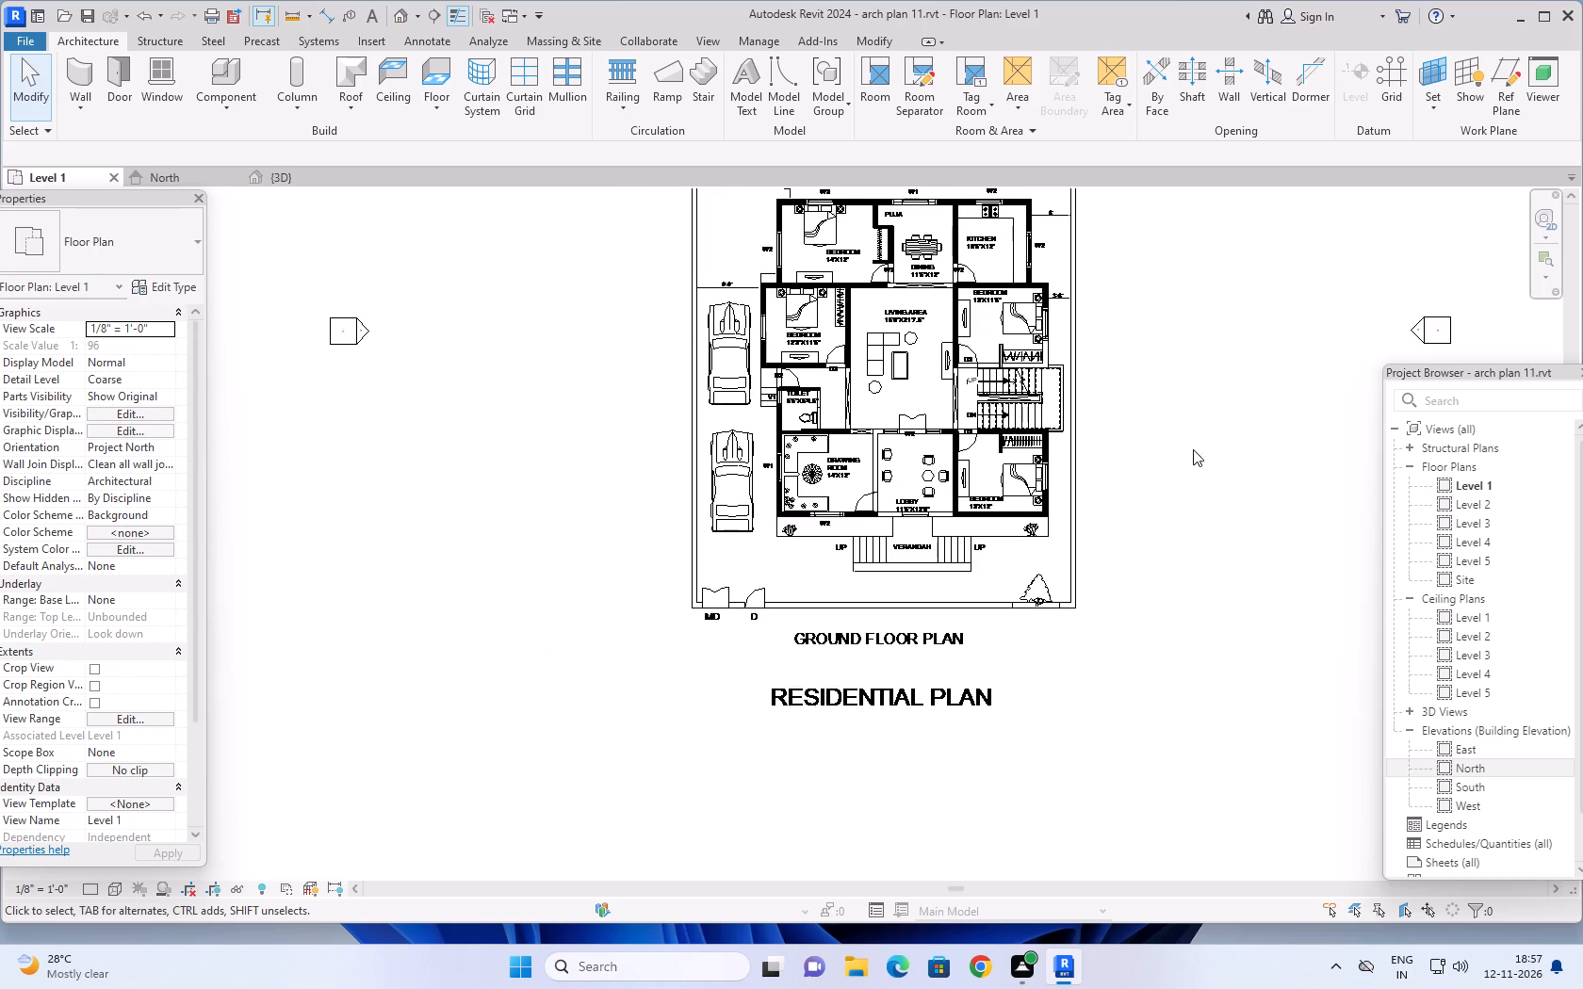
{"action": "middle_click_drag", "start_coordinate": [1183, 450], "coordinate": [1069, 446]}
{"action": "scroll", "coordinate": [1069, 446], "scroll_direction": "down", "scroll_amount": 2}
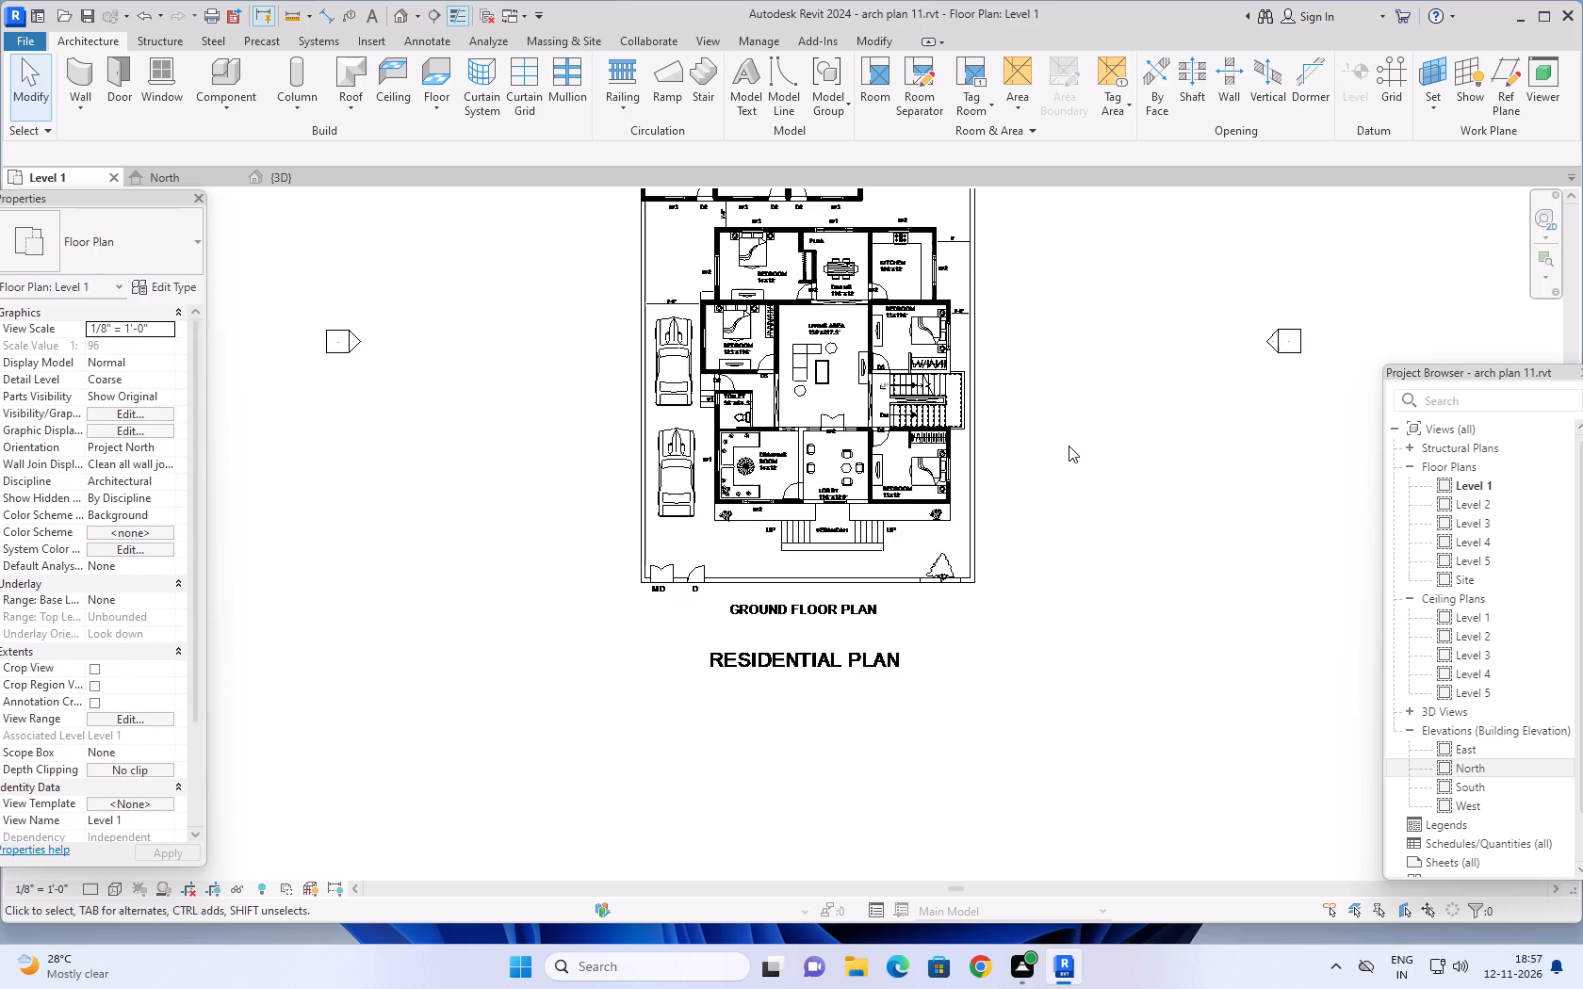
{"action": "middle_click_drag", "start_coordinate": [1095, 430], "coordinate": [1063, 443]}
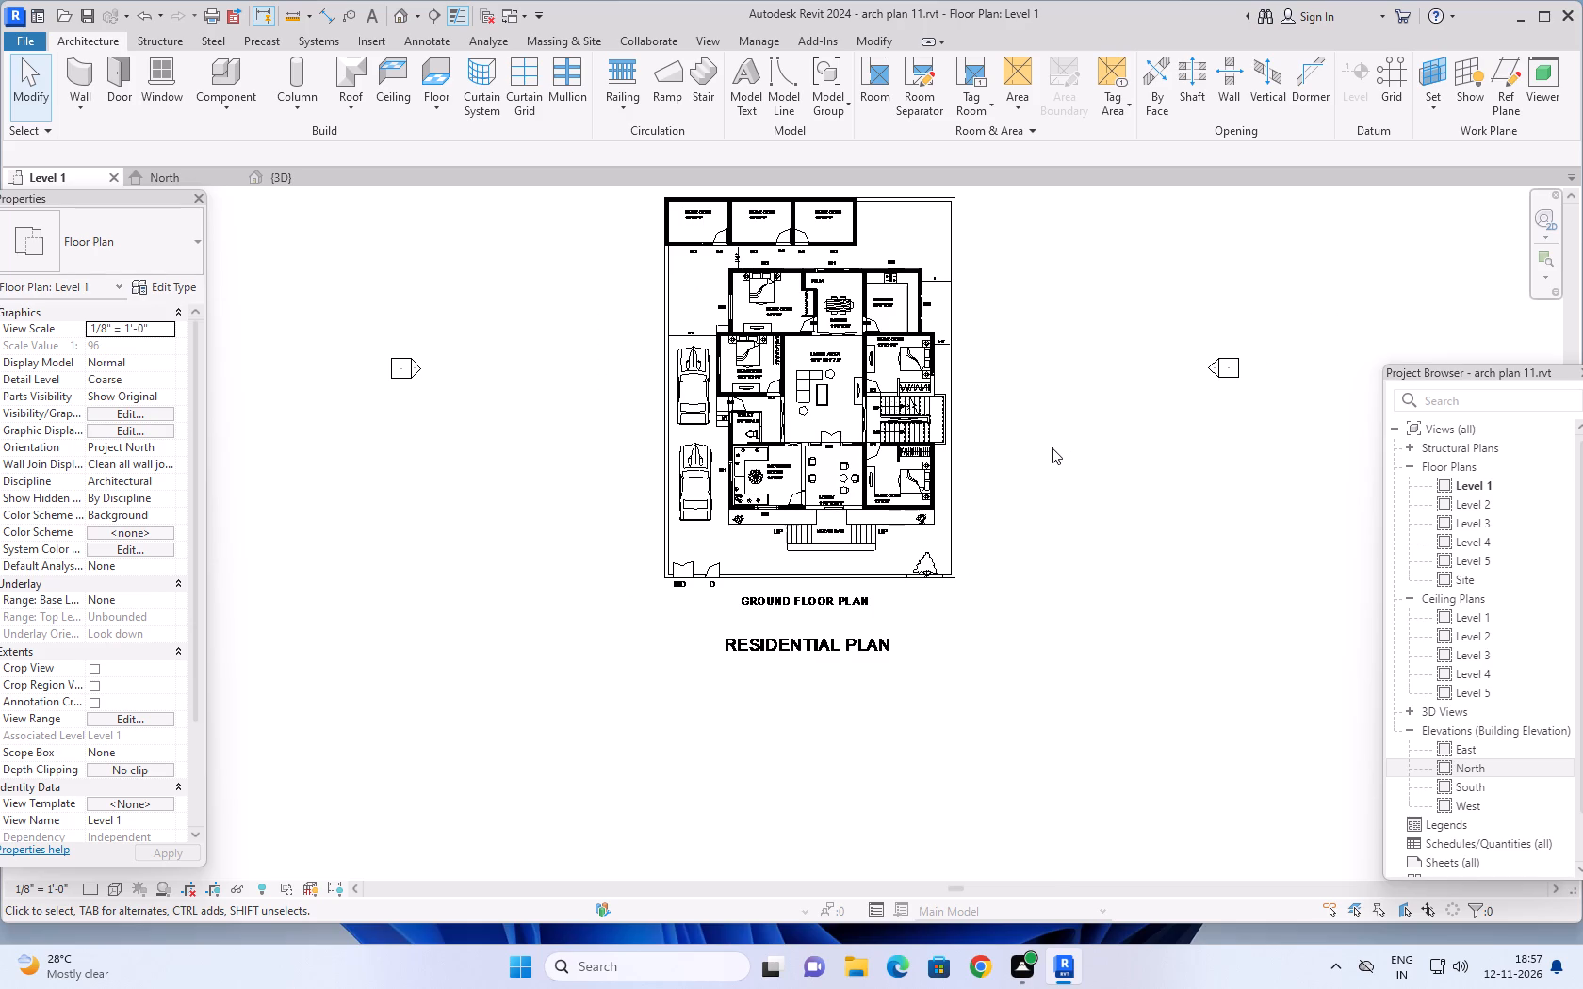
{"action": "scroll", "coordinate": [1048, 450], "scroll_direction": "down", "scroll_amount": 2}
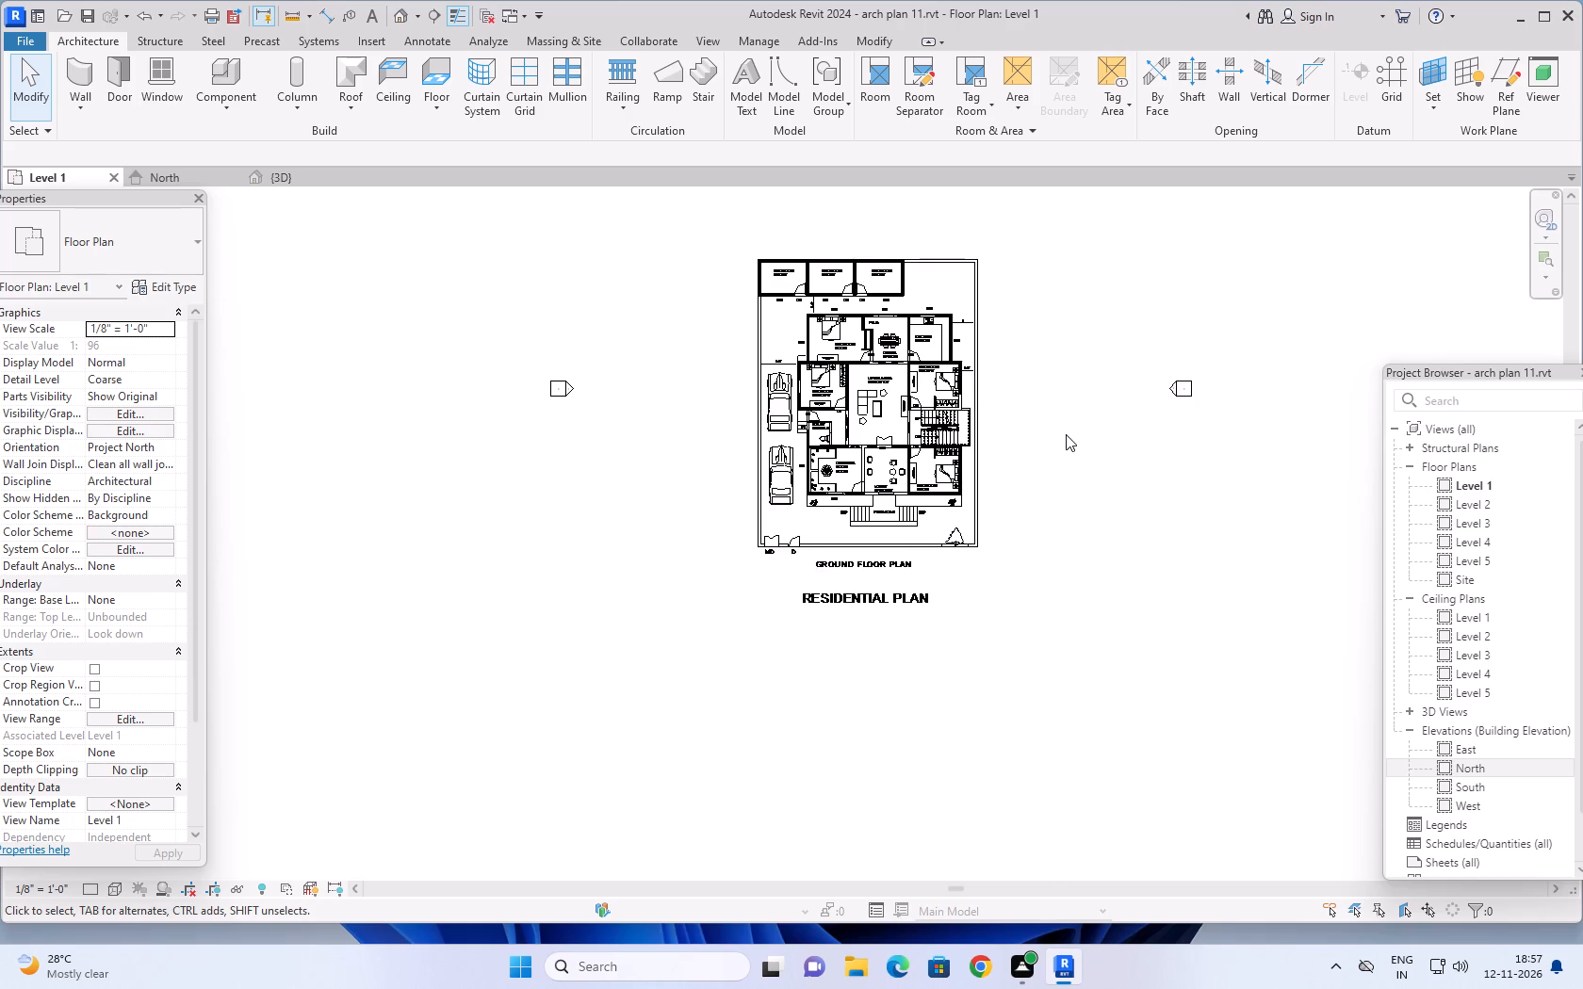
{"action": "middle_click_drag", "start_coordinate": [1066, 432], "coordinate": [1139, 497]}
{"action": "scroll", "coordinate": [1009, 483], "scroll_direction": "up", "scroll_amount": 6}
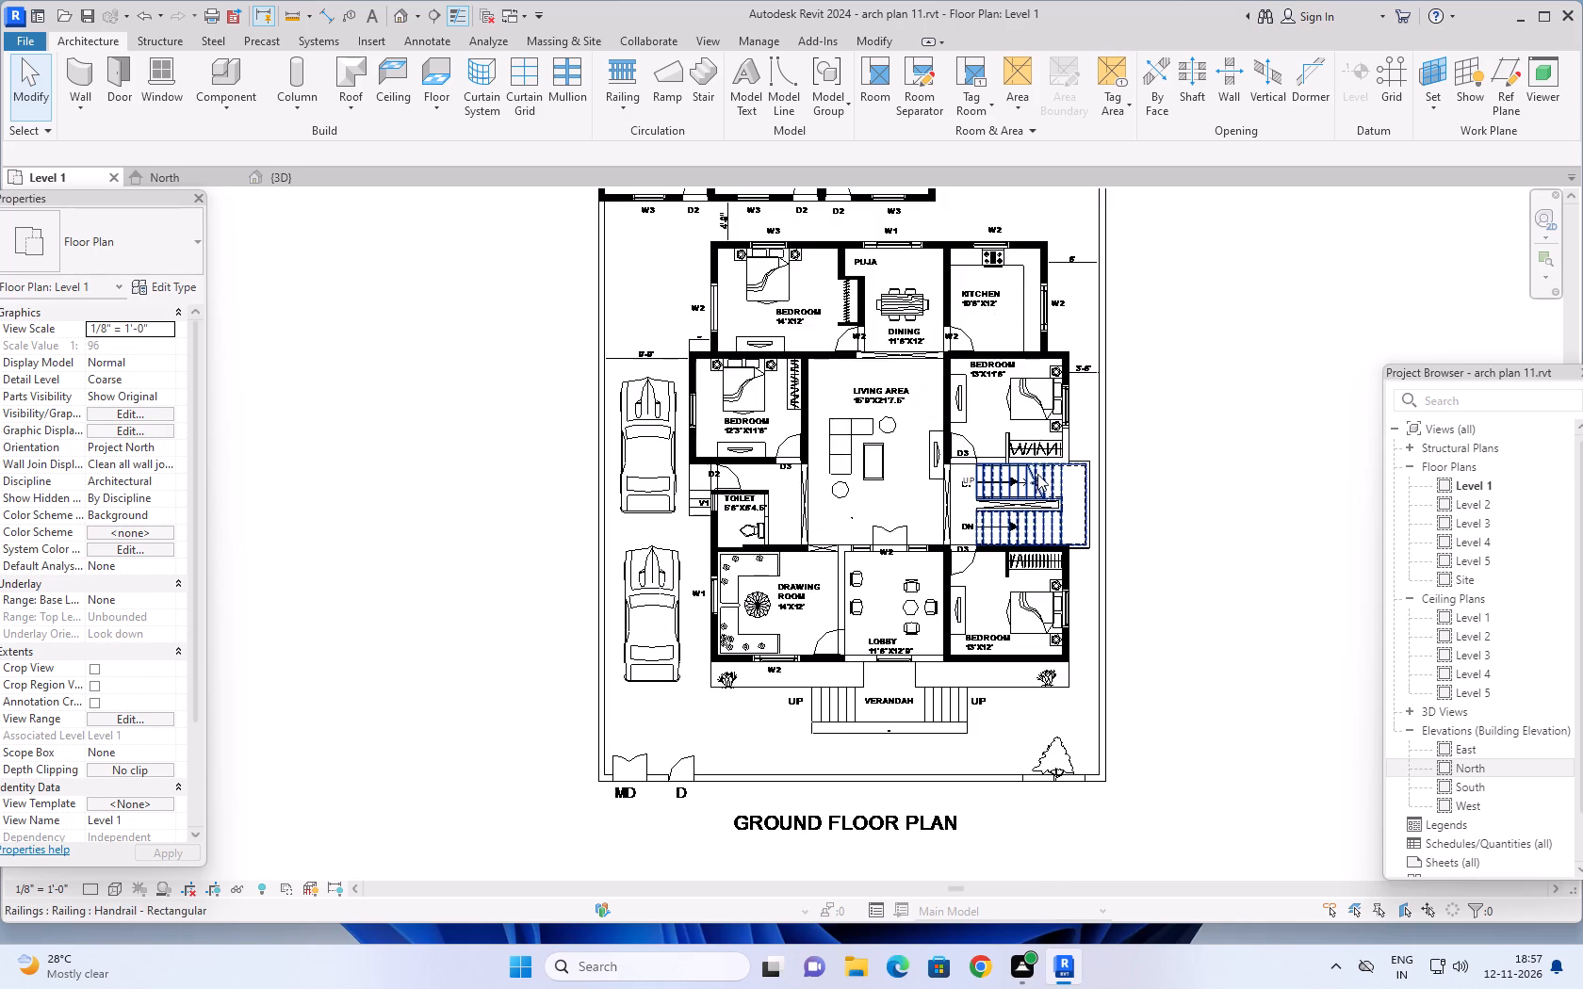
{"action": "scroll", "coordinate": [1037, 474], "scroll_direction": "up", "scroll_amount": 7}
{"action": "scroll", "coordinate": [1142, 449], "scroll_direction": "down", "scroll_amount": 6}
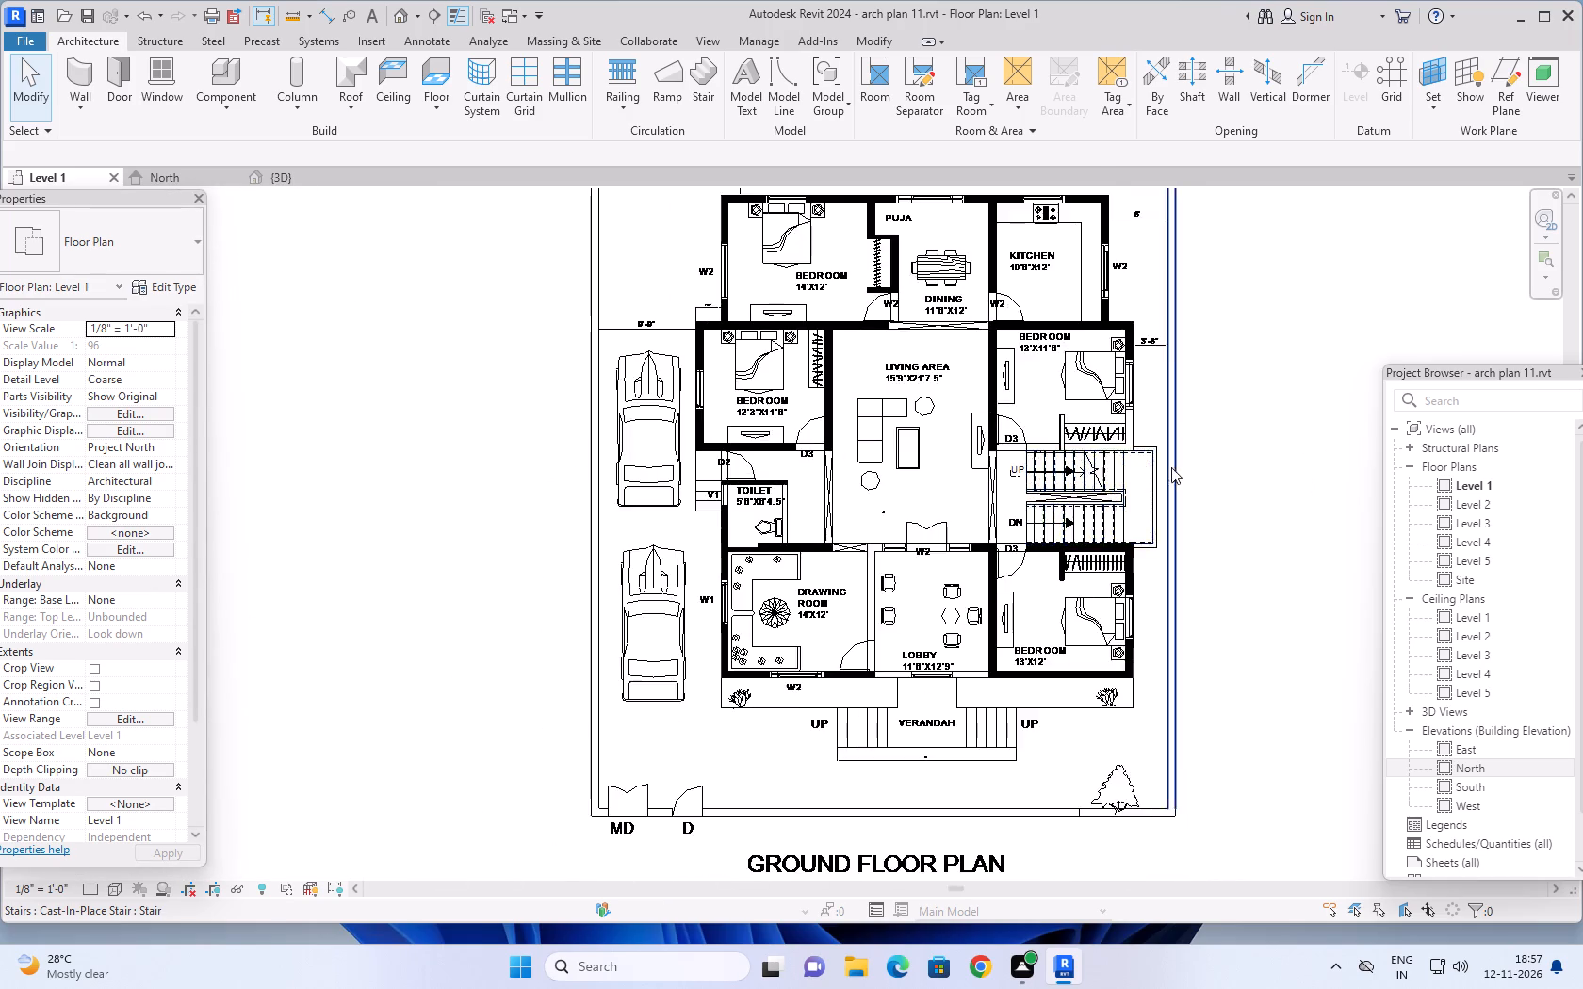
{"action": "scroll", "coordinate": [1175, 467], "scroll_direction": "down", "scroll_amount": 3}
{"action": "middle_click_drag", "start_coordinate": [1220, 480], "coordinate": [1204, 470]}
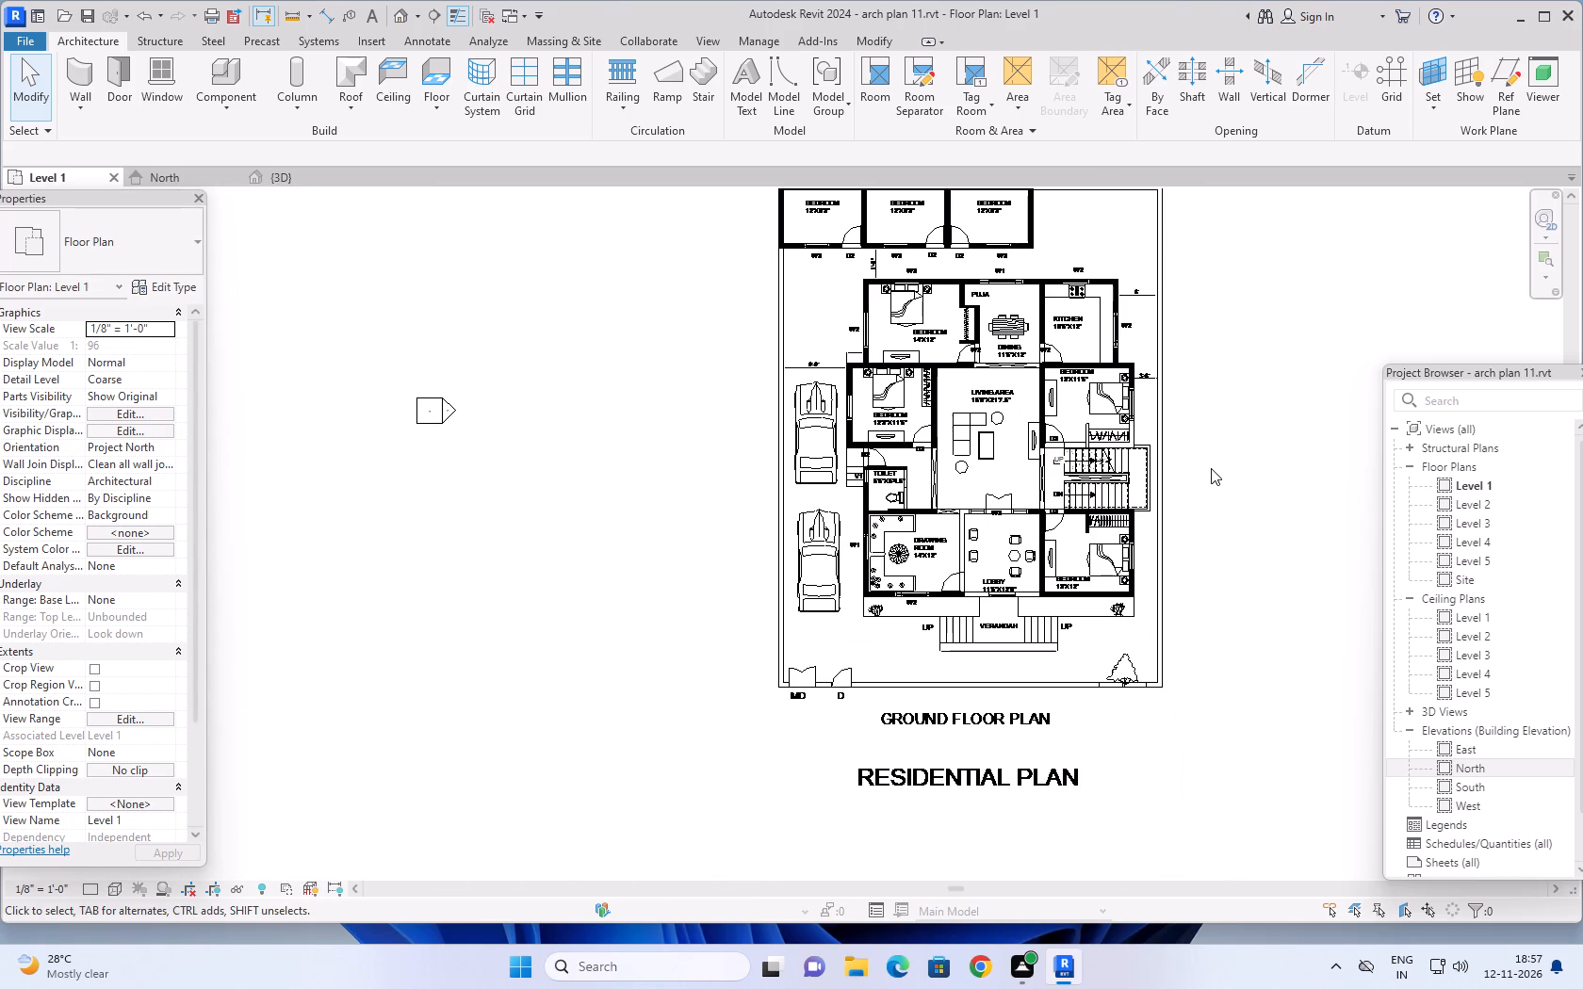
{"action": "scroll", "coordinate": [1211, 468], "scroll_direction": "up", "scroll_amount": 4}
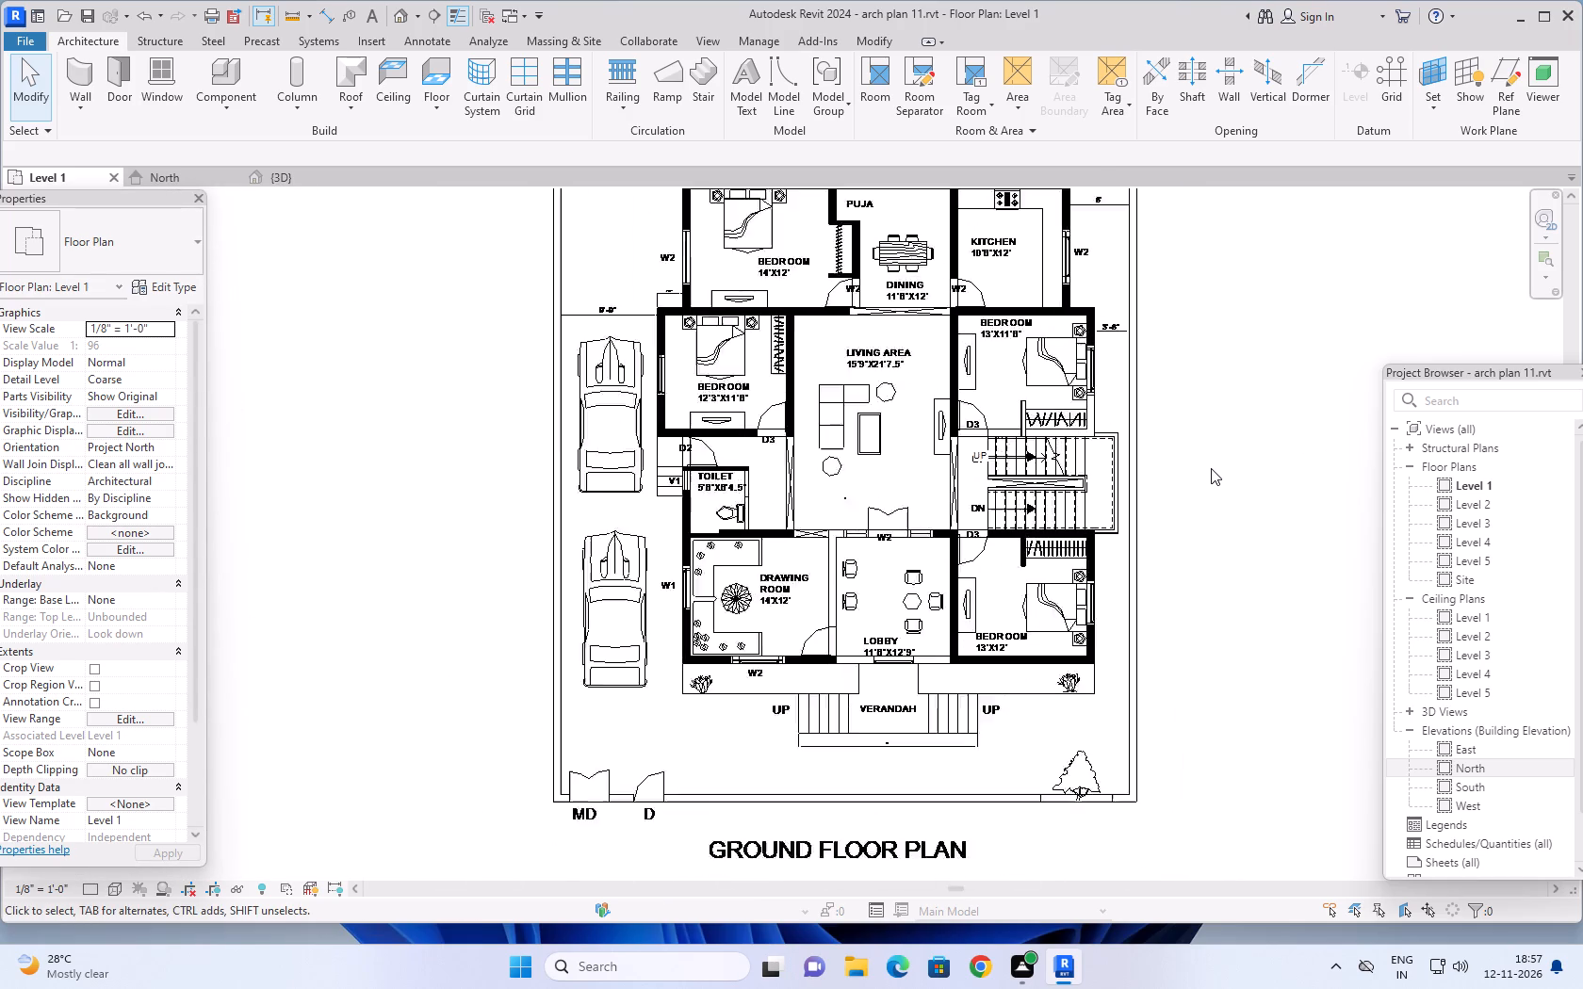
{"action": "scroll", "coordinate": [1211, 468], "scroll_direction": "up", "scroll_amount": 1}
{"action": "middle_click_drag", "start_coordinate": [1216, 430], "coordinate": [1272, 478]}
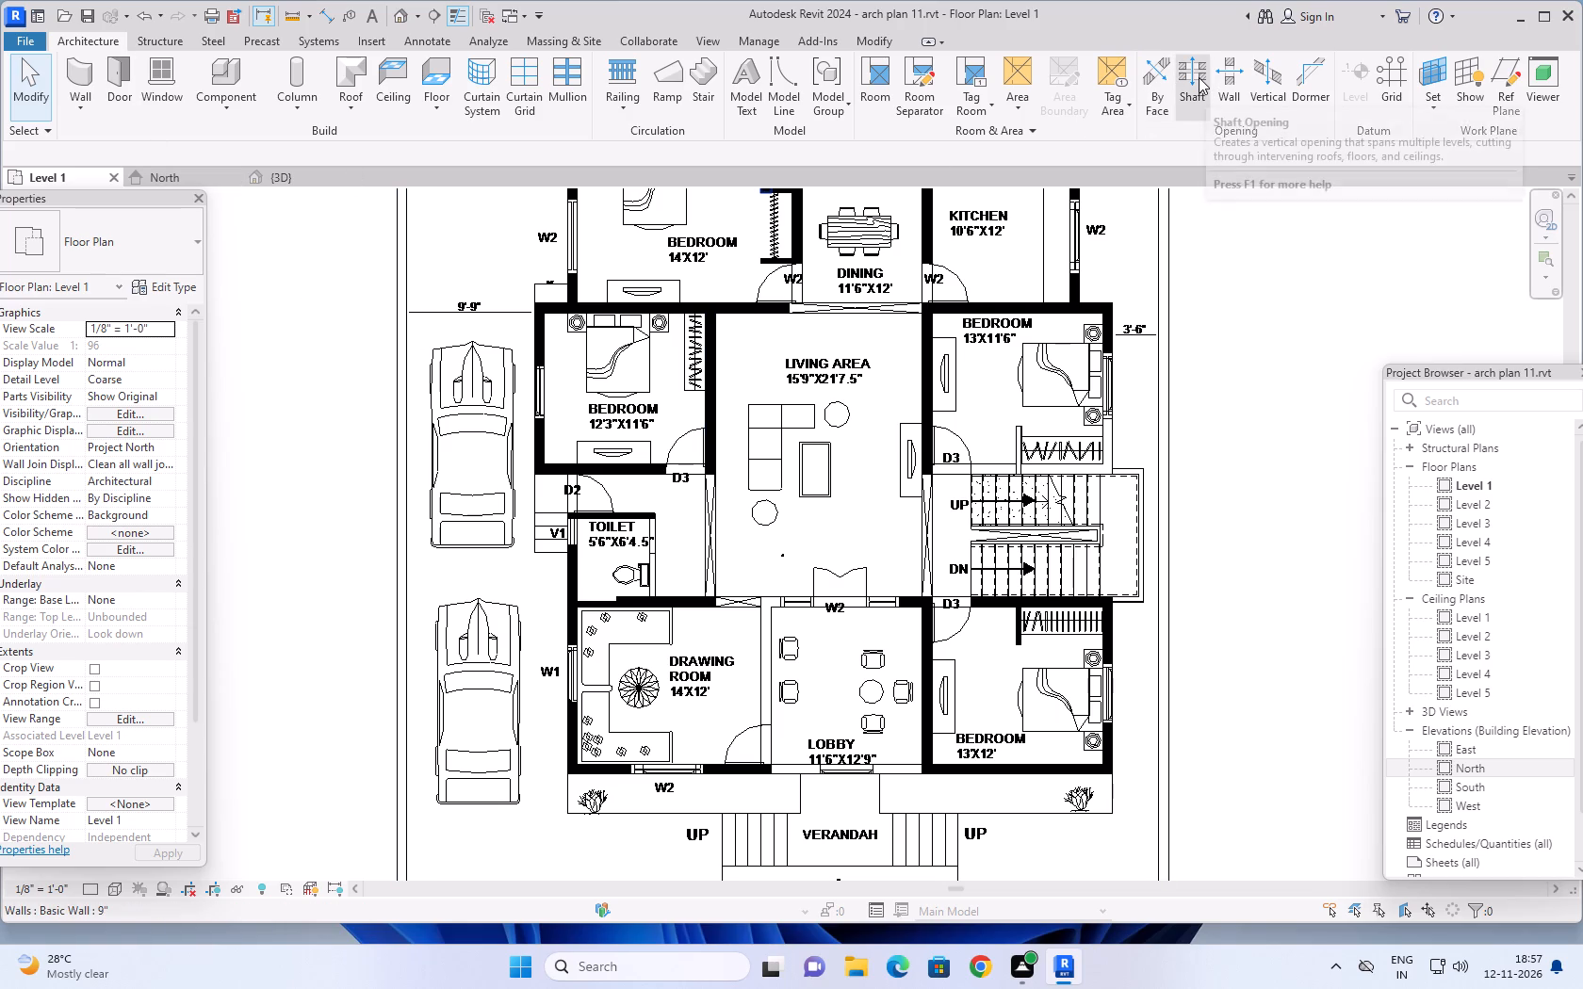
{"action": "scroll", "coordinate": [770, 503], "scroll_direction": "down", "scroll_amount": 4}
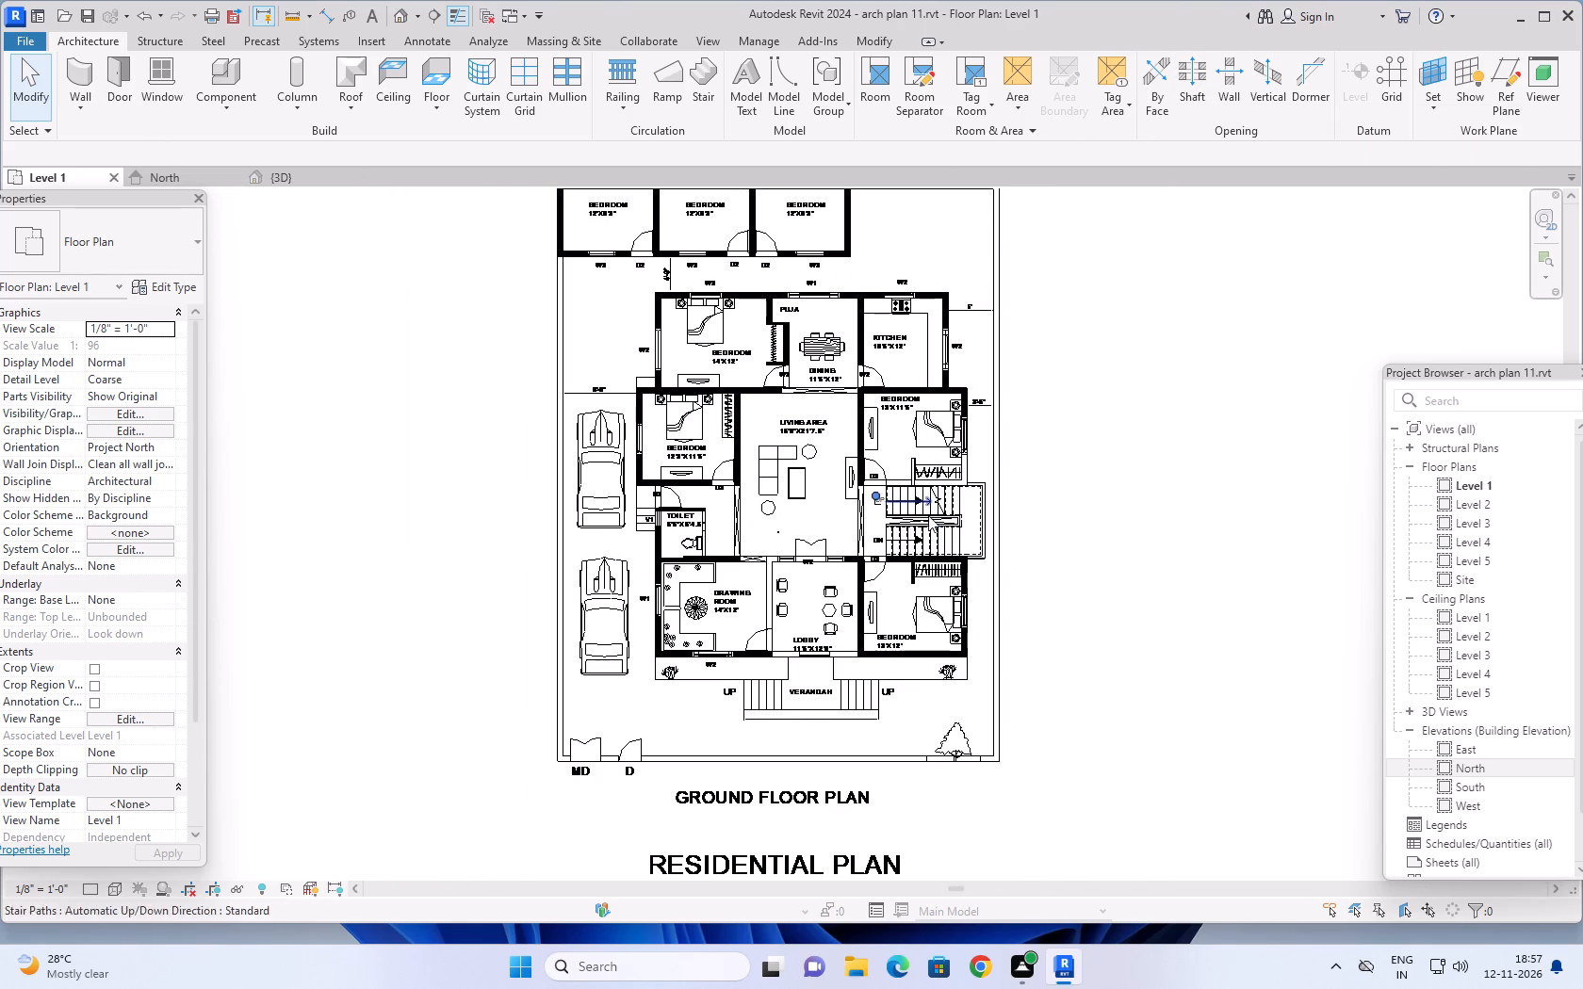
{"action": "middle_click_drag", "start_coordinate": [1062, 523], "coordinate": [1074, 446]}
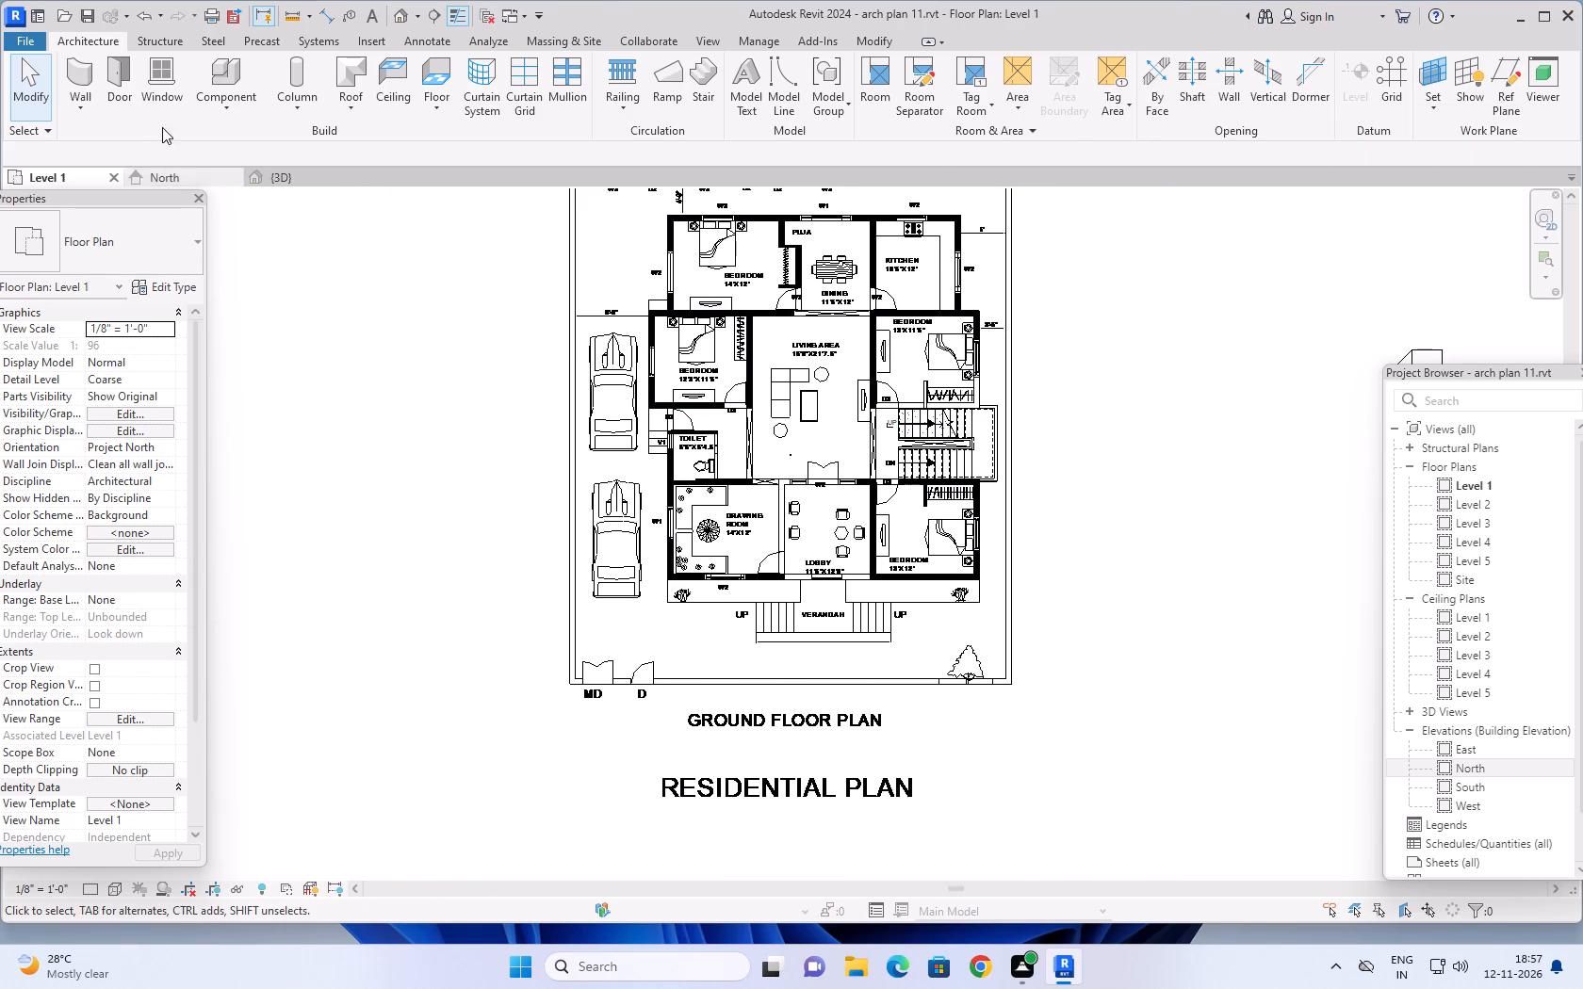
Measure the door opening between the drawing room and the lobby with an aligned dimension, and cancel it without placing it.
{"action": "scroll", "coordinate": [760, 535], "scroll_direction": "up", "scroll_amount": 6}
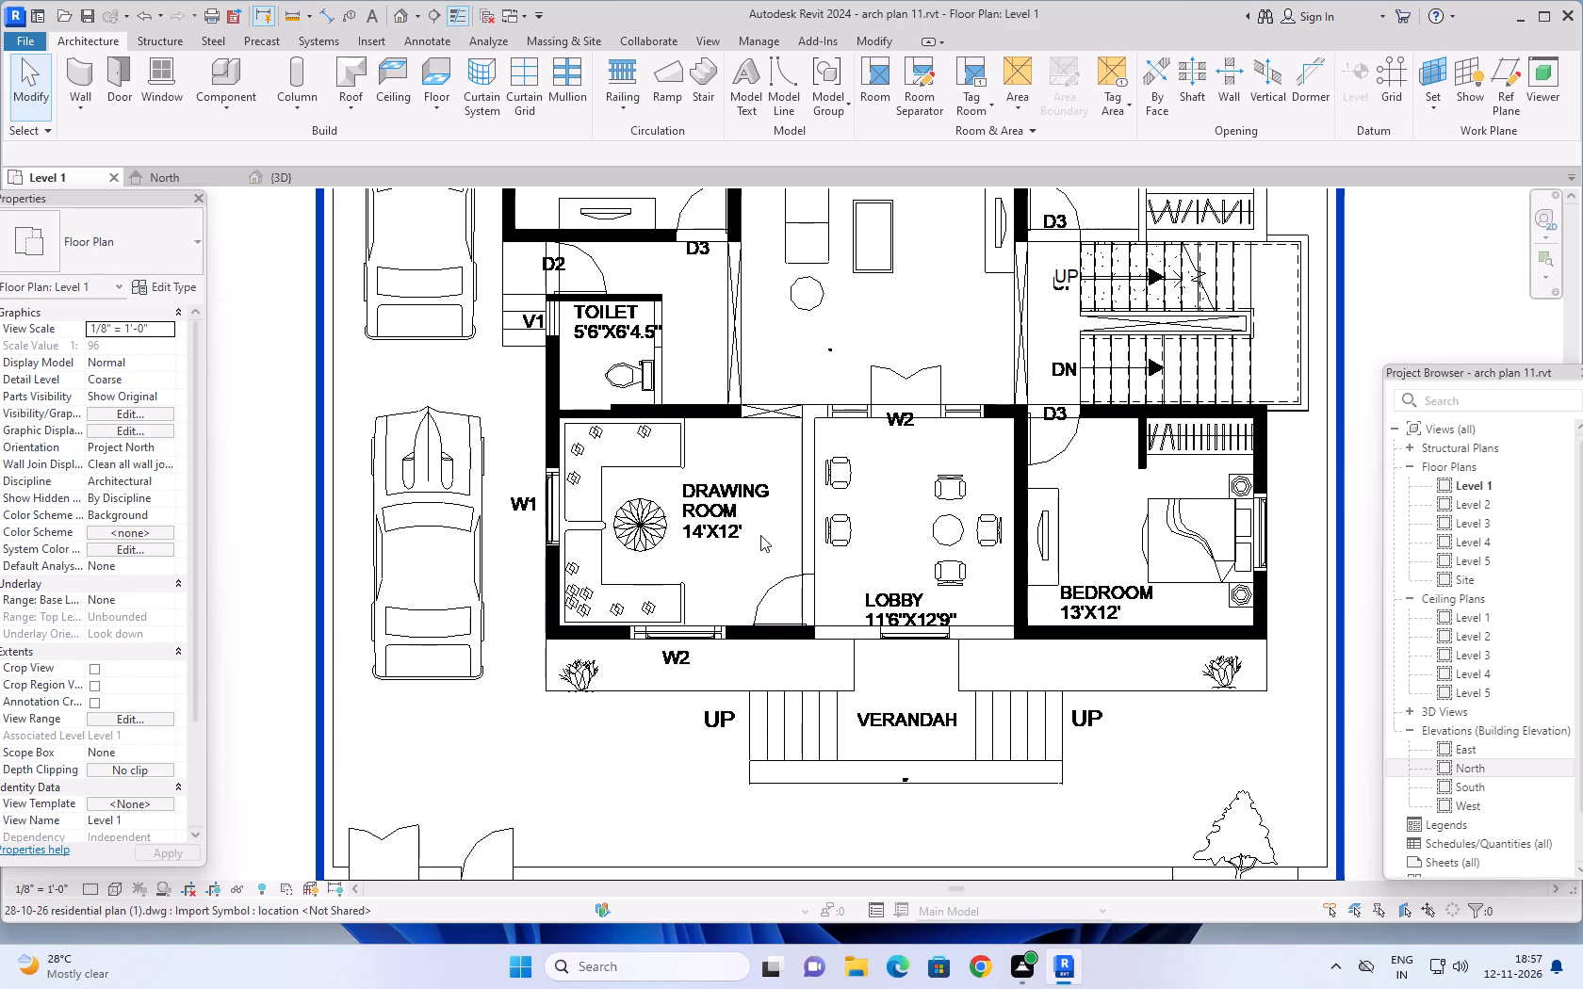
{"action": "middle_click_drag", "start_coordinate": [755, 533], "coordinate": [696, 462]}
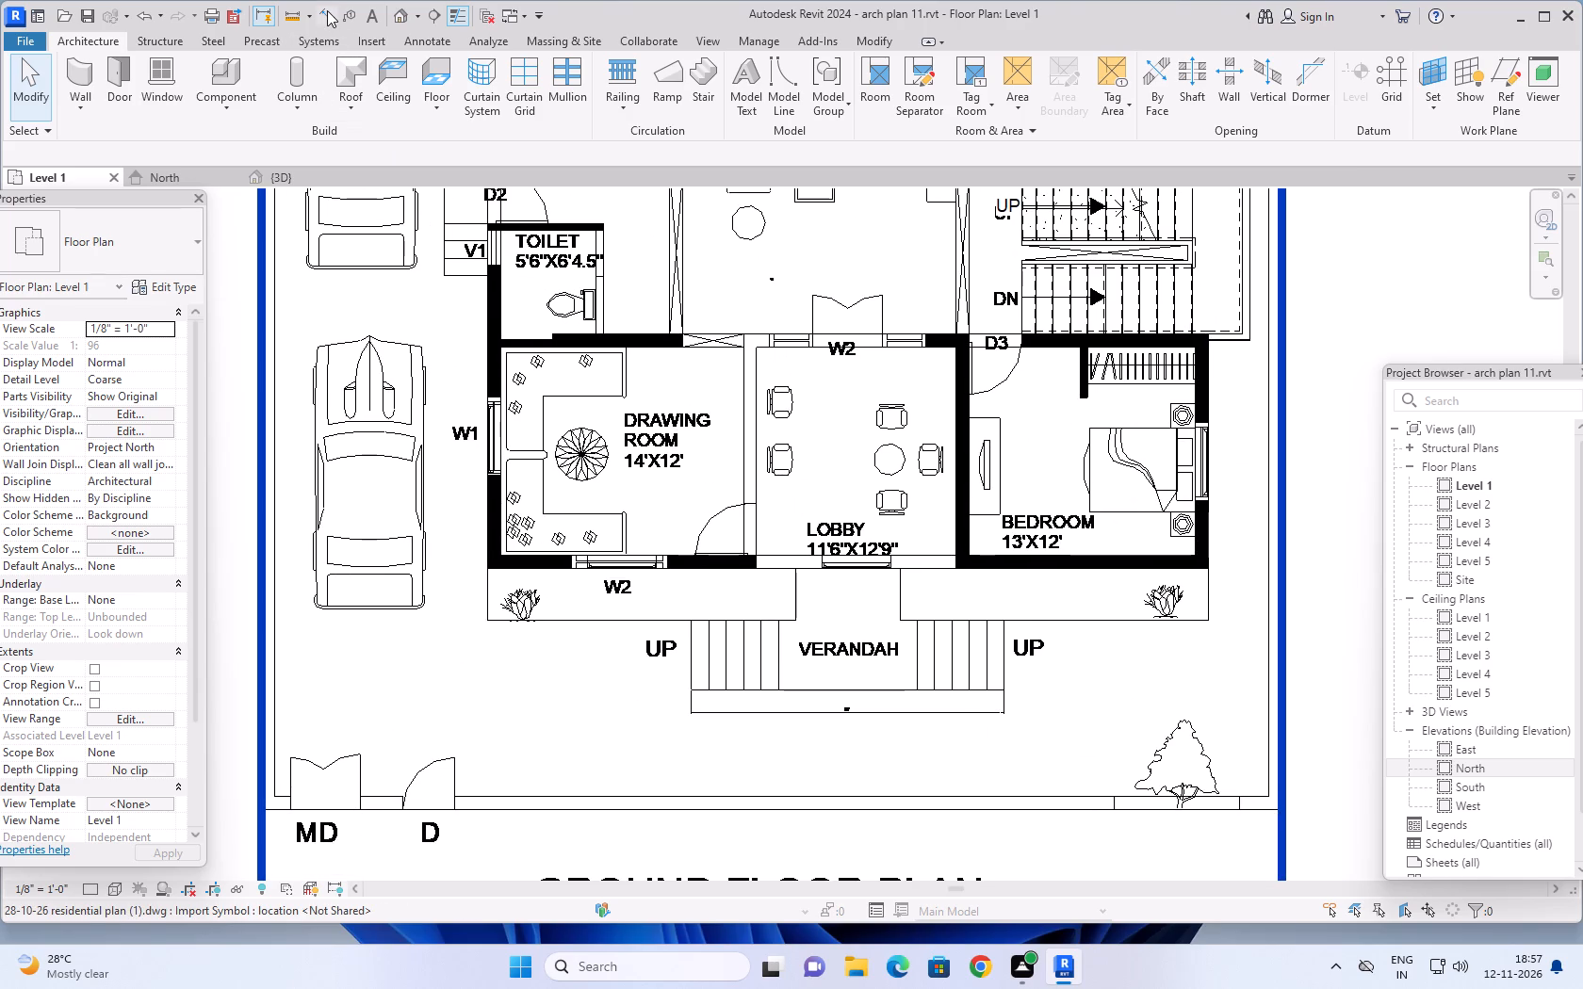
{"action": "left_click", "coordinate": [327, 10]}
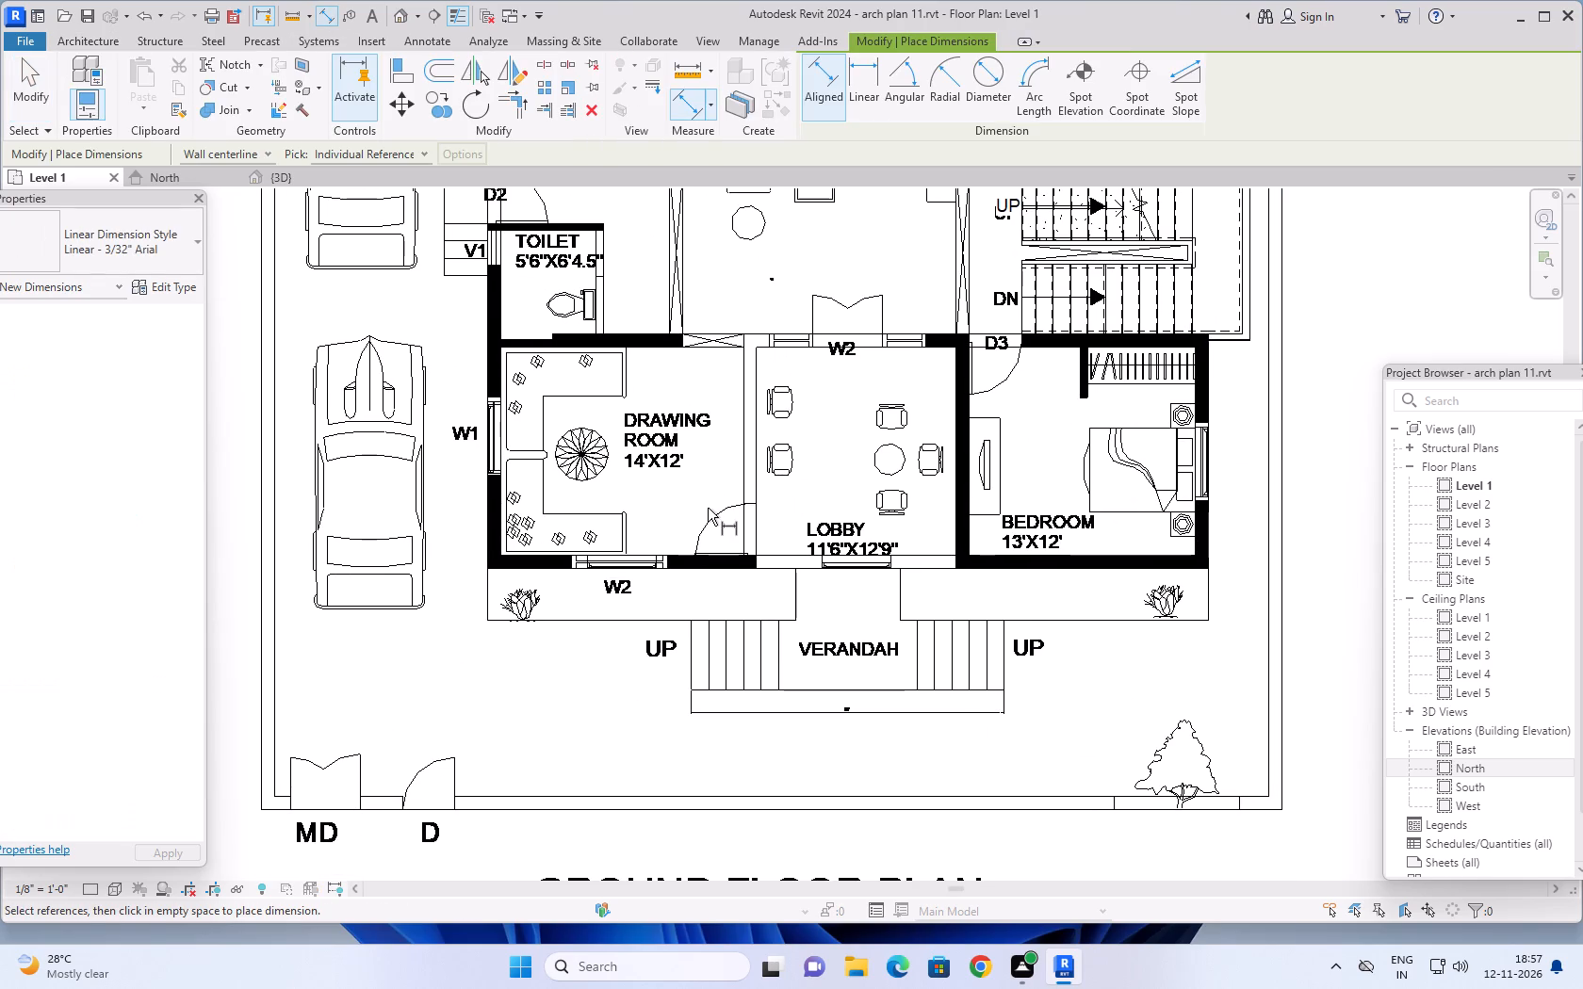
{"action": "scroll", "coordinate": [720, 467], "scroll_direction": "up", "scroll_amount": 4}
{"action": "middle_click_drag", "start_coordinate": [711, 518], "coordinate": [712, 460]}
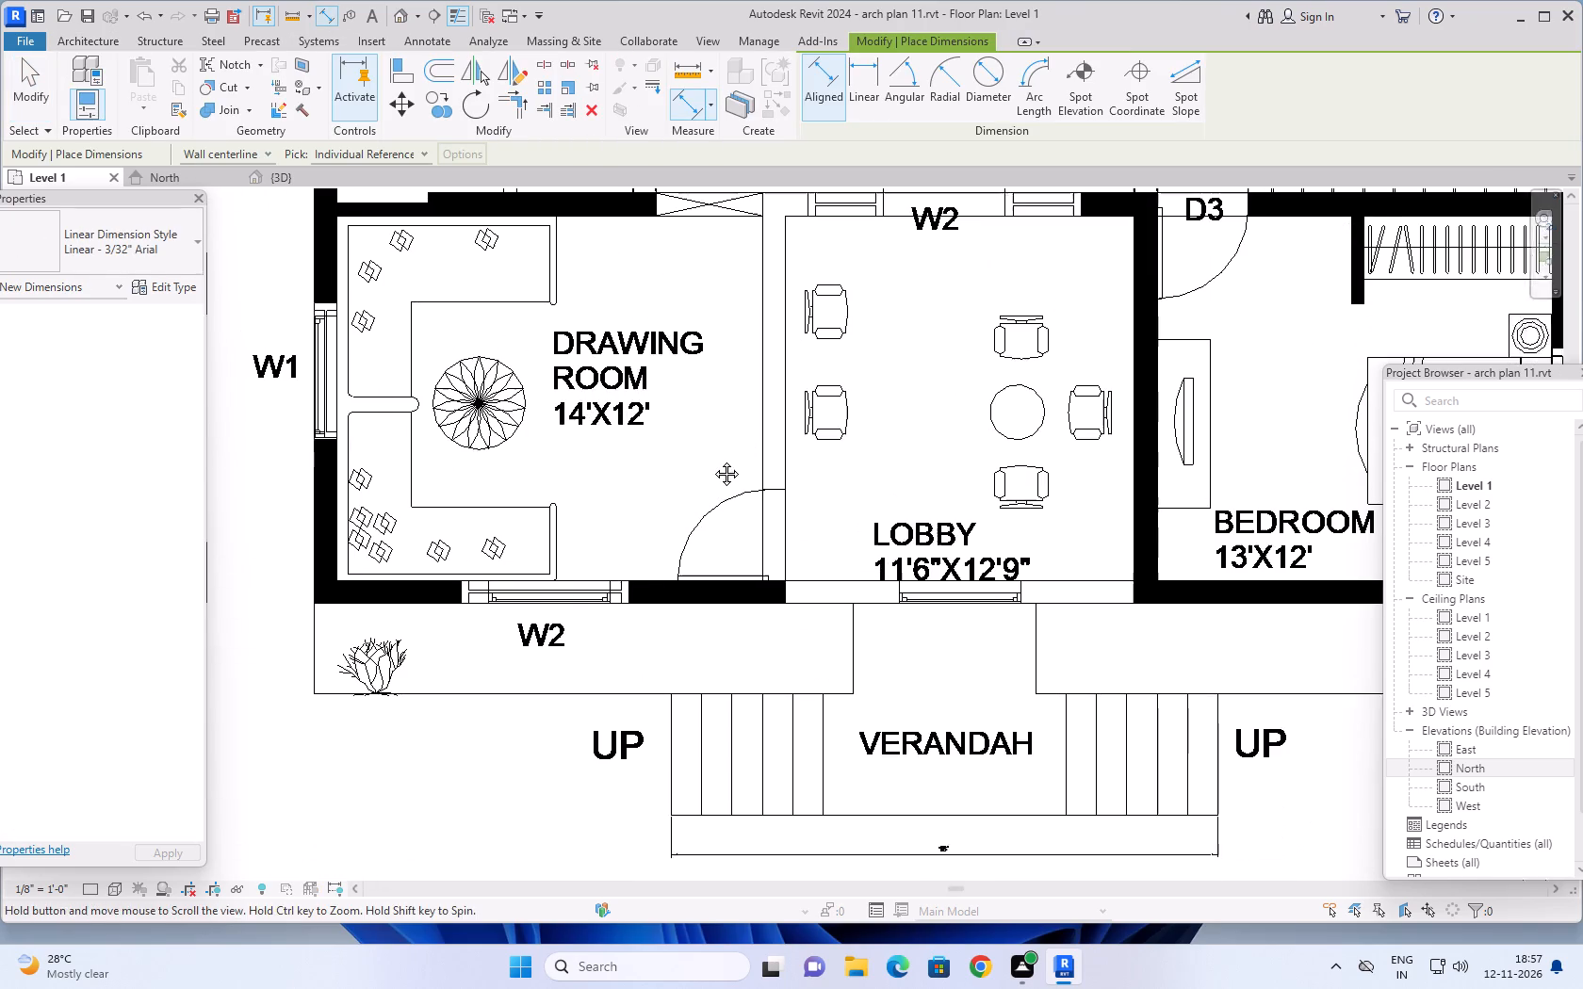
{"action": "middle_click_drag", "start_coordinate": [712, 460], "coordinate": [712, 430]}
{"action": "scroll", "coordinate": [780, 524], "scroll_direction": "up", "scroll_amount": 4}
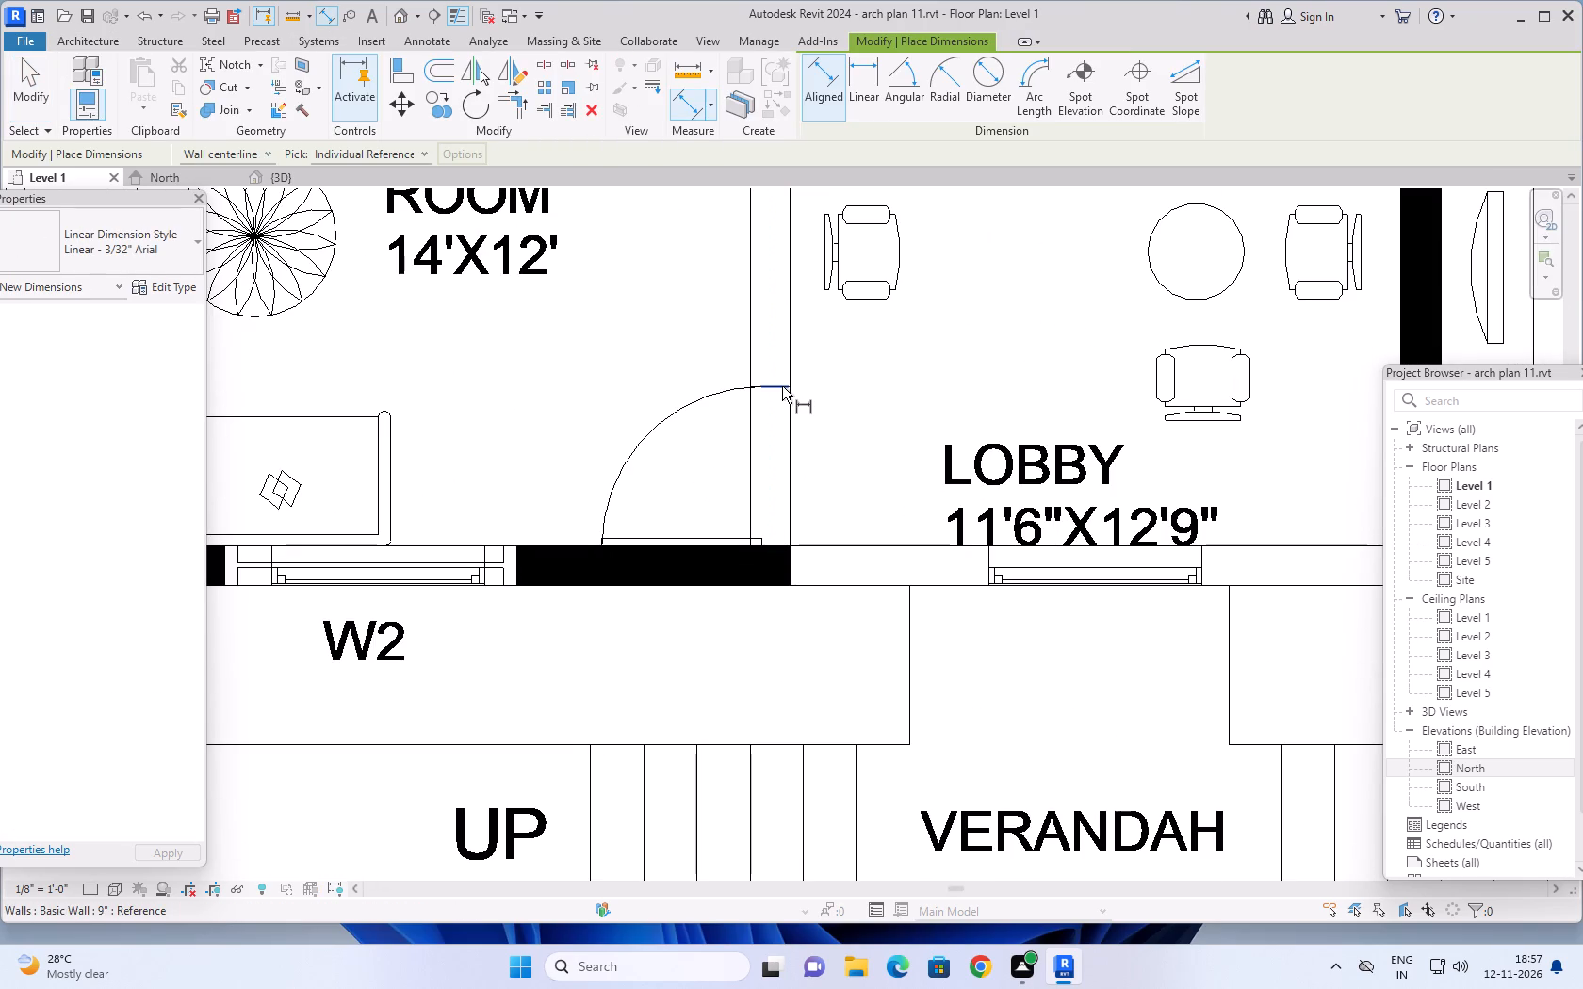
{"action": "left_click", "coordinate": [781, 386]}
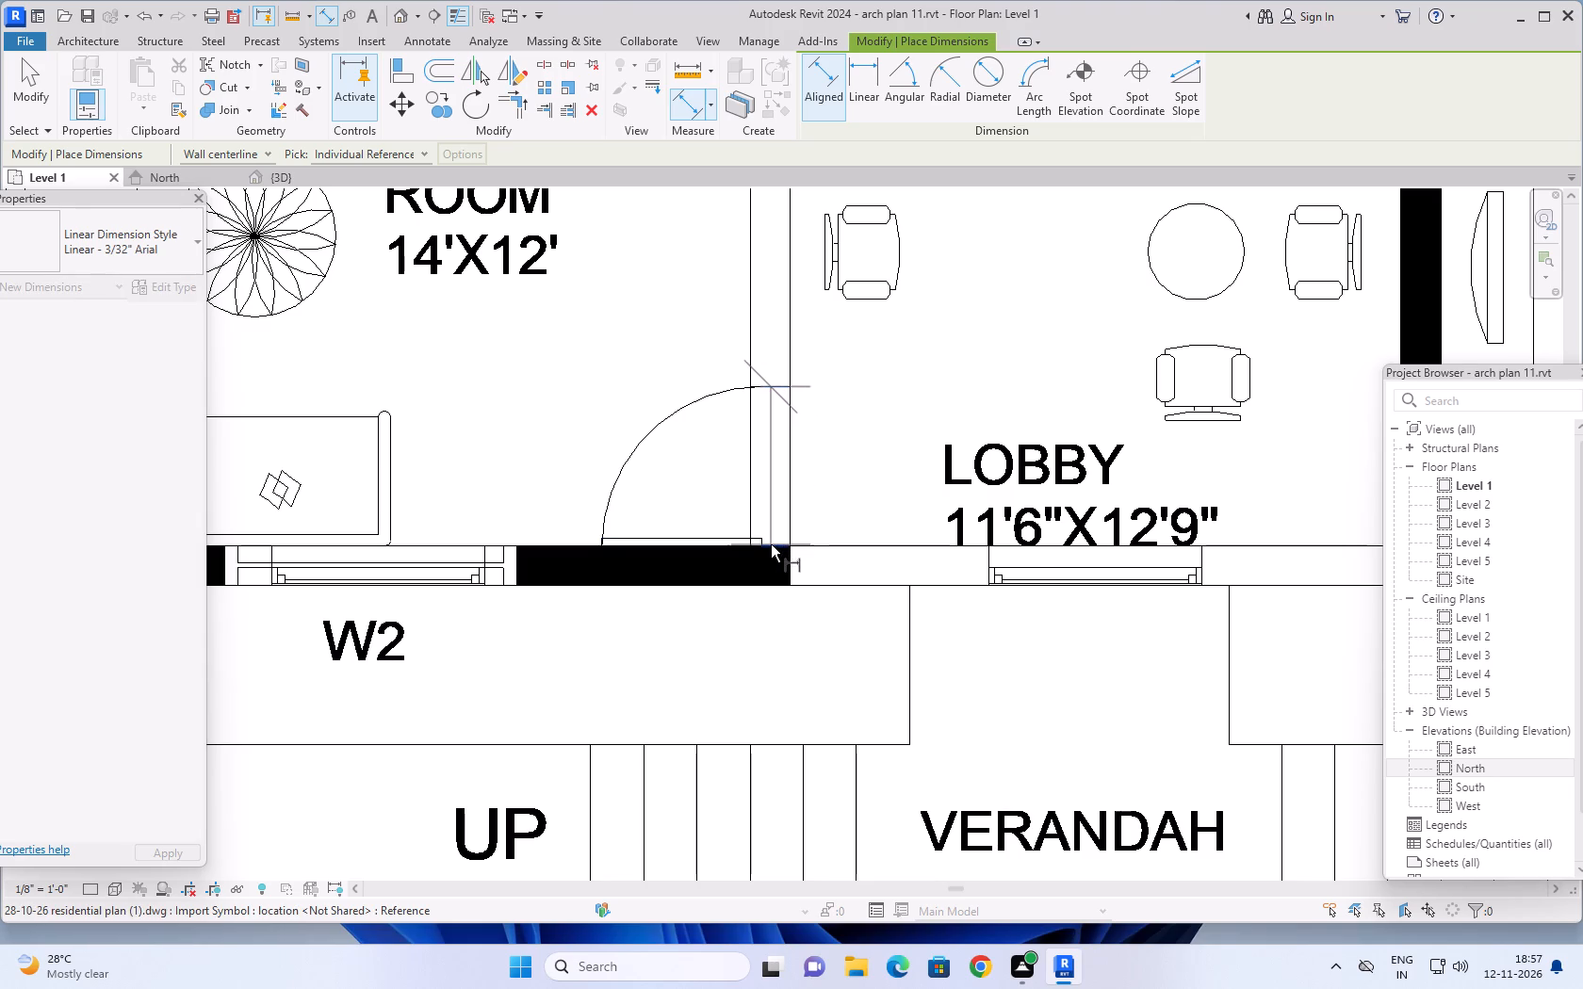
{"action": "left_click", "coordinate": [771, 544]}
{"action": "scroll", "coordinate": [570, 509], "scroll_direction": "down", "scroll_amount": 3}
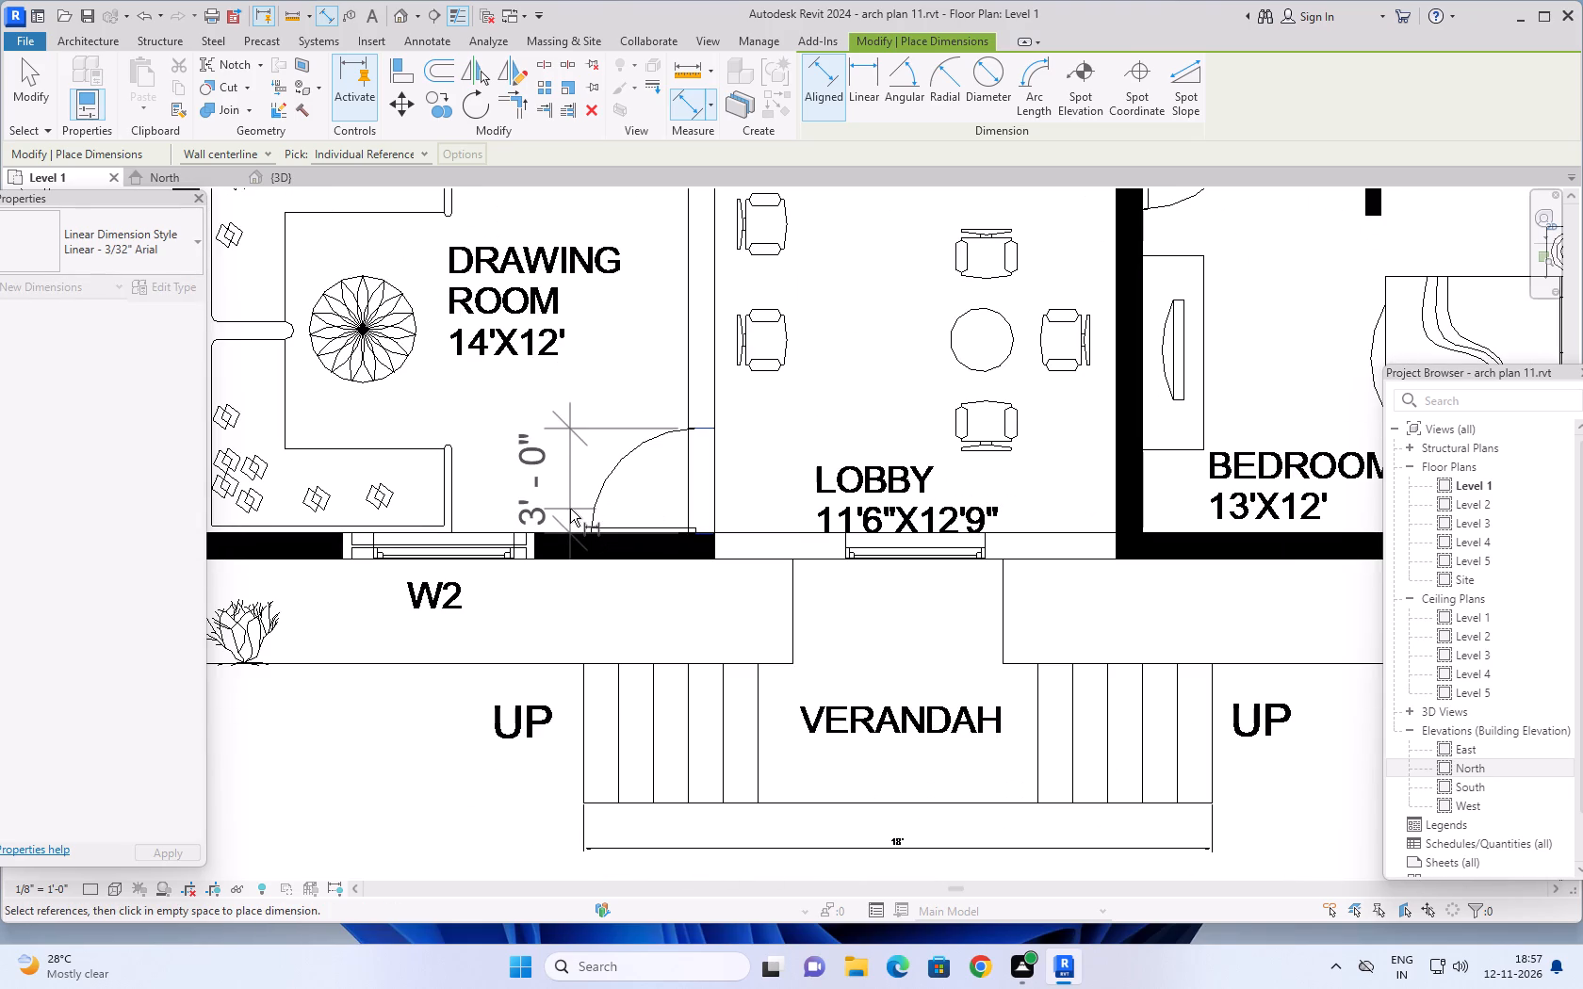
{"action": "key", "text": "Escape"}
Place a Single-Flush 36" x 84" door in the wall between the drawing room and lobby, flipped to match the plan's door swing.
{"action": "scroll", "coordinate": [570, 477], "scroll_direction": "down", "scroll_amount": 4}
{"action": "scroll", "coordinate": [587, 388], "scroll_direction": "down", "scroll_amount": 1}
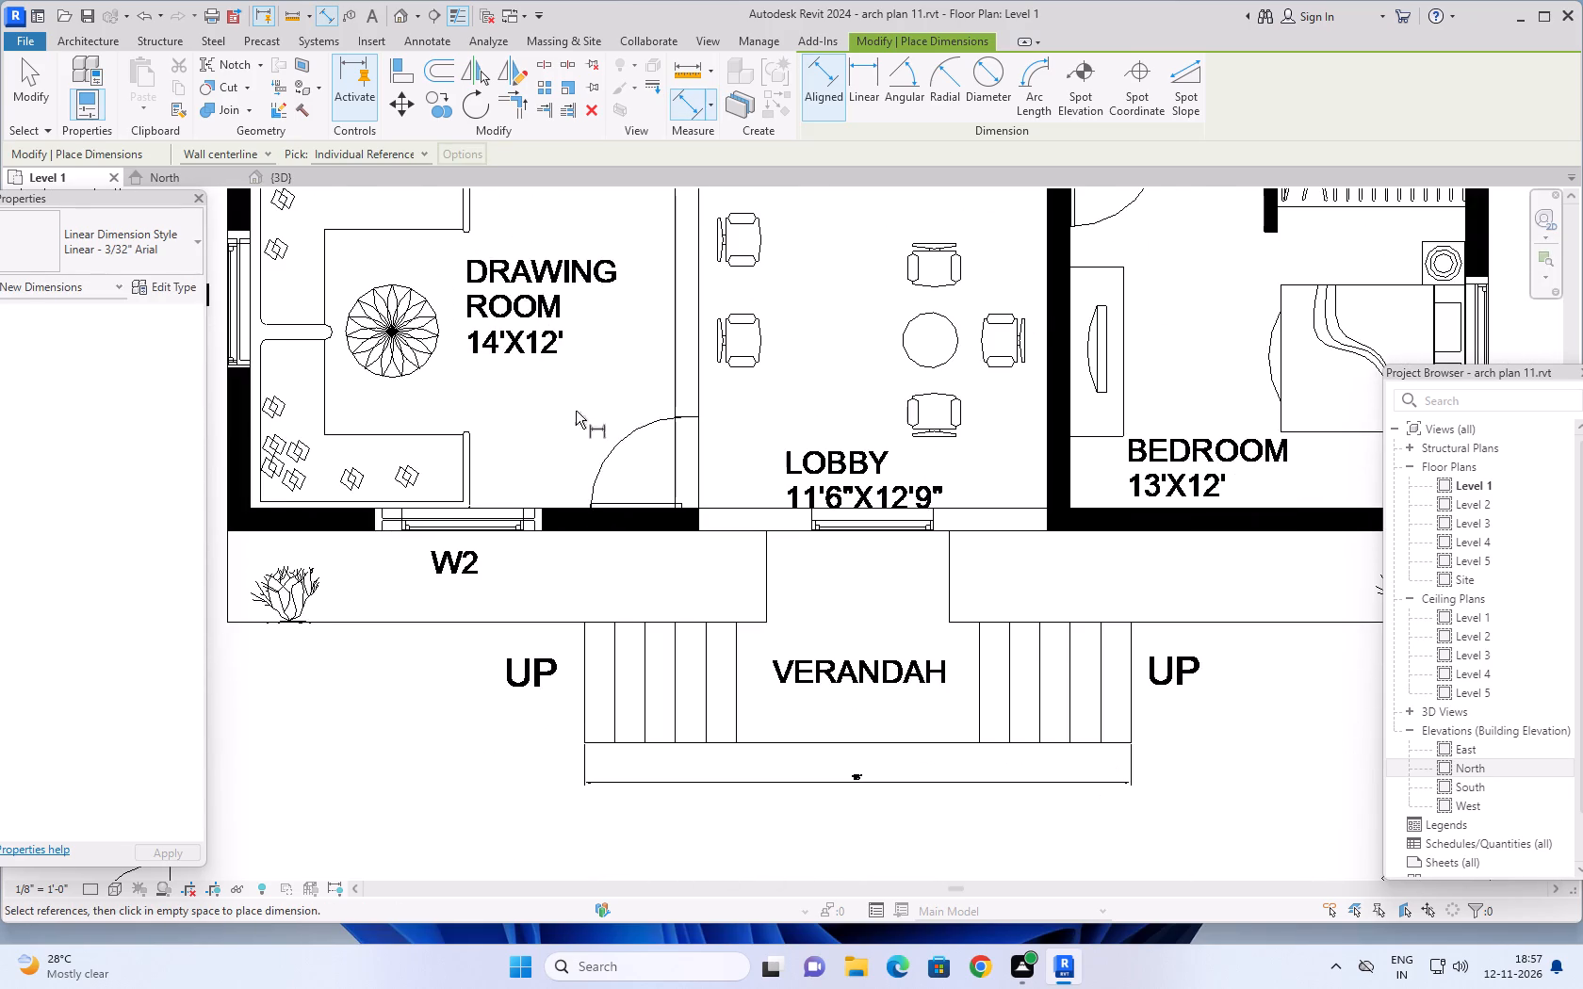
{"action": "left_click", "coordinate": [102, 42]}
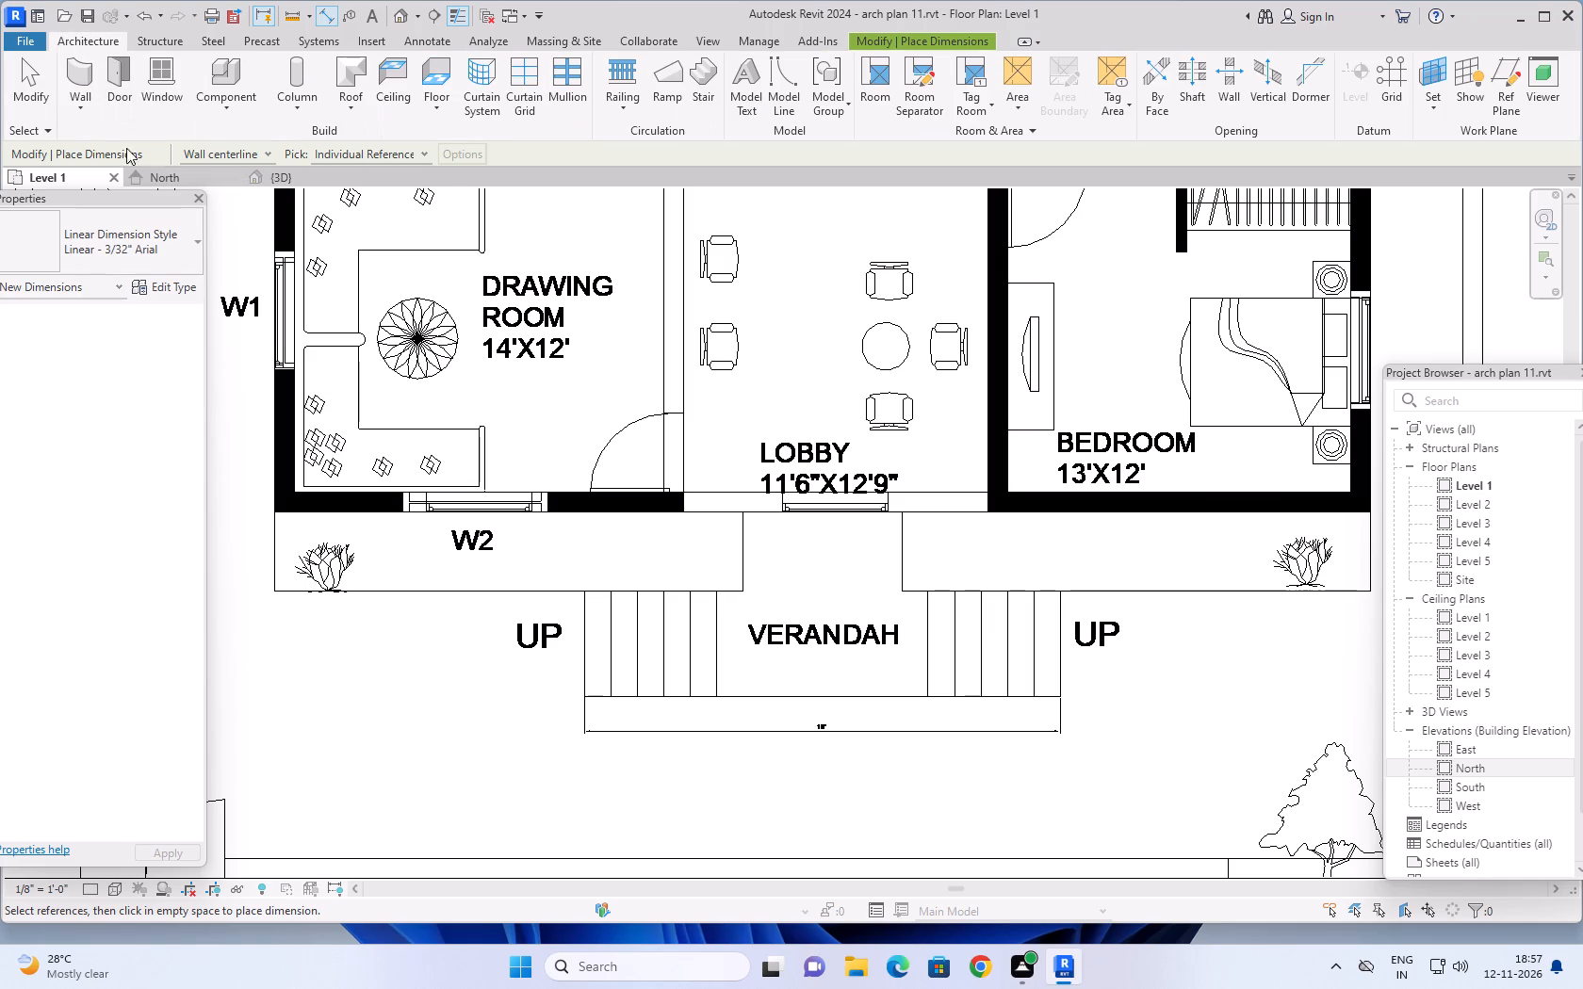
{"action": "left_click", "coordinate": [118, 76]}
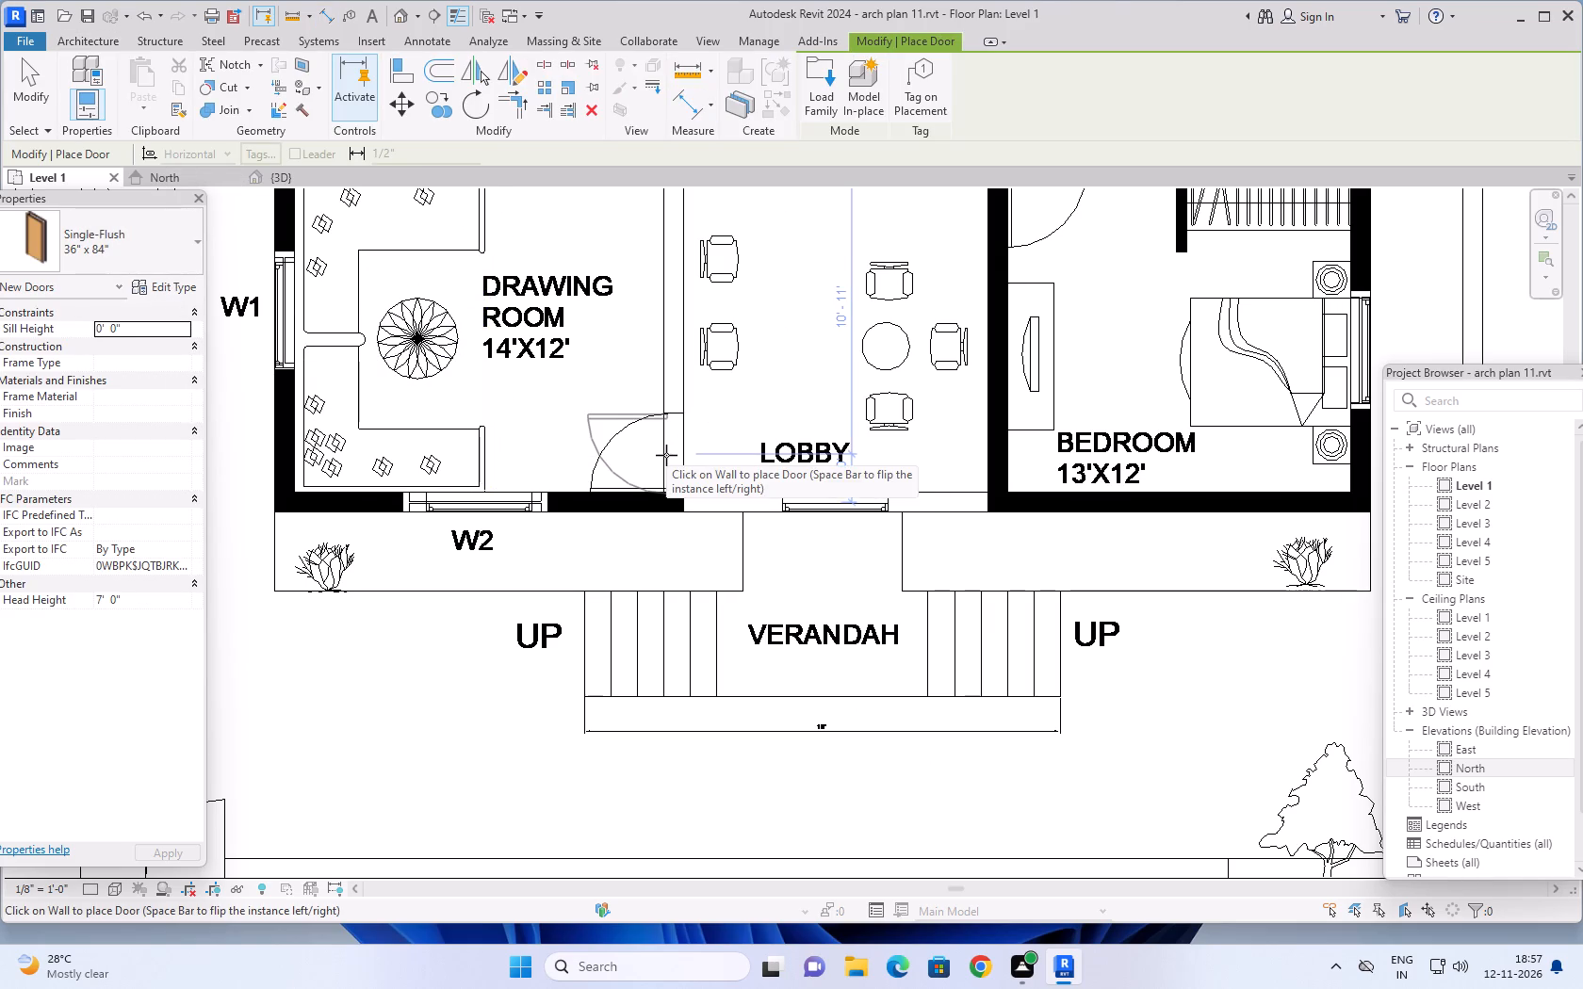
{"action": "key", "text": "space"}
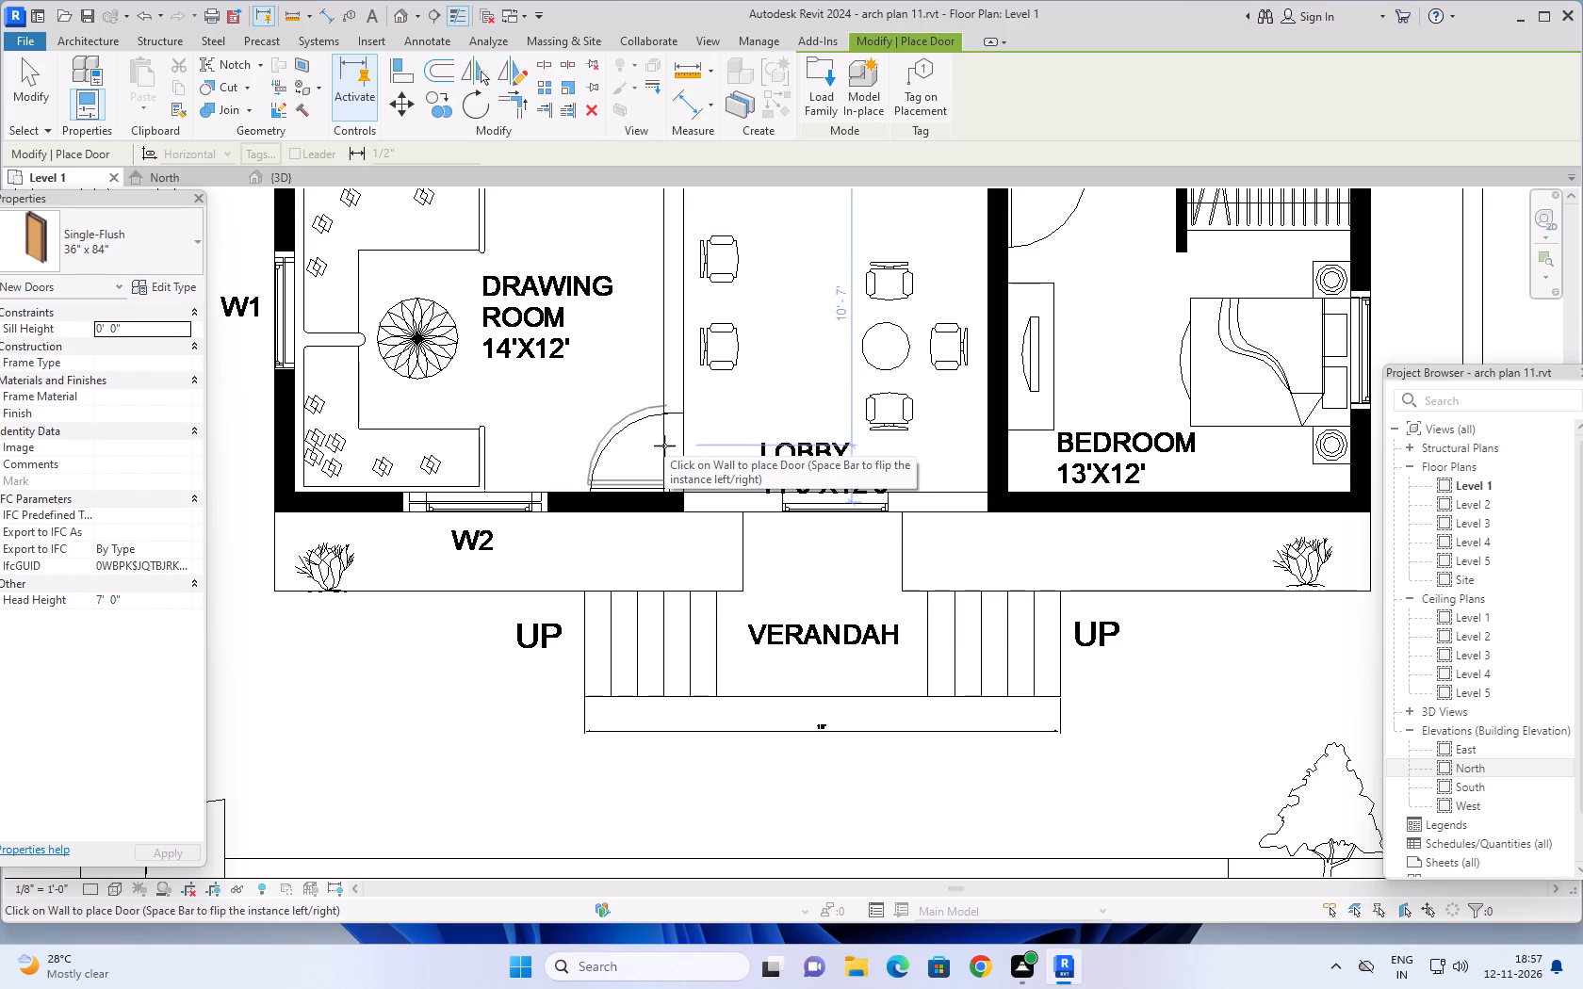
{"action": "left_click", "coordinate": [664, 446]}
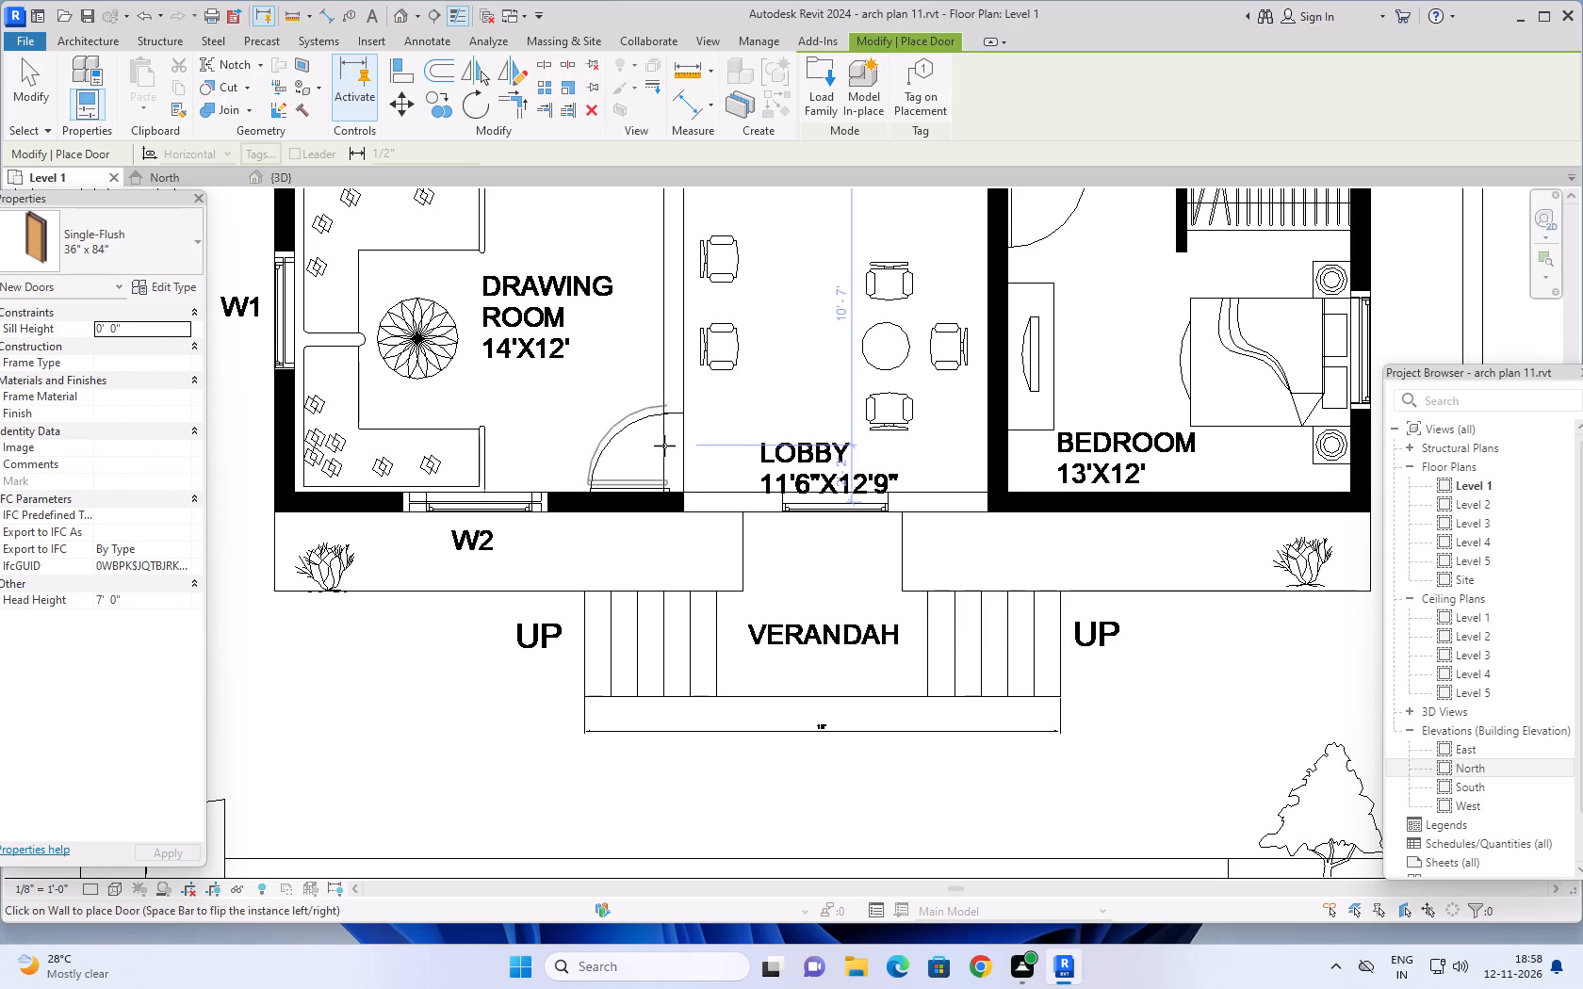
Place a Single-Flush 36" x 84" door at the D3 opening in the 12'3"X11'6" bedroom's south wall, flipped to match the plan.
{"action": "scroll", "coordinate": [625, 338], "scroll_direction": "down", "scroll_amount": 3}
{"action": "middle_click_drag", "start_coordinate": [625, 338], "coordinate": [563, 599]}
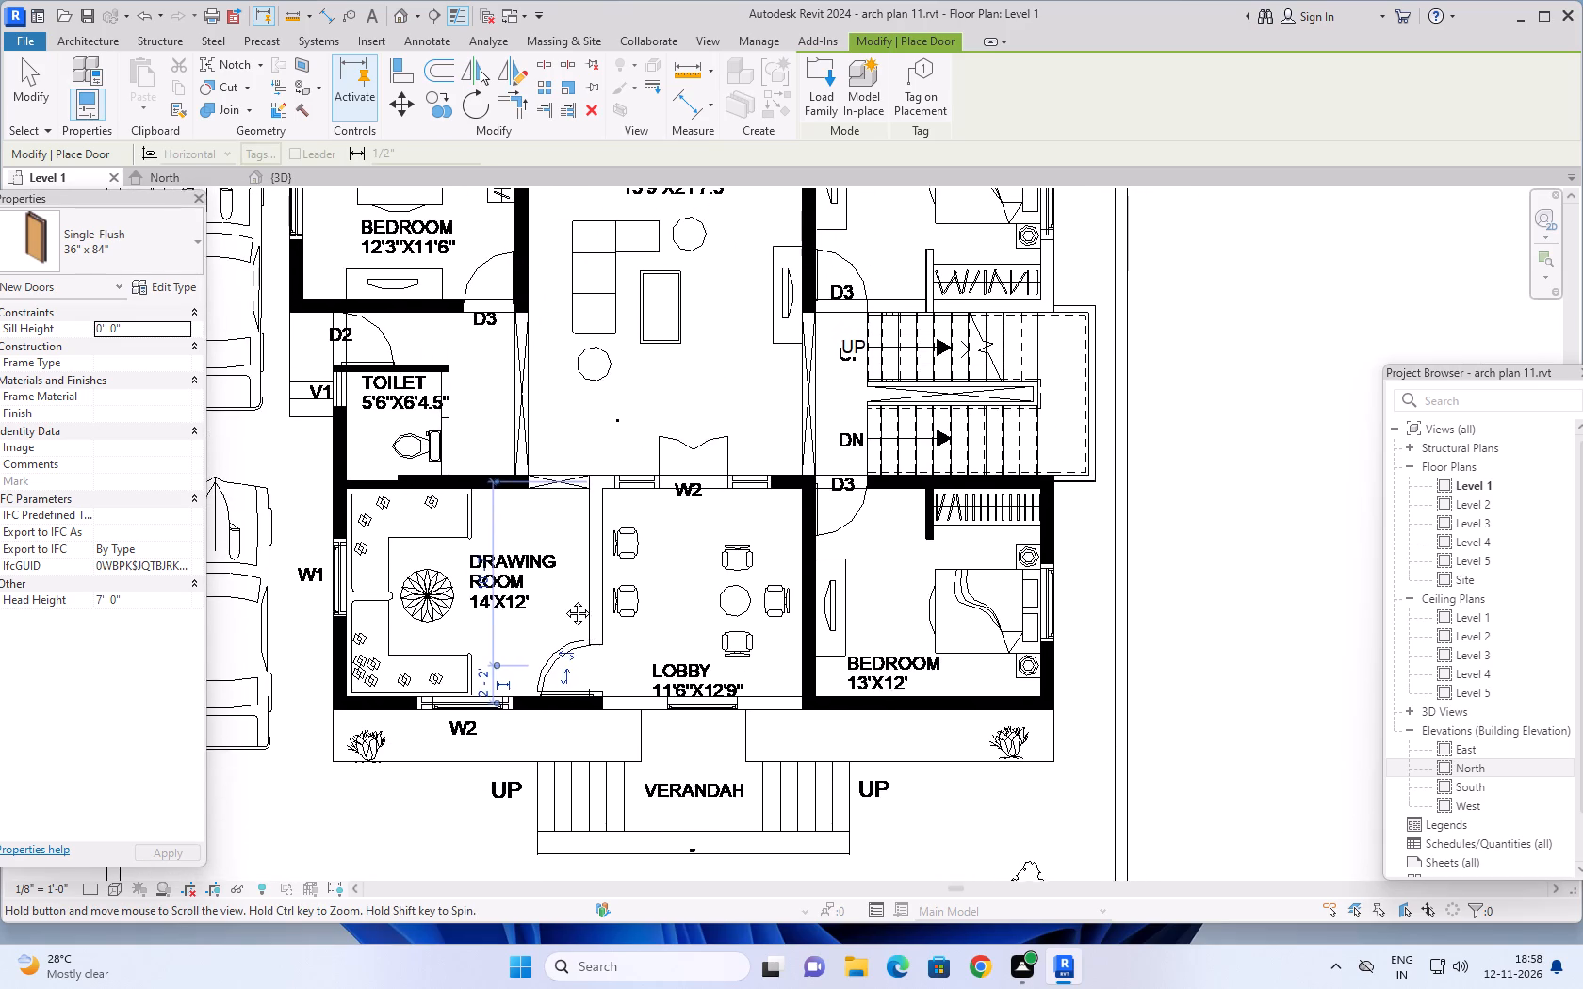
{"action": "middle_click_drag", "start_coordinate": [563, 599], "coordinate": [586, 705]}
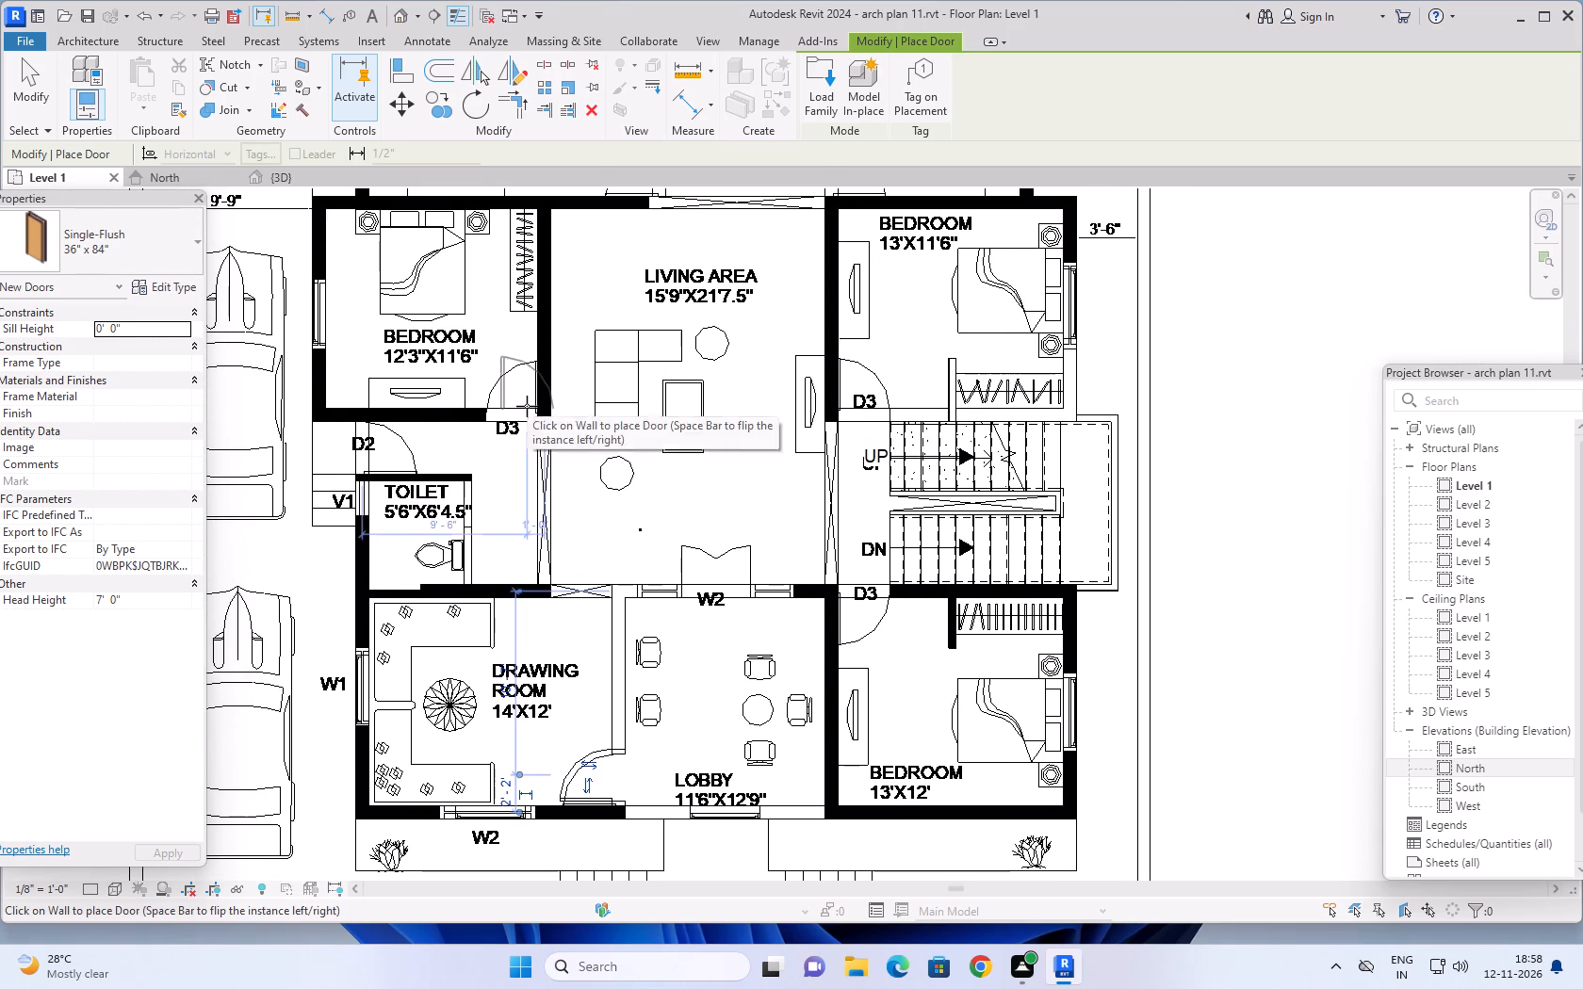
{"action": "scroll", "coordinate": [527, 406], "scroll_direction": "up", "scroll_amount": 1}
{"action": "key", "text": "space"}
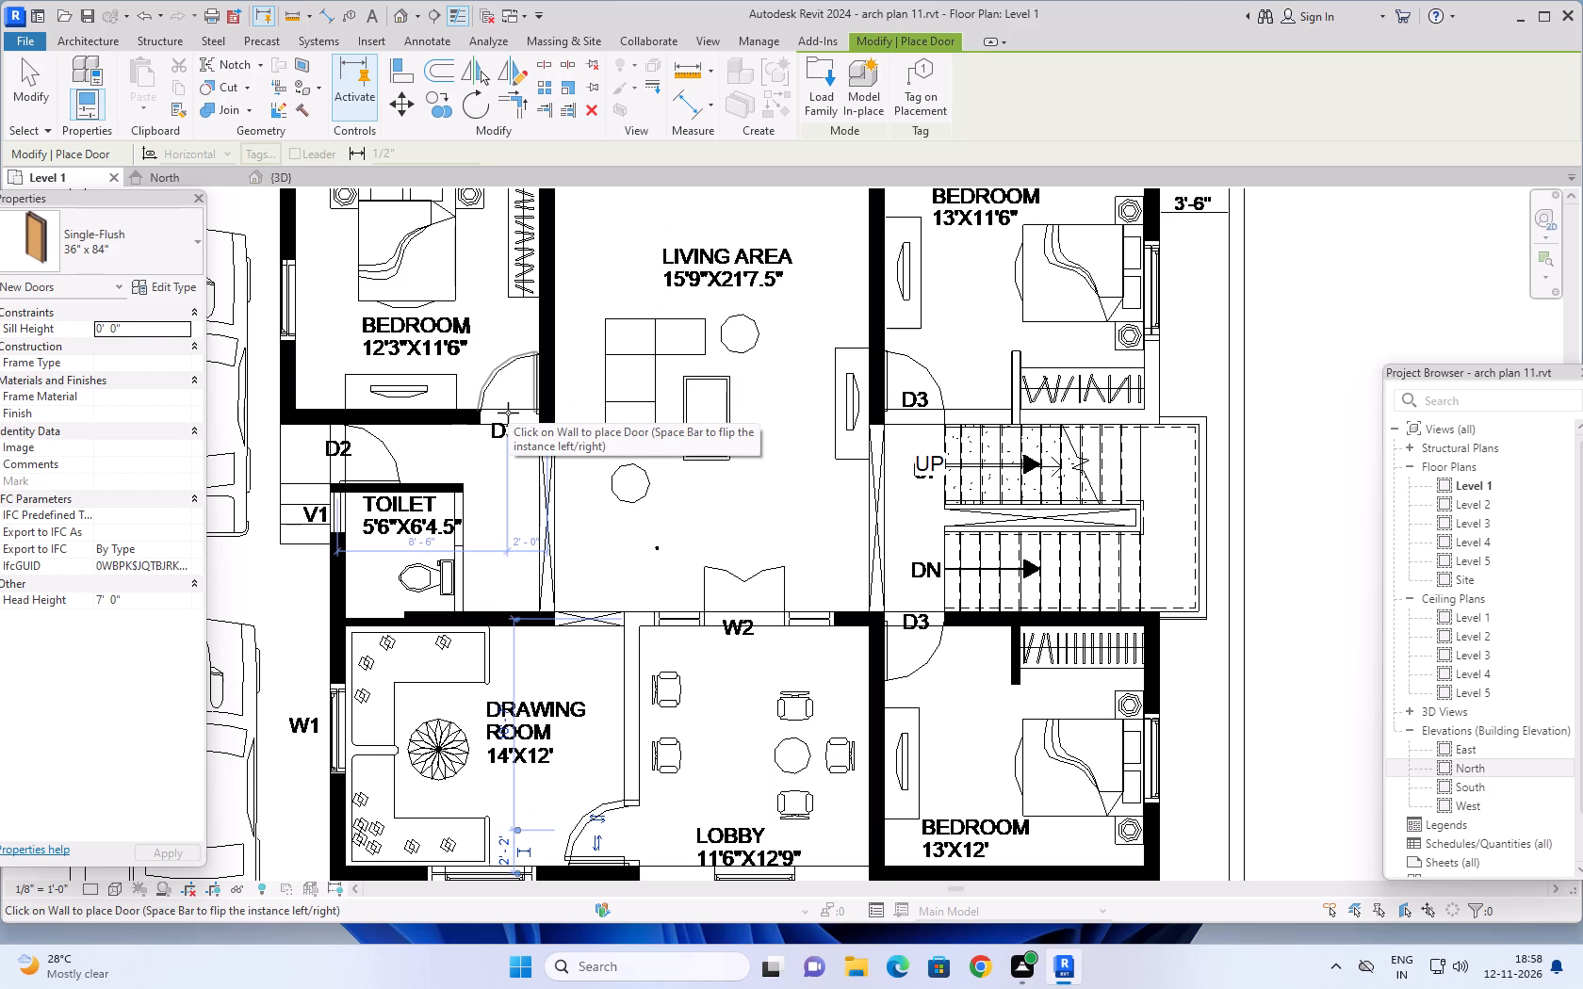
{"action": "left_click", "coordinate": [508, 413]}
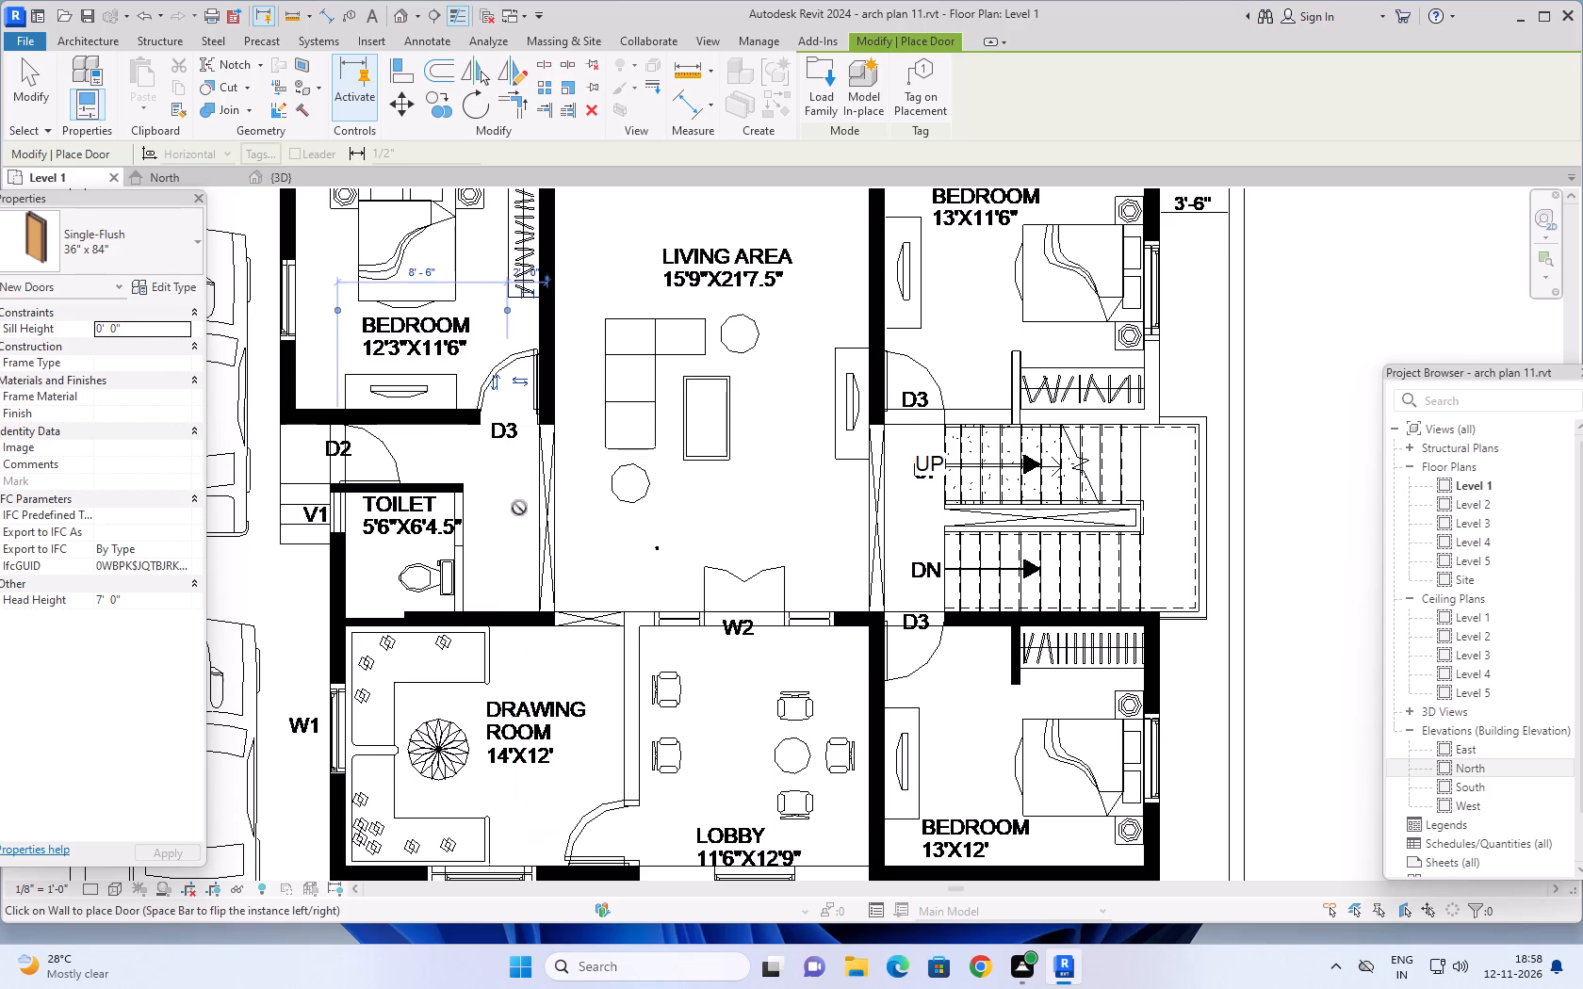
Place a Single-Flush 36" x 84" door at the D3 opening in the 13'X11'6" bedroom's south wall, flipped to match the plan's swing.
{"action": "scroll", "coordinate": [449, 515], "scroll_direction": "up", "scroll_amount": 5}
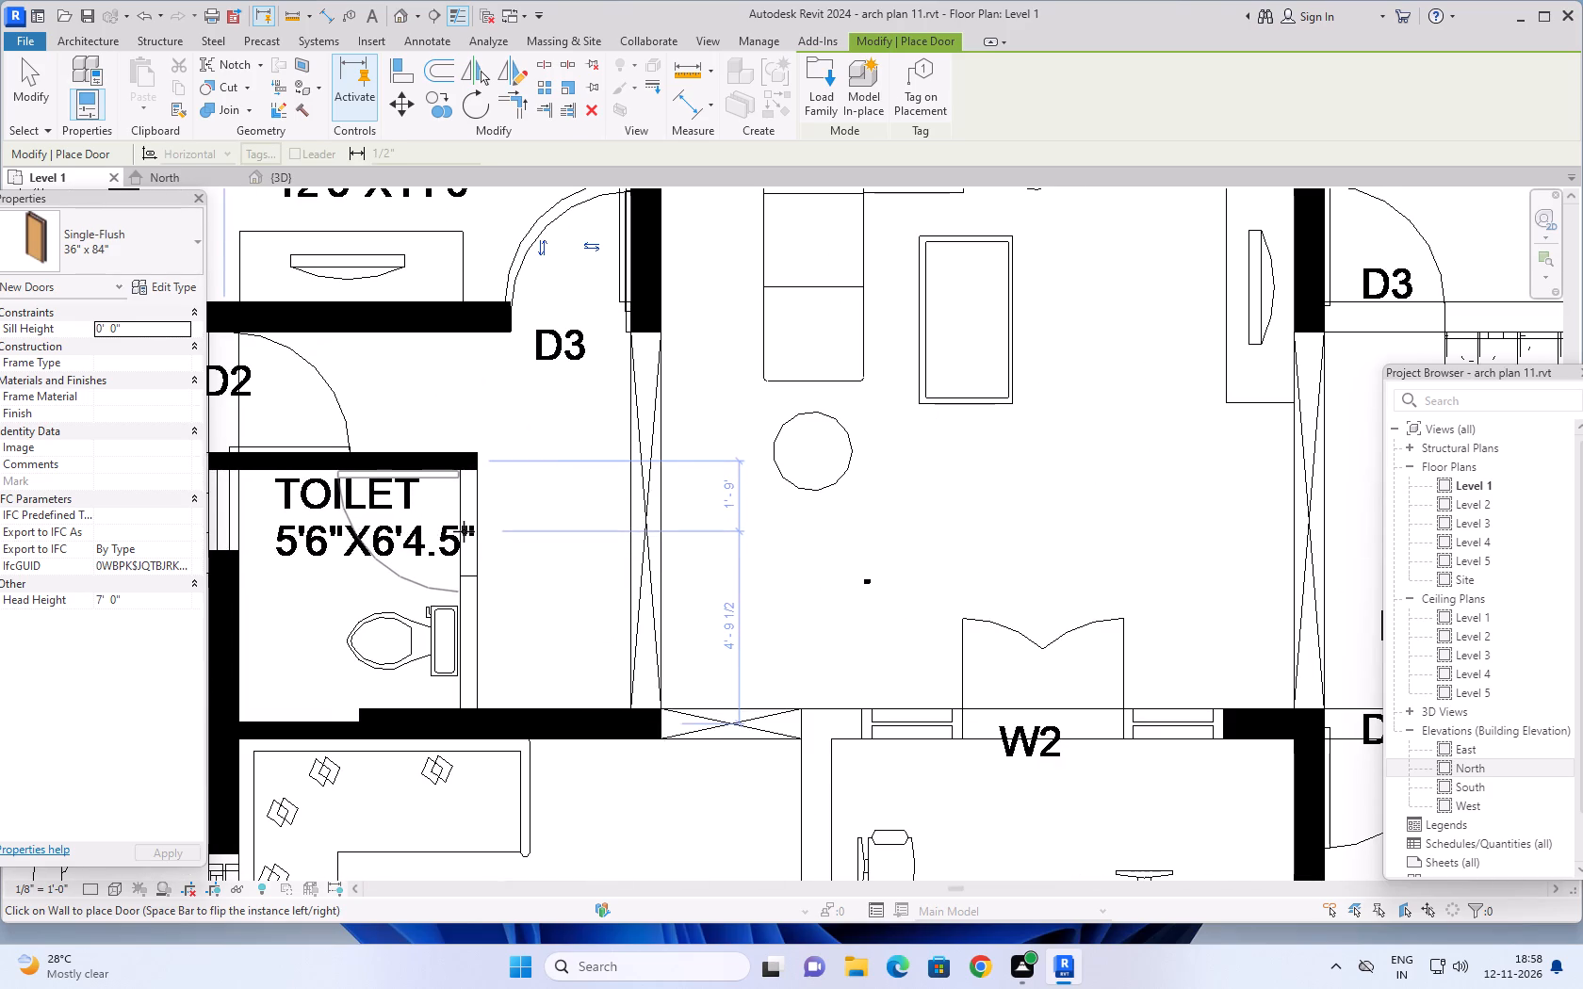
{"action": "scroll", "coordinate": [508, 535], "scroll_direction": "down", "scroll_amount": 6}
{"action": "scroll", "coordinate": [586, 537], "scroll_direction": "down", "scroll_amount": 2}
{"action": "scroll", "coordinate": [839, 464], "scroll_direction": "up", "scroll_amount": 6}
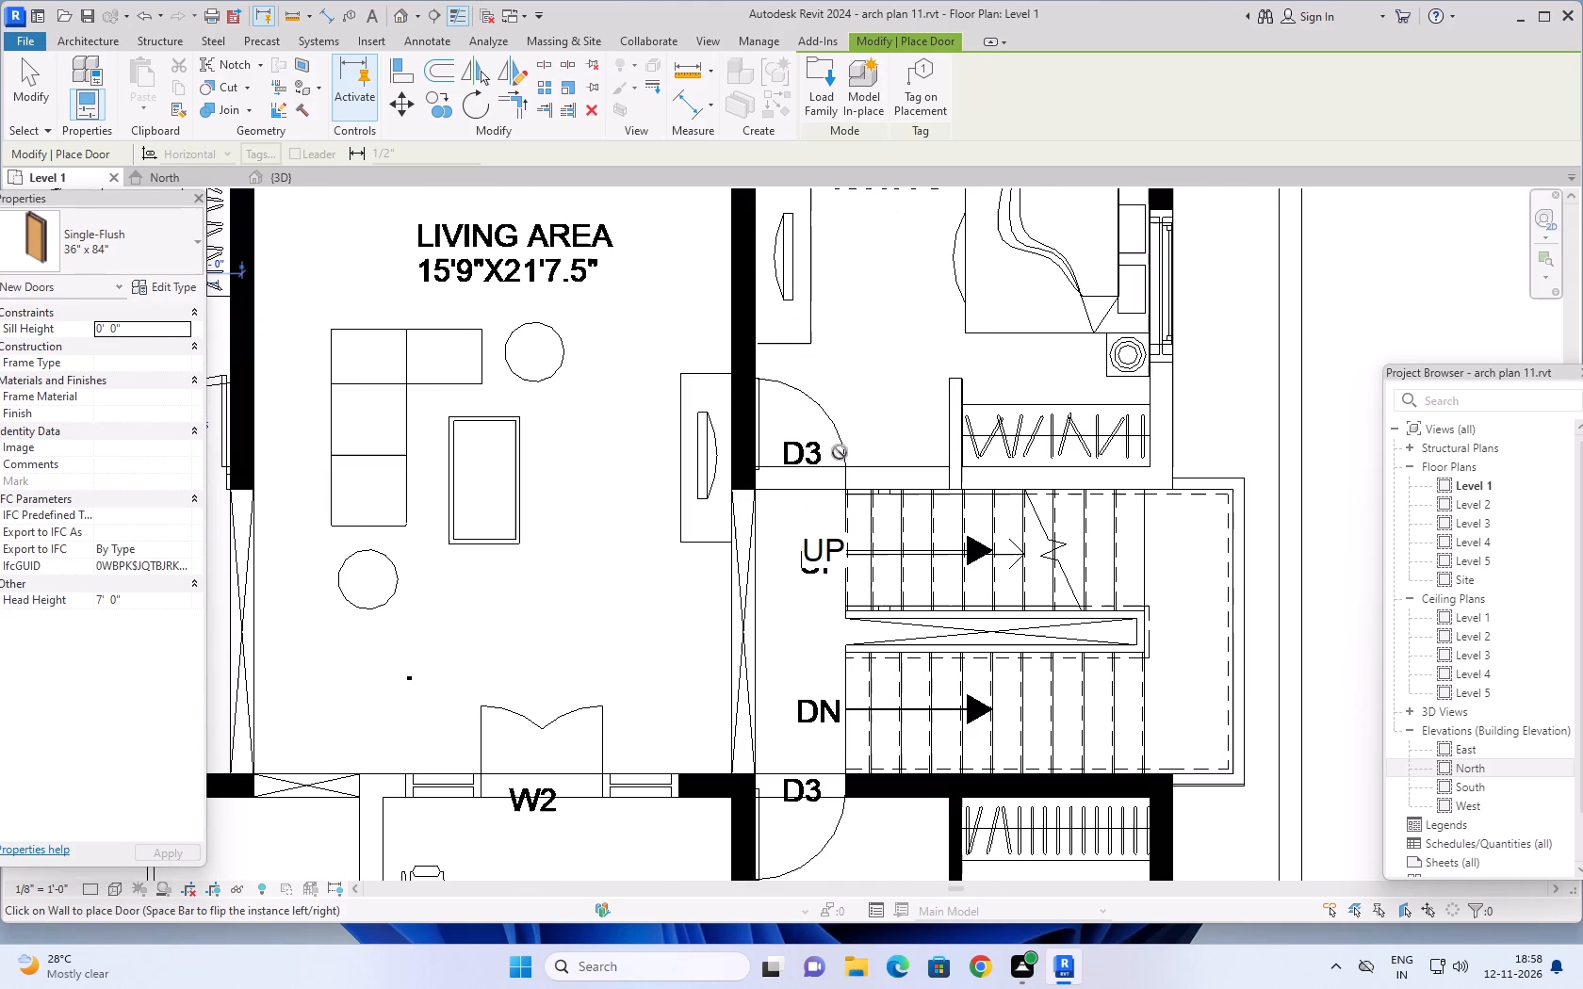
{"action": "key", "text": "space"}
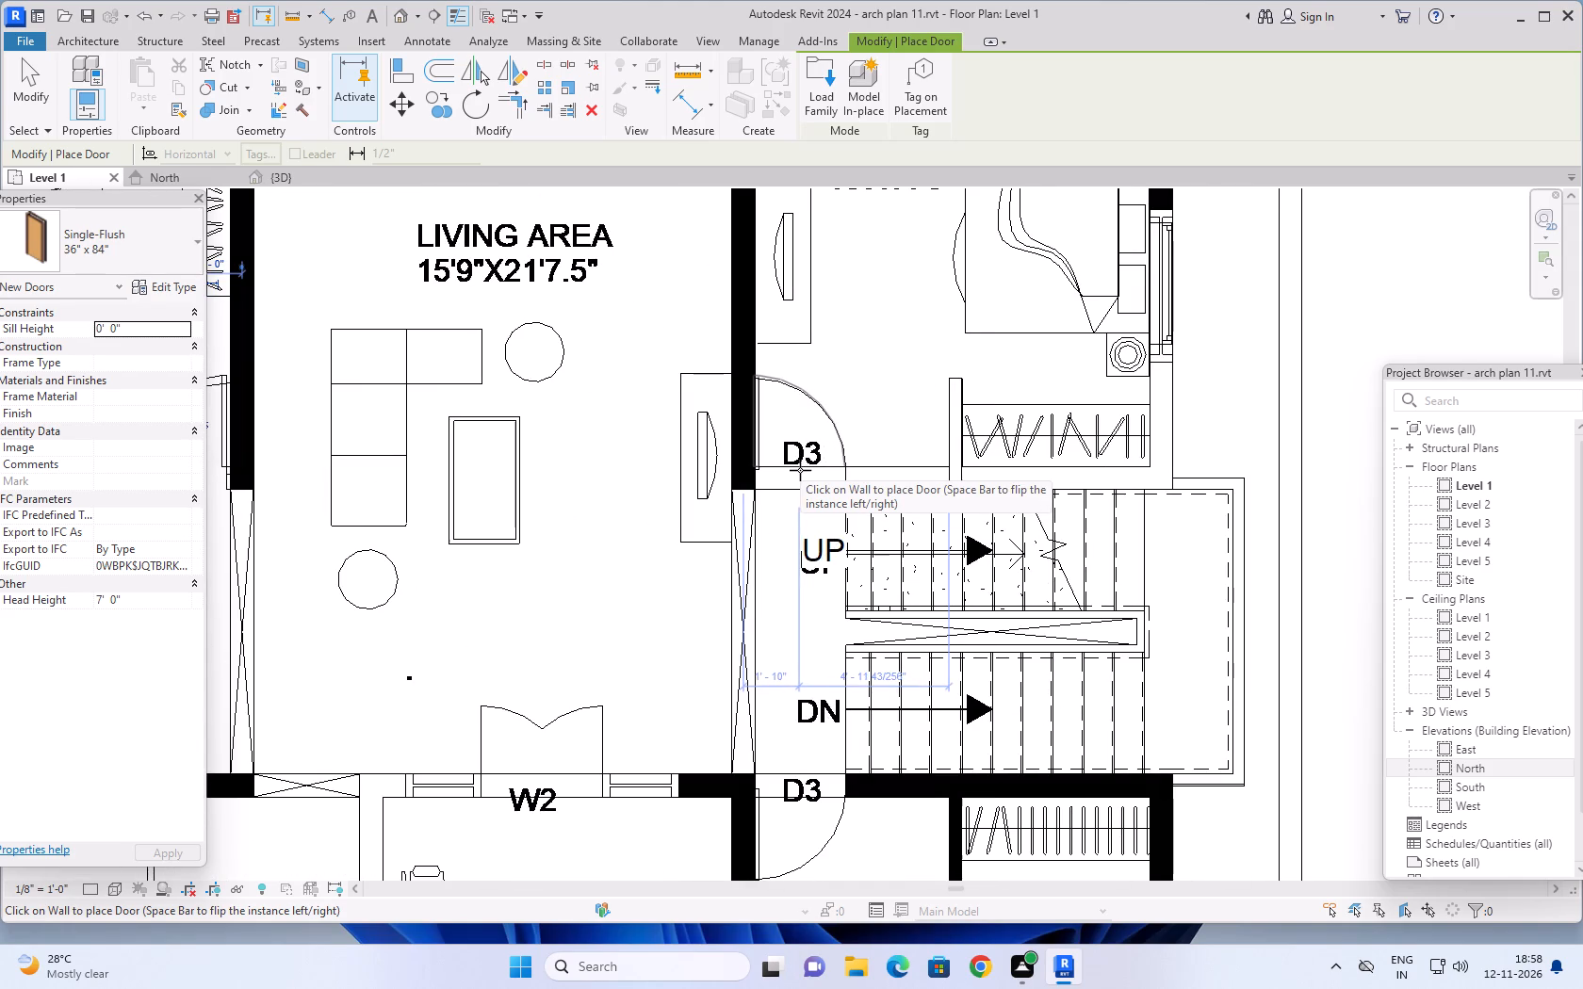
{"action": "left_click", "coordinate": [800, 469]}
Place a Single-Flush 36" x 84" door at the D3 opening in the 13'X12' bedroom's north wall, flipped to match the plan.
{"action": "scroll", "coordinate": [794, 551], "scroll_direction": "down", "scroll_amount": 3}
{"action": "middle_click_drag", "start_coordinate": [793, 549], "coordinate": [758, 457]}
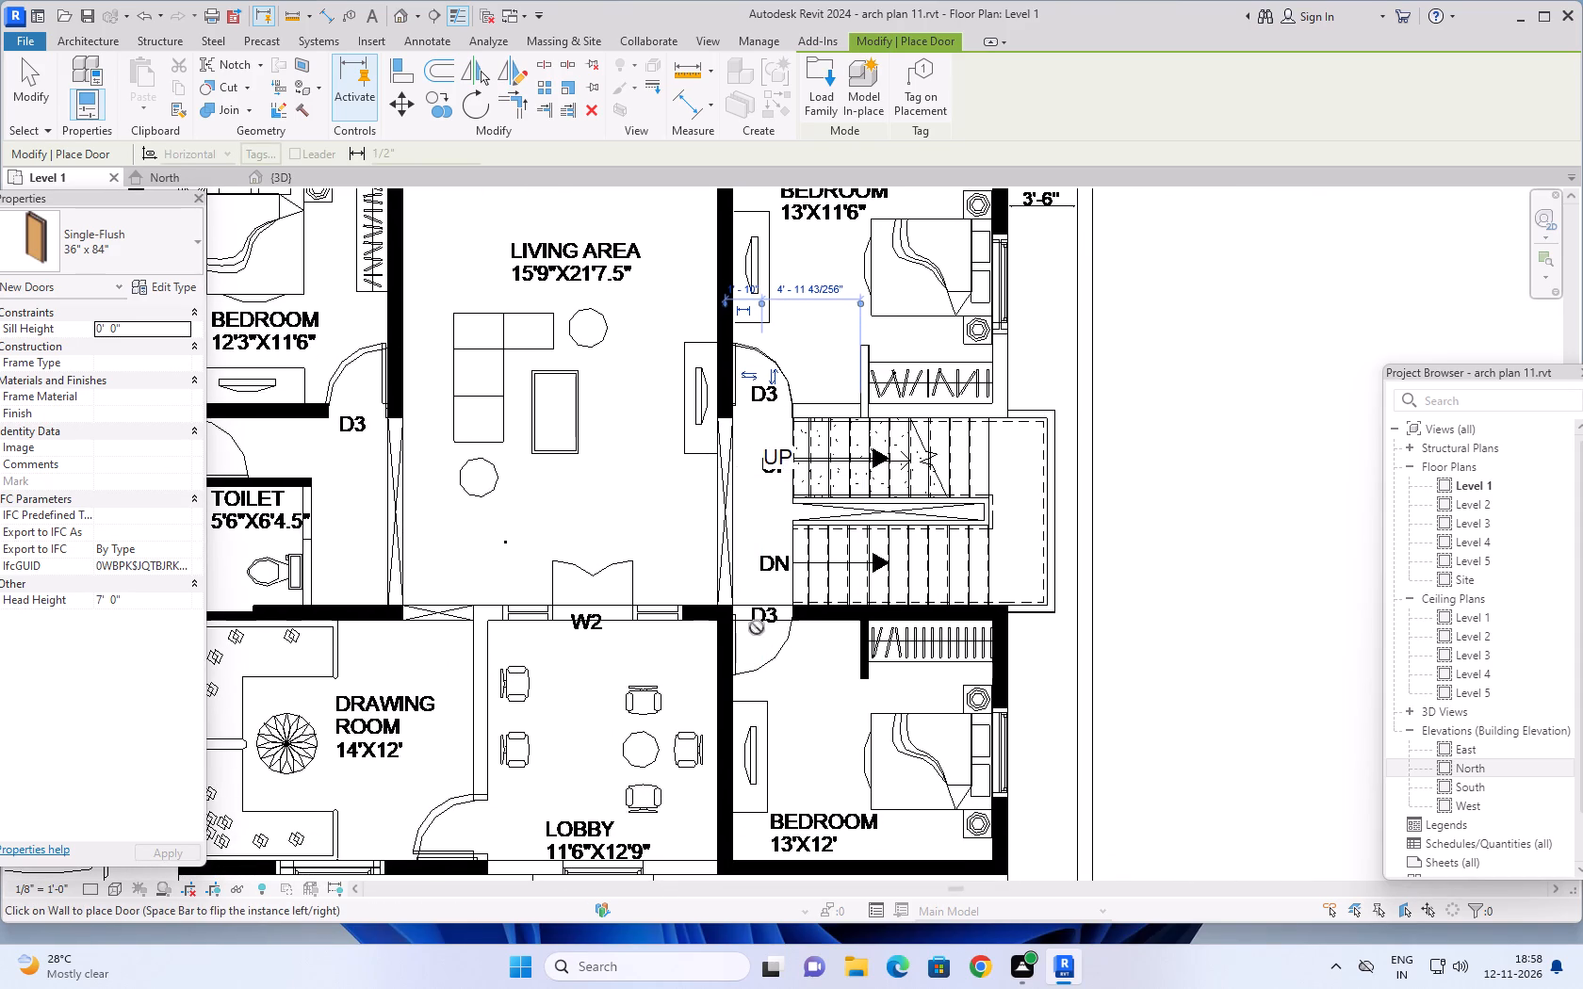
{"action": "key", "text": "space"}
{"action": "left_click", "coordinate": [767, 623]}
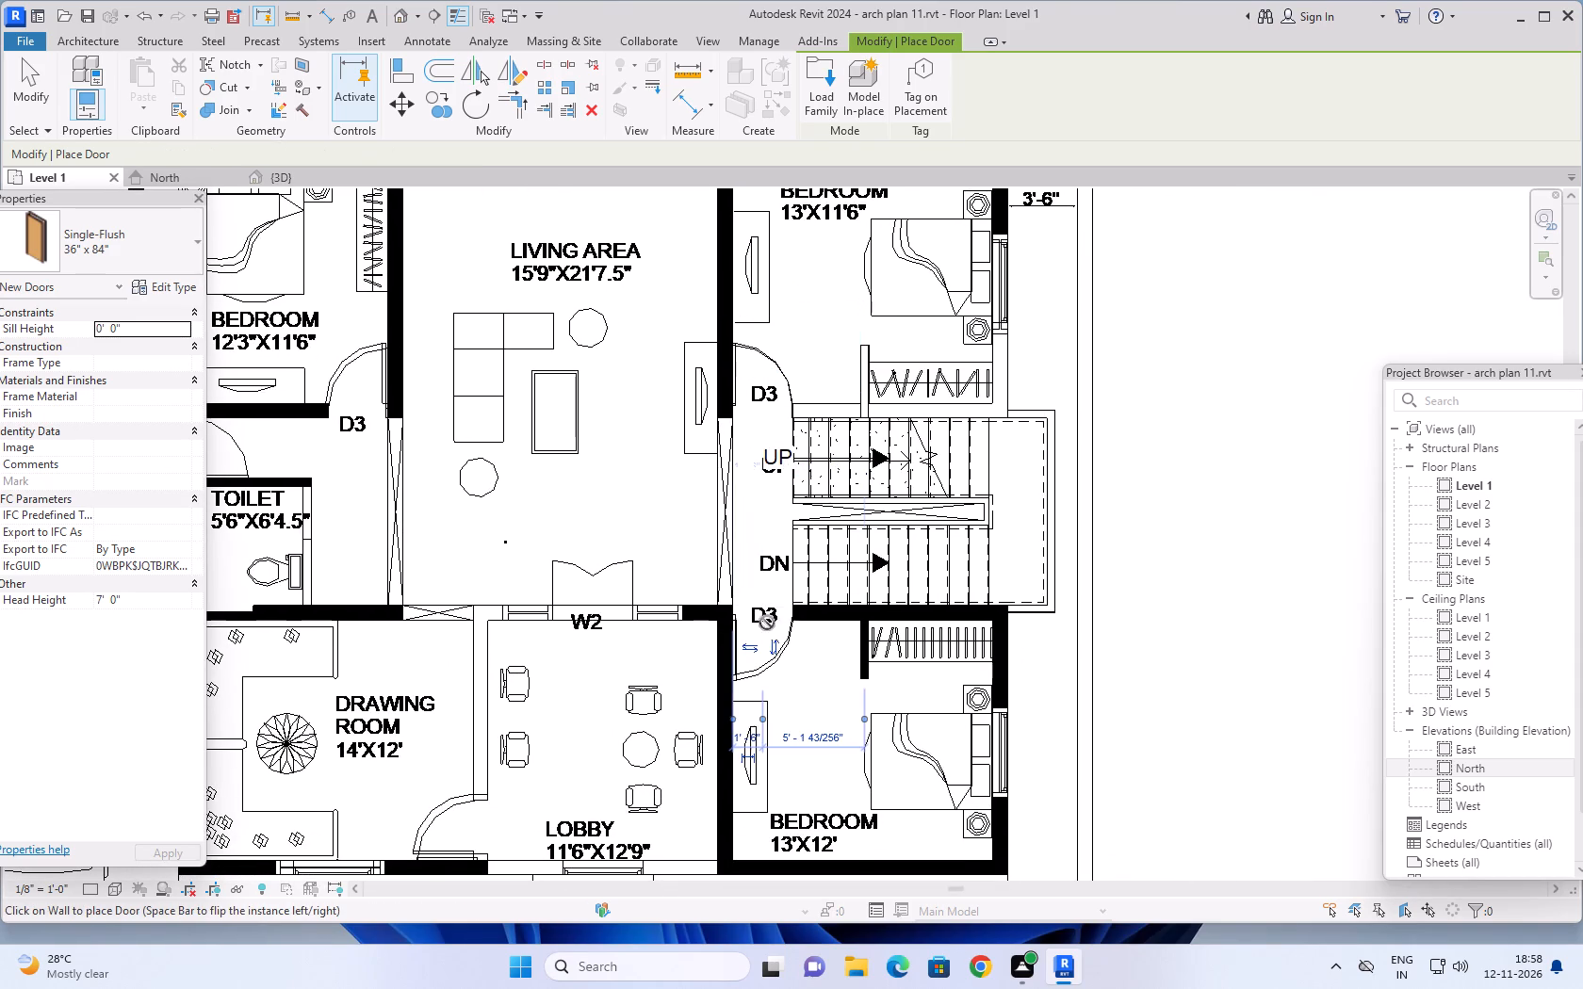
Place a Single-Flush 36" x 84" door at the opening labelled W2 between the dining area and the kitchen, swinging into the kitchen.
{"action": "scroll", "coordinate": [759, 627], "scroll_direction": "down", "scroll_amount": 2}
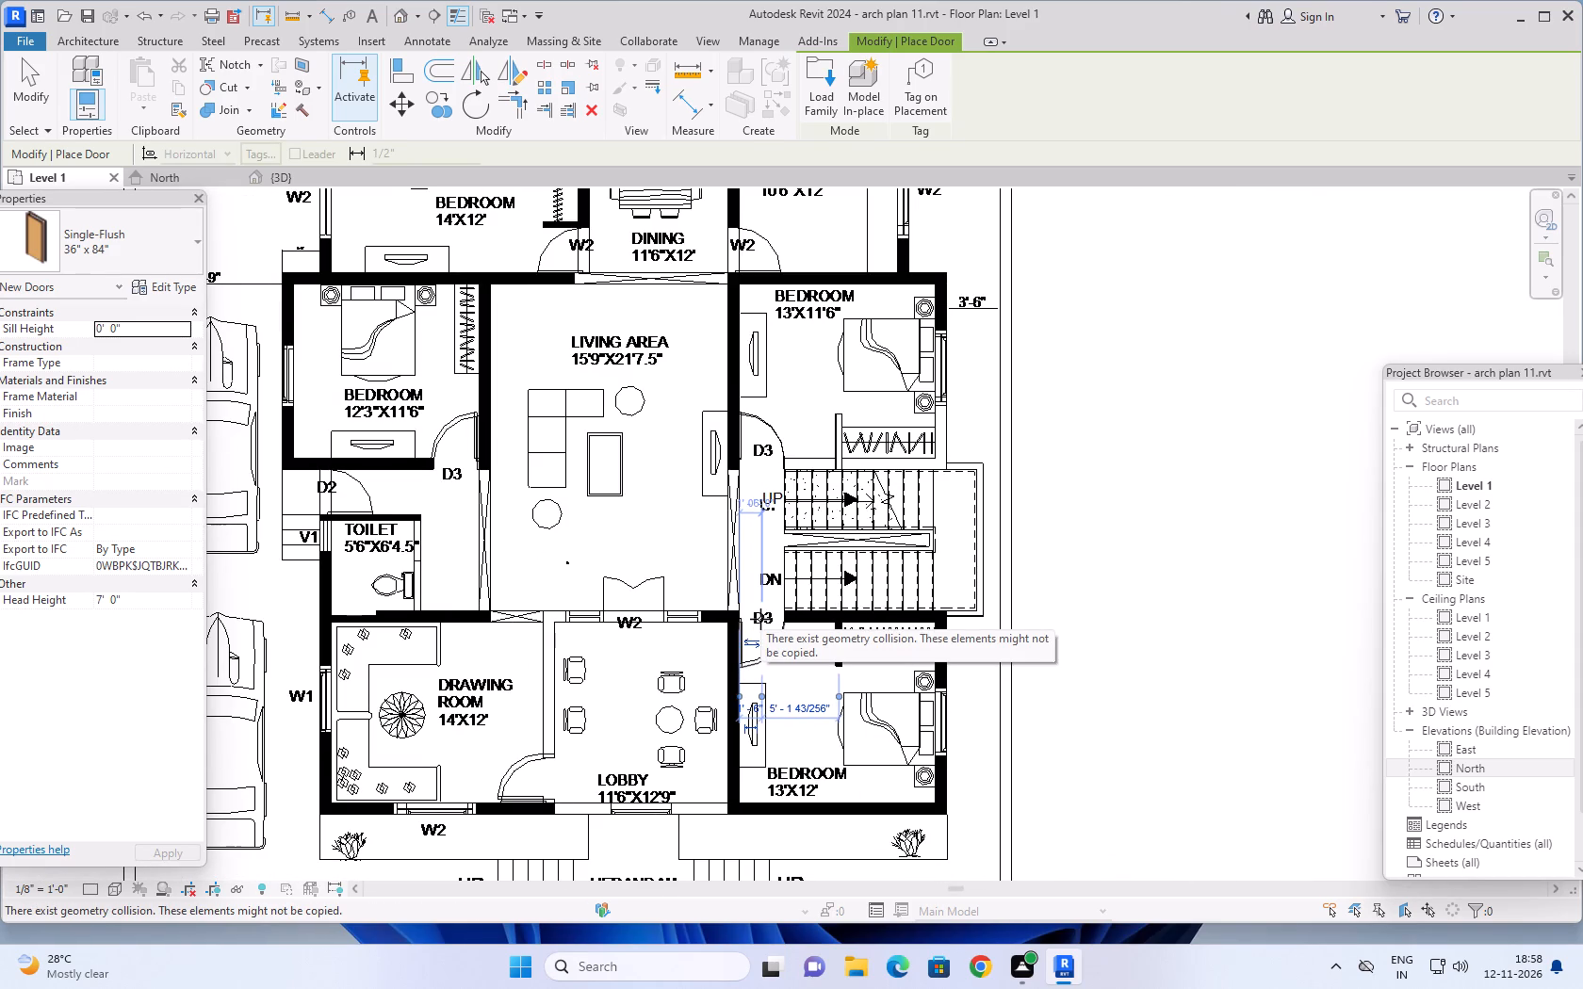
{"action": "scroll", "coordinate": [618, 620], "scroll_direction": "up", "scroll_amount": 7}
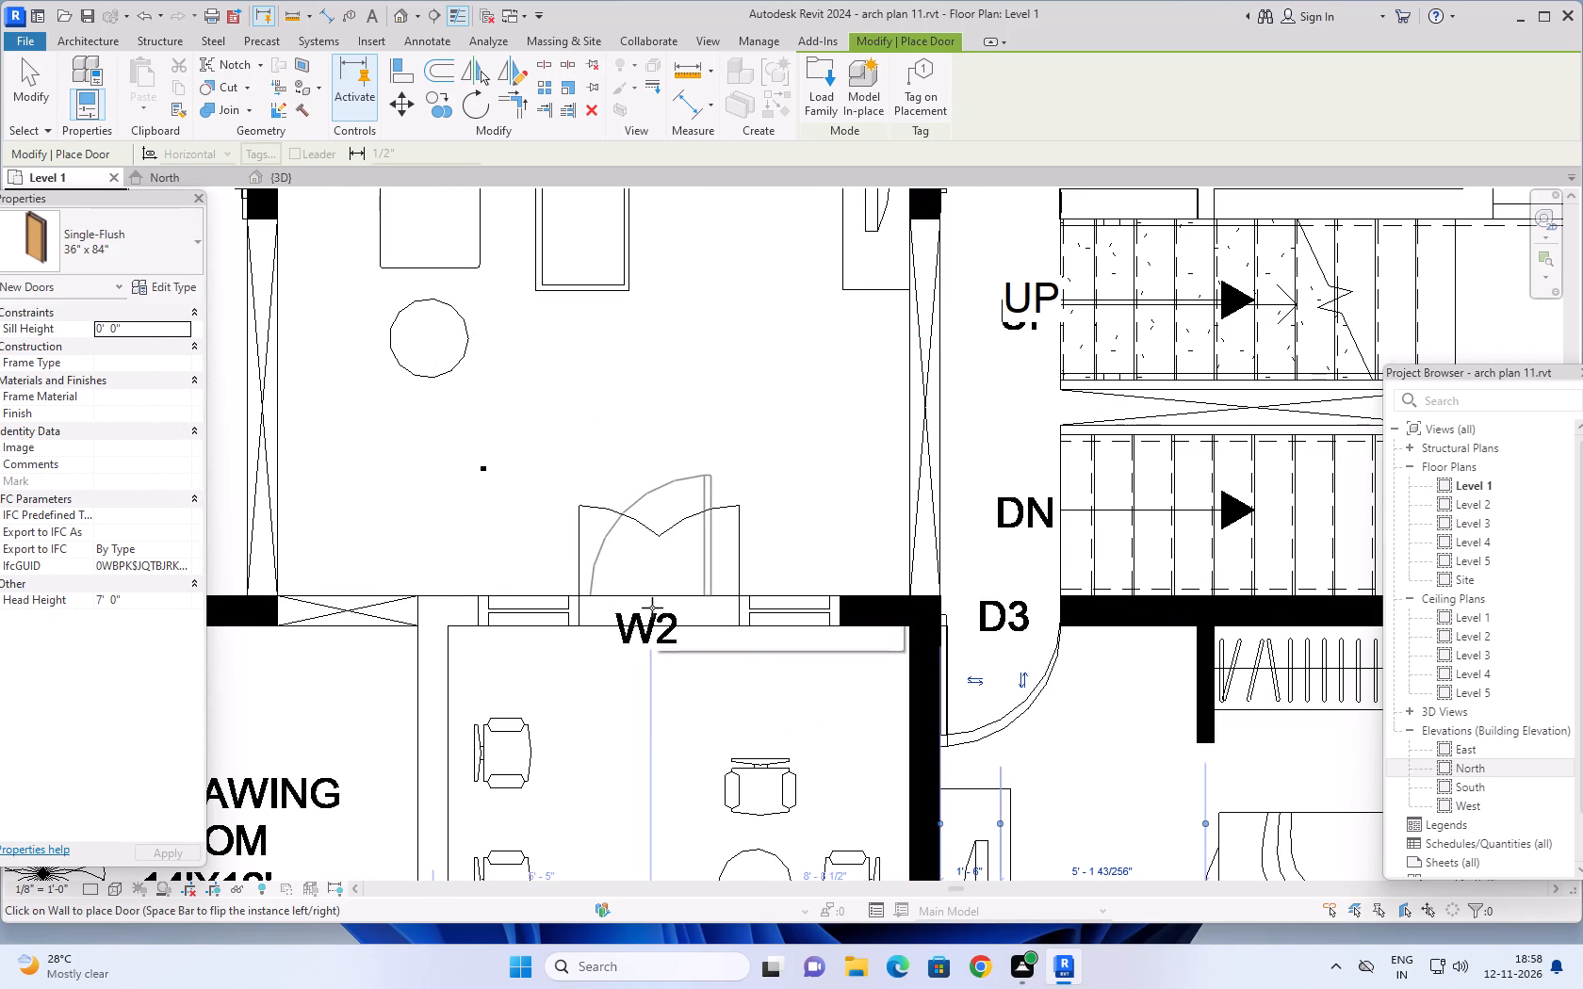
{"action": "scroll", "coordinate": [655, 672], "scroll_direction": "down", "scroll_amount": 7}
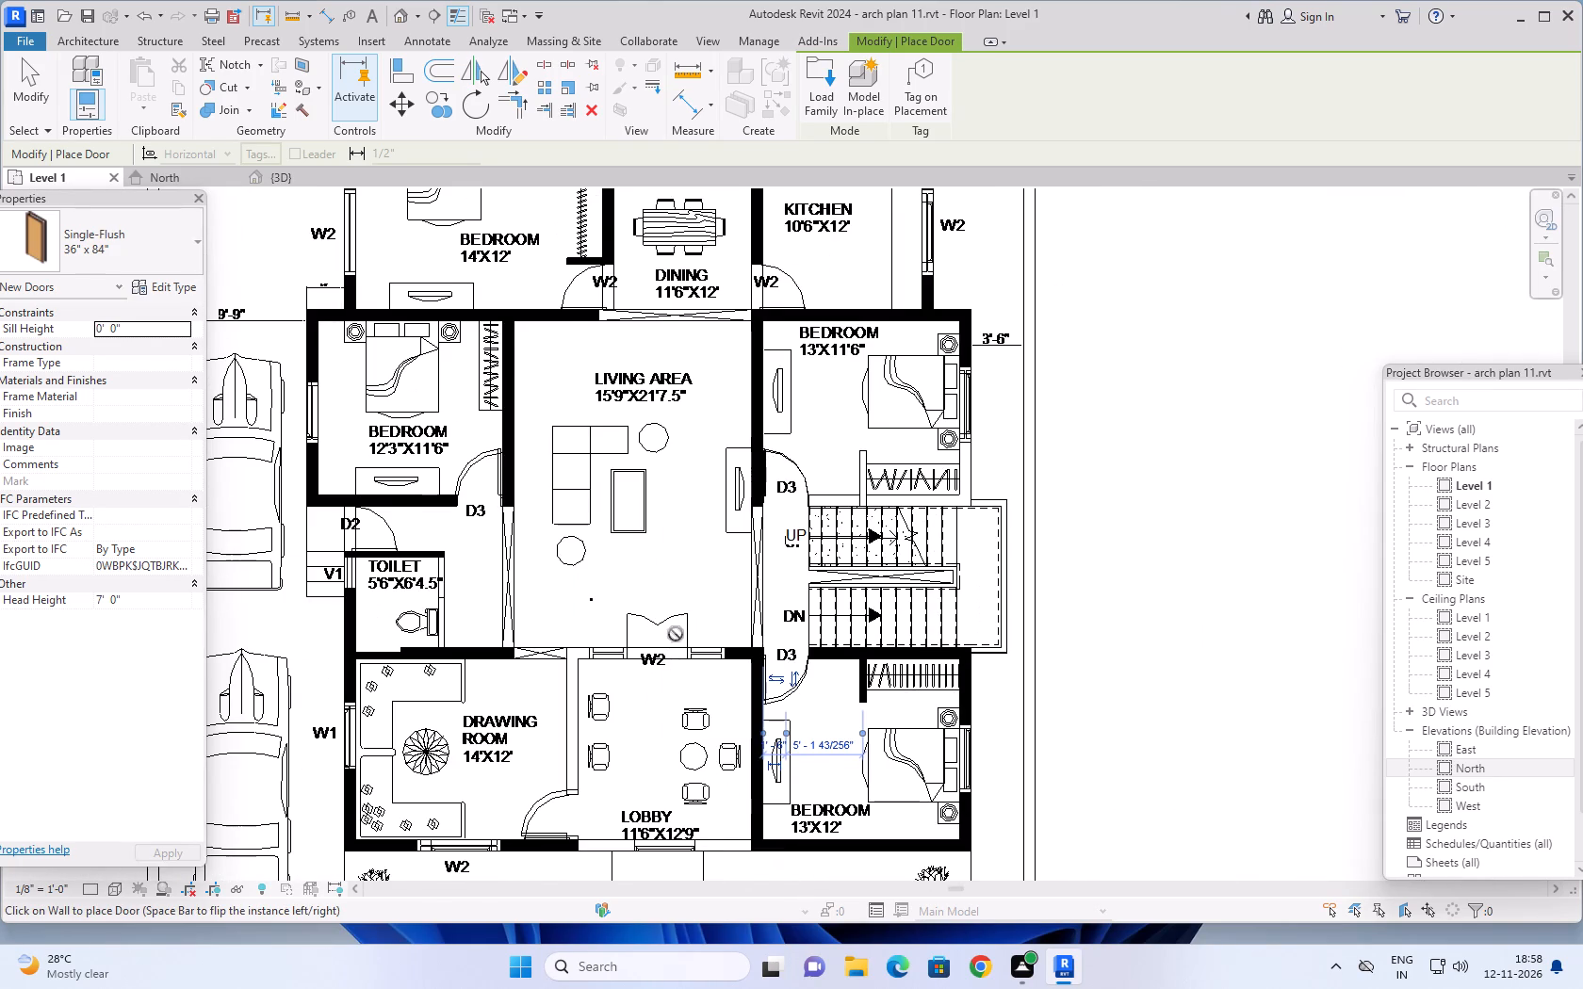
{"action": "scroll", "coordinate": [677, 631], "scroll_direction": "down", "scroll_amount": 2}
{"action": "scroll", "coordinate": [746, 377], "scroll_direction": "up", "scroll_amount": 13}
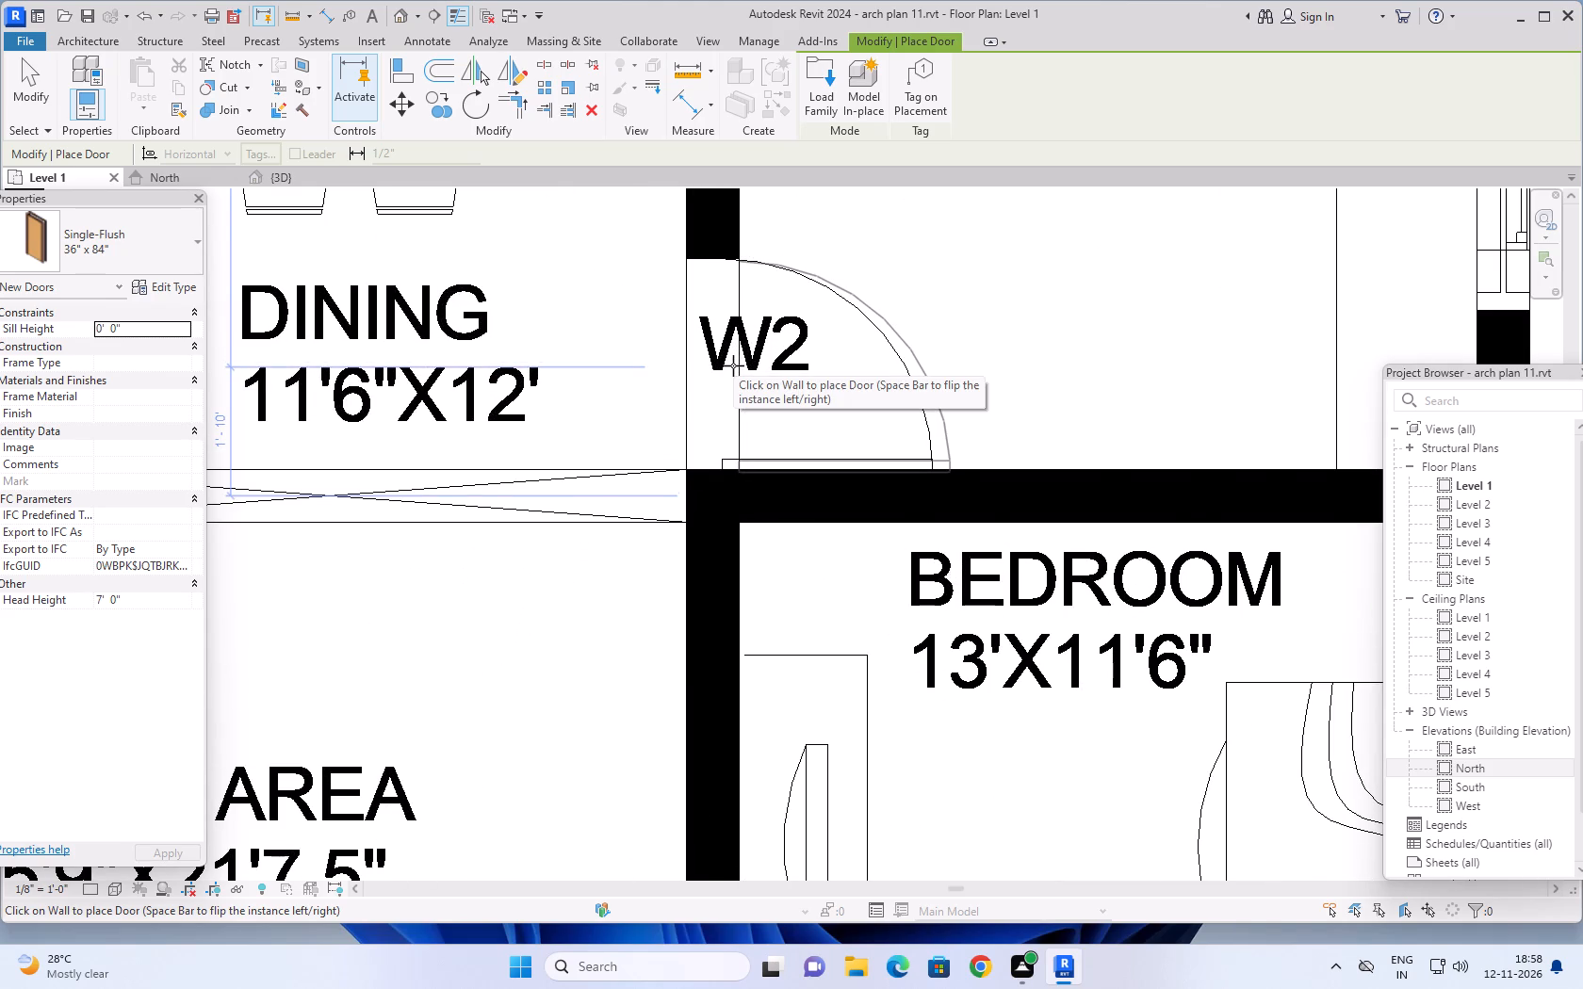
{"action": "left_click", "coordinate": [733, 365]}
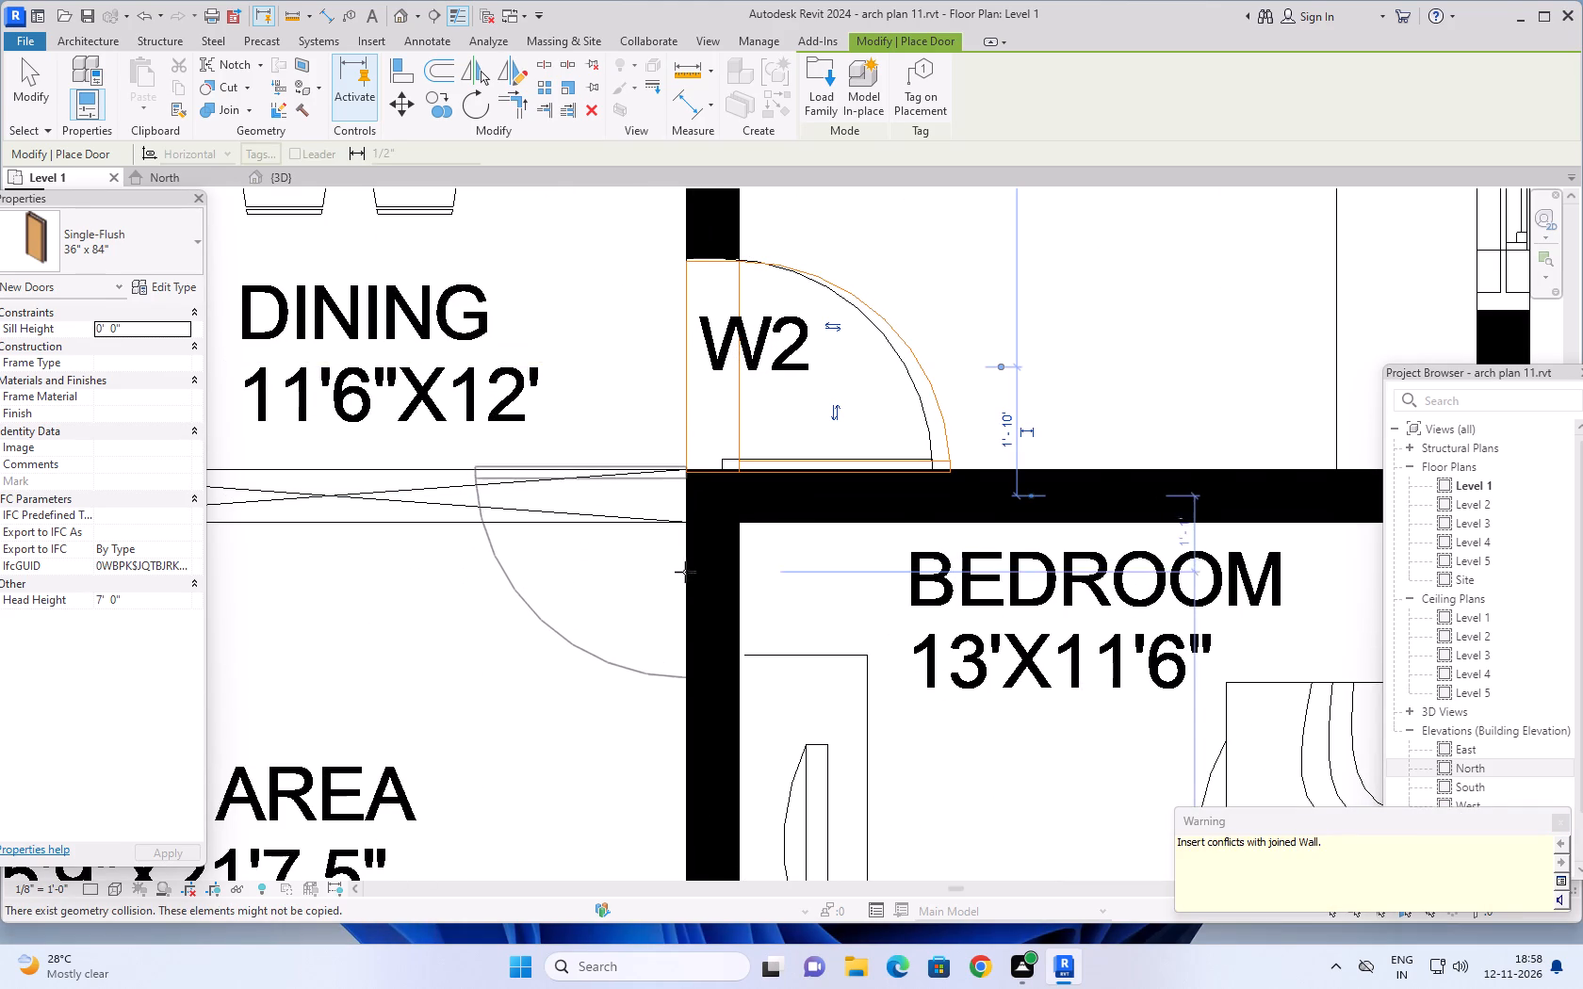
Place a Single-Flush 36" x 84" door at the W2-labelled opening between the dining area and the 14'X12' bedroom, flipped to match the plan.
{"action": "scroll", "coordinate": [618, 619], "scroll_direction": "down", "scroll_amount": 4}
{"action": "middle_click_drag", "start_coordinate": [598, 641], "coordinate": [957, 596]}
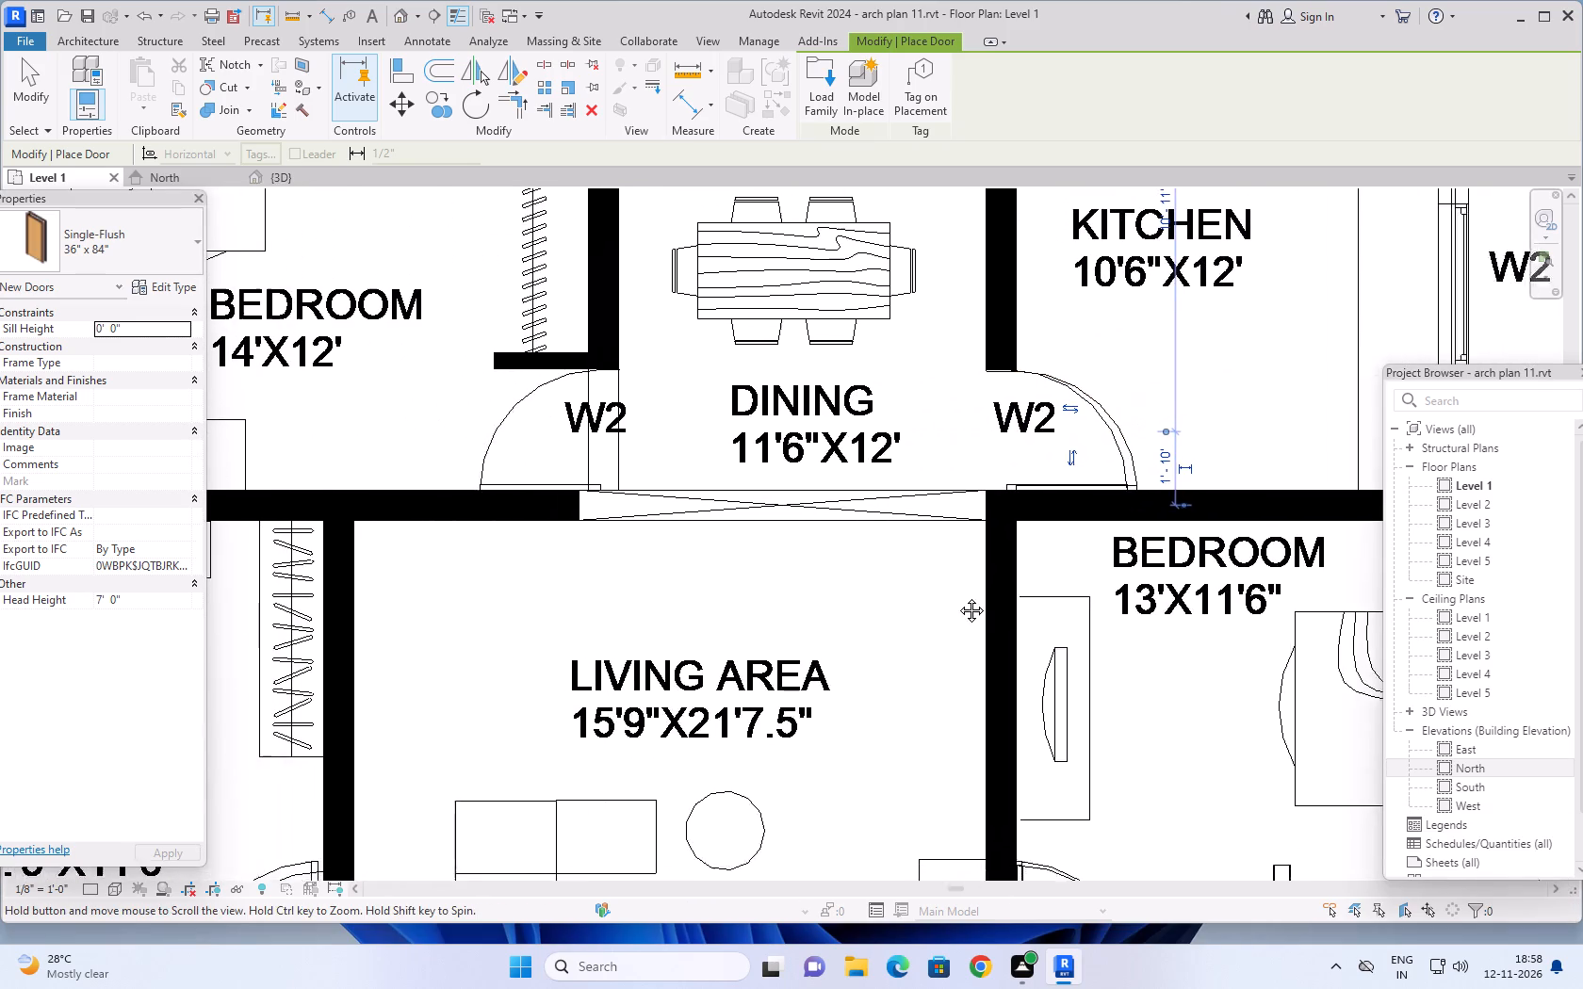
{"action": "middle_click_drag", "start_coordinate": [957, 596], "coordinate": [967, 599]}
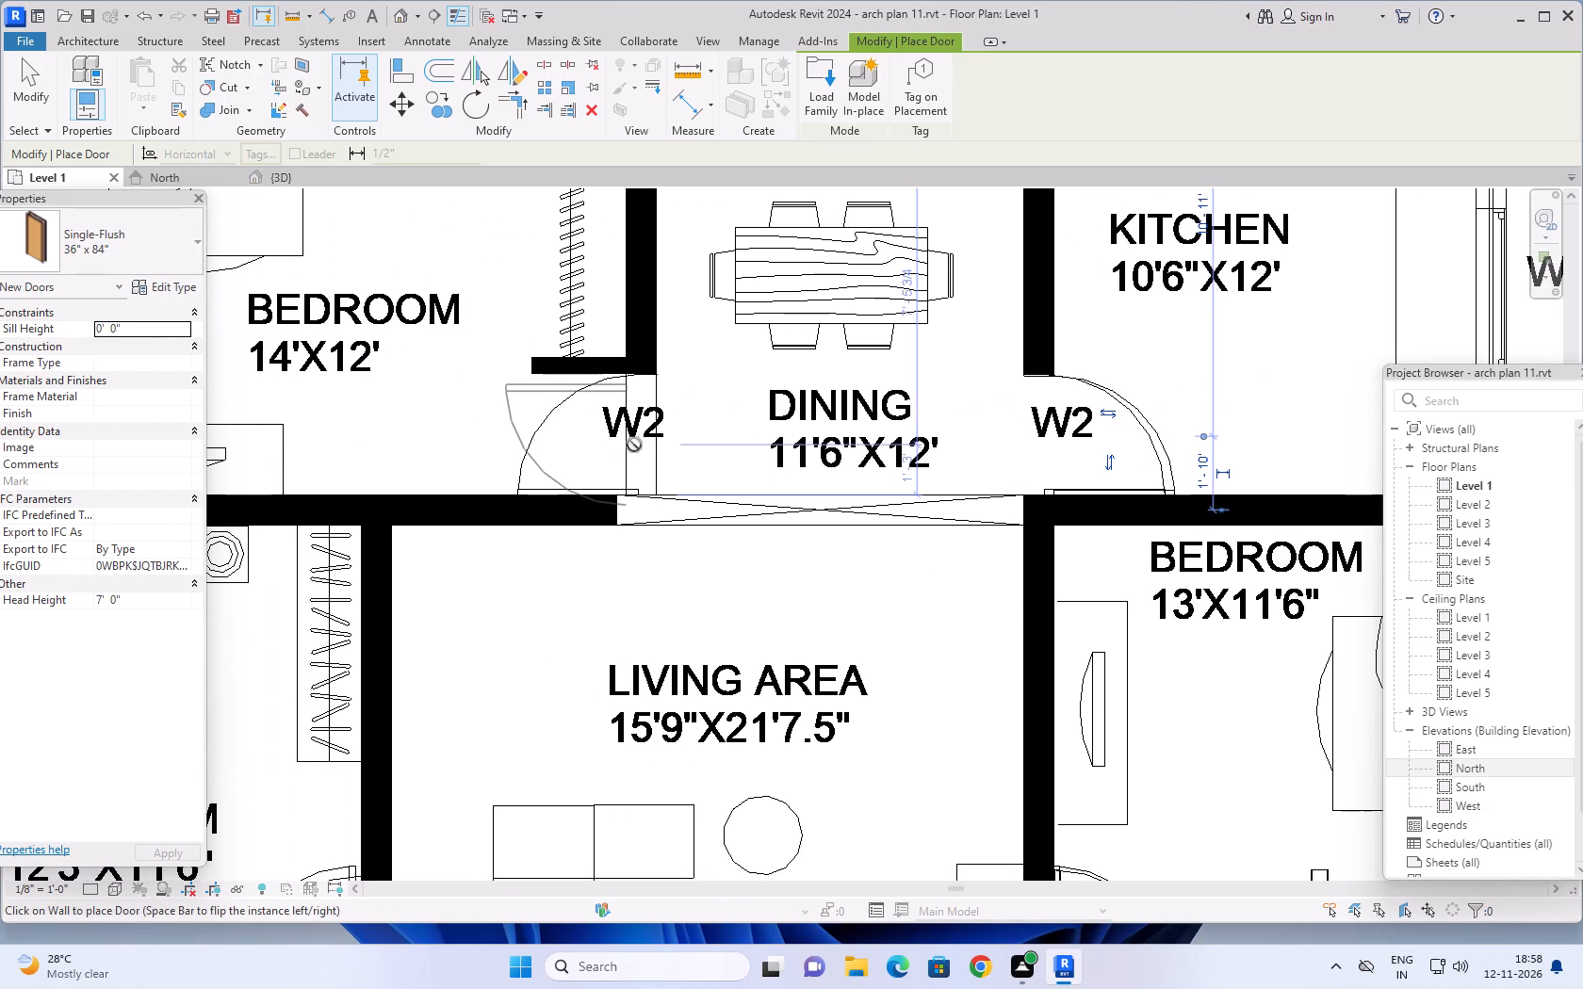
{"action": "key", "text": "space"}
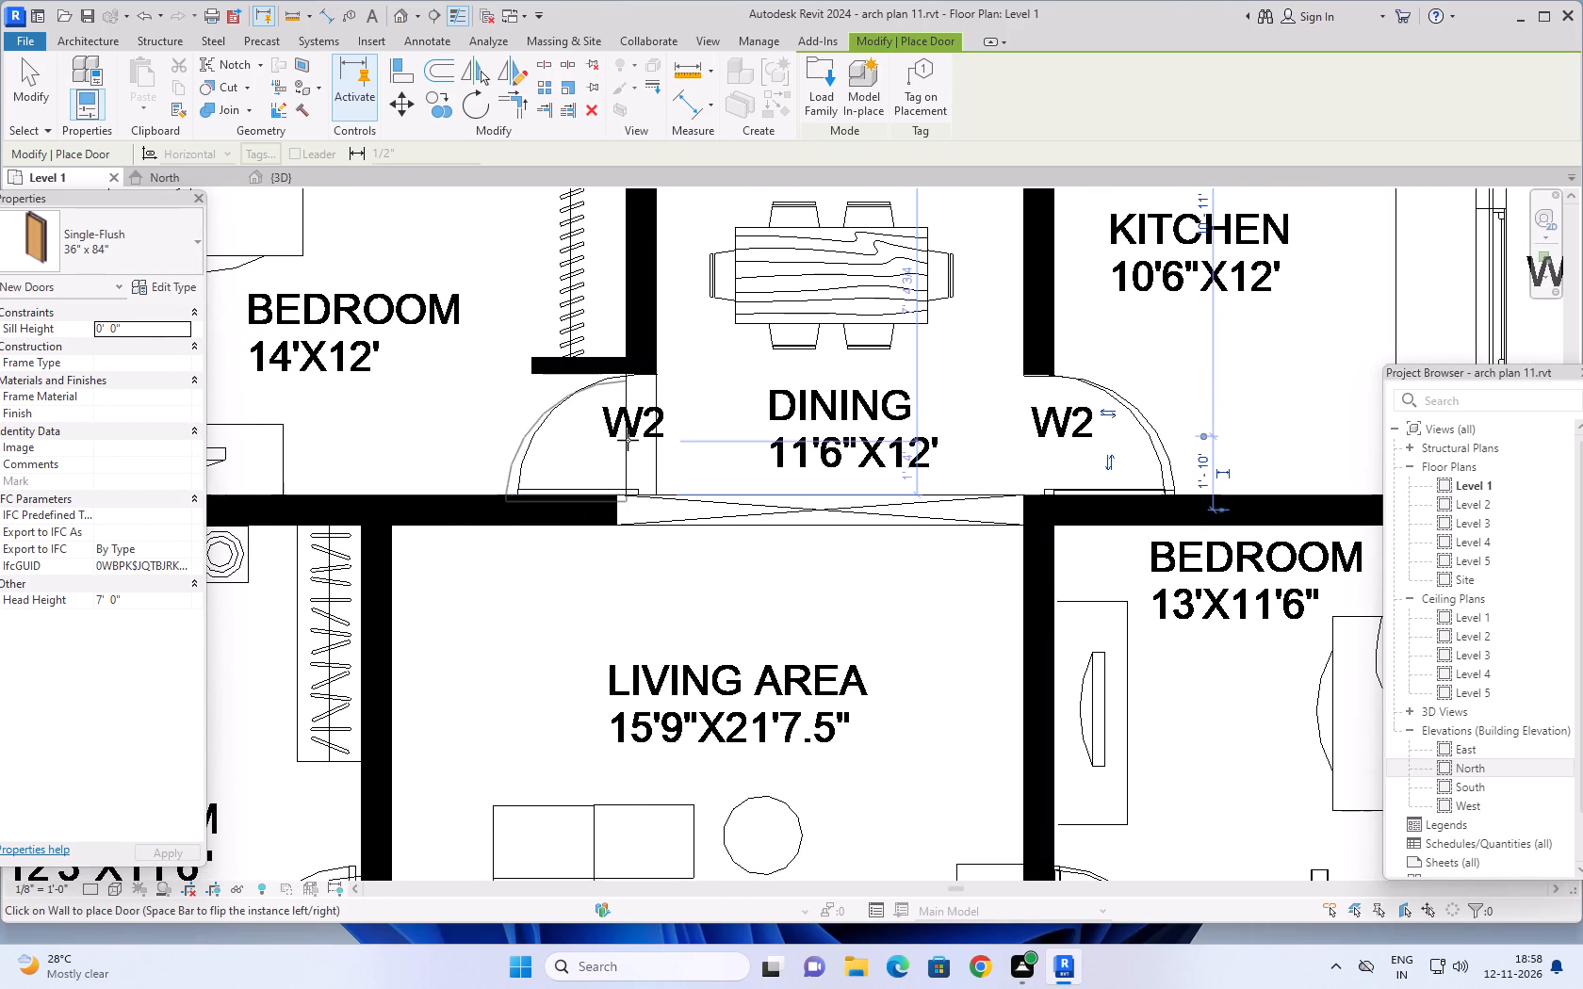
{"action": "left_click", "coordinate": [628, 436]}
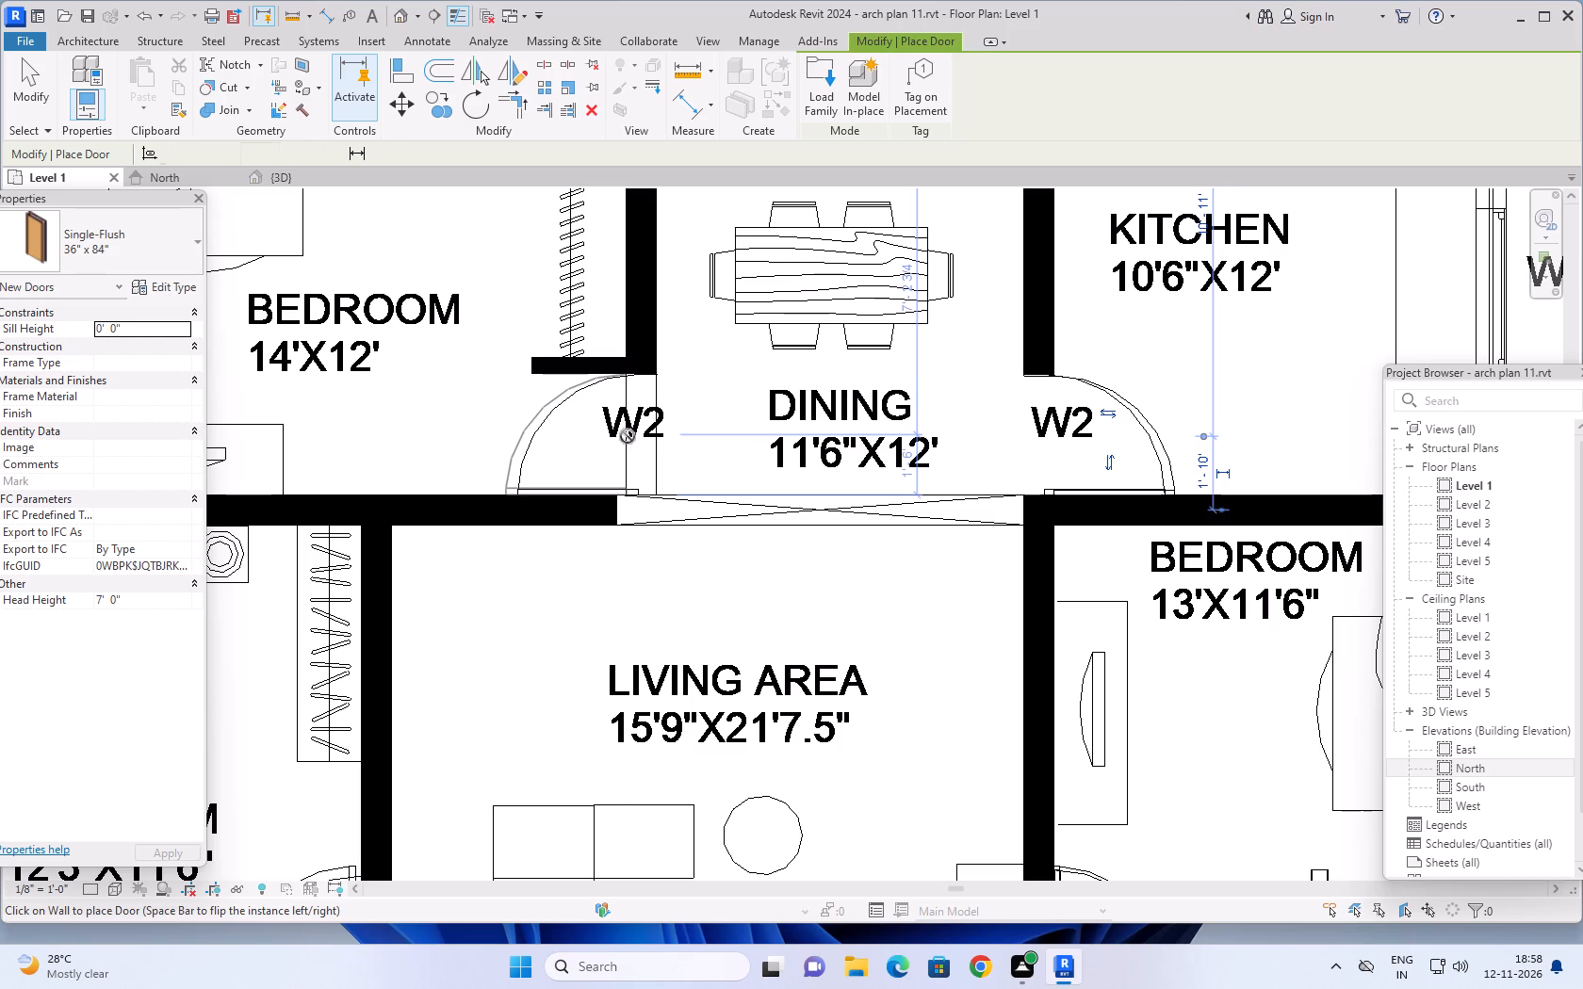
Place Single-Flush 36" x 84" doors at the three 12'X8'3" bedrooms' D2 openings, flipped to match the plan's swings, and end door placement.
{"action": "scroll", "coordinate": [685, 546], "scroll_direction": "down", "scroll_amount": 6}
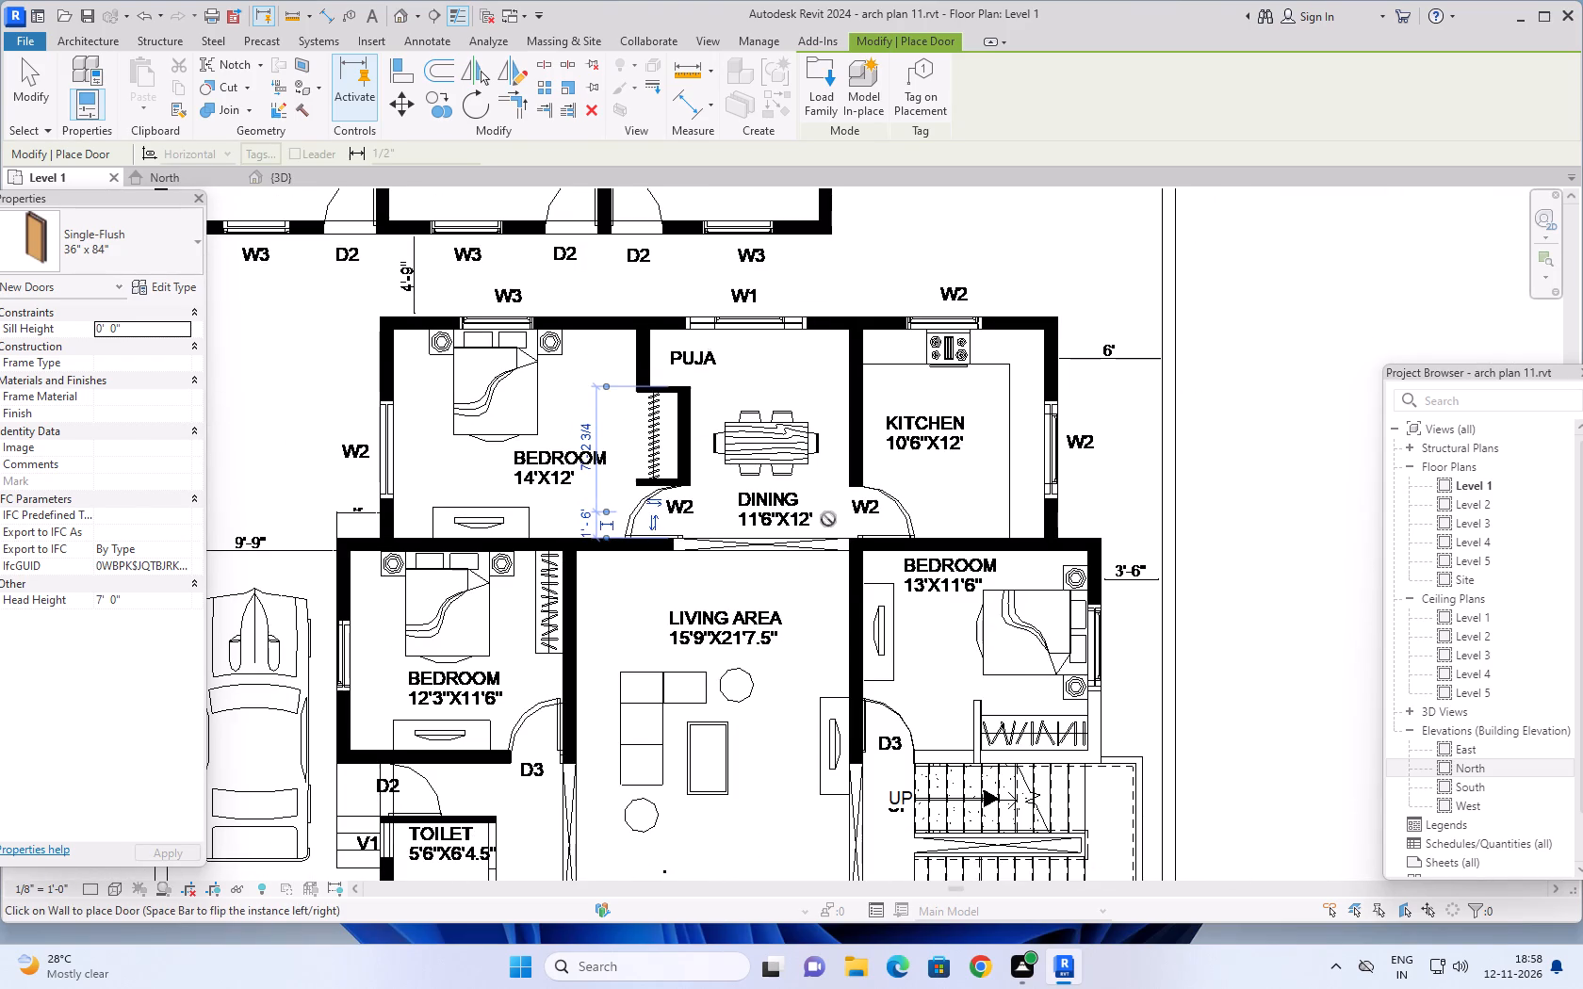
{"action": "scroll", "coordinate": [774, 592], "scroll_direction": "down", "scroll_amount": 2}
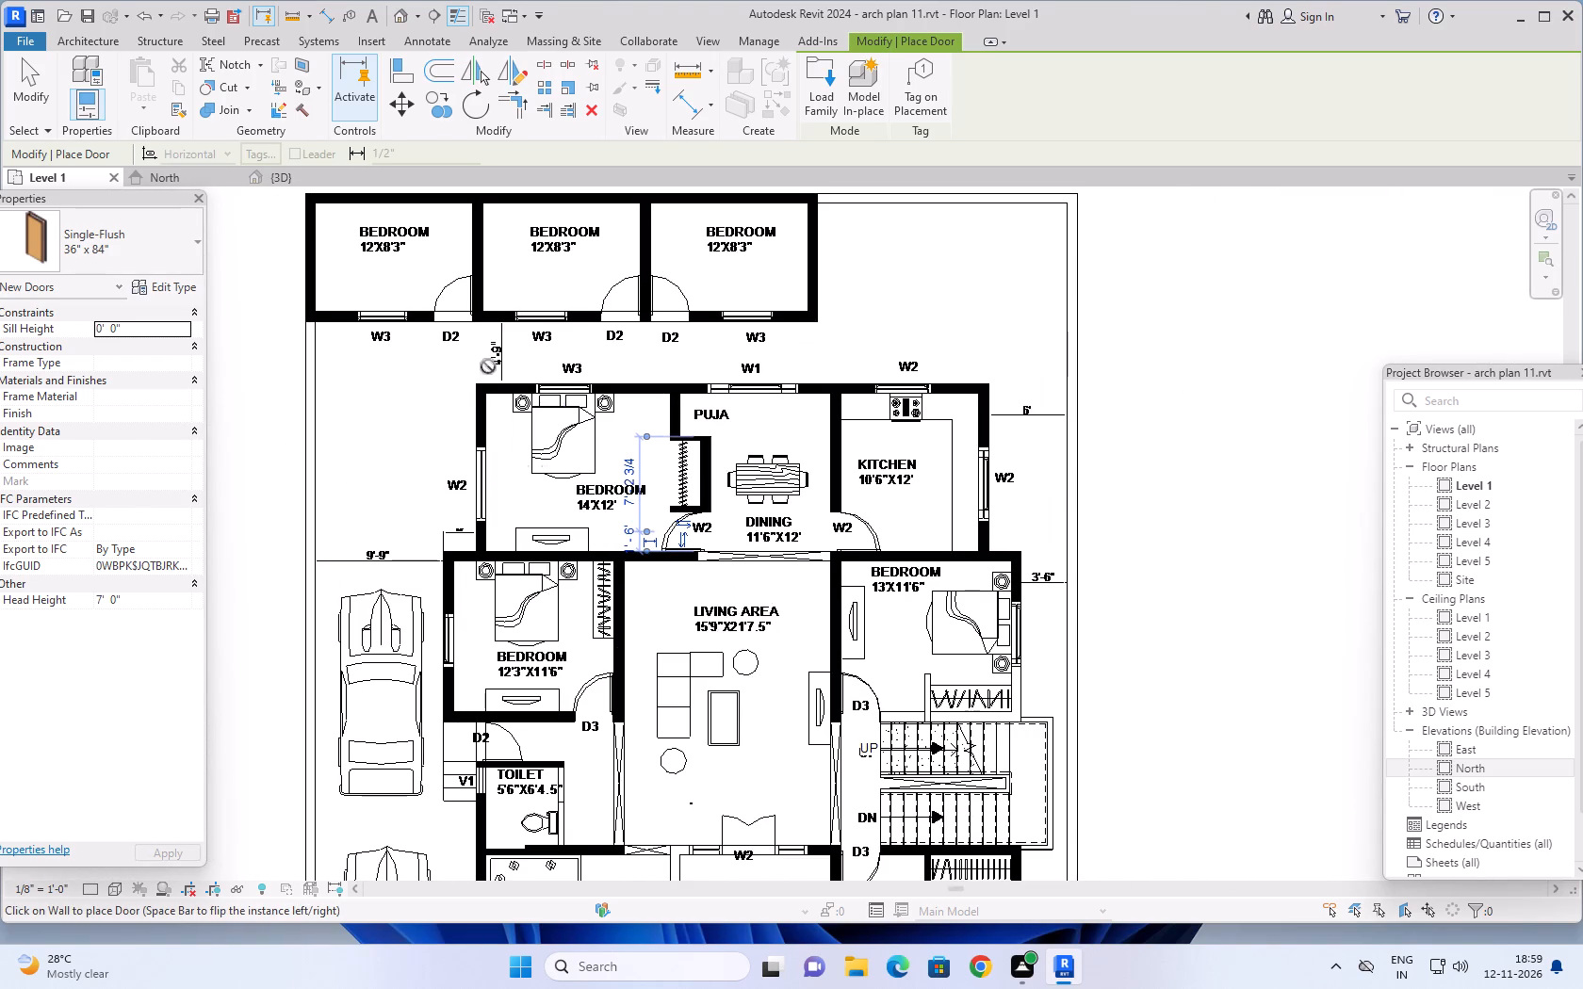
{"action": "scroll", "coordinate": [449, 341], "scroll_direction": "up", "scroll_amount": 3}
{"action": "scroll", "coordinate": [428, 255], "scroll_direction": "up", "scroll_amount": 3}
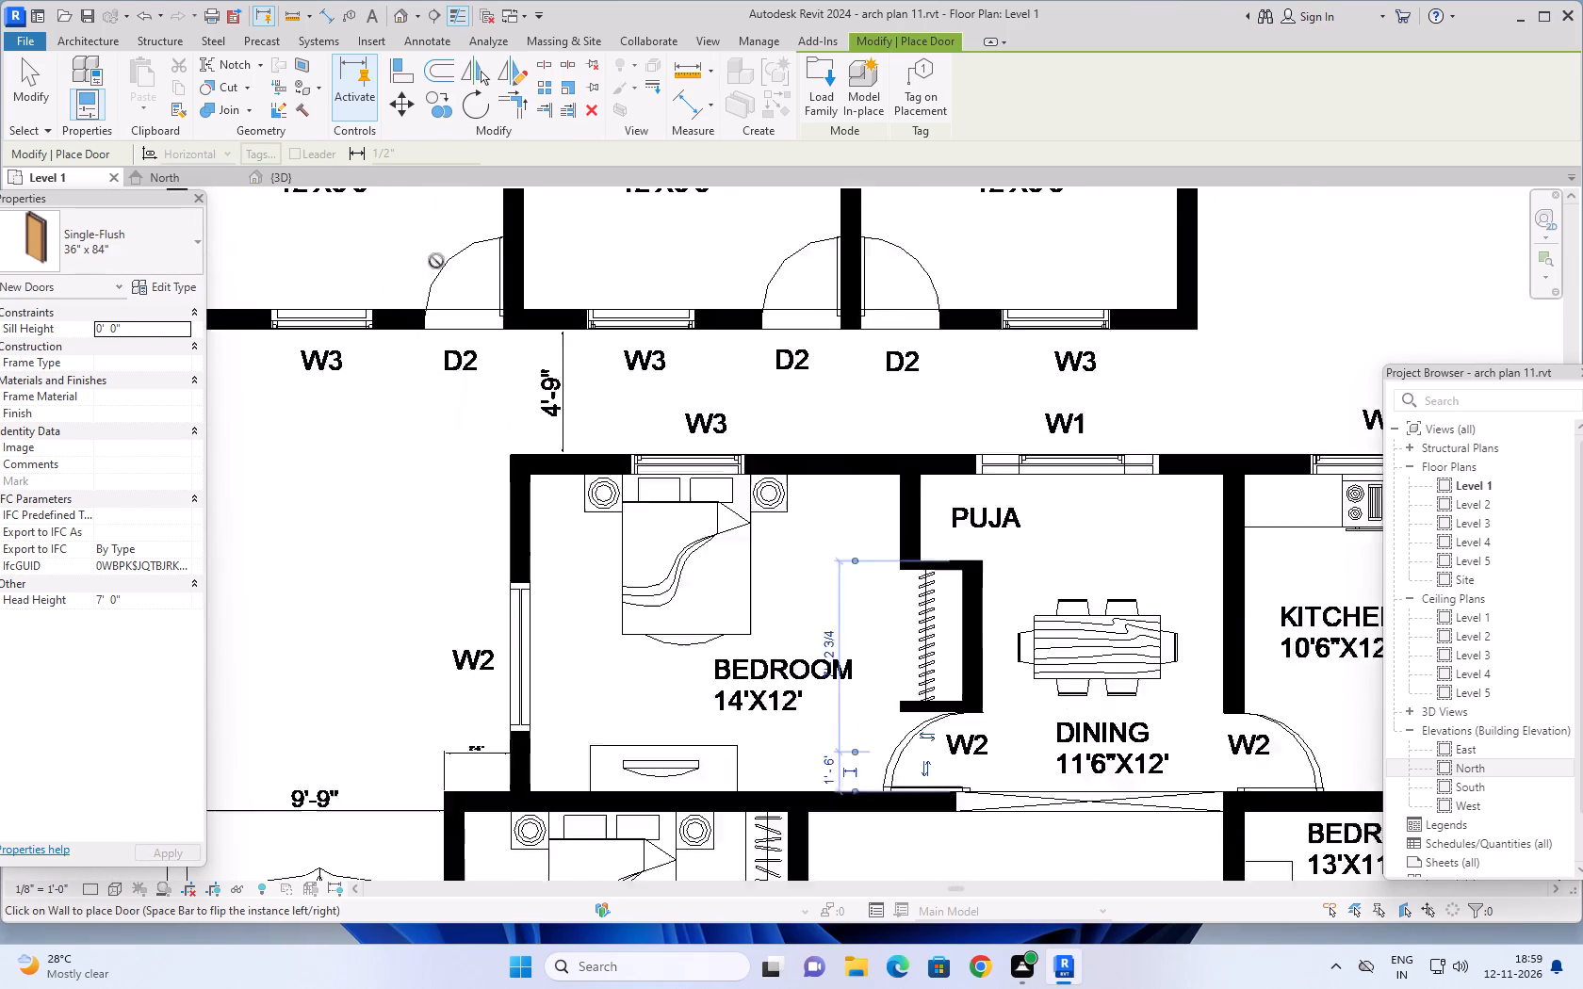
{"action": "key", "text": "space"}
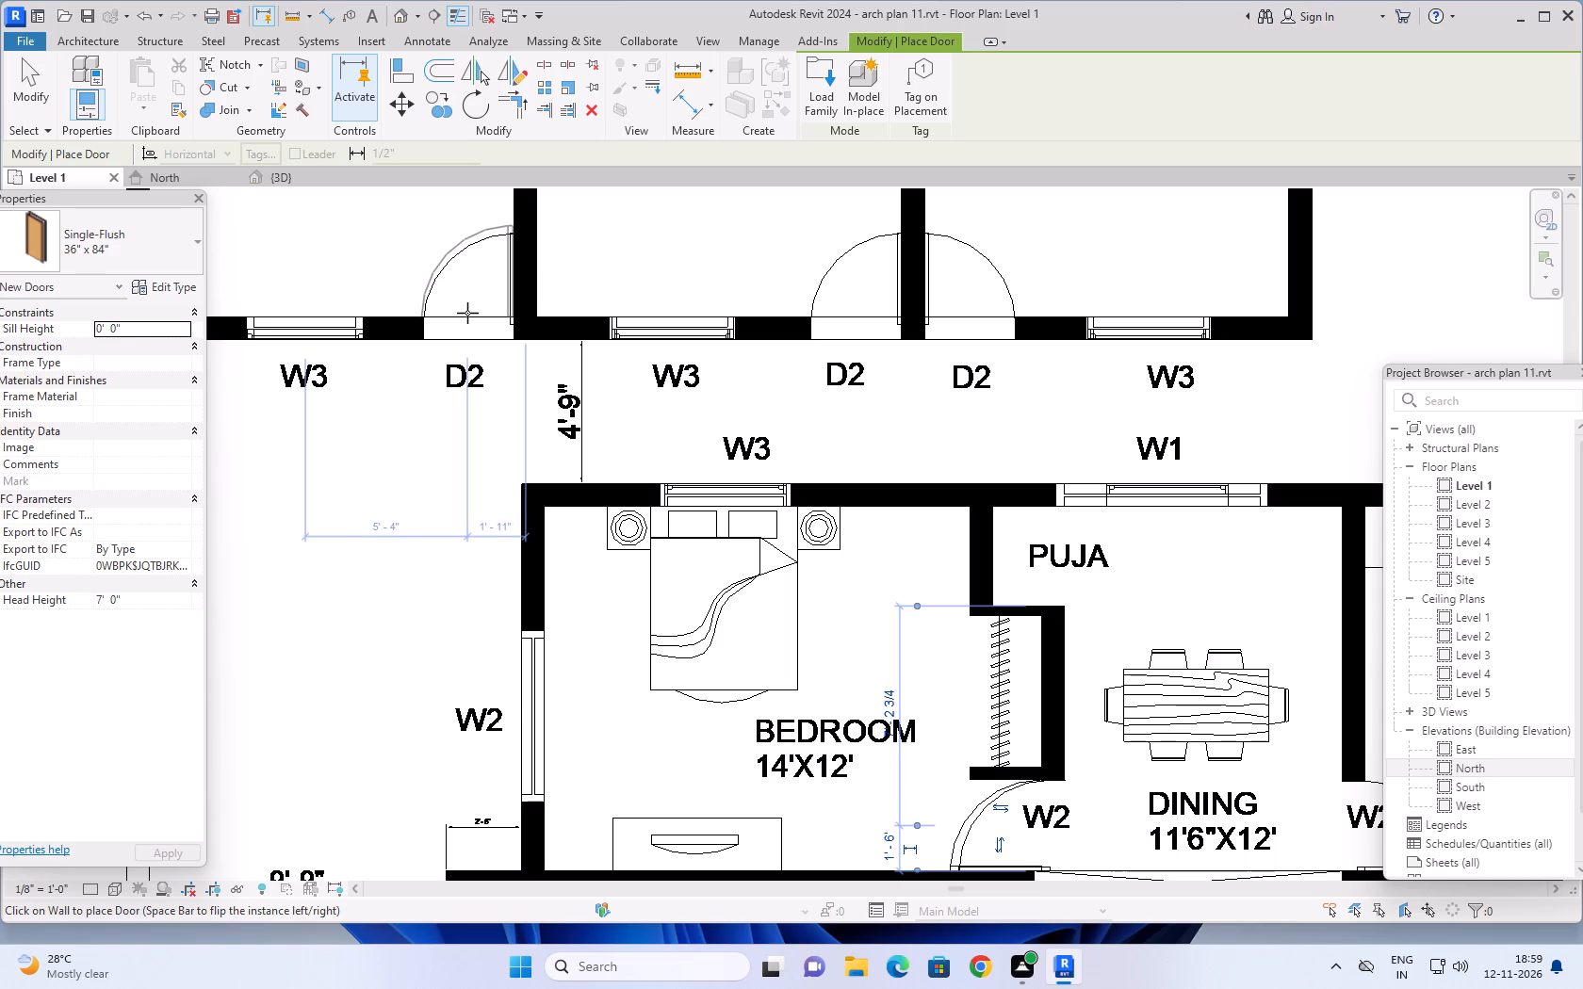
{"action": "left_click", "coordinate": [469, 313]}
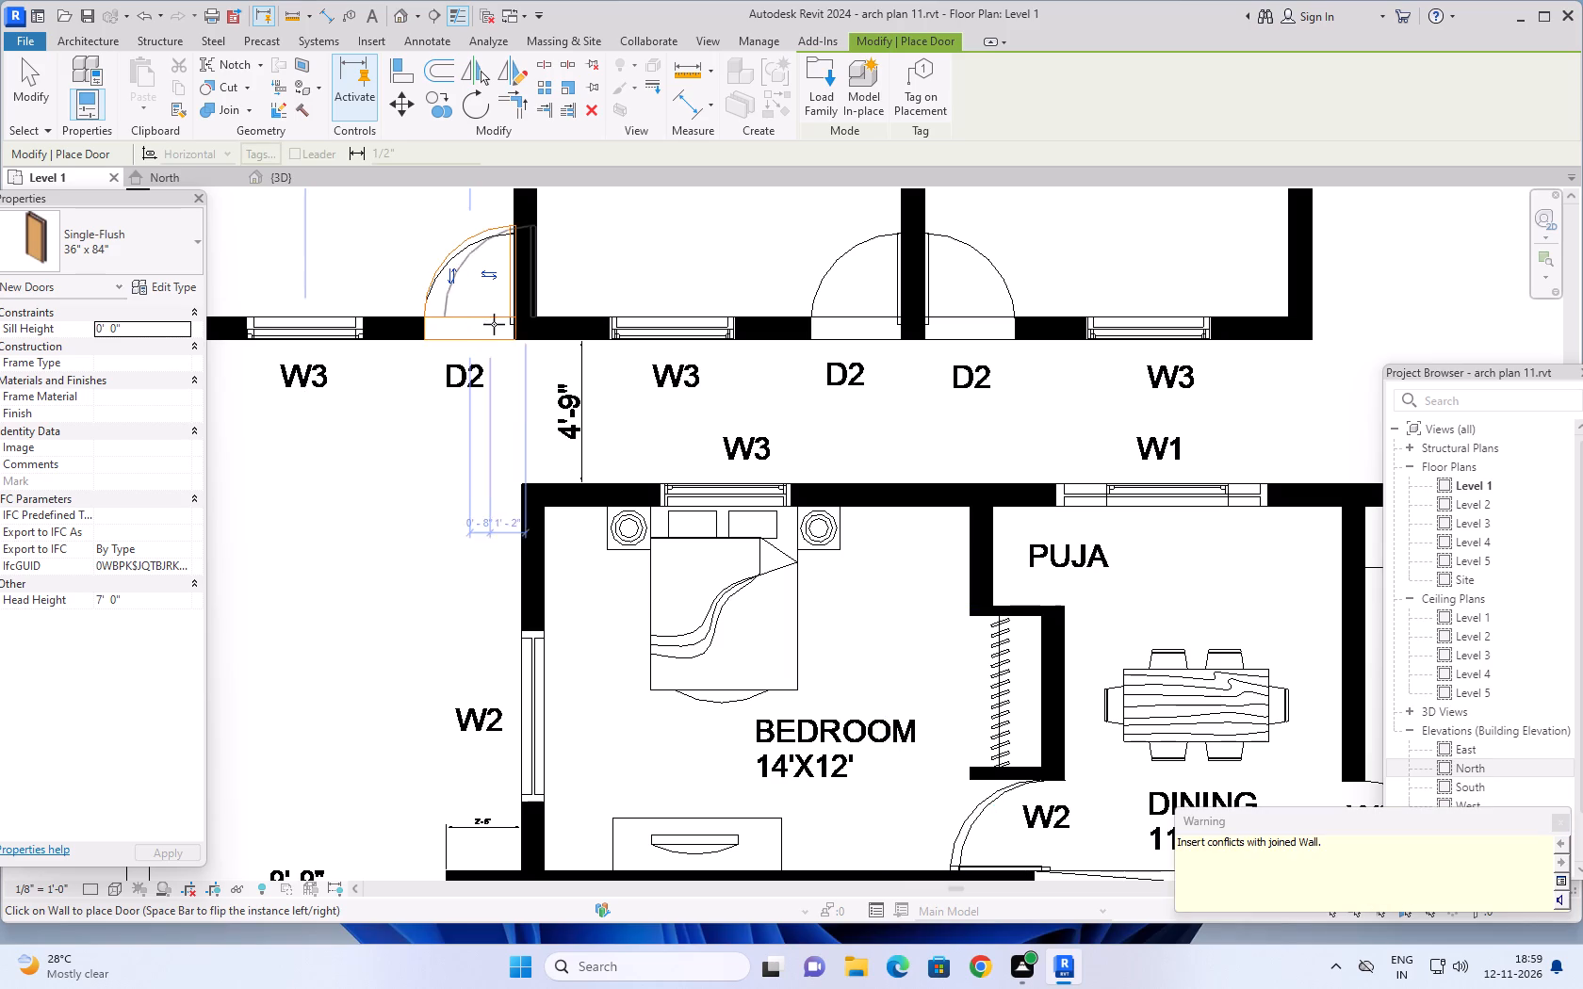
{"action": "left_click", "coordinate": [852, 319]}
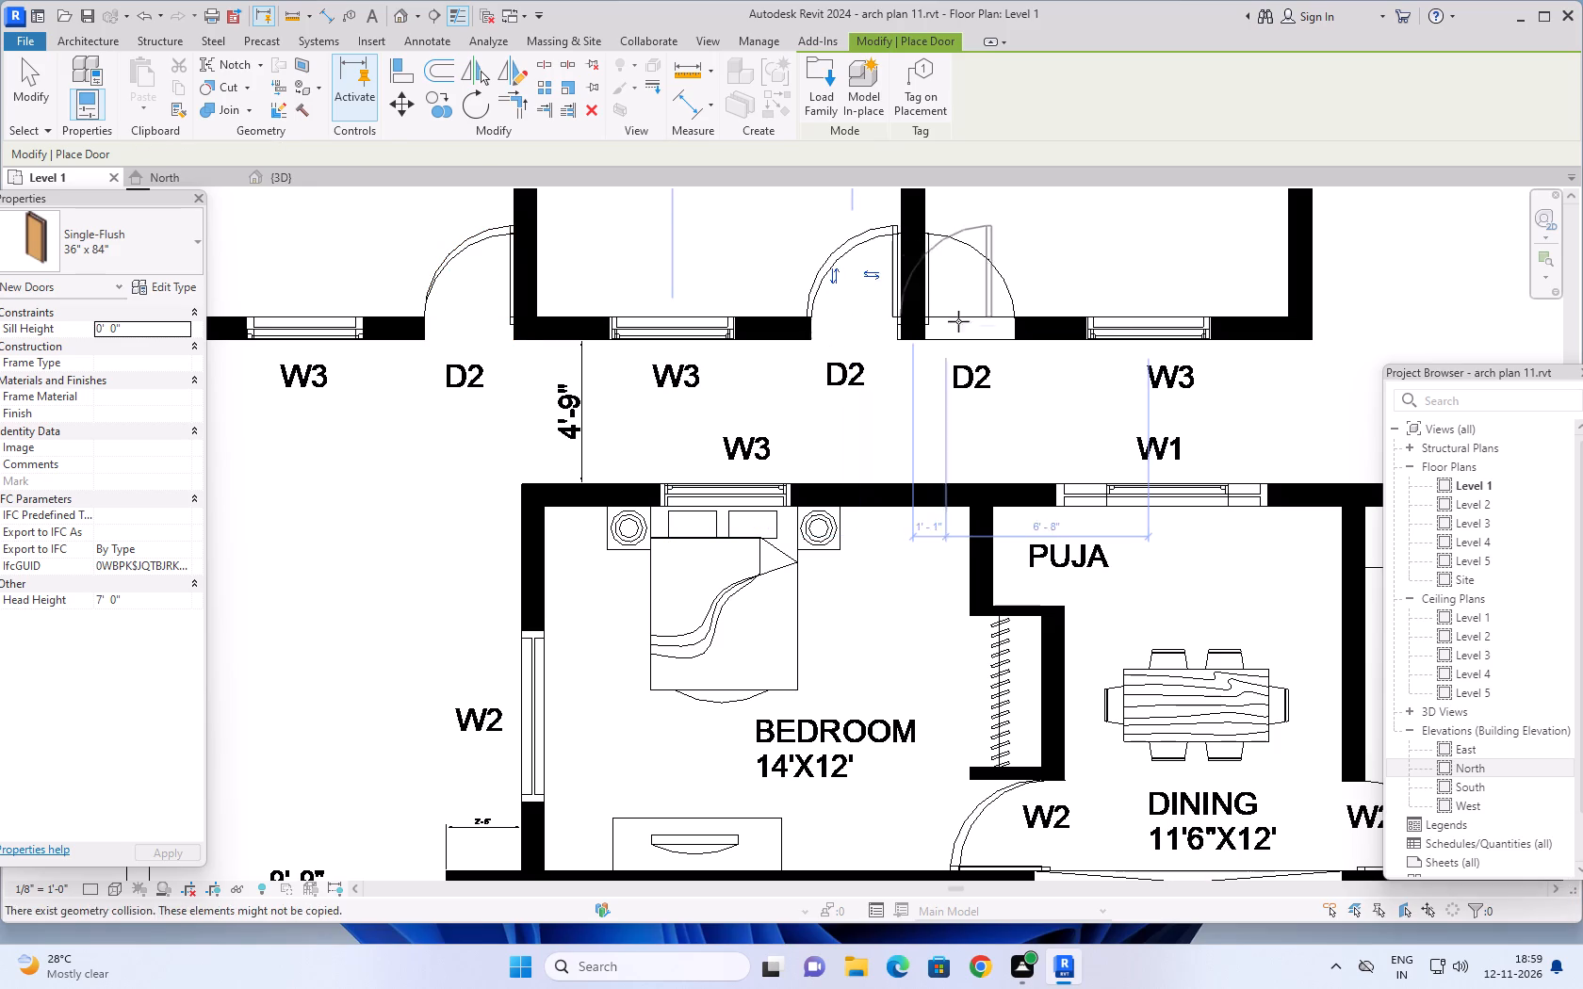
{"action": "key", "text": "space"}
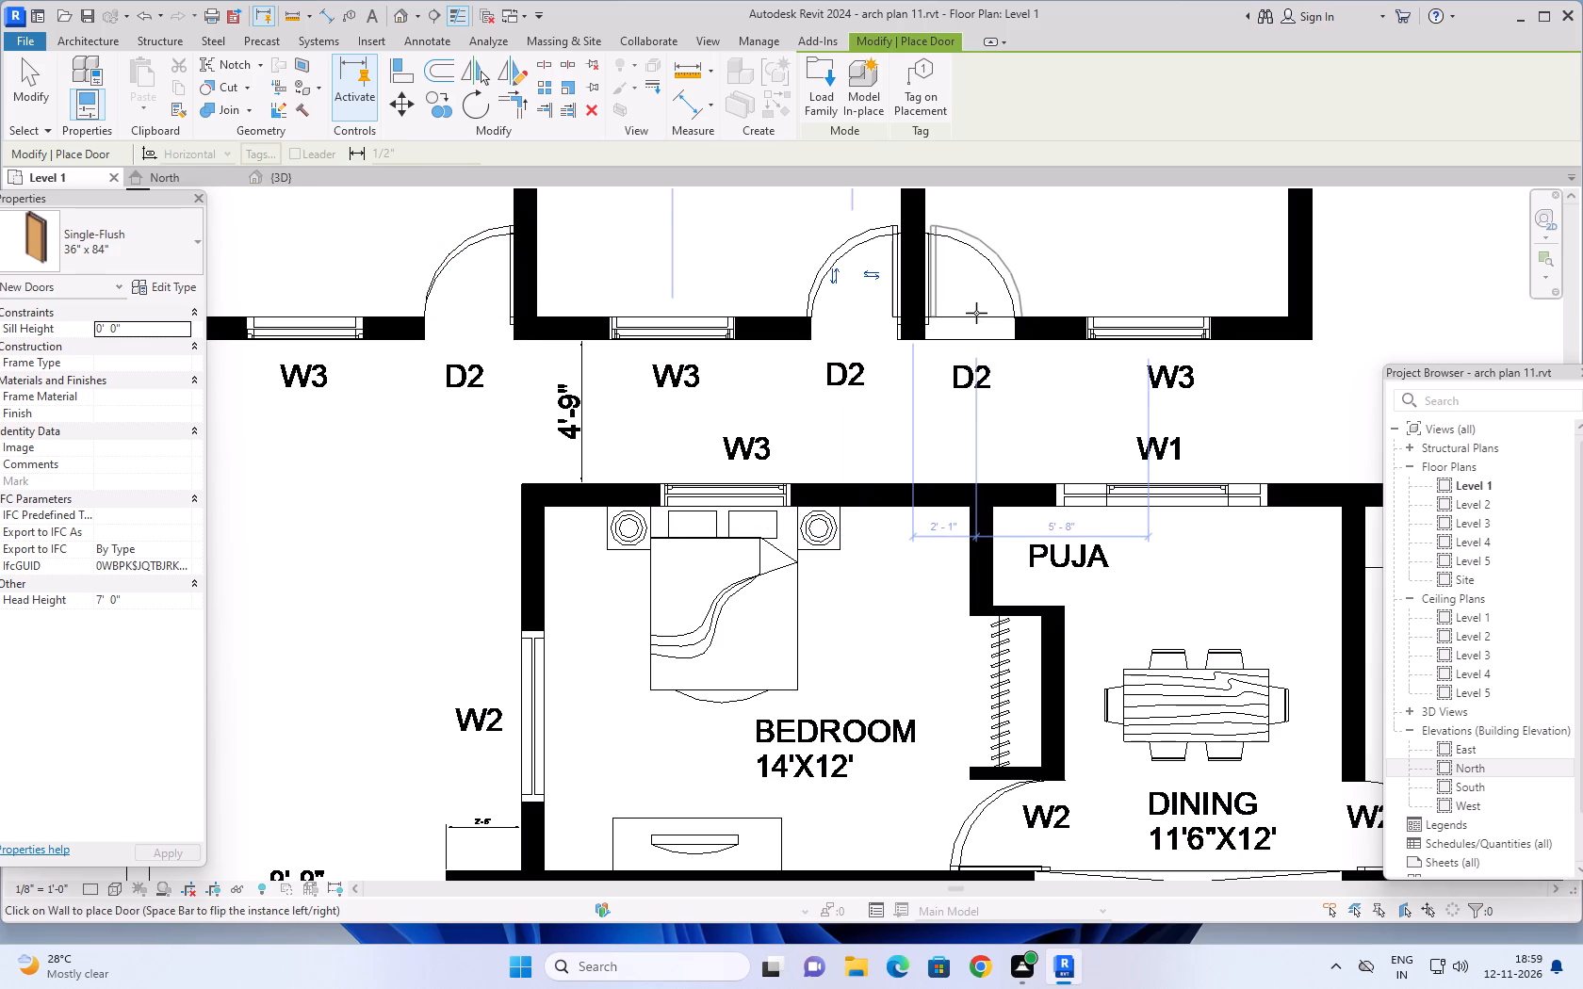
{"action": "left_click", "coordinate": [974, 313]}
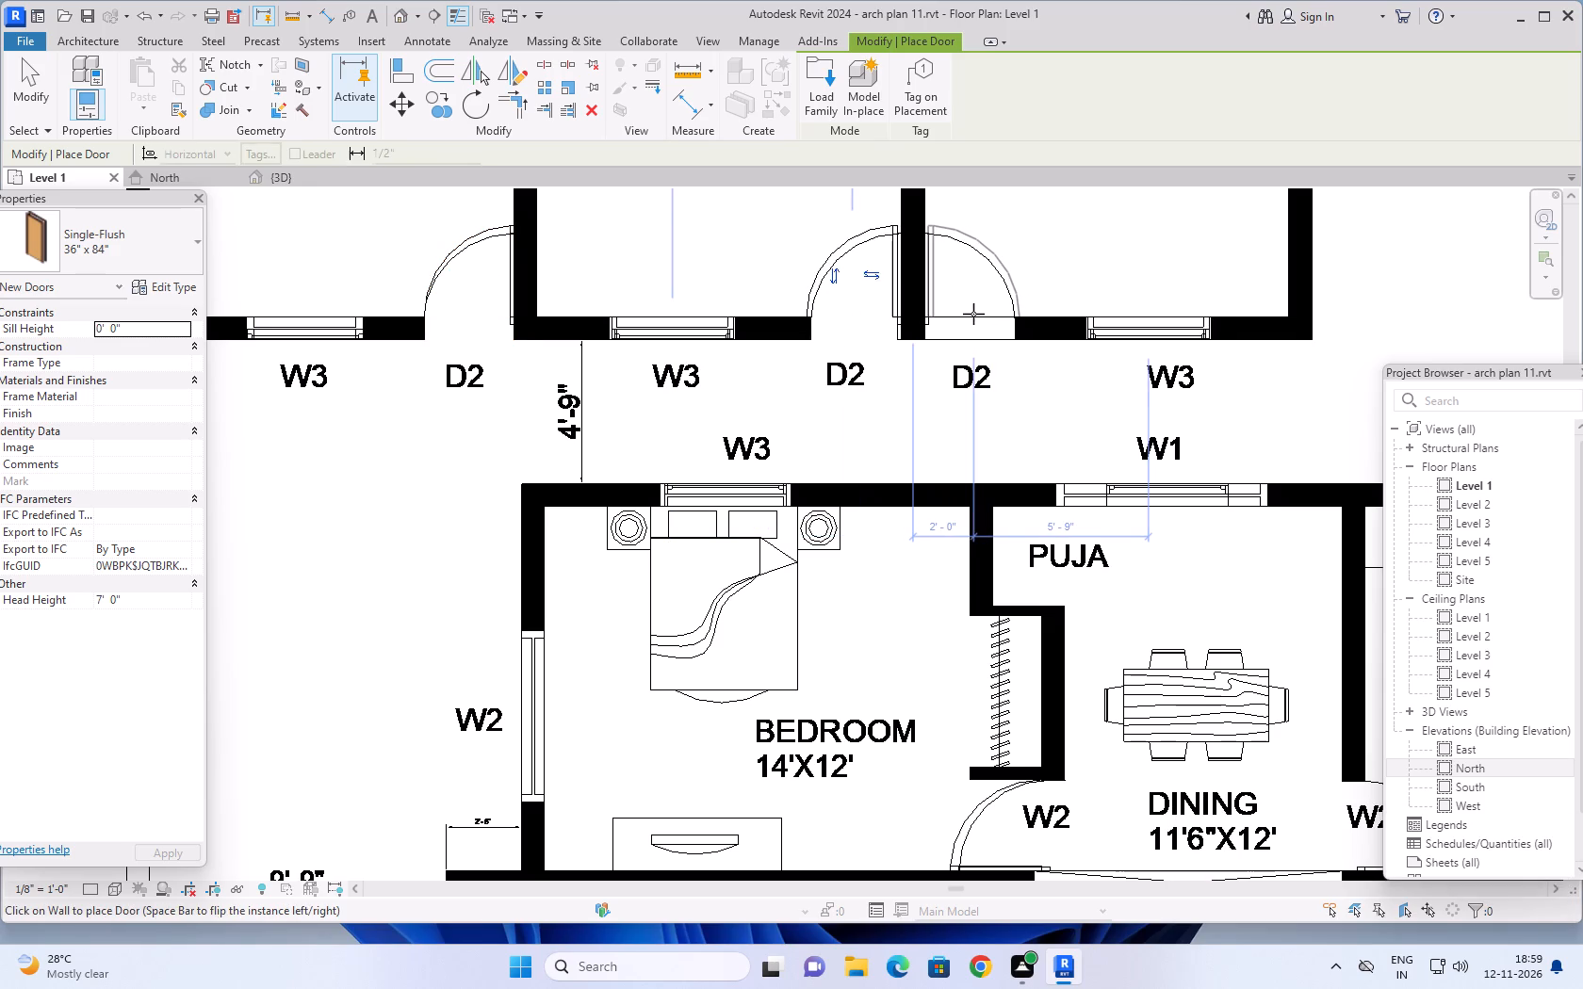
{"action": "key", "text": "Escape"}
{"action": "key", "text": "Escape"}
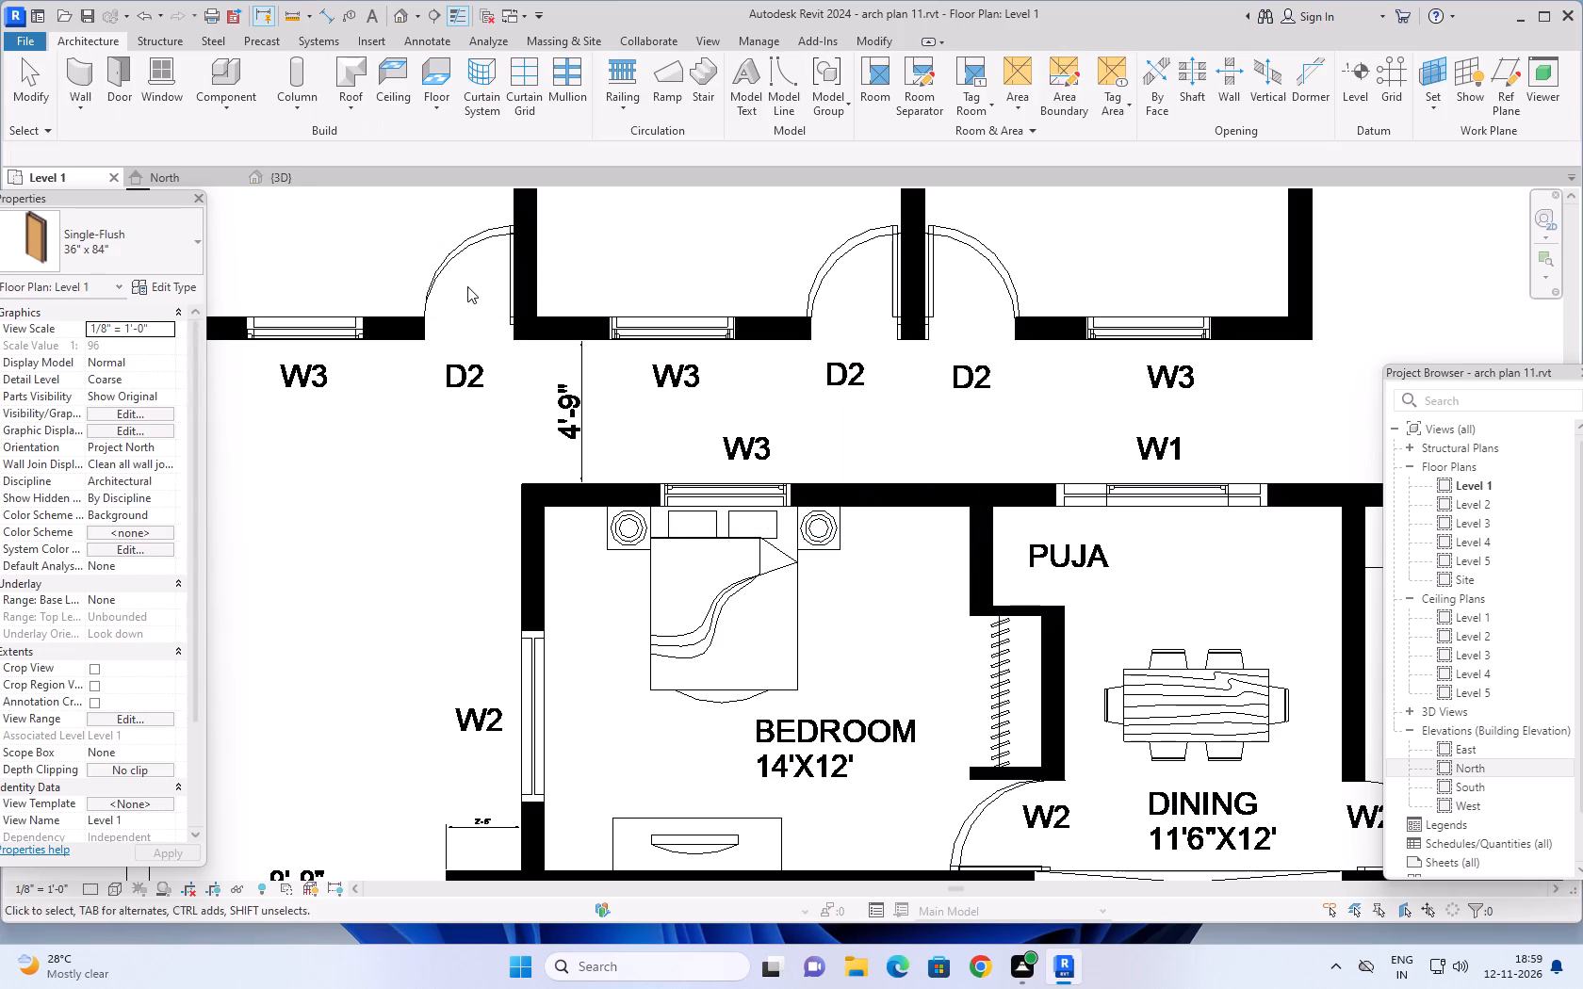
{"action": "key", "text": "Escape"}
Nudge the D2 door of the westernmost 12'X8'3" bedroom one increment west, away from the adjoining partition wall.
{"action": "left_click", "coordinate": [441, 271]}
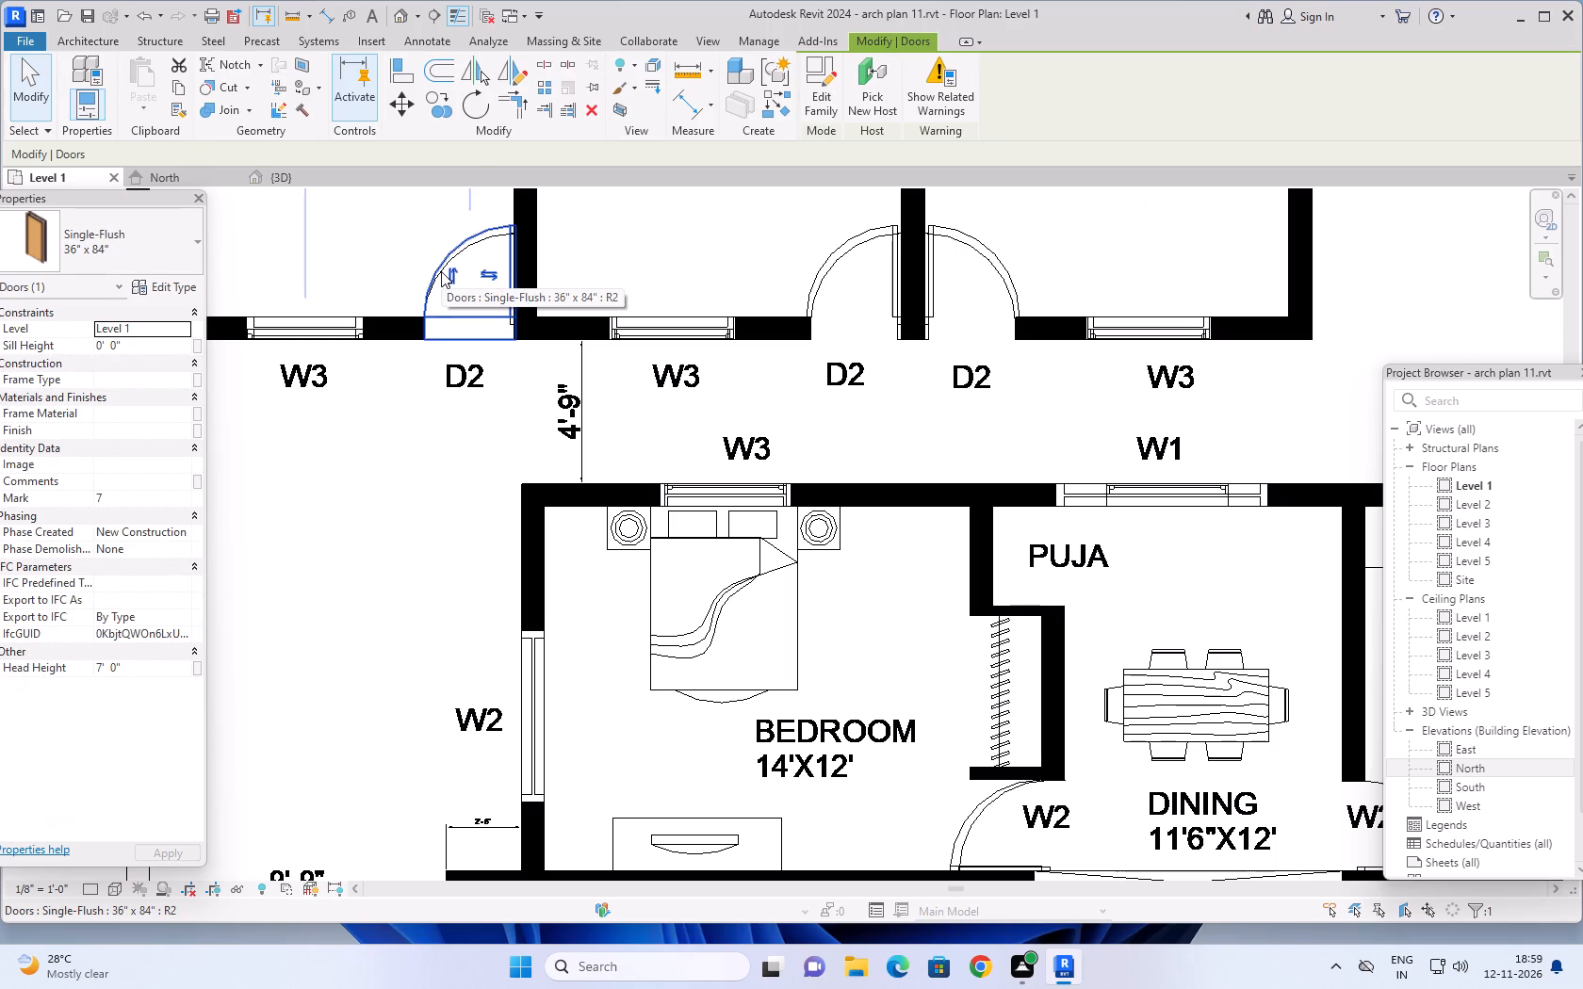
{"action": "key", "text": "Left"}
Nudge the kitchen door north in two increments, so its centre is 2'-0" from the wall south of it.
{"action": "scroll", "coordinate": [1044, 593], "scroll_direction": "down", "scroll_amount": 4}
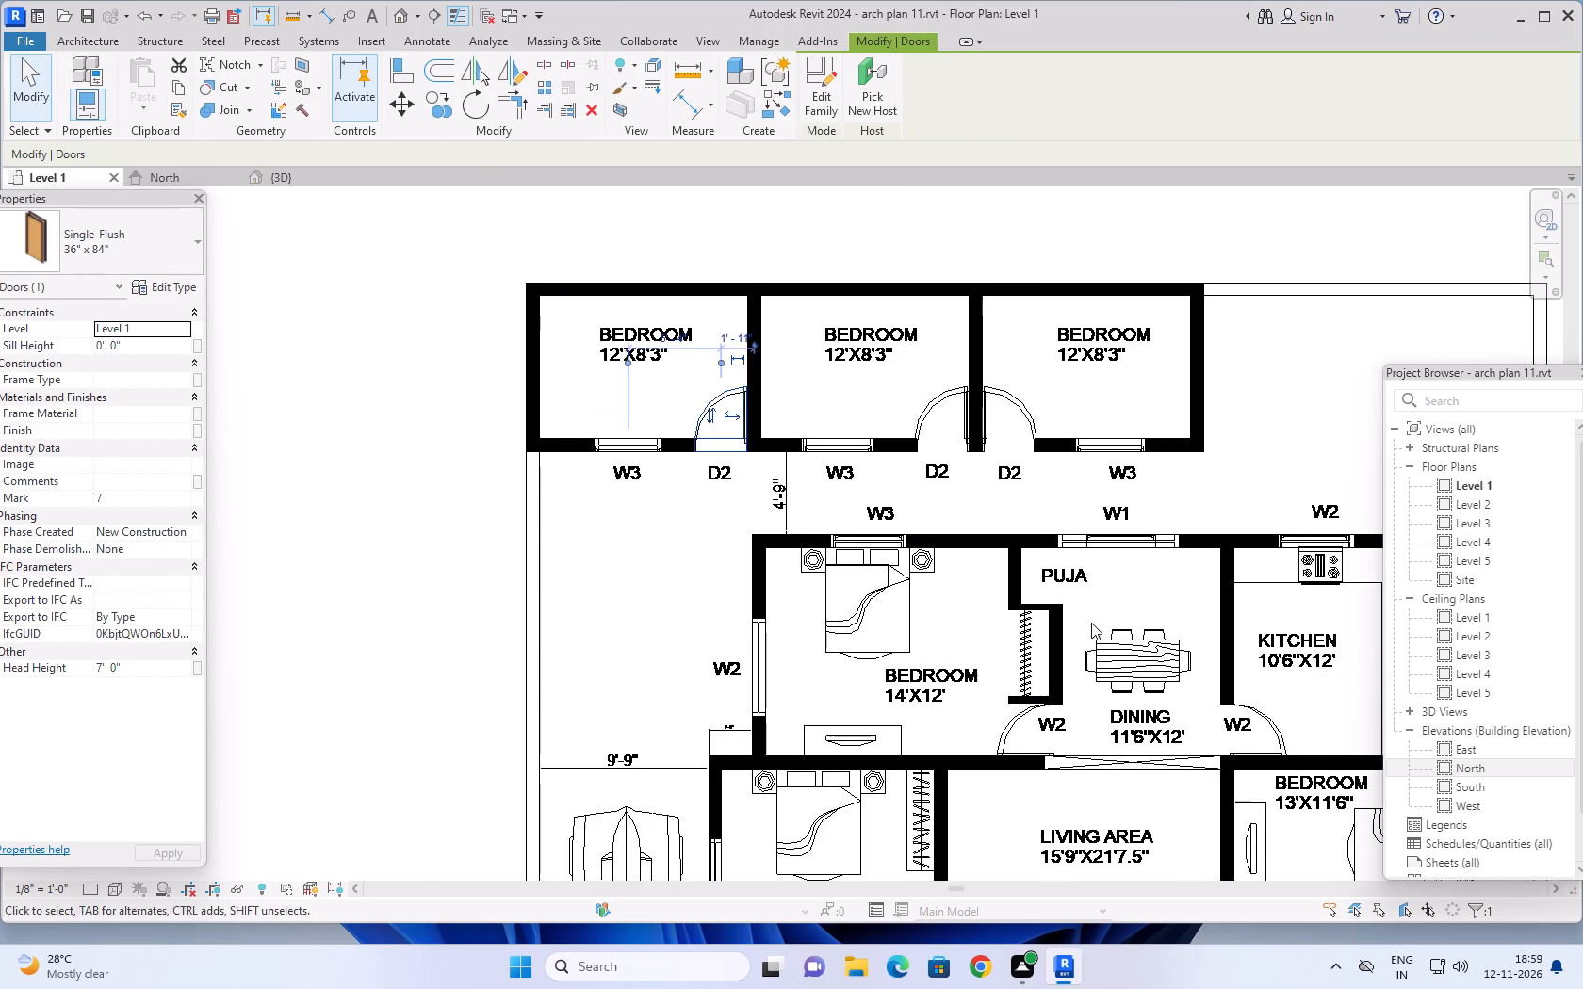
{"action": "middle_click_drag", "start_coordinate": [1087, 610], "coordinate": [1001, 471]}
{"action": "scroll", "coordinate": [1232, 614], "scroll_direction": "up", "scroll_amount": 4}
{"action": "left_click", "coordinate": [1157, 572]}
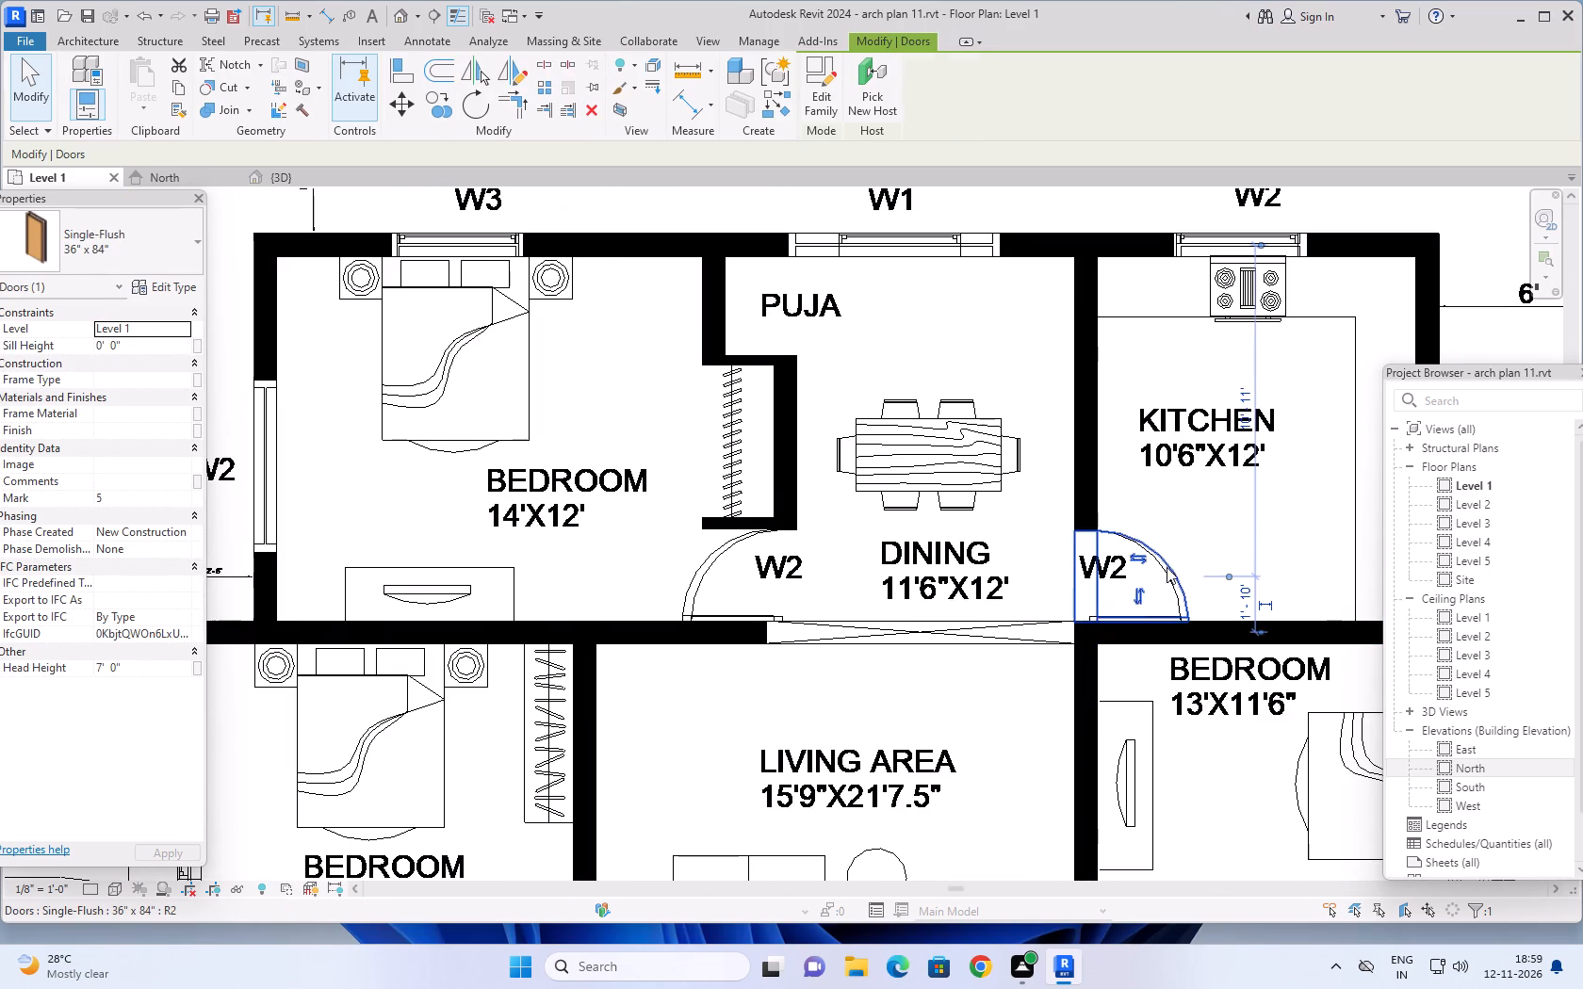
{"action": "key", "text": "Up"}
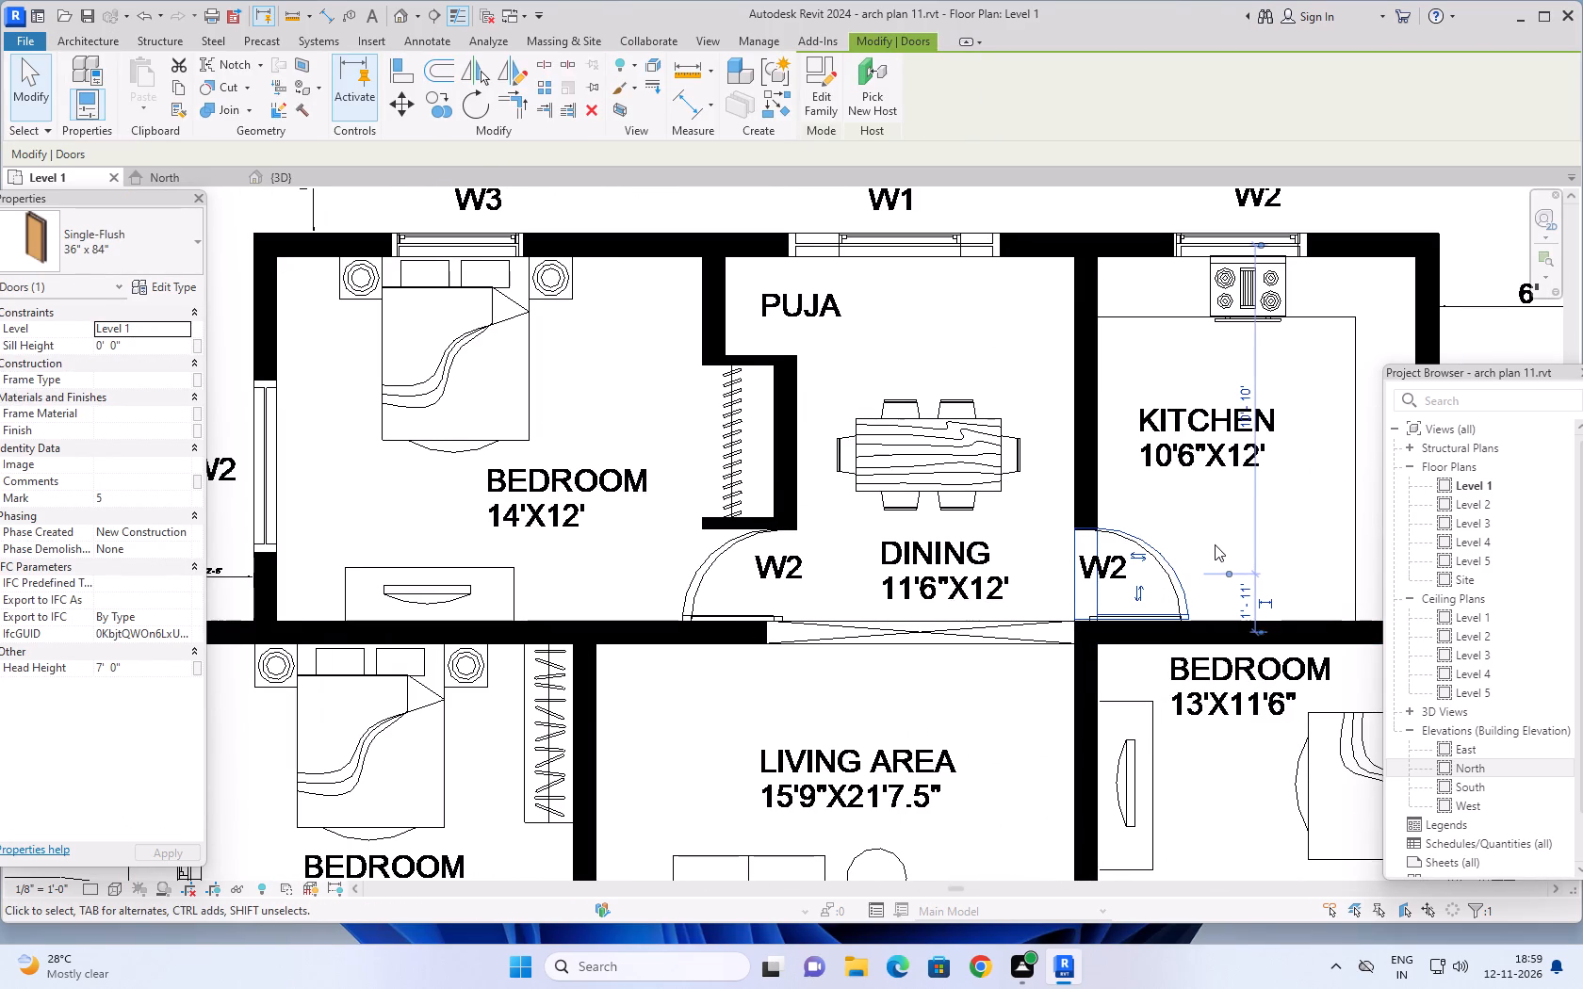
{"action": "key", "text": "Up"}
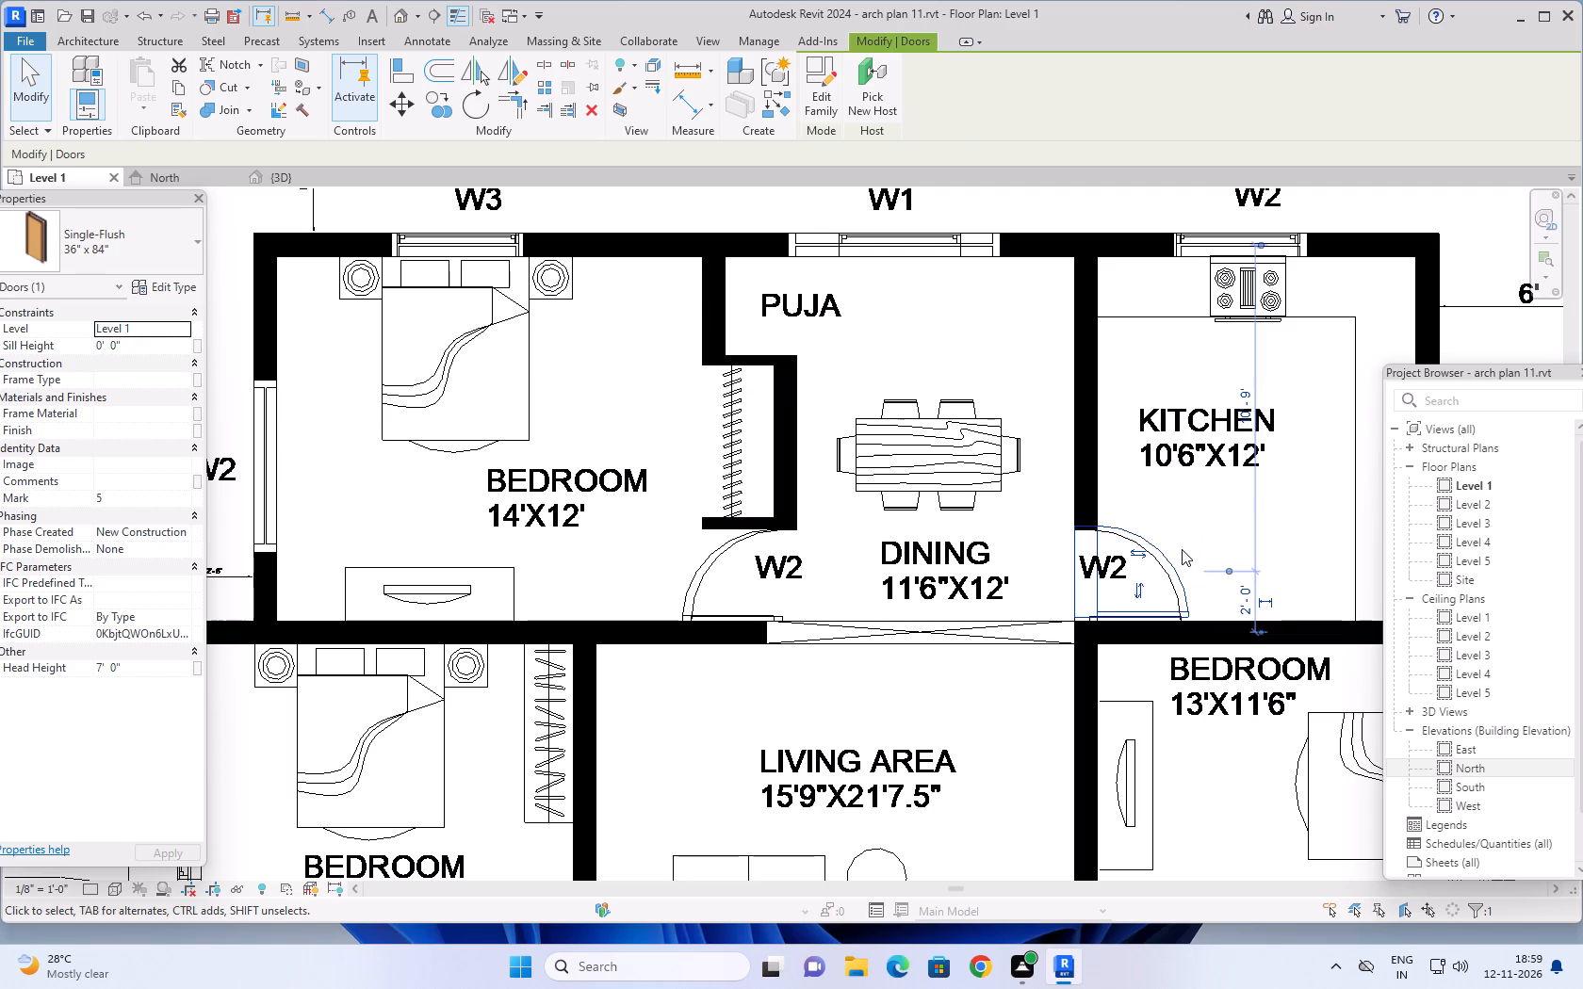
Examine the whole ground floor plan to check the placed doors and windows against the labelled openings.
{"action": "scroll", "coordinate": [1183, 539], "scroll_direction": "down", "scroll_amount": 3}
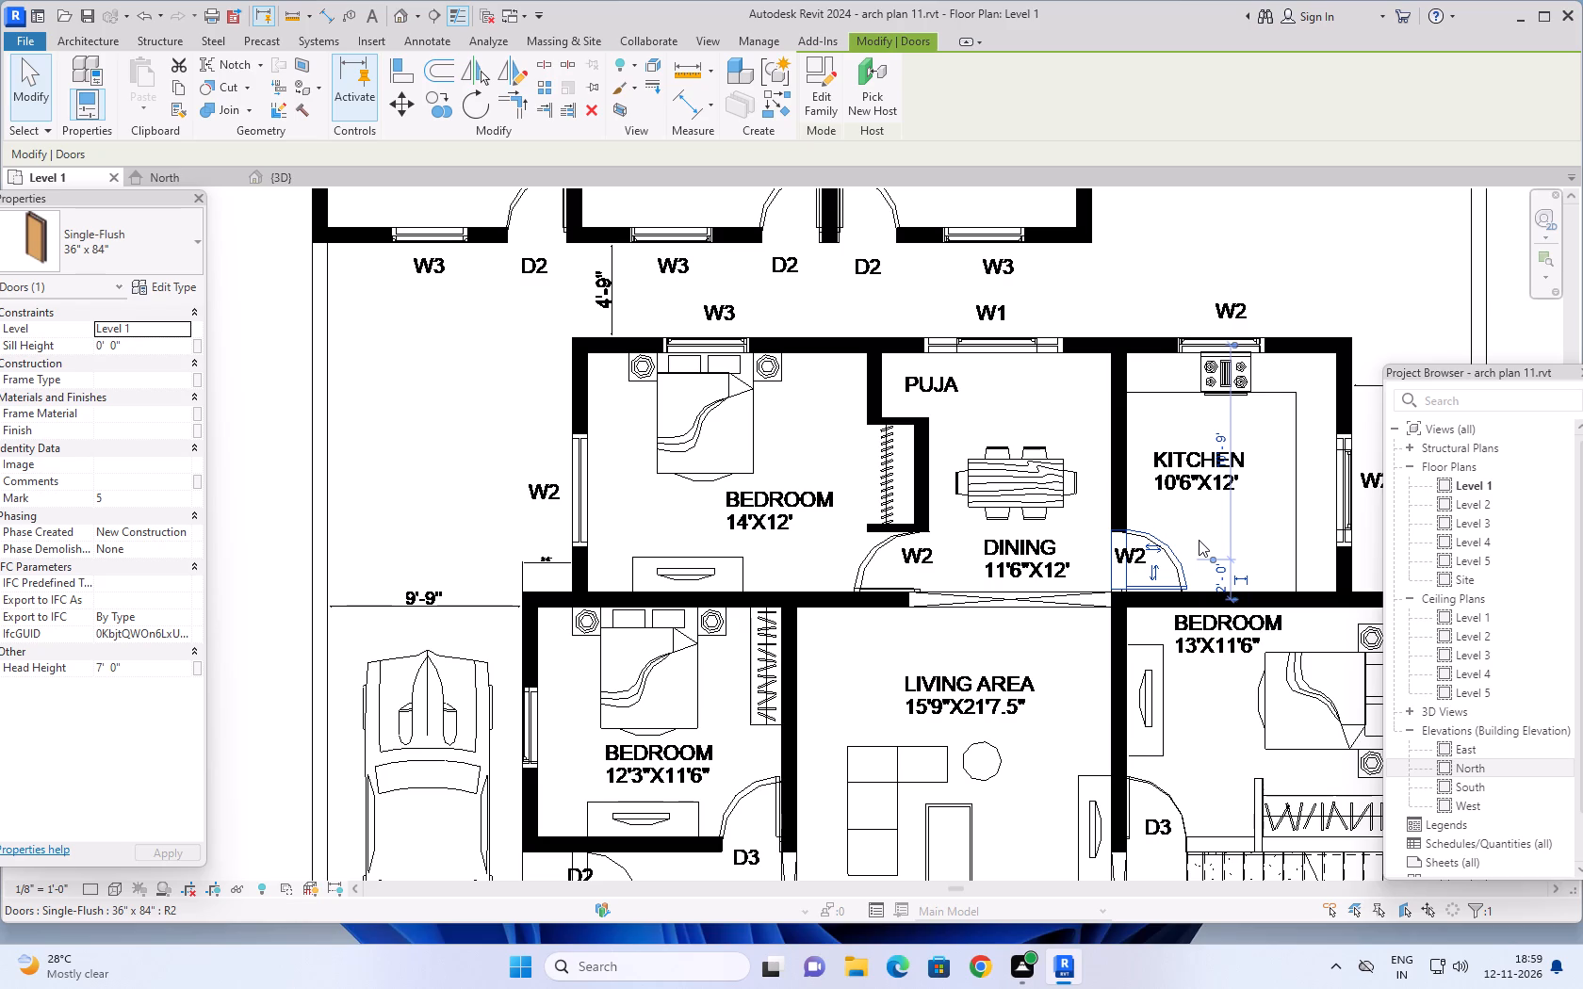
{"action": "scroll", "coordinate": [1112, 450], "scroll_direction": "down", "scroll_amount": 2}
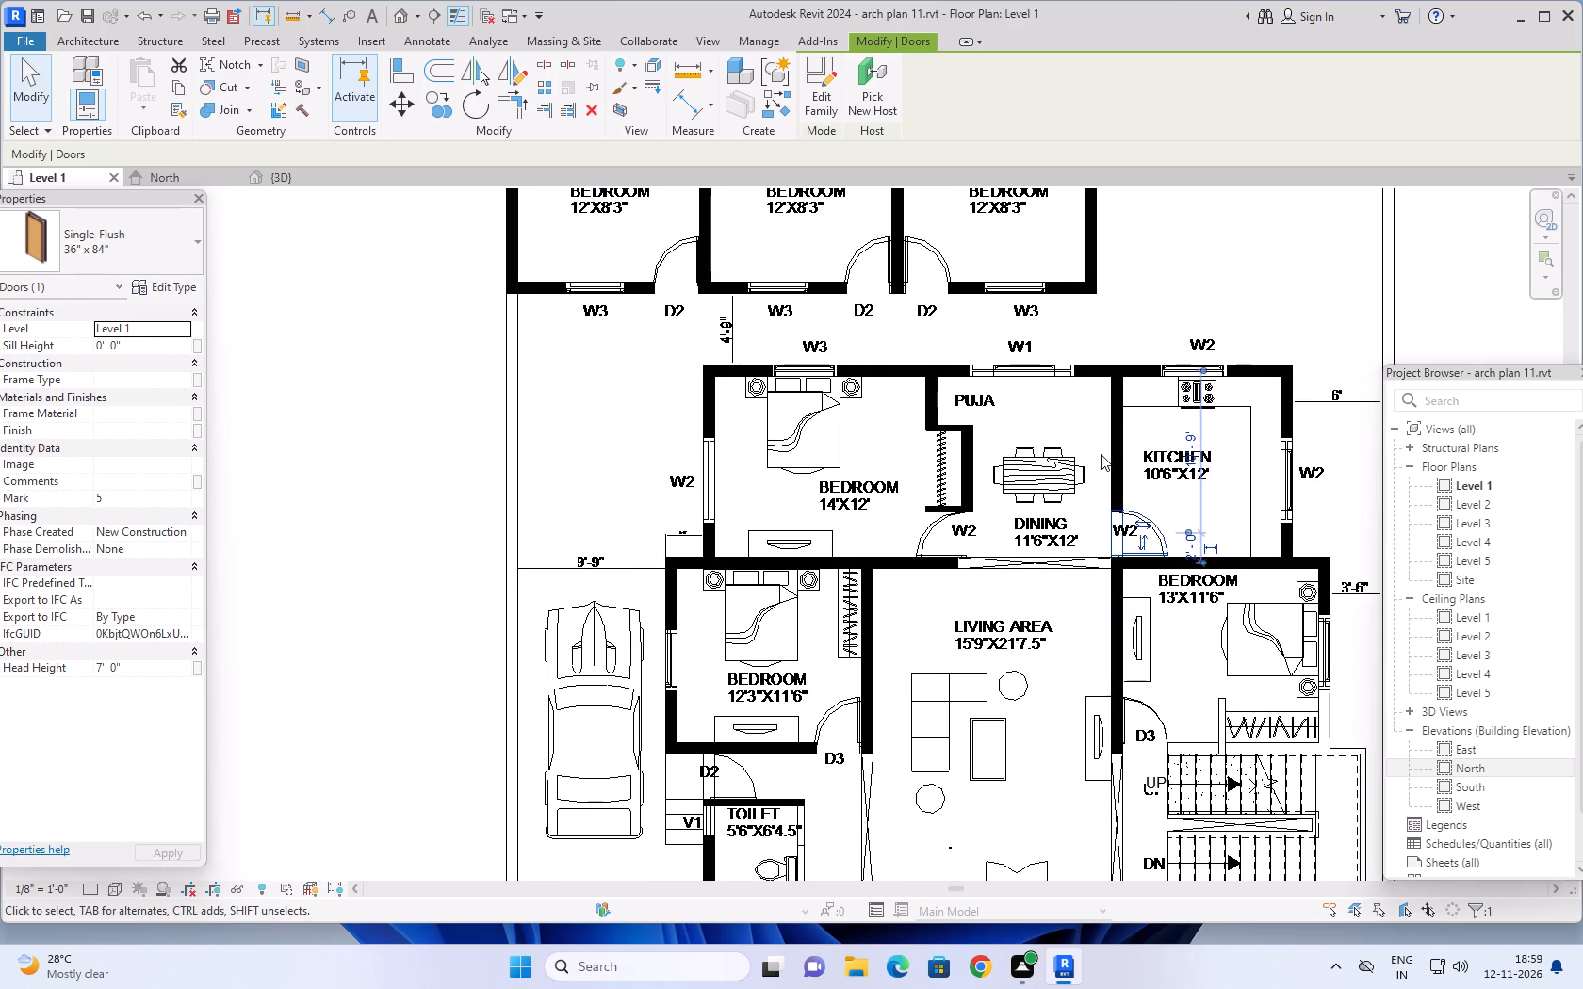
{"action": "scroll", "coordinate": [1101, 454], "scroll_direction": "down", "scroll_amount": 3}
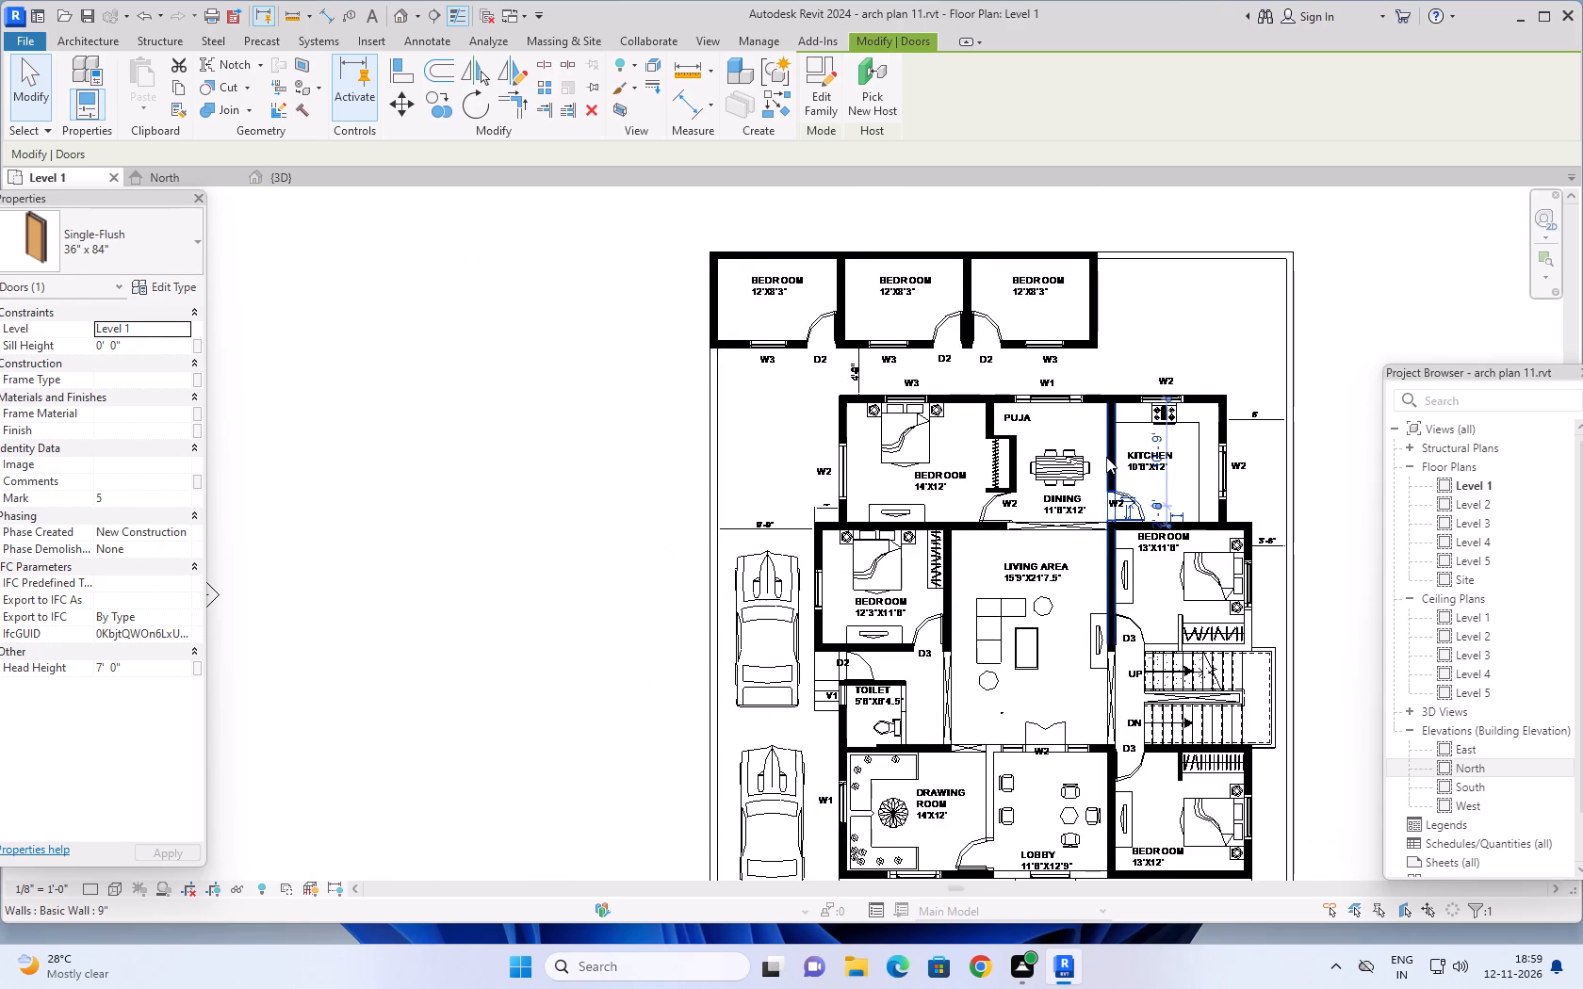
{"action": "scroll", "coordinate": [1108, 457], "scroll_direction": "down", "scroll_amount": 3}
{"action": "scroll", "coordinate": [1258, 495], "scroll_direction": "down", "scroll_amount": 1}
{"action": "middle_click_drag", "start_coordinate": [1268, 516], "coordinate": [1132, 438]}
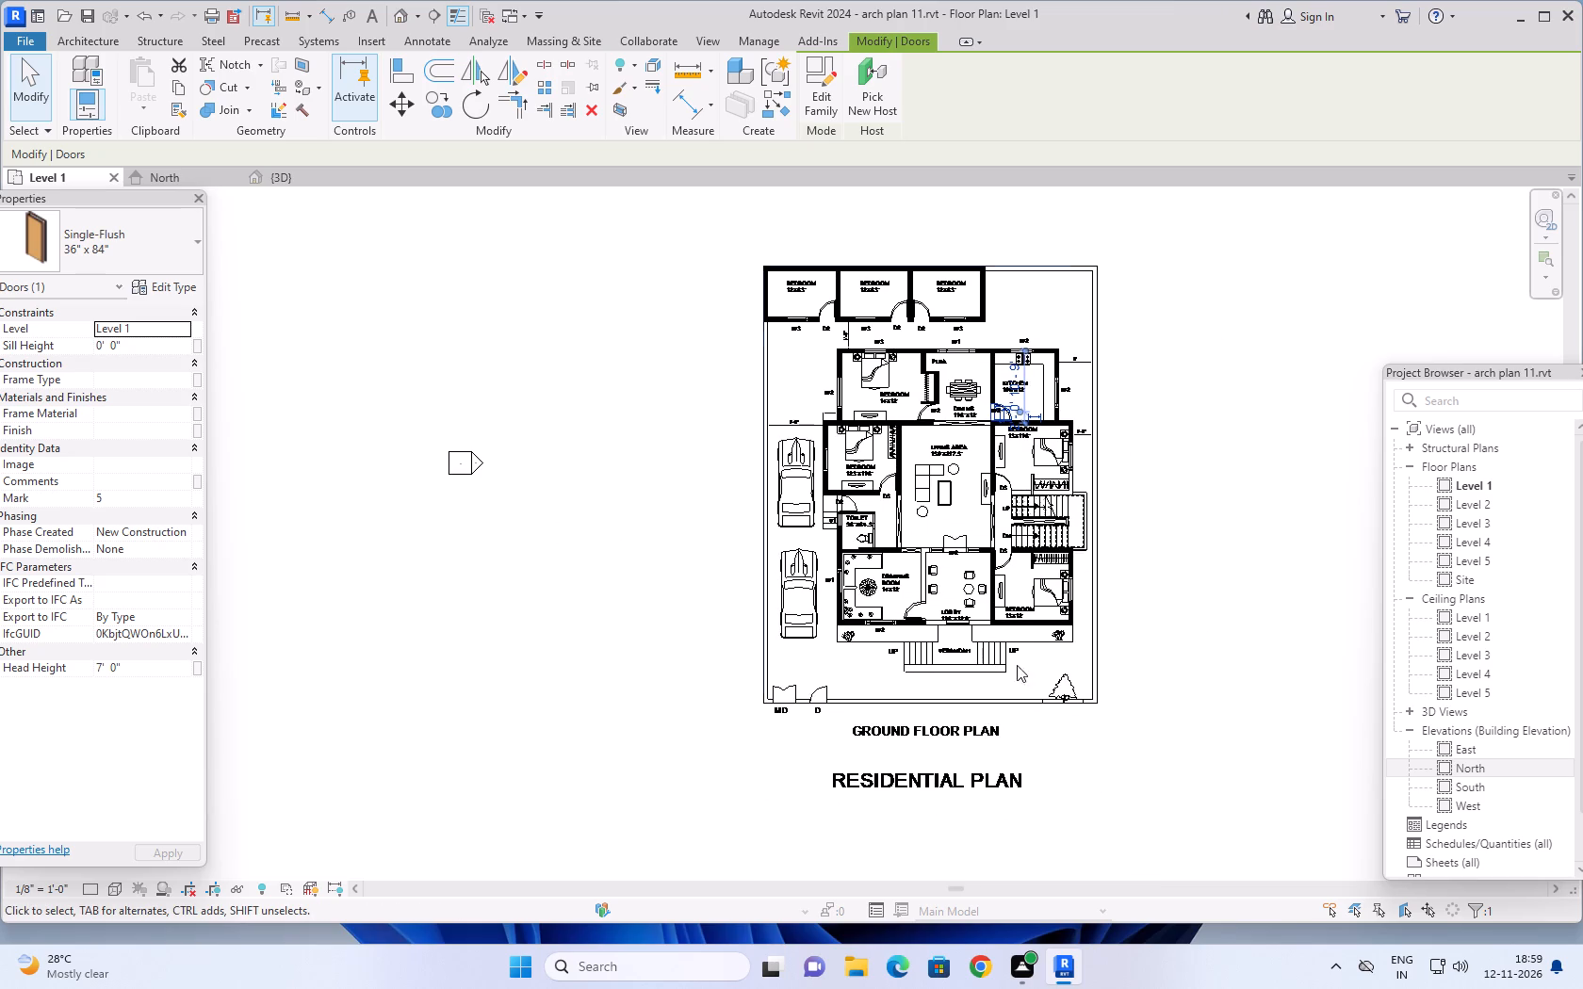
{"action": "scroll", "coordinate": [971, 656], "scroll_direction": "up", "scroll_amount": 7}
{"action": "scroll", "coordinate": [967, 646], "scroll_direction": "down", "scroll_amount": 7}
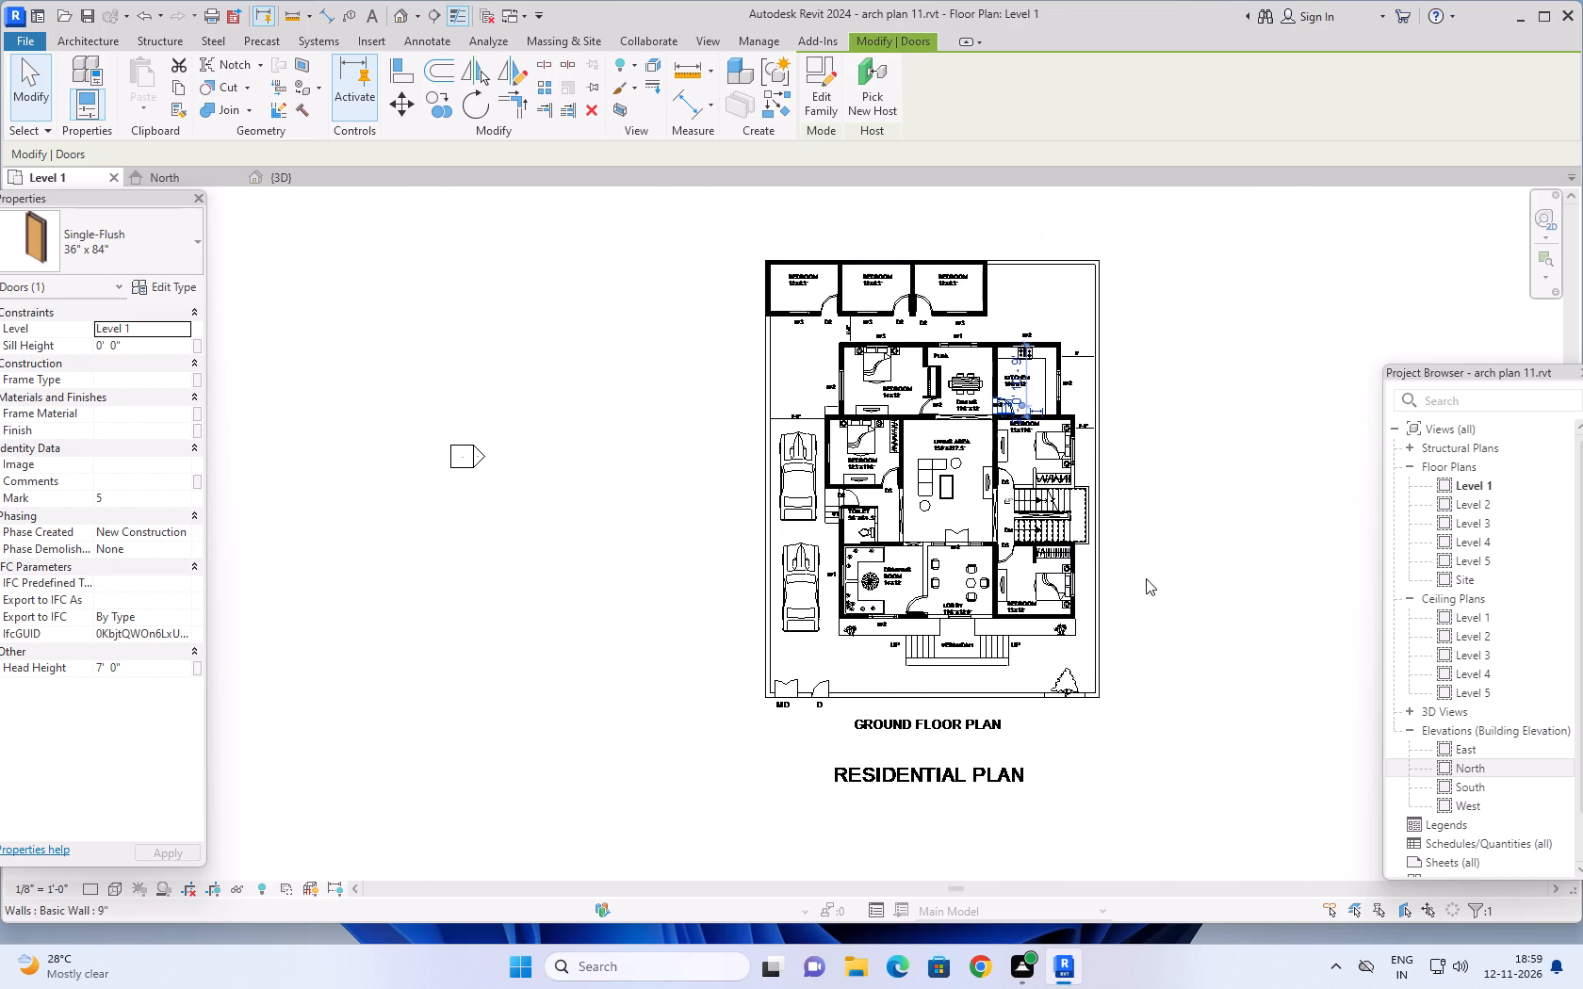
{"action": "middle_click_drag", "start_coordinate": [1177, 505], "coordinate": [1145, 527]}
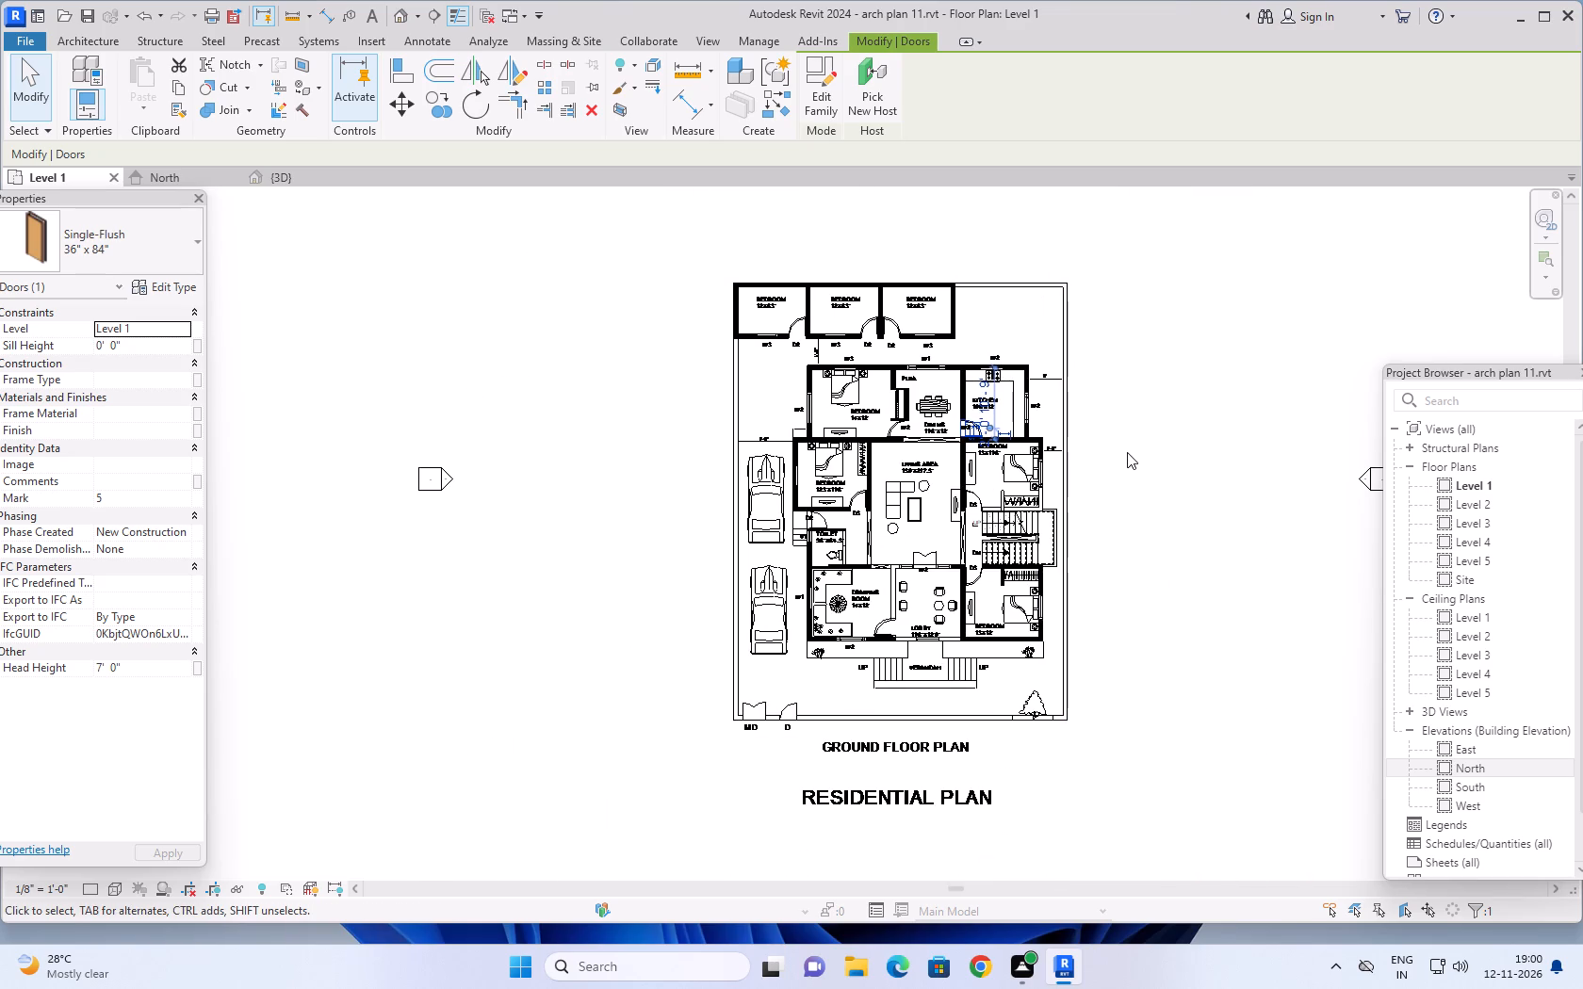
{"action": "scroll", "coordinate": [1127, 447], "scroll_direction": "up", "scroll_amount": 3}
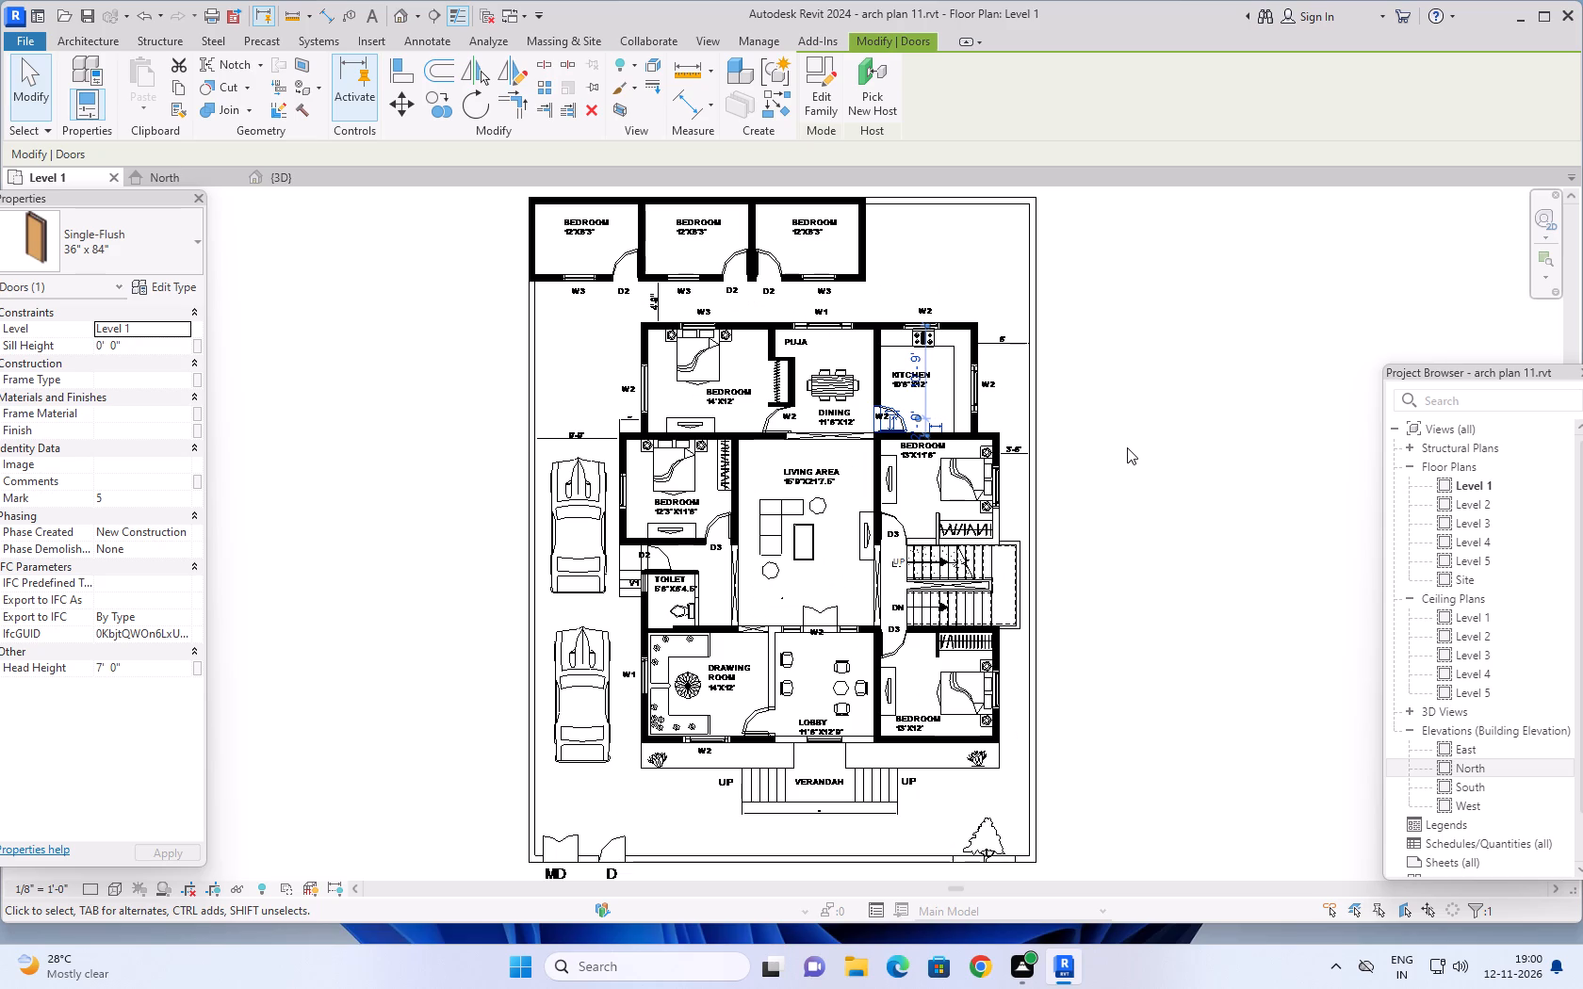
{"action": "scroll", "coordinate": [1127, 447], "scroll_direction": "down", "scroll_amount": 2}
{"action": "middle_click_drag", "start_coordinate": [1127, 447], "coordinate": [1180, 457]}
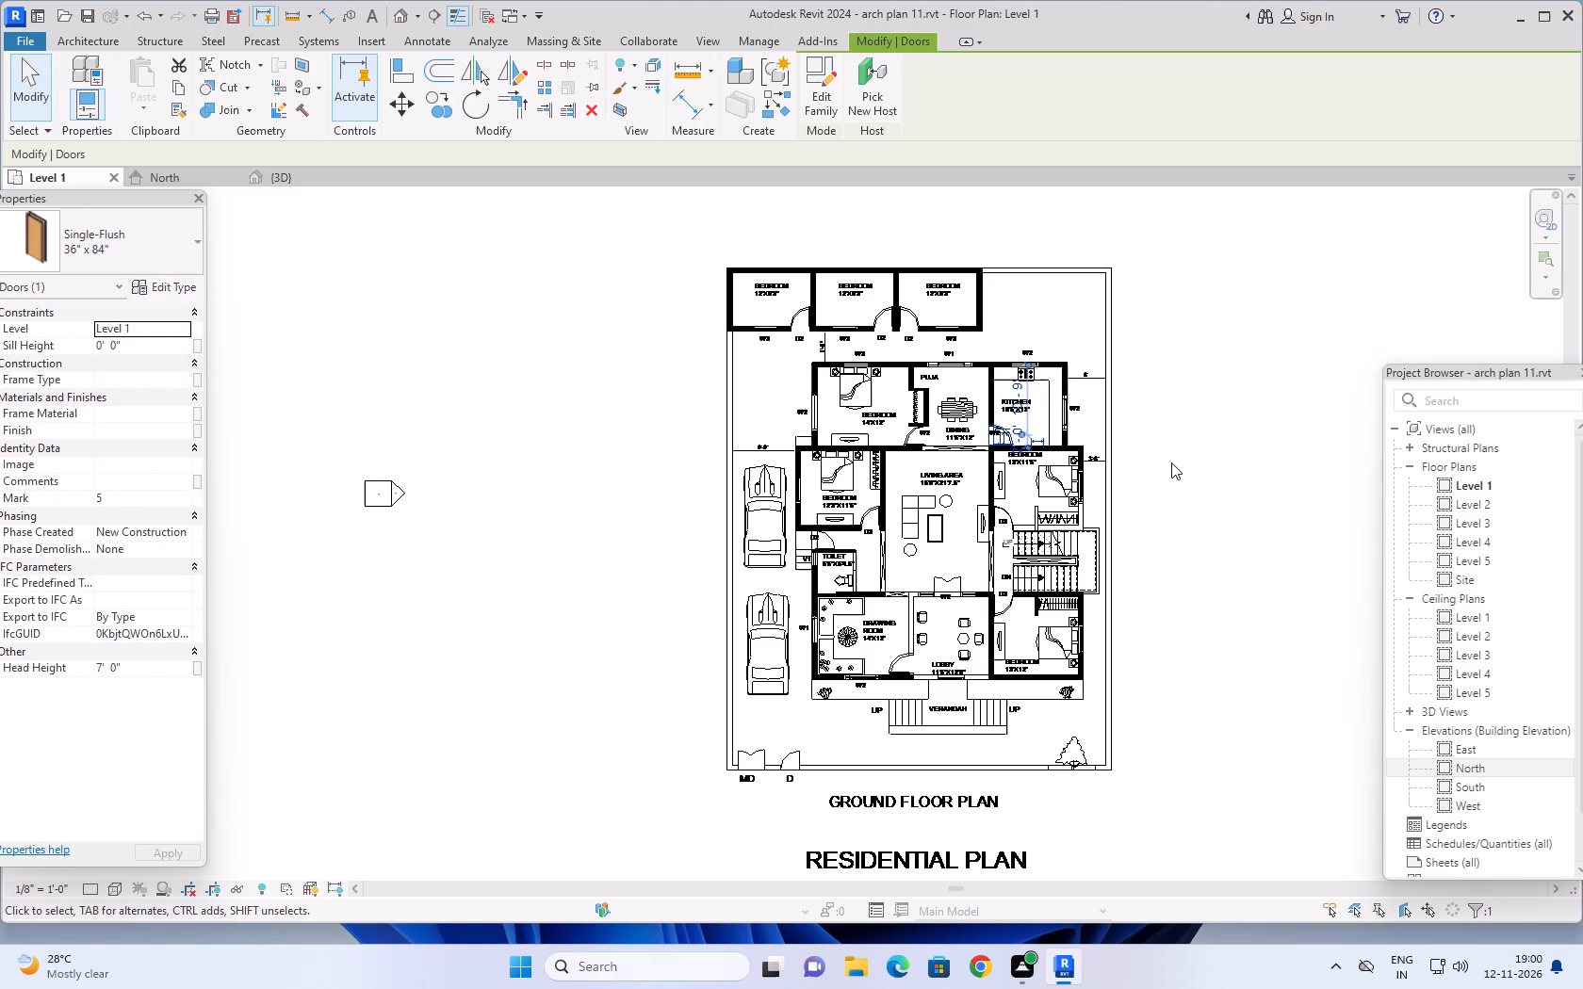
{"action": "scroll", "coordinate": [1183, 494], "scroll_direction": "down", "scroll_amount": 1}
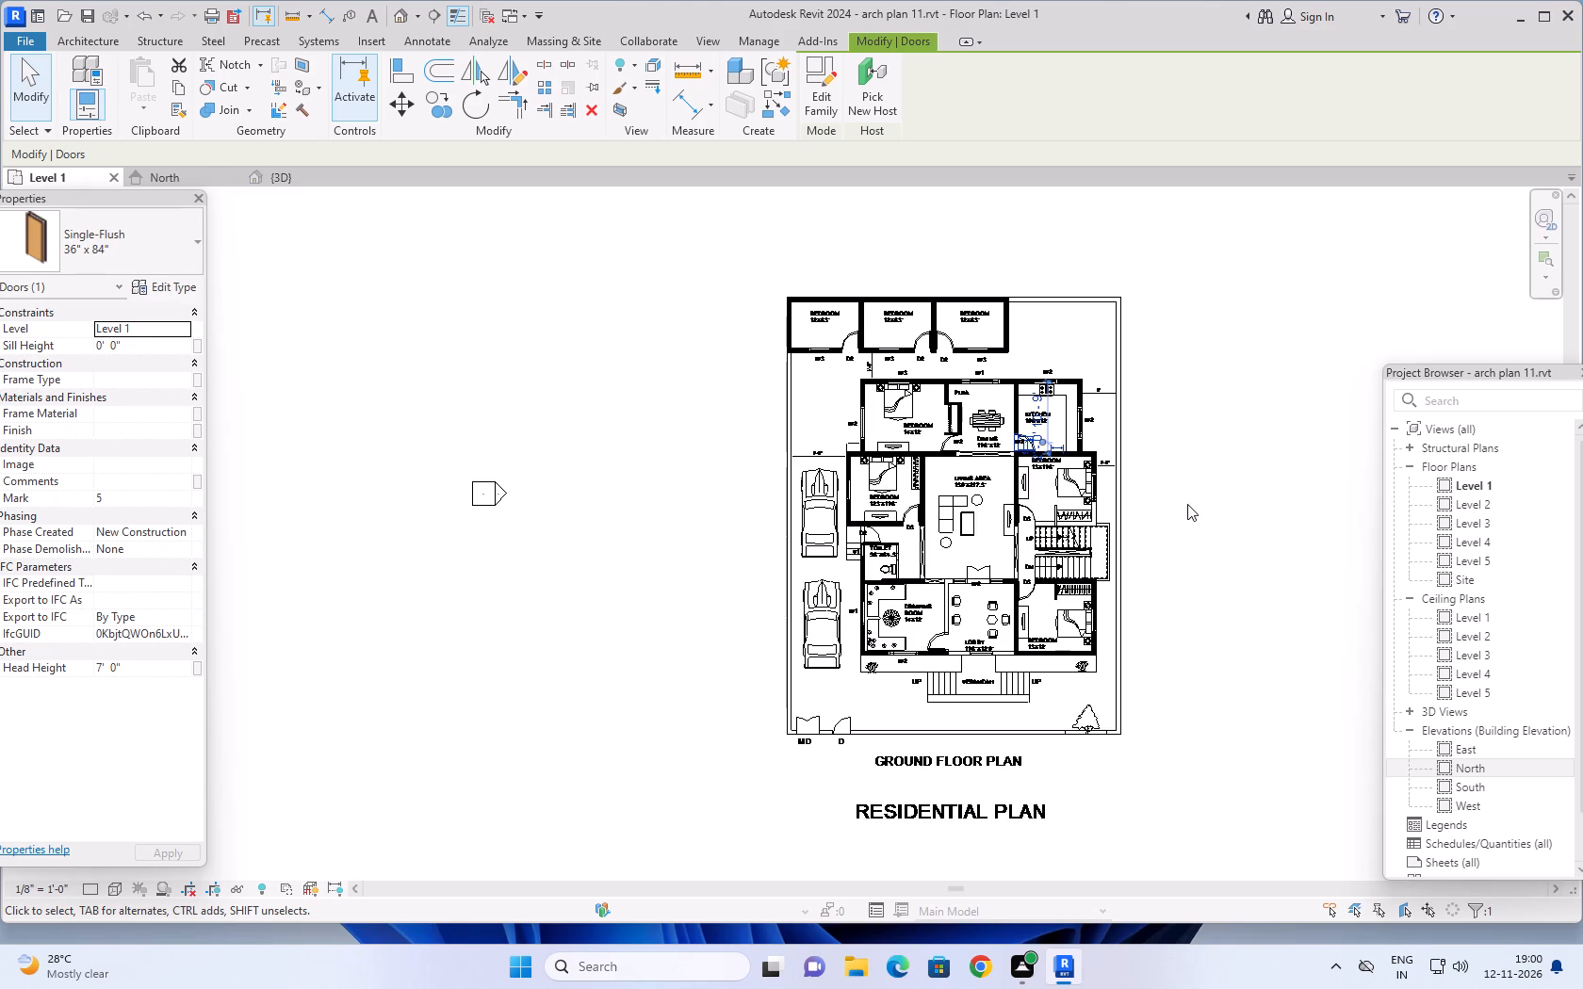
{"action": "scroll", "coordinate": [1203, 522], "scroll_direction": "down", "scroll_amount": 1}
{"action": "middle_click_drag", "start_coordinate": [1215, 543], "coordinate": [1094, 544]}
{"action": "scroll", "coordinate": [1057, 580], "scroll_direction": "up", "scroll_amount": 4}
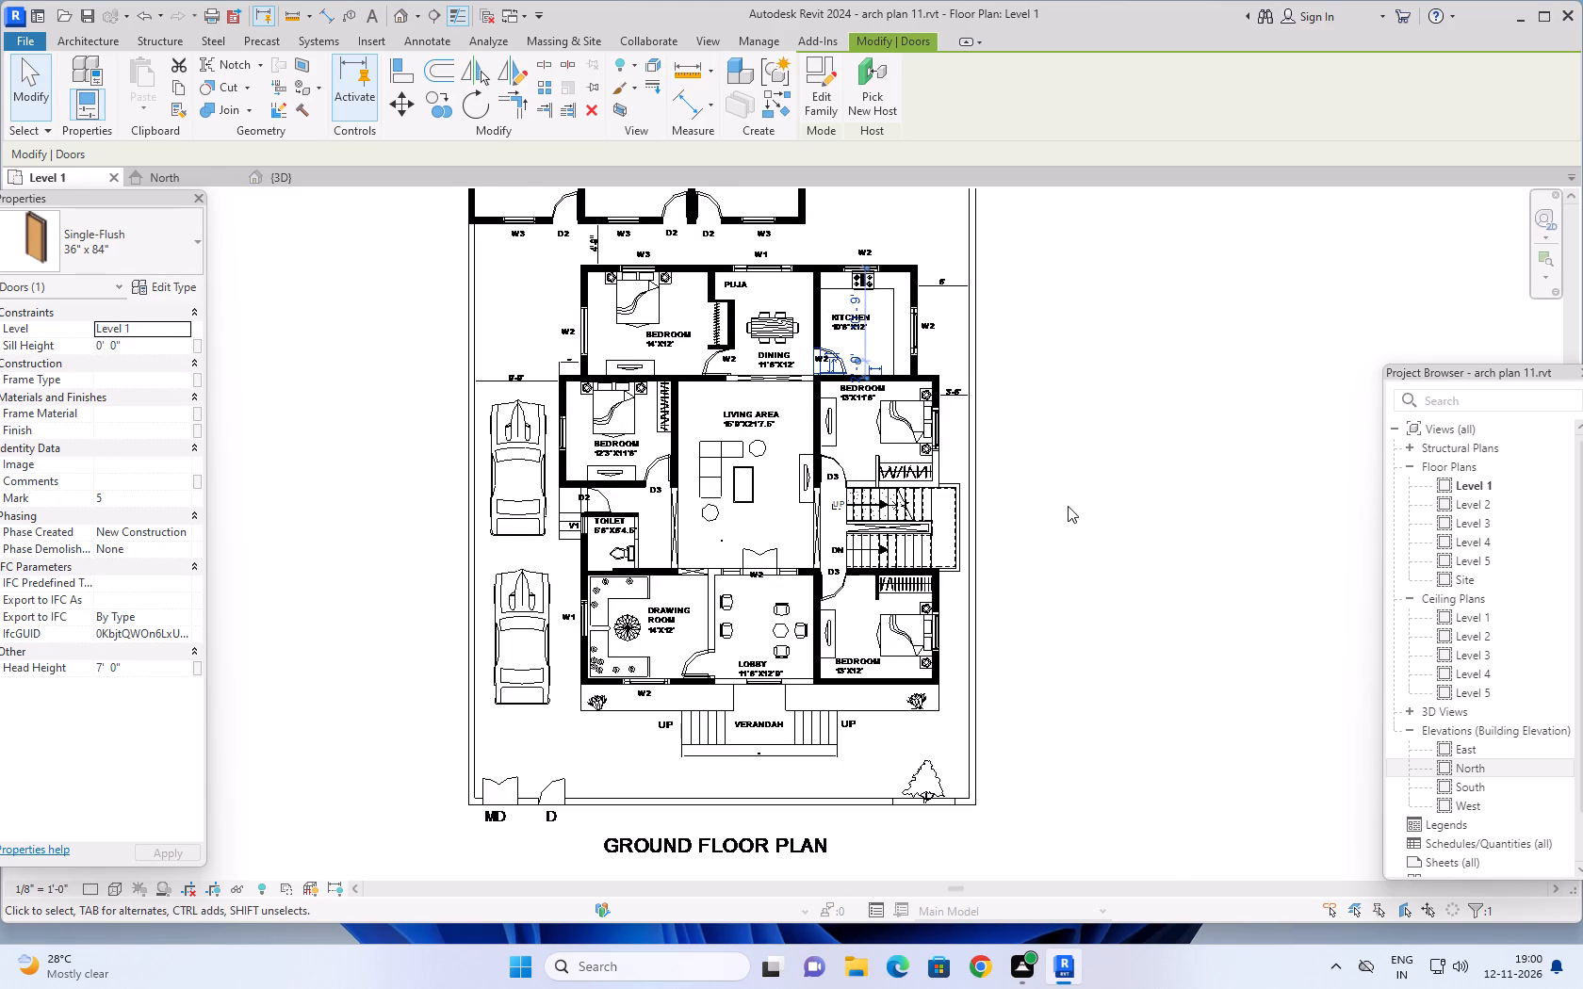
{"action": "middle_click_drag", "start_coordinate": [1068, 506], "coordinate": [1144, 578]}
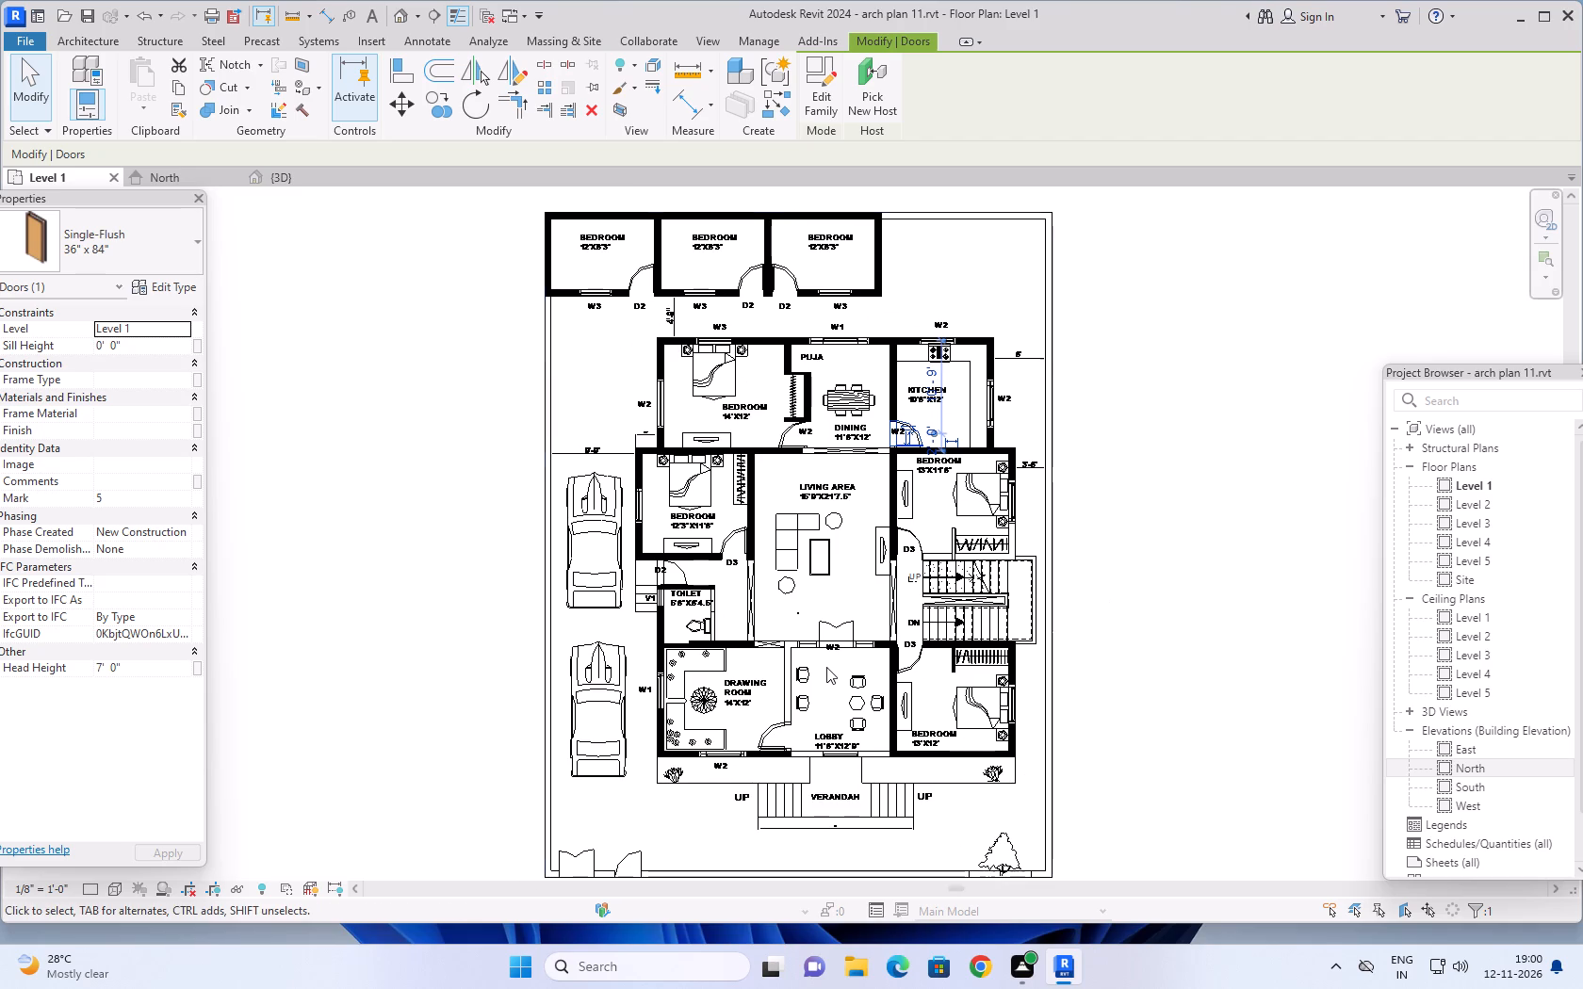
Examine the door and window openings around the lobby, drawing room, toilet and staircase on the ground floor plan.
{"action": "scroll", "coordinate": [826, 667], "scroll_direction": "up", "scroll_amount": 11}
{"action": "scroll", "coordinate": [824, 624], "scroll_direction": "down", "scroll_amount": 2}
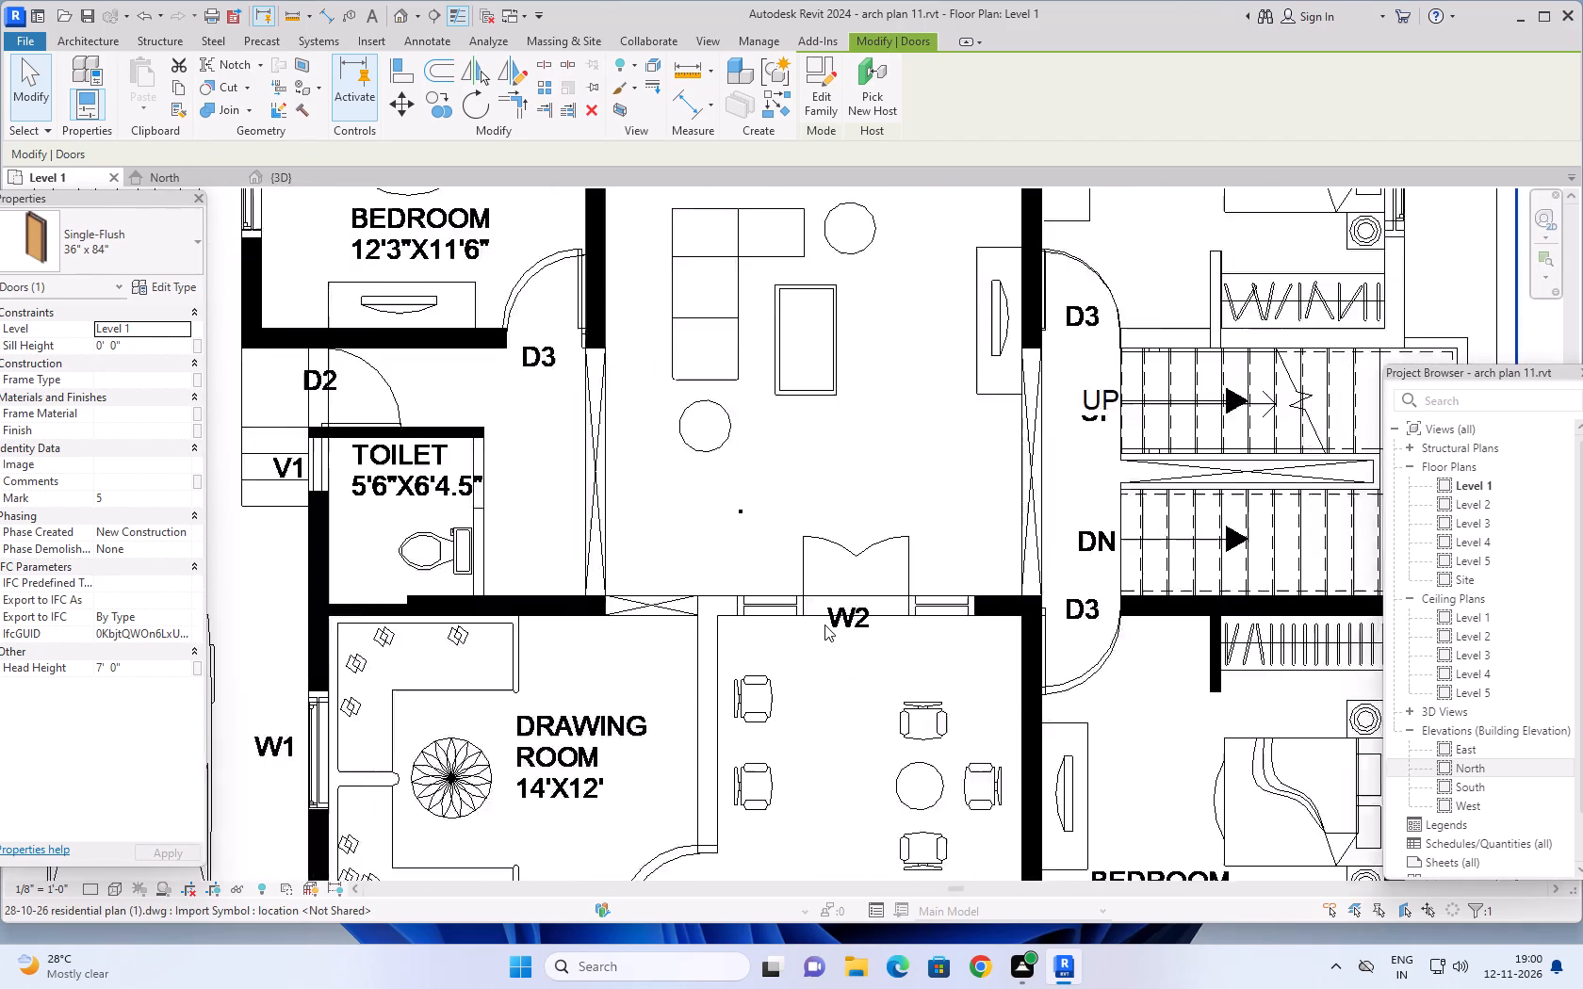
{"action": "scroll", "coordinate": [824, 624], "scroll_direction": "down", "scroll_amount": 3}
{"action": "middle_click_drag", "start_coordinate": [835, 646], "coordinate": [828, 550]}
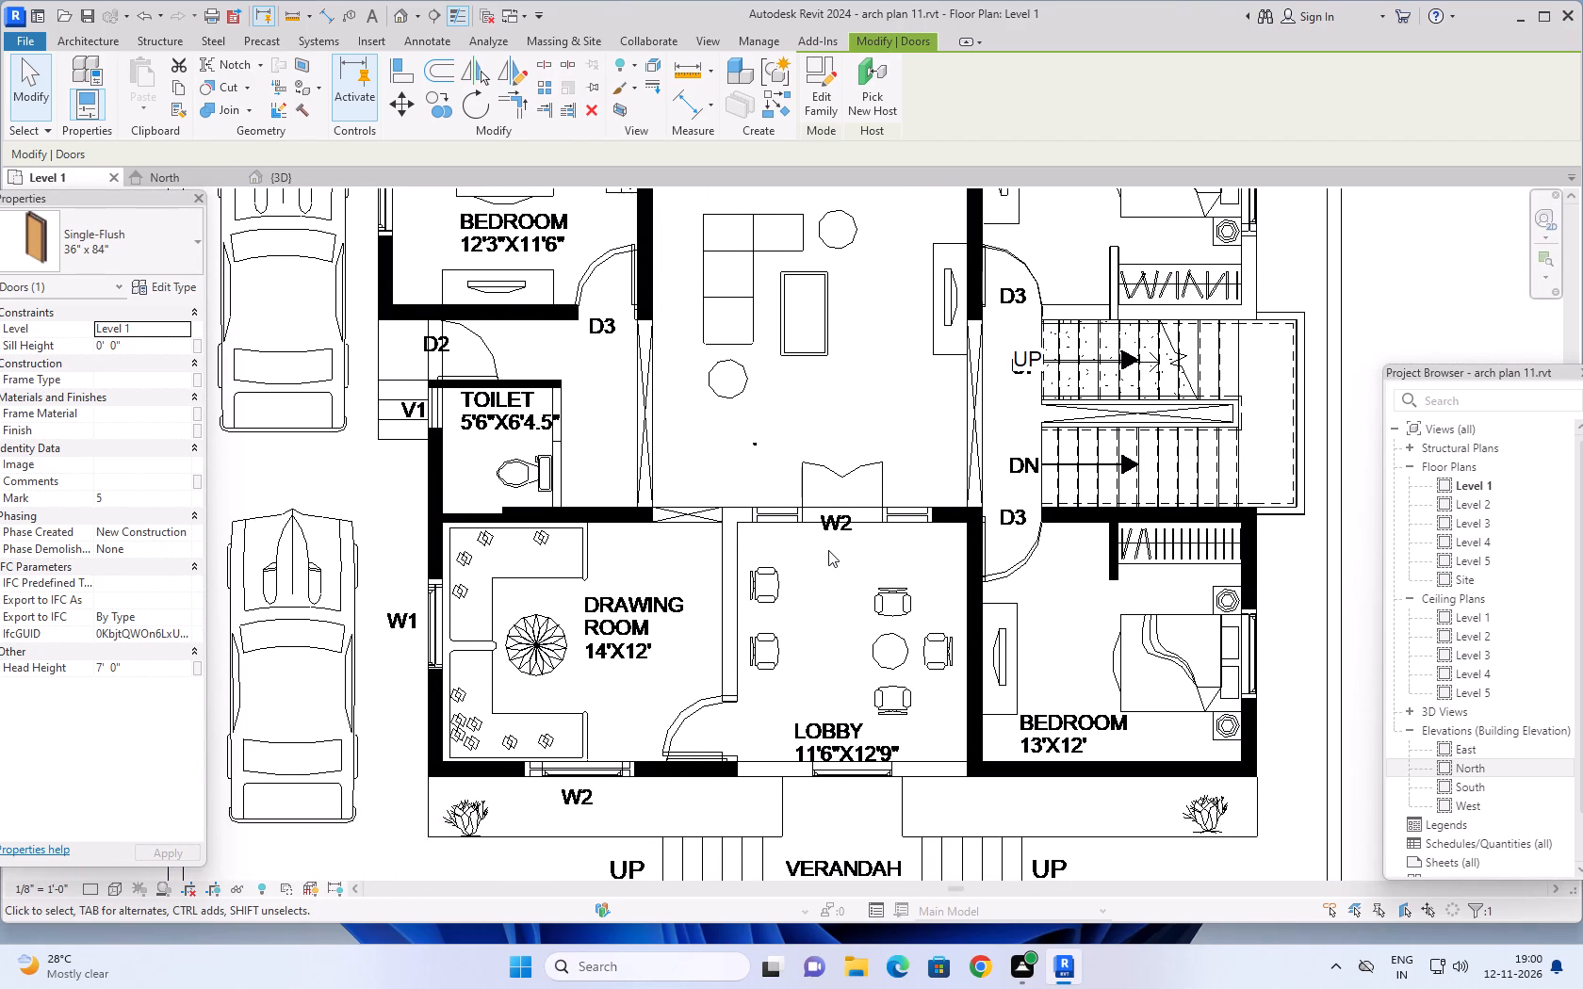
{"action": "scroll", "coordinate": [829, 549], "scroll_direction": "down", "scroll_amount": 4}
{"action": "middle_click_drag", "start_coordinate": [839, 572], "coordinate": [839, 550]}
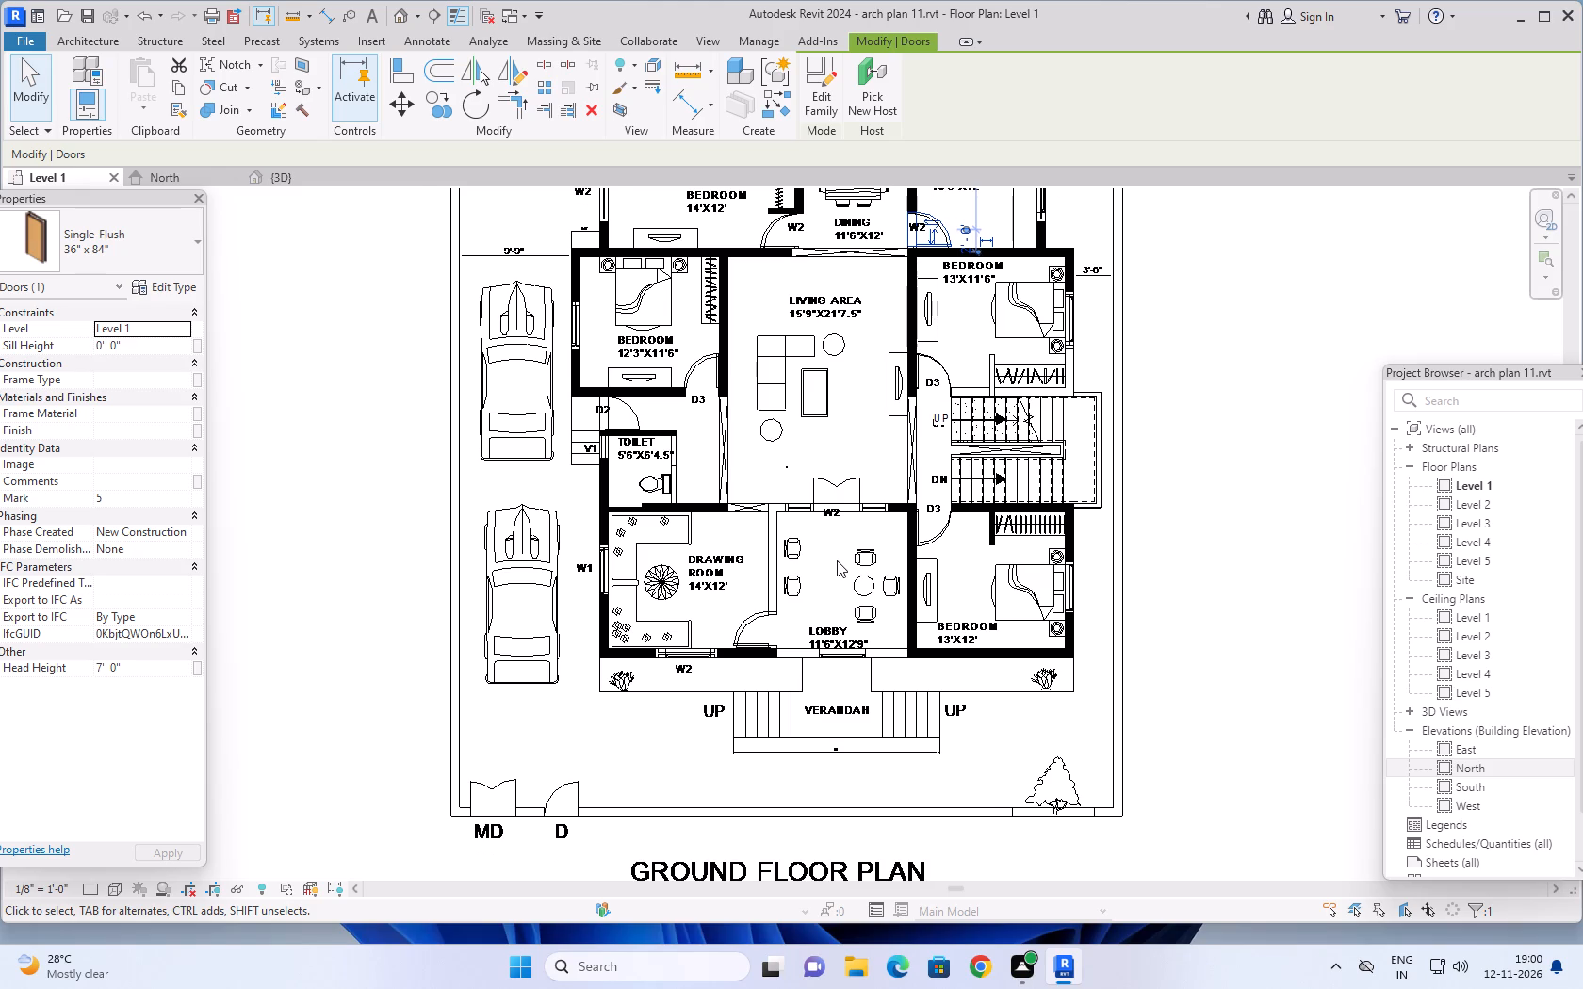
{"action": "scroll", "coordinate": [837, 560], "scroll_direction": "up", "scroll_amount": 2}
{"action": "scroll", "coordinate": [837, 552], "scroll_direction": "down", "scroll_amount": 3}
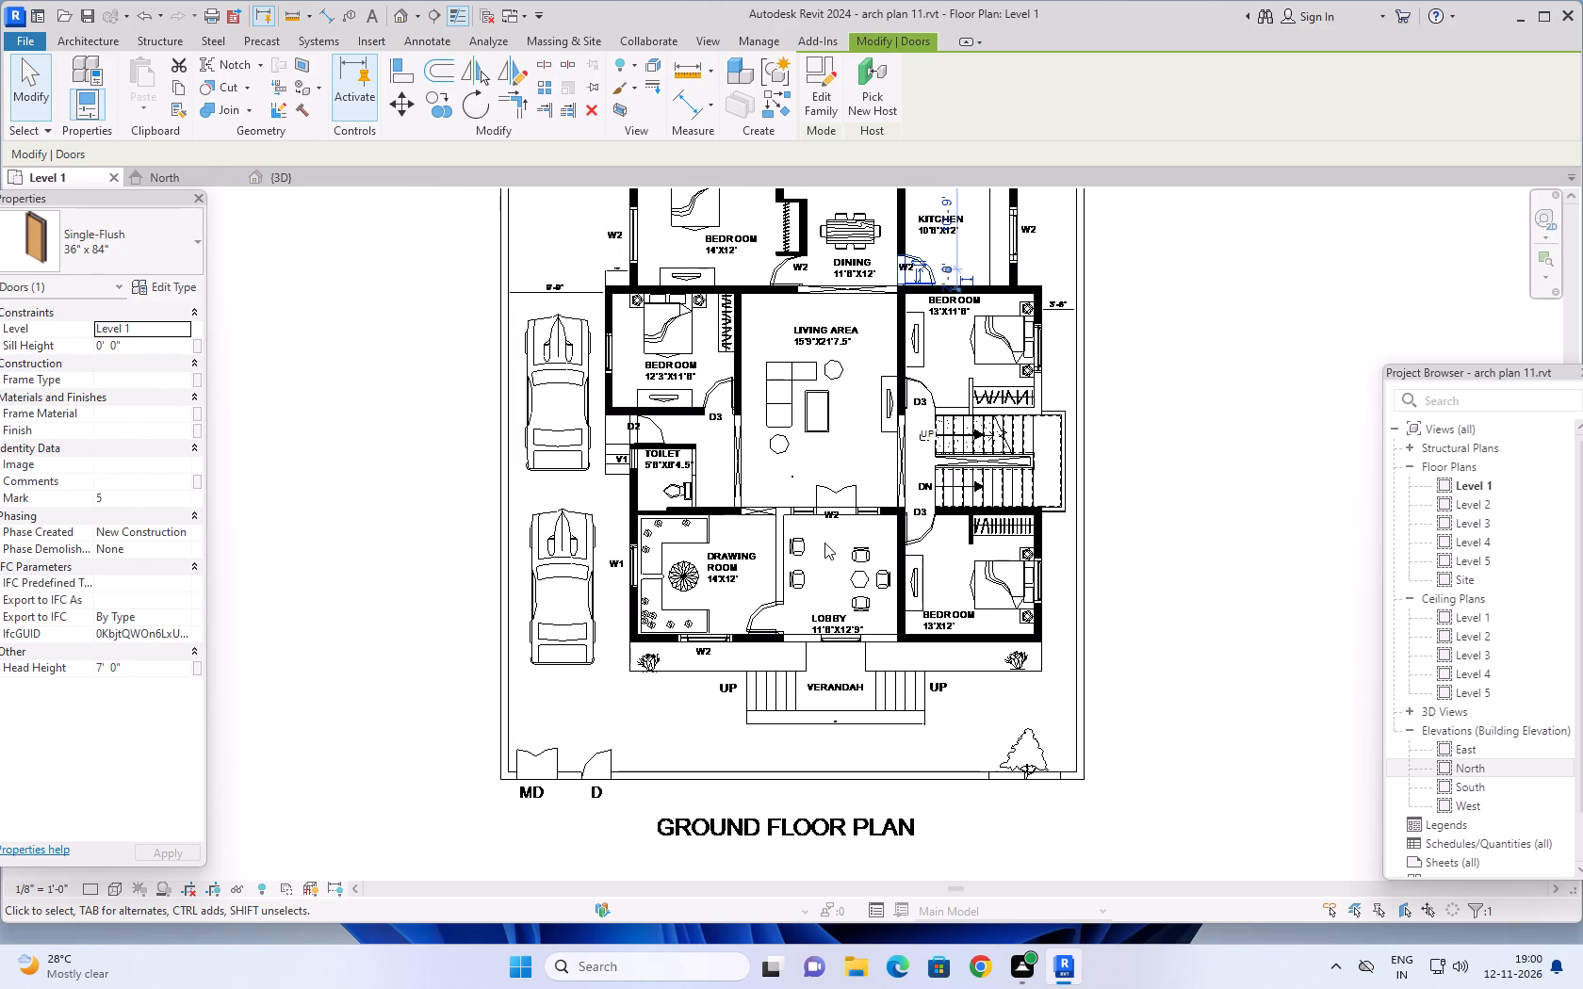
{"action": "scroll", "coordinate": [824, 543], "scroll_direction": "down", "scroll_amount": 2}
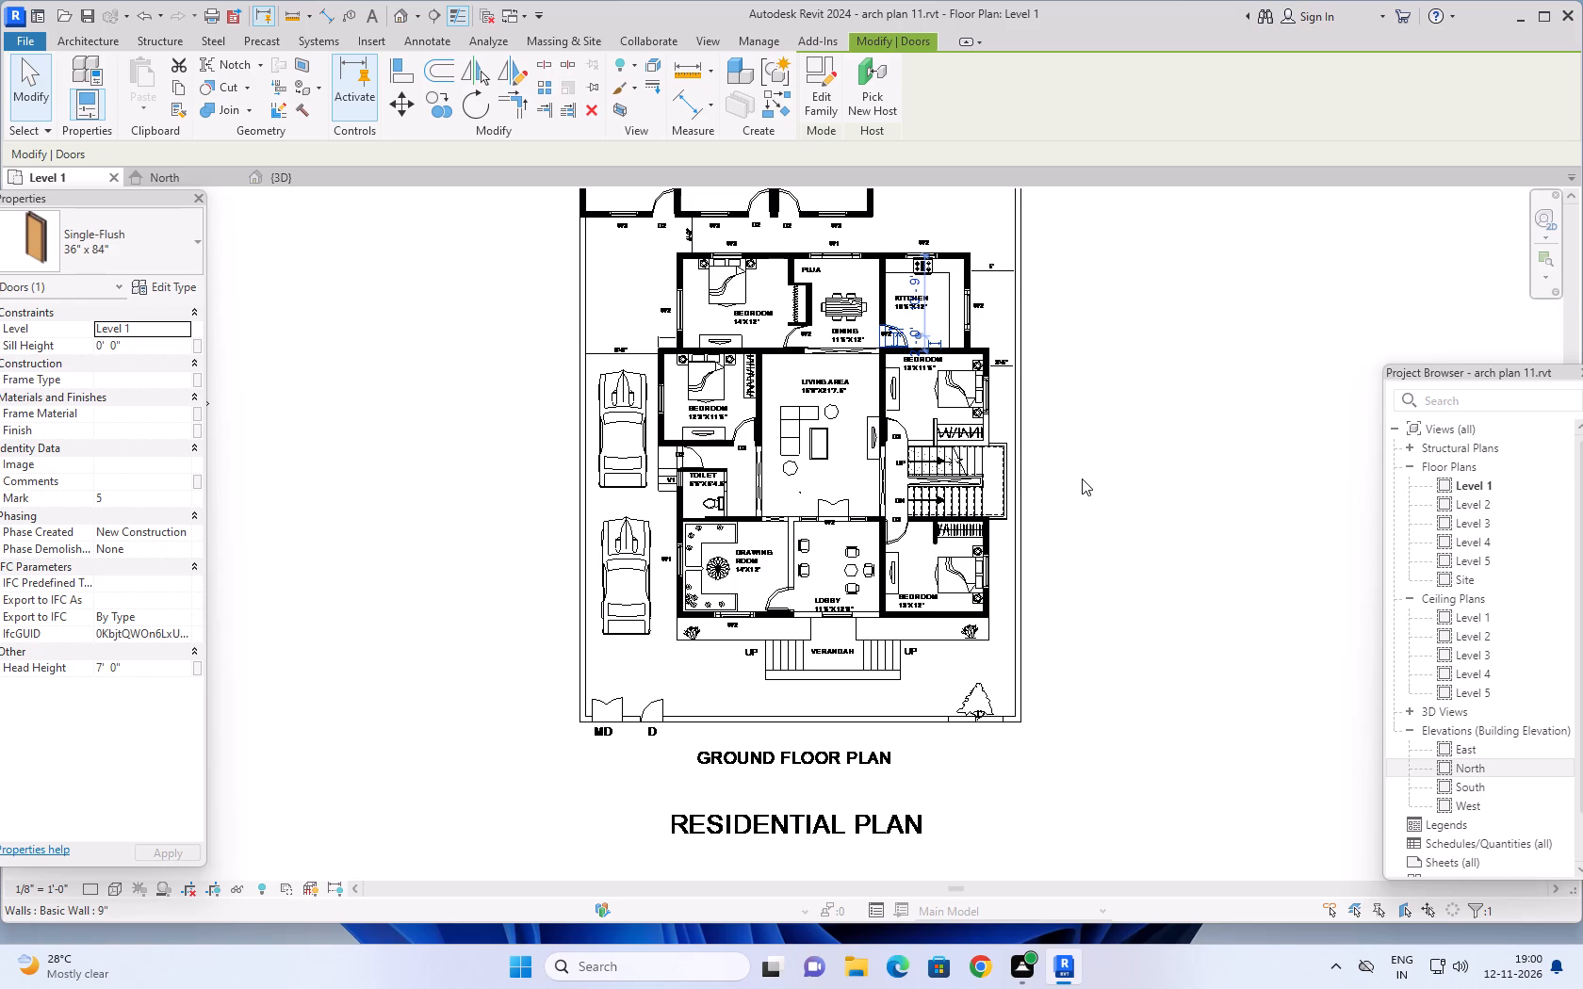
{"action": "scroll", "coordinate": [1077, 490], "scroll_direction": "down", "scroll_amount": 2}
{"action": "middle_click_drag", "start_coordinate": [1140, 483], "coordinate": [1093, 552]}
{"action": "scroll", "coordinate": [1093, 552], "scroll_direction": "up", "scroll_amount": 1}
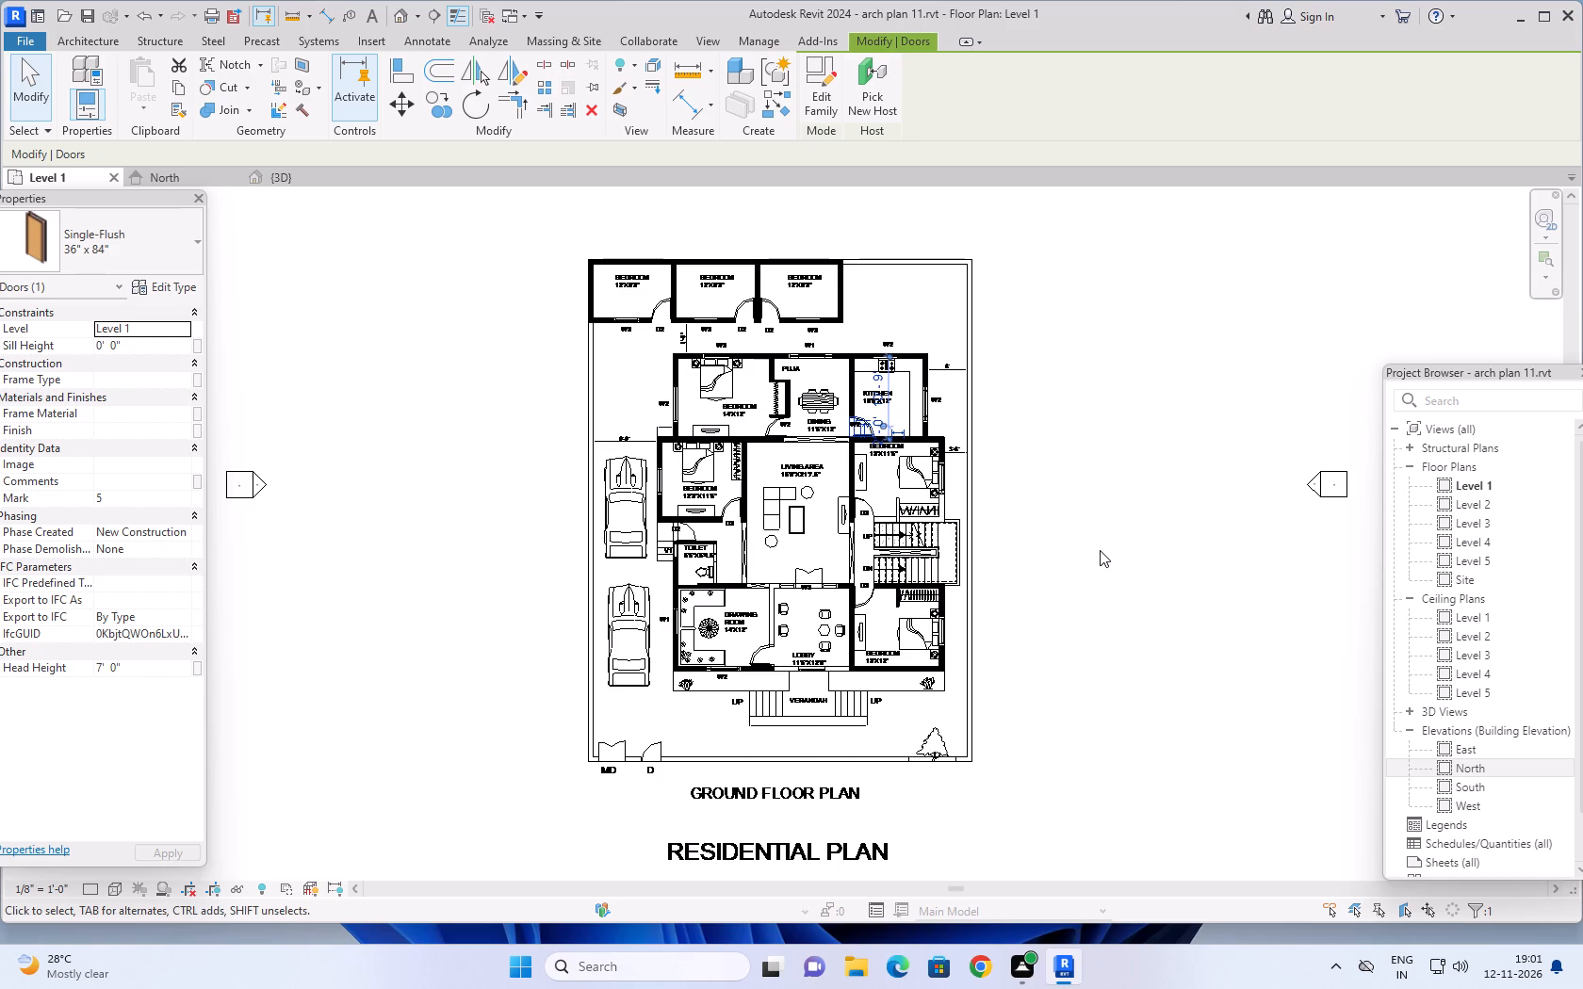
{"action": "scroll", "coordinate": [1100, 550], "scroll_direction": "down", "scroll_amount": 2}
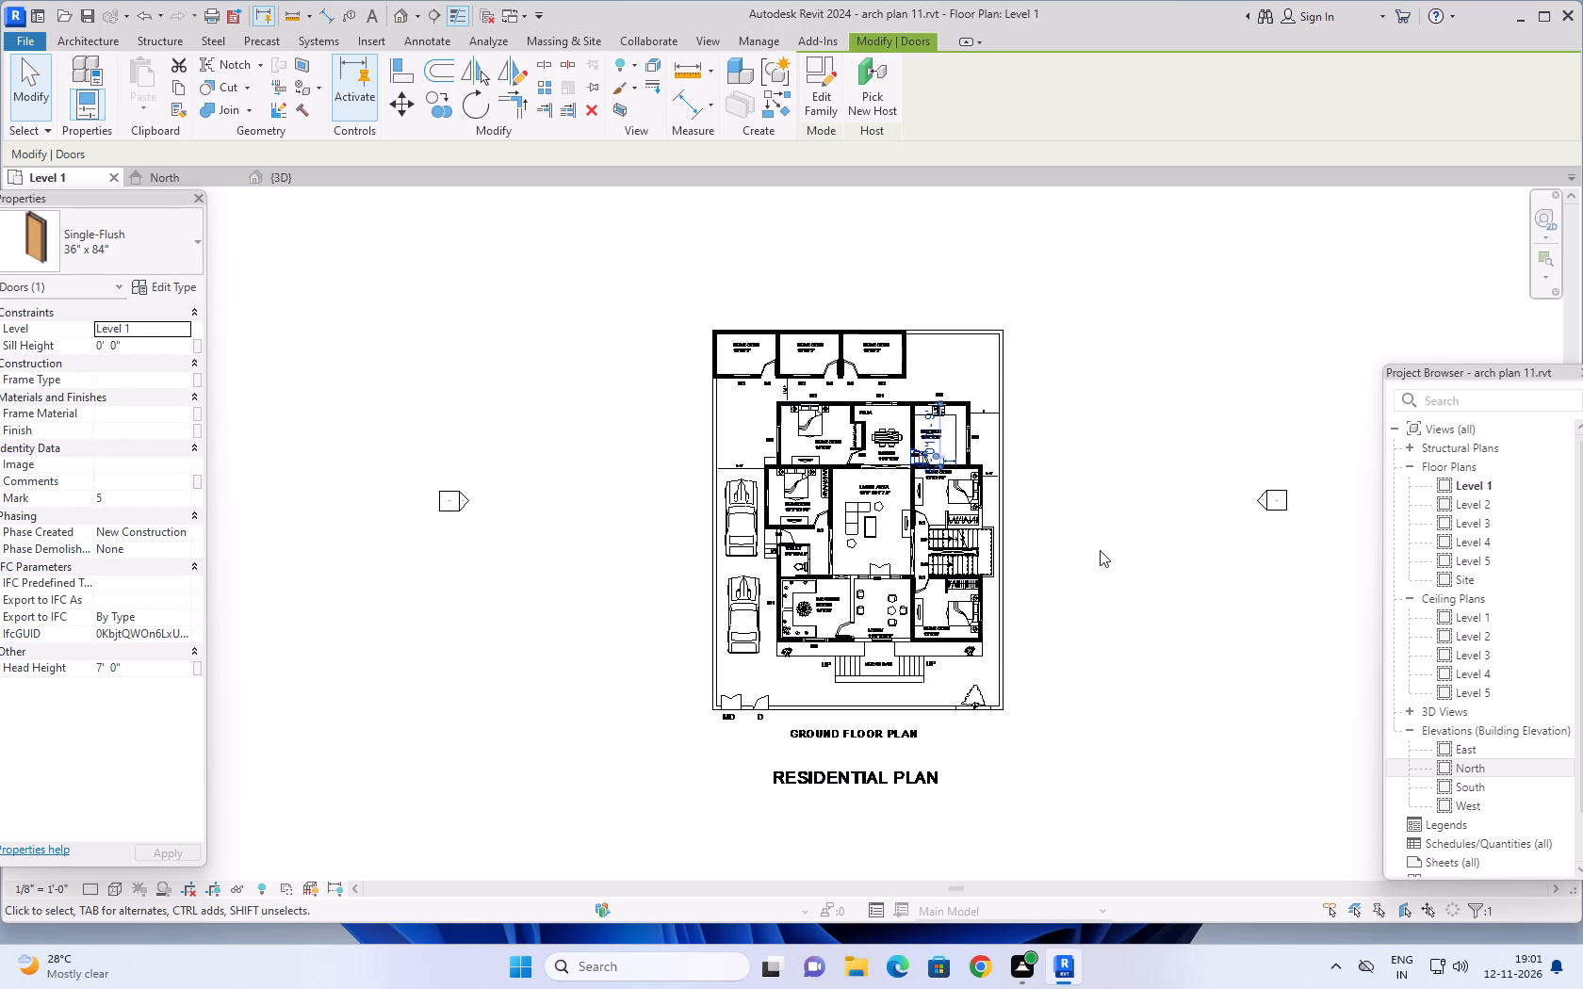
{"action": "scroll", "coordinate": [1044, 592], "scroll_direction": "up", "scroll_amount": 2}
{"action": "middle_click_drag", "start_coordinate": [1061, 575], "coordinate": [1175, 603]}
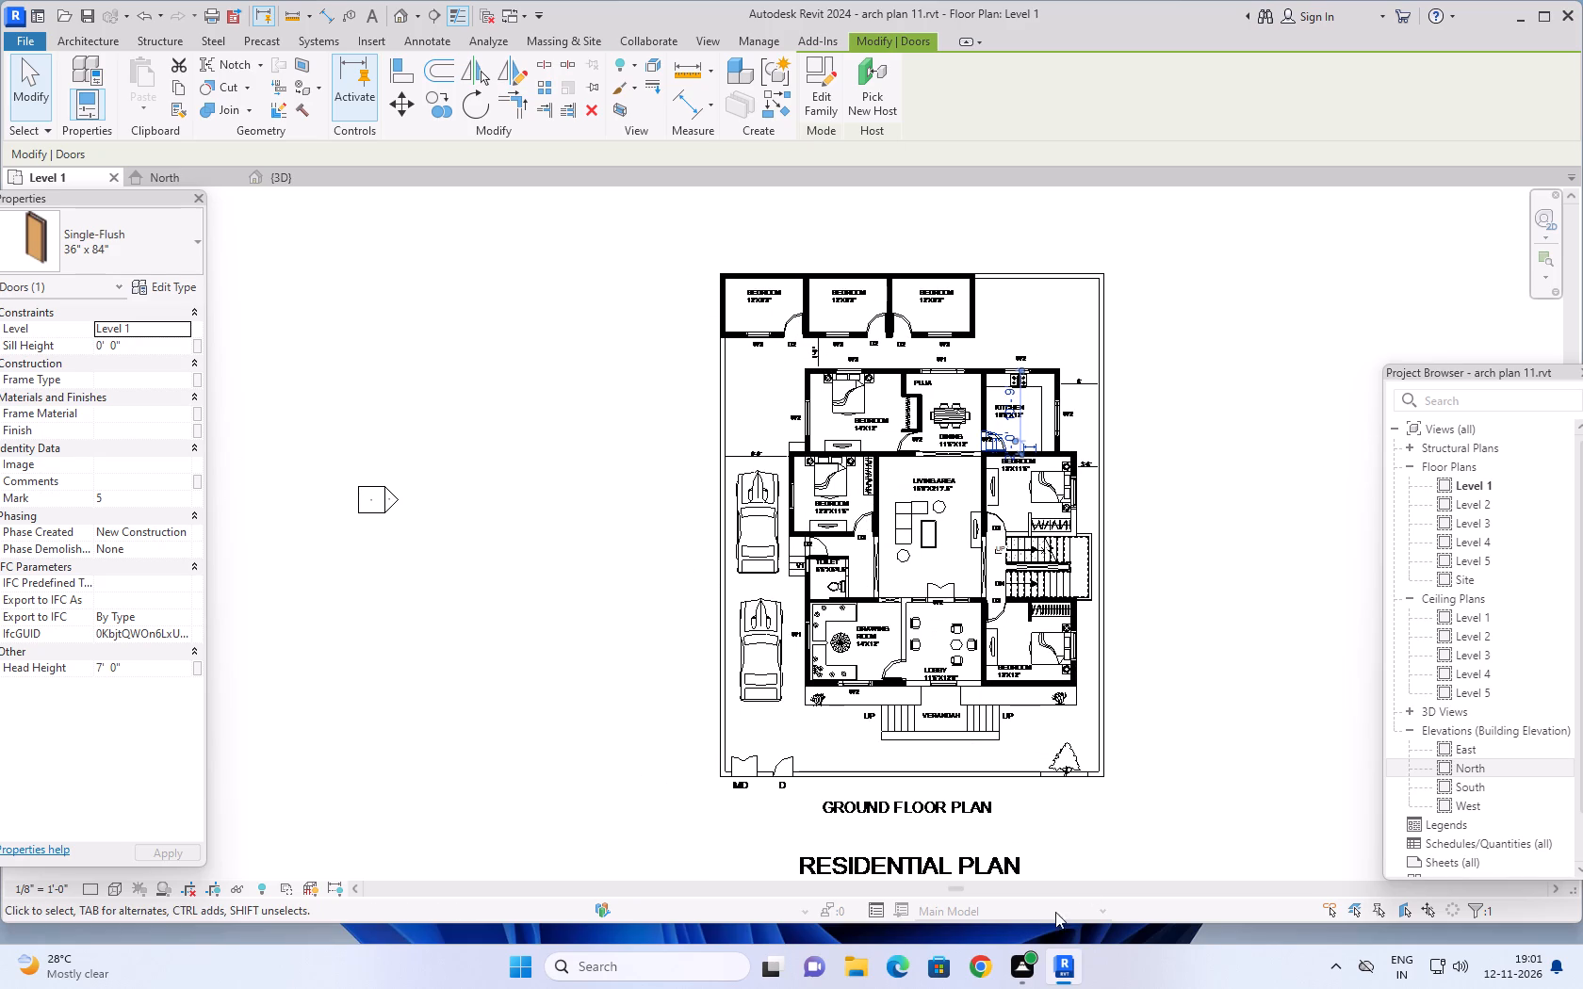
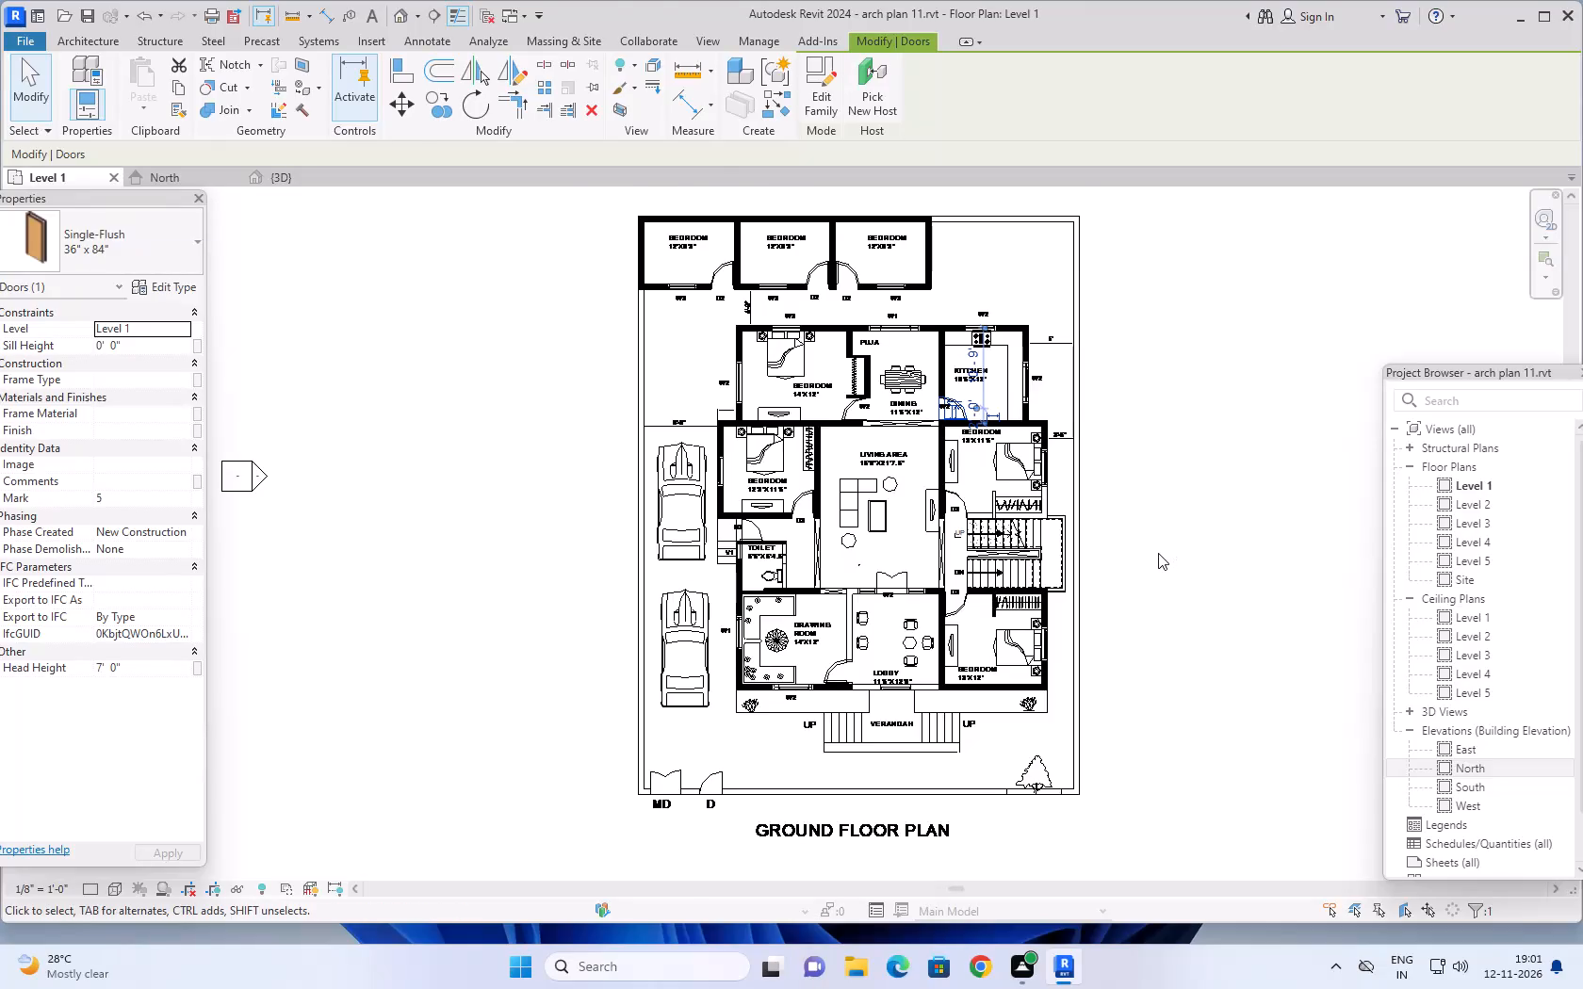
Examine the Level 1 ground floor plan, from the room layout out to the full site boundary and surrounding space.
{"action": "scroll", "coordinate": [1150, 543], "scroll_direction": "up", "scroll_amount": 1}
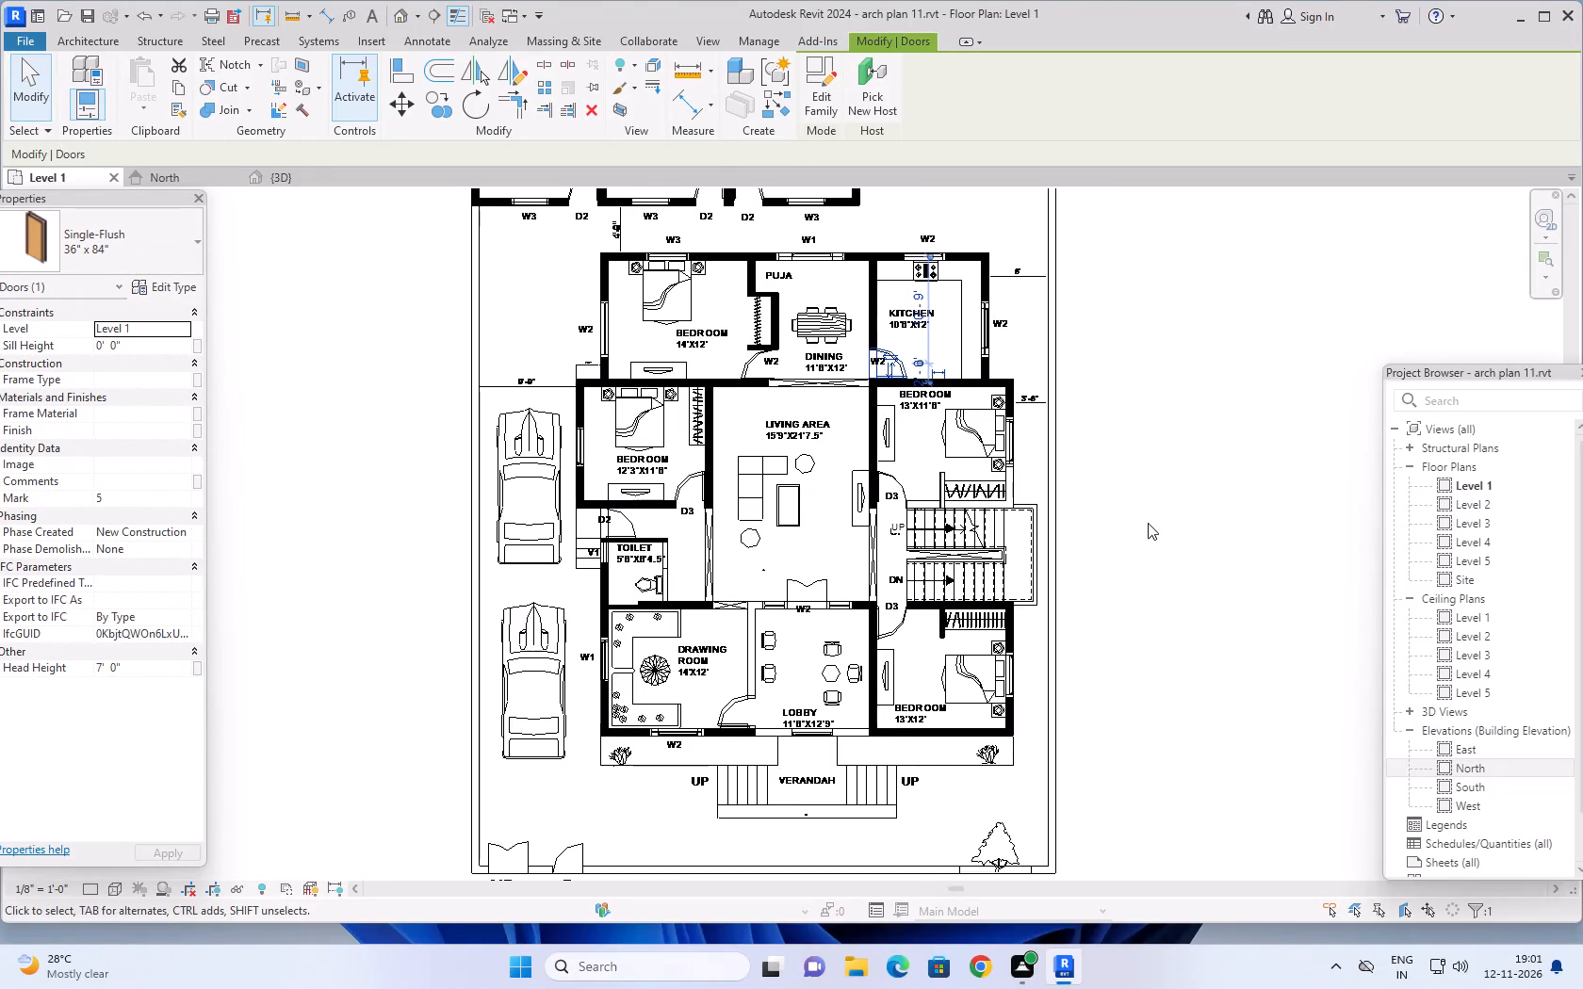
{"action": "middle_click_drag", "start_coordinate": [1146, 514], "coordinate": [1210, 560]}
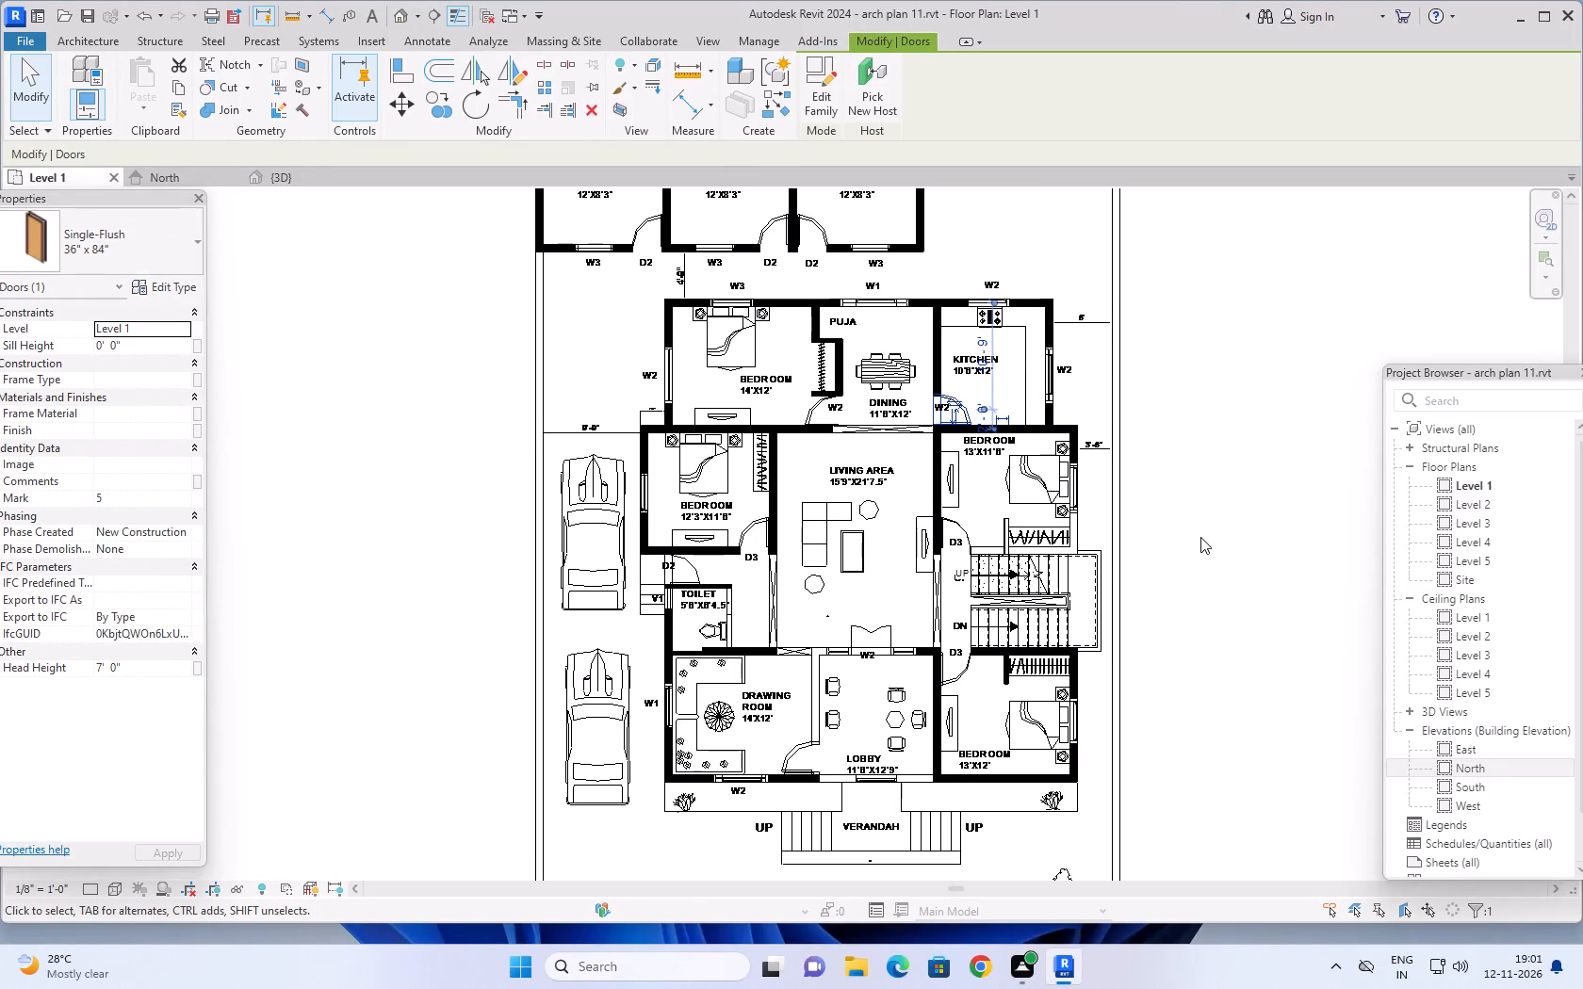
{"action": "scroll", "coordinate": [1200, 537], "scroll_direction": "down", "scroll_amount": 2}
{"action": "middle_click", "coordinate": [1200, 537]}
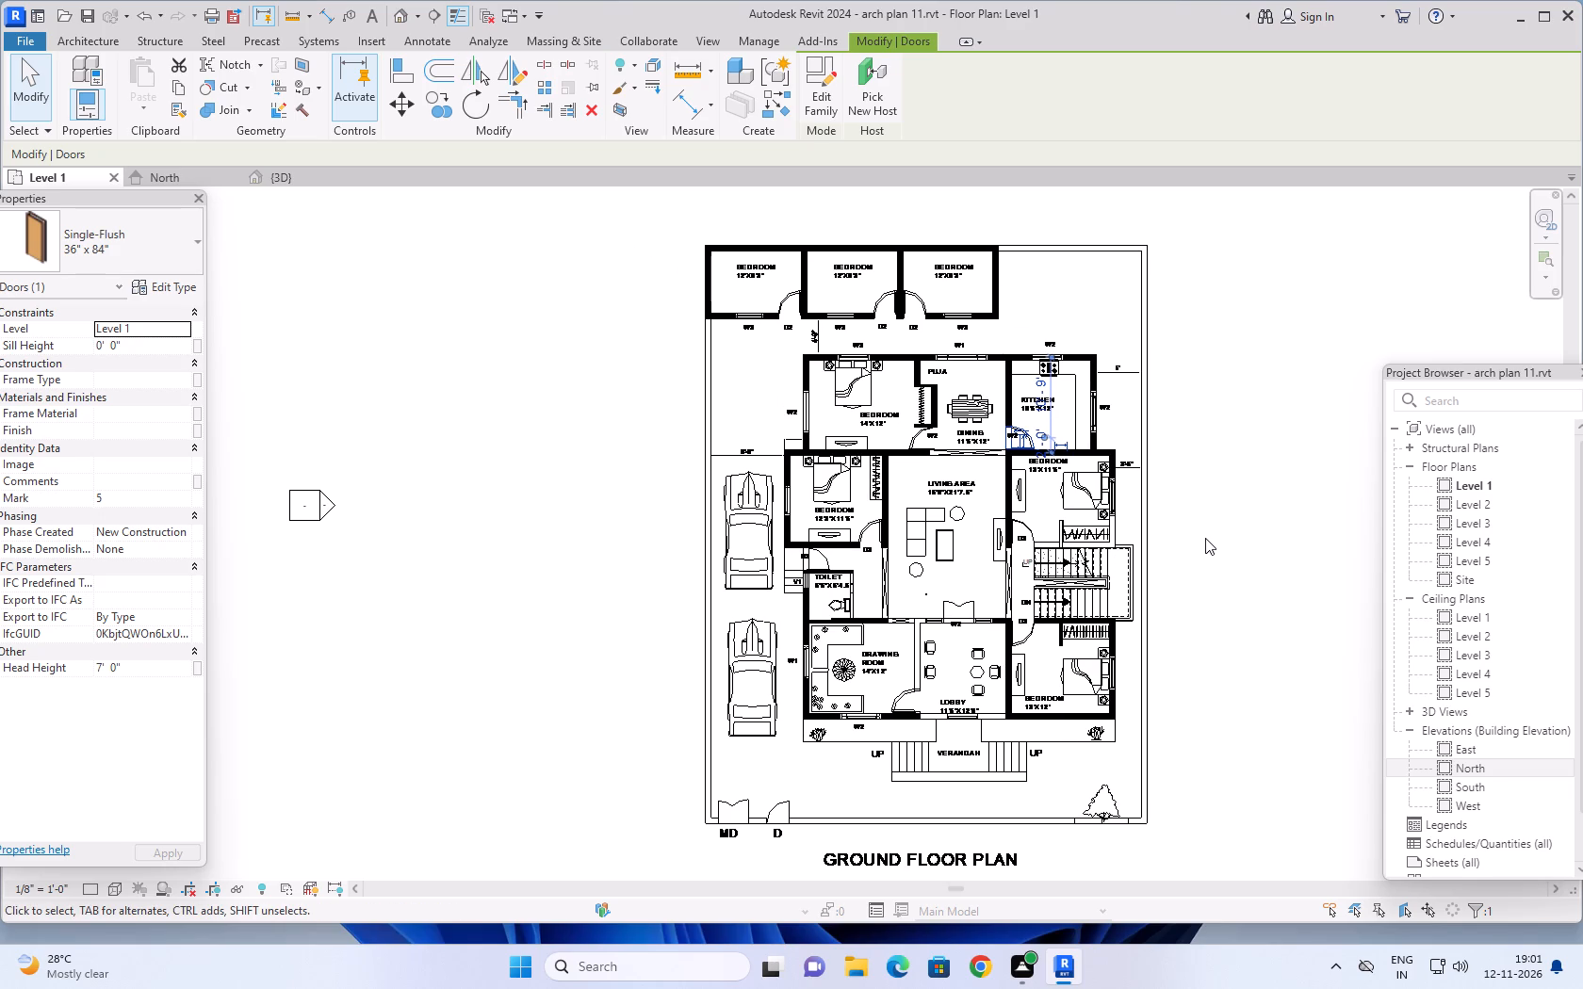
{"action": "scroll", "coordinate": [1205, 538], "scroll_direction": "down", "scroll_amount": 3}
{"action": "middle_click_drag", "start_coordinate": [1216, 537], "coordinate": [1213, 535]}
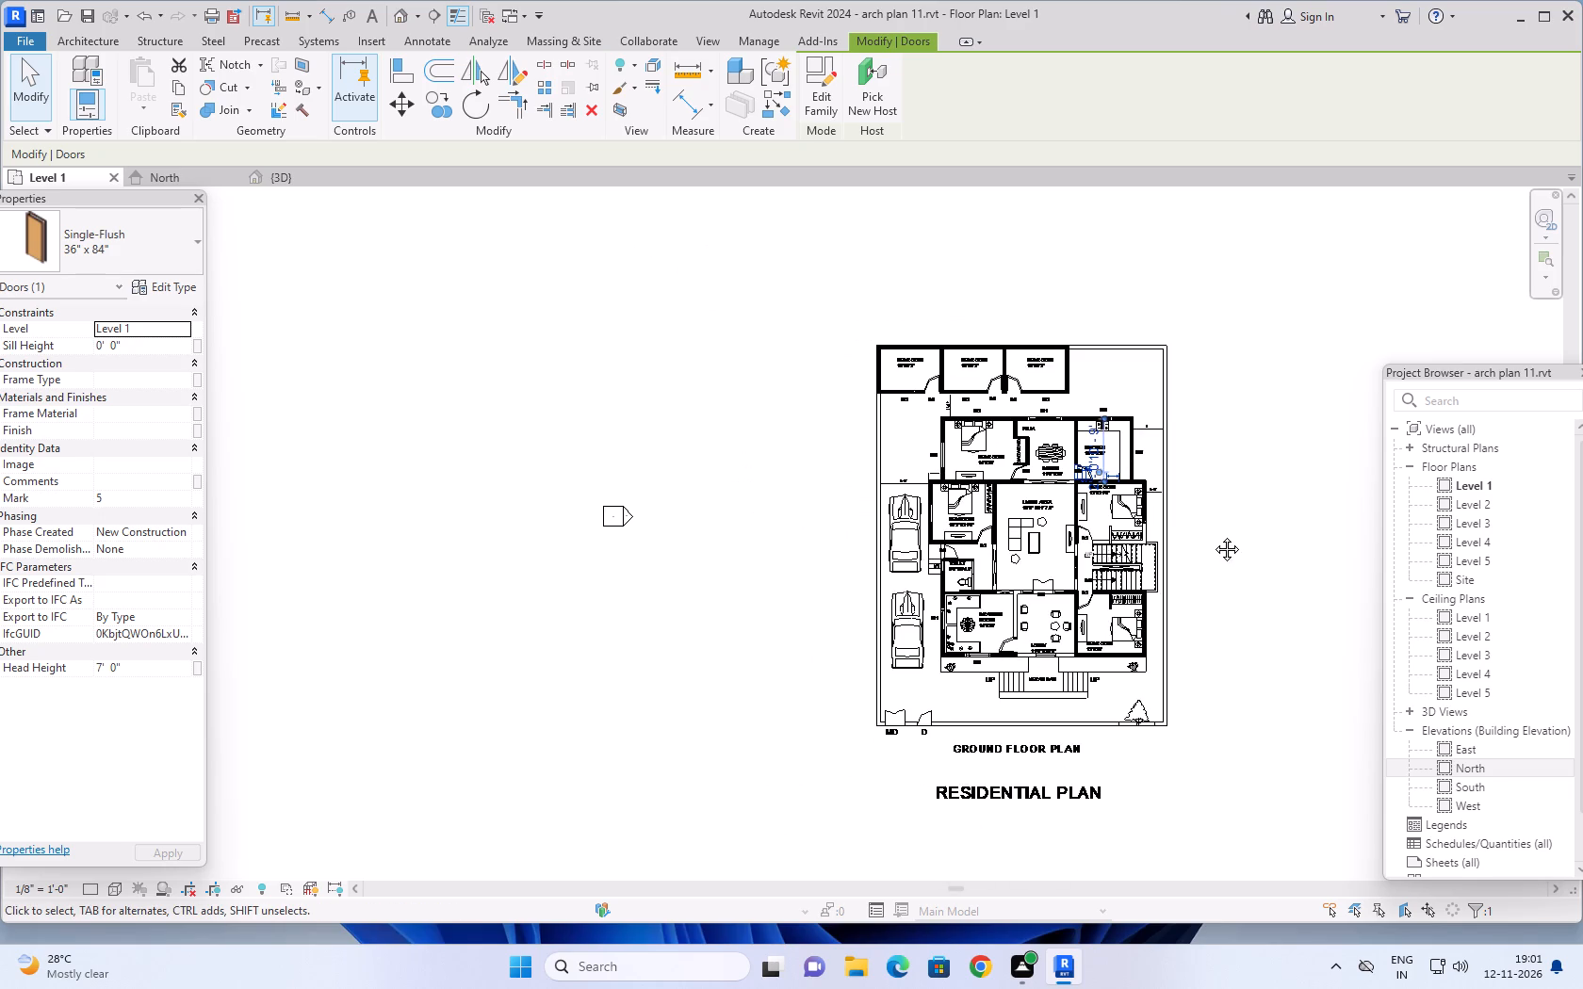
{"action": "middle_click_drag", "start_coordinate": [1213, 535], "coordinate": [1178, 512]}
{"action": "scroll", "coordinate": [1178, 512], "scroll_direction": "up", "scroll_amount": 2}
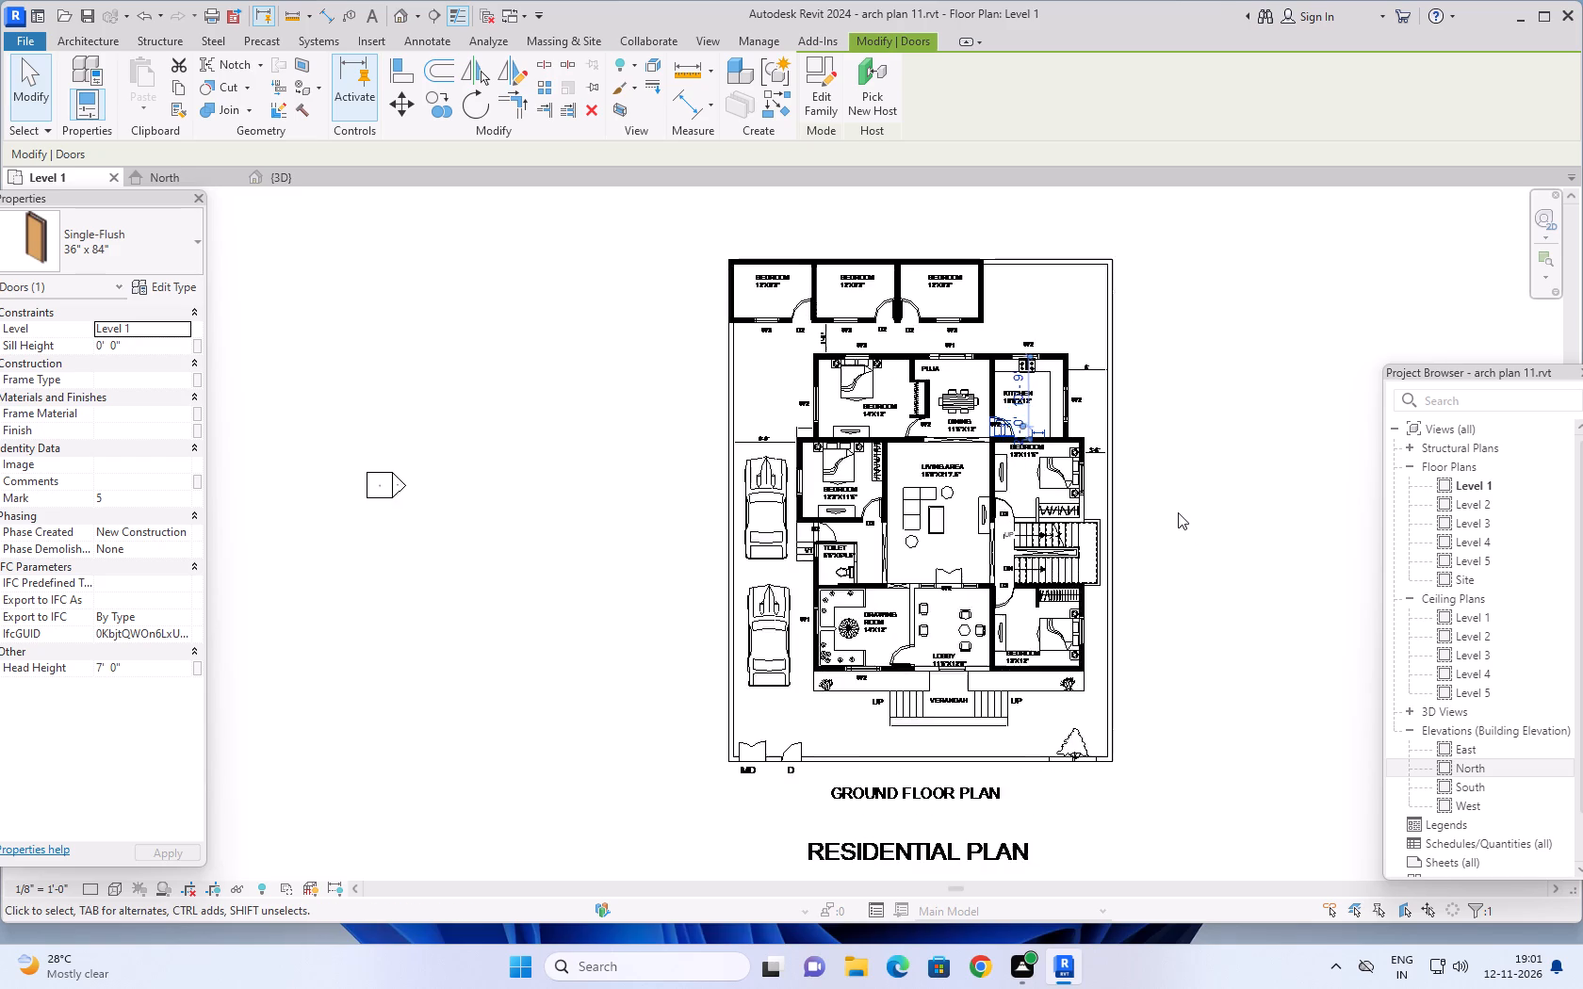
{"action": "scroll", "coordinate": [1178, 512], "scroll_direction": "up", "scroll_amount": 2}
{"action": "middle_click_drag", "start_coordinate": [1158, 472], "coordinate": [1245, 531]}
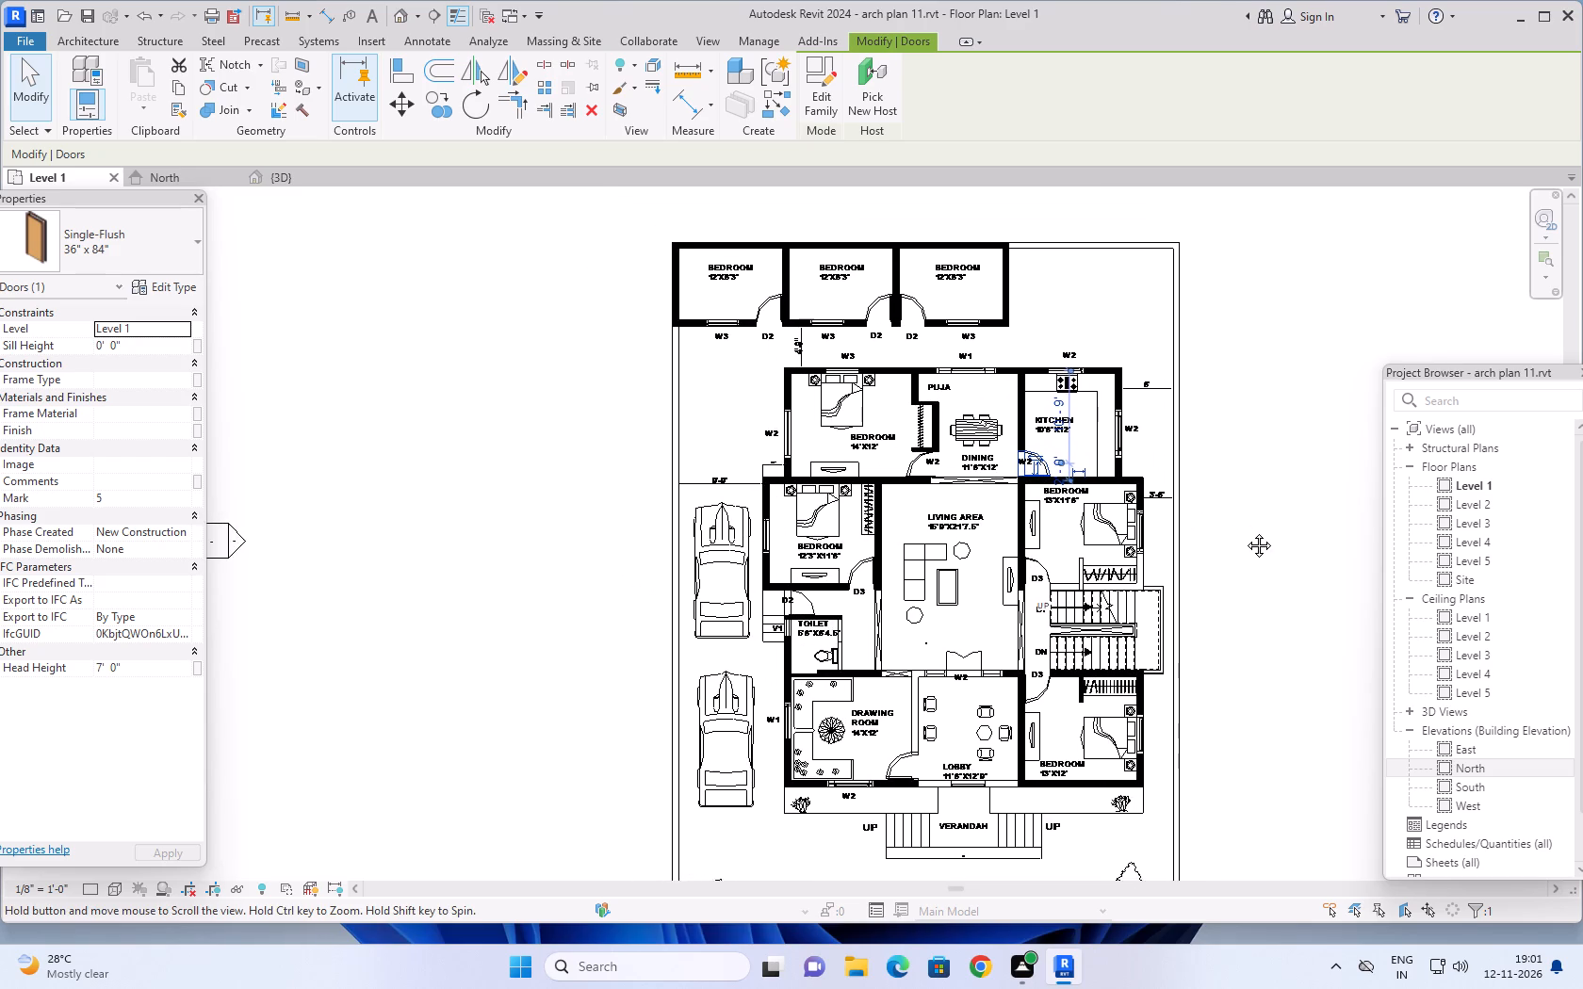
{"action": "middle_click_drag", "start_coordinate": [1245, 531], "coordinate": [1251, 538]}
{"action": "middle_click", "coordinate": [1251, 538]}
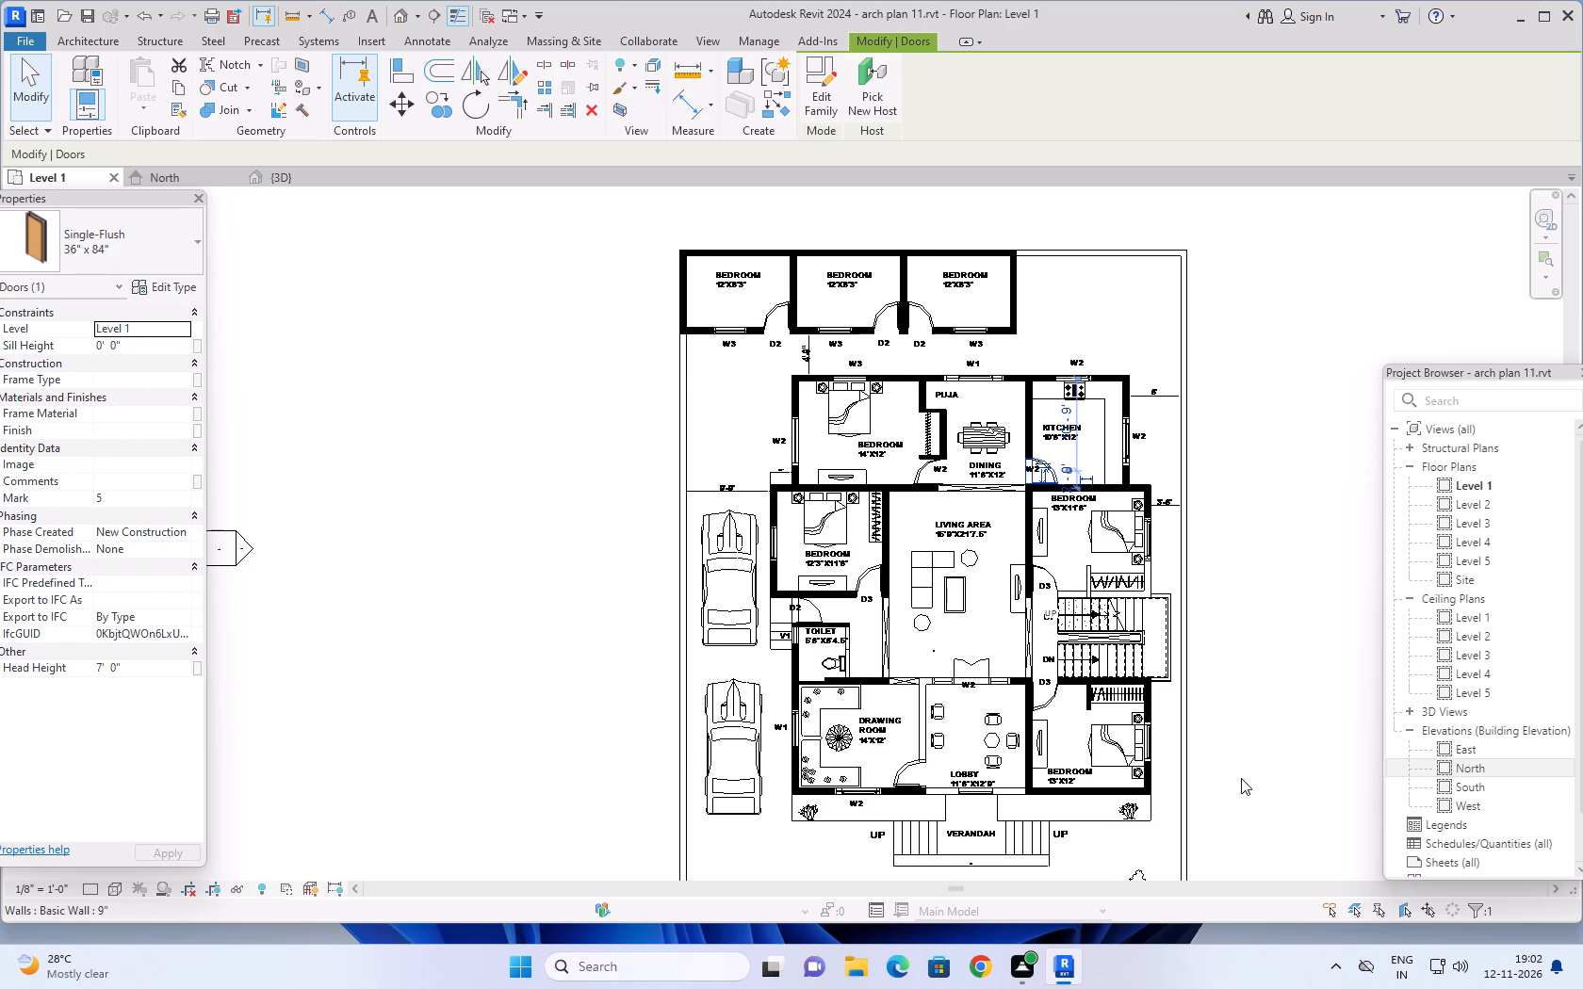
{"action": "scroll", "coordinate": [1241, 778], "scroll_direction": "down", "scroll_amount": 1}
{"action": "scroll", "coordinate": [1241, 778], "scroll_direction": "up", "scroll_amount": 1}
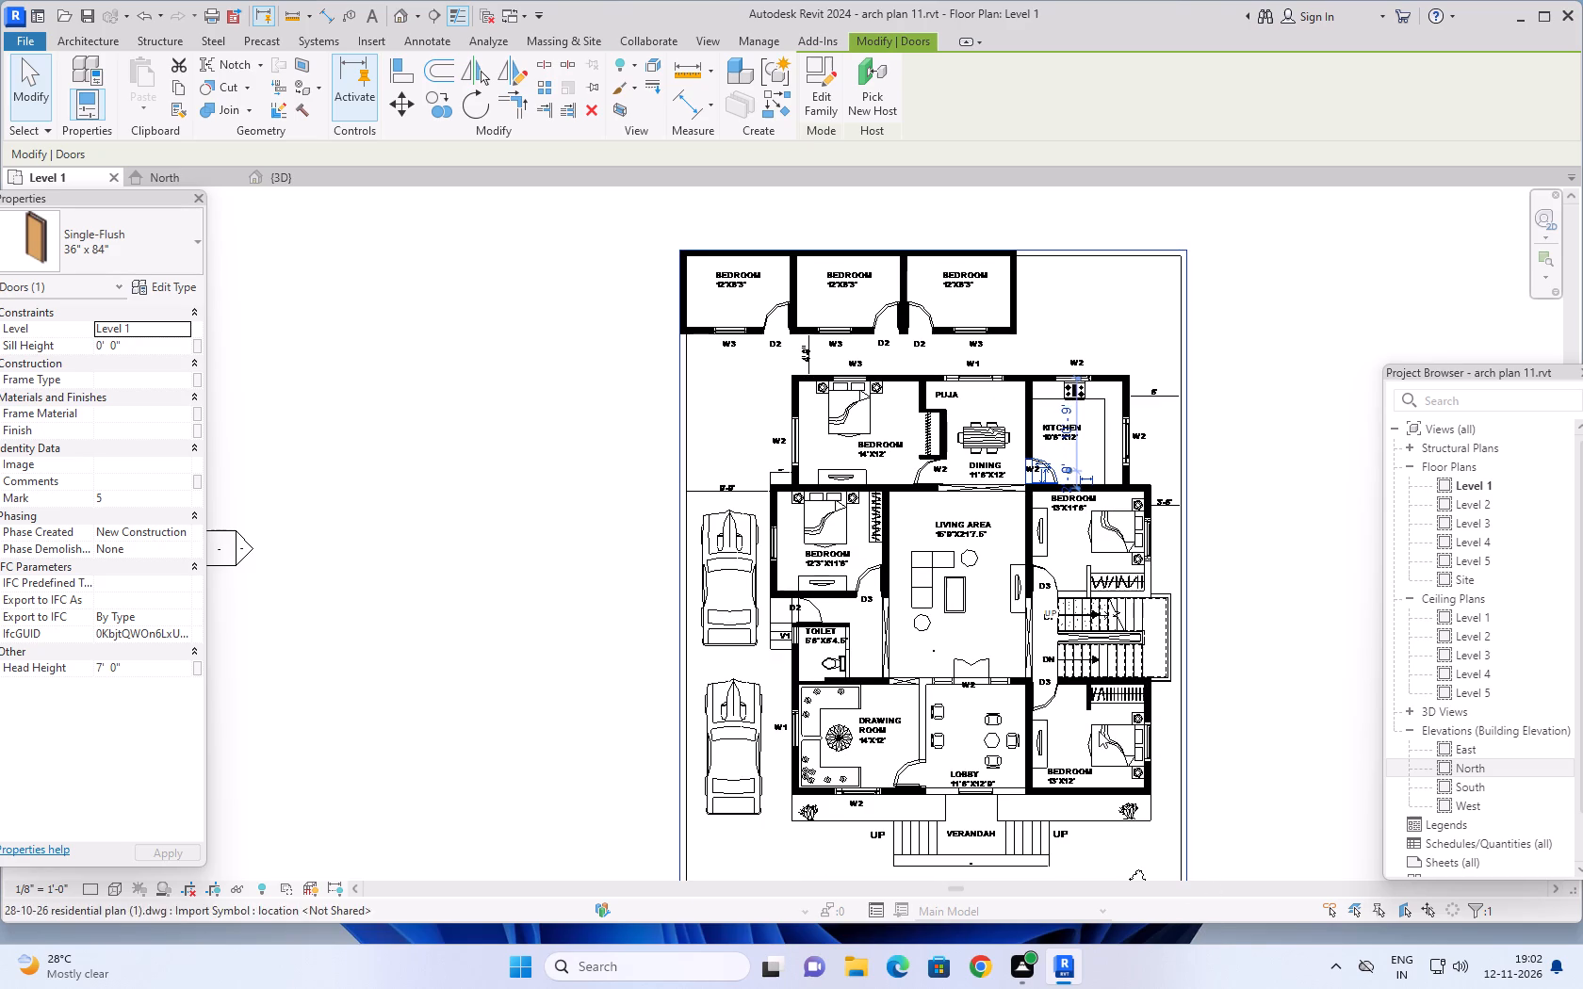
{"action": "scroll", "coordinate": [1221, 633], "scroll_direction": "down", "scroll_amount": 1}
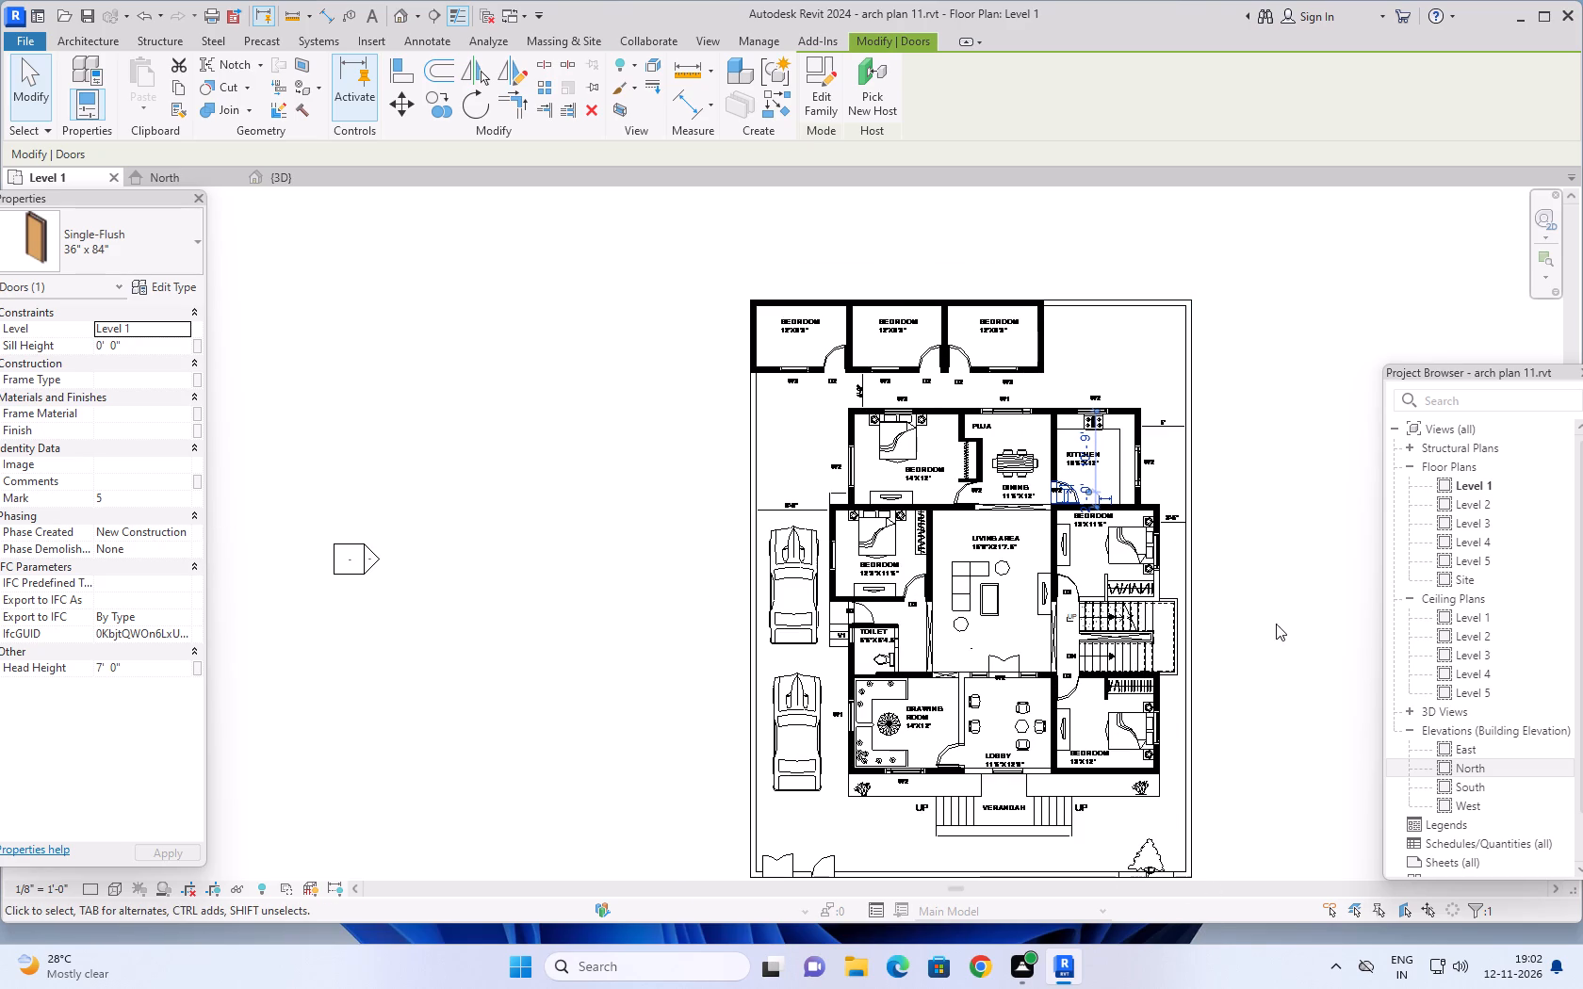
{"action": "middle_click_drag", "start_coordinate": [1287, 617], "coordinate": [1152, 590]}
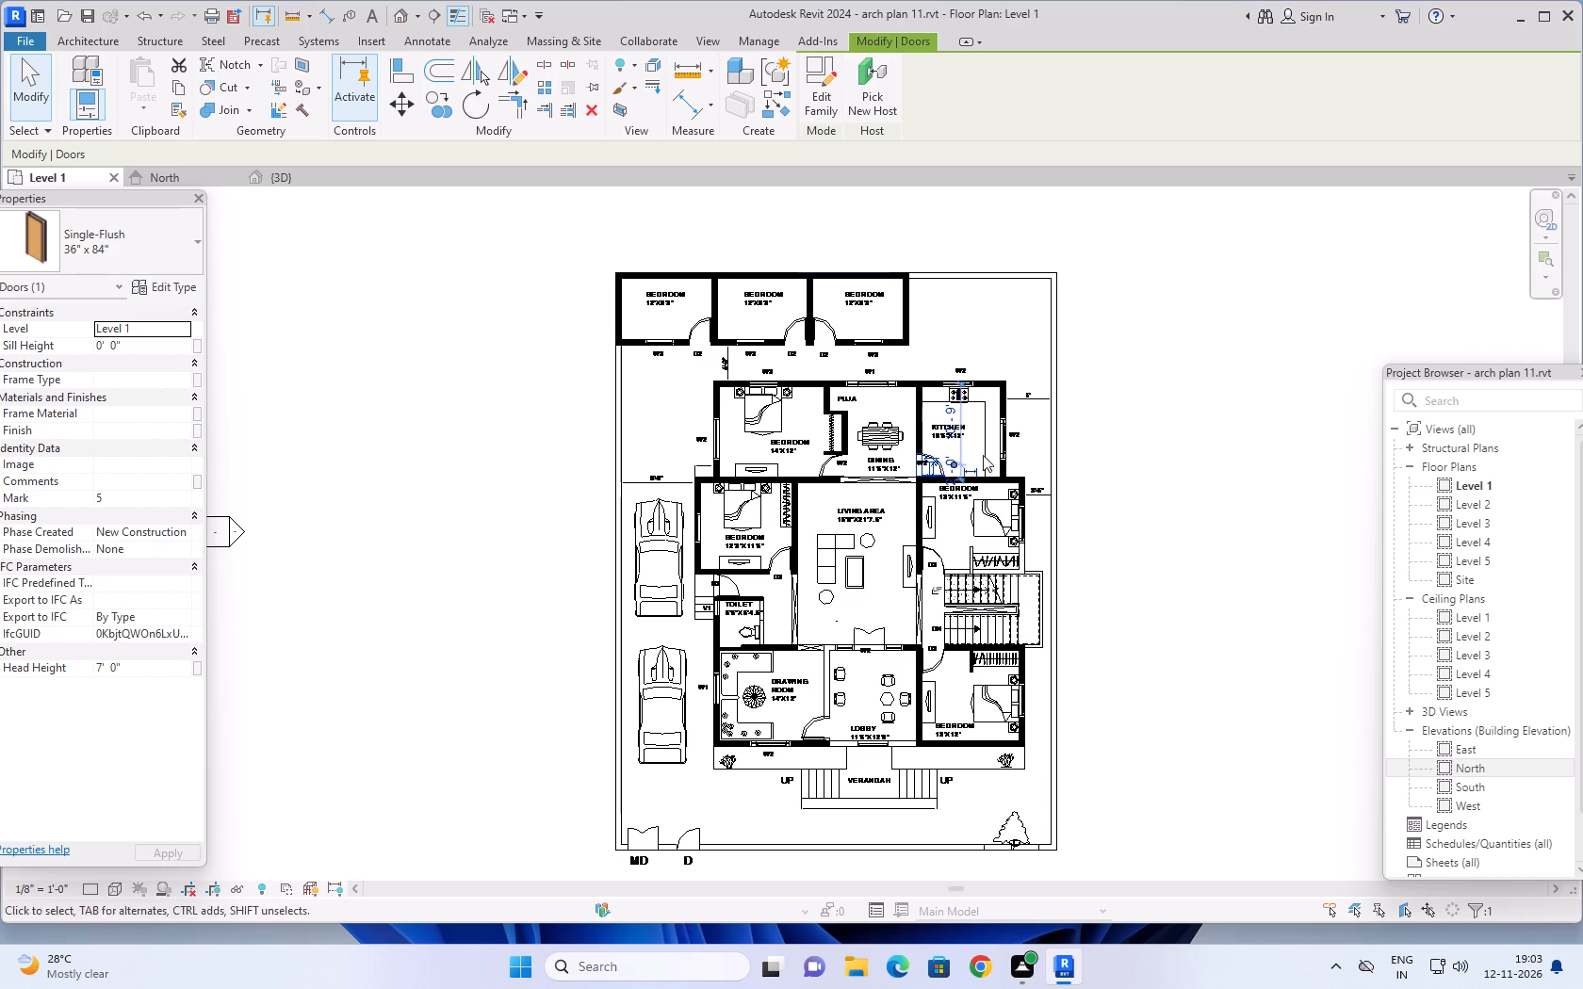
{"action": "scroll", "coordinate": [1147, 501], "scroll_direction": "down", "scroll_amount": 3}
{"action": "middle_click", "coordinate": [1146, 502]}
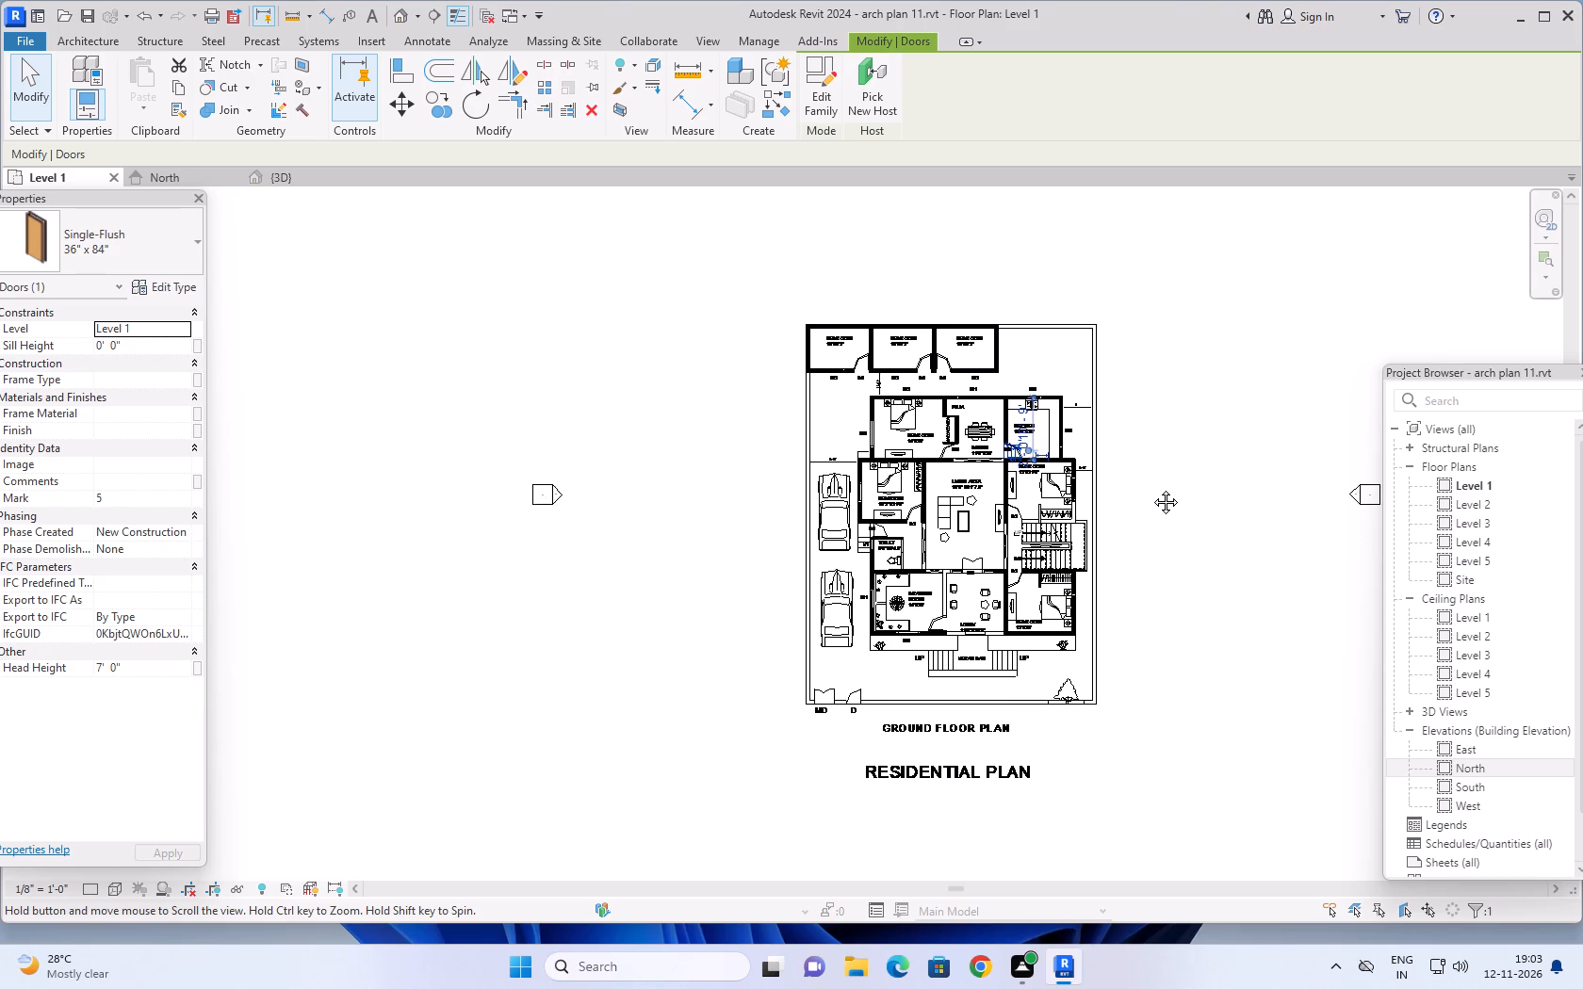
{"action": "scroll", "coordinate": [1150, 498], "scroll_direction": "down", "scroll_amount": 1}
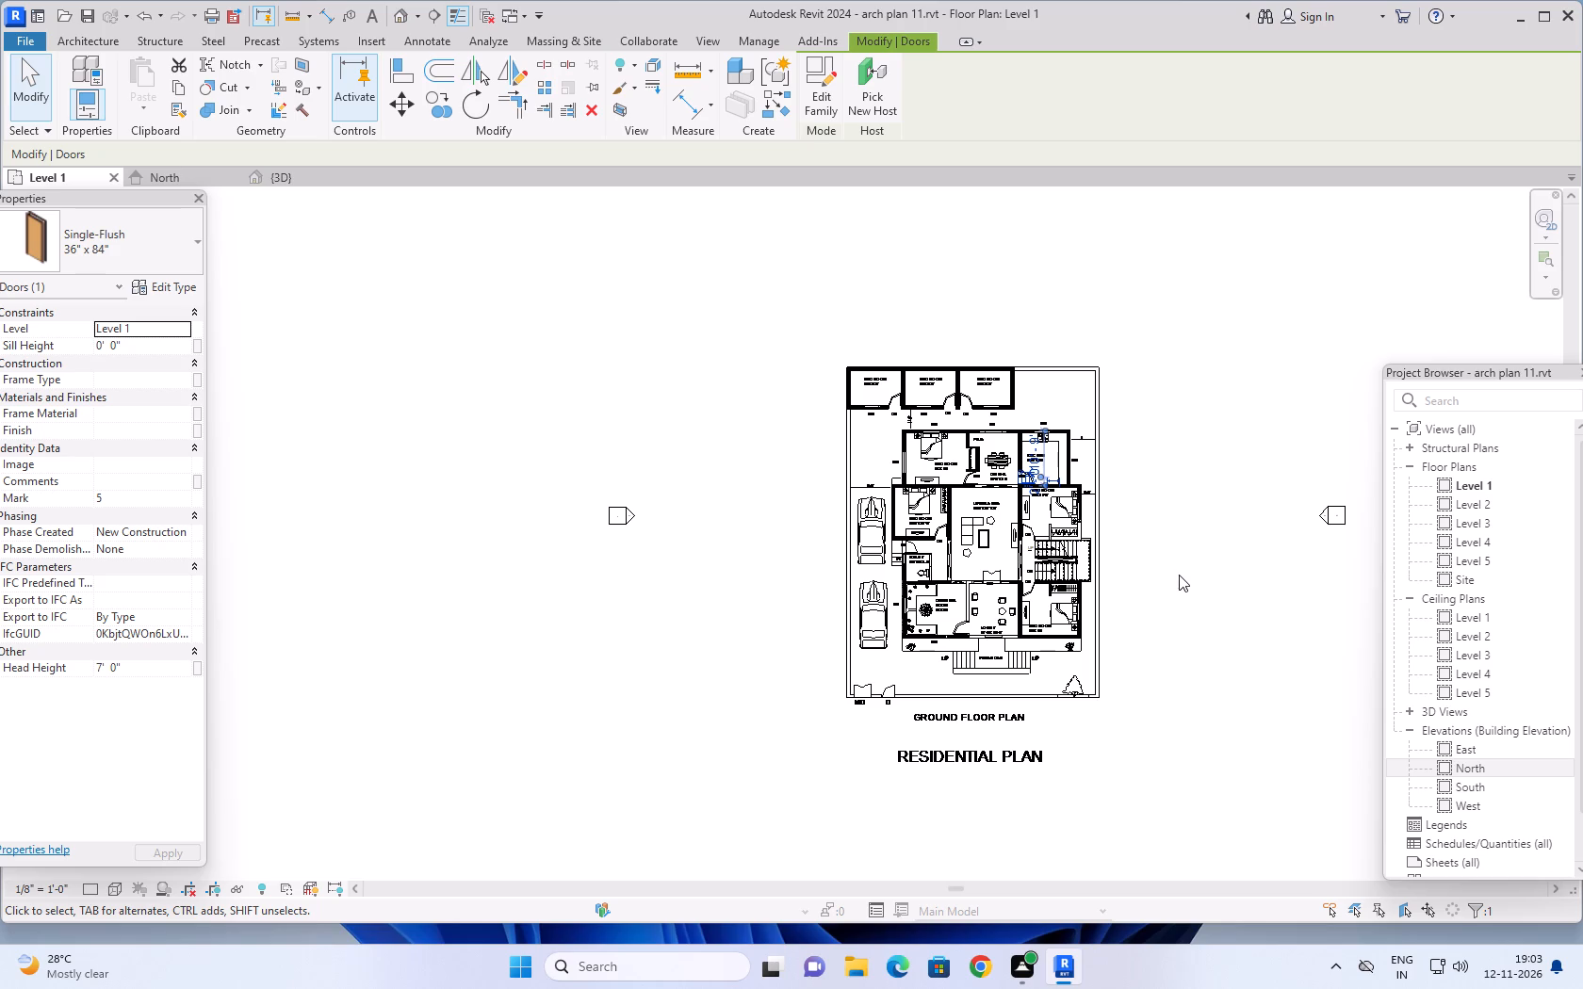
{"action": "scroll", "coordinate": [1184, 594], "scroll_direction": "down", "scroll_amount": 1}
{"action": "middle_click_drag", "start_coordinate": [1189, 599], "coordinate": [1126, 591]}
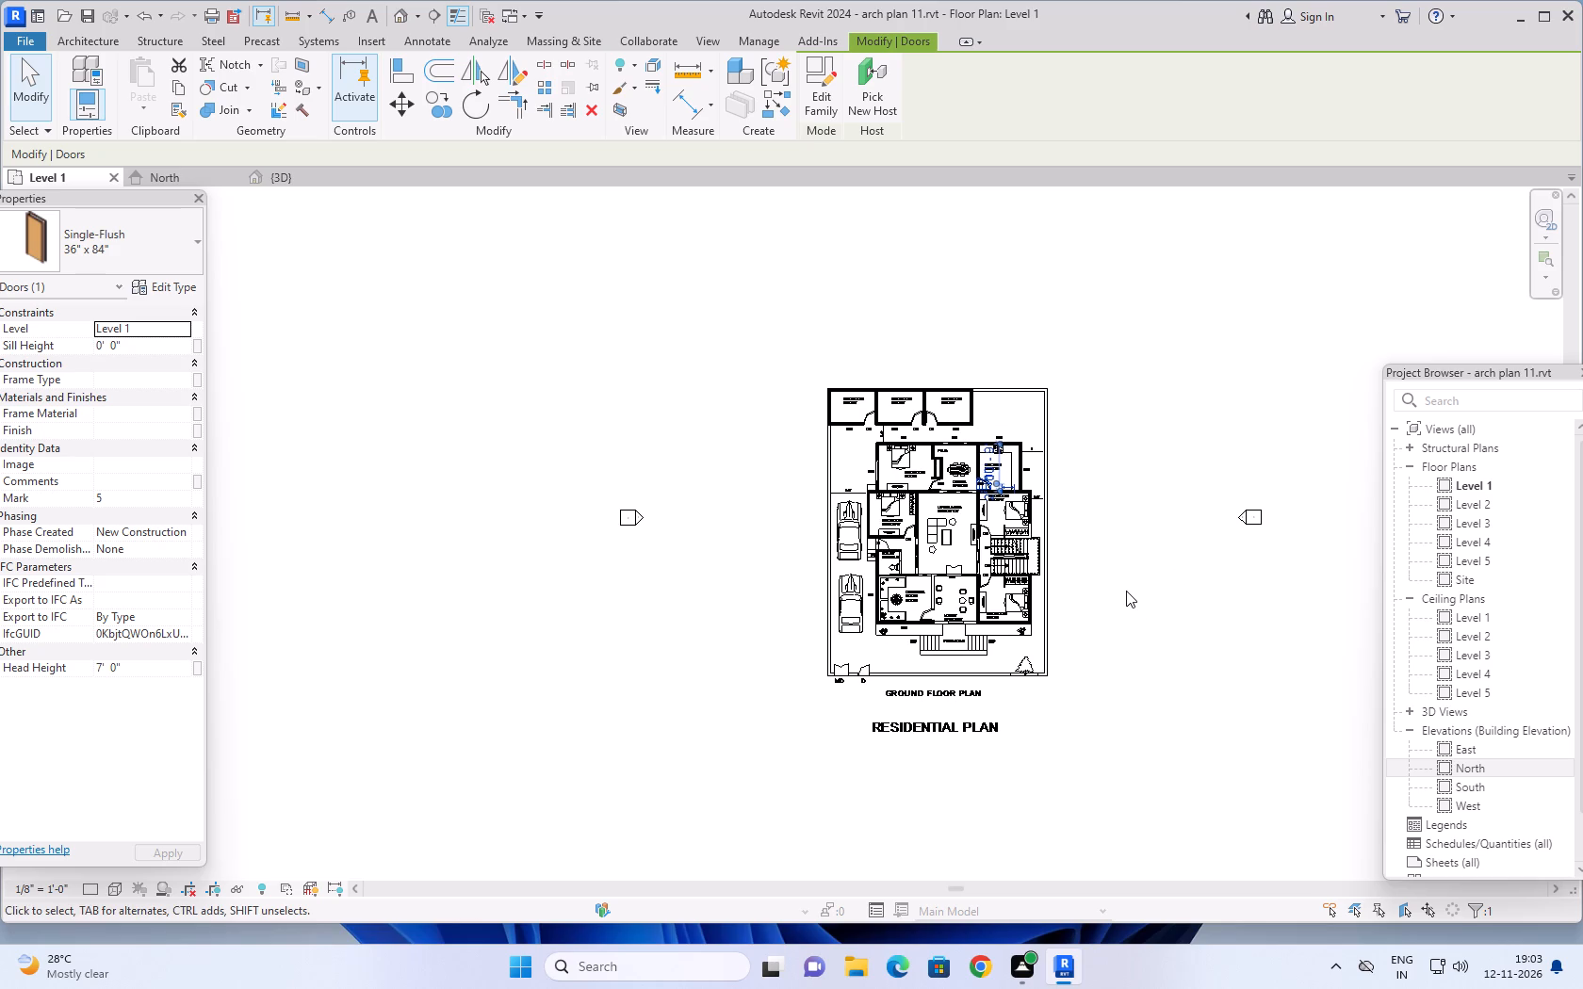
{"action": "scroll", "coordinate": [1126, 591], "scroll_direction": "down", "scroll_amount": 1}
{"action": "middle_click_drag", "start_coordinate": [1123, 588], "coordinate": [1077, 576]}
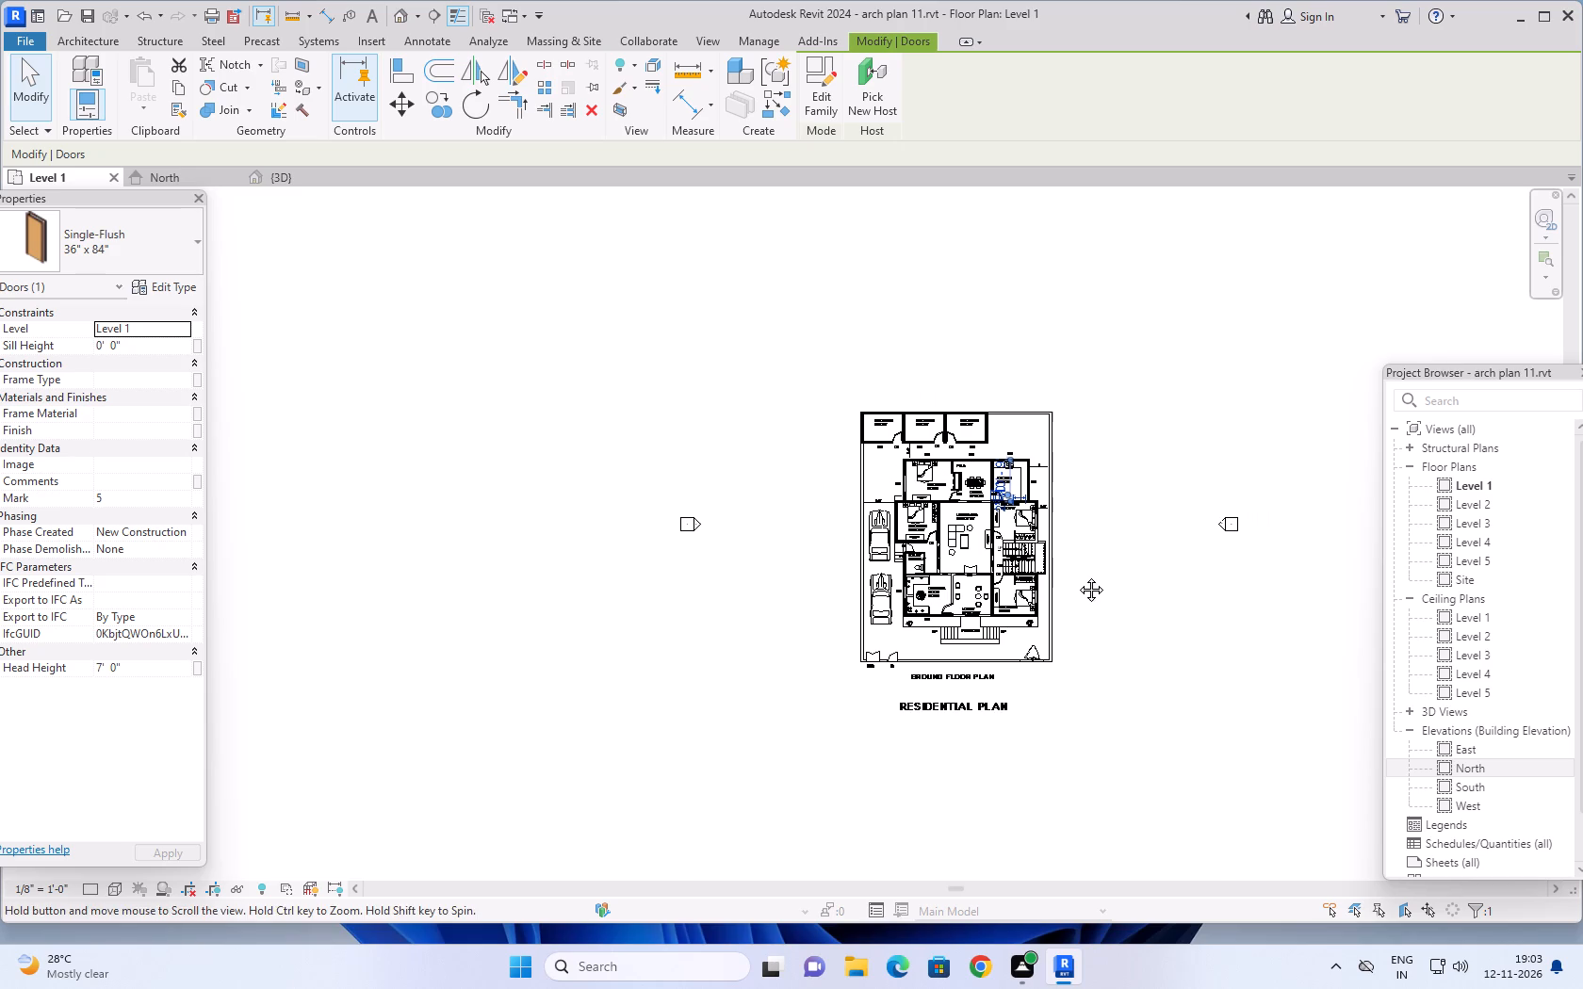
{"action": "middle_click_drag", "start_coordinate": [1077, 576], "coordinate": [1074, 576]}
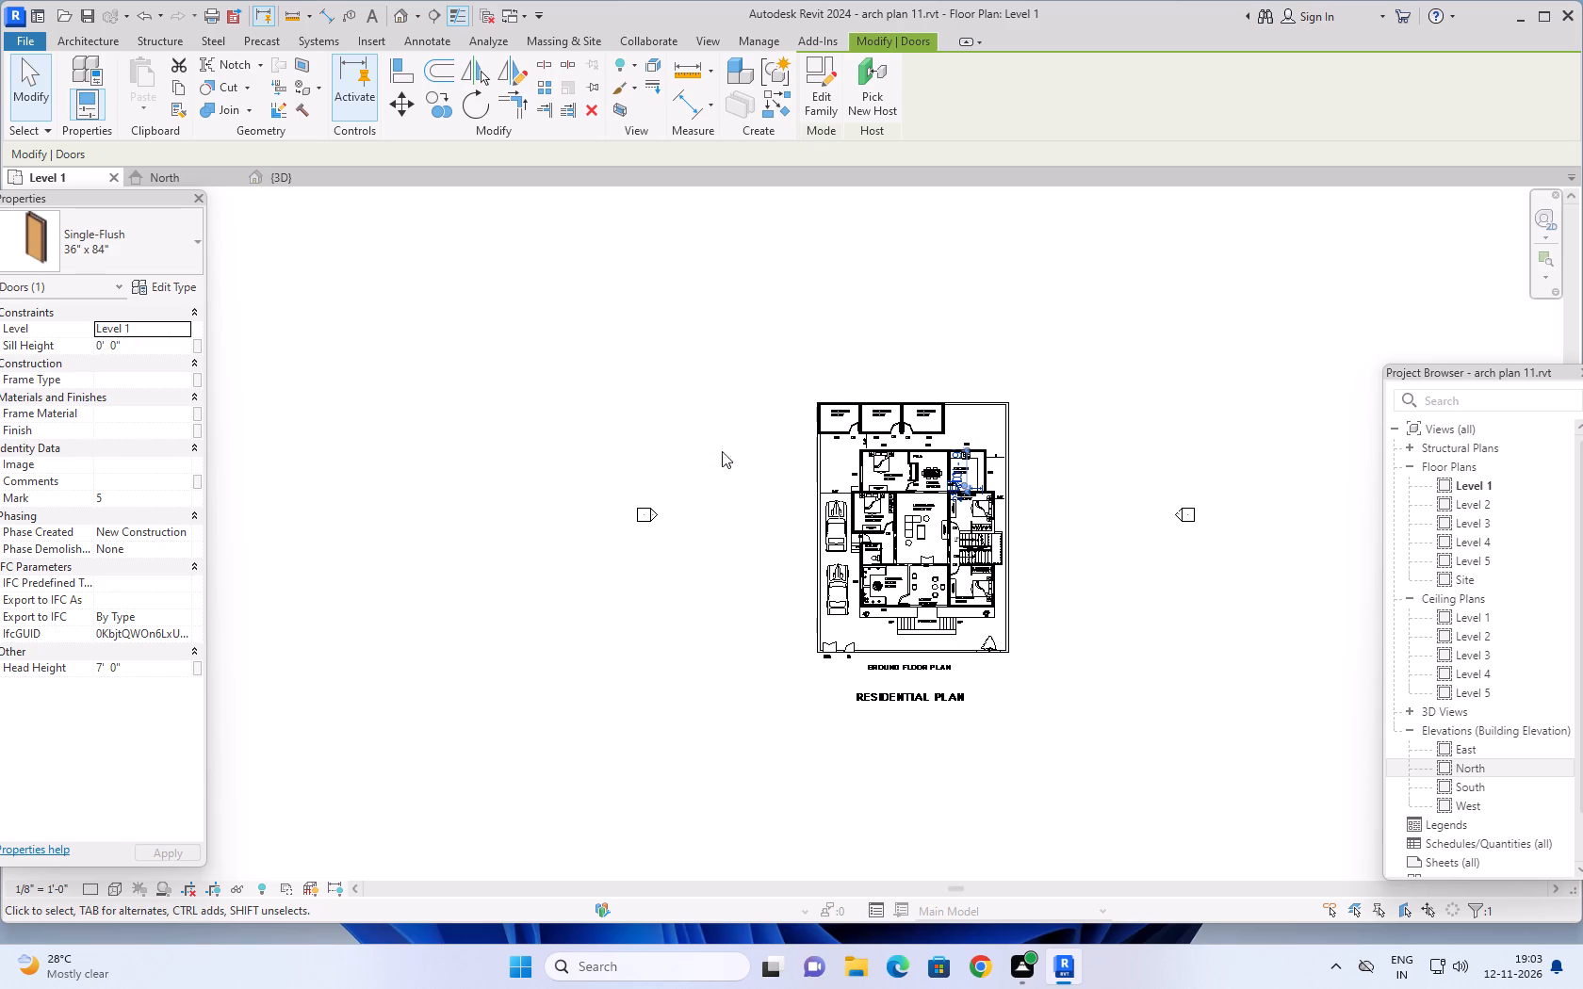
{"action": "middle_click_drag", "start_coordinate": [734, 299], "coordinate": [636, 295]}
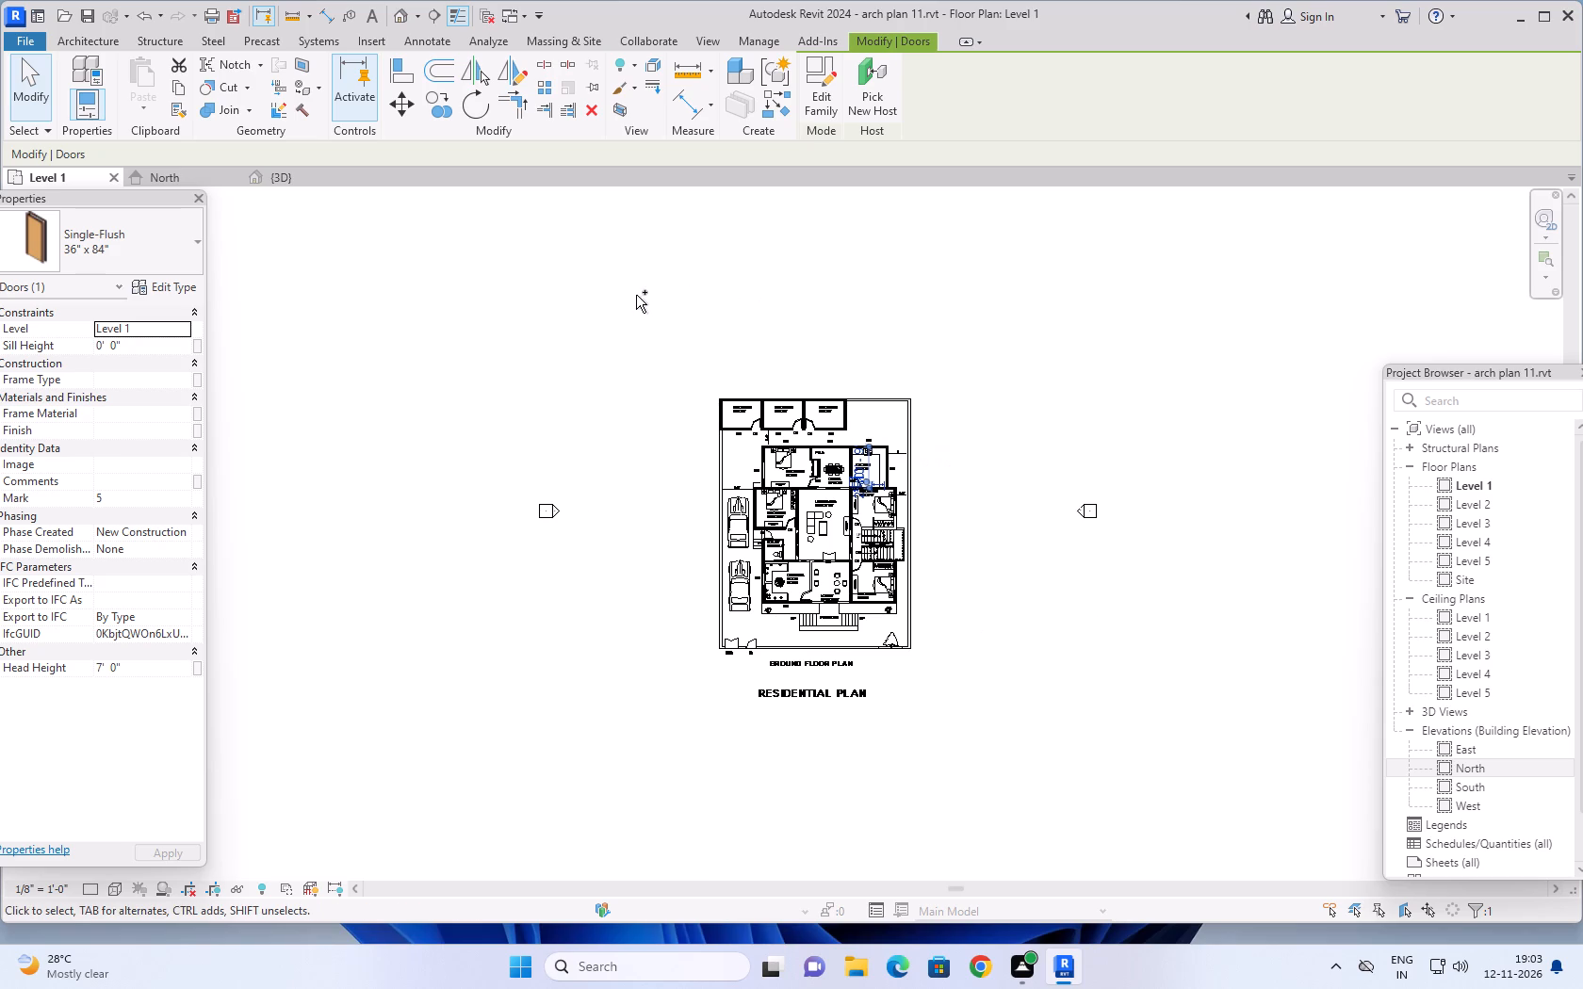
Save the project.
{"action": "key", "text": "ctrl+s"}
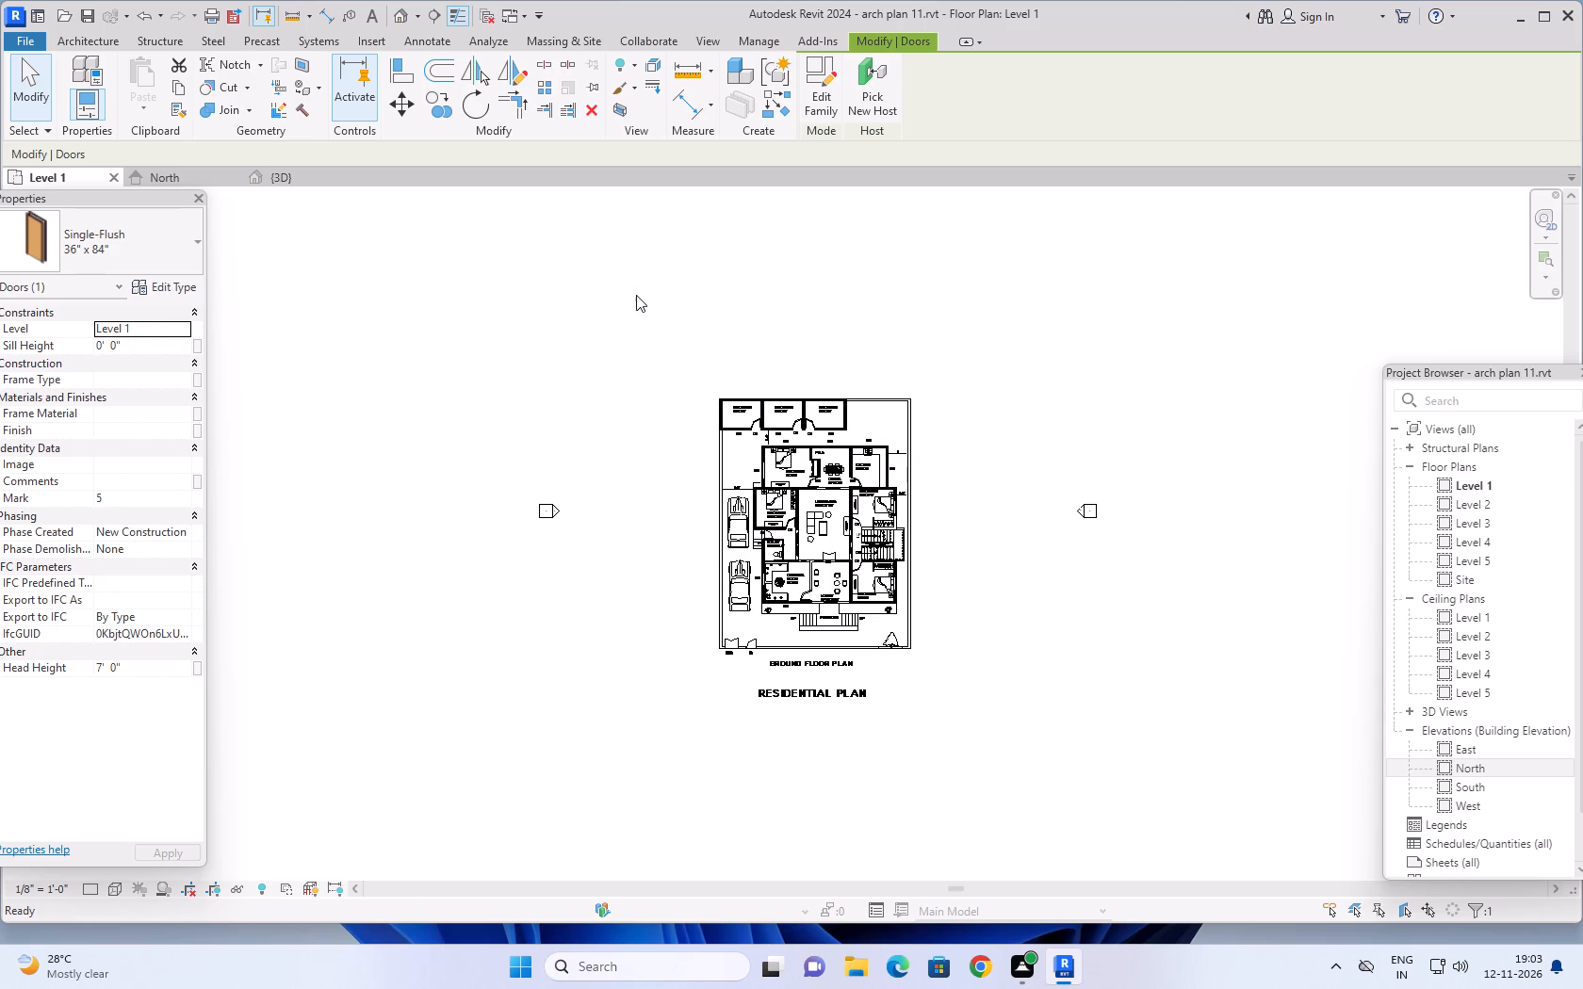
Start placing a 9" Basic Wall on Level 1 in the empty area east of the ground floor plan.
{"action": "left_click", "coordinate": [73, 67]}
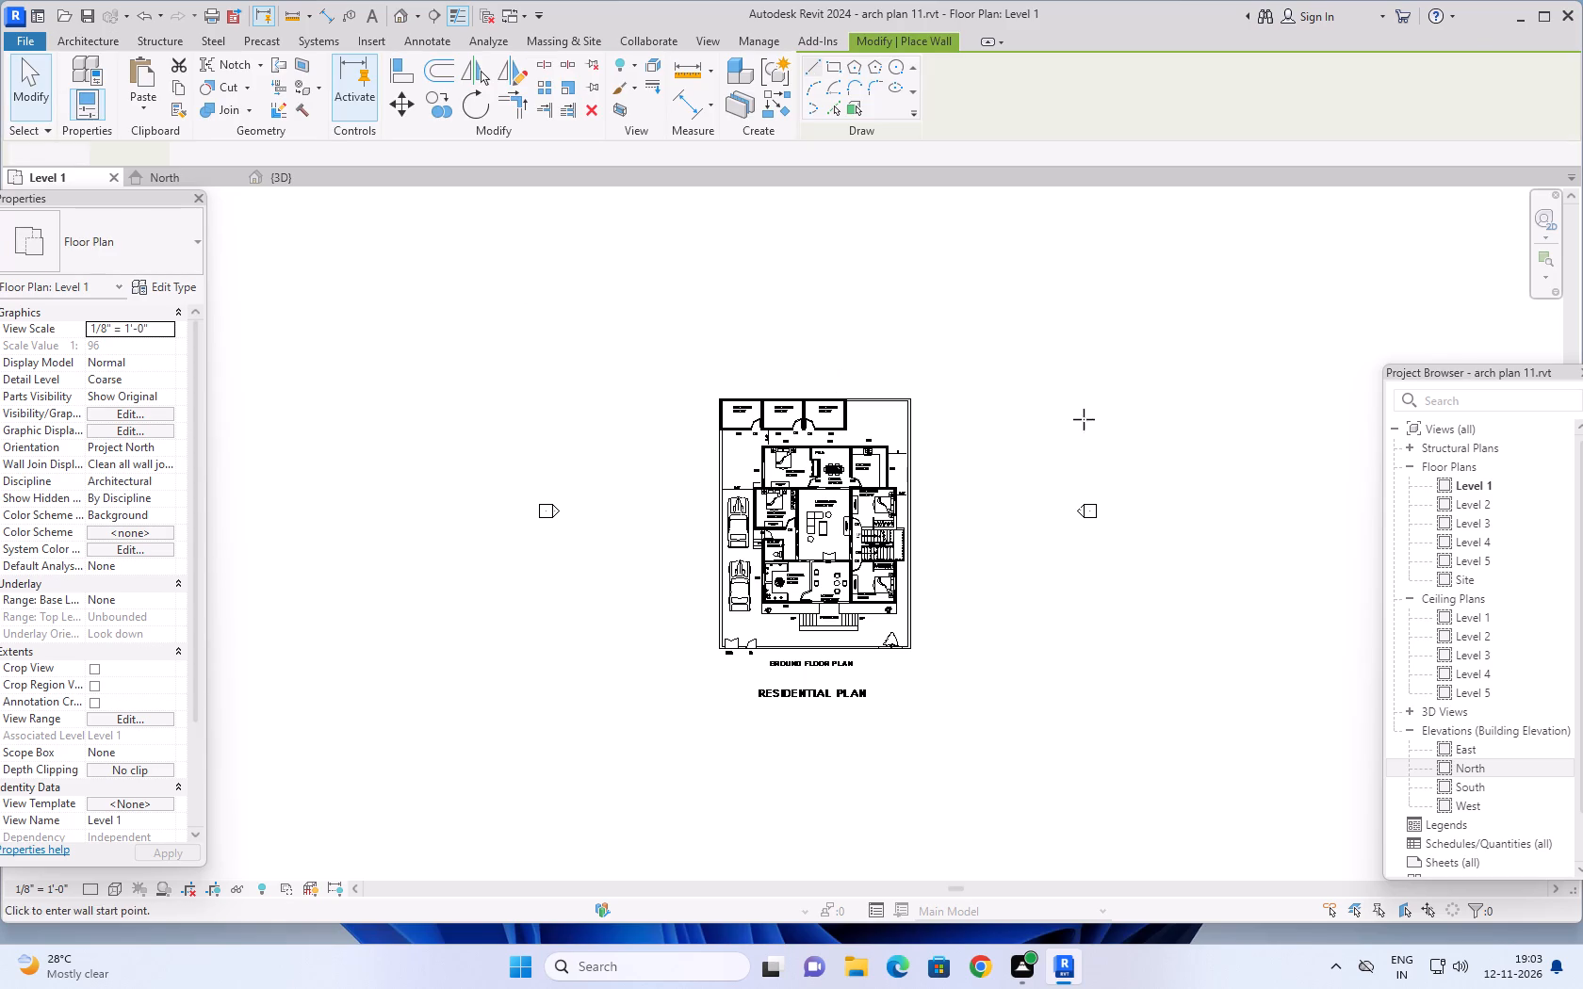
{"action": "scroll", "coordinate": [1095, 422], "scroll_direction": "down", "scroll_amount": 2}
{"action": "middle_click_drag", "start_coordinate": [1141, 436], "coordinate": [771, 430]}
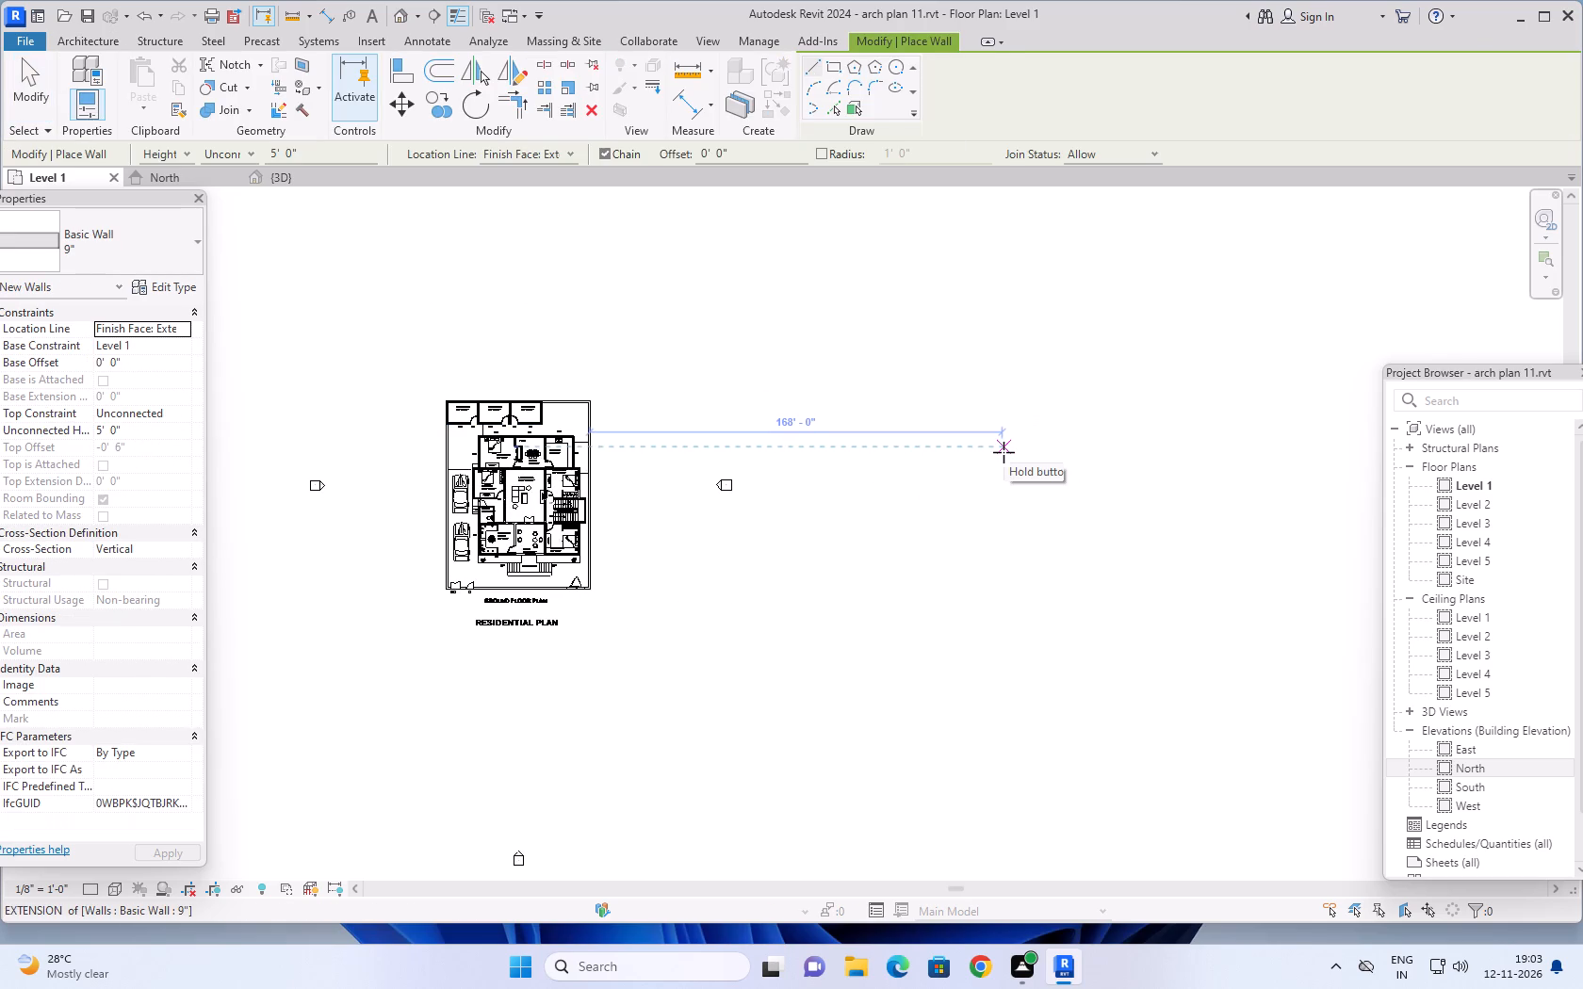
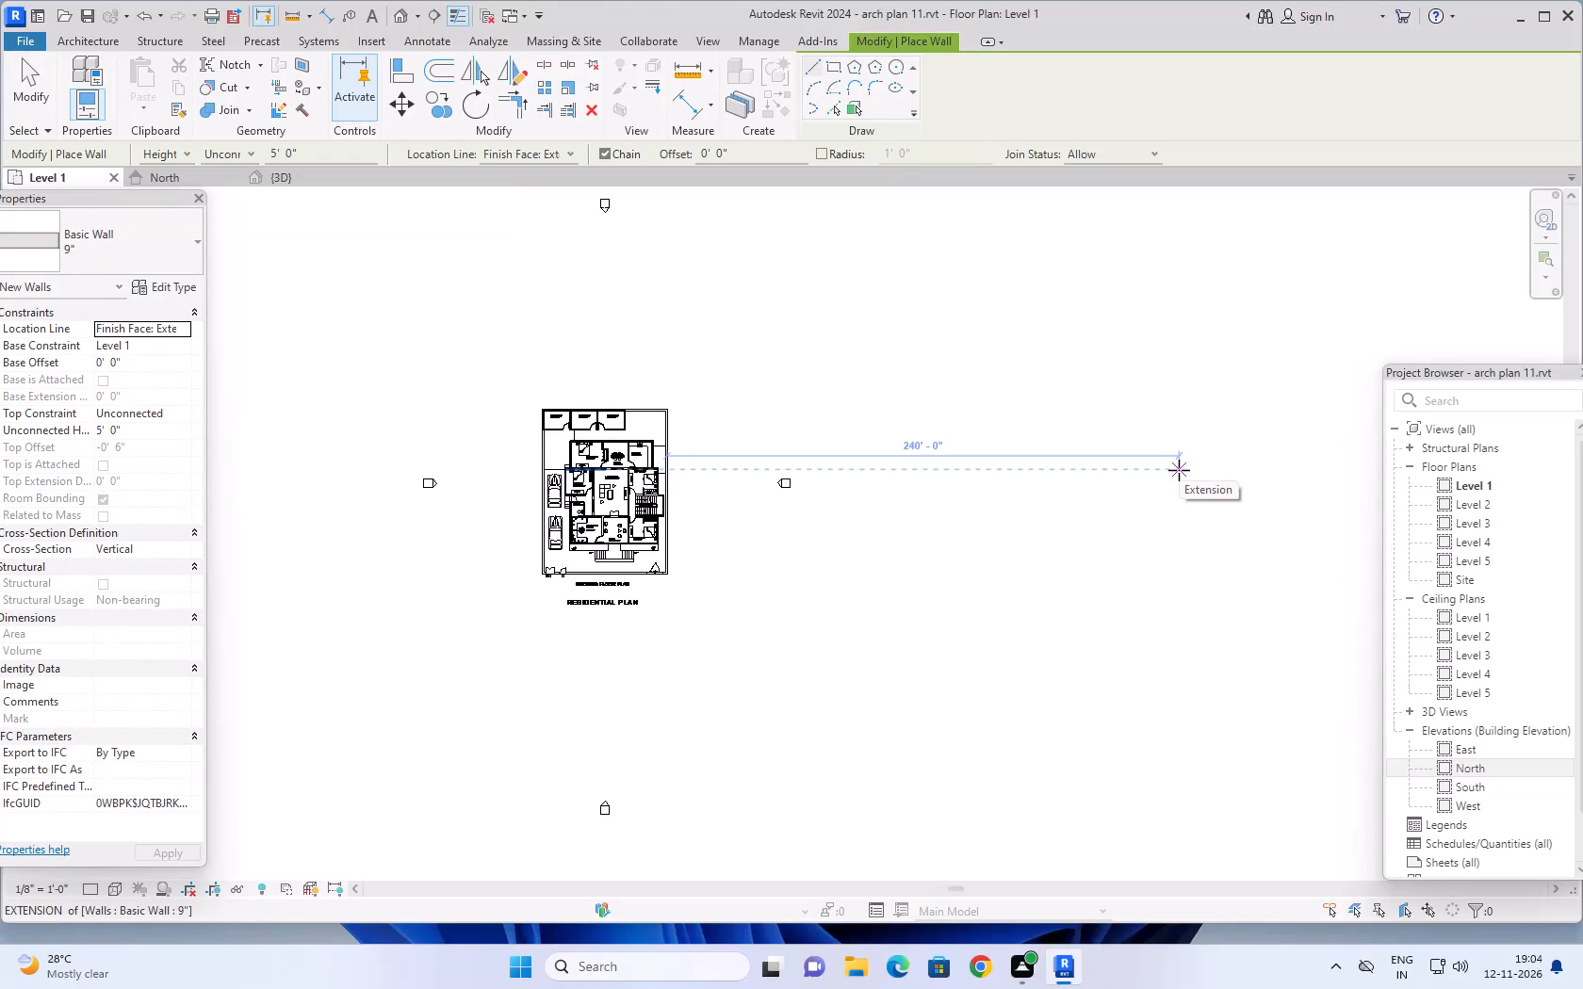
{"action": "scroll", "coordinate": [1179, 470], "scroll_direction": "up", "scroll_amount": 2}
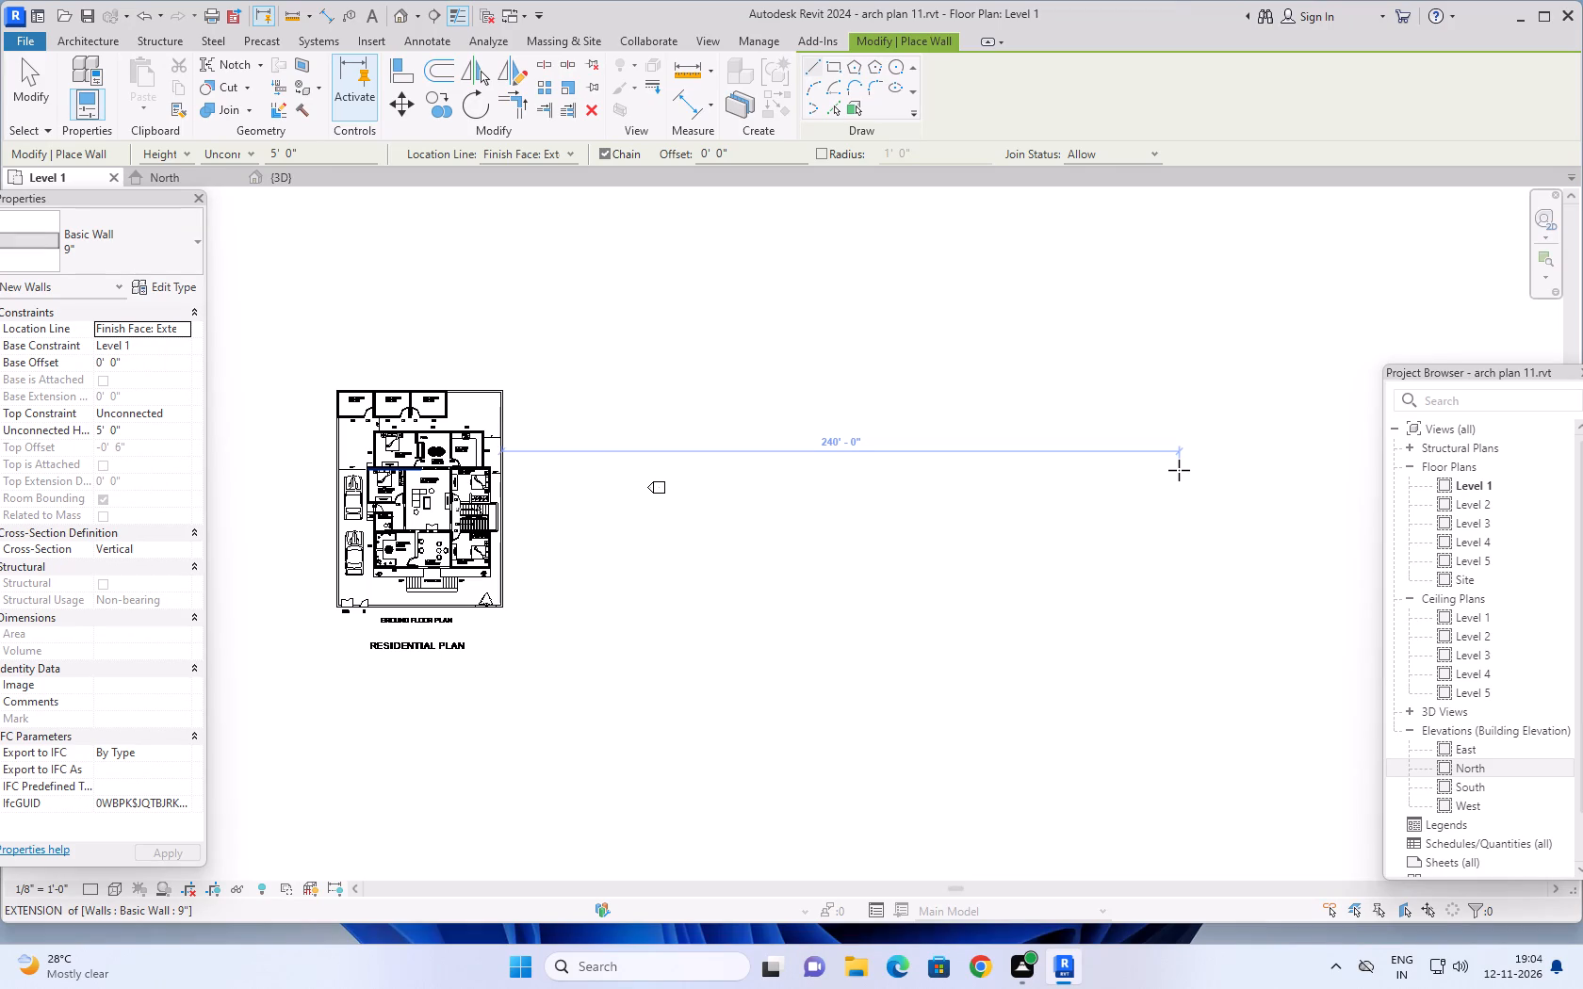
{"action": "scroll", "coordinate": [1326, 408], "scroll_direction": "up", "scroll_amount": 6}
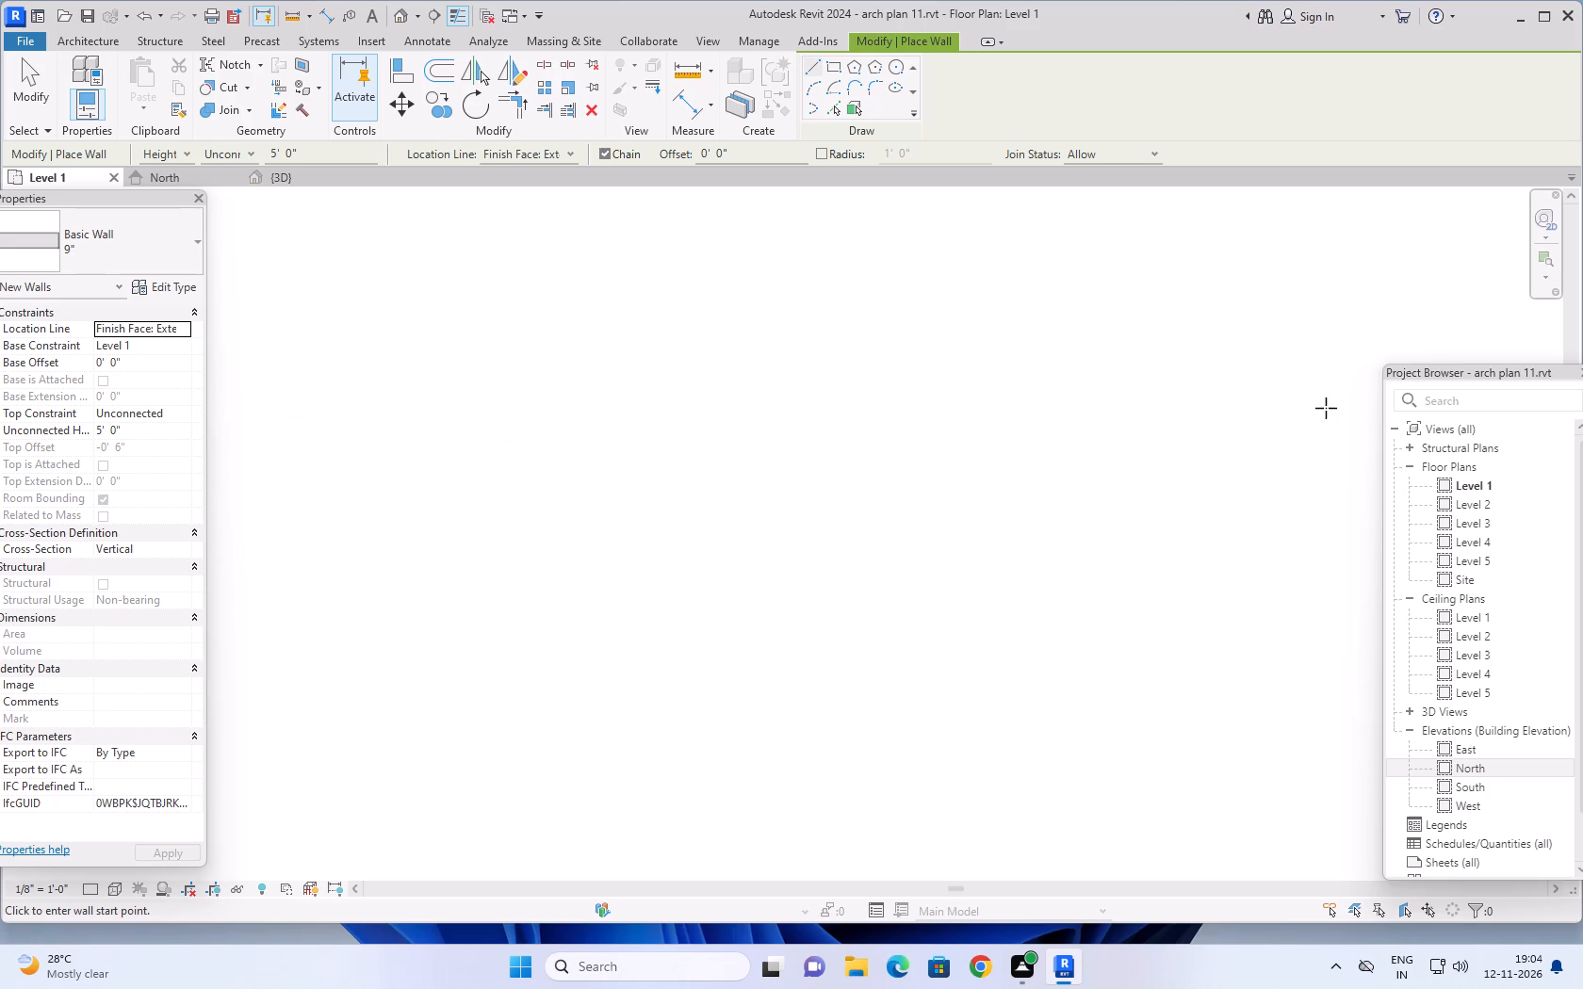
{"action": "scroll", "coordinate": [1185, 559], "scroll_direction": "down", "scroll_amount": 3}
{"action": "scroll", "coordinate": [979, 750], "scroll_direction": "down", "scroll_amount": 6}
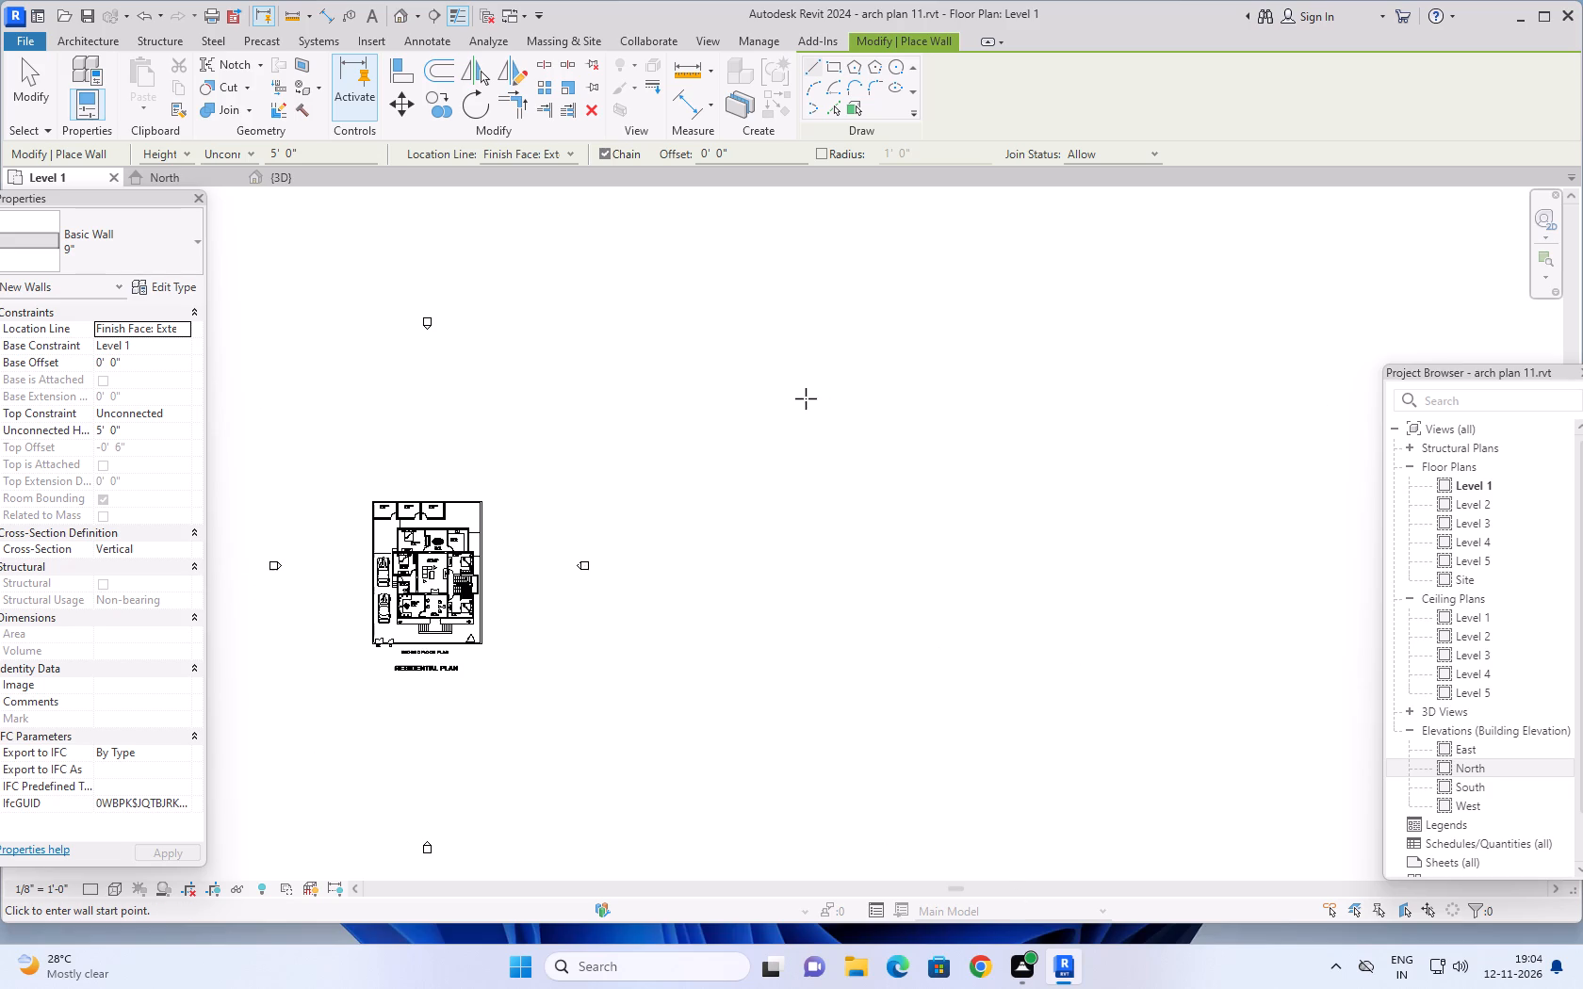
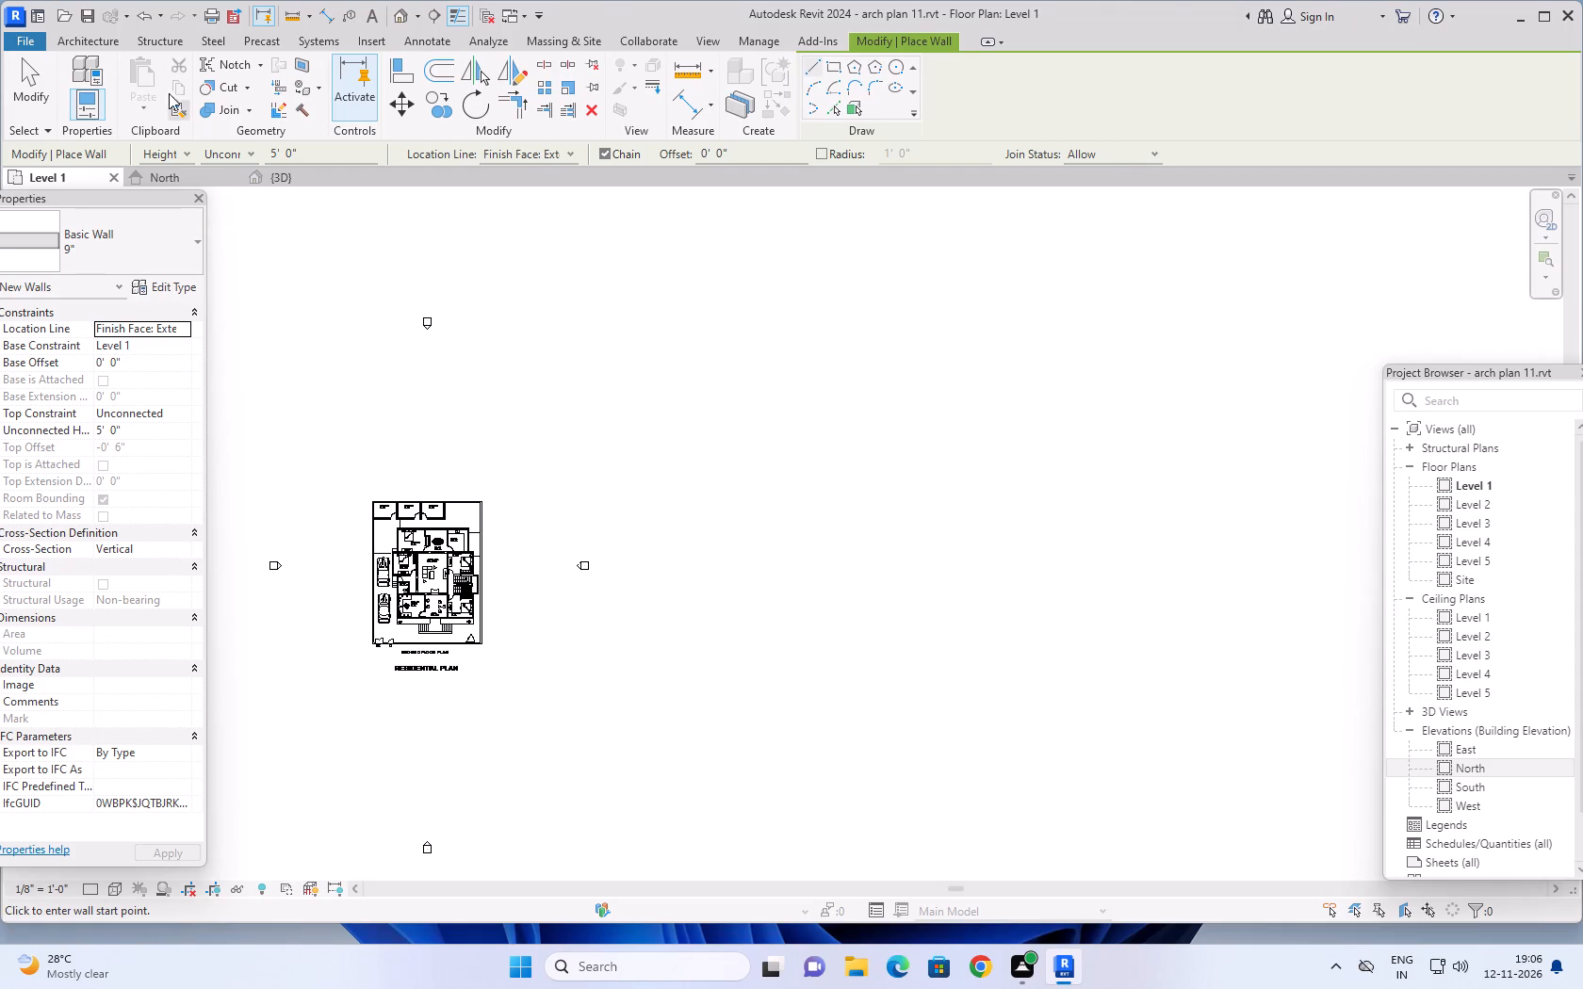
Draw a closed, narrow triangular loop of three chained 9" Basic Walls in the empty area east of the residential plan on Level 1.
{"action": "left_click", "coordinate": [781, 326]}
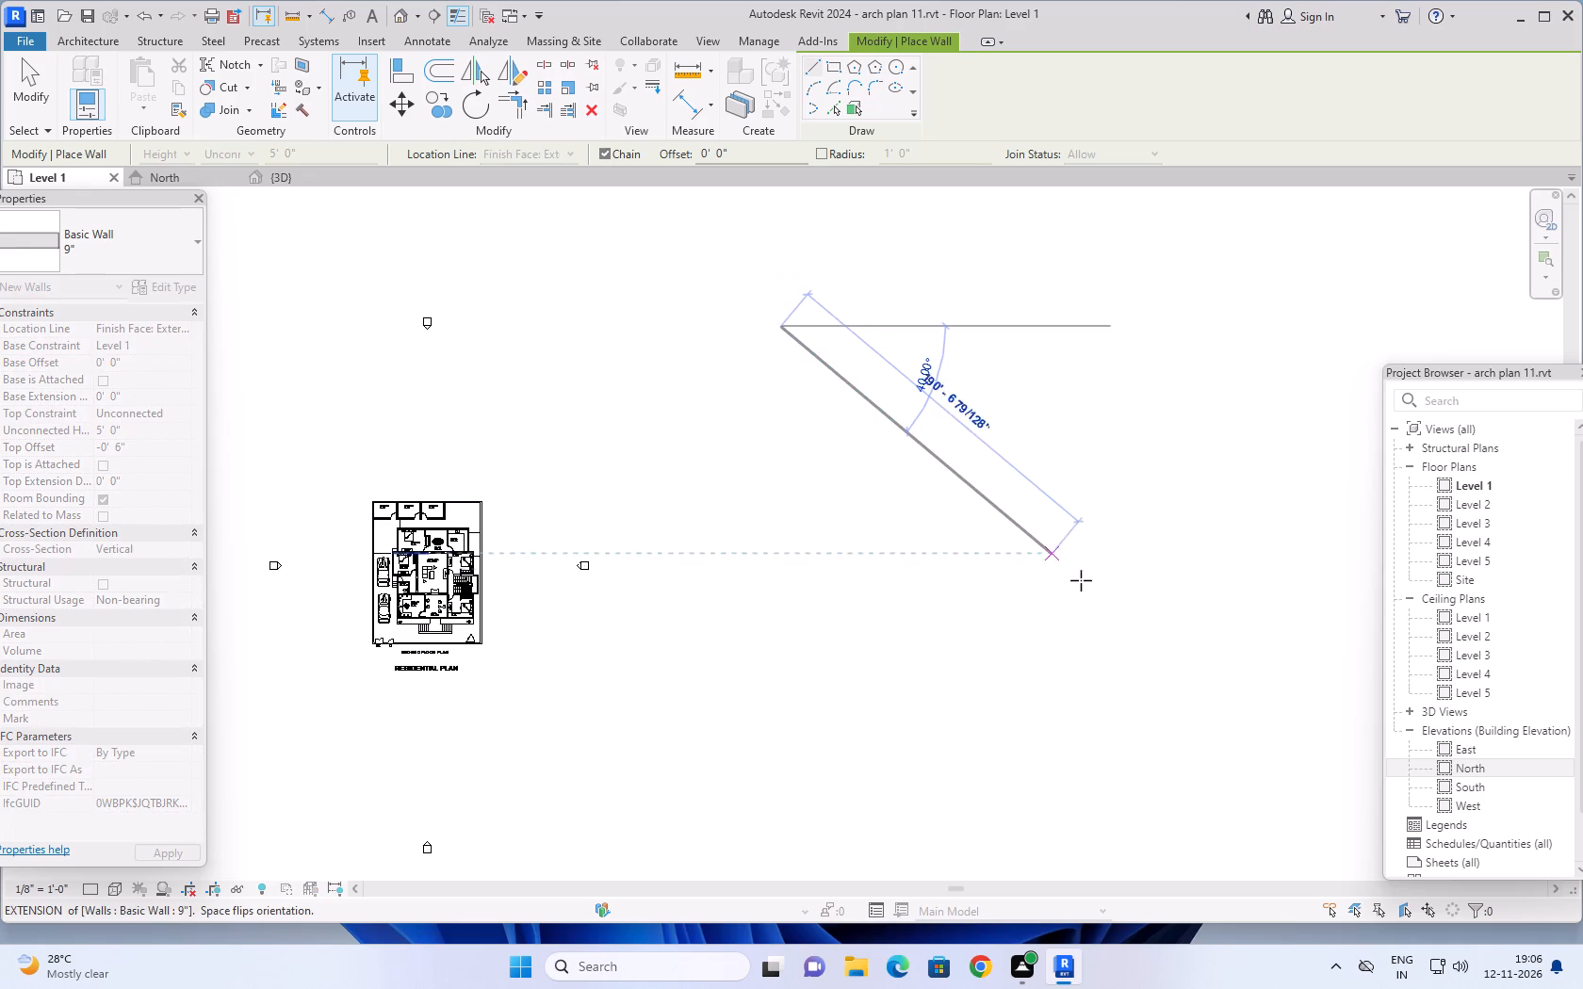
{"action": "left_click", "coordinate": [1084, 584]}
{"action": "left_click", "coordinate": [814, 495]}
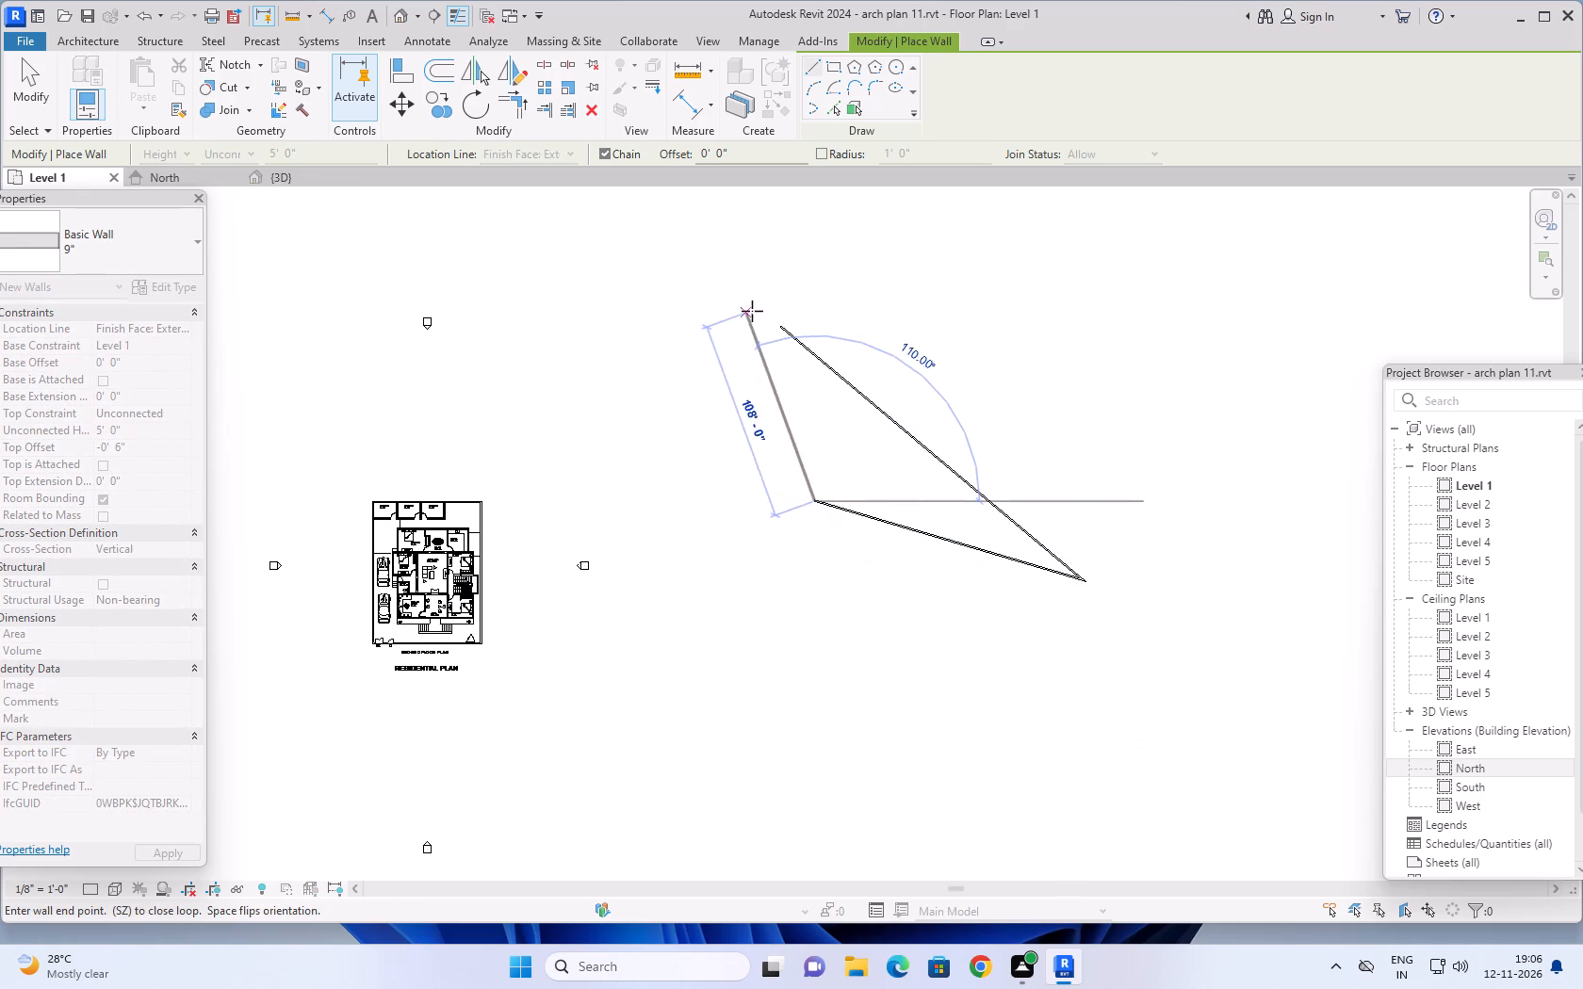
{"action": "left_click", "coordinate": [786, 329]}
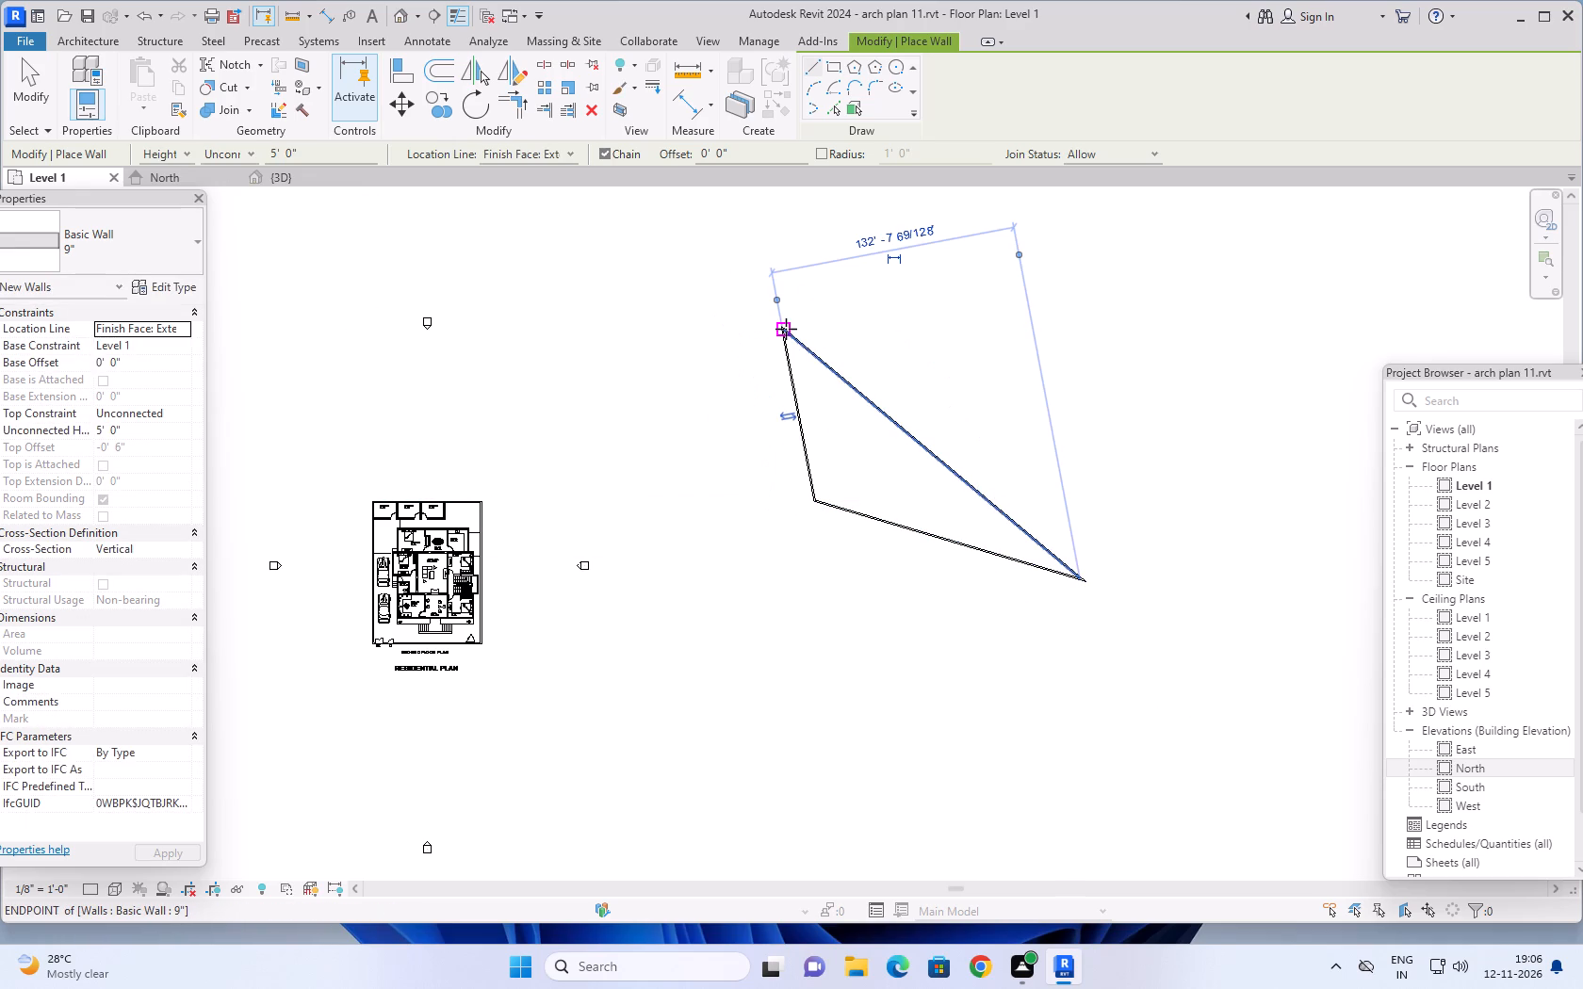
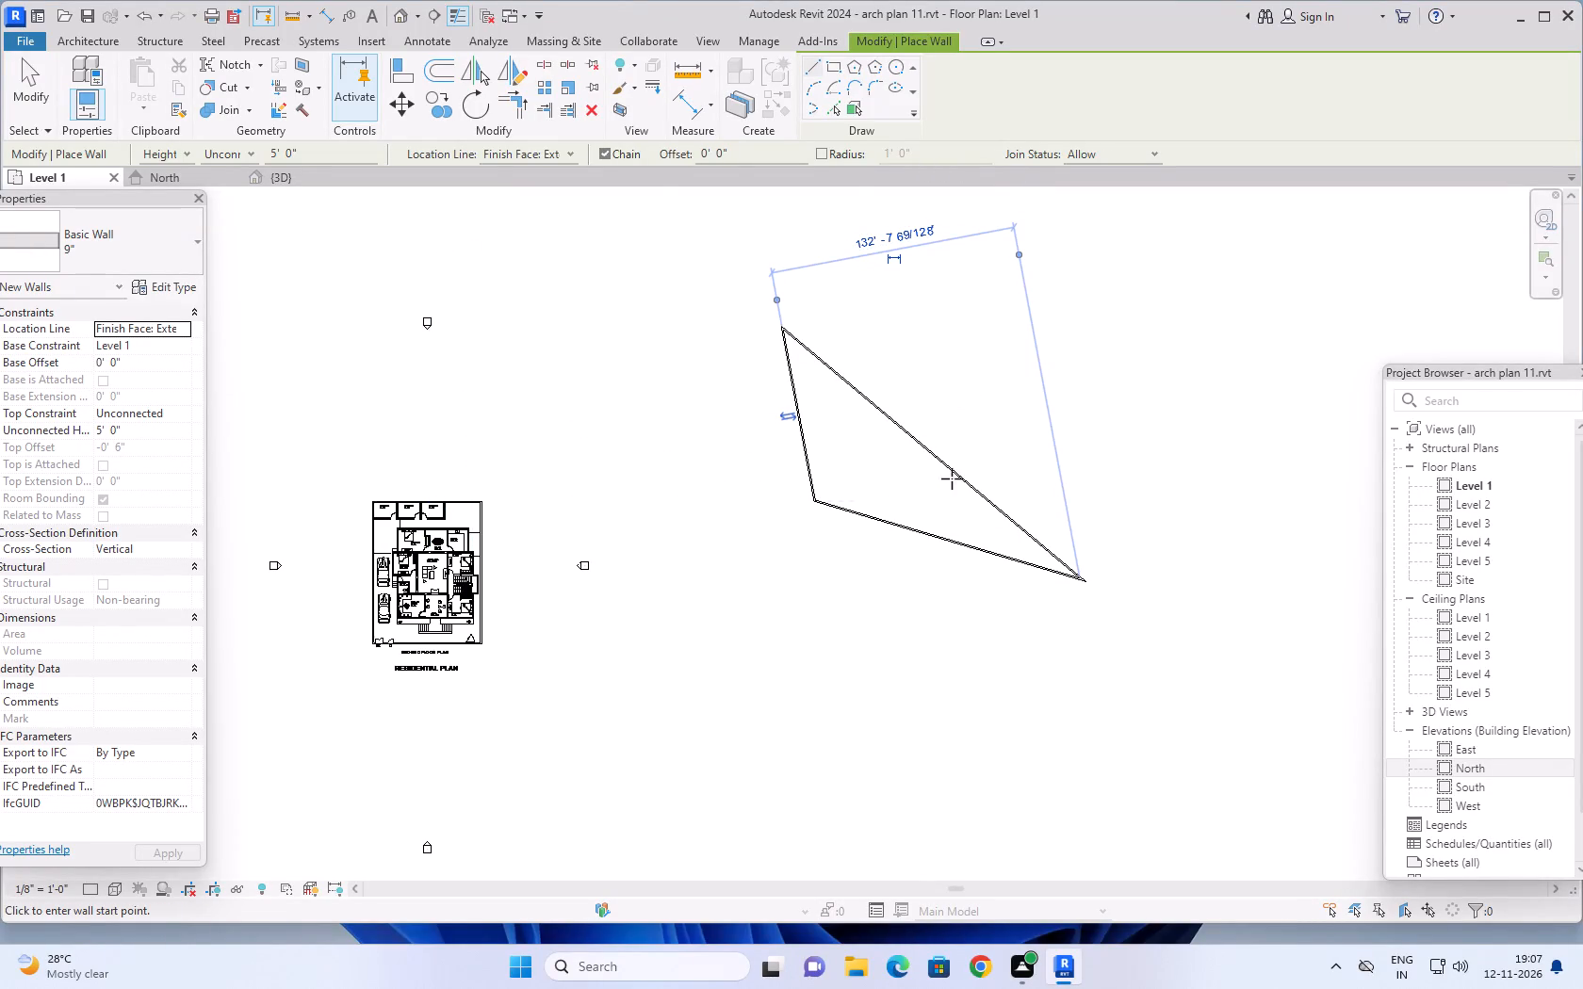
Draw a 9" Basic Wall about 132' long from just south of the triangular wall loop to its northern corner.
{"action": "left_click", "coordinate": [855, 562]}
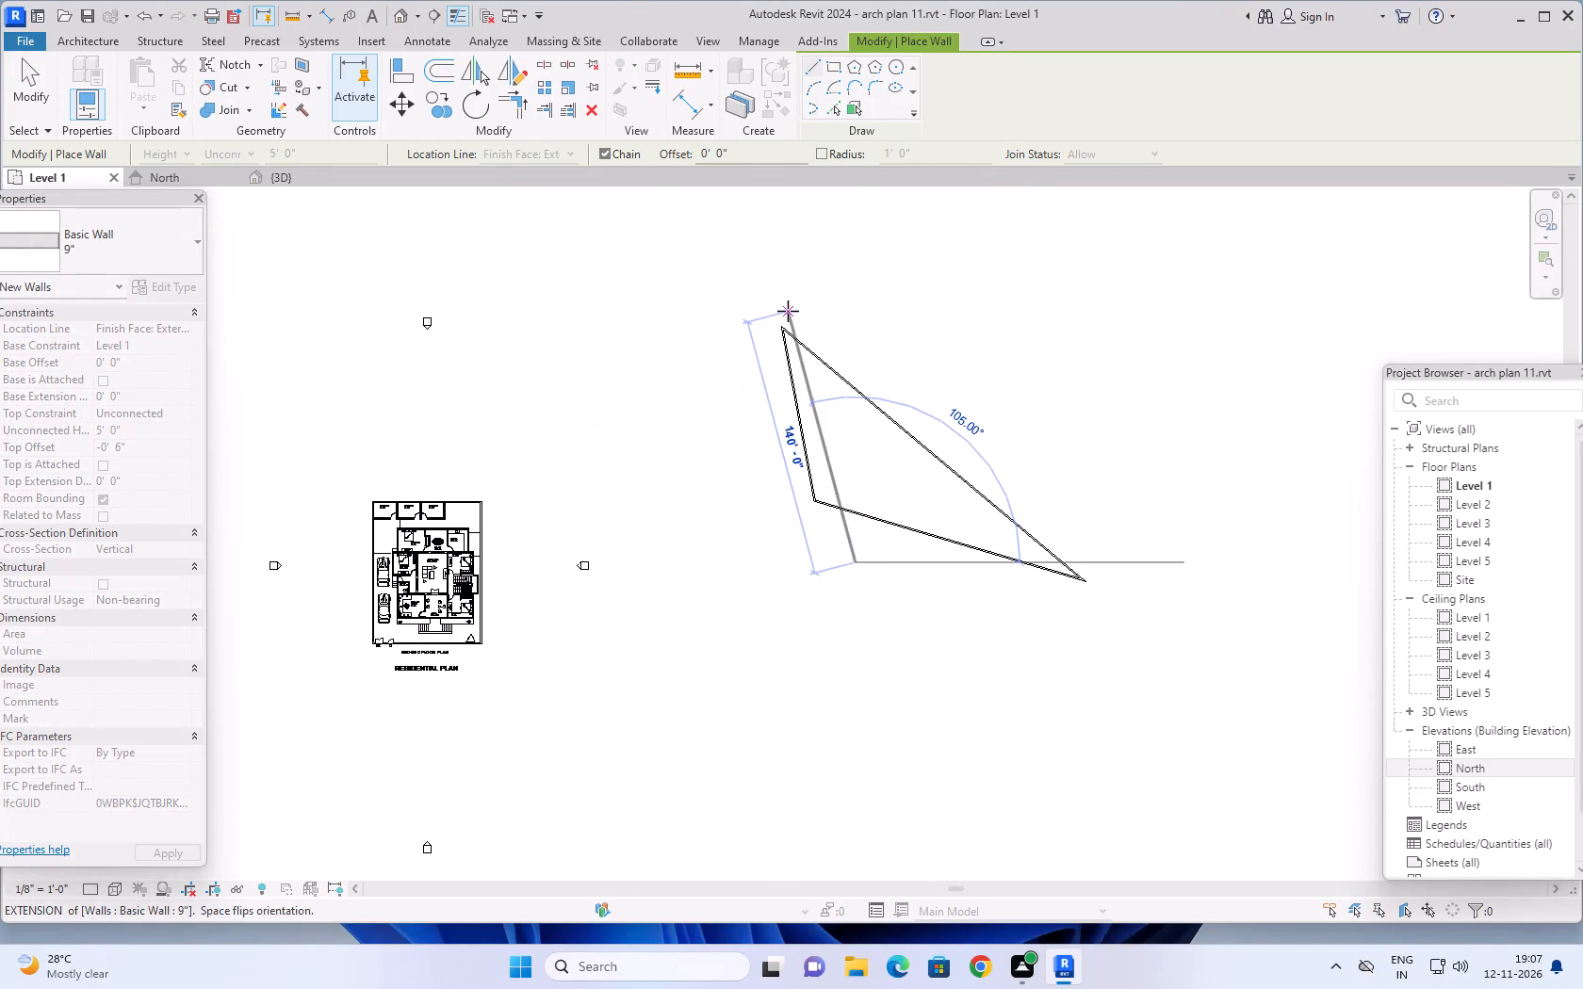
{"action": "left_click", "coordinate": [785, 319]}
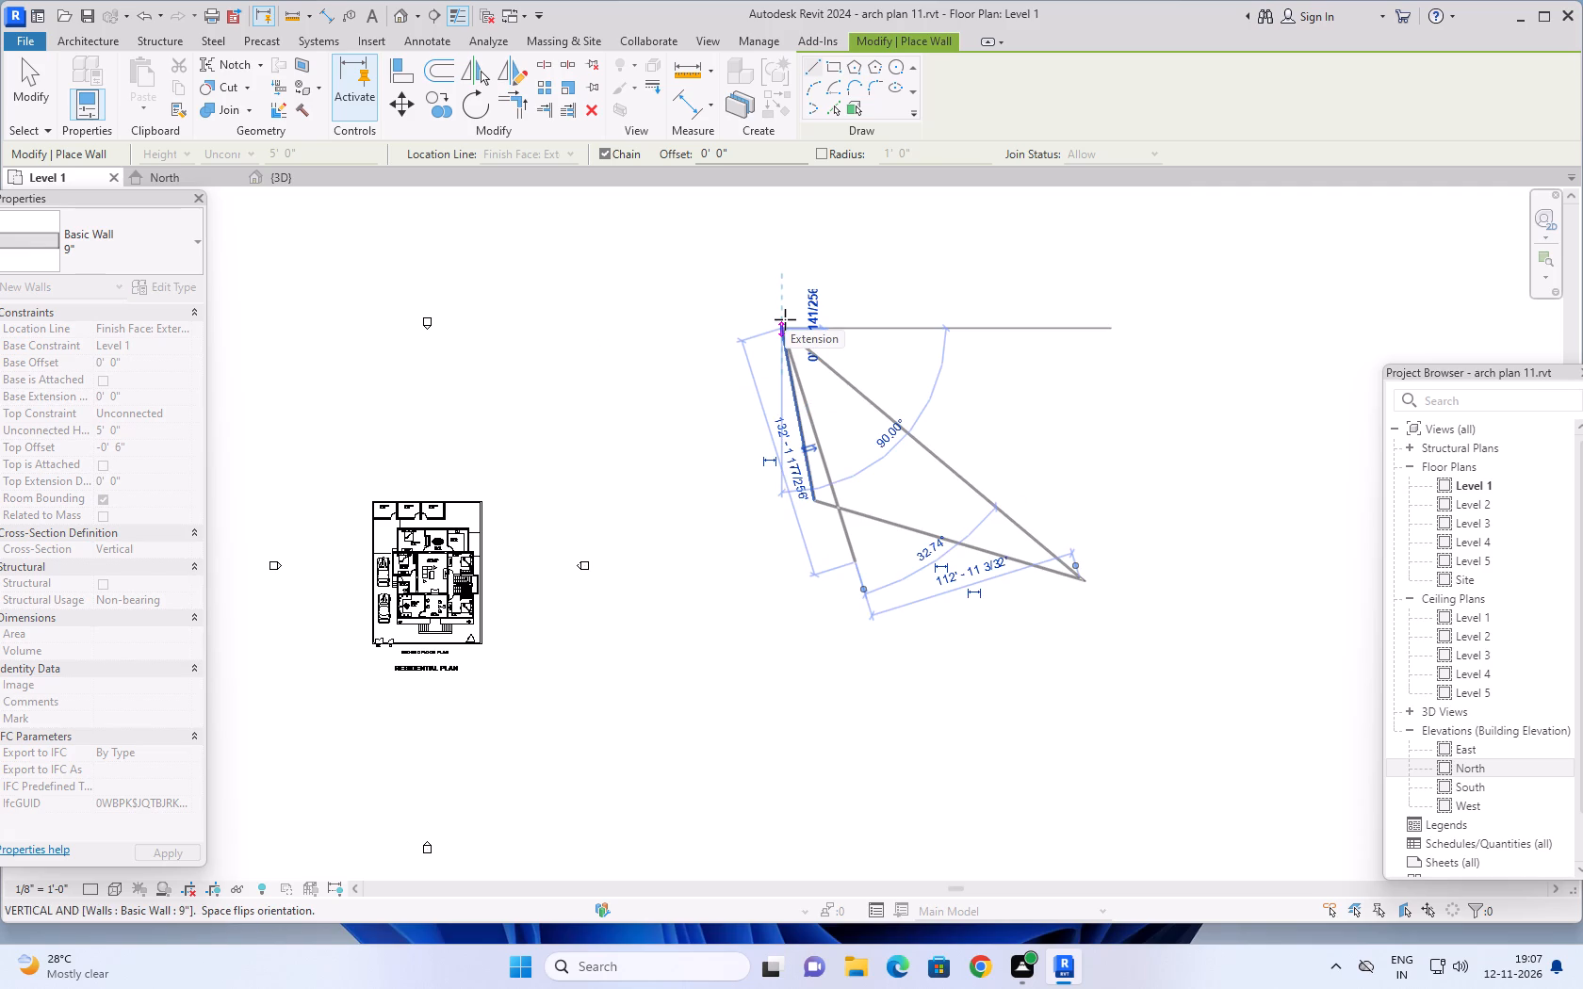
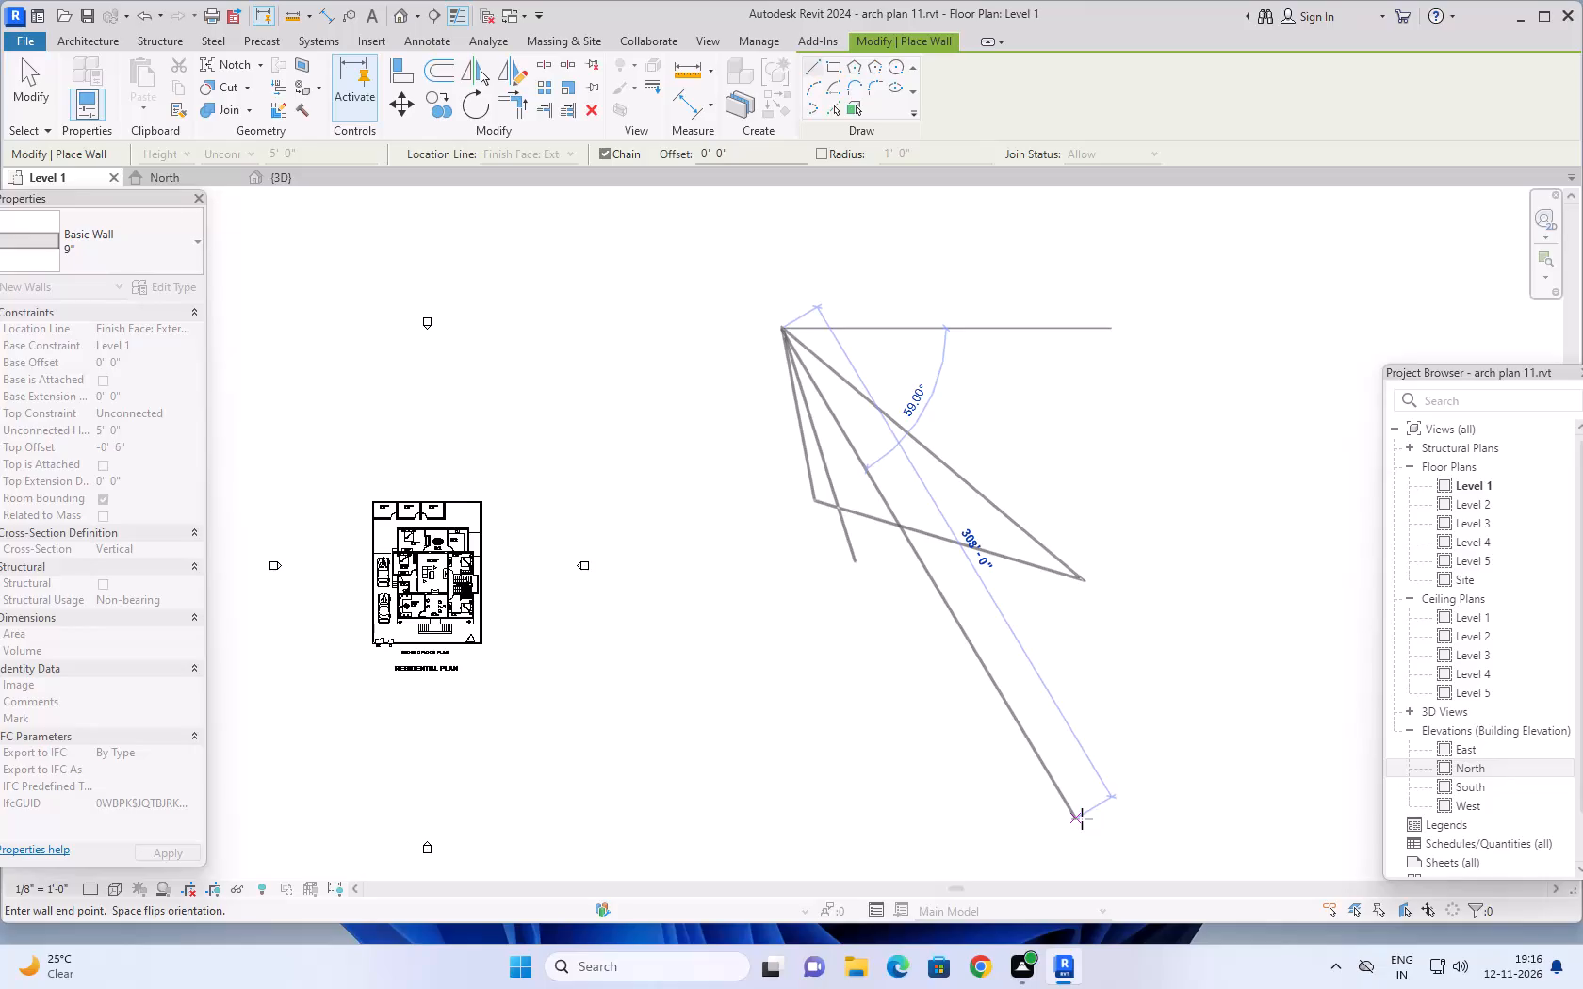
Save the arch plan 11 project with the new walls on Level 1.
{"action": "key", "text": "ctrl+s"}
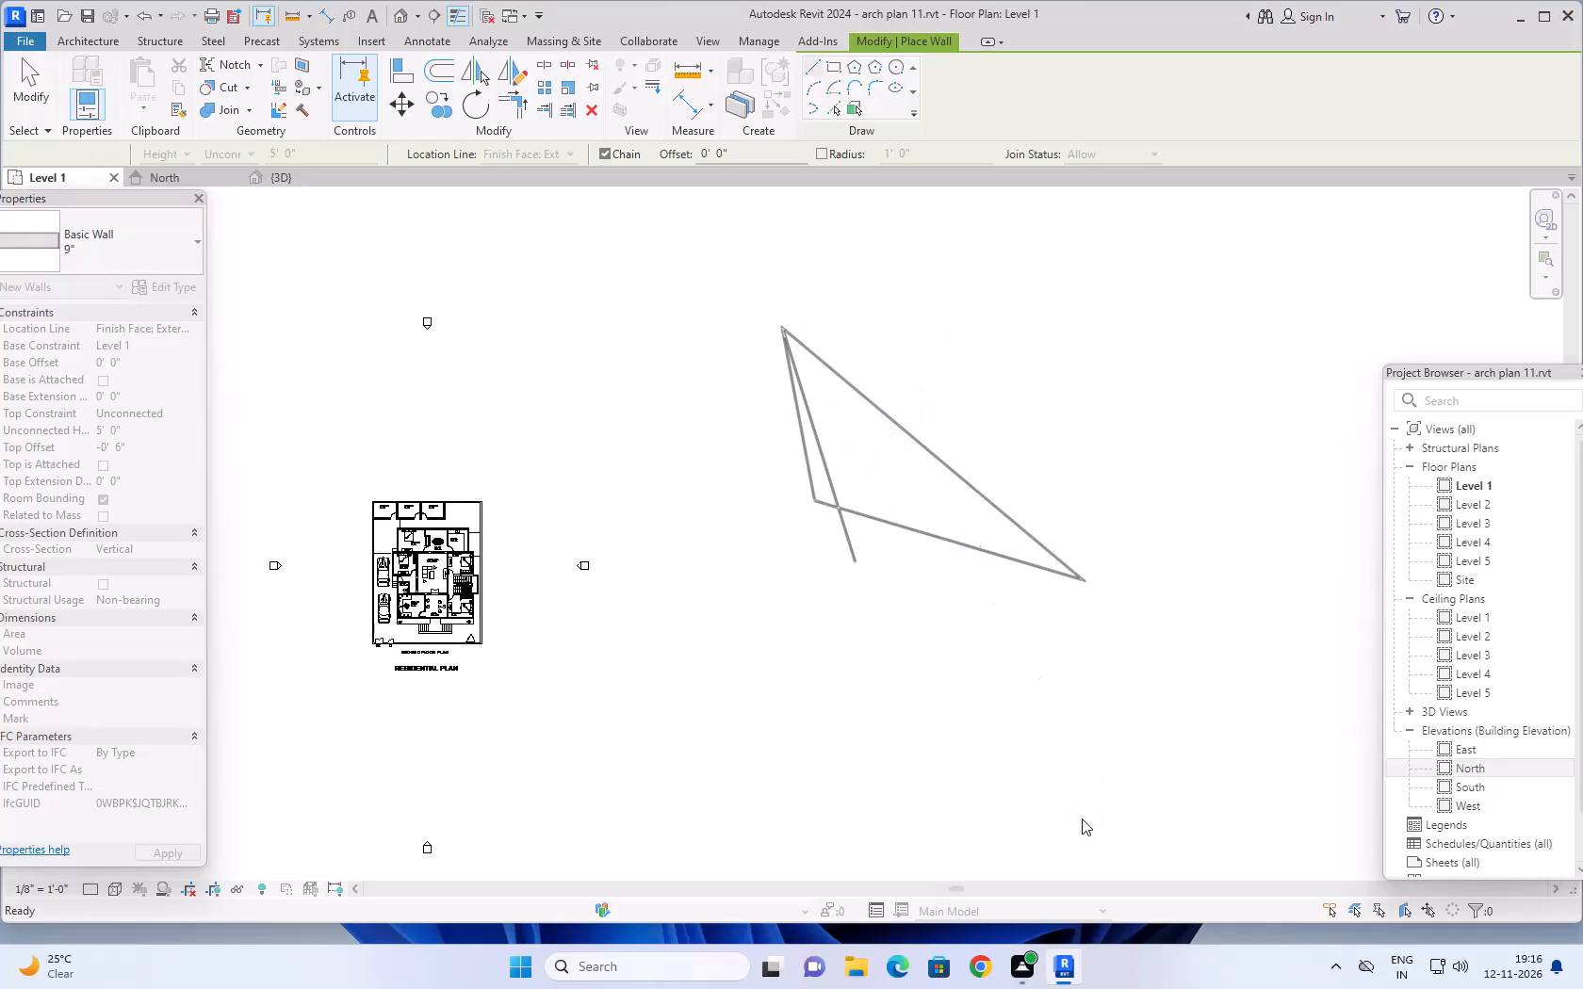
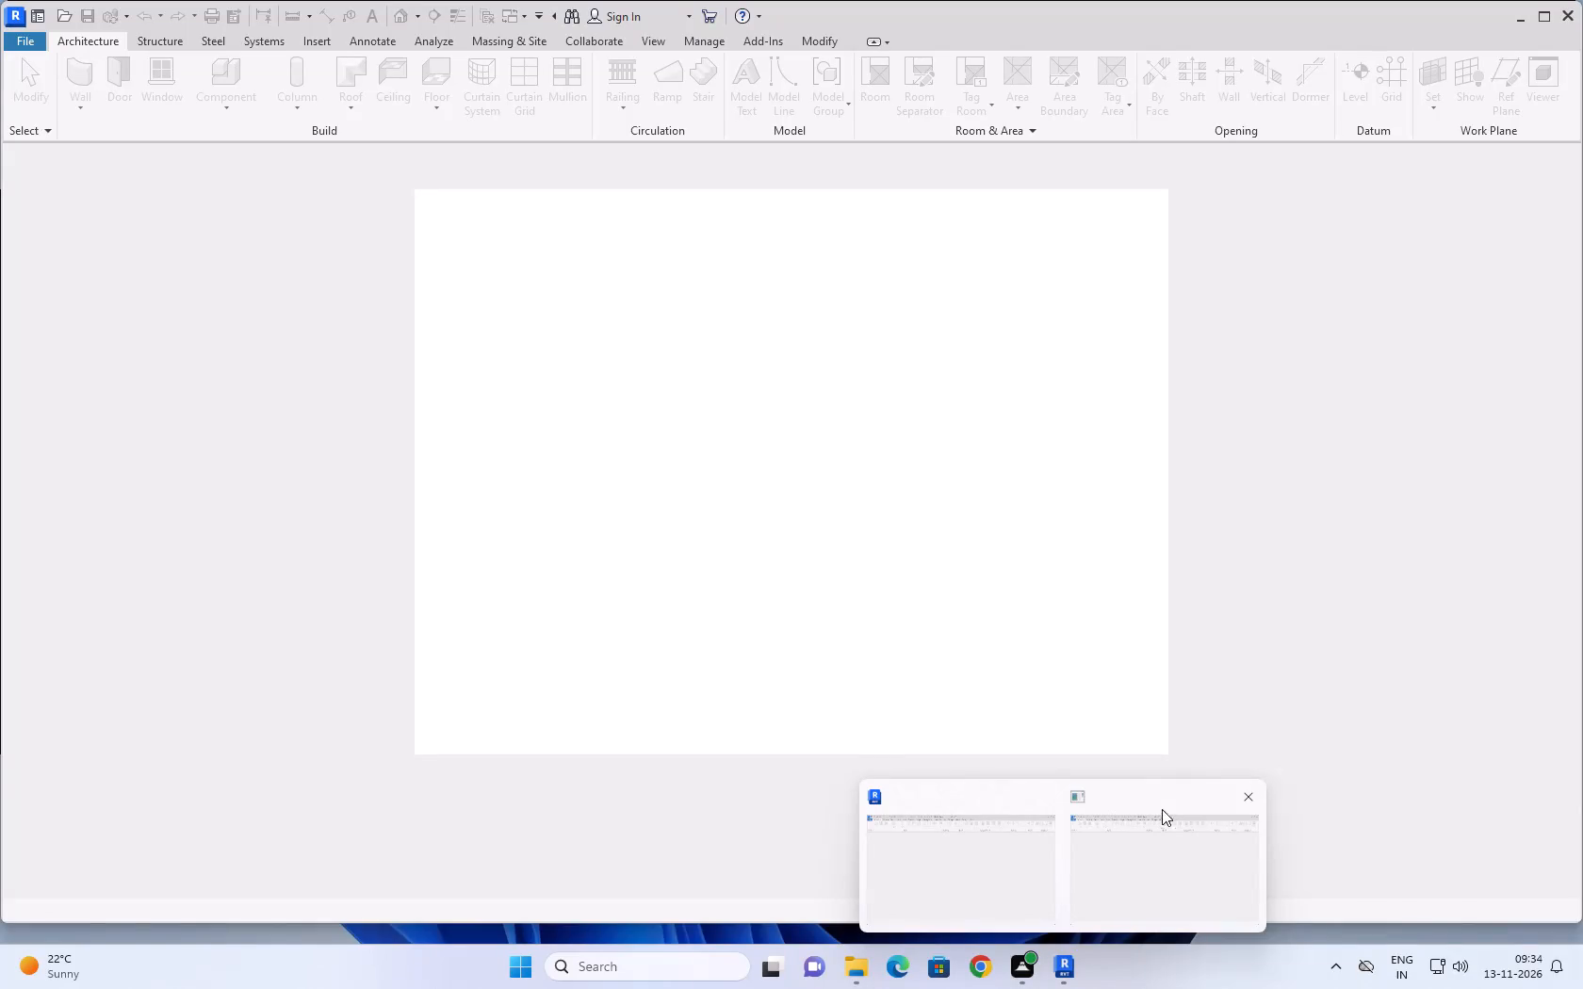
Try to close the second, blank Revit window that is open alongside the main one.
{"action": "left_click", "coordinate": [1248, 803]}
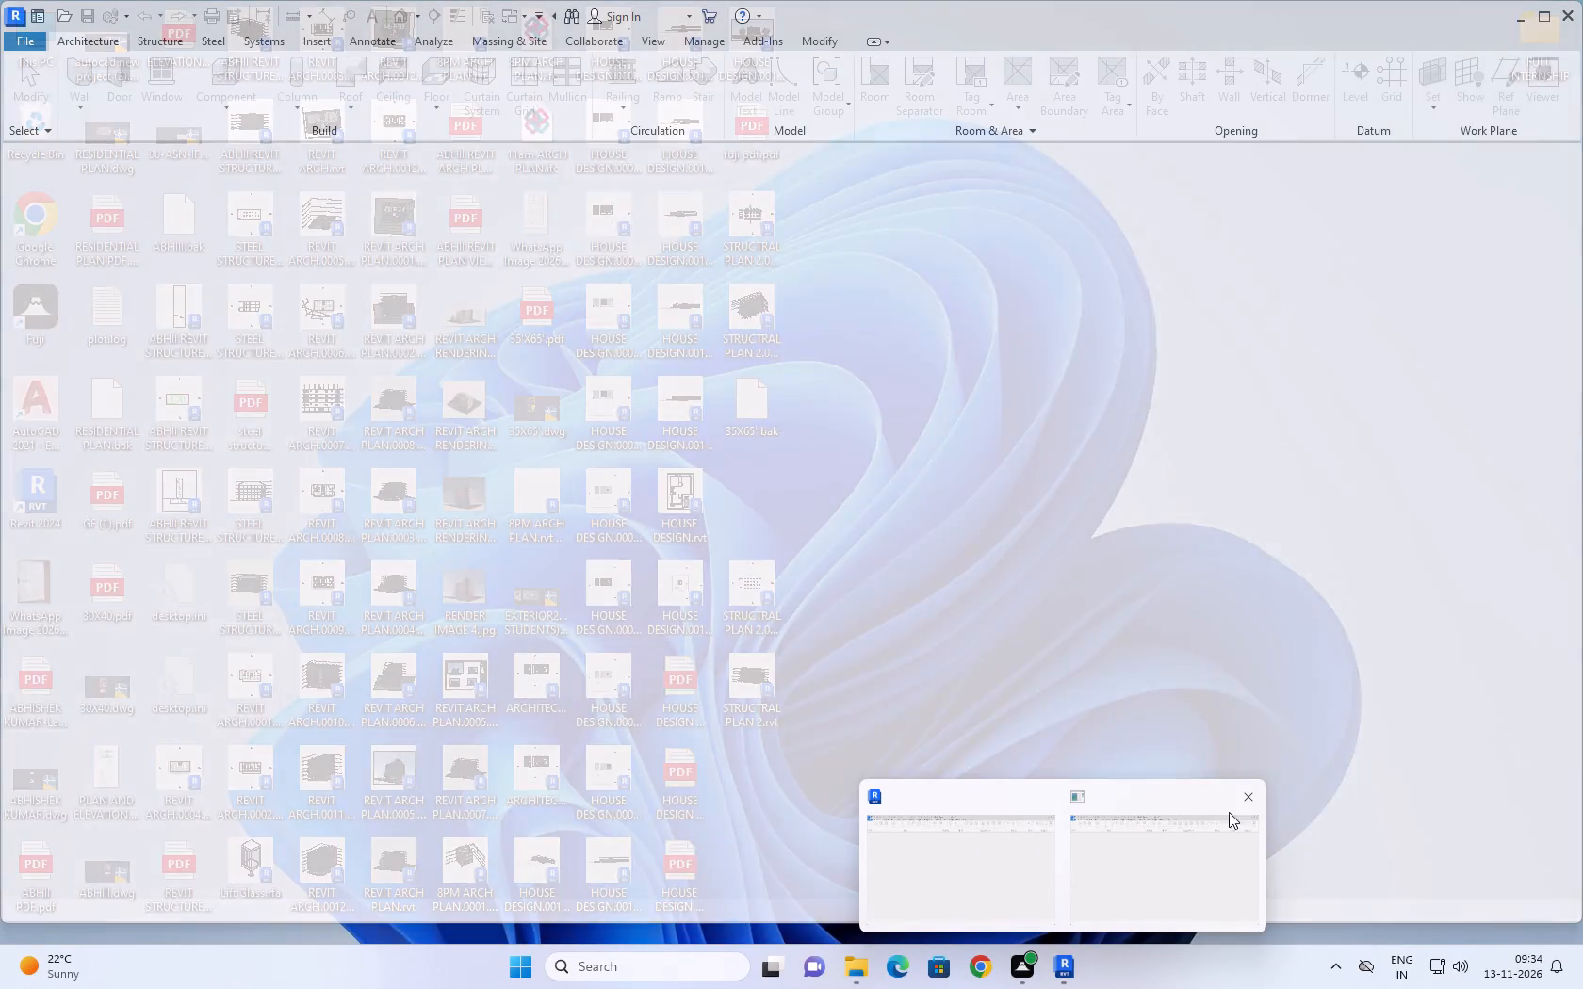
{"action": "left_click", "coordinate": [1249, 799]}
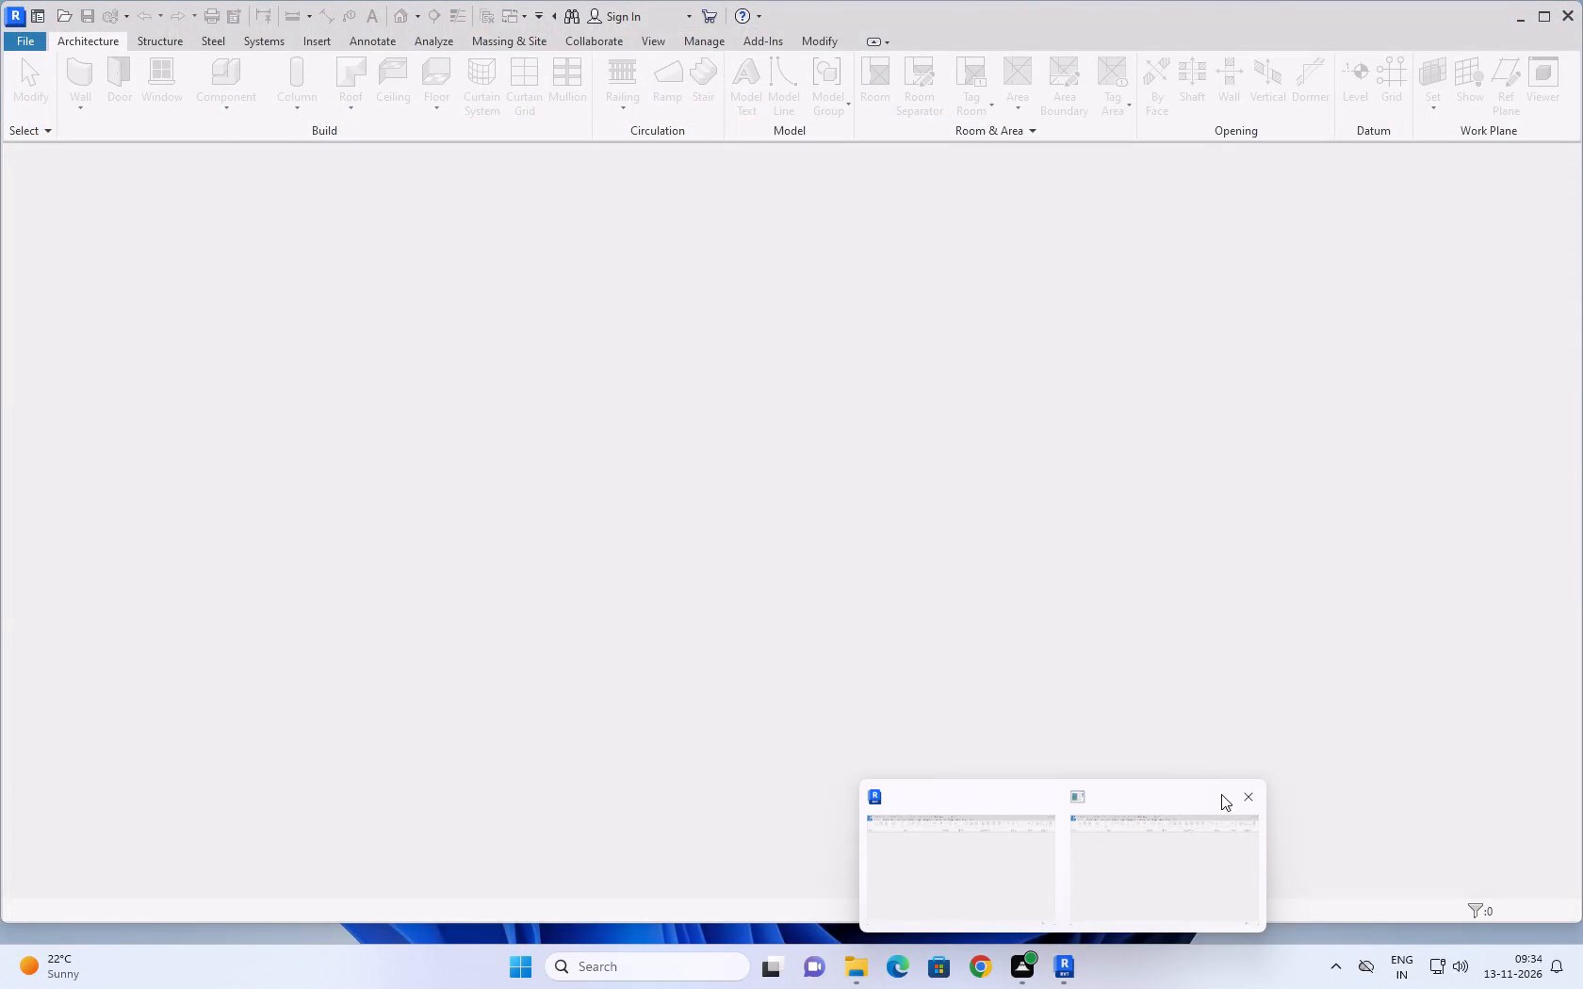
{"action": "left_click", "coordinate": [1249, 796]}
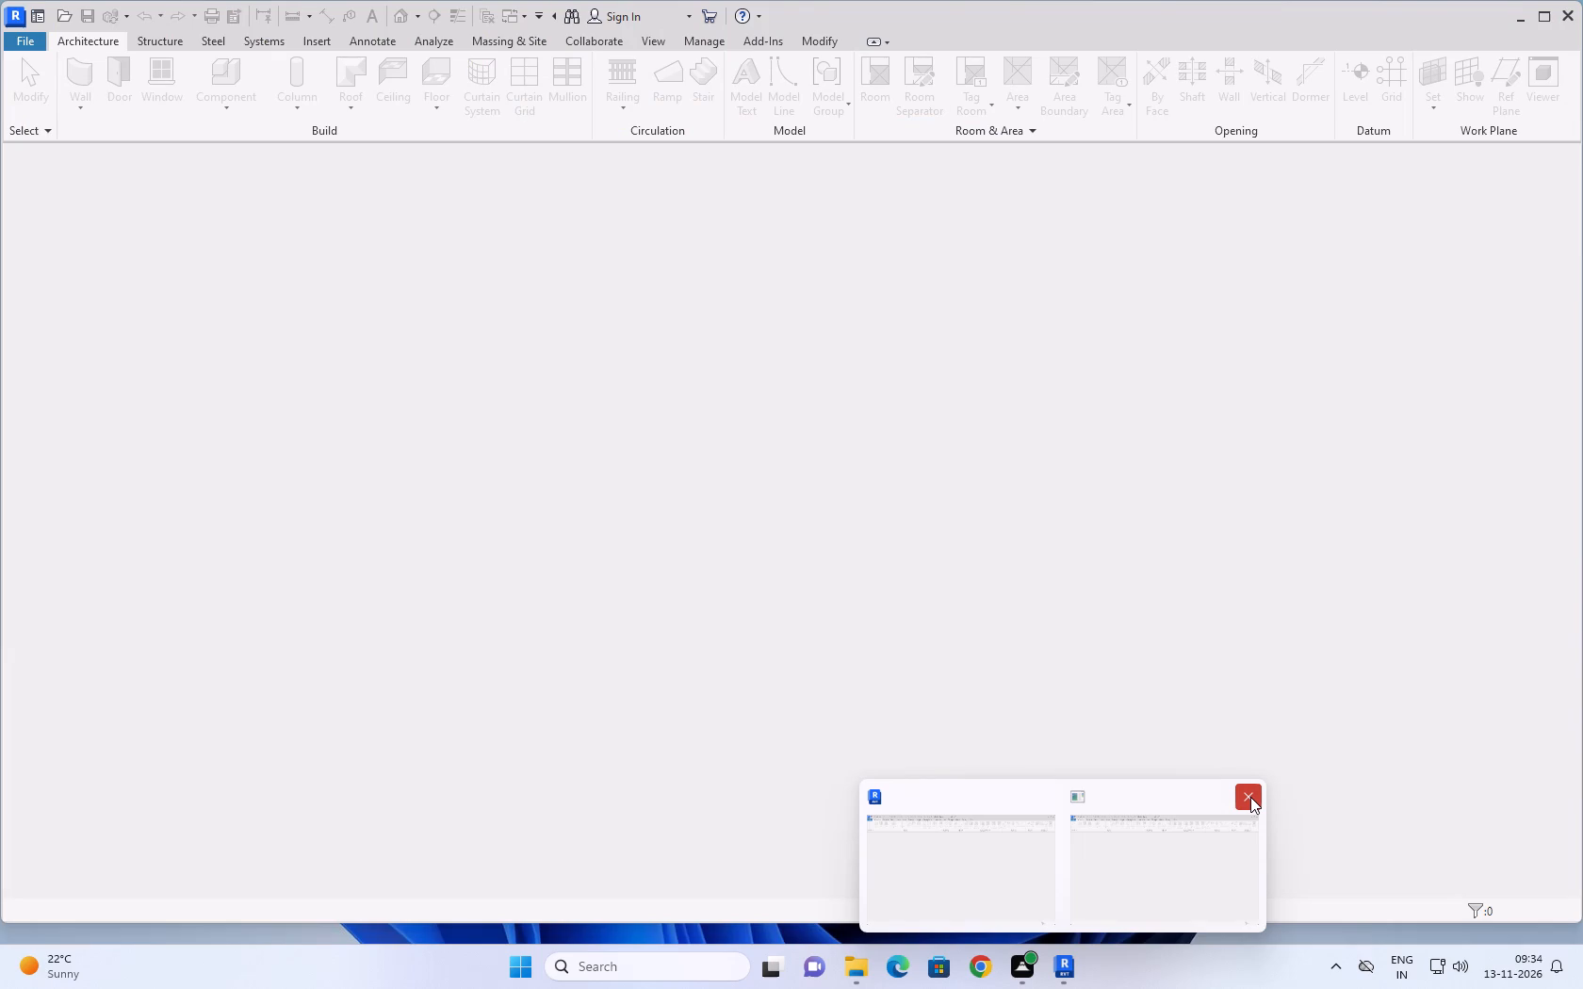
{"action": "left_click", "coordinate": [1250, 797]}
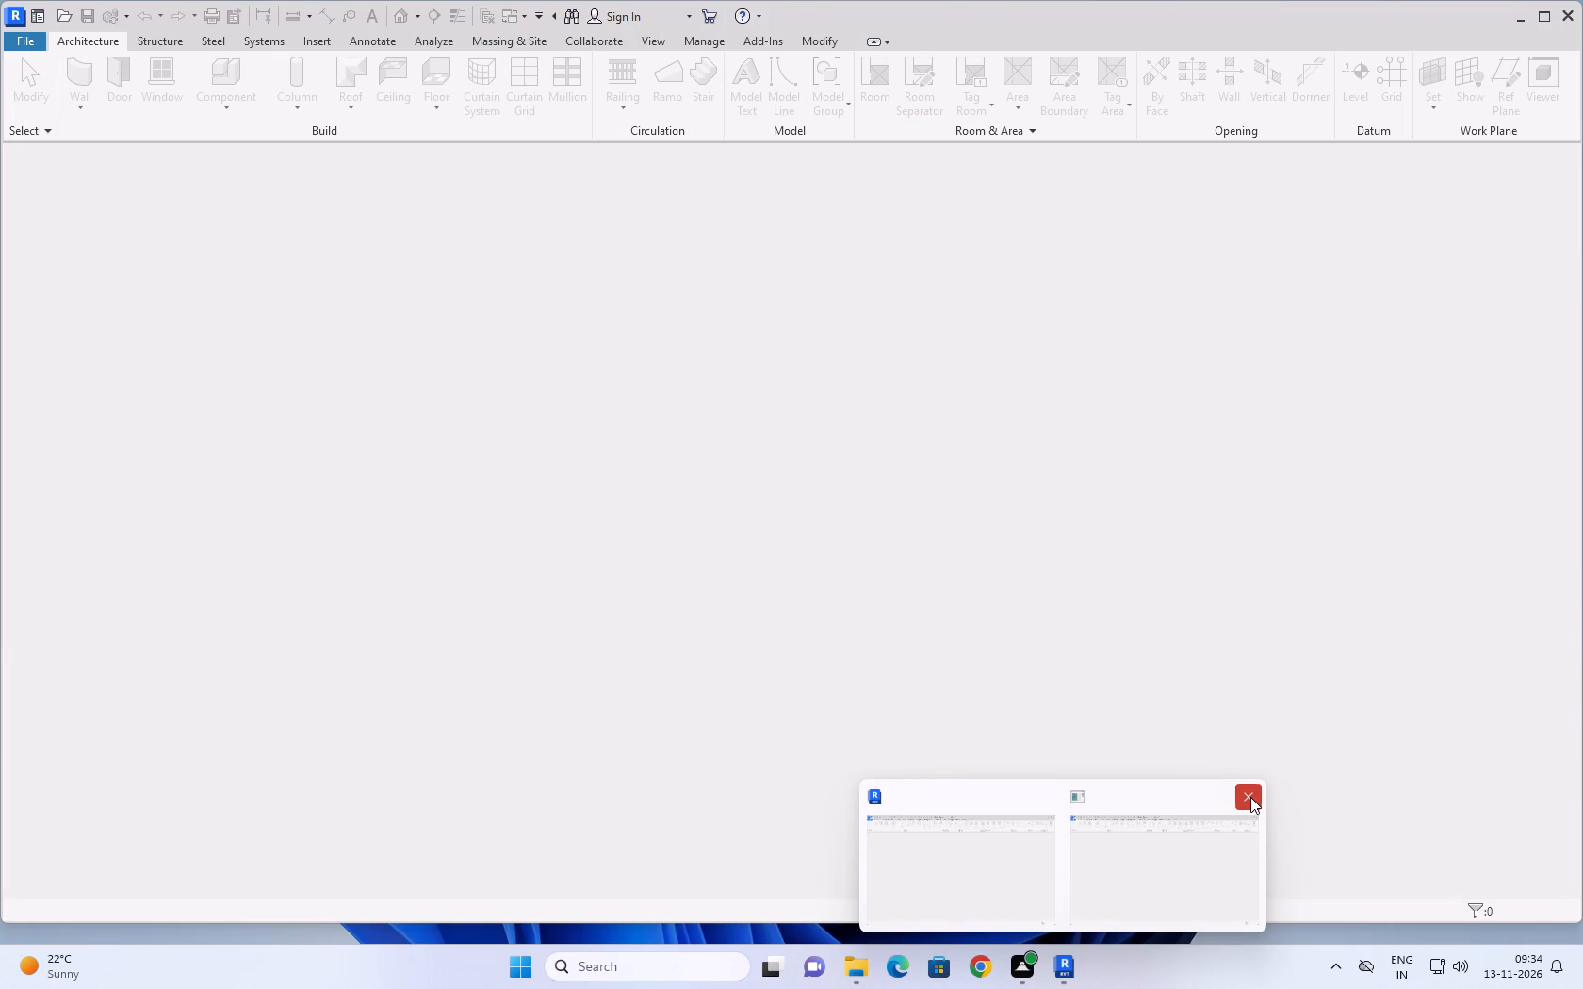
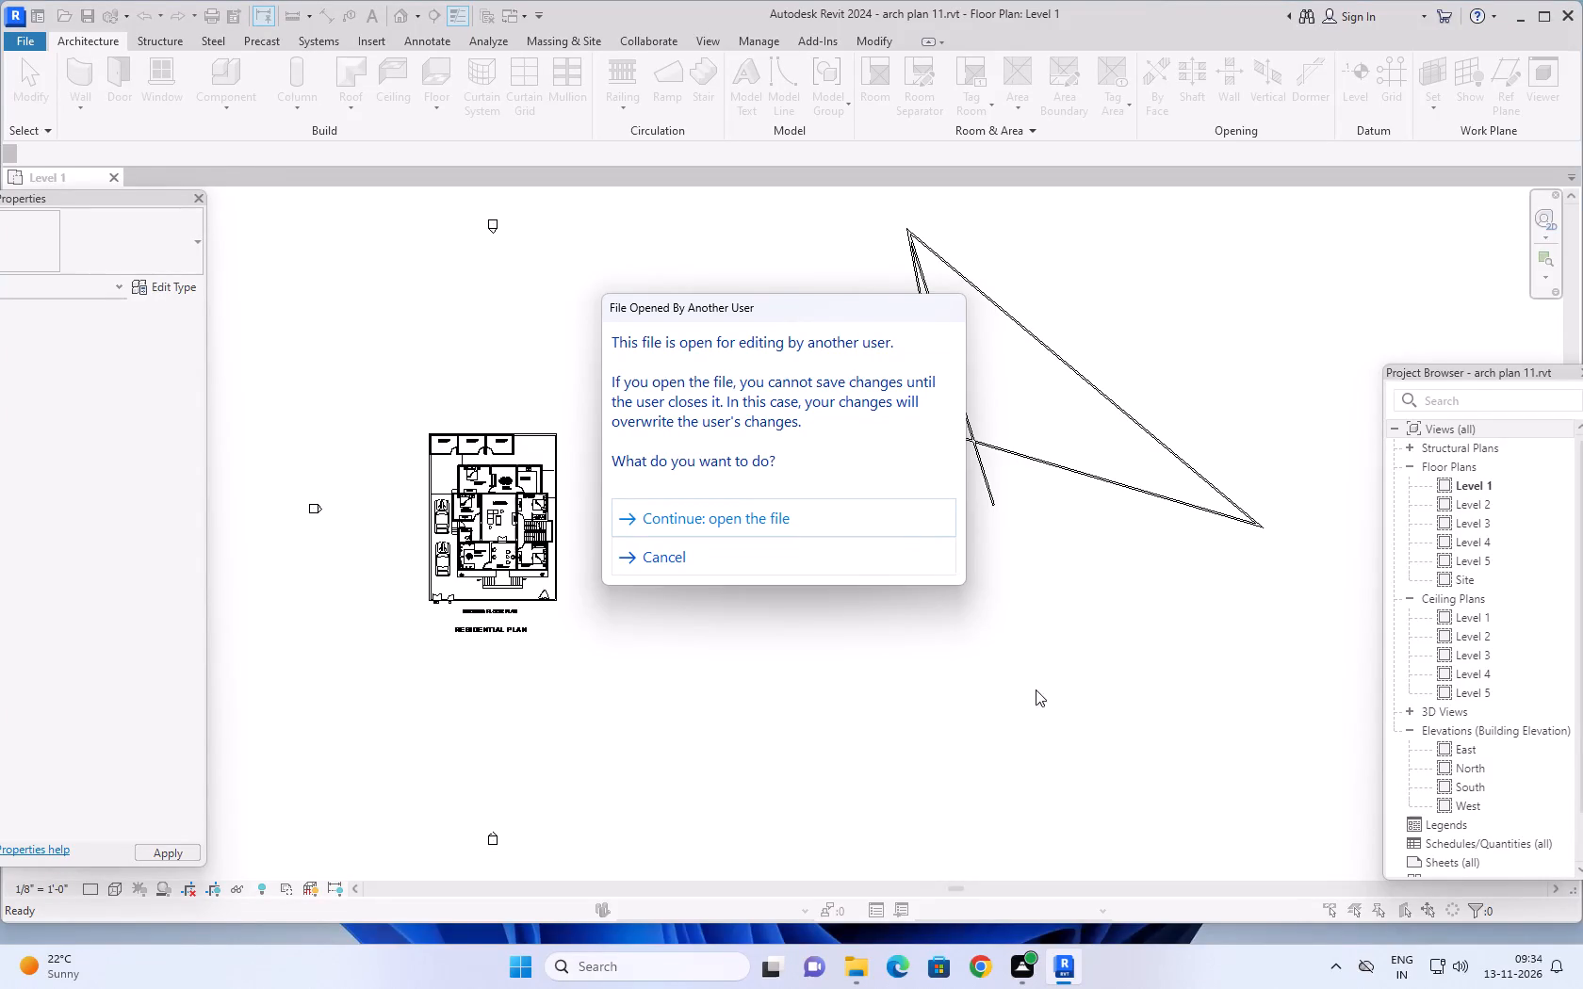
Continue opening the arch plan 11 project file despite it being open for editing elsewhere.
{"action": "left_click", "coordinate": [1065, 957]}
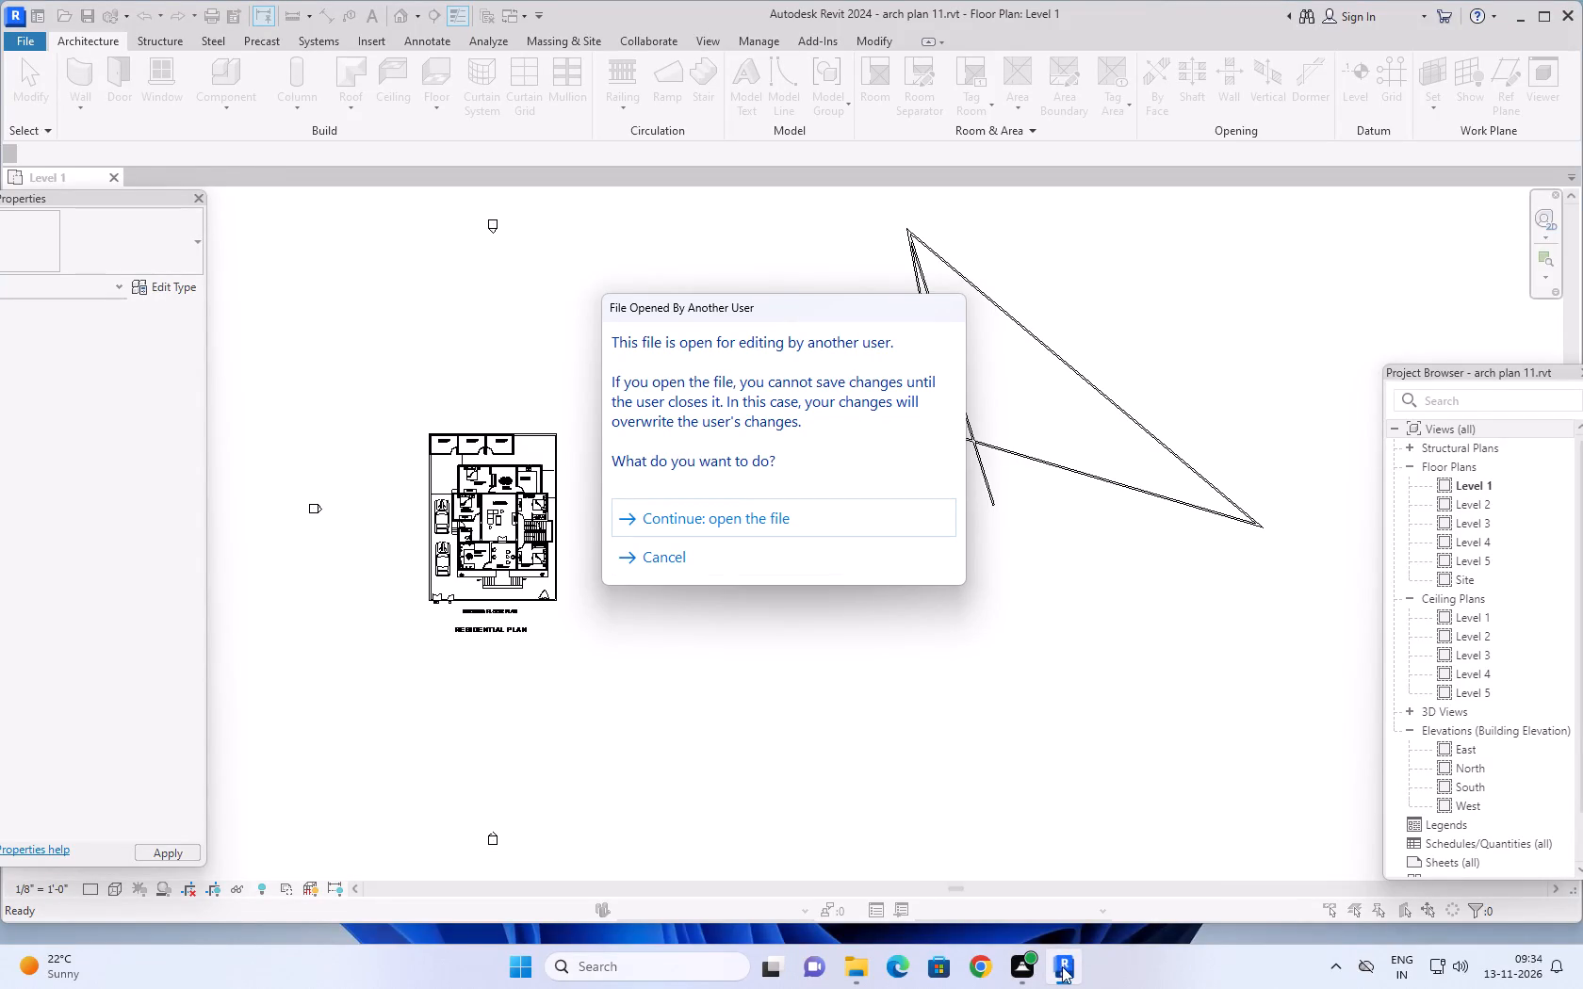
{"action": "left_click", "coordinate": [1061, 969]}
{"action": "left_click", "coordinate": [785, 520]}
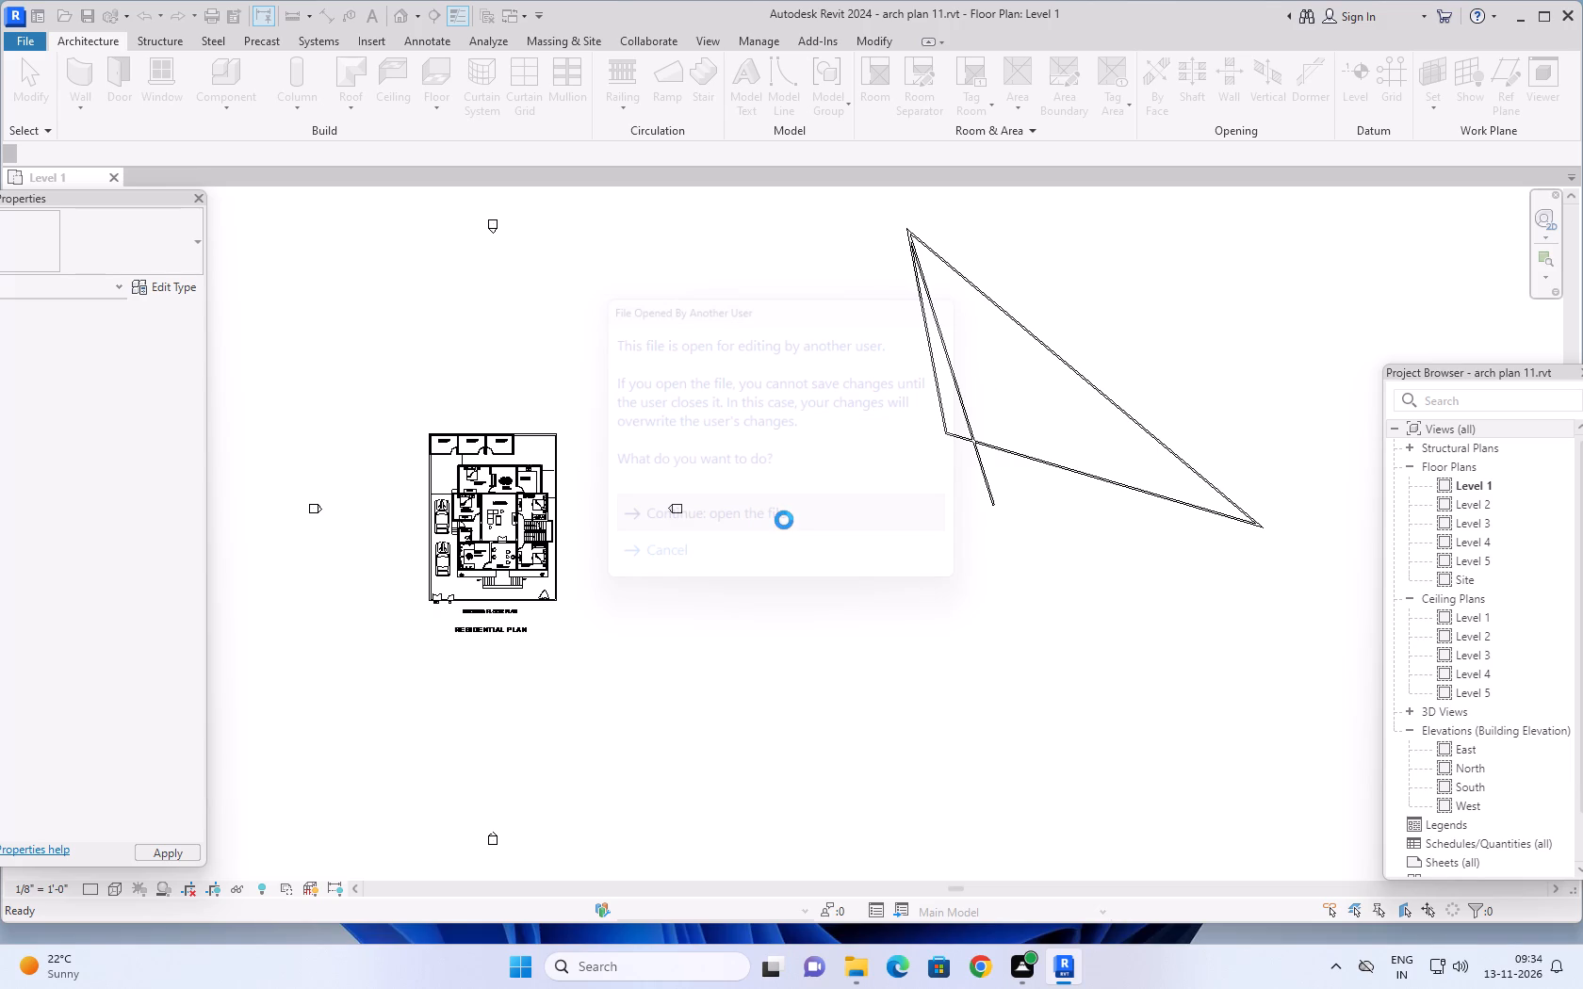
Delete the four stray 9" walls drawn outside the residential plan on Level 1.
{"action": "scroll", "coordinate": [829, 540], "scroll_direction": "down", "scroll_amount": 3}
{"action": "middle_click_drag", "start_coordinate": [869, 558], "coordinate": [886, 563]}
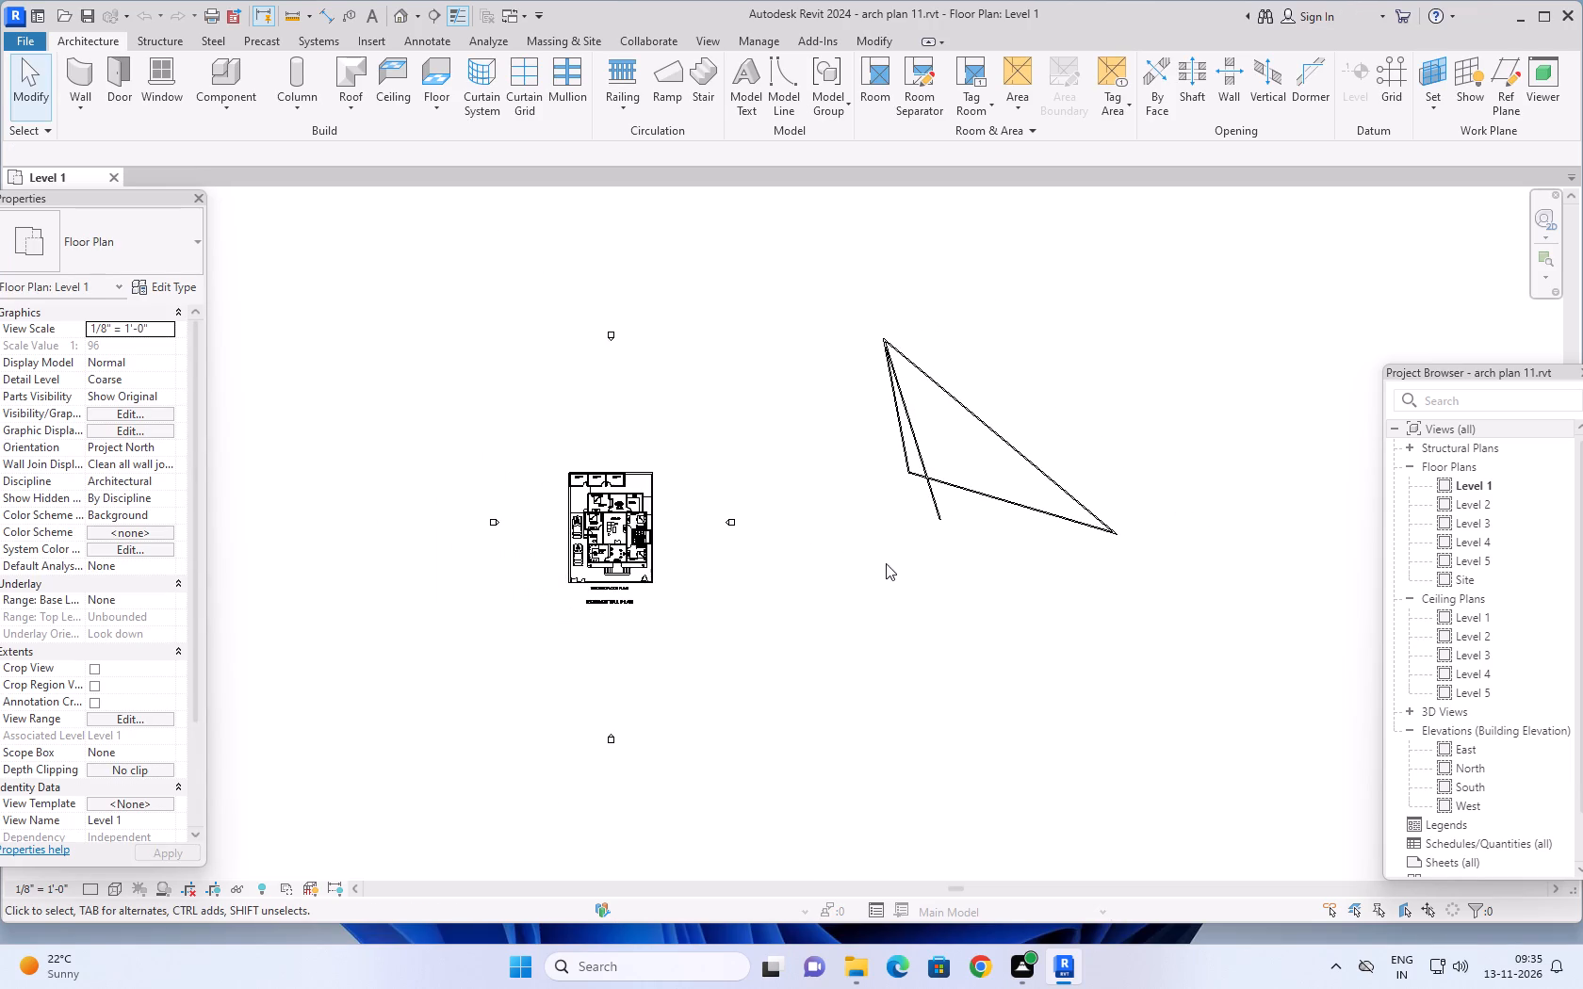
{"action": "middle_click_drag", "start_coordinate": [886, 563], "coordinate": [1013, 593]}
{"action": "key", "text": "Escape"}
{"action": "key", "text": "Escape"}
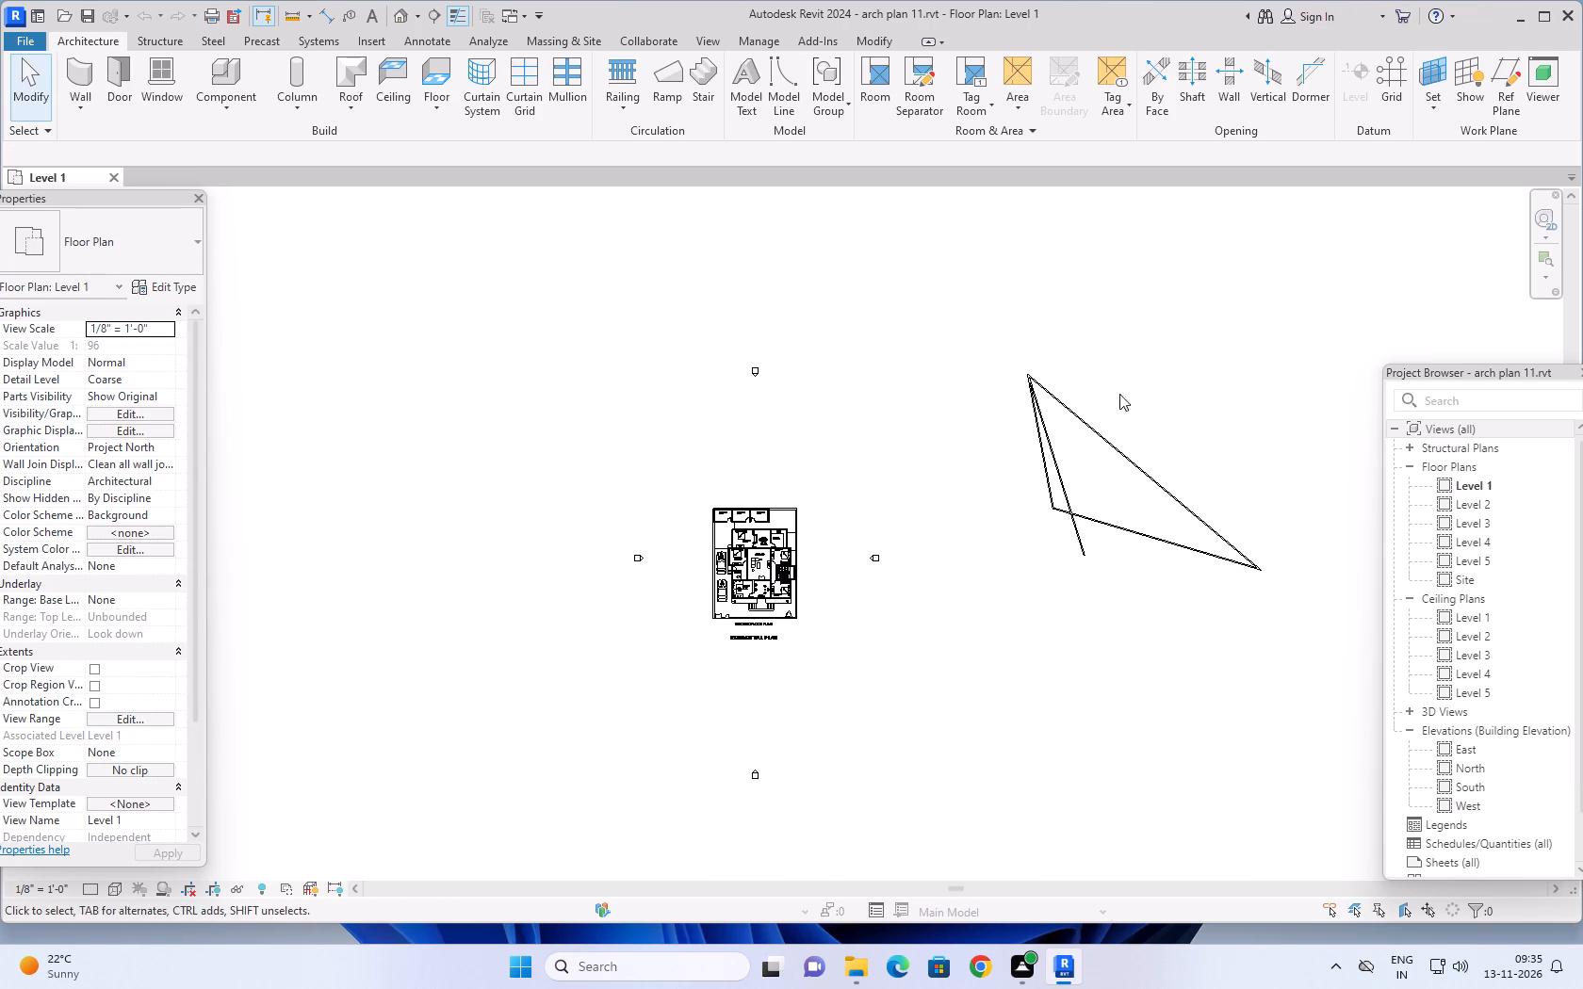
{"action": "left_click_drag", "start_coordinate": [1148, 332], "coordinate": [1028, 630]}
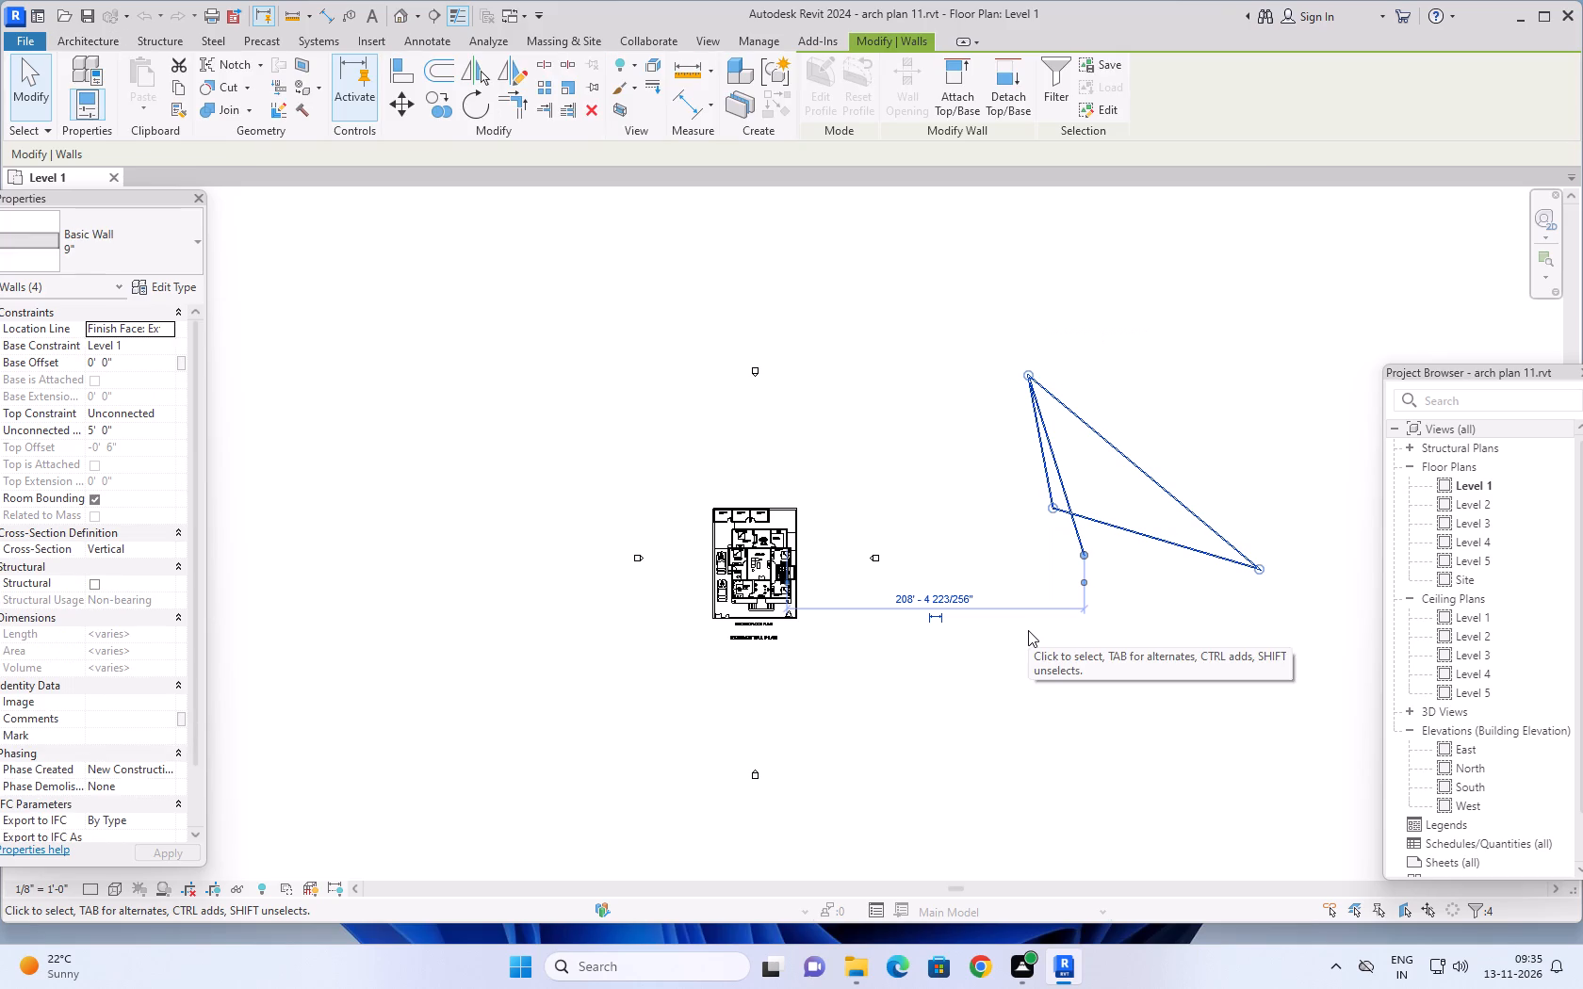
{"action": "key", "text": "Delete"}
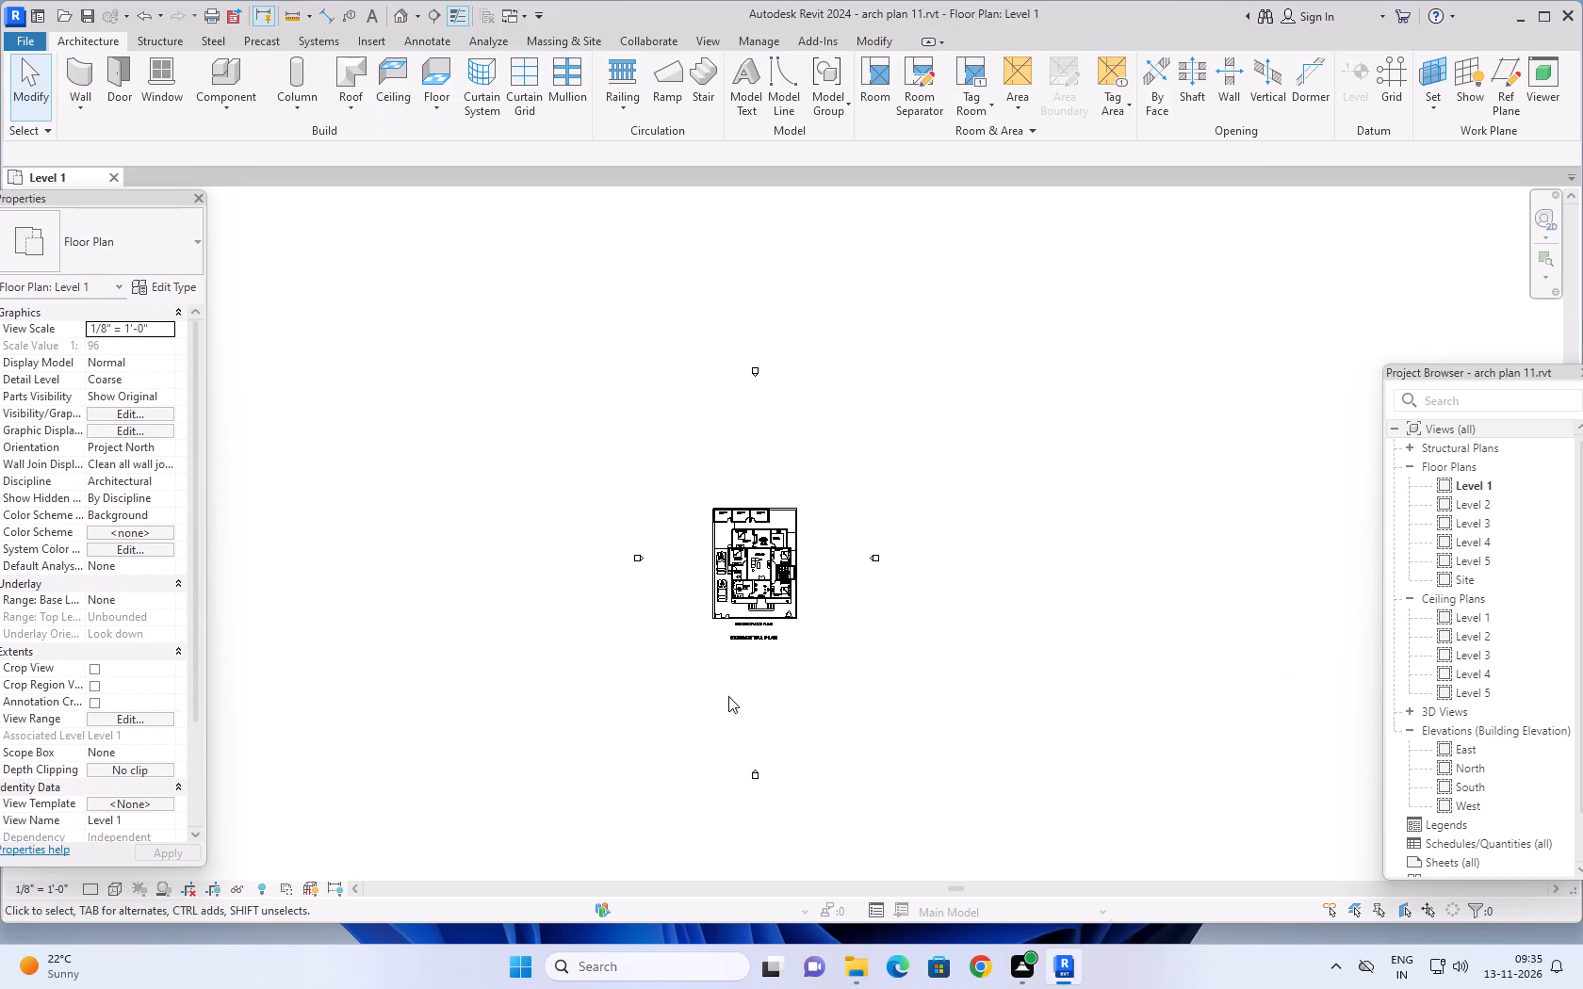
Open the default 3D view of the residential building model.
{"action": "scroll", "coordinate": [724, 684], "scroll_direction": "up", "scroll_amount": 4}
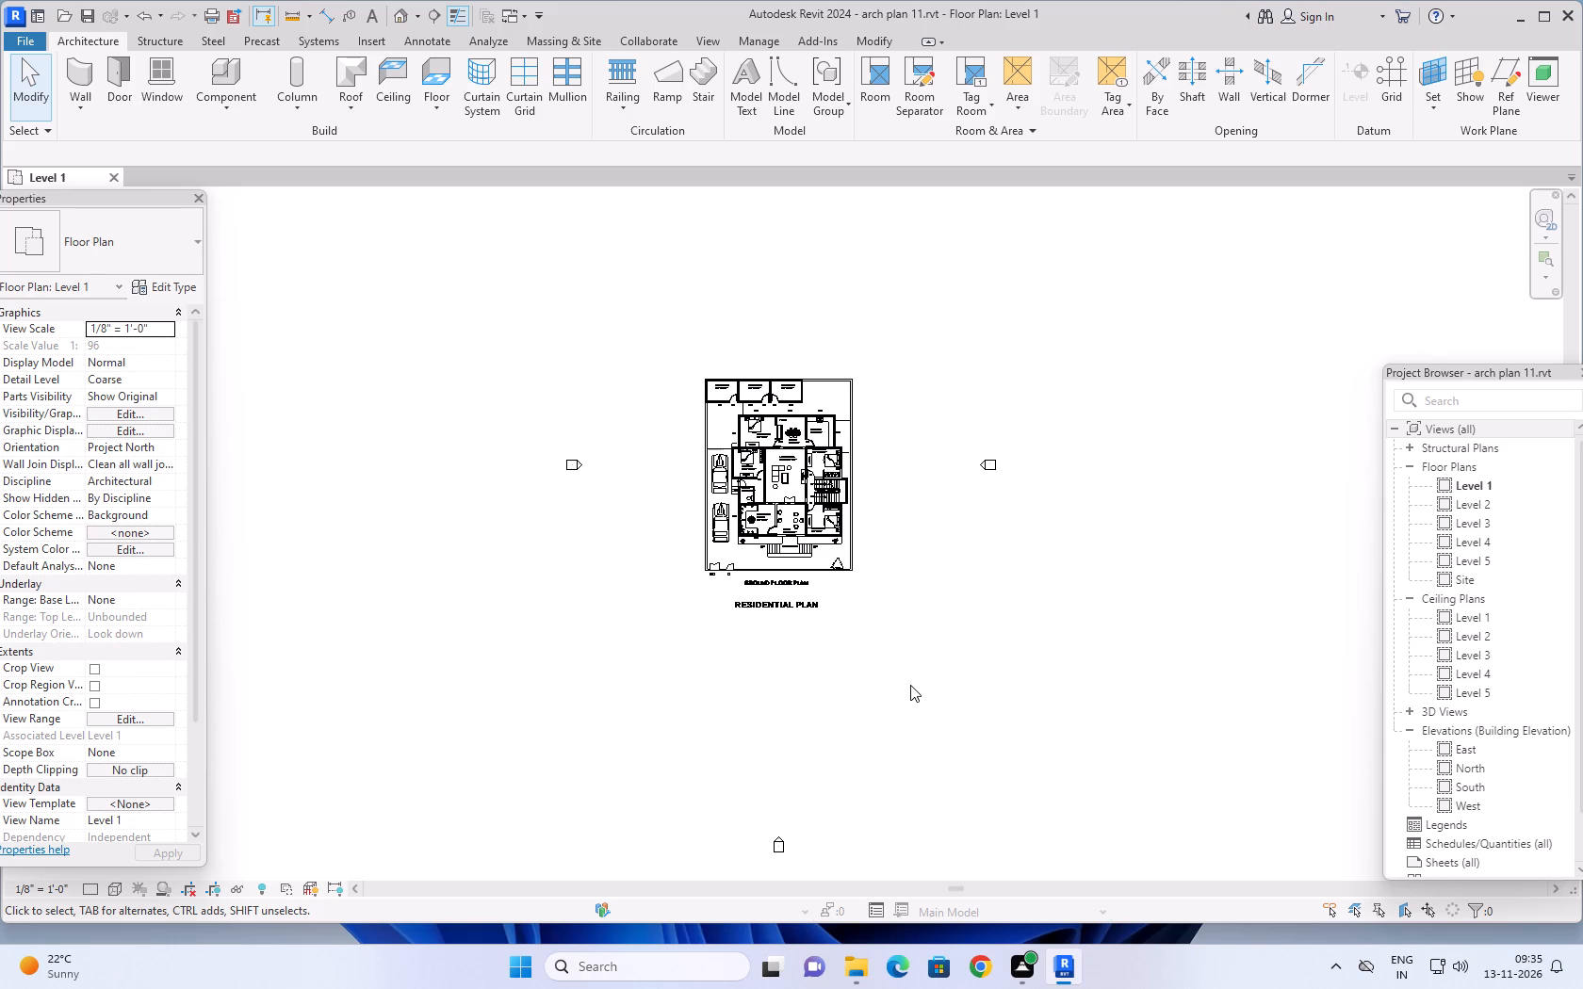
{"action": "scroll", "coordinate": [920, 631], "scroll_direction": "up", "scroll_amount": 3}
{"action": "middle_click_drag", "start_coordinate": [942, 552], "coordinate": [1098, 632]}
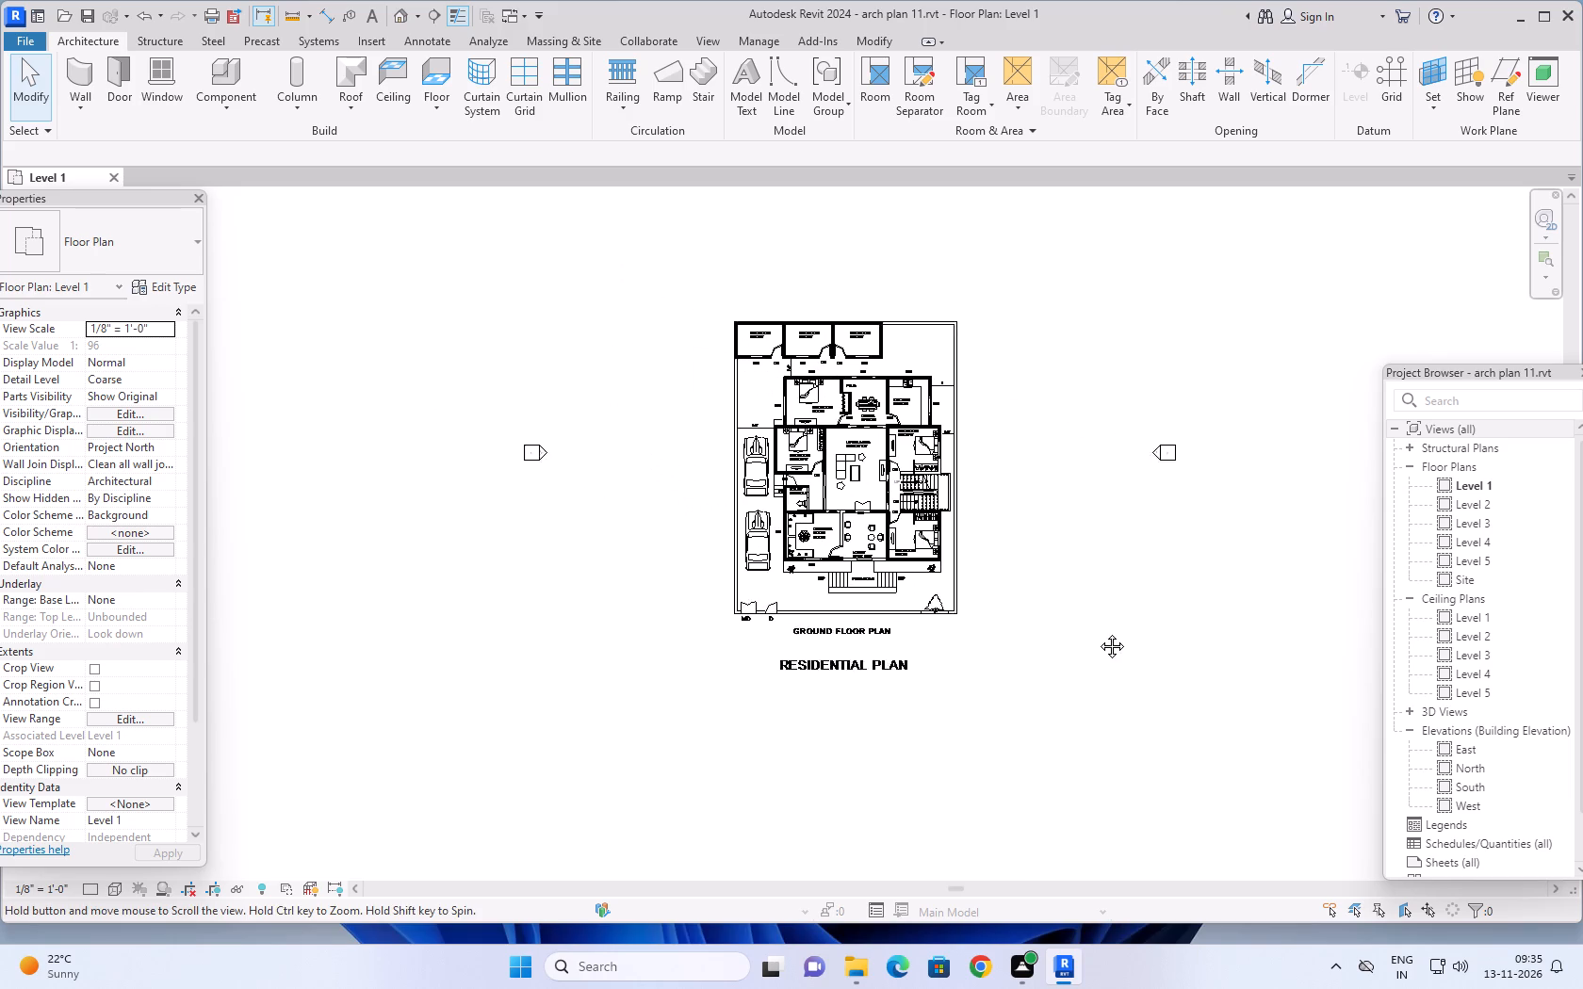
{"action": "middle_click_drag", "start_coordinate": [1098, 632], "coordinate": [1108, 644]}
{"action": "scroll", "coordinate": [653, 409], "scroll_direction": "up", "scroll_amount": 1}
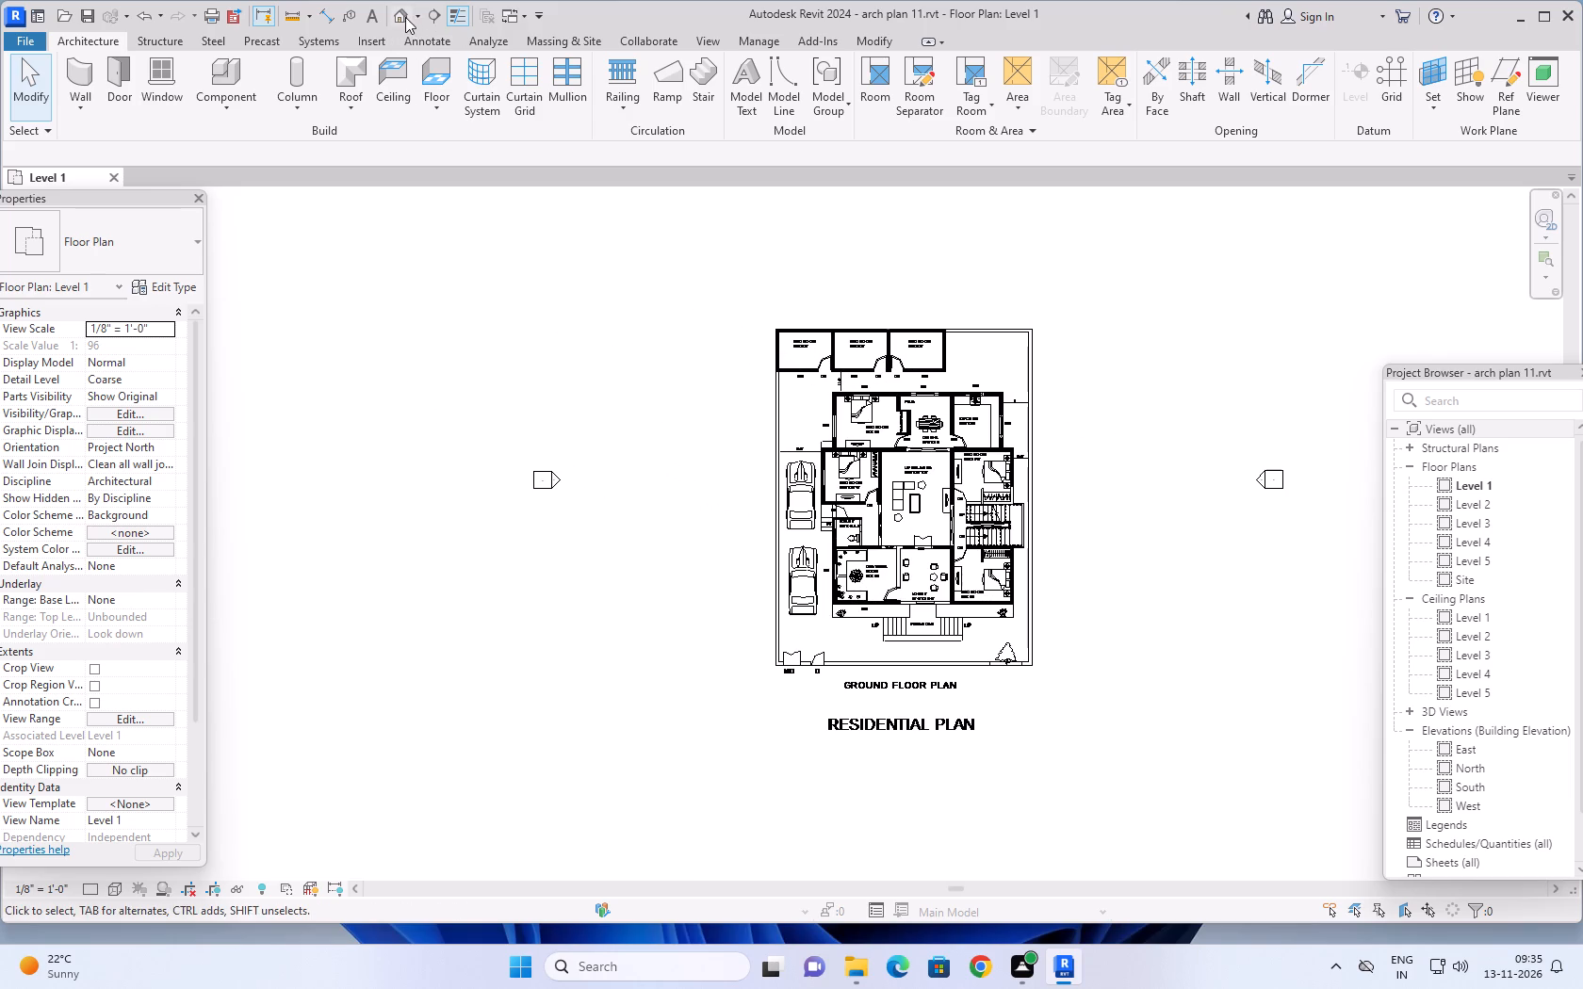
{"action": "left_click", "coordinate": [403, 15]}
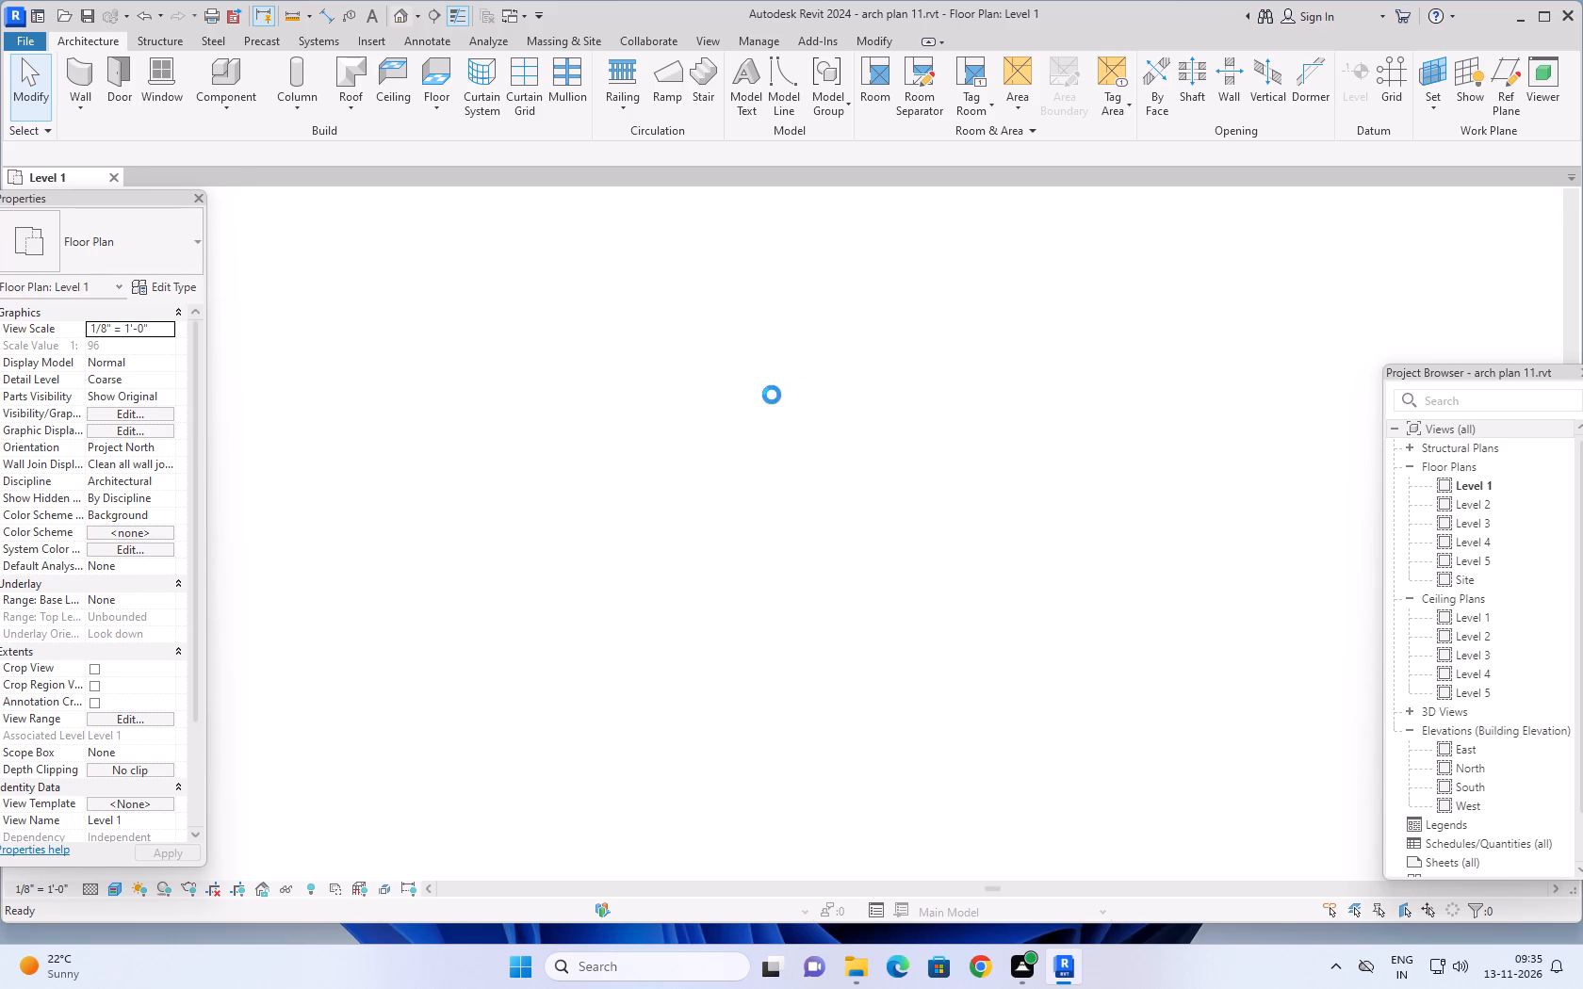
Examine the building model from above in 3D, including its rooms, boundary, openings and staircase.
{"action": "scroll", "coordinate": [969, 533], "scroll_direction": "down", "scroll_amount": 1}
{"action": "middle_click_drag", "start_coordinate": [977, 527], "coordinate": [984, 522]}
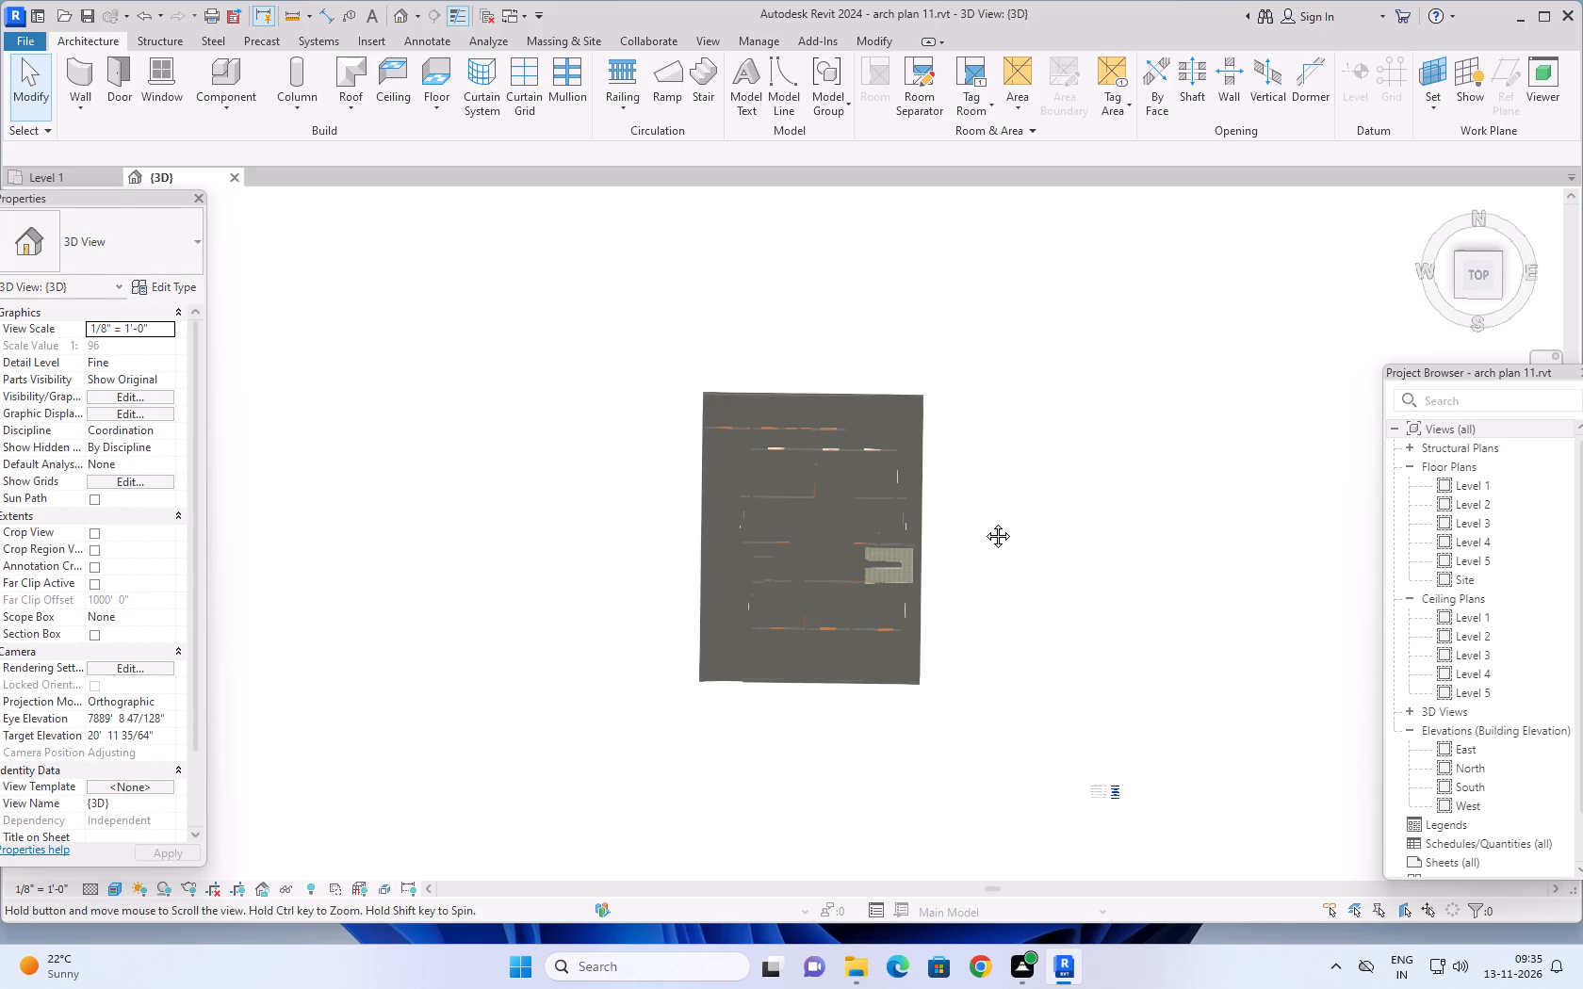
{"action": "middle_click_drag", "start_coordinate": [984, 522], "coordinate": [1044, 494]}
{"action": "scroll", "coordinate": [917, 537], "scroll_direction": "up", "scroll_amount": 6}
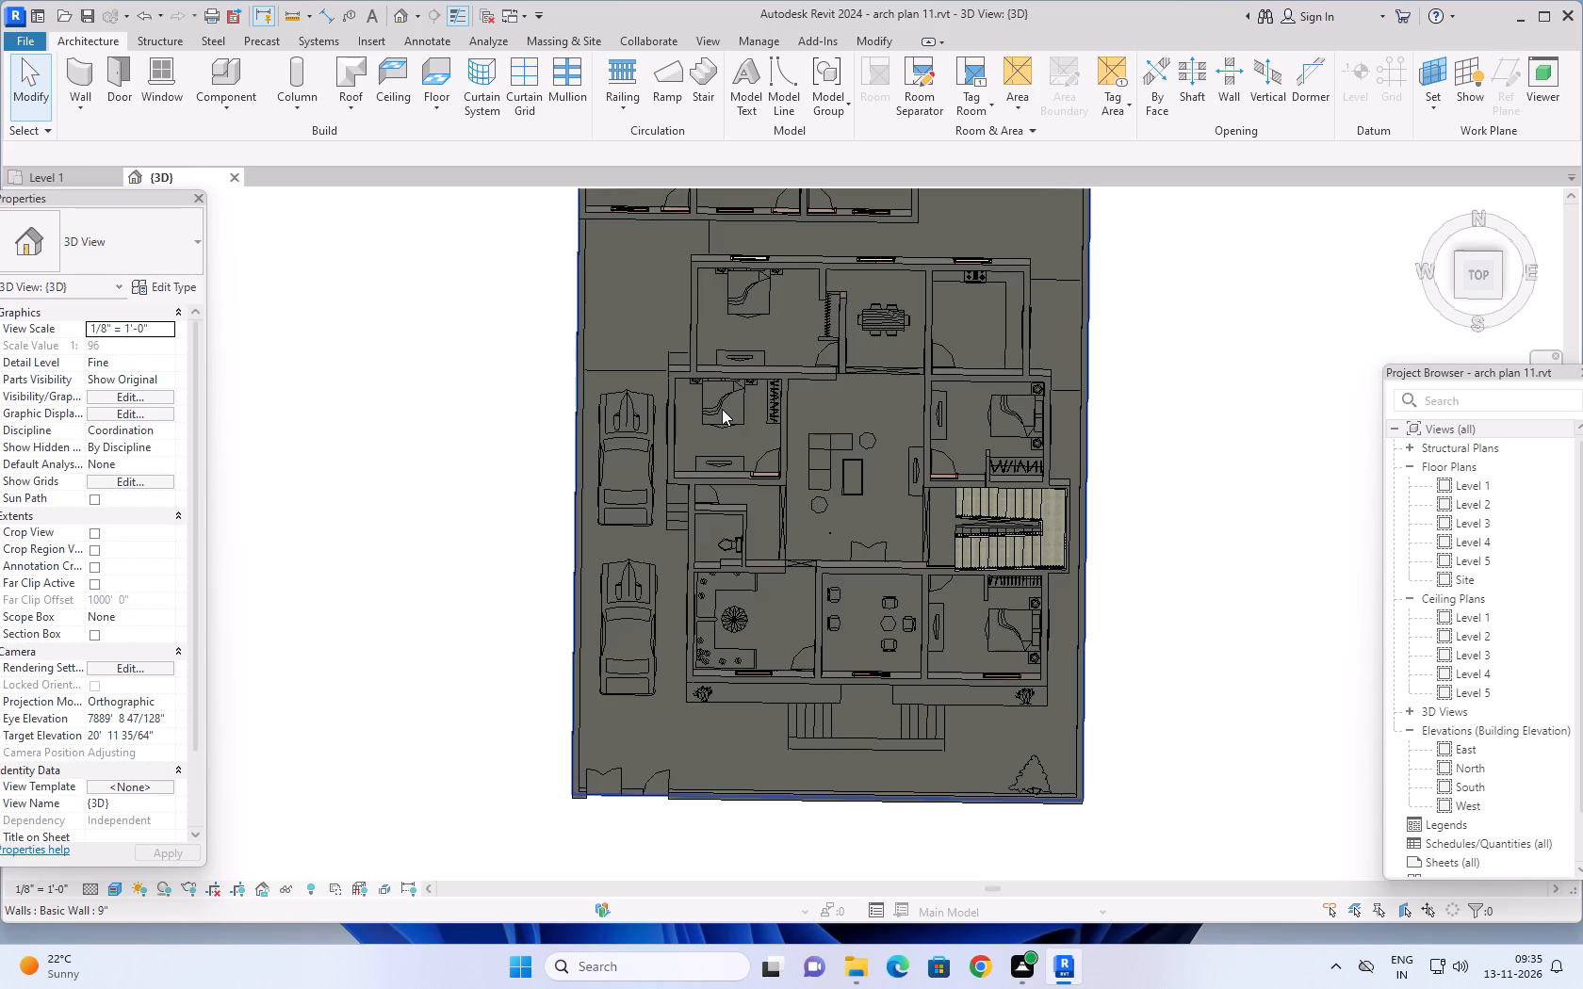
{"action": "scroll", "coordinate": [718, 409], "scroll_direction": "up", "scroll_amount": 7}
{"action": "scroll", "coordinate": [718, 409], "scroll_direction": "down", "scroll_amount": 1}
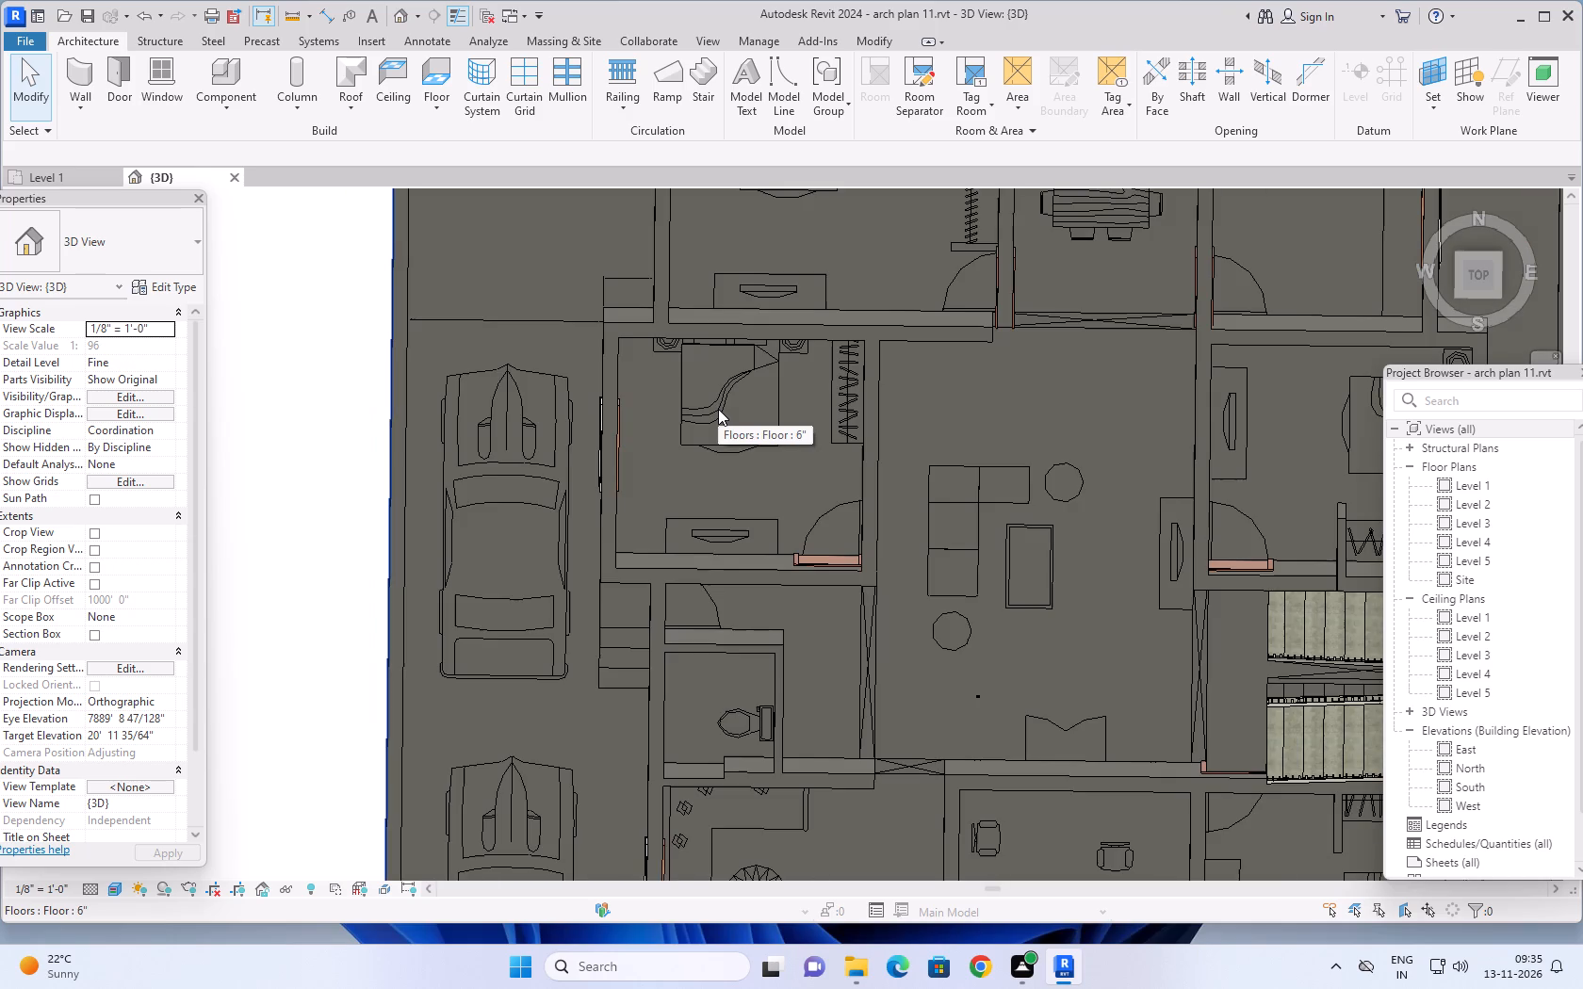
{"action": "scroll", "coordinate": [781, 397], "scroll_direction": "down", "scroll_amount": 1}
{"action": "scroll", "coordinate": [889, 407], "scroll_direction": "down", "scroll_amount": 2}
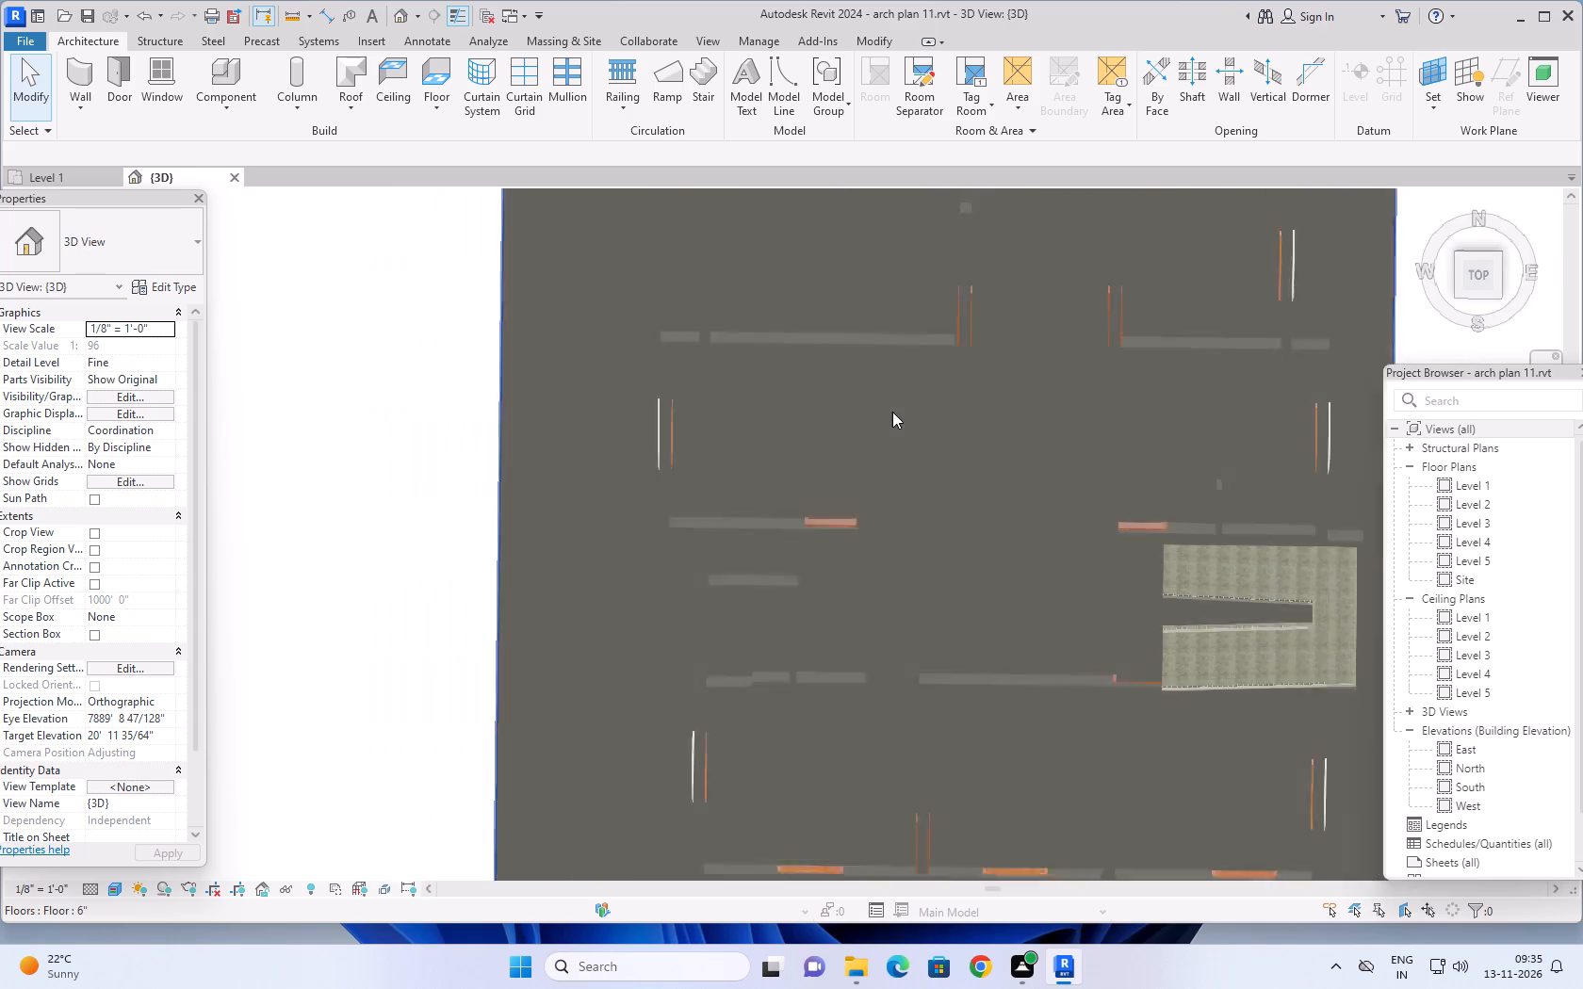
{"action": "scroll", "coordinate": [918, 415], "scroll_direction": "down", "scroll_amount": 2}
{"action": "middle_click_drag", "start_coordinate": [927, 432], "coordinate": [874, 399]}
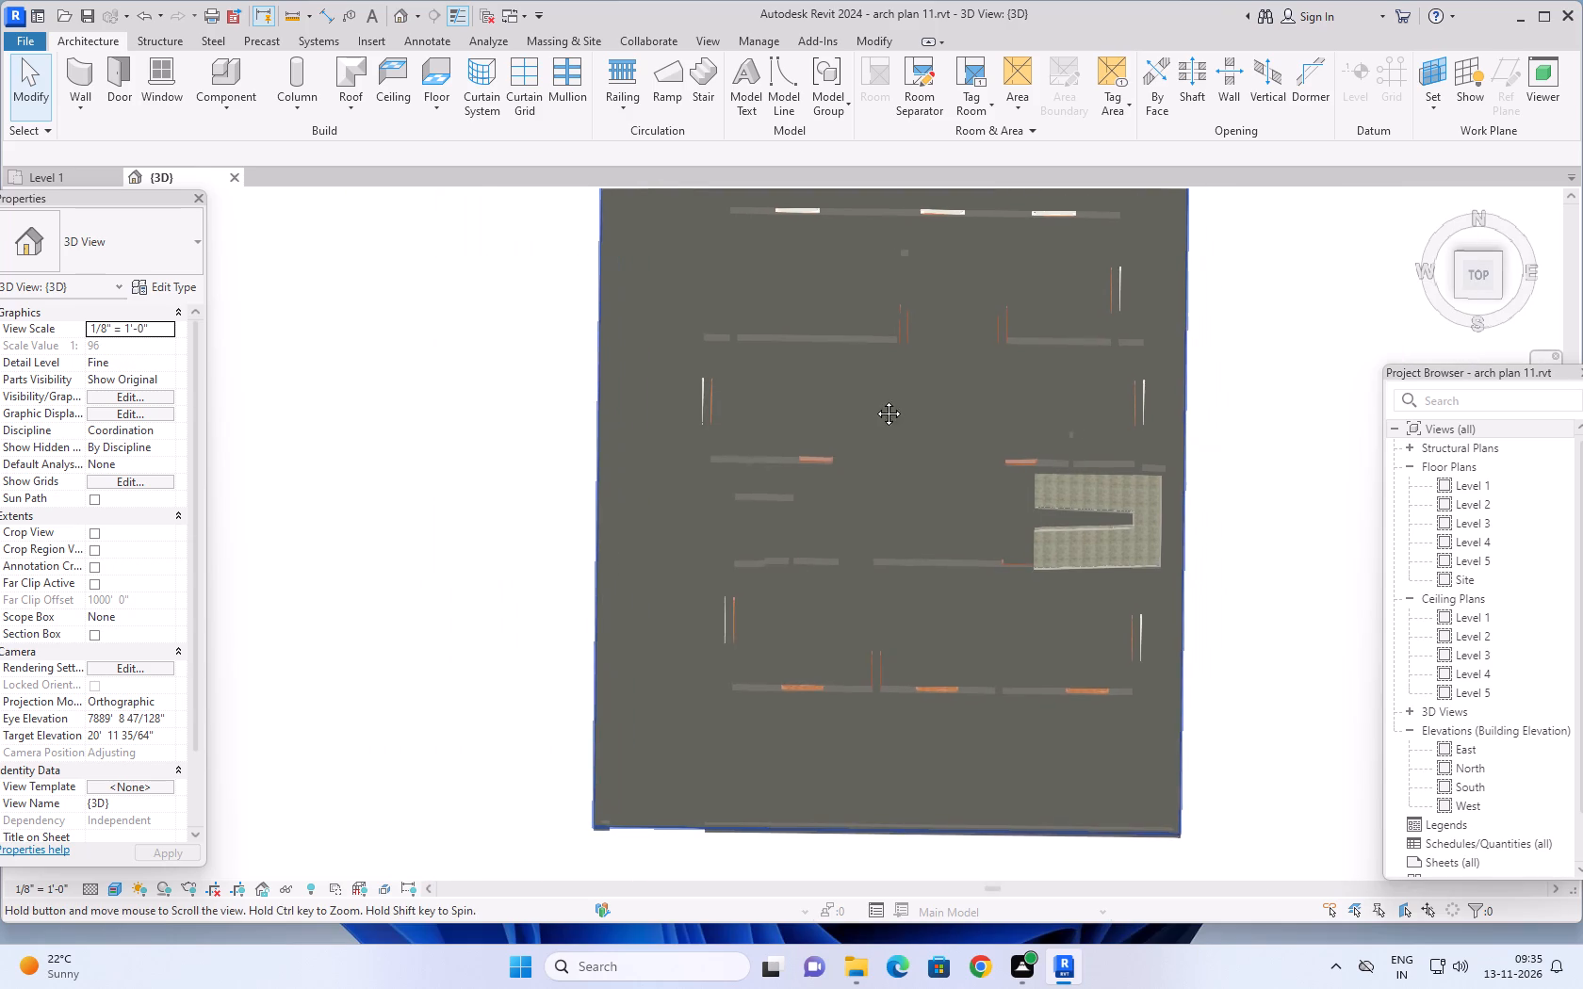
{"action": "middle_click_drag", "start_coordinate": [874, 399], "coordinate": [862, 395]}
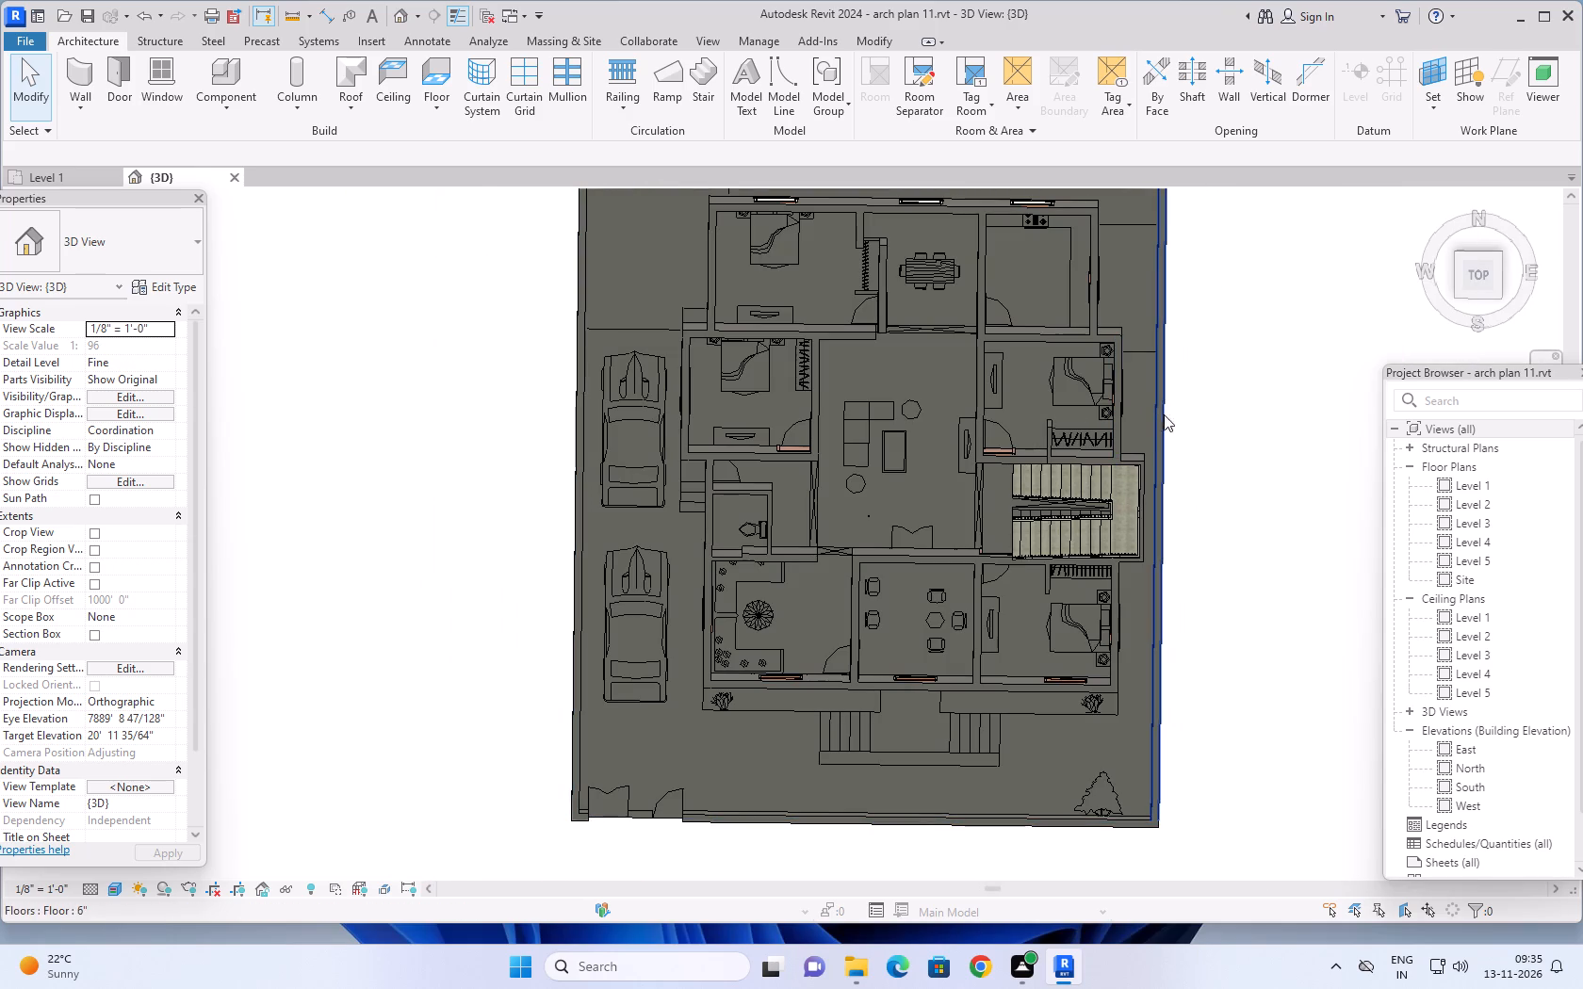
{"action": "scroll", "coordinate": [1180, 416], "scroll_direction": "down", "scroll_amount": 2}
{"action": "middle_click_drag", "start_coordinate": [1230, 409], "coordinate": [1194, 420]}
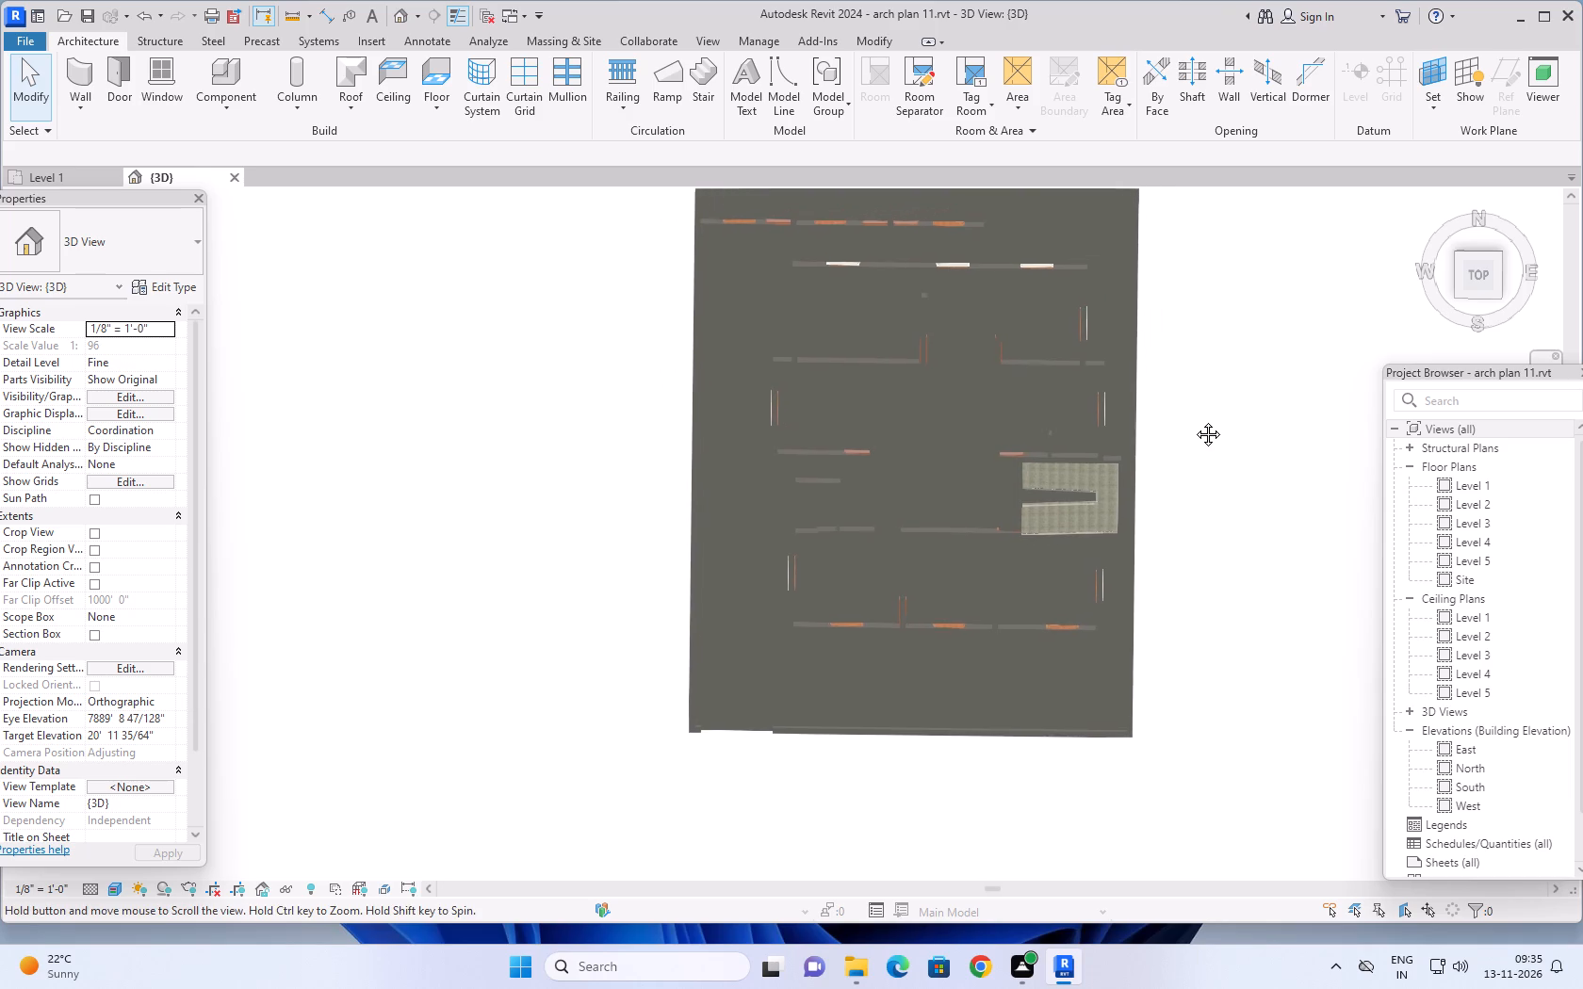
{"action": "middle_click_drag", "start_coordinate": [1194, 420], "coordinate": [1190, 423]}
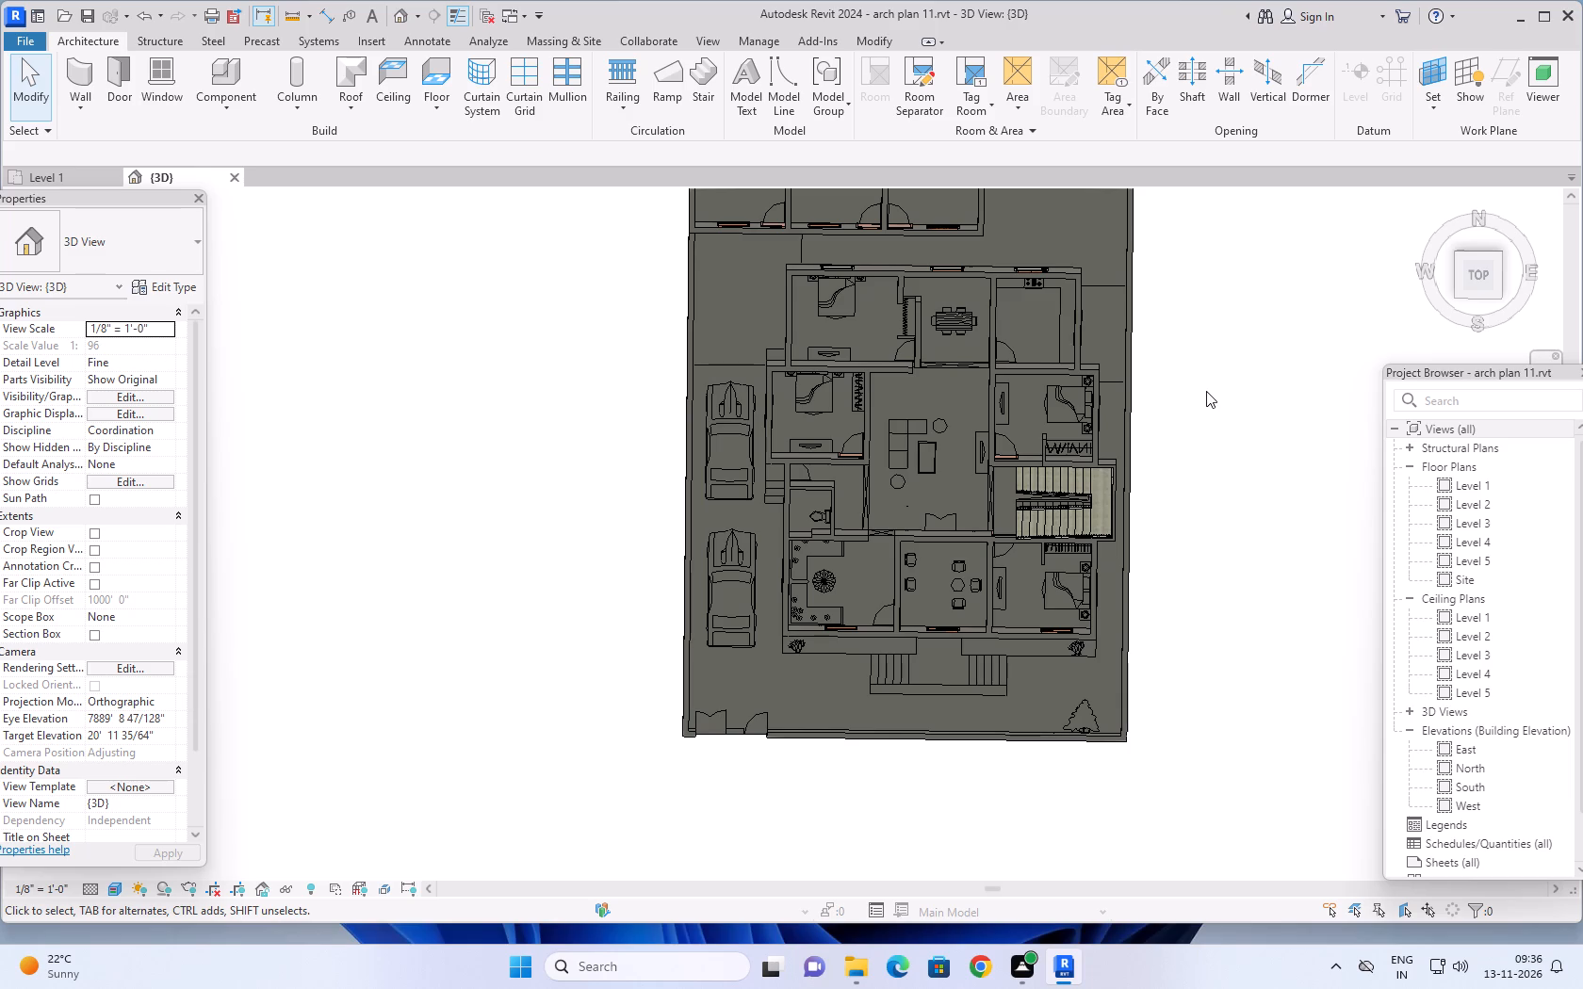
{"action": "middle_click_drag", "start_coordinate": [1206, 390], "coordinate": [1183, 422]}
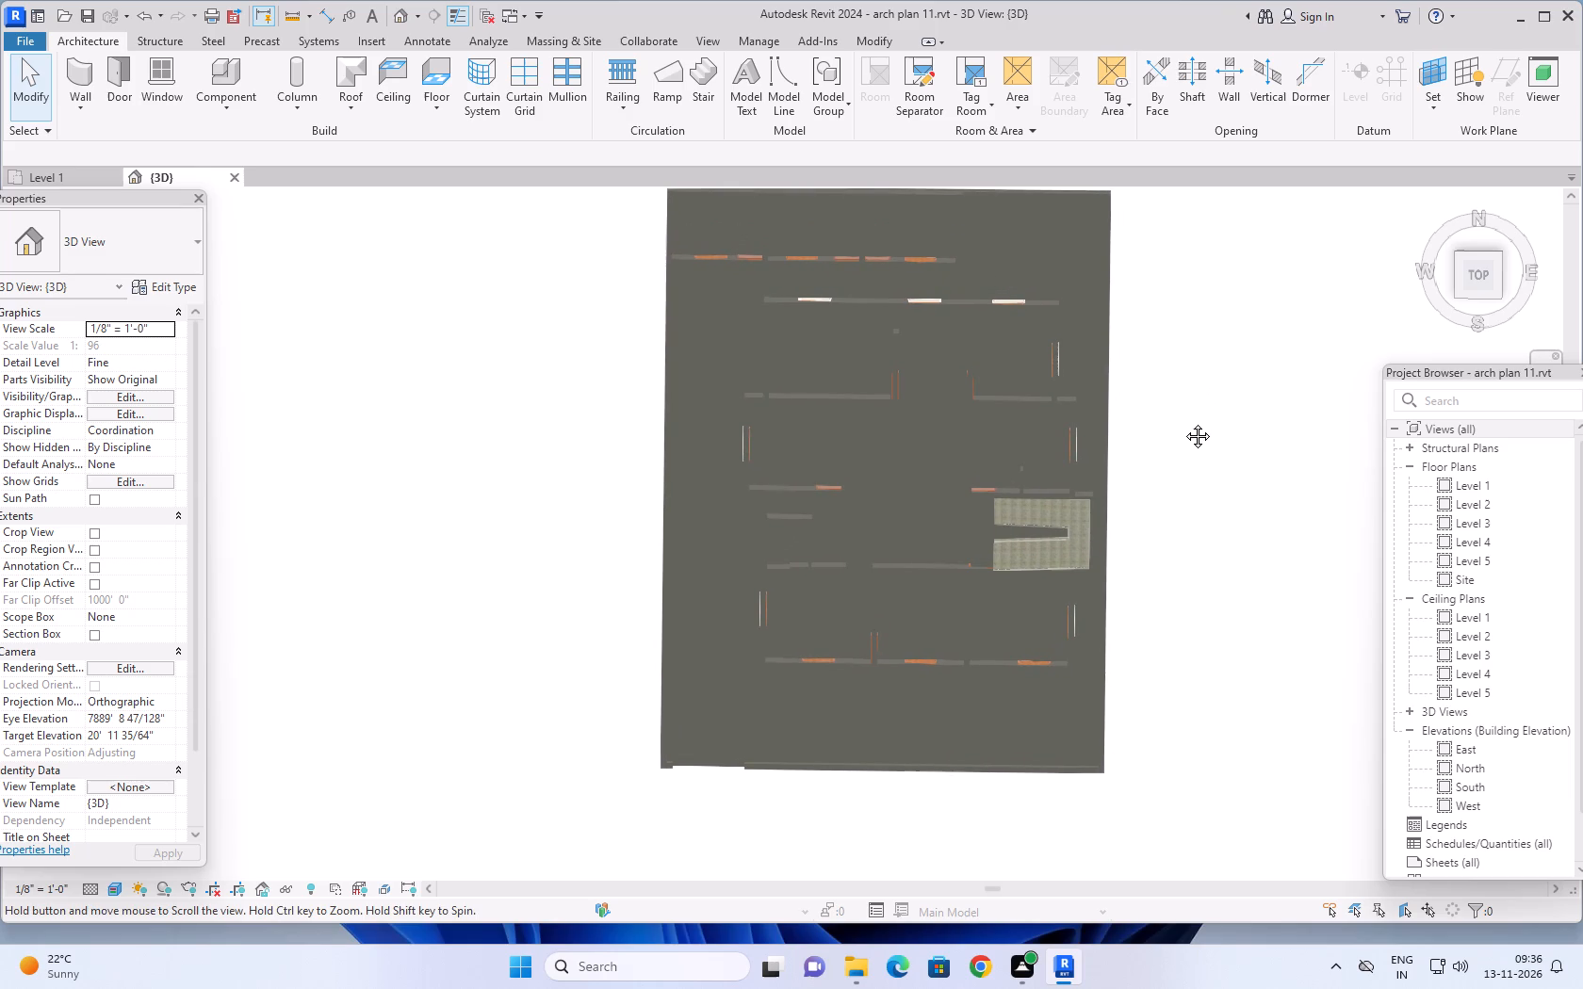
{"action": "middle_click_drag", "start_coordinate": [1183, 422], "coordinate": [1146, 456]}
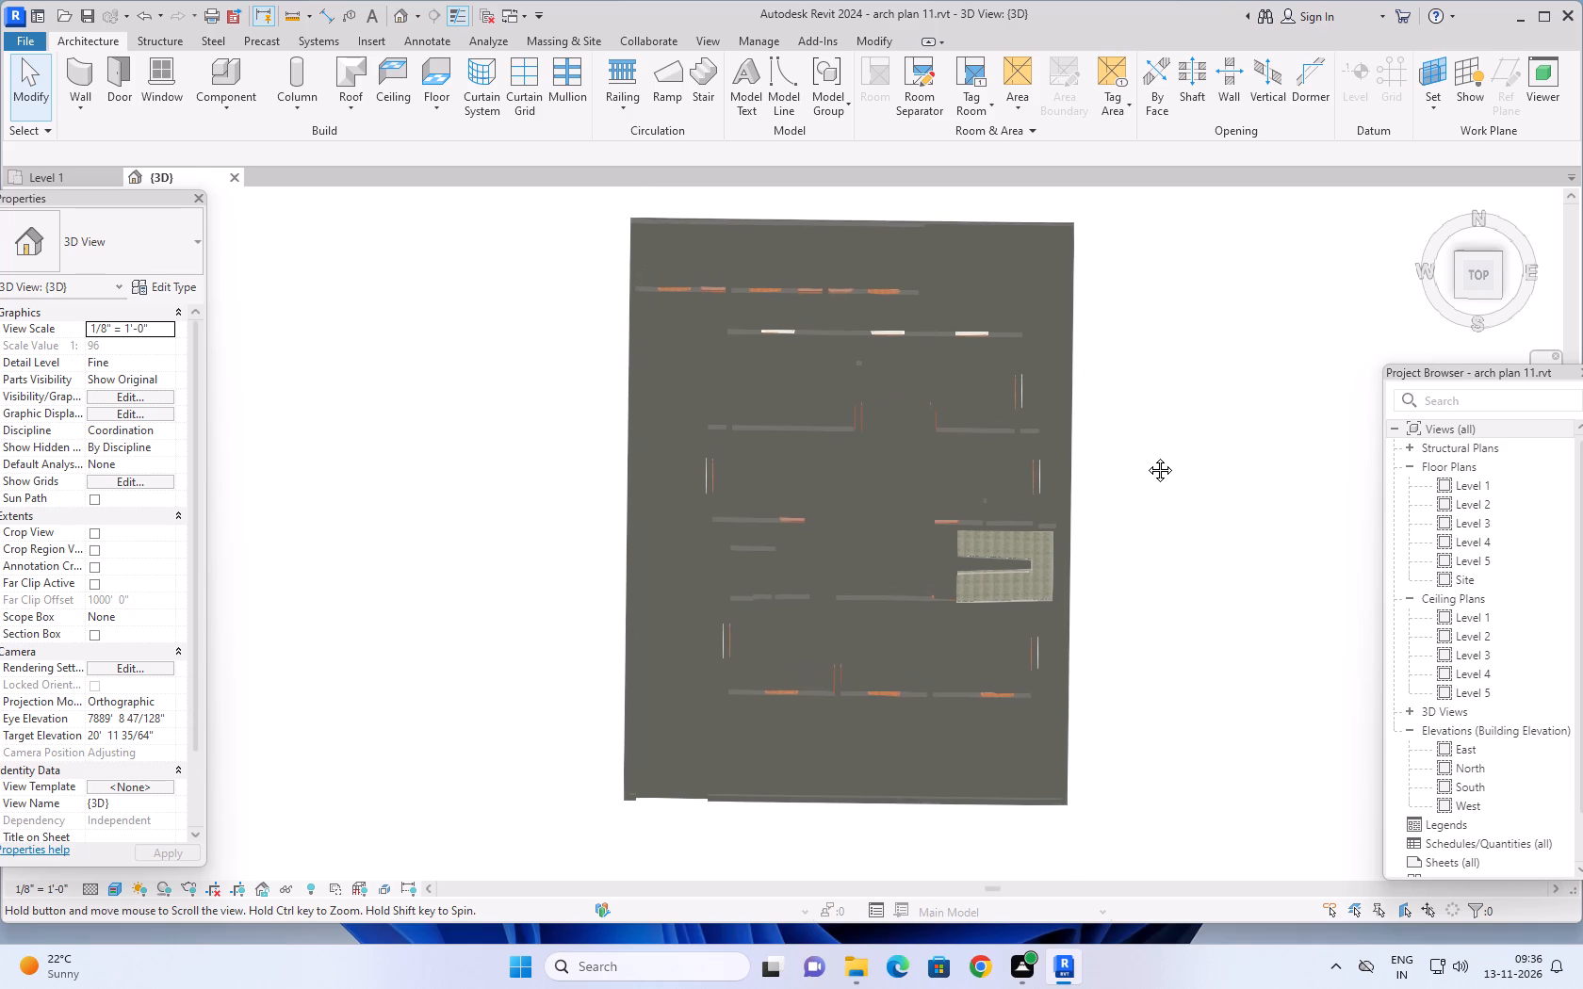
{"action": "middle_click_drag", "start_coordinate": [1146, 456], "coordinate": [1145, 465]}
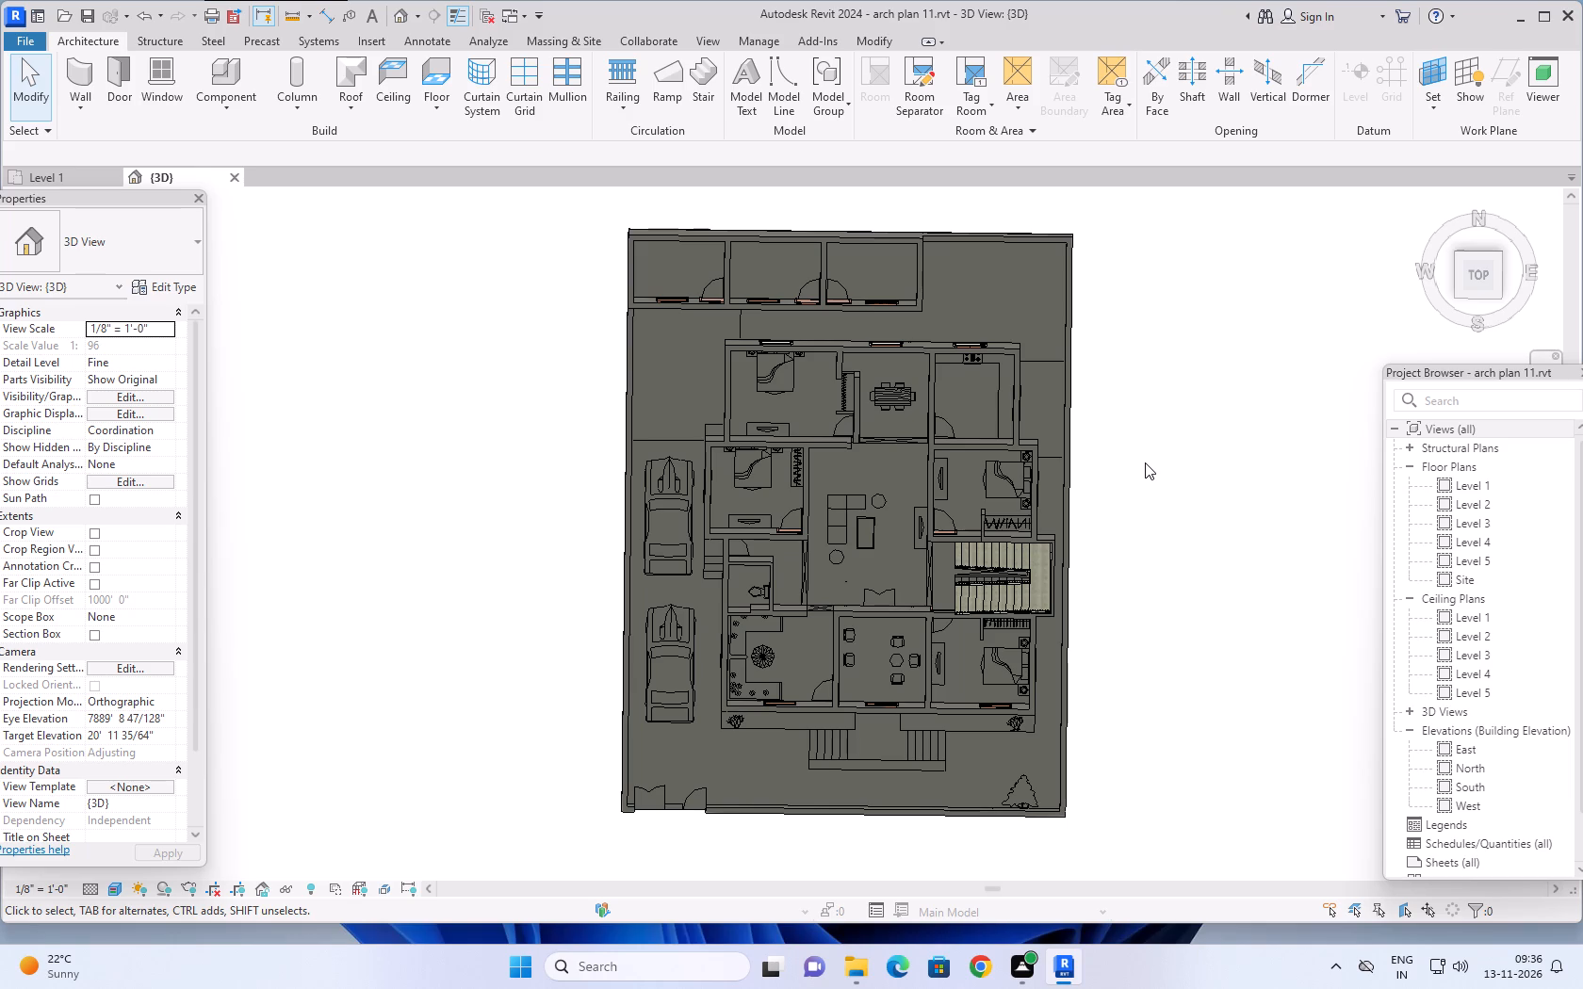
{"action": "scroll", "coordinate": [1145, 462], "scroll_direction": "up", "scroll_amount": 1}
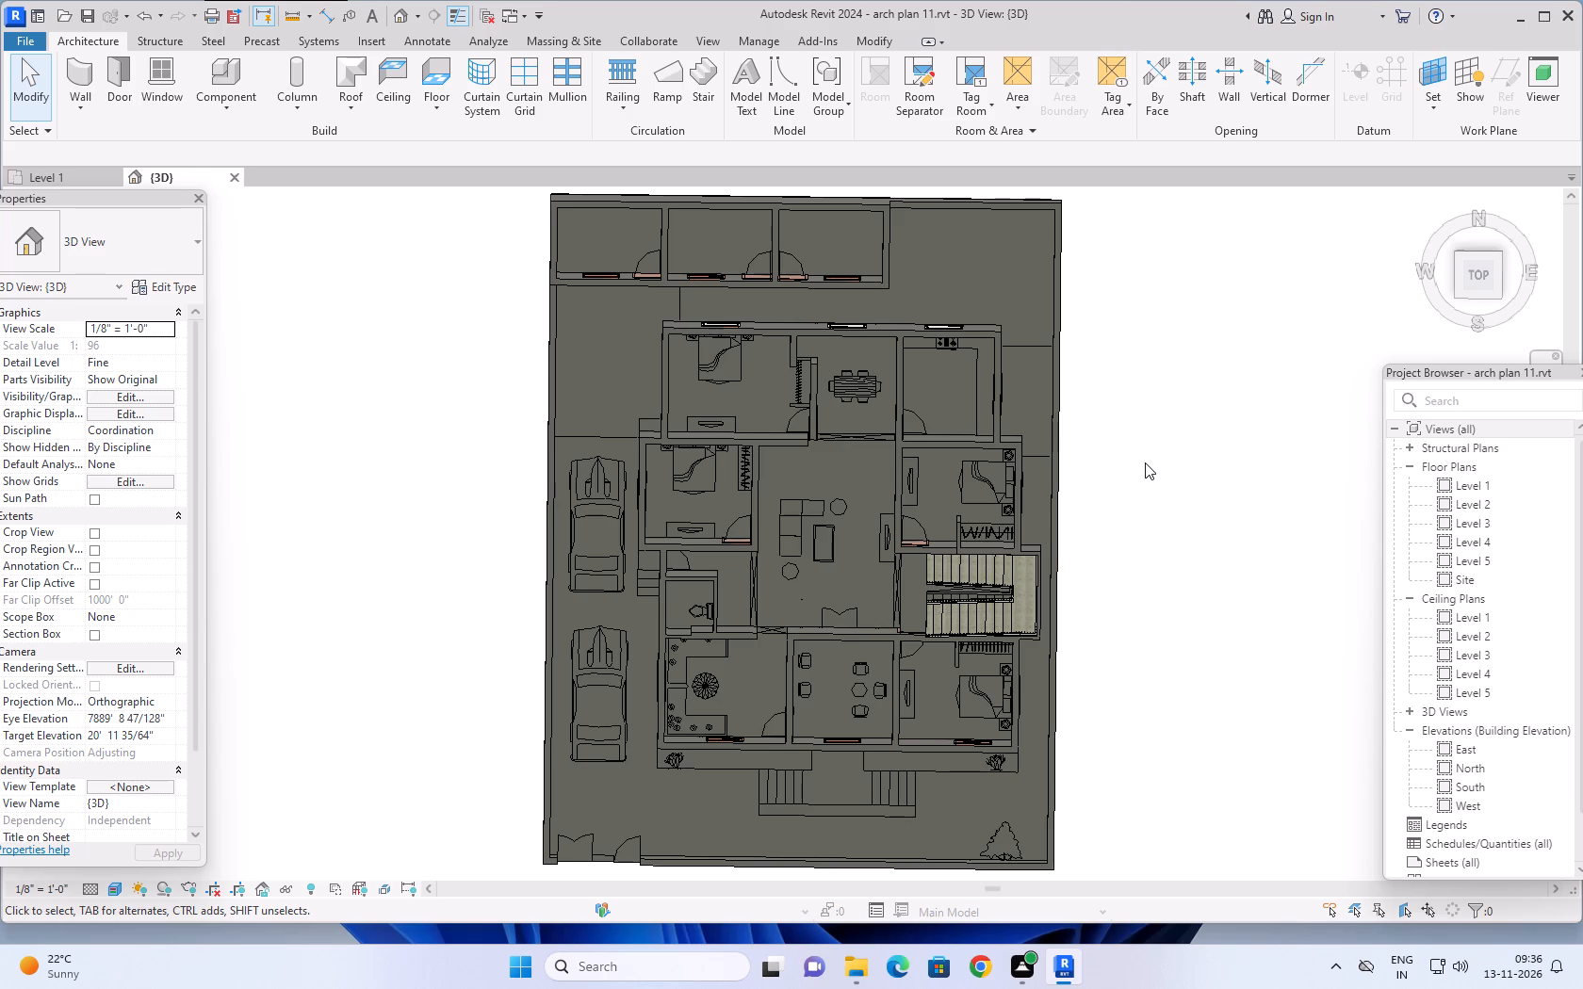
{"action": "scroll", "coordinate": [1145, 462], "scroll_direction": "down", "scroll_amount": 1}
{"action": "middle_click_drag", "start_coordinate": [1145, 462], "coordinate": [1098, 475]}
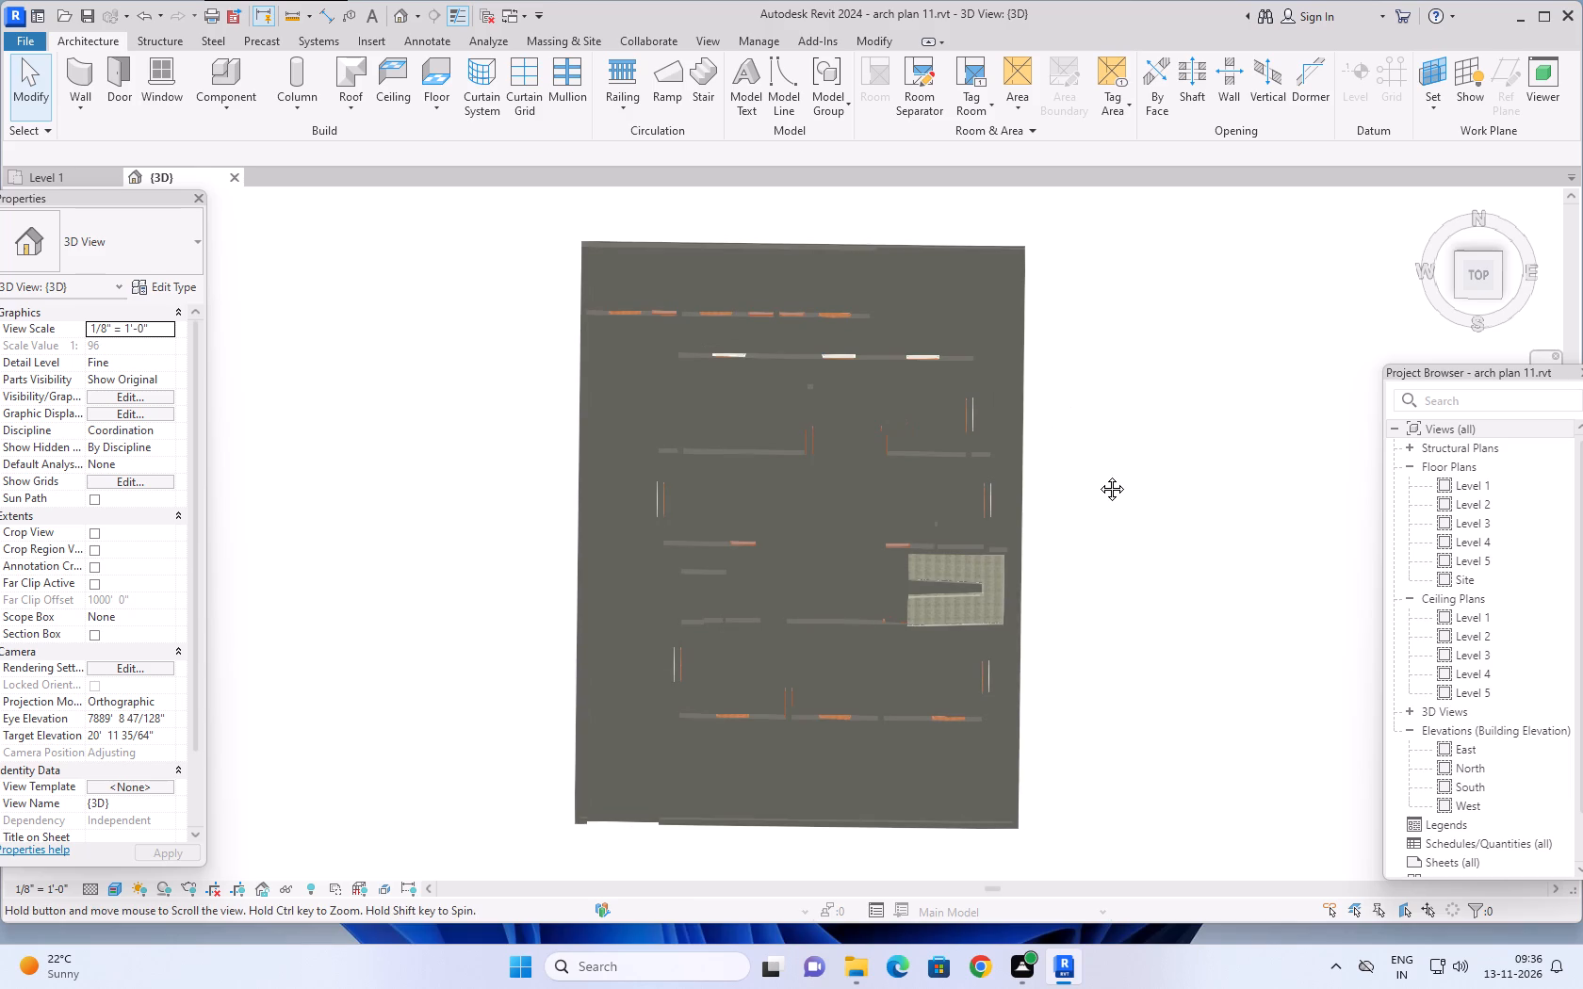
{"action": "middle_click_drag", "start_coordinate": [1098, 475], "coordinate": [1101, 472]}
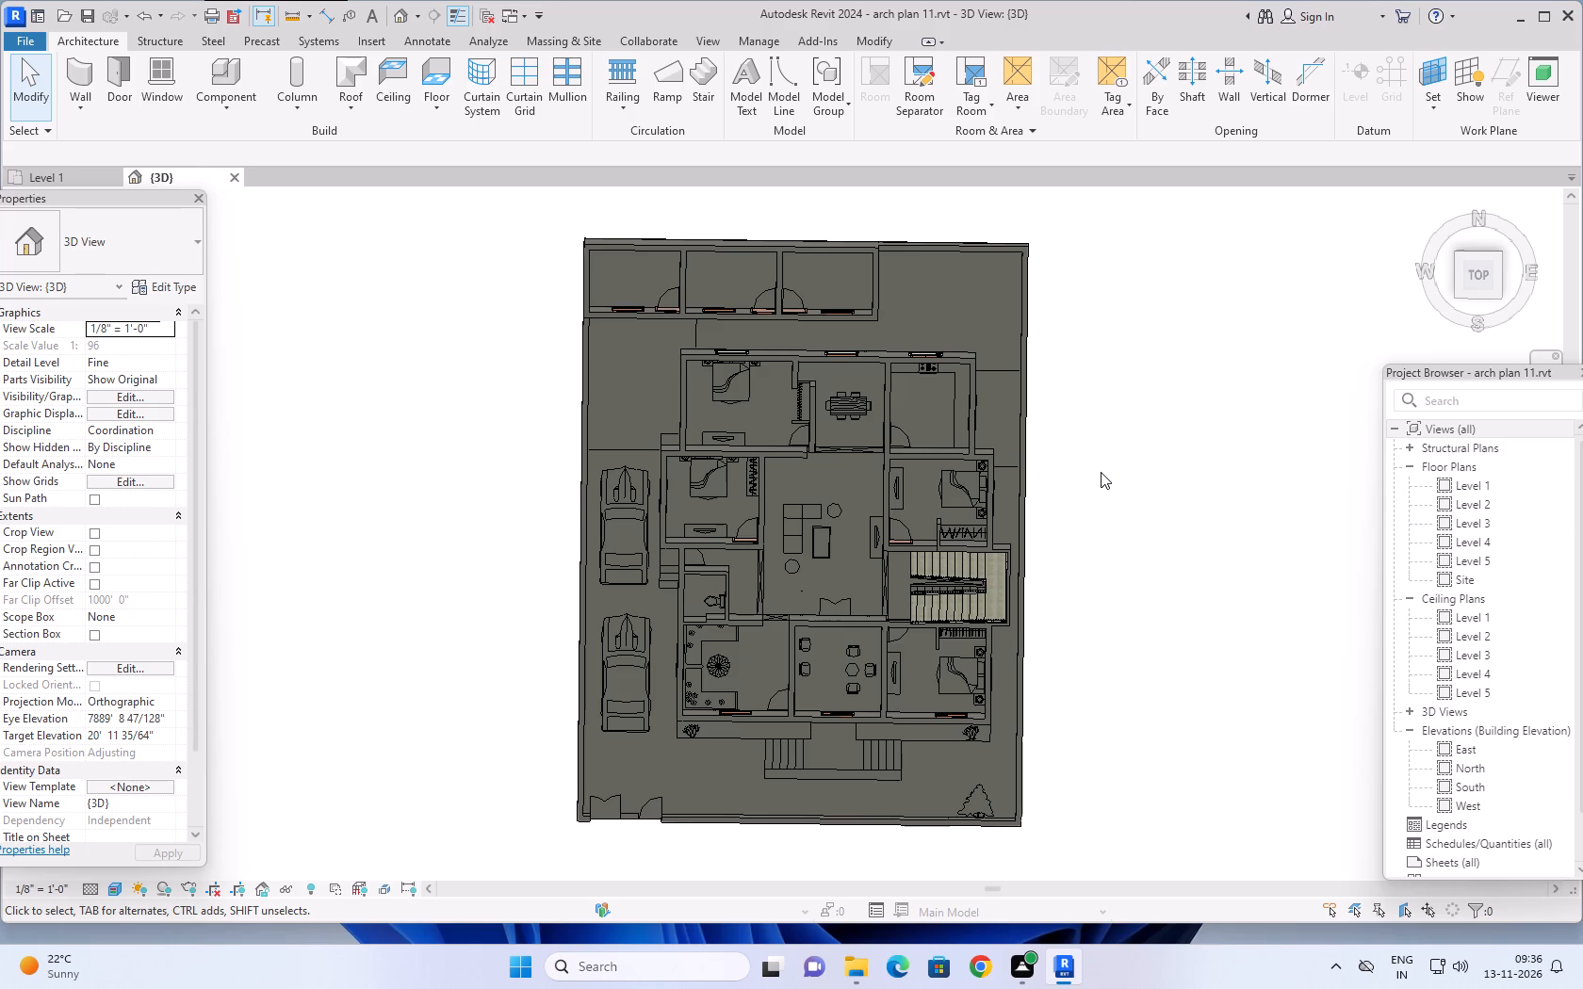
{"action": "scroll", "coordinate": [1101, 472], "scroll_direction": "down", "scroll_amount": 1}
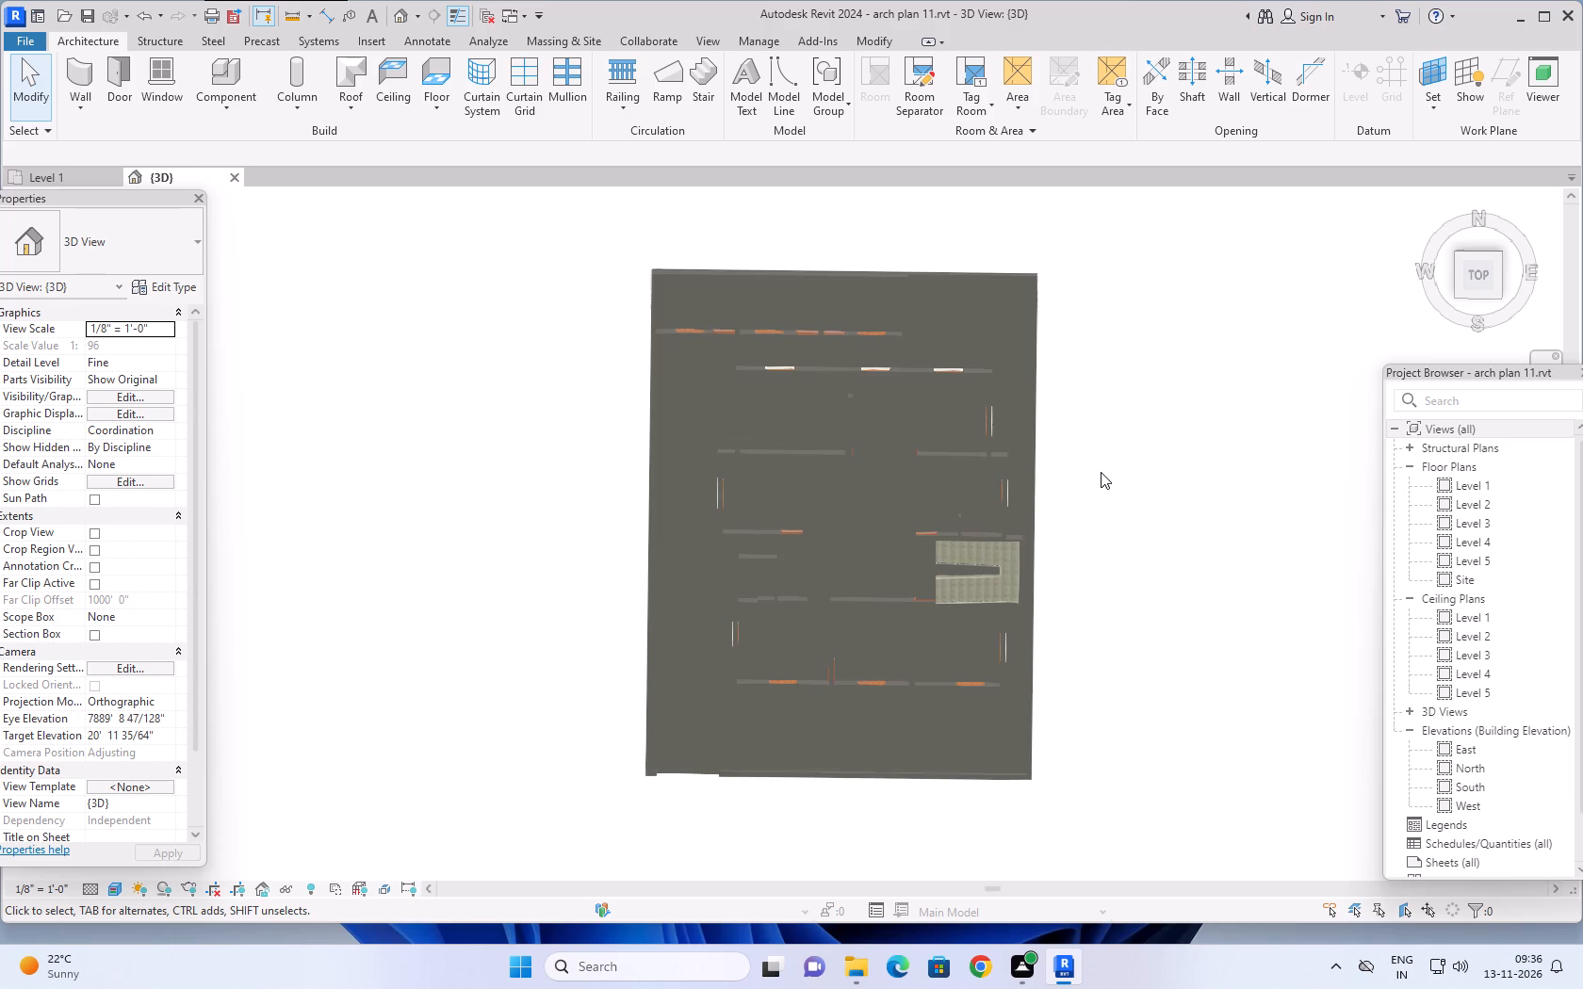
{"action": "middle_click", "coordinate": [1101, 472]}
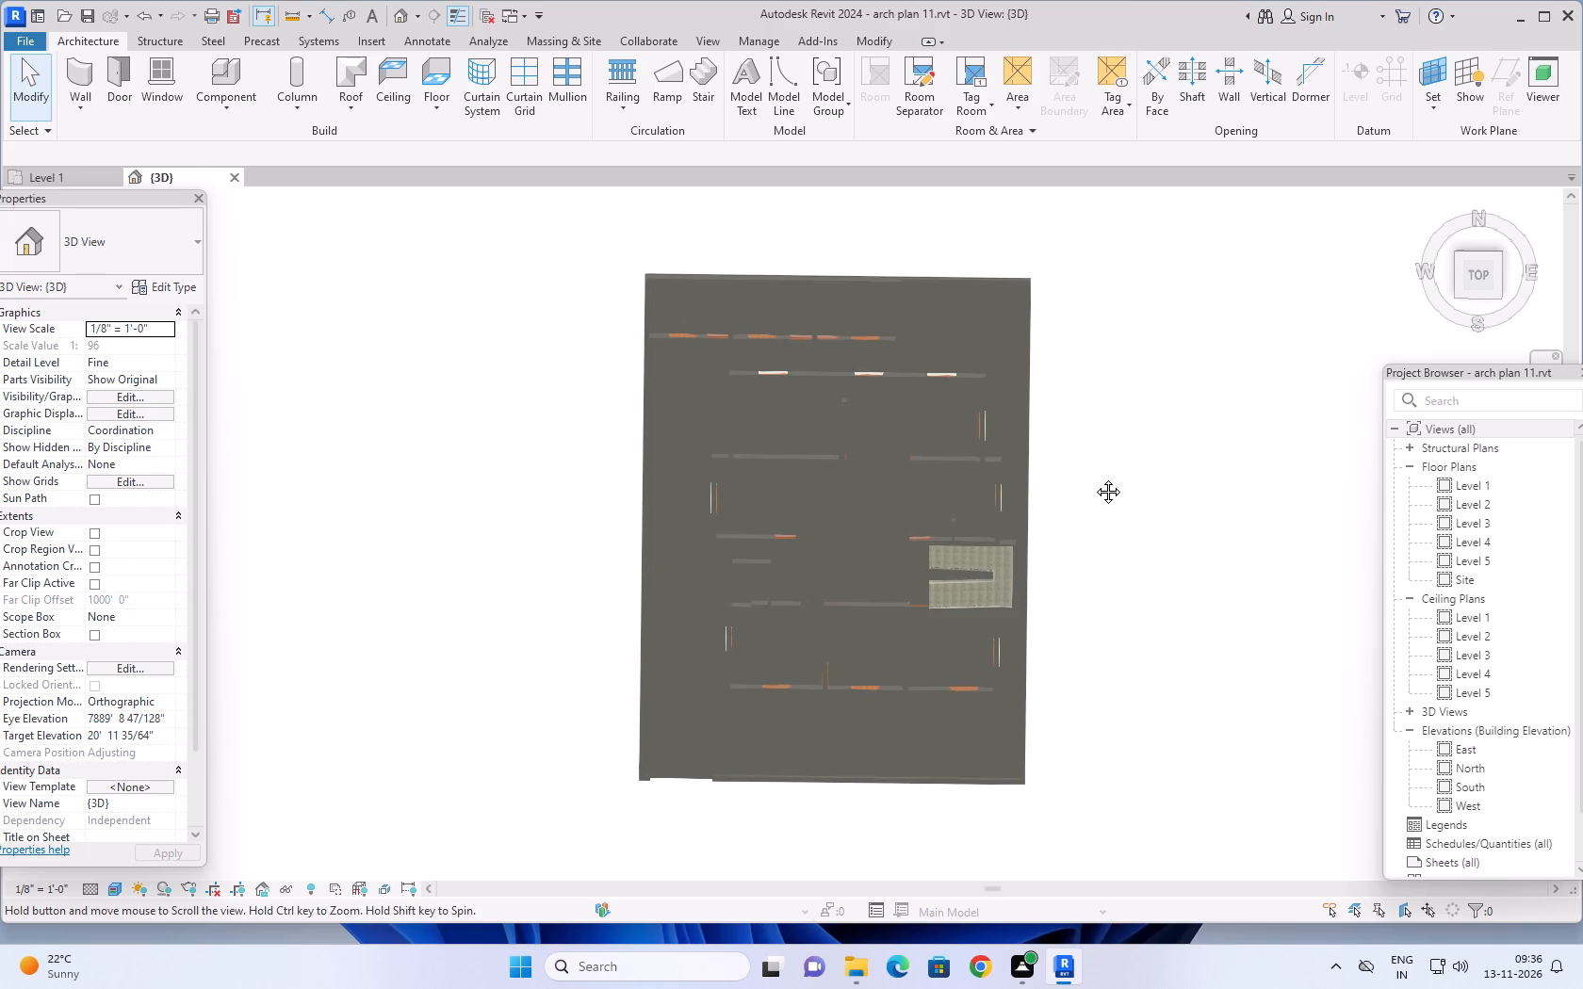
{"action": "scroll", "coordinate": [957, 599], "scroll_direction": "up", "scroll_amount": 6}
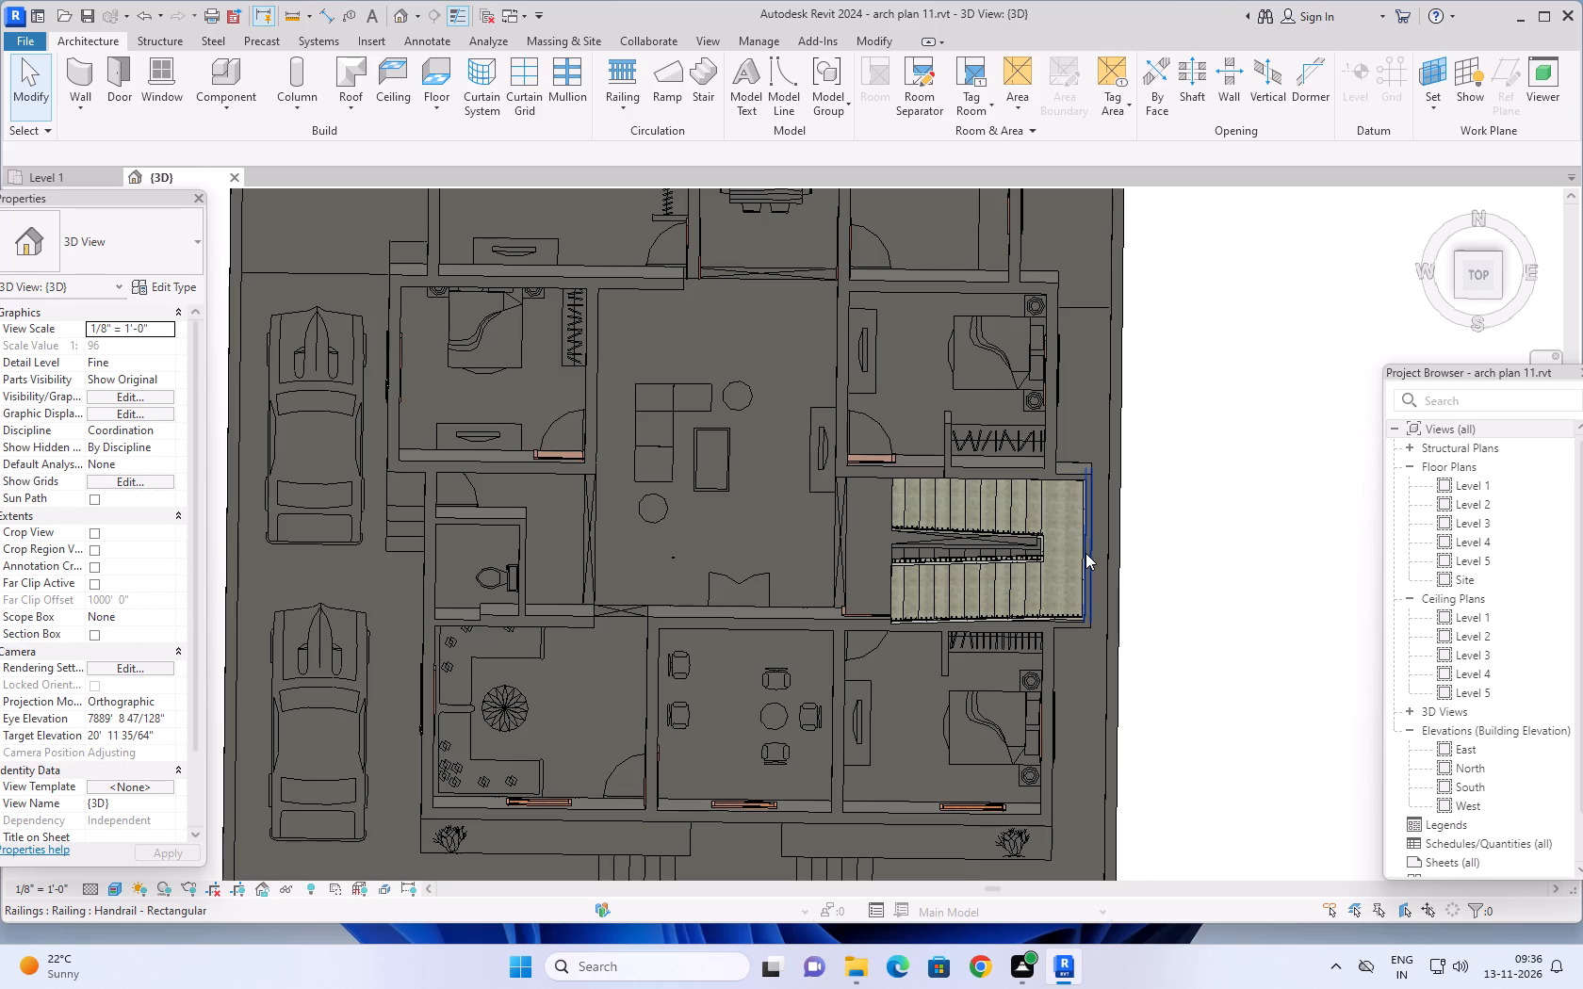
{"action": "scroll", "coordinate": [1085, 553], "scroll_direction": "down", "scroll_amount": 2}
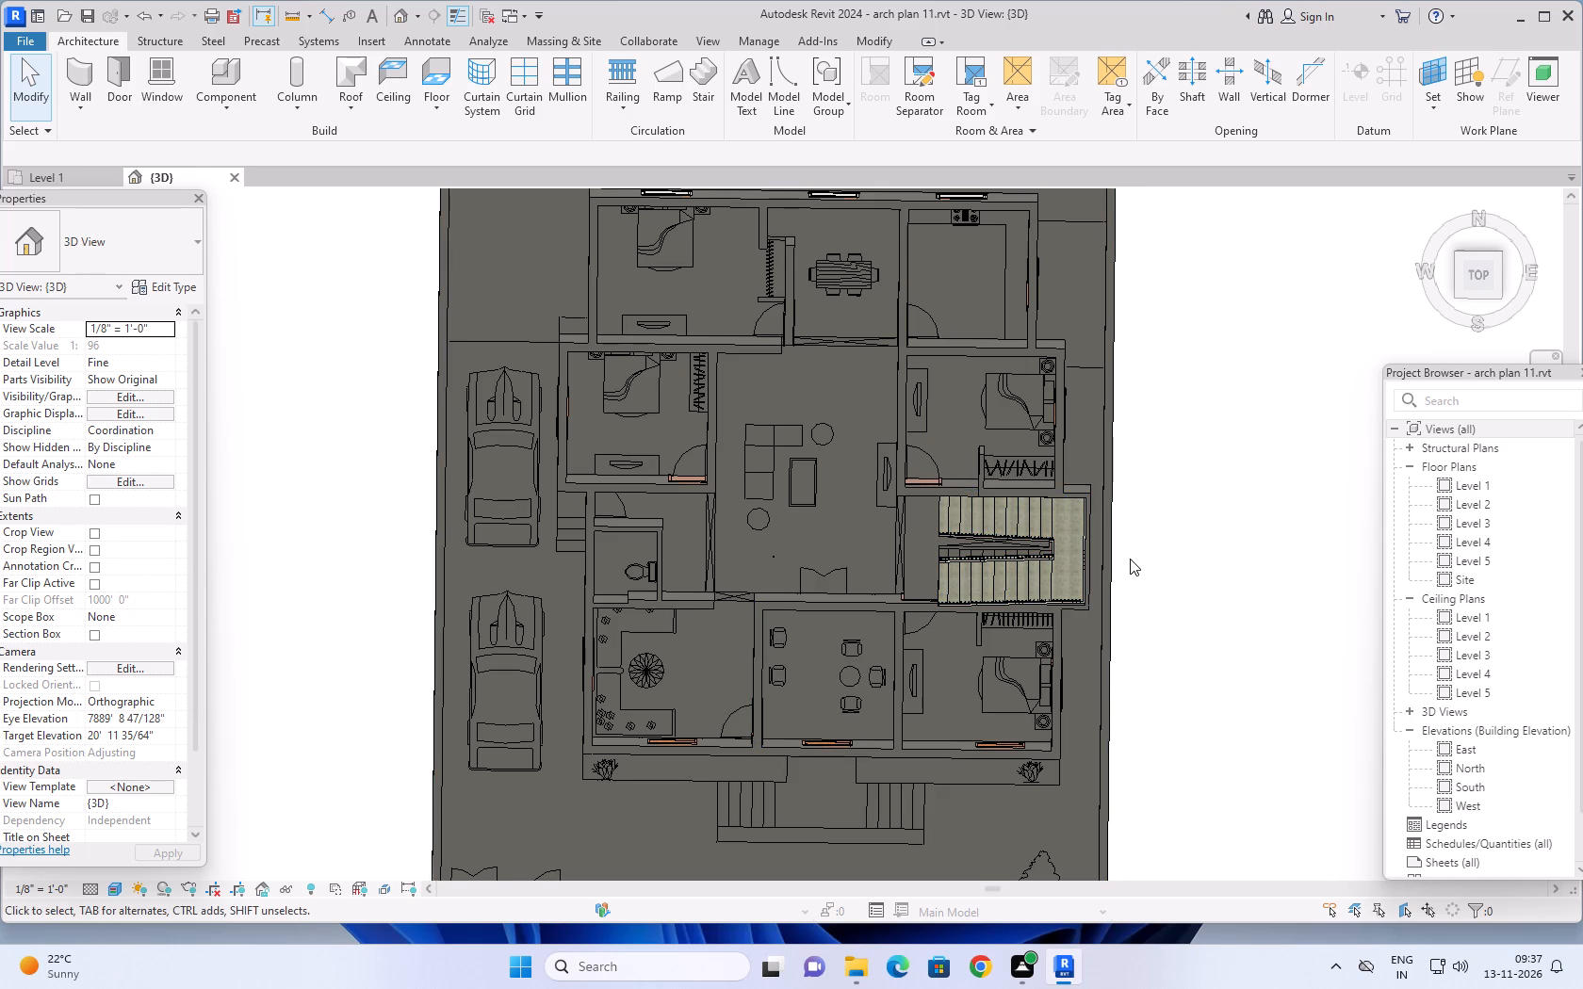
{"action": "scroll", "coordinate": [1153, 550], "scroll_direction": "down", "scroll_amount": 1}
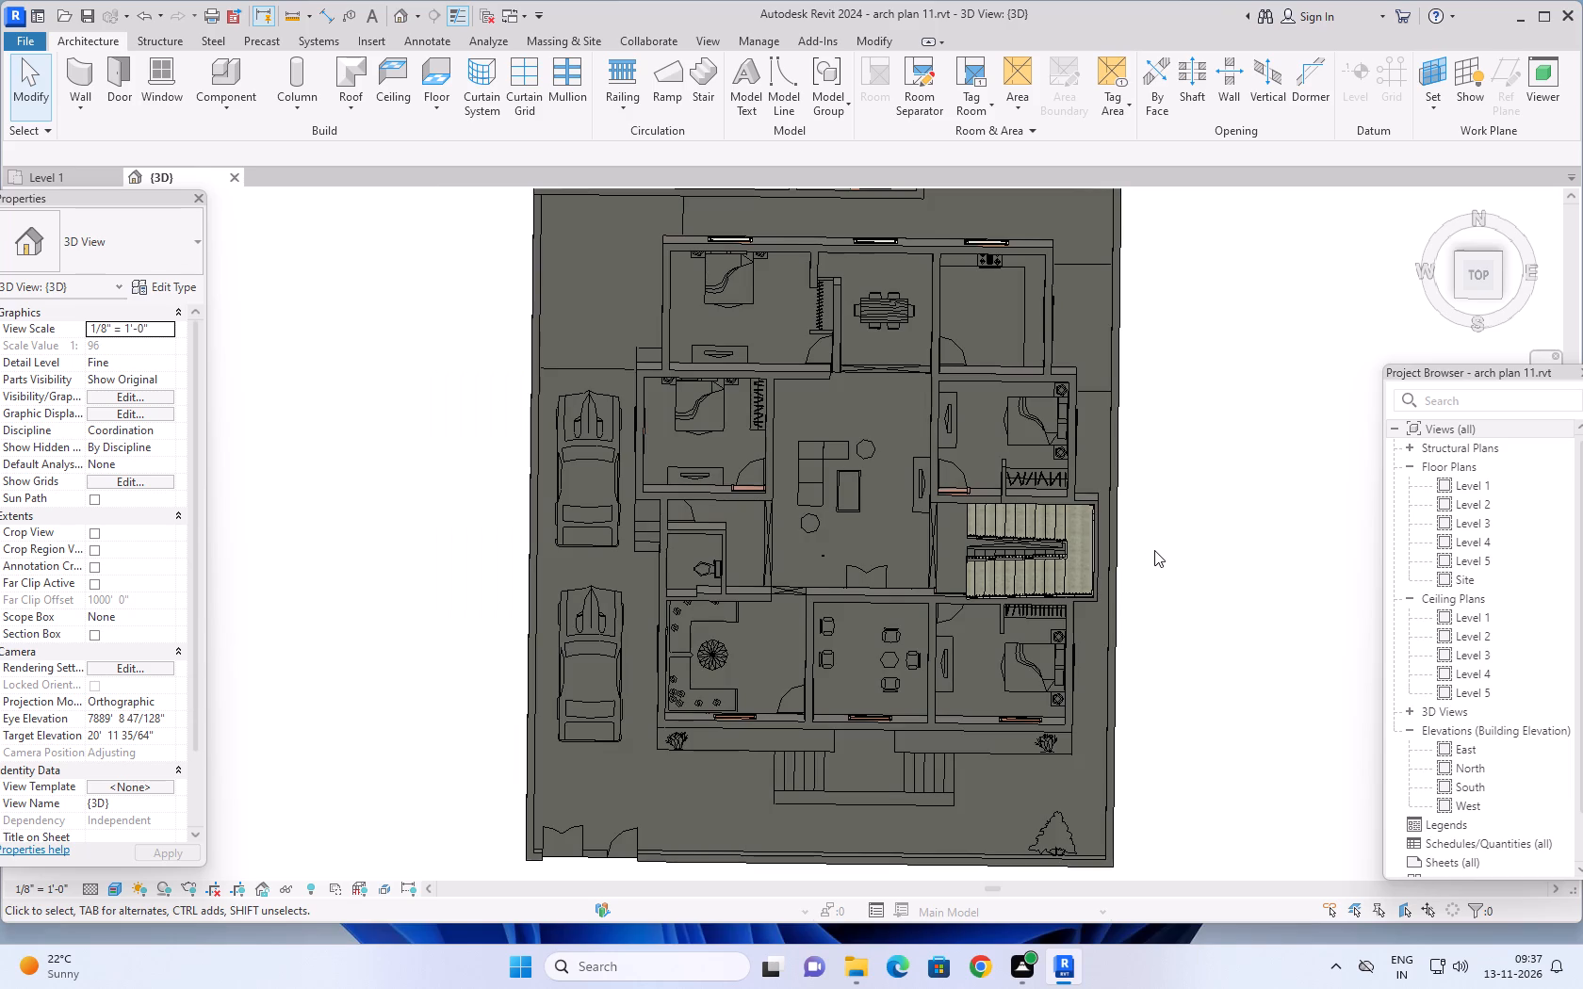
Orient the 3D model to an exact top view and examine the ground floor layout.
{"action": "left_click", "coordinate": [1481, 278]}
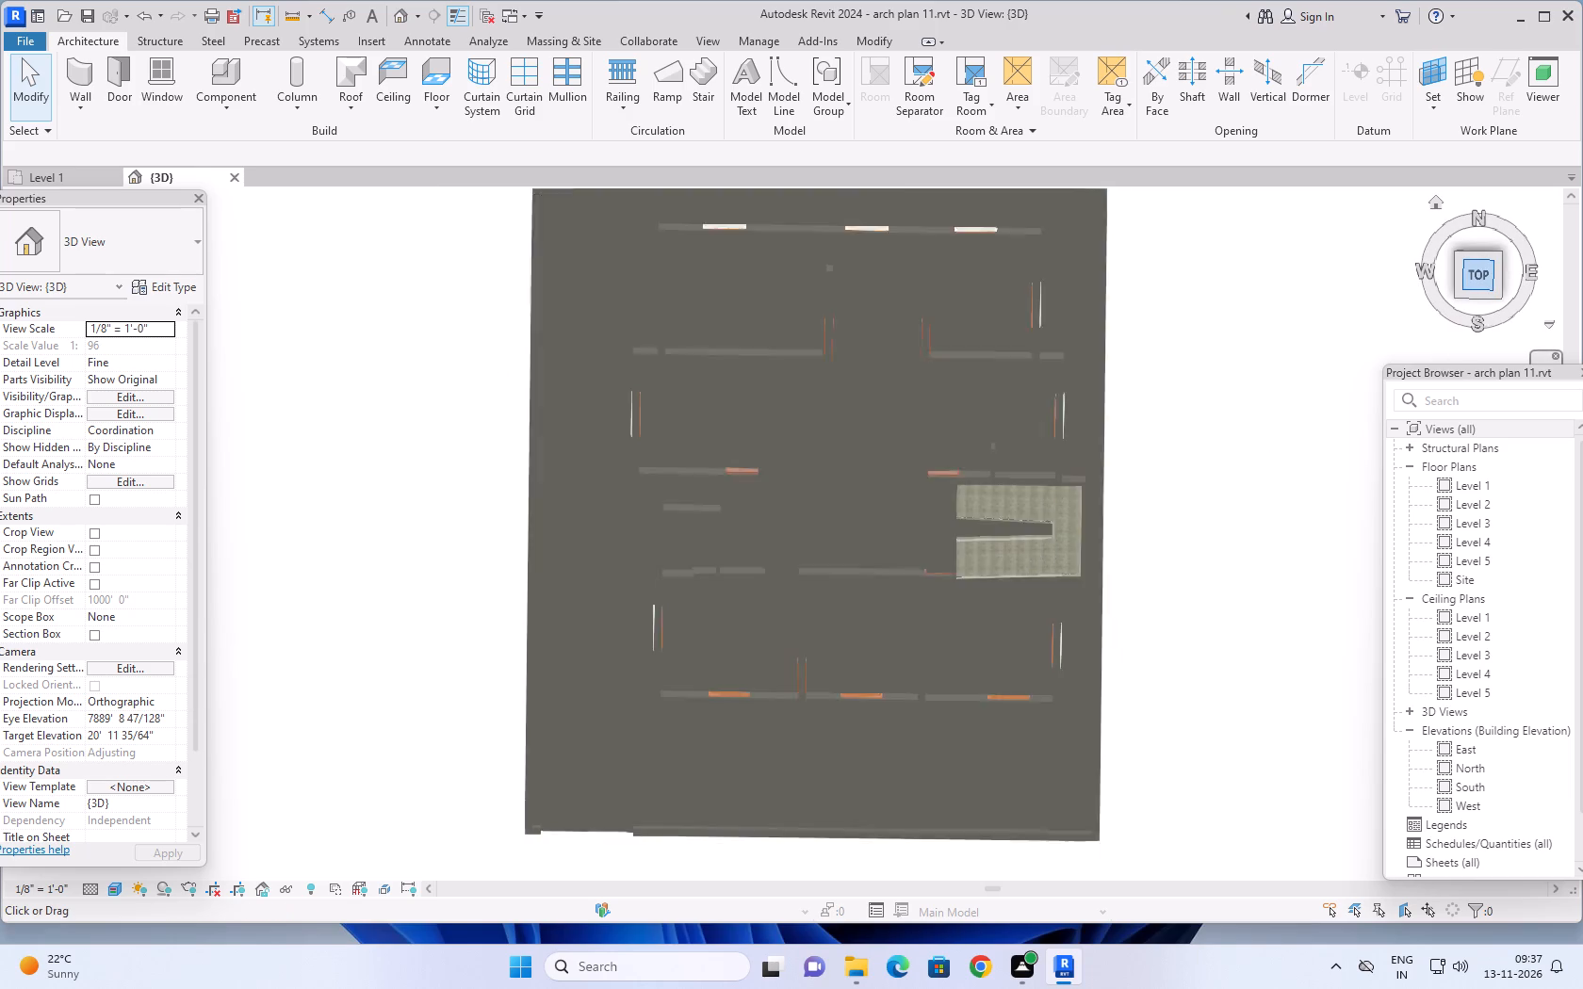
{"action": "scroll", "coordinate": [739, 550], "scroll_direction": "up", "scroll_amount": 6}
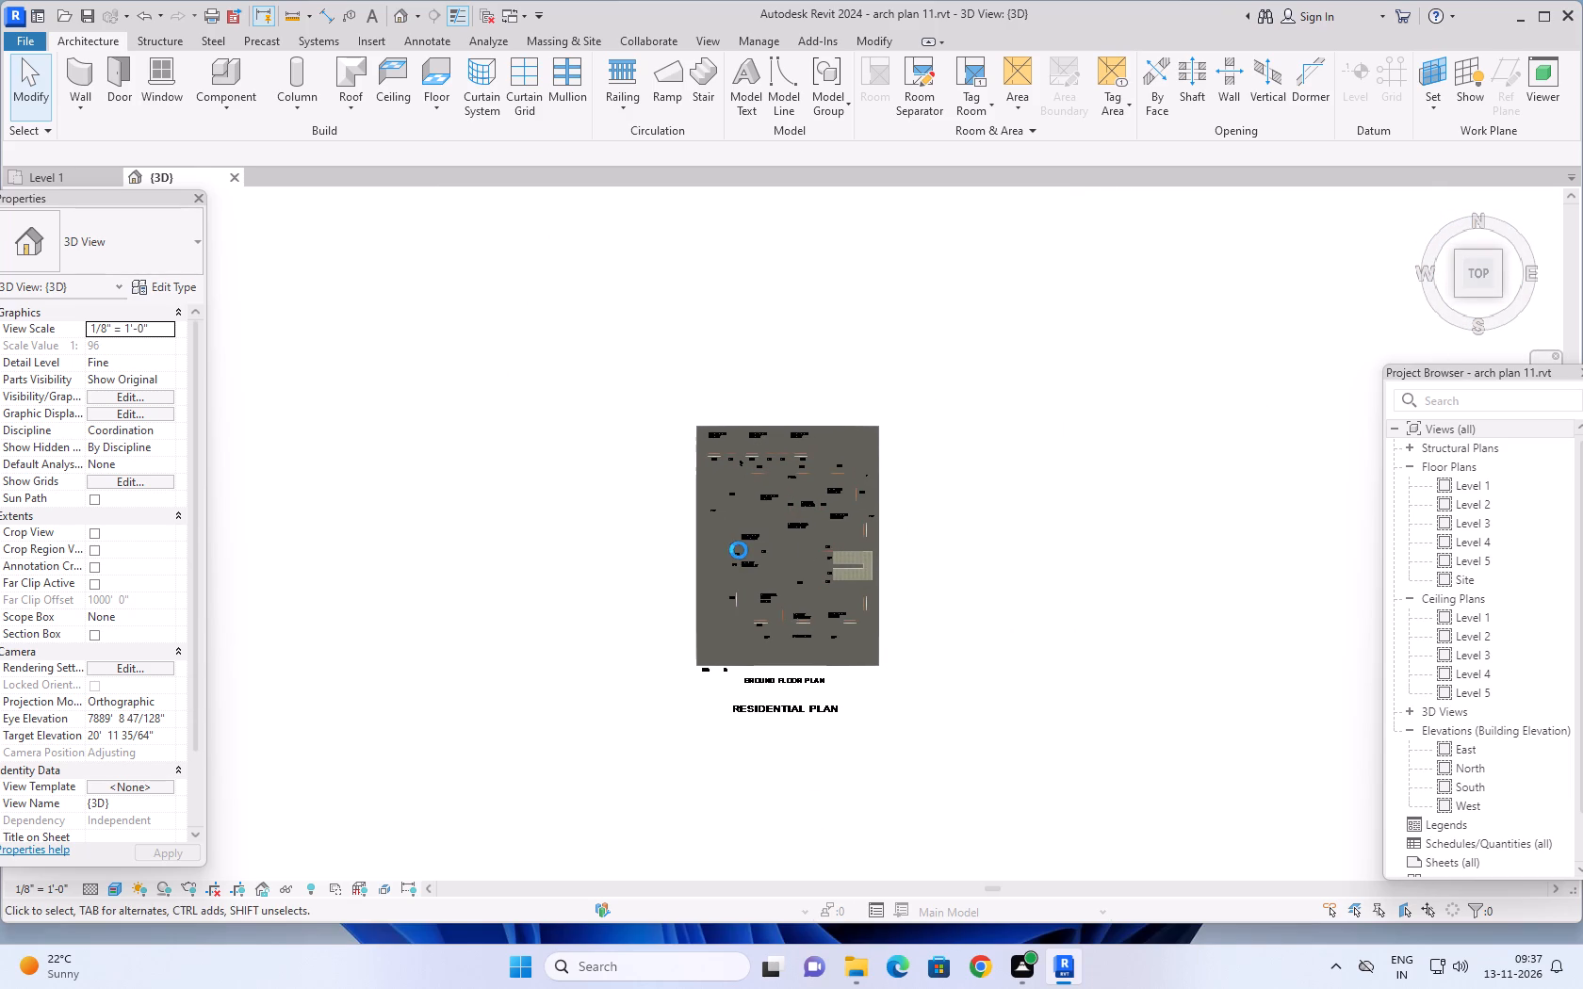
{"action": "scroll", "coordinate": [750, 623], "scroll_direction": "up", "scroll_amount": 2}
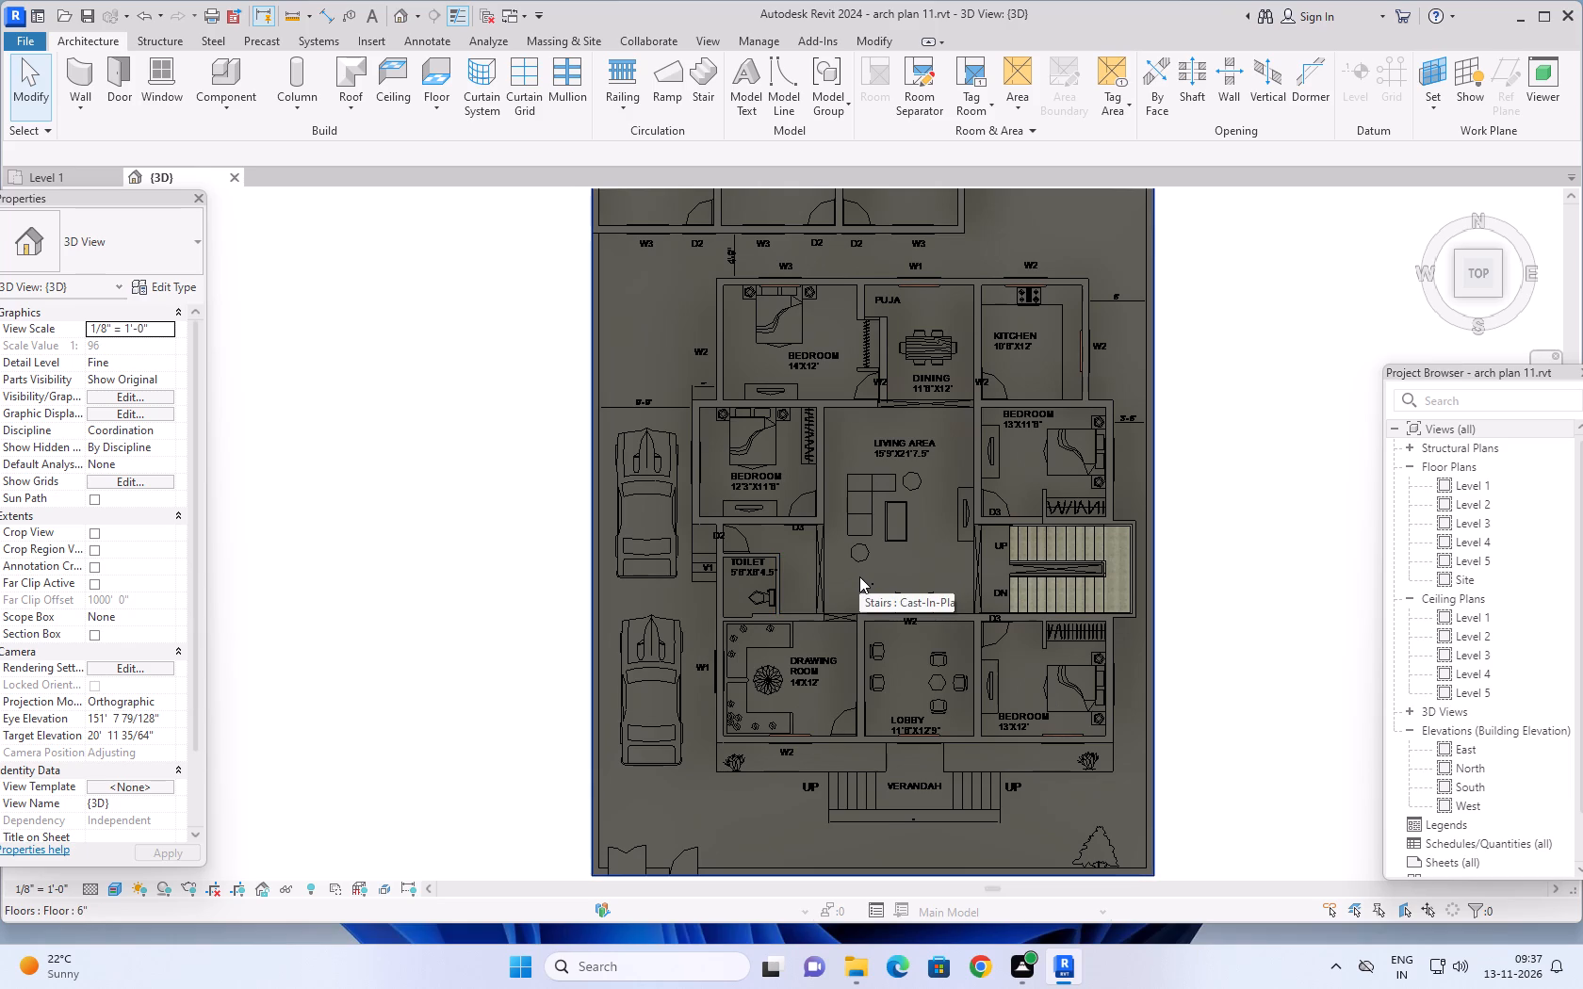
{"action": "scroll", "coordinate": [859, 576], "scroll_direction": "up", "scroll_amount": 1}
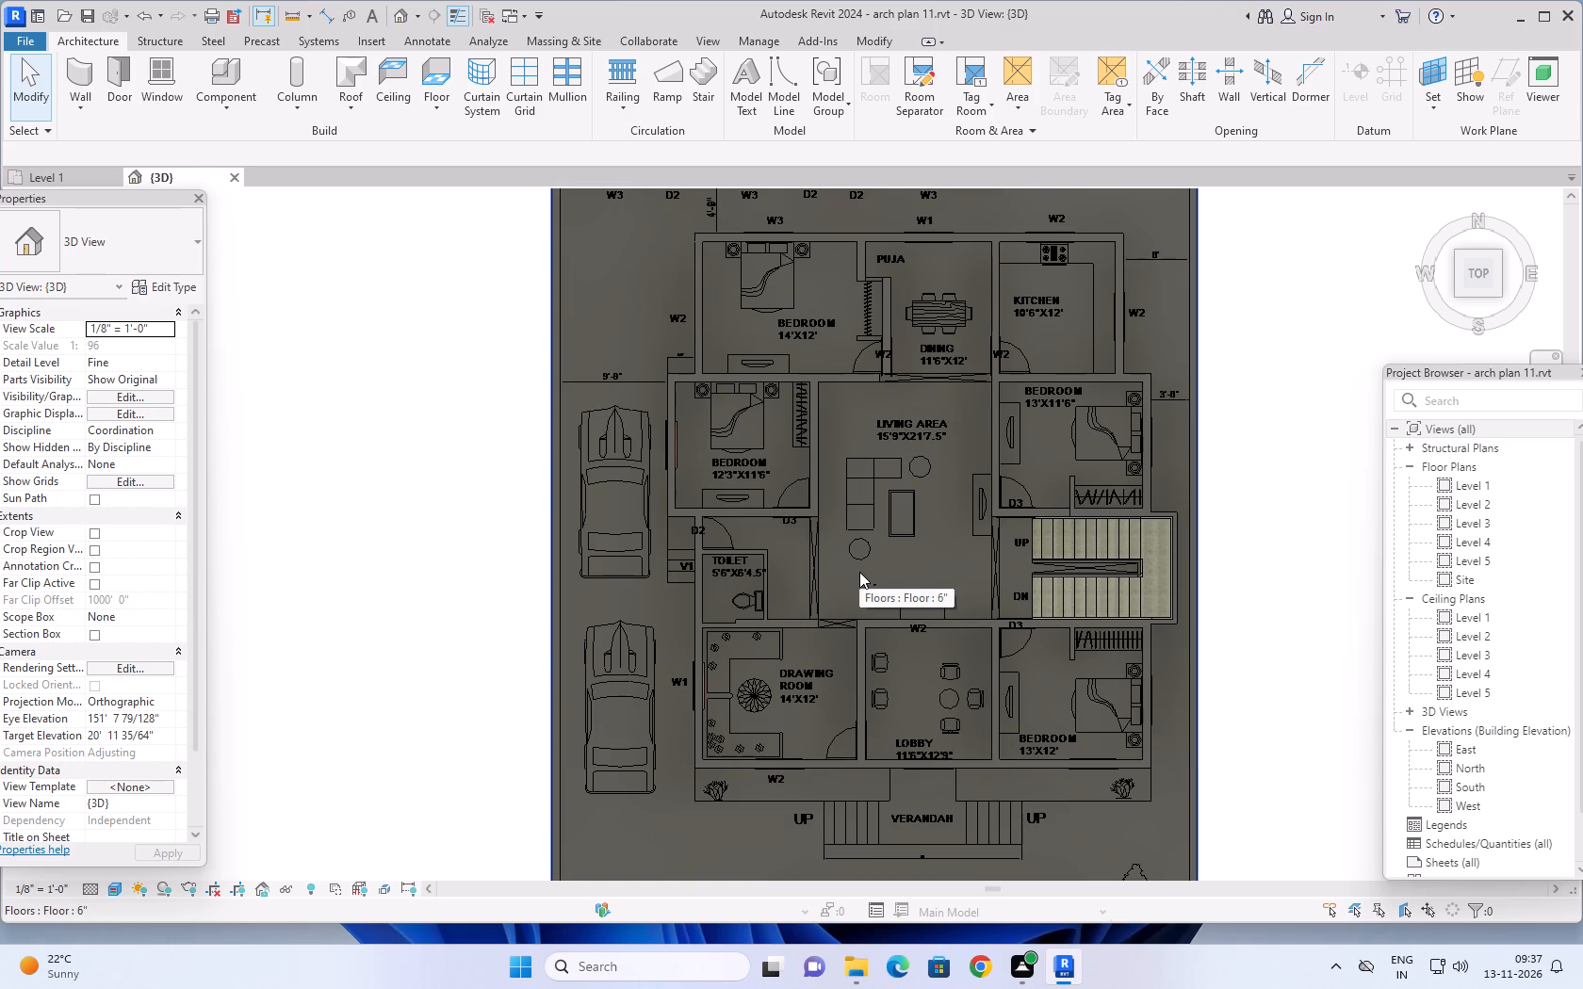
{"action": "scroll", "coordinate": [859, 572], "scroll_direction": "down", "scroll_amount": 1}
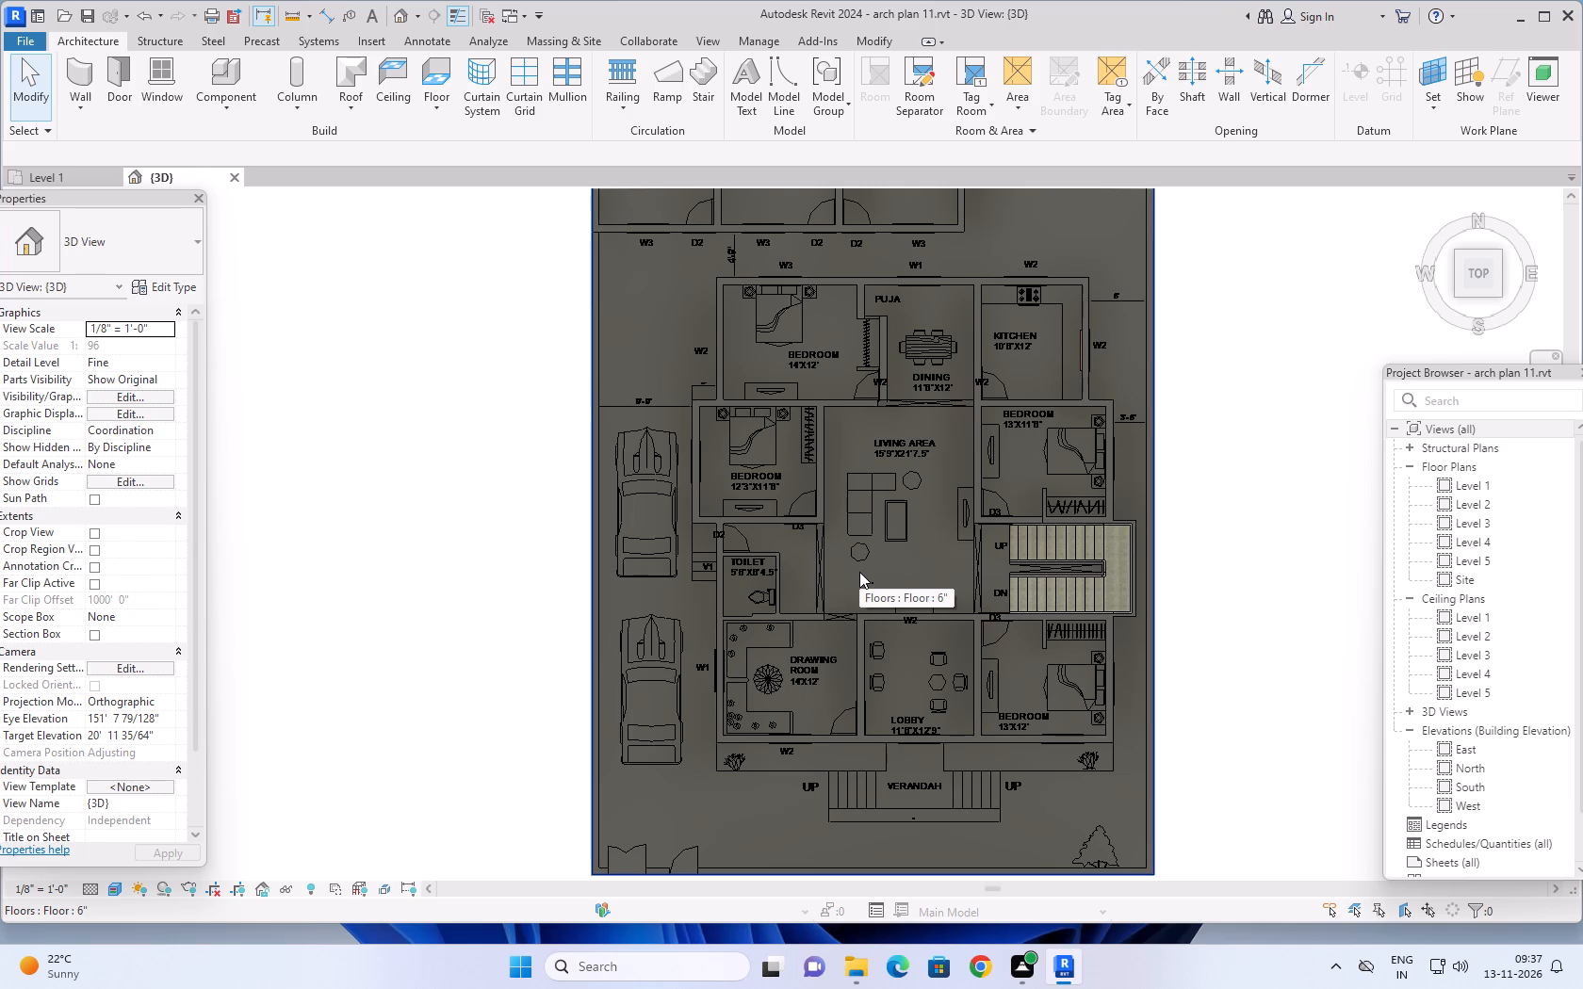
Return to the Level 1 floor plan view from the 3D model.
{"action": "scroll", "coordinate": [859, 572], "scroll_direction": "down", "scroll_amount": 1}
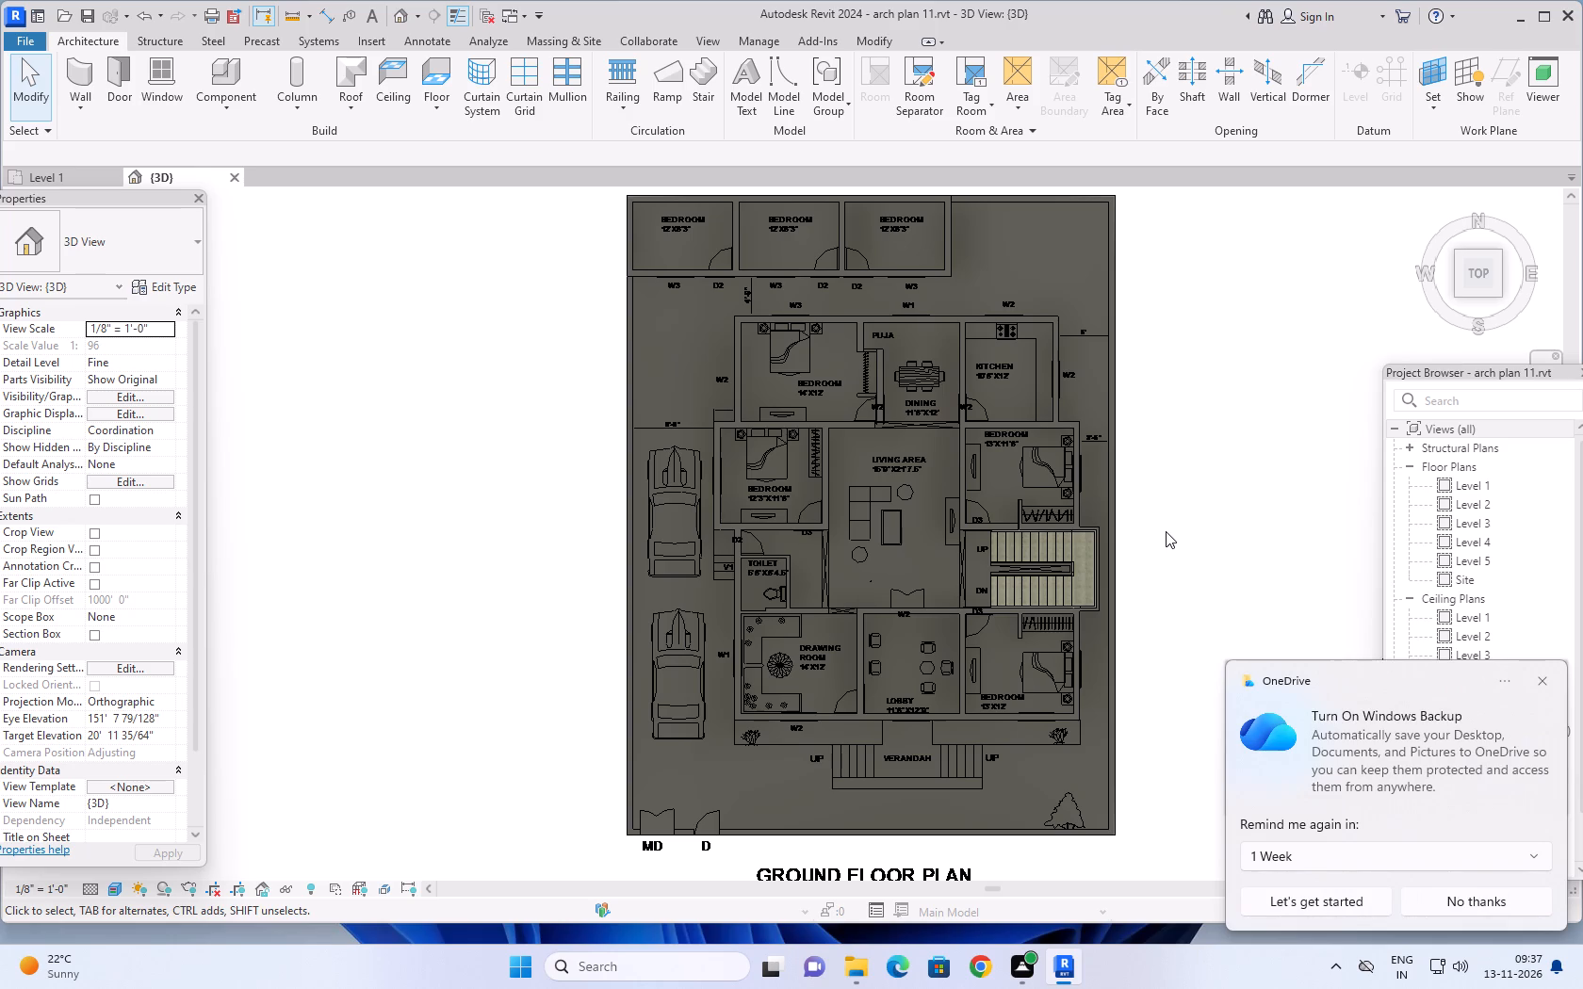
{"action": "left_click", "coordinate": [69, 176]}
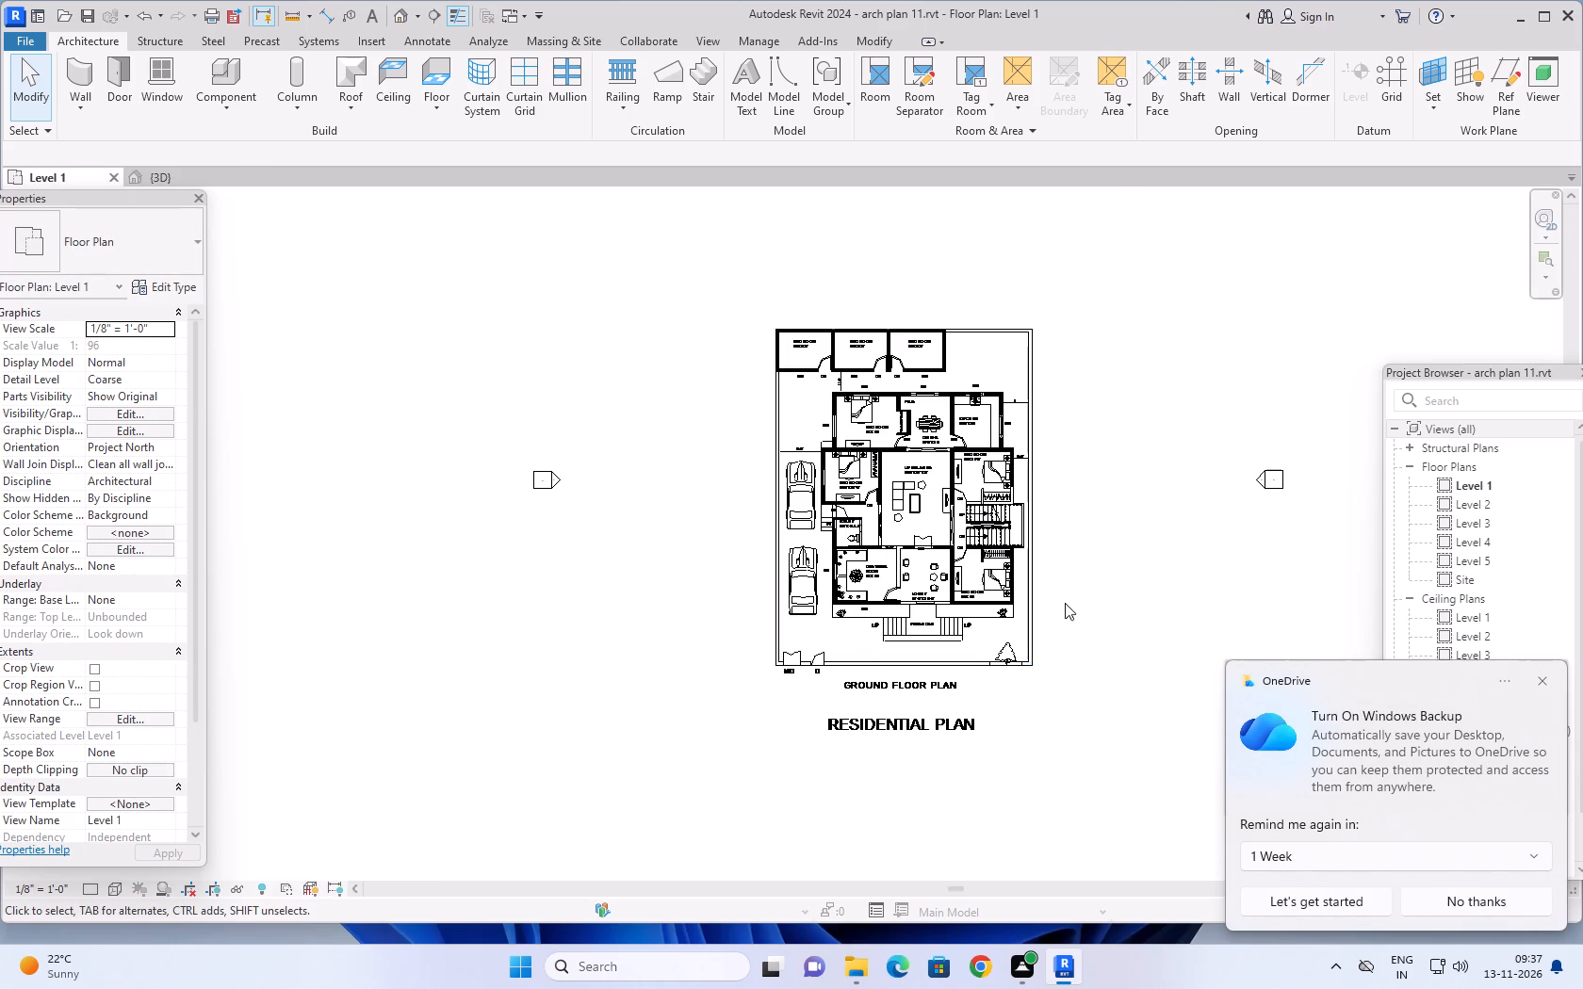
Examine the ground floor plan on Level 1, including the front boundary and the MD and D gate openings.
{"action": "scroll", "coordinate": [1098, 570], "scroll_direction": "up", "scroll_amount": 1}
{"action": "middle_click_drag", "start_coordinate": [1096, 567], "coordinate": [1017, 548]}
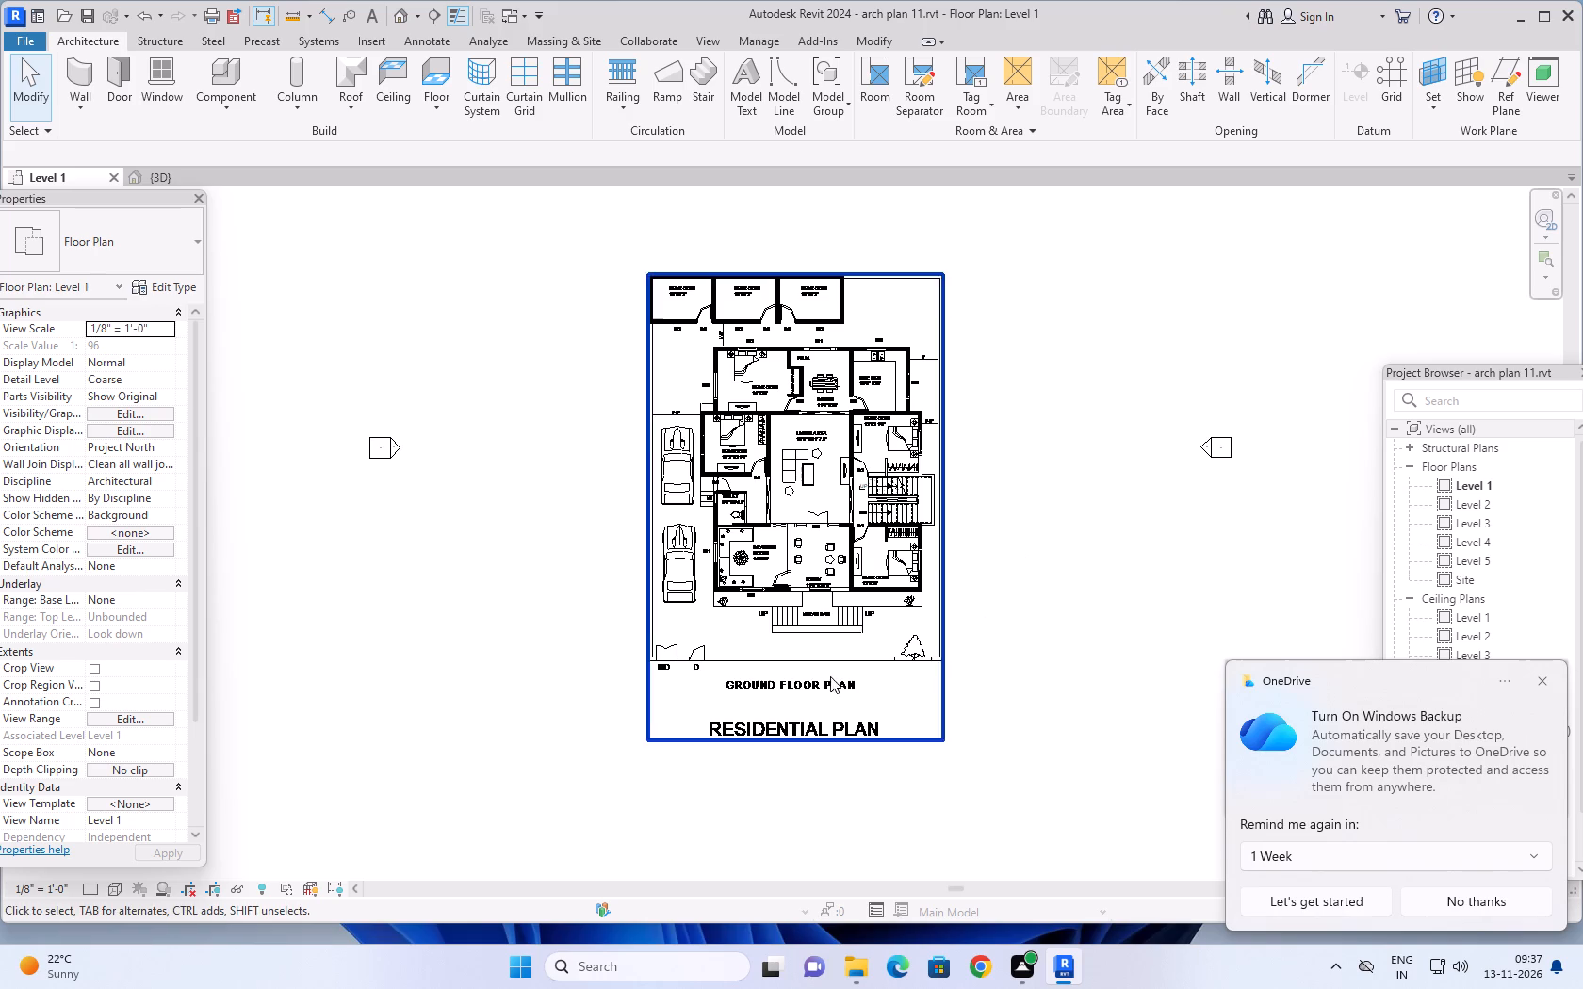
{"action": "scroll", "coordinate": [666, 676], "scroll_direction": "up", "scroll_amount": 6}
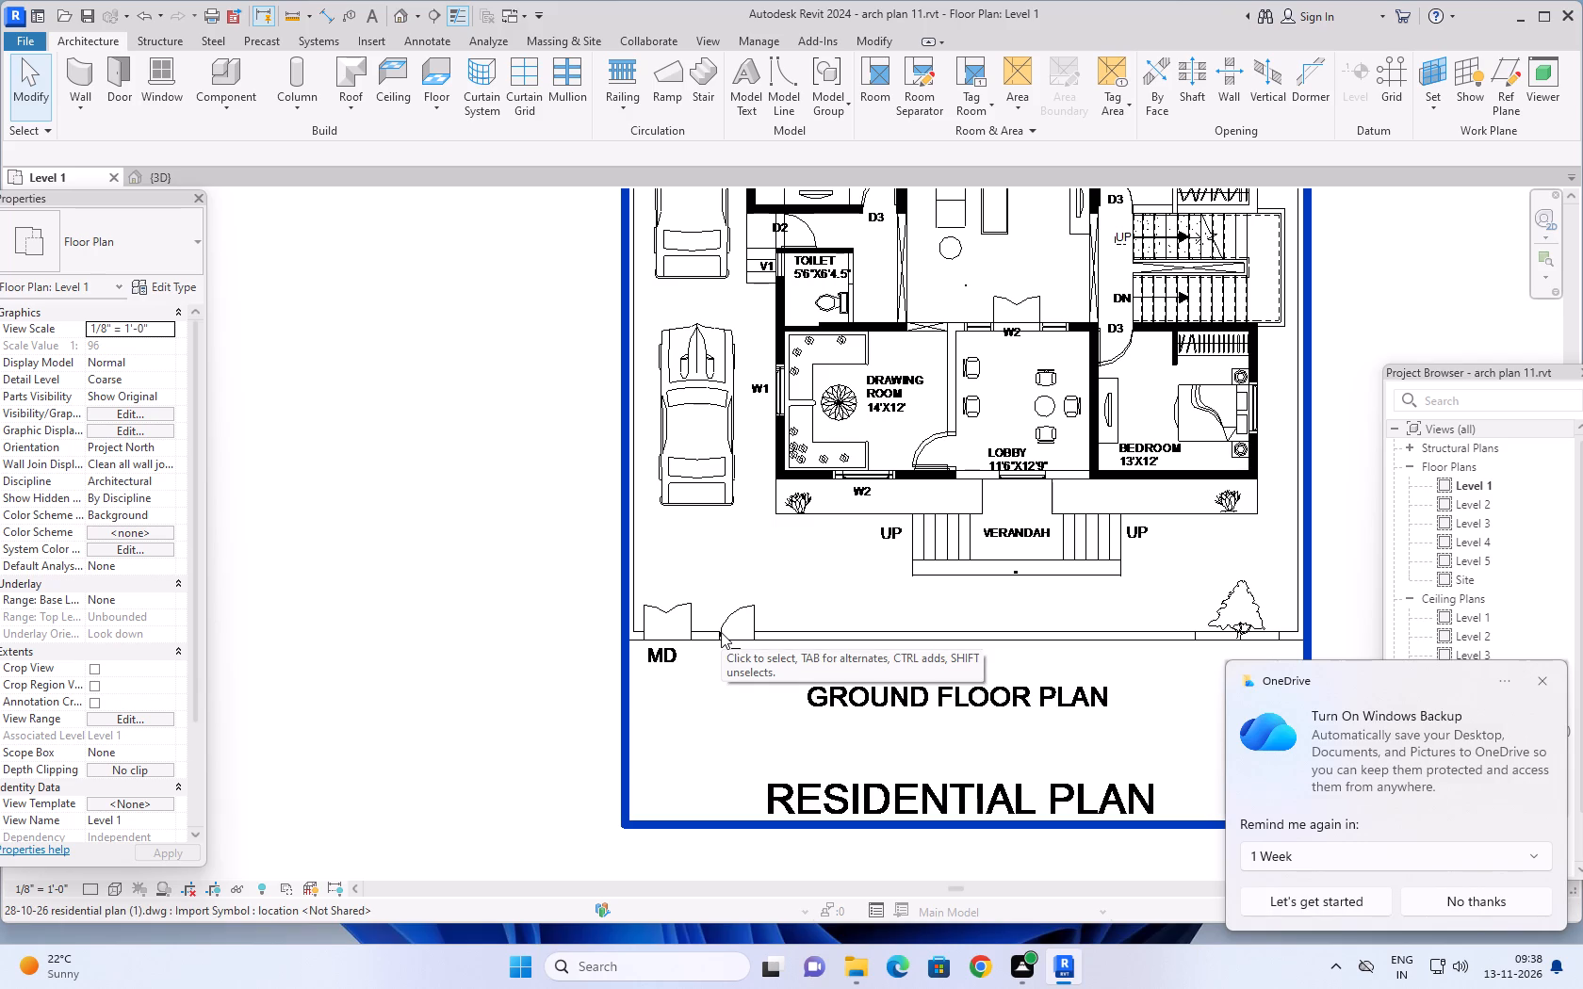
{"action": "scroll", "coordinate": [701, 679], "scroll_direction": "down", "scroll_amount": 1}
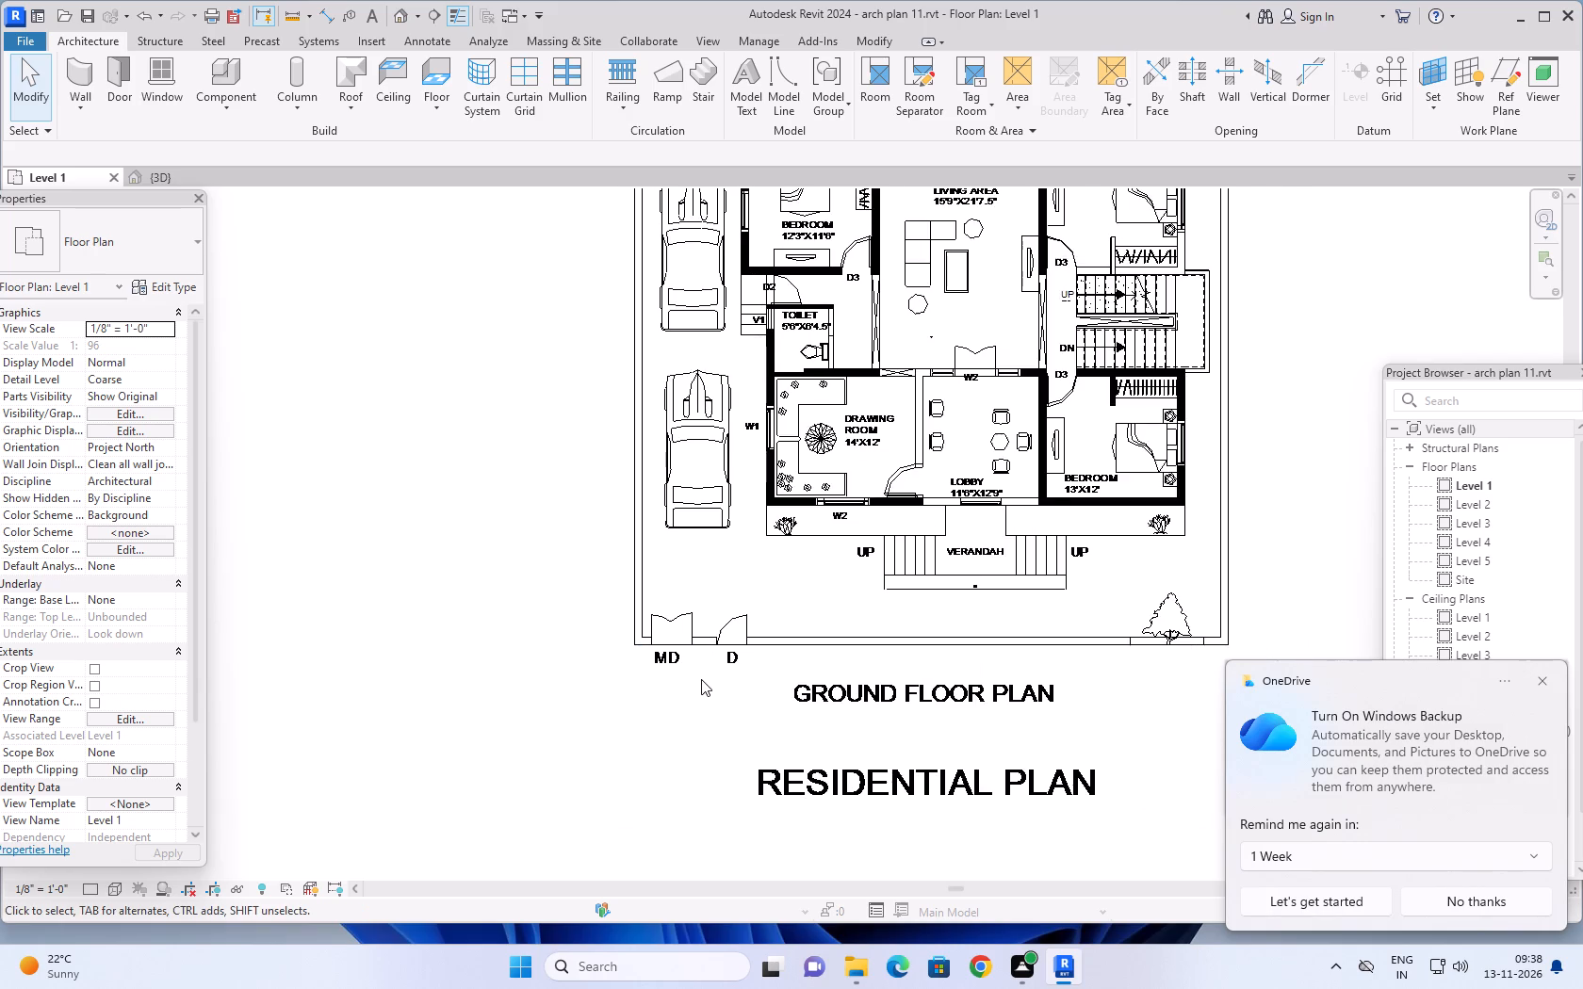
{"action": "scroll", "coordinate": [701, 679], "scroll_direction": "down", "scroll_amount": 3}
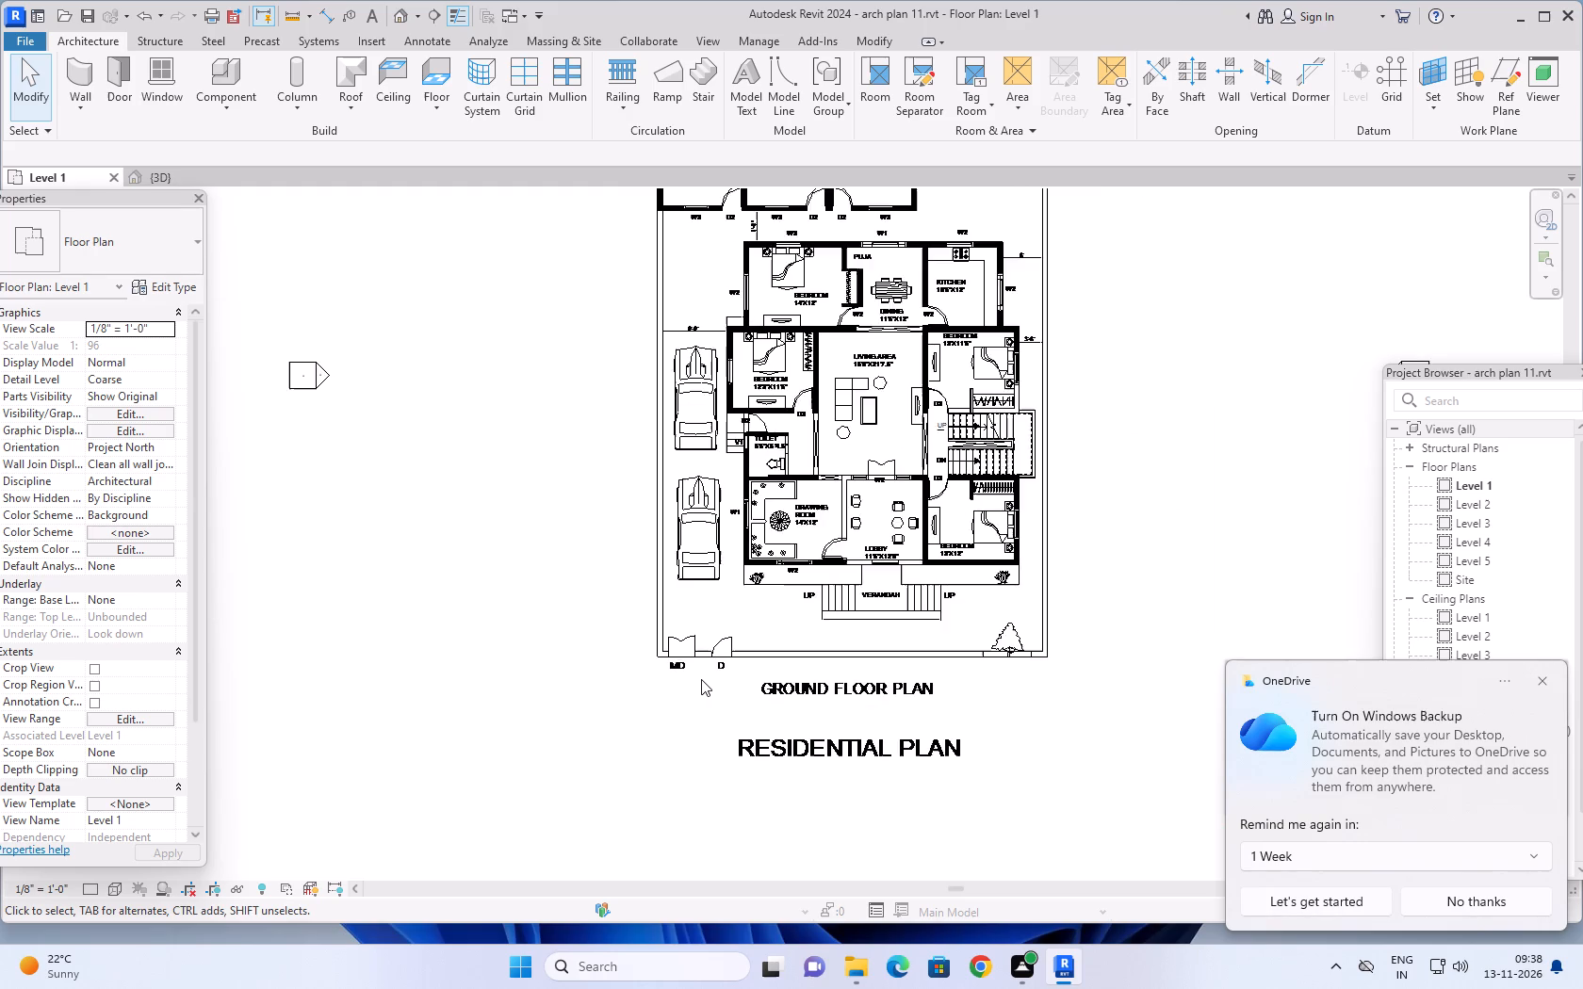
{"action": "scroll", "coordinate": [701, 679], "scroll_direction": "down", "scroll_amount": 1}
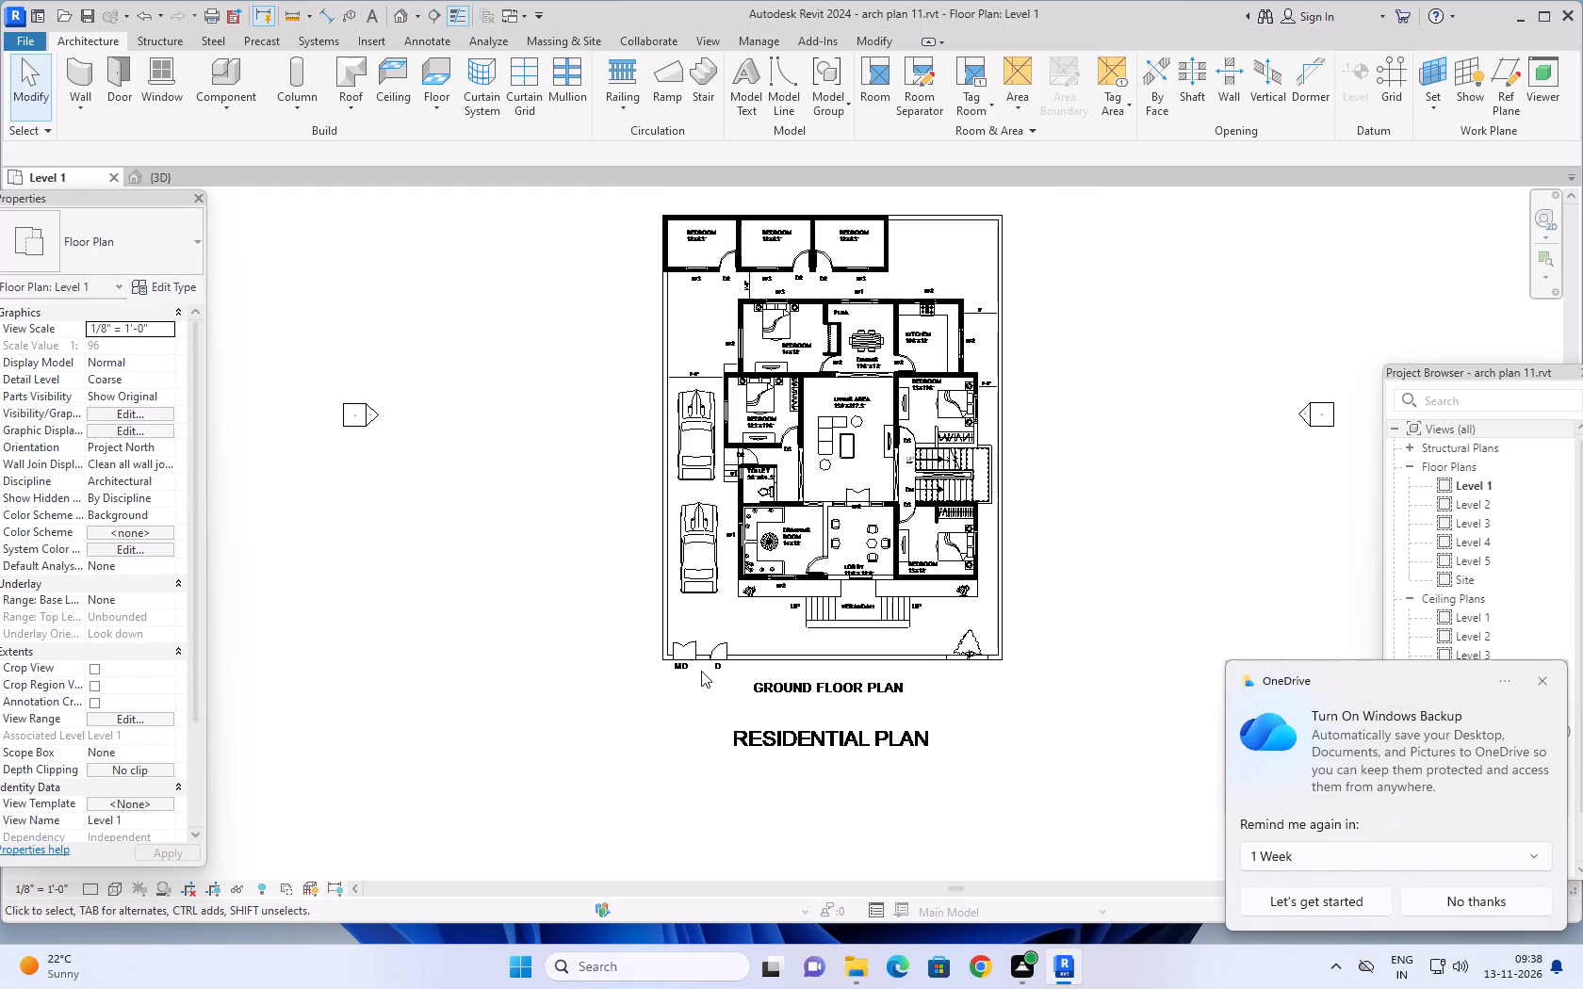
{"action": "scroll", "coordinate": [701, 671], "scroll_direction": "down", "scroll_amount": 1}
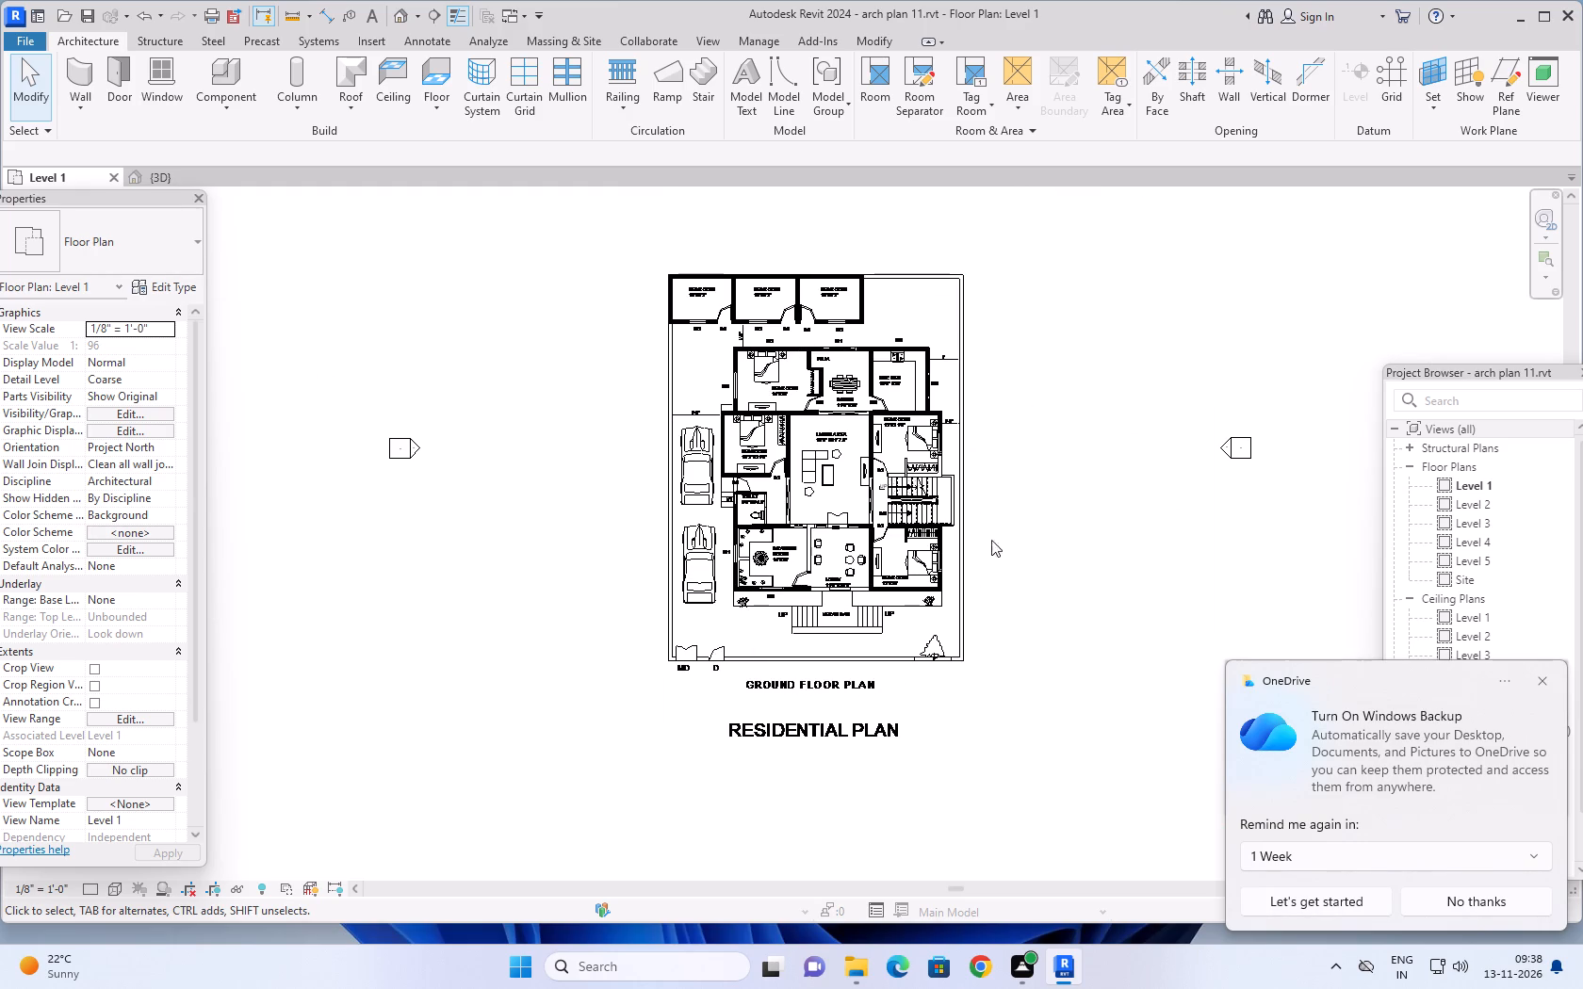
Dismiss the OneDrive backup notification.
{"action": "left_click", "coordinate": [1543, 679]}
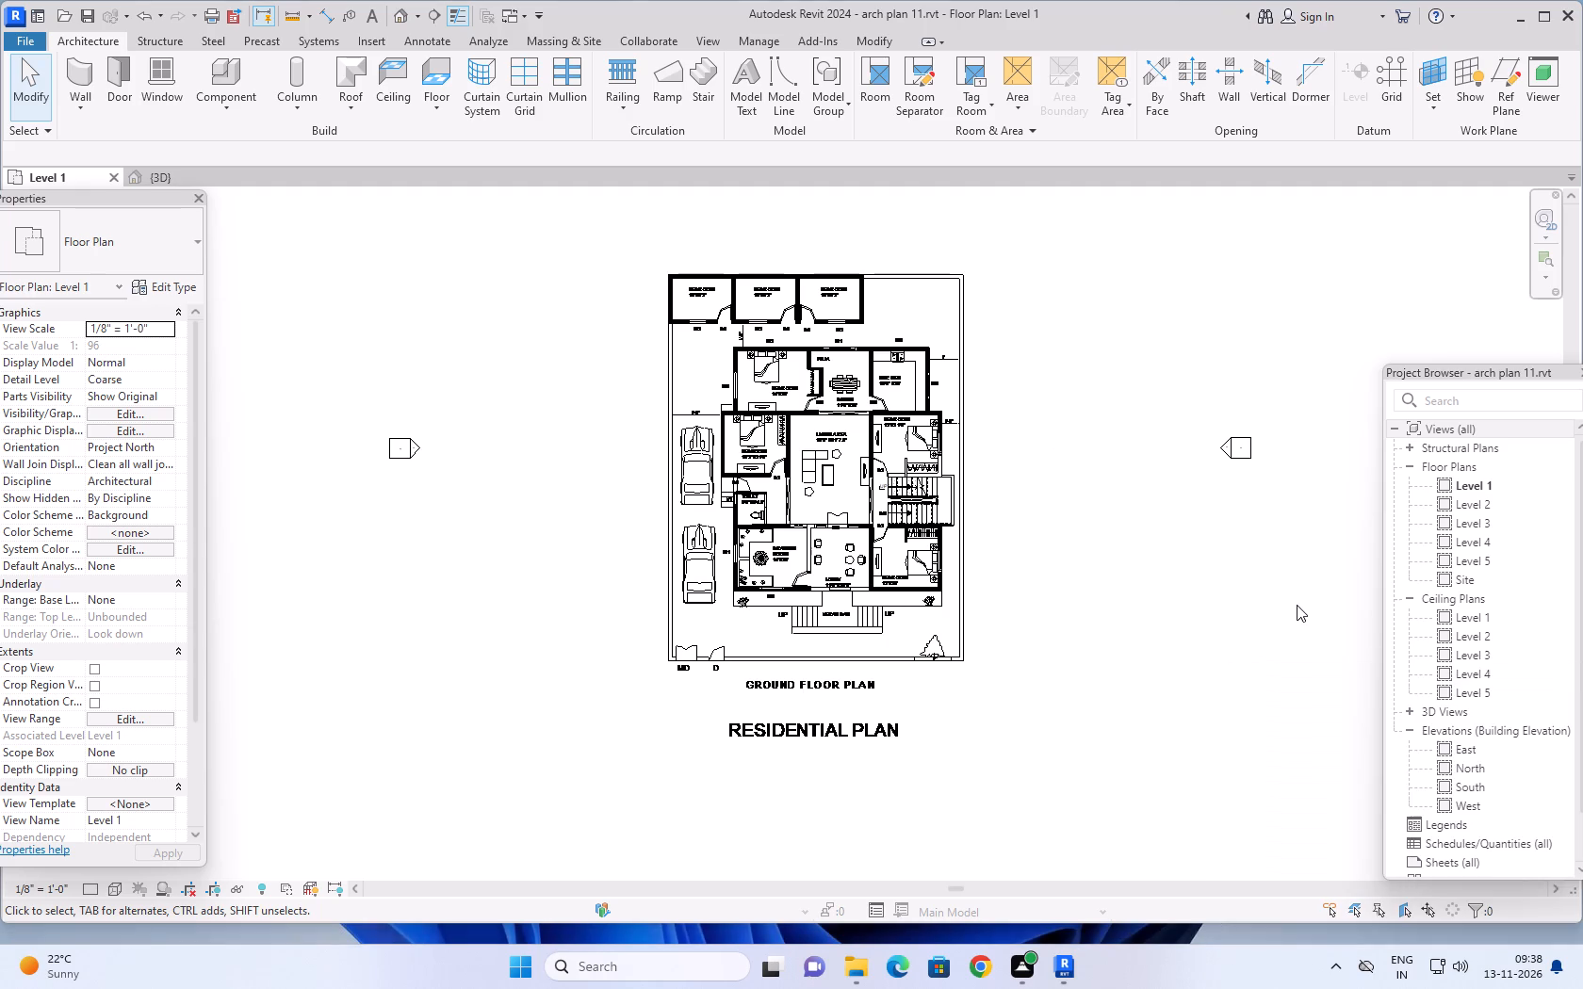
Examine the central rooms of the Level 1 plan around the living area, toilet, drawing room and lobby.
{"action": "scroll", "coordinate": [1073, 493], "scroll_direction": "down", "scroll_amount": 1}
{"action": "middle_click_drag", "start_coordinate": [1081, 494], "coordinate": [1092, 547]}
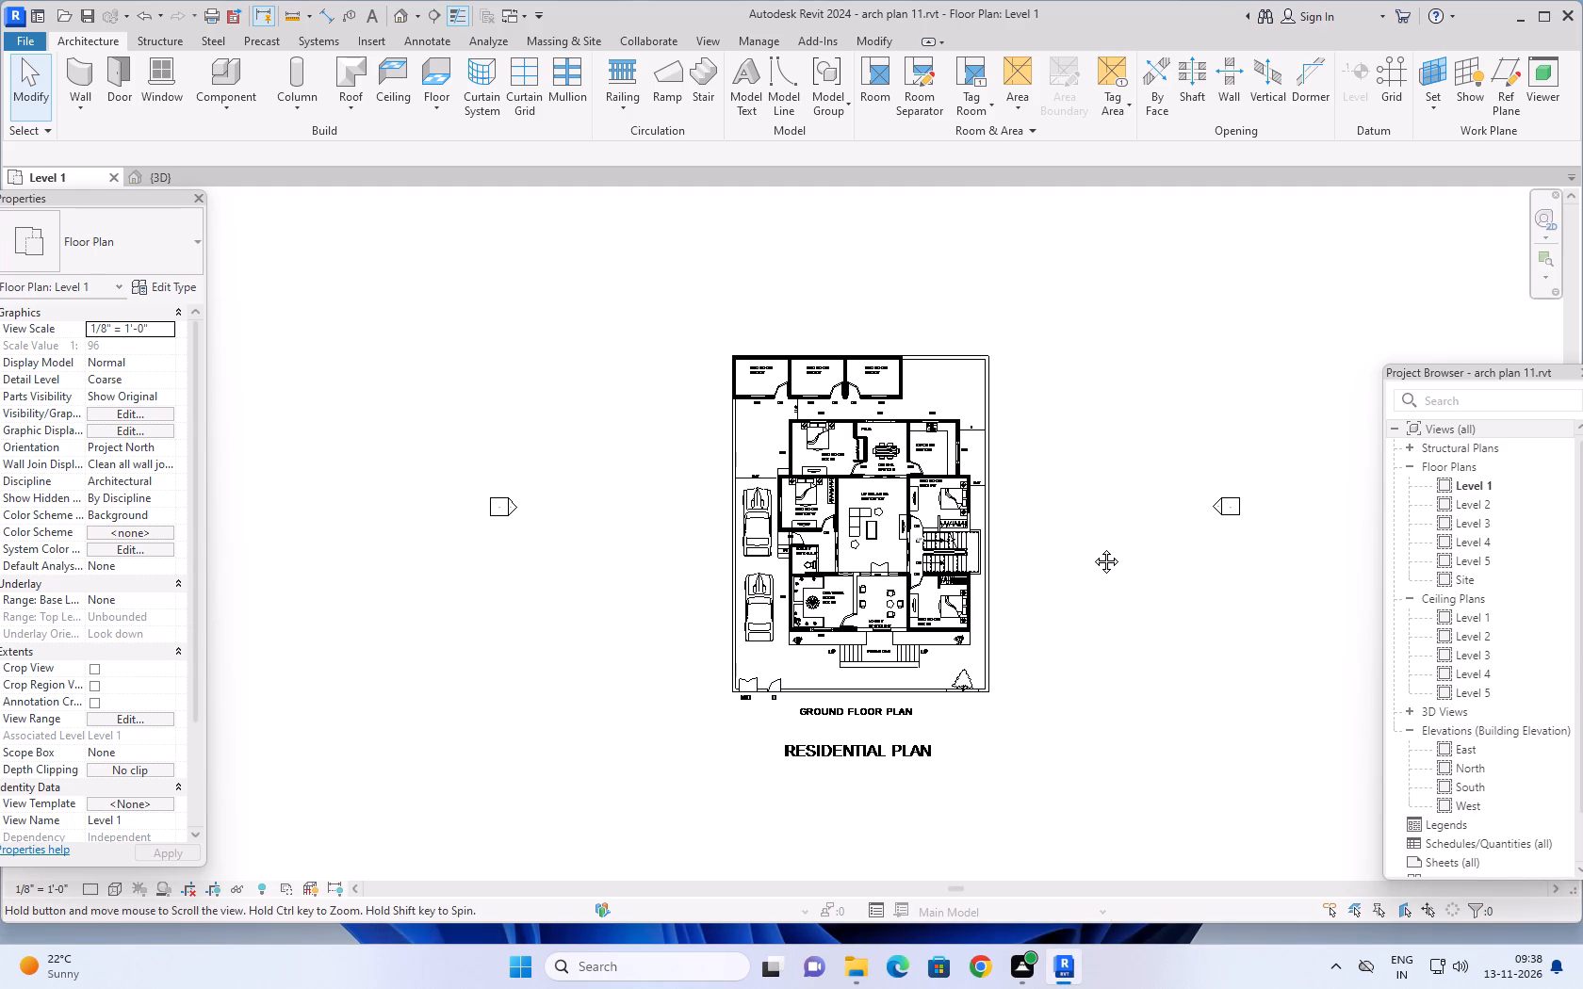
{"action": "middle_click_drag", "start_coordinate": [1092, 547], "coordinate": [1092, 548]}
{"action": "scroll", "coordinate": [843, 568], "scroll_direction": "up", "scroll_amount": 5}
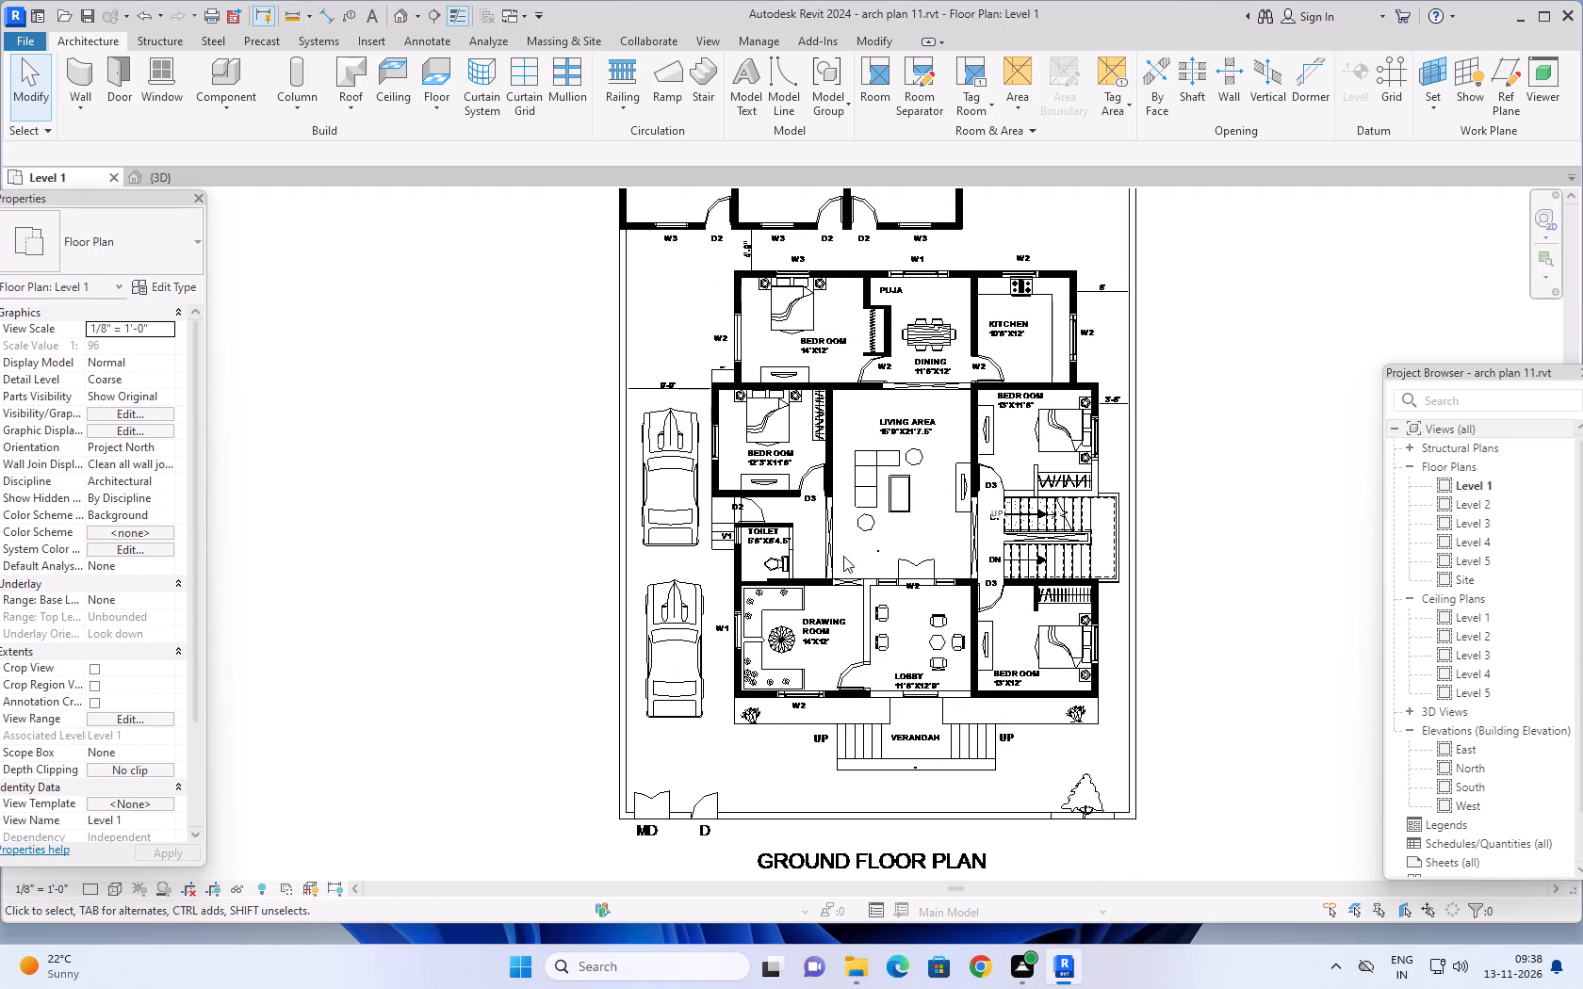
{"action": "scroll", "coordinate": [843, 556], "scroll_direction": "up", "scroll_amount": 3}
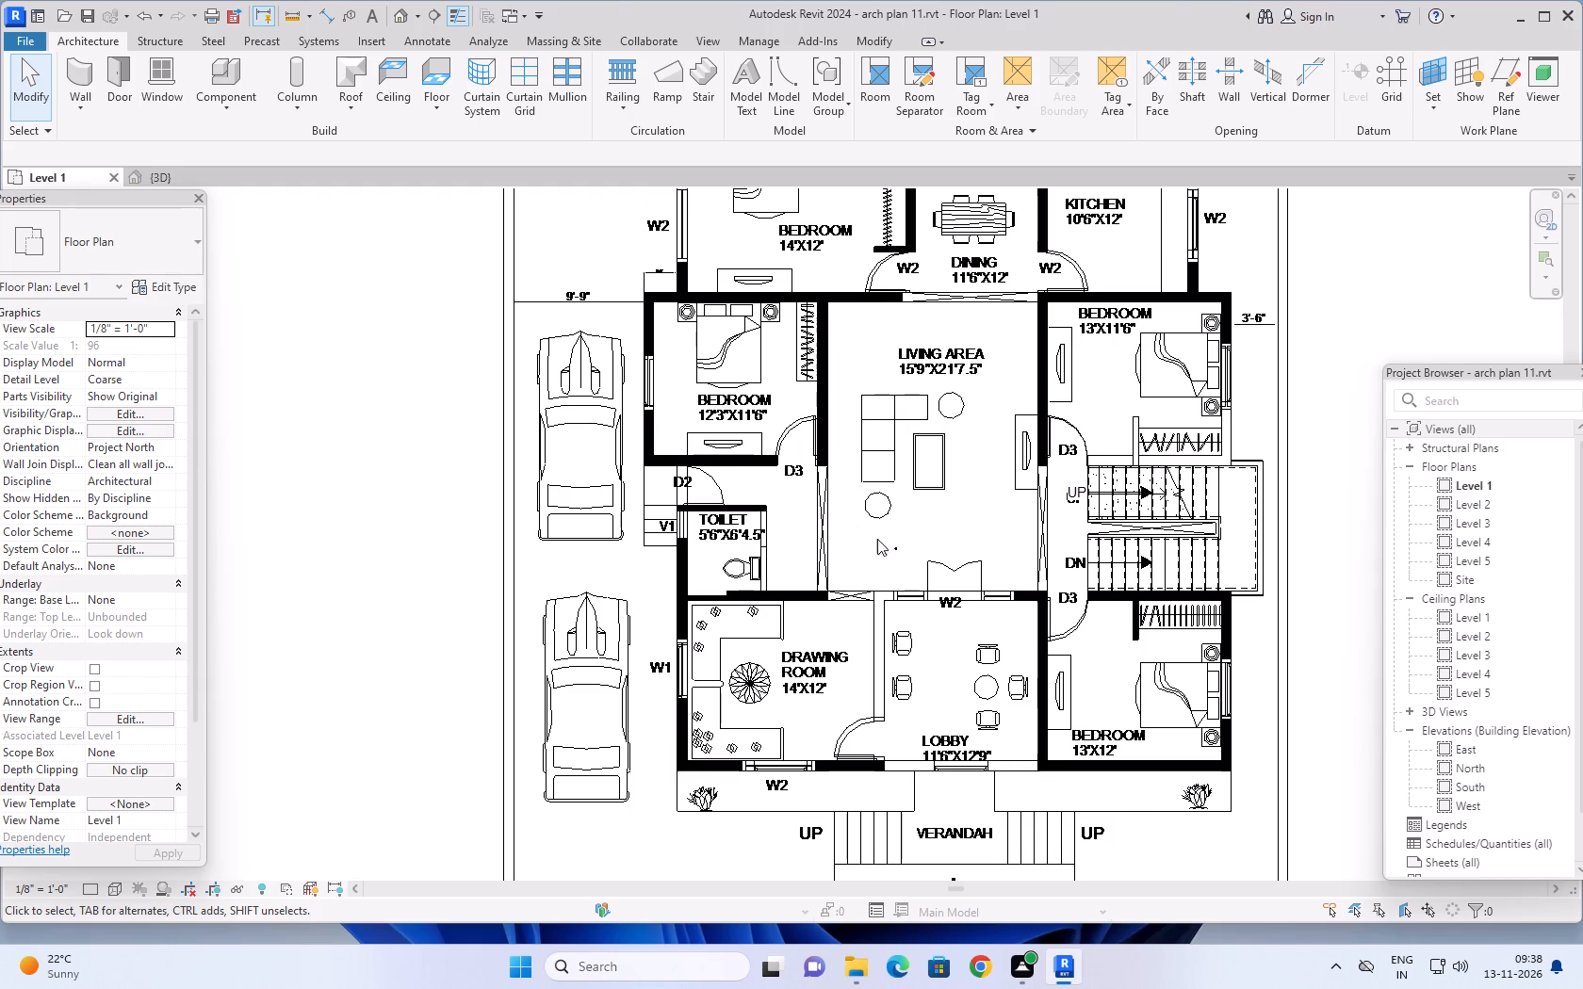
{"action": "middle_click_drag", "start_coordinate": [940, 517], "coordinate": [873, 506]}
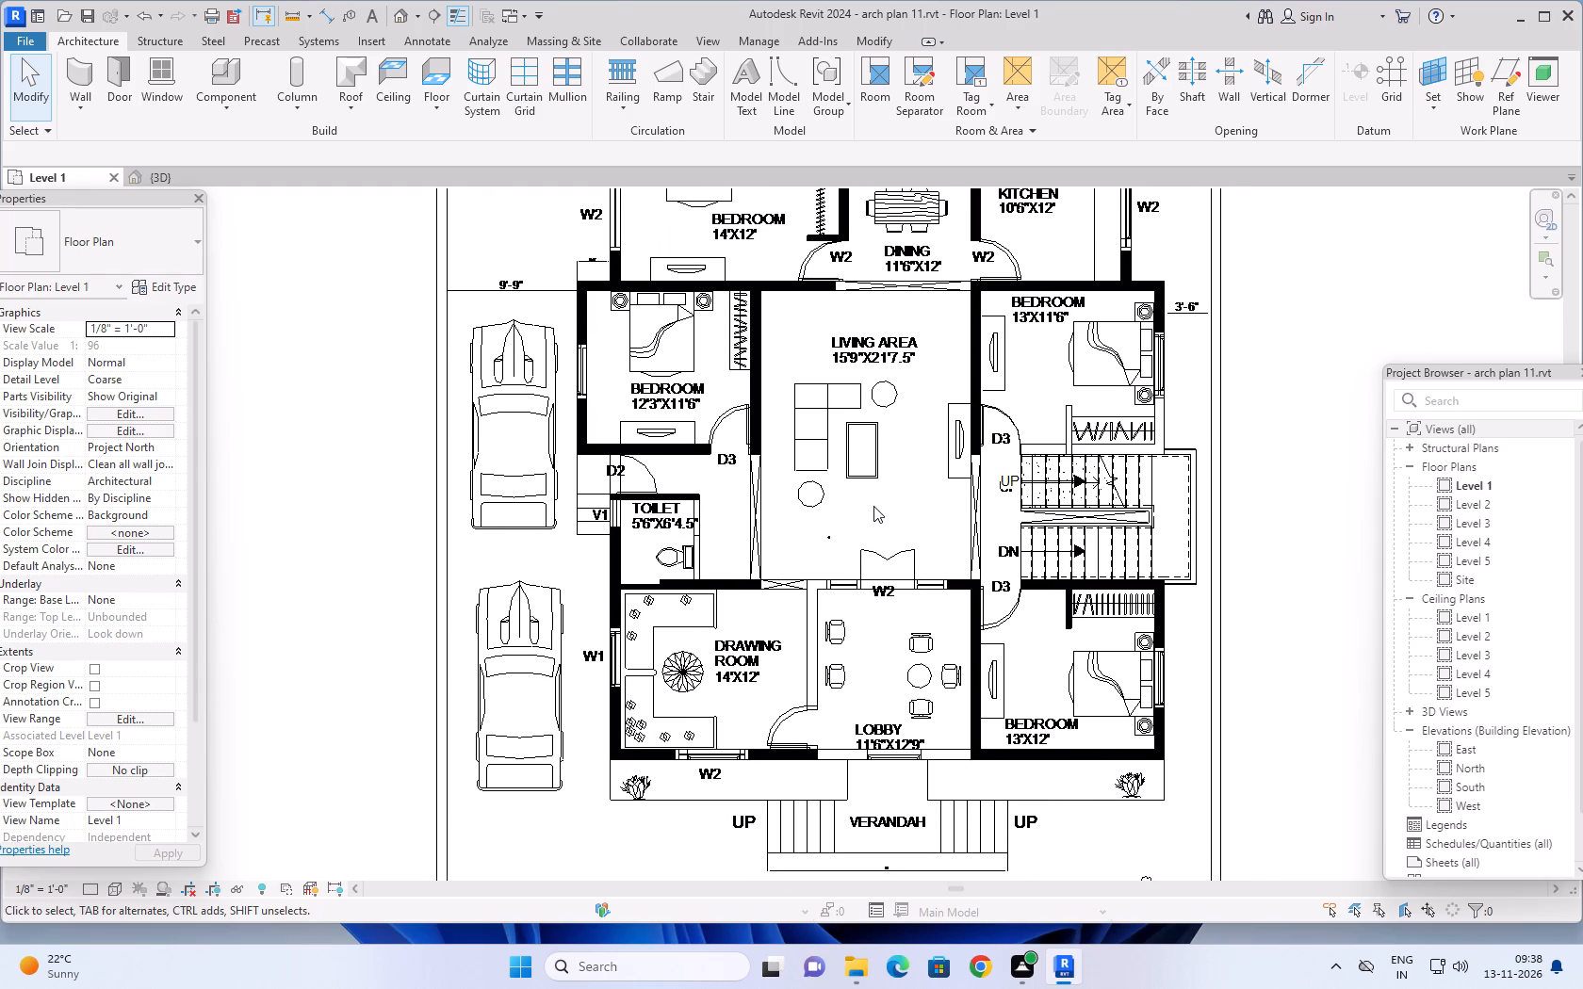
{"action": "scroll", "coordinate": [873, 506], "scroll_direction": "down", "scroll_amount": 2}
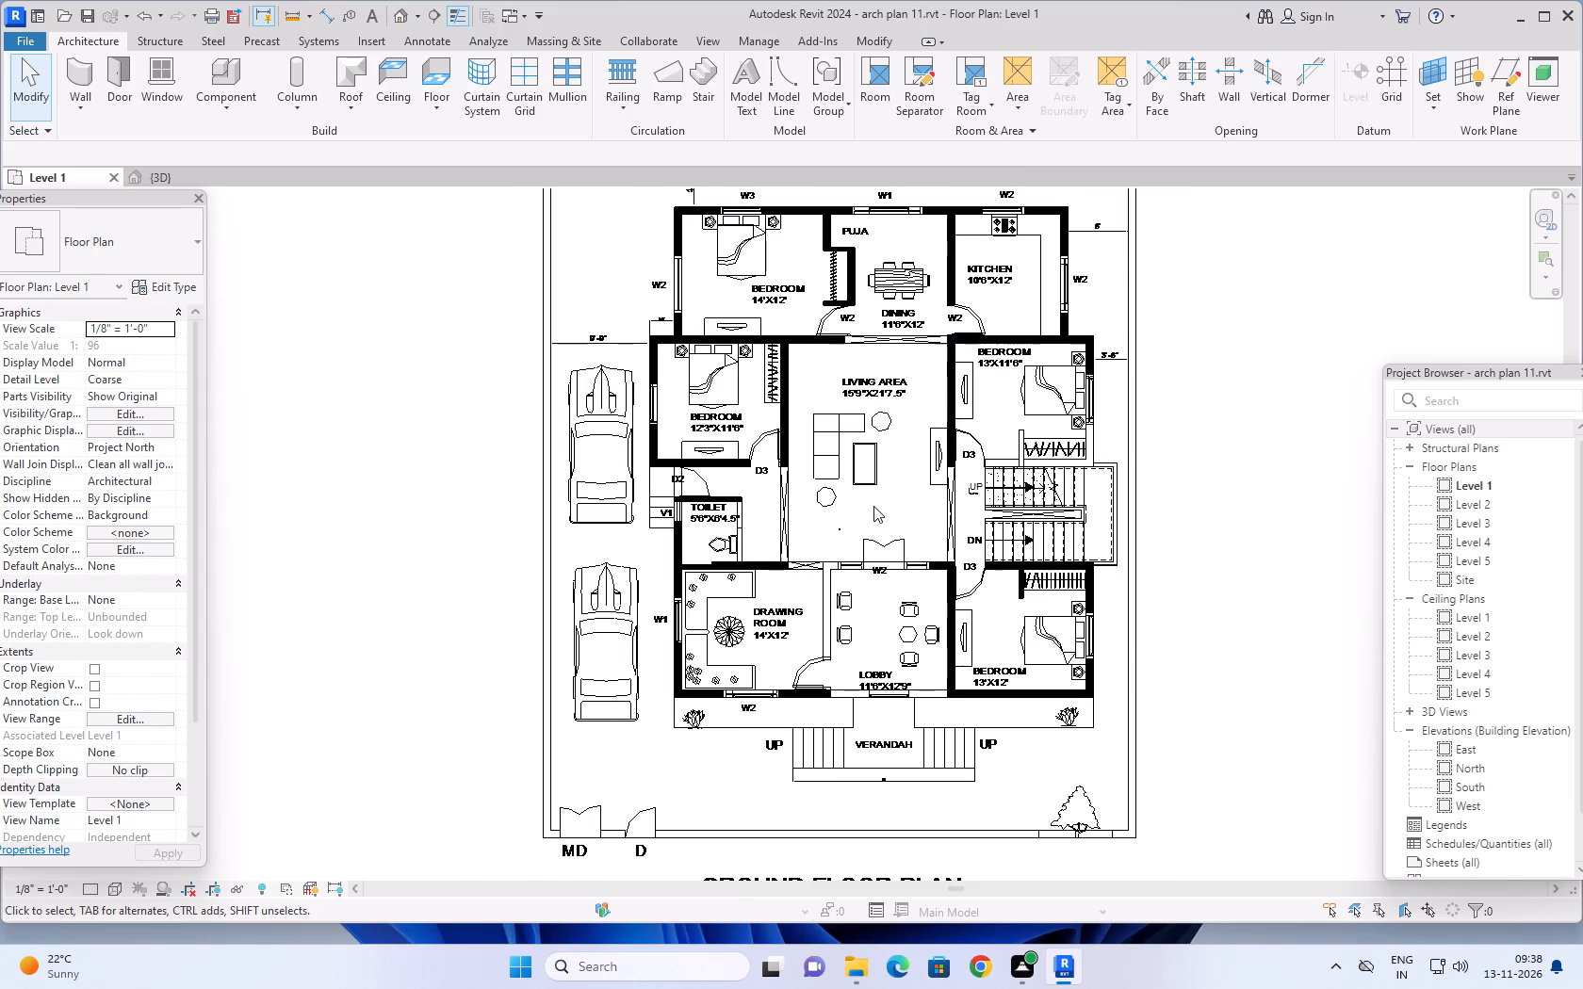
{"action": "scroll", "coordinate": [1146, 540], "scroll_direction": "down", "scroll_amount": 1}
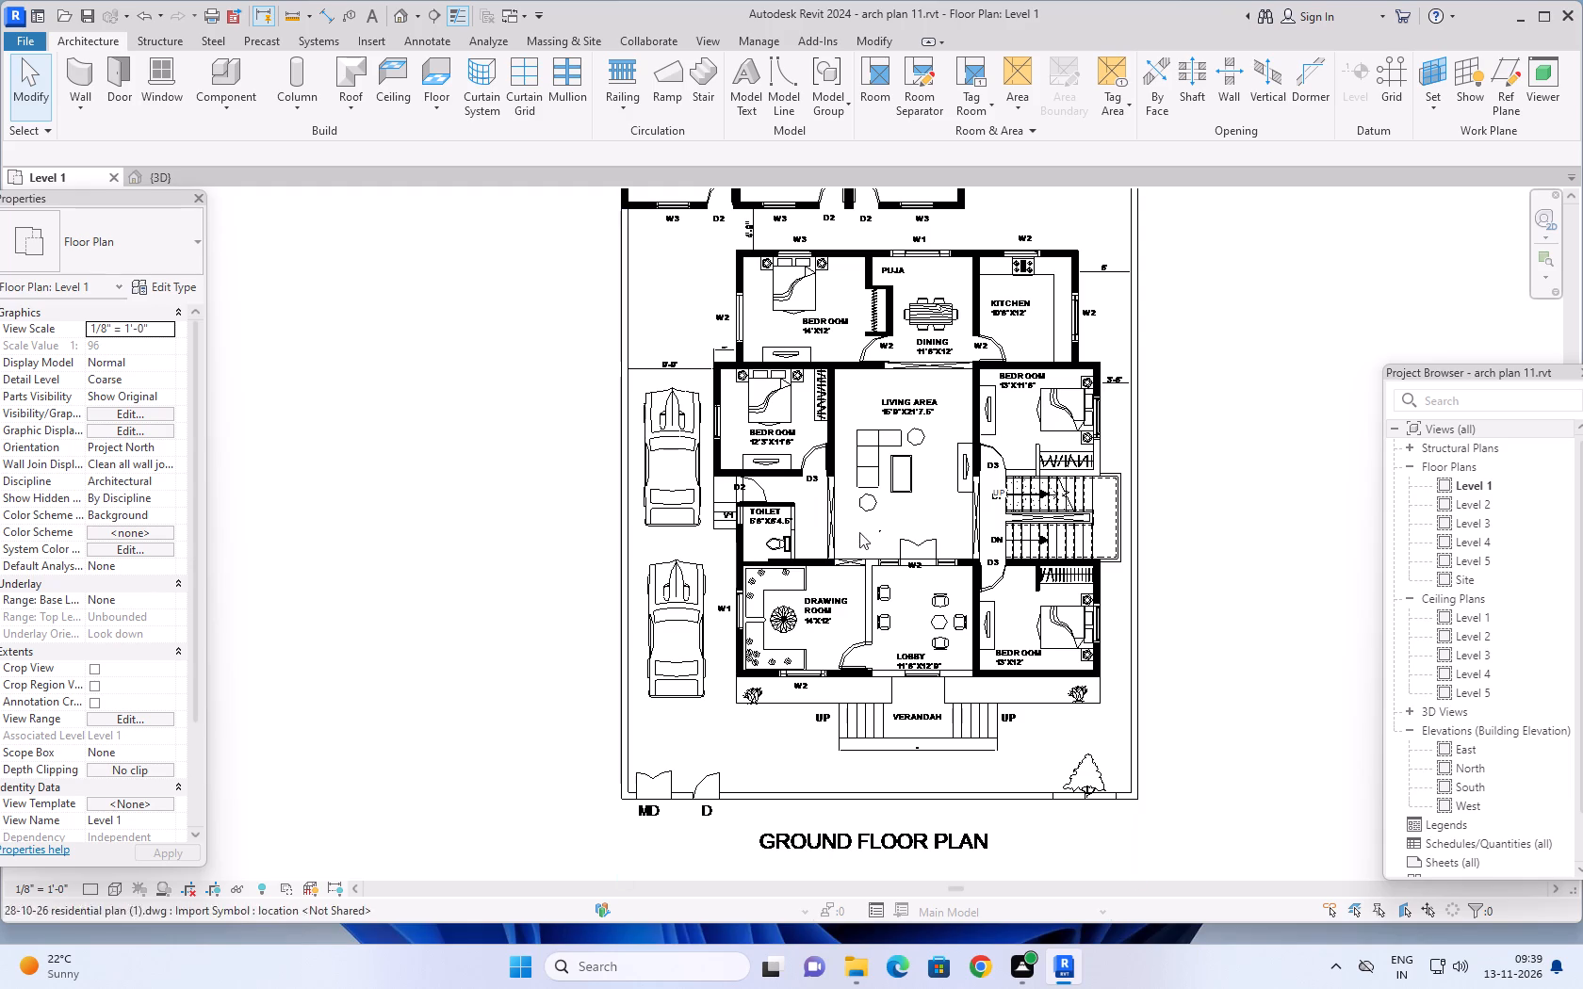
{"action": "scroll", "coordinate": [873, 597], "scroll_direction": "down", "scroll_amount": 1}
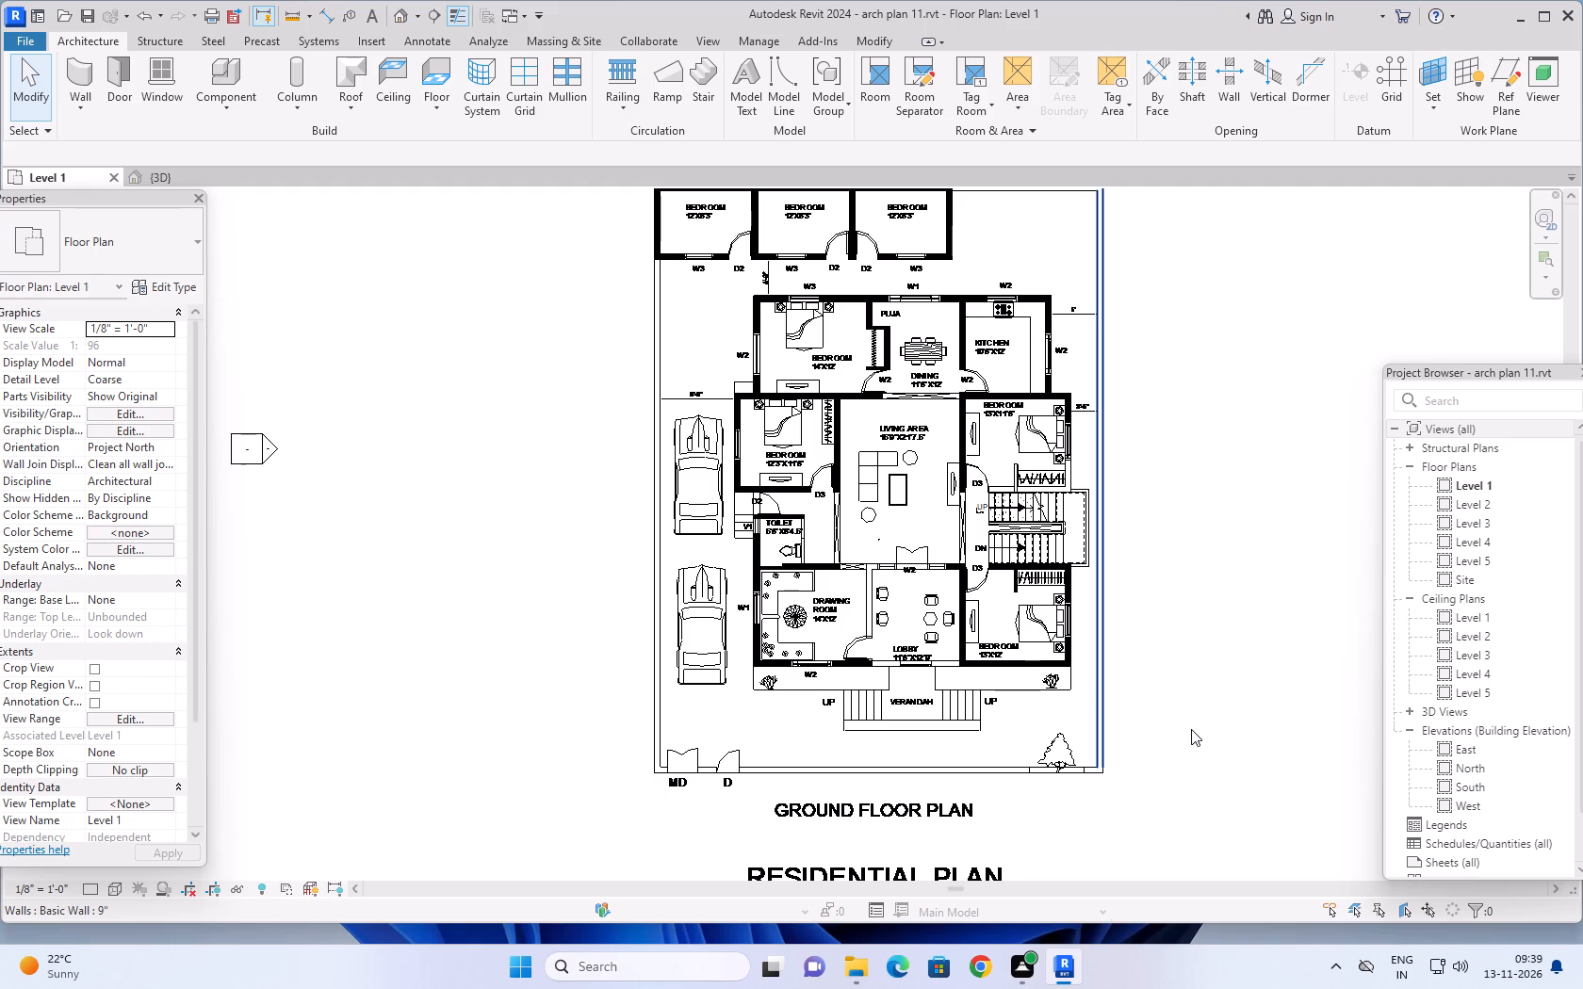
Examine the overall Level 1 layout and the staircase between the two bedrooms.
{"action": "scroll", "coordinate": [1212, 631], "scroll_direction": "down", "scroll_amount": 1}
{"action": "middle_click_drag", "start_coordinate": [1201, 552], "coordinate": [1190, 580]}
{"action": "scroll", "coordinate": [1190, 580], "scroll_direction": "down", "scroll_amount": 1}
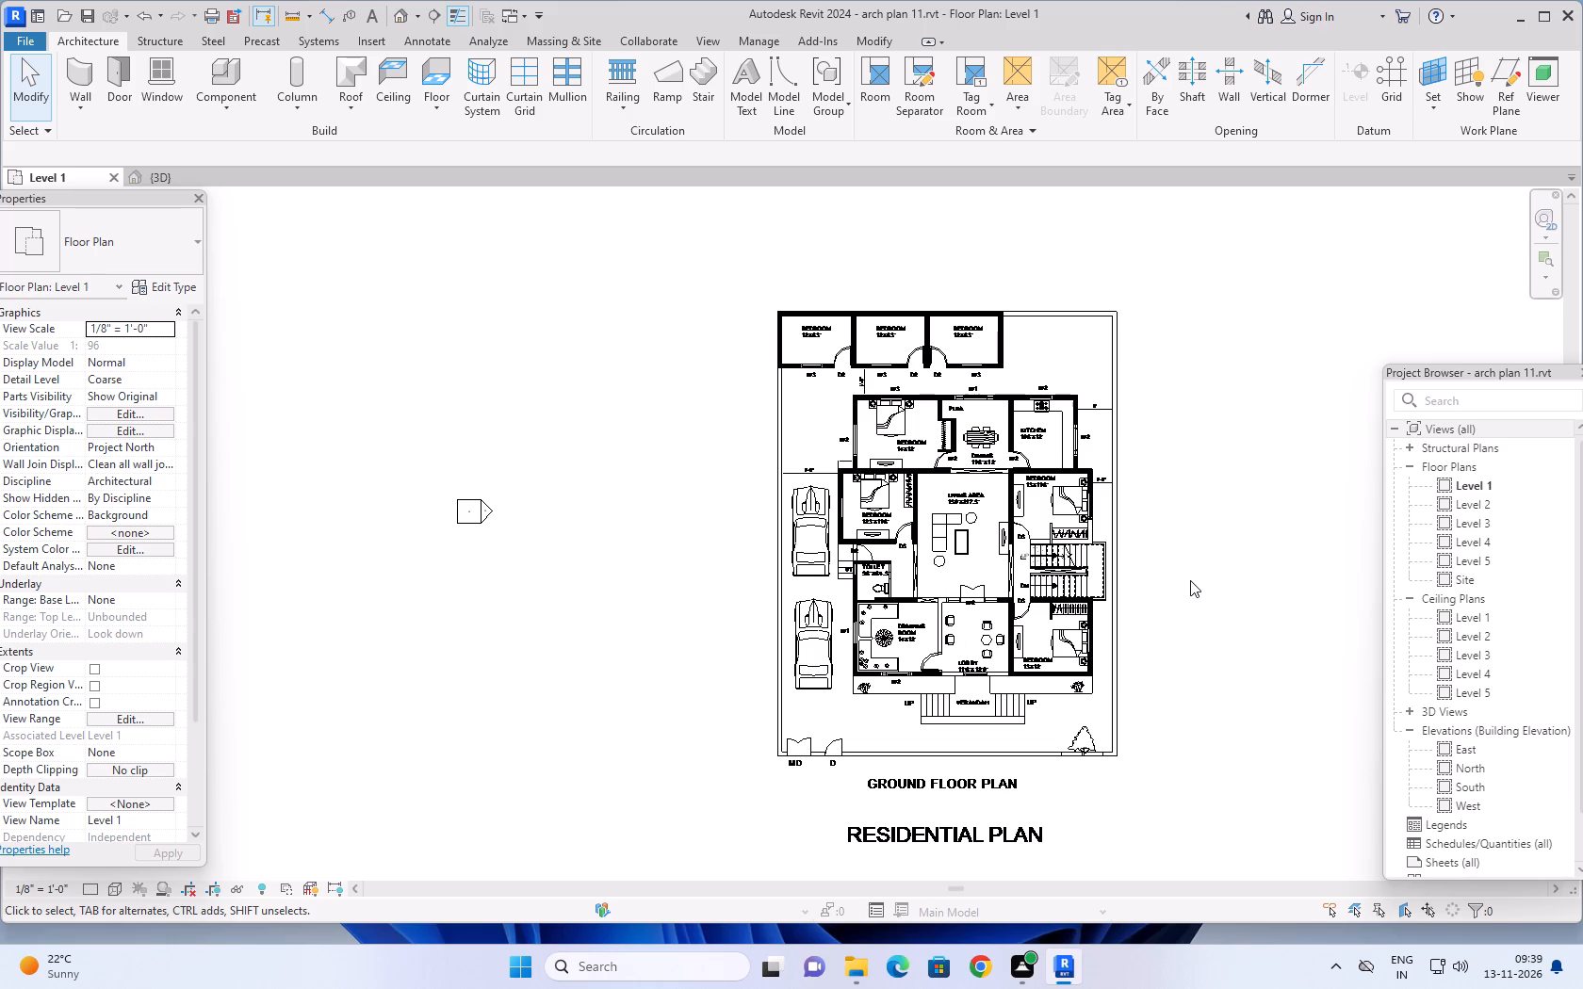
{"action": "scroll", "coordinate": [1176, 590], "scroll_direction": "up", "scroll_amount": 3}
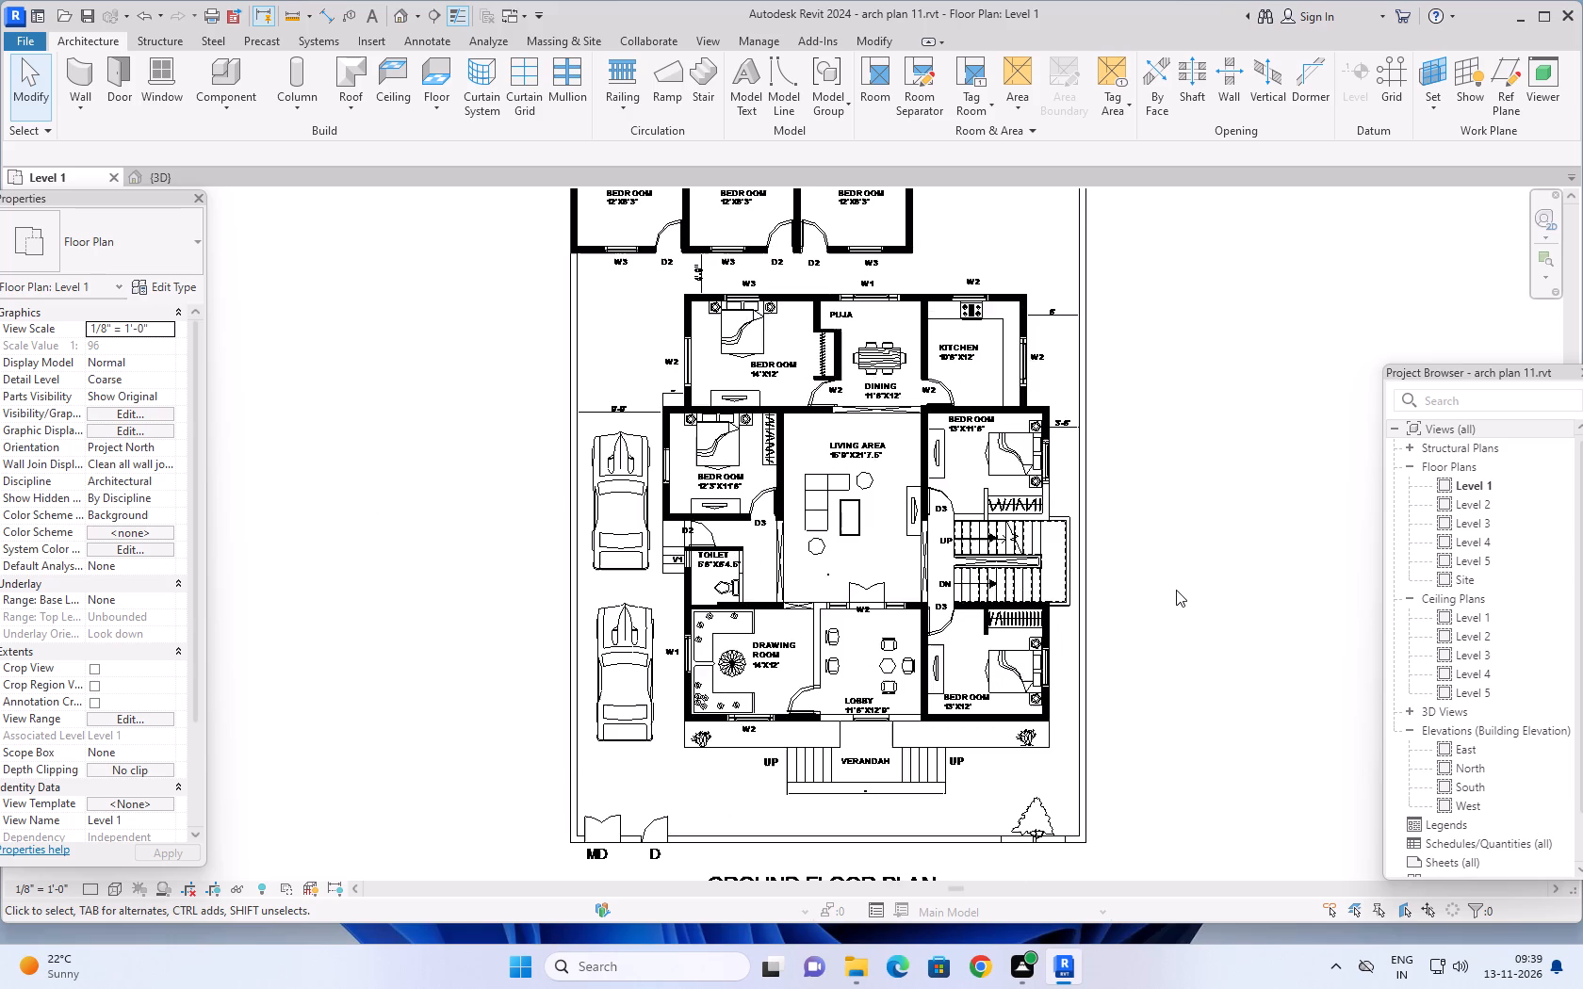
{"action": "middle_click_drag", "start_coordinate": [1174, 503], "coordinate": [1168, 535]}
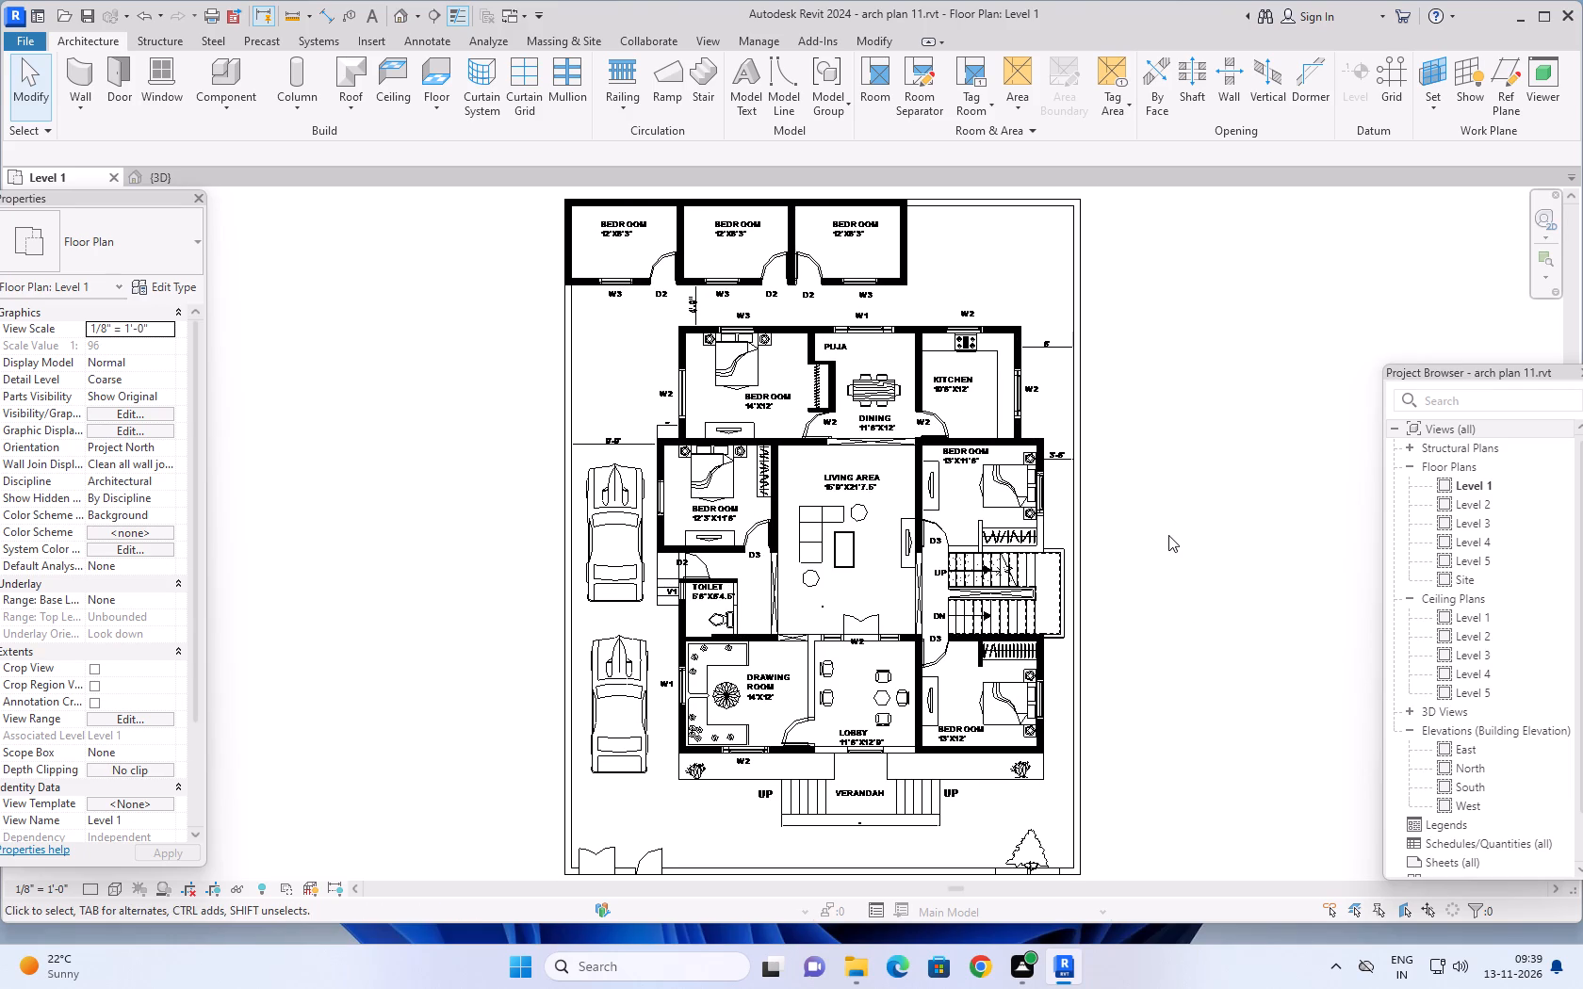
{"action": "scroll", "coordinate": [926, 581], "scroll_direction": "up", "scroll_amount": 5}
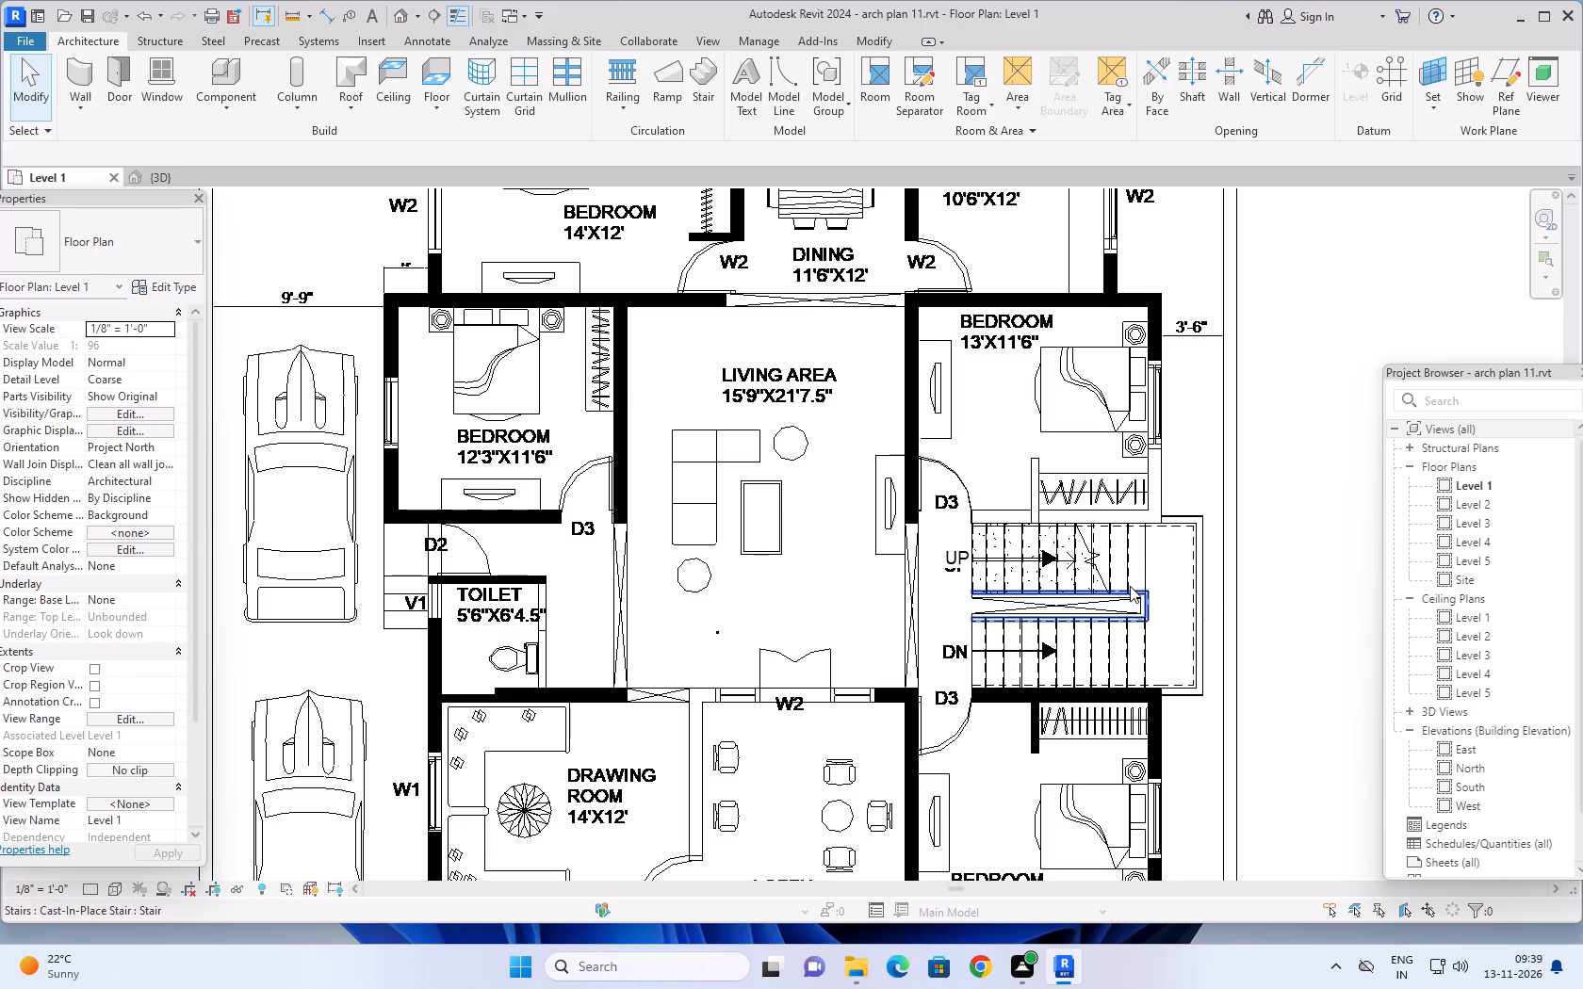
{"action": "scroll", "coordinate": [1158, 564], "scroll_direction": "down", "scroll_amount": 2}
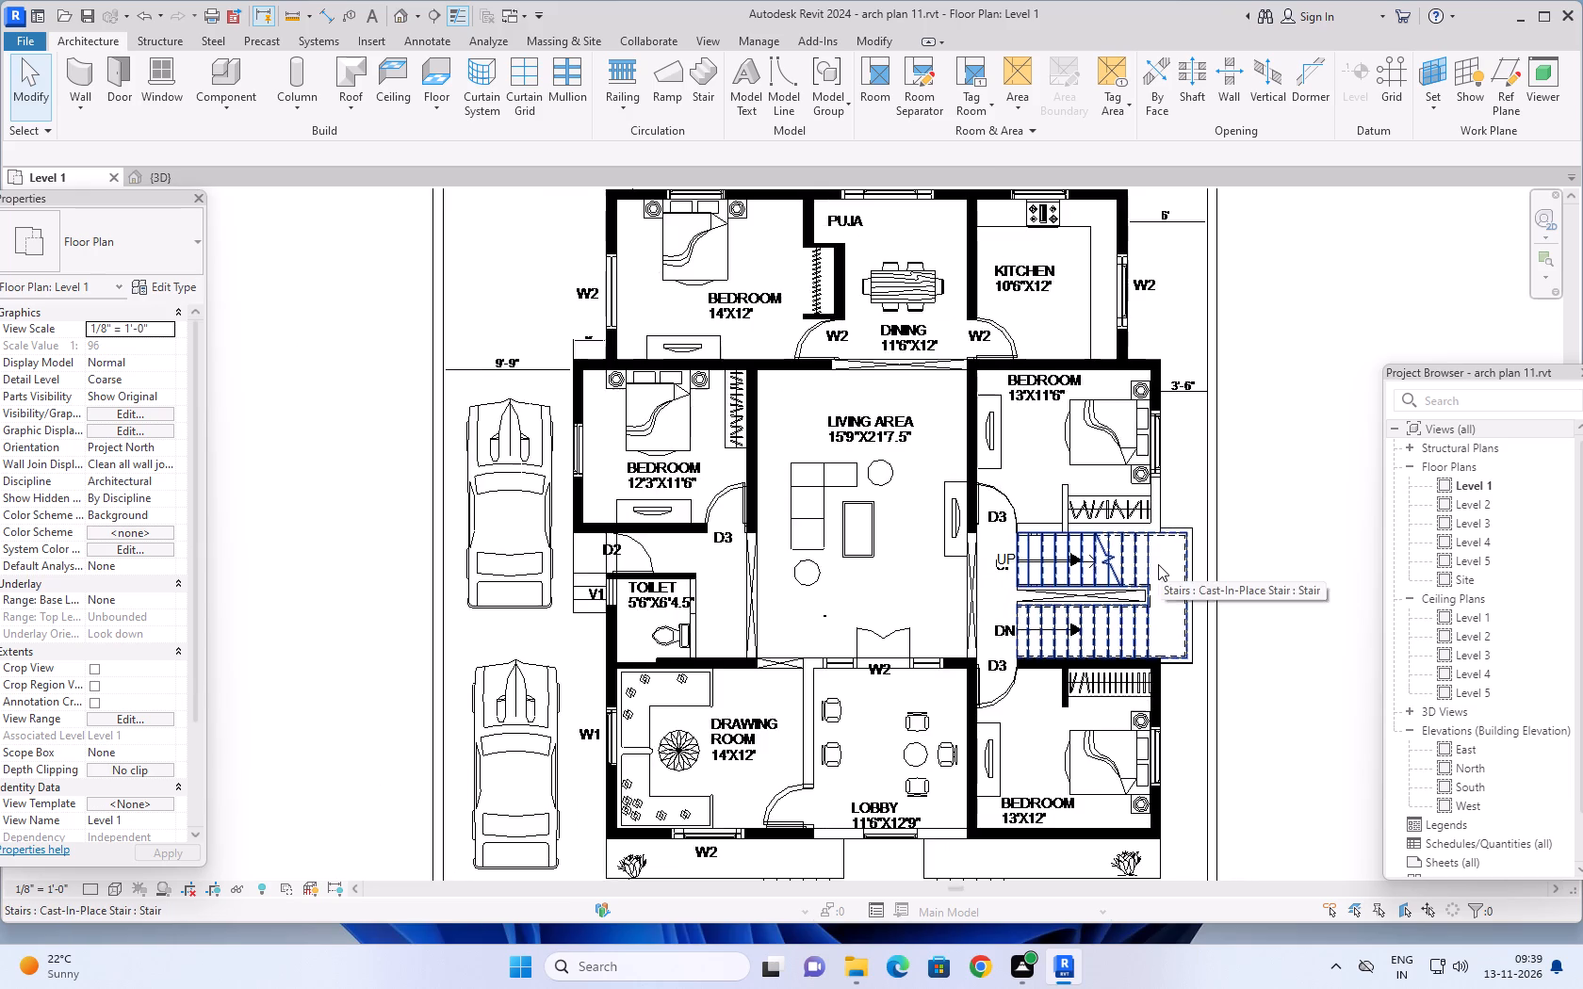
{"action": "scroll", "coordinate": [1158, 564], "scroll_direction": "down", "scroll_amount": 3}
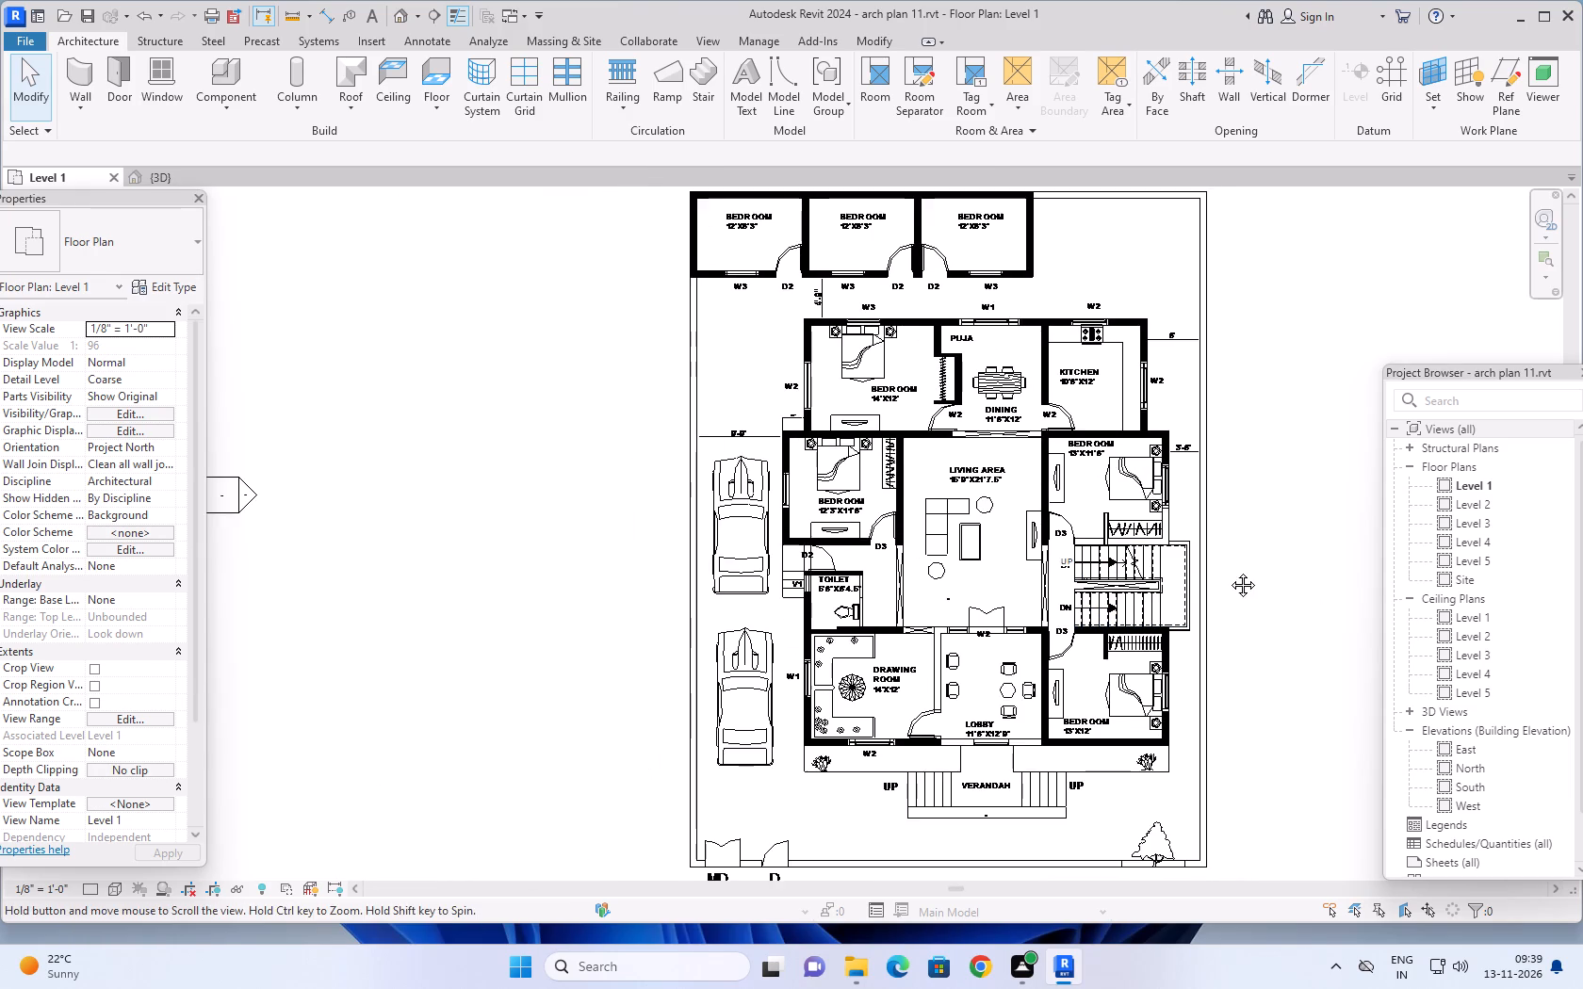